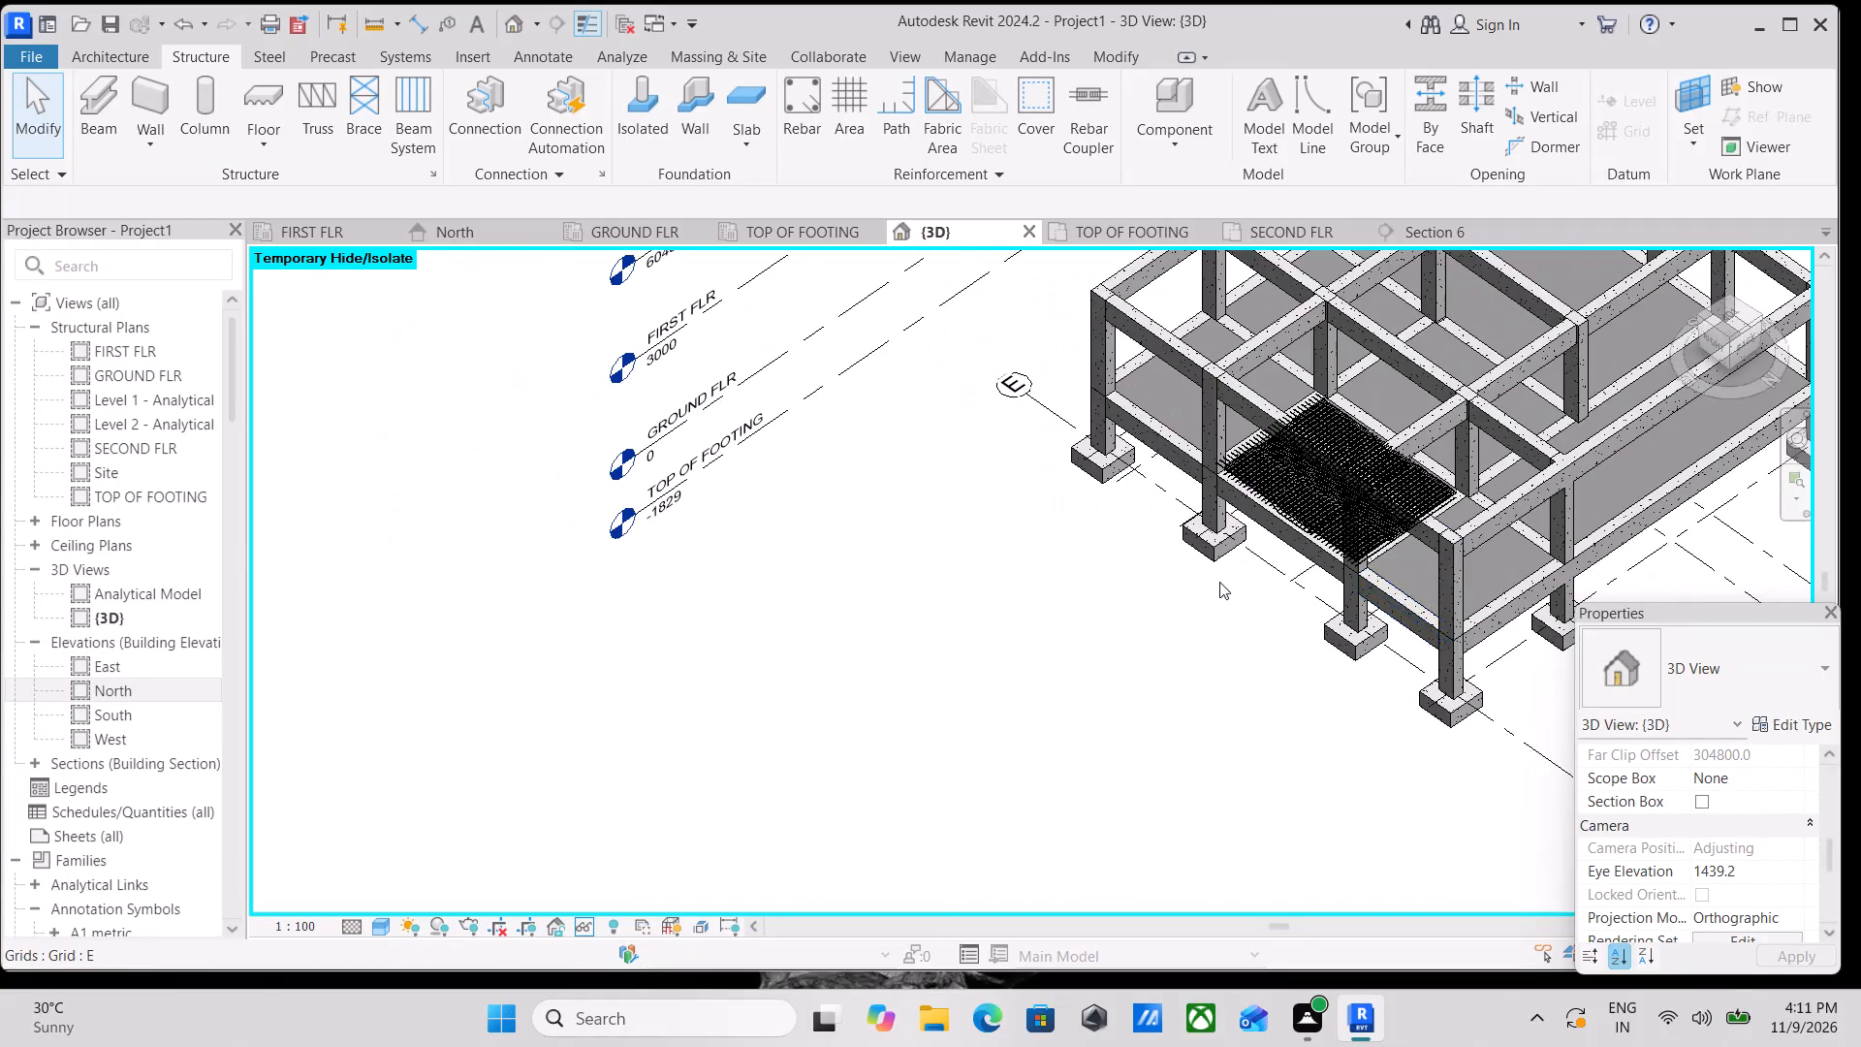
Examine the GROUND FLR slab's 16M reinforcement mesh in 3D from several sides, including the bar ends at the surrounding beams.
middle_drag(1232, 574, 1417, 652)
middle_drag(1548, 466, 1508, 515)
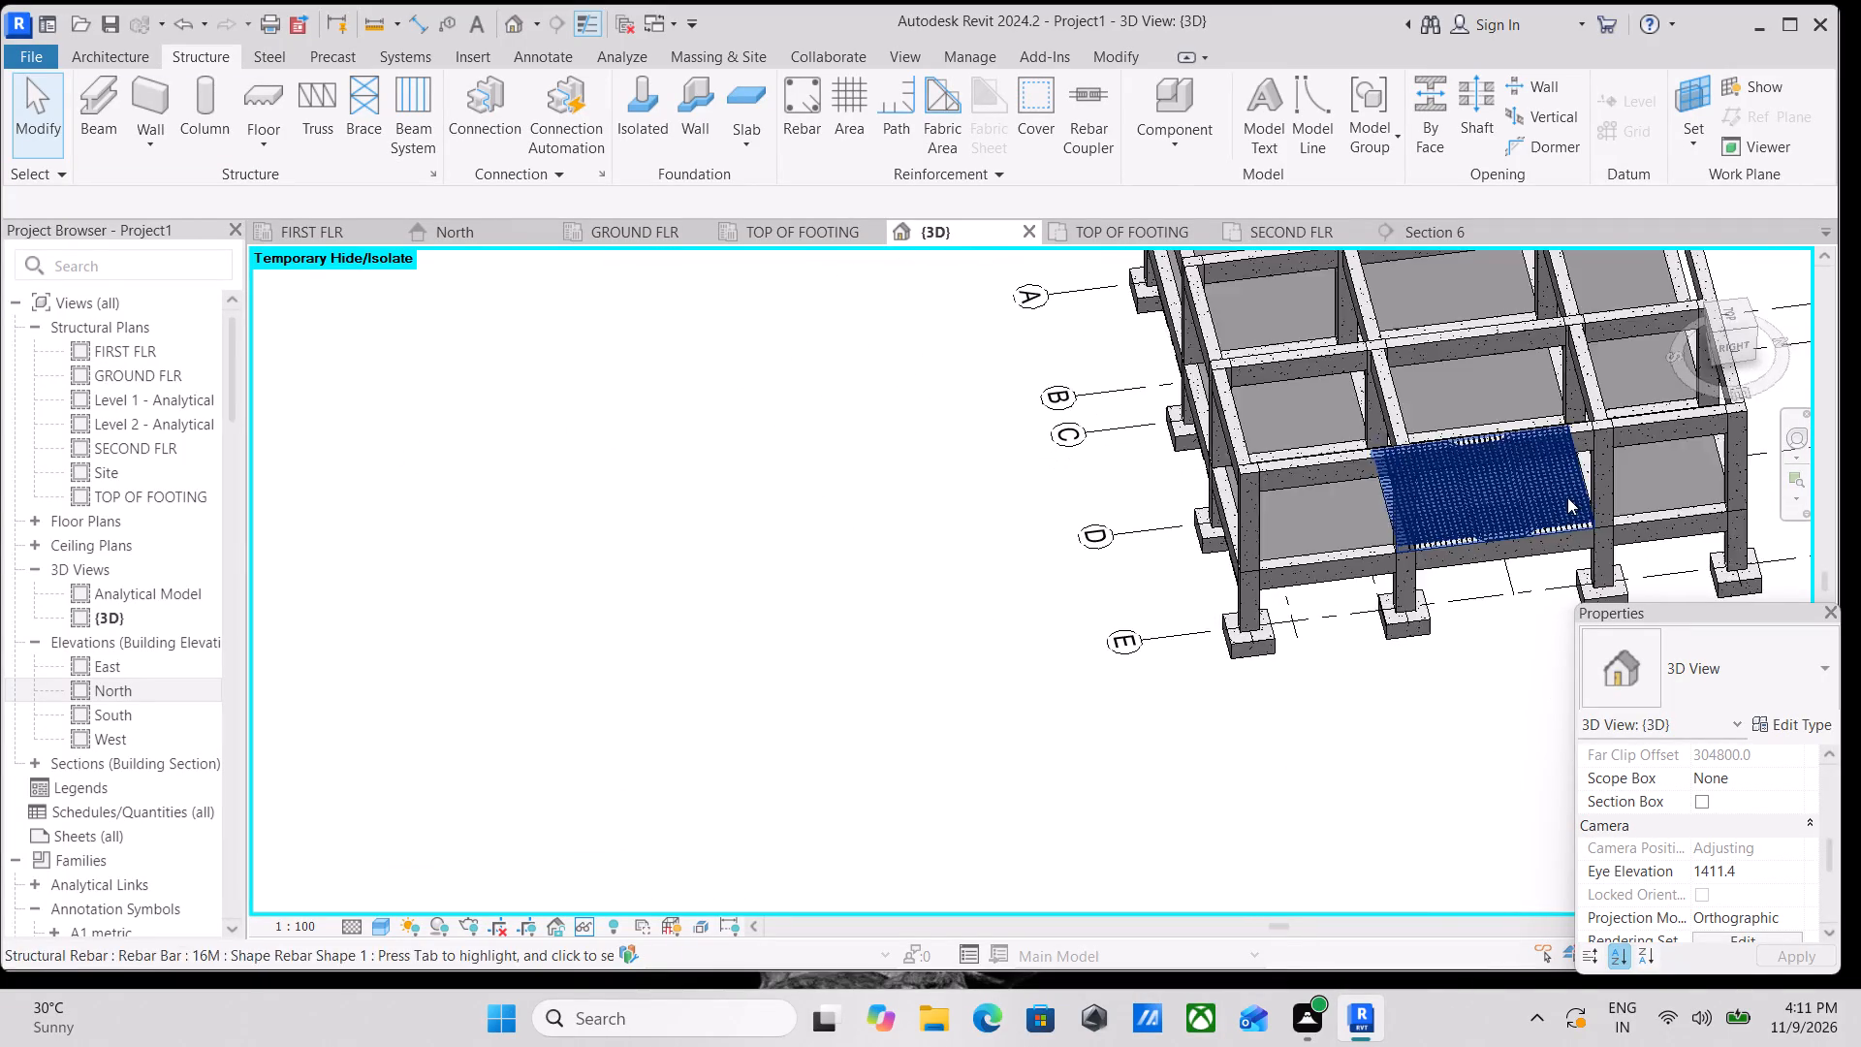
middle_drag(1567, 497, 1290, 561)
scroll(1313, 546, up, 2)
middle_drag(1351, 515, 1426, 386)
scroll(1217, 566, up, 1)
middle_drag(1217, 566, 1118, 734)
scroll(1151, 507, up, 13)
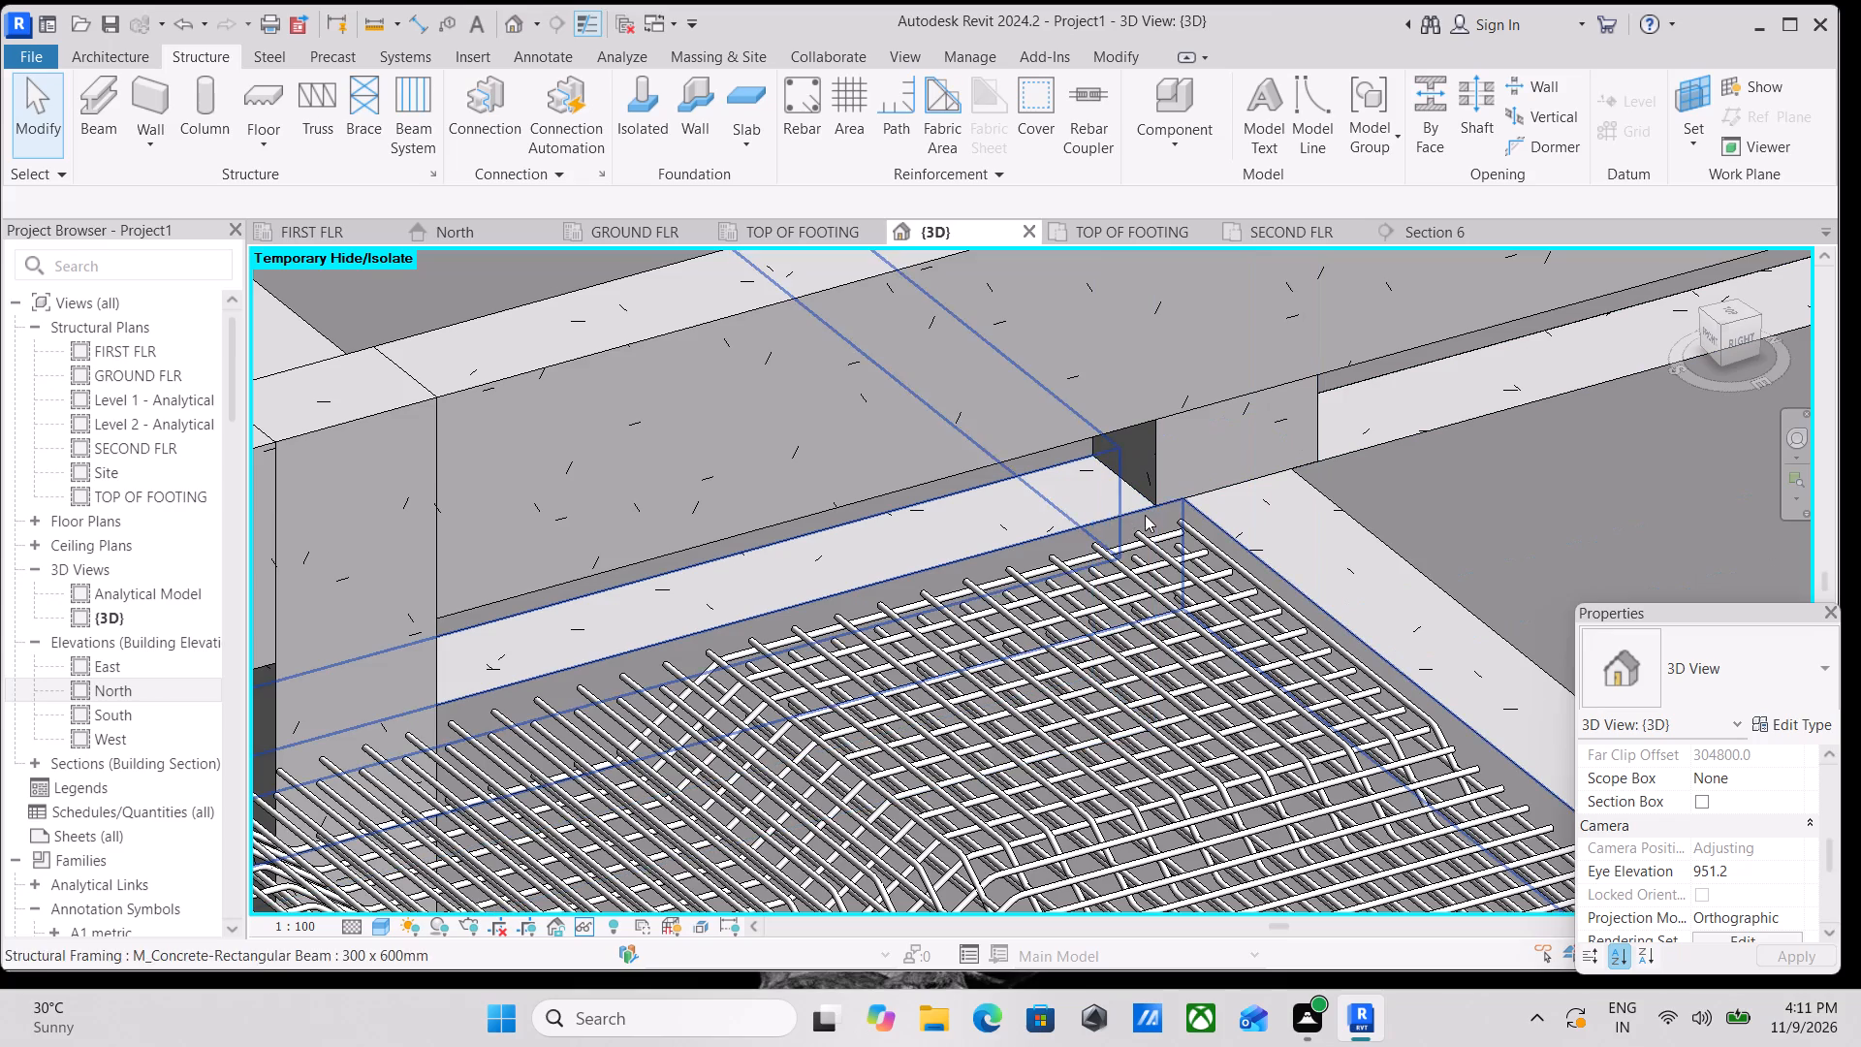
scroll(1113, 507, up, 2)
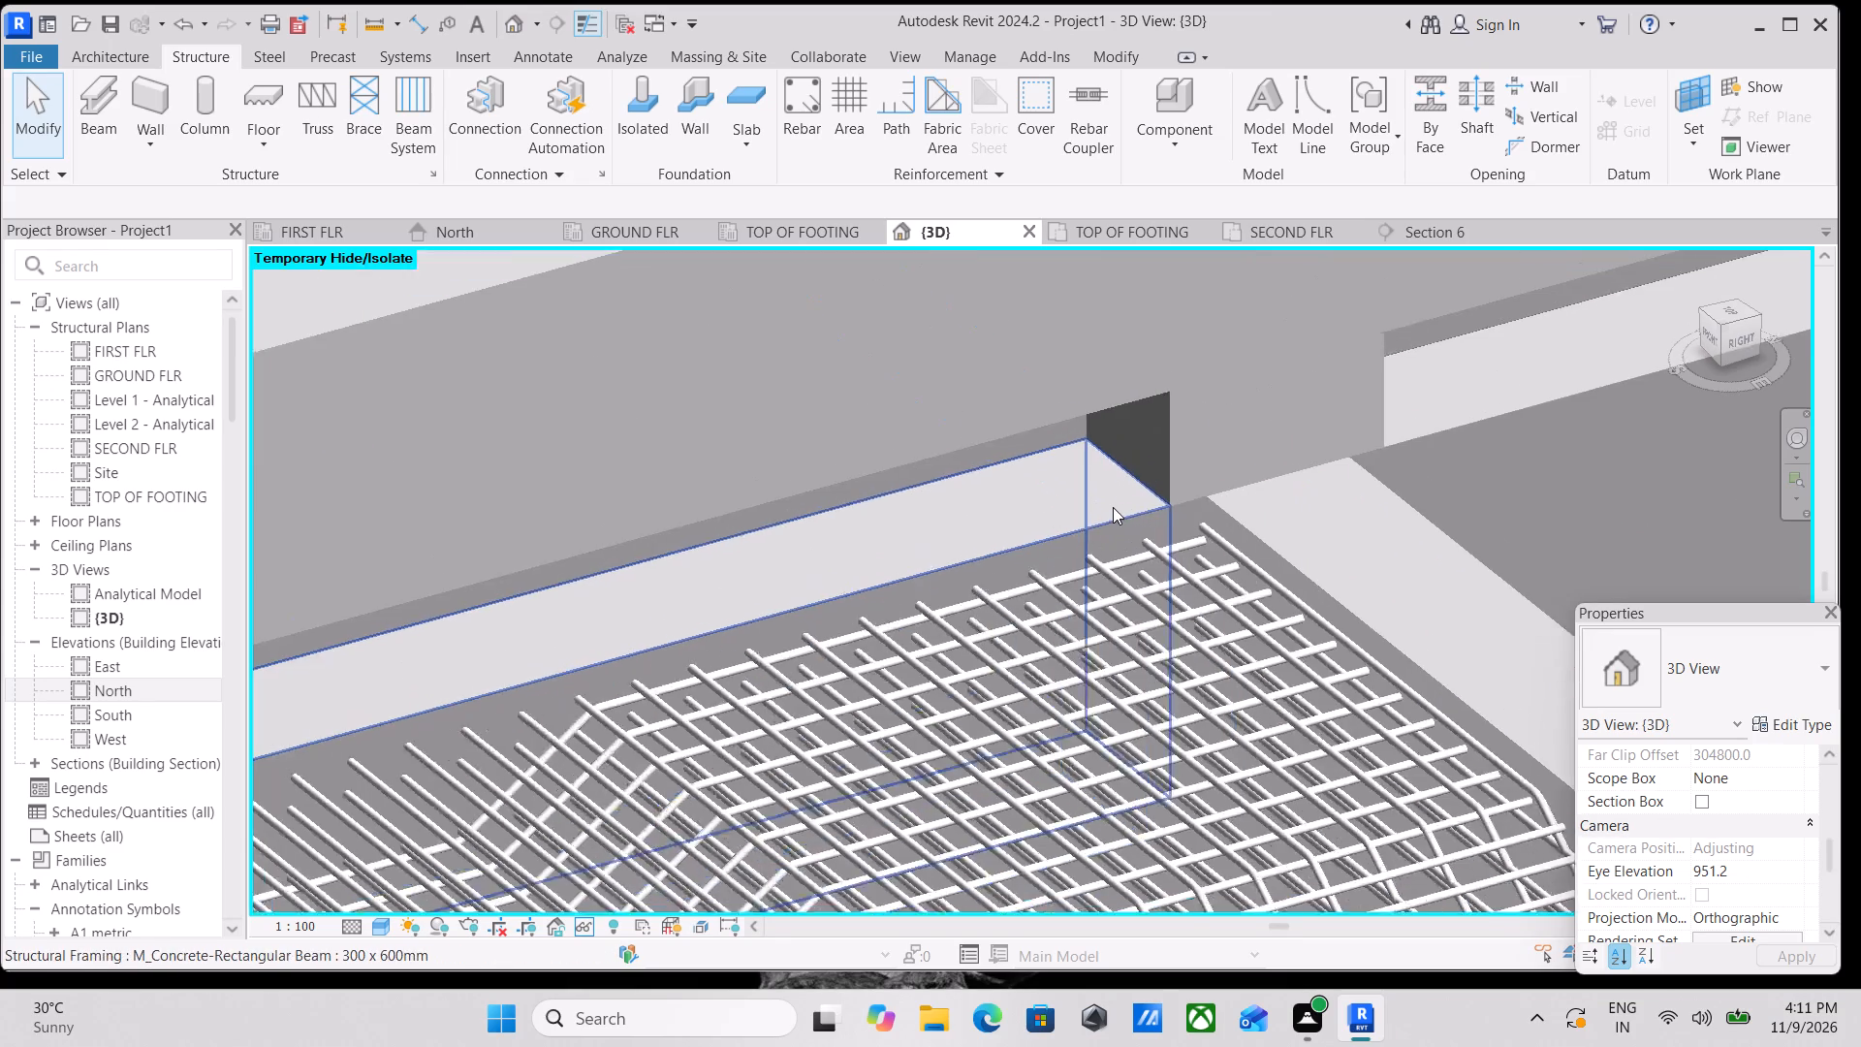
scroll(1113, 507, up, 1)
scroll(1195, 507, down, 5)
middle_drag(1191, 630, 1213, 381)
scroll(1246, 539, down, 4)
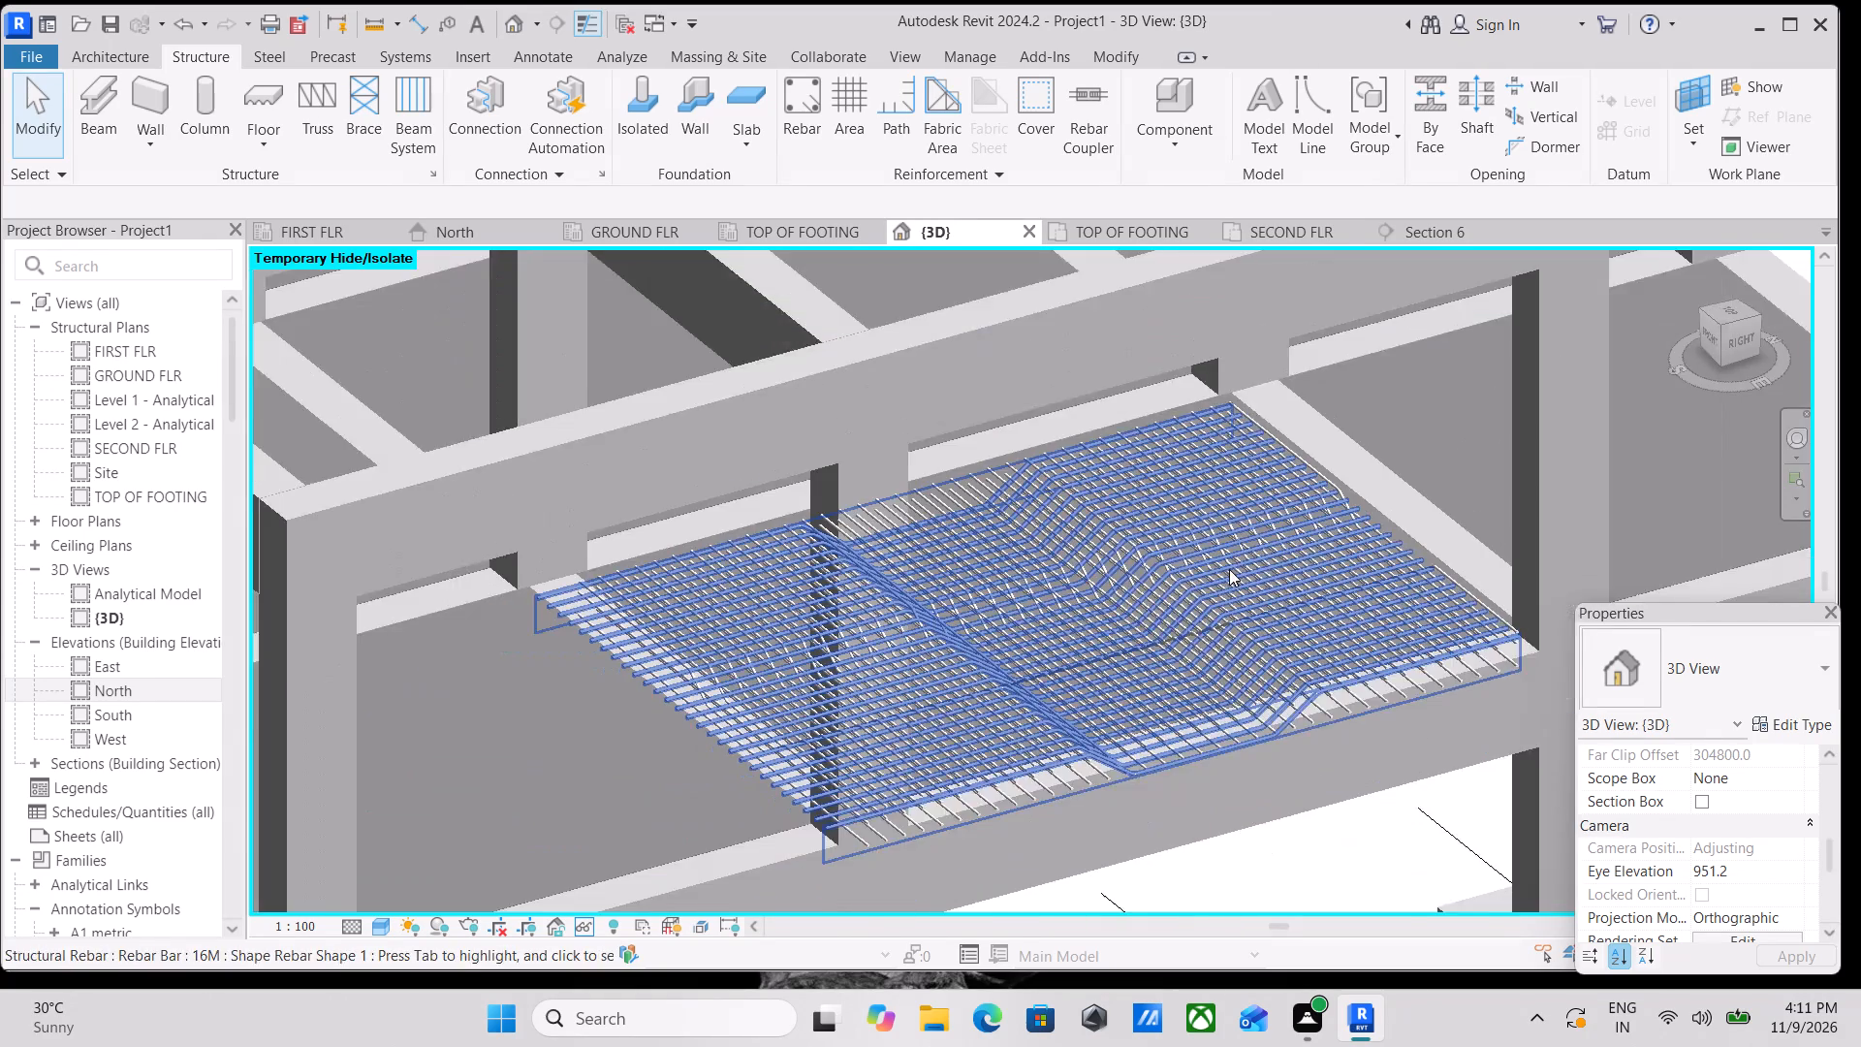
scroll(1229, 569, down, 1)
scroll(1229, 569, up, 1)
middle_drag(1229, 569, 1310, 397)
scroll(1124, 702, down, 3)
middle_drag(1135, 687, 1201, 611)
shift+middle_drag(1198, 614, 1203, 454)
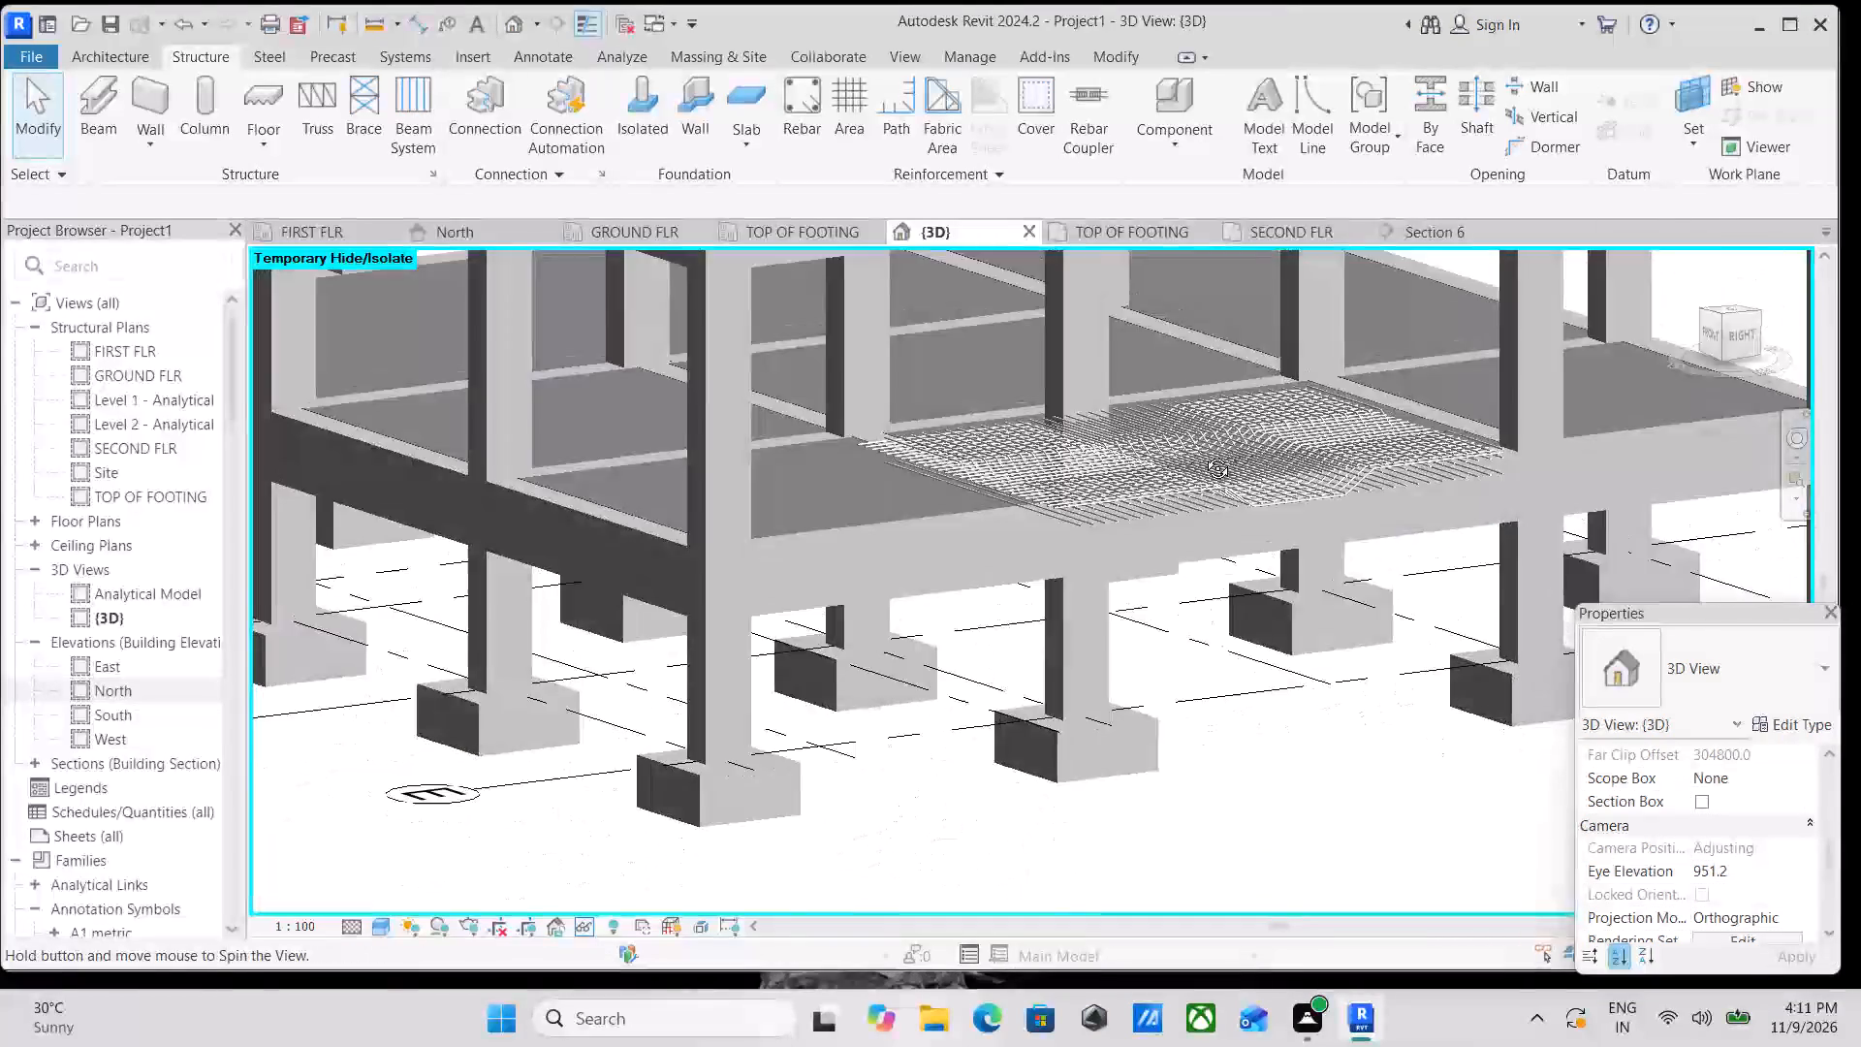
shift+middle_drag(1203, 454, 927, 435)
scroll(758, 668, up, 3)
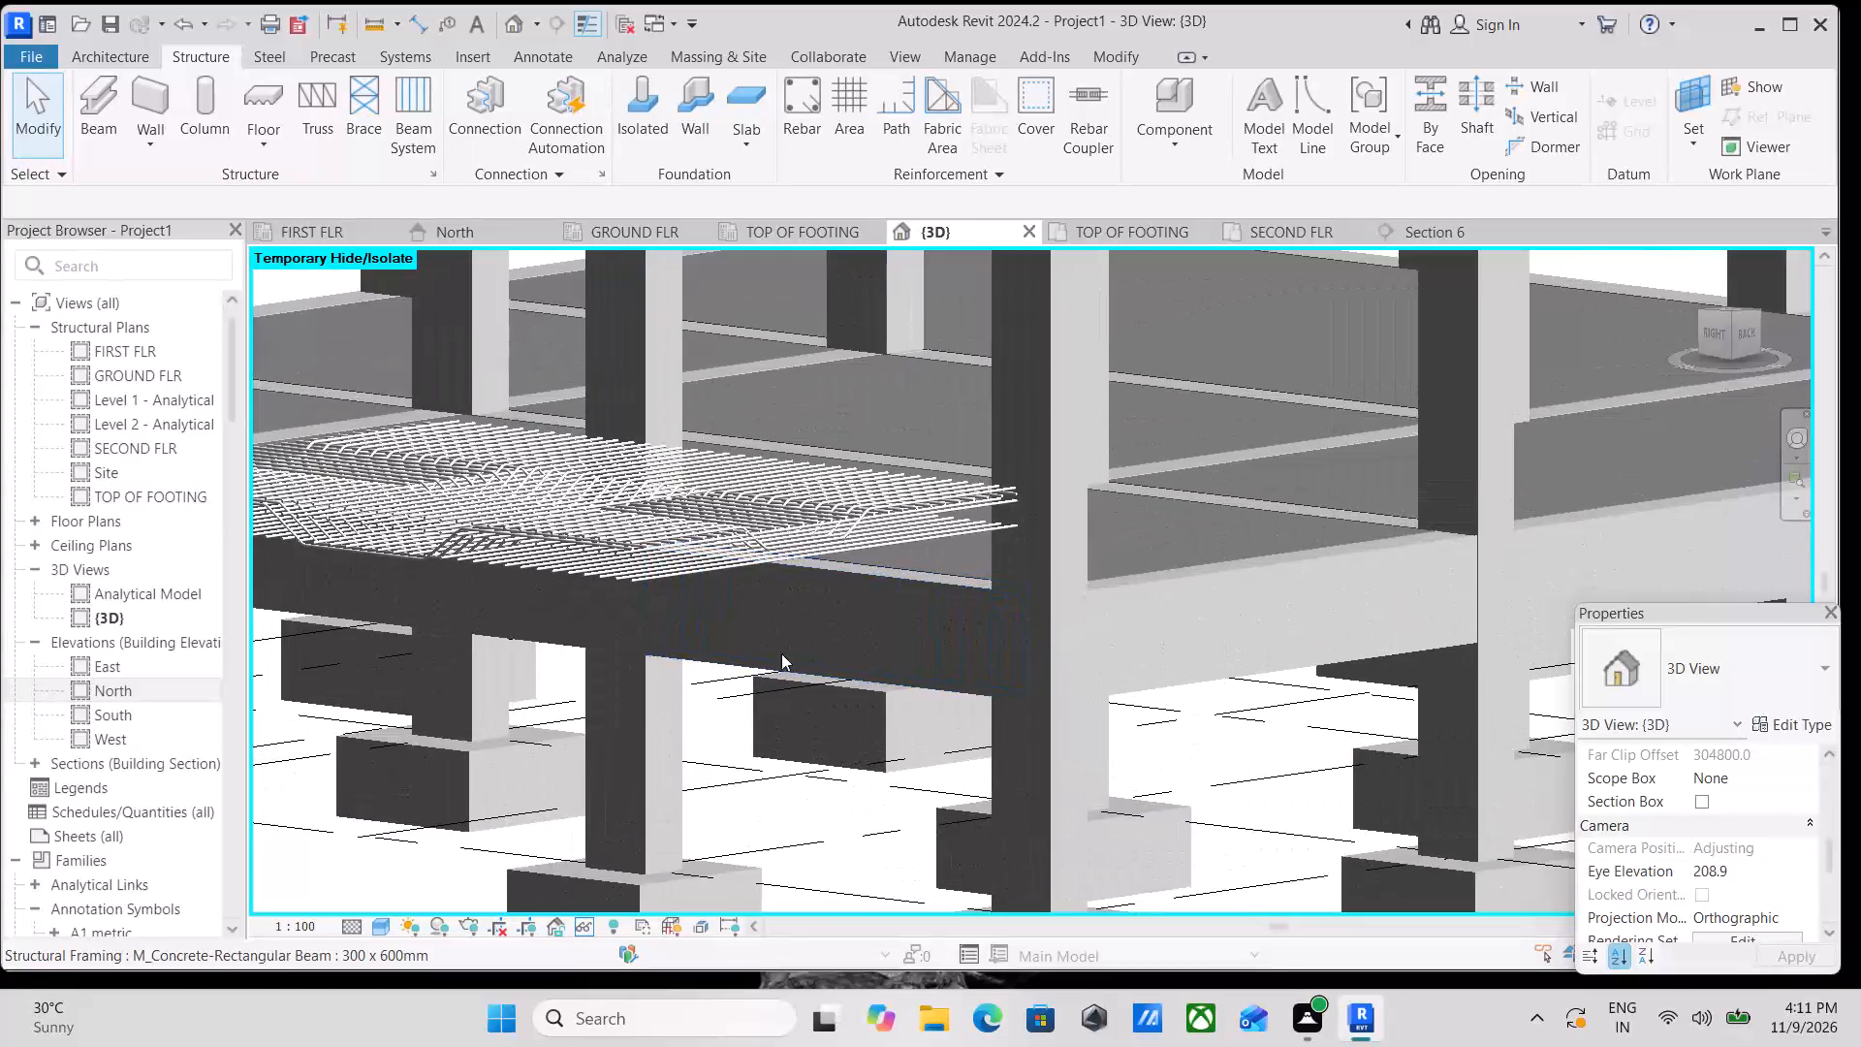
shift+middle_drag(790, 623, 807, 735)
middle_drag(818, 727, 972, 666)
shift+middle_drag(1013, 697, 1048, 700)
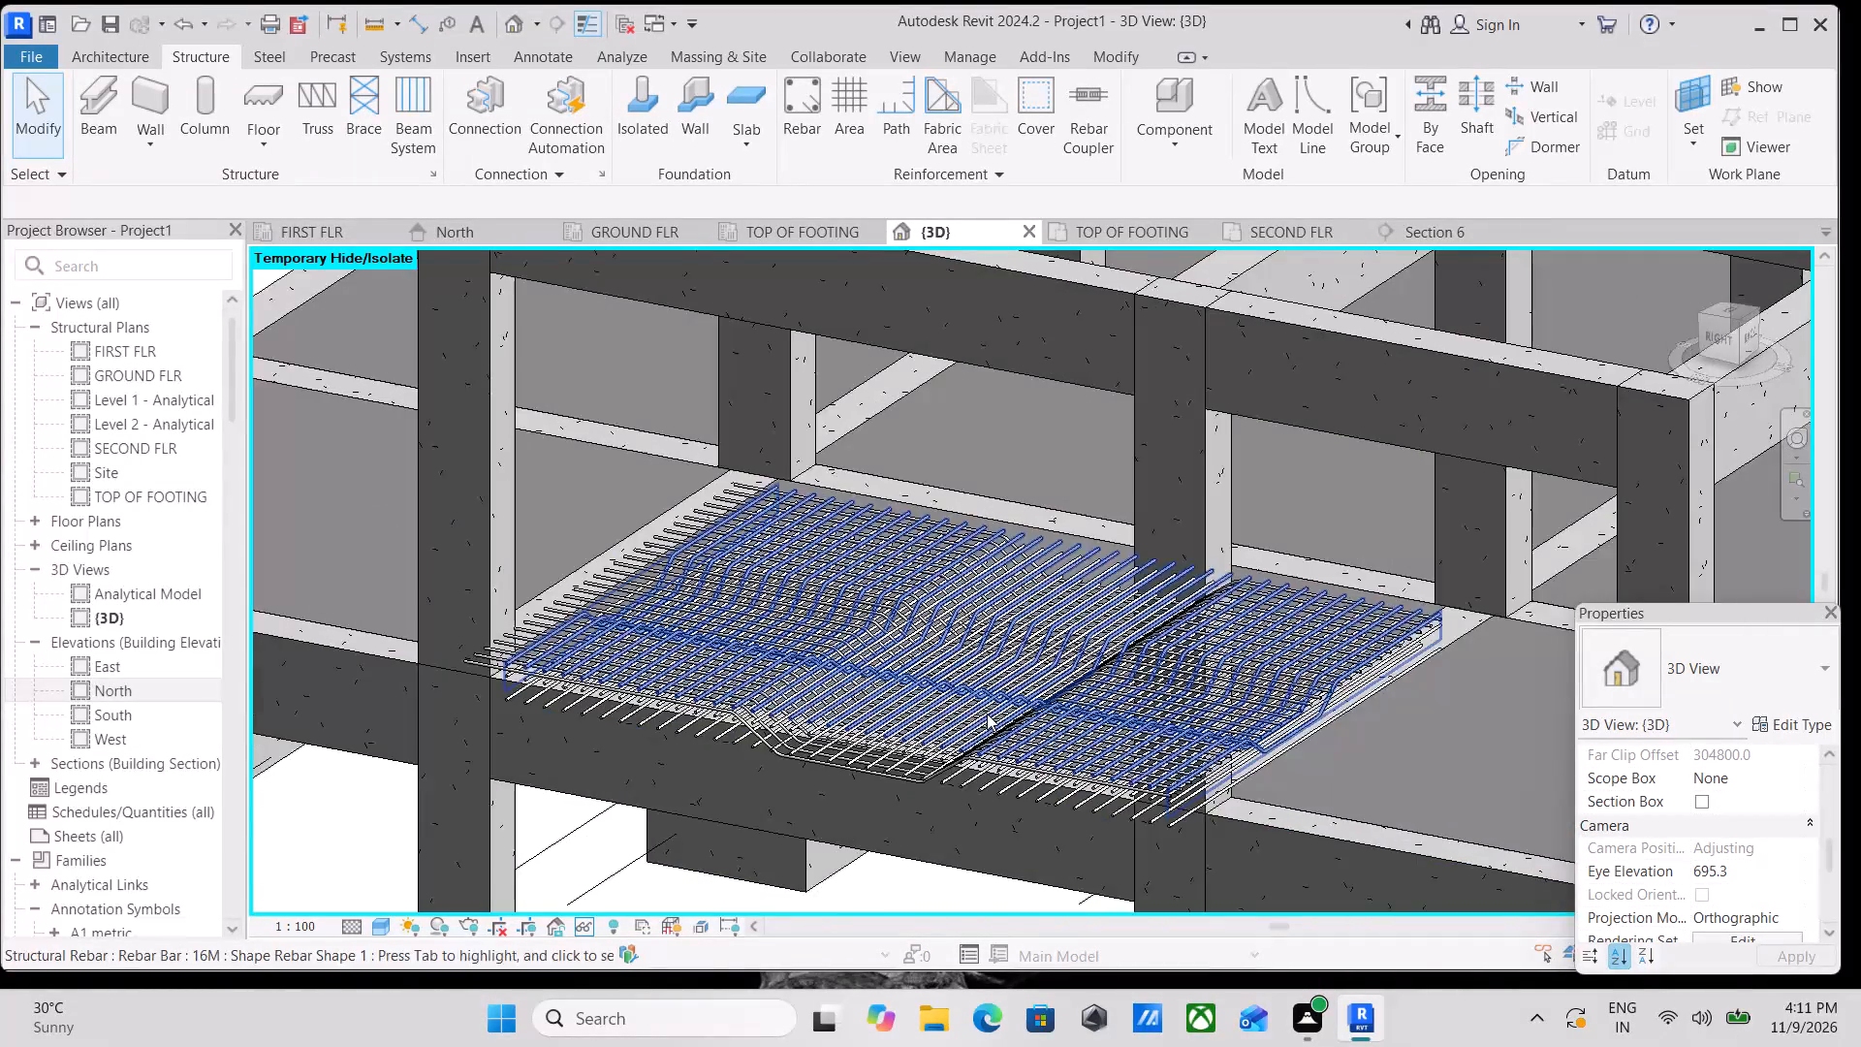
middle_drag(993, 706, 1065, 619)
shift+middle_drag(1065, 619, 1079, 651)
middle_drag(1228, 585, 1052, 684)
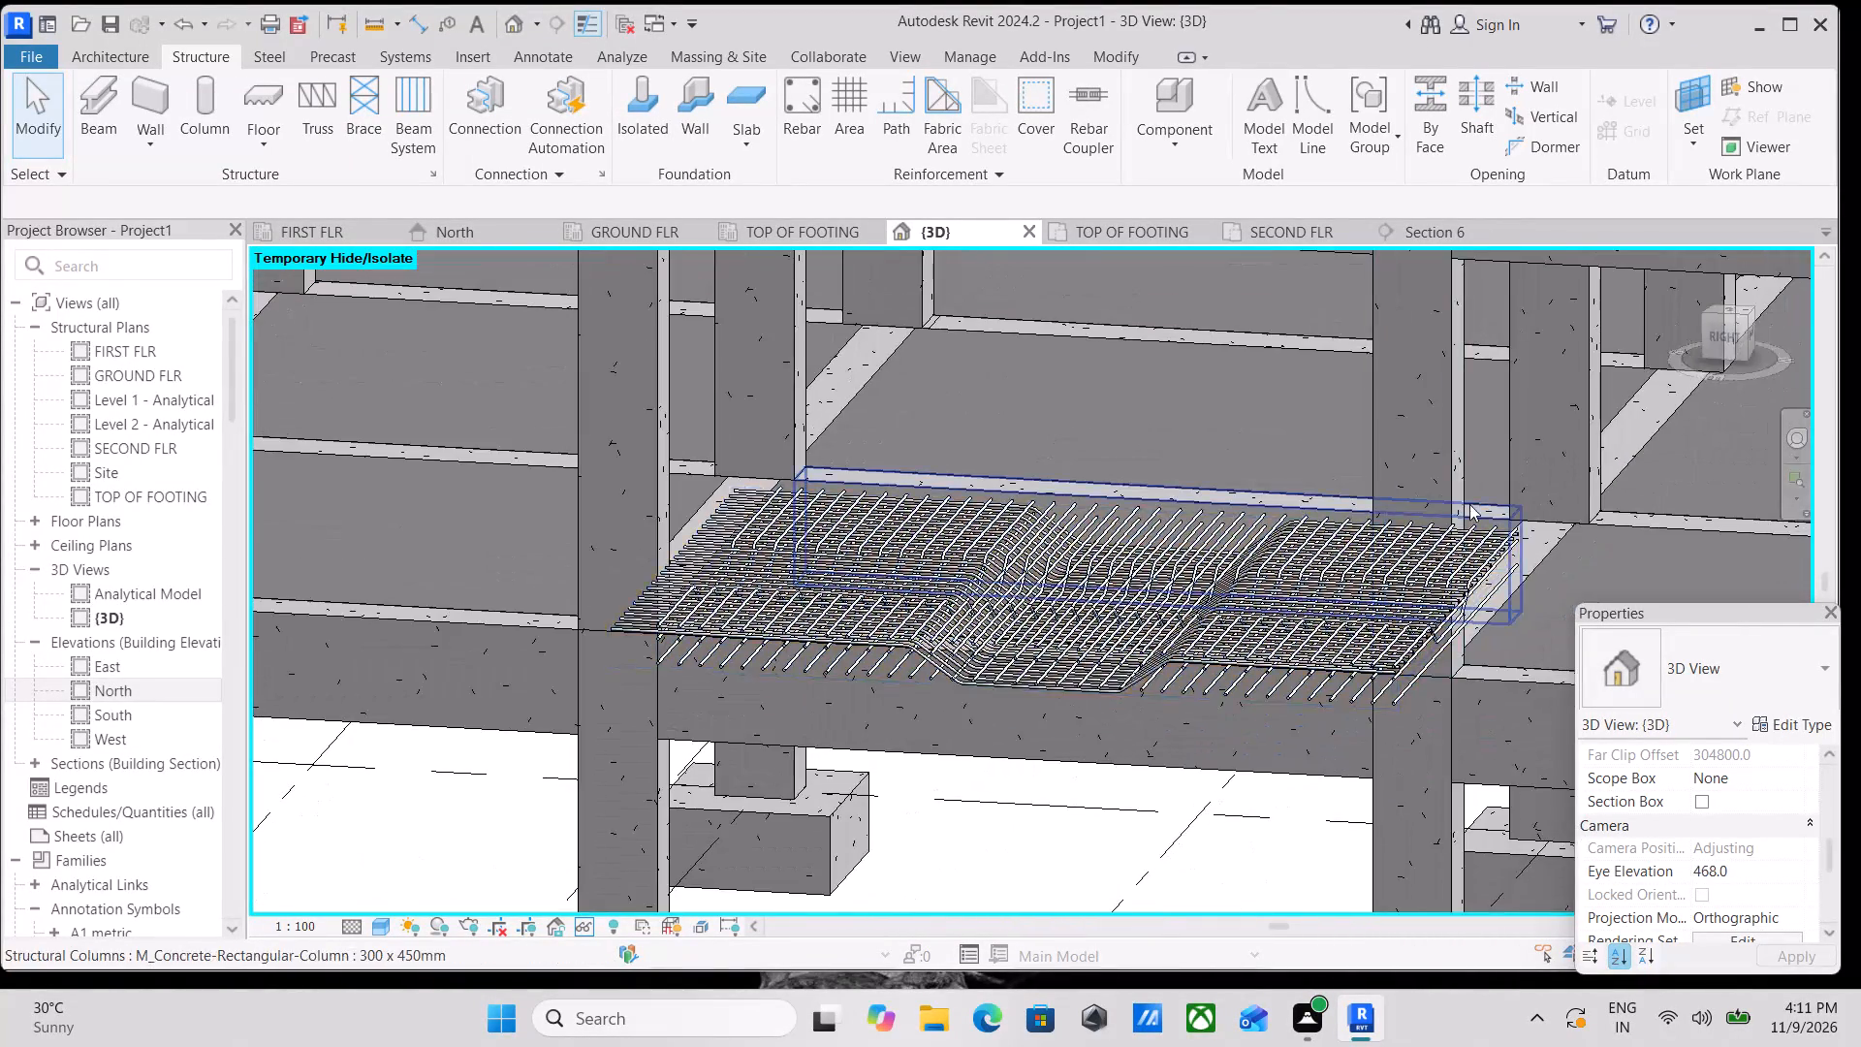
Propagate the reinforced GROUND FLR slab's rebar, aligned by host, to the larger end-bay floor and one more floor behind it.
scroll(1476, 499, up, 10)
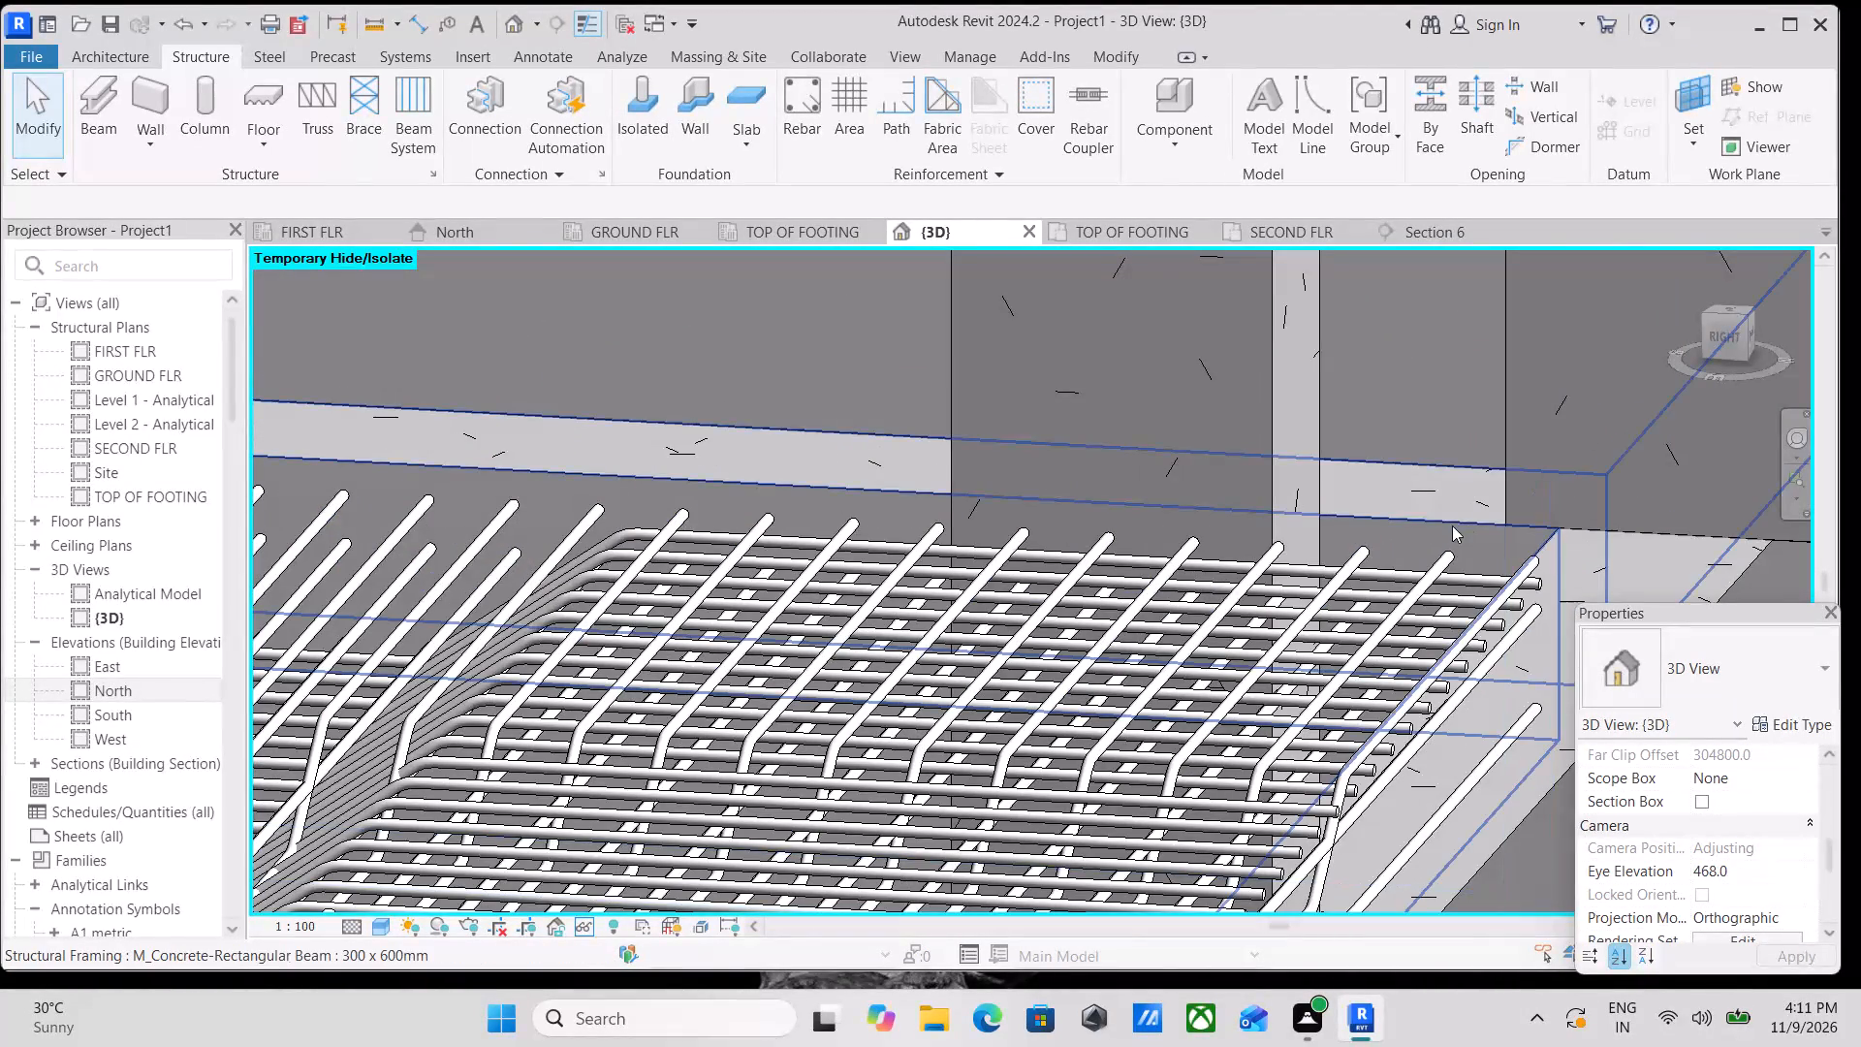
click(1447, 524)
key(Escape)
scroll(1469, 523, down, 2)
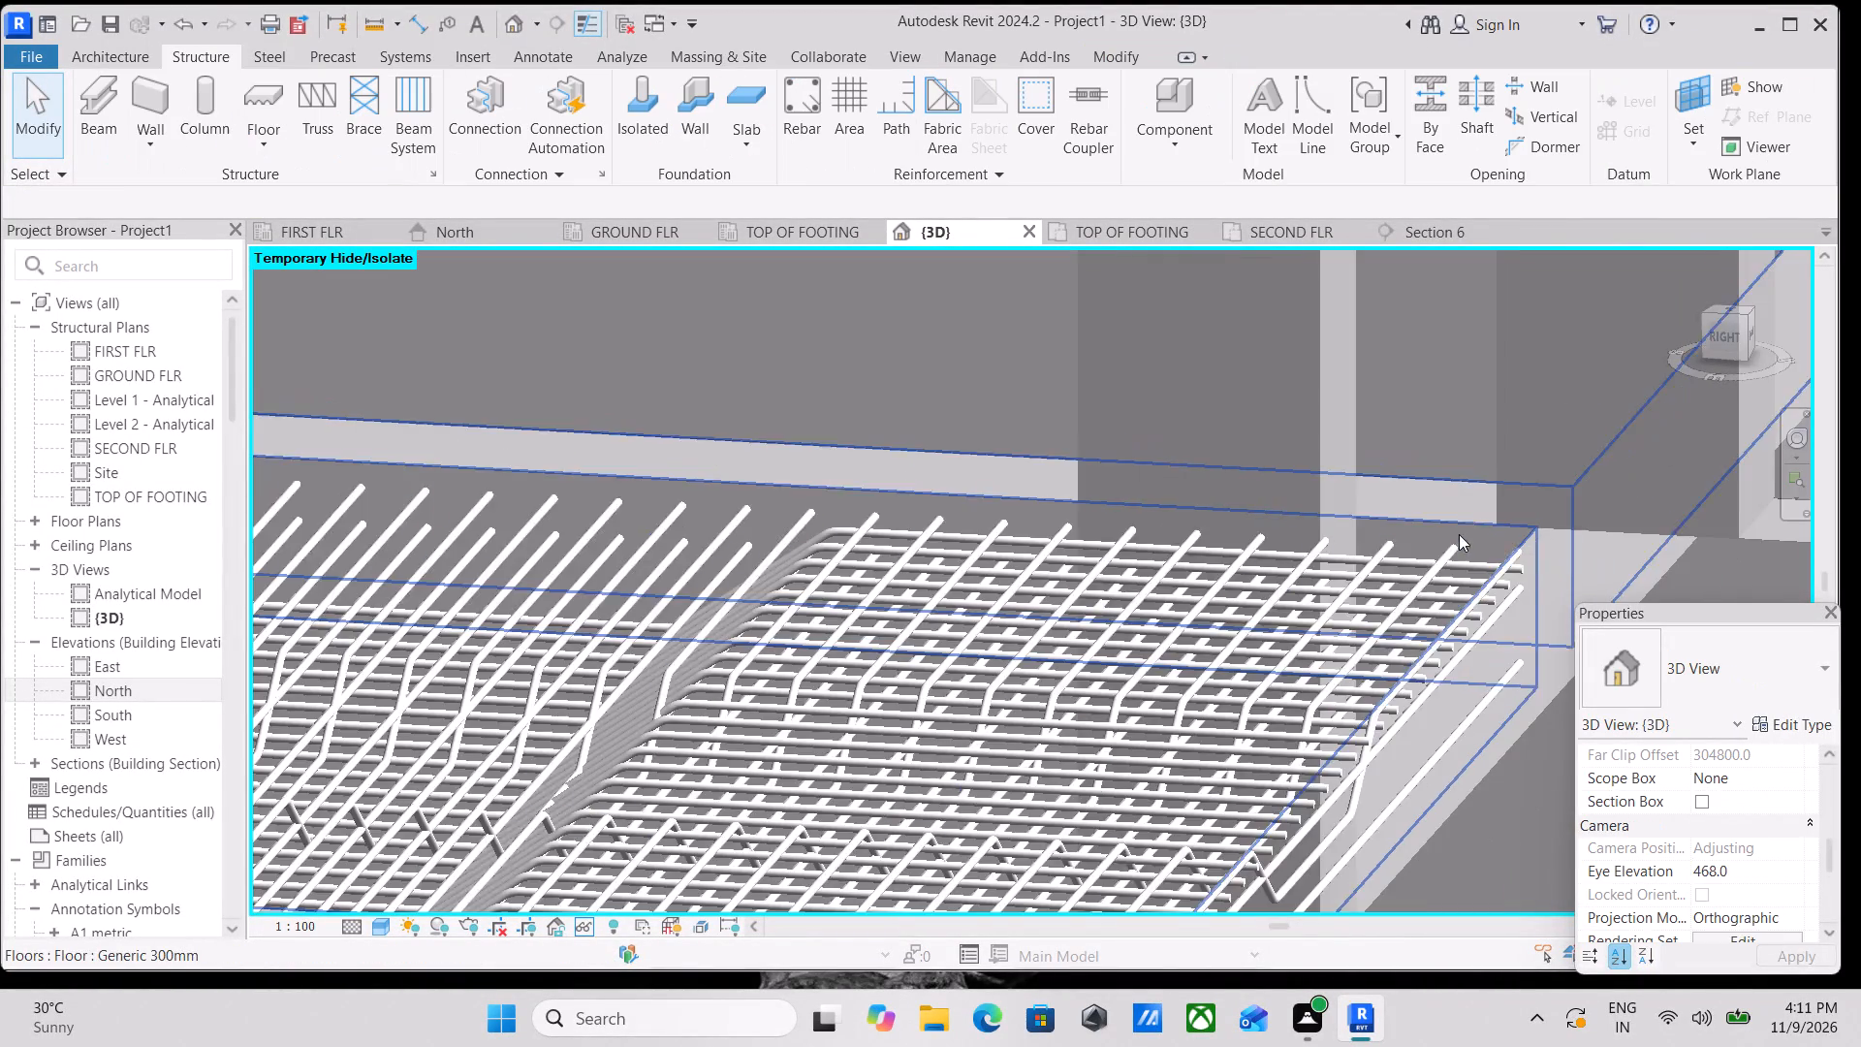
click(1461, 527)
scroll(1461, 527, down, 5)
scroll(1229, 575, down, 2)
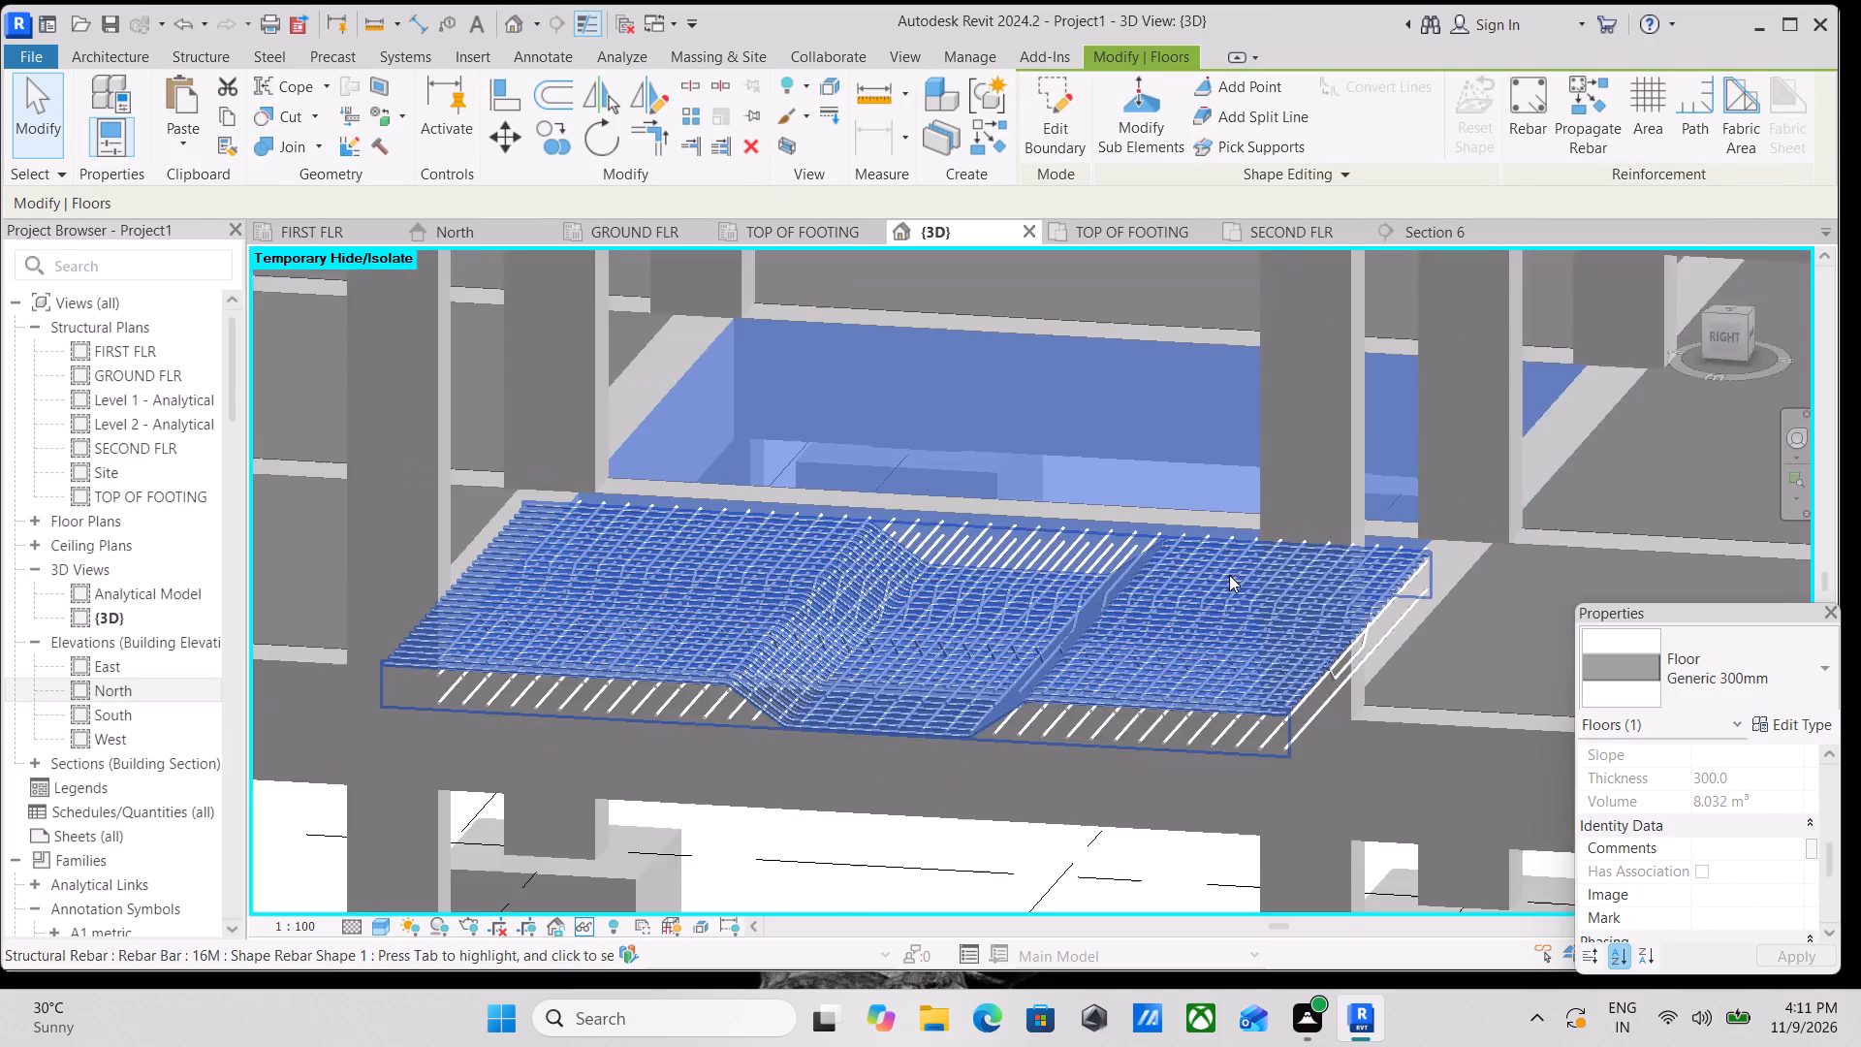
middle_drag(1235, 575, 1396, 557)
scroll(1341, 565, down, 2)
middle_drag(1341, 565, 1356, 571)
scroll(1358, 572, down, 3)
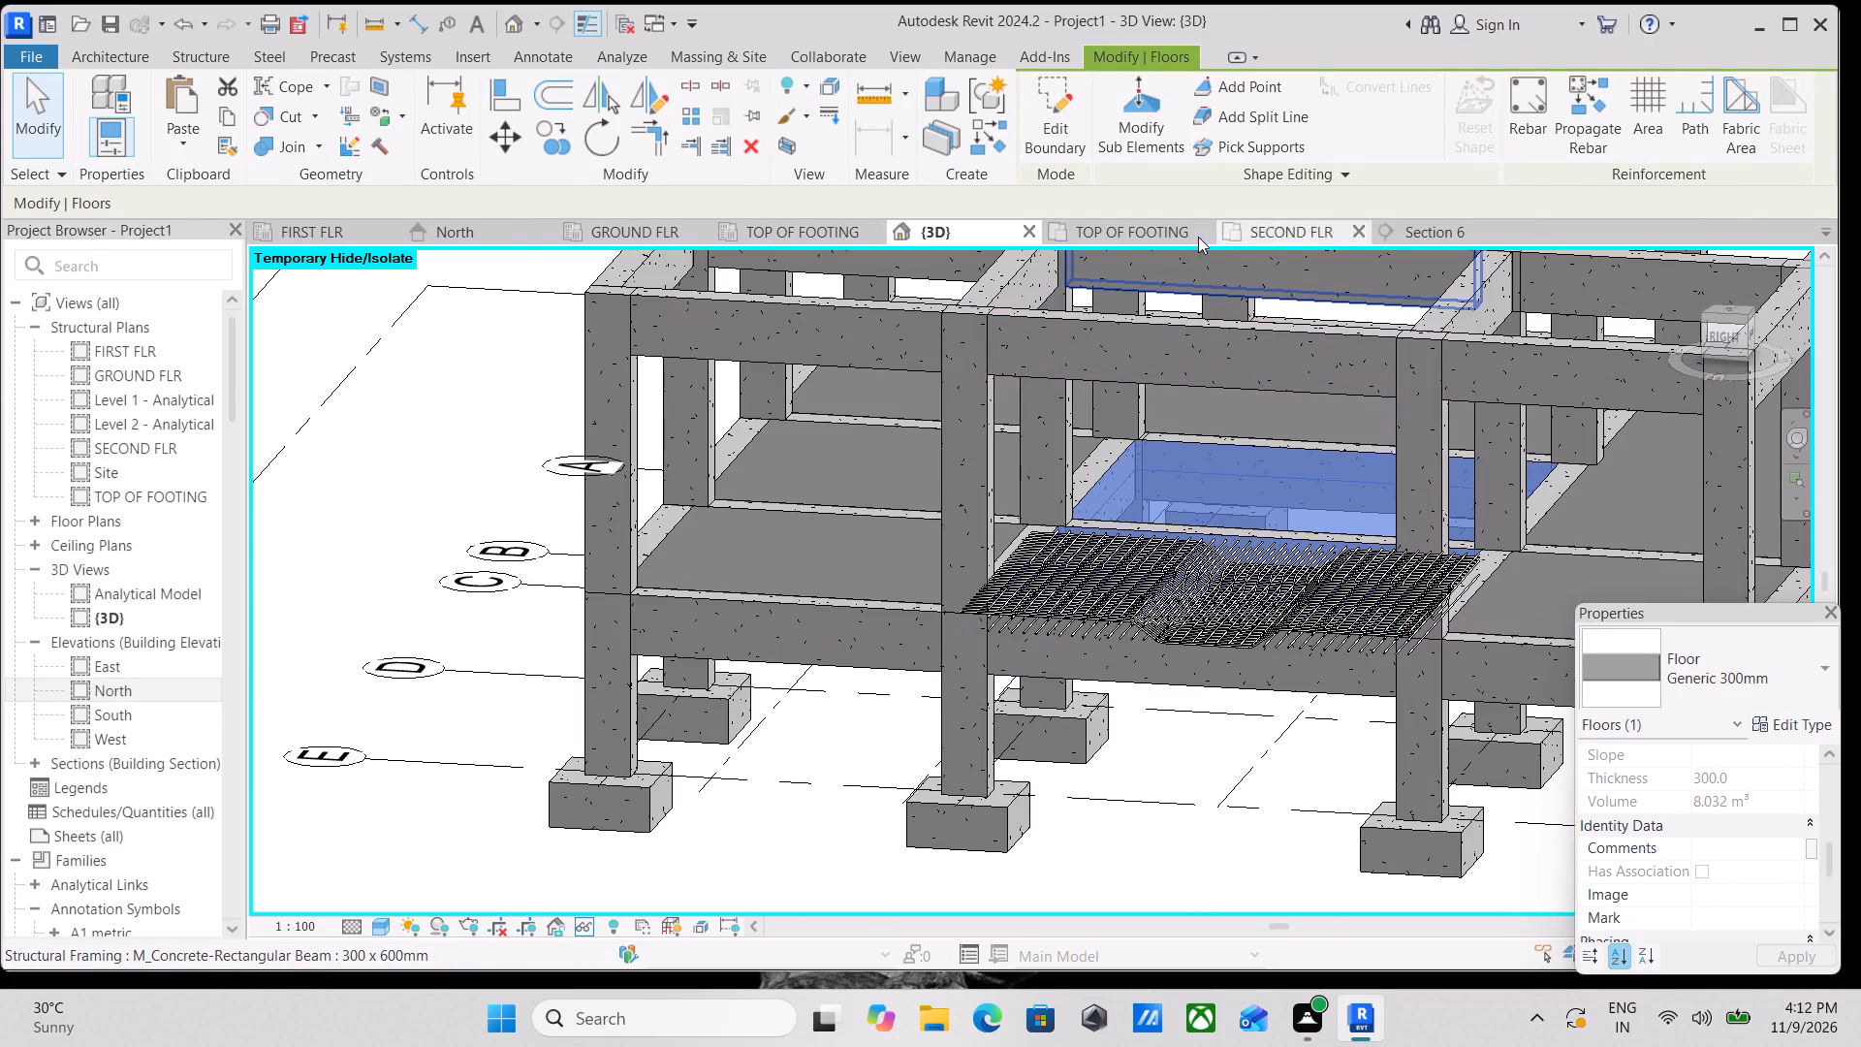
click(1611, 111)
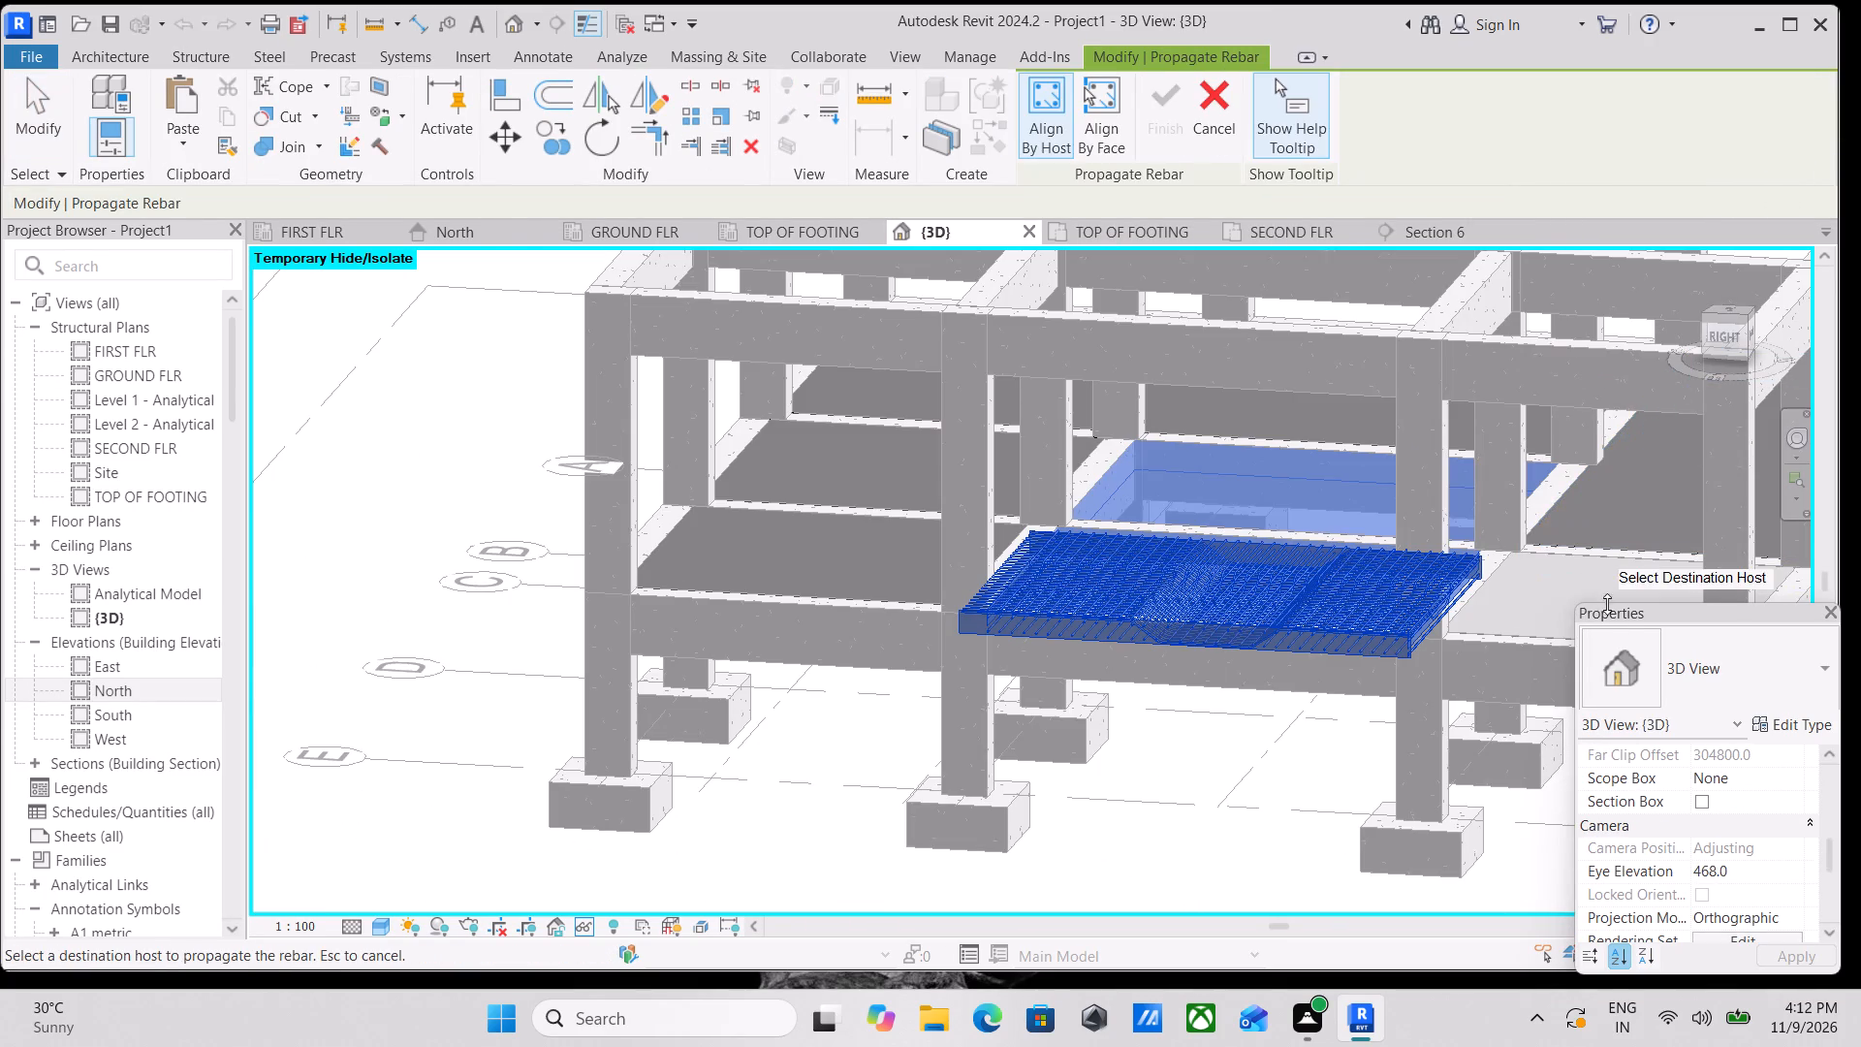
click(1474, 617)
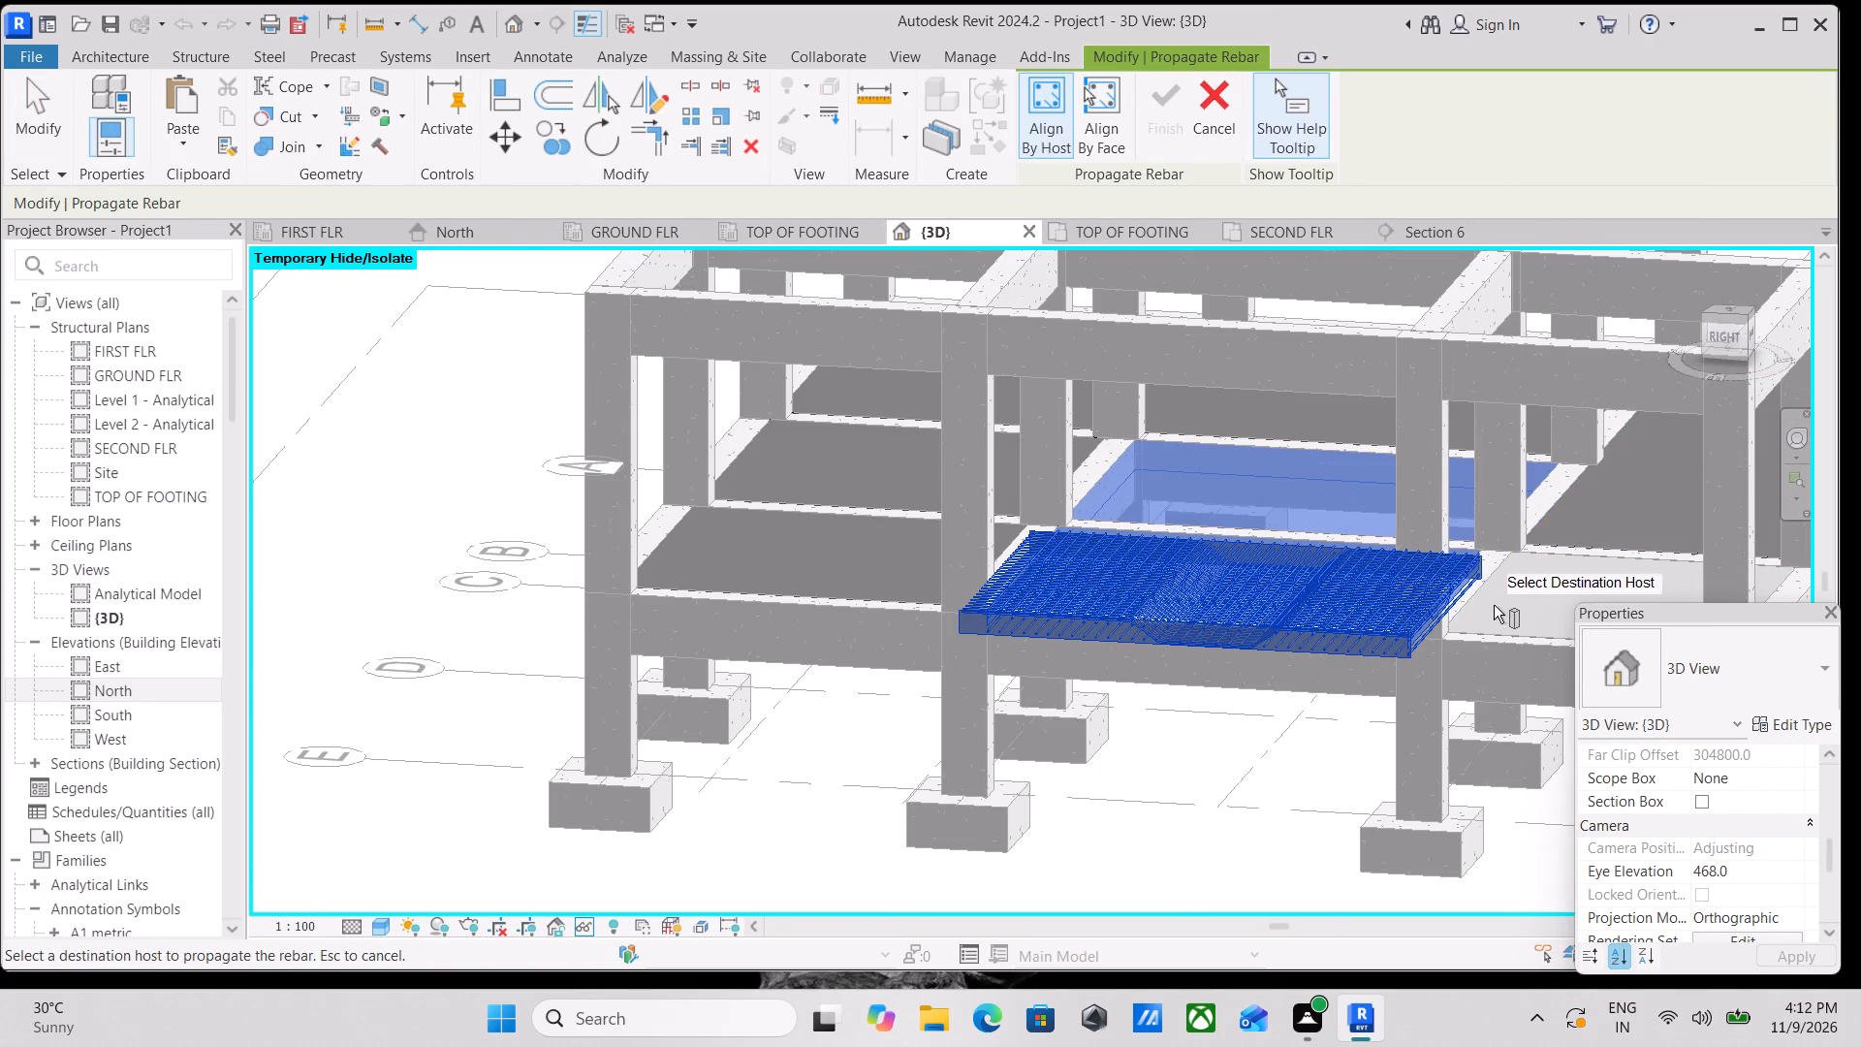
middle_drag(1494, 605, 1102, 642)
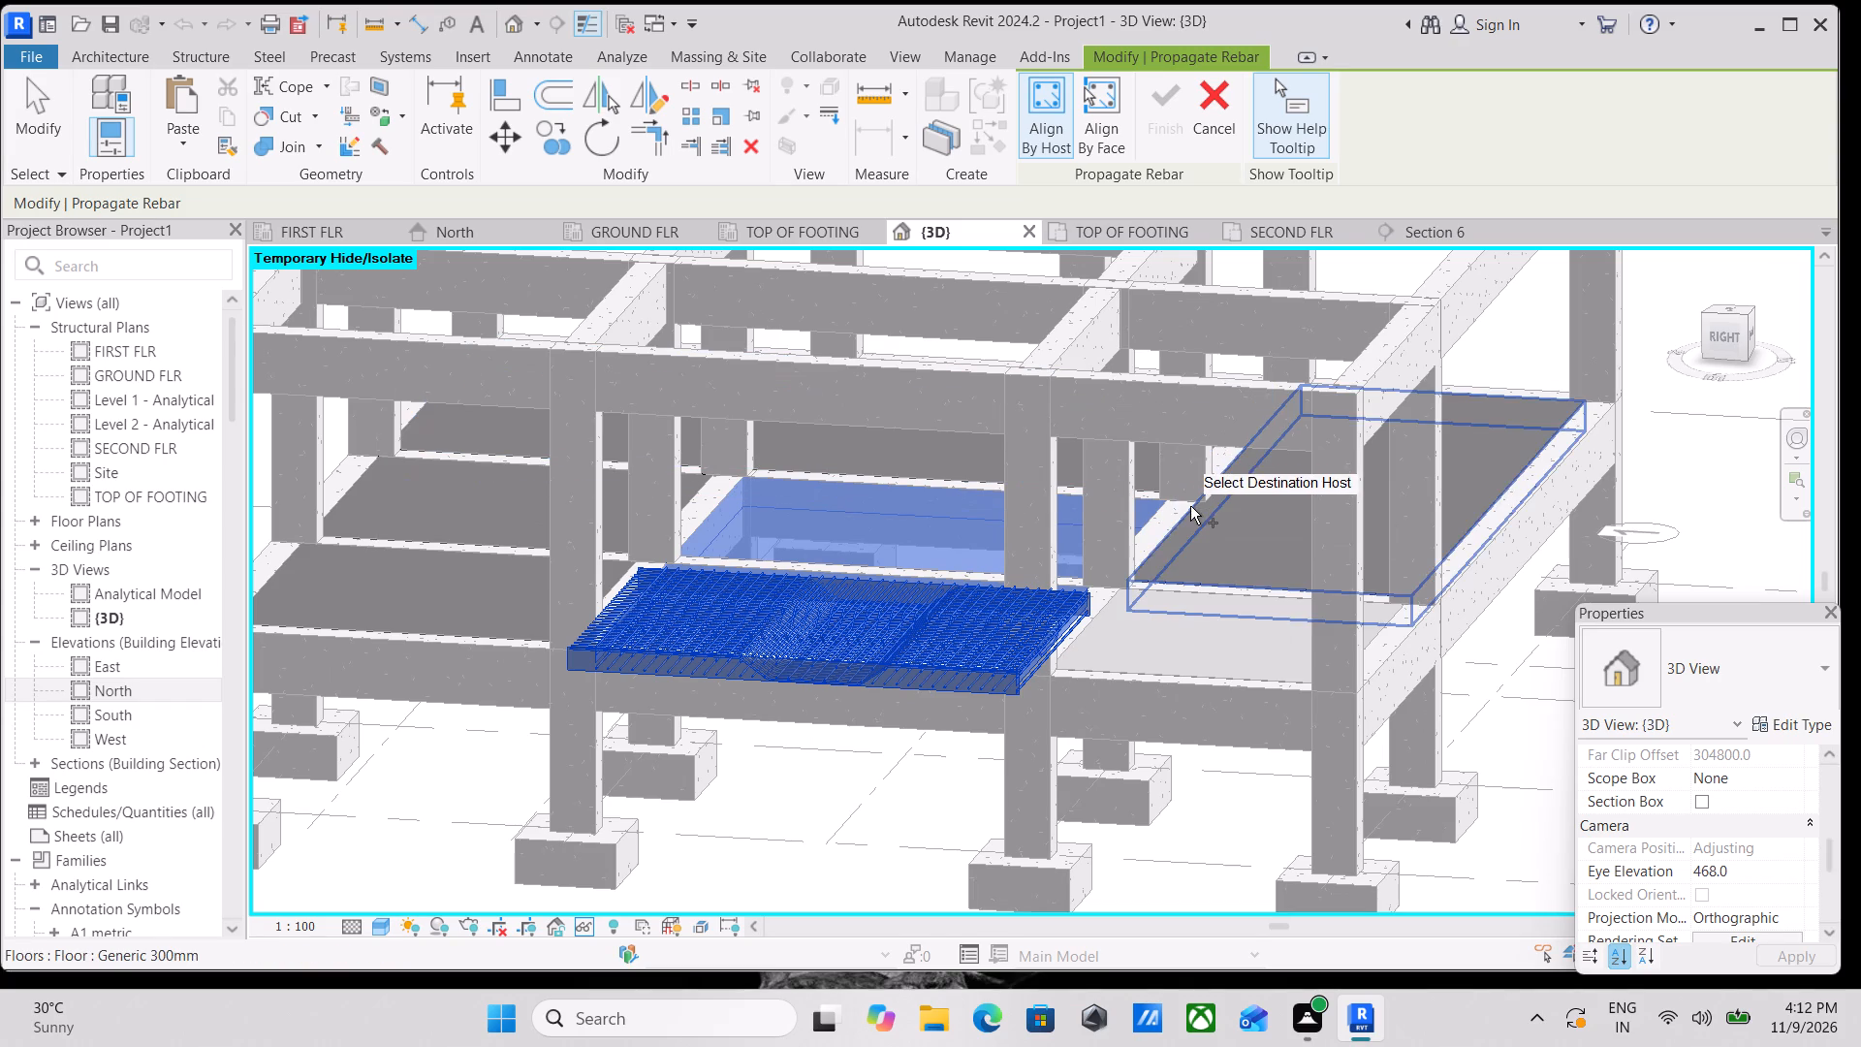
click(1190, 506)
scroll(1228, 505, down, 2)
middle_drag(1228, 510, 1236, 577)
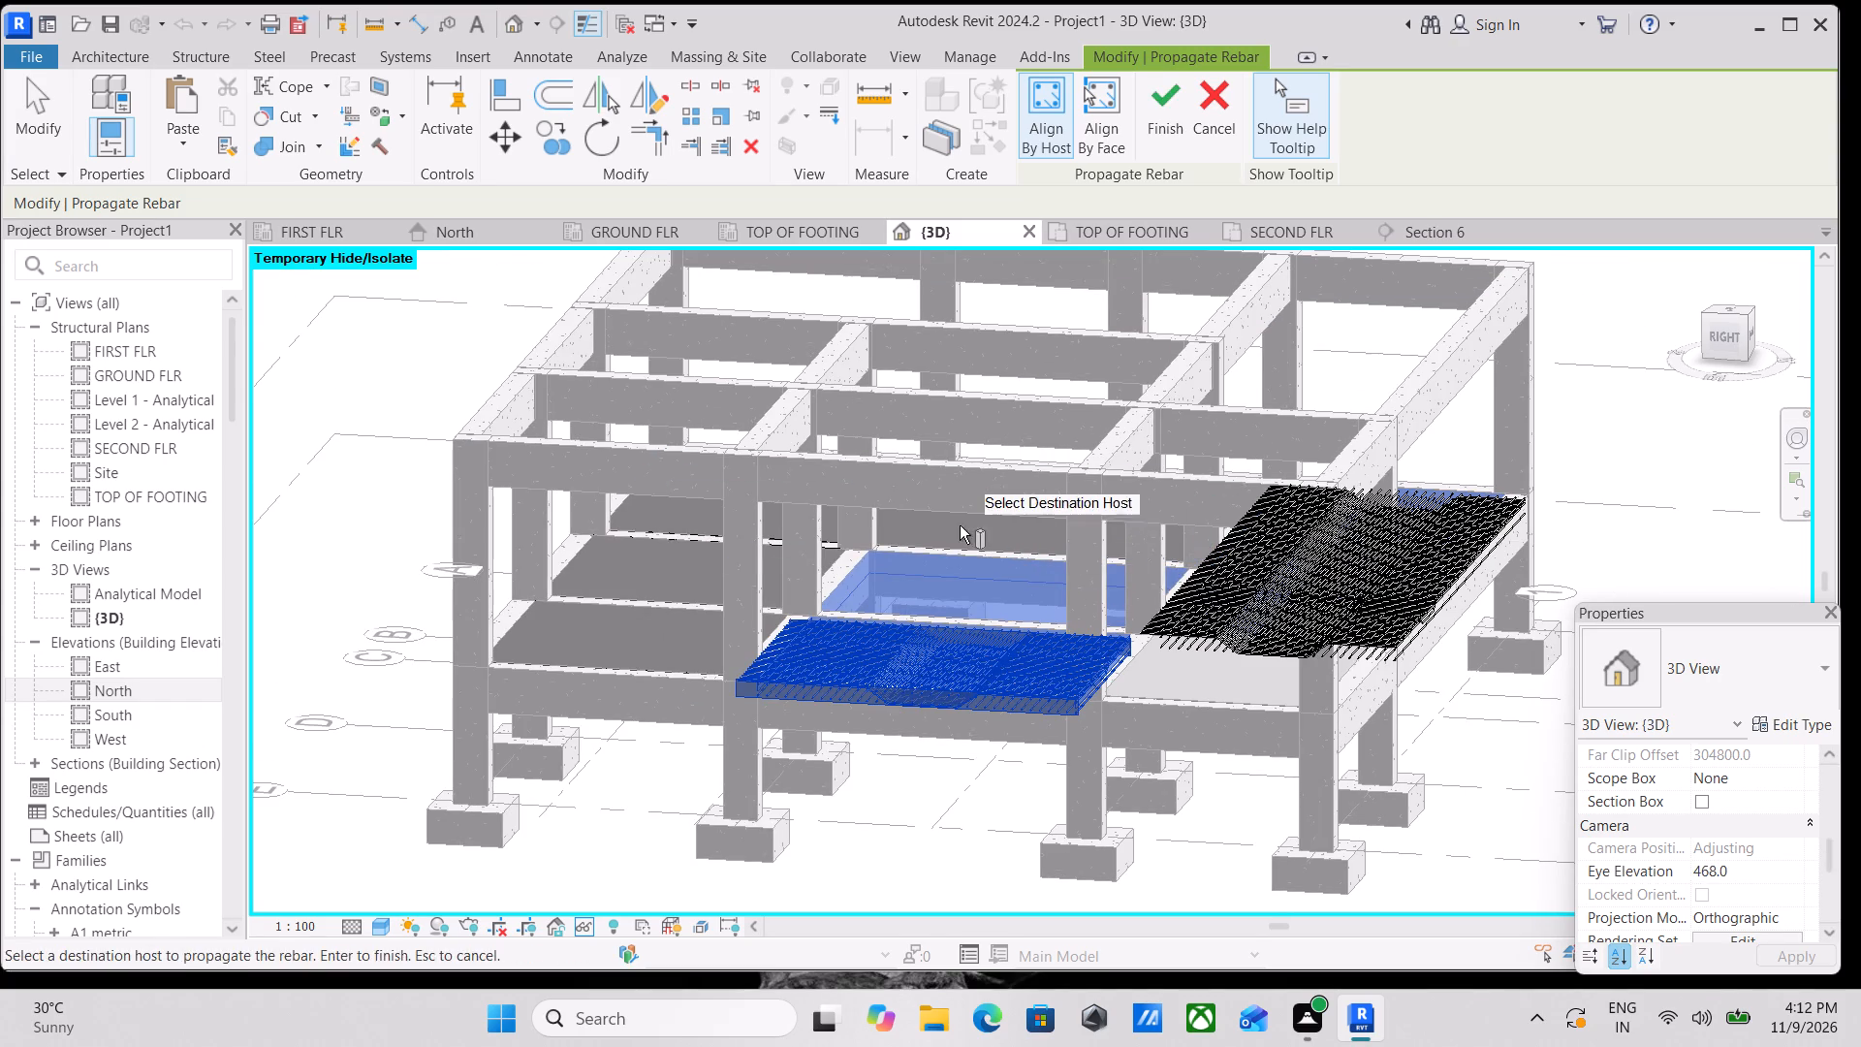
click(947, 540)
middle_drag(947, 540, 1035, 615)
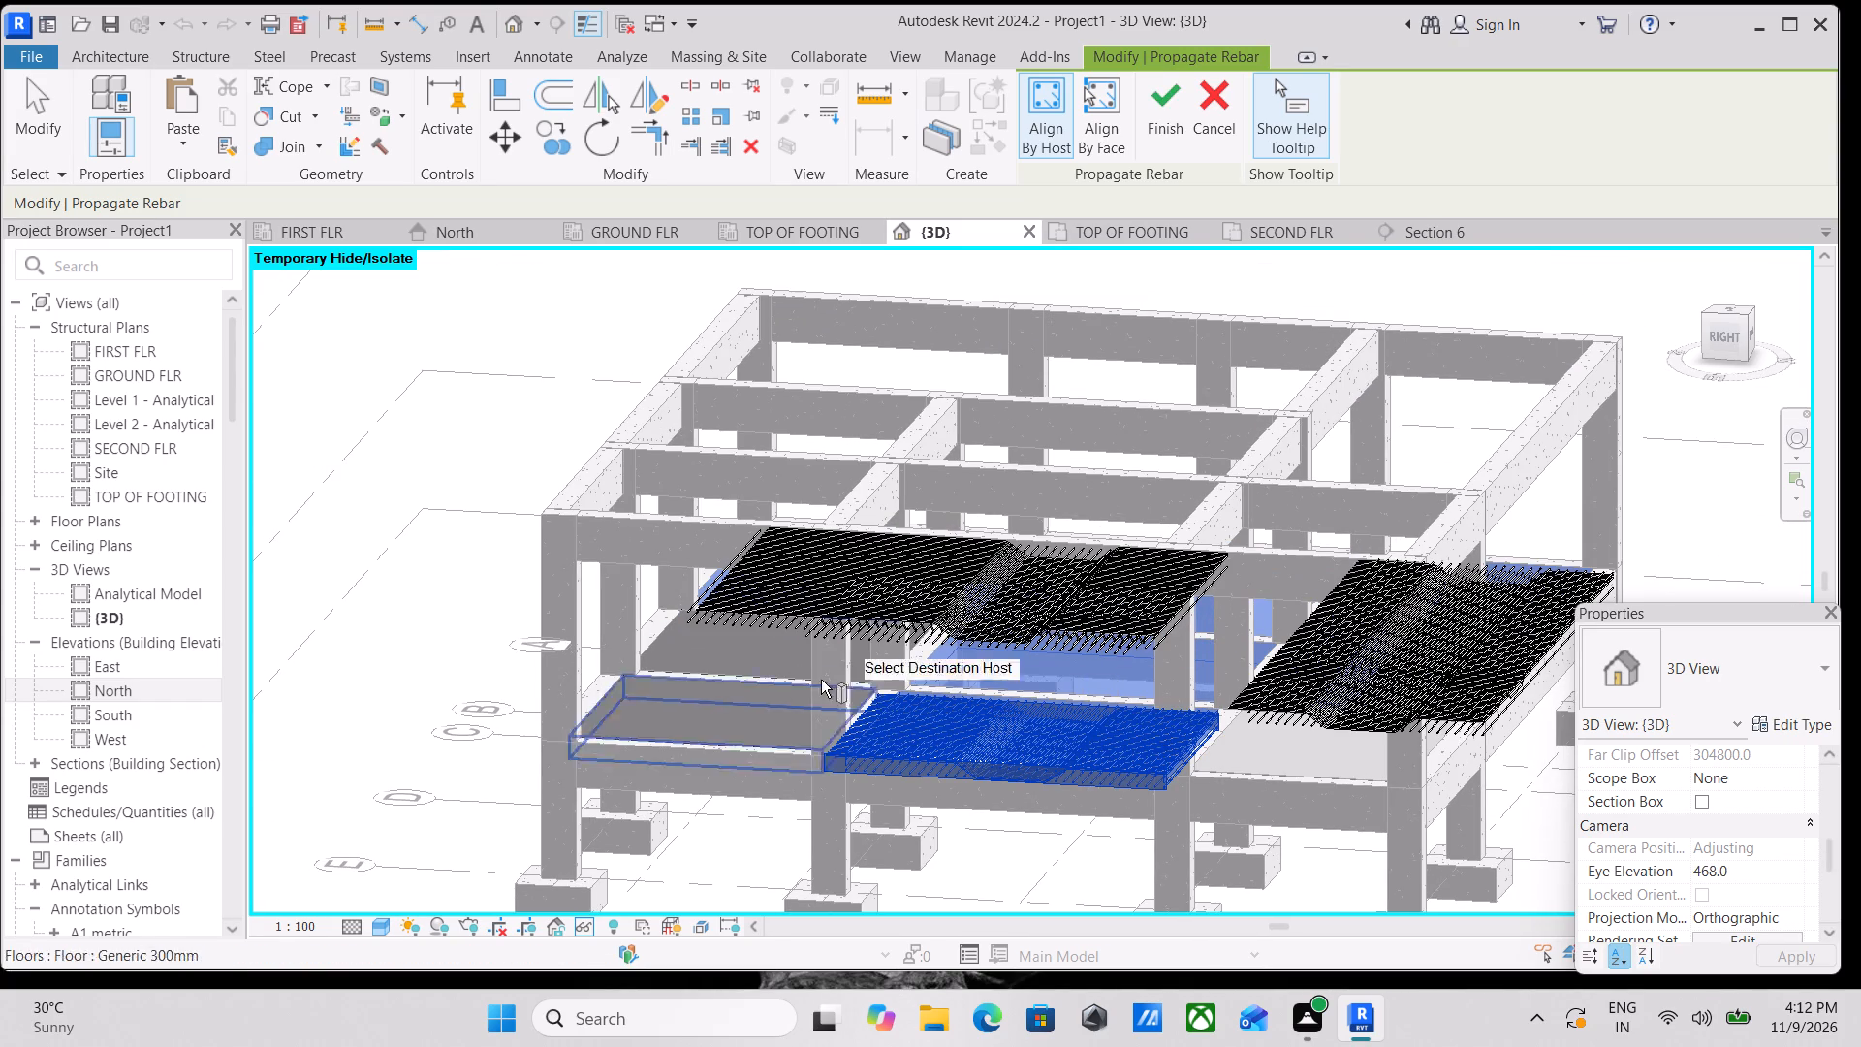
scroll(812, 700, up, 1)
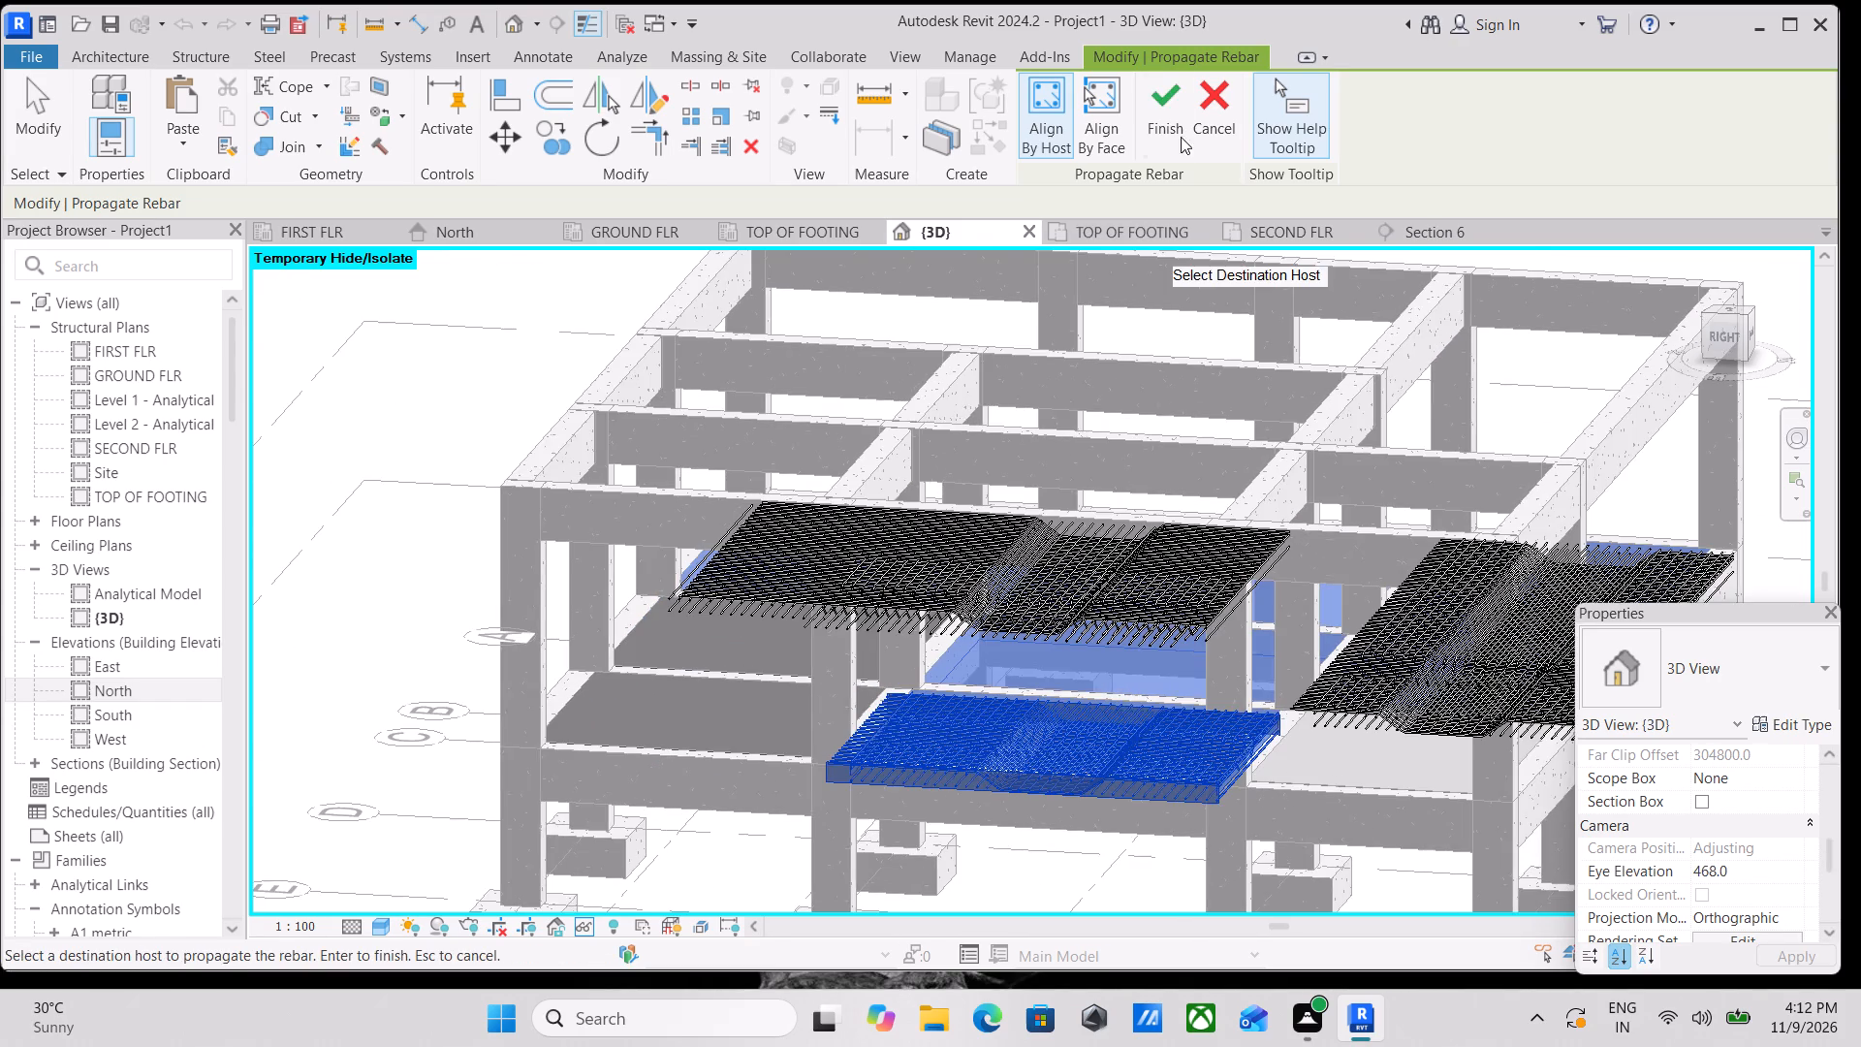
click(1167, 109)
Examine the propagated bar sets in 3D against the edges and levels of their destination floors.
scroll(1117, 634, down, 1)
shift+middle_drag(1090, 593, 1212, 774)
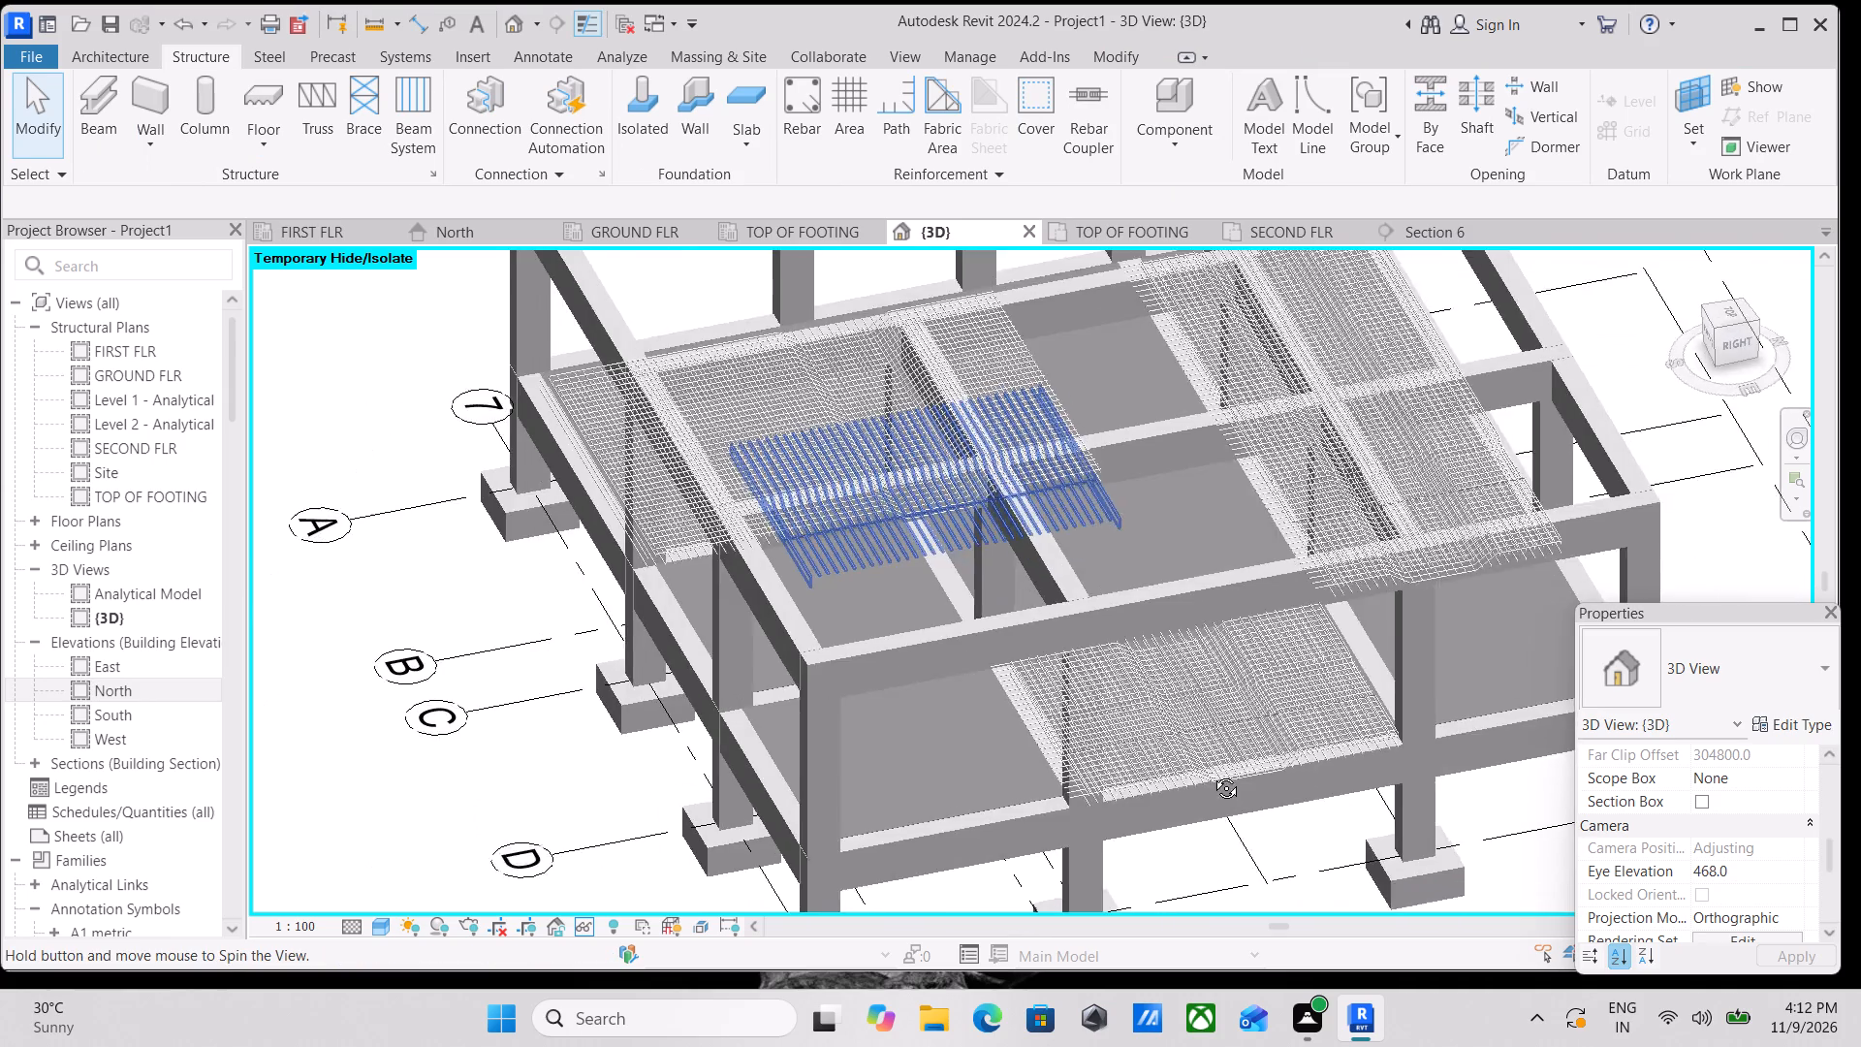
shift+middle_drag(1212, 774, 1198, 882)
shift+middle_drag(1157, 682, 1538, 422)
middle_drag(1008, 853, 1090, 649)
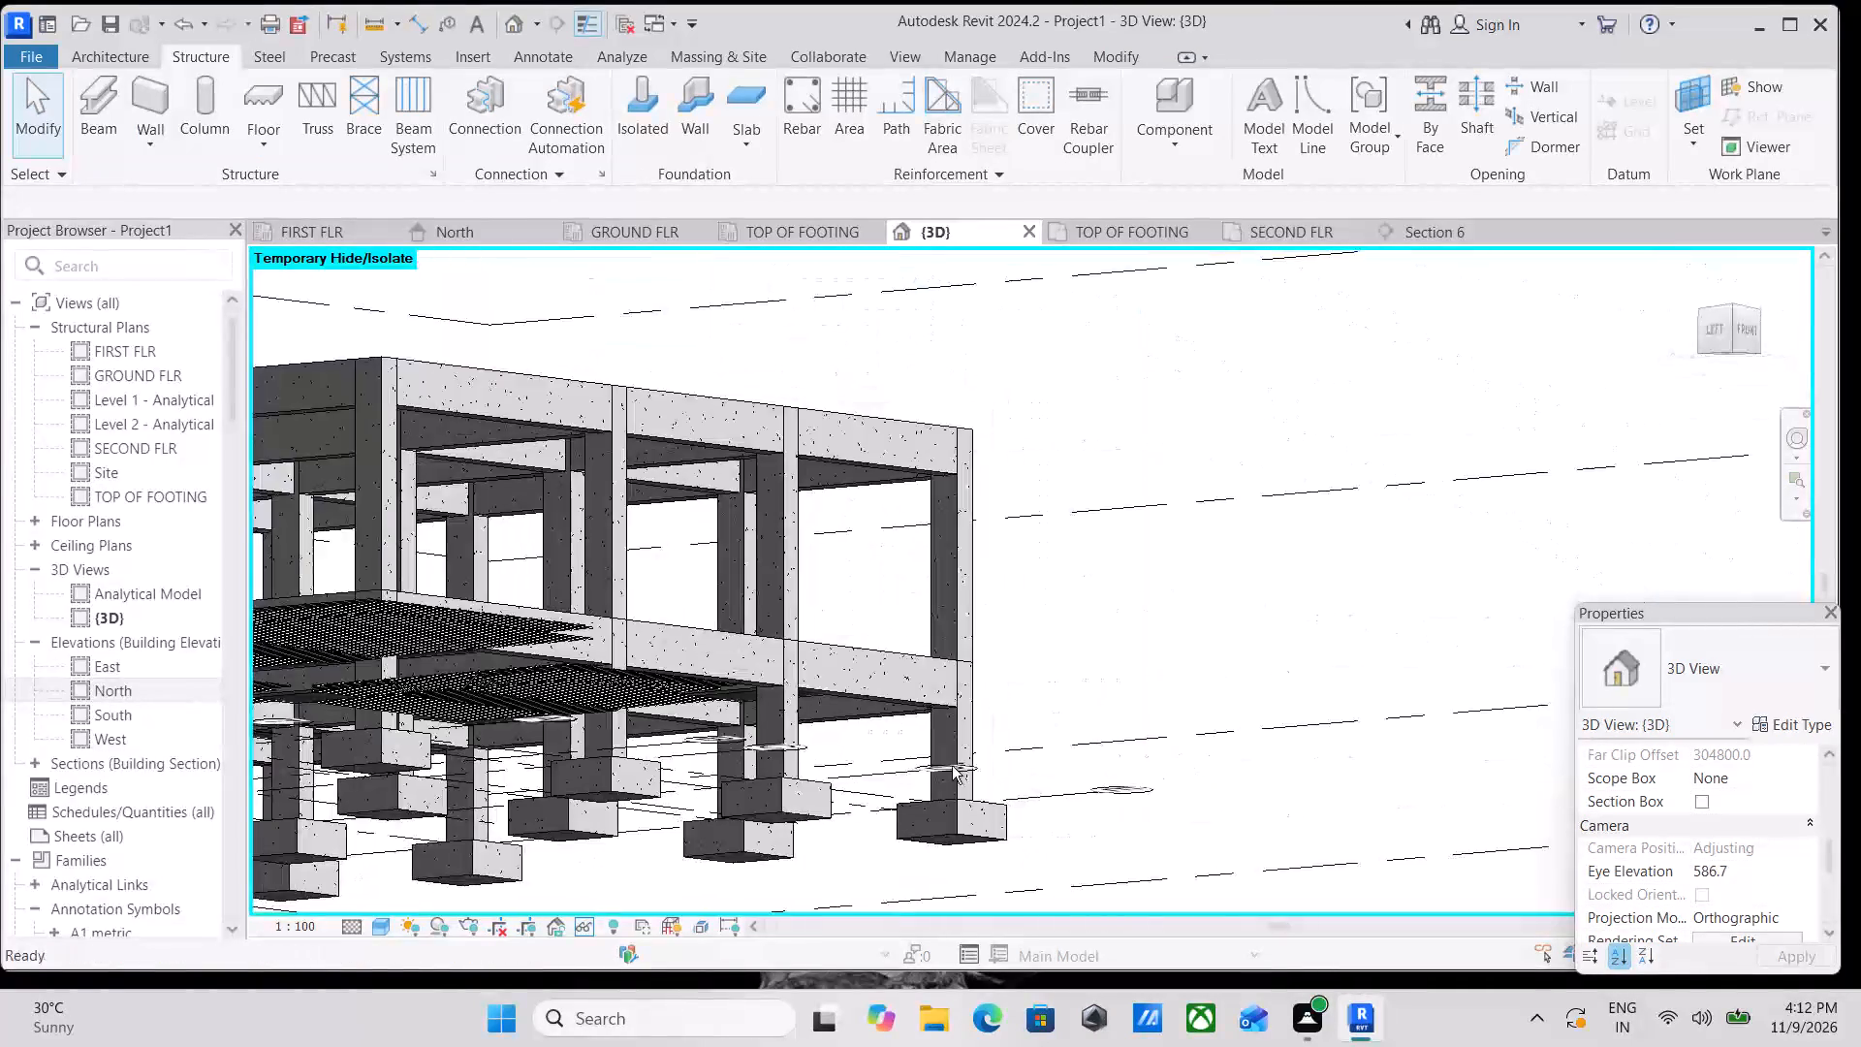
middle_drag(732, 814, 1116, 515)
shift+middle_drag(1059, 571, 640, 855)
middle_drag(1113, 607, 962, 949)
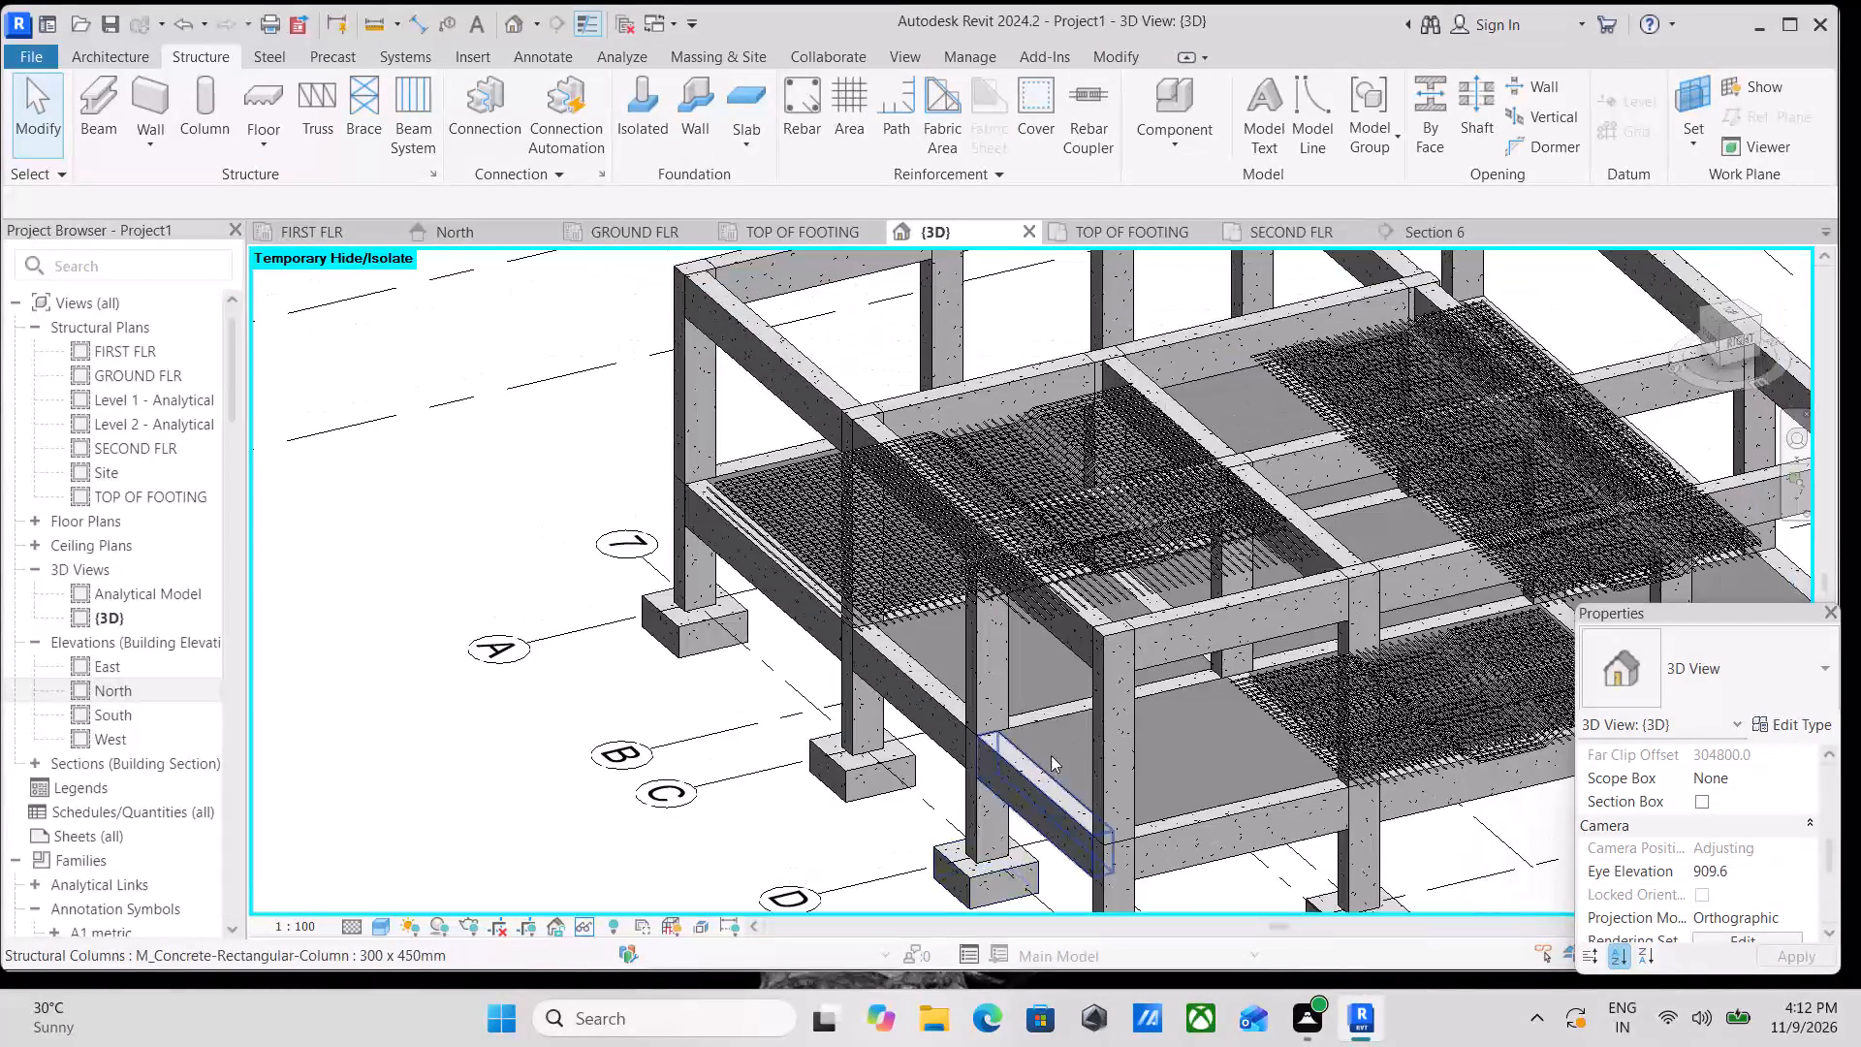
middle_drag(1096, 620, 1038, 802)
scroll(938, 706, up, 1)
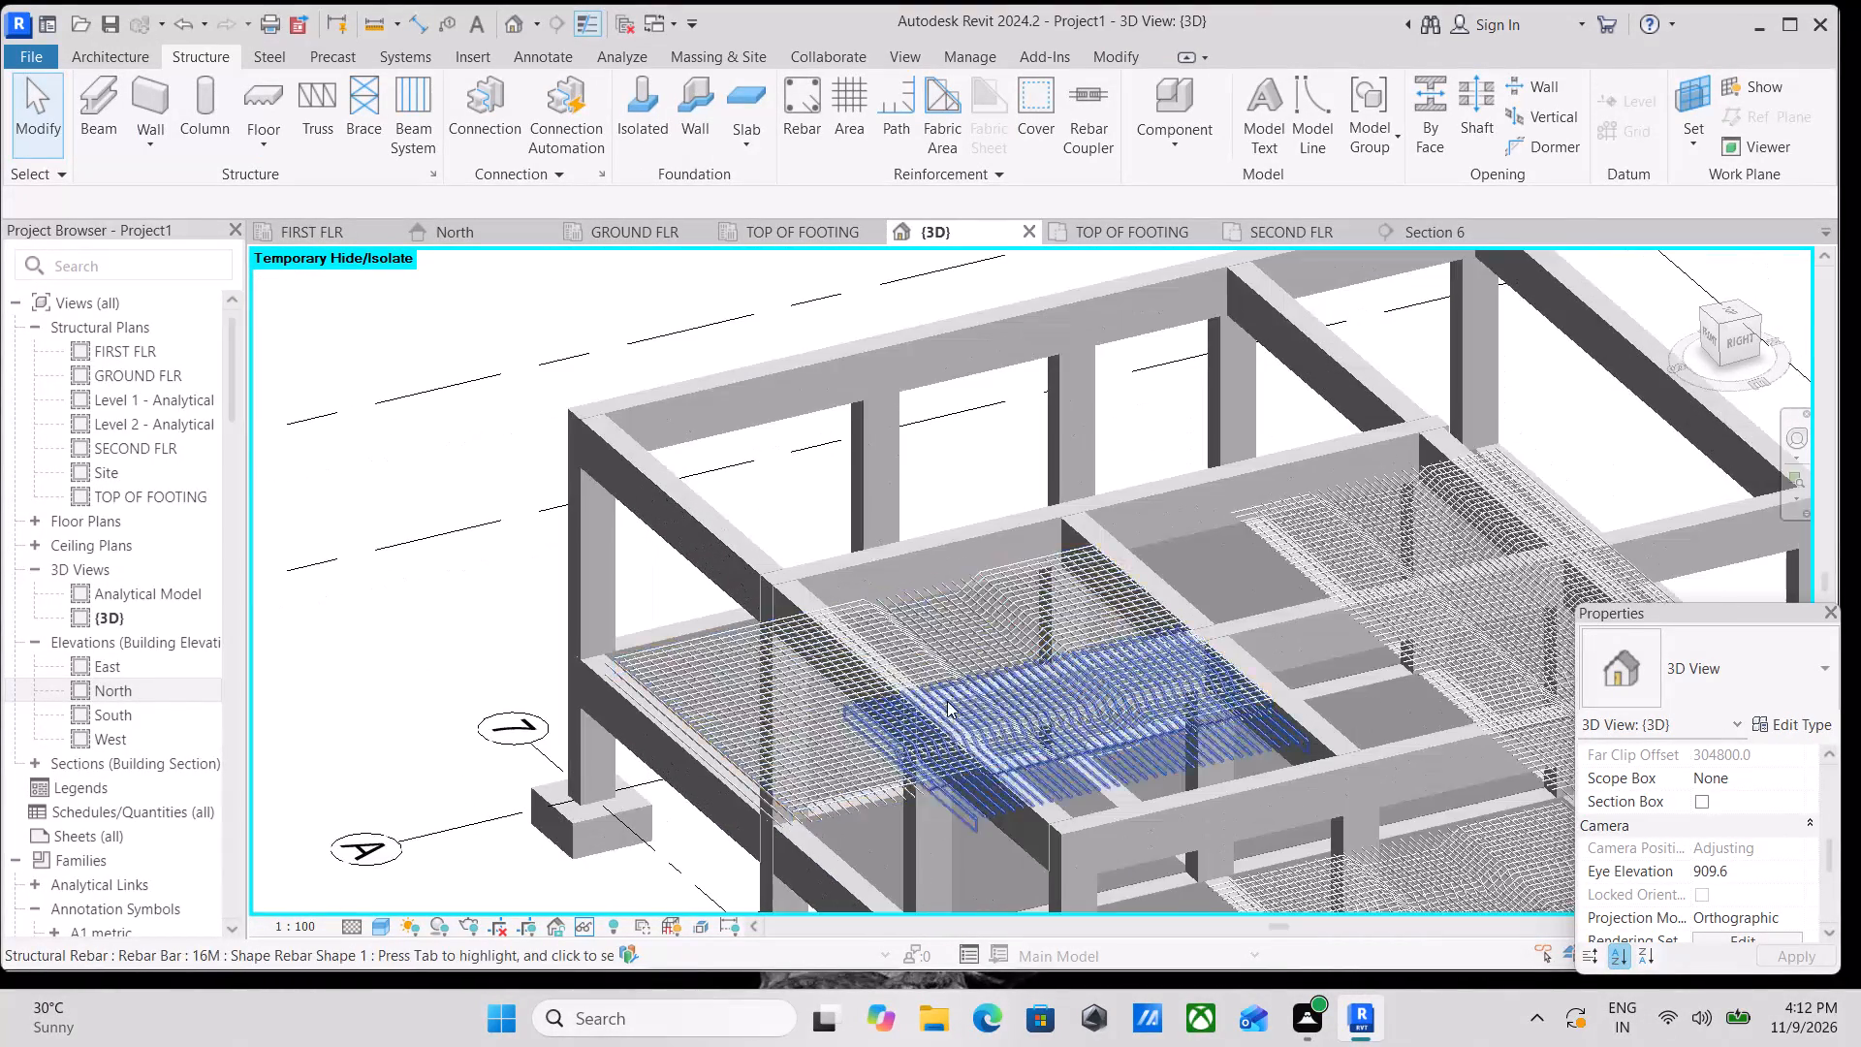
scroll(966, 697, down, 1)
middle_drag(967, 697, 941, 667)
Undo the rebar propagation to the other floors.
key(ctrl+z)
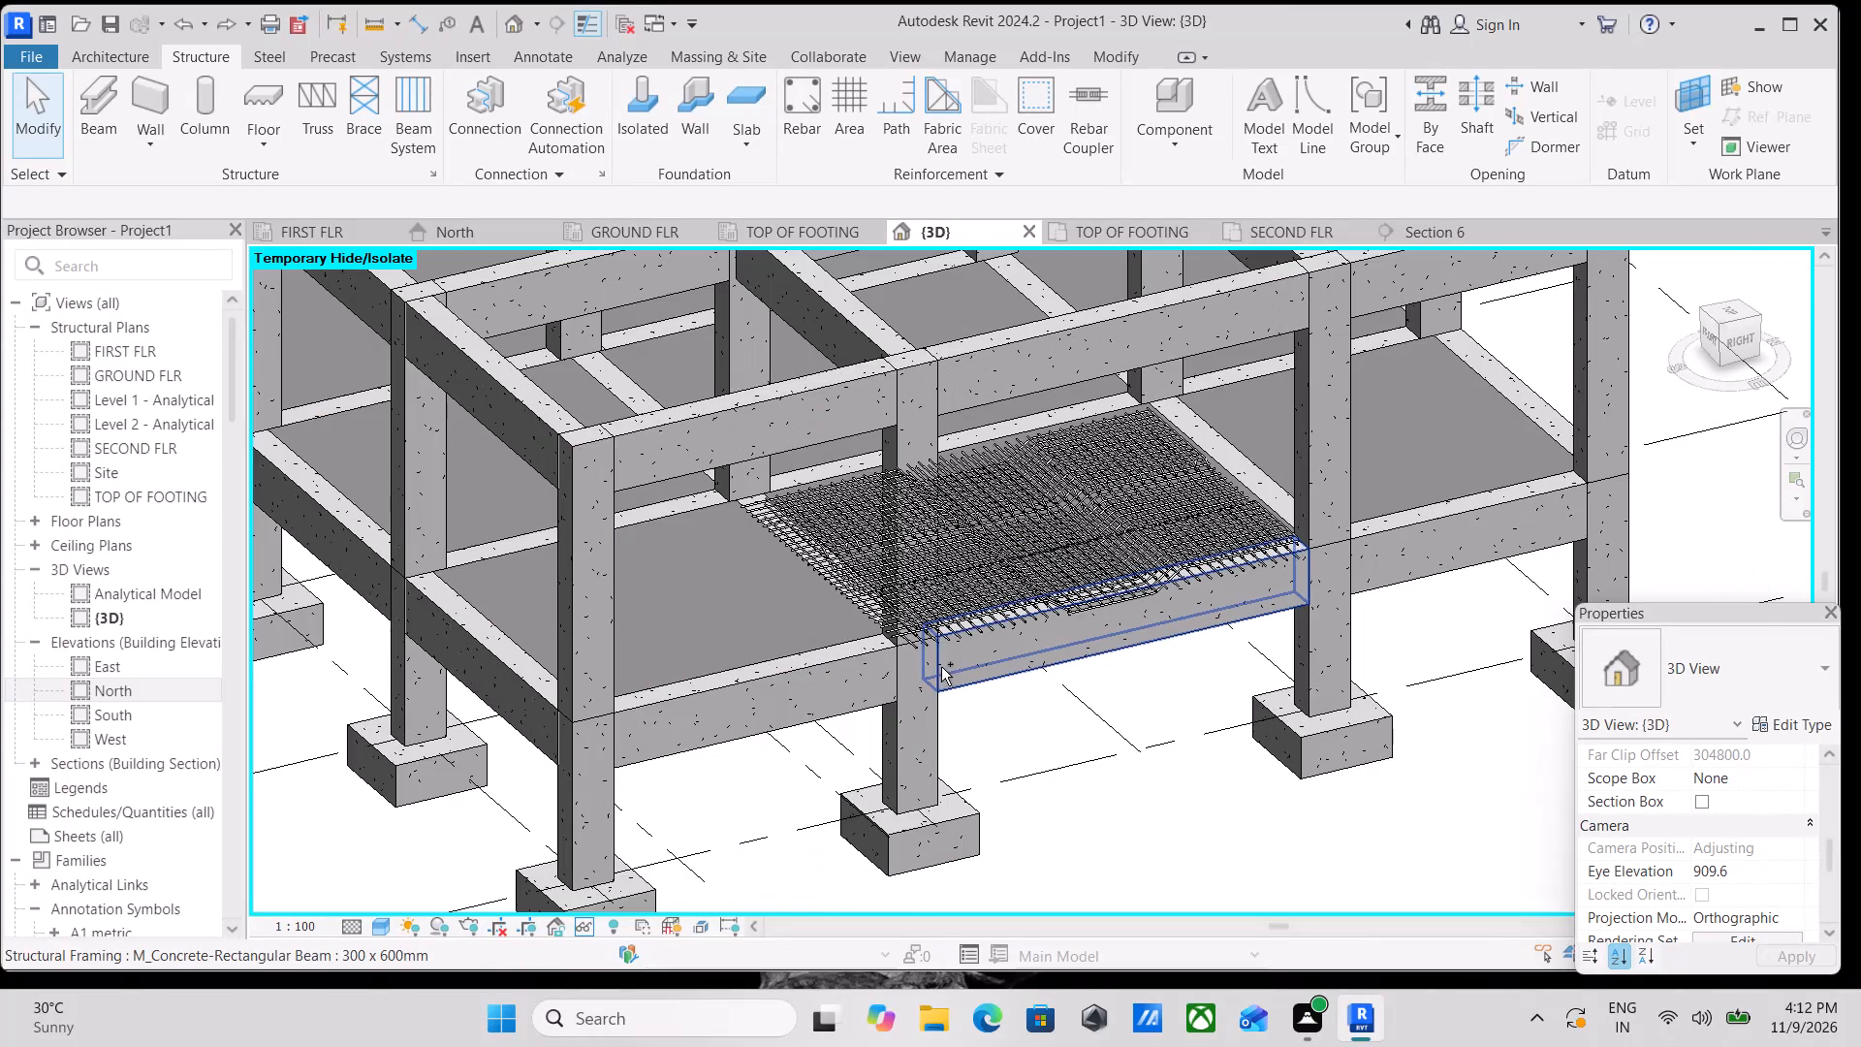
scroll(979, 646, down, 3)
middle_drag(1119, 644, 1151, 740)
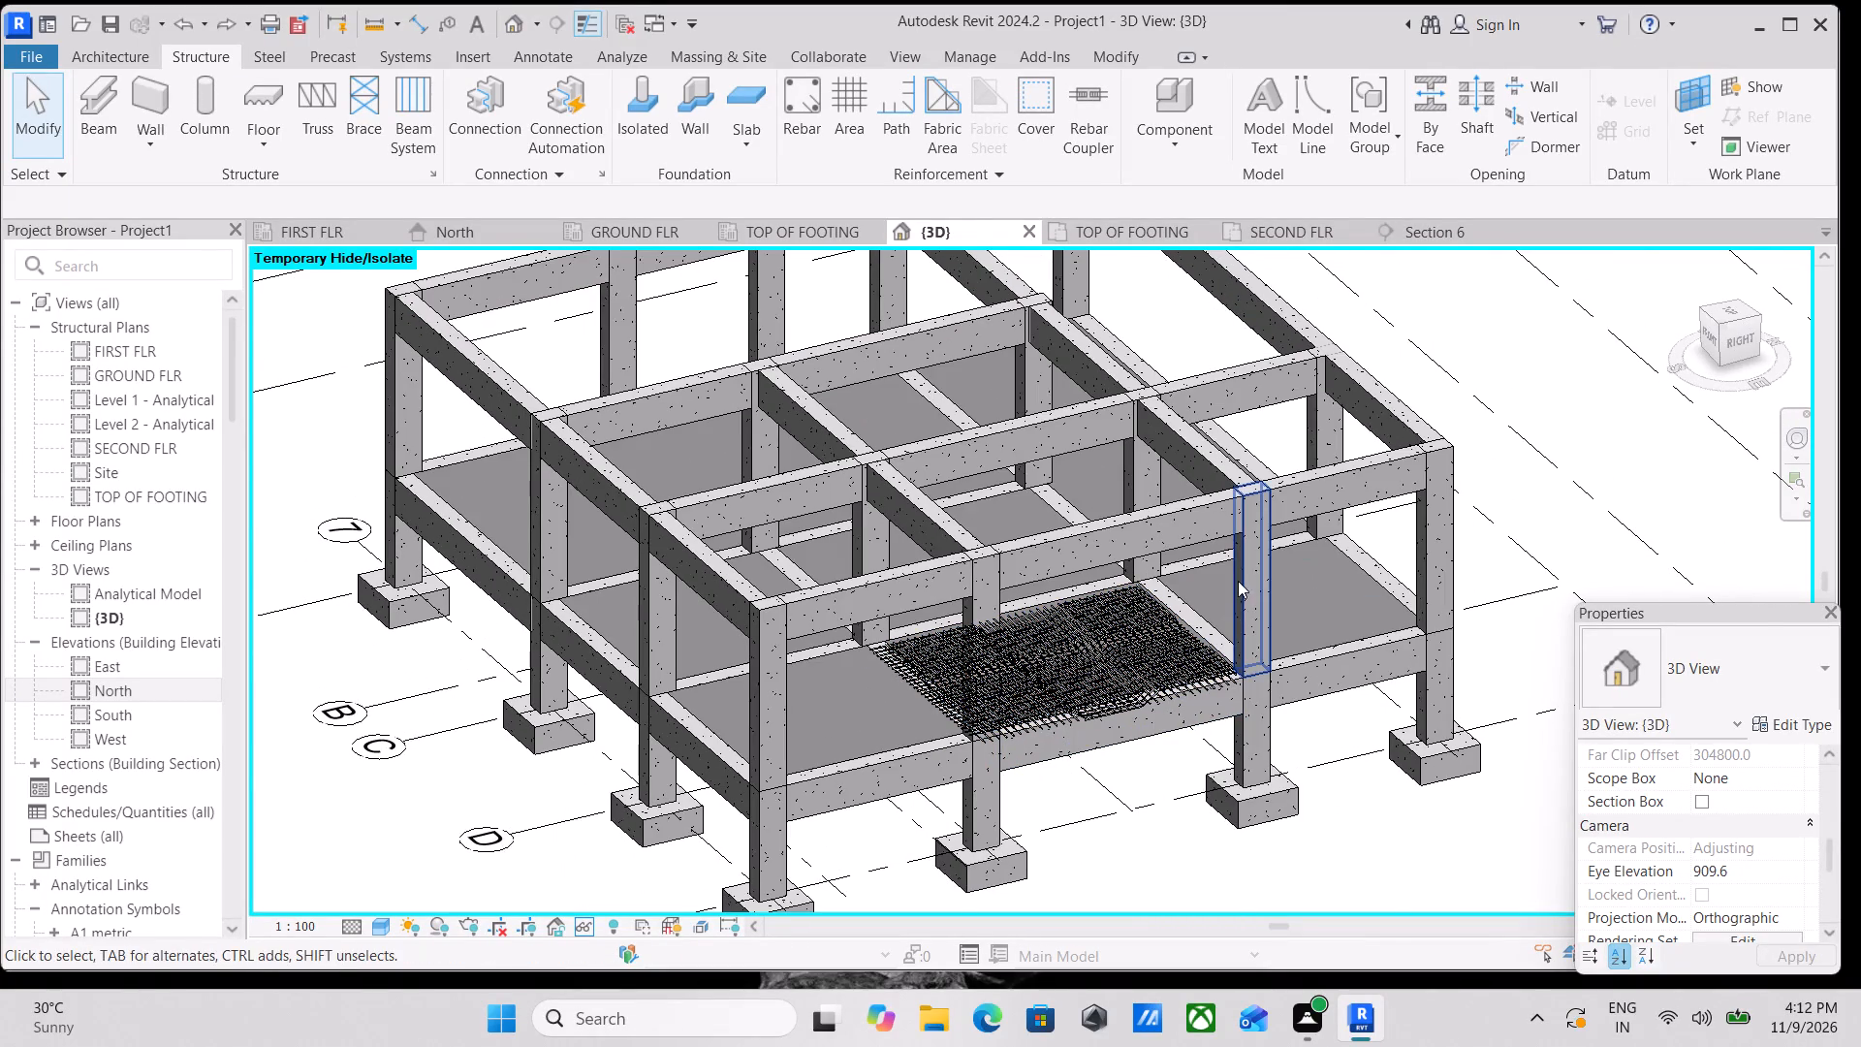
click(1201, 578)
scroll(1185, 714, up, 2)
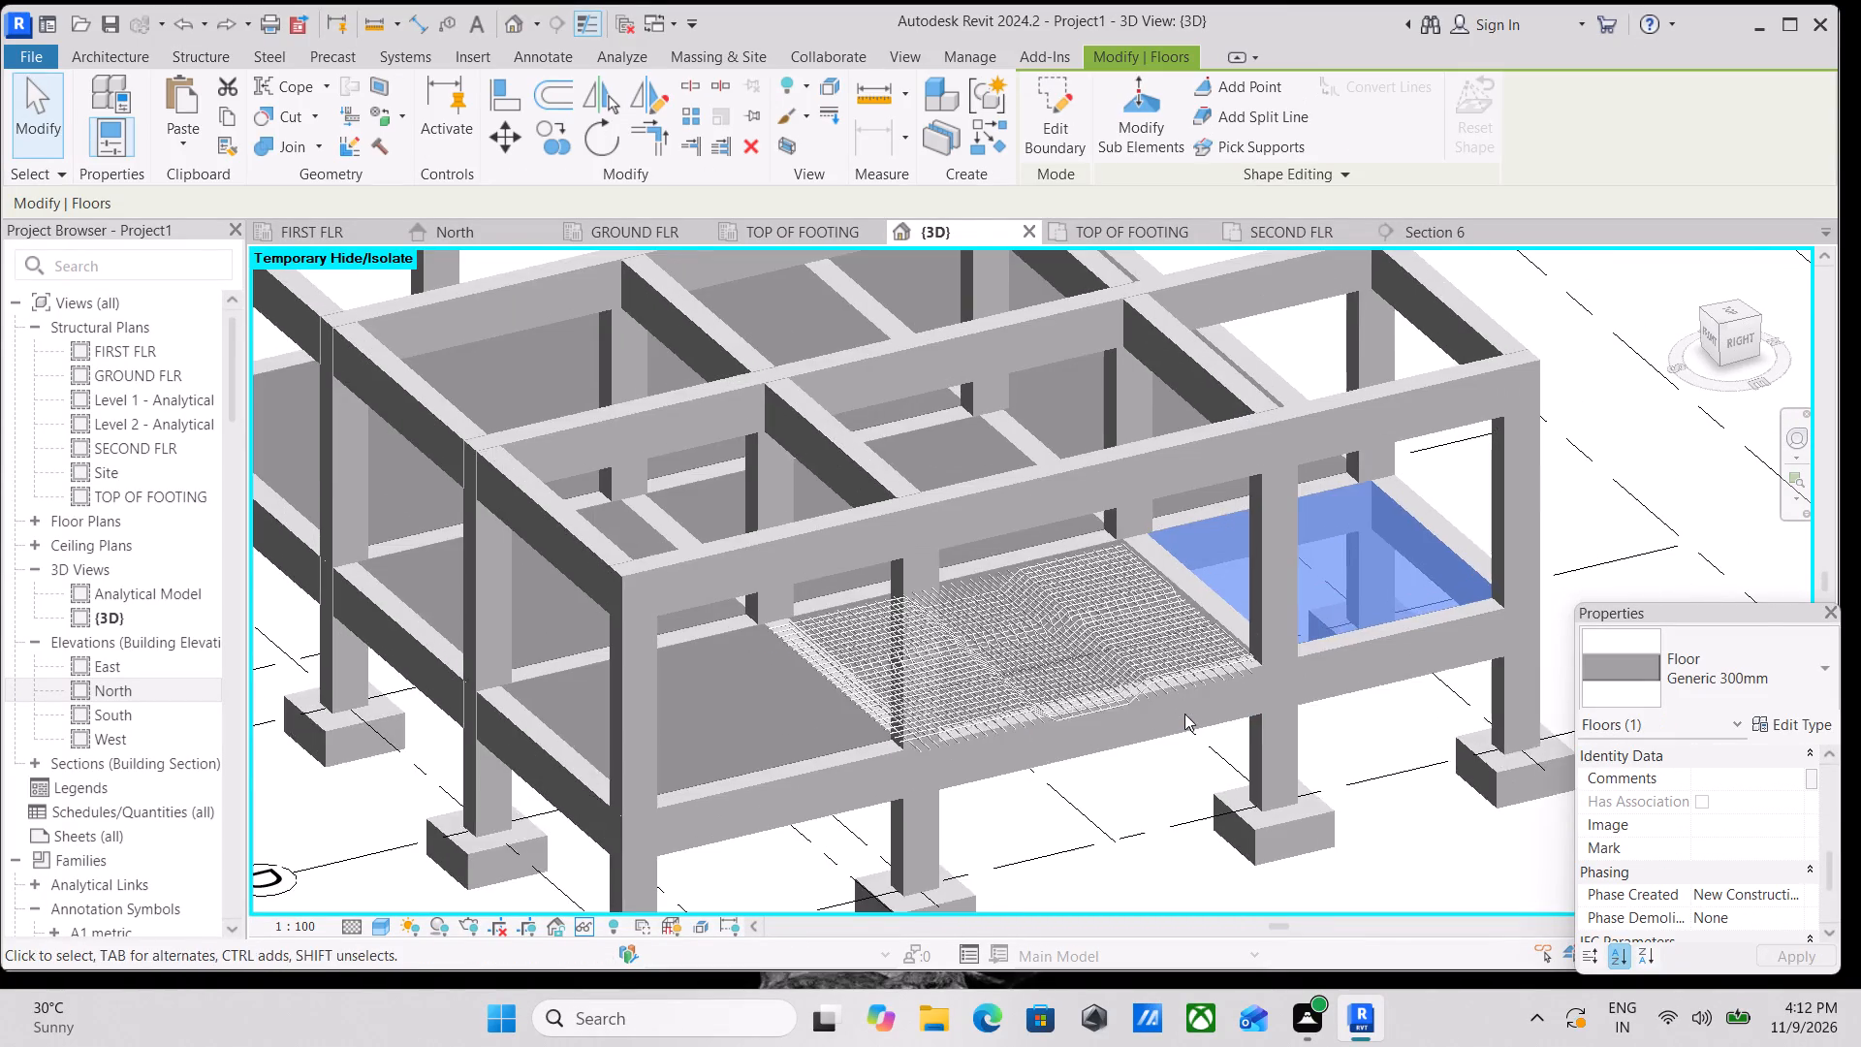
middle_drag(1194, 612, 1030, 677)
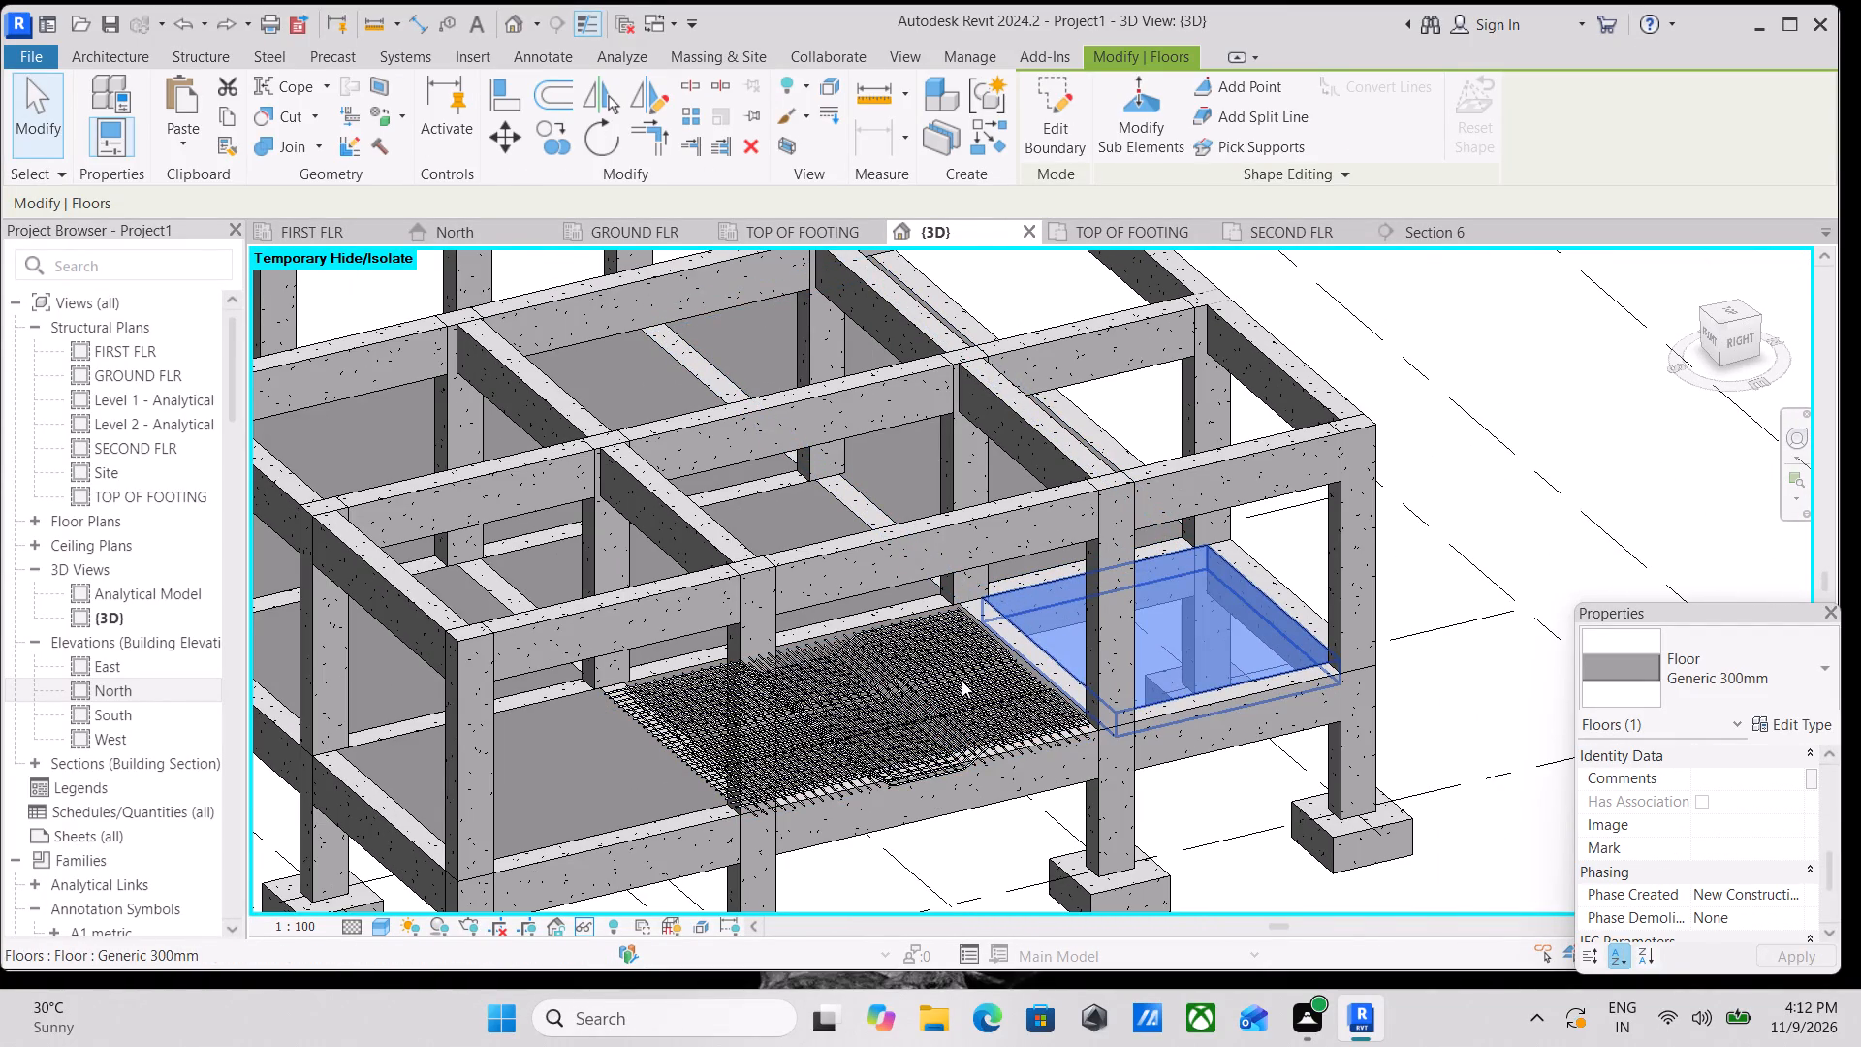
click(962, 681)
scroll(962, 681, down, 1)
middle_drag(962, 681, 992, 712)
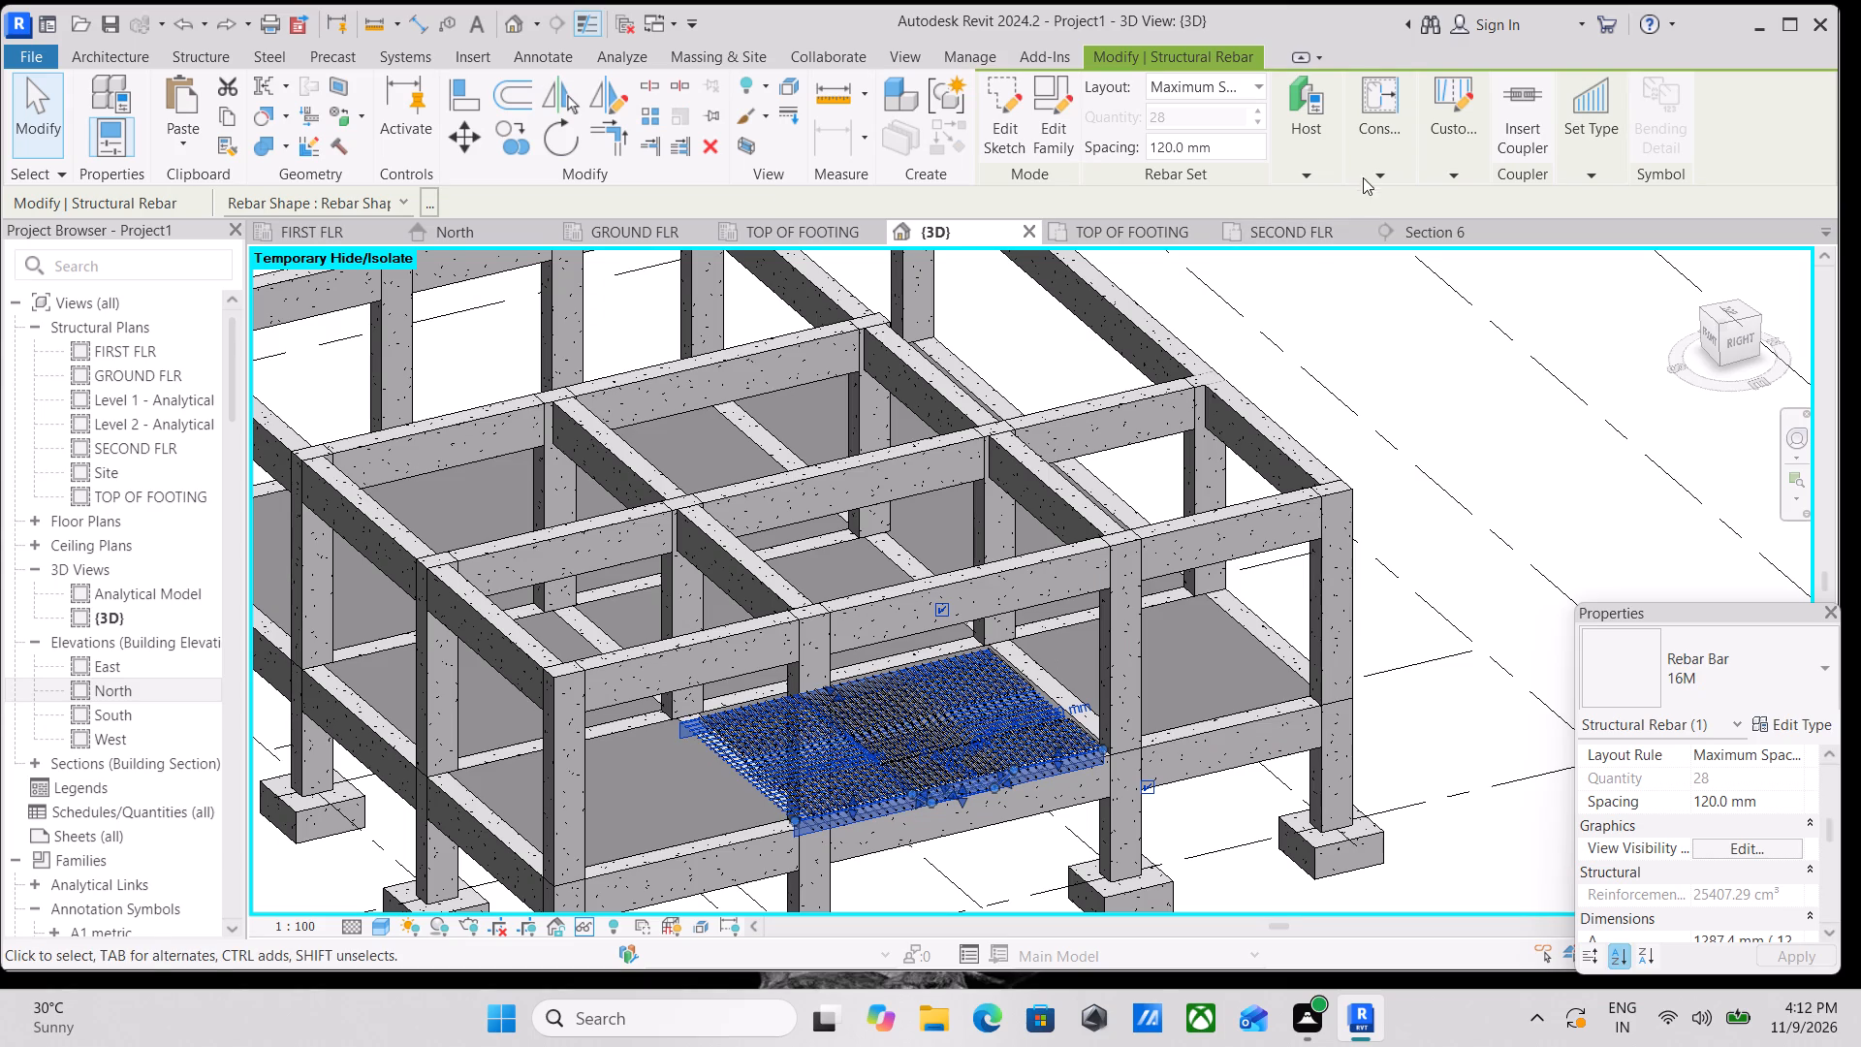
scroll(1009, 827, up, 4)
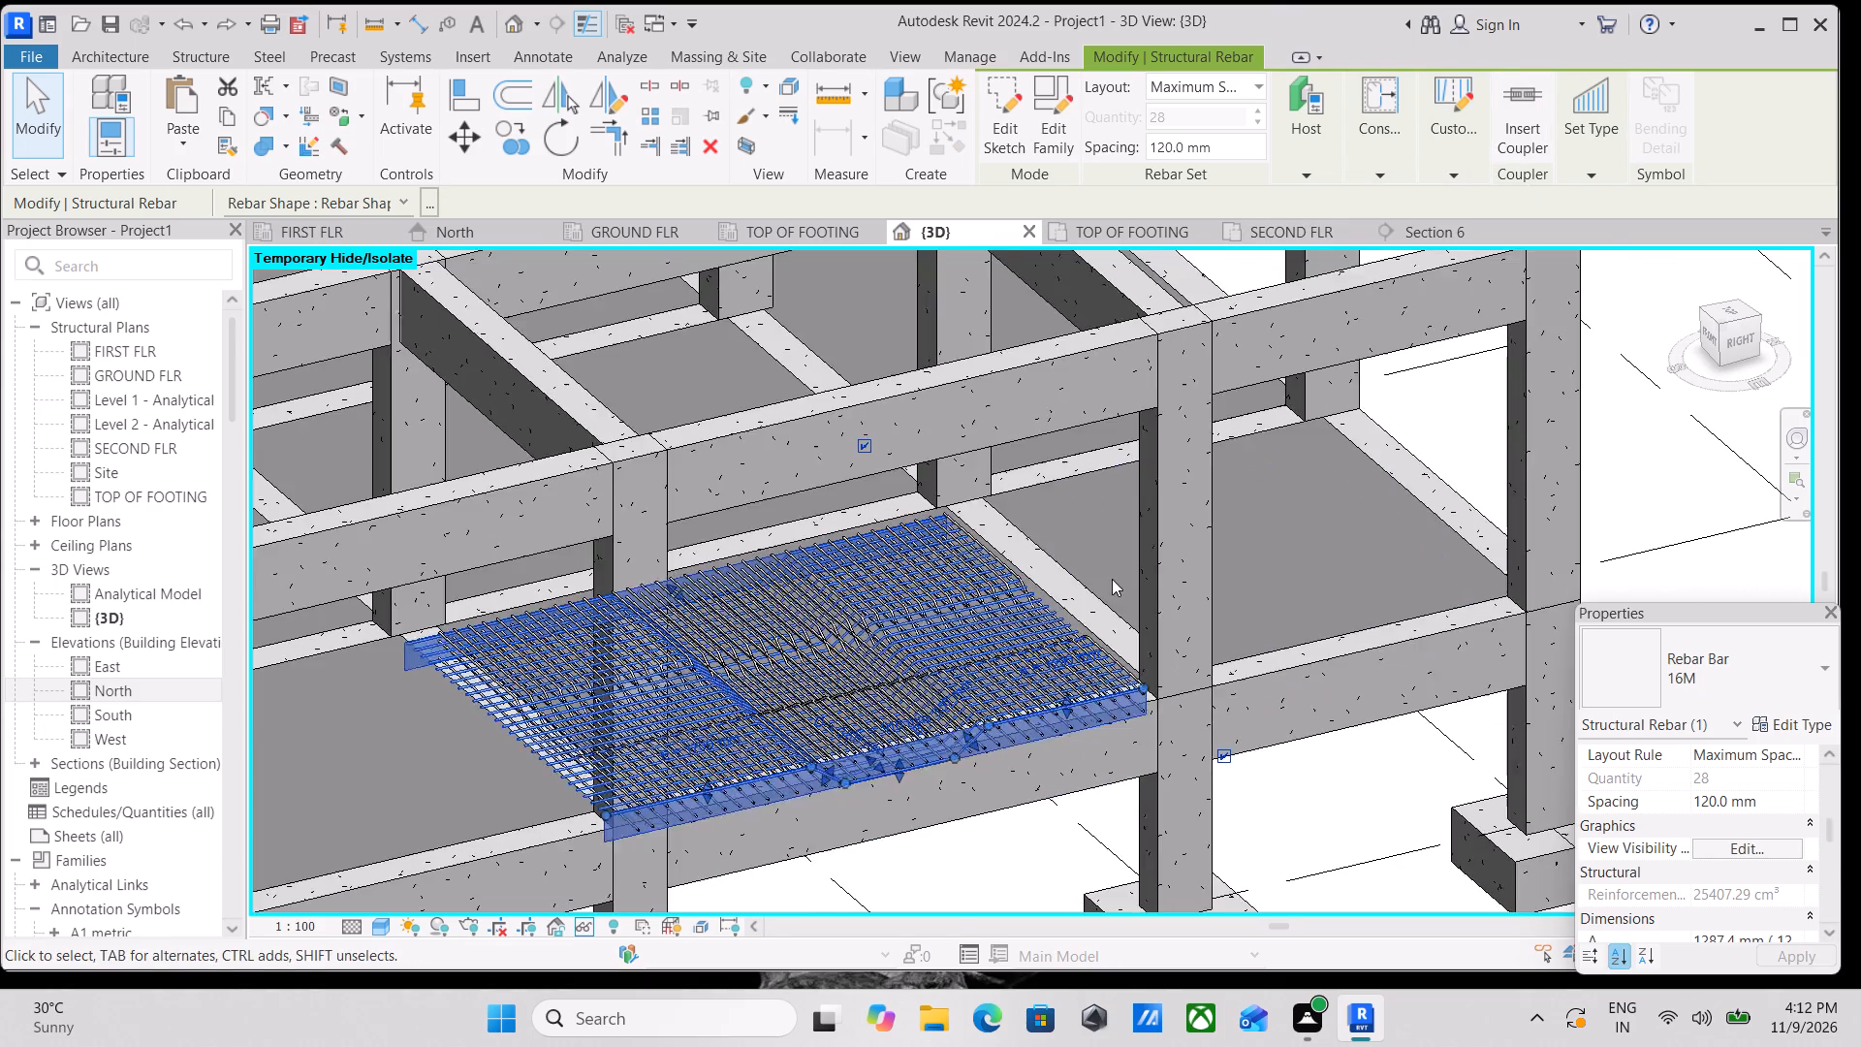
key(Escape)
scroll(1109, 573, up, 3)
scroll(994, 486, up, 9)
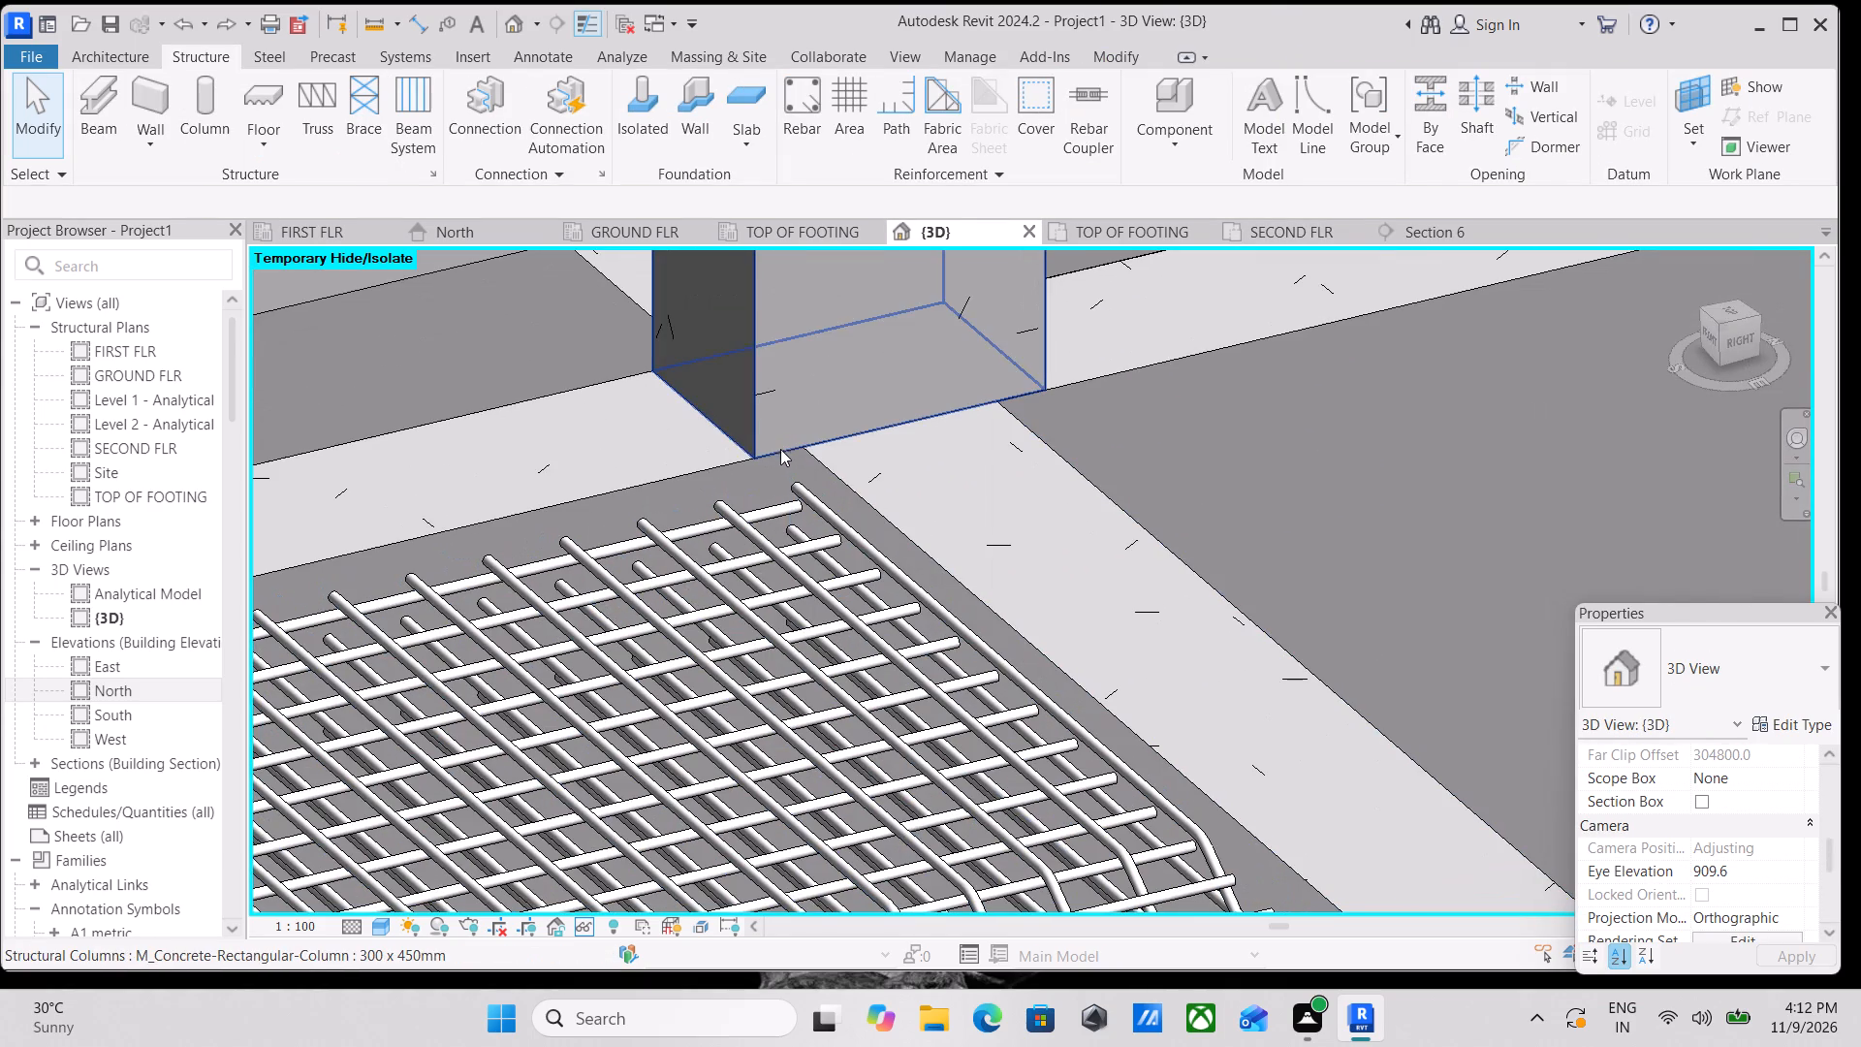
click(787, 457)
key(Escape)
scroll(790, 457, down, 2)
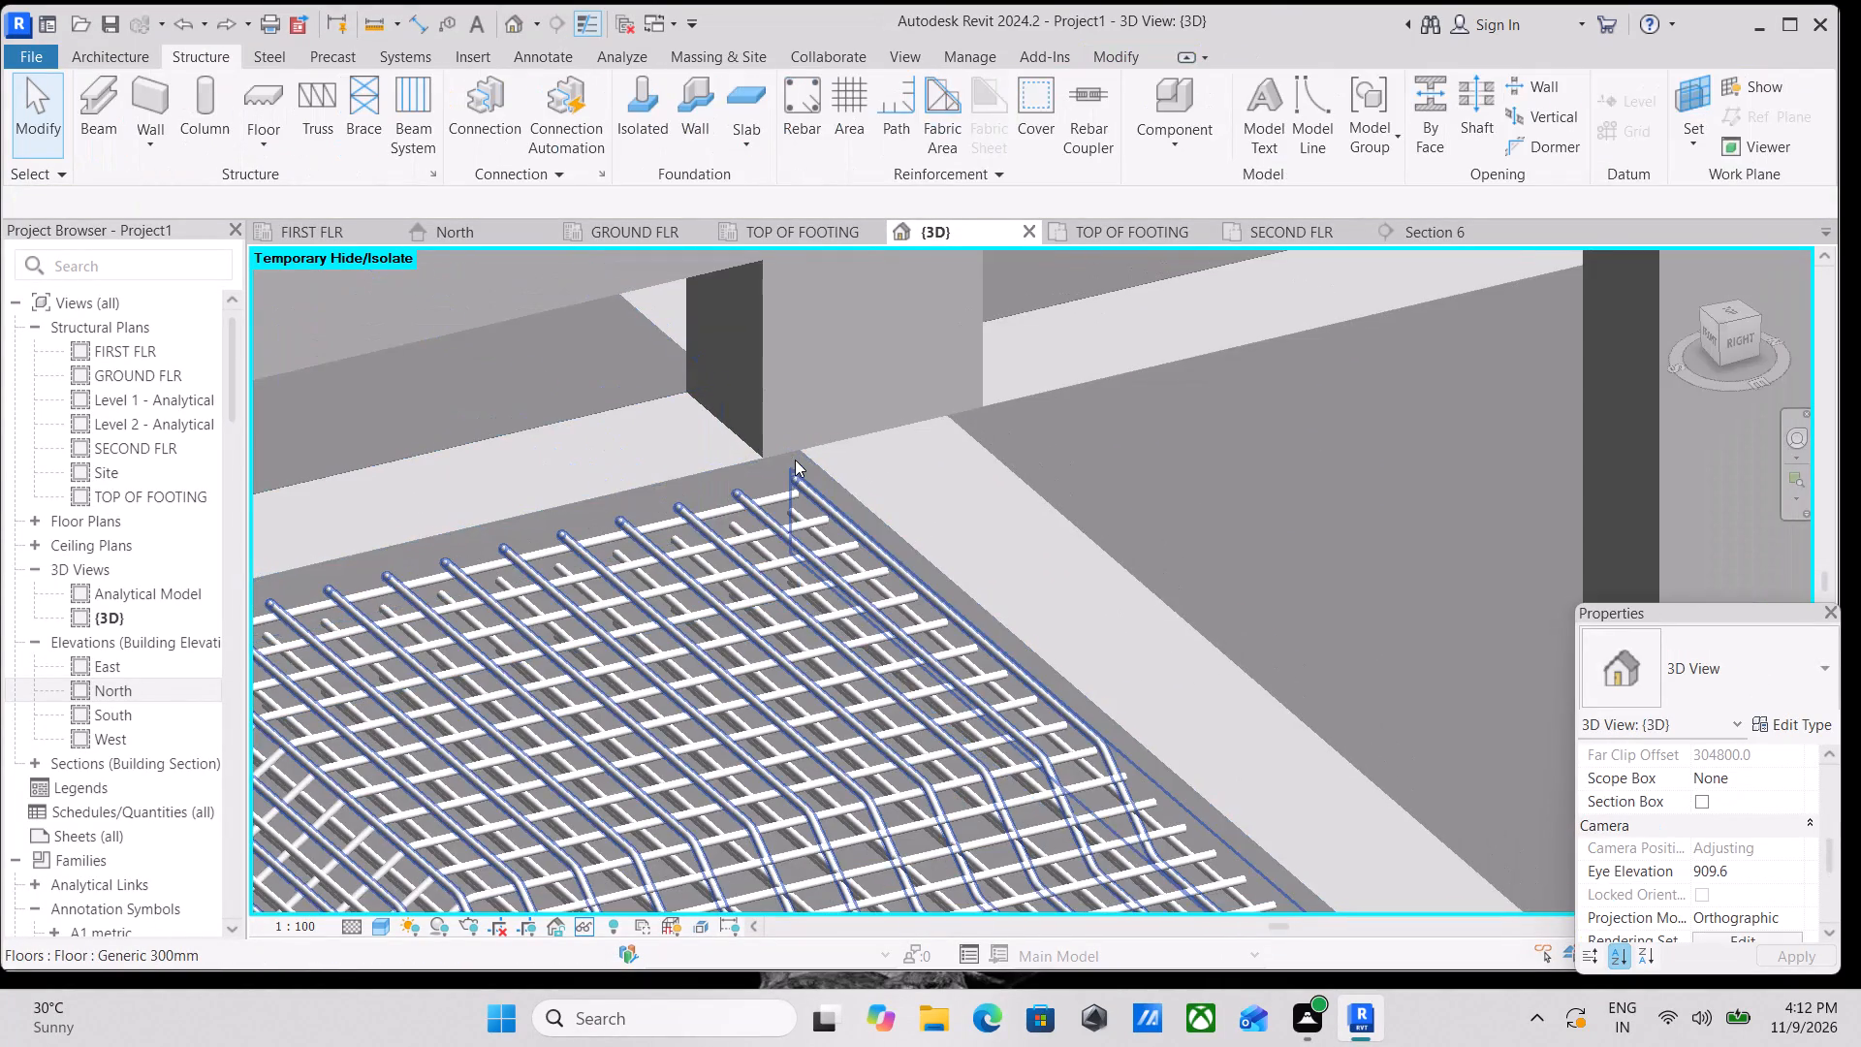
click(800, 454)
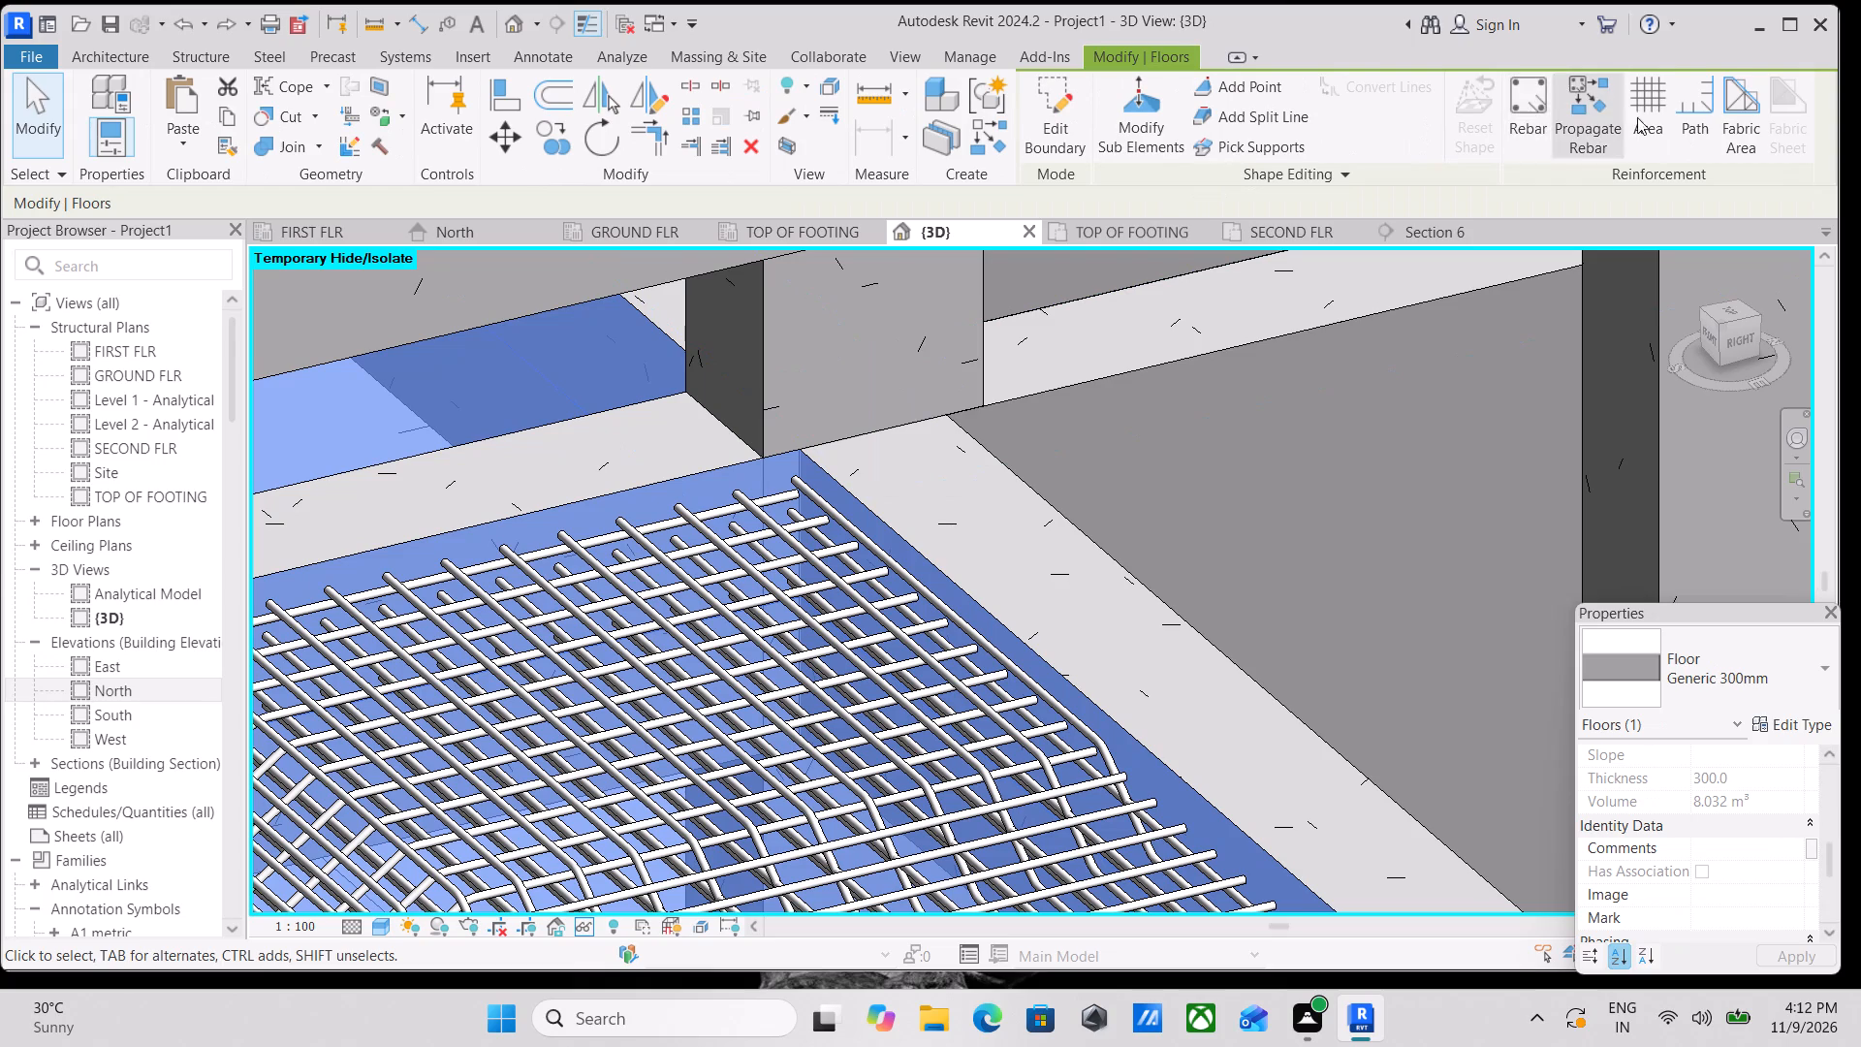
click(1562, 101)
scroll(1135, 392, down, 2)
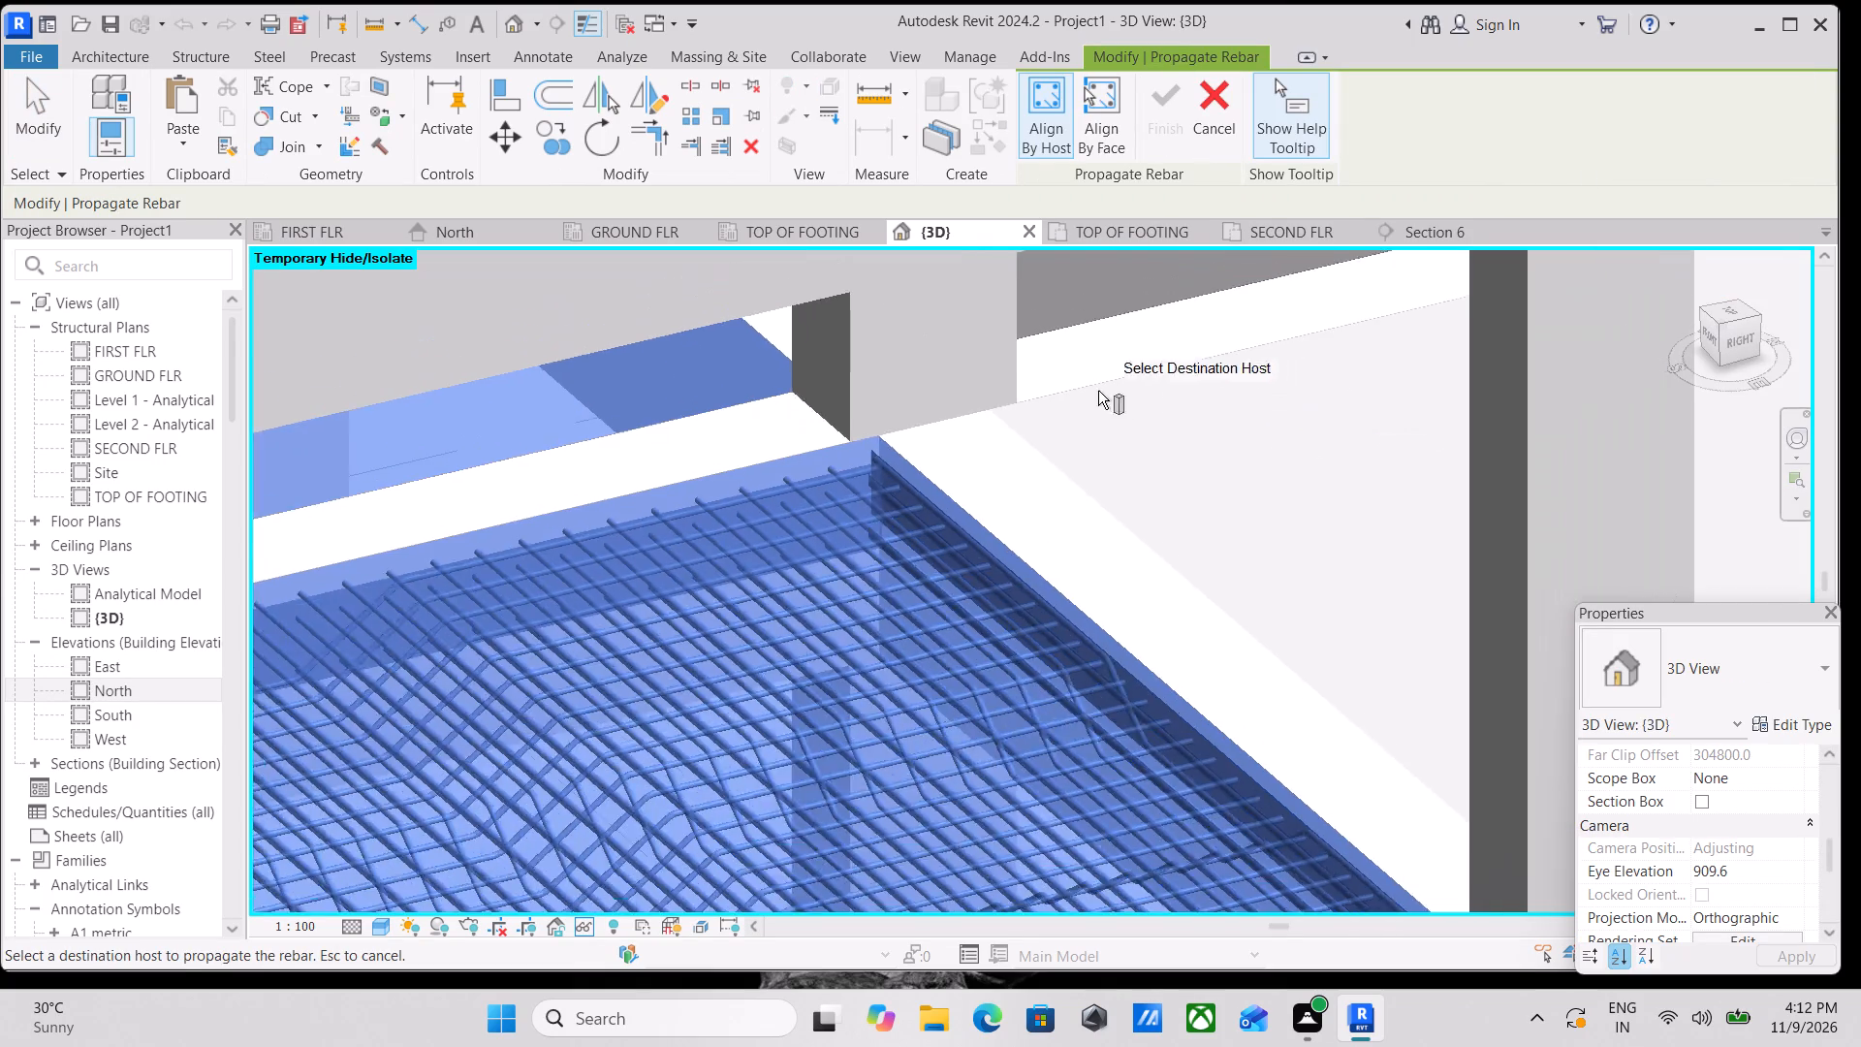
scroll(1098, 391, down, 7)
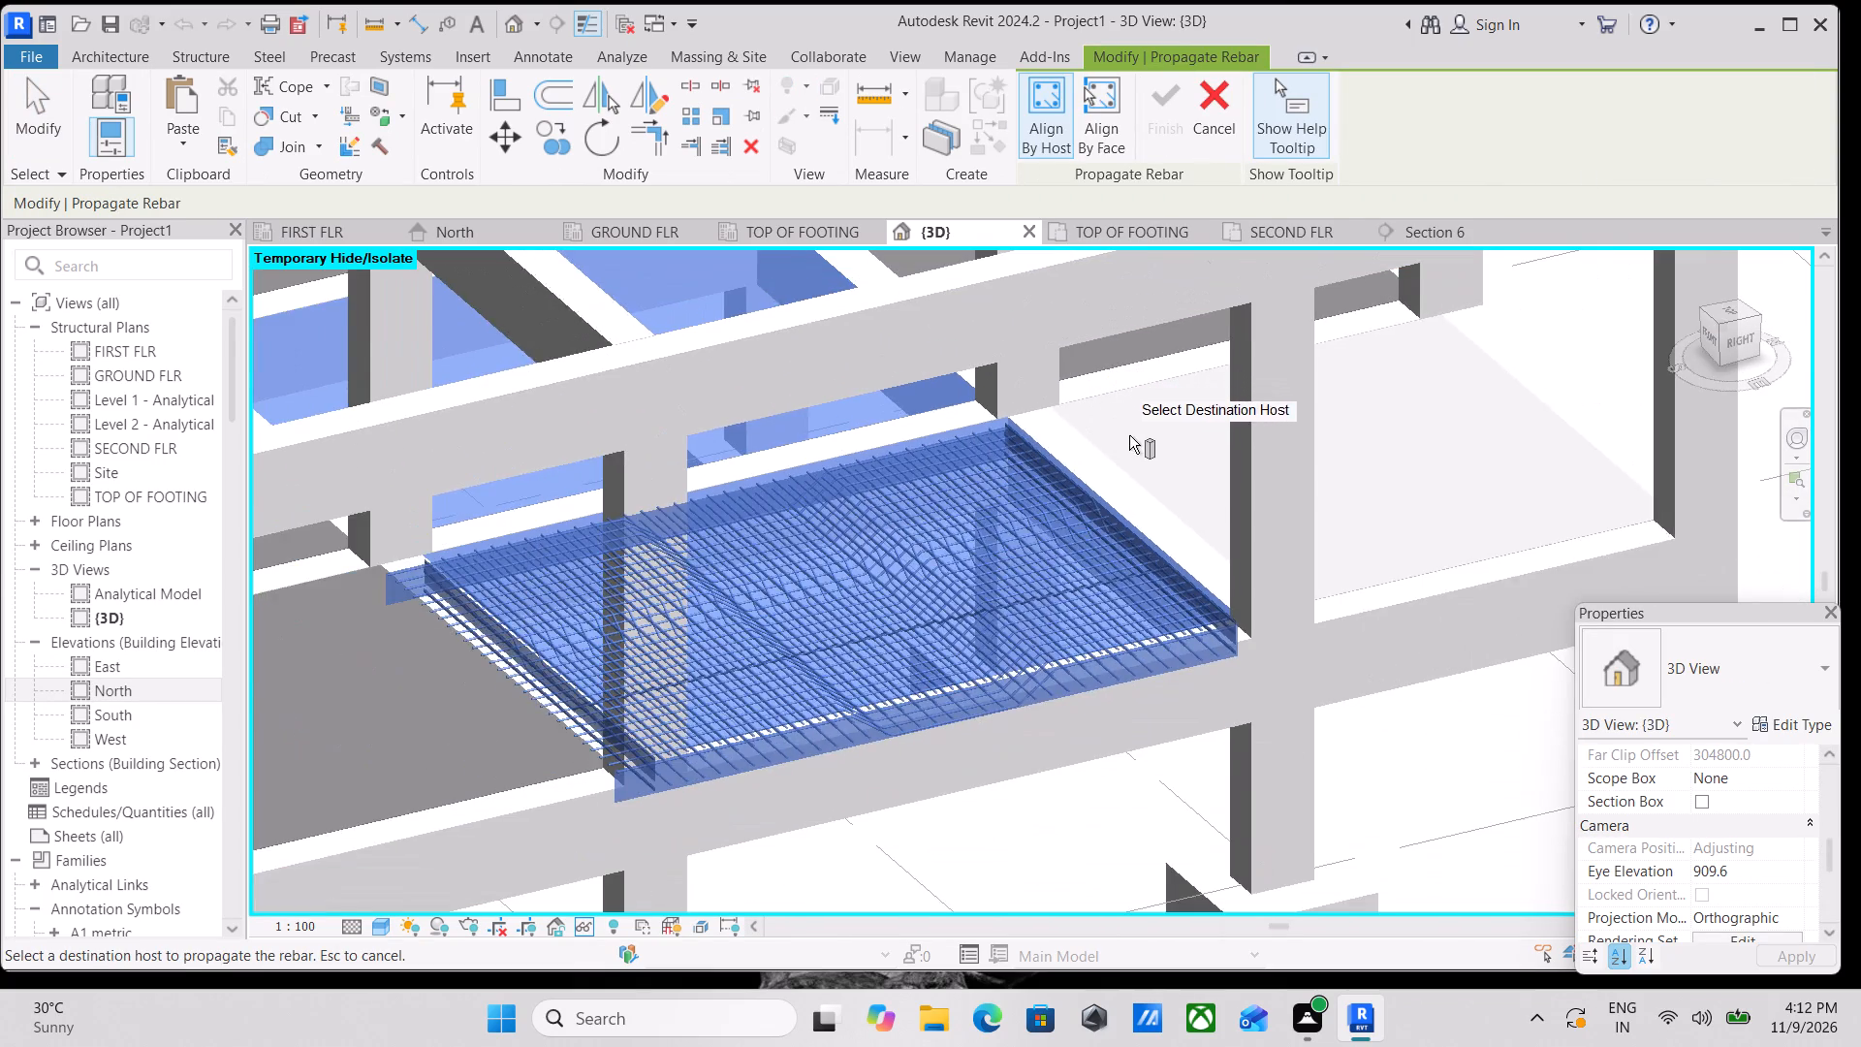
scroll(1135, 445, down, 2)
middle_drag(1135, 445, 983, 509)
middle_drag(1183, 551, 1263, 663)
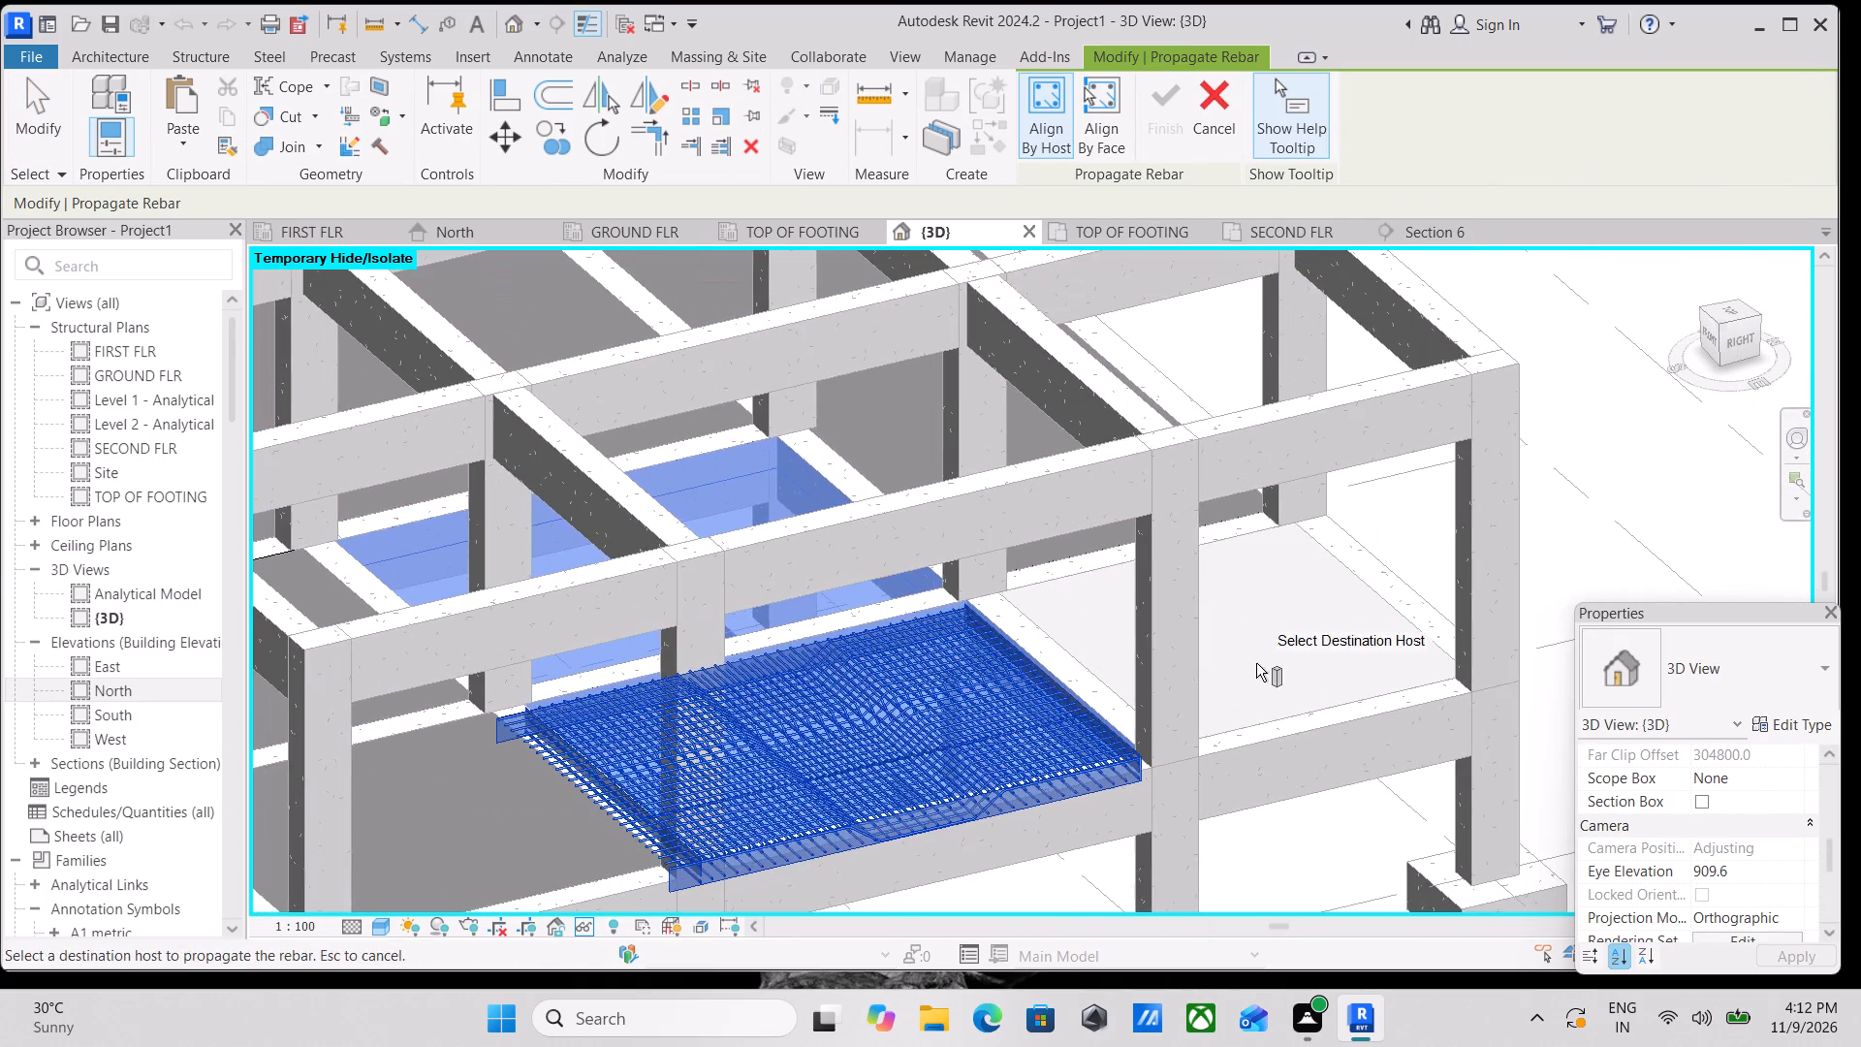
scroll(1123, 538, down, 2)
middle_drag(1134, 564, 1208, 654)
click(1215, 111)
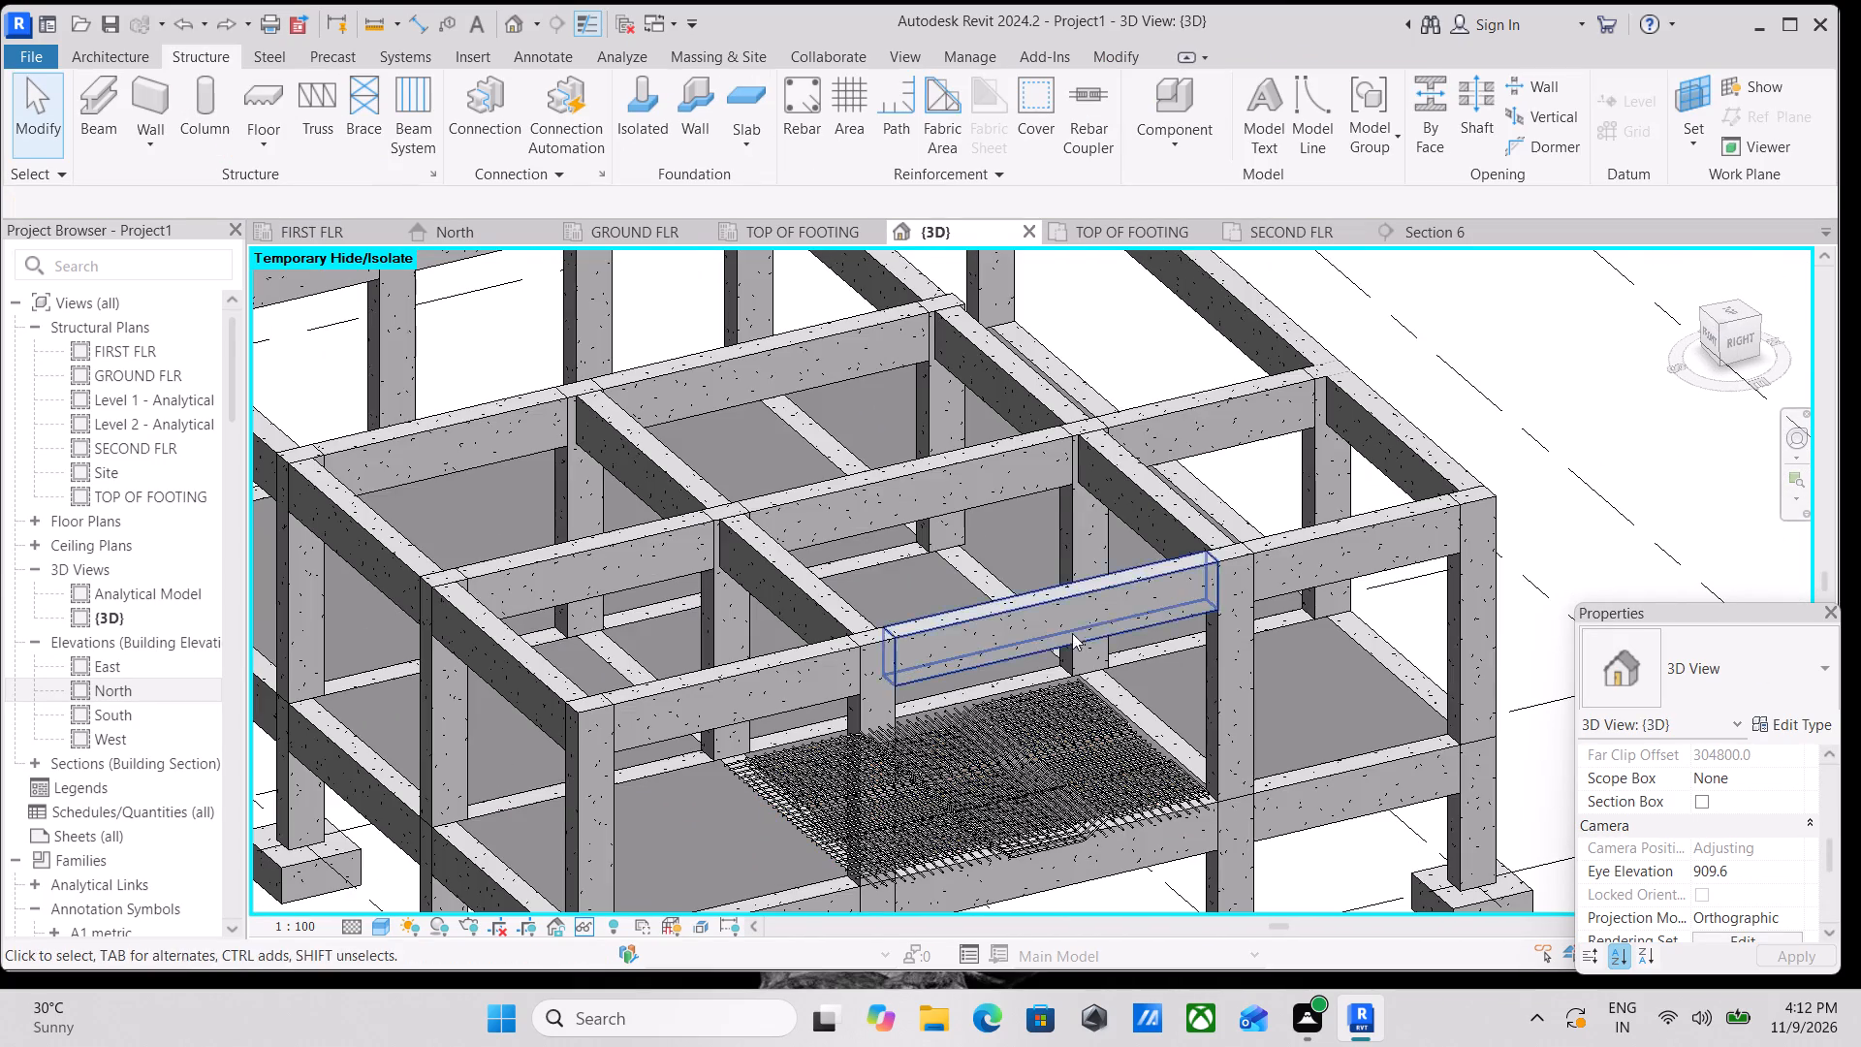
Examine the GROUND FLR slab's 16M bar mesh and its bar ends at the surrounding beams in 3D.
middle_drag(1072, 633, 1142, 516)
key(Escape)
scroll(1120, 615, up, 15)
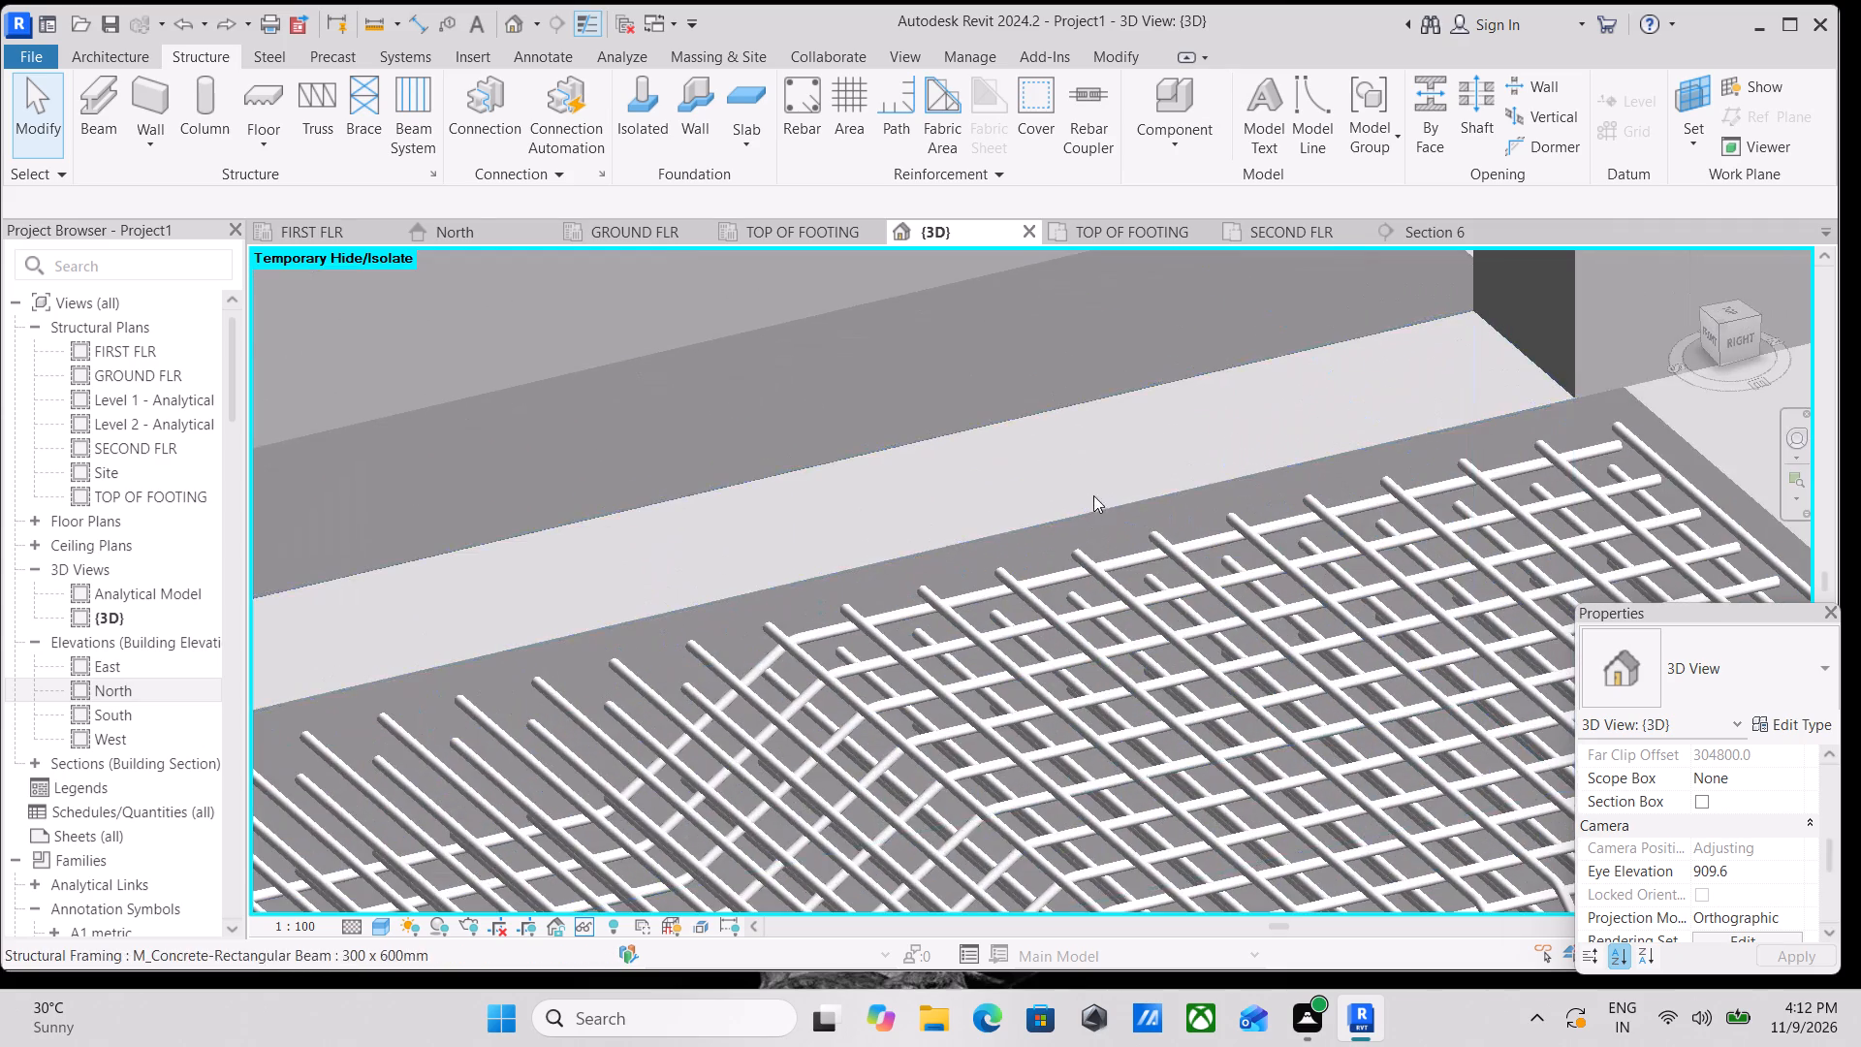
click(1081, 515)
scroll(1081, 515, down, 5)
key(Escape)
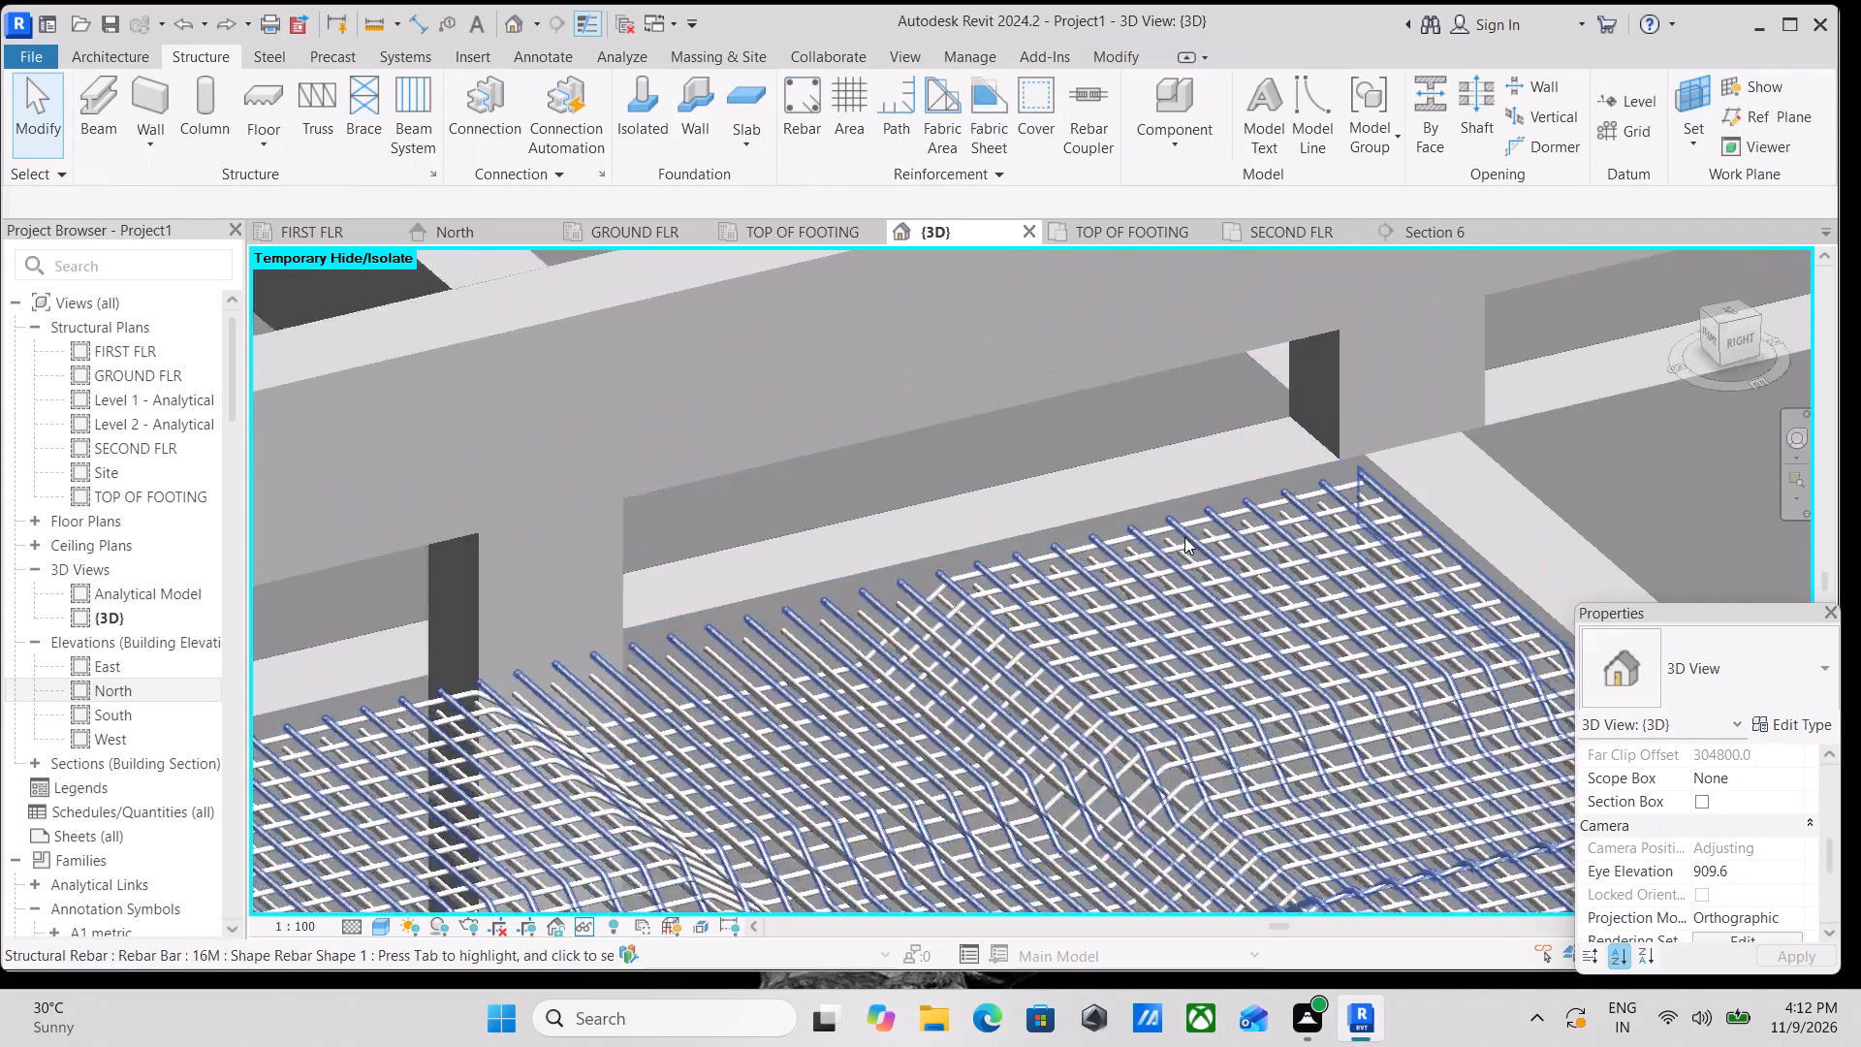
scroll(1184, 537, down, 2)
middle_drag(1184, 537, 1191, 342)
scroll(1262, 537, down, 3)
middle_drag(1262, 539, 1217, 398)
scroll(1374, 590, down, 1)
middle_drag(1374, 590, 1351, 650)
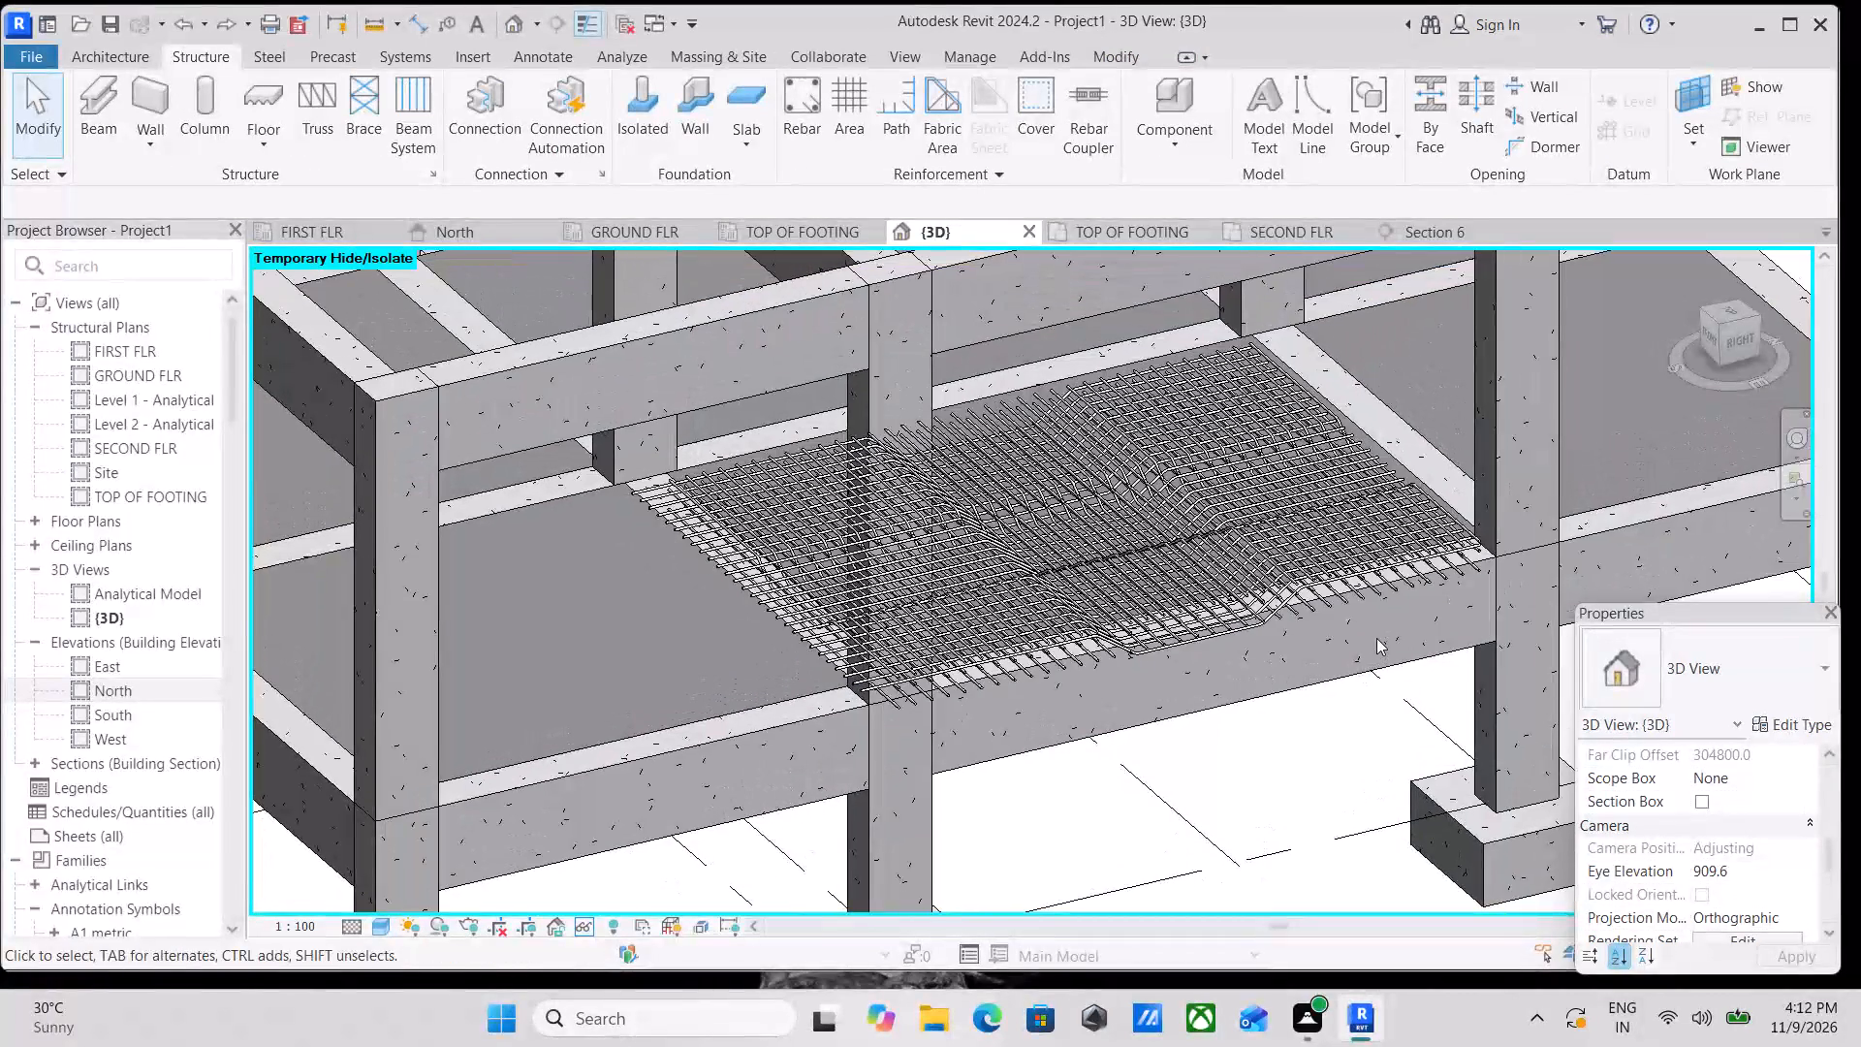
middle_drag(1309, 637, 1310, 681)
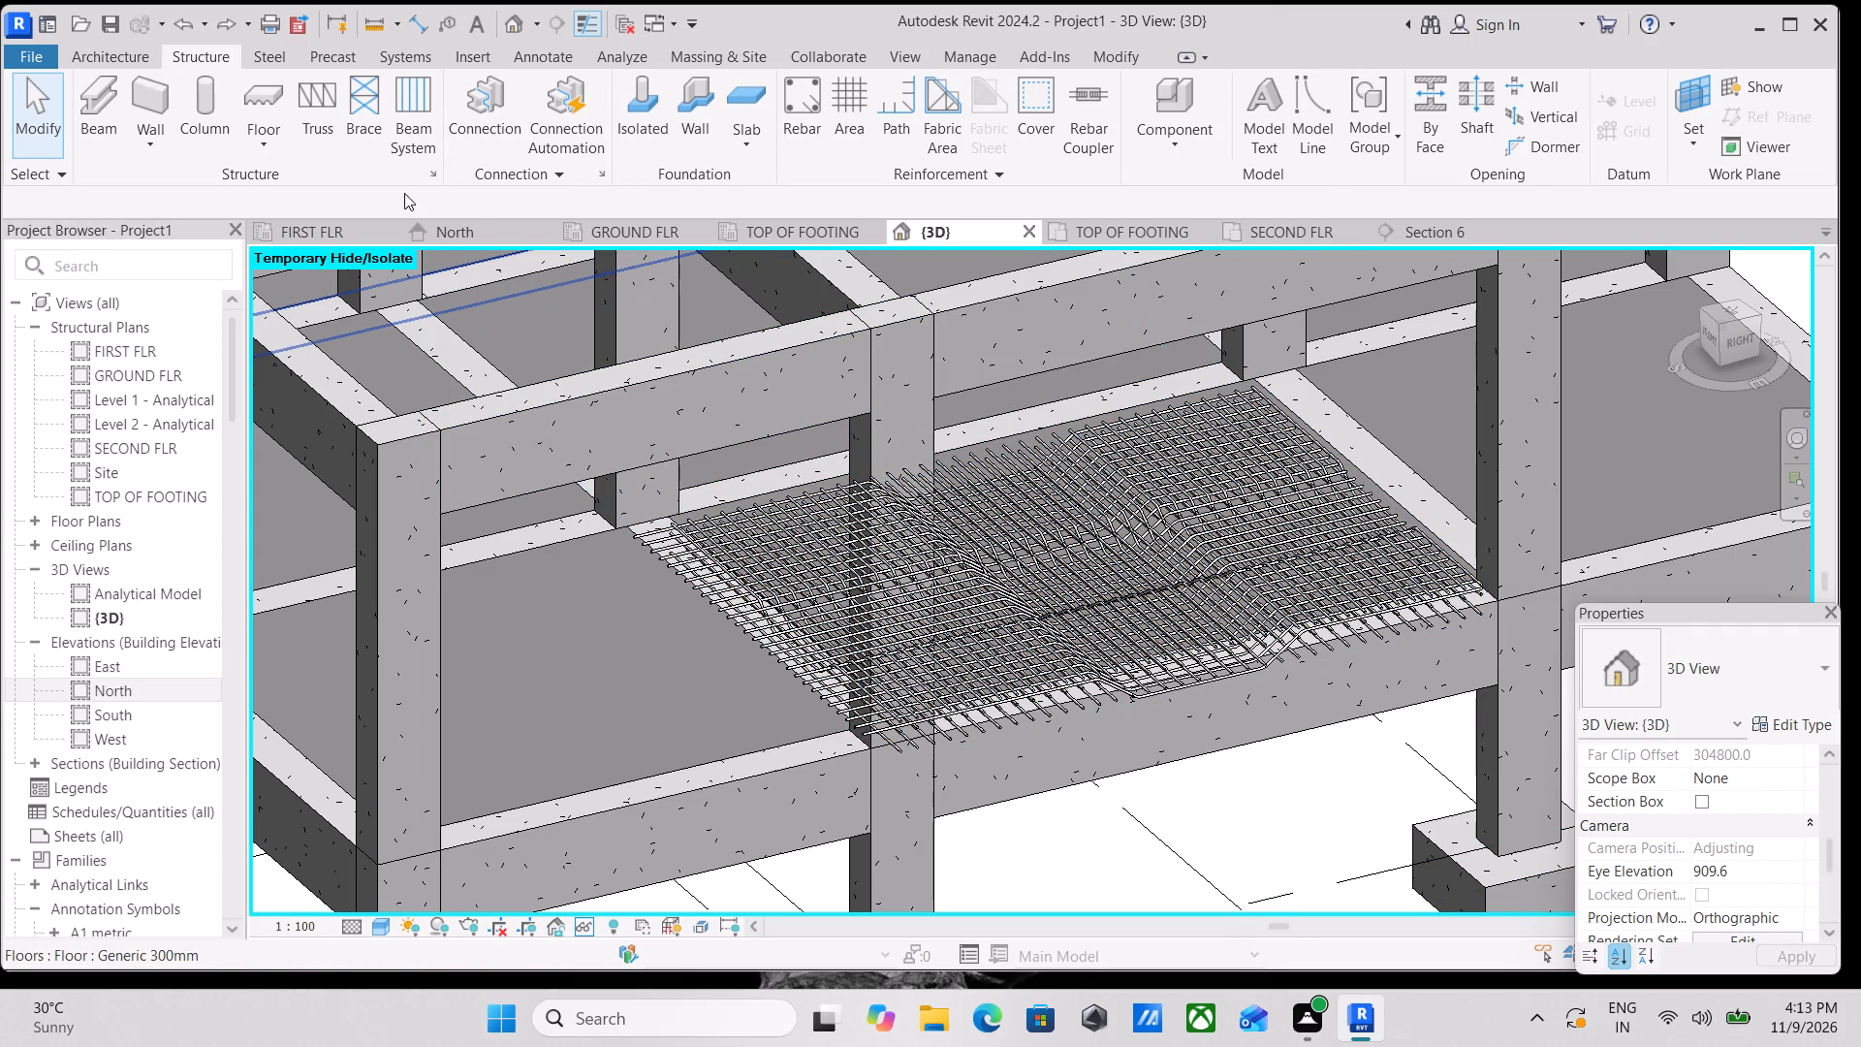
Examine the floor bays, beams and existing section marks on the GROUND FLR structural plan.
click(620, 235)
scroll(1058, 767, down, 3)
middle_drag(1069, 760, 984, 758)
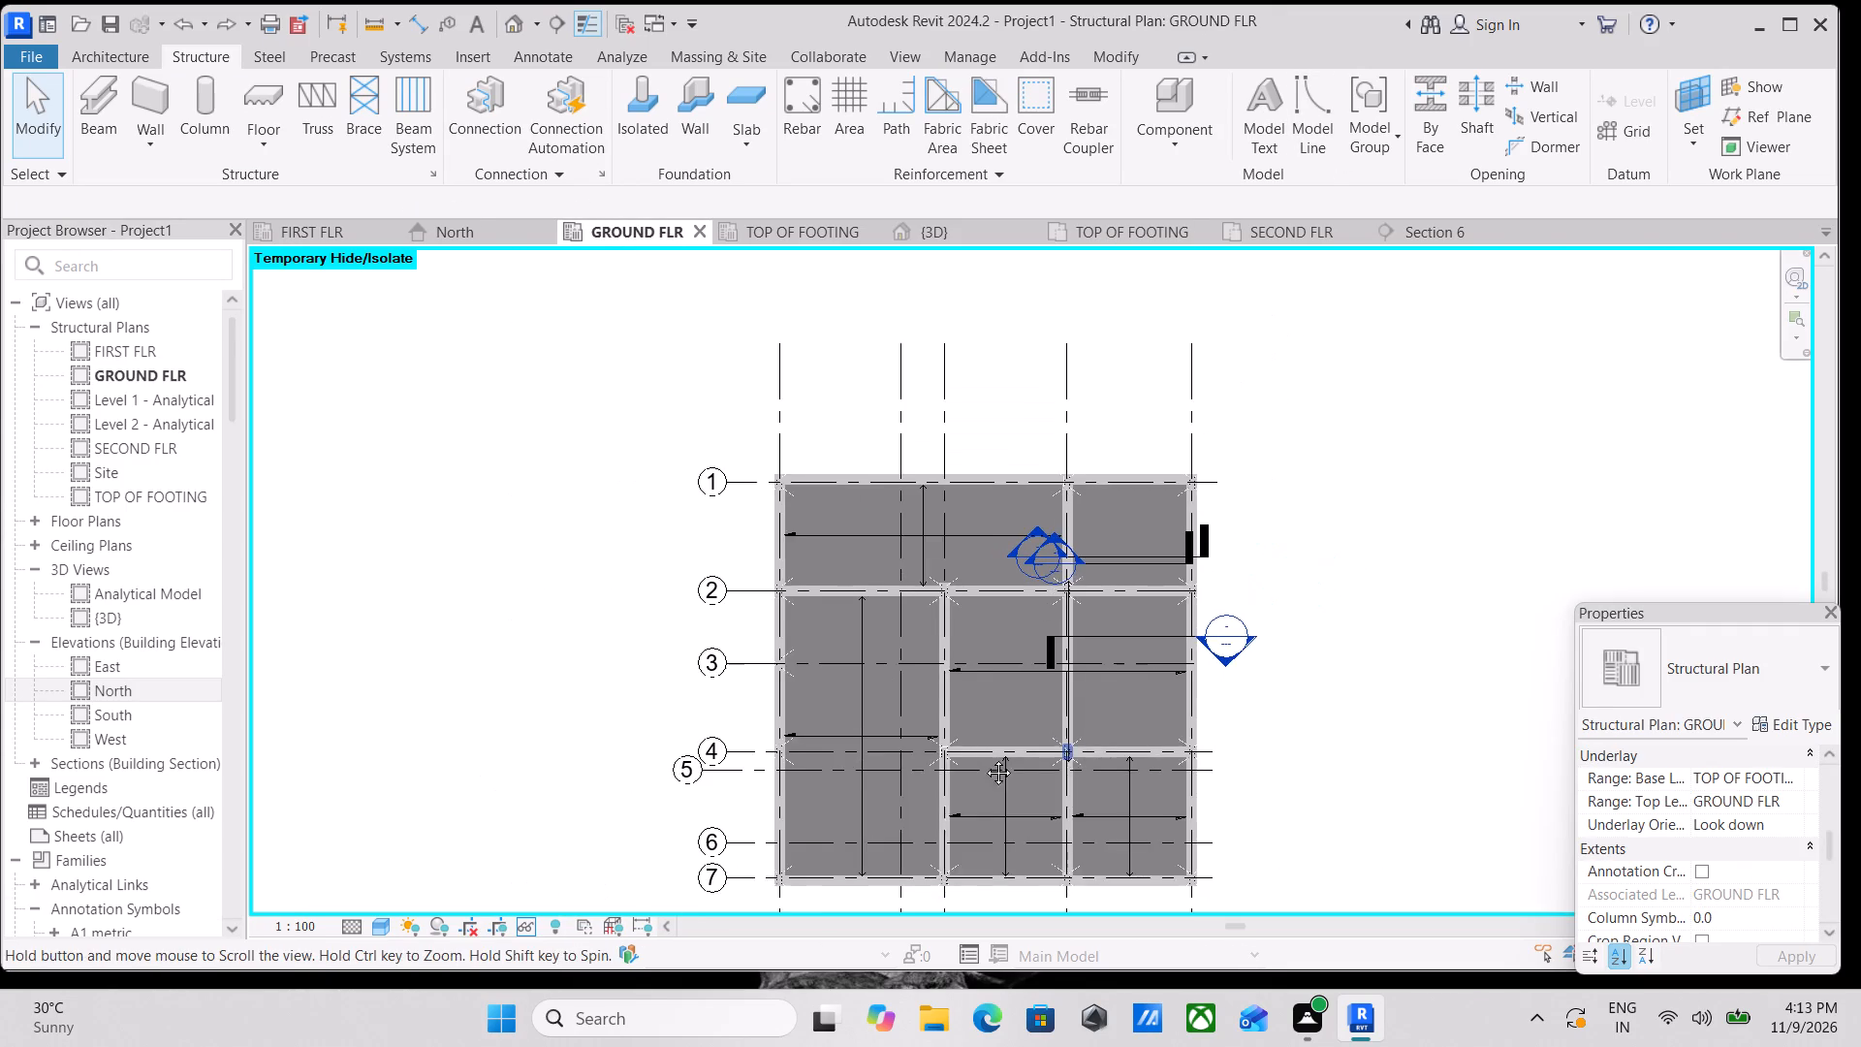
middle_drag(984, 758, 817, 739)
scroll(849, 727, down, 1)
middle_drag(849, 727, 932, 582)
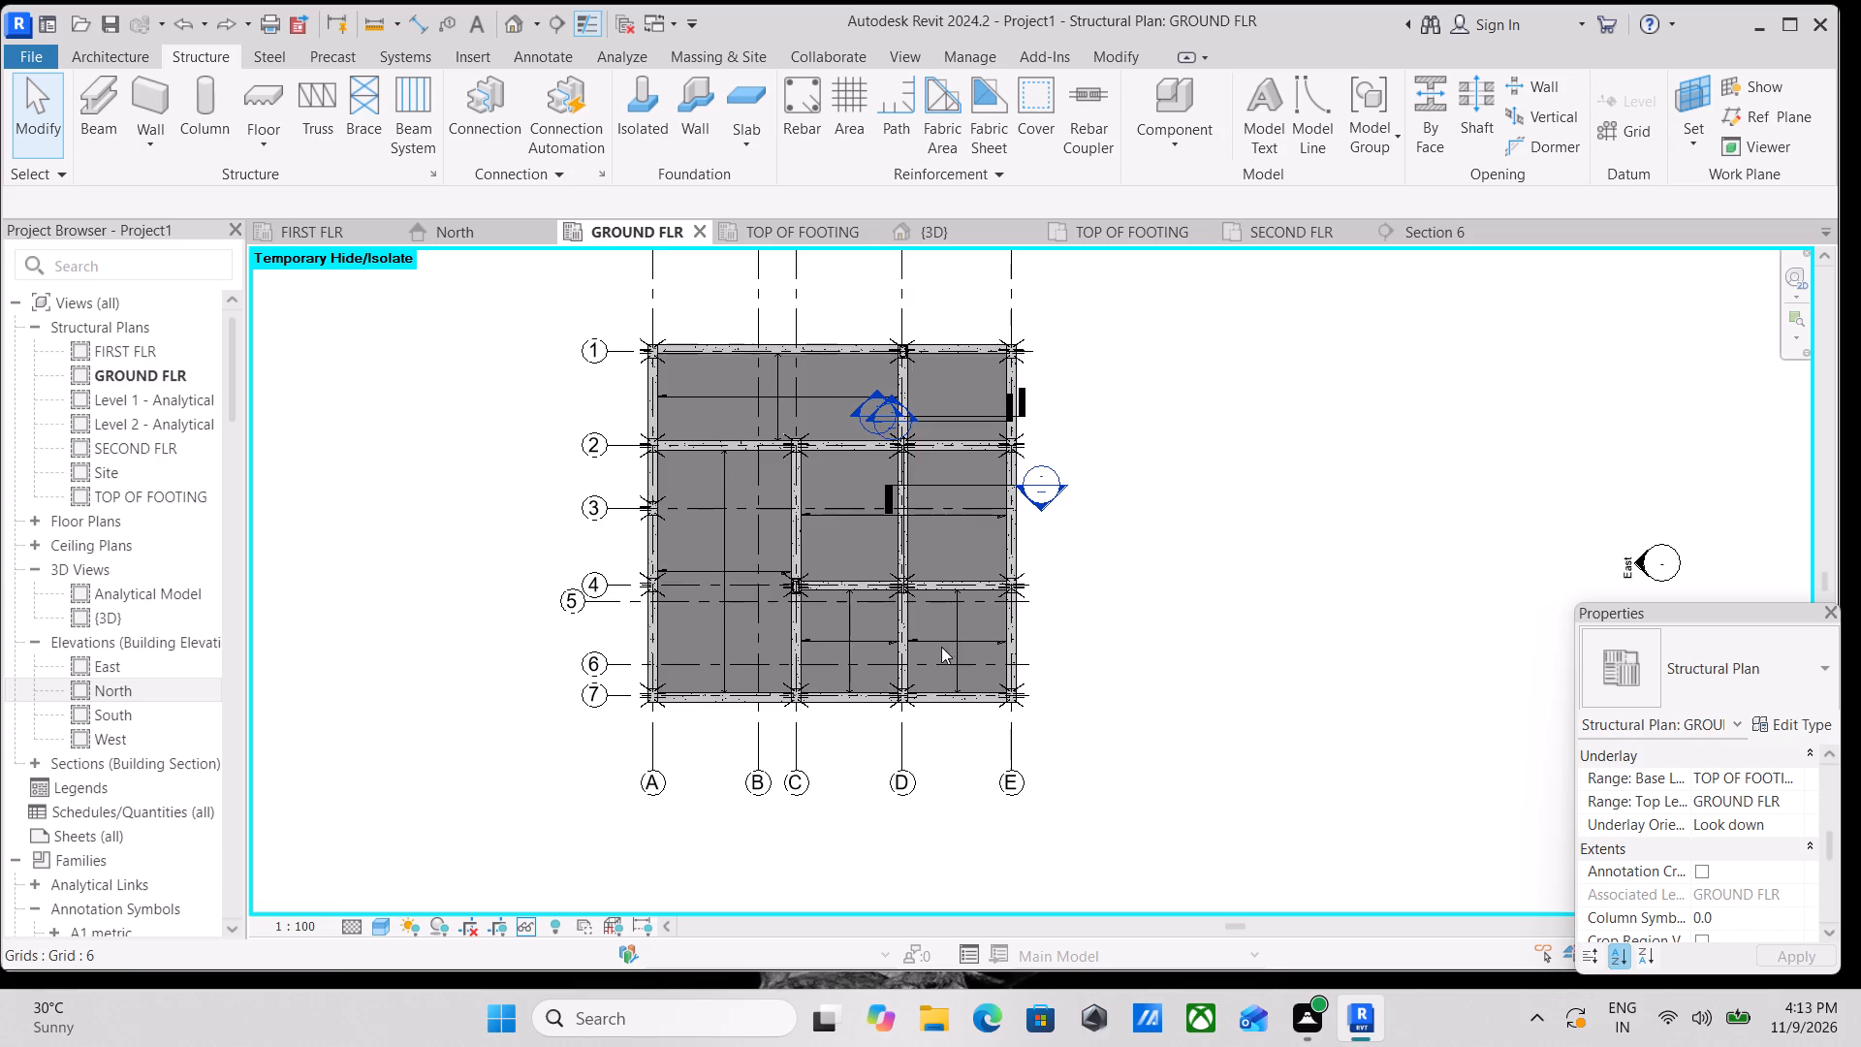
scroll(941, 647, up, 5)
middle_drag(889, 648, 822, 714)
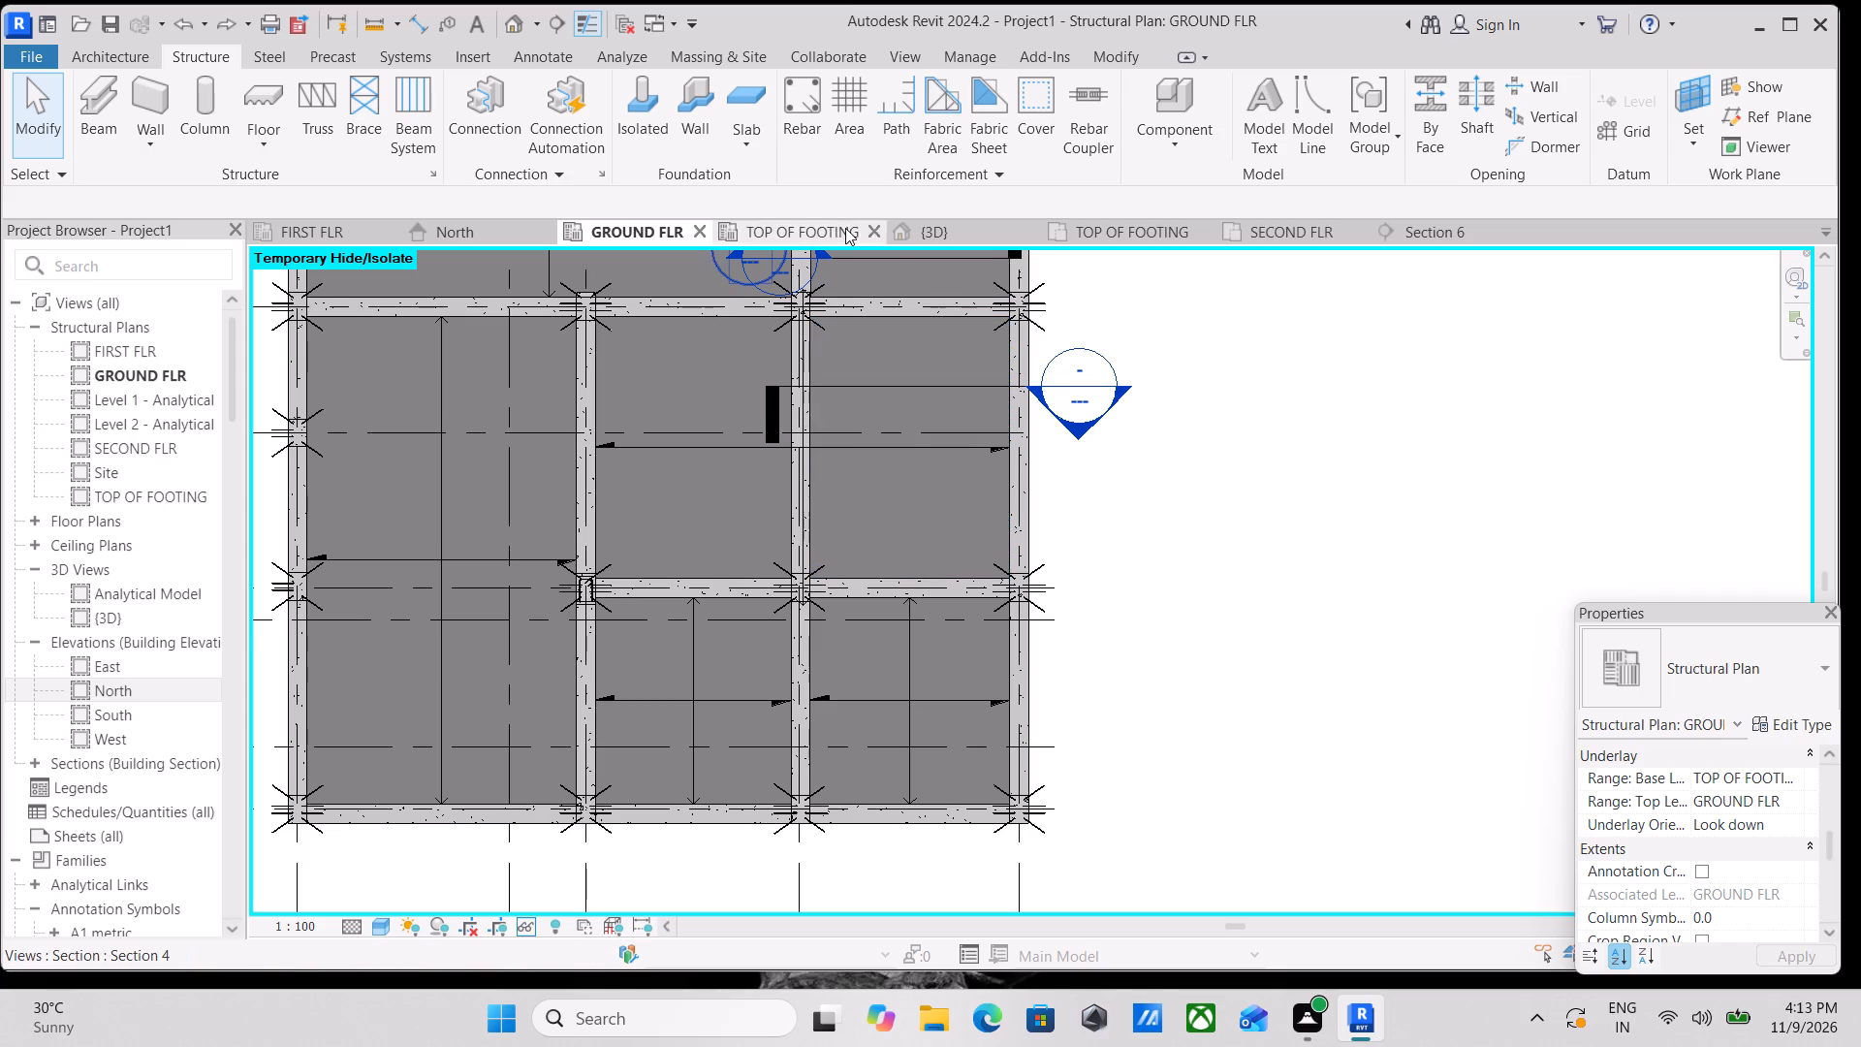
scroll(703, 609, up, 2)
middle_drag(713, 650, 486, 585)
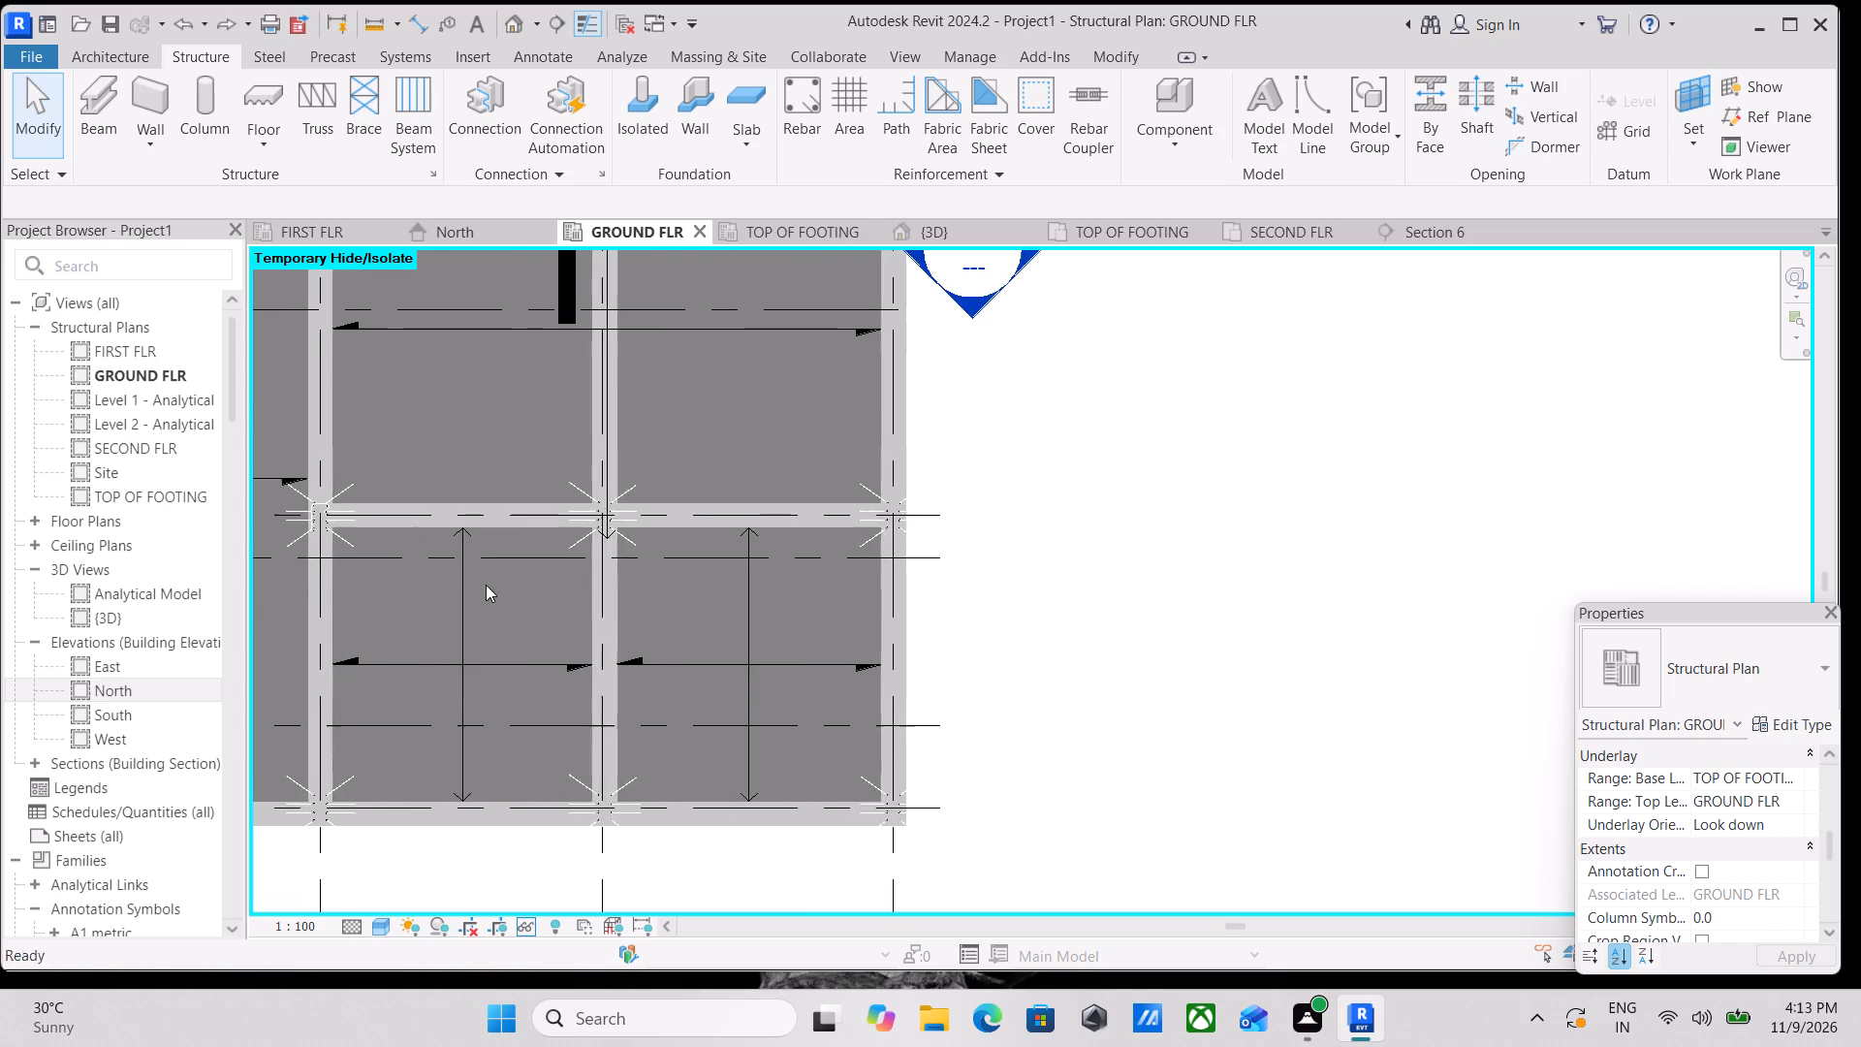
middle_drag(694, 739, 623, 766)
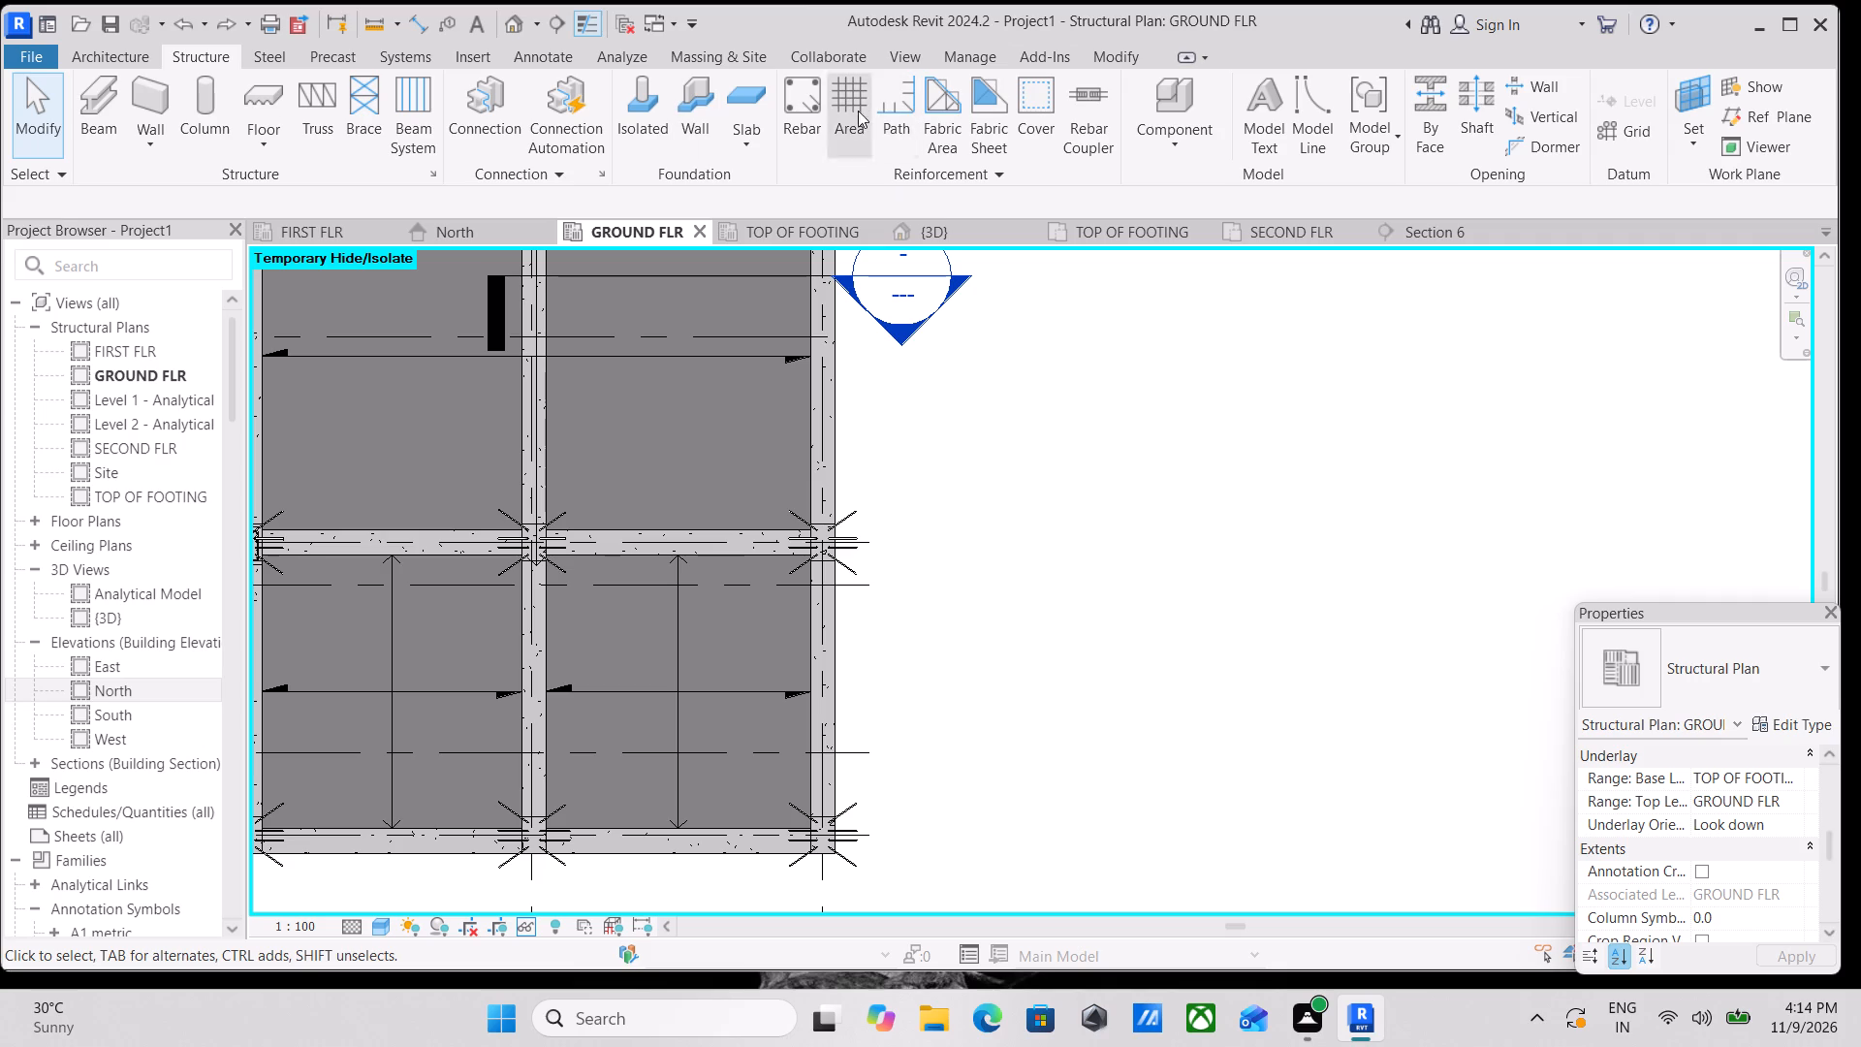
scroll(989, 404, down, 3)
middle_drag(986, 405, 1145, 382)
middle_drag(1120, 416, 1261, 495)
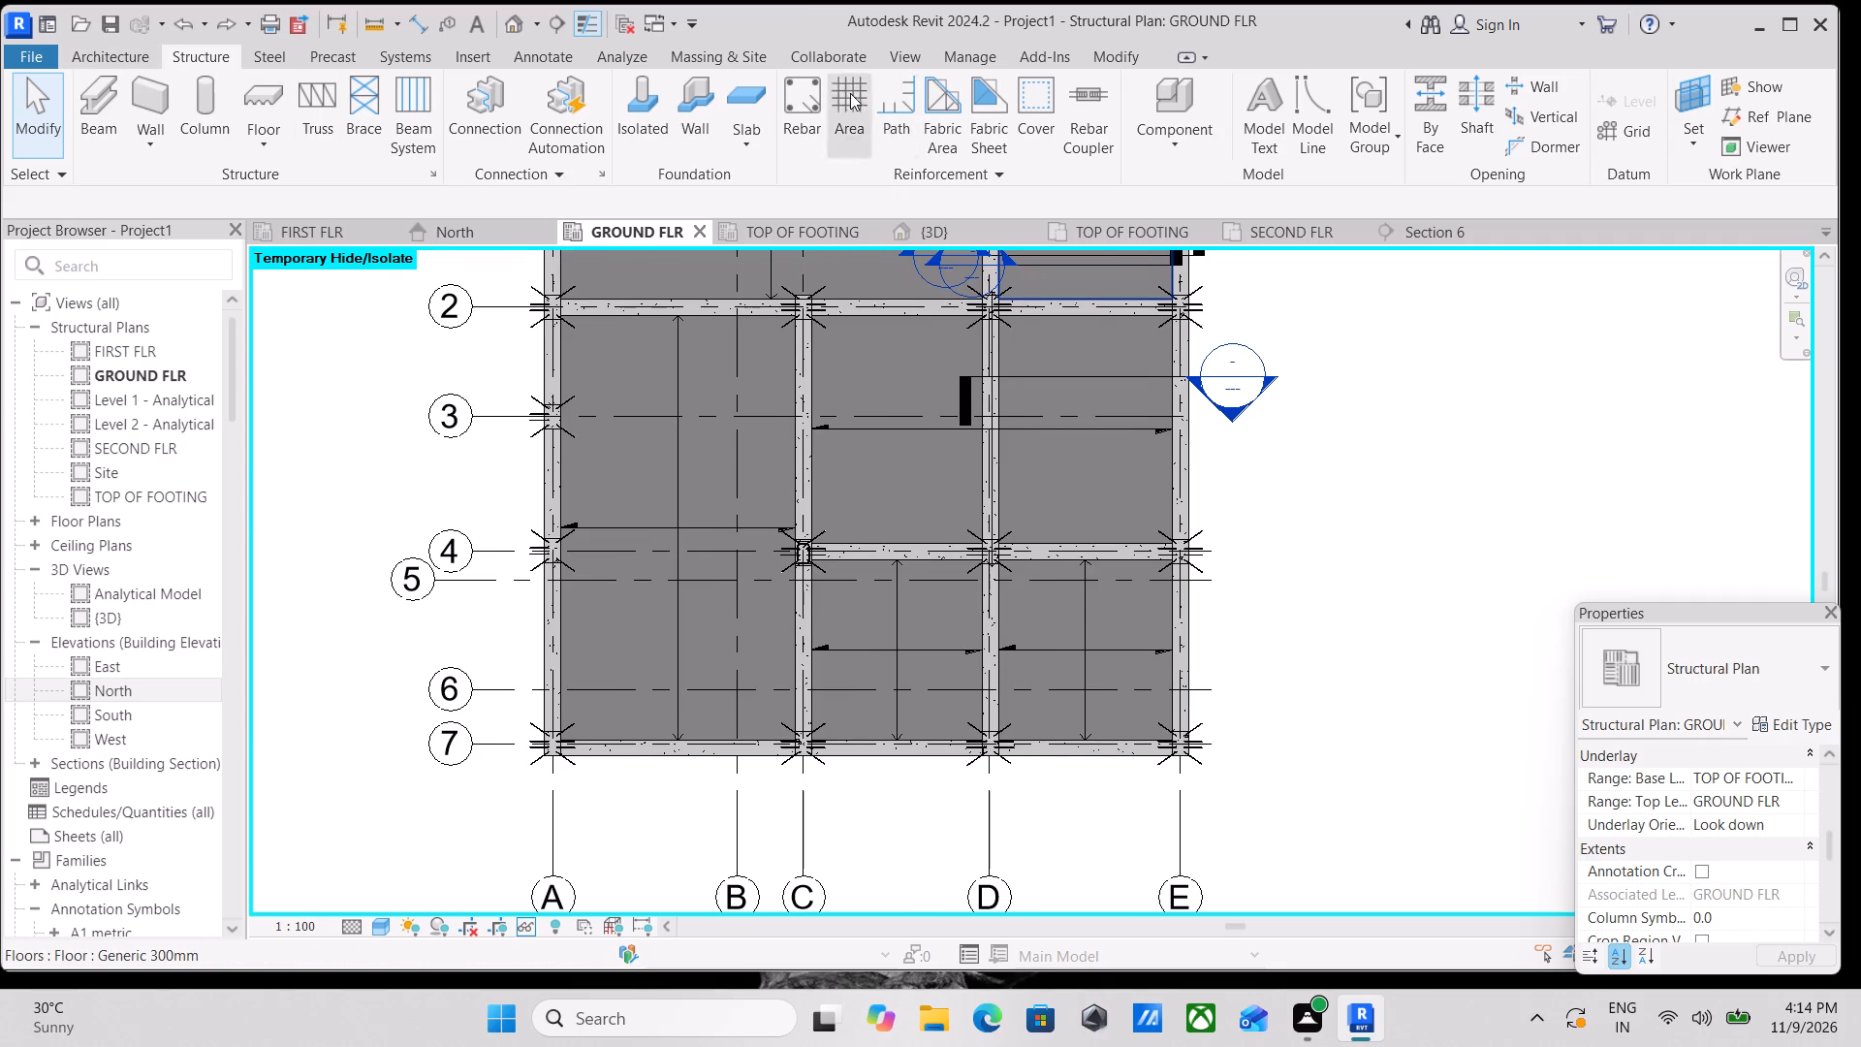
middle_drag(1093, 110, 959, 138)
scroll(988, 113, up, 2)
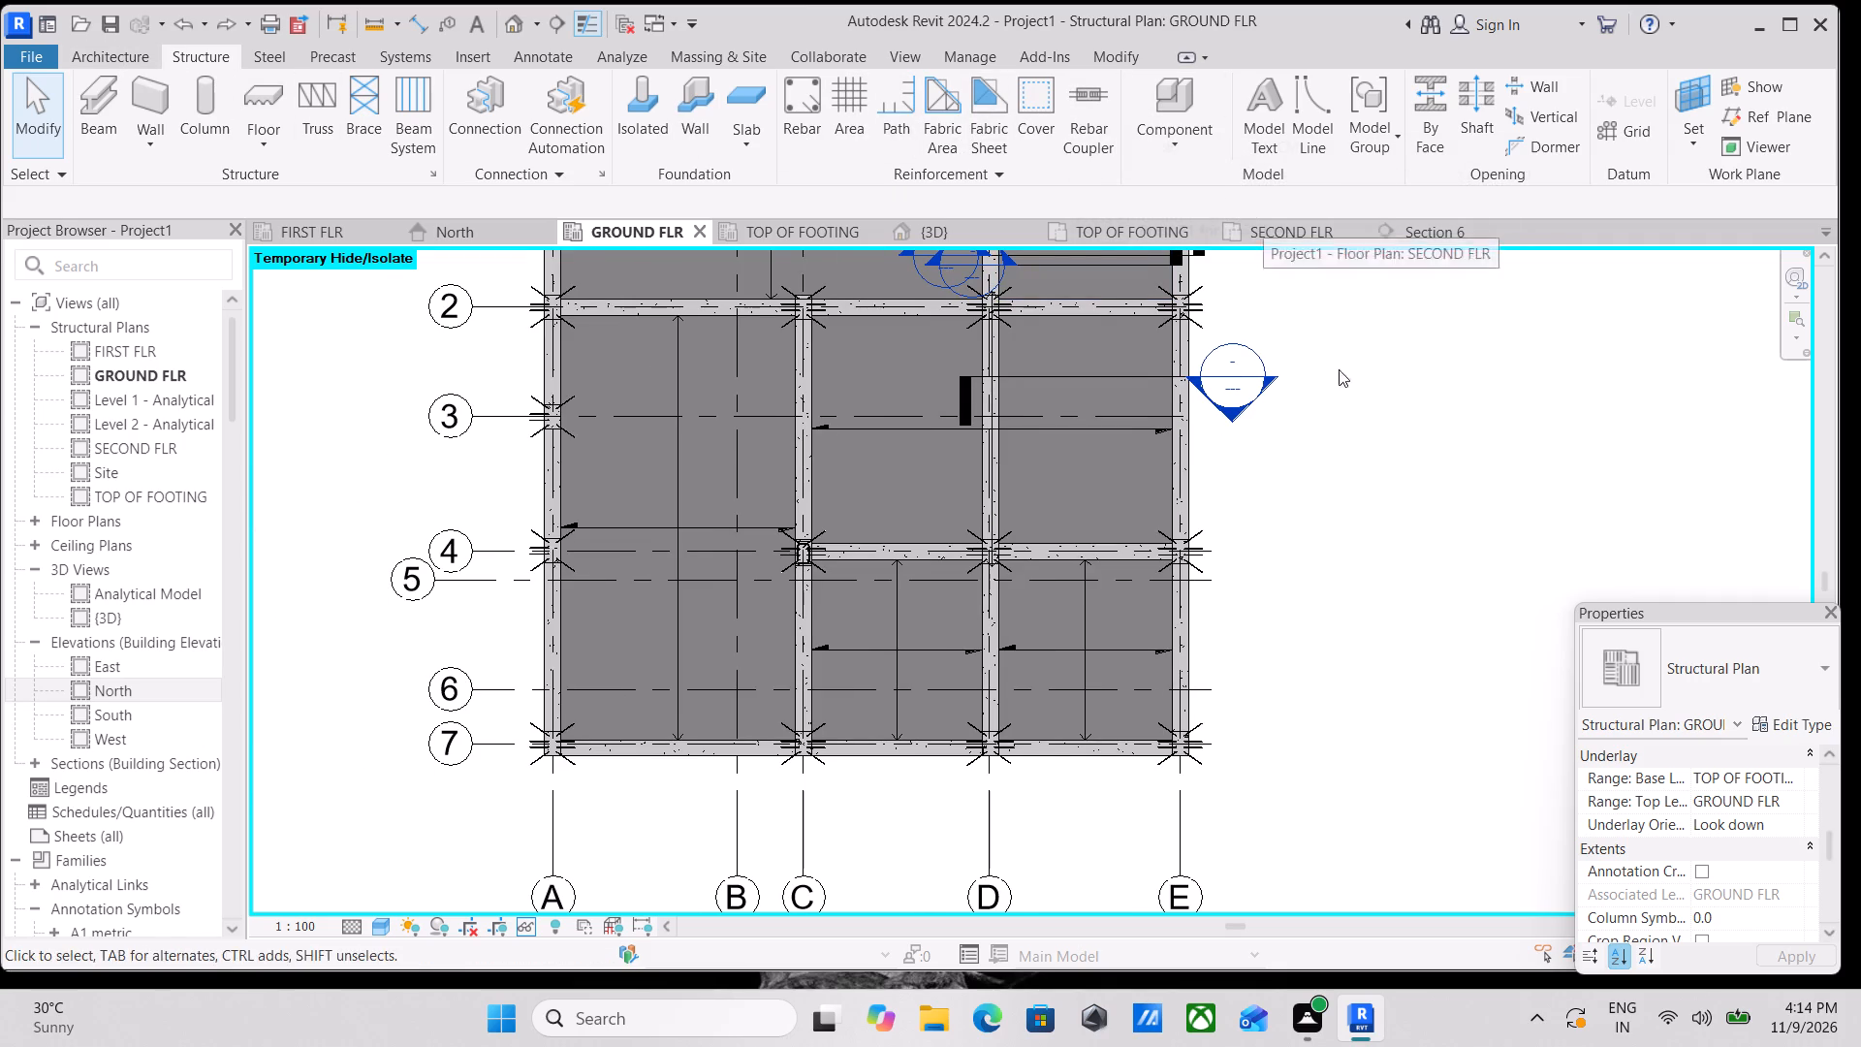
scroll(1271, 380, up, 4)
middle_drag(1275, 377, 1429, 400)
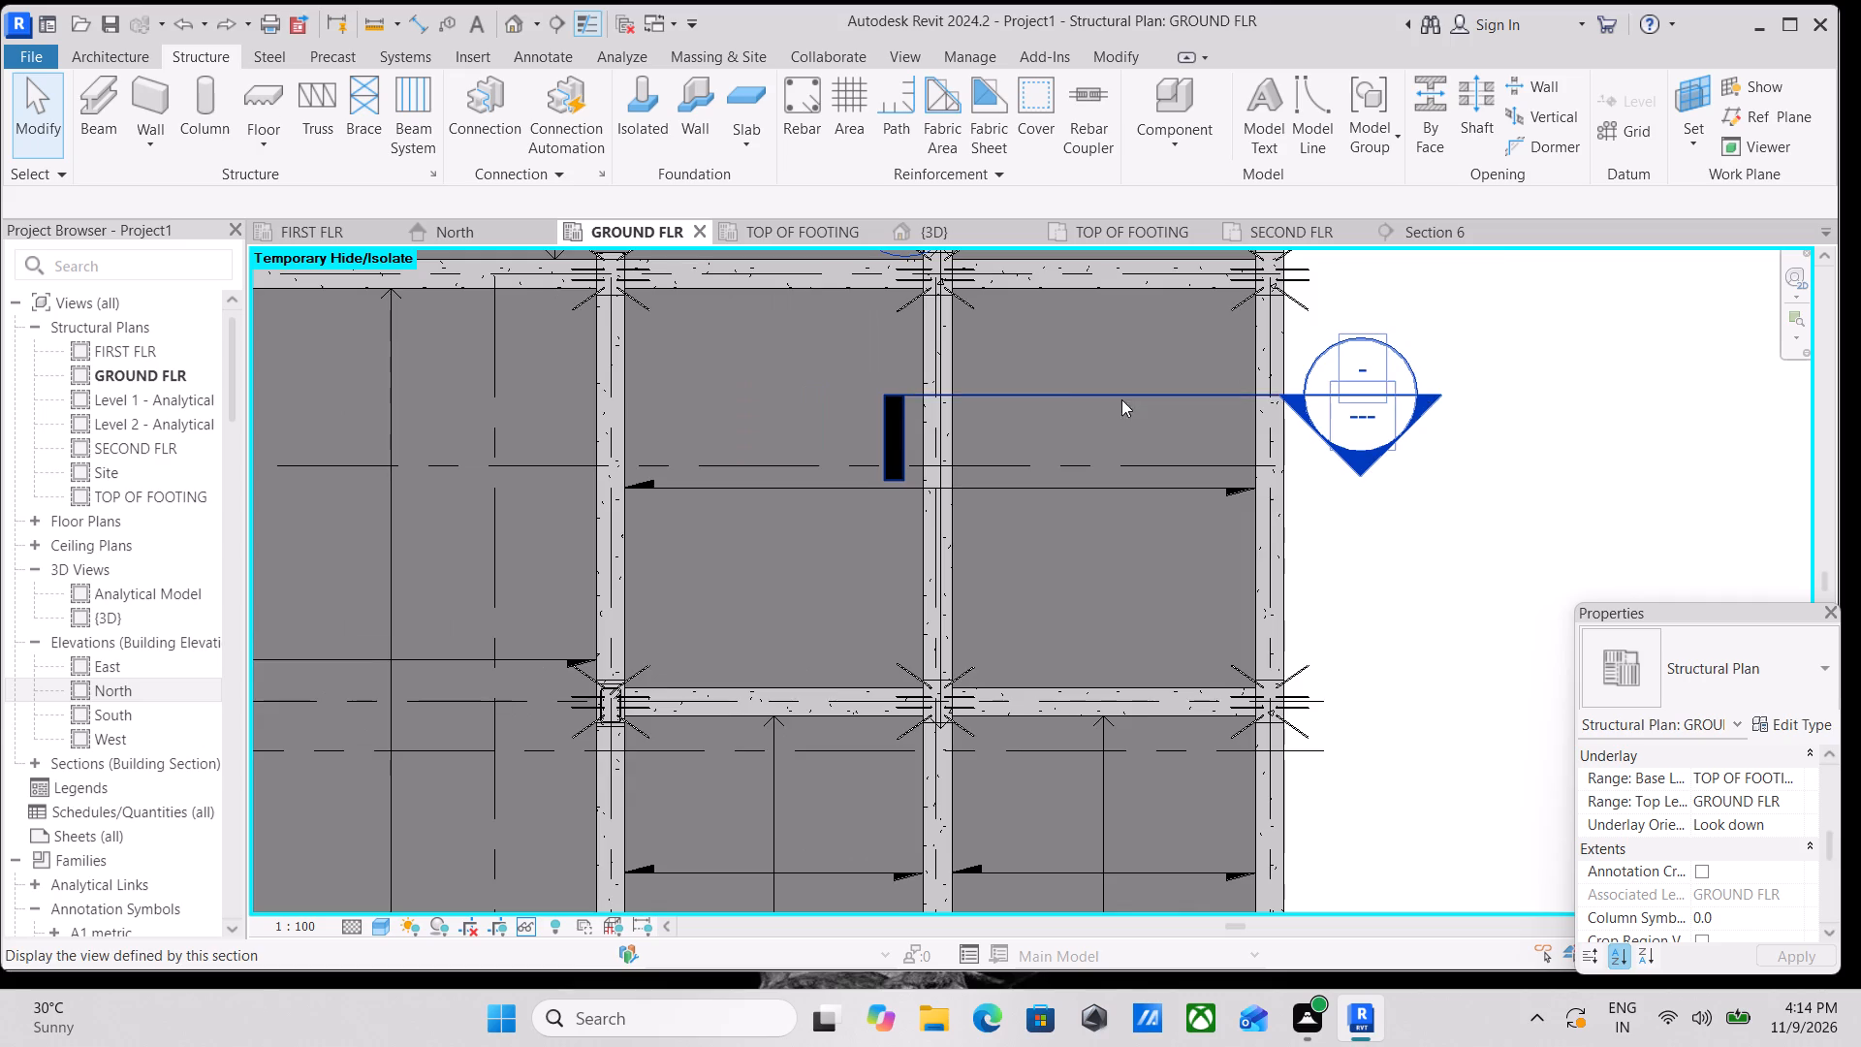
middle_drag(1072, 398, 1346, 449)
middle_drag(931, 258, 1132, 290)
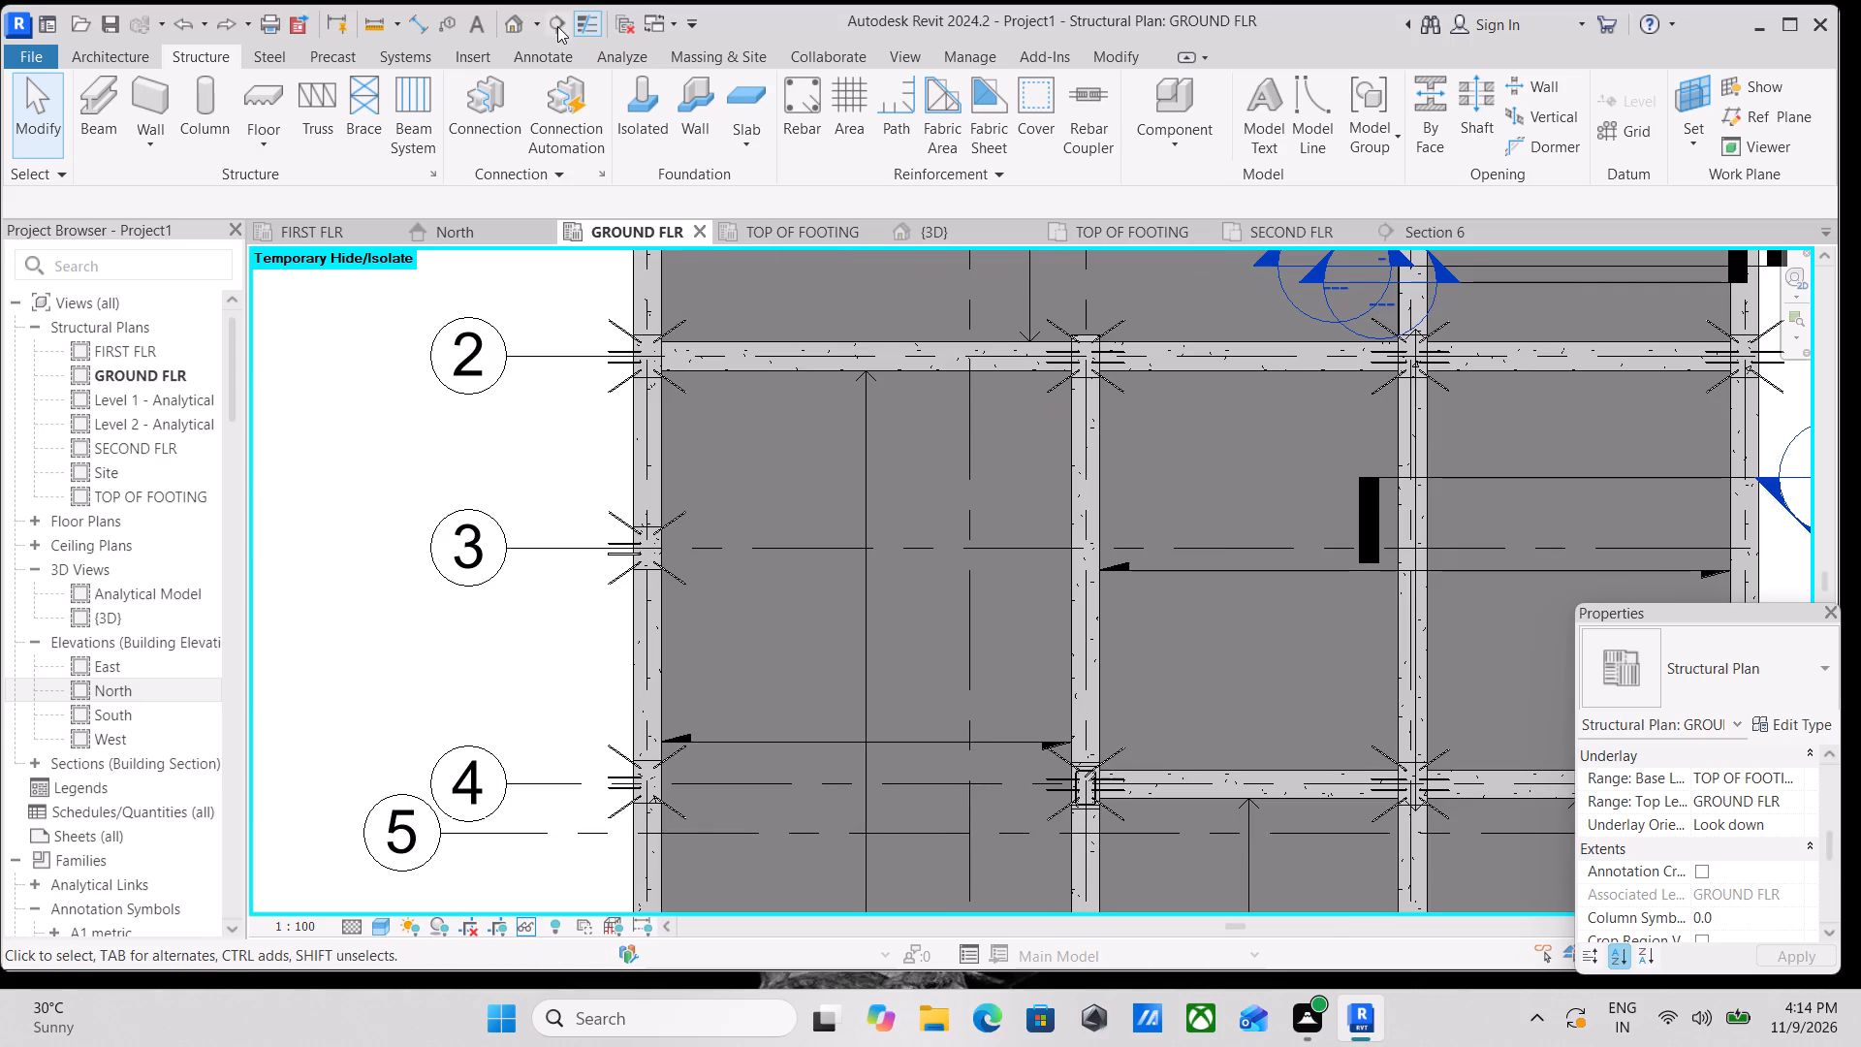
Draw a building section between grids 5 and 6, facing grid 4, from between grids C and D to just past grid E.
click(557, 26)
scroll(779, 298, down, 1)
middle_drag(779, 298, 539, 169)
scroll(797, 355, down, 2)
middle_drag(798, 356, 659, 211)
scroll(770, 393, up, 1)
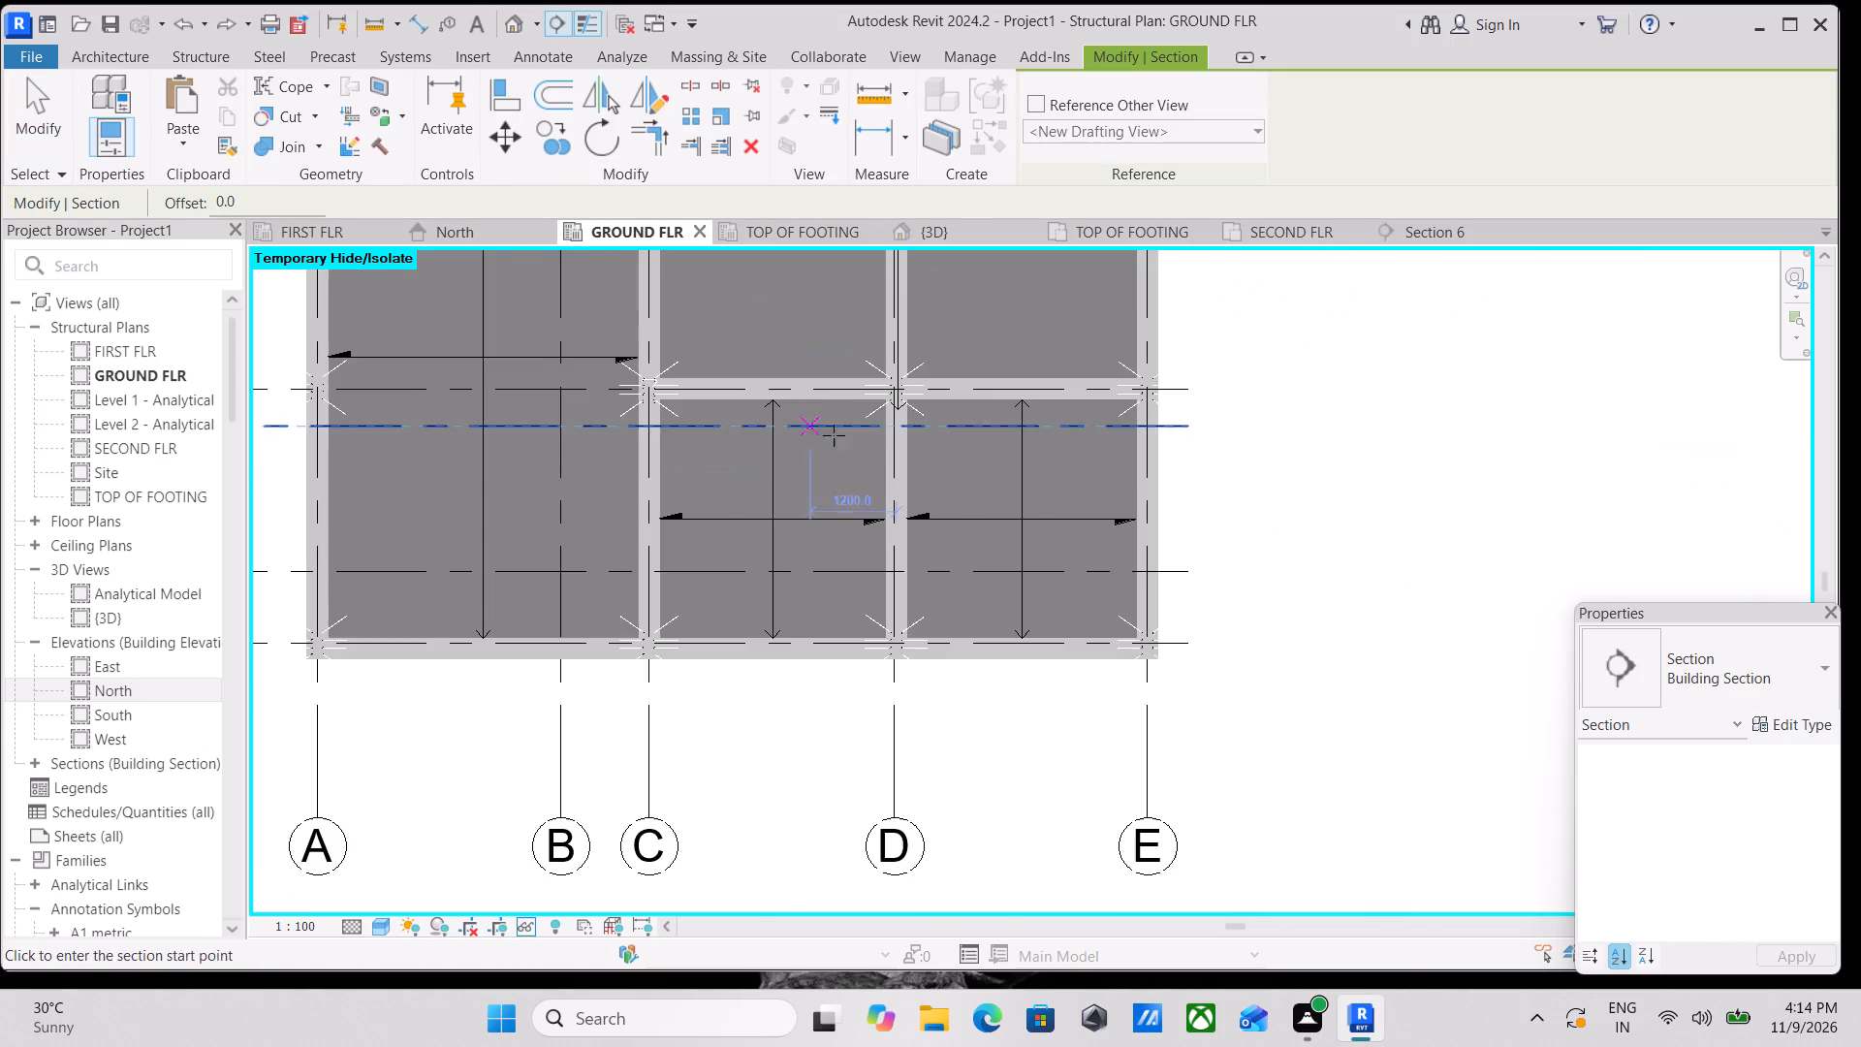
click(853, 543)
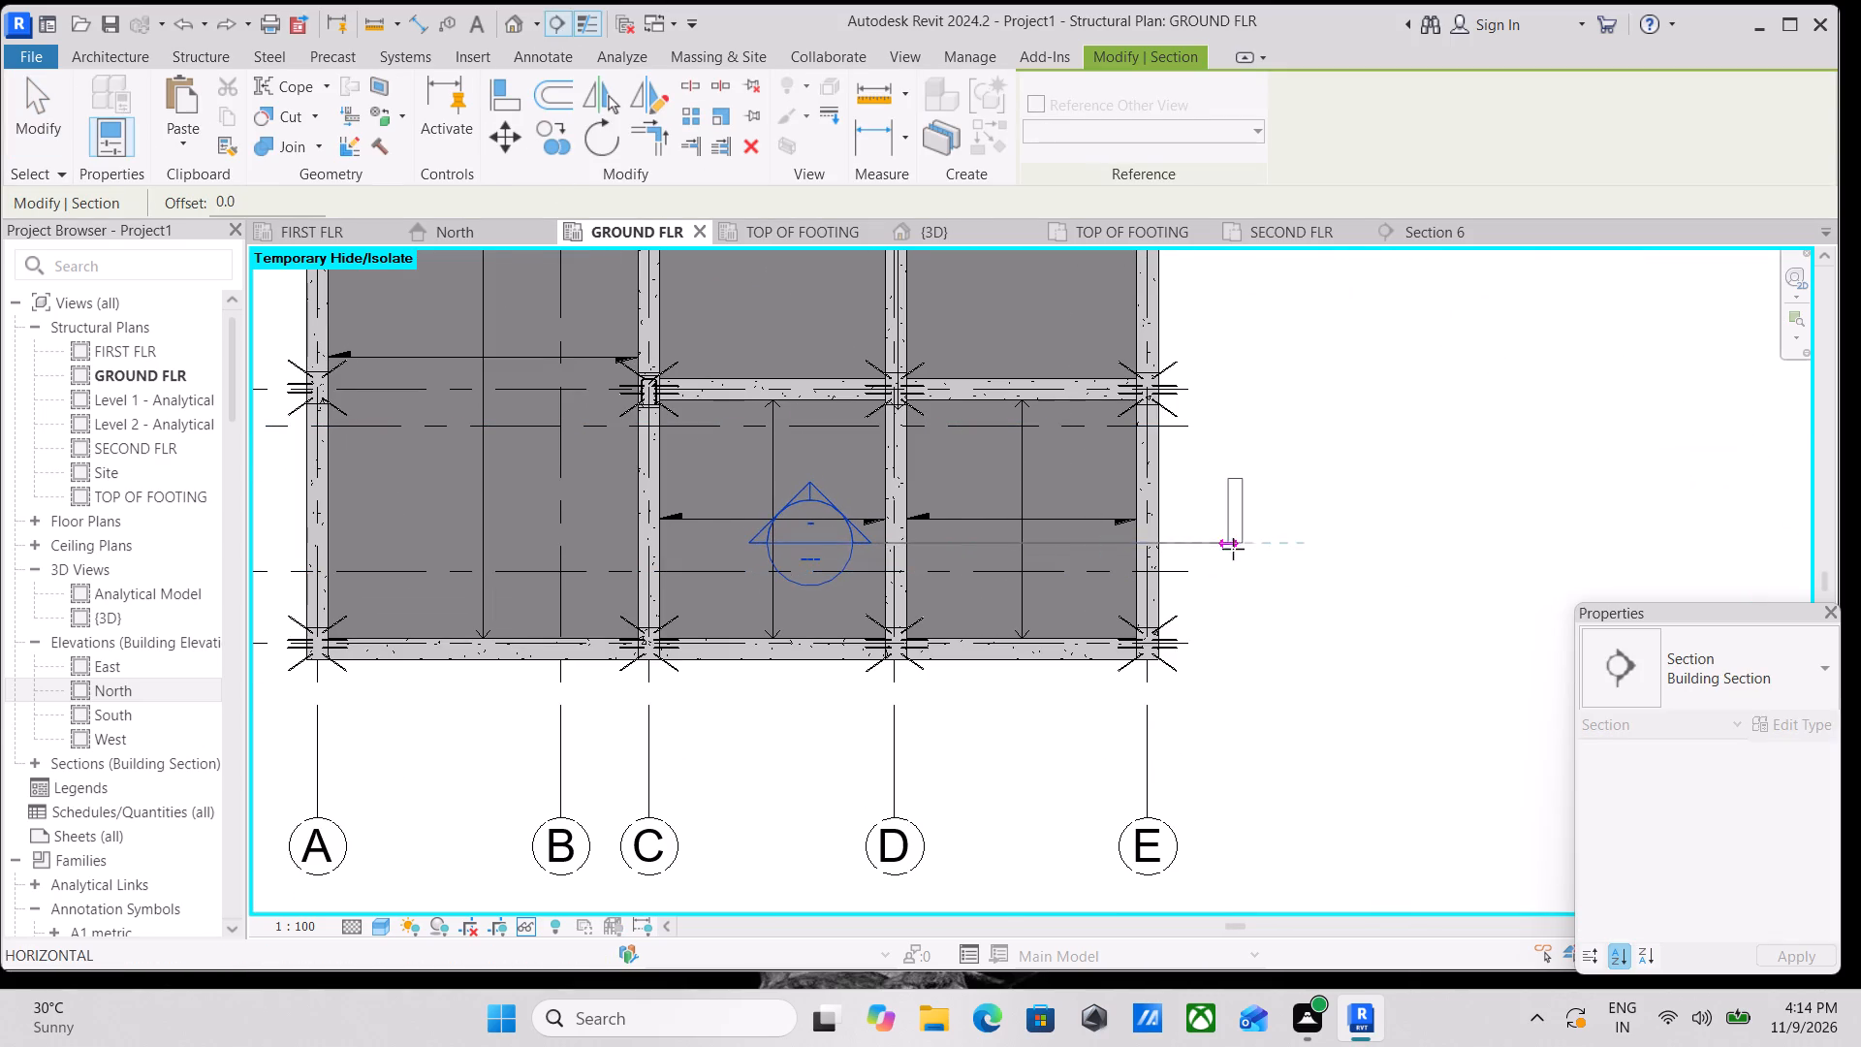
click(1221, 542)
Shorten the new section line at both ends to run from just outside the grid D beam to just past the grid E beam.
middle_drag(960, 516, 1040, 532)
scroll(962, 576, up, 4)
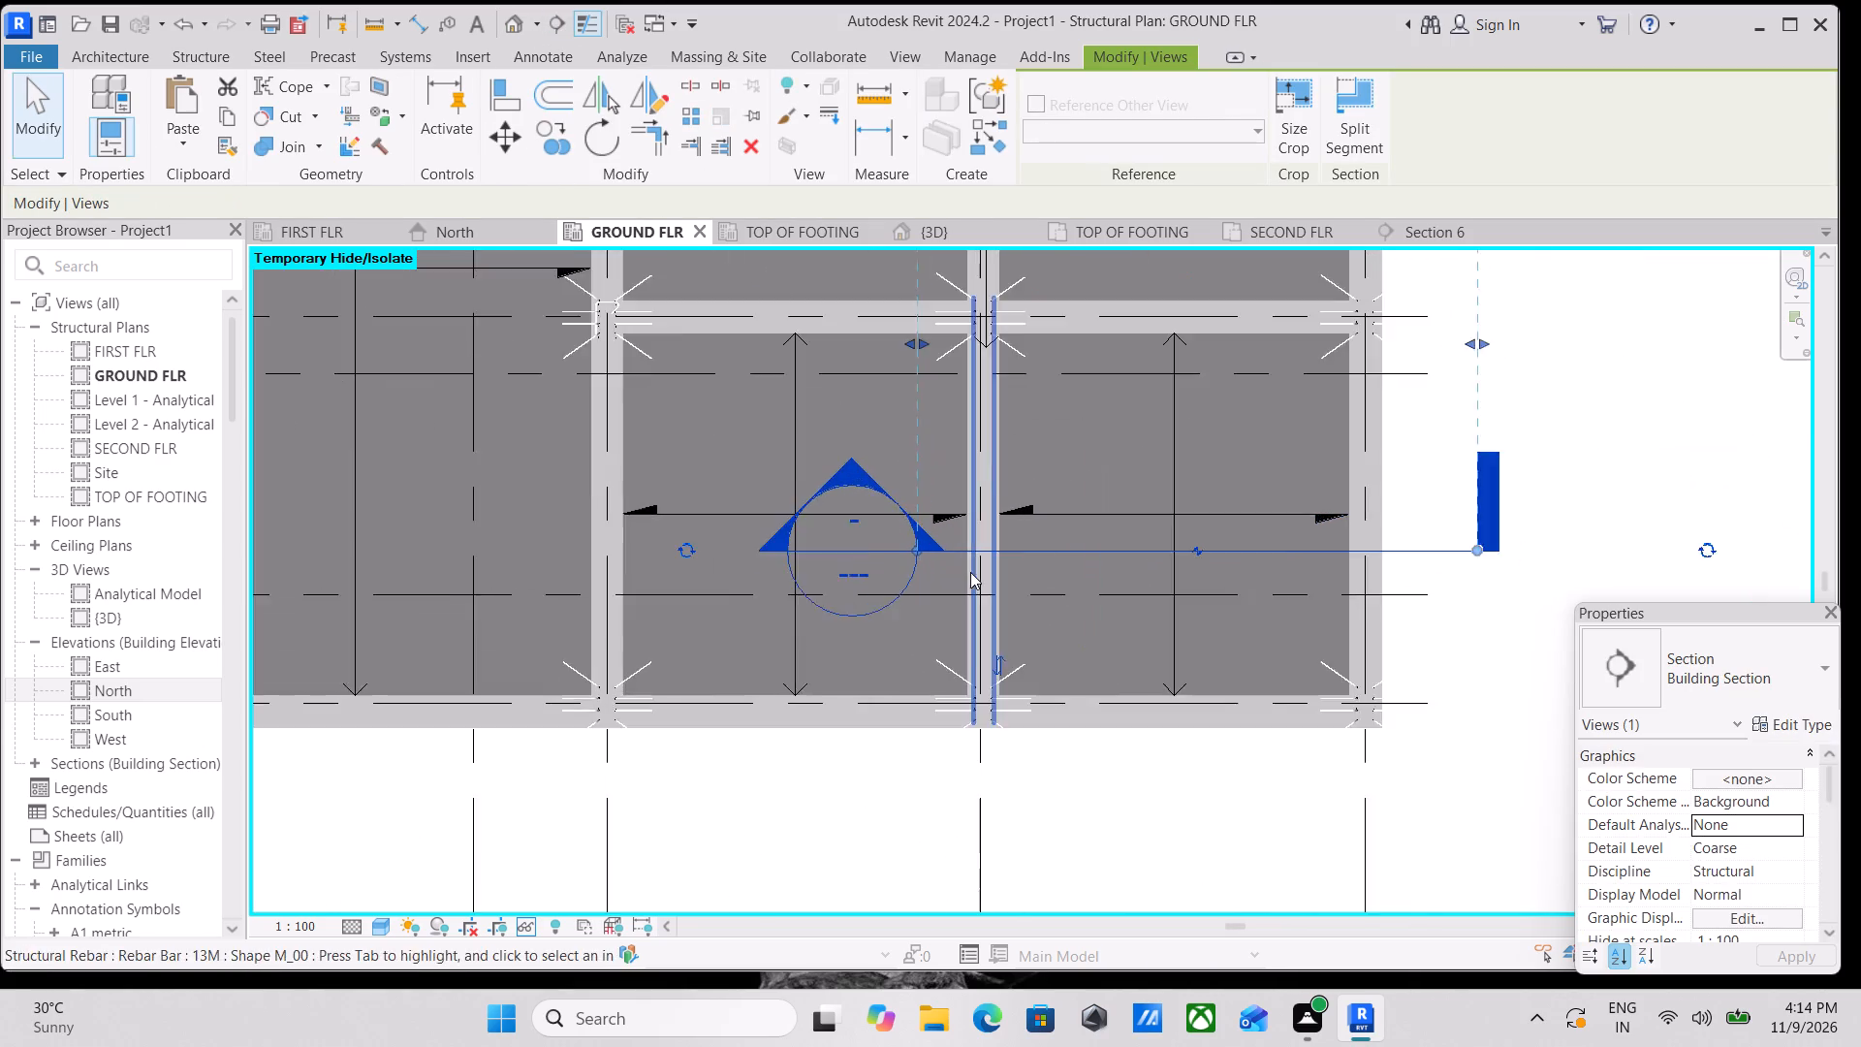
scroll(970, 572, up, 9)
drag(826, 489, 952, 491)
scroll(1053, 466, down, 3)
middle_drag(1053, 466, 651, 460)
middle_drag(995, 445, 750, 459)
scroll(750, 459, down, 4)
middle_drag(1023, 473, 954, 543)
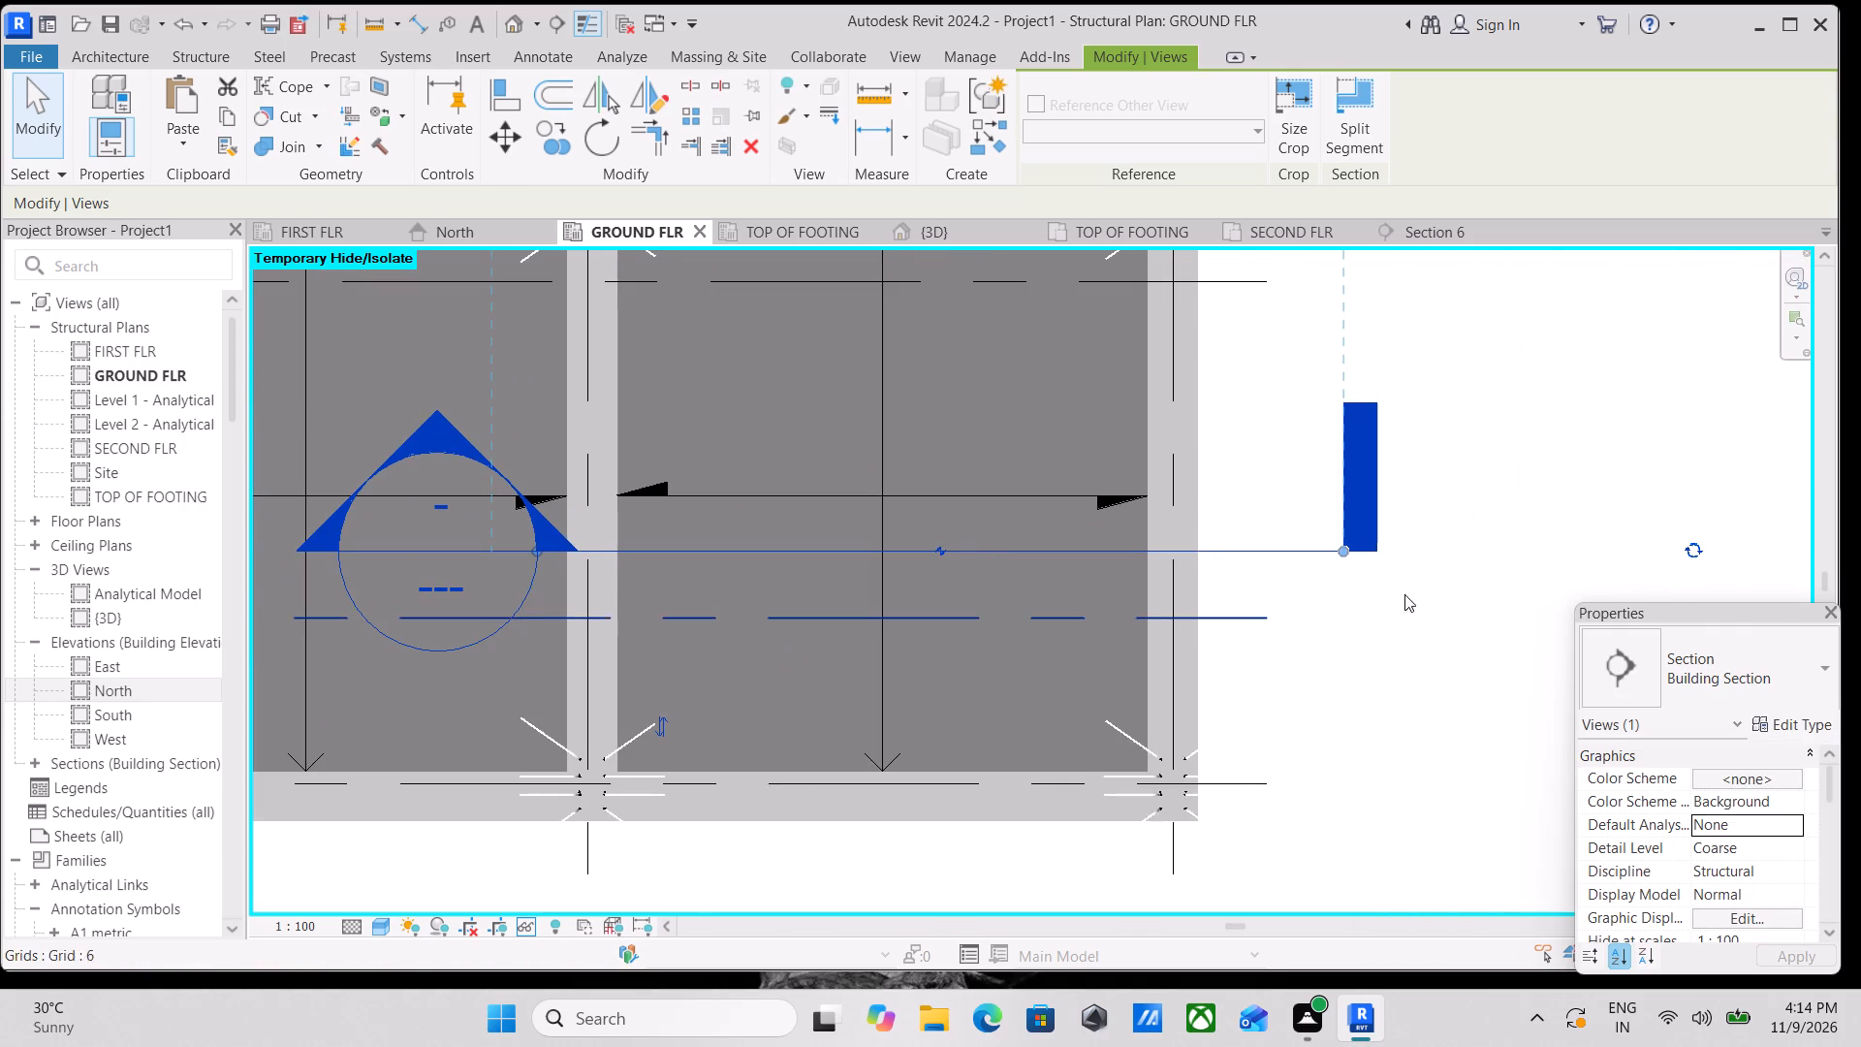
drag(1342, 552, 1209, 559)
middle_drag(1257, 493, 1299, 561)
scroll(1257, 493, up, 1)
click(1399, 424)
scroll(1352, 472, down, 2)
middle_drag(1353, 488, 1398, 572)
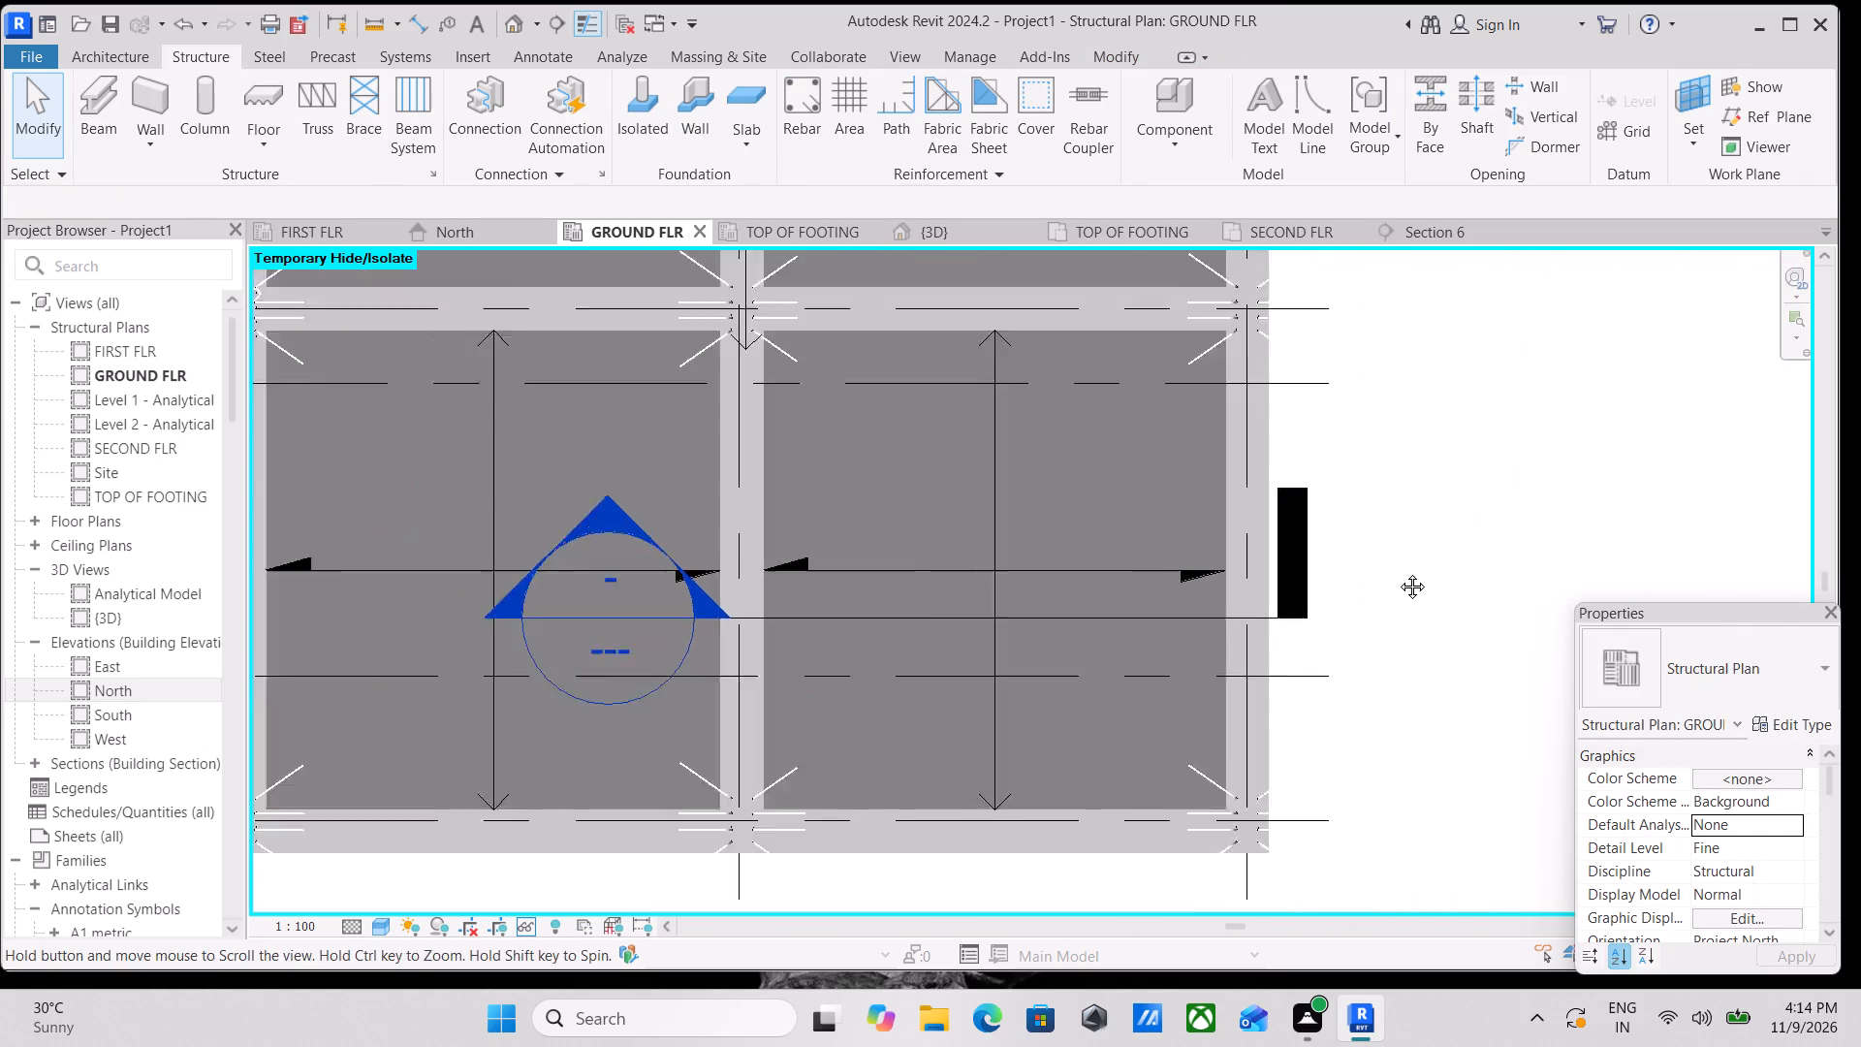
middle_drag(1398, 572, 1468, 629)
scroll(972, 743, up, 3)
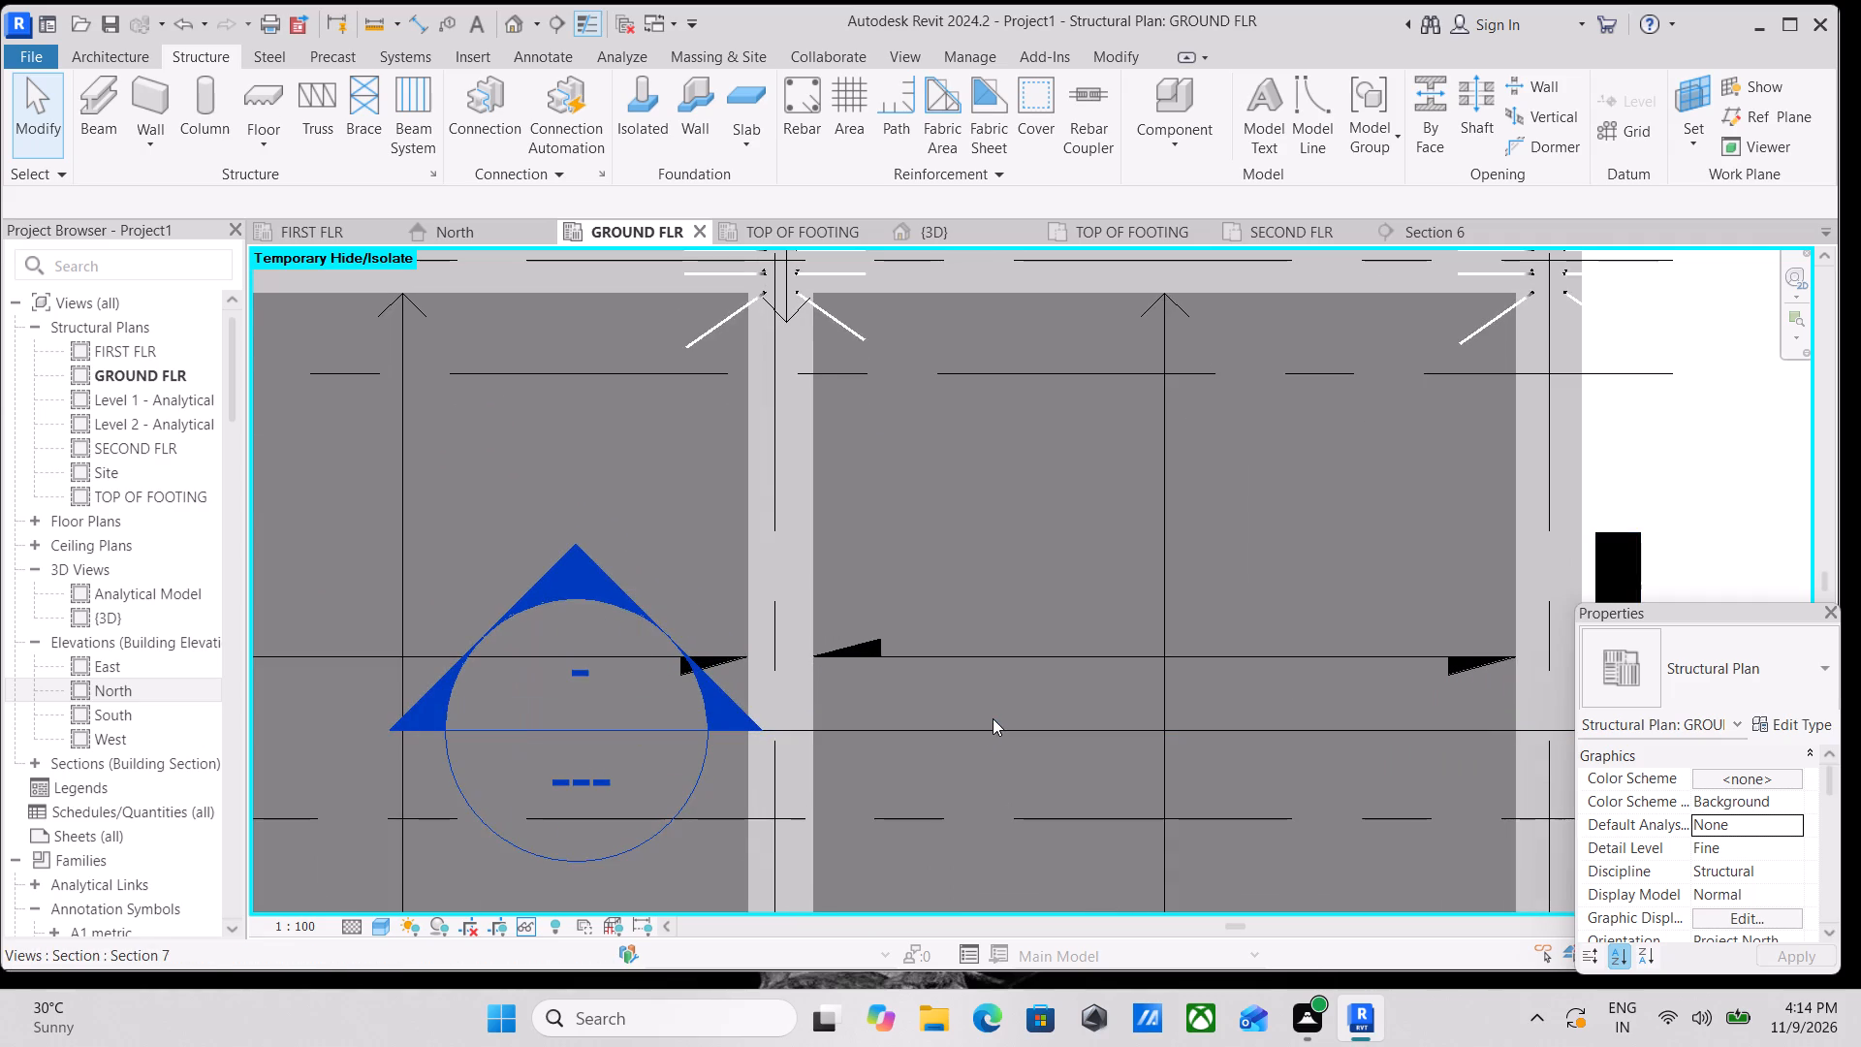
Reduce the new section's view depth to end between grid 5 and the grid 4 beam.
click(975, 731)
scroll(1032, 538, down, 1)
middle_drag(1032, 538, 1043, 684)
scroll(1159, 460, down, 5)
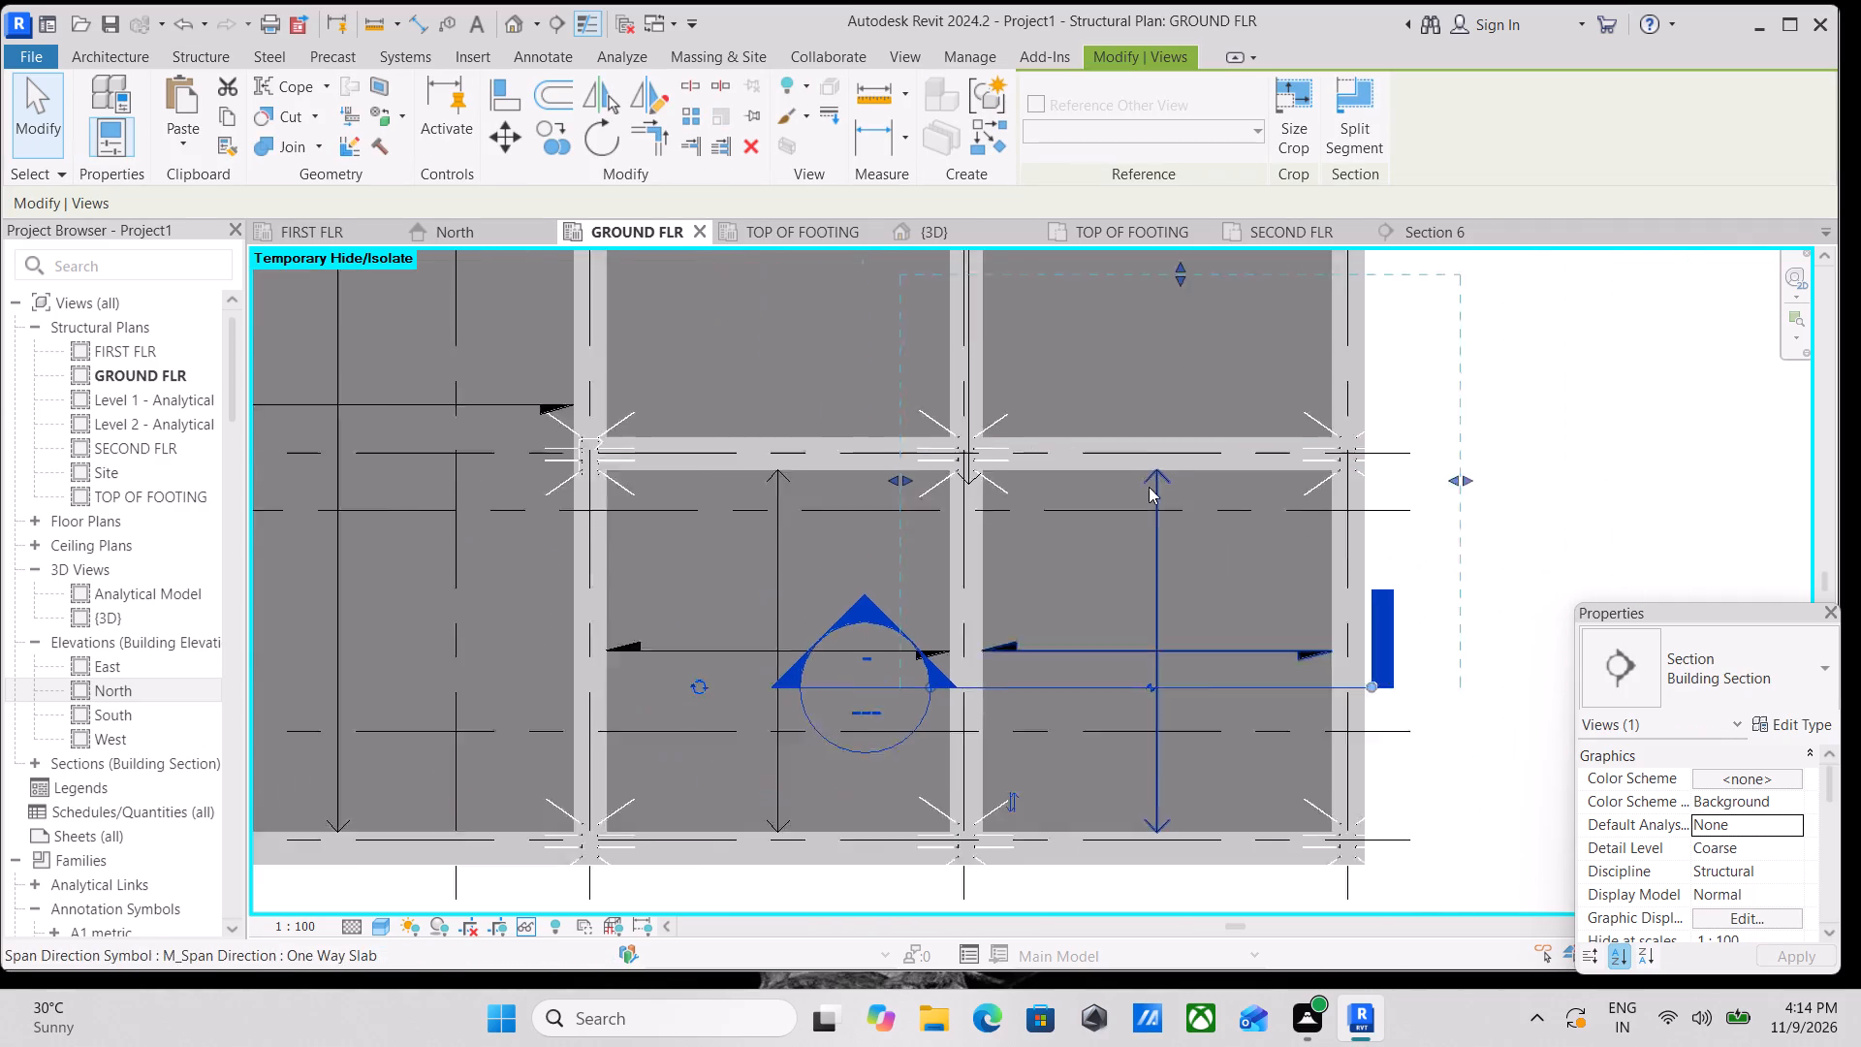
scroll(1149, 487, down, 1)
middle_drag(1142, 589, 1145, 792)
drag(1167, 533, 1172, 659)
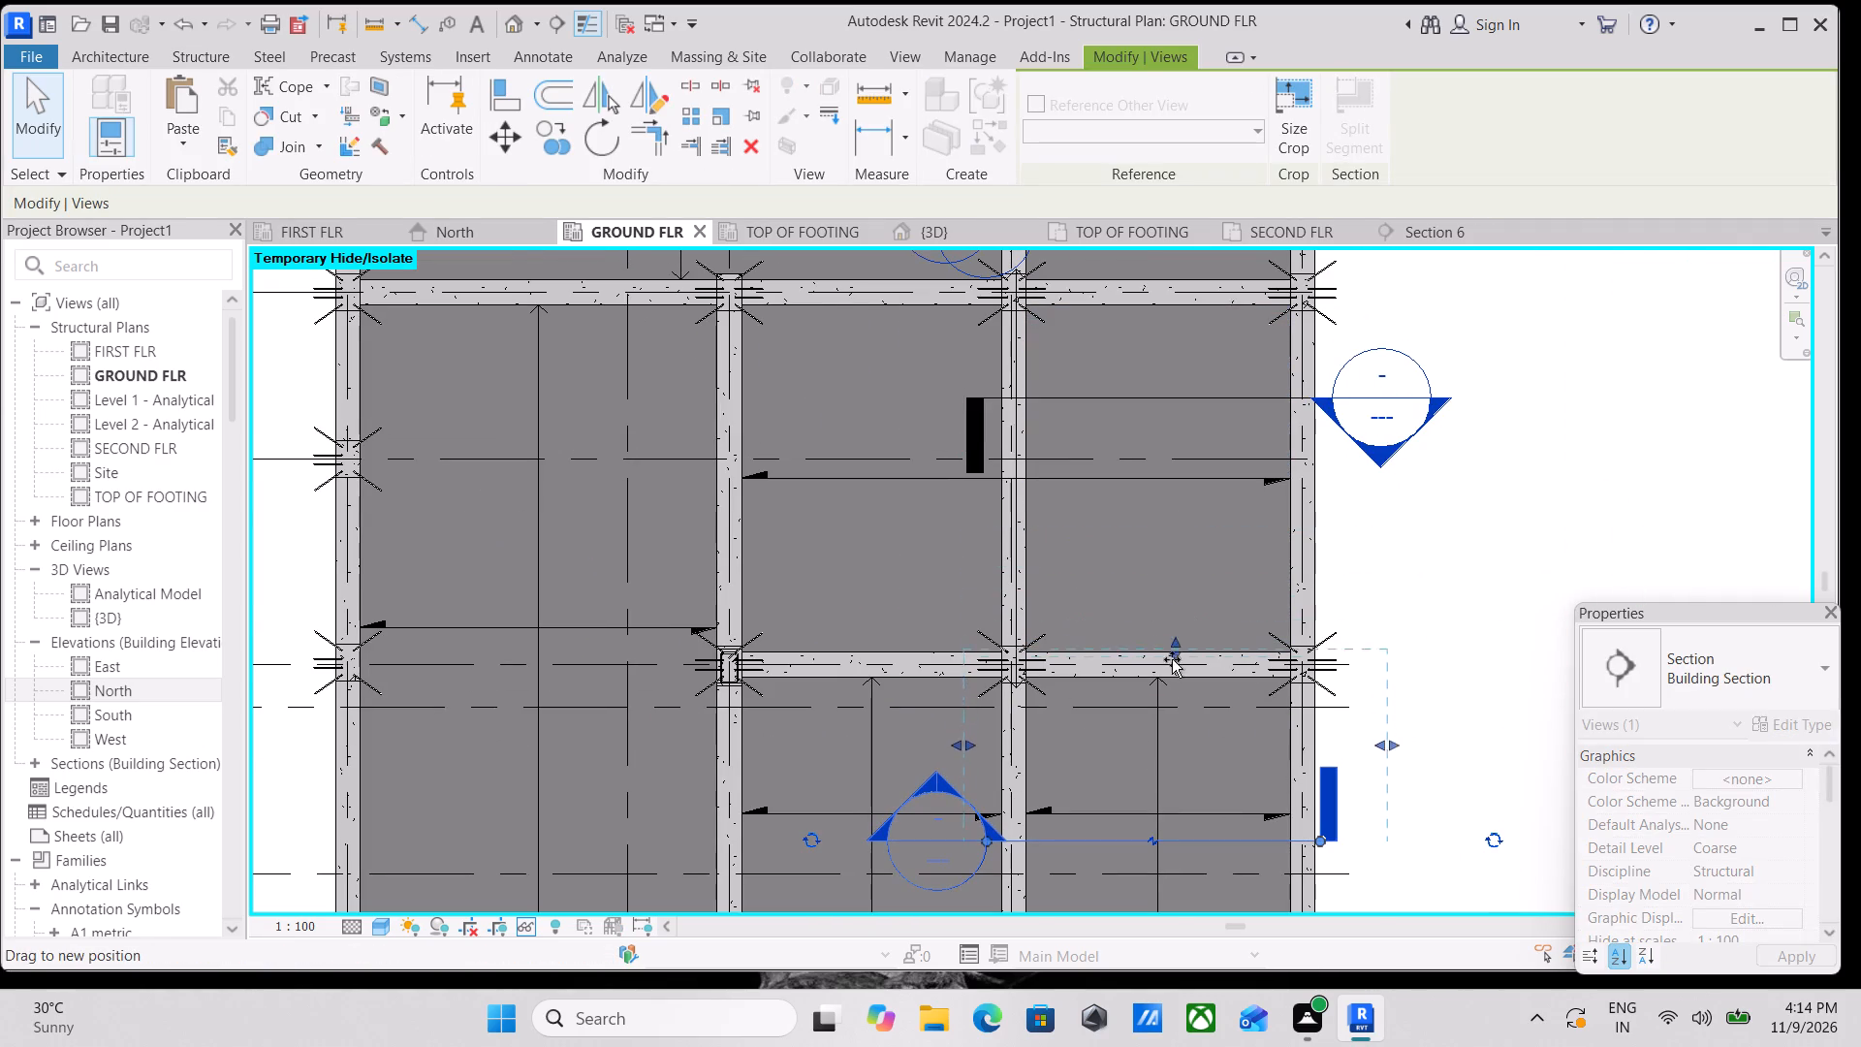
drag(1172, 659, 1166, 703)
scroll(1239, 727, up, 3)
middle_drag(1251, 682, 1250, 524)
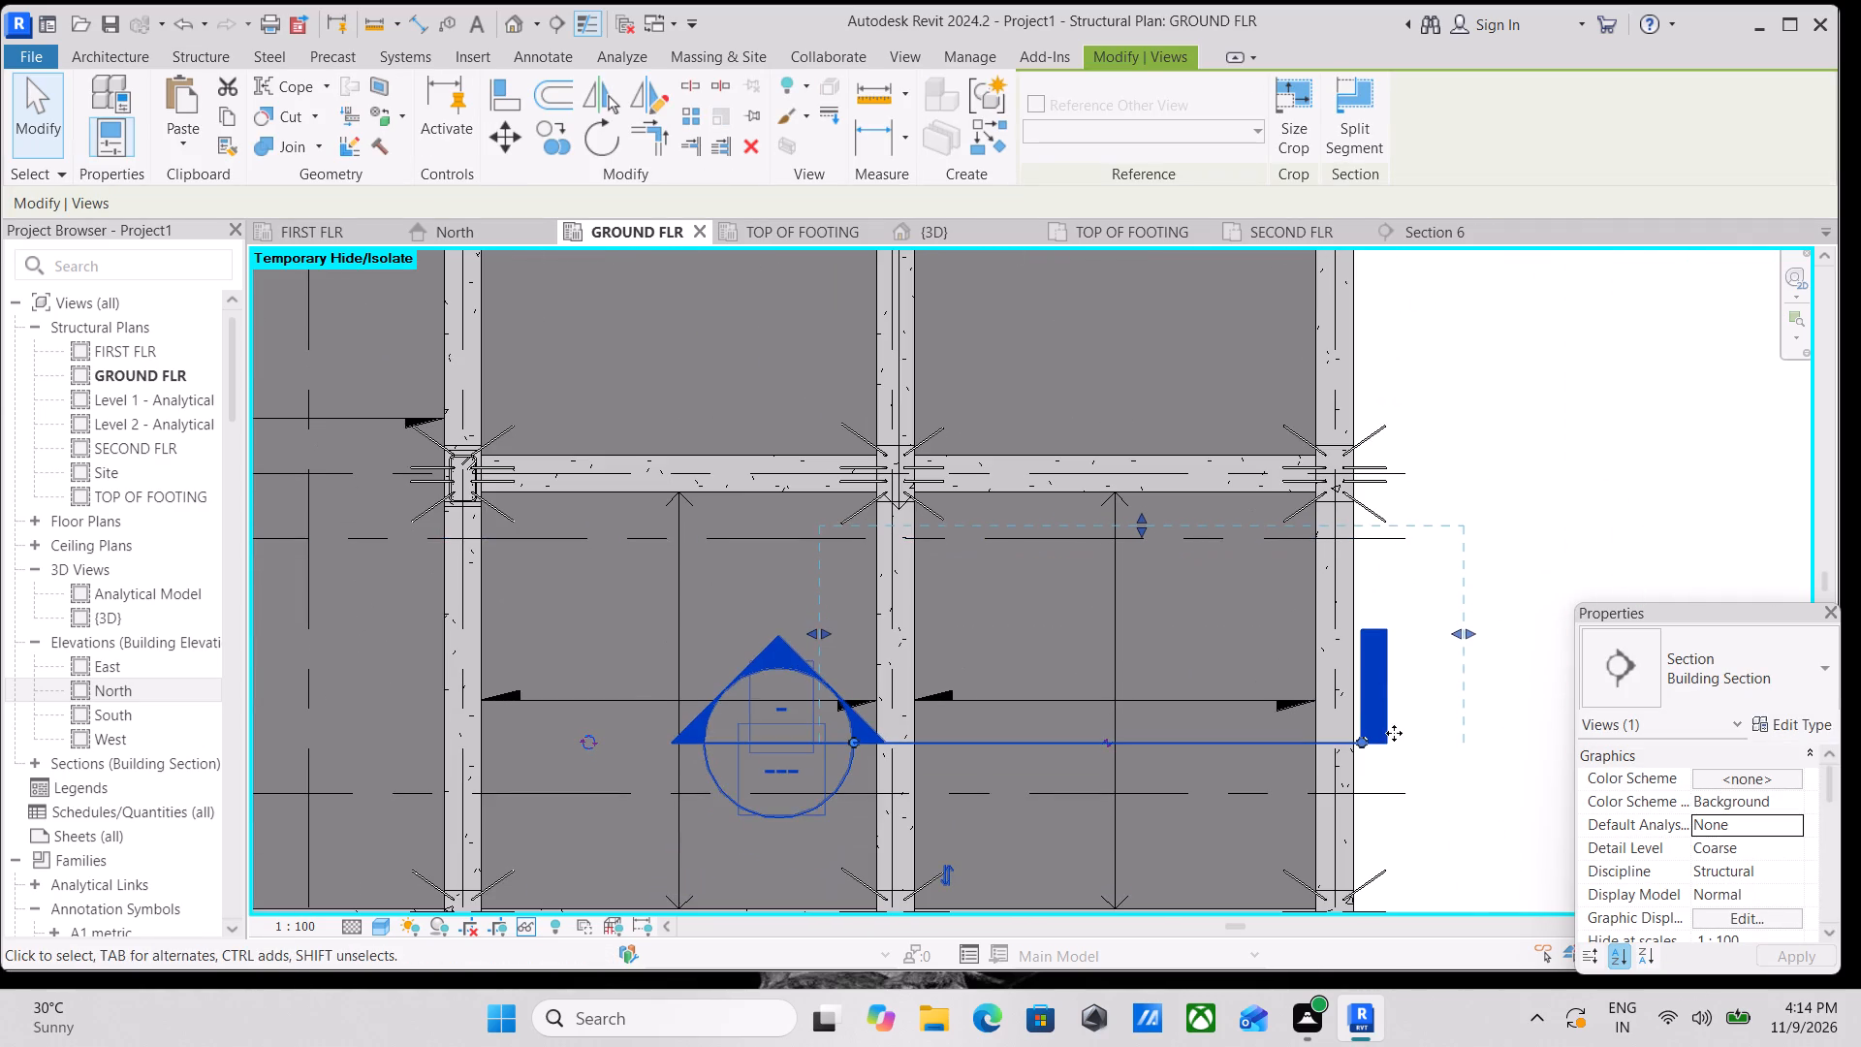
Narrow the new section's view extents to the grid D beam on one side and just outside the grid E beam on the other.
drag(1450, 639, 1368, 645)
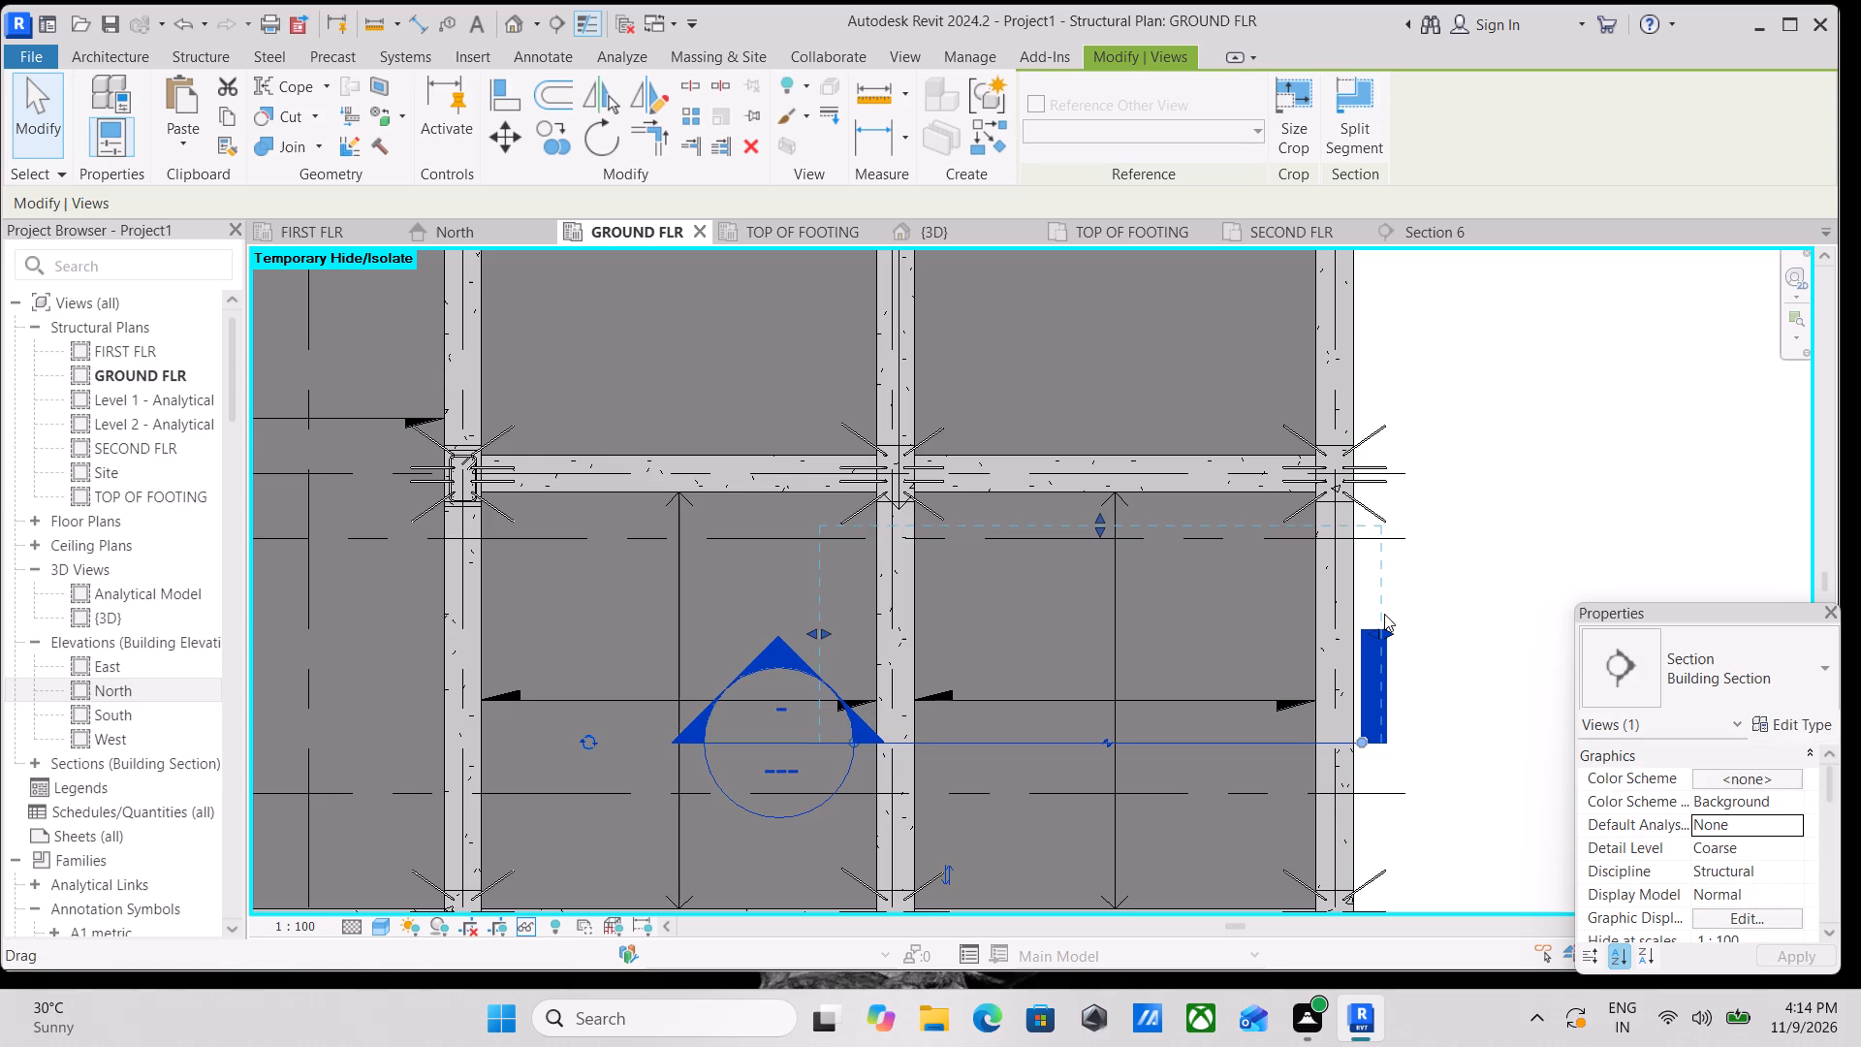
scroll(1285, 612, down, 2)
middle_drag(1285, 612, 1325, 602)
scroll(1058, 678, up, 2)
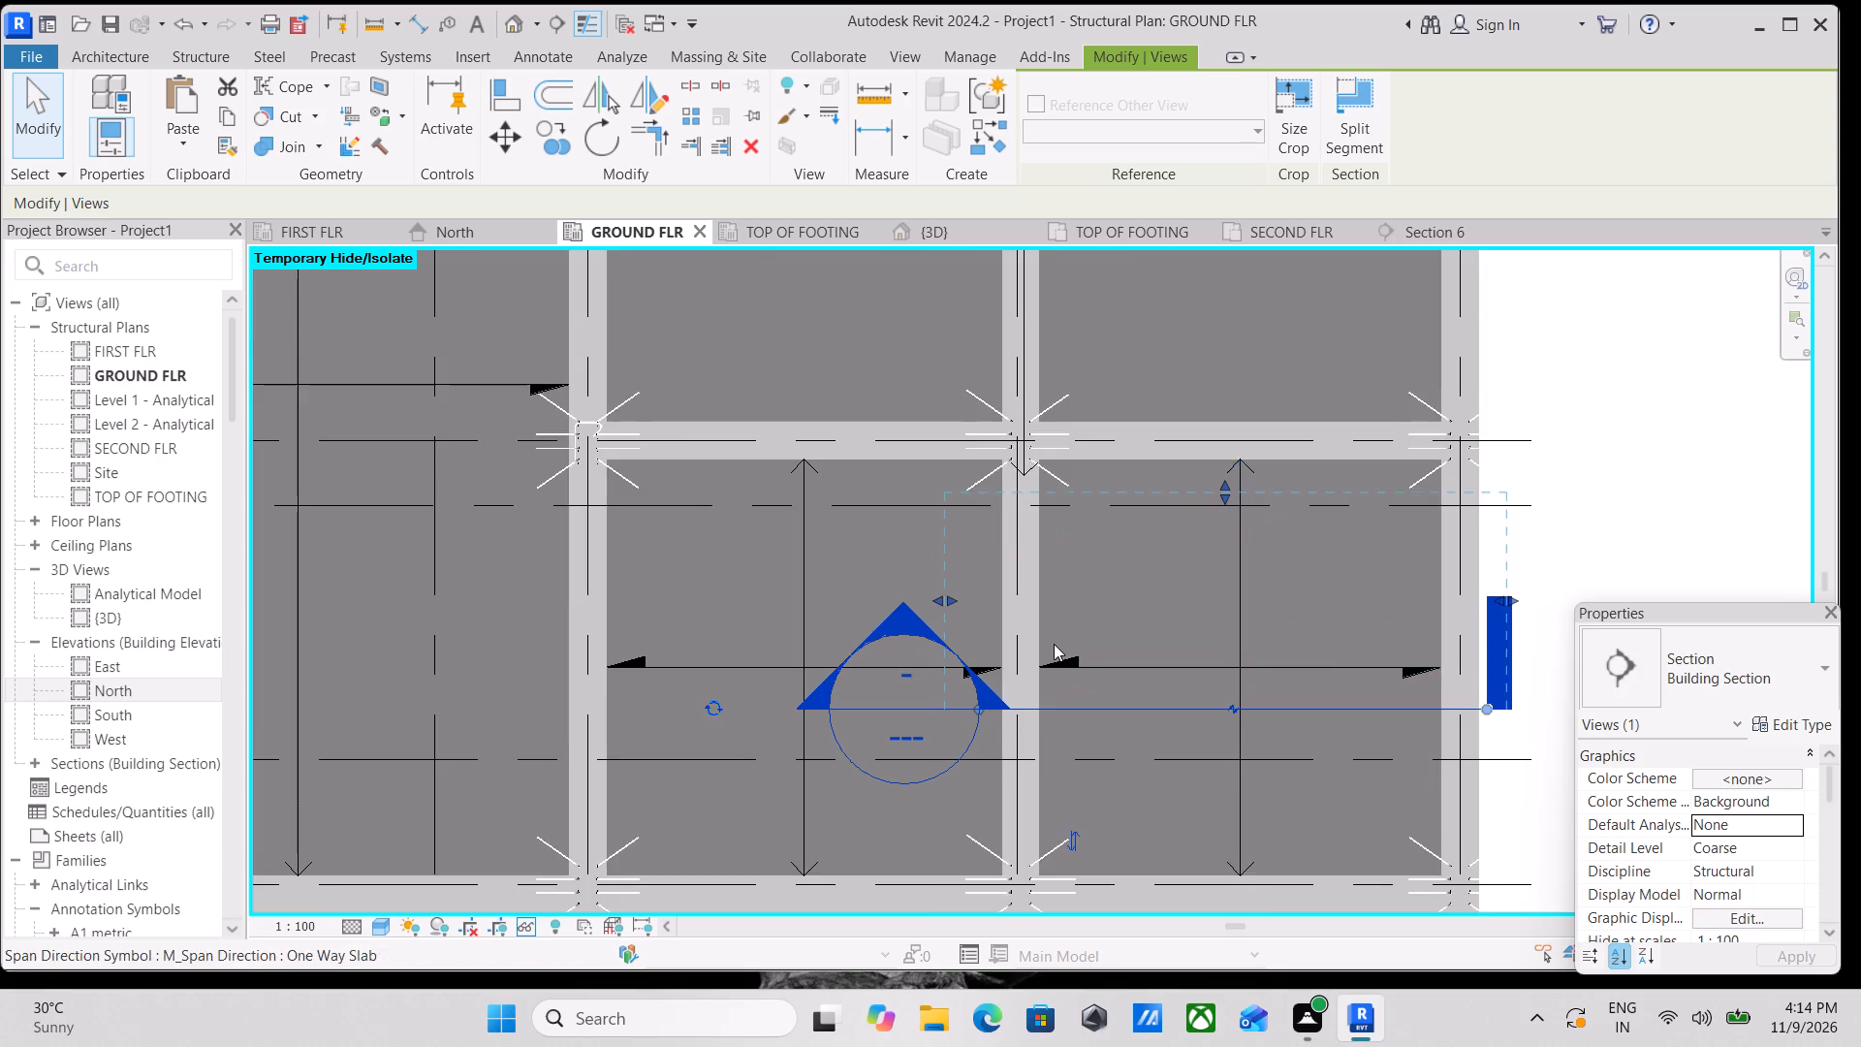
middle_click(995, 678)
scroll(991, 680, up, 2)
drag(938, 585, 954, 587)
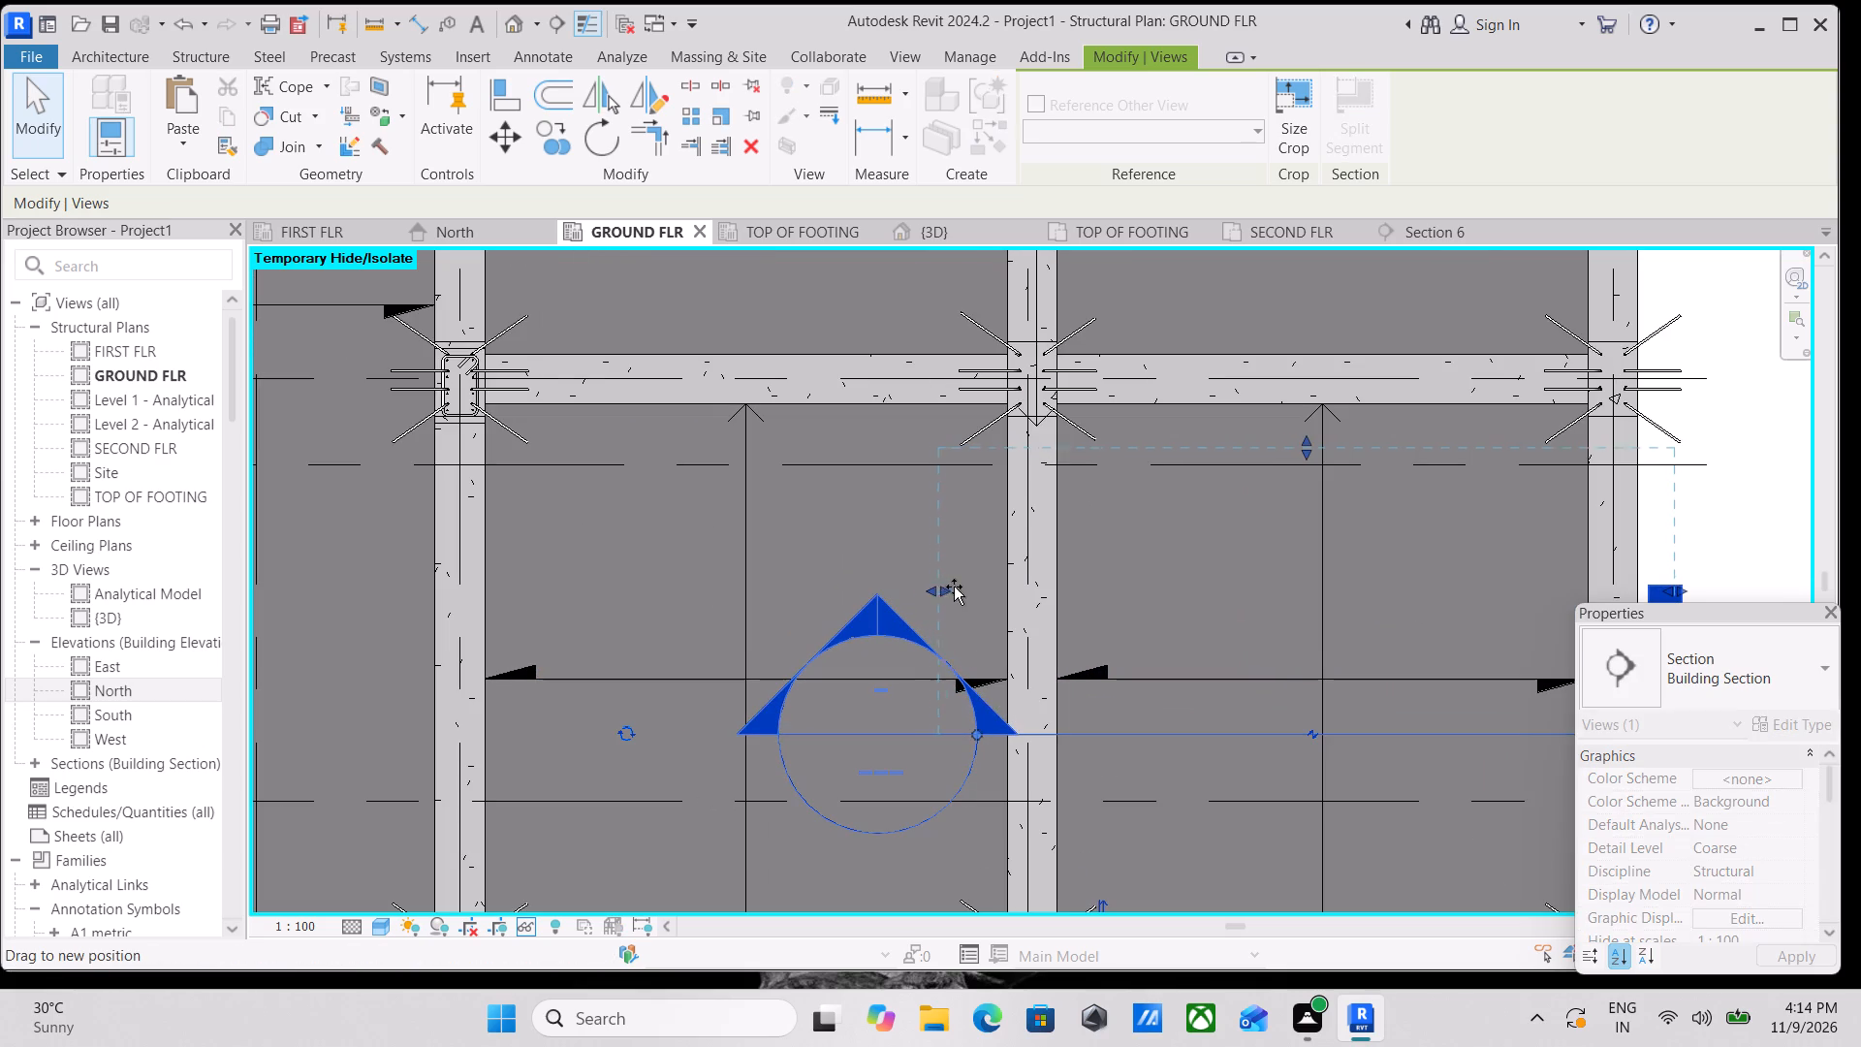
drag(954, 587, 1070, 587)
scroll(978, 799, up, 3)
drag(973, 715, 994, 714)
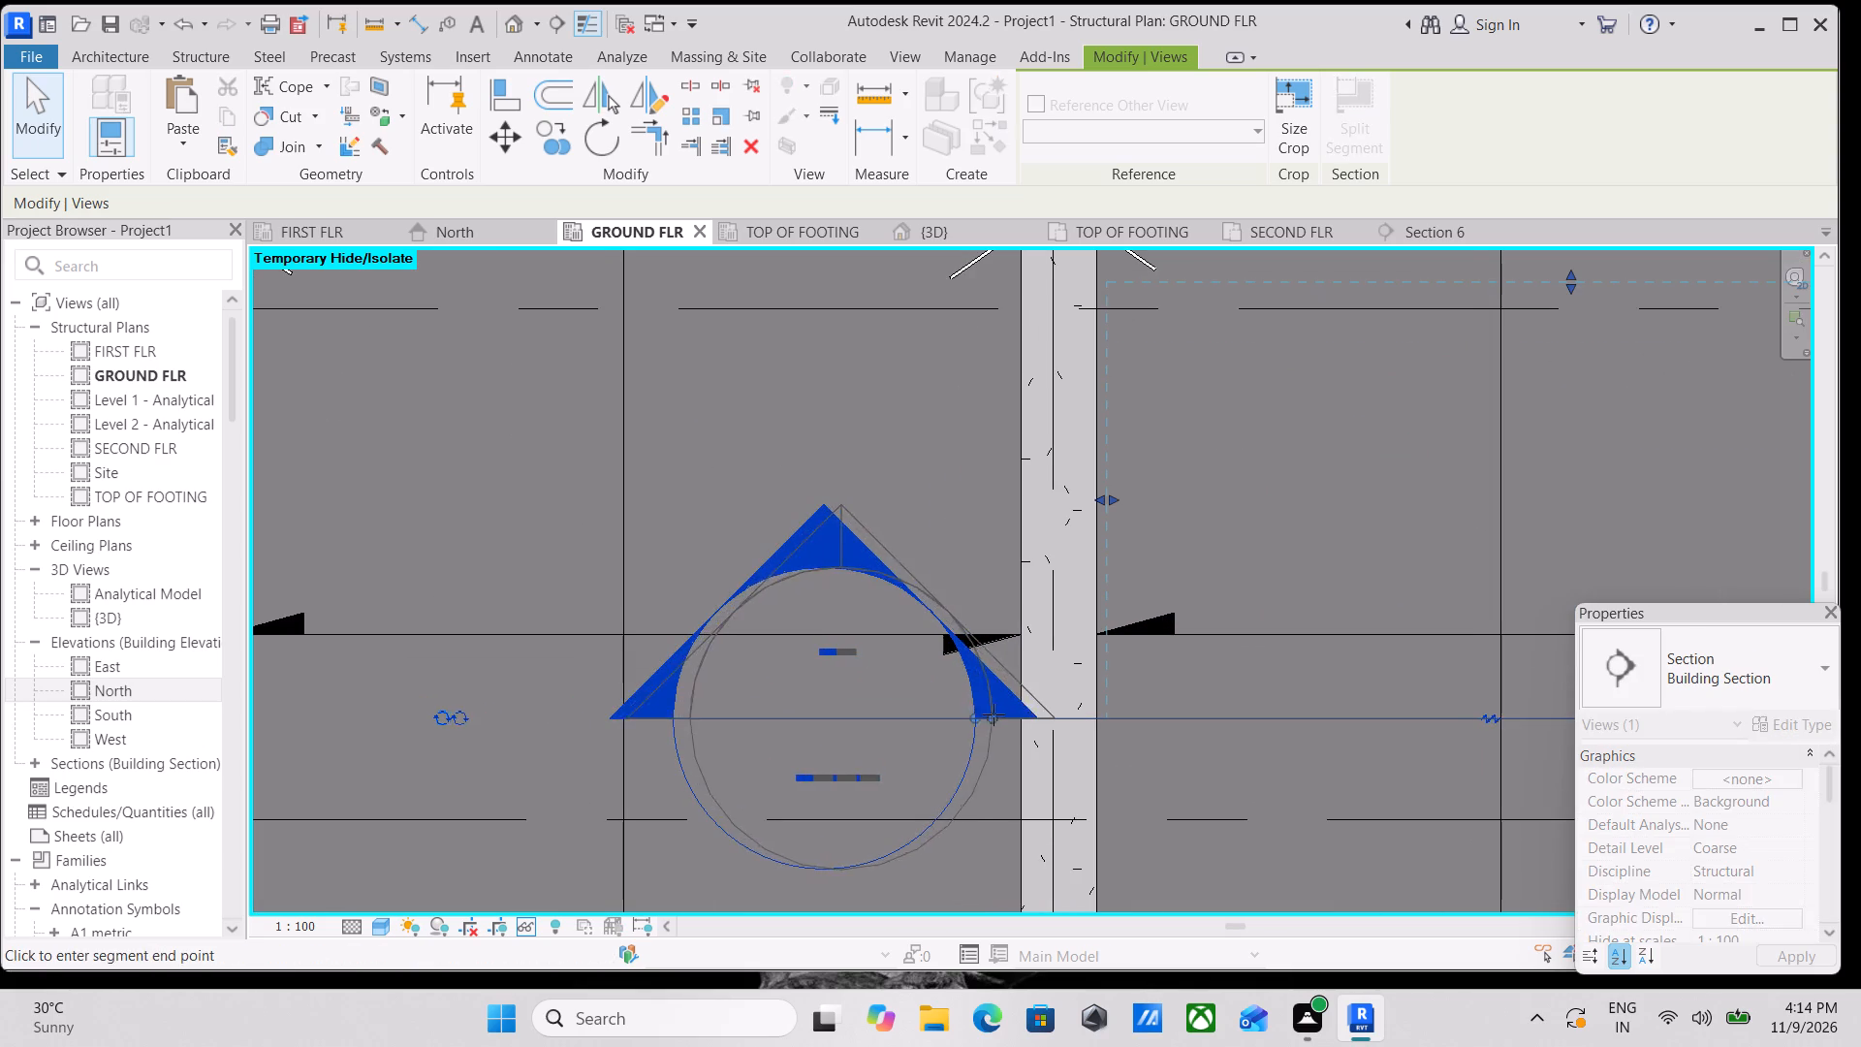
drag(994, 714, 994, 714)
scroll(1053, 677, down, 1)
middle_drag(1053, 677, 965, 675)
drag(1021, 510, 989, 520)
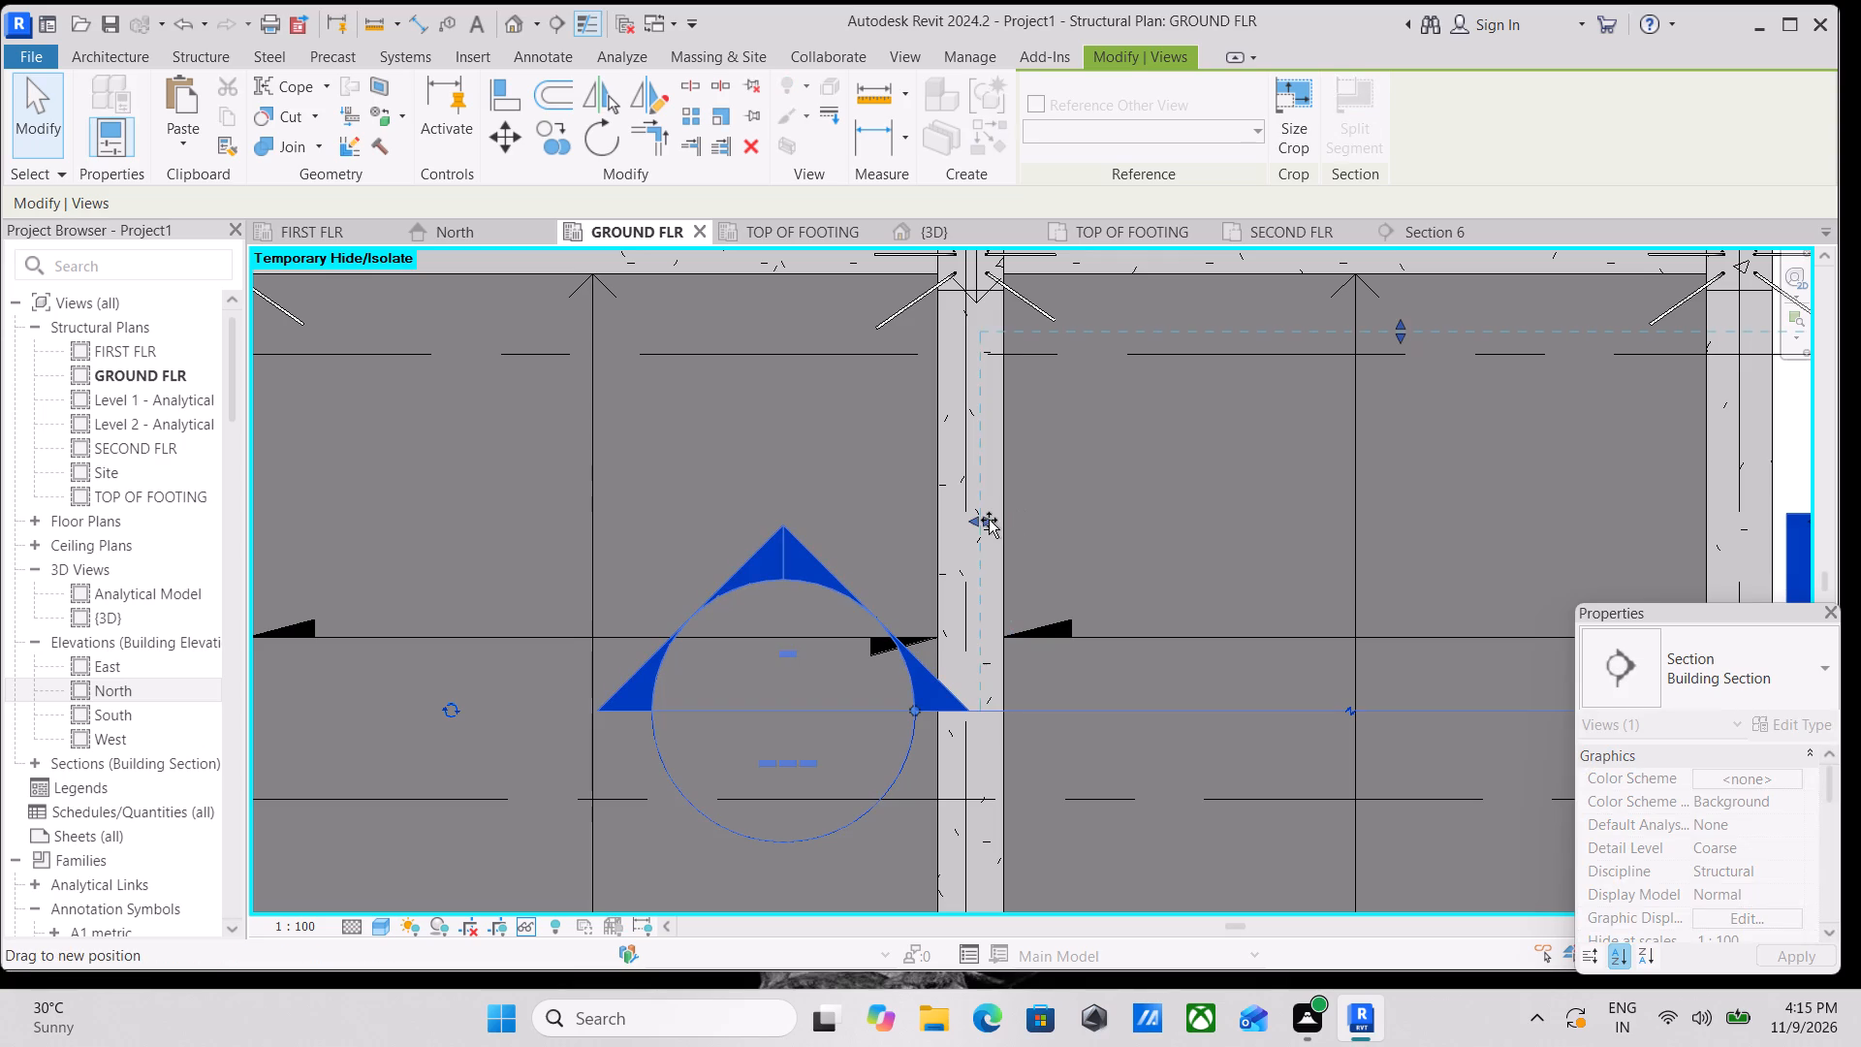
drag(989, 520, 995, 518)
Pull the section's view extent on the grid E side in to just inside the grid E beam's inner face.
scroll(1113, 511, down, 1)
middle_drag(1113, 511, 968, 569)
middle_drag(1312, 613, 1244, 620)
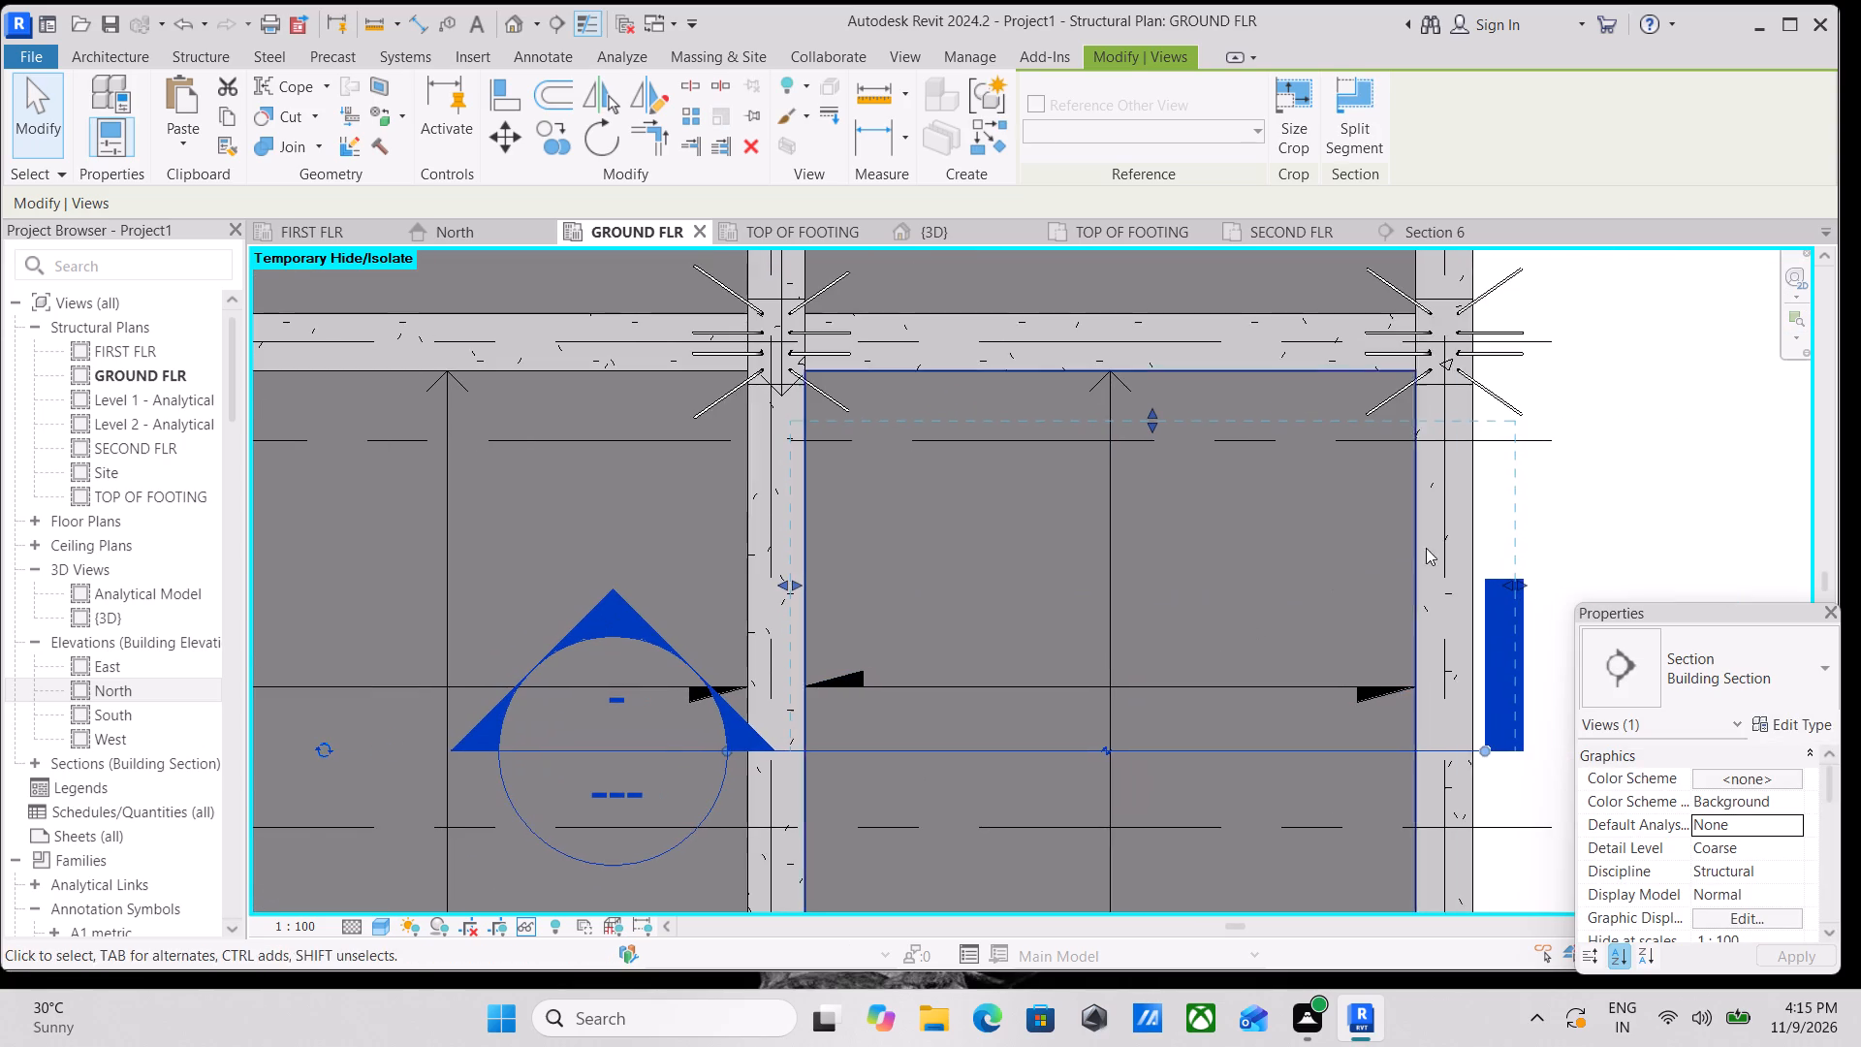
middle_drag(1476, 585, 1463, 581)
scroll(1543, 758, up, 3)
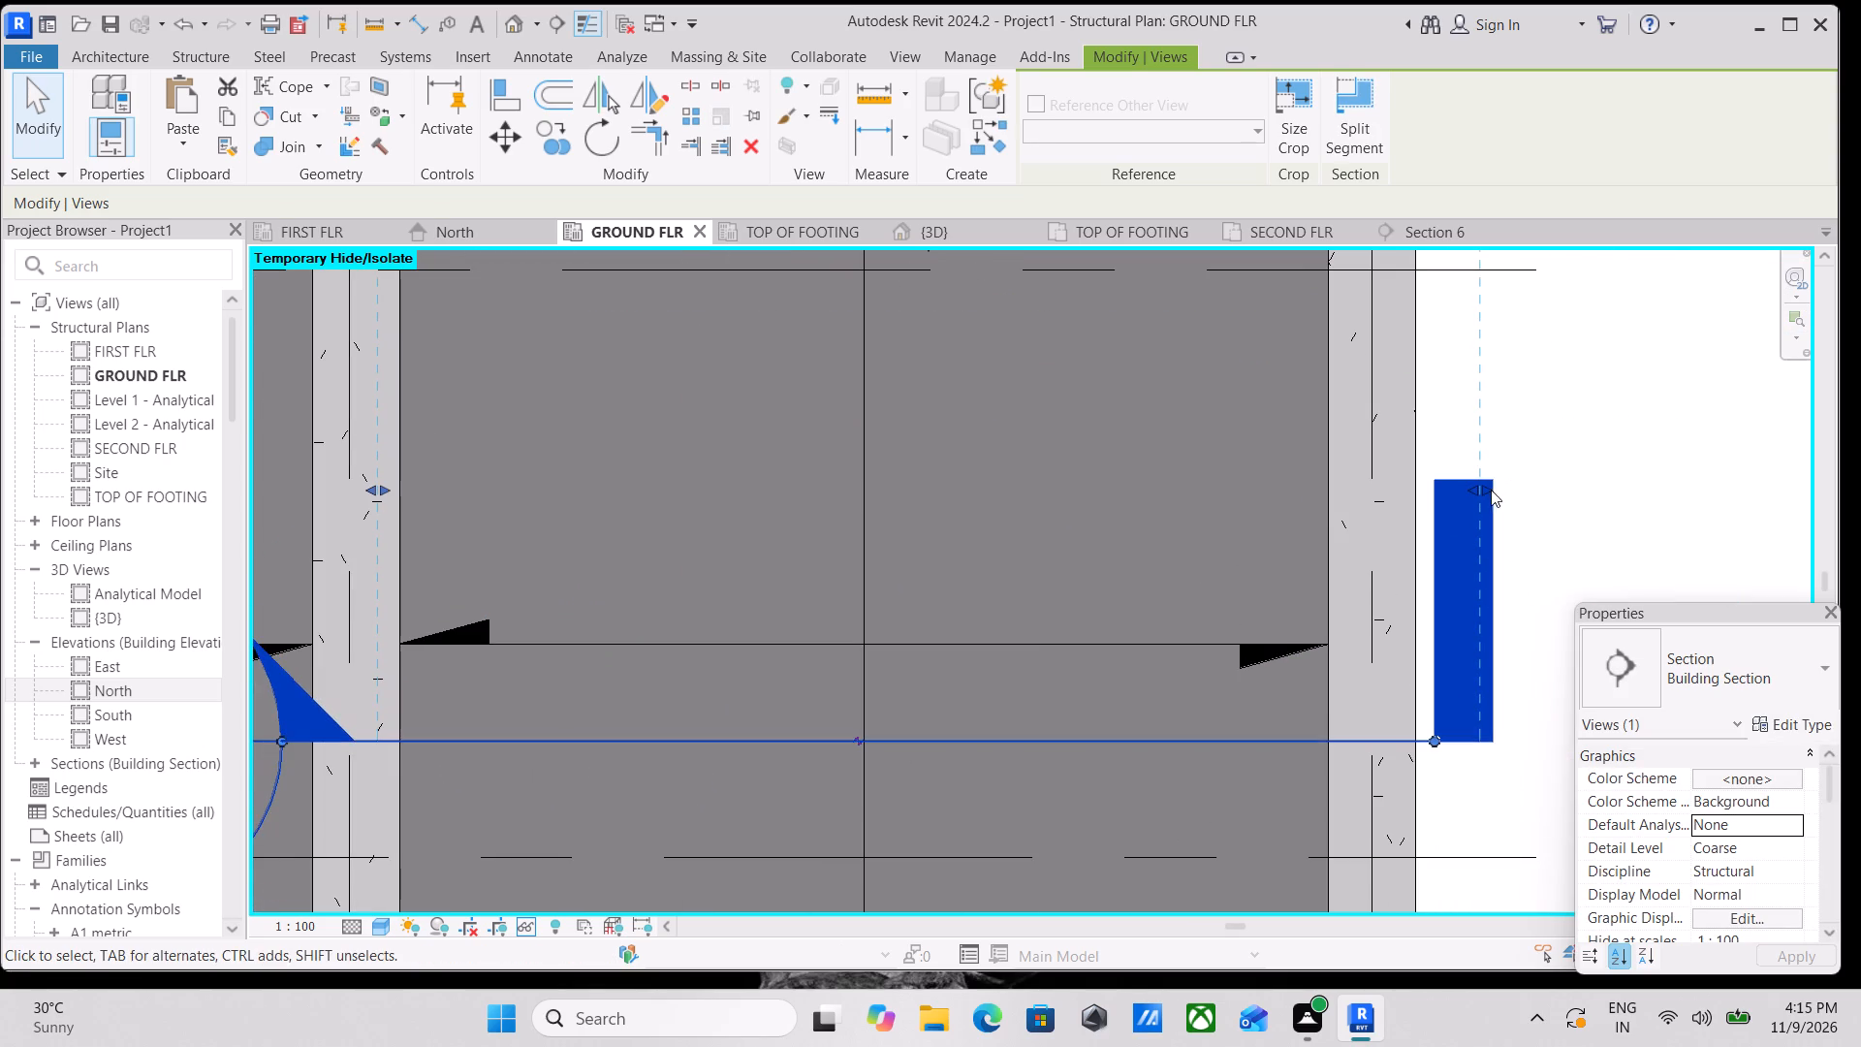
drag(1474, 491, 1415, 500)
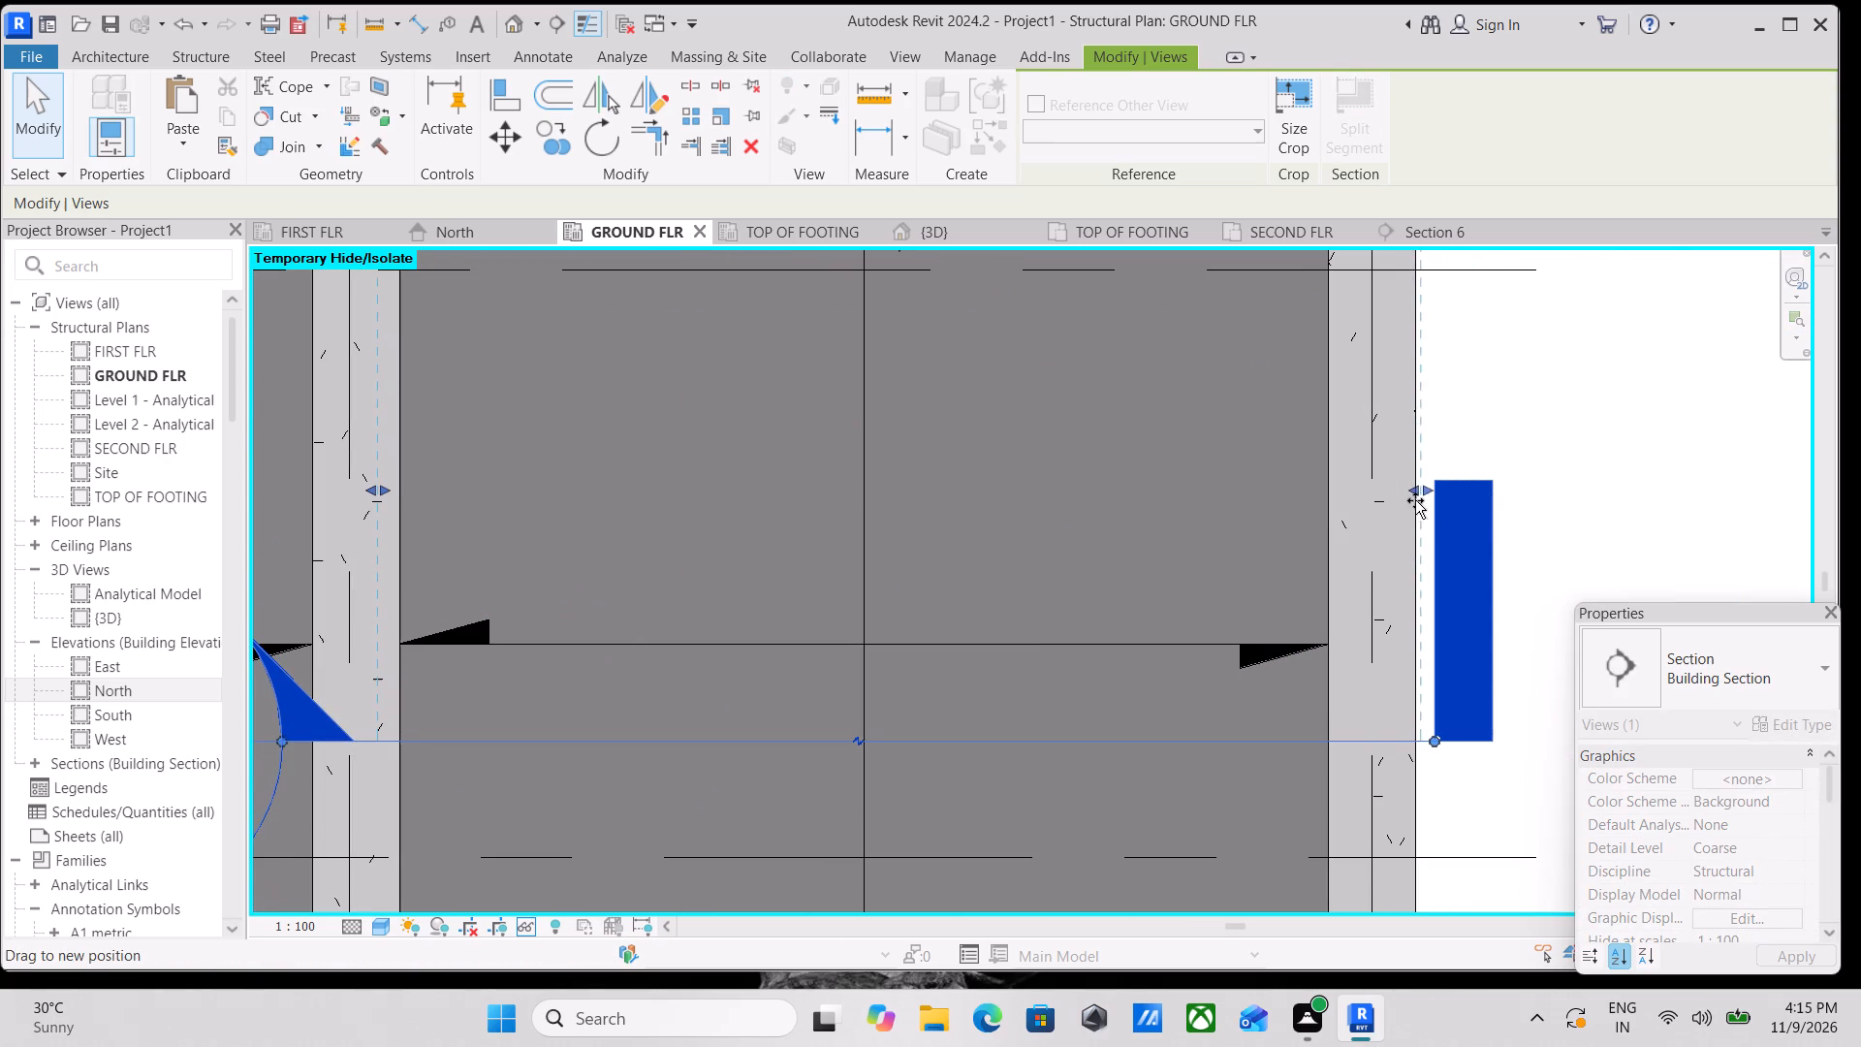
drag(1415, 500, 1370, 506)
scroll(1343, 520, down, 2)
middle_drag(1310, 539, 1438, 552)
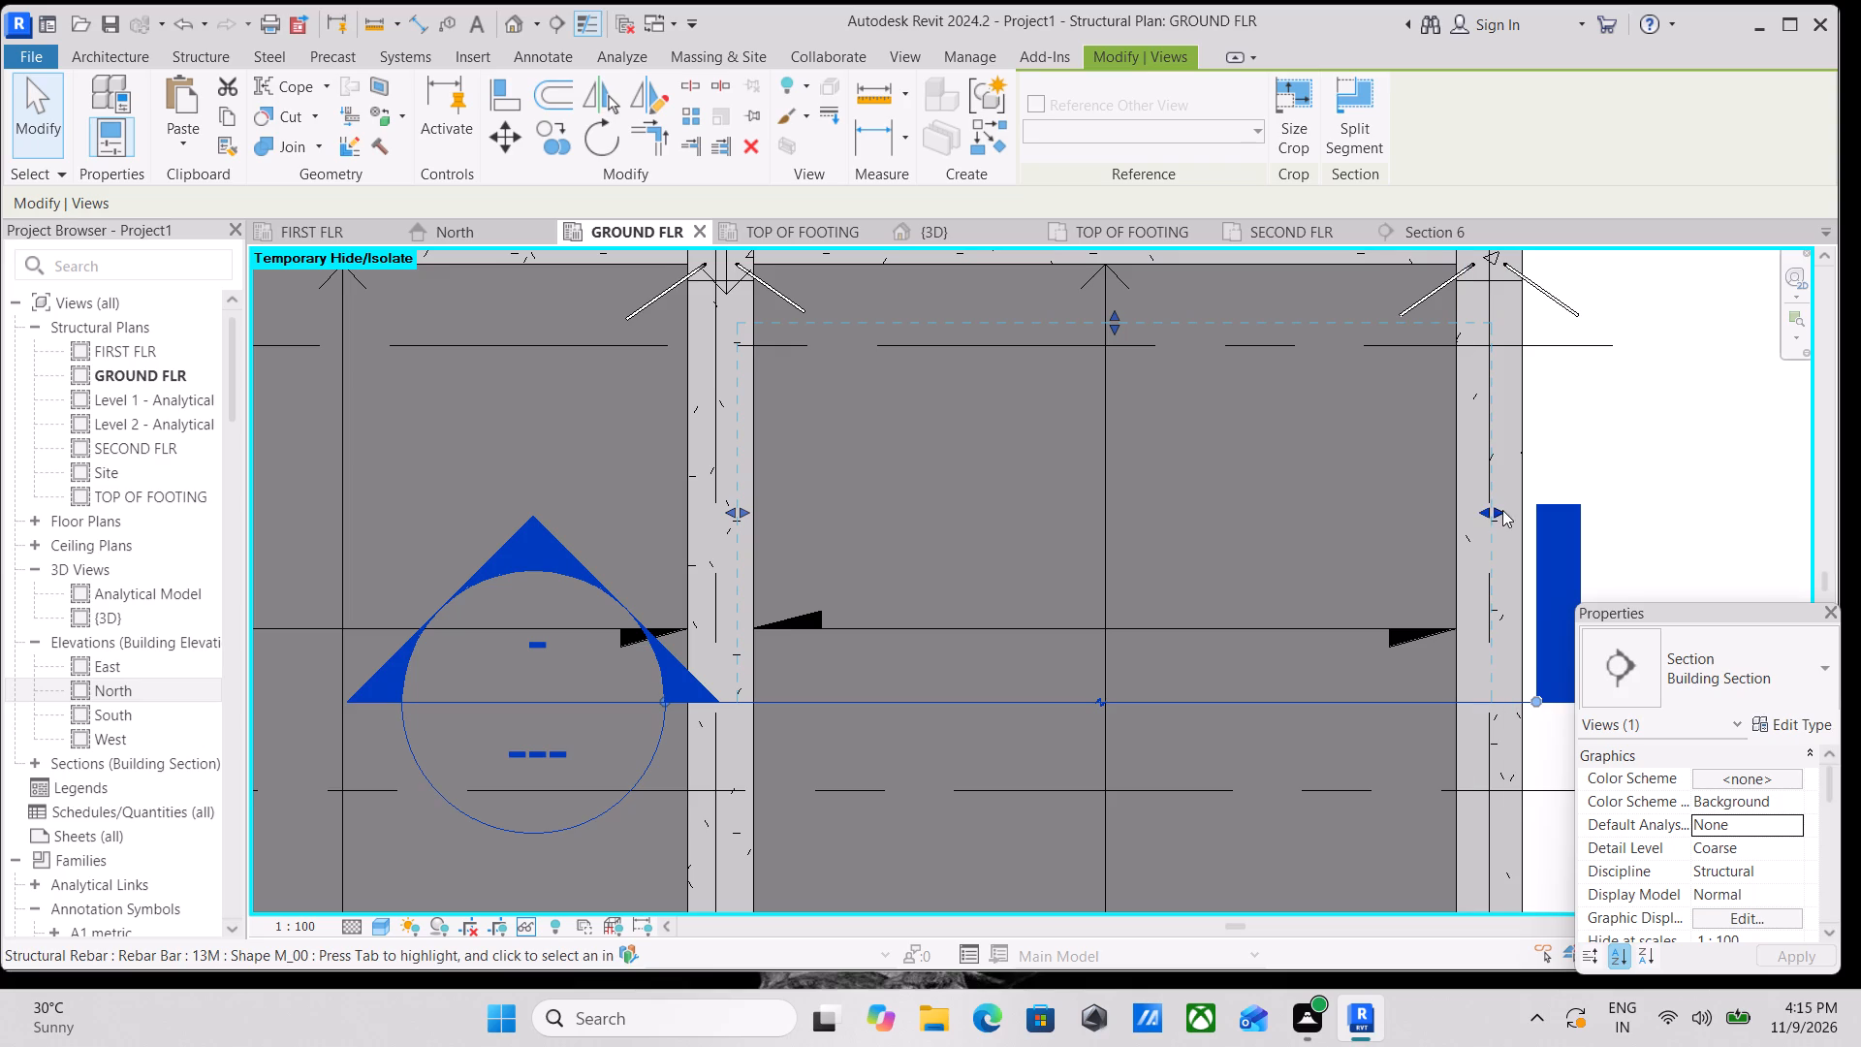
drag(1487, 507, 1438, 516)
middle_drag(1388, 524, 1422, 526)
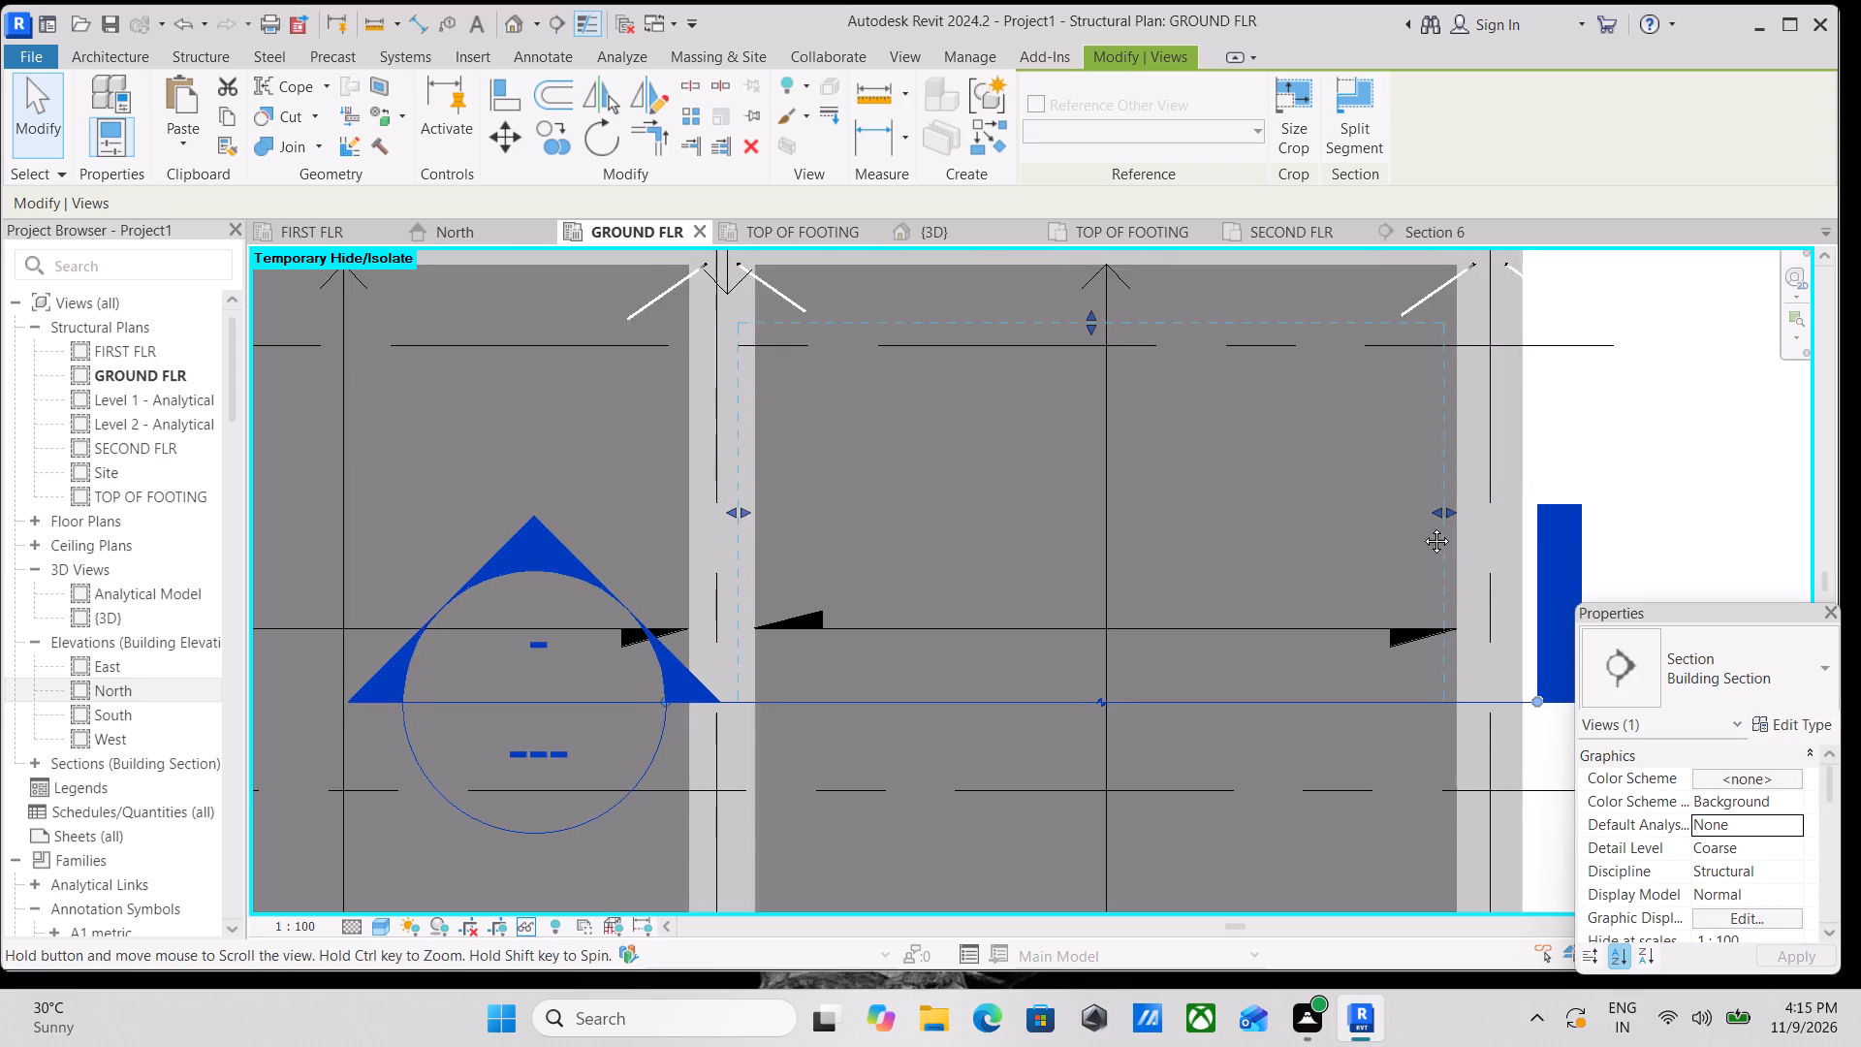
middle_drag(1422, 526, 1505, 537)
middle_drag(1262, 509, 1284, 541)
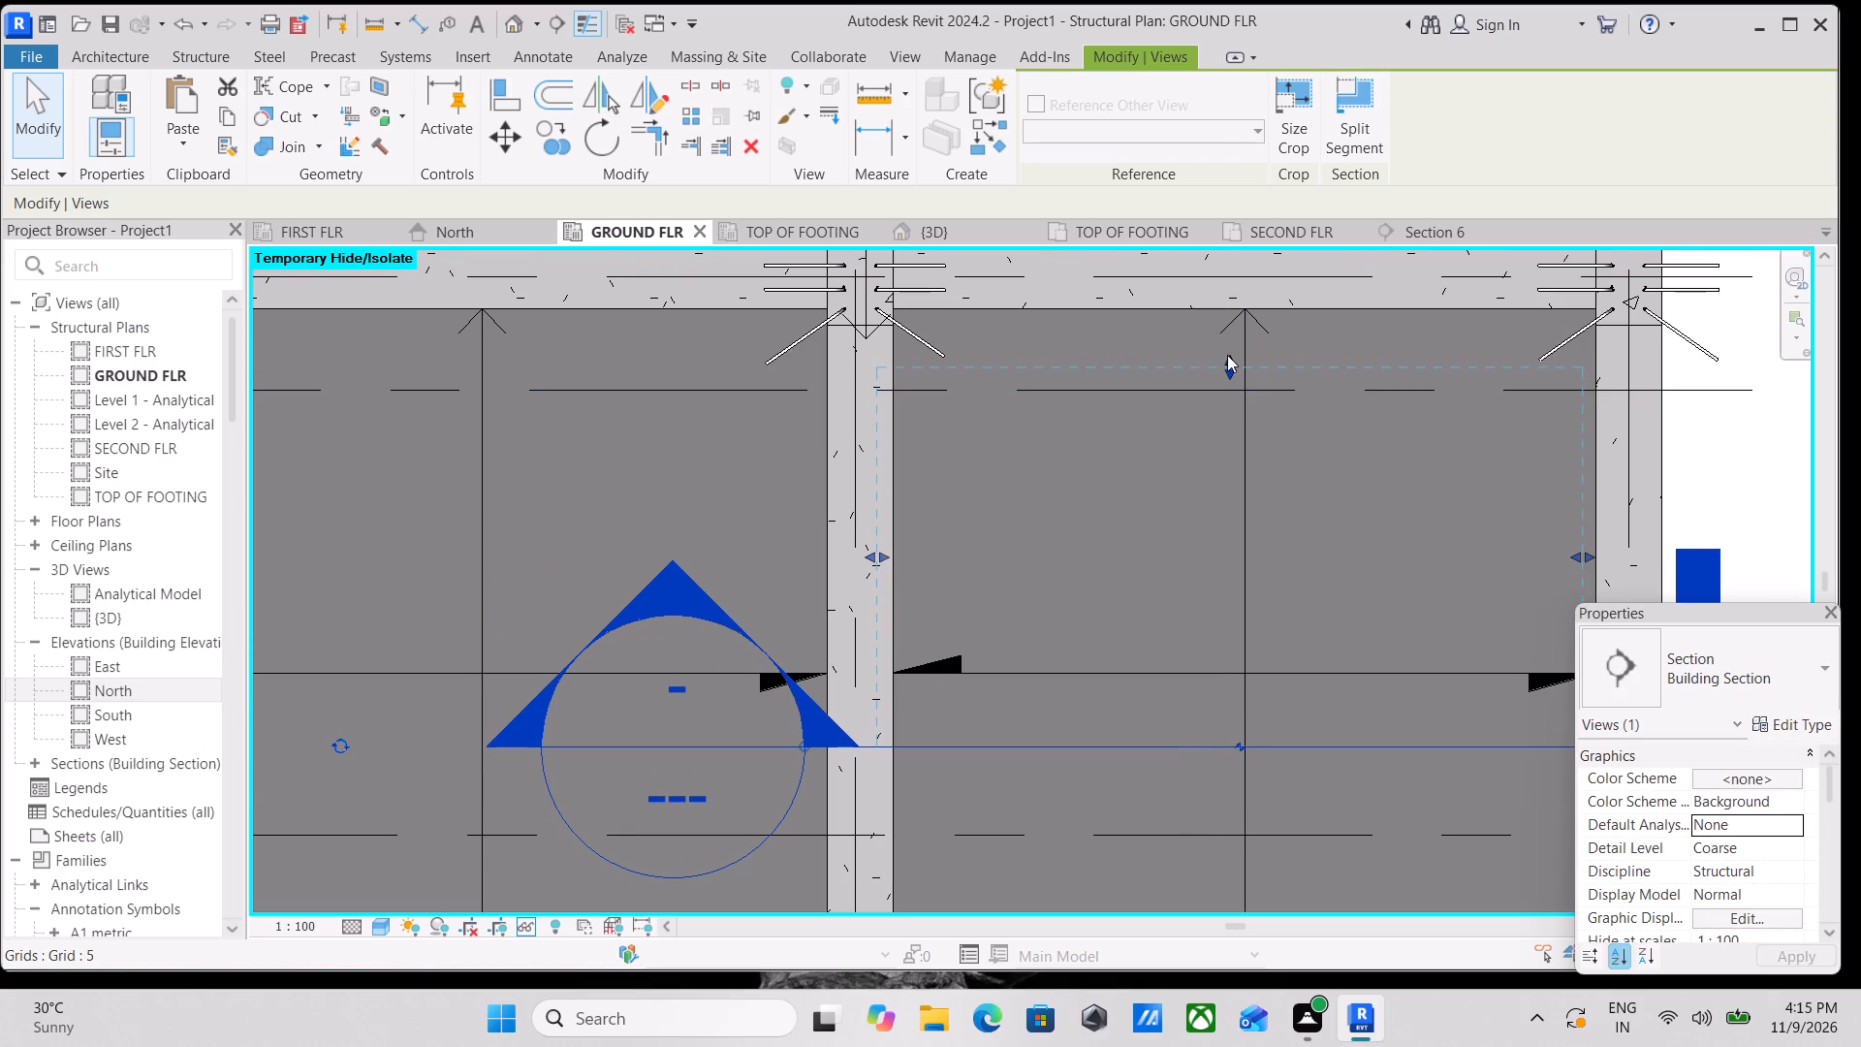
Open the section view cut through the D–E bay's slab.
right_click(673, 594)
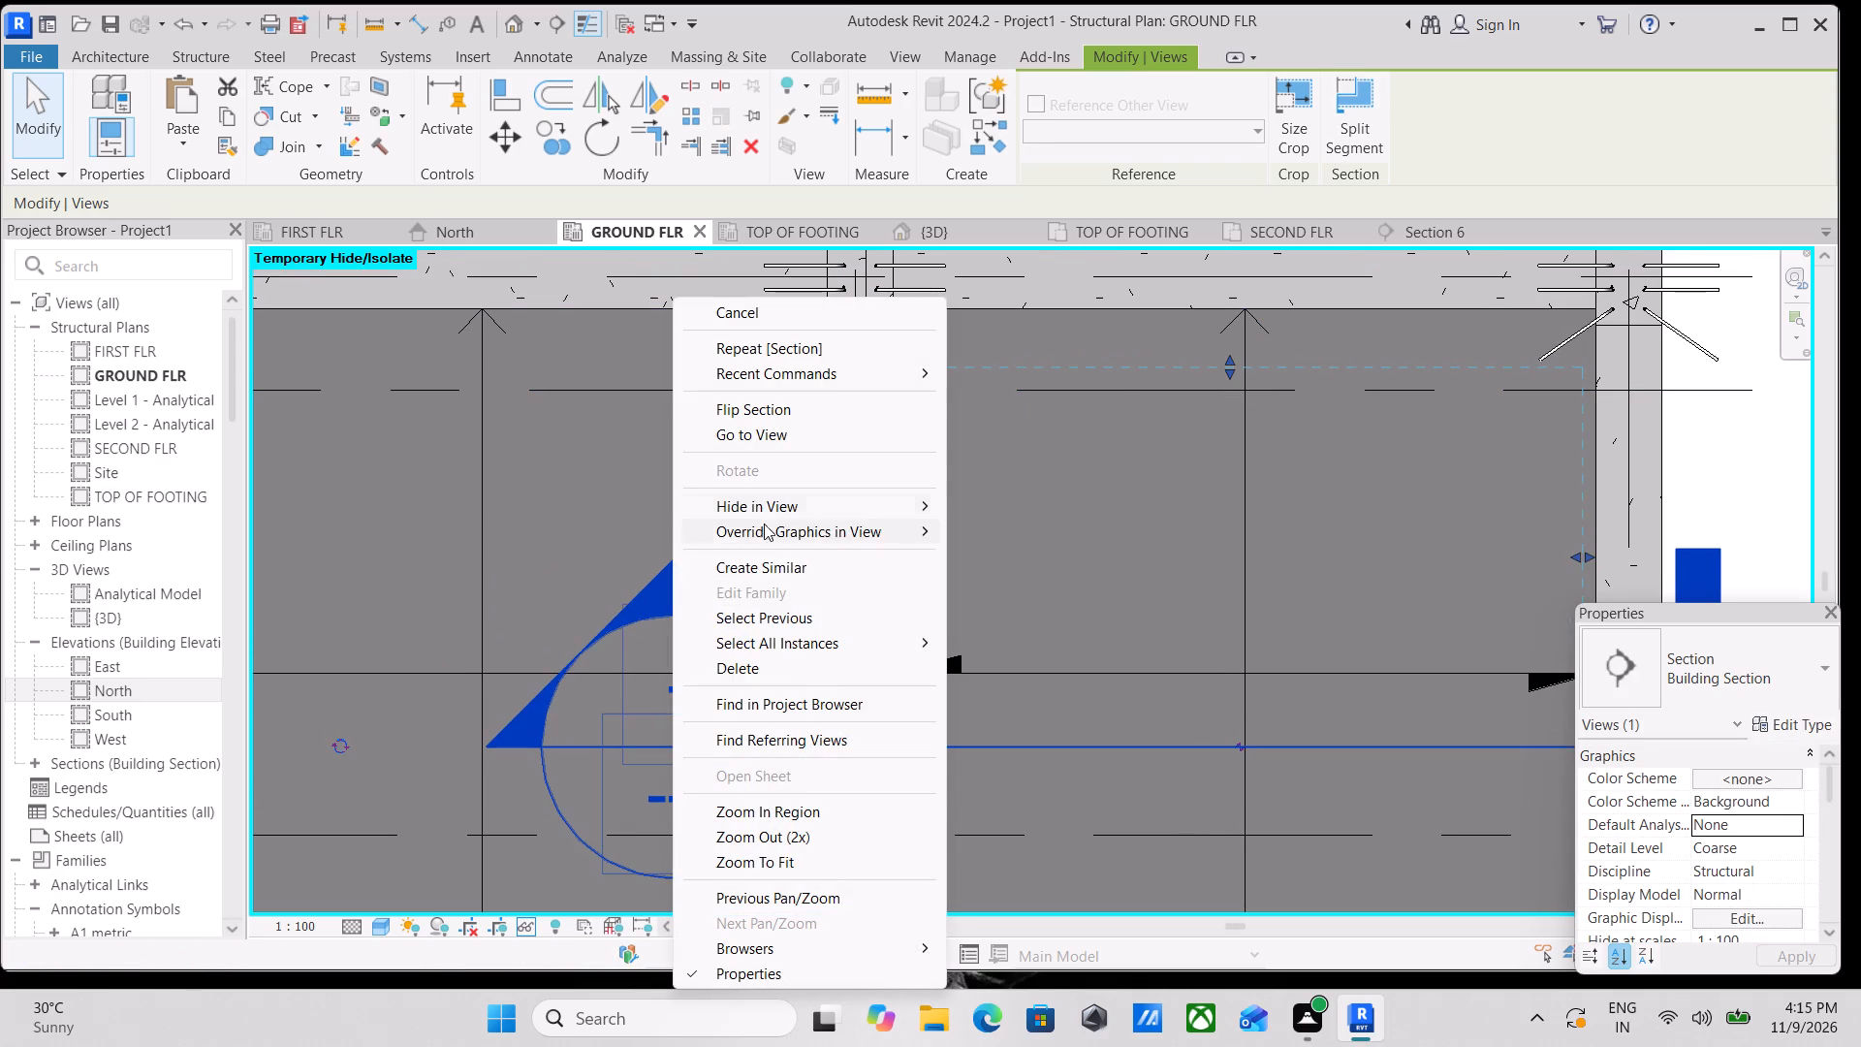
click(781, 438)
middle_click(1268, 470)
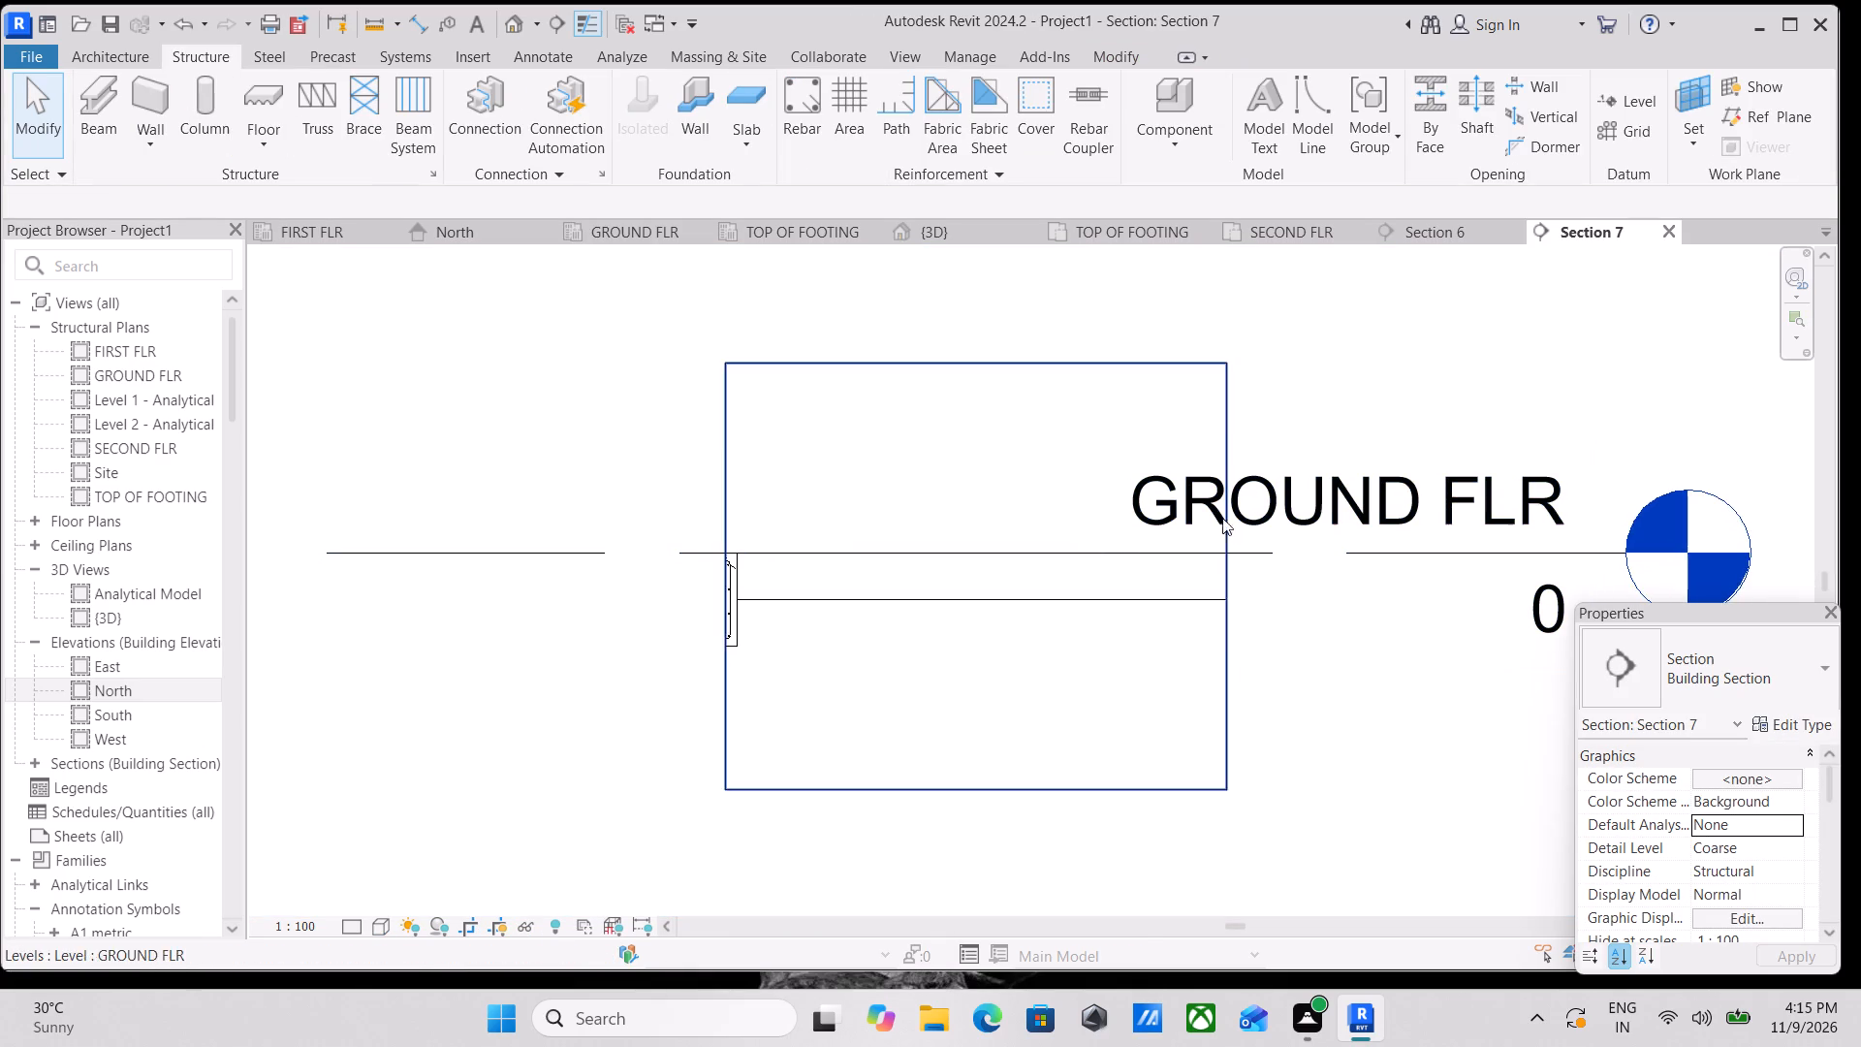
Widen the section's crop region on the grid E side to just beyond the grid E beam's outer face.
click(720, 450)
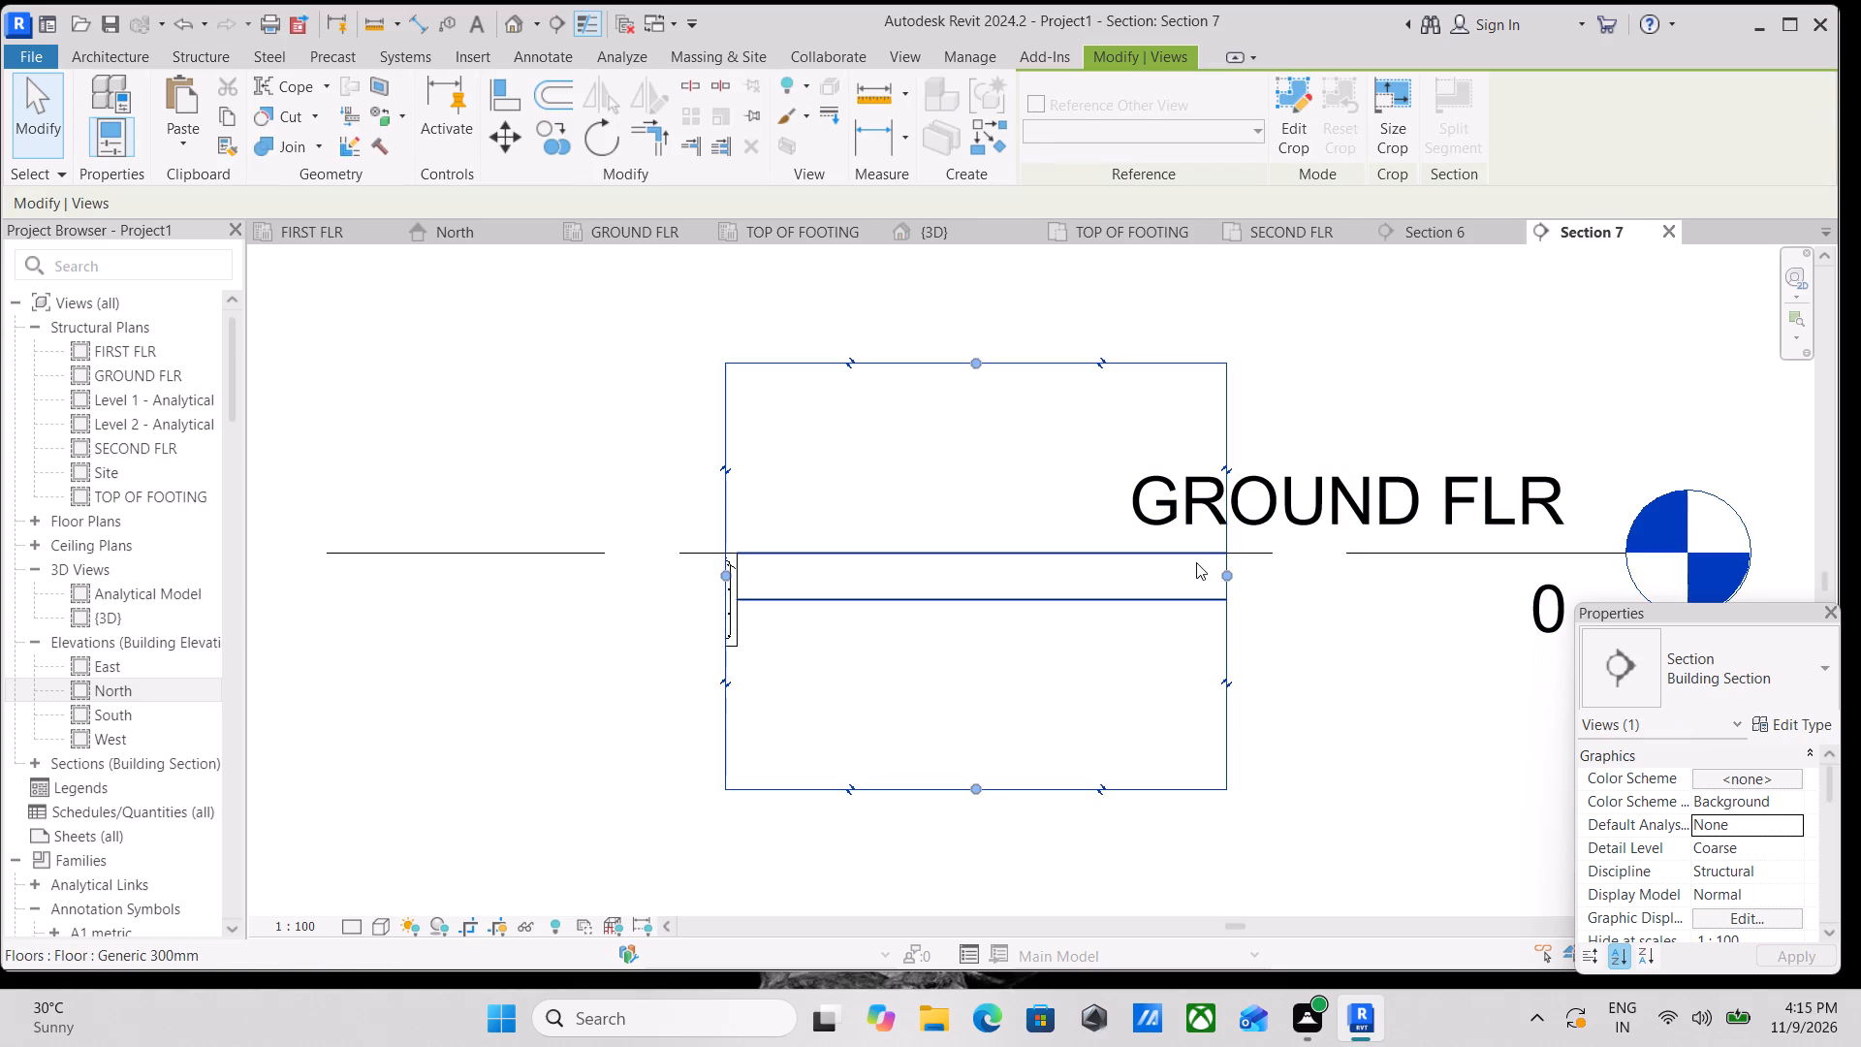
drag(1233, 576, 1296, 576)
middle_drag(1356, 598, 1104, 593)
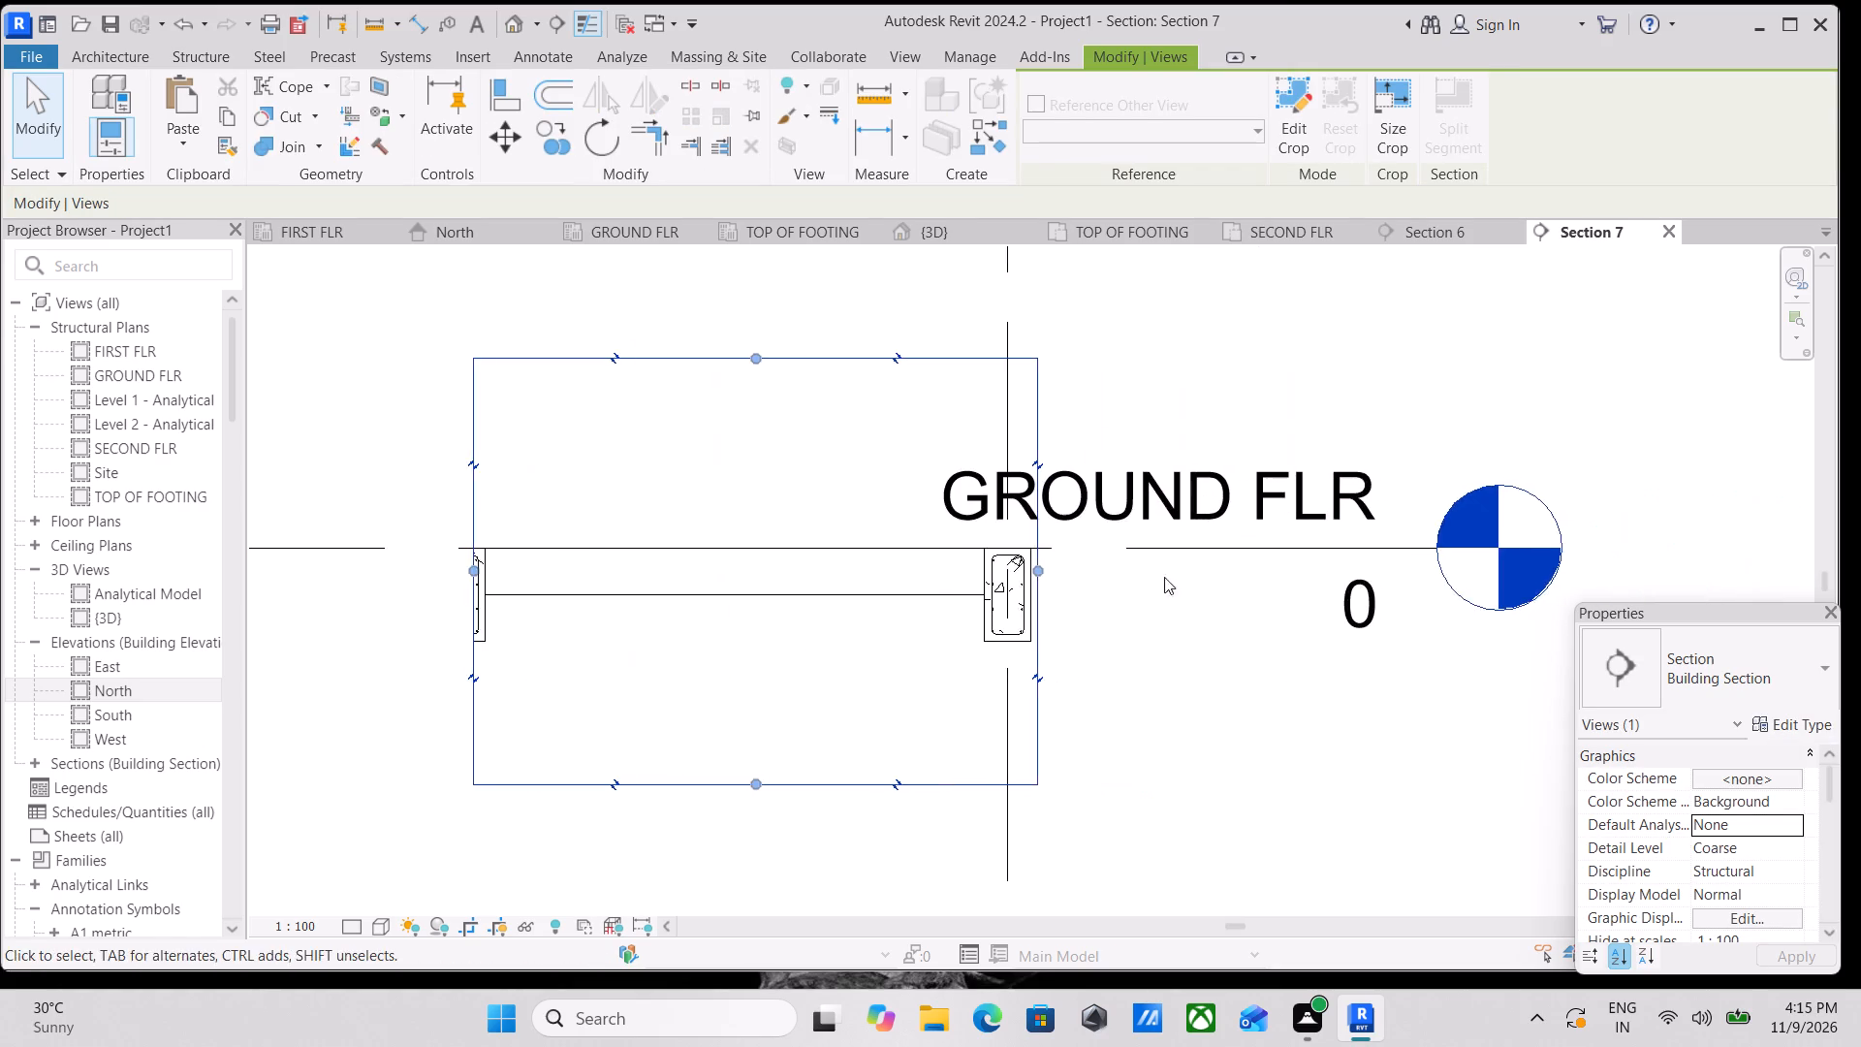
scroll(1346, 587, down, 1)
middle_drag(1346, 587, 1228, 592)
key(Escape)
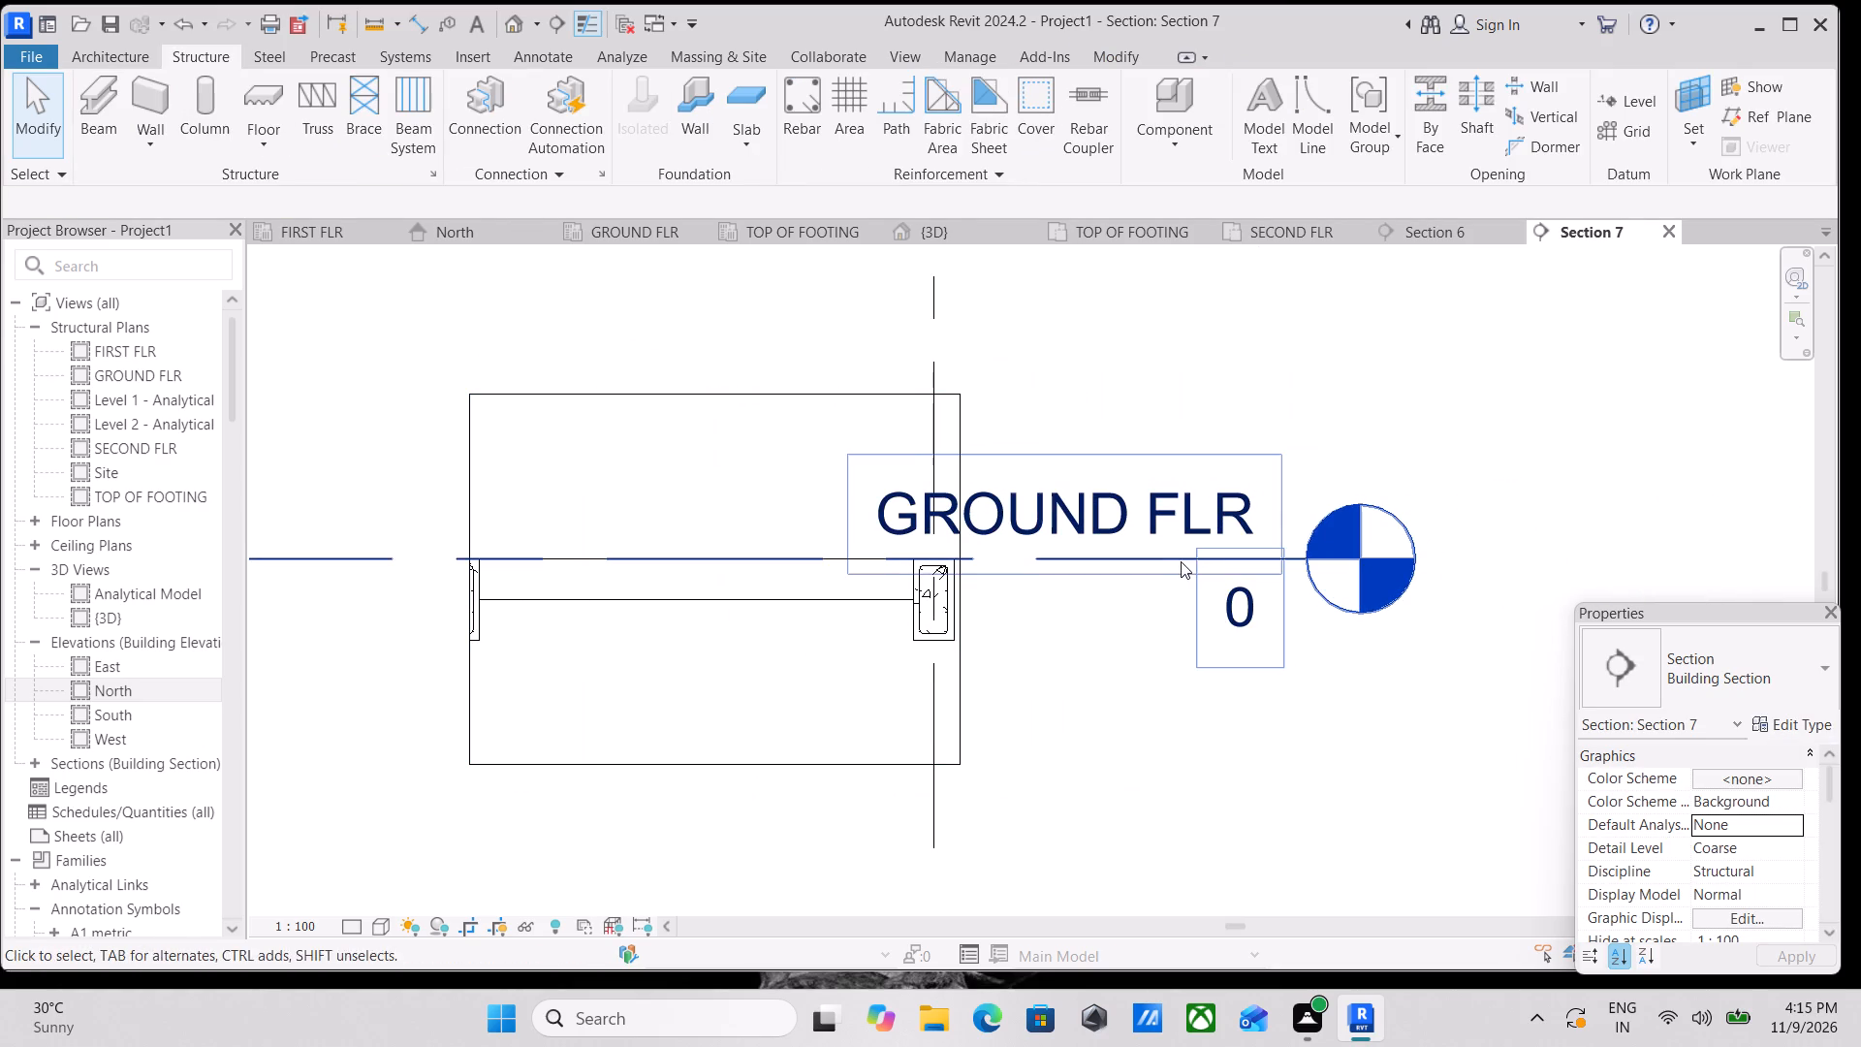
Extend the GROUND FLR level line so its head sits well clear of the section's crop region.
click(1181, 558)
drag(1304, 561, 1801, 544)
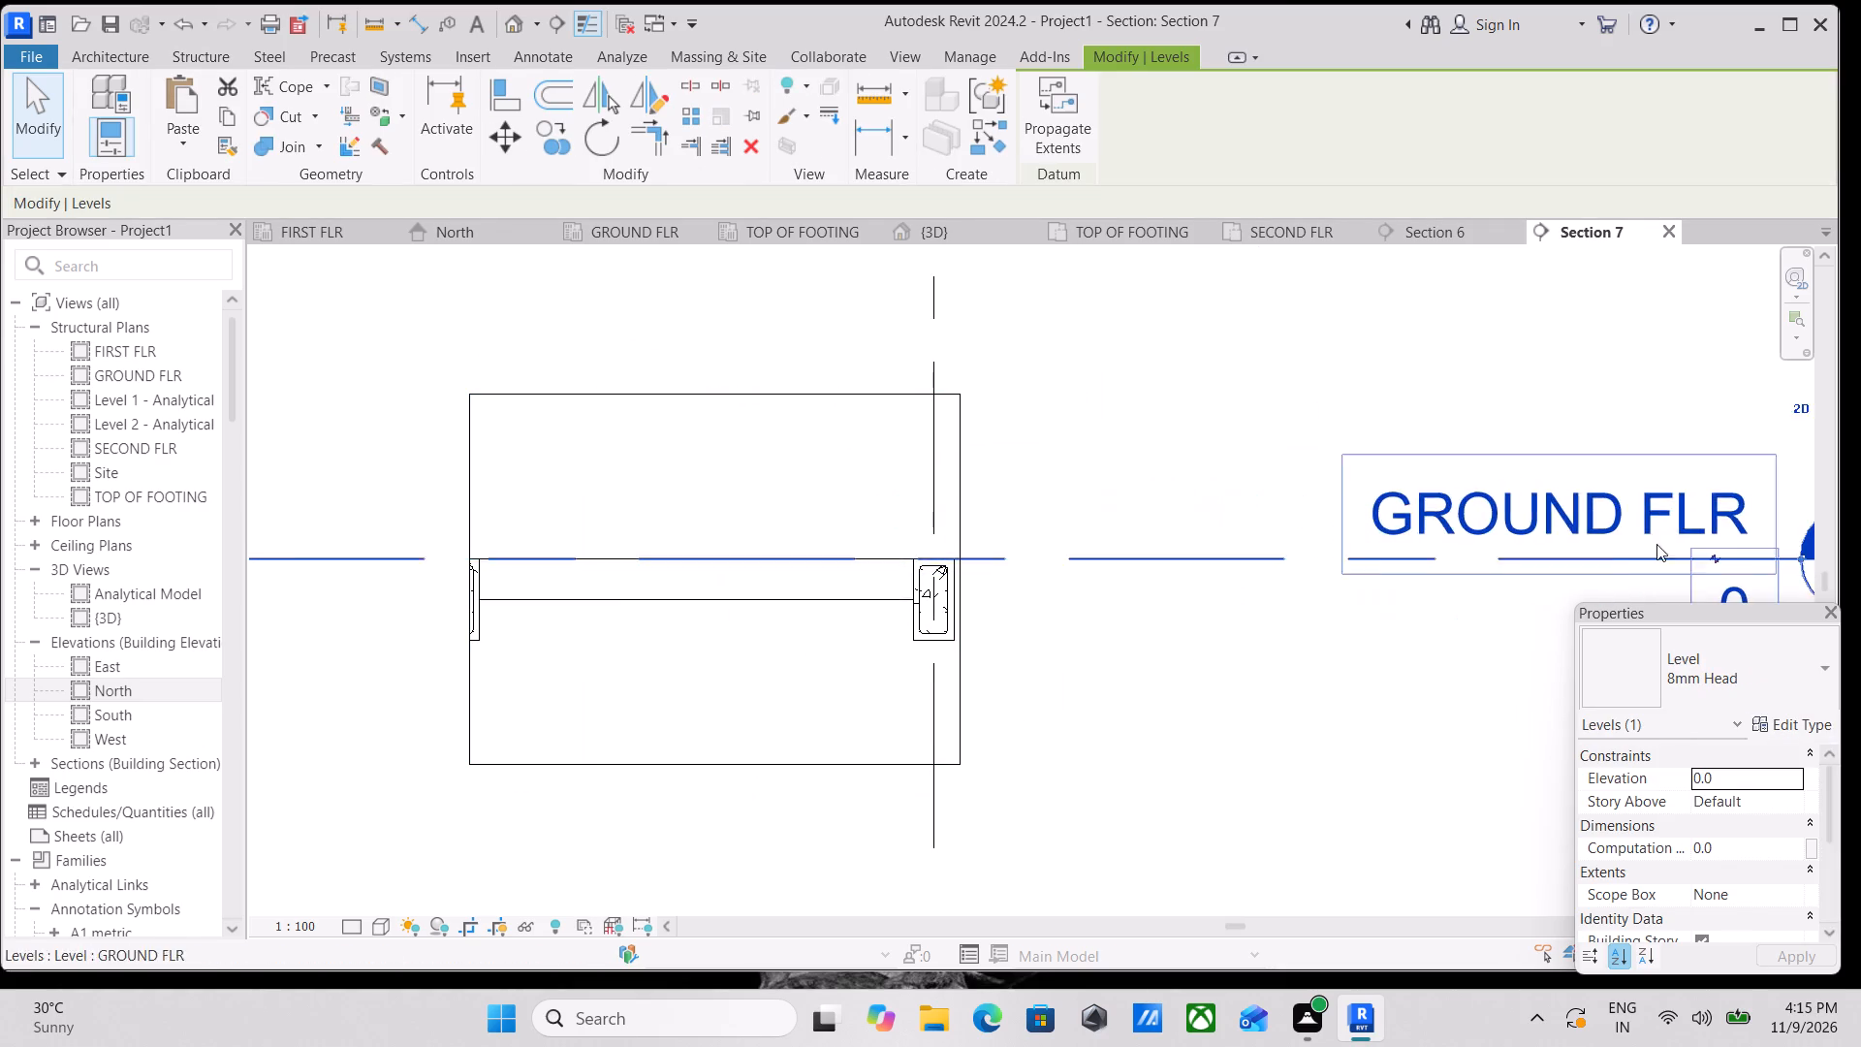
scroll(1627, 545, down, 1)
middle_drag(1626, 545, 1094, 546)
scroll(1075, 559, down, 1)
middle_drag(1088, 553, 1745, 520)
middle_drag(1015, 582, 1258, 630)
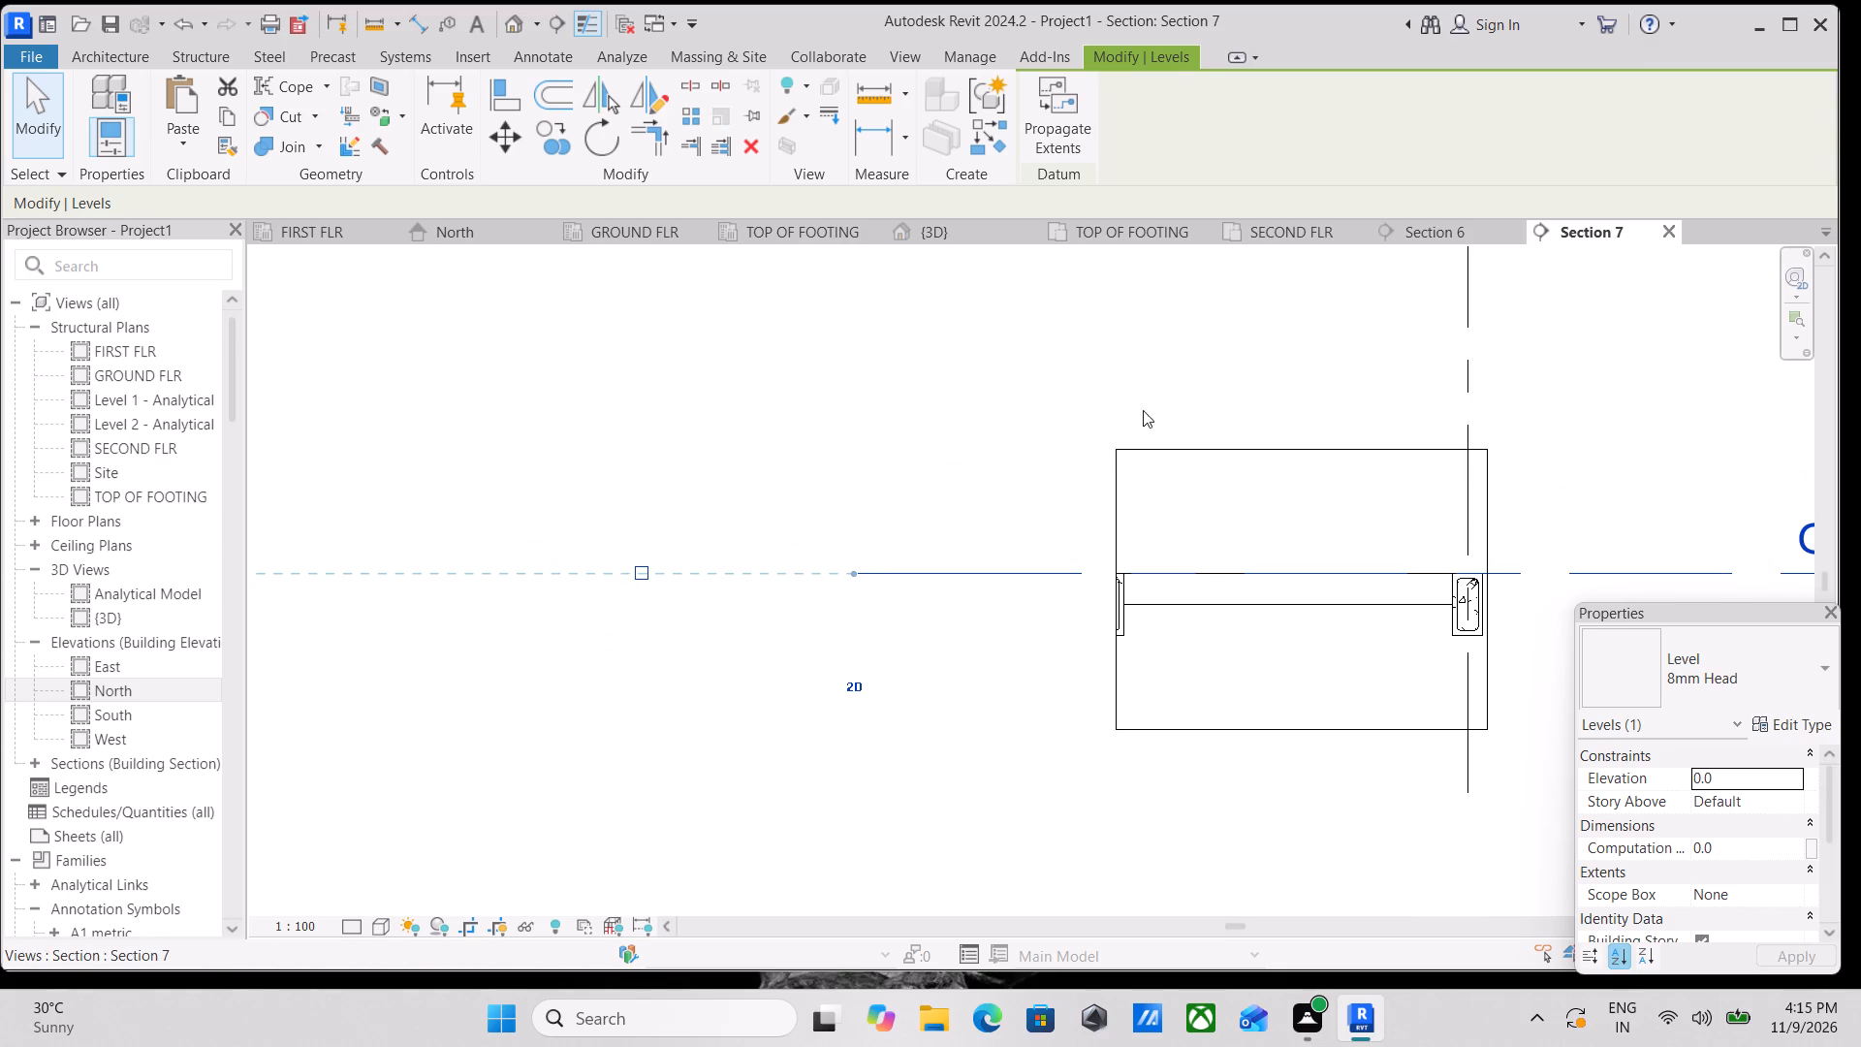
Pull the crop region's grid D side in to the grid D beam's inner face, hiding that beam.
click(1171, 437)
click(1179, 456)
scroll(1416, 676, up, 2)
middle_drag(1432, 663, 1443, 660)
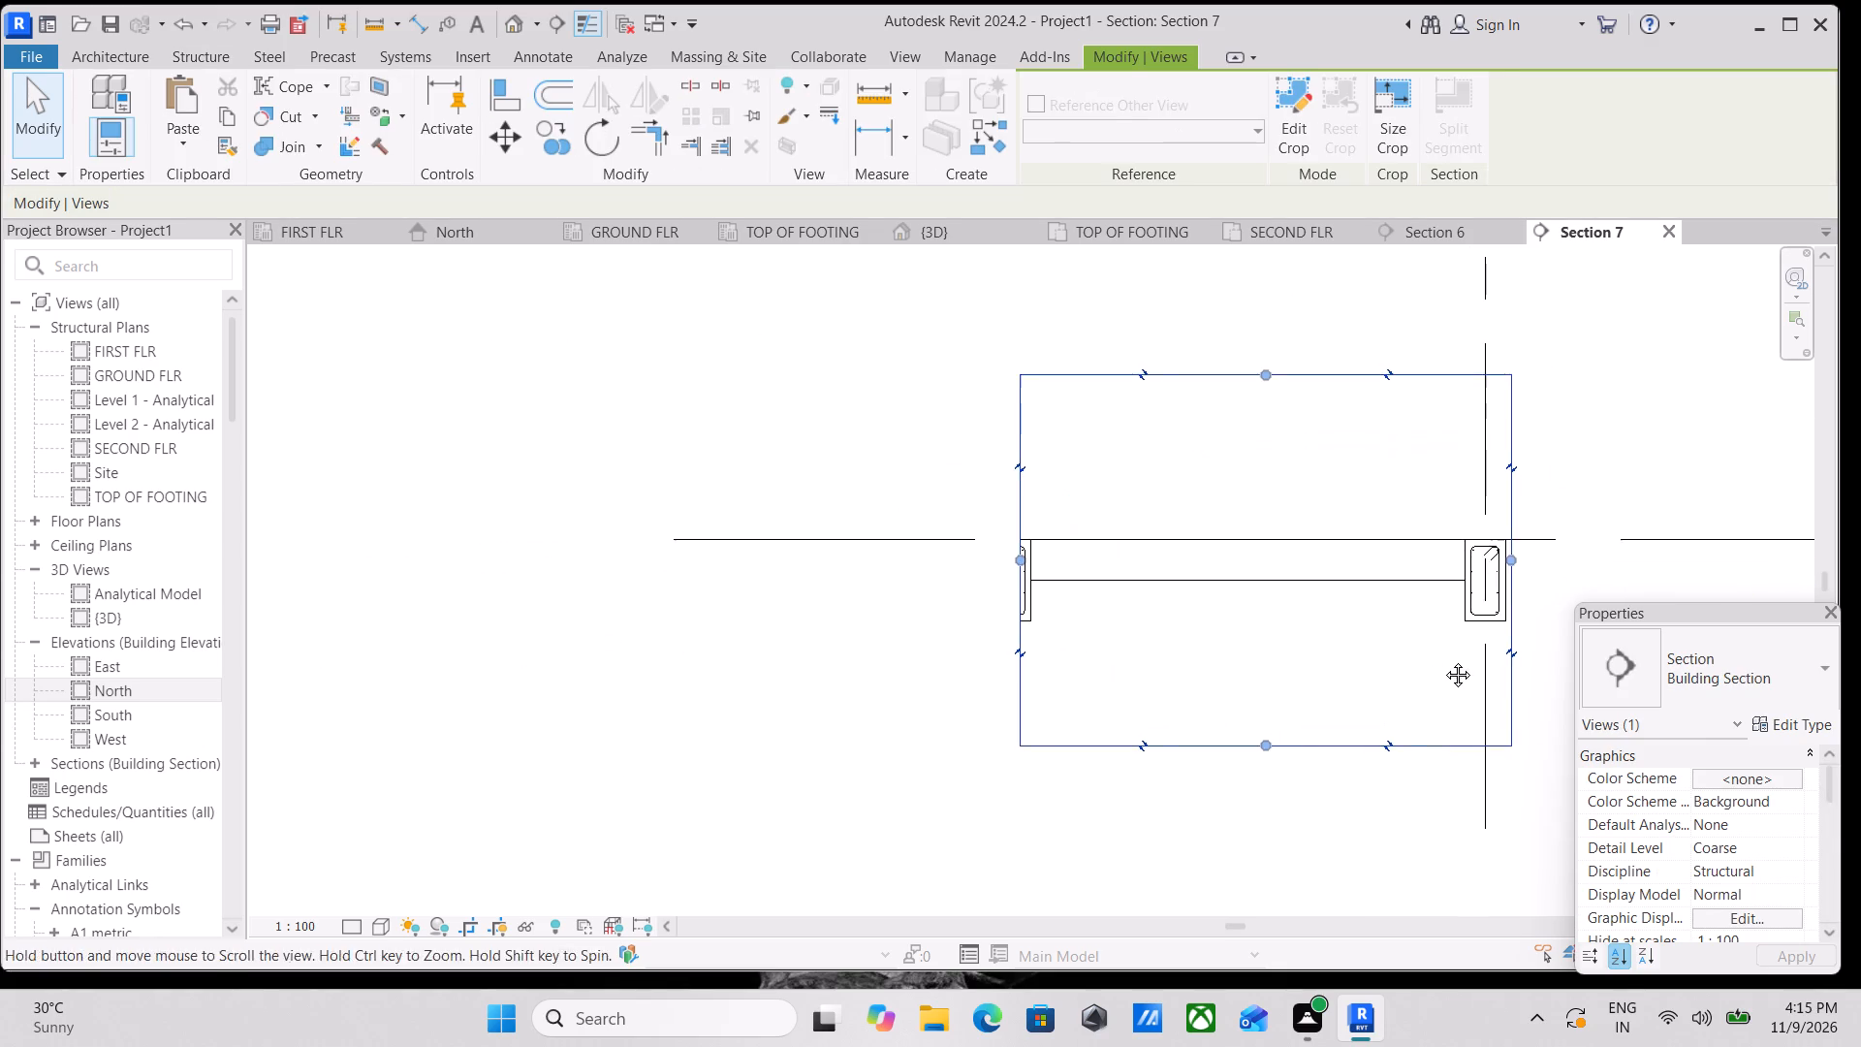
middle_drag(1443, 660, 1468, 655)
scroll(1111, 614, up, 3)
scroll(1027, 522, up, 3)
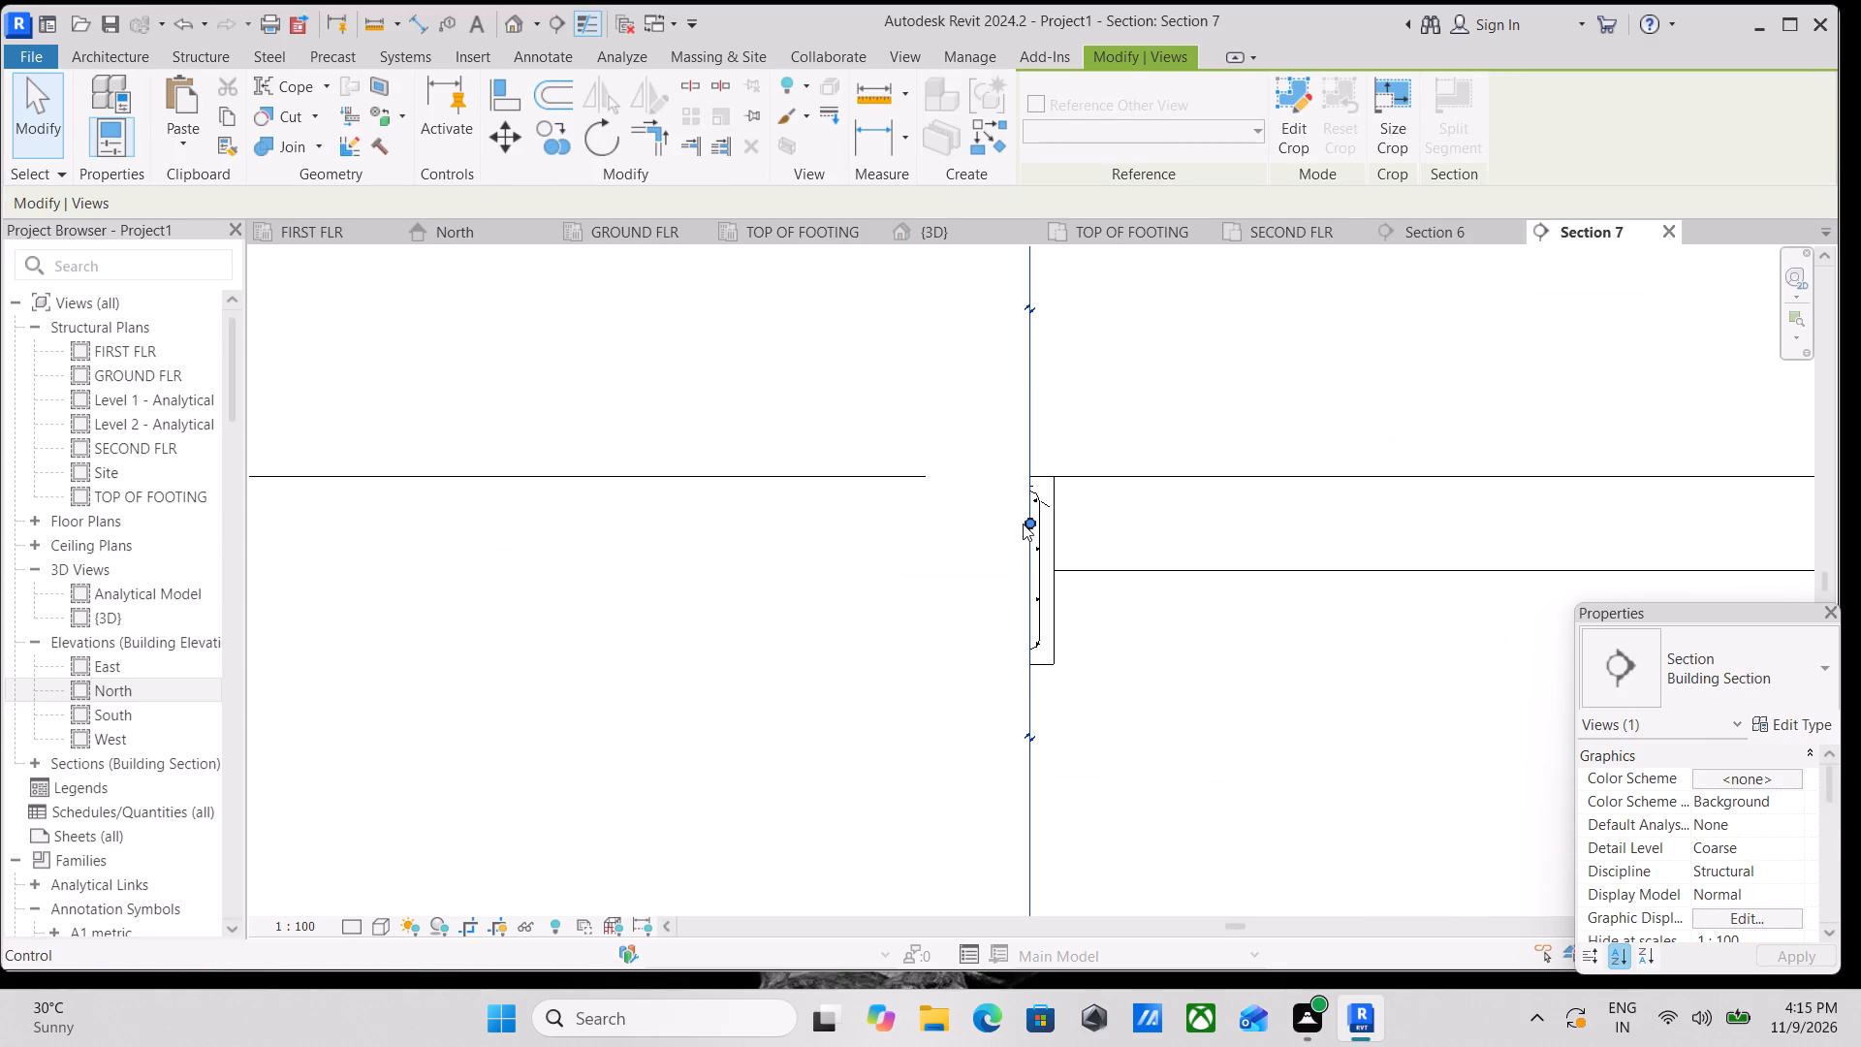
drag(1025, 523, 1051, 527)
scroll(1232, 503, down, 3)
middle_drag(1232, 506, 904, 576)
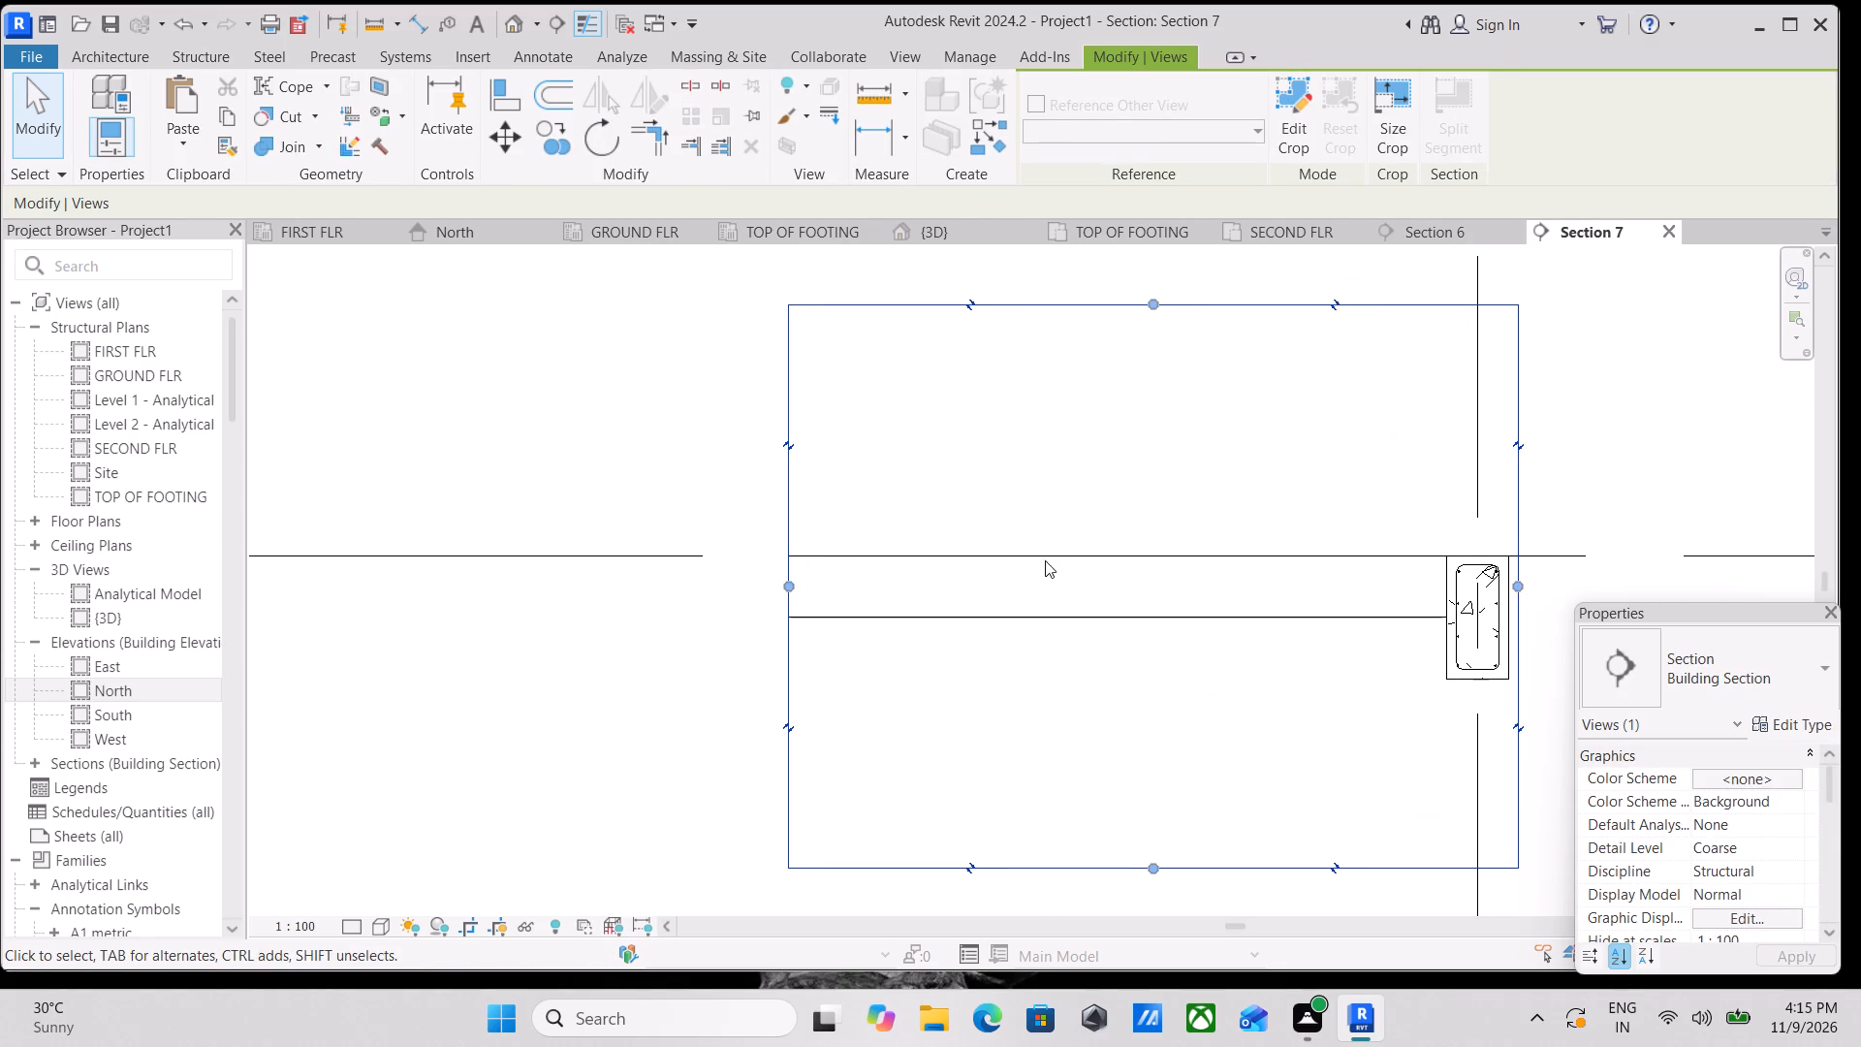
Pull the crop region's grid E side in to just inside the grid E beam, past its inner face.
drag(1516, 588, 1449, 607)
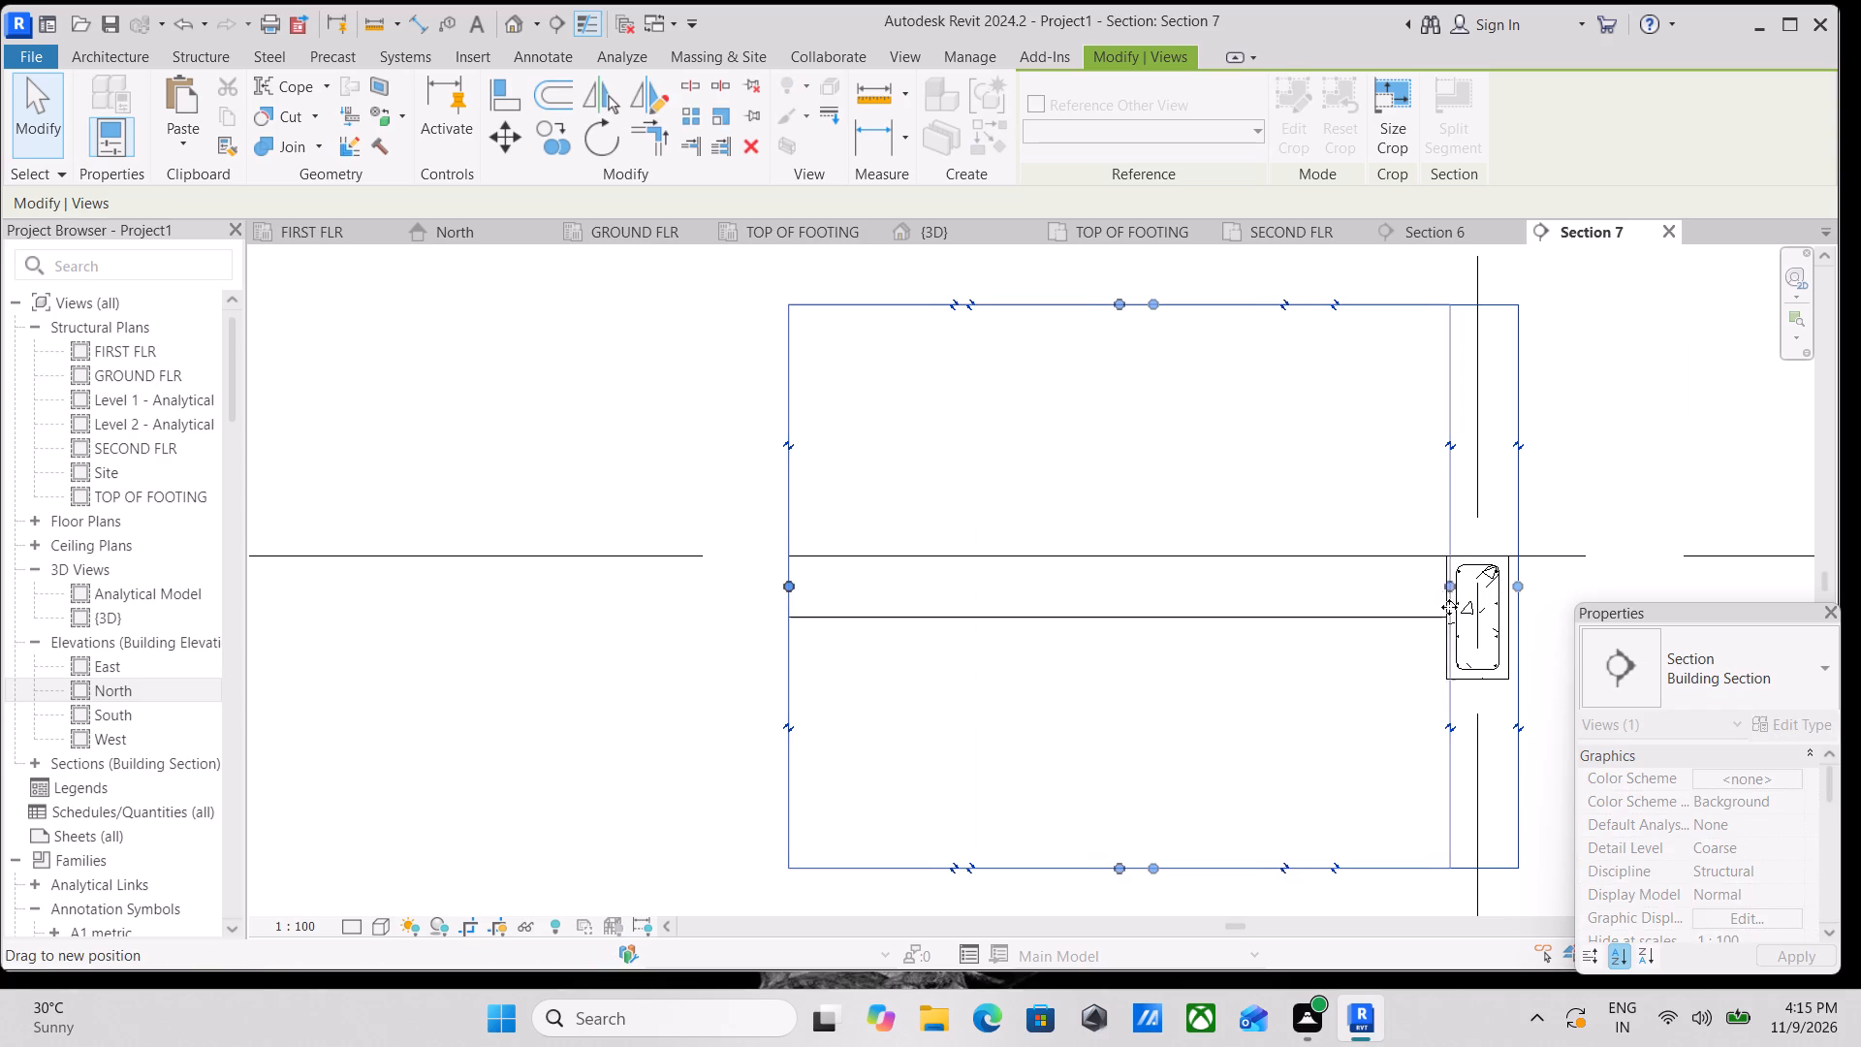
drag(1449, 607, 1459, 607)
middle_drag(1235, 602, 1324, 600)
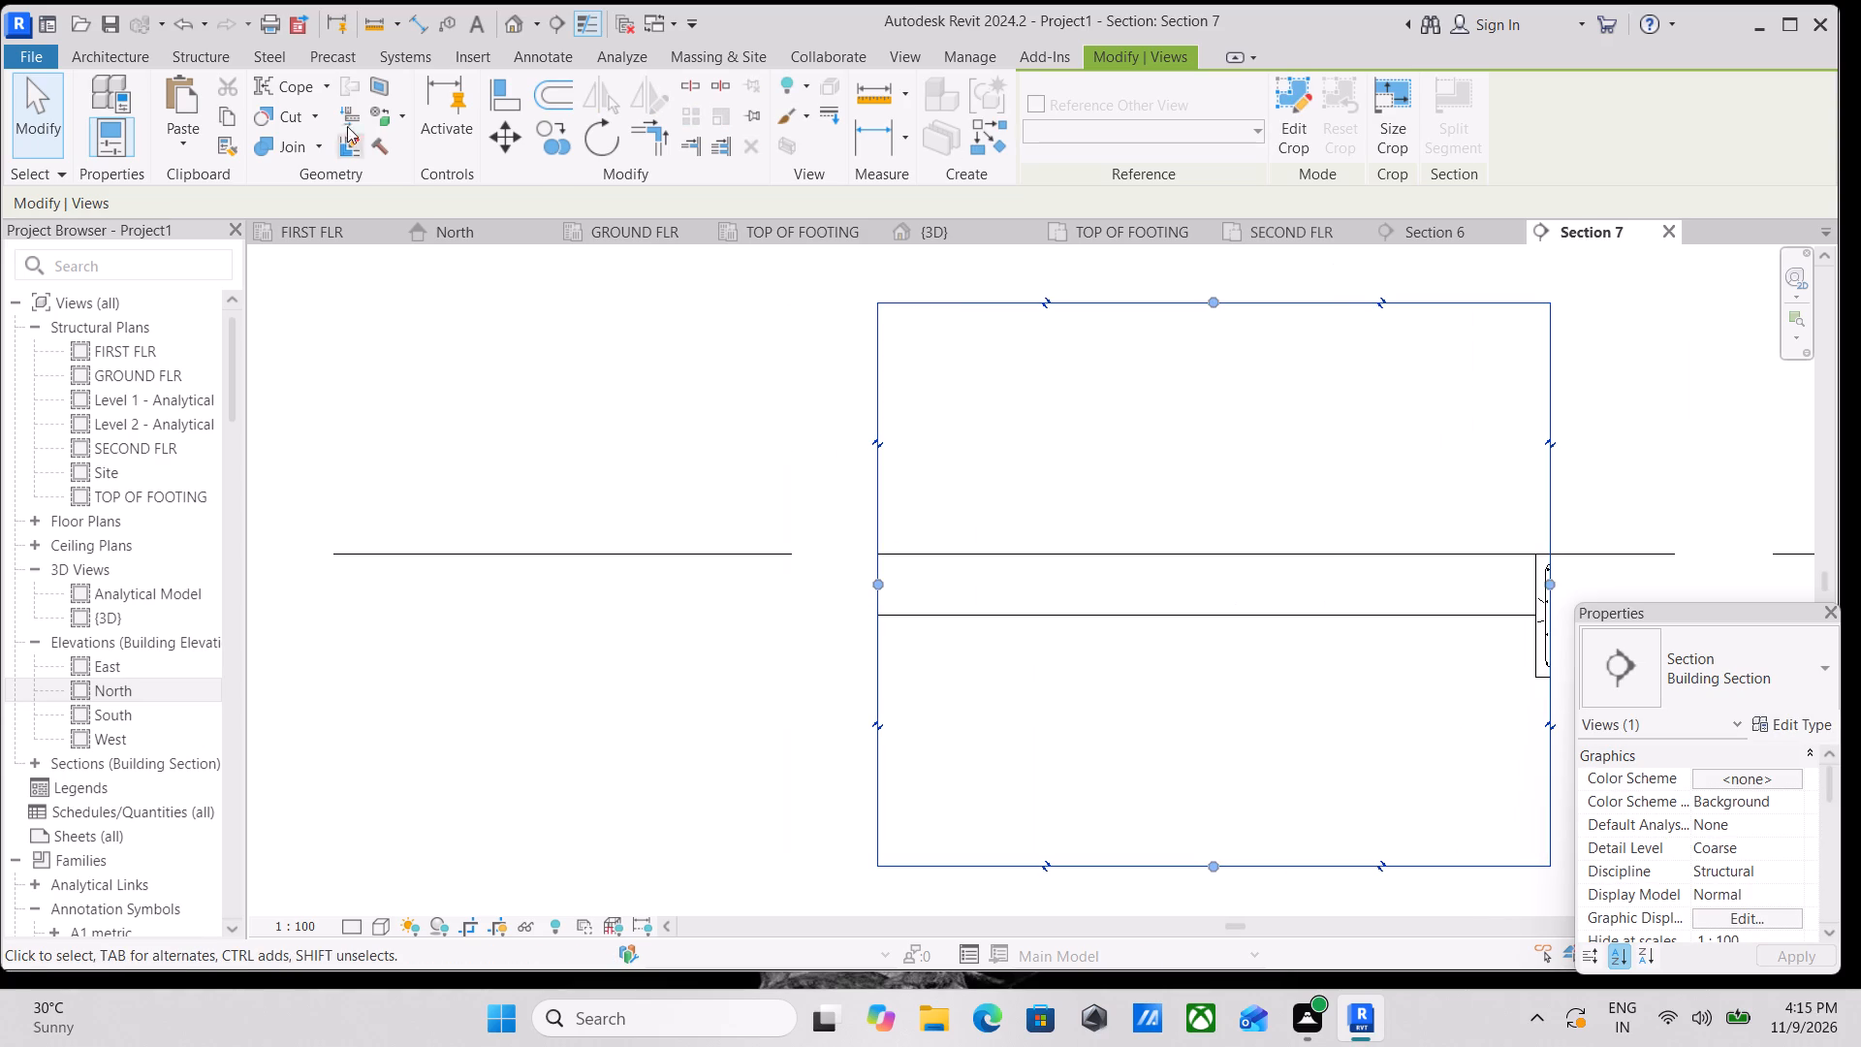
Sketch a 16M rebar in the slab from the grid D end: 900 mm horizontal about 60 mm below the top, then about 260 mm down at 35°.
click(173, 48)
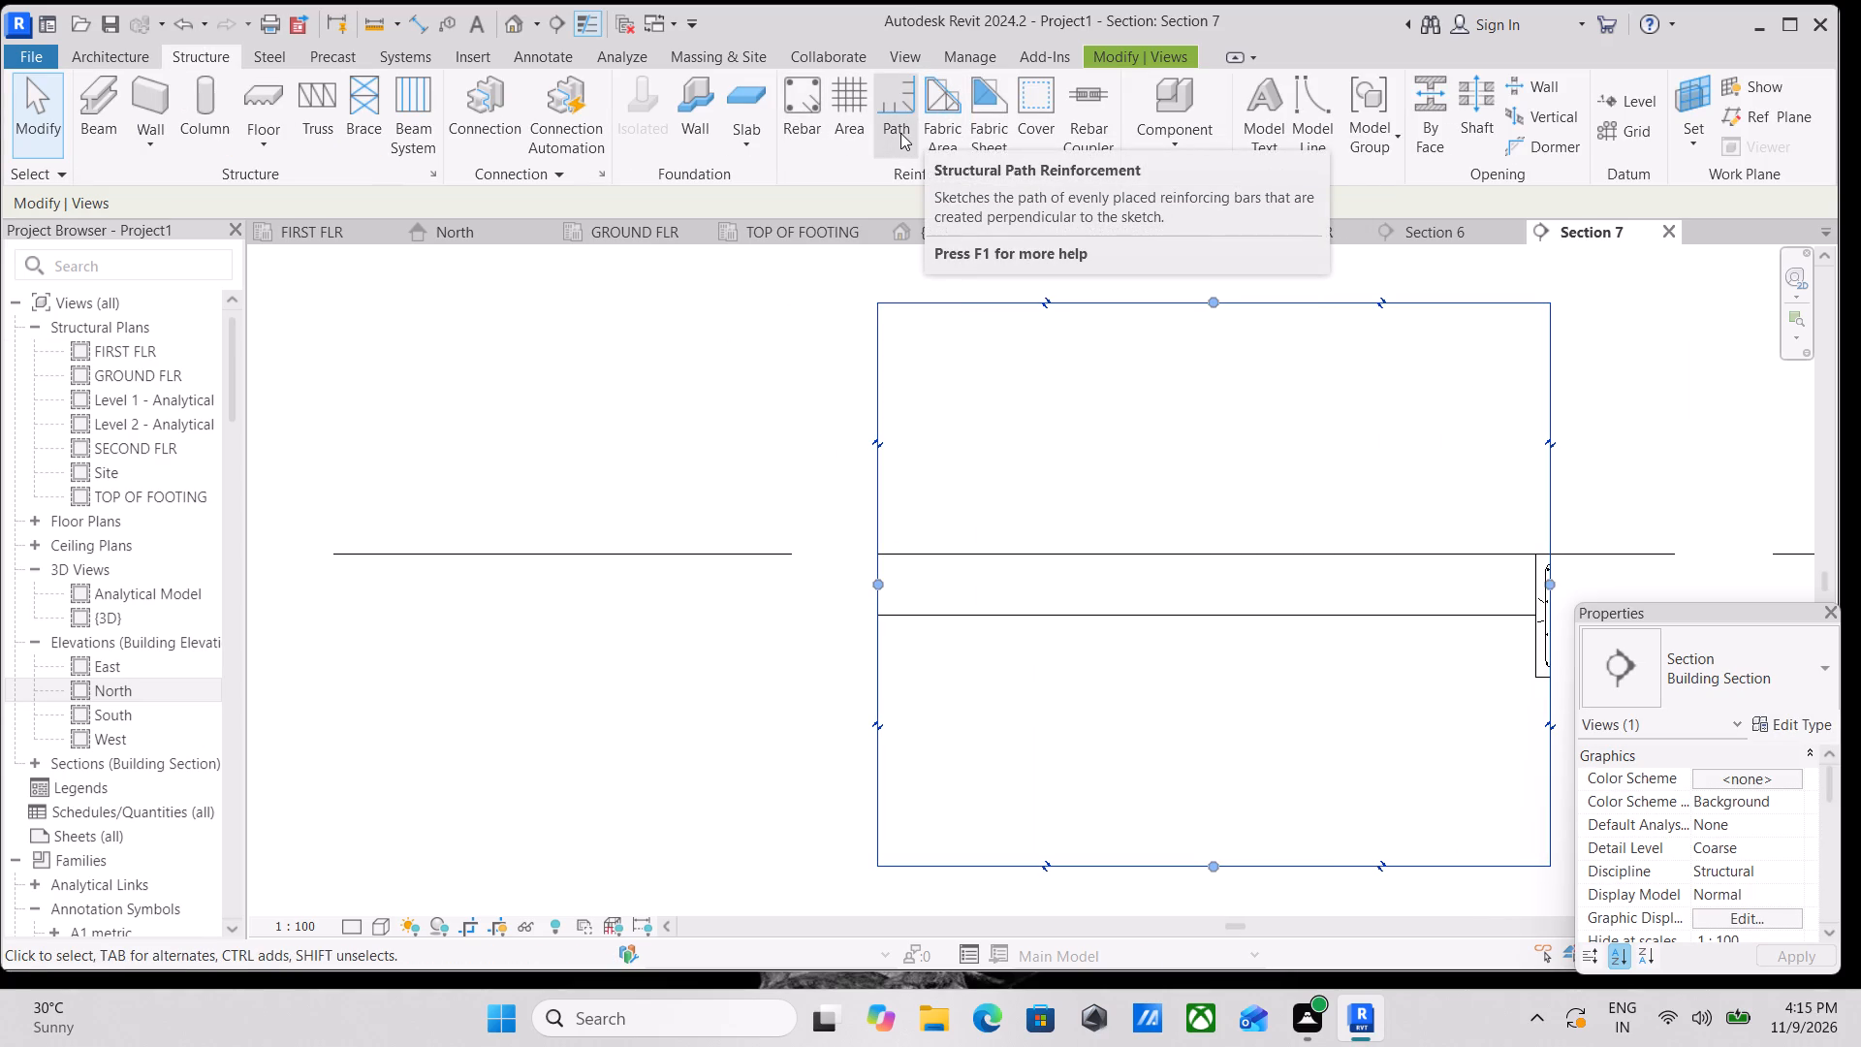
click(795, 104)
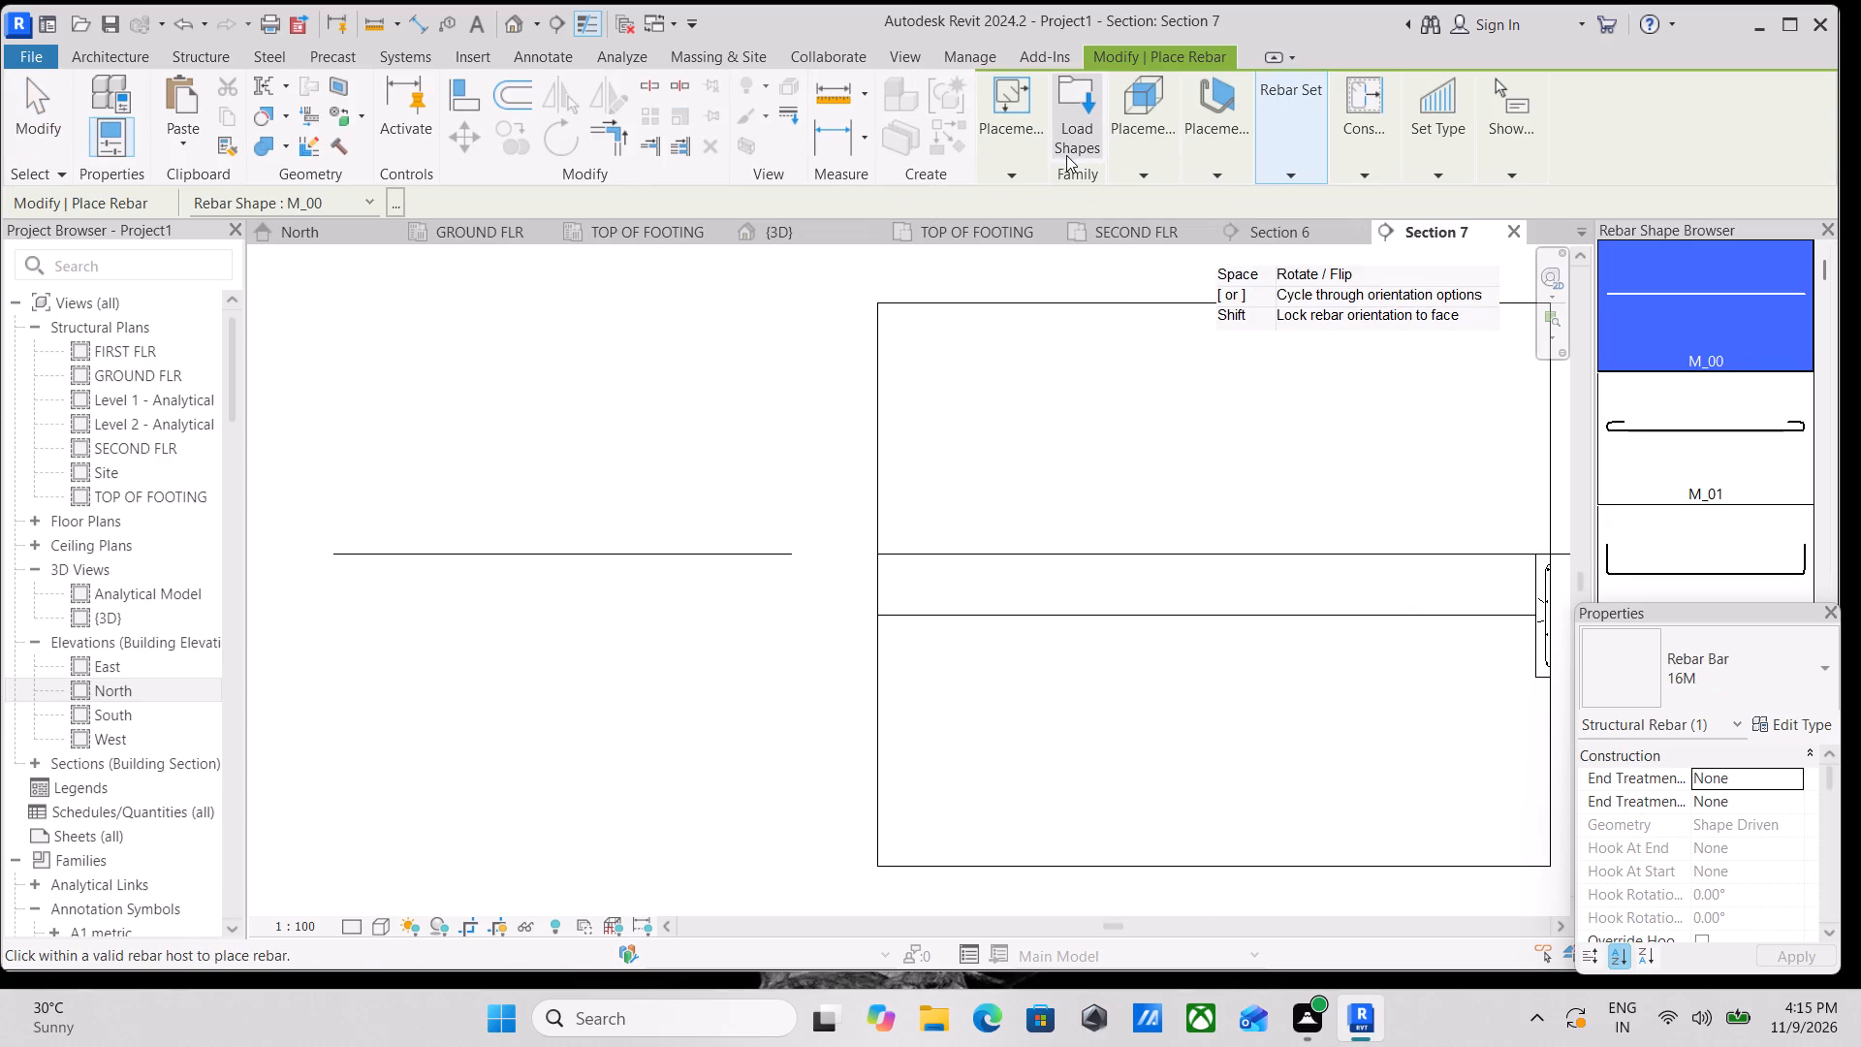
click(1021, 164)
click(1168, 226)
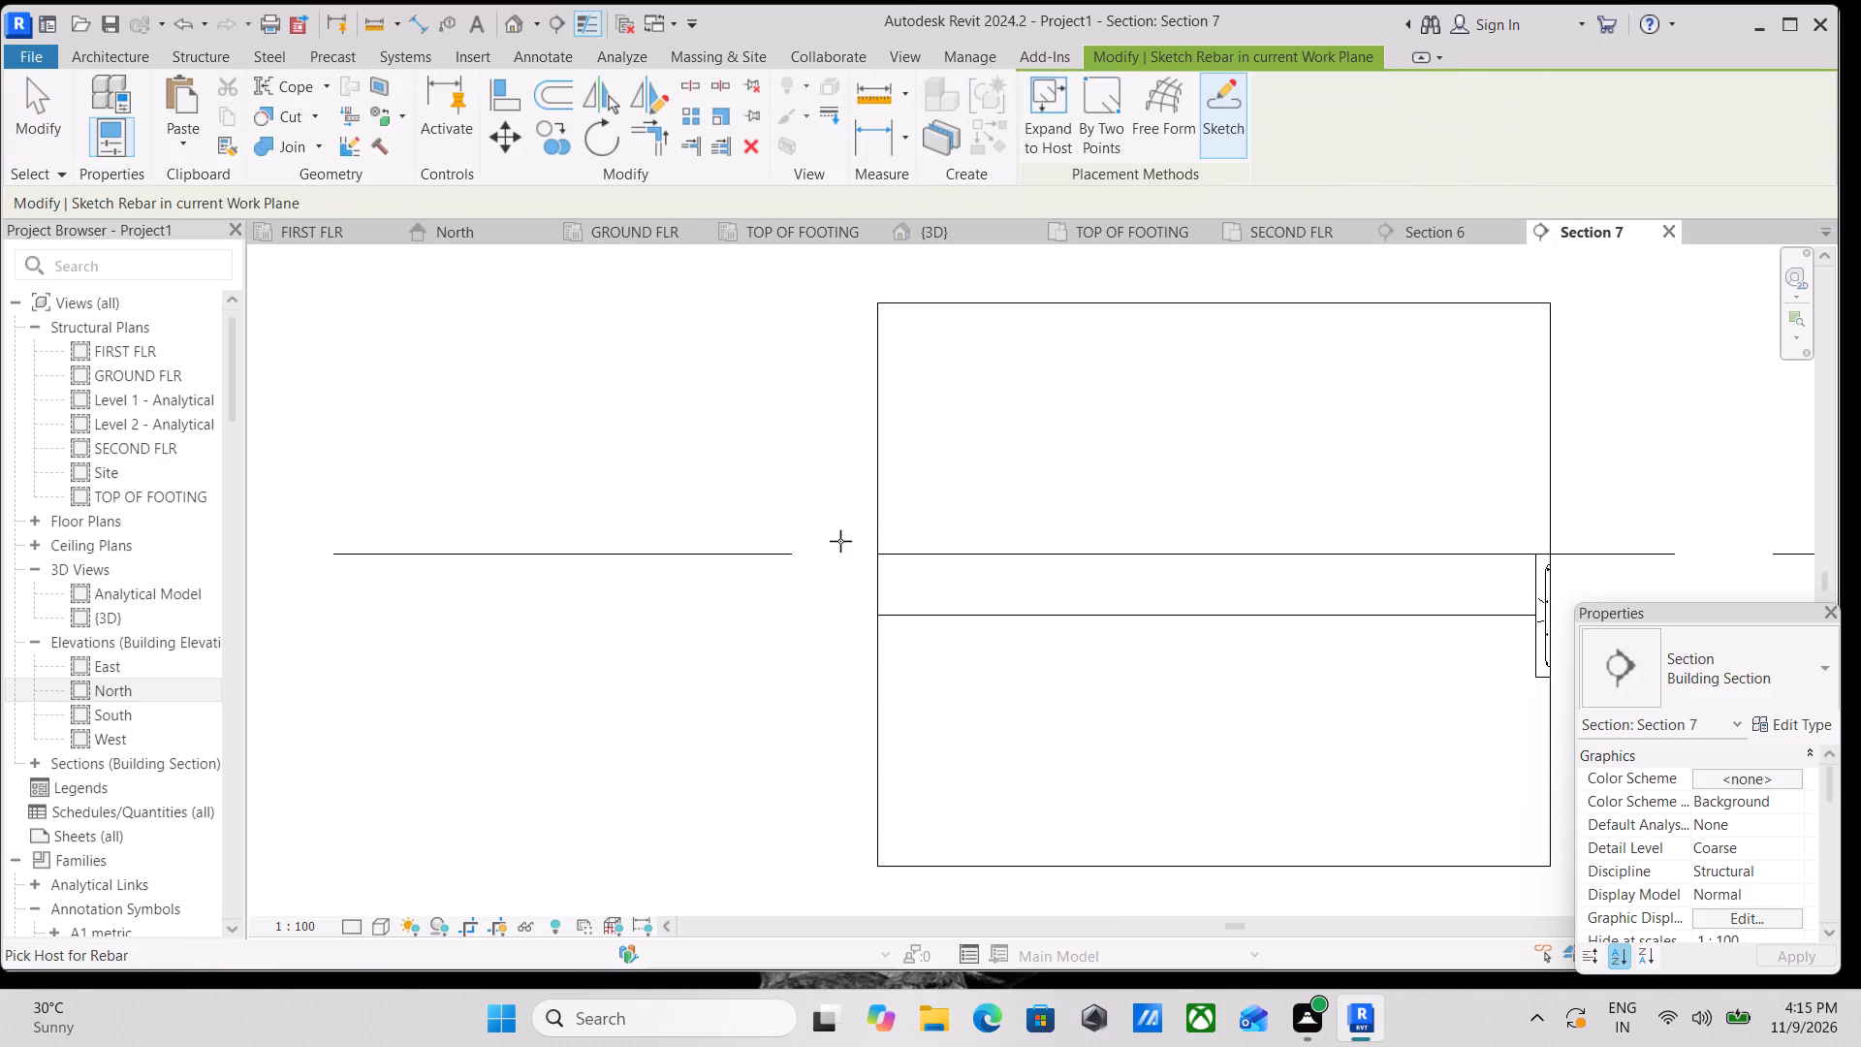
scroll(907, 599, up, 4)
click(927, 518)
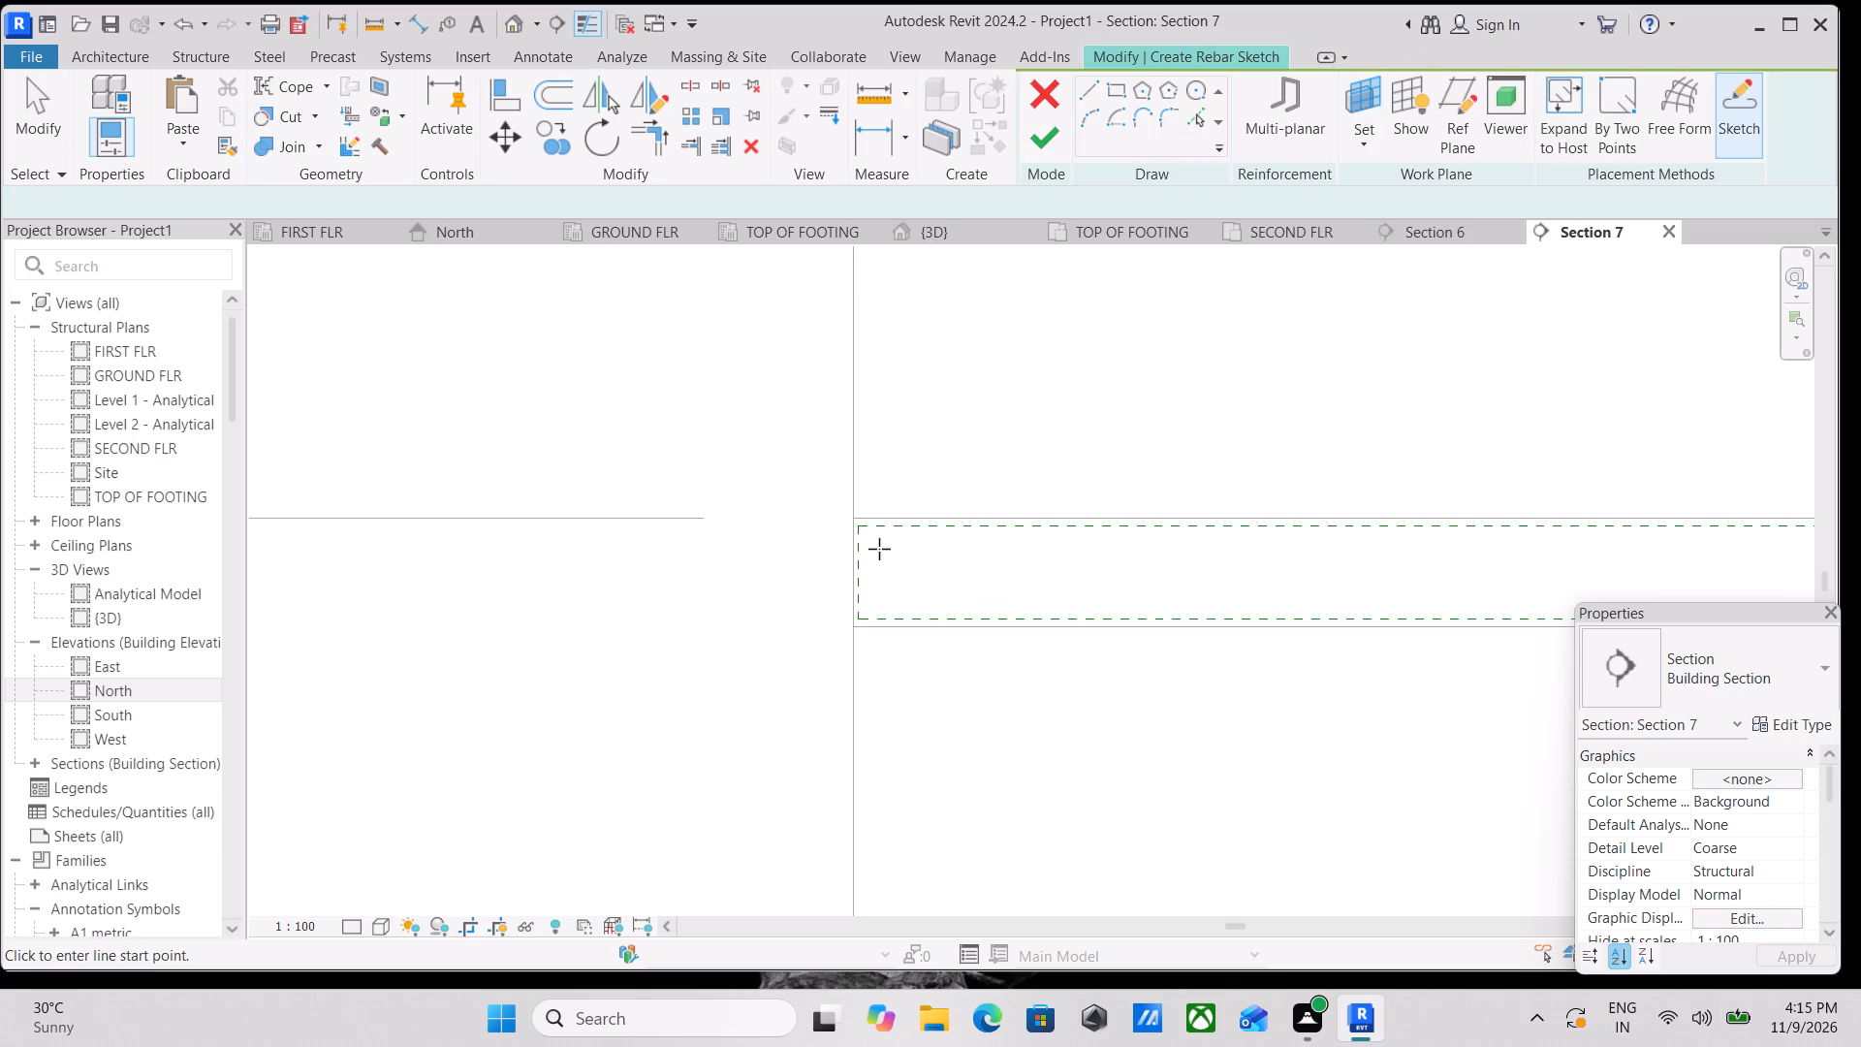
scroll(890, 562, up, 3)
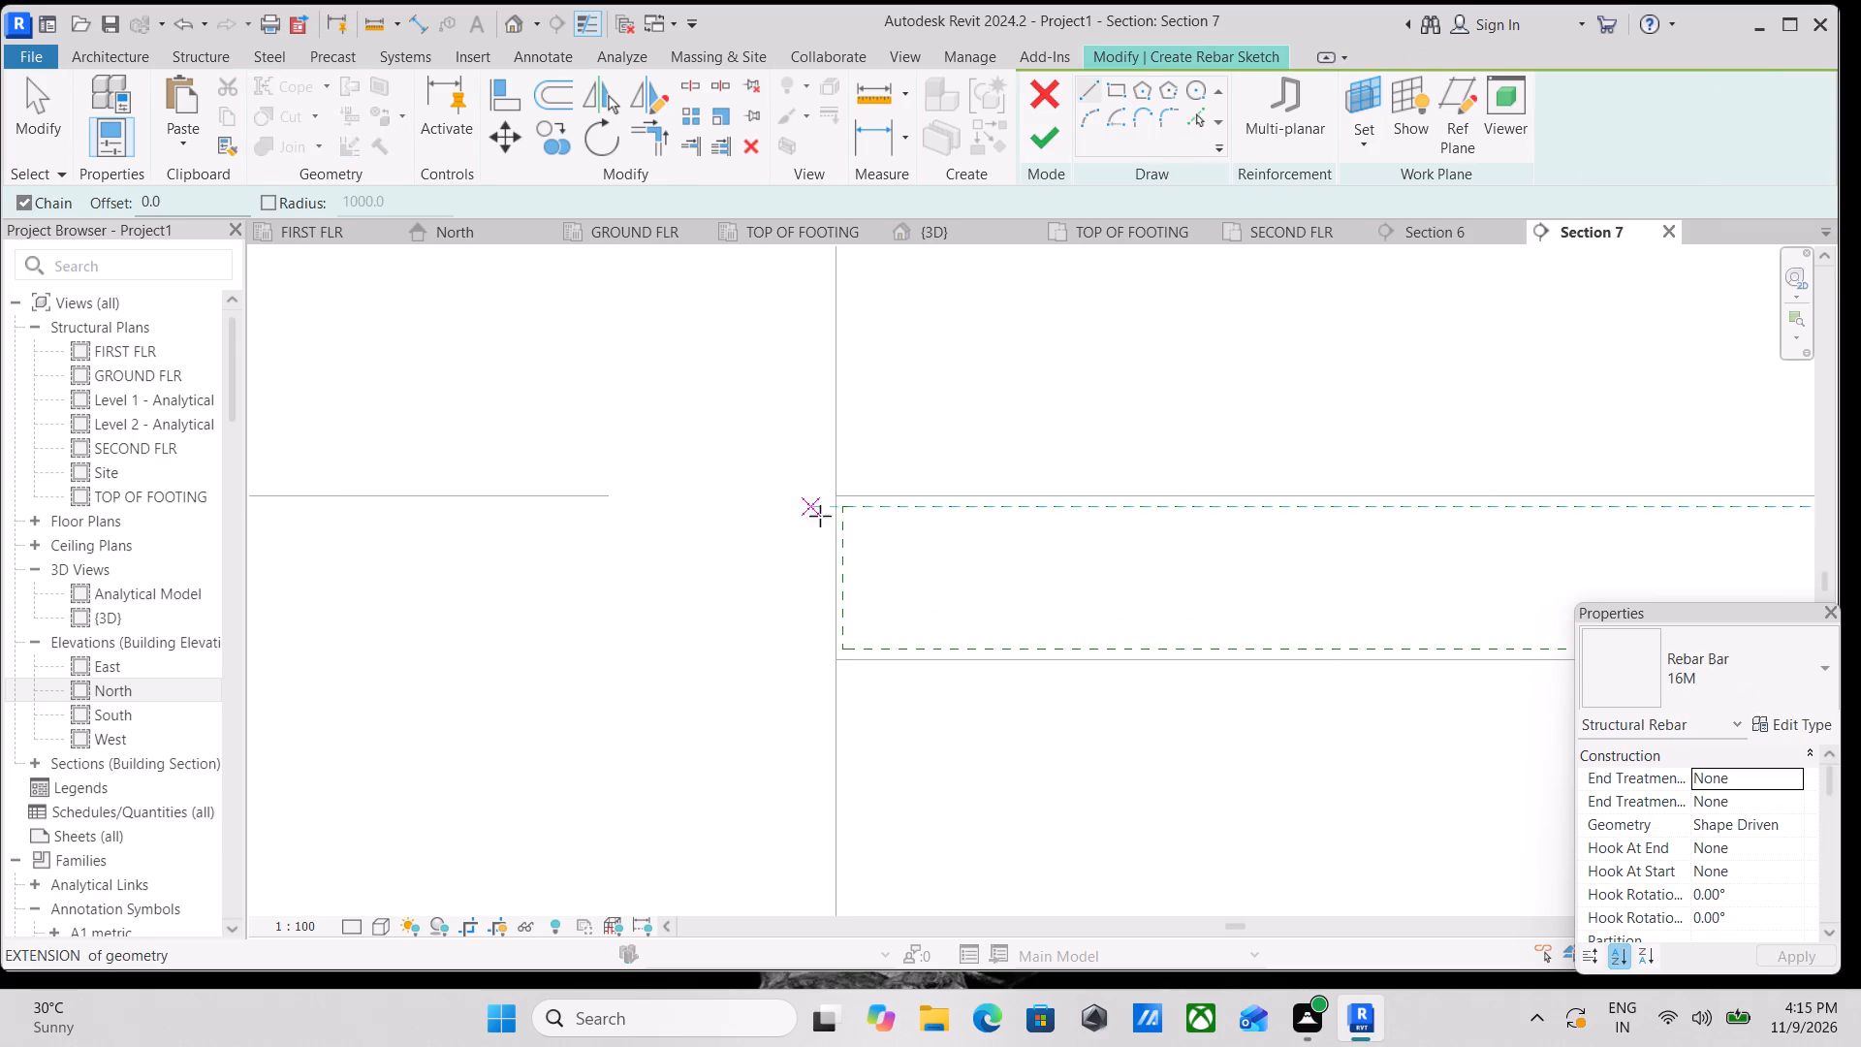
scroll(849, 532, up, 3)
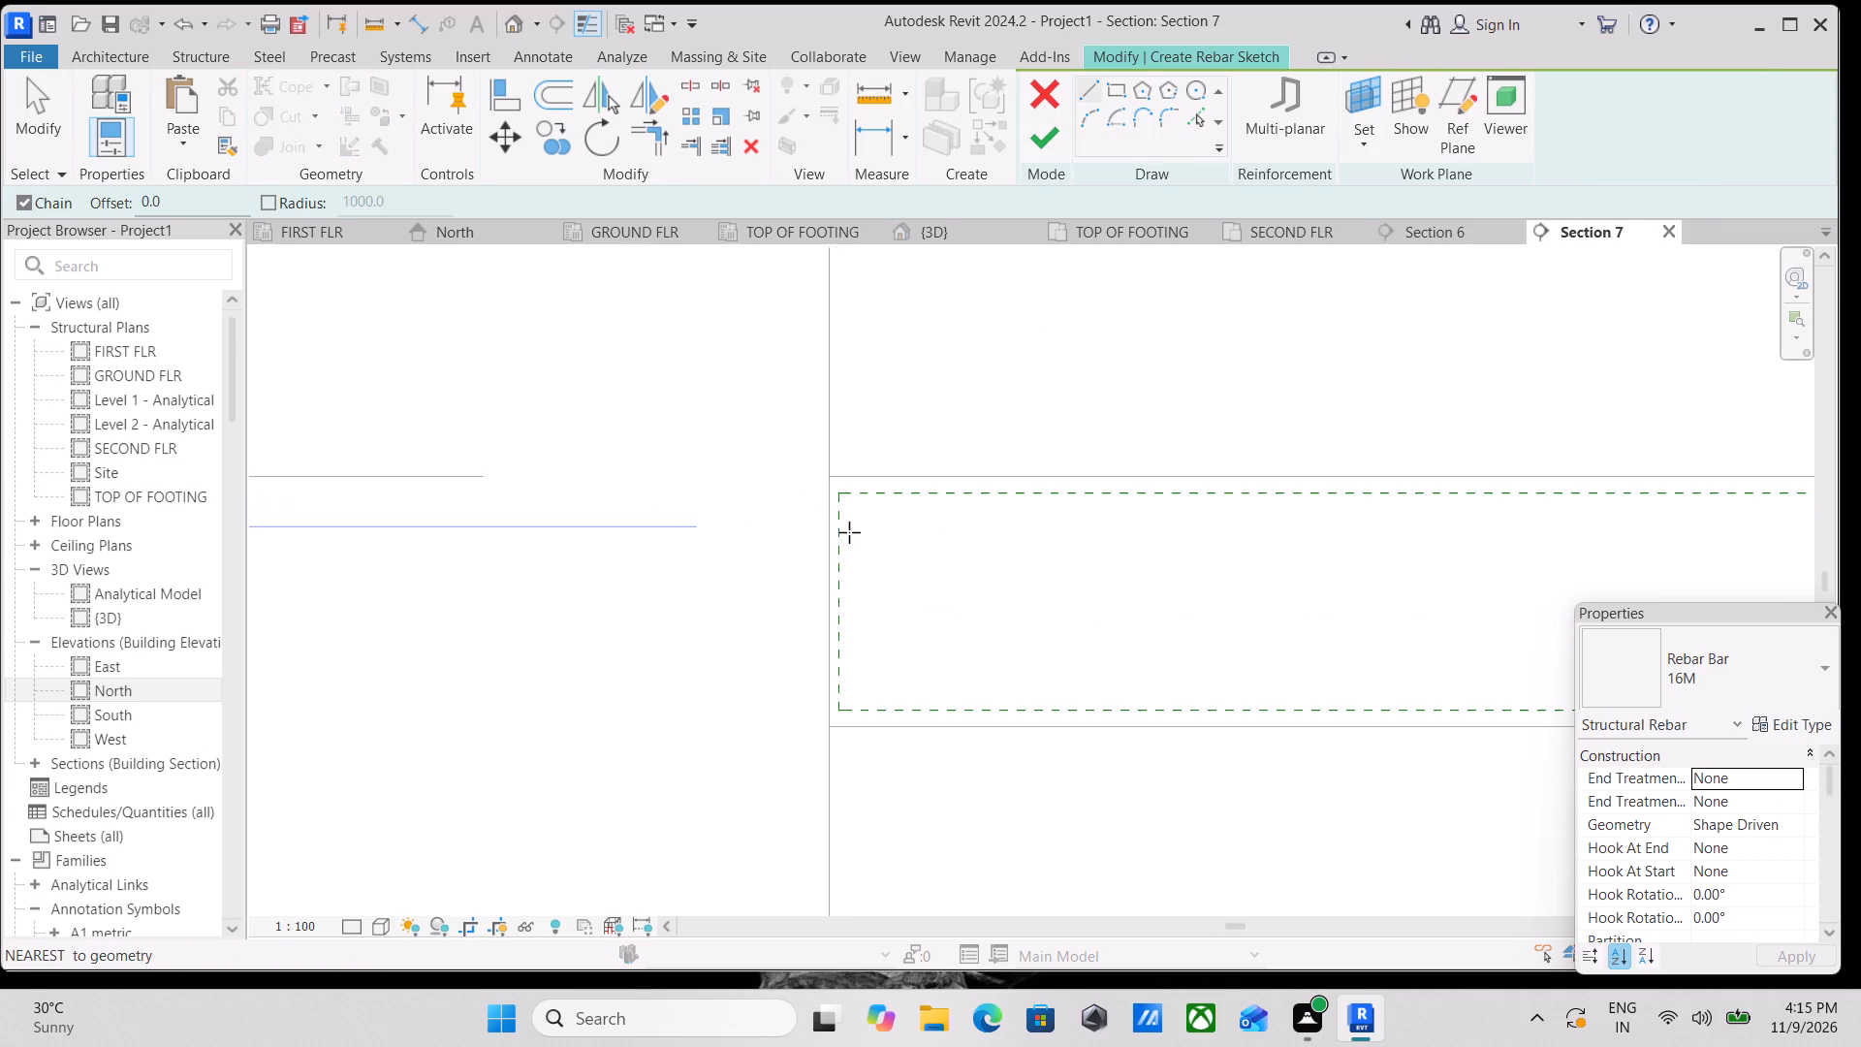
click(837, 522)
middle_drag(1227, 500, 1015, 524)
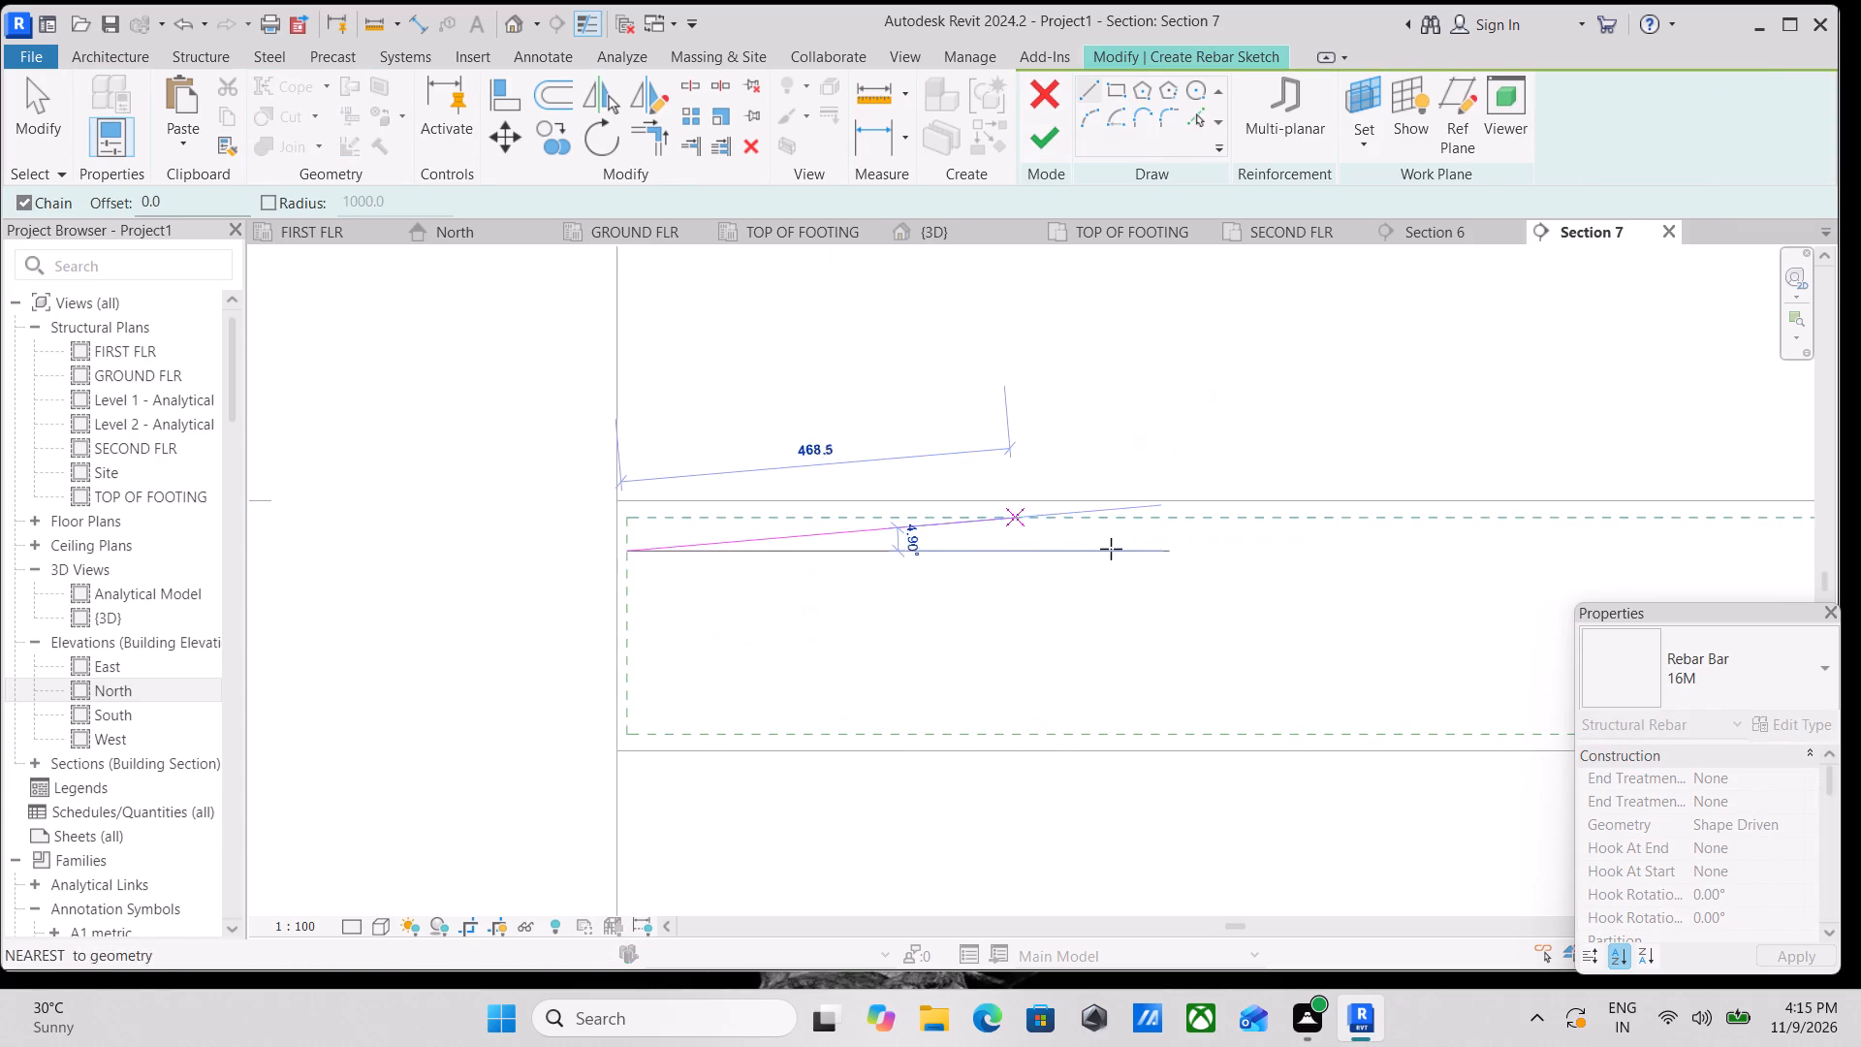
scroll(1321, 510, down, 1)
middle_drag(1322, 510, 1043, 471)
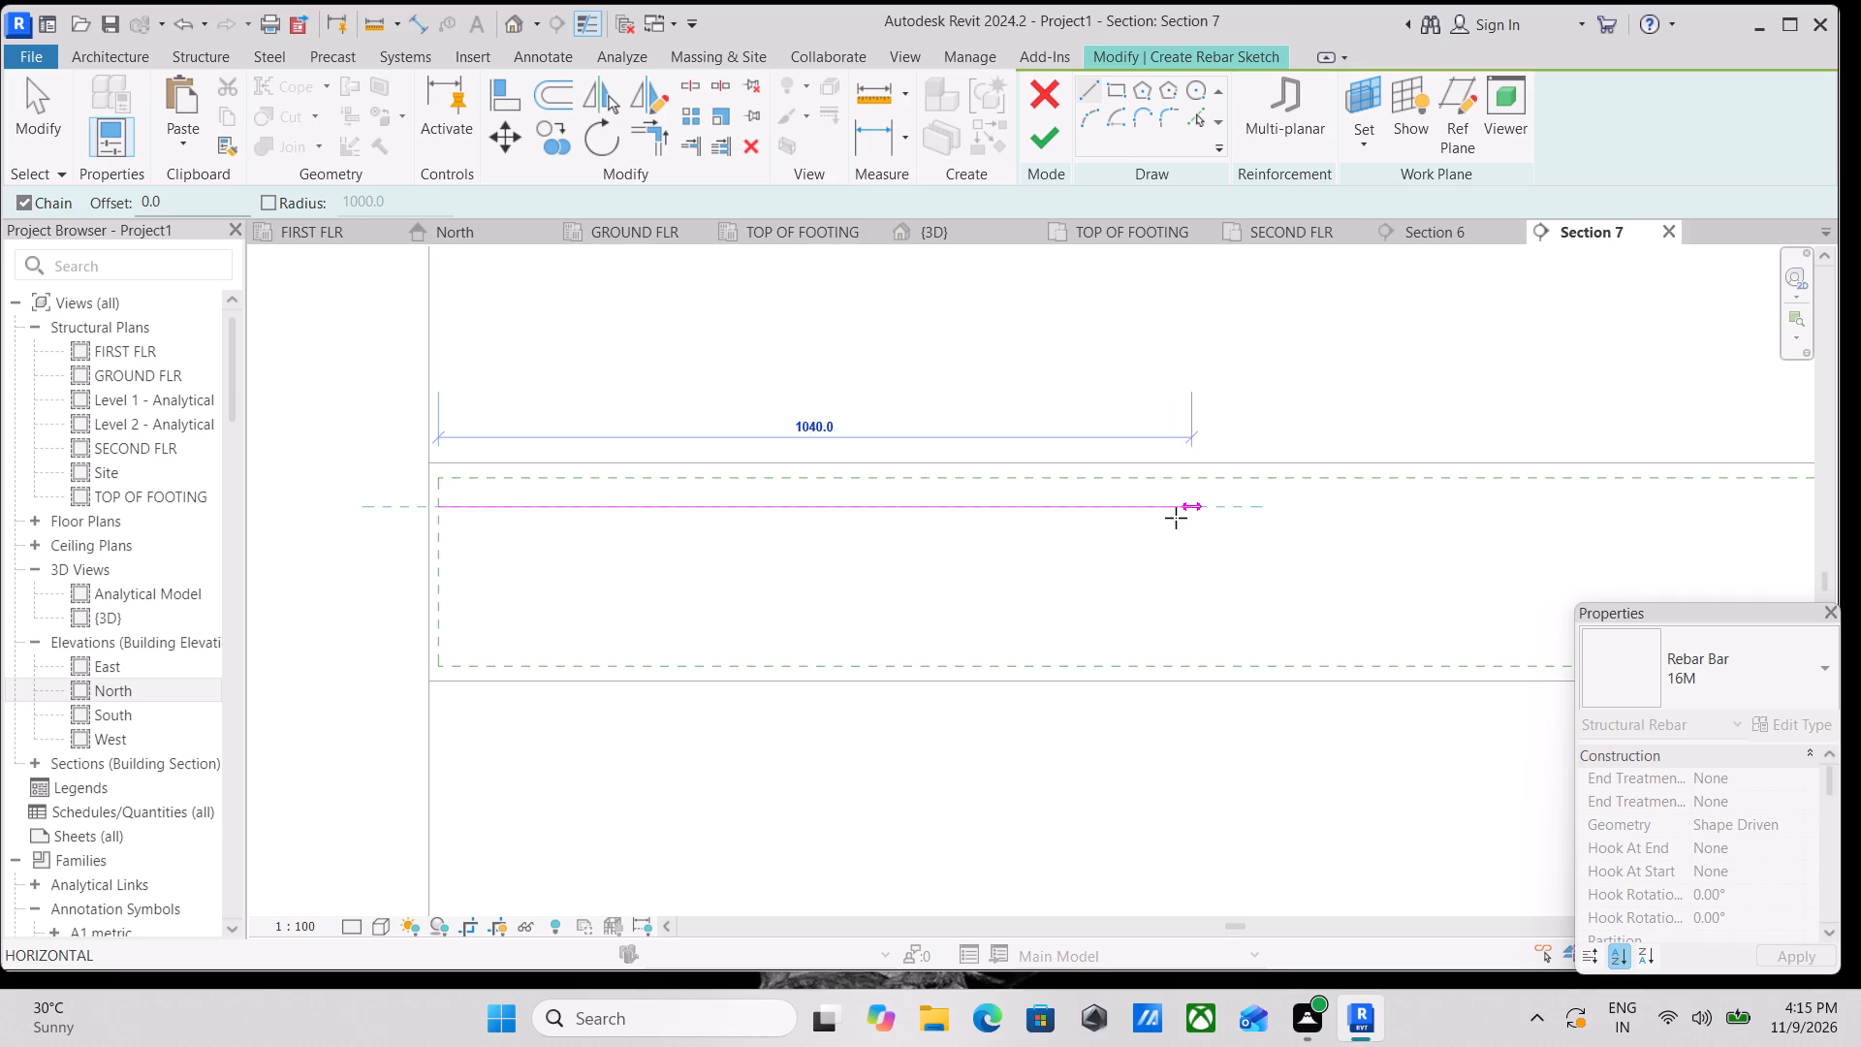
click(1093, 522)
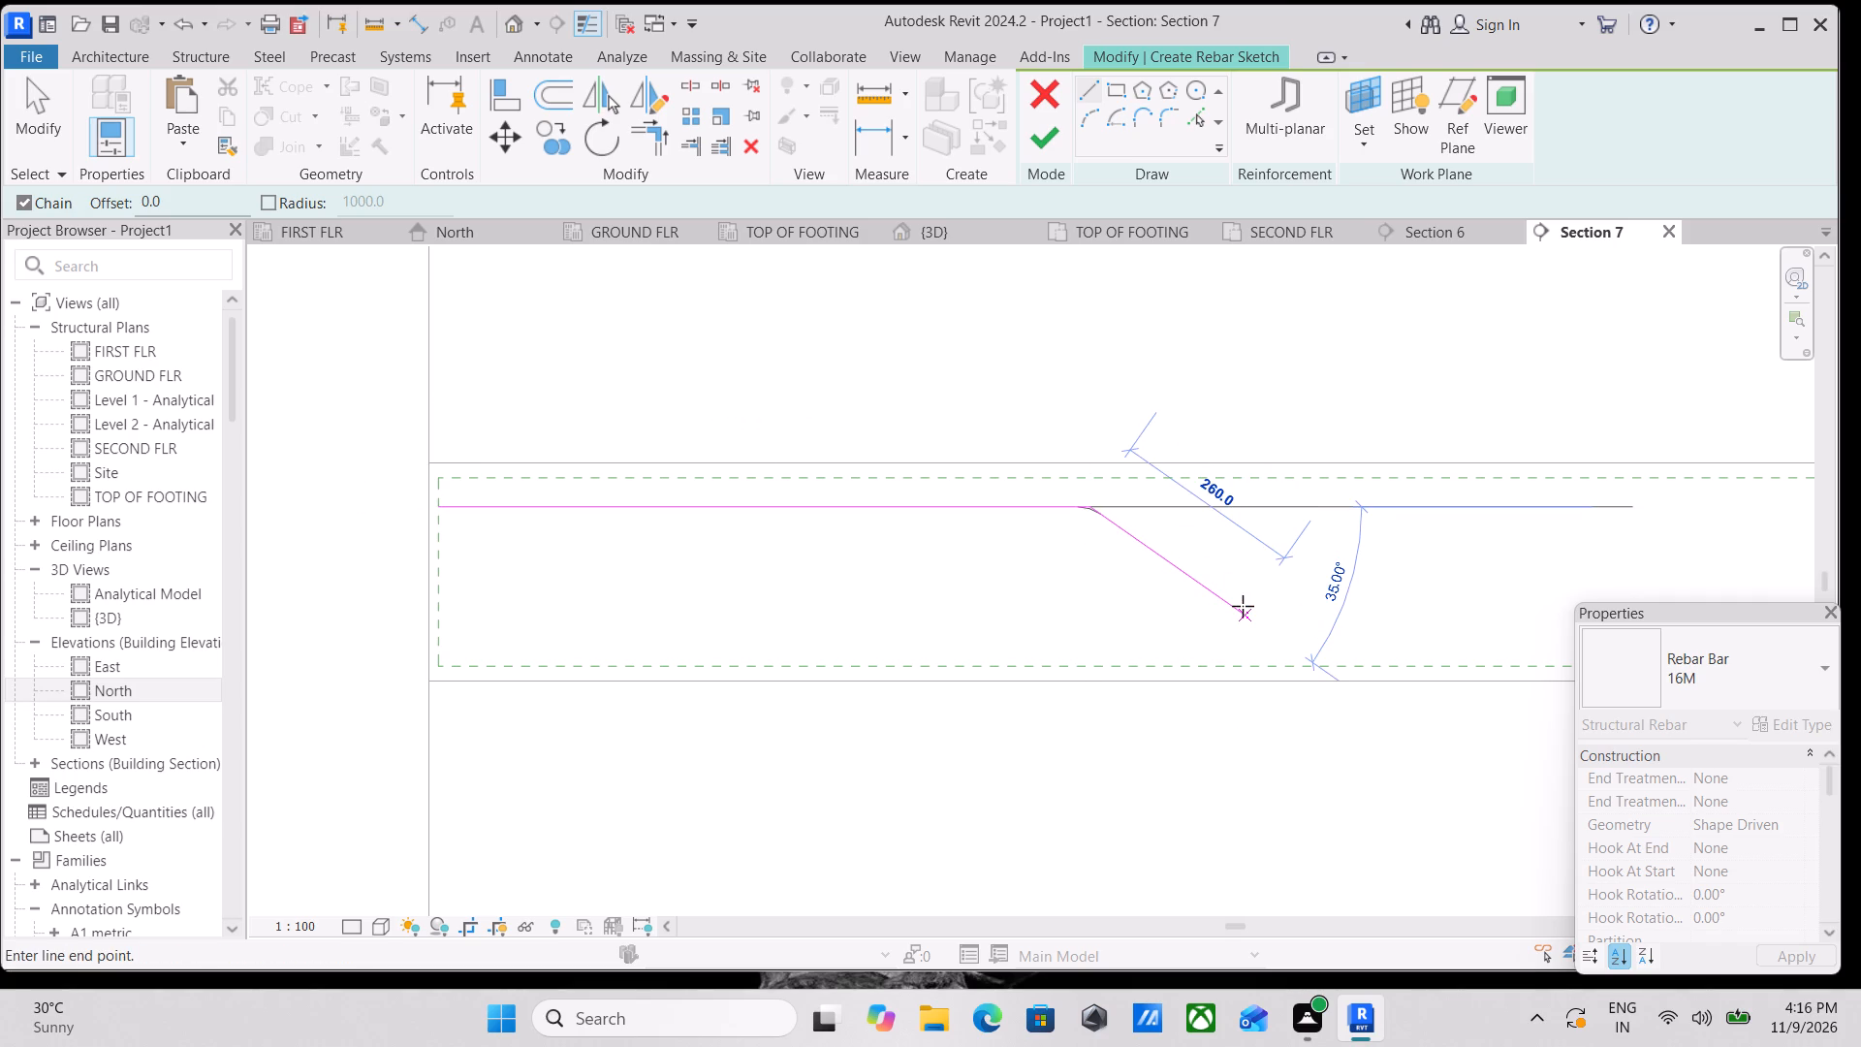
click(1243, 606)
middle_drag(1416, 604, 1189, 592)
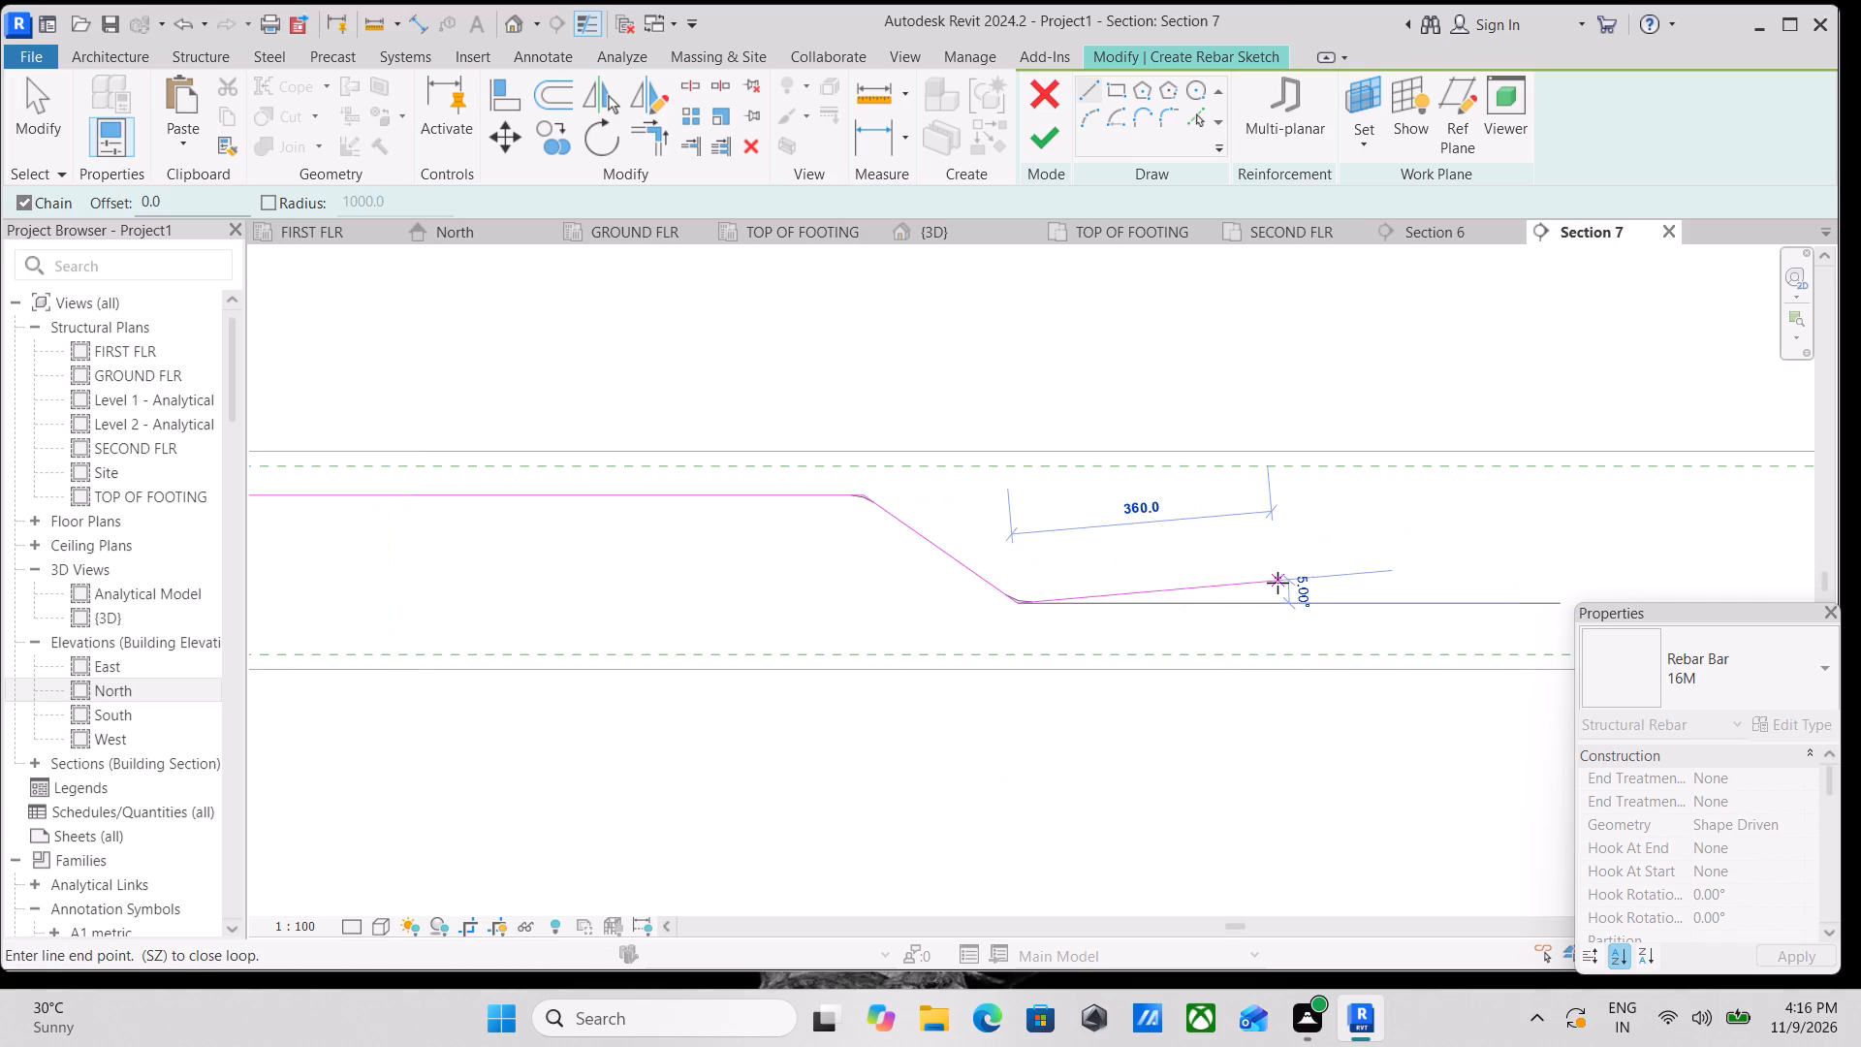
key(Escape)
scroll(1309, 426, down, 2)
key(Escape)
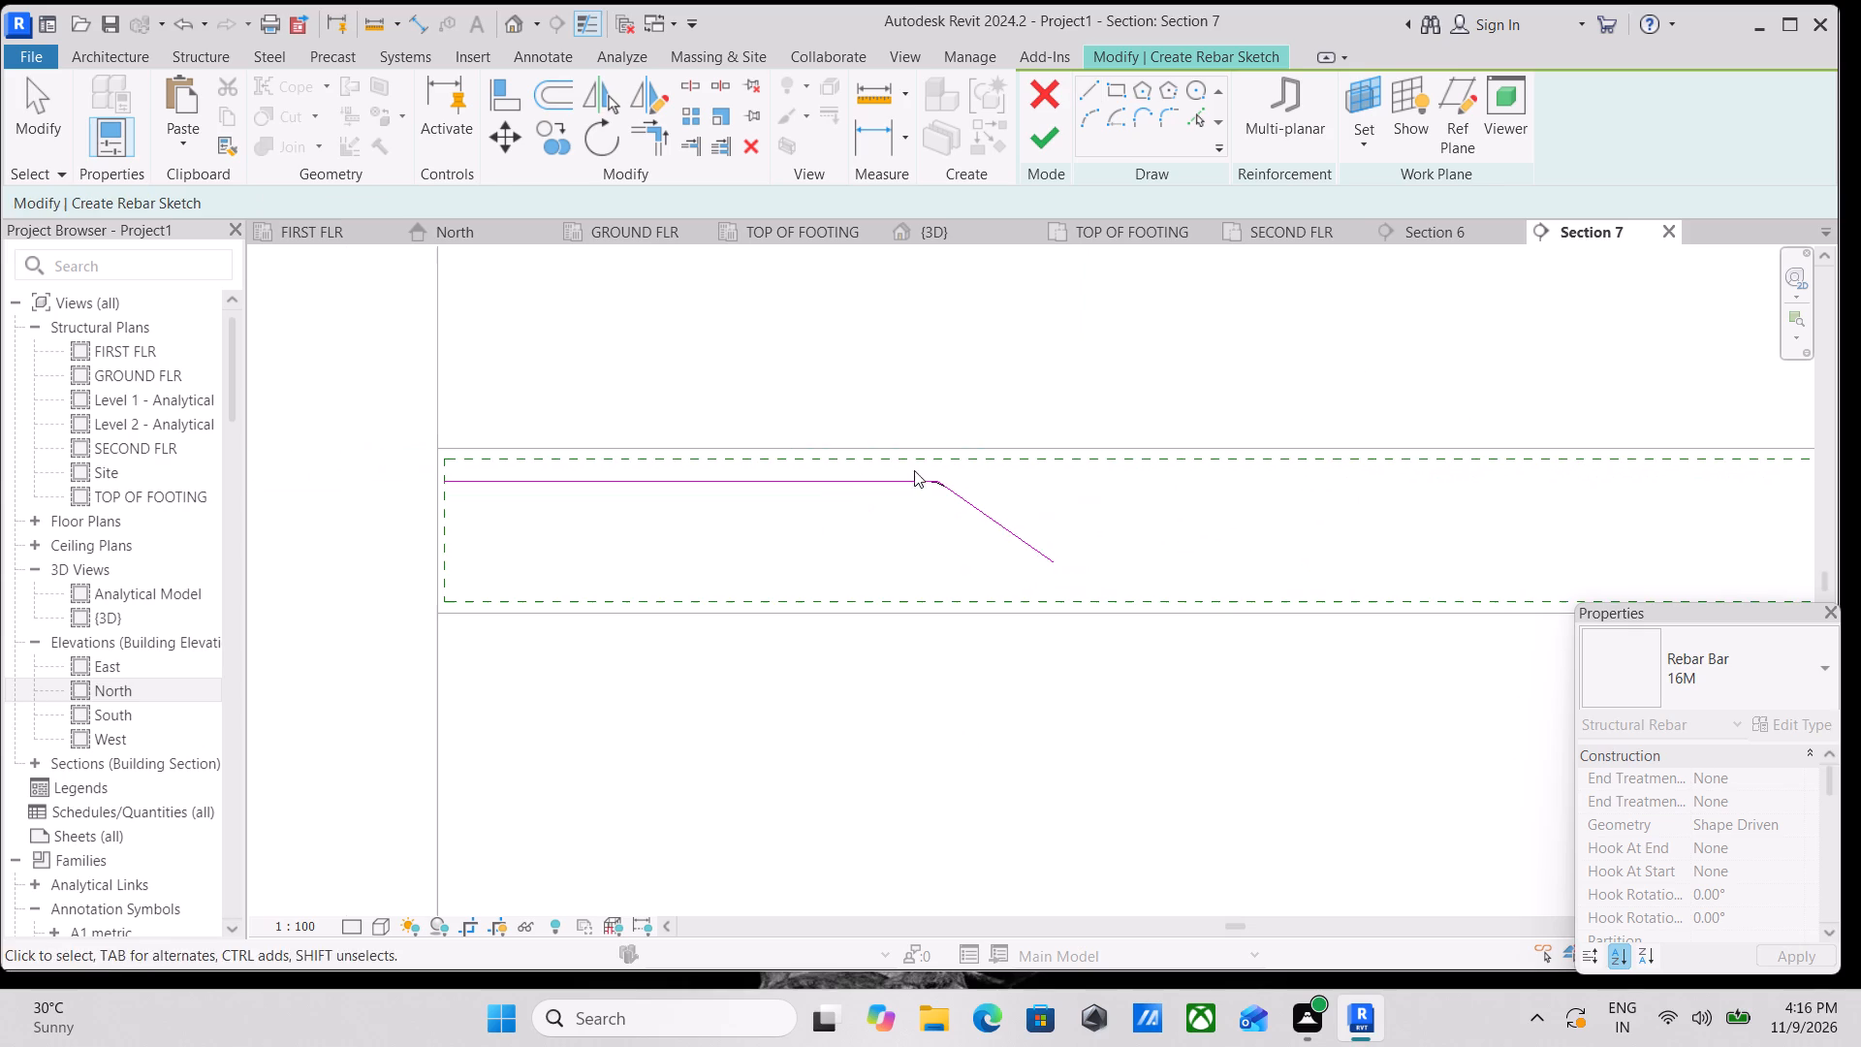
key(Escape)
Mirror a copy of the horizontal and sloped rebar segments about a vertical axis through the slab's mid-length.
ctrl+click(783, 487)
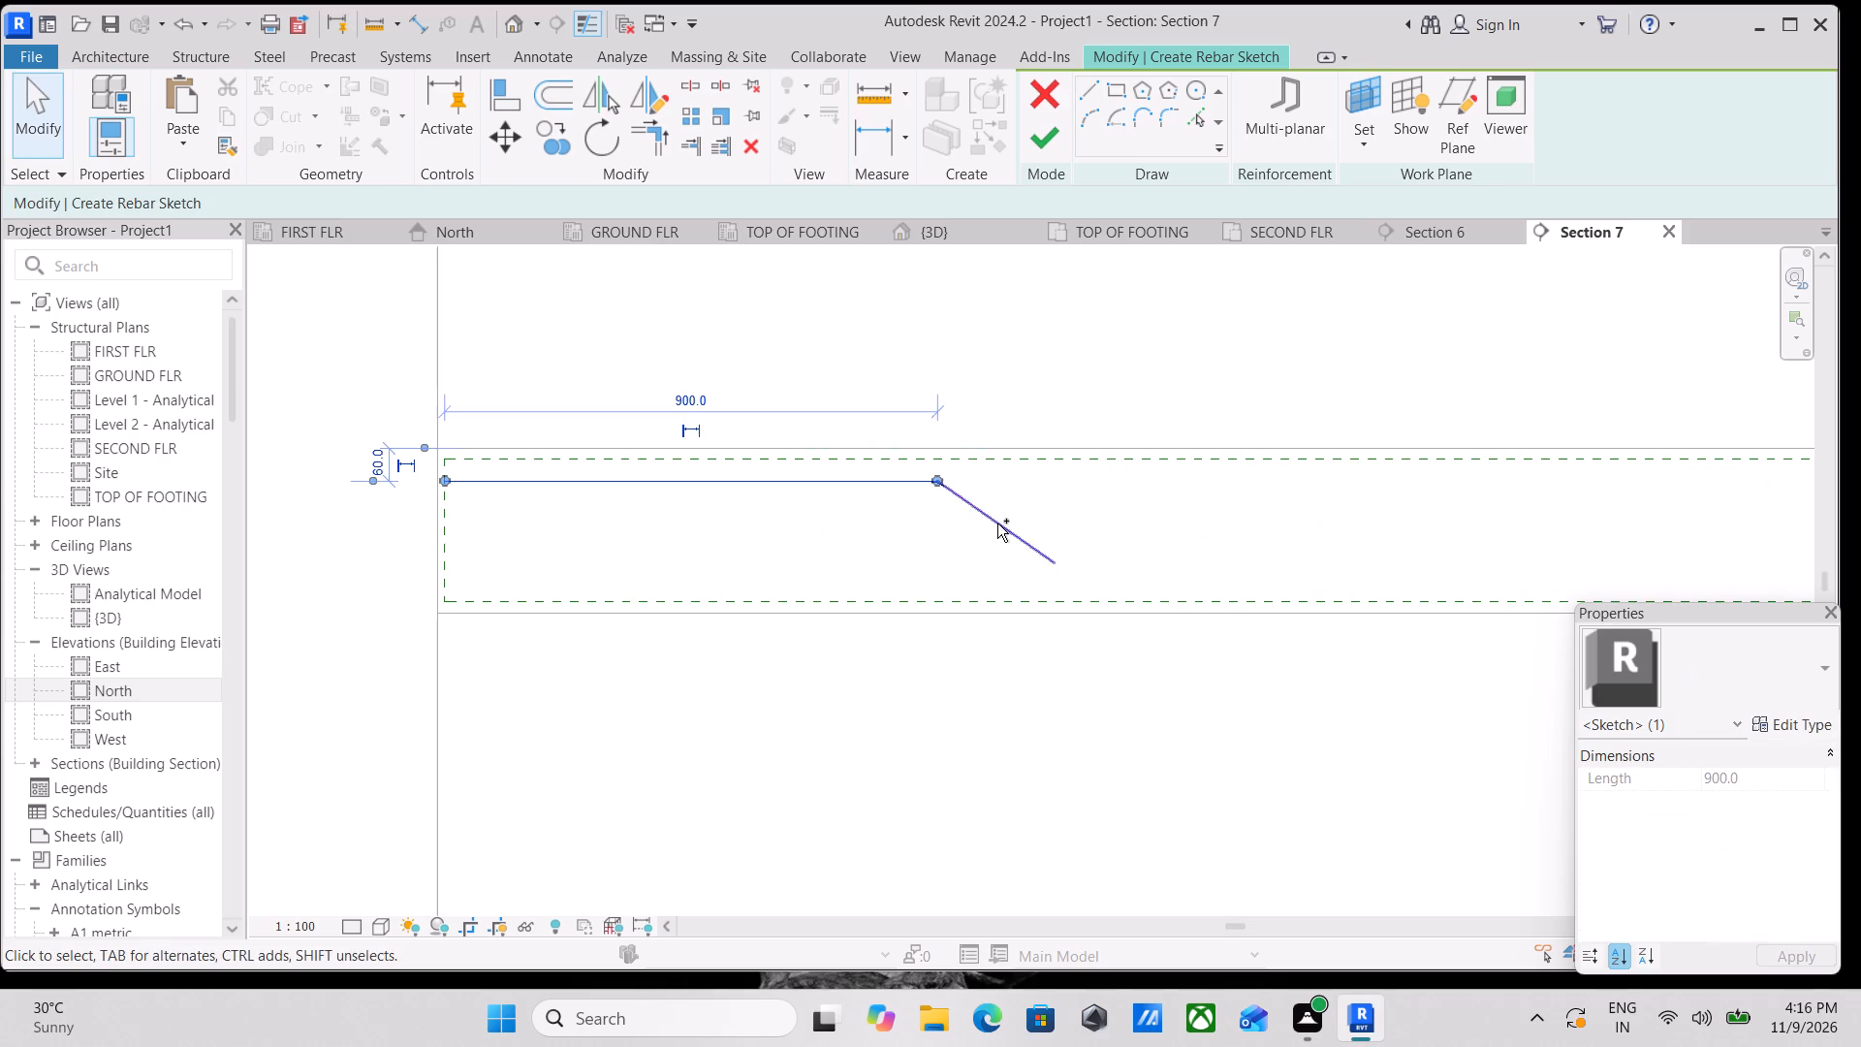
ctrl+click(997, 523)
middle_drag(1212, 521, 958, 546)
text(DM)
scroll(1027, 617, down, 2)
middle_drag(1027, 617, 1003, 597)
scroll(1151, 612, down, 1)
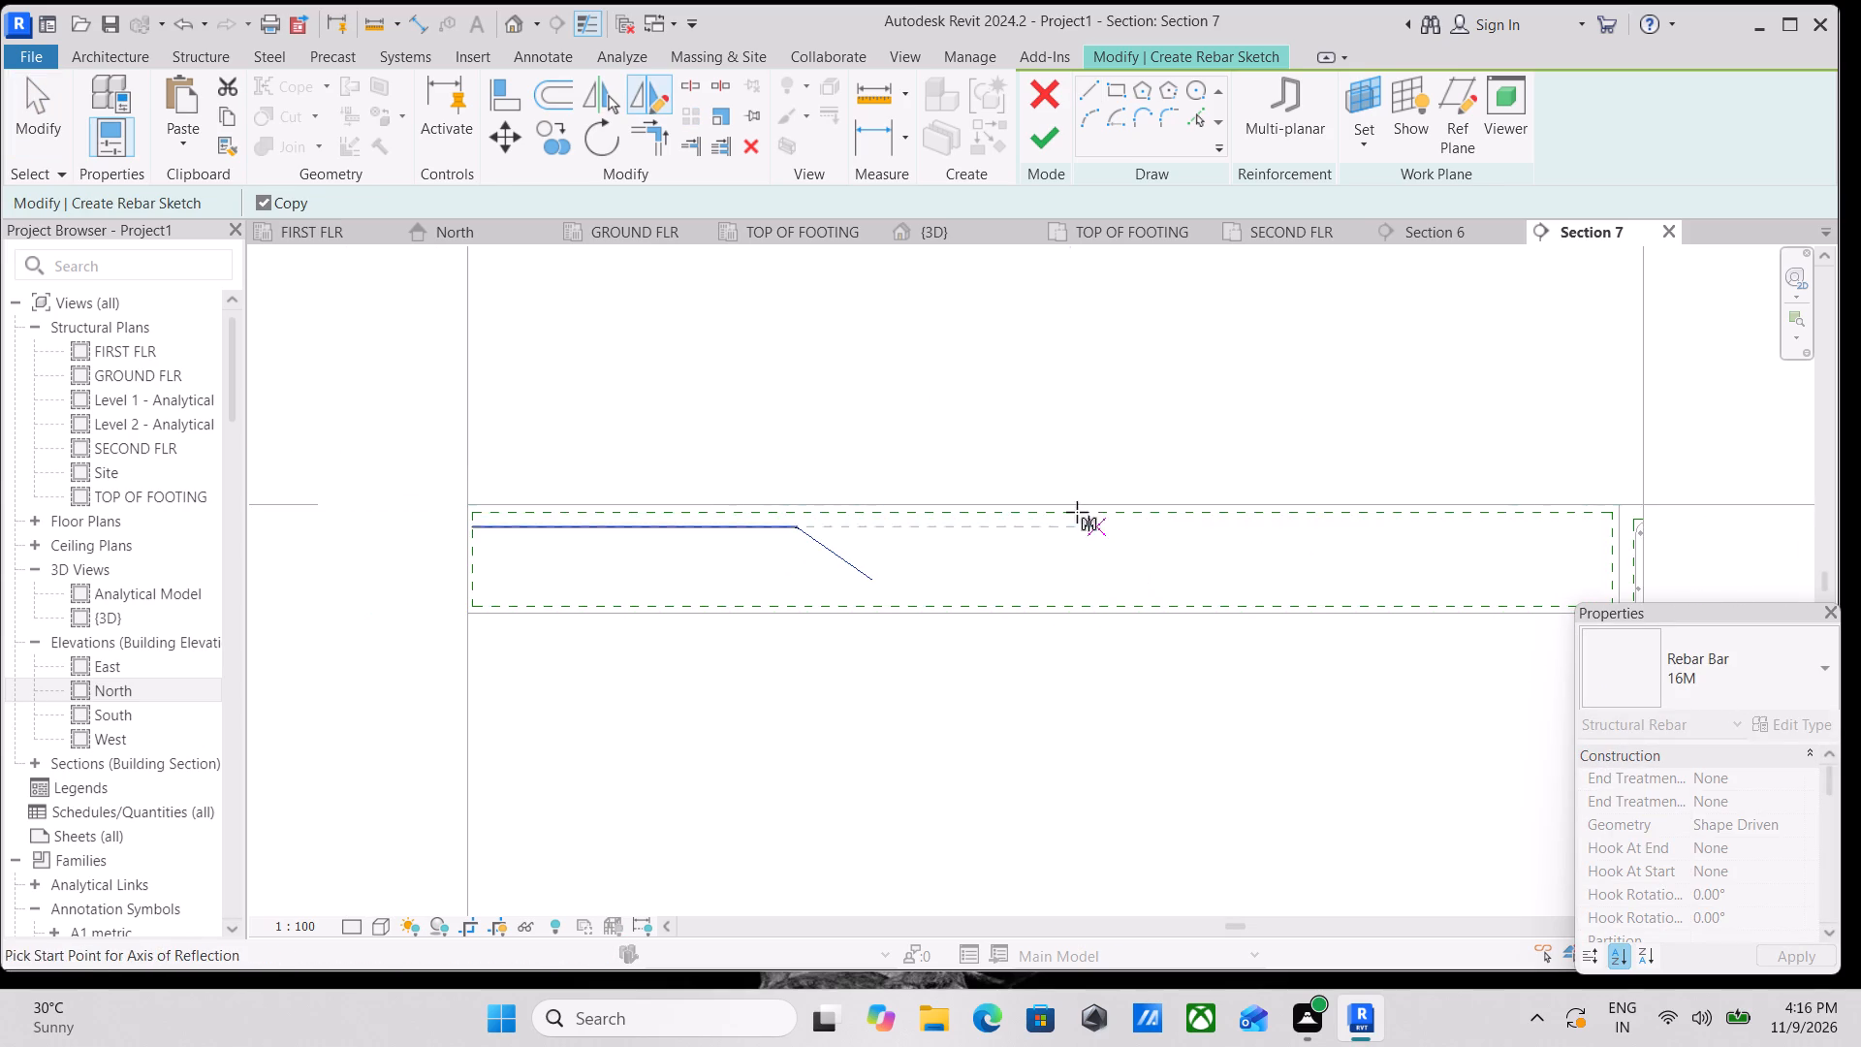
middle_drag(1072, 492, 1095, 550)
drag(1146, 566, 1145, 556)
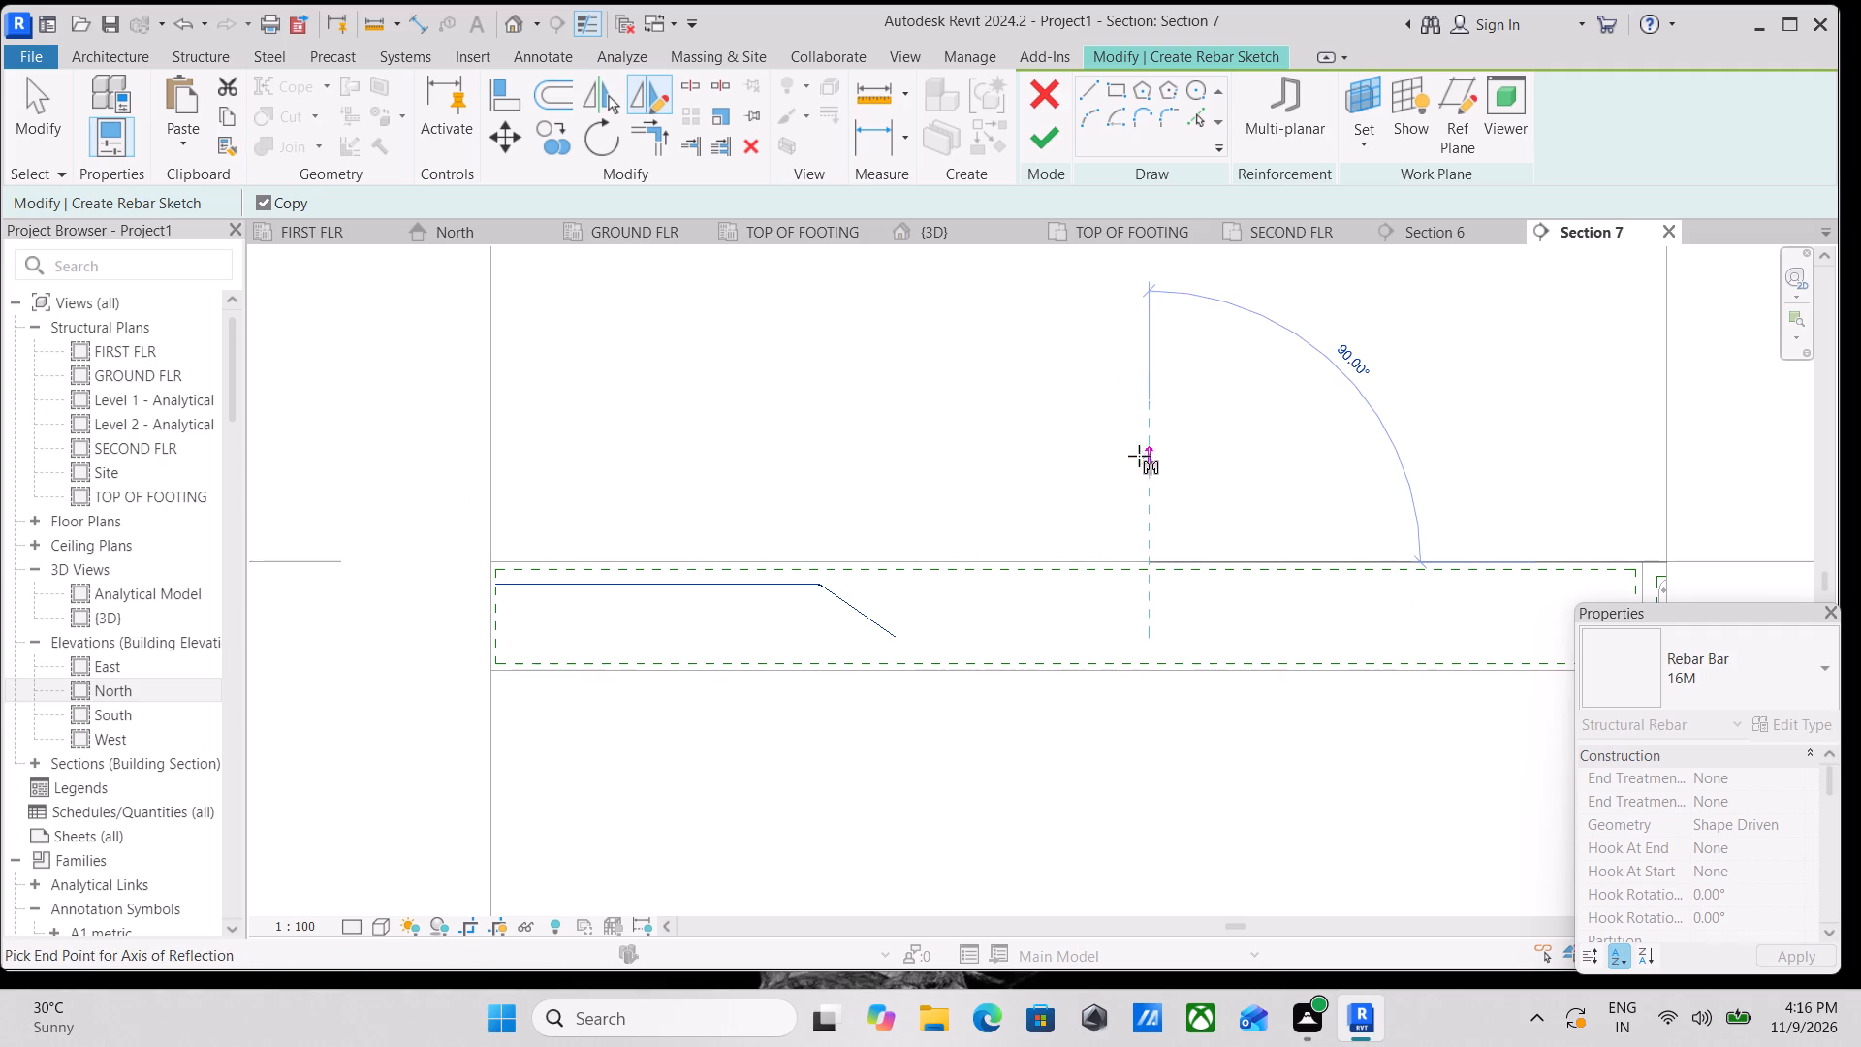
click(1149, 449)
scroll(1149, 449, down, 2)
key(Escape)
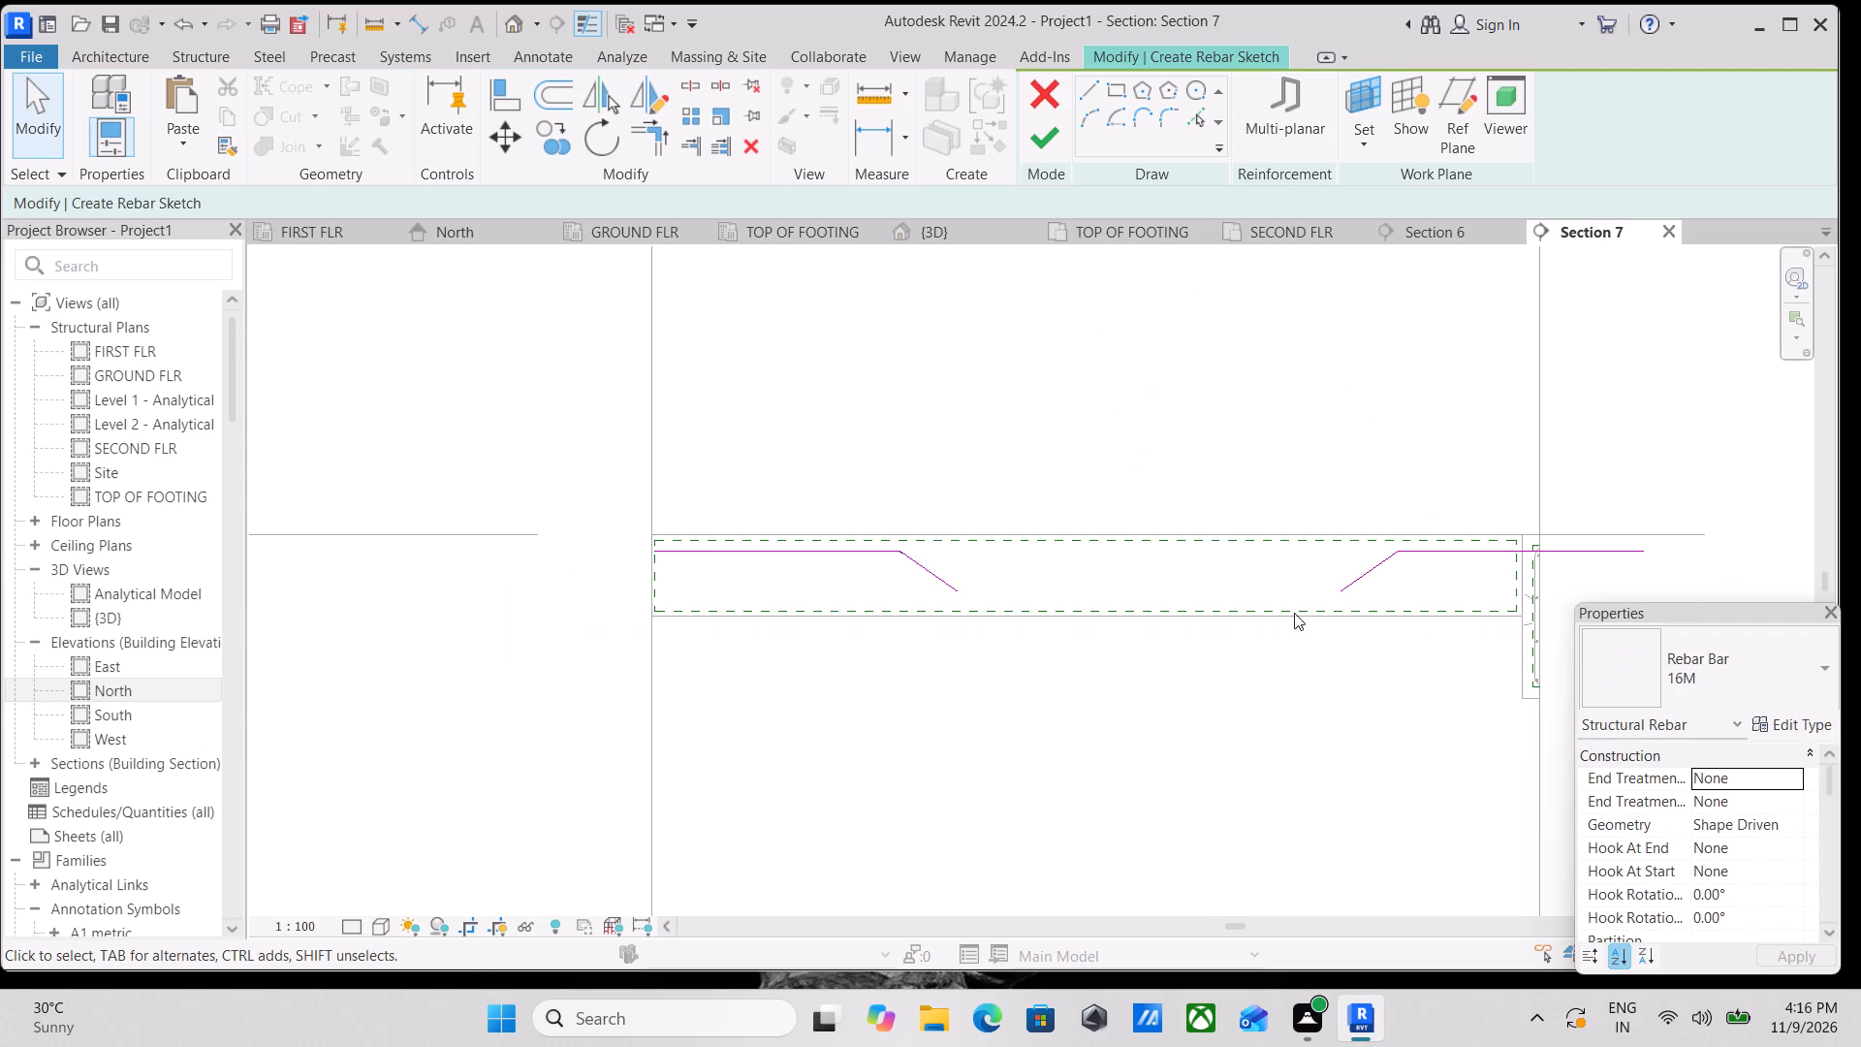
Move the mirrored segments horizontally about 460 mm inward so their outer end meets the slab's end cover line.
middle_drag(1383, 580, 1200, 597)
scroll(1287, 588, up, 3)
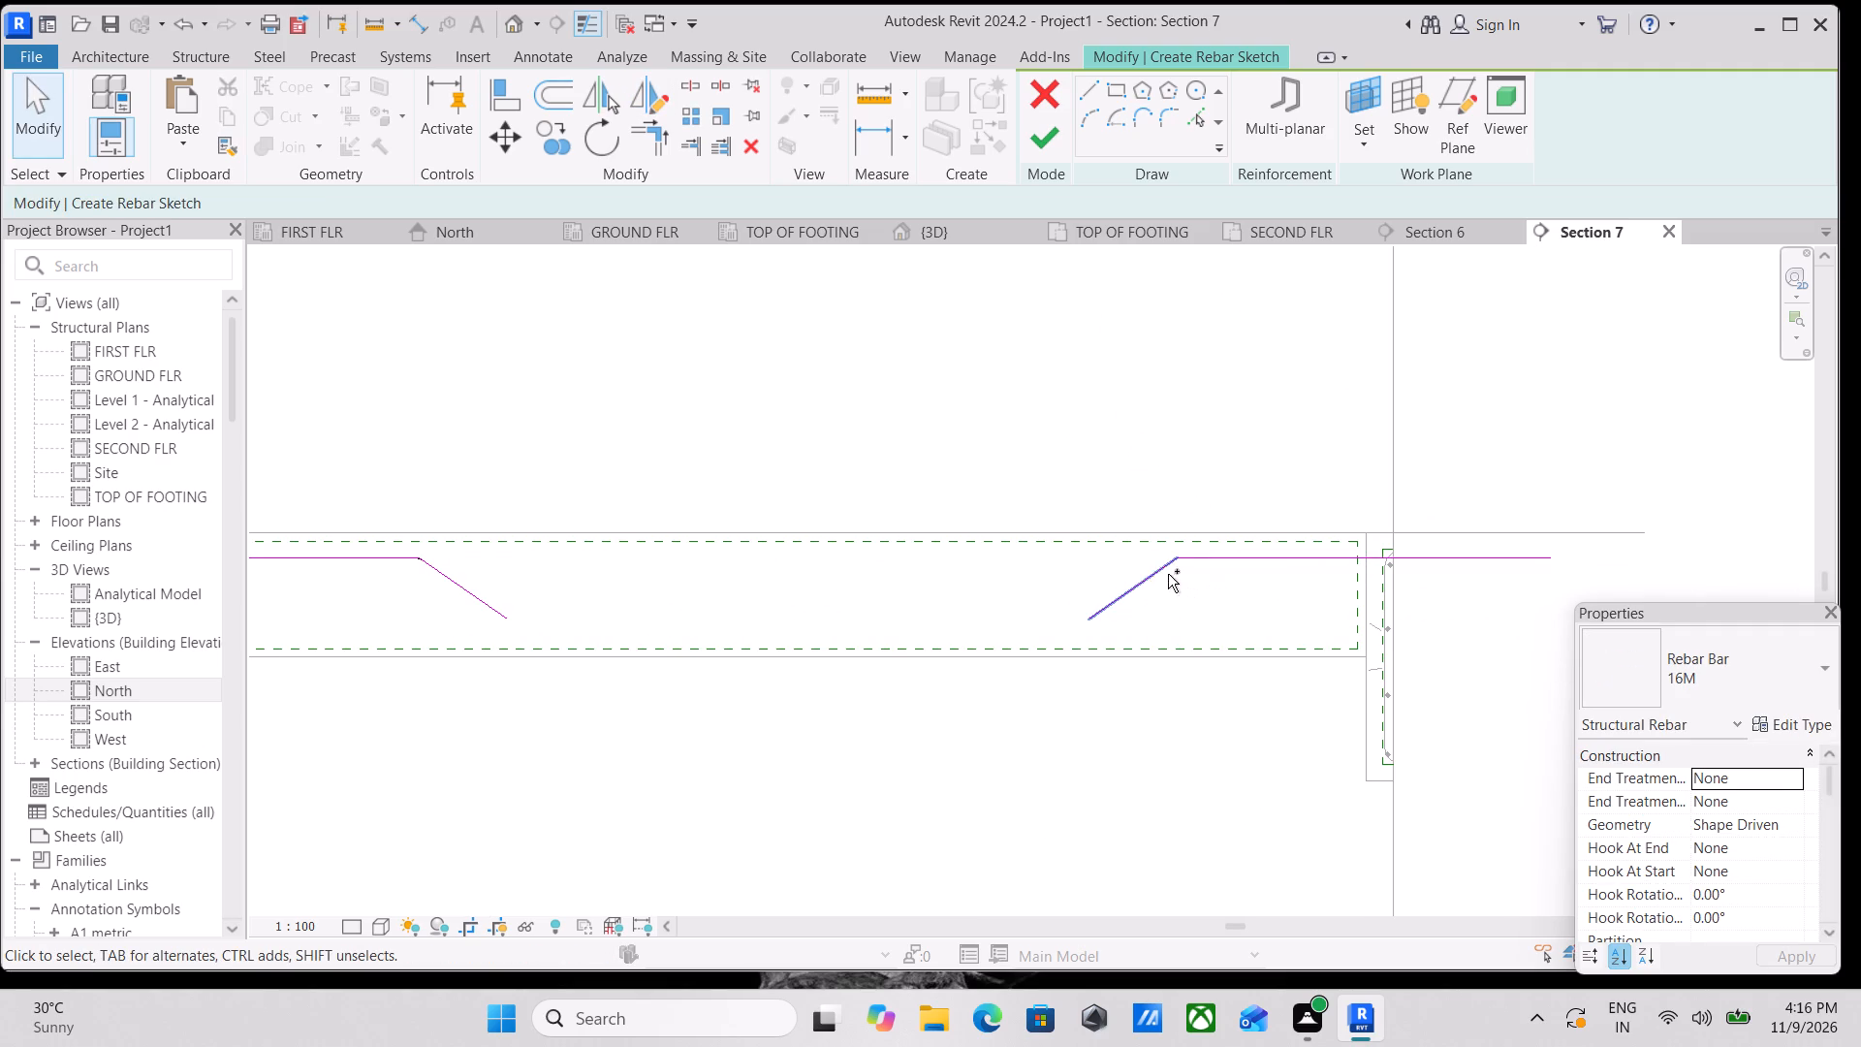
ctrl+click(1144, 574)
ctrl+click(1253, 562)
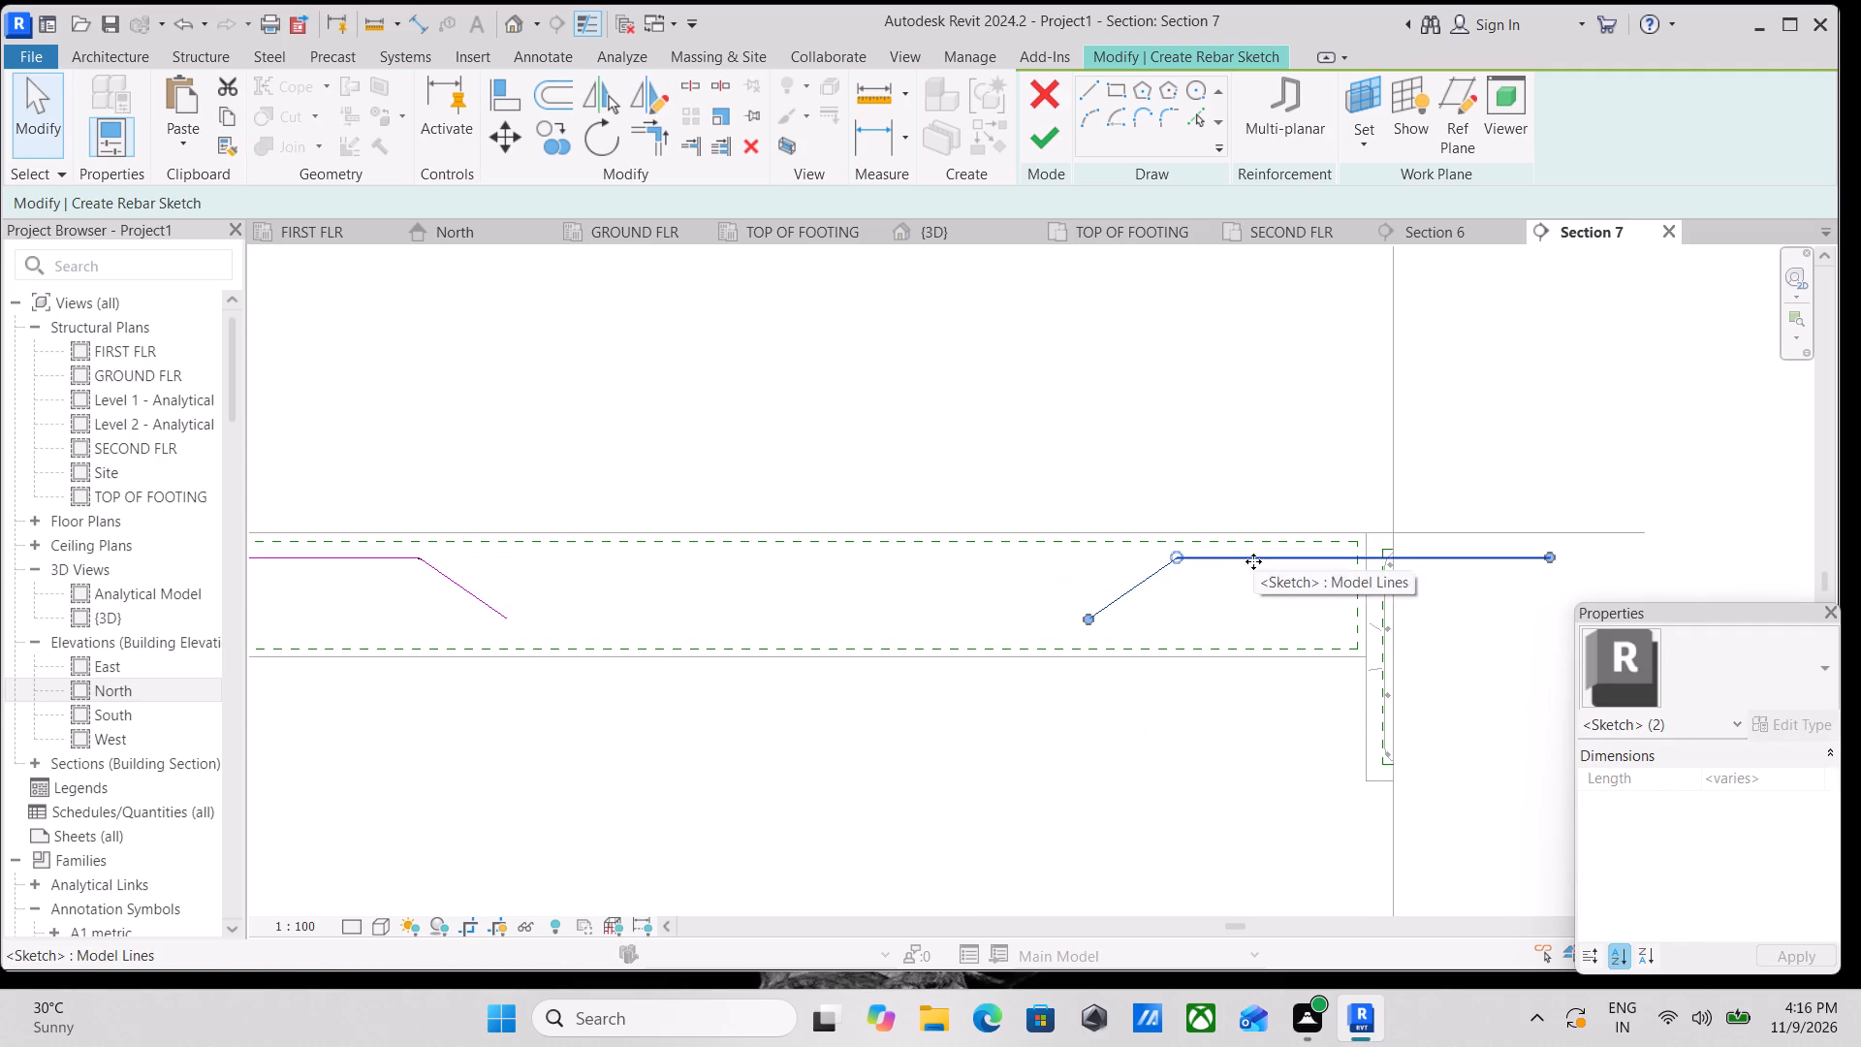
click(509, 135)
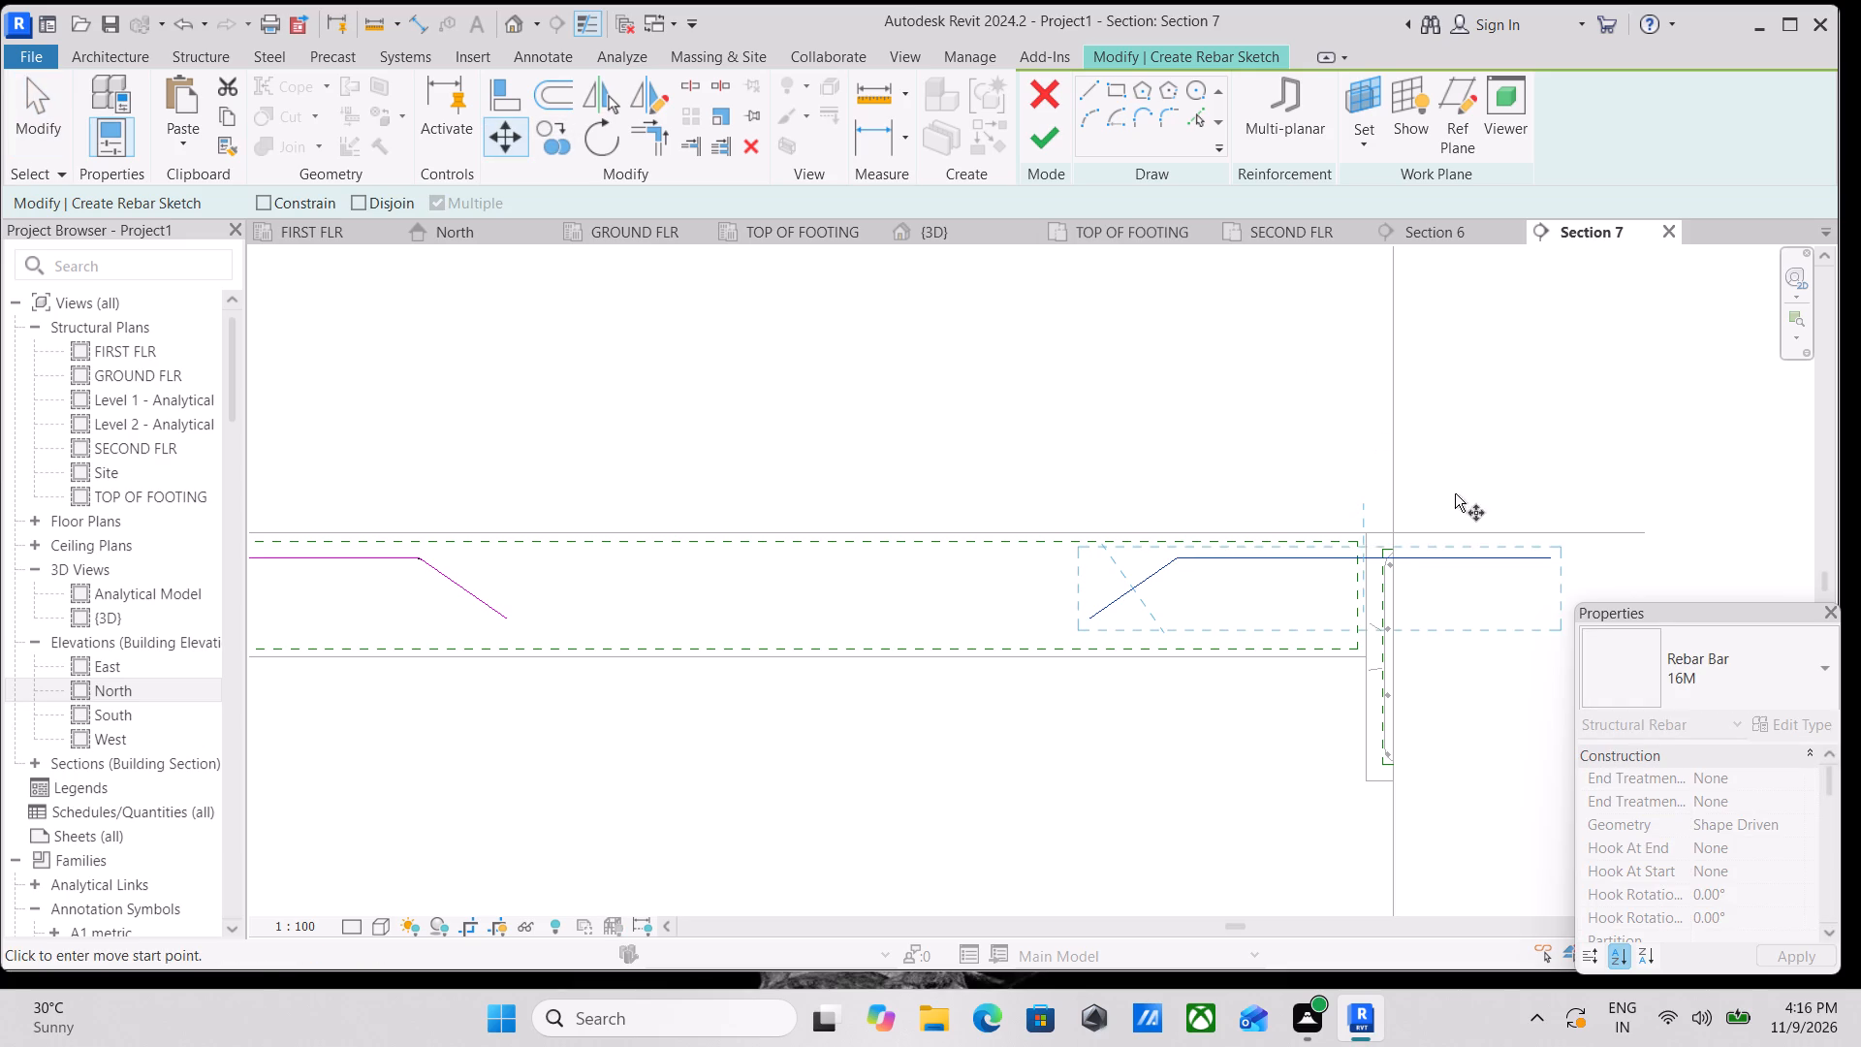
scroll(1590, 570, up, 5)
click(1531, 550)
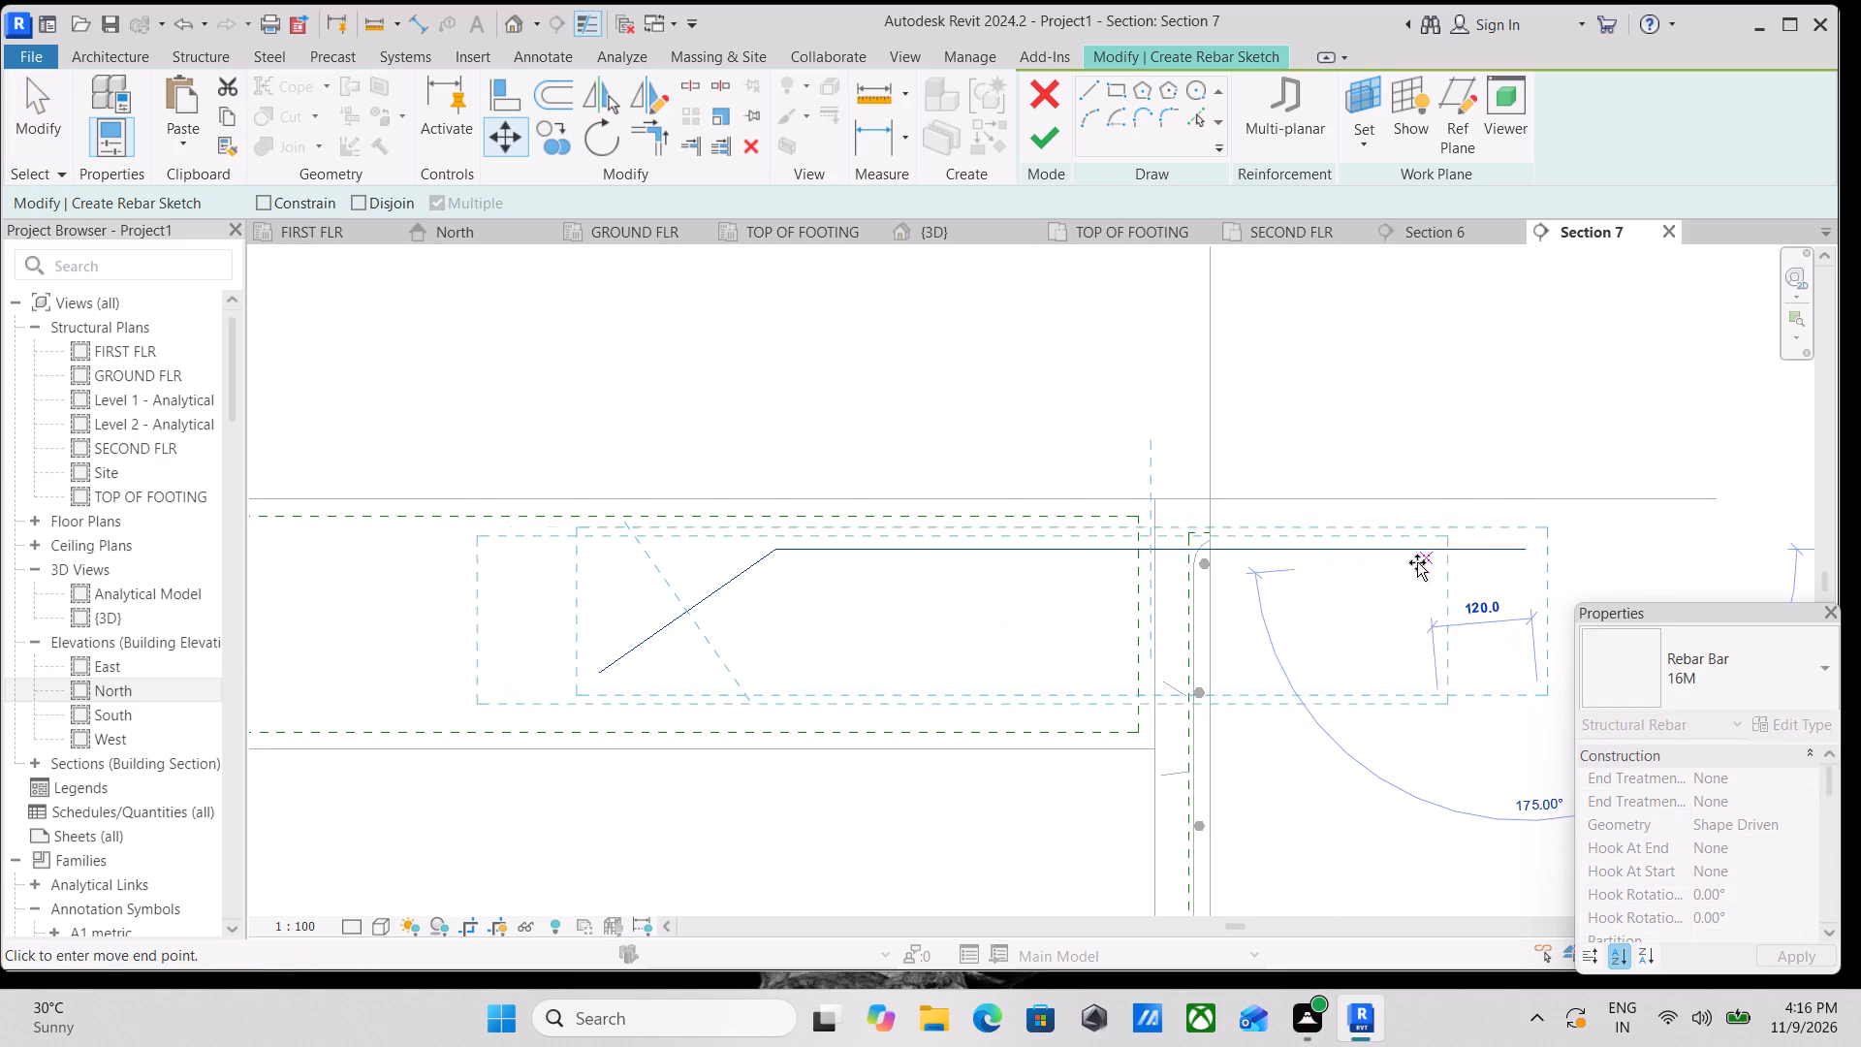
click(1135, 549)
scroll(1135, 549, down, 3)
middle_drag(894, 569, 1397, 465)
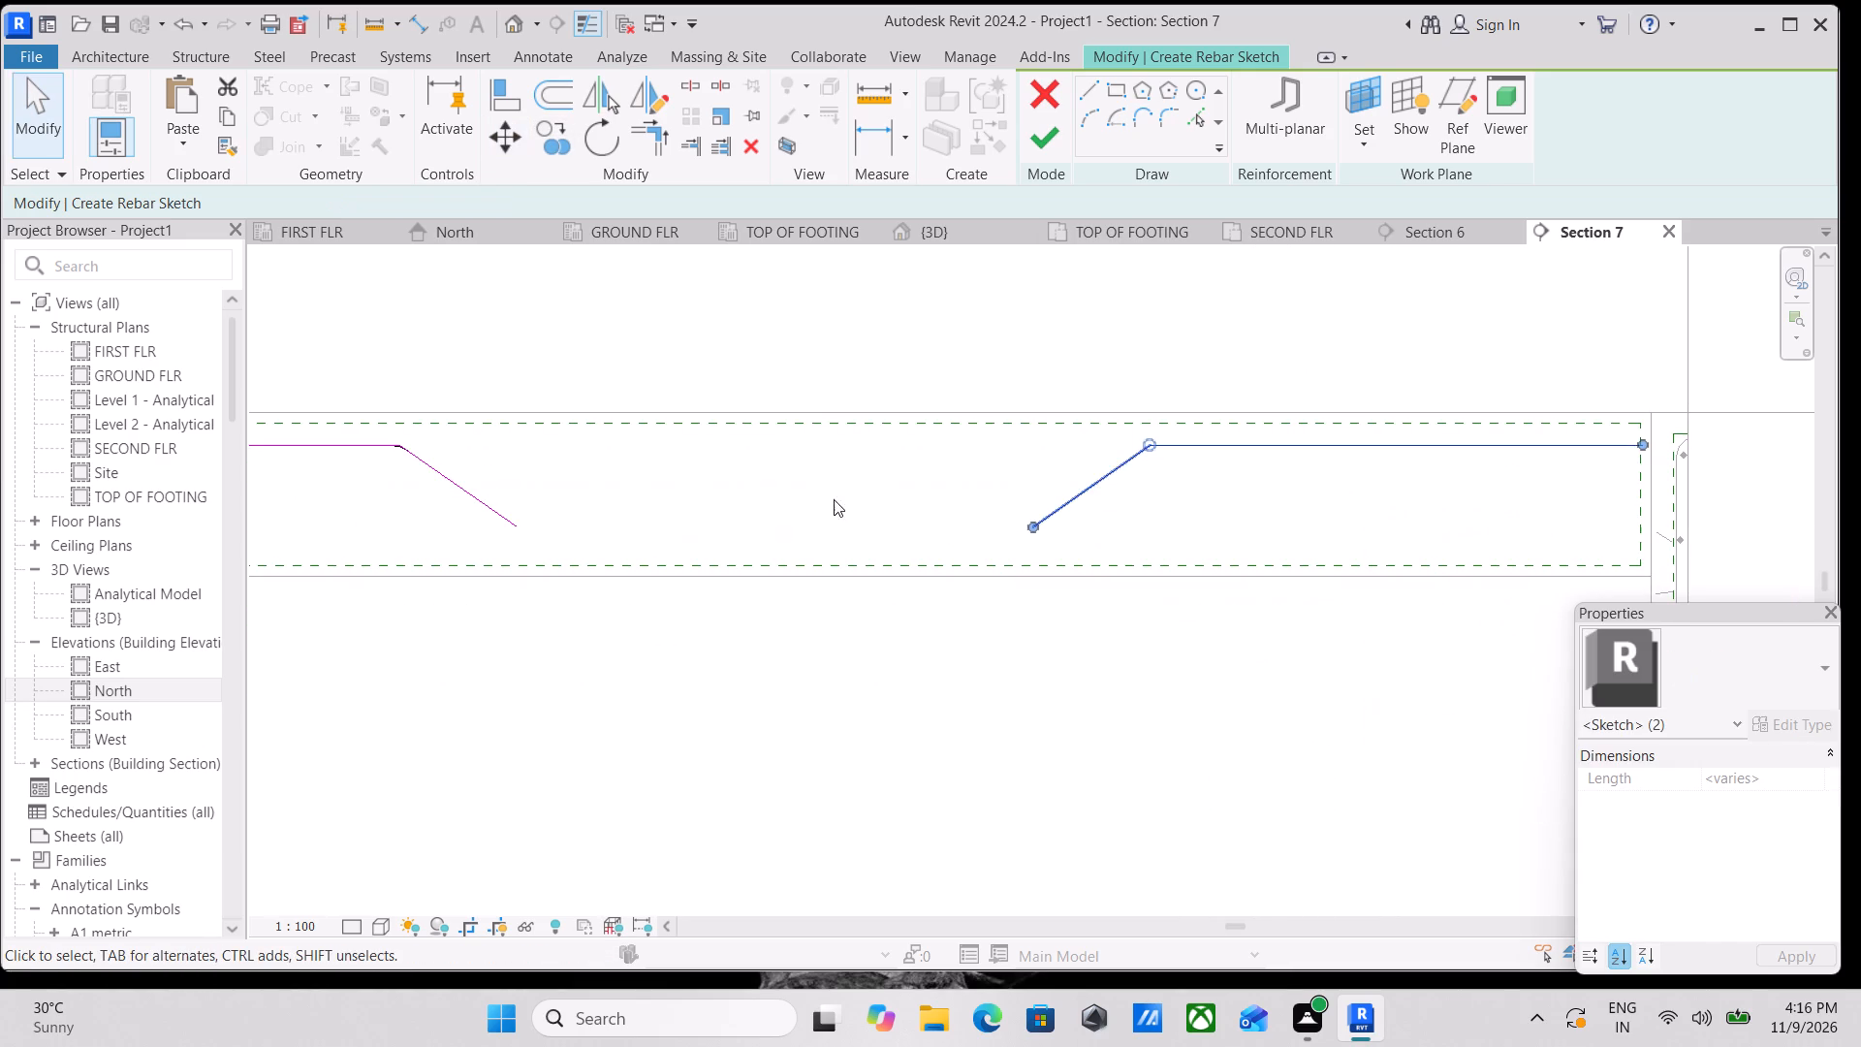
key(Escape)
Join the lower ends of the two sloped segments with a horizontal line and finish the rebar sketch.
middle_drag(634, 543, 1081, 580)
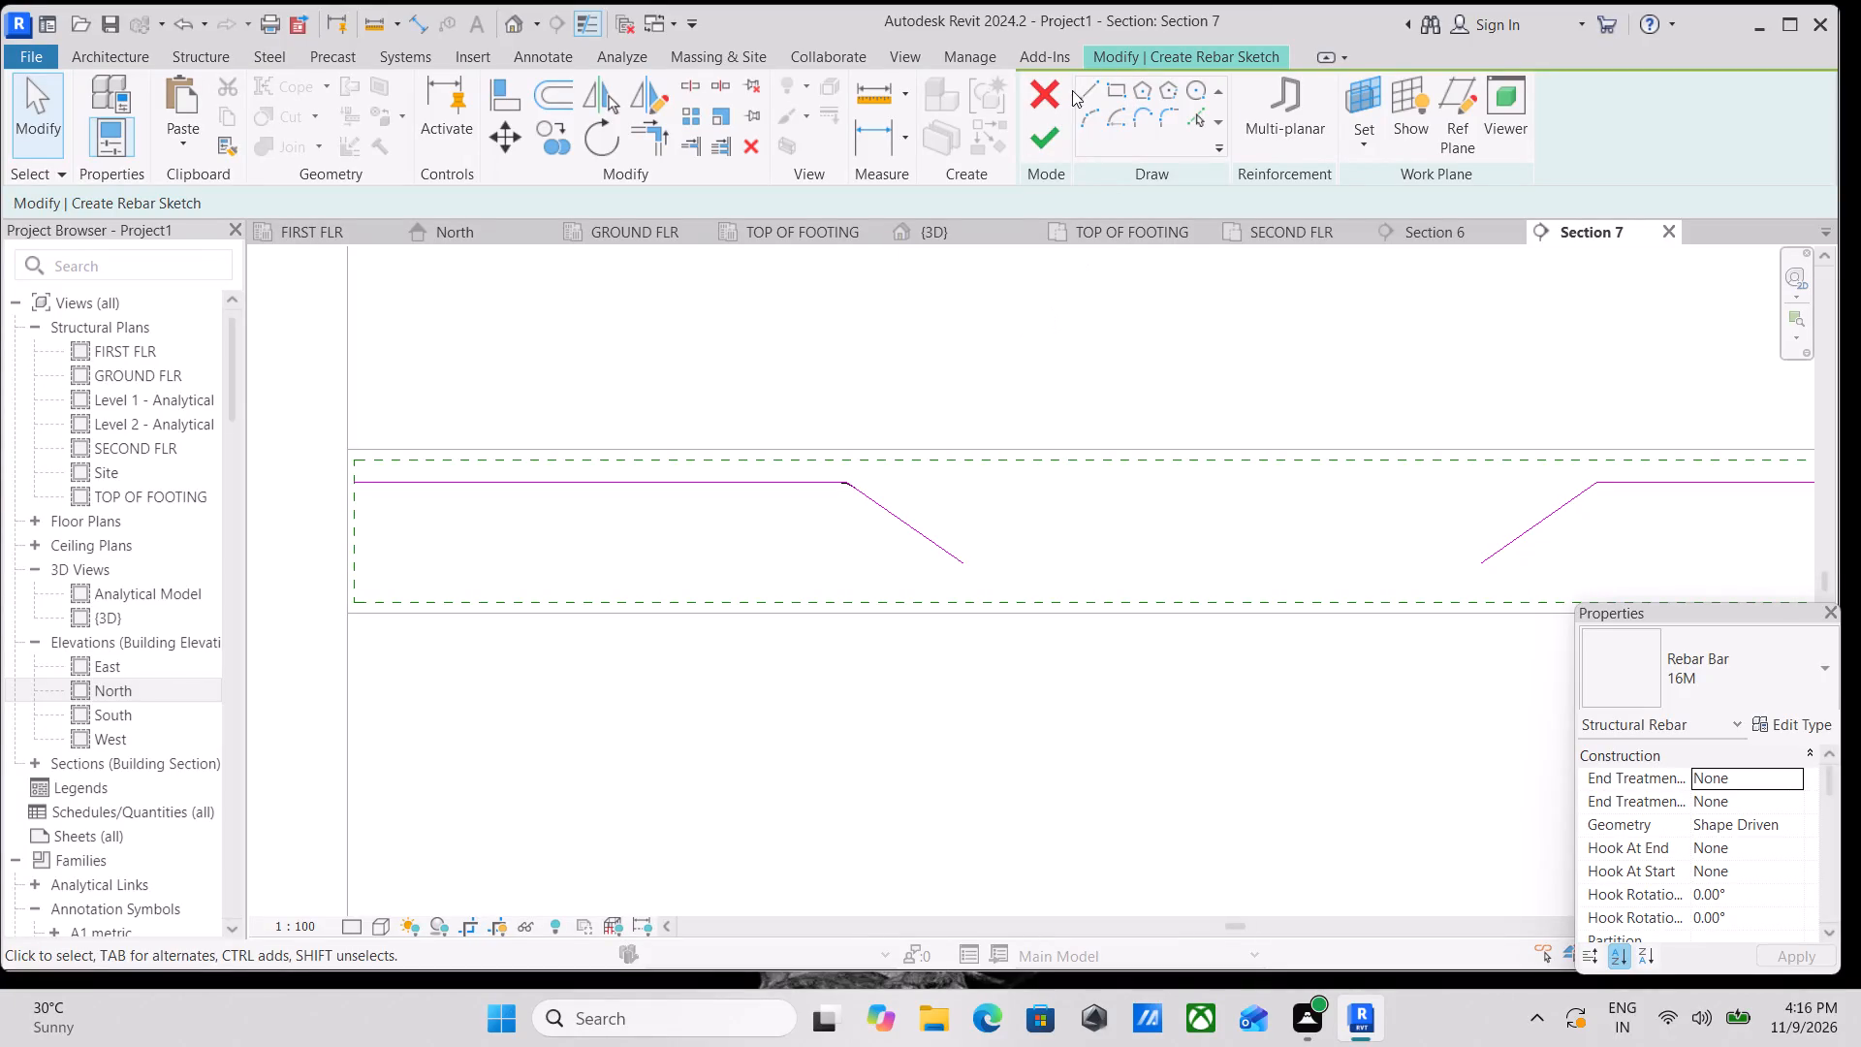
click(1091, 89)
click(965, 569)
middle_drag(1339, 536, 1207, 546)
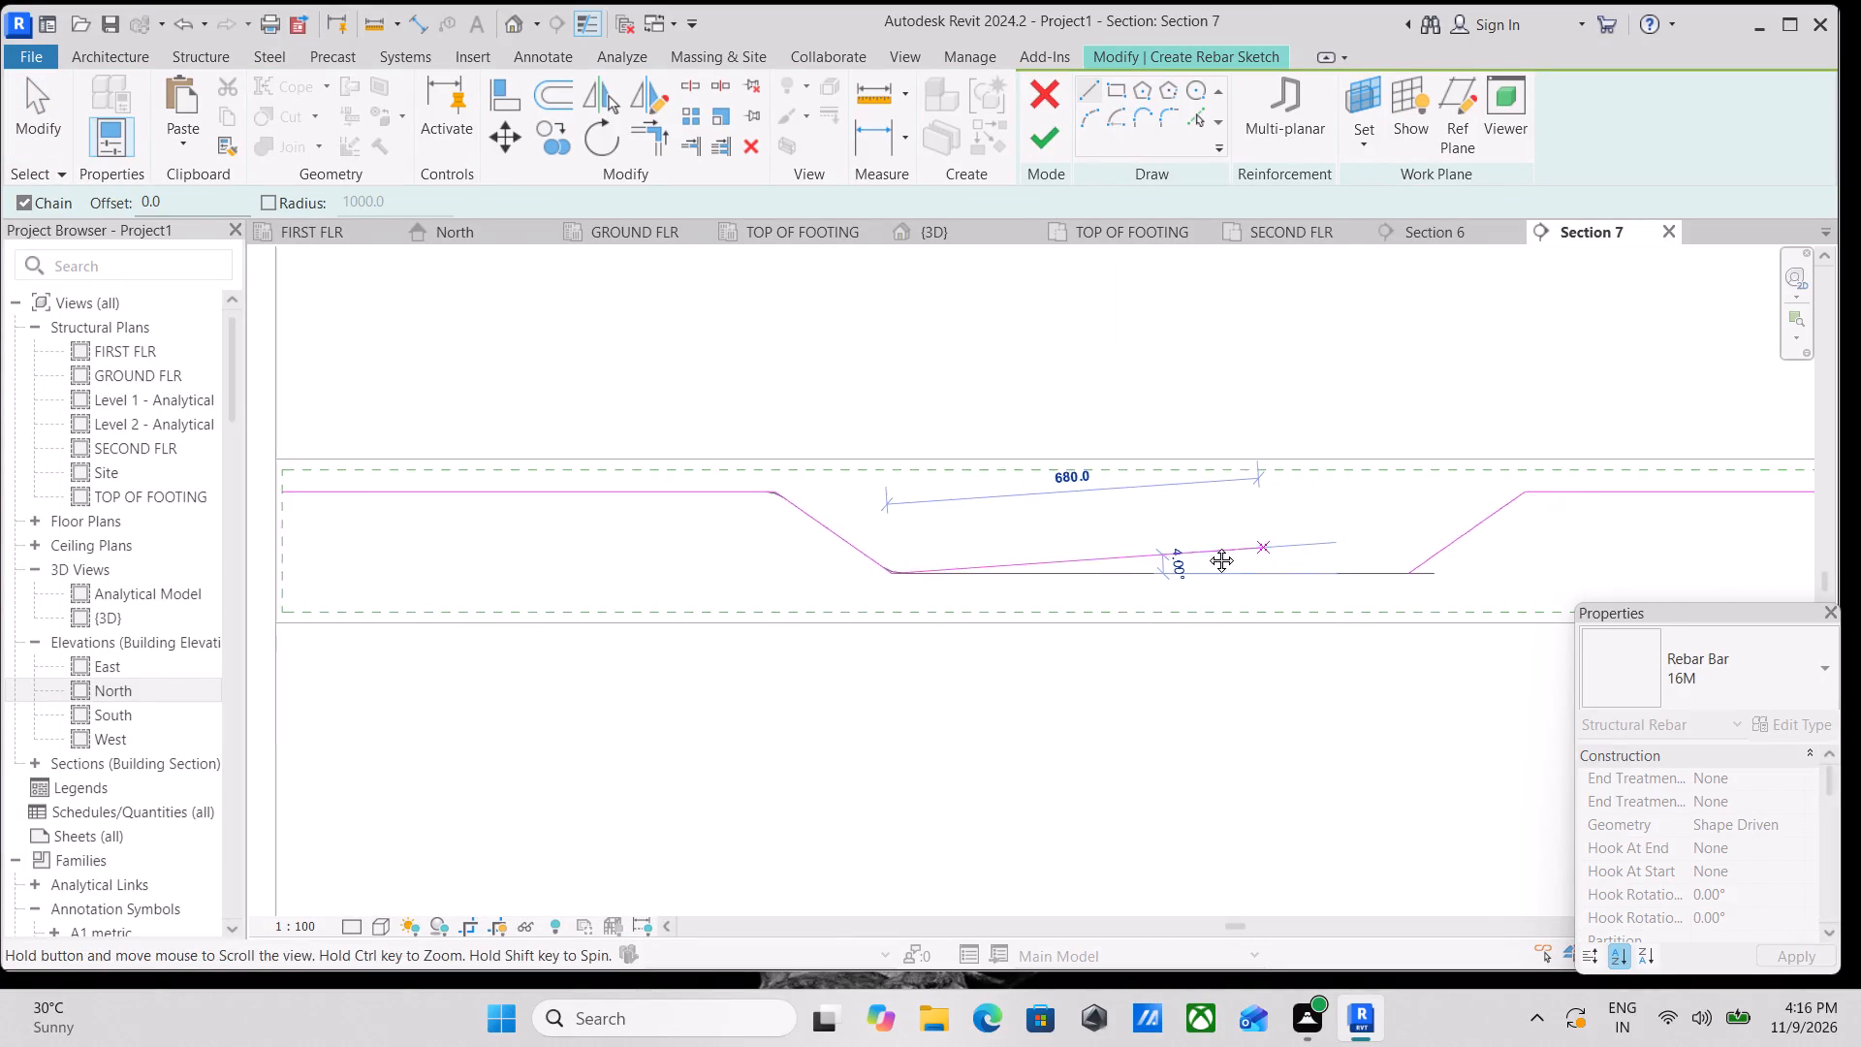
middle_drag(1207, 546, 1151, 545)
click(1296, 580)
scroll(1341, 542, down, 3)
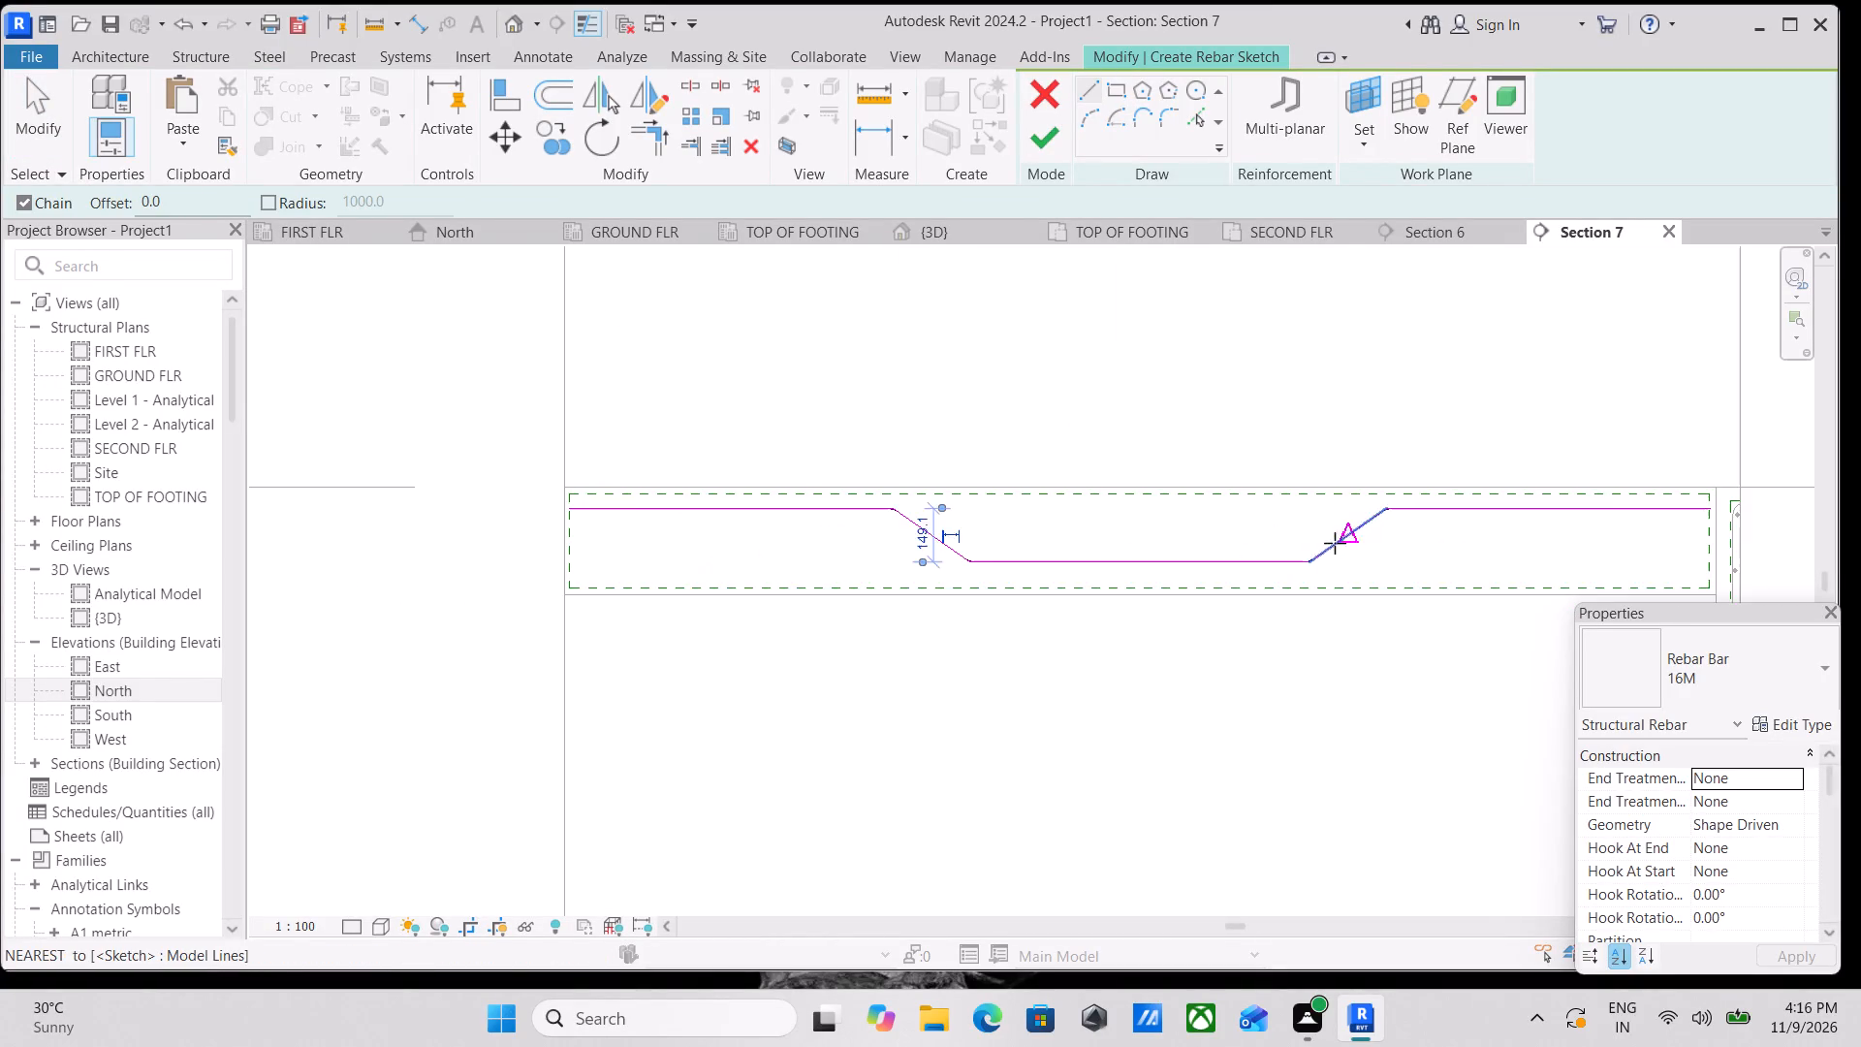
key(Escape)
scroll(1081, 521, down, 2)
middle_drag(1091, 521, 990, 543)
key(Escape)
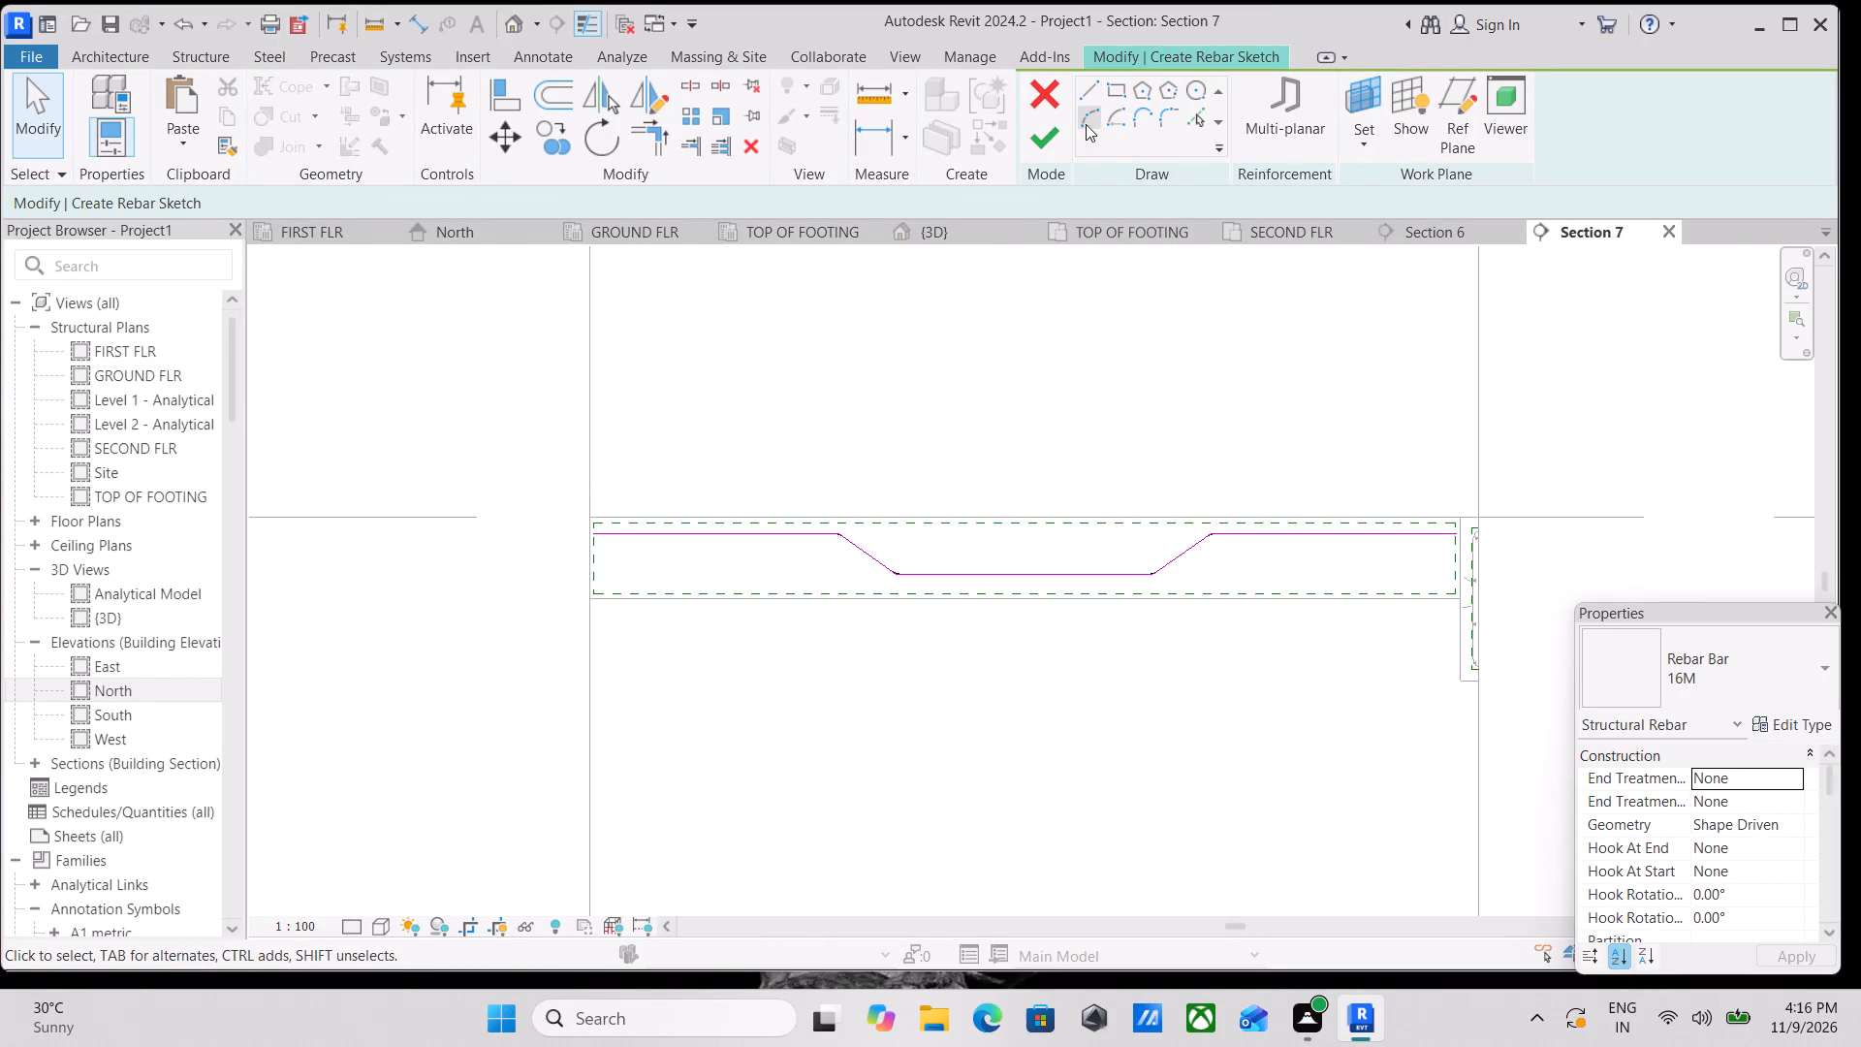
click(1043, 138)
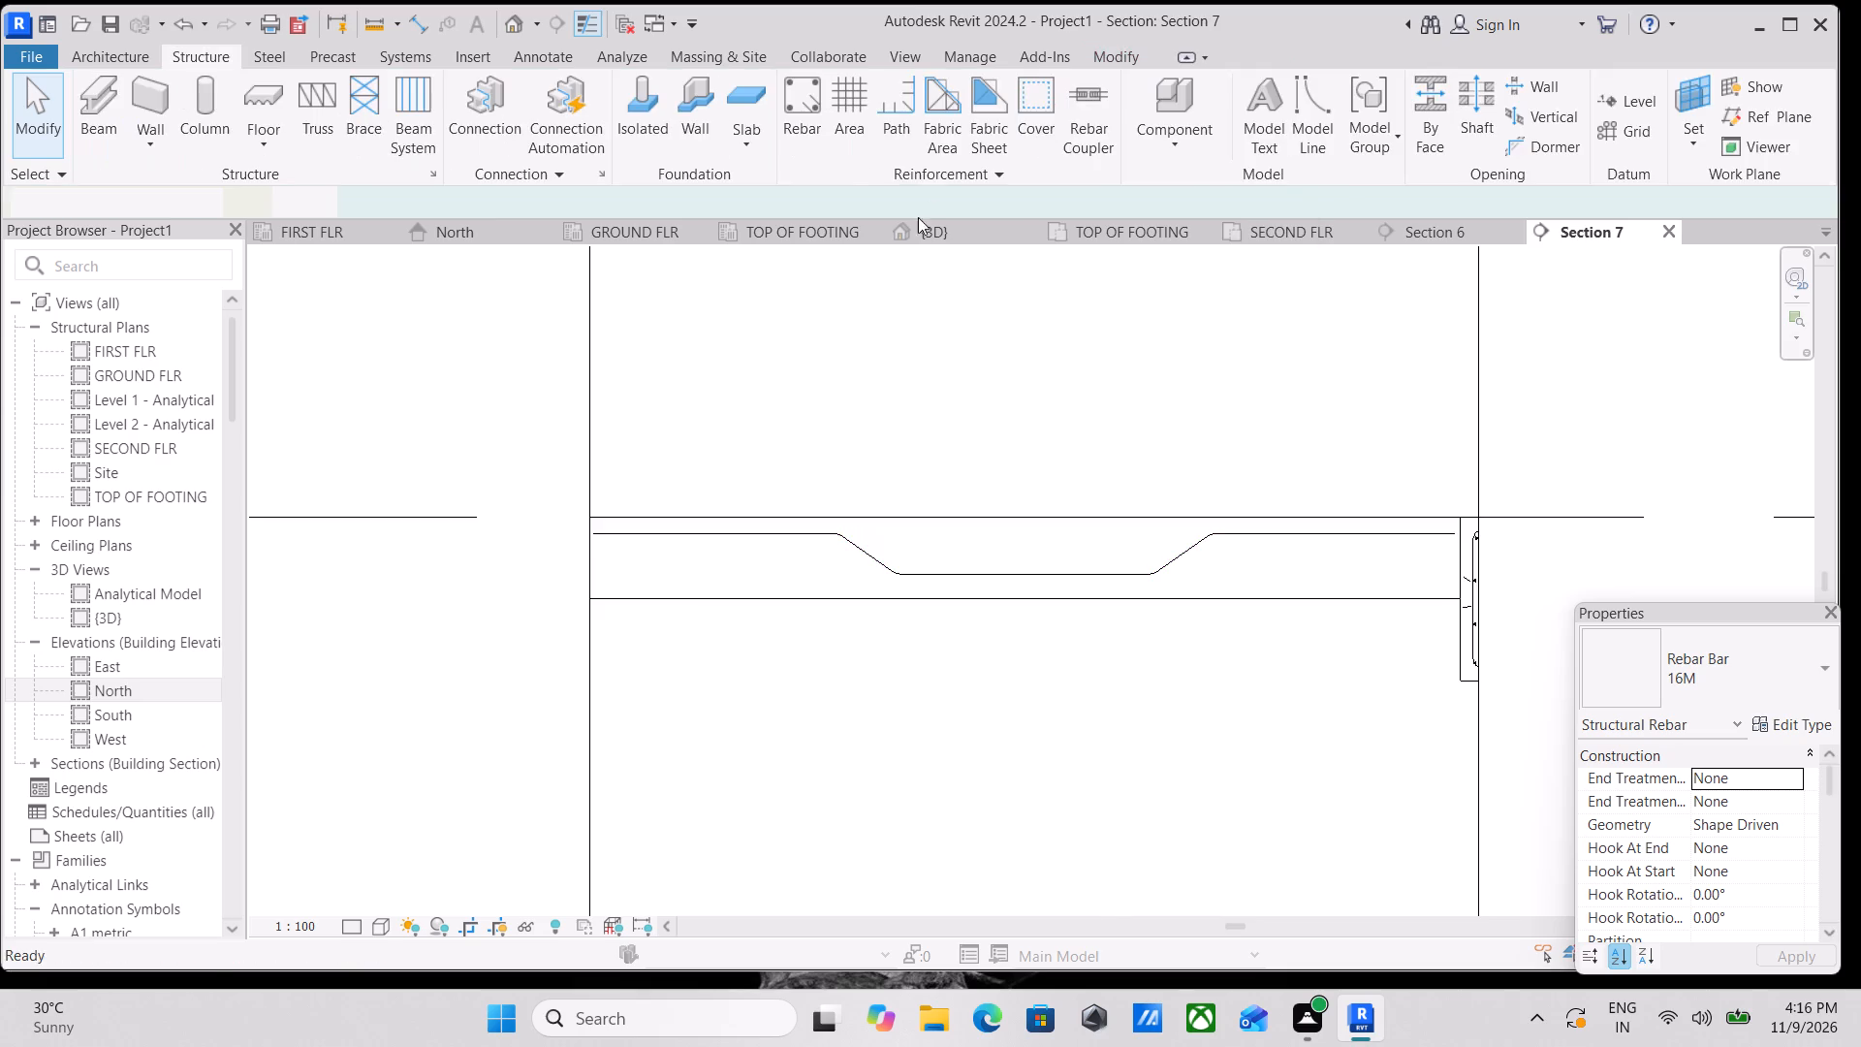
Set the cranked 16M rebar in the slab to a Maximum Spacing layout at 120 mm.
key(Escape)
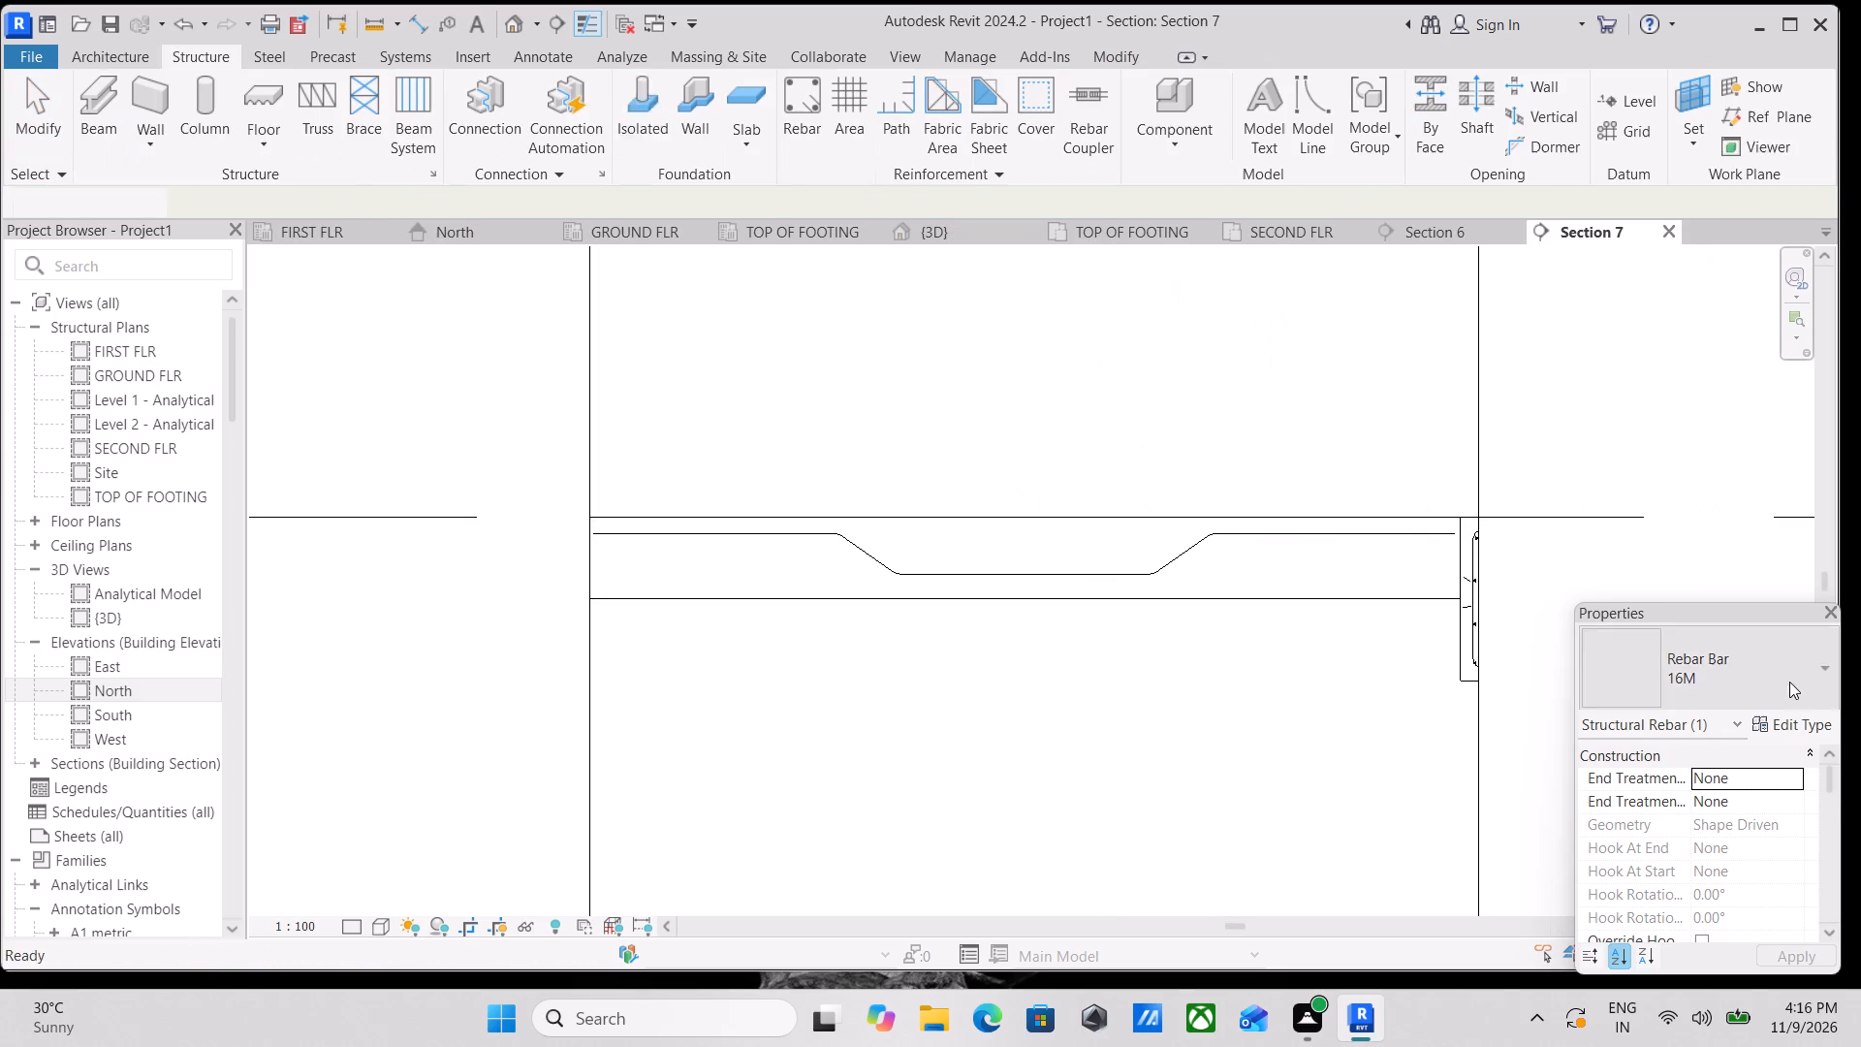
key(Escape)
click(1164, 565)
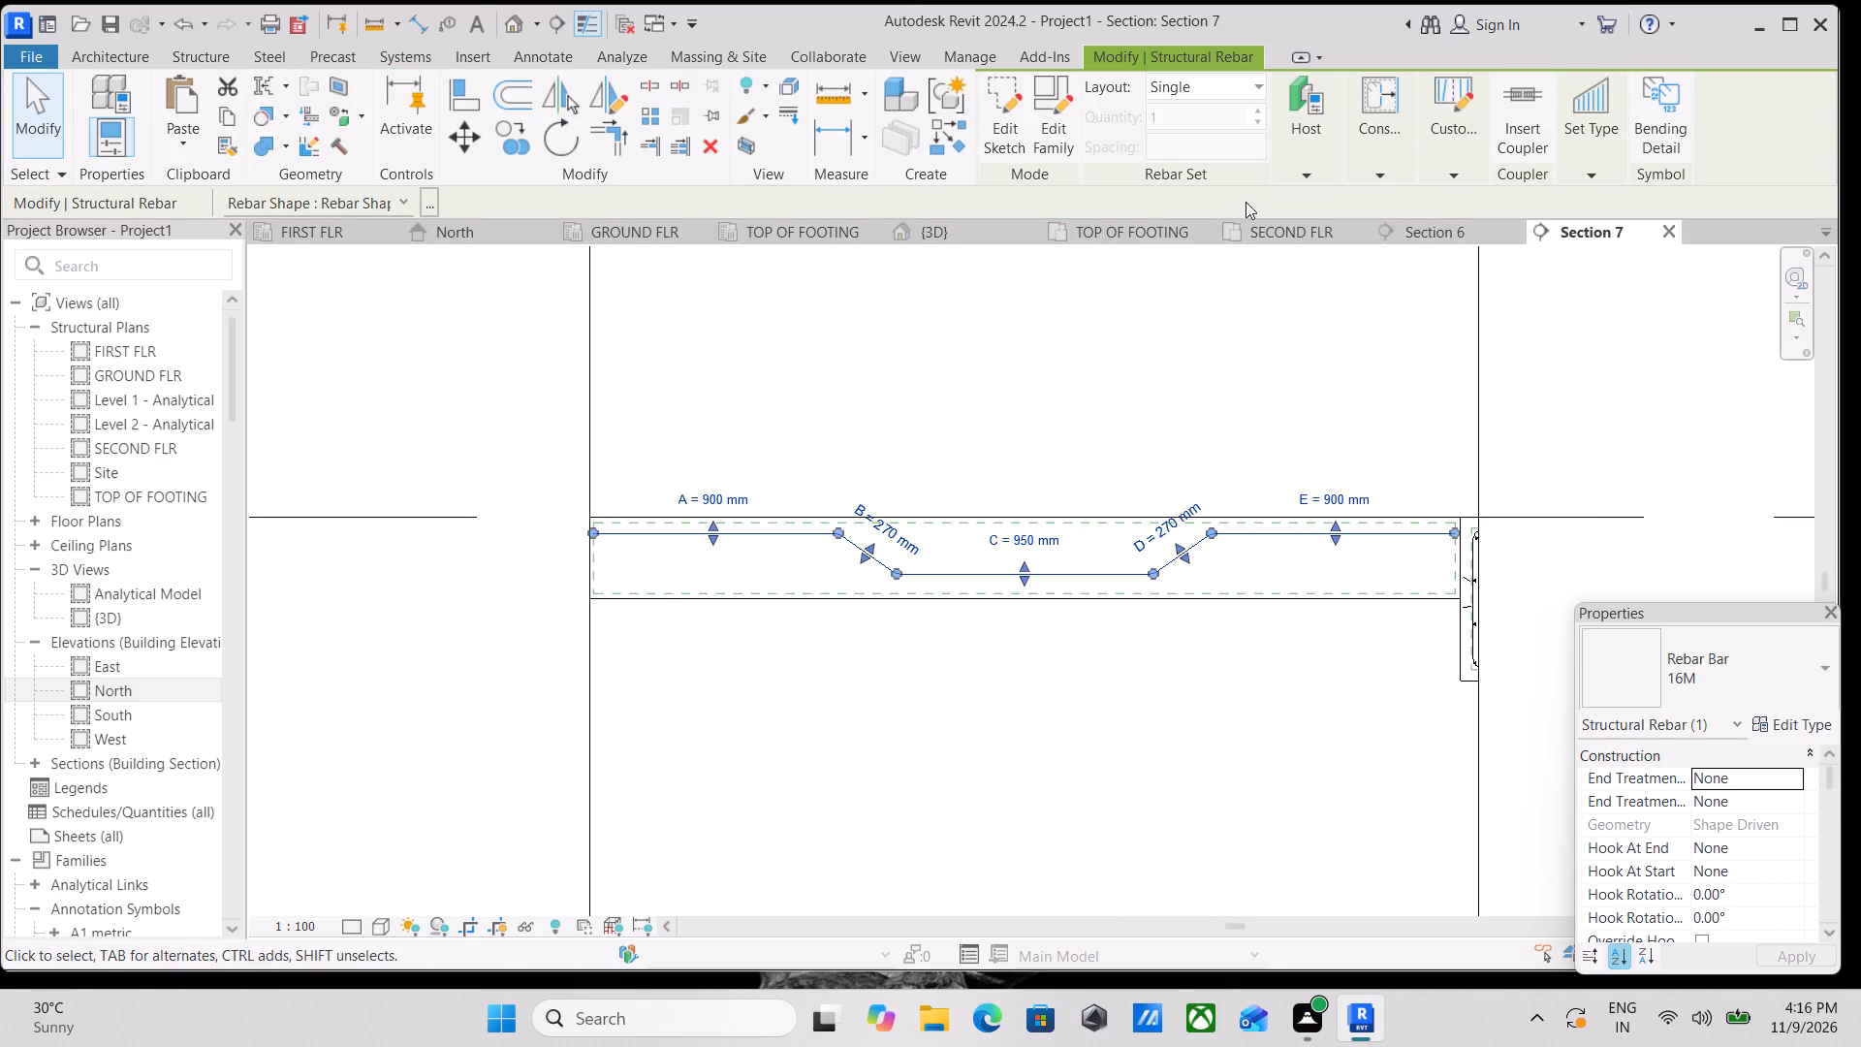
click(1240, 89)
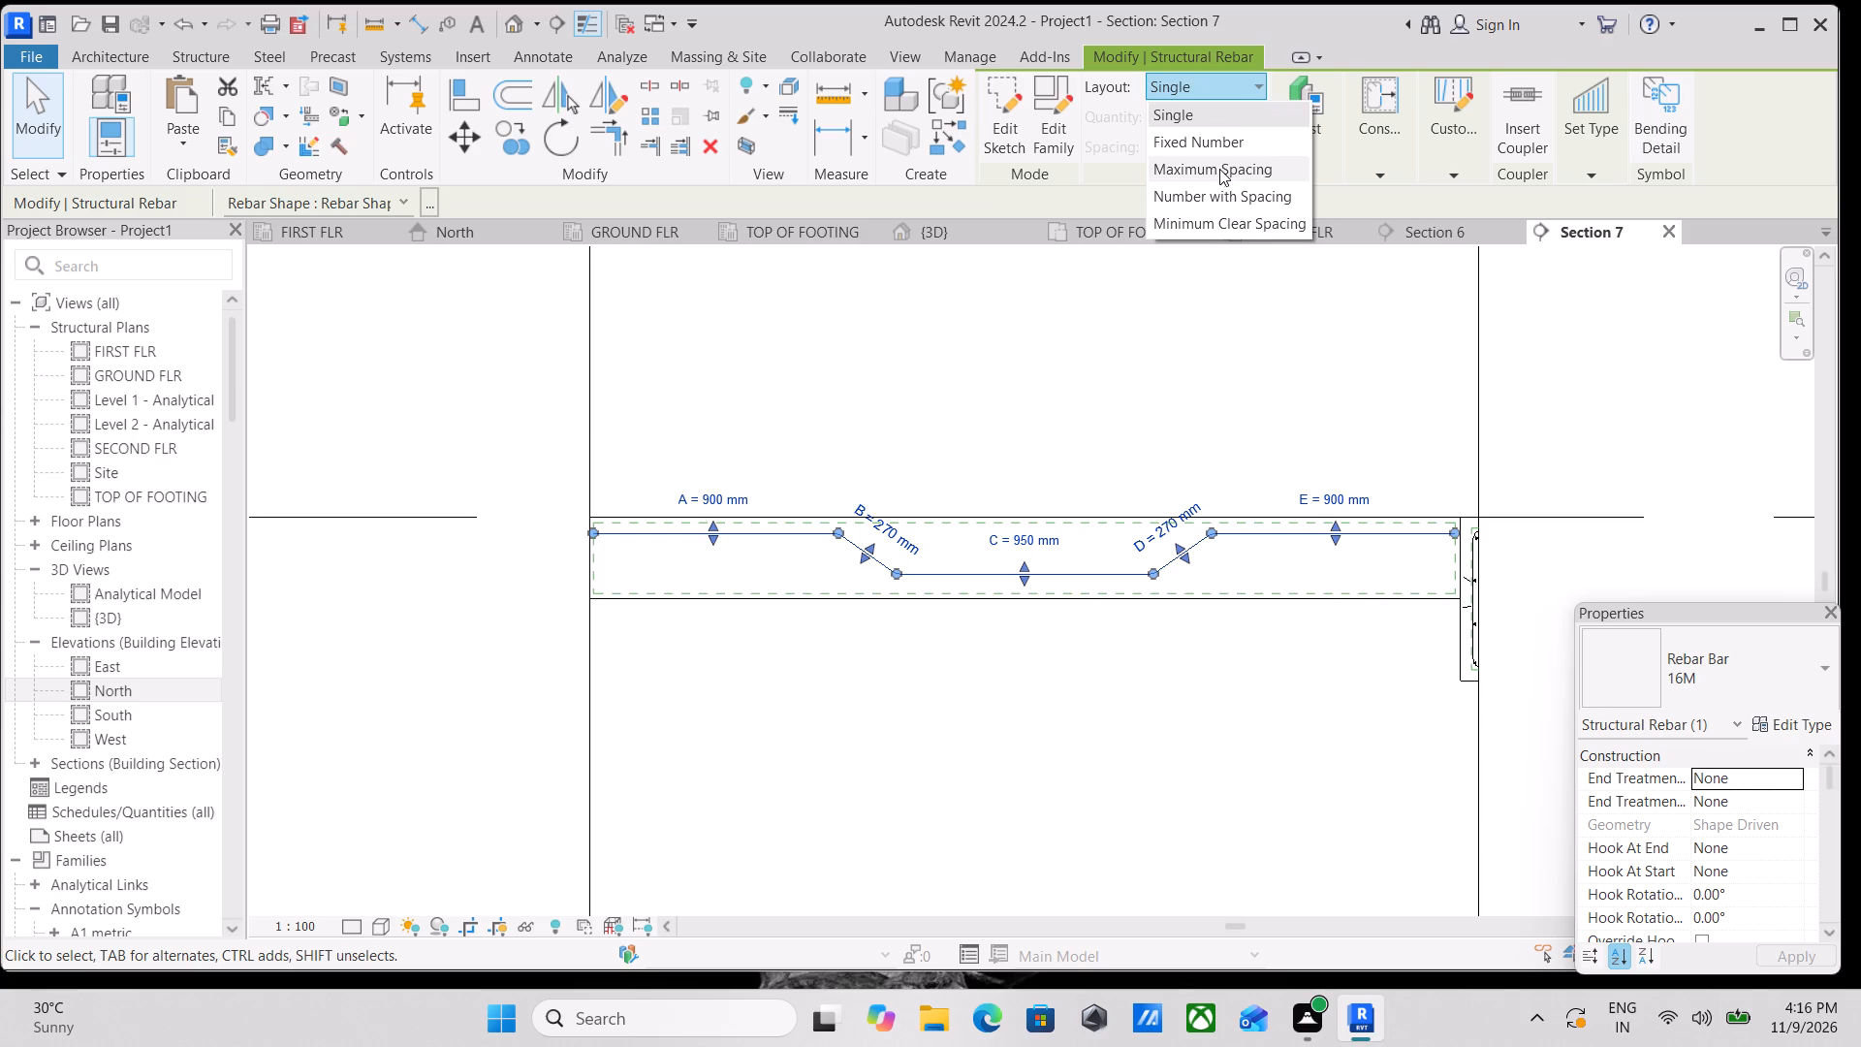
click(1219, 169)
drag(1282, 143, 1085, 143)
text(120MM)
key(Return)
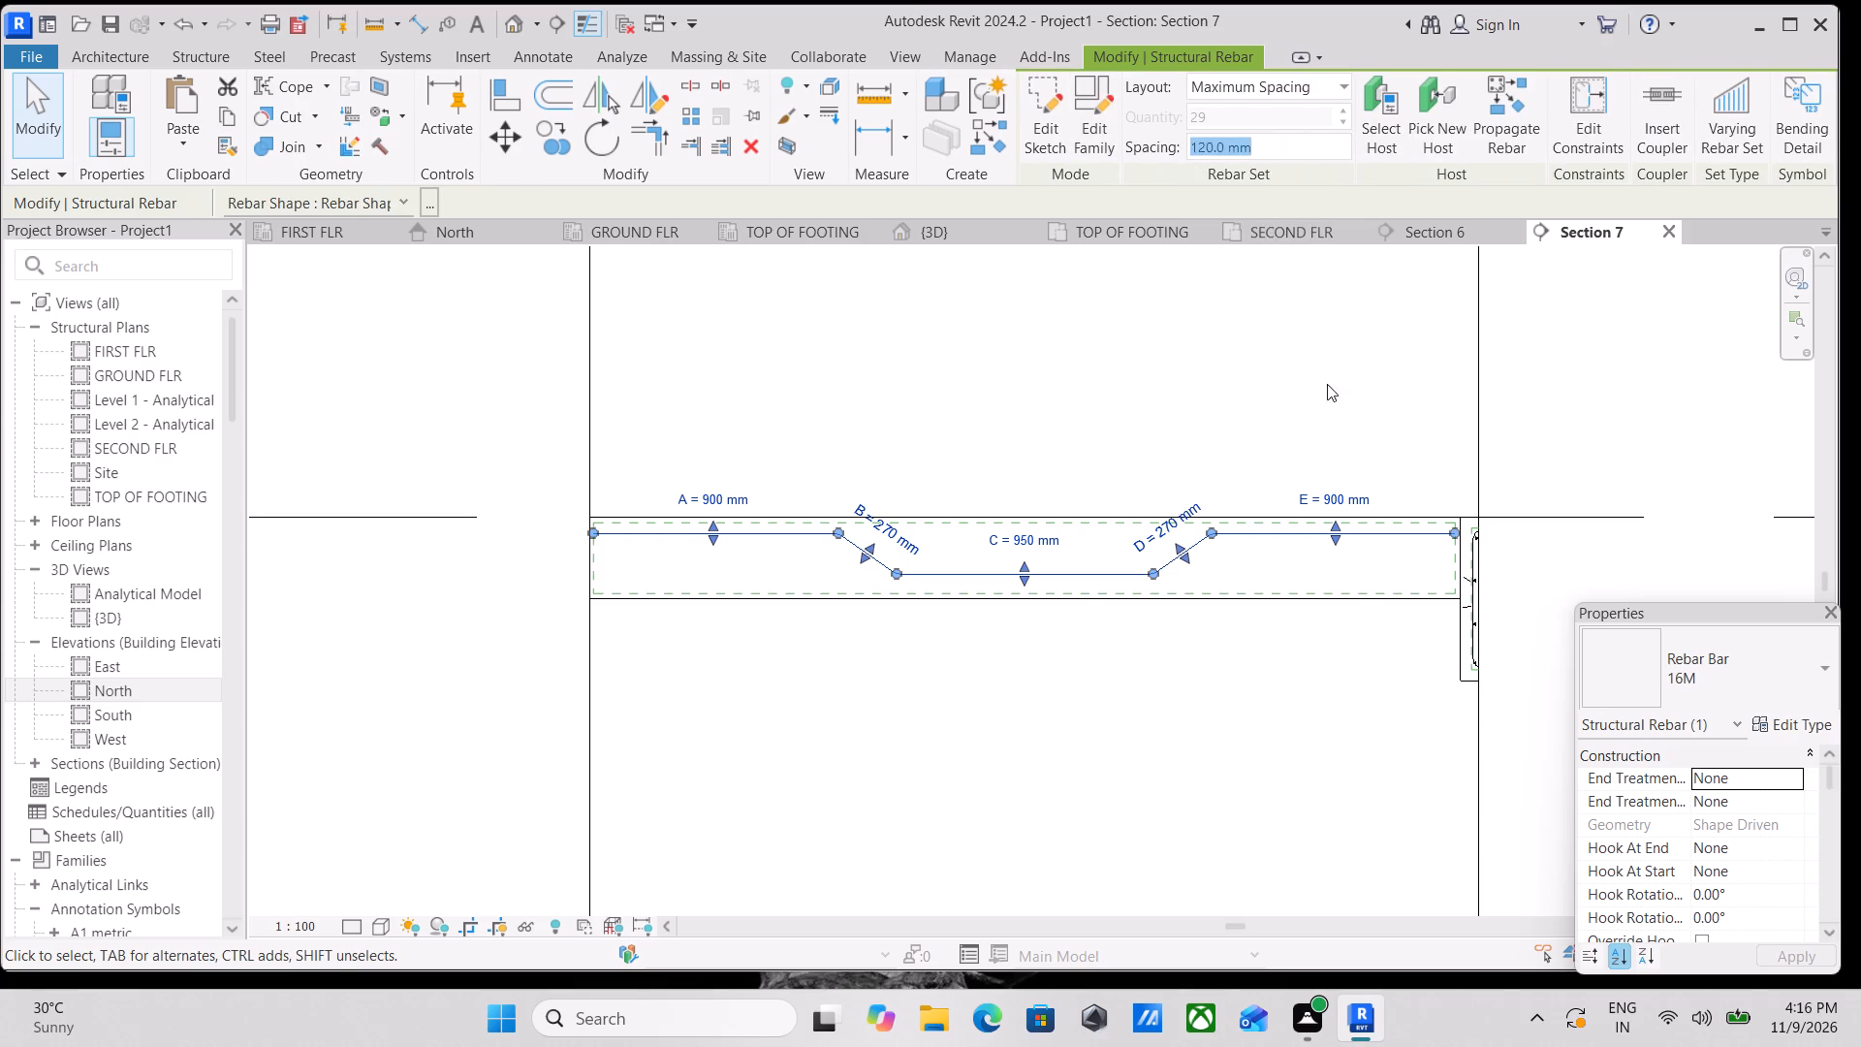
key(Escape)
Set the Section 7 view's detail level to Fine and dismiss the save reminder without saving.
scroll(1101, 560, up, 2)
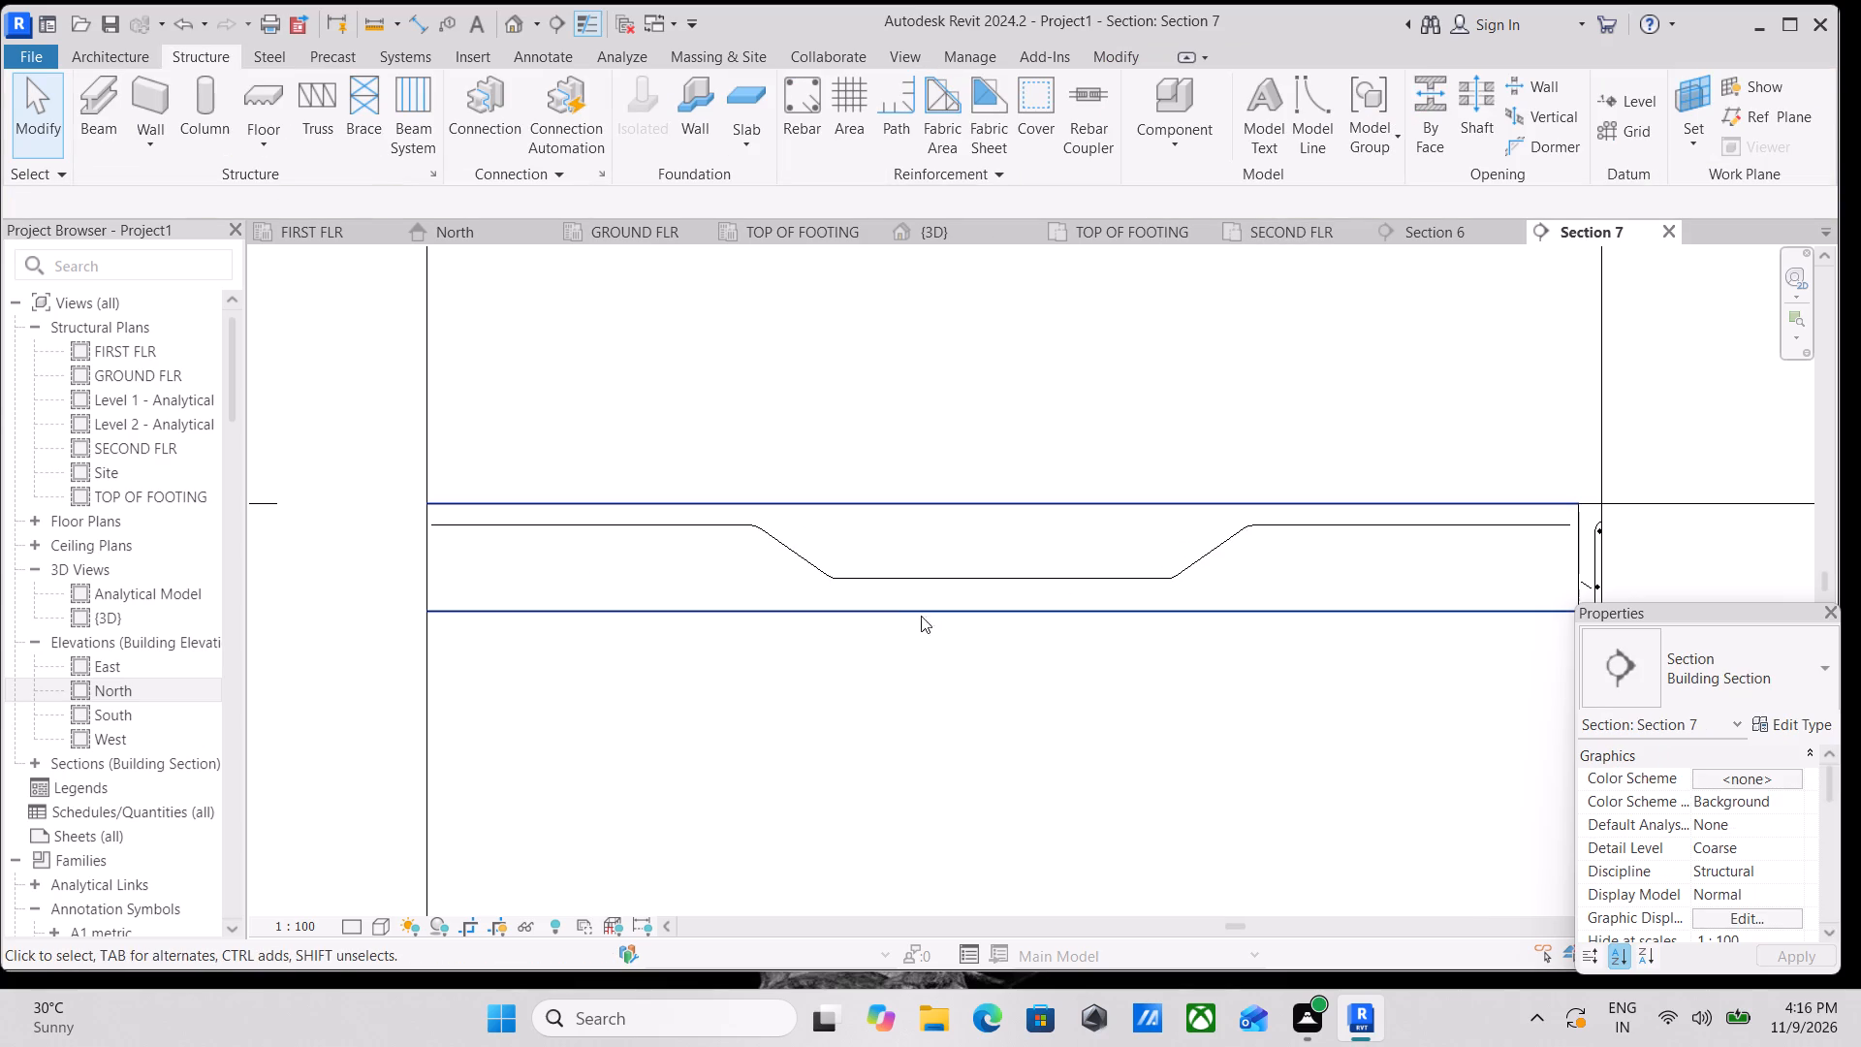
click(937, 581)
click(367, 922)
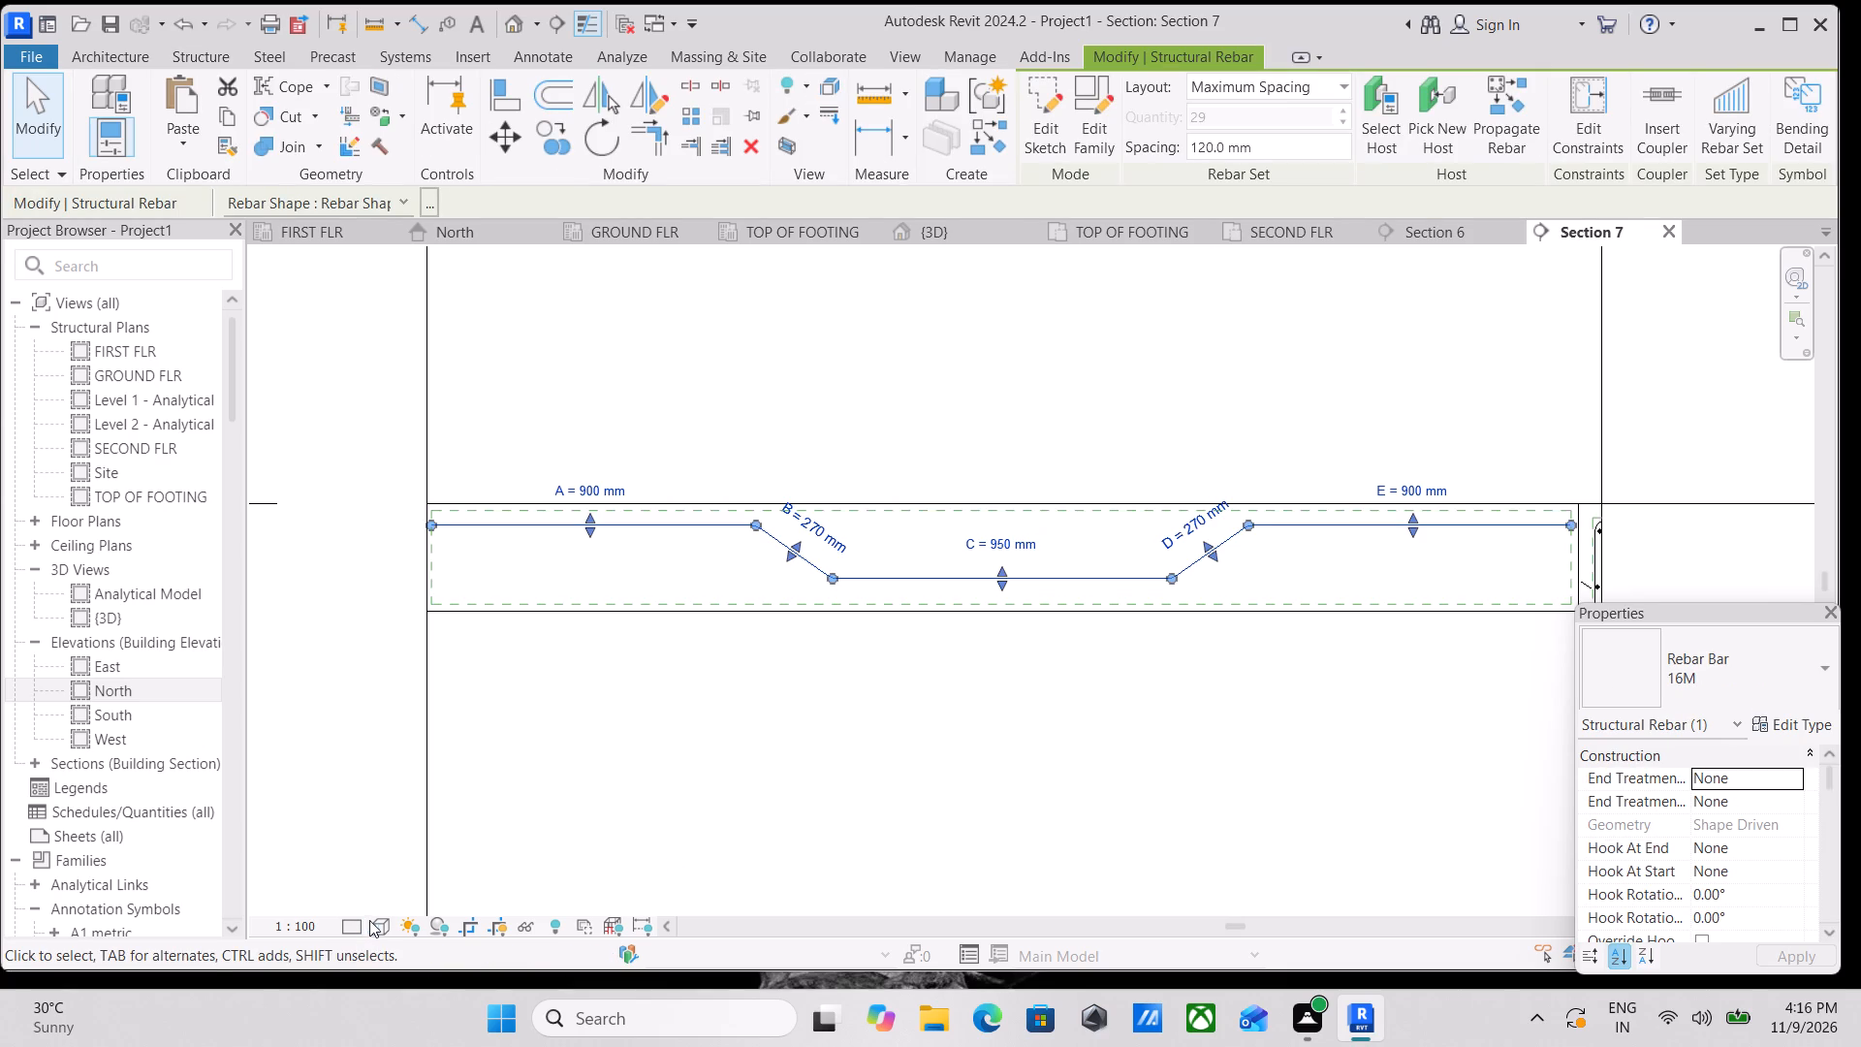
click(373, 919)
click(352, 919)
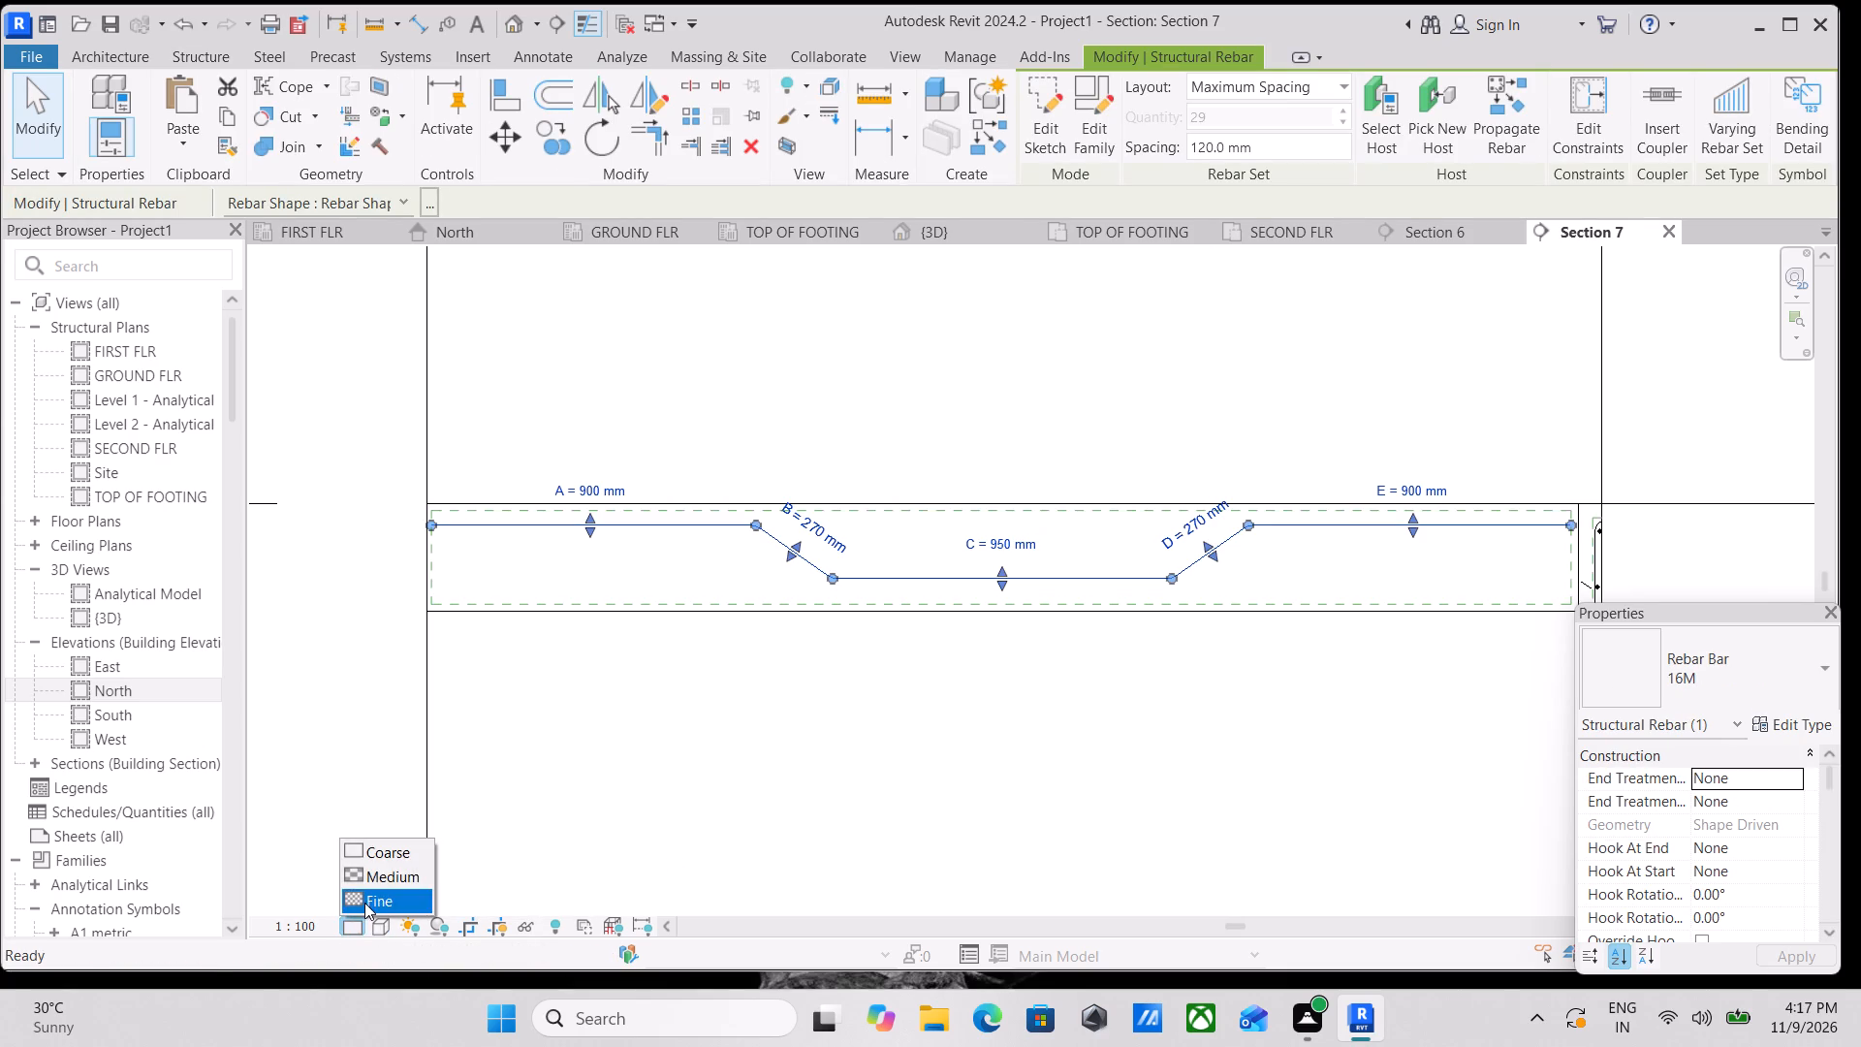
click(365, 901)
middle_drag(710, 650, 834, 771)
click(1102, 298)
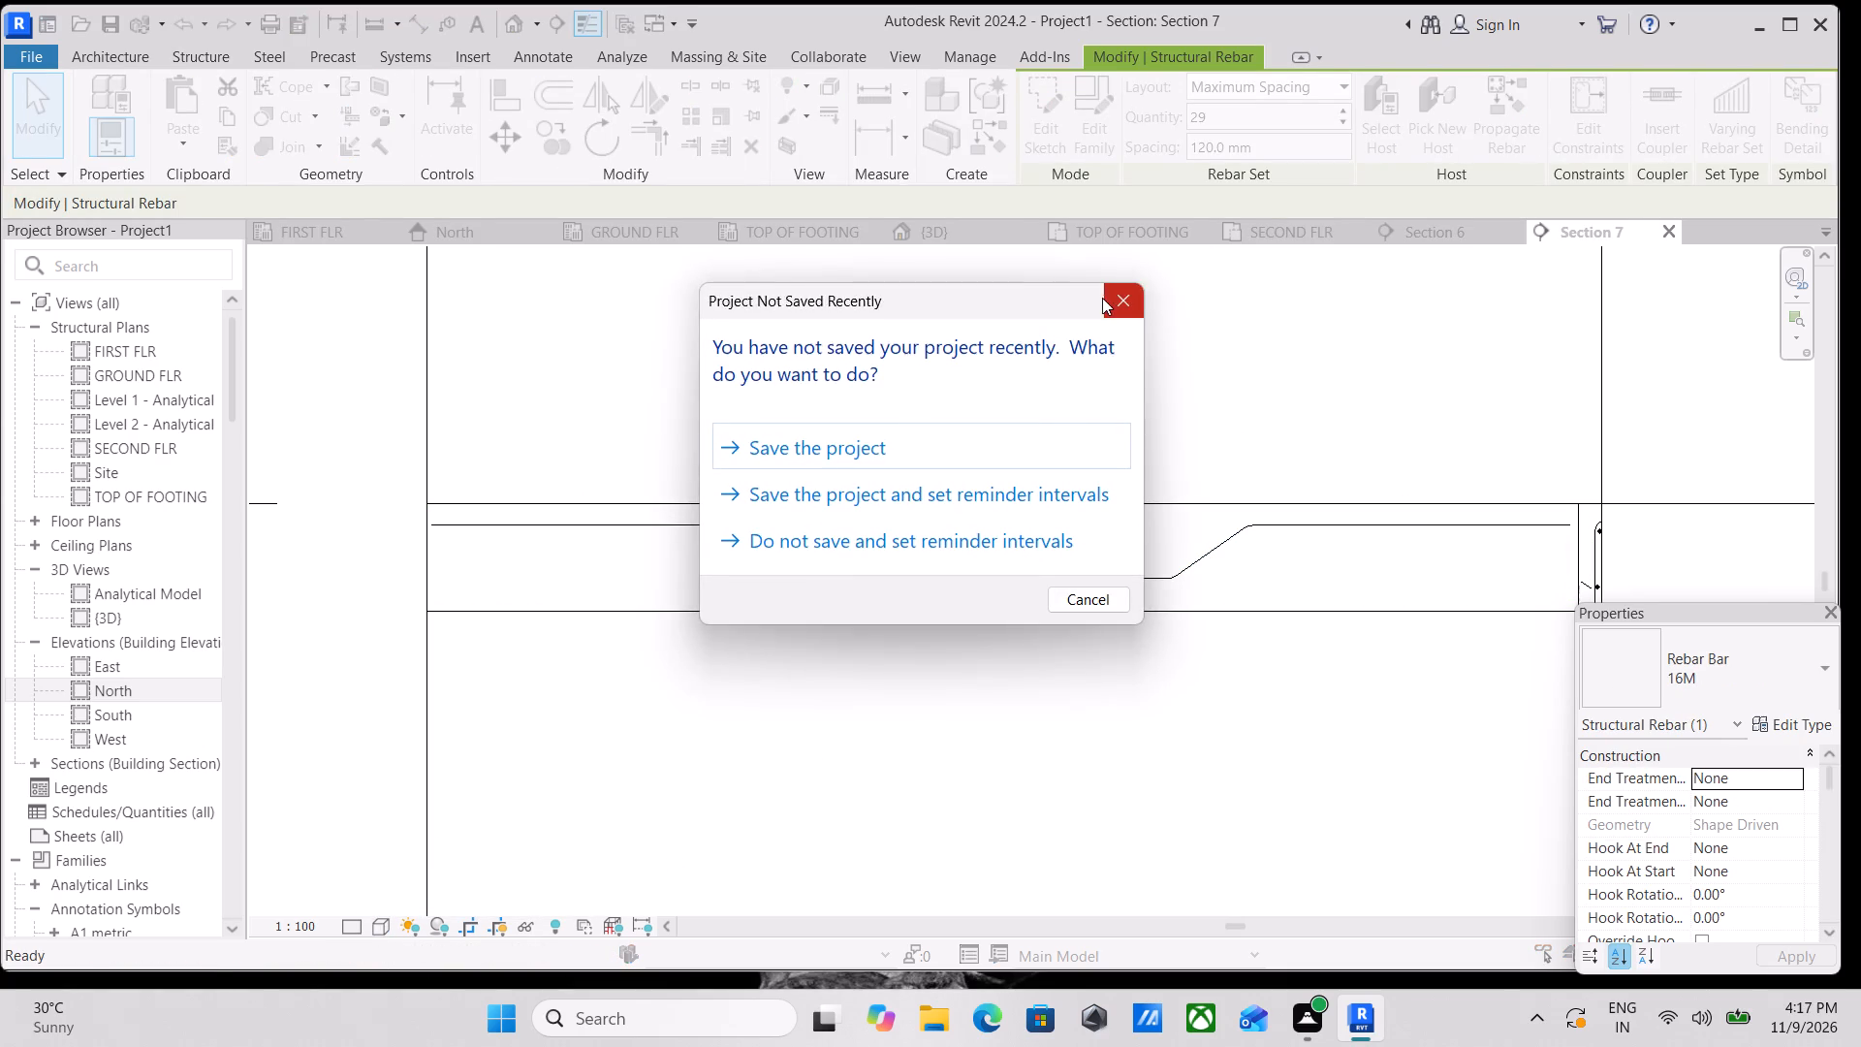
scroll(928, 595, up, 2)
middle_drag(937, 587, 945, 643)
key(Escape)
Make the cranked rebar set display unobscured in the {3D} view through its view visibility states.
click(1060, 627)
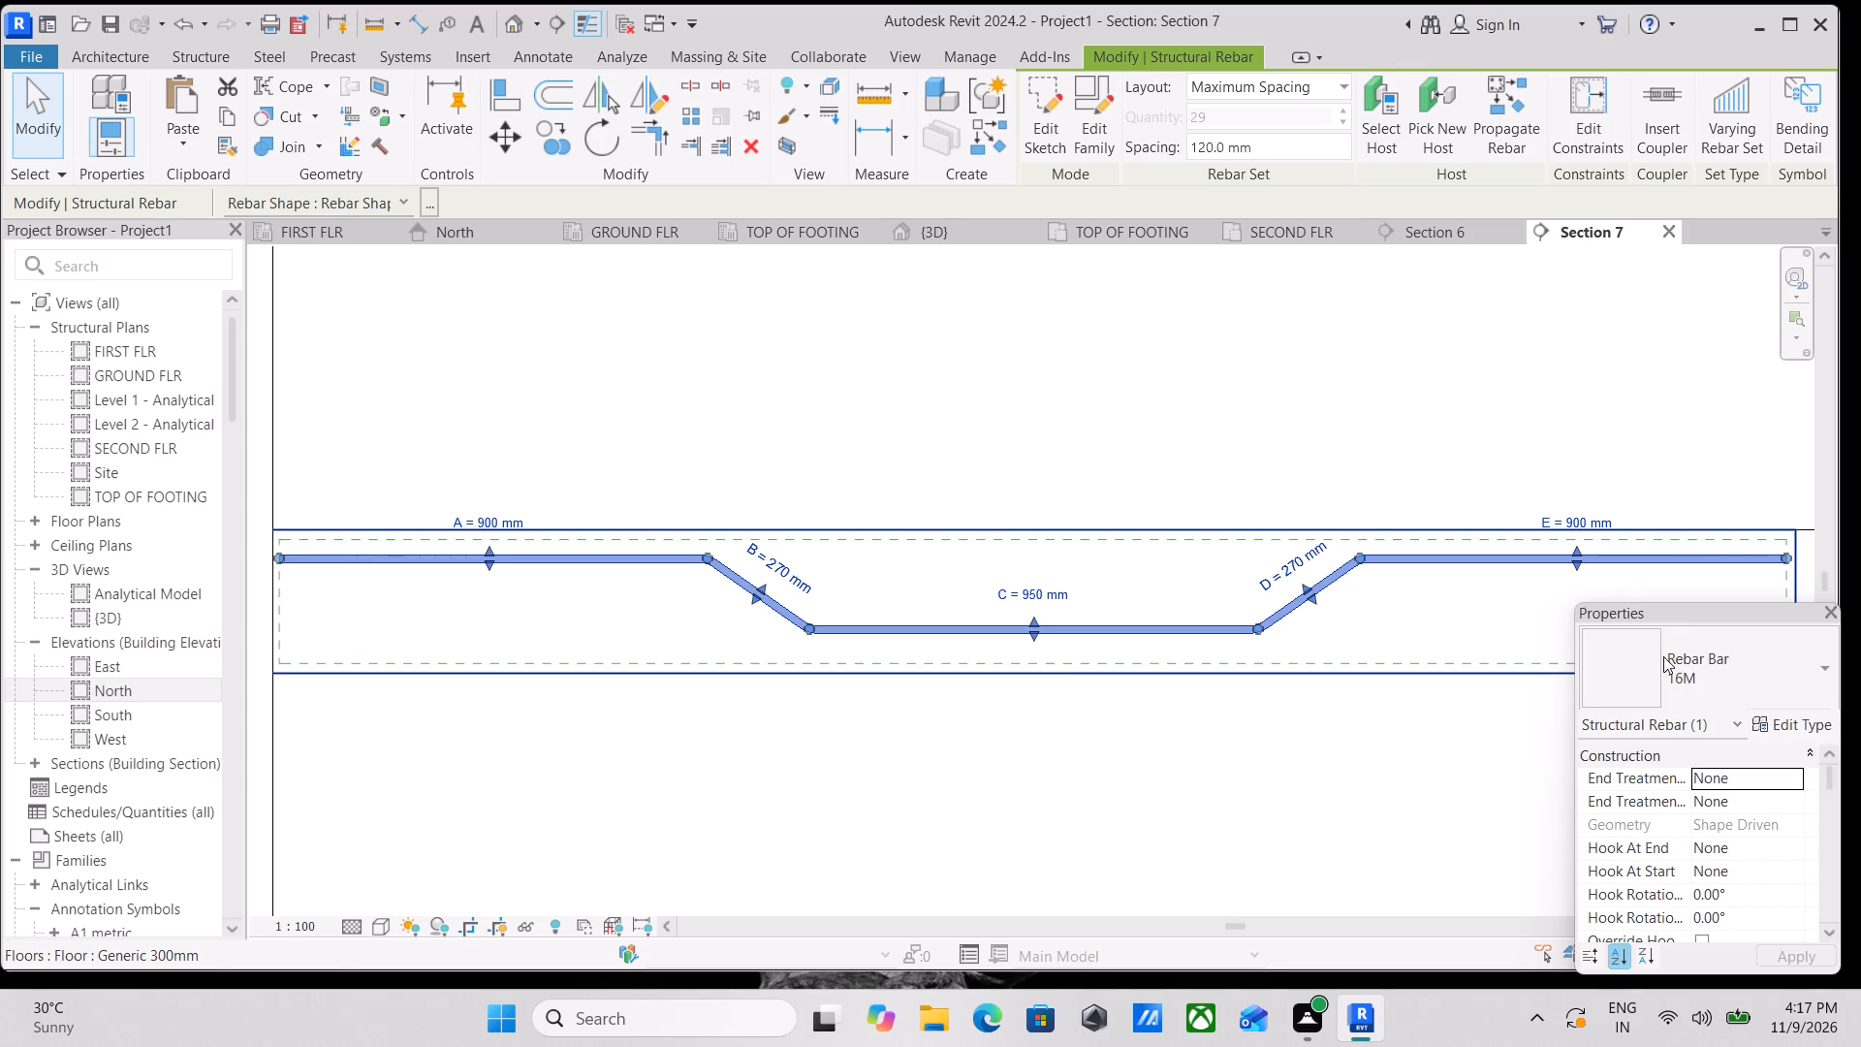
scroll(1705, 801, down, 3)
click(1766, 820)
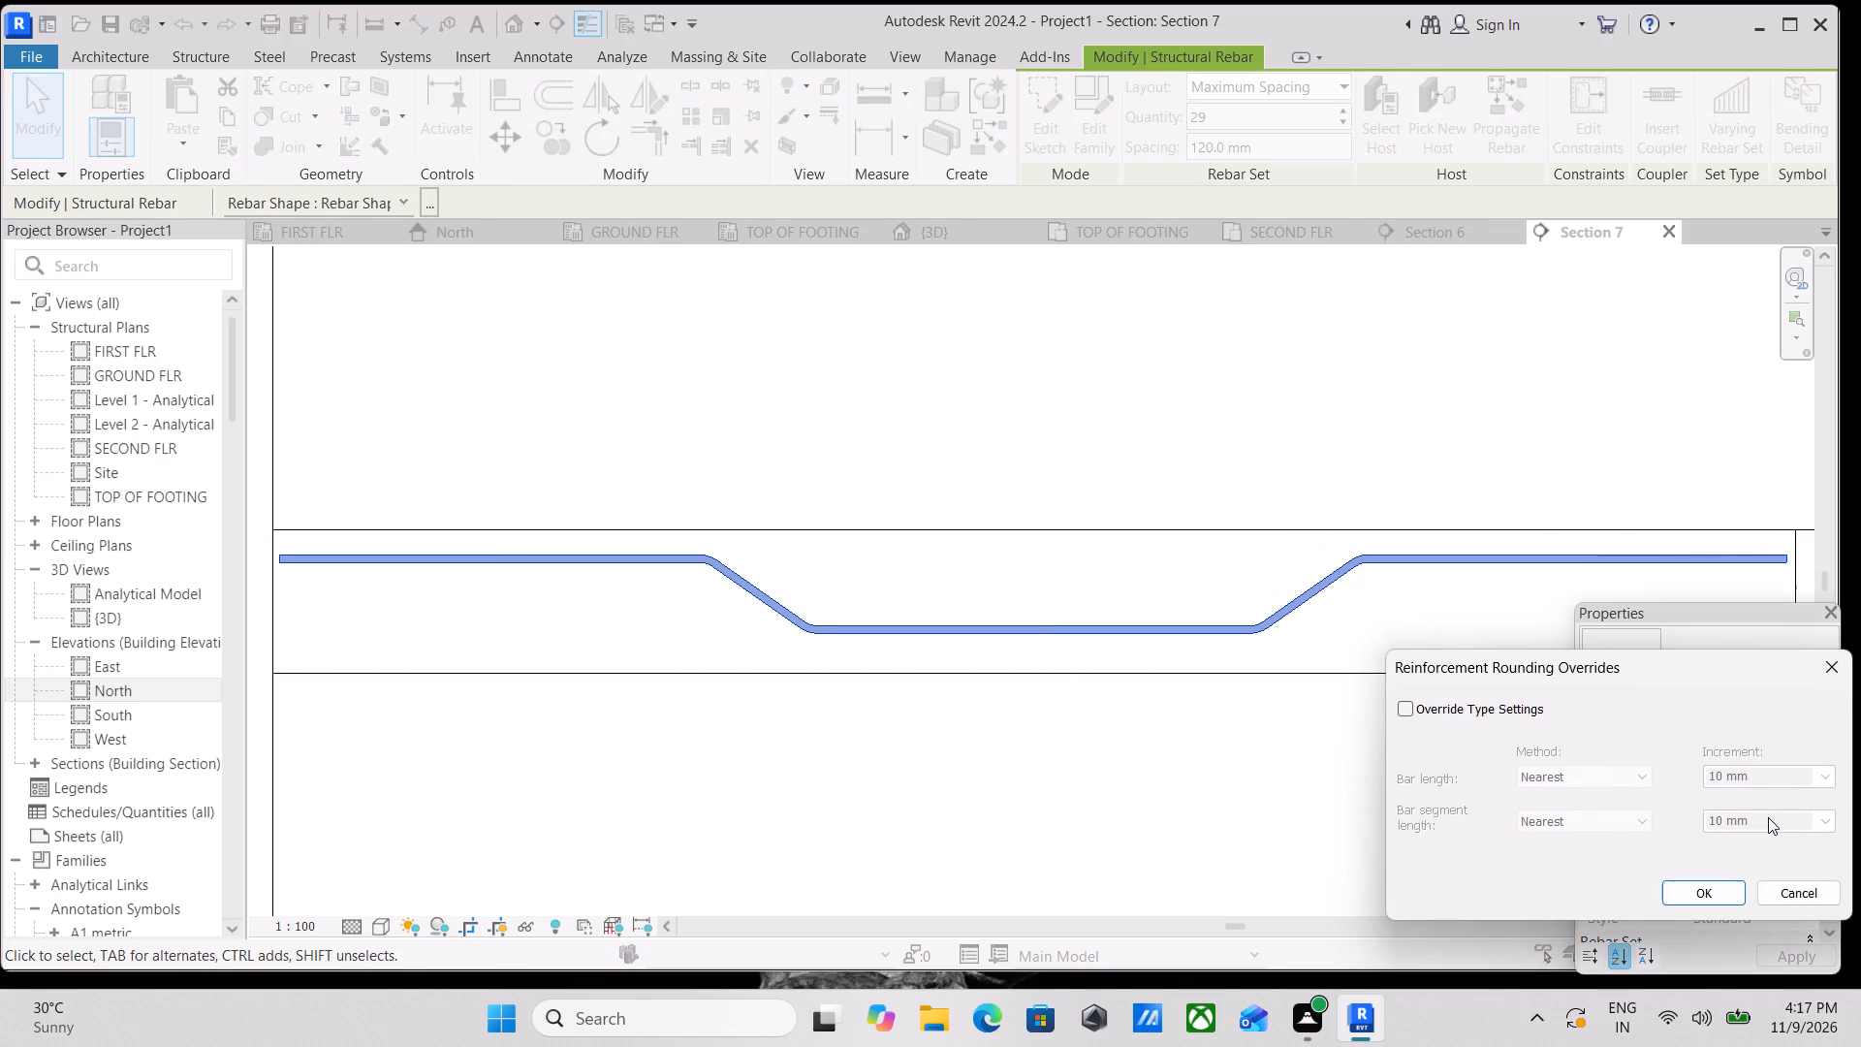
key(Escape)
scroll(1728, 794, down, 2)
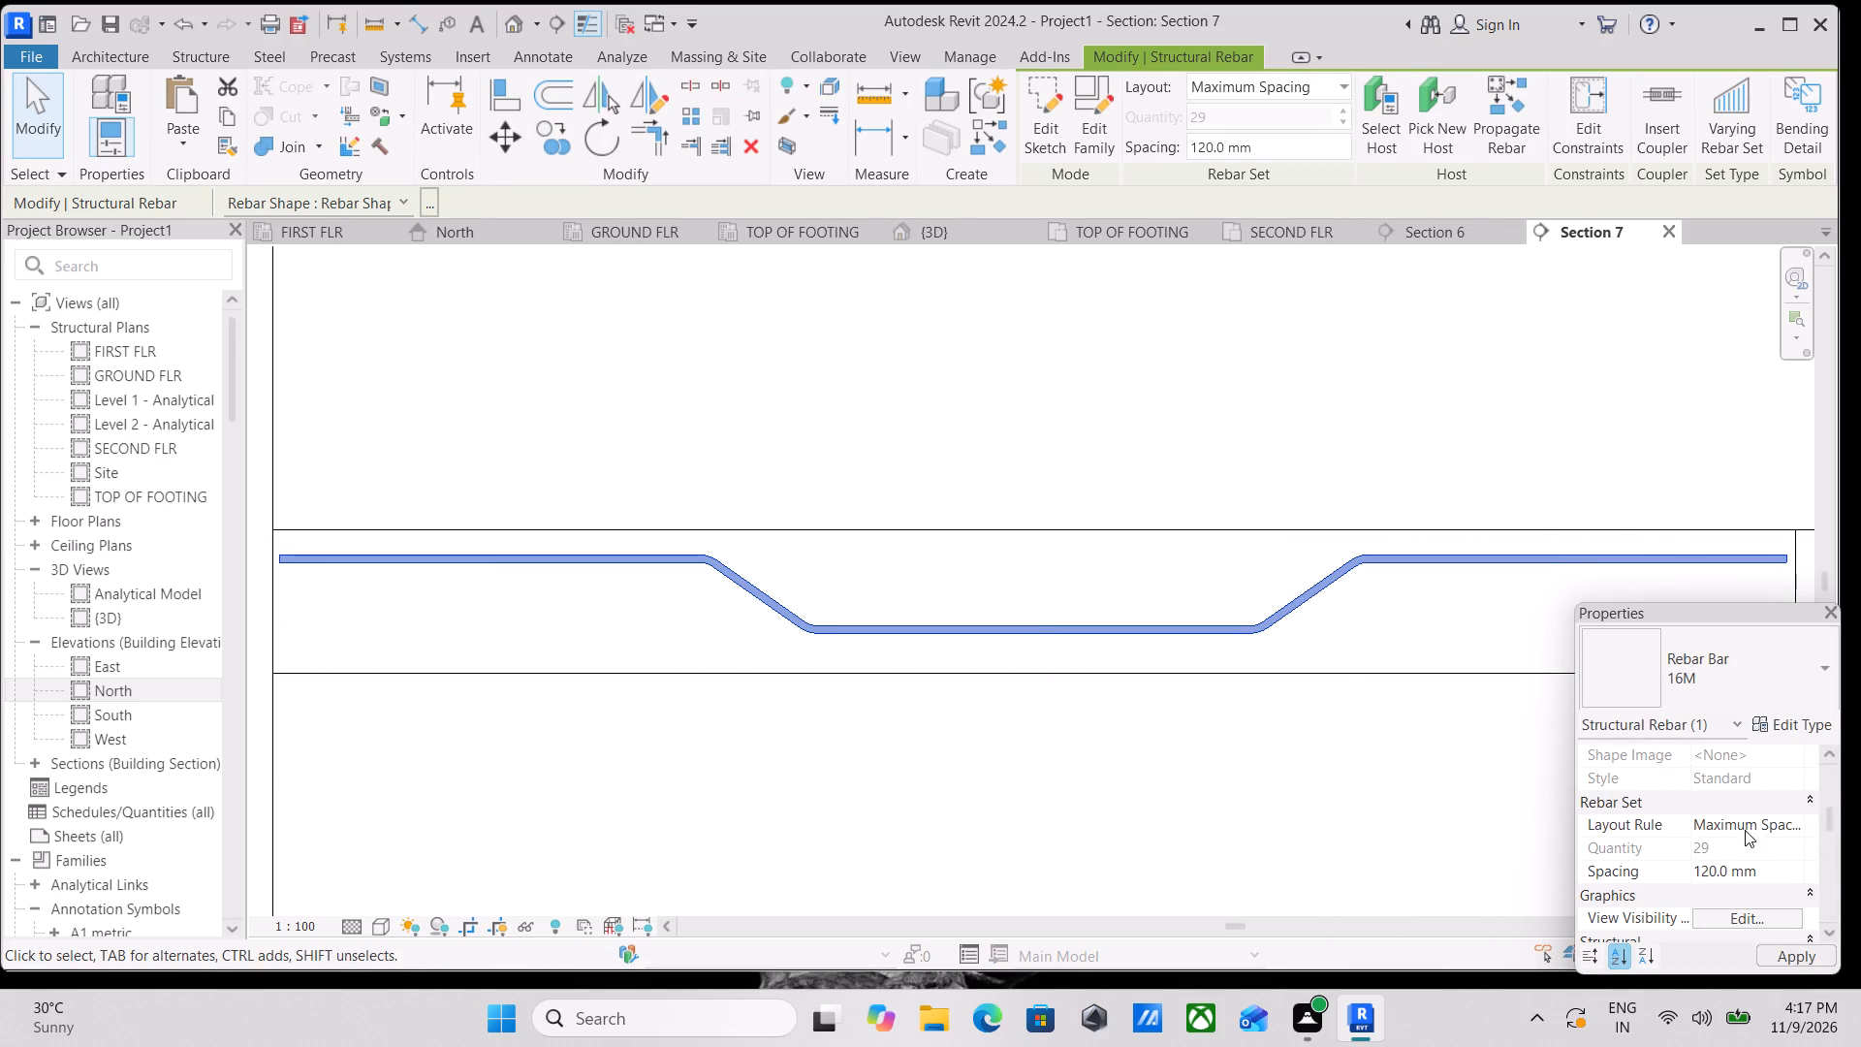
click(1759, 911)
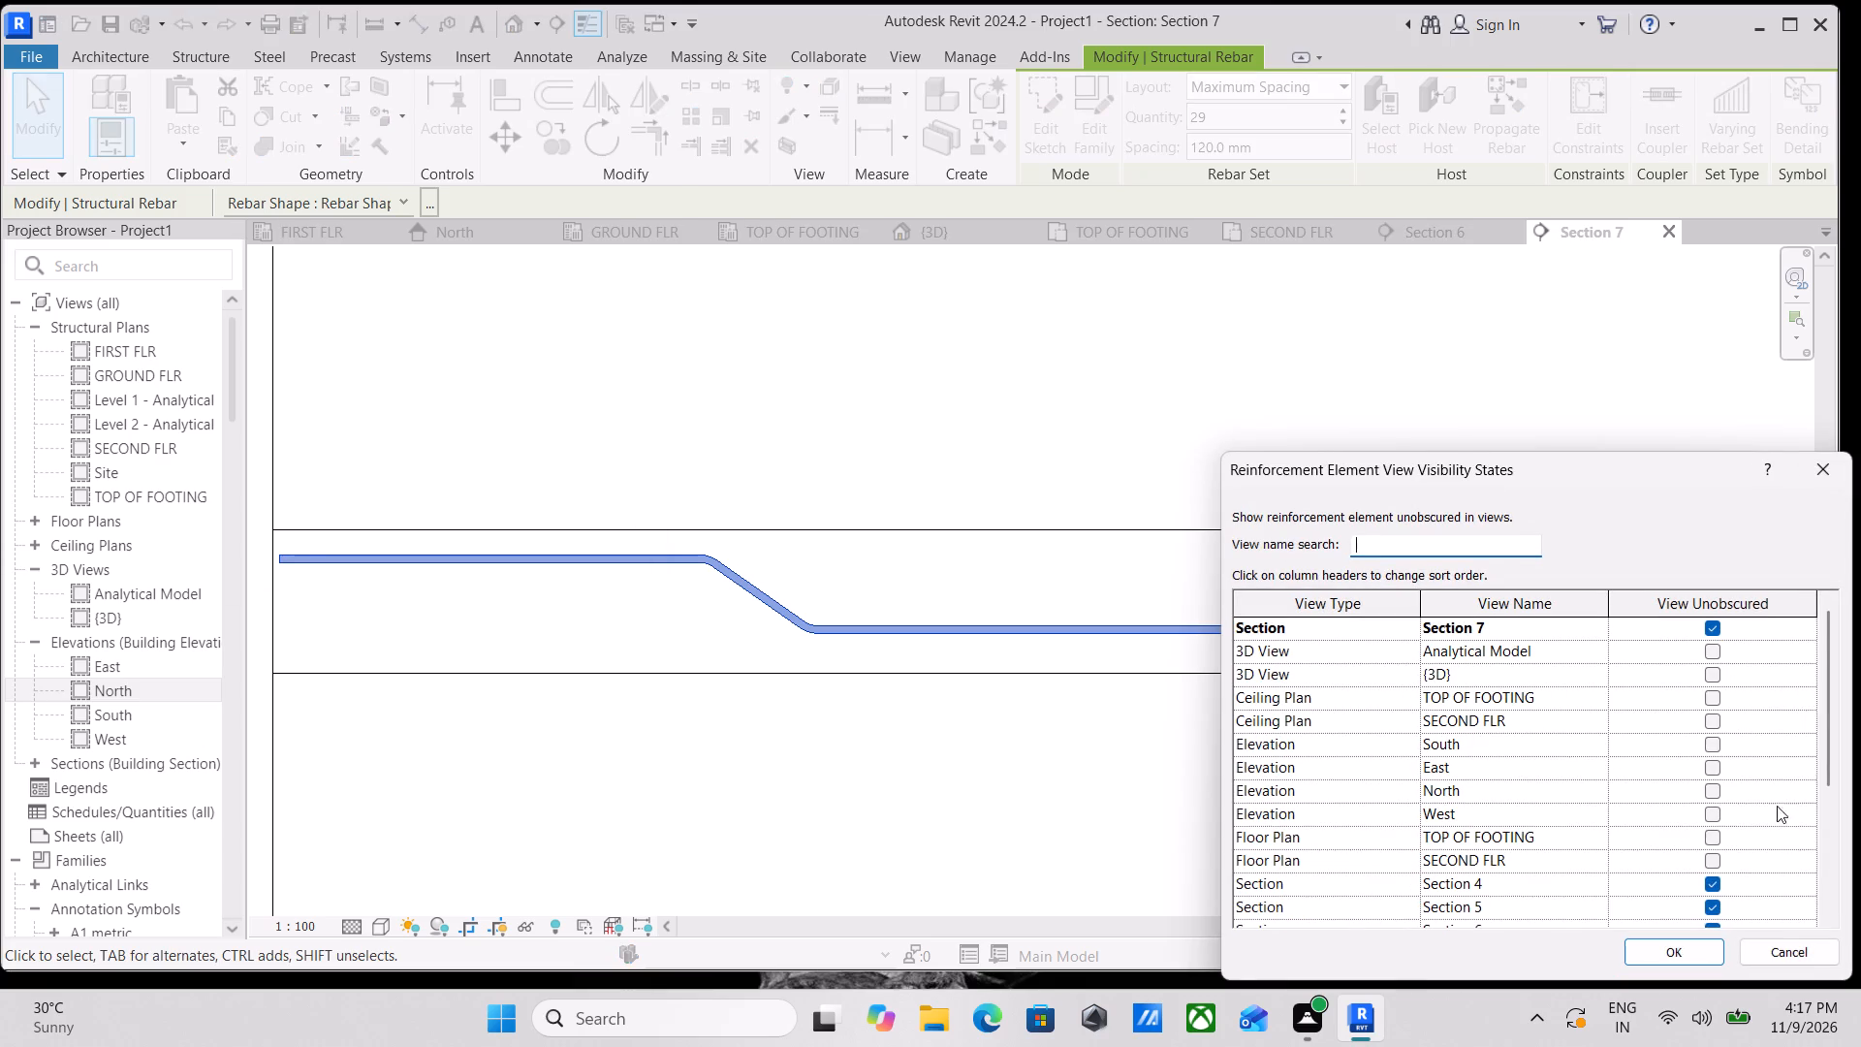
click(1712, 674)
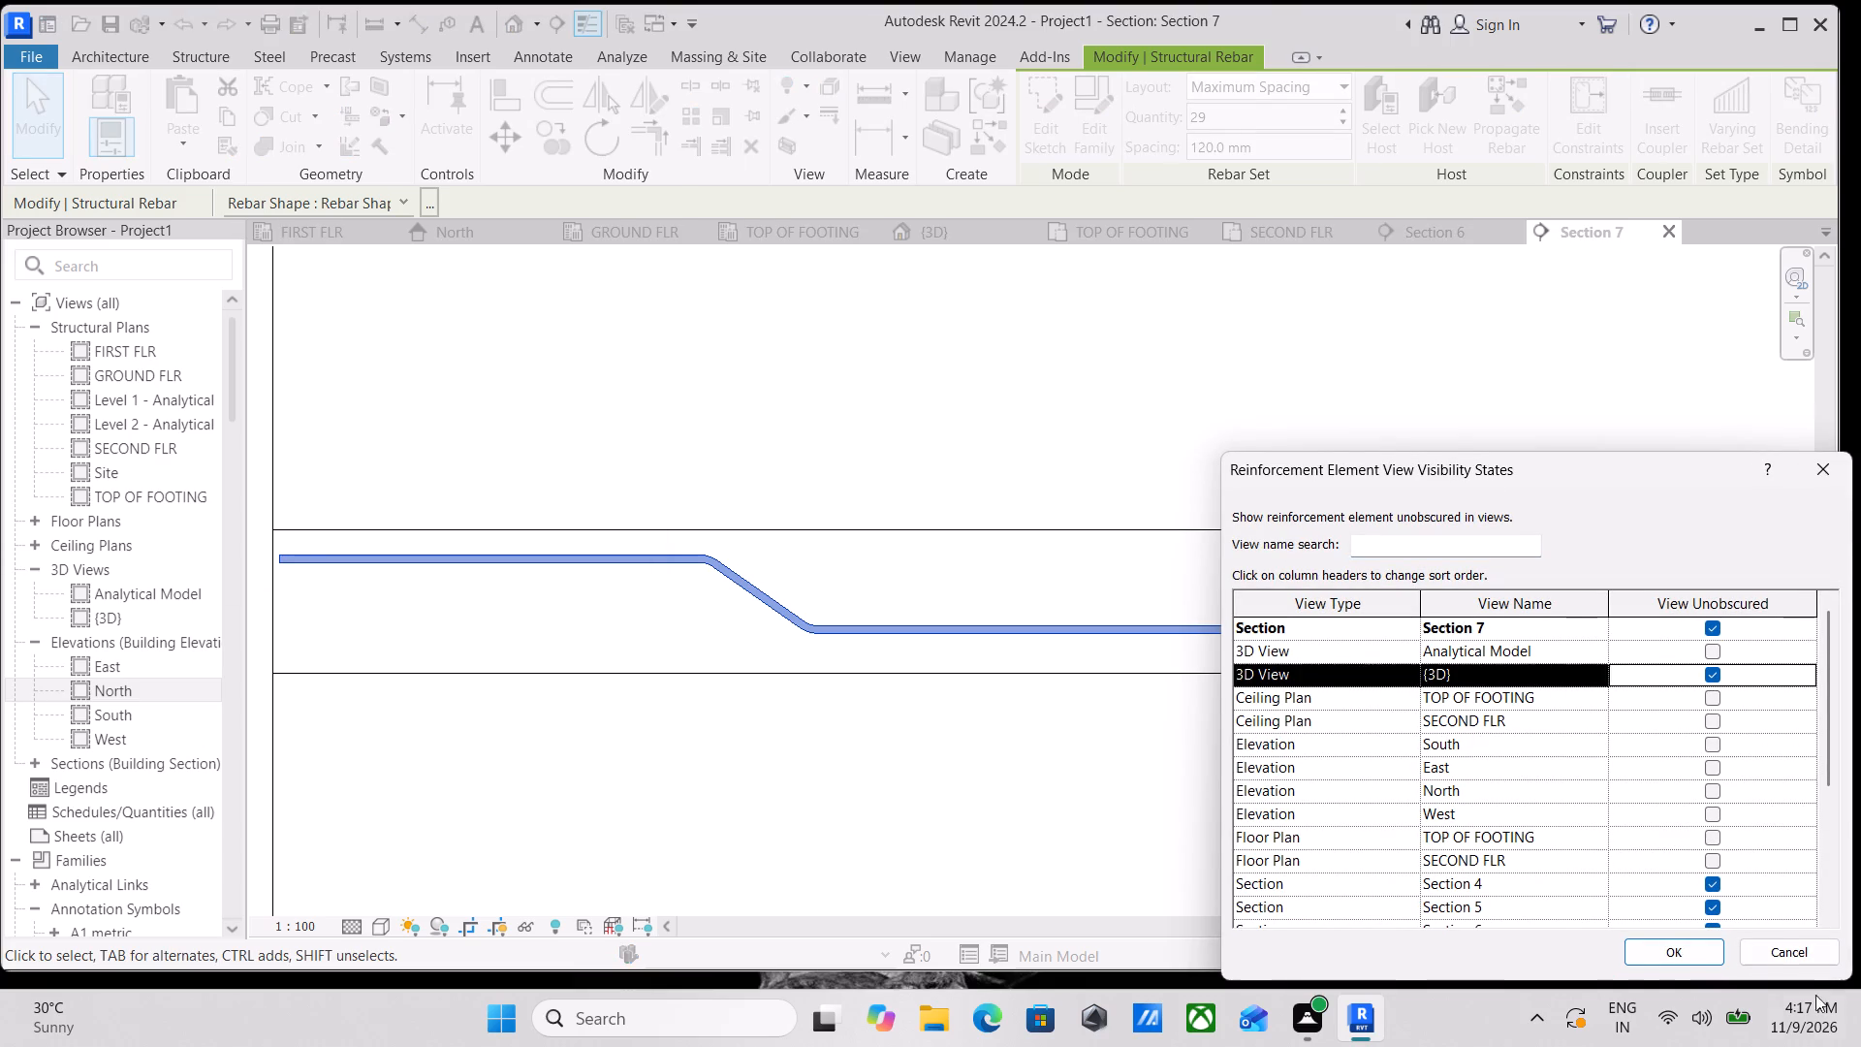
click(1668, 941)
Examine the cranked rebar set's properties, view visibility states and bar ends along the slab in Section 7.
scroll(1370, 809, down, 2)
middle_drag(1346, 806, 1449, 822)
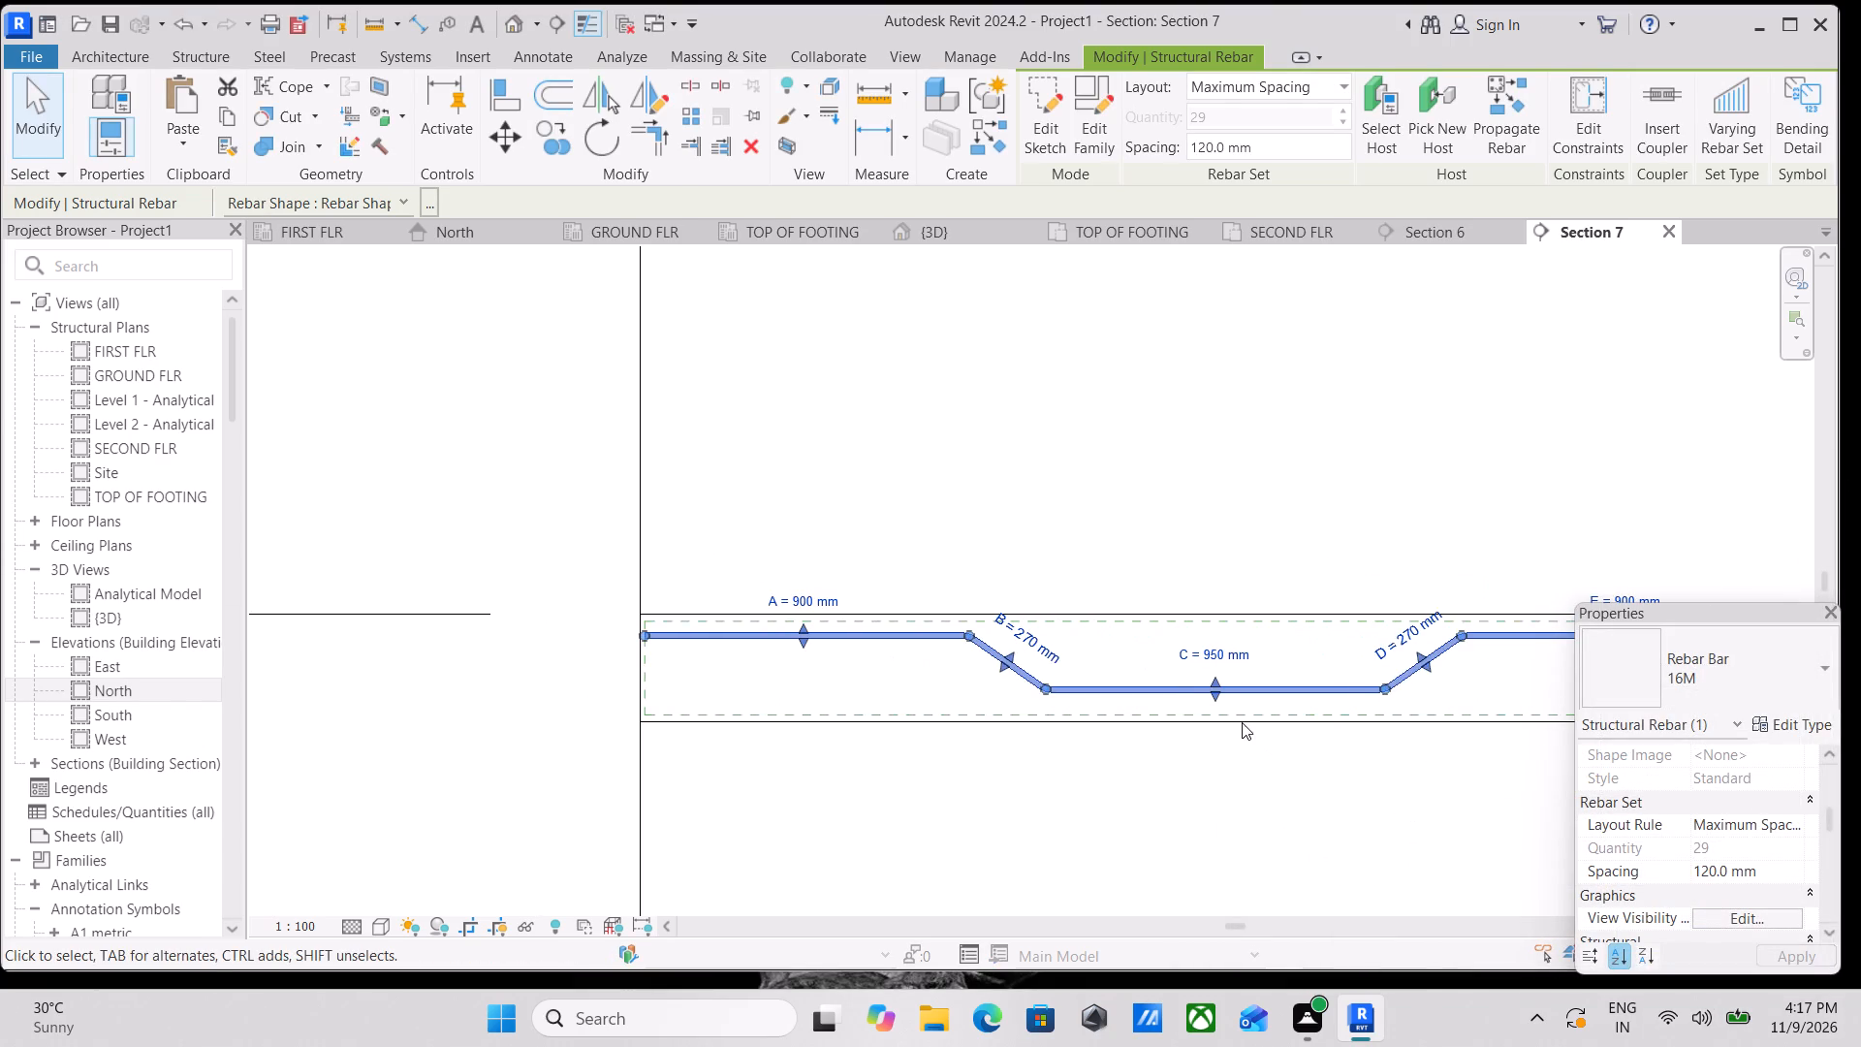
scroll(1242, 722, up, 2)
key(Escape)
middle_drag(1266, 687, 956, 683)
click(1088, 674)
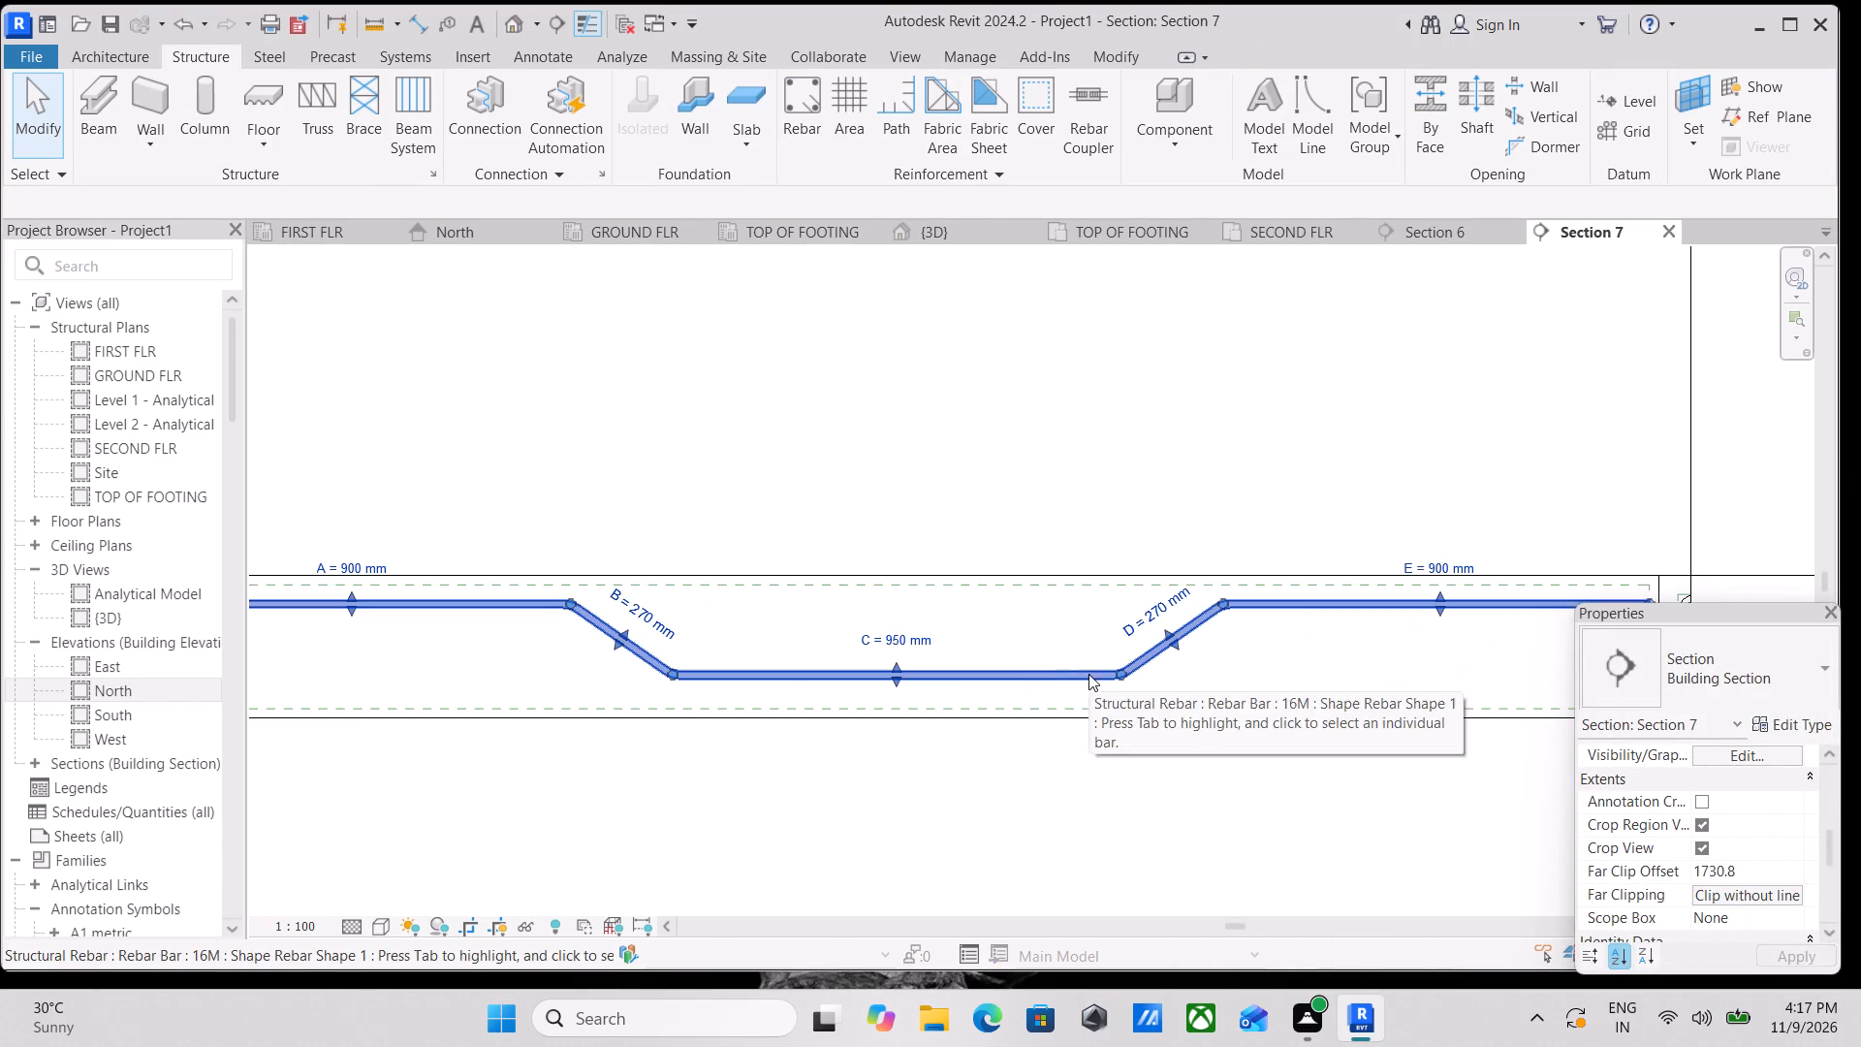
scroll(1228, 706, down, 1)
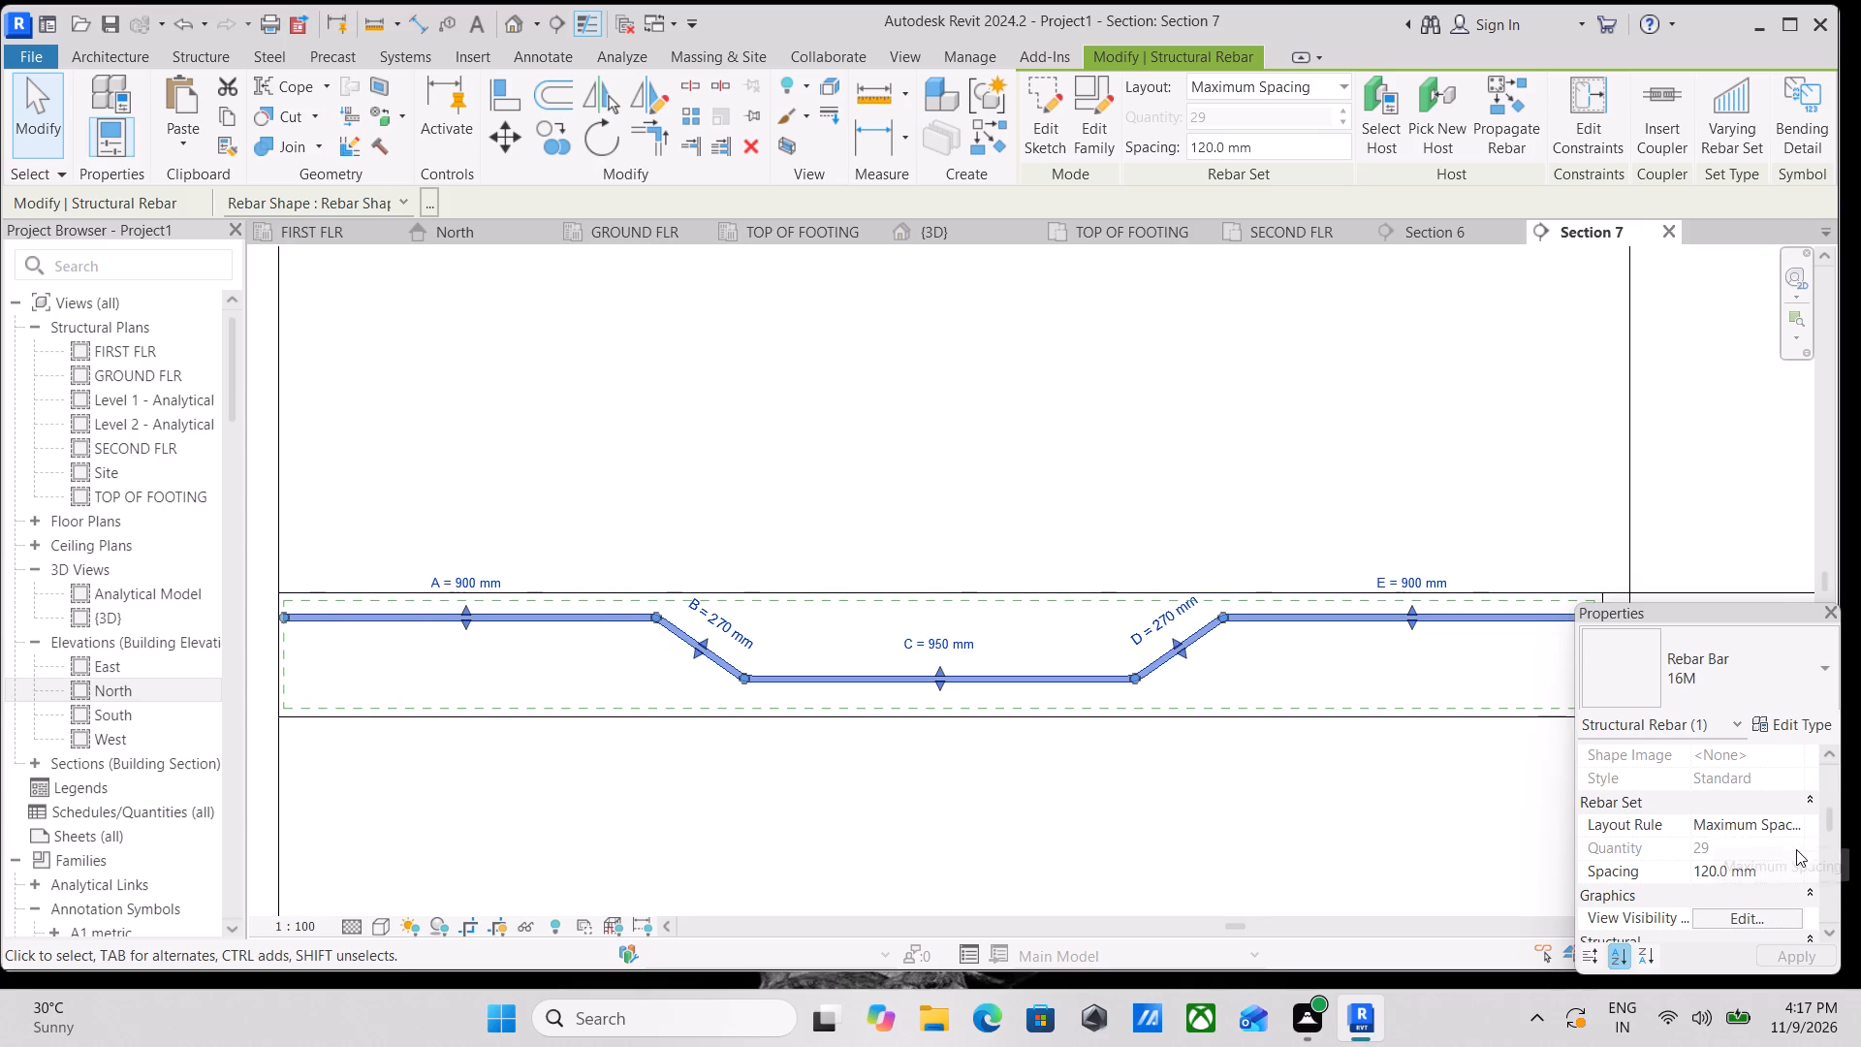
scroll(1796, 869, down, 1)
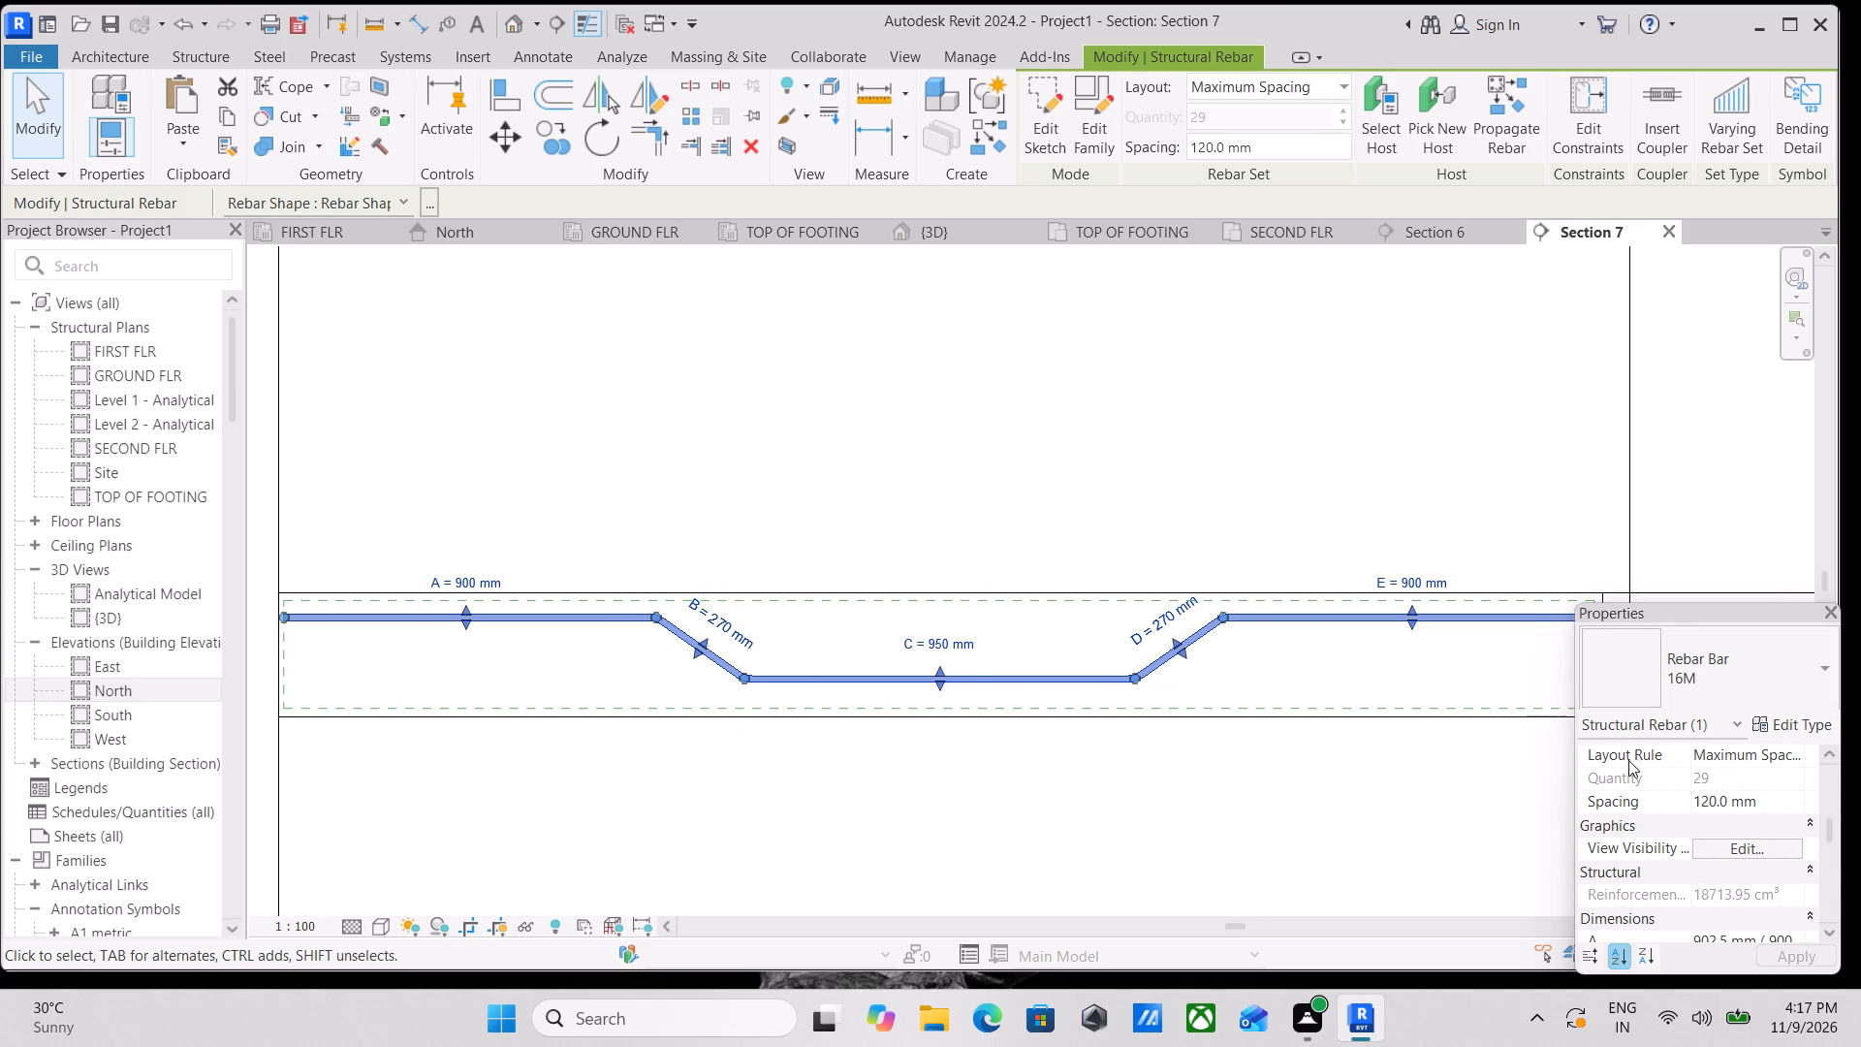
scroll(1617, 762, down, 1)
scroll(1217, 737, down, 1)
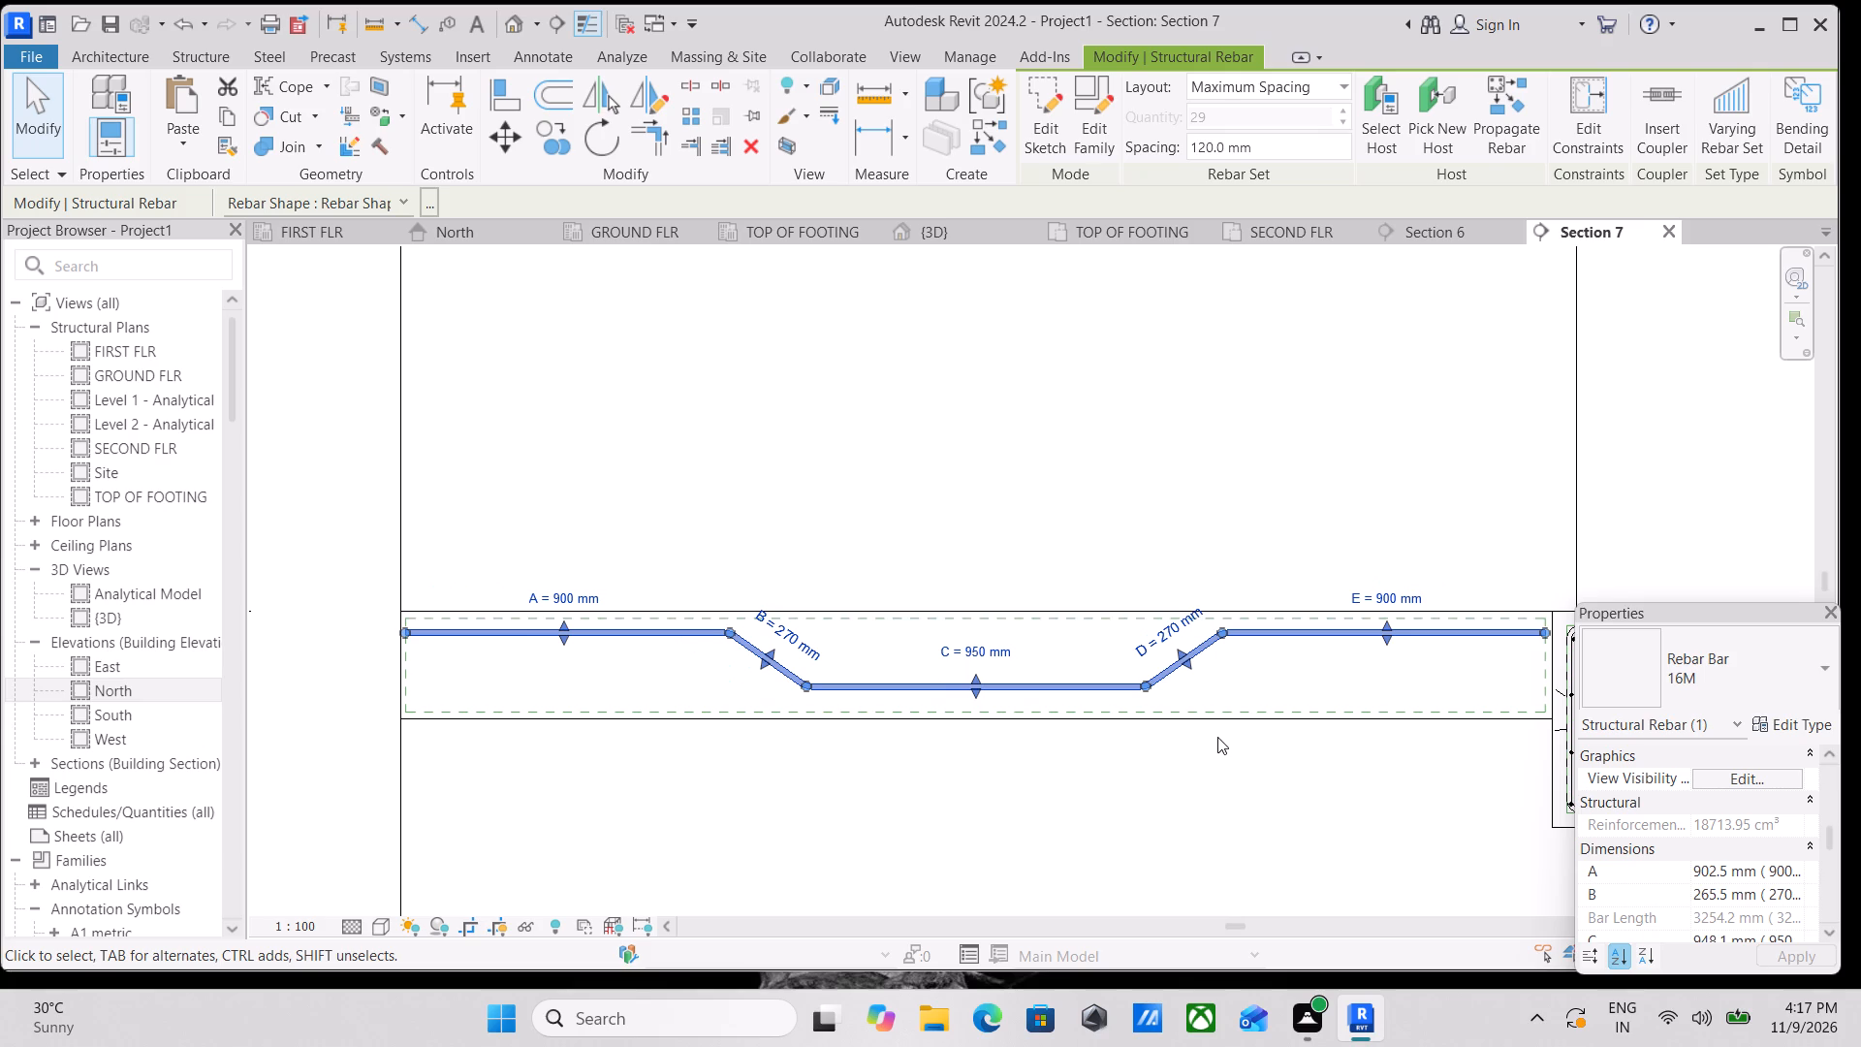
scroll(1276, 597, down, 1)
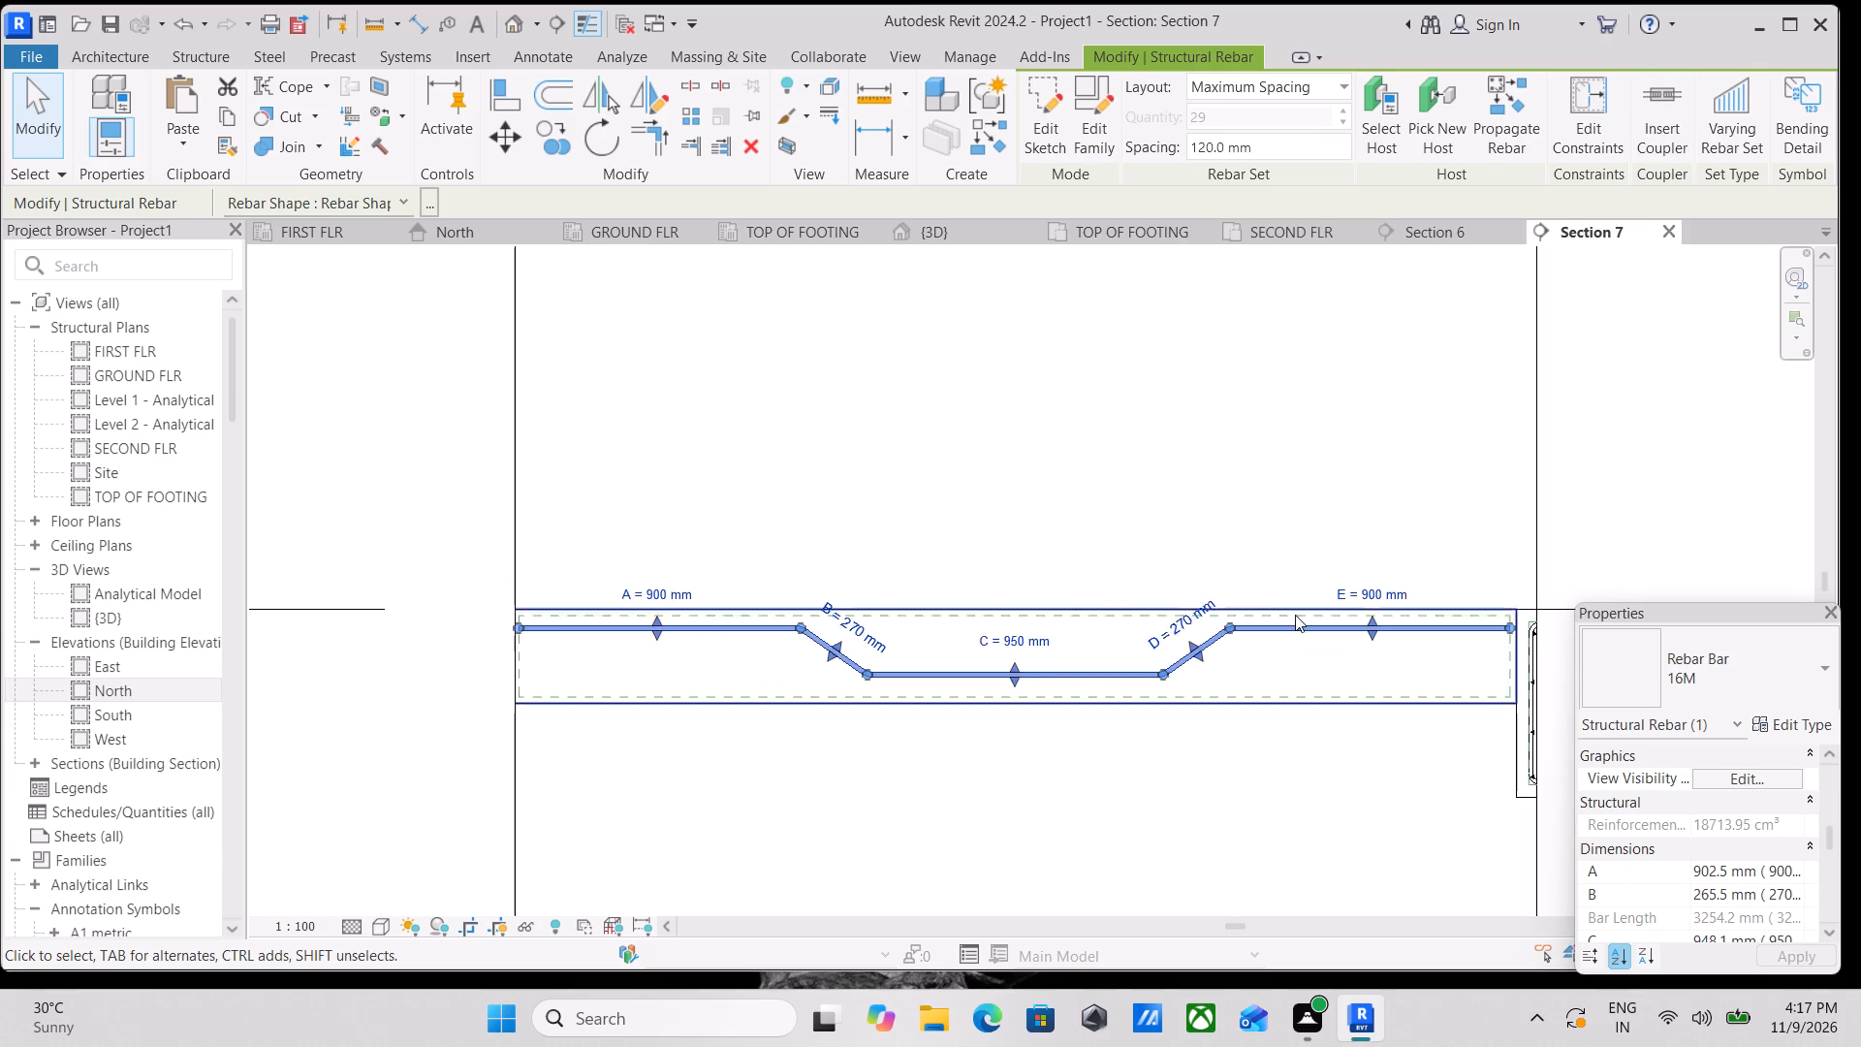
key(Escape)
middle_drag(1311, 674, 1229, 686)
scroll(1102, 686, up, 4)
middle_drag(1104, 682, 1495, 687)
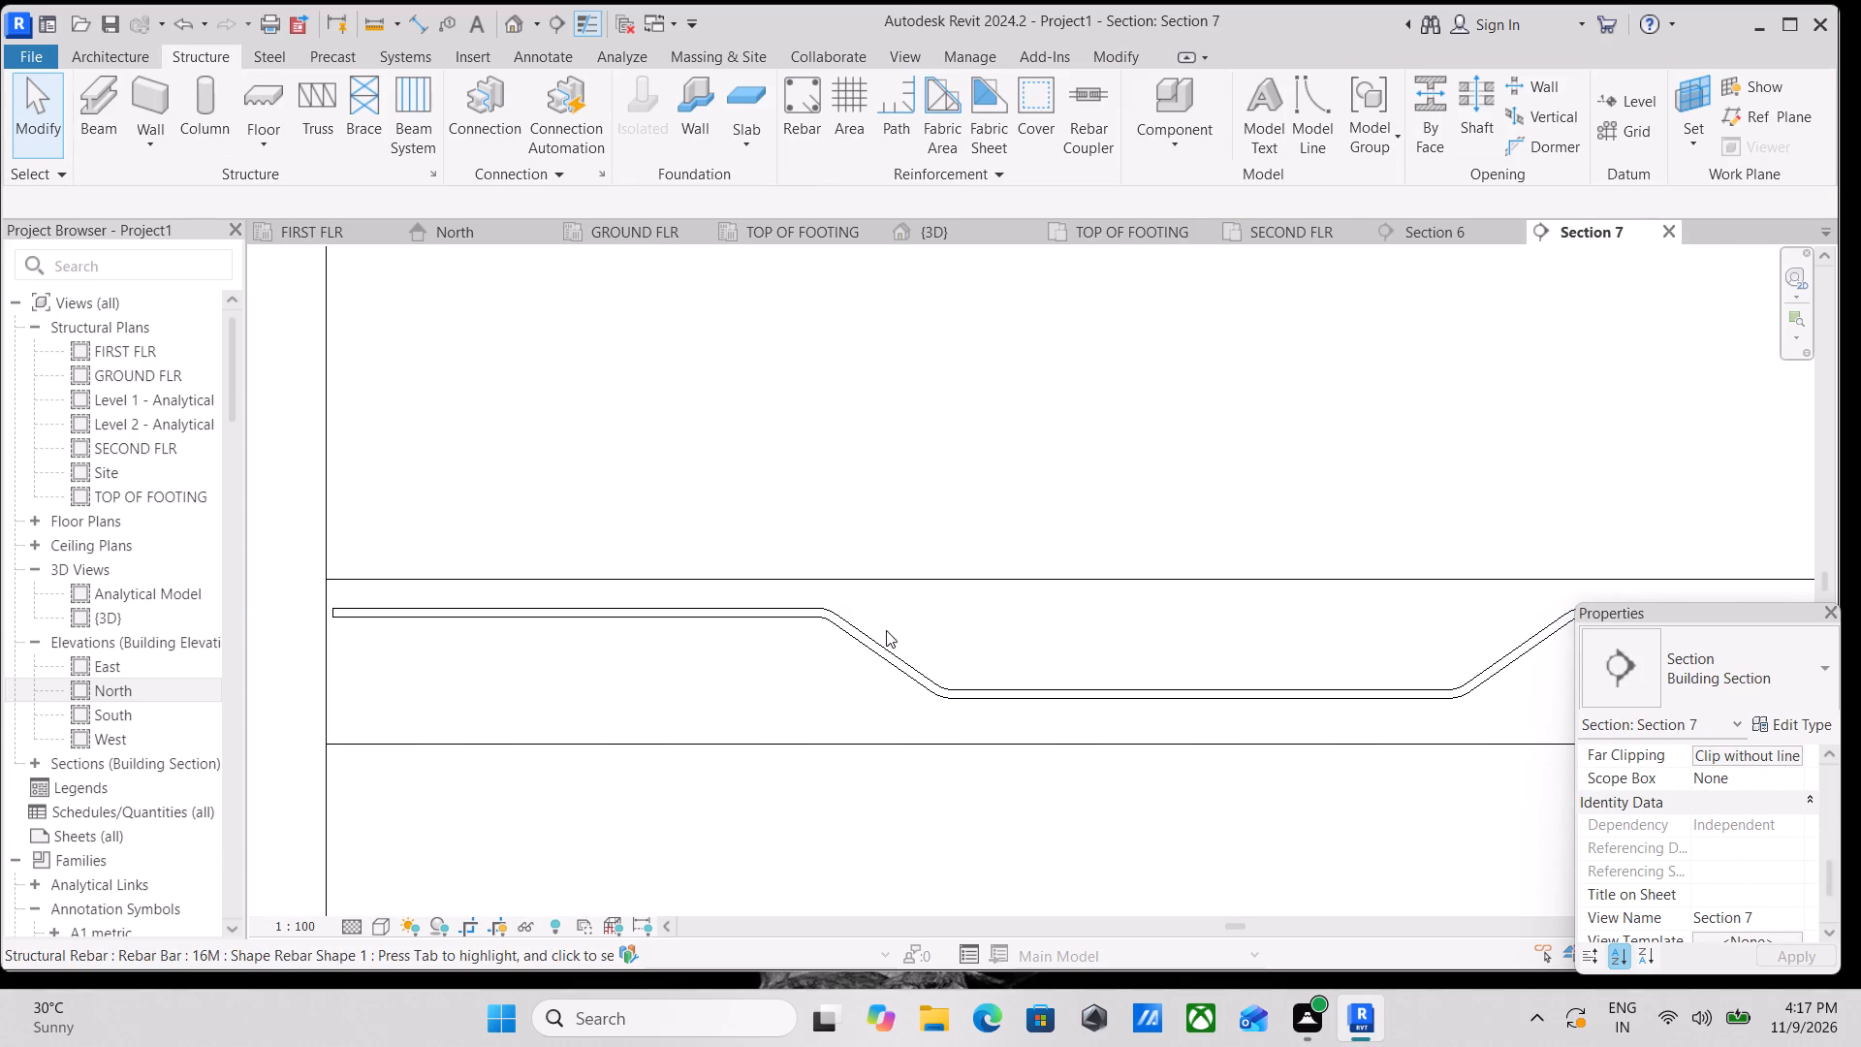
click(867, 657)
click(1738, 779)
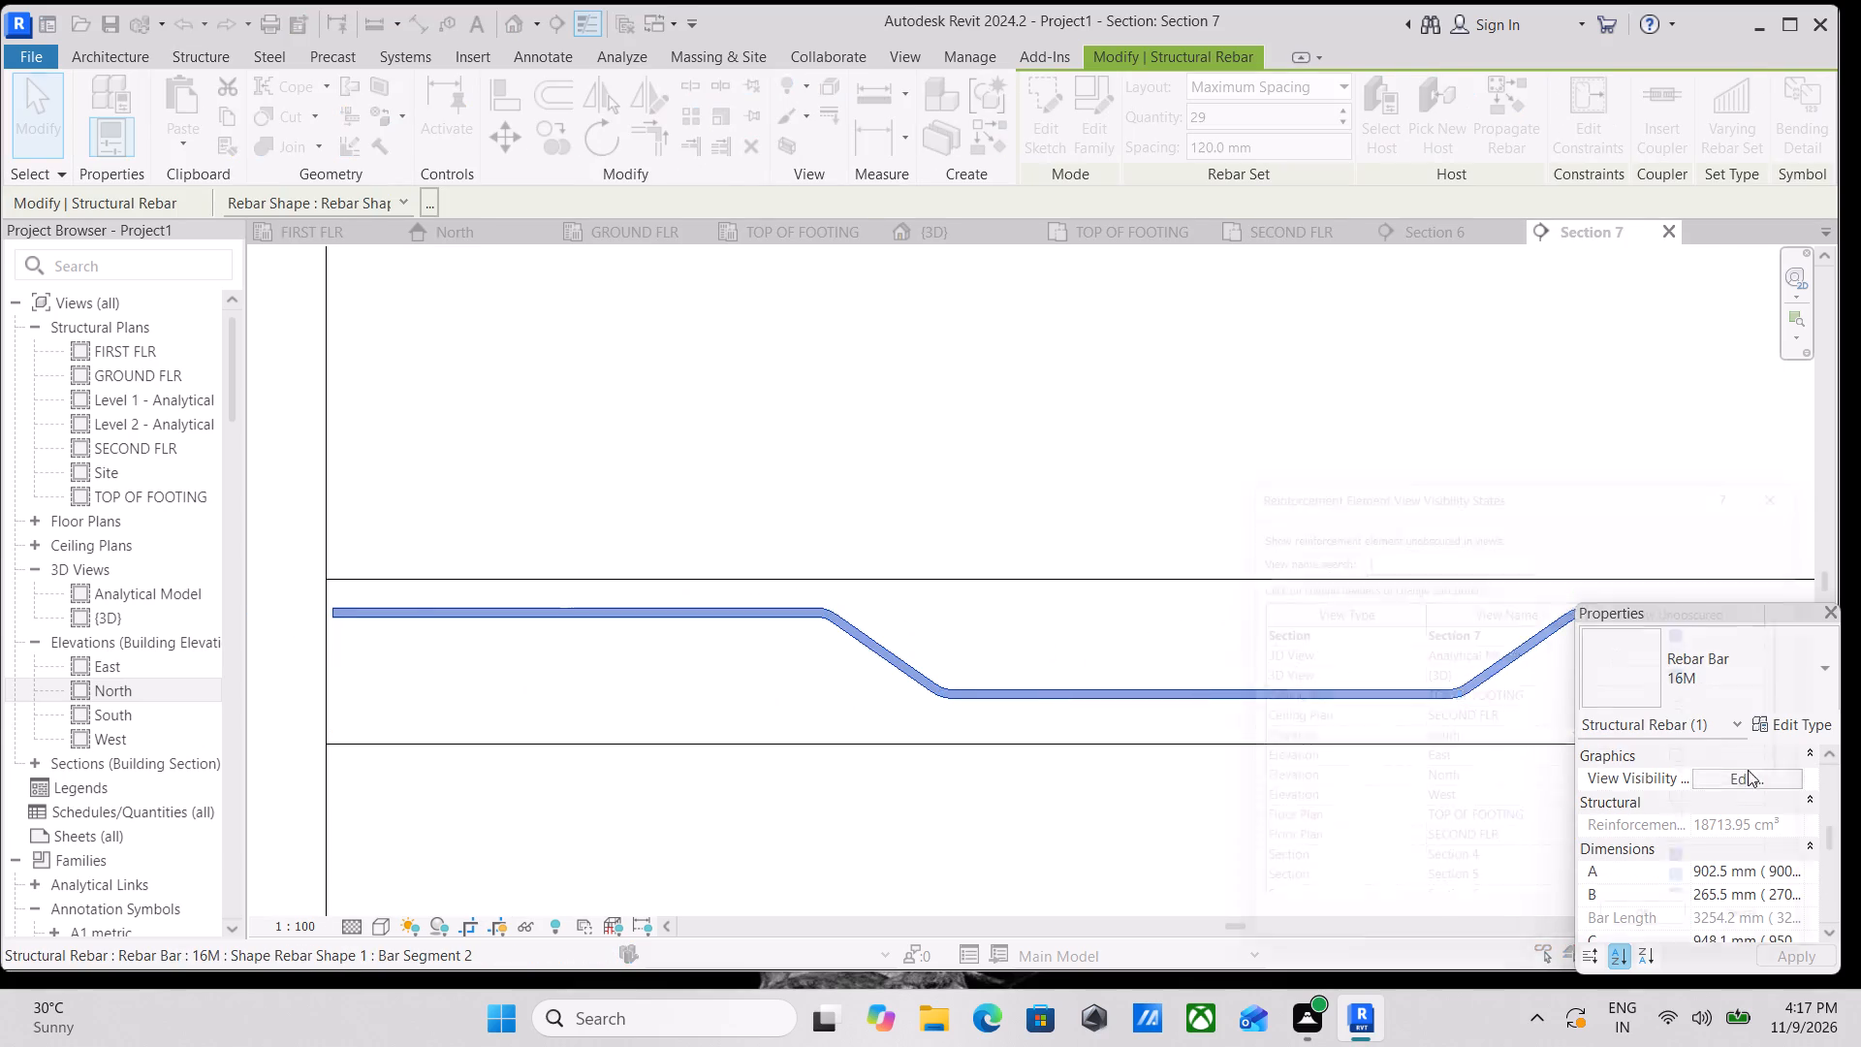
click(1836, 471)
middle_drag(802, 692, 868, 699)
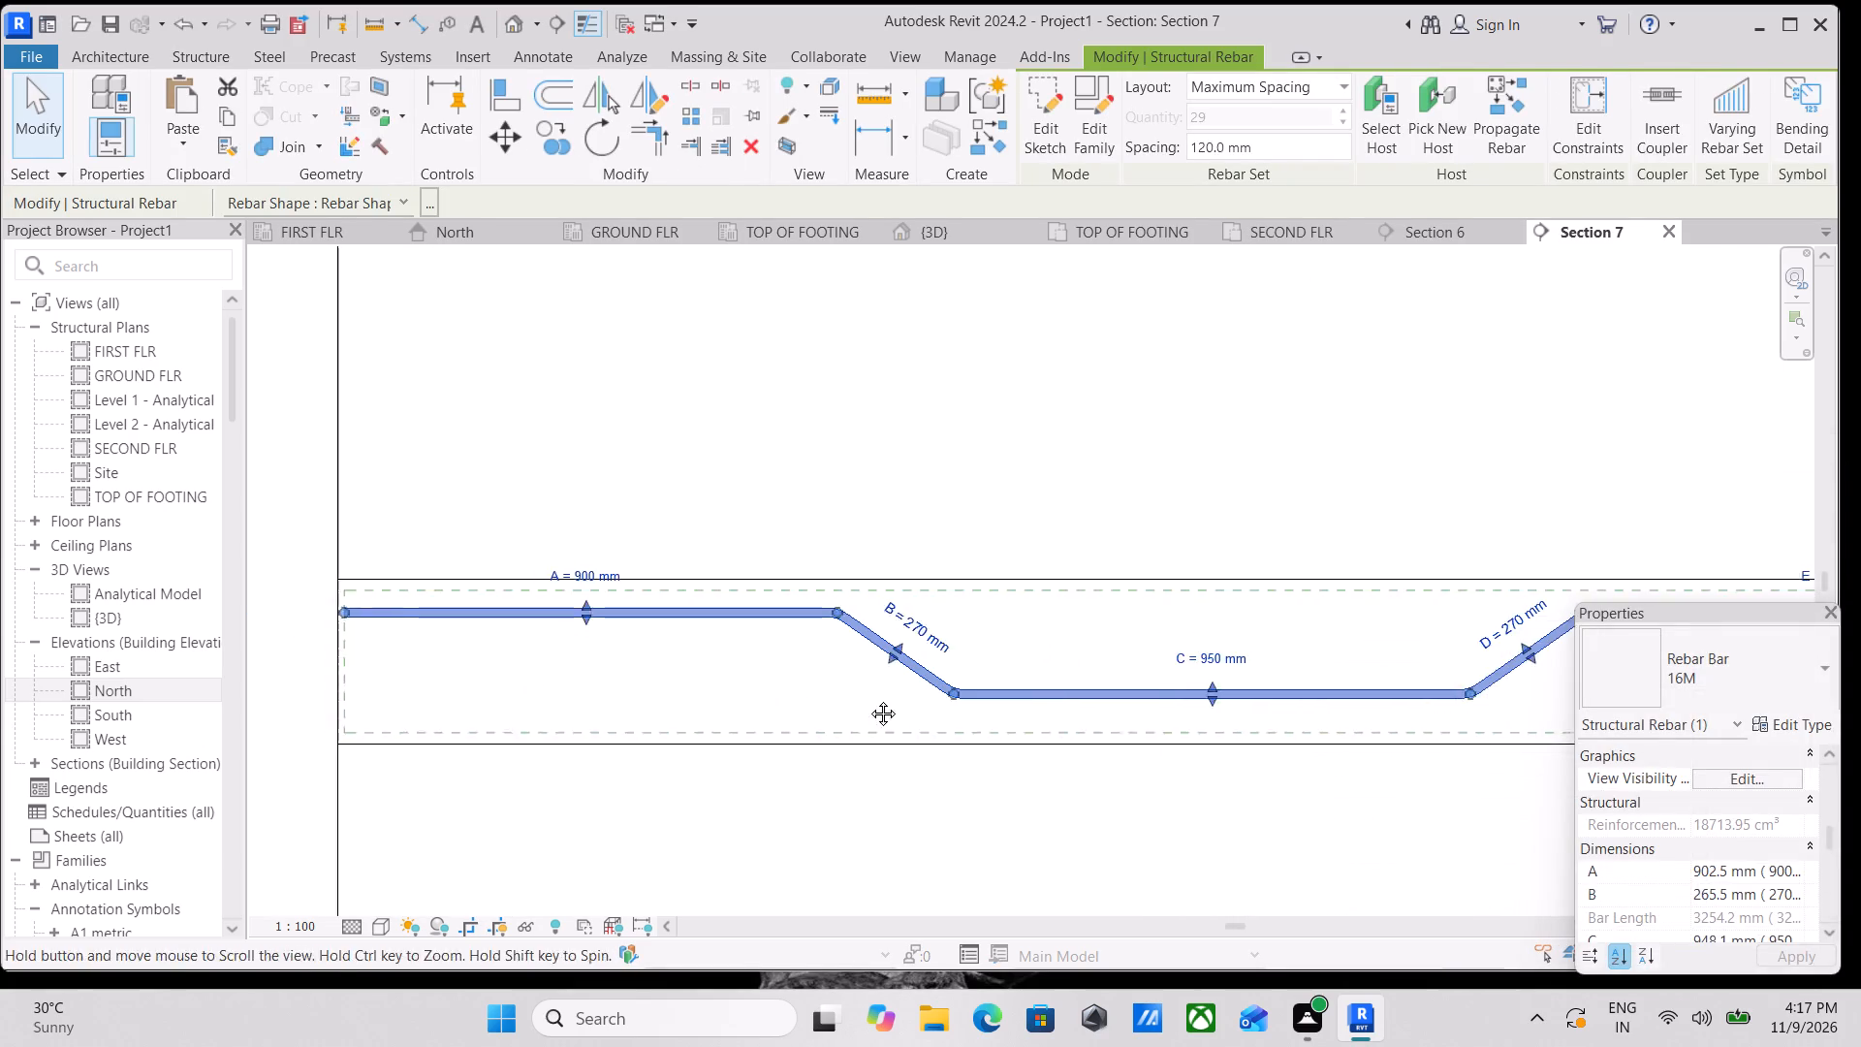
middle_drag(868, 699, 1062, 713)
key(Escape)
click(683, 626)
middle_drag(887, 587, 749, 585)
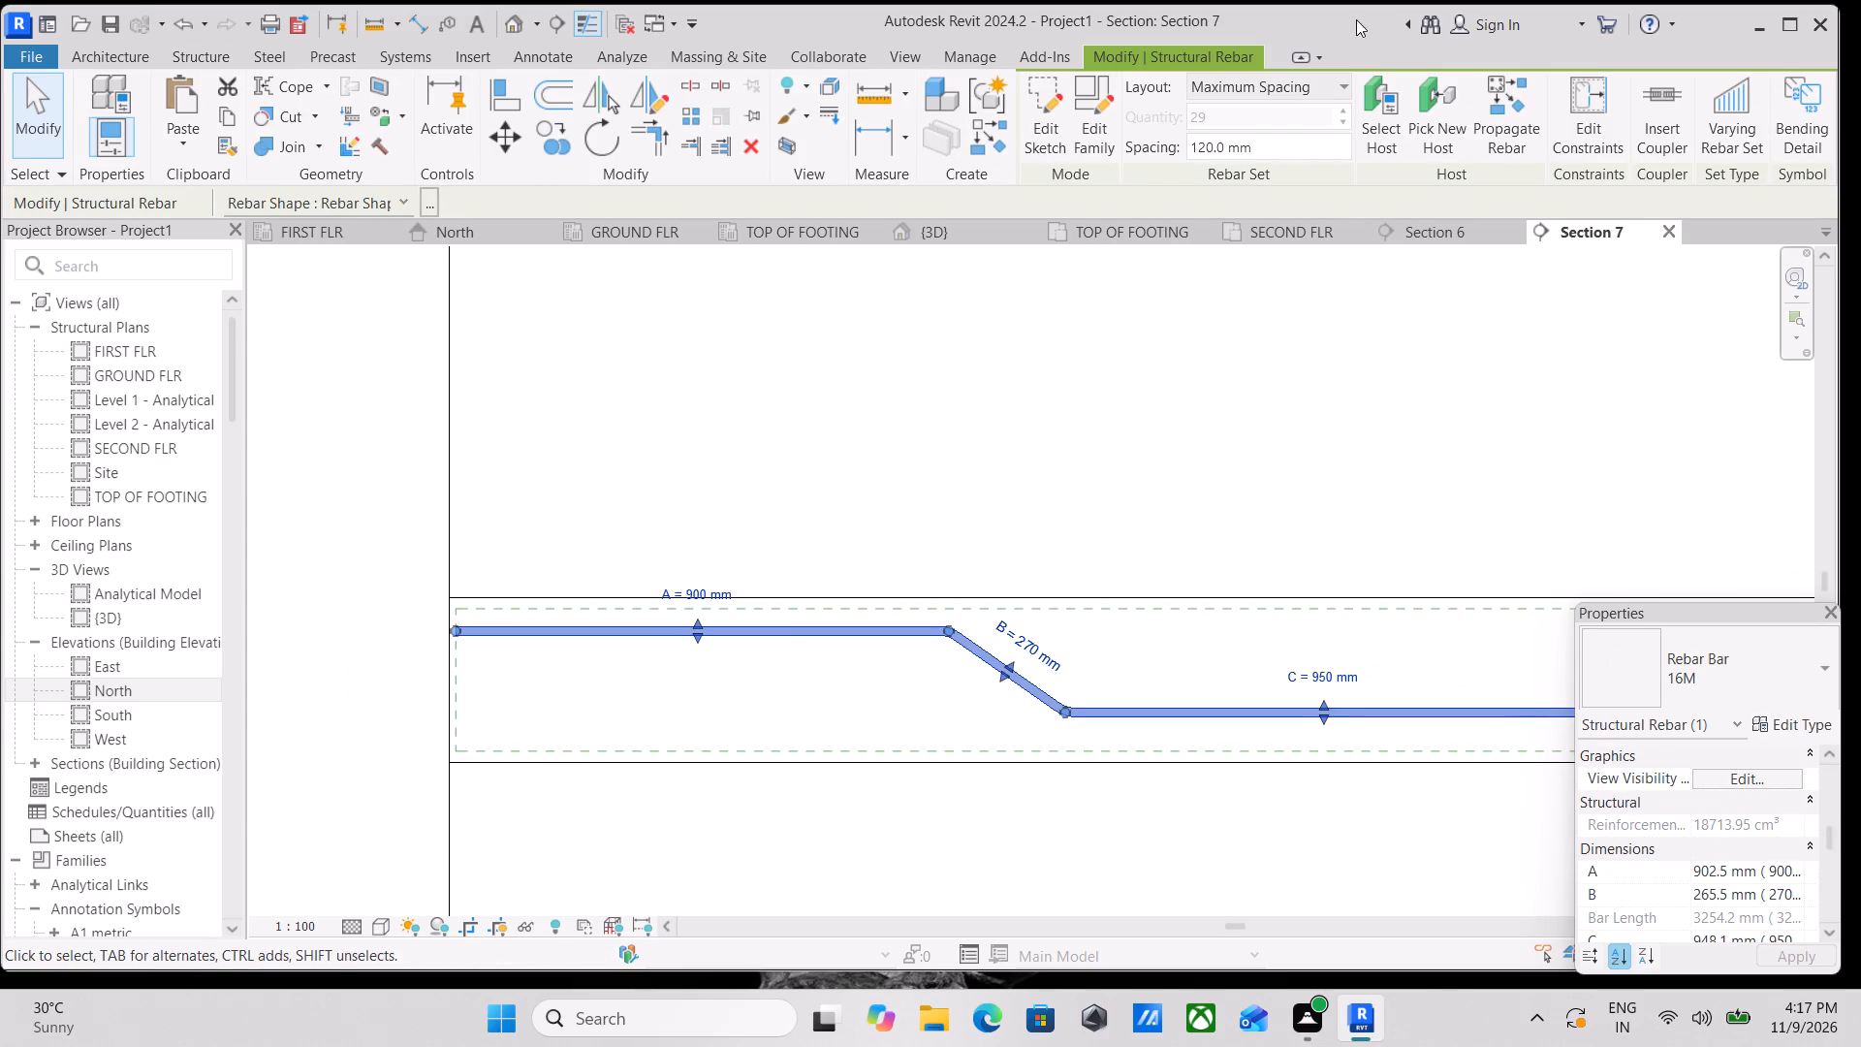
key(Escape)
middle_drag(1213, 470, 1331, 420)
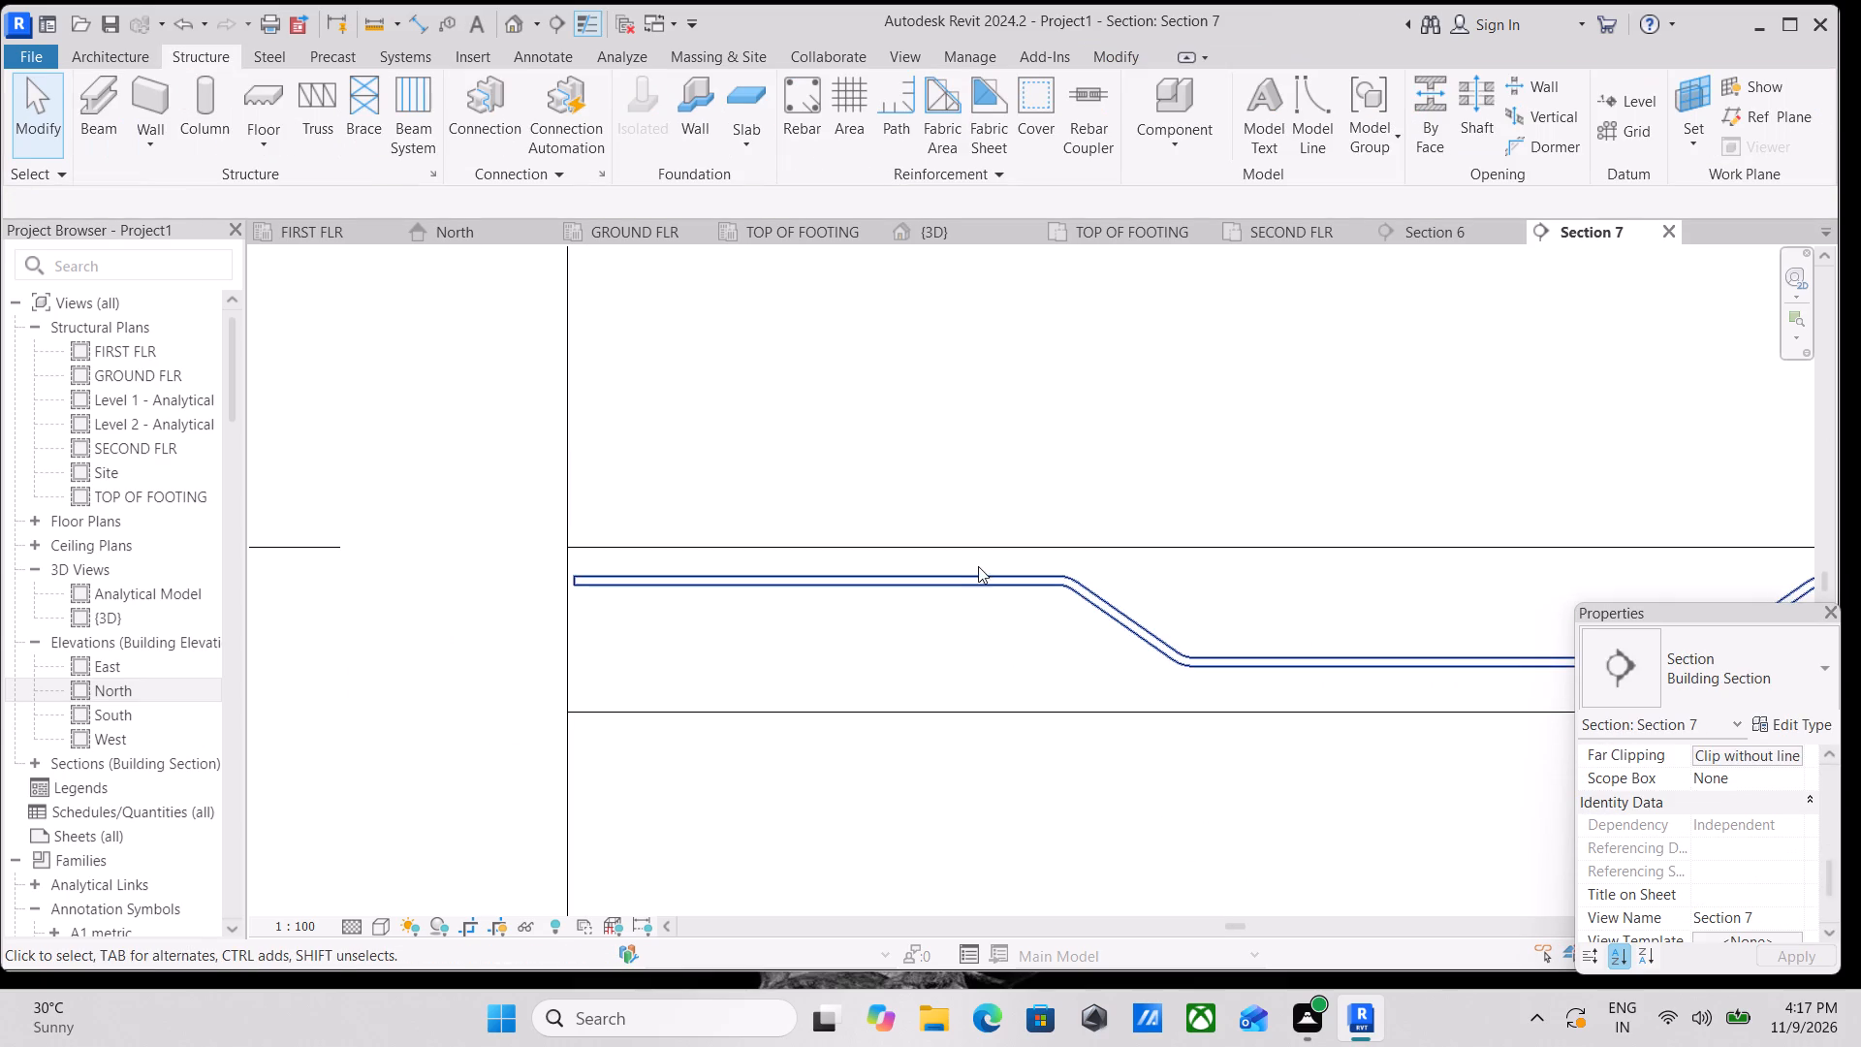
click(960, 579)
scroll(1059, 598, down, 2)
middle_drag(1214, 610, 922, 610)
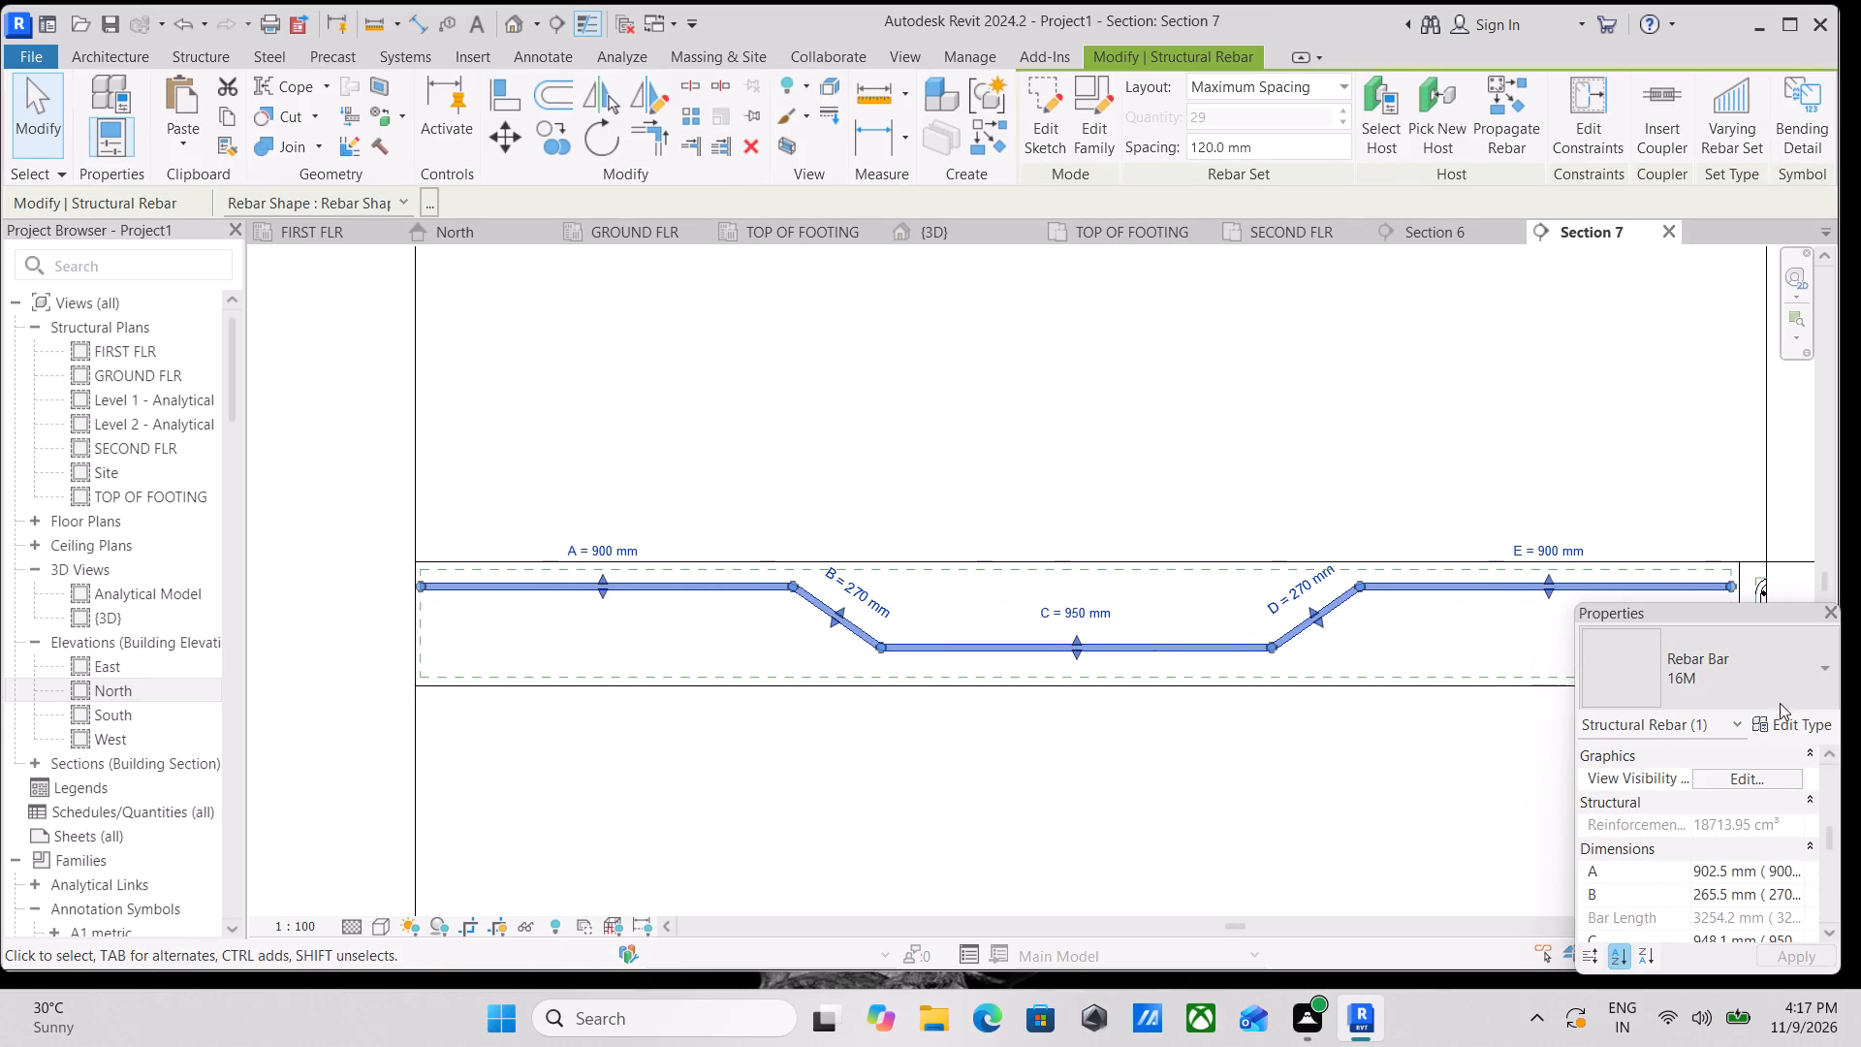
key(Escape)
middle_drag(1544, 613, 1277, 617)
middle_drag(1143, 619, 1179, 619)
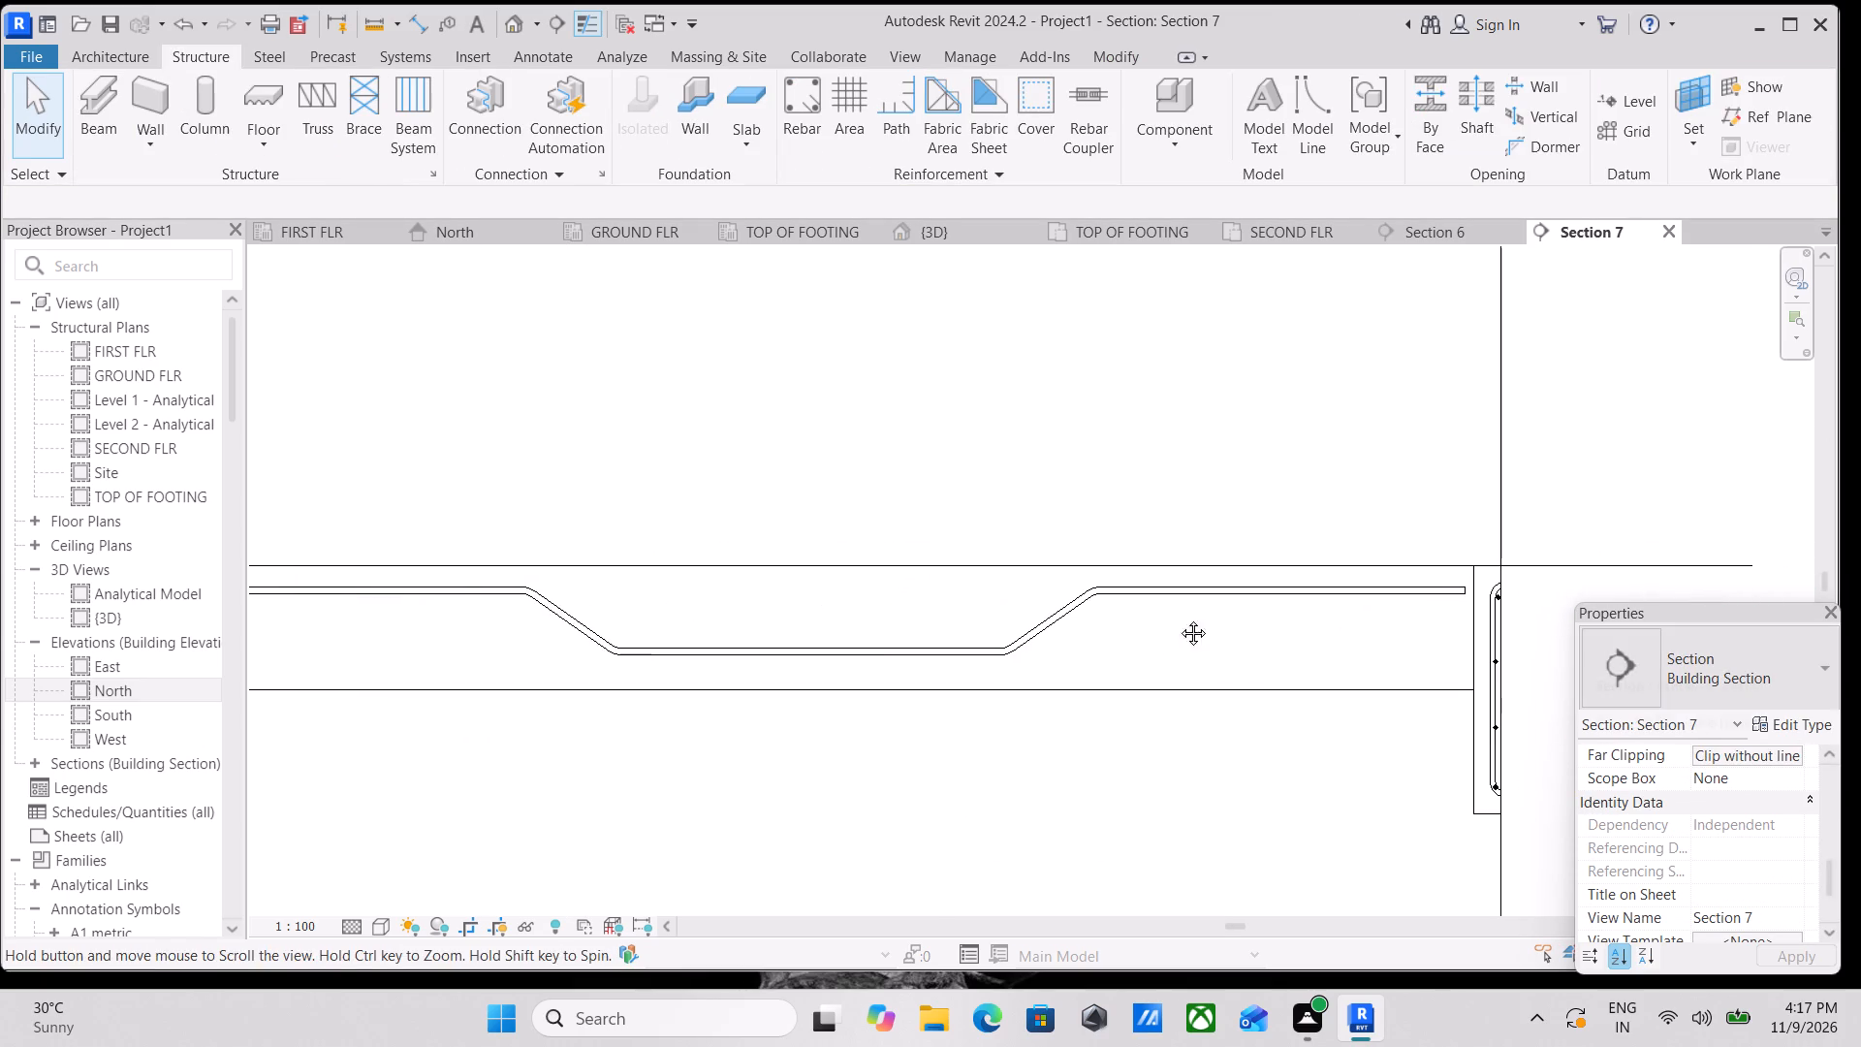
middle_drag(1179, 619, 1455, 617)
middle_drag(997, 609, 1255, 588)
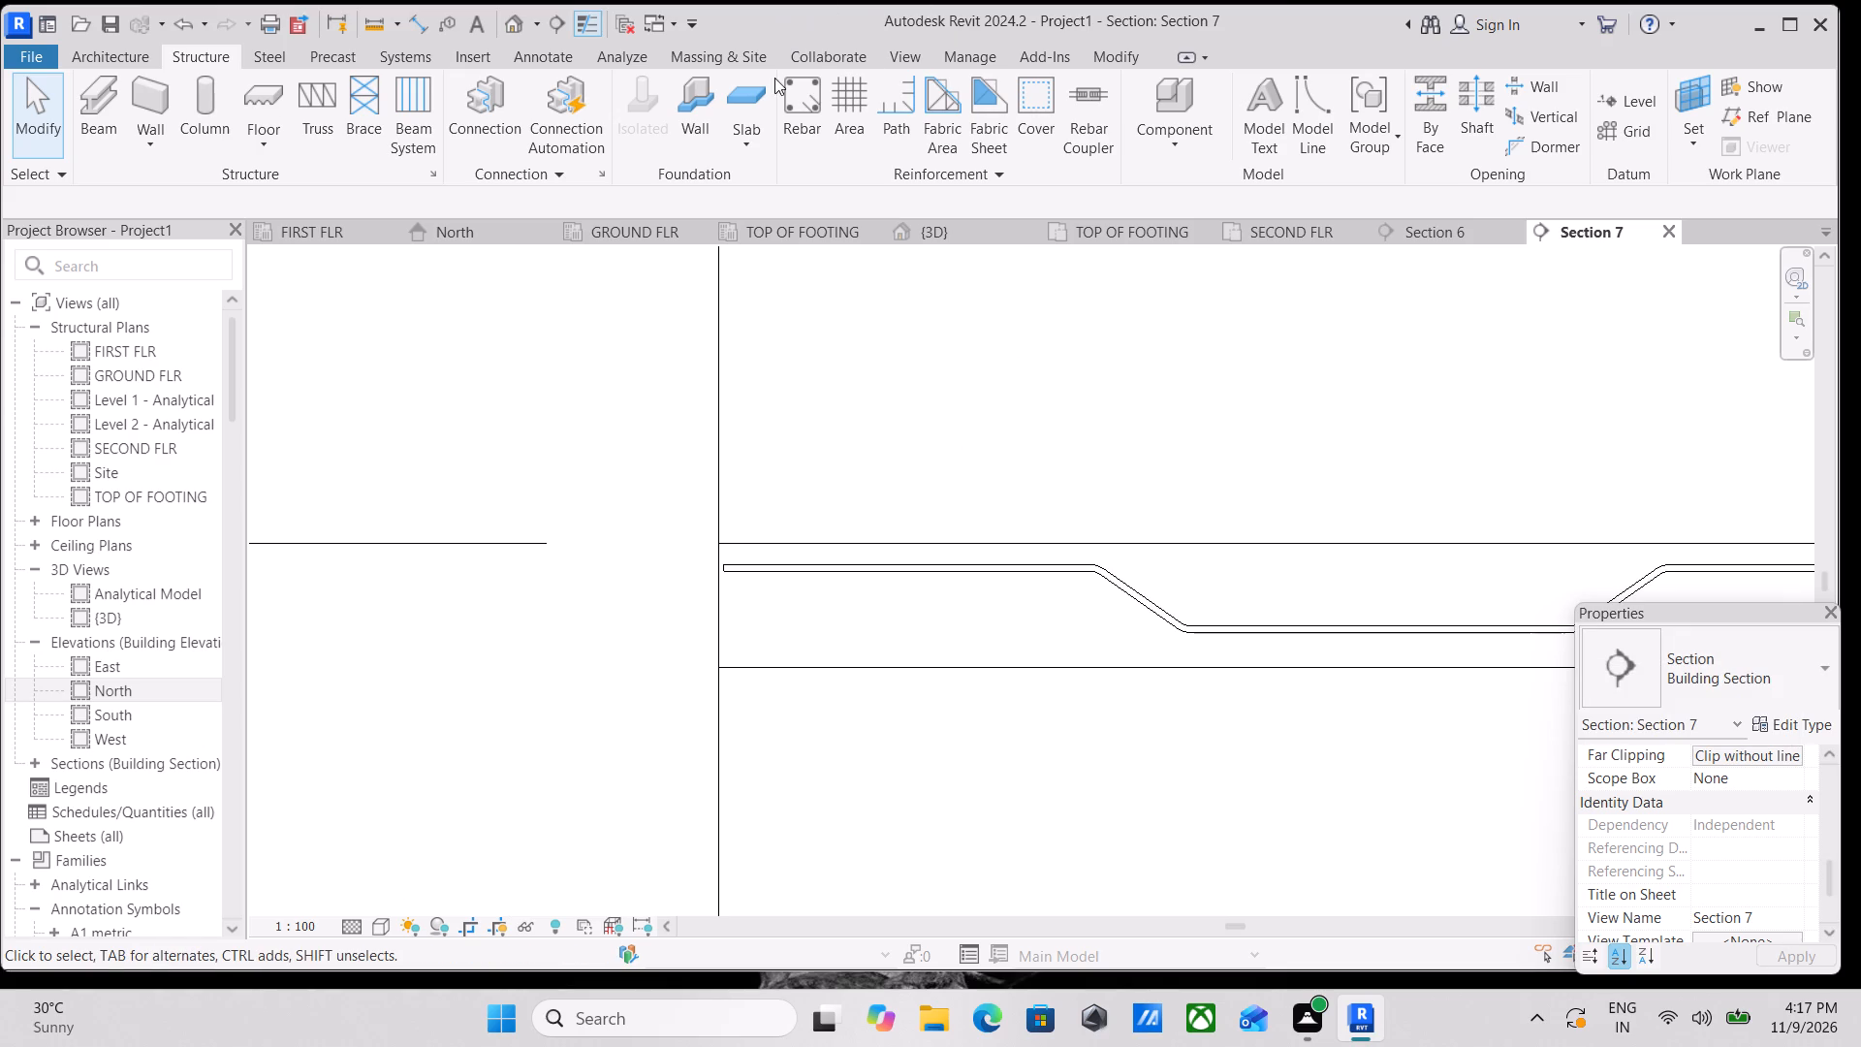
Place a single 16M rebar of the cranked shape, oriented Perpendicular to Cover, at the slab's top cover near the grid D end.
click(779, 104)
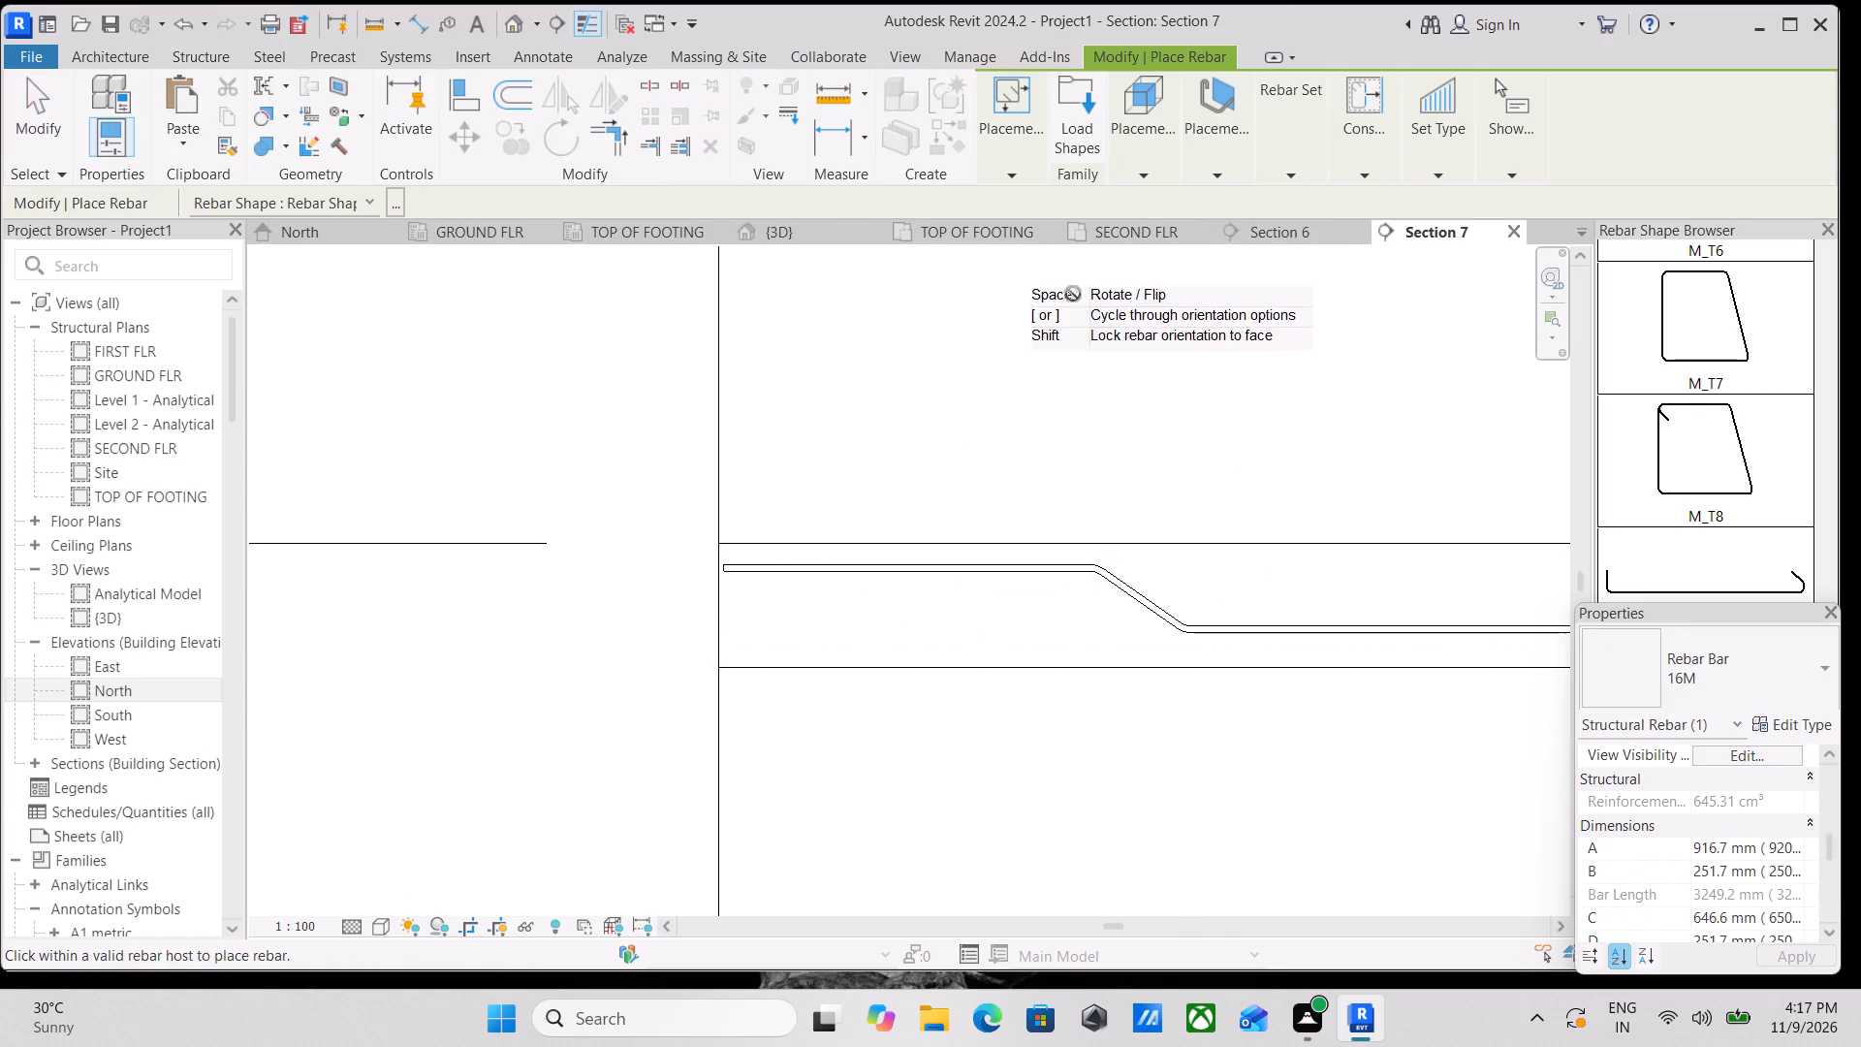
click(1285, 176)
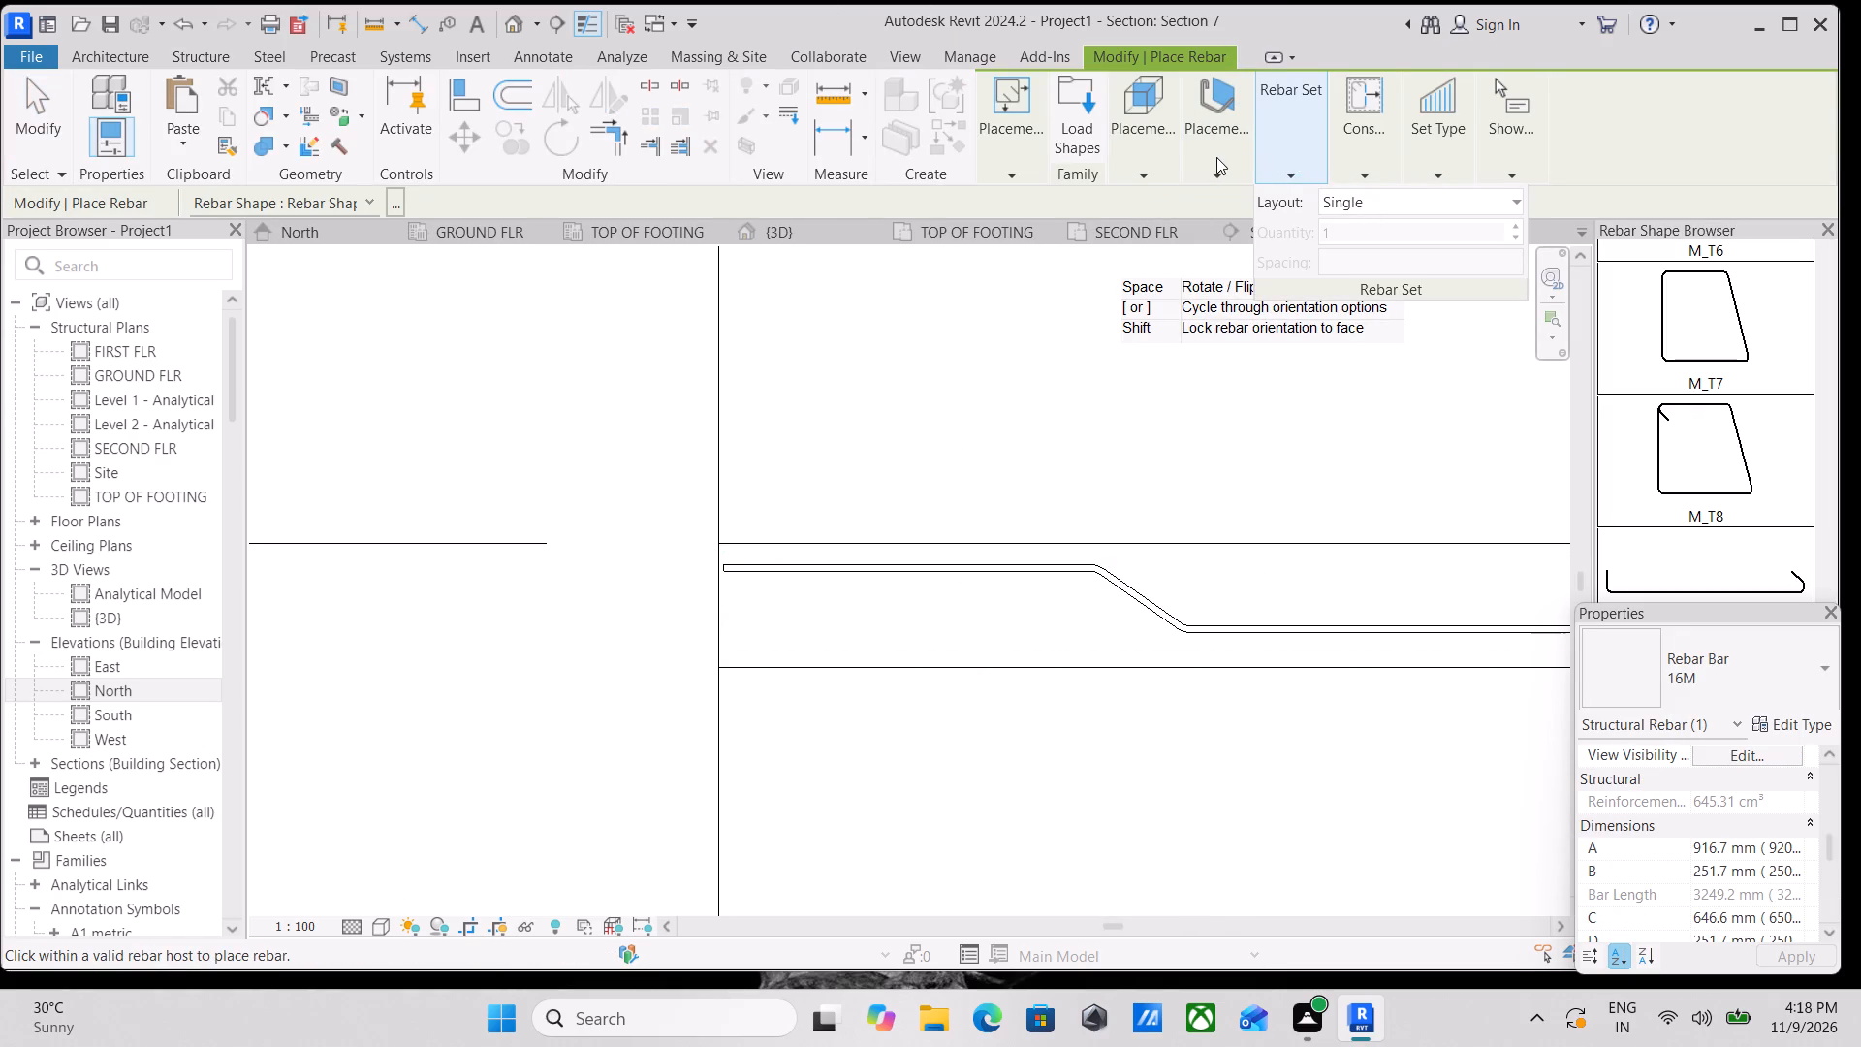
click(1216, 157)
click(1395, 211)
scroll(762, 603, up, 4)
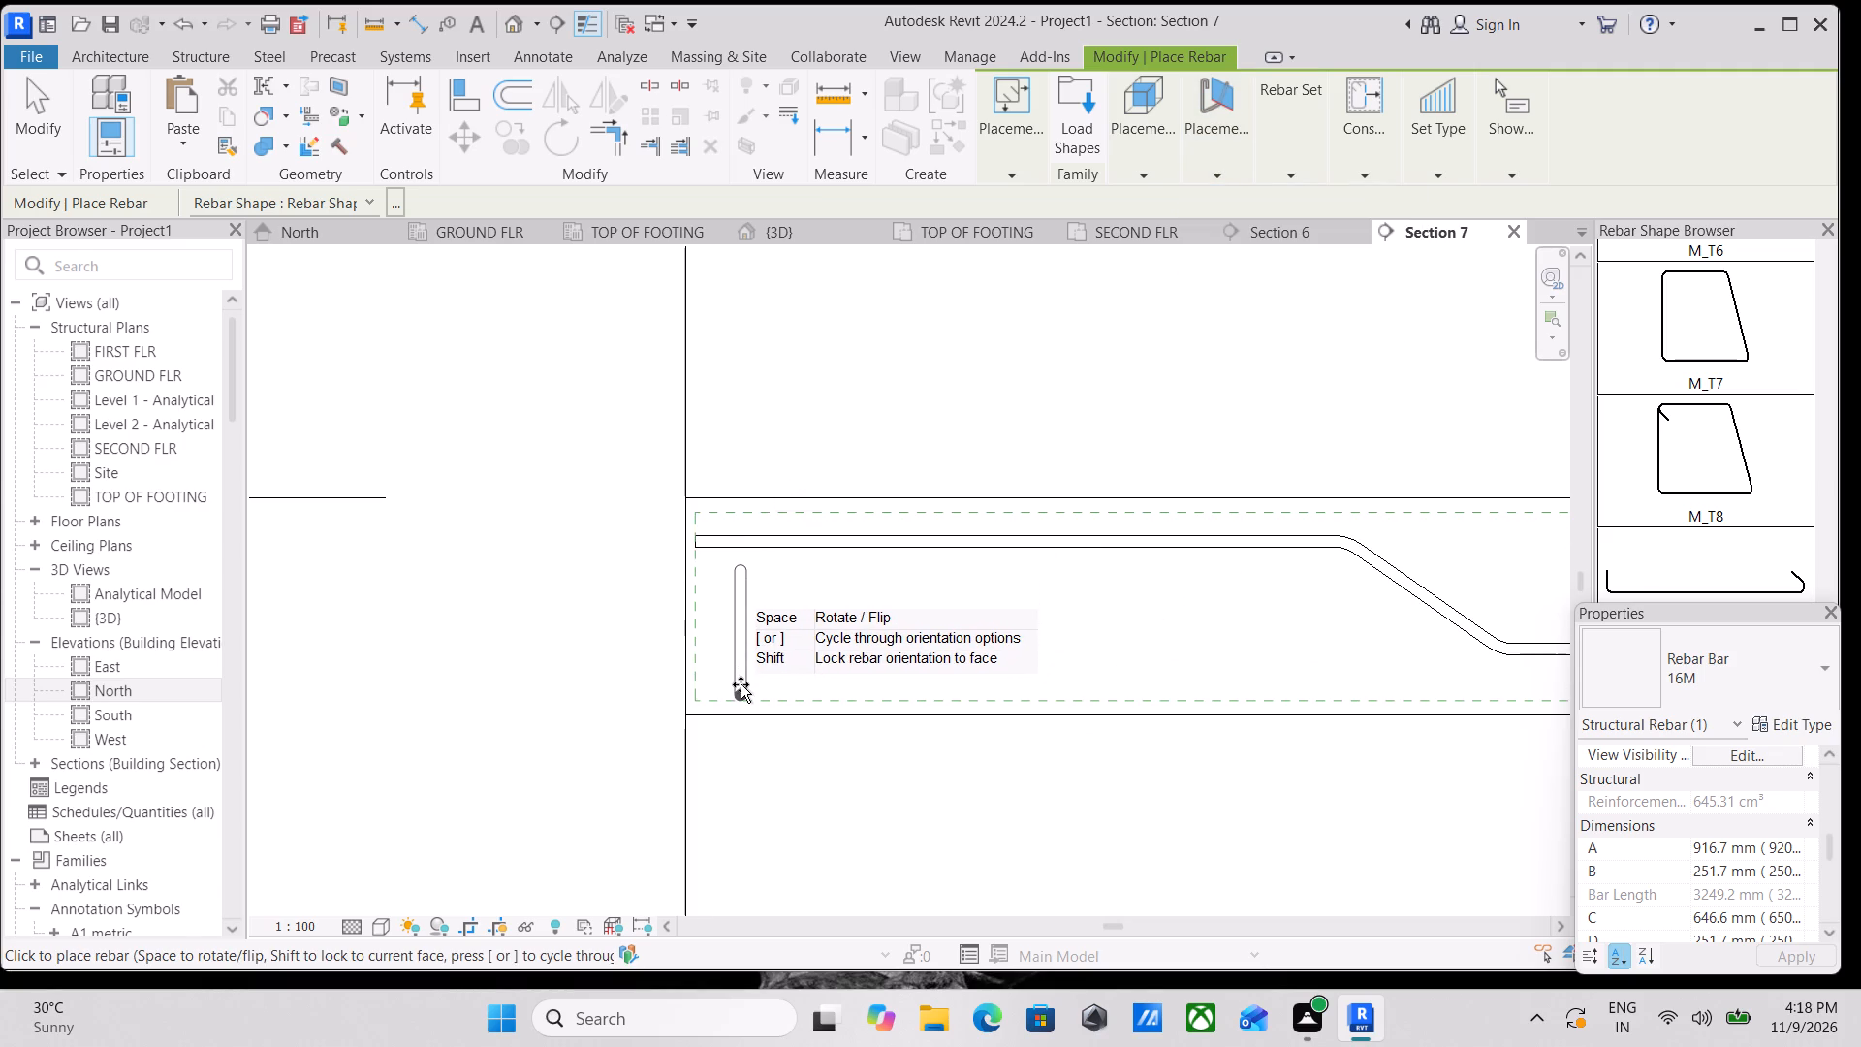
click(777, 539)
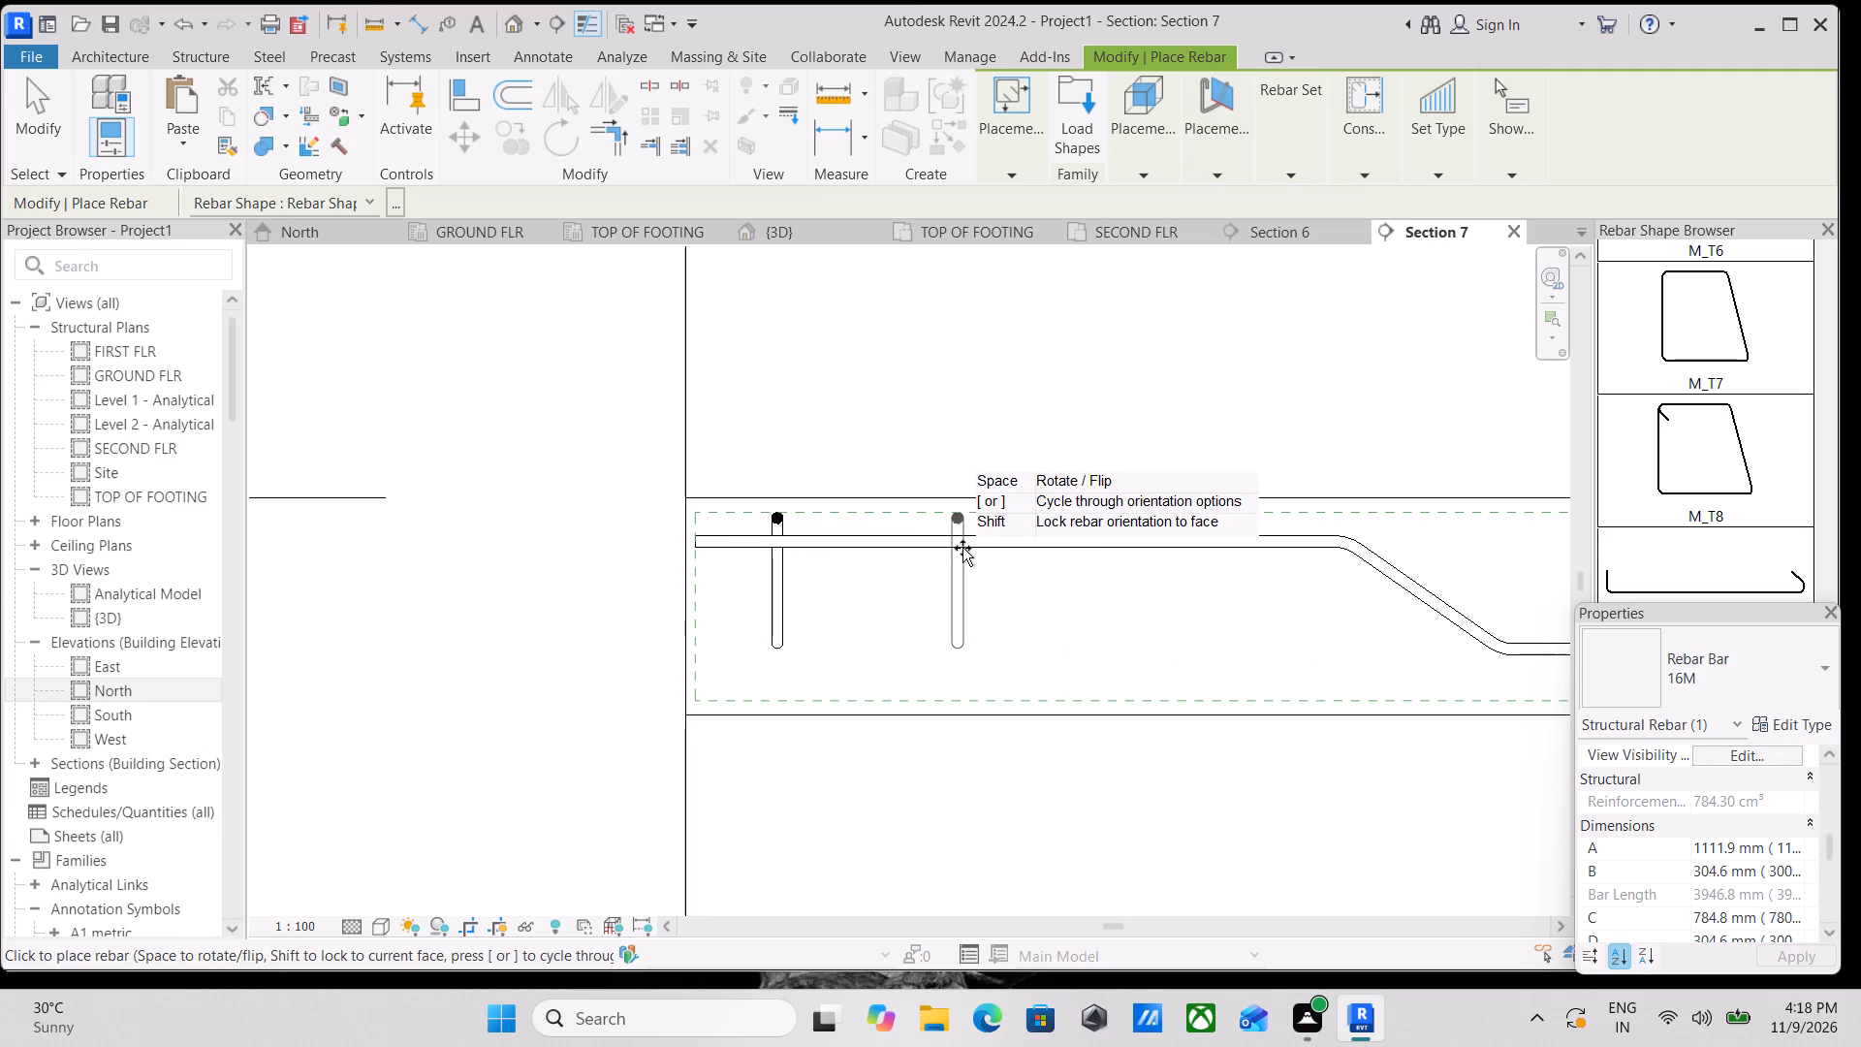
key(Escape)
key(Escape)
Nudge the newly placed perpendicular rebar in small increments closer to the slab's grid D end, leaving its sketch unedited.
click(773, 568)
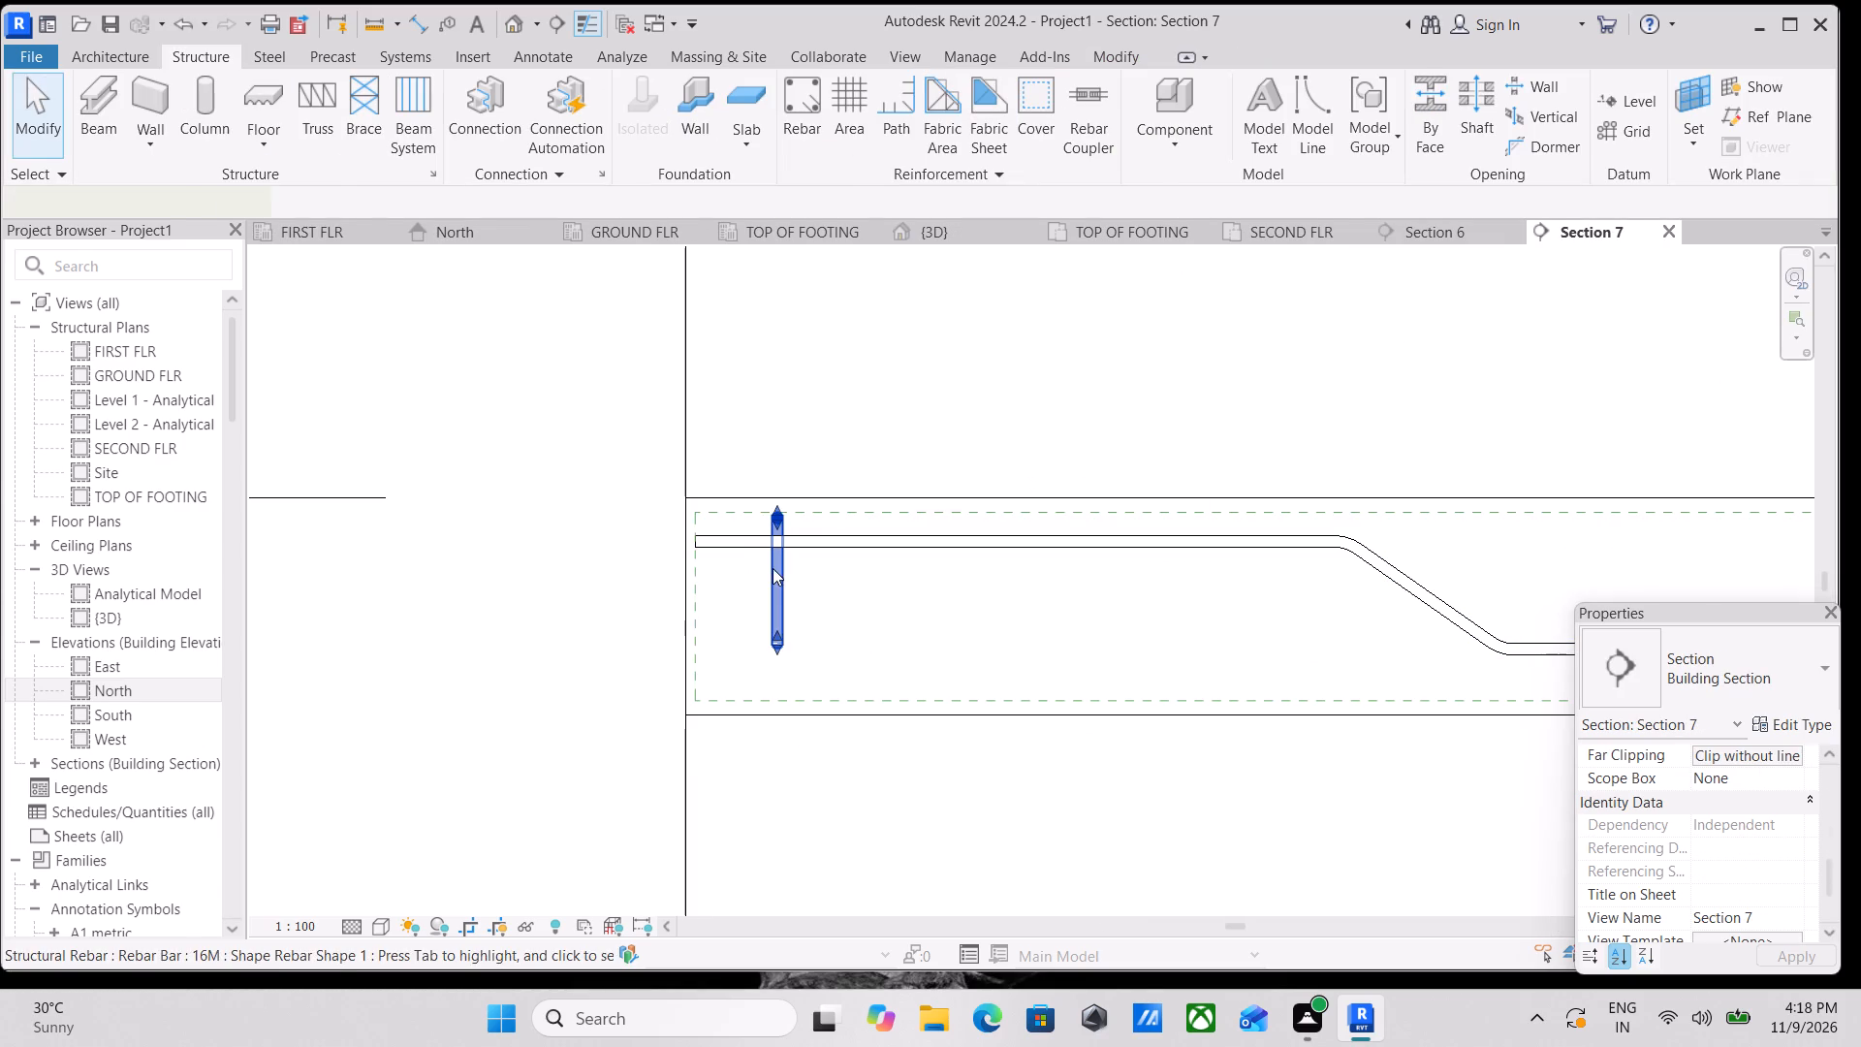
key(Left)
key(Left)
key(Left)
key(Left)
key(Left)
key(Left)
key(Left)
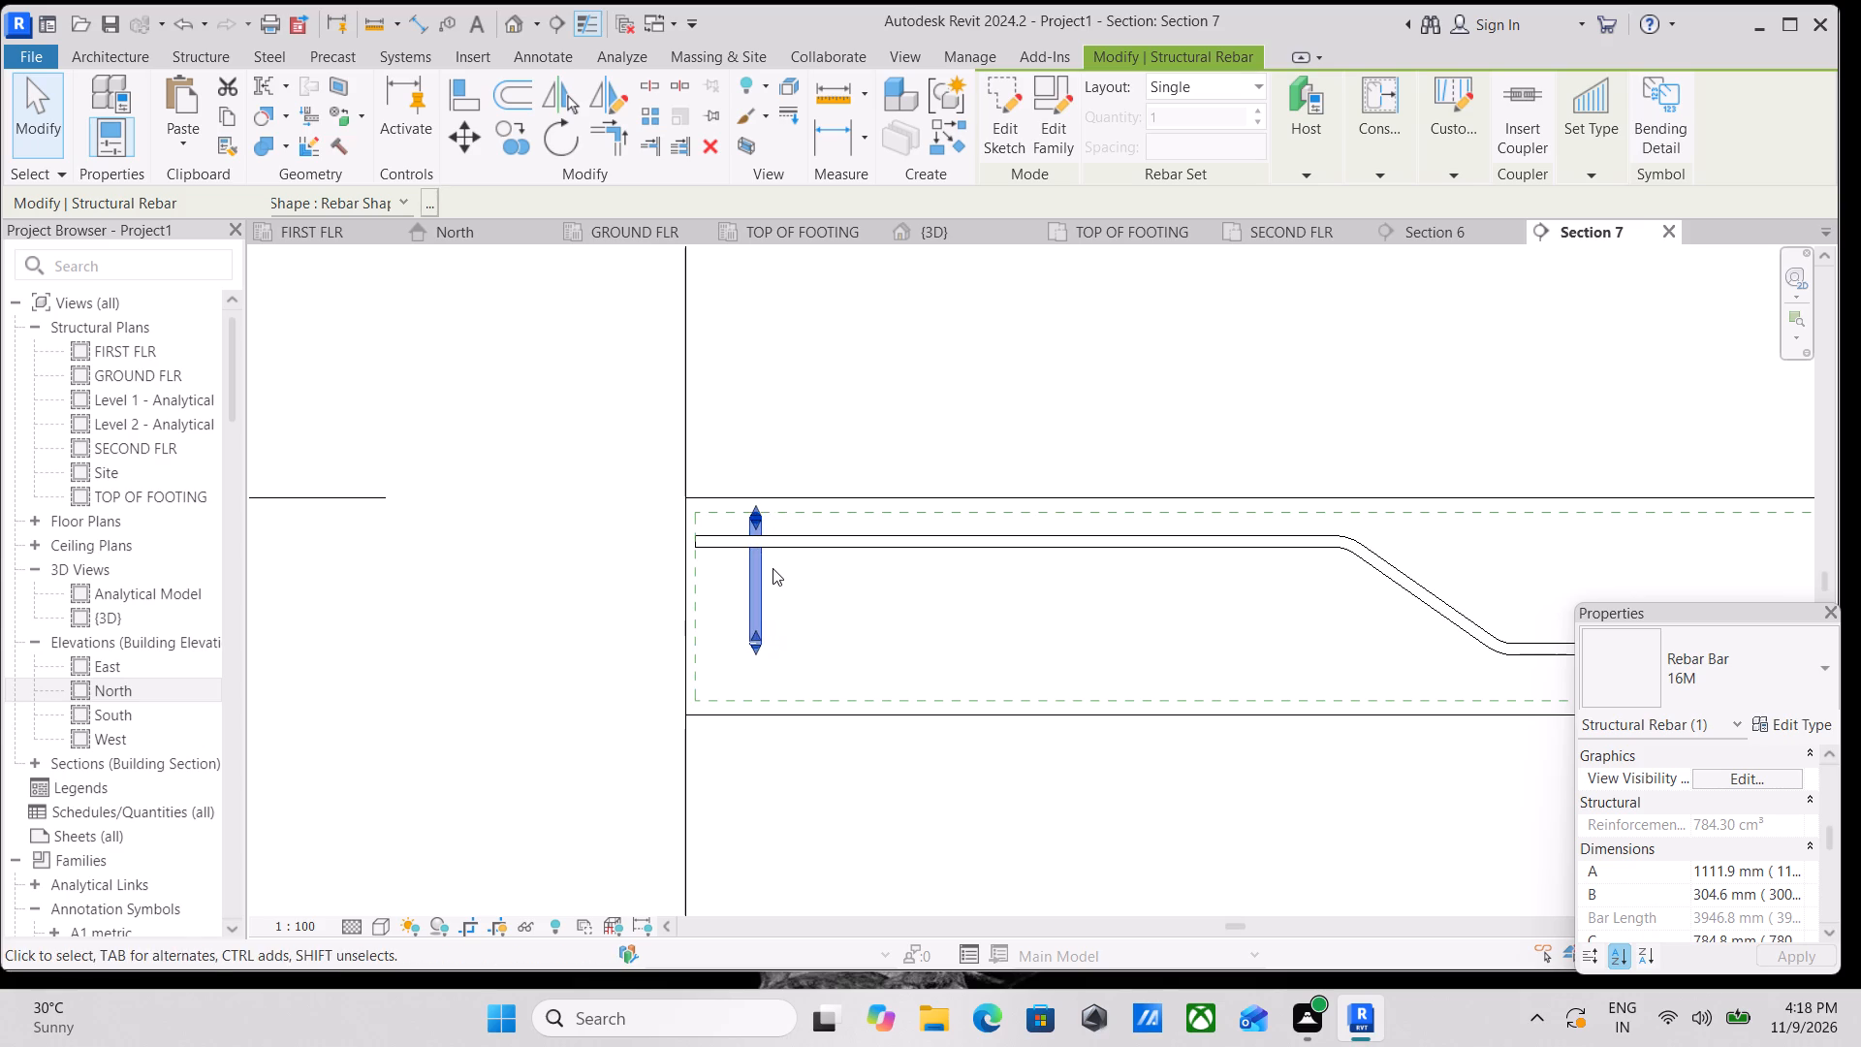
click(773, 568)
key(Left)
click(773, 568)
key(Left)
click(773, 568)
key(Left)
double_click(750, 576)
key(Left)
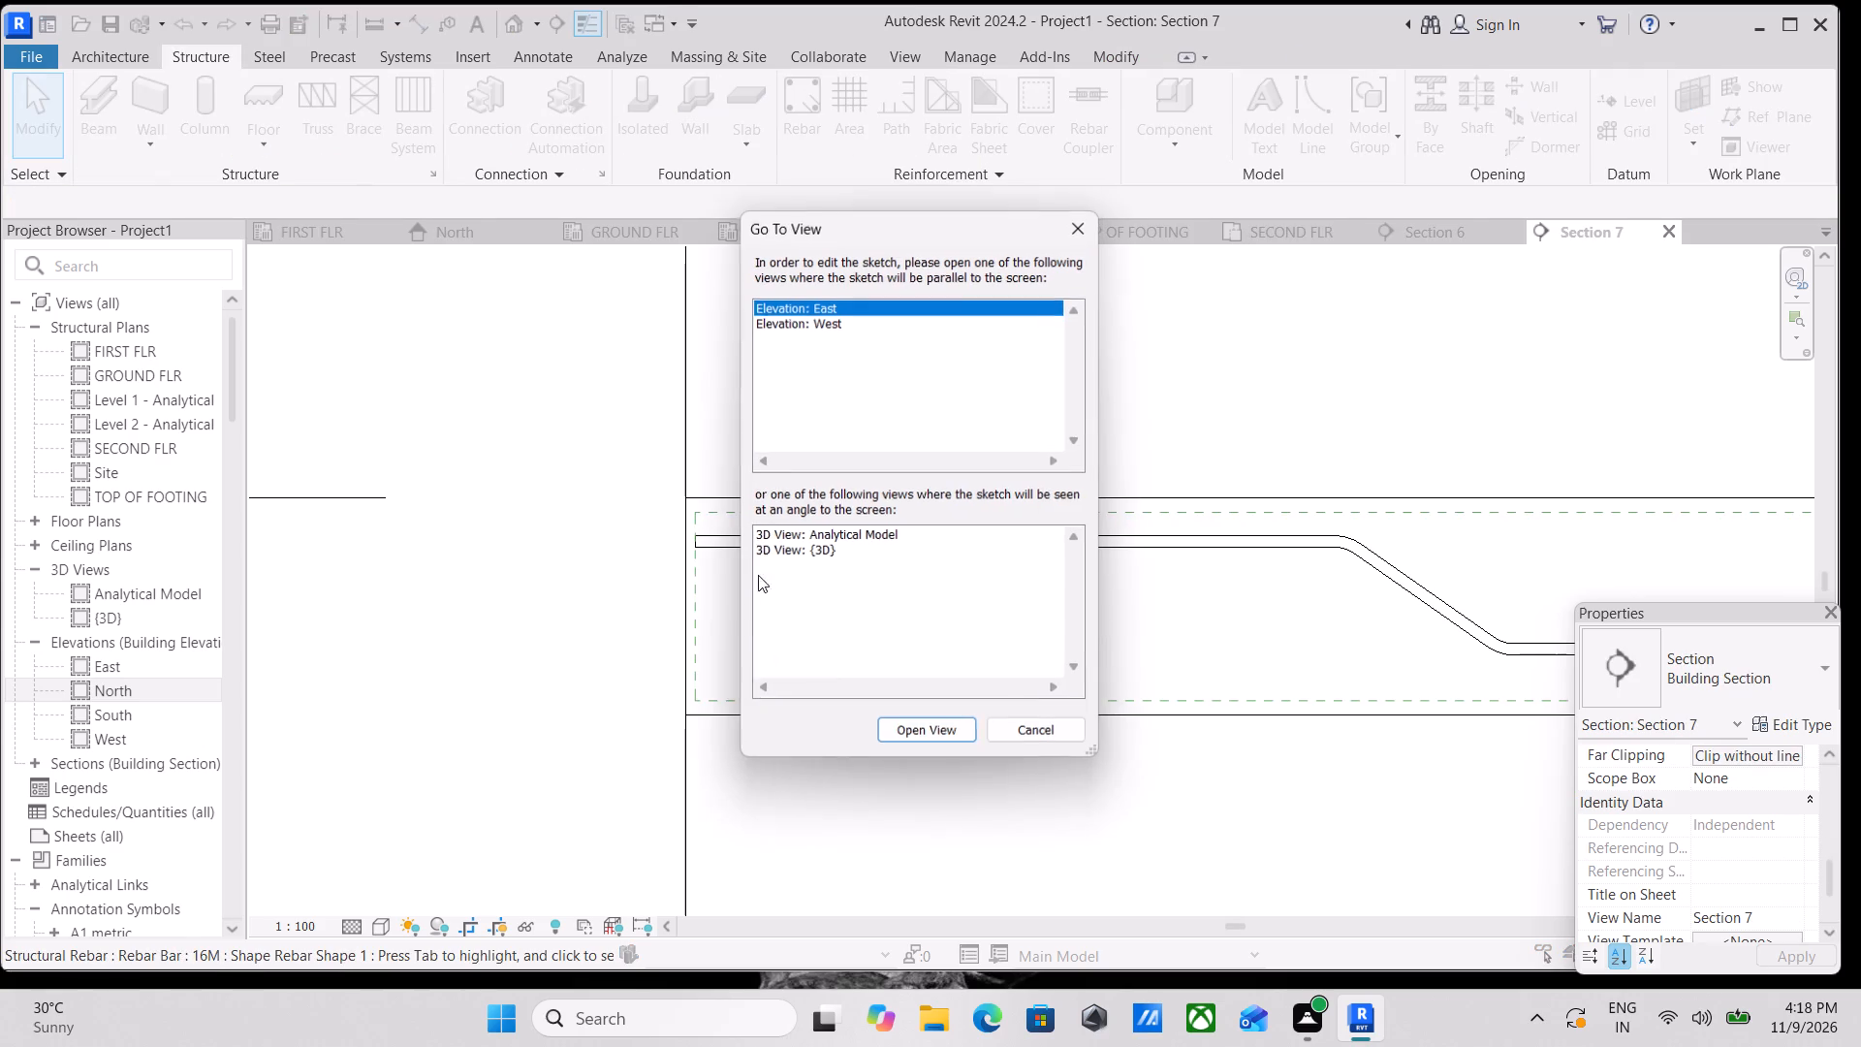
drag(773, 569, 1022, 414)
click(1076, 238)
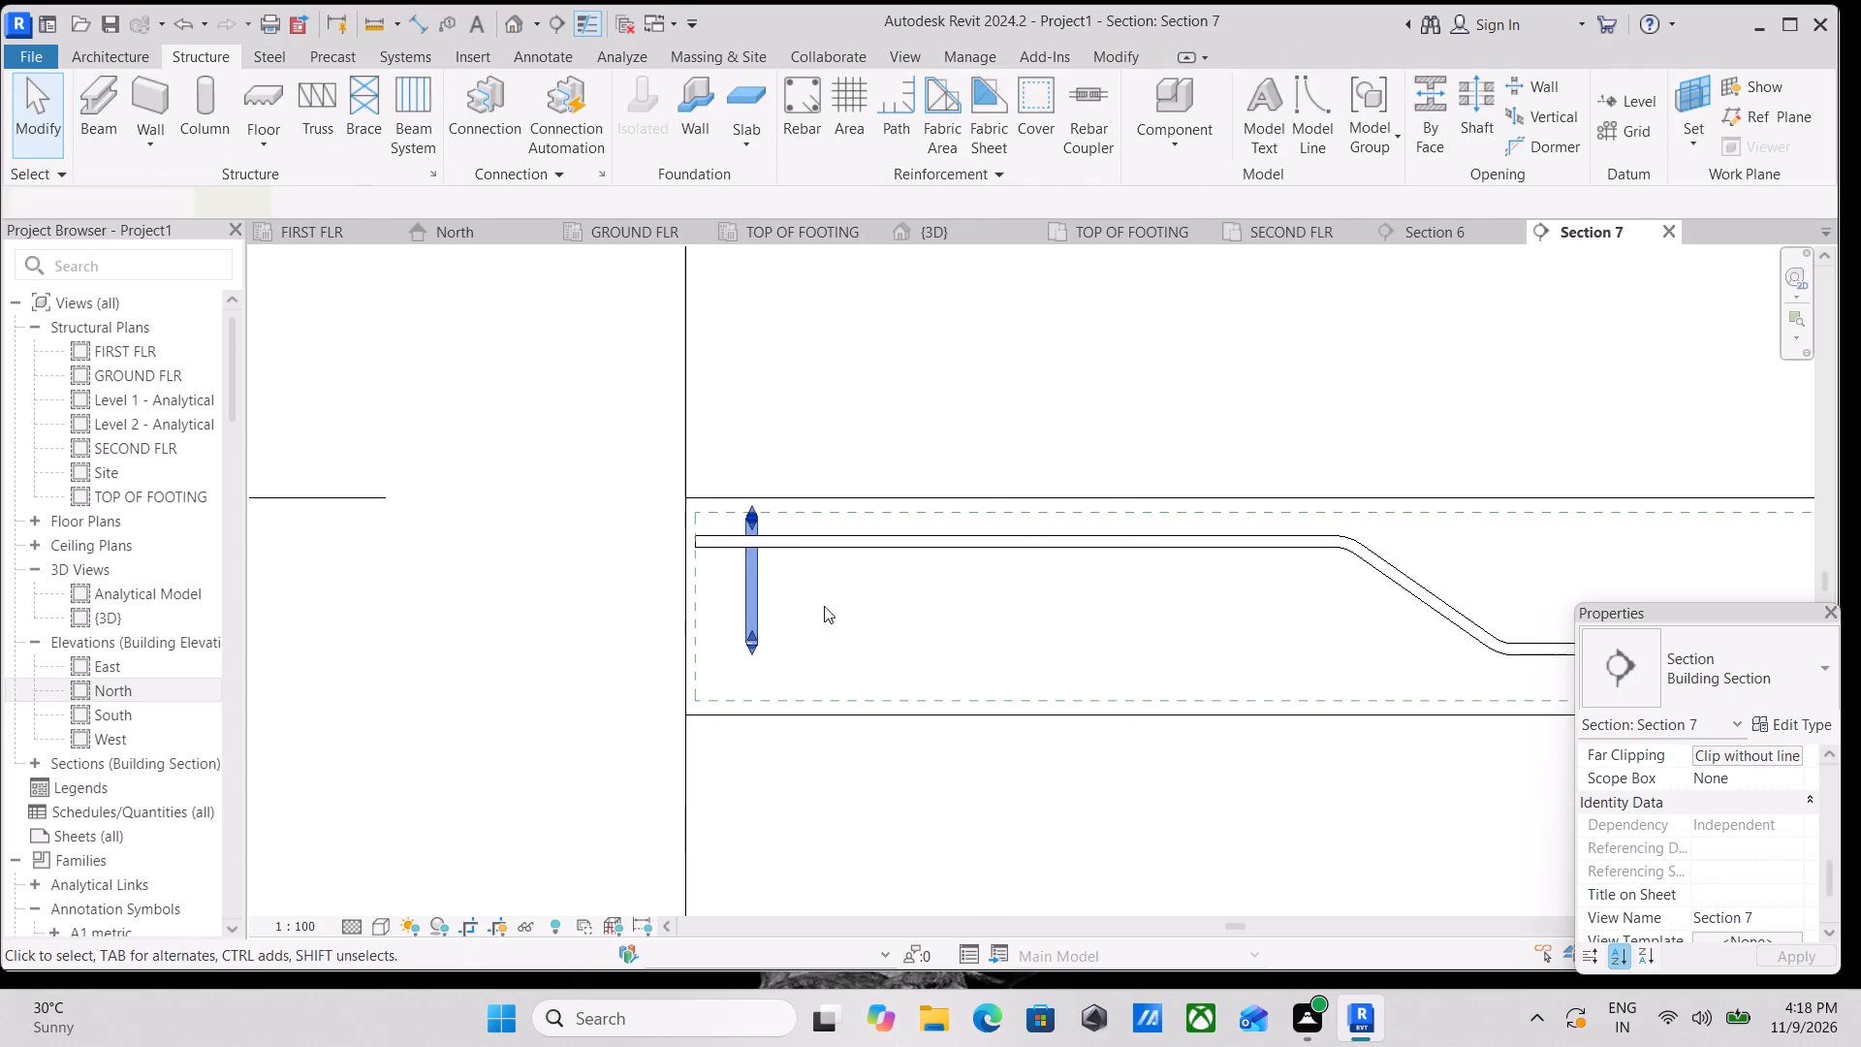
Nudge the single perpendicular cranked rebar three more small increments toward the slab's grid D end.
scroll(755, 616, up, 2)
key(Escape)
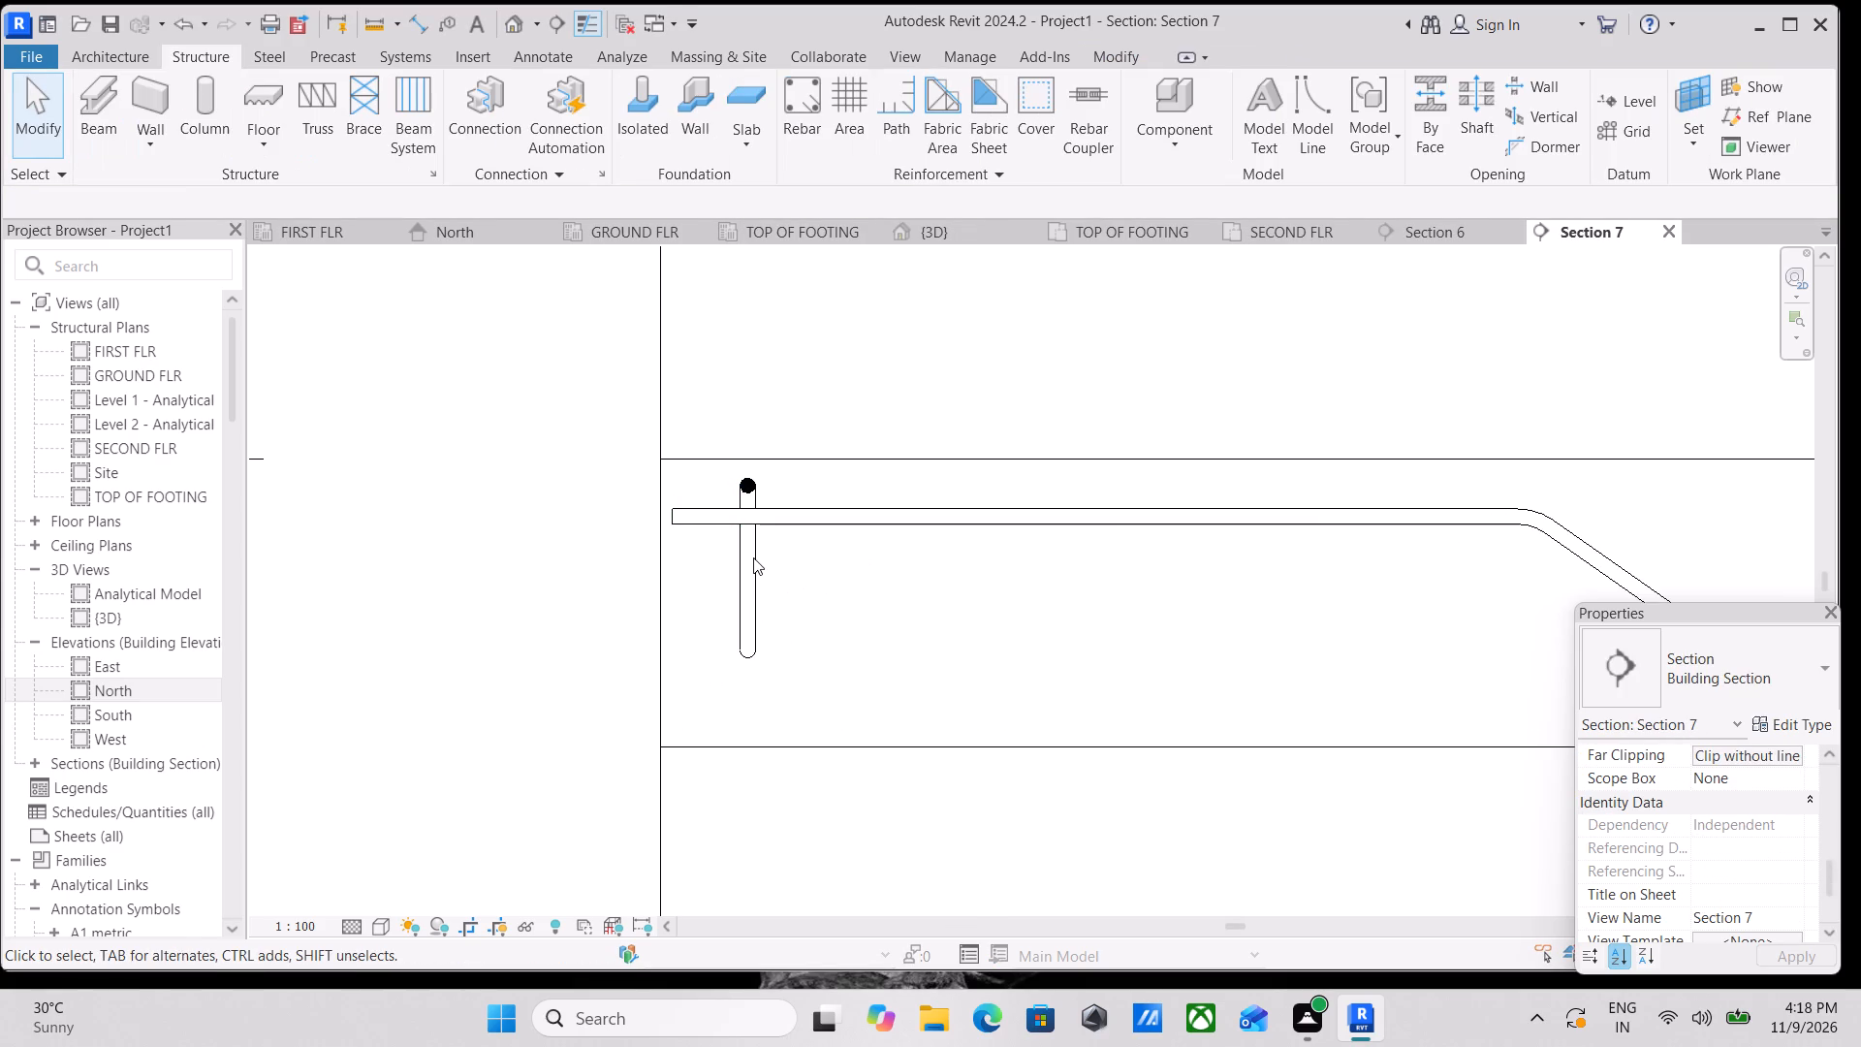
click(738, 597)
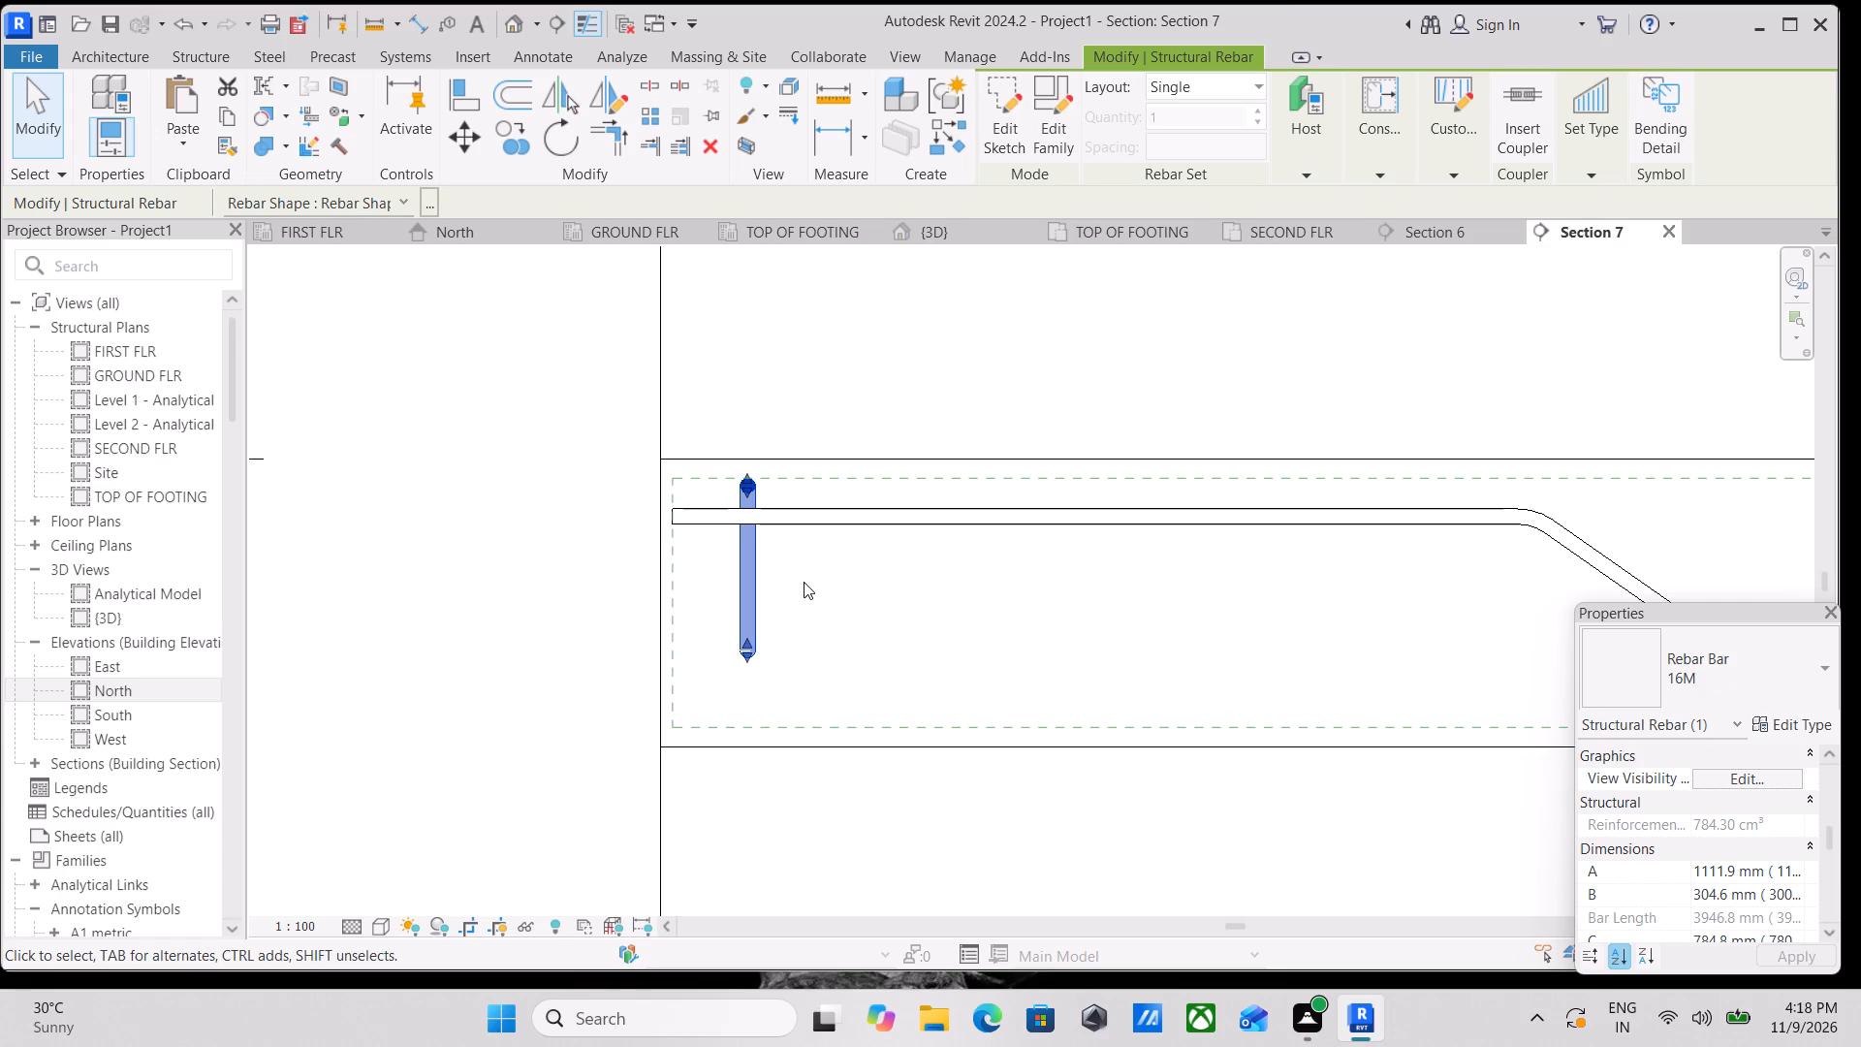
key(Left)
key(Left)
key(Left)
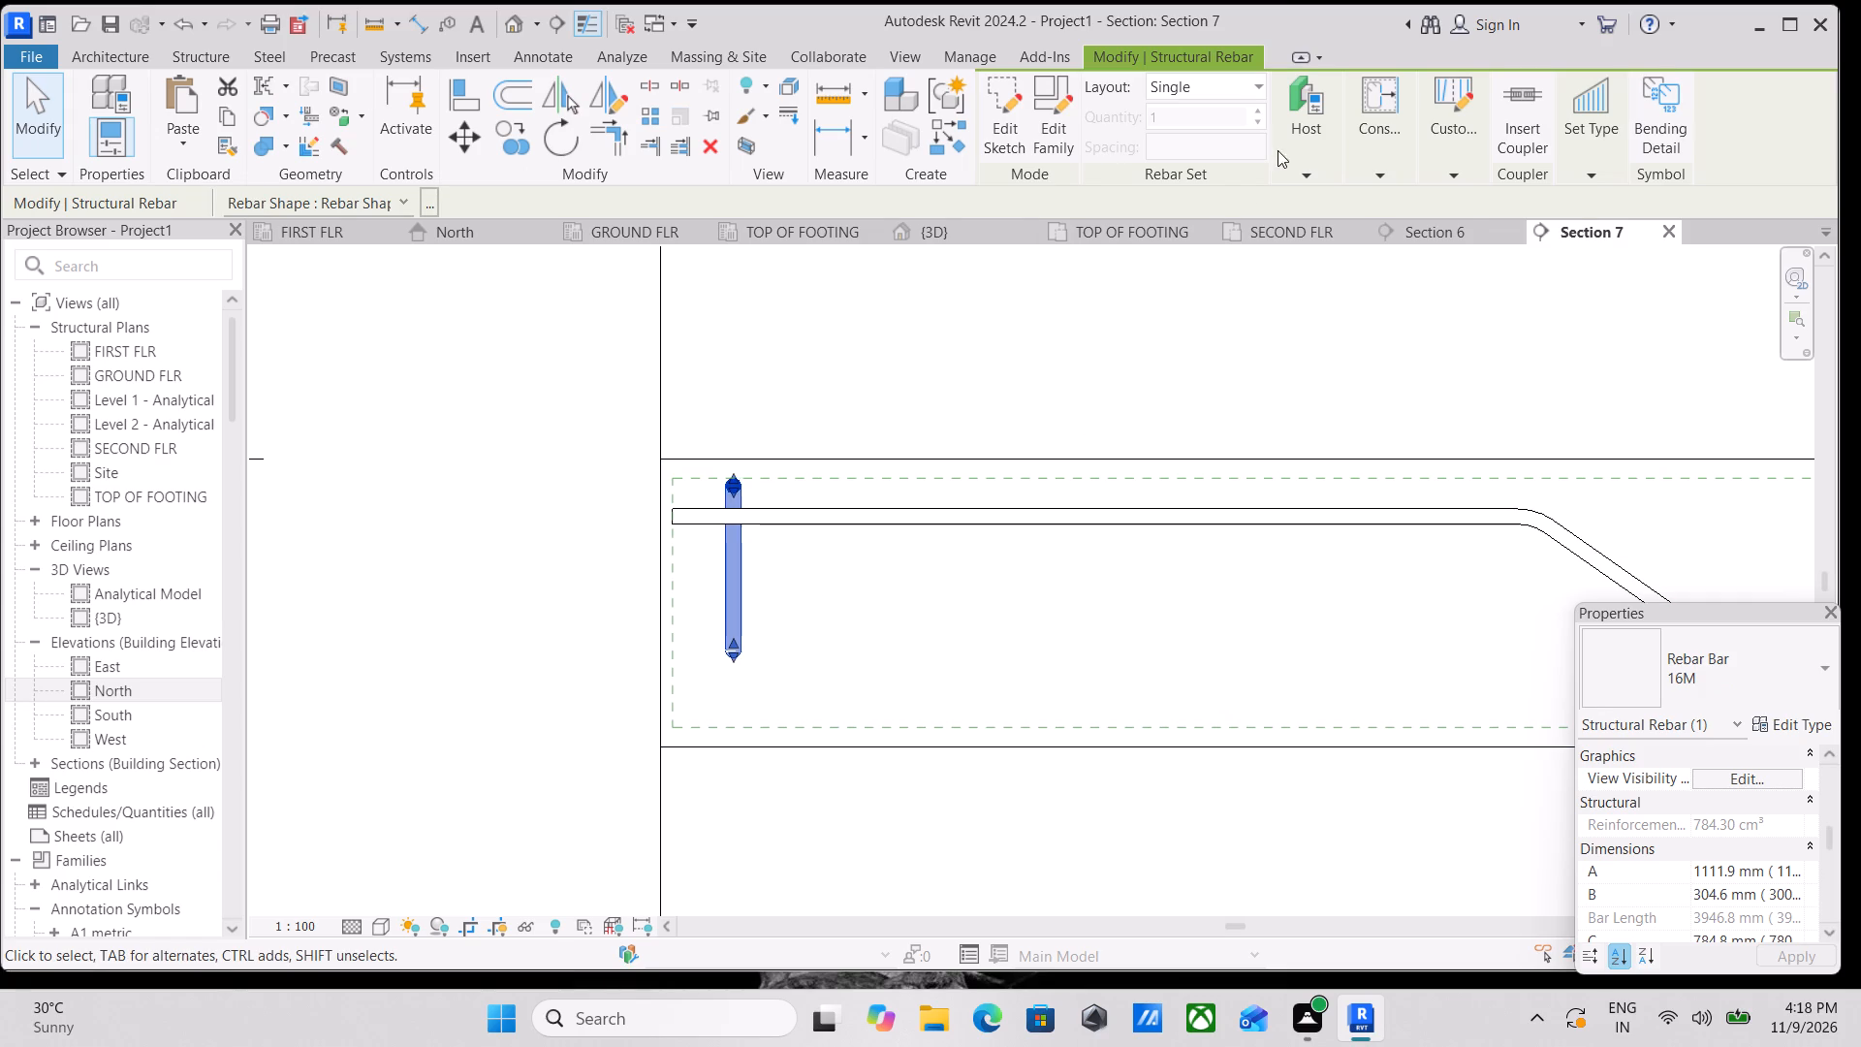
Lay out the perpendicular cranked rebar as a Maximum Spacing set with 120 mm spacing along the slab.
click(1231, 83)
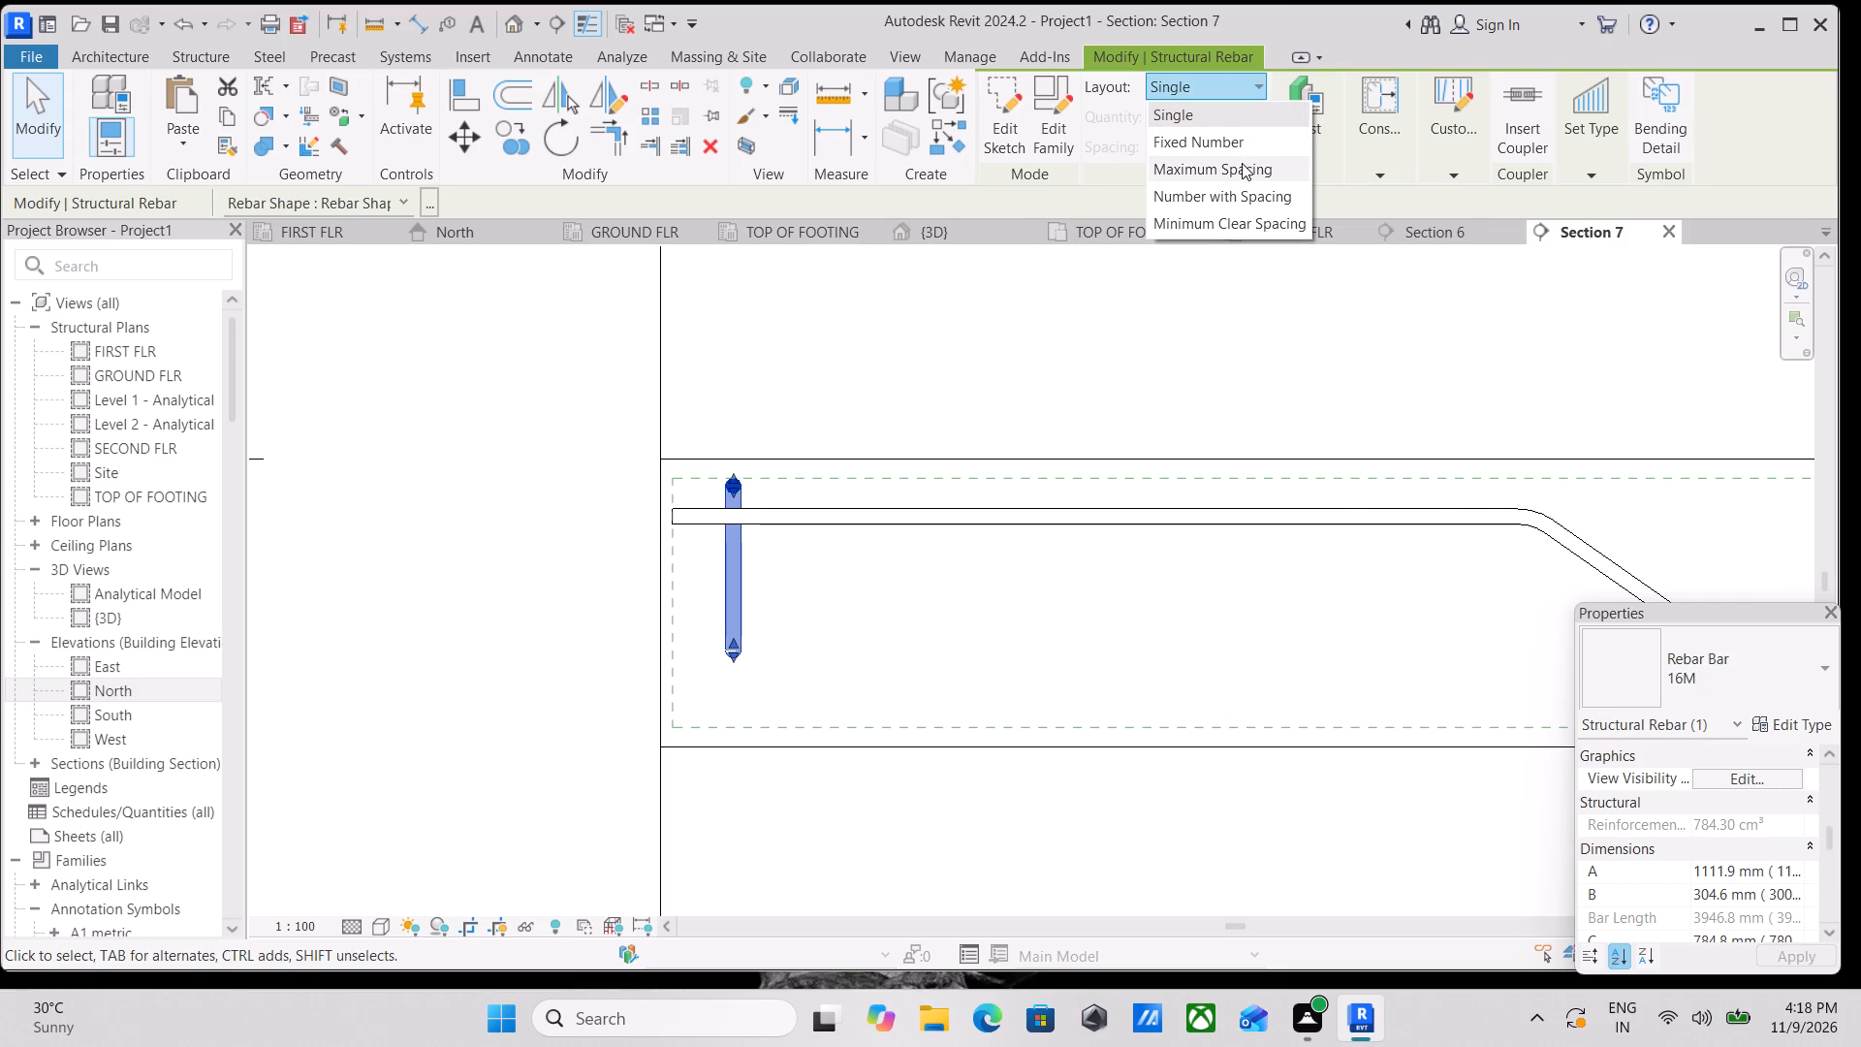
click(1242, 163)
click(1232, 153)
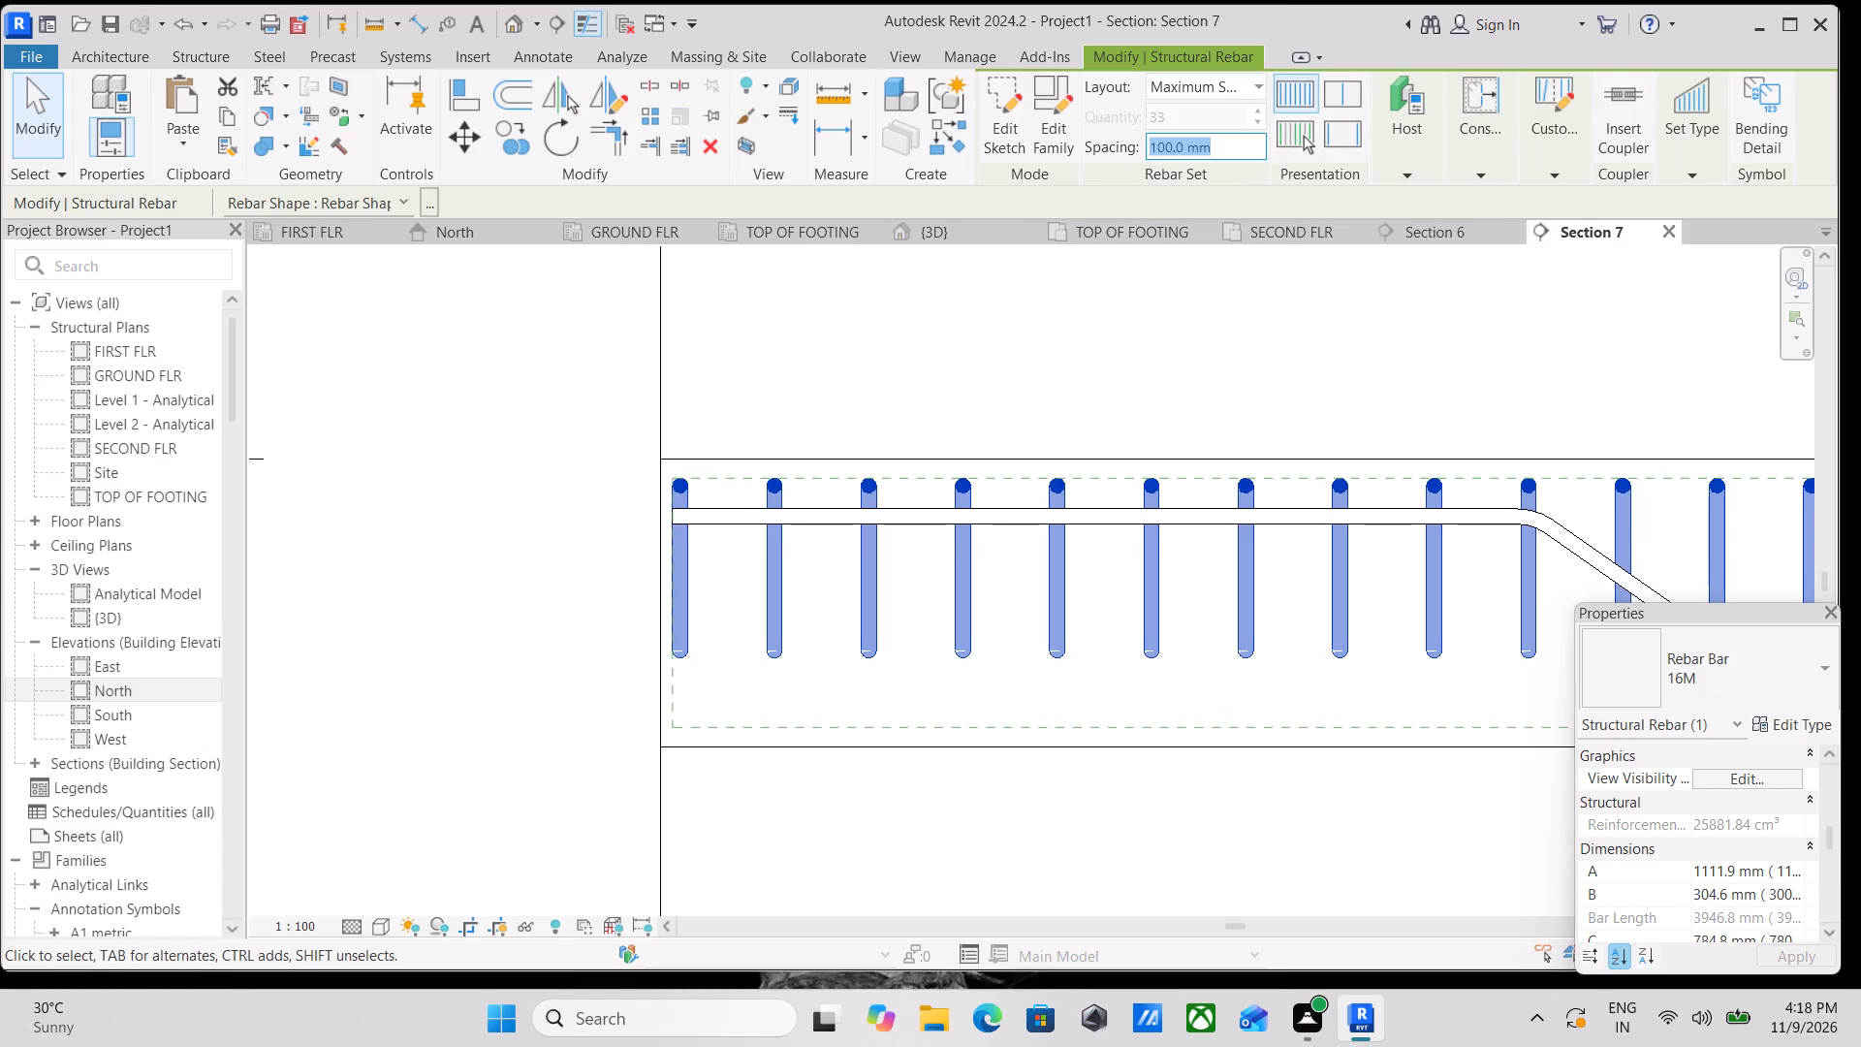
text(120MM)
key(Return)
scroll(1182, 344, down, 3)
middle_drag(1191, 344, 877, 312)
scroll(1296, 488, down, 1)
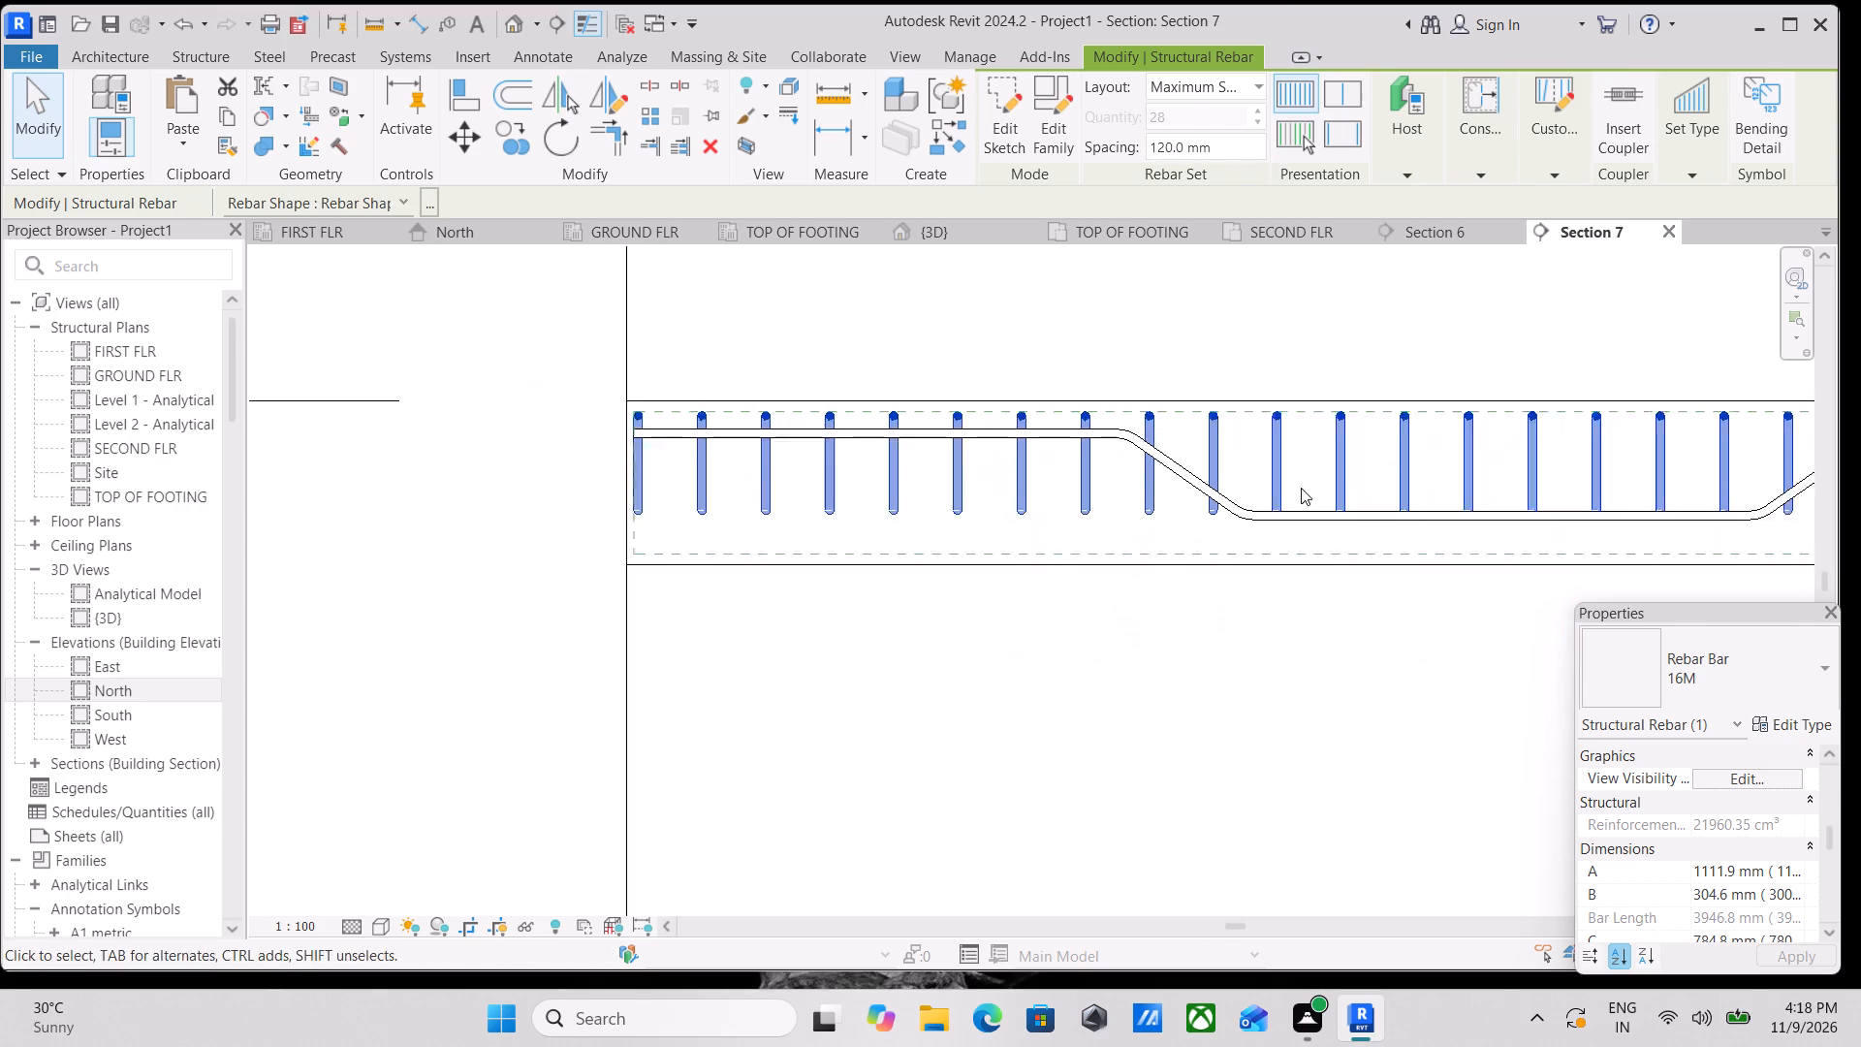
scroll(1301, 488, down, 1)
key(Escape)
middle_drag(1301, 488, 1086, 488)
Make the perpendicular cranked rebar set display unobscured in the {3D} view through its view visibility states.
click(1230, 444)
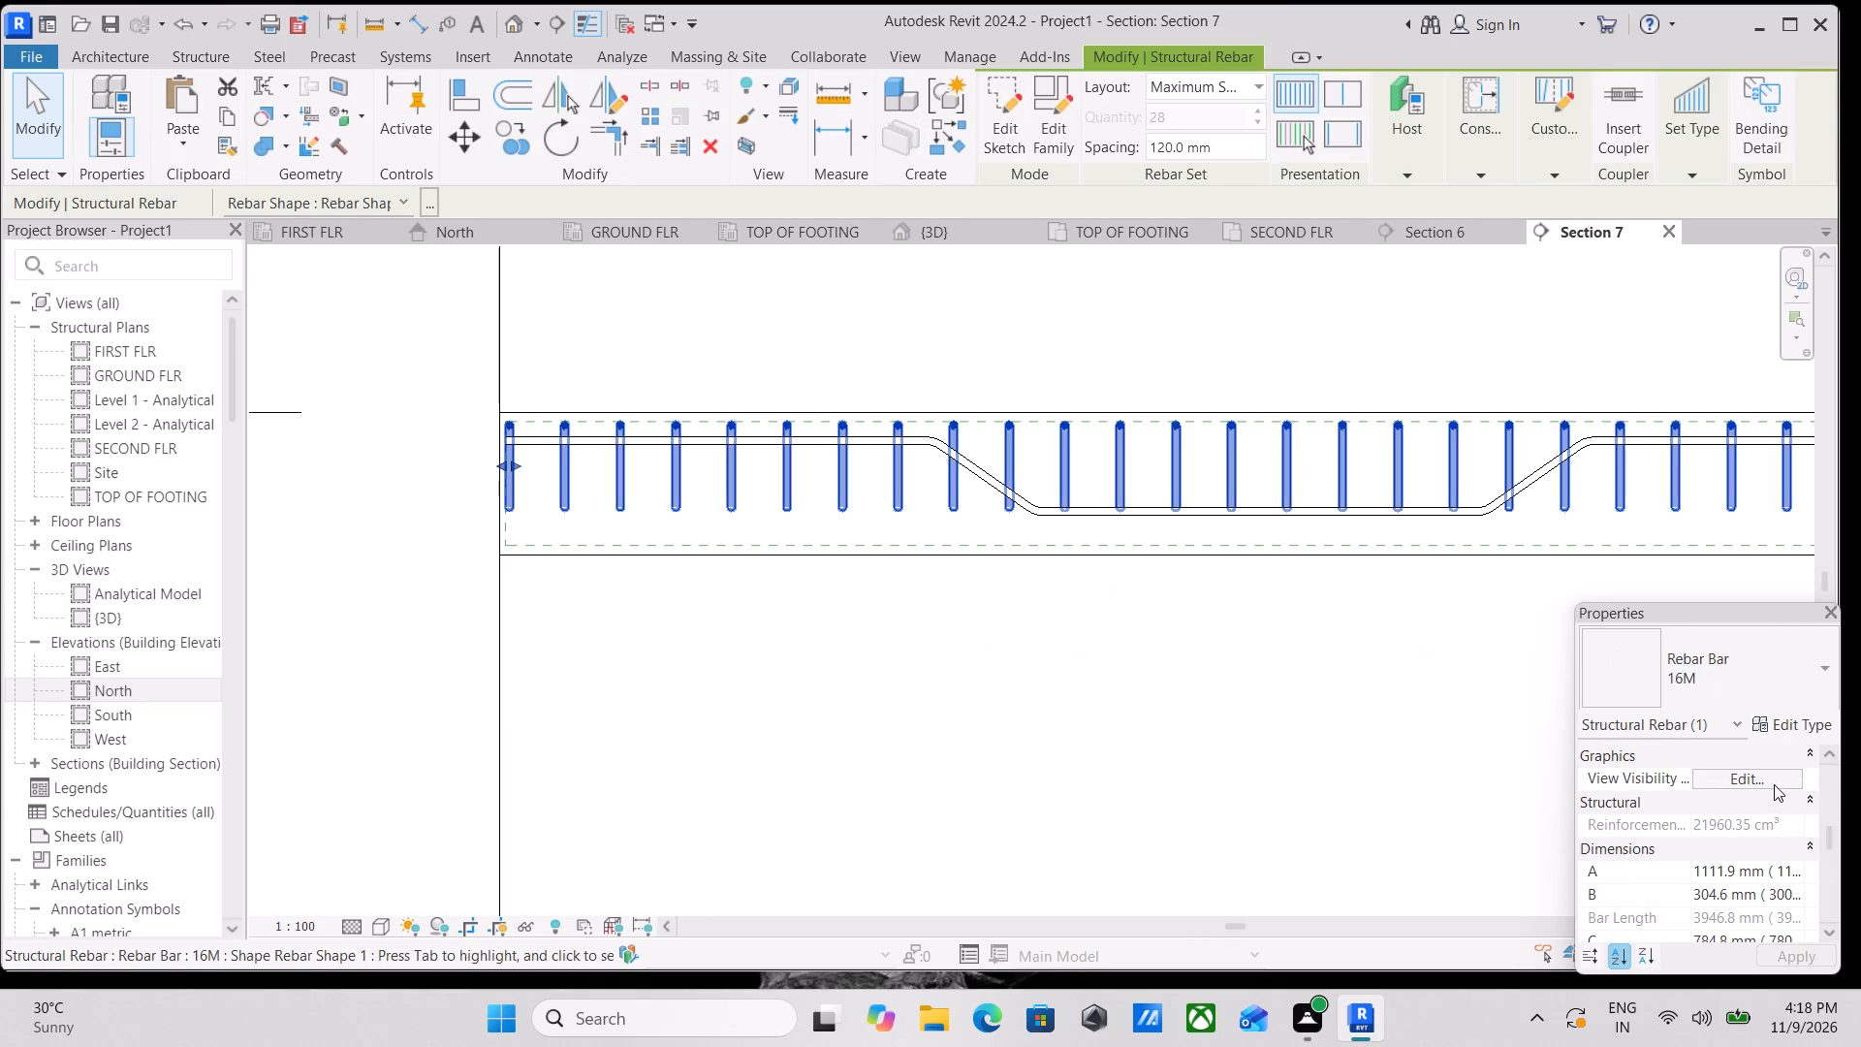
click(1769, 773)
click(1714, 671)
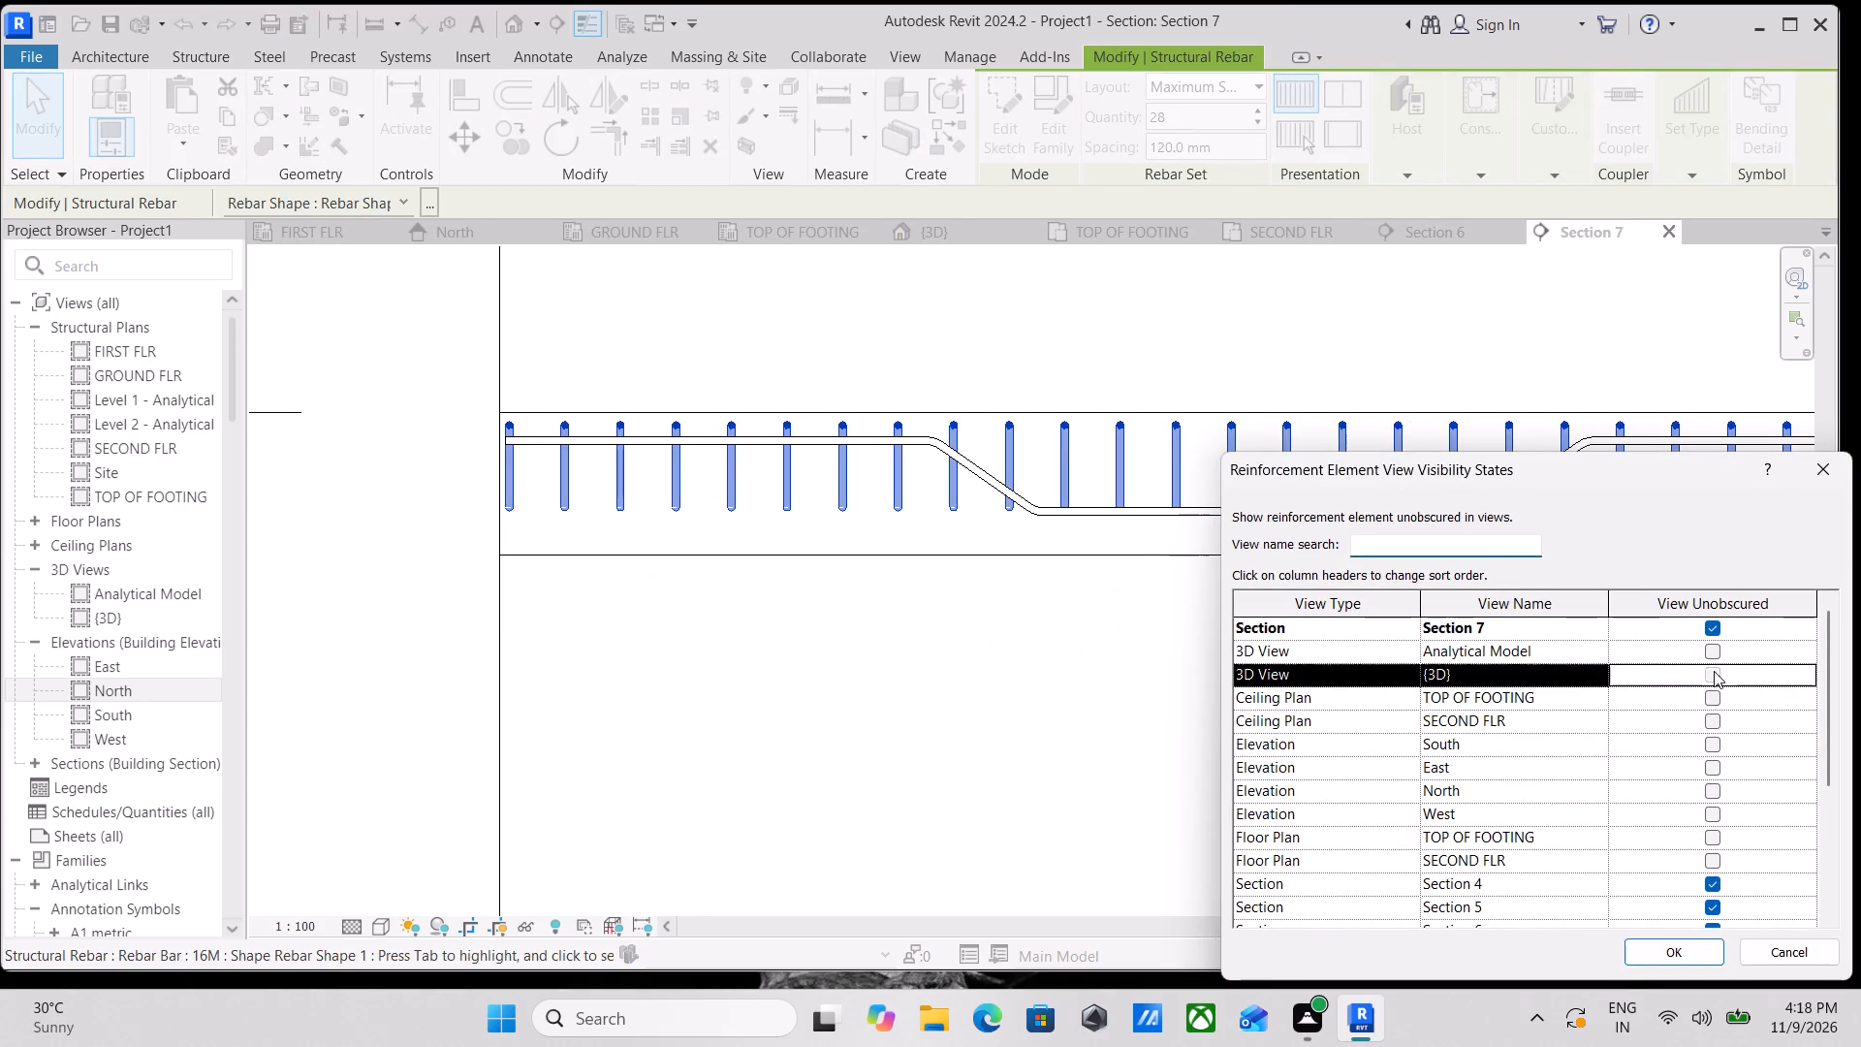
click(1658, 948)
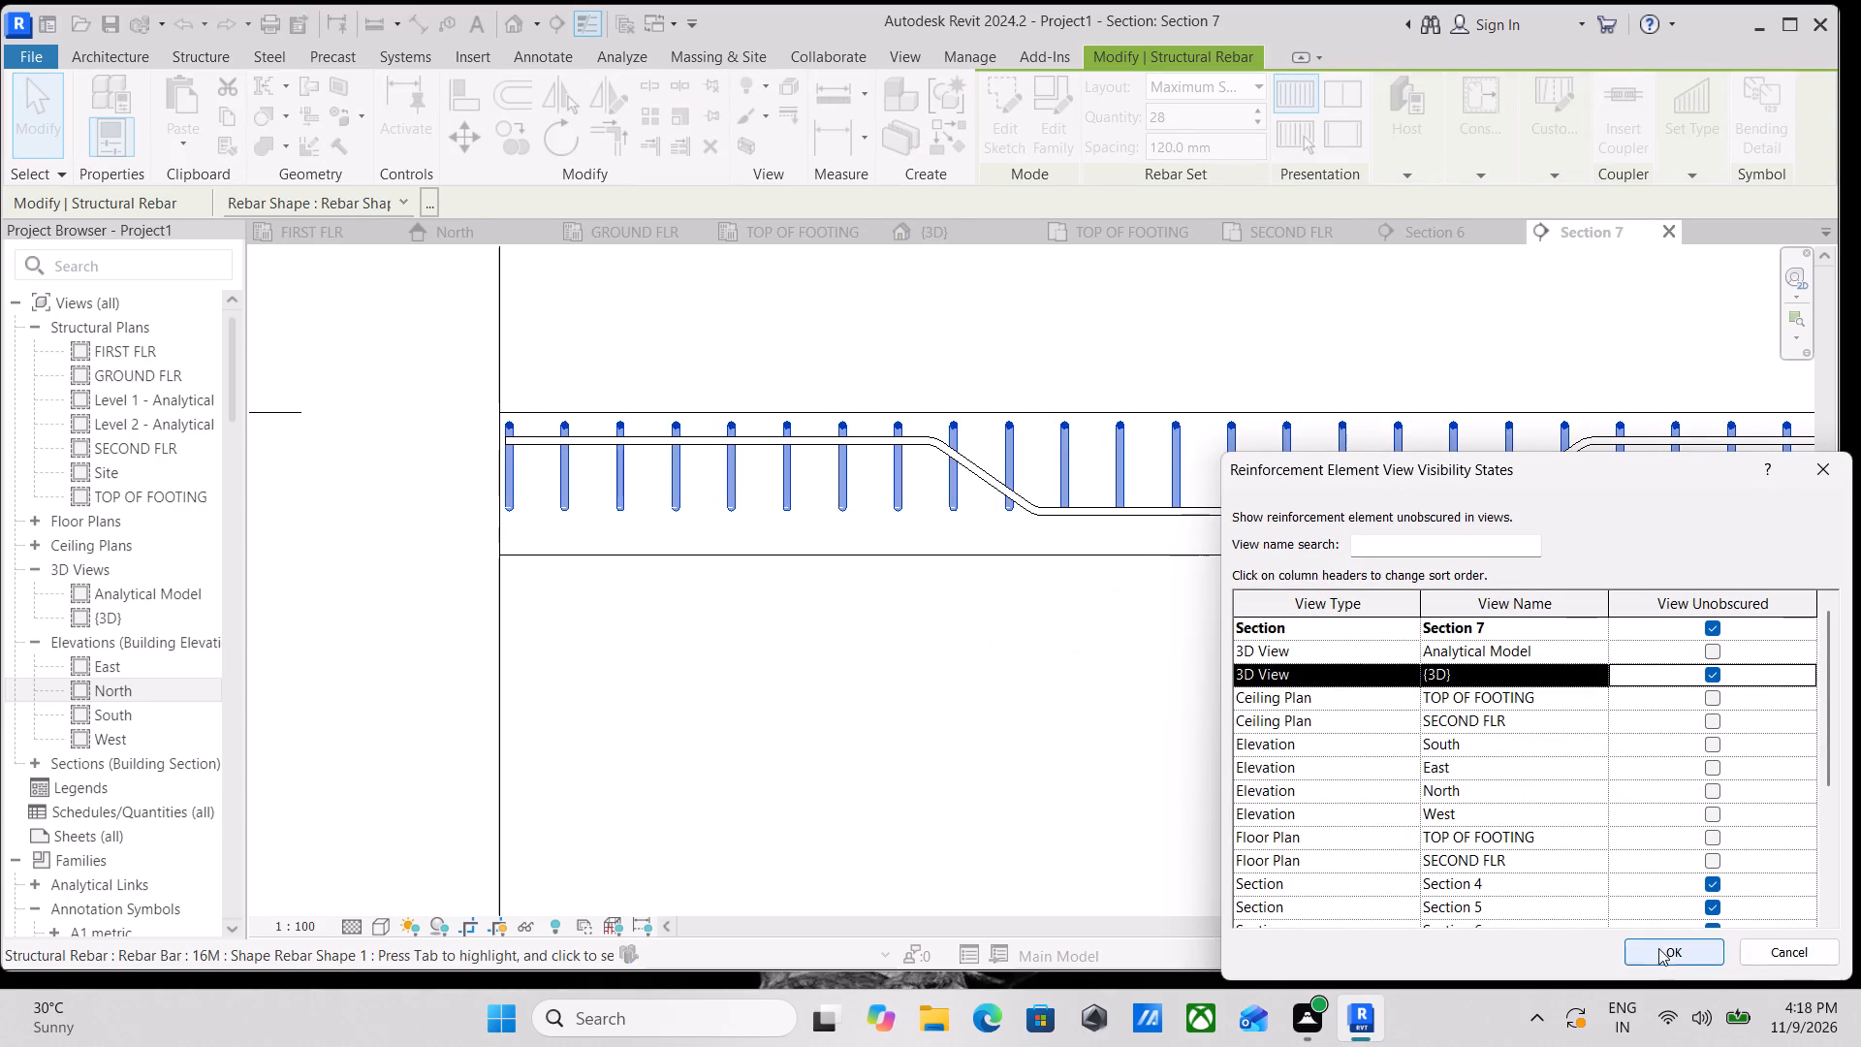
scroll(700, 414, down, 1)
middle_drag(701, 414, 417, 452)
scroll(848, 528, down, 1)
middle_drag(841, 531, 508, 587)
key(Escape)
Pull the perpendicular rebar set's first bar slightly inward from the slab's grid D end.
scroll(942, 647, up, 2)
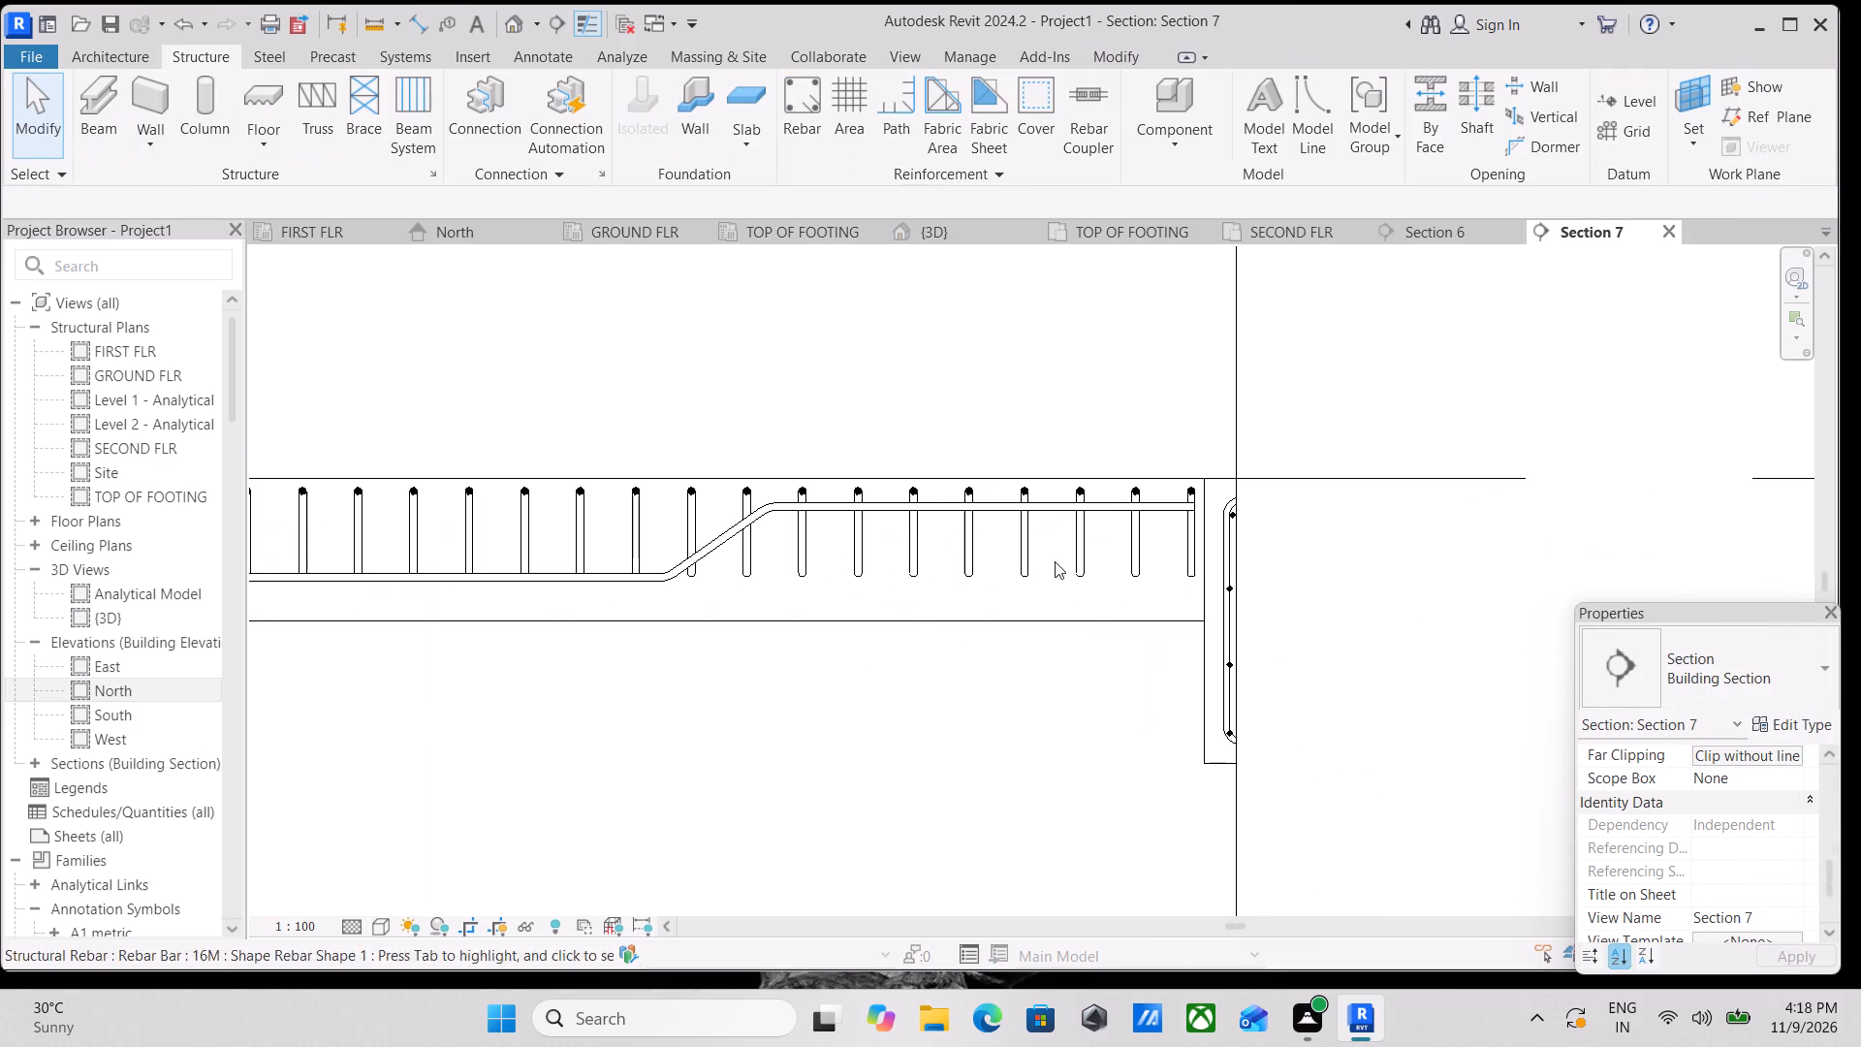
click(1074, 549)
middle_drag(1072, 549, 1582, 534)
scroll(1117, 556, down, 1)
middle_drag(1142, 556, 1500, 532)
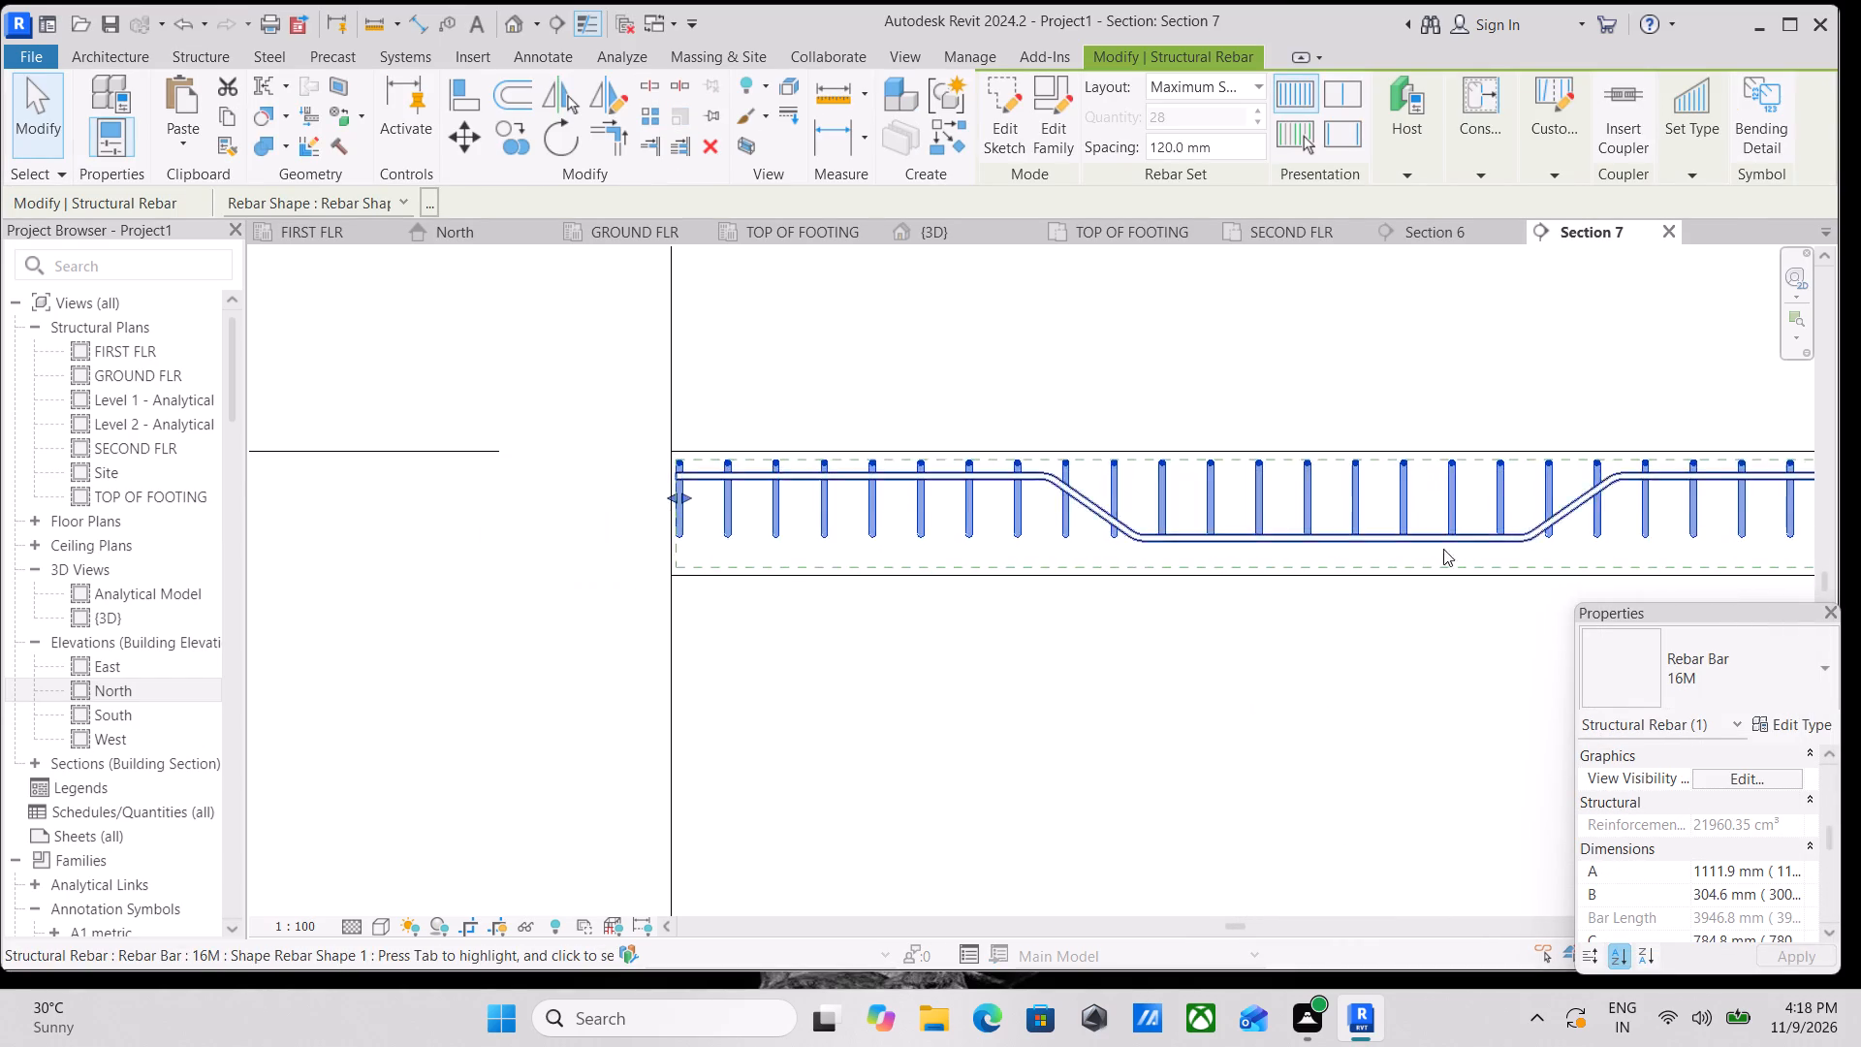
scroll(615, 513, up, 3)
scroll(758, 469, up, 3)
drag(674, 510, 697, 509)
scroll(722, 506, down, 3)
middle_drag(774, 507, 460, 501)
key(Escape)
scroll(787, 470, down, 2)
middle_drag(789, 470, 621, 492)
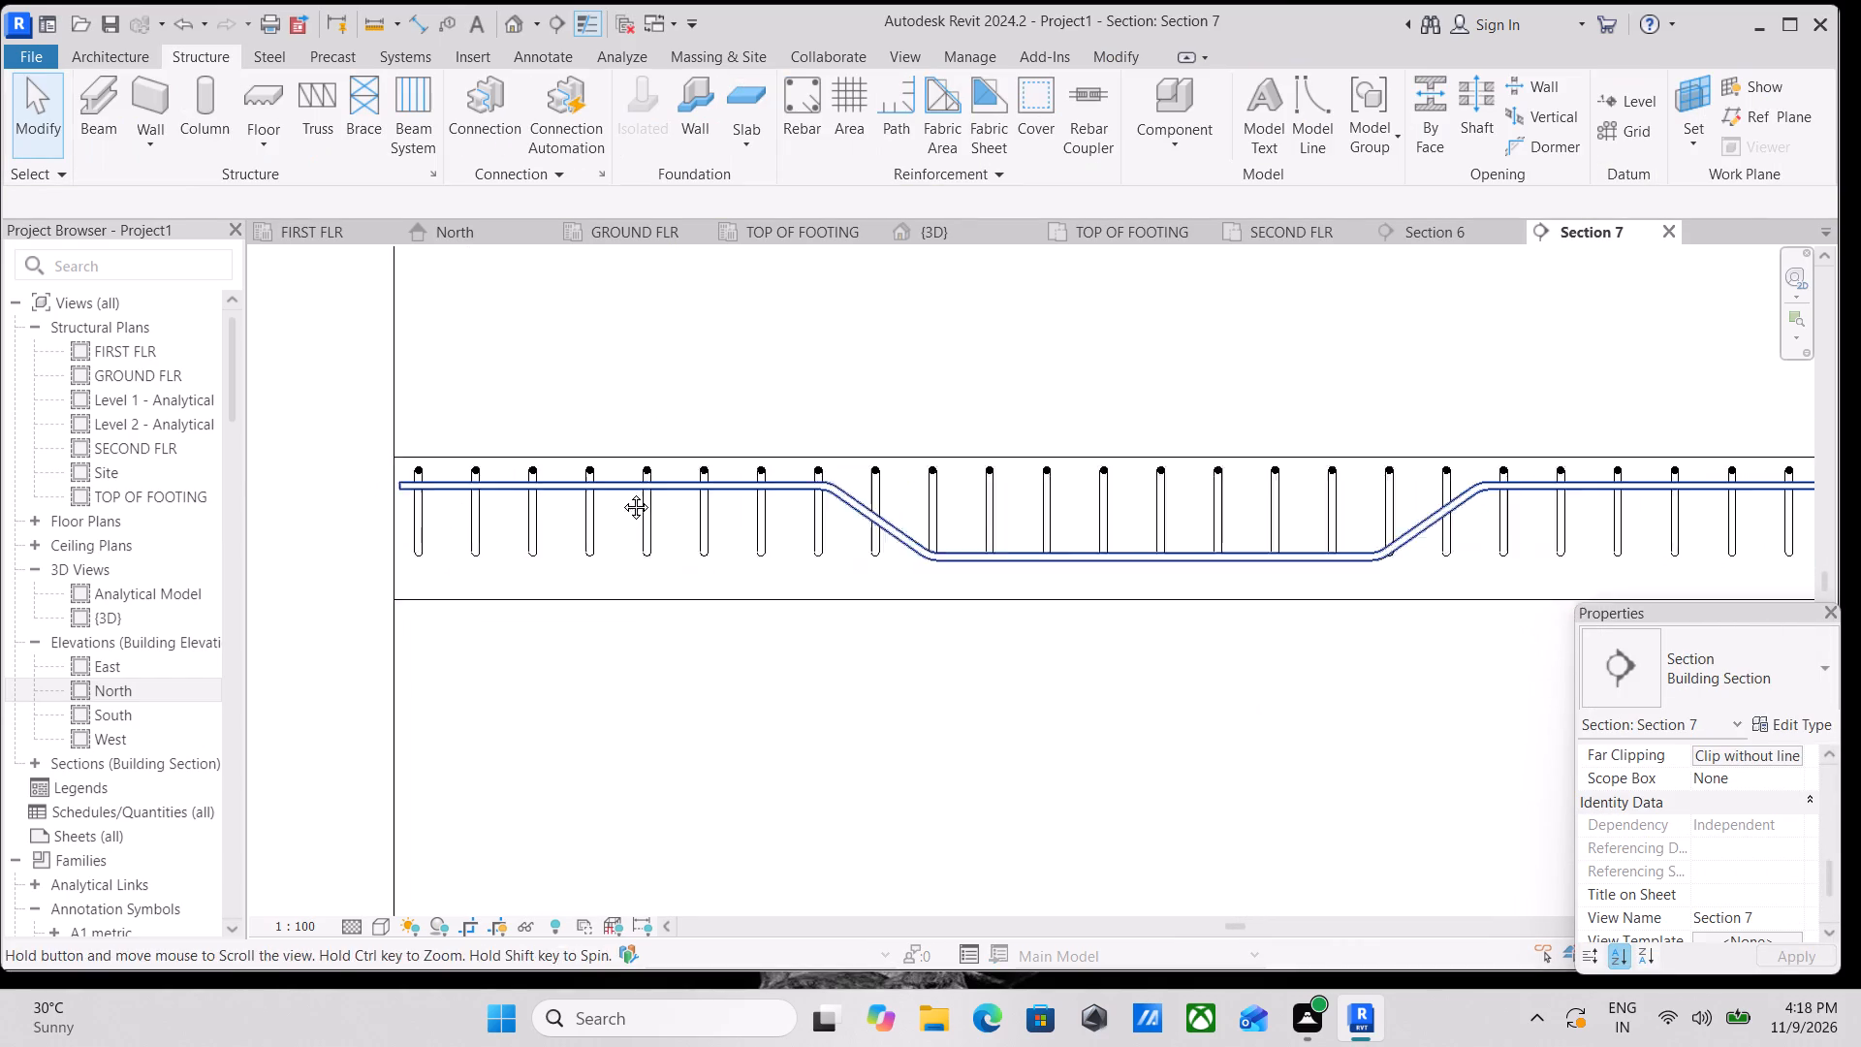
middle_drag(621, 492, 615, 492)
Check the view visibility states of the cranked rebar set running along the slab in Section 7.
click(873, 563)
scroll(1817, 867, down, 1)
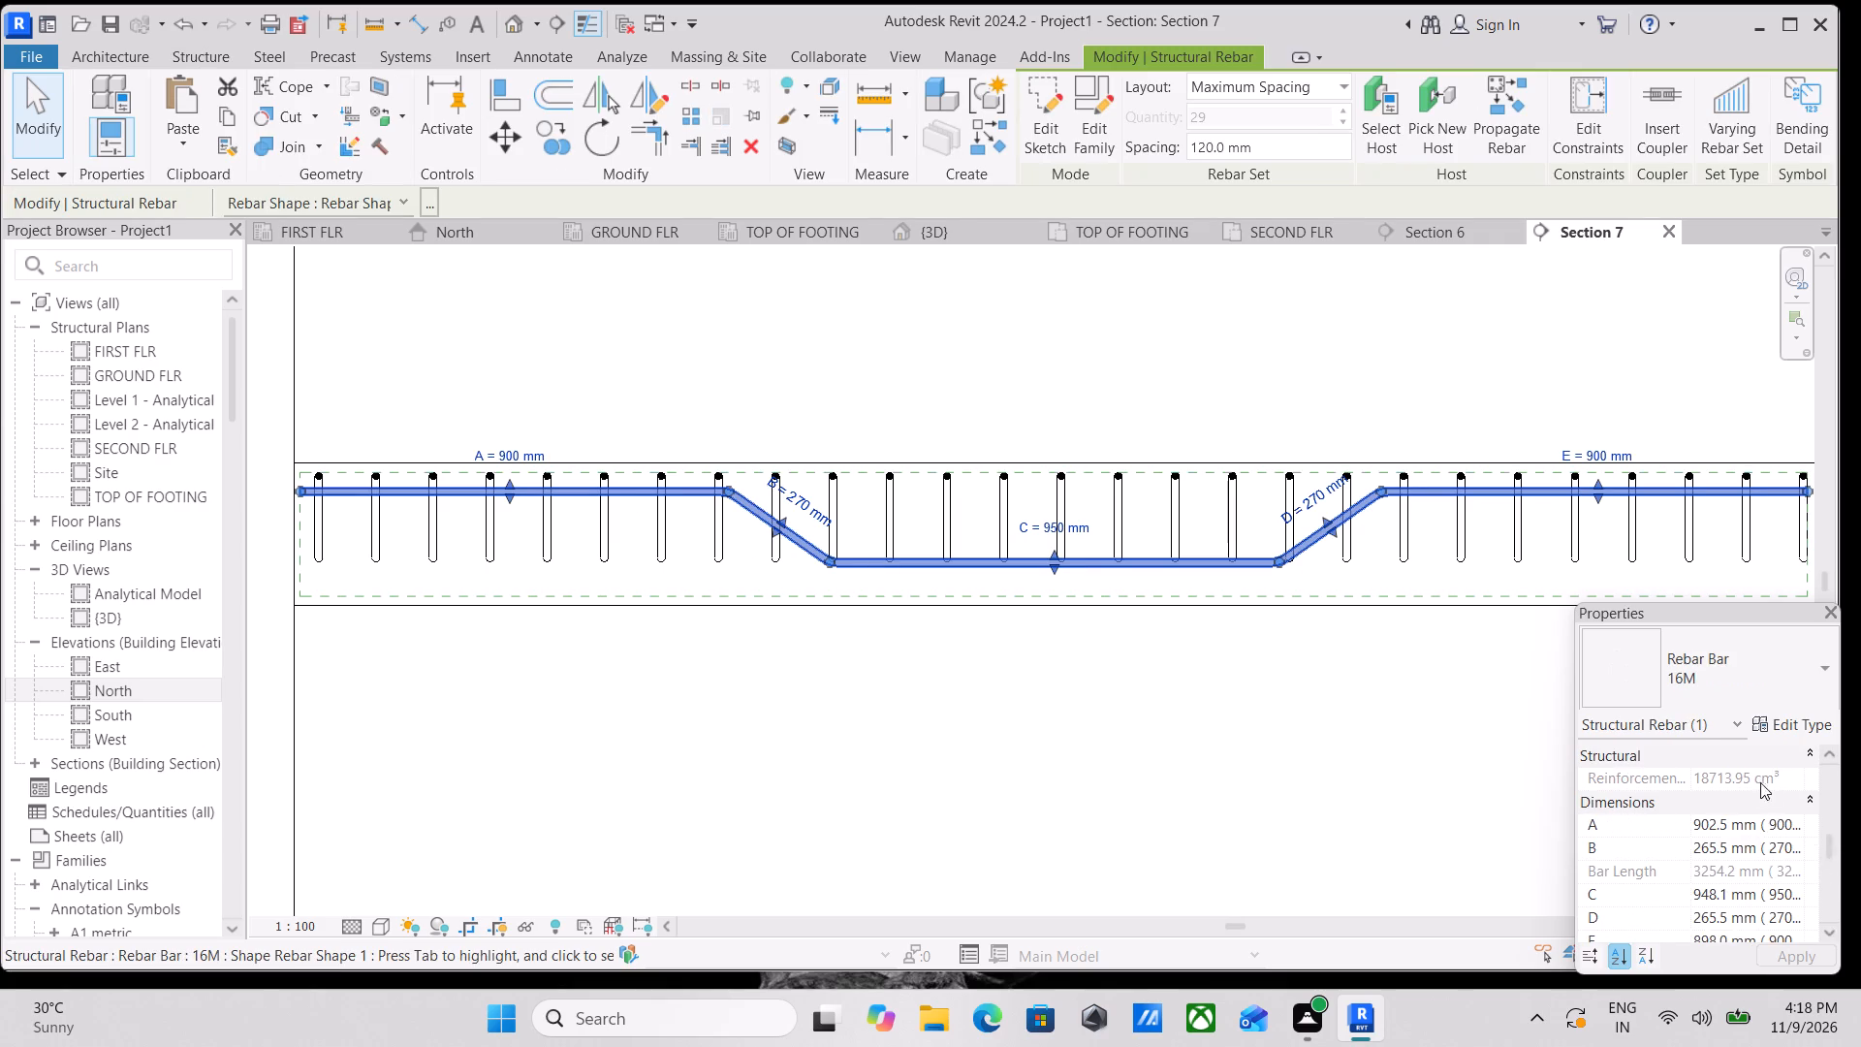
scroll(1752, 779, up, 1)
click(1751, 781)
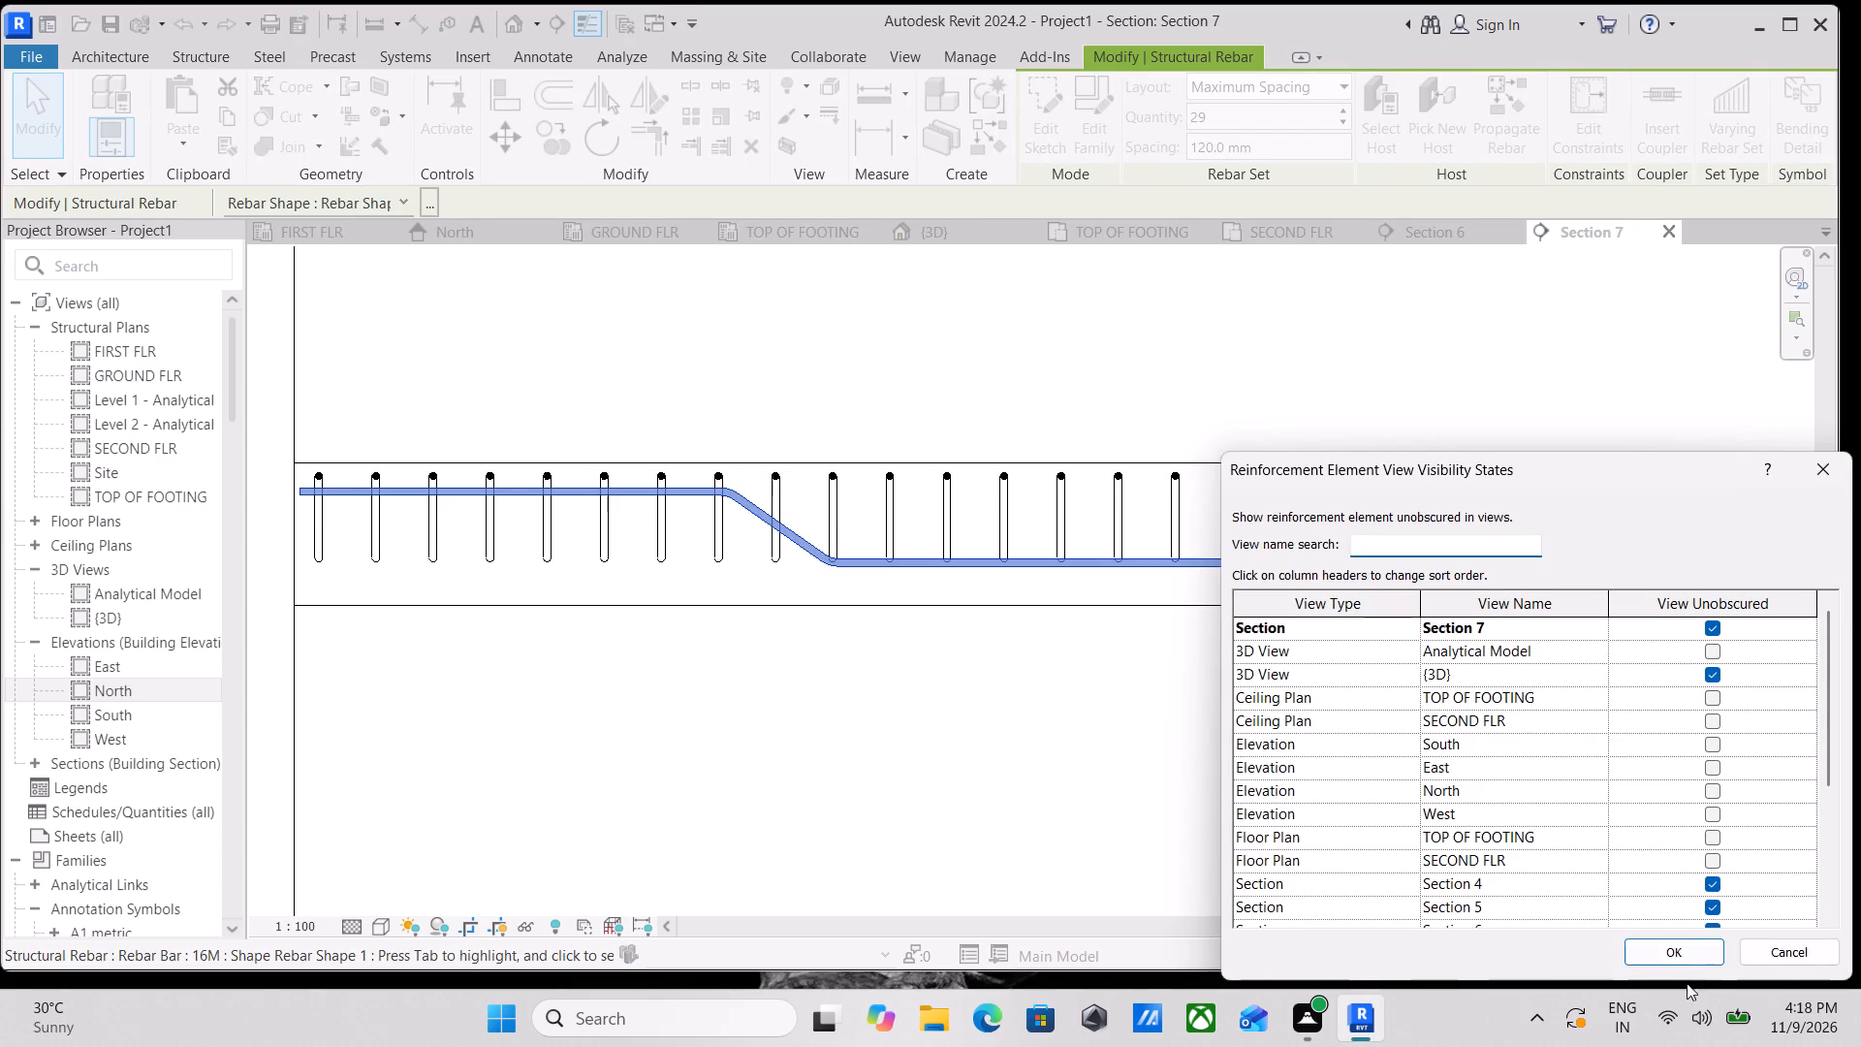
click(1688, 944)
scroll(1482, 718, down, 2)
middle_drag(1482, 717, 1482, 795)
key(Escape)
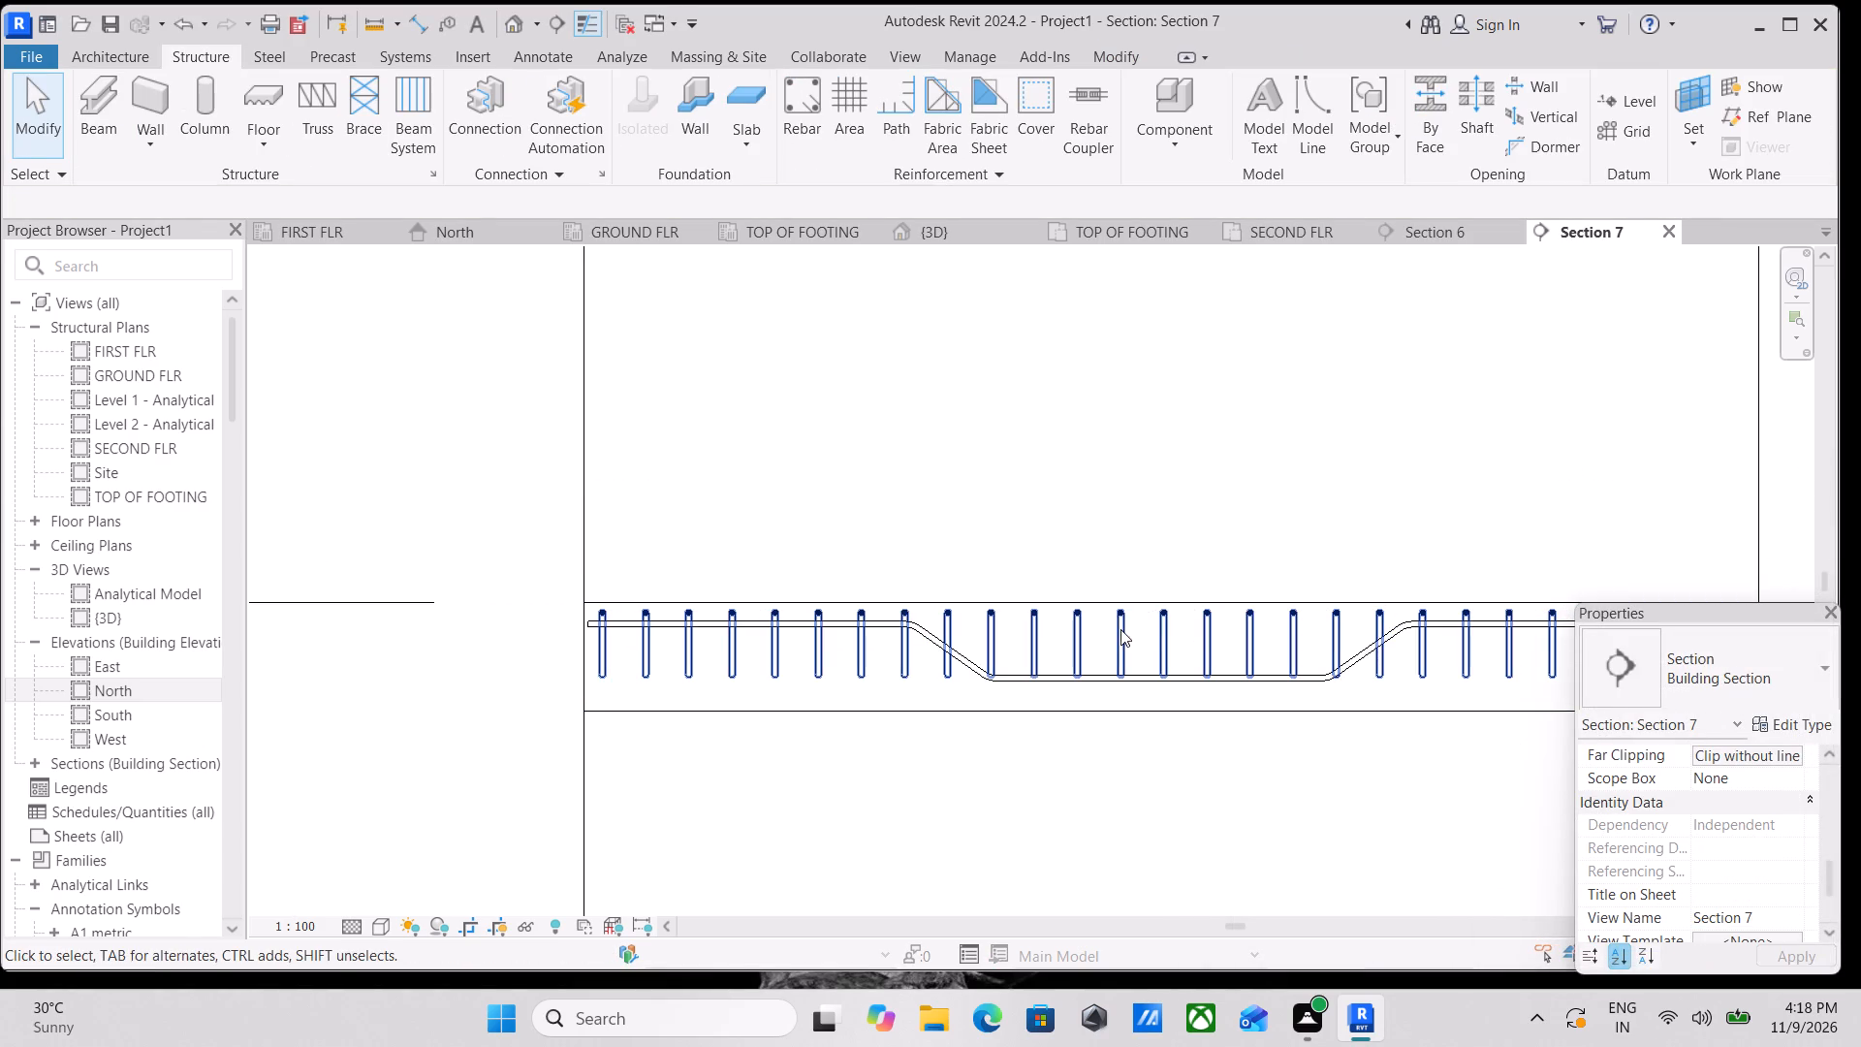
click(1143, 623)
click(1163, 636)
key(Escape)
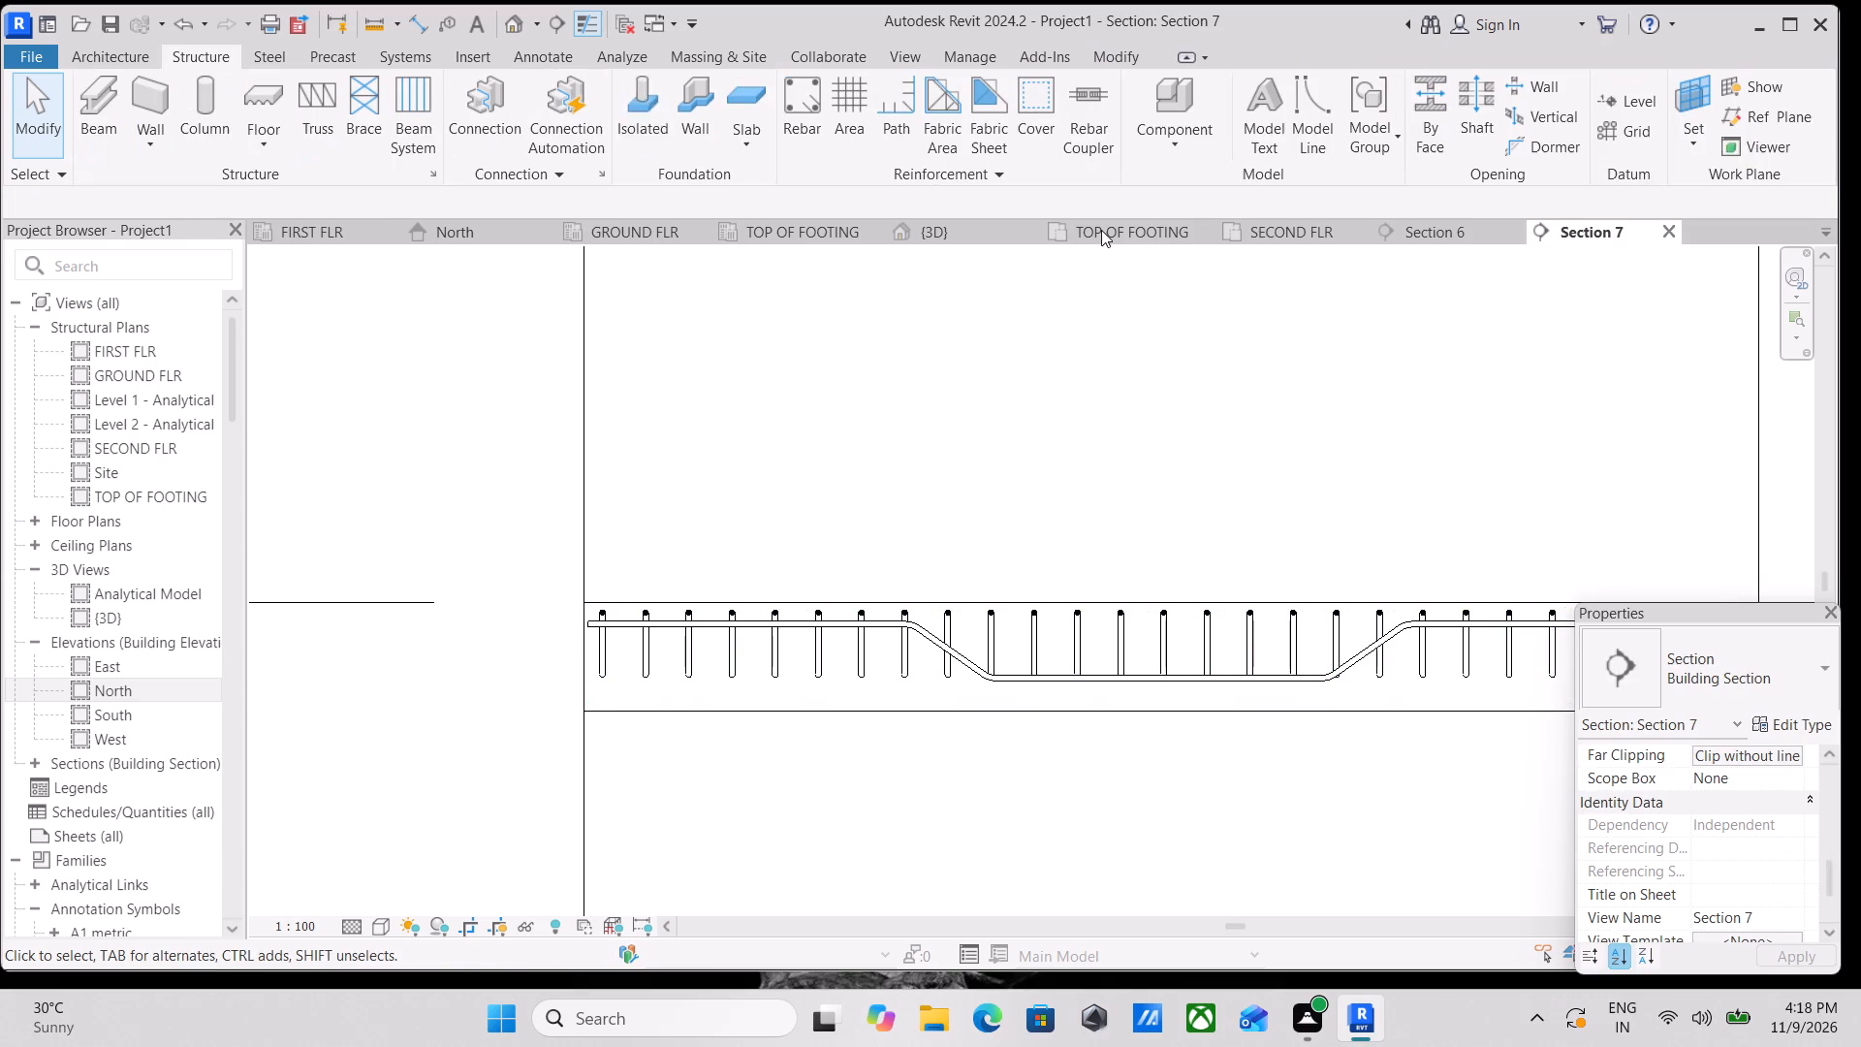
Place a single straight 16M rebar of shape M_00, oriented Parallel to Work Plane, along the slab's bottom cover.
click(801, 96)
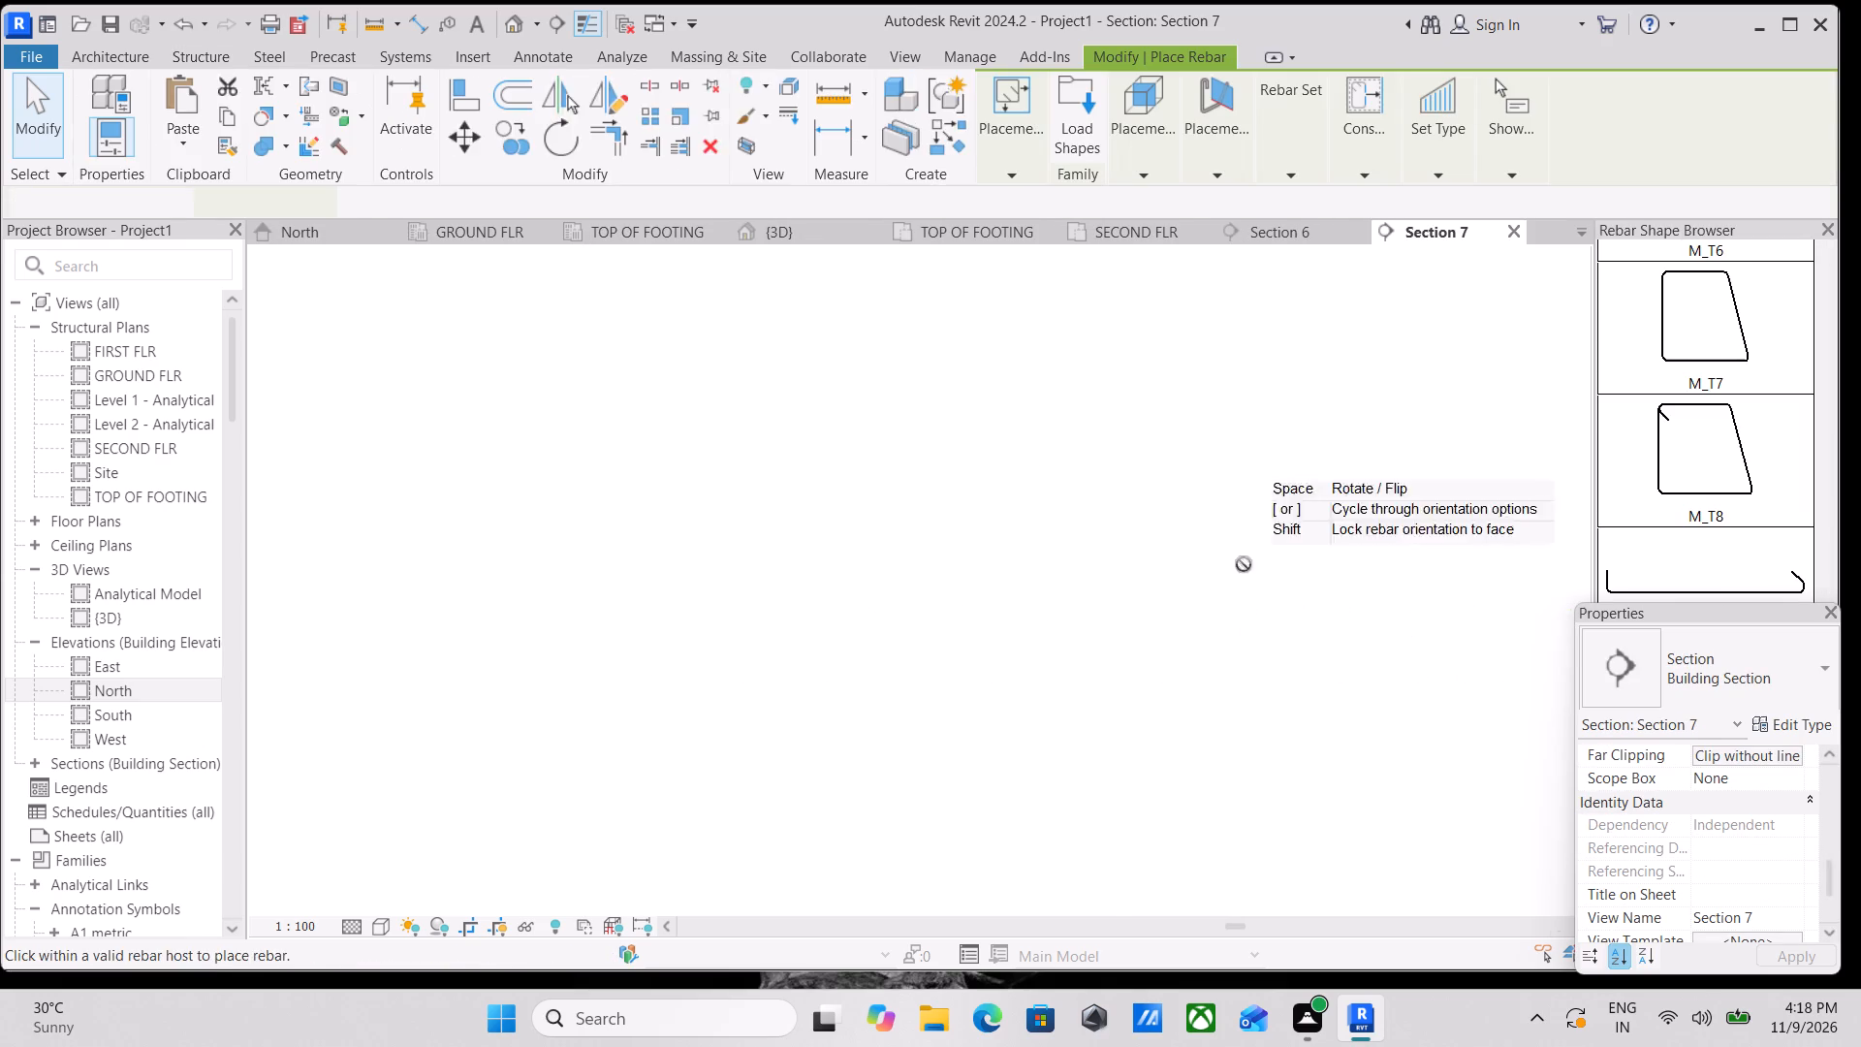
scroll(899, 689, up, 3)
scroll(1743, 368, up, 4)
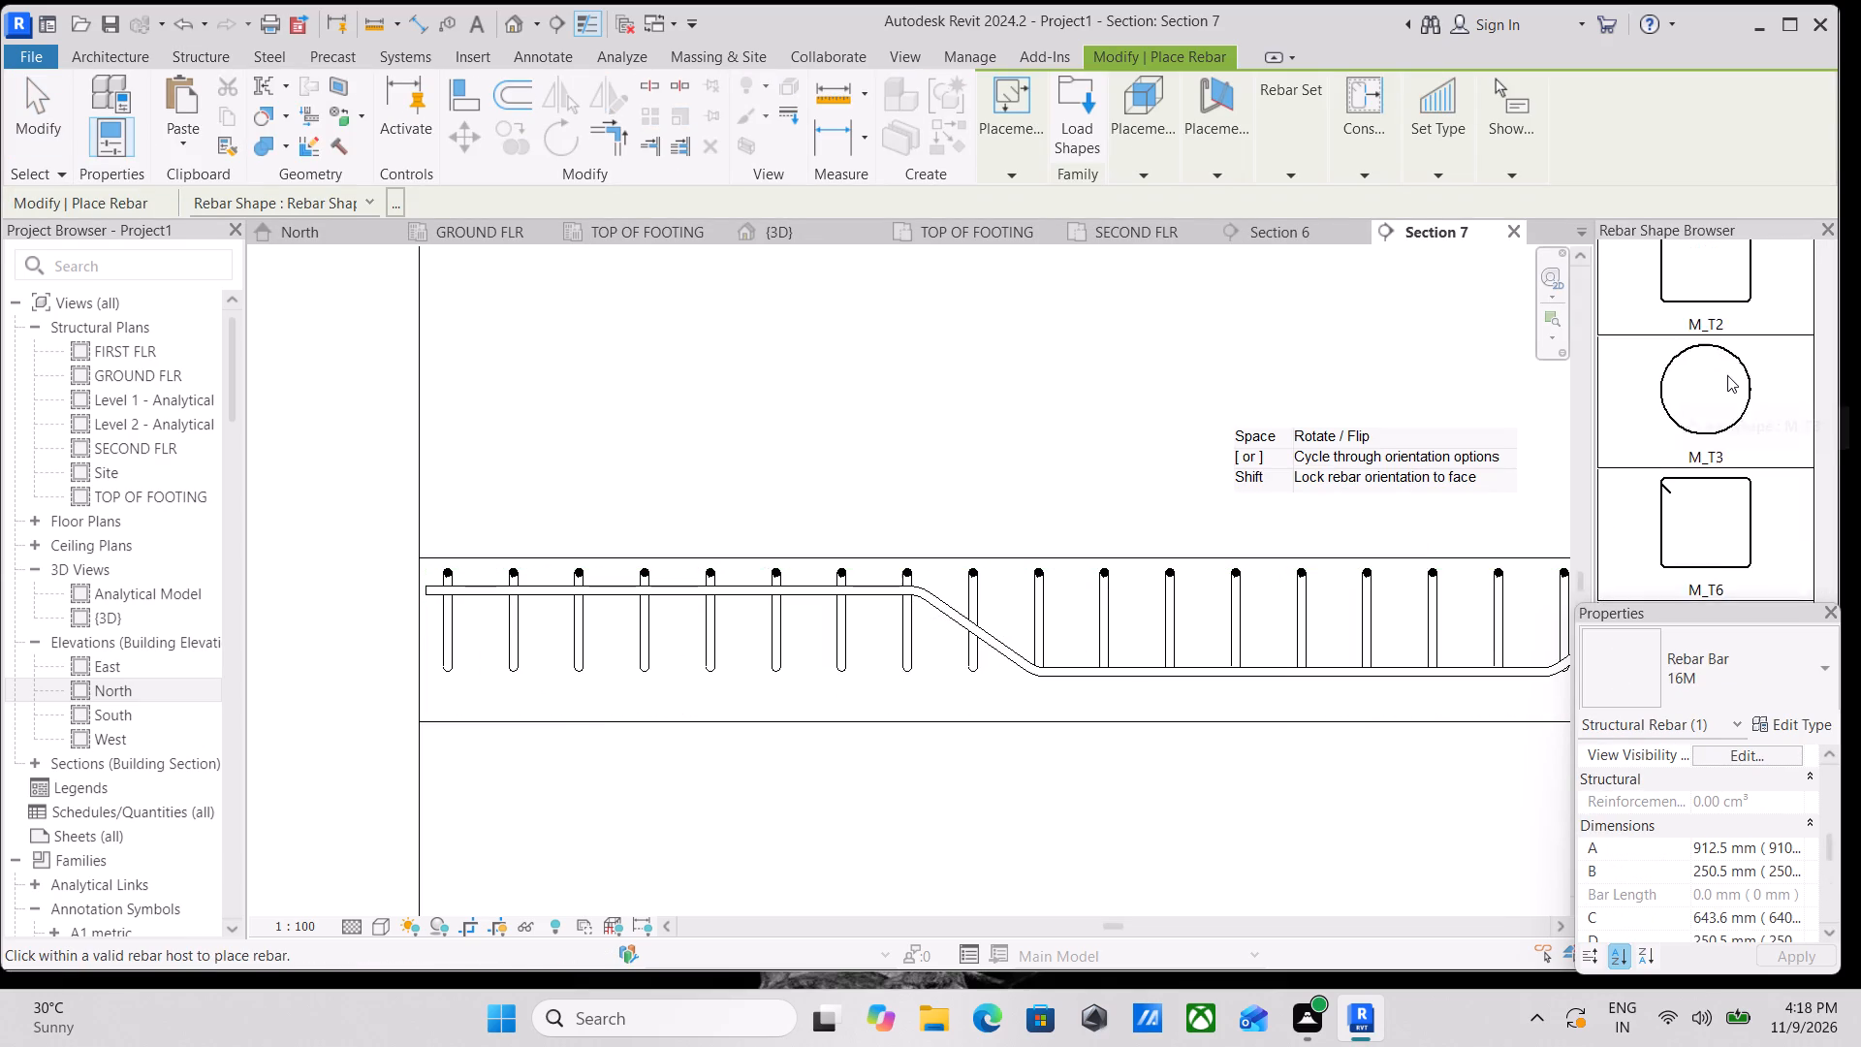
scroll(1727, 375, up, 20)
scroll(1727, 375, up, 14)
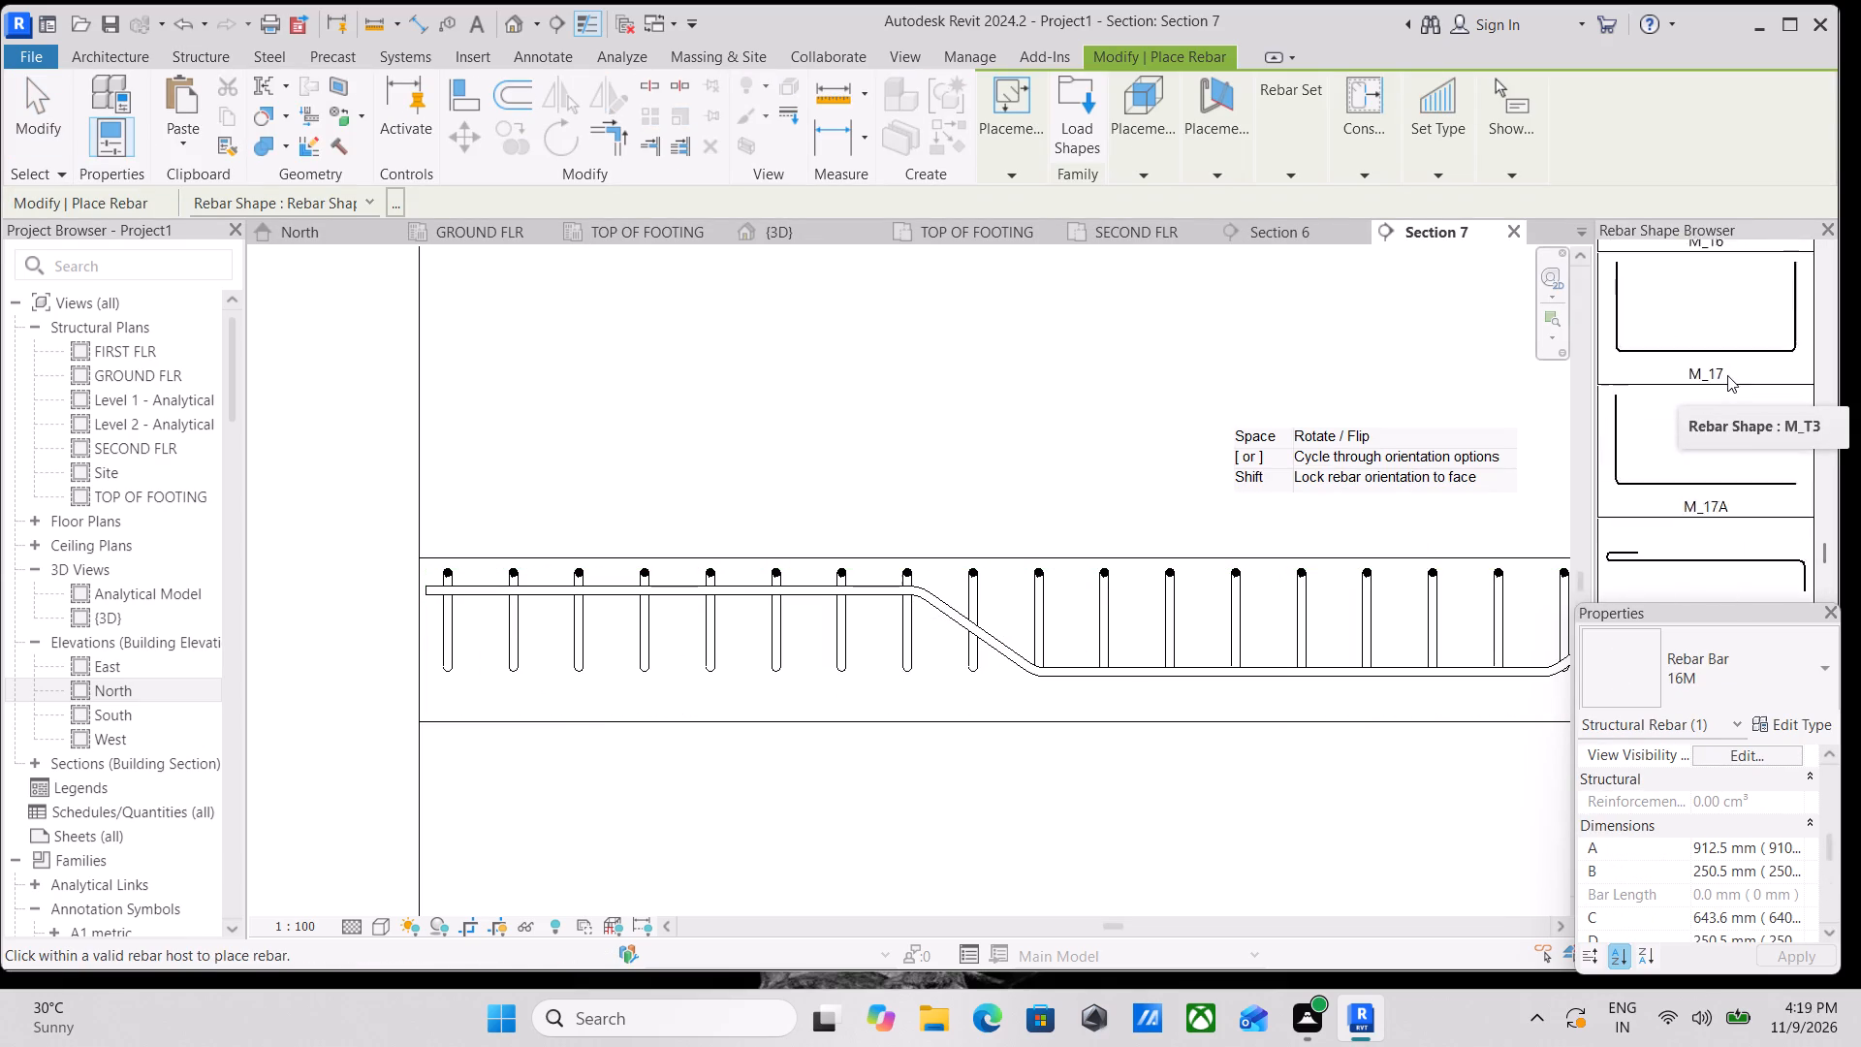
scroll(1727, 375, up, 20)
scroll(1727, 375, up, 14)
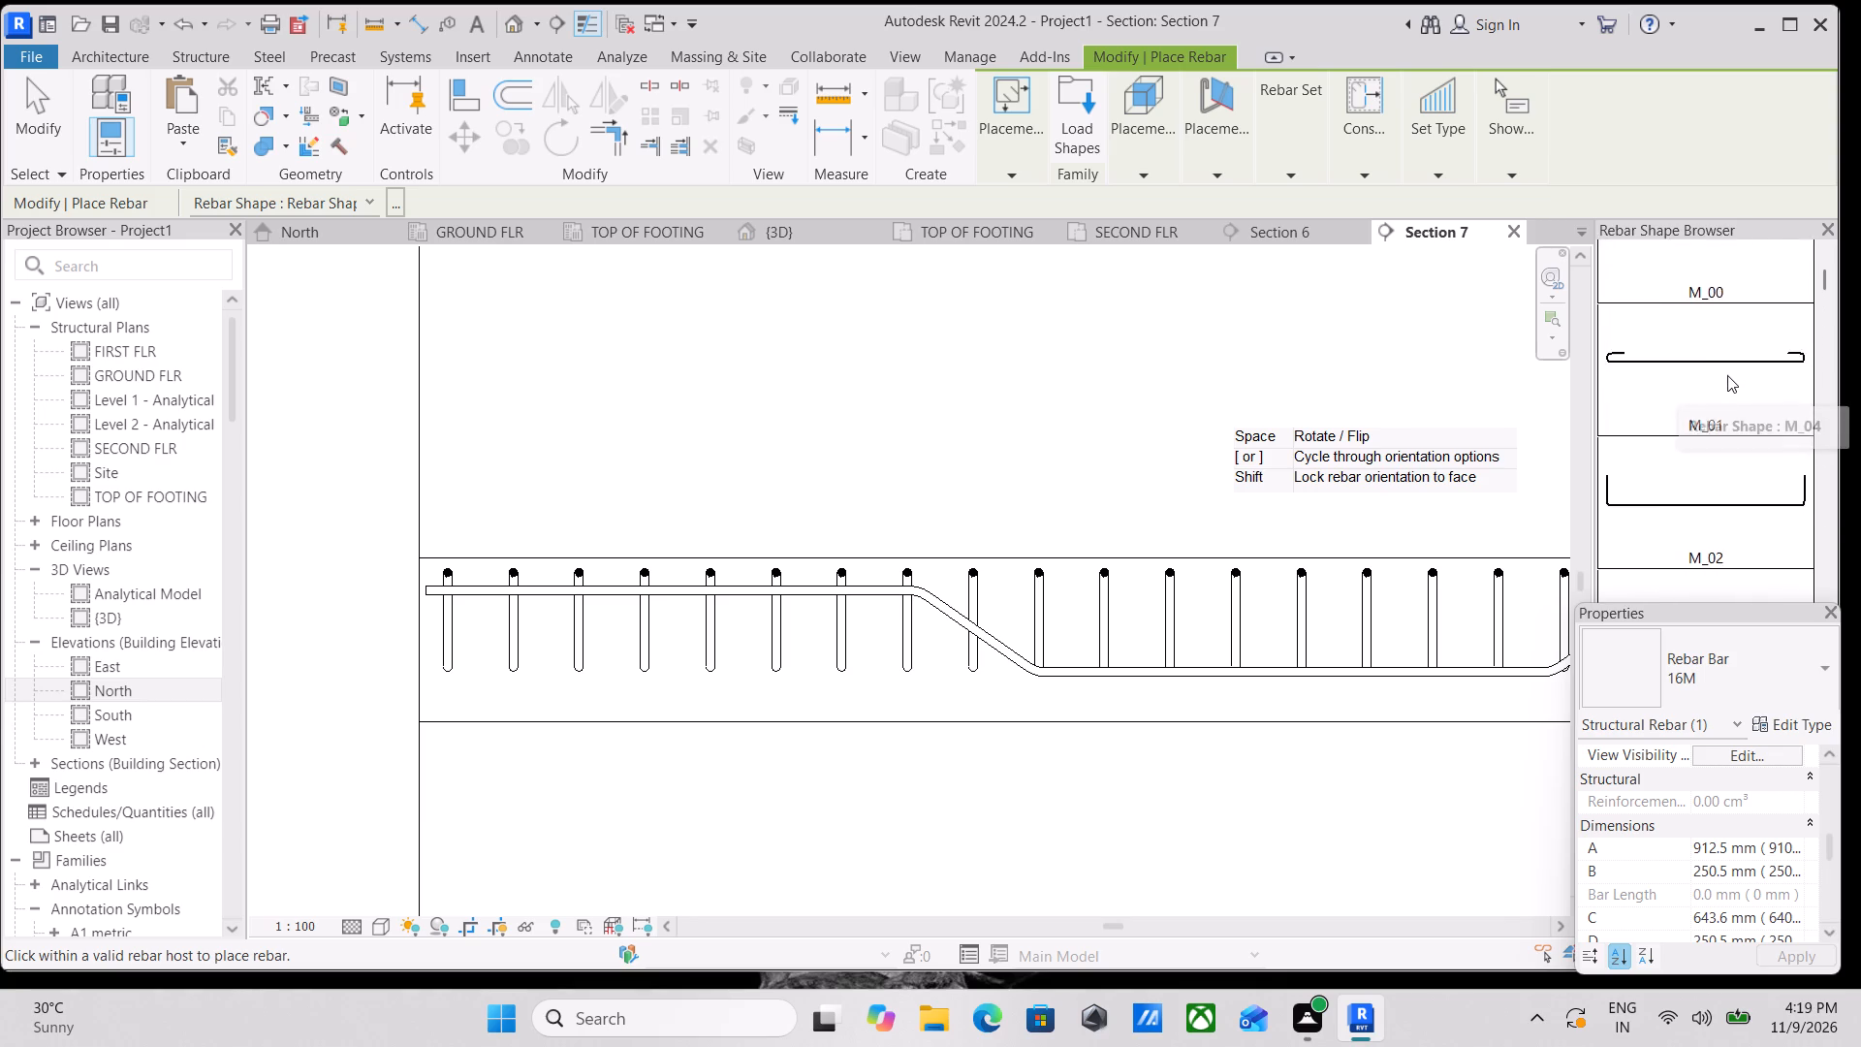
scroll(1727, 375, up, 8)
click(1727, 344)
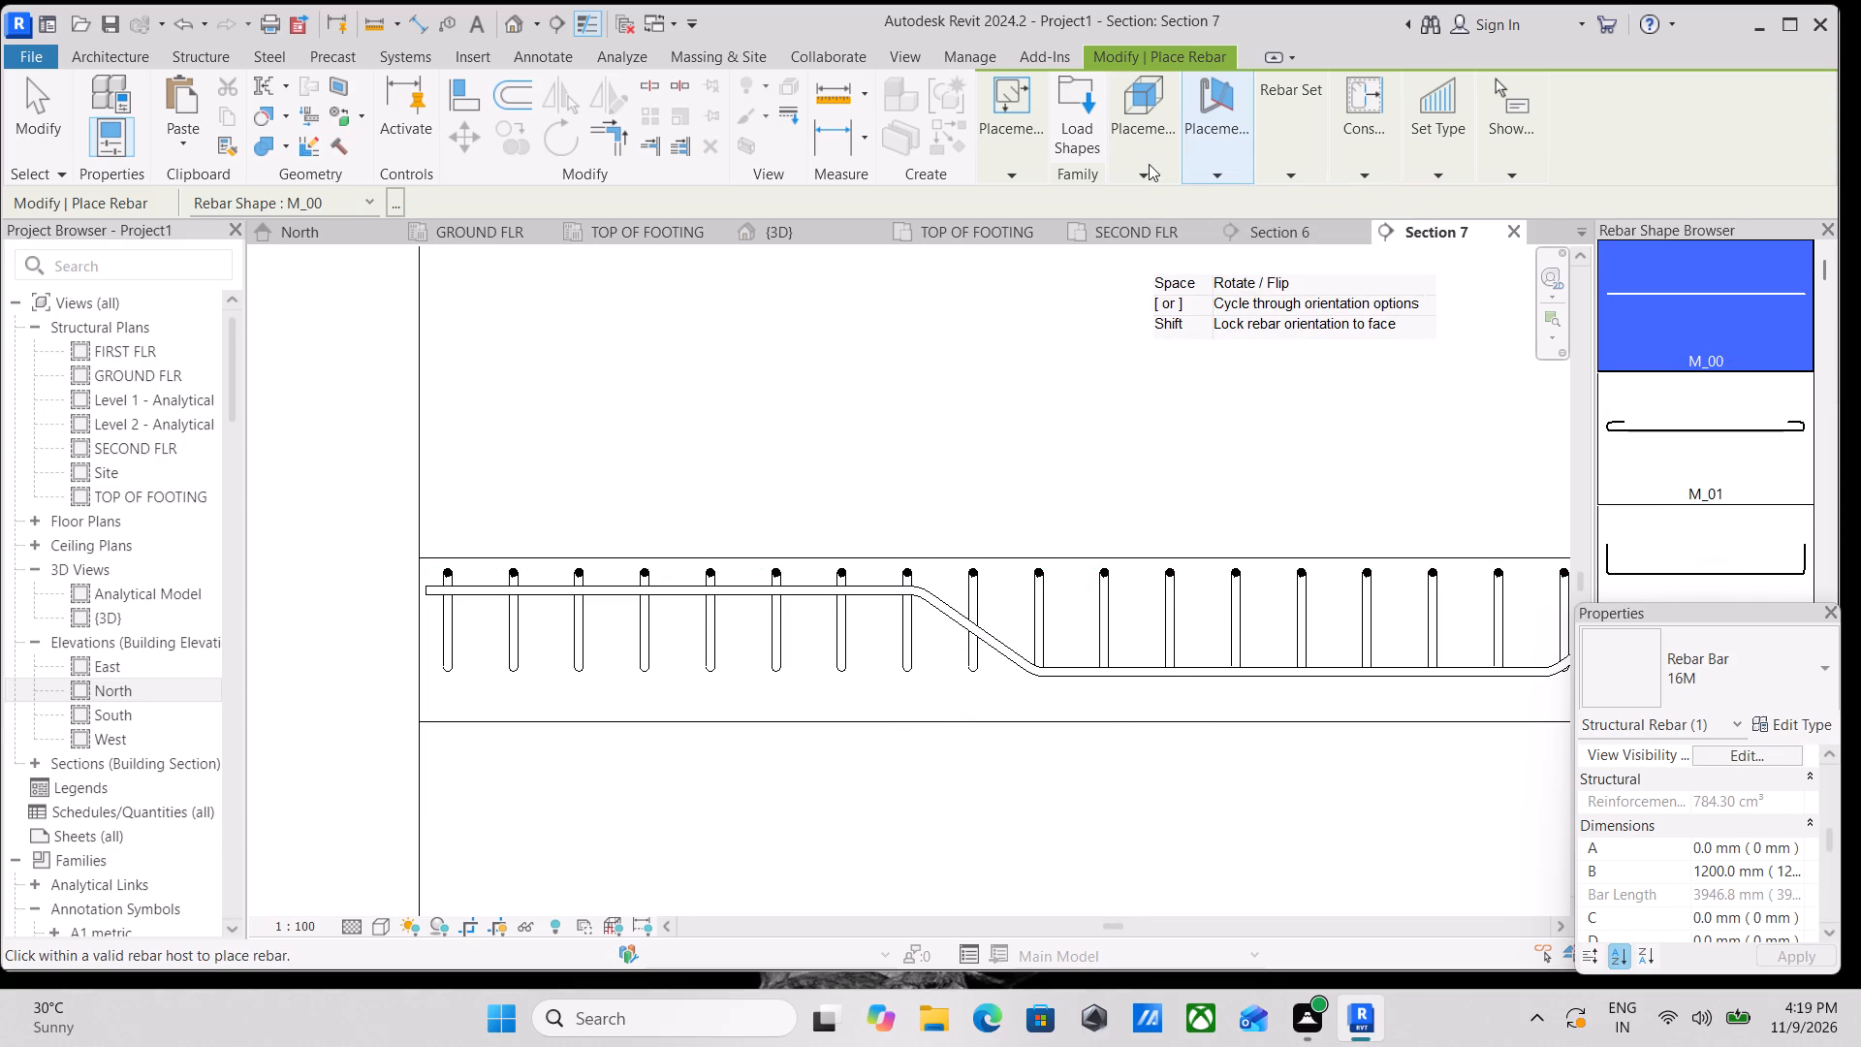
click(1149, 164)
click(1207, 167)
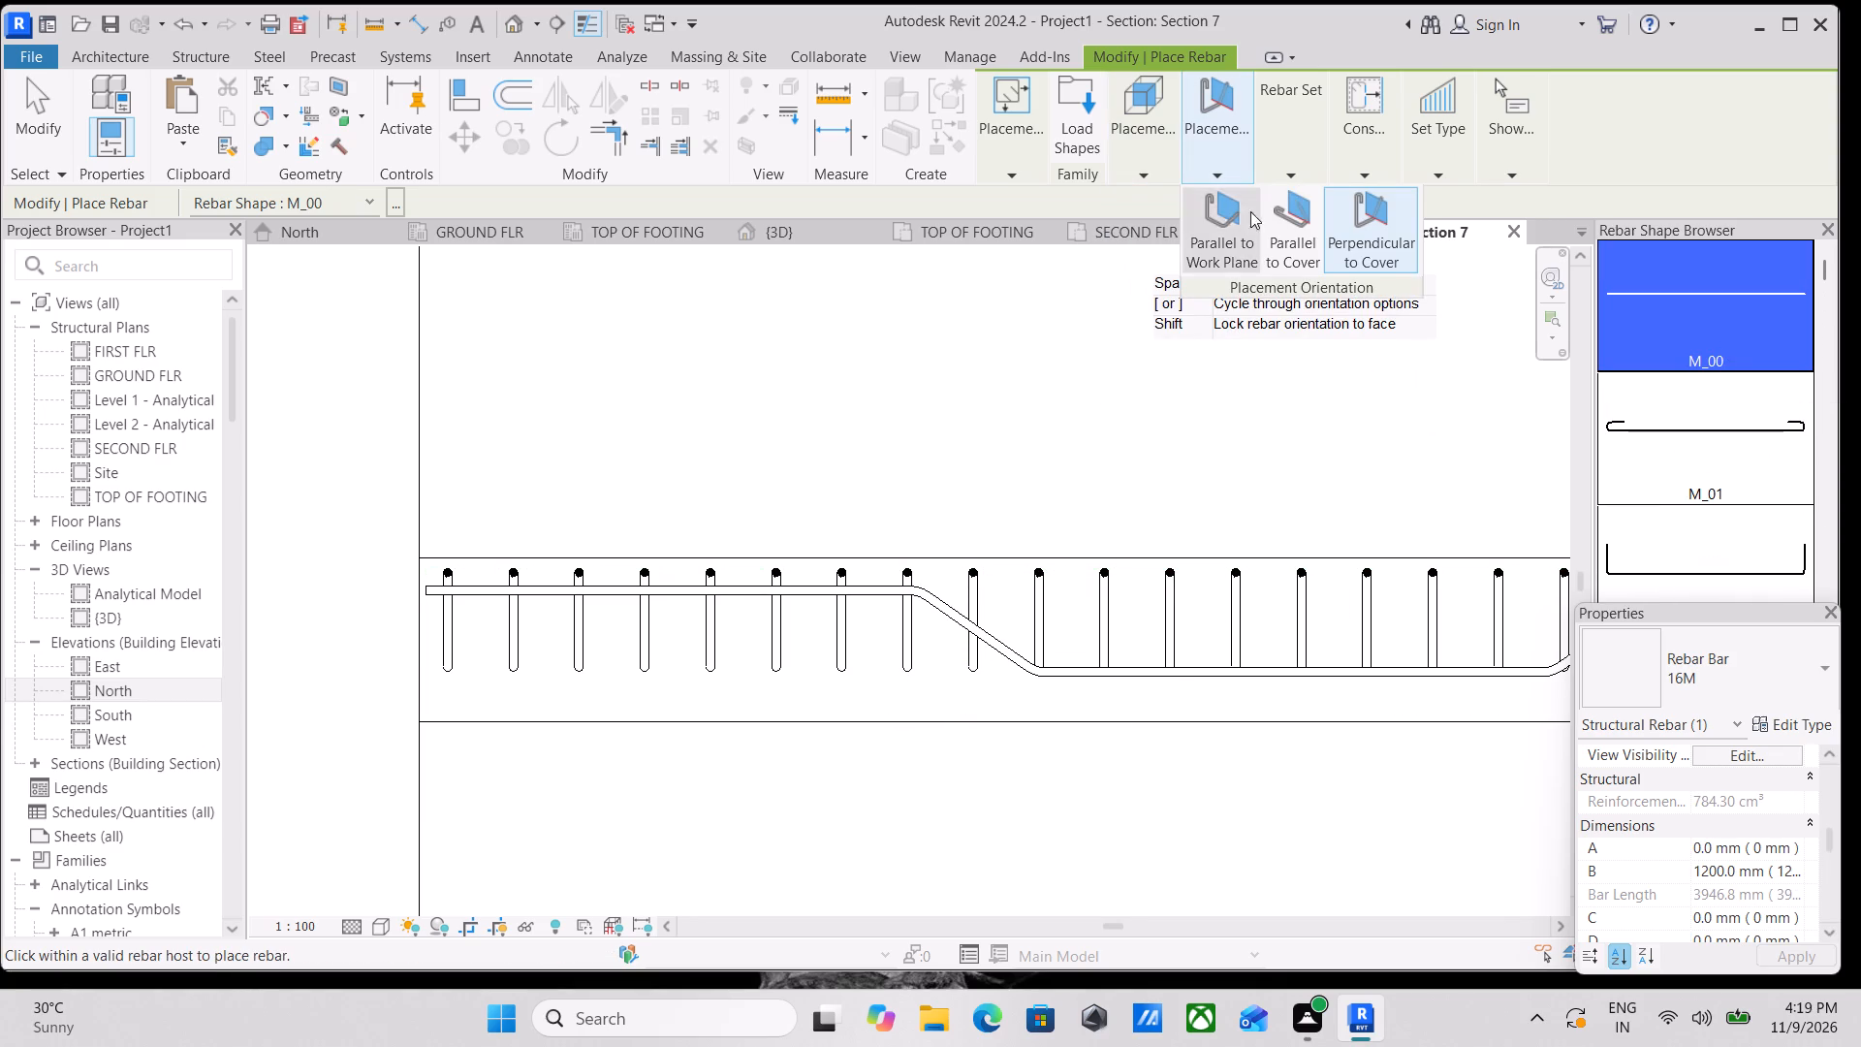
click(1210, 219)
middle_drag(729, 714, 722, 700)
scroll(729, 714, up, 1)
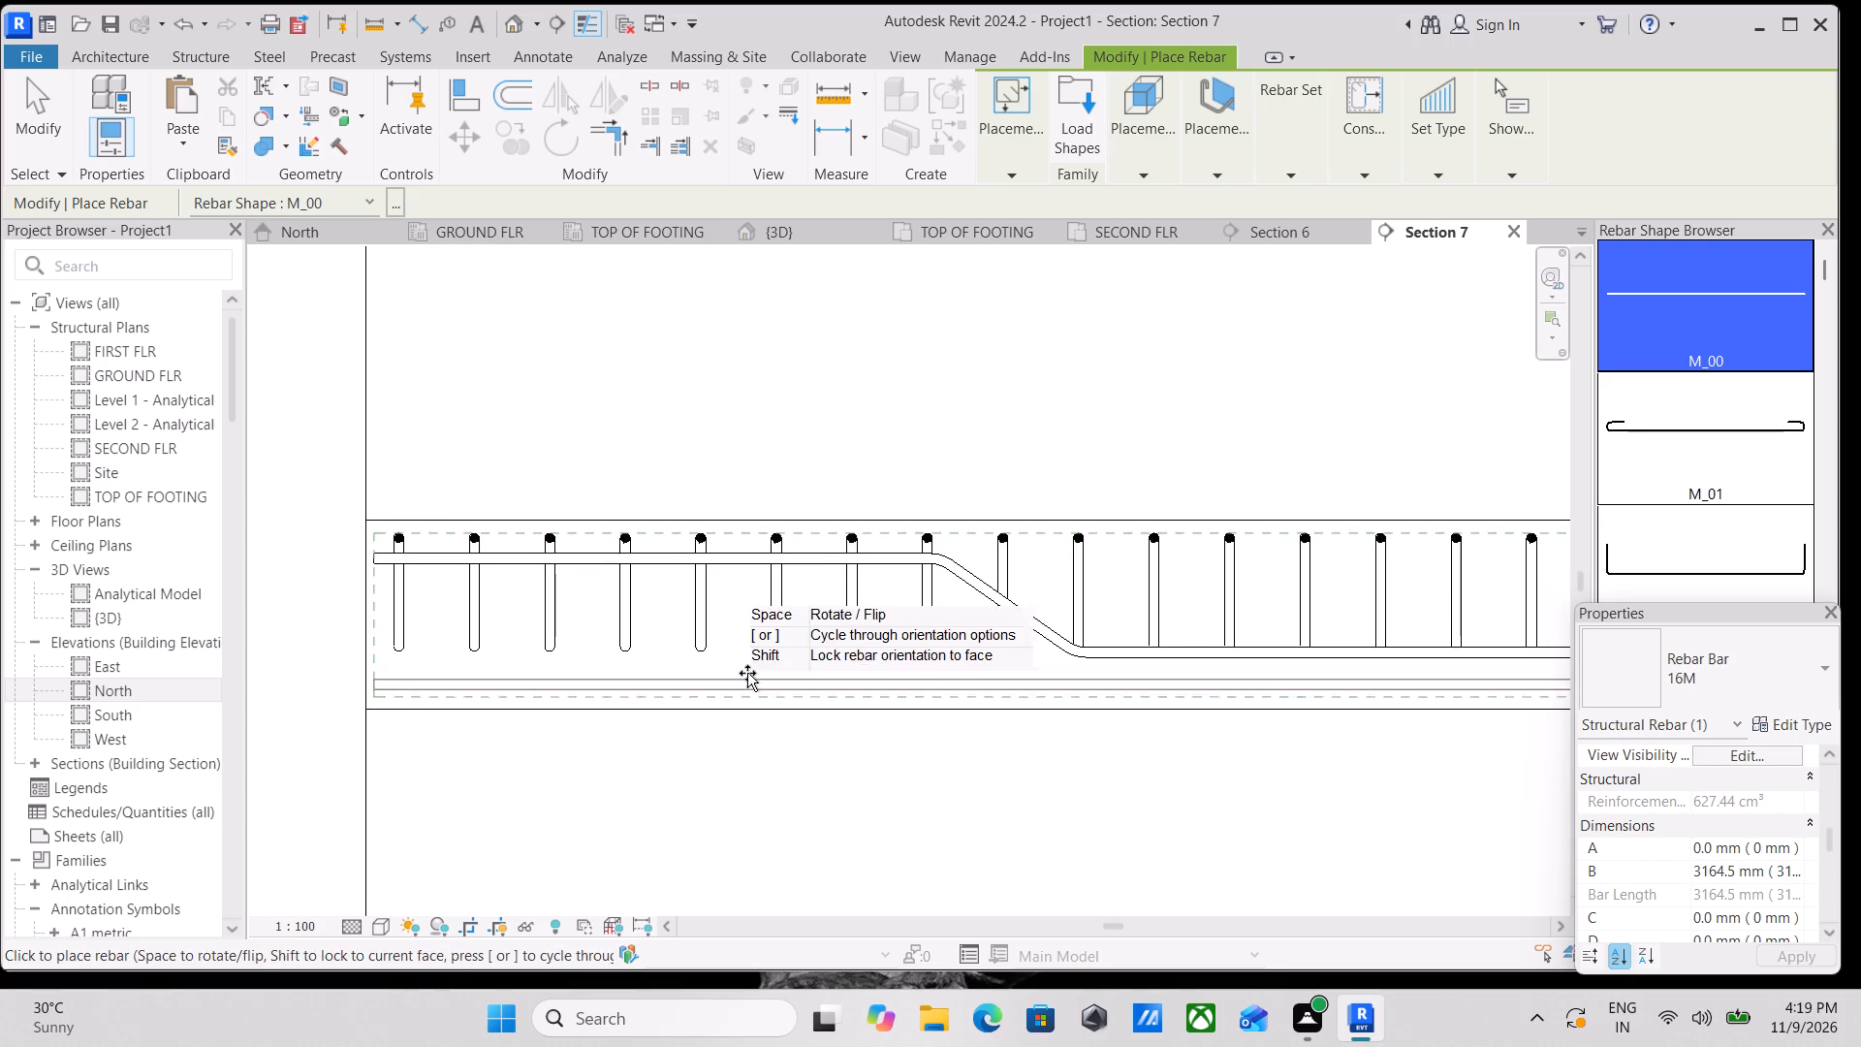
scroll(747, 673, up, 2)
middle_drag(1290, 693, 1020, 690)
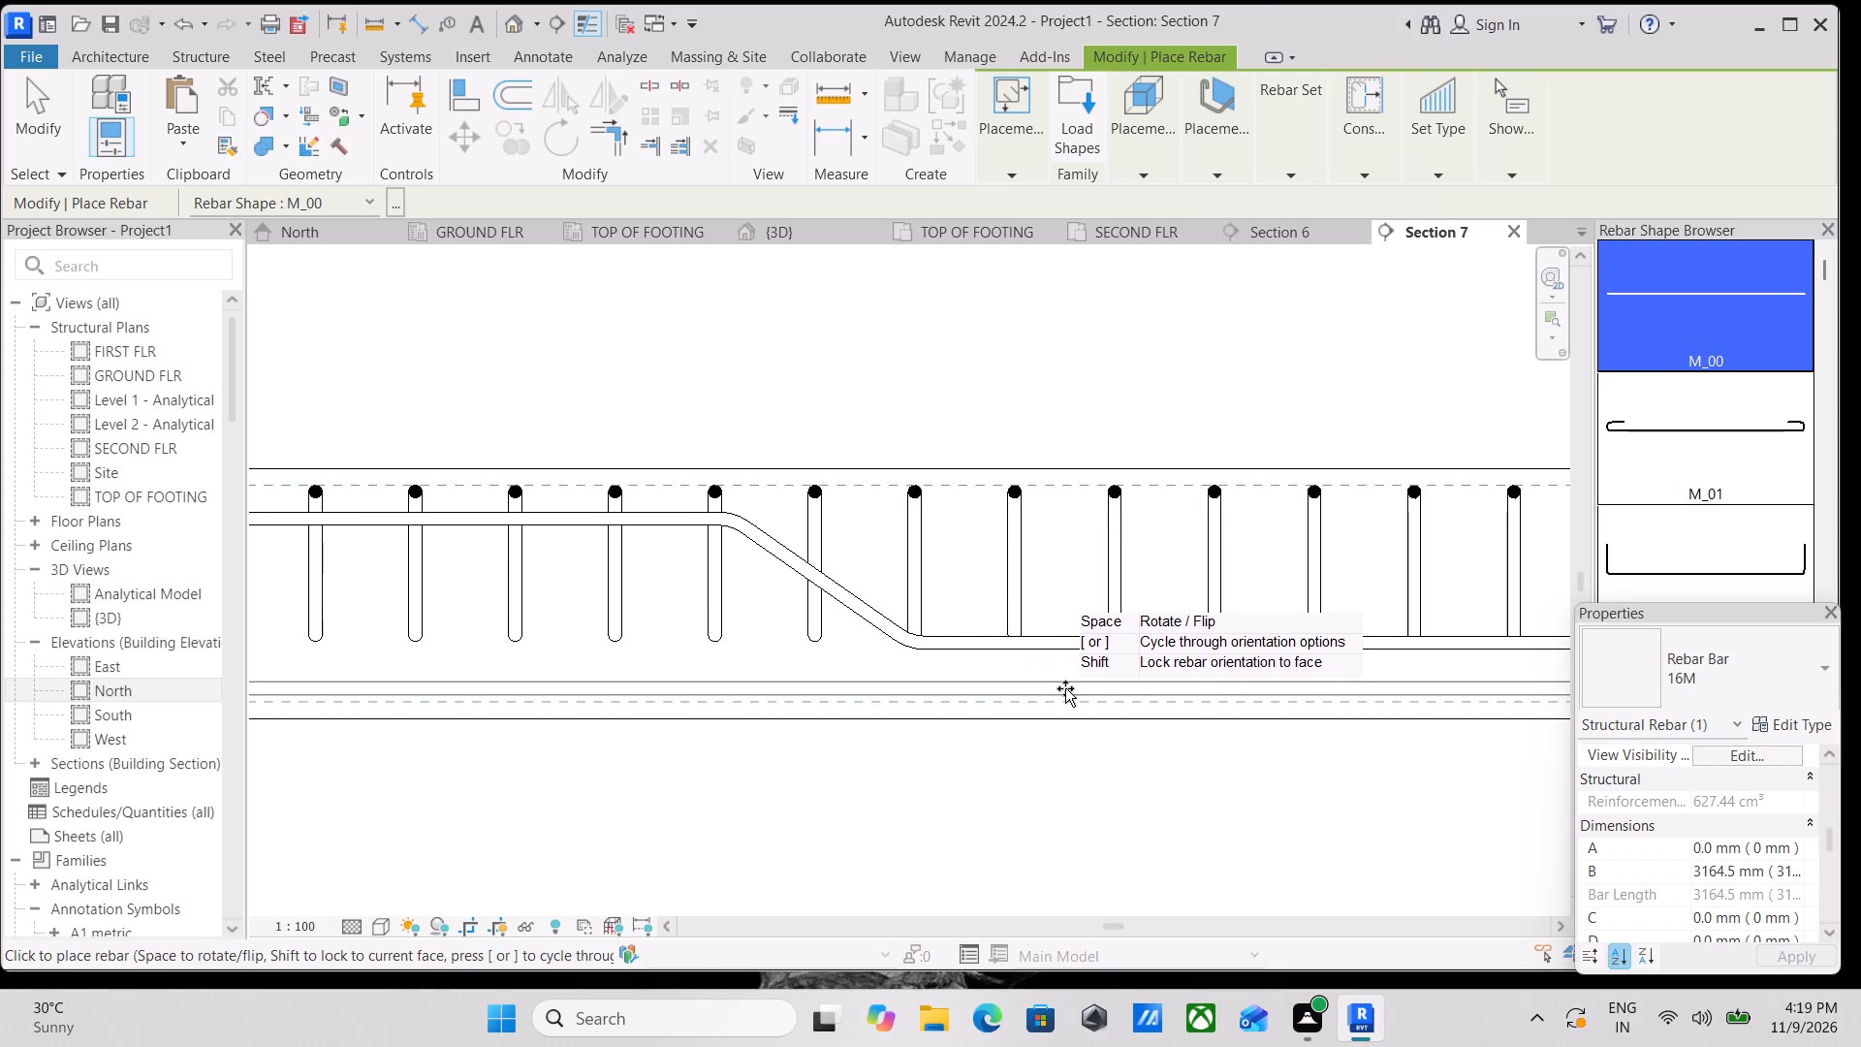
click(1088, 679)
scroll(1118, 652, down, 1)
middle_drag(1424, 615, 1492, 566)
key(Escape)
middle_drag(926, 591, 1366, 583)
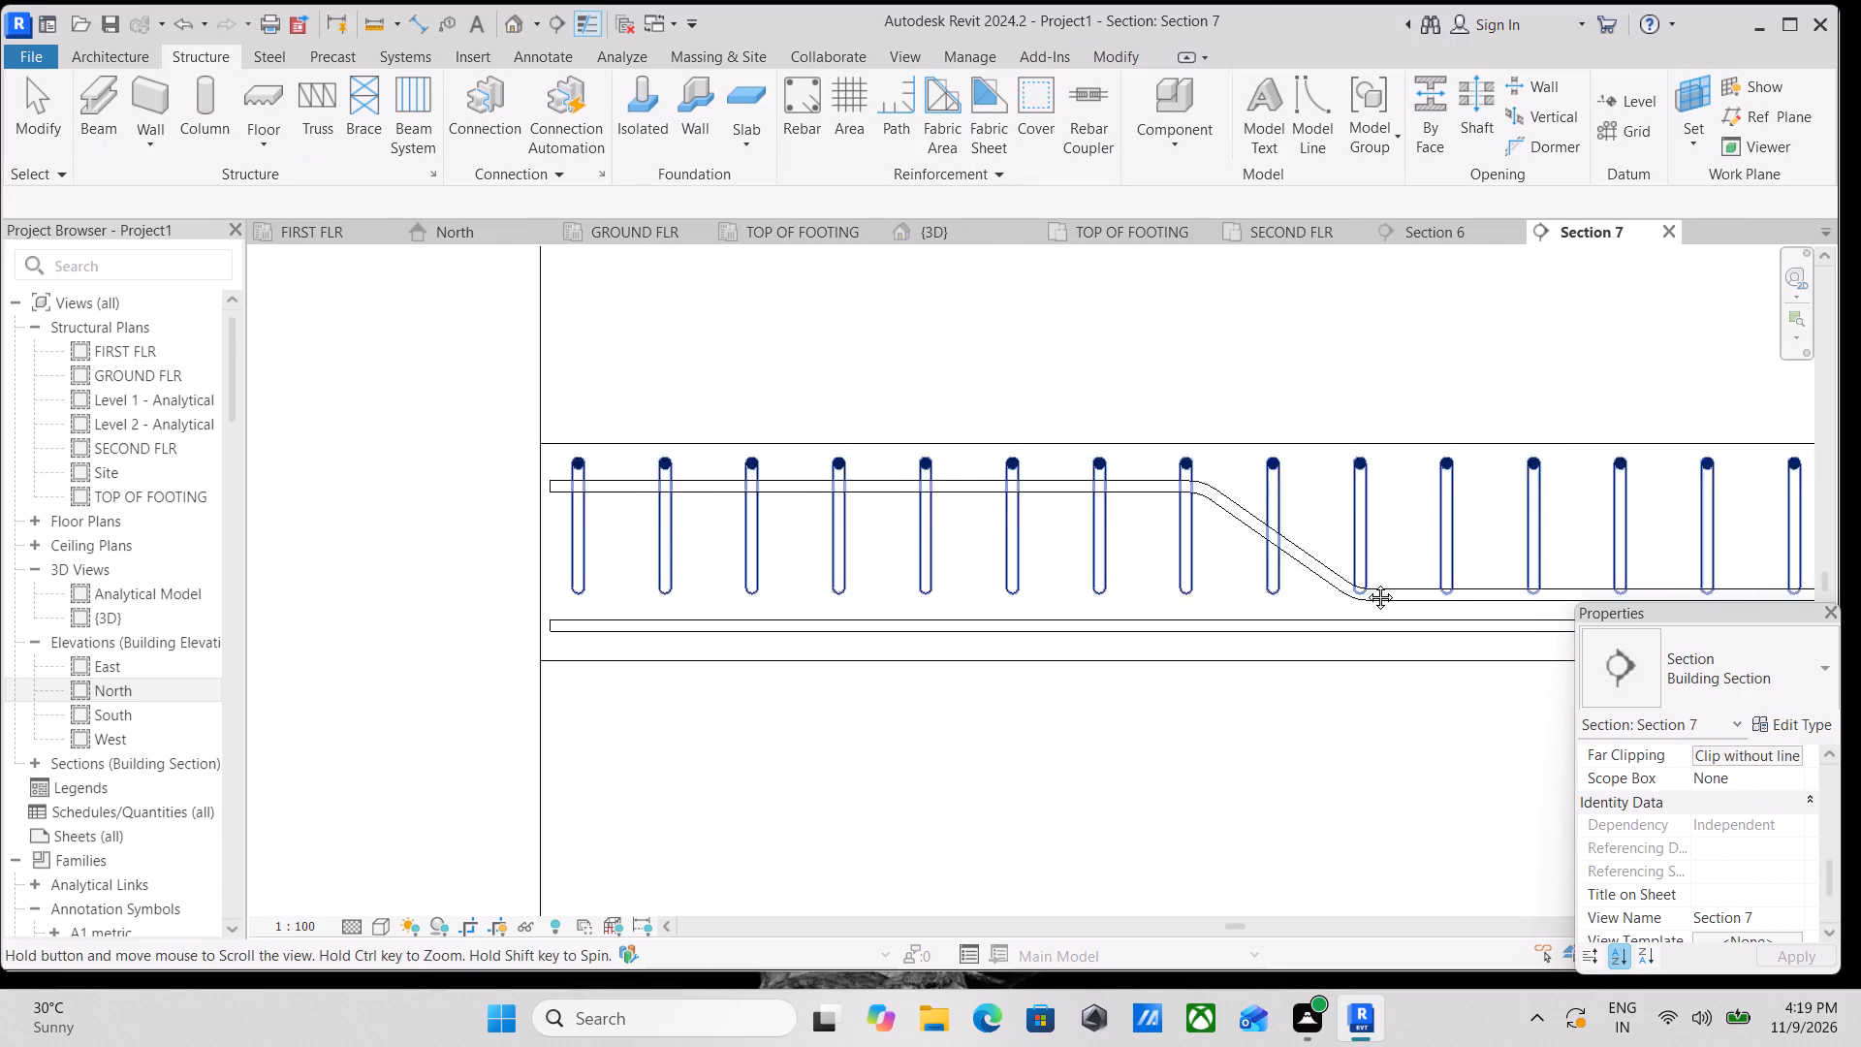
middle_drag(1366, 583, 1394, 573)
key(Escape)
Make the straight bottom rebar display unobscured in the {3D} view through its view visibility states.
click(1033, 601)
middle_drag(1258, 569, 1012, 576)
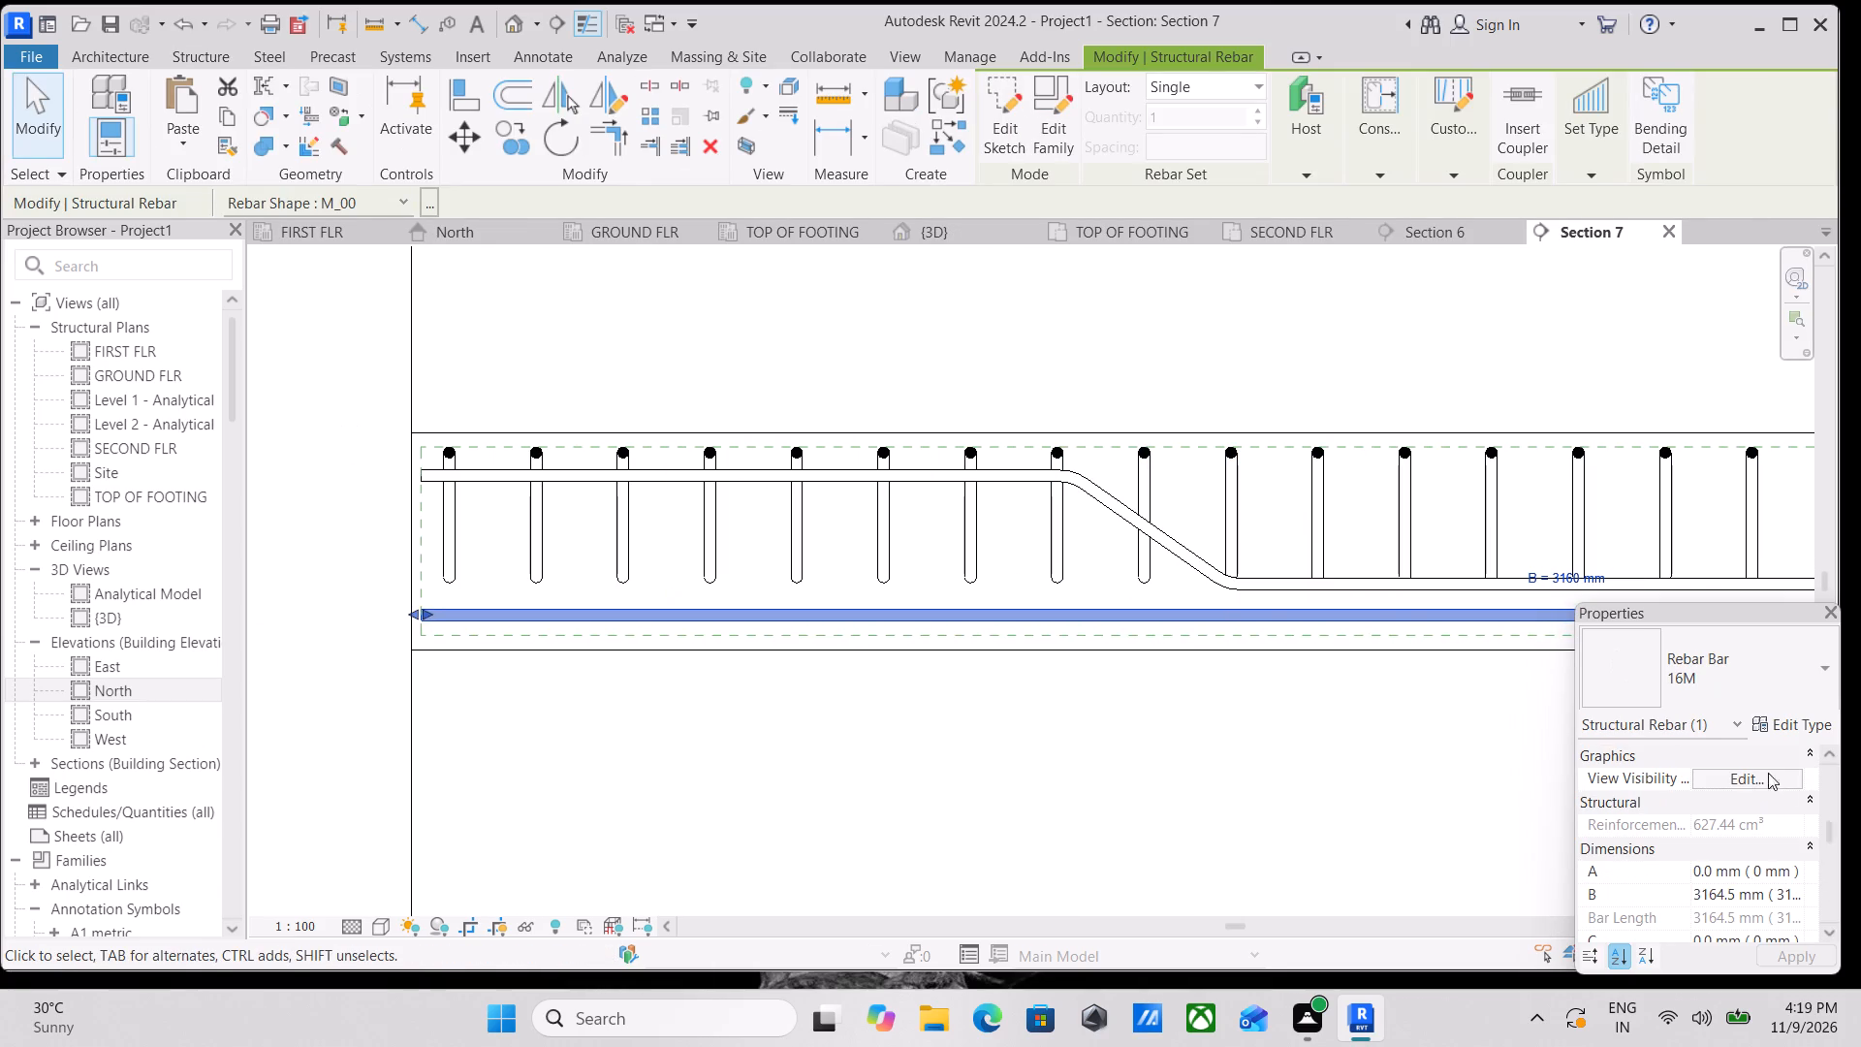
click(1781, 782)
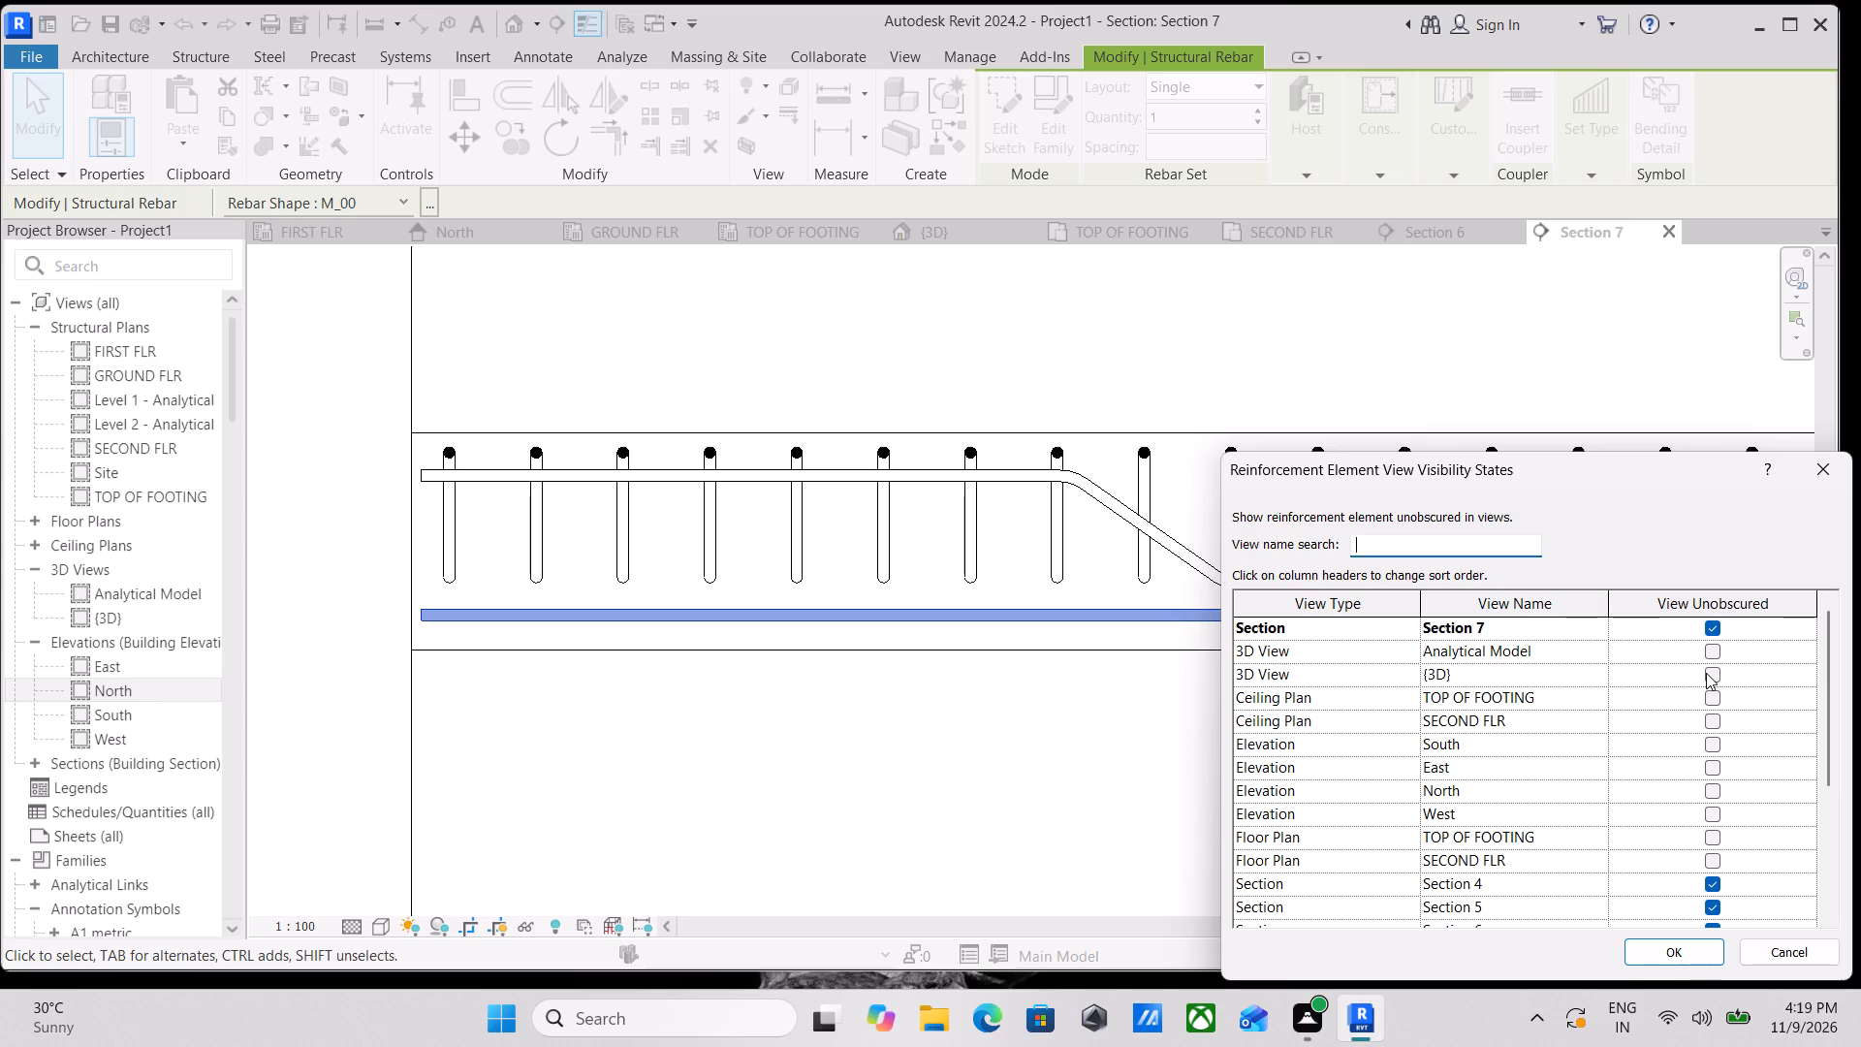
click(1706, 673)
click(1650, 942)
middle_drag(955, 682, 762, 683)
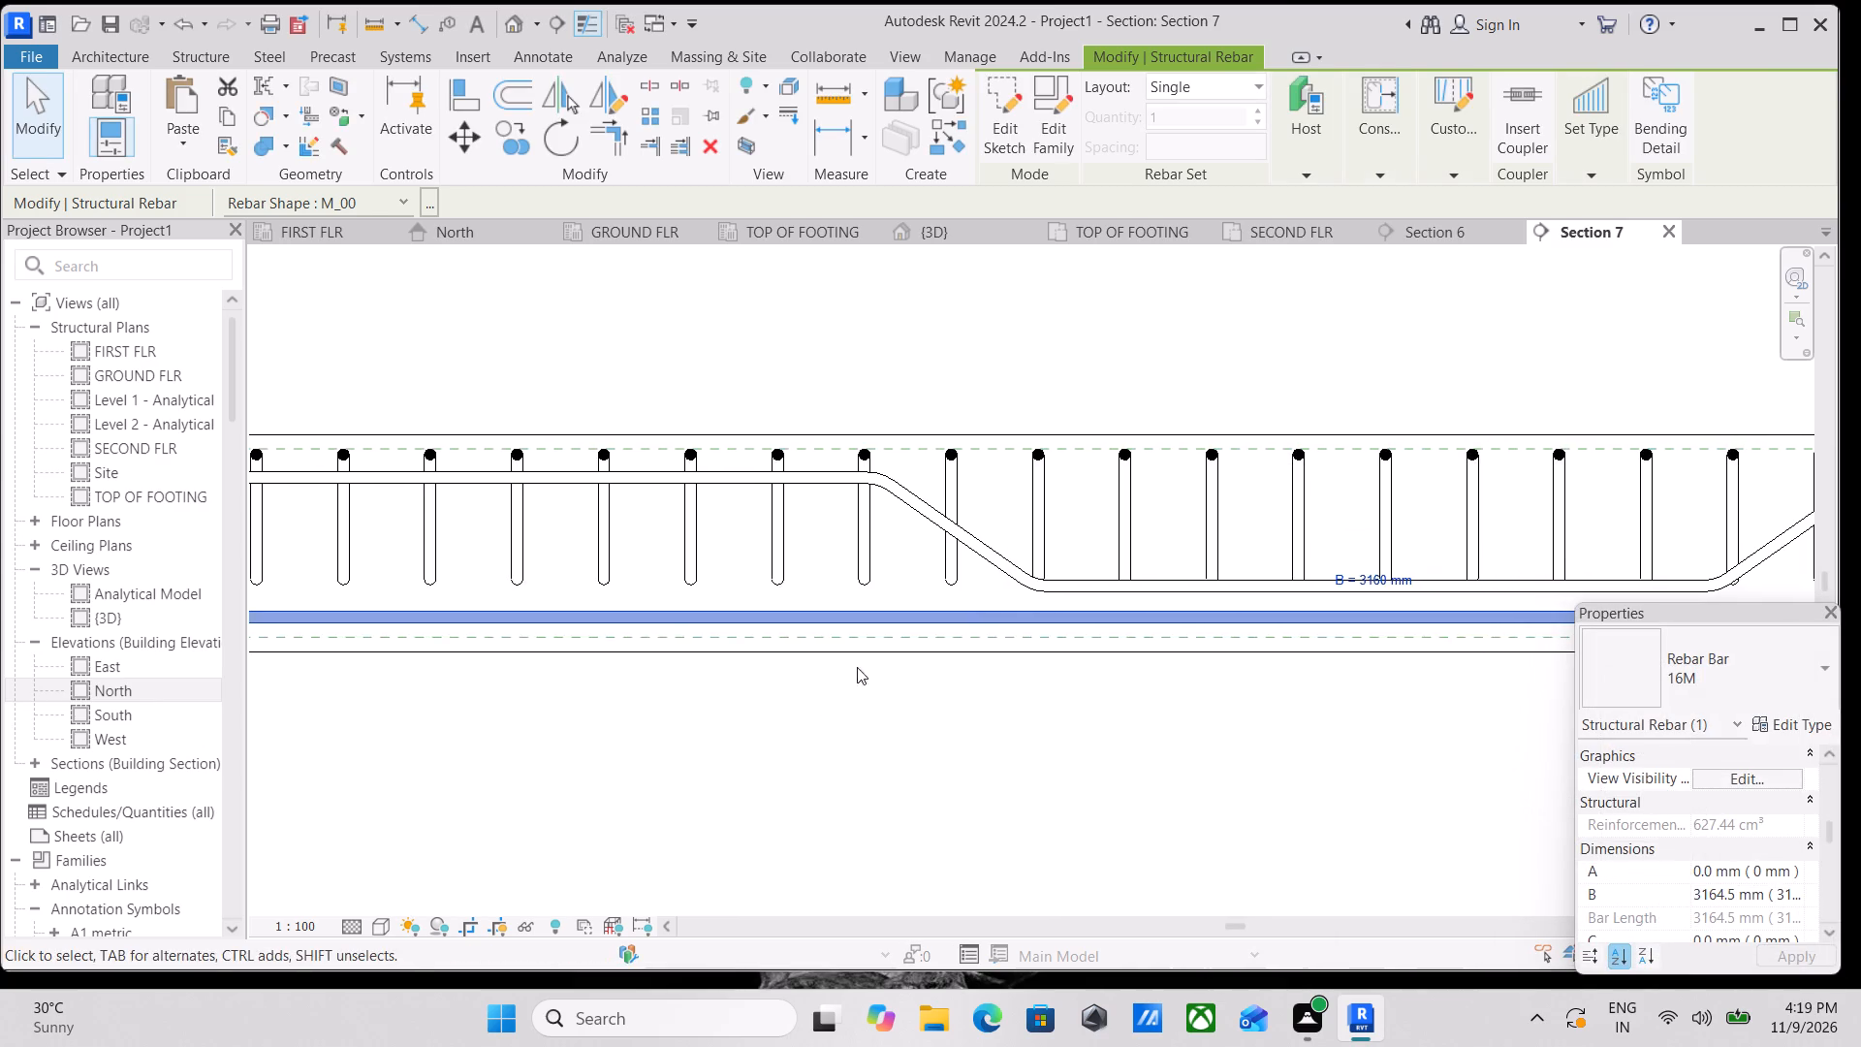
key(Escape)
Nudge the straight bottom rebar one small increment down toward the slab's bottom cover.
click(1182, 610)
key(Down)
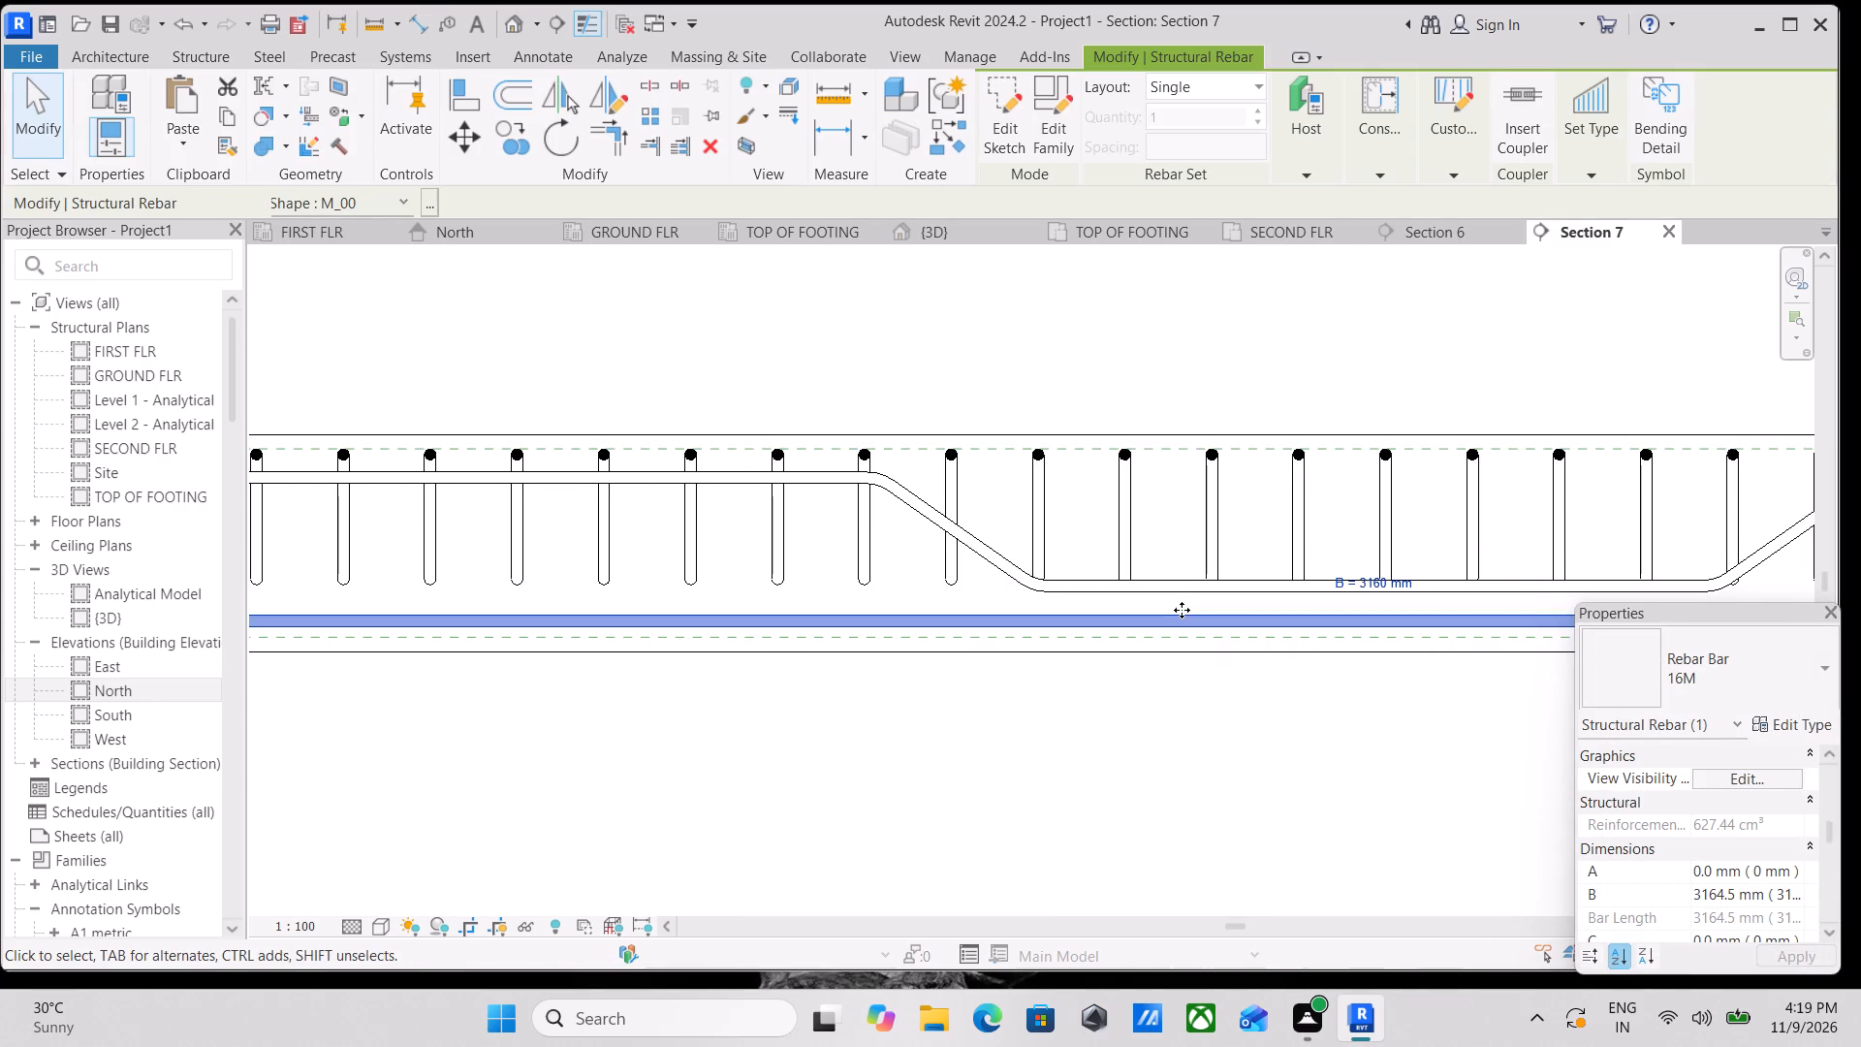
middle_drag(1168, 641, 1488, 681)
scroll(575, 690, up, 2)
key(Escape)
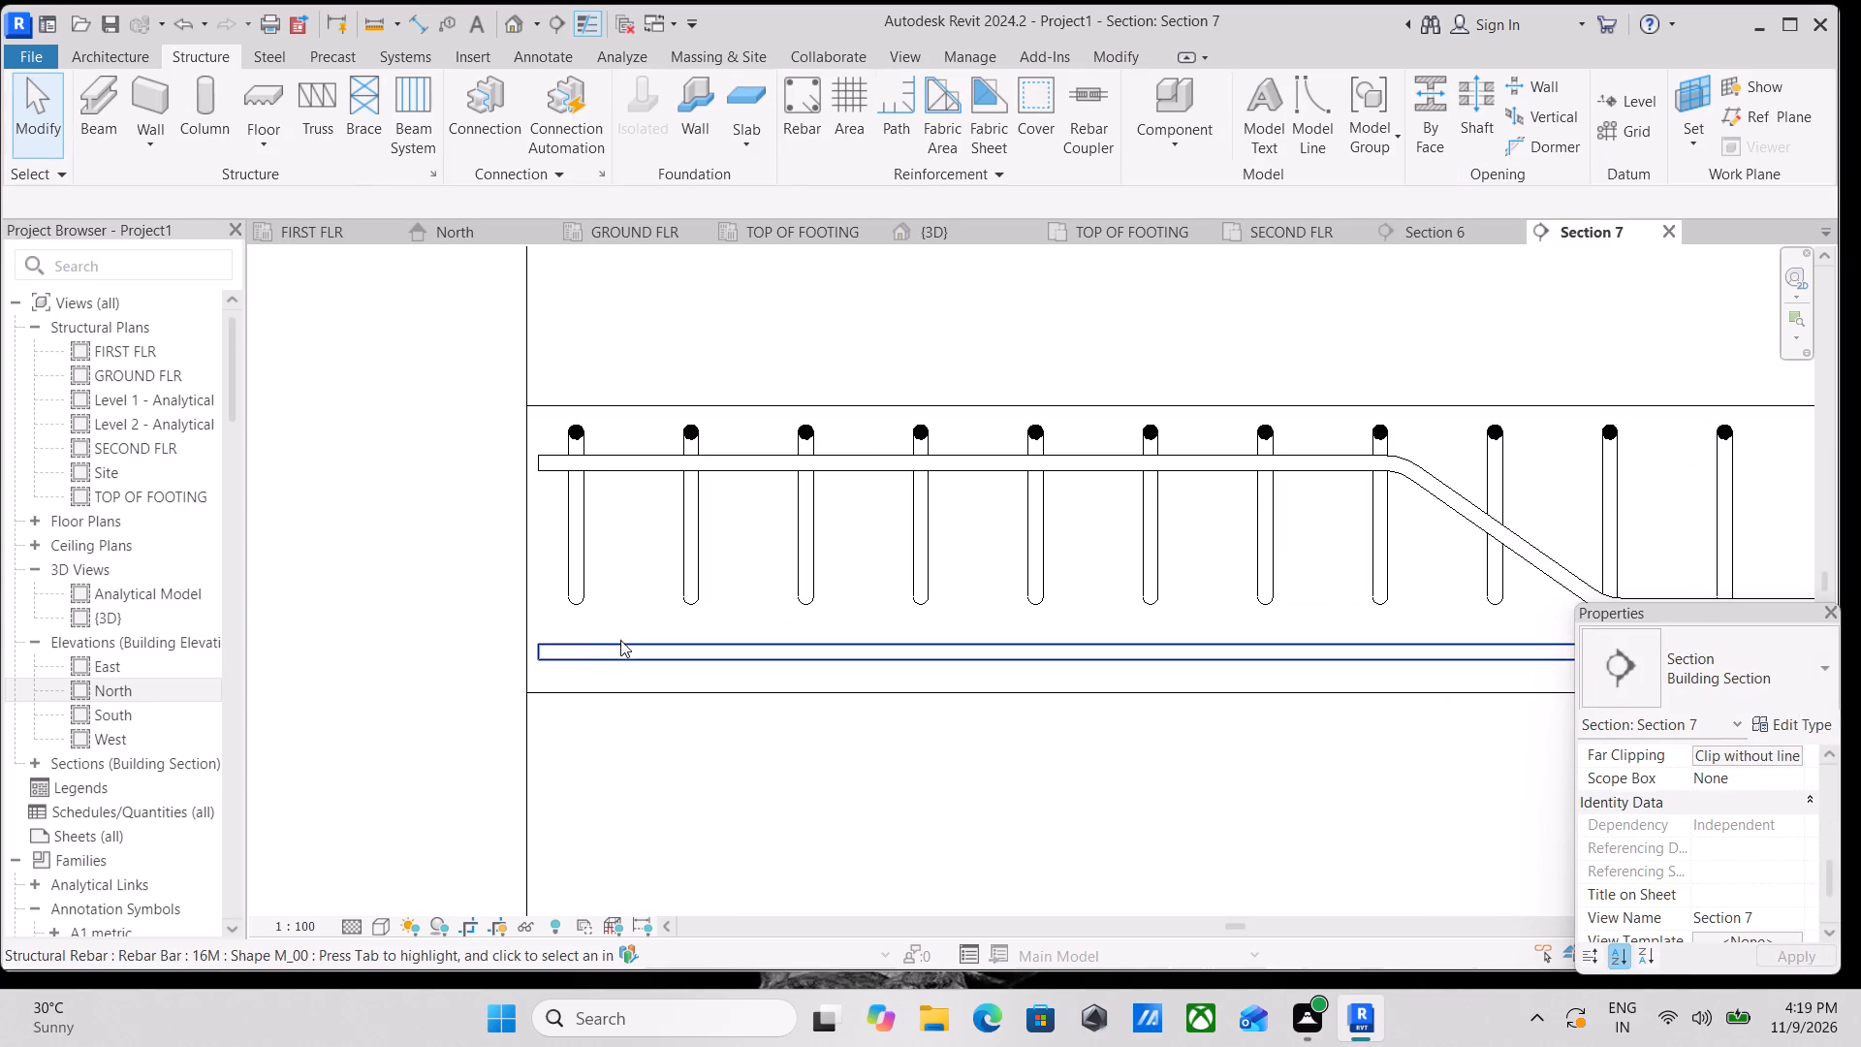
Lay out the straight bottom rebar as a Maximum Spacing set with 120 mm spacing.
click(624, 639)
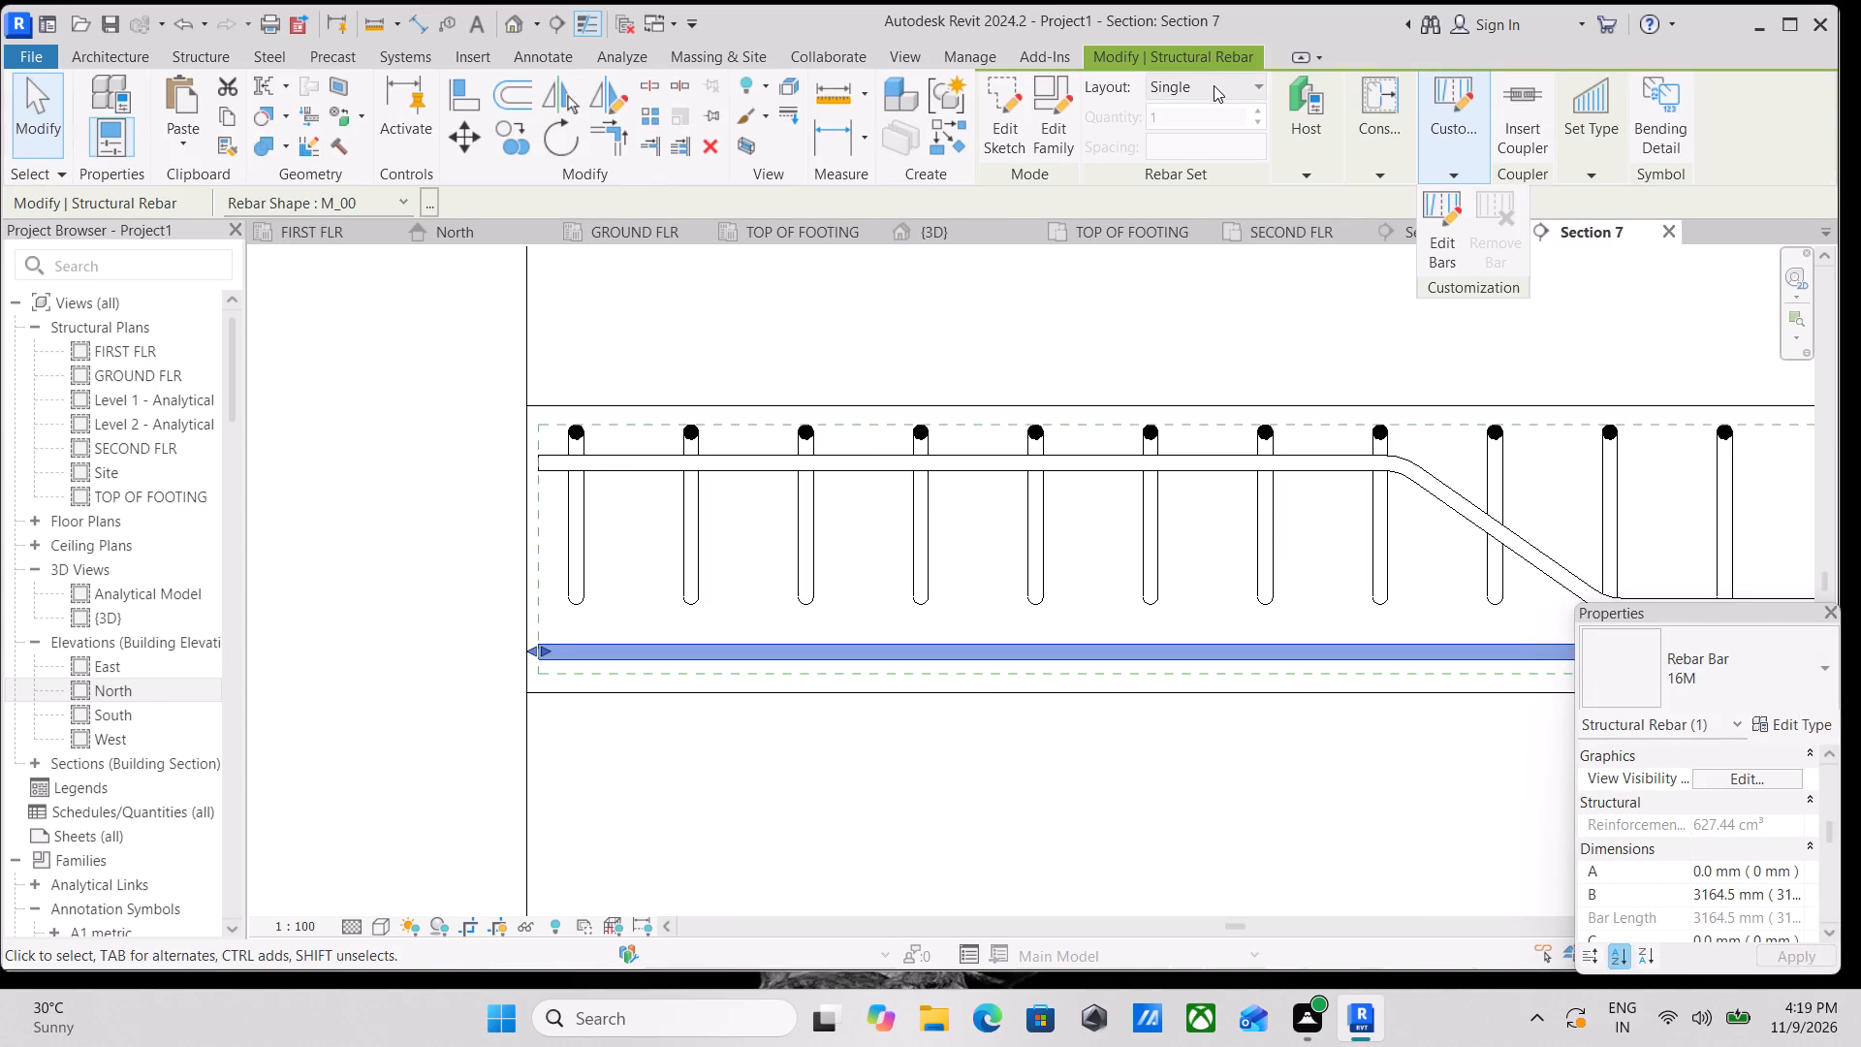
click(1214, 85)
click(1262, 170)
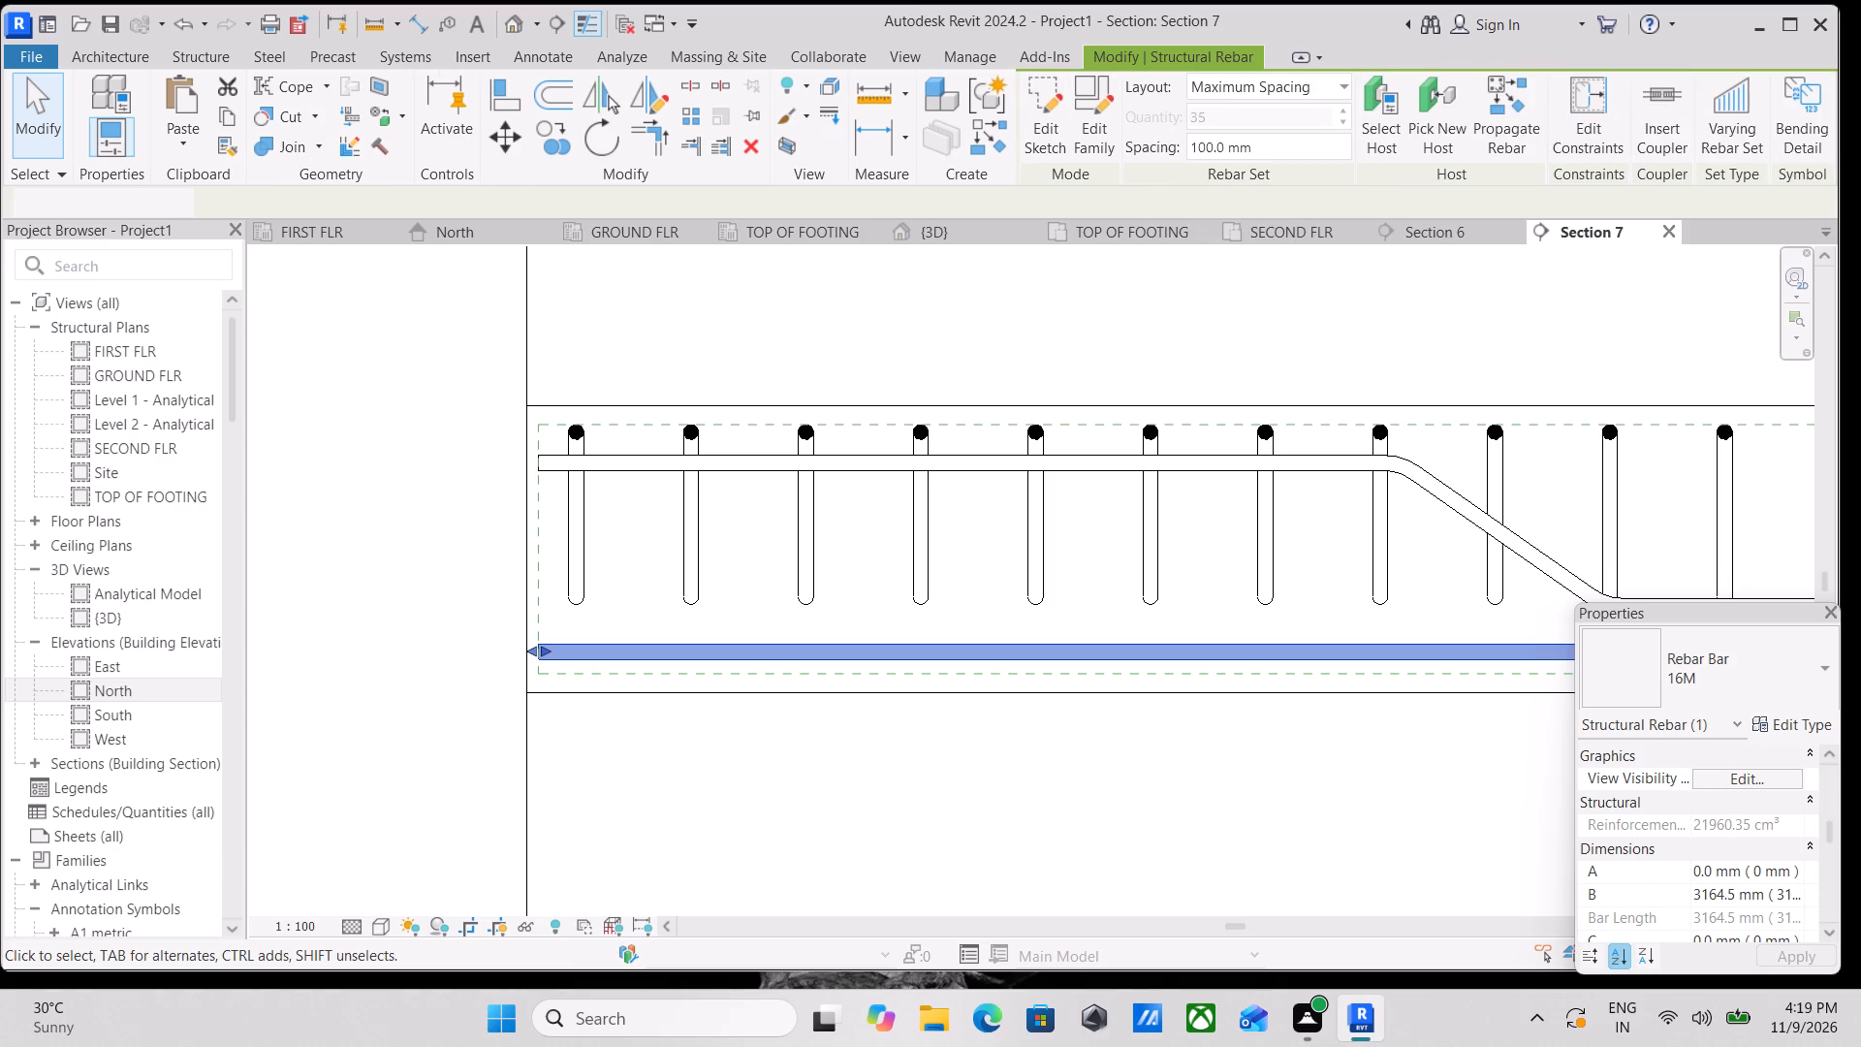
drag(1283, 148, 1103, 163)
text(120)
text(MM)
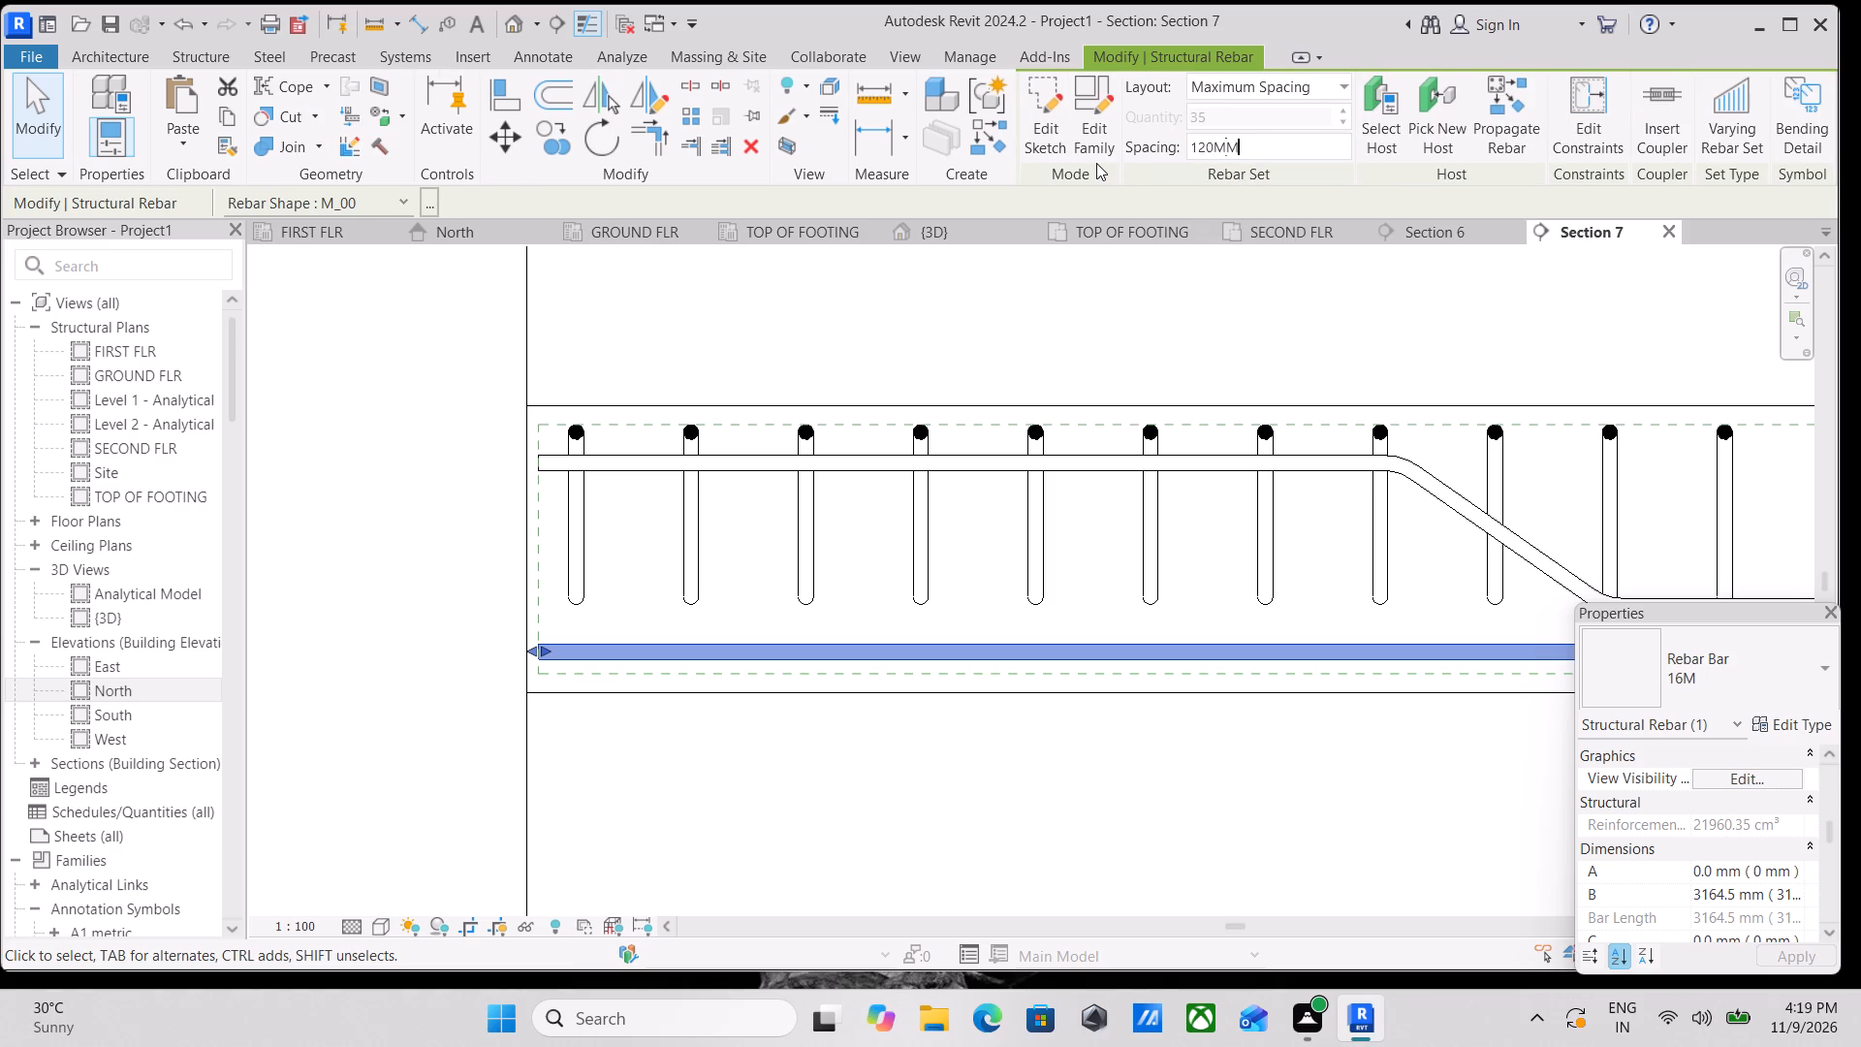
key(Return)
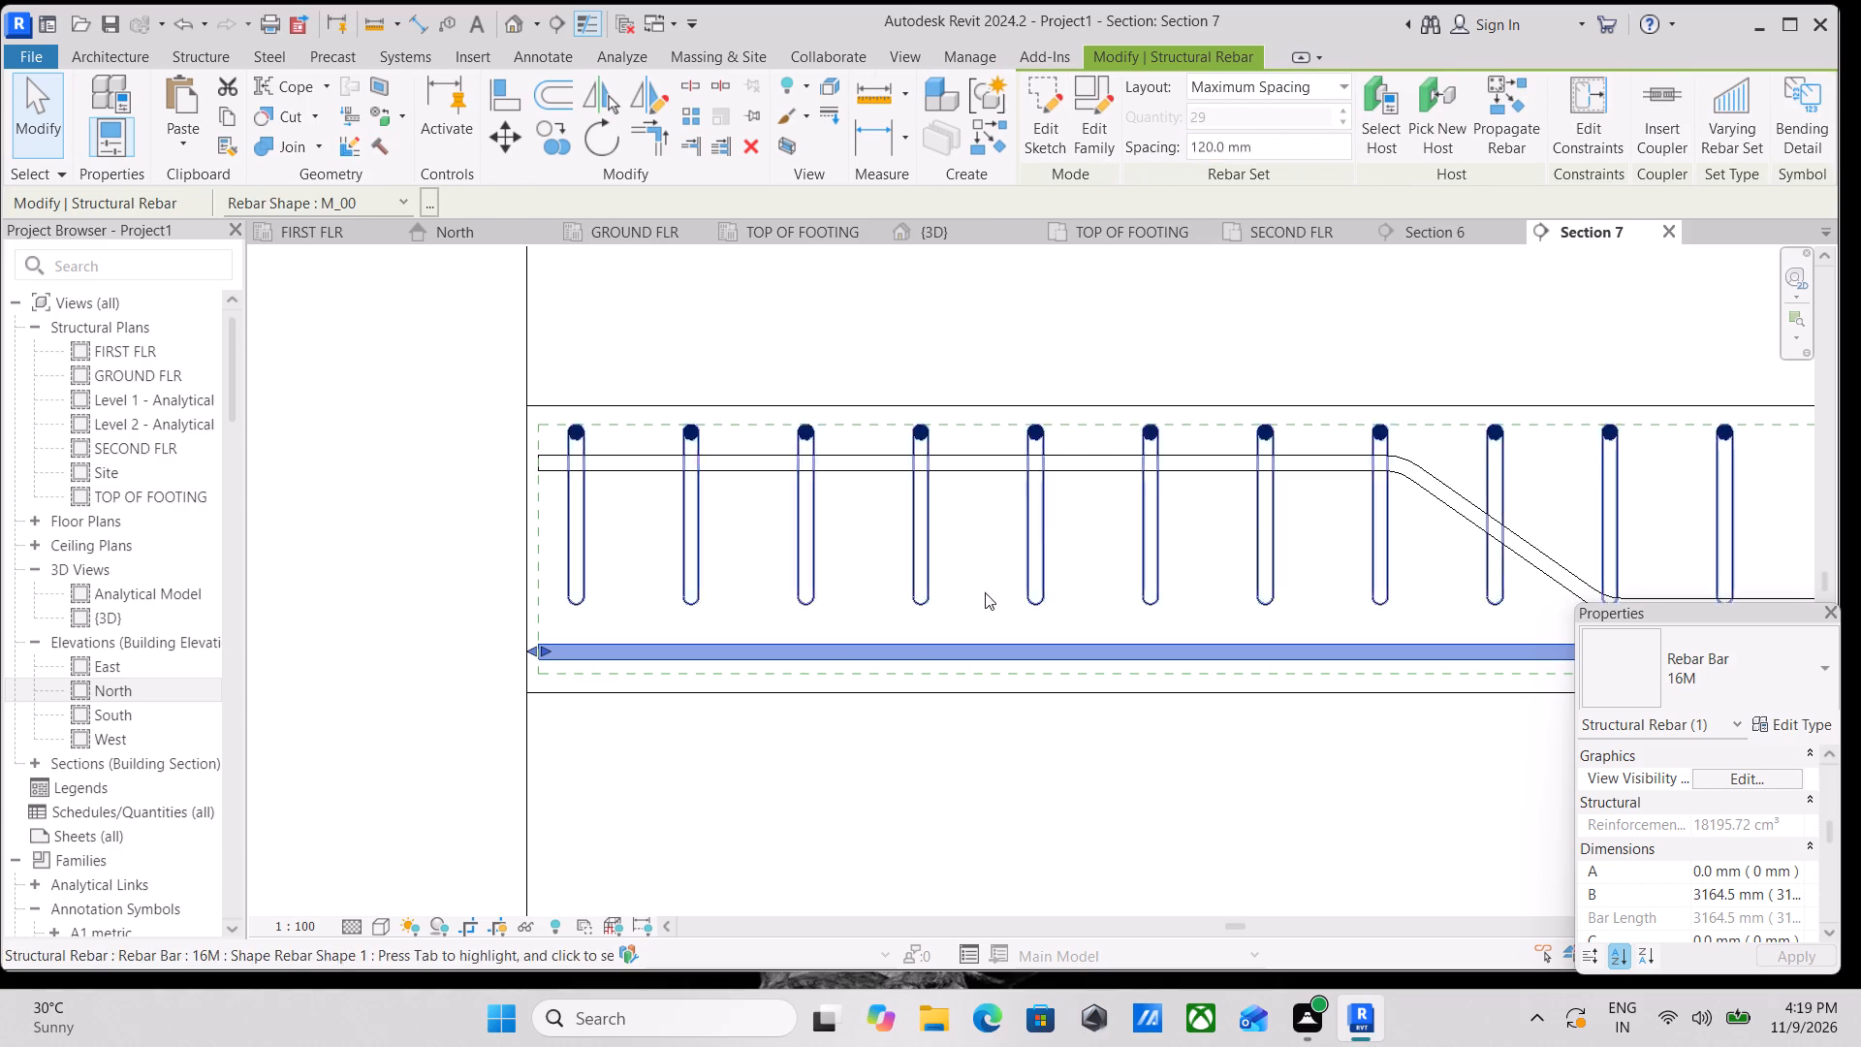
Copy the straight bottom 16M rebar set vertically to 130 mm above it and again just below the slab's top face.
key(Escape)
scroll(560, 656, up, 3)
click(590, 648)
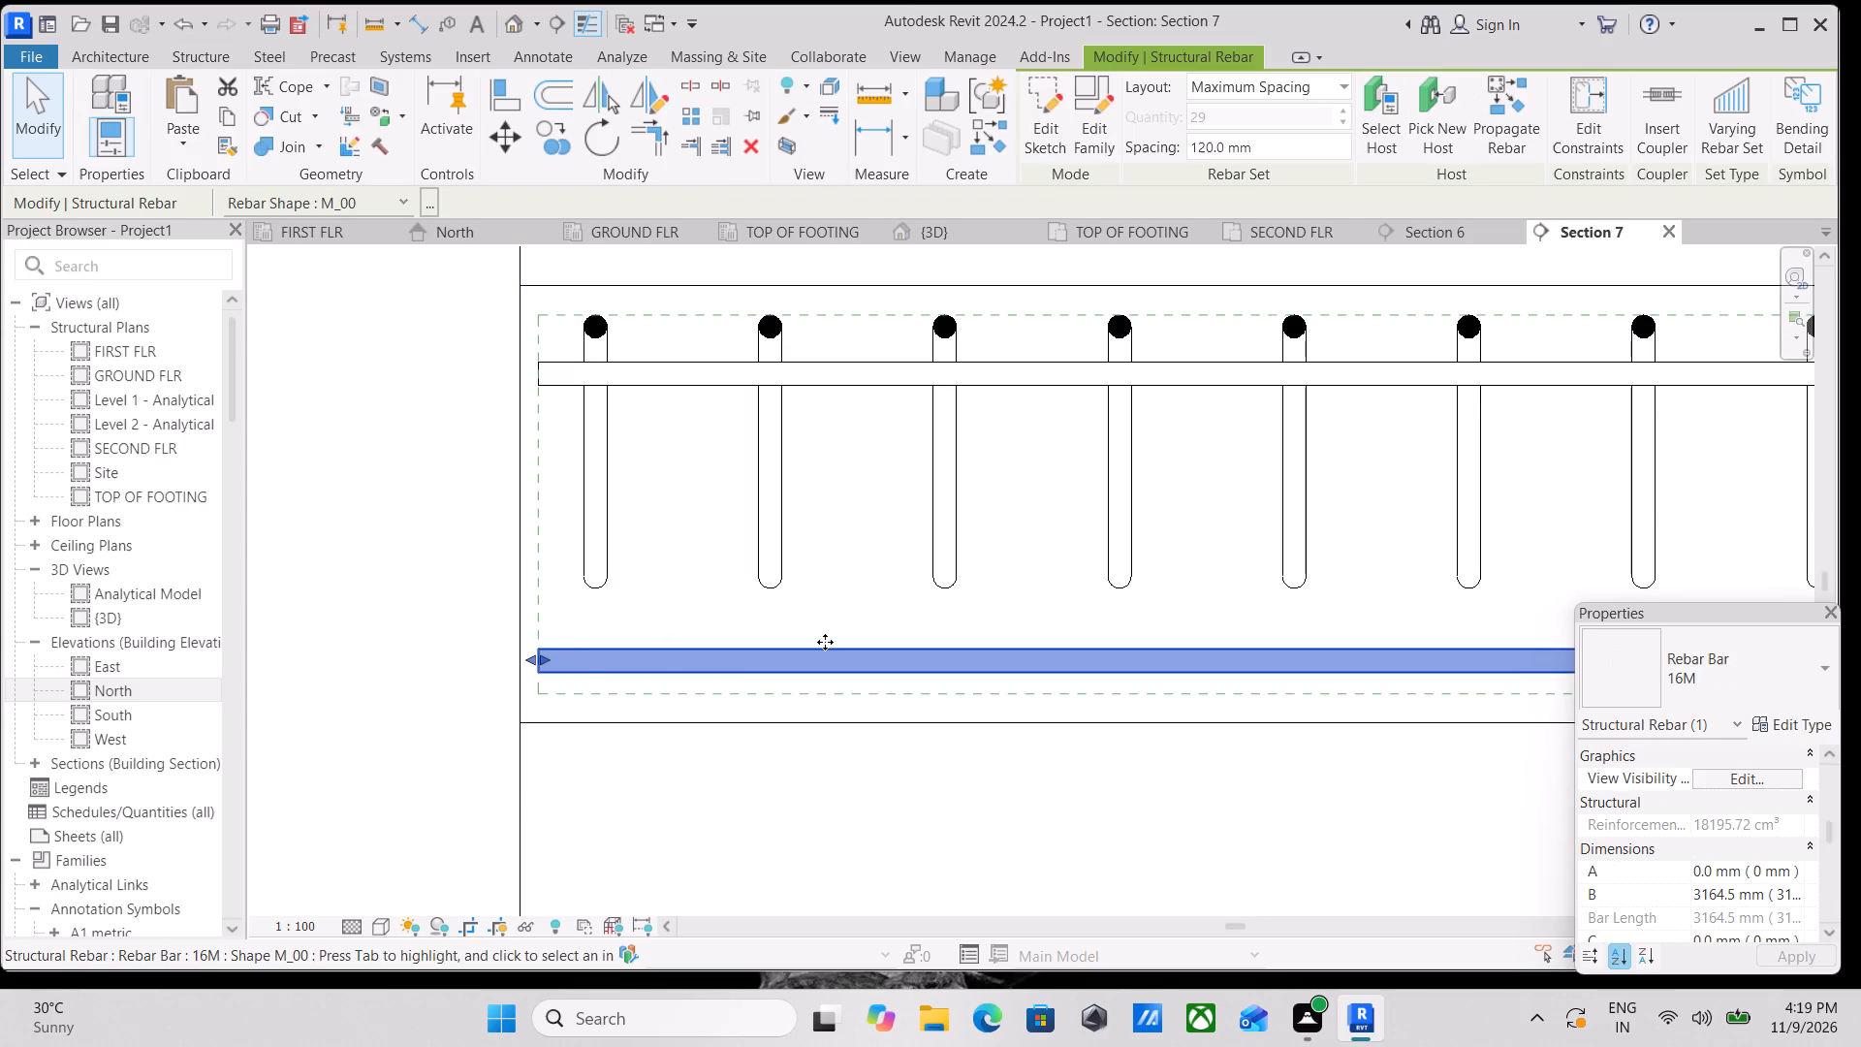
text(CO)
scroll(611, 746, up, 3)
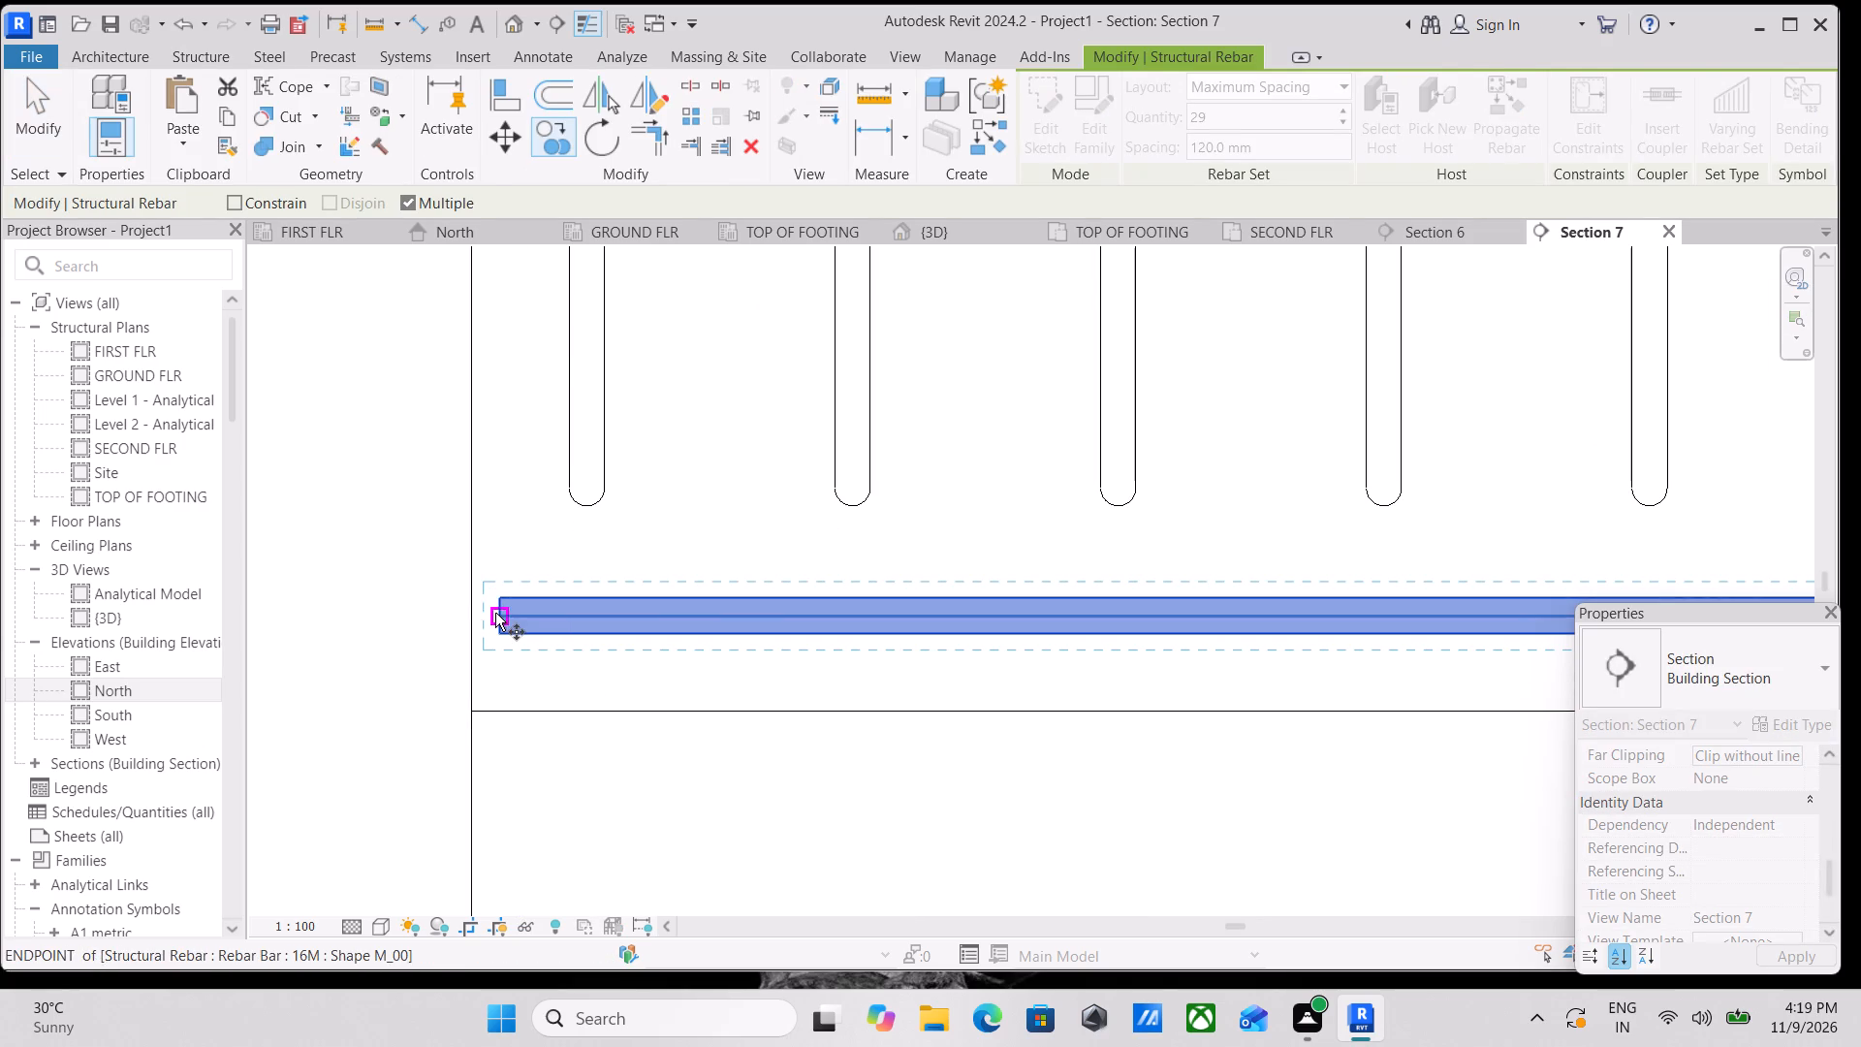
click(495, 613)
middle_drag(504, 484, 546, 633)
scroll(581, 411, down, 1)
middle_drag(581, 411, 591, 502)
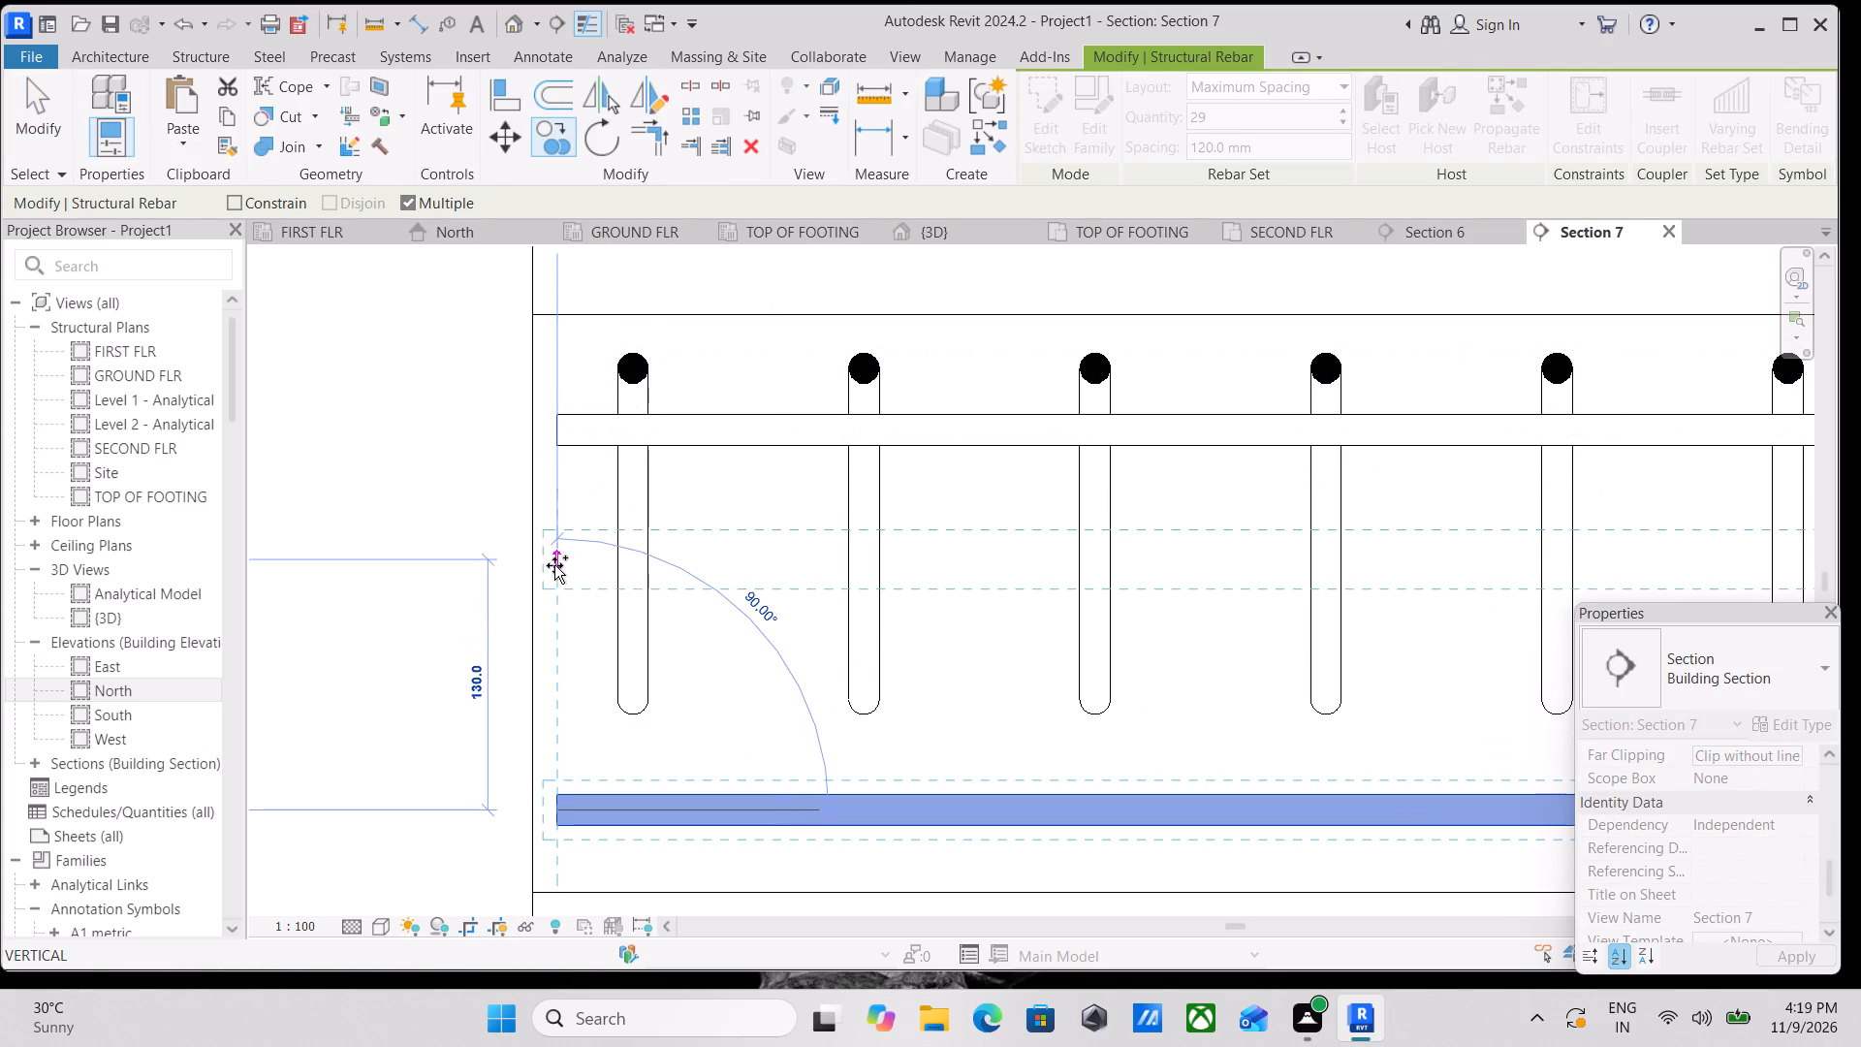
click(554, 565)
scroll(633, 529, down, 4)
middle_drag(628, 529, 529, 579)
scroll(557, 475, down, 2)
middle_drag(544, 489, 444, 541)
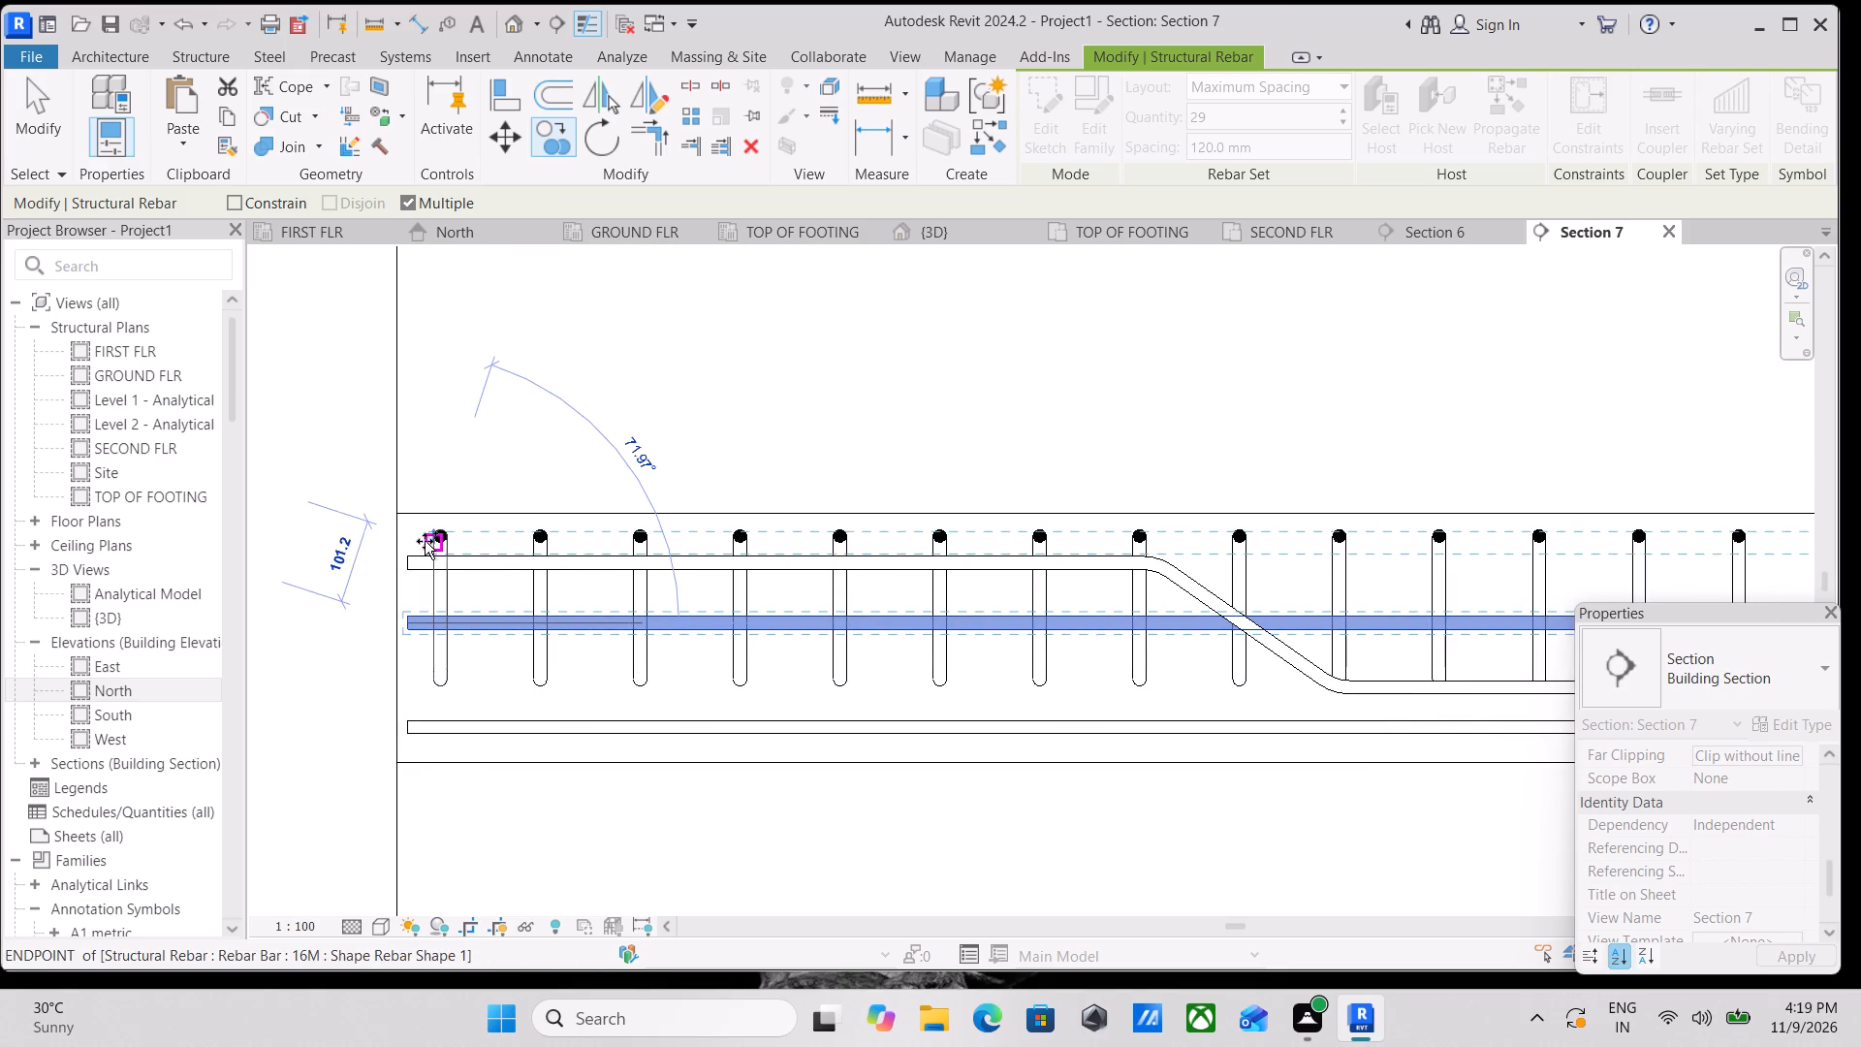
scroll(418, 536, up, 3)
click(404, 523)
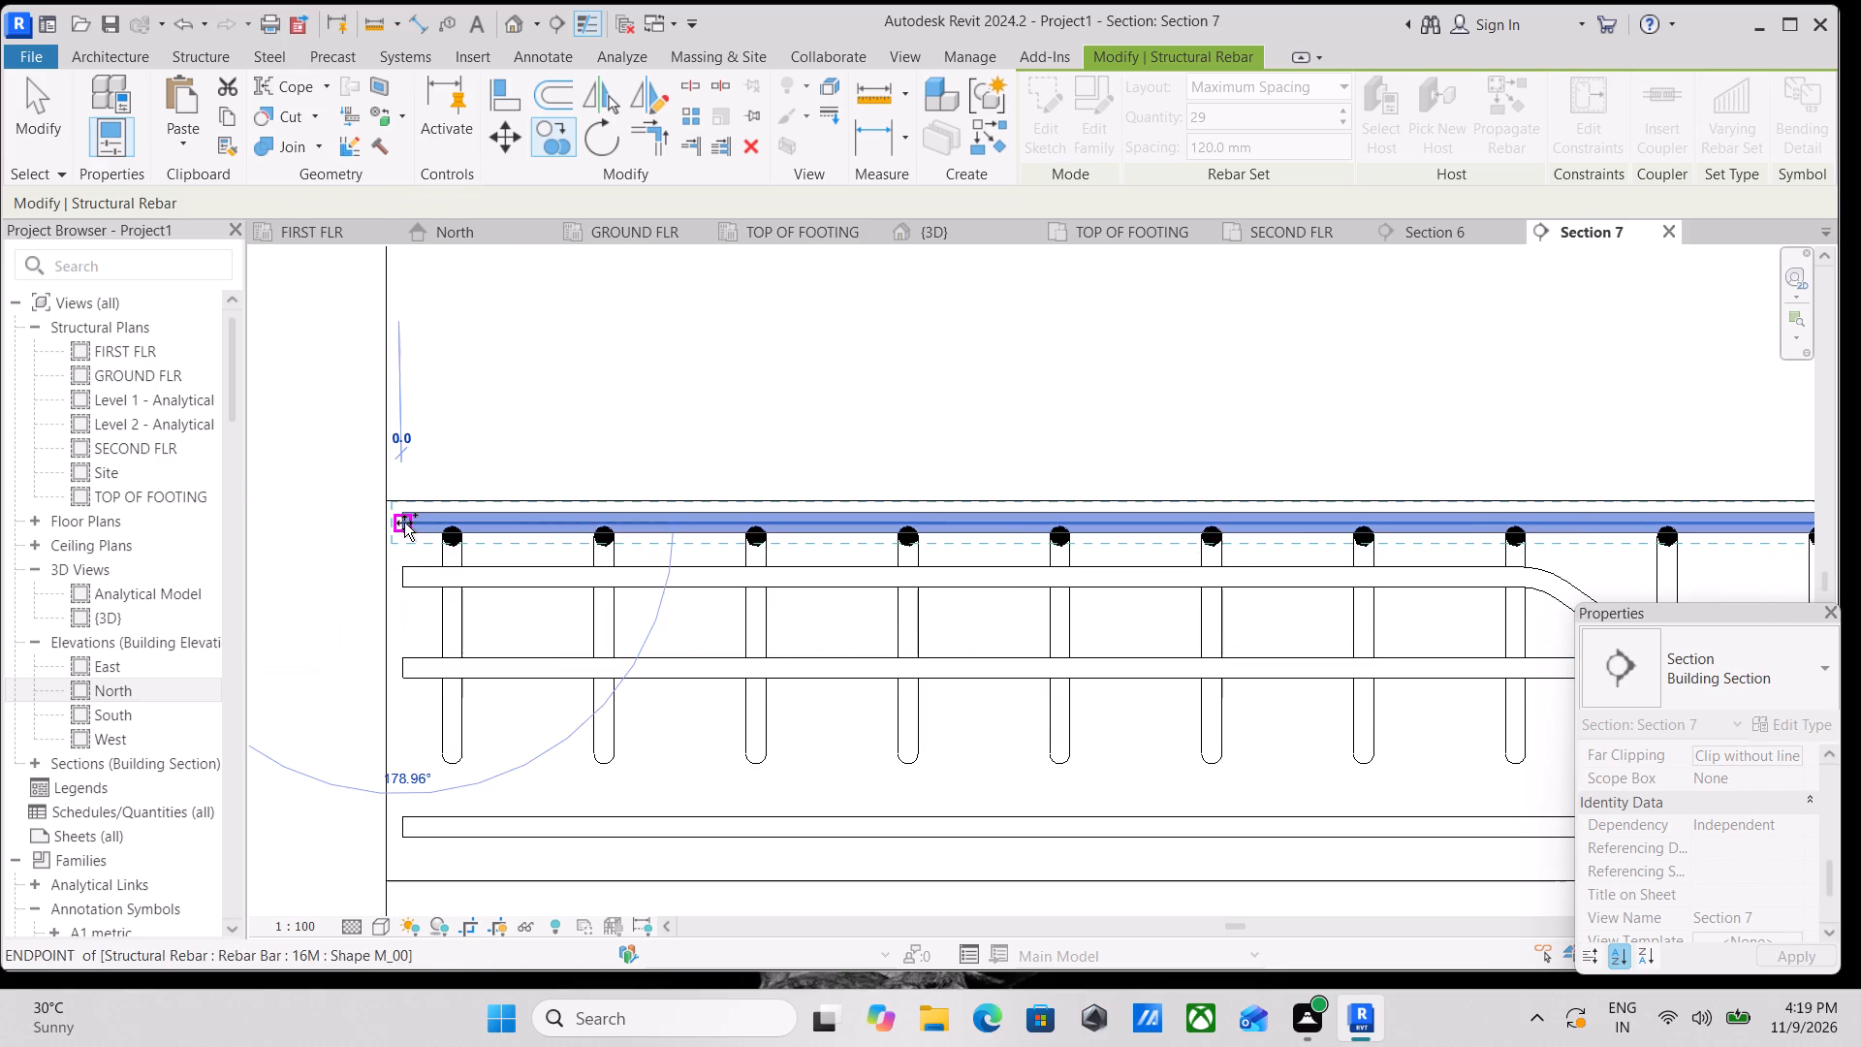
key(Escape)
scroll(404, 523, down, 4)
key(Escape)
scroll(938, 465, down, 3)
key(Escape)
key(Escape)
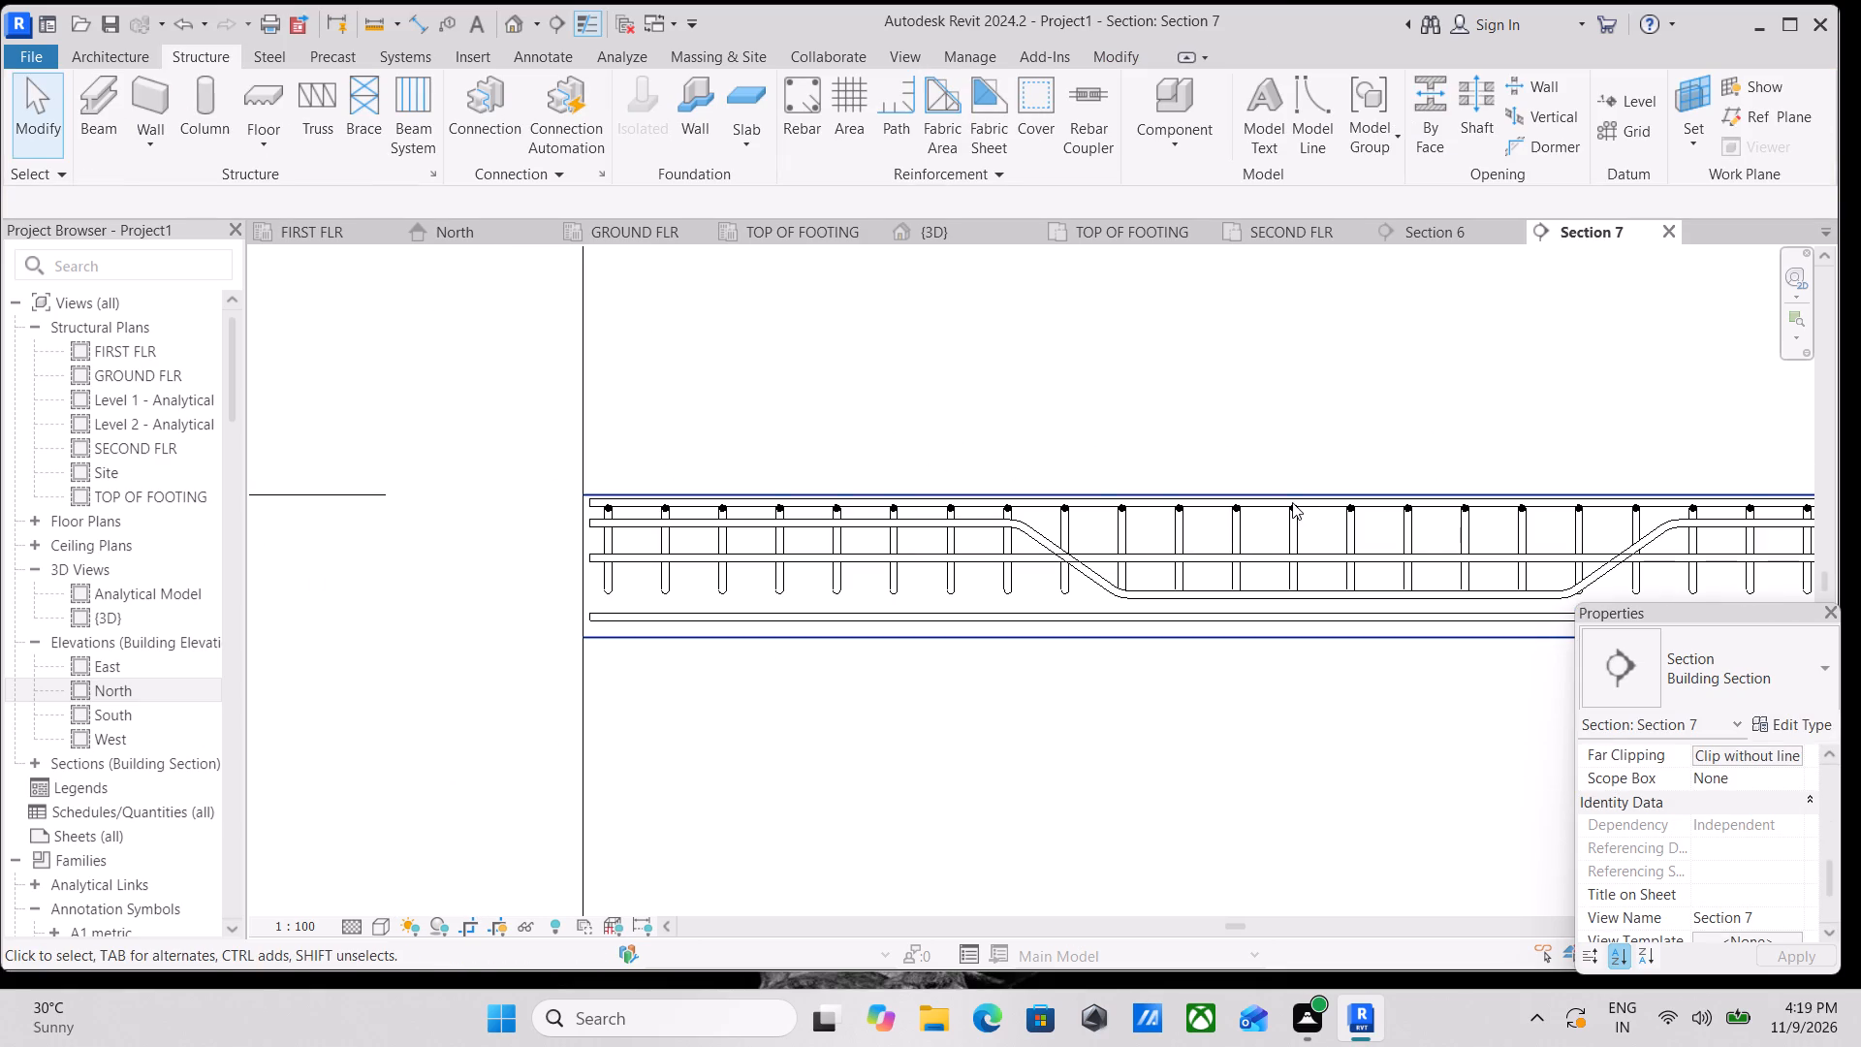
Nudge the uppermost straight rebar set three small increments down, below the top cover.
scroll(1292, 502, up, 2)
click(1257, 504)
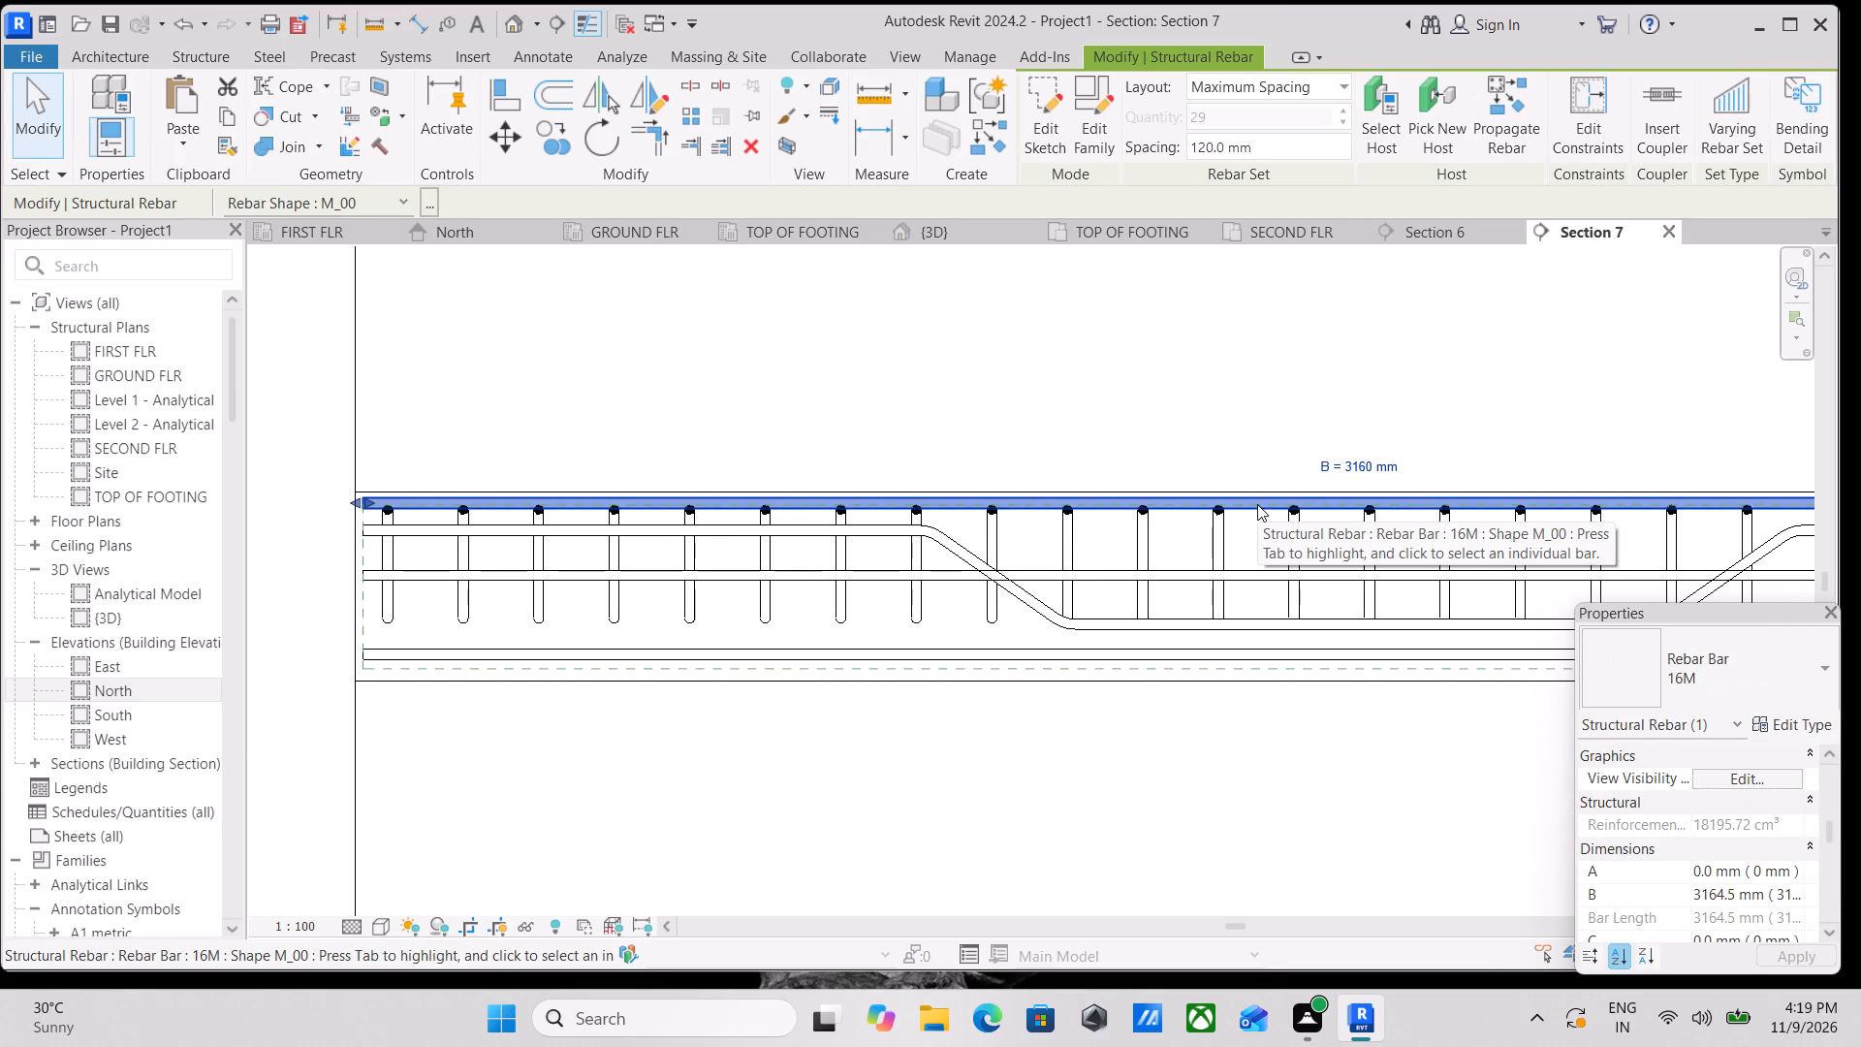
key(Down)
key(Down)
key(Down)
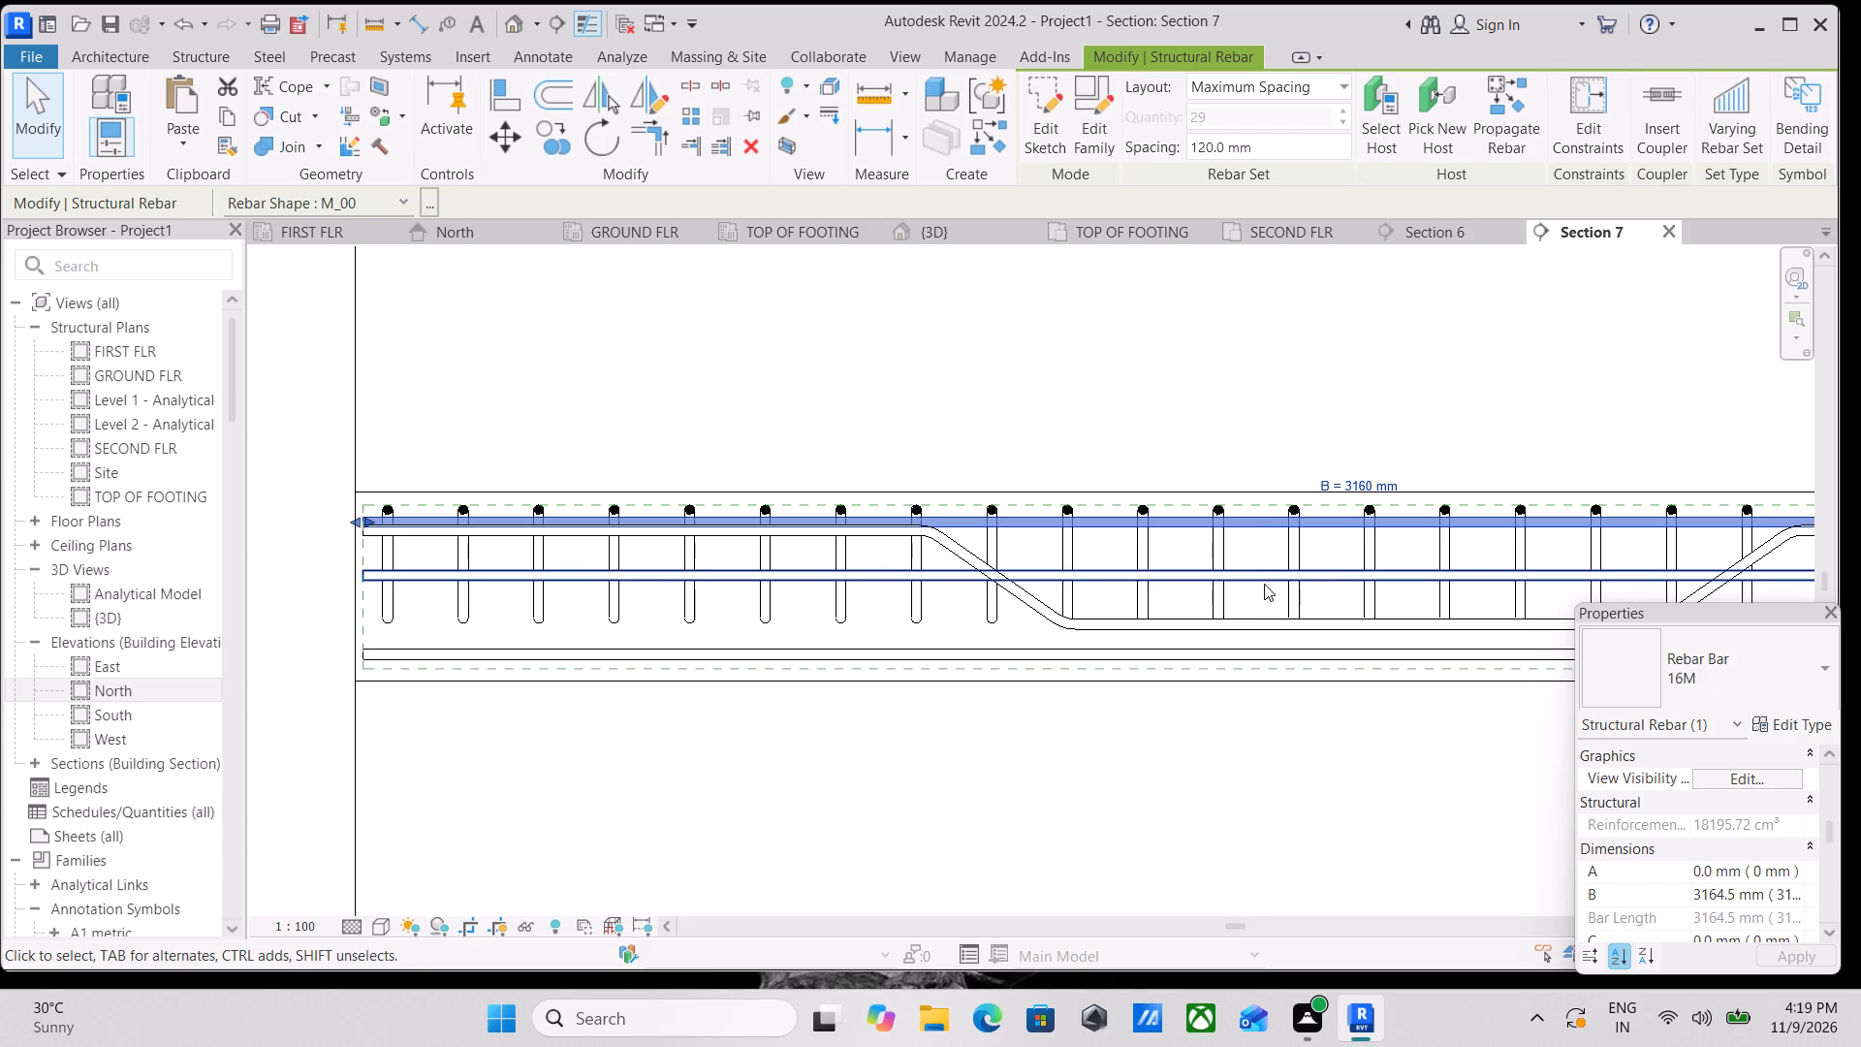
Nudge the middle straight rebar set two small increments down towards the slab's mid-depth.
click(1264, 582)
key(Down)
key(Down)
drag(1263, 579, 1268, 582)
scroll(1256, 578, down, 1)
middle_drag(1276, 586, 1402, 630)
drag(1268, 582, 1337, 611)
key(Escape)
Examine the arrangement of the straight and cranked slab bars in the {3D} view, and return to Section 7.
middle_drag(950, 518, 1099, 530)
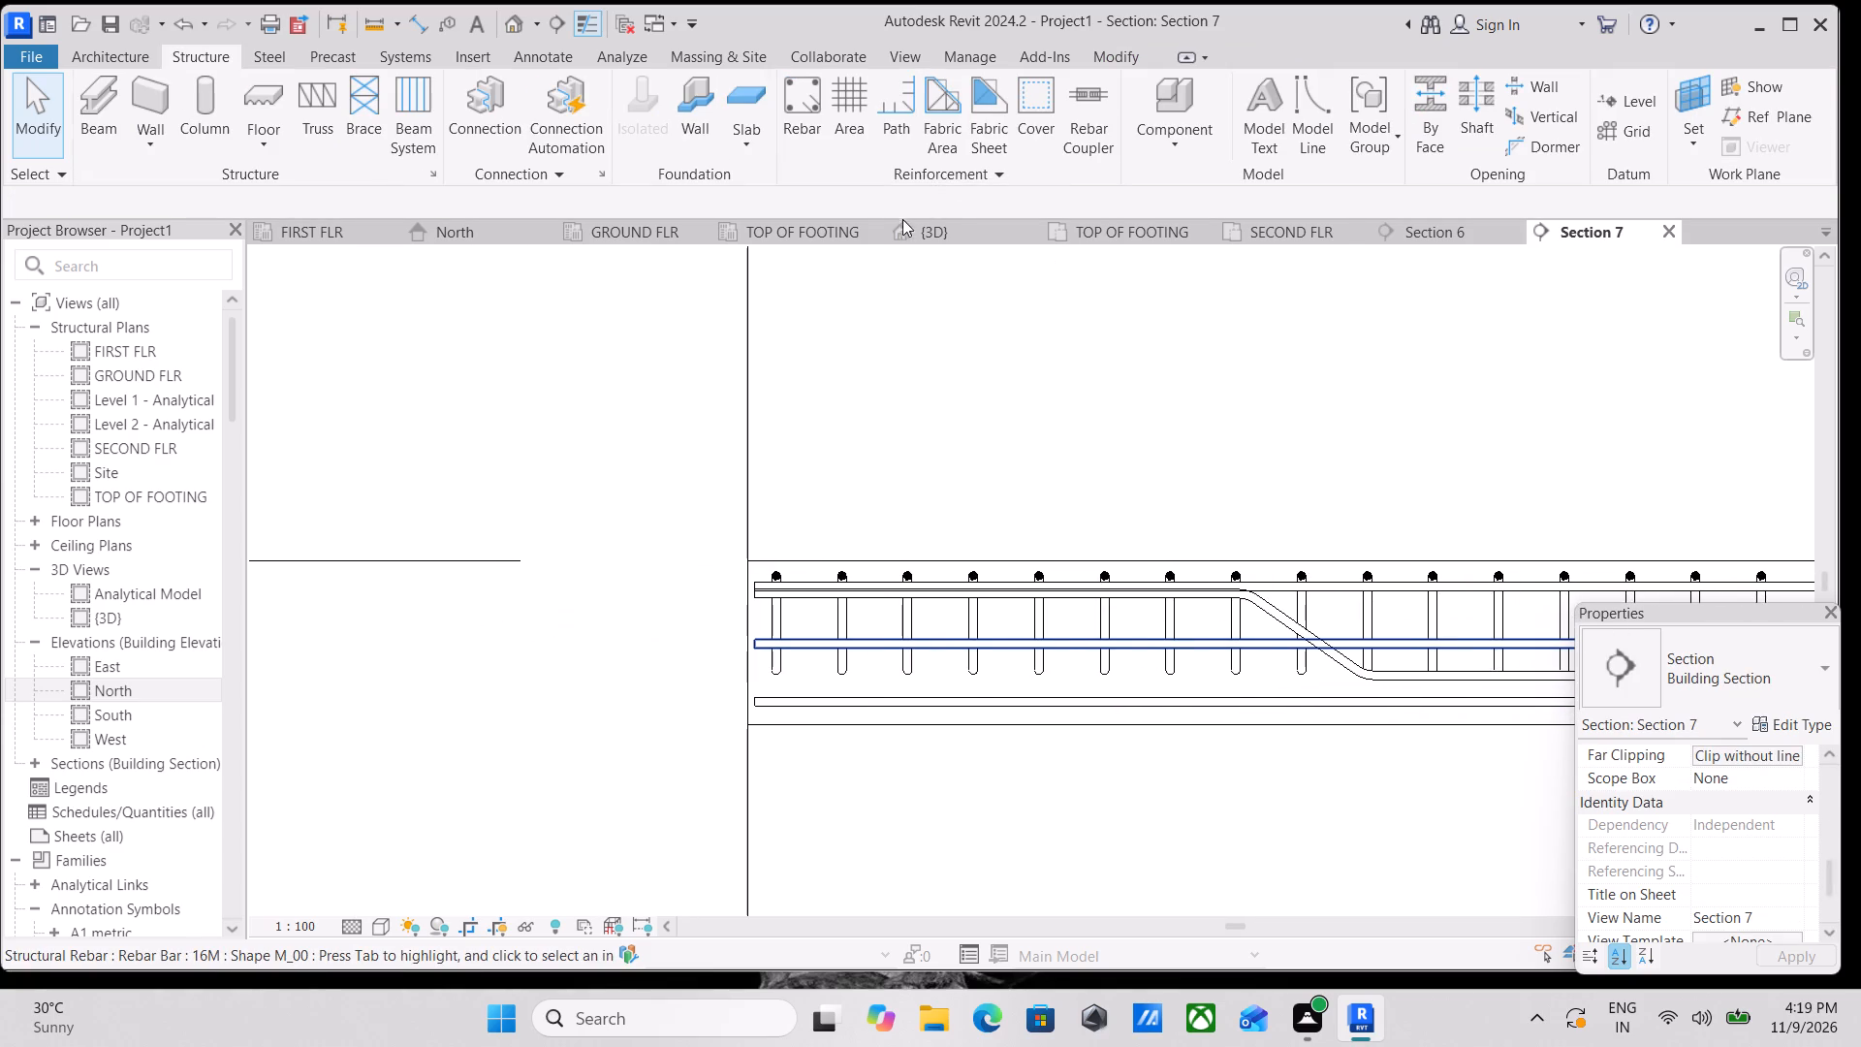
click(917, 236)
middle_drag(1007, 398, 1173, 388)
scroll(1210, 410, down, 2)
middle_drag(1210, 434, 1249, 417)
scroll(818, 583, up, 4)
scroll(557, 674, up, 5)
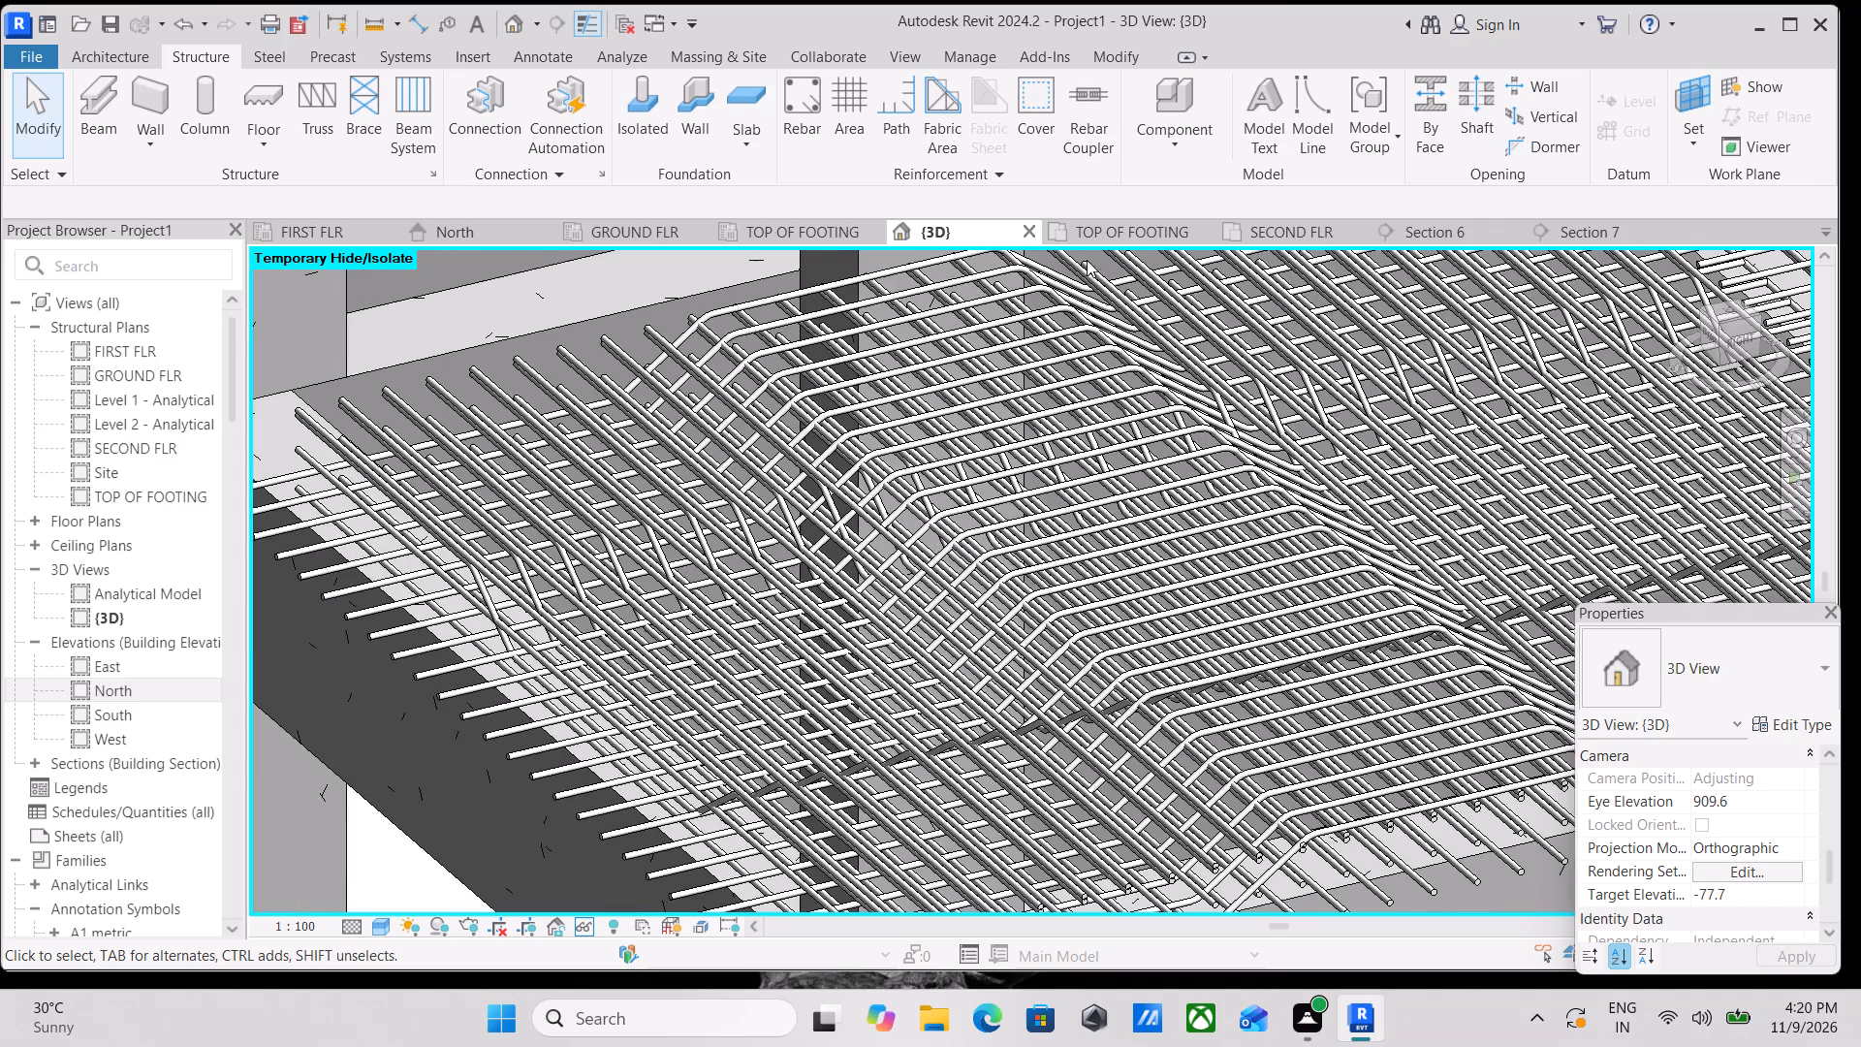
click(1587, 235)
middle_drag(1405, 287, 1503, 228)
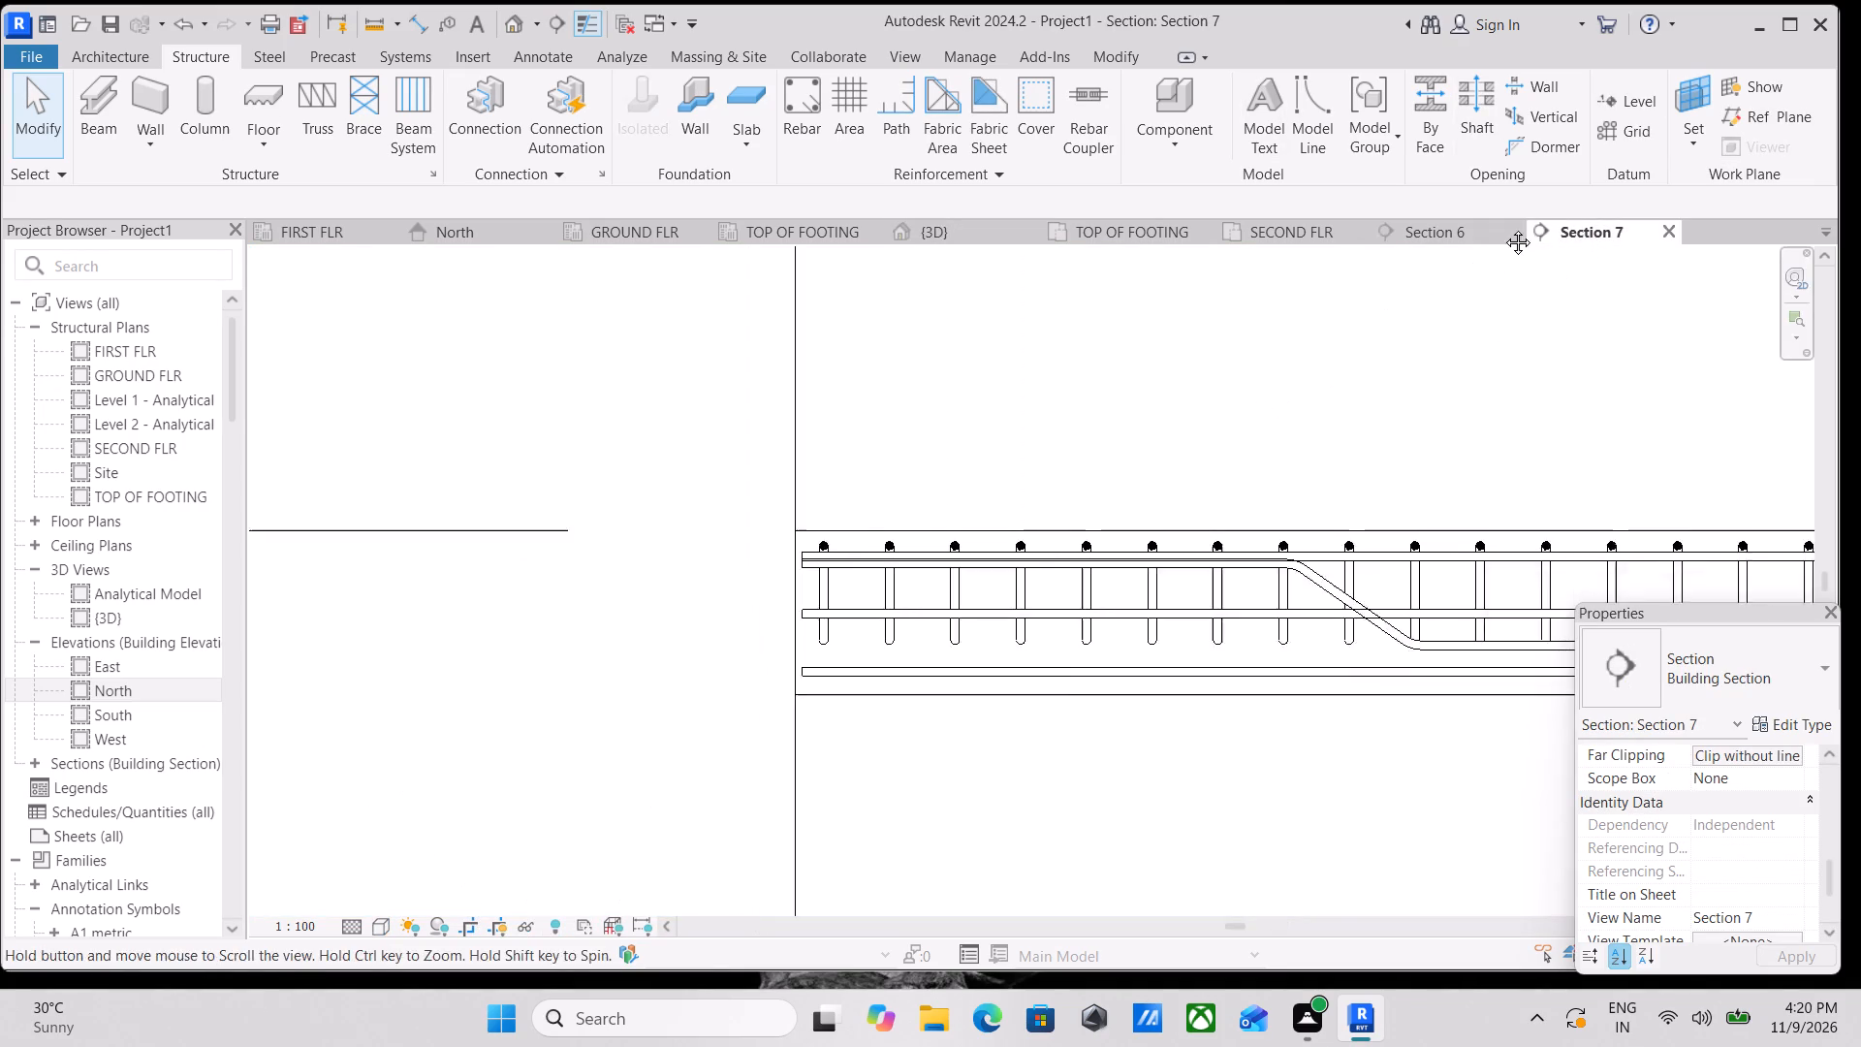
middle_drag(1503, 228, 1508, 226)
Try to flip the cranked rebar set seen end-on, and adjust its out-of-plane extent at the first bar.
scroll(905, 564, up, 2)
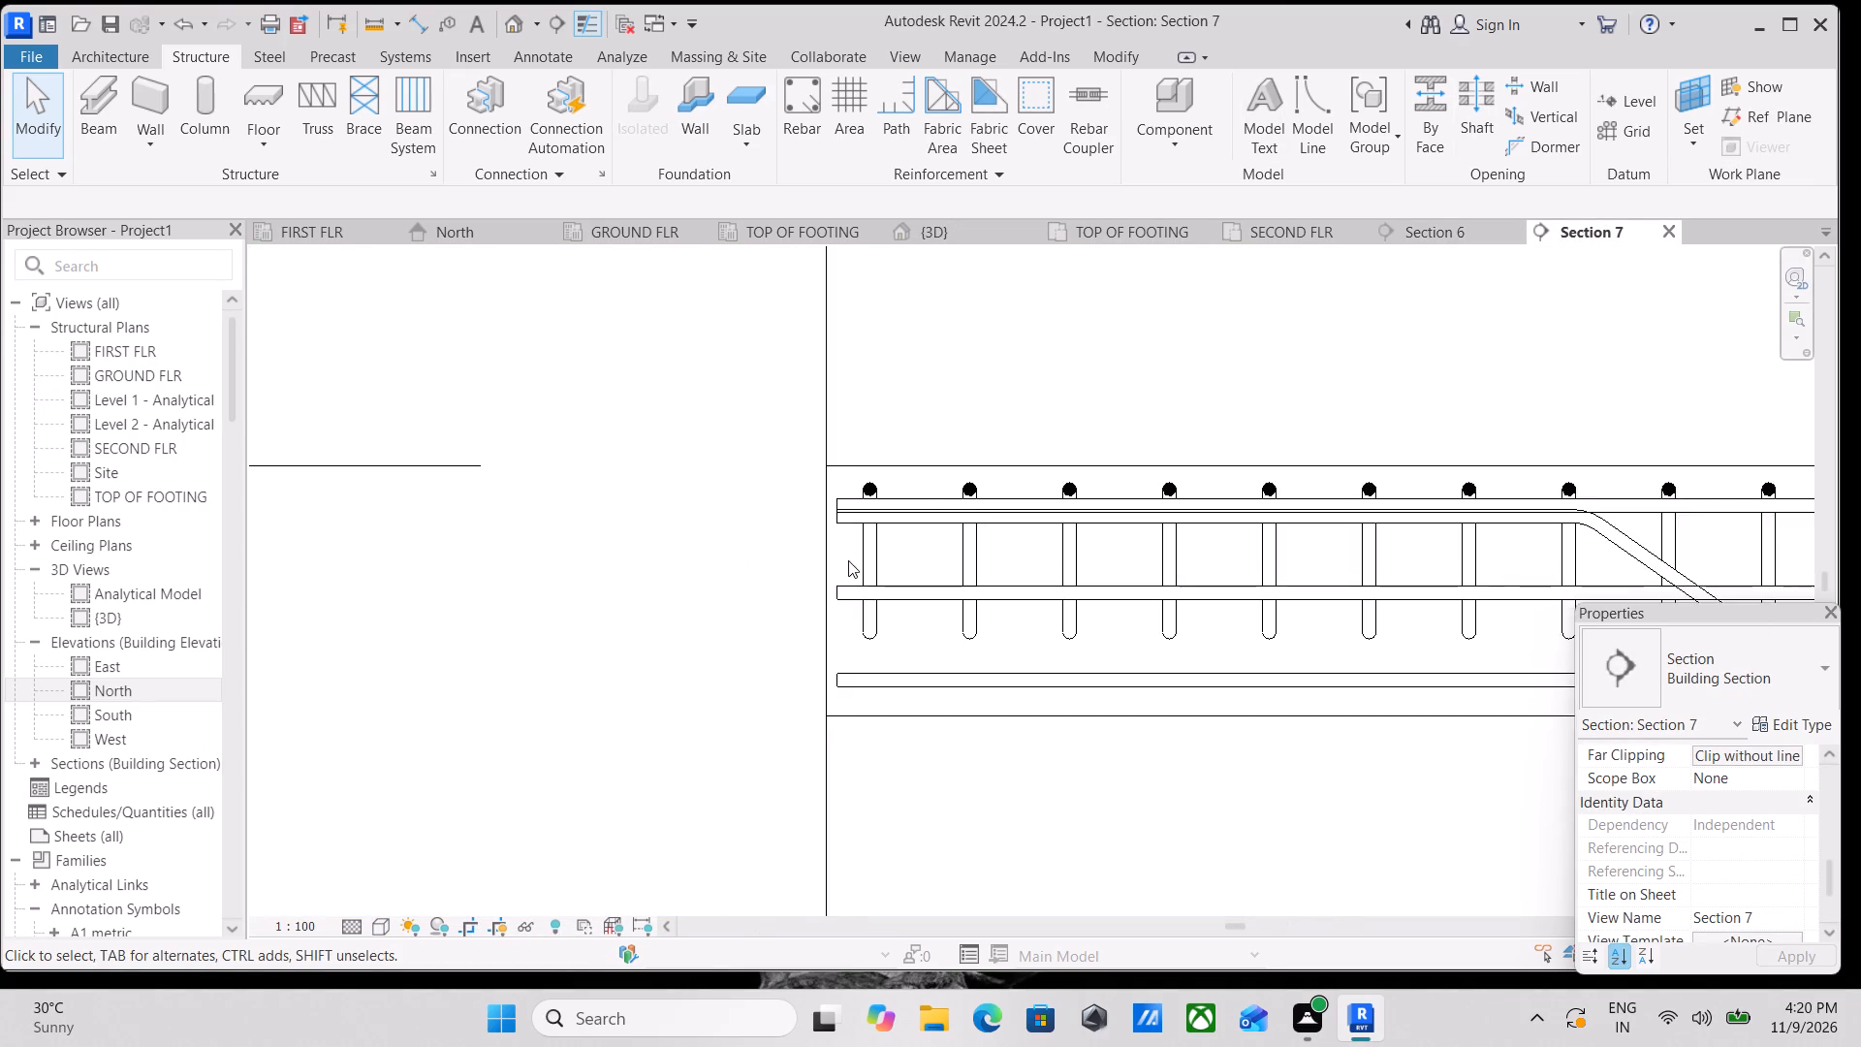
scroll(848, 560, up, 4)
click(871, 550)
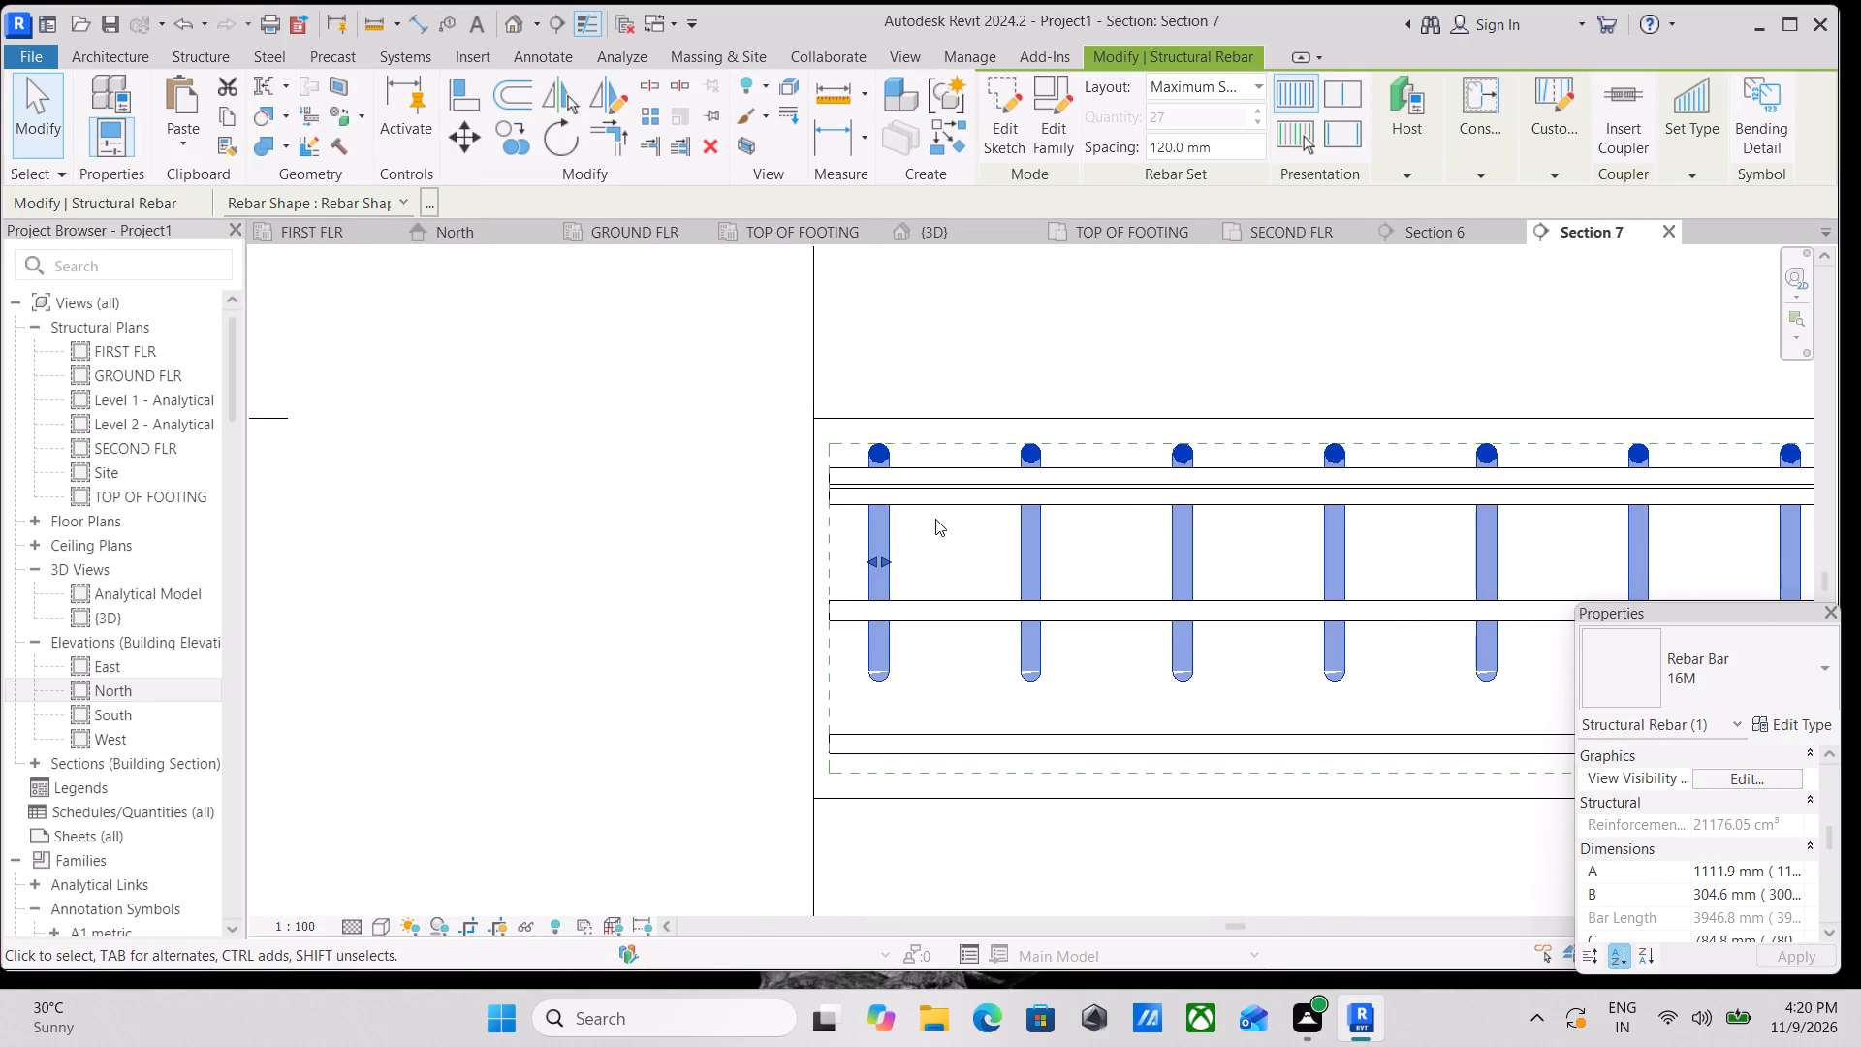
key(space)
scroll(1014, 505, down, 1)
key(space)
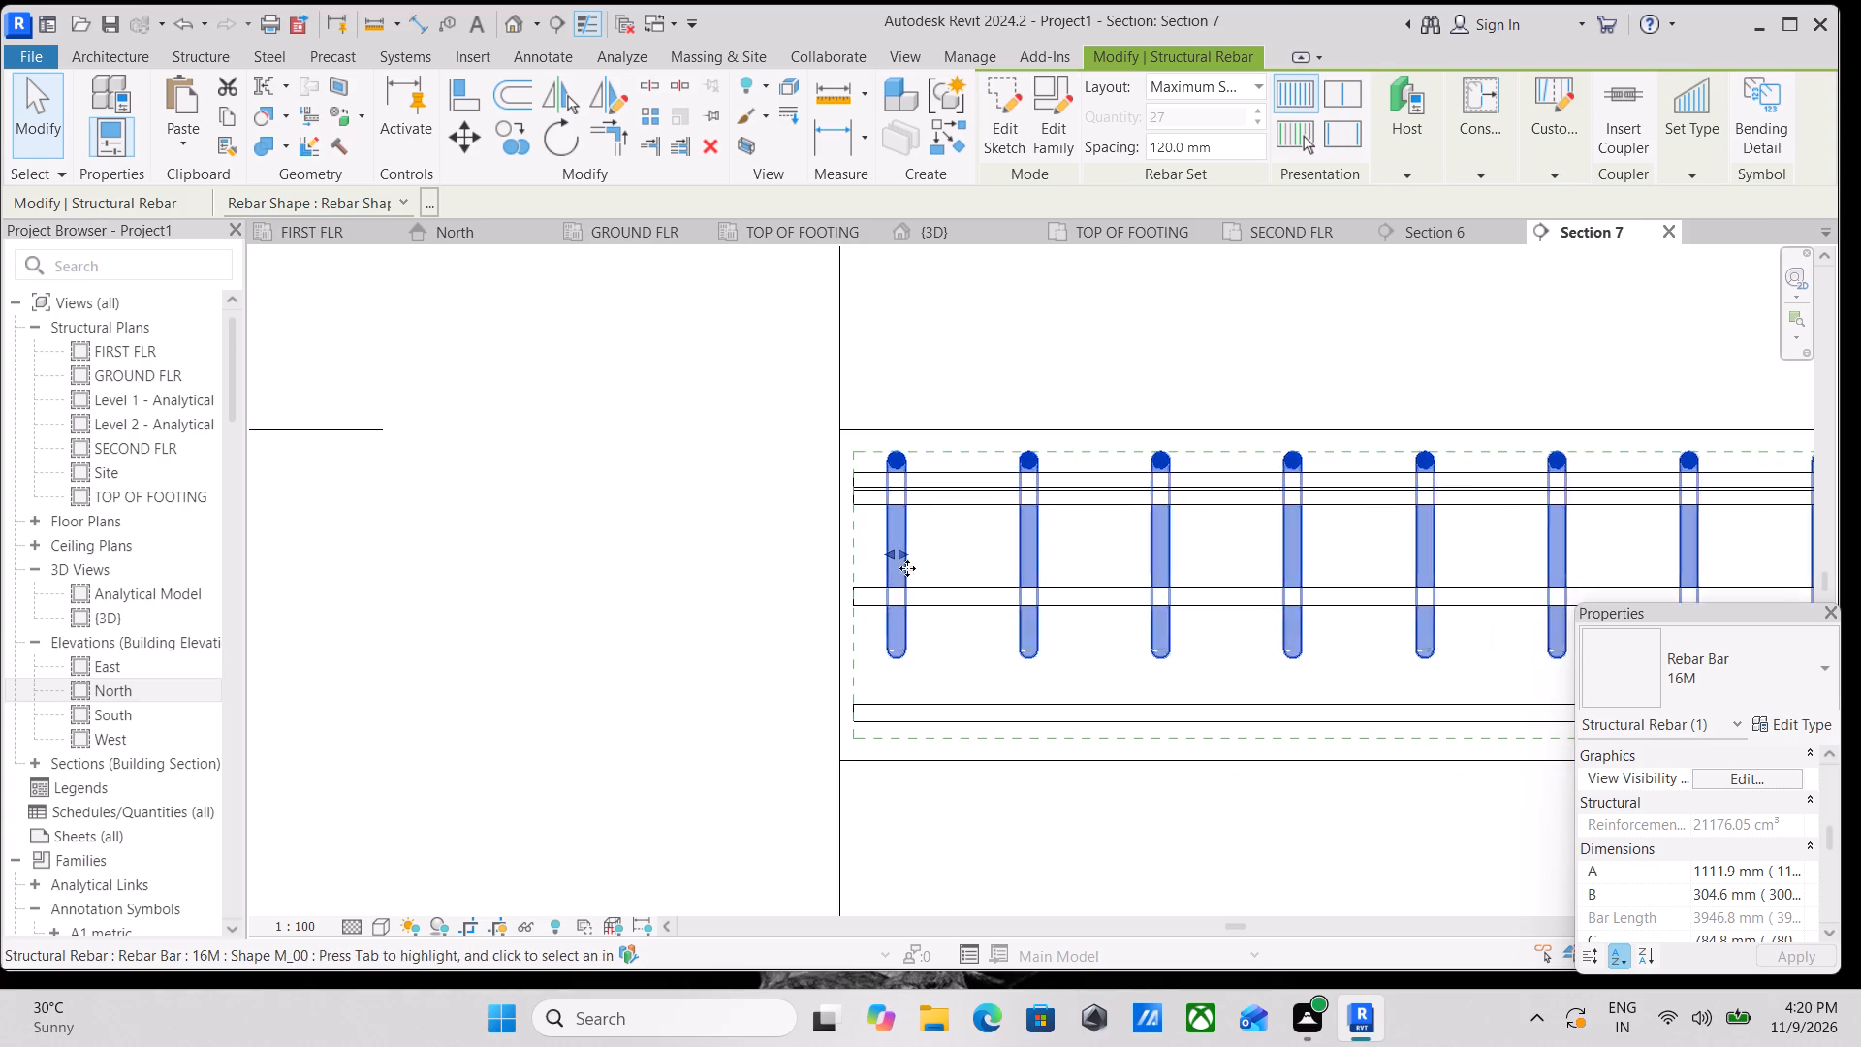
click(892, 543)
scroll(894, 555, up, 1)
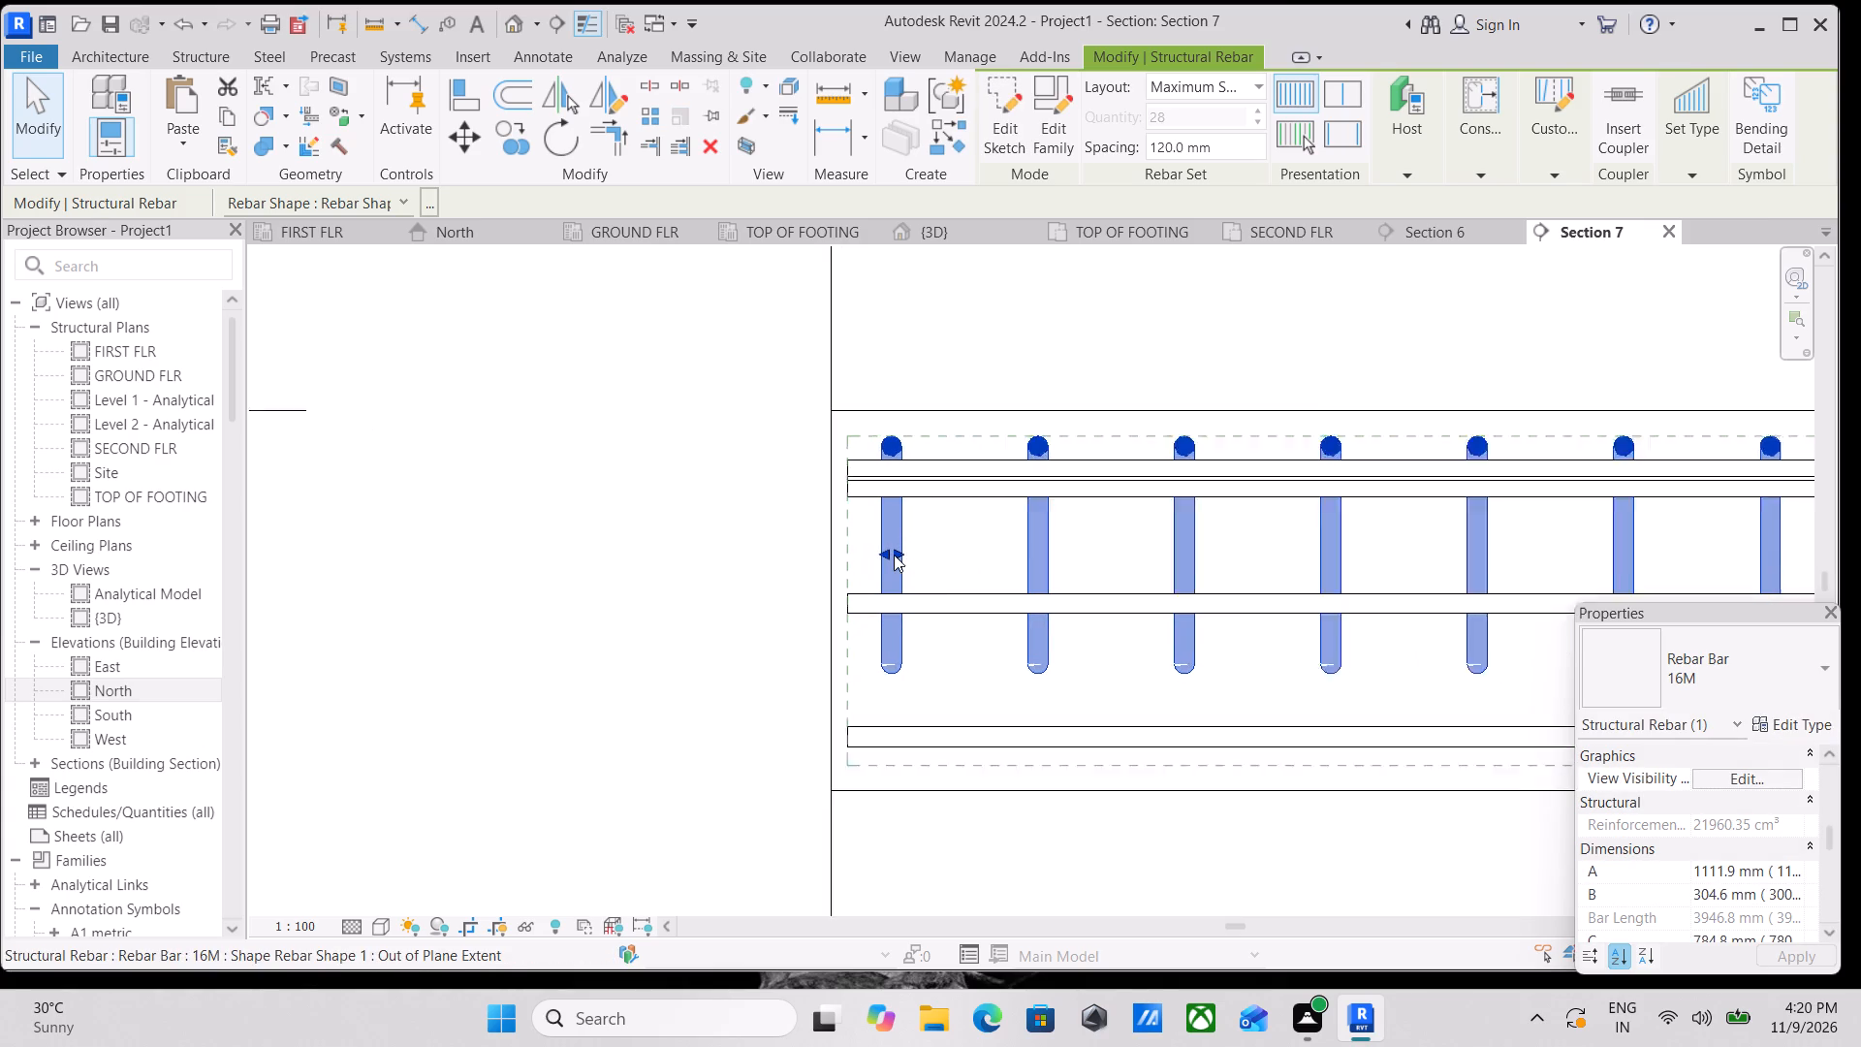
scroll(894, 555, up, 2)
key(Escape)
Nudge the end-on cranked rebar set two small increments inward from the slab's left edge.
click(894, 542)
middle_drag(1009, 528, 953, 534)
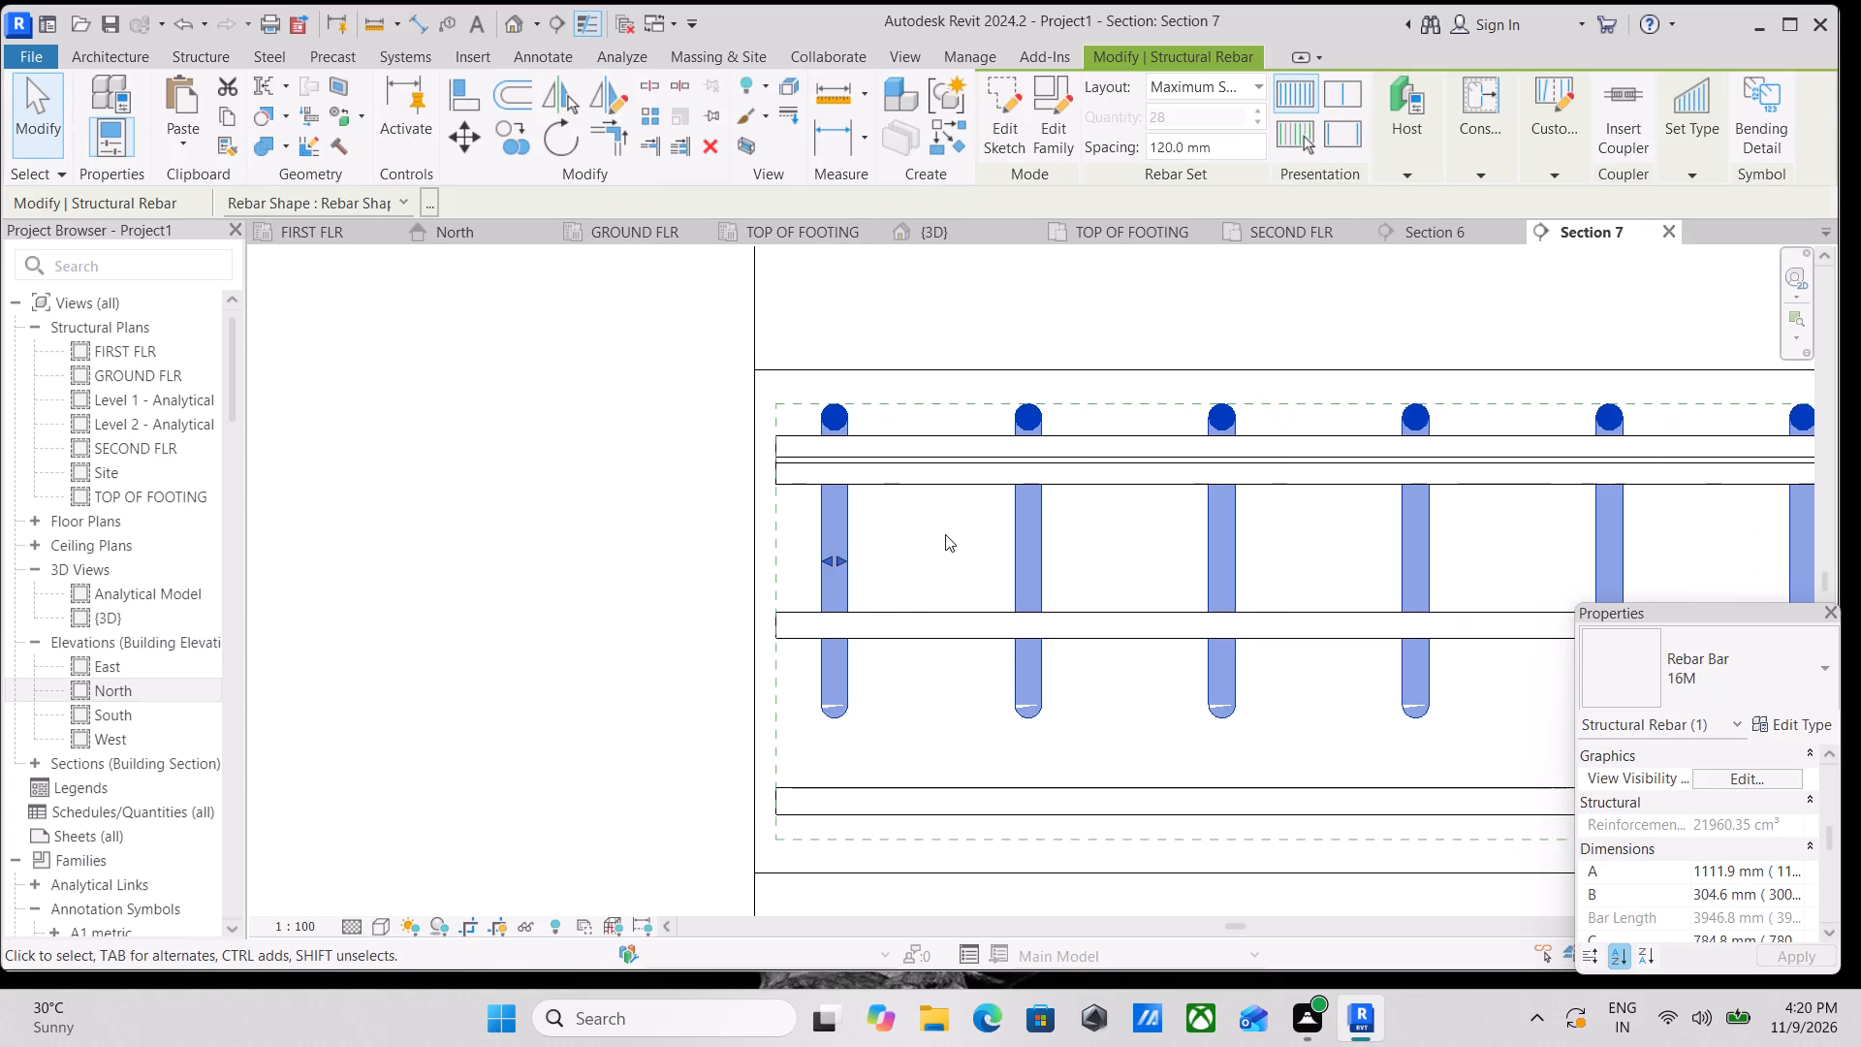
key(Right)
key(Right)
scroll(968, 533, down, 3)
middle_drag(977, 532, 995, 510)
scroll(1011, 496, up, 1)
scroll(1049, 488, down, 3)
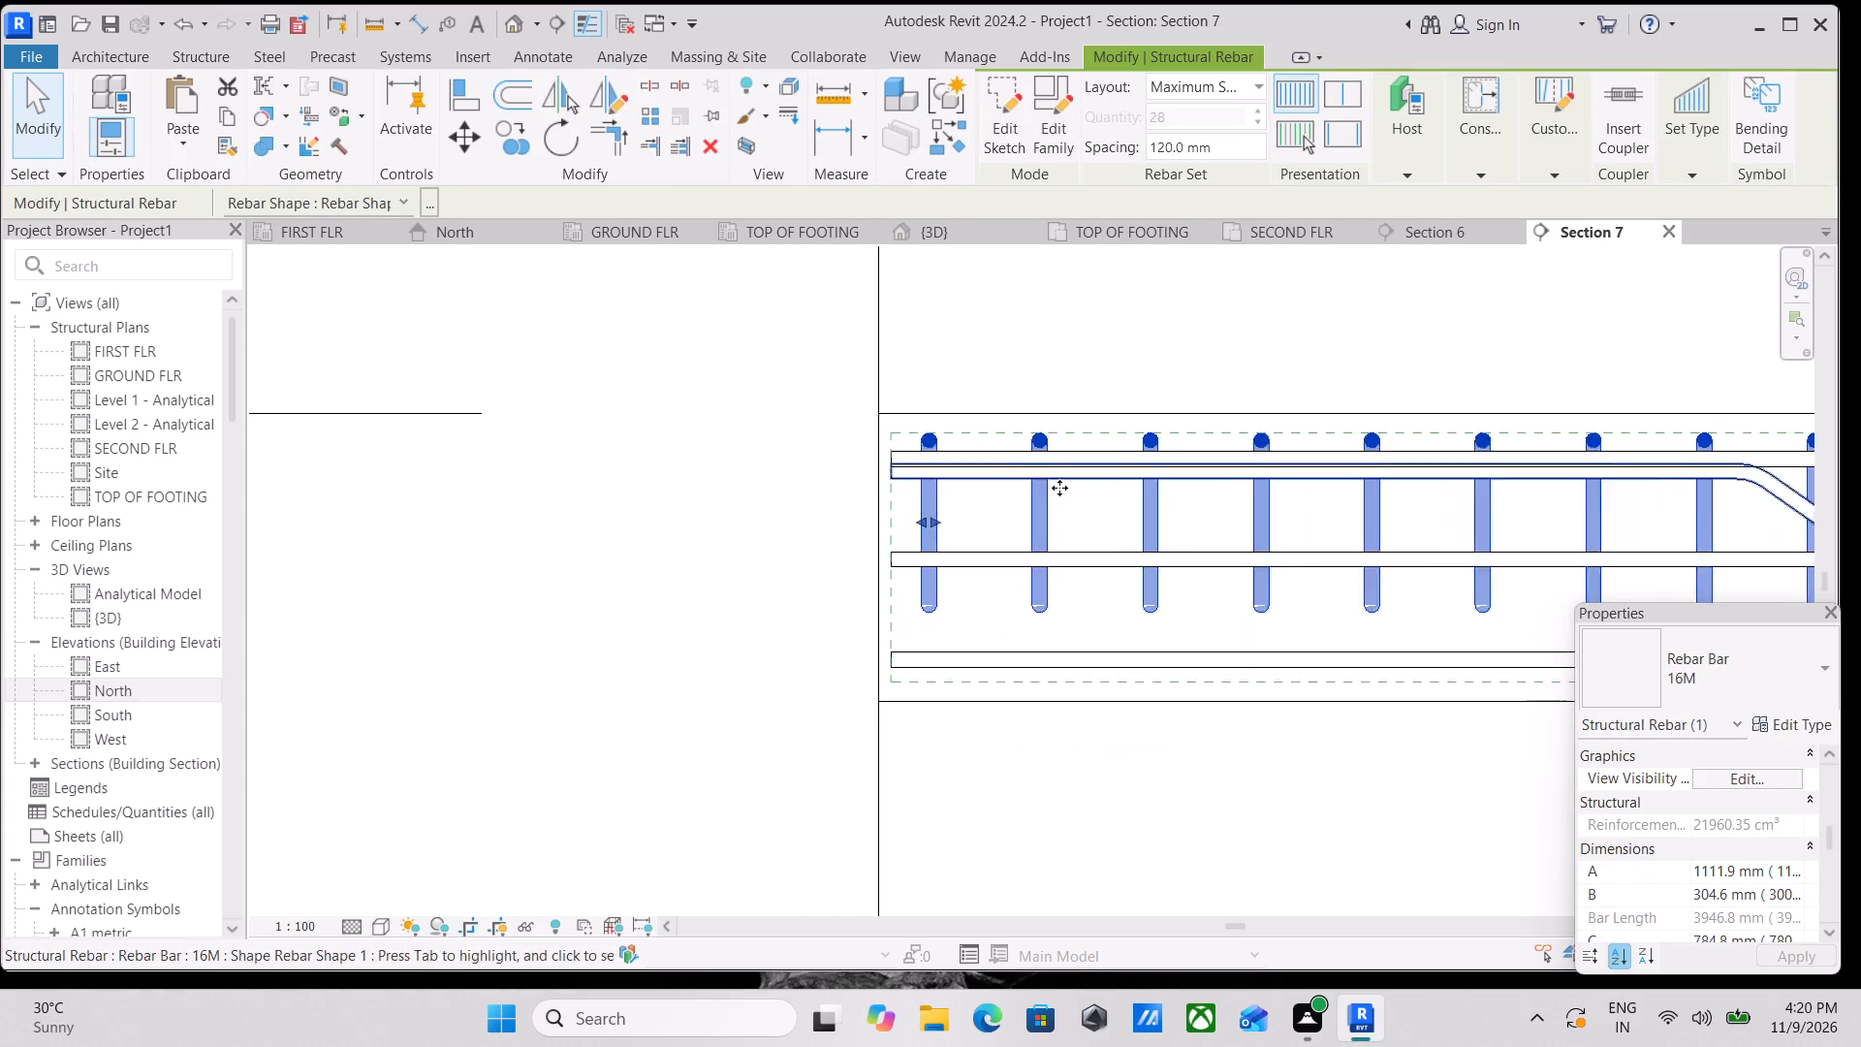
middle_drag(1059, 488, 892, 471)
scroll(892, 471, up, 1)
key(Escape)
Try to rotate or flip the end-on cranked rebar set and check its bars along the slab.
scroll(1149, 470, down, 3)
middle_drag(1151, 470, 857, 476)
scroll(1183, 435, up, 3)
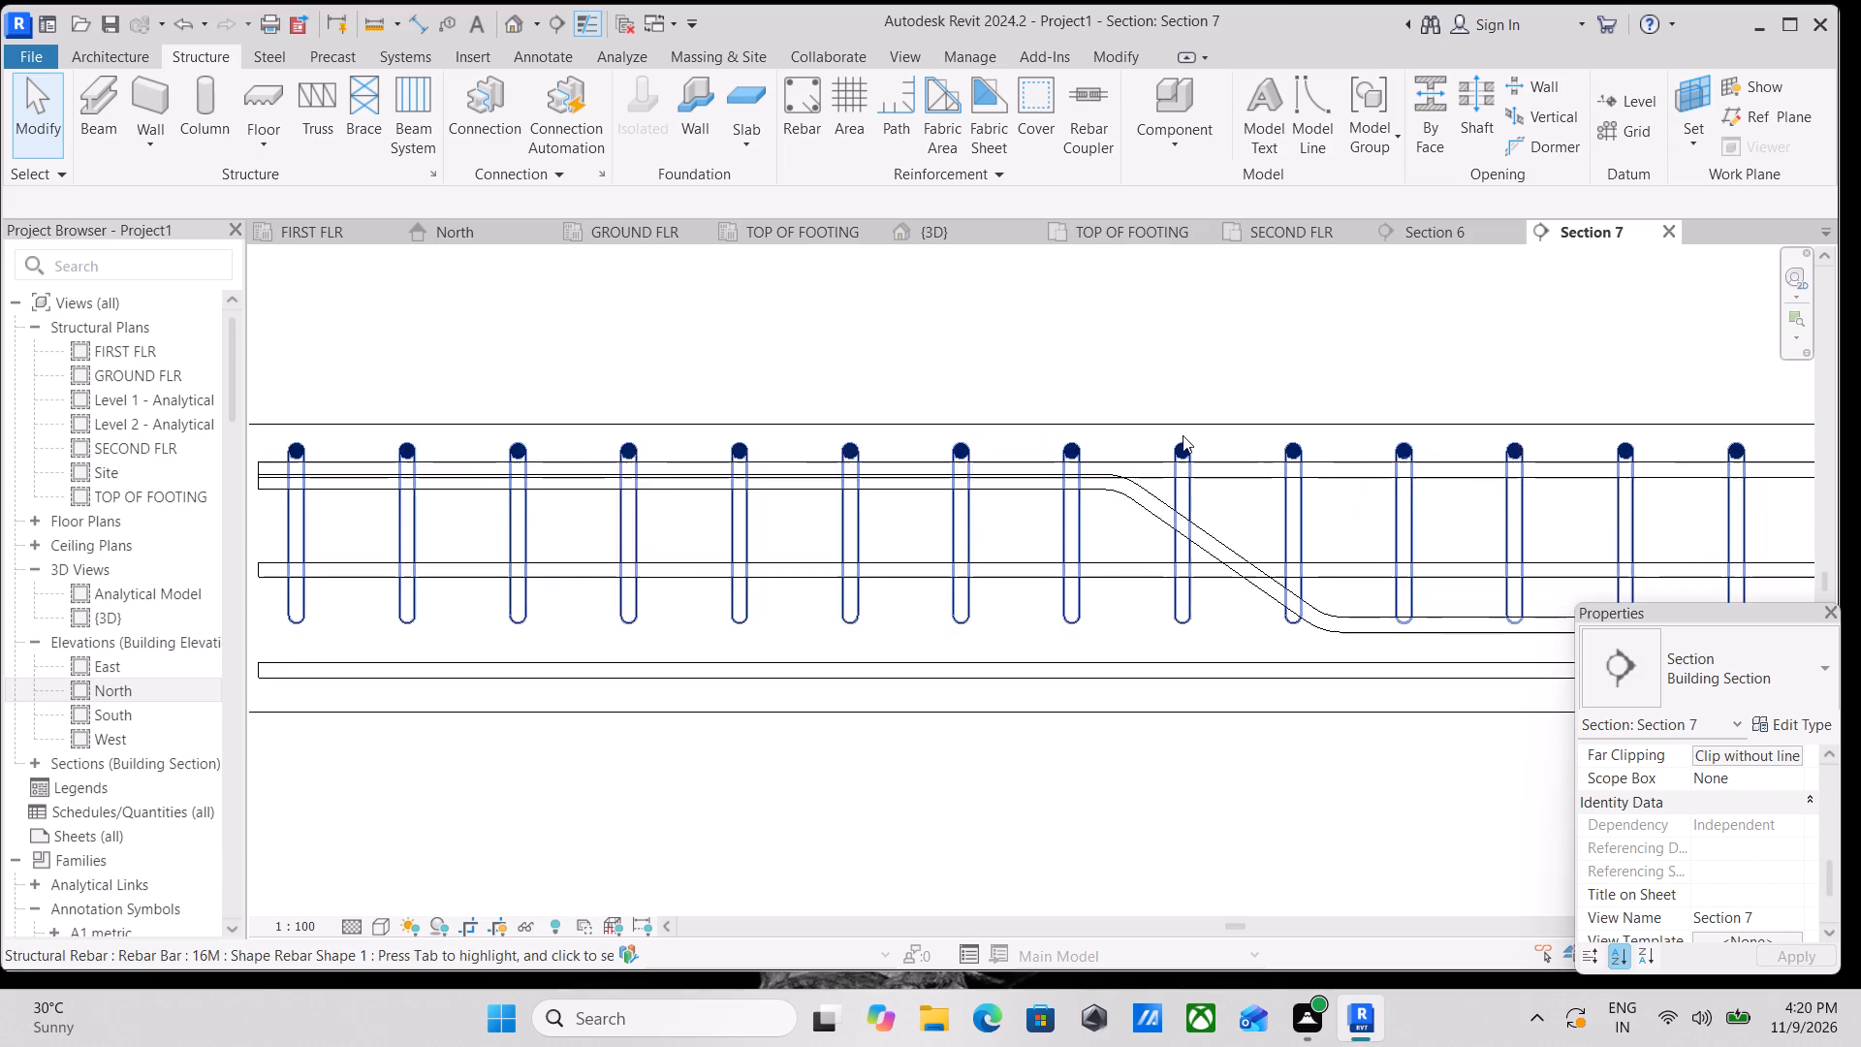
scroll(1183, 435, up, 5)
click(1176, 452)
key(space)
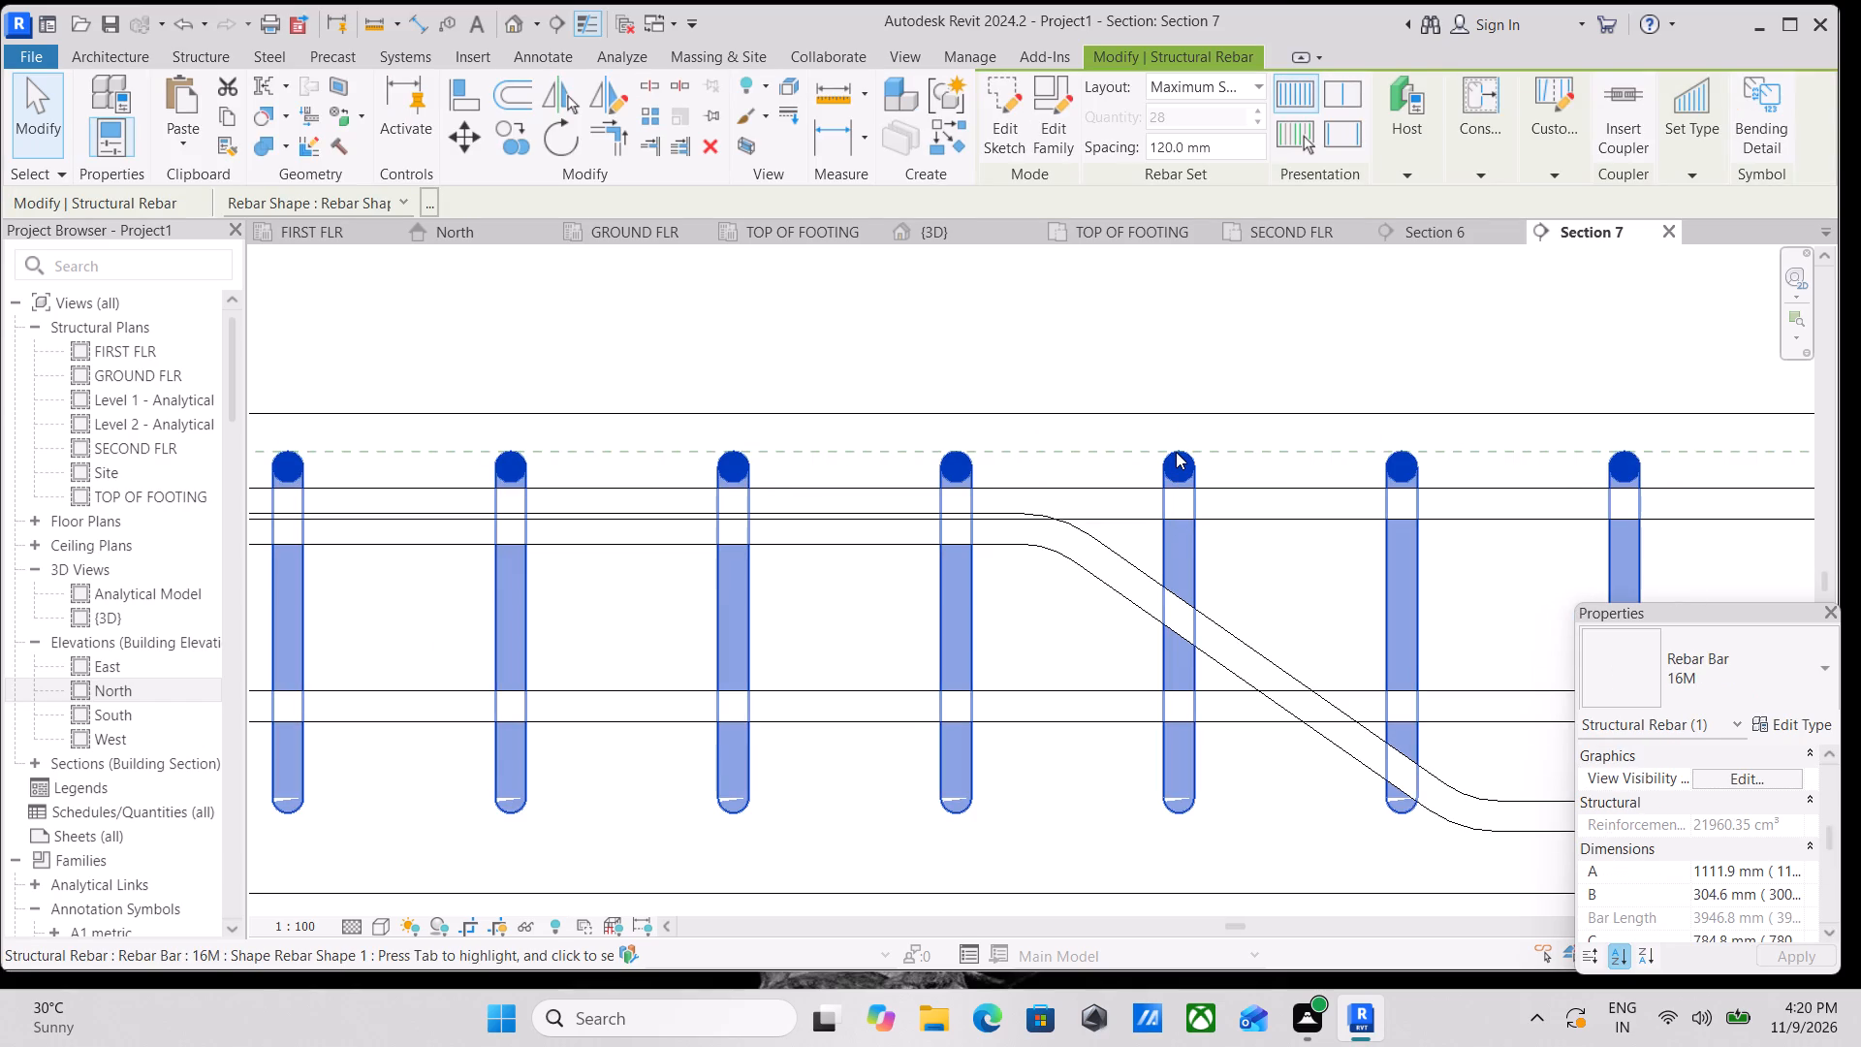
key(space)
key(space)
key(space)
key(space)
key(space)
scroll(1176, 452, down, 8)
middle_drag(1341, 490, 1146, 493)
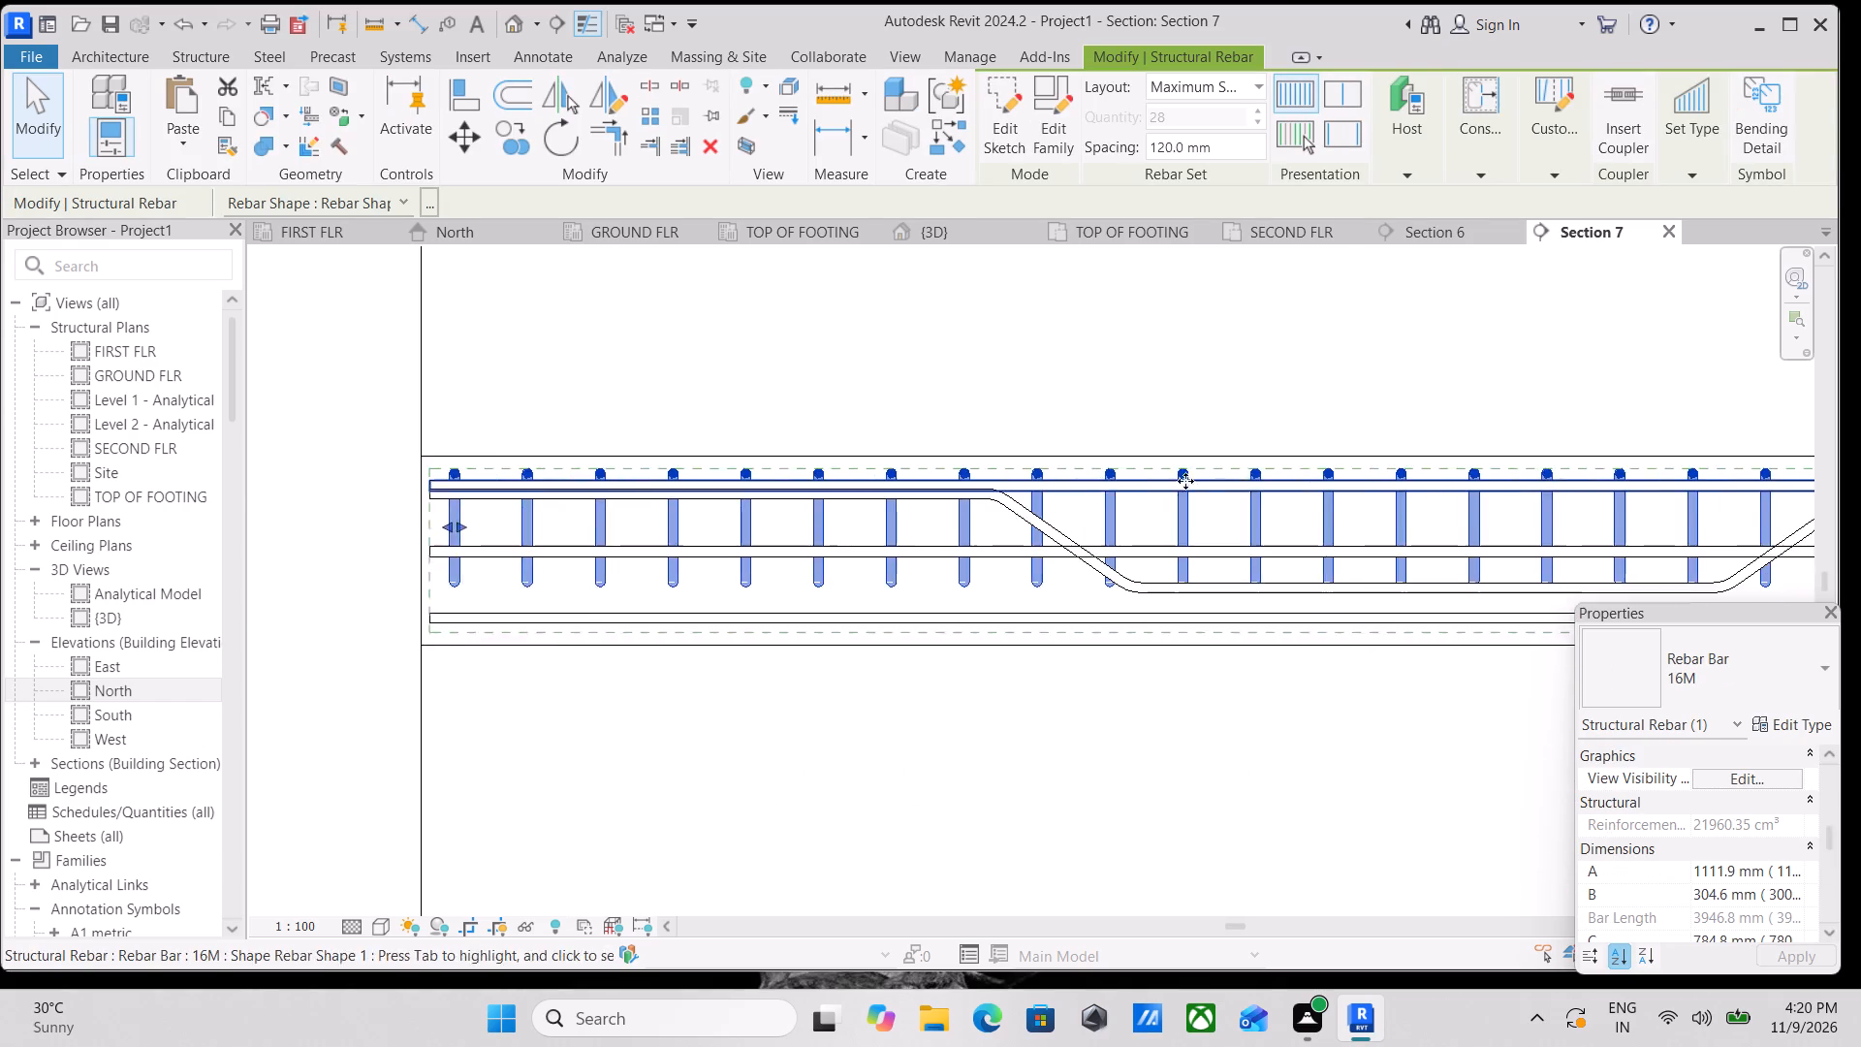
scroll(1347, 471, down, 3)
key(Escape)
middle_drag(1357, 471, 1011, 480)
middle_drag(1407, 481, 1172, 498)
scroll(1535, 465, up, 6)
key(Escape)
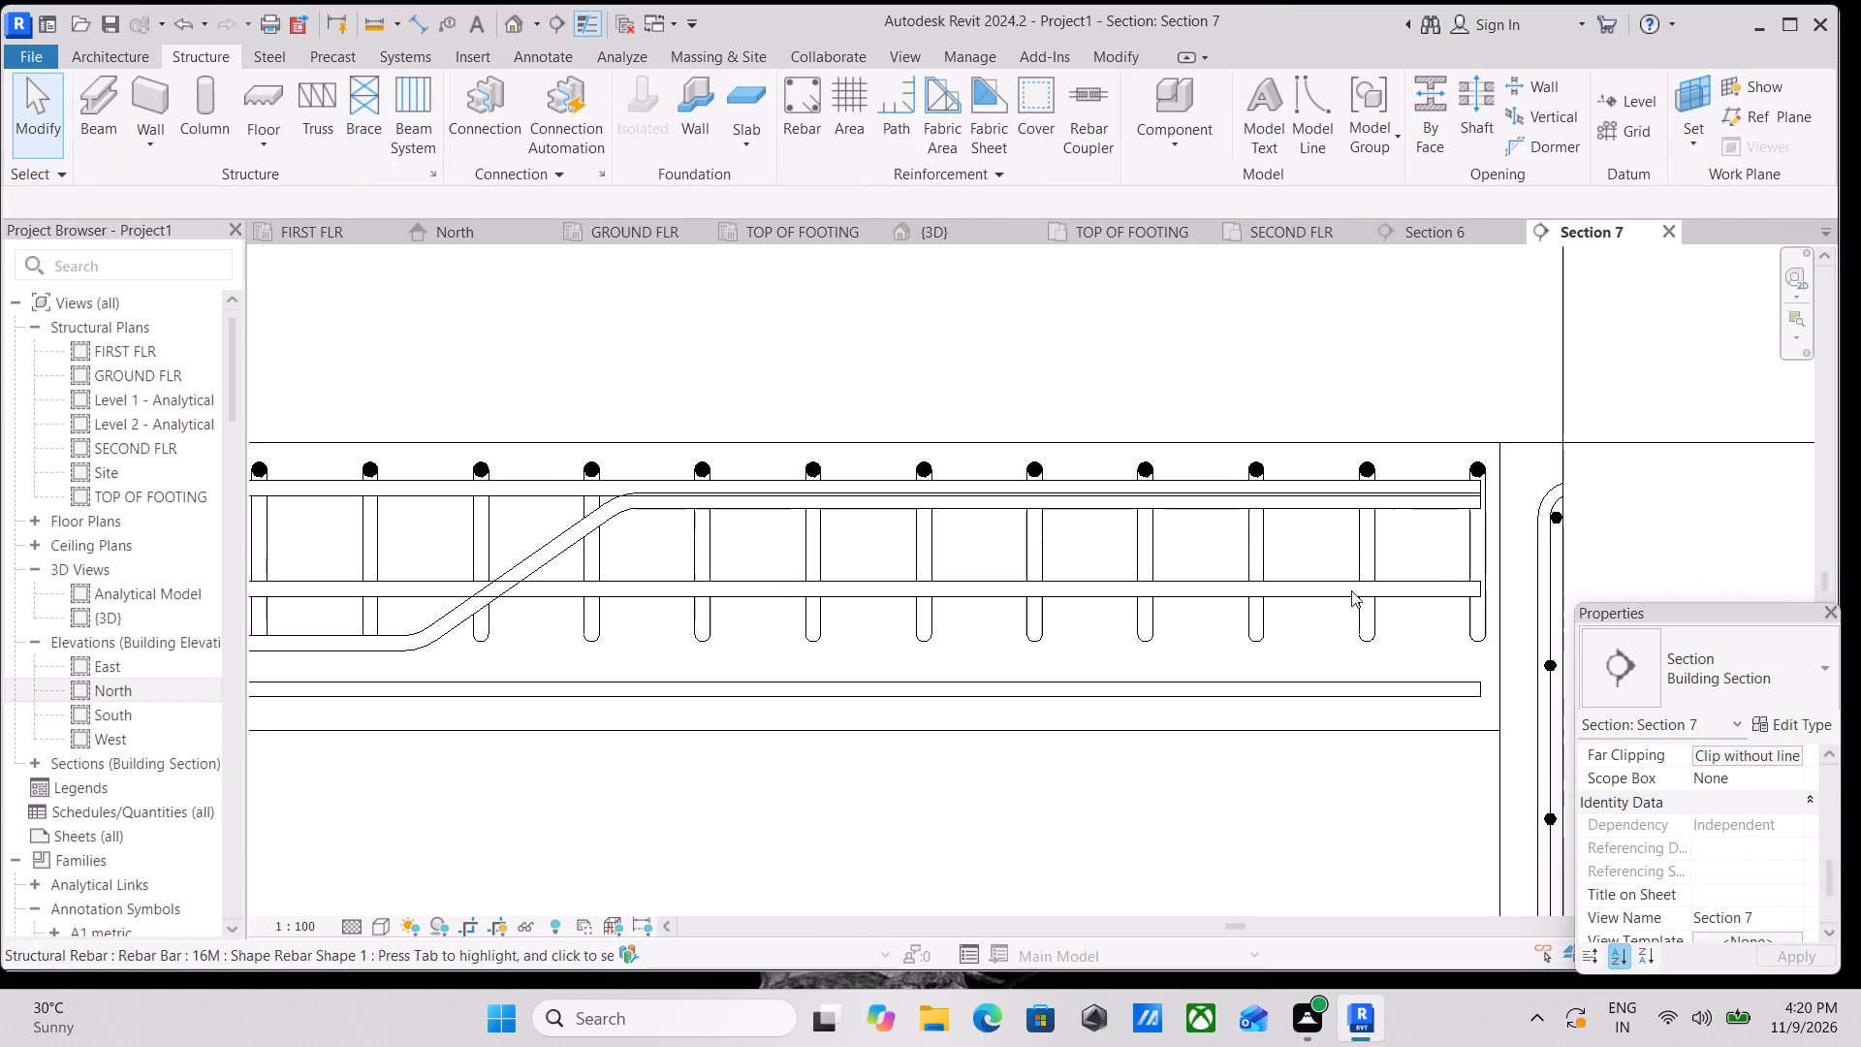
Delete the cranked 16M rebar set seen end-on in the slab section.
click(1362, 540)
middle_drag(1241, 563, 1508, 465)
middle_drag(1187, 491, 1546, 489)
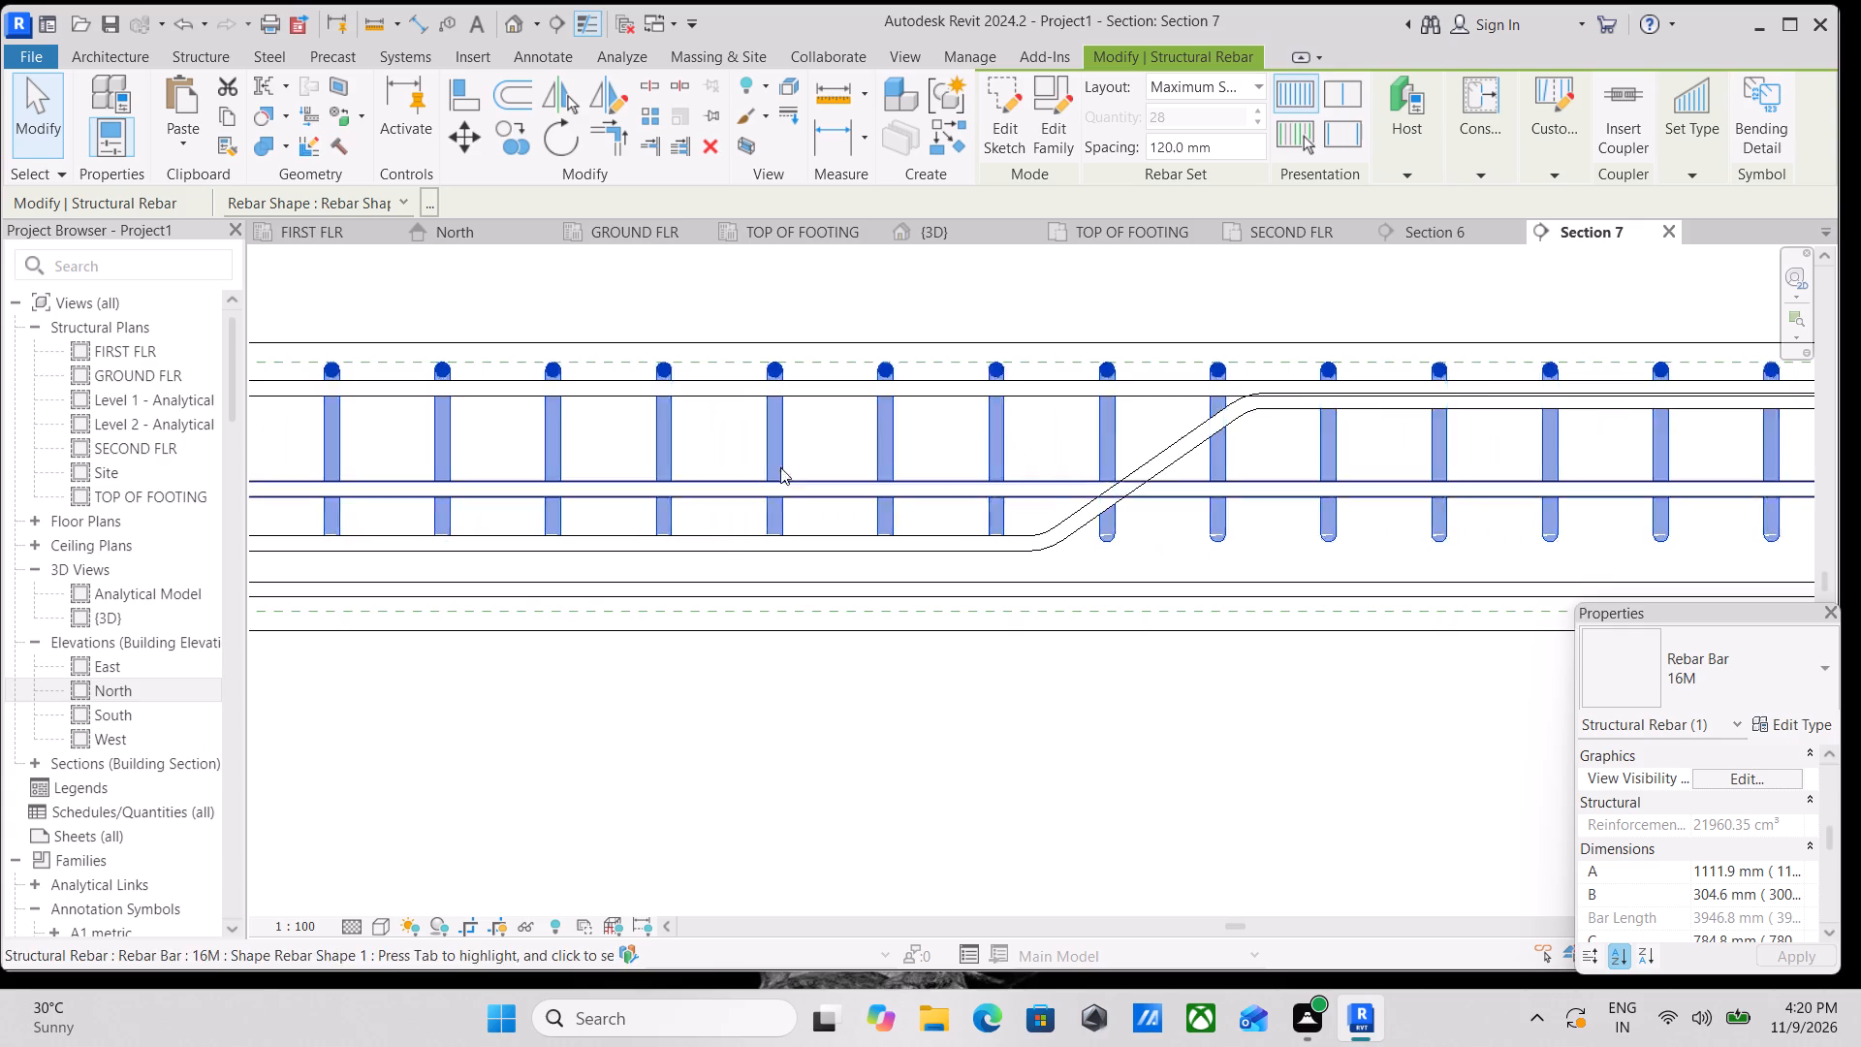
scroll(780, 467, down, 2)
middle_drag(793, 463, 1021, 462)
scroll(441, 430, up, 1)
middle_drag(469, 430, 917, 456)
middle_drag(698, 460, 1071, 477)
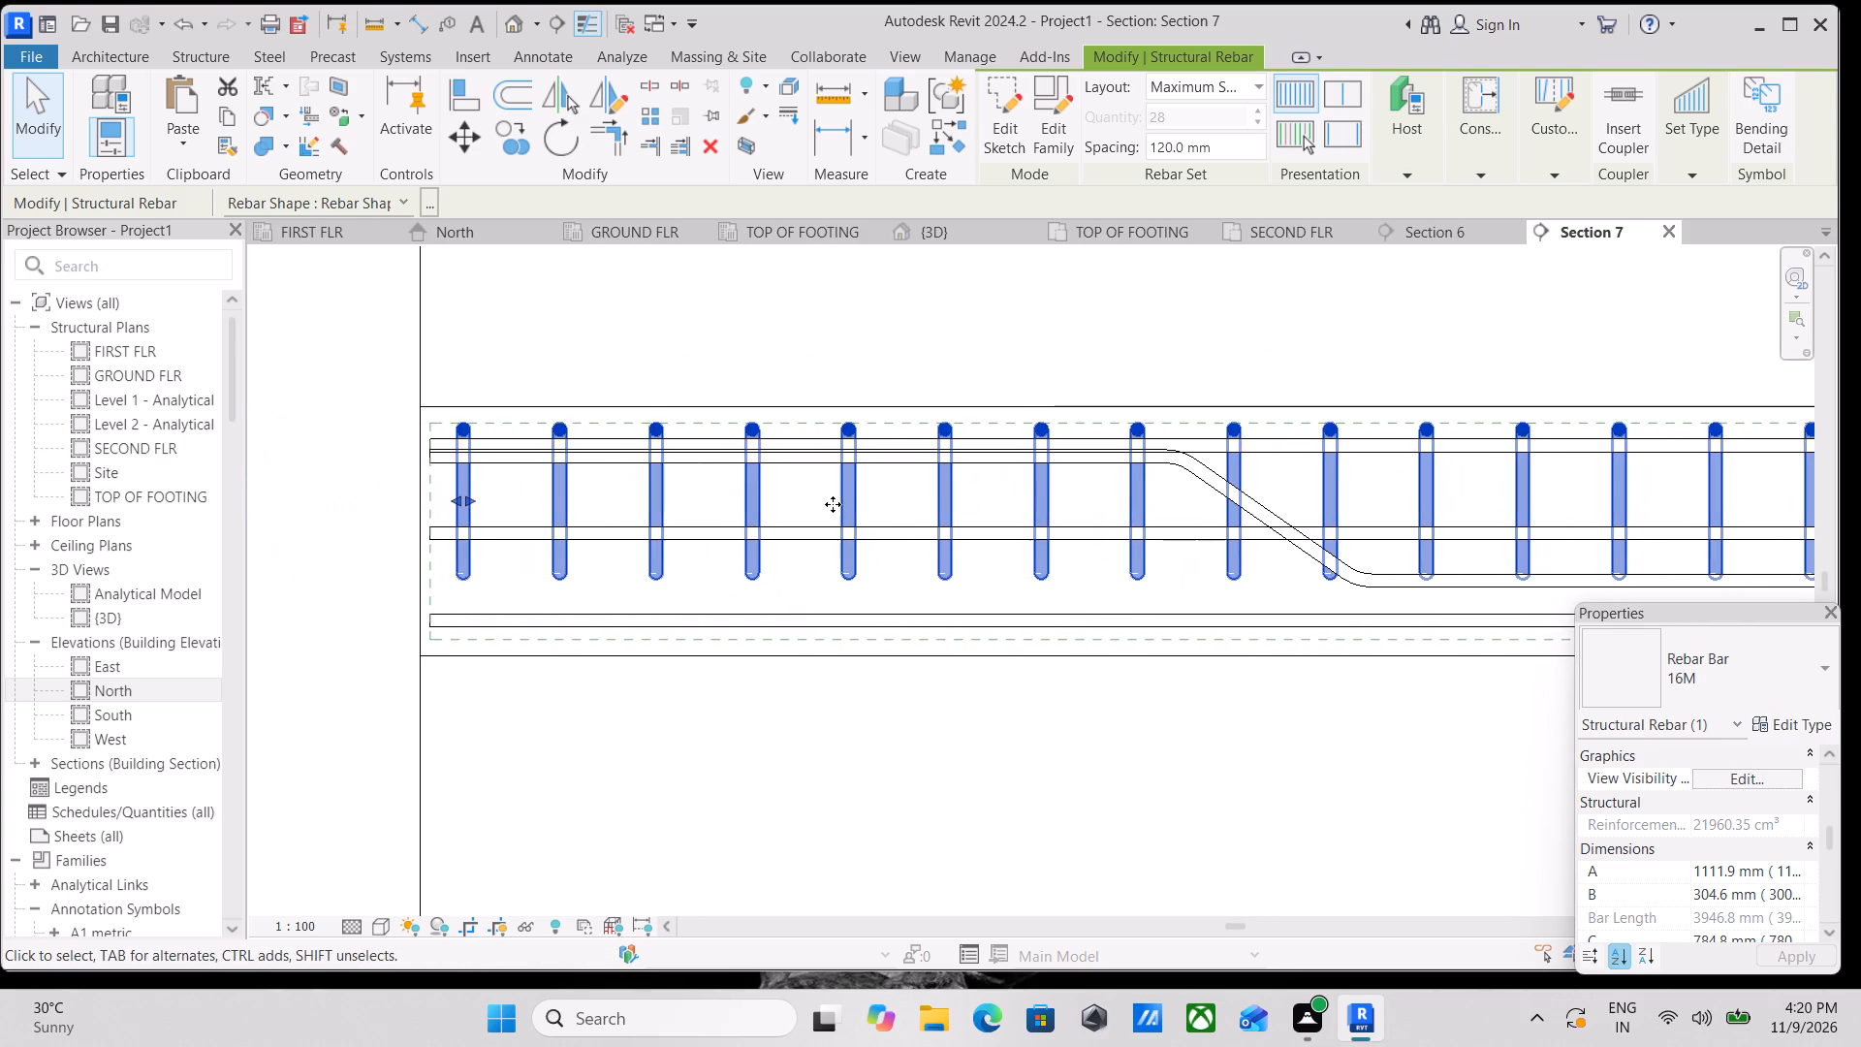
key(space)
key(space)
key(space)
scroll(639, 478, up, 2)
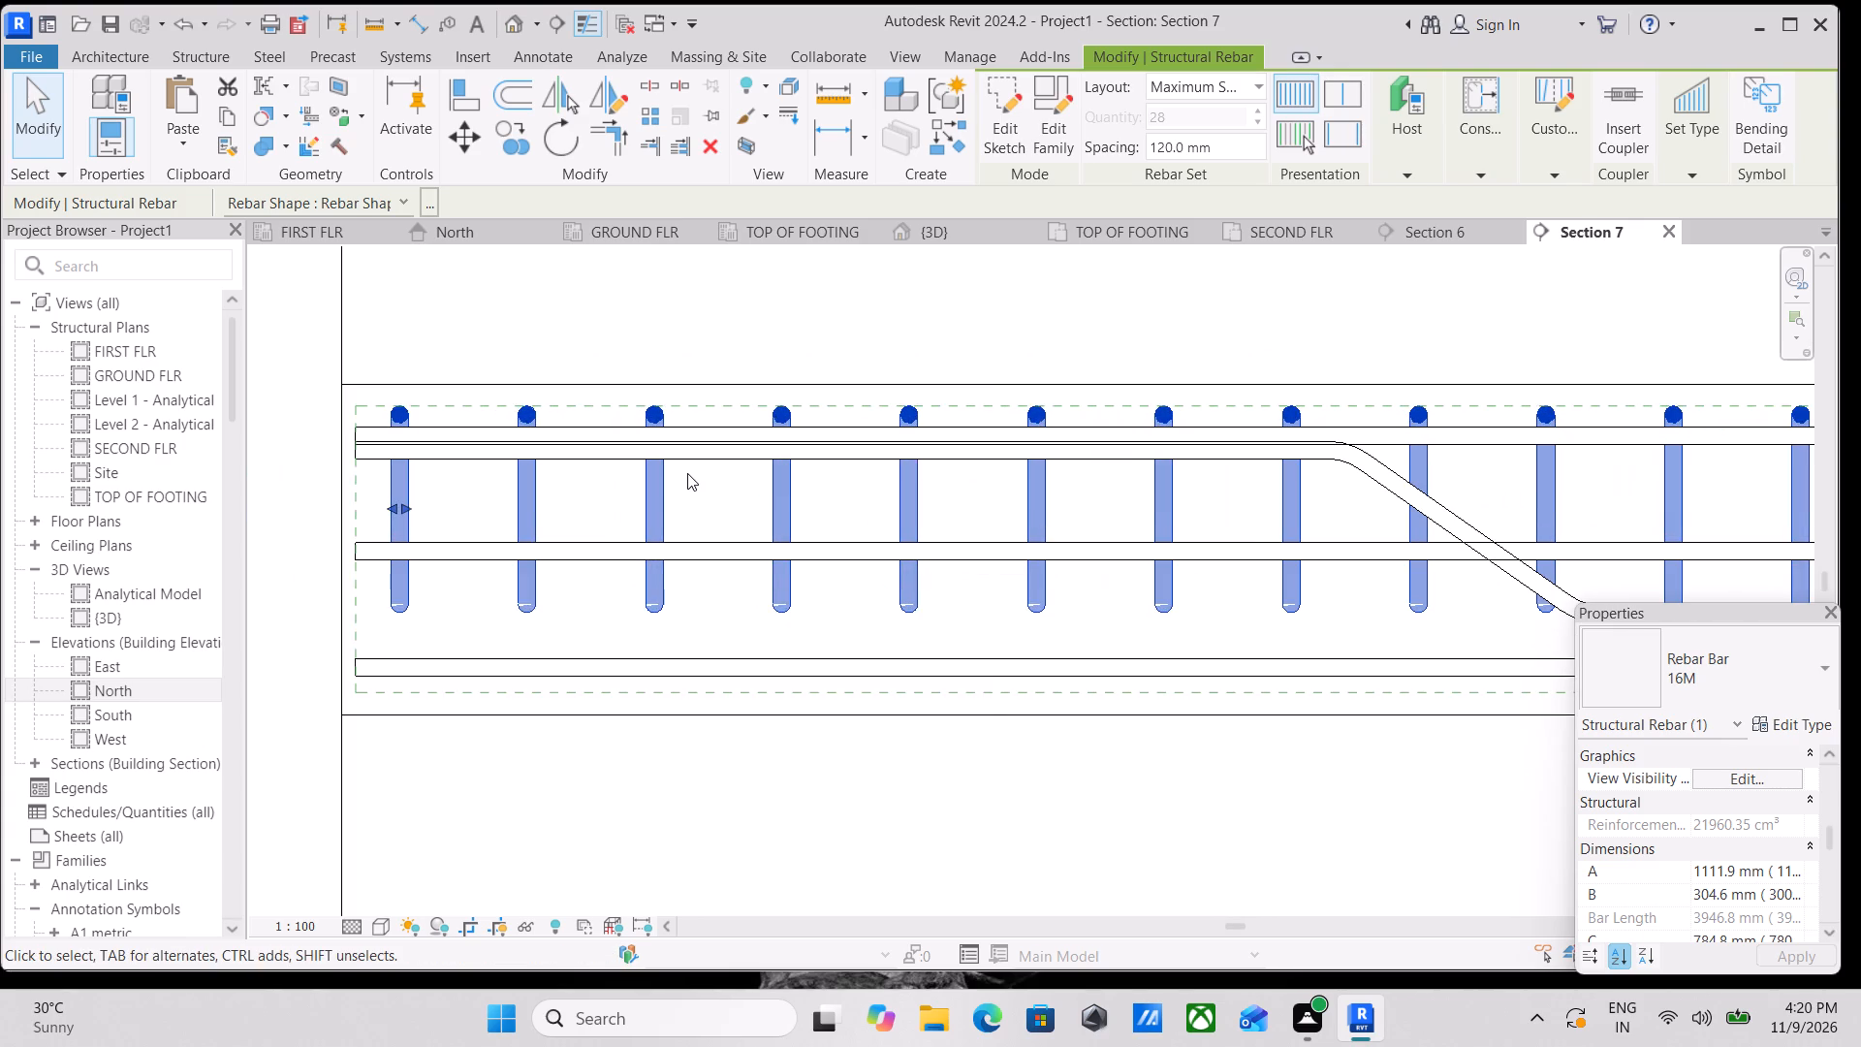
right_click(687, 473)
click(741, 664)
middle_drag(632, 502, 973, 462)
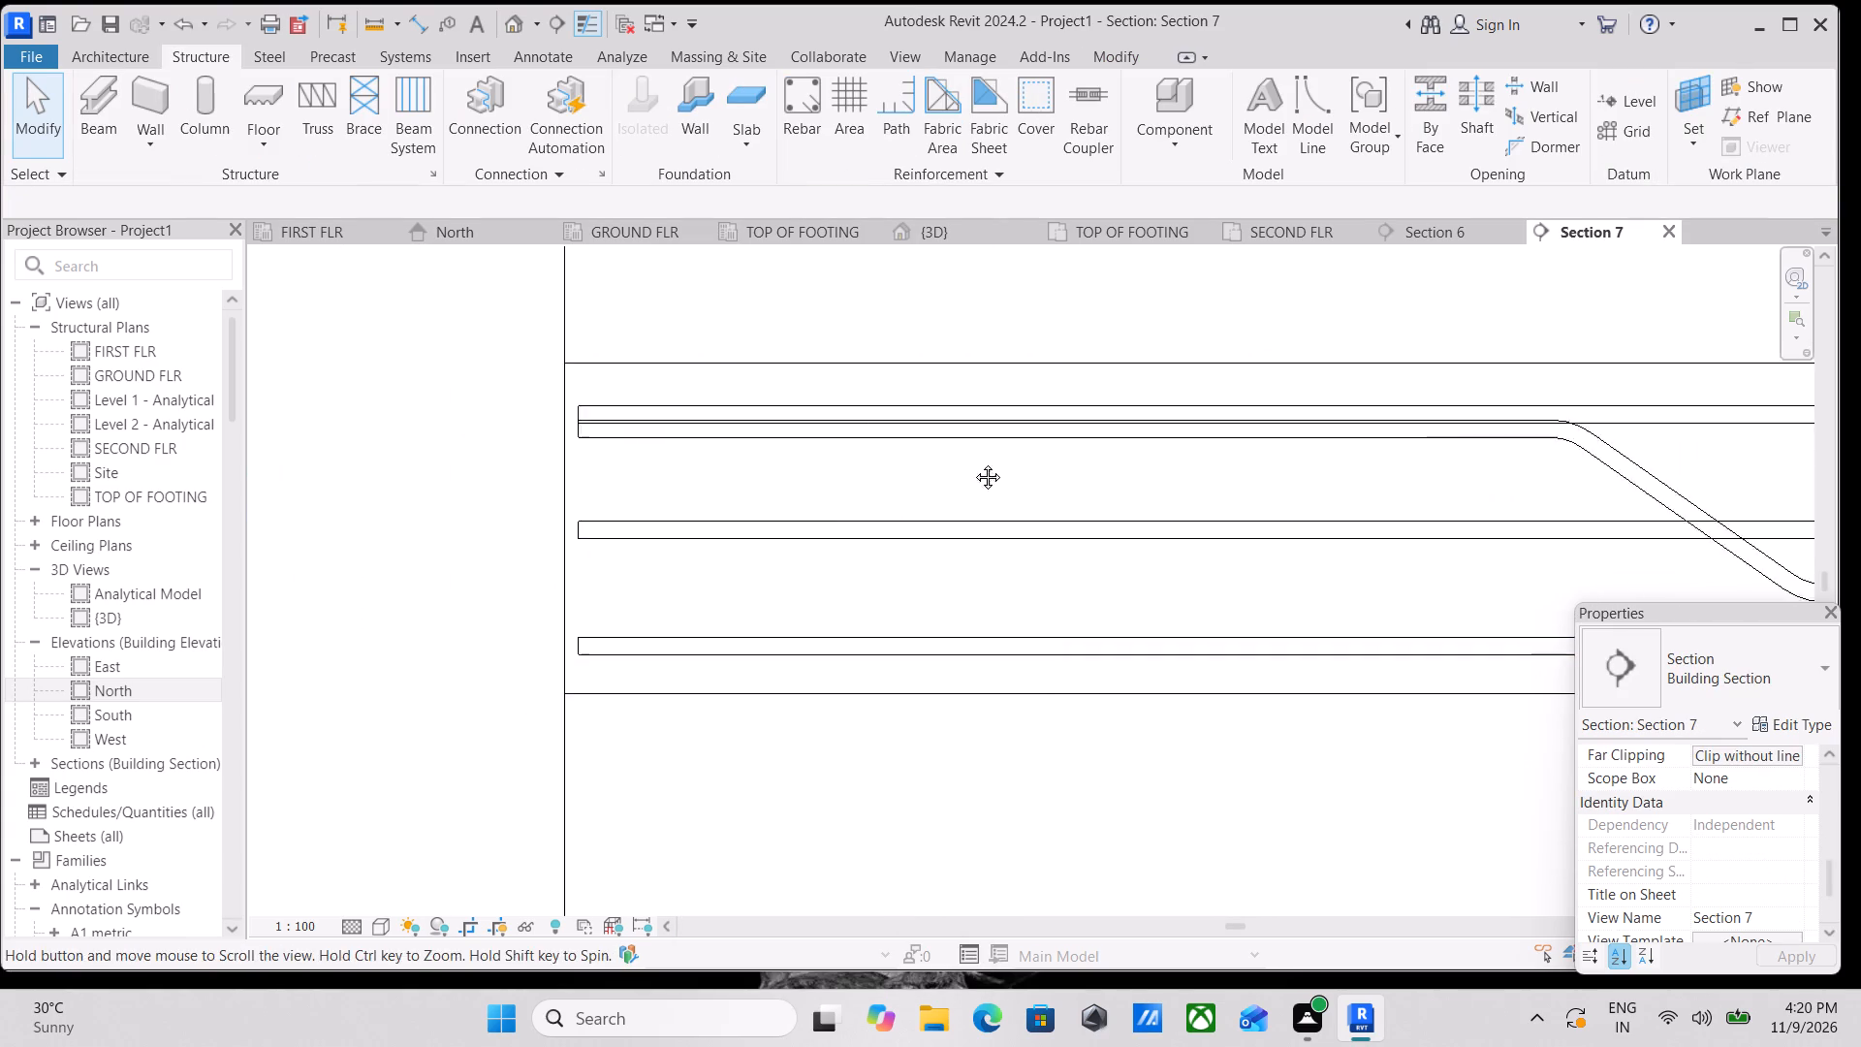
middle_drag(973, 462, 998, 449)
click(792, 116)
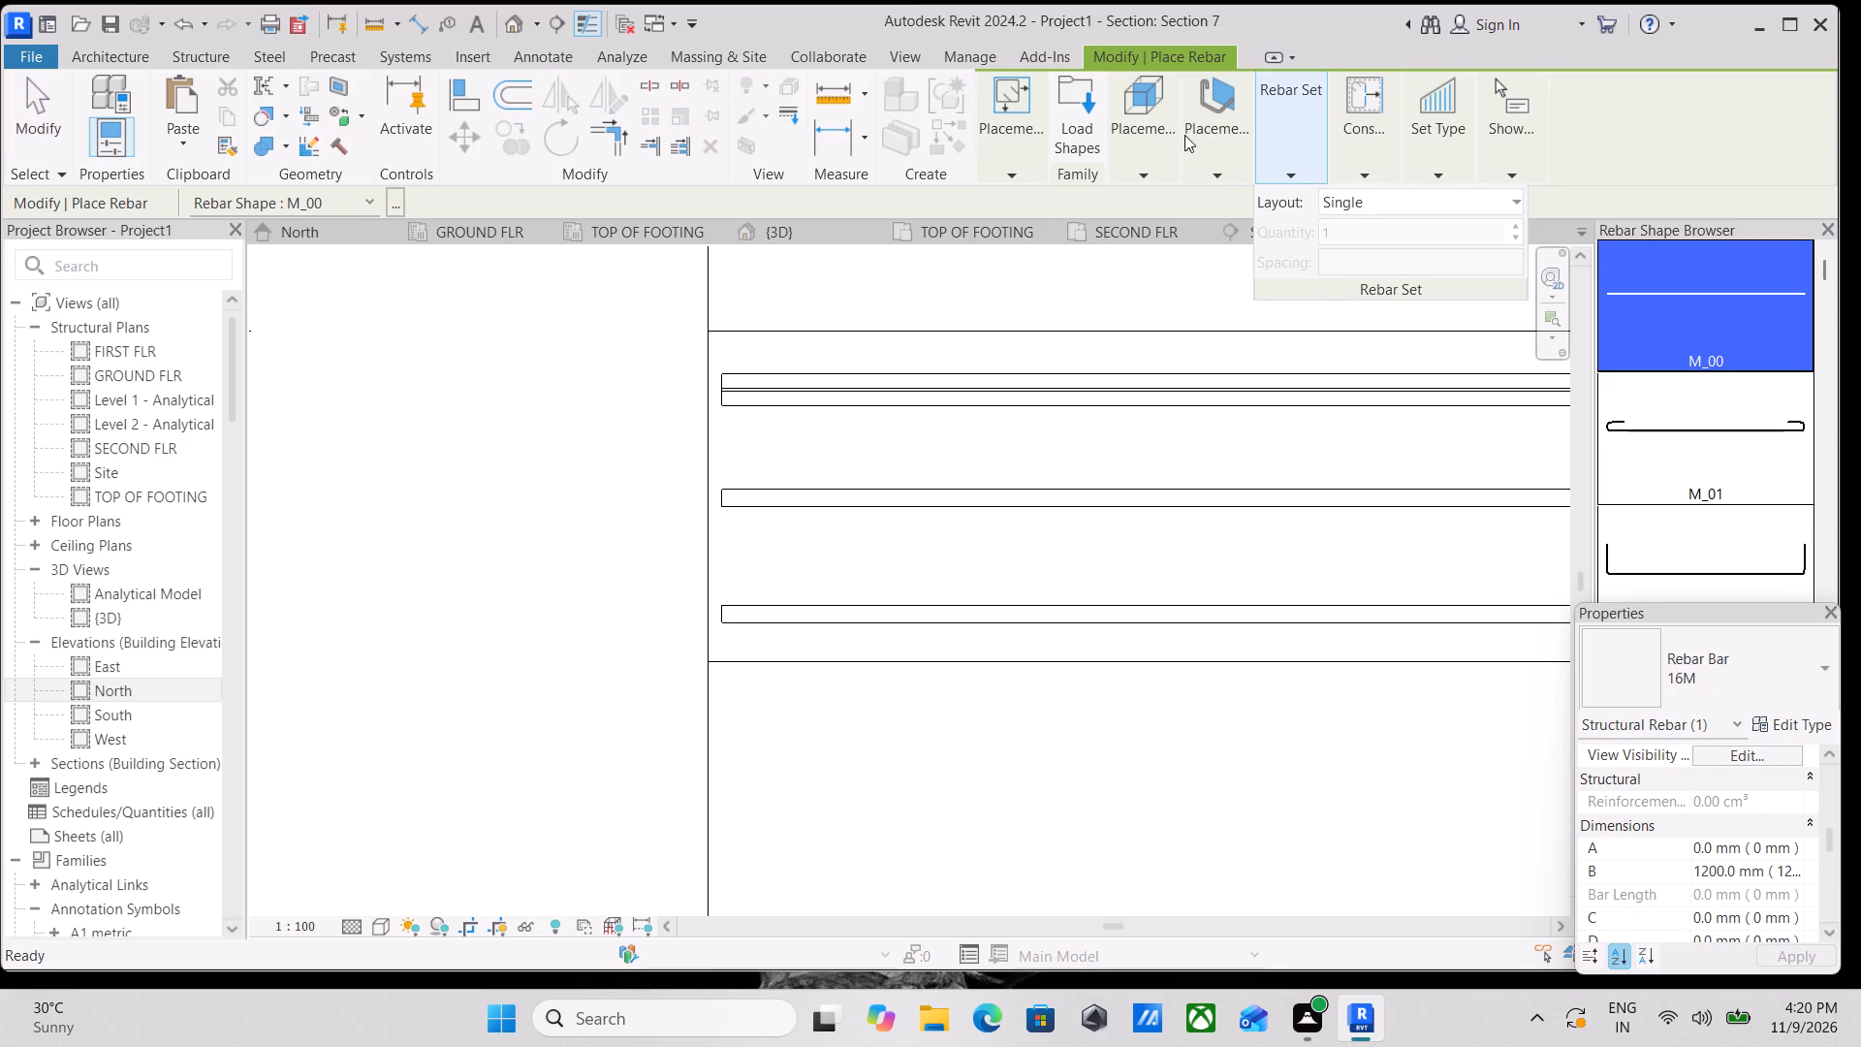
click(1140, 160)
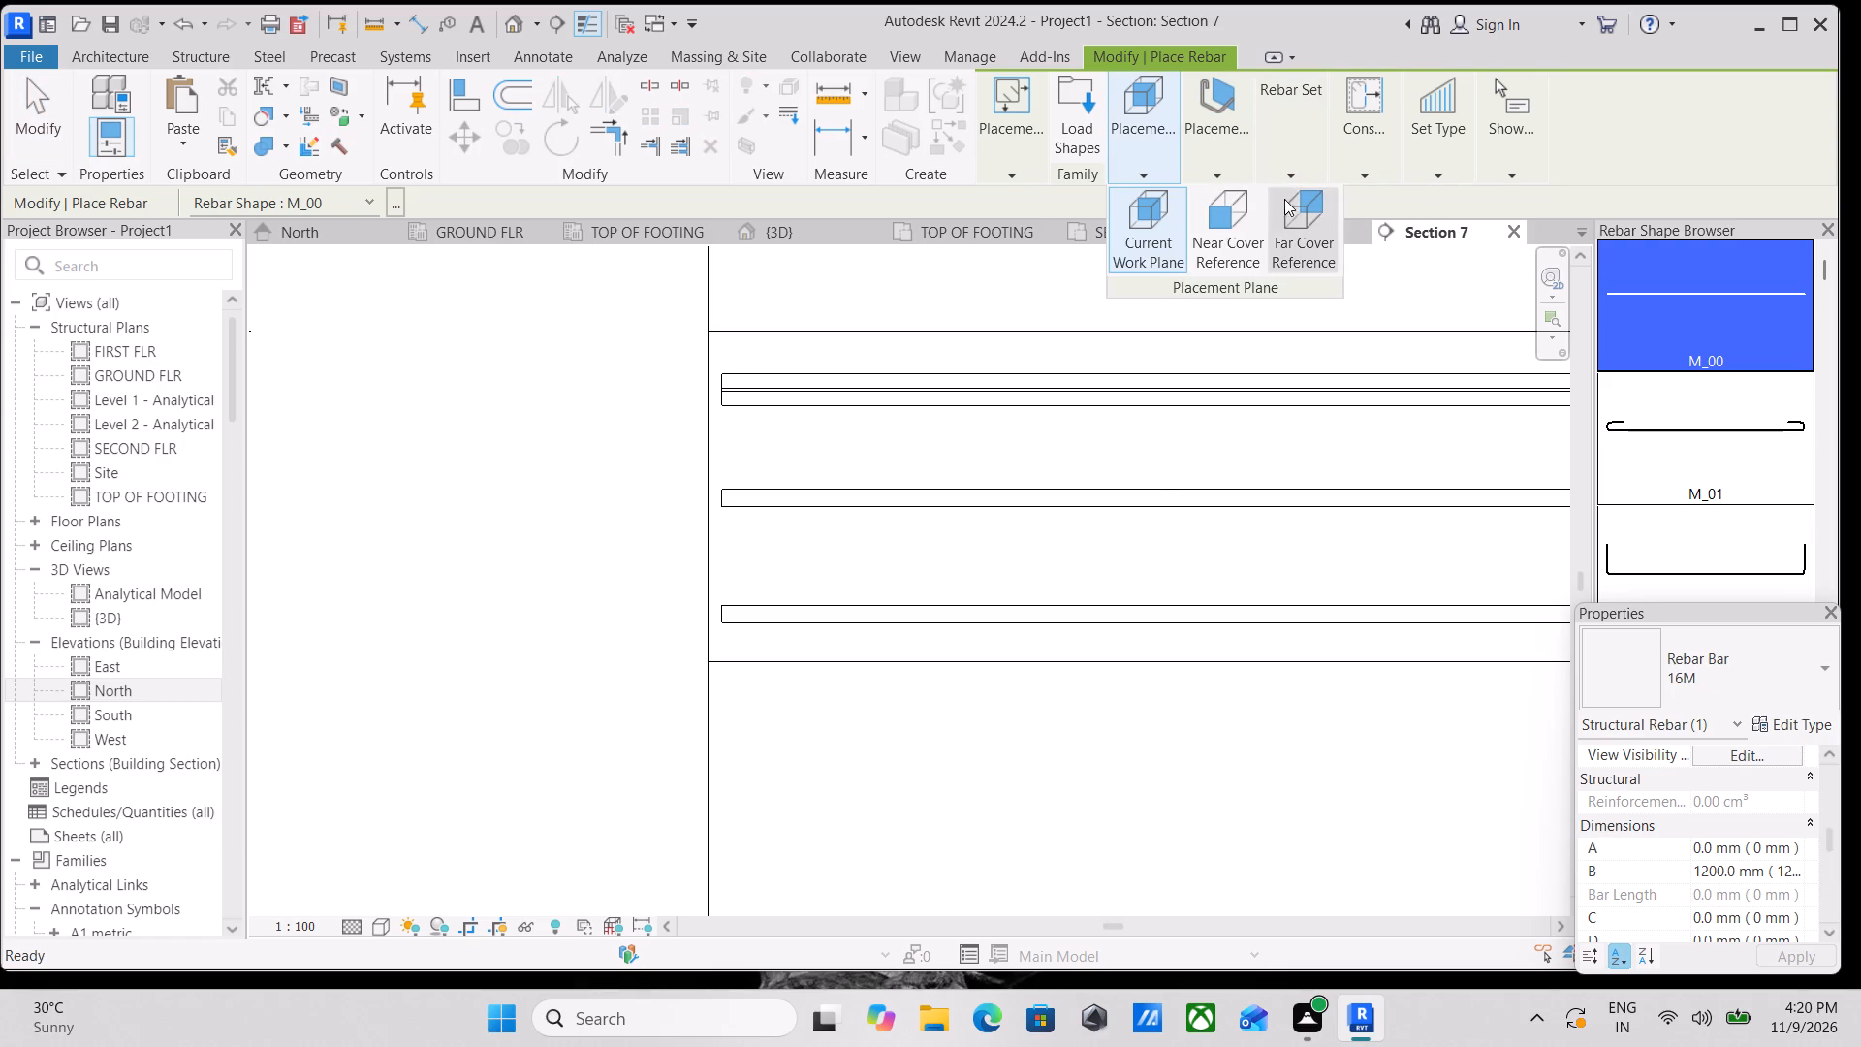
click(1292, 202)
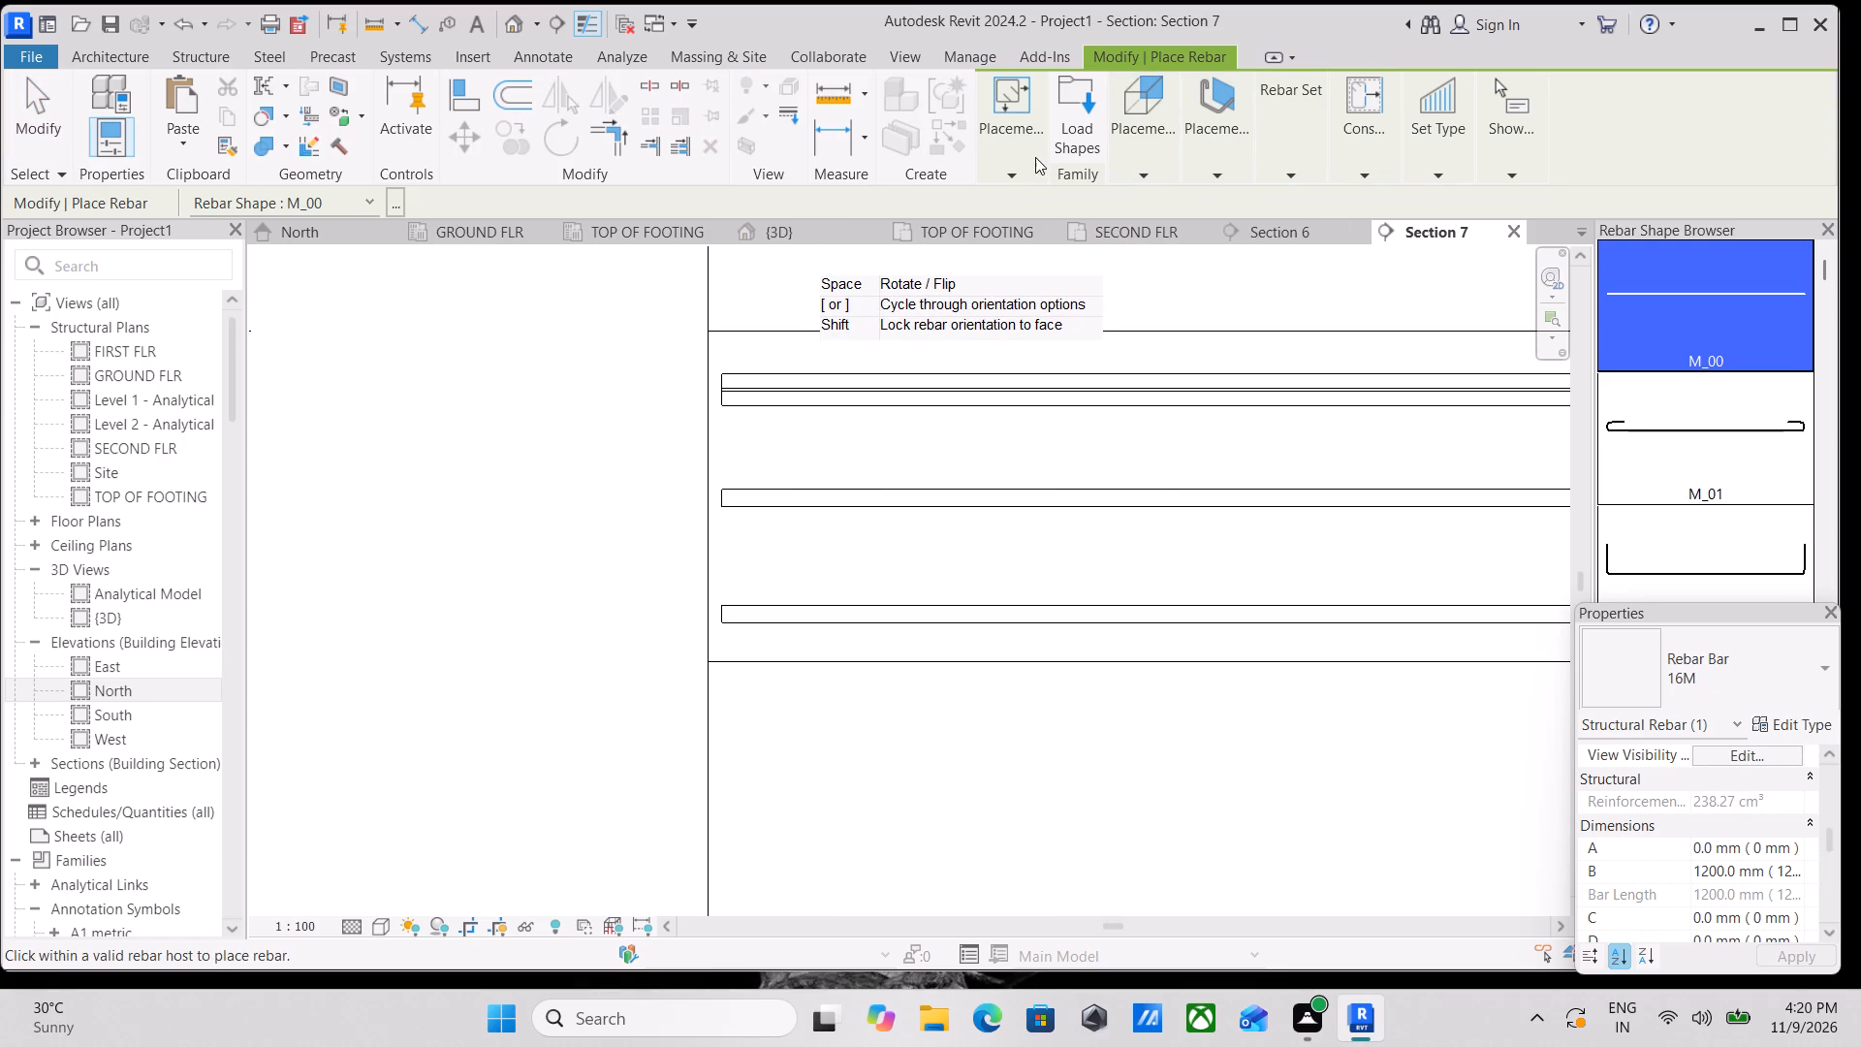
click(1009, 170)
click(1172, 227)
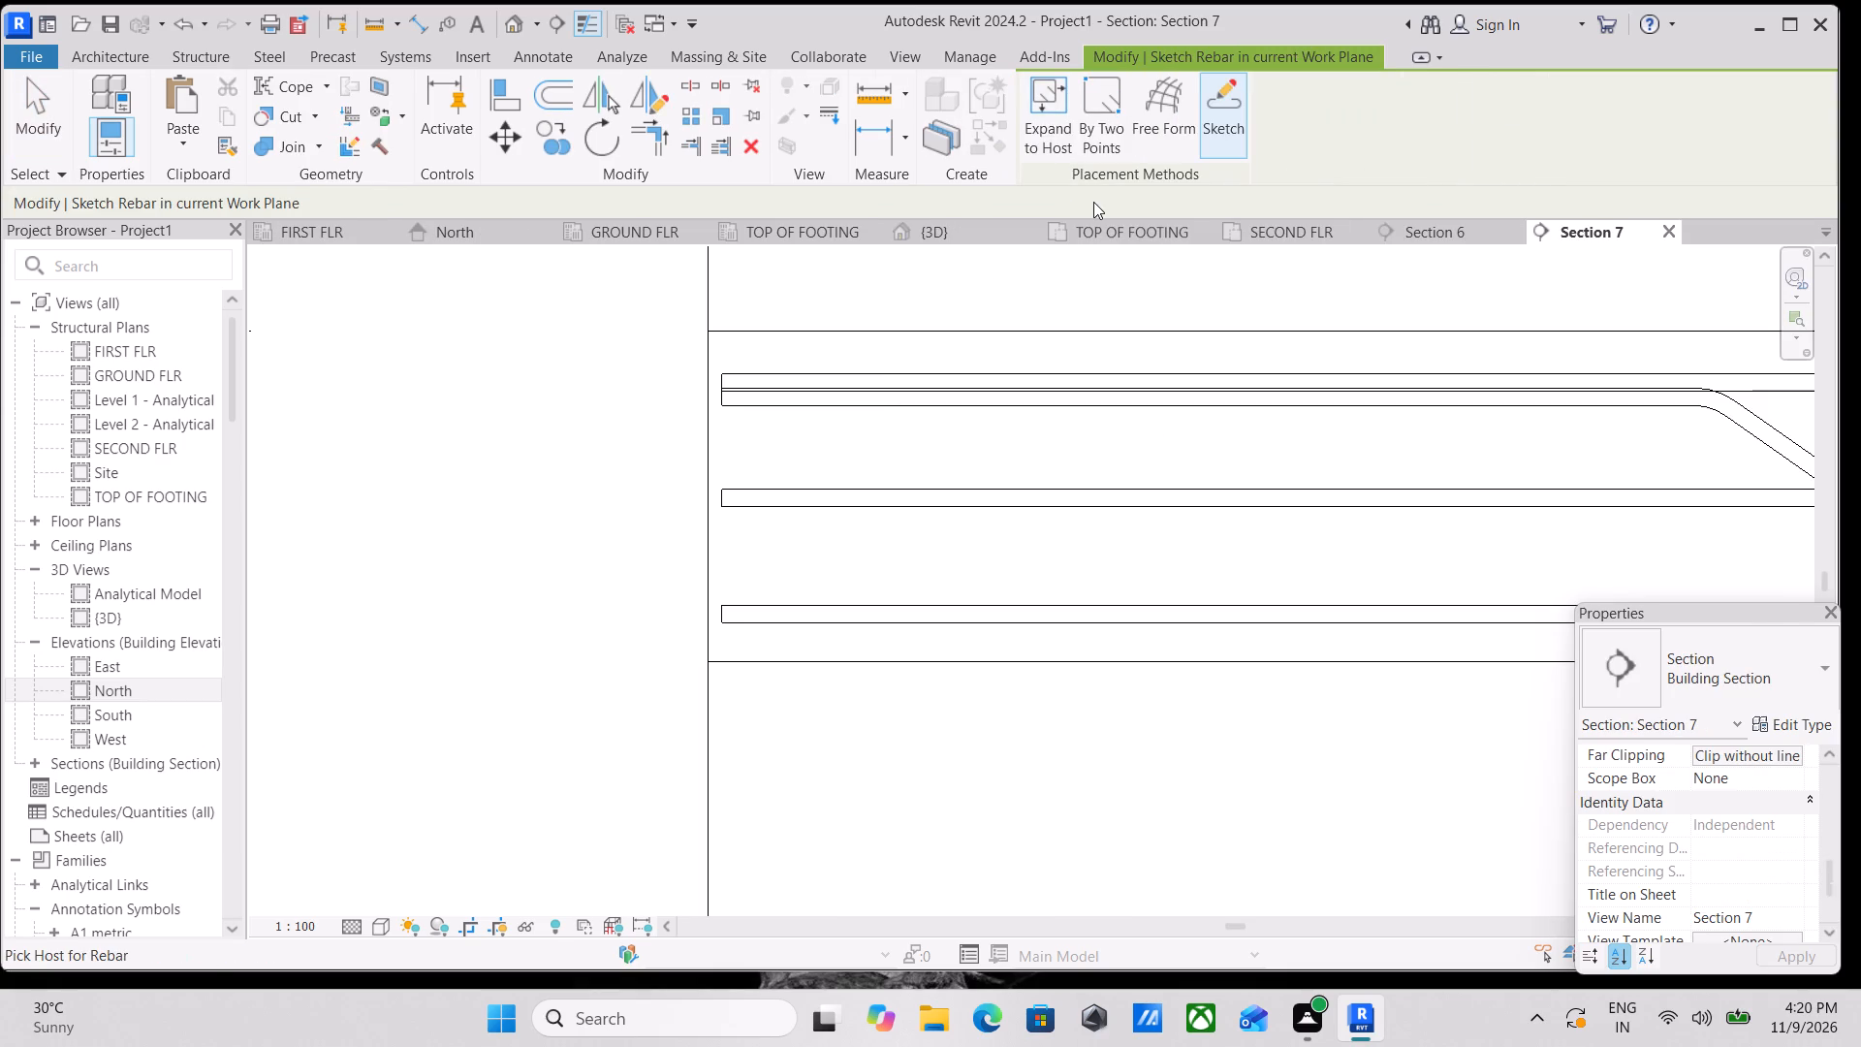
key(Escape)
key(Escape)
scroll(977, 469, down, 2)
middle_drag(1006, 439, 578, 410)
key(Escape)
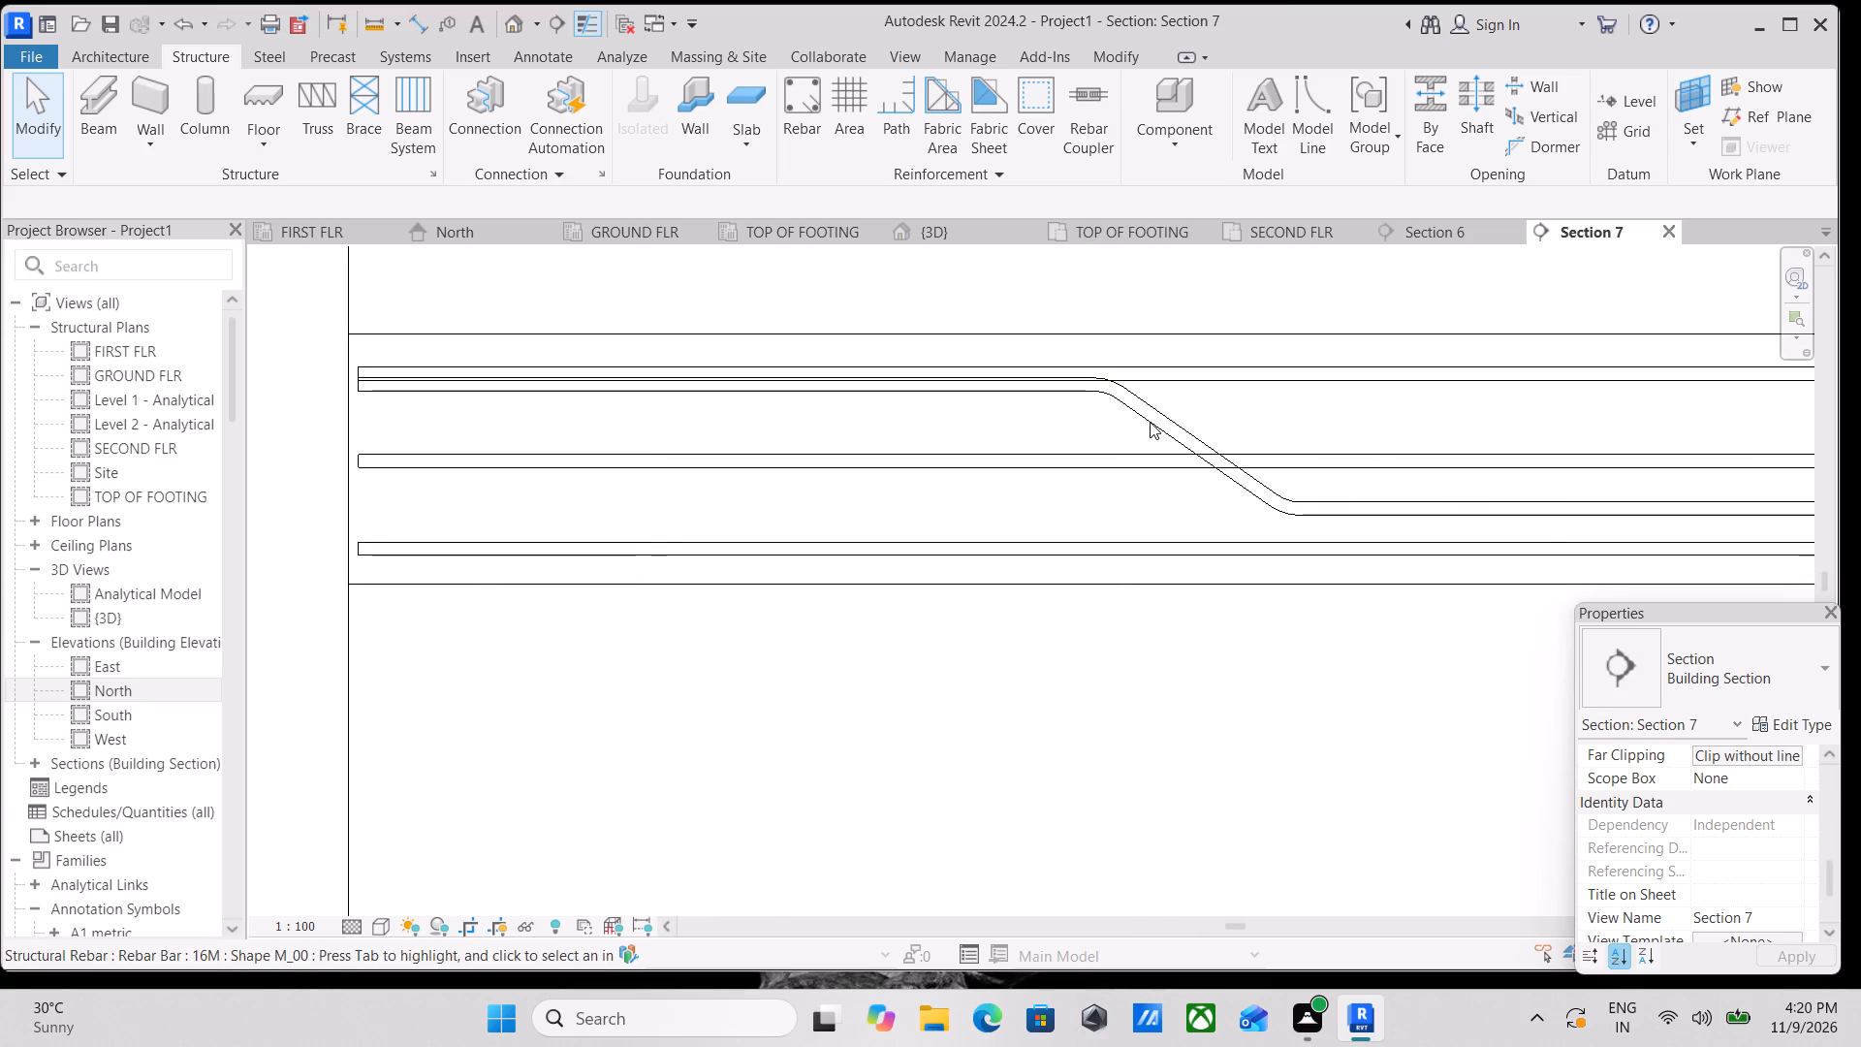
Look through the available rebar shapes for one matching the cranked 16M bar in the slab section.
click(1150, 422)
middle_click(1086, 416)
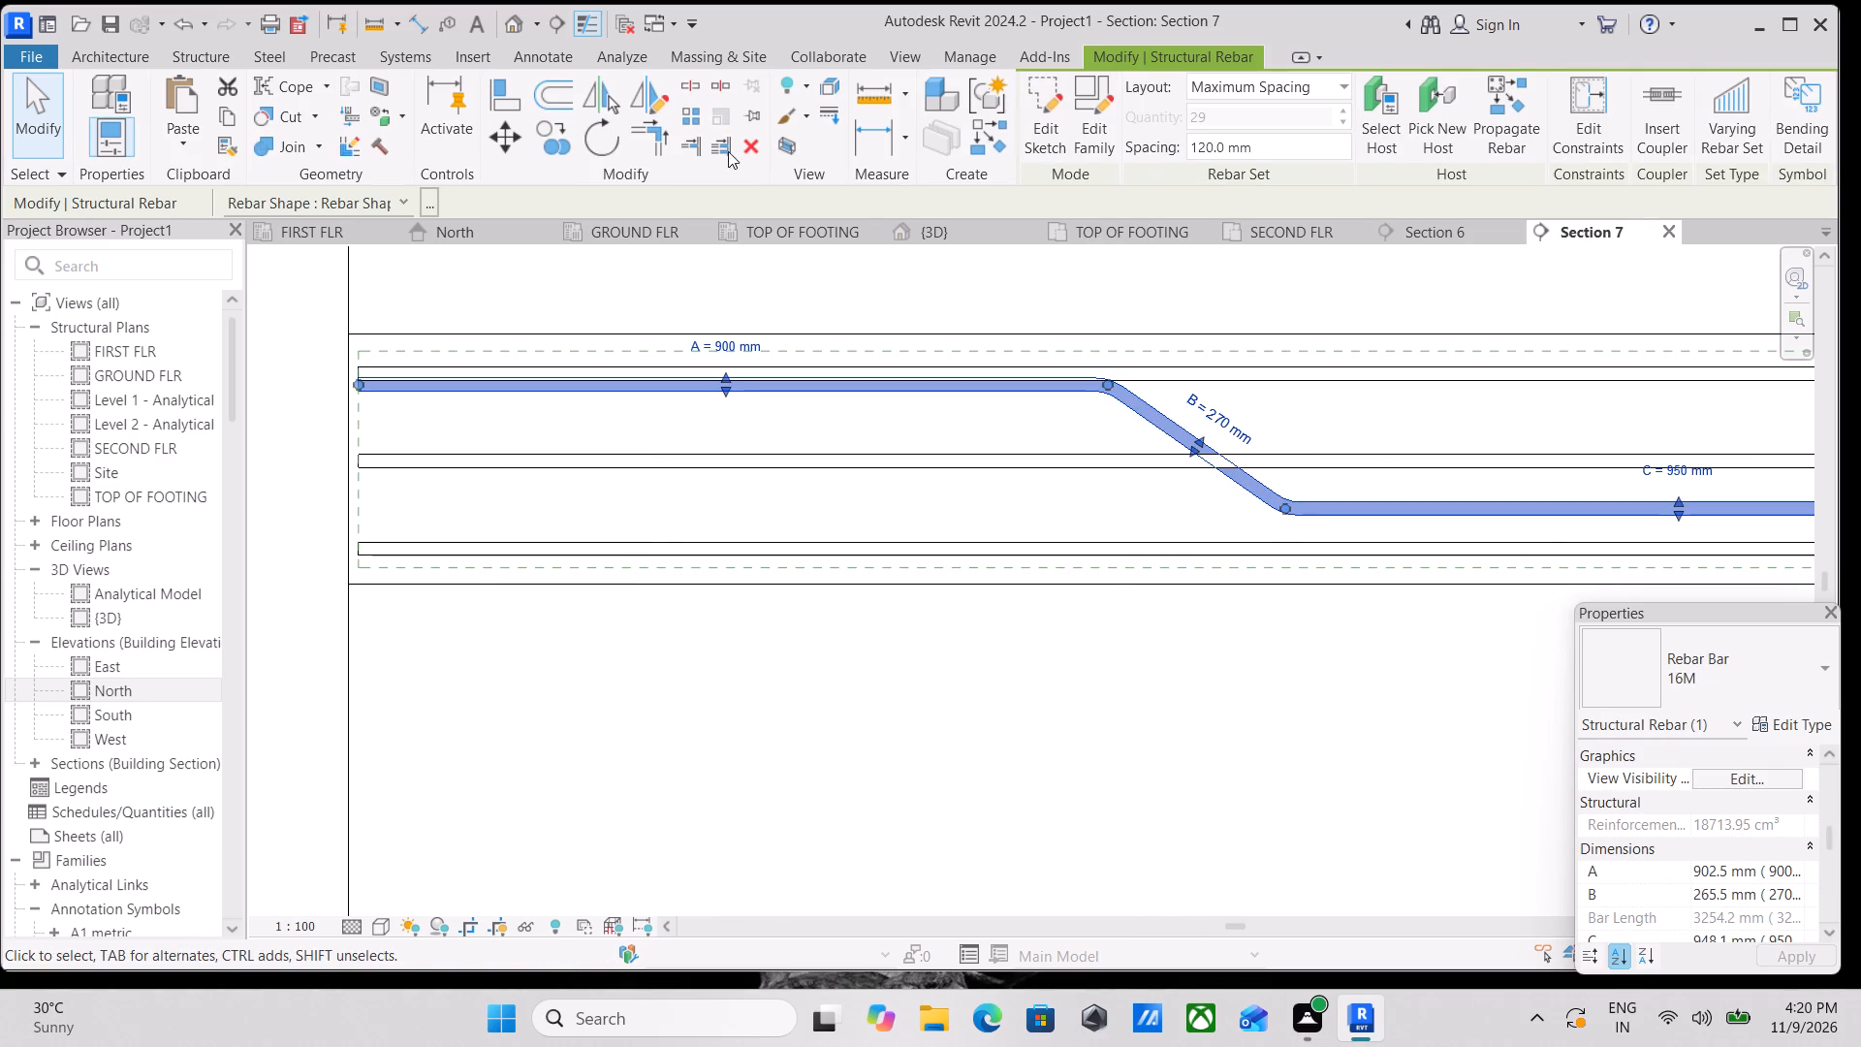
click(191, 48)
click(776, 111)
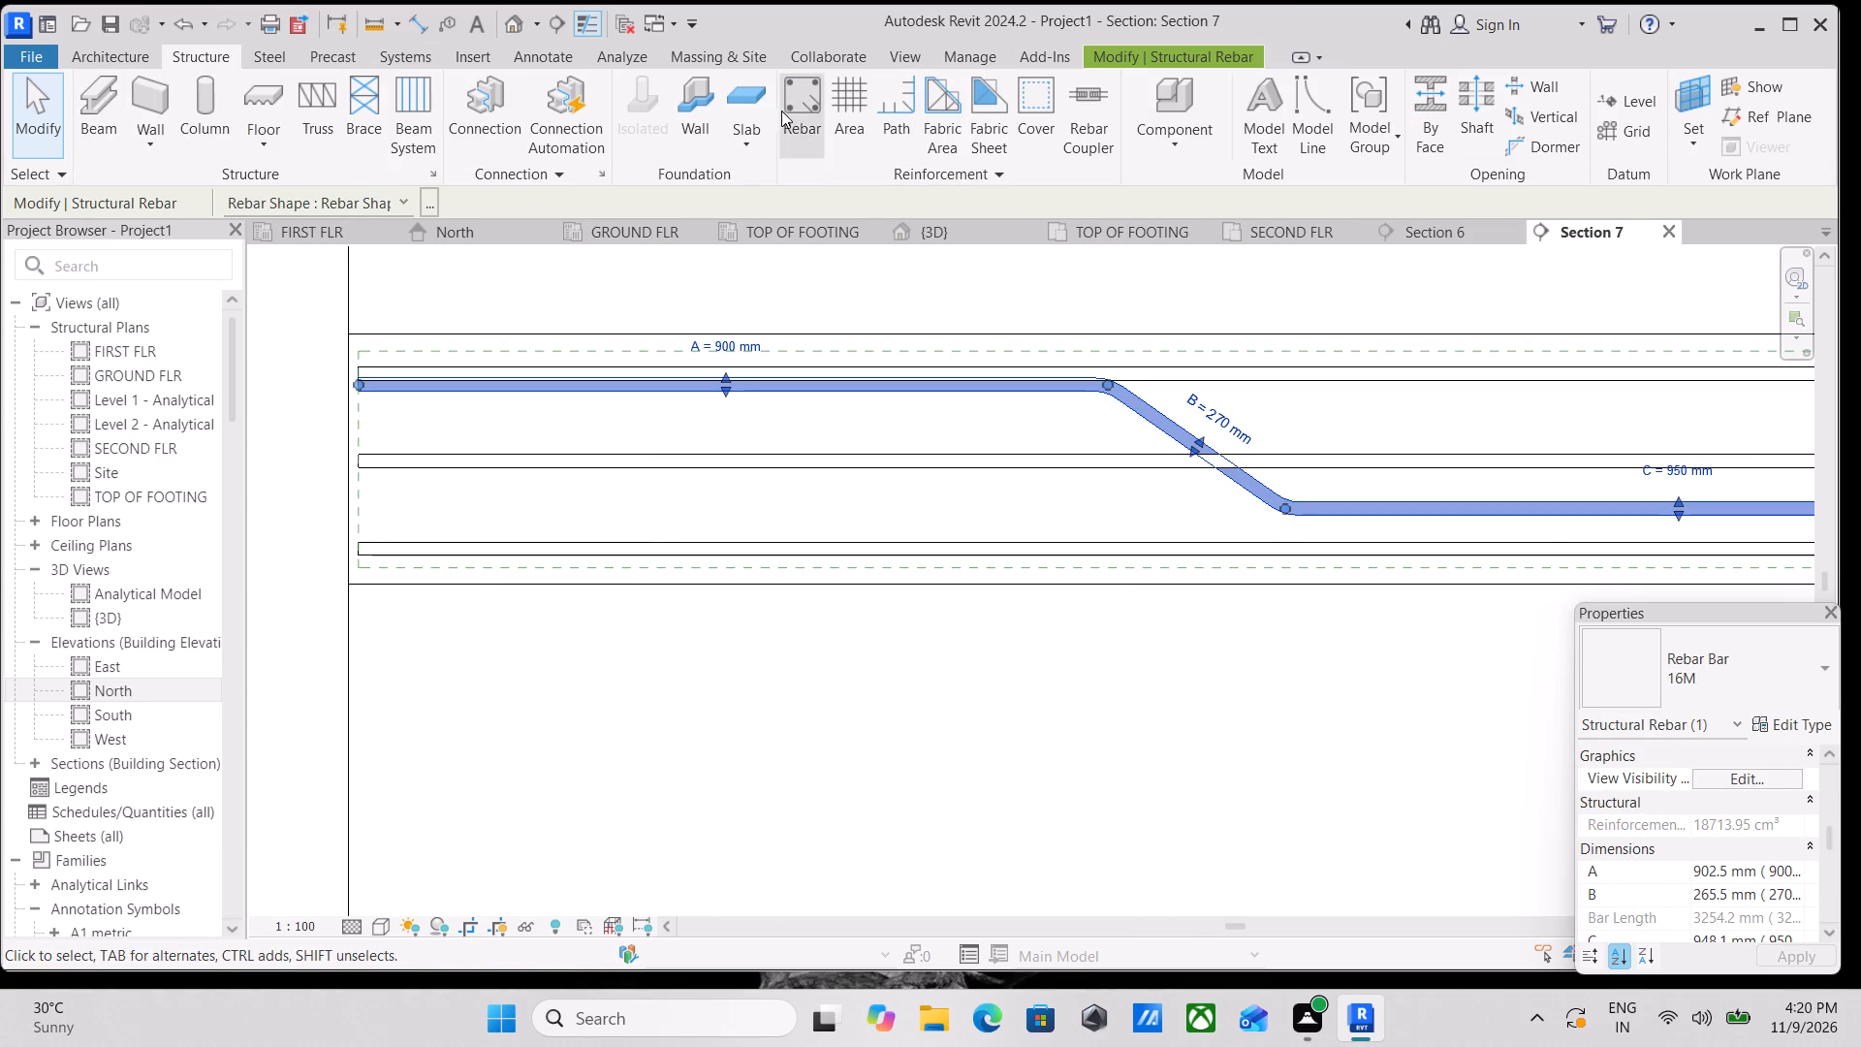
click(812, 116)
scroll(609, 455, down, 2)
middle_drag(609, 455, 564, 521)
scroll(1858, 497, down, 4)
scroll(1722, 487, down, 9)
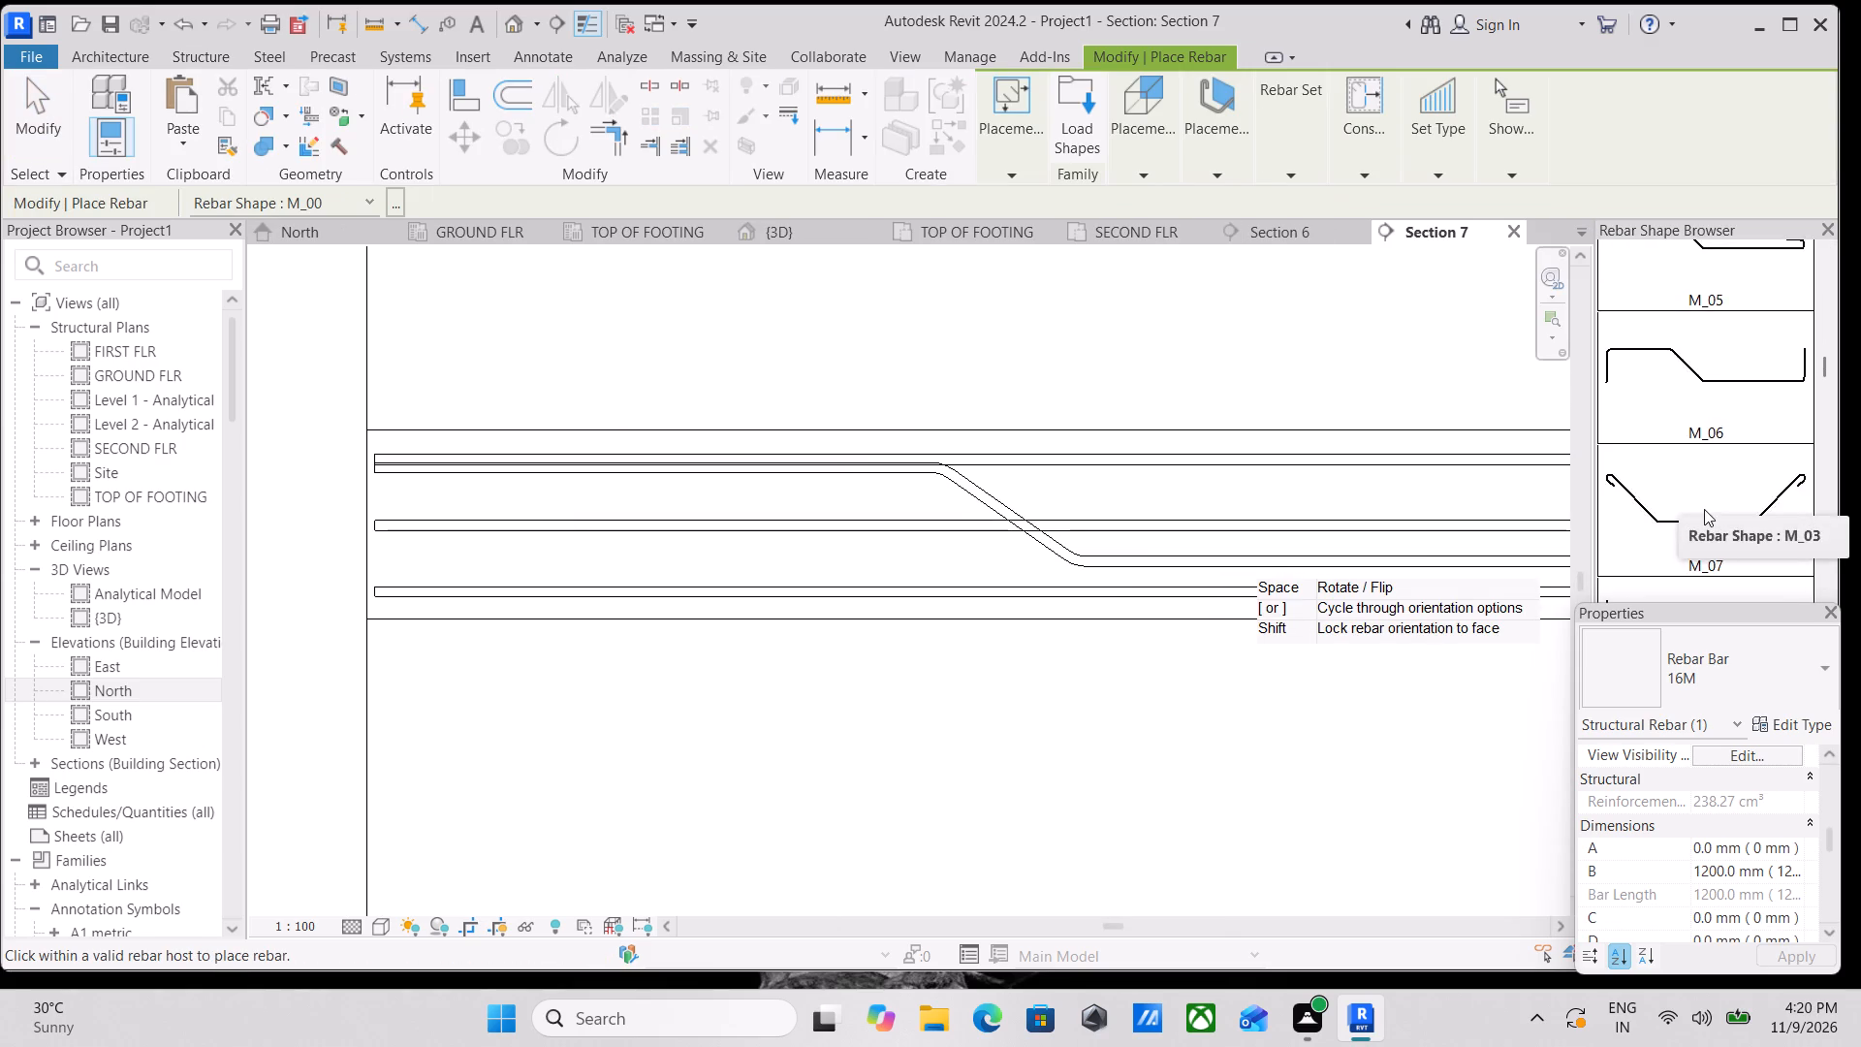
scroll(1704, 509, down, 18)
scroll(1697, 561, up, 4)
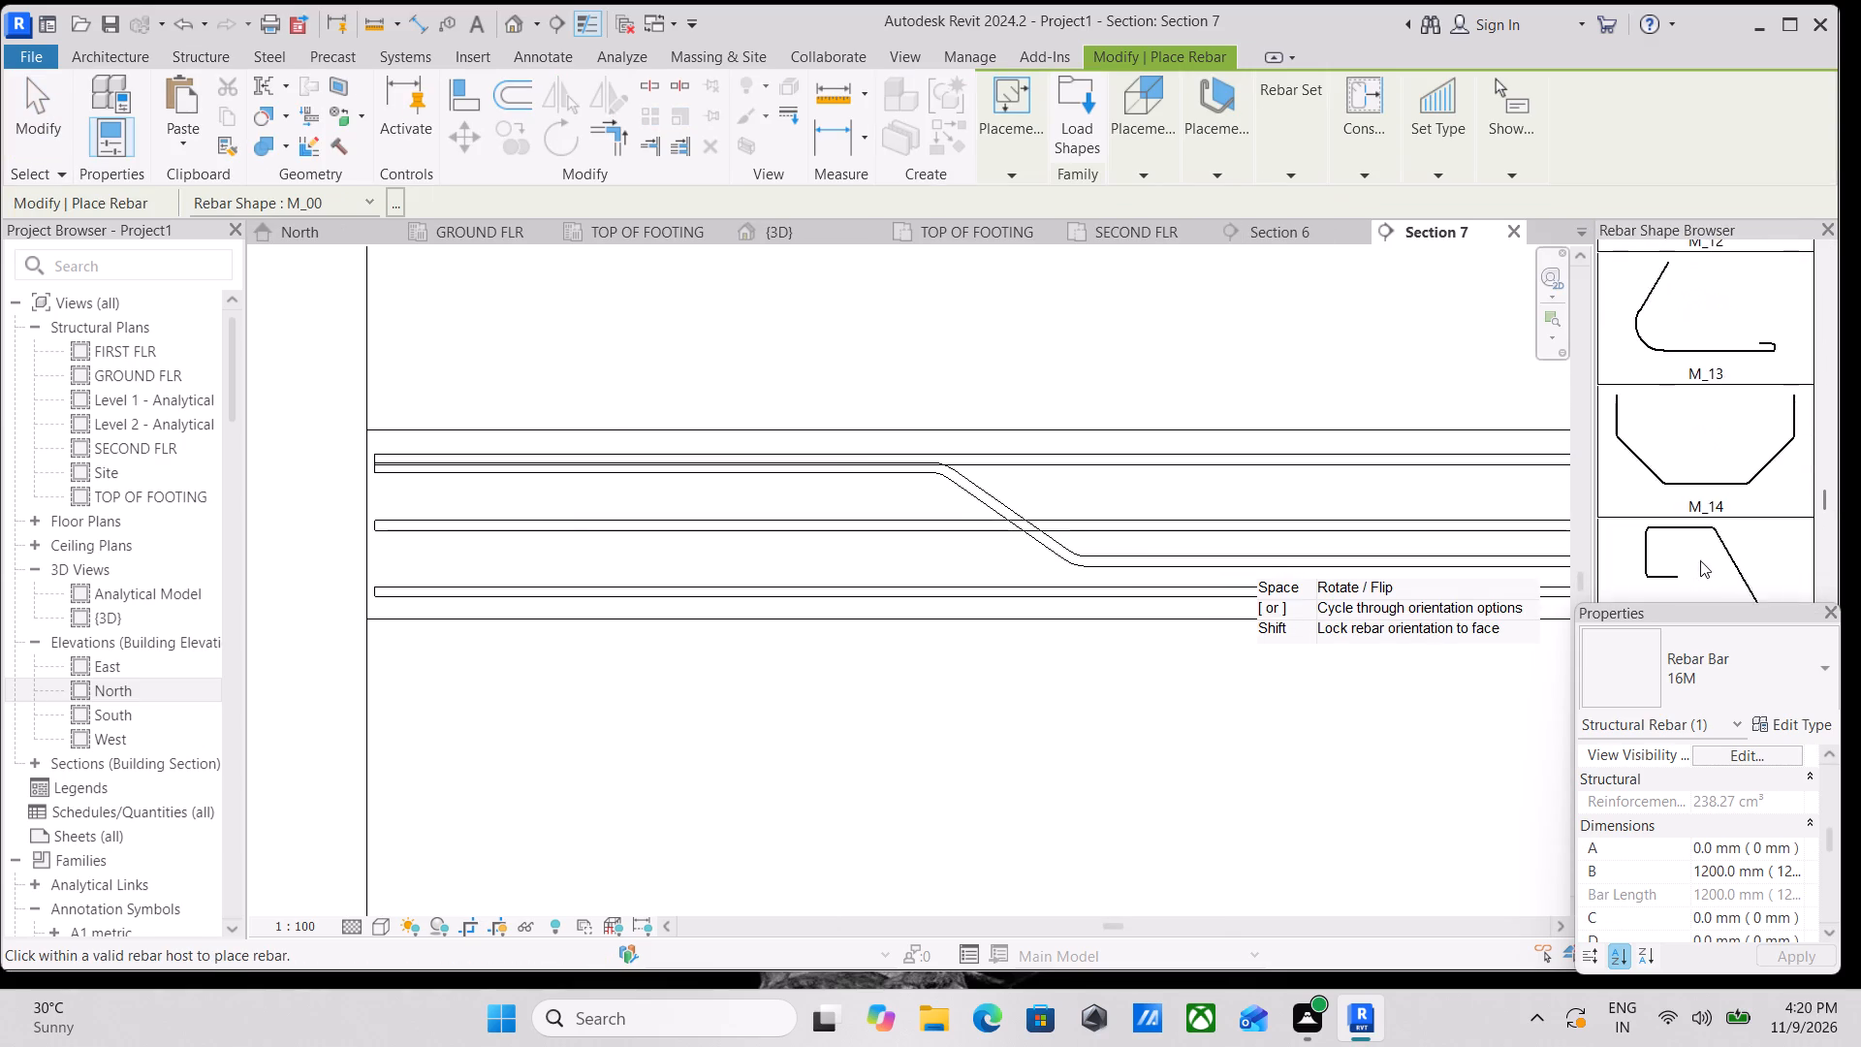
scroll(1700, 560, up, 20)
scroll(1700, 560, up, 14)
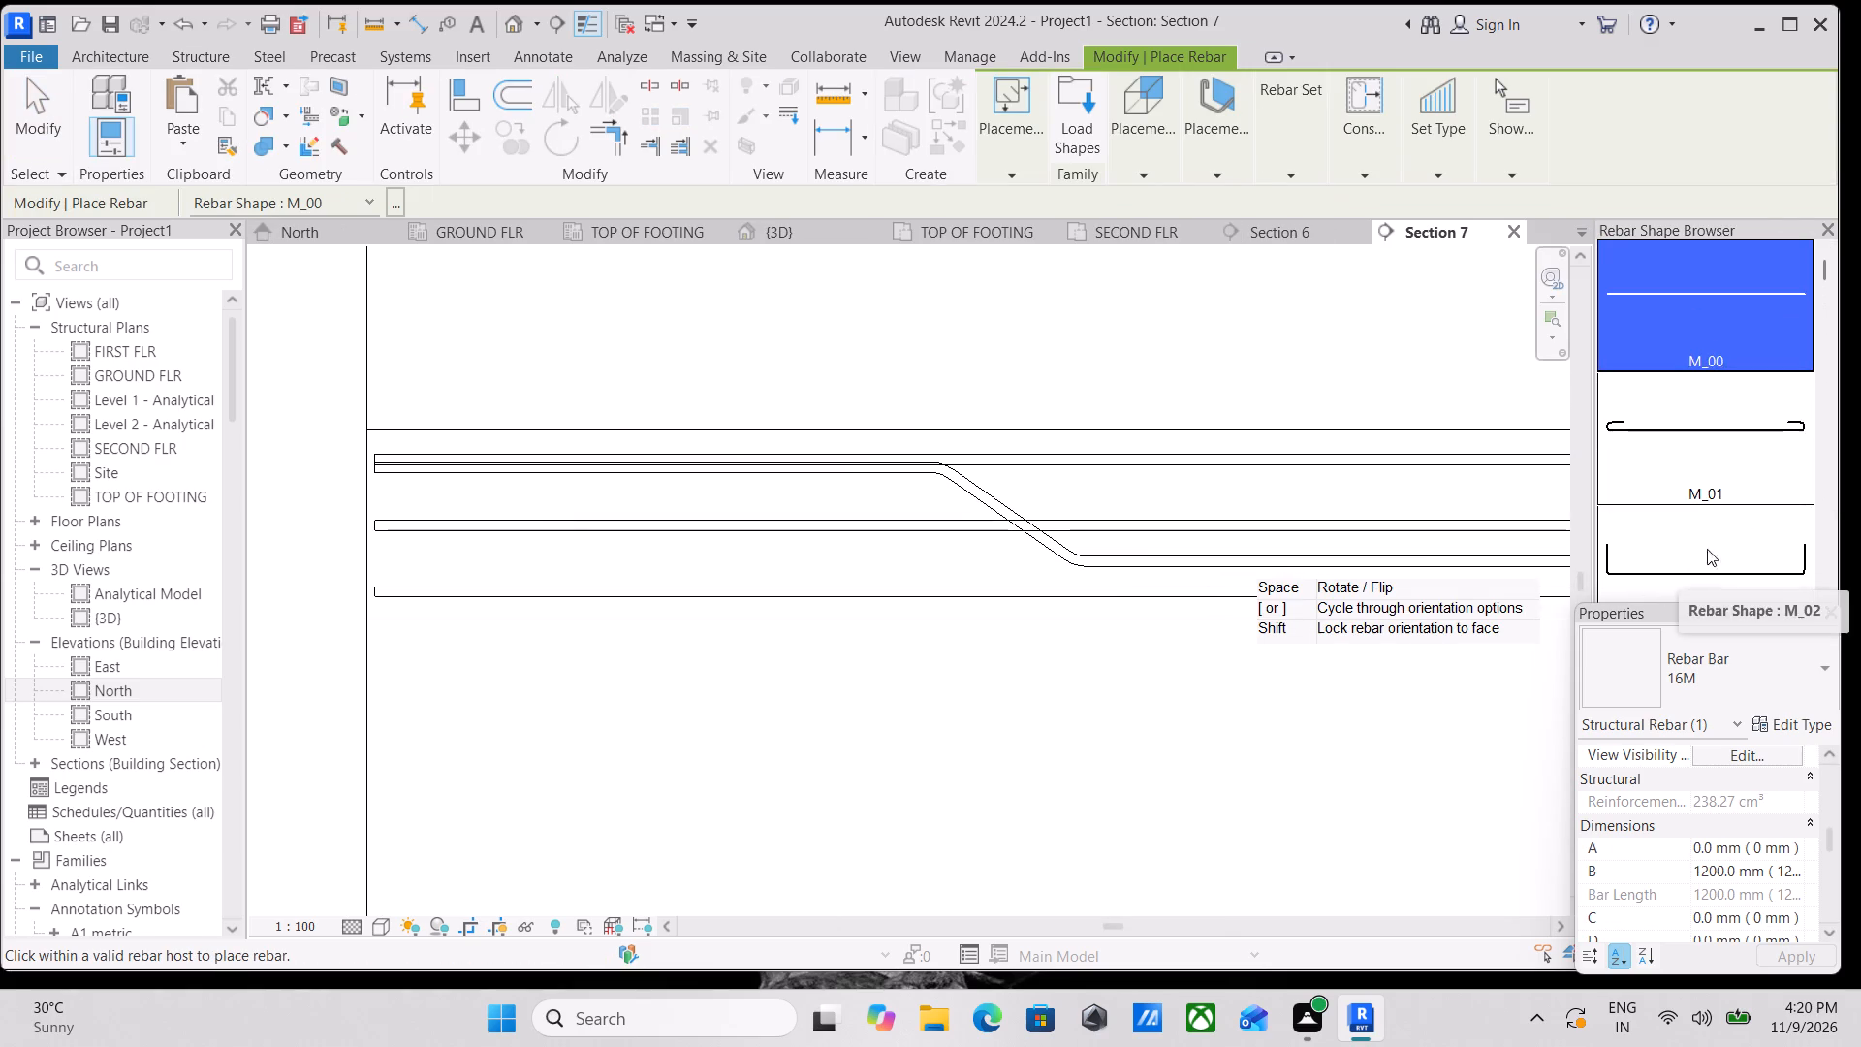
scroll(1667, 515, down, 8)
key(Escape)
scroll(977, 436, up, 2)
key(Escape)
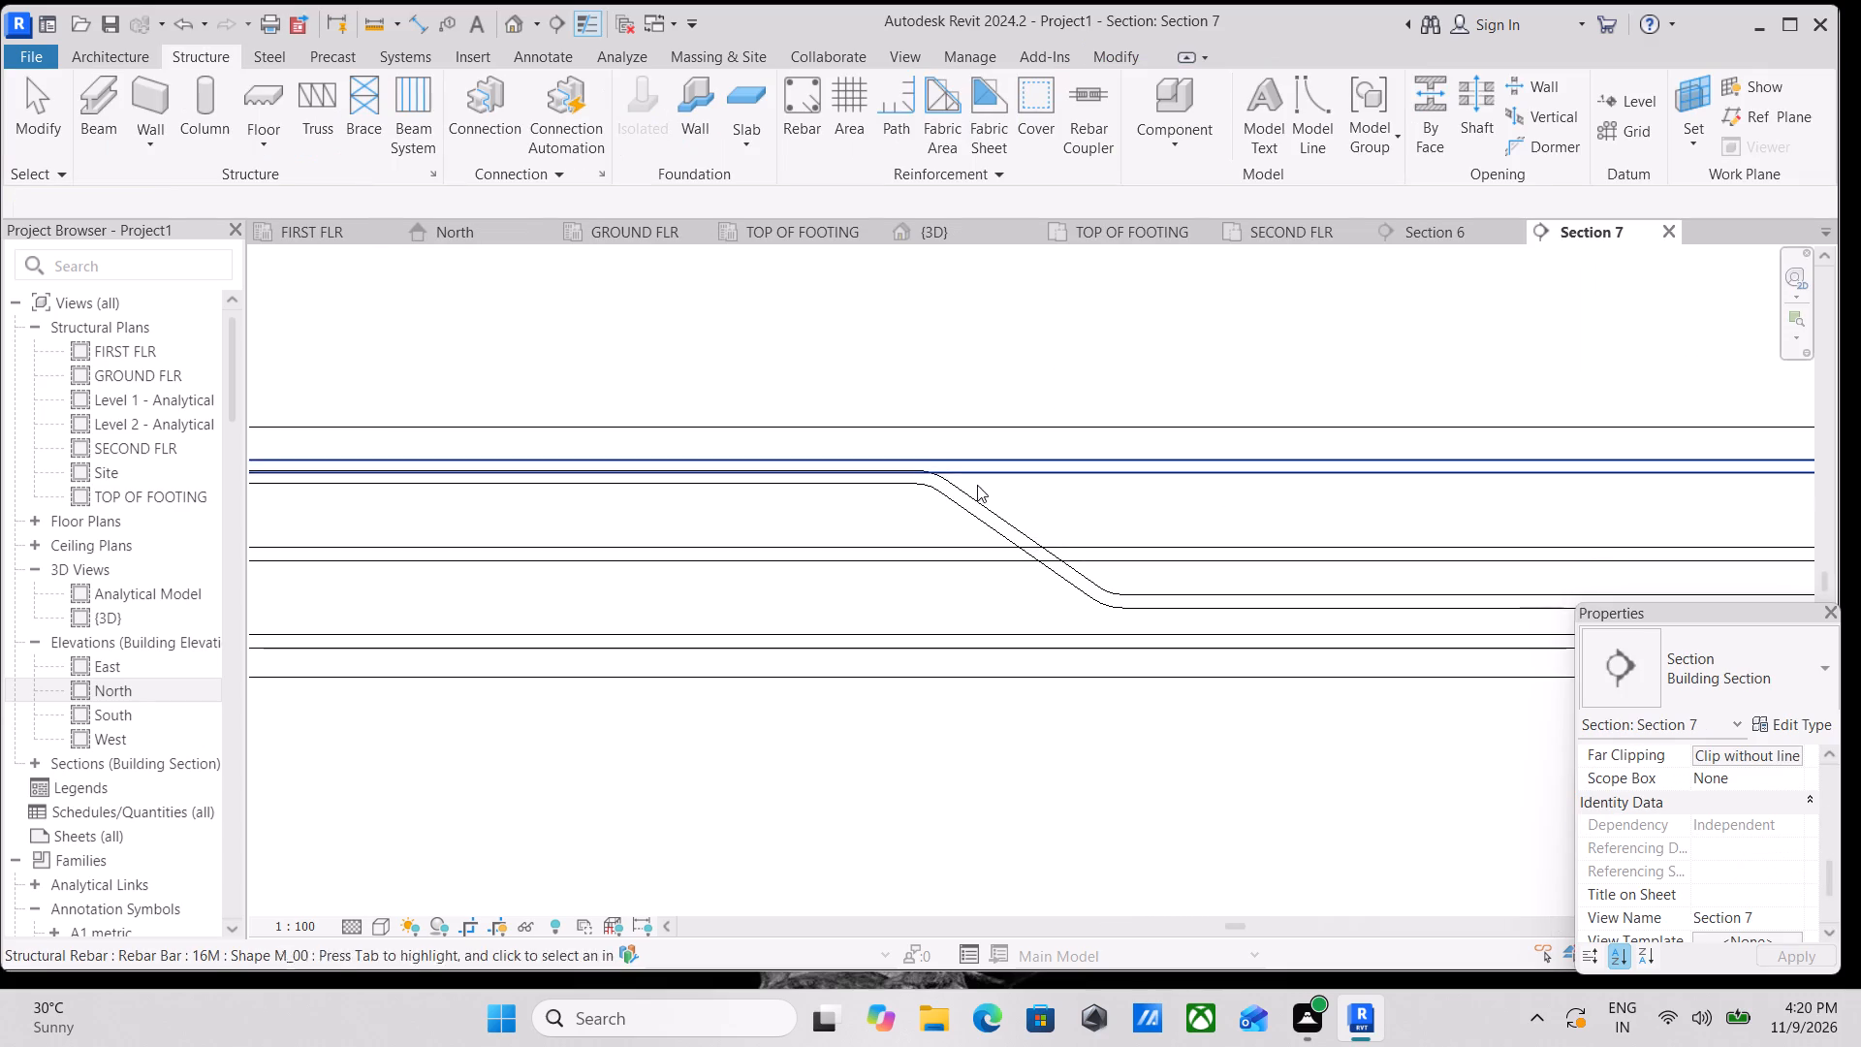
Search the rebar shapes again for the profile of the selected cranked 16M bar set.
click(946, 496)
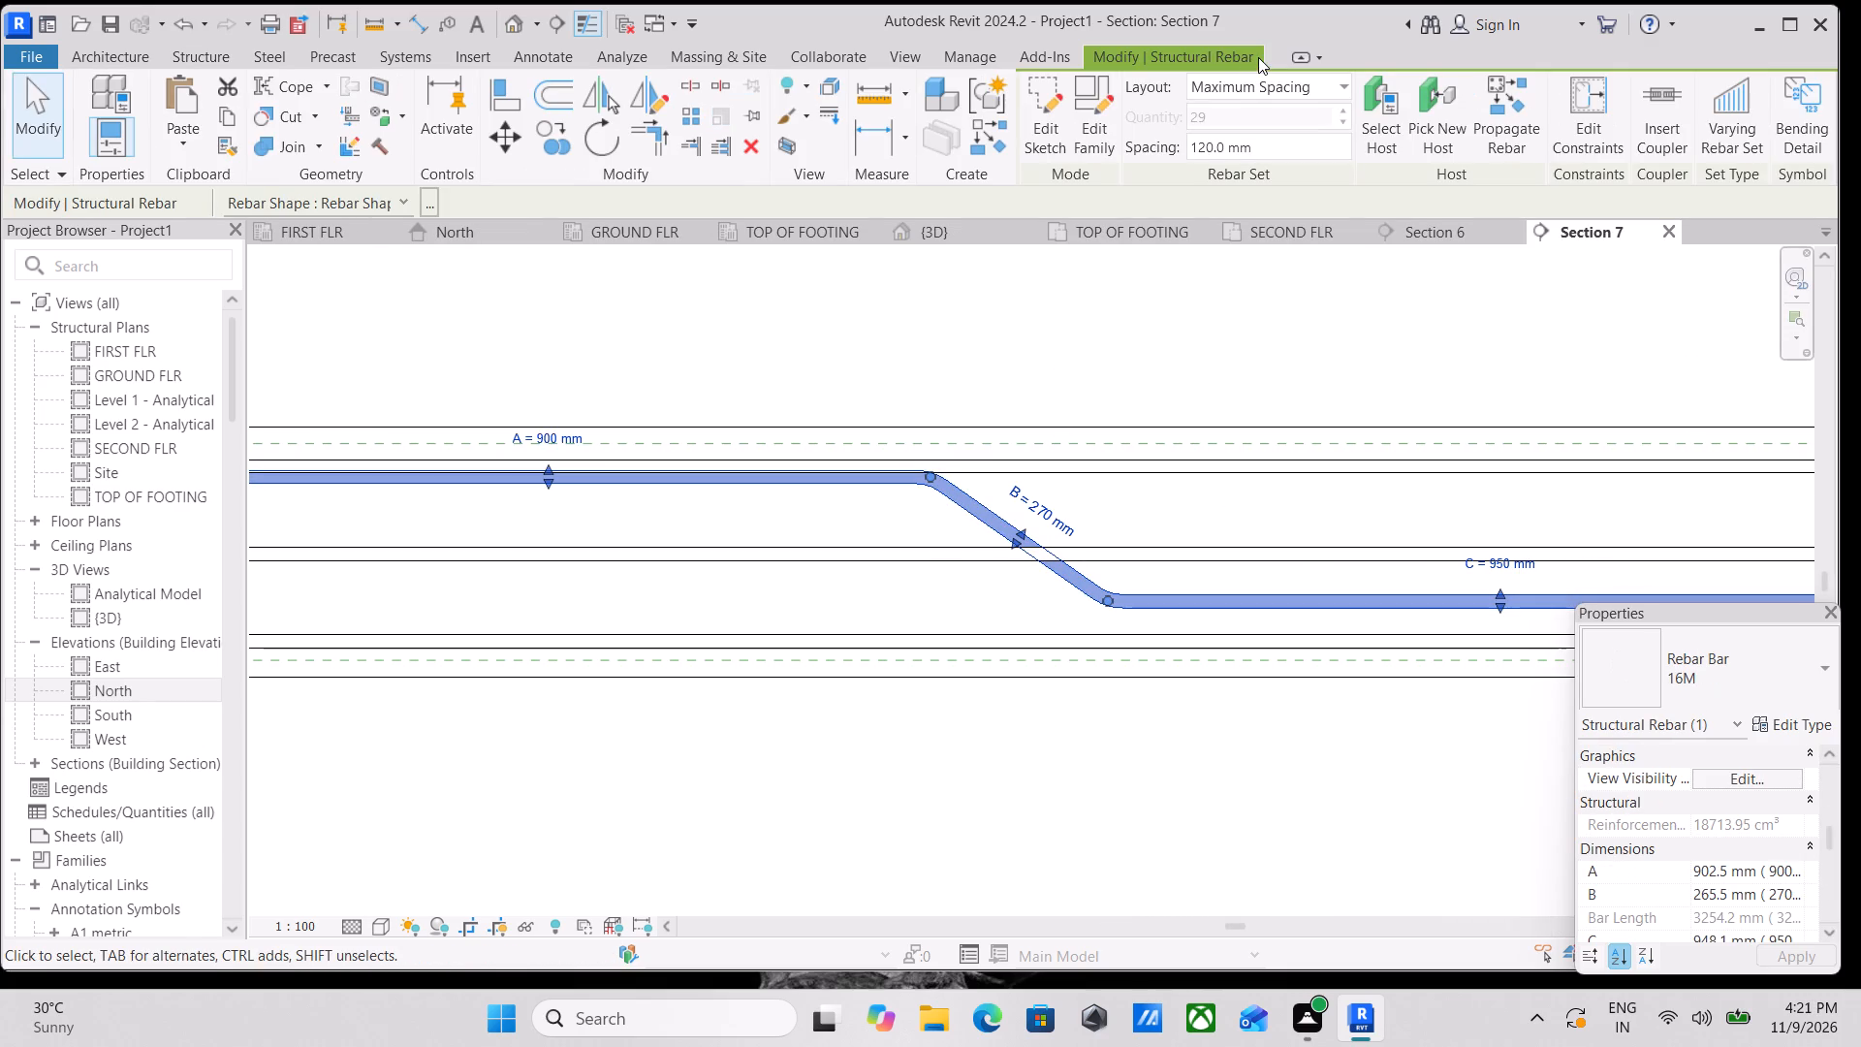
click(208, 51)
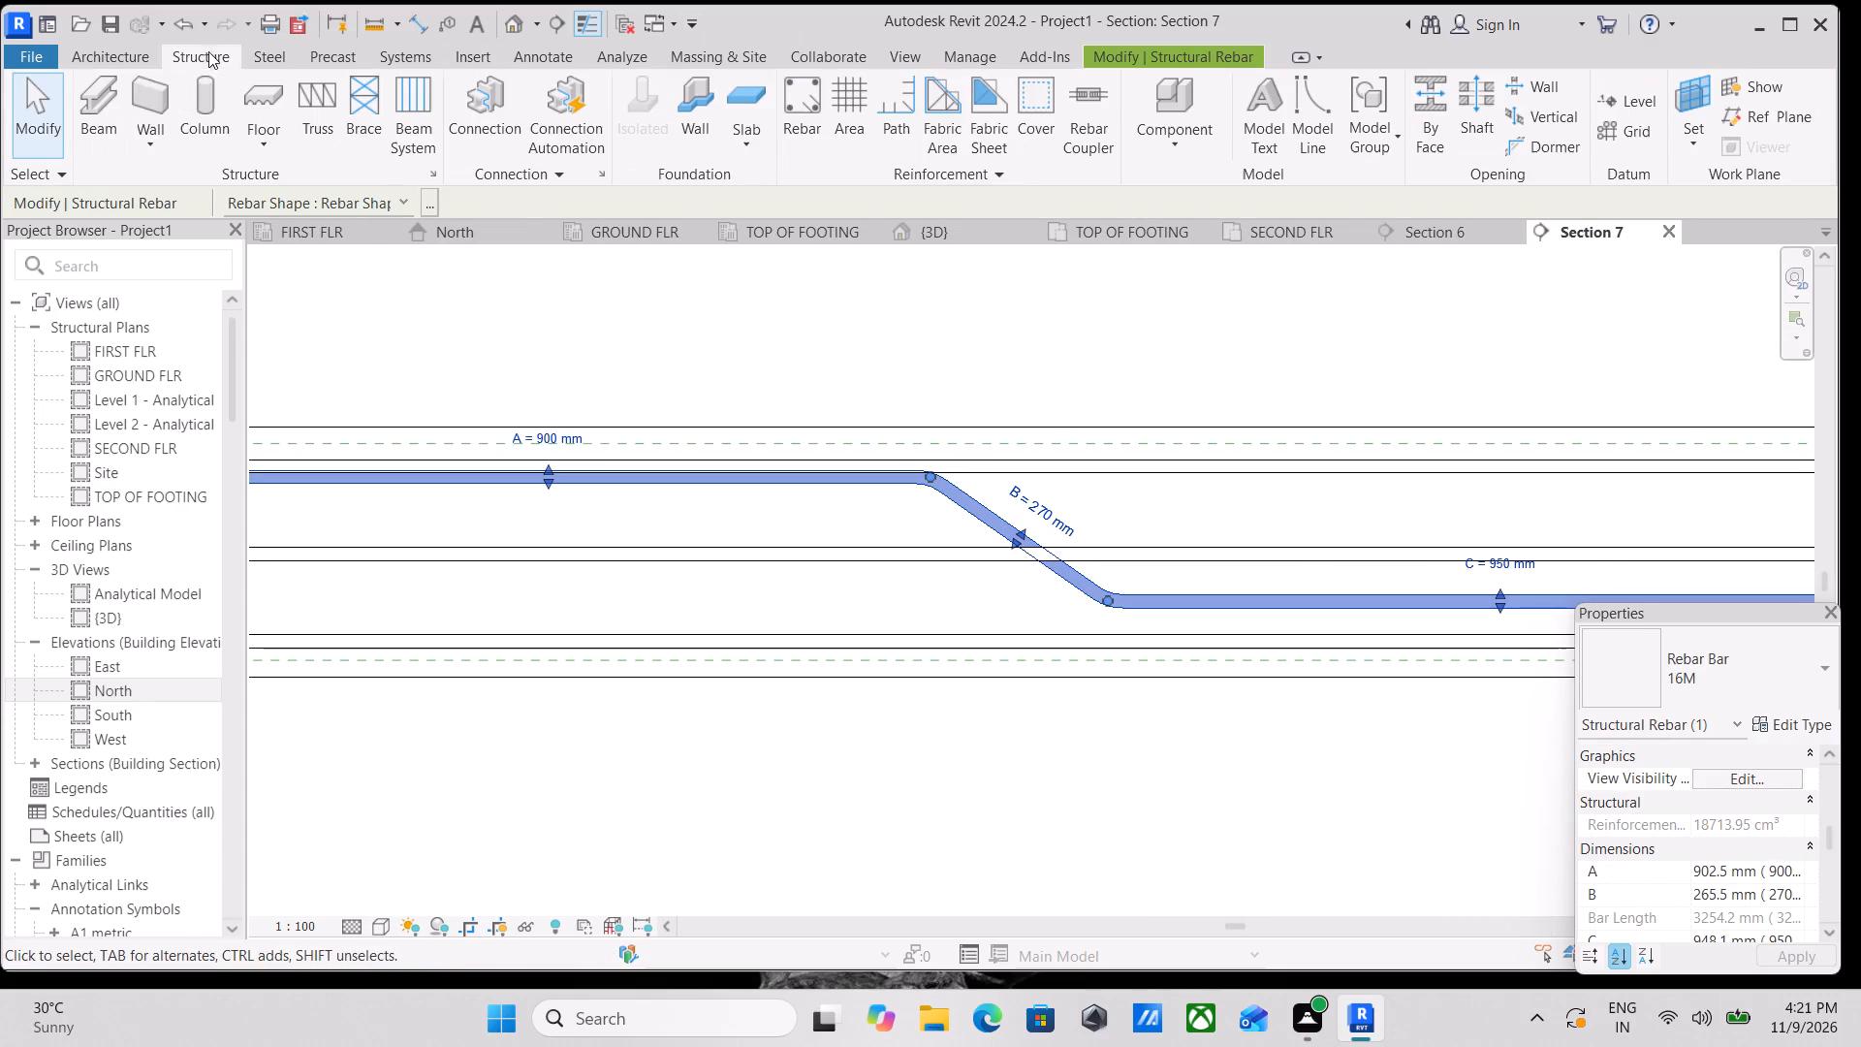
click(807, 91)
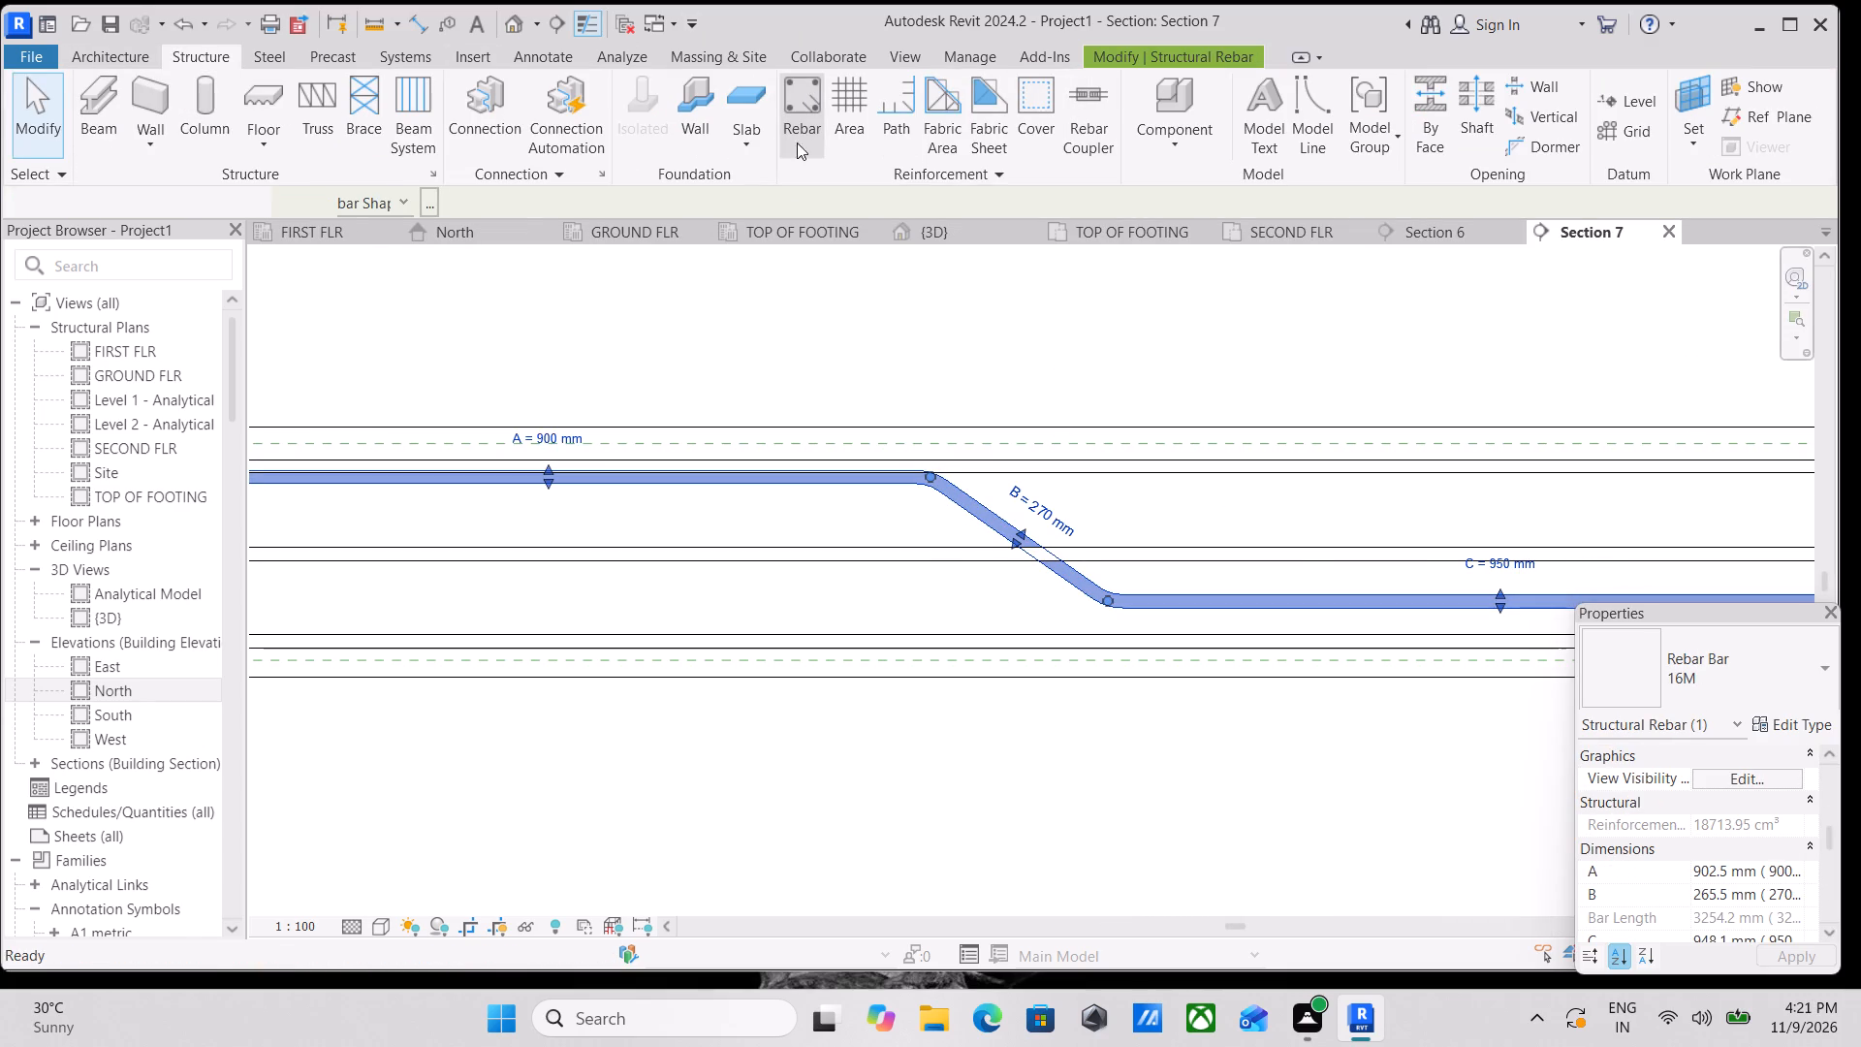
middle_drag(656, 523, 938, 521)
scroll(940, 520, down, 1)
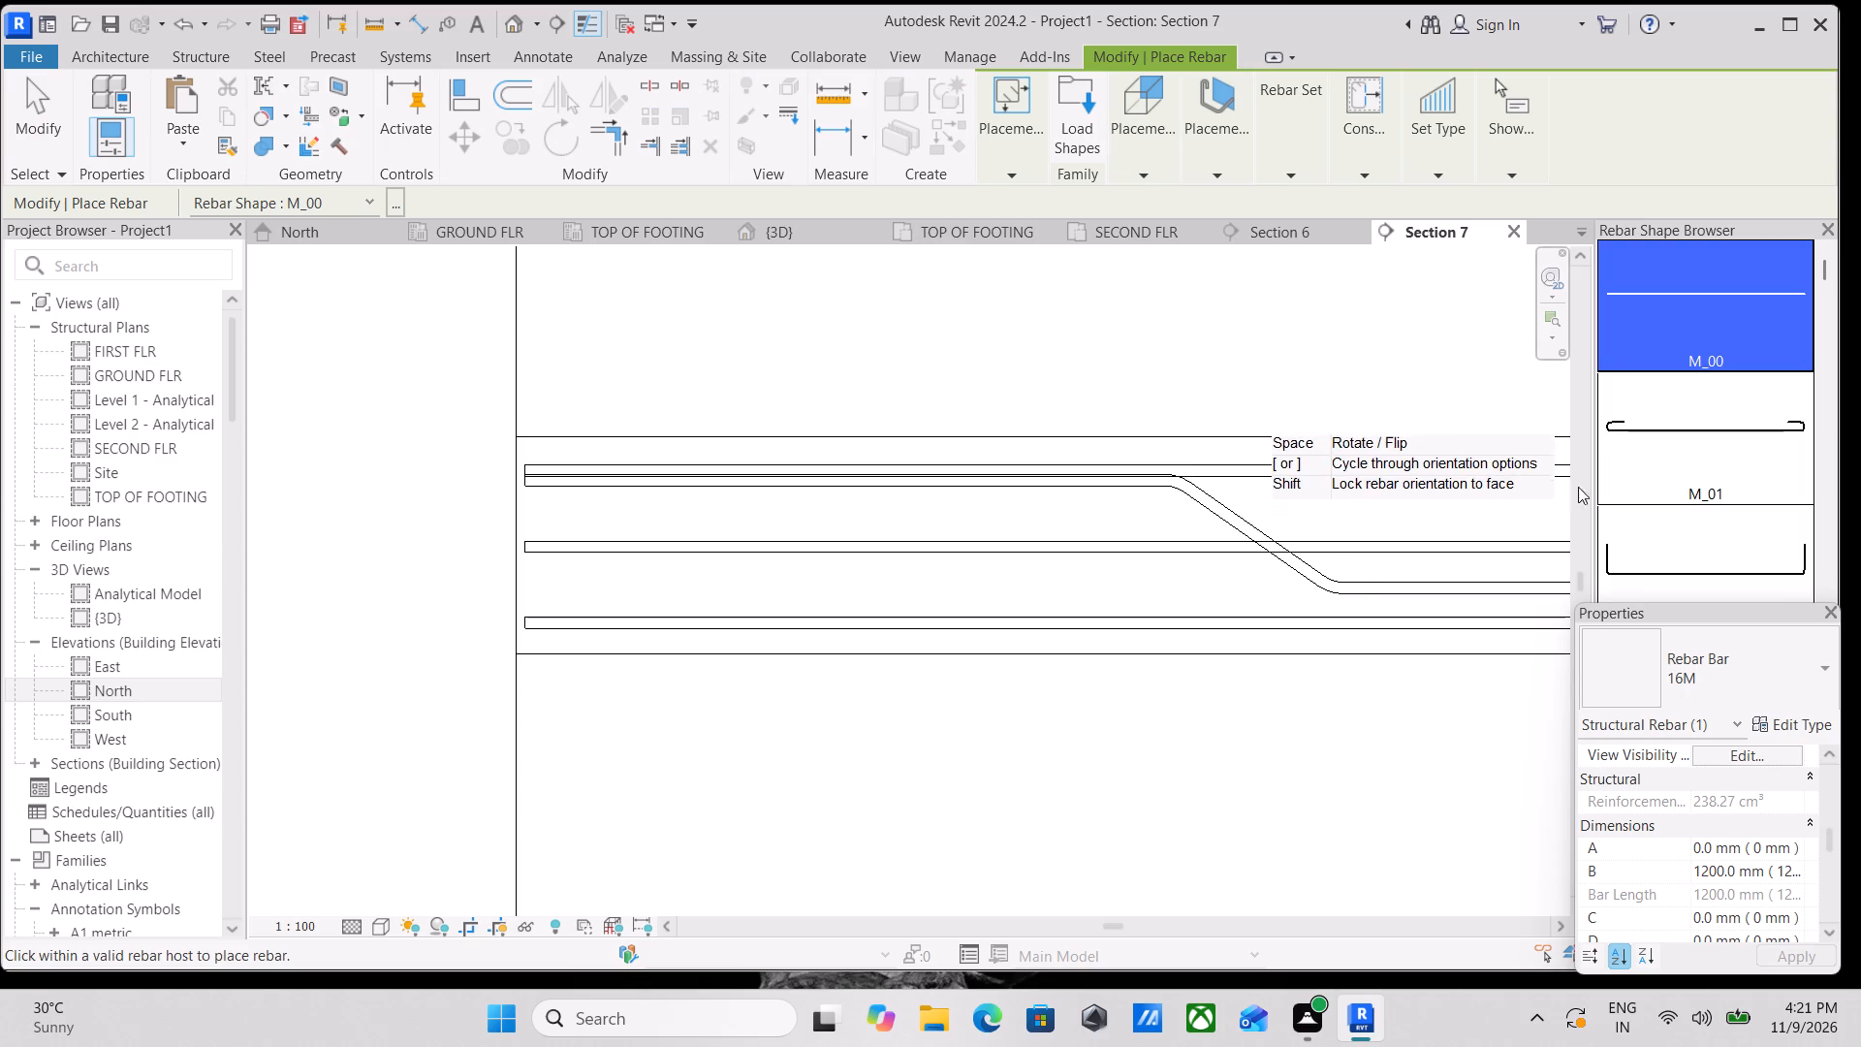
scroll(1560, 475, down, 2)
scroll(1711, 463, down, 13)
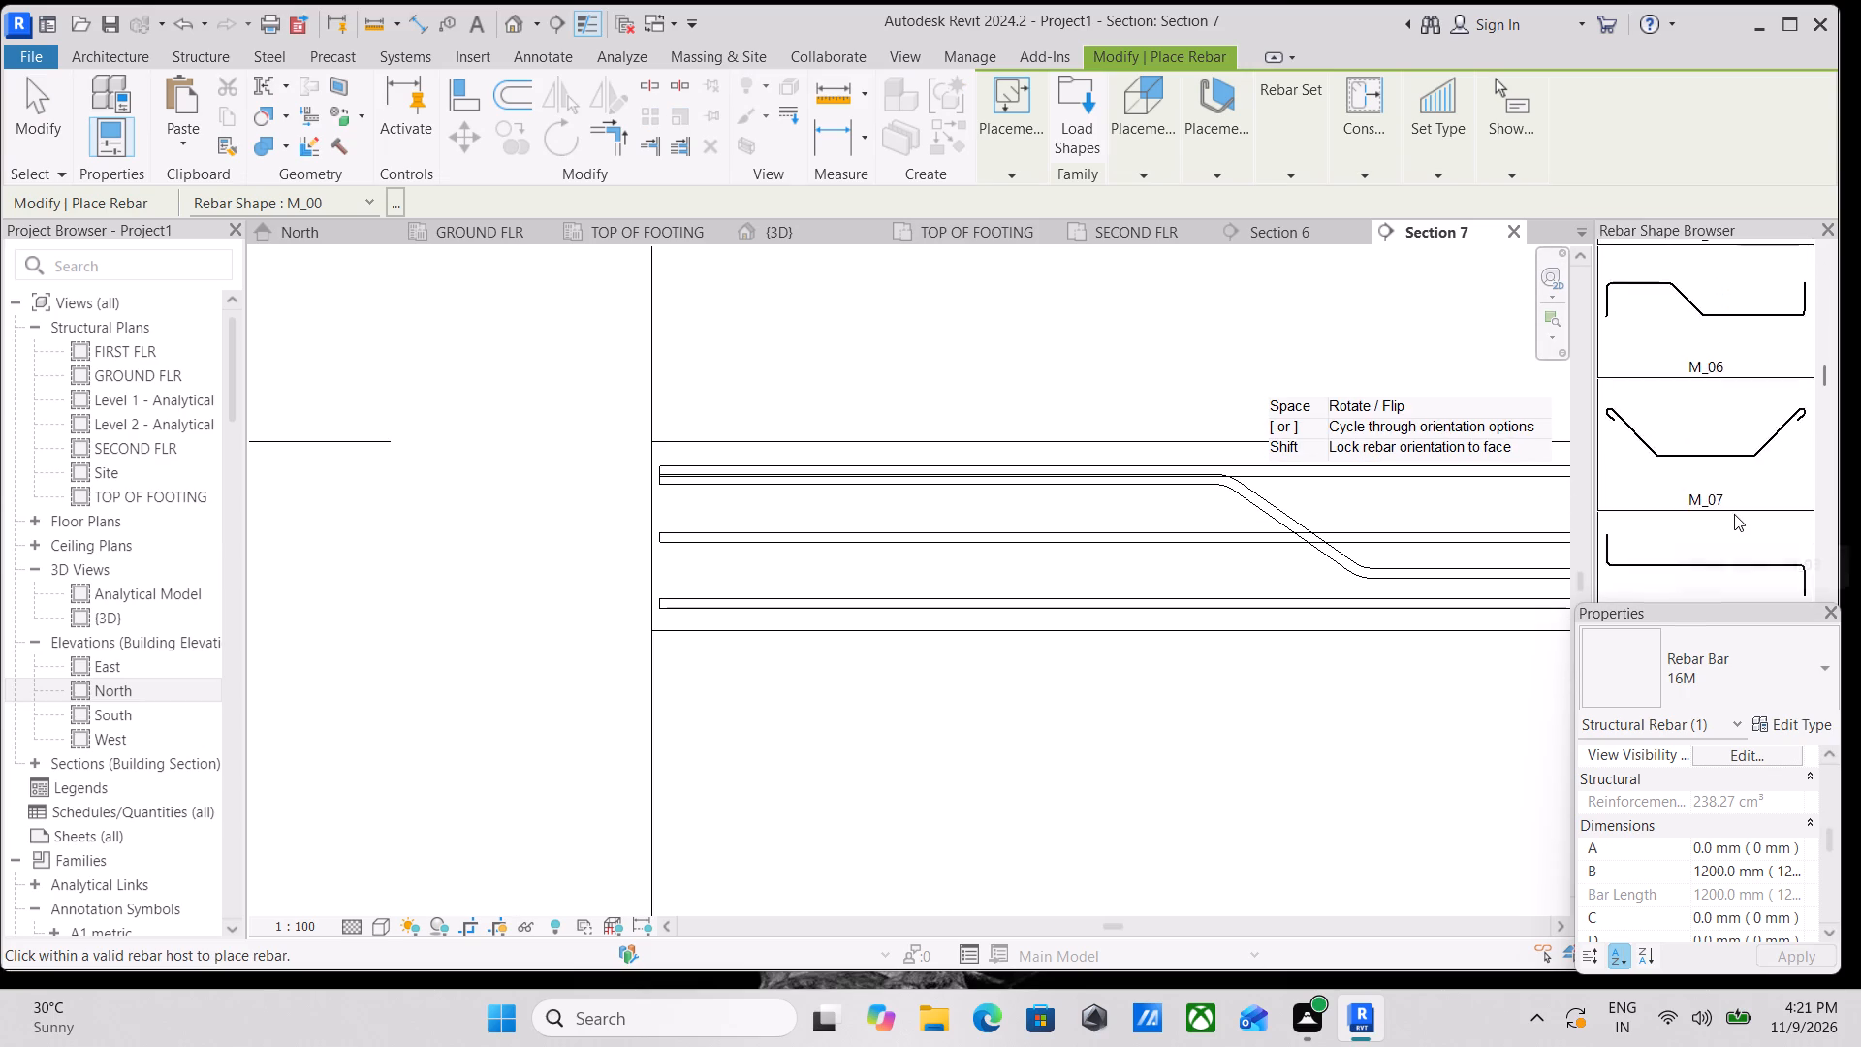
scroll(1734, 514, down, 10)
scroll(1734, 514, down, 17)
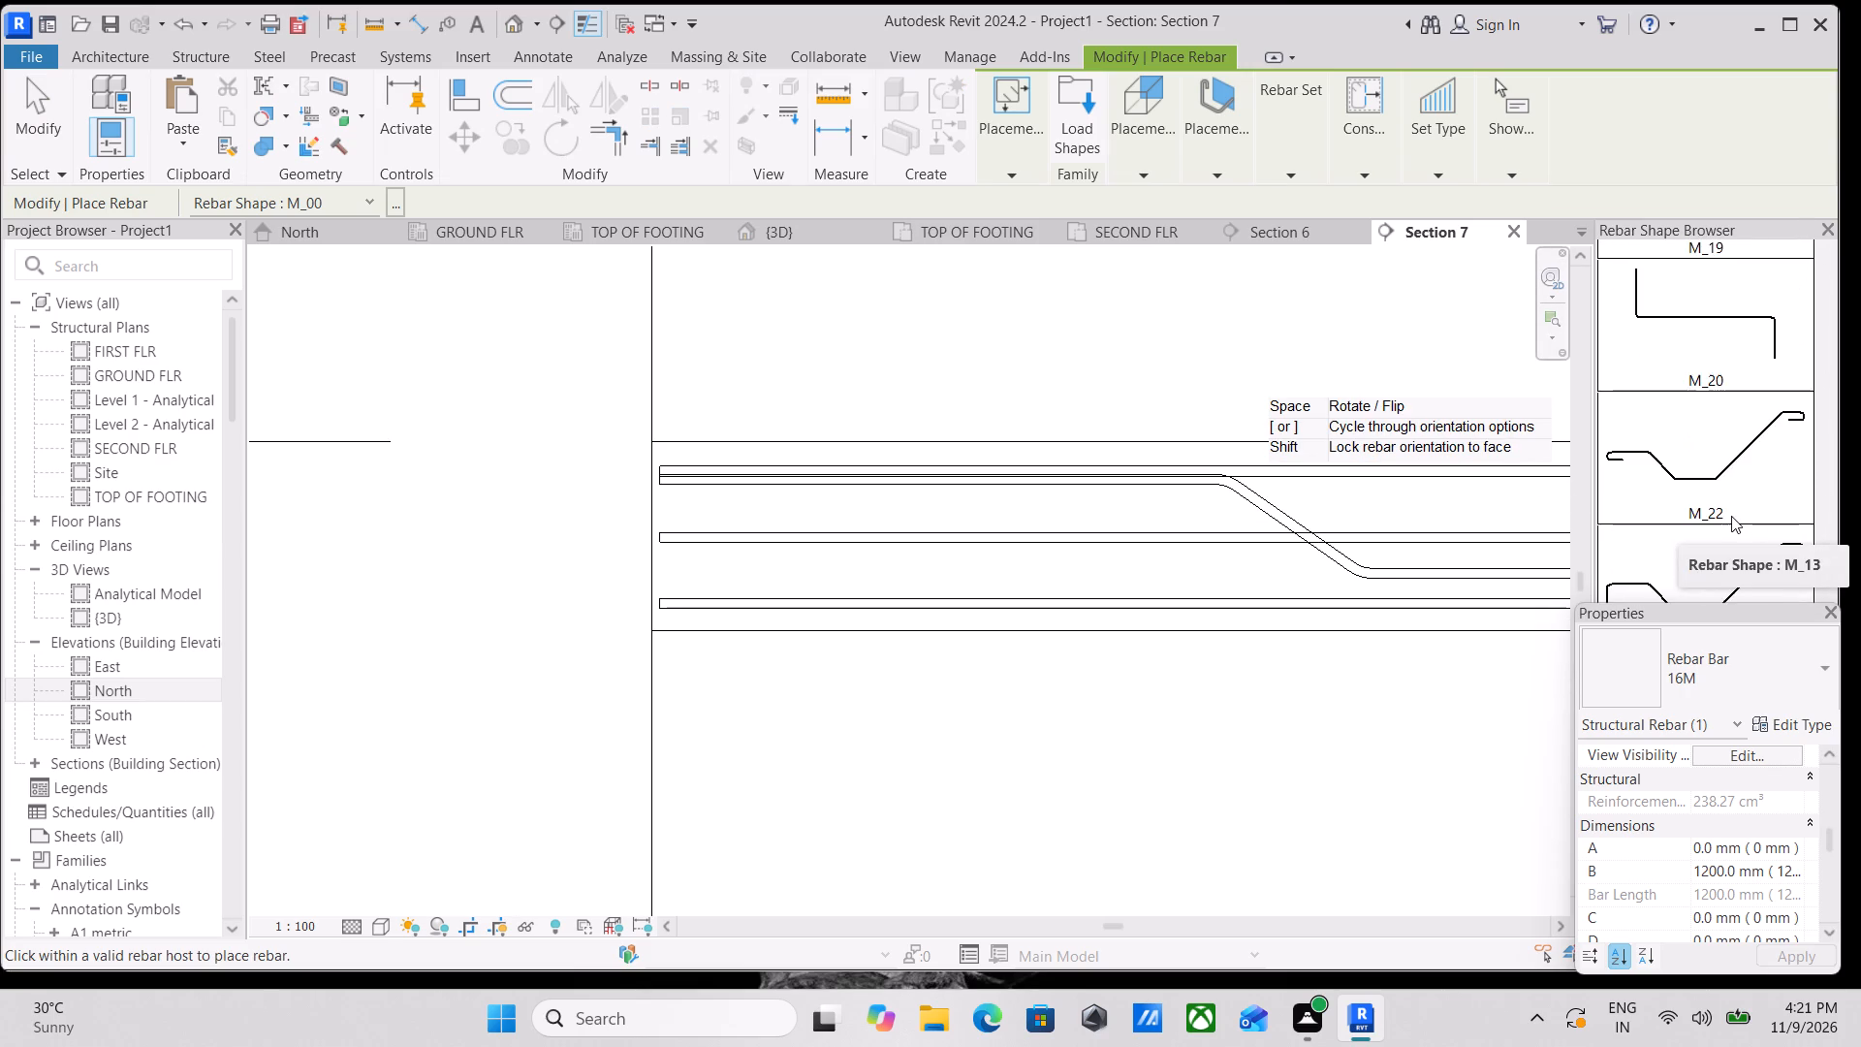
scroll(1731, 516, up, 10)
key(Escape)
key(Escape)
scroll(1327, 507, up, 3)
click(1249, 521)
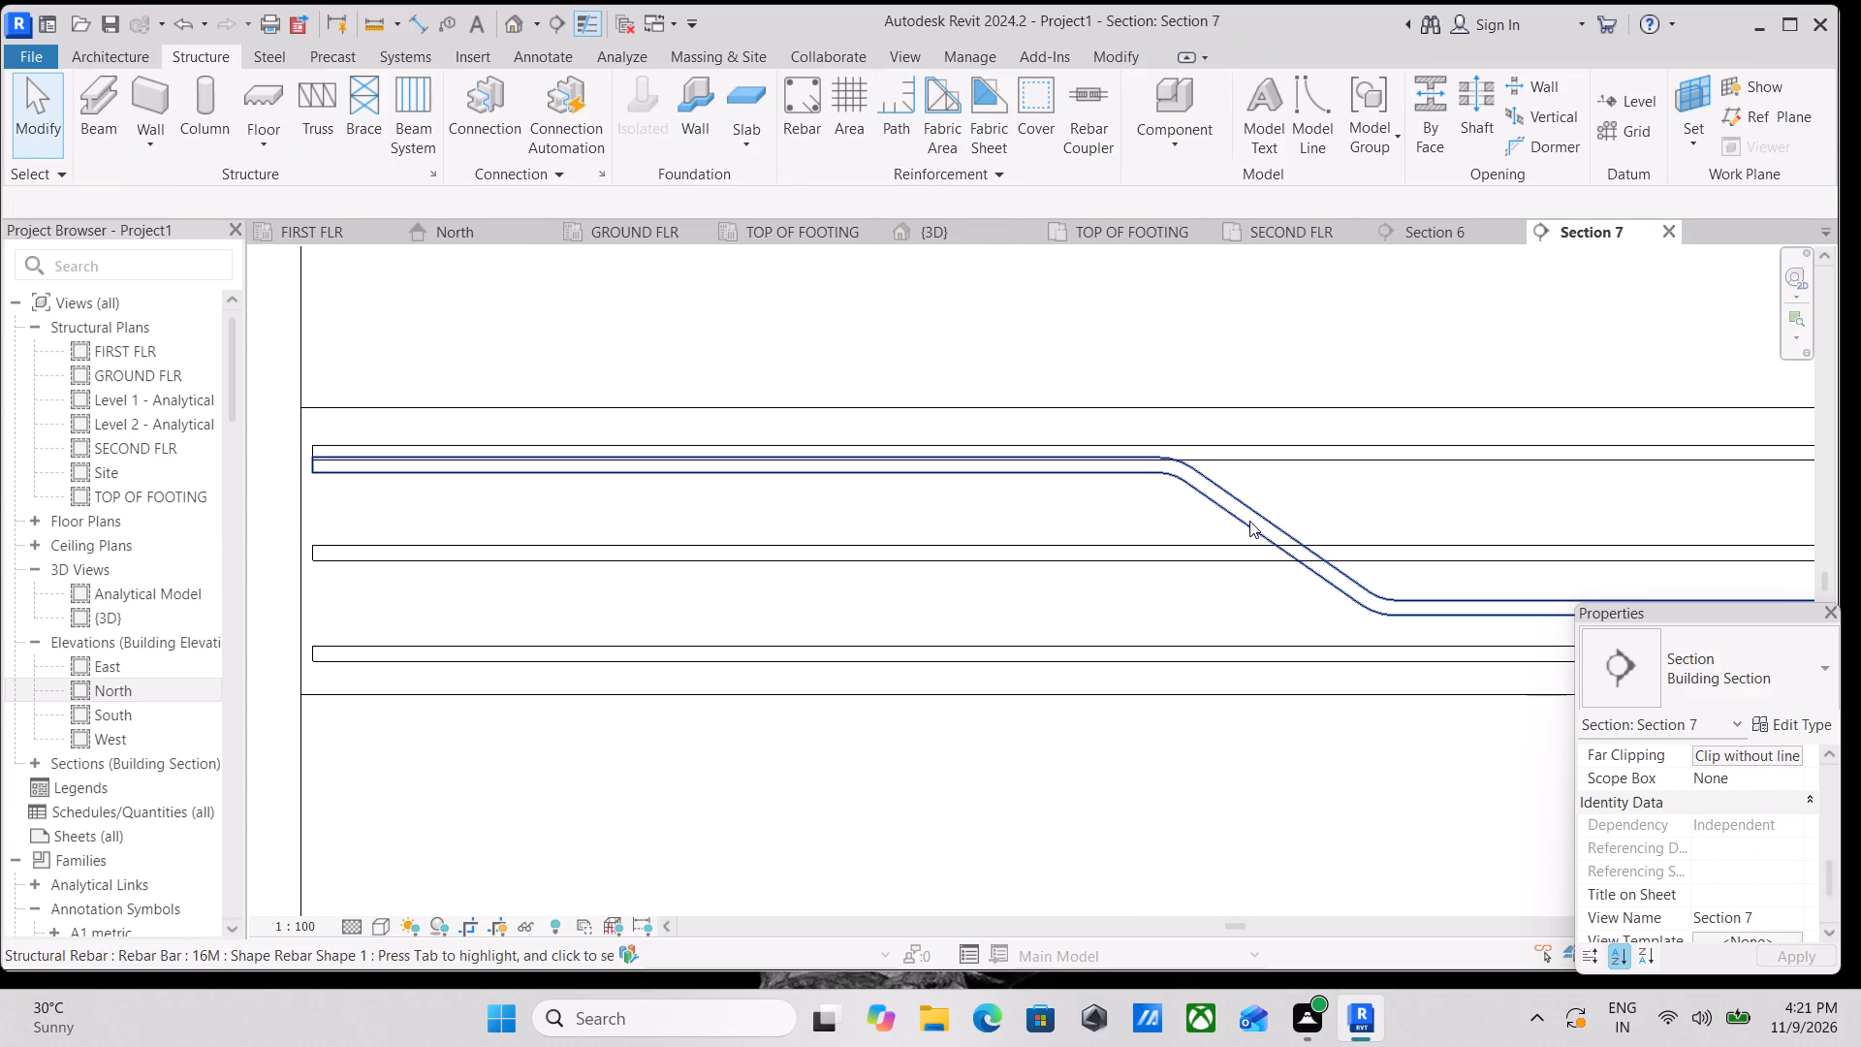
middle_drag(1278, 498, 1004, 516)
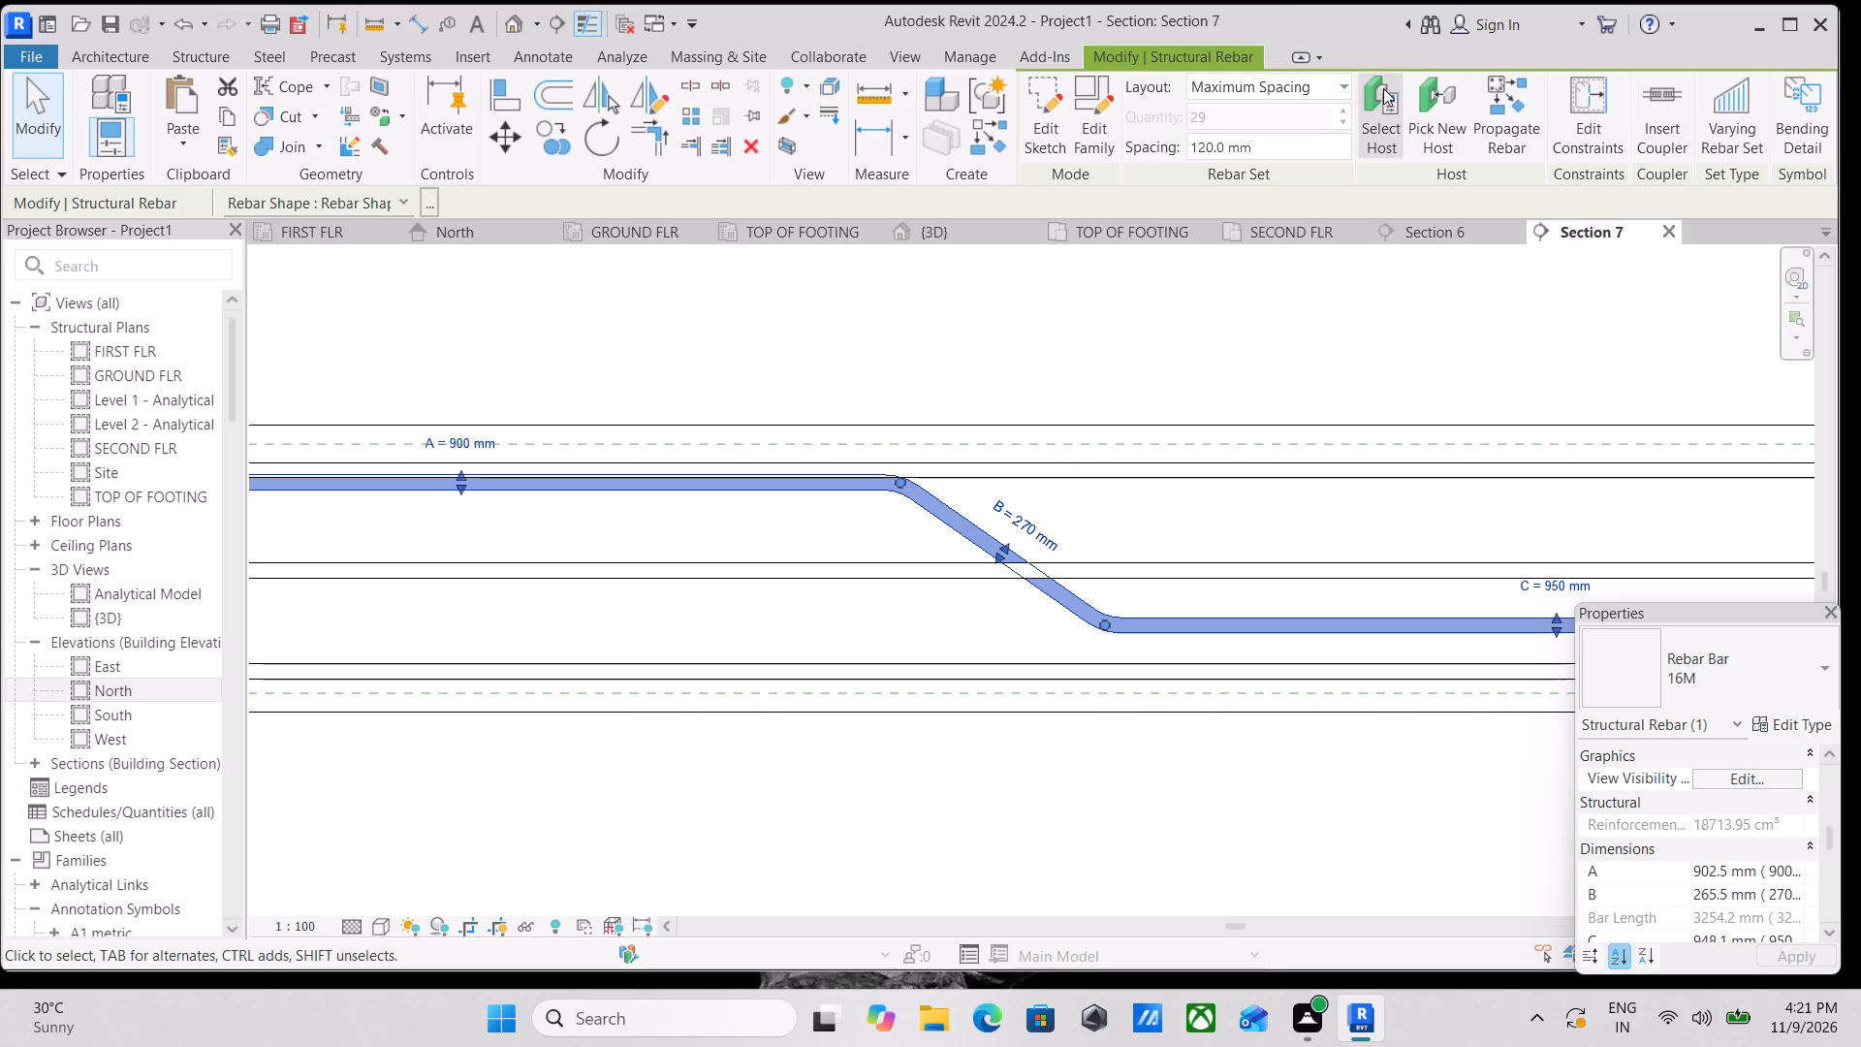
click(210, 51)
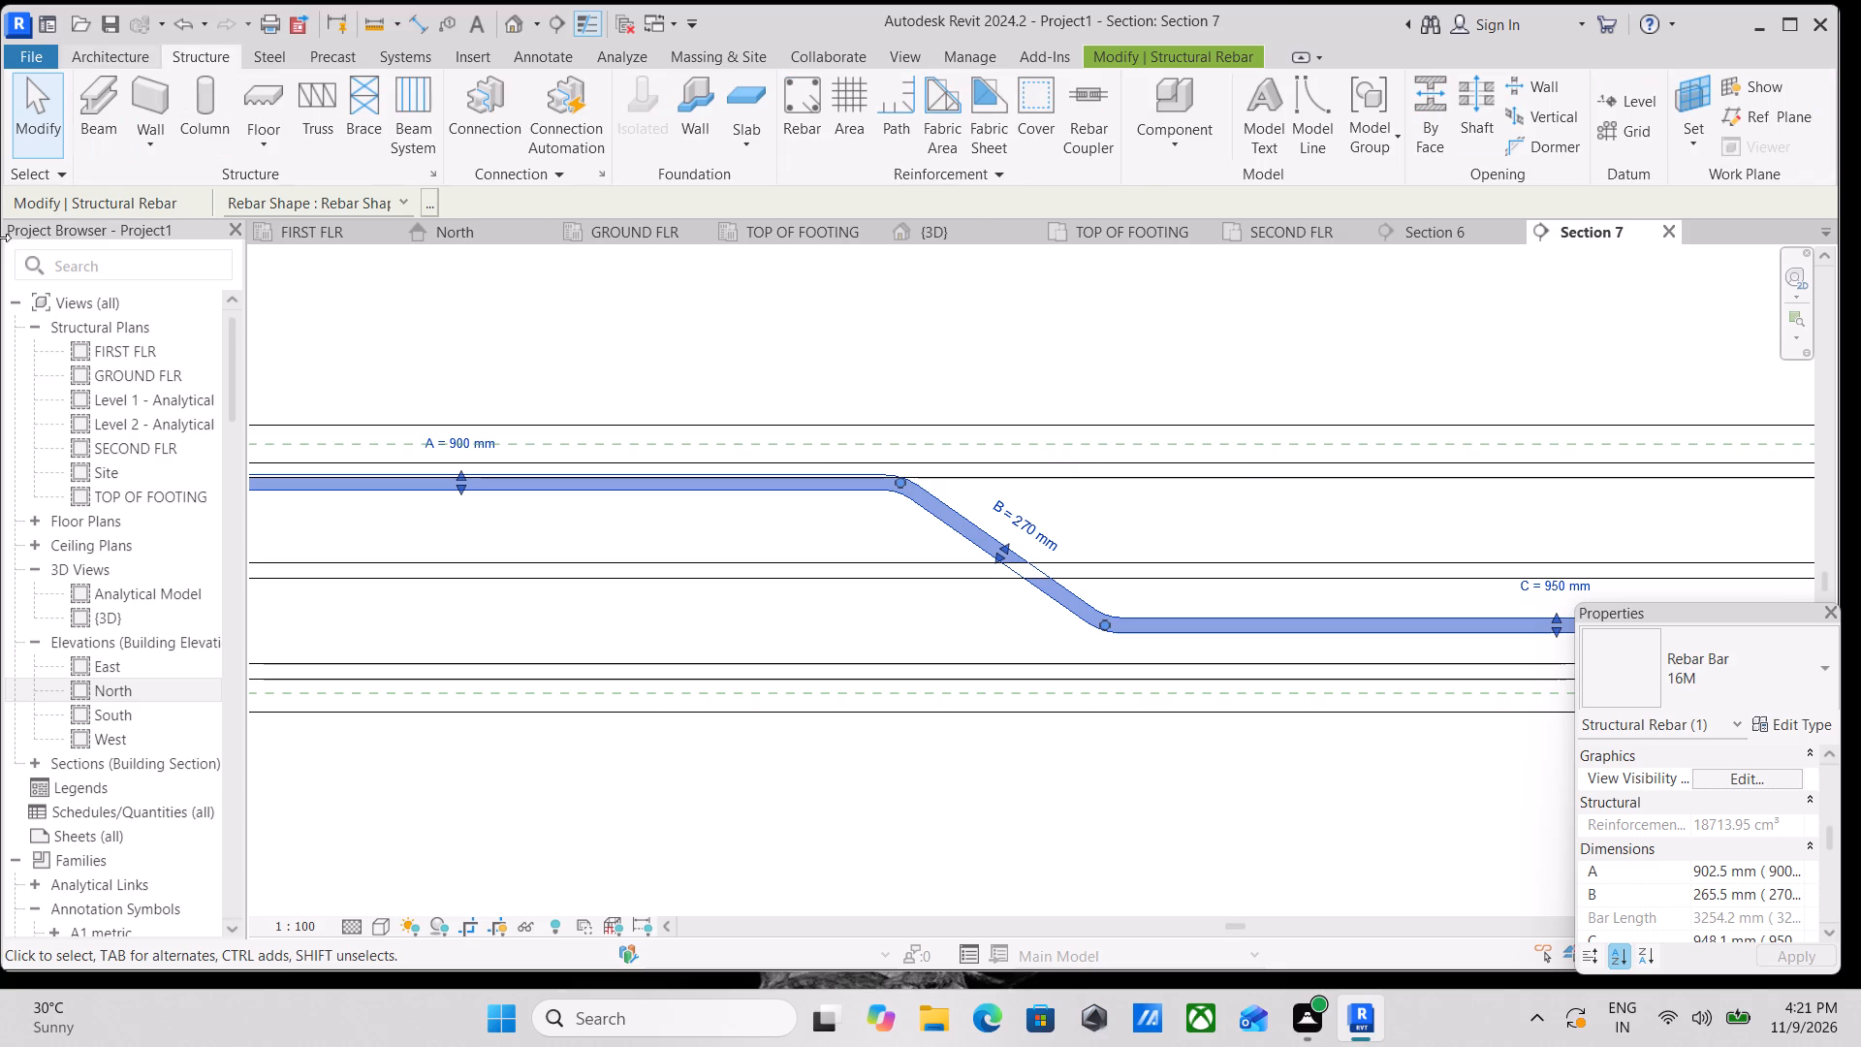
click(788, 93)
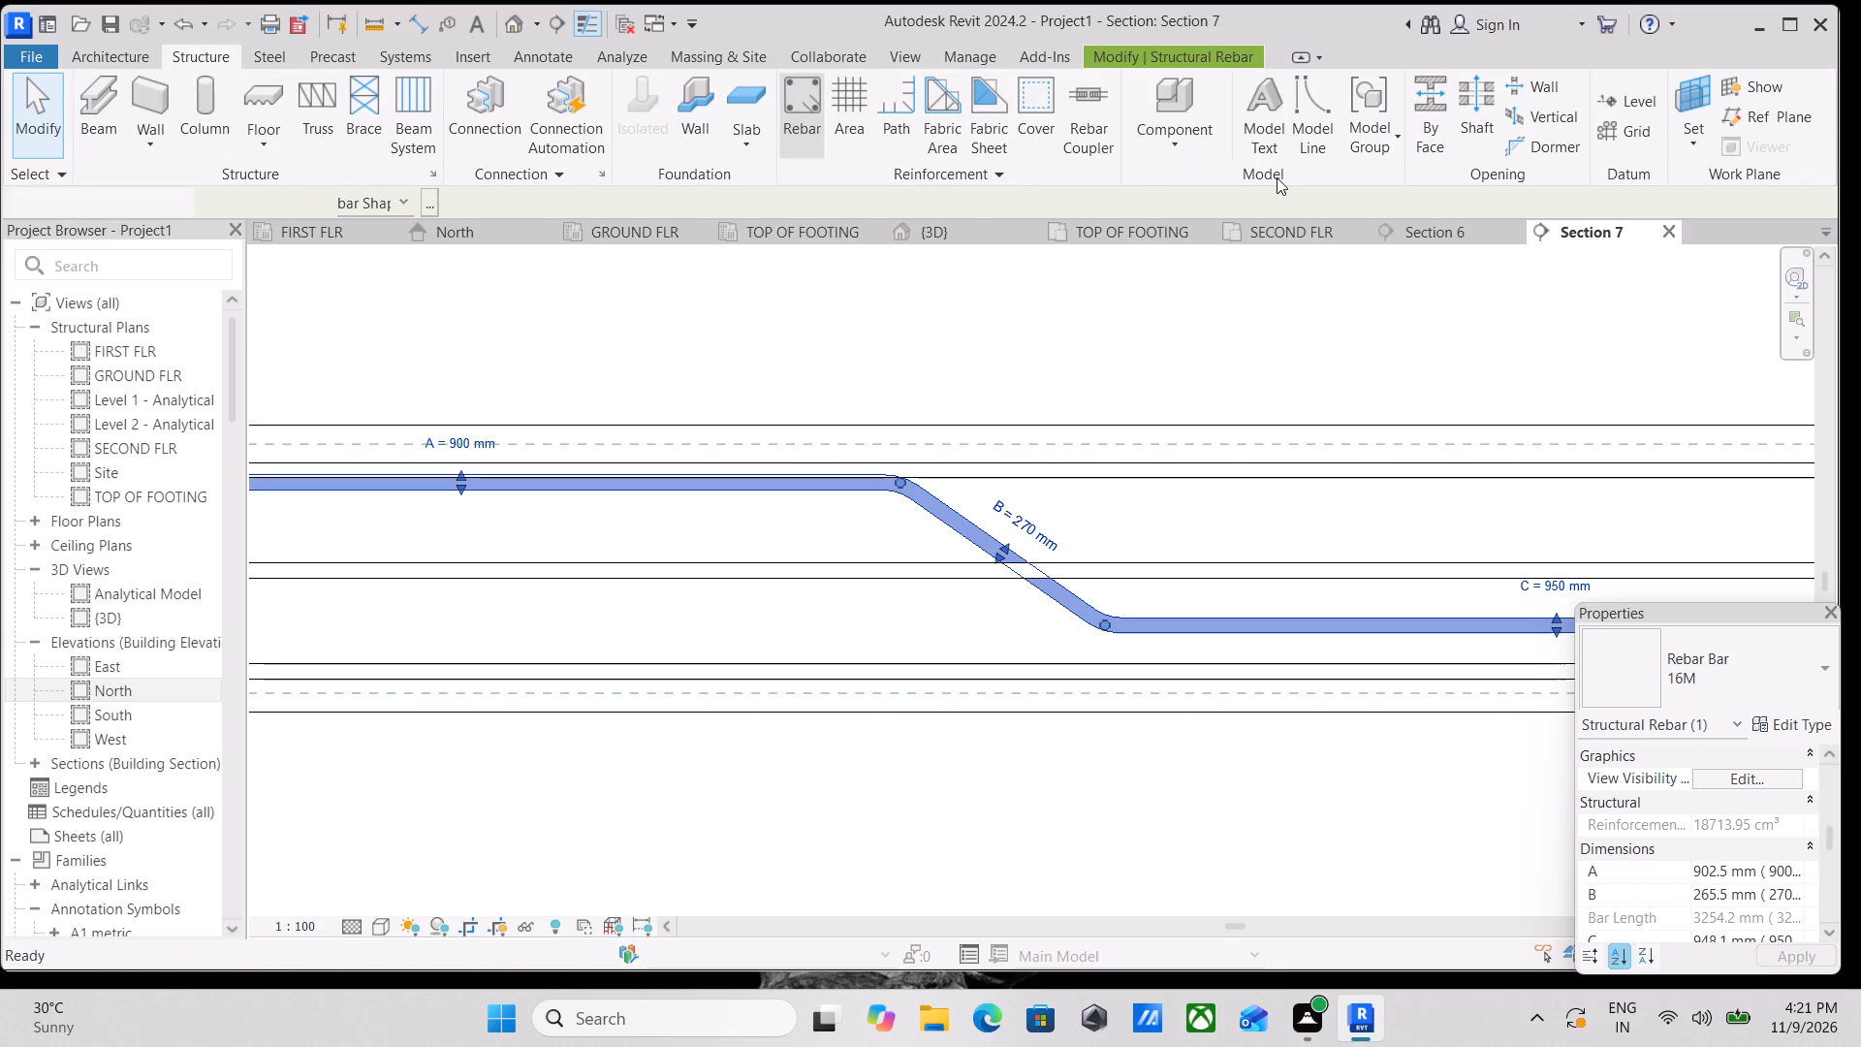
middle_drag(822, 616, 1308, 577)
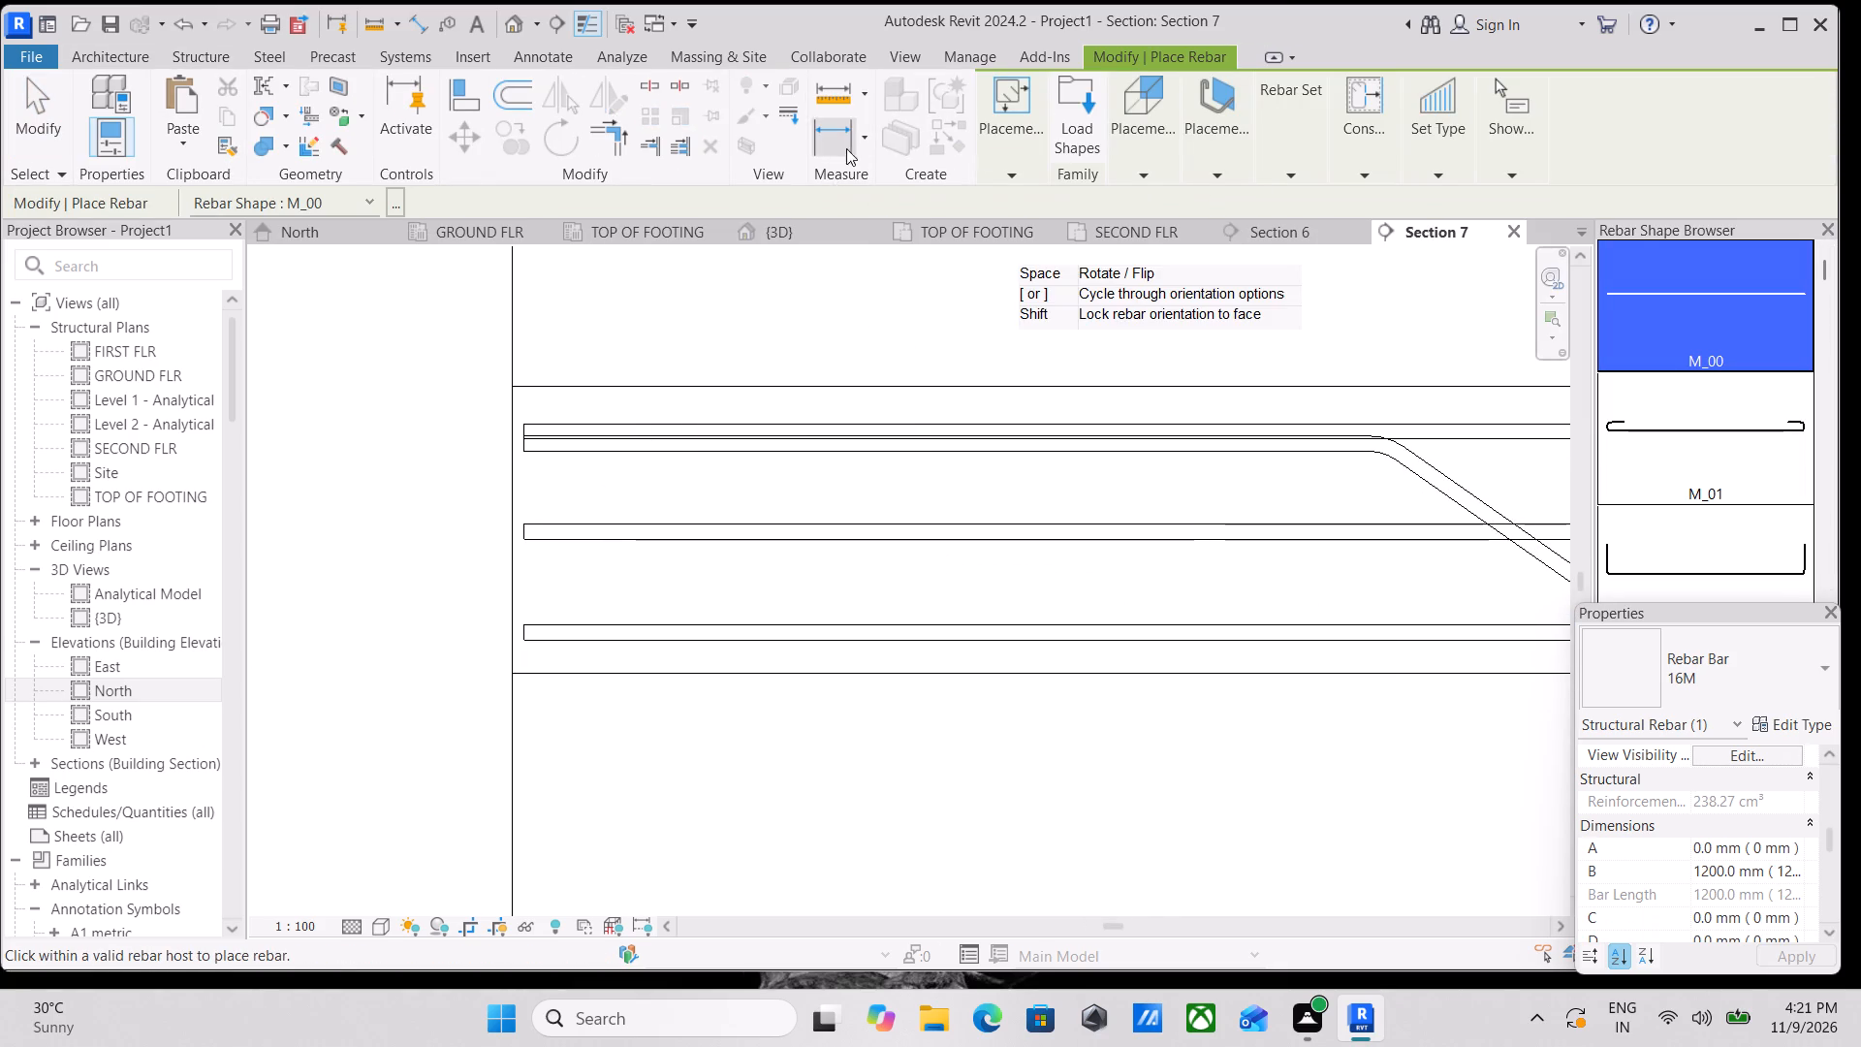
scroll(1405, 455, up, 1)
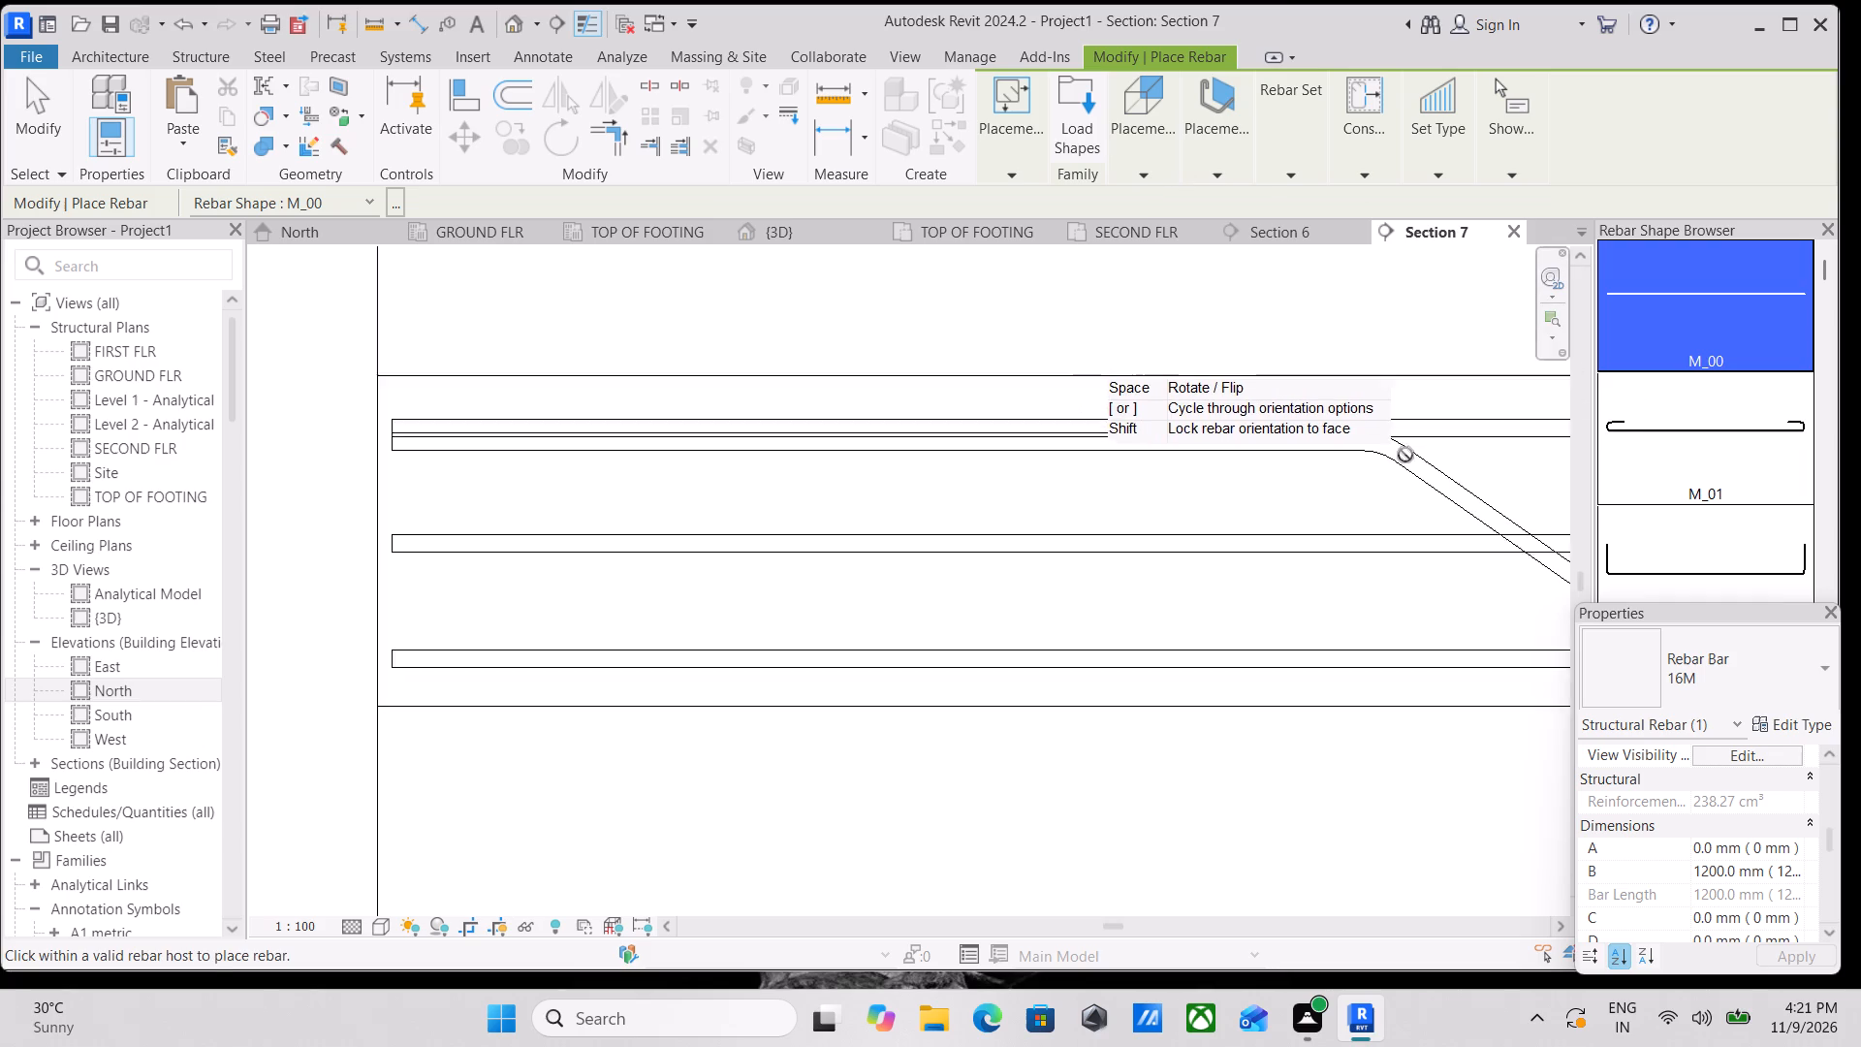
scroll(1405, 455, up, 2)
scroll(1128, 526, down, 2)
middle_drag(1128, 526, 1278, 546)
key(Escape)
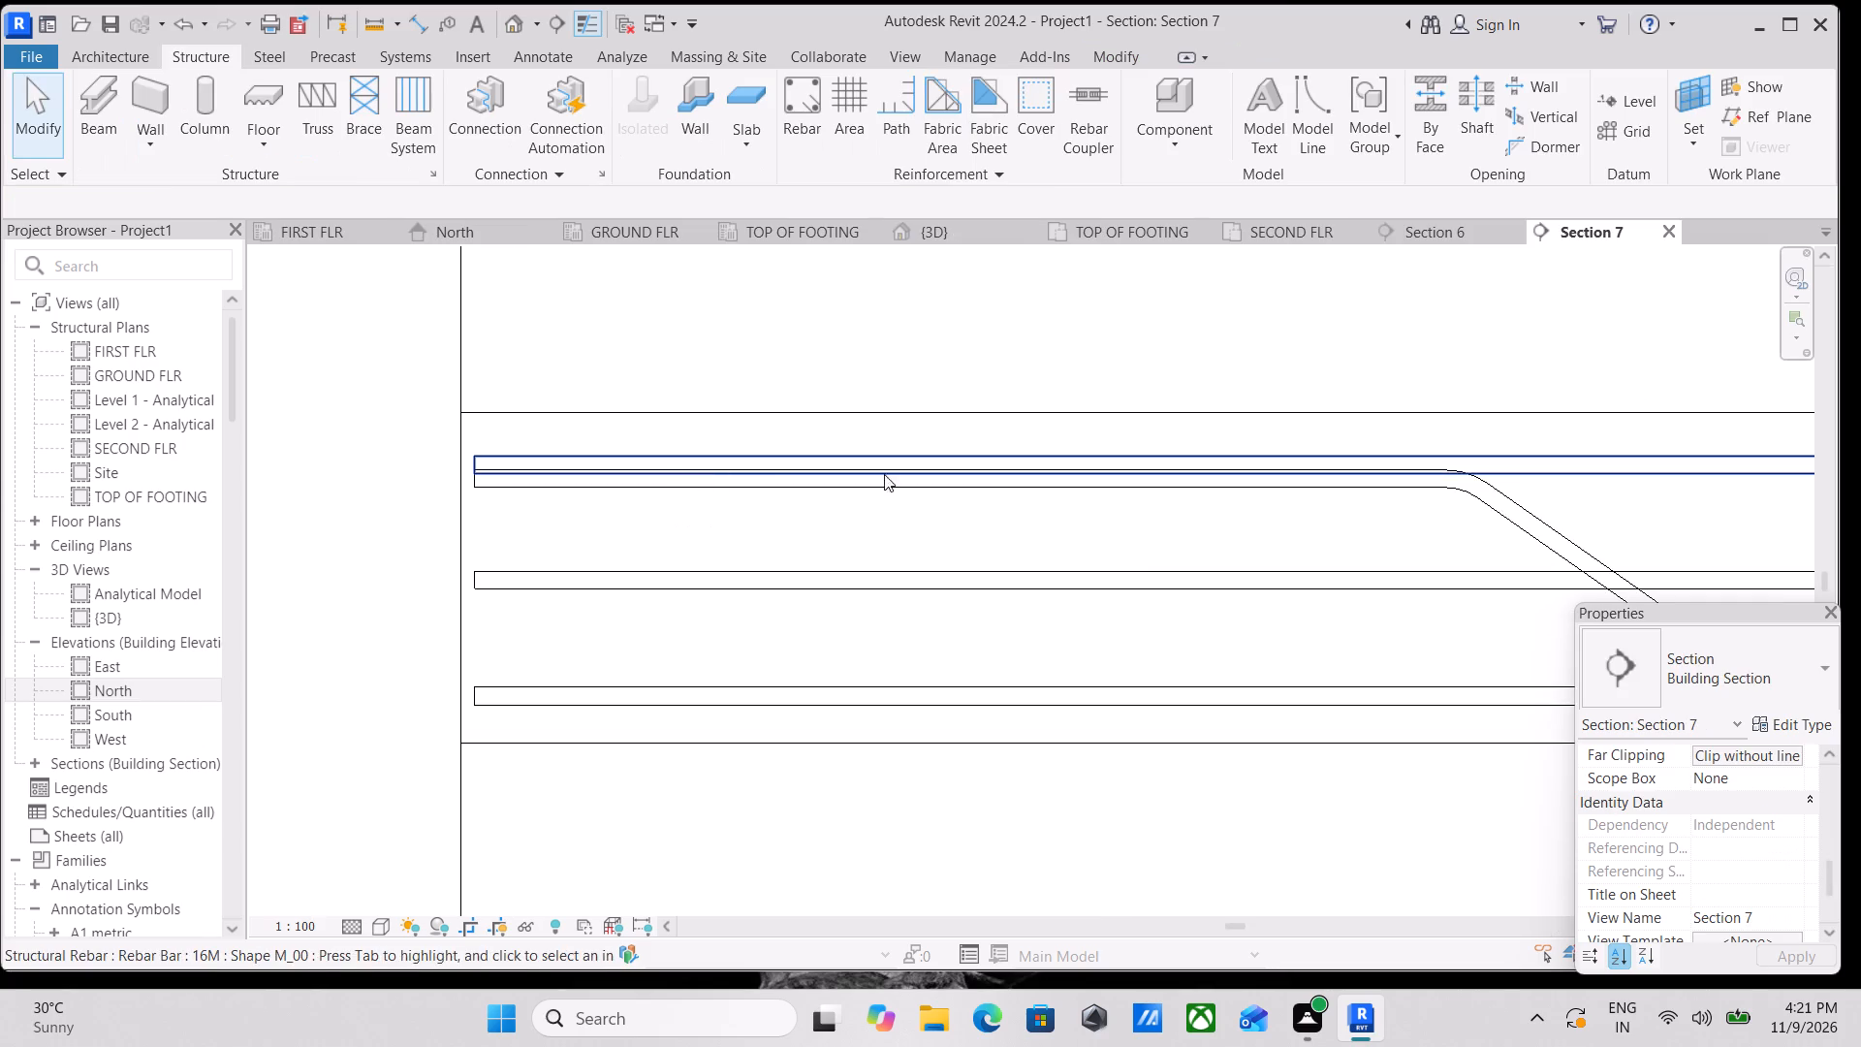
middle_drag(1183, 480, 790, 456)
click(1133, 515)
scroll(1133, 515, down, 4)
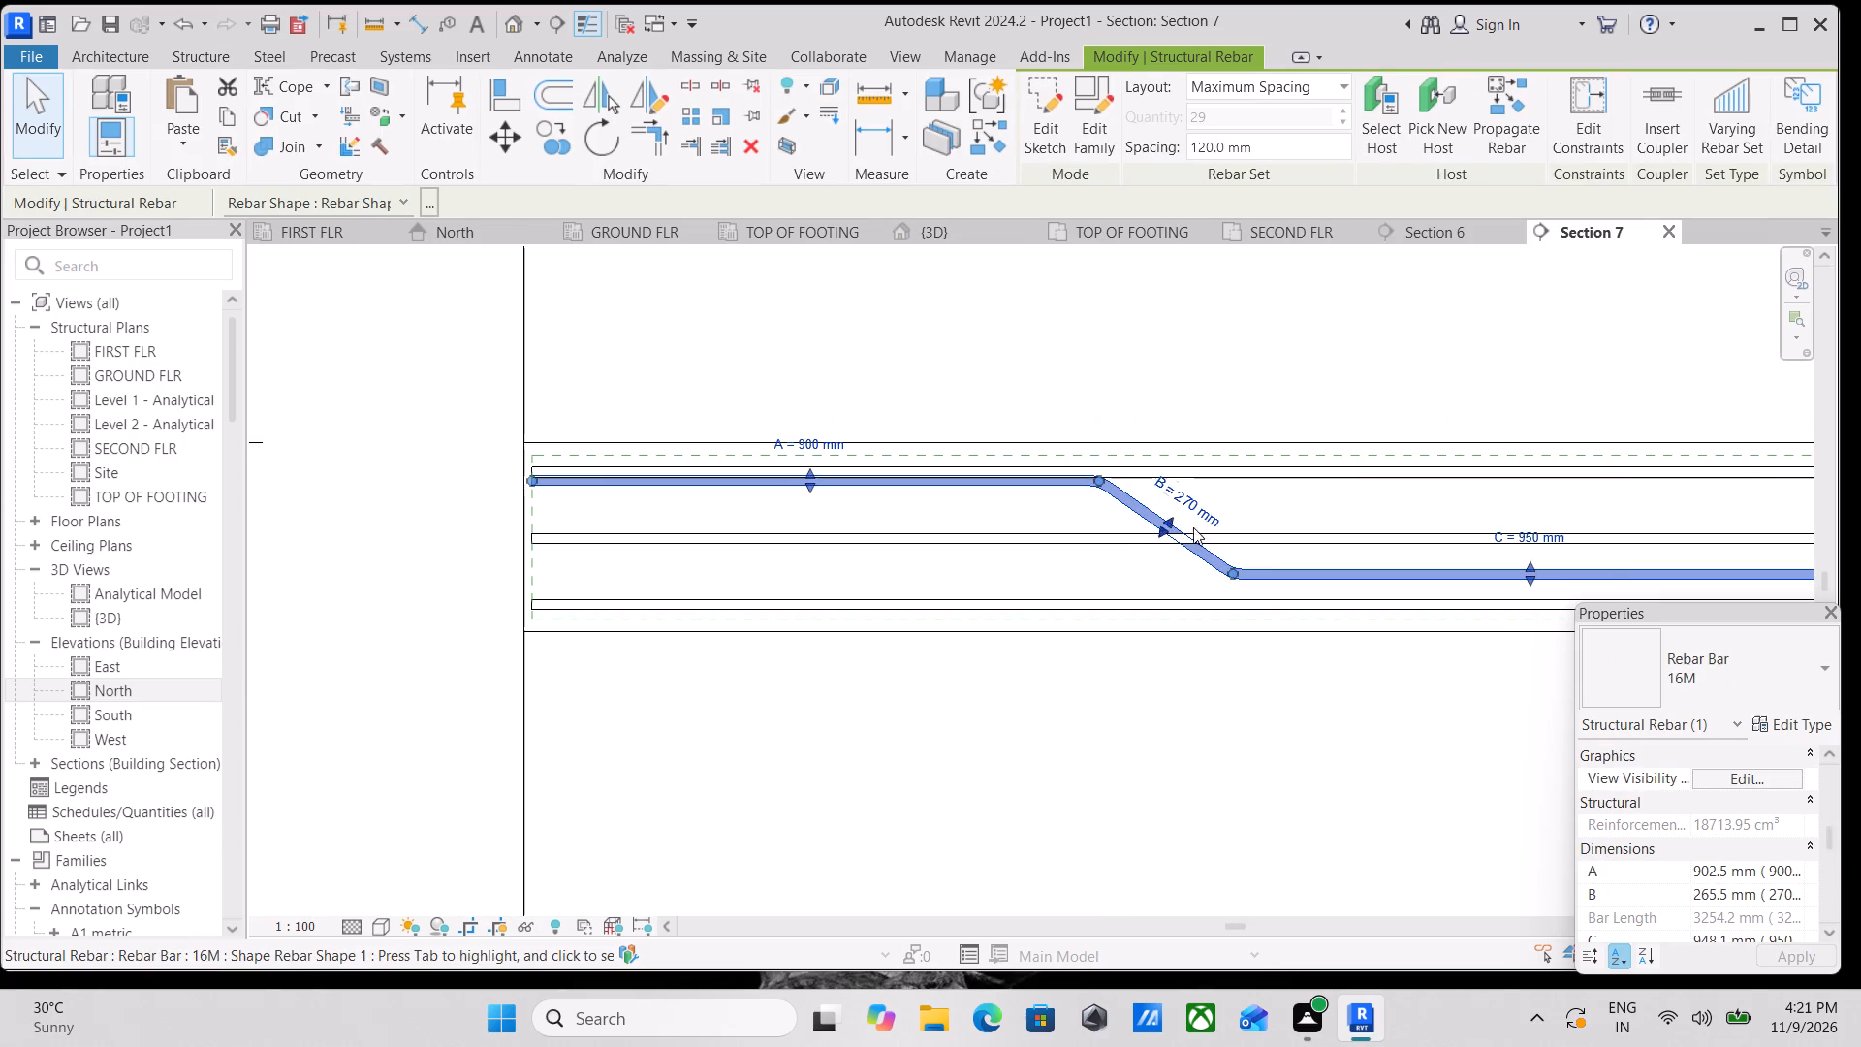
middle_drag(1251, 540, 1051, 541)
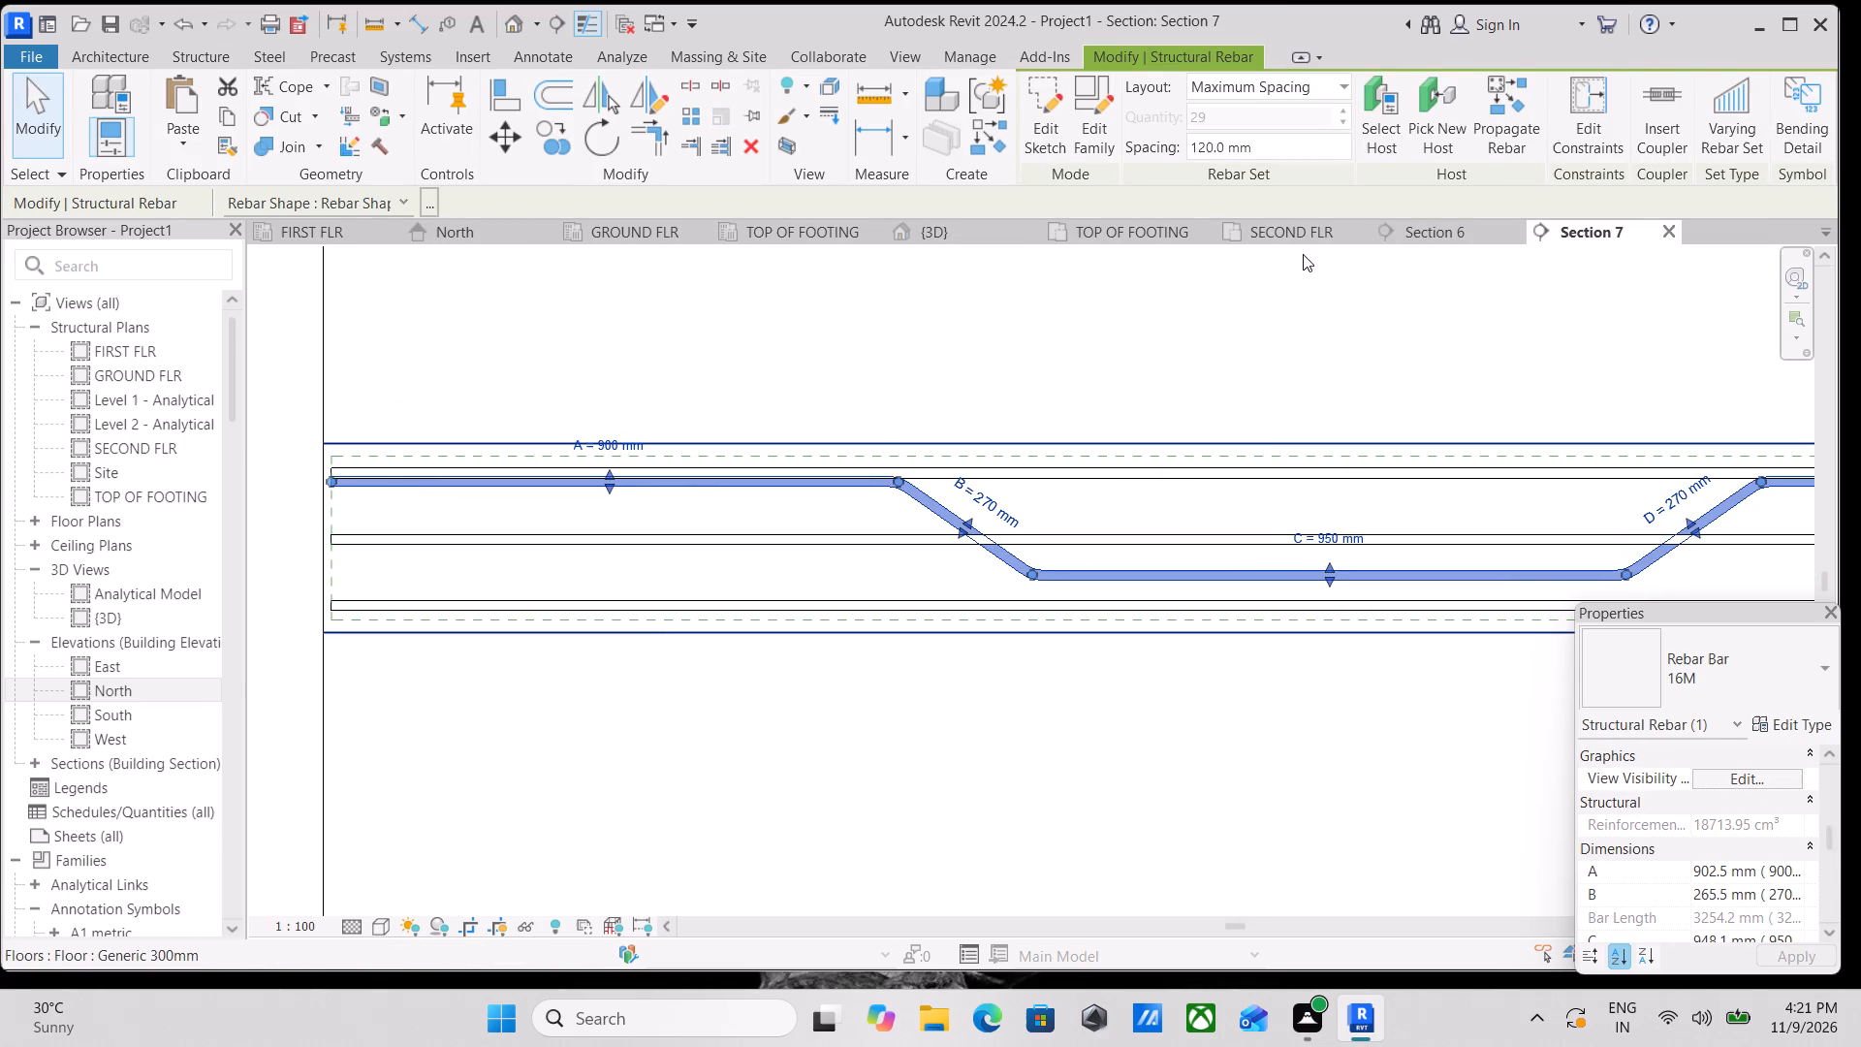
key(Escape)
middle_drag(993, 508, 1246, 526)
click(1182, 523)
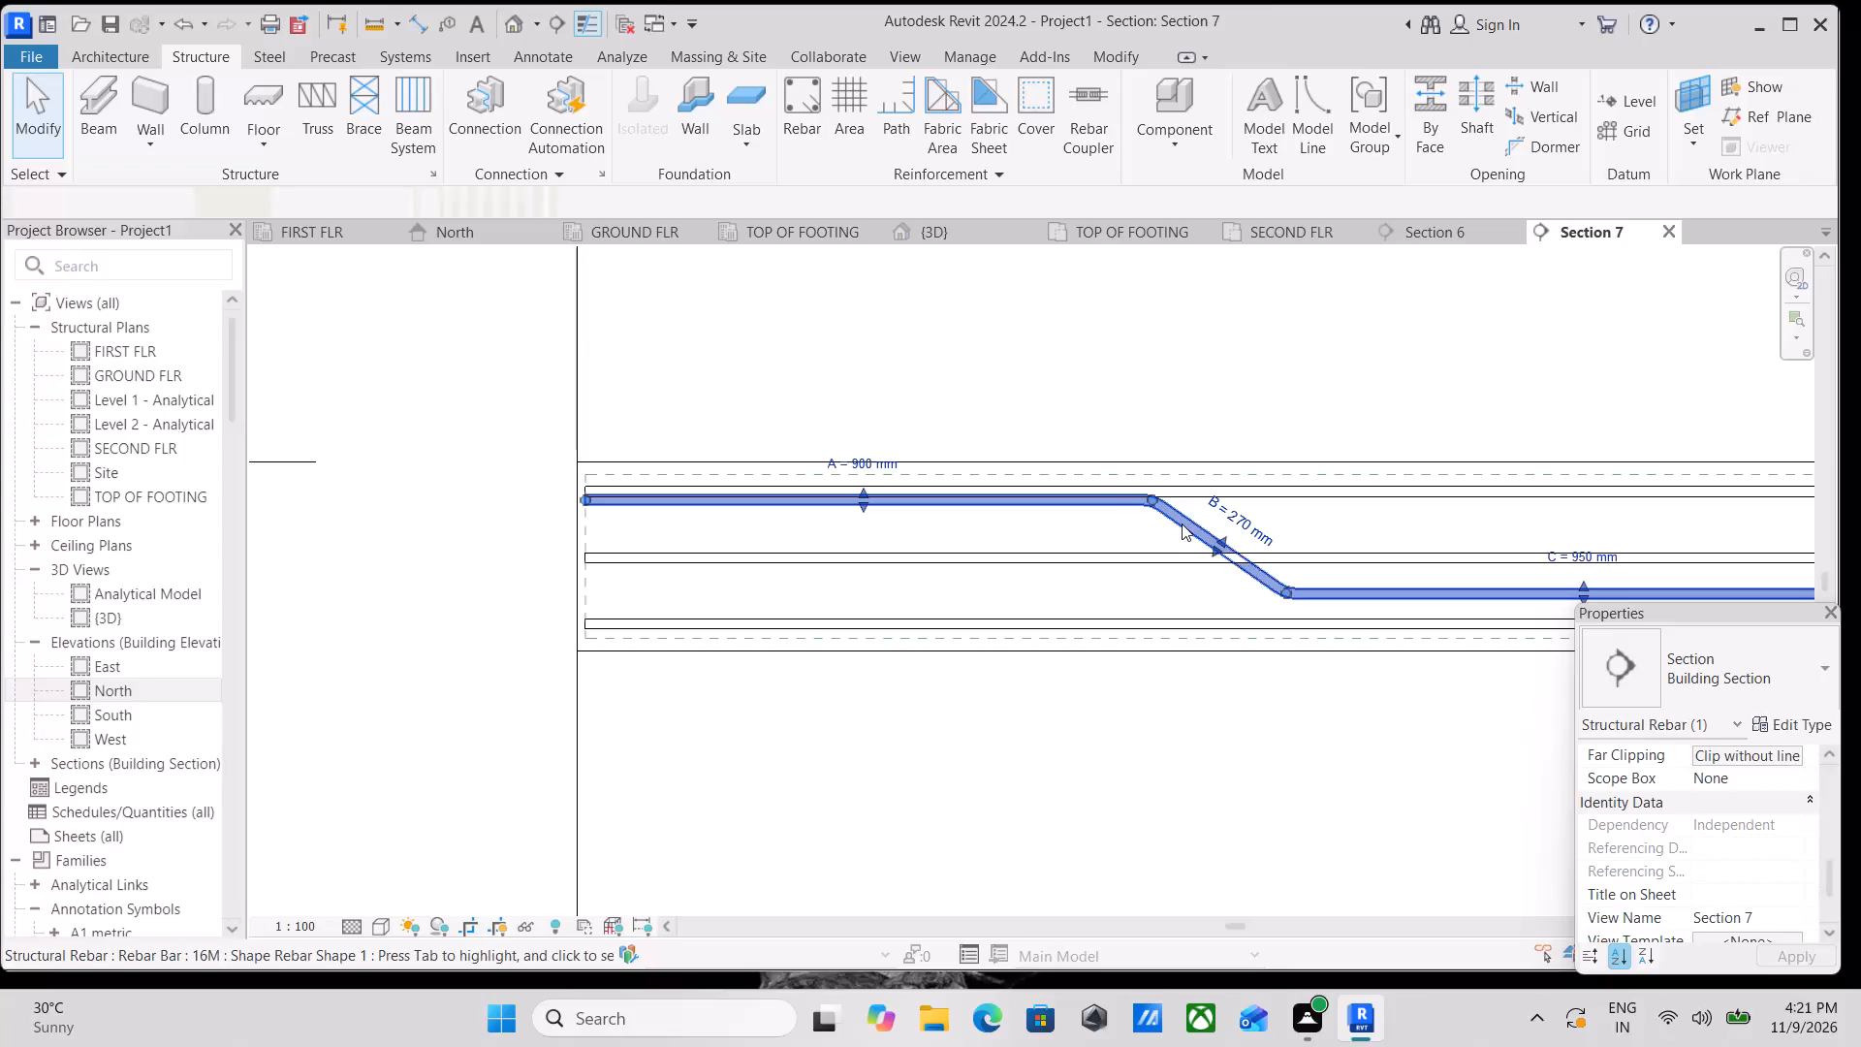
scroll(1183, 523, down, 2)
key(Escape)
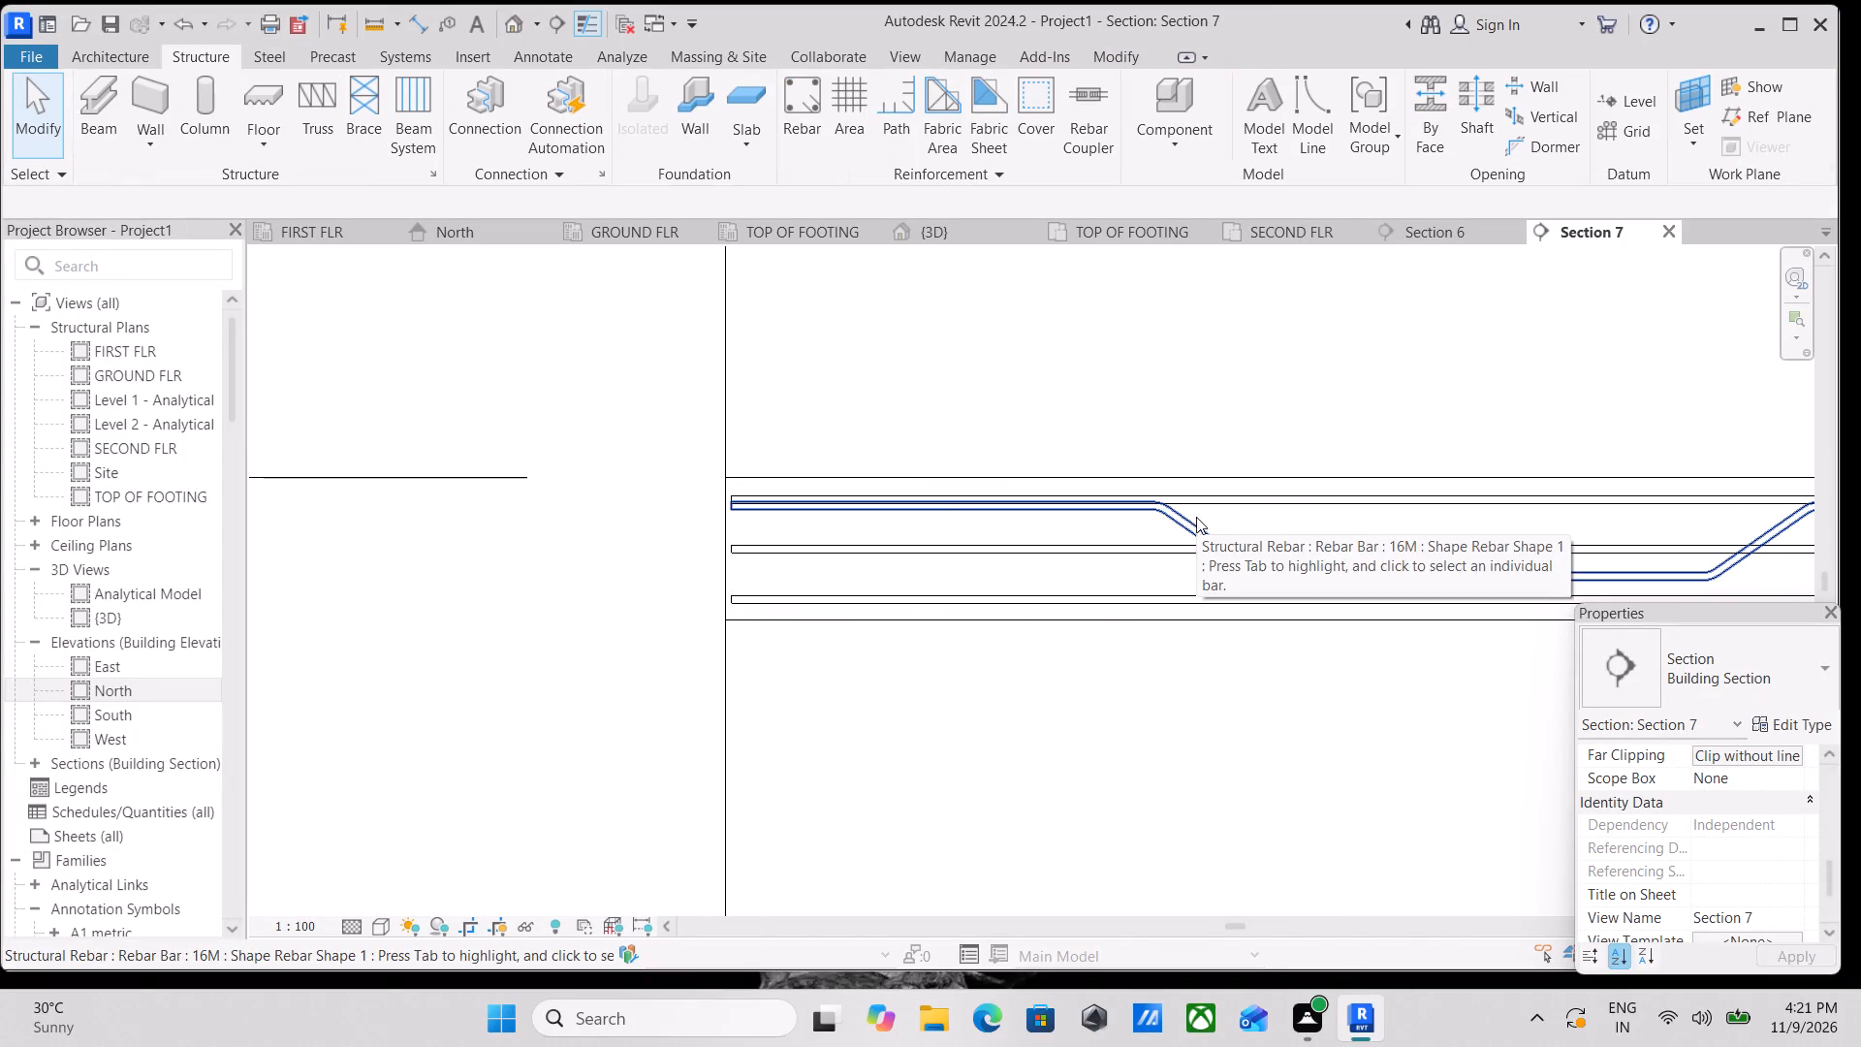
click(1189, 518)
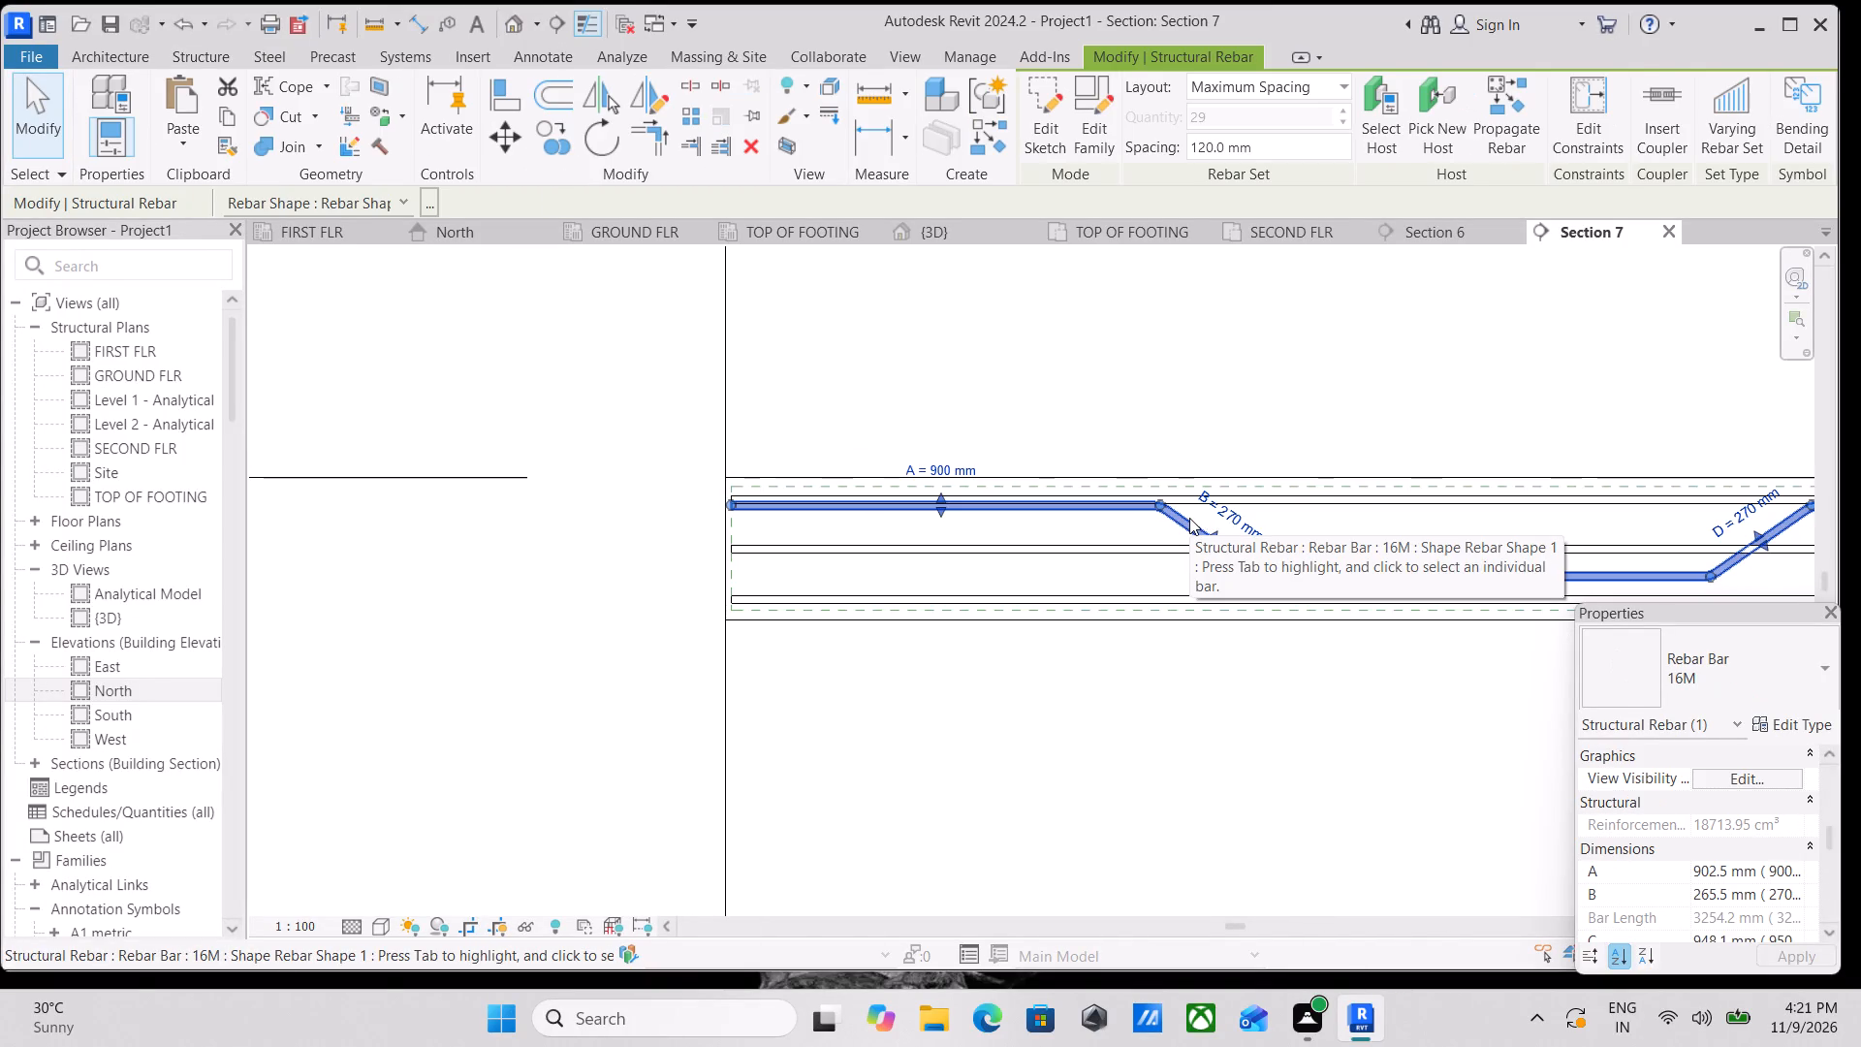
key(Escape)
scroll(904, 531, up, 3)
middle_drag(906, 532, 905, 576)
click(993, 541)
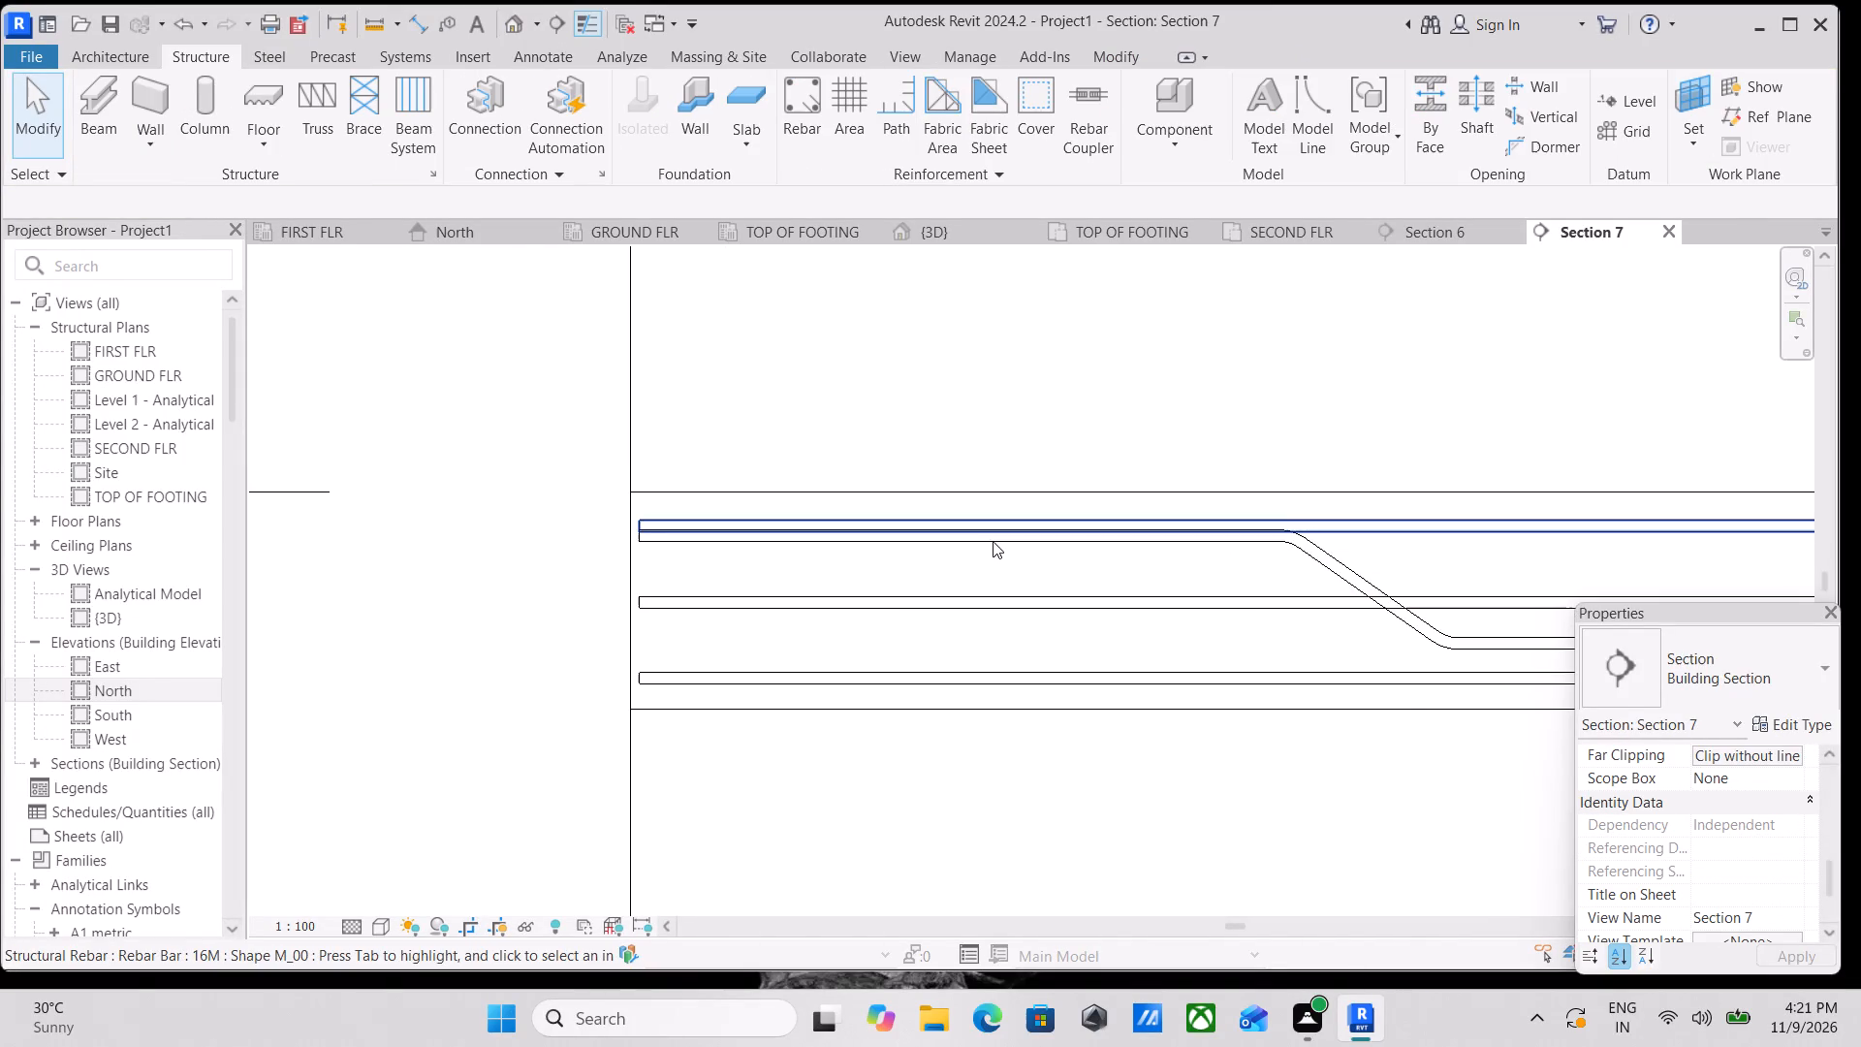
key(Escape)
Start a rebar similar to the cranked 16M set in the slab section and examine the available shapes for a matching profile.
scroll(1330, 562, up, 2)
click(1339, 556)
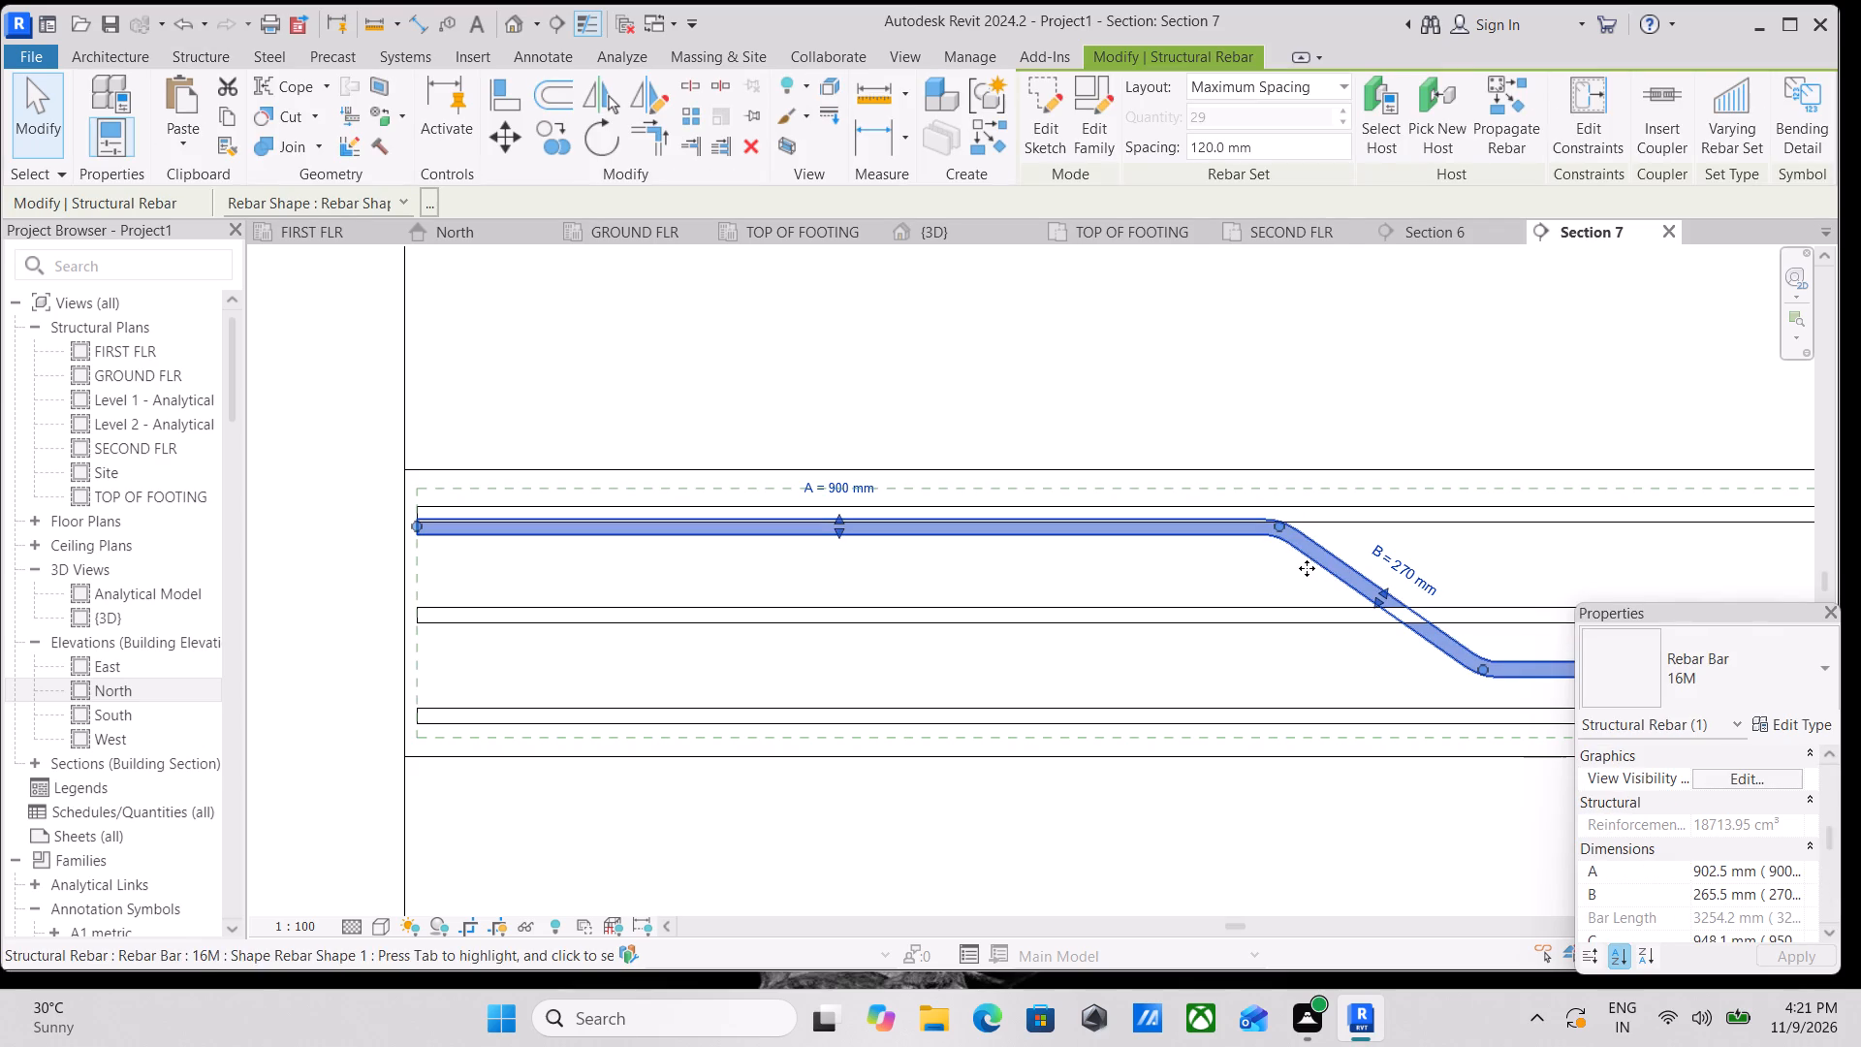
text(CS)
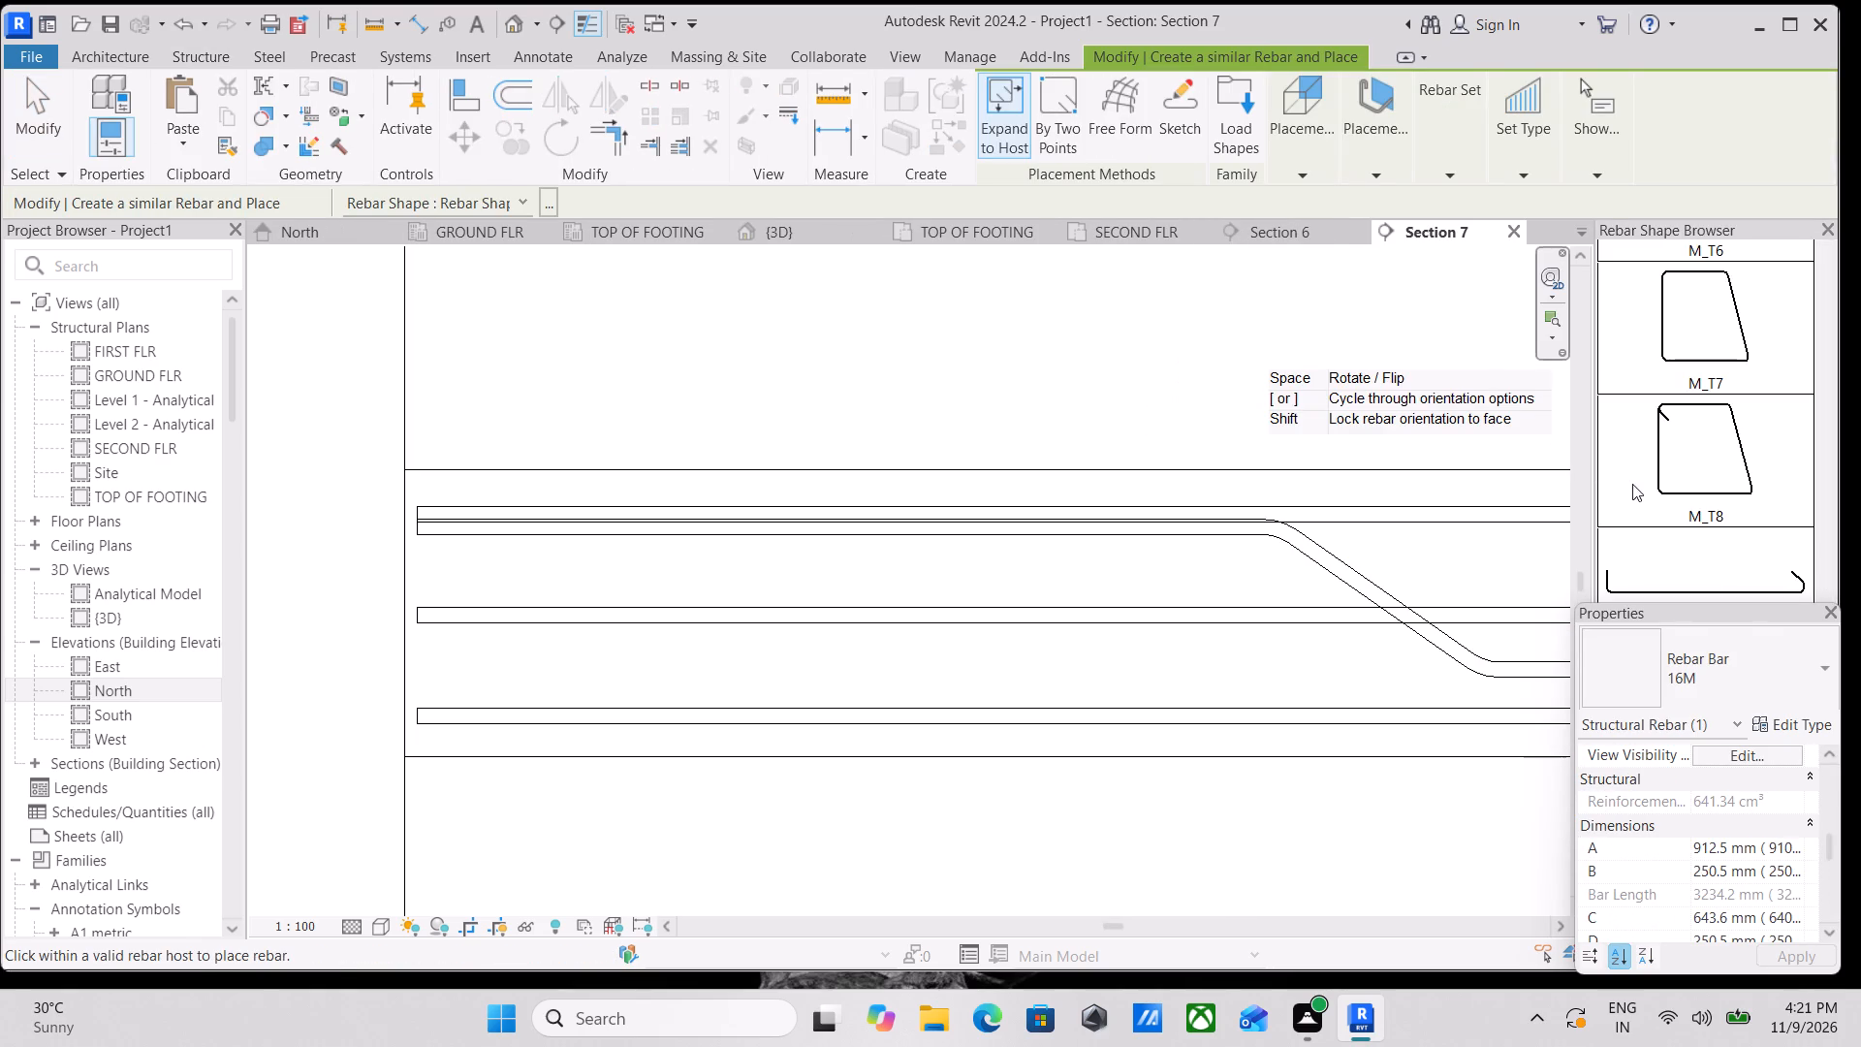
scroll(1632, 484, down, 2)
scroll(1707, 567, down, 6)
scroll(1713, 497, up, 4)
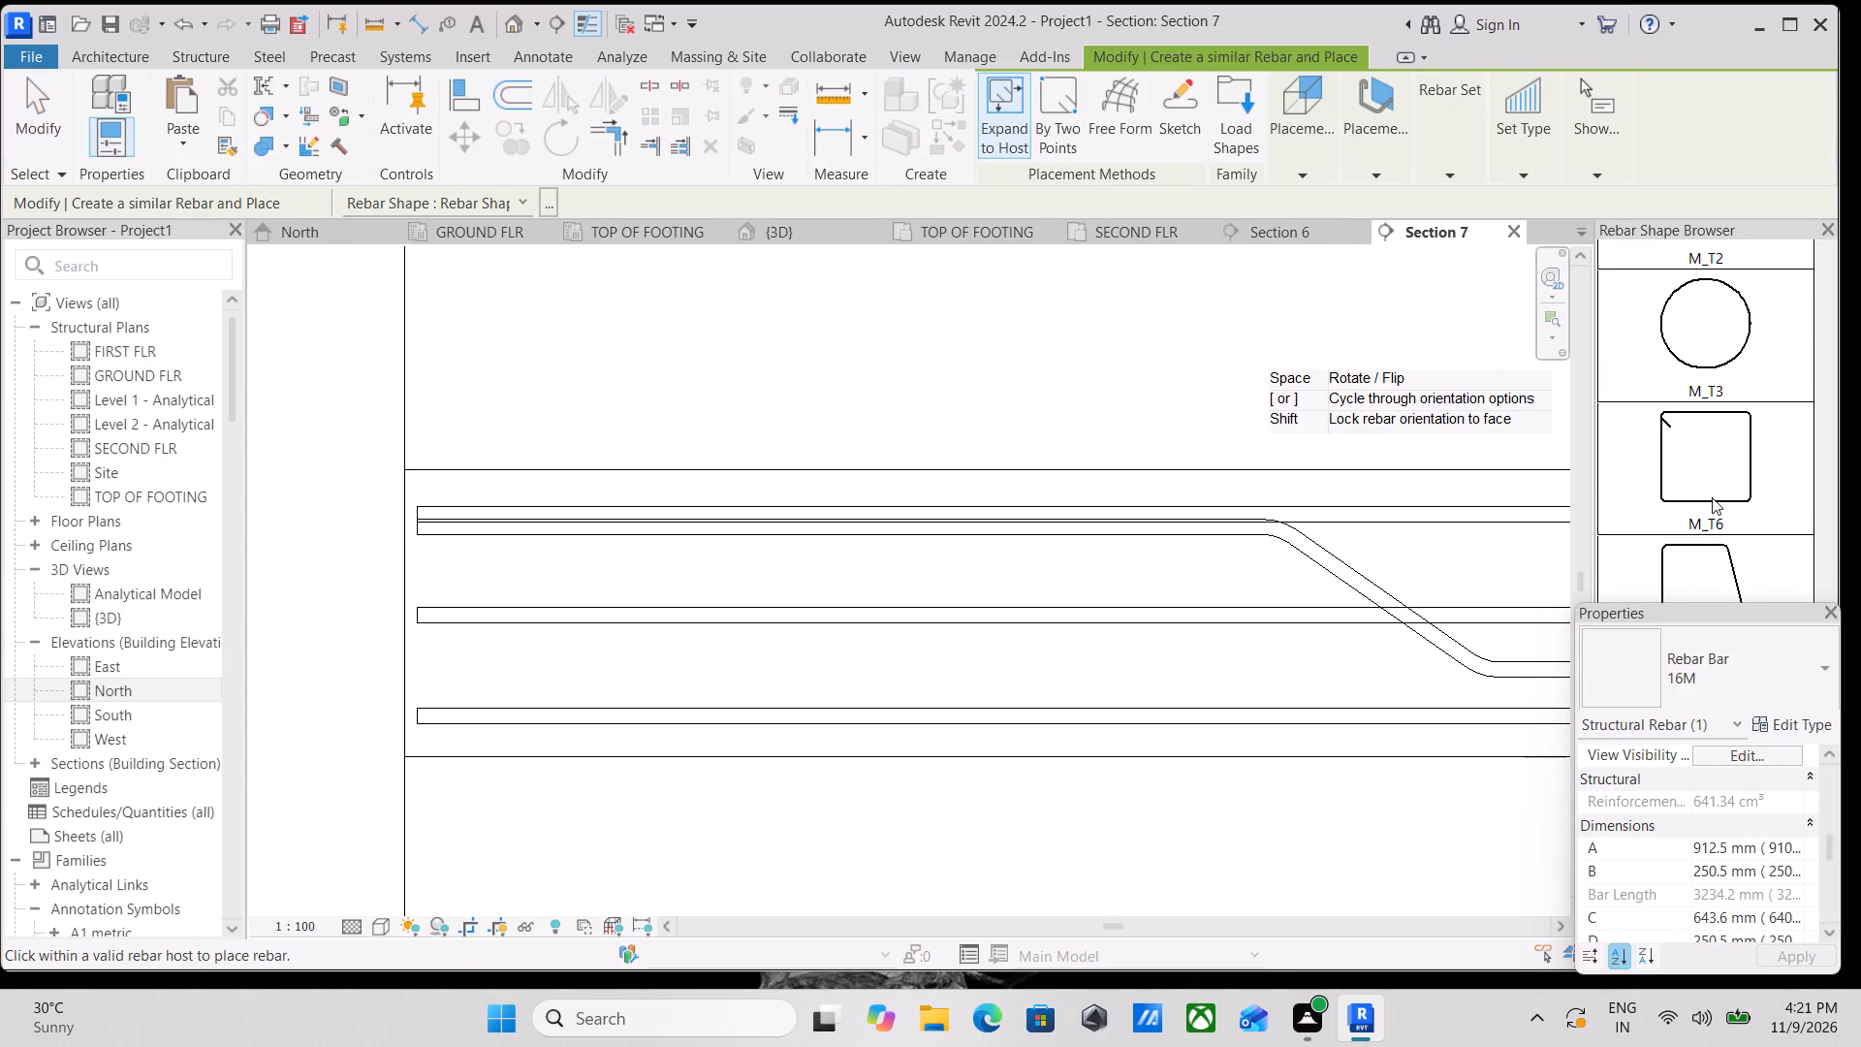
scroll(1712, 496, up, 20)
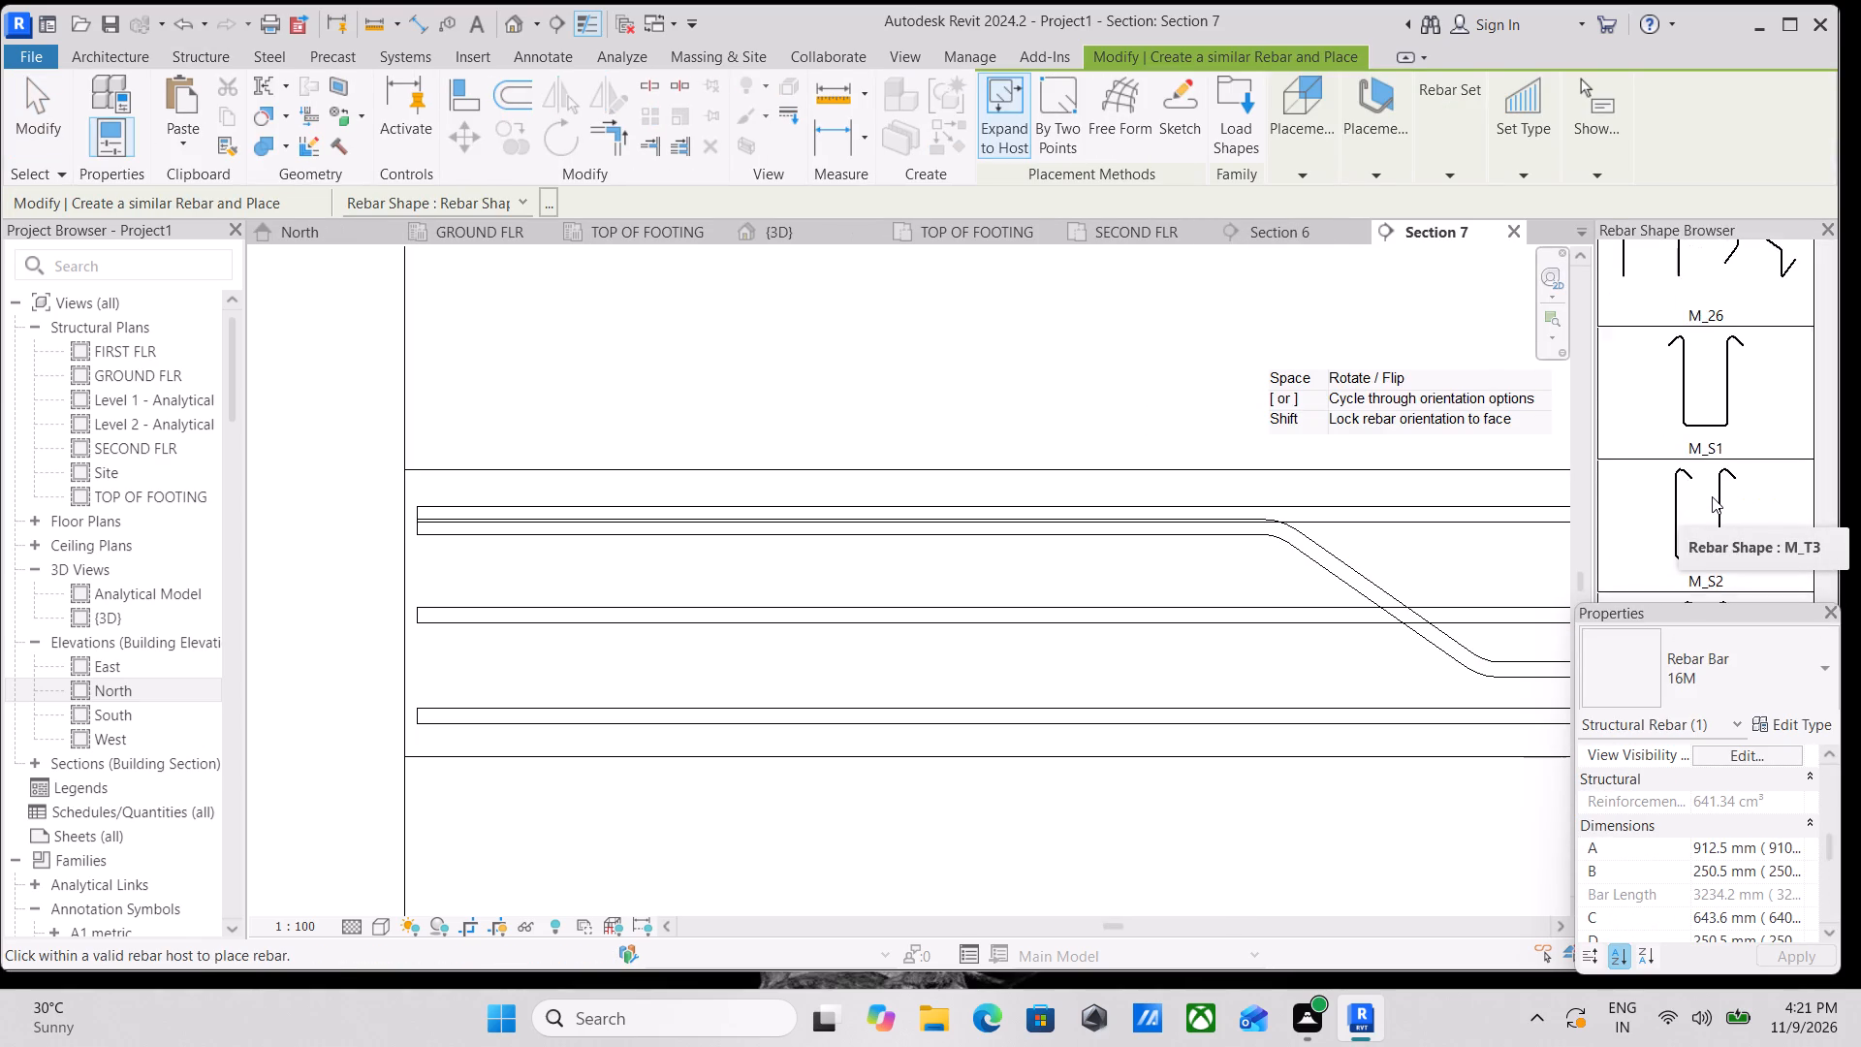
scroll(1712, 496, up, 12)
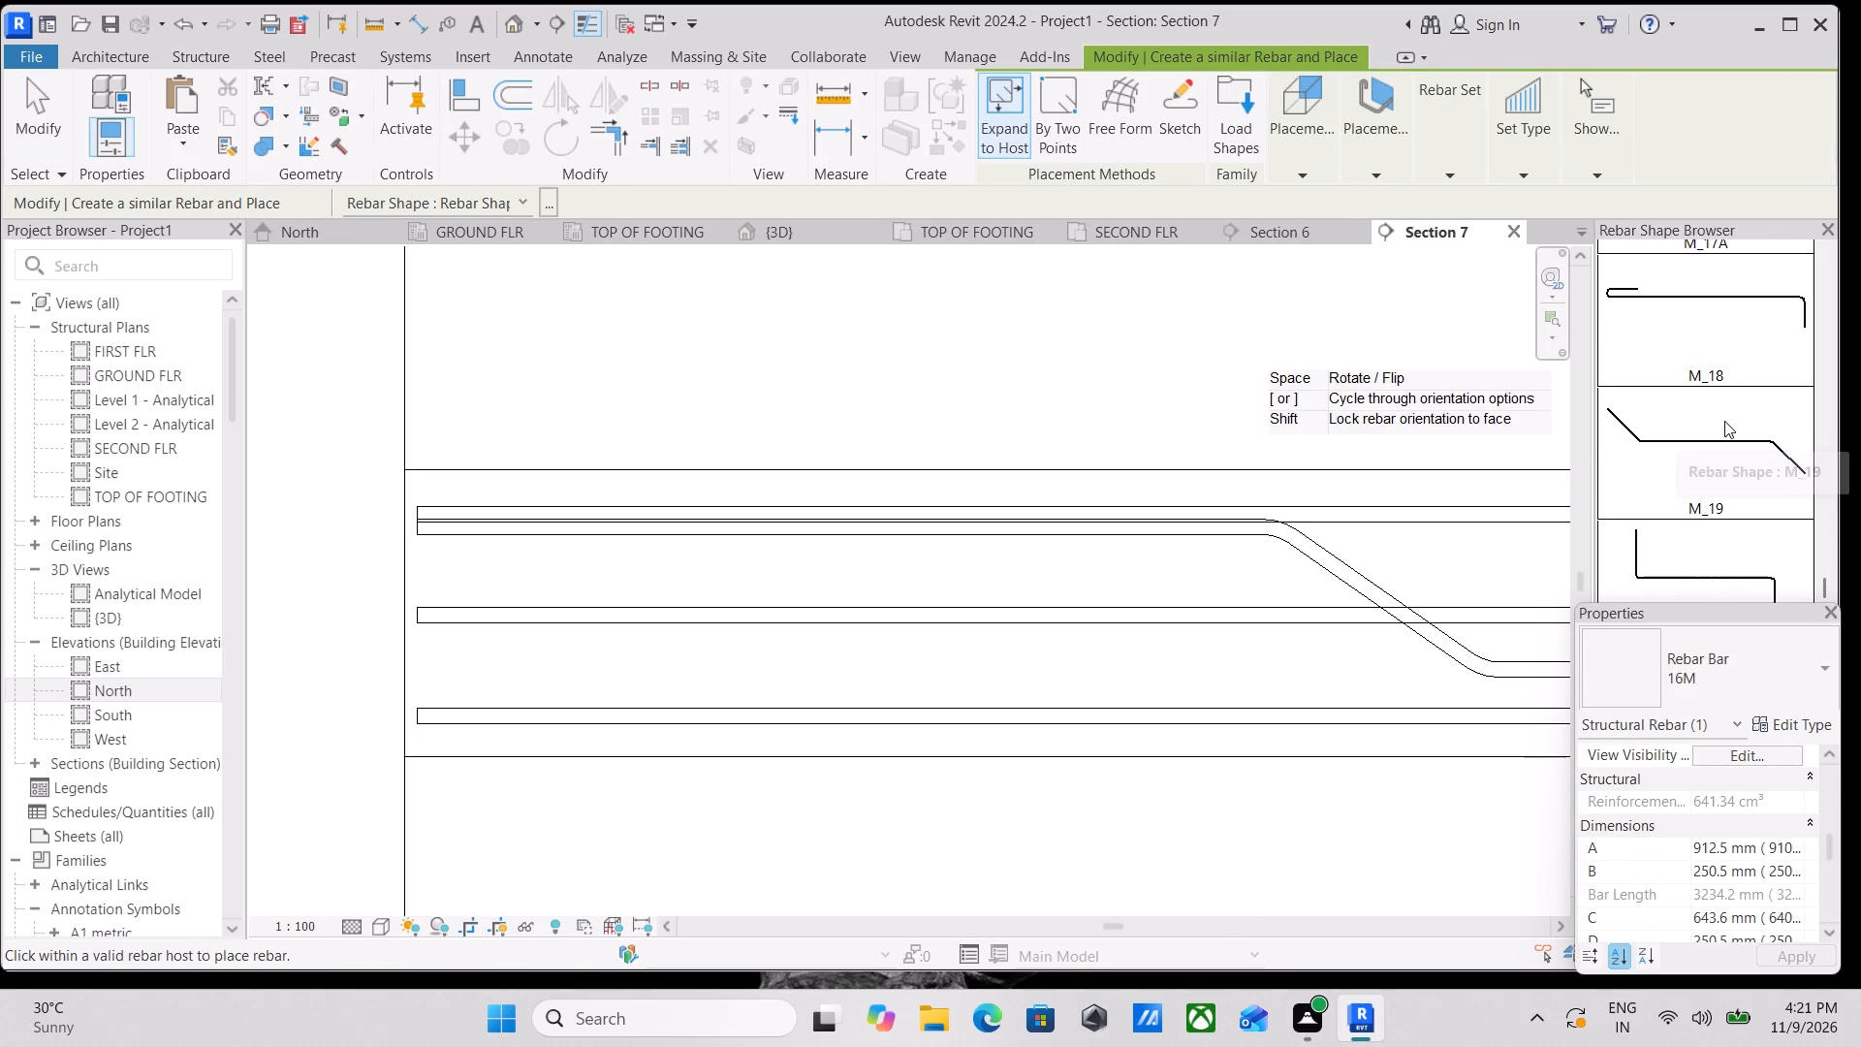
scroll(1733, 377, up, 7)
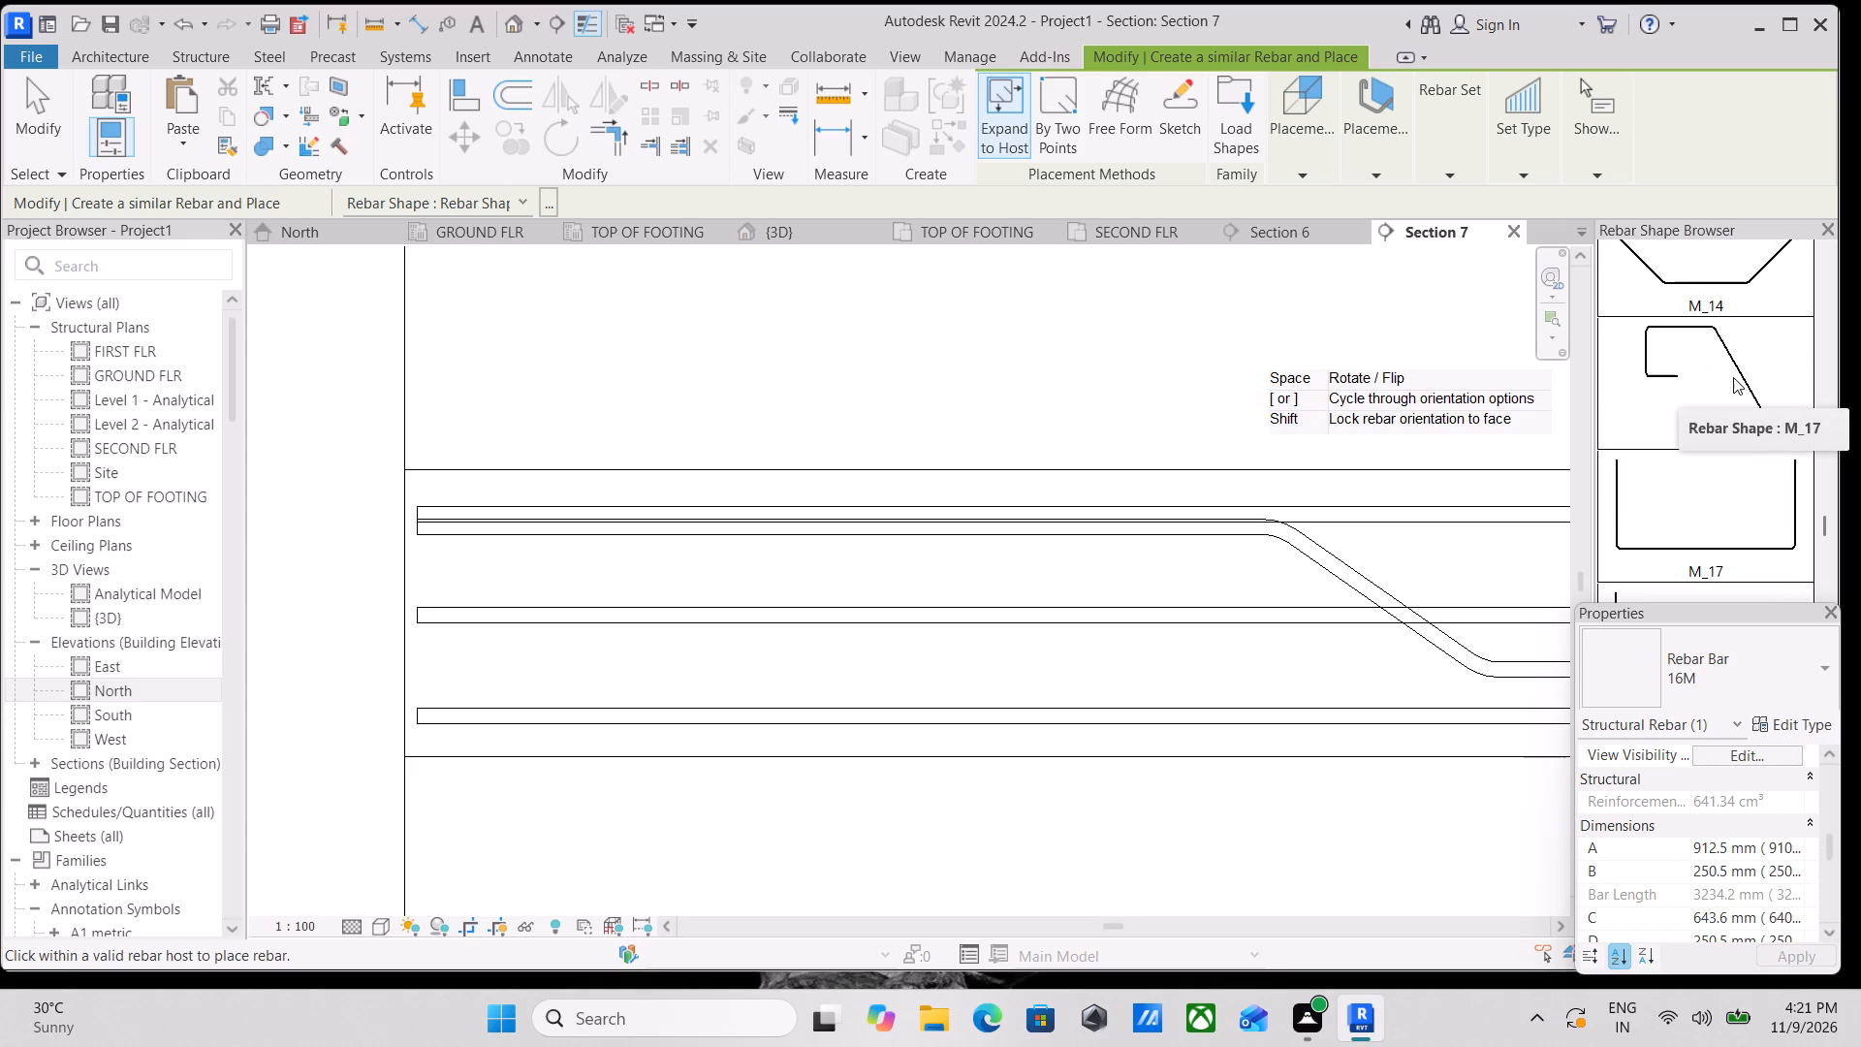
scroll(1733, 377, up, 2)
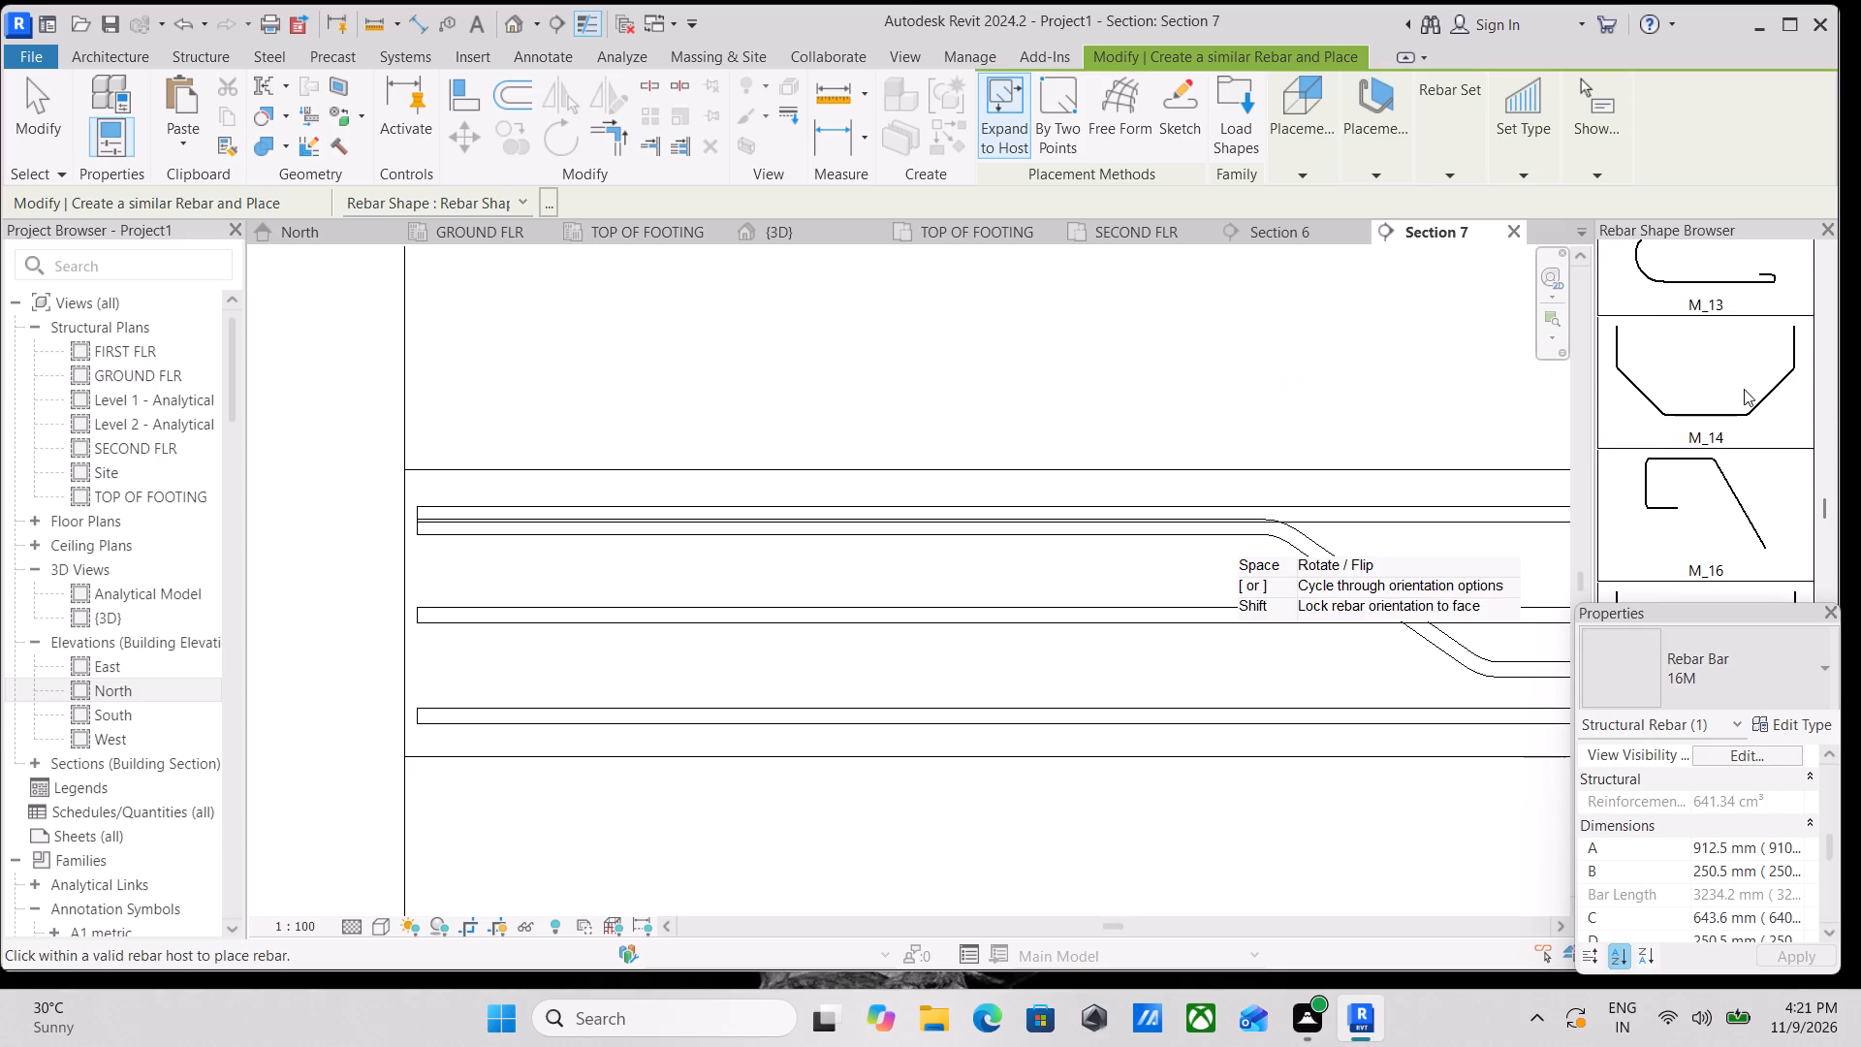
scroll(1744, 389, up, 12)
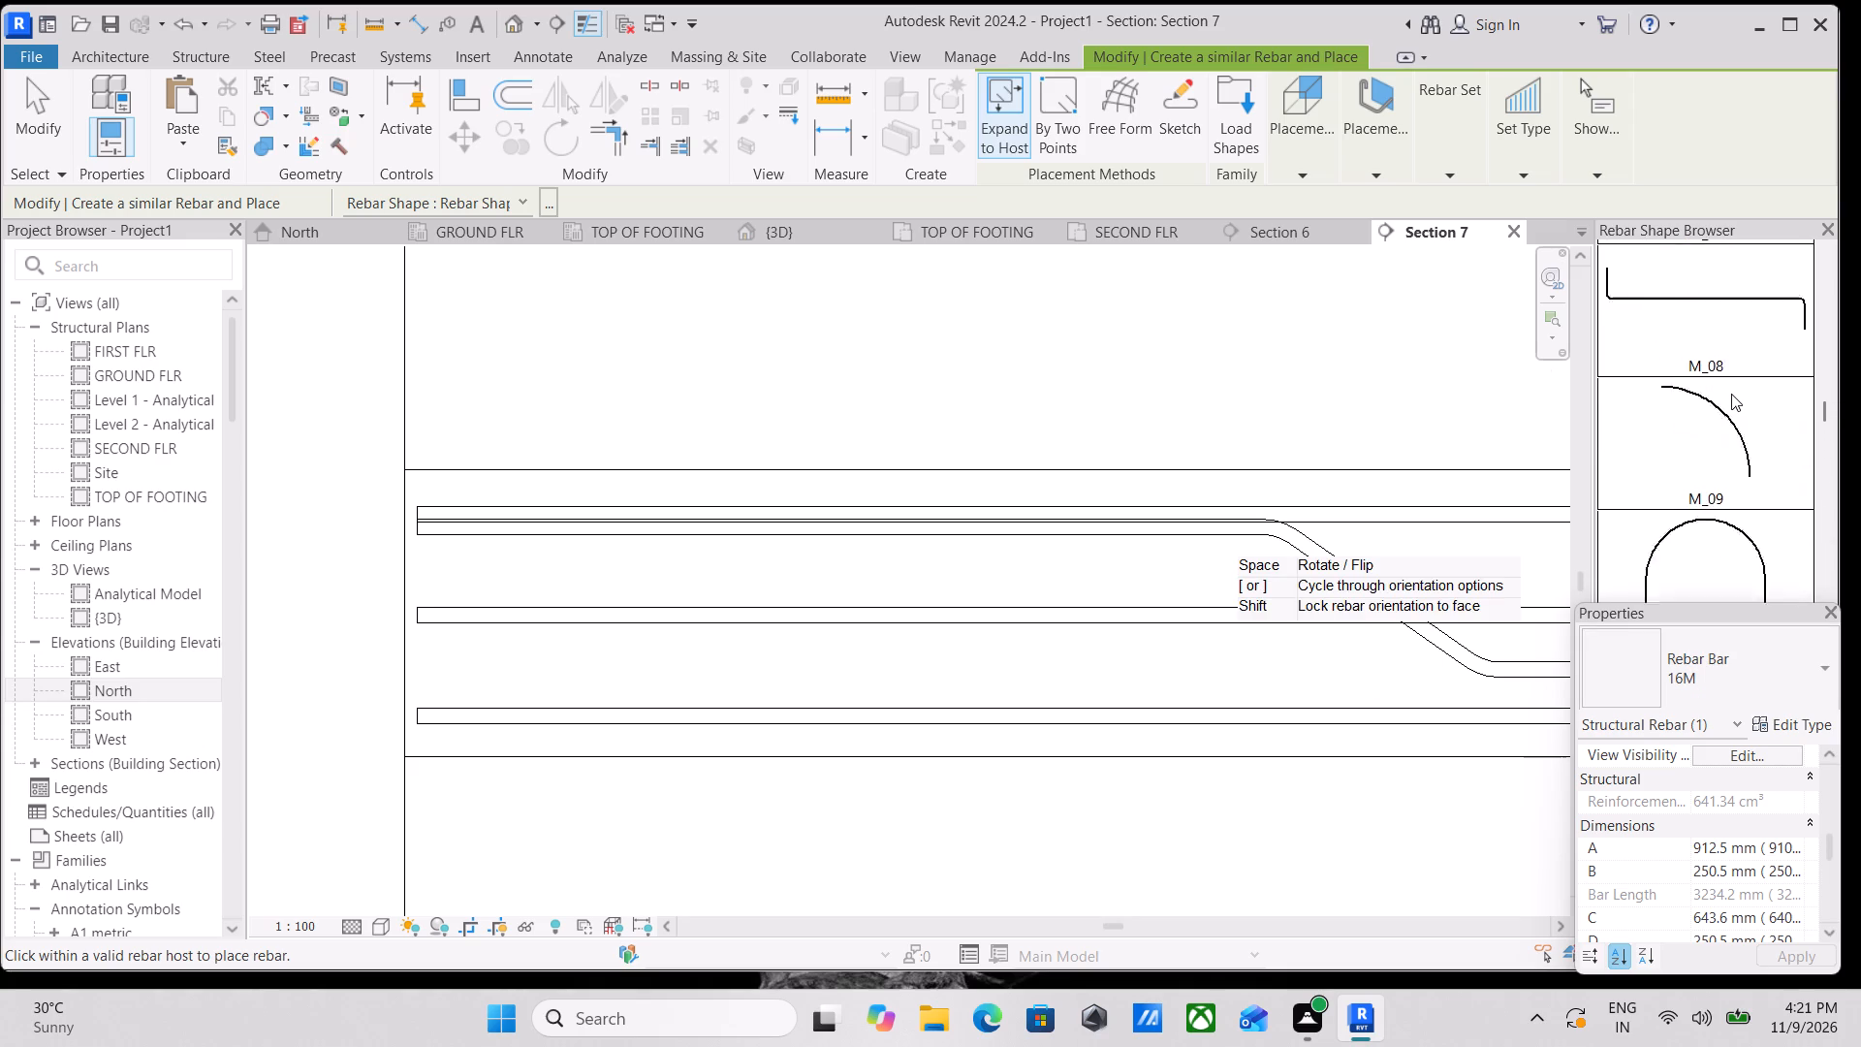
scroll(1731, 394, up, 12)
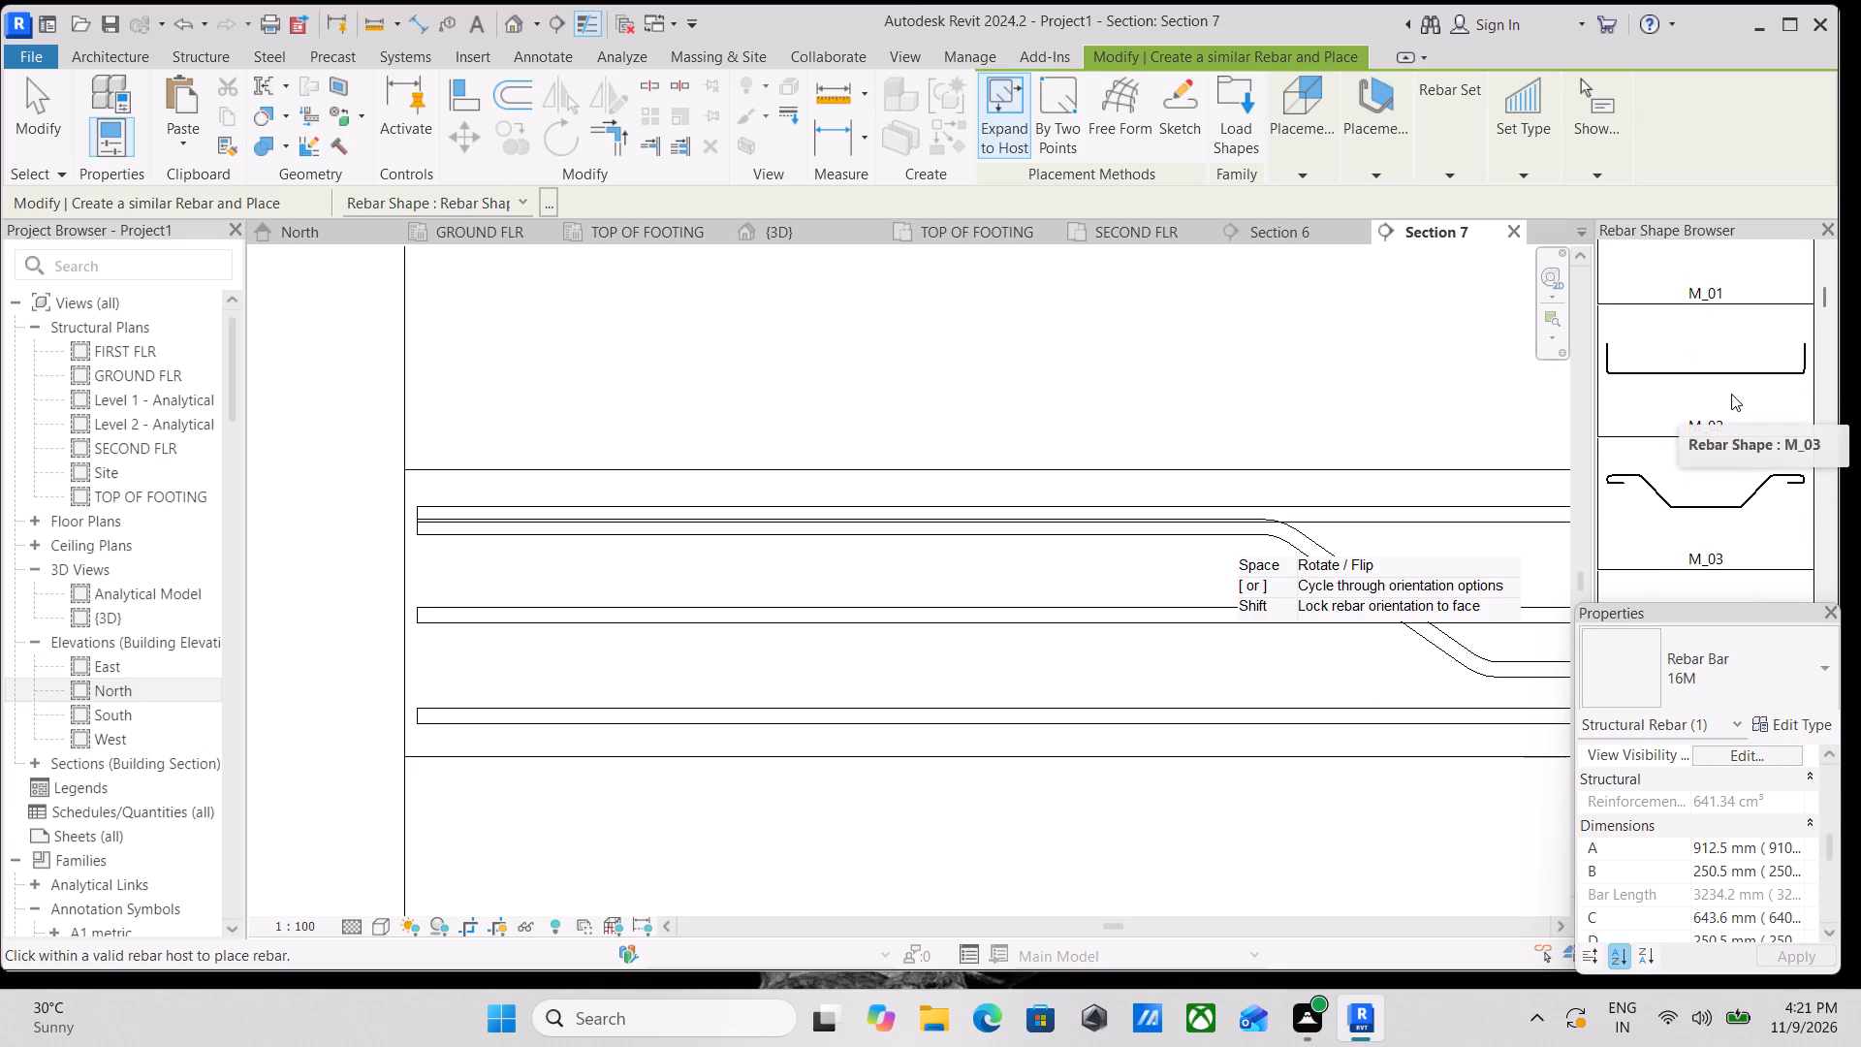
scroll(1739, 458, down, 2)
scroll(1736, 418, up, 6)
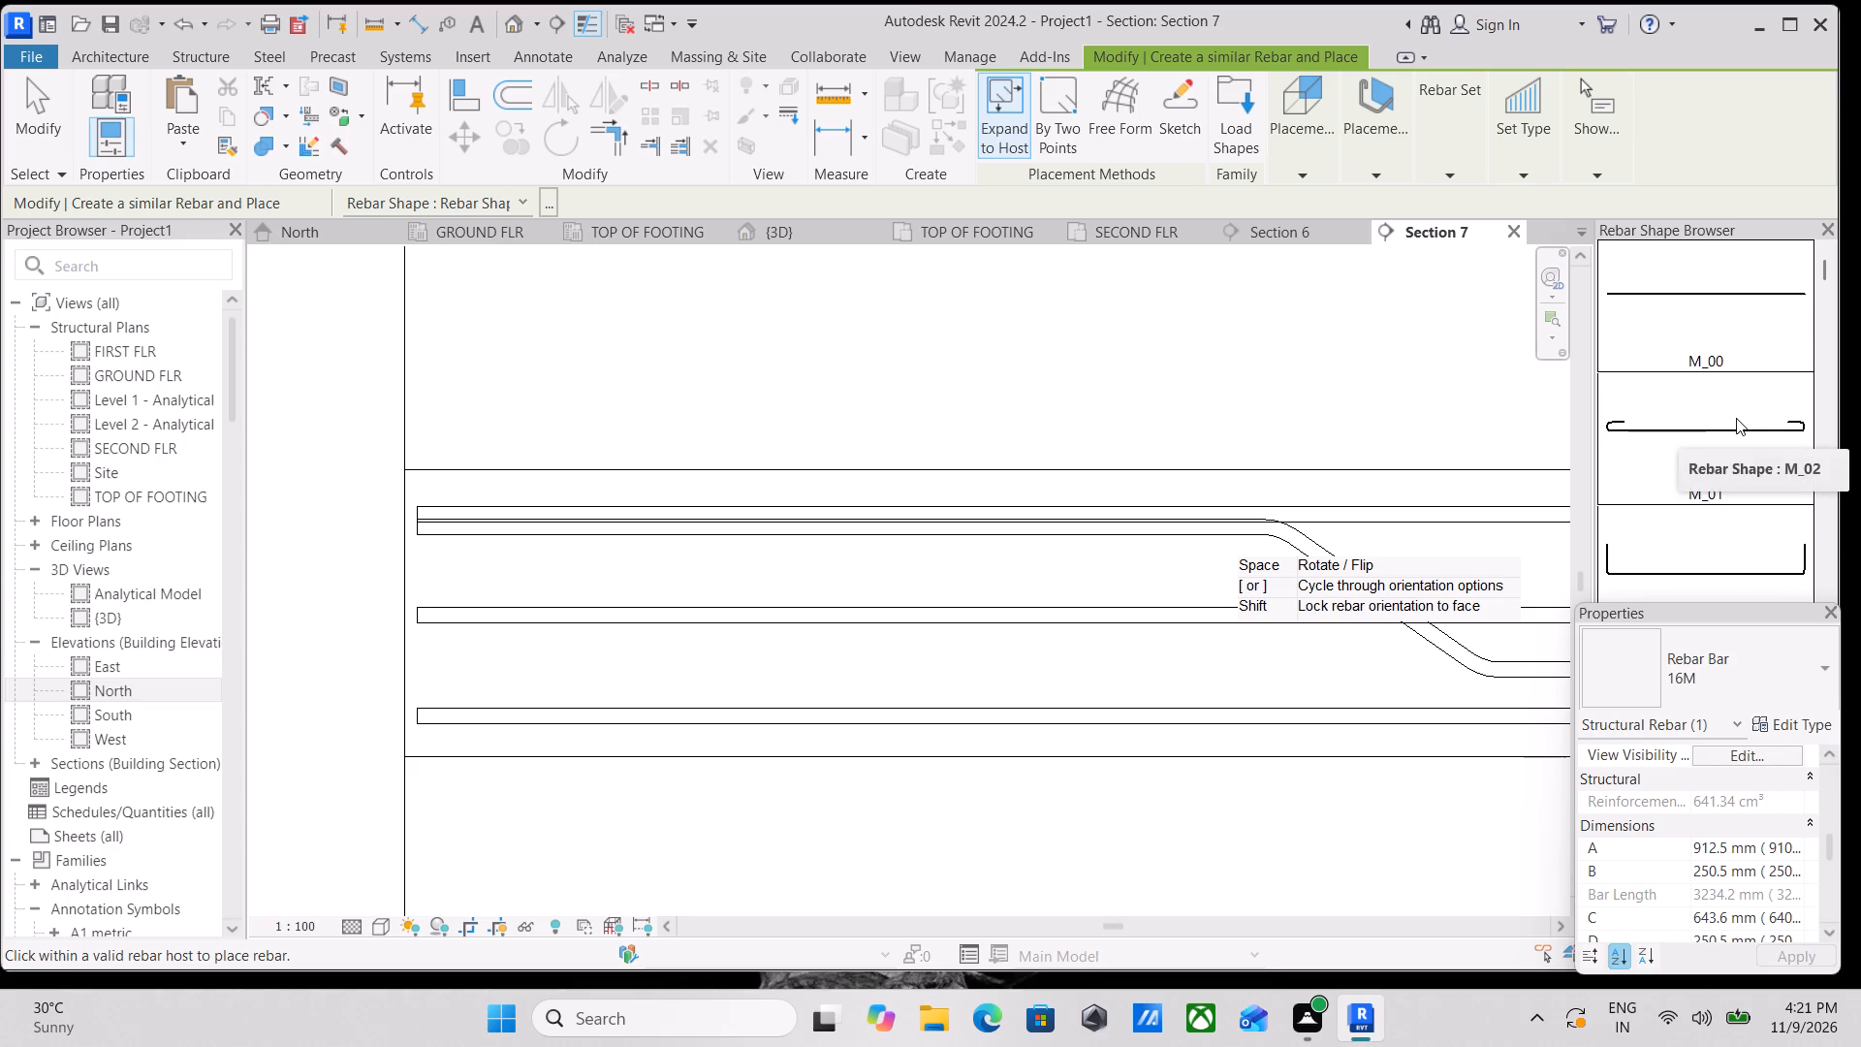
scroll(1736, 418, up, 1)
scroll(1736, 418, down, 5)
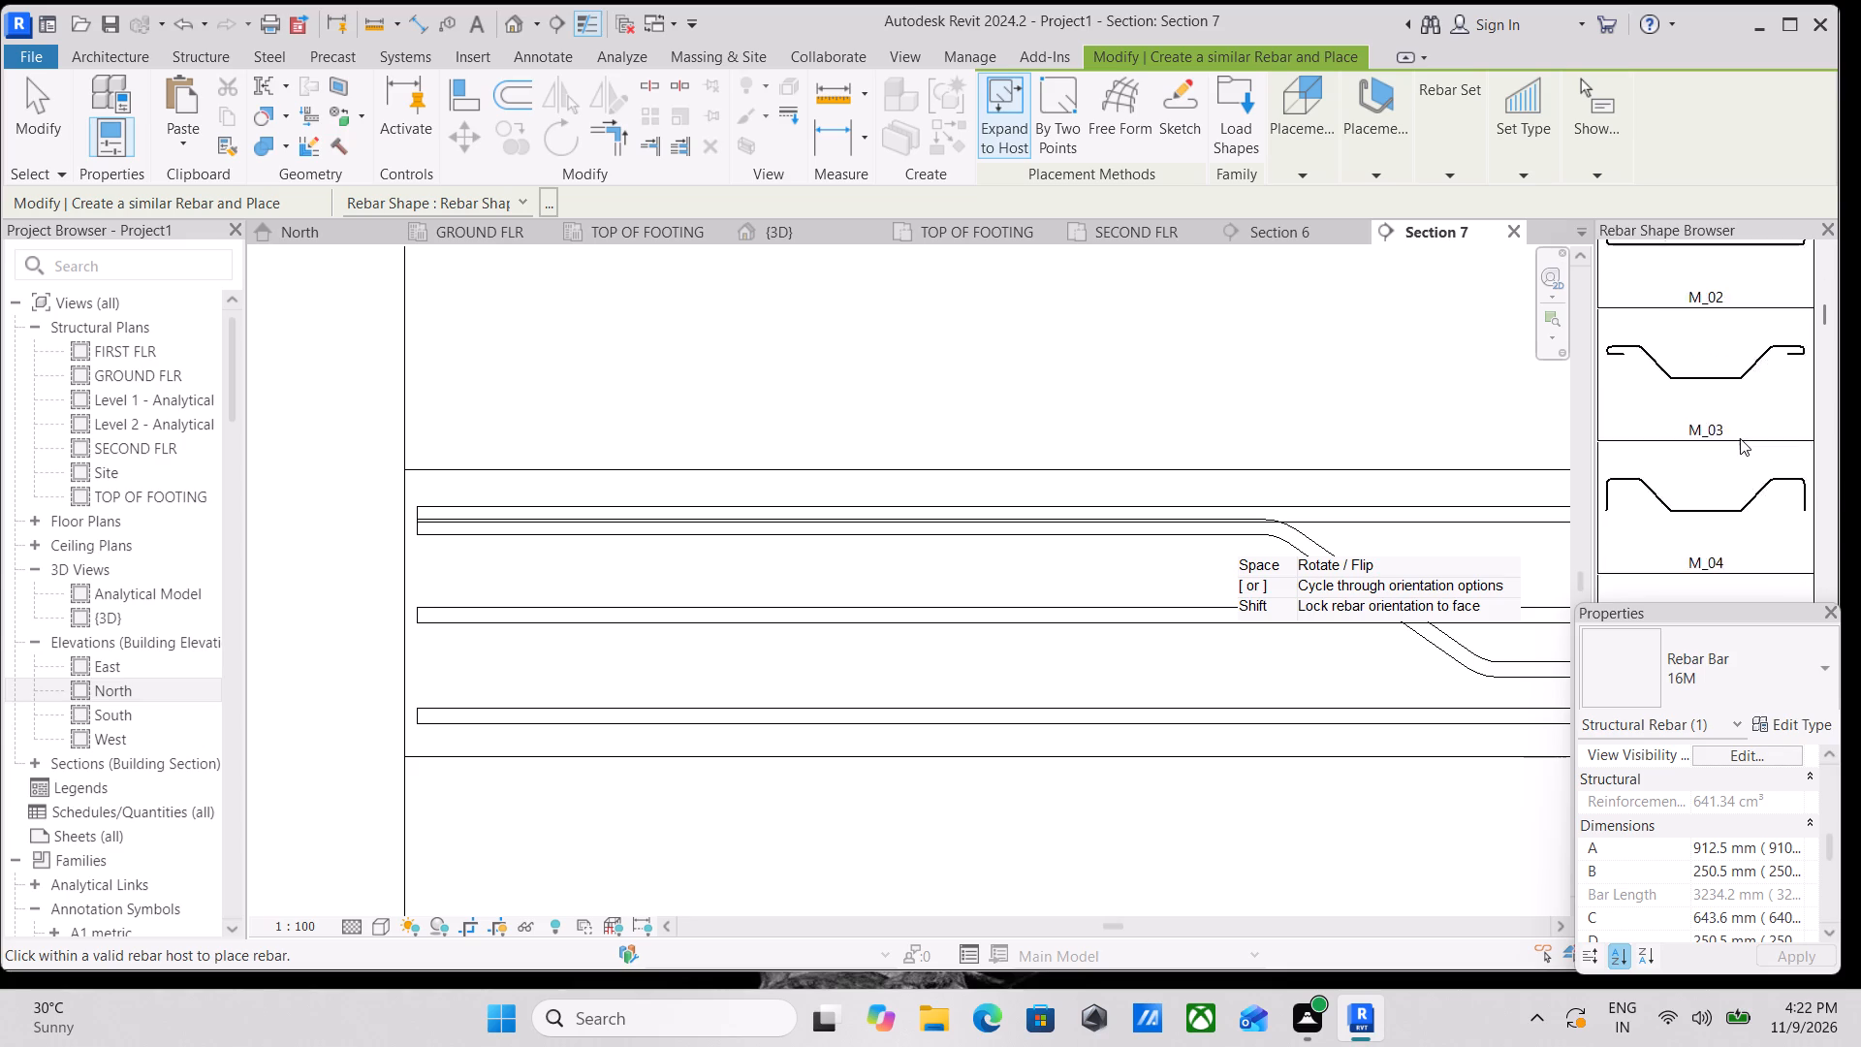
scroll(1740, 438, down, 10)
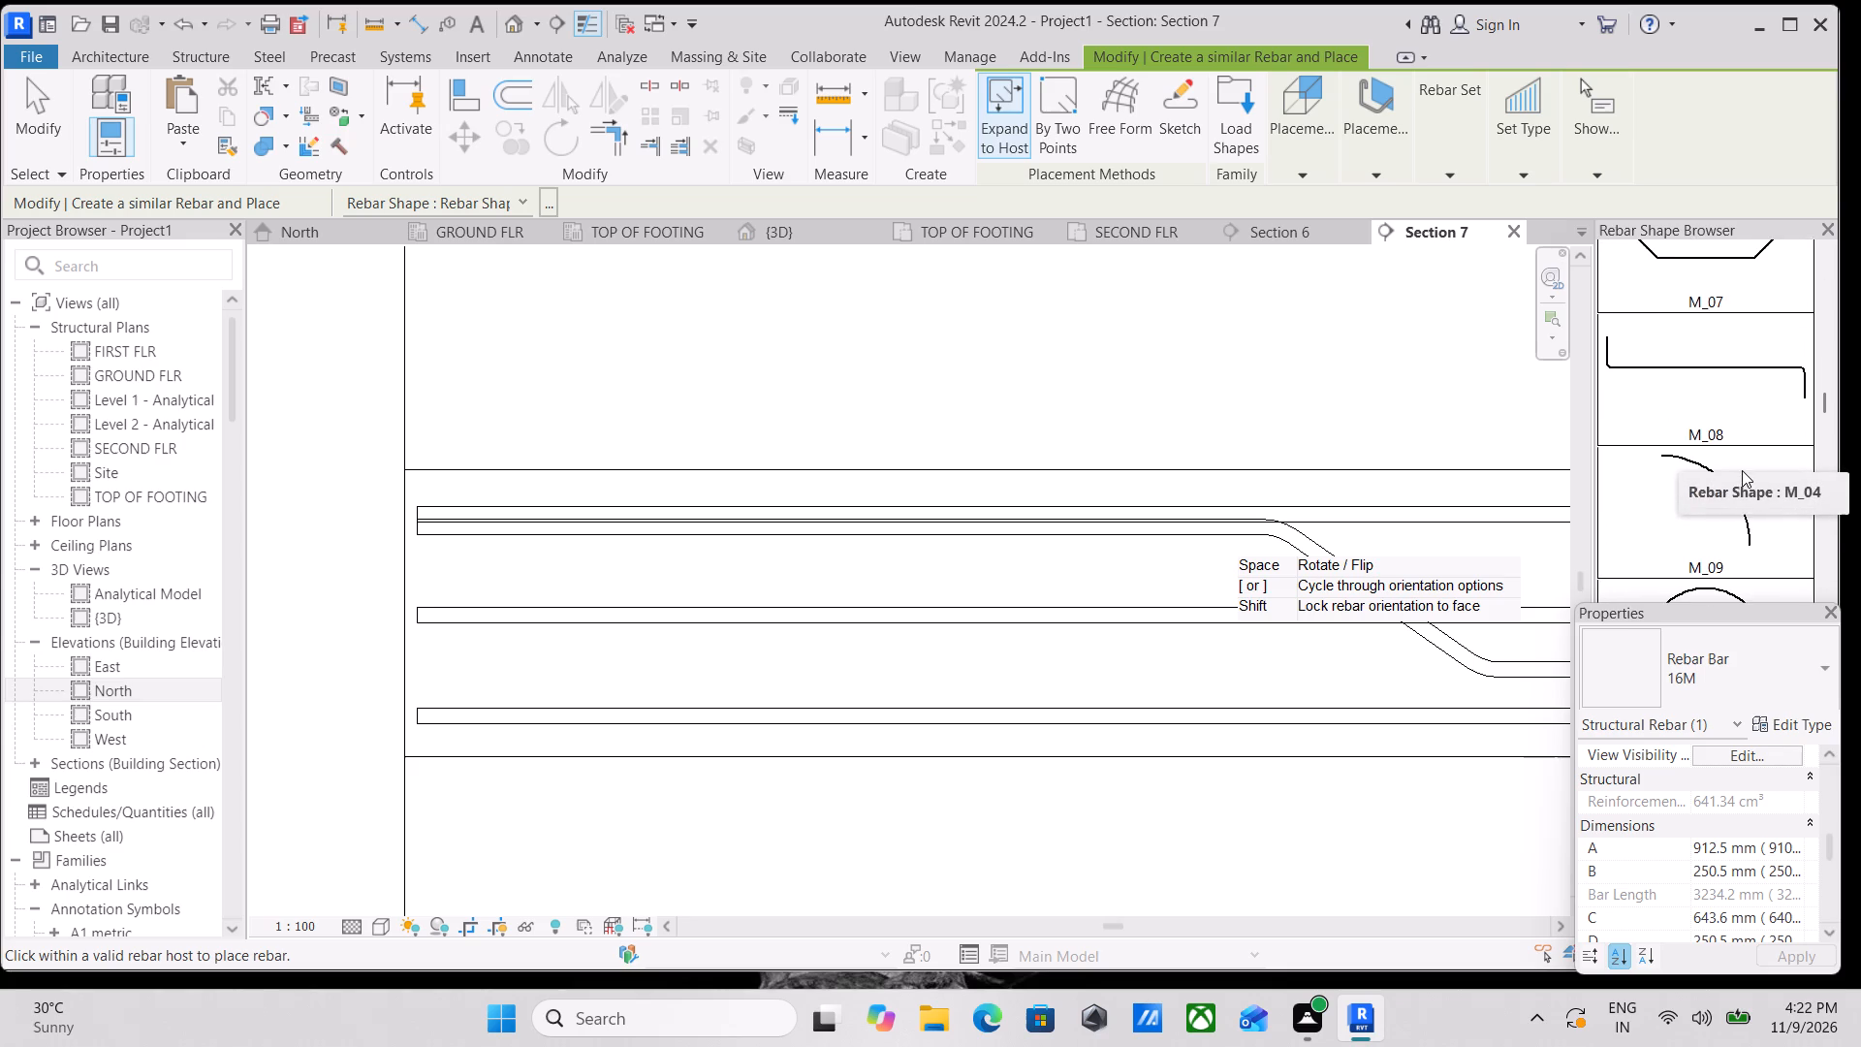
scroll(1702, 460, down, 13)
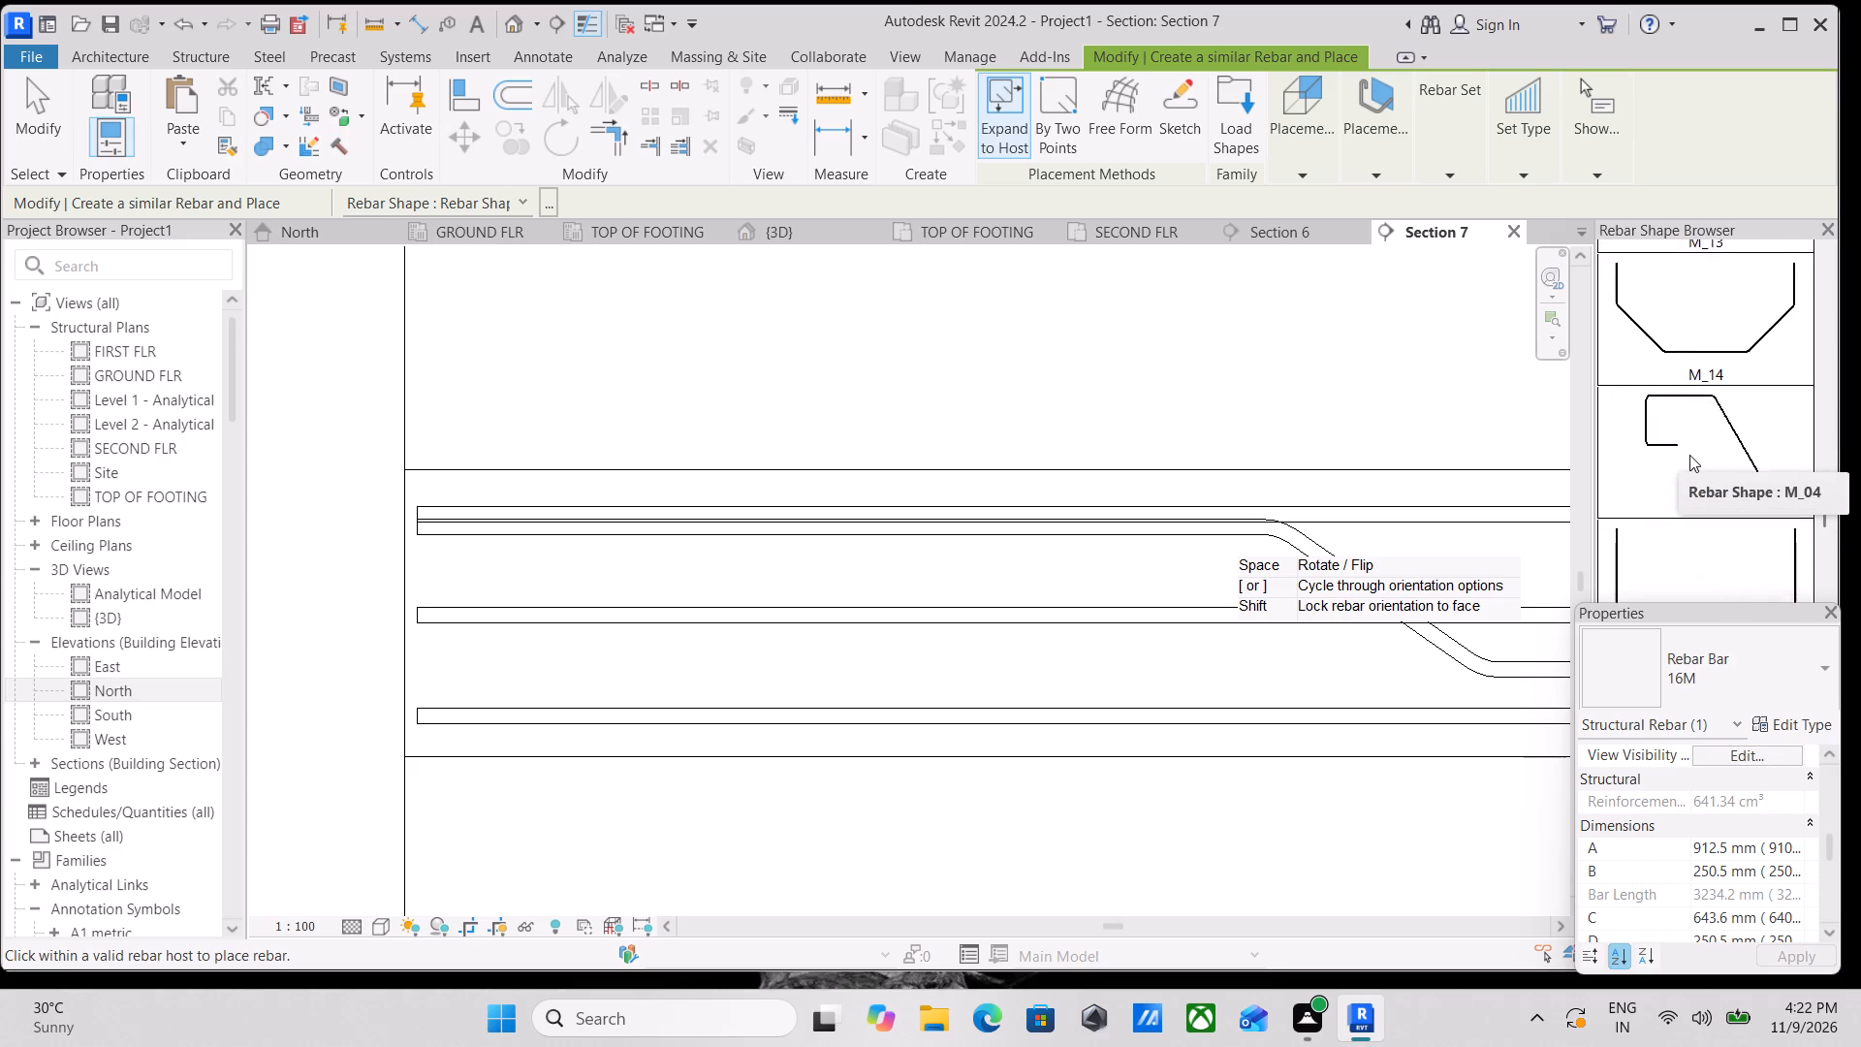
scroll(1688, 455, down, 9)
scroll(1675, 461, up, 3)
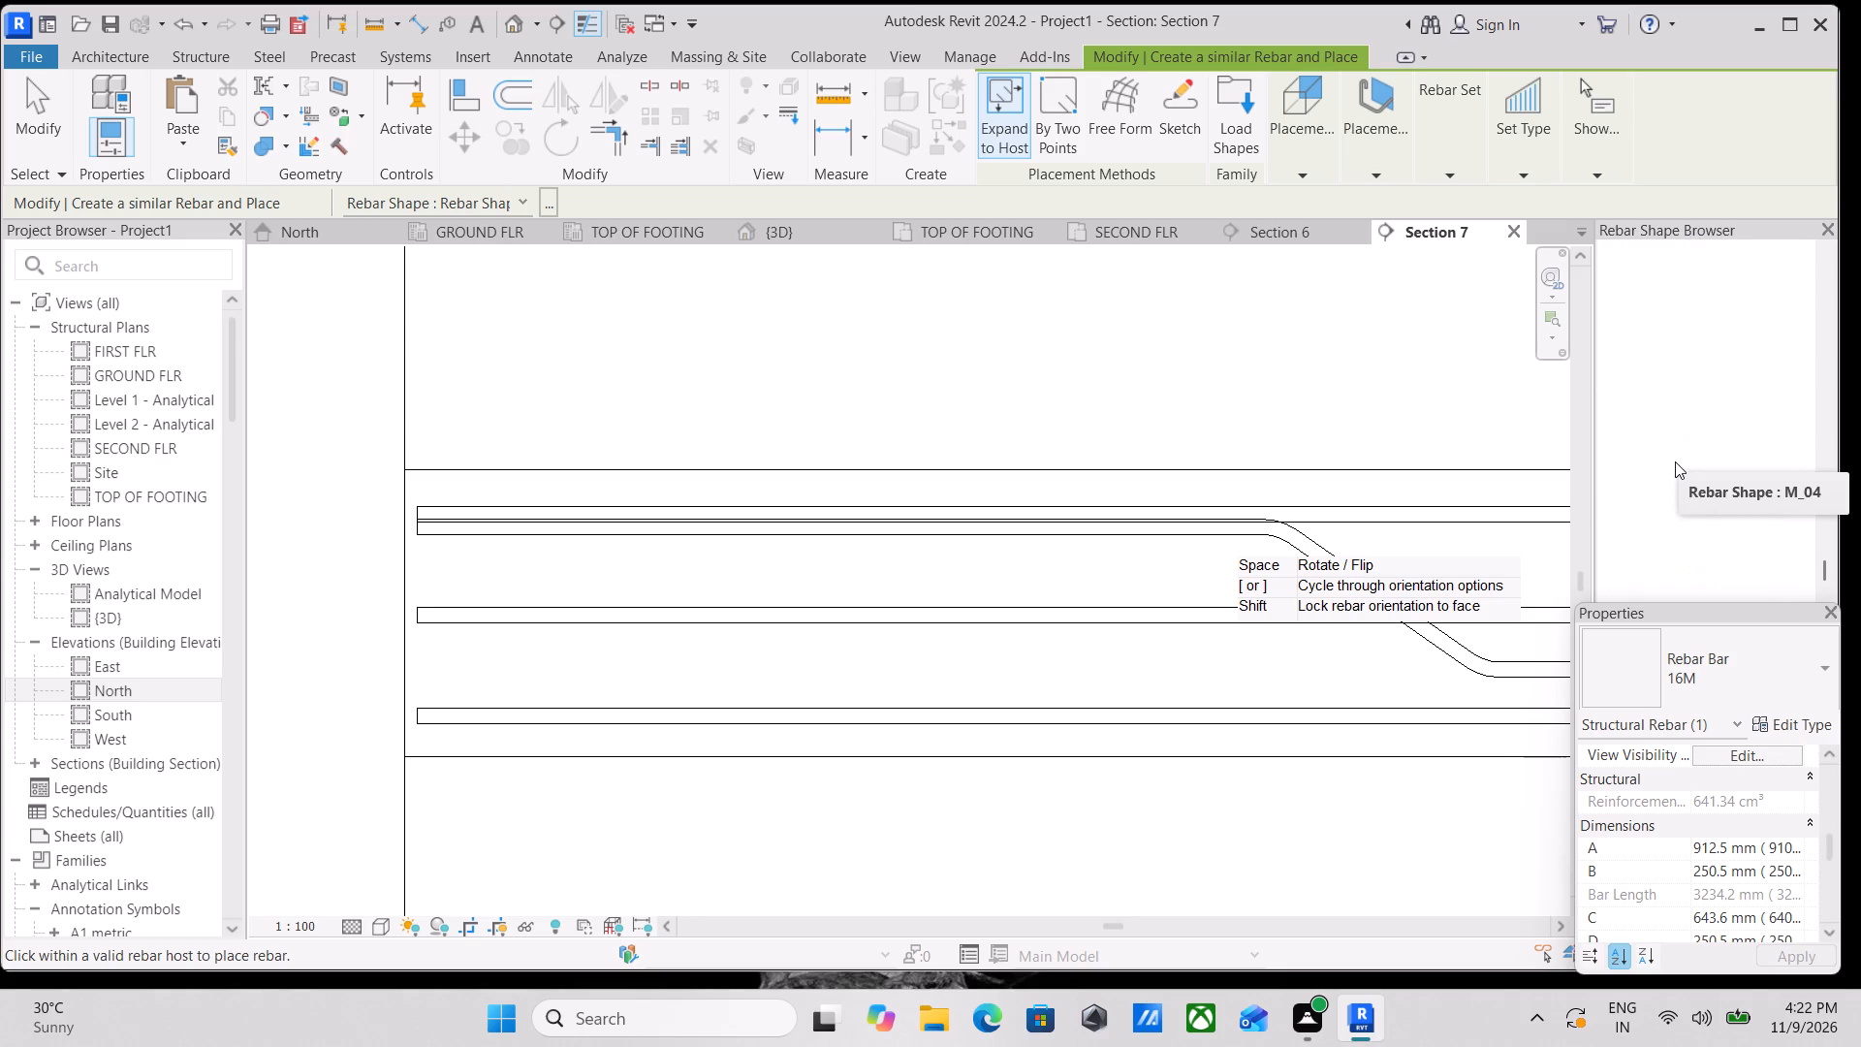
scroll(1644, 506, down, 5)
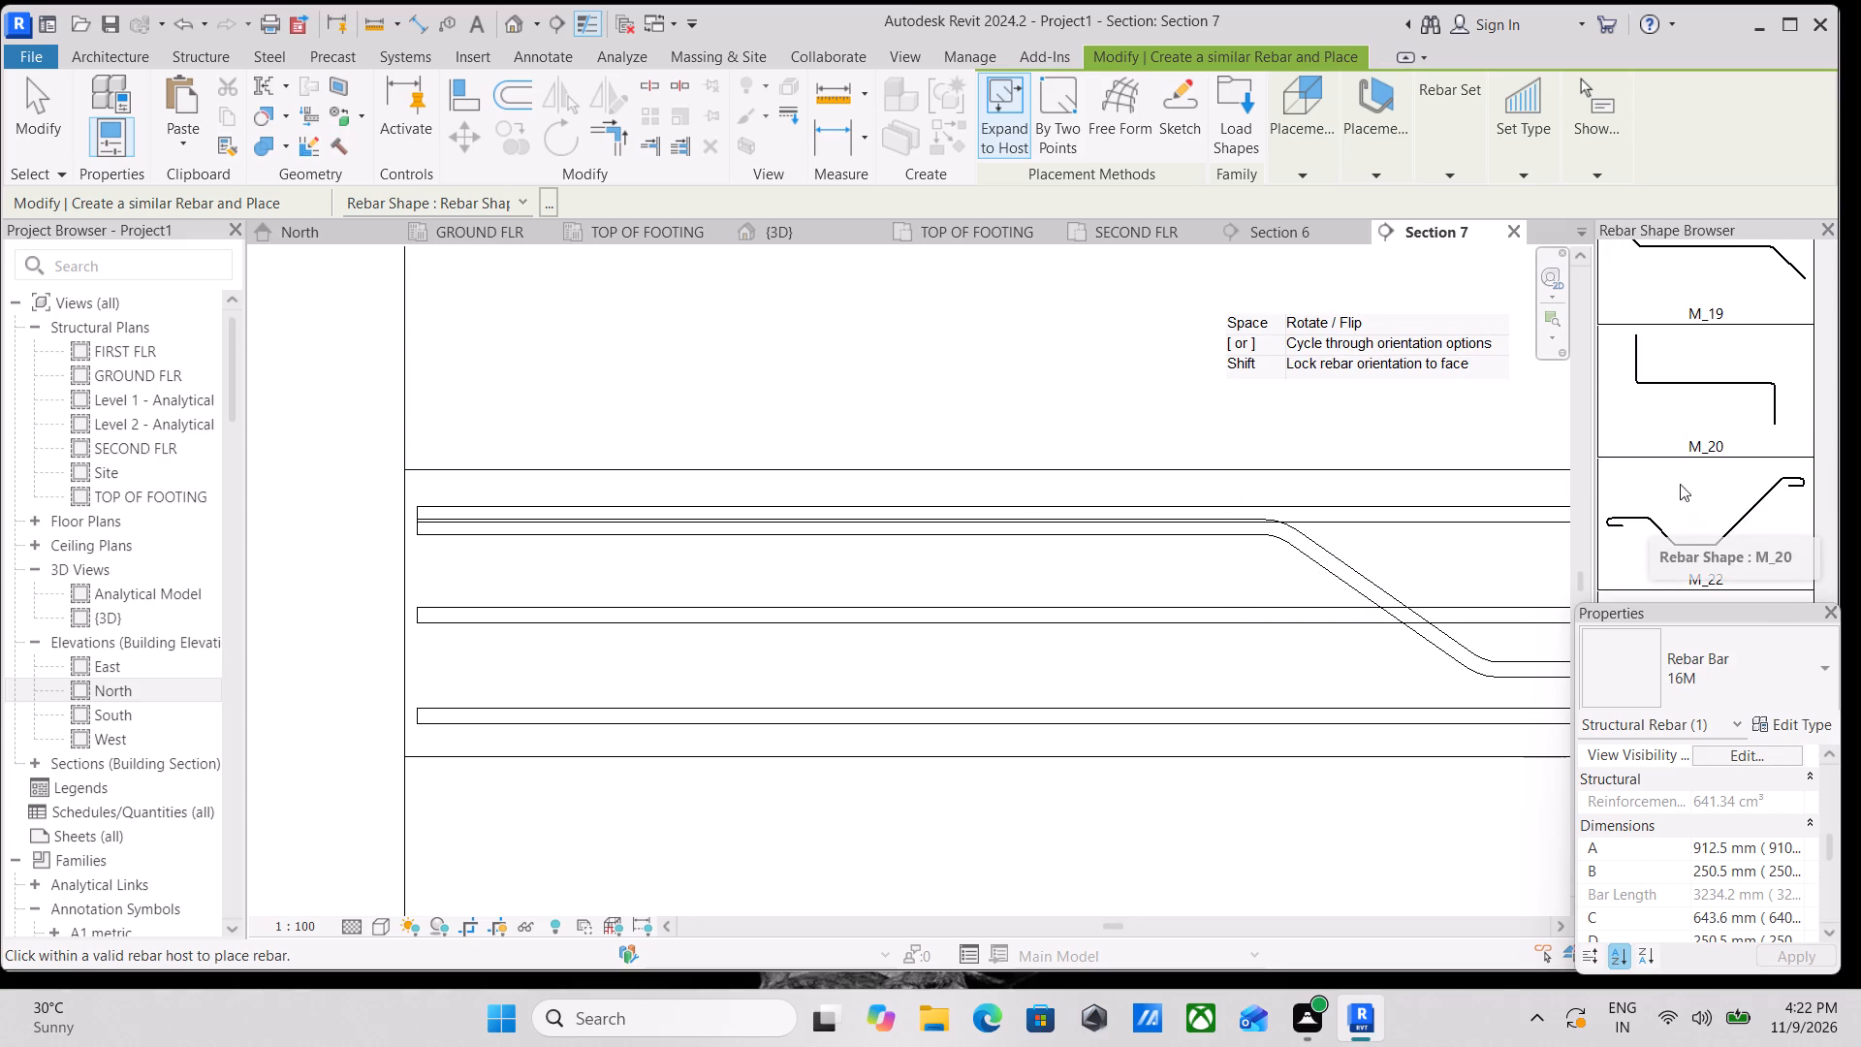
scroll(1745, 408, down, 7)
scroll(1649, 407, down, 5)
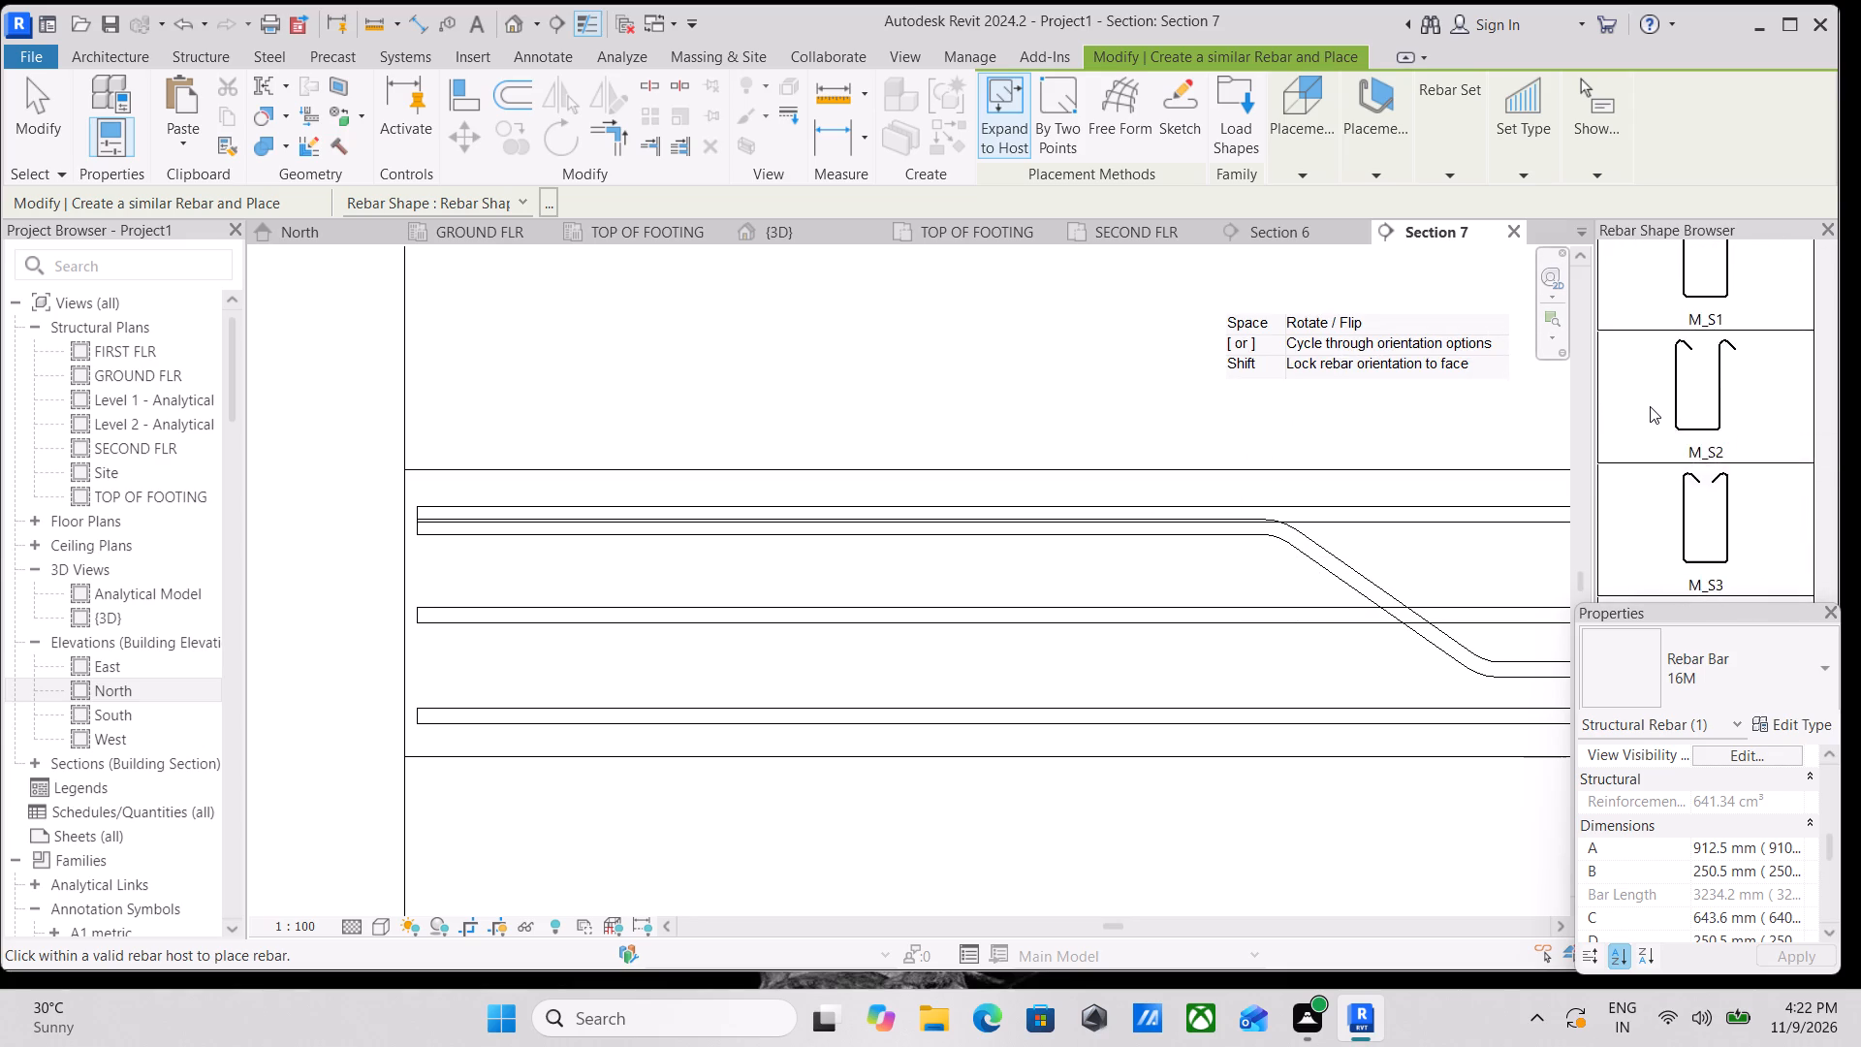
scroll(1666, 407, down, 20)
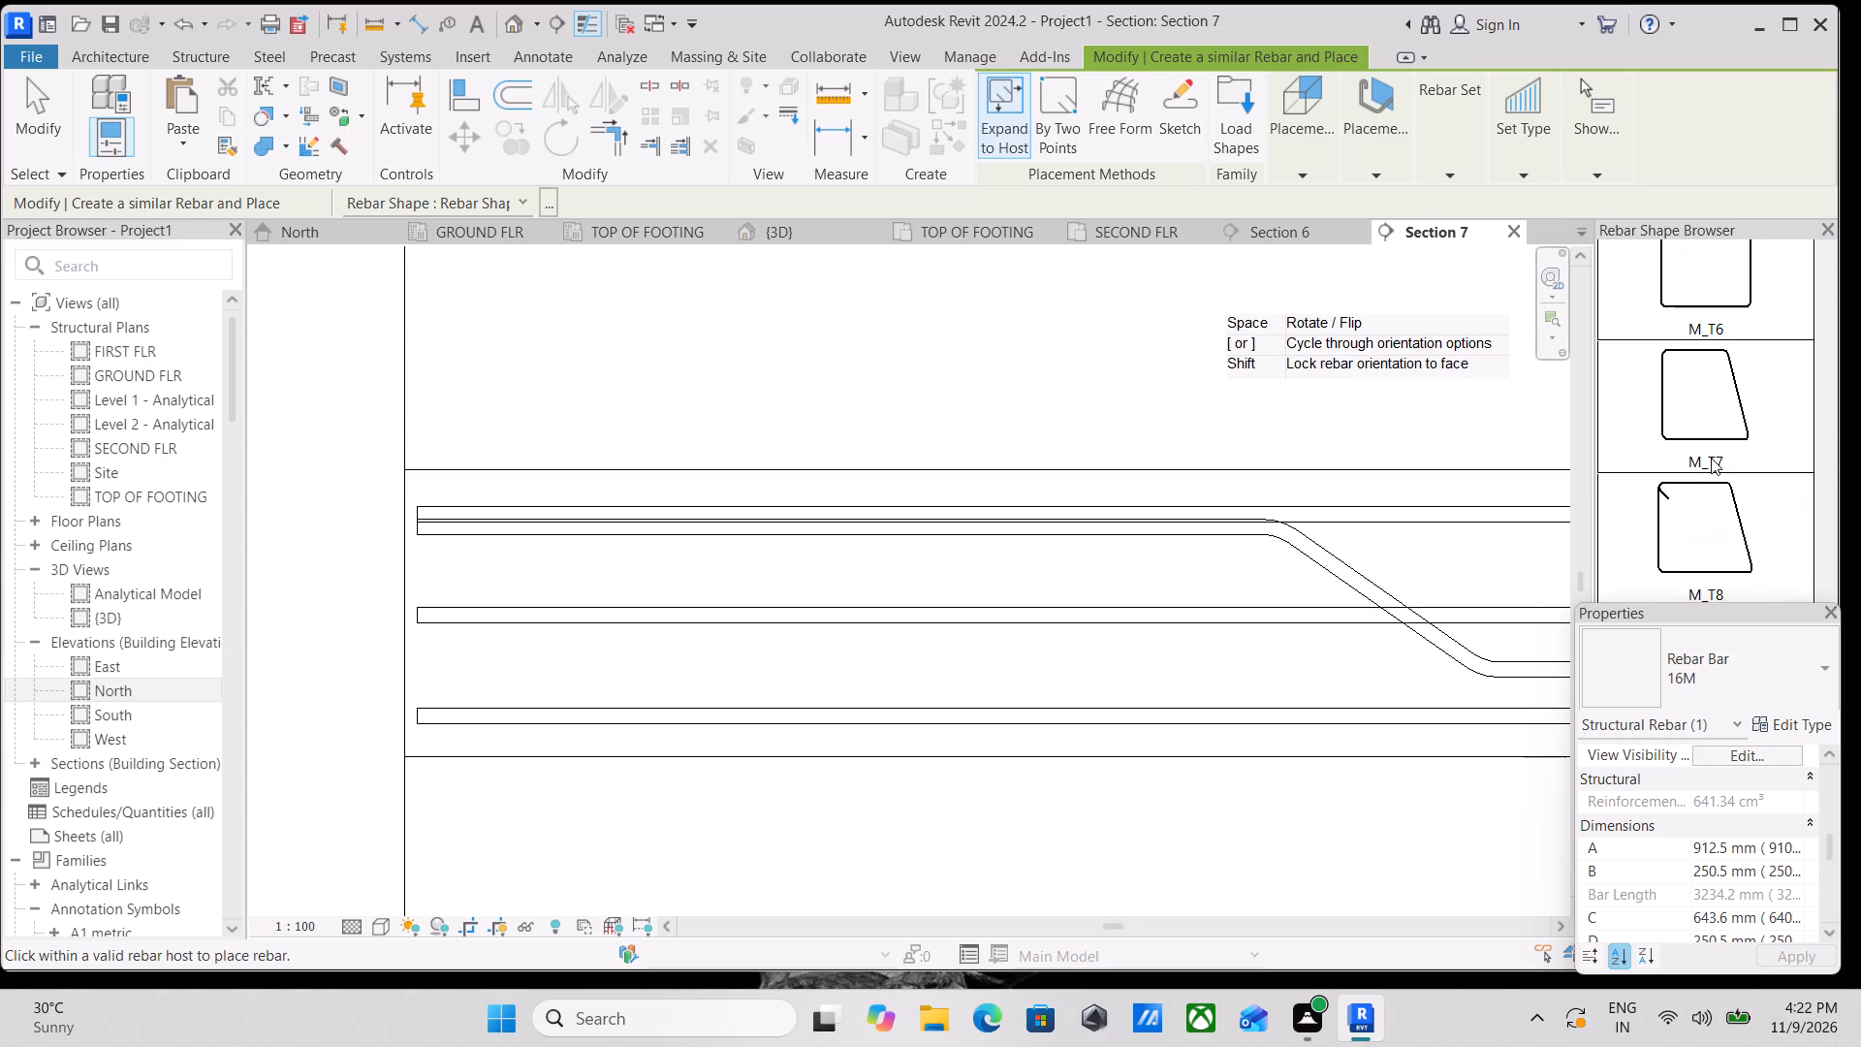
scroll(1711, 458, down, 11)
scroll(1703, 481, up, 11)
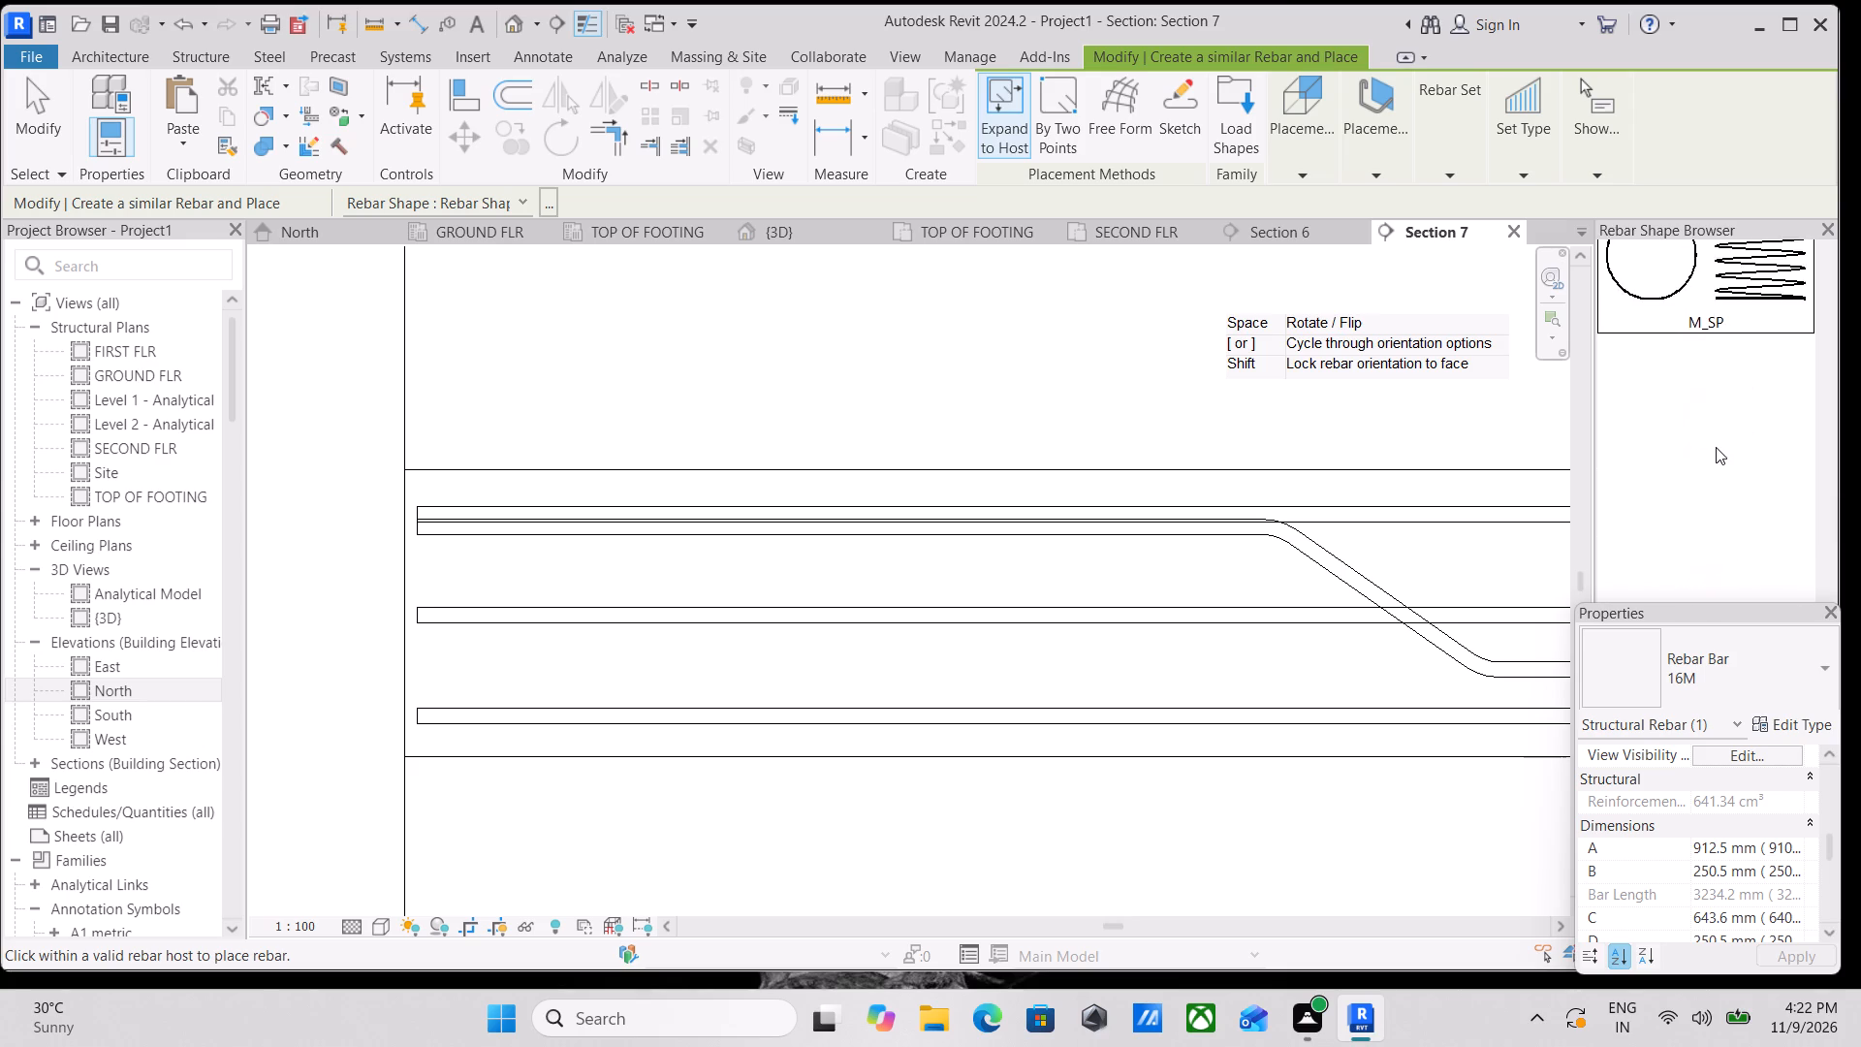
scroll(1716, 447, up, 20)
scroll(1716, 447, up, 7)
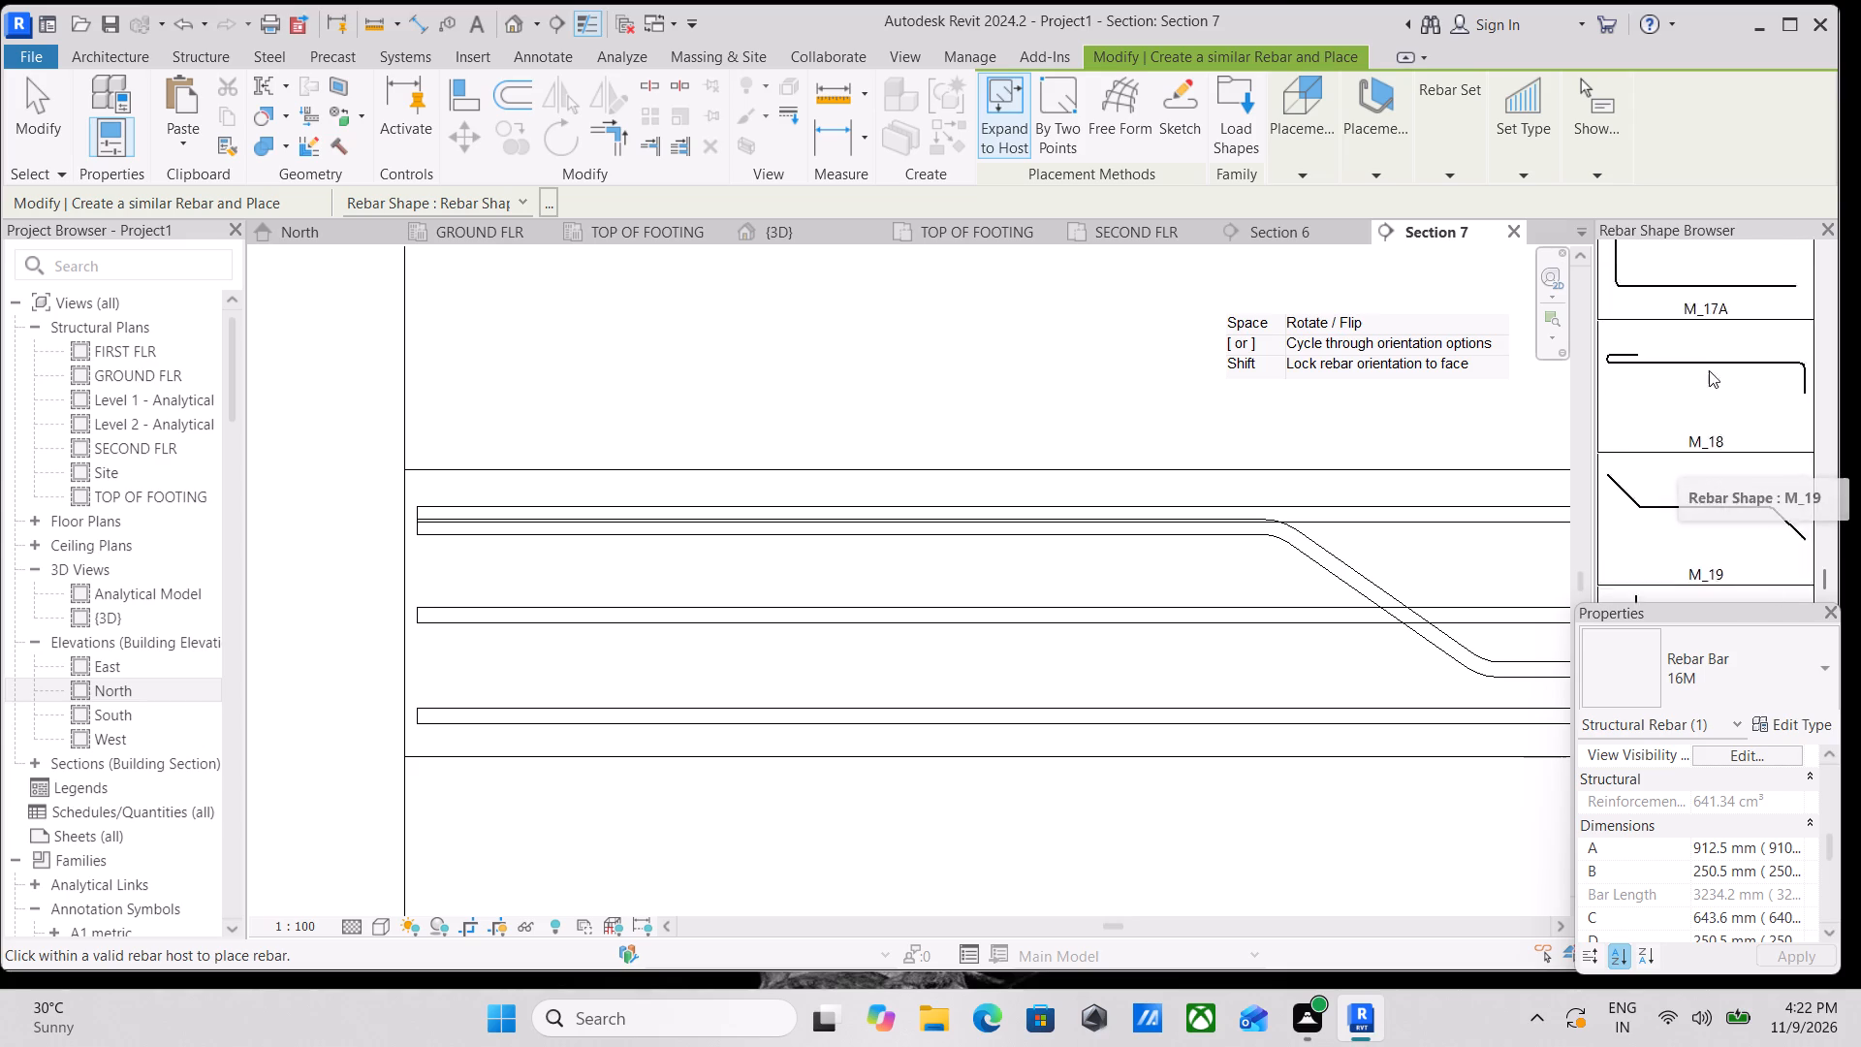
scroll(1709, 370, up, 4)
scroll(1709, 370, down, 3)
scroll(1719, 366, up, 1)
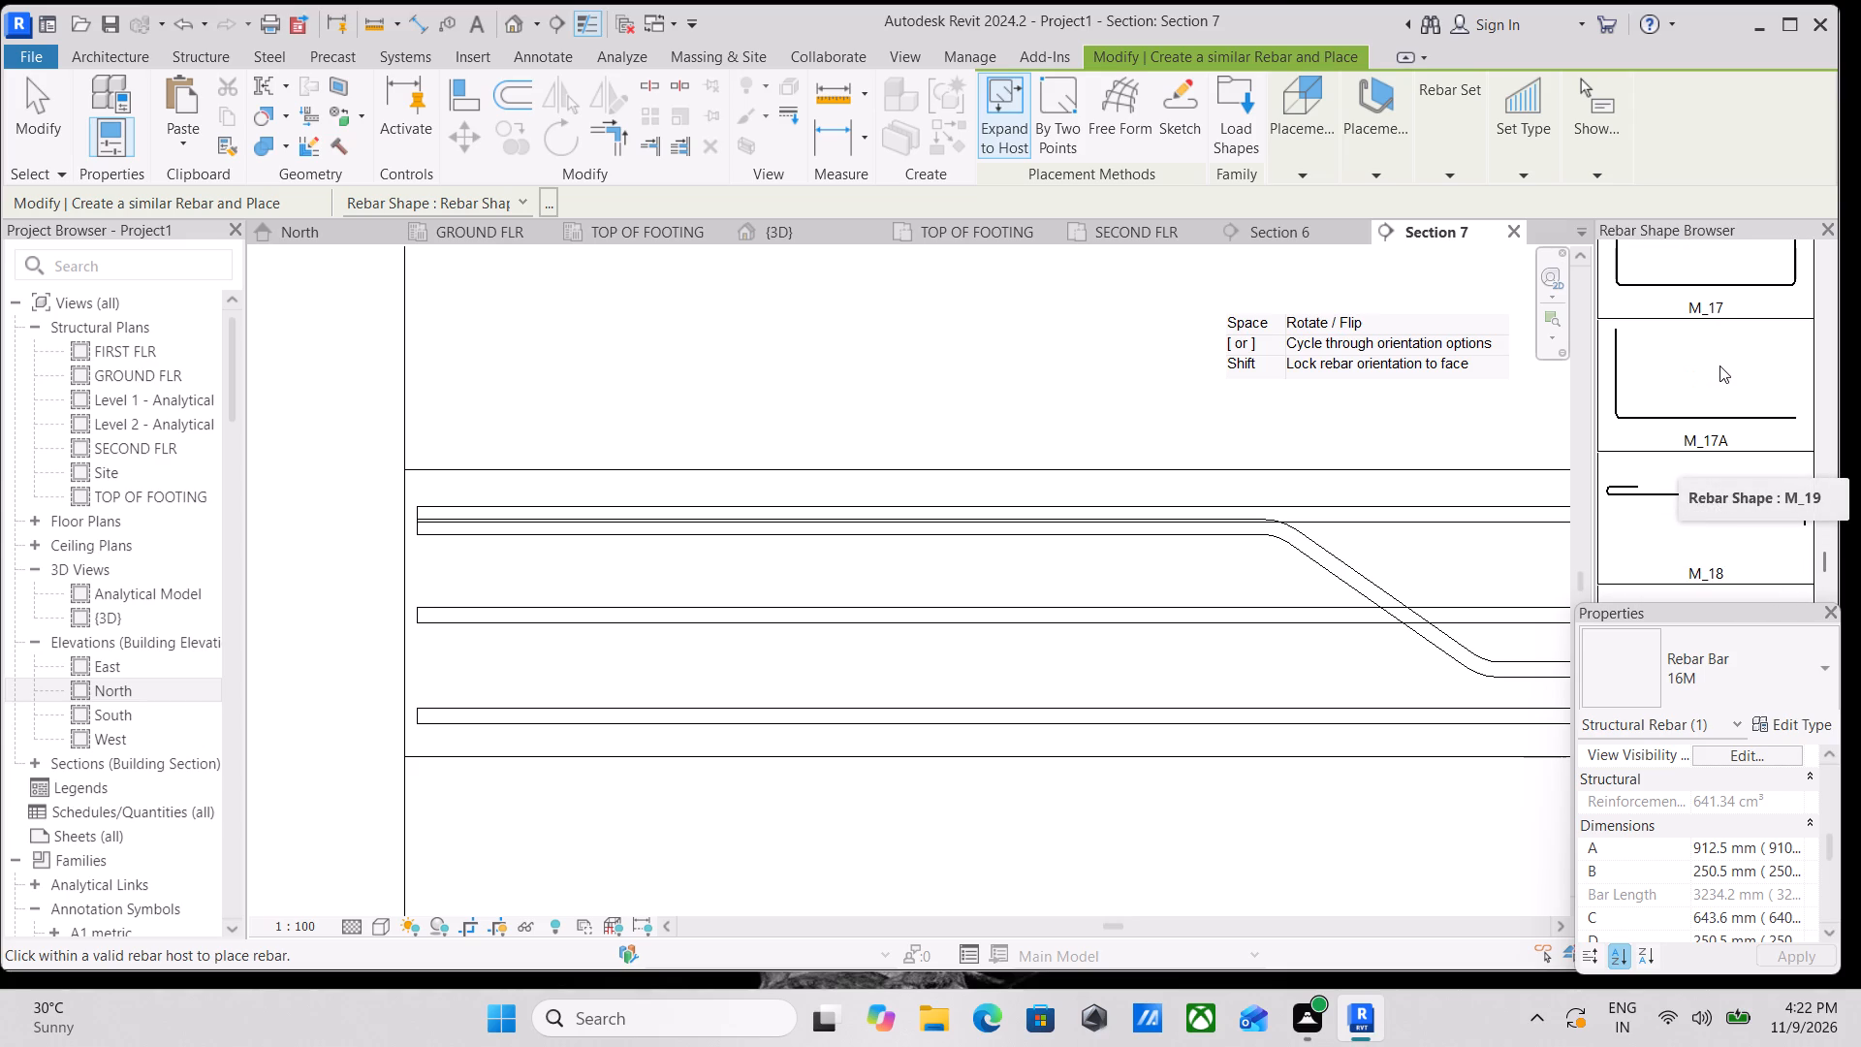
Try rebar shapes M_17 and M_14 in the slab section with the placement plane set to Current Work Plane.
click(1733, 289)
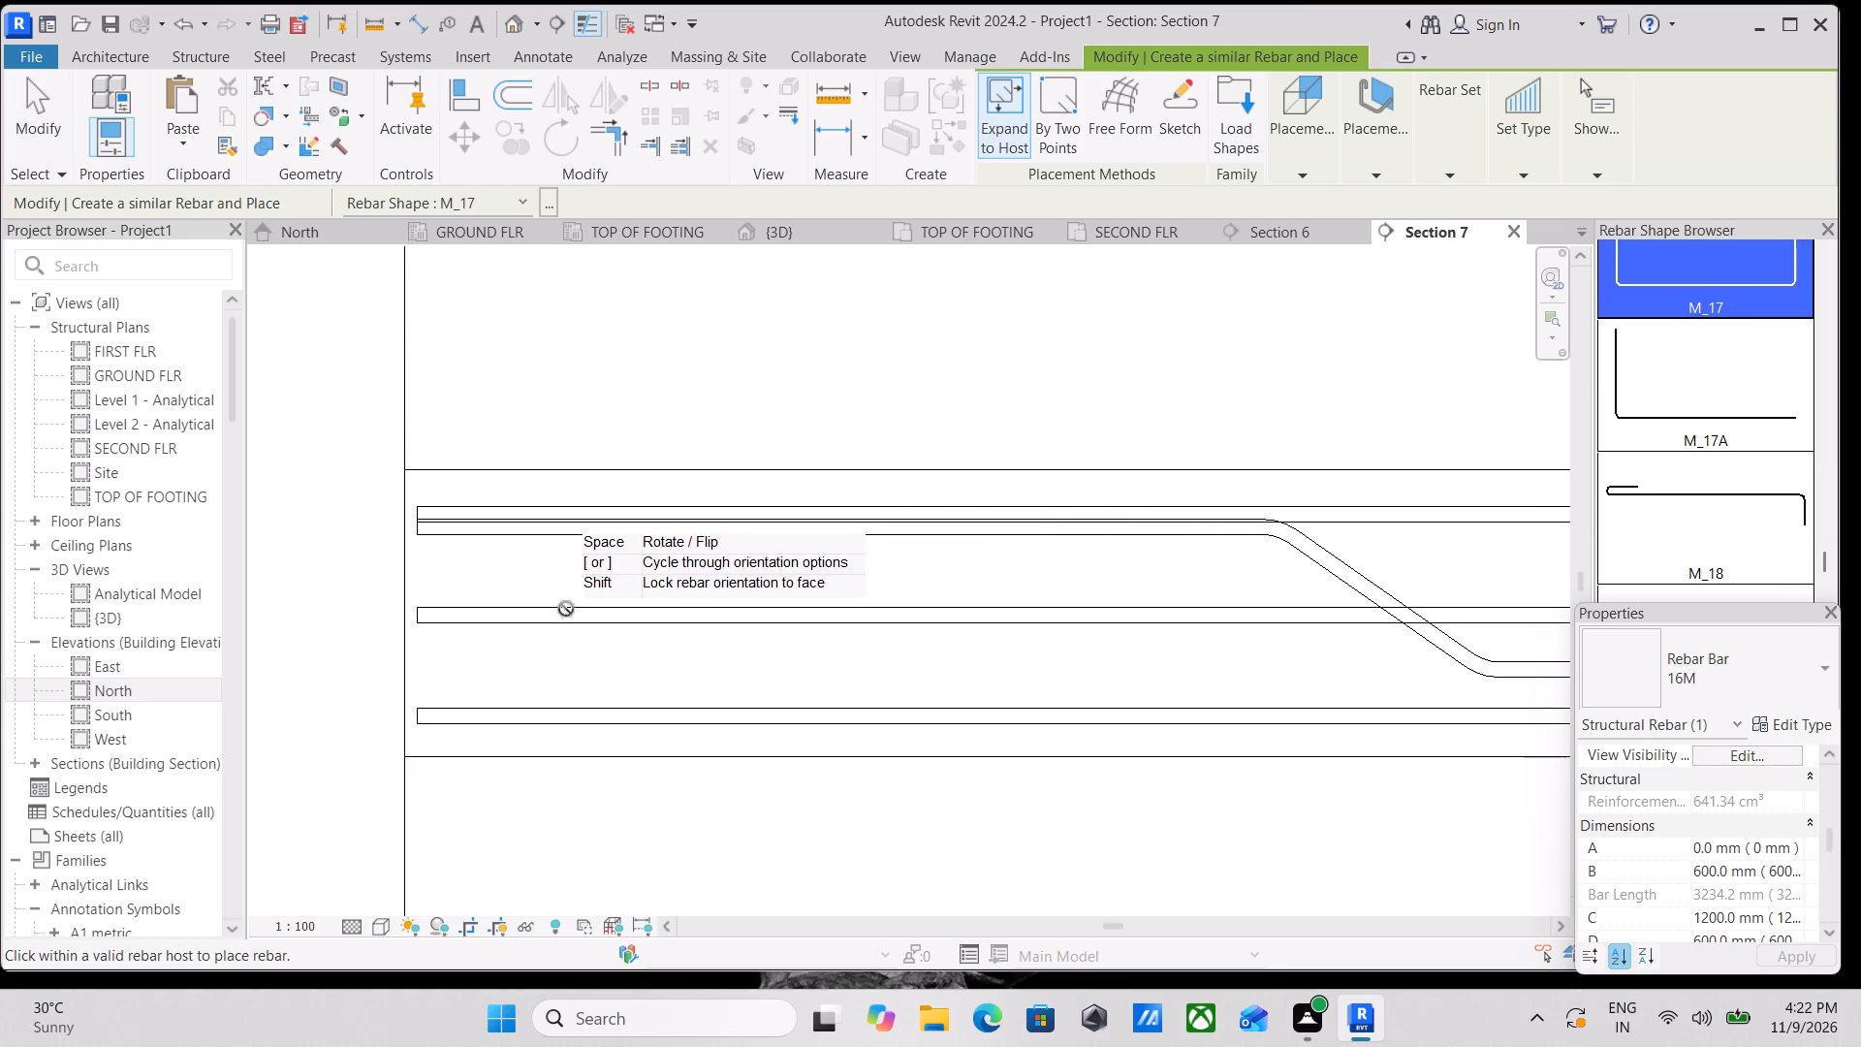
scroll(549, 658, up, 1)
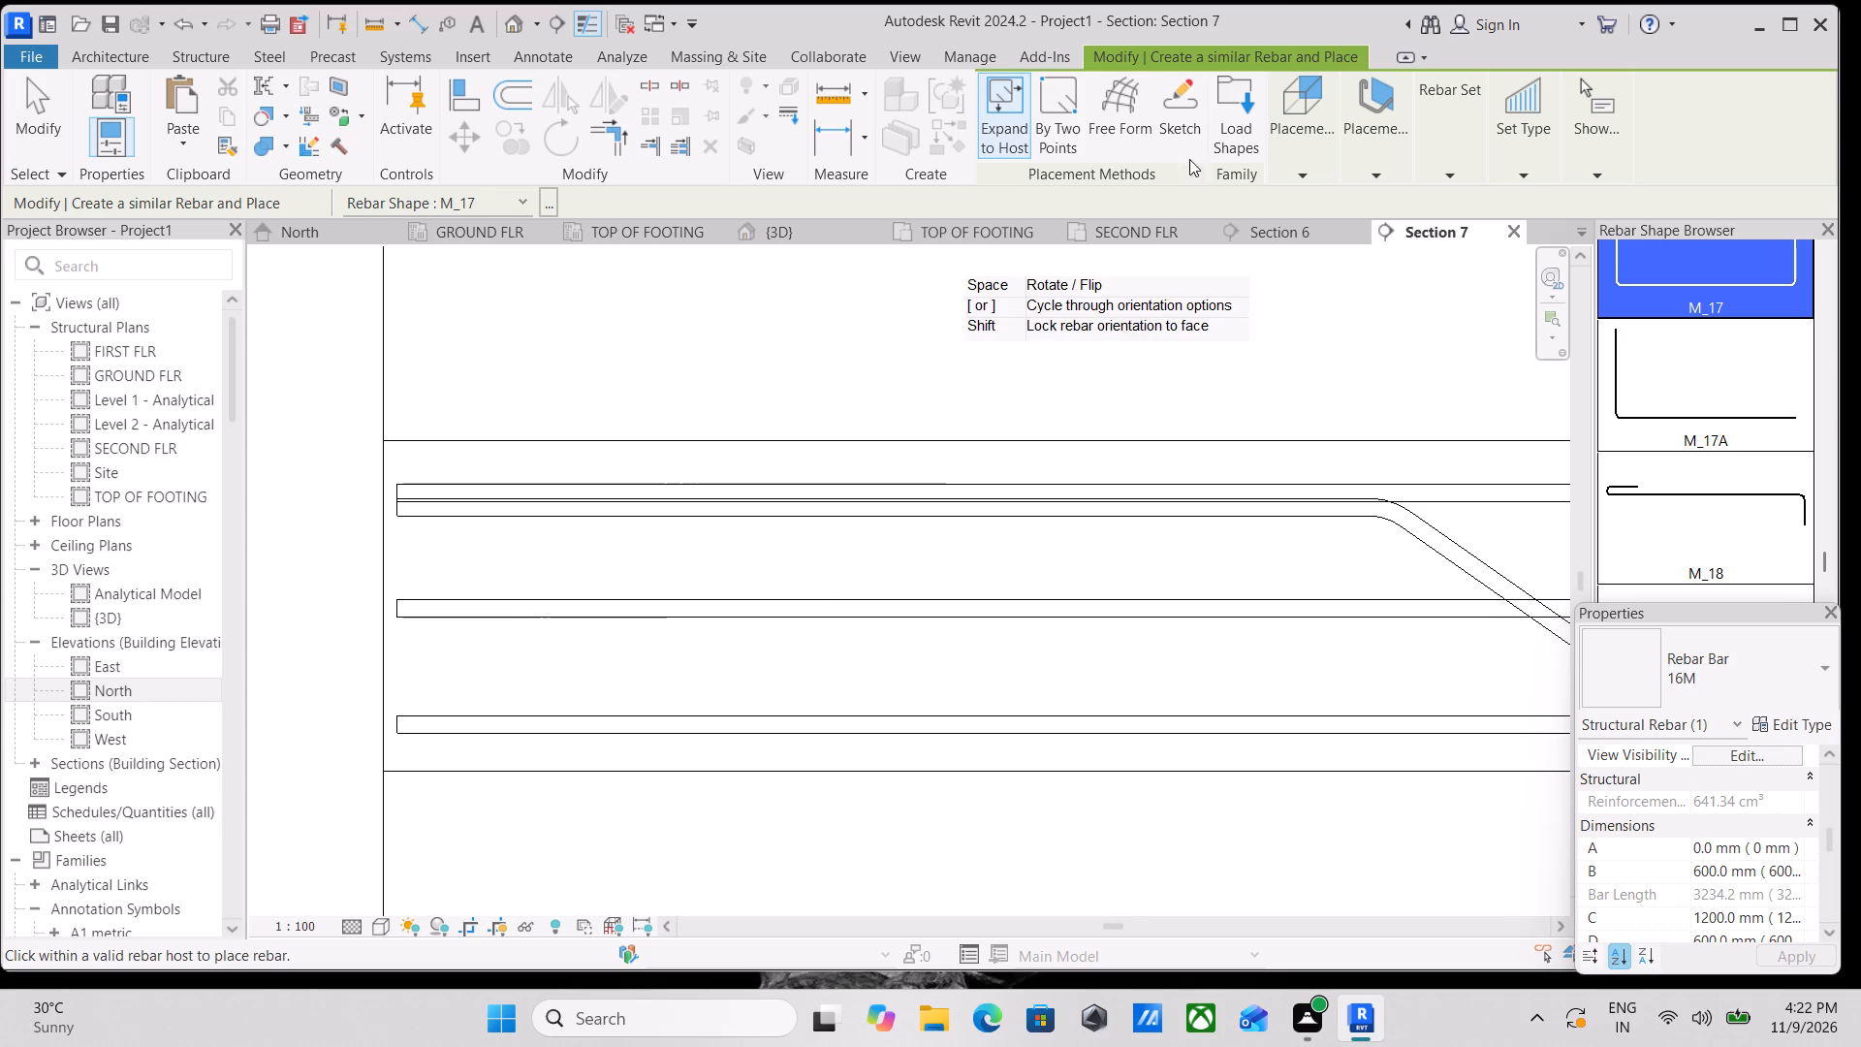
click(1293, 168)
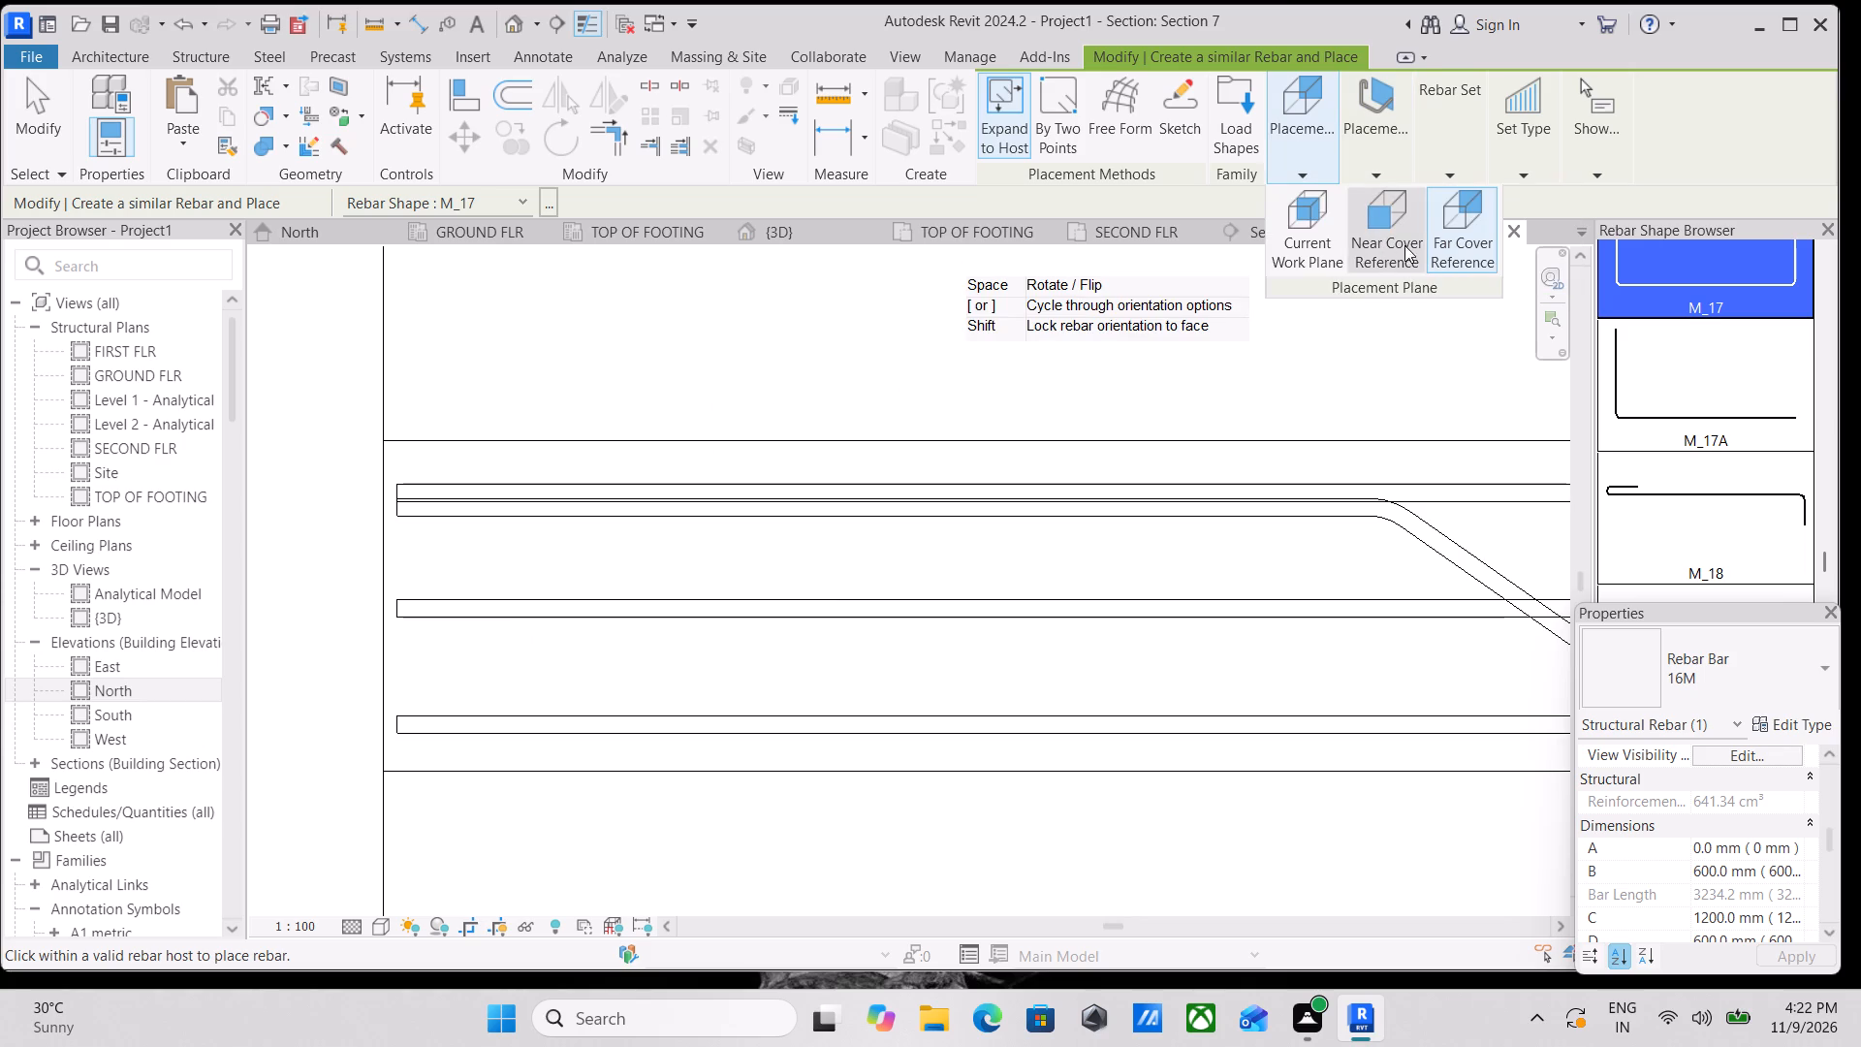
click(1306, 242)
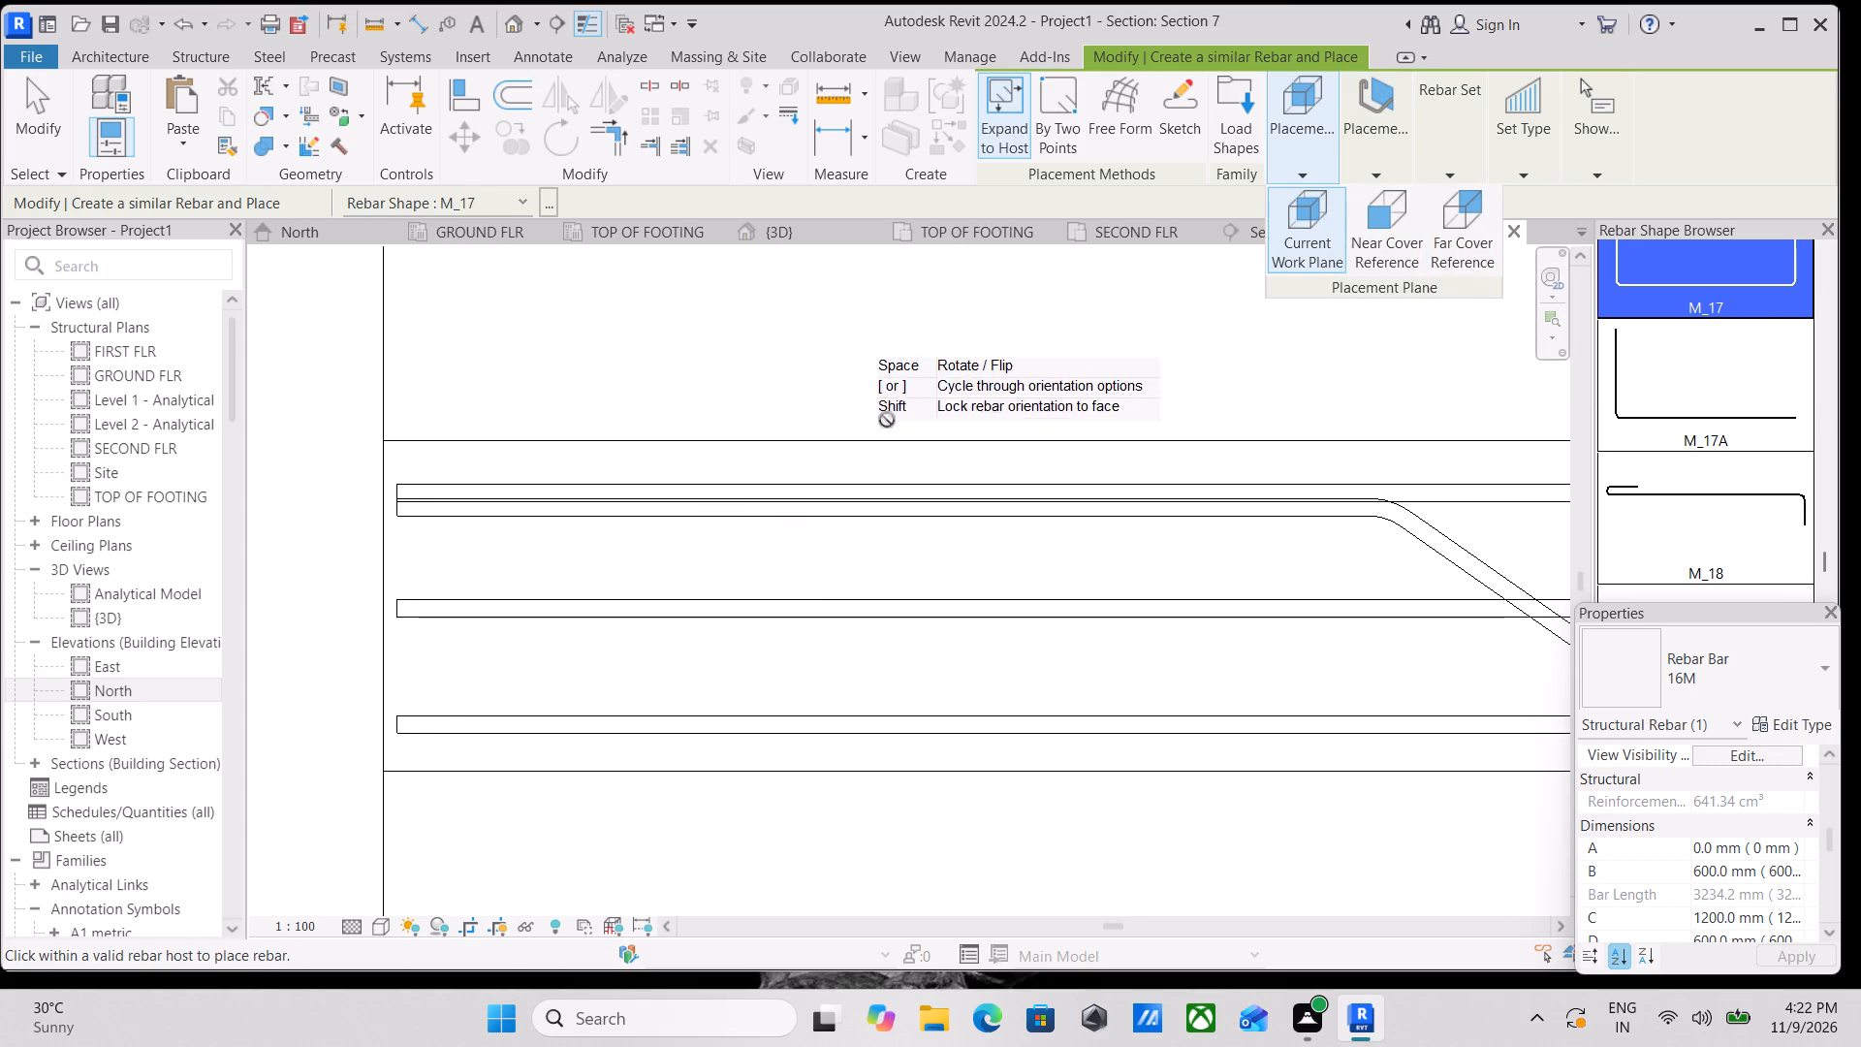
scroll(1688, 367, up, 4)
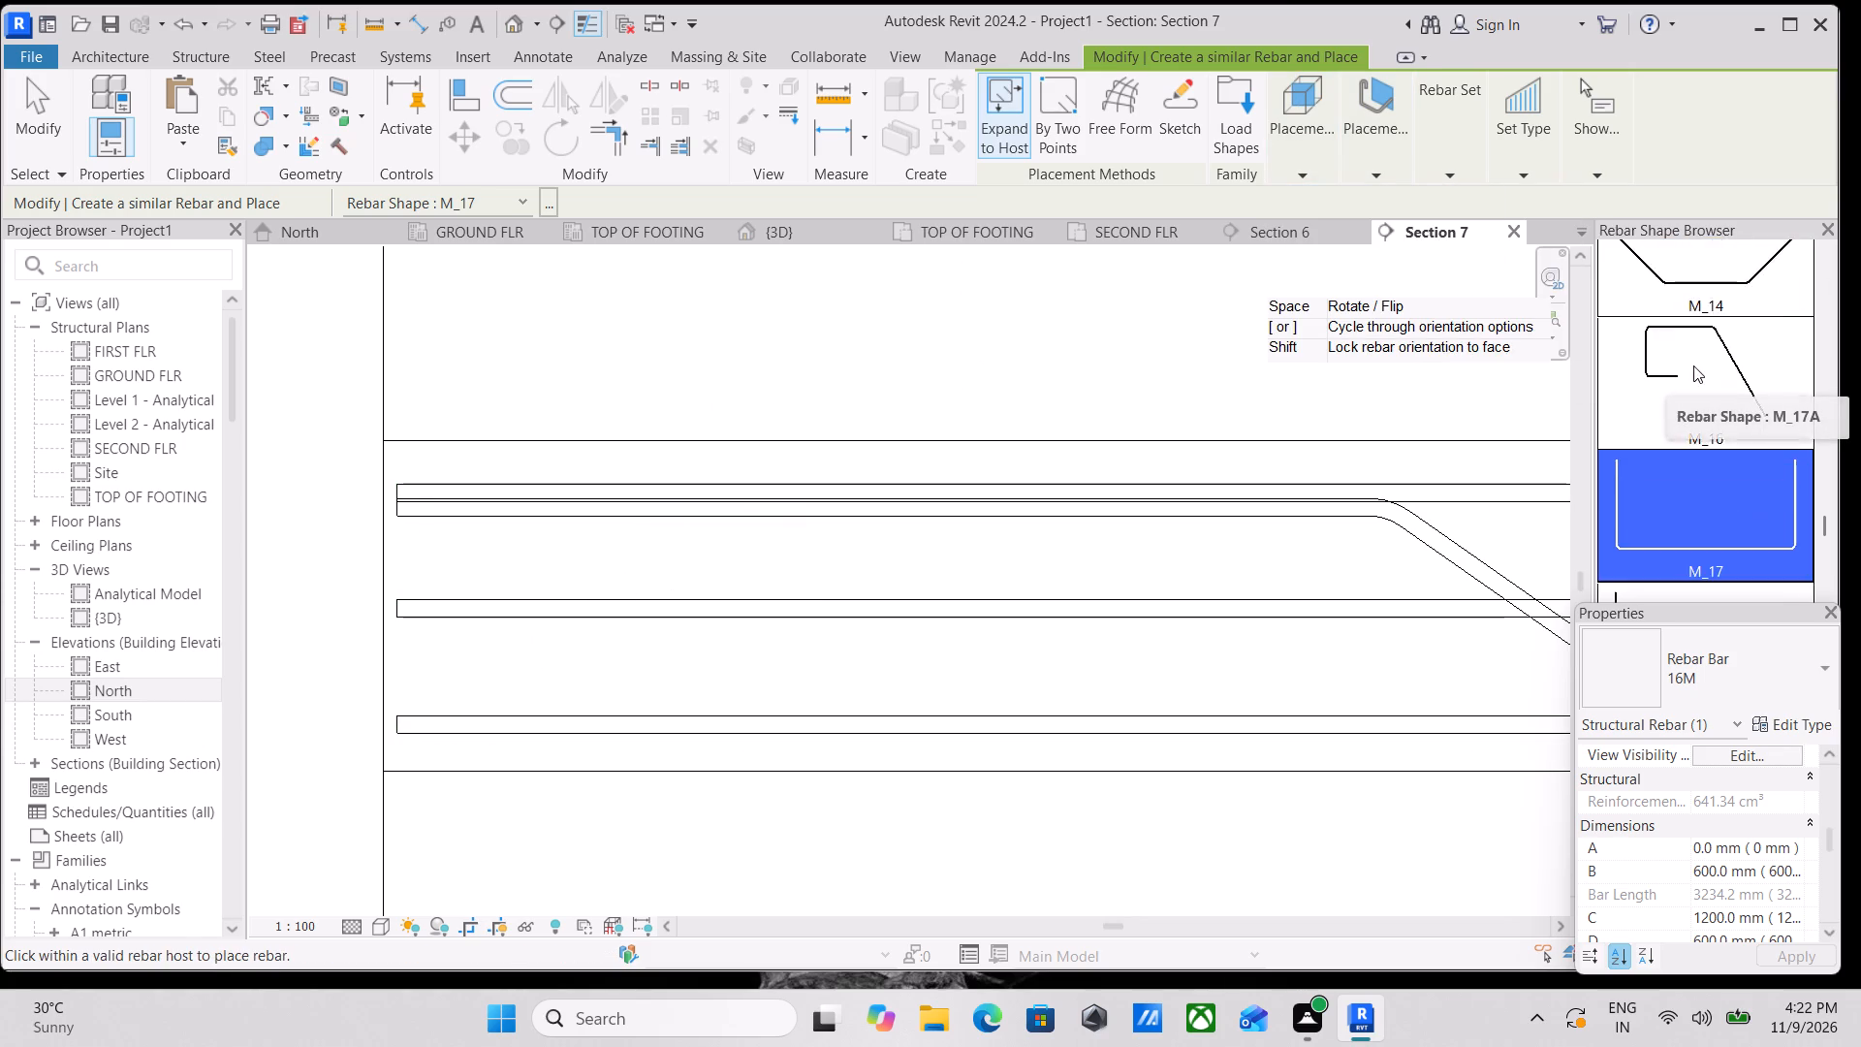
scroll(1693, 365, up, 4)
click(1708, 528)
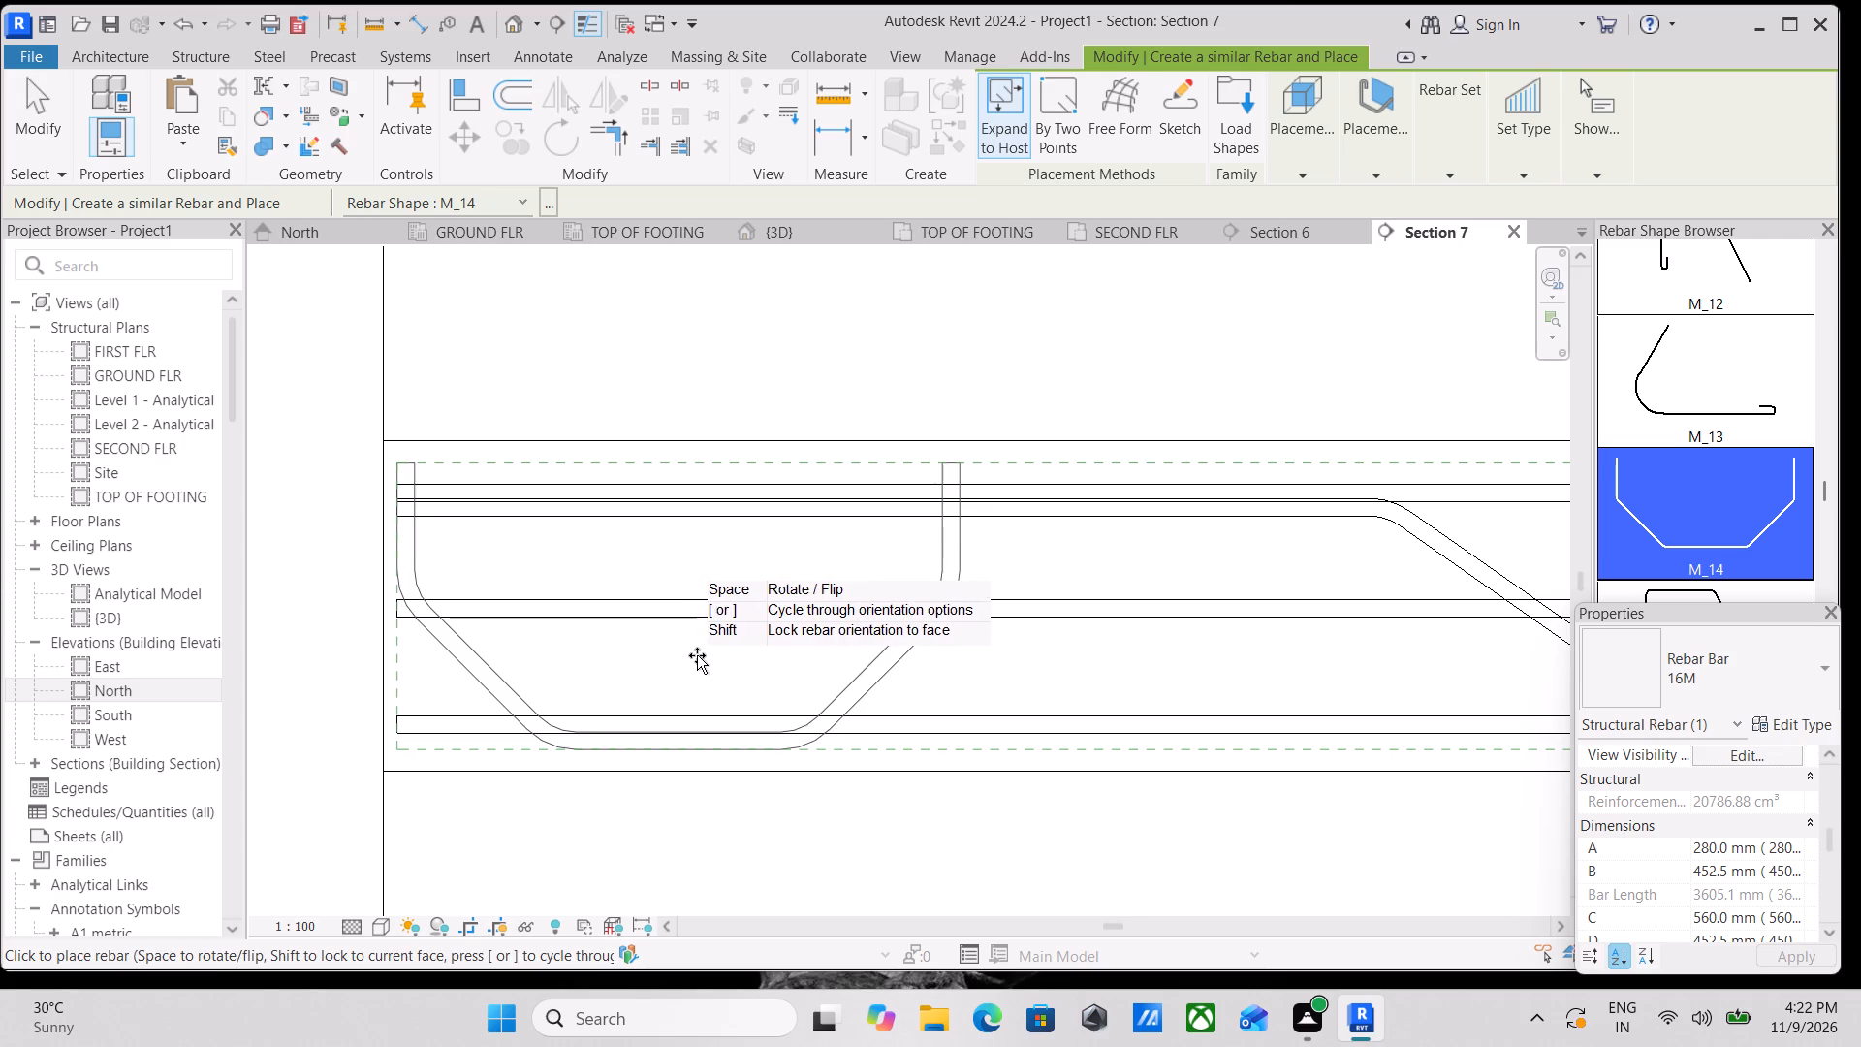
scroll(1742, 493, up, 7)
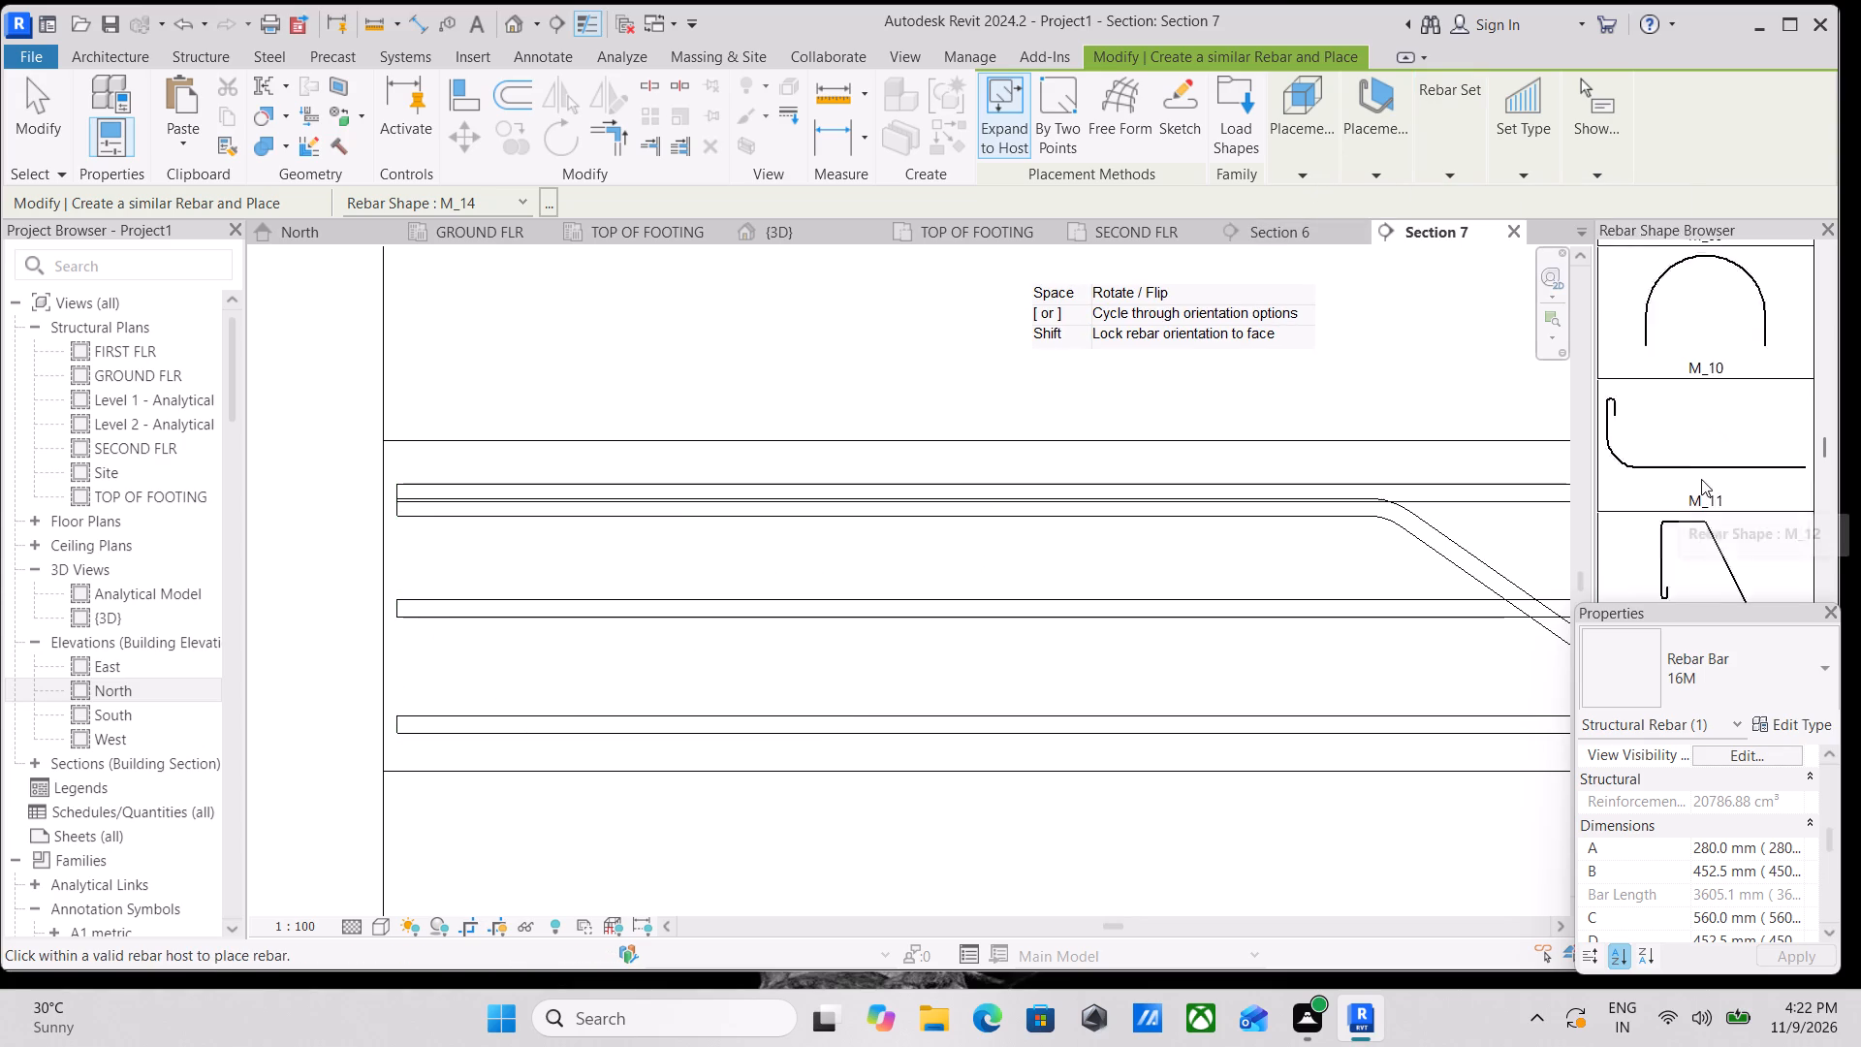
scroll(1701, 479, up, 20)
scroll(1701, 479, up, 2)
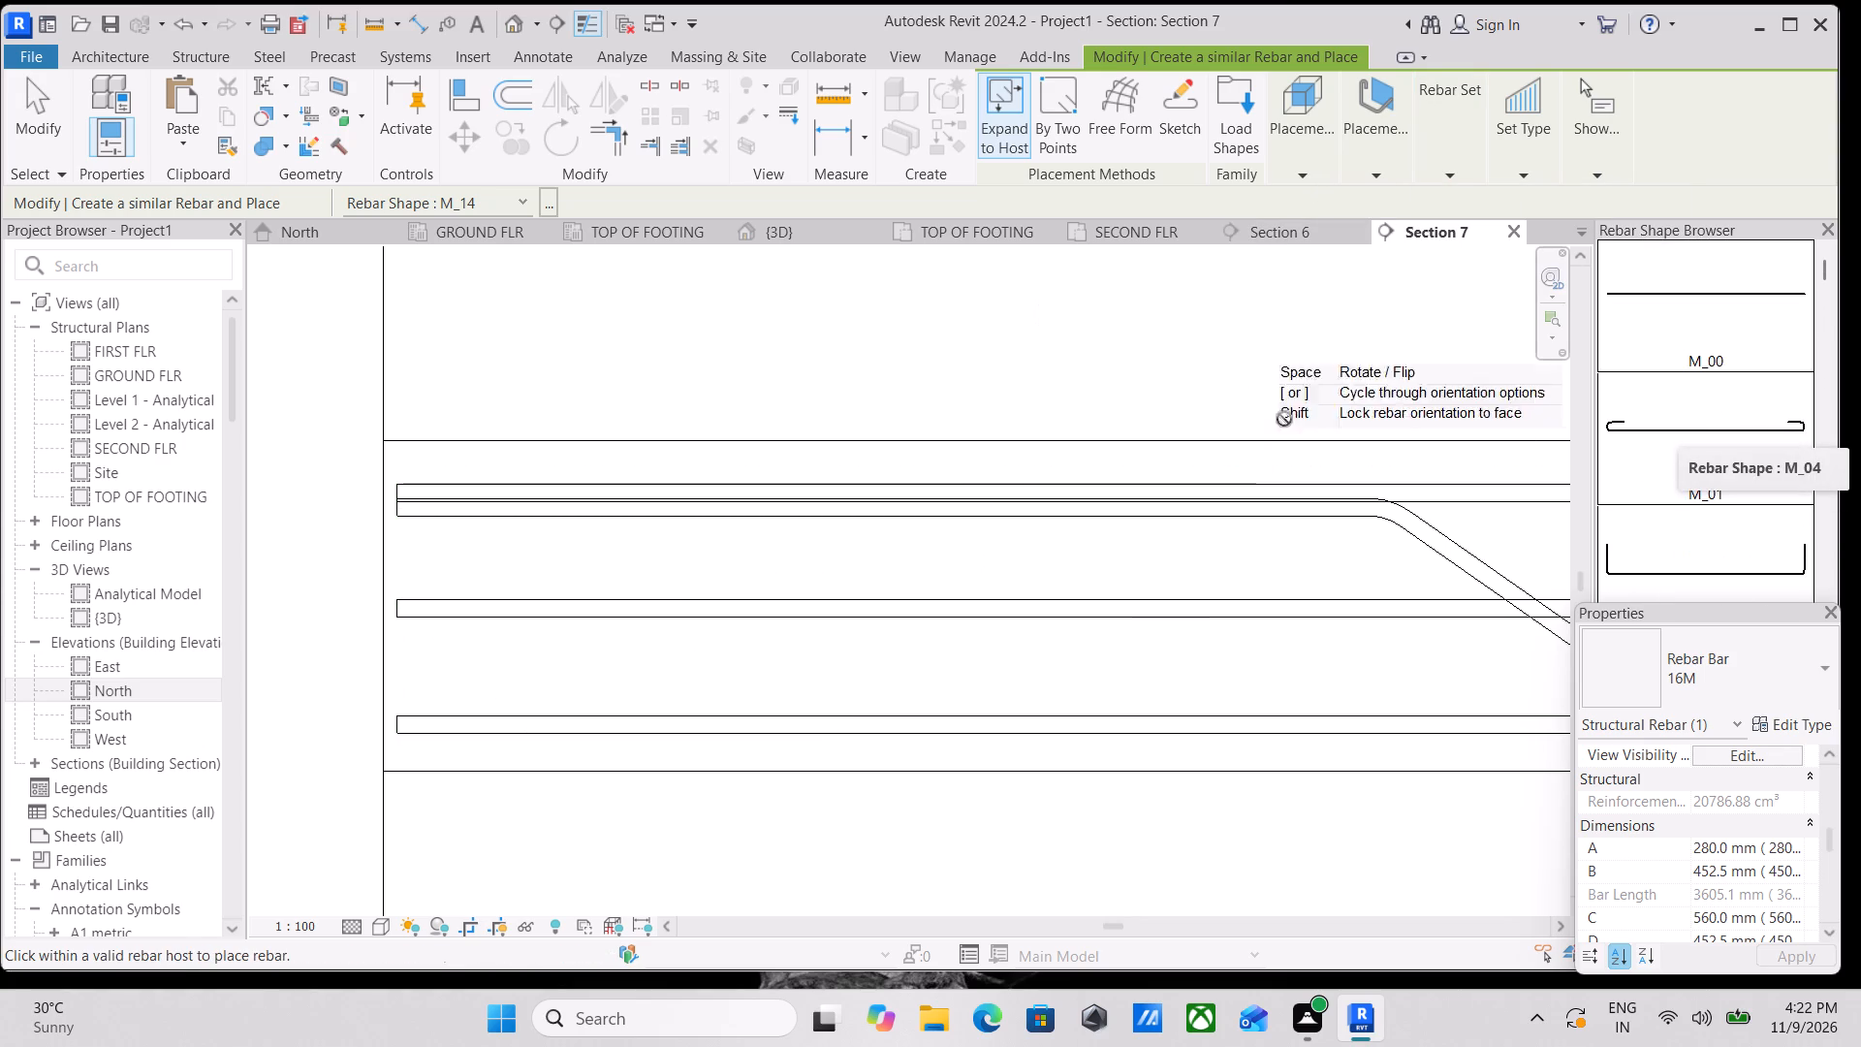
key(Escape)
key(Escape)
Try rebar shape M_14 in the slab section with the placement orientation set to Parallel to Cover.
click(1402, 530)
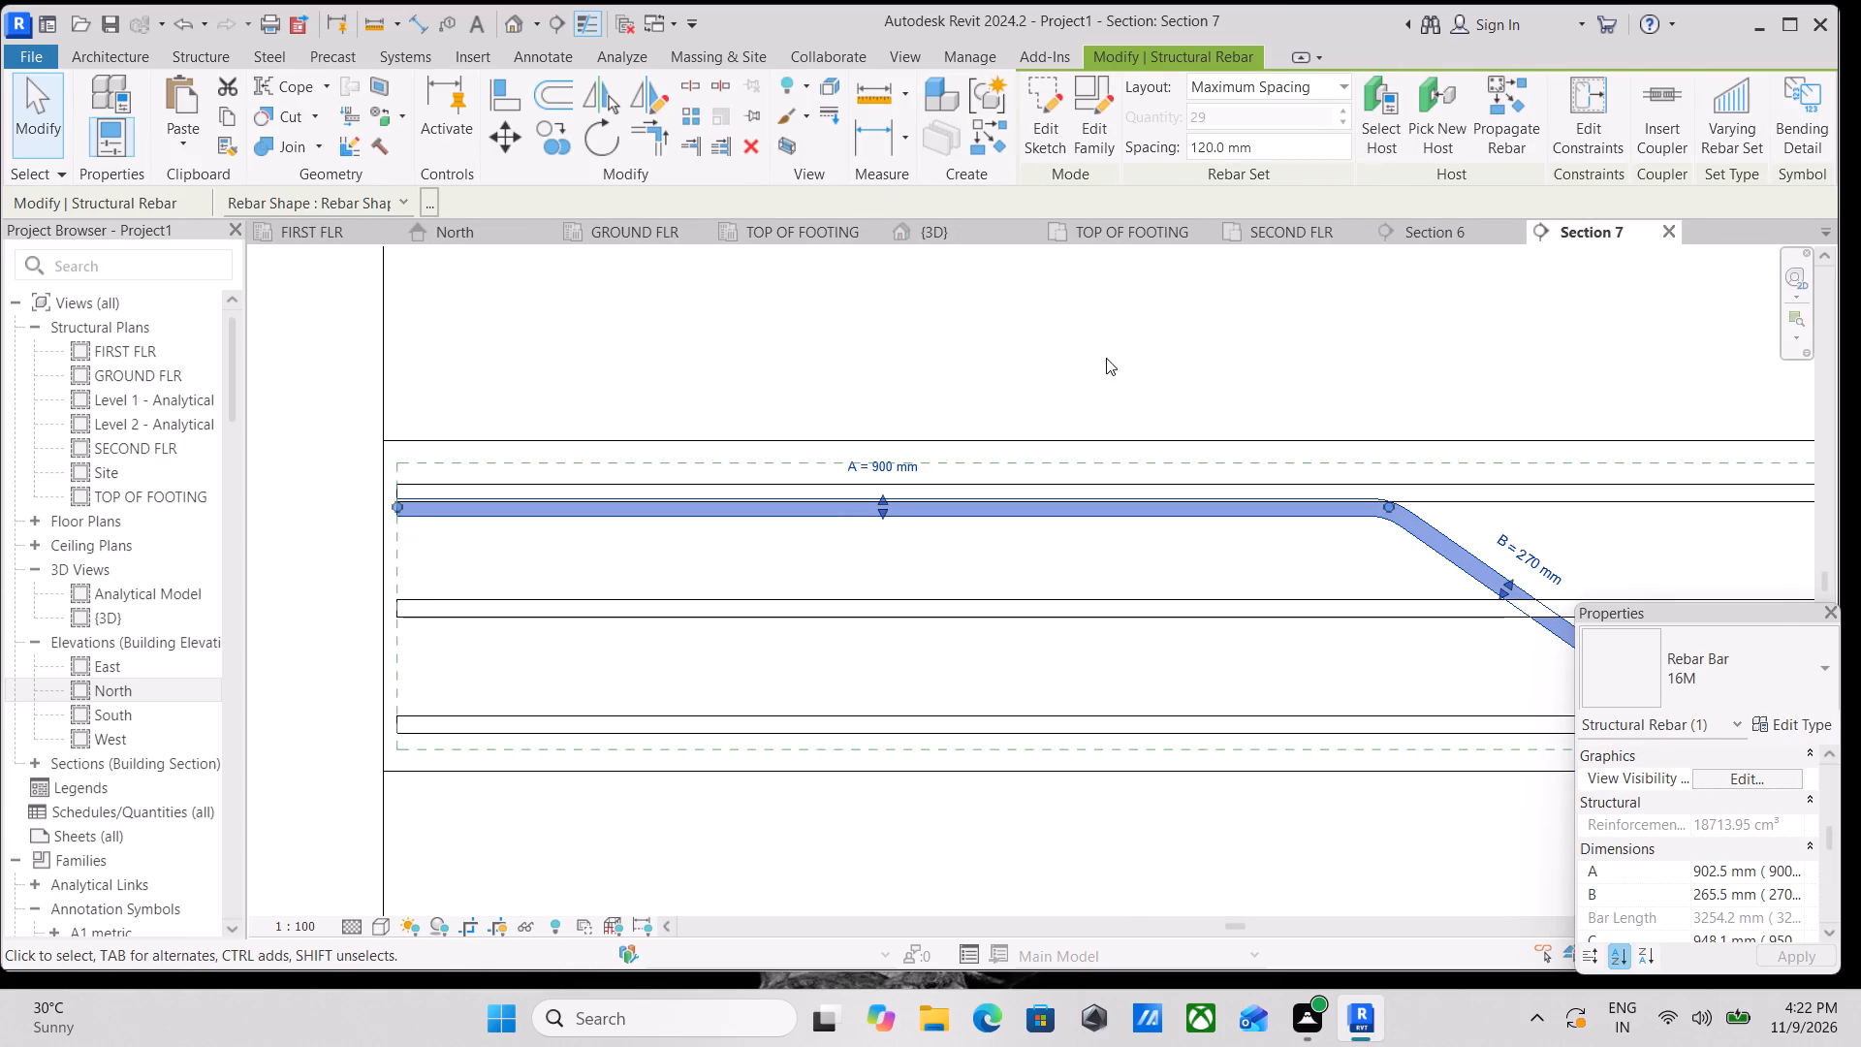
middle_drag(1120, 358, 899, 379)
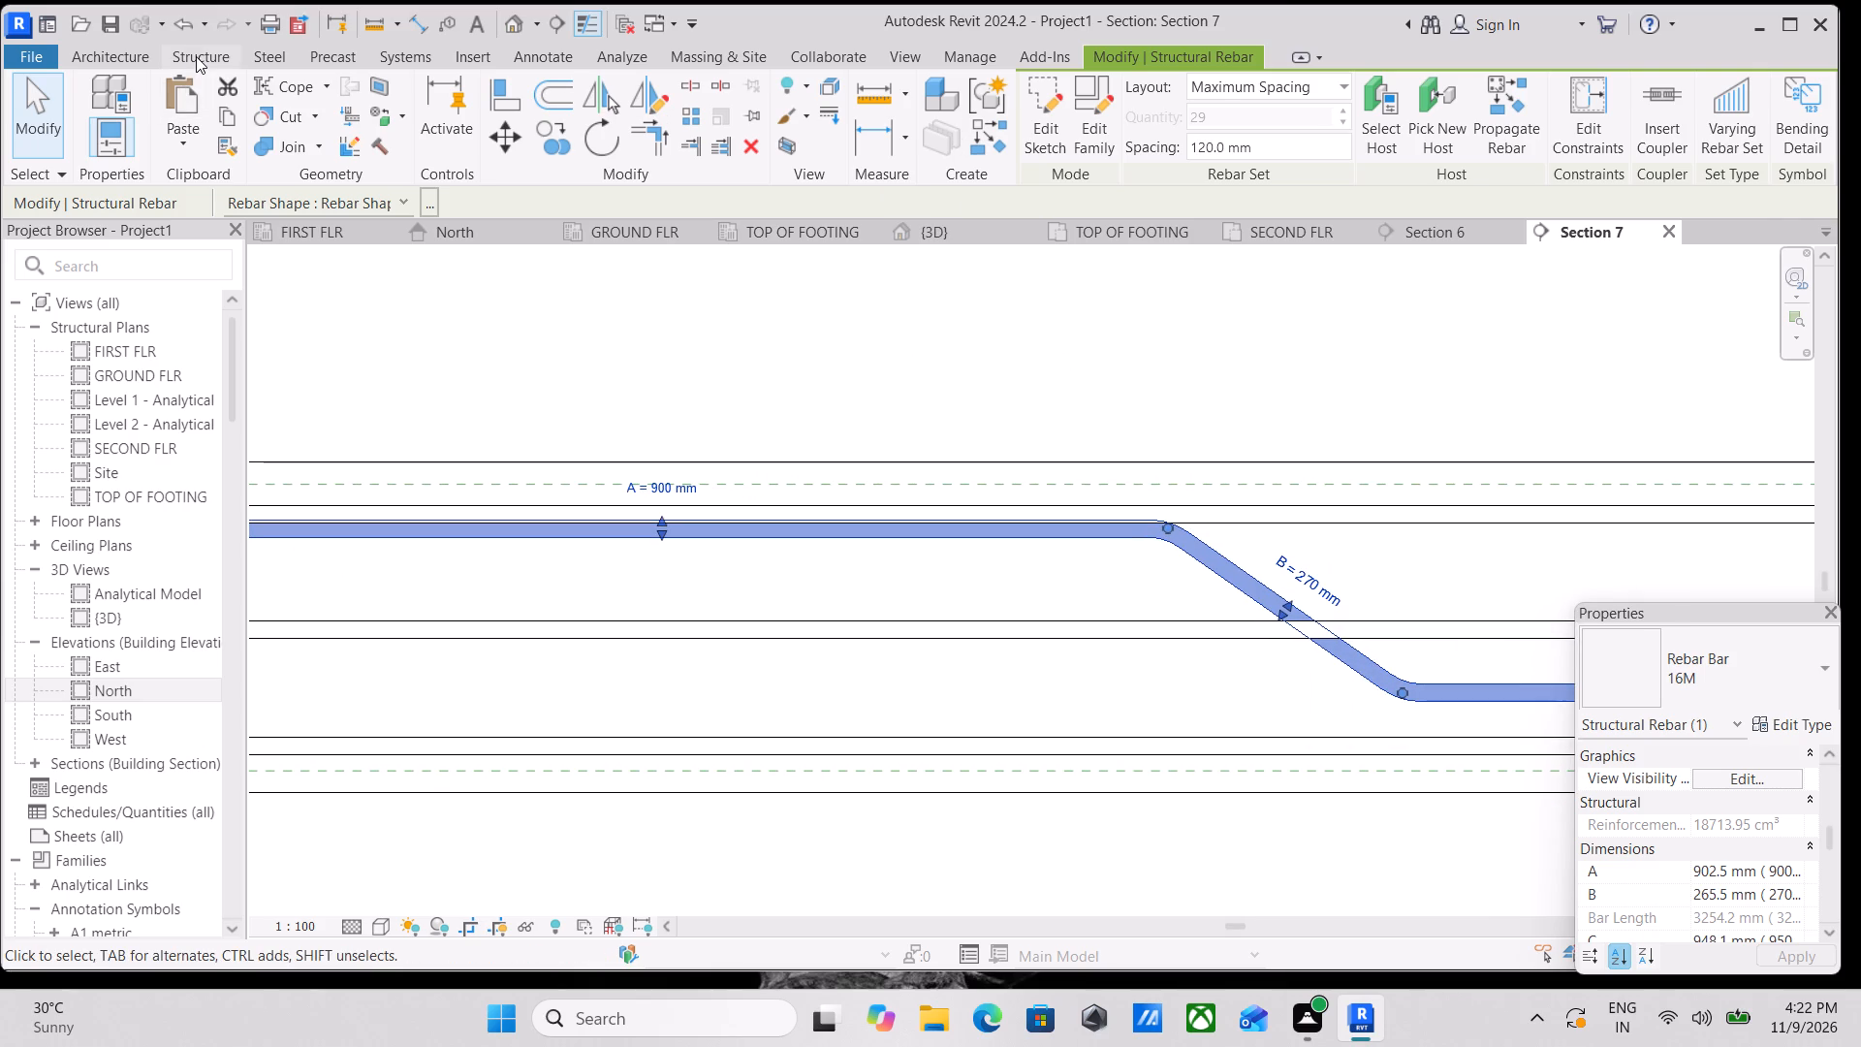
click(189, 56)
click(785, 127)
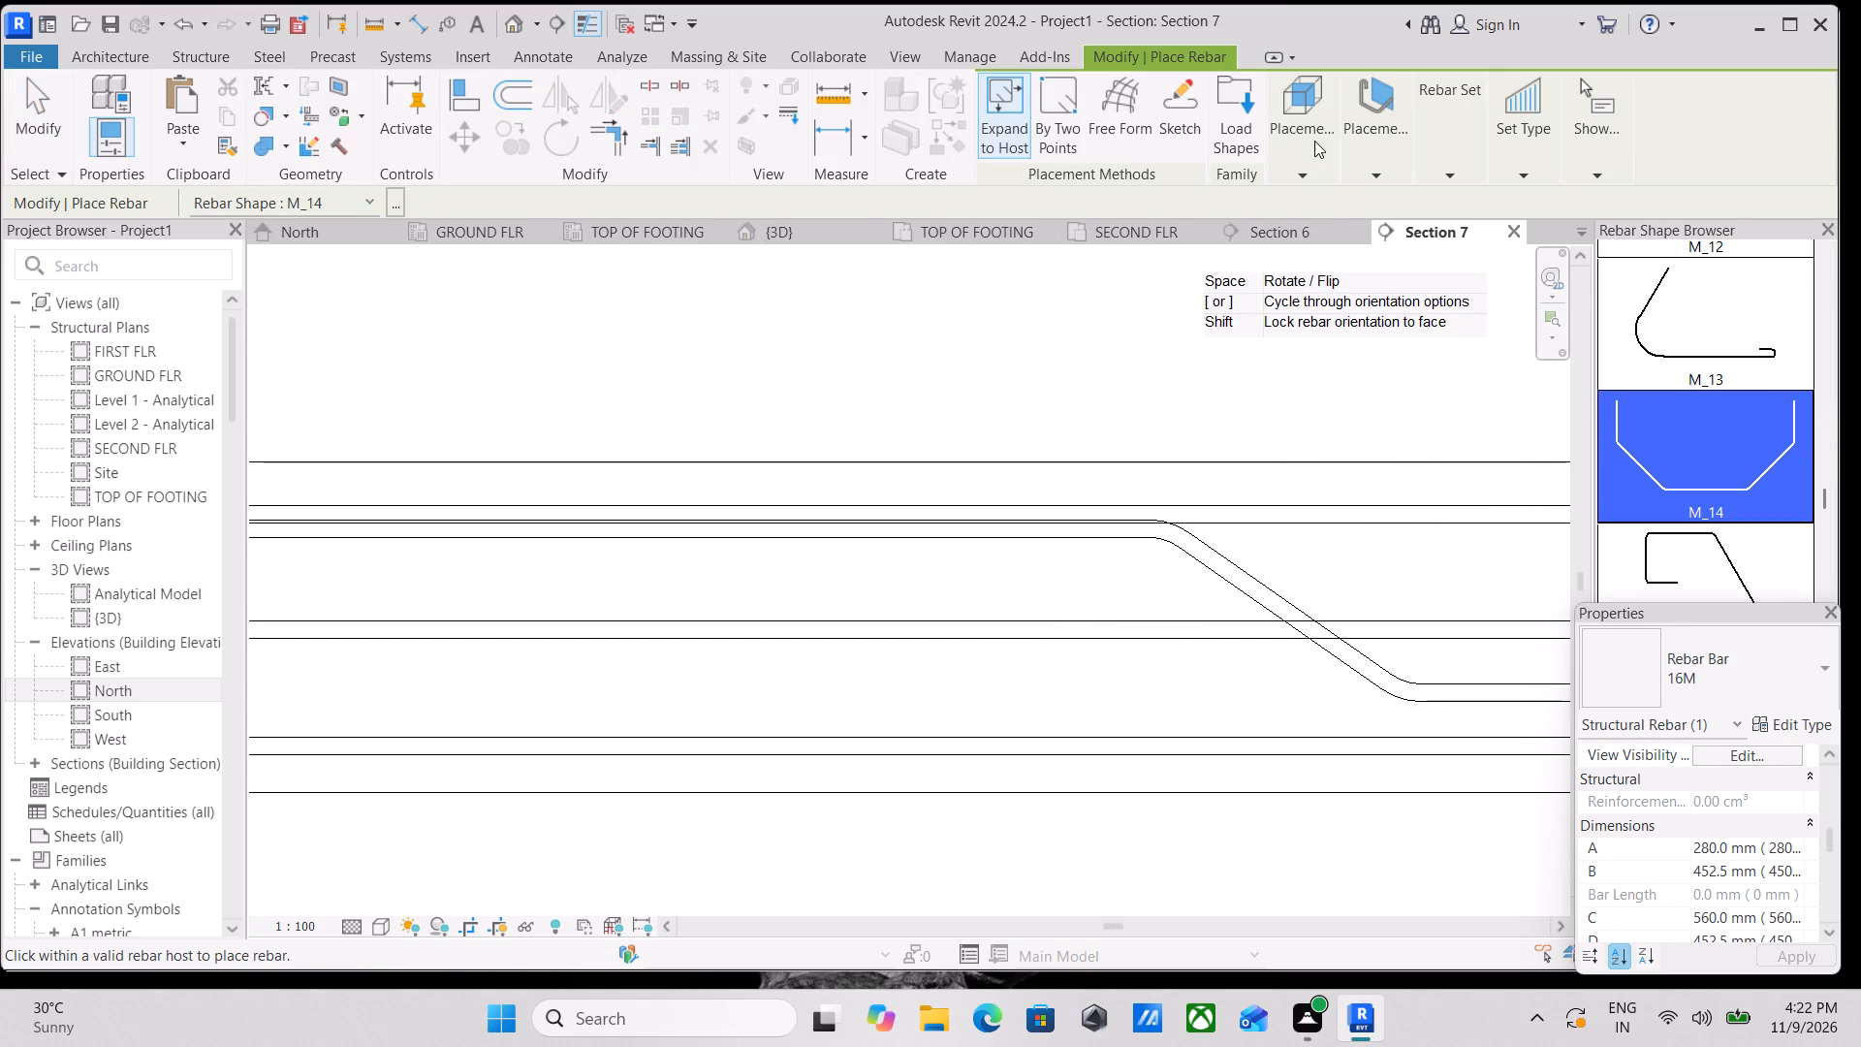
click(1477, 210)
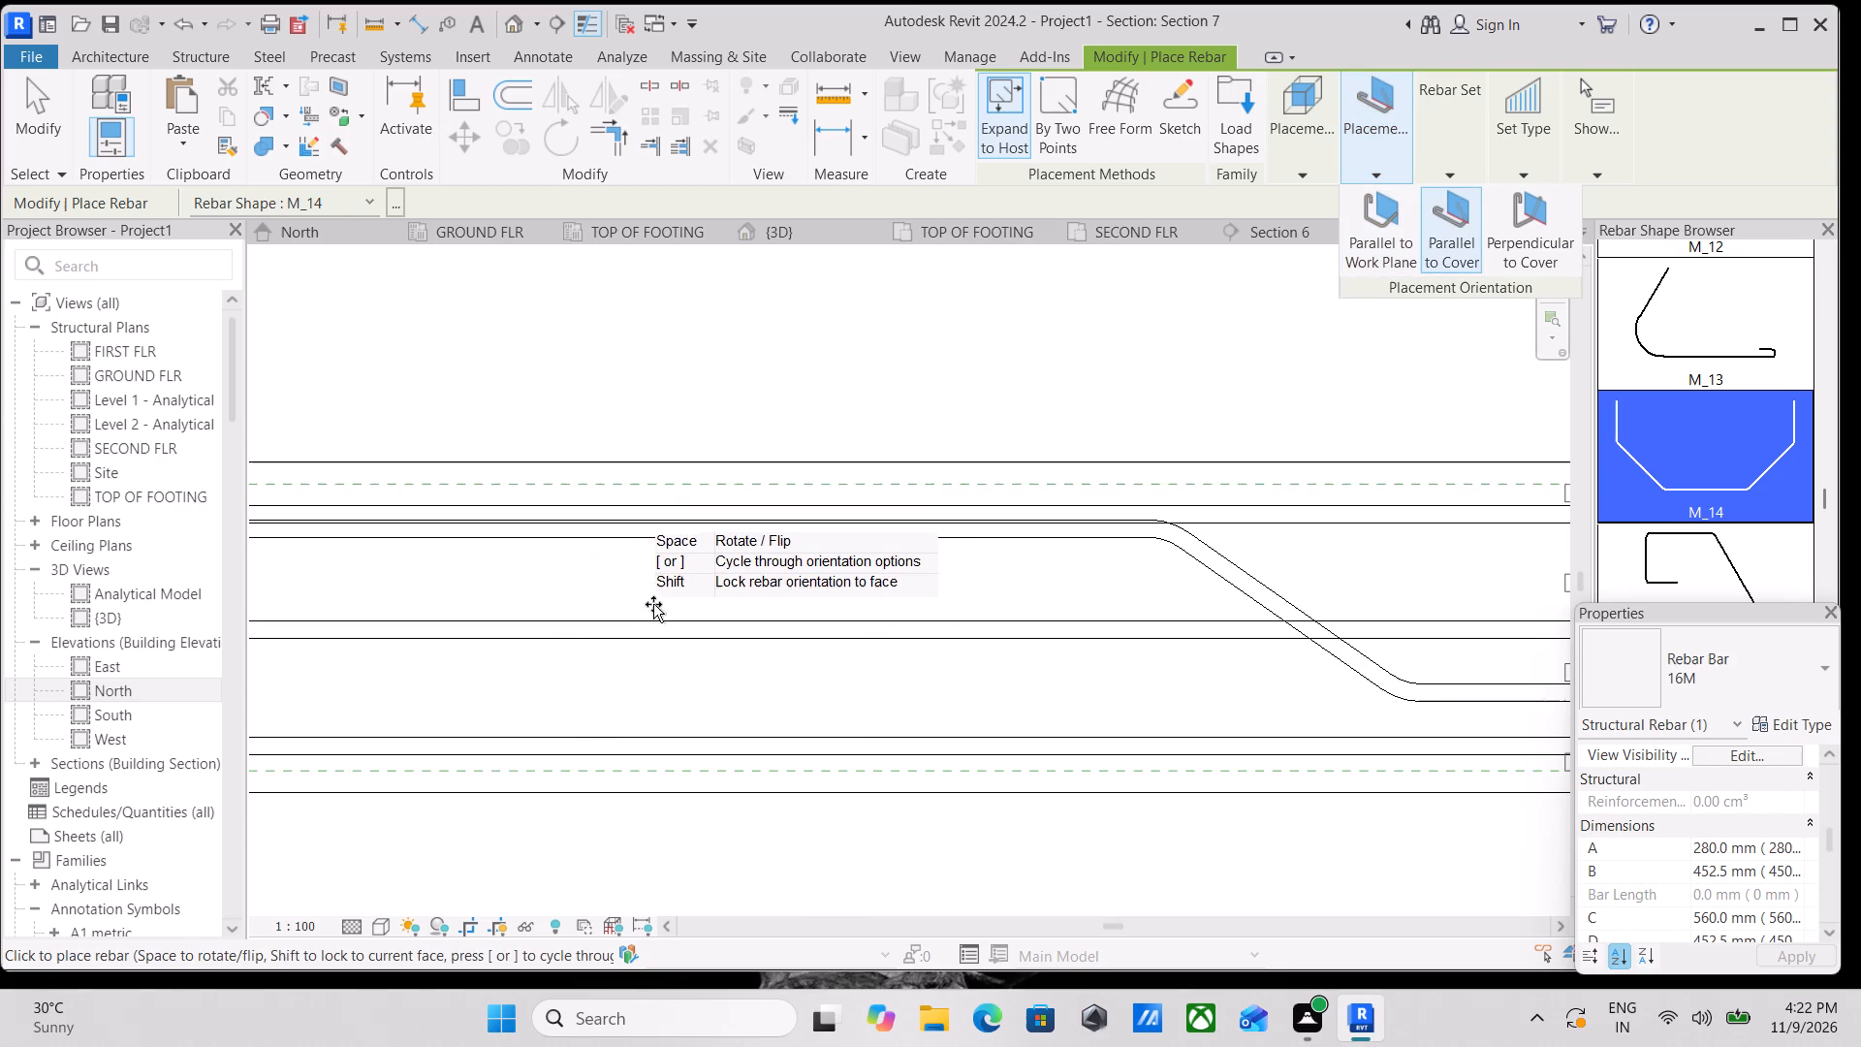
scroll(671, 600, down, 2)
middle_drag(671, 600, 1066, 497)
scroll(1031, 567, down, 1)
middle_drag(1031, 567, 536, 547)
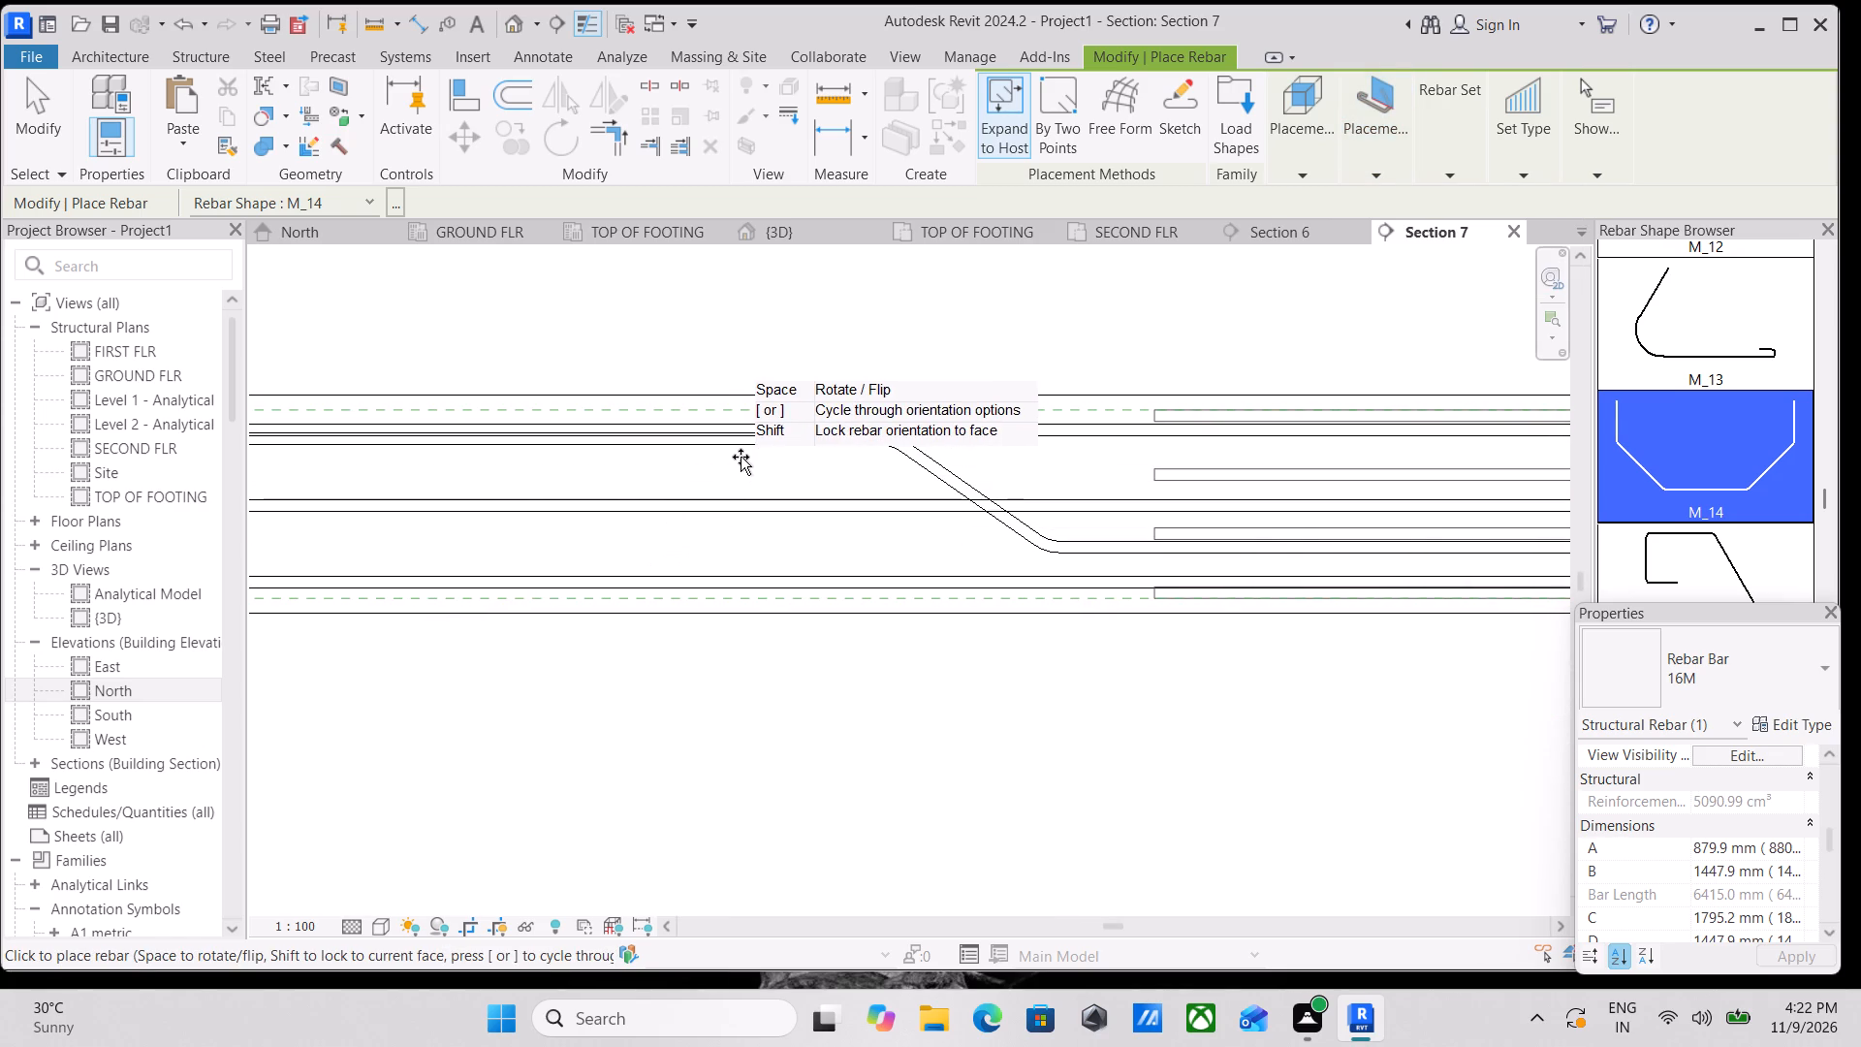
Look through the full set of rebar shapes for one matching the cranked bar in the slab section.
scroll(1750, 416, up, 20)
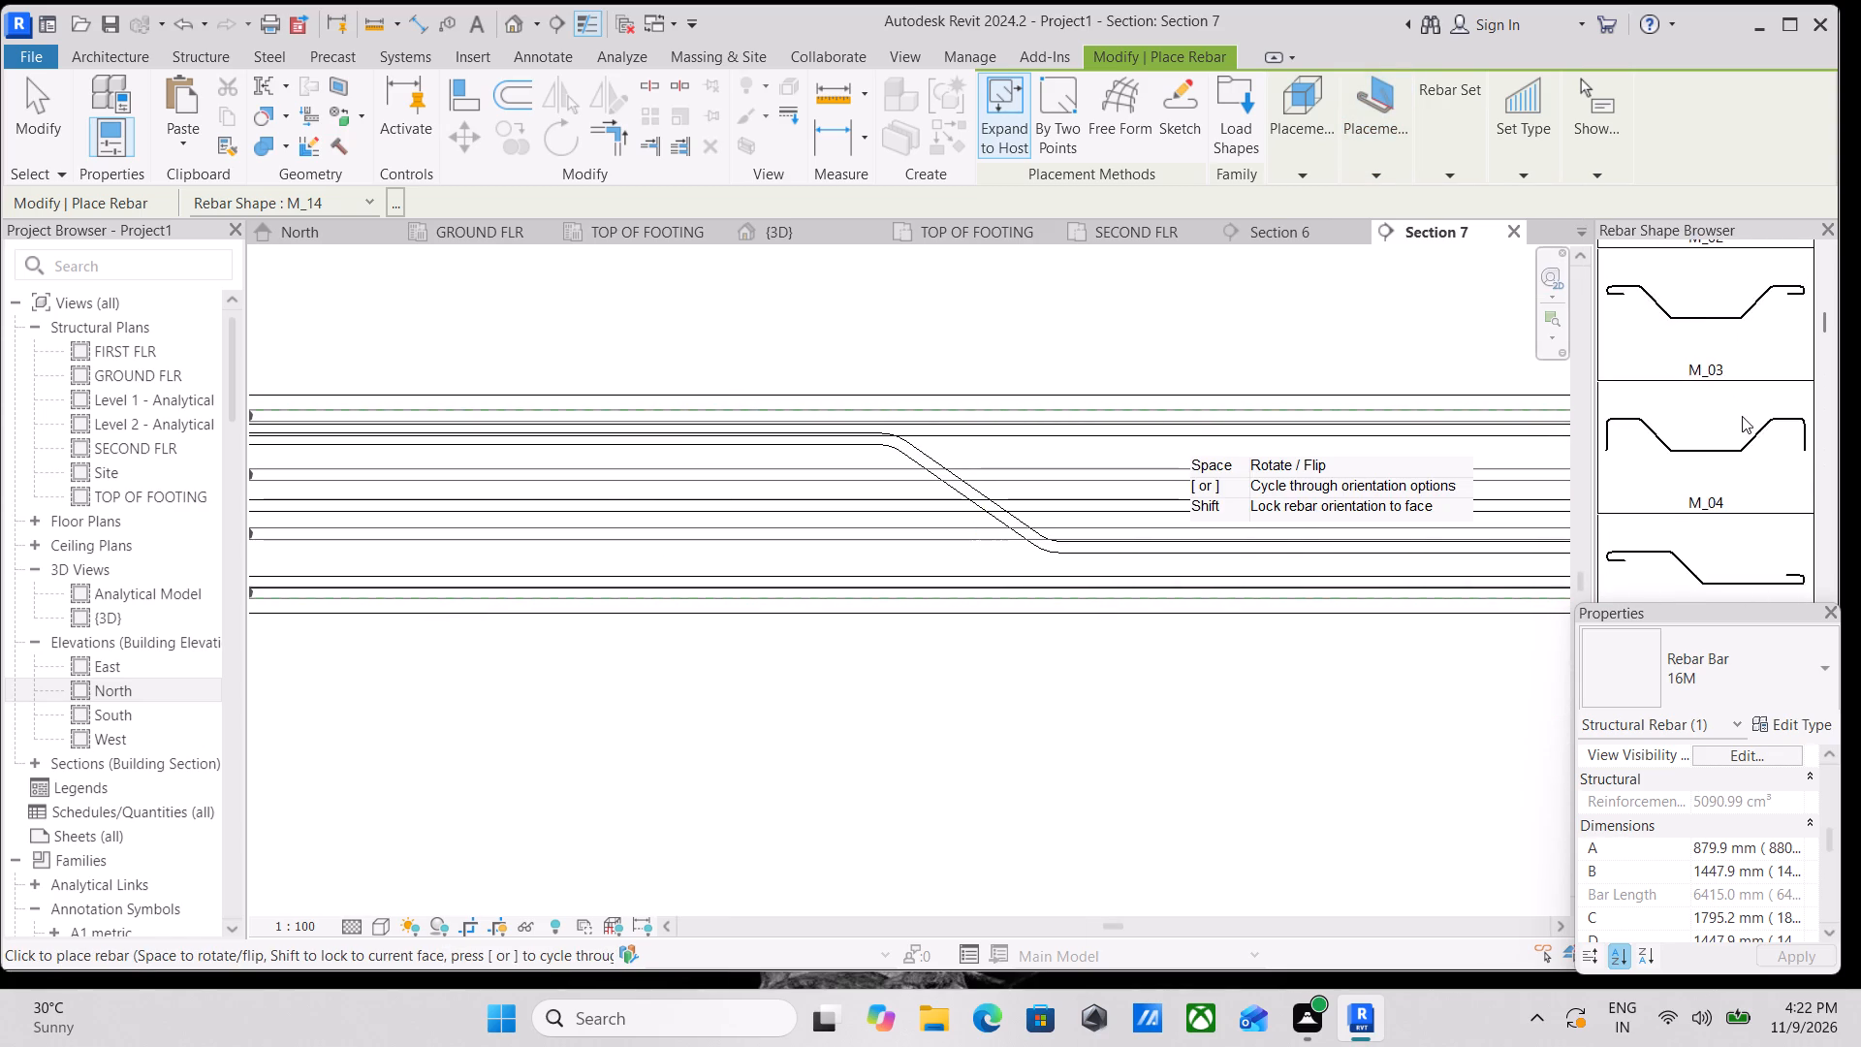
scroll(1742, 416, up, 10)
scroll(1752, 410, down, 5)
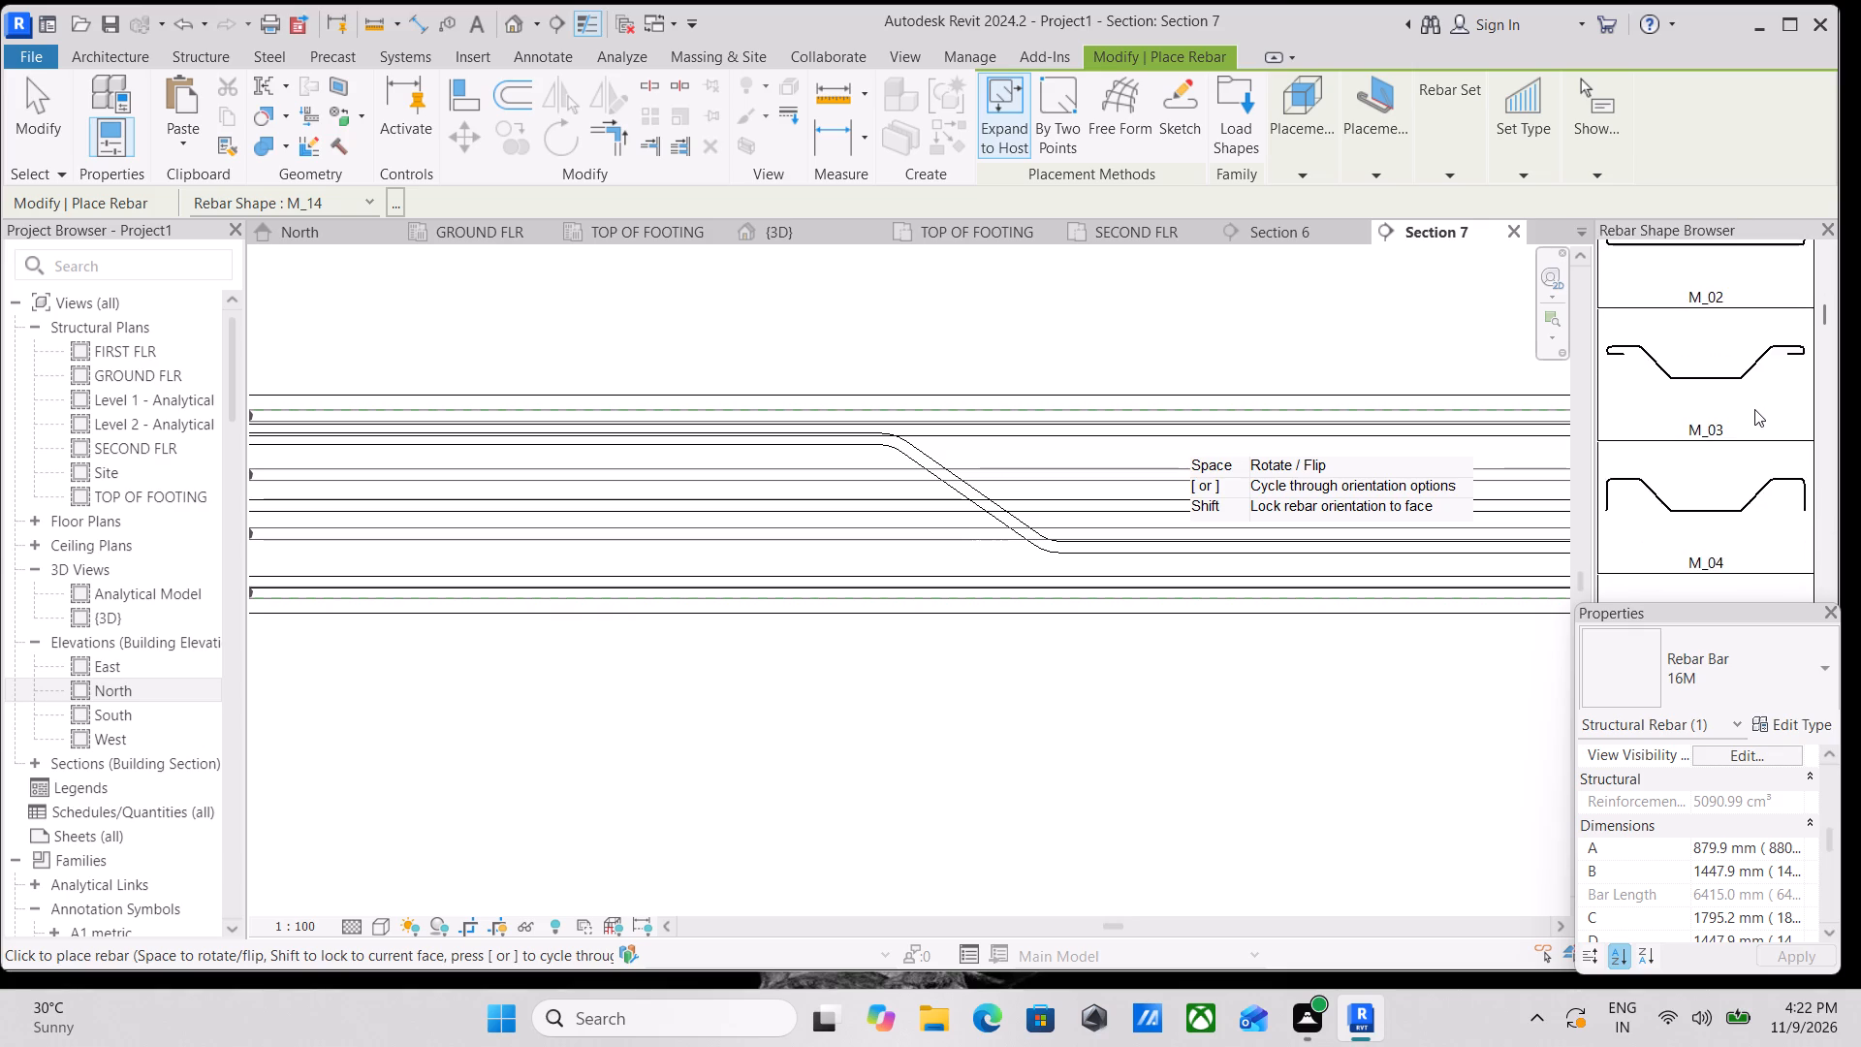
scroll(1754, 409, down, 13)
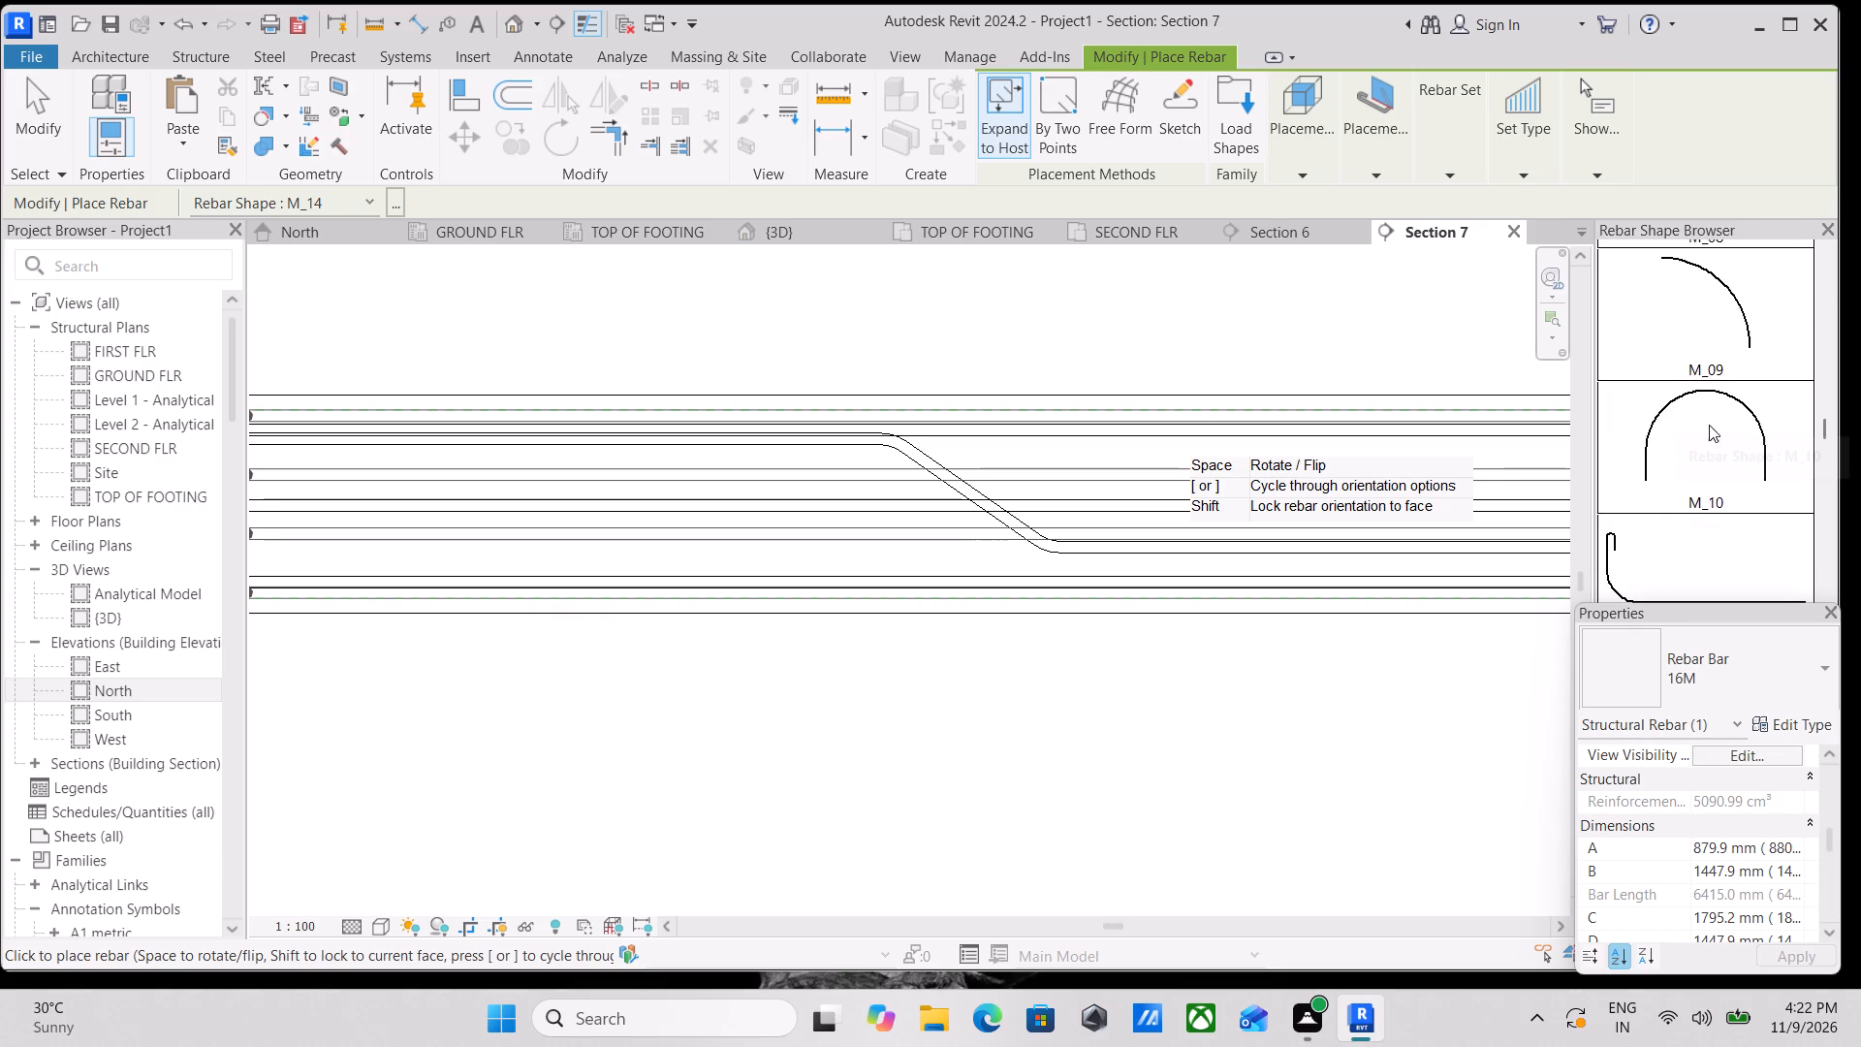
scroll(1709, 425, down, 10)
scroll(1710, 444, down, 14)
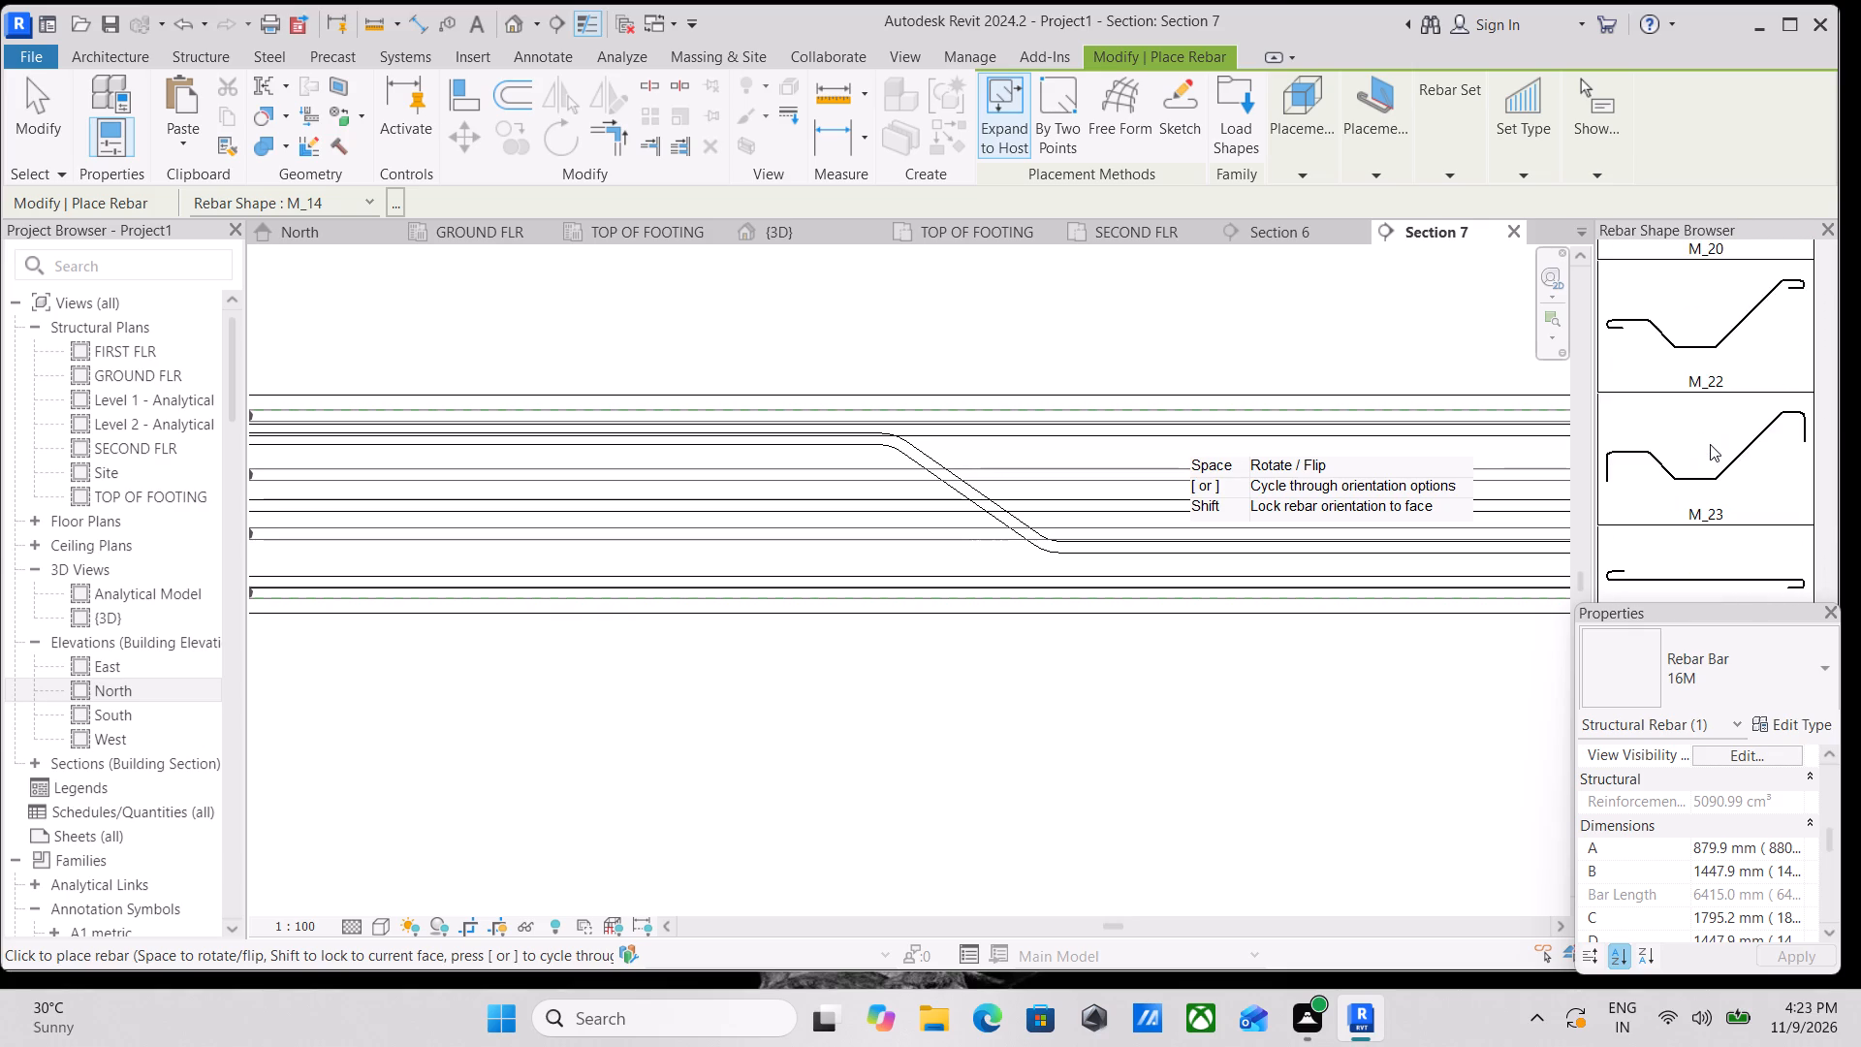
scroll(1750, 435, down, 14)
scroll(1739, 454, down, 8)
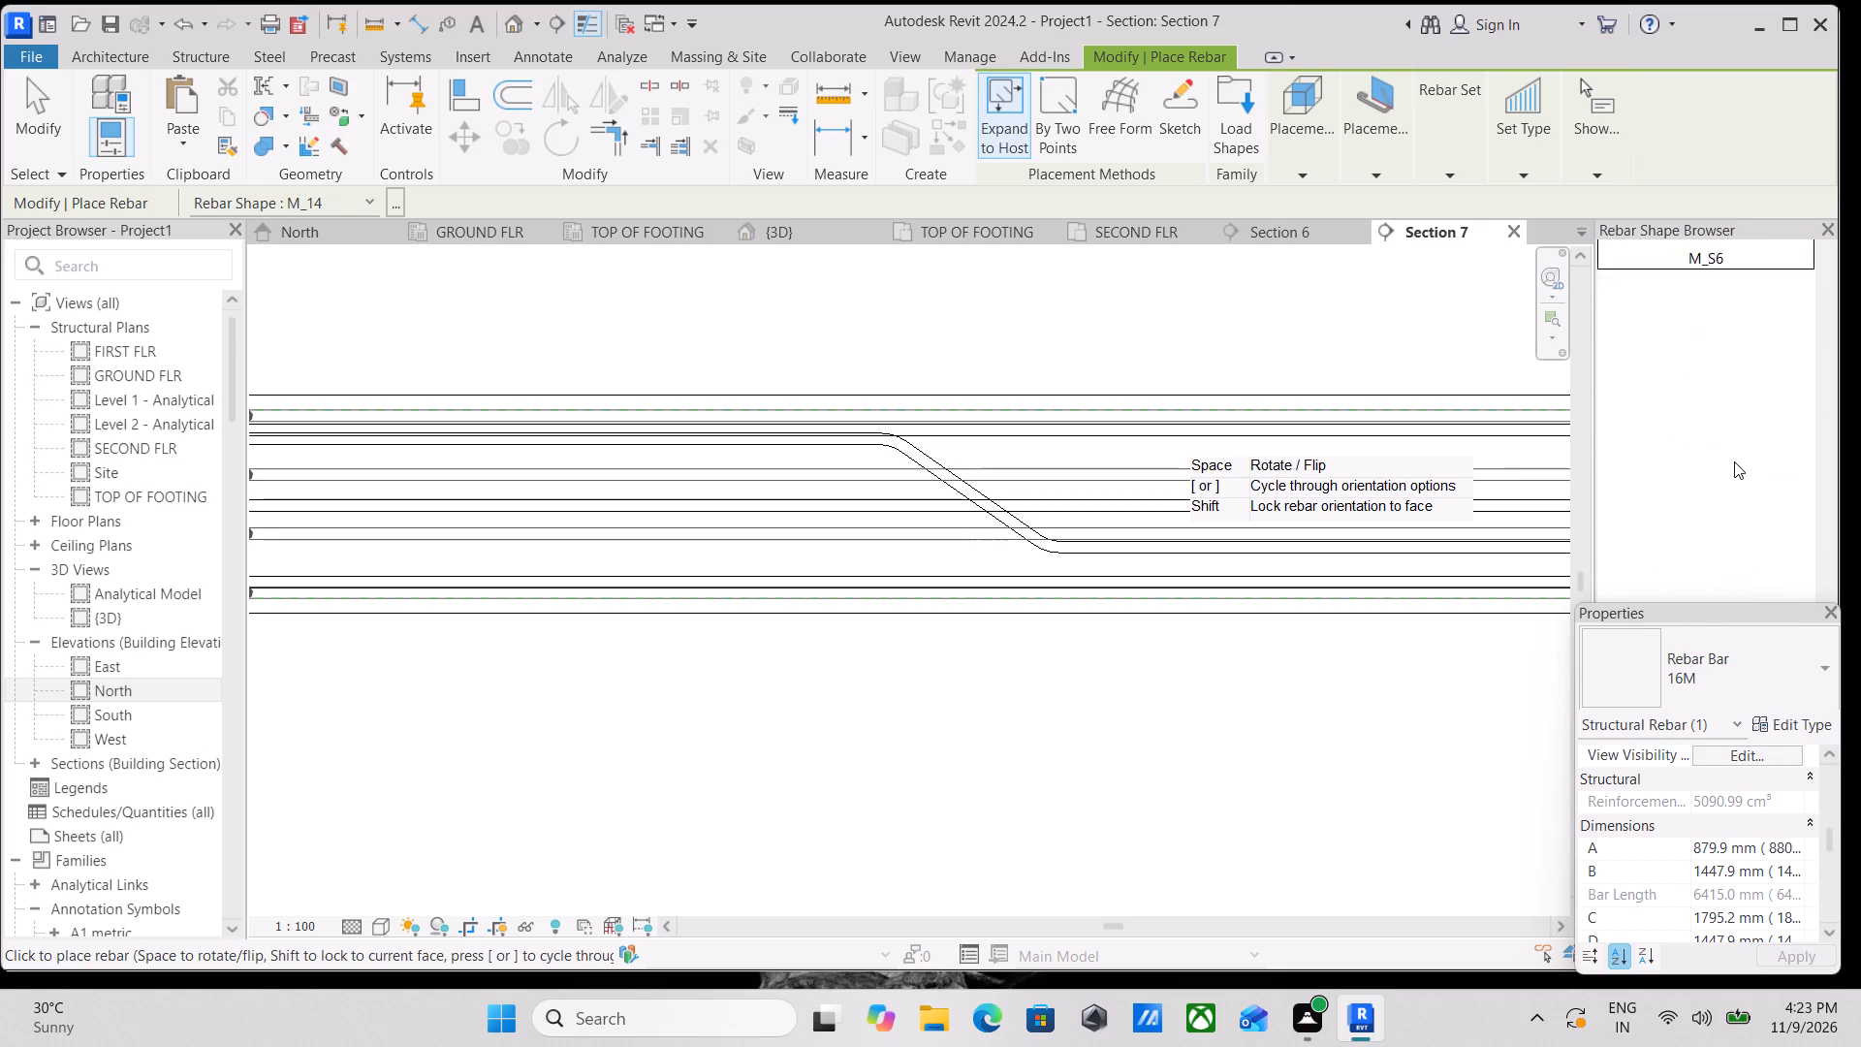
scroll(1734, 461, down, 16)
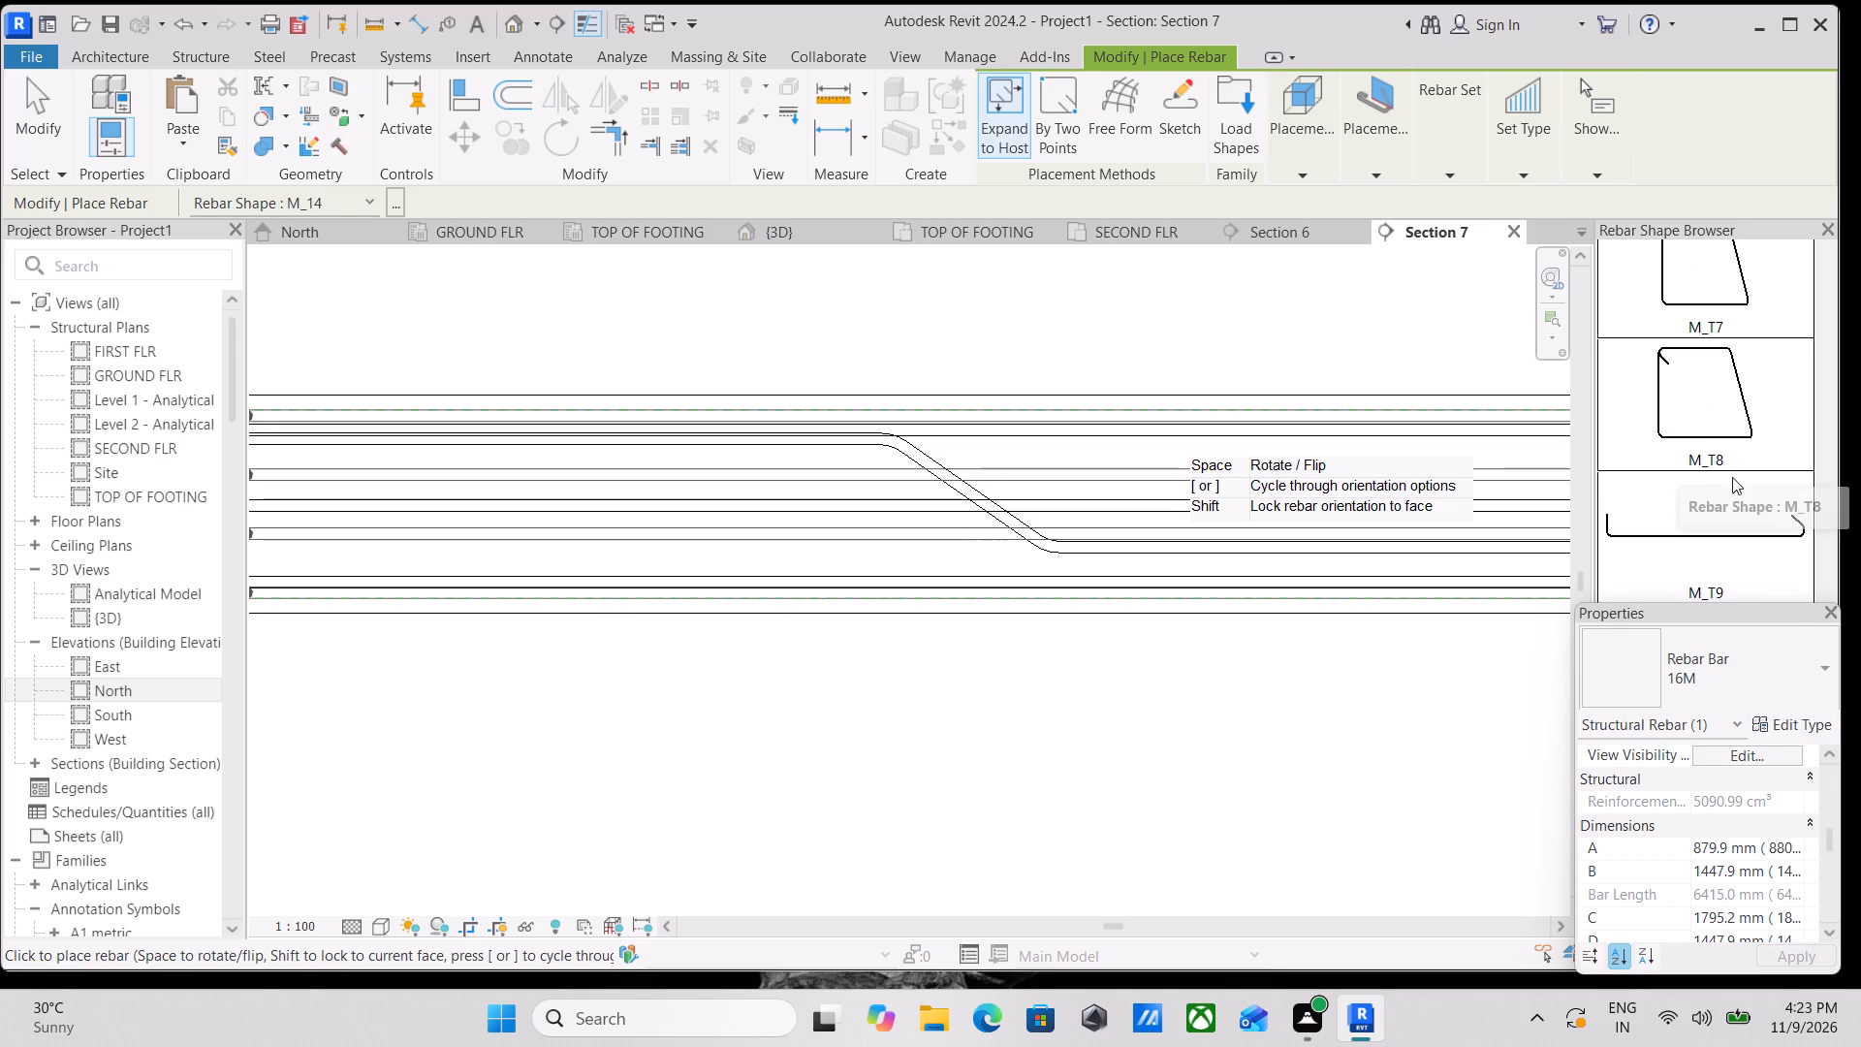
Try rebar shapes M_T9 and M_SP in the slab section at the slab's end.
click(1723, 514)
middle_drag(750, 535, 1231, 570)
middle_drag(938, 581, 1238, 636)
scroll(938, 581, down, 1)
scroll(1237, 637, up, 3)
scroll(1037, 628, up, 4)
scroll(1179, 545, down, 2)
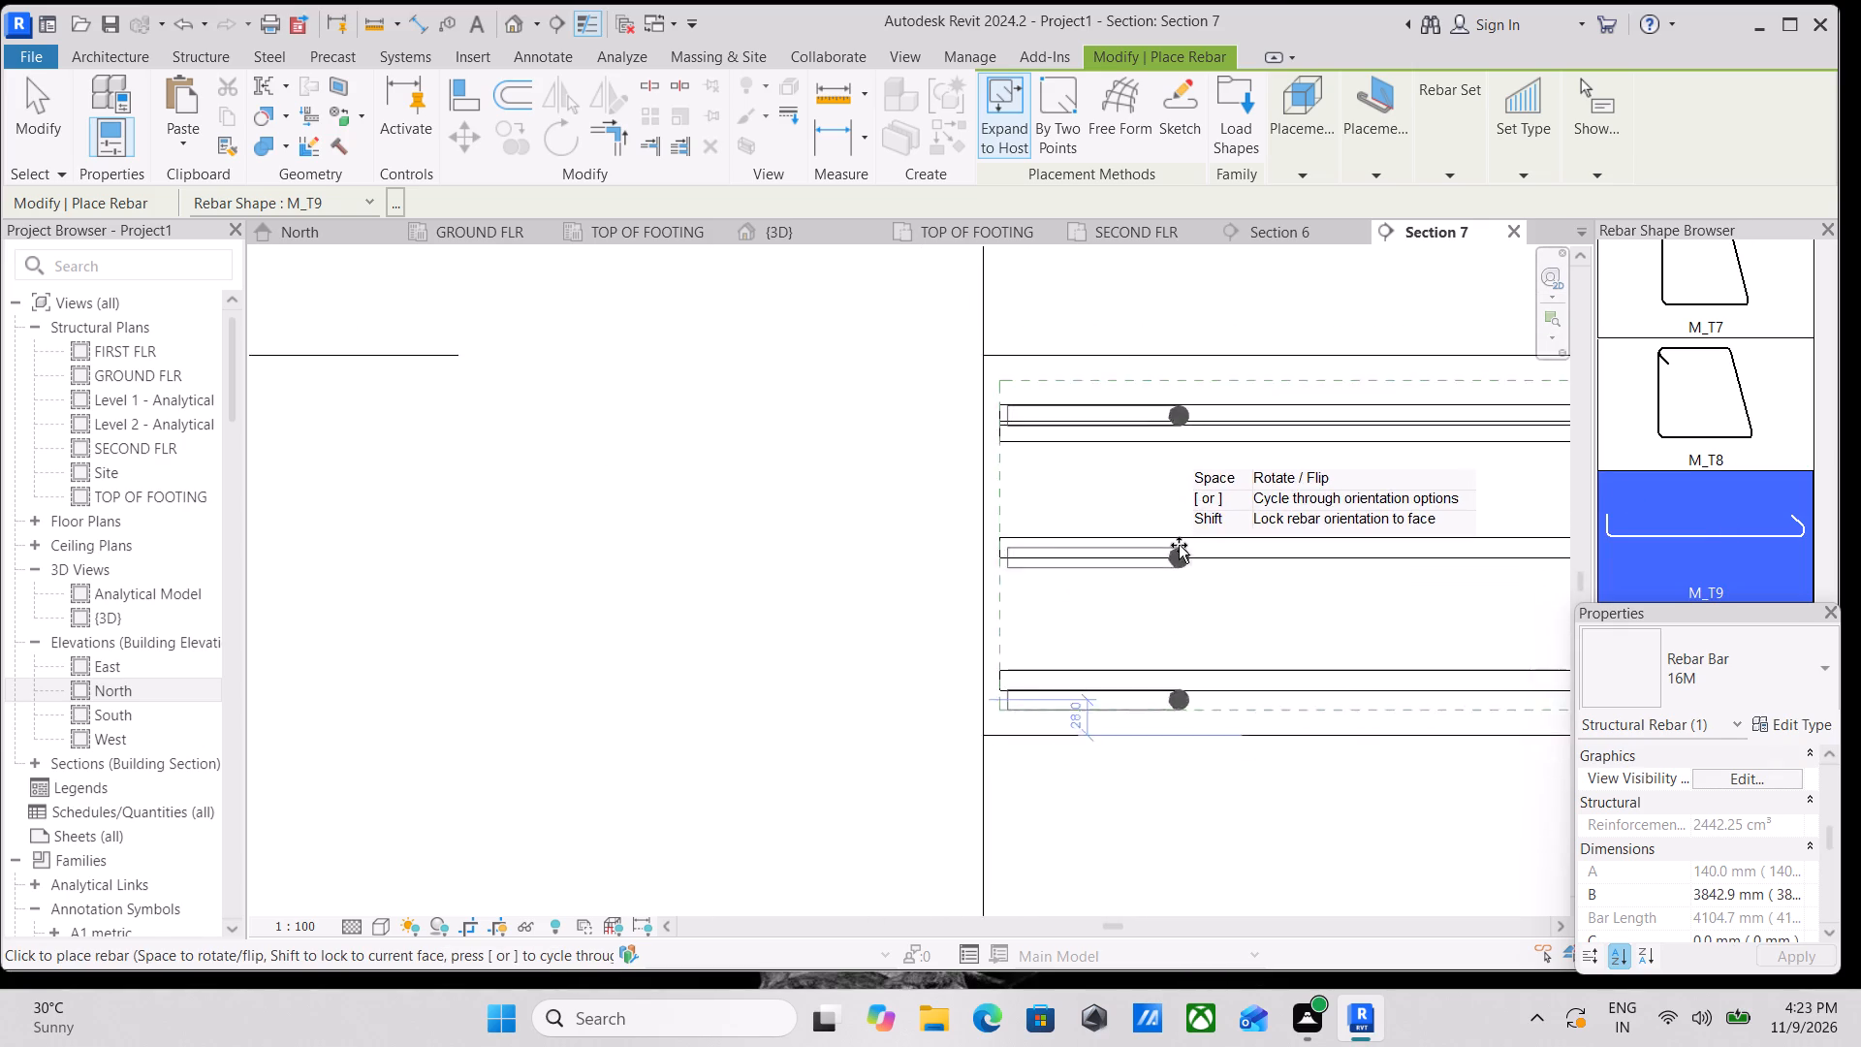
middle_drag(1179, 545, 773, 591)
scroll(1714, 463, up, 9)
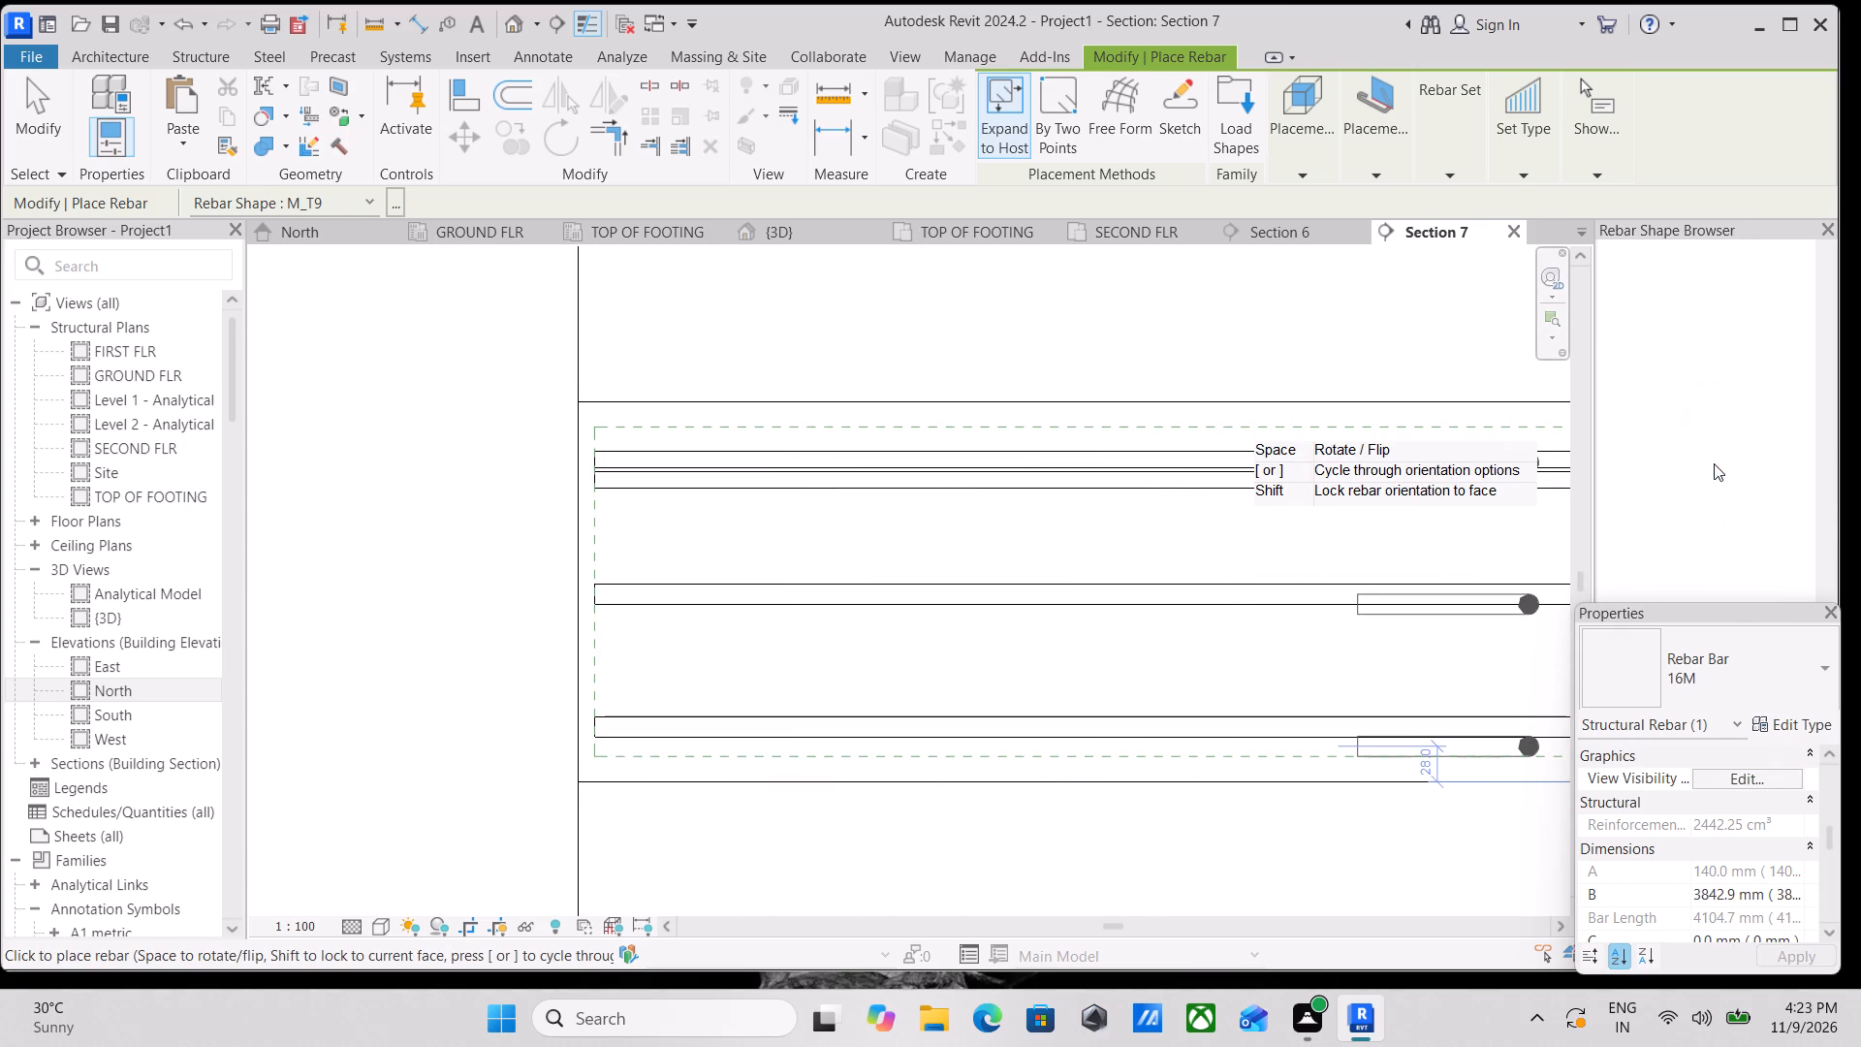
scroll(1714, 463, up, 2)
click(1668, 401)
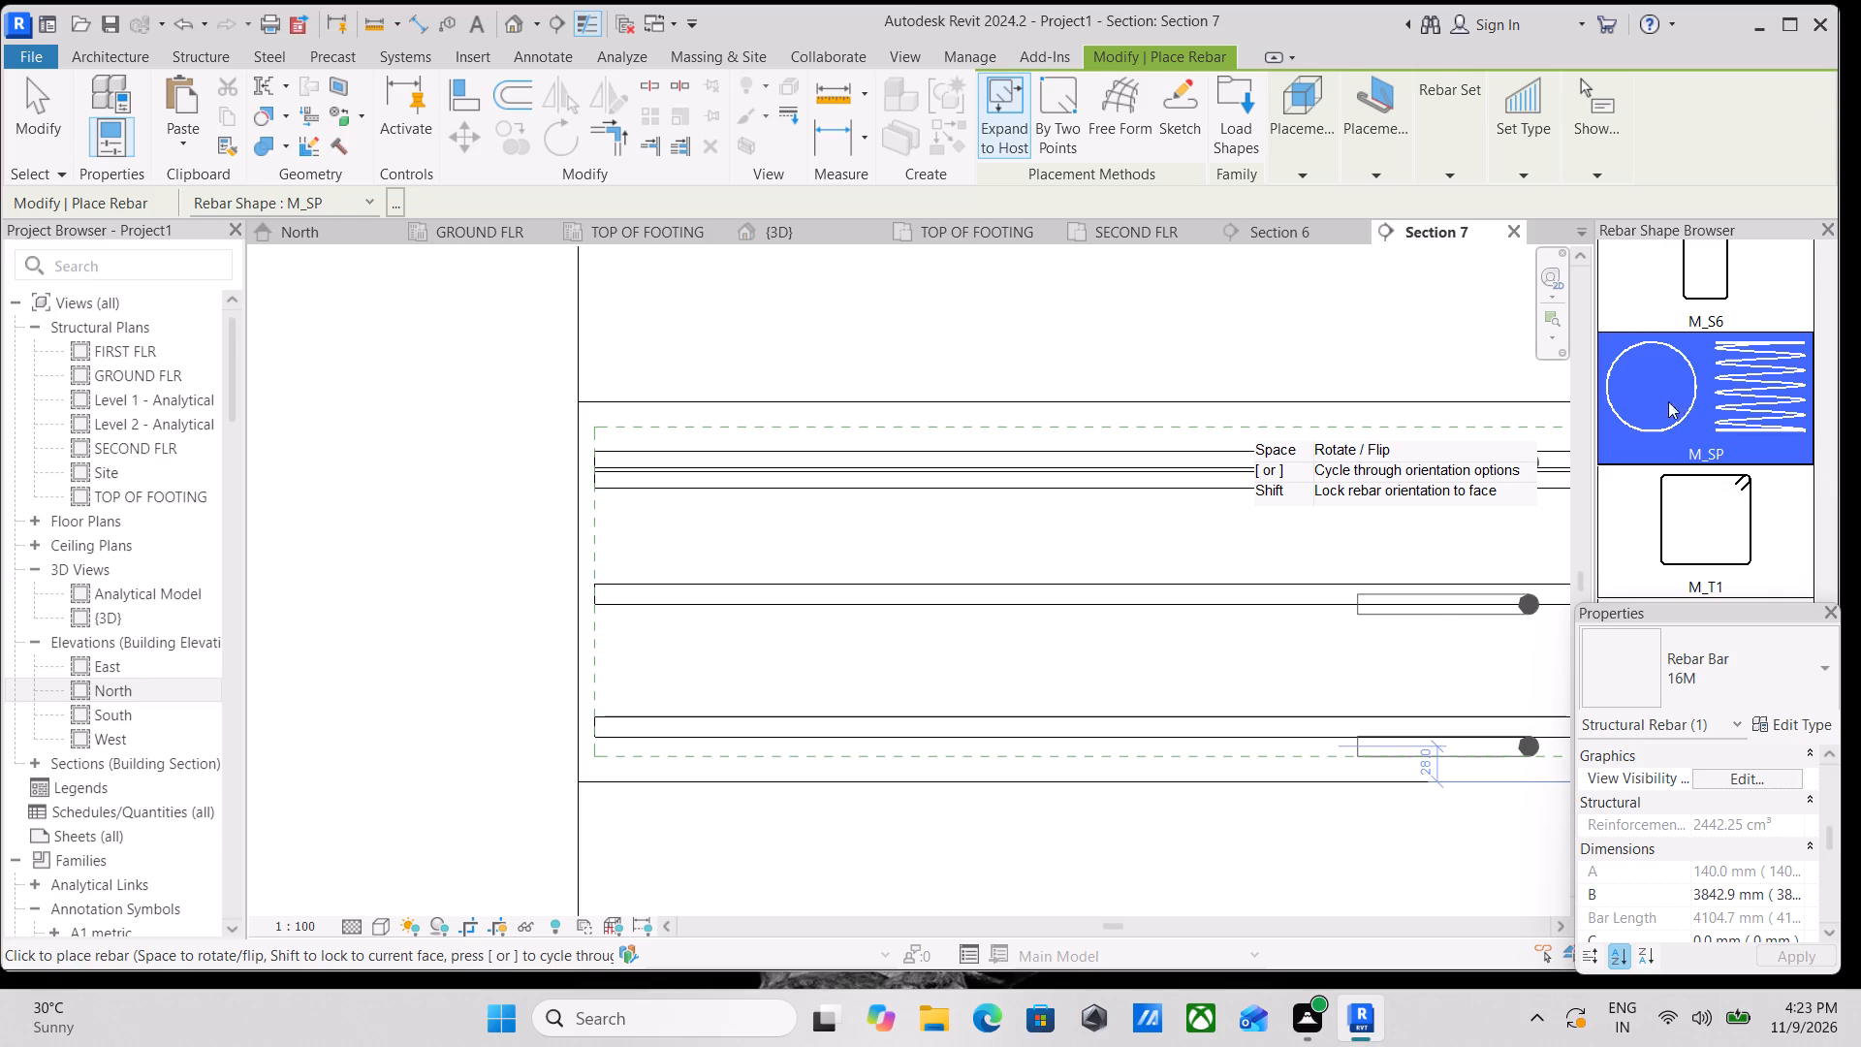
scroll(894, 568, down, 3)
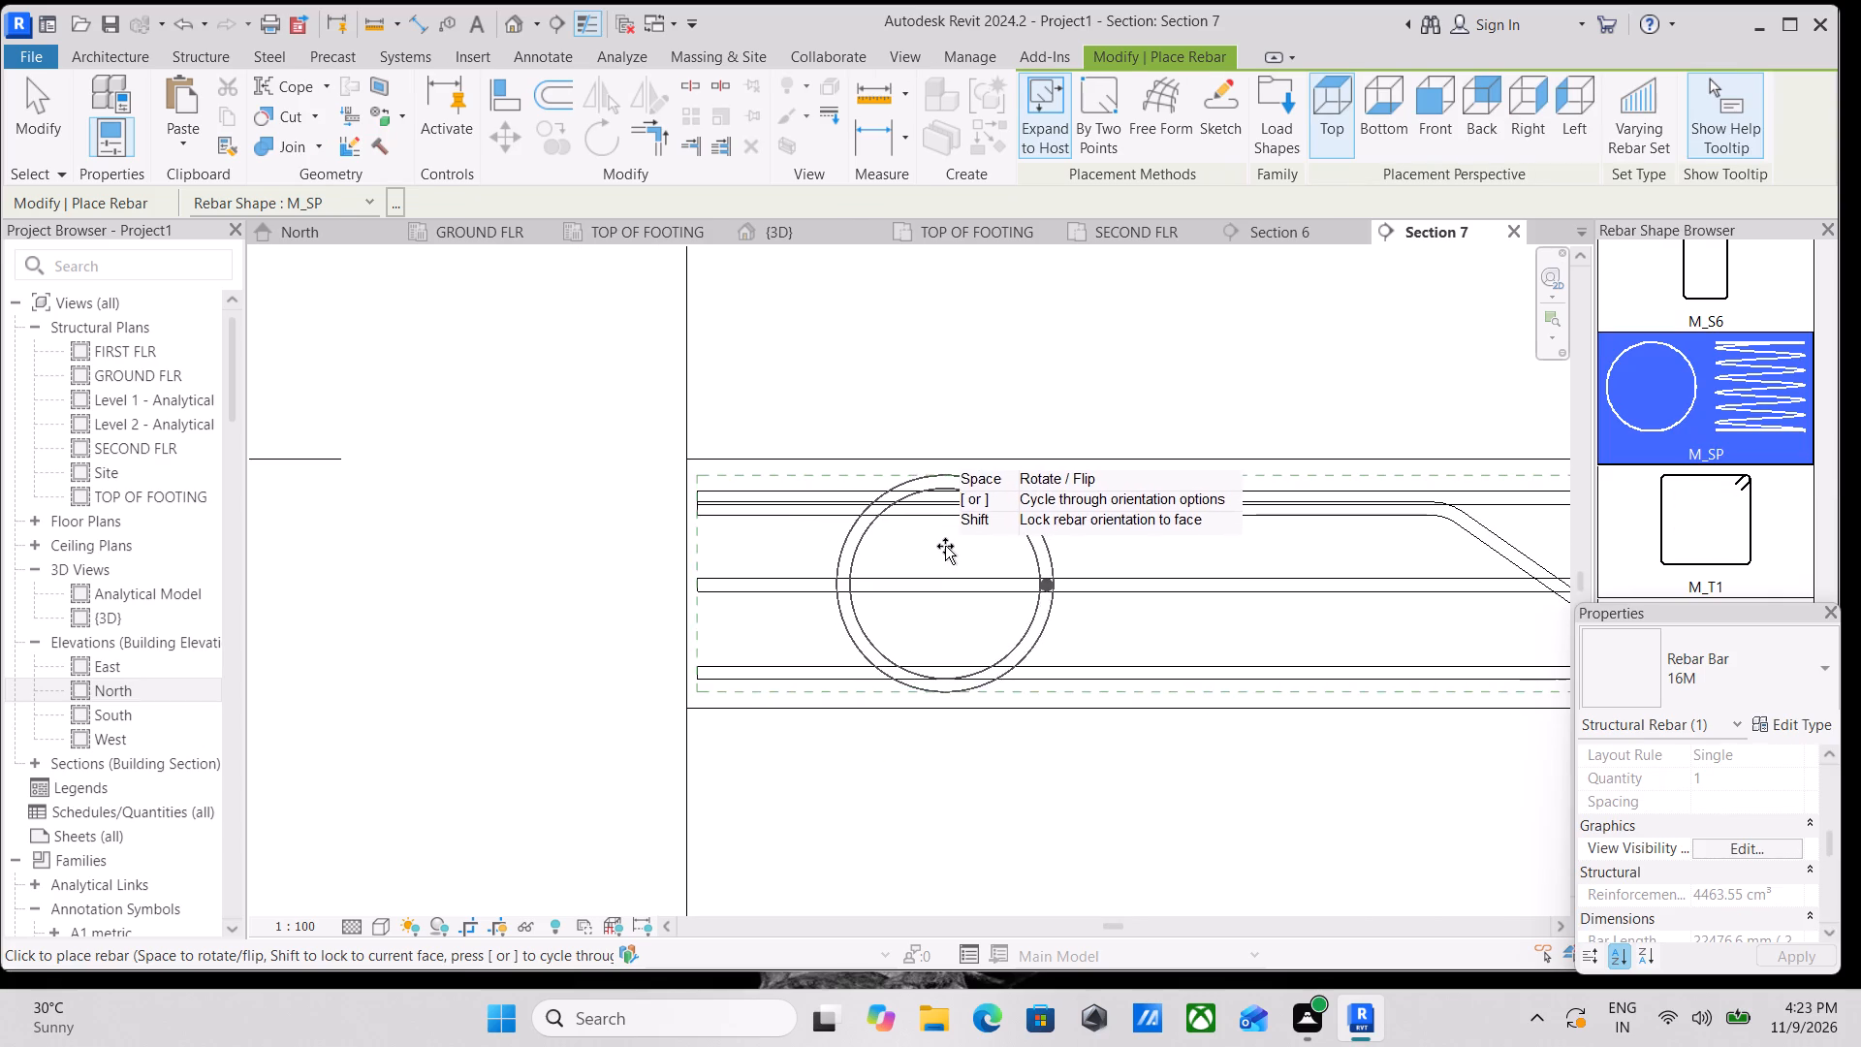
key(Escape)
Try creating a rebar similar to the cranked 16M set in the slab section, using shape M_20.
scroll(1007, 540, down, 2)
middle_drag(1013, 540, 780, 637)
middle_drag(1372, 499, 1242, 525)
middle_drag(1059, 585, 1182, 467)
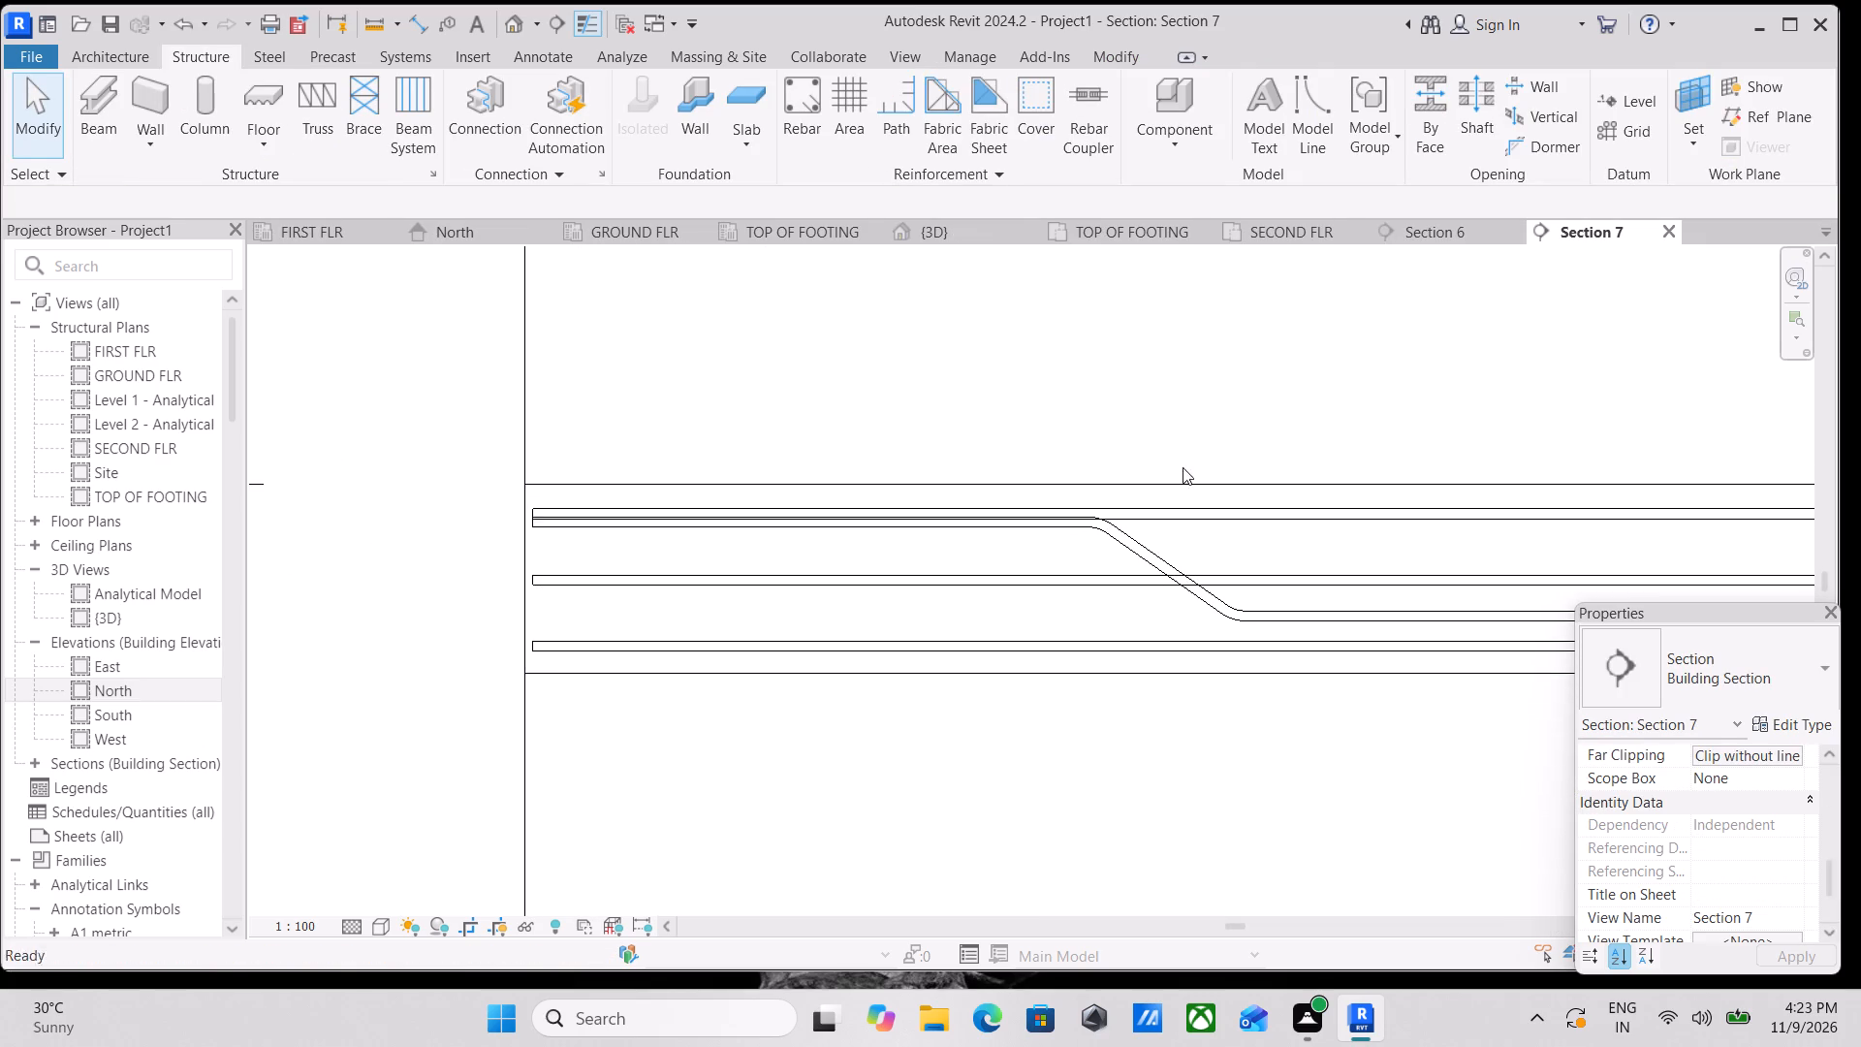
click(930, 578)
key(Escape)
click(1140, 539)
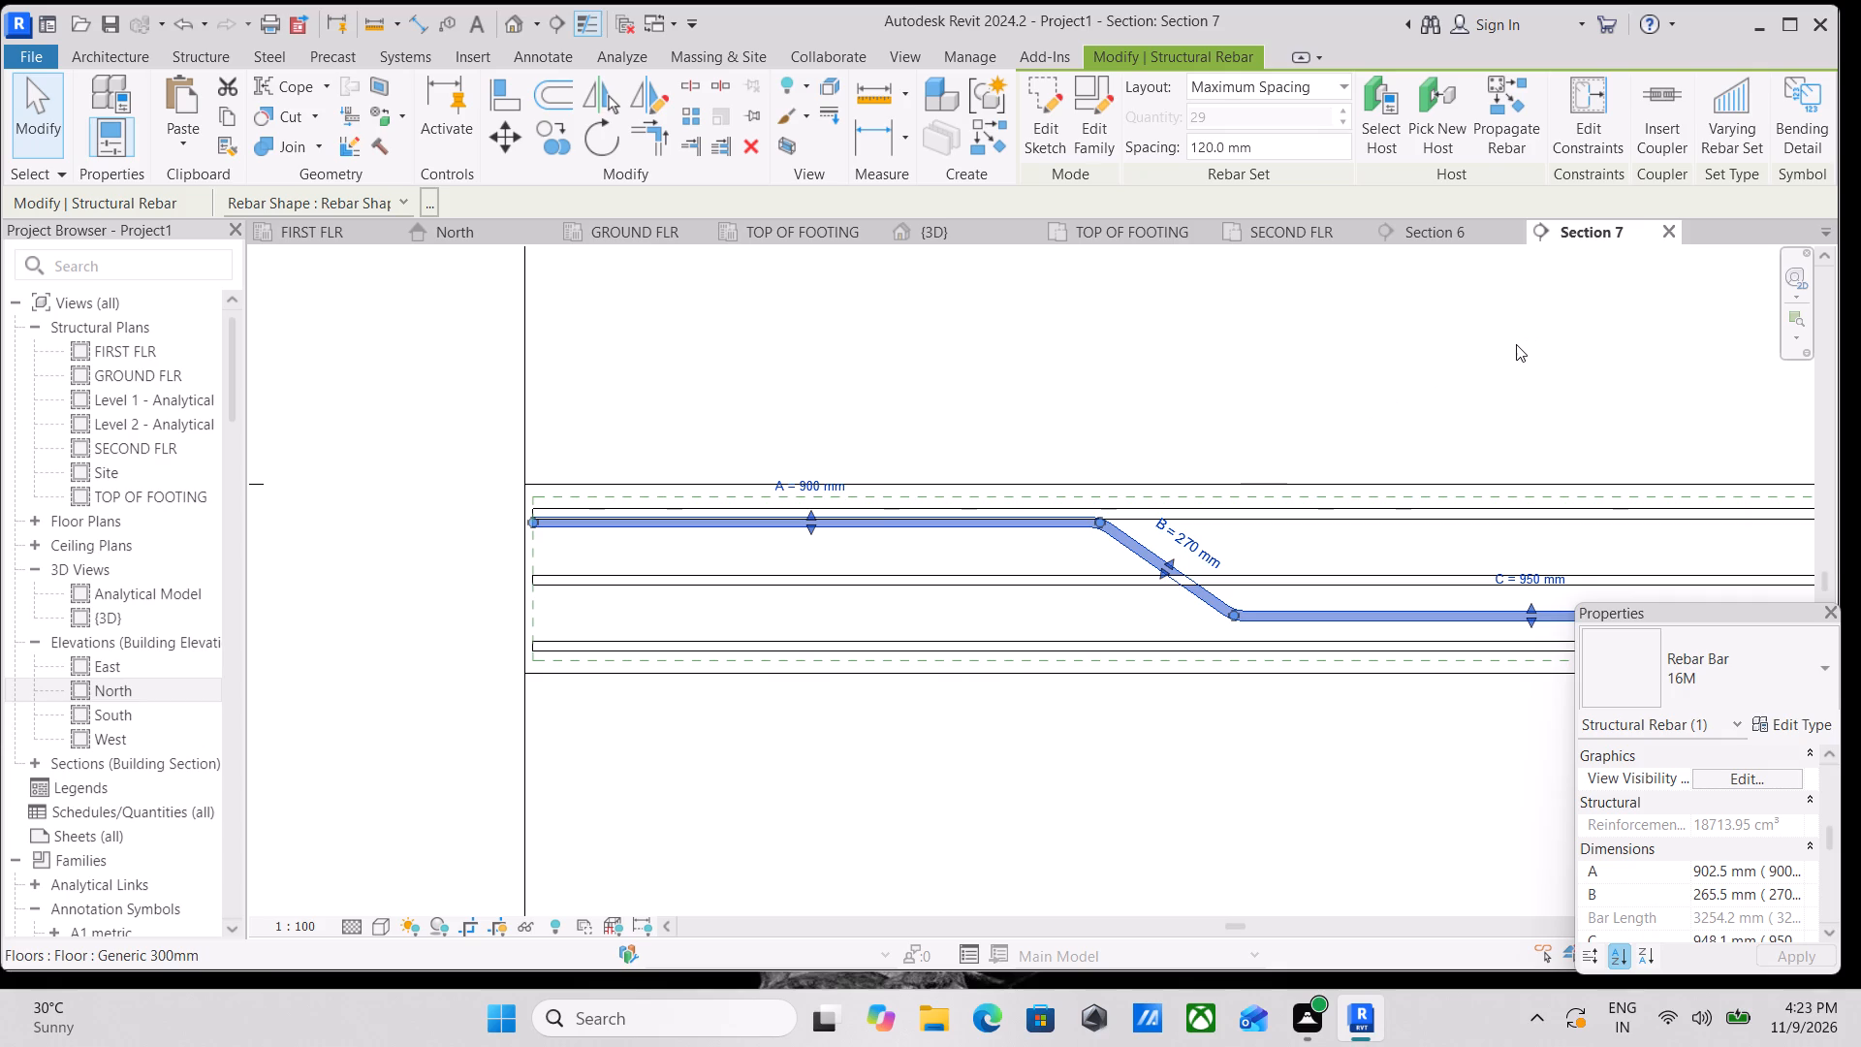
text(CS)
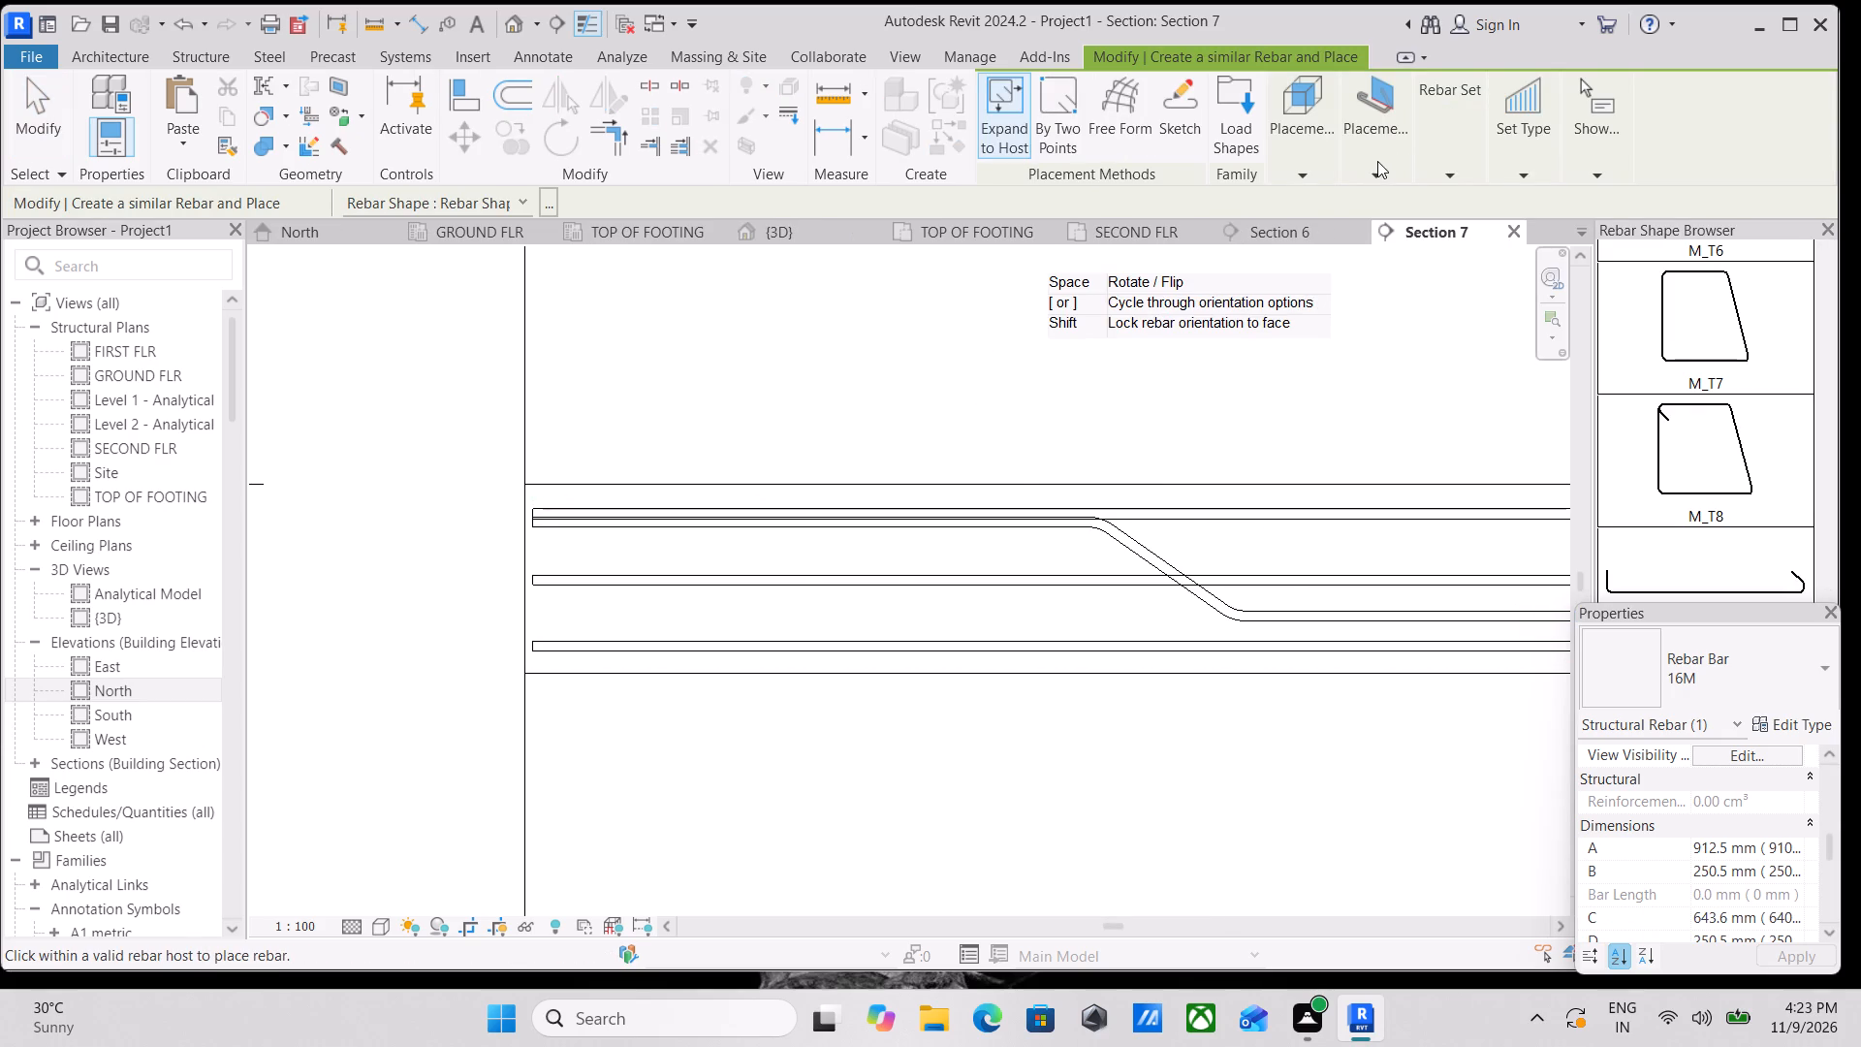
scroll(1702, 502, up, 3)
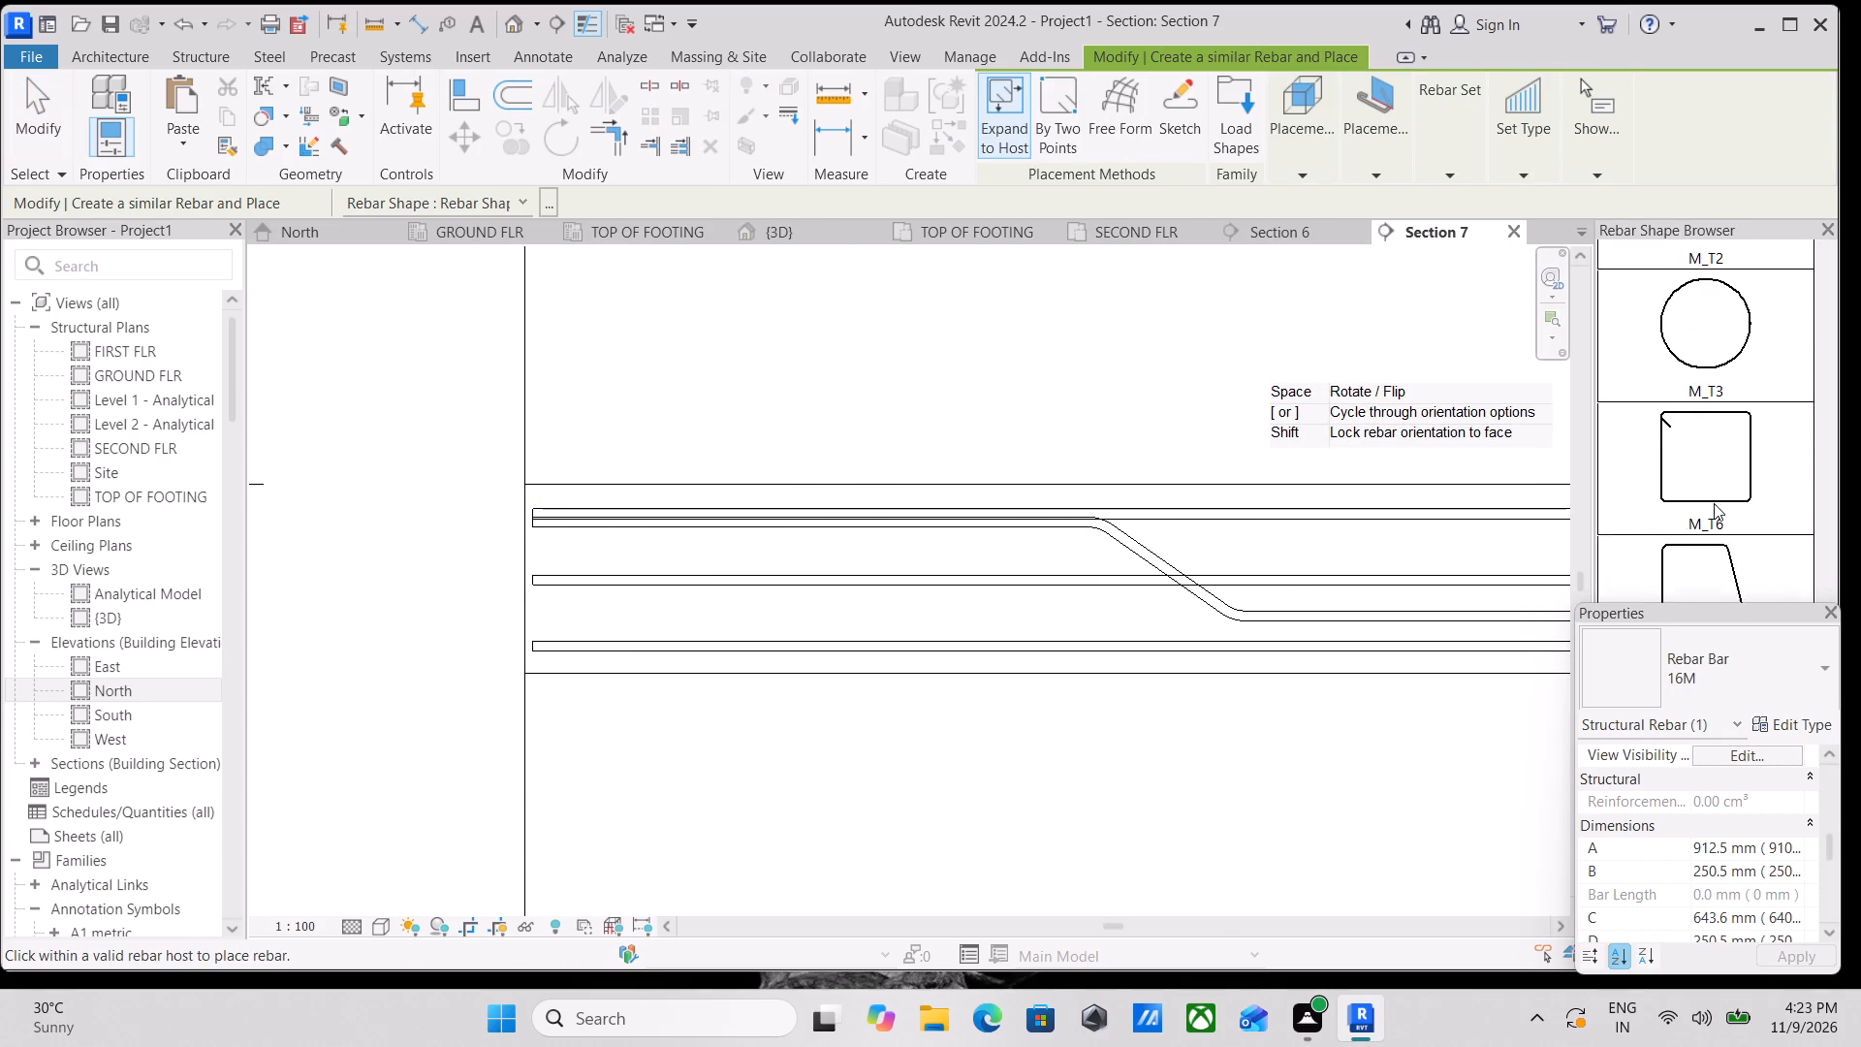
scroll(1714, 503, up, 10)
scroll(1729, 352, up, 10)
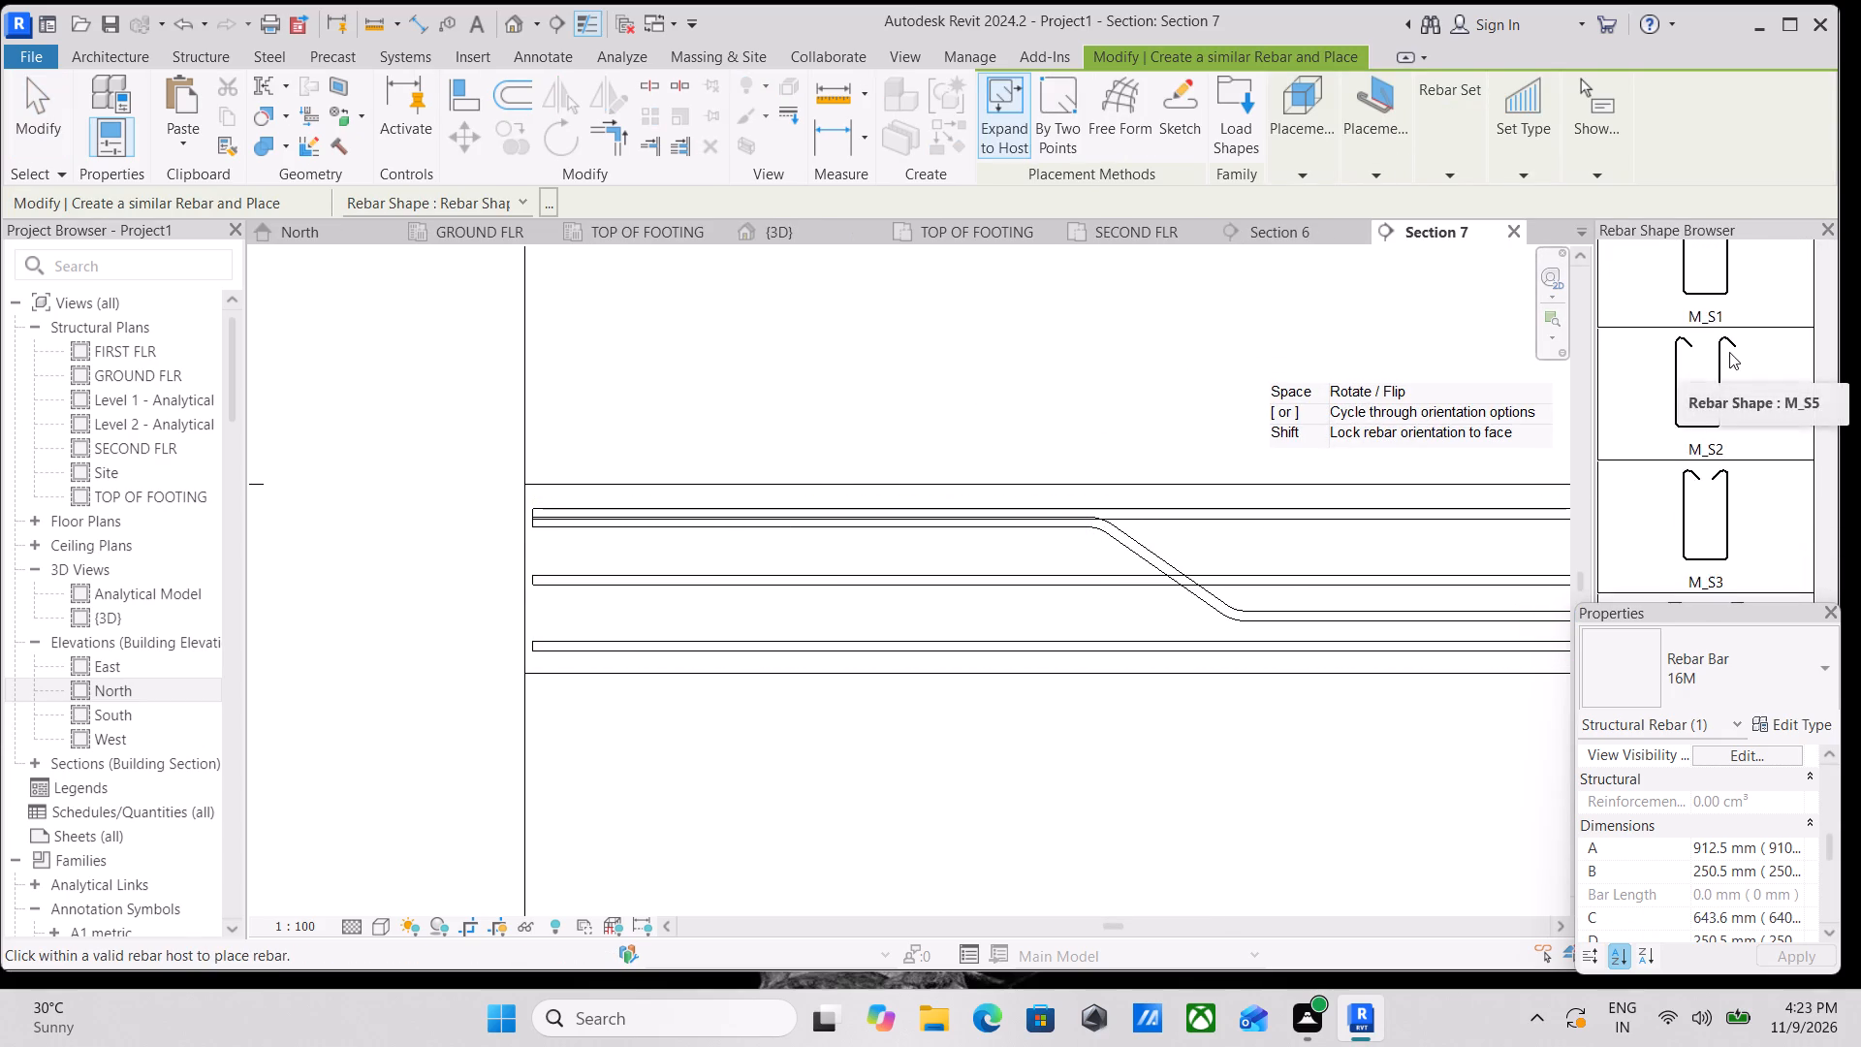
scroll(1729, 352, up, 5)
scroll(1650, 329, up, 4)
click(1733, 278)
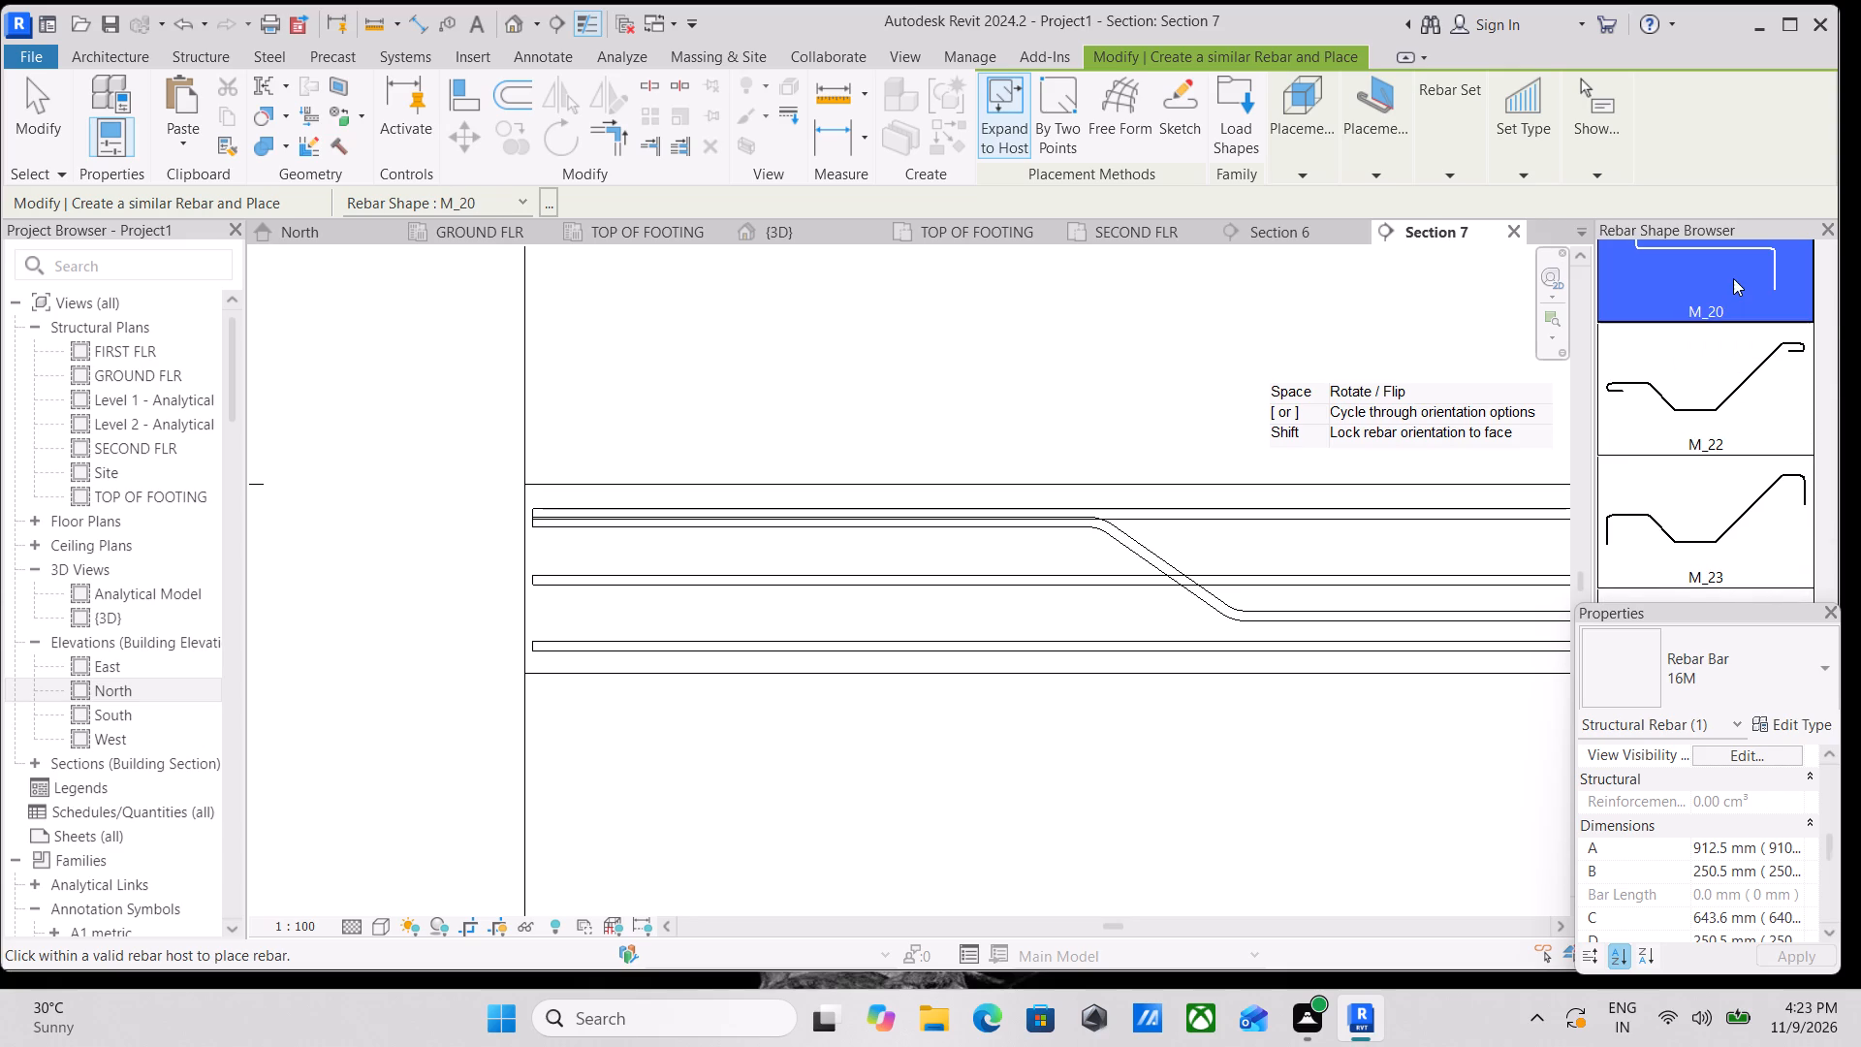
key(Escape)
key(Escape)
Examine the slab bars, cranked bar set and surrounding beams of the reinforced bays in the {3D} view.
scroll(1313, 398, down, 3)
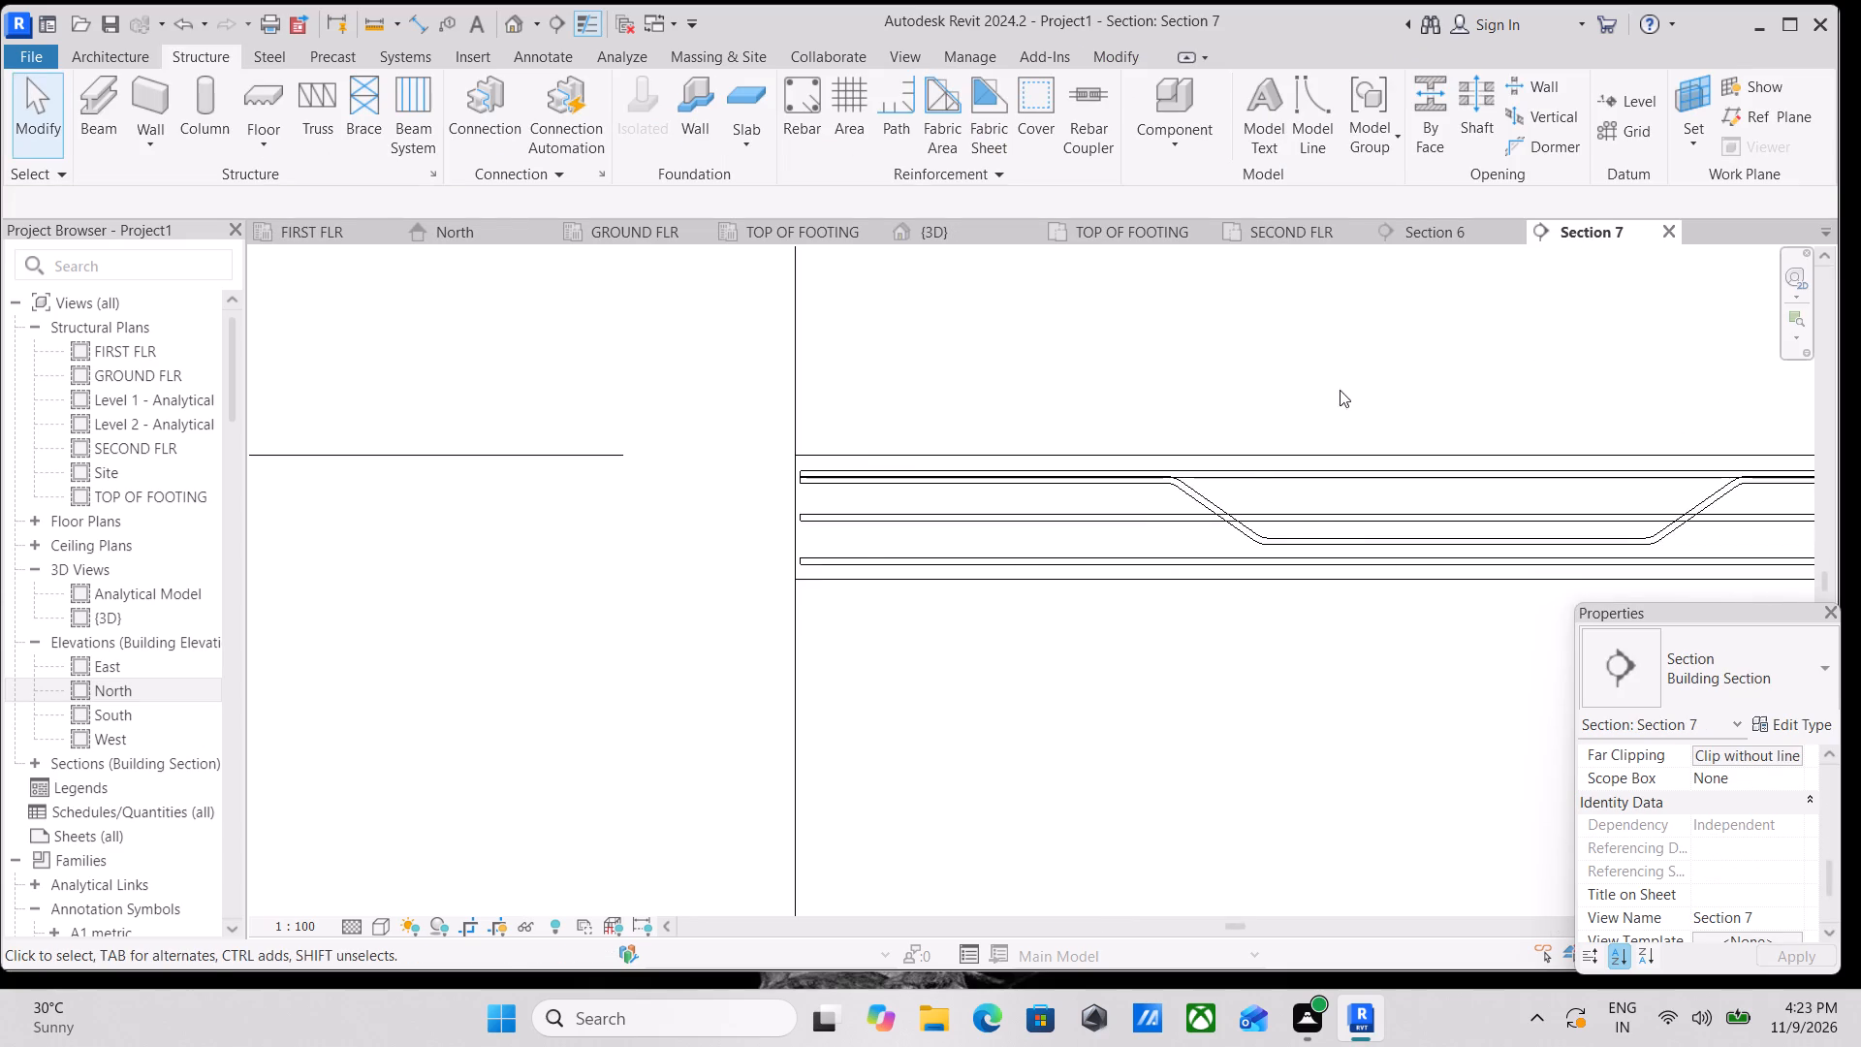
scroll(1340, 390, down, 1)
middle_drag(1340, 390, 1283, 448)
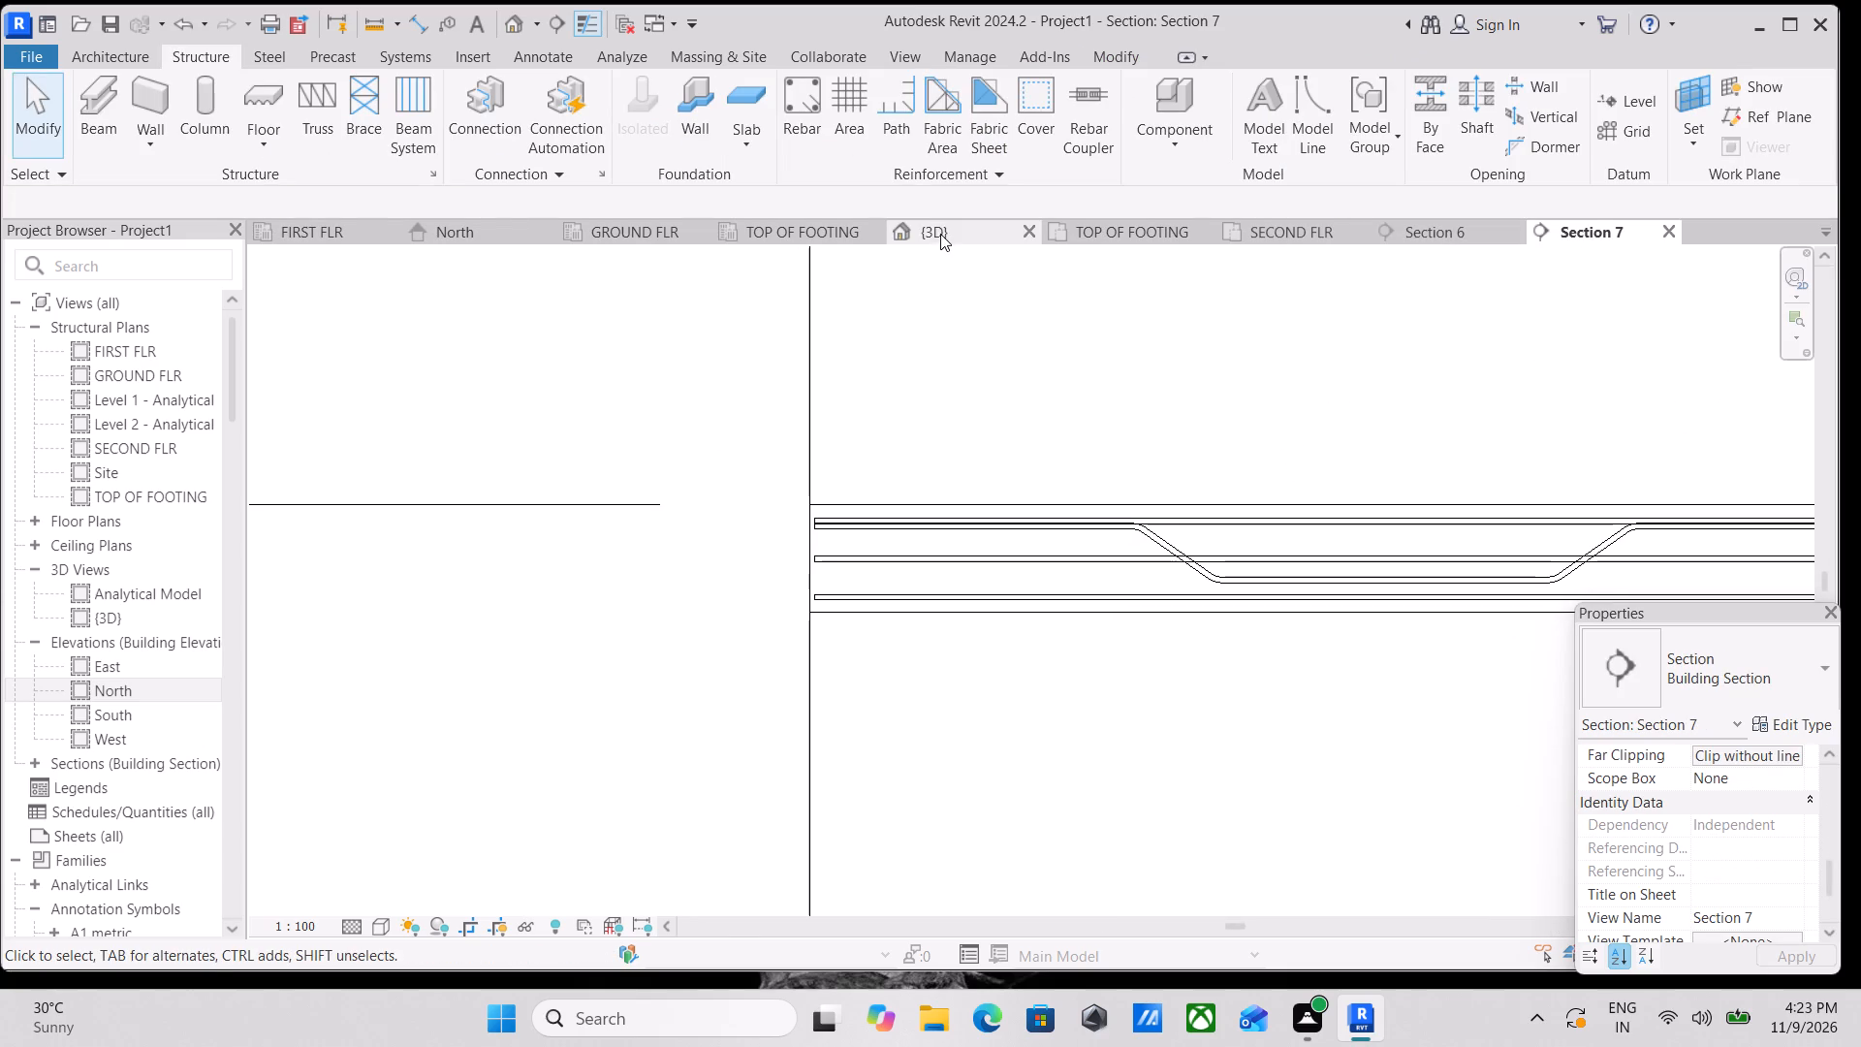
click(942, 233)
scroll(1092, 452, down, 1)
middle_drag(1093, 452, 1234, 371)
scroll(1232, 373, down, 3)
scroll(1163, 492, down, 2)
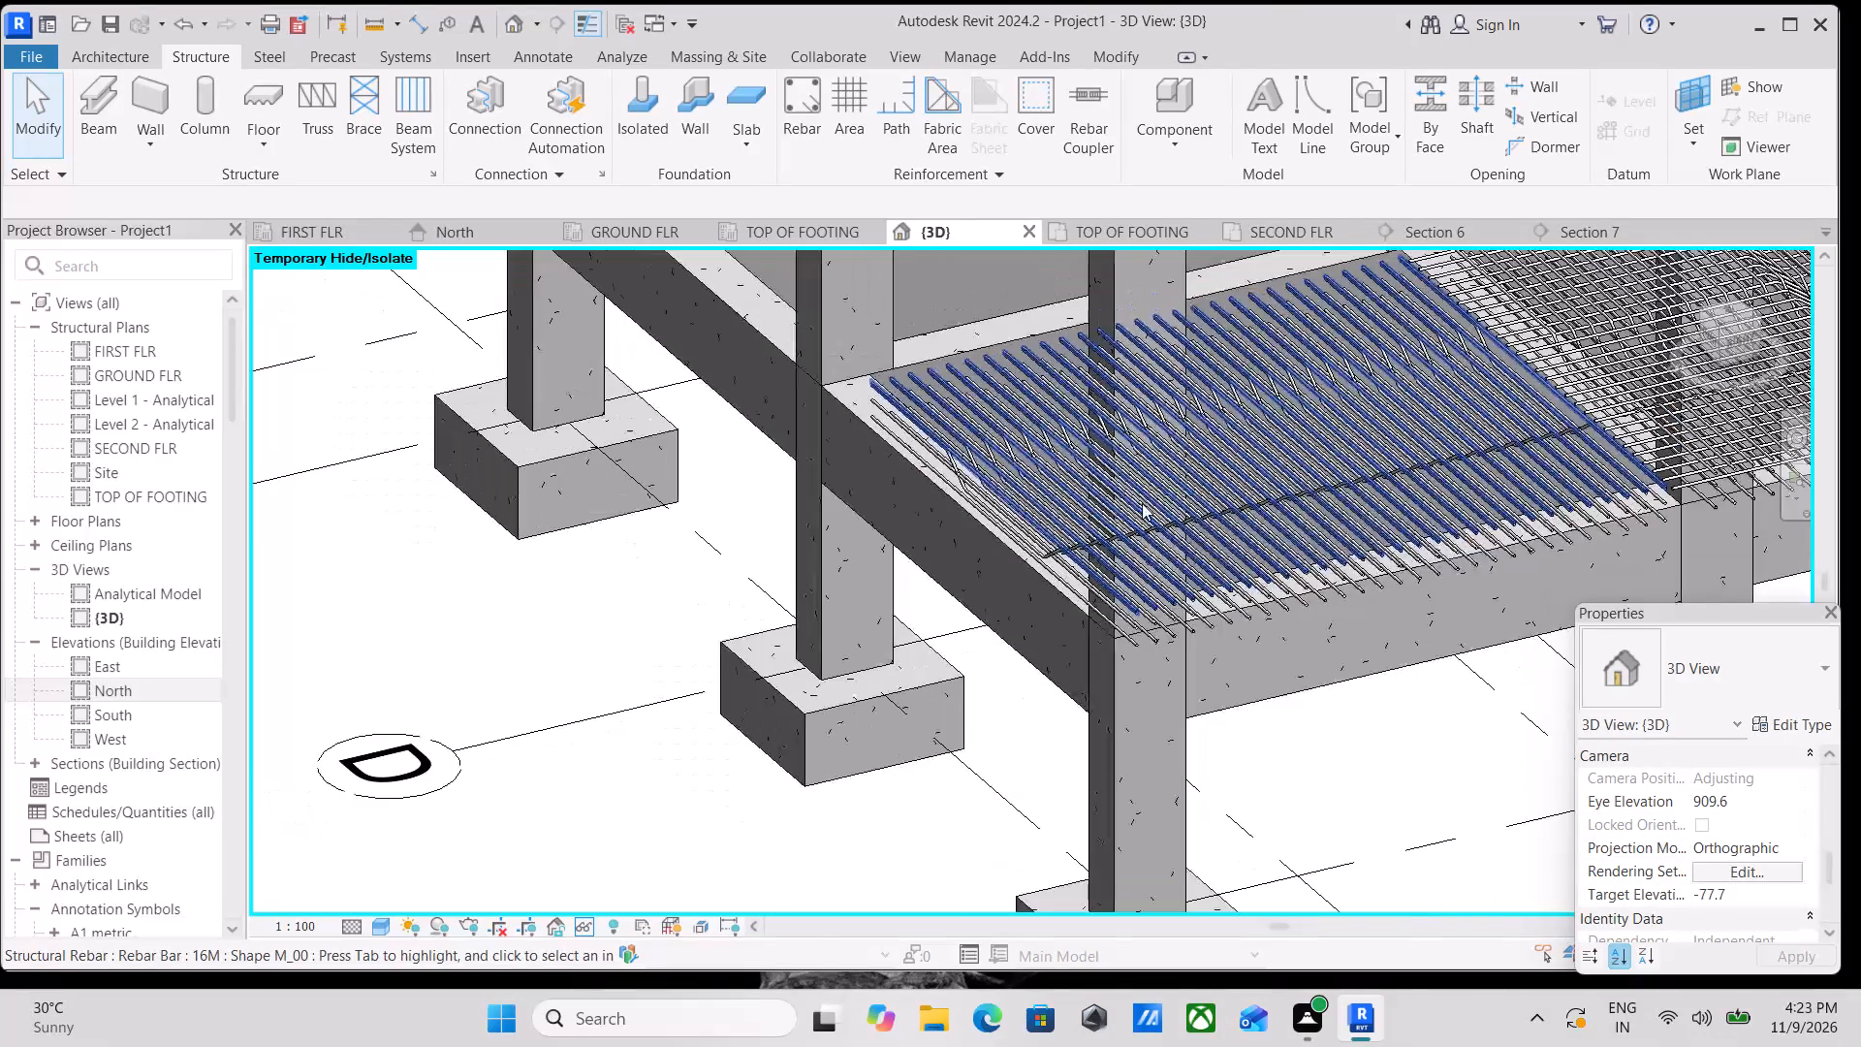
shift+middle_drag(1115, 518, 1424, 629)
middle_drag(1296, 497, 1258, 854)
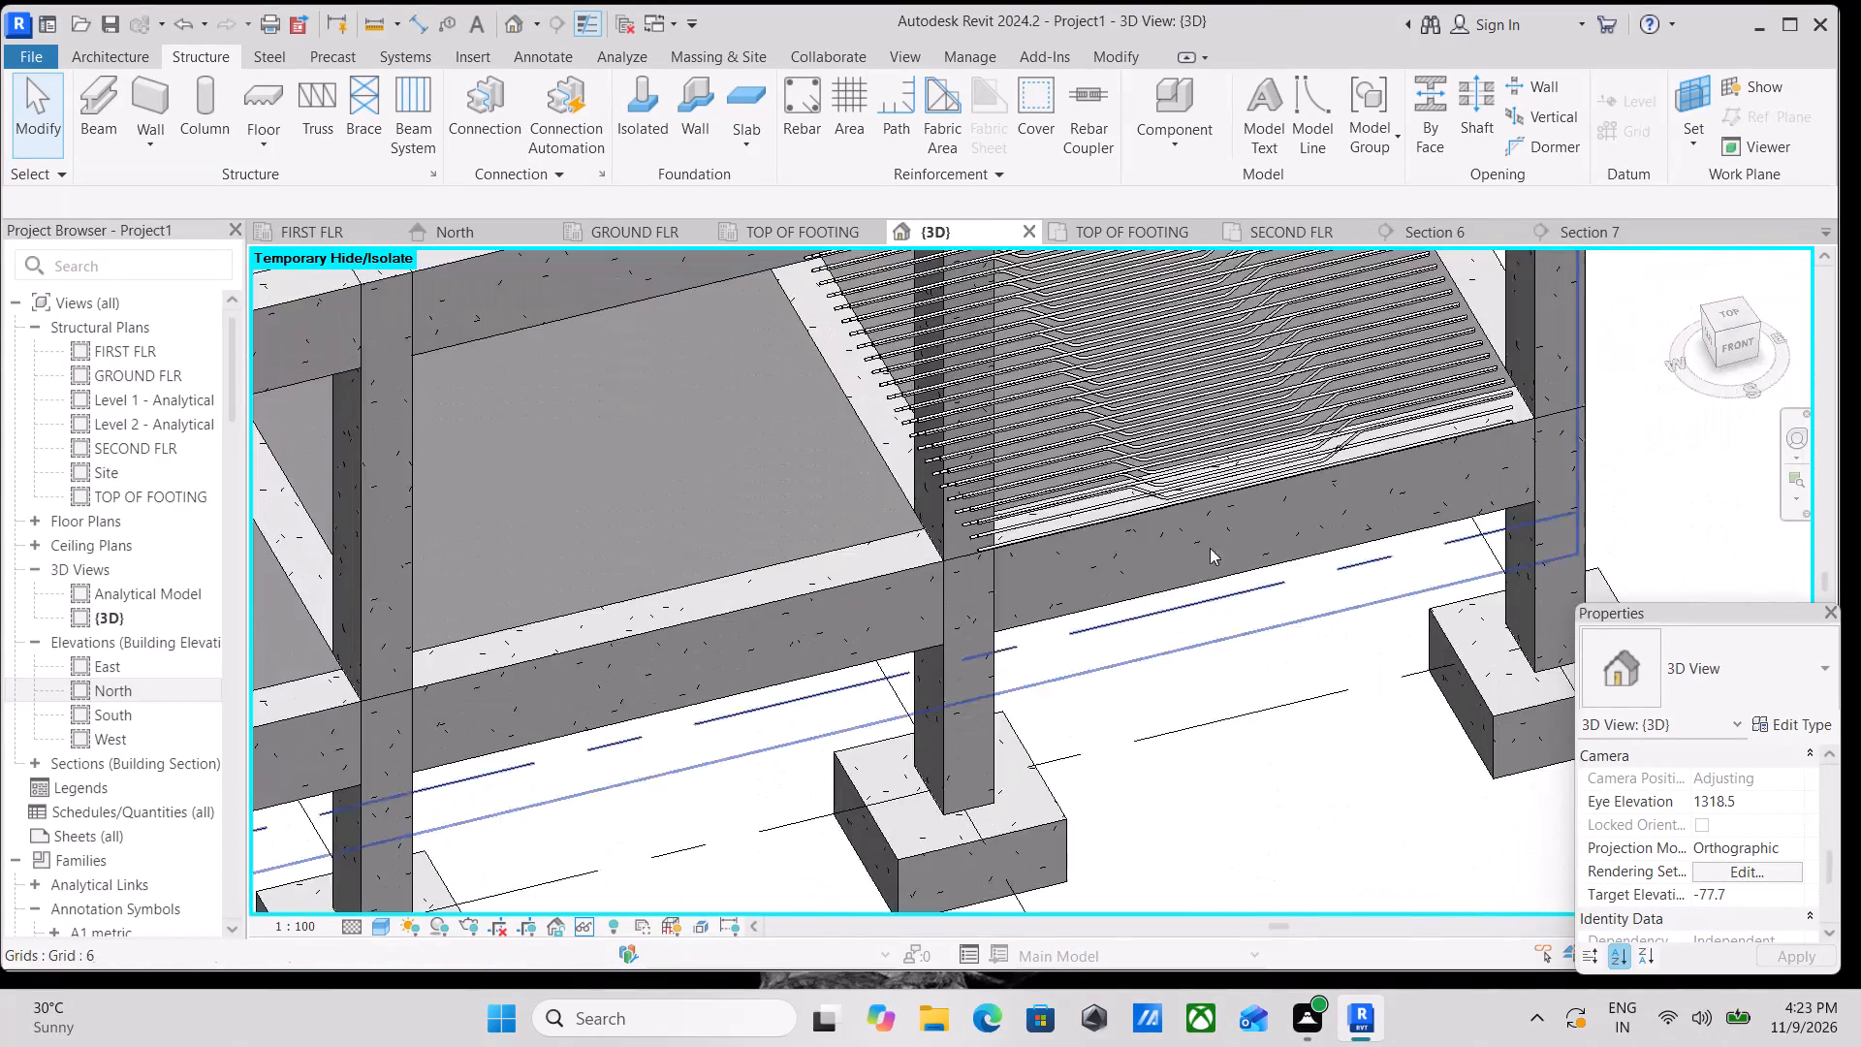
middle_drag(1210, 534, 1260, 779)
scroll(1475, 475, up, 8)
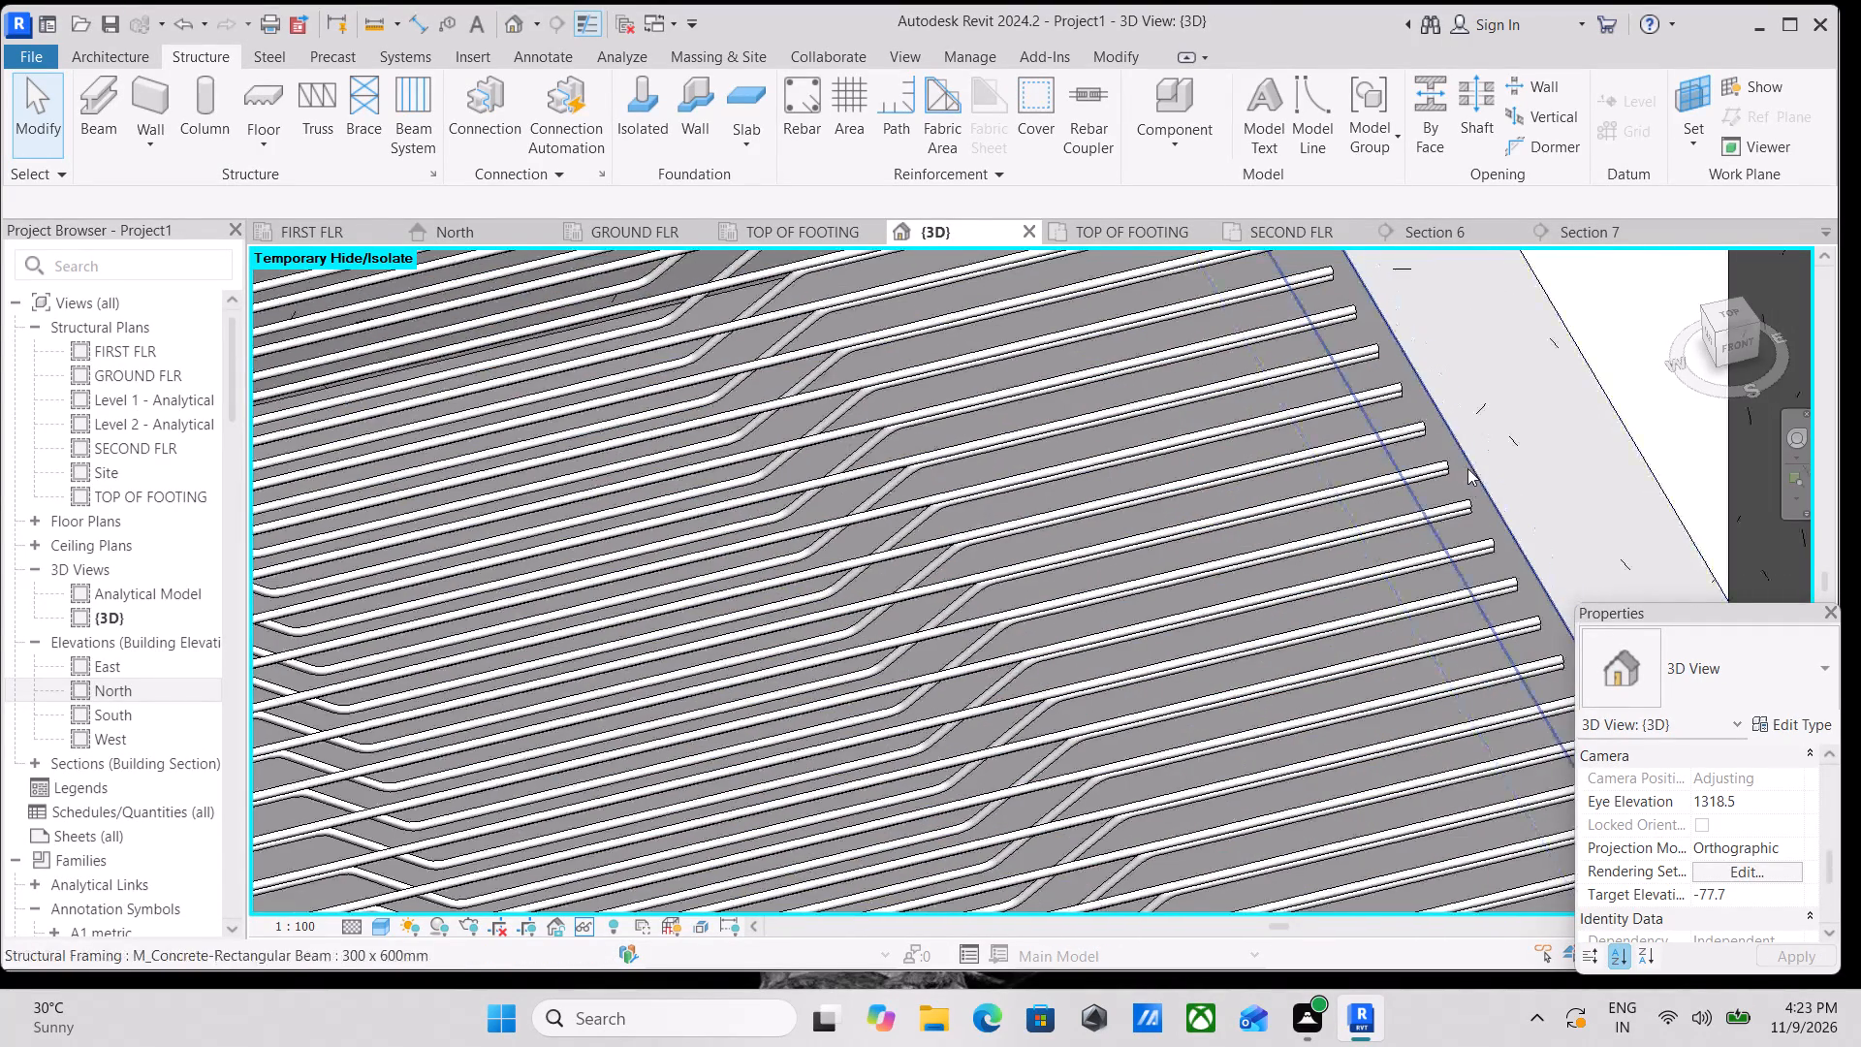
click(1467, 468)
scroll(1460, 470, down, 4)
middle_drag(1428, 489, 1498, 447)
key(Escape)
middle_drag(1180, 500, 1538, 554)
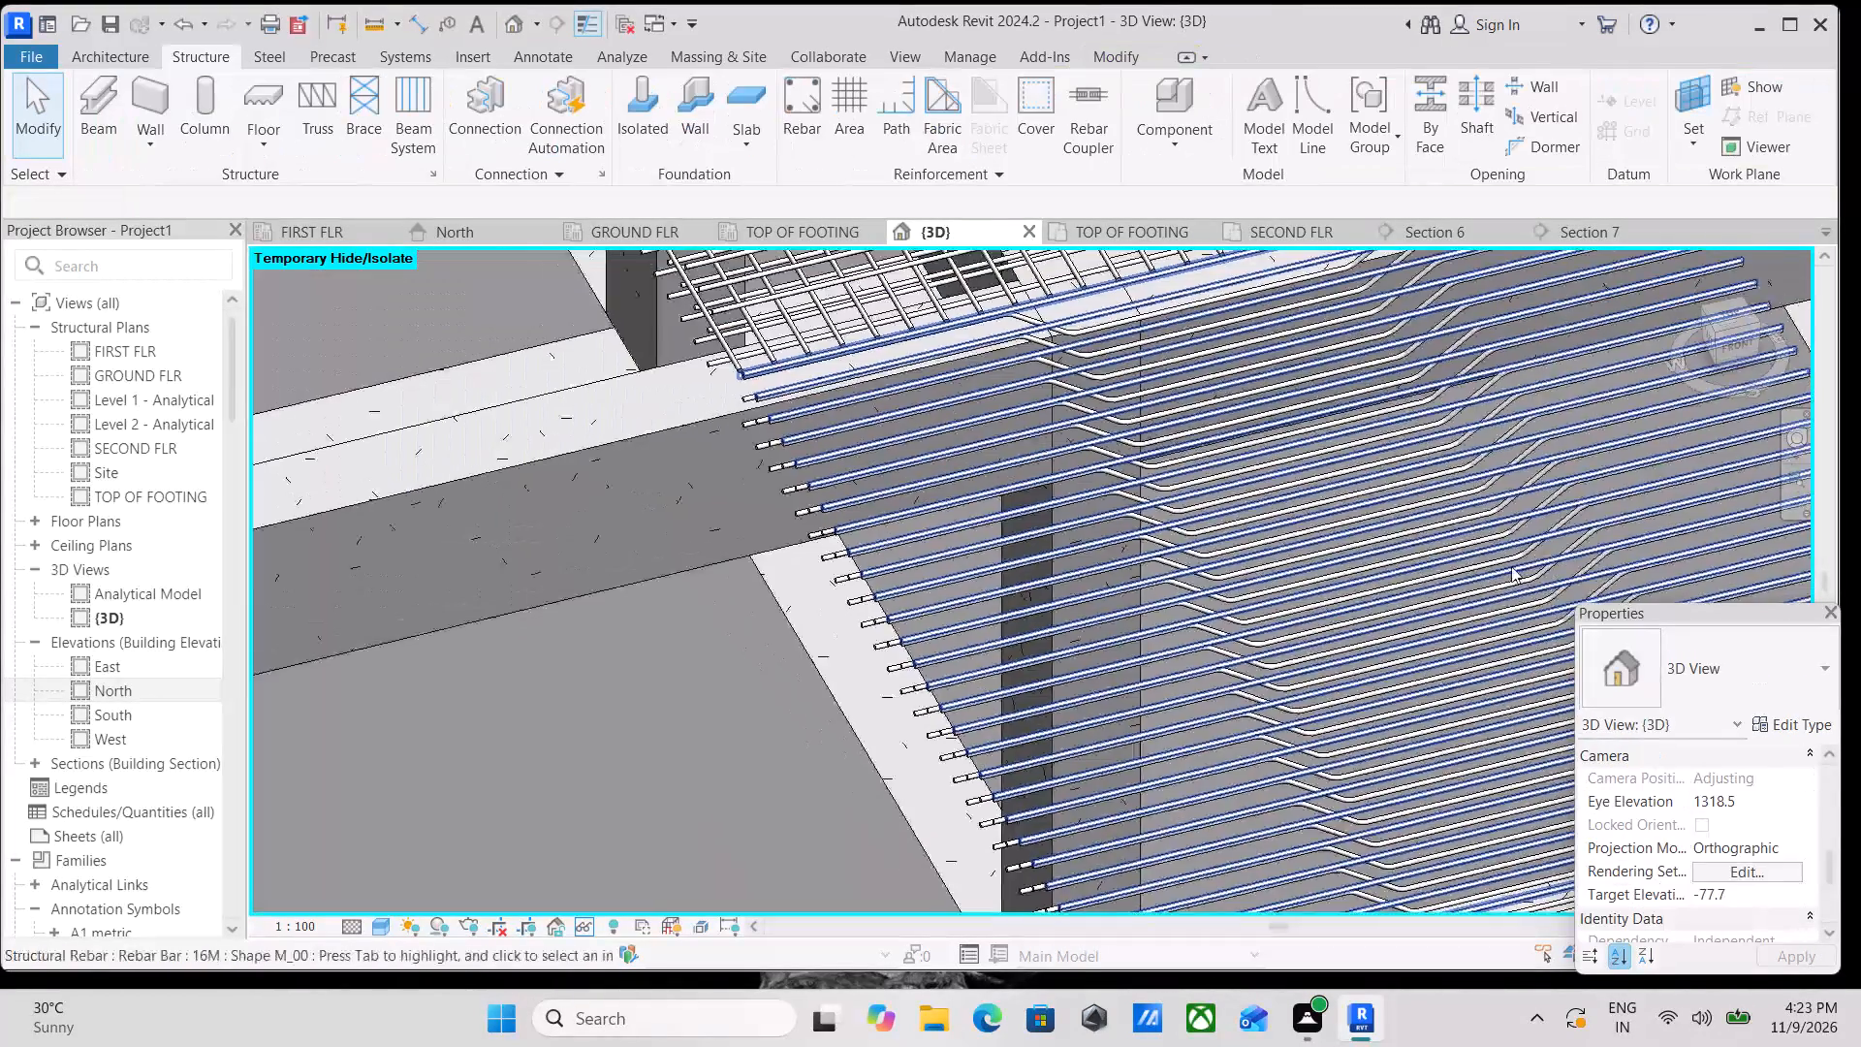
middle_drag(1228, 502, 1334, 686)
middle_drag(1614, 490, 1185, 517)
scroll(1636, 565, up, 3)
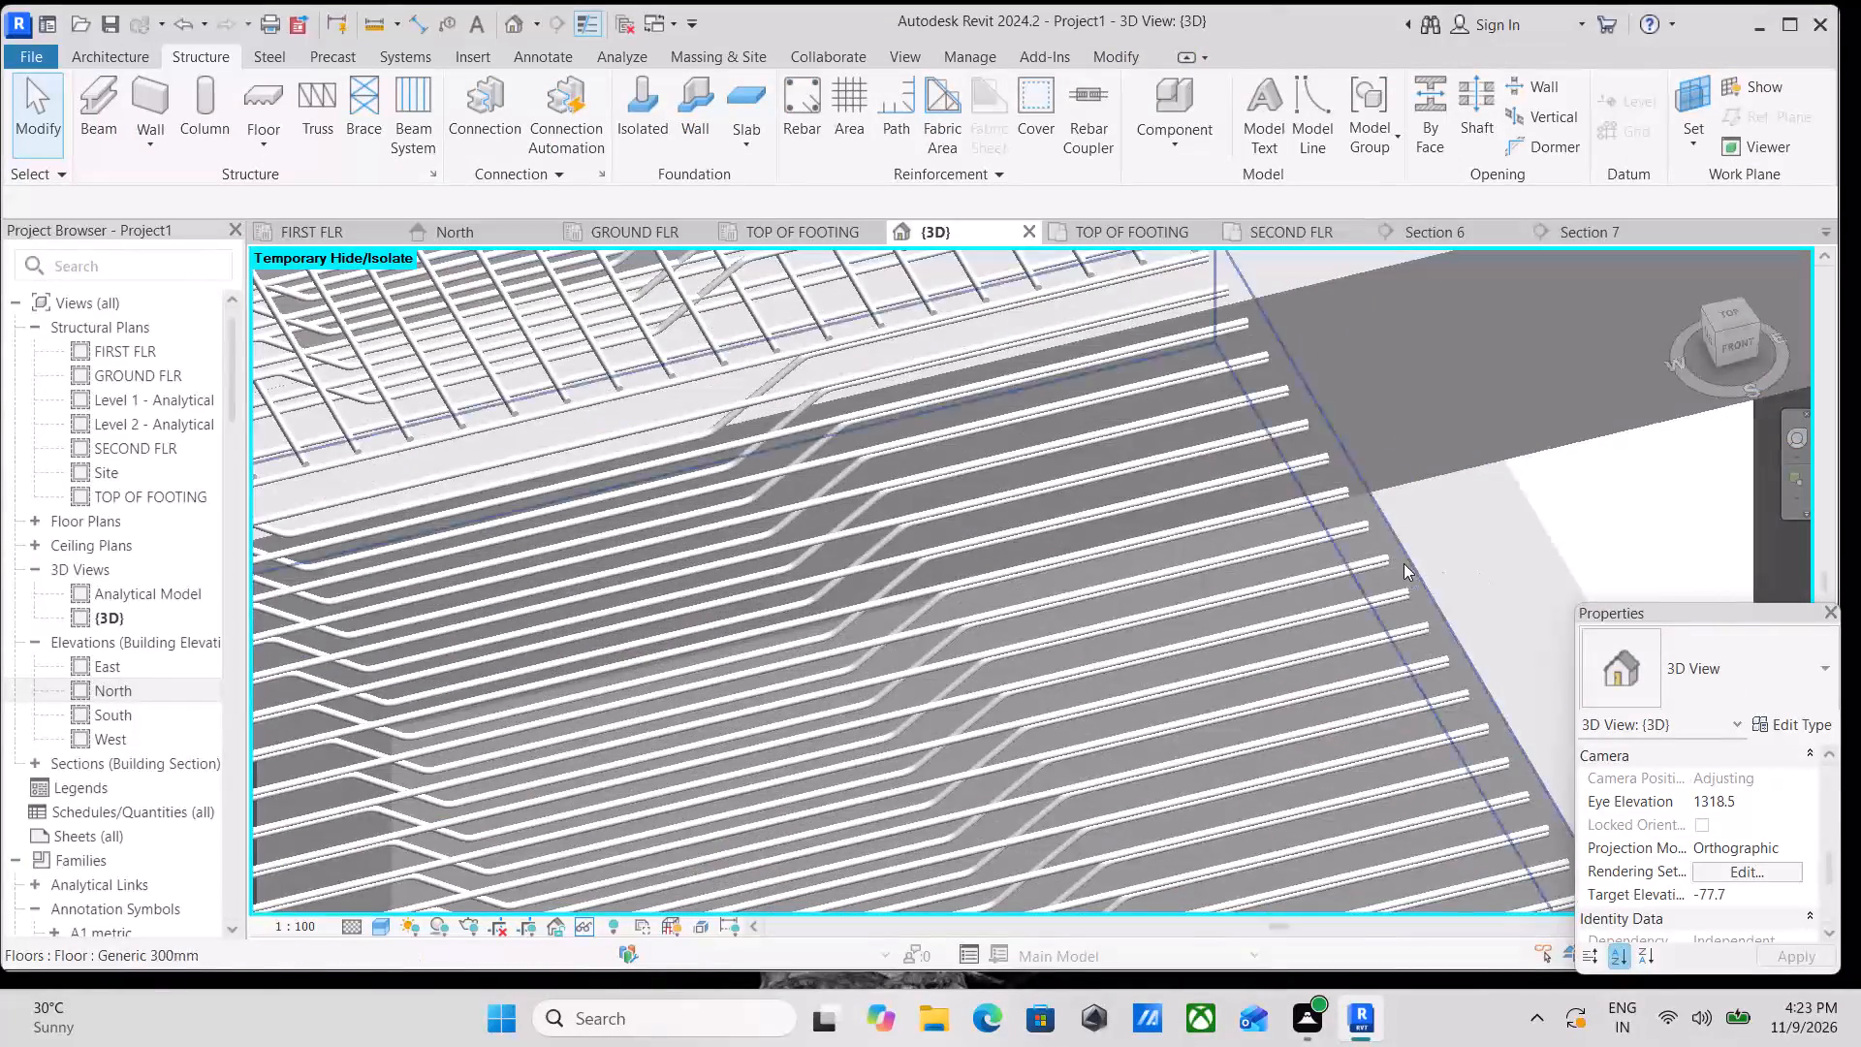
click(1401, 558)
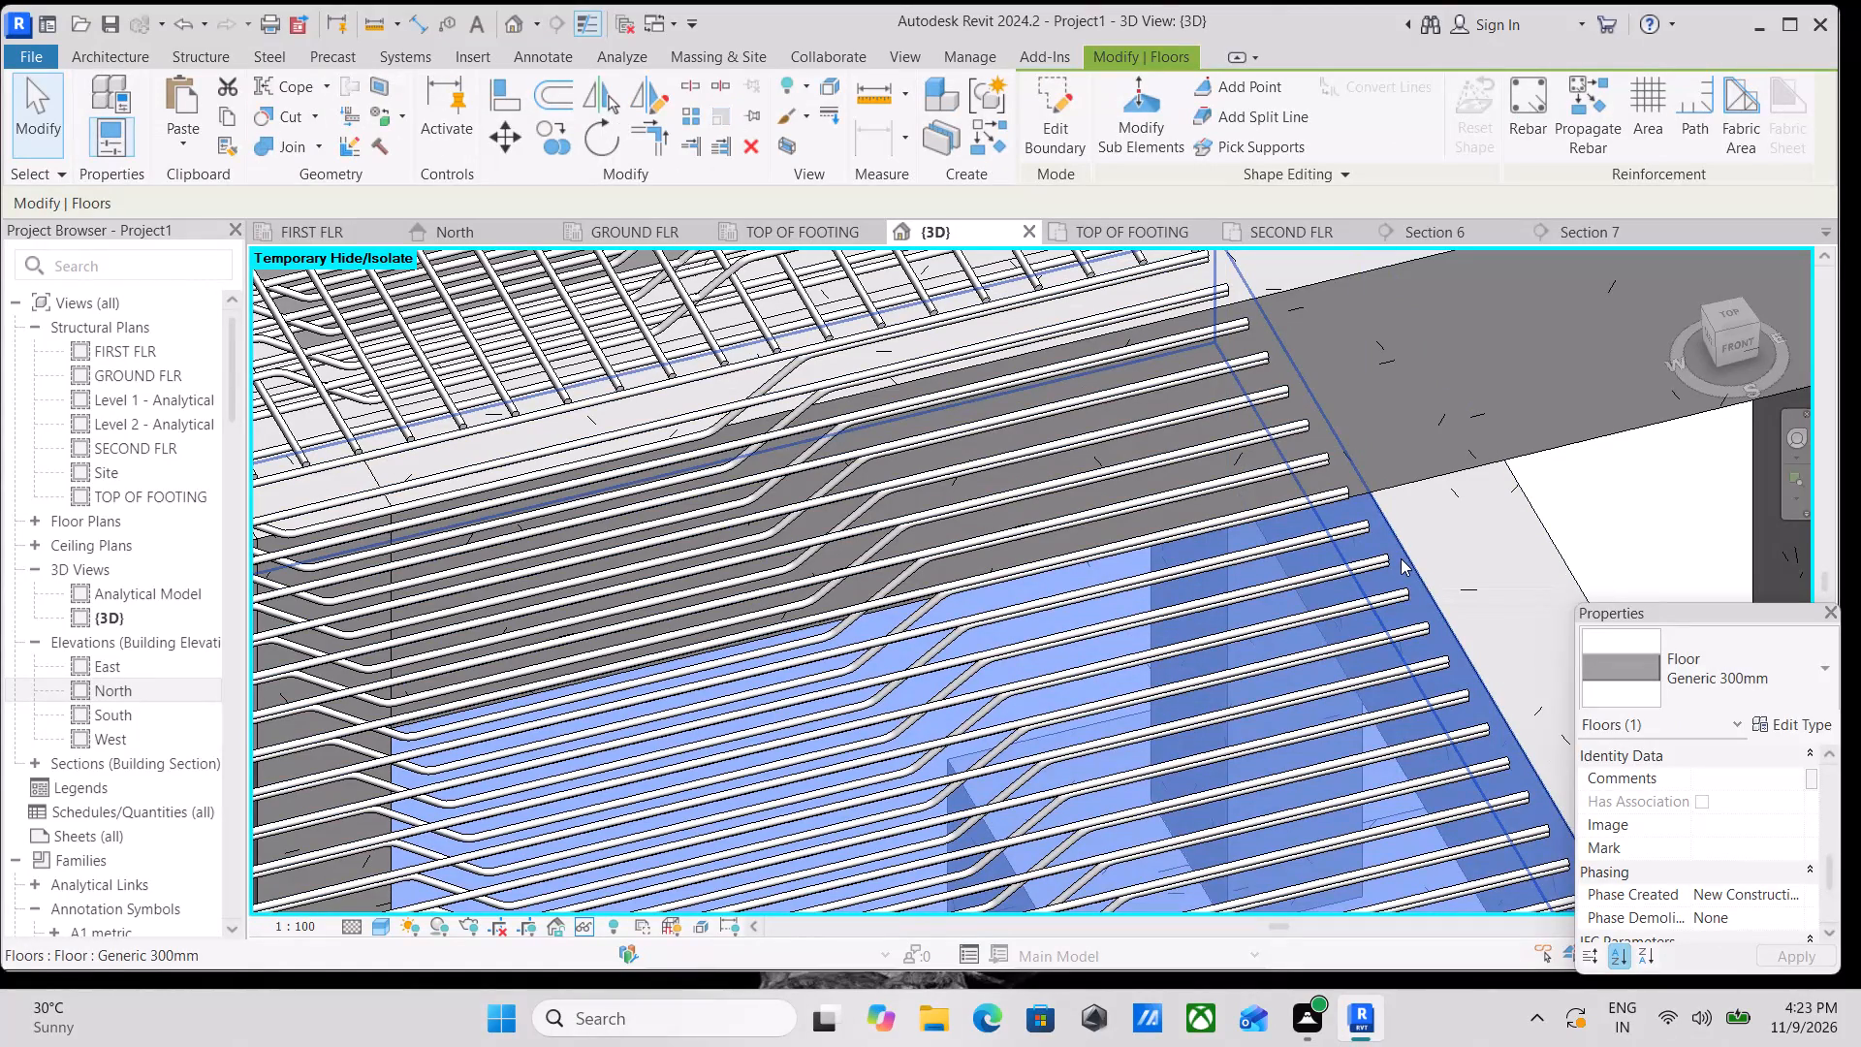
scroll(1048, 736, down, 7)
middle_drag(994, 618, 1186, 545)
scroll(1113, 562, down, 2)
middle_drag(1113, 562, 1164, 614)
key(Escape)
middle_drag(1219, 702, 1281, 704)
middle_drag(1150, 693, 1183, 671)
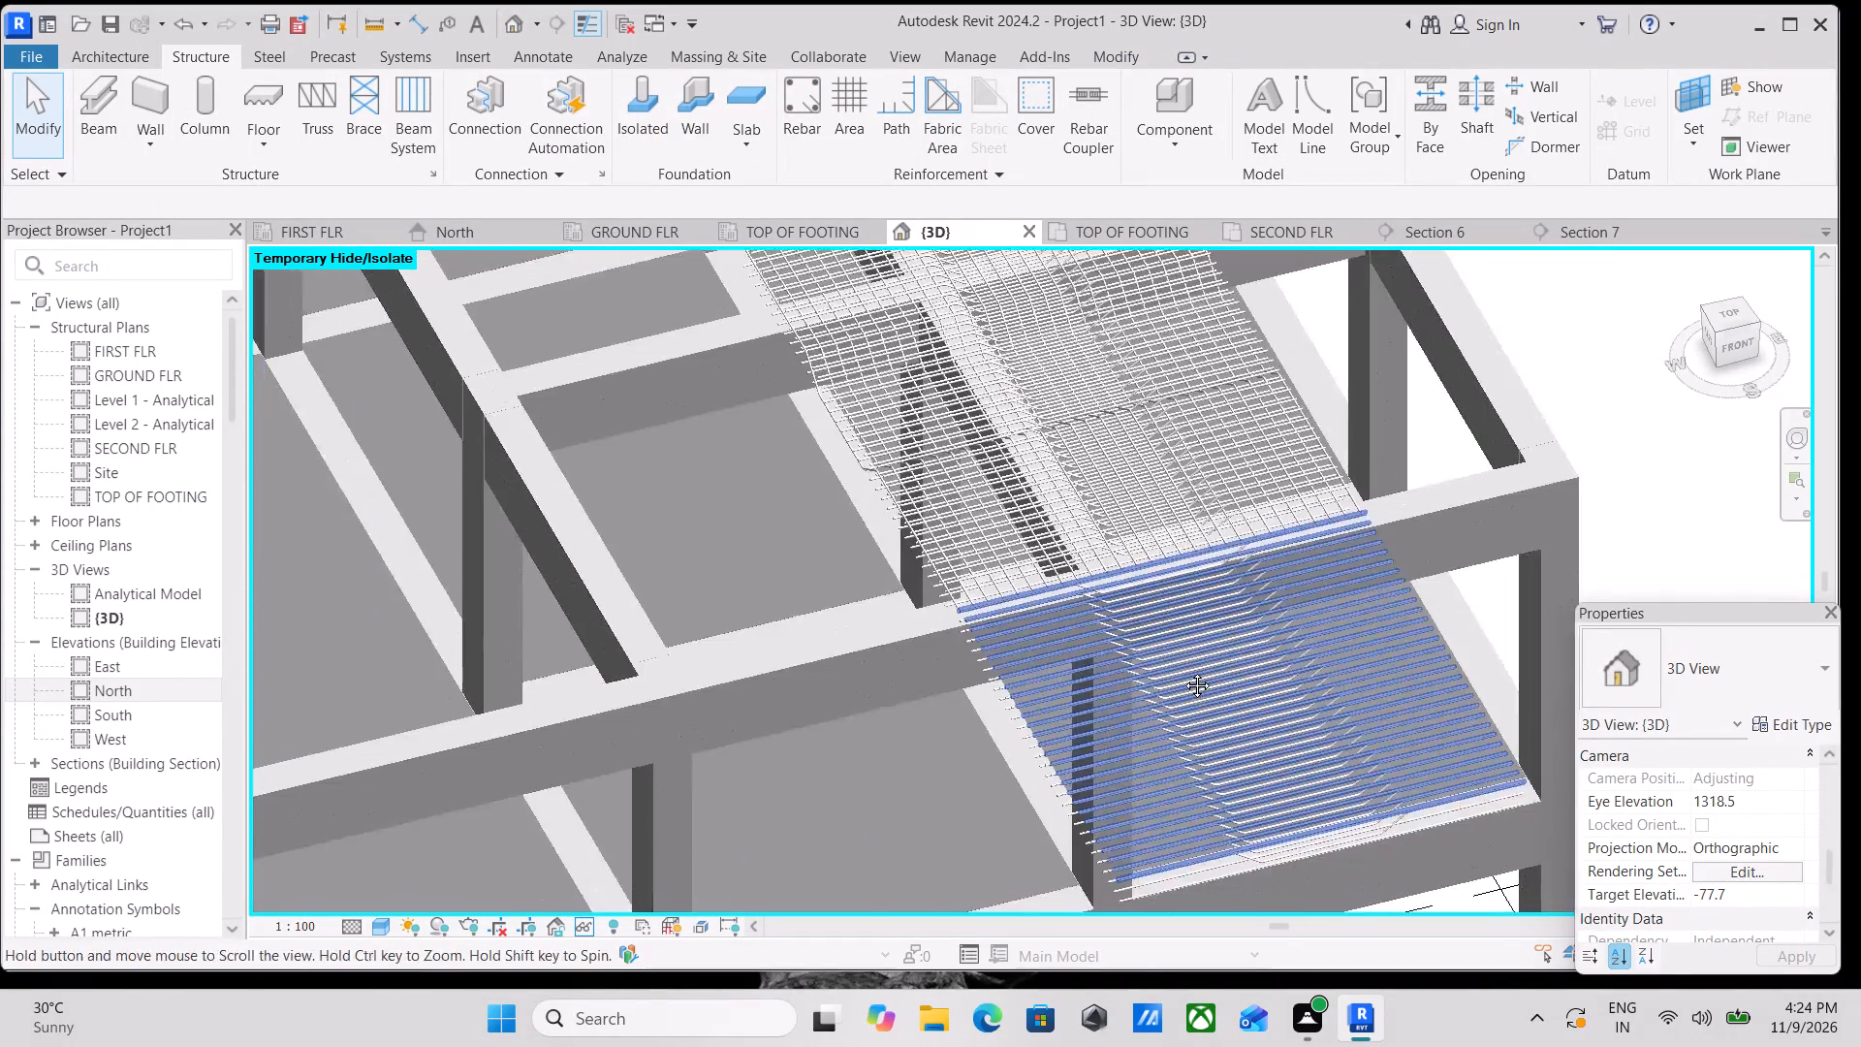
middle_drag(1183, 671, 1209, 650)
middle_drag(1433, 731, 1414, 672)
scroll(1430, 729, up, 1)
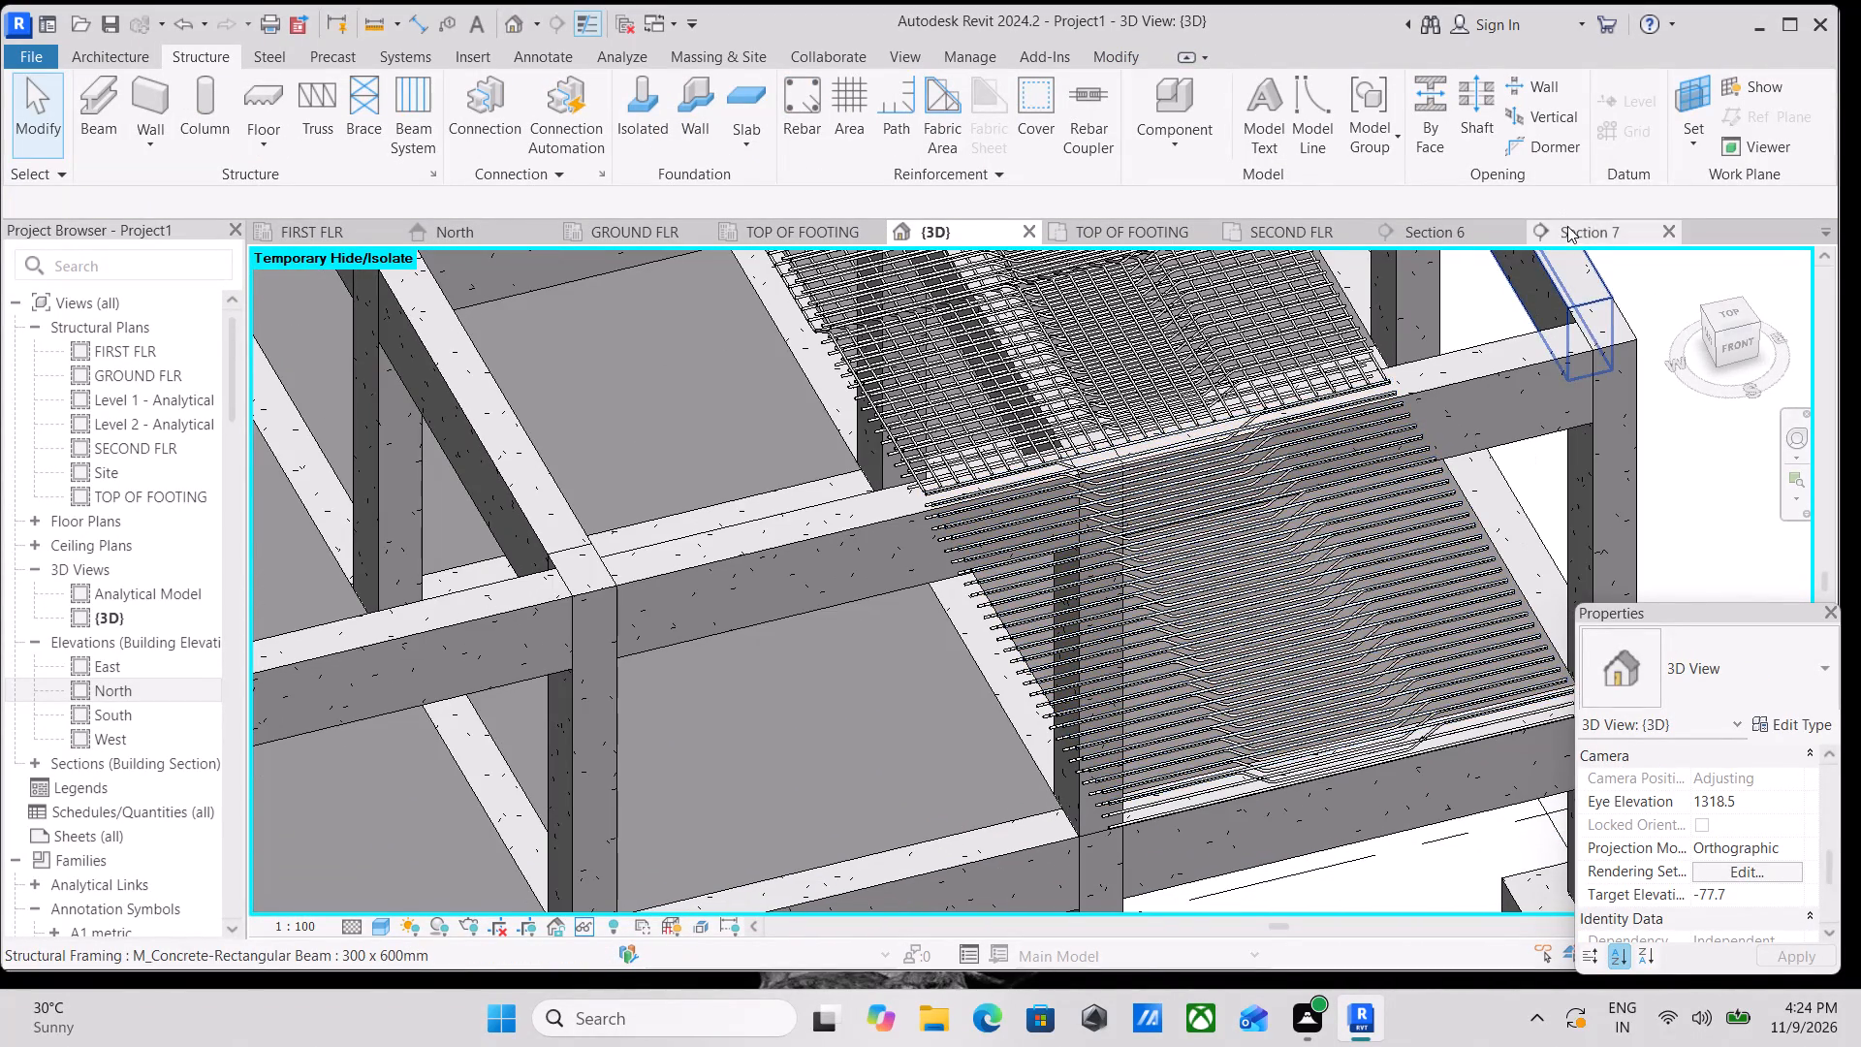
Place a straight 16M M_00 bar set in Section 7, seen end-on, between the slab's upper and middle bars.
click(1567, 227)
scroll(1265, 558, down, 1)
middle_drag(1264, 558, 1083, 566)
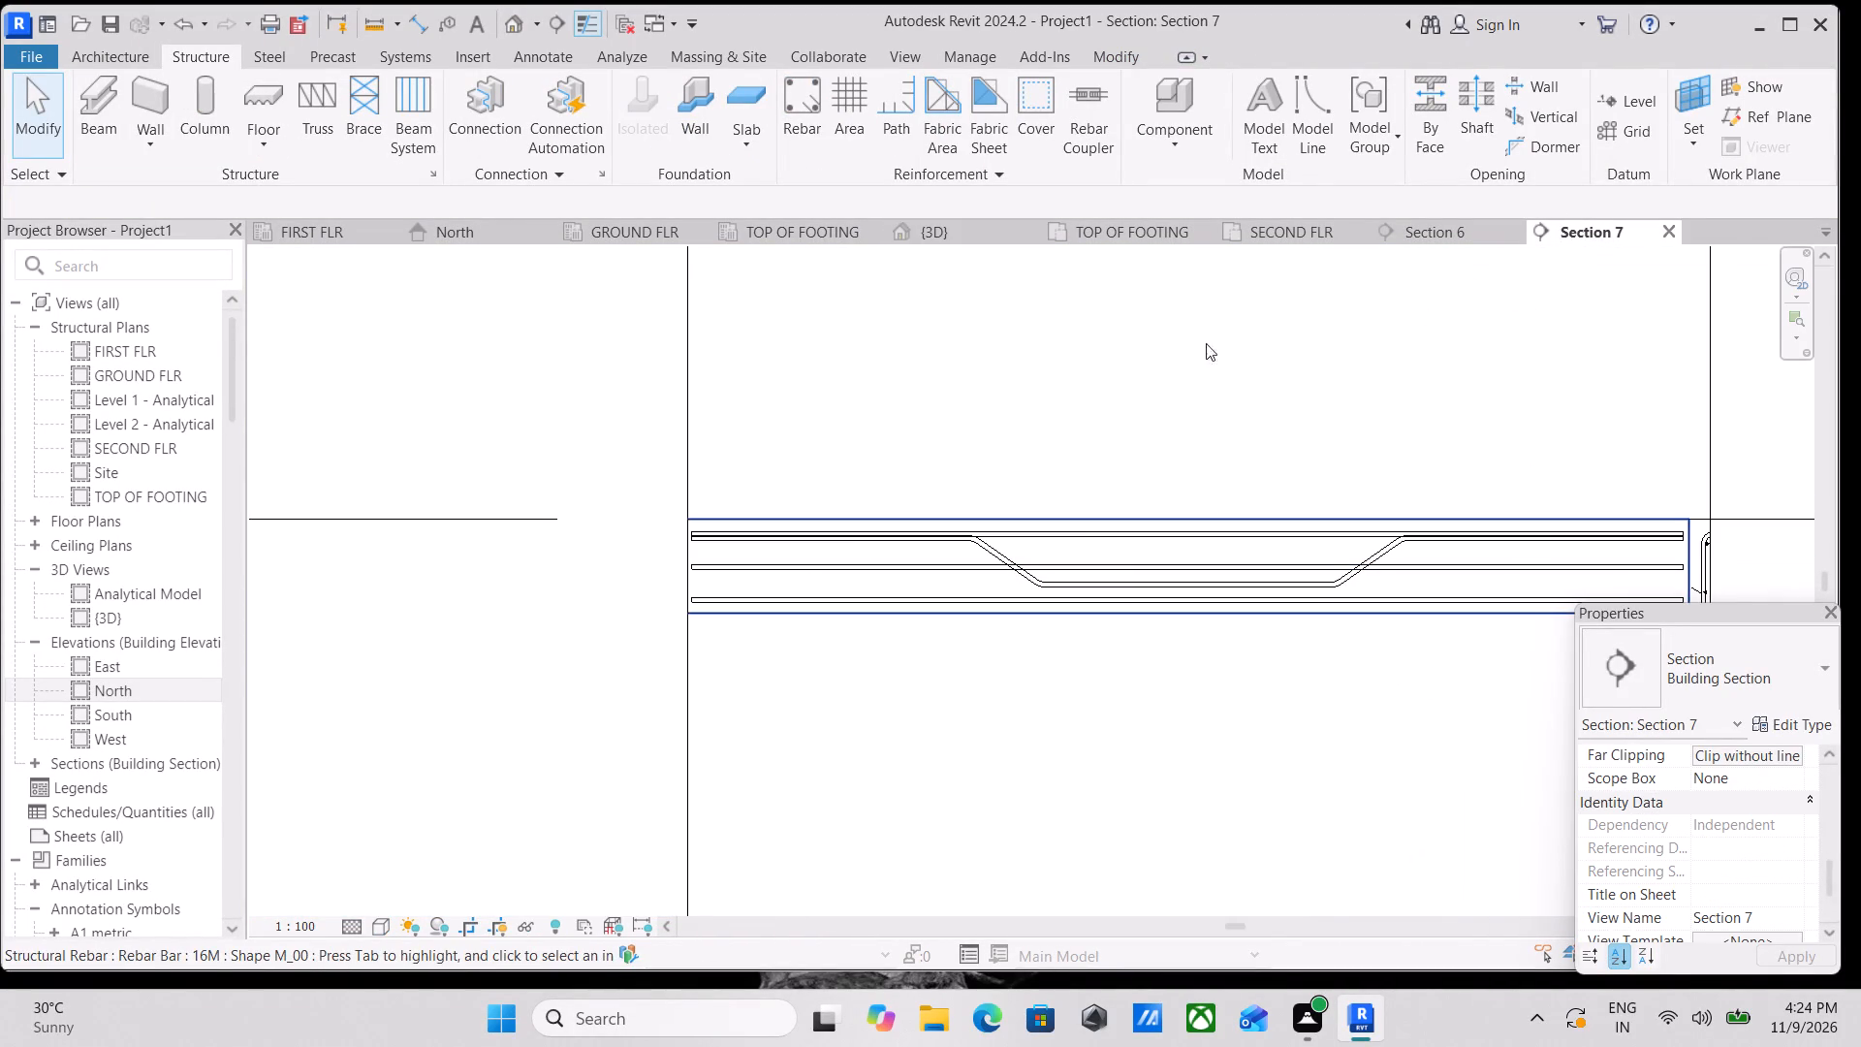
click(799, 130)
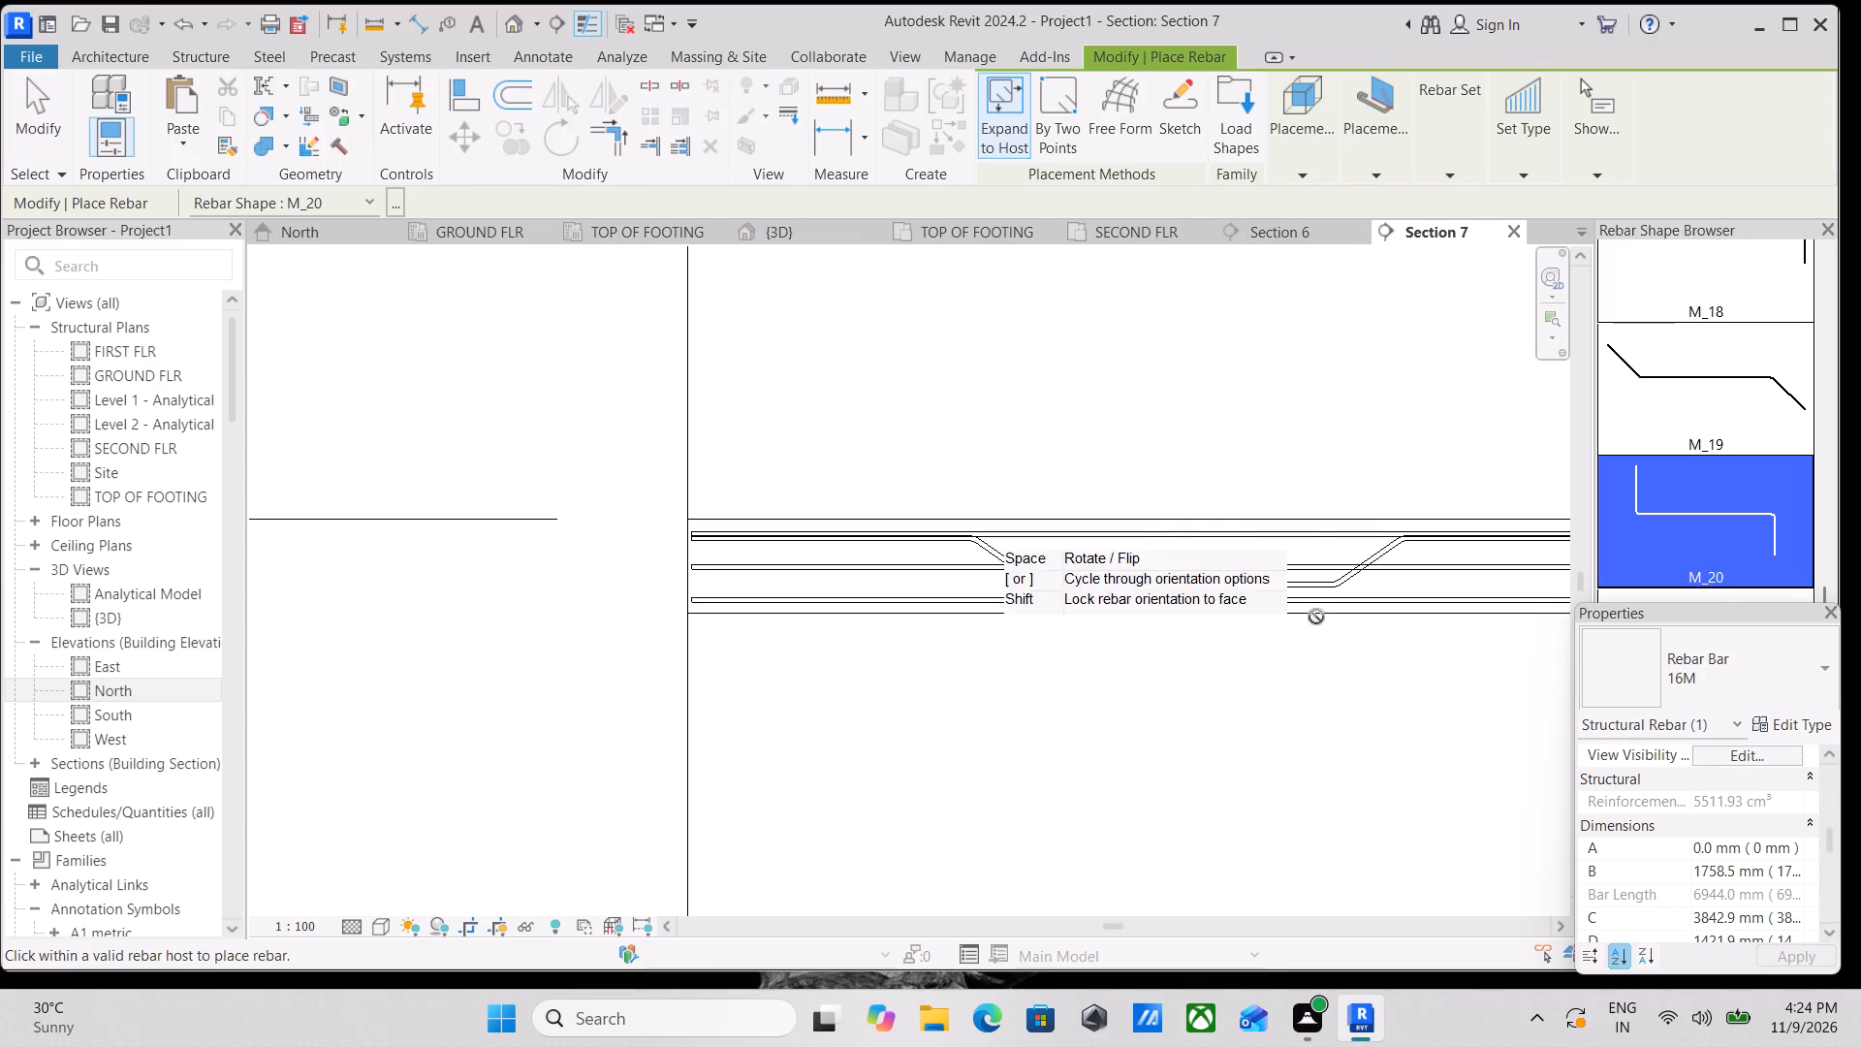
scroll(1659, 367, up, 20)
scroll(1659, 367, up, 11)
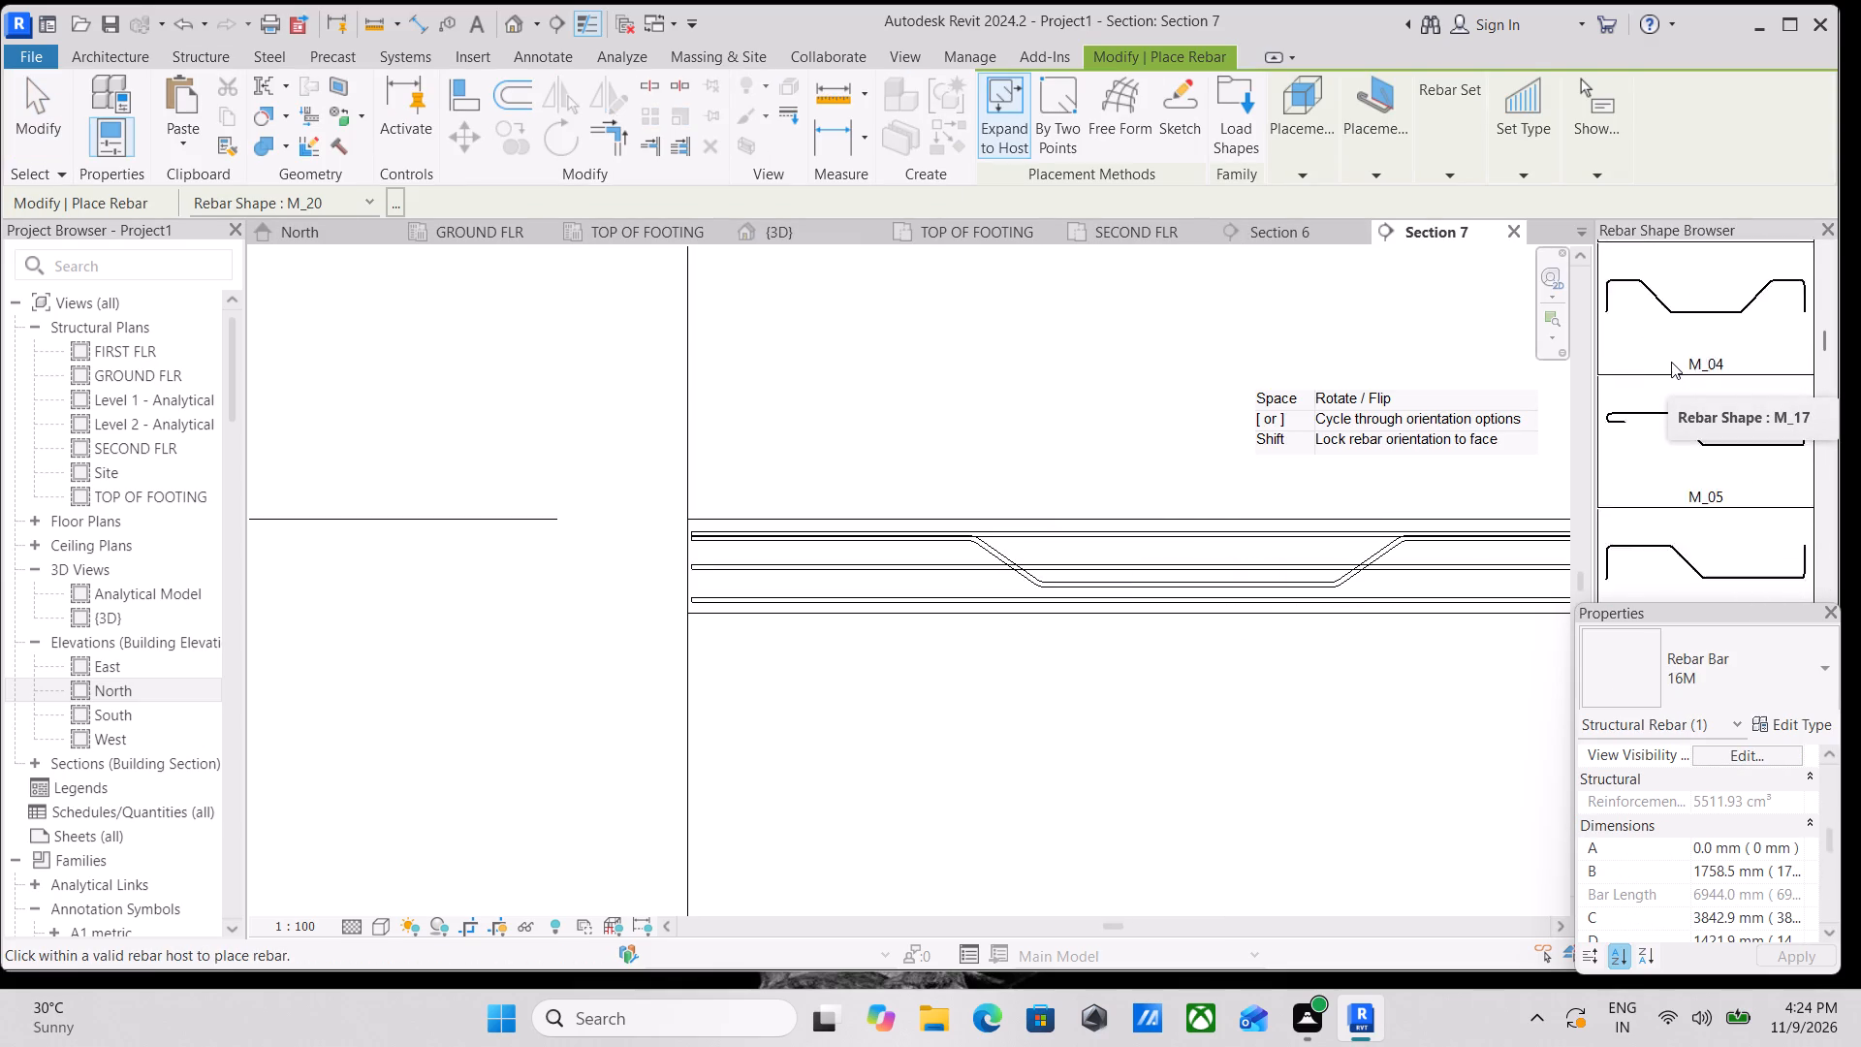
scroll(1671, 362, up, 14)
click(1729, 314)
scroll(703, 563, up, 4)
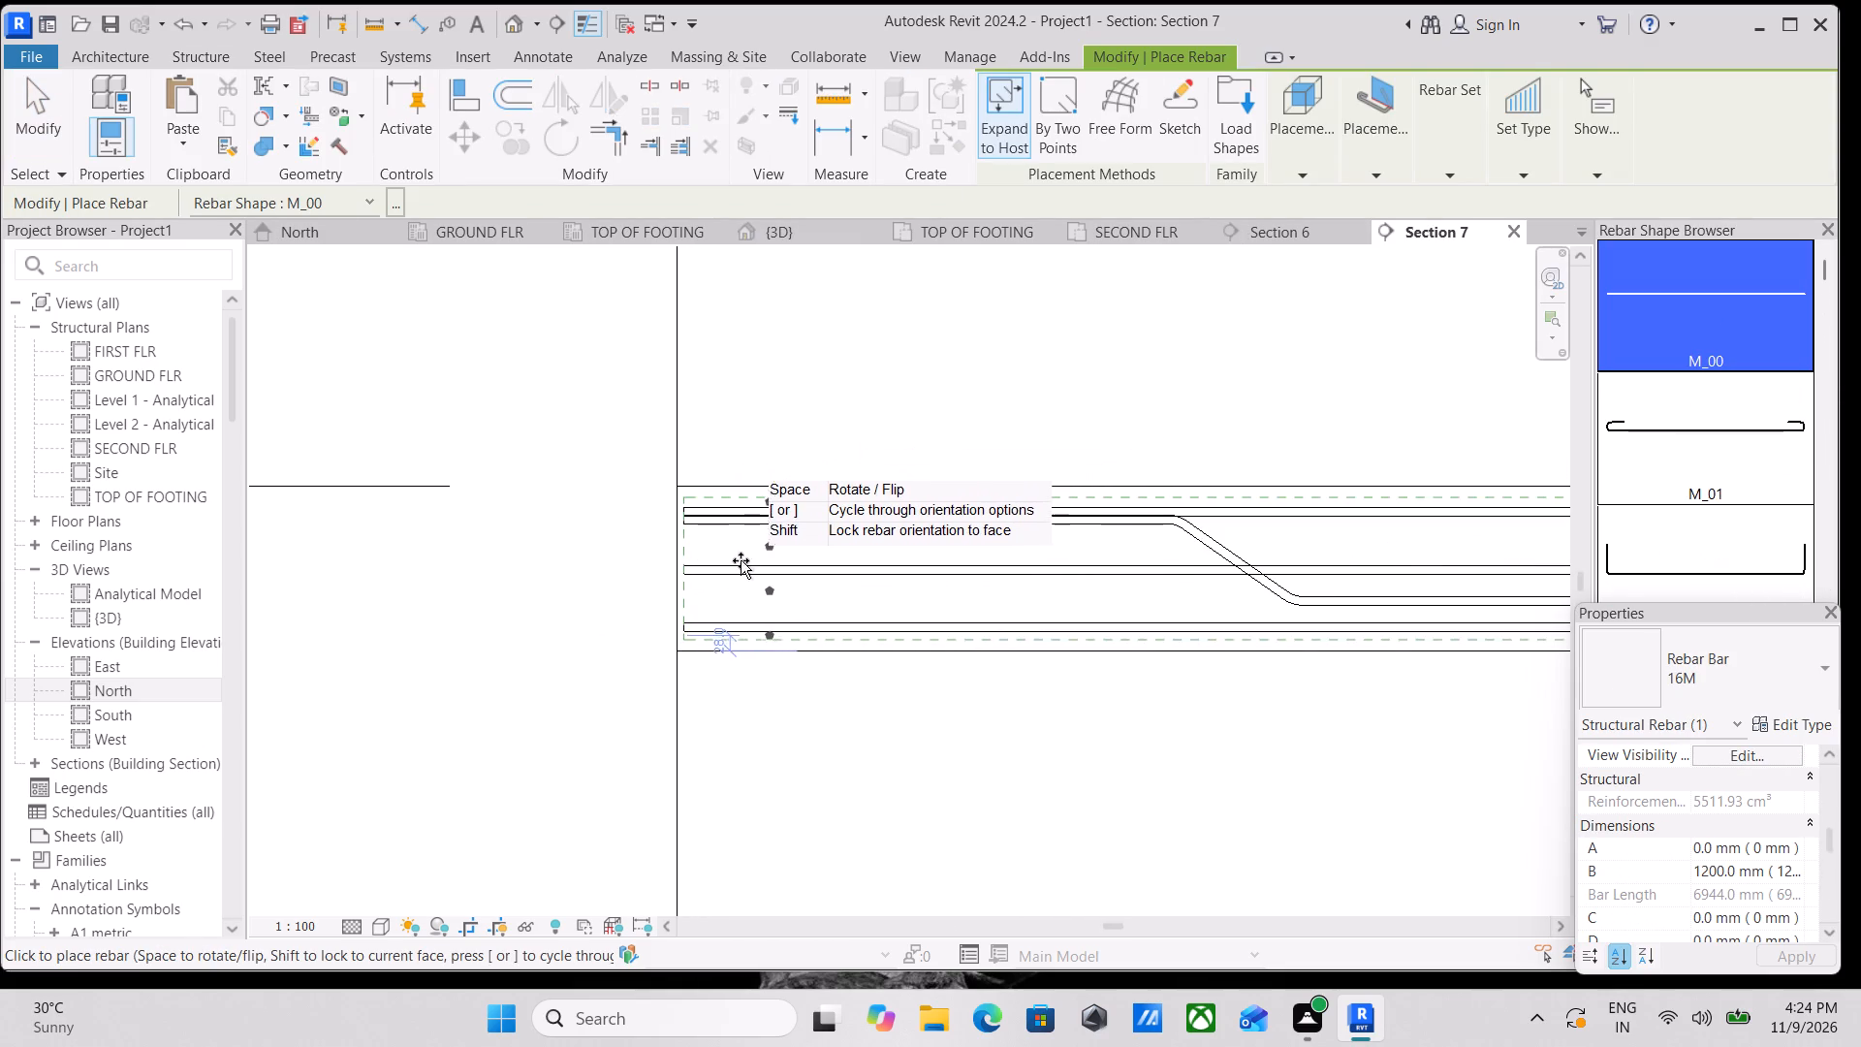
scroll(739, 561, down, 1)
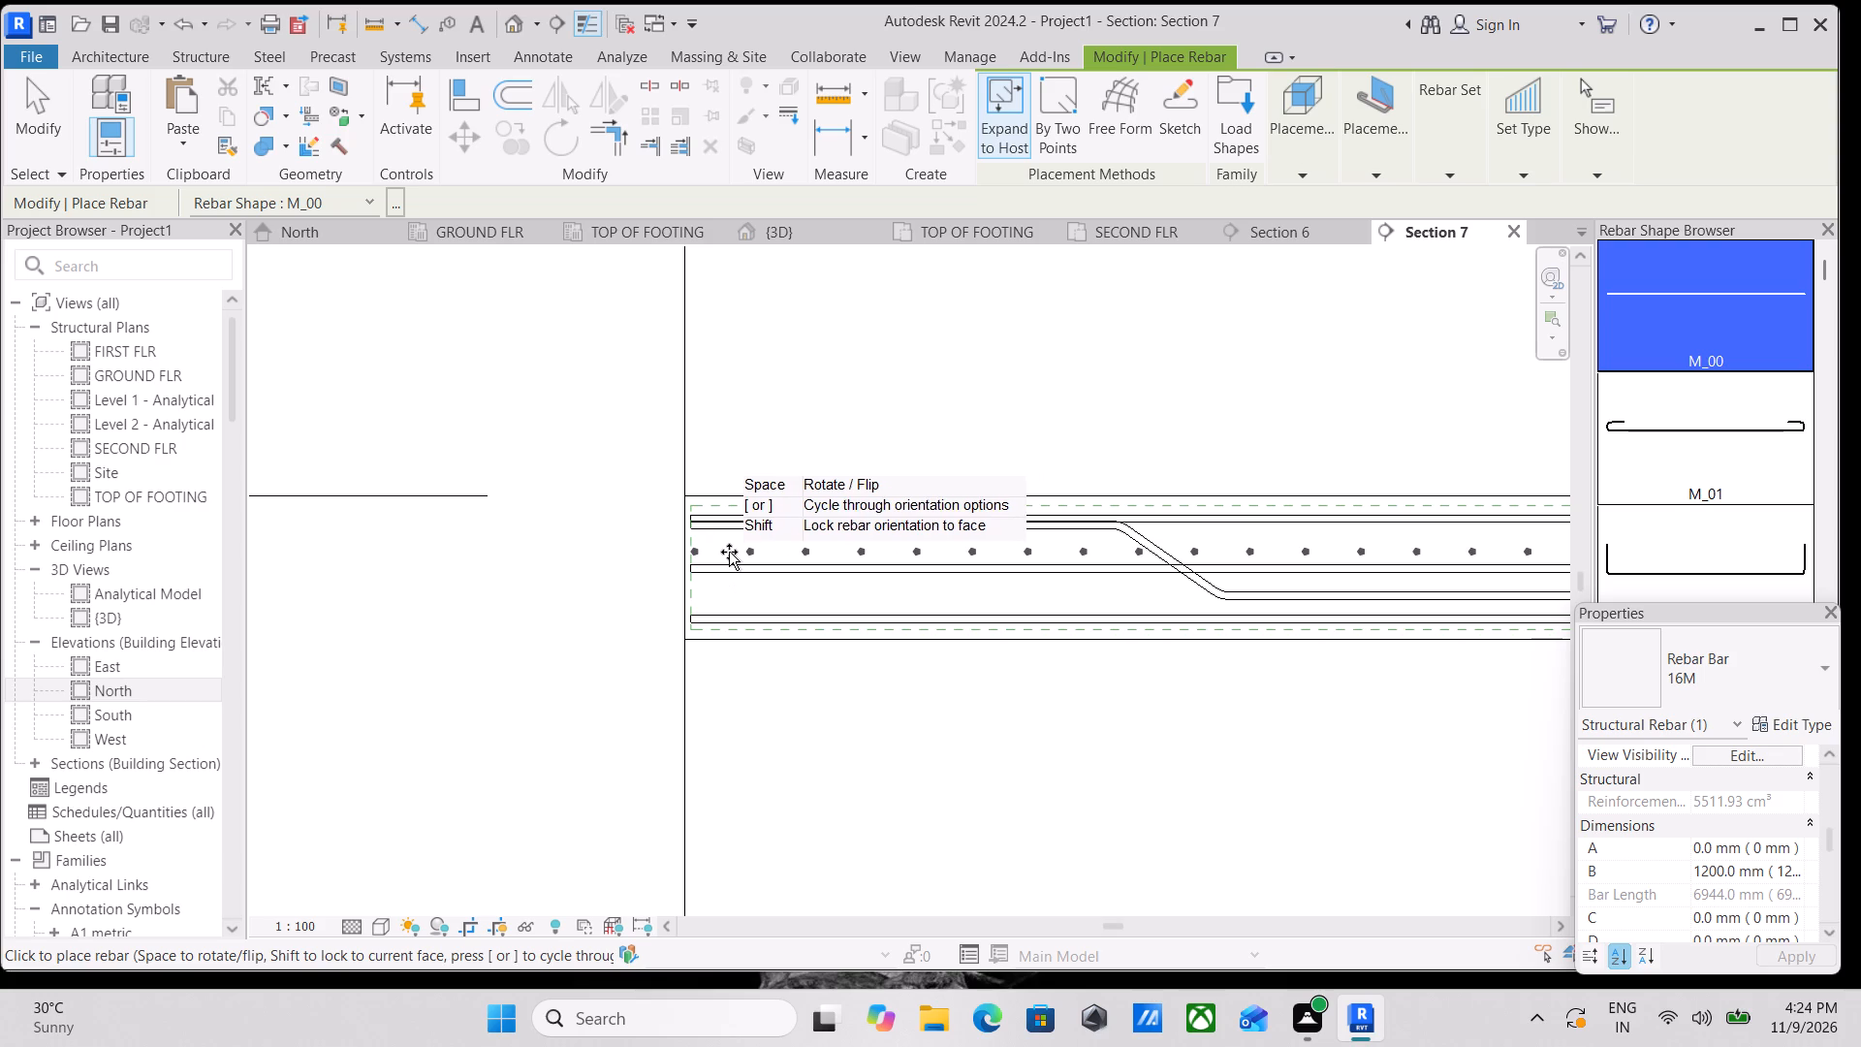
click(733, 551)
key(Escape)
key(Escape)
Nudge the new end-on bar set slightly upward so it sits just below the cranked bar's upper legs.
scroll(919, 567, up, 1)
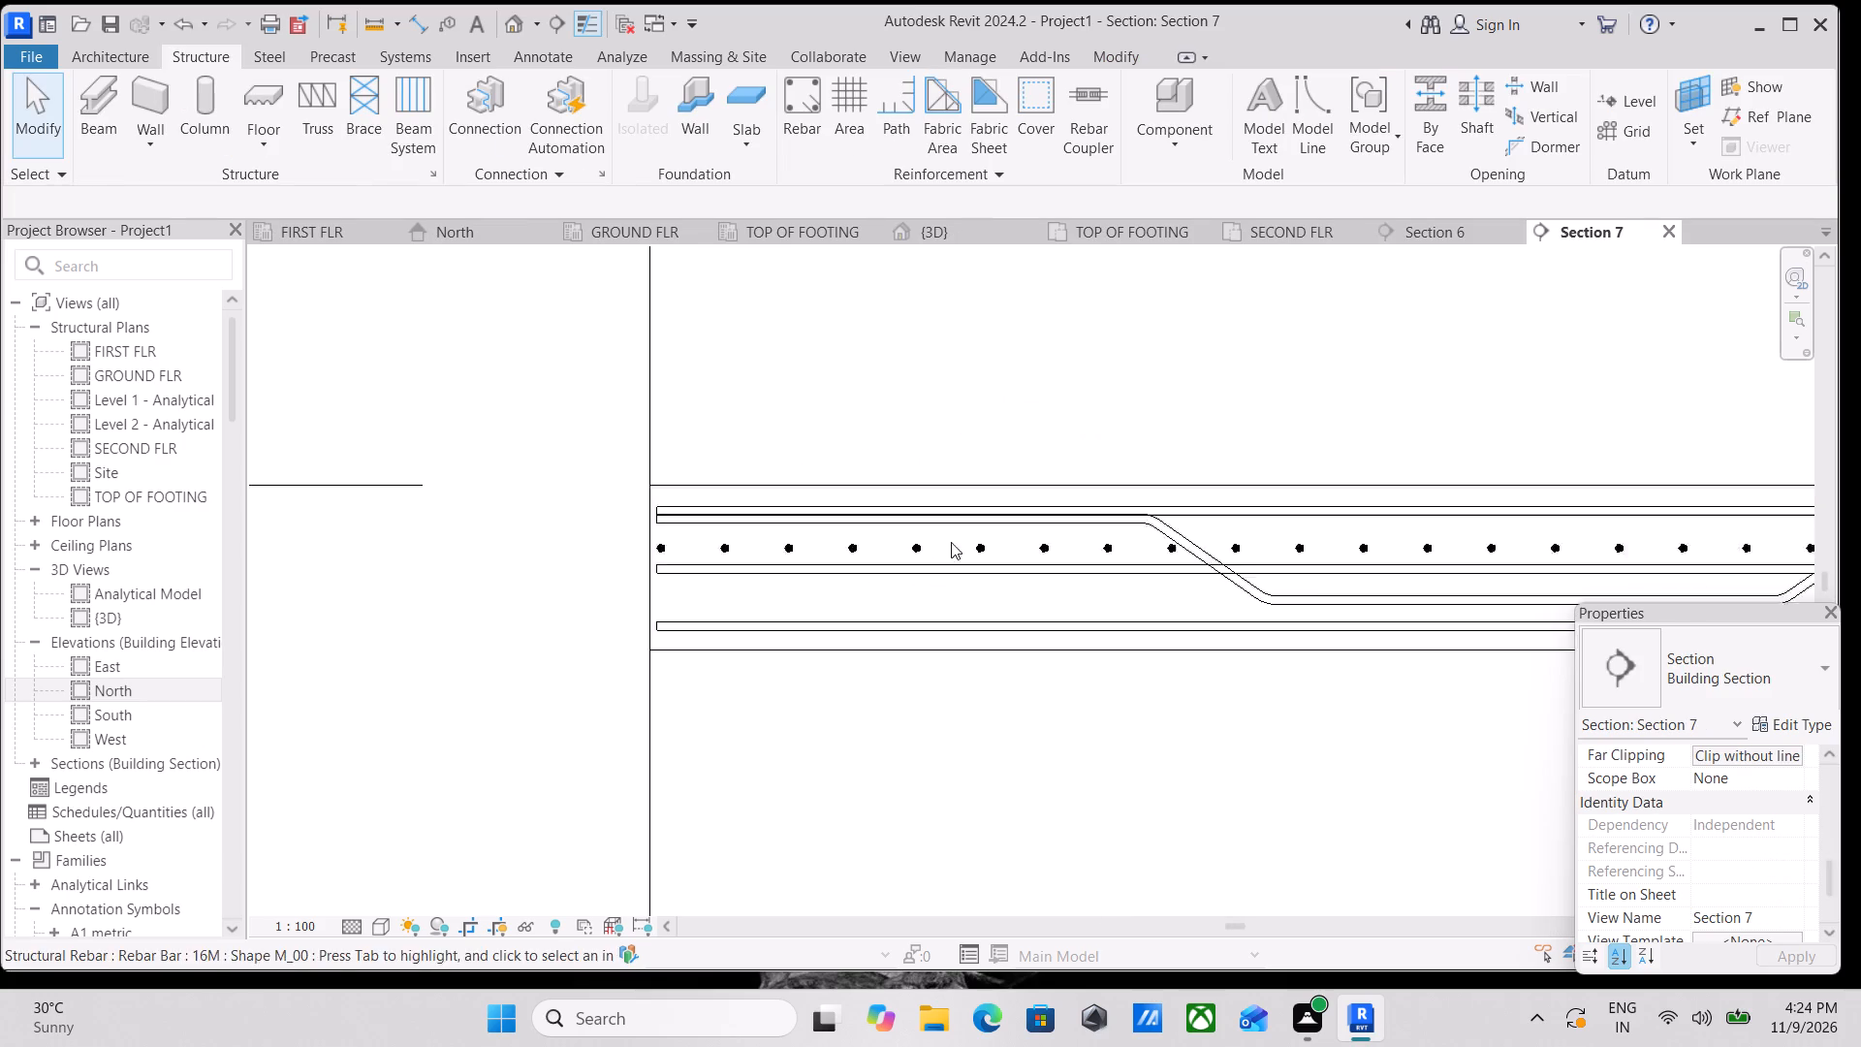
scroll(951, 542, up, 1)
click(985, 550)
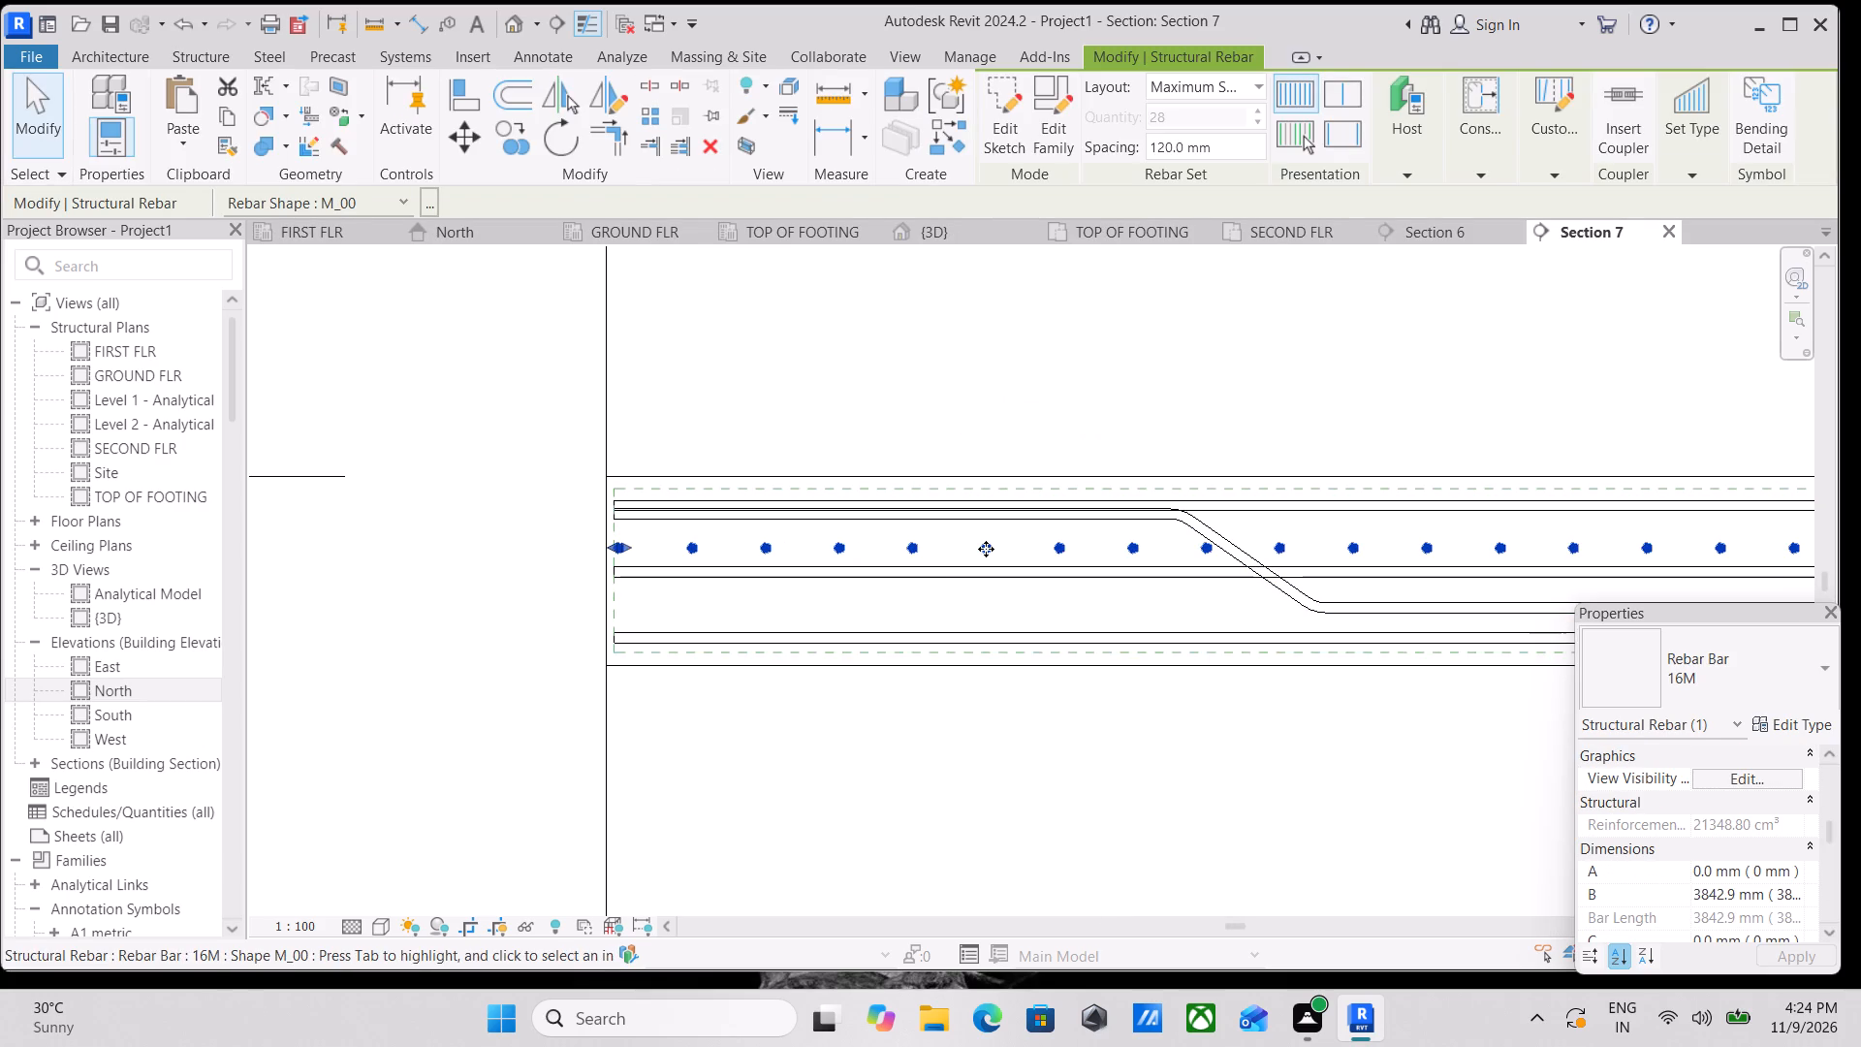
key(Up)
key(Up)
scroll(1037, 523, down, 1)
middle_drag(1037, 523, 730, 535)
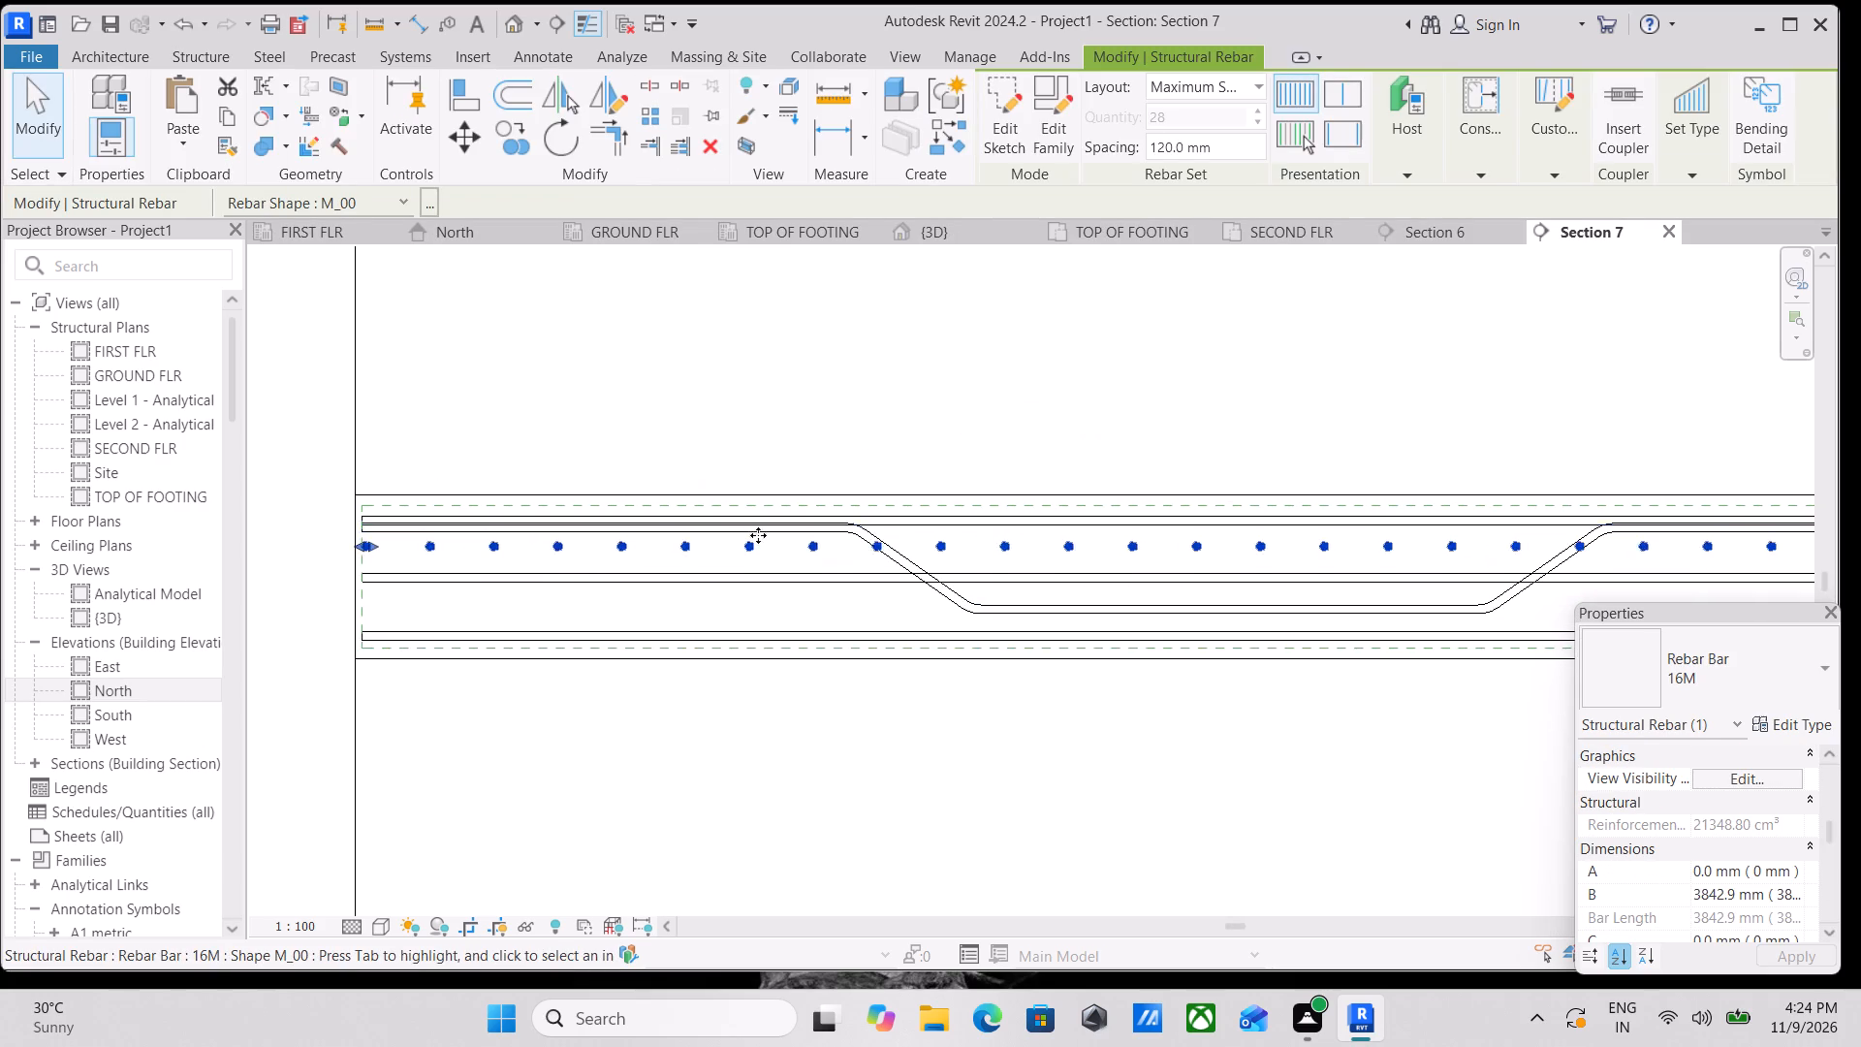
key(Up)
key(Down)
key(Down)
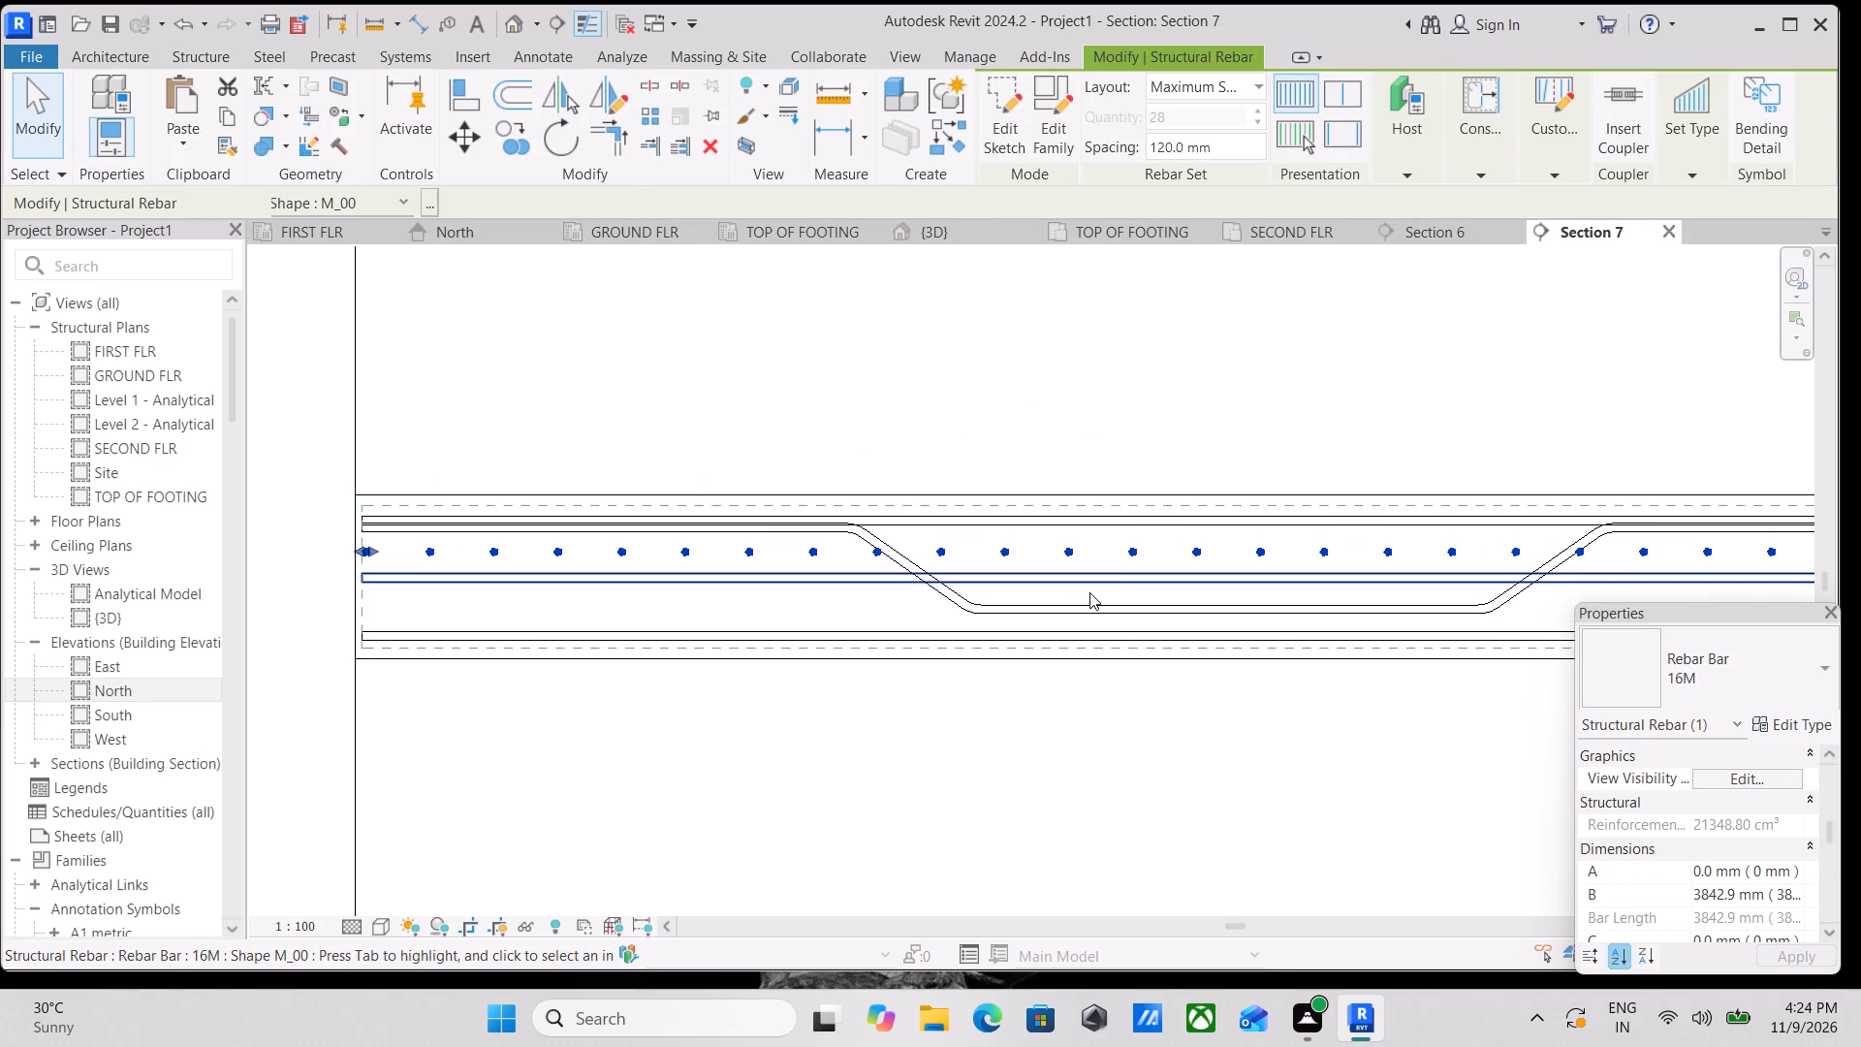
key(Up)
key(Escape)
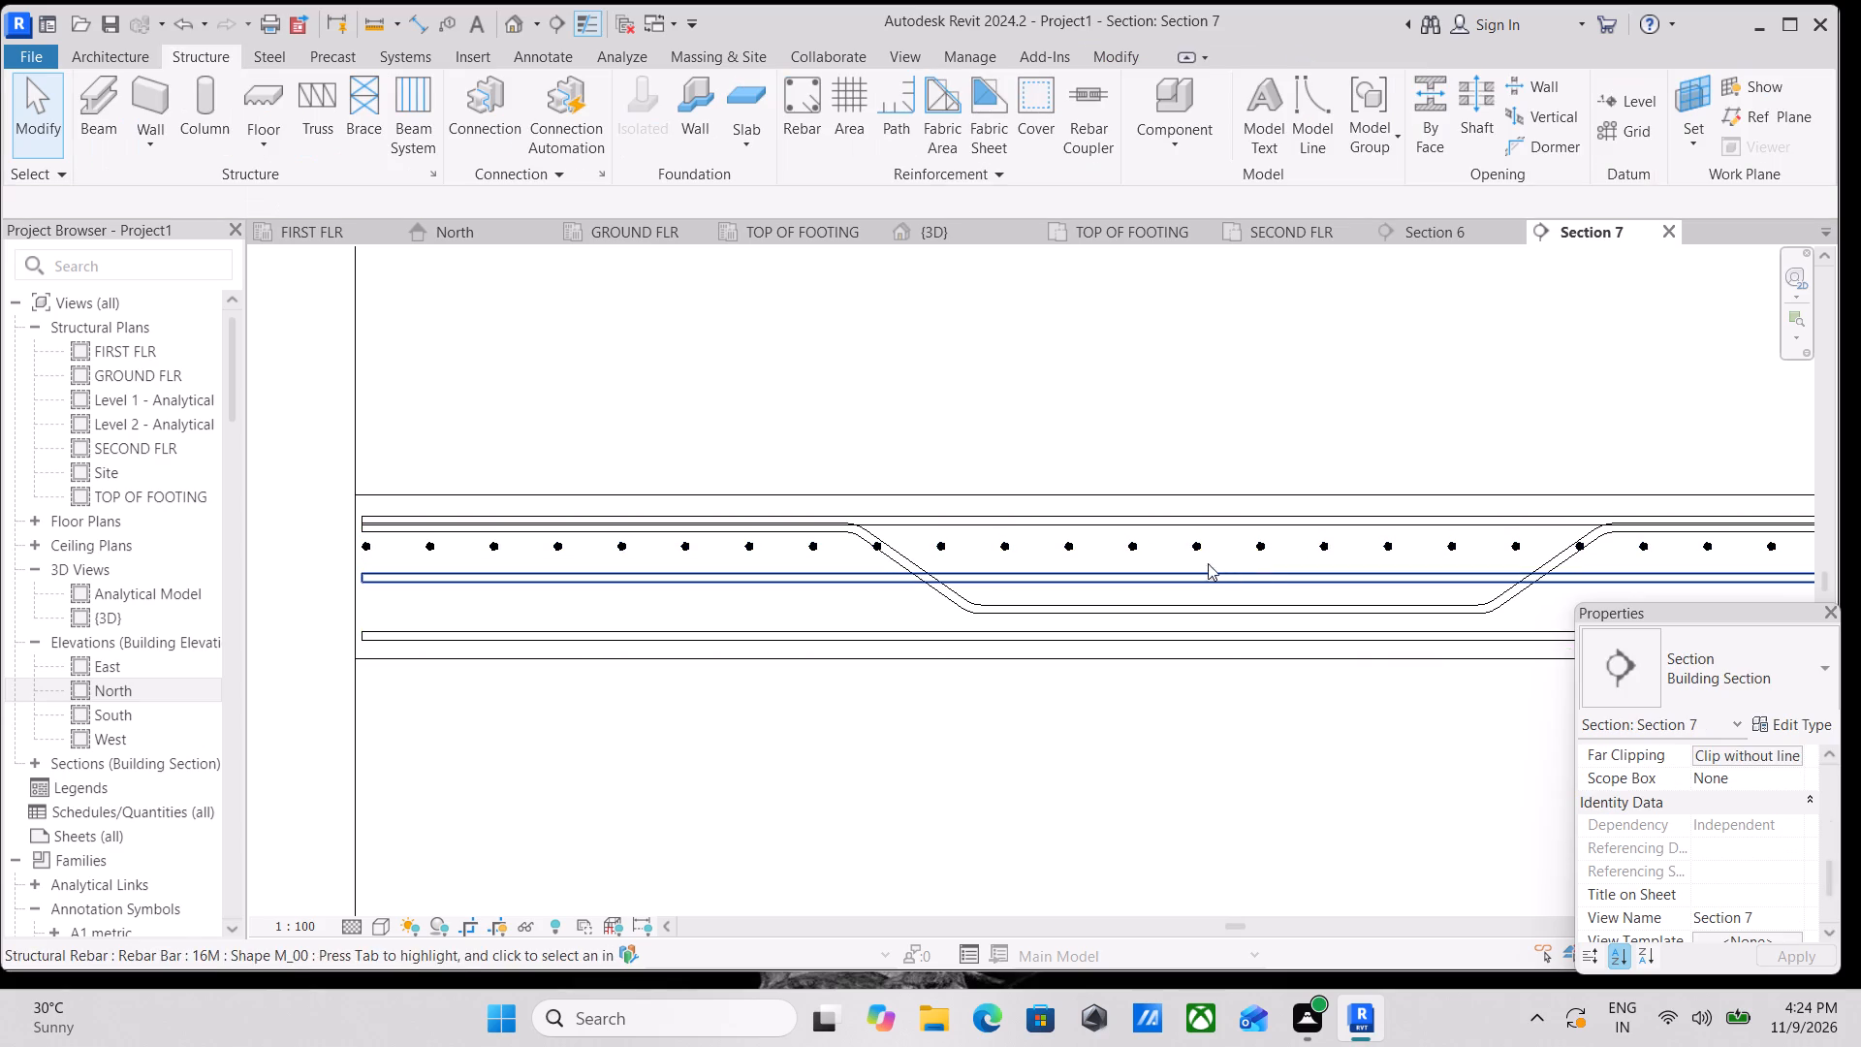
Make the new M_00 bar set show unobscured in the {3D} view.
click(1189, 539)
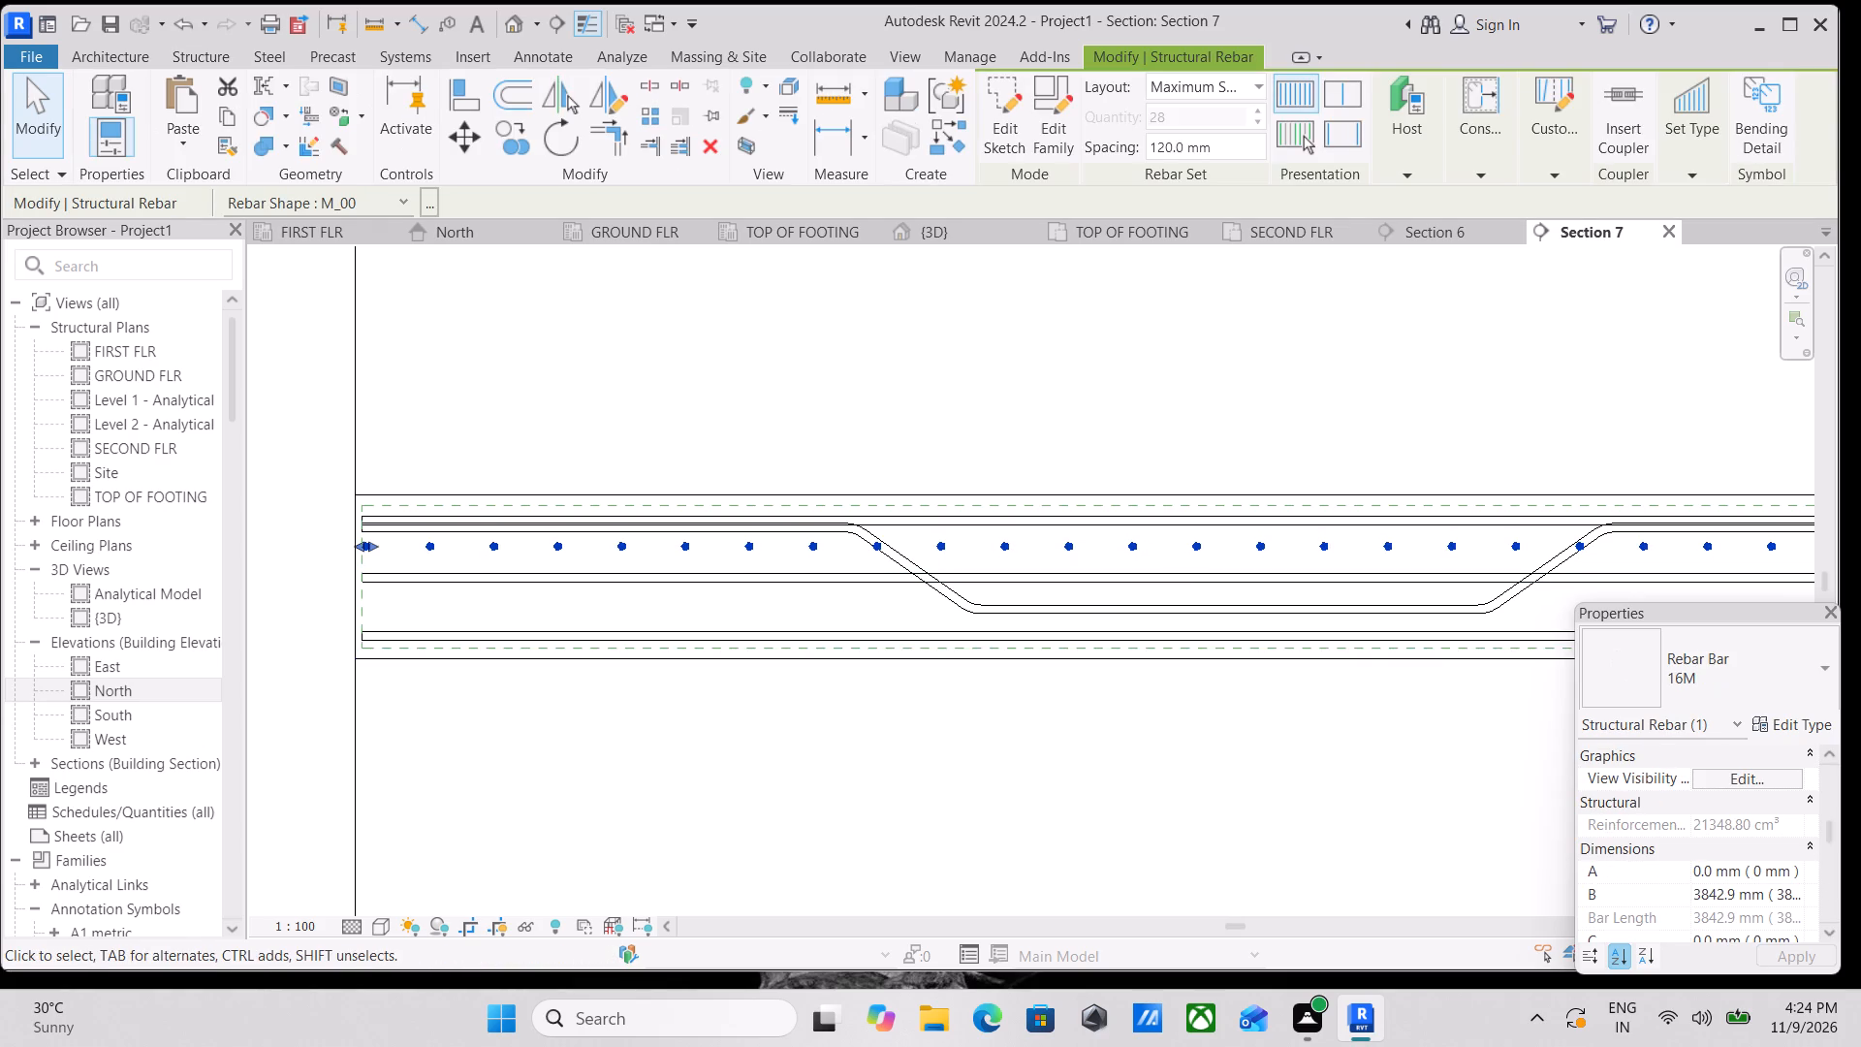
click(1760, 785)
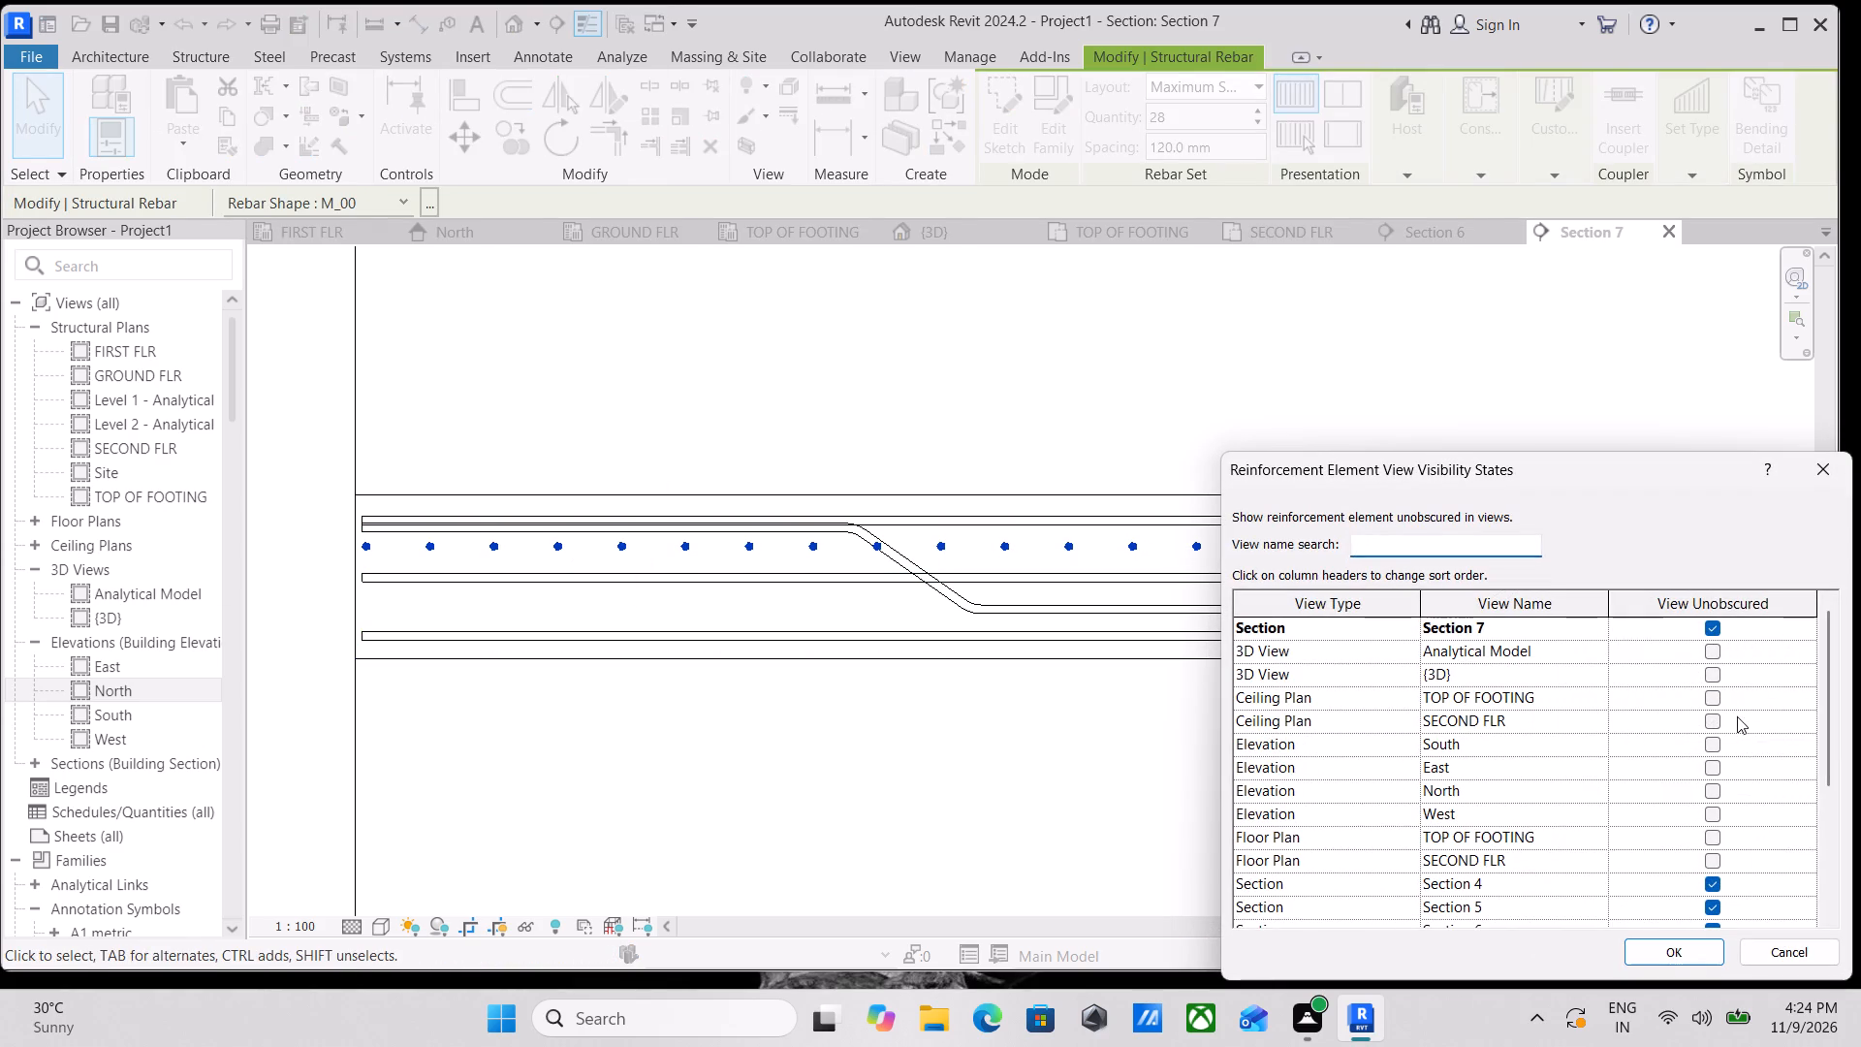
click(1712, 680)
click(1677, 951)
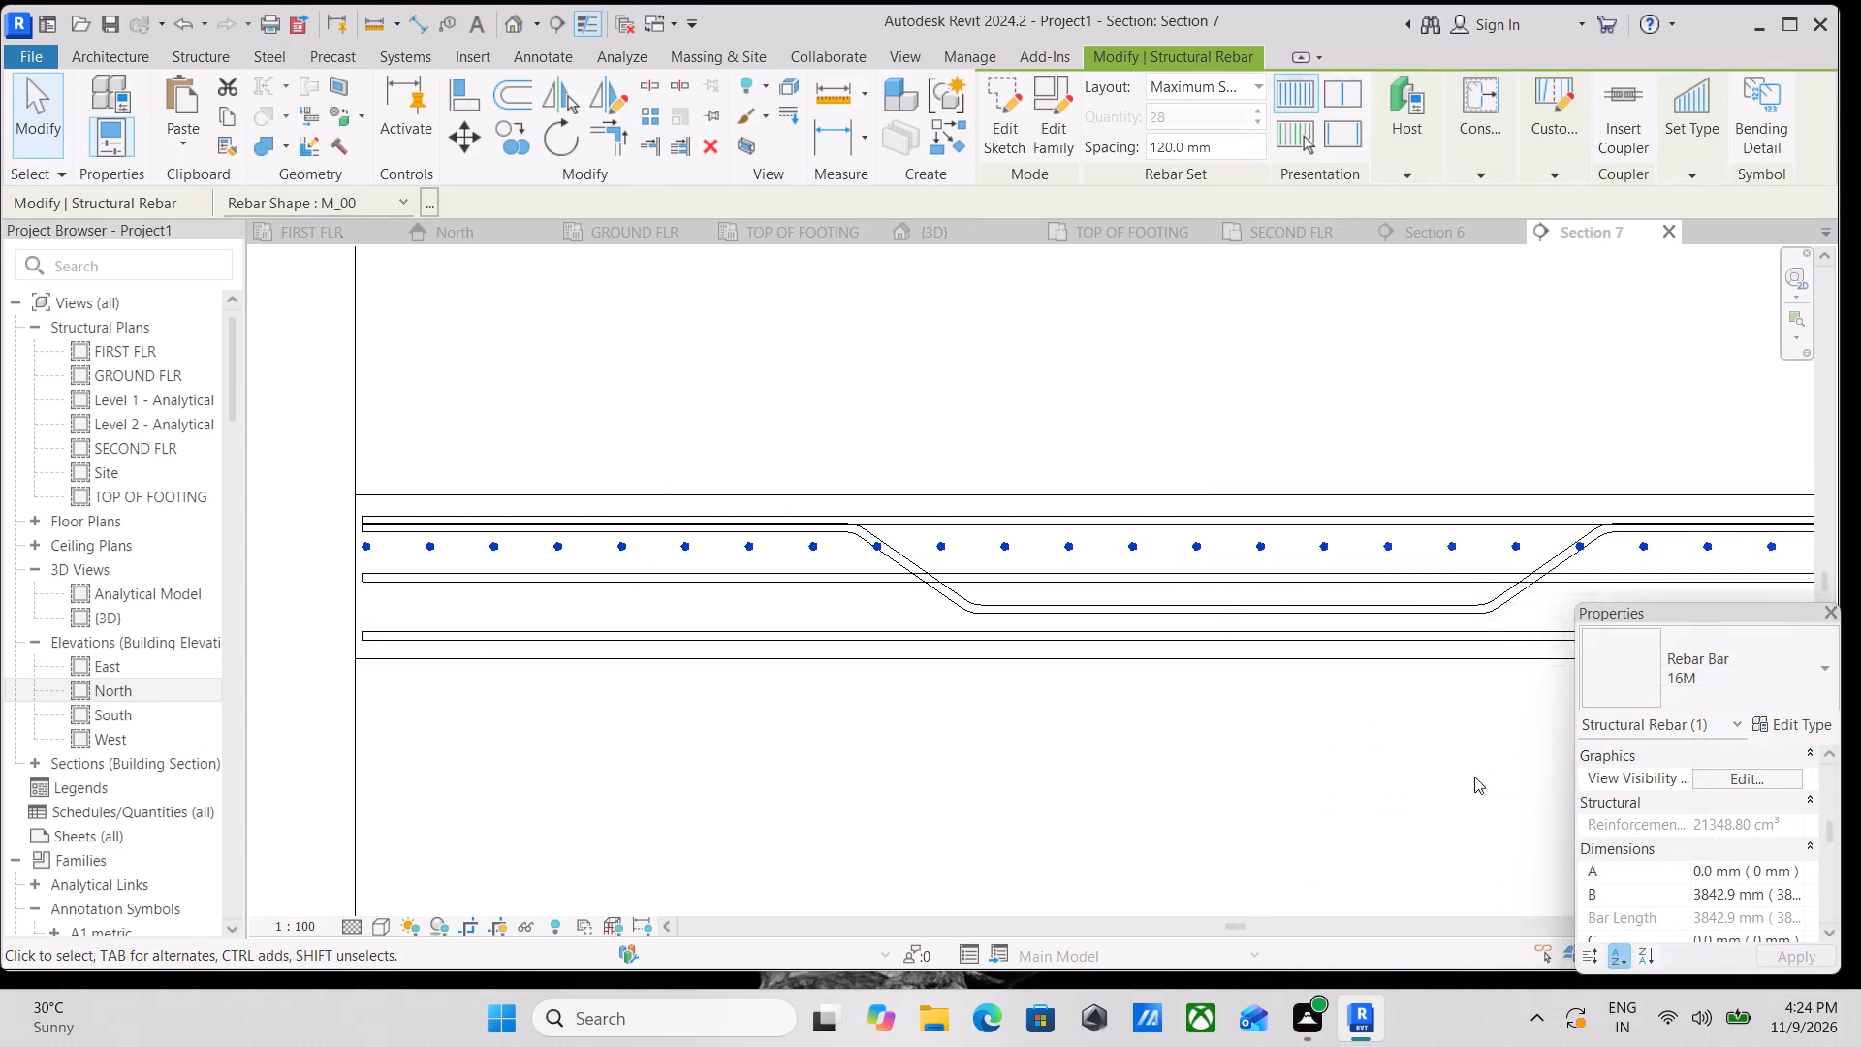
scroll(1144, 672, down, 1)
middle_drag(1144, 672, 1333, 683)
key(Escape)
Copy the end-on M_00 bar set about 110 mm straight down, between the slab's middle and bottom bars.
scroll(715, 595, up, 2)
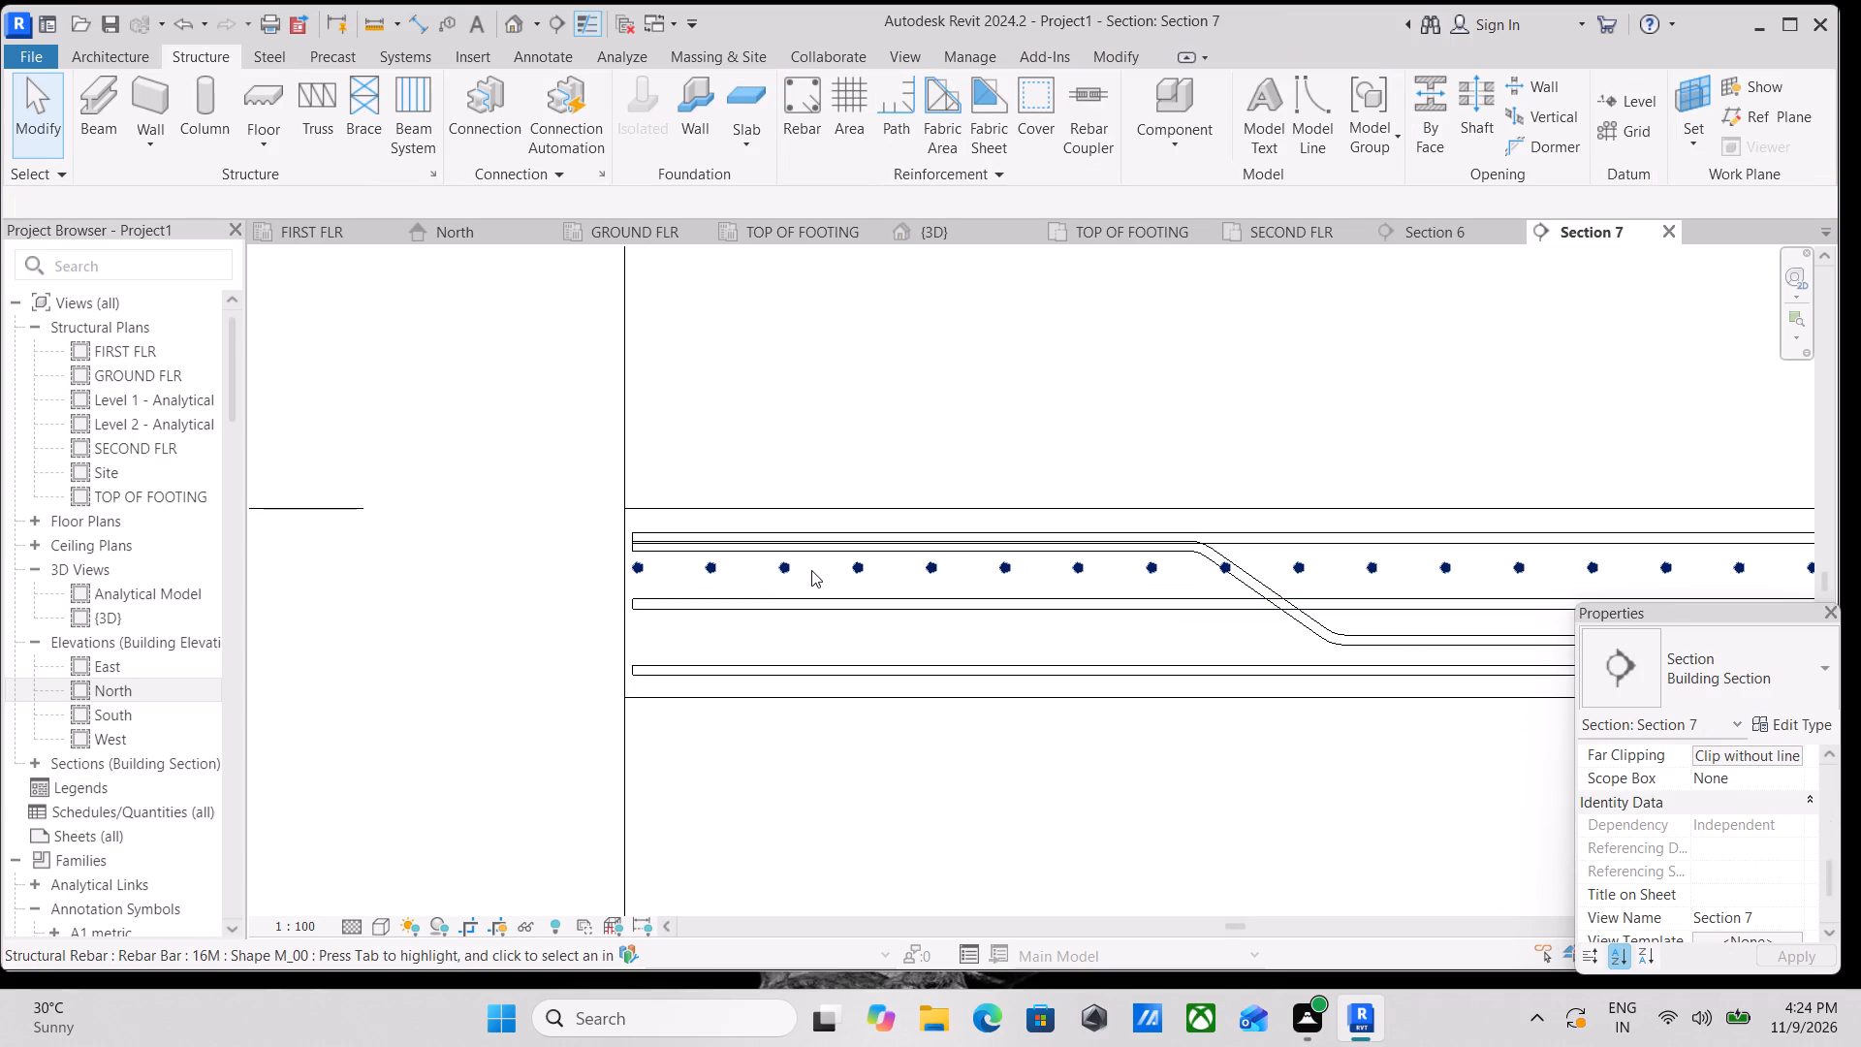
click(789, 568)
text(CO)
scroll(649, 603, up, 8)
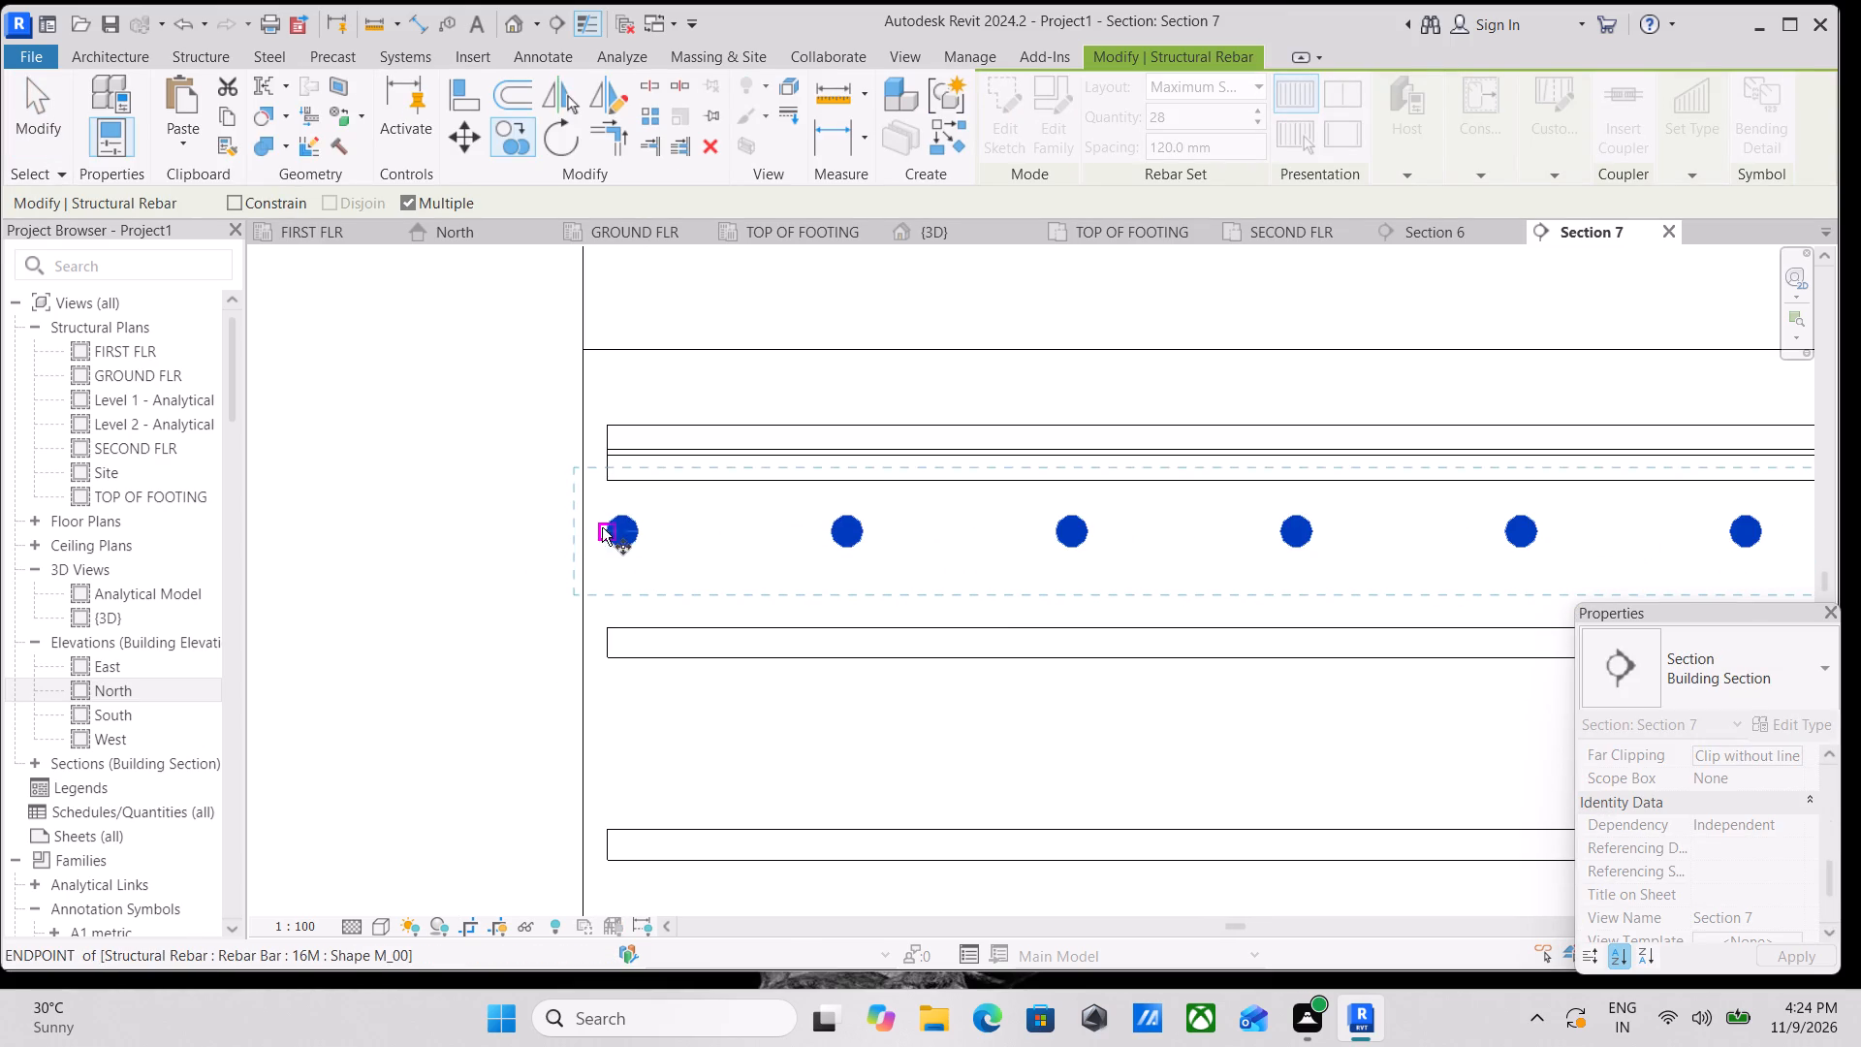
click(625, 527)
middle_drag(636, 625, 656, 543)
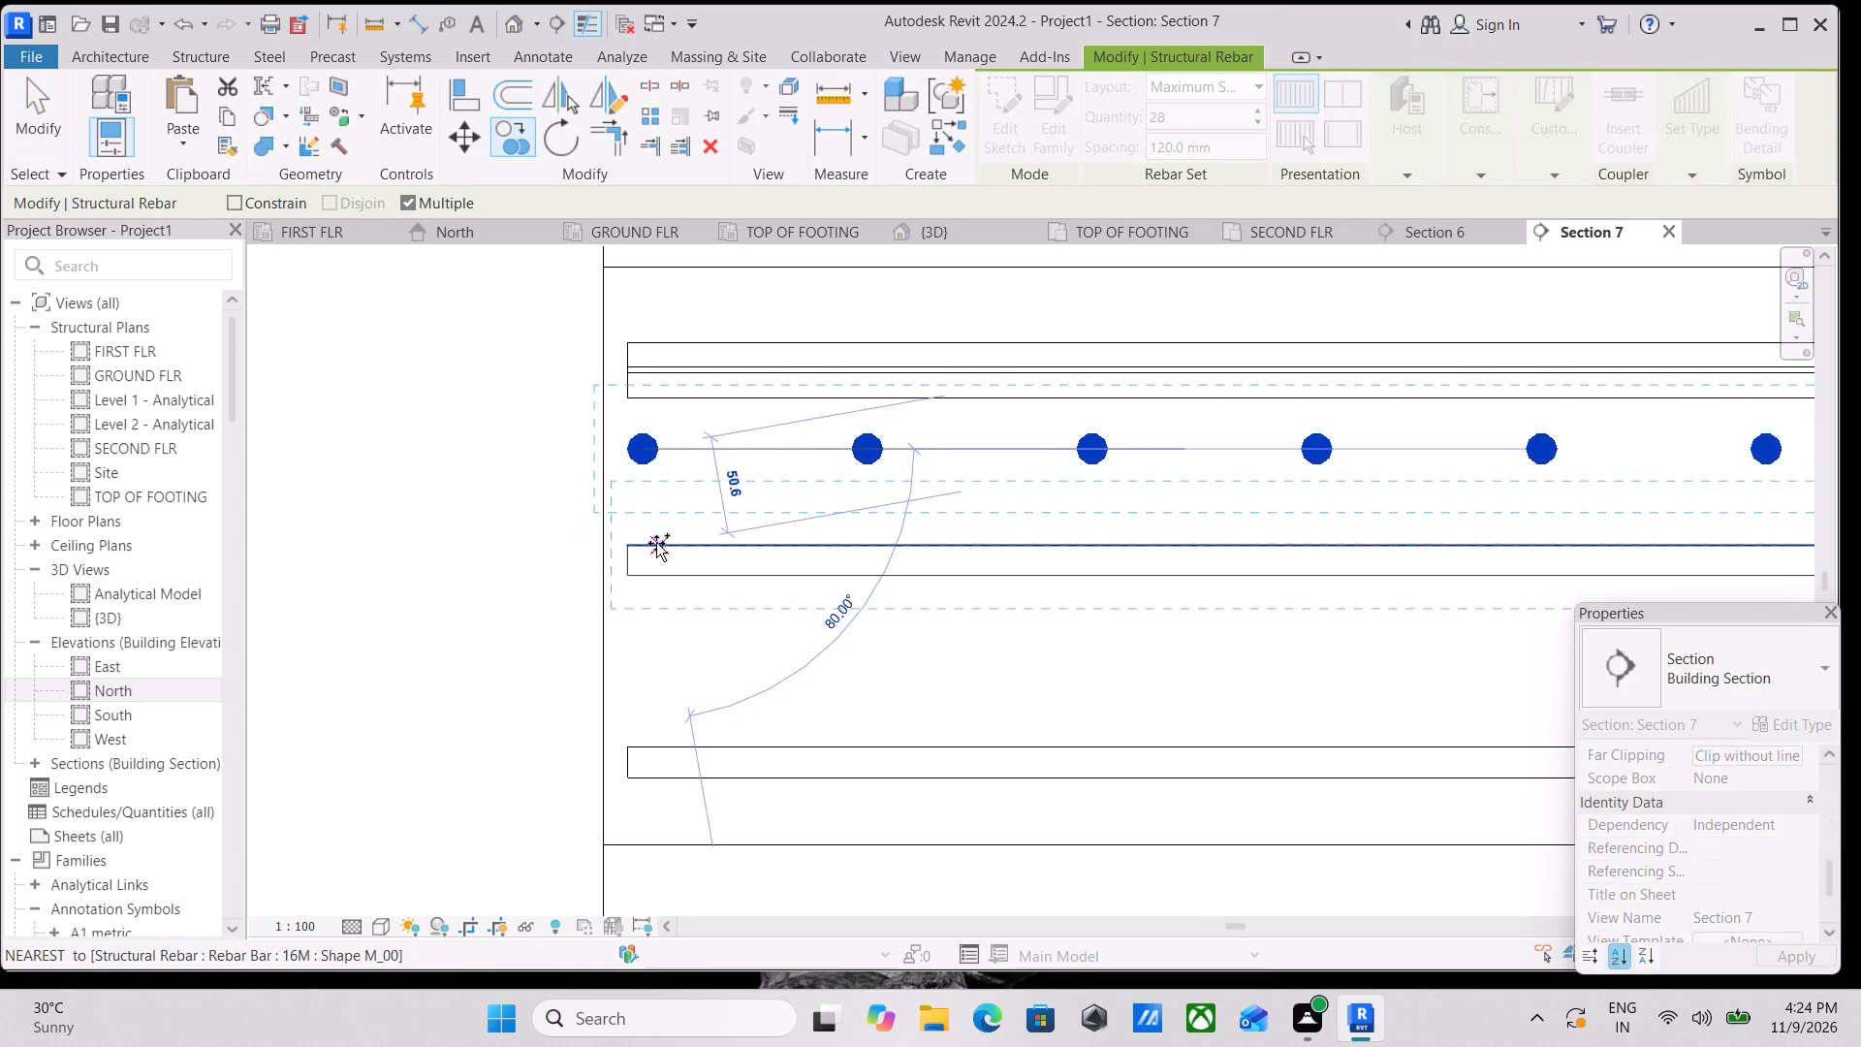
scroll(648, 659, down, 3)
click(648, 659)
scroll(648, 659, down, 3)
middle_drag(648, 659, 413, 652)
key(Escape)
scroll(869, 647, down, 2)
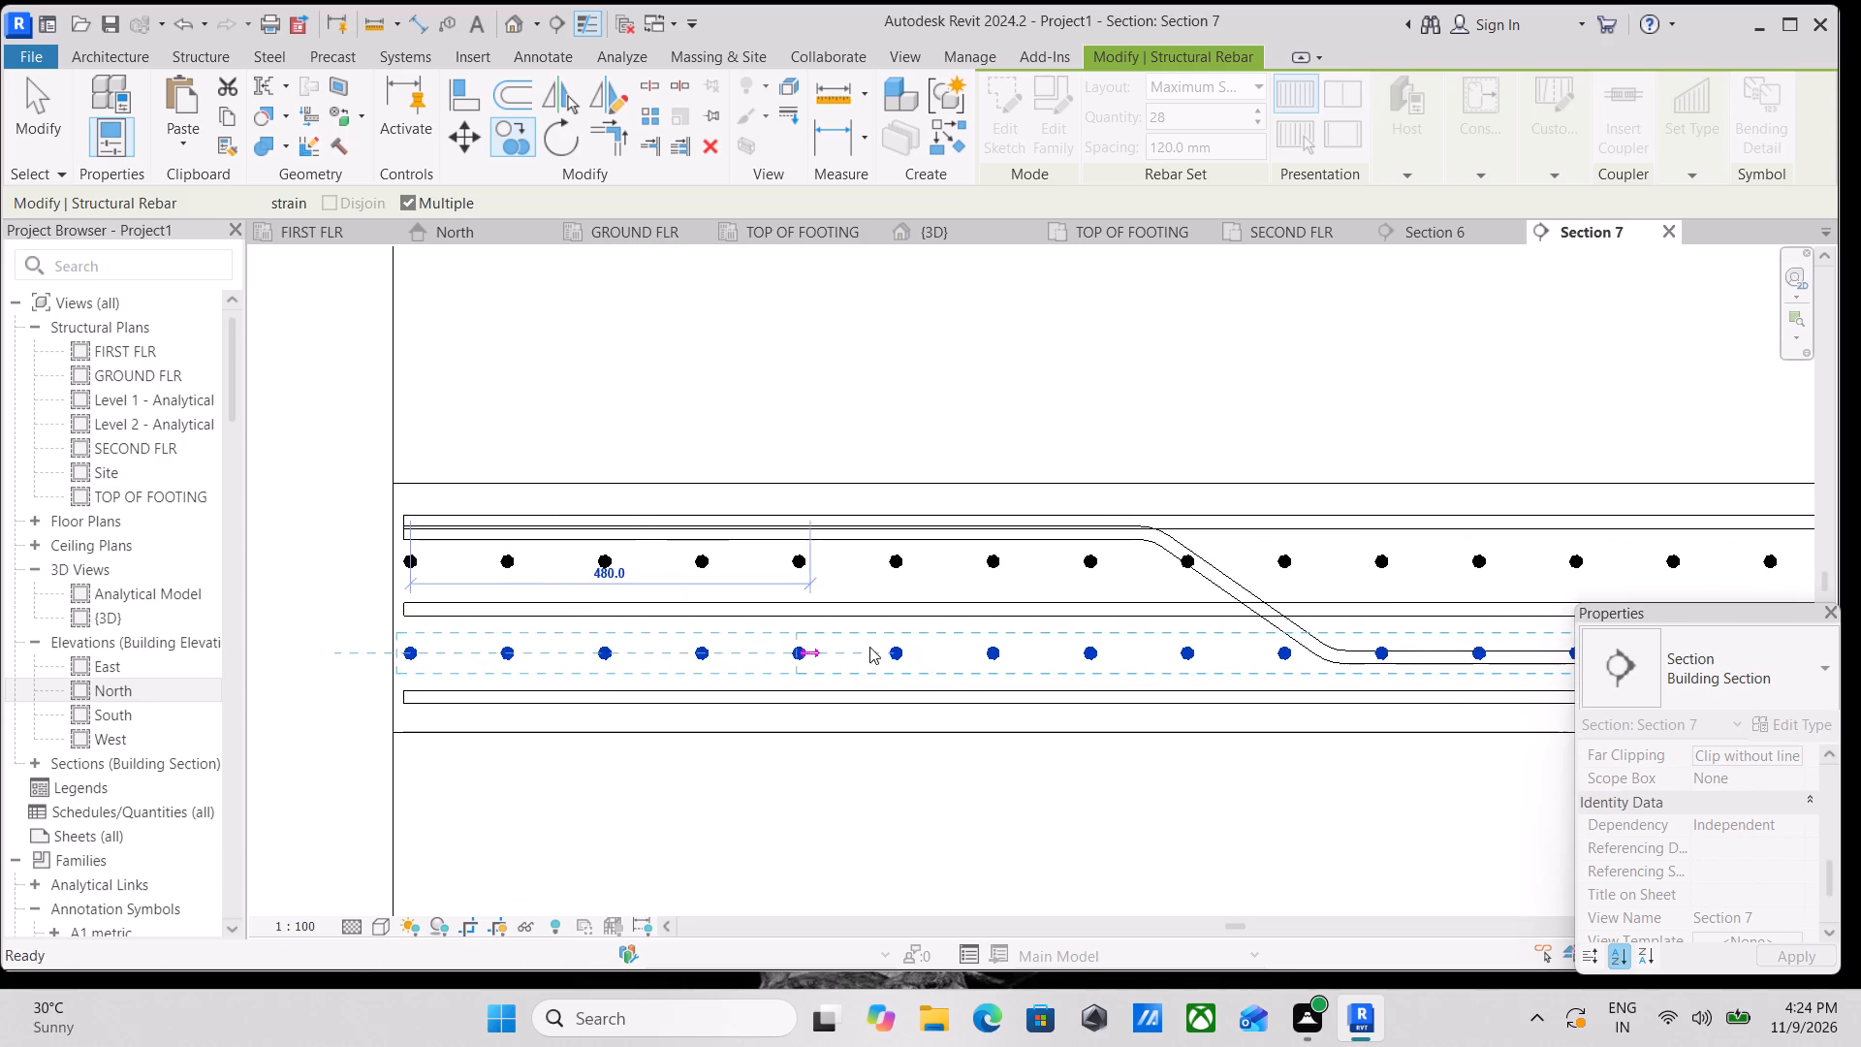
middle_drag(869, 647, 586, 666)
key(Escape)
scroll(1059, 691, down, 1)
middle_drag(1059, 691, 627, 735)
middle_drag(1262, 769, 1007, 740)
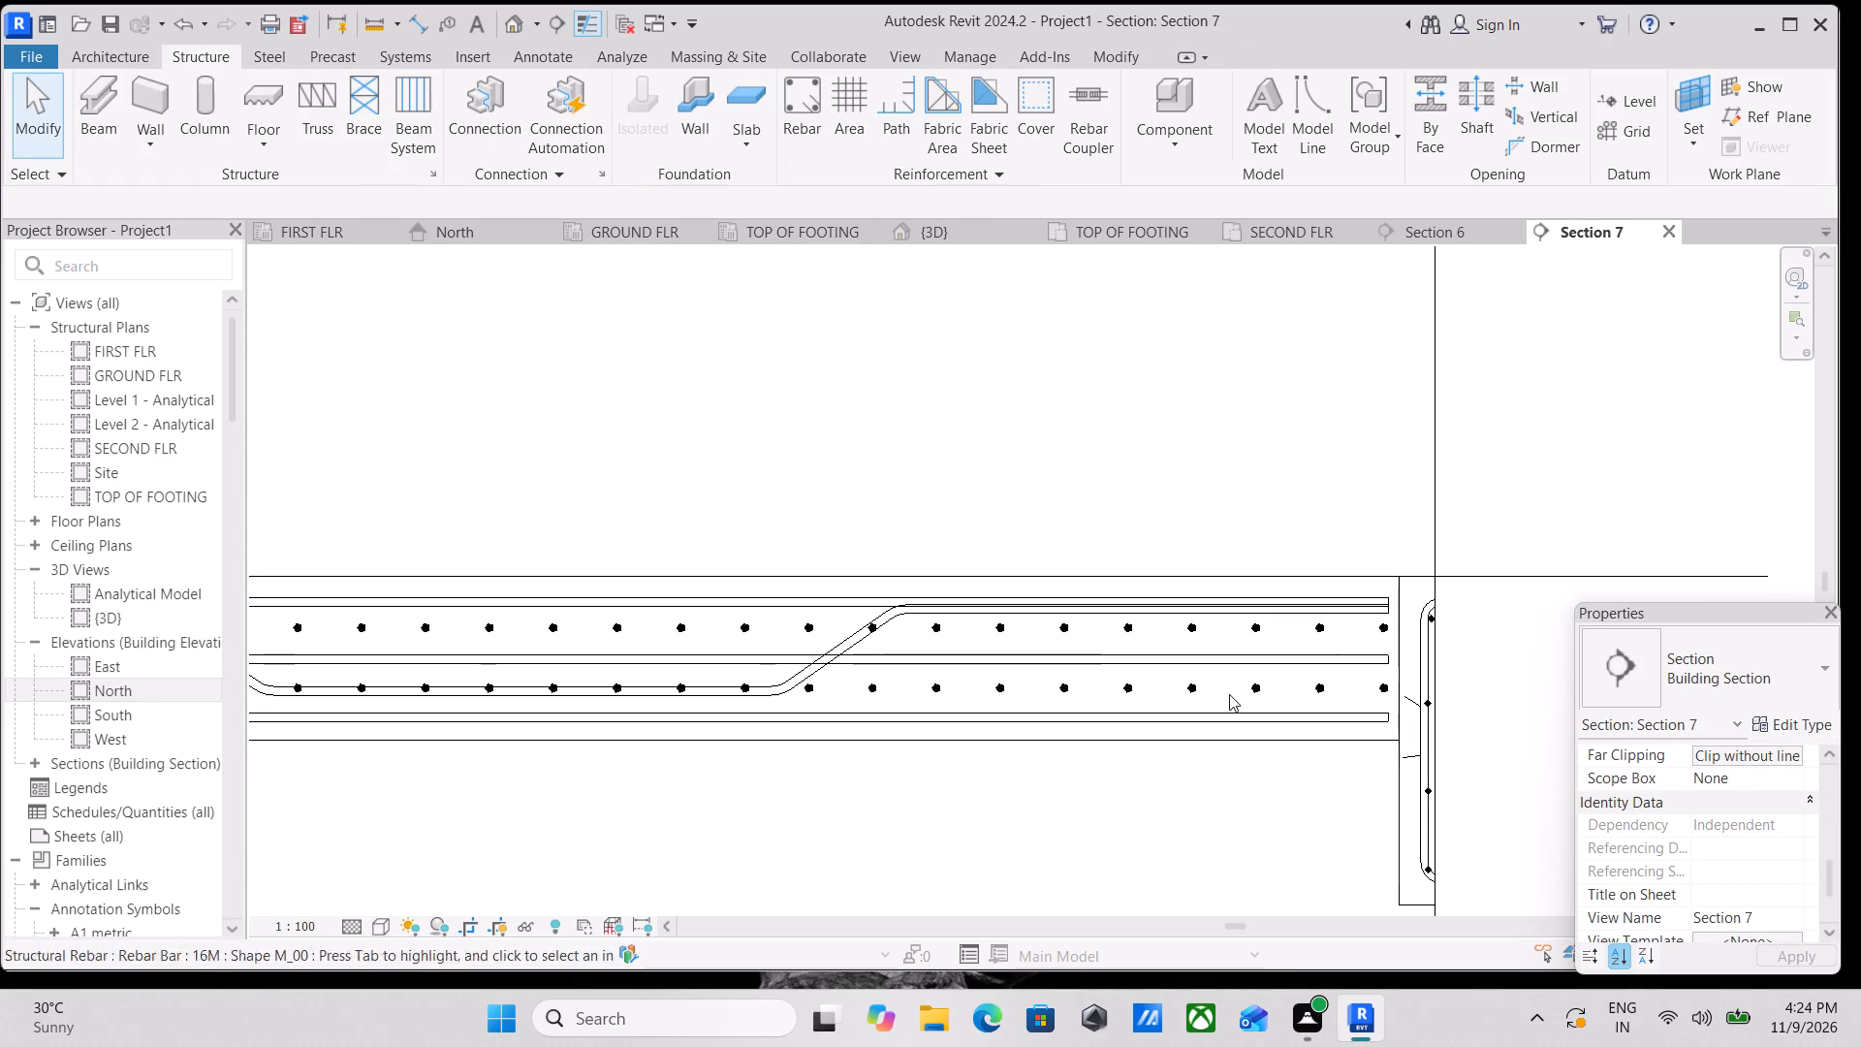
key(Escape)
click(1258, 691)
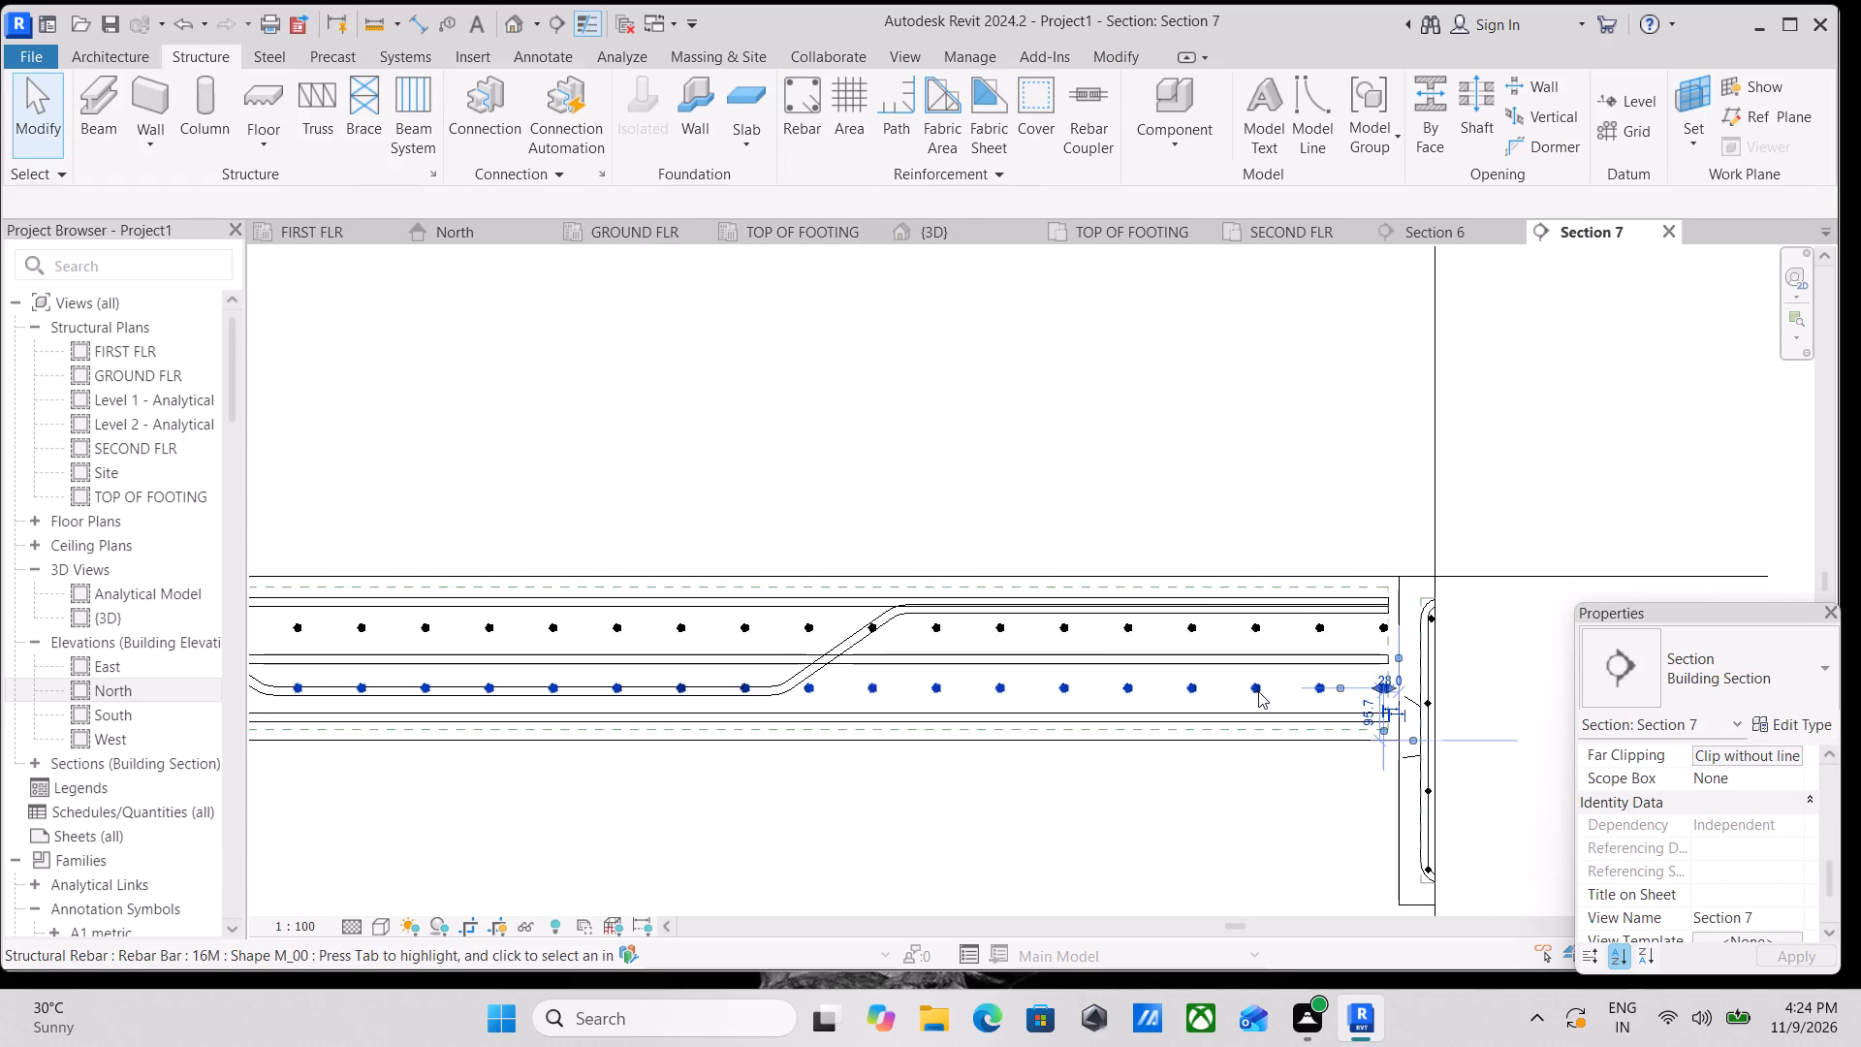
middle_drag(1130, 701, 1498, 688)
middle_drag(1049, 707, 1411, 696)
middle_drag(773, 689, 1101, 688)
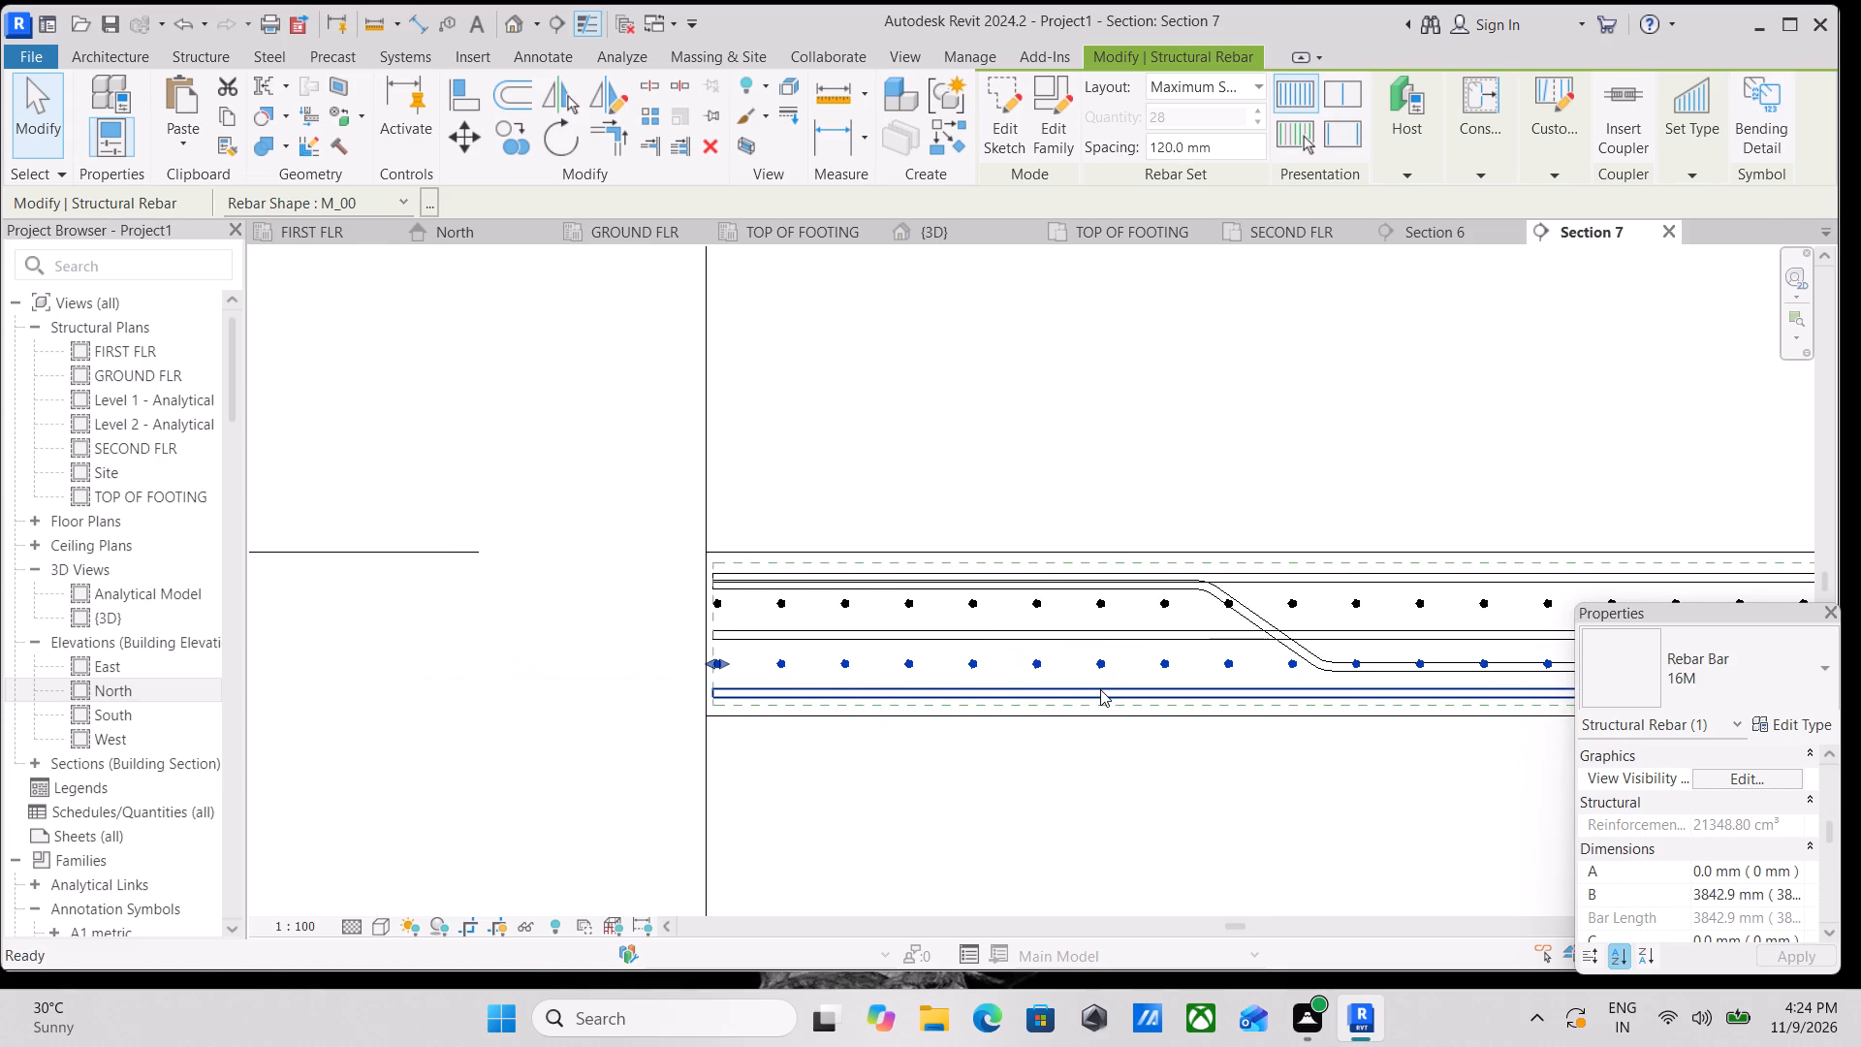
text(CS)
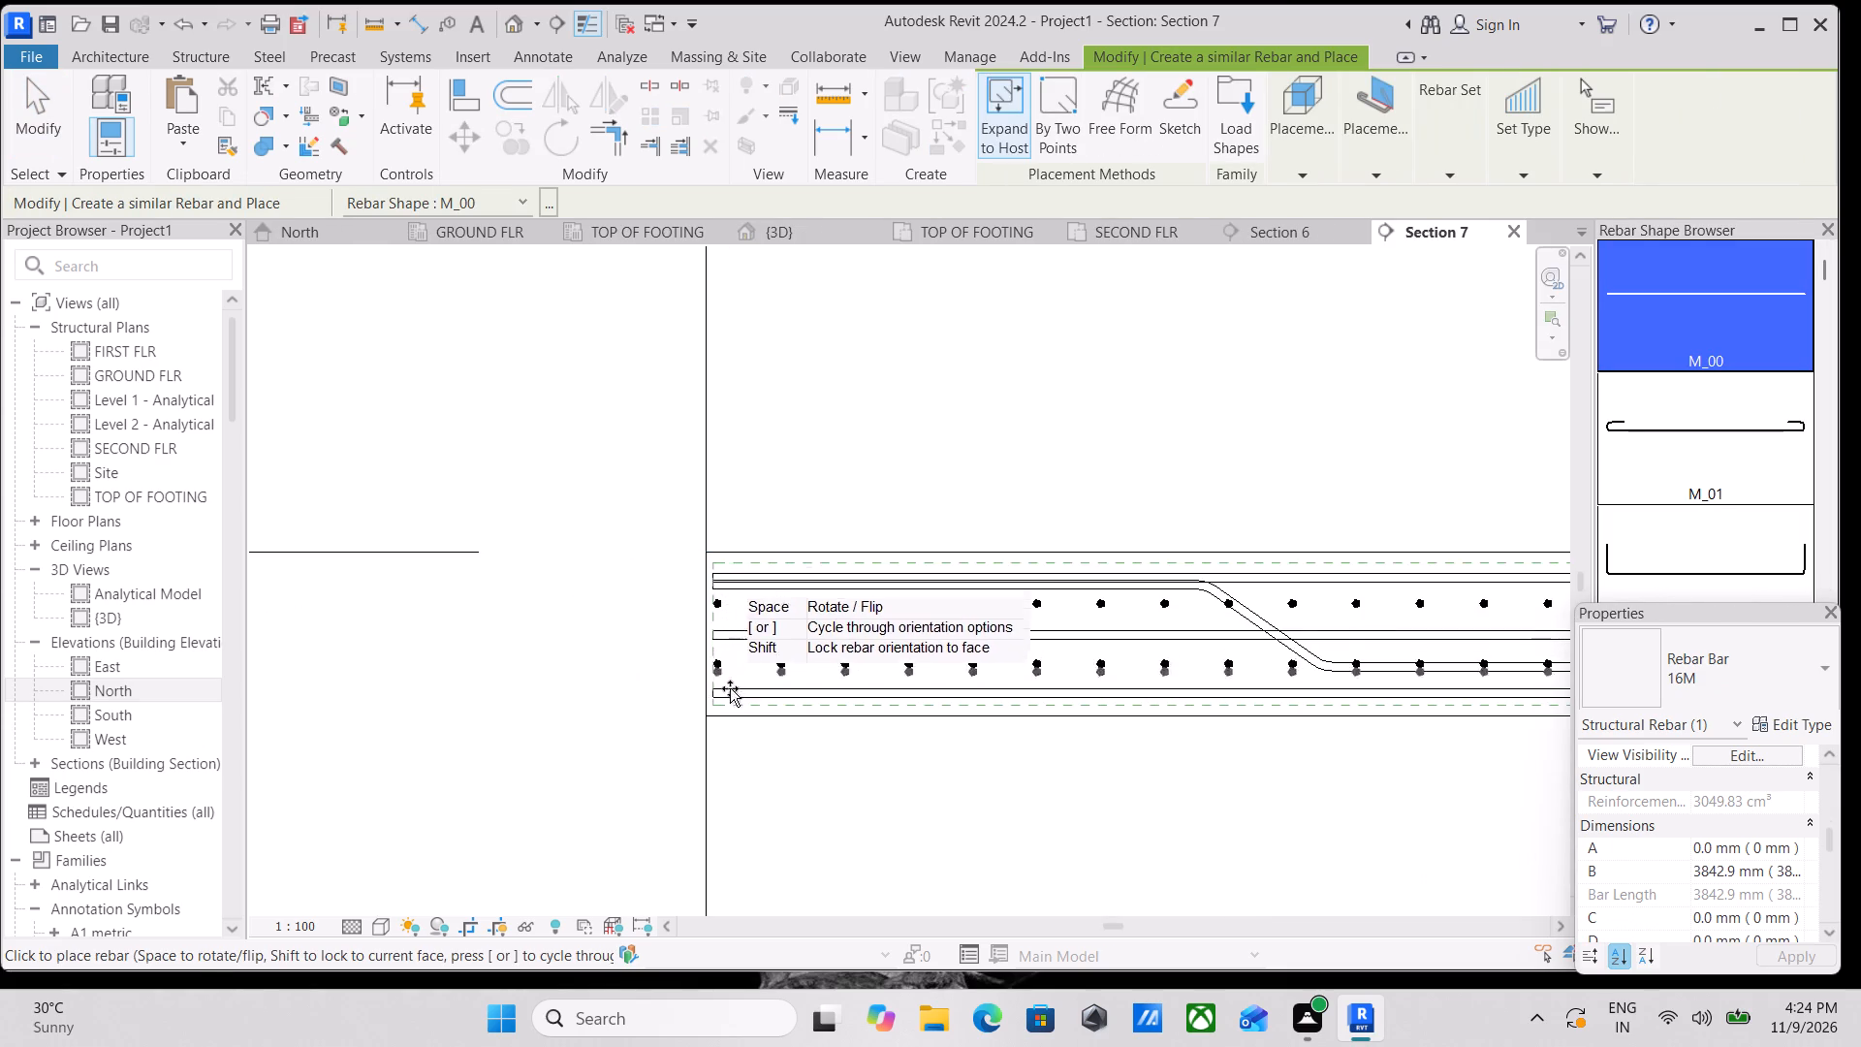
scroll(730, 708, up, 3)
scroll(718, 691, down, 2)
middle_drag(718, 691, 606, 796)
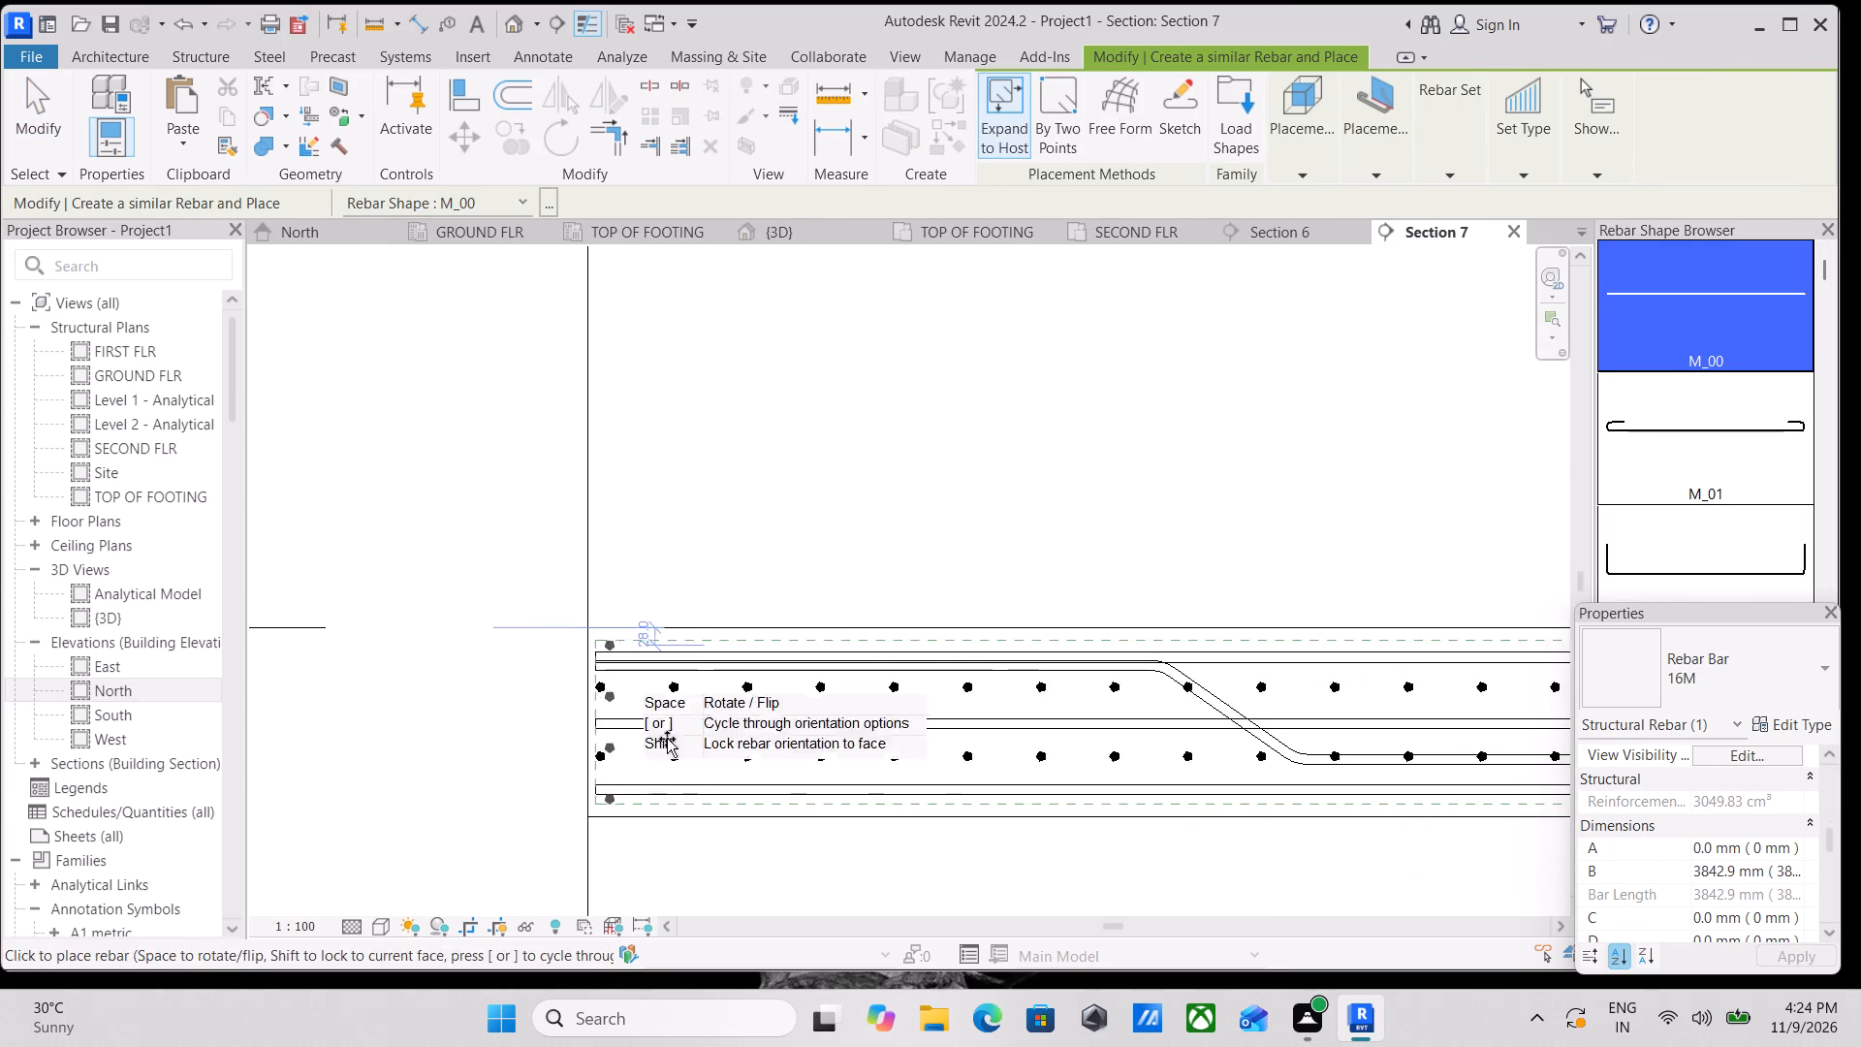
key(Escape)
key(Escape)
Compare the bar arrangement in Section 6 with the slab bars in Section 7.
middle_drag(785, 646, 616, 709)
scroll(783, 647, down, 1)
middle_drag(1148, 538, 1051, 593)
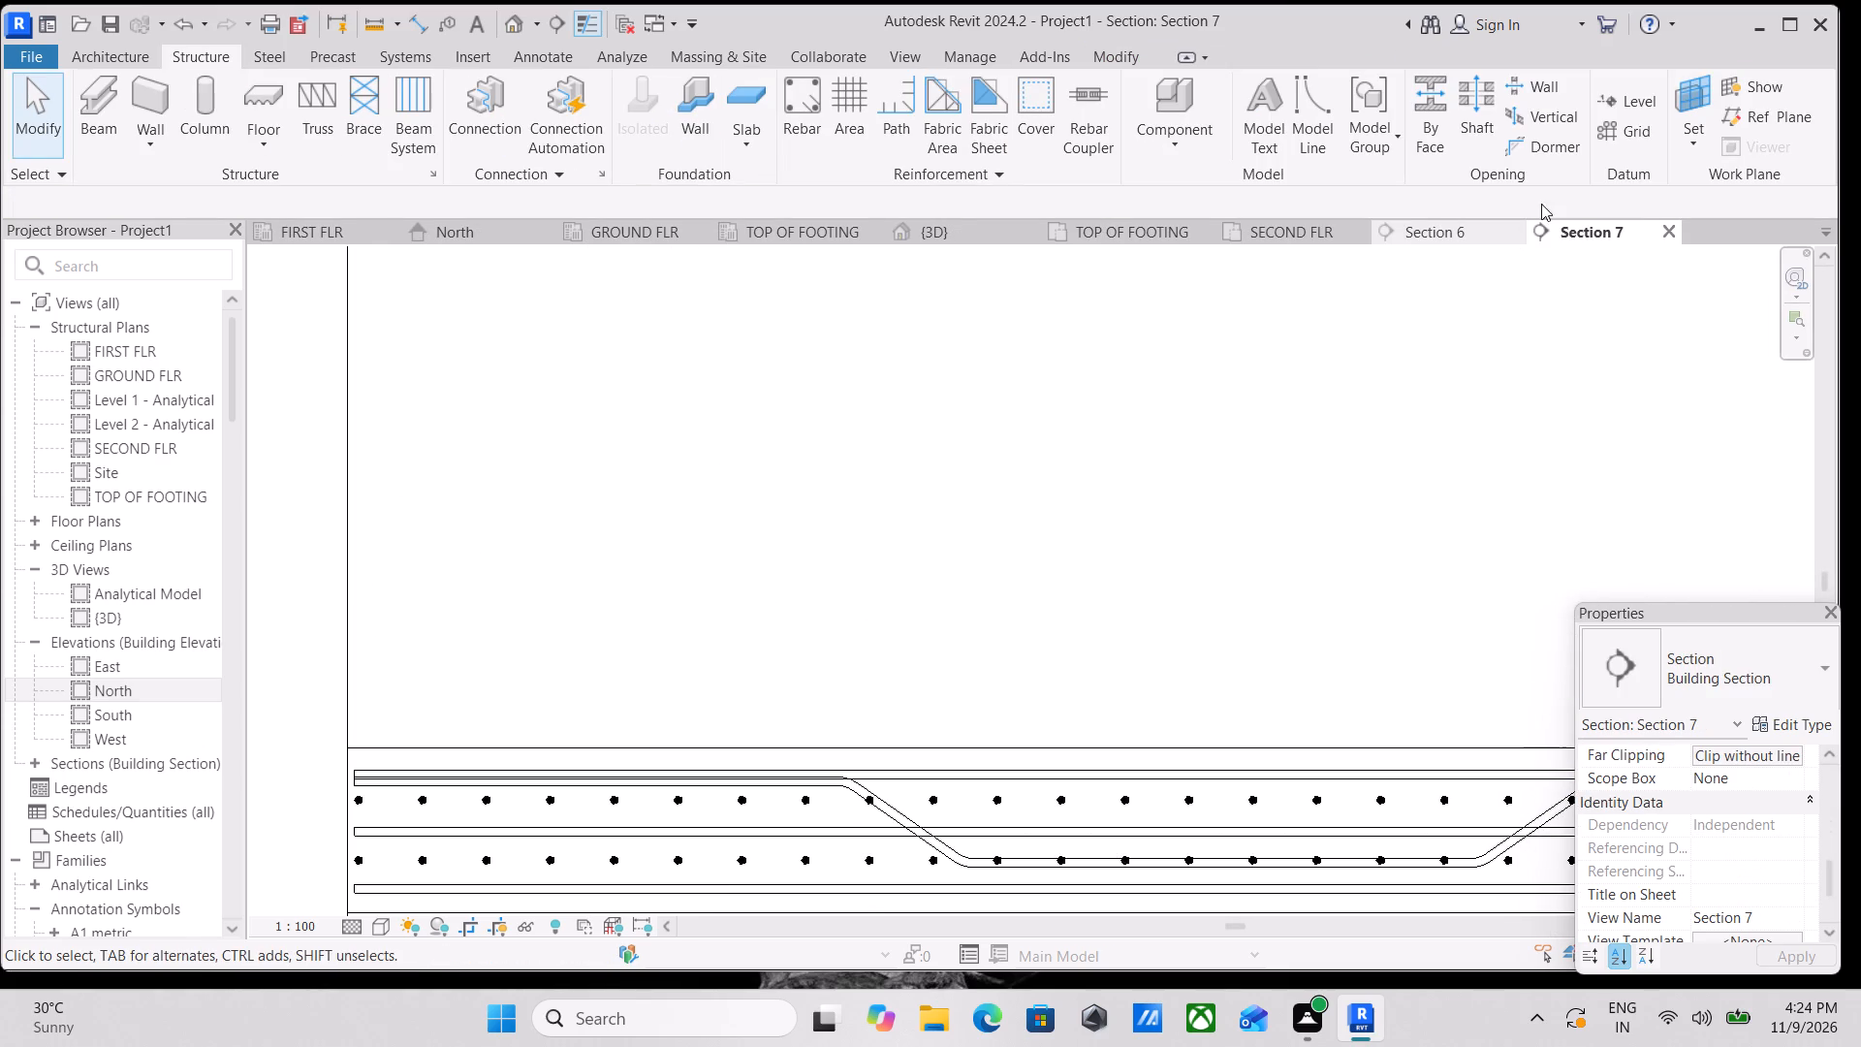
click(1455, 227)
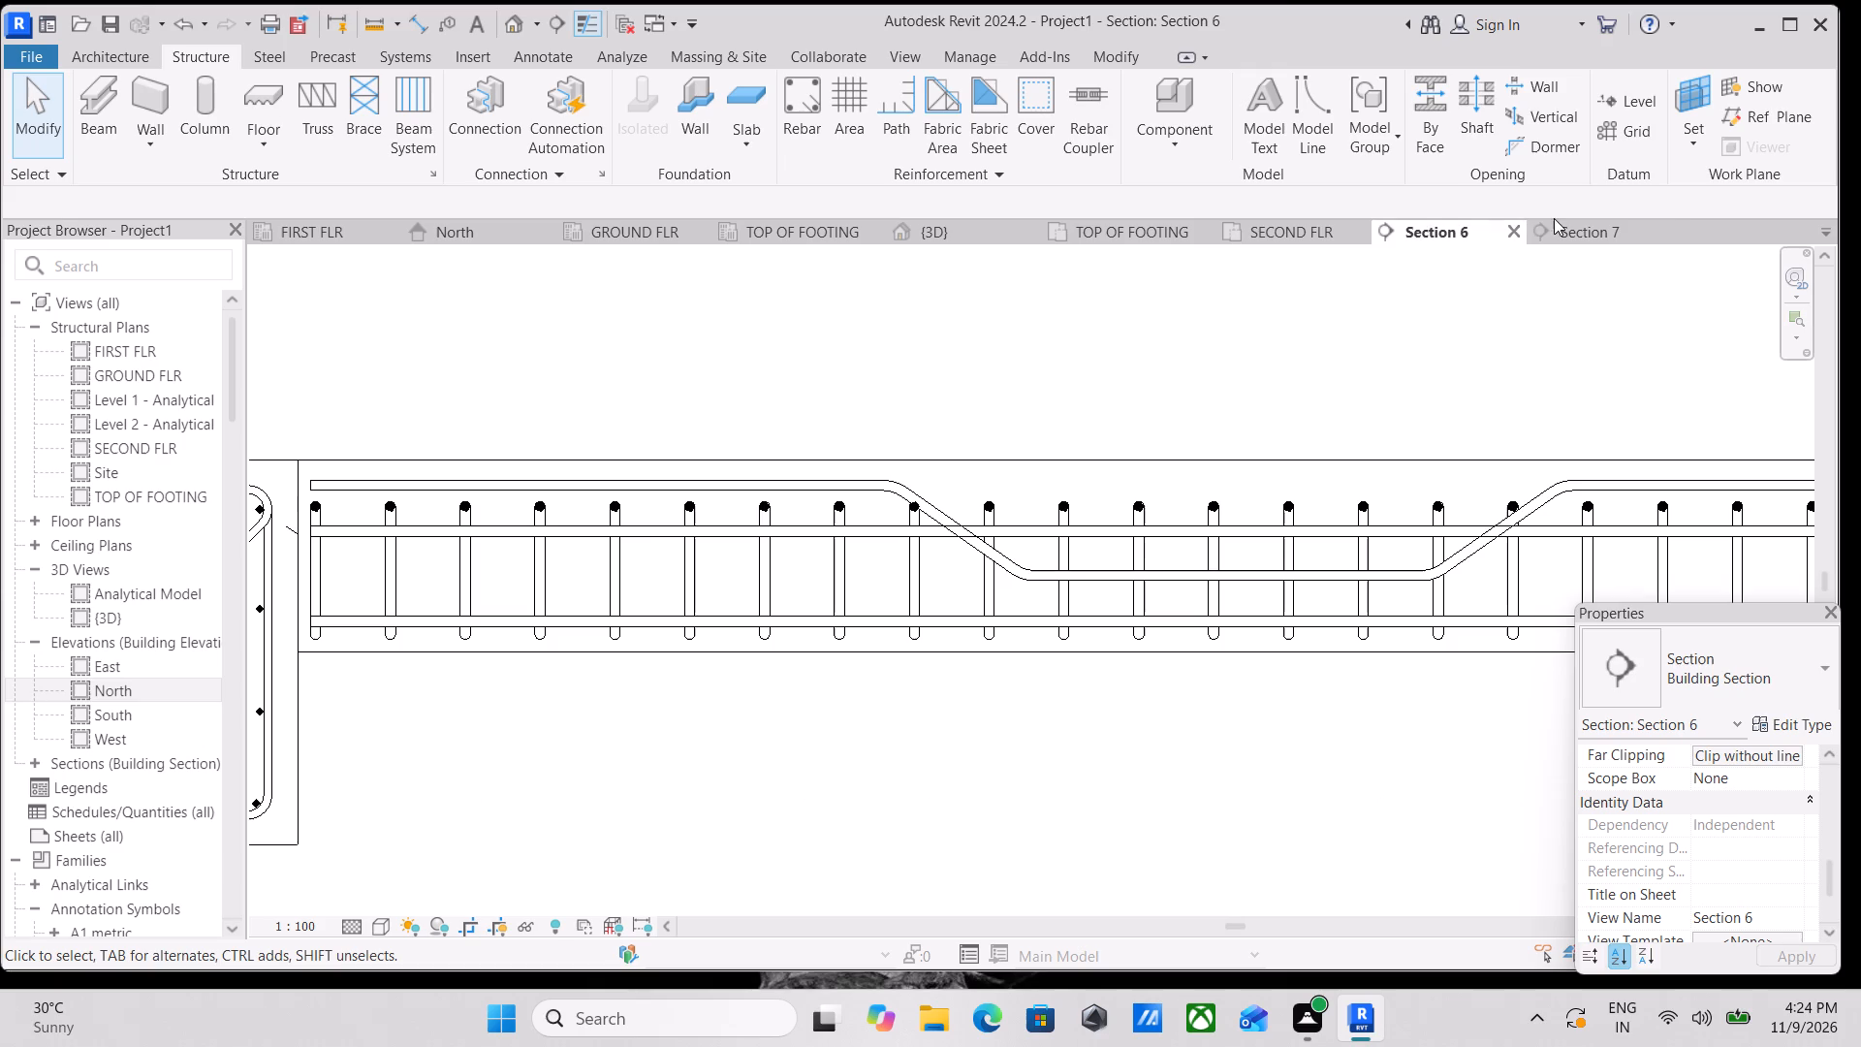
click(1561, 233)
scroll(1361, 473, down, 2)
middle_drag(1361, 473, 1379, 439)
scroll(1123, 731, up, 4)
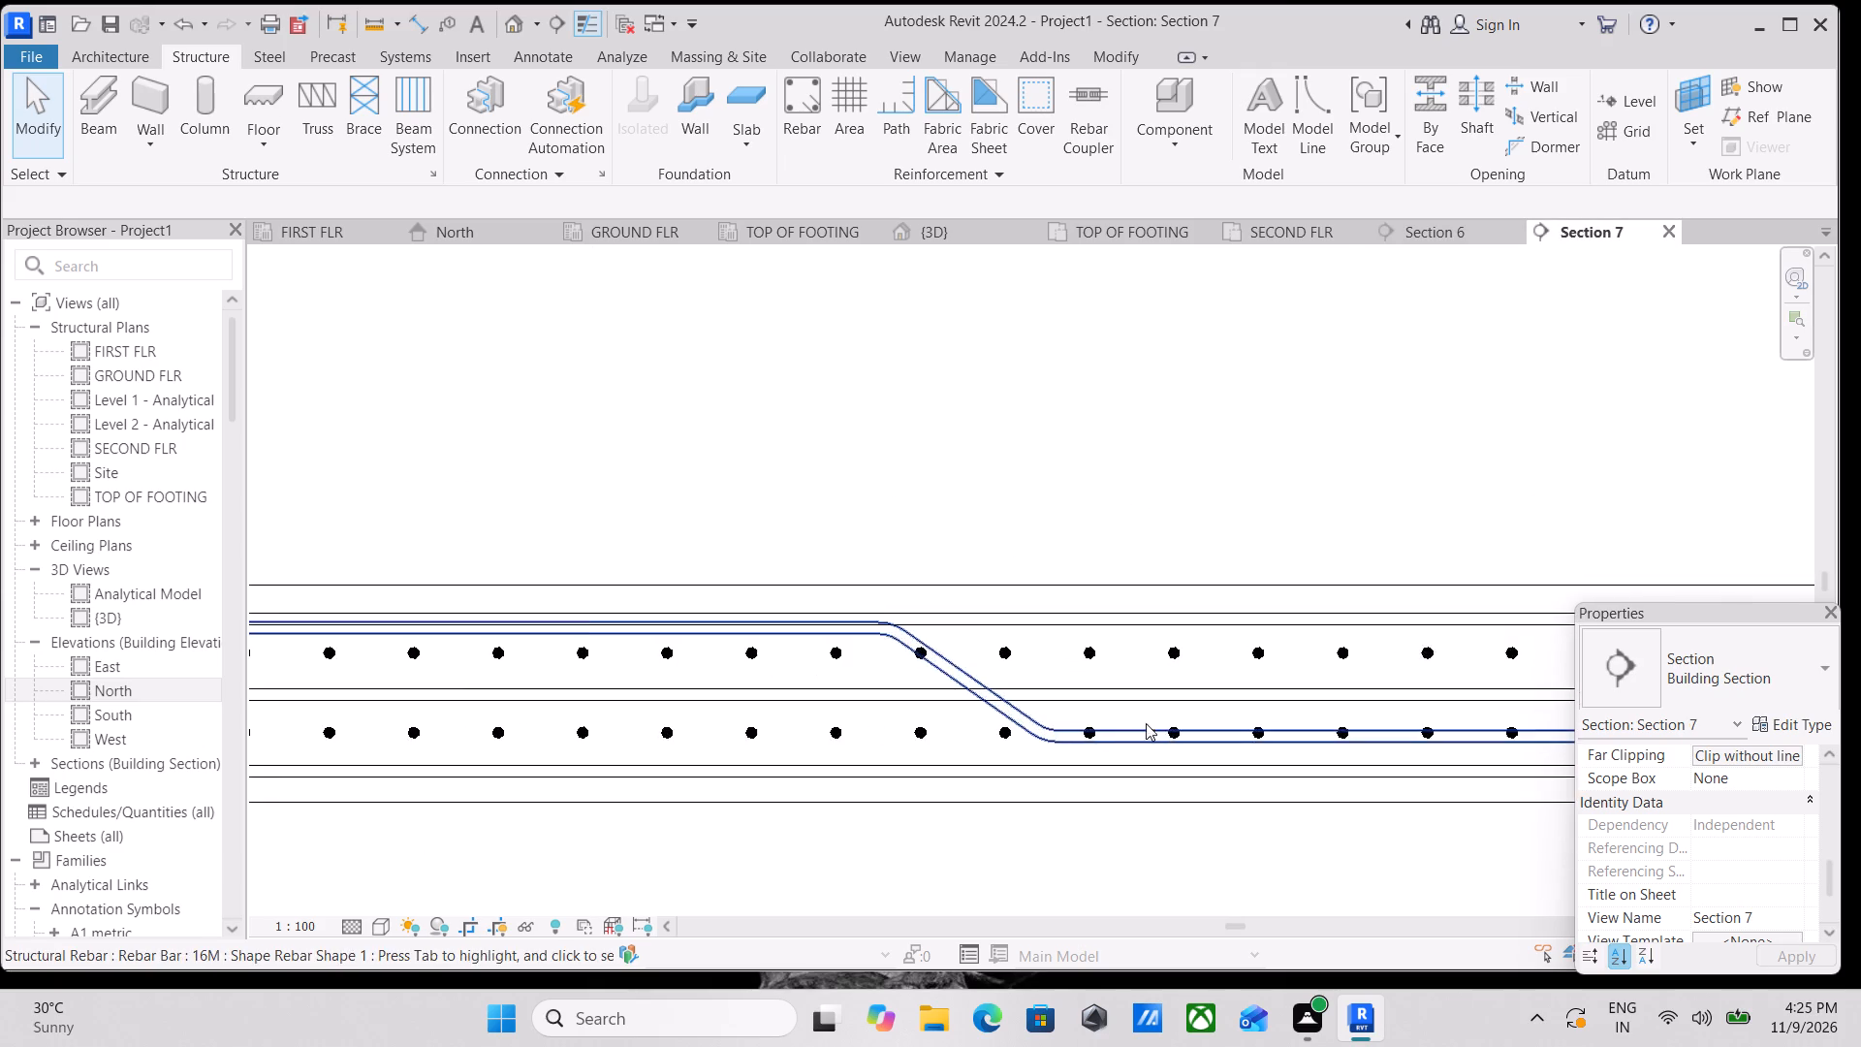
scroll(1193, 670, up, 3)
Check the view visibility states of the upper and lower end-on M_00 bar sets.
key(Escape)
click(1161, 639)
scroll(1642, 836, down, 1)
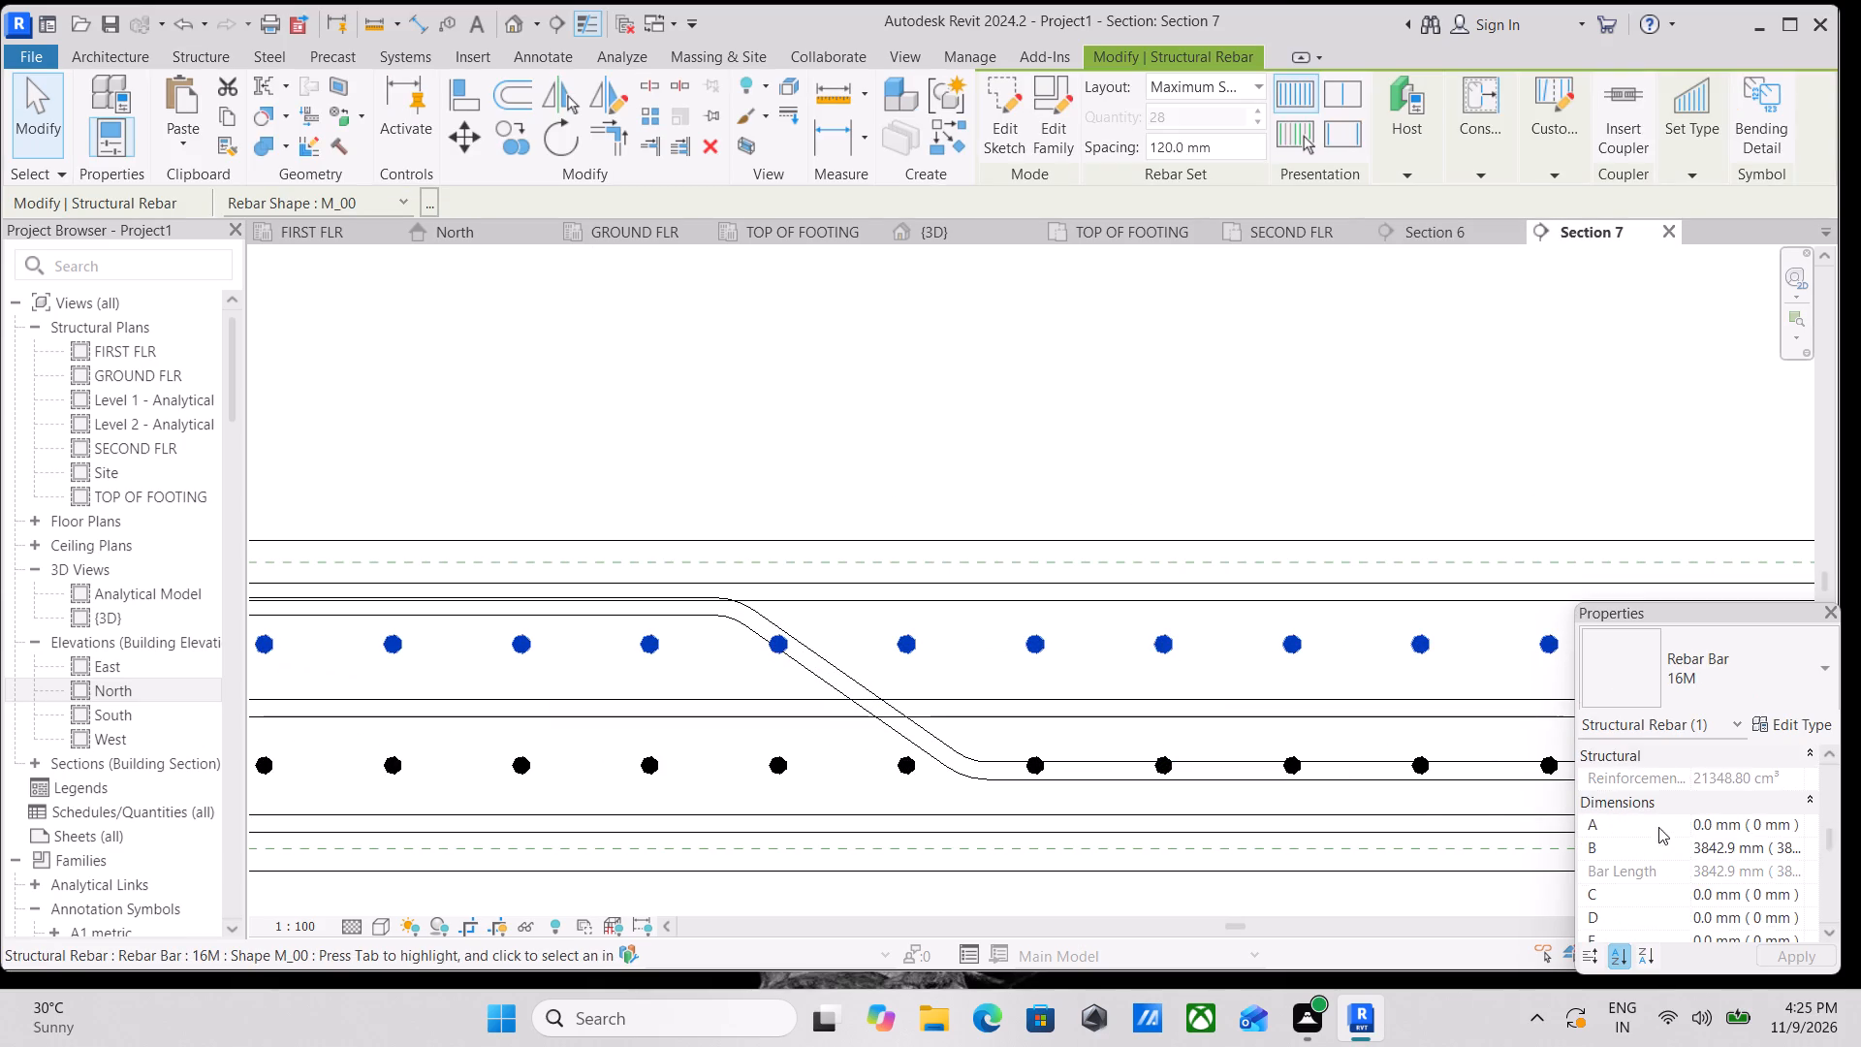
scroll(1680, 791, up, 2)
click(1739, 849)
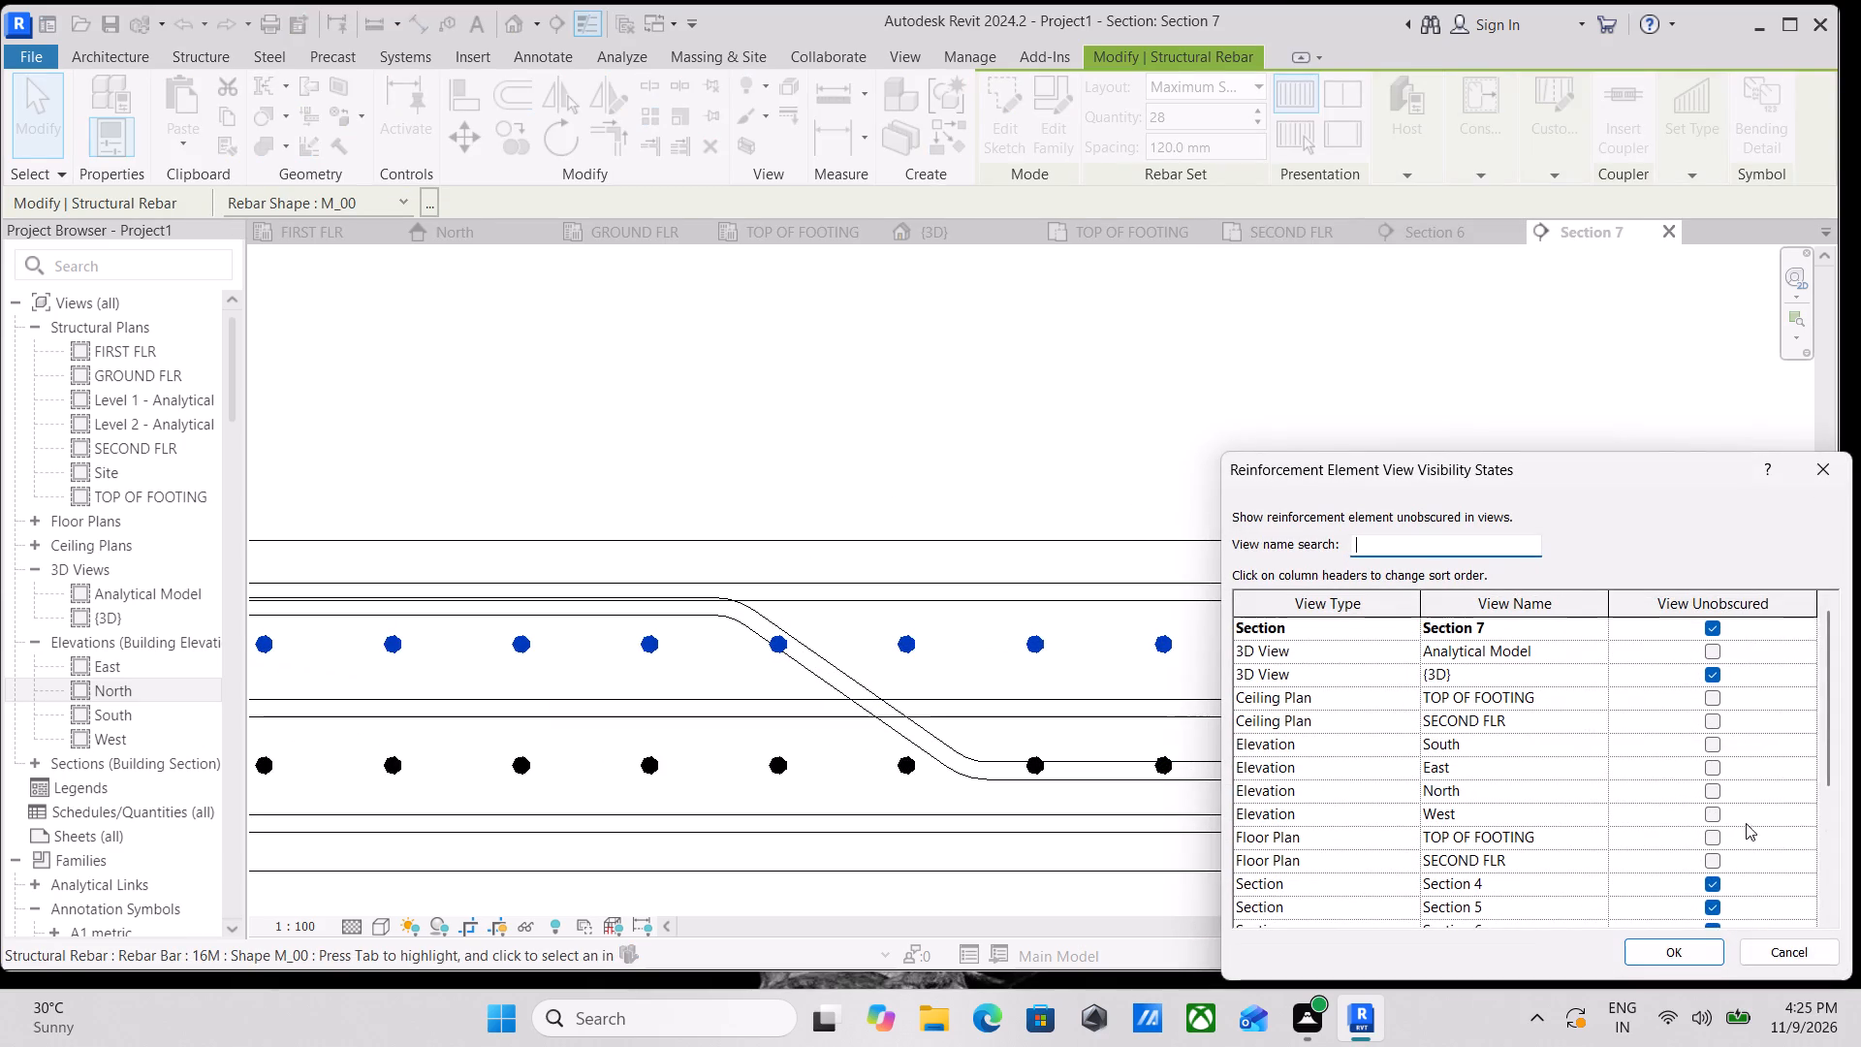
click(1683, 964)
key(Escape)
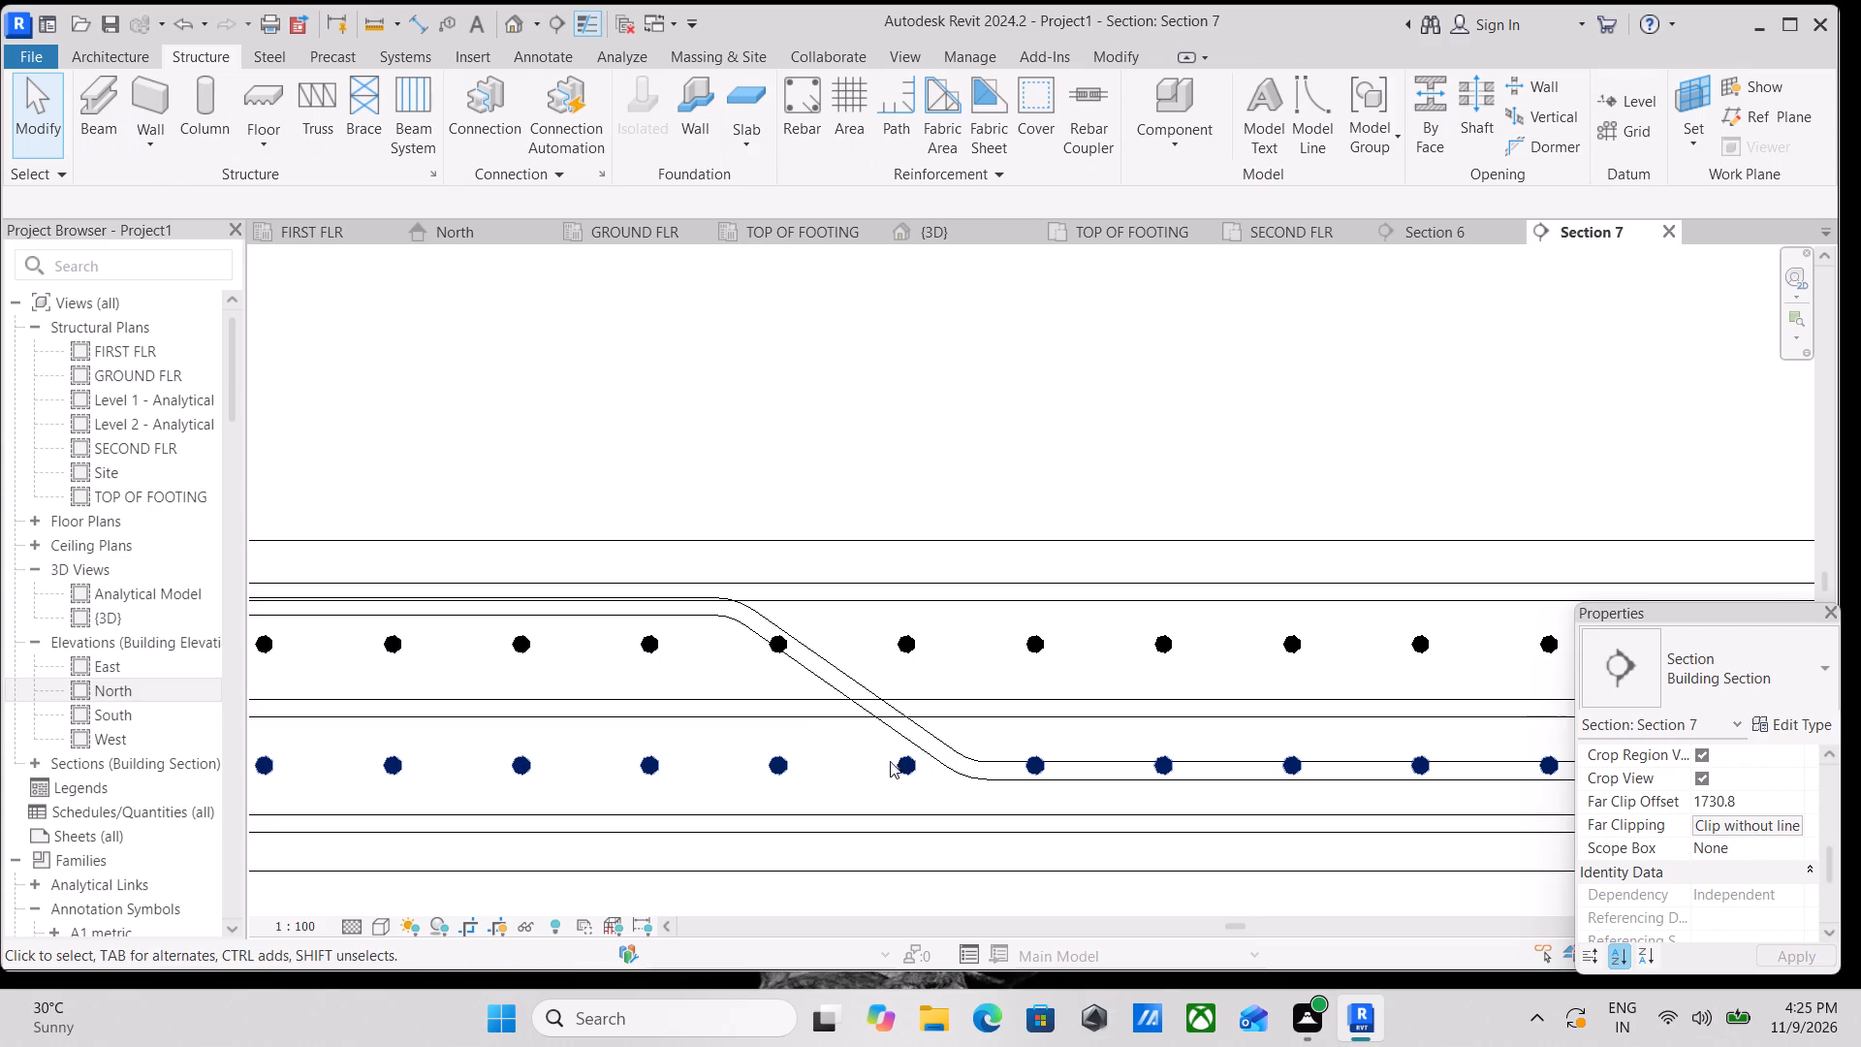
click(913, 767)
scroll(1038, 709, down, 1)
middle_drag(1038, 709, 786, 701)
scroll(1837, 794, down, 1)
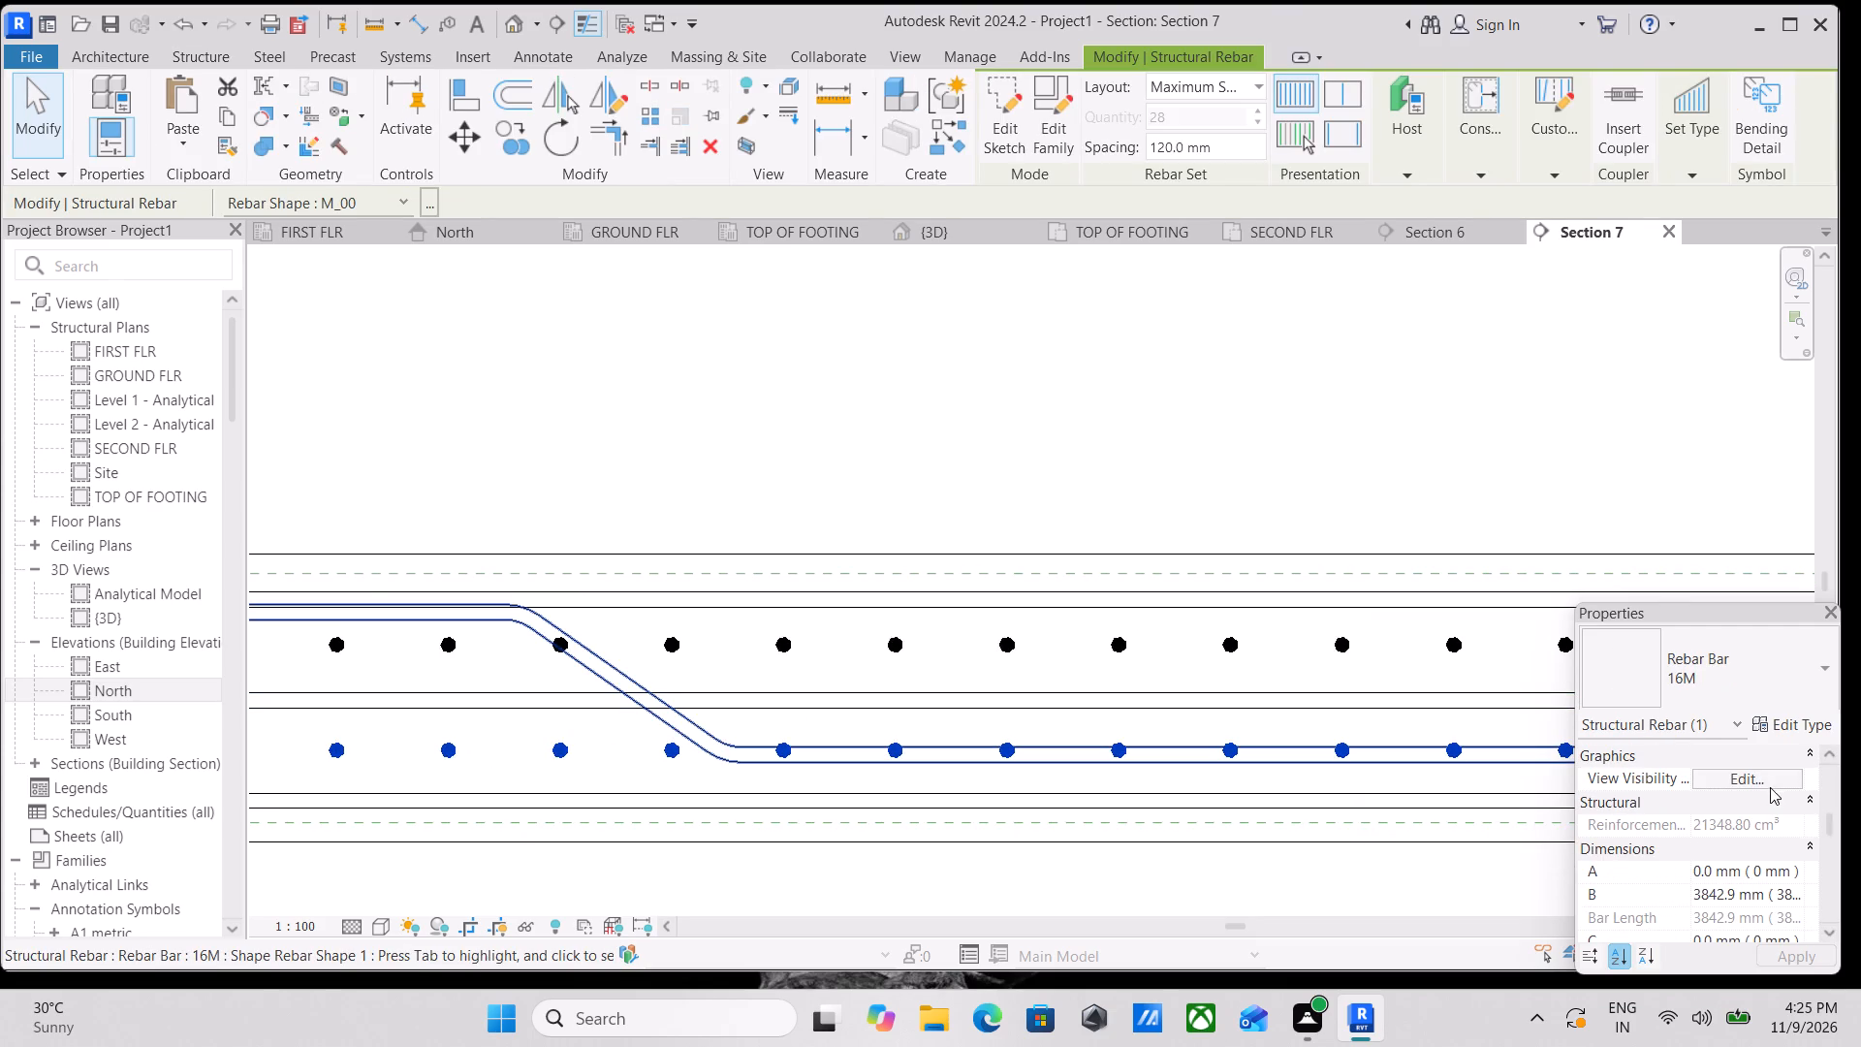
click(1769, 777)
click(1689, 953)
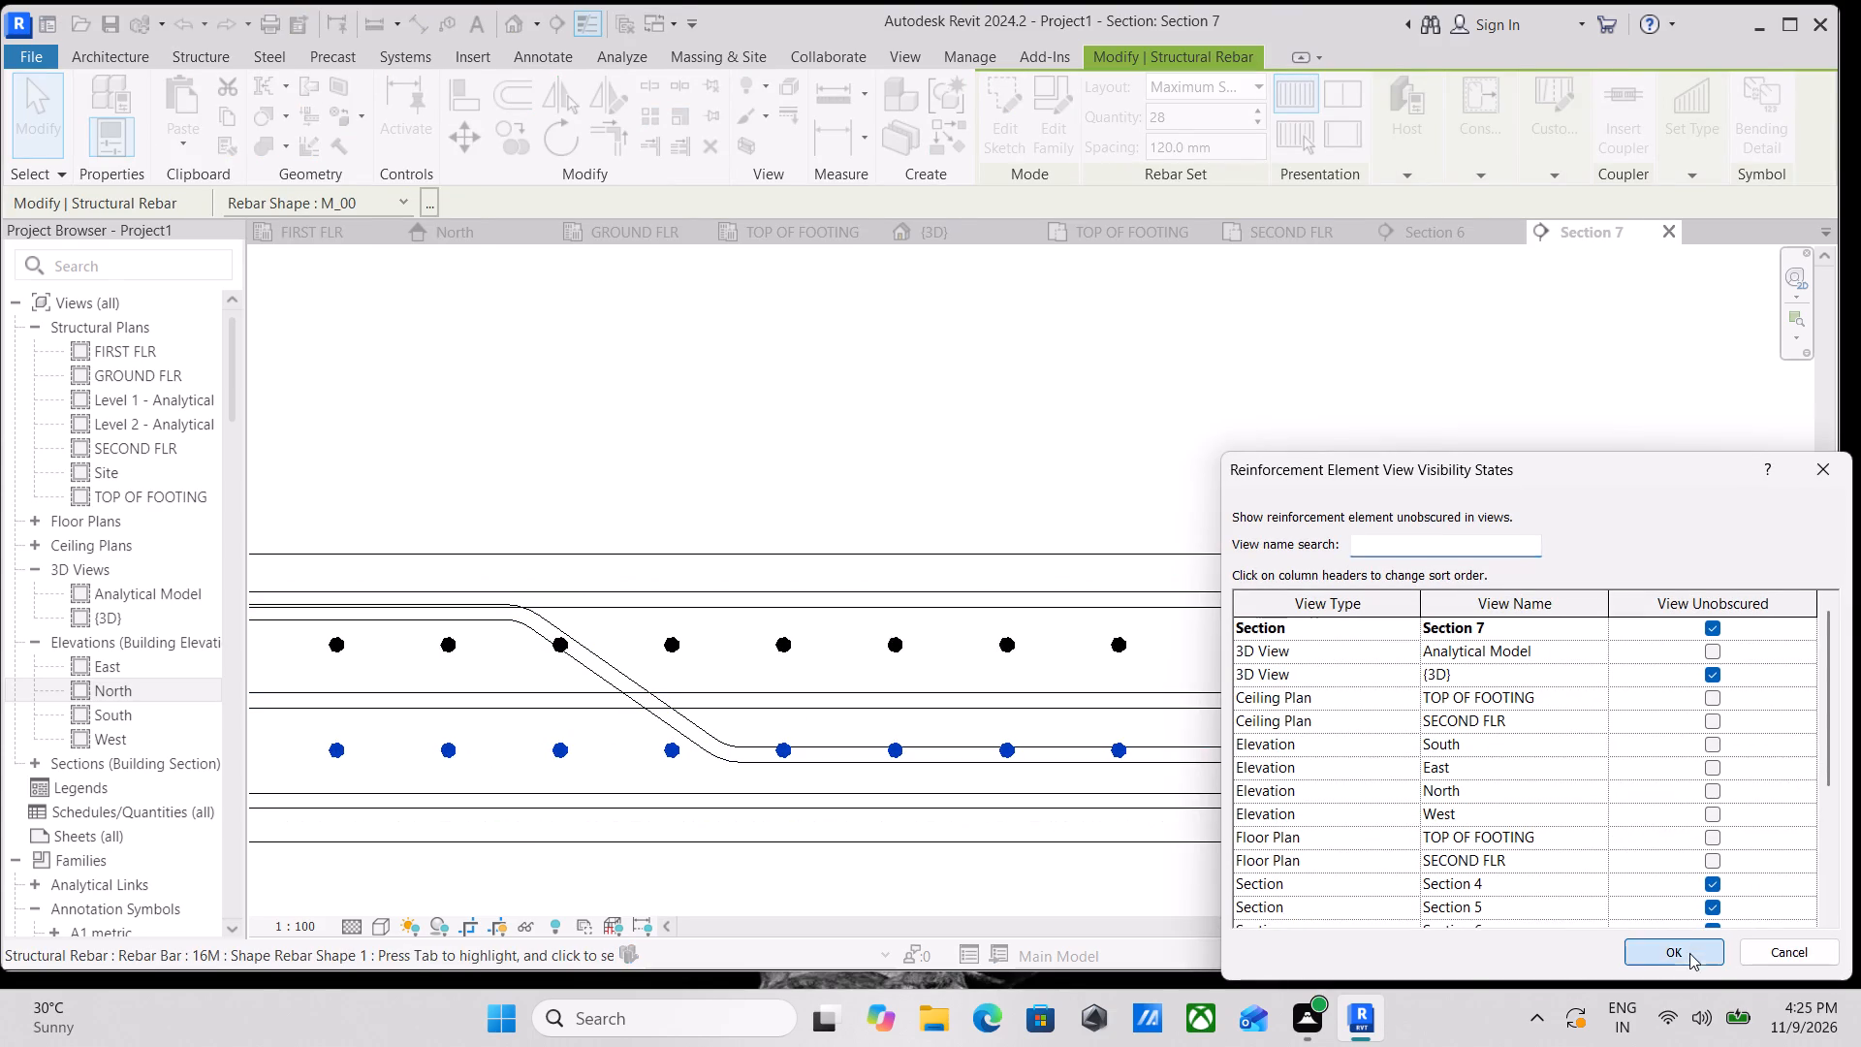
scroll(1143, 554, down, 2)
middle_drag(1143, 554, 1151, 565)
key(Escape)
Nudge the slab's topmost lengthwise M_00 bar set upward by one increment in Section 7.
scroll(906, 558, down, 1)
middle_drag(882, 558, 1077, 558)
scroll(844, 548, down, 2)
middle_drag(849, 546, 986, 511)
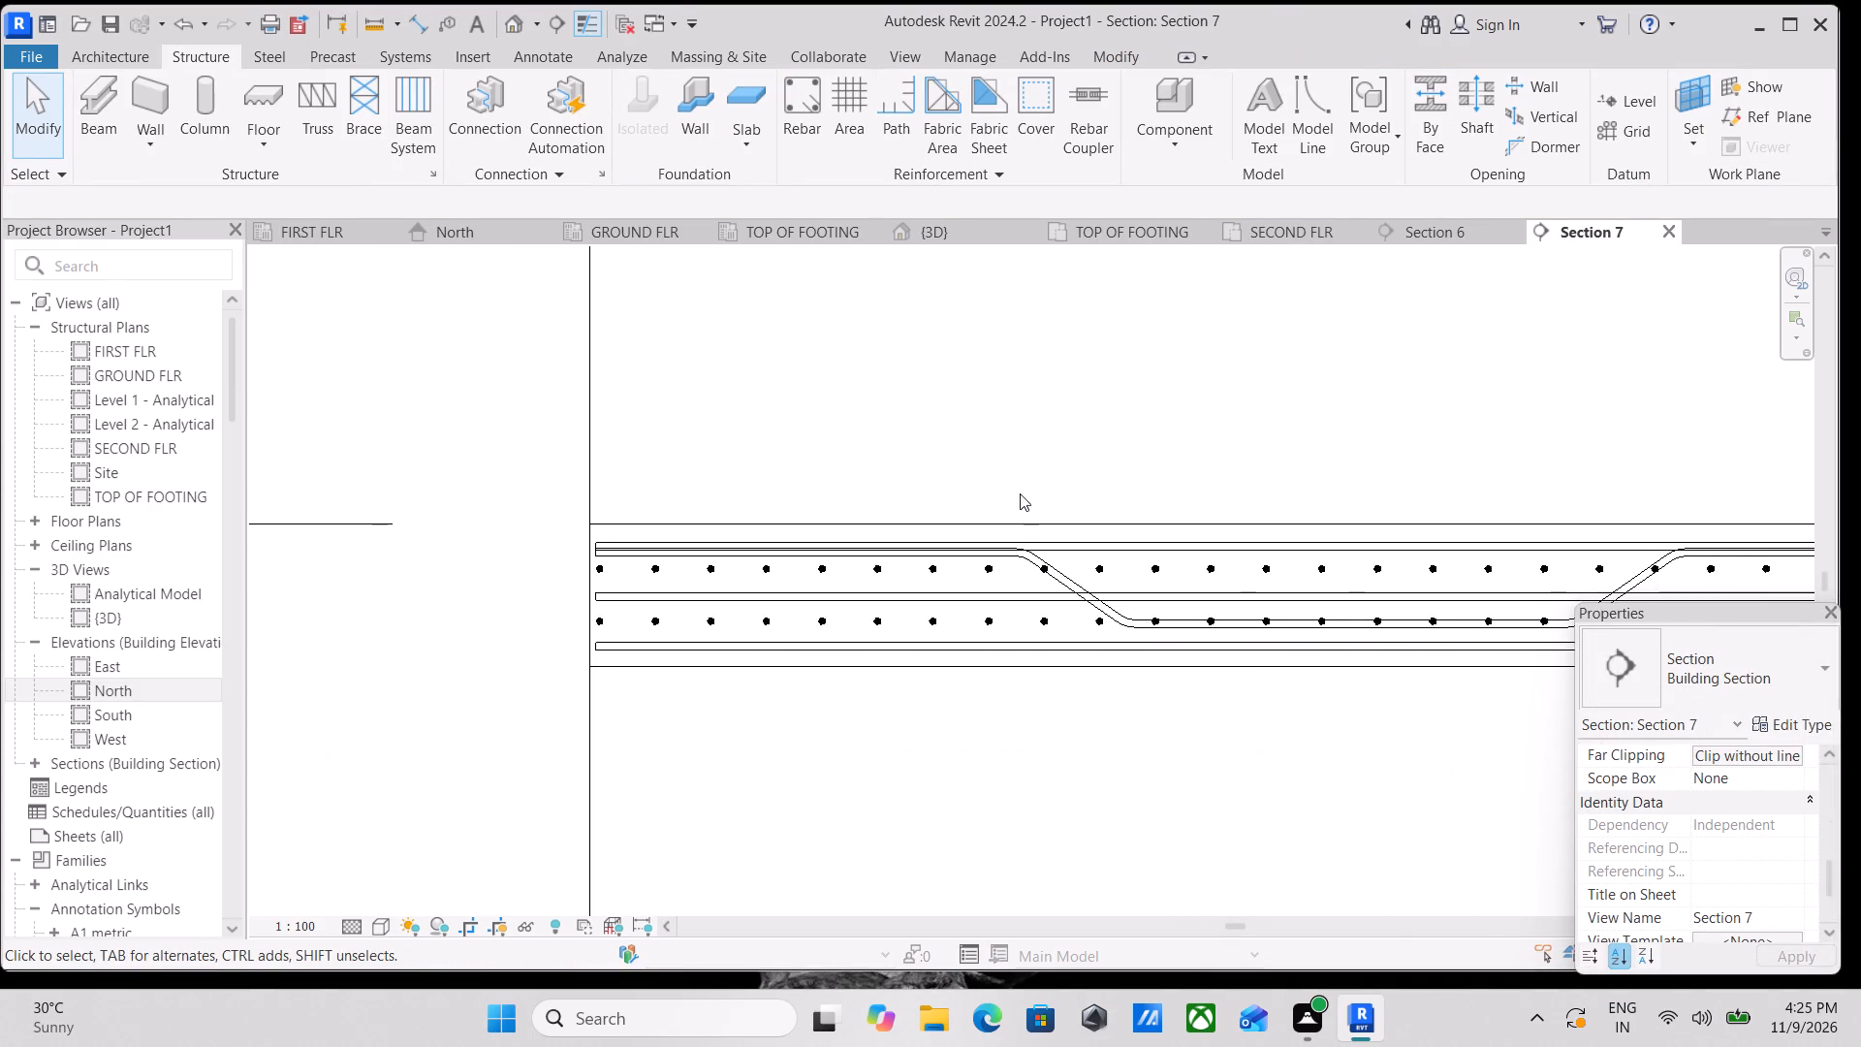
middle_drag(1001, 501, 848, 518)
middle_drag(1295, 601, 1072, 608)
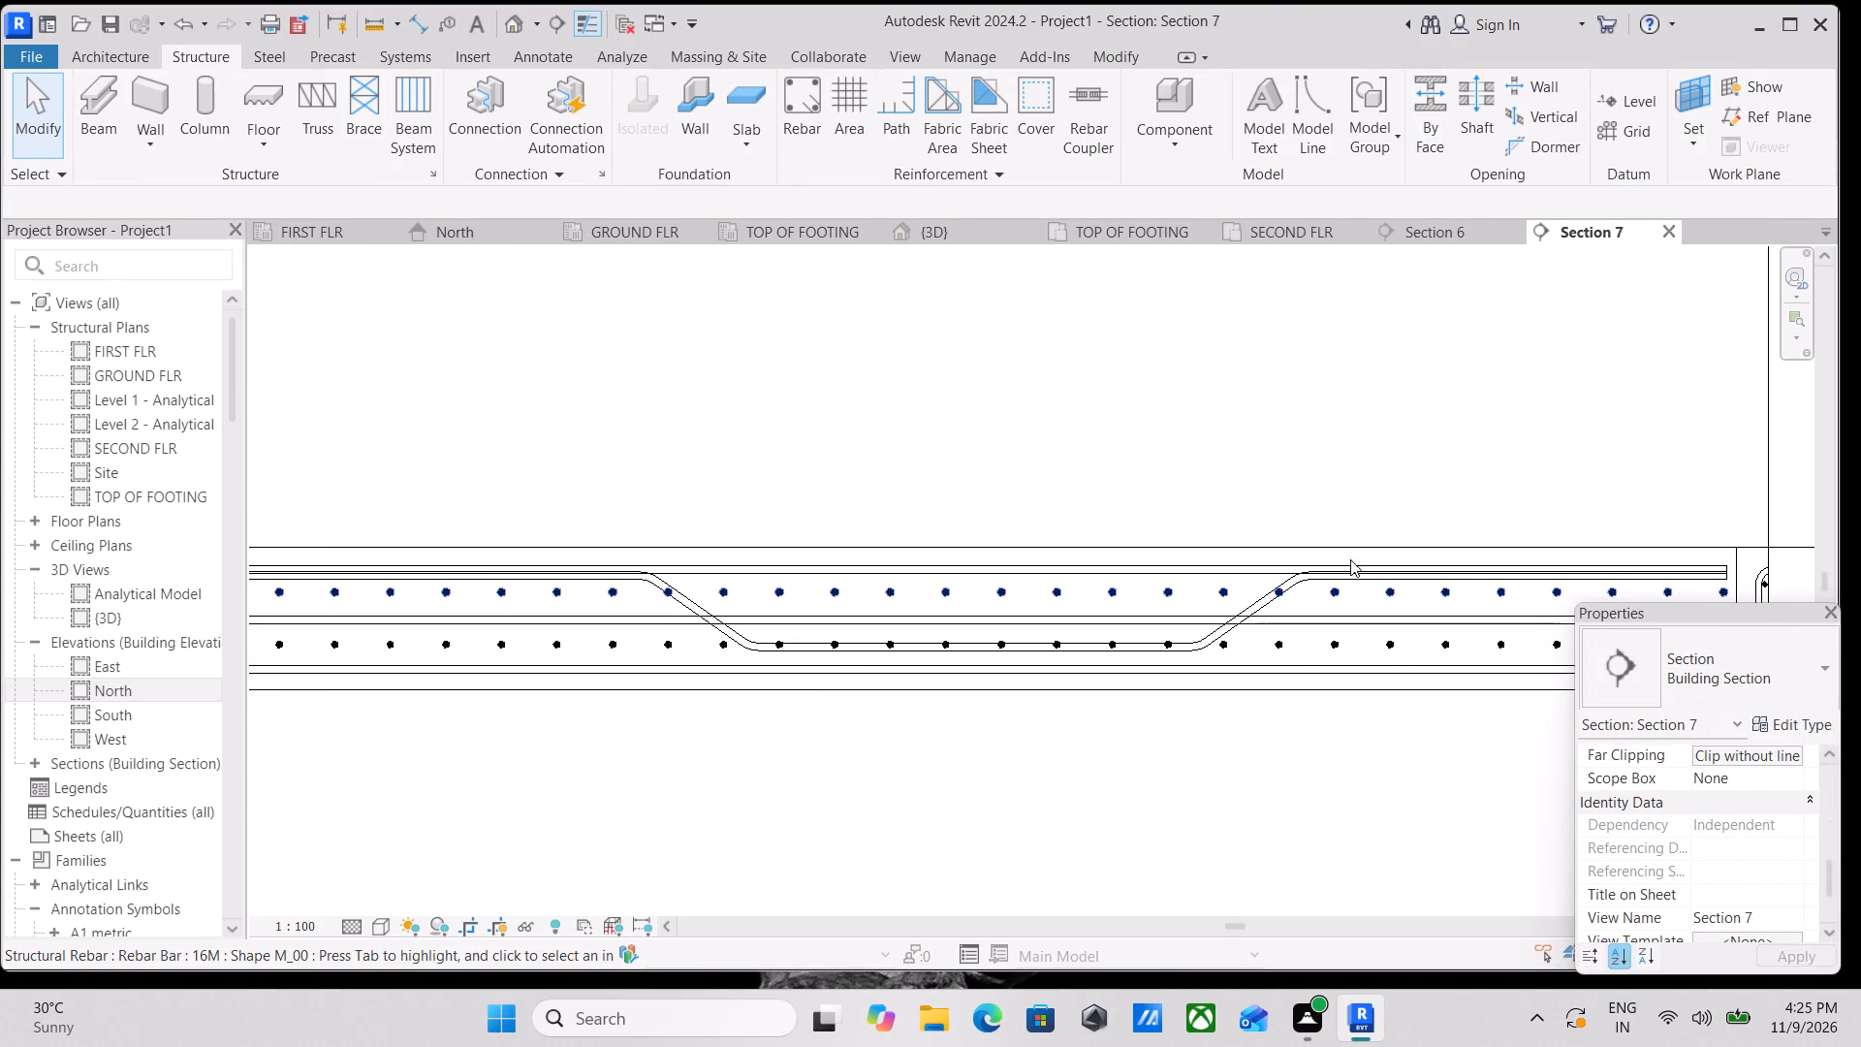
middle_drag(1459, 573, 1247, 587)
click(1002, 586)
middle_drag(927, 590, 1124, 594)
key(Up)
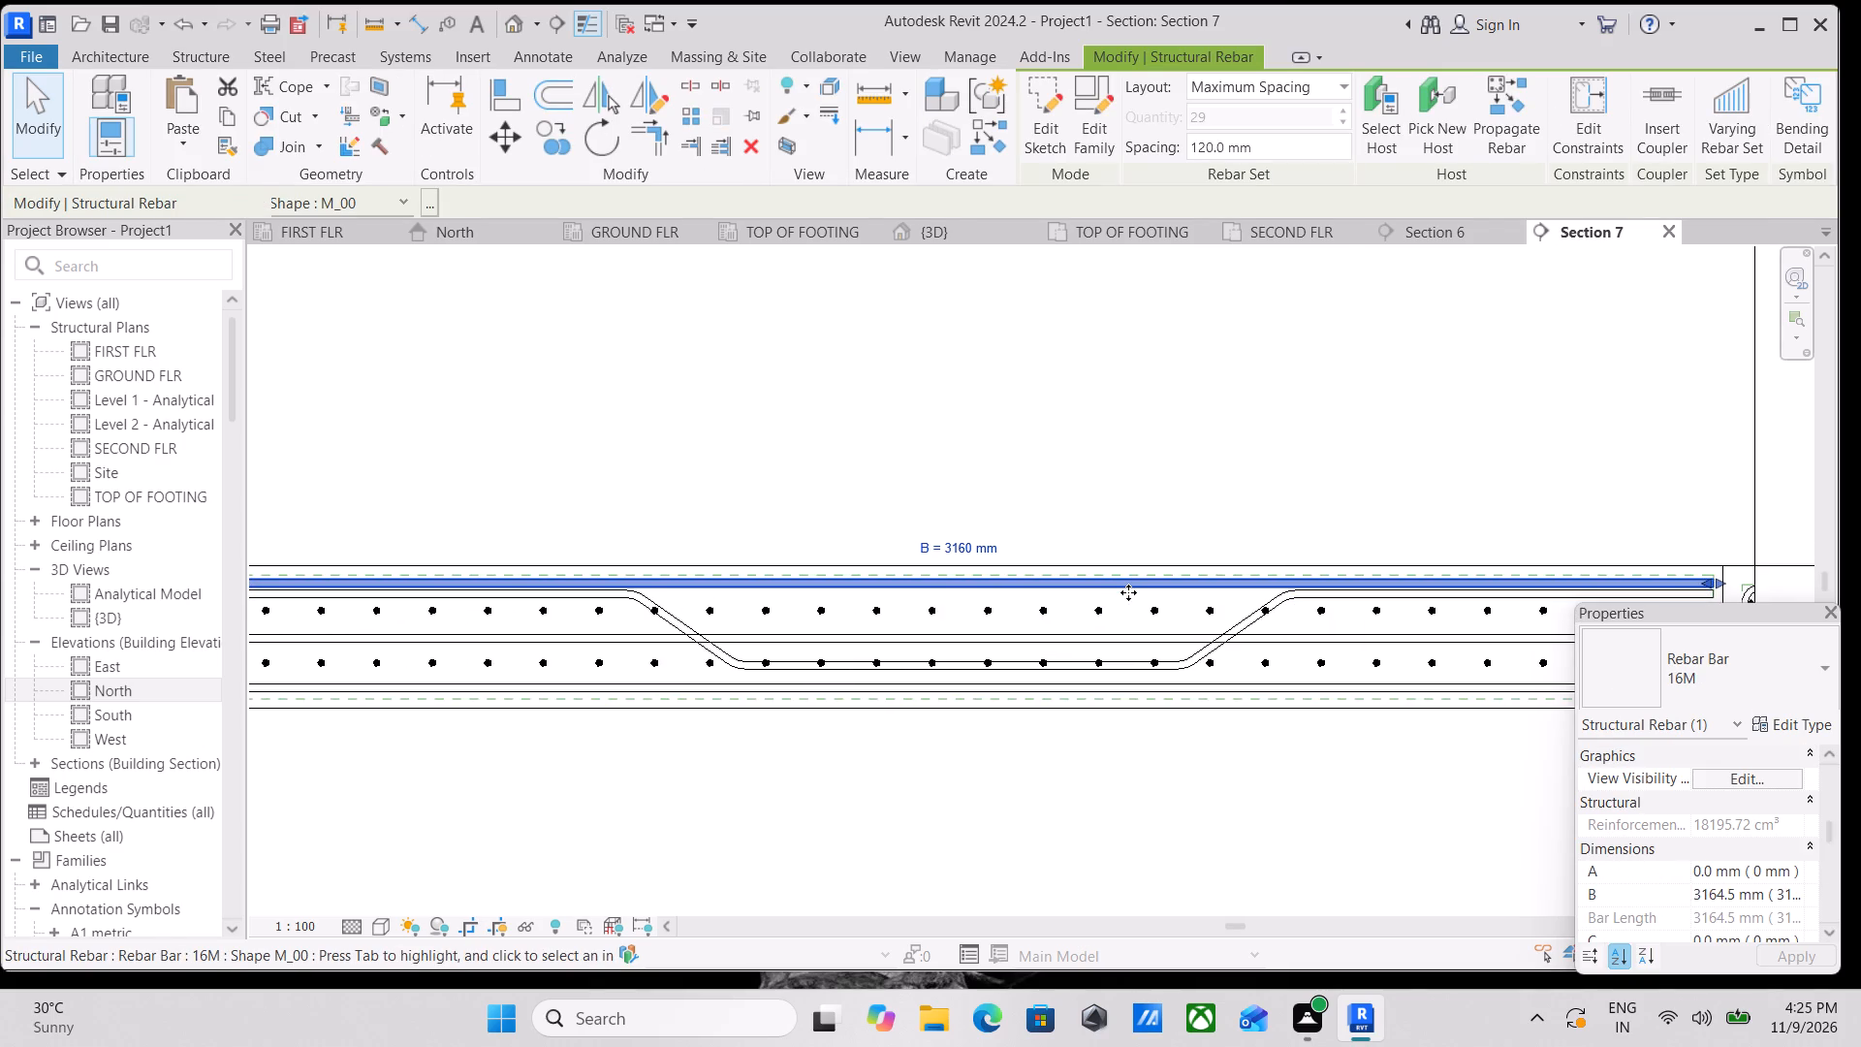
Move the upper end-on M_00 bar set down below the bottom lengthwise bars, near the slab's underside.
drag(1147, 609, 1257, 693)
click(1257, 693)
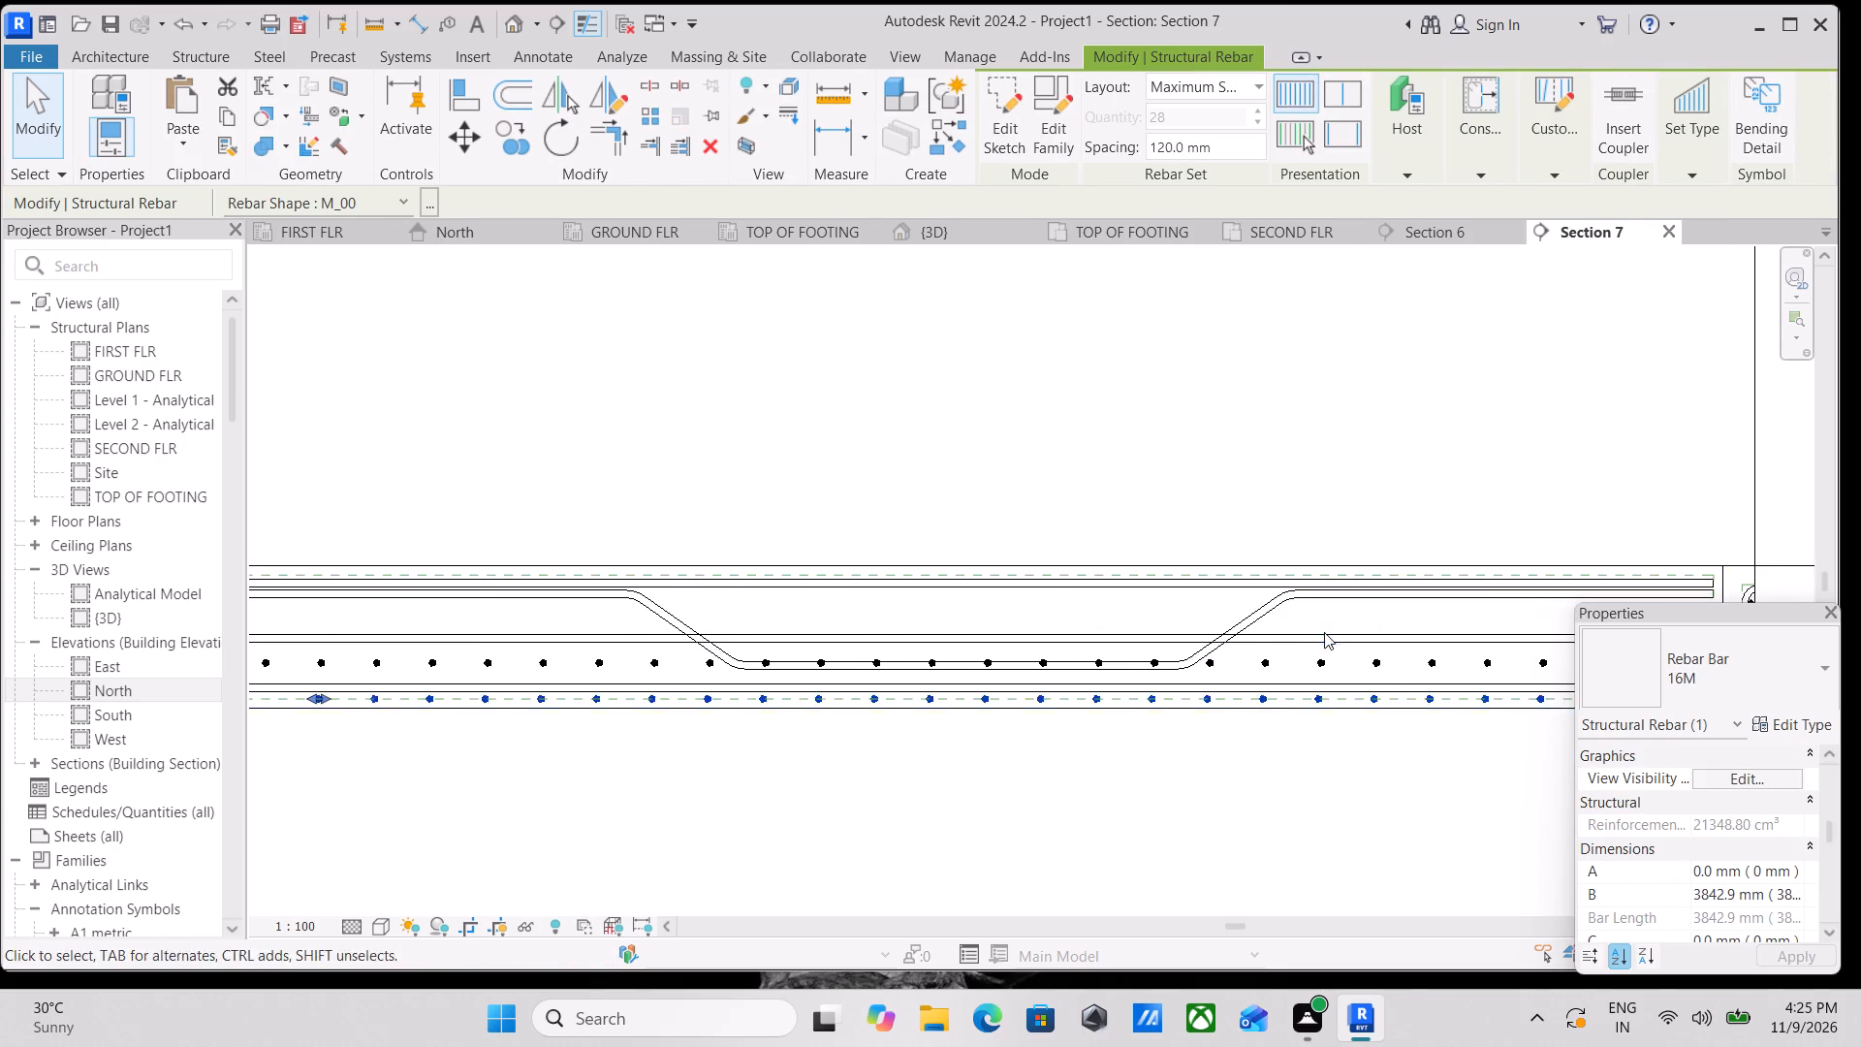
scroll(1324, 632, up, 3)
key(Escape)
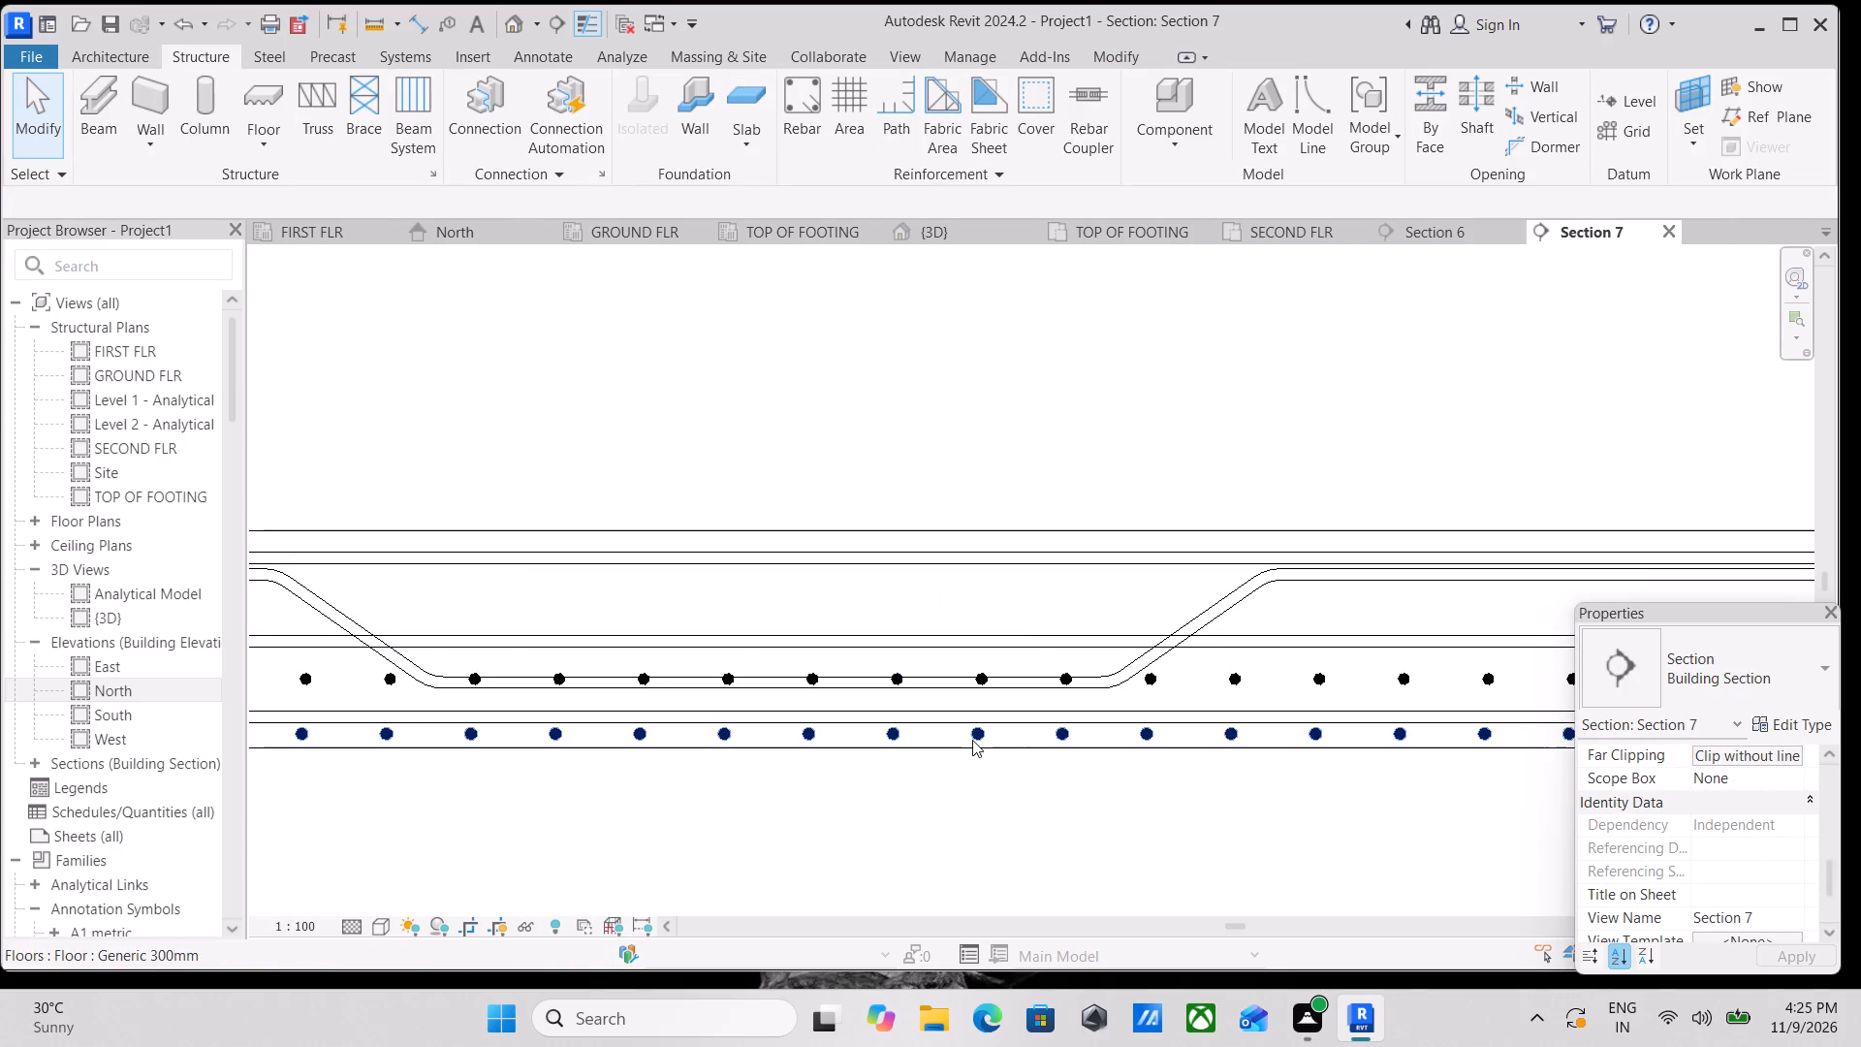
Move the end-on M_00 bar set at the slab's underside up about 160 mm, between the upper and middle lengthwise bars.
click(976, 739)
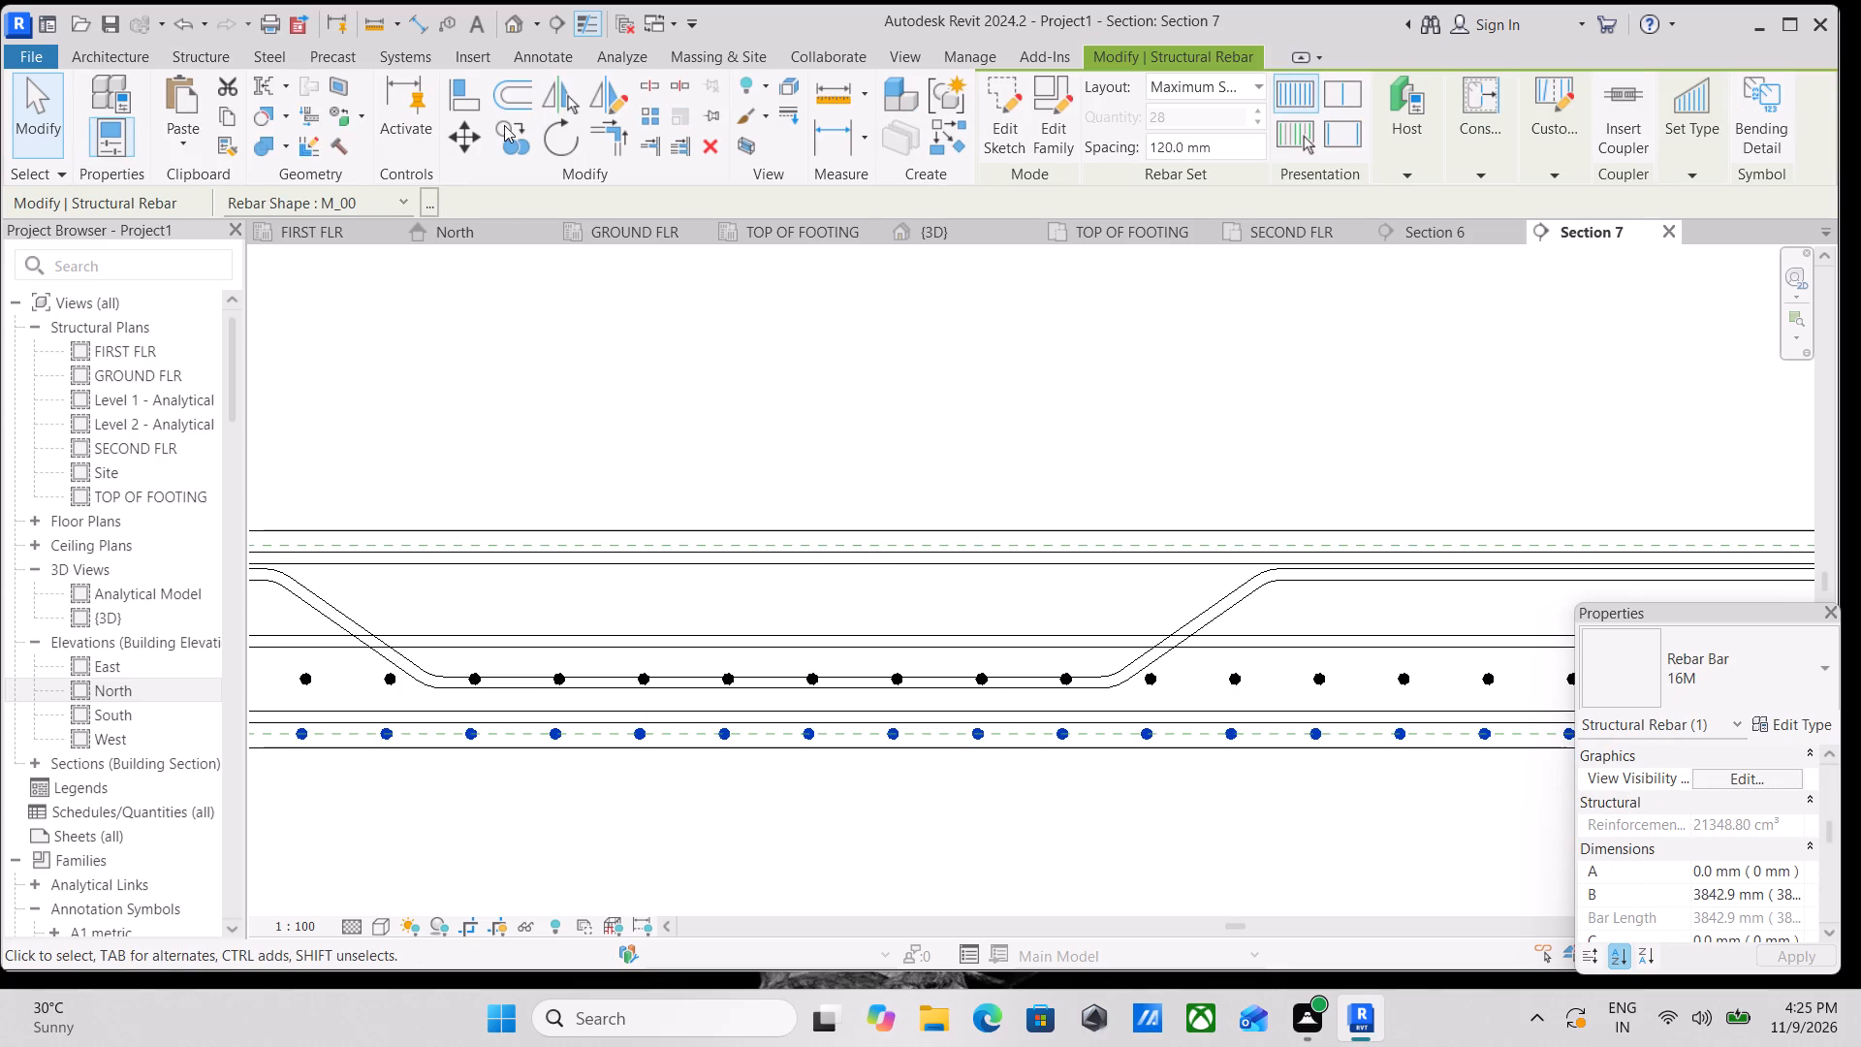
click(463, 125)
scroll(985, 717, up, 1)
click(978, 733)
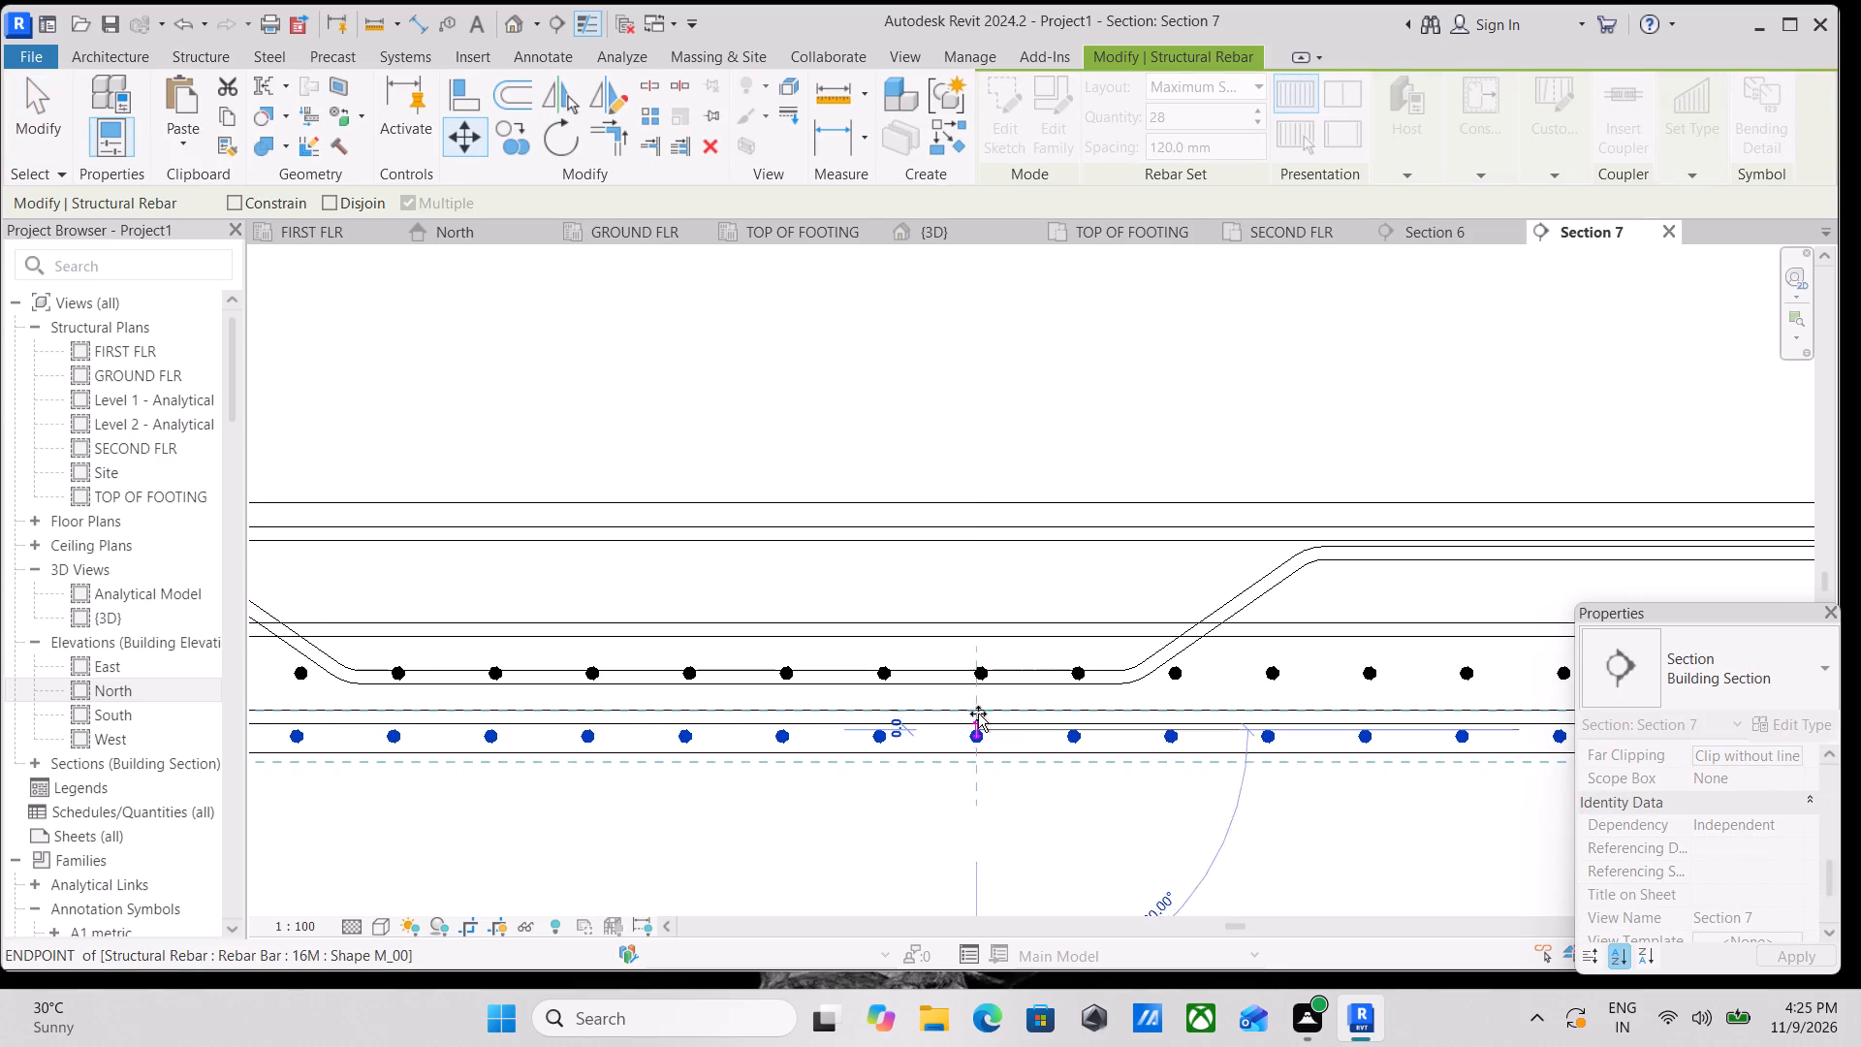
click(973, 588)
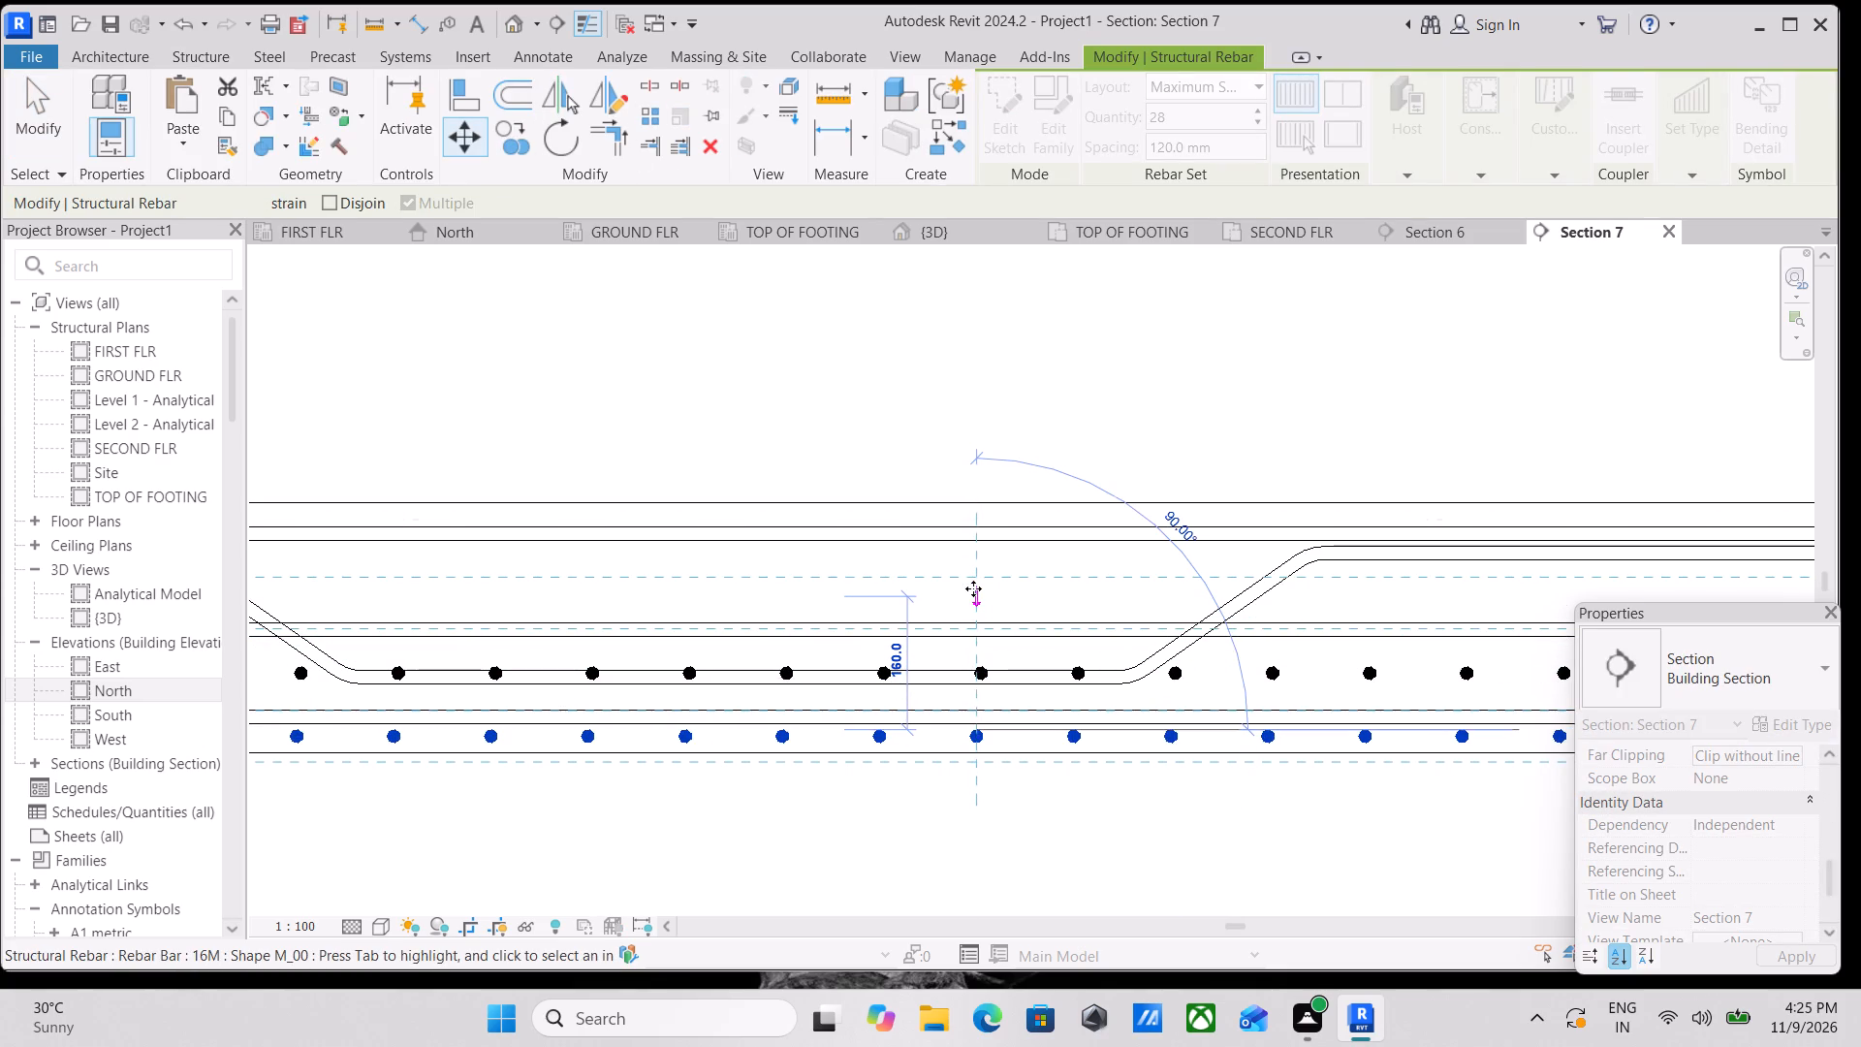
scroll(973, 588, down, 5)
middle_drag(967, 588, 1229, 544)
key(Escape)
Extend the raised end-on bar set to the slab's left end, in line with the lower set's first bar.
middle_drag(921, 581, 1060, 588)
scroll(647, 575, up, 2)
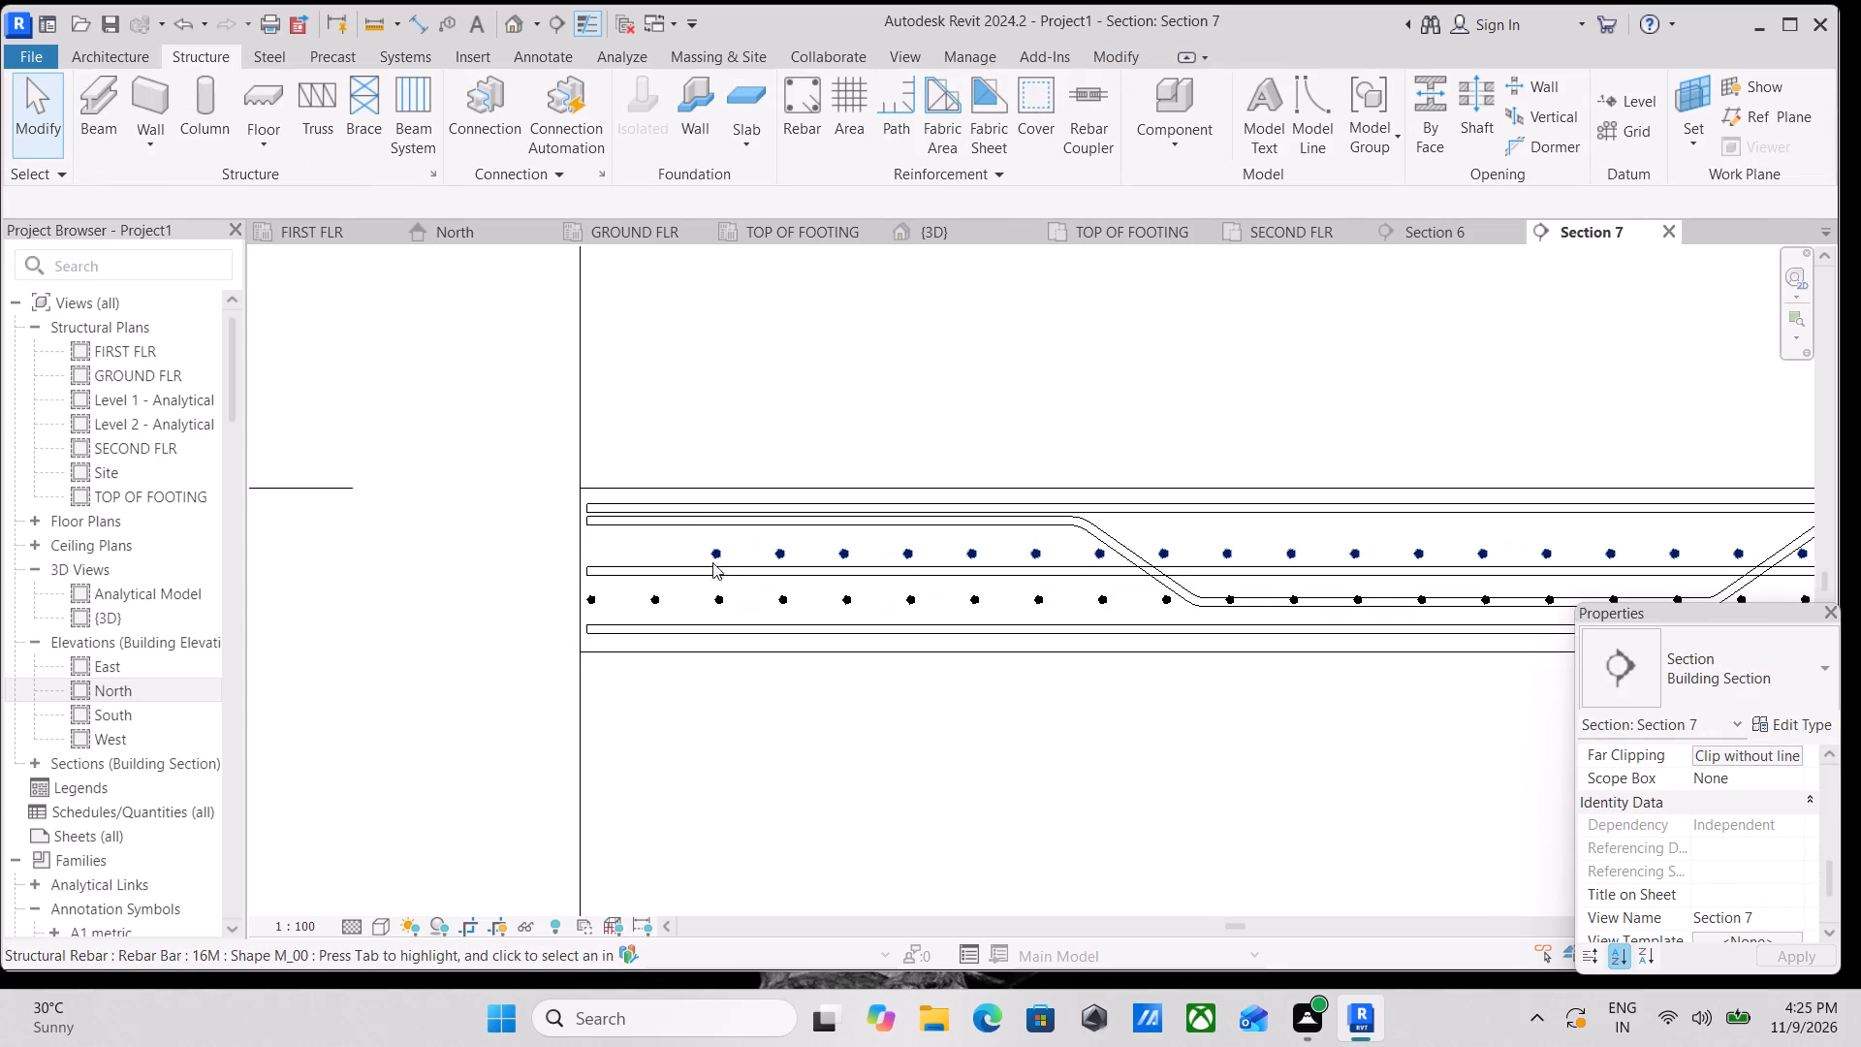
click(720, 549)
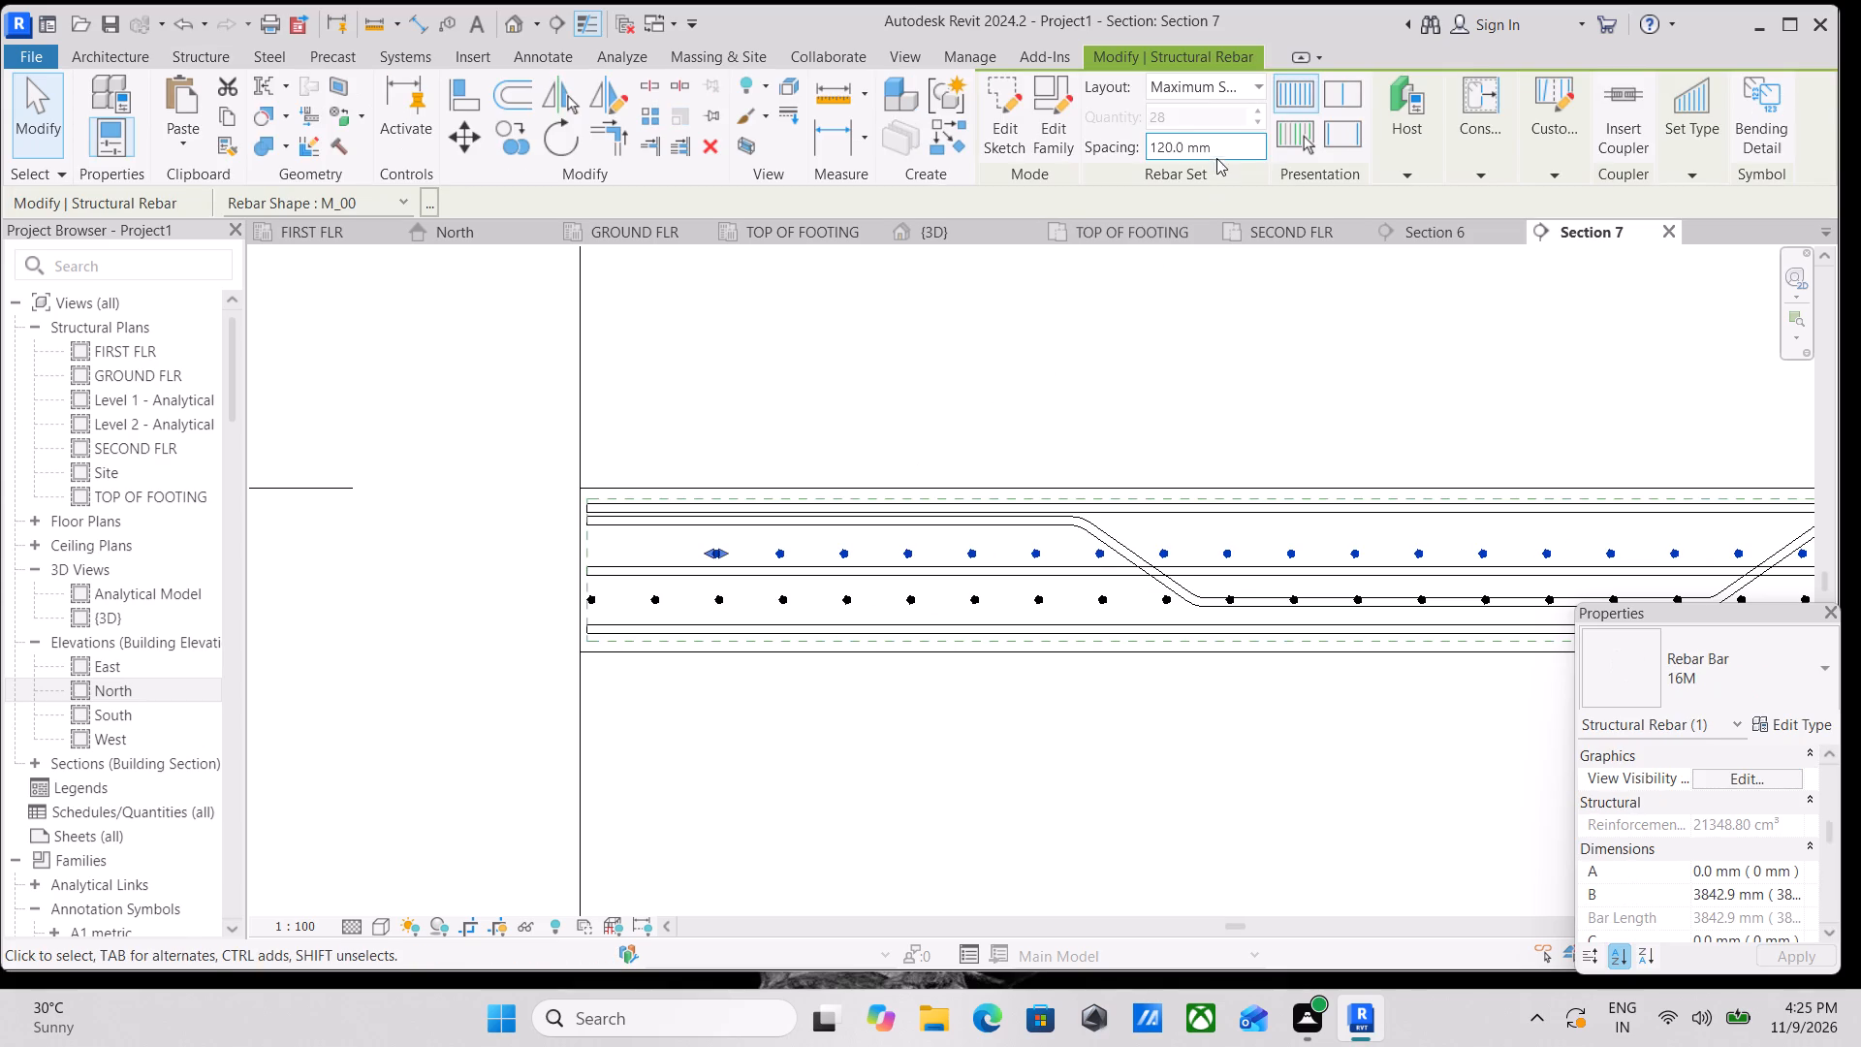
click(1221, 137)
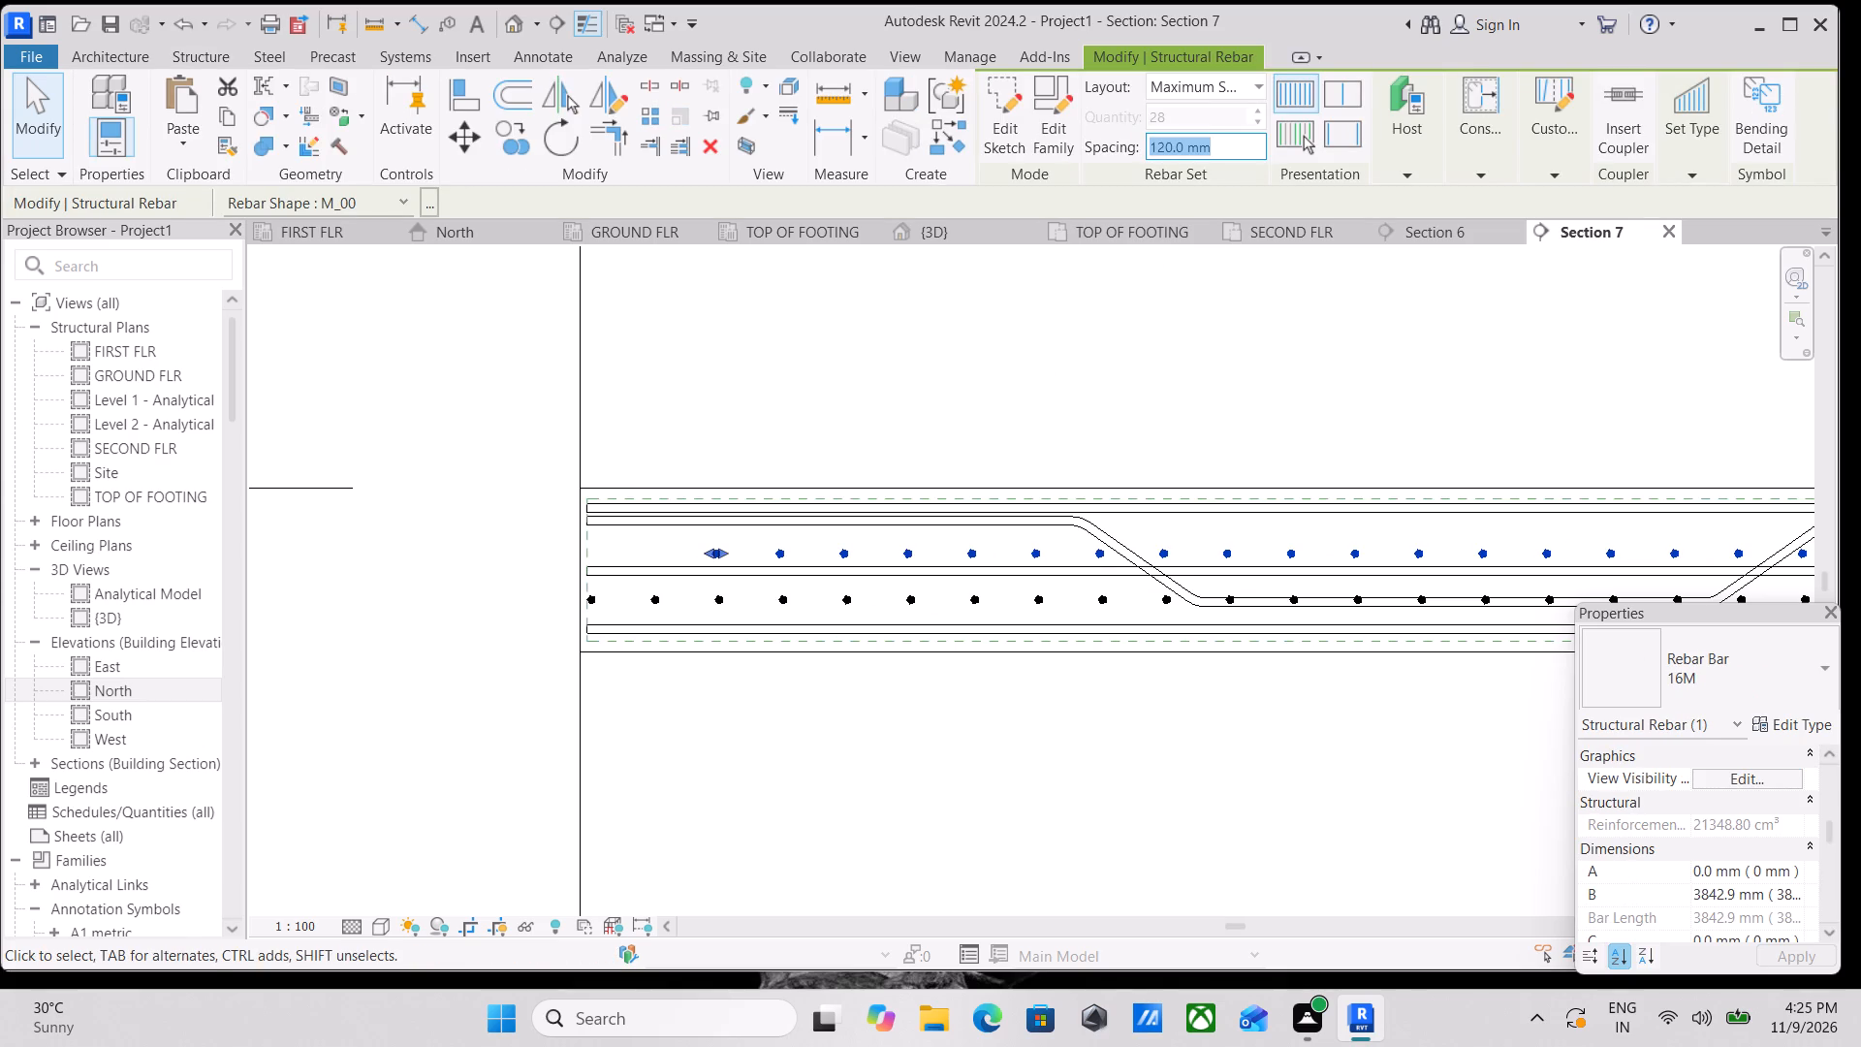
key(Escape)
scroll(761, 564, down, 2)
middle_drag(761, 564, 430, 561)
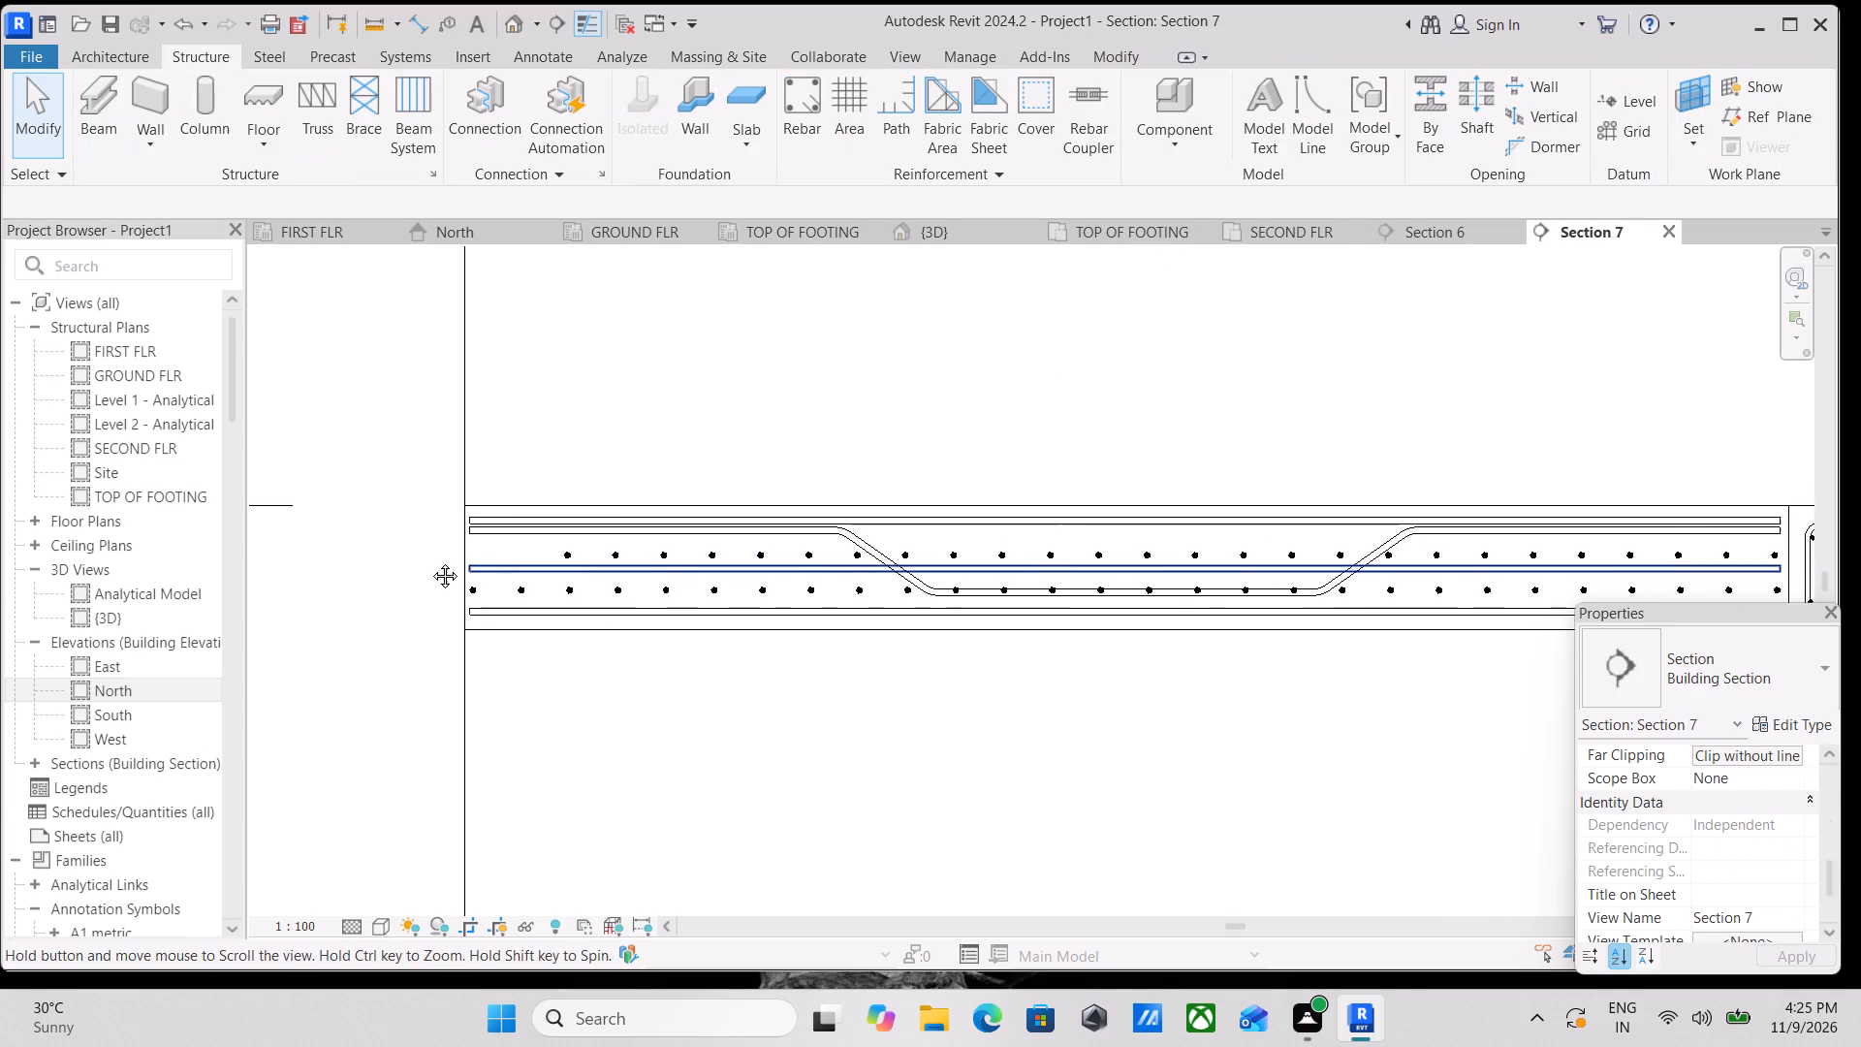
middle_drag(430, 561, 105, 555)
middle_drag(469, 593, 756, 701)
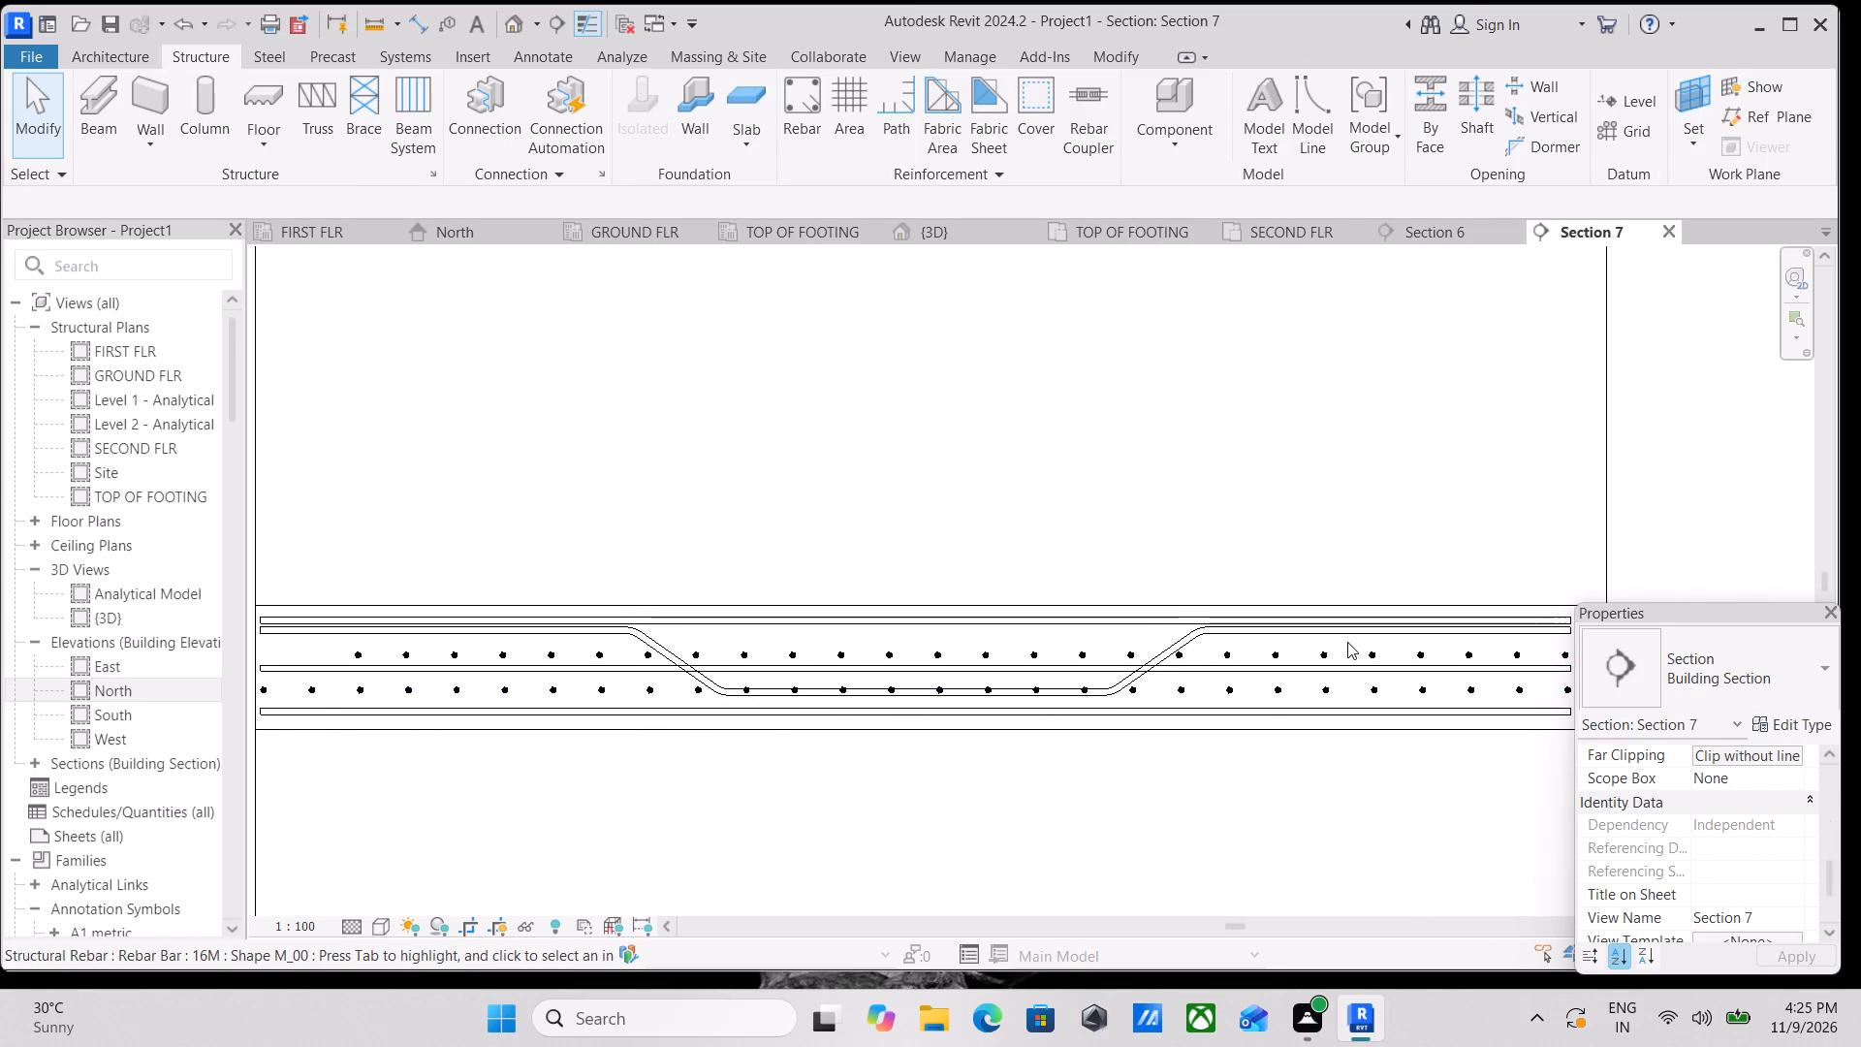
click(1347, 642)
middle_drag(1359, 652, 1384, 646)
key(Escape)
click(1399, 644)
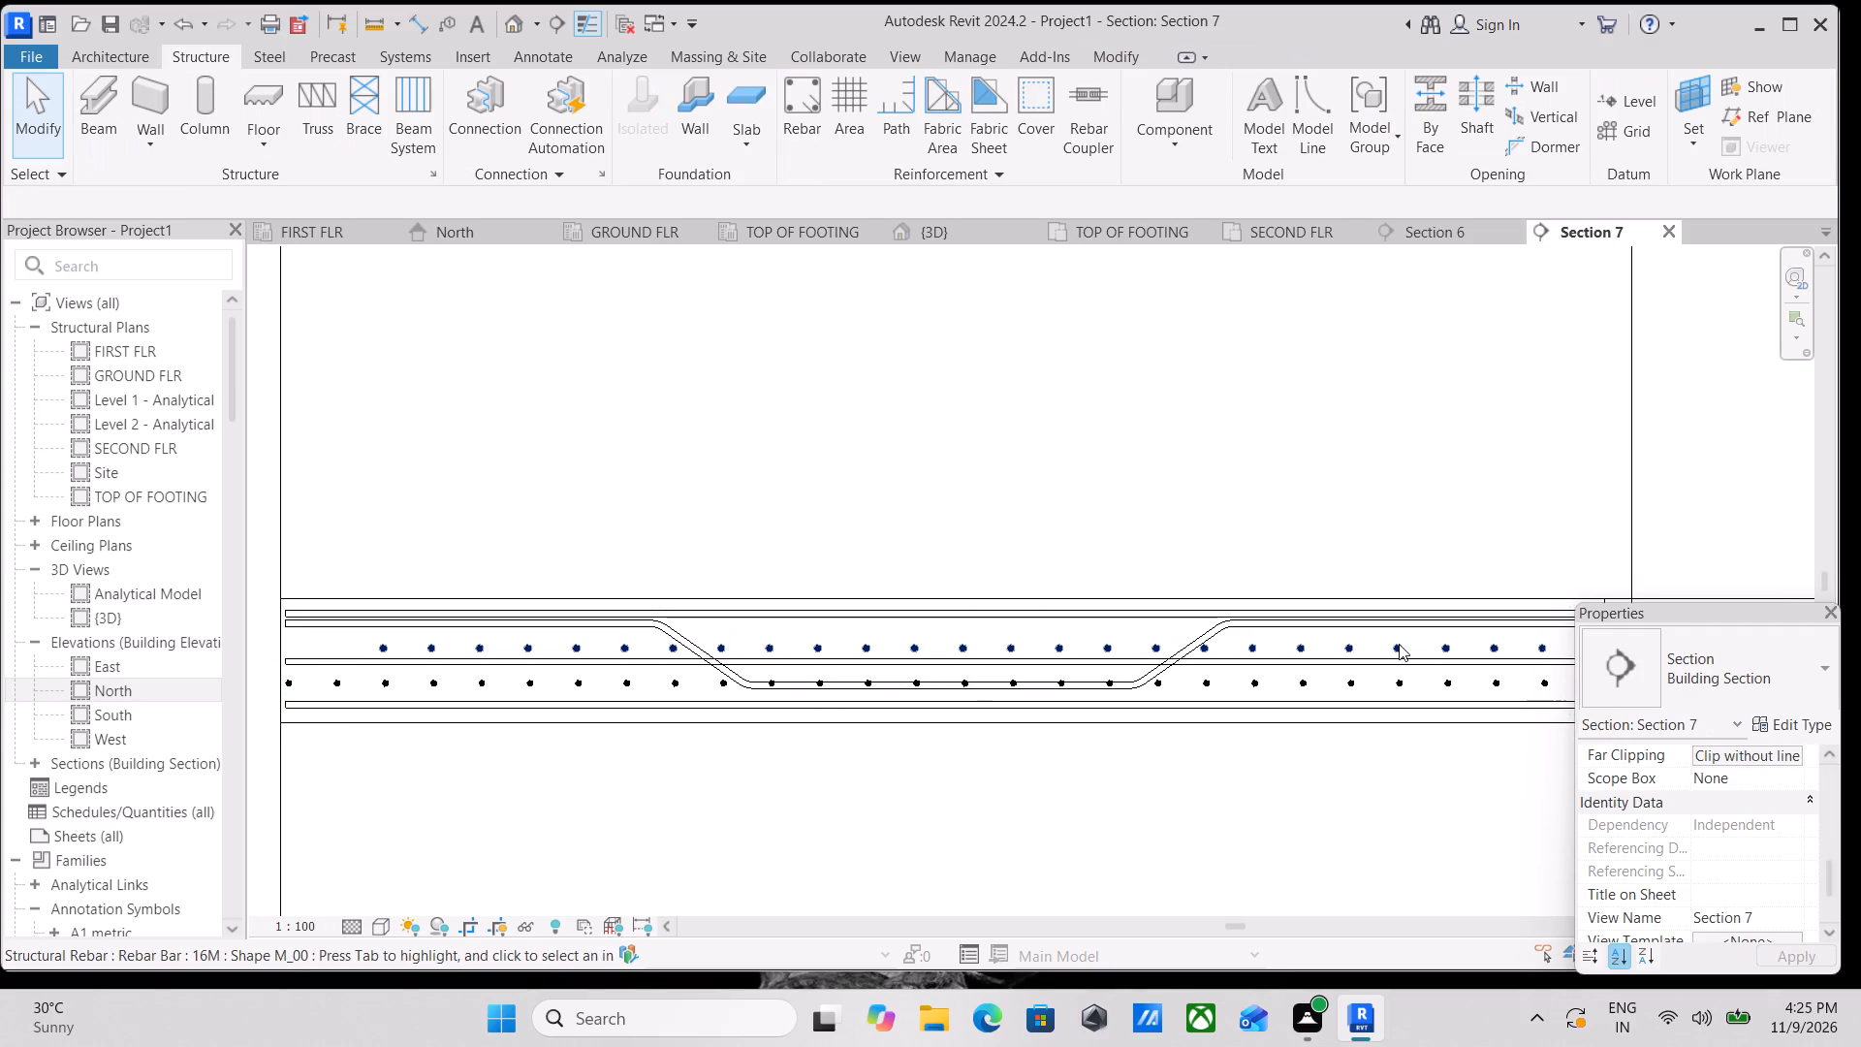
middle_drag(1053, 689, 1429, 676)
scroll(913, 660, up, 1)
scroll(698, 634, up, 7)
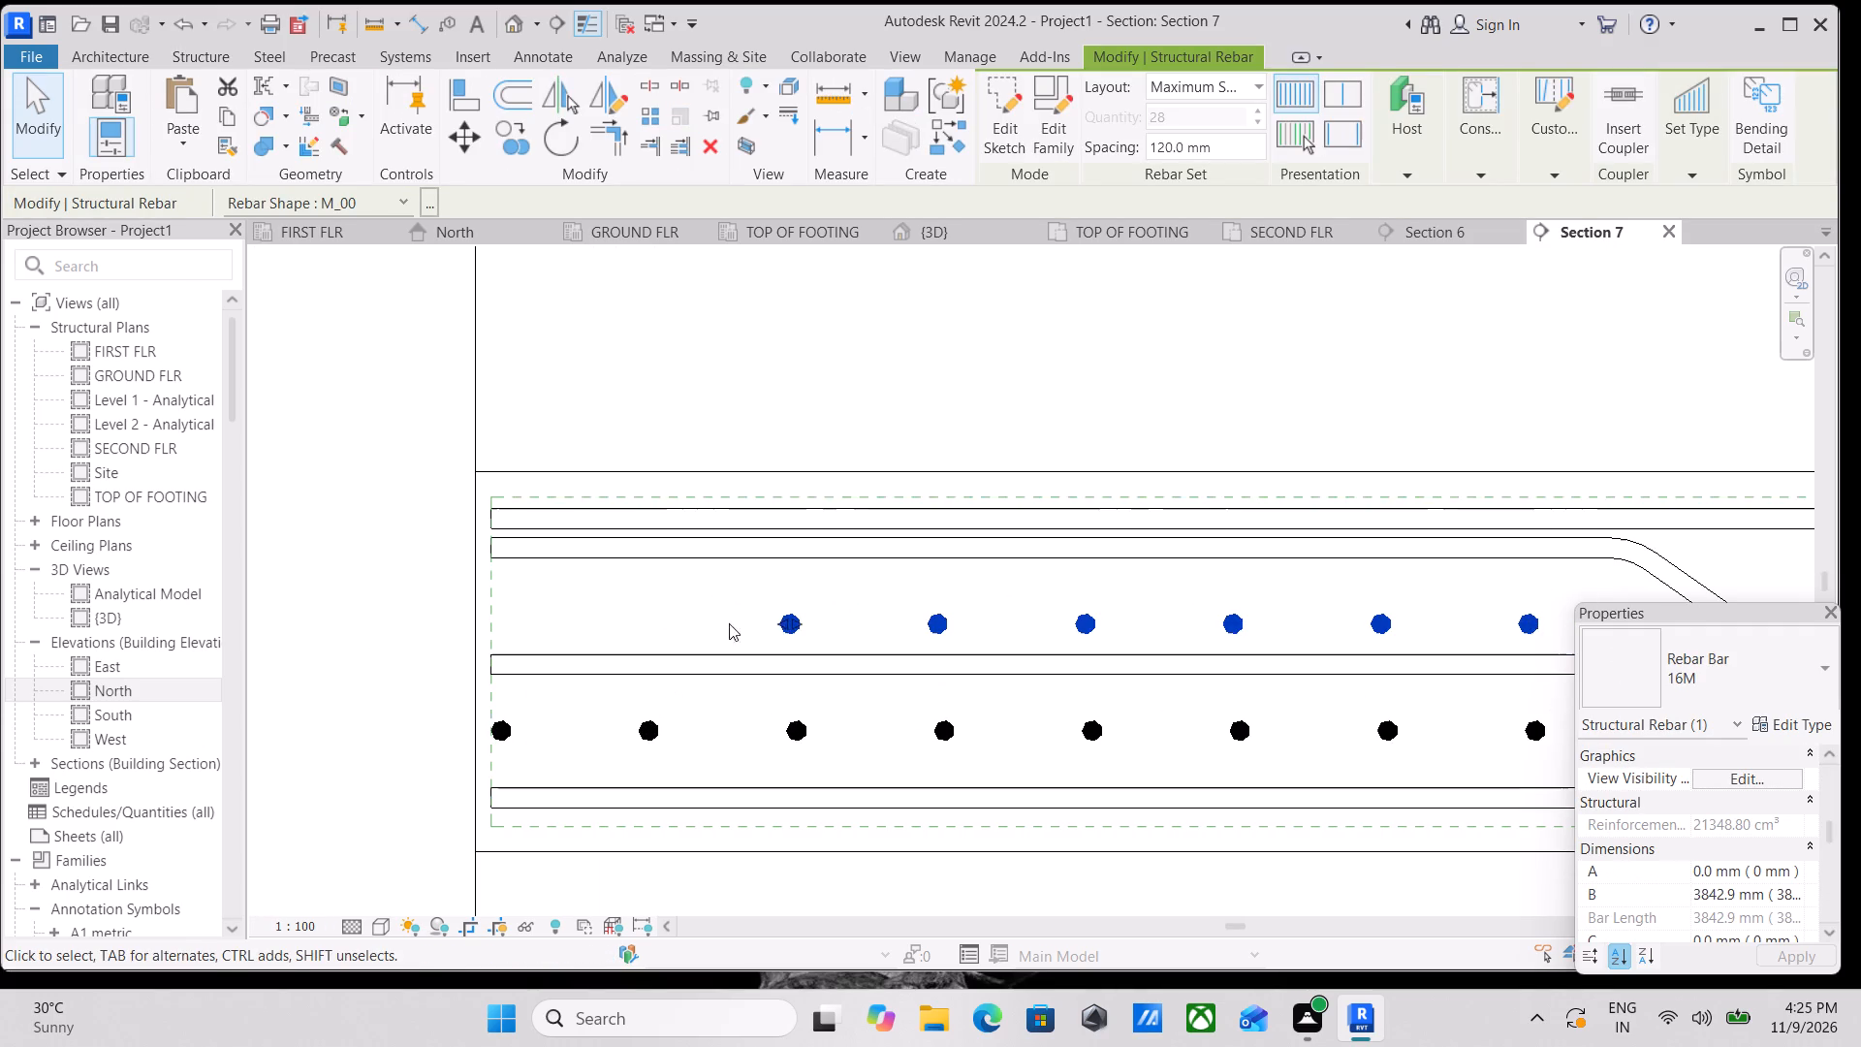
drag(784, 624, 520, 632)
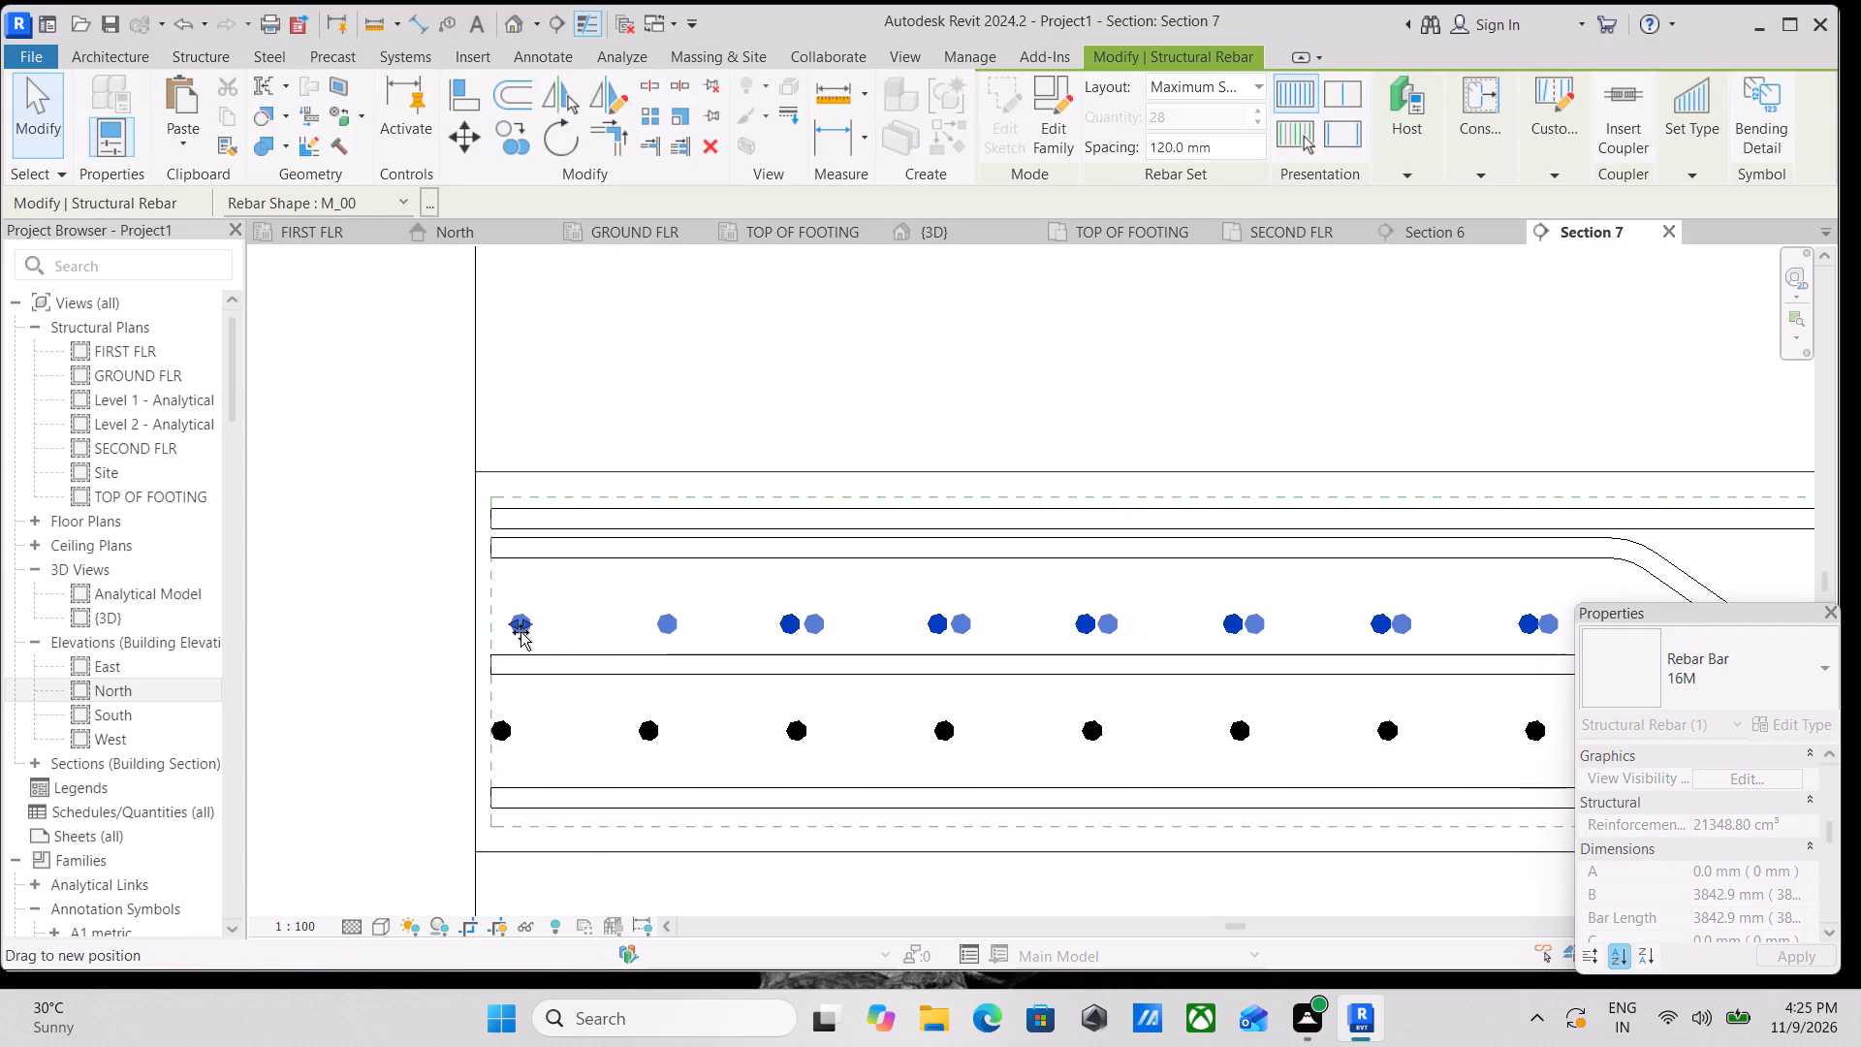
drag(520, 632, 497, 632)
scroll(676, 587, down, 4)
key(Escape)
Examine how the two end-on bar sets line up at the slab's right end and around the cranked bars.
scroll(1057, 563, down, 2)
middle_drag(1060, 562, 413, 575)
scroll(1372, 595, down, 1)
middle_drag(1372, 595, 871, 603)
middle_drag(1274, 596, 1214, 603)
scroll(1156, 626, up, 3)
click(1156, 626)
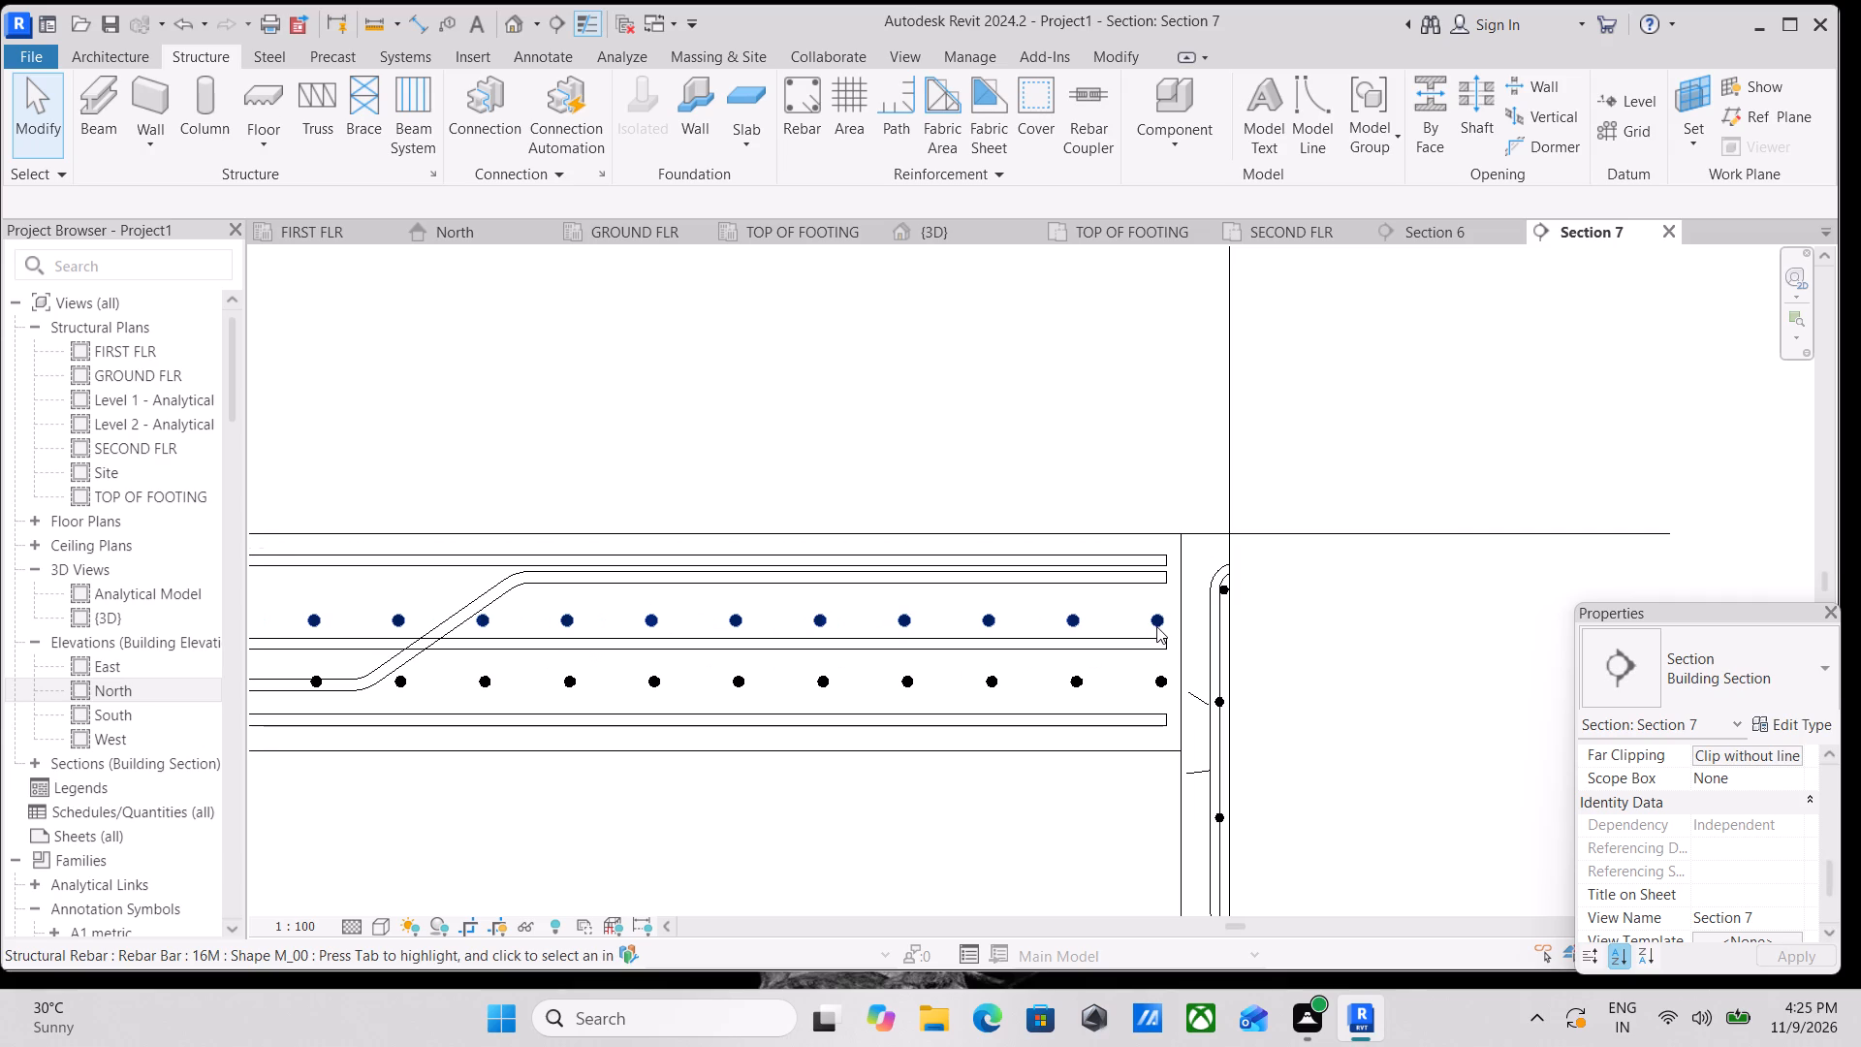
scroll(1155, 652, up, 3)
key(Escape)
click(1159, 694)
key(Escape)
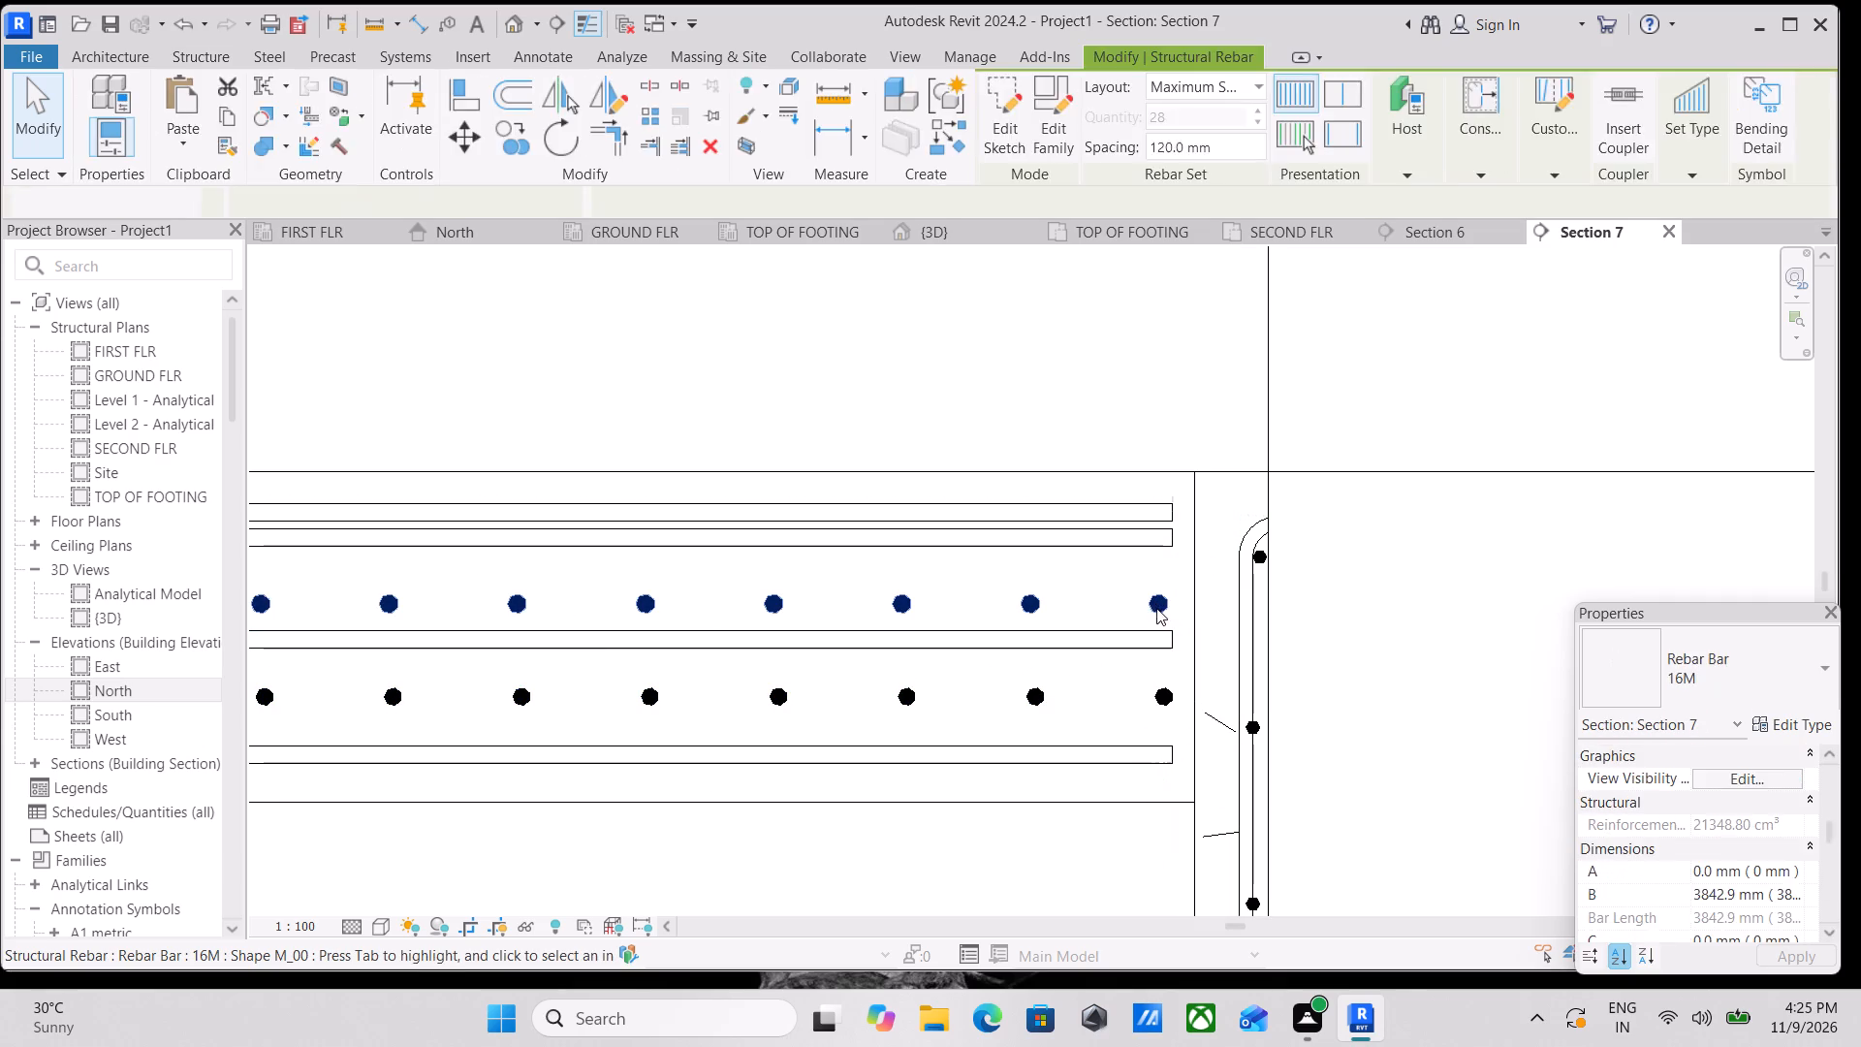
click(1159, 600)
scroll(1179, 609, up, 3)
middle_drag(1062, 605, 1289, 546)
scroll(1120, 570, down, 2)
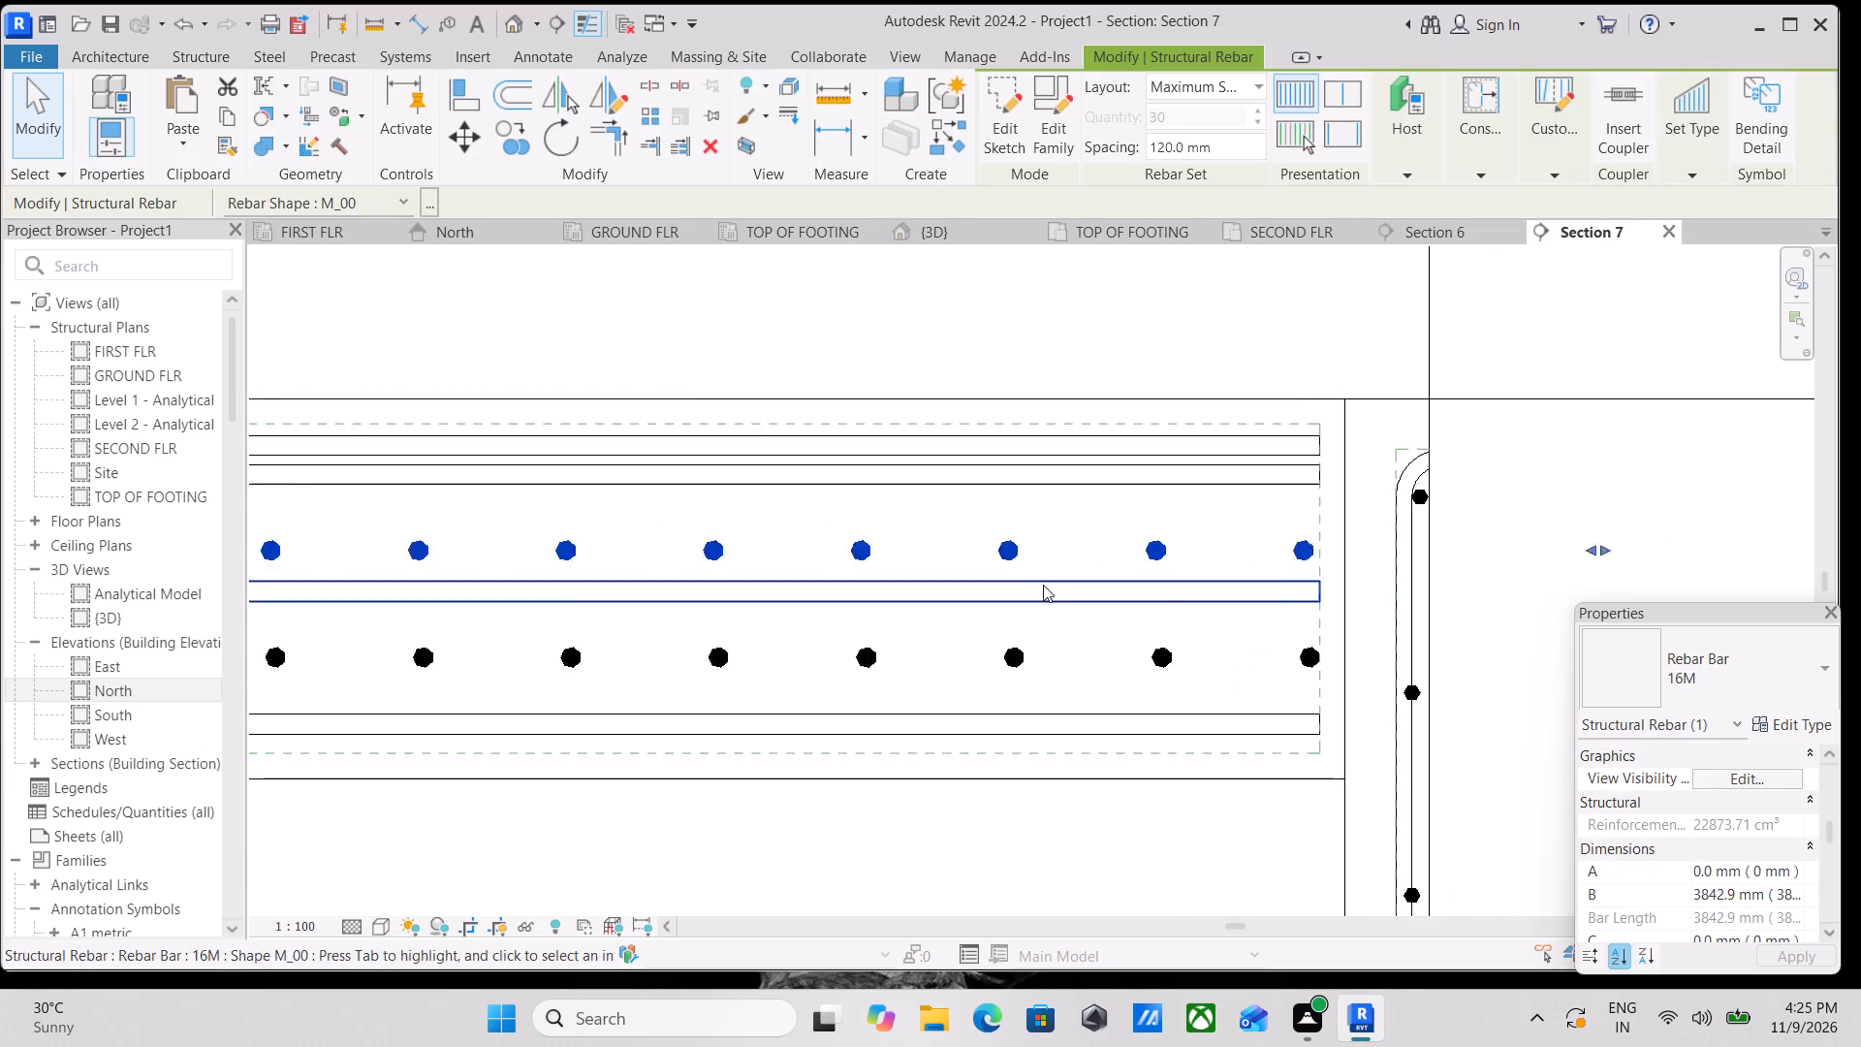
middle_drag(1043, 585, 1408, 603)
scroll(1043, 585, down, 4)
middle_drag(769, 588, 1222, 562)
key(Escape)
middle_drag(820, 585, 1333, 556)
key(Escape)
middle_drag(802, 557, 1117, 564)
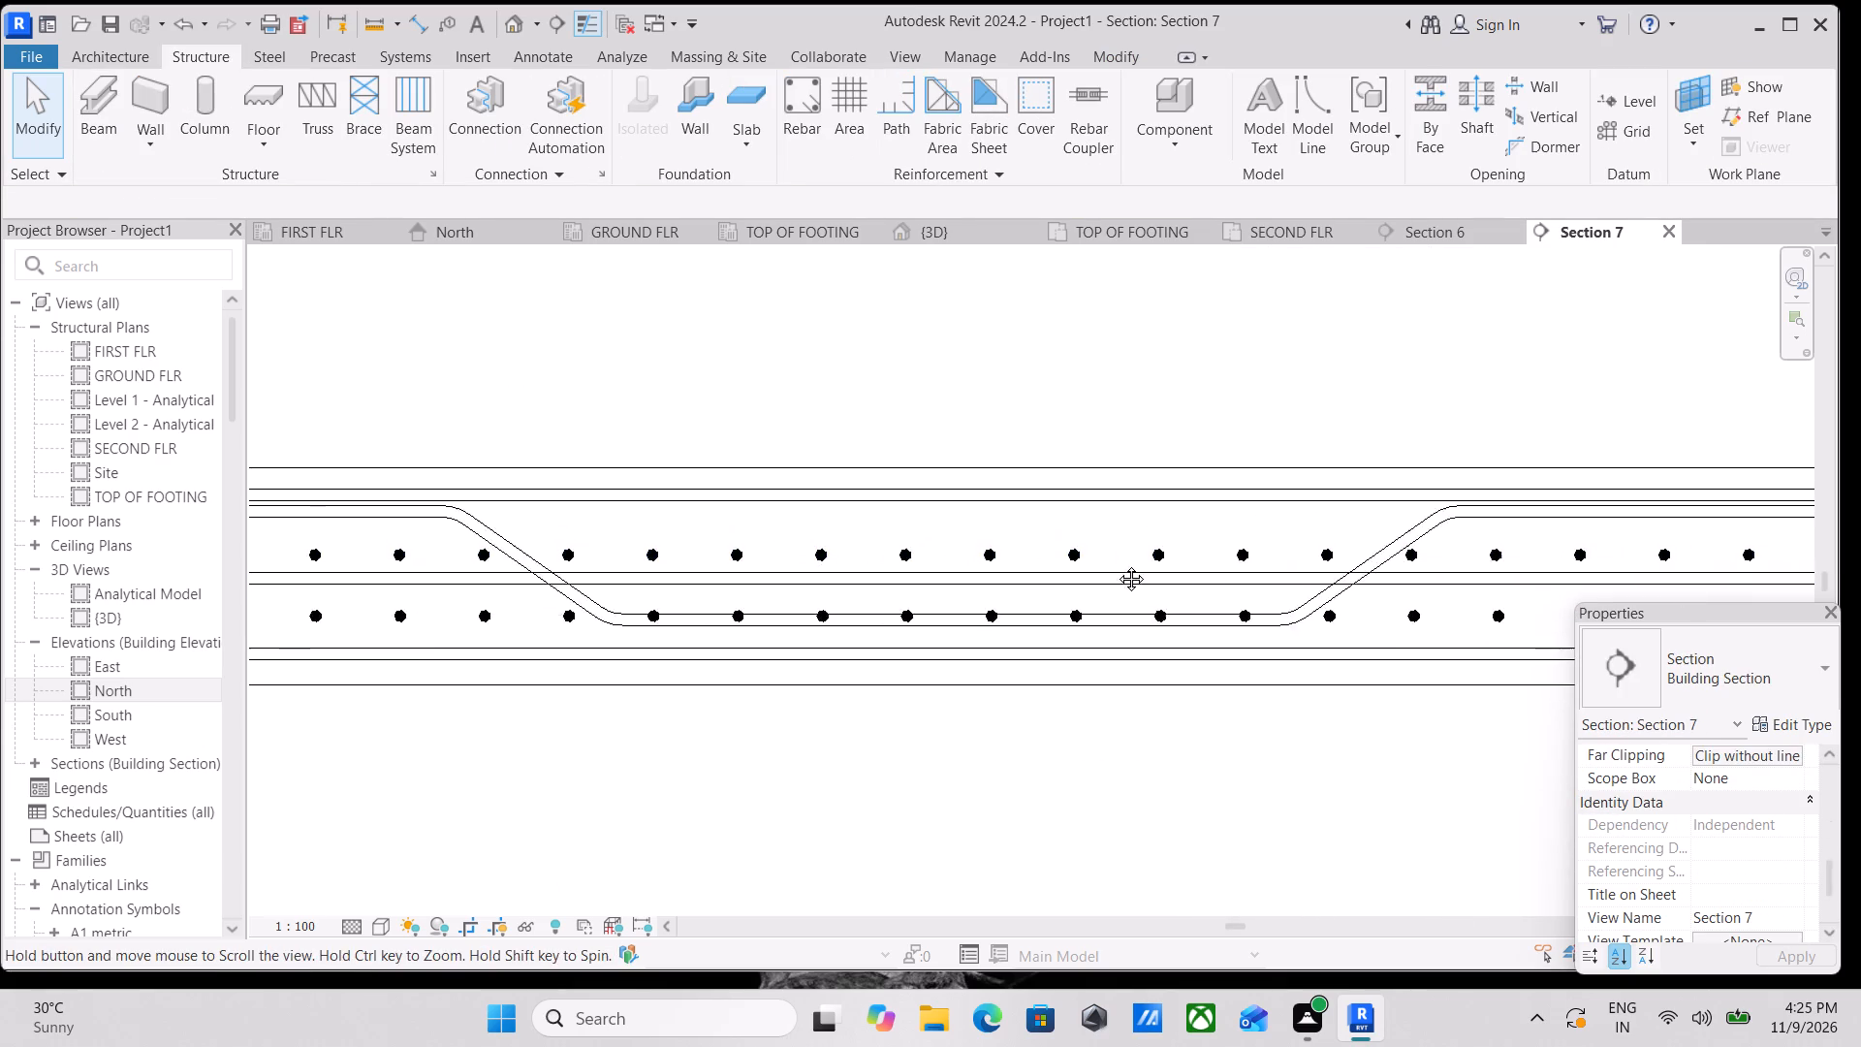
middle_drag(1117, 564, 1204, 558)
Copy the raised end-on M_00 bar set straight up about 91 mm onto the slab's topmost lengthwise bars.
click(971, 551)
middle_drag(1000, 548, 1193, 552)
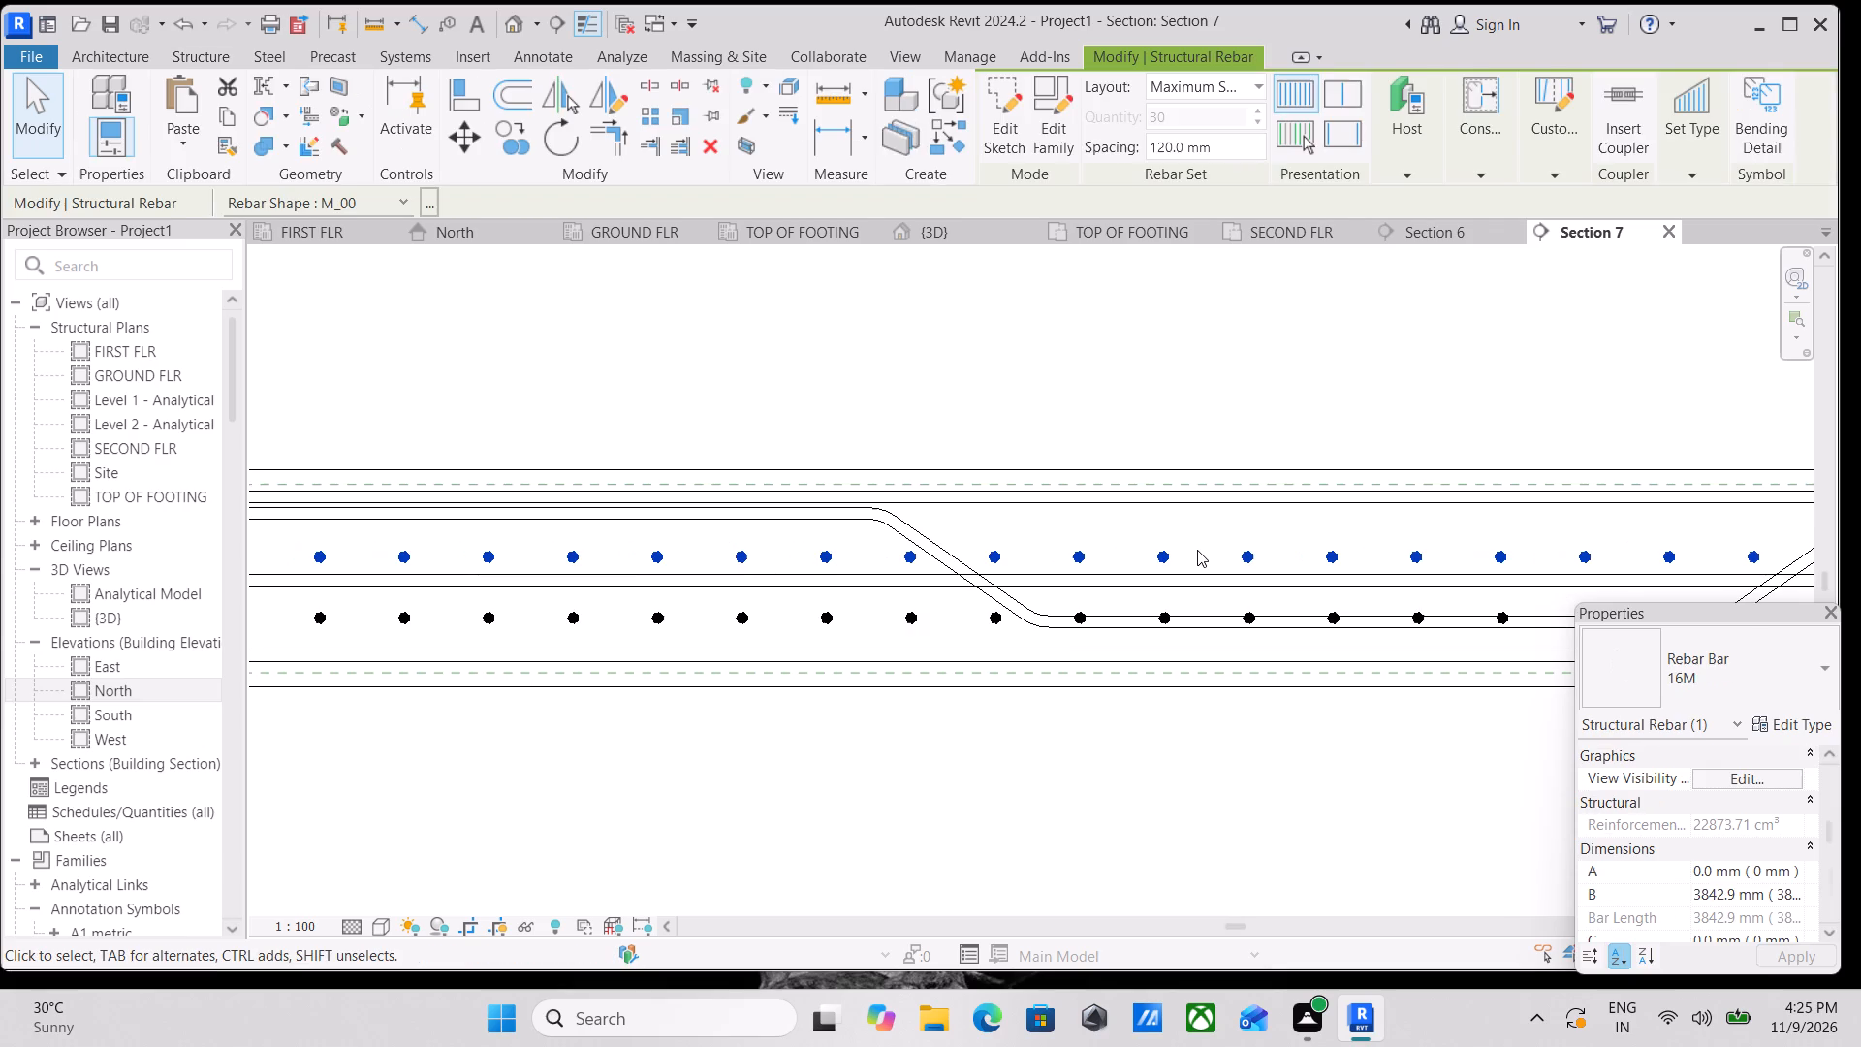
text(CO)
scroll(1089, 554, up, 3)
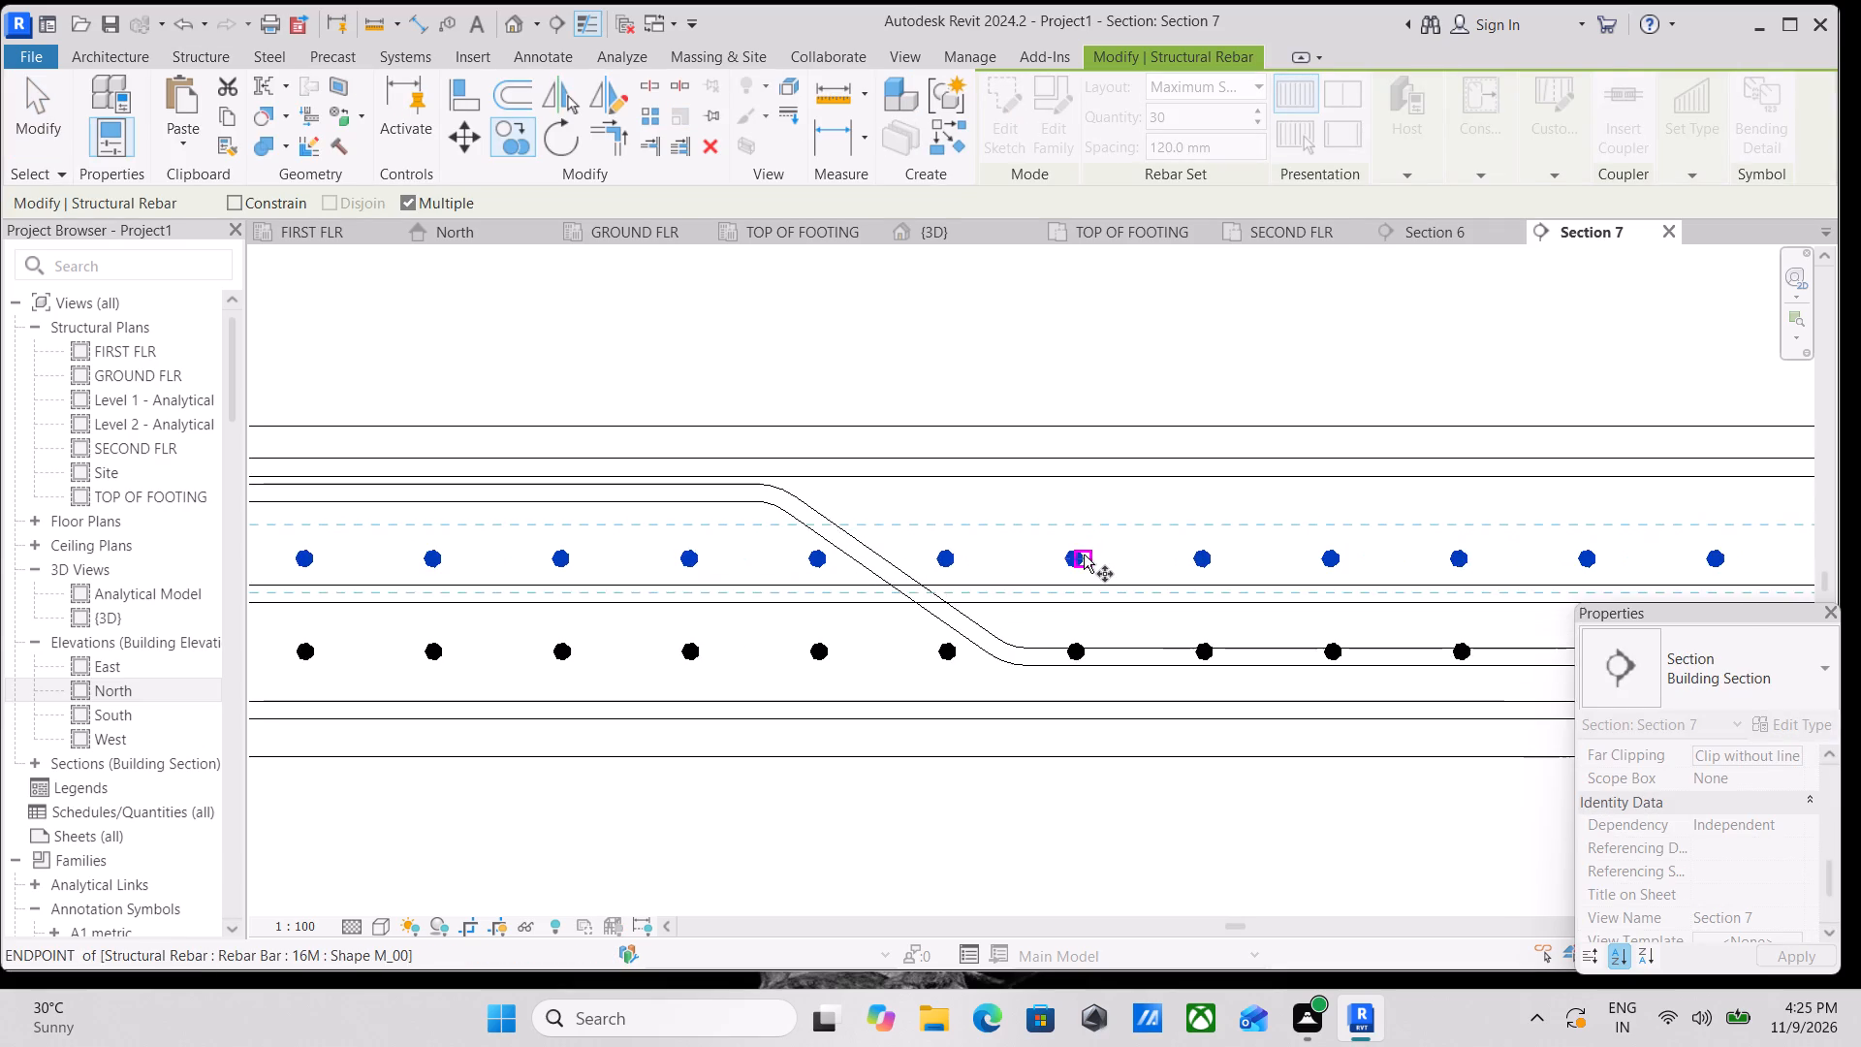
scroll(1066, 555, up, 8)
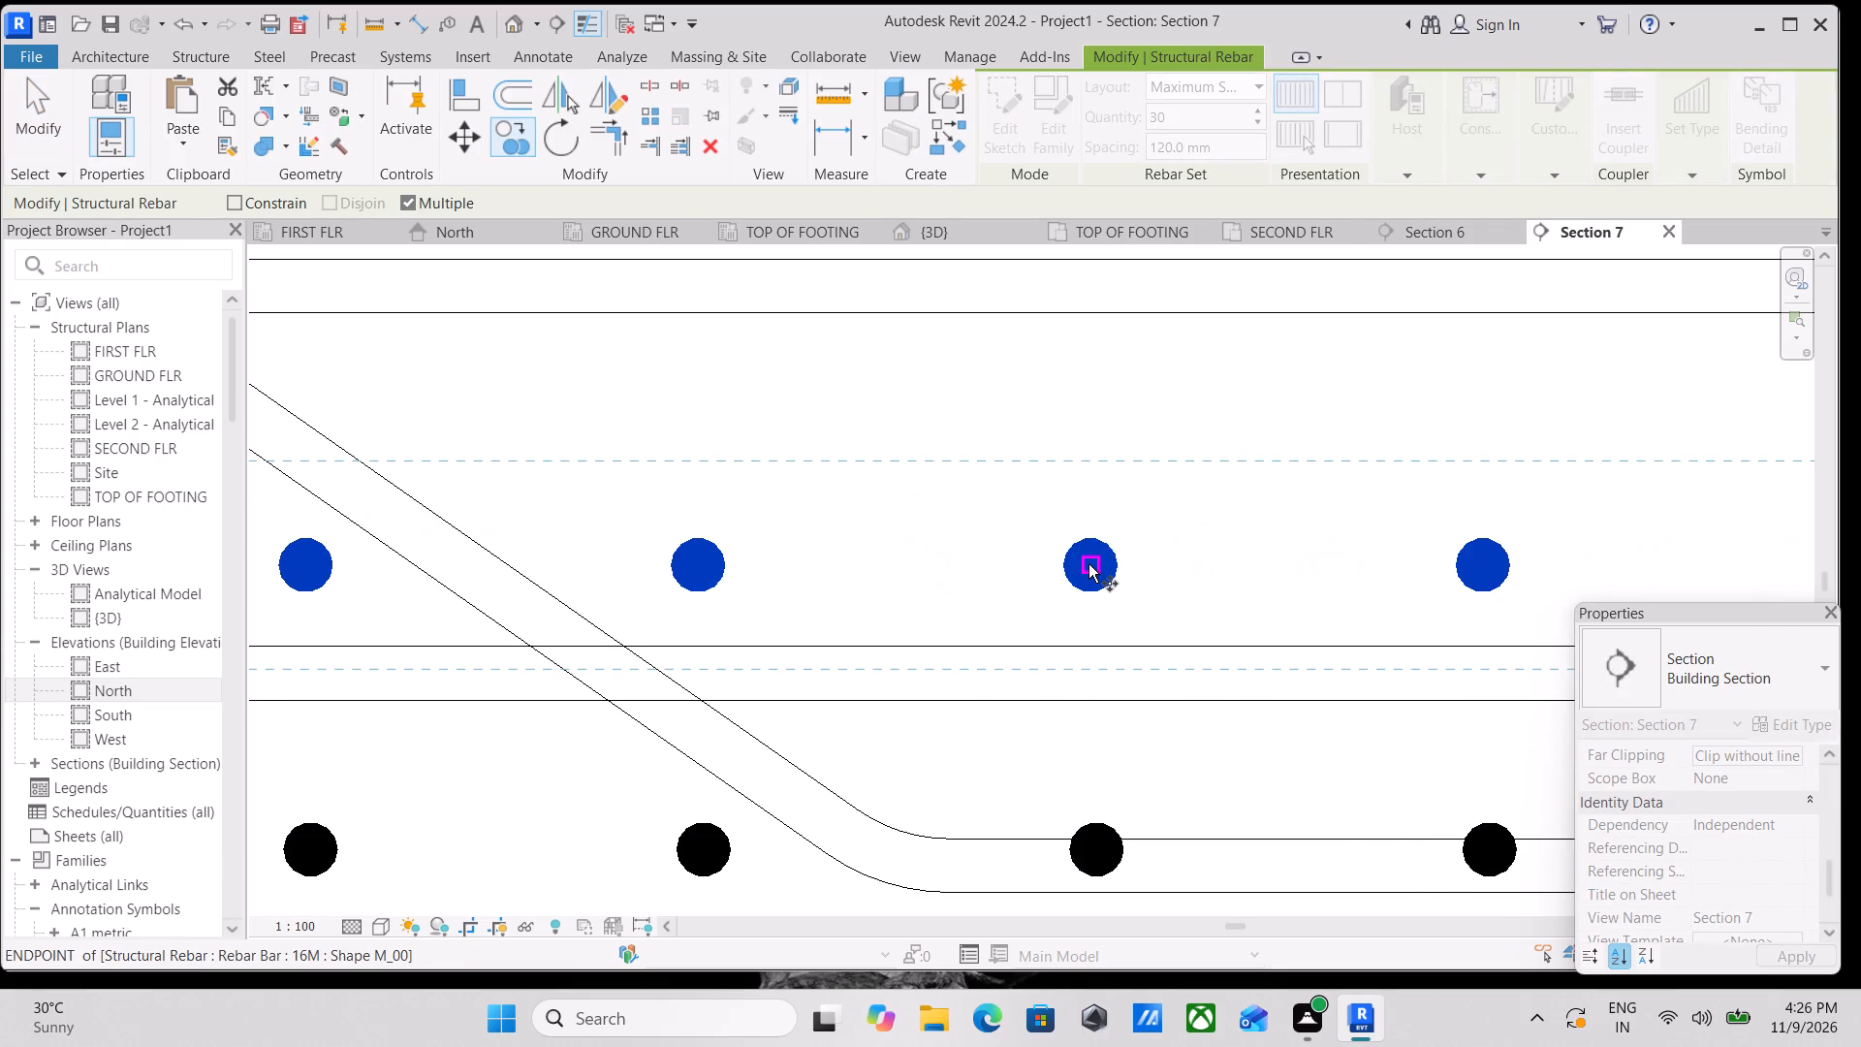
click(1089, 564)
scroll(1100, 465, down, 1)
middle_drag(1100, 465, 1111, 573)
scroll(1111, 573, down, 3)
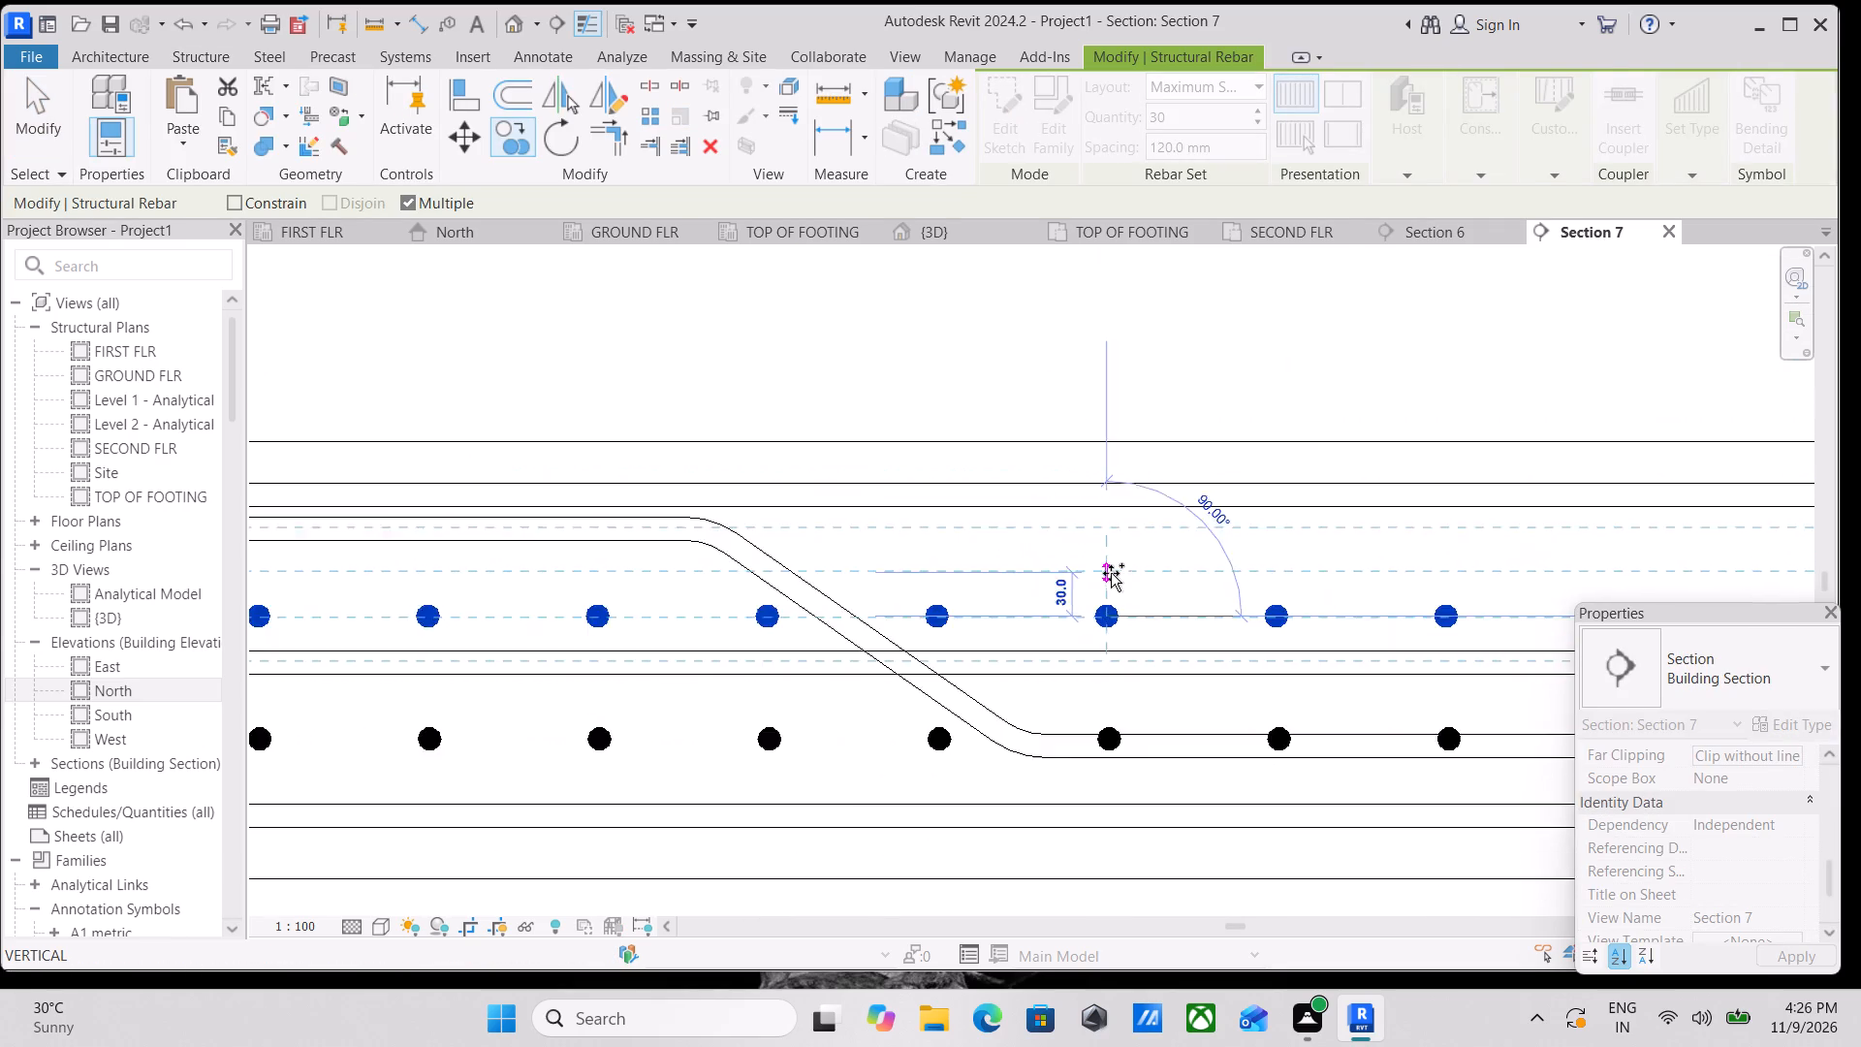
scroll(1111, 573, down, 3)
middle_drag(1105, 543, 1204, 622)
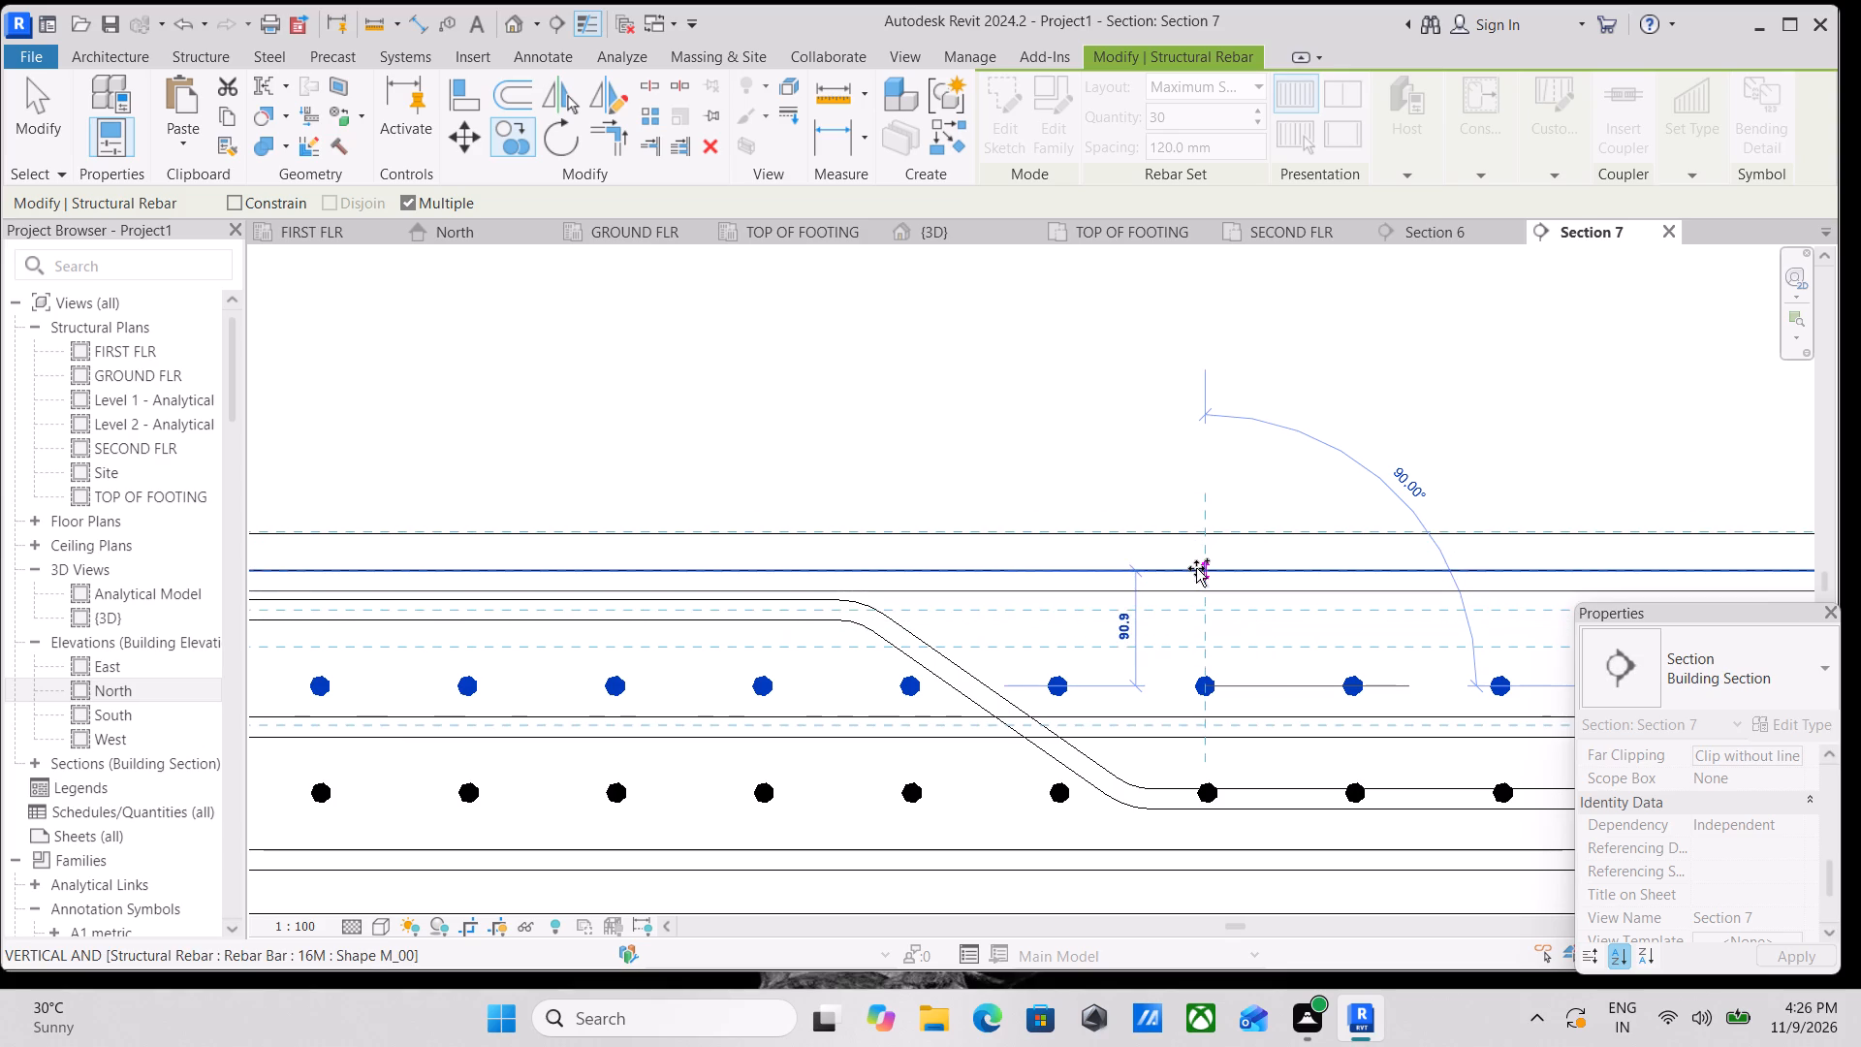
click(1196, 568)
scroll(1196, 568, down, 5)
middle_drag(1118, 590, 1203, 605)
key(Escape)
key(Escape)
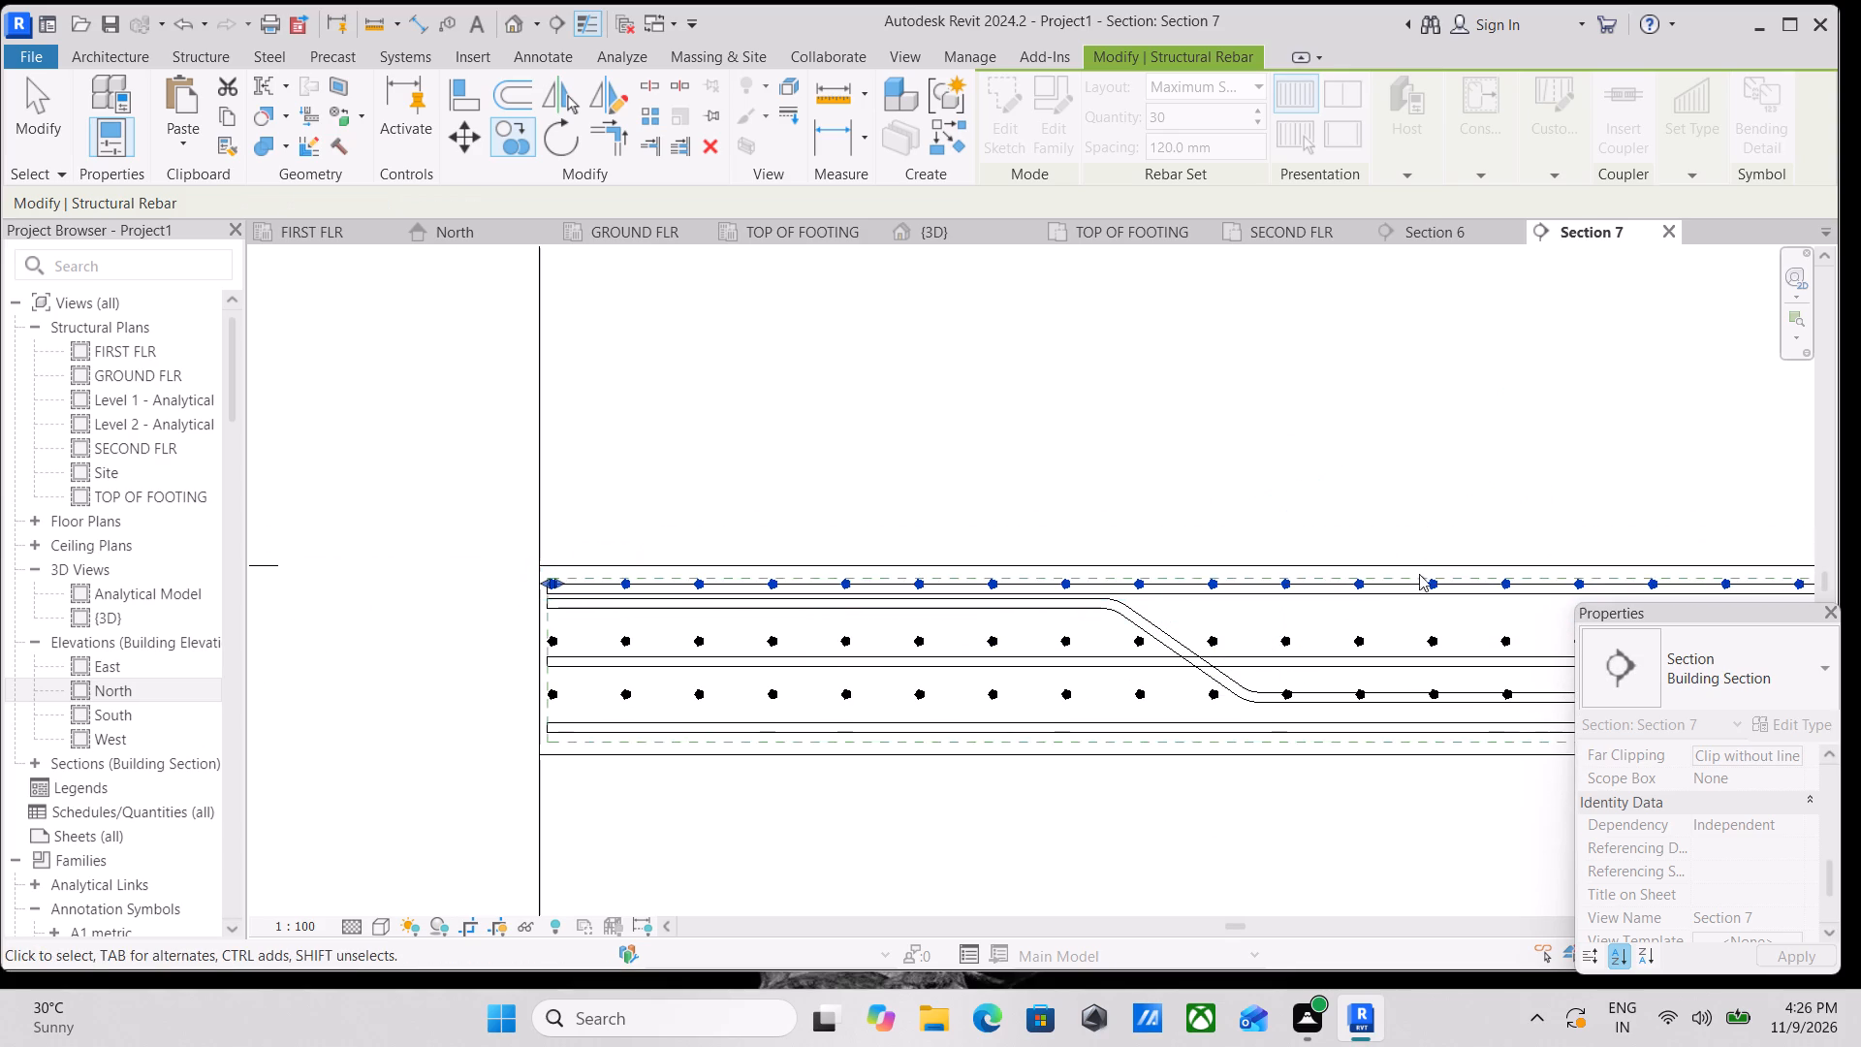
scroll(1319, 627, up, 7)
key(Escape)
key(Escape)
Nudge the copied end-on bar set up by a net two increments to sit over the topmost lengthwise bars.
click(1187, 492)
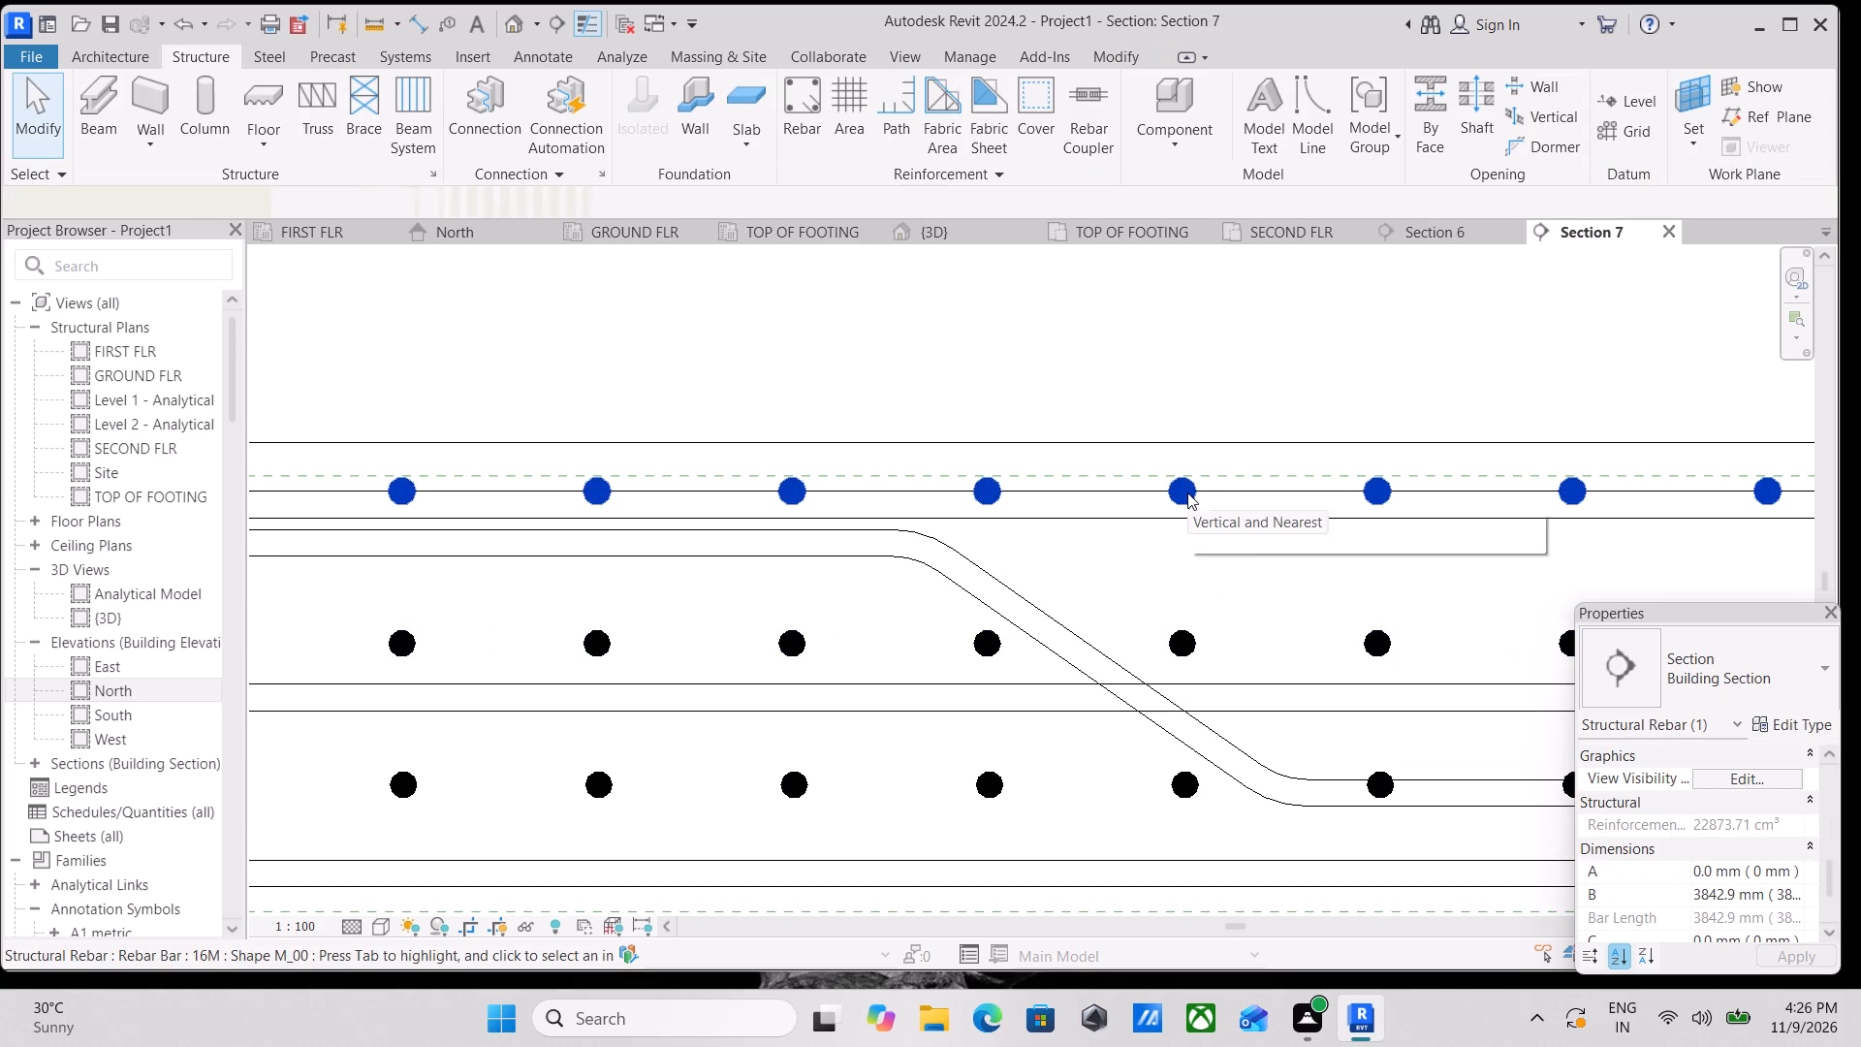
key(Up)
key(Up)
key(Up)
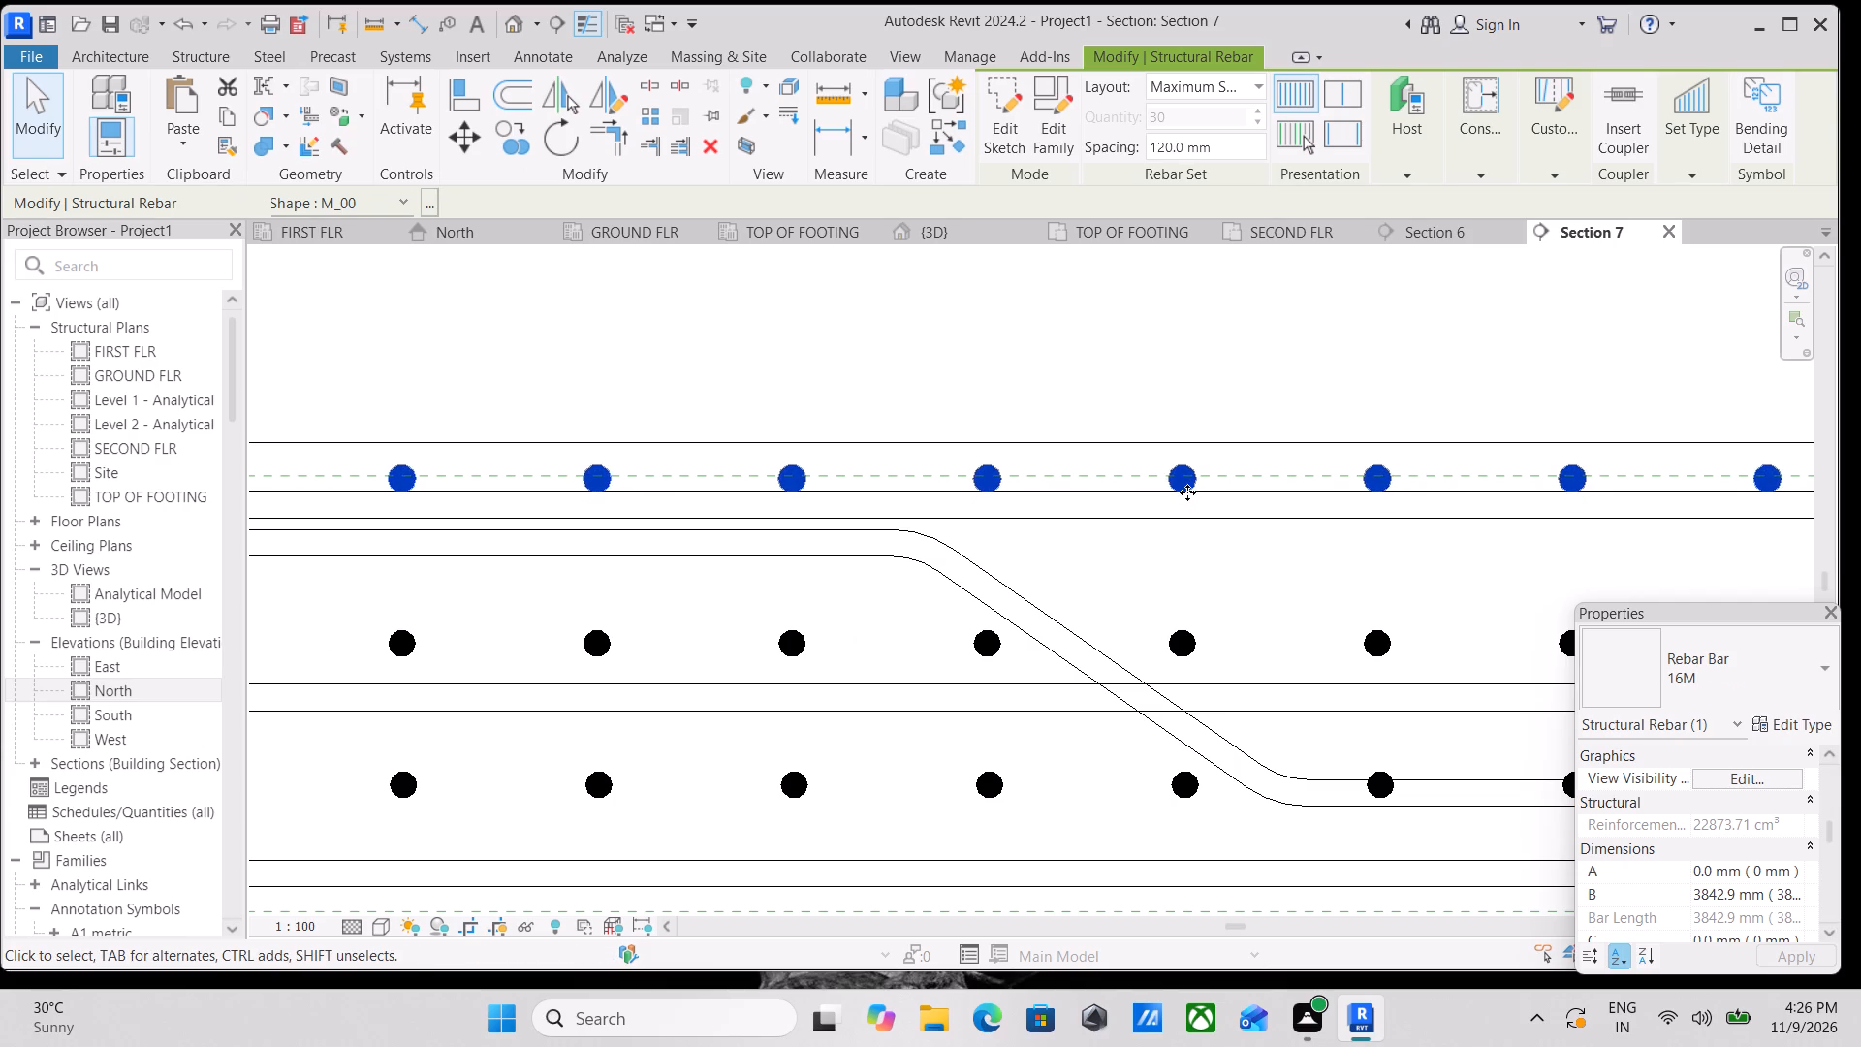
key(Down)
scroll(1187, 492, down, 3)
key(Escape)
scroll(1268, 504, down, 2)
middle_drag(1270, 503, 1127, 578)
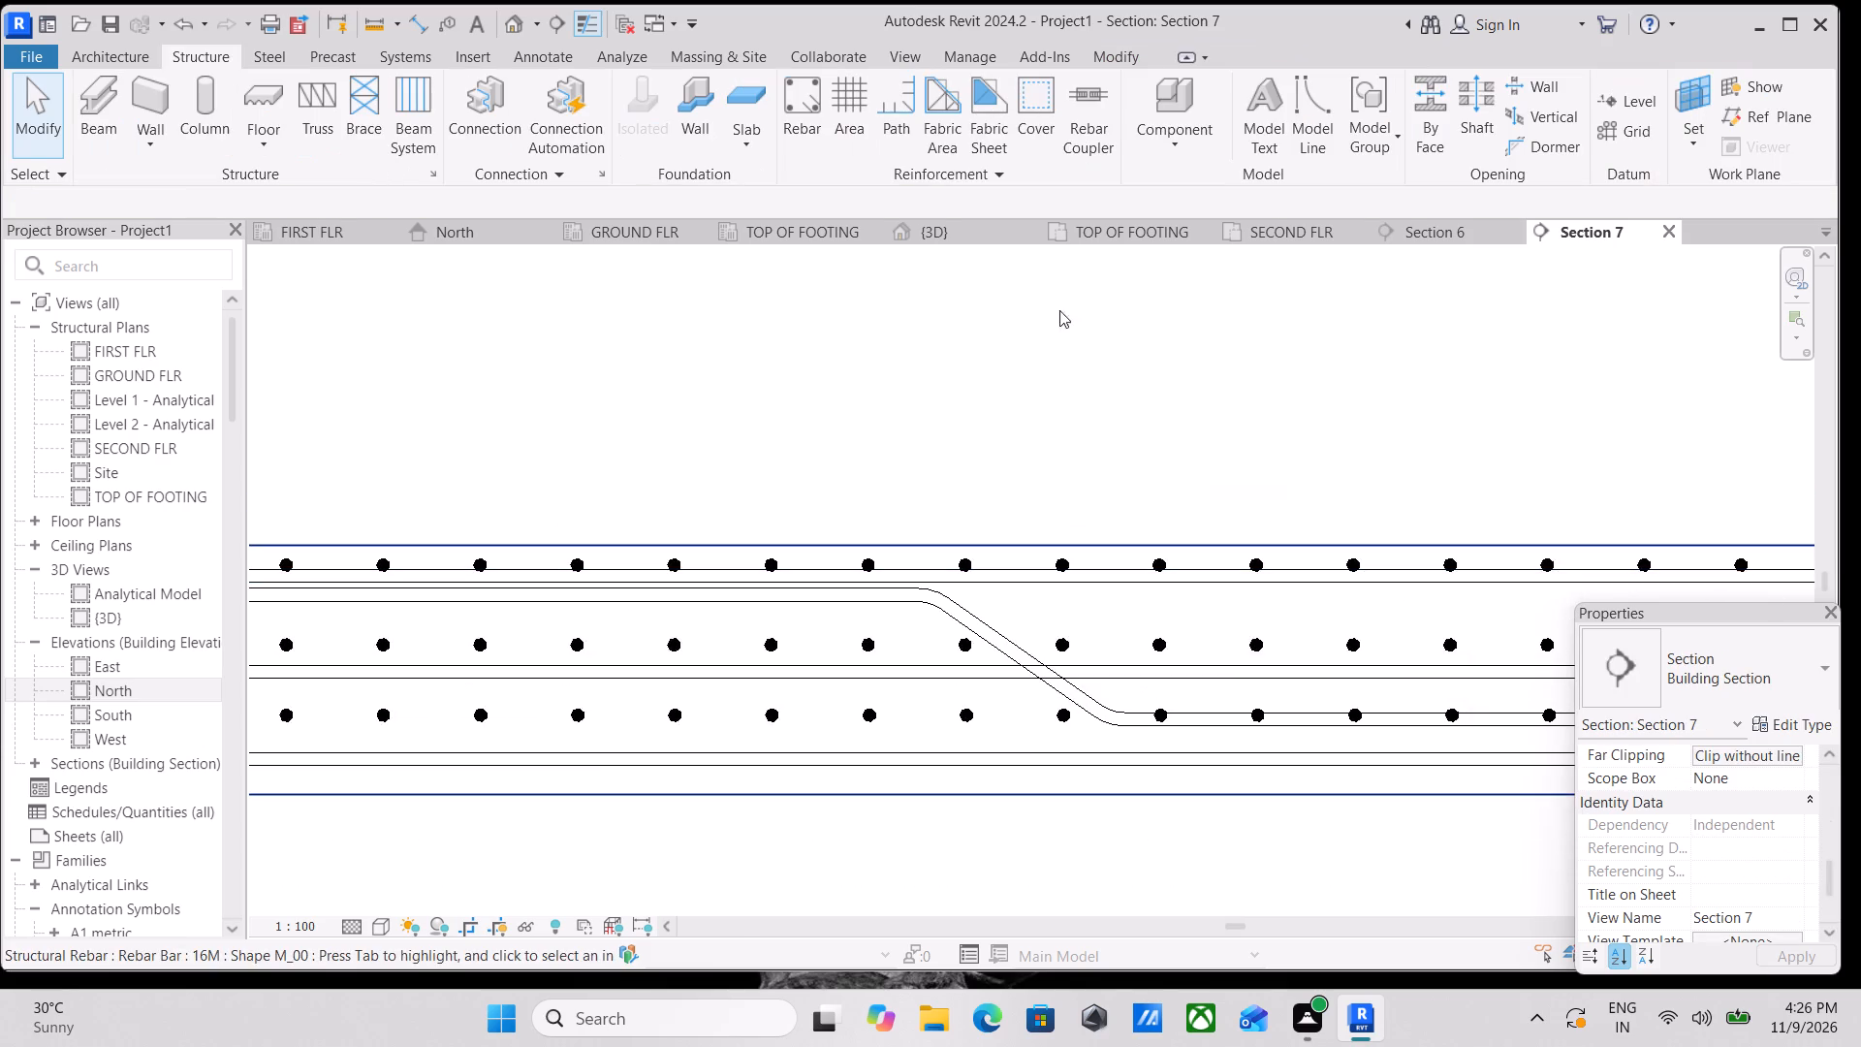
Examine the slab's complete reinforcement layout in the 3D view from above and from the side.
click(933, 233)
scroll(991, 618, down, 3)
scroll(1209, 644, up, 9)
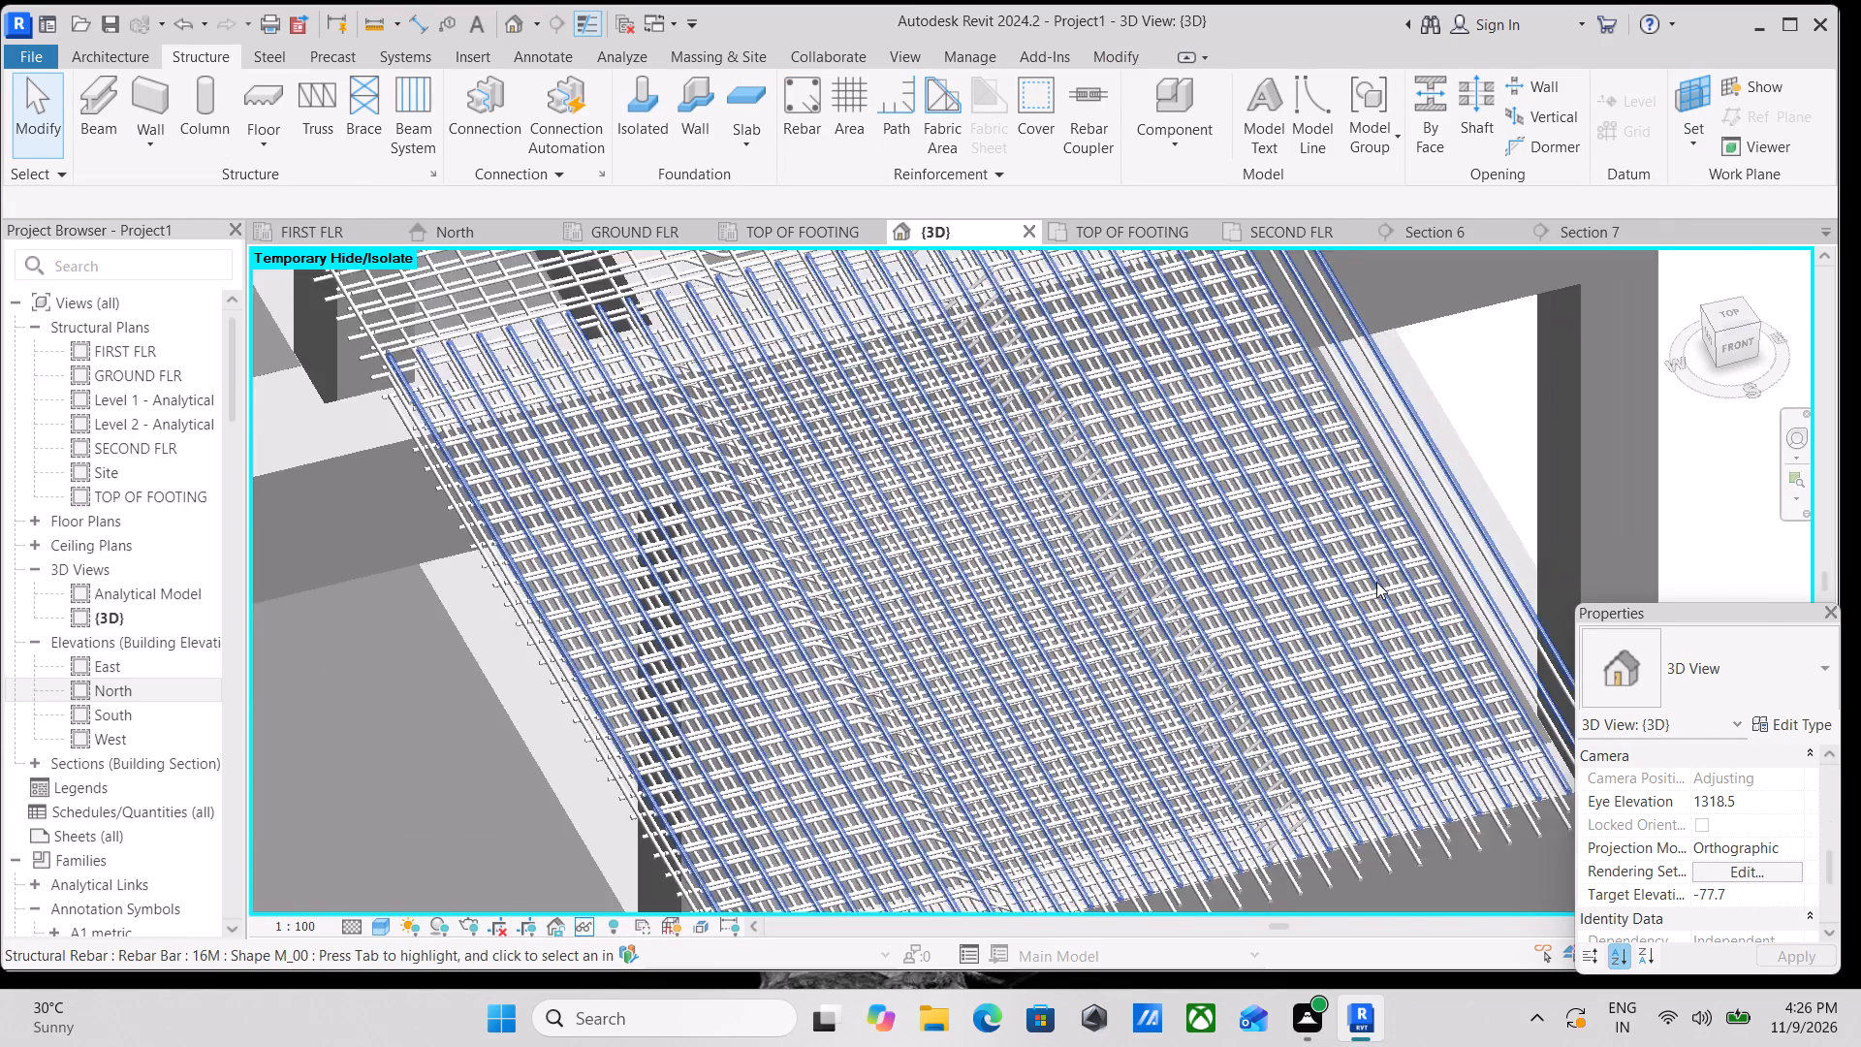
scroll(1376, 582, up, 4)
scroll(803, 729, down, 10)
middle_drag(1207, 650, 1253, 626)
middle_drag(1230, 761, 1282, 657)
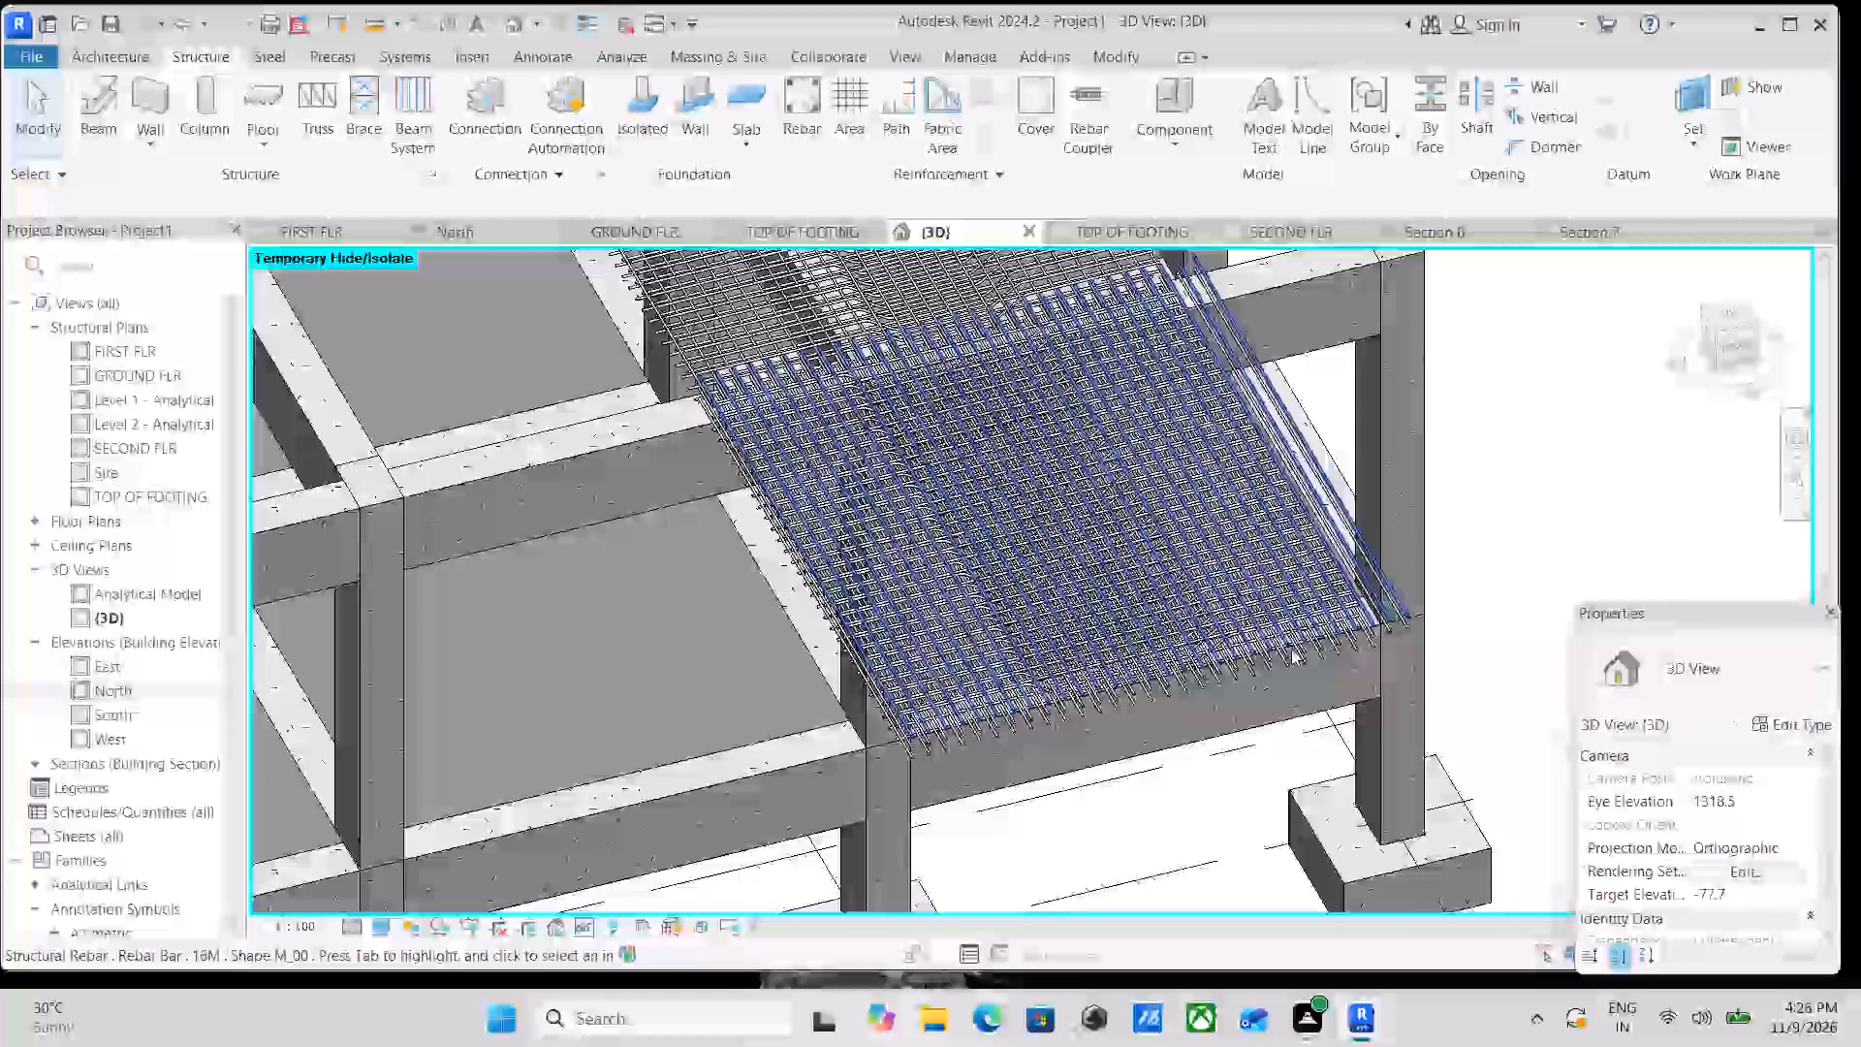
scroll(1291, 649, up, 1)
scroll(985, 635, down, 2)
middle_drag(985, 635, 1031, 691)
scroll(1060, 679, up, 1)
scroll(1088, 665, down, 2)
middle_drag(1144, 700, 782, 510)
shift+scroll(1144, 700, down, 1)
scroll(948, 704, down, 1)
middle_drag(948, 704, 933, 453)
middle_drag(990, 761, 928, 571)
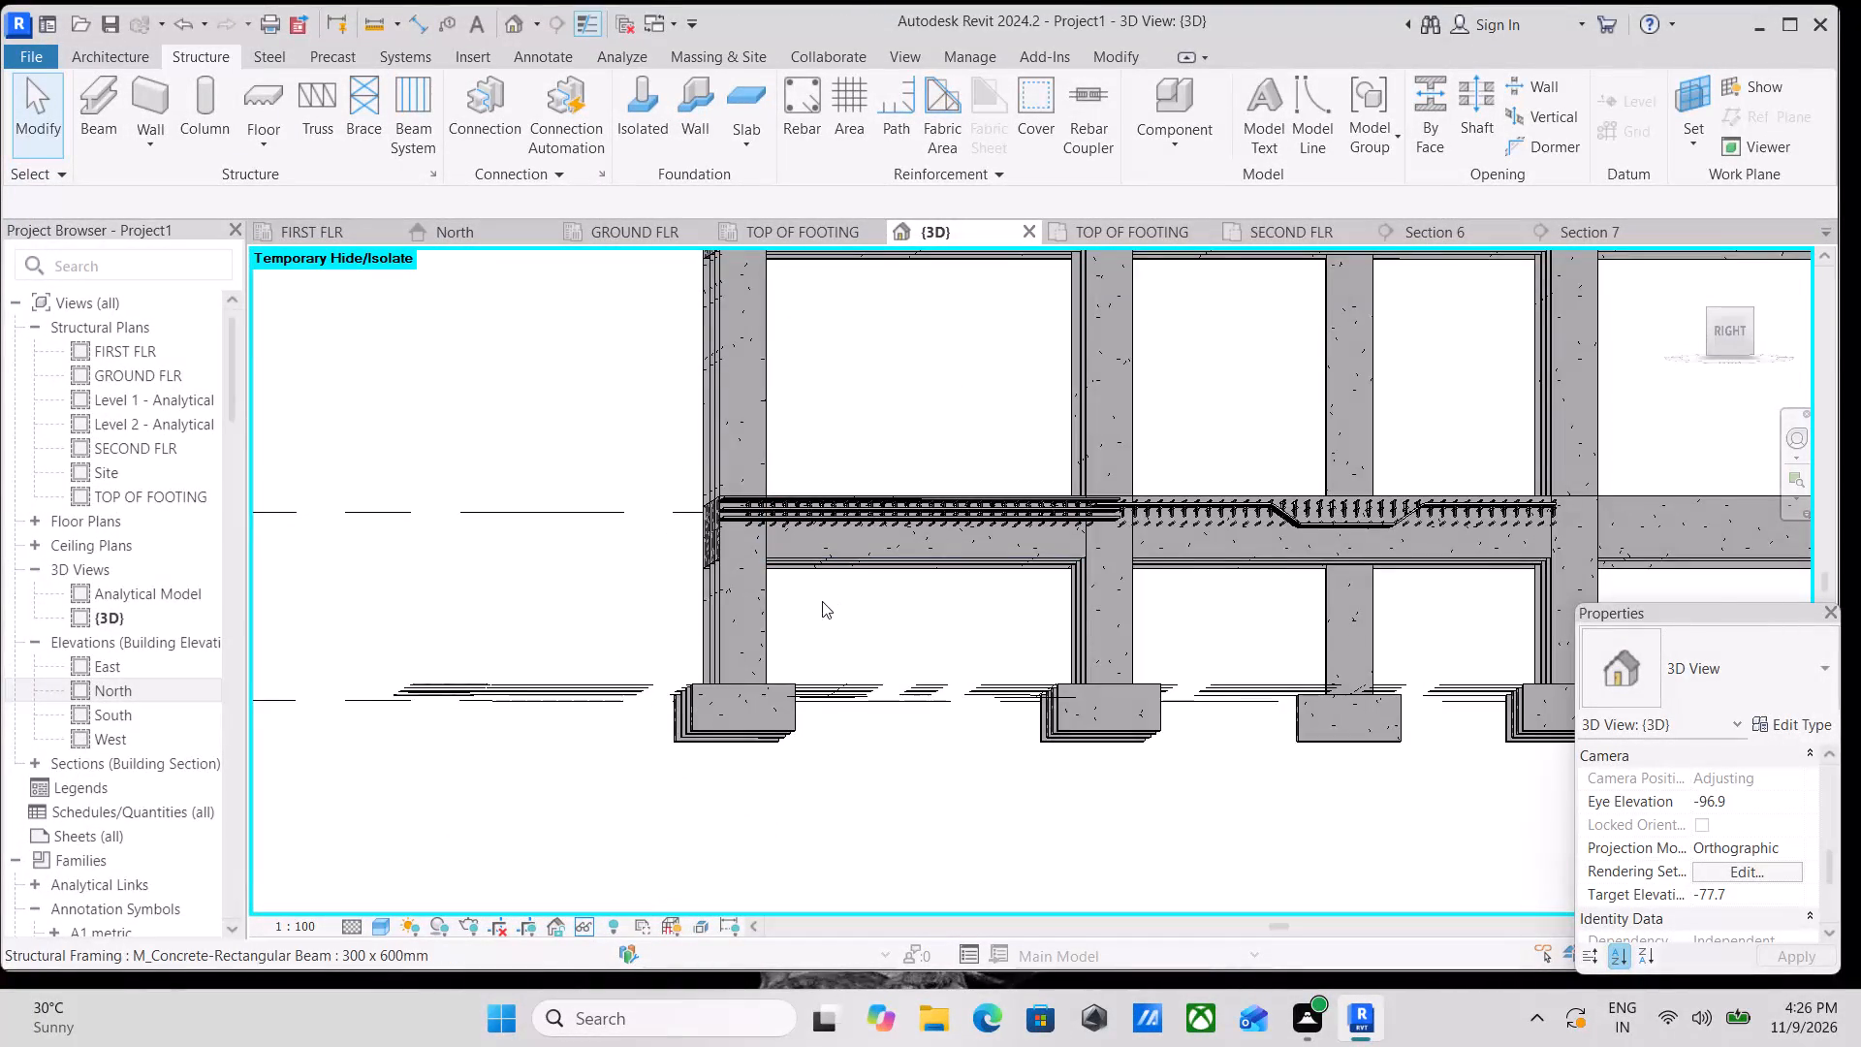
scroll(822, 601, up, 1)
In the Right 3D view, shorten the three lengthwise M_00 sets at the outer column to start near the first crosswise bar, about 3590 mm long.
click(1739, 317)
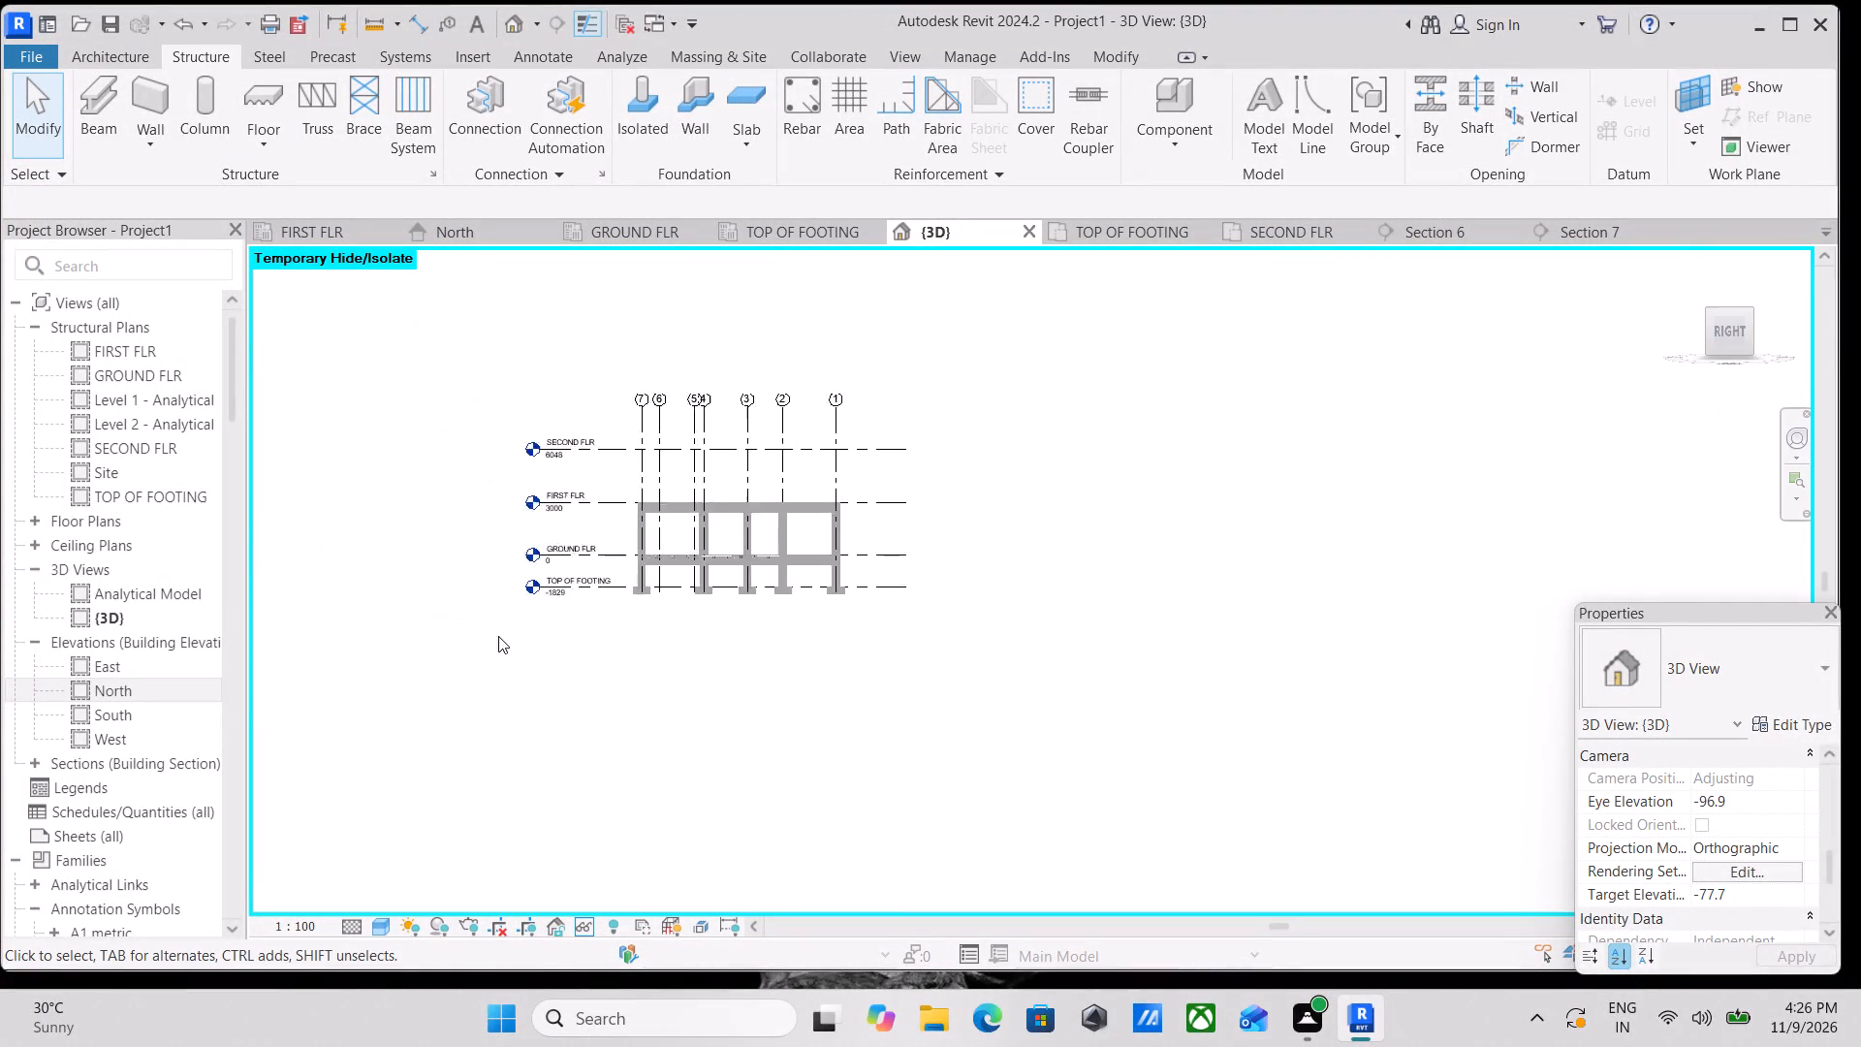
scroll(496, 636, up, 3)
scroll(1157, 752, up, 4)
scroll(765, 711, up, 3)
scroll(710, 551, up, 6)
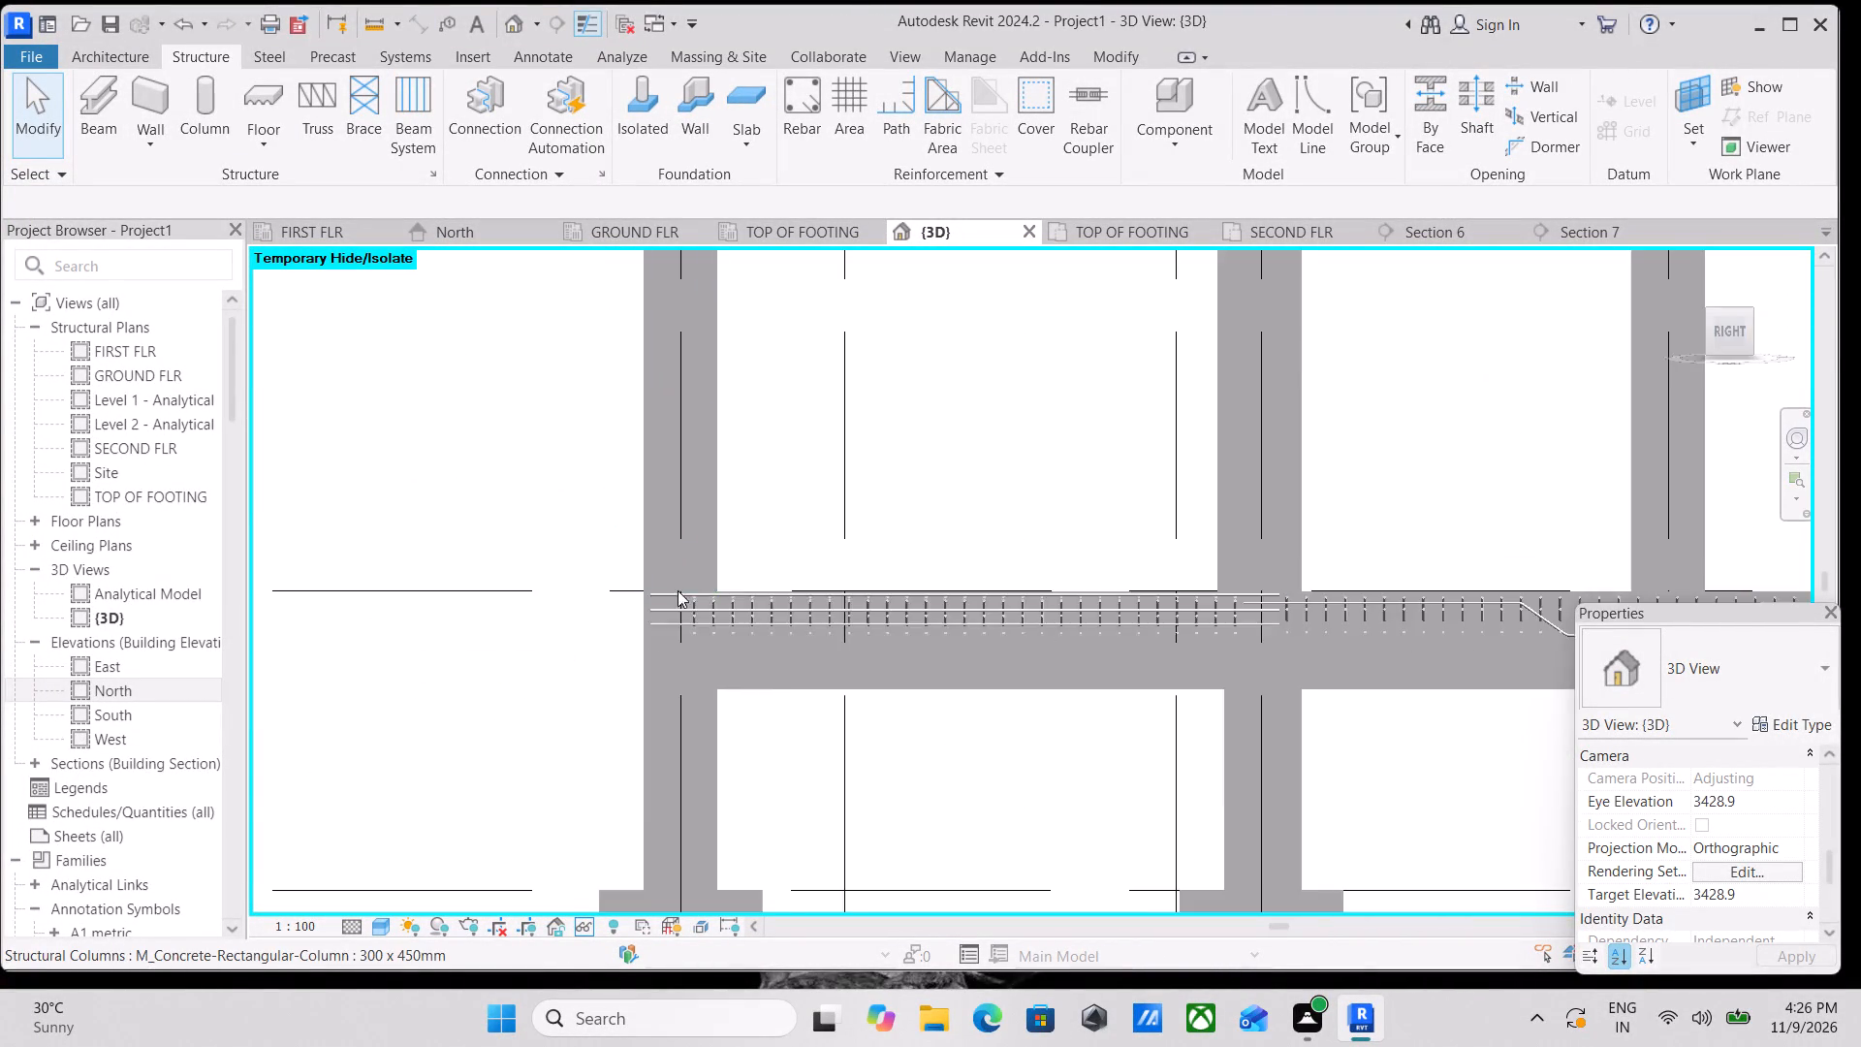
scroll(678, 590, up, 11)
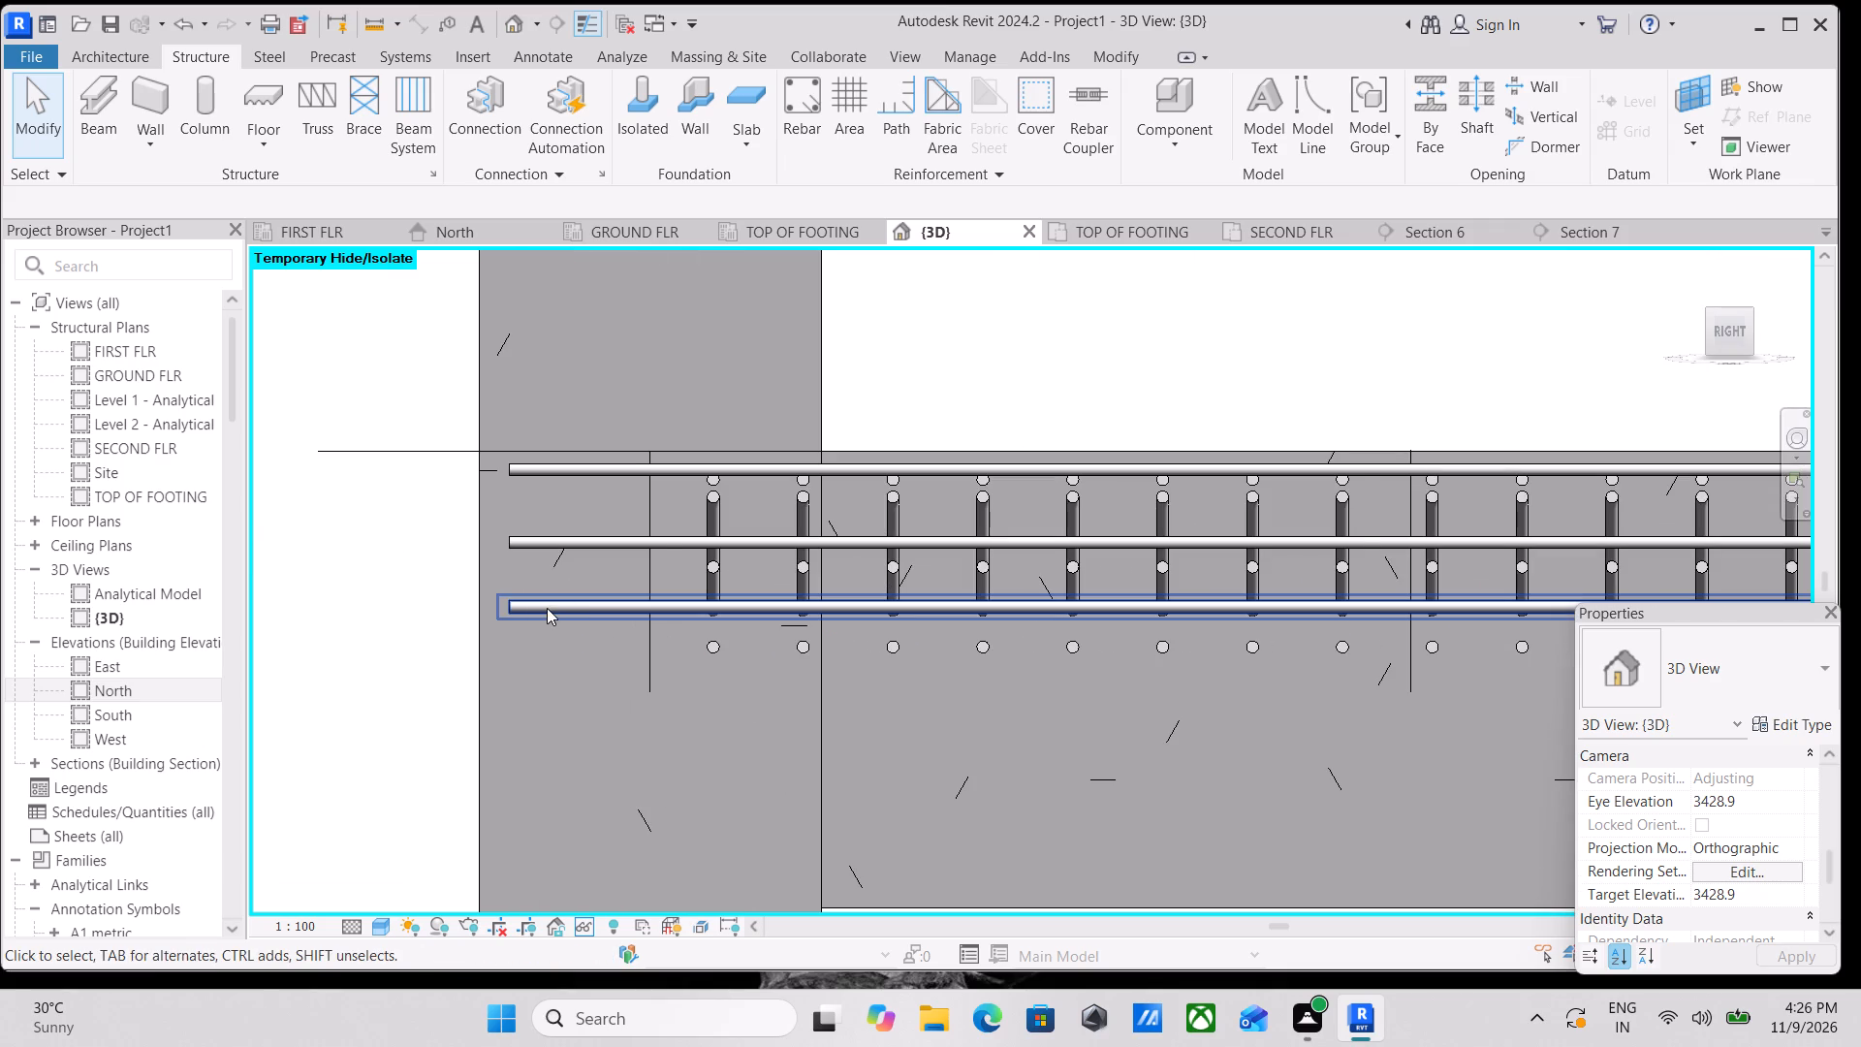
click(547, 608)
drag(518, 608, 700, 614)
click(537, 527)
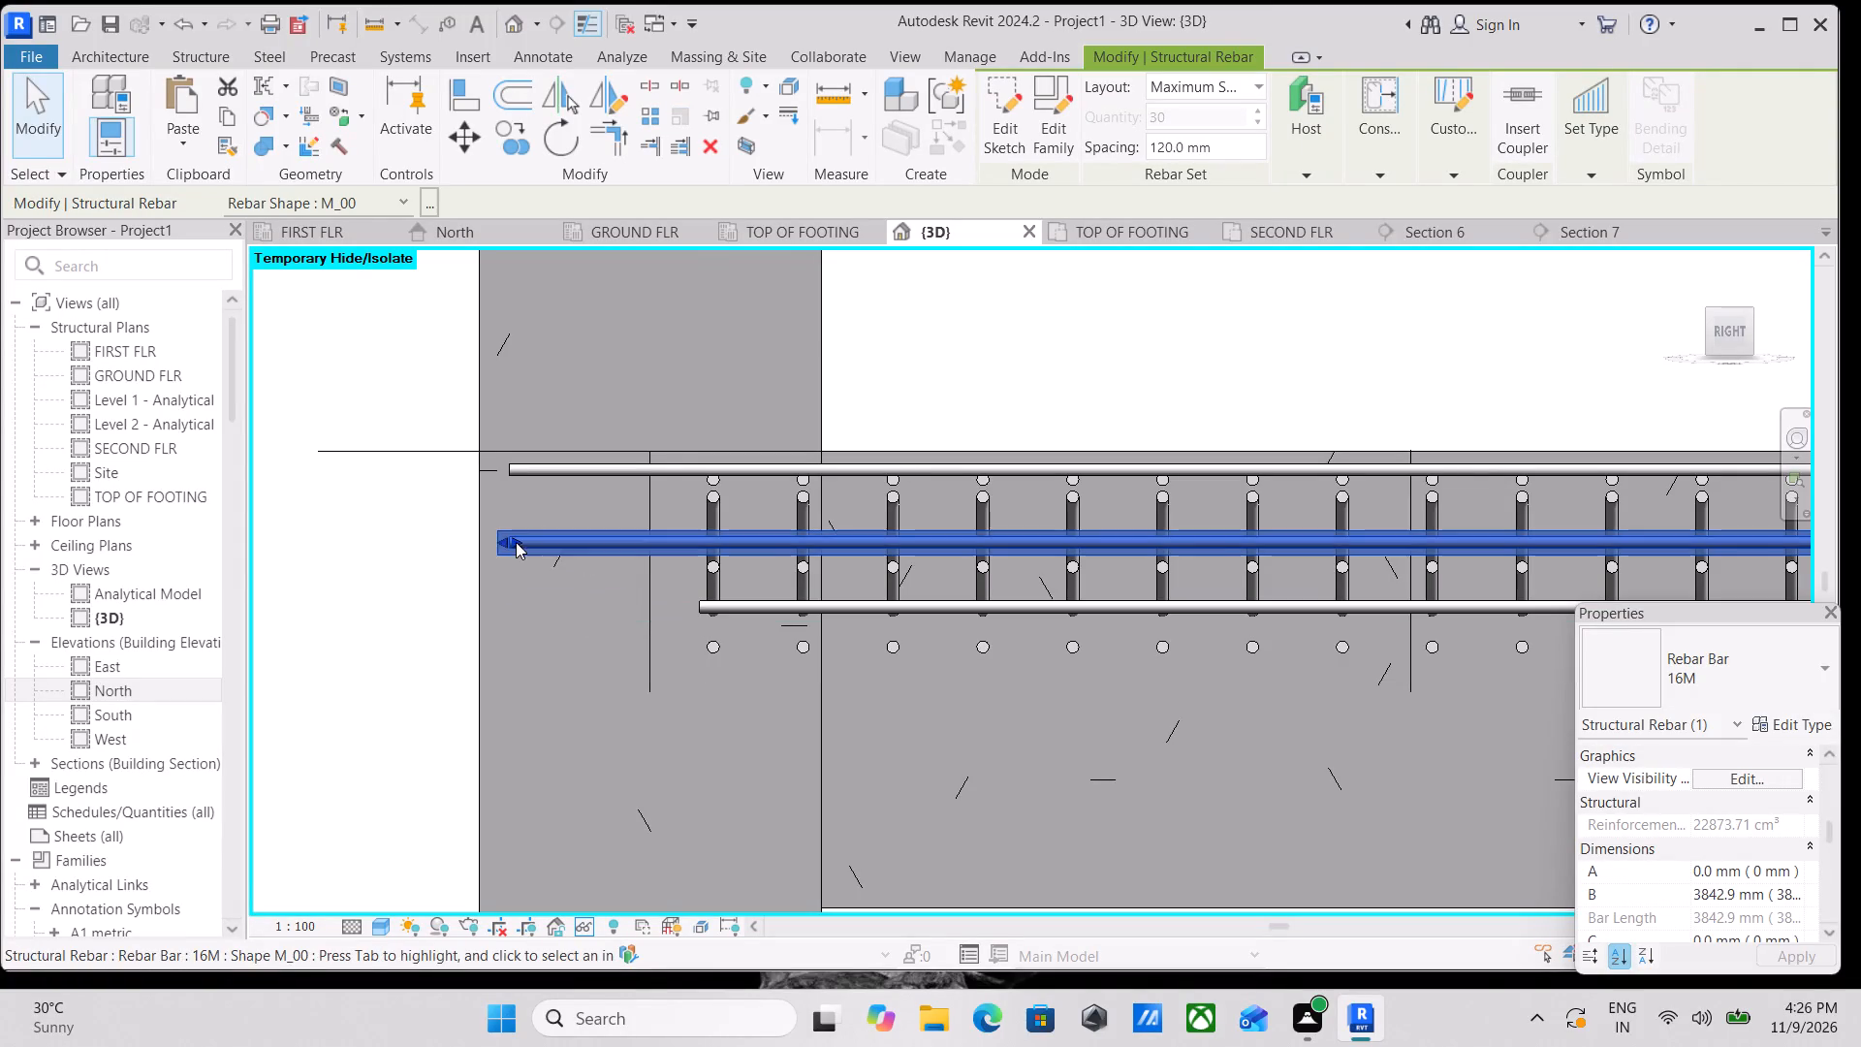
drag(506, 540, 703, 561)
middle_drag(777, 607, 796, 645)
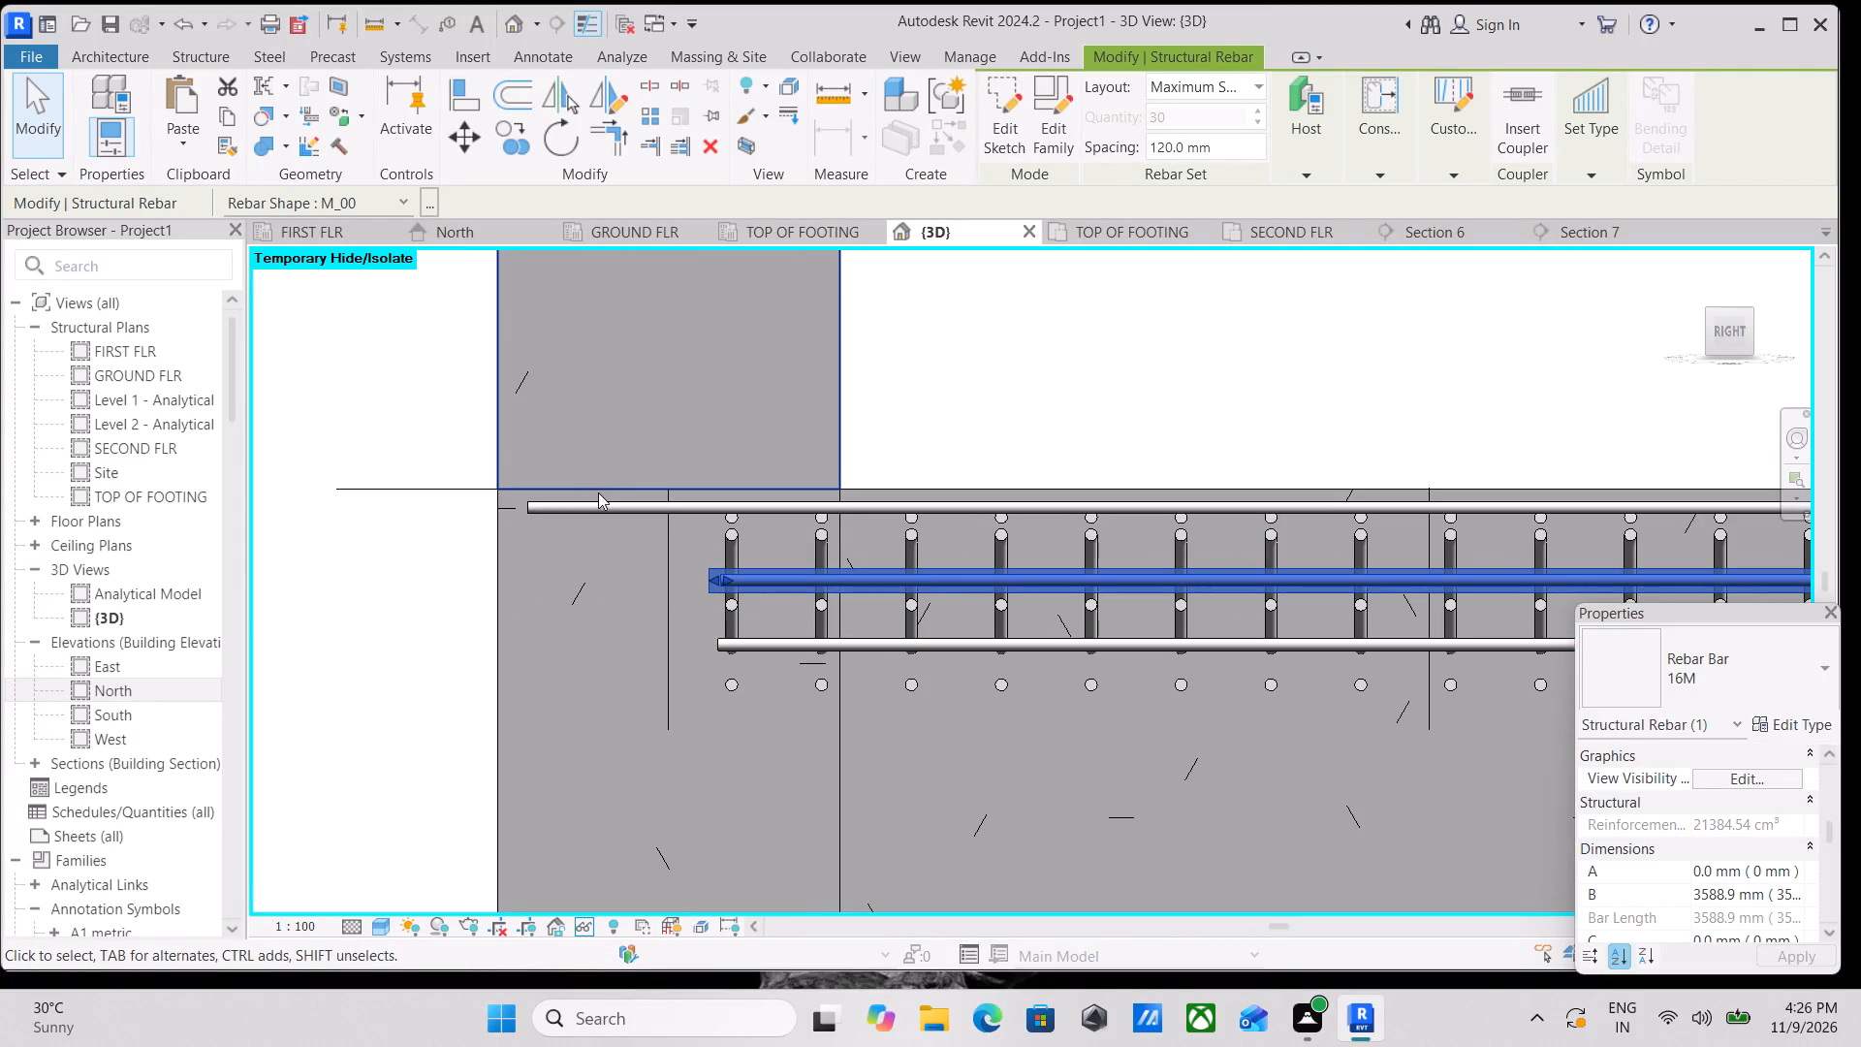
click(598, 492)
drag(544, 501, 705, 501)
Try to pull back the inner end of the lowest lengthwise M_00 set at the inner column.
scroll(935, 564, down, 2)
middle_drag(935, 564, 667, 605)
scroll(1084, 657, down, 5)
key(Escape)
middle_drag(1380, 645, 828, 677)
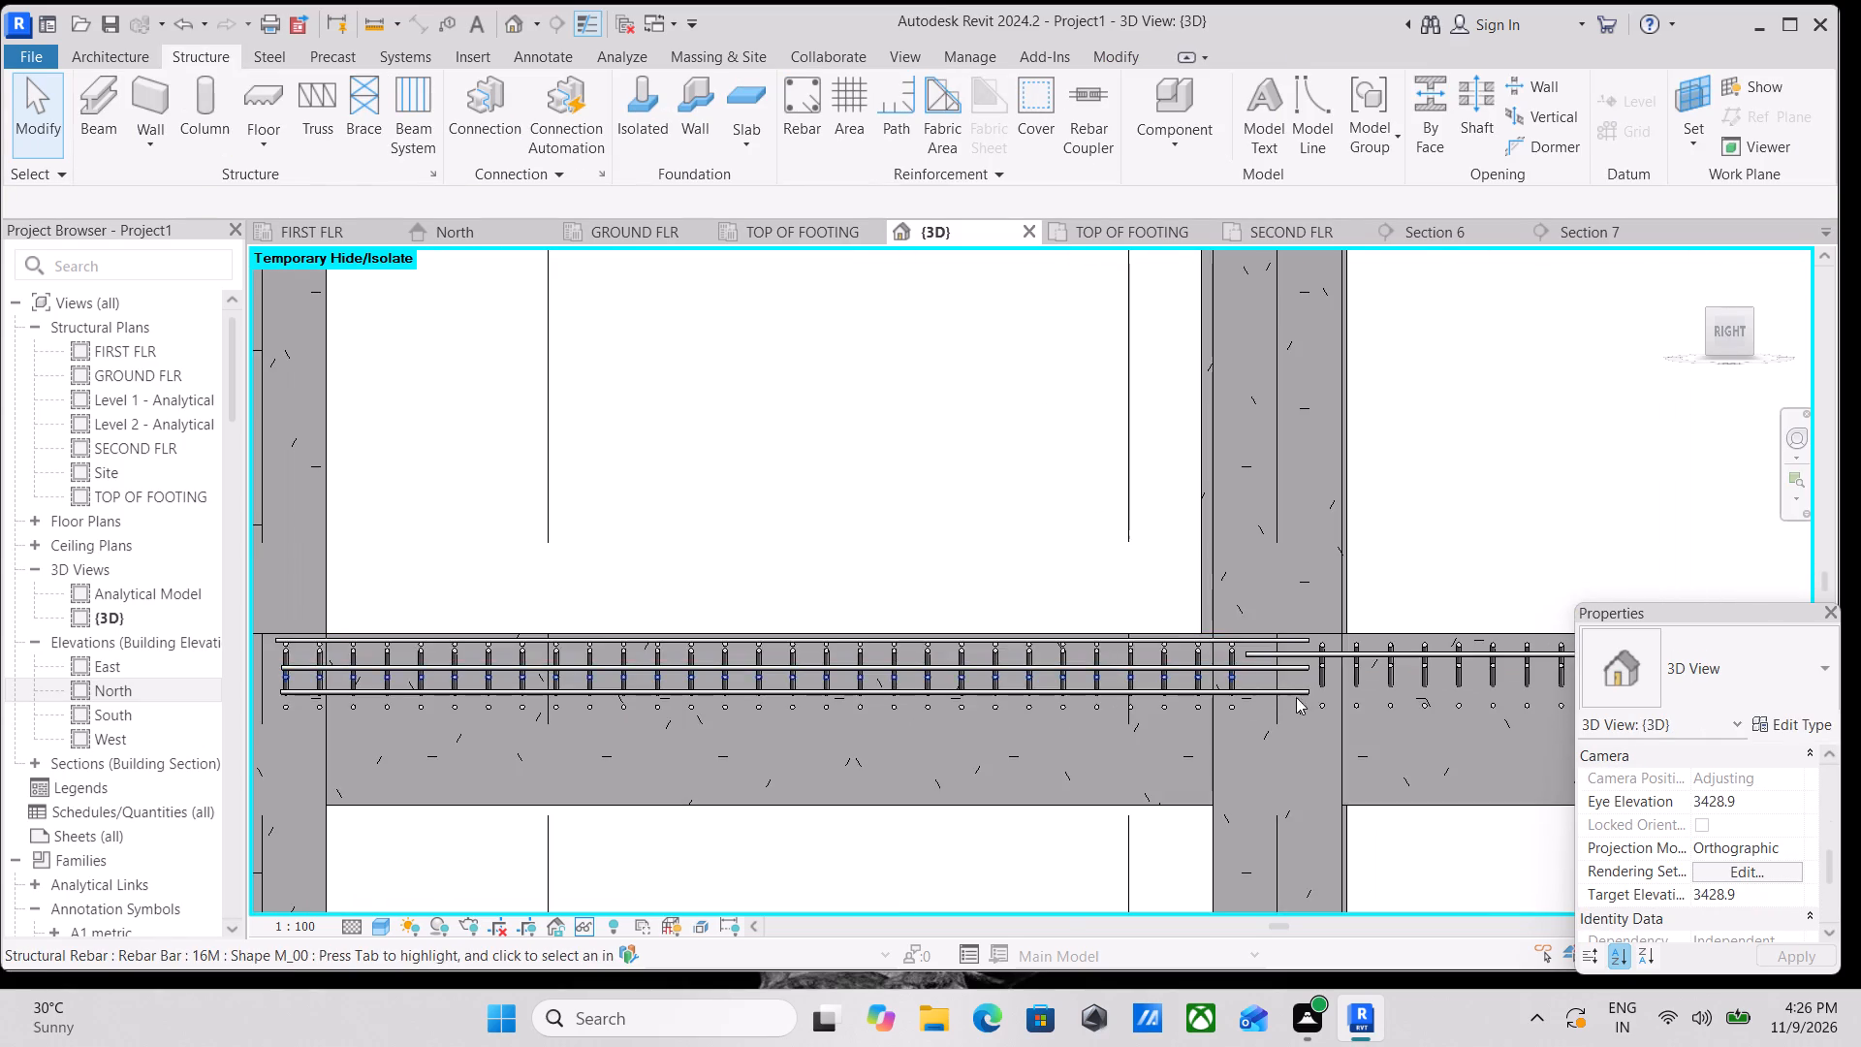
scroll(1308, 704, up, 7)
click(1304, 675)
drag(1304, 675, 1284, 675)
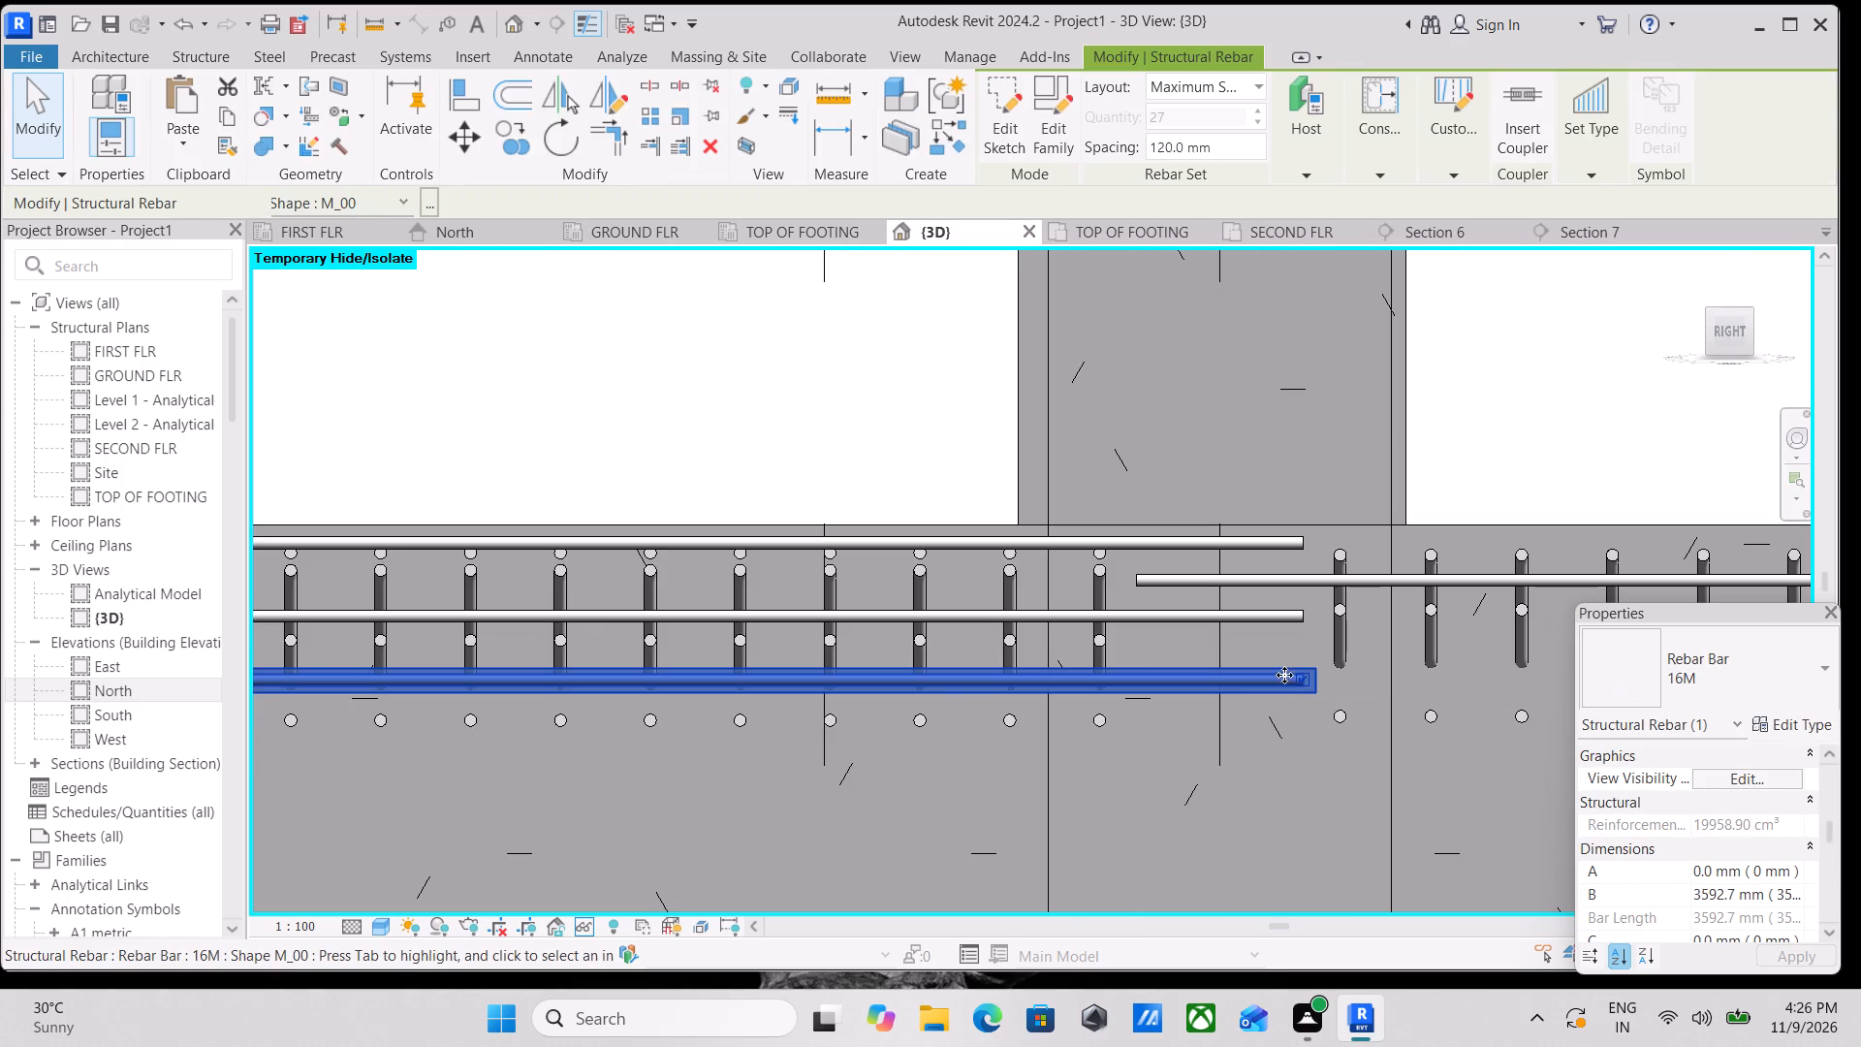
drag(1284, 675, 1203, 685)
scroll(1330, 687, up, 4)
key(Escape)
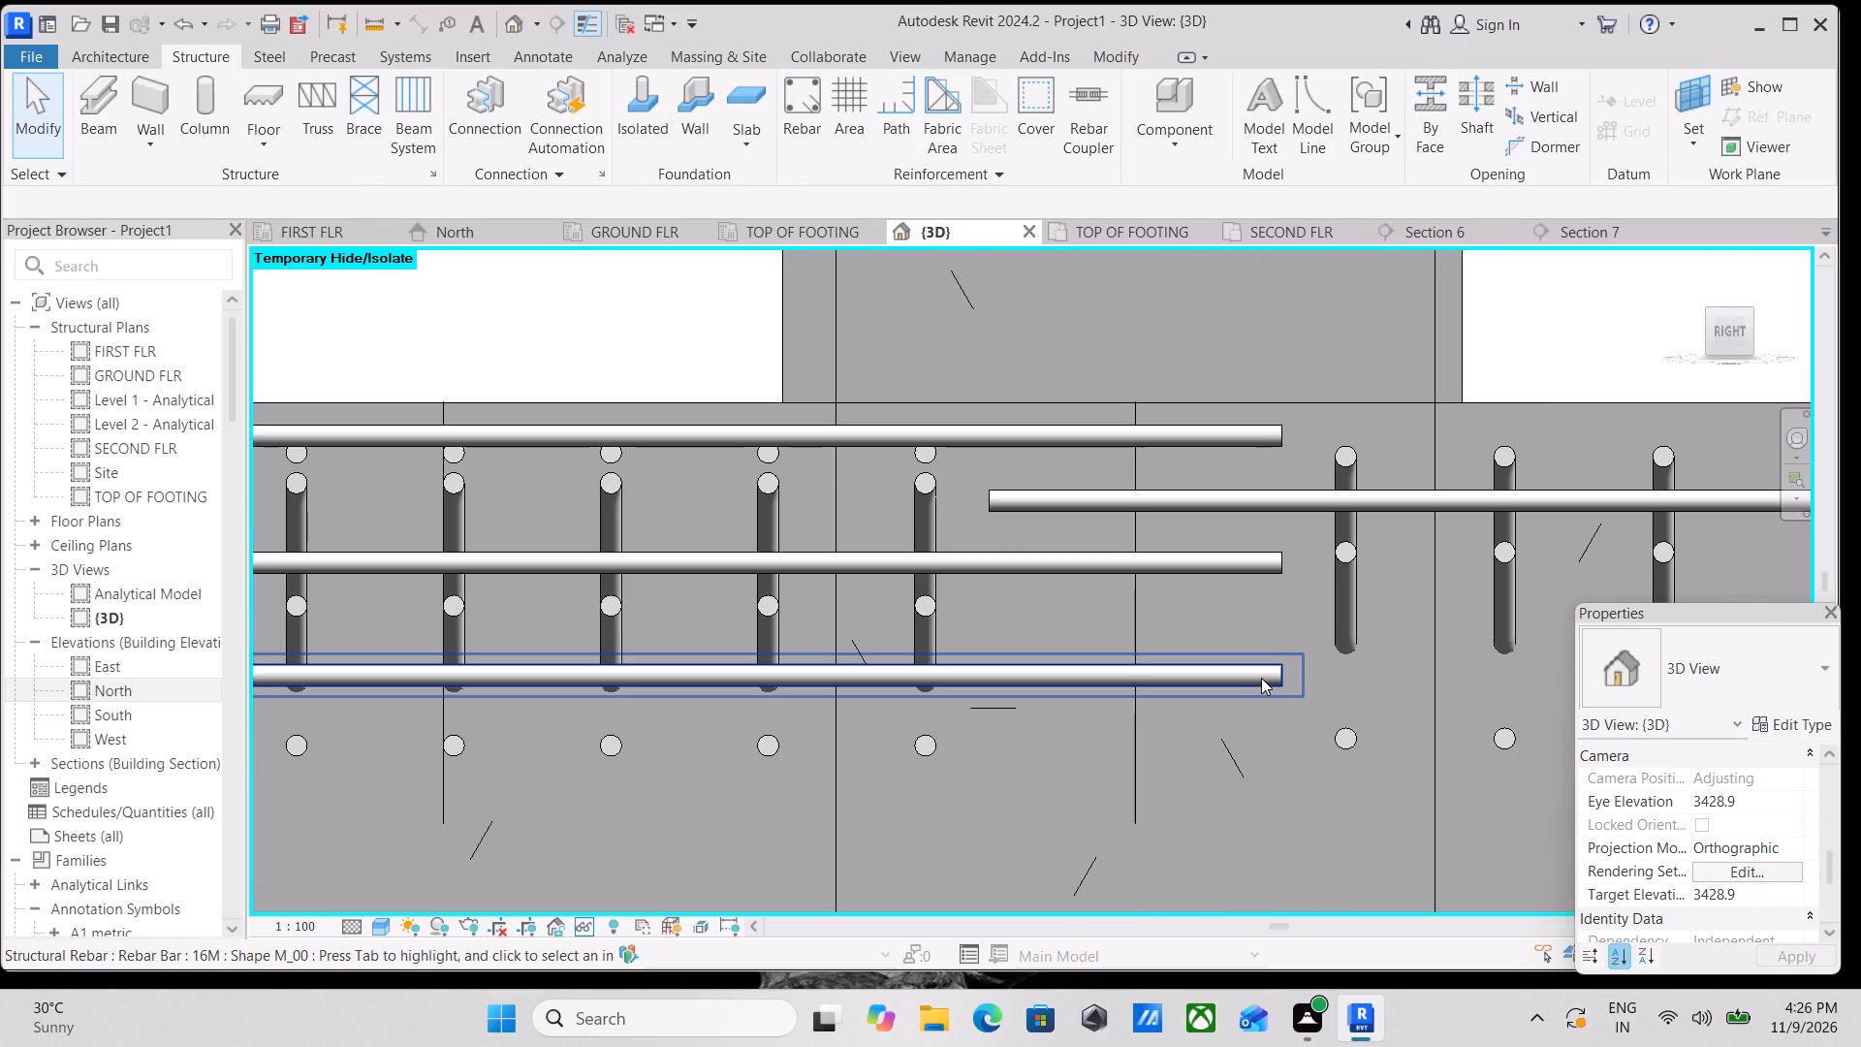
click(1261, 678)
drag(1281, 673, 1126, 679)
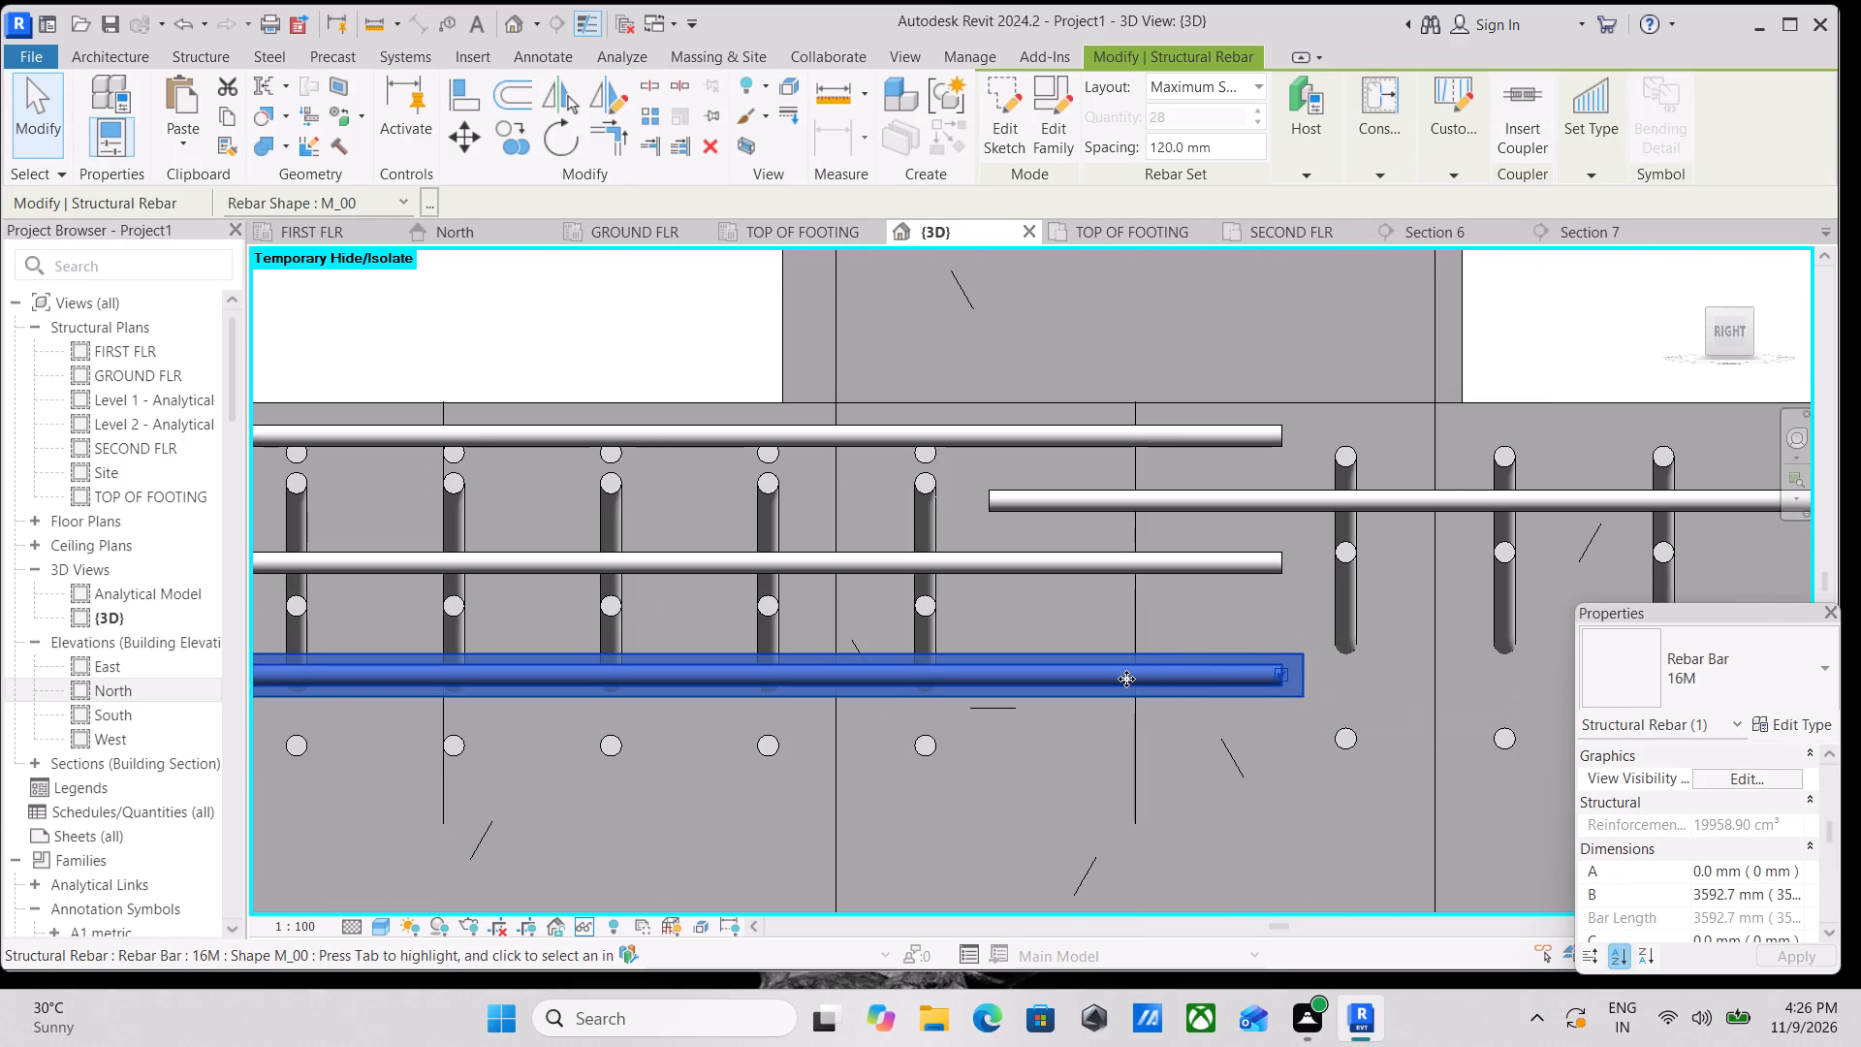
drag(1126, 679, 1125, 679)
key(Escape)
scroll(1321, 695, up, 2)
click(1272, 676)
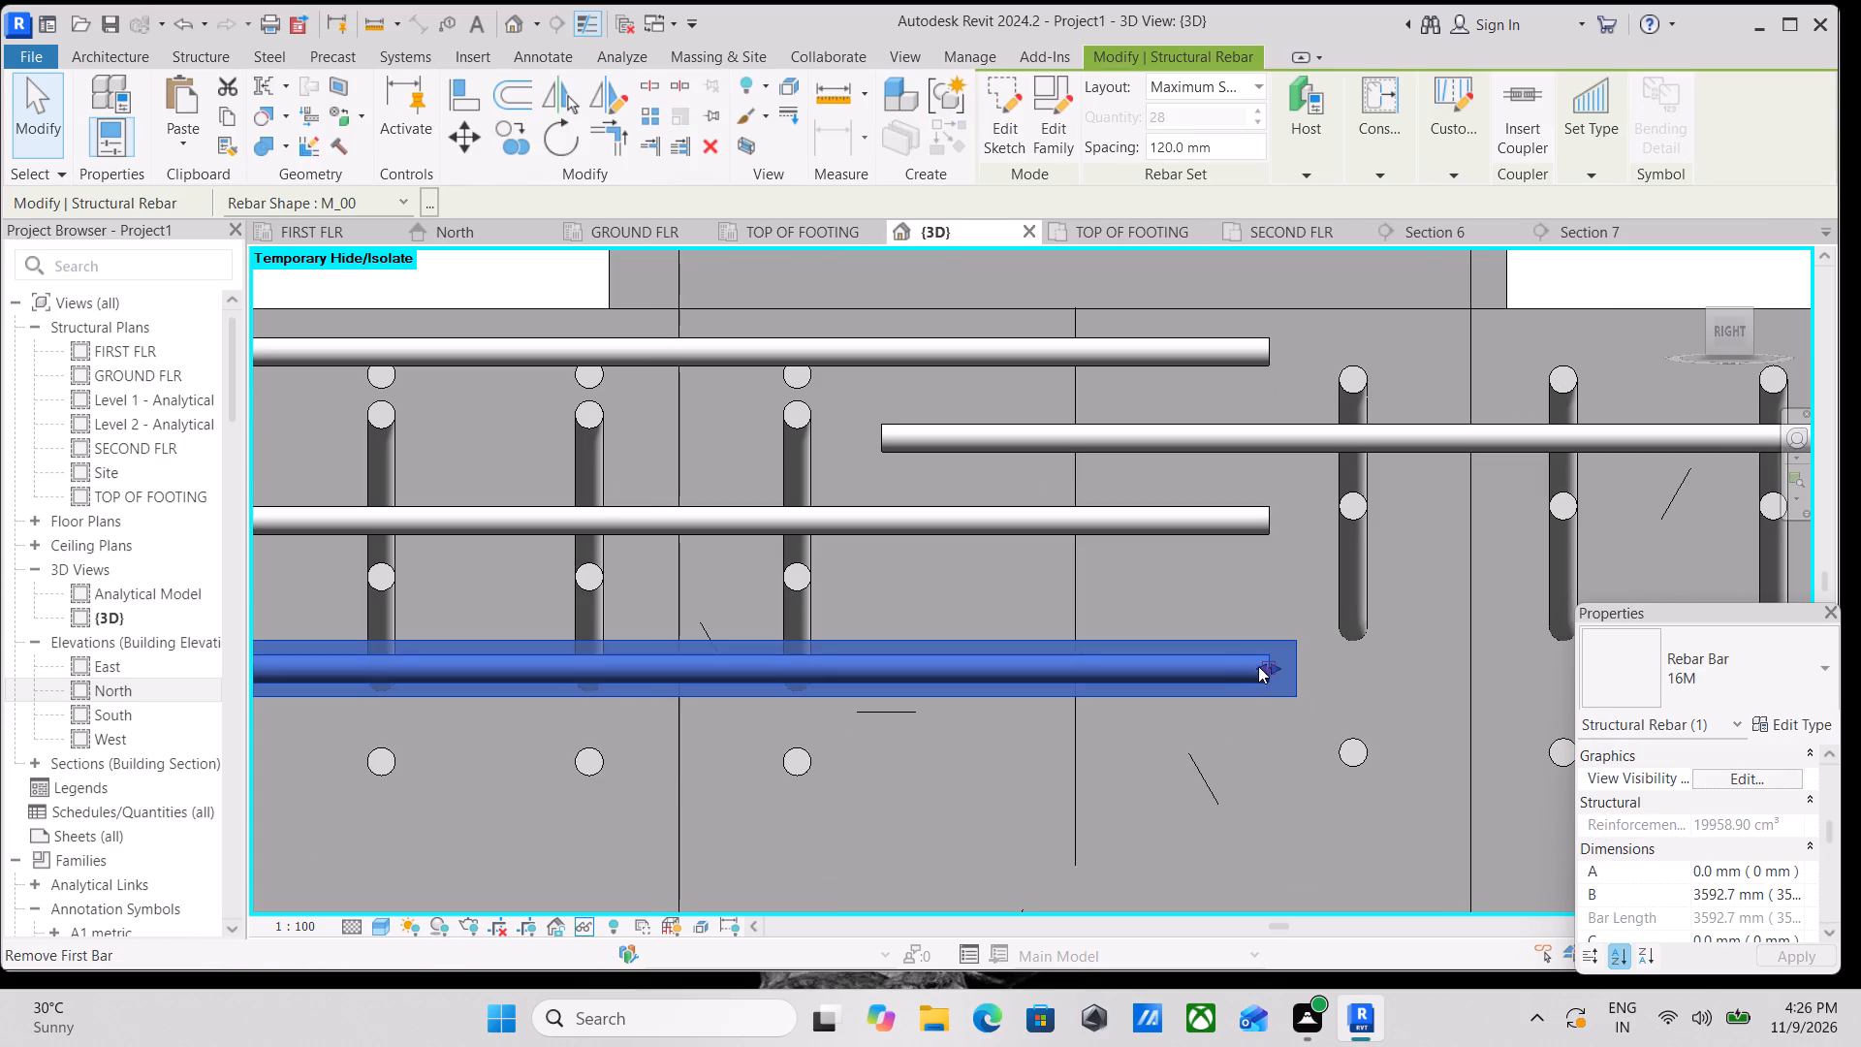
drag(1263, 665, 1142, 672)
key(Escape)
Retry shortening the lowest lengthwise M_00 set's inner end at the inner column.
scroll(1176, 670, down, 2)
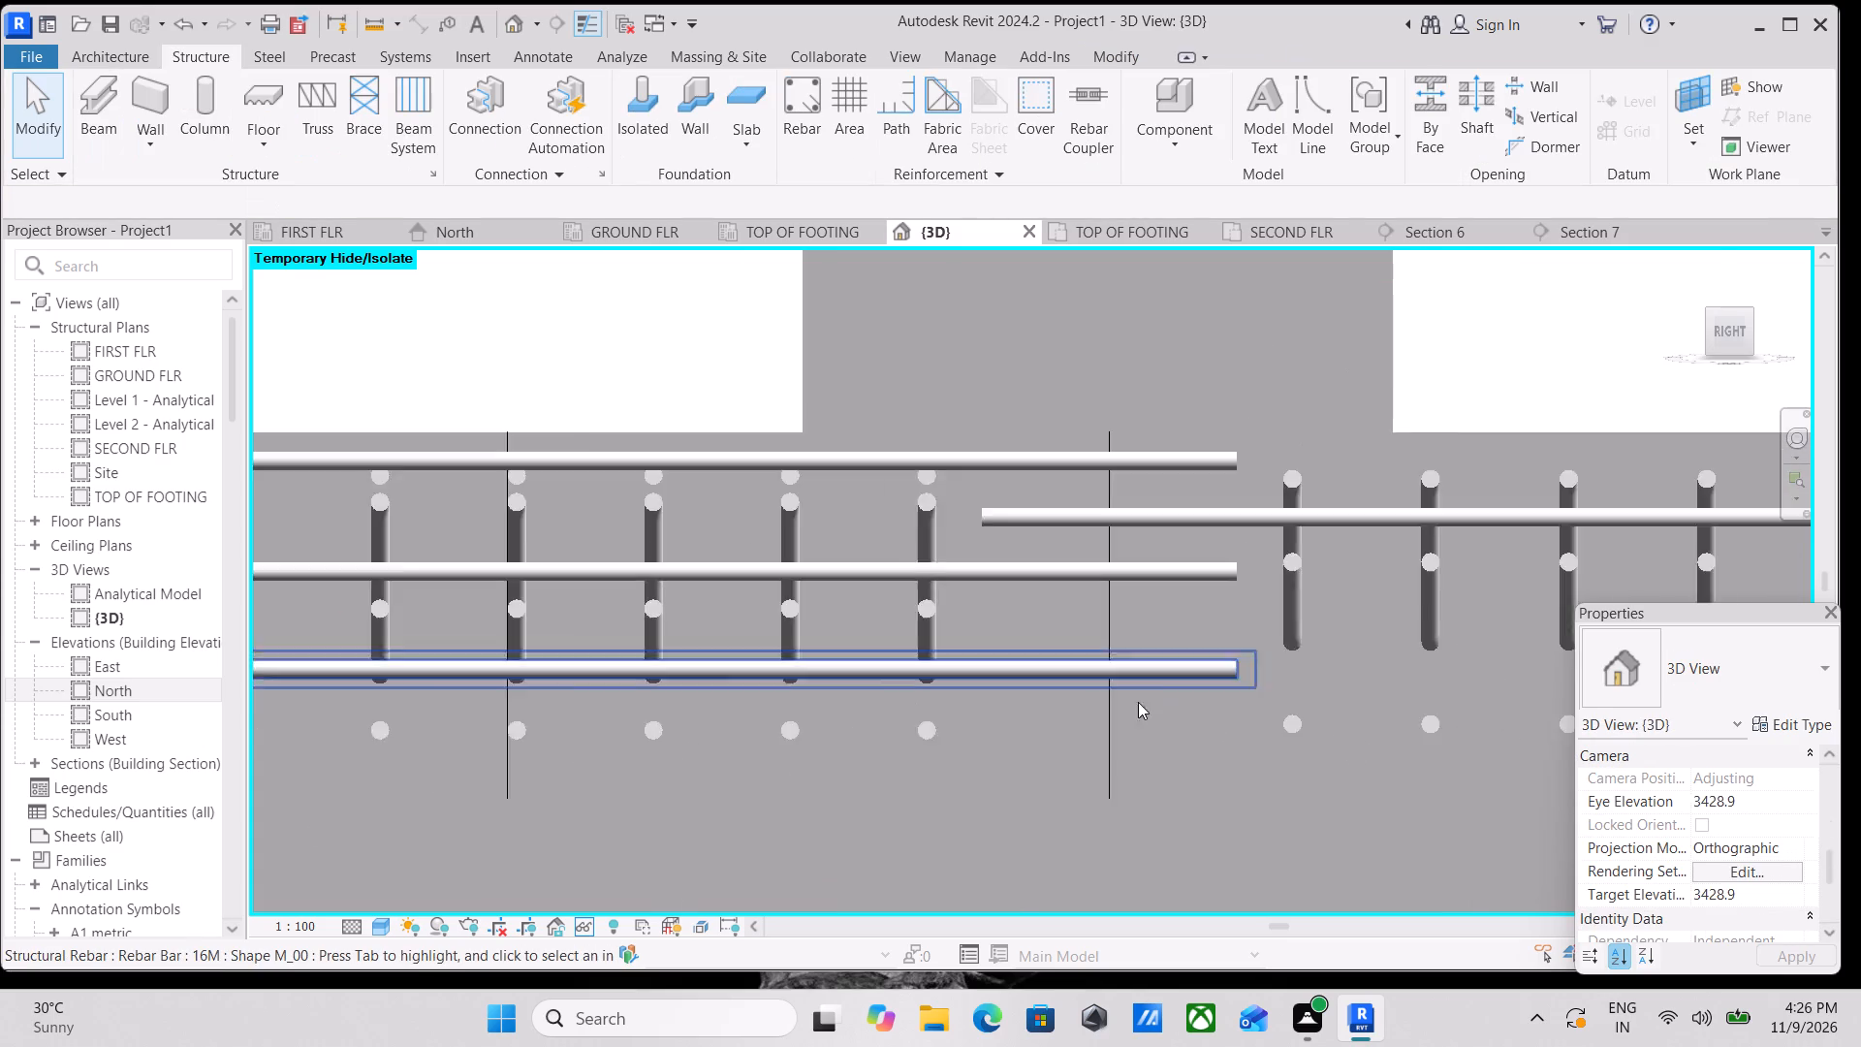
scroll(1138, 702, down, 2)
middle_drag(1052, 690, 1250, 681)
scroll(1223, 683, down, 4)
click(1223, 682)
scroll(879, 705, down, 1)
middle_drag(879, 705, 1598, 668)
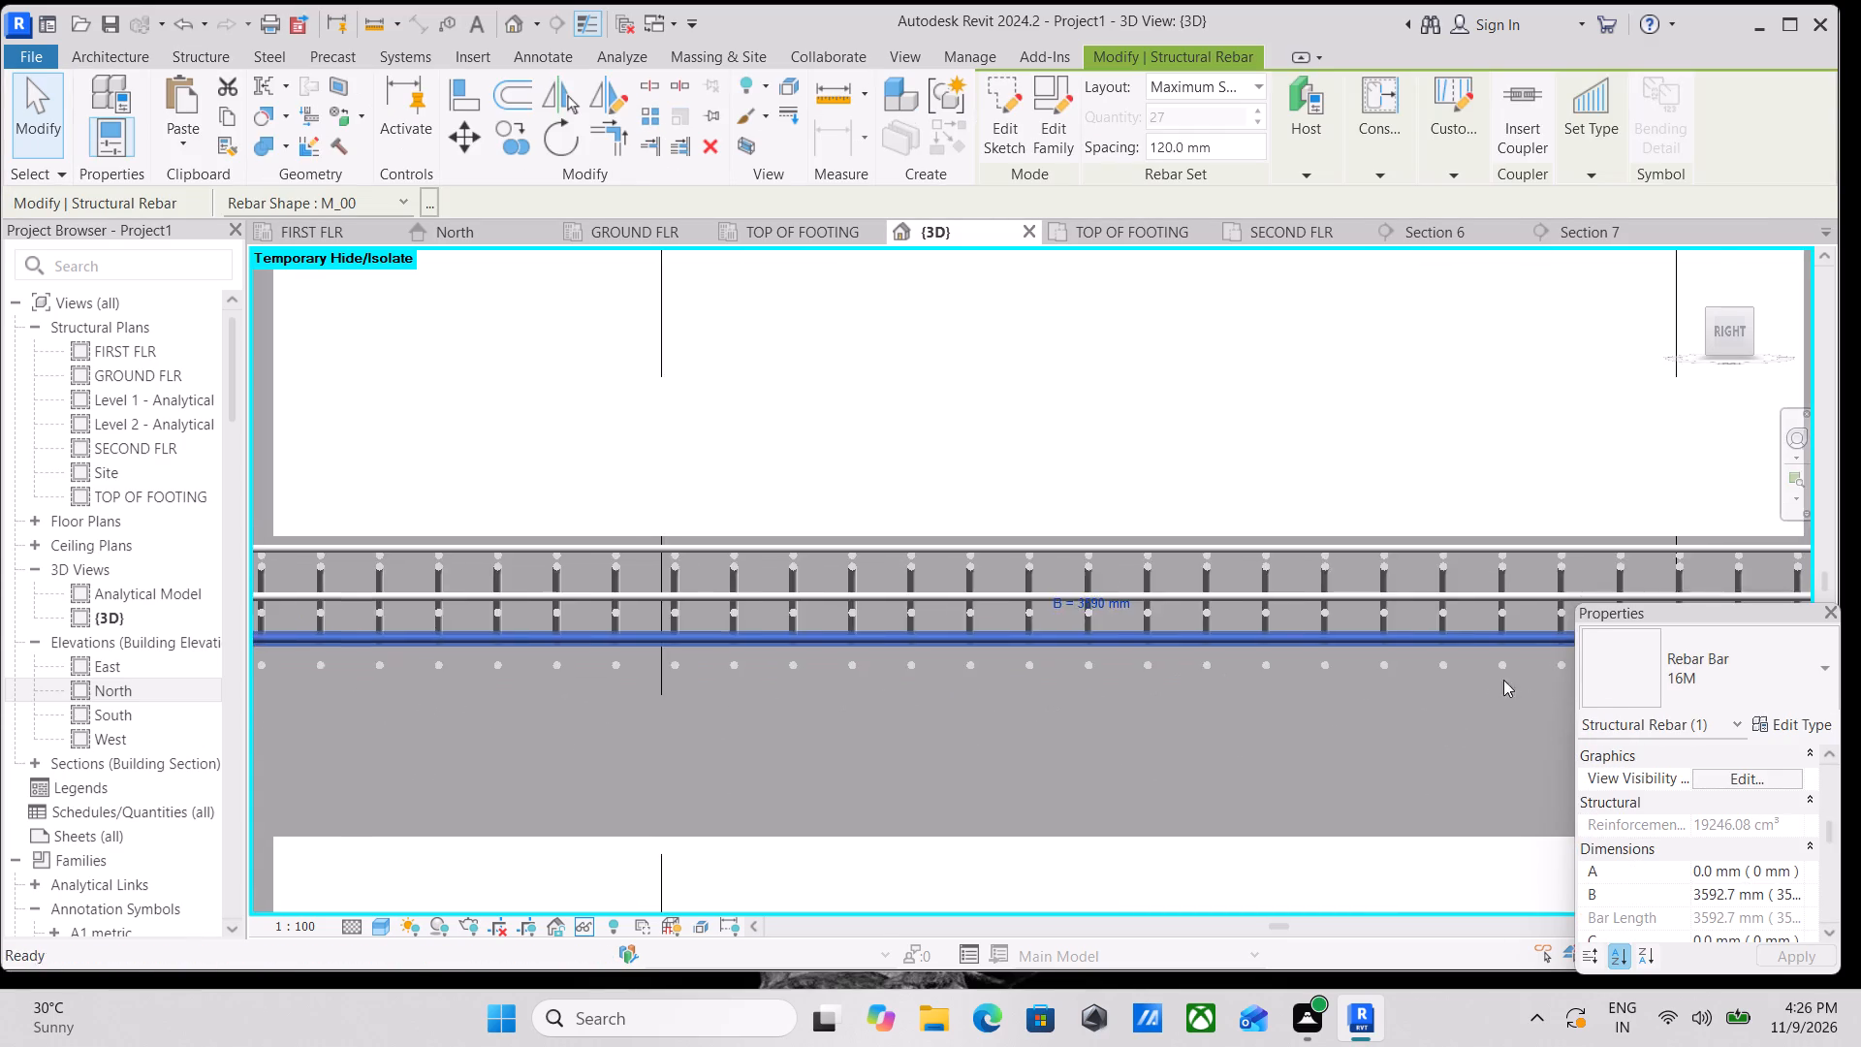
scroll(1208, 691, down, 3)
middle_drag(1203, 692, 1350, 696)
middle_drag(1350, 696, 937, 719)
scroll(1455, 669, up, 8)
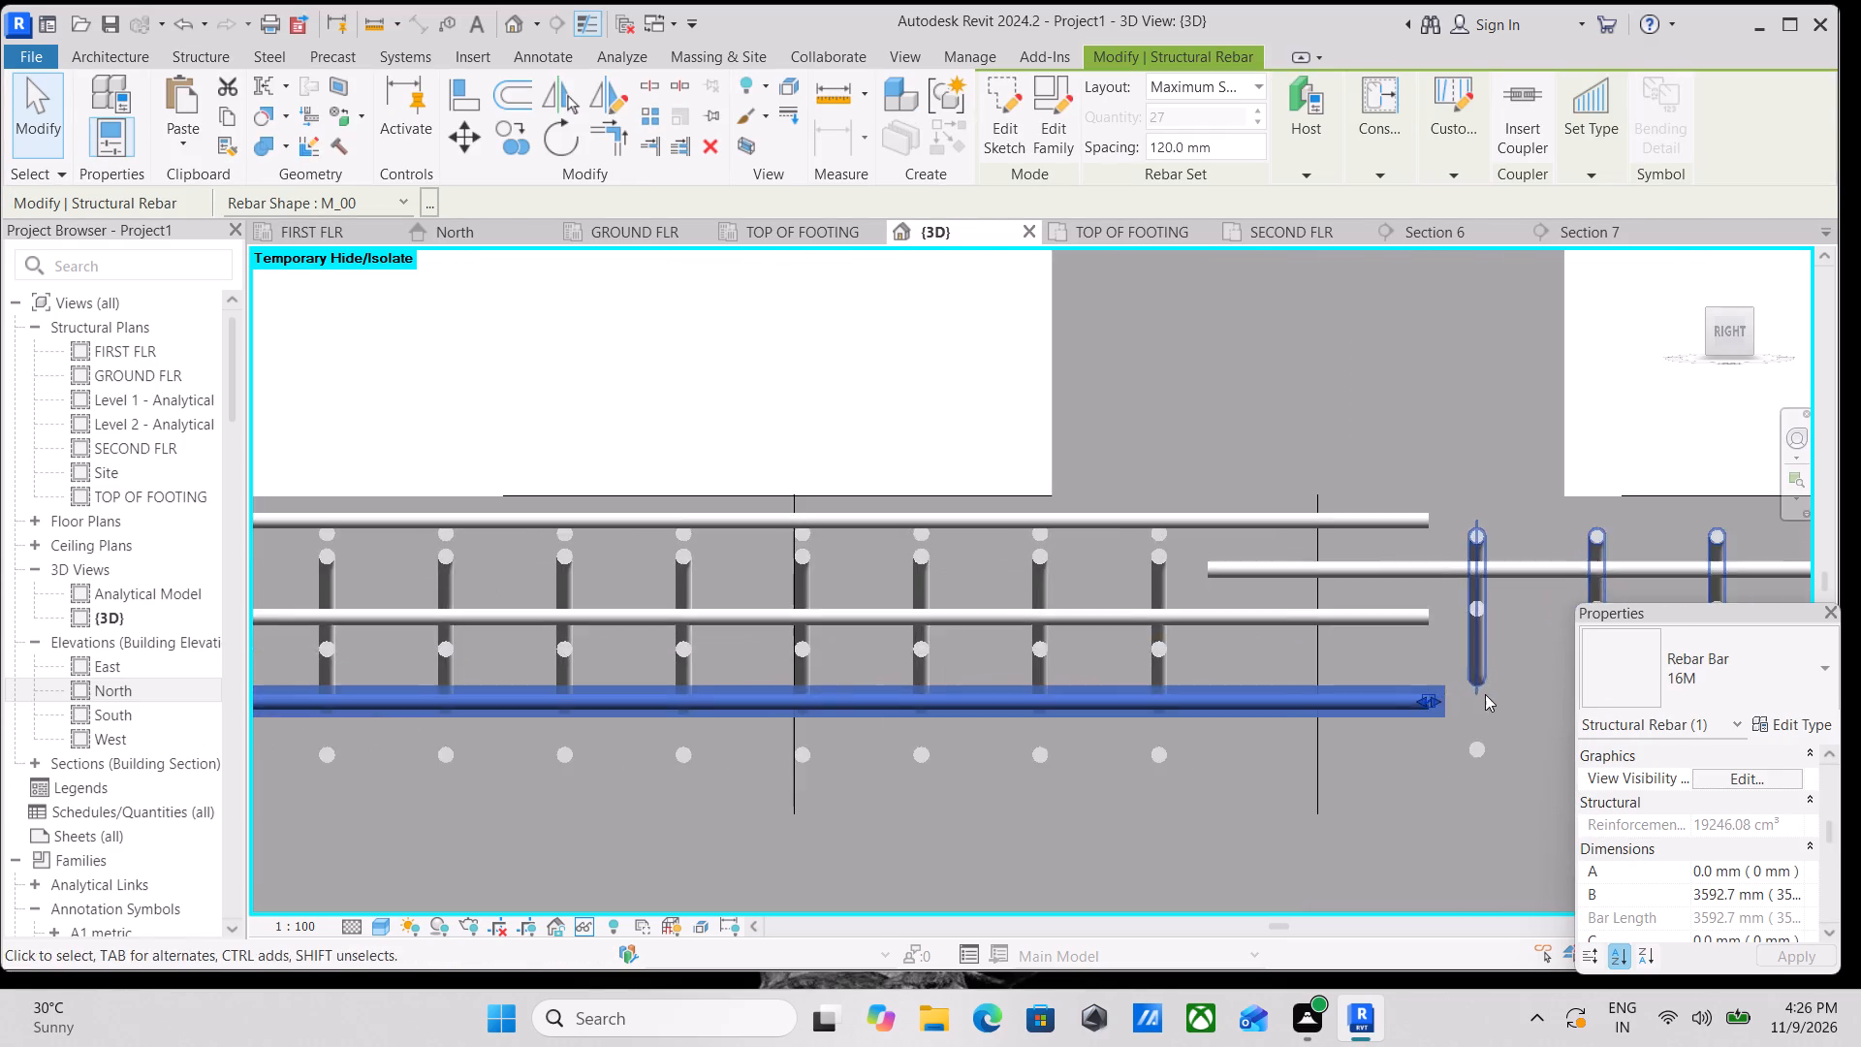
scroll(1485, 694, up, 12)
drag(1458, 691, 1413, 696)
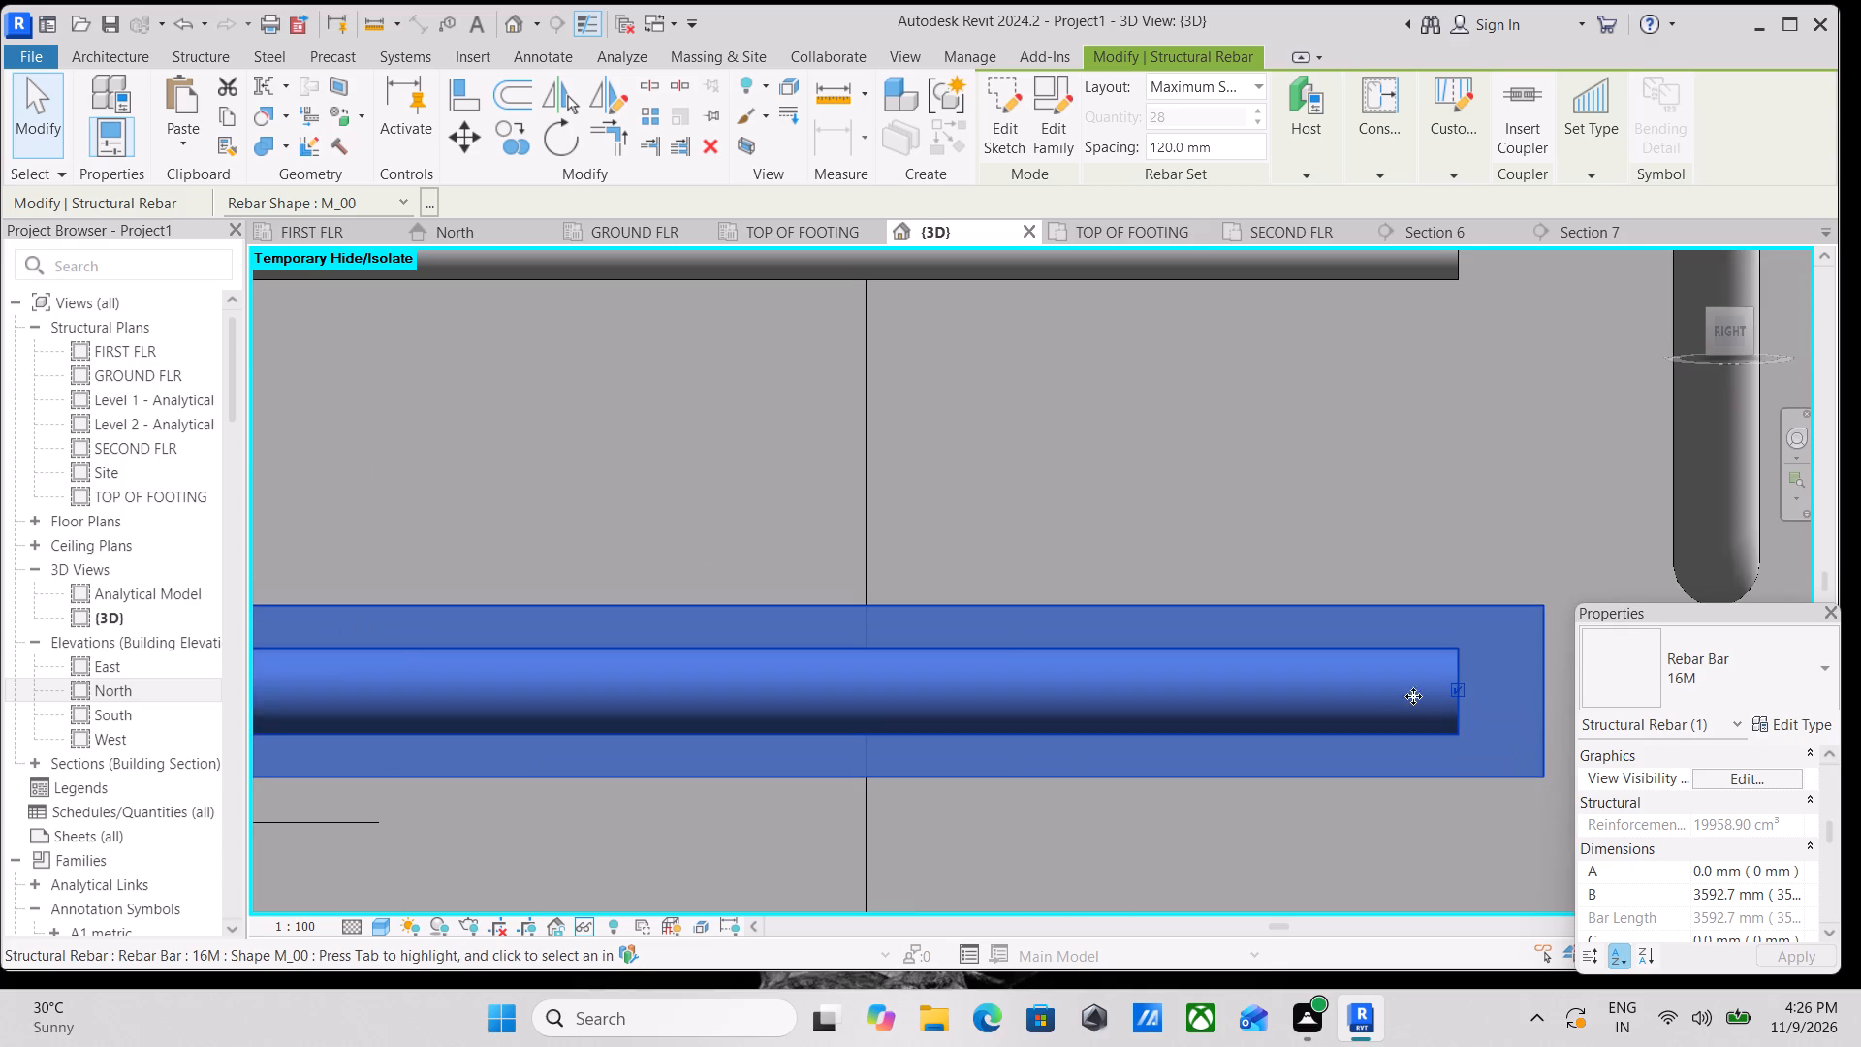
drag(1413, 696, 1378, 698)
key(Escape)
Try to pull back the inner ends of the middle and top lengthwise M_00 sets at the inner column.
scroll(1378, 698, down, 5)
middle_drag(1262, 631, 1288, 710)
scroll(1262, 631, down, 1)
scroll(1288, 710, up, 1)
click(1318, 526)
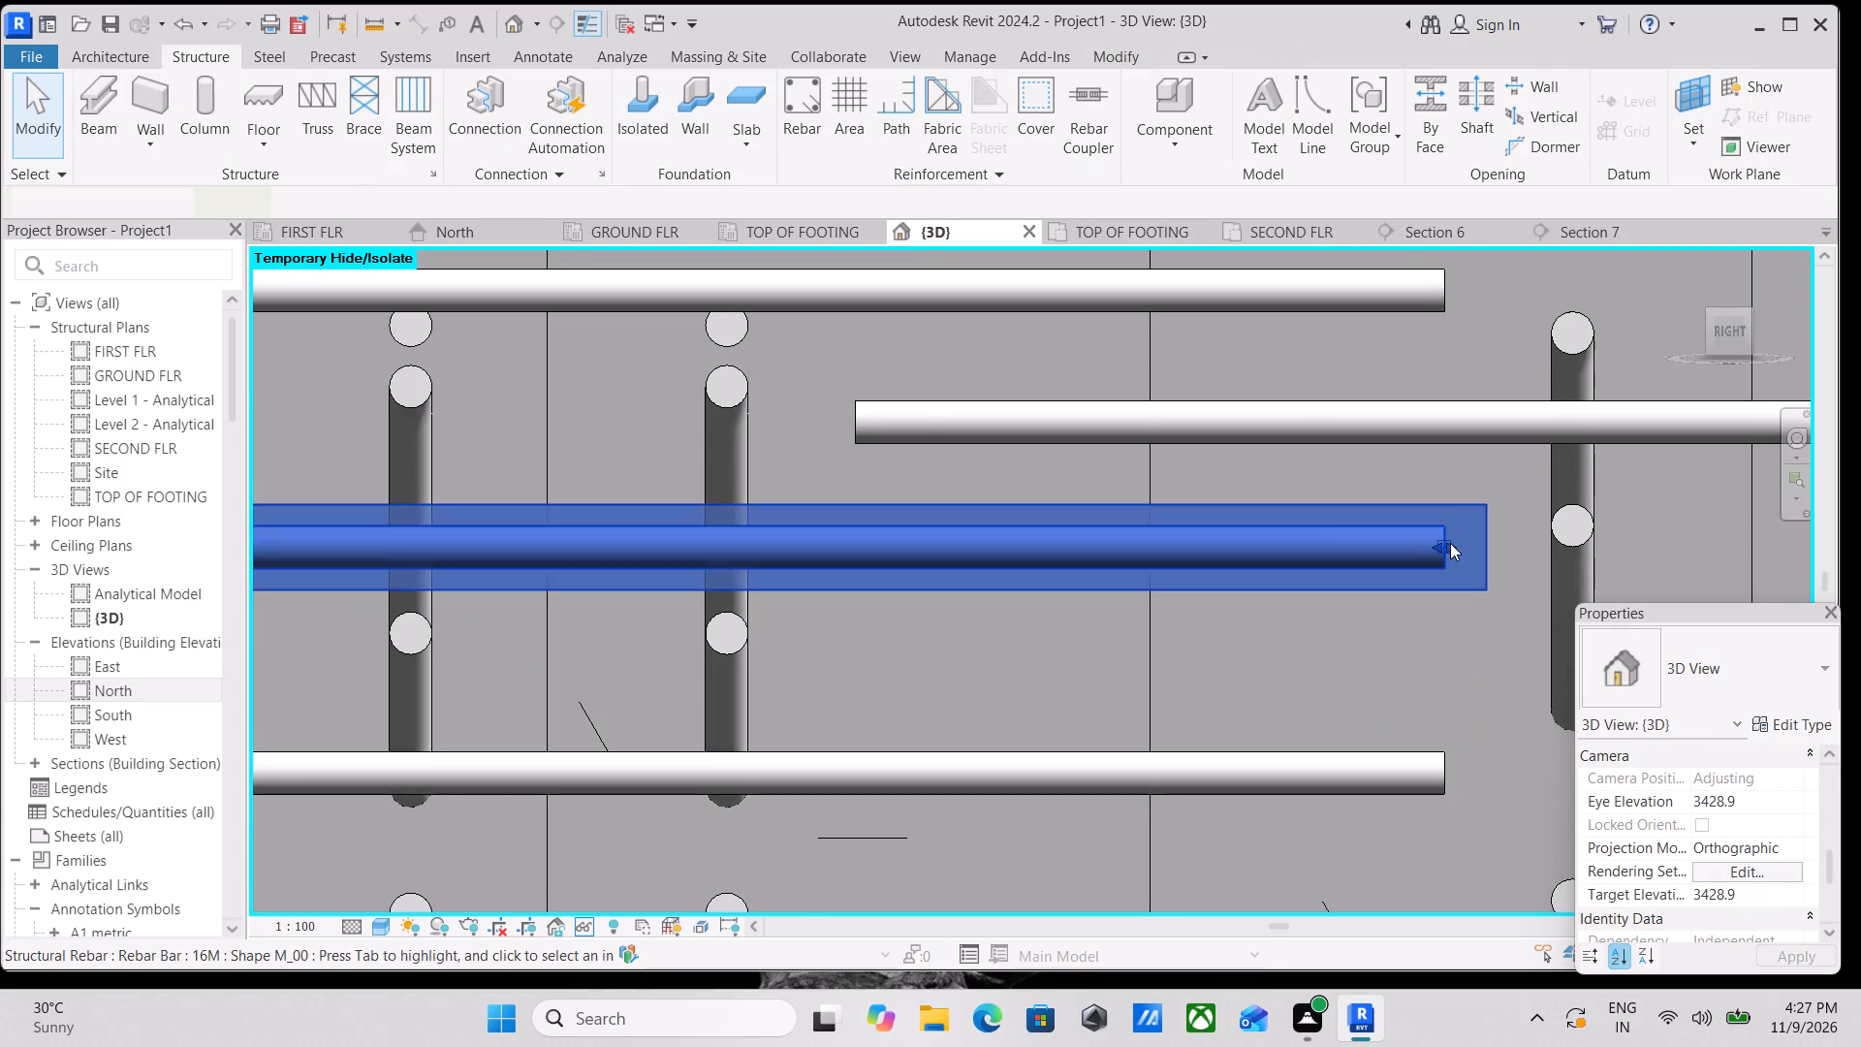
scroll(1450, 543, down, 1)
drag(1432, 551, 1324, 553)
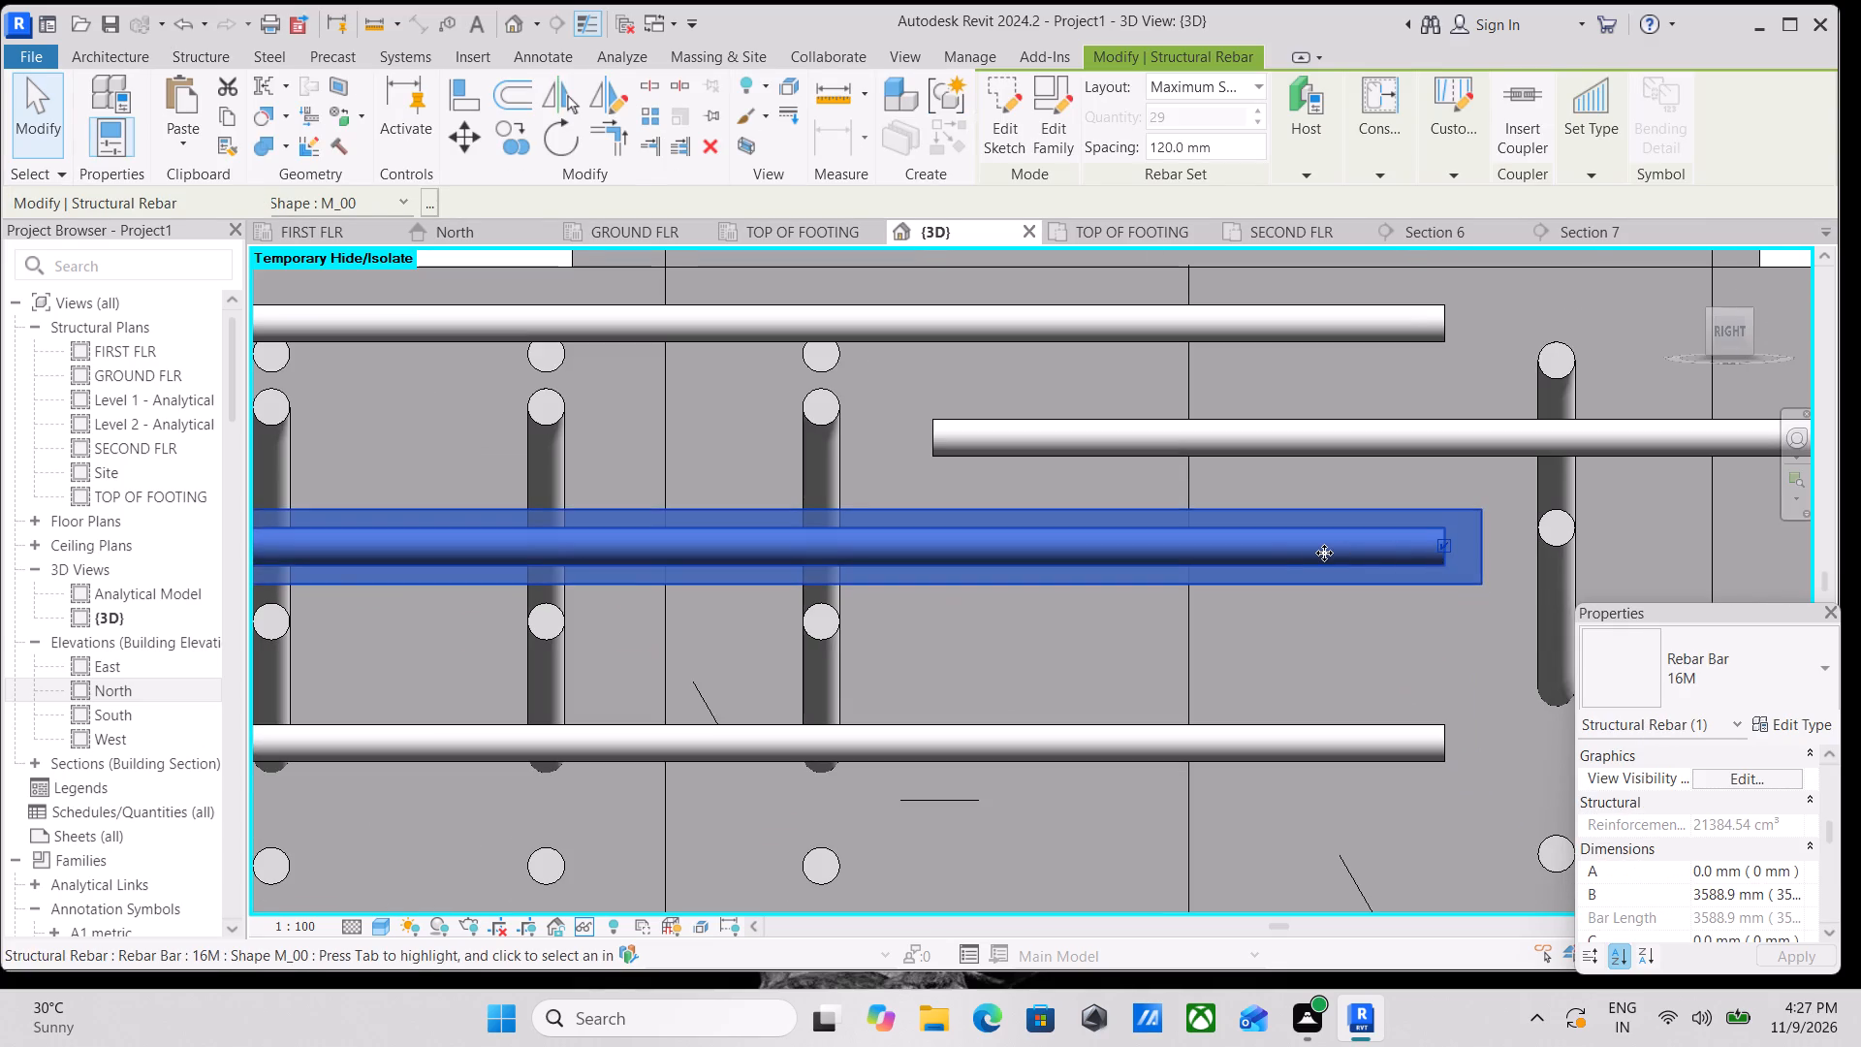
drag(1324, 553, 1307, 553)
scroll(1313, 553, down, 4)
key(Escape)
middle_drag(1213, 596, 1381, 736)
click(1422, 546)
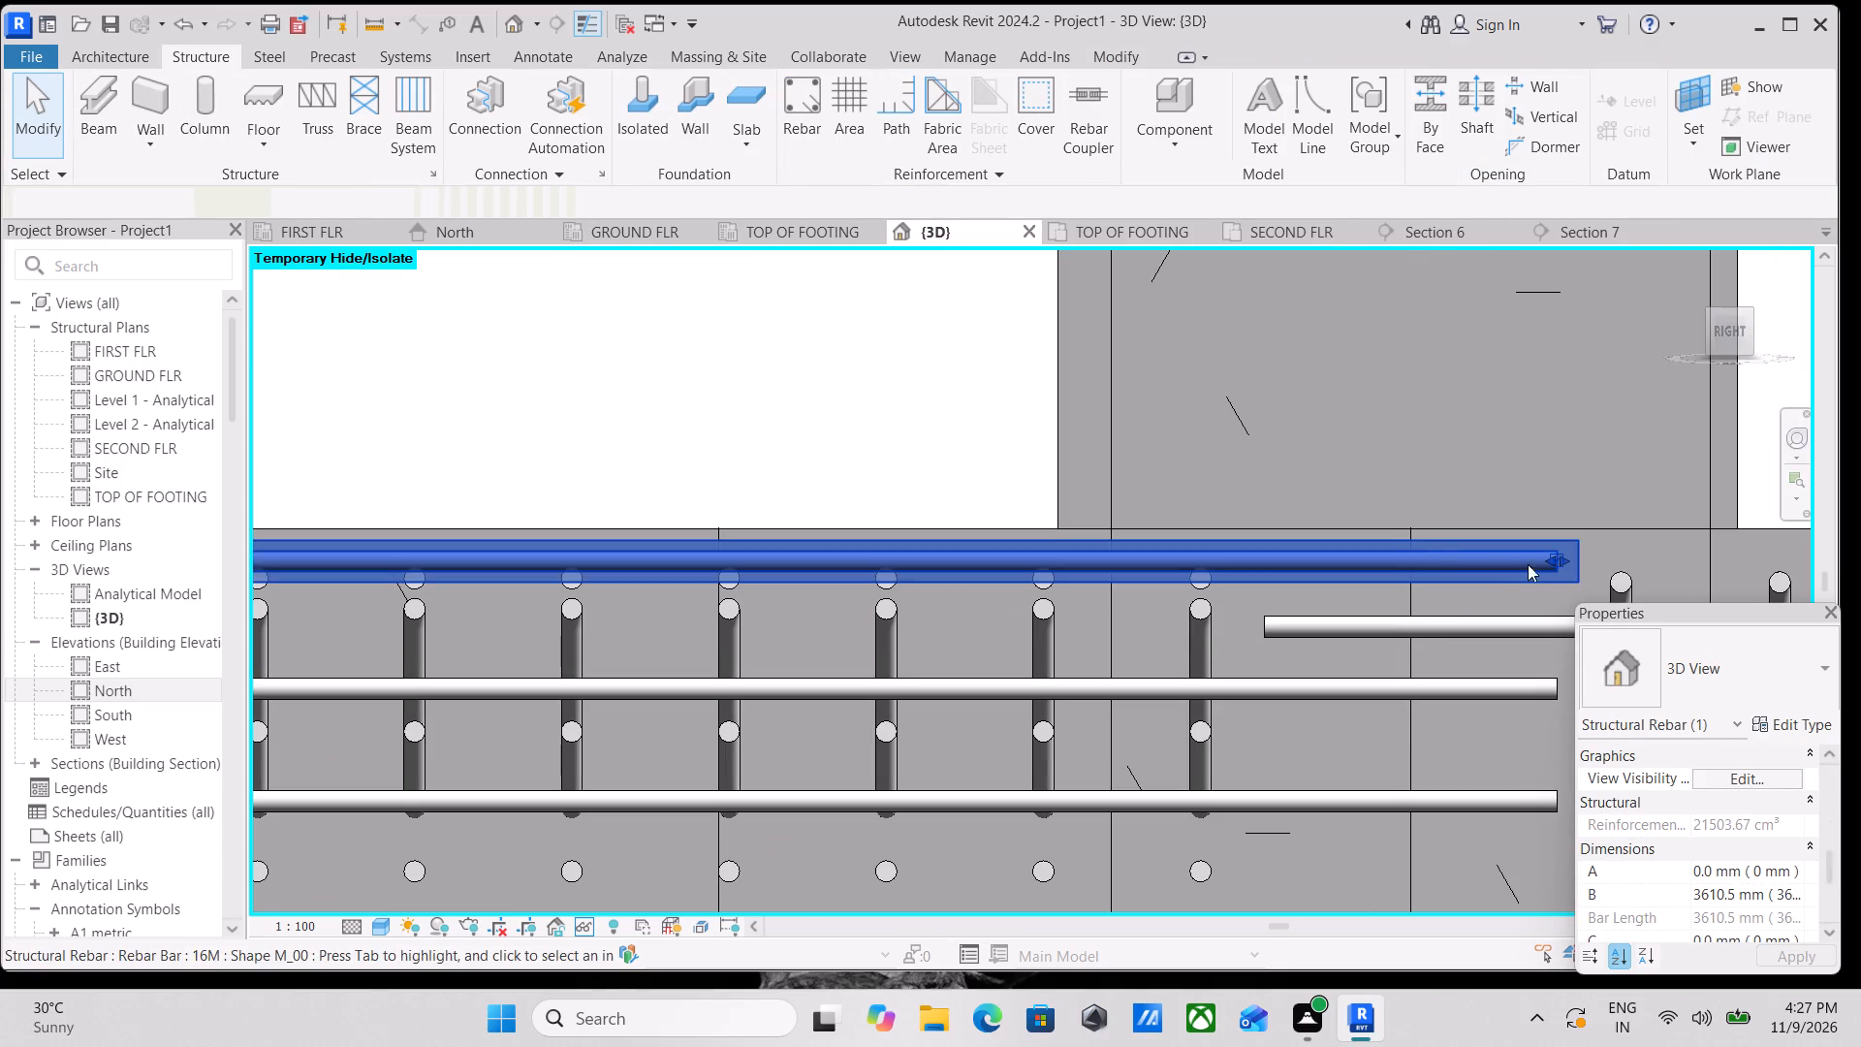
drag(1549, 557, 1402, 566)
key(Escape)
Pull the extent of the lower end-on M_00 set in the cranked-bar span back to the far column's inner face.
scroll(1403, 566, down, 4)
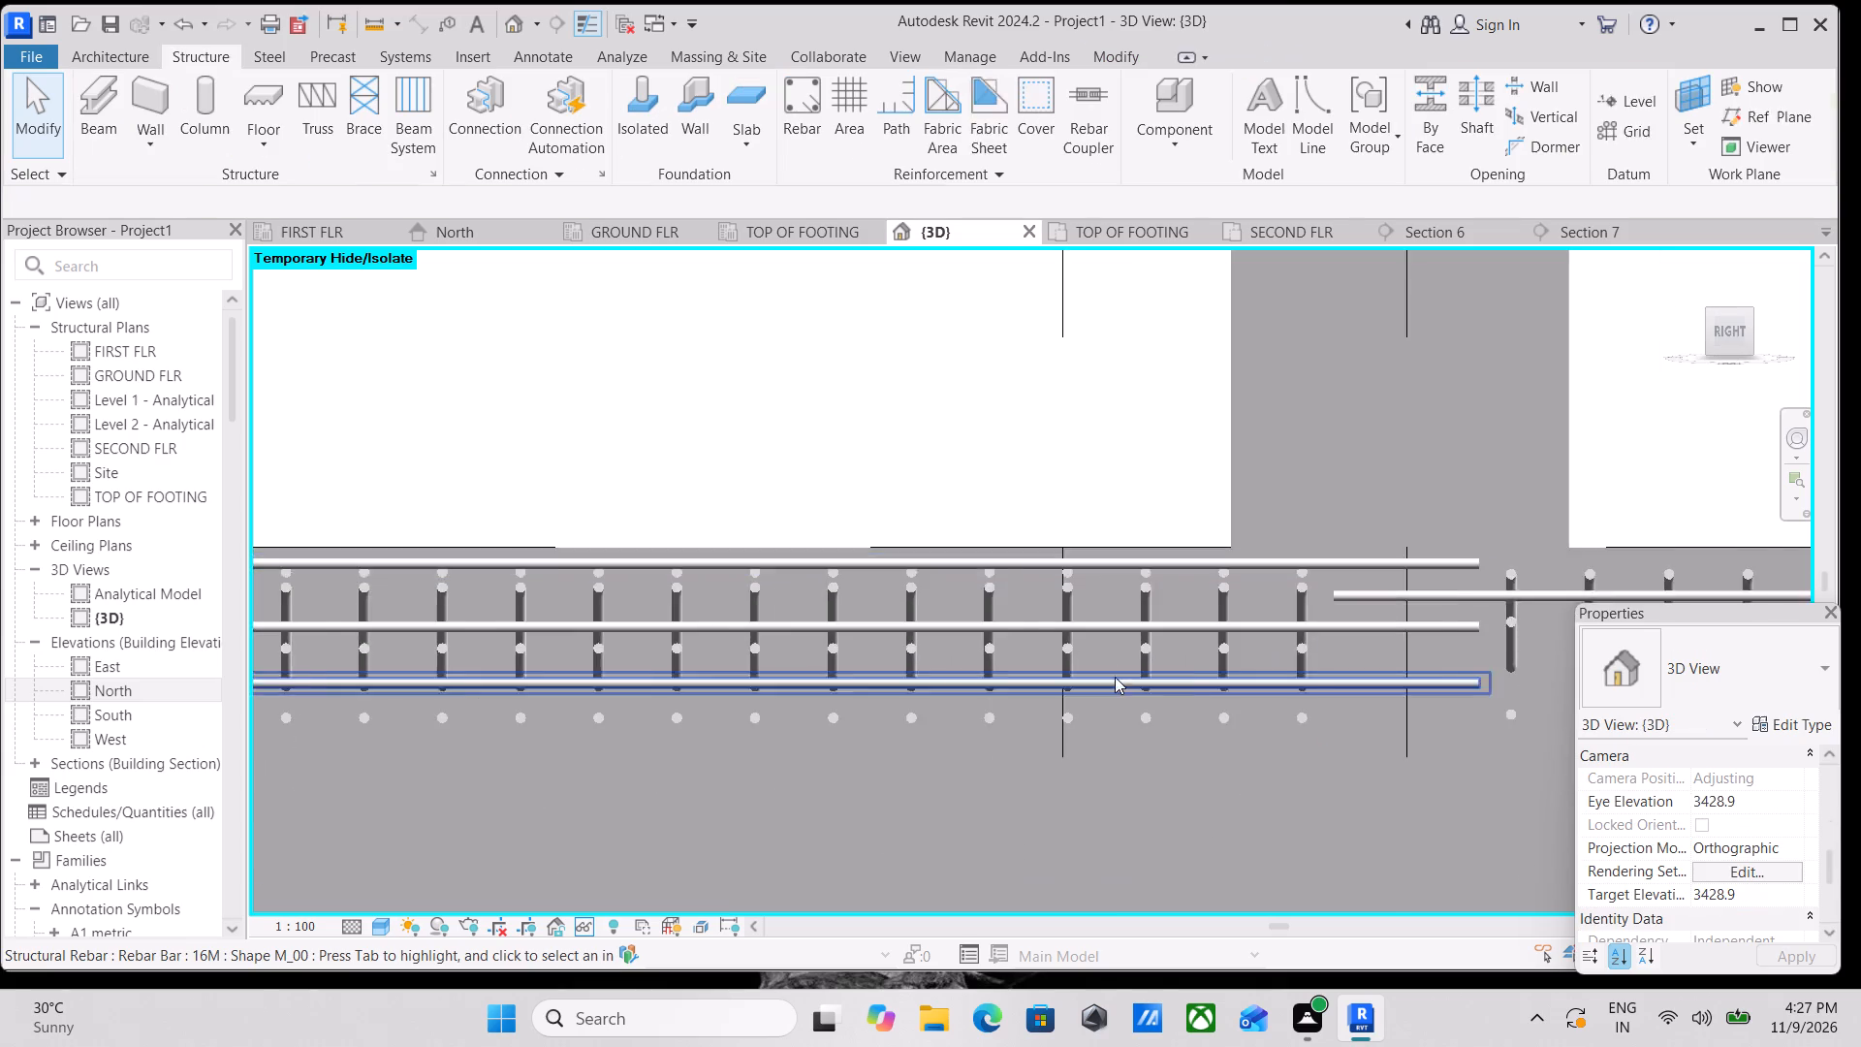
scroll(1115, 677, down, 7)
middle_drag(1115, 677, 1233, 696)
middle_drag(1356, 667, 664, 632)
middle_drag(1052, 615, 884, 653)
scroll(1052, 615, down, 1)
scroll(1342, 665, down, 1)
middle_drag(1342, 665, 938, 664)
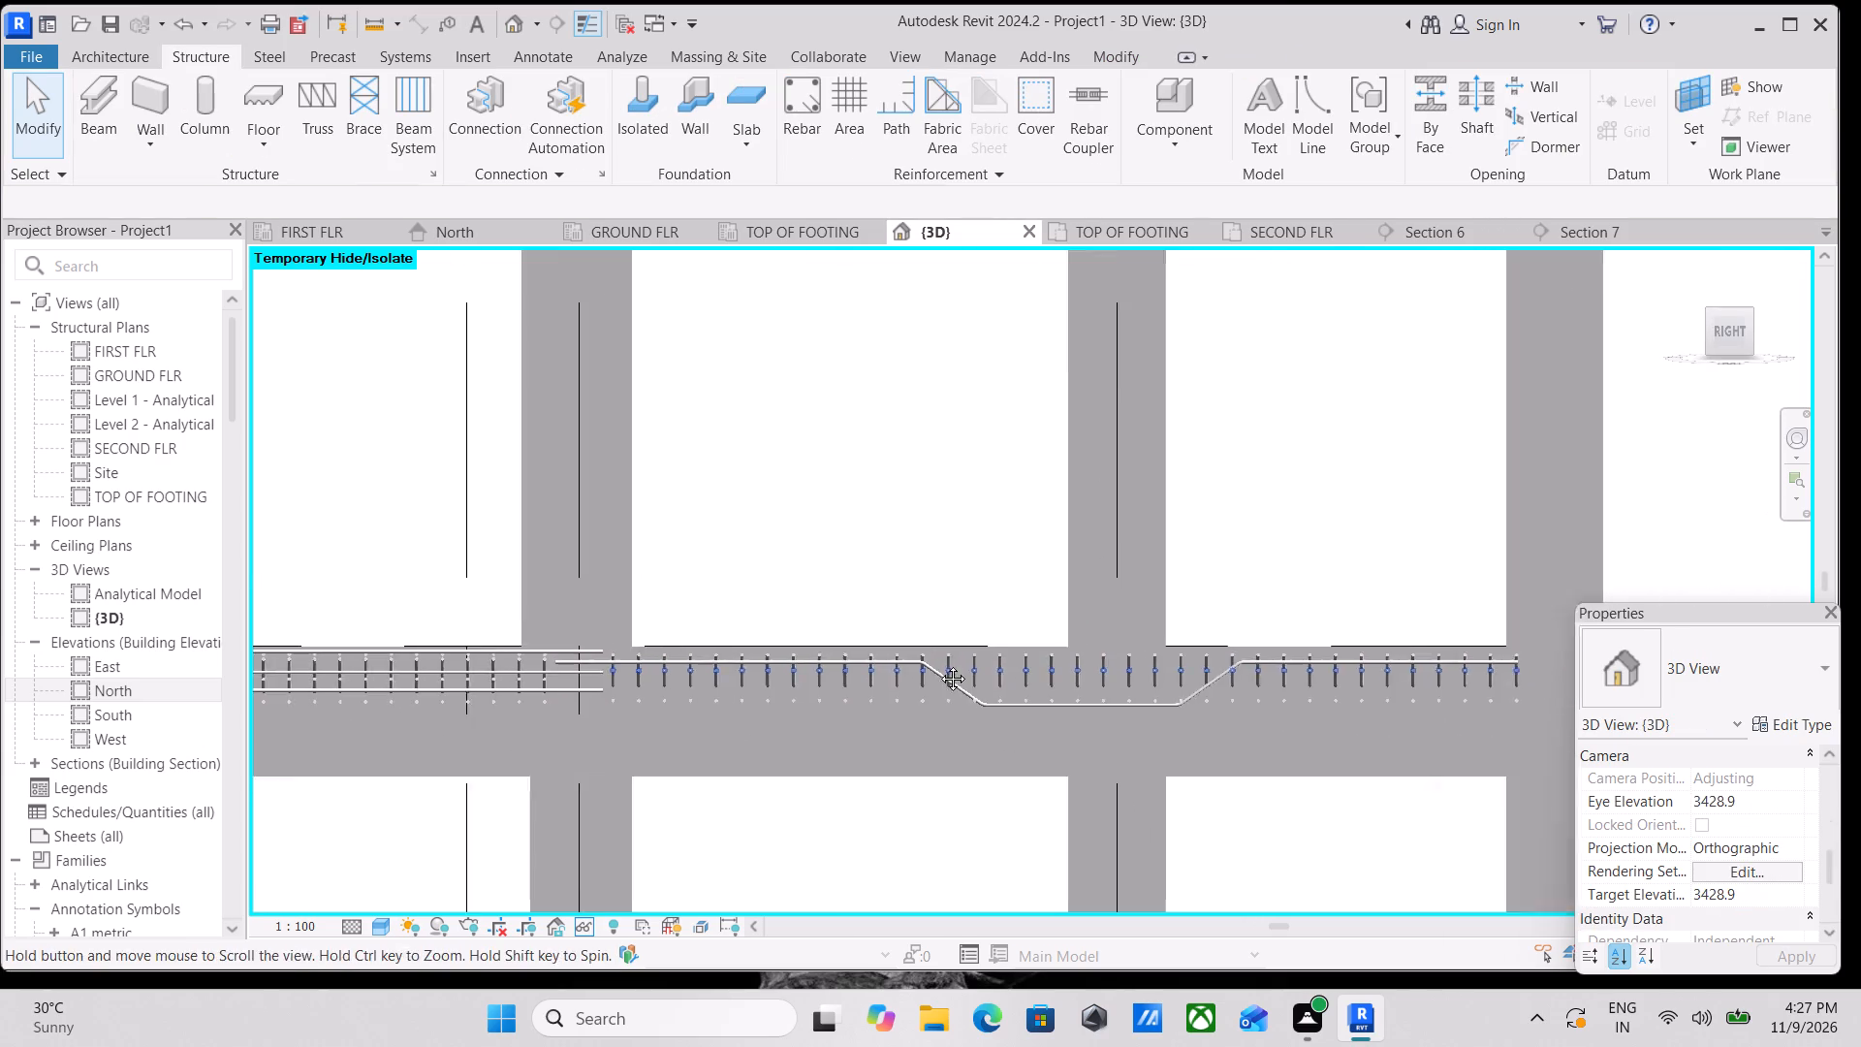
middle_drag(938, 664, 899, 664)
scroll(1158, 683, up, 2)
click(1142, 694)
scroll(1117, 706, down, 1)
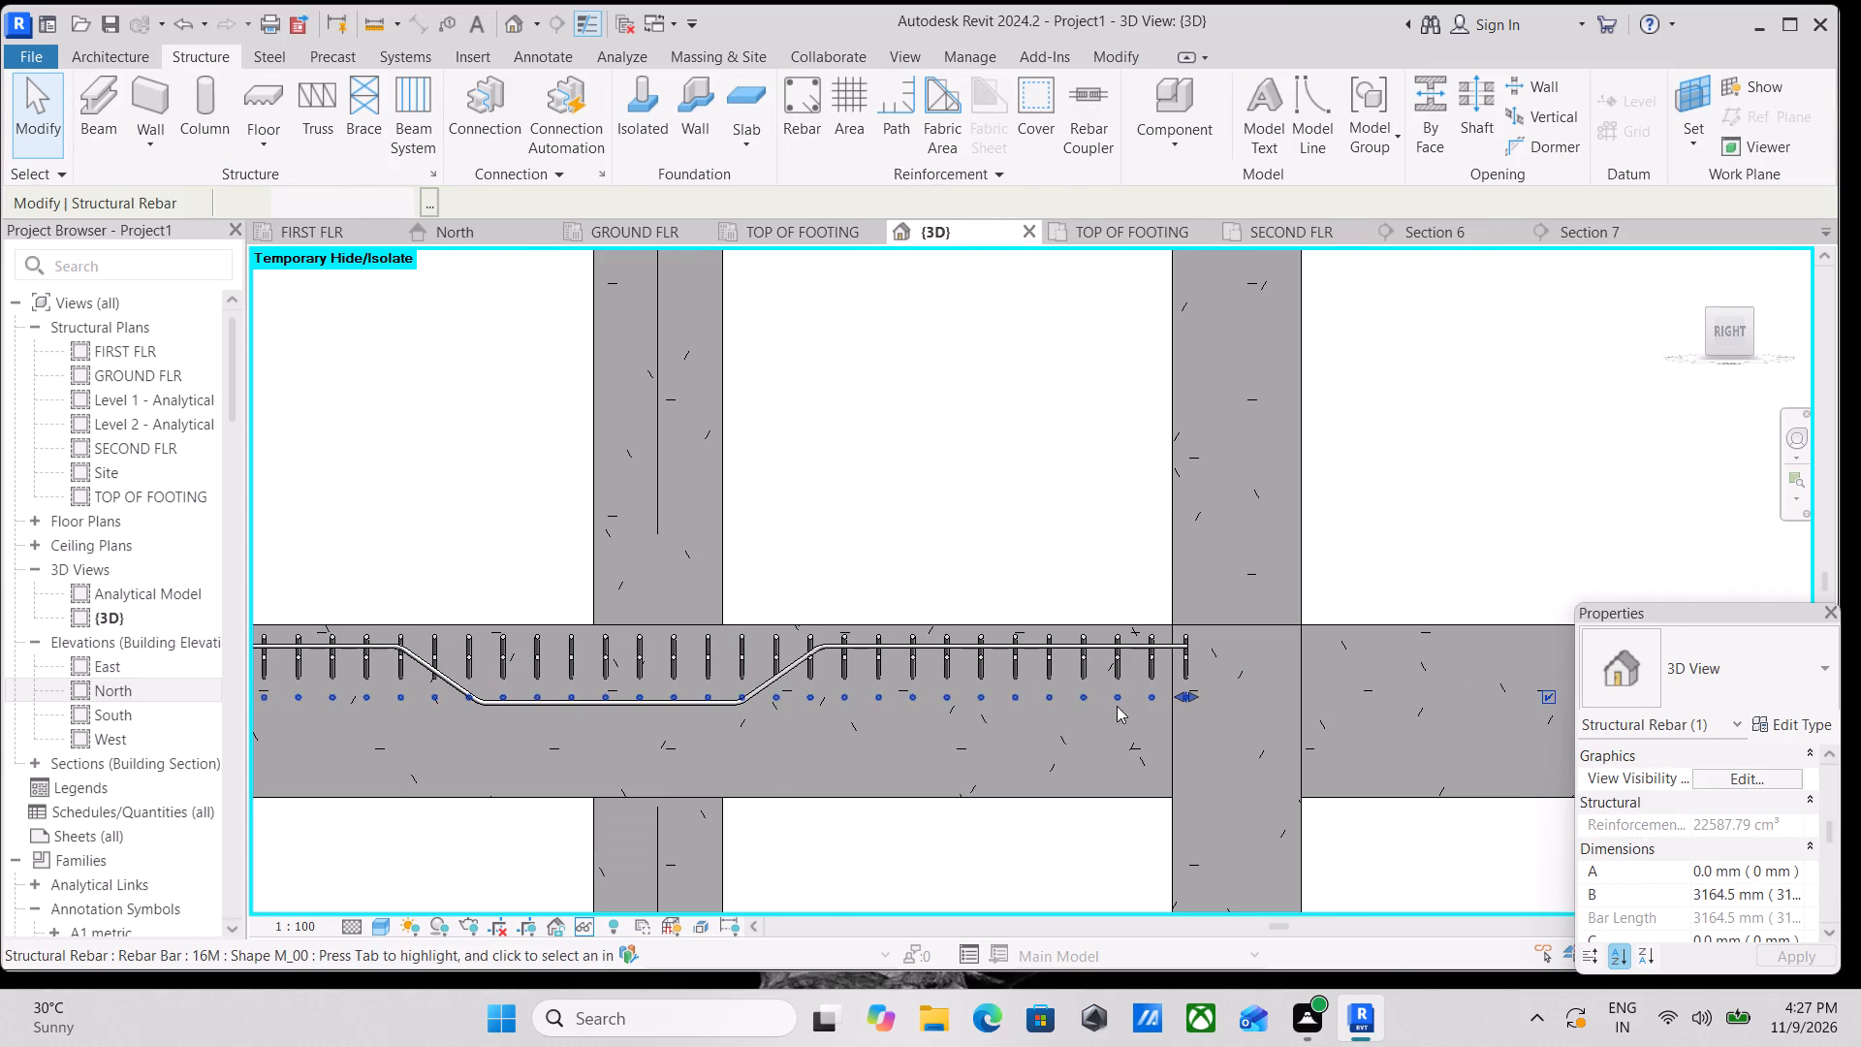
middle_drag(1117, 706, 1250, 738)
scroll(1327, 718, up, 2)
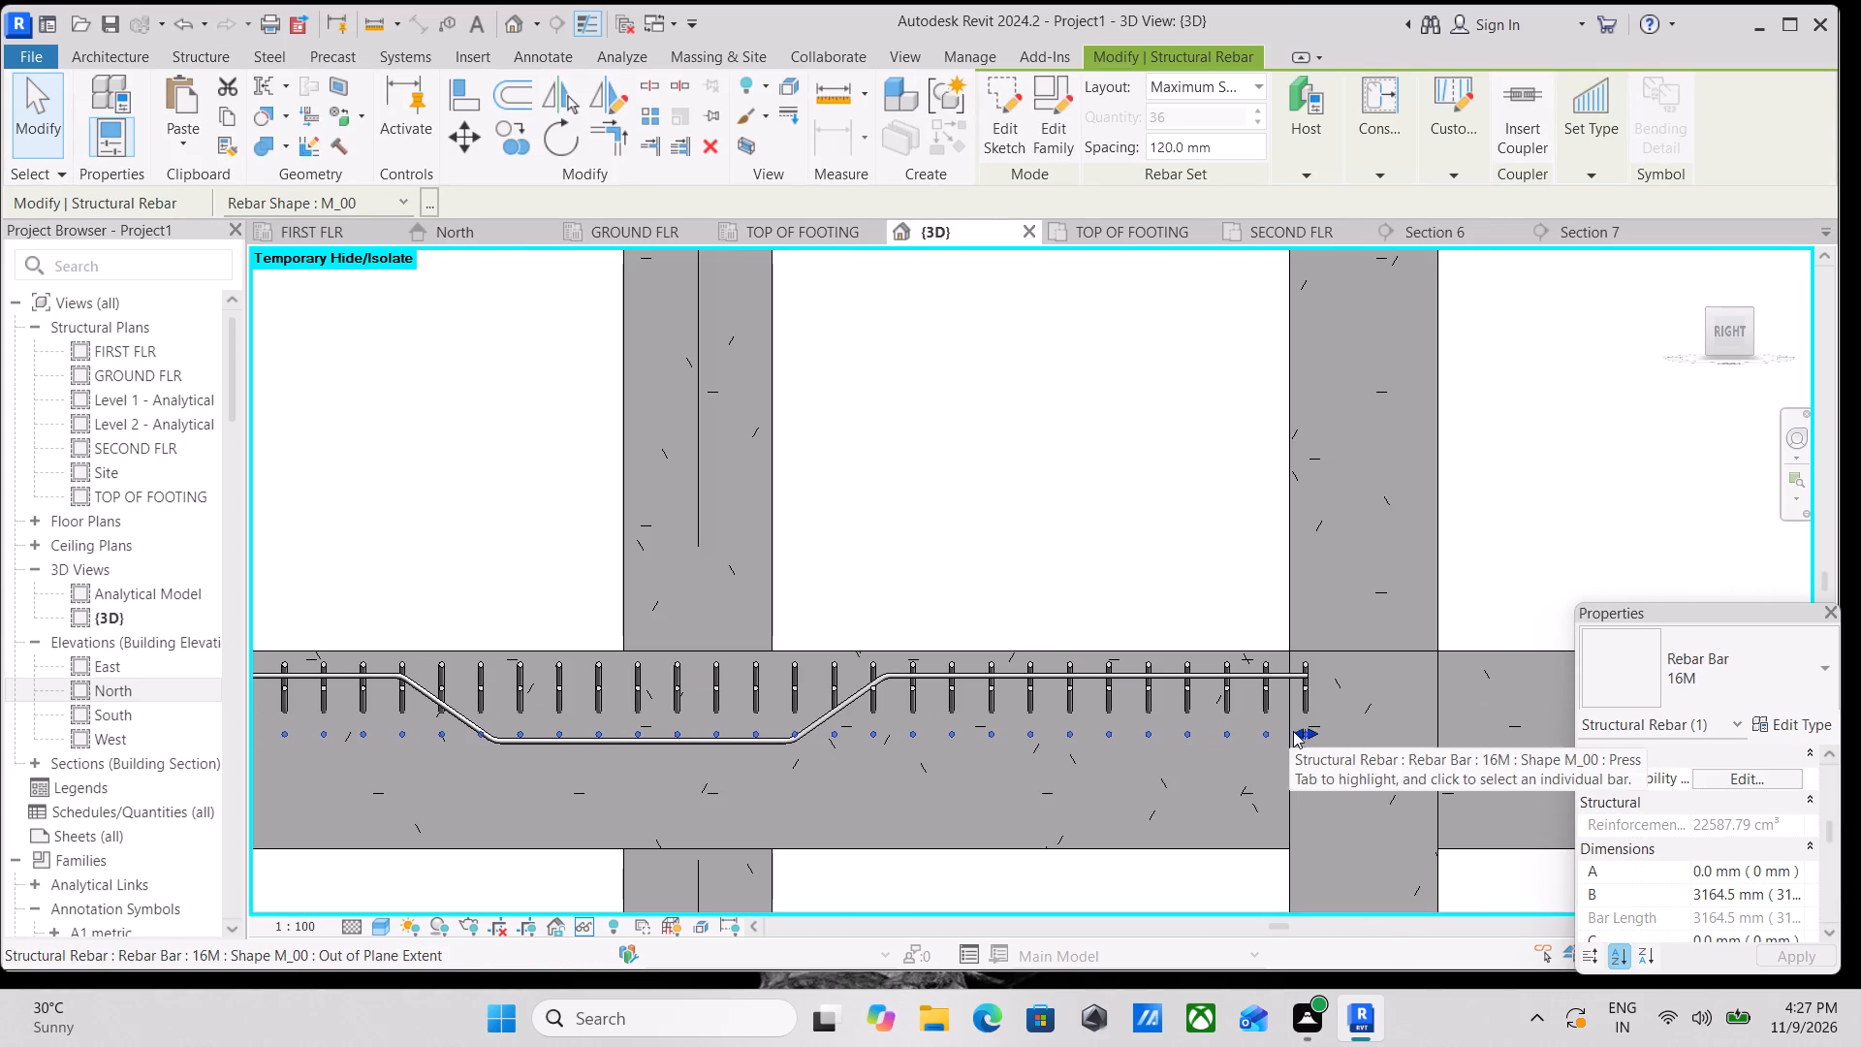
click(1293, 731)
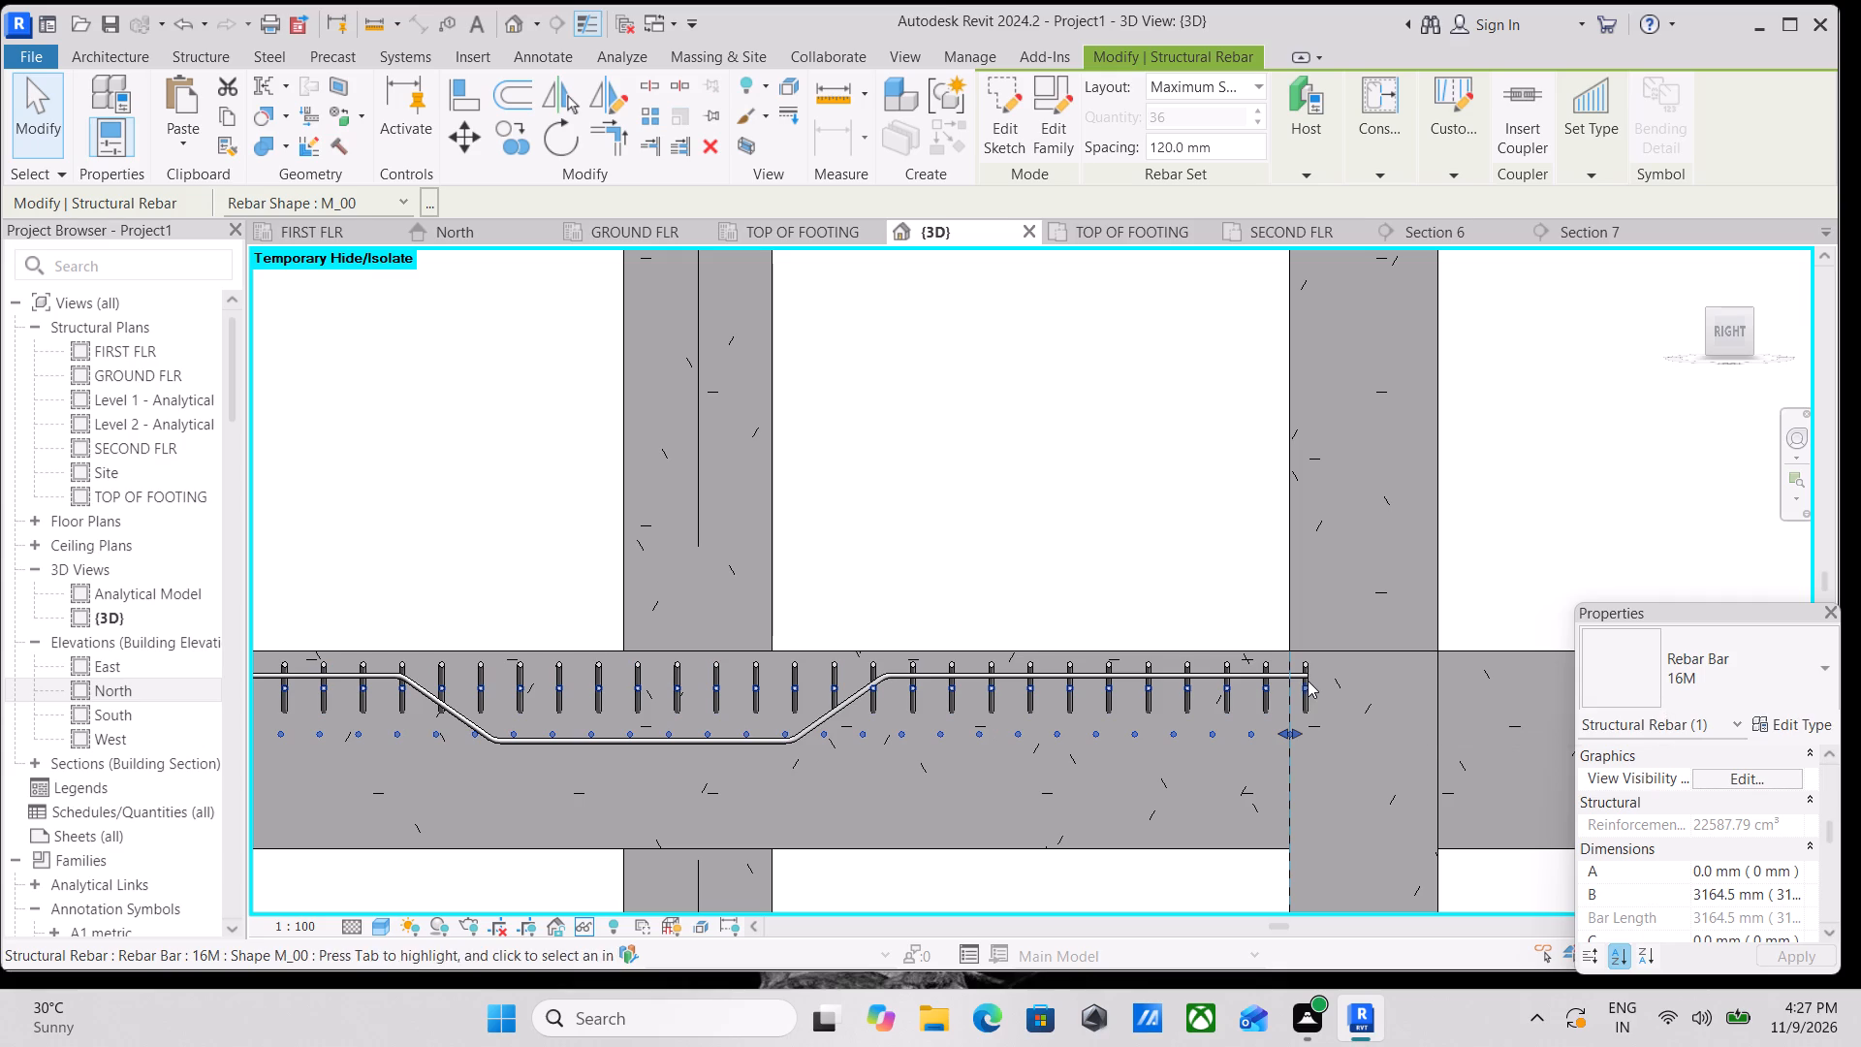
Pull the extent of the upper end-on M_00 set back to the same far column face.
click(1308, 681)
scroll(1291, 698, up, 3)
drag(1305, 678, 1291, 678)
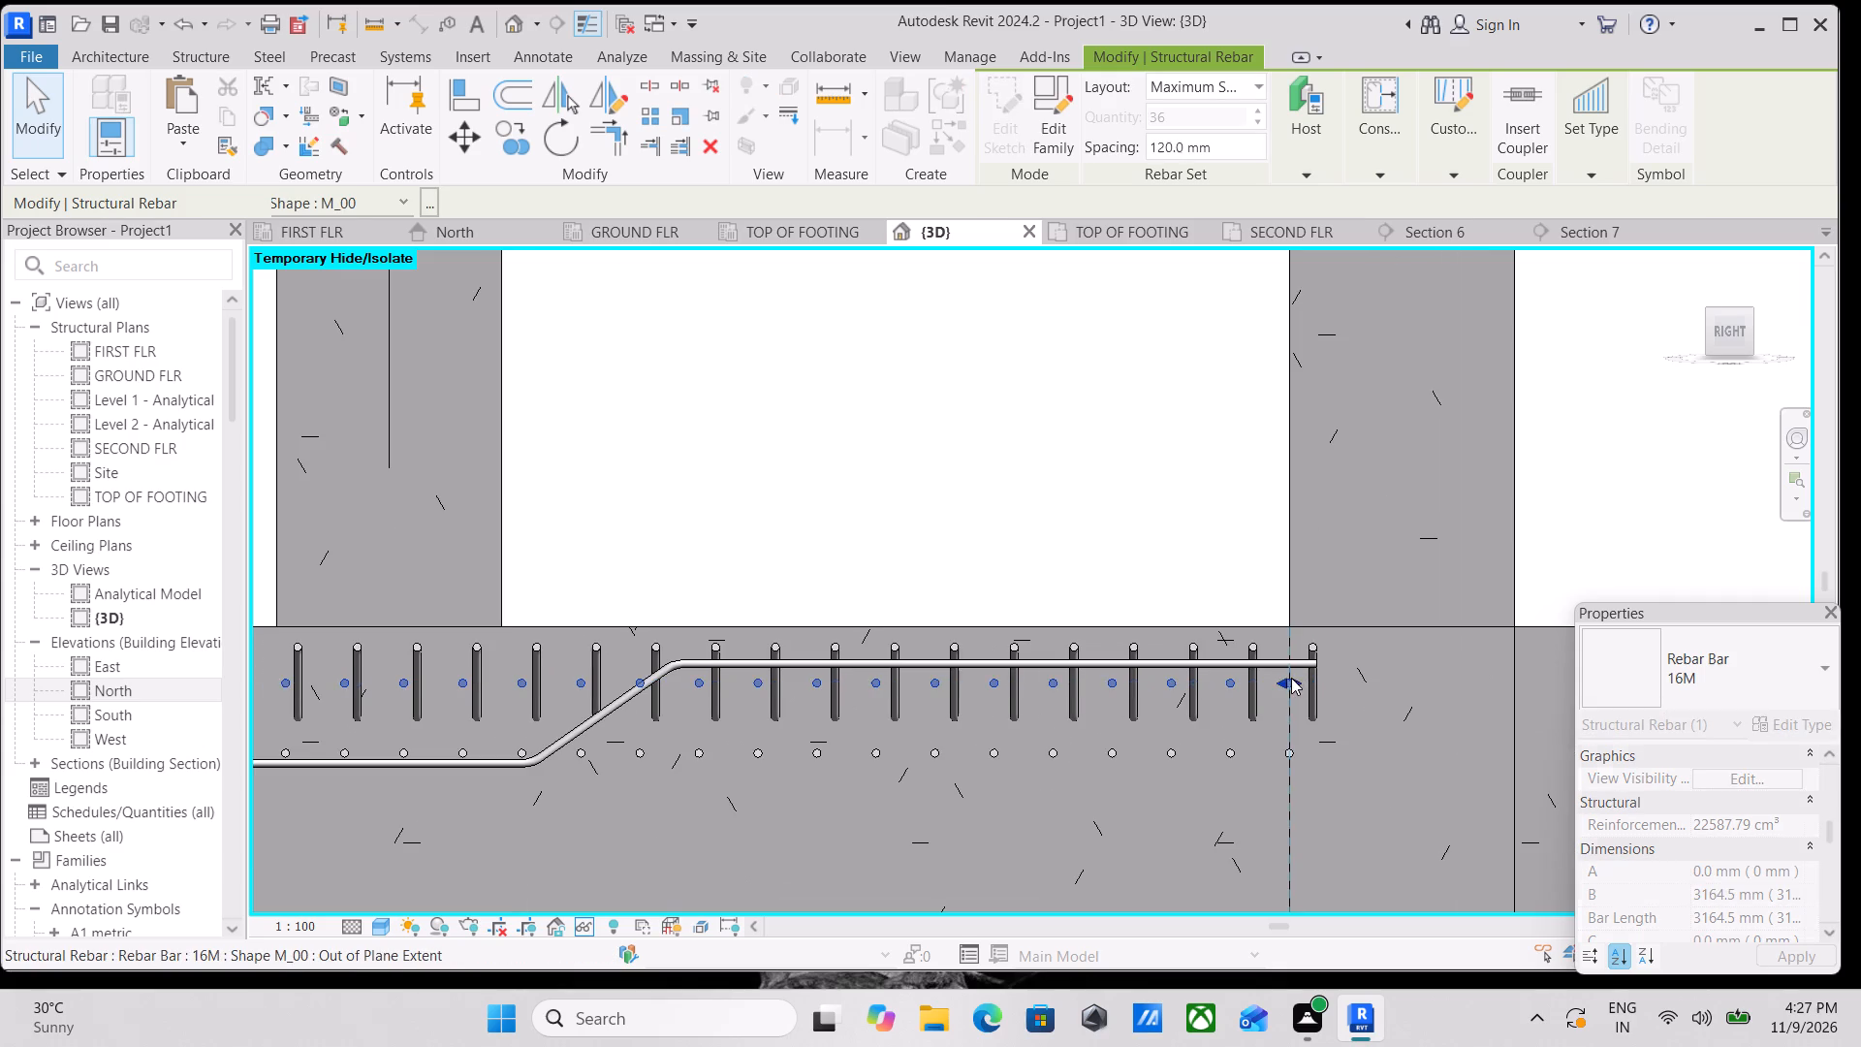
scroll(1356, 693, up, 4)
key(Escape)
Shorten the extent of the crosswise Rebar Shape 1 set so its last bar aligns with the far column's inner face.
click(1280, 684)
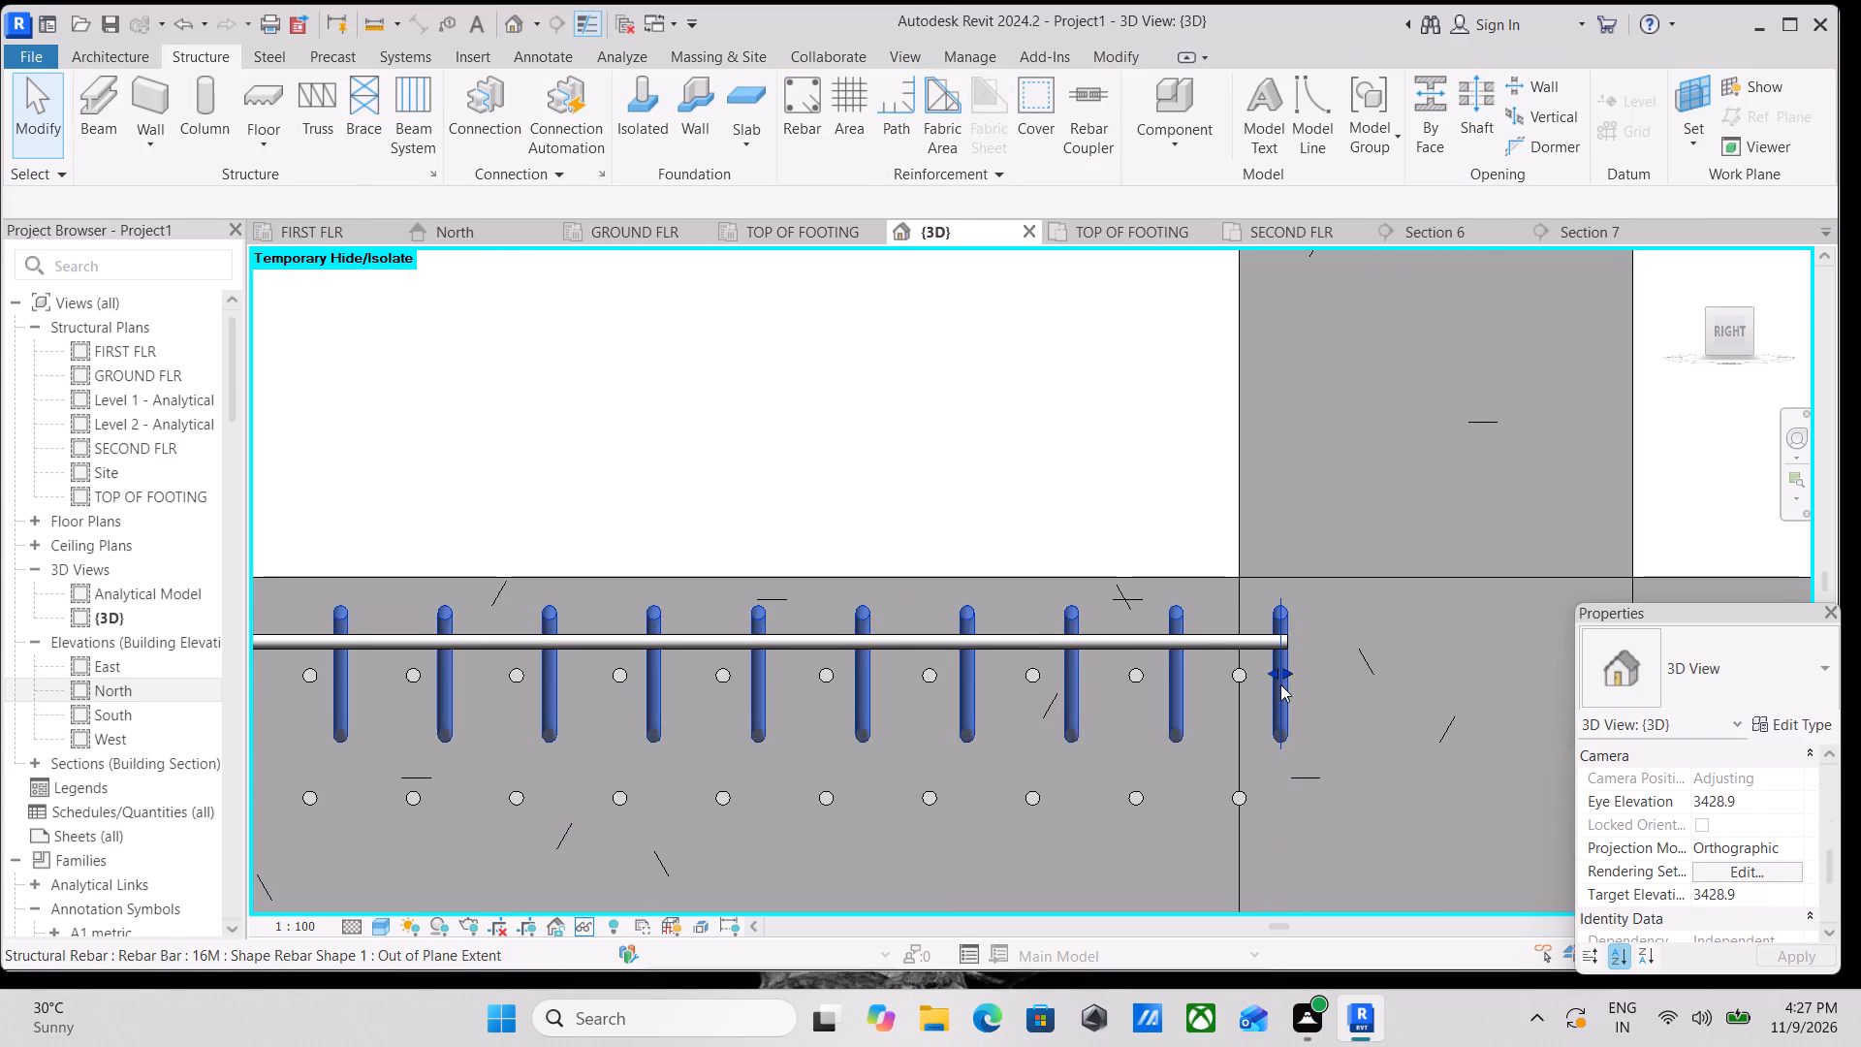
drag(1269, 673, 1241, 673)
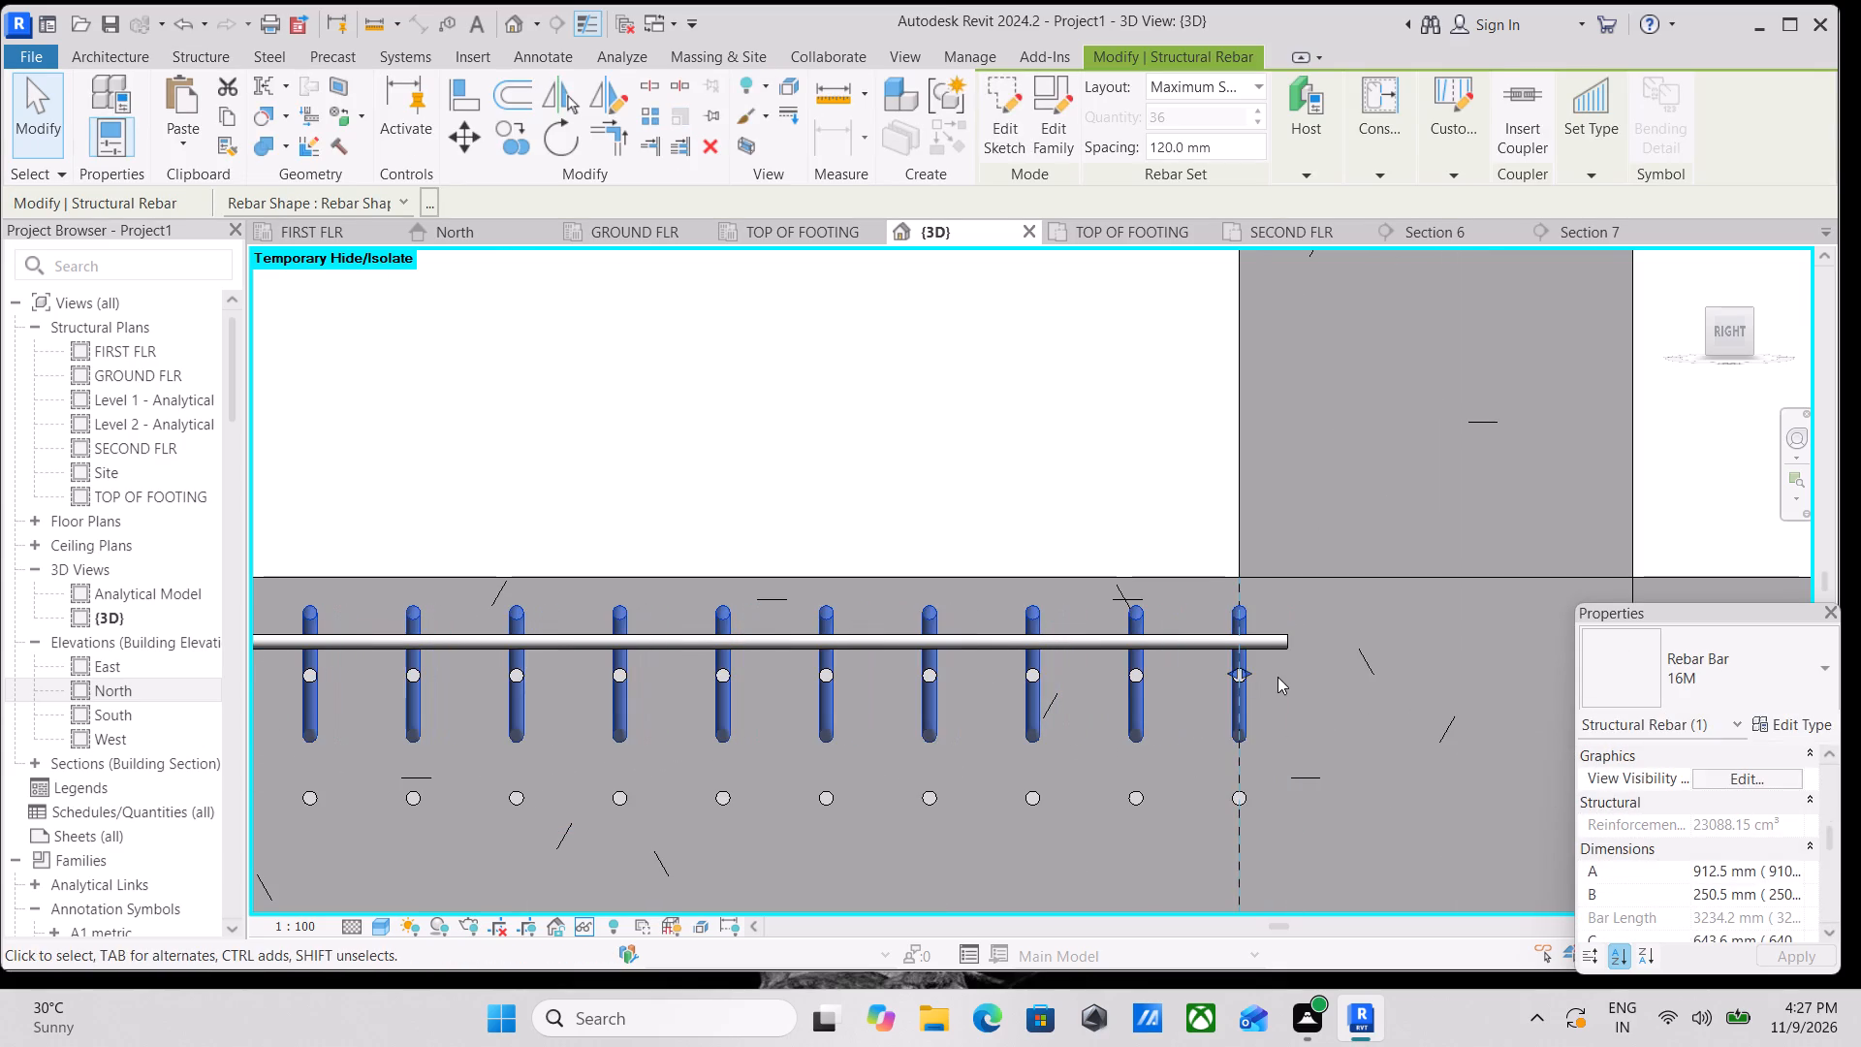
key(Escape)
Shorten the far end of the lengthwise cranked Rebar Shape 1 set to the last crosswise bar near the column face.
click(1278, 637)
scroll(1279, 647, up, 3)
key(Escape)
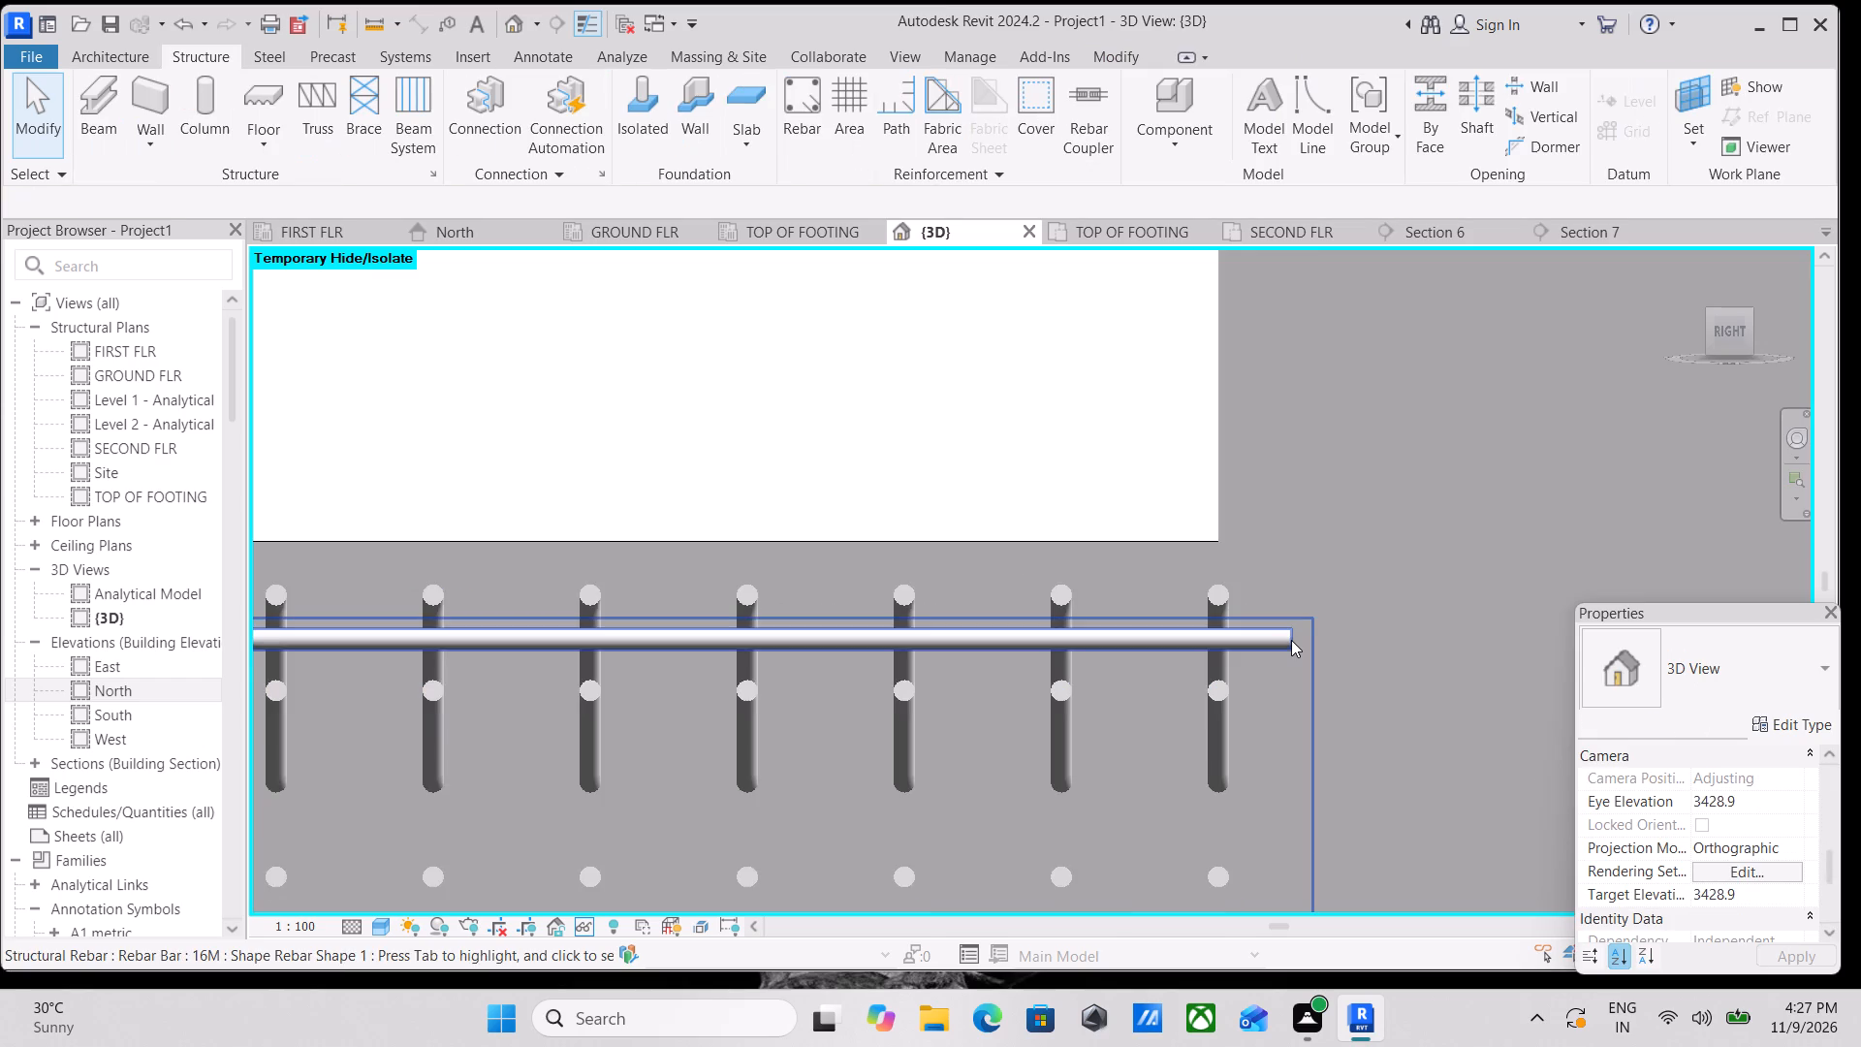
click(1291, 640)
drag(1292, 640, 1238, 643)
key(Escape)
Pull the cranked Rebar Shape 1 set's other end out of the inner-column overlap to its span's first crosswise bar.
scroll(1229, 653, down, 7)
middle_drag(1028, 719, 1463, 657)
middle_drag(893, 673, 1378, 661)
scroll(741, 674, down, 1)
middle_drag(741, 674, 1392, 663)
scroll(1392, 663, up, 1)
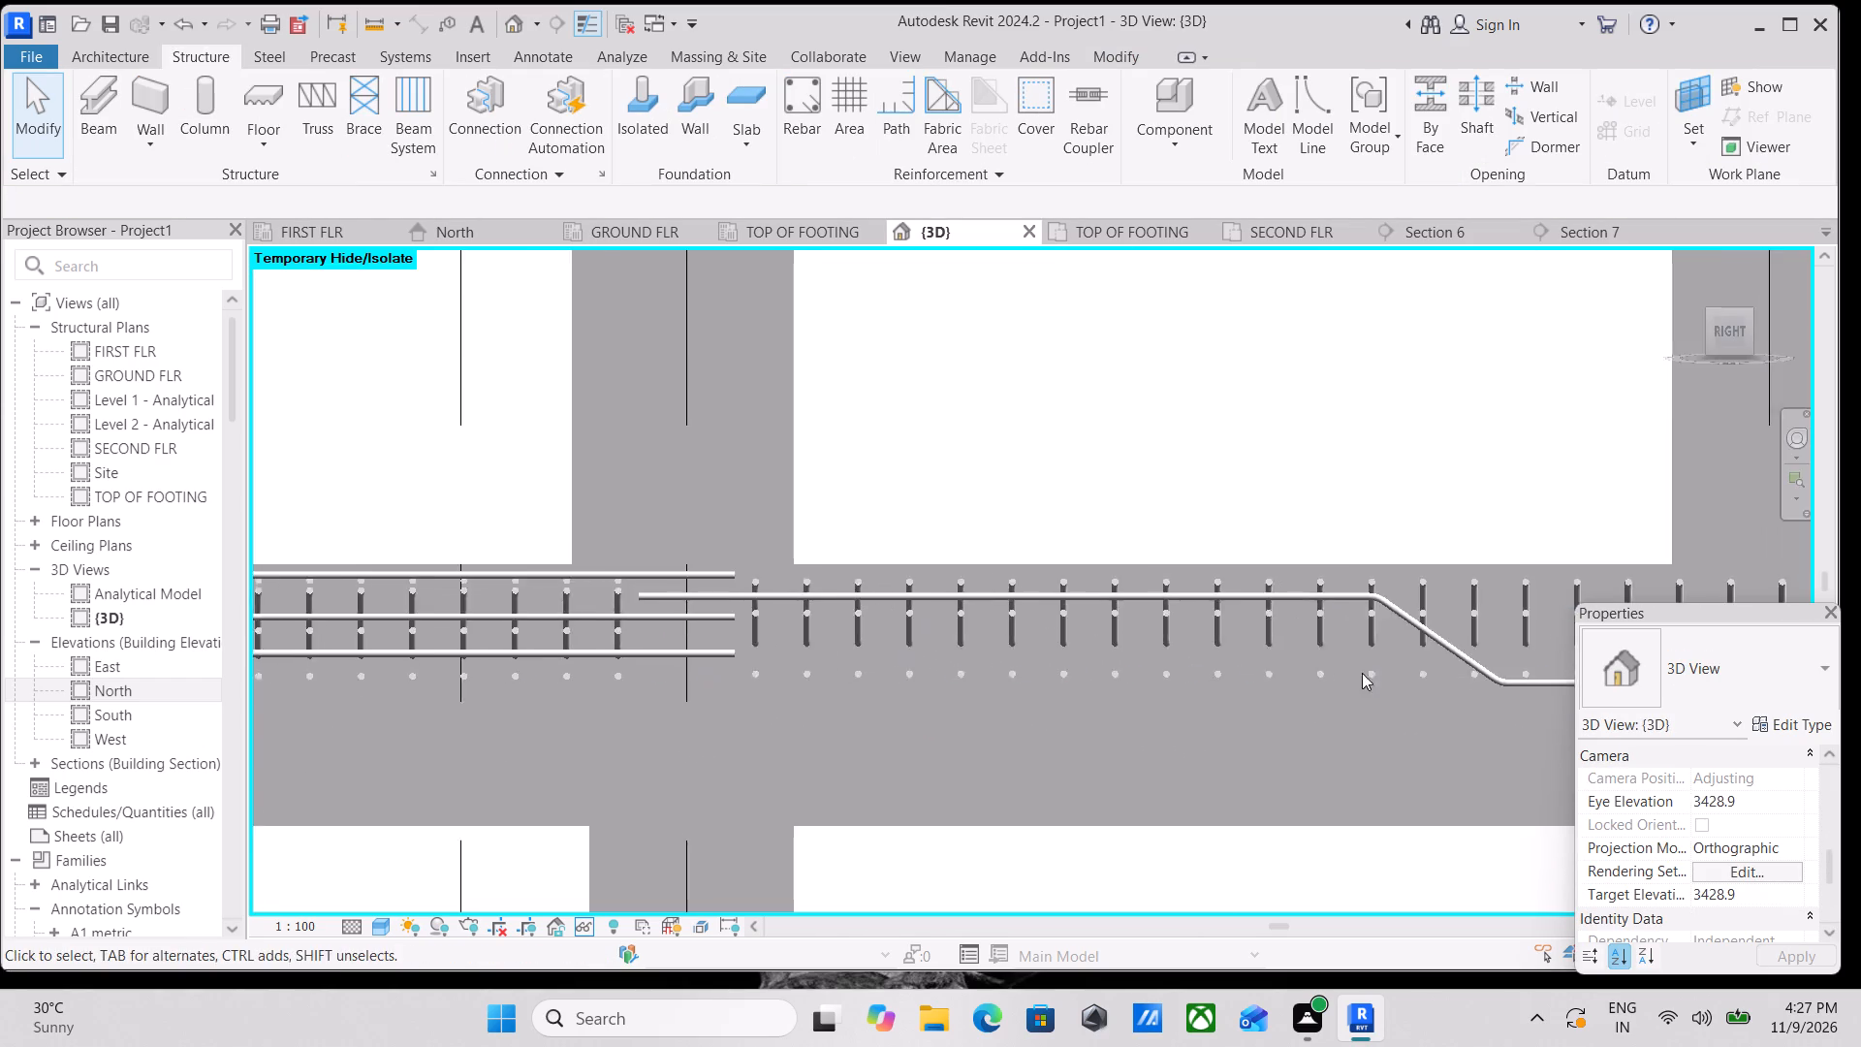
scroll(1008, 657, down, 2)
middle_drag(1008, 657, 1053, 677)
scroll(765, 617, up, 3)
click(765, 617)
scroll(696, 627, up, 2)
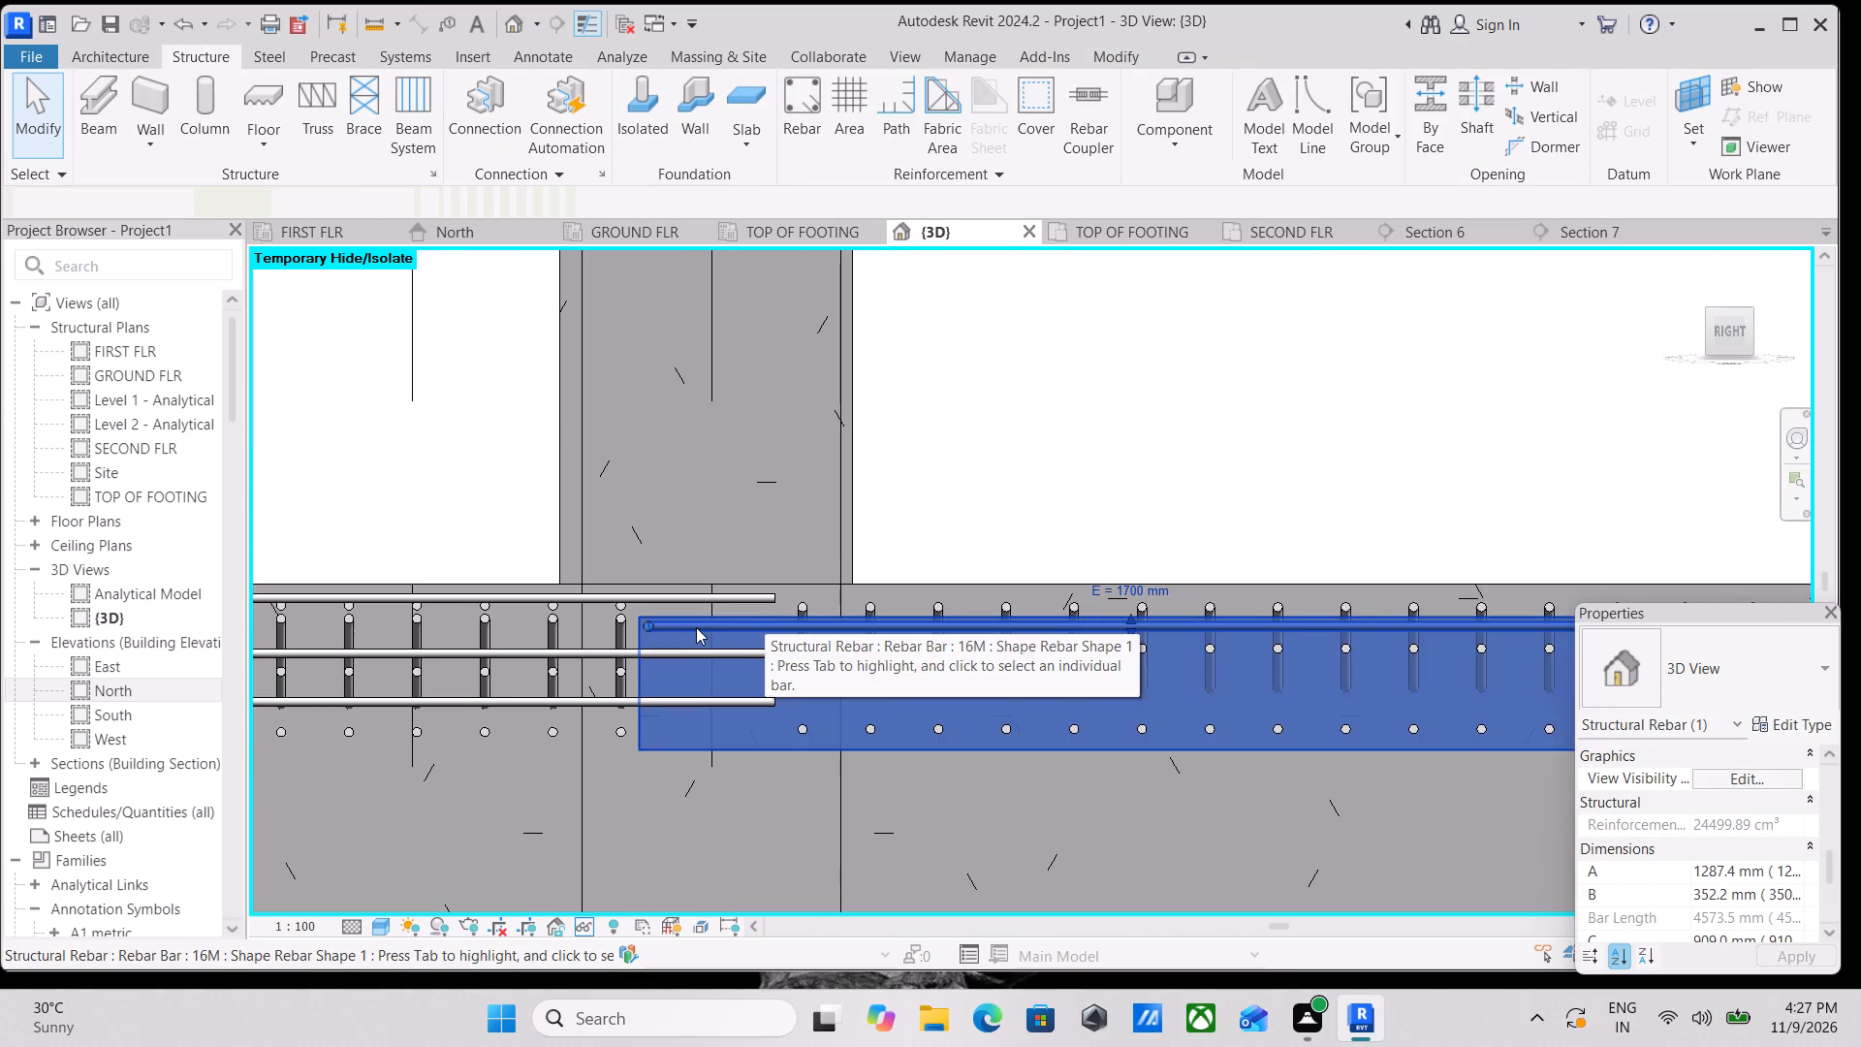
scroll(696, 627, up, 4)
key(Escape)
click(633, 624)
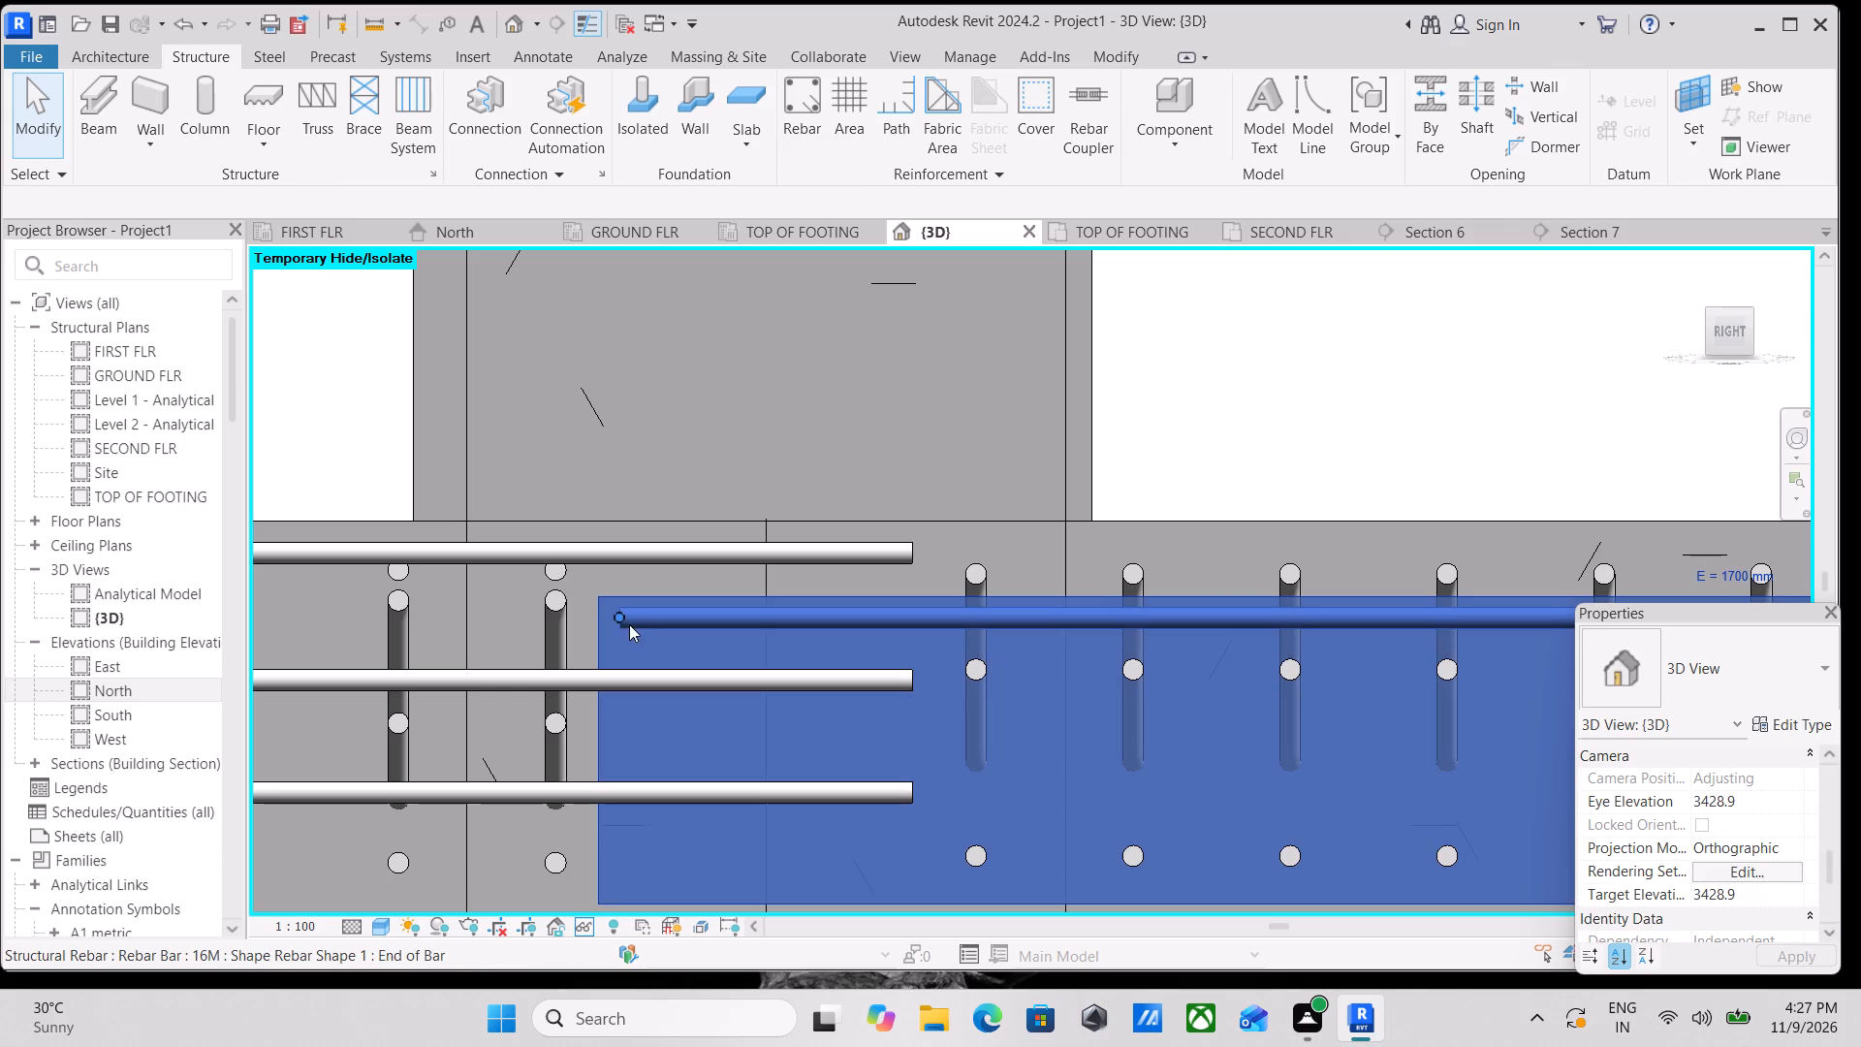
drag(625, 615, 972, 612)
key(Escape)
Examine the trimmed bar ends around the inner column and along both slab spans from the side.
scroll(1022, 623, down, 3)
middle_drag(1067, 667, 1028, 631)
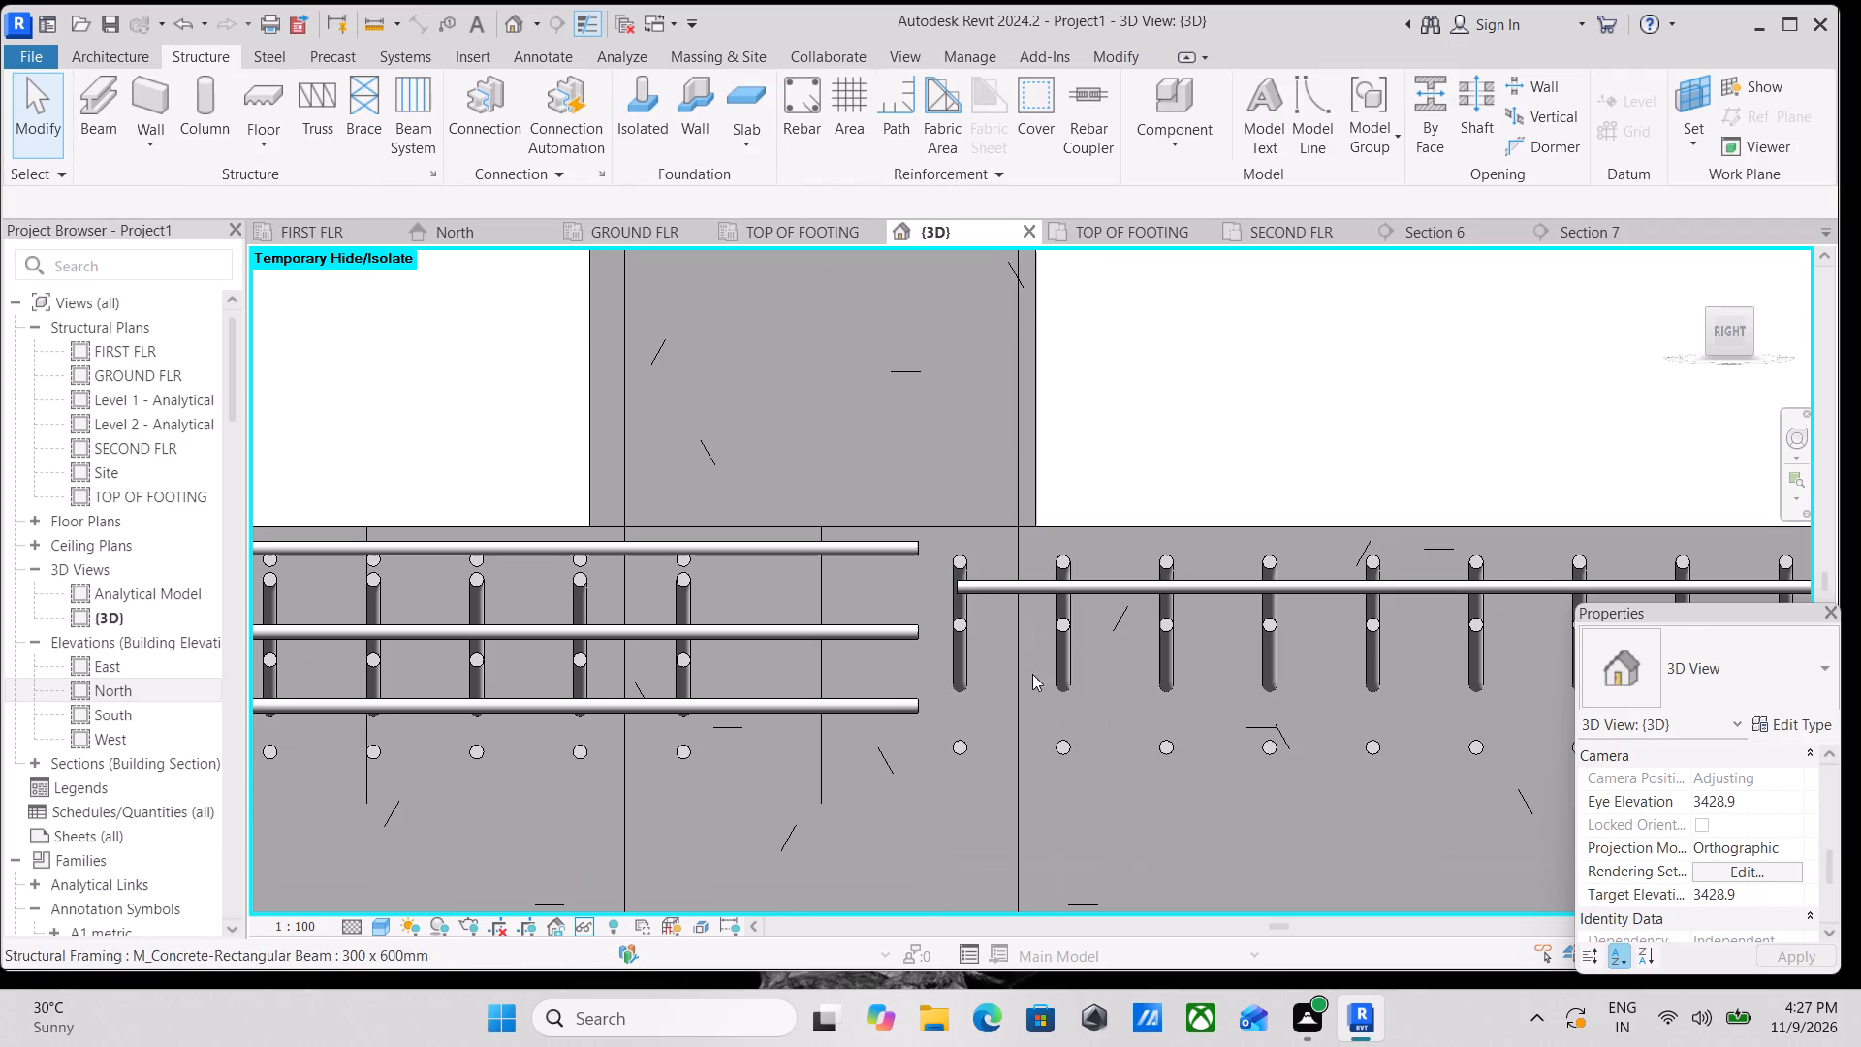
click(1061, 758)
scroll(1072, 755, down, 5)
key(Escape)
middle_drag(1201, 682, 1173, 686)
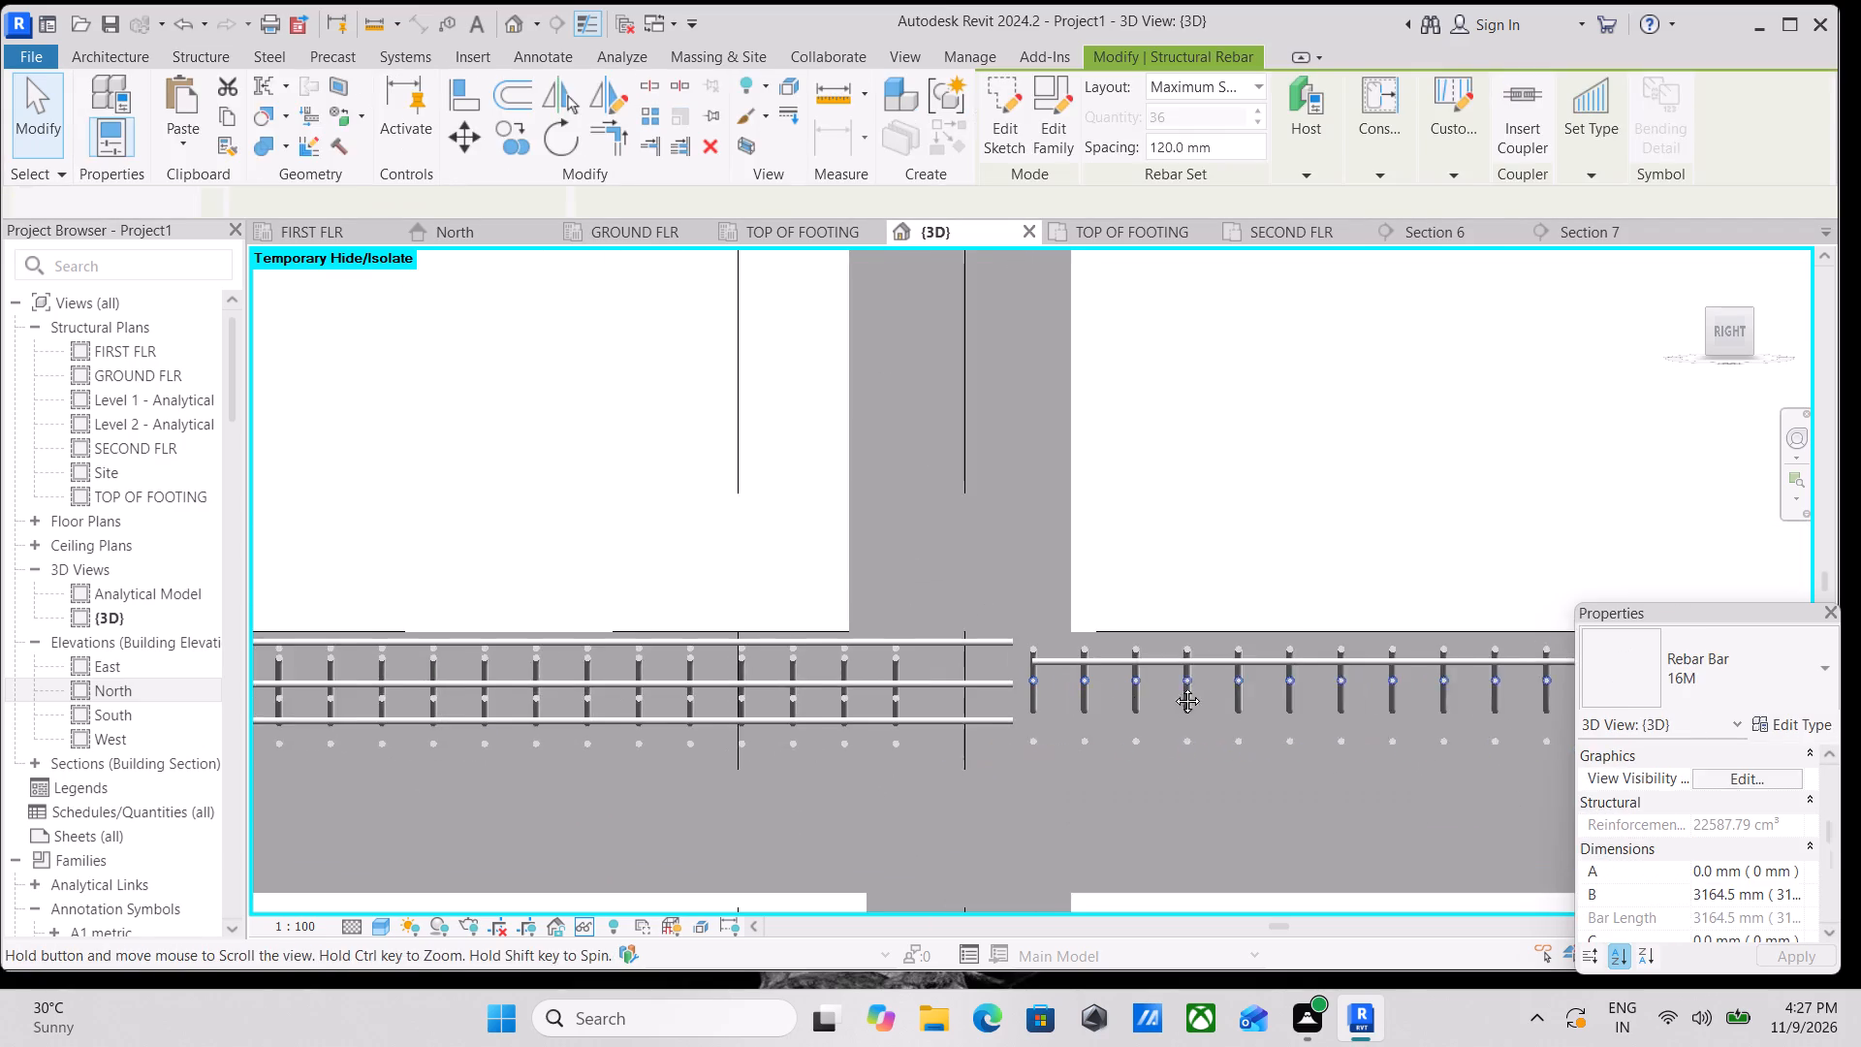
middle_drag(1173, 686, 1079, 686)
scroll(1435, 498, down, 5)
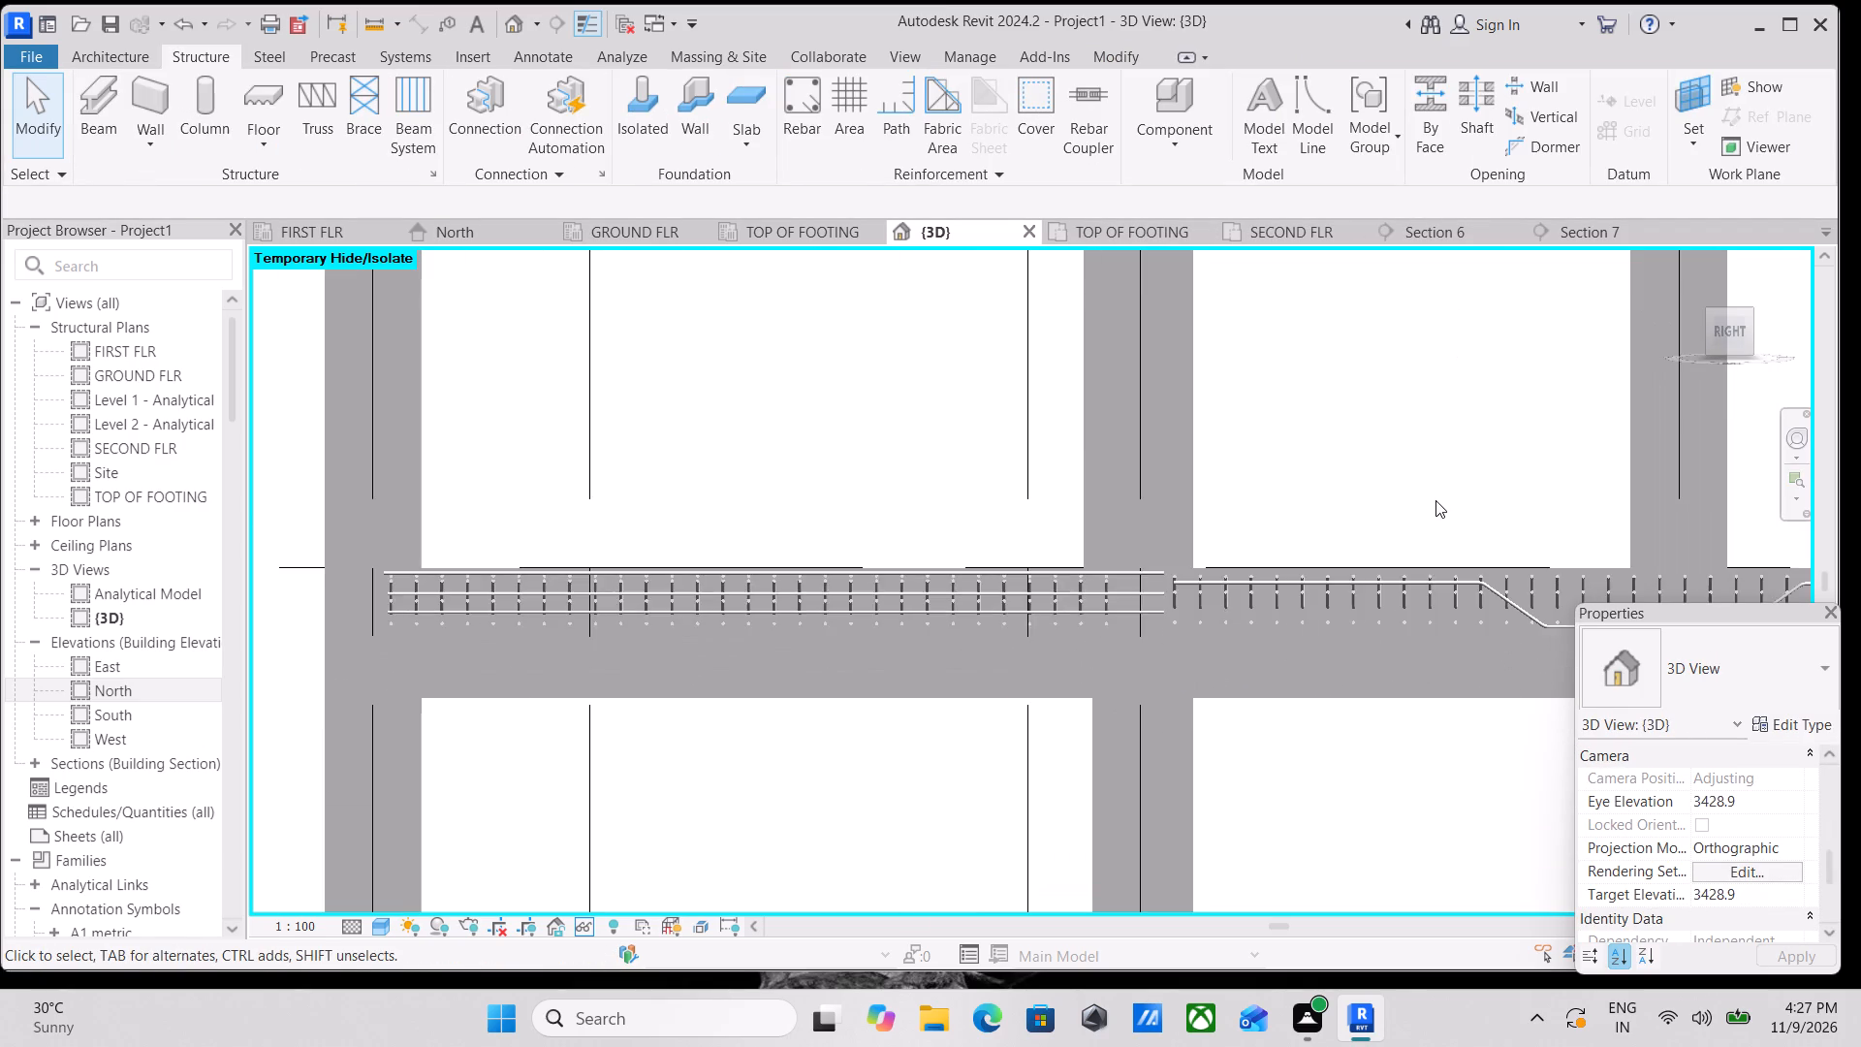
scroll(1213, 501, down, 6)
Examine the slab's reinforcement mesh from above at an angle, including the bar ends along the edge beams.
shift+middle_drag(1364, 422, 1348, 521)
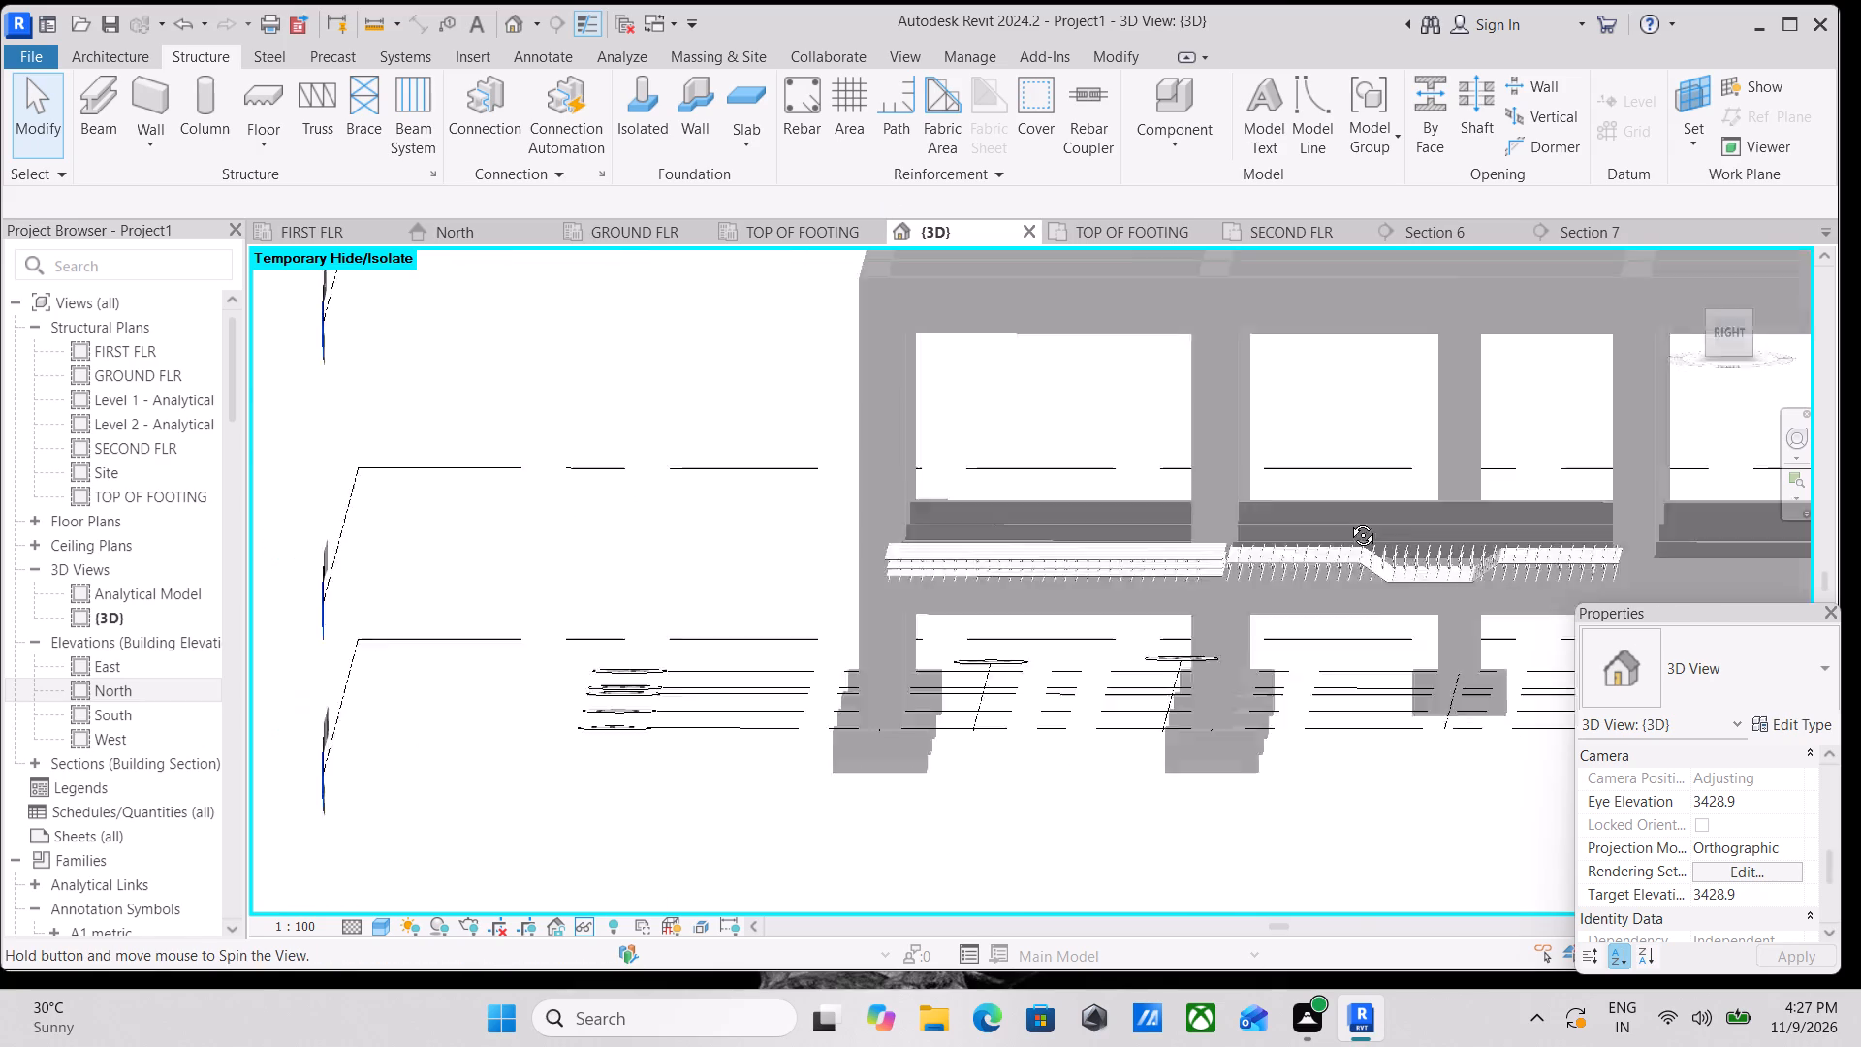
shift+middle_drag(1348, 521, 1267, 703)
scroll(845, 492, up, 3)
middle_drag(941, 482, 1025, 665)
scroll(1025, 665, up, 1)
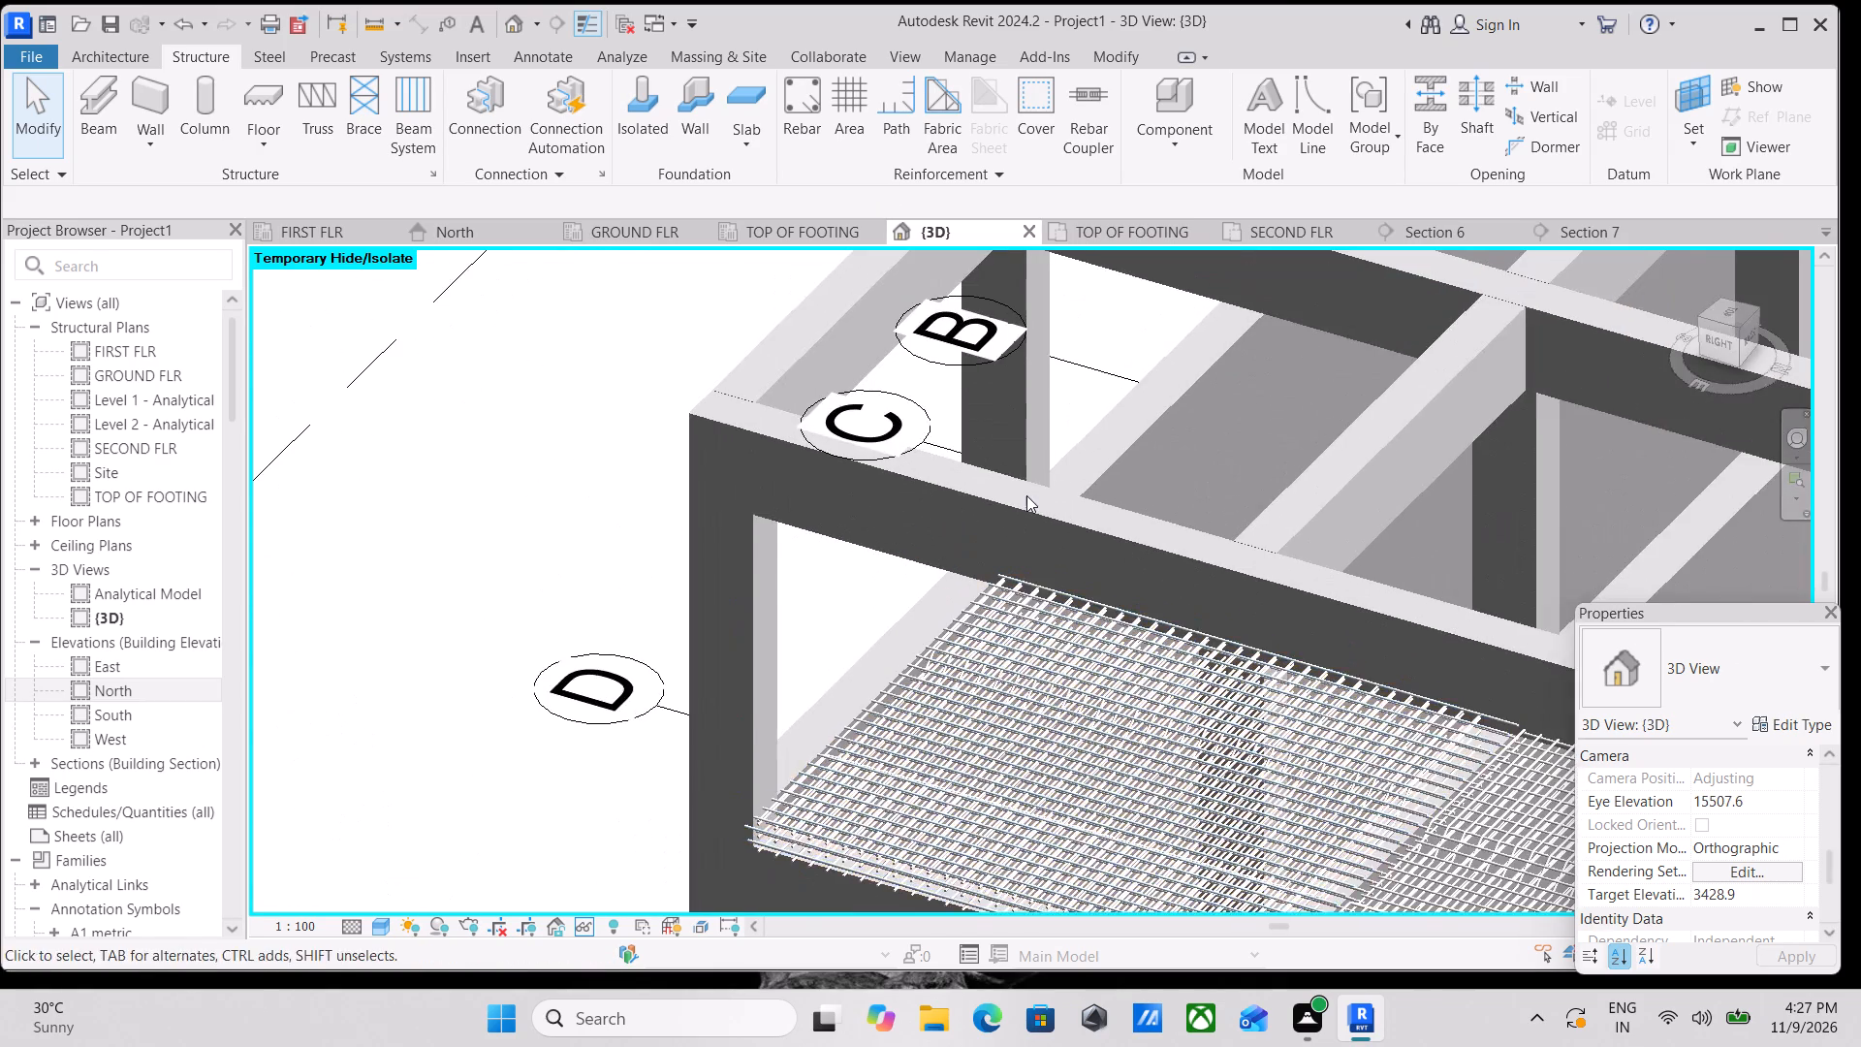
scroll(1026, 495, up, 6)
middle_drag(922, 712, 937, 700)
scroll(981, 615, up, 12)
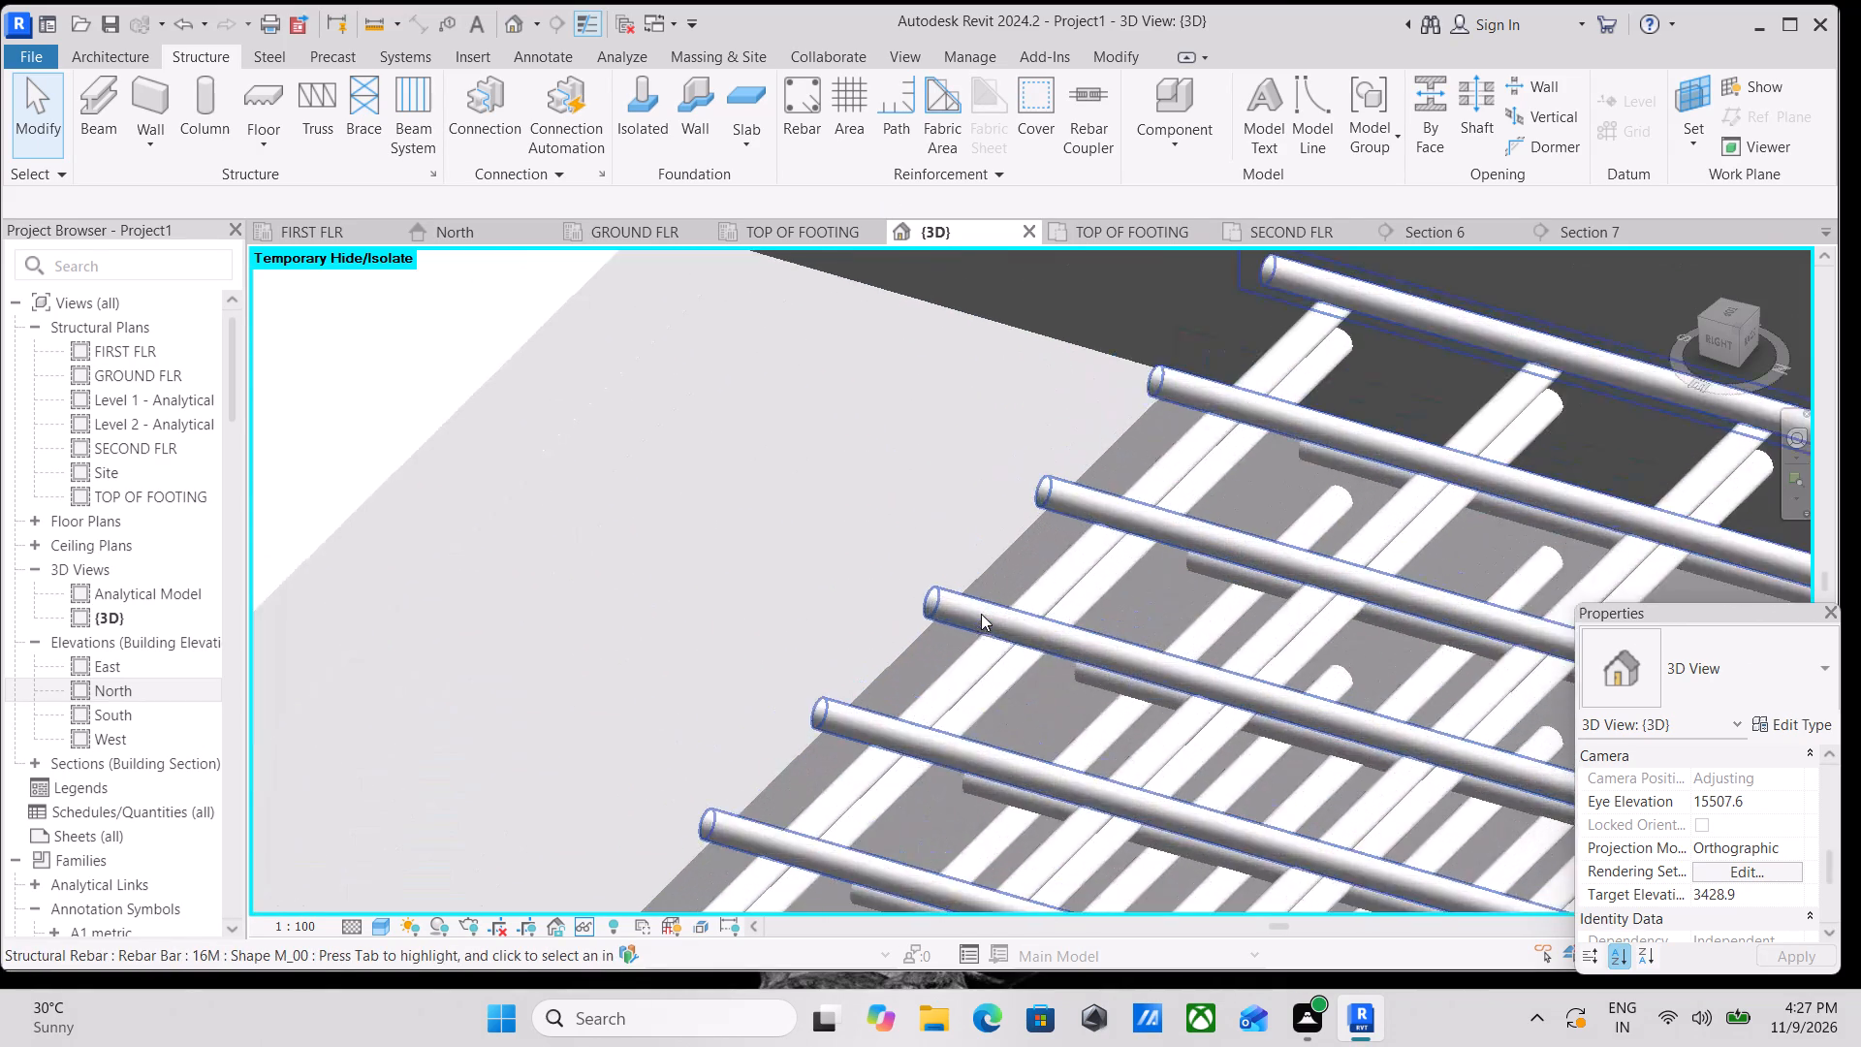
middle_drag(981, 614, 949, 796)
scroll(981, 614, down, 1)
scroll(949, 796, up, 1)
click(960, 736)
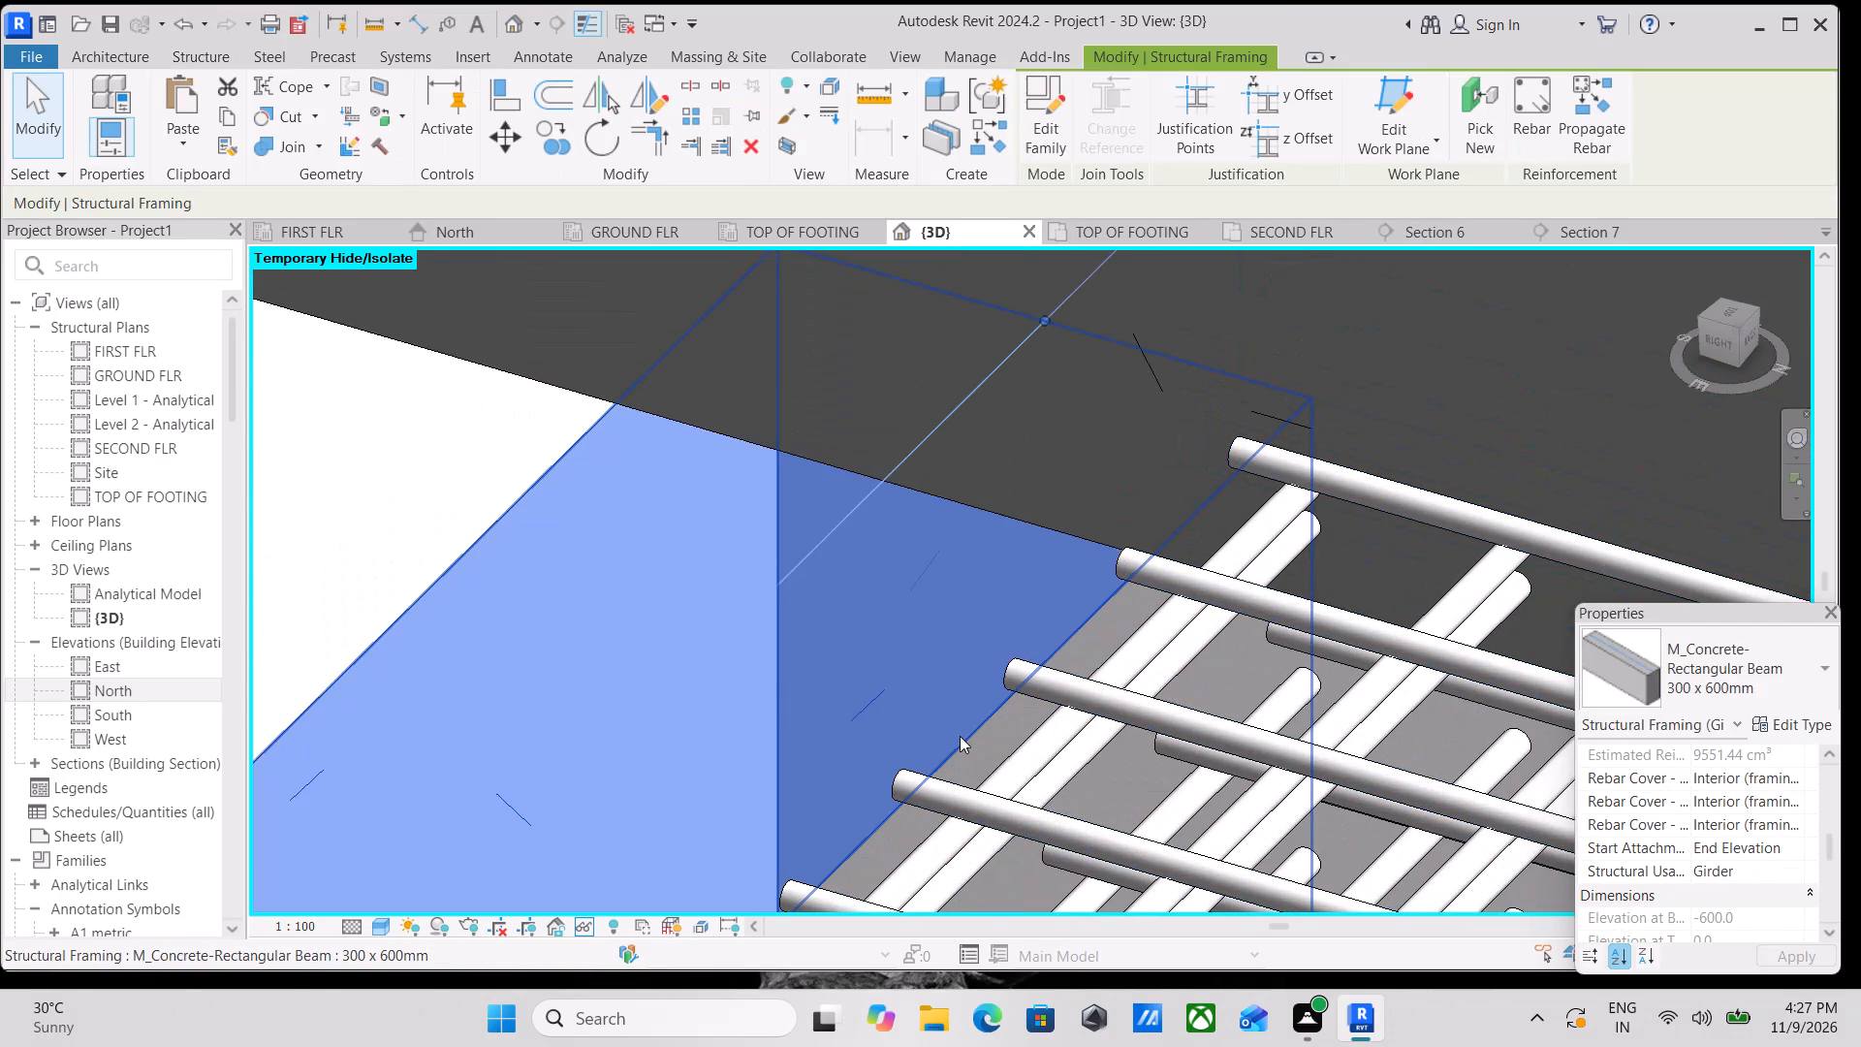
scroll(960, 736, down, 7)
middle_drag(1038, 744, 1040, 562)
key(Escape)
scroll(1047, 574, down, 6)
middle_drag(1145, 700, 864, 450)
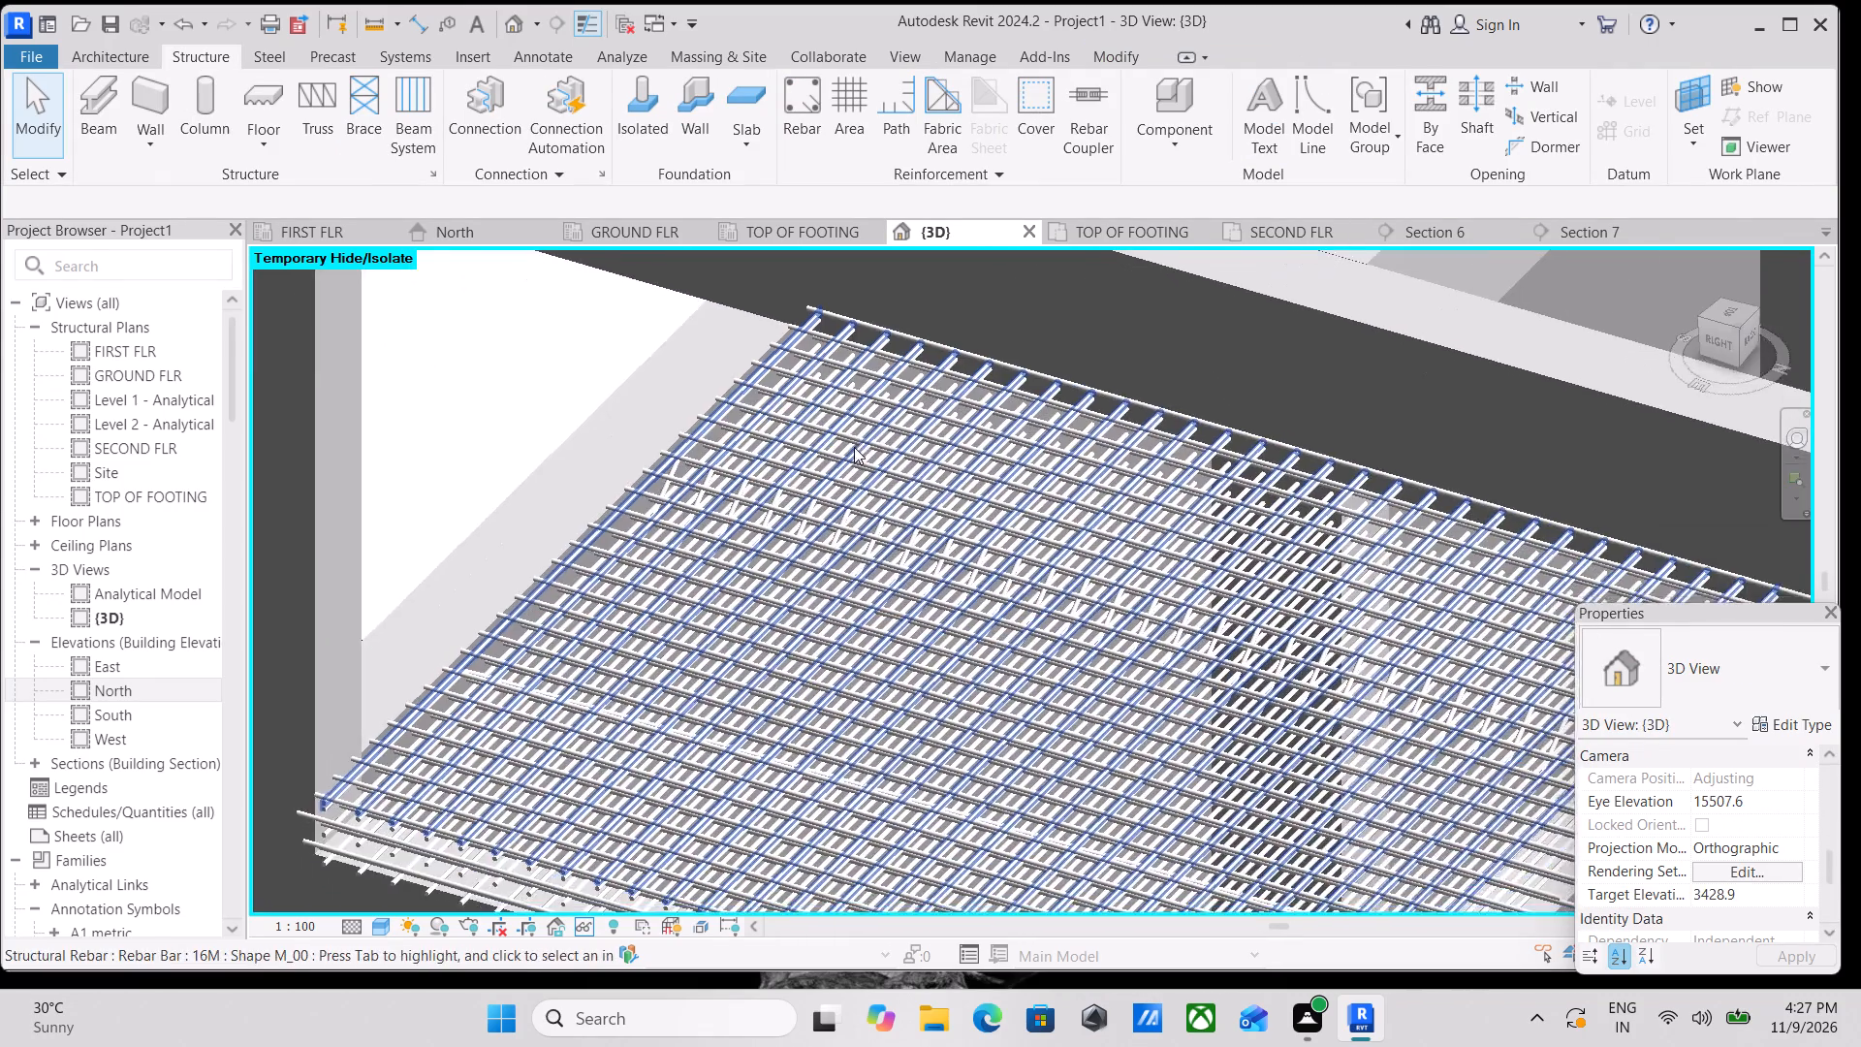
scroll(882, 505, down, 6)
middle_drag(980, 693, 981, 536)
middle_click(975, 593)
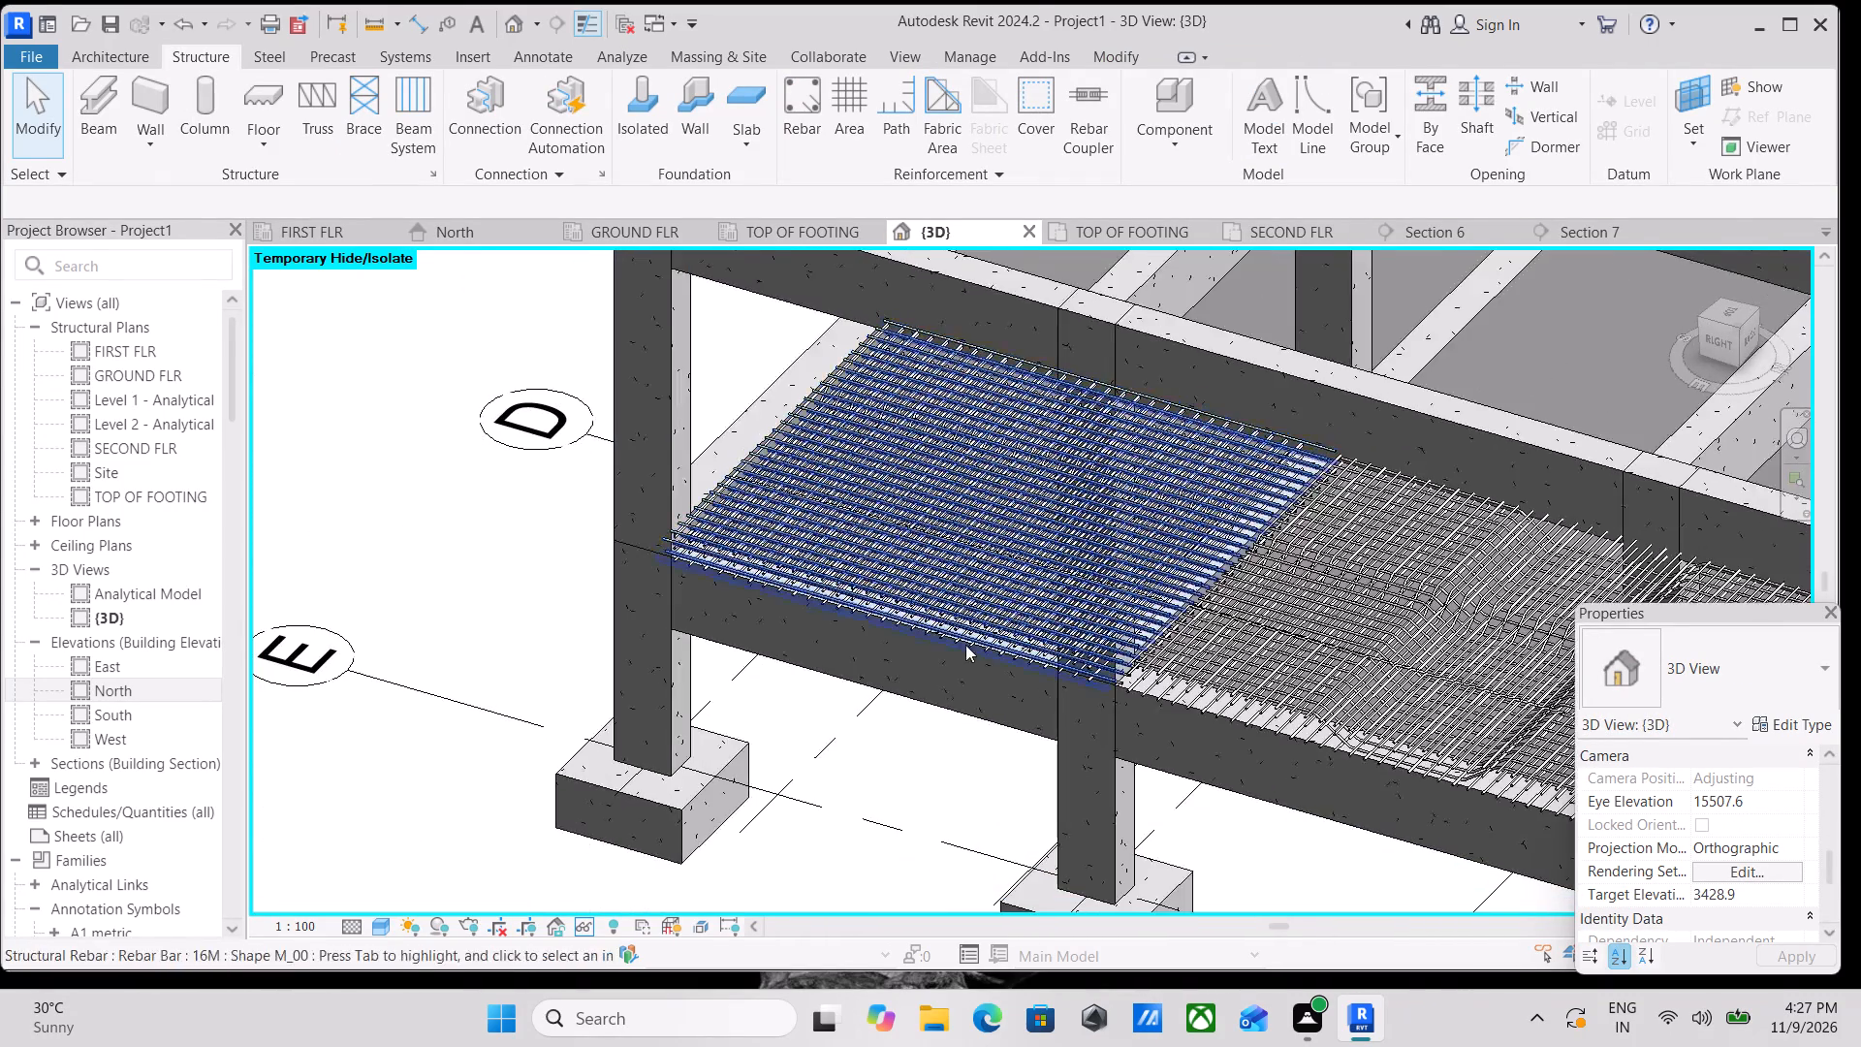
shift+middle_drag(991, 641, 1309, 562)
shift+scroll(1309, 562, down, 1)
middle_drag(1346, 622, 600, 469)
scroll(744, 517, up, 4)
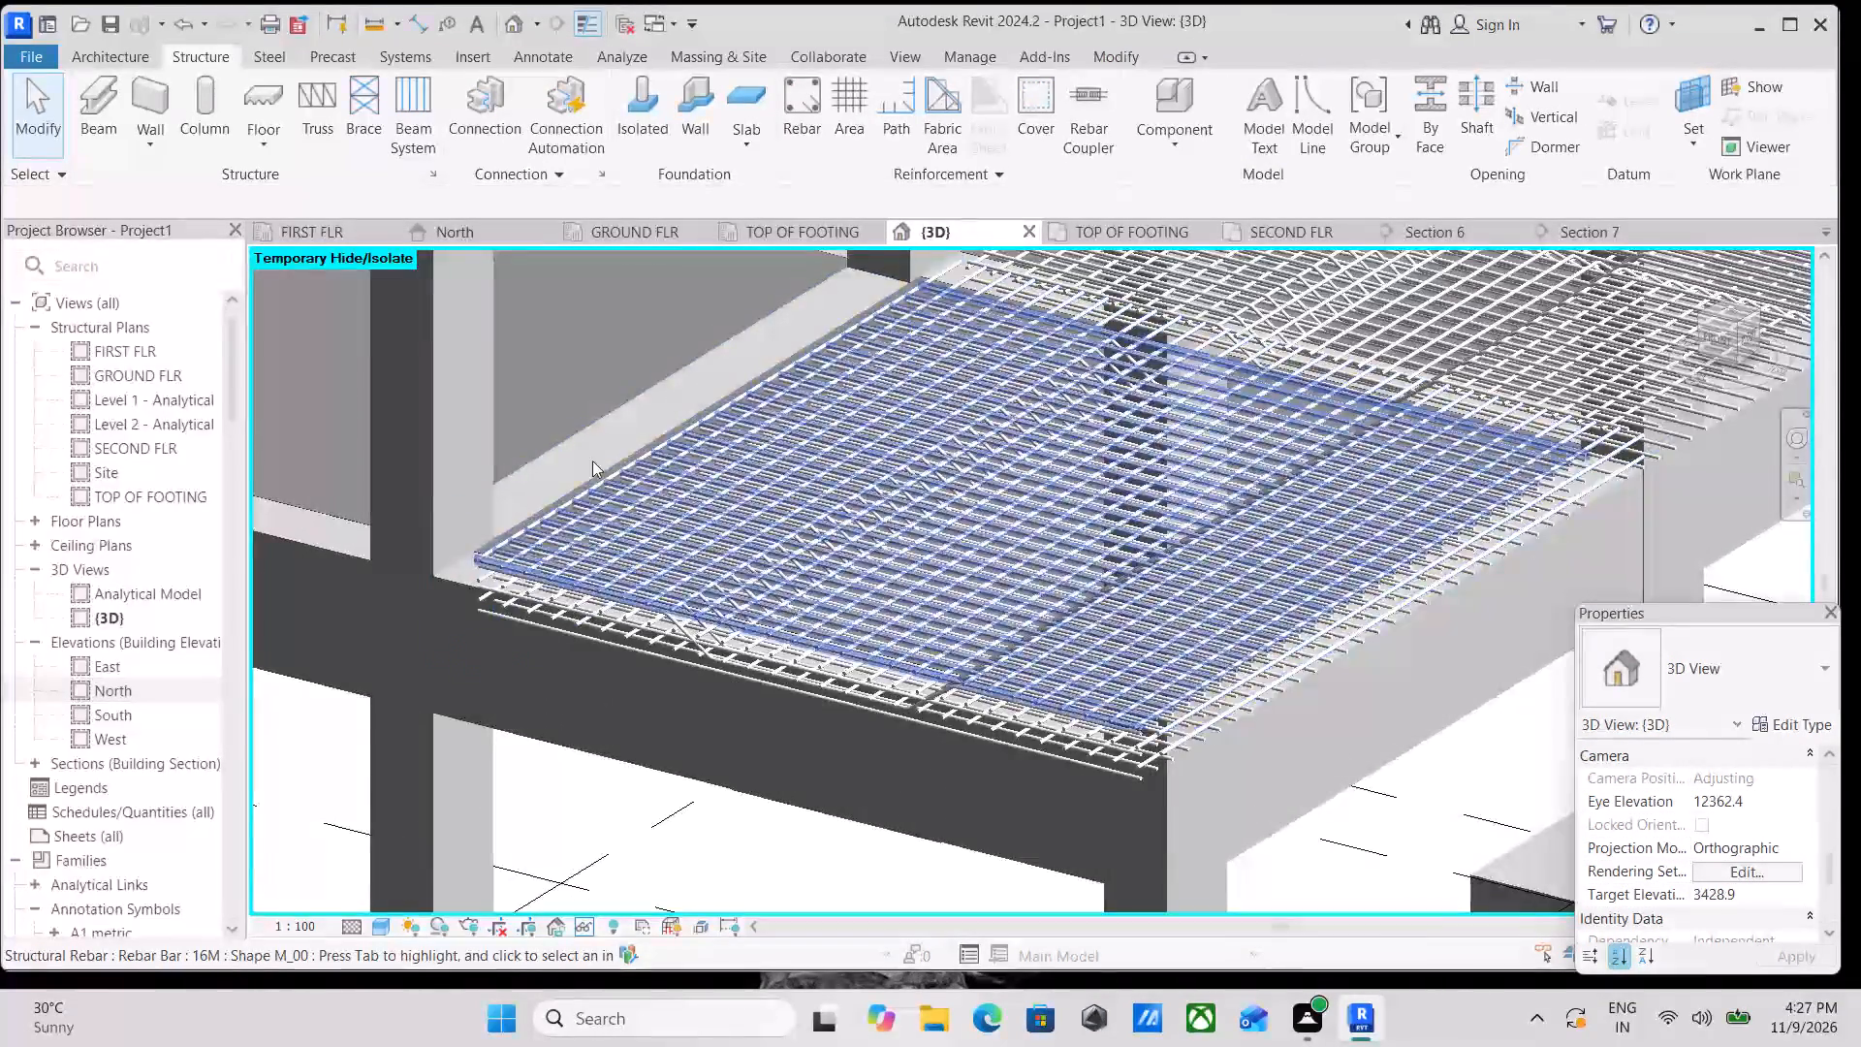
scroll(583, 457, up, 11)
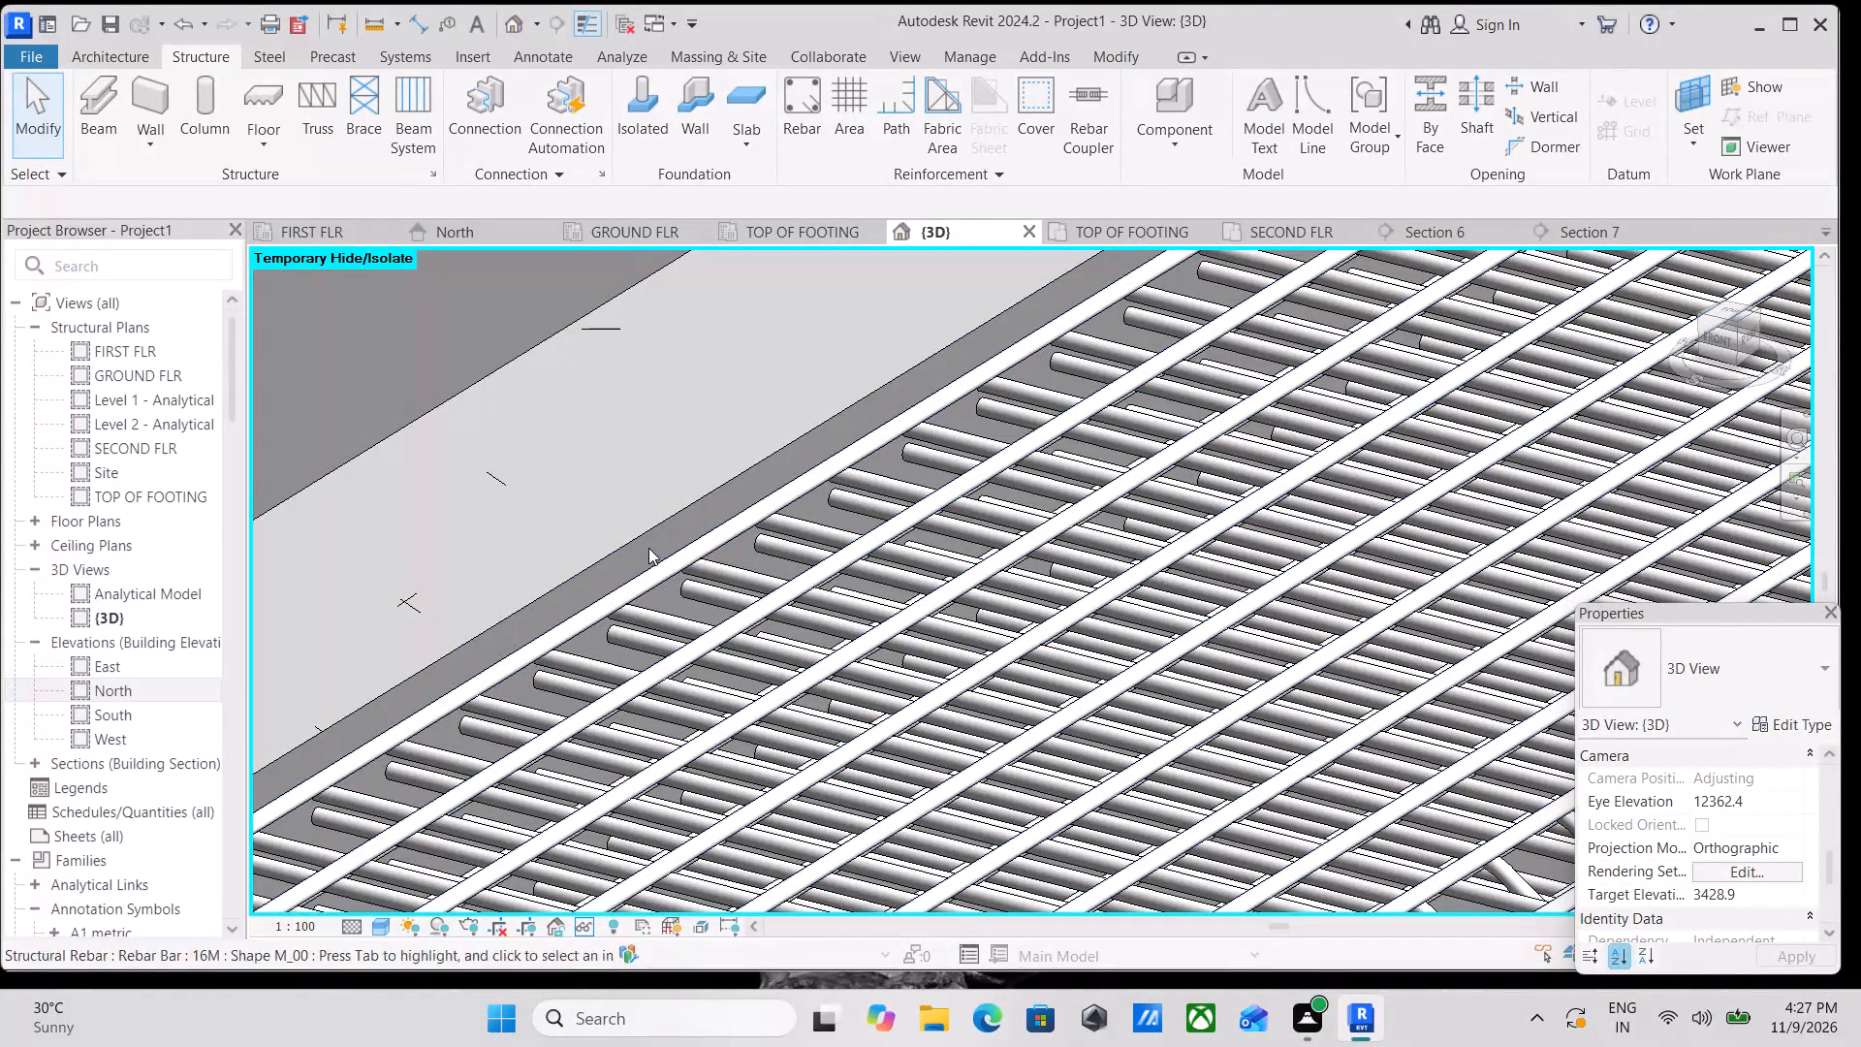
Start propagating the reinforced slab's rebar with alignment by host, choosing the adjoining front-bay slab as the first destination.
click(647, 536)
scroll(647, 536, down, 2)
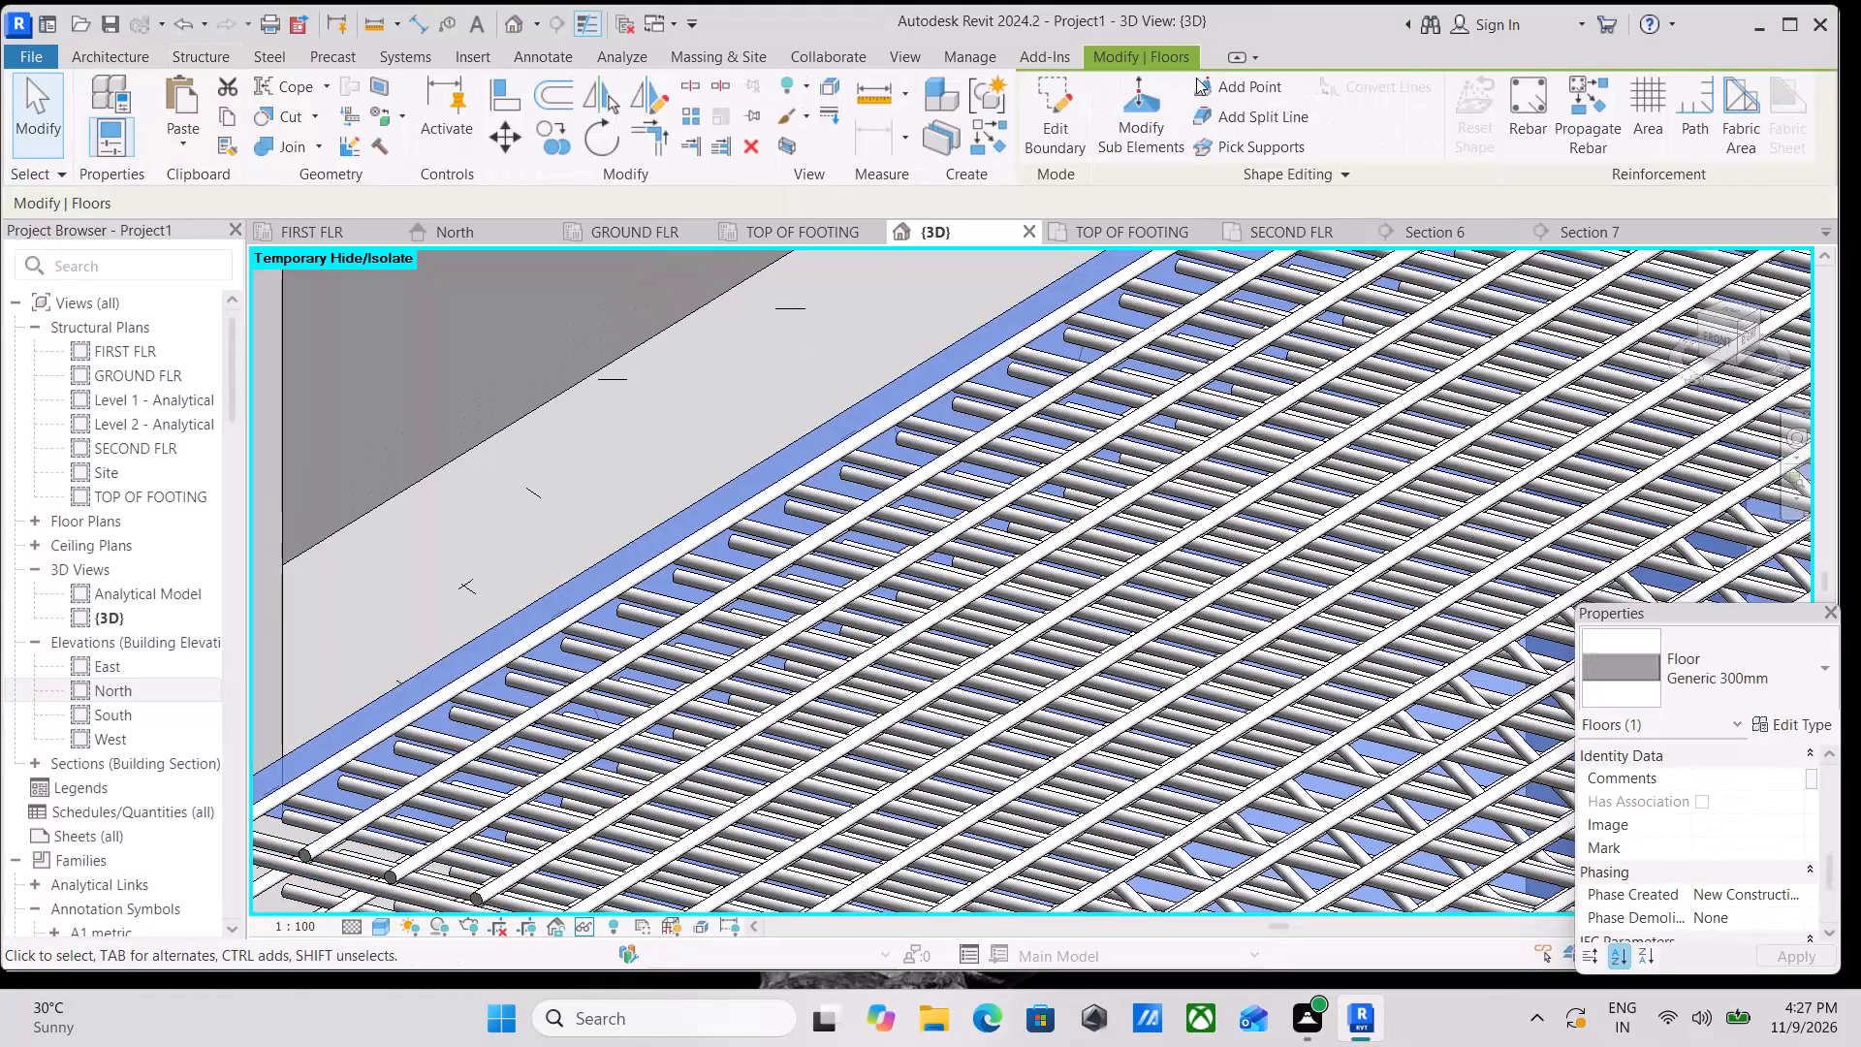
click(1570, 115)
scroll(744, 598, down, 8)
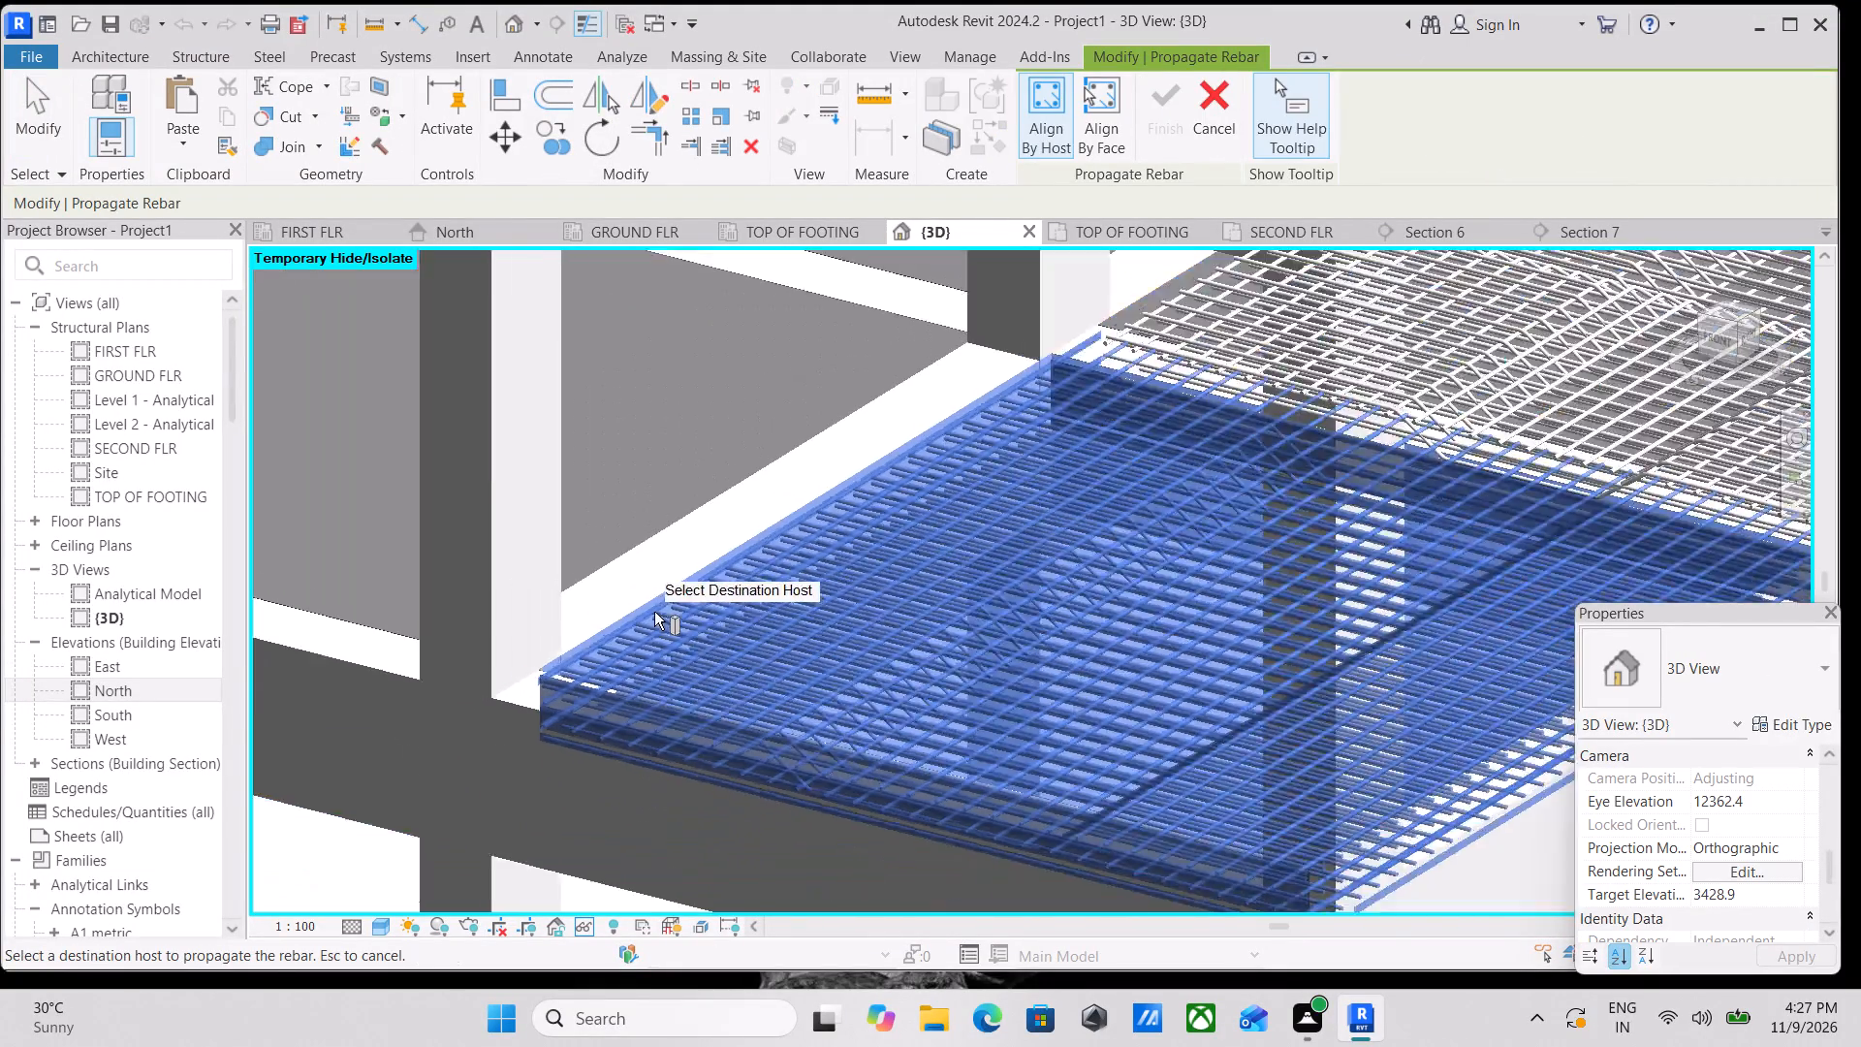
scroll(654, 612, down, 6)
shift+middle_drag(692, 614, 952, 540)
middle_drag(931, 571, 924, 609)
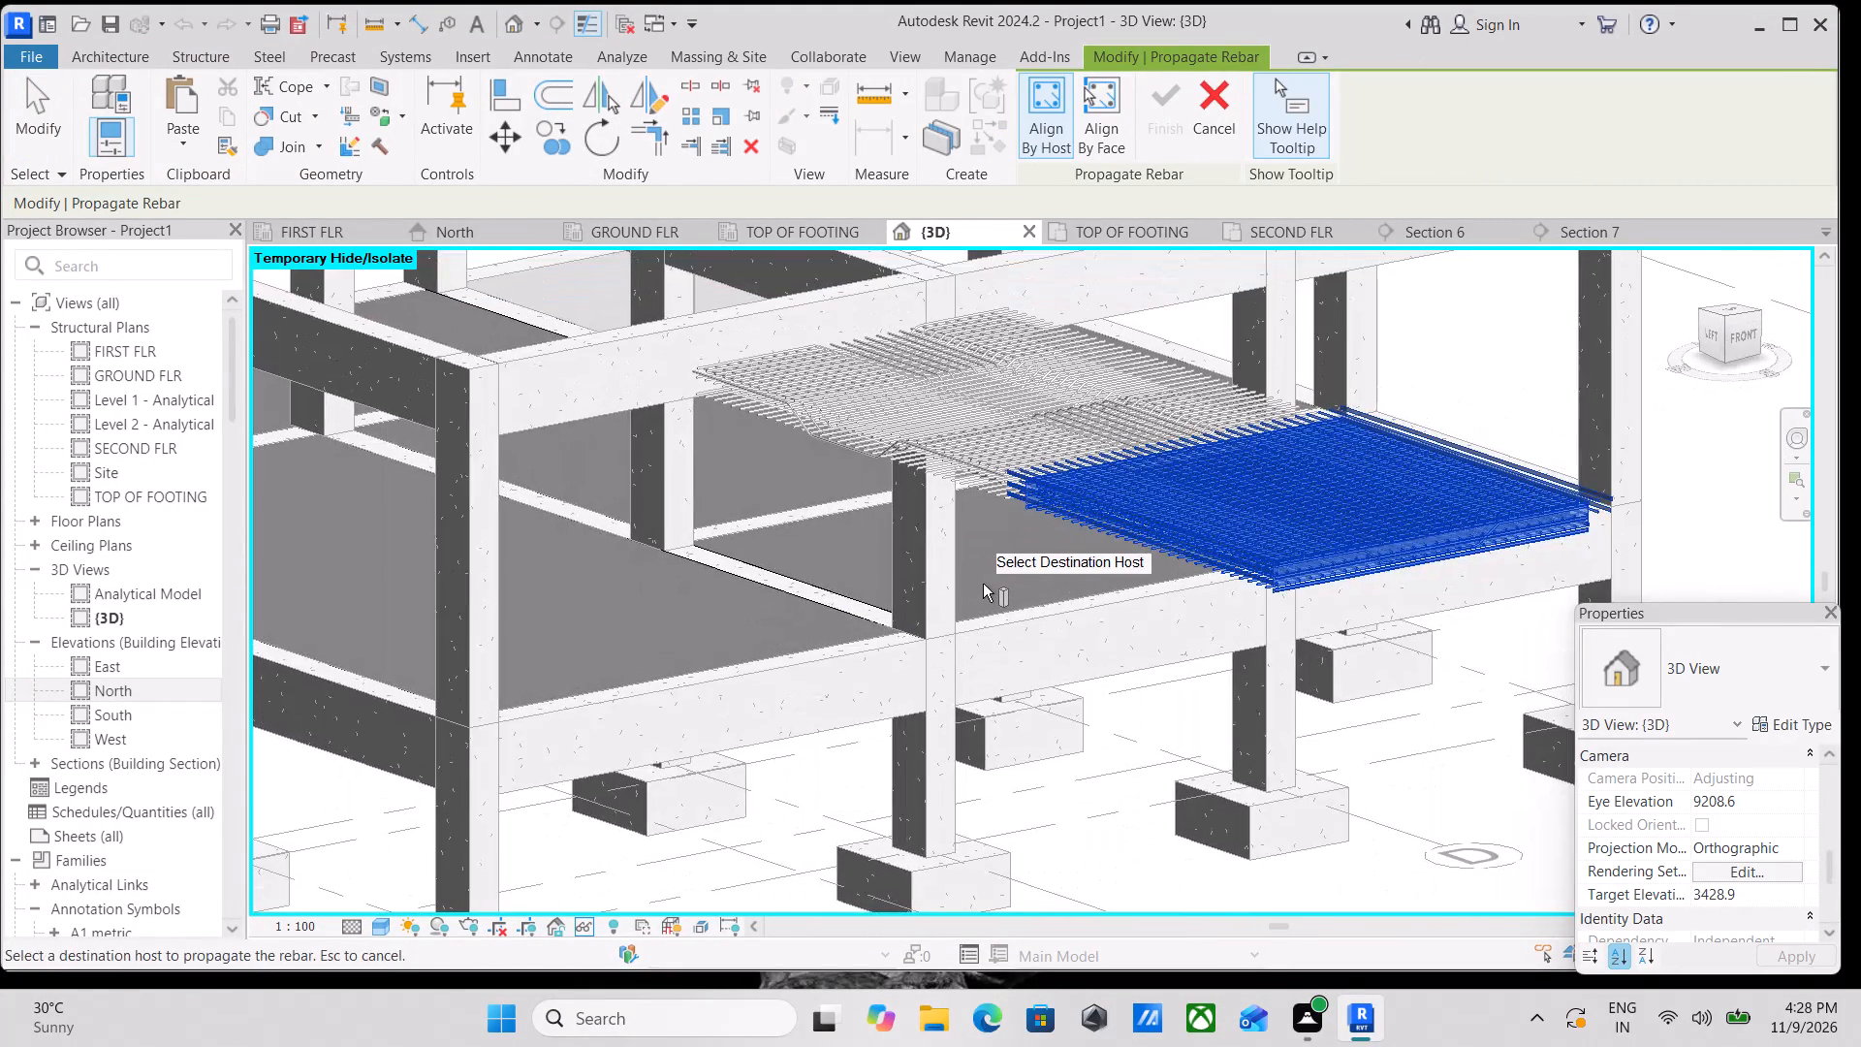
shift+middle_drag(990, 580, 892, 752)
scroll(938, 657, up, 3)
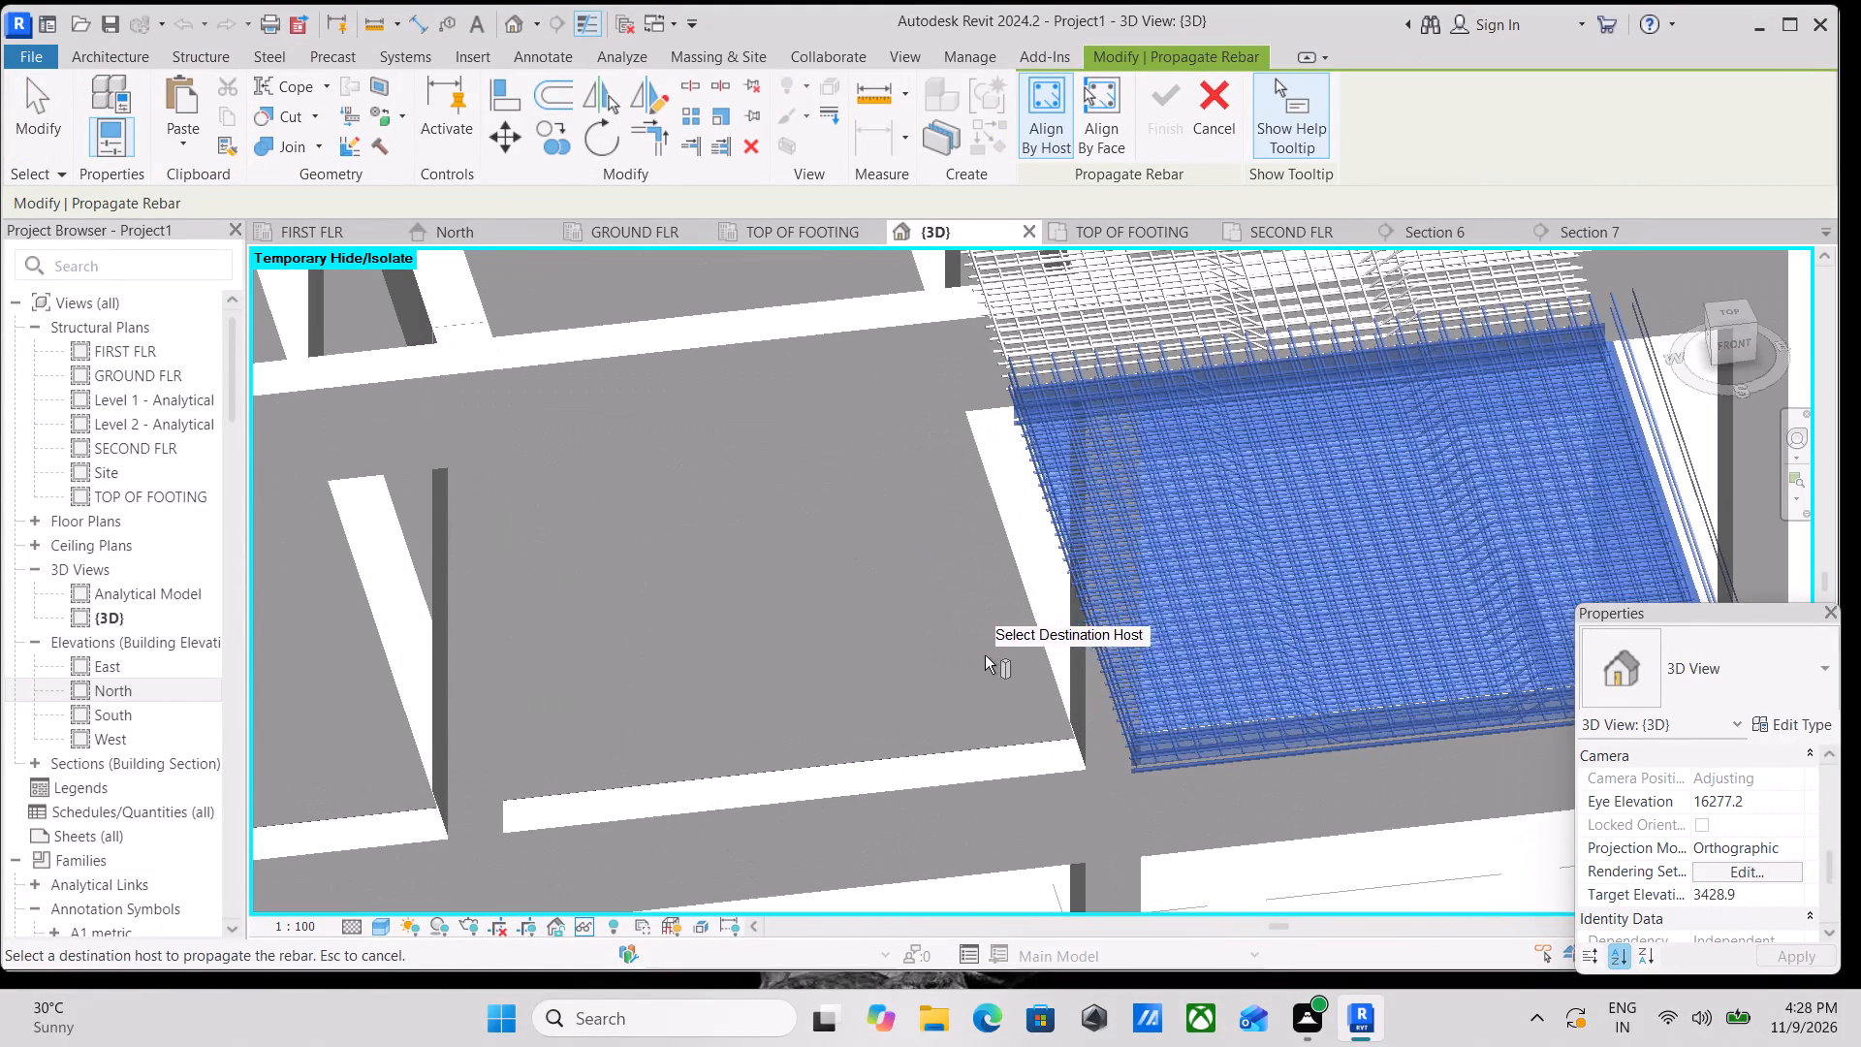
click(1045, 675)
Add the large end-bay slab and the slab behind it as destinations for the propagated rebar.
scroll(790, 658, down, 2)
middle_drag(790, 658, 1173, 556)
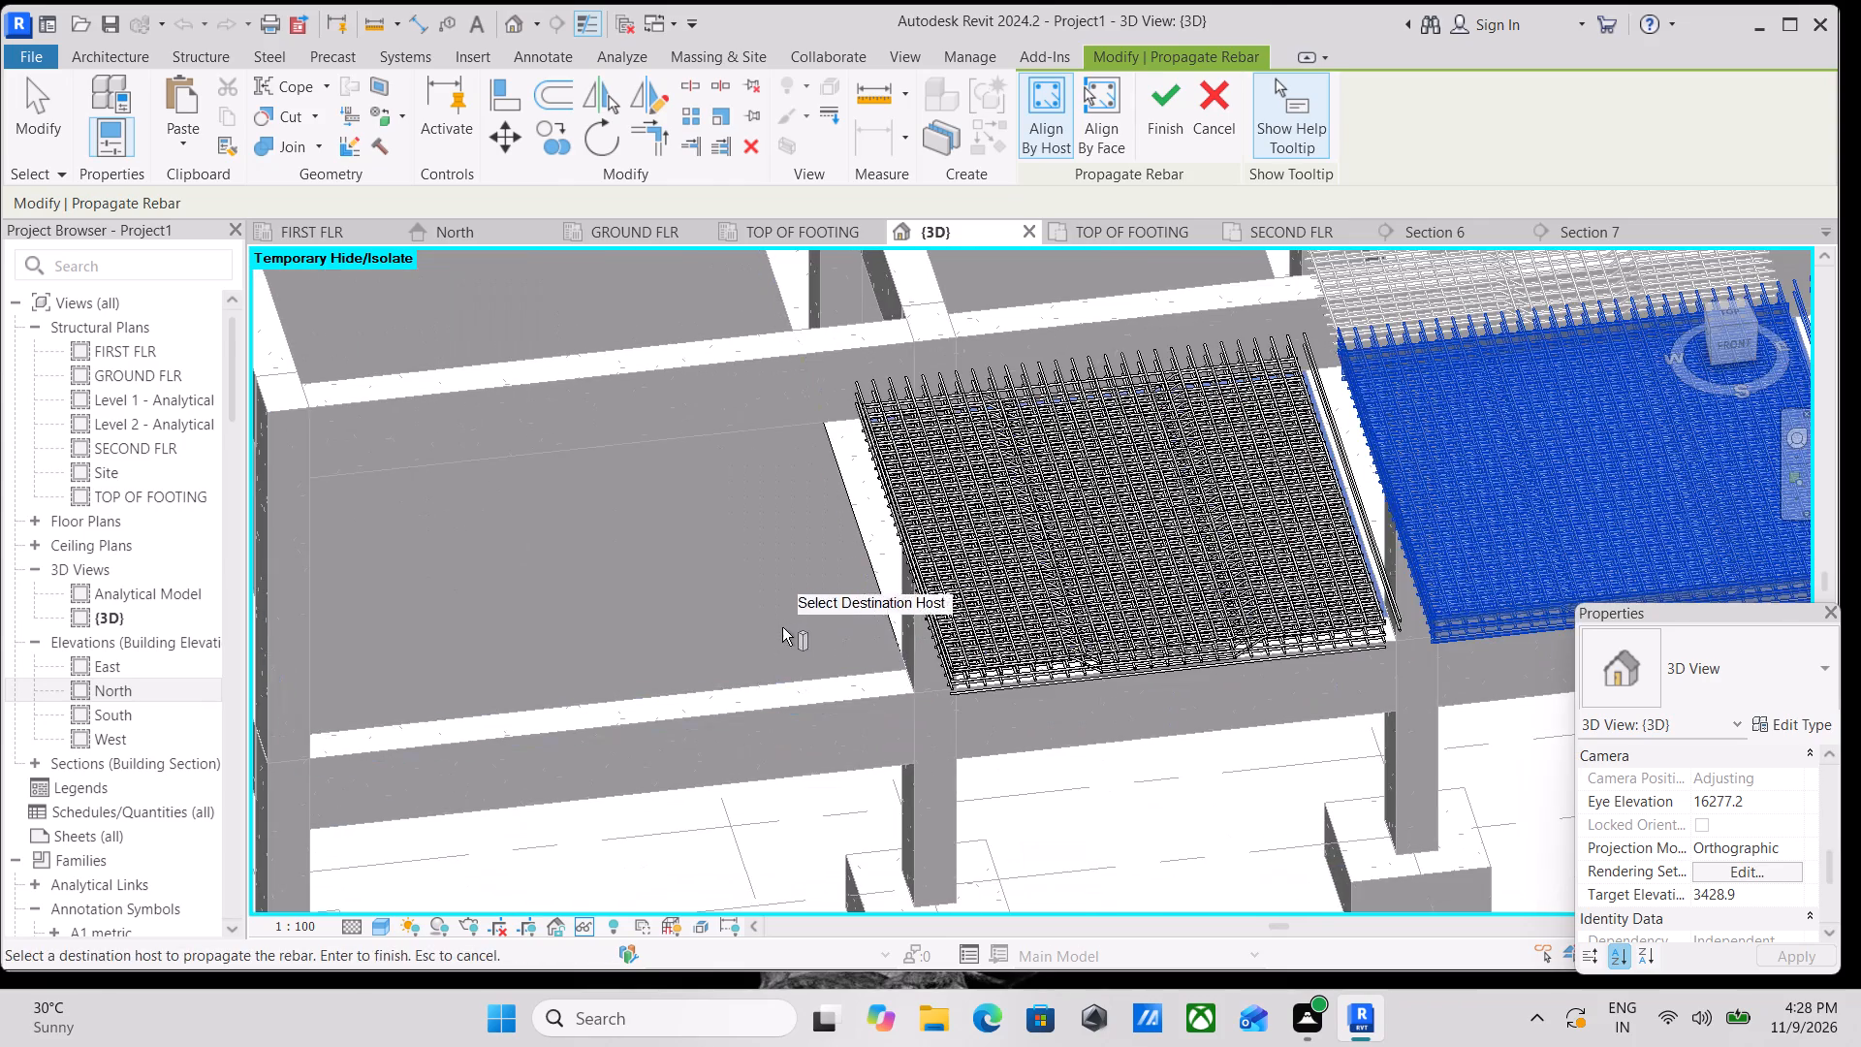
scroll(787, 634, down, 1)
middle_drag(801, 646, 944, 704)
click(1016, 667)
scroll(764, 607, down, 3)
middle_drag(764, 607, 838, 756)
middle_drag(687, 595, 733, 740)
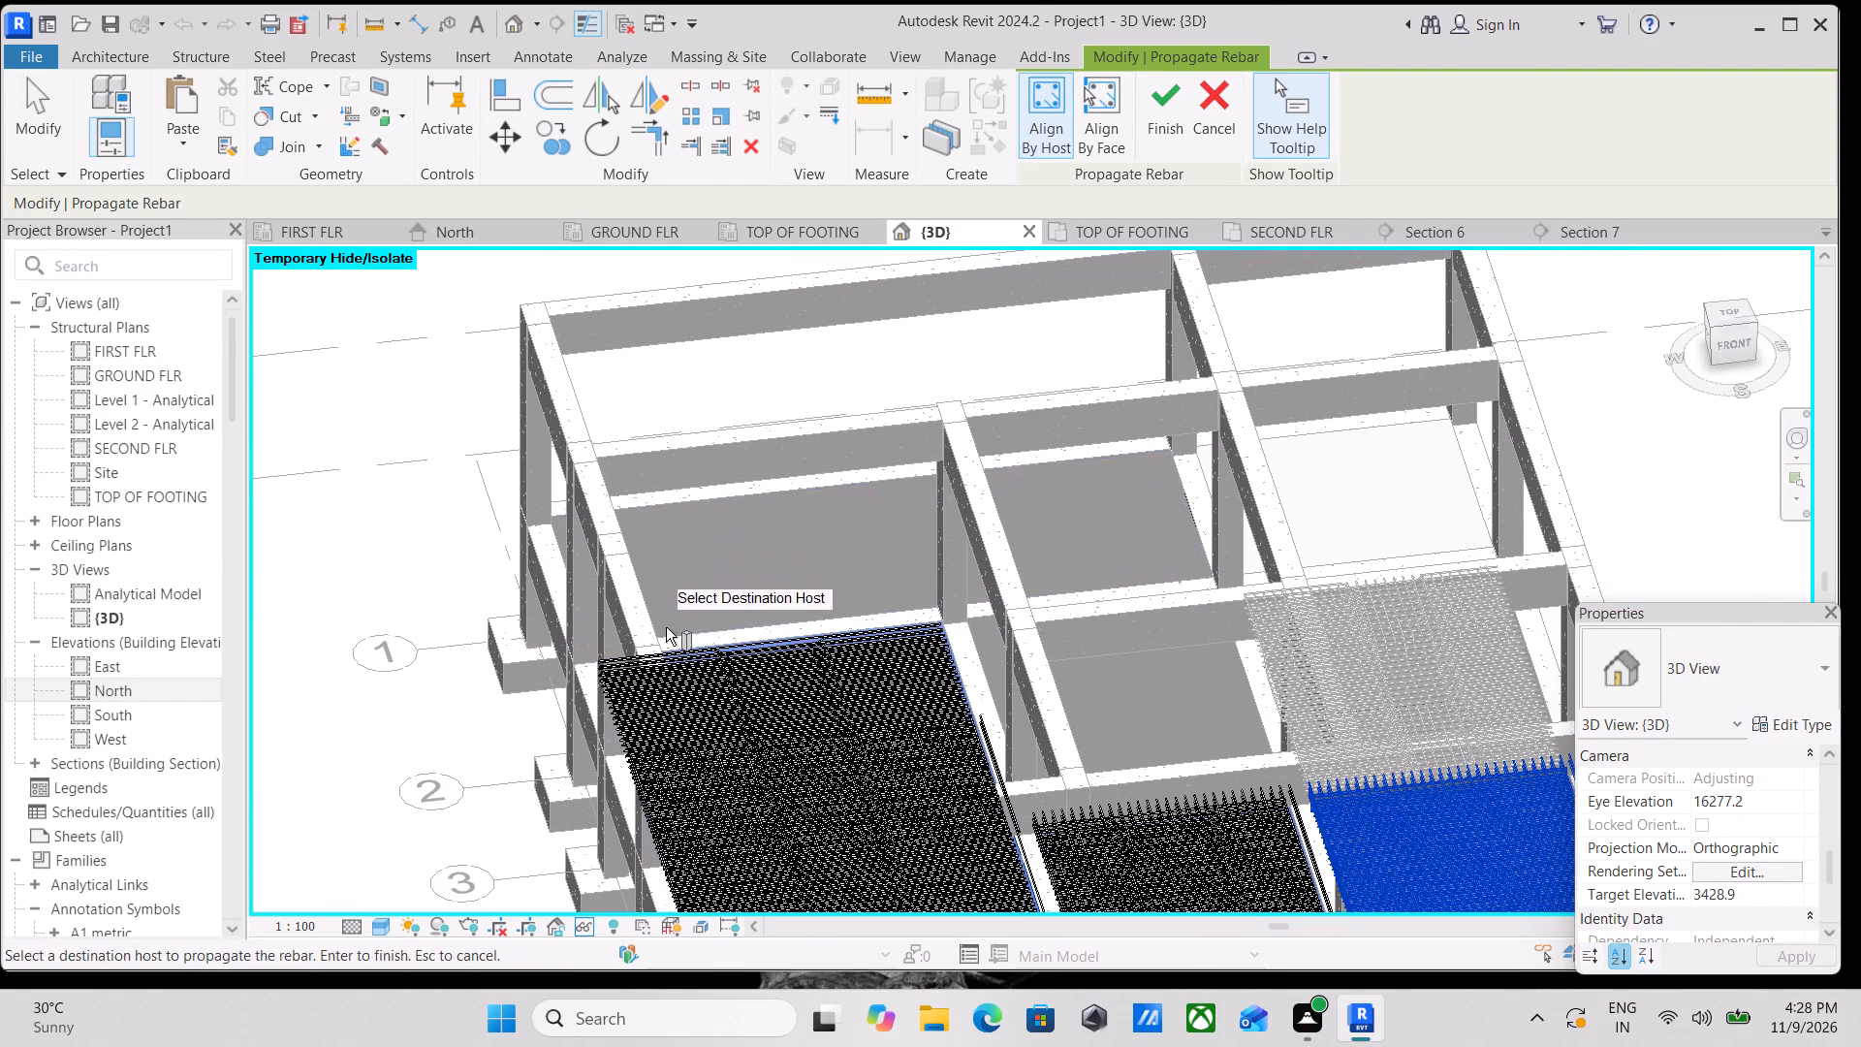
click(692, 628)
Add the inner middle-bay slab as a destination and finish the rebar propagation.
scroll(927, 609, down, 1)
middle_drag(927, 609, 746, 659)
scroll(995, 726, up, 3)
click(1052, 757)
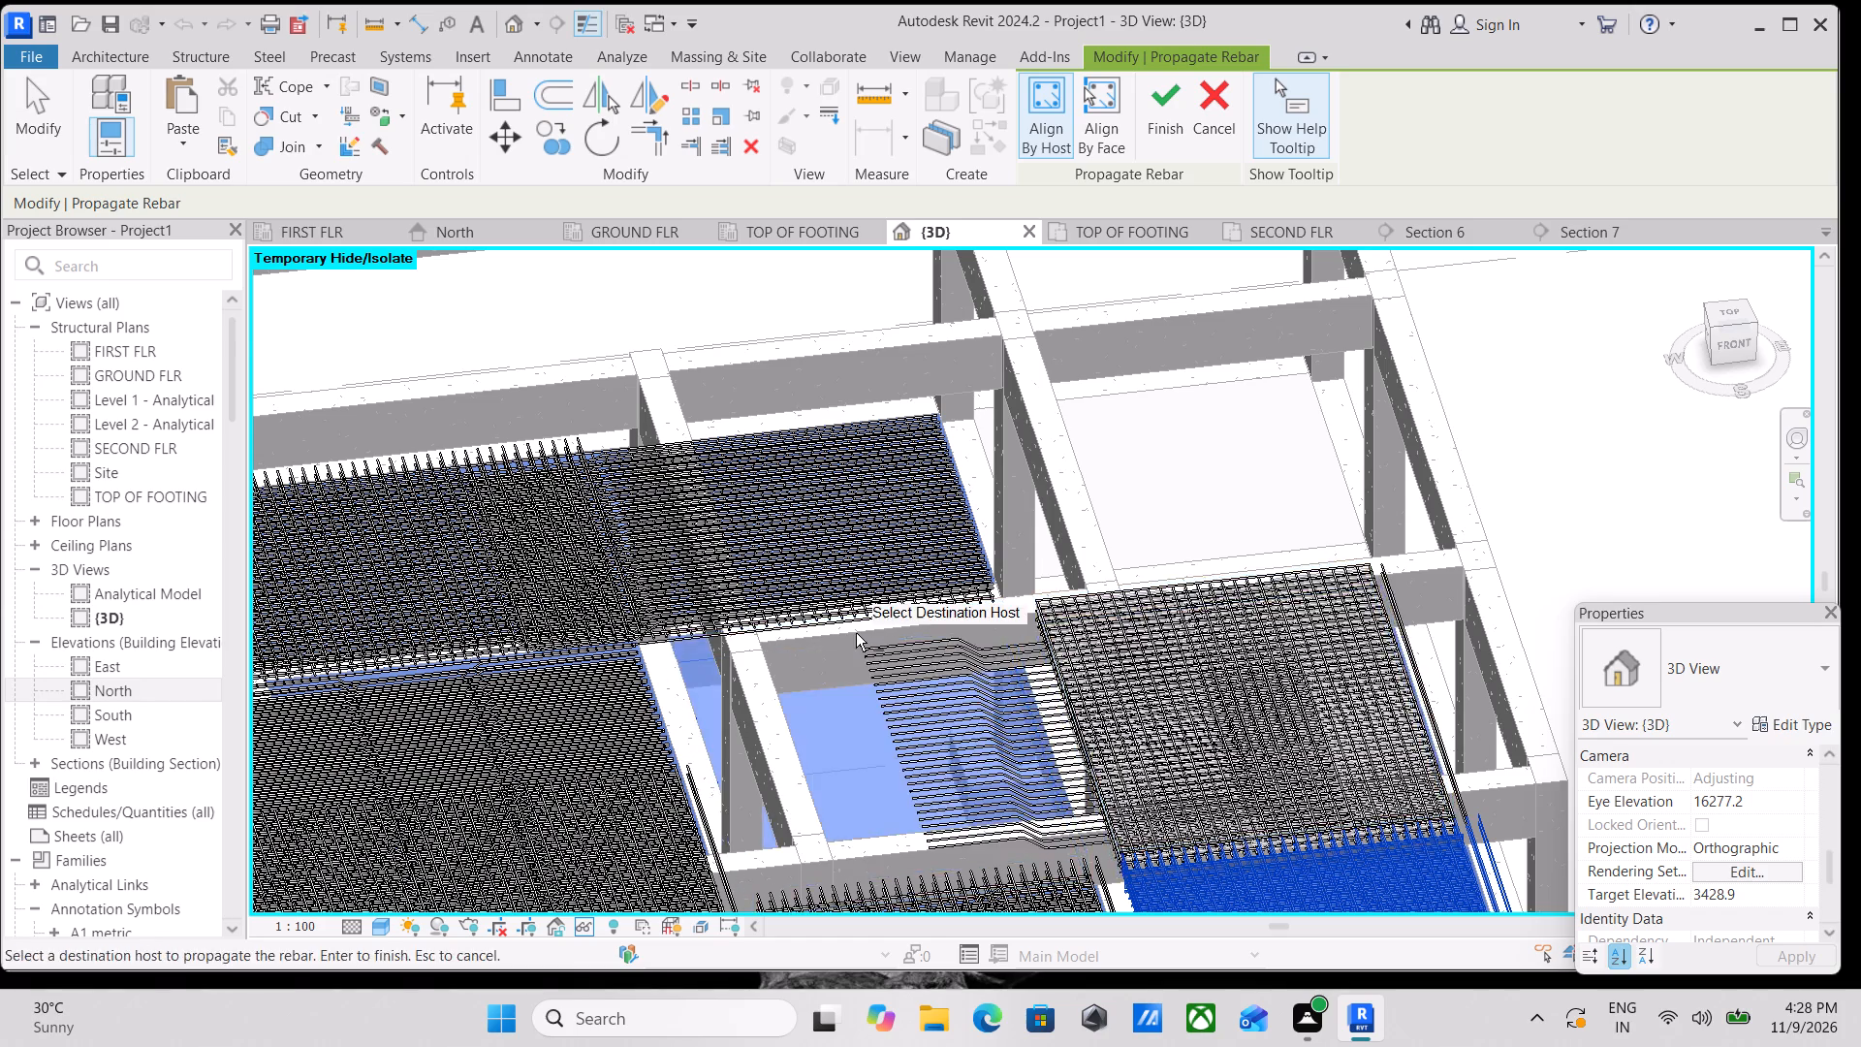
scroll(856, 633, down, 1)
middle_drag(856, 633, 858, 701)
middle_drag(900, 693, 939, 596)
scroll(862, 654, down, 4)
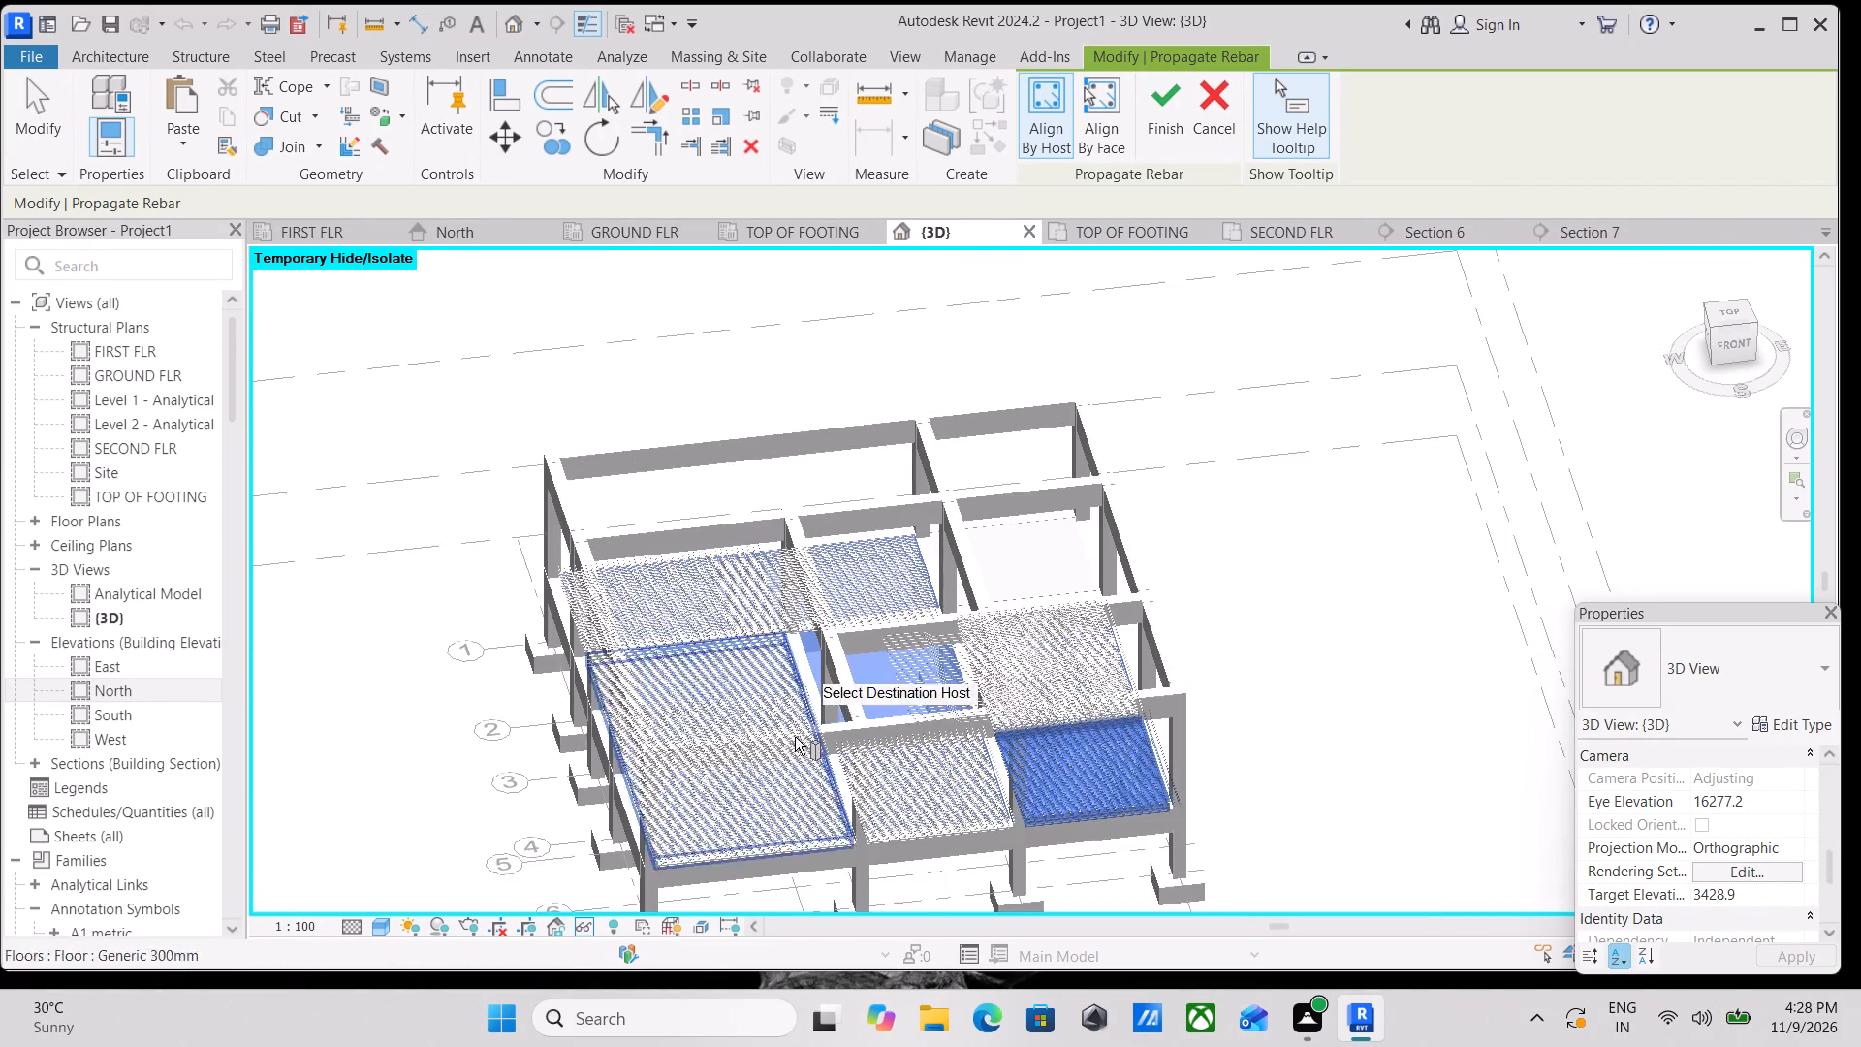
scroll(795, 737, down, 2)
shift+middle_drag(790, 759, 1221, 427)
shift+middle_drag(997, 698, 1063, 894)
scroll(969, 900, up, 1)
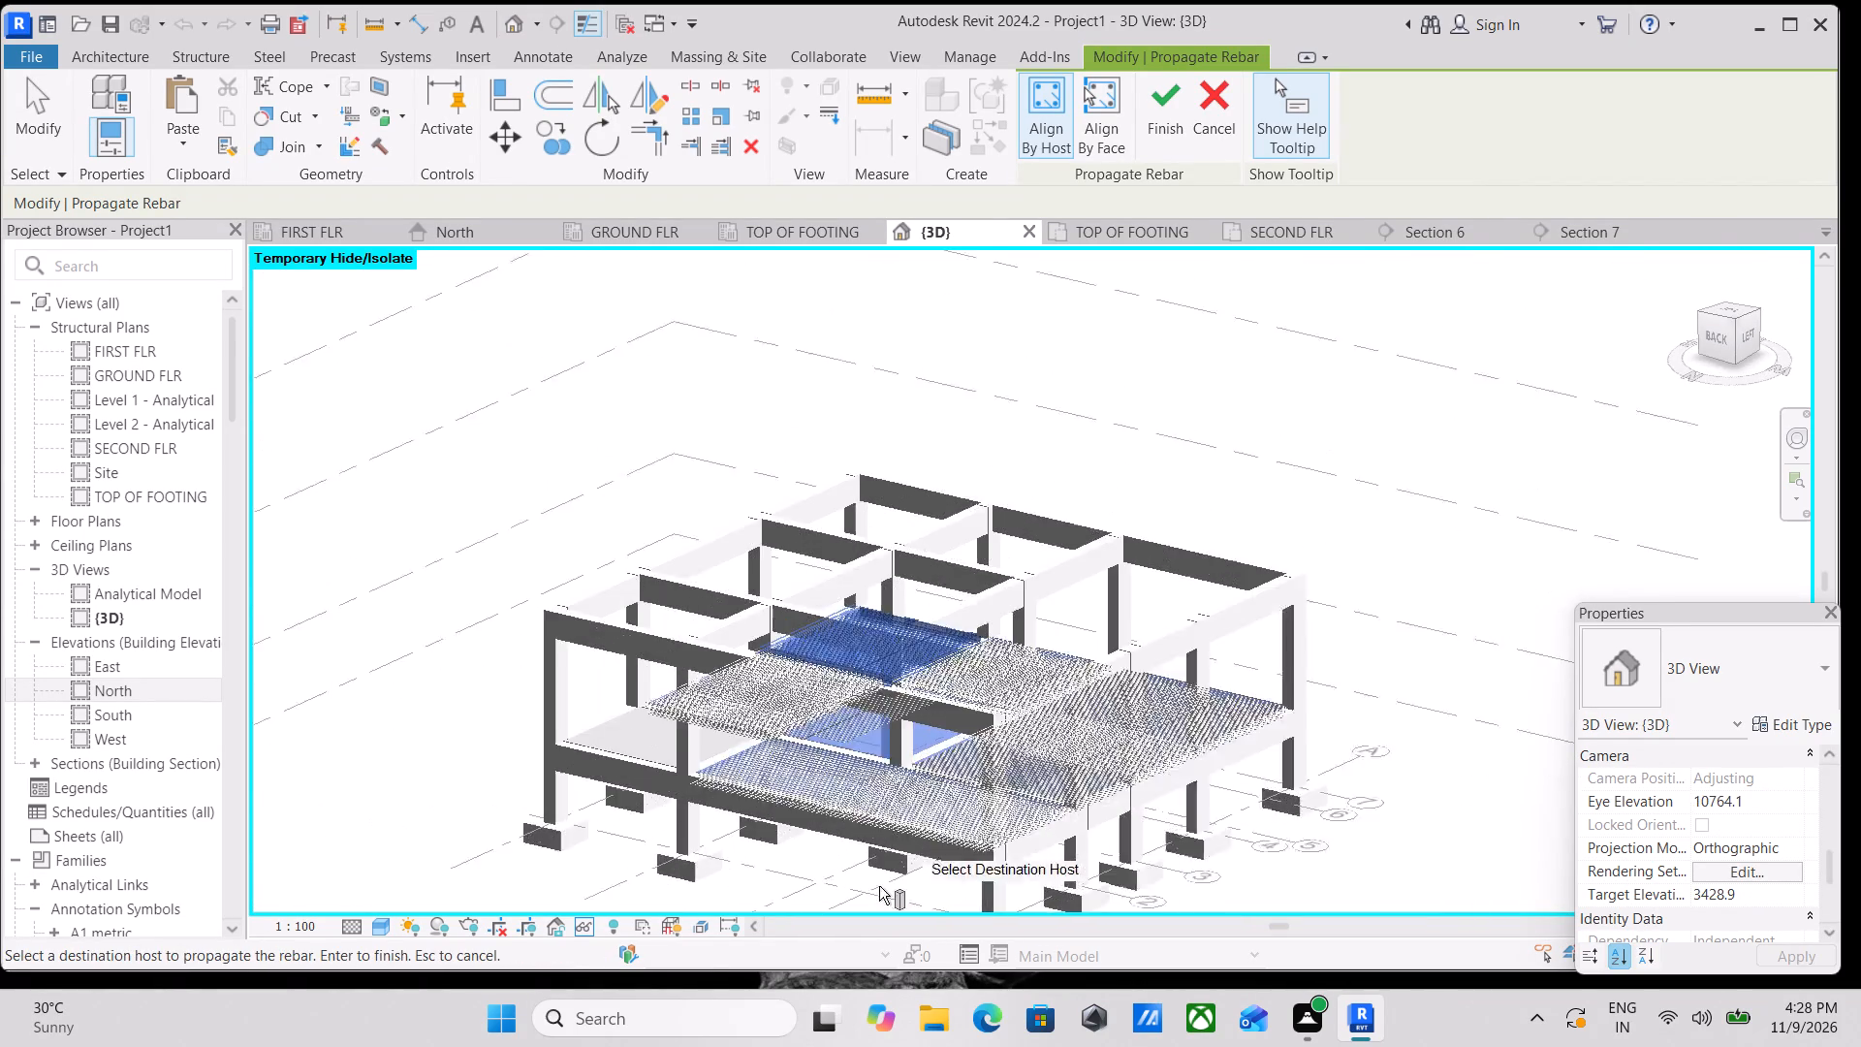
scroll(879, 886, up, 1)
scroll(594, 665, up, 7)
scroll(548, 749, down, 4)
click(1172, 127)
key(Escape)
Examine the propagated slab meshes across the whole frame from above, from the back and in side profile.
scroll(1087, 599, down, 2)
middle_drag(1087, 599, 1118, 539)
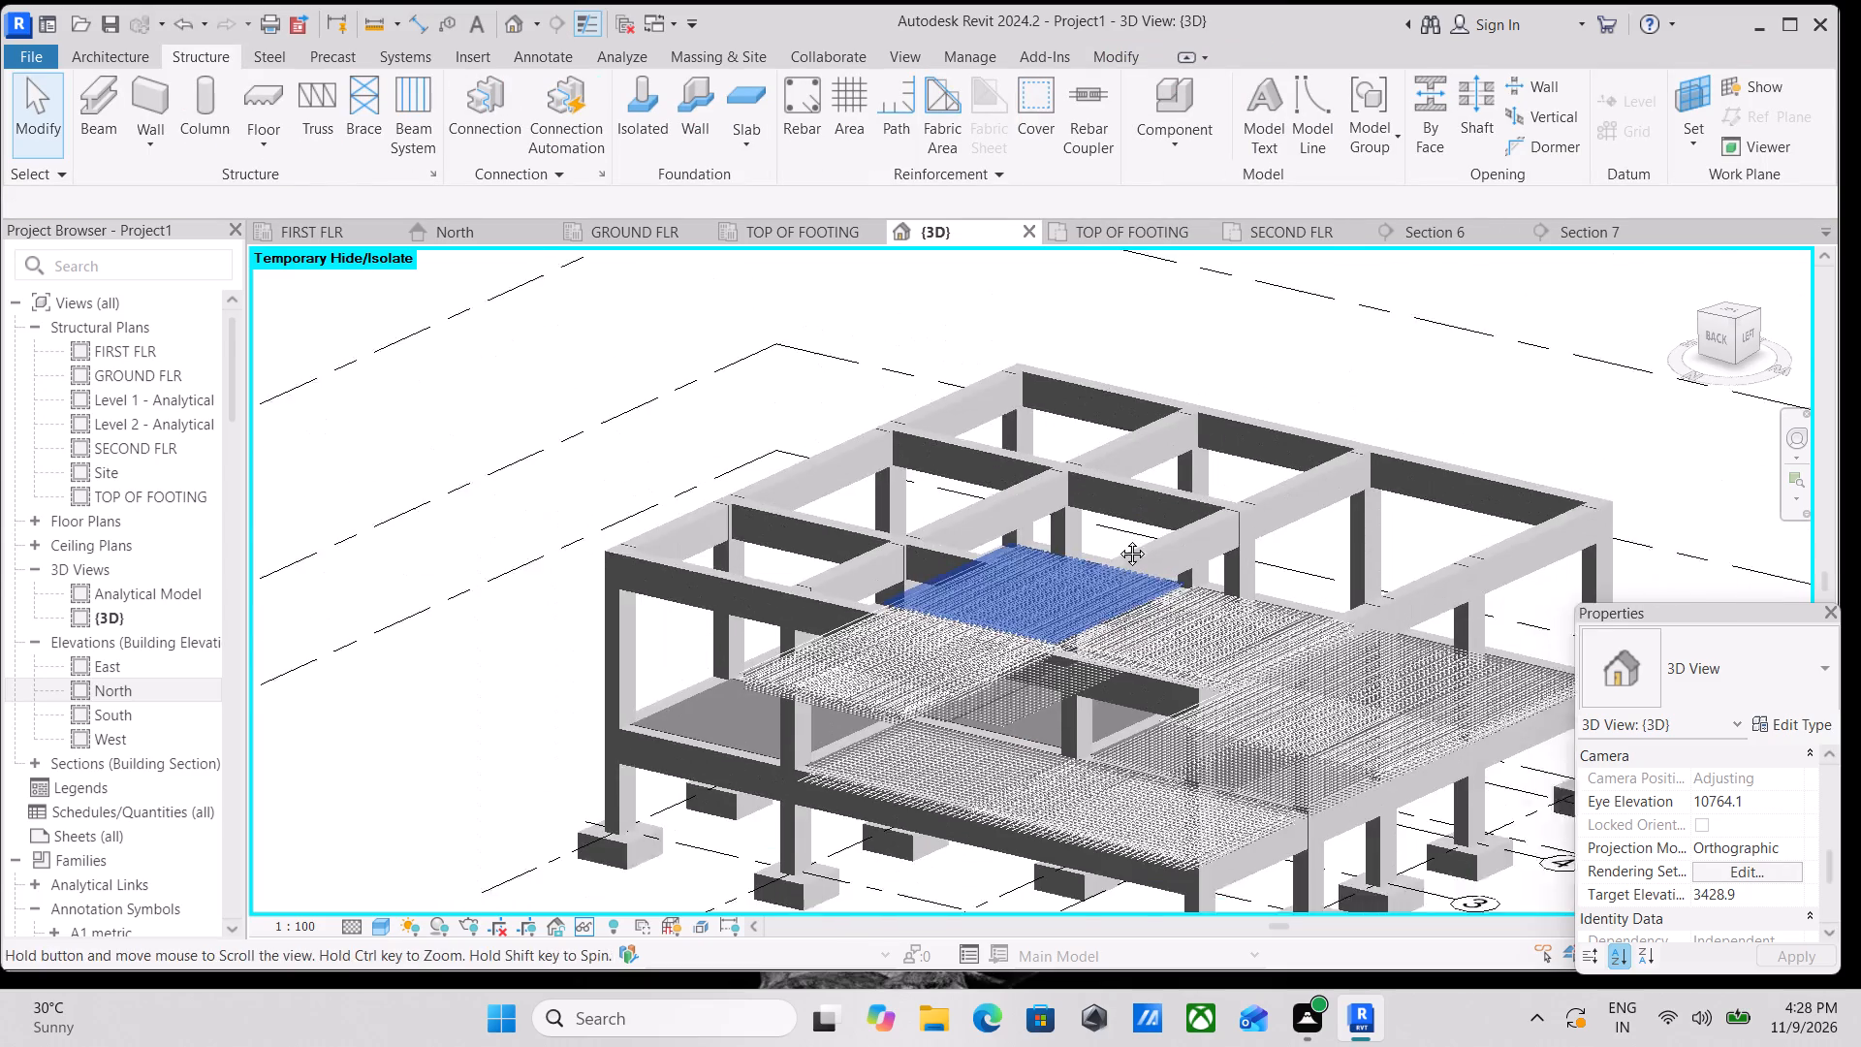
middle_drag(1118, 539, 1160, 480)
scroll(1088, 670, down, 1)
shift+middle_drag(1010, 663, 1399, 619)
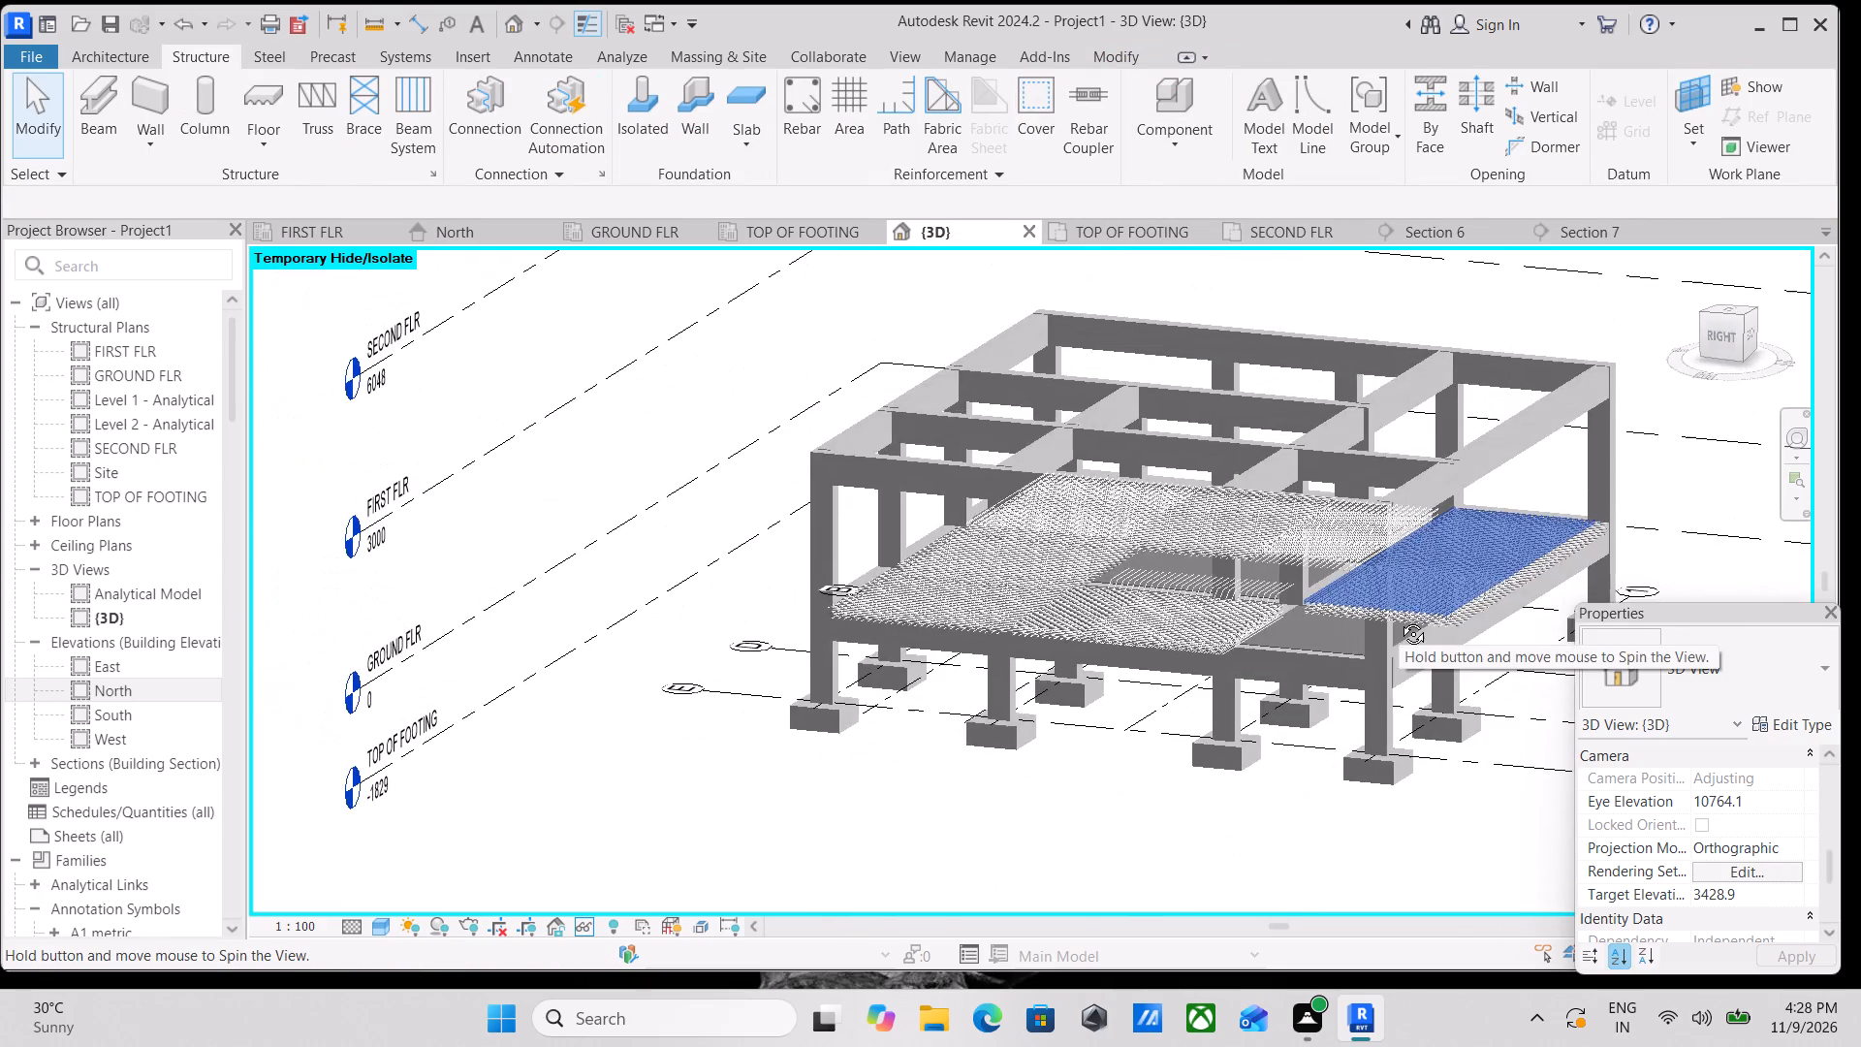
shift+middle_drag(1399, 619, 1461, 507)
scroll(1205, 663, up, 2)
middle_drag(1281, 540, 1091, 662)
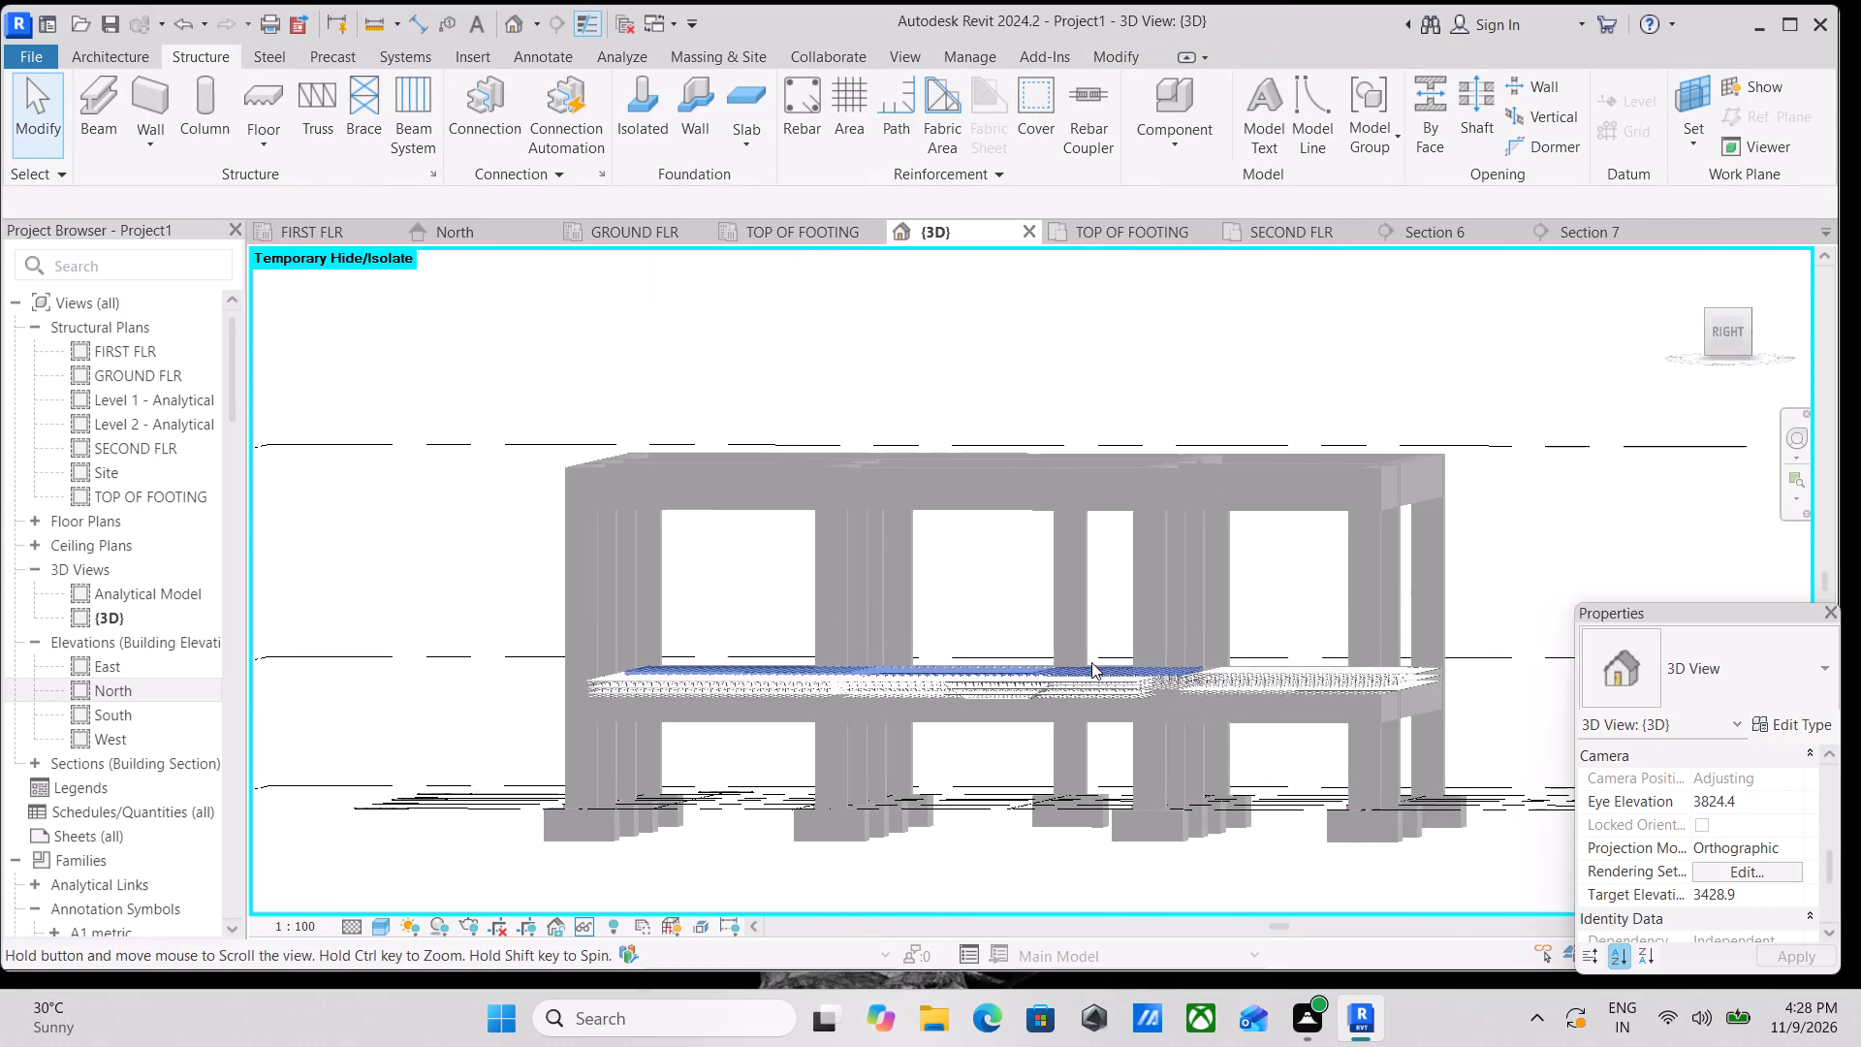
shift+middle_drag(1262, 690, 901, 844)
Delete the cranked 16M rebar set covering only part of the middle-bay slab.
scroll(931, 827, up, 1)
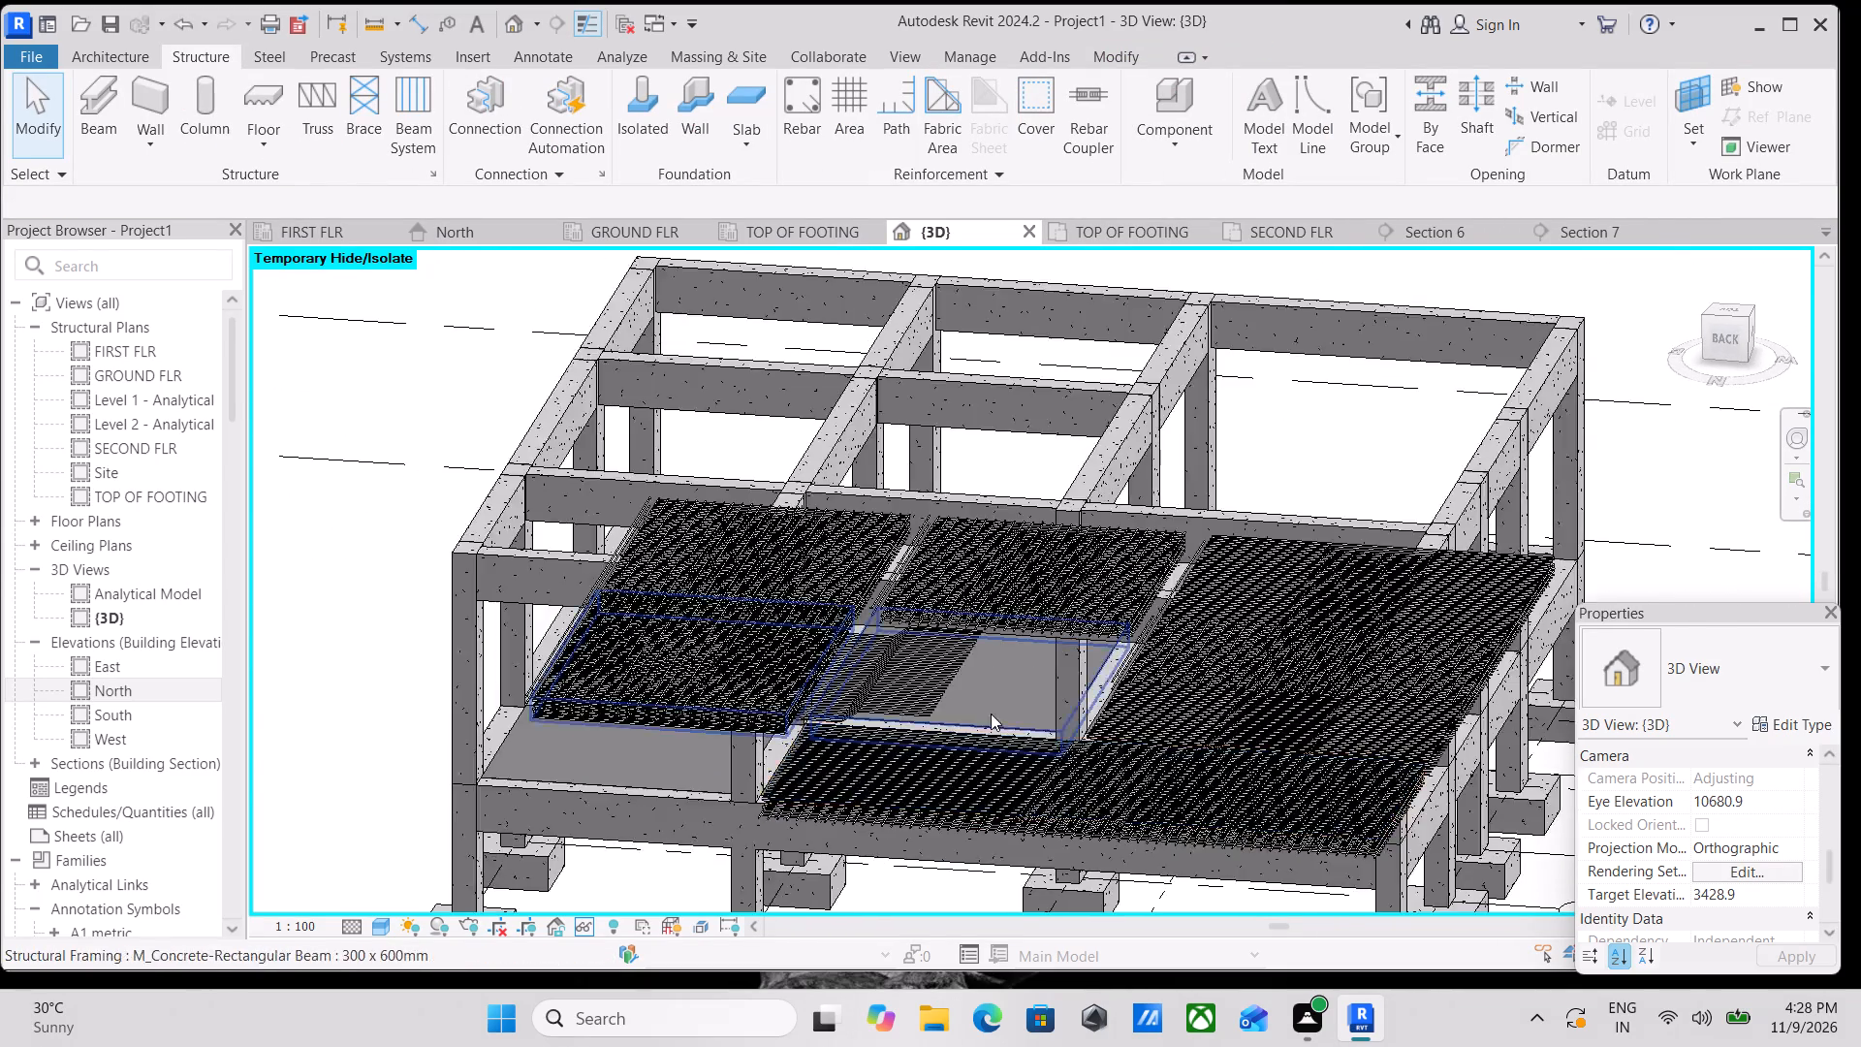
scroll(988, 706, up, 3)
click(867, 676)
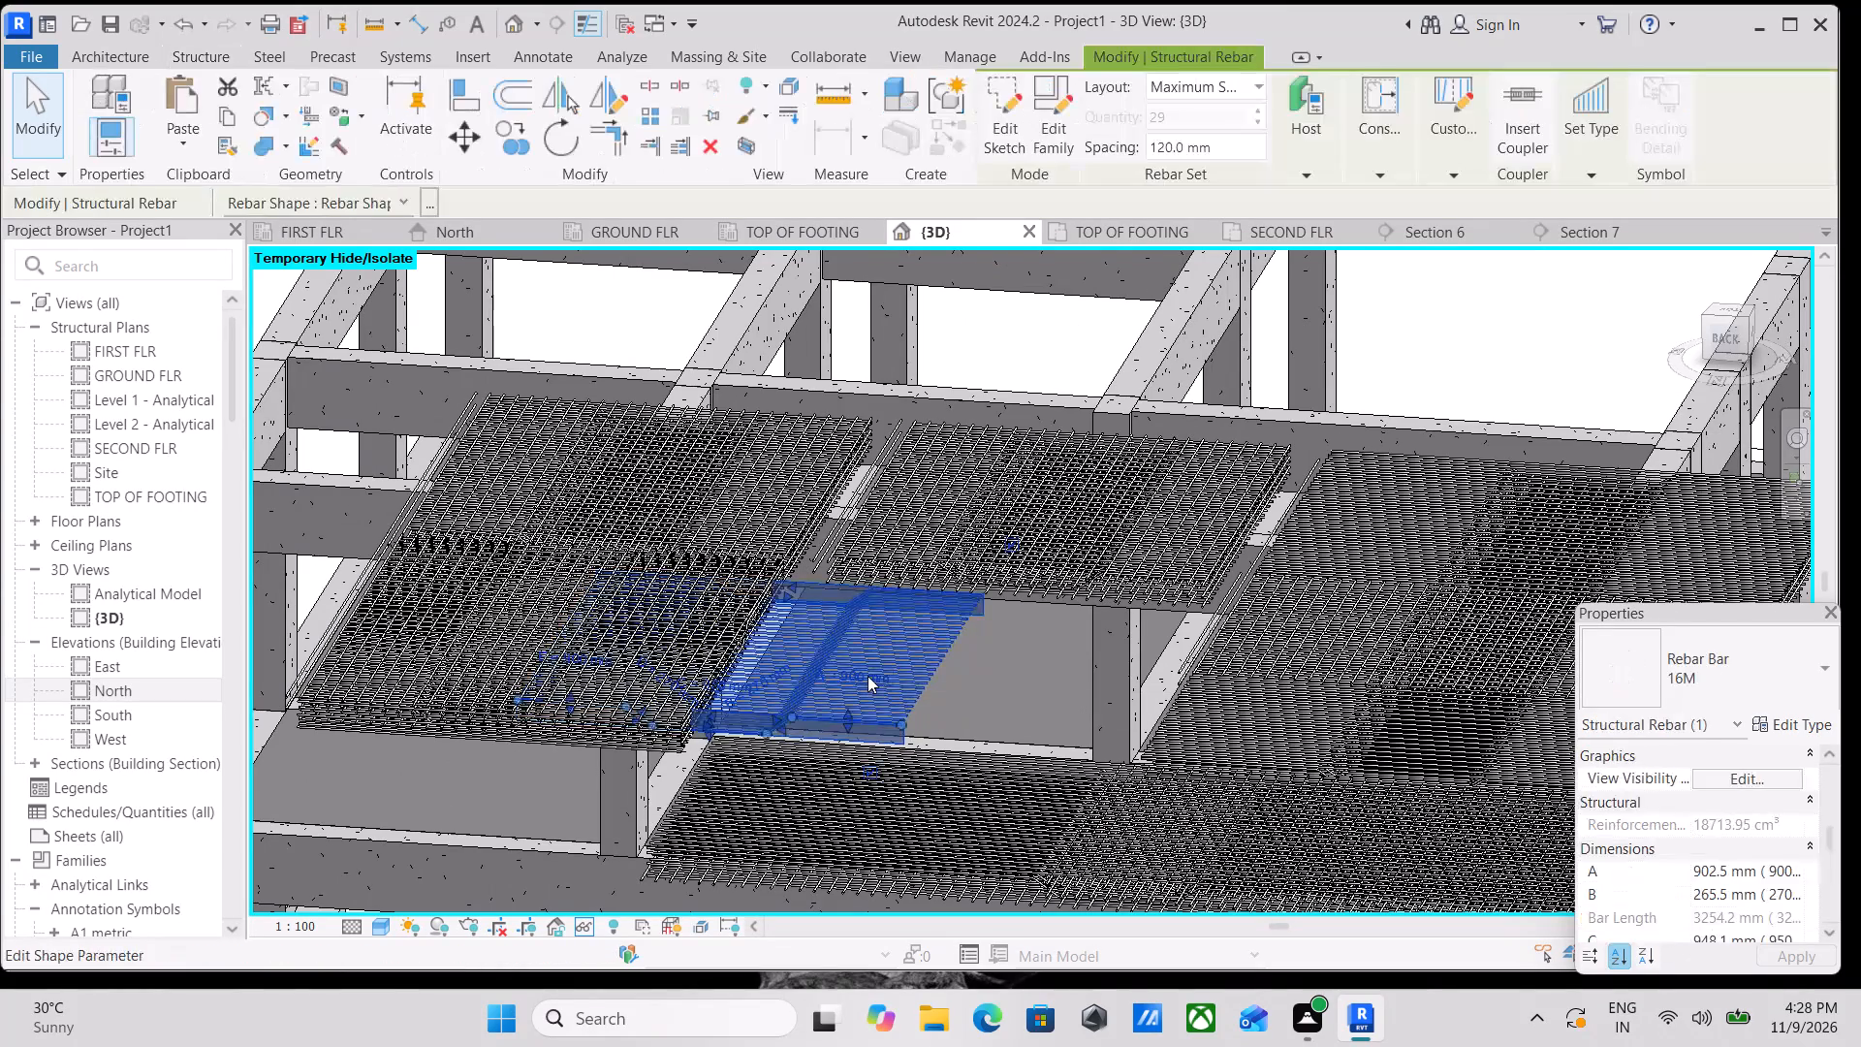
middle_drag(867, 676, 1027, 852)
right_click(1027, 852)
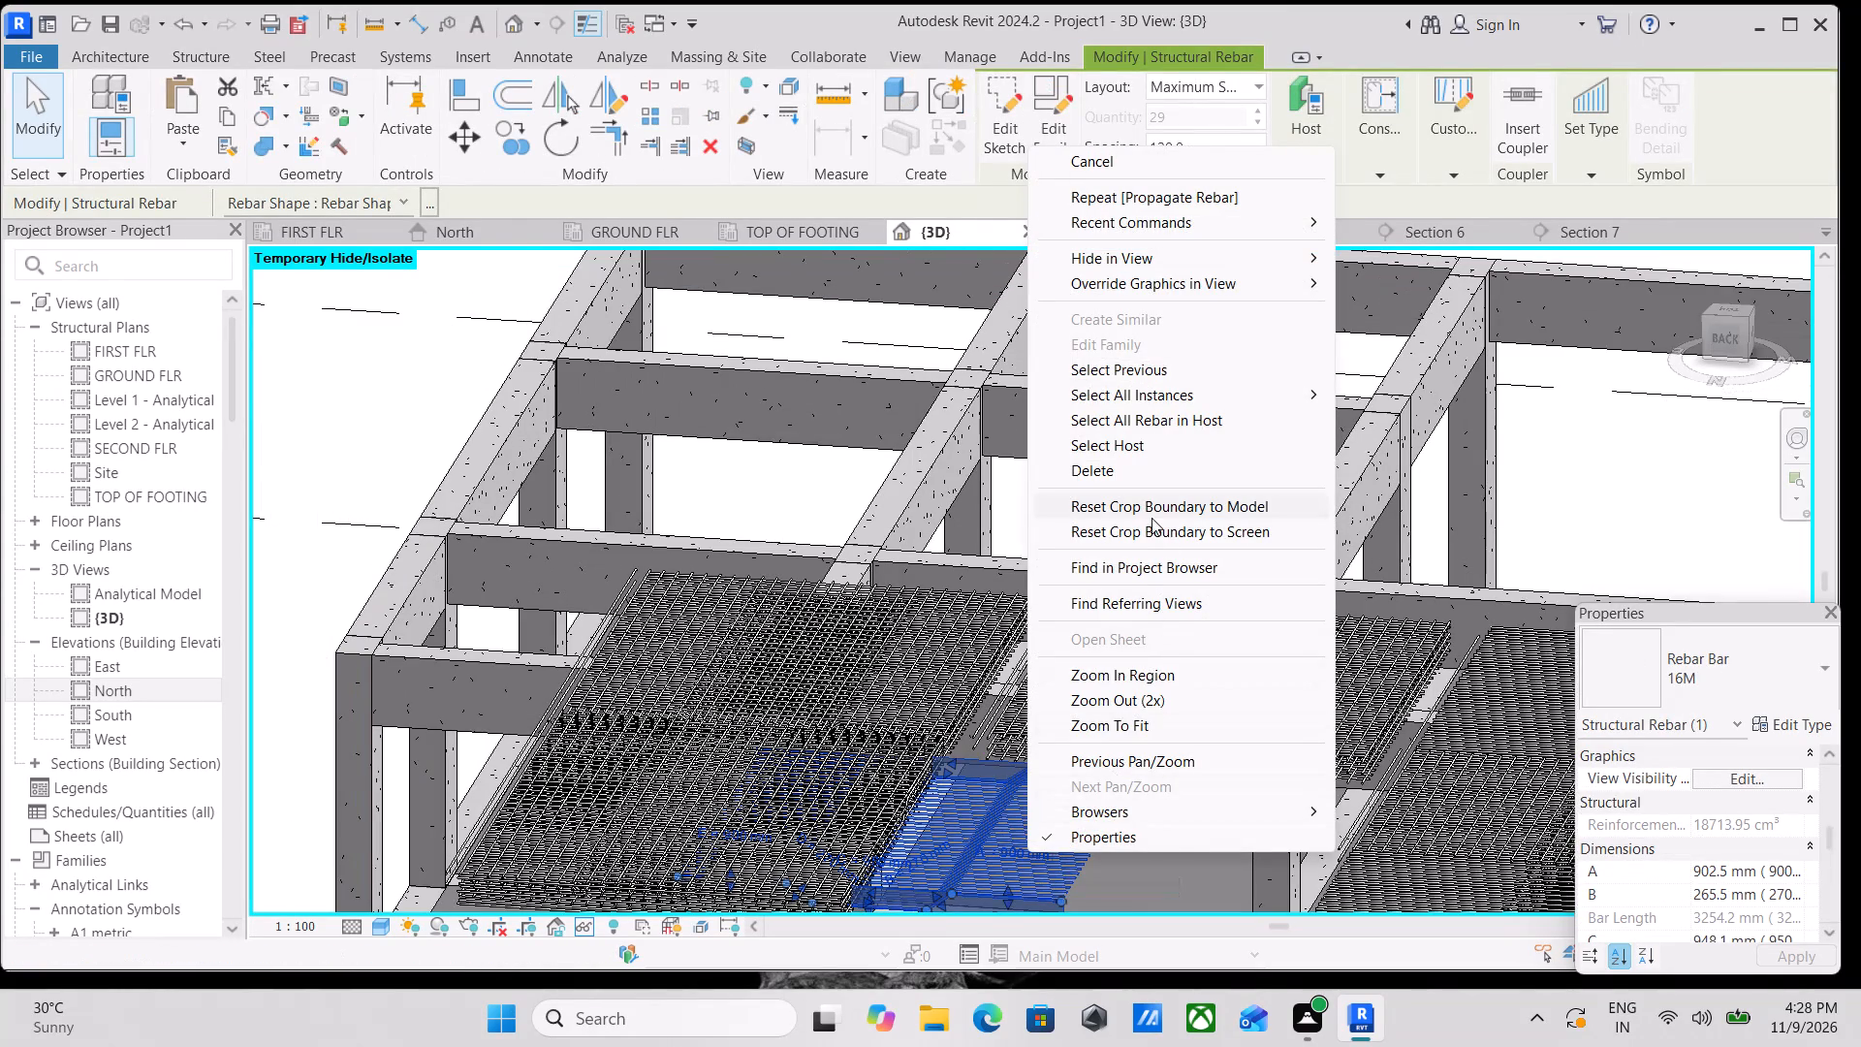
click(1101, 460)
Examine the mesh edges of the rear slabs where they meet across the intermediate beam.
scroll(1021, 759, down, 1)
middle_drag(1021, 759, 1069, 558)
scroll(1026, 716, up, 1)
scroll(944, 787, up, 3)
middle_drag(670, 662, 655, 704)
middle_drag(973, 571, 689, 762)
middle_drag(819, 638, 592, 824)
scroll(785, 652, up, 1)
scroll(795, 650, down, 1)
middle_drag(795, 650, 555, 651)
scroll(1042, 640, up, 8)
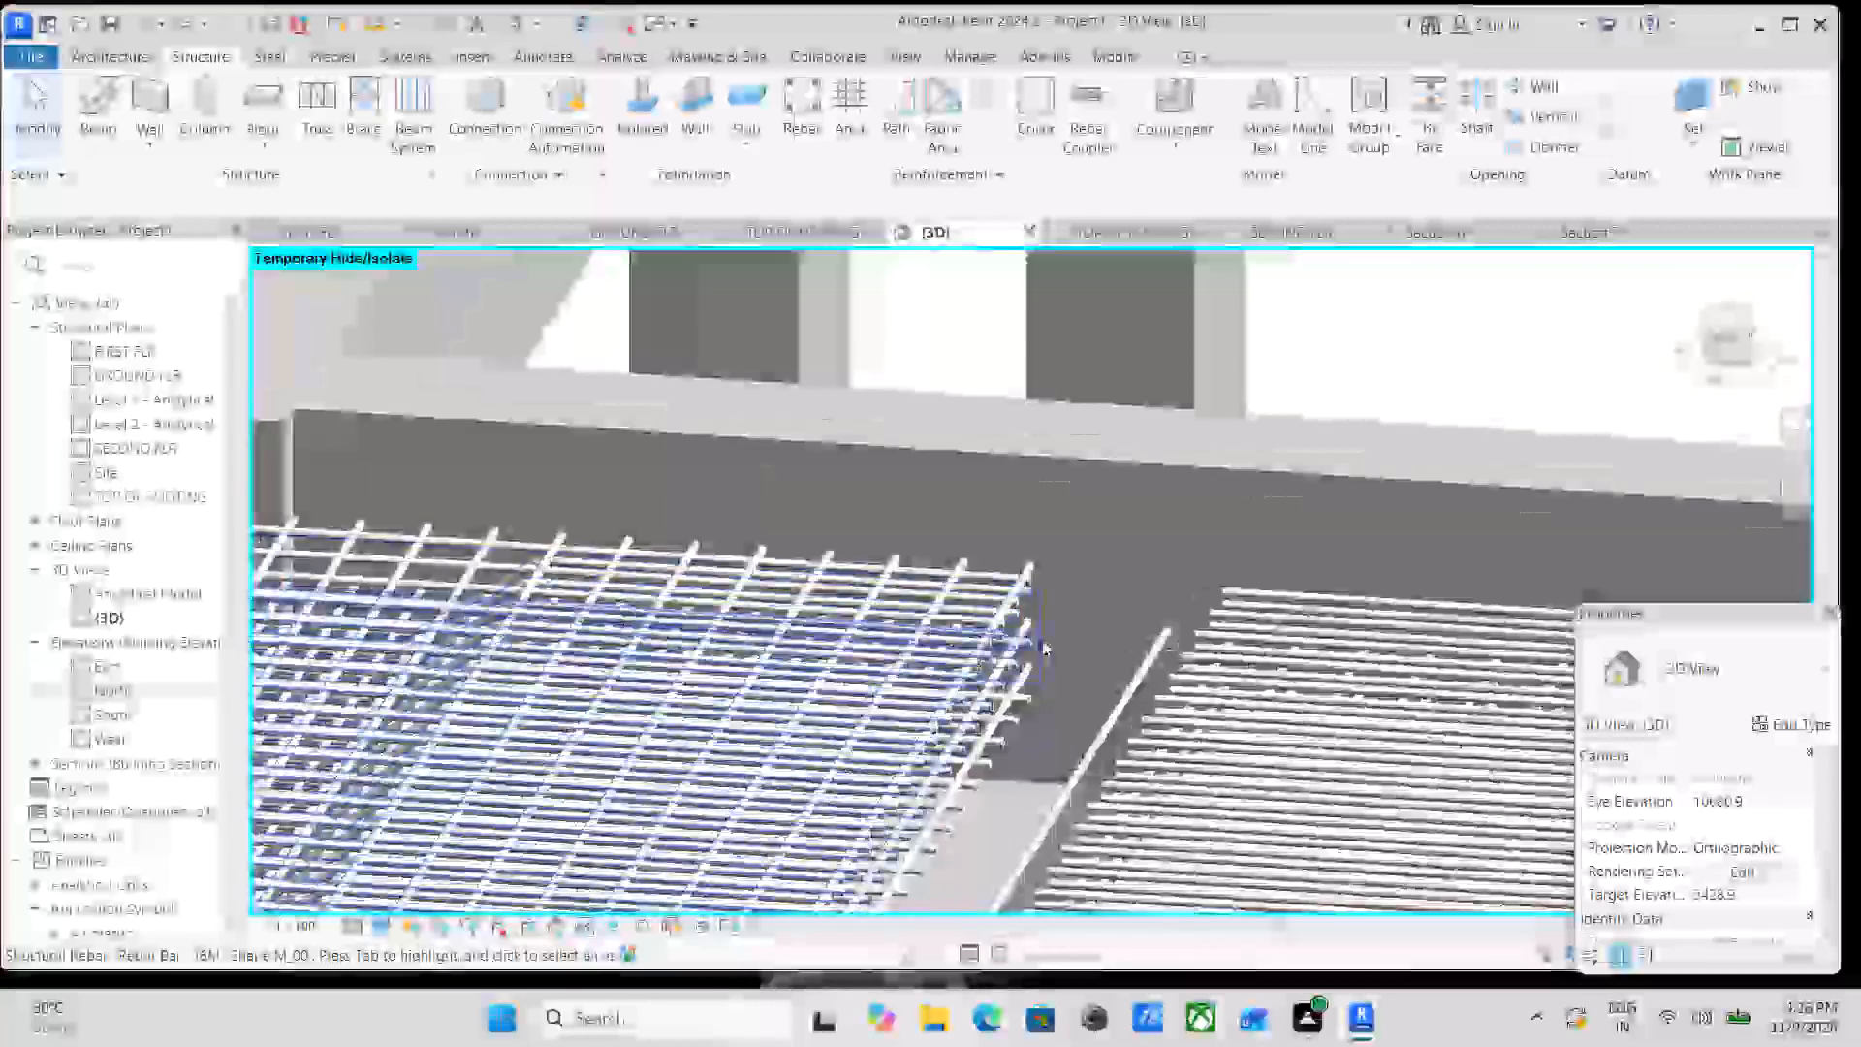
Examine the large end-bay mesh and the outer slab mesh near grid A, including their level relative to the beams.
scroll(1042, 640, down, 11)
middle_drag(1094, 677, 708, 447)
scroll(1098, 725, up, 2)
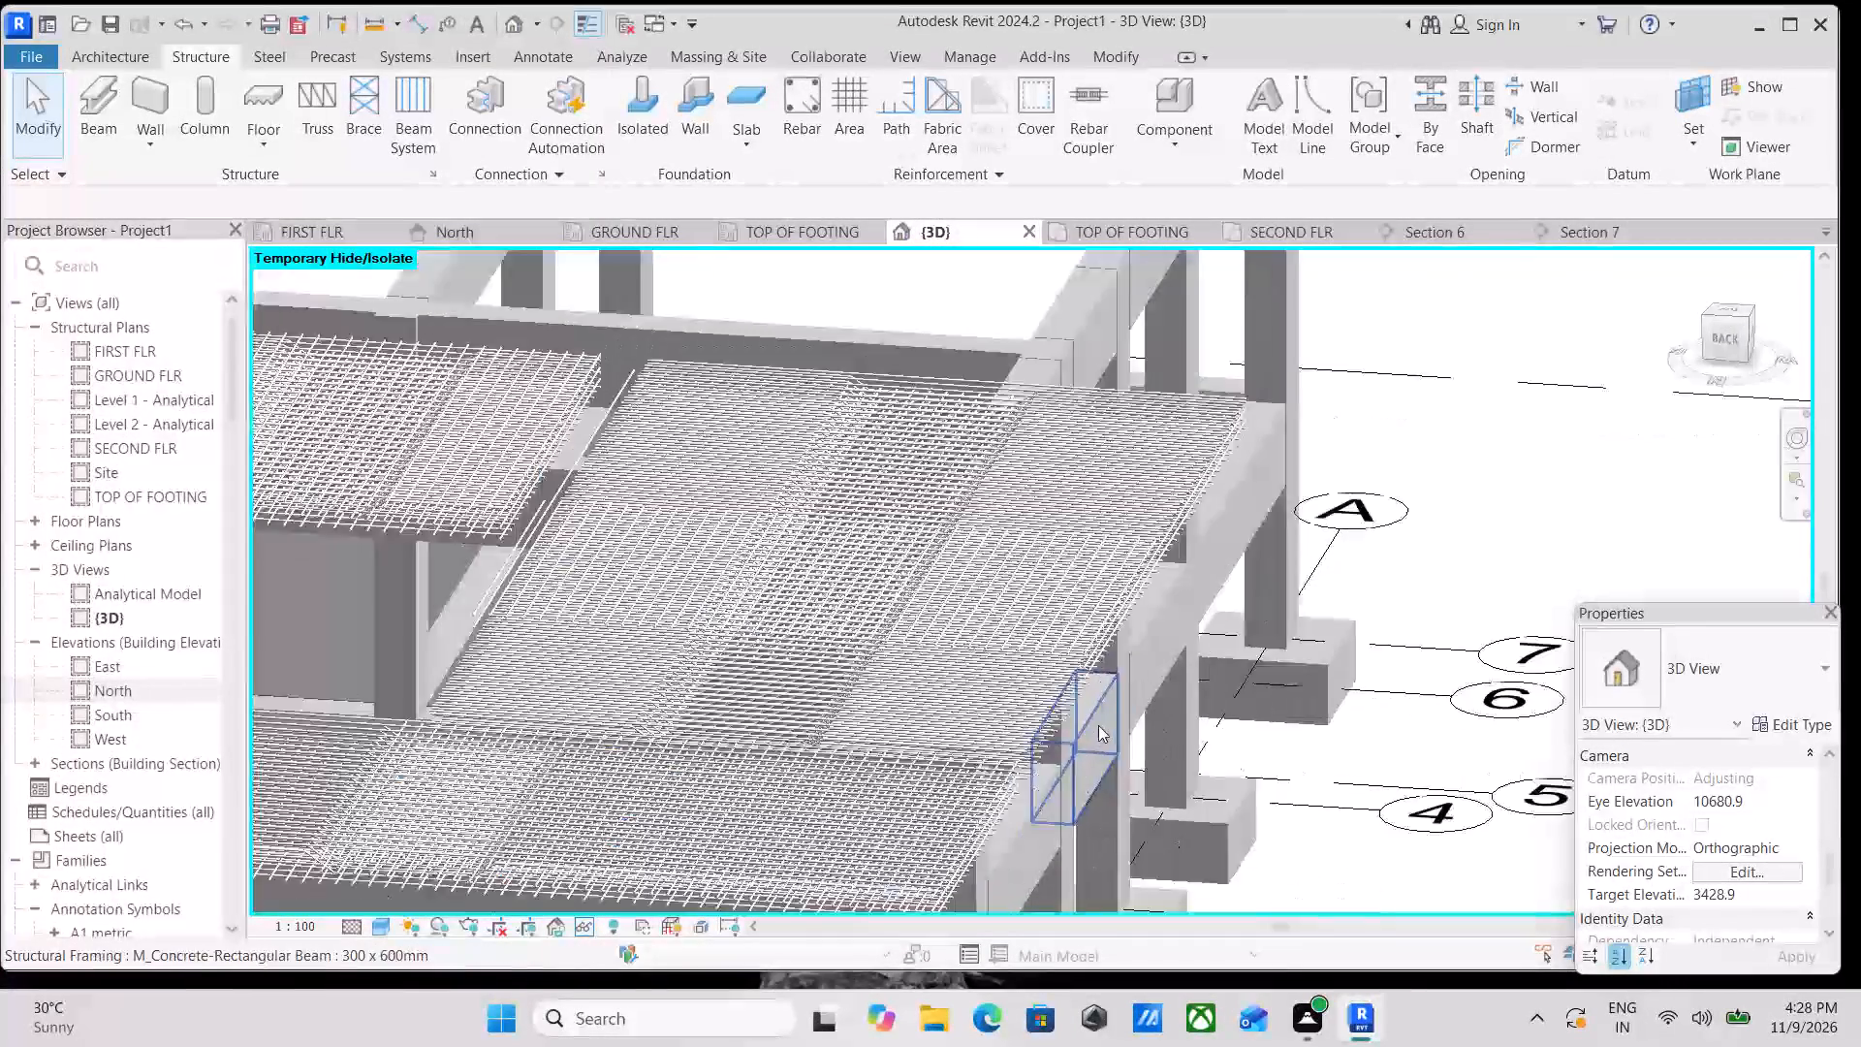
scroll(1098, 725, up, 2)
scroll(1009, 744, up, 3)
scroll(1085, 713, down, 6)
middle_drag(907, 740, 1174, 574)
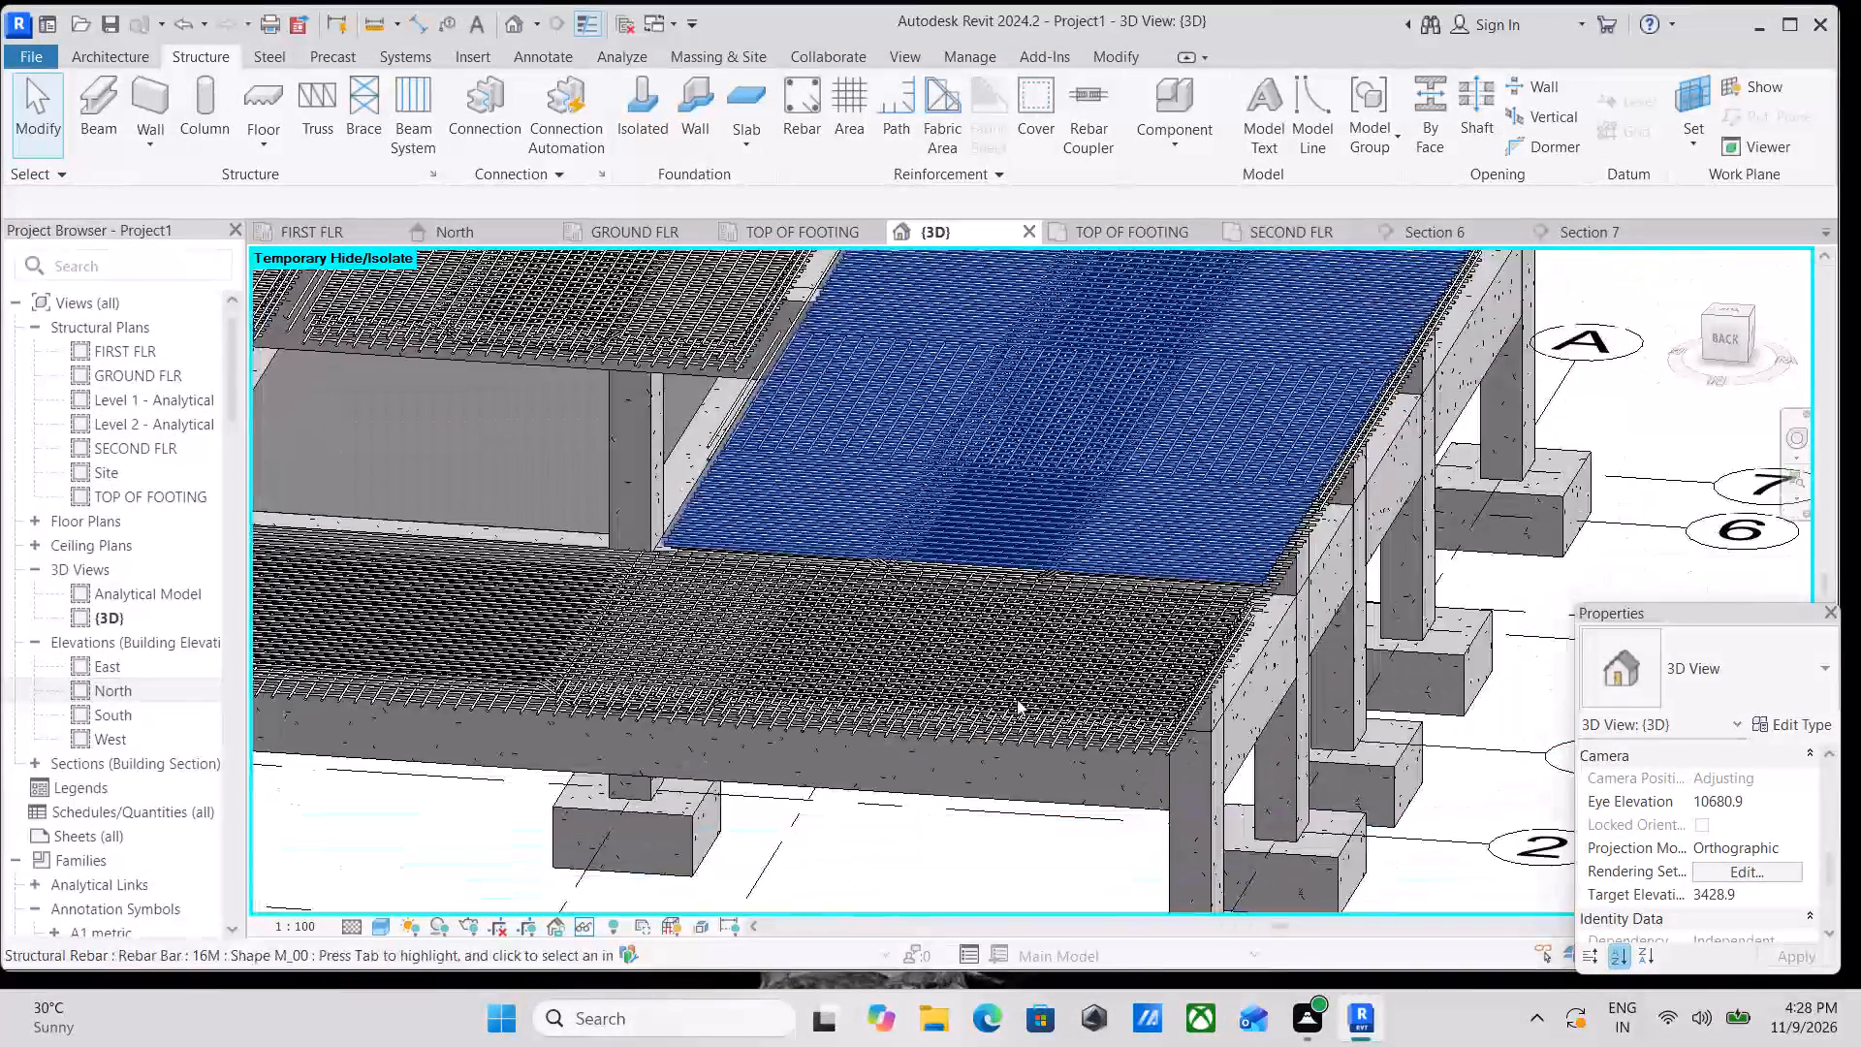
shift+middle_drag(1096, 734, 928, 610)
shift+middle_drag(912, 601, 836, 517)
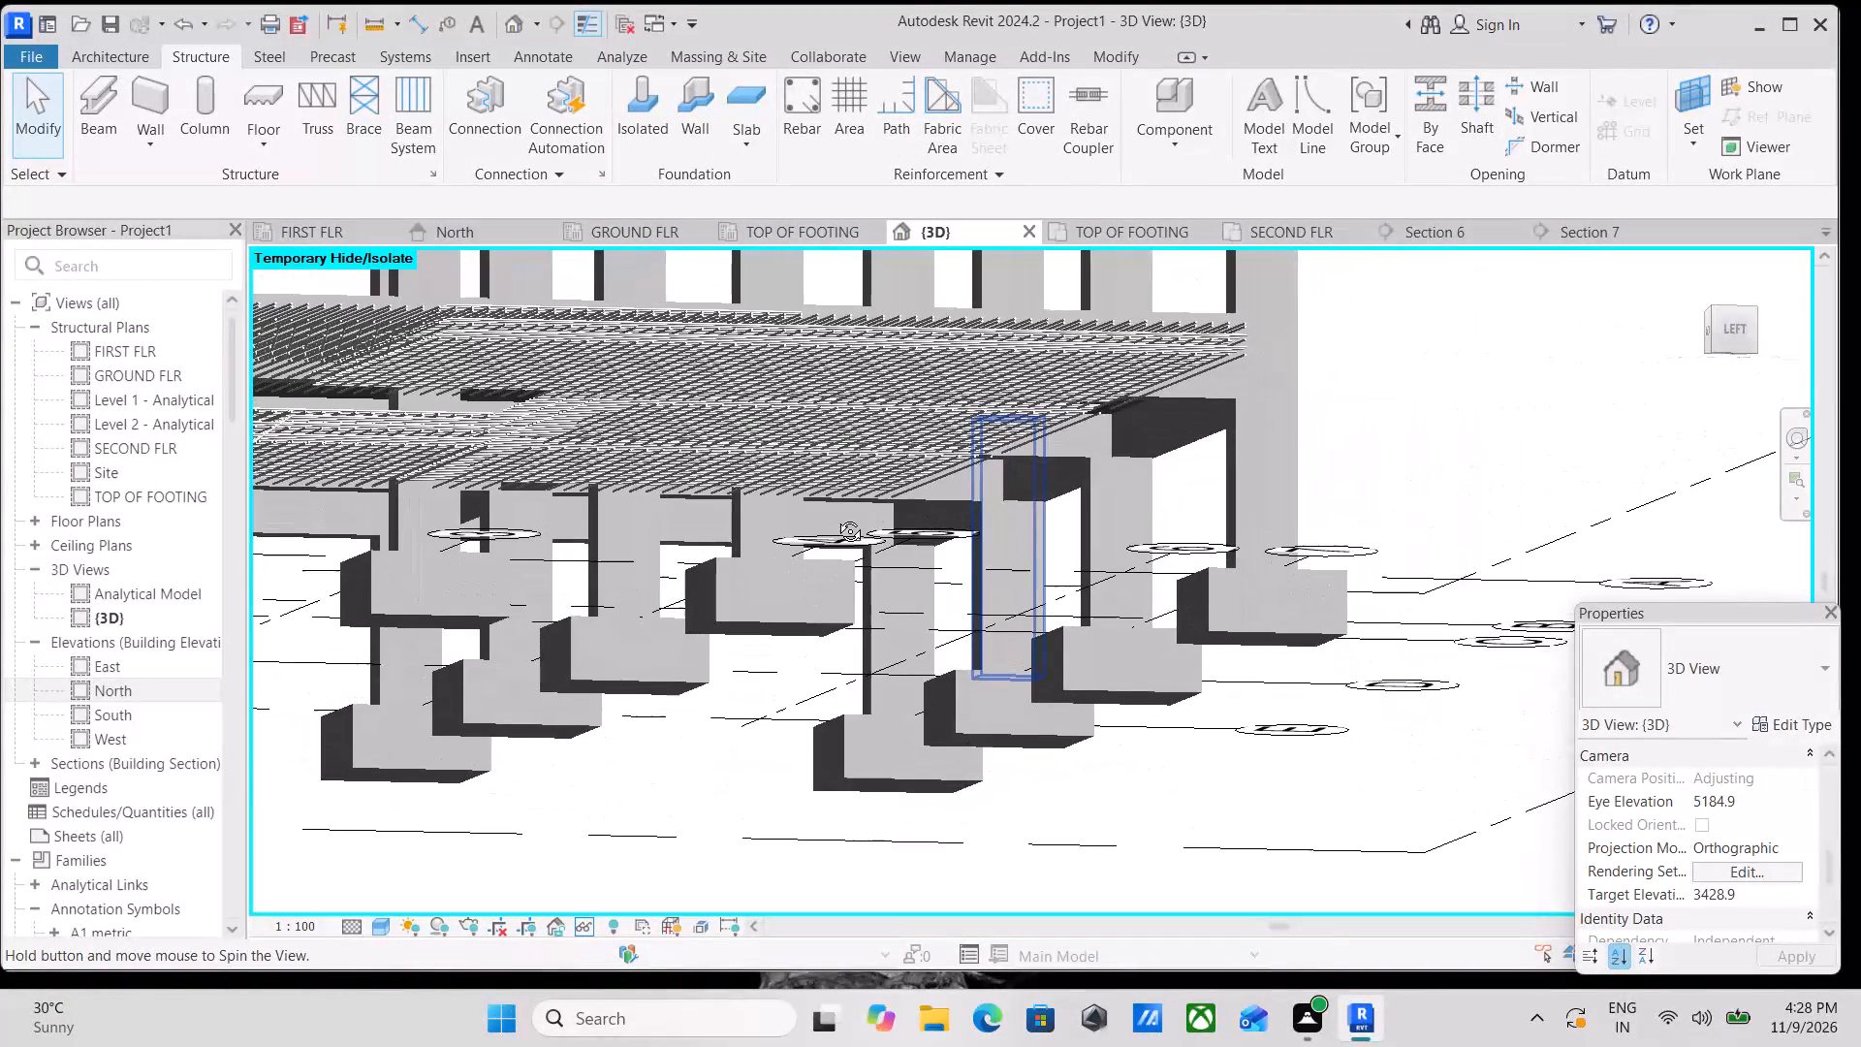
shift+middle_drag(836, 517, 1144, 555)
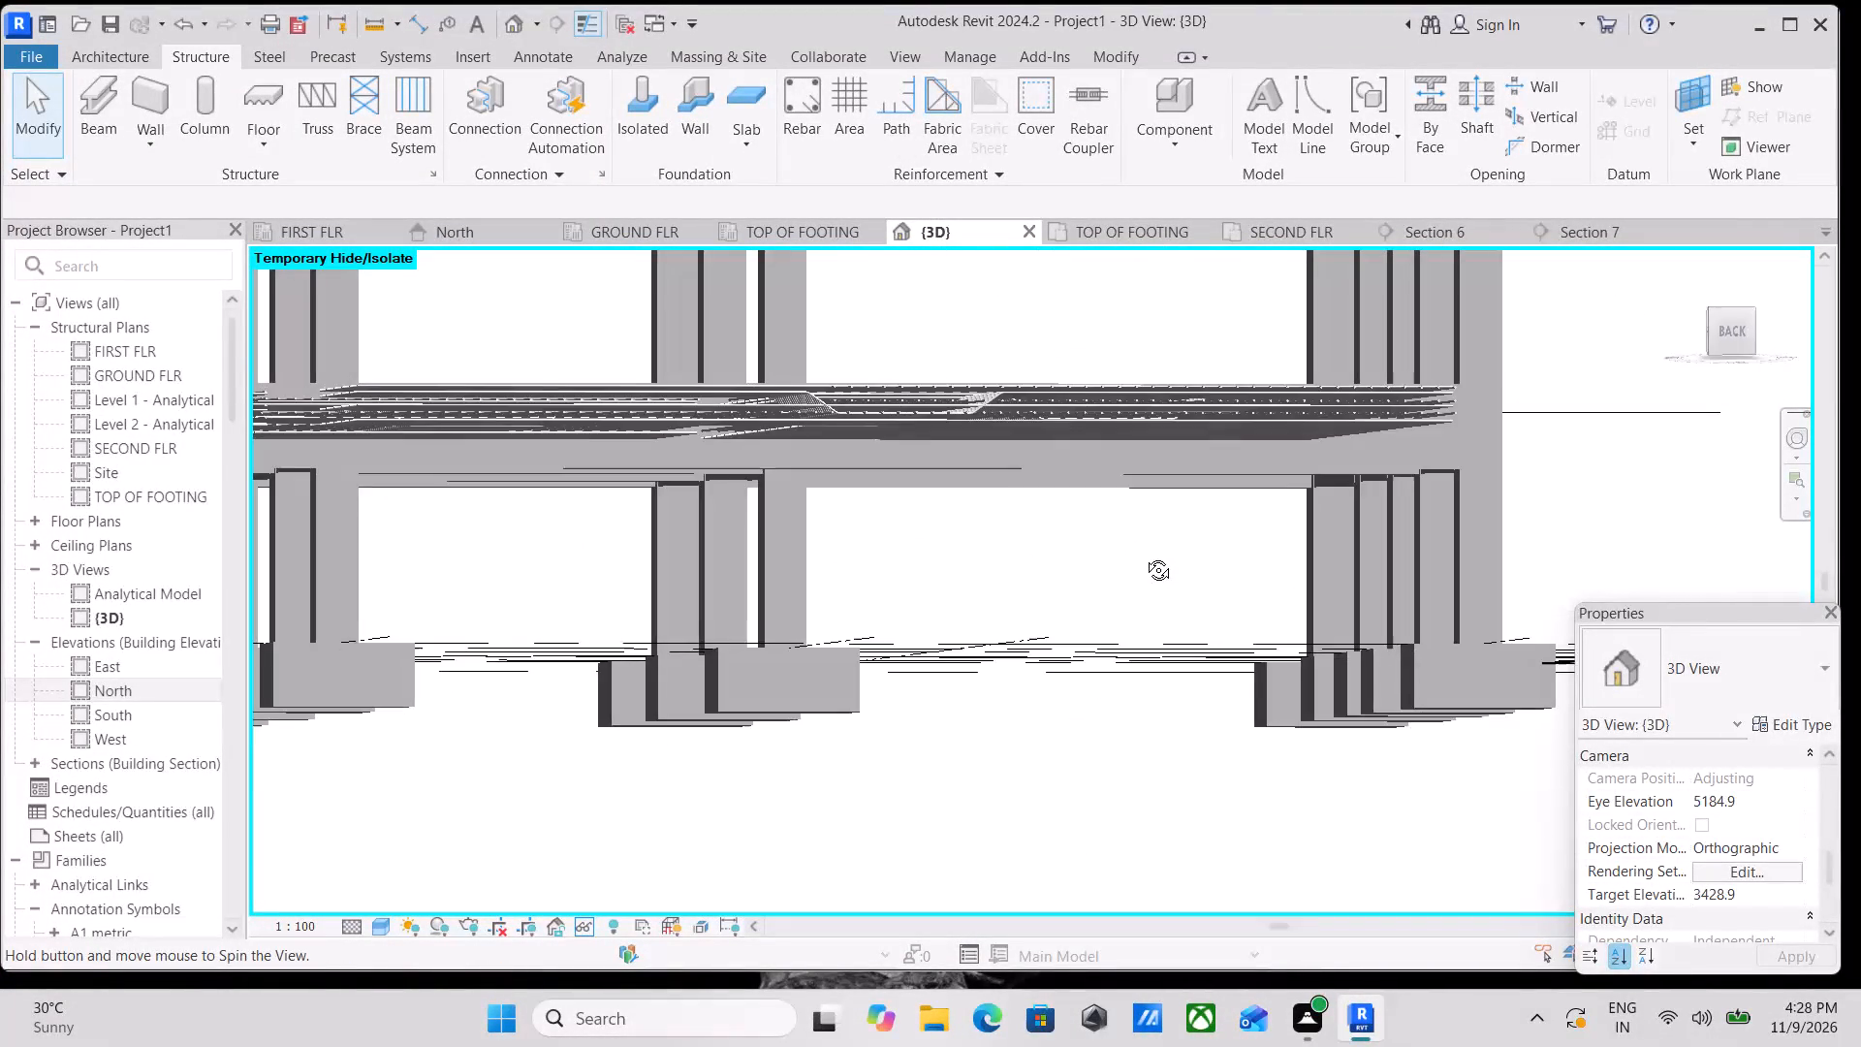
shift+middle_drag(1144, 555, 1329, 708)
Examine how the propagated bar sets meet and overlap around the inner columns from several angles.
middle_drag(773, 575, 970, 700)
scroll(970, 699, up, 3)
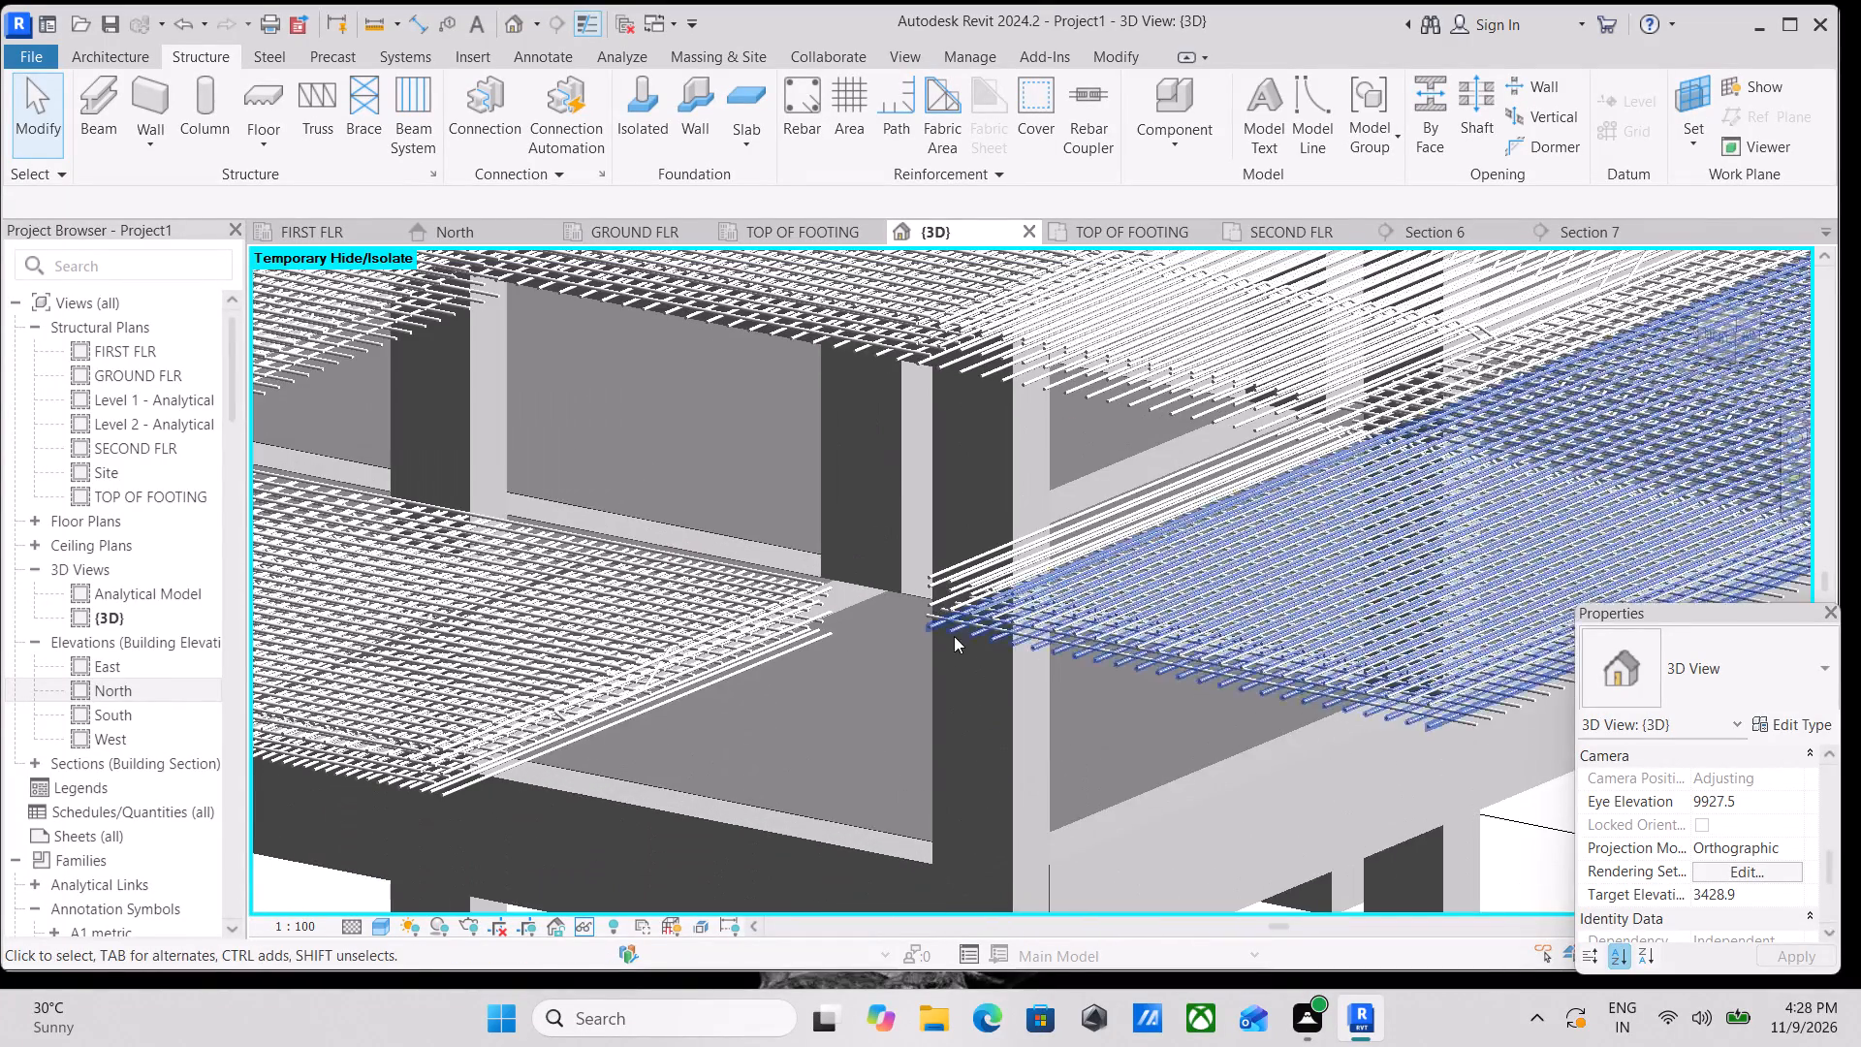
middle_drag(968, 609, 902, 702)
middle_drag(1074, 670, 643, 691)
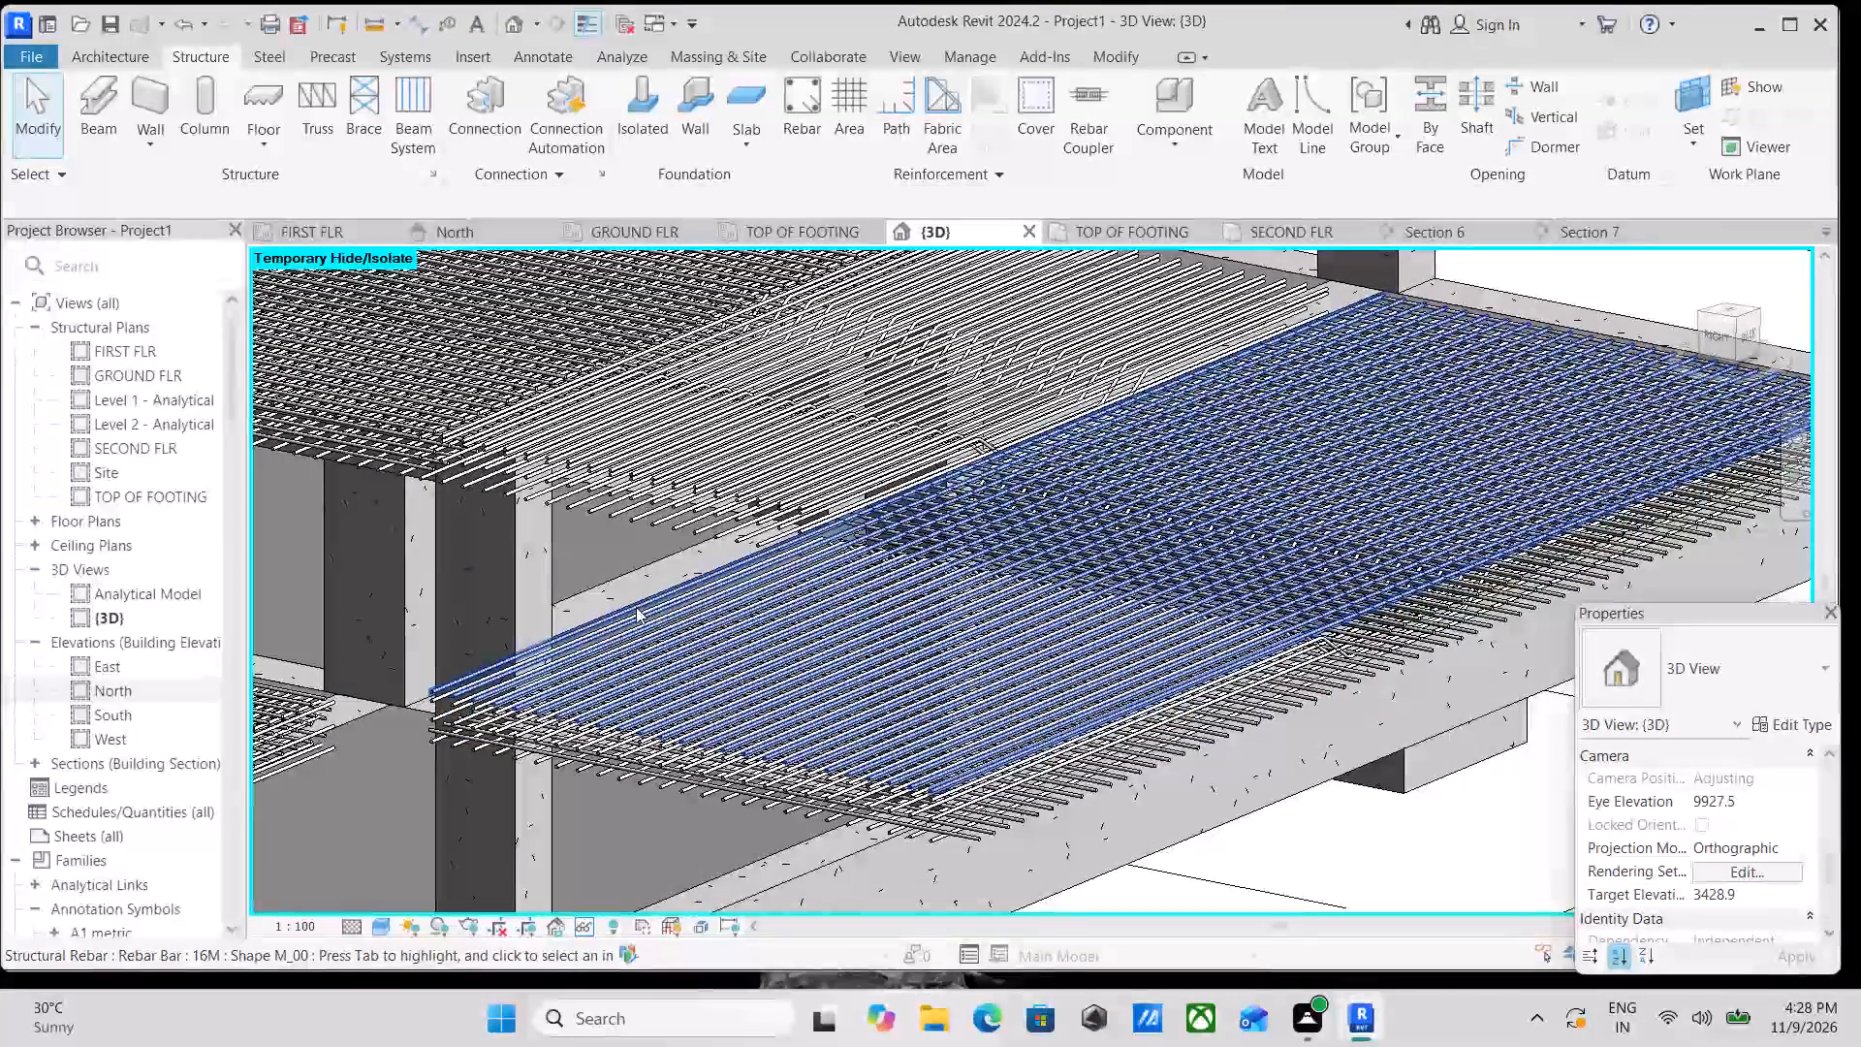
click(626, 641)
key(Escape)
scroll(839, 622, down, 3)
middle_drag(839, 622, 905, 682)
middle_drag(835, 667, 940, 688)
scroll(926, 696, down, 1)
shift+middle_drag(691, 745, 763, 784)
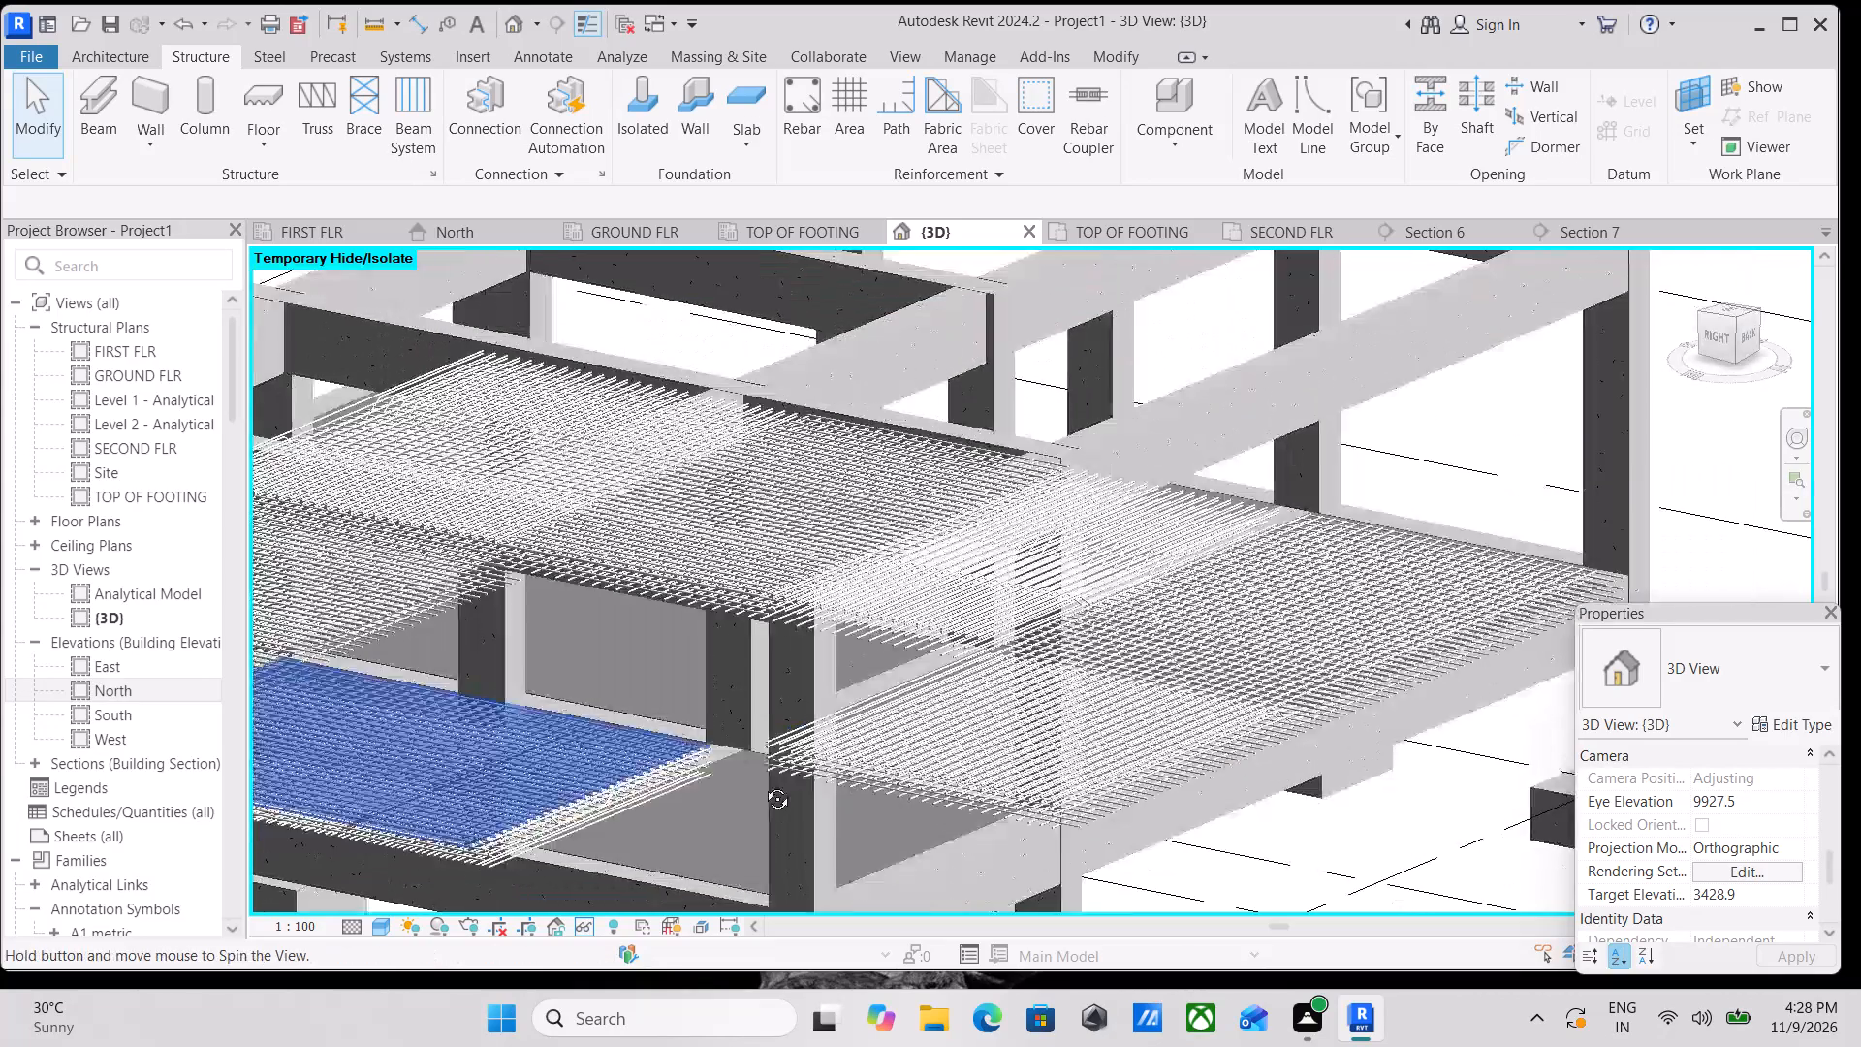
shift+middle_drag(763, 784, 849, 849)
Inspect the mesh's corner bars against the 300 x 450mm column and adjoining beam faces up close.
scroll(832, 680, up, 14)
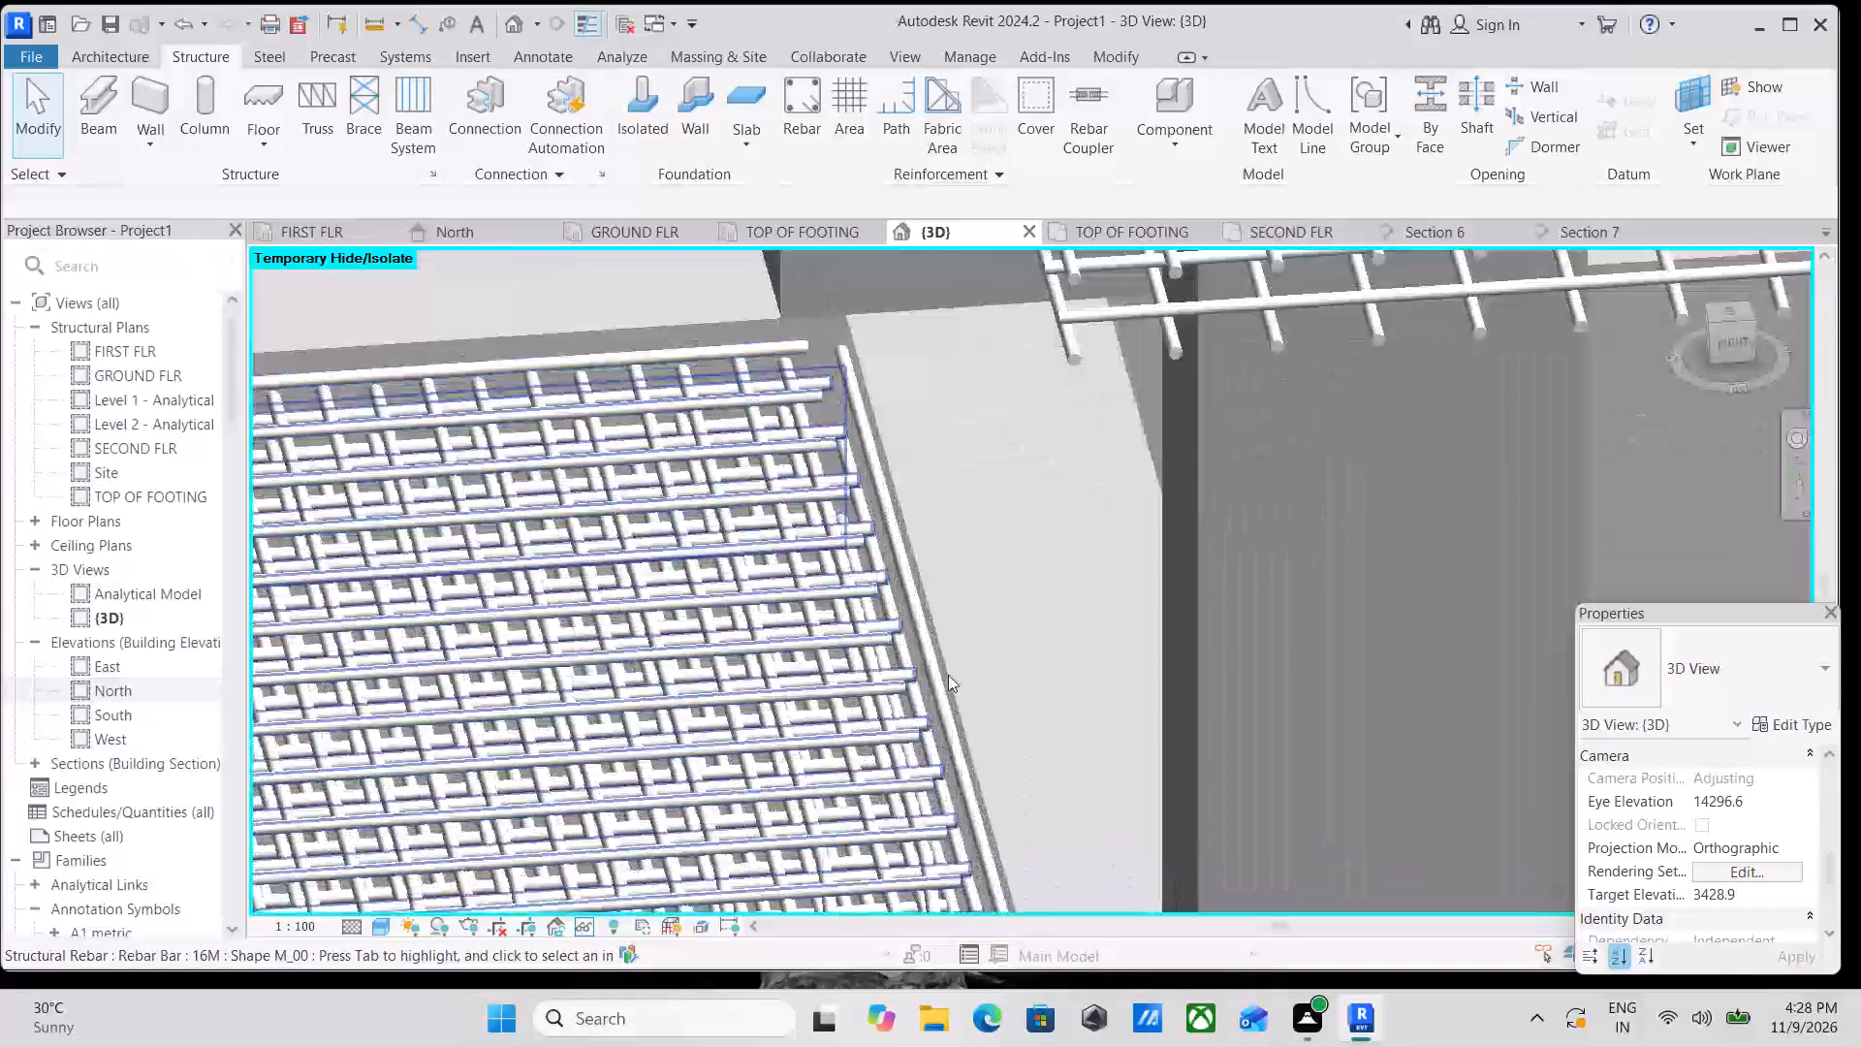
scroll(914, 510, up, 1)
middle_drag(914, 510, 902, 759)
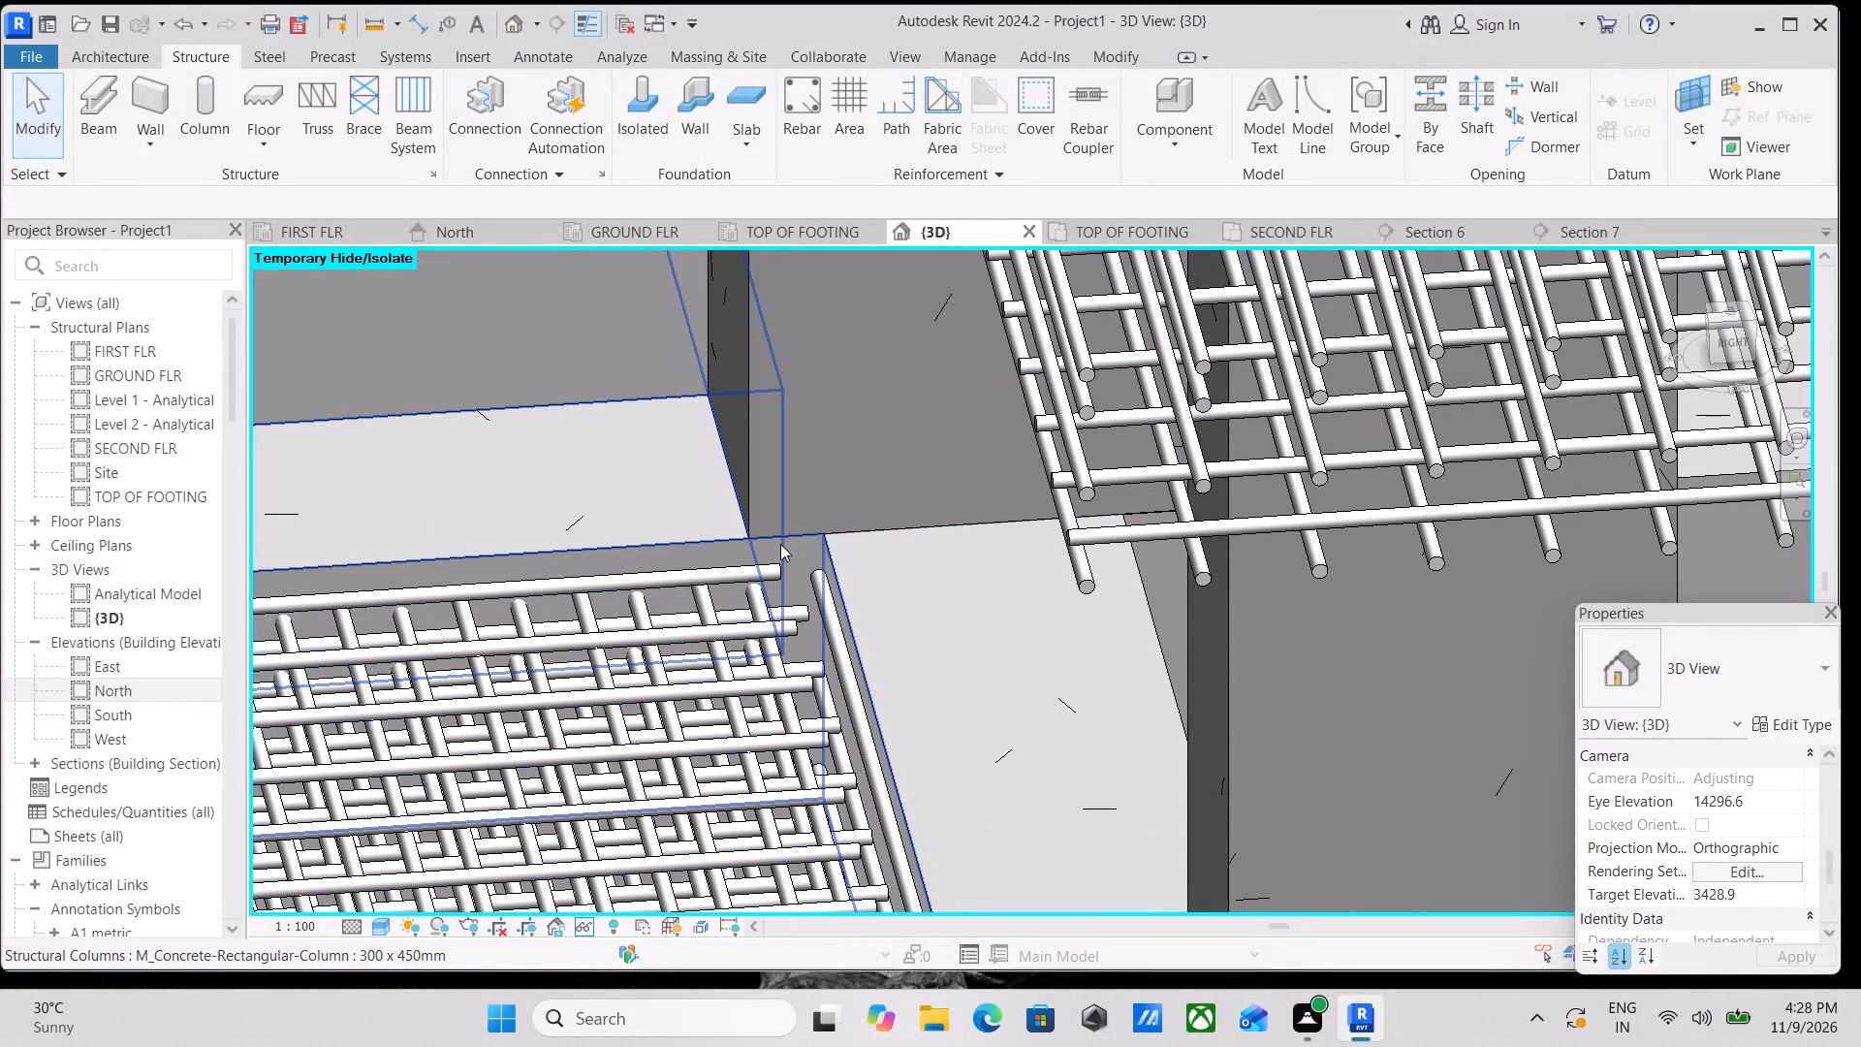
click(780, 544)
key(Escape)
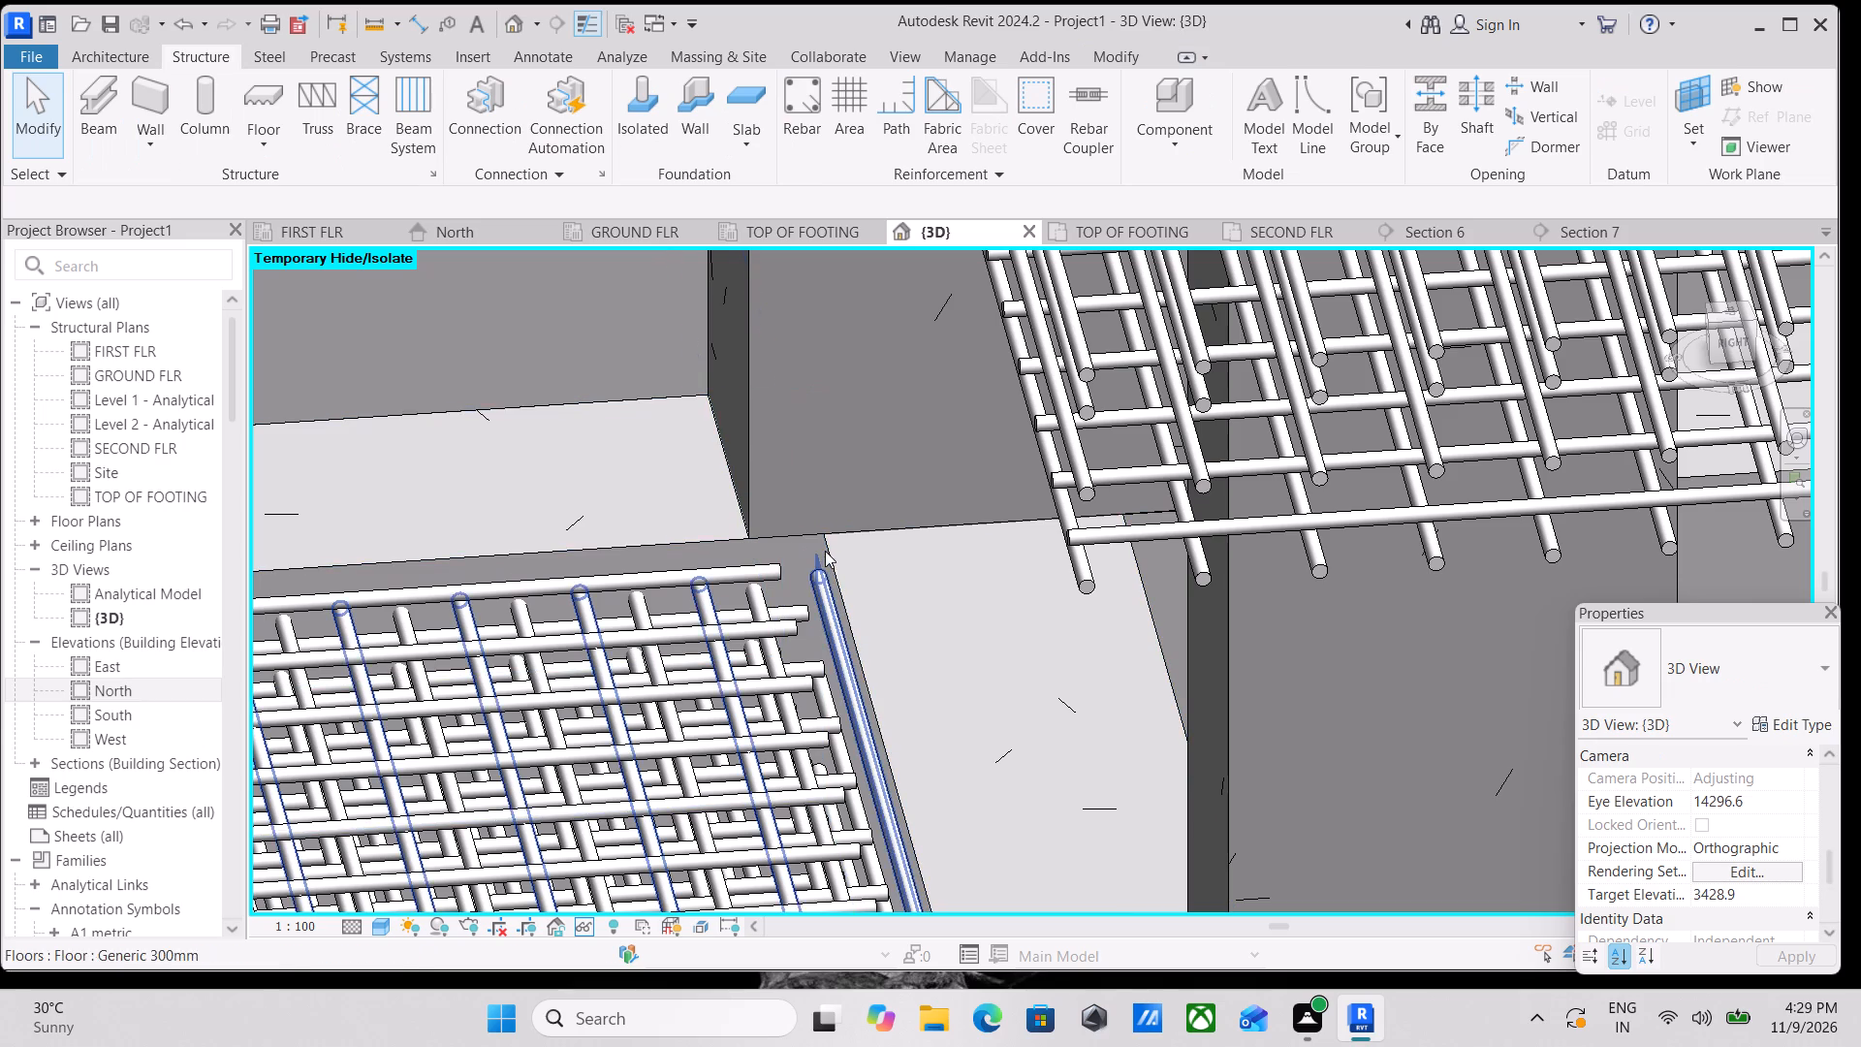
scroll(819, 558, down, 14)
key(Escape)
Review the reinforced bays across the frame from the front and above, ending at the large end-bay slab.
middle_drag(539, 651, 886, 619)
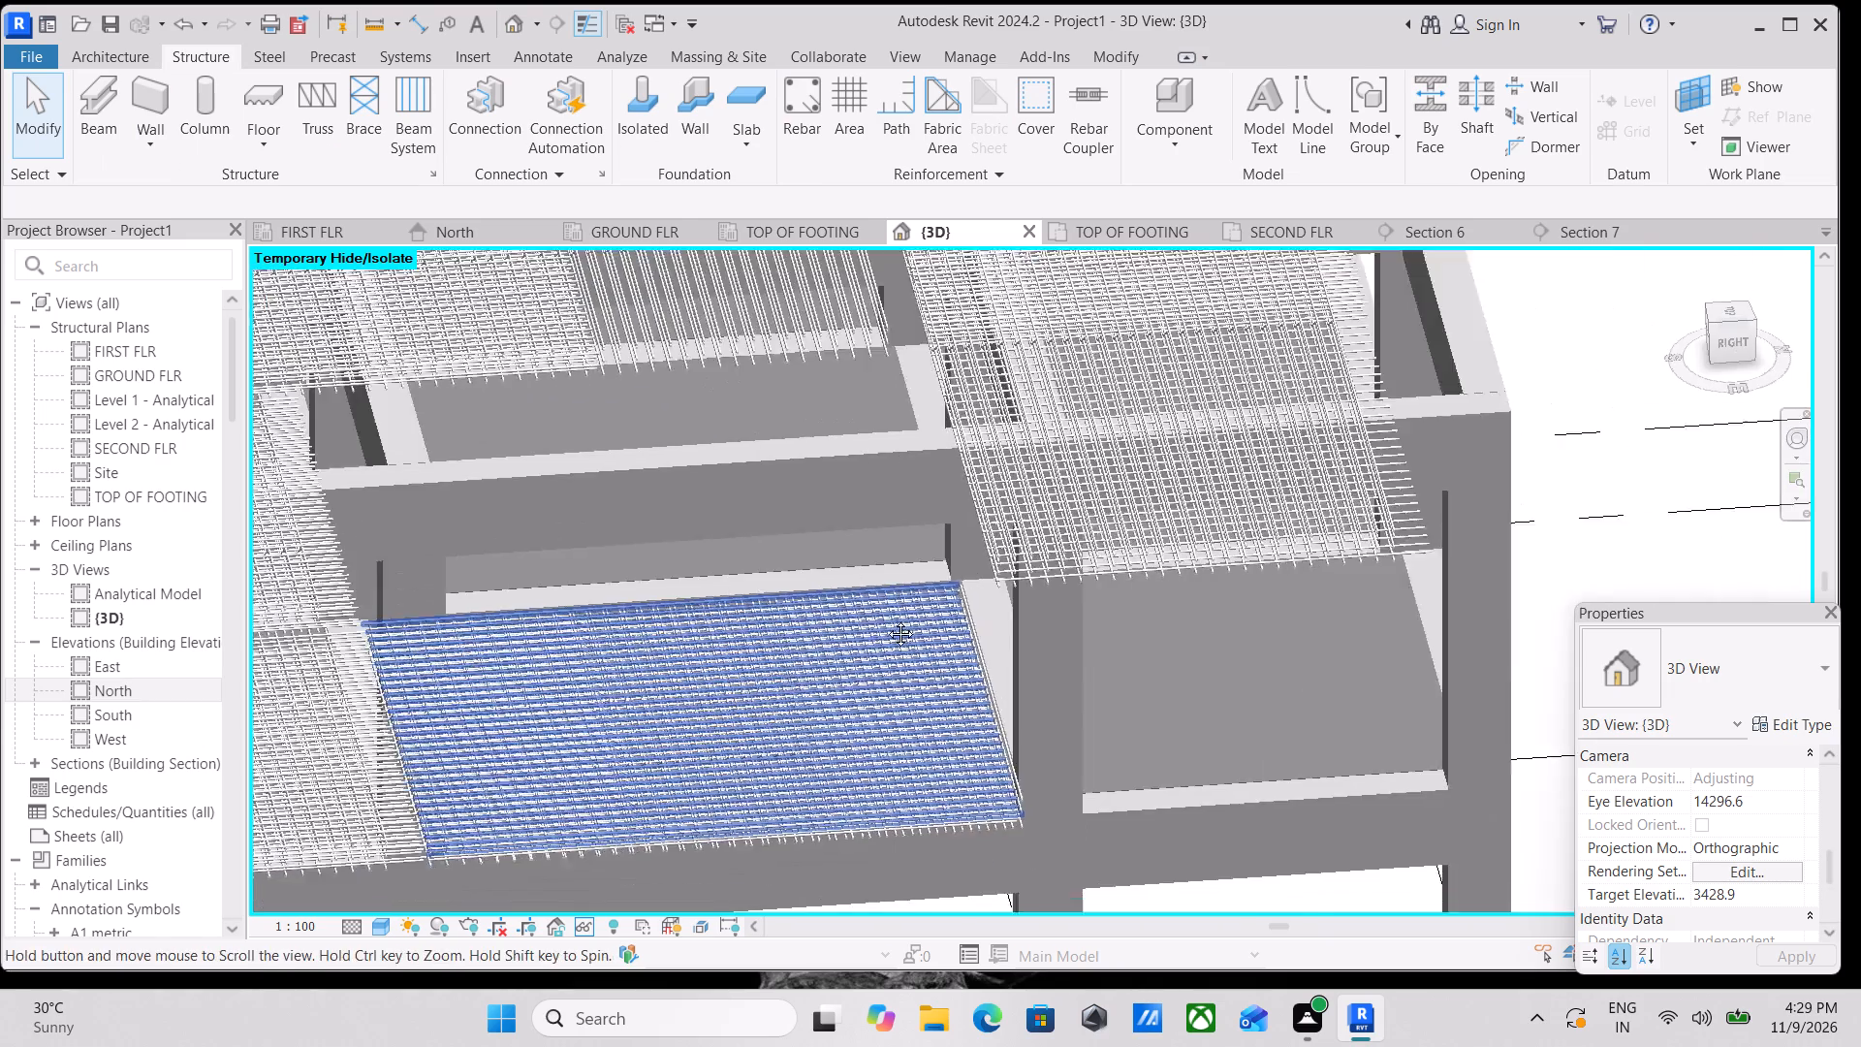
middle_drag(886, 619, 890, 618)
scroll(709, 608, down, 6)
shift+middle_drag(490, 591, 781, 636)
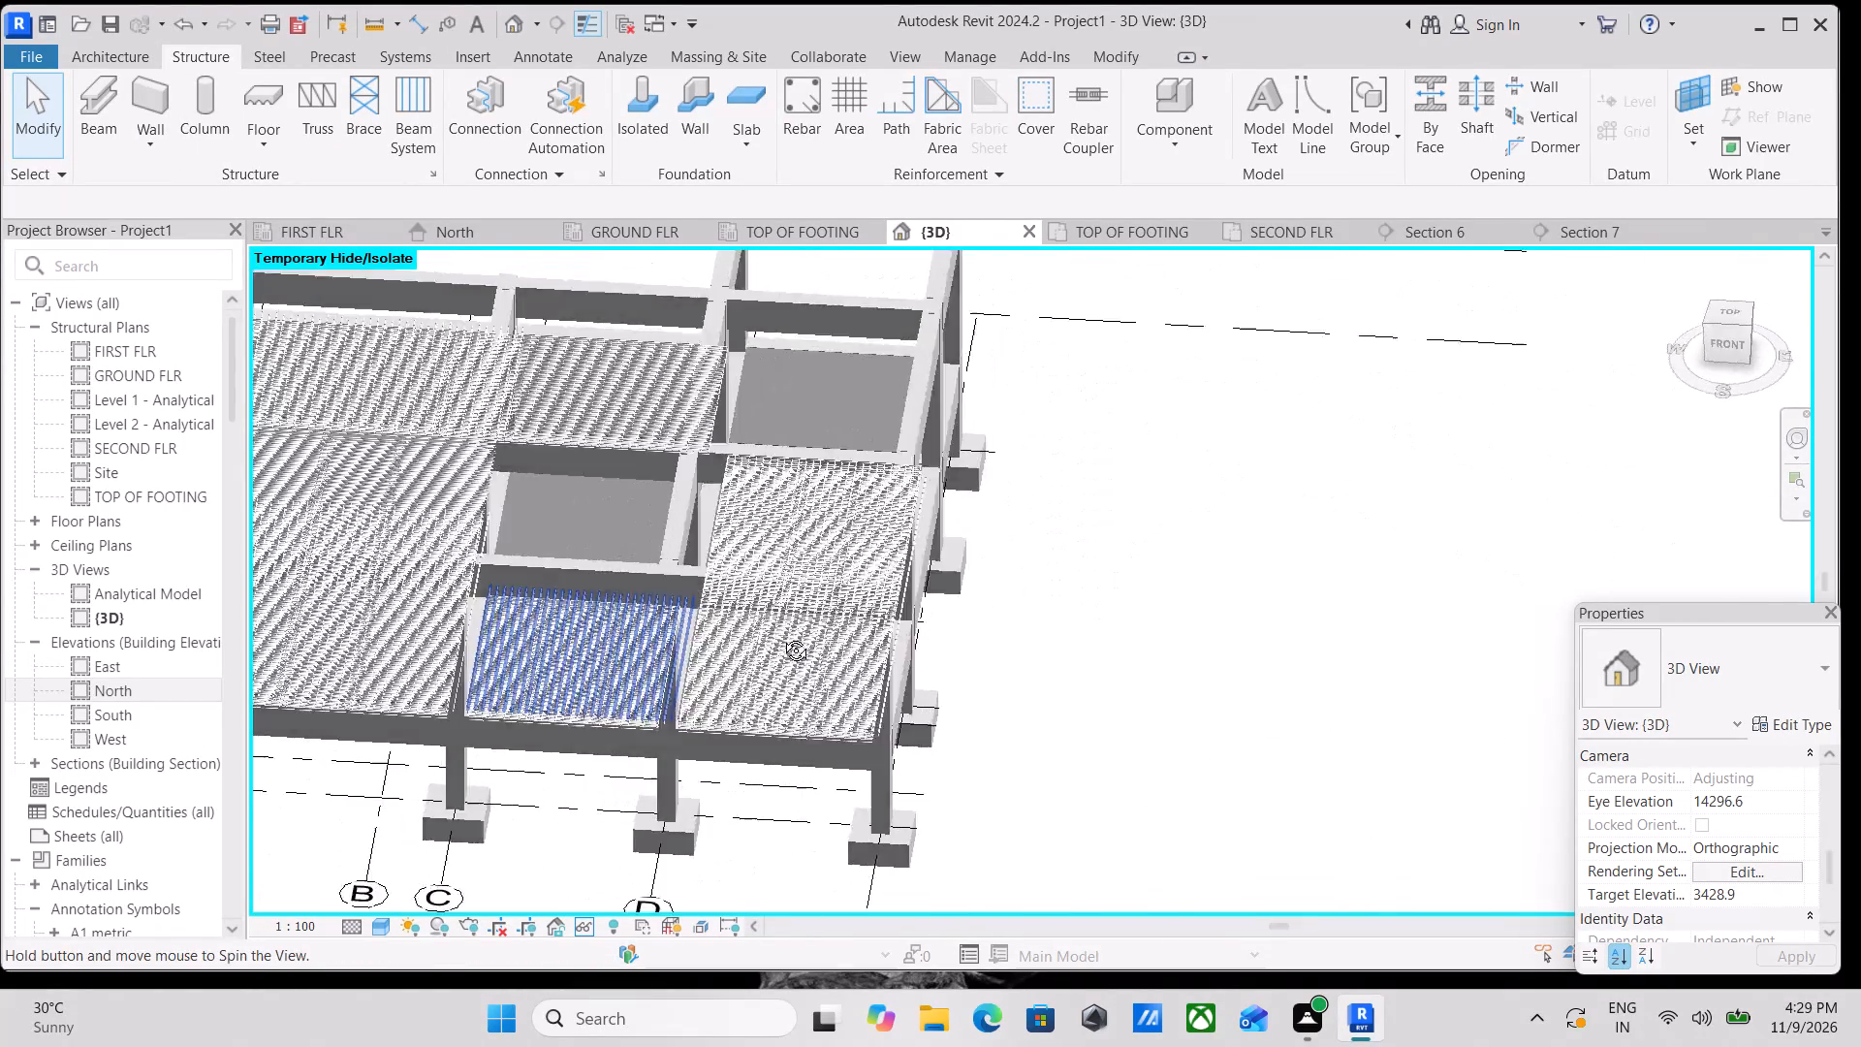
shift+middle_drag(781, 636, 801, 706)
middle_drag(560, 730, 1010, 663)
scroll(791, 436, up, 3)
scroll(631, 493, up, 3)
middle_drag(661, 475, 678, 549)
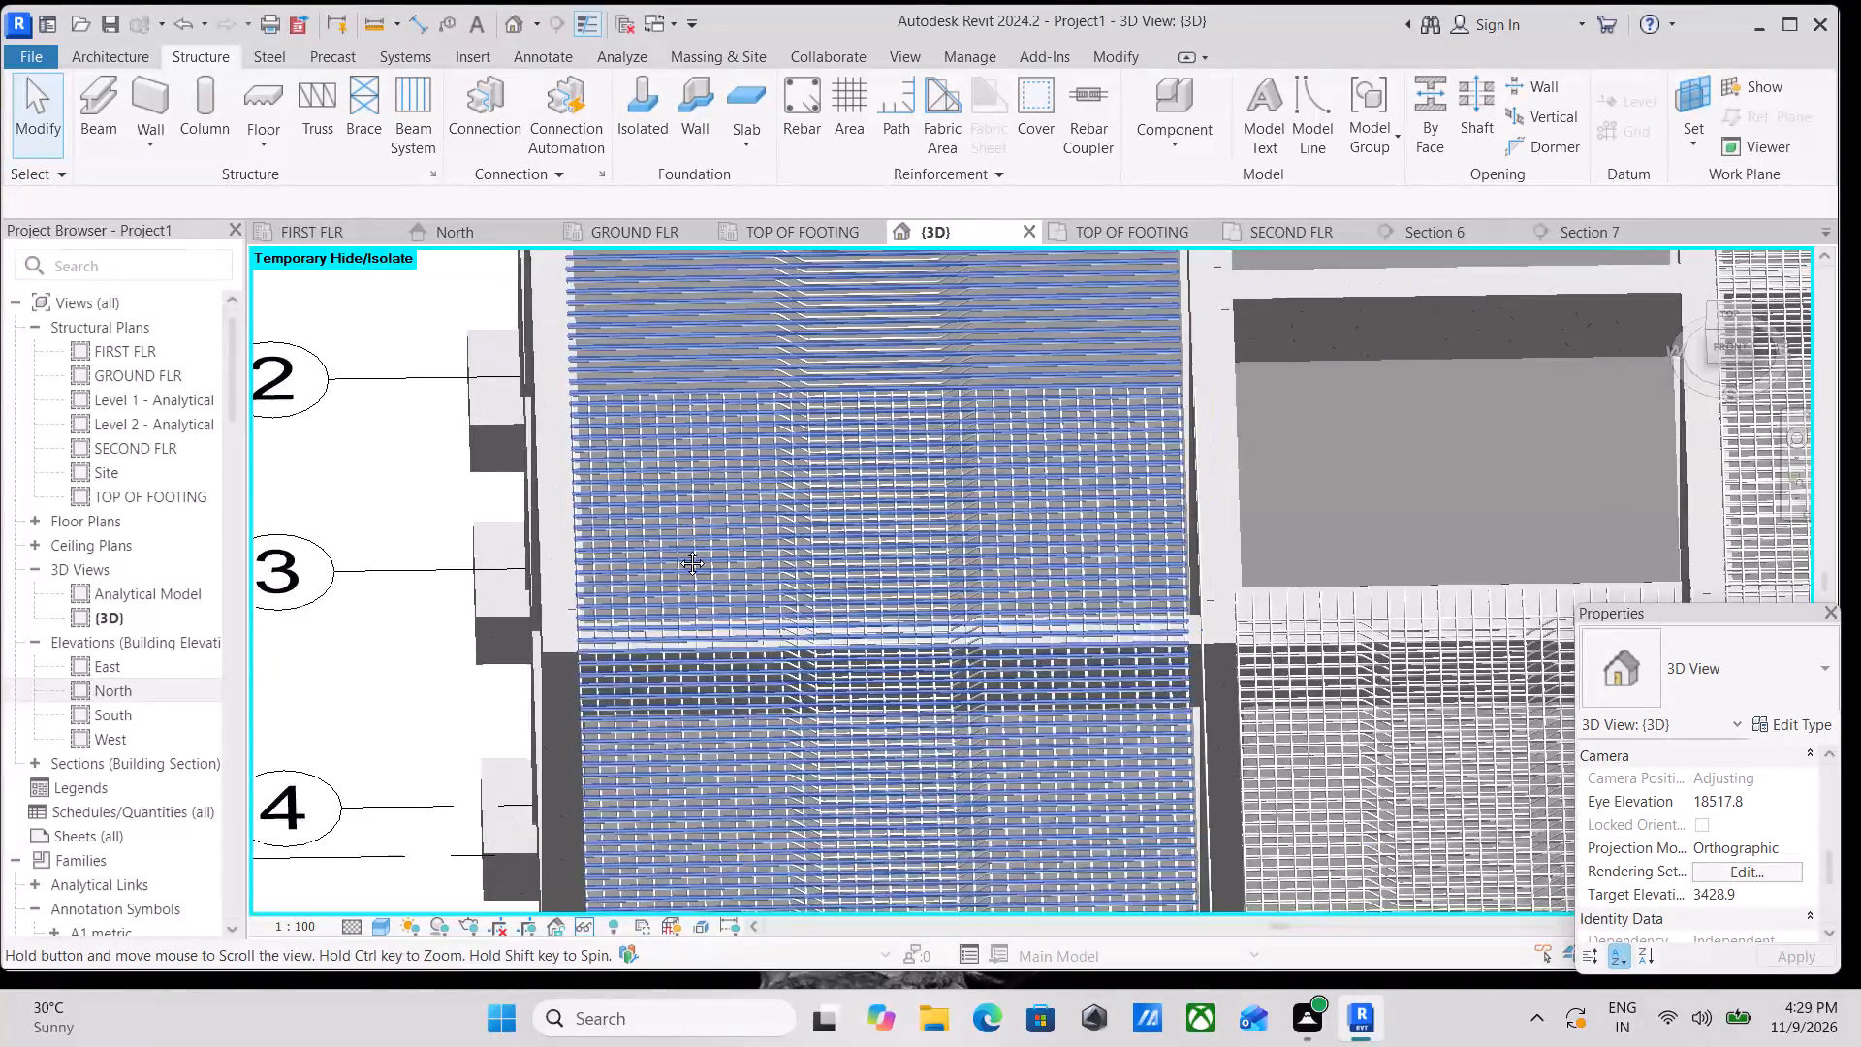
Inspect the large end-bay slab's bar ends along the front beam and at its inner column corner.
middle_drag(678, 549, 684, 589)
scroll(592, 501, up, 3)
middle_drag(665, 609, 537, 340)
middle_drag(747, 678, 612, 409)
middle_drag(452, 621, 482, 551)
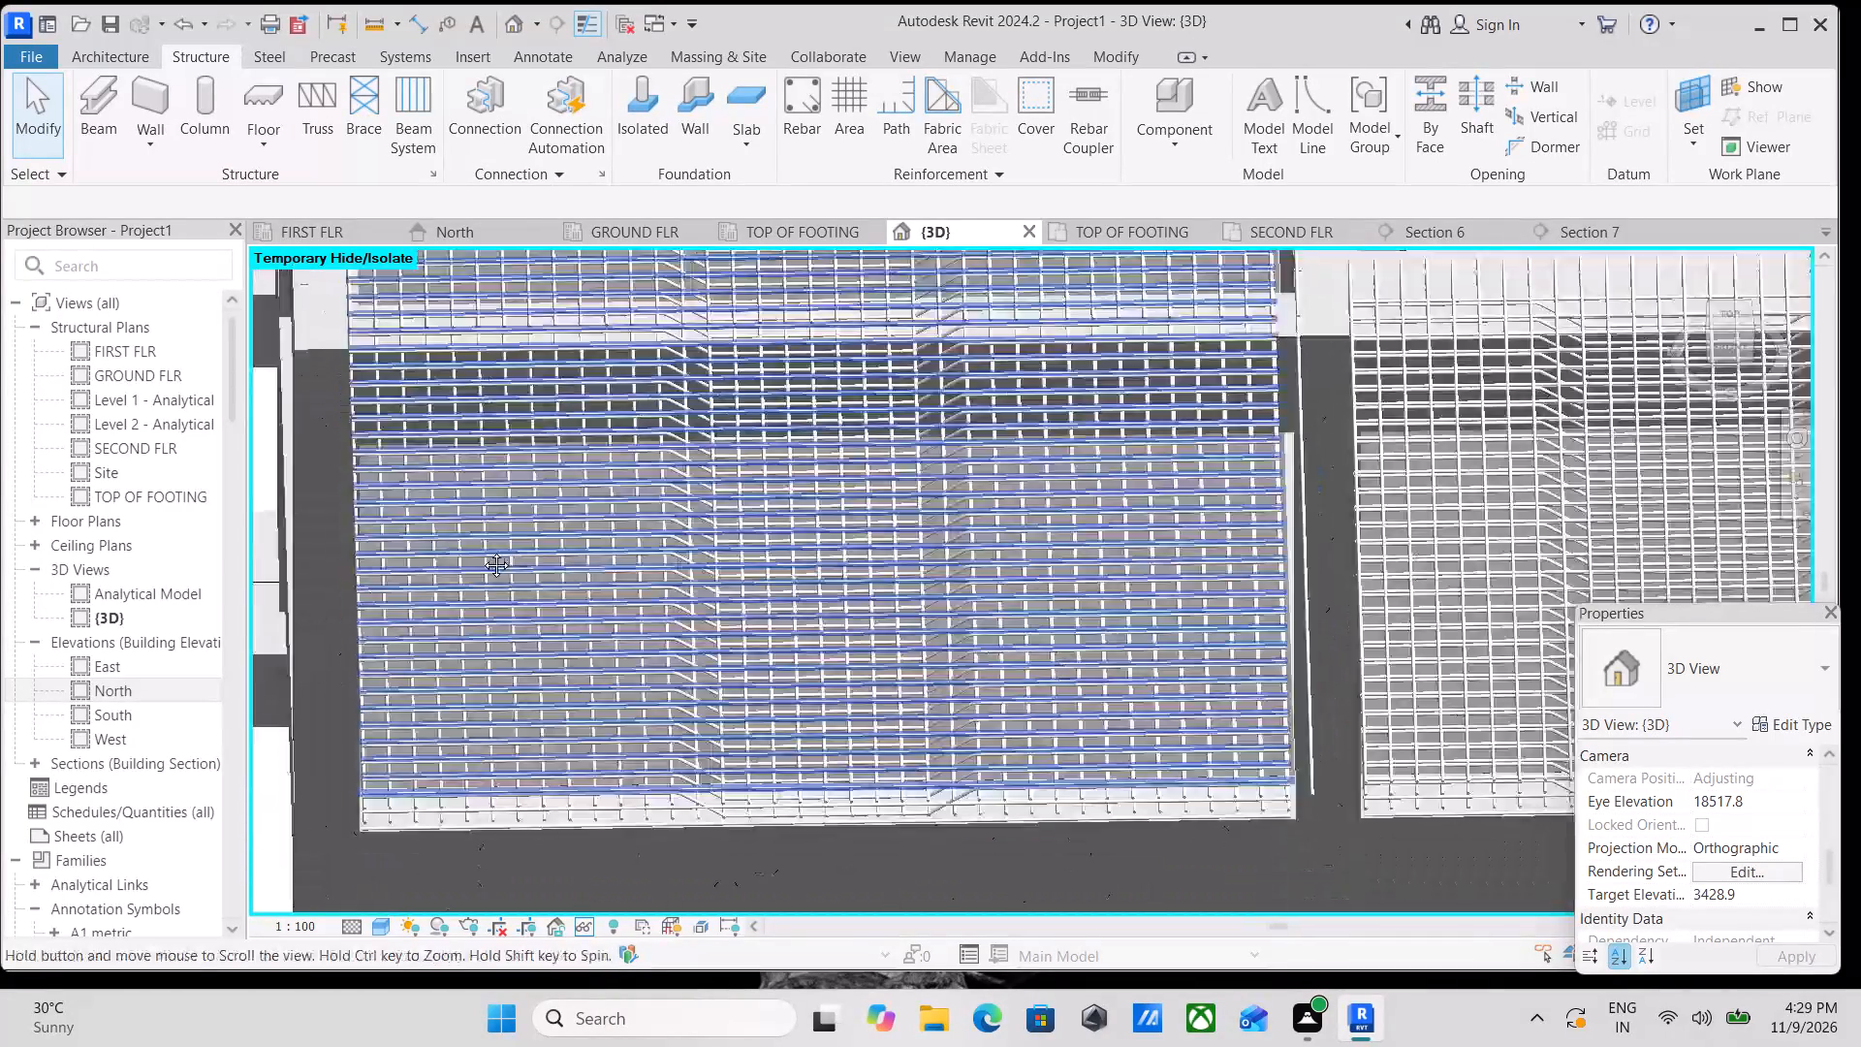
middle_drag(482, 551, 487, 405)
scroll(1401, 624, up, 3)
scroll(1201, 654, up, 8)
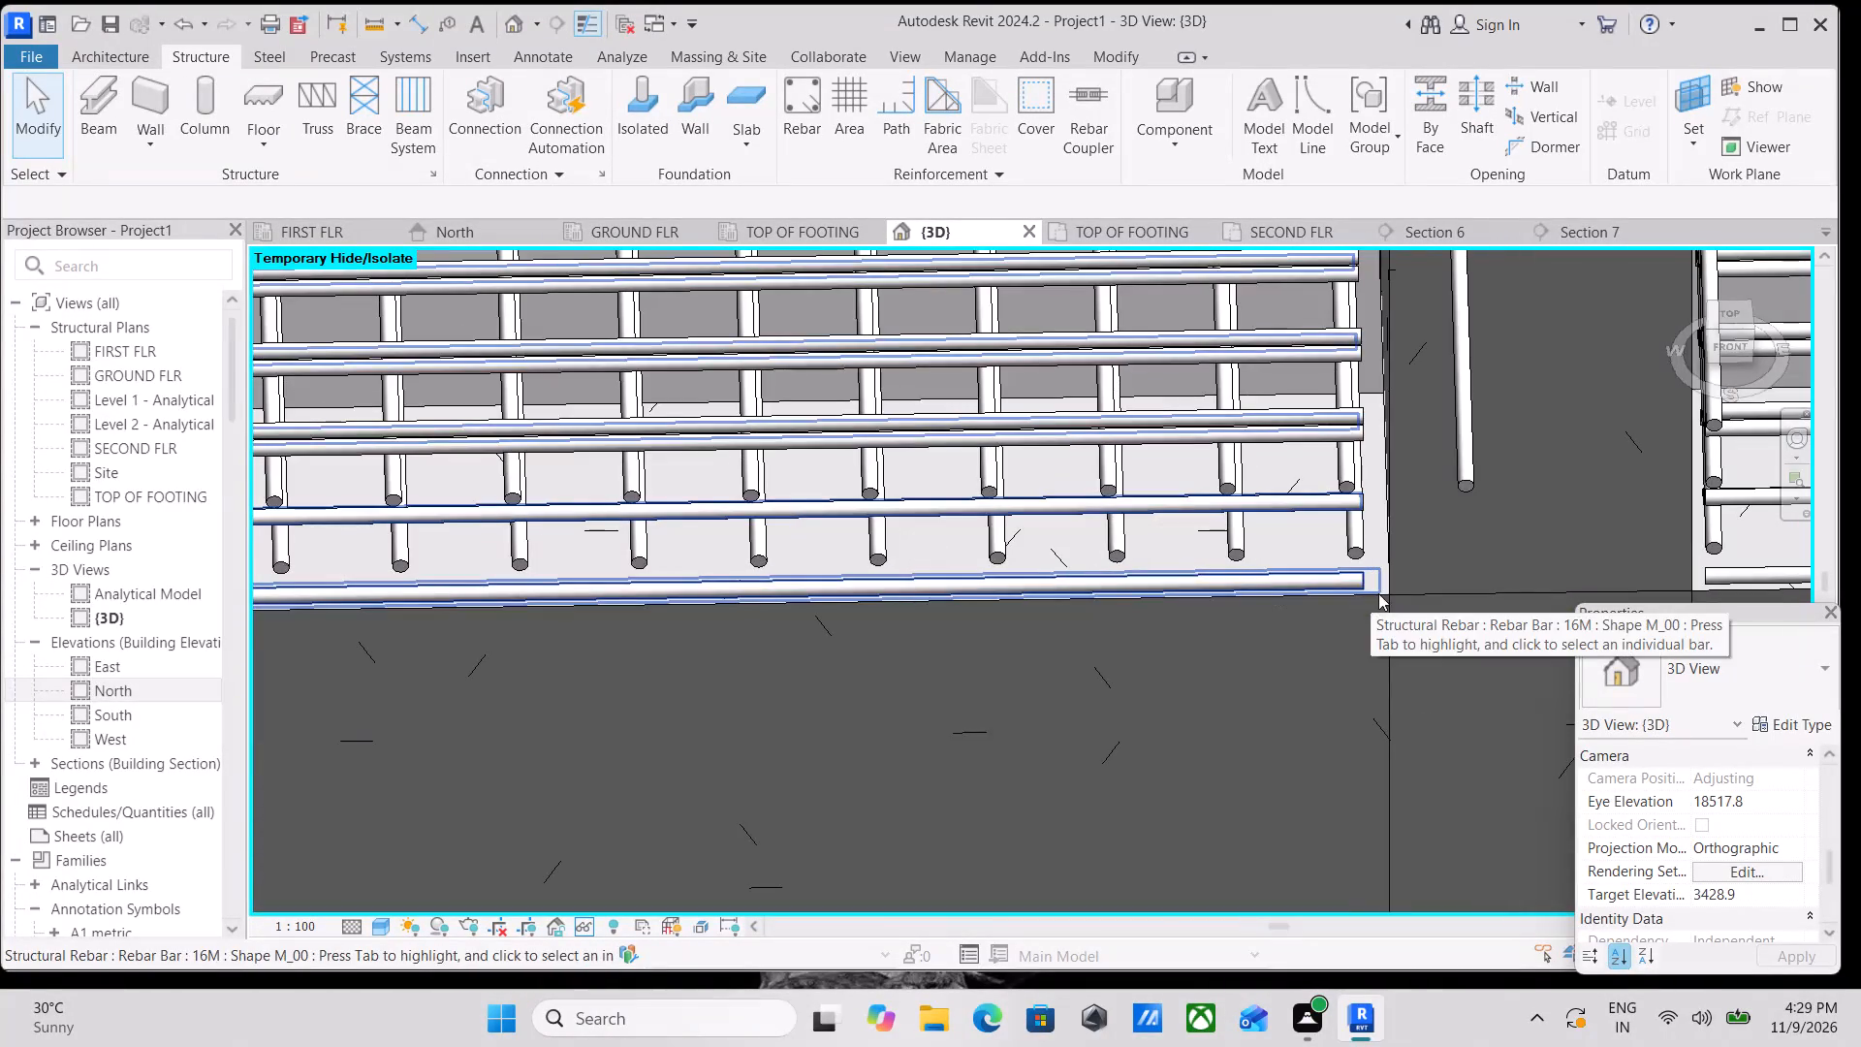
Inspect the middle front-bay slab's bar ends along the front beam up to its far column corner.
scroll(1258, 612, down, 2)
middle_drag(1258, 612, 867, 569)
middle_drag(1218, 564, 774, 592)
scroll(1016, 578, down, 7)
middle_drag(1210, 556, 923, 602)
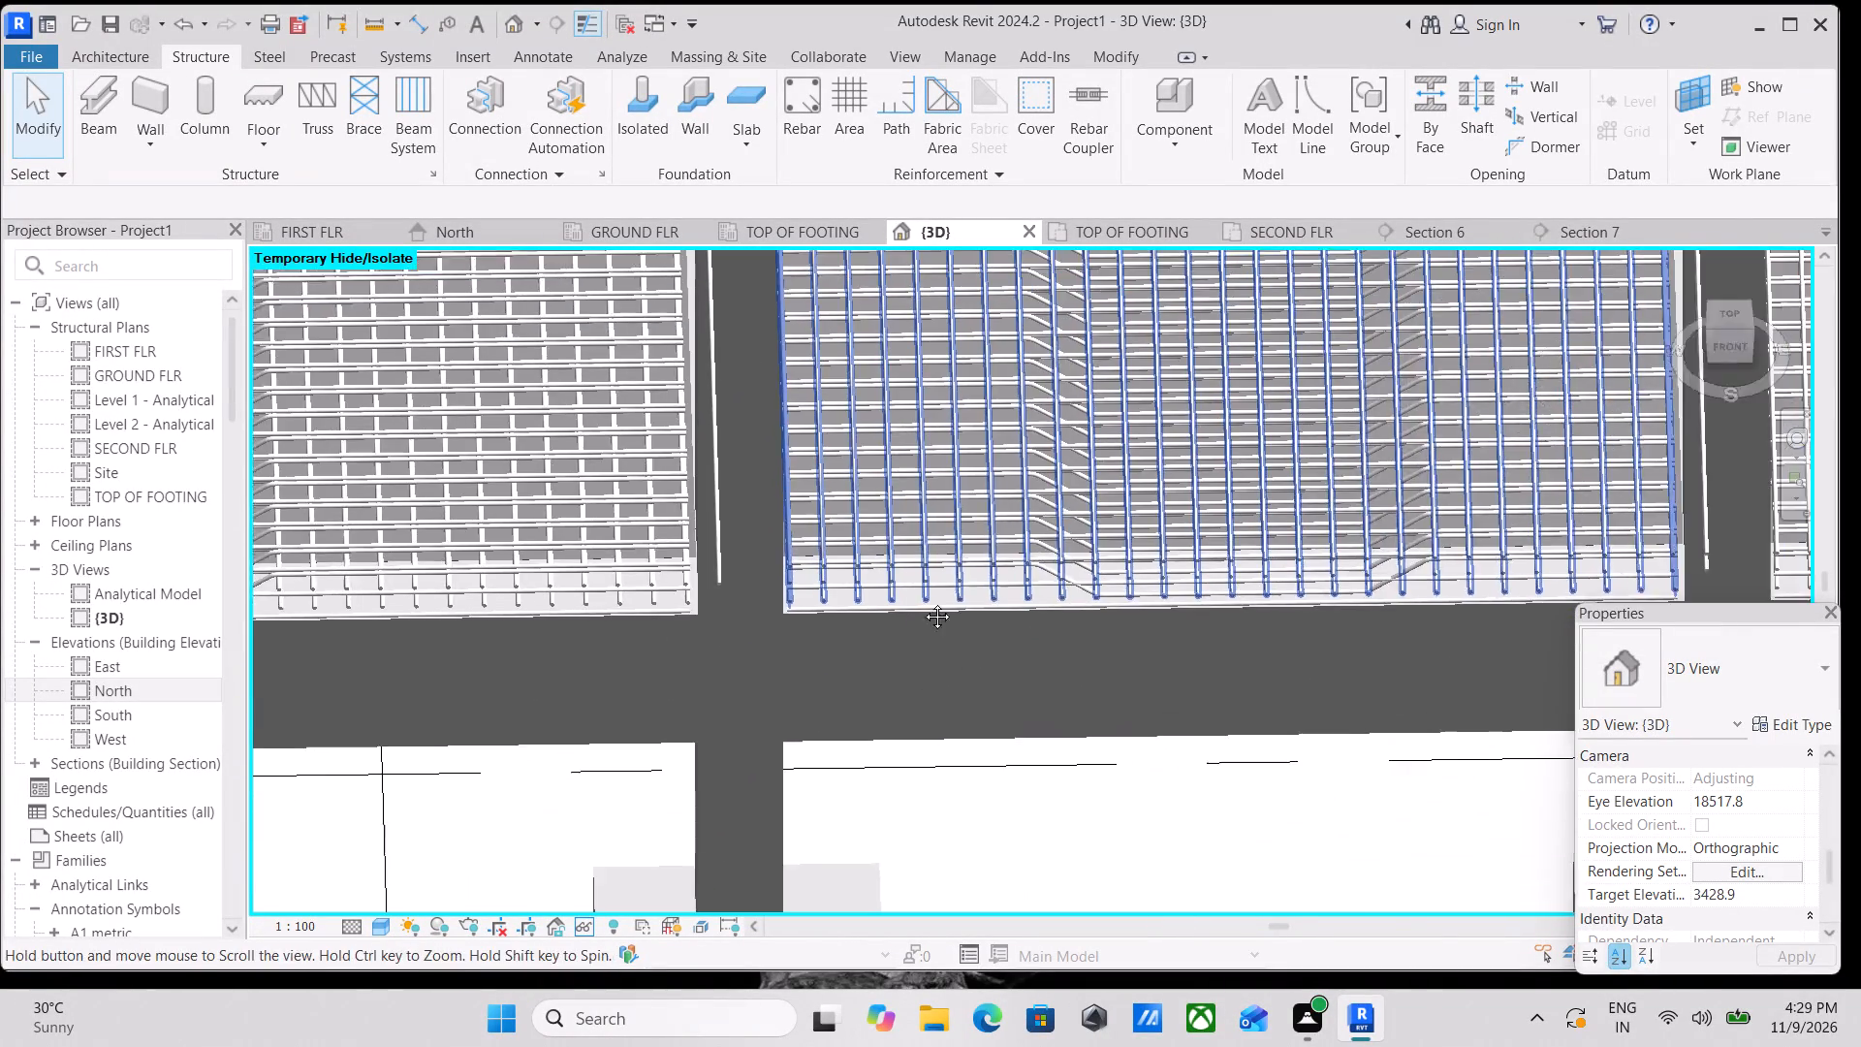
middle_drag(923, 602, 916, 602)
middle_drag(1352, 585, 1136, 584)
scroll(1305, 576, up, 6)
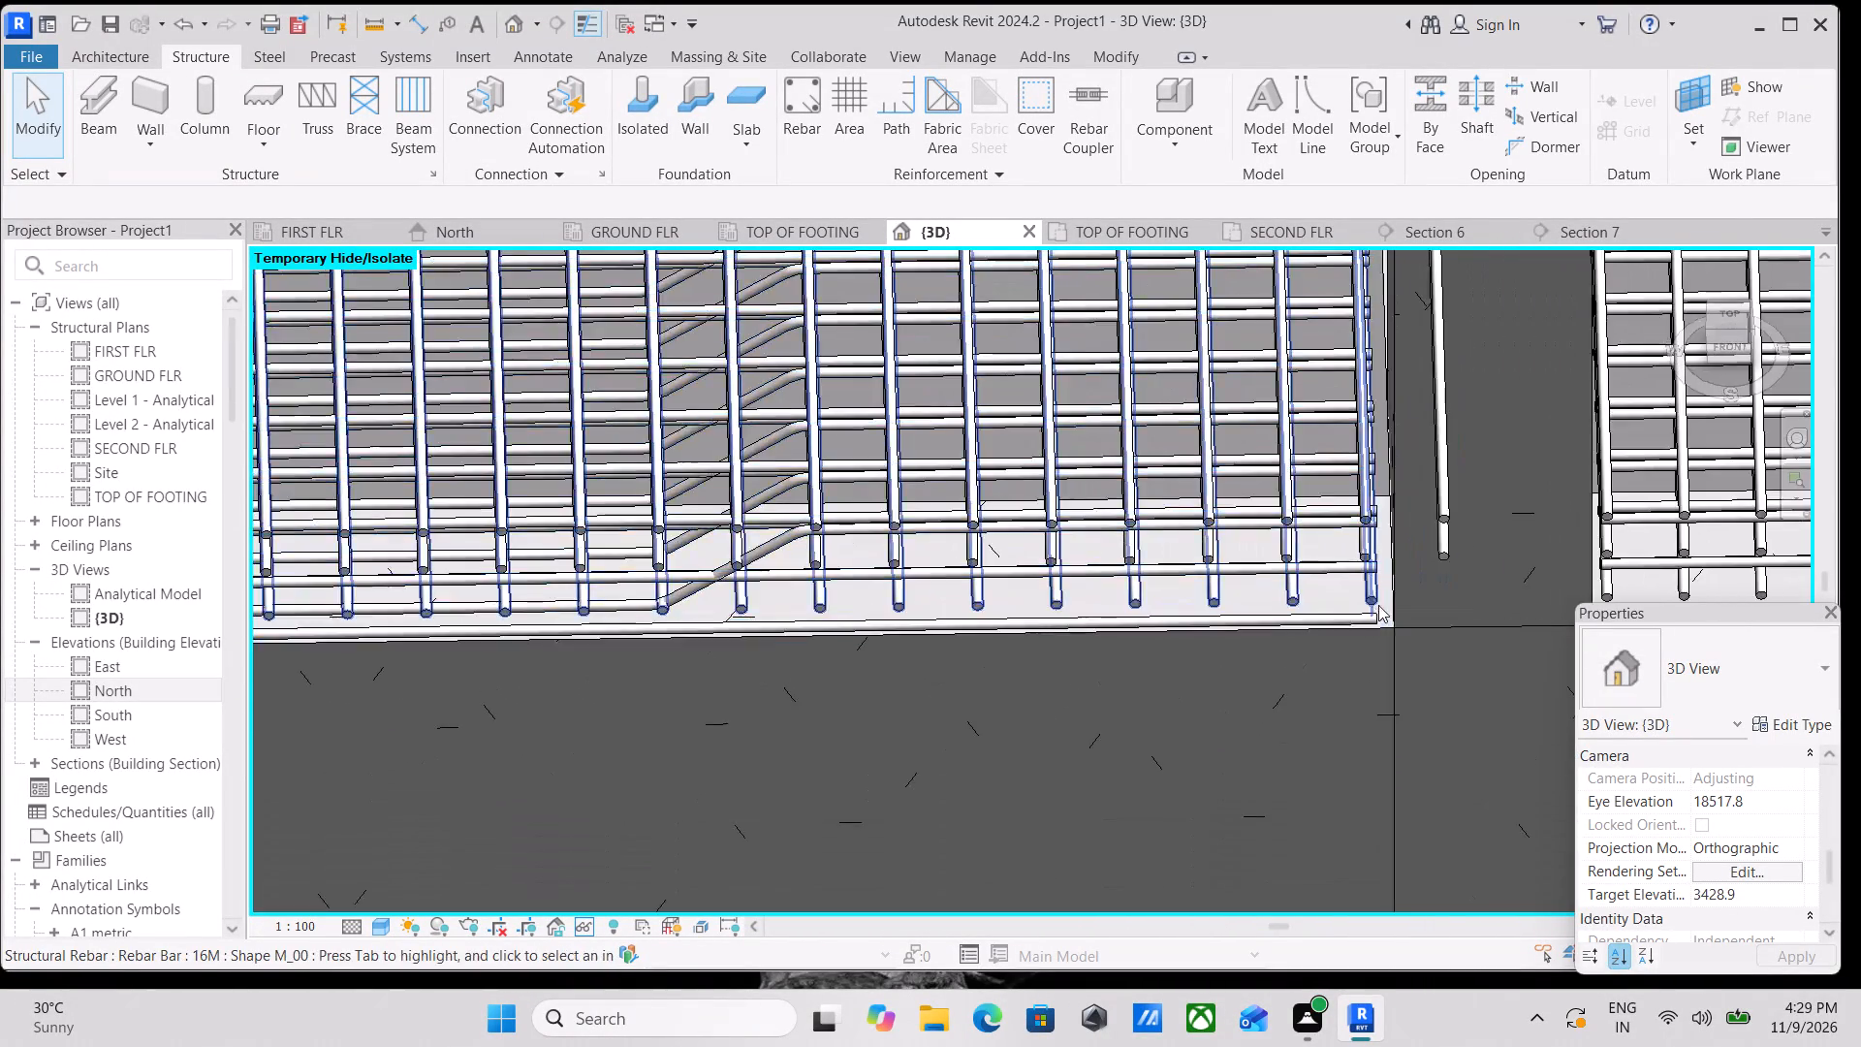
Inspect the last front-bay slab's bar ends along the front beam and at the outer corner column.
scroll(1378, 605, down, 2)
middle_drag(1378, 605, 495, 595)
scroll(951, 561, down, 1)
middle_drag(951, 561, 460, 584)
middle_drag(1061, 555, 626, 567)
scroll(1139, 586, up, 3)
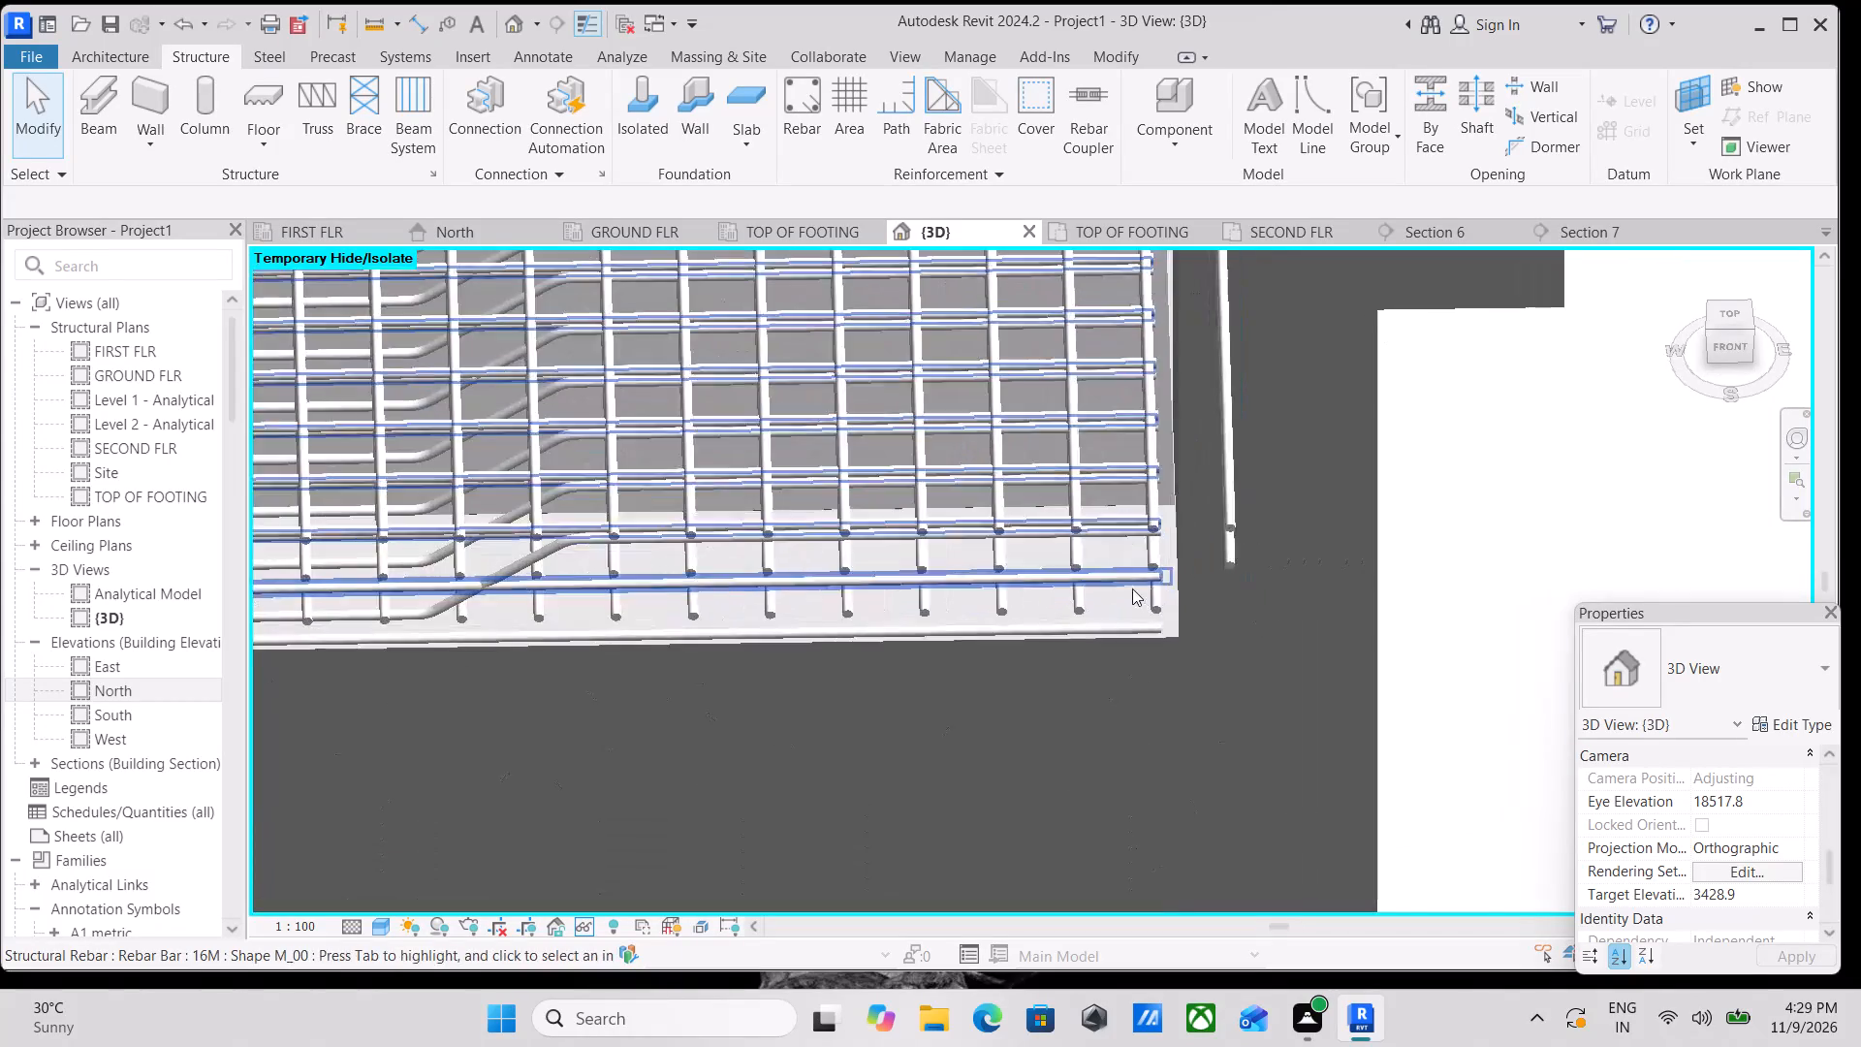
scroll(1157, 633, up, 3)
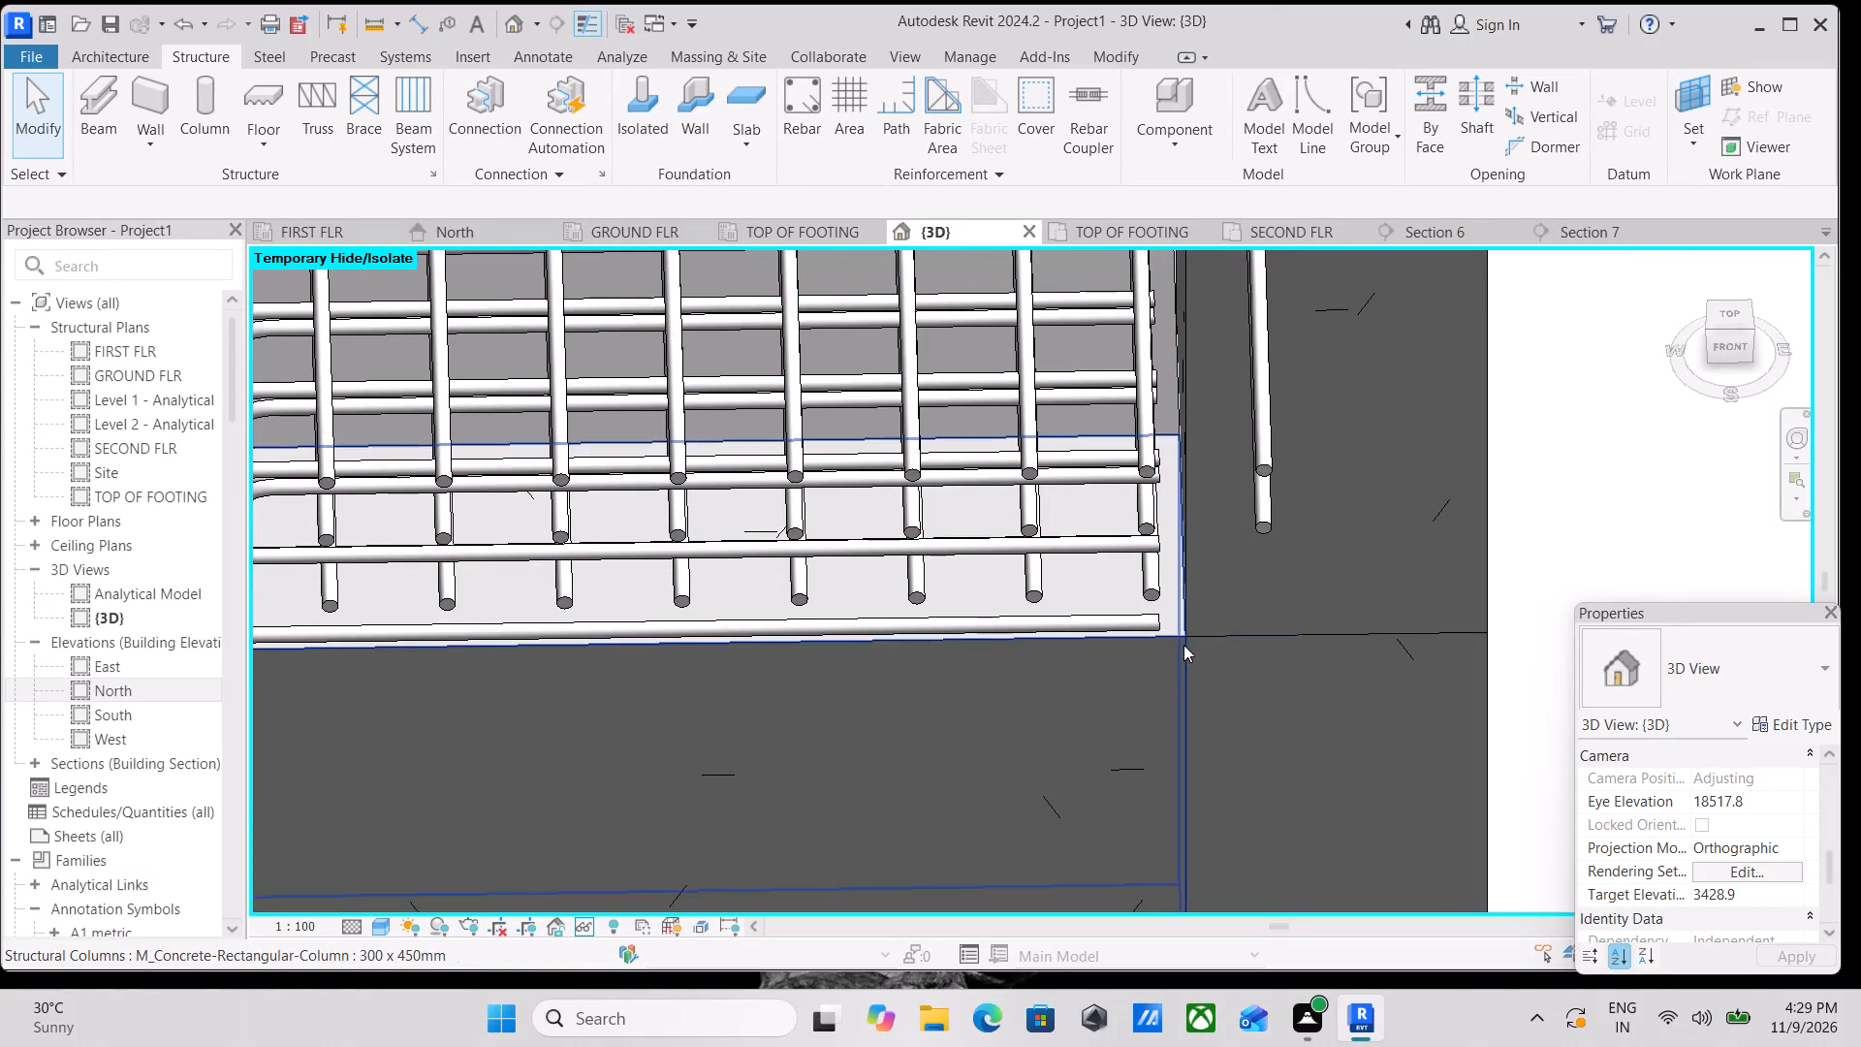
Check the outer corner beam and the slab meshes beside it, moving around from the front to the left side of the frame.
click(1183, 643)
scroll(1183, 643, down, 8)
scroll(858, 623, down, 1)
shift+middle_drag(859, 621, 935, 798)
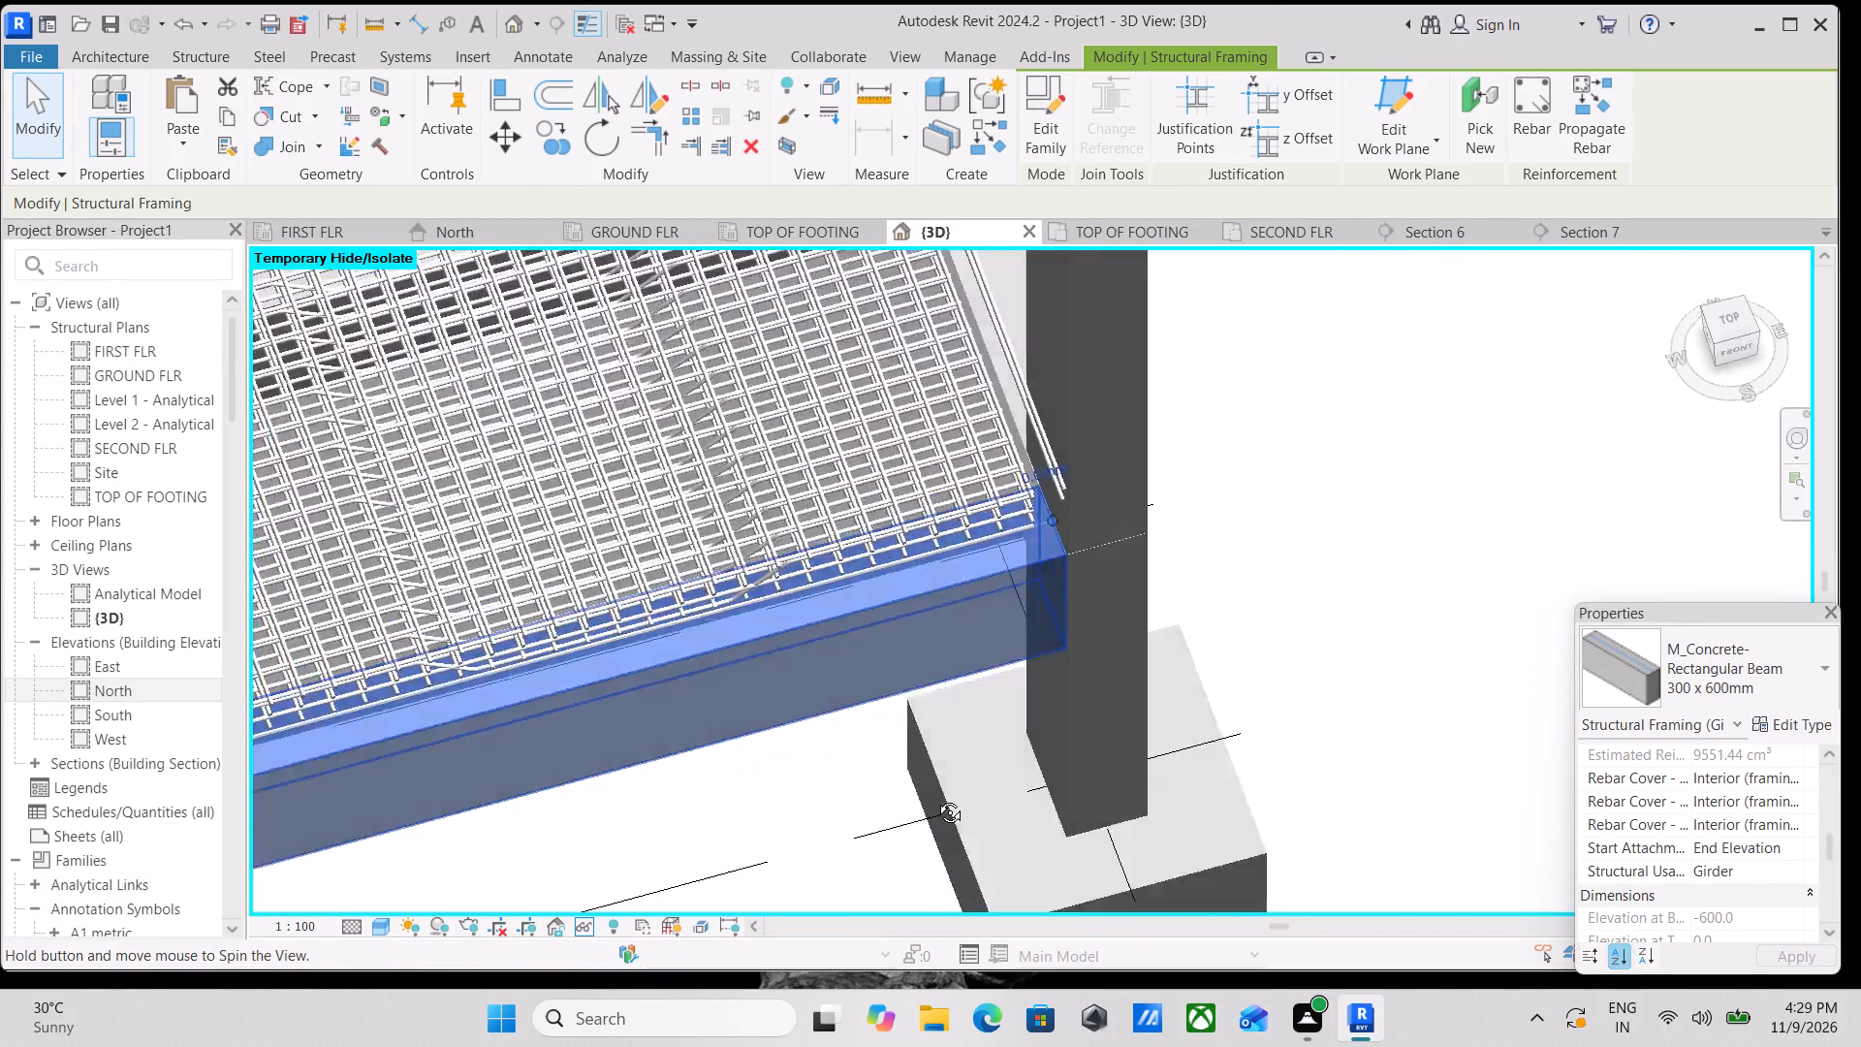
shift+middle_drag(935, 798, 1163, 557)
middle_drag(533, 691, 872, 494)
key(Escape)
scroll(625, 595, down, 3)
middle_drag(625, 595, 944, 616)
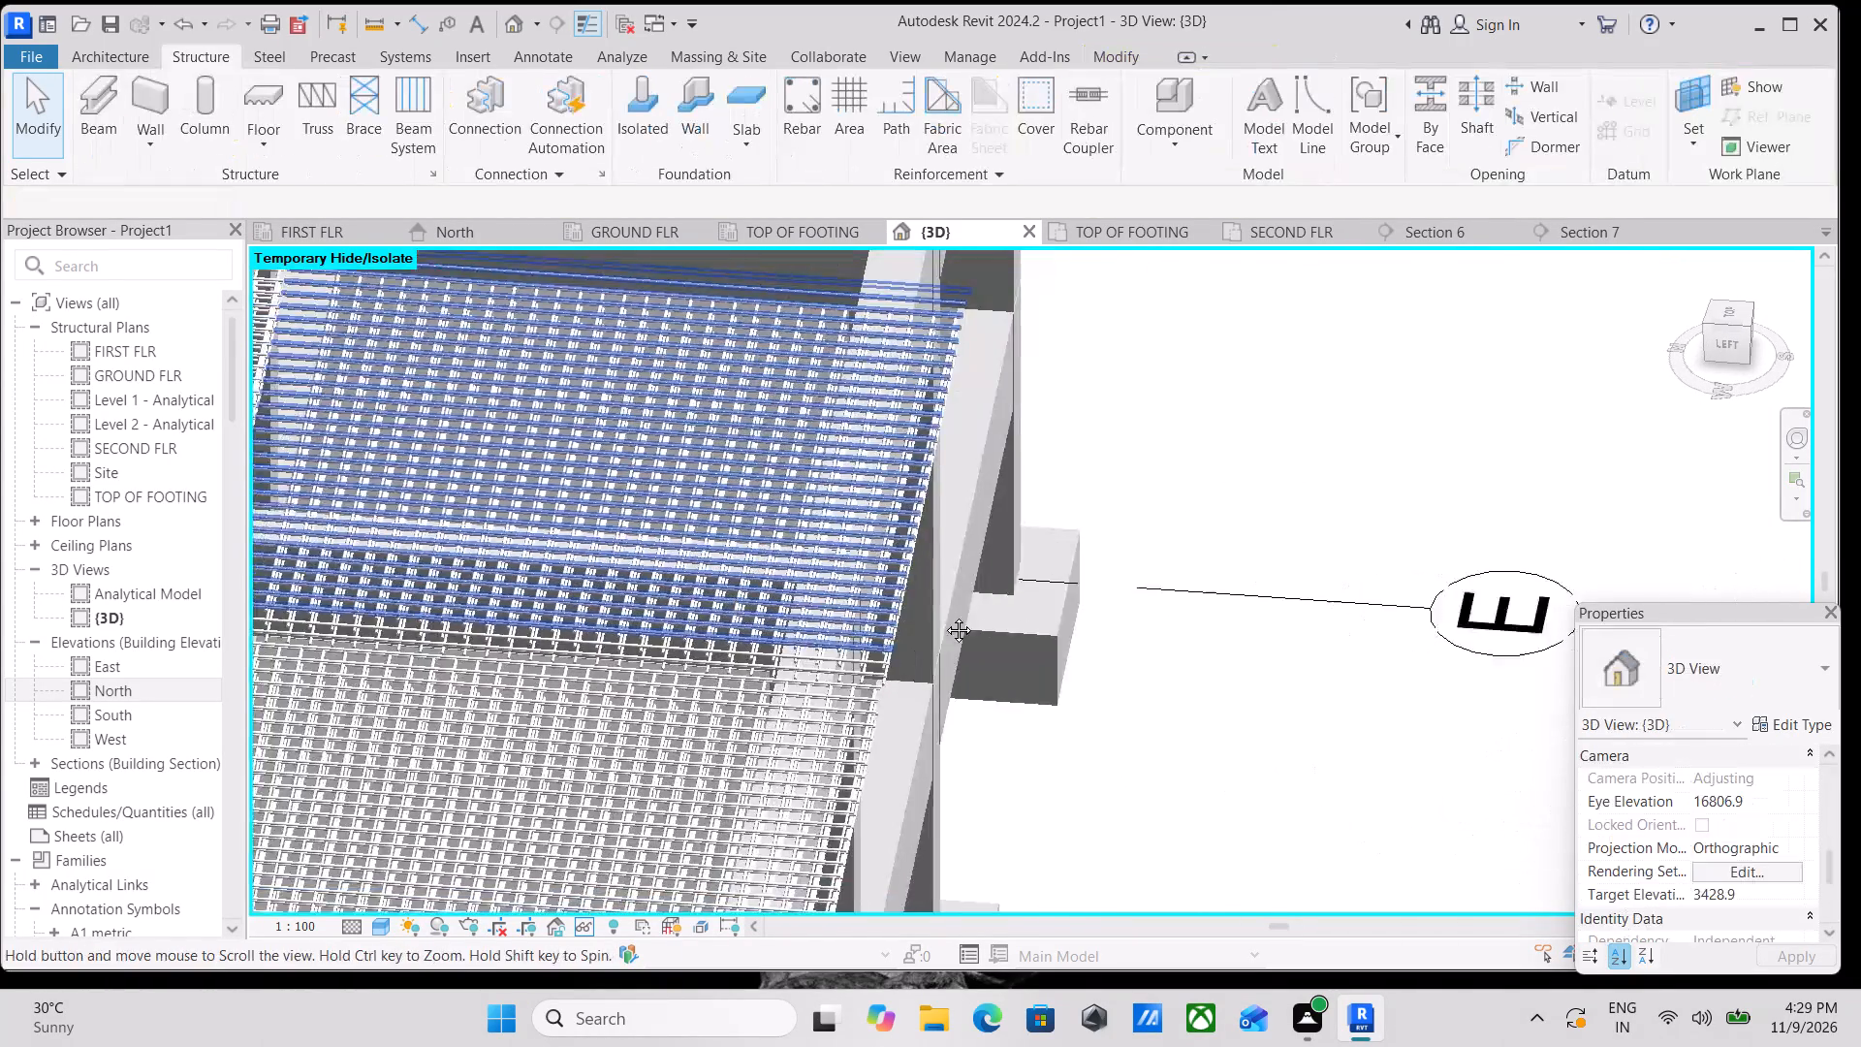
middle_drag(944, 616, 1024, 620)
scroll(733, 591, down, 2)
middle_drag(734, 591, 1032, 638)
middle_drag(827, 682, 1219, 713)
Inspect the reinforced slab's bar ends at its inner corner against the cross beam, viewed from the left side.
scroll(741, 454, up, 1)
middle_drag(741, 454, 926, 653)
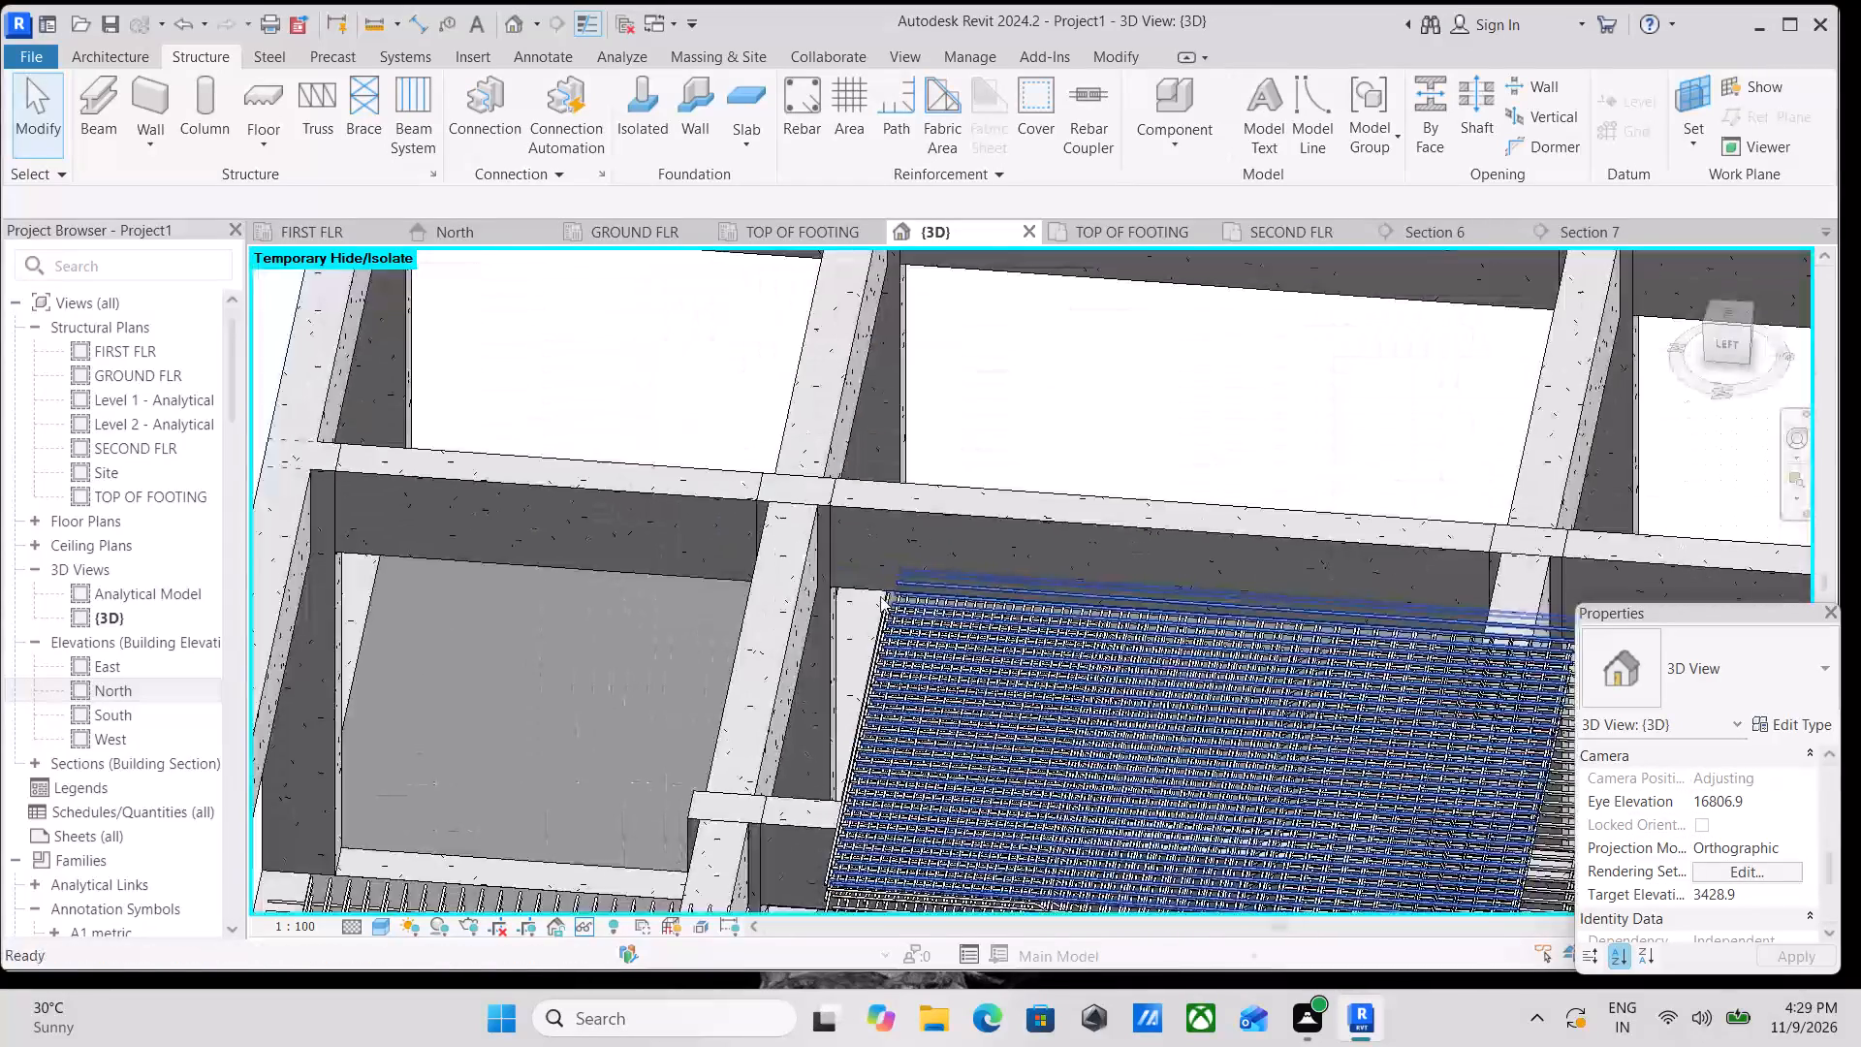
scroll(841, 513, up, 3)
scroll(914, 668, up, 11)
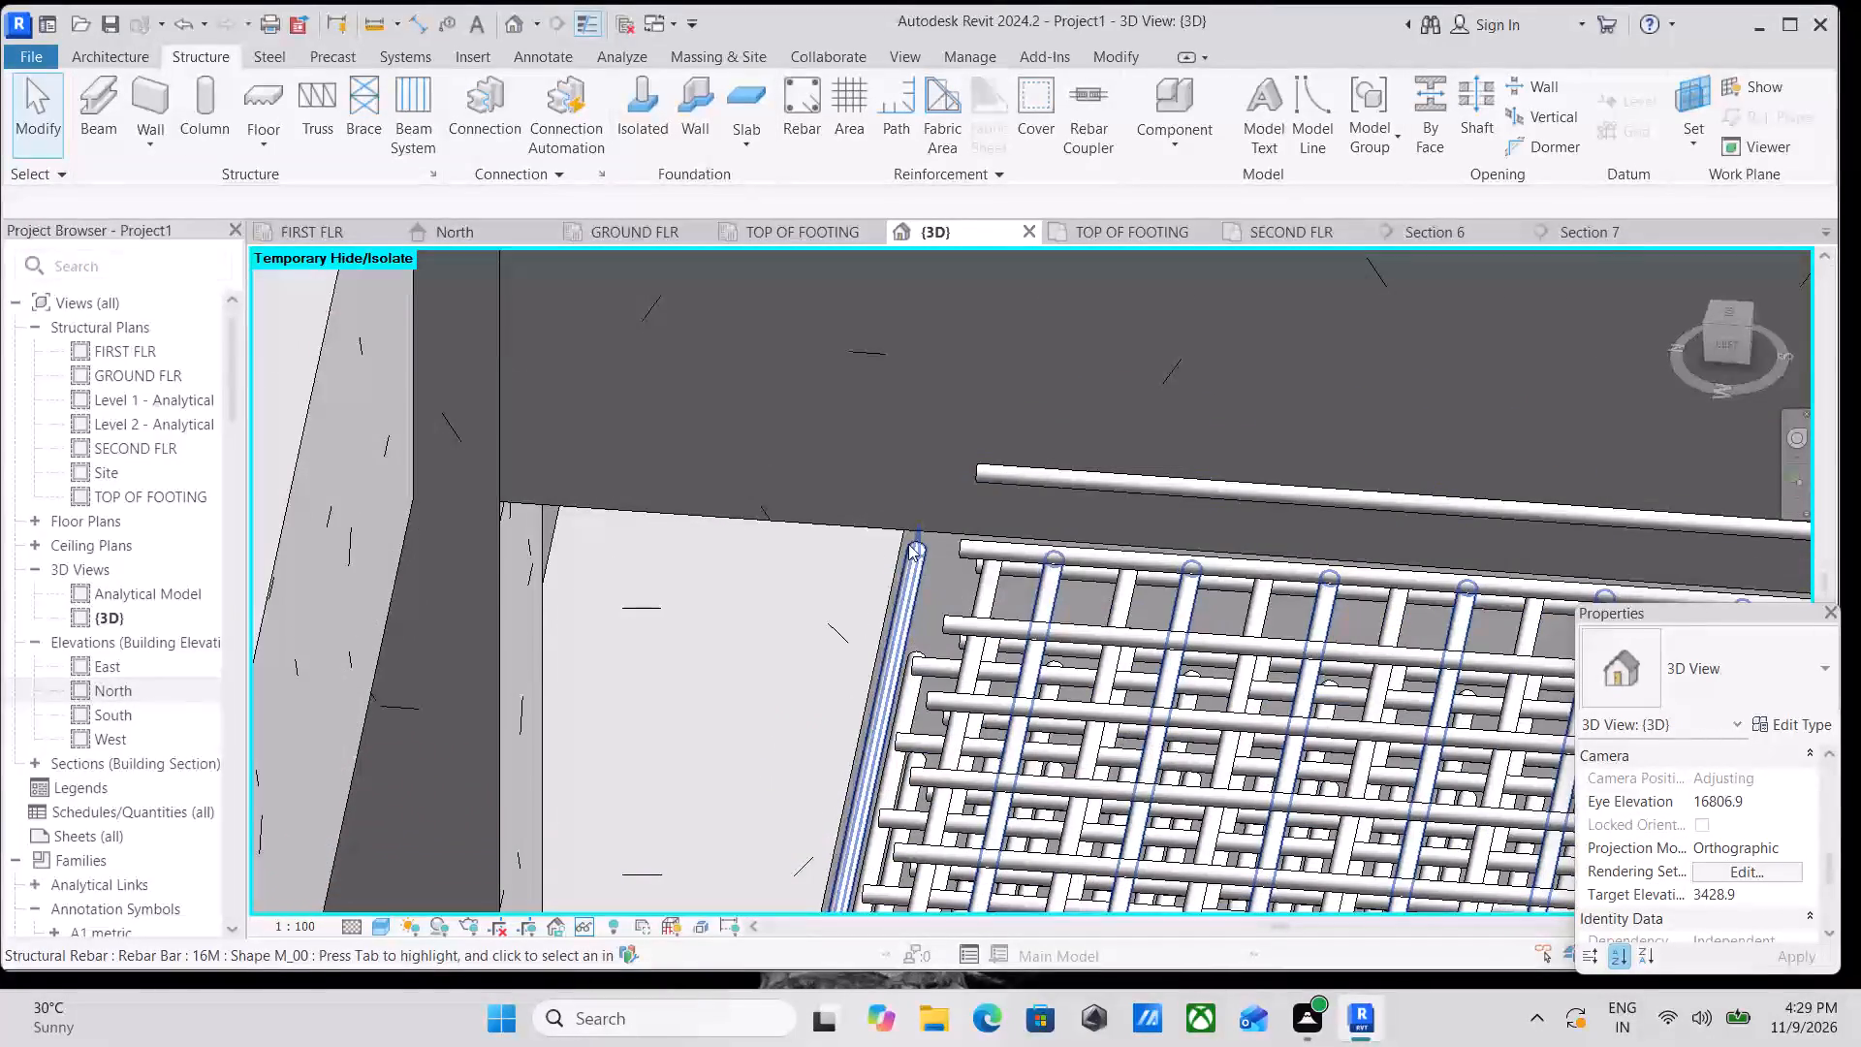
scroll(927, 550, up, 4)
middle_drag(927, 550, 918, 607)
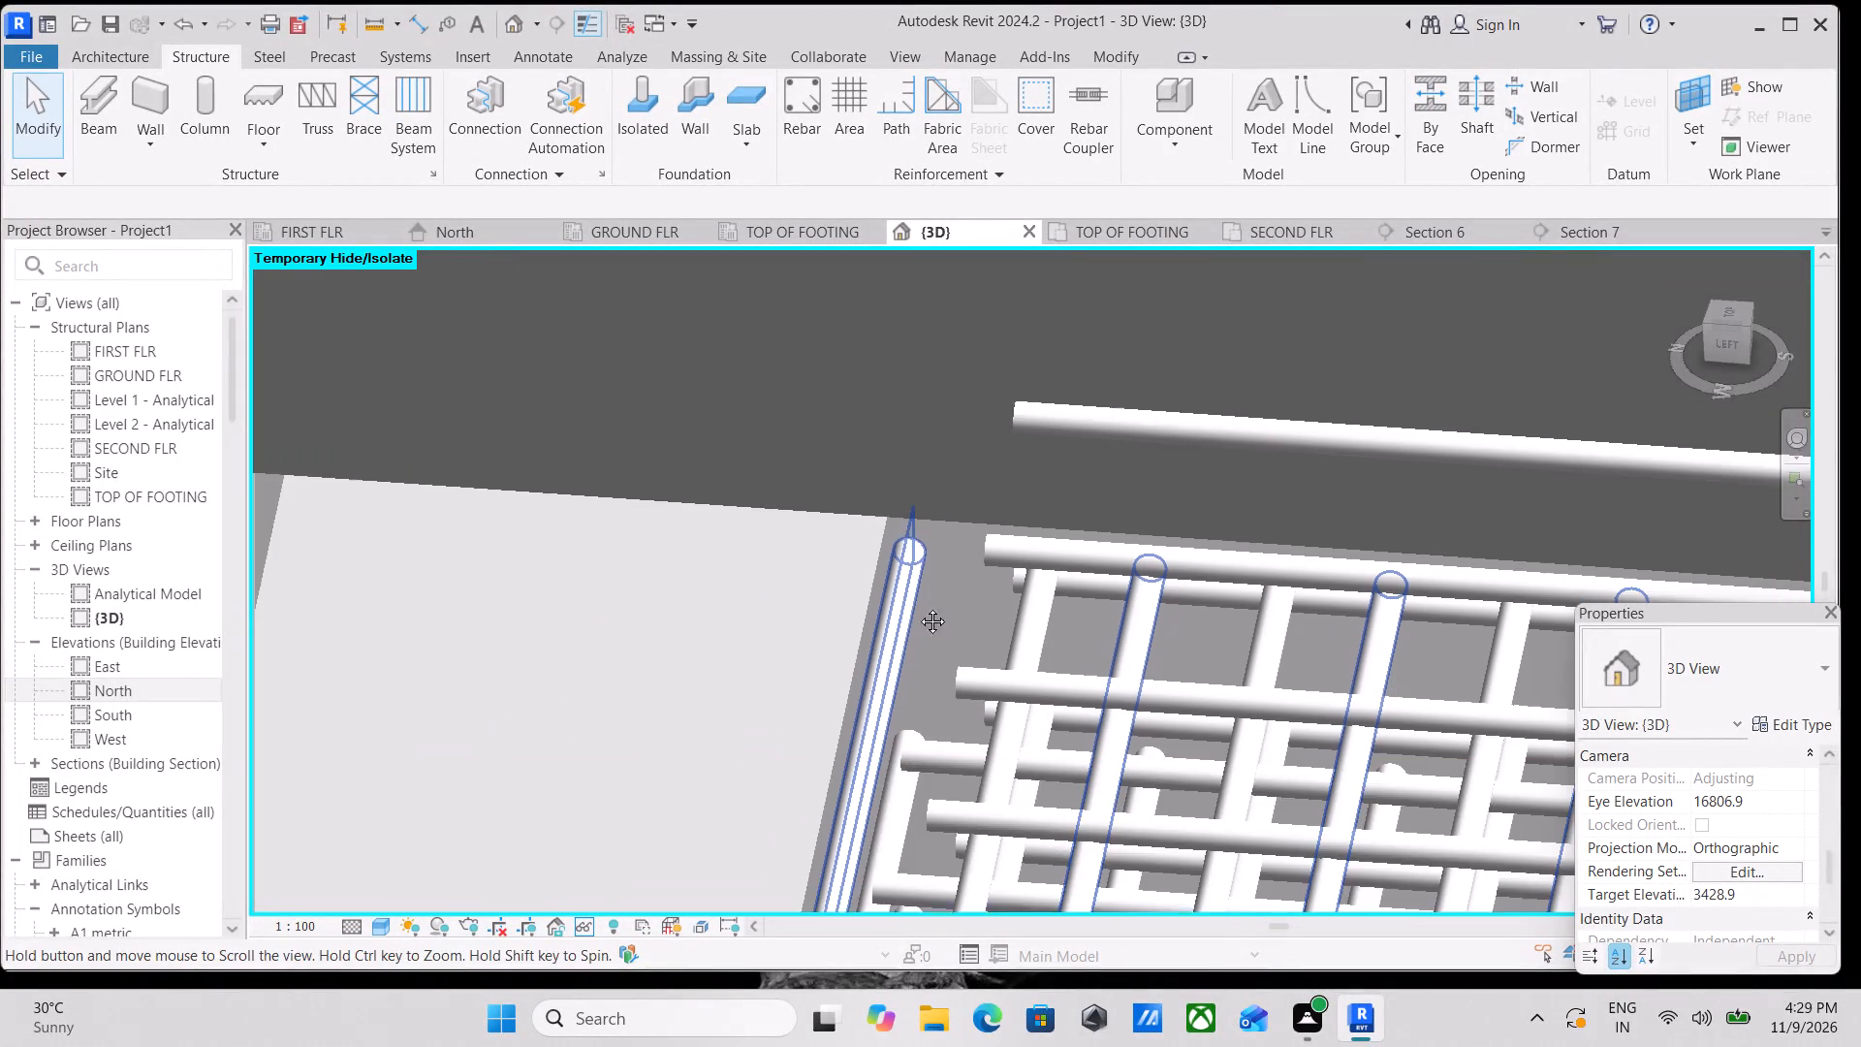
middle_drag(918, 607, 907, 741)
scroll(846, 738, up, 3)
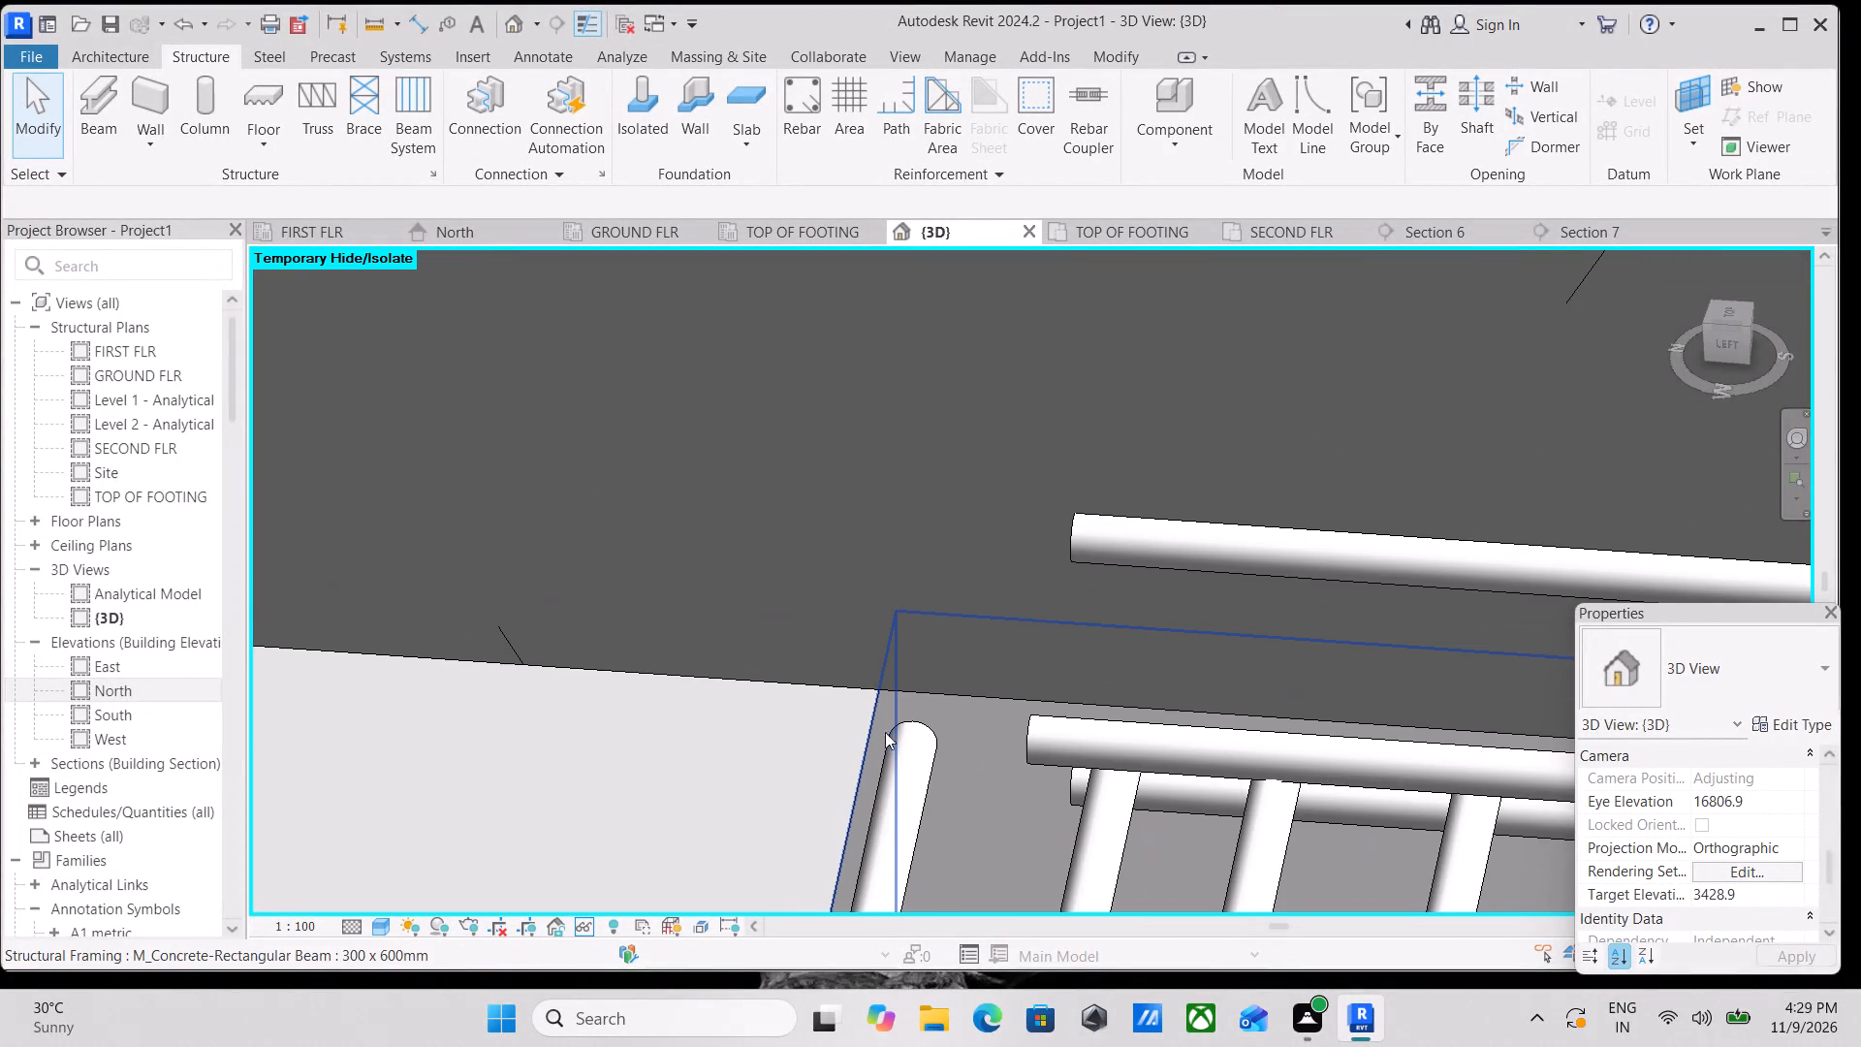
scroll(885, 723, down, 15)
Review the slab meshes bay by bay from the left side, ending at the bar ends along the outer edge beam.
middle_drag(905, 745, 744, 494)
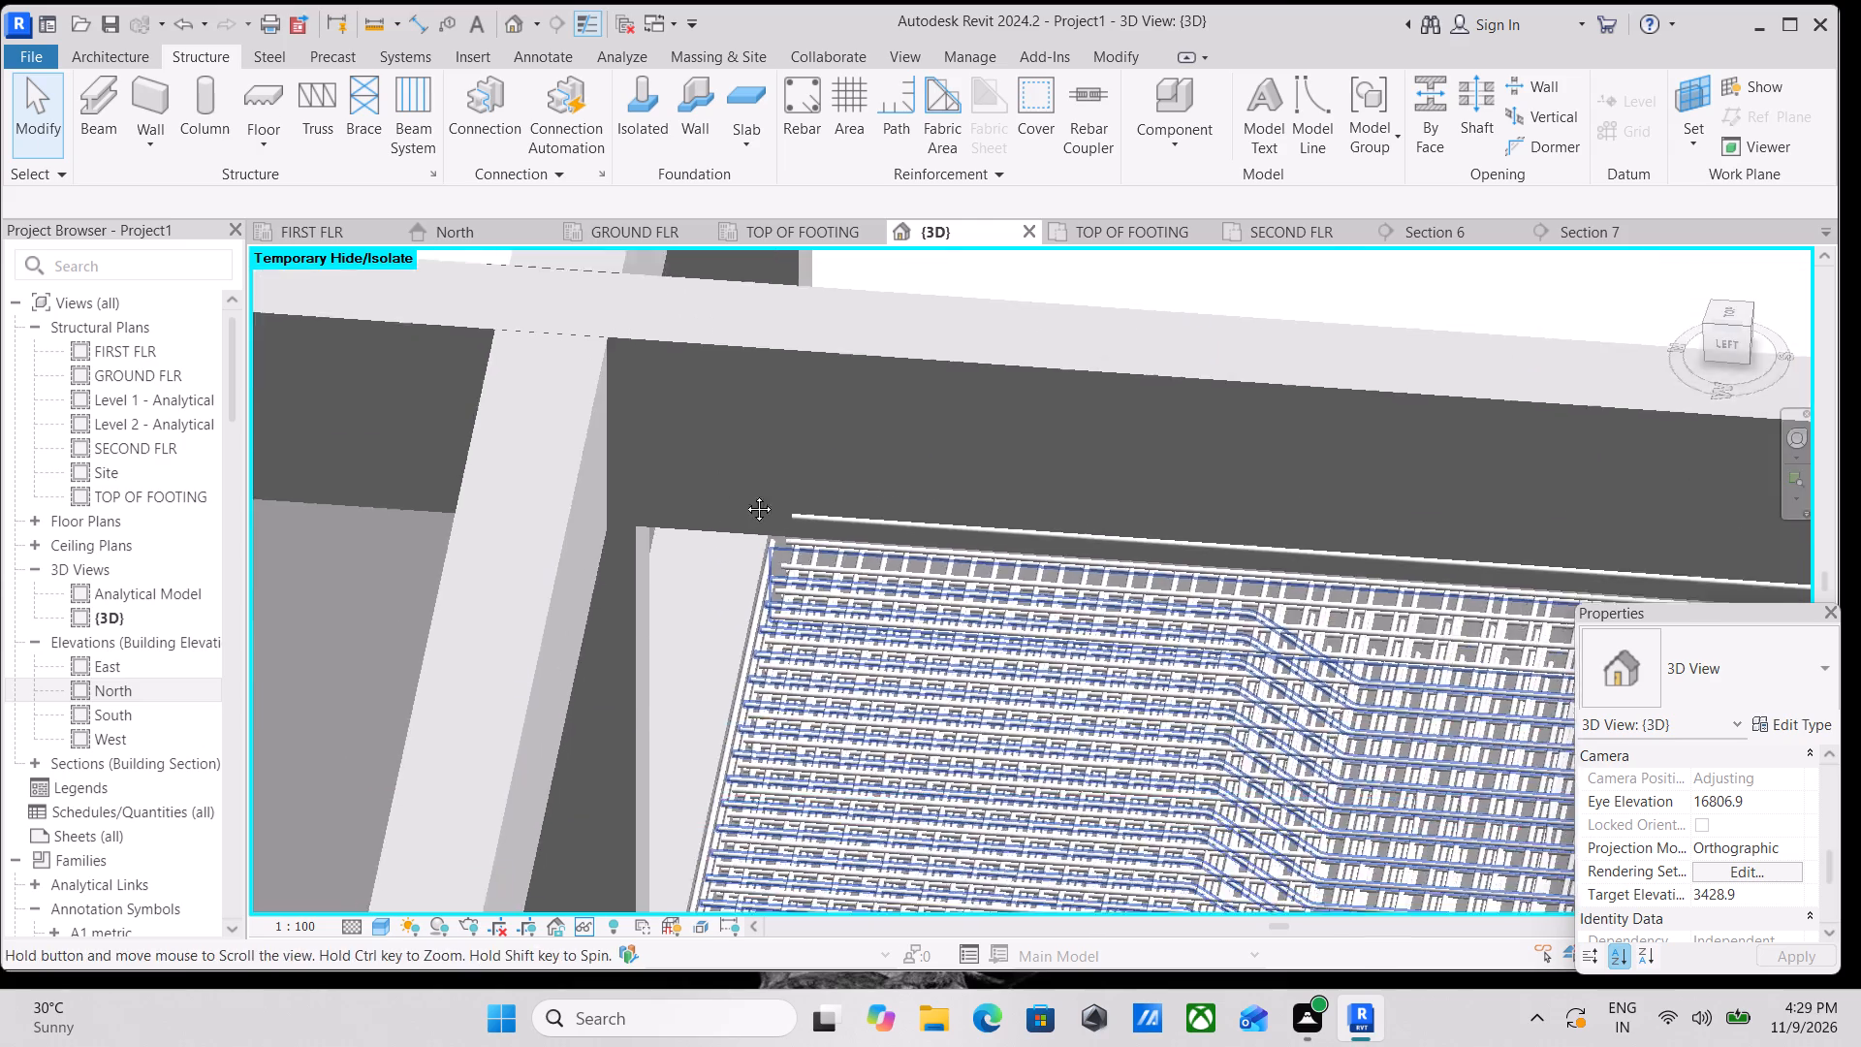
middle_drag(744, 494, 735, 483)
scroll(812, 631, down, 4)
middle_drag(823, 617, 702, 294)
scroll(688, 301, up, 1)
middle_drag(866, 526, 752, 356)
scroll(1690, 731, up, 1)
middle_drag(1690, 729, 1208, 462)
scroll(1256, 559, down, 2)
middle_drag(1270, 558, 924, 397)
scroll(1336, 555, down, 3)
middle_drag(1351, 564, 1264, 444)
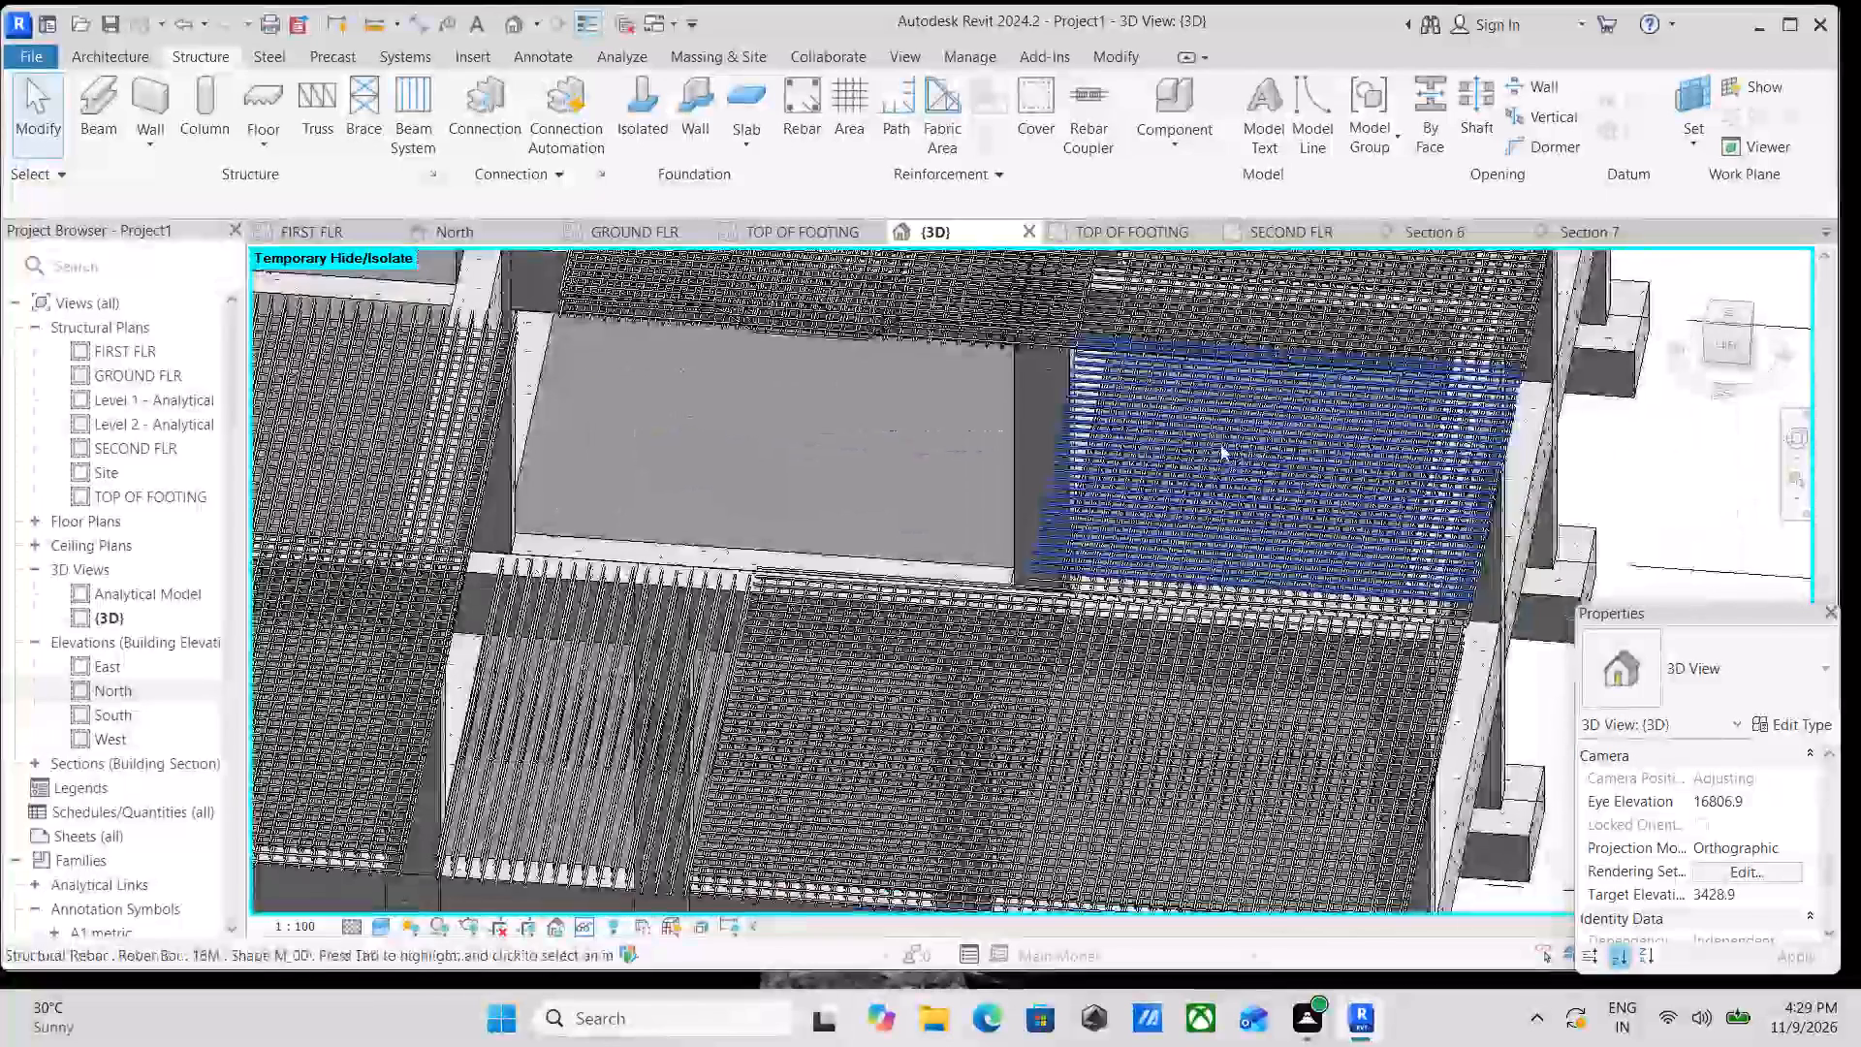
scroll(1121, 407, up, 4)
middle_drag(1523, 491, 707, 333)
scroll(958, 476, up, 4)
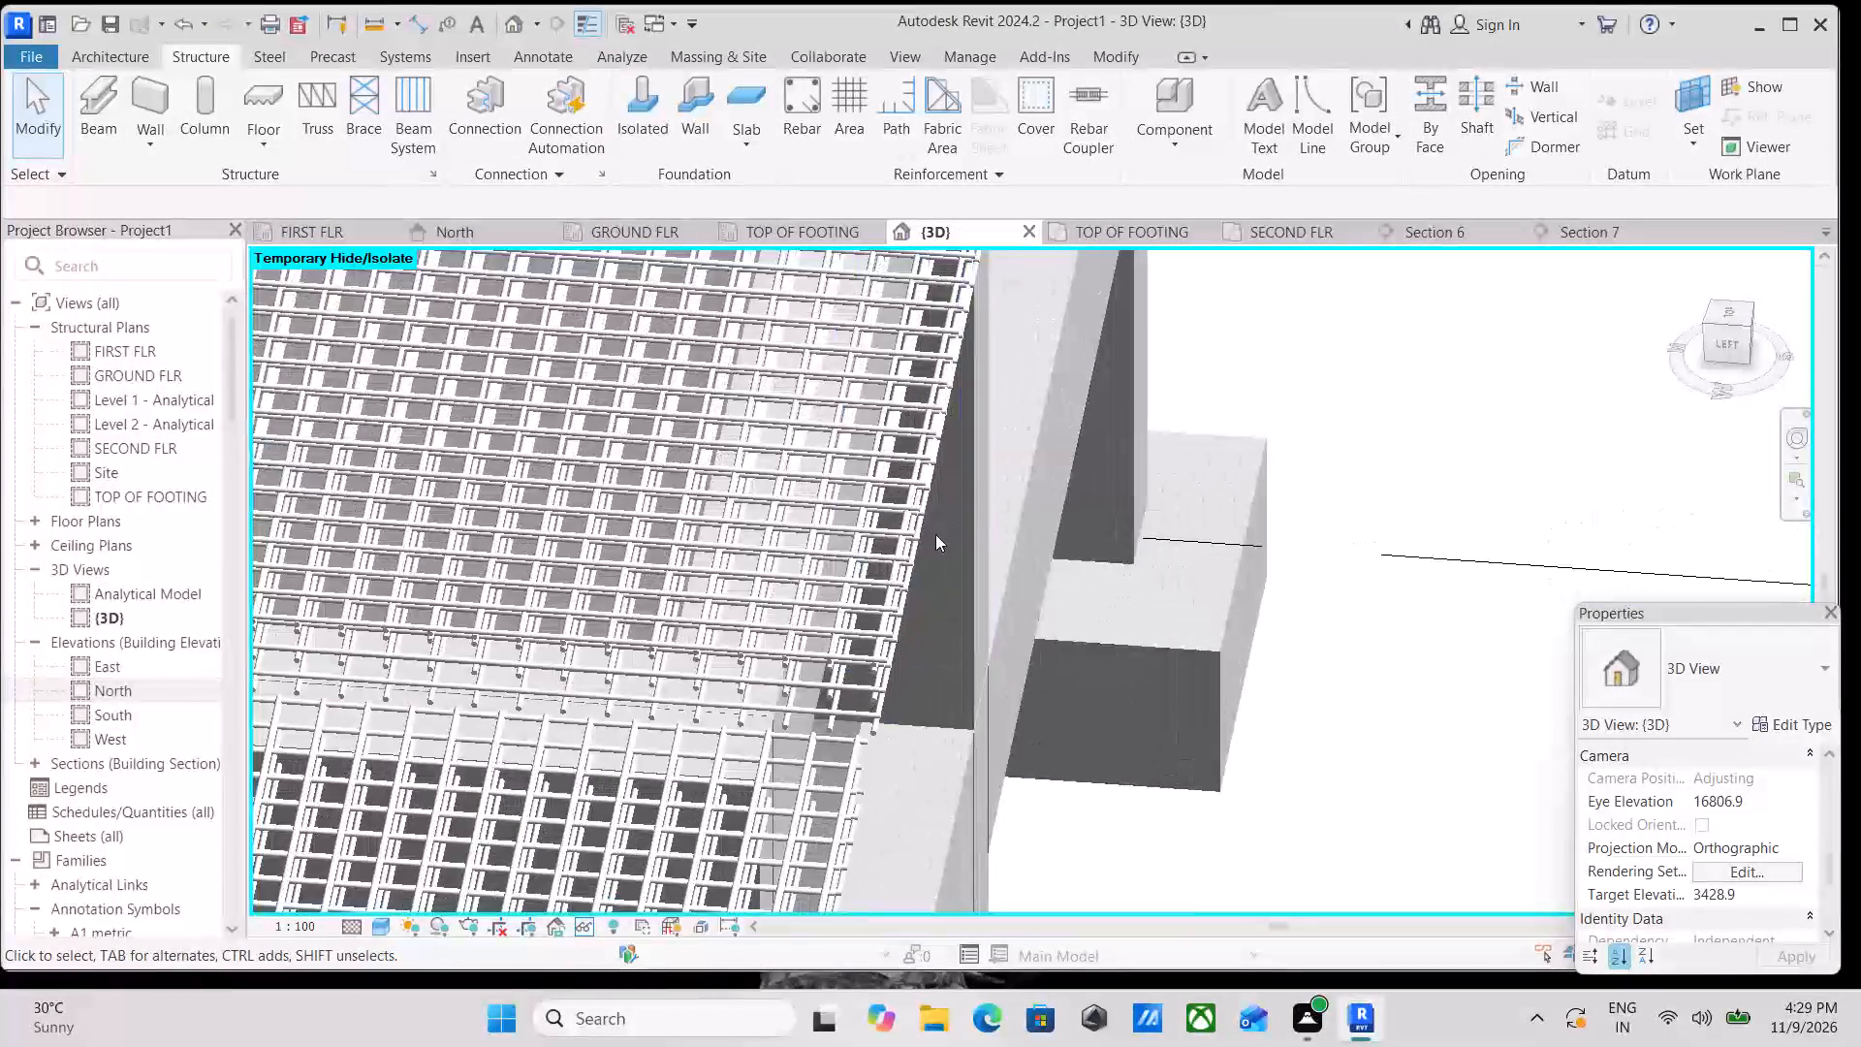
scroll(933, 531, up, 2)
scroll(856, 479, down, 8)
middle_drag(920, 508, 1299, 363)
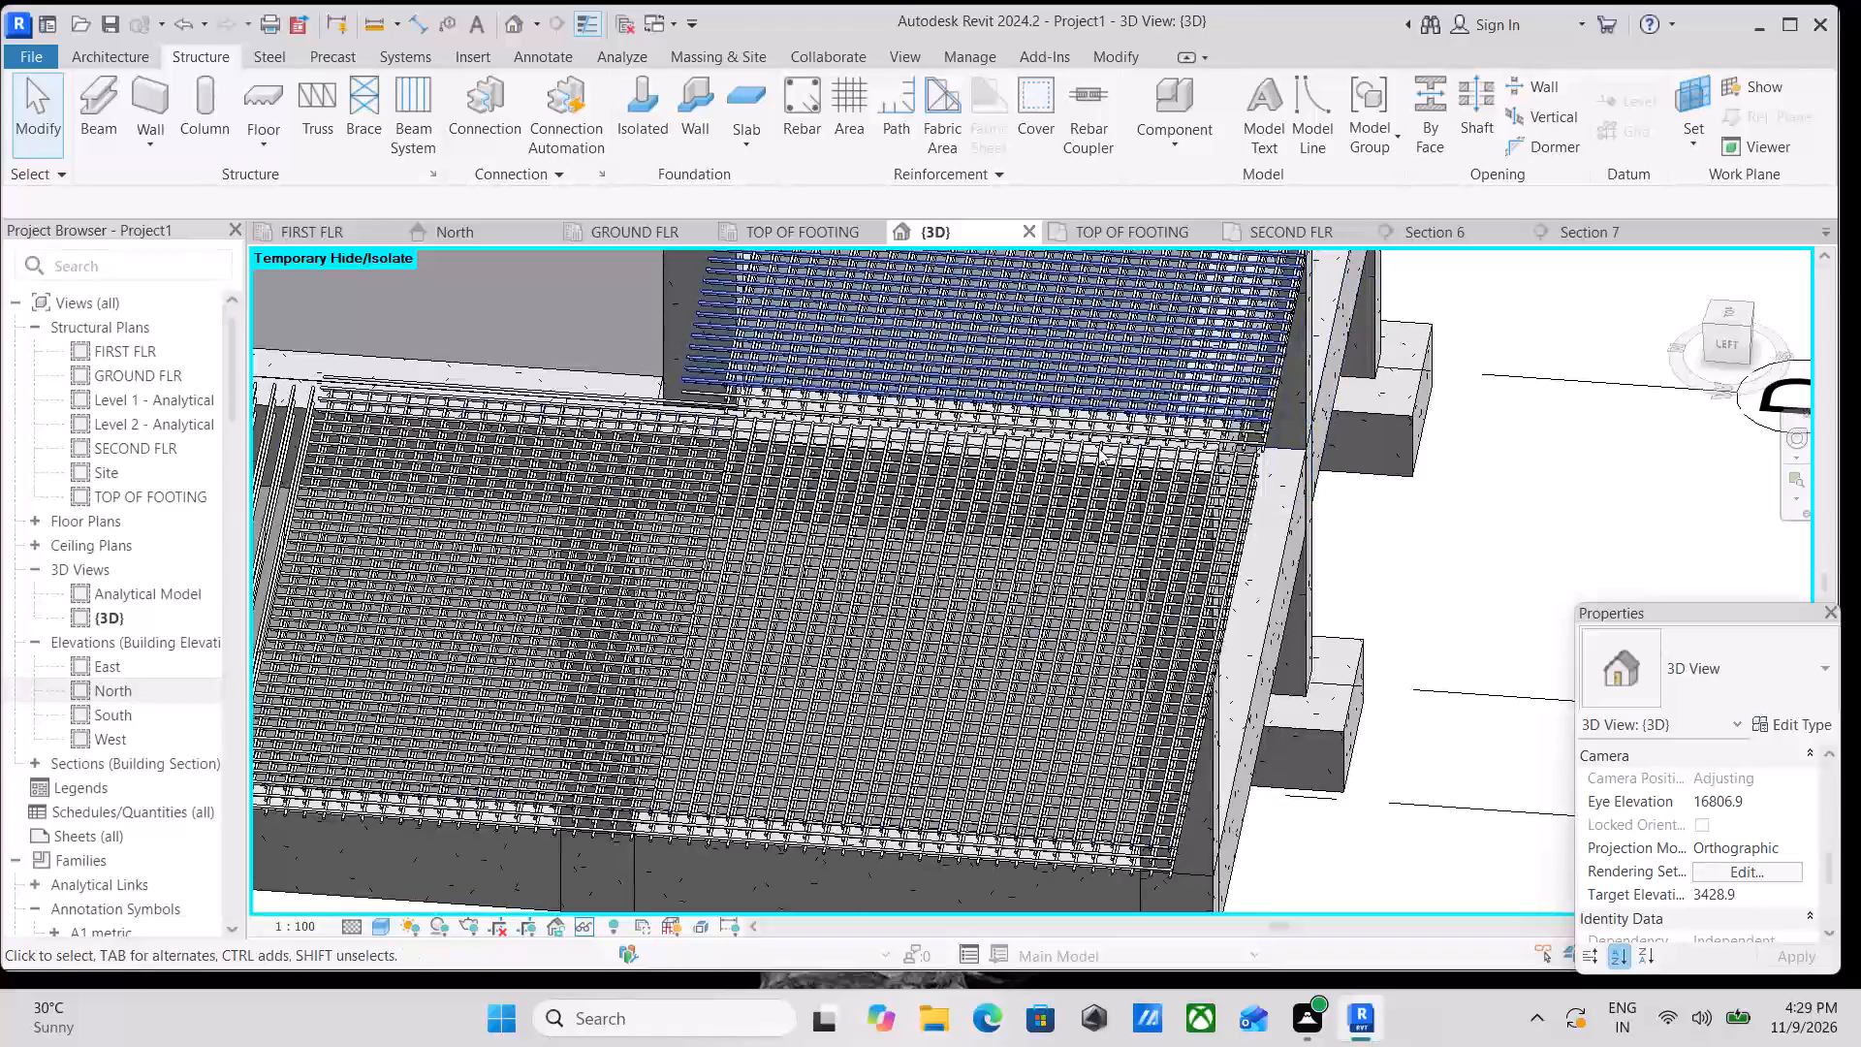
Review the frame from low and rear angles, then examine the bar ends beside the unreinforced slabs.
scroll(904, 474, down, 3)
middle_drag(994, 411, 1134, 303)
shift+middle_drag(883, 541, 992, 274)
middle_drag(757, 423, 1013, 716)
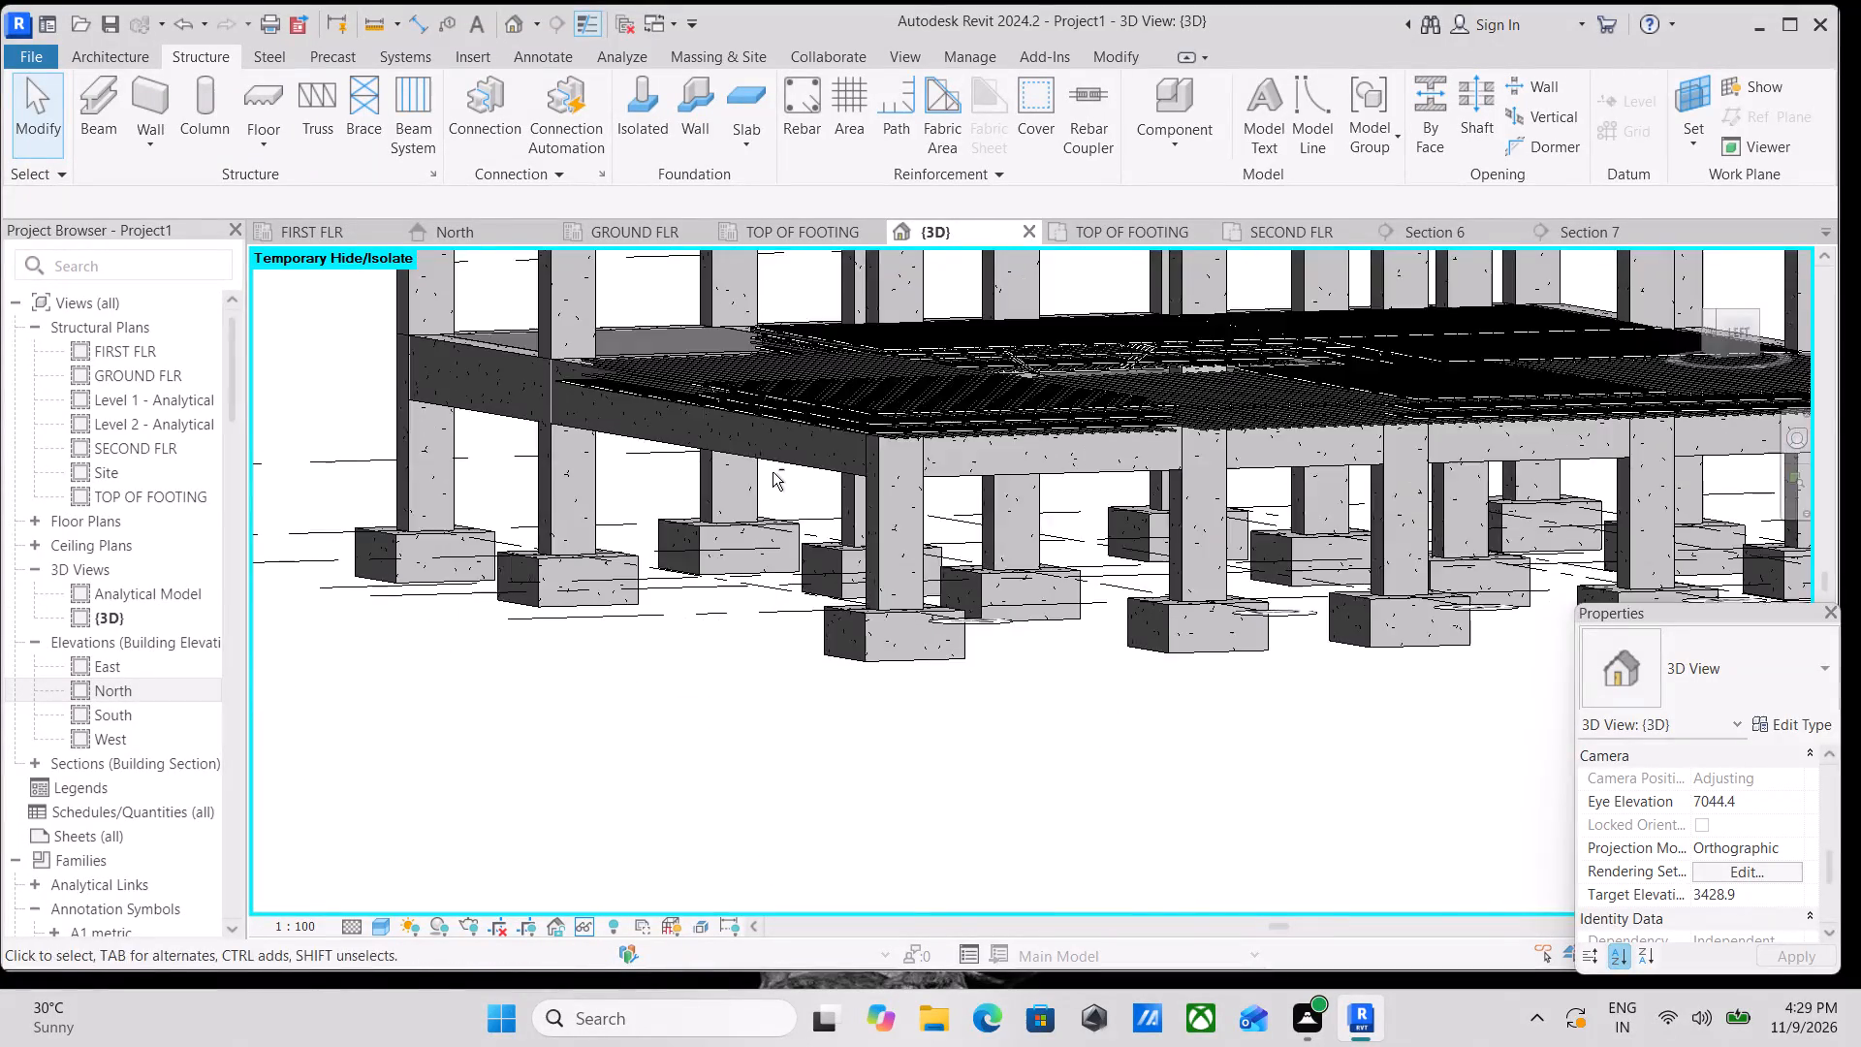
shift+middle_drag(773, 472, 1014, 724)
shift+scroll(773, 472, down, 1)
middle_drag(1026, 648, 152, 285)
shift+middle_drag(598, 507, 661, 484)
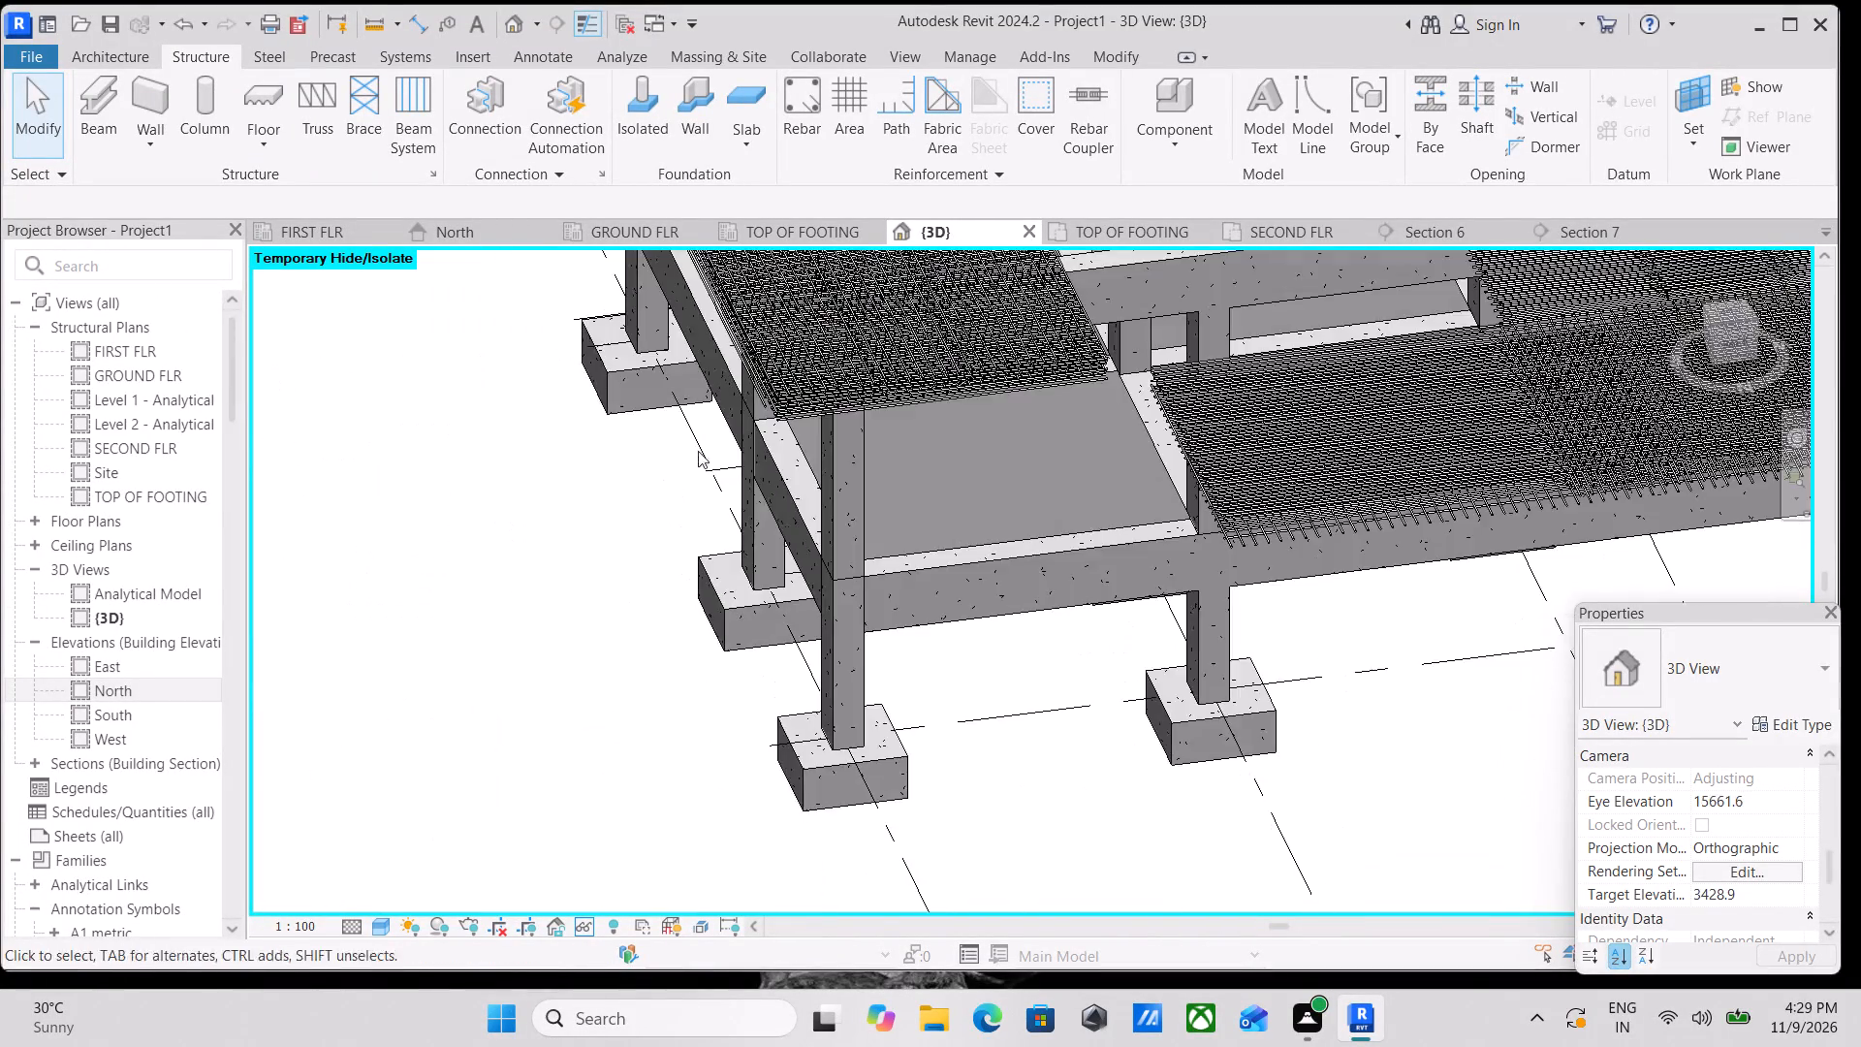
middle_drag(737, 402, 781, 577)
scroll(793, 491, up, 3)
shift+middle_drag(873, 532, 764, 705)
scroll(881, 460, up, 2)
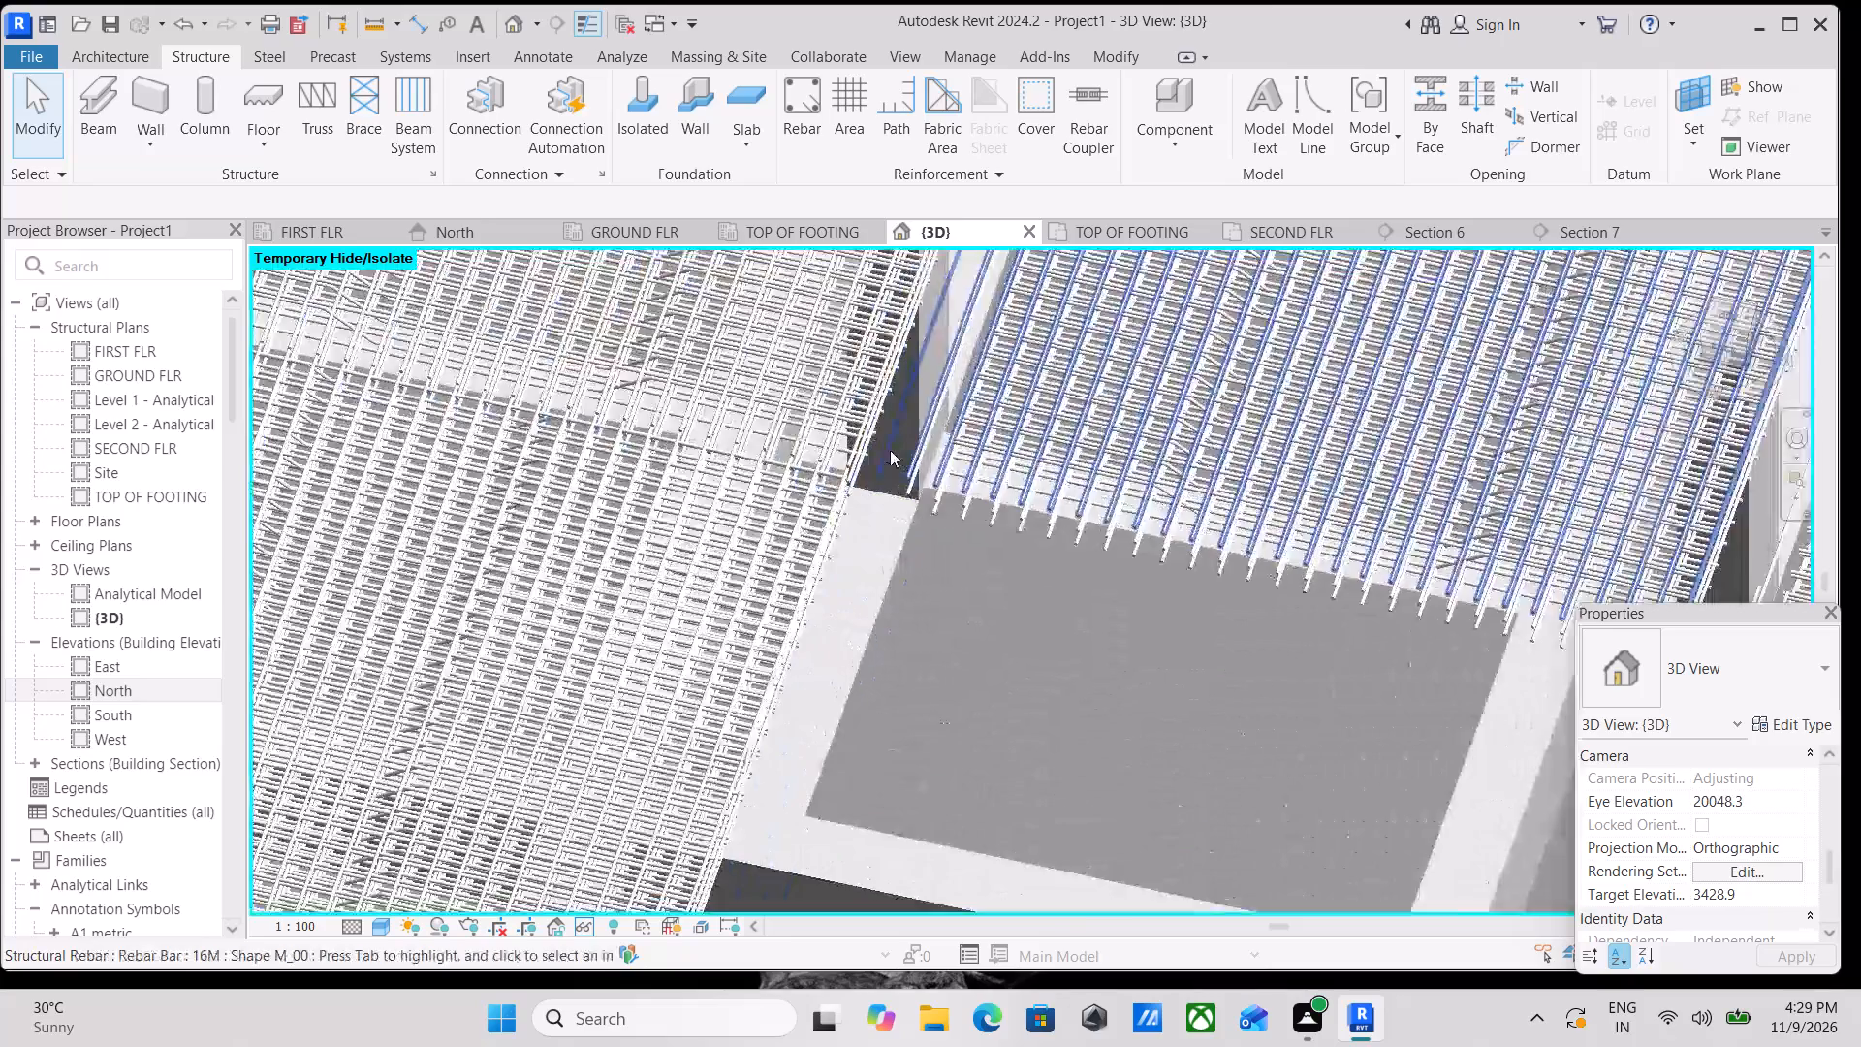
scroll(890, 450, up, 14)
scroll(836, 473, down, 1)
middle_drag(836, 473, 882, 705)
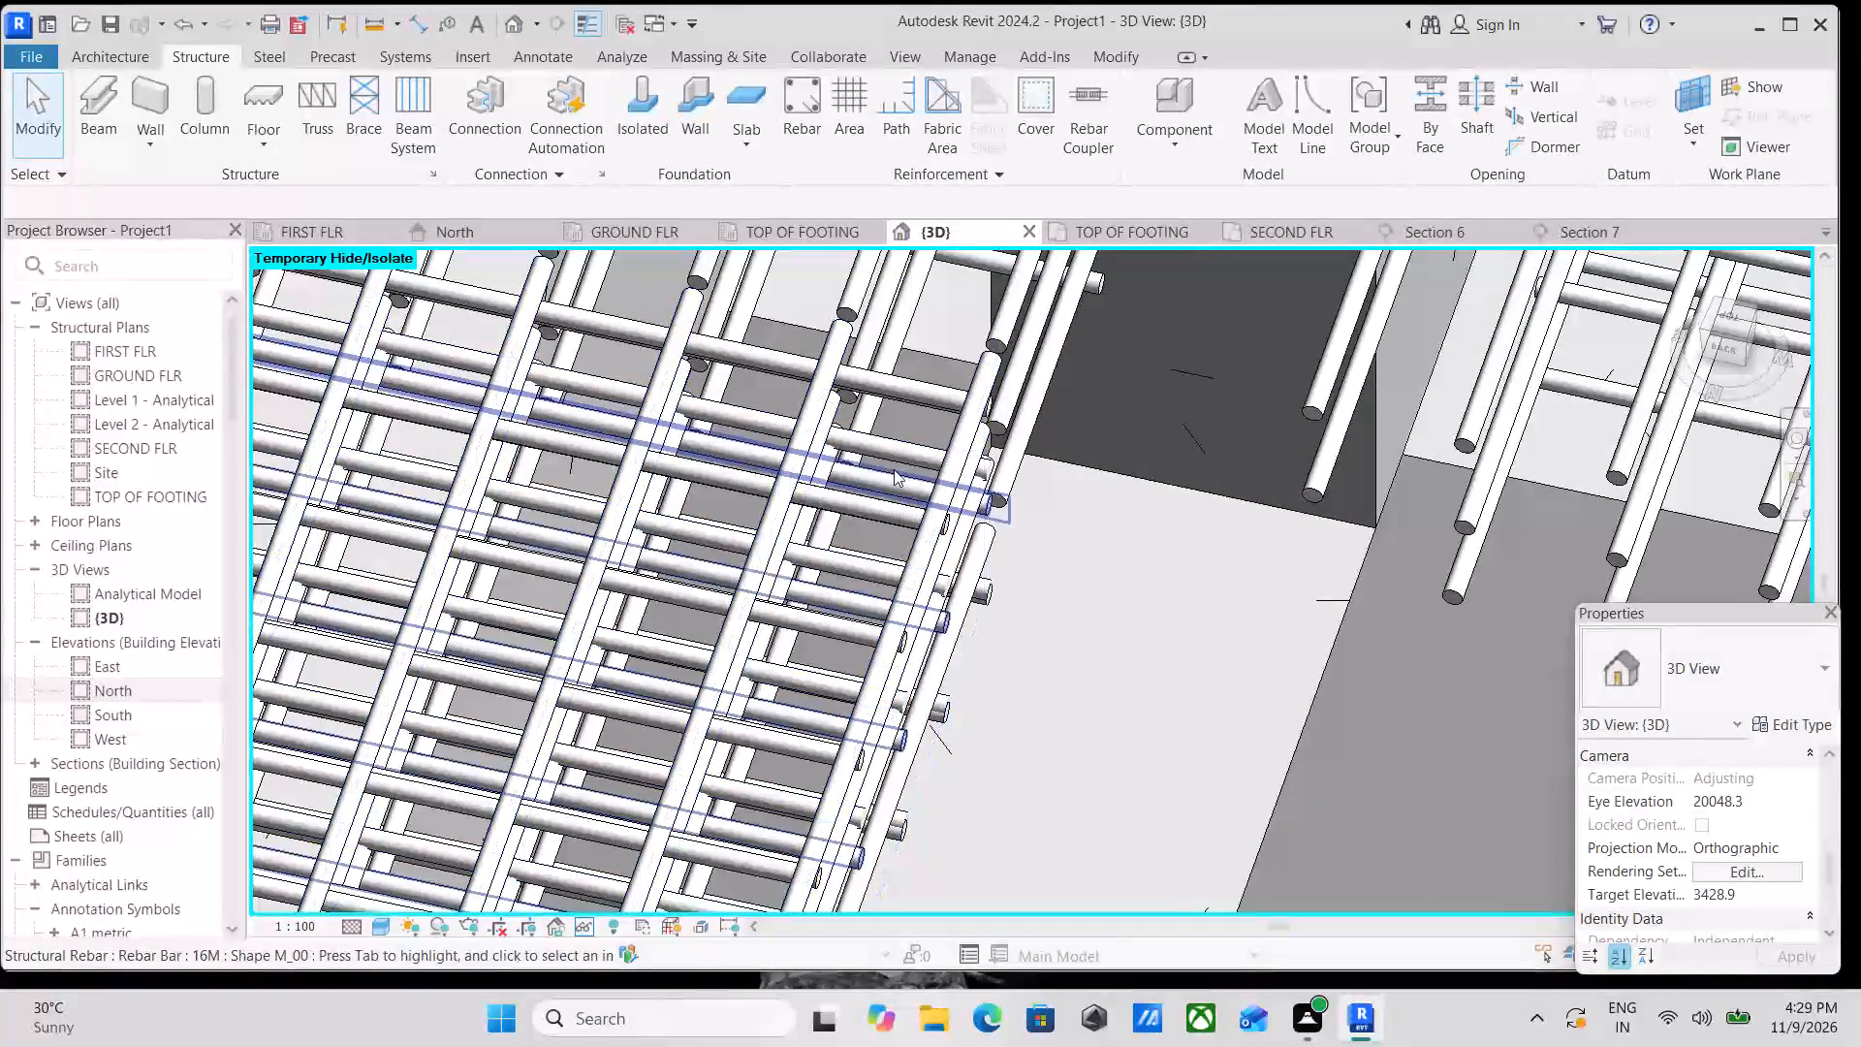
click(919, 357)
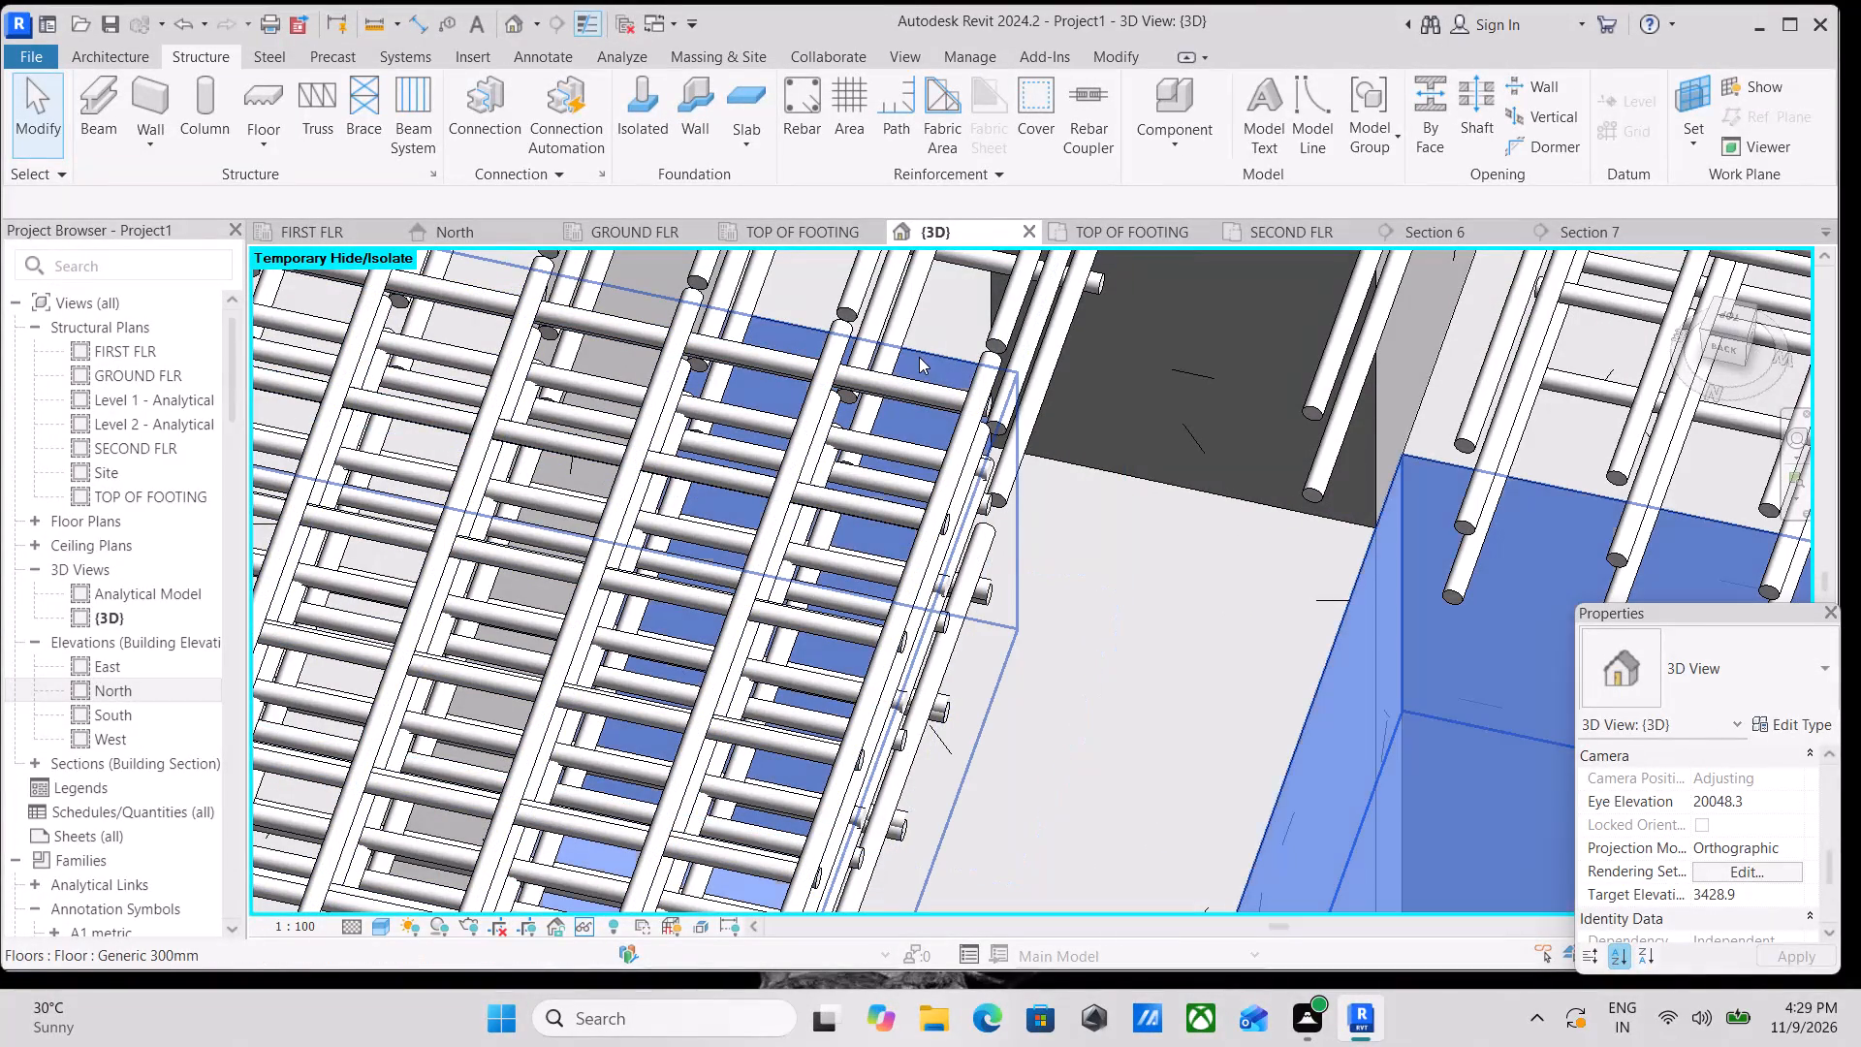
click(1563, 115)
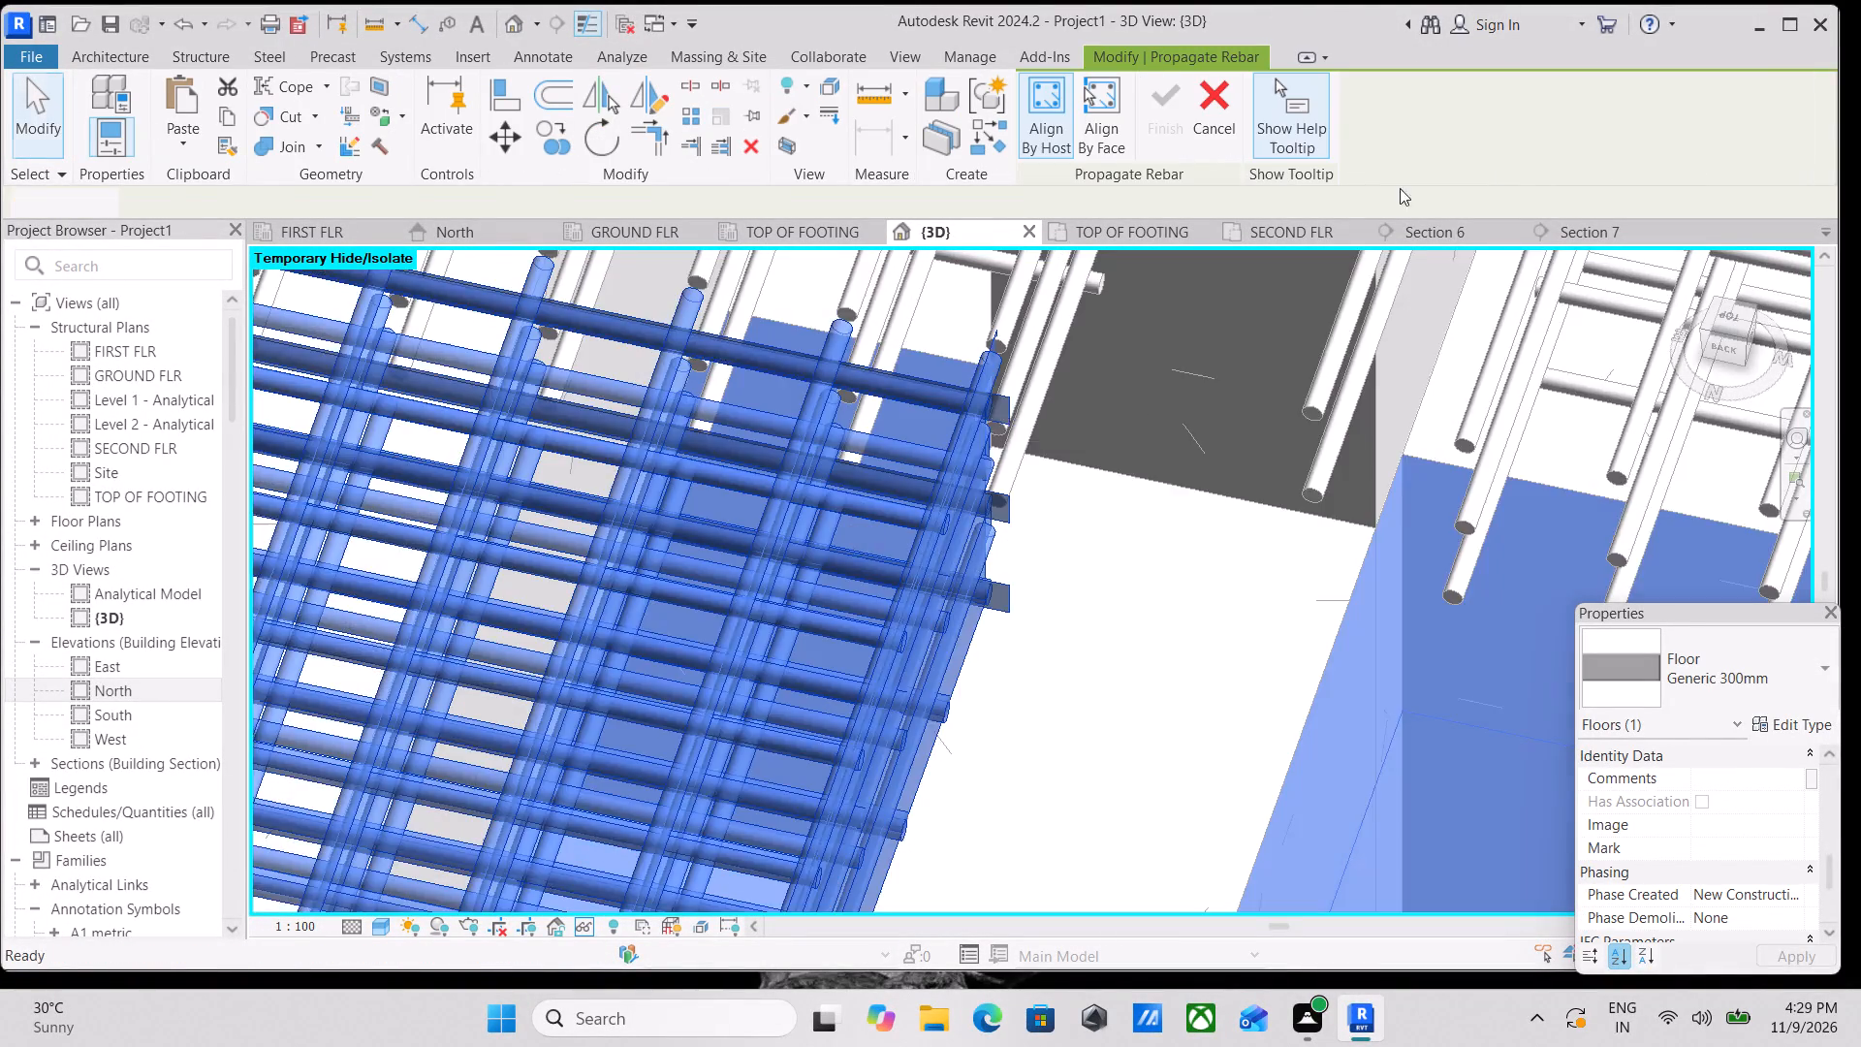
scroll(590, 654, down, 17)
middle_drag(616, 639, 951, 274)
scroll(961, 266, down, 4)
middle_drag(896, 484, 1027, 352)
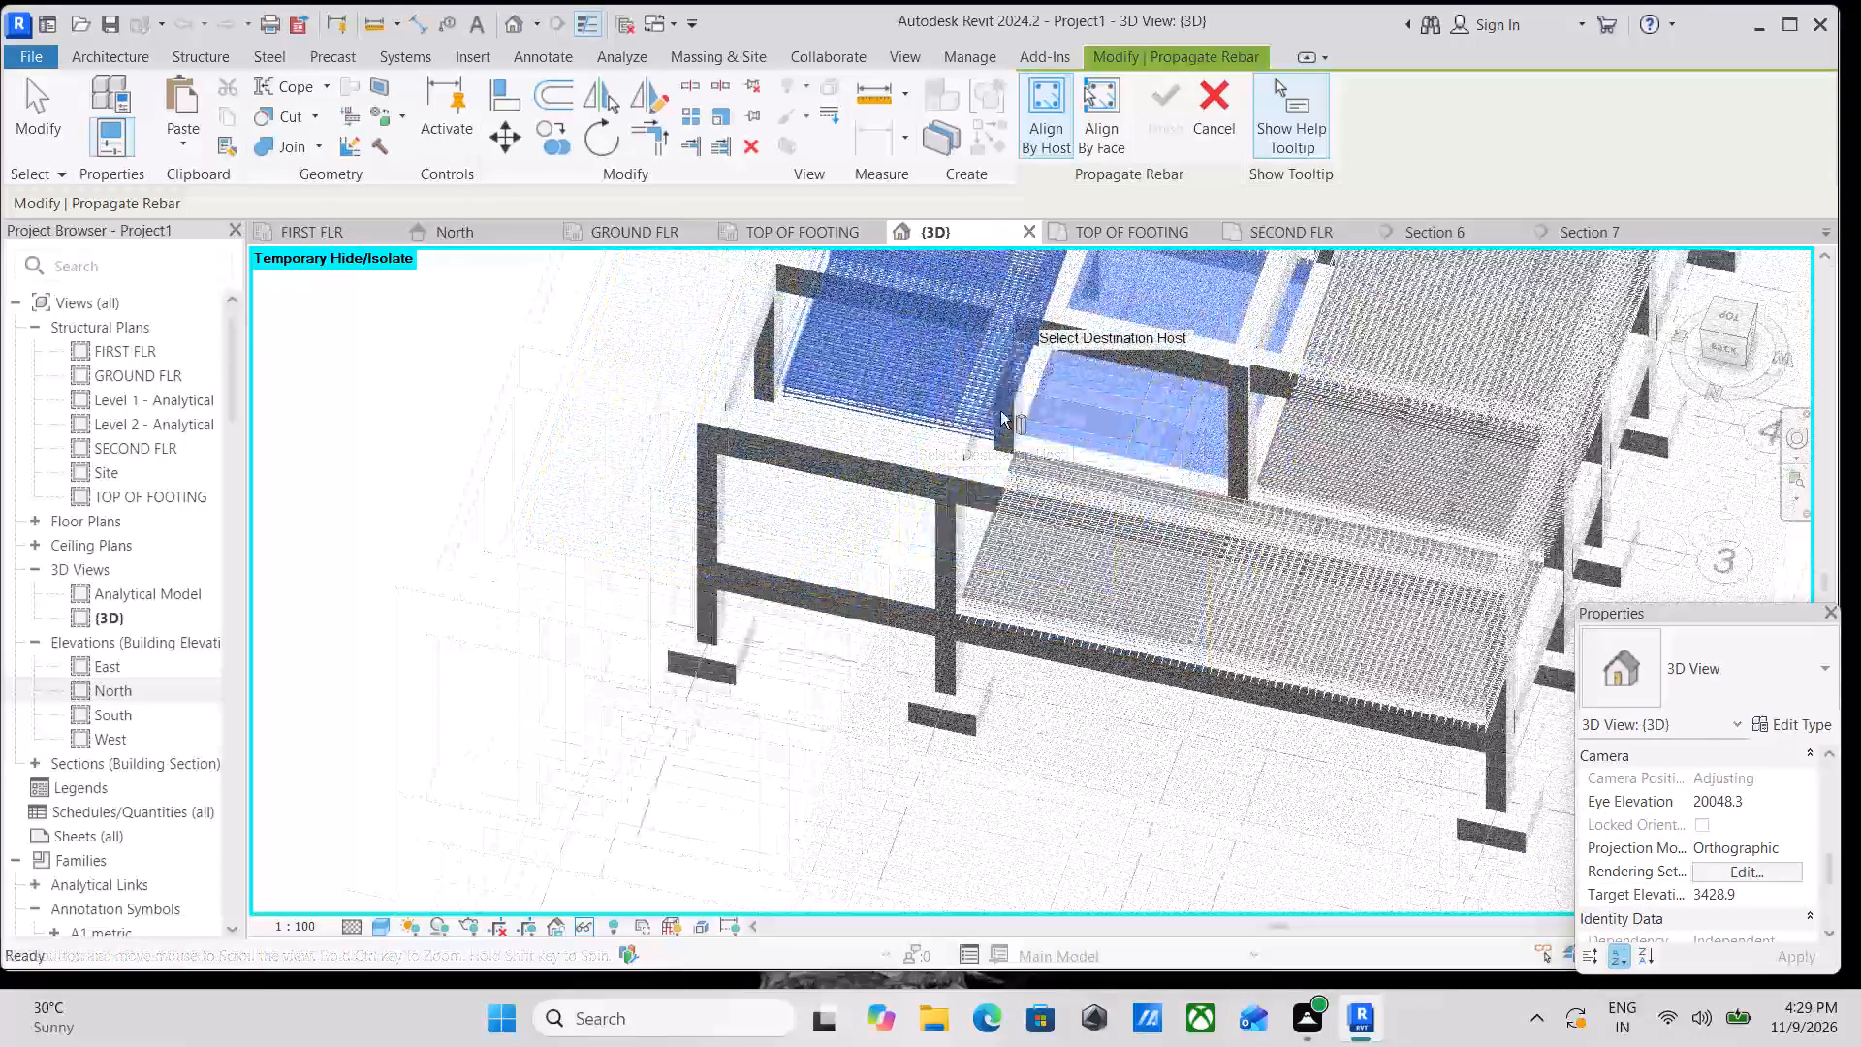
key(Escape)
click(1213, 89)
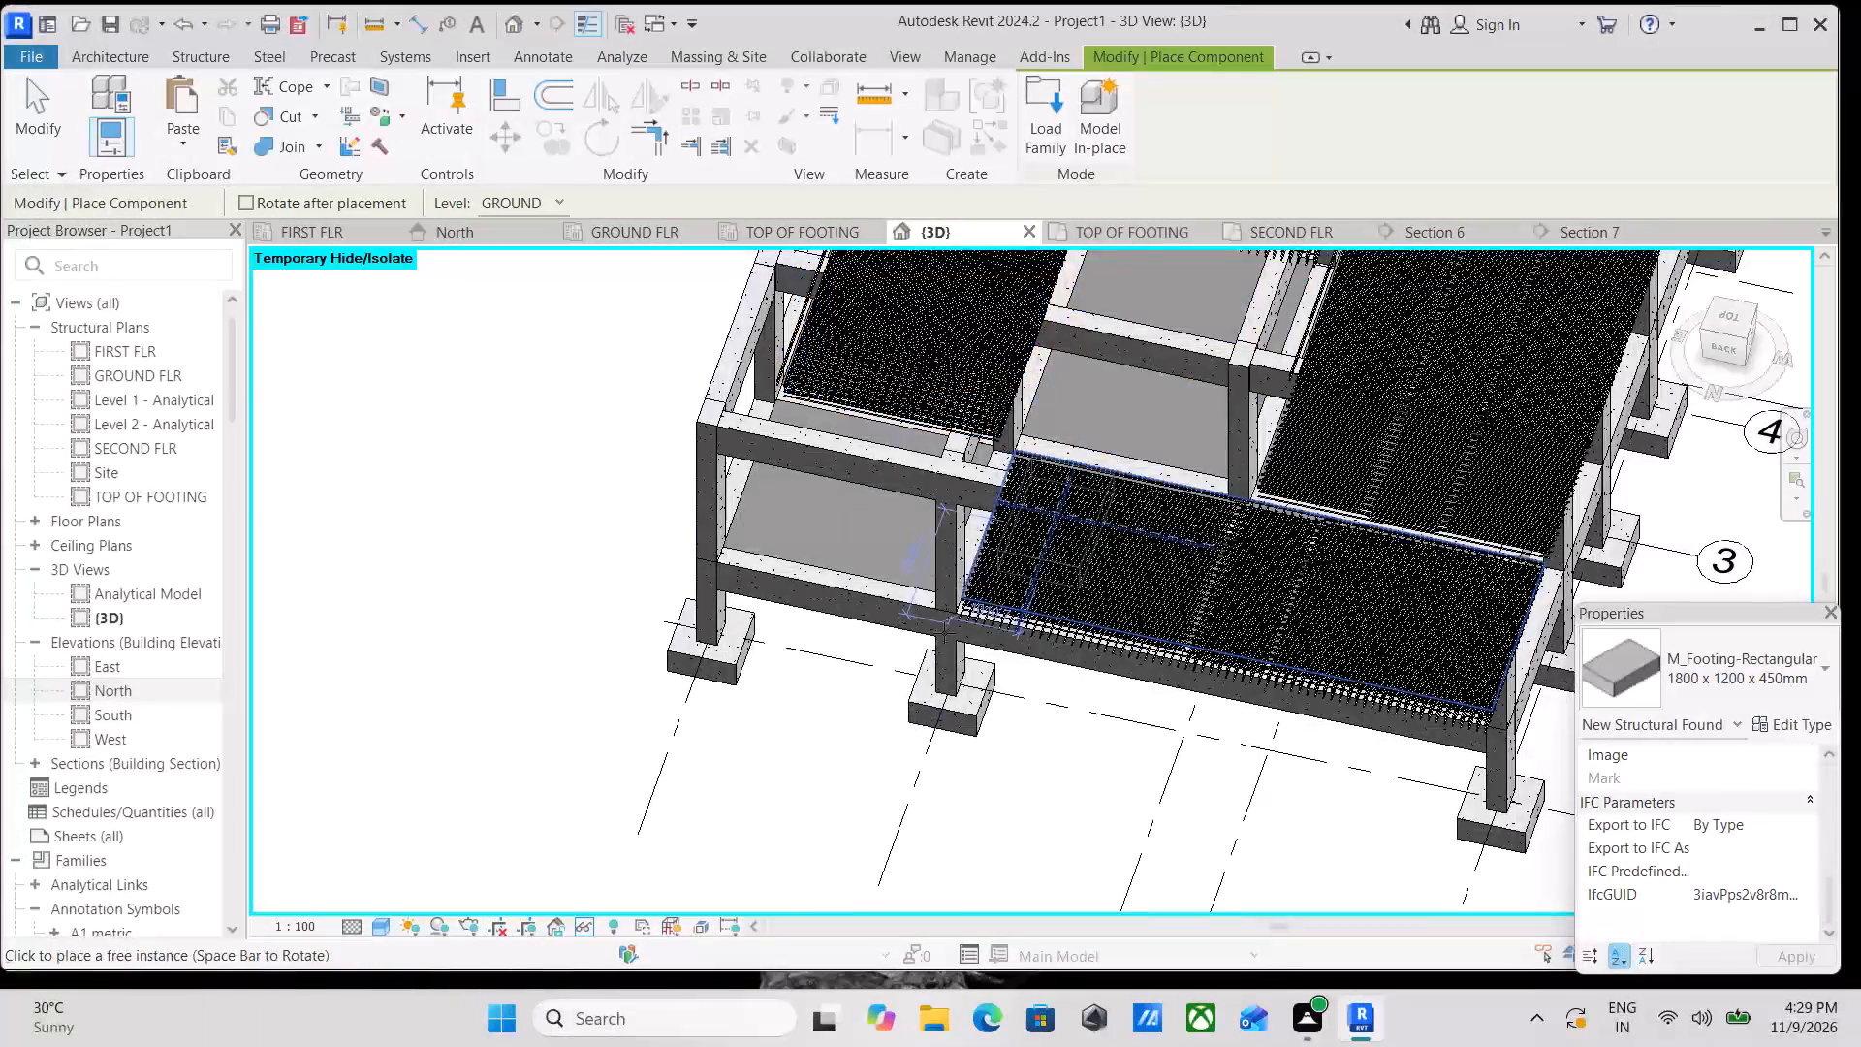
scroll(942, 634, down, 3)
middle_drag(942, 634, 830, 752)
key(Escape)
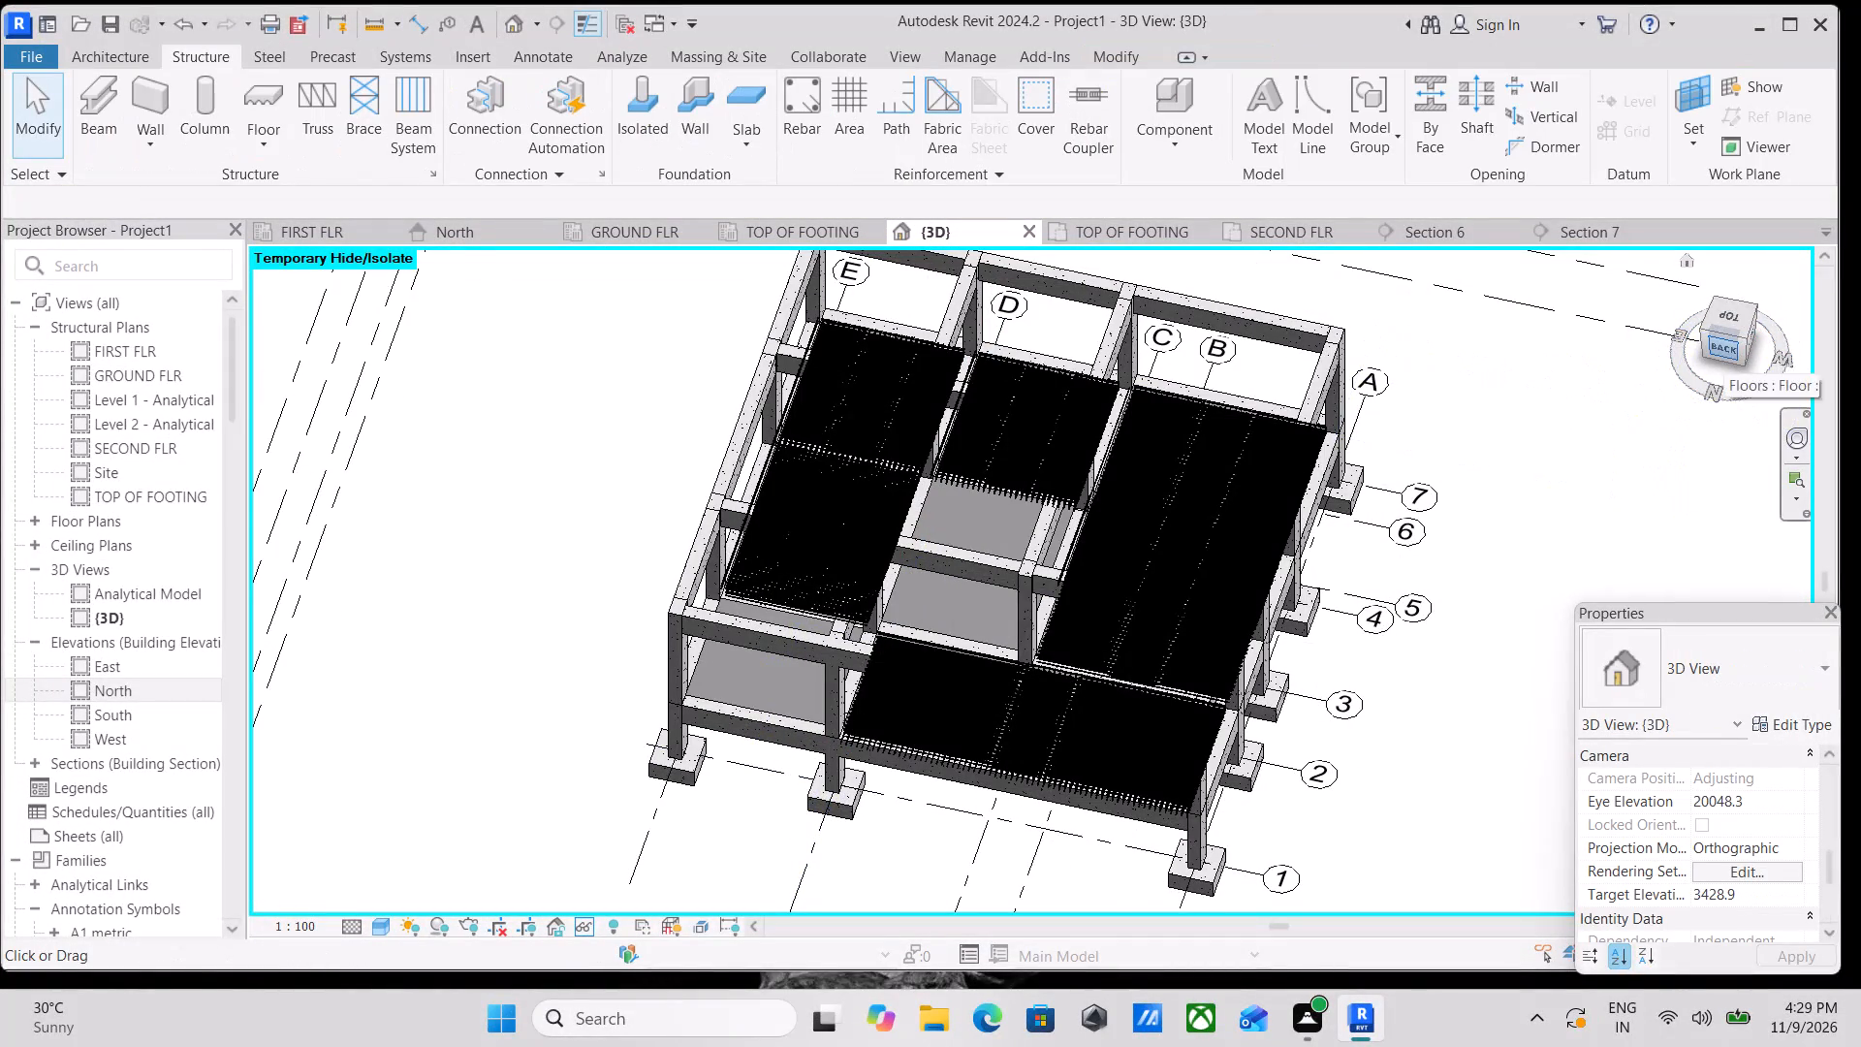
From the back view, select all instances of the slab rebar and temporarily hide them.
click(1723, 347)
scroll(745, 586, up, 11)
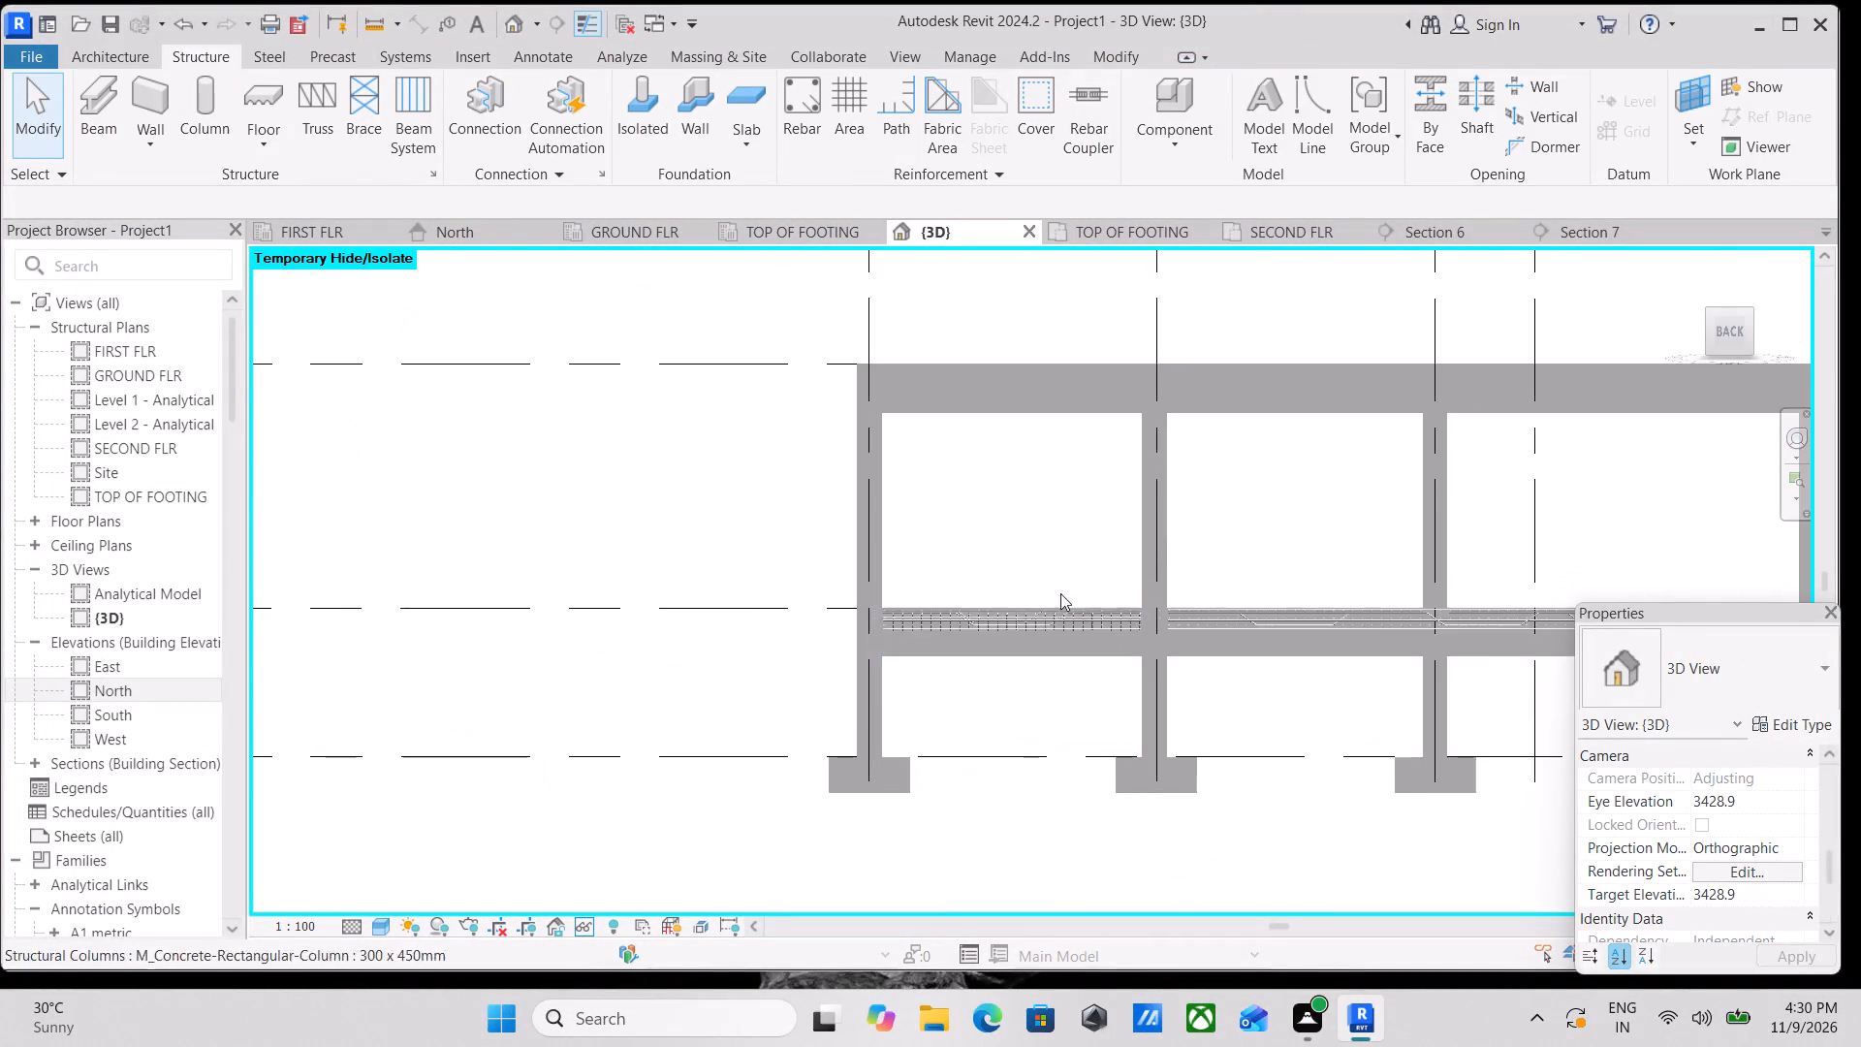
click(1029, 621)
text(SA)
text(HH)
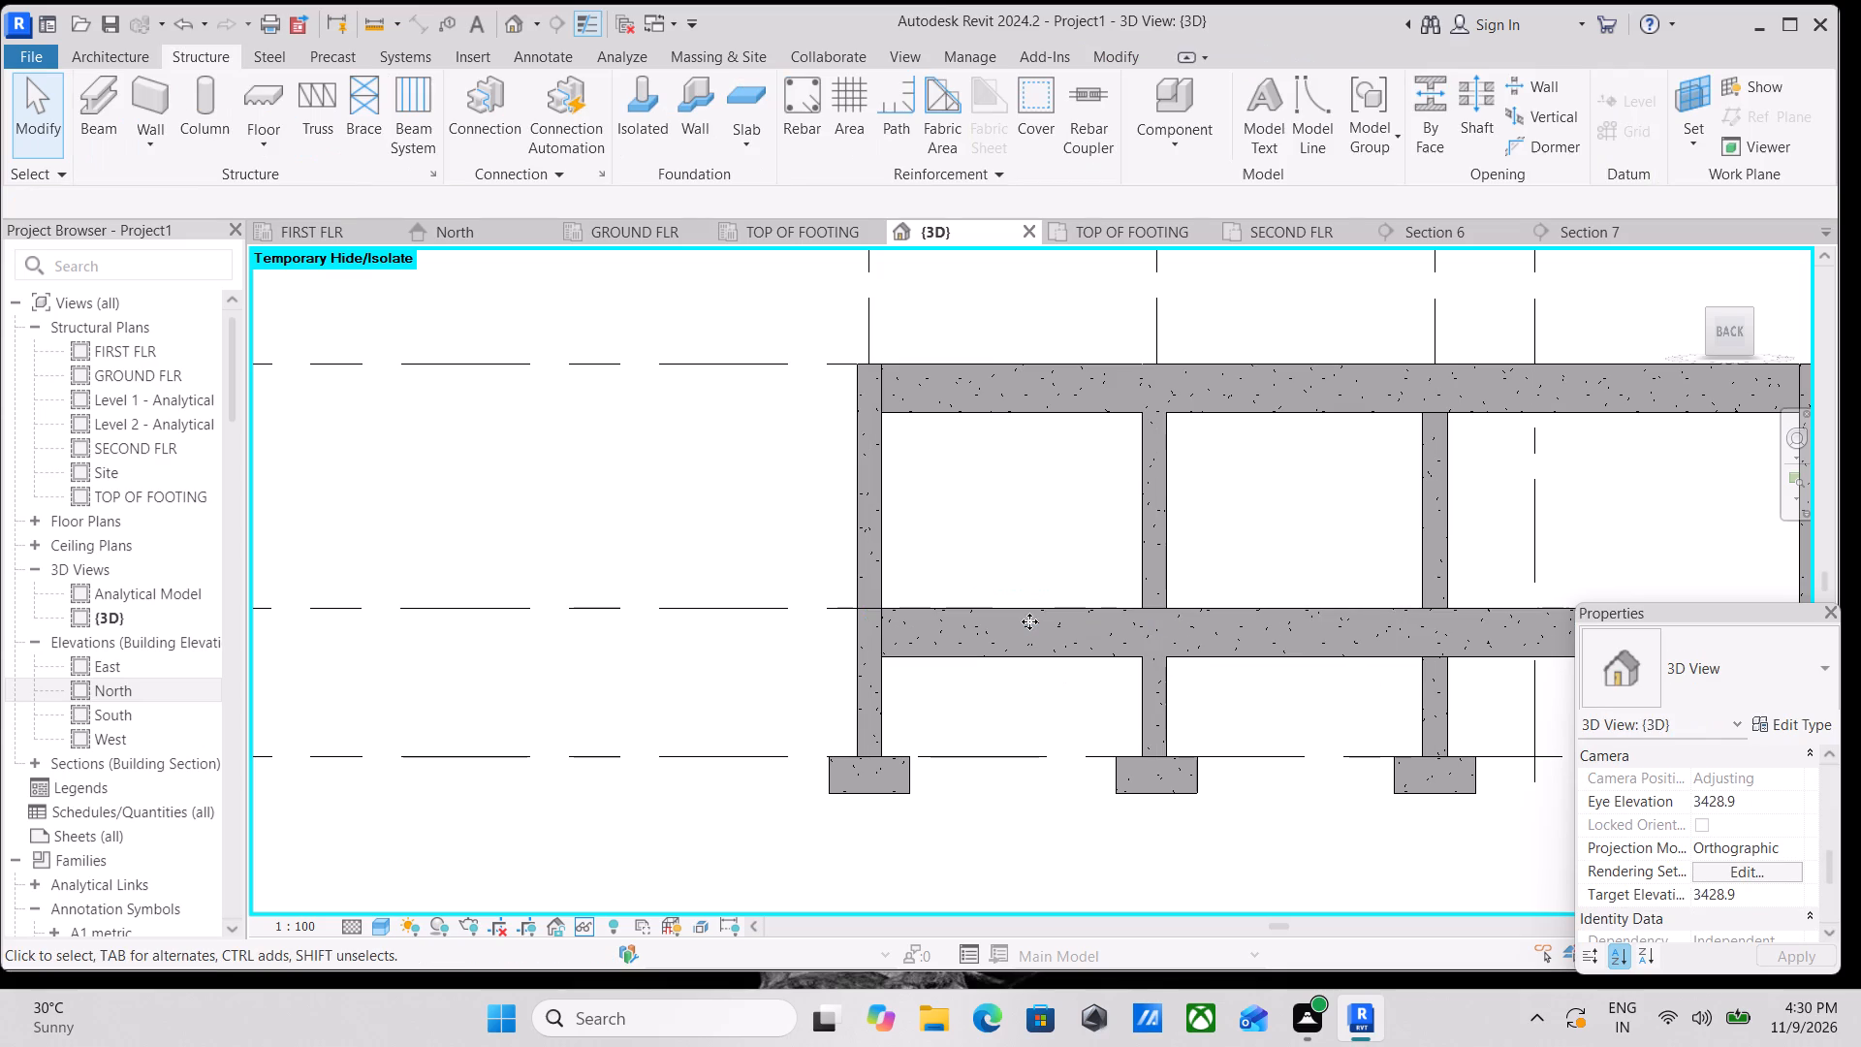
Copy all the Generic 300mm floor slabs and paste them aligned to the SECOND FLR level.
shift+middle_drag(1027, 659, 1124, 958)
scroll(1115, 868, down, 1)
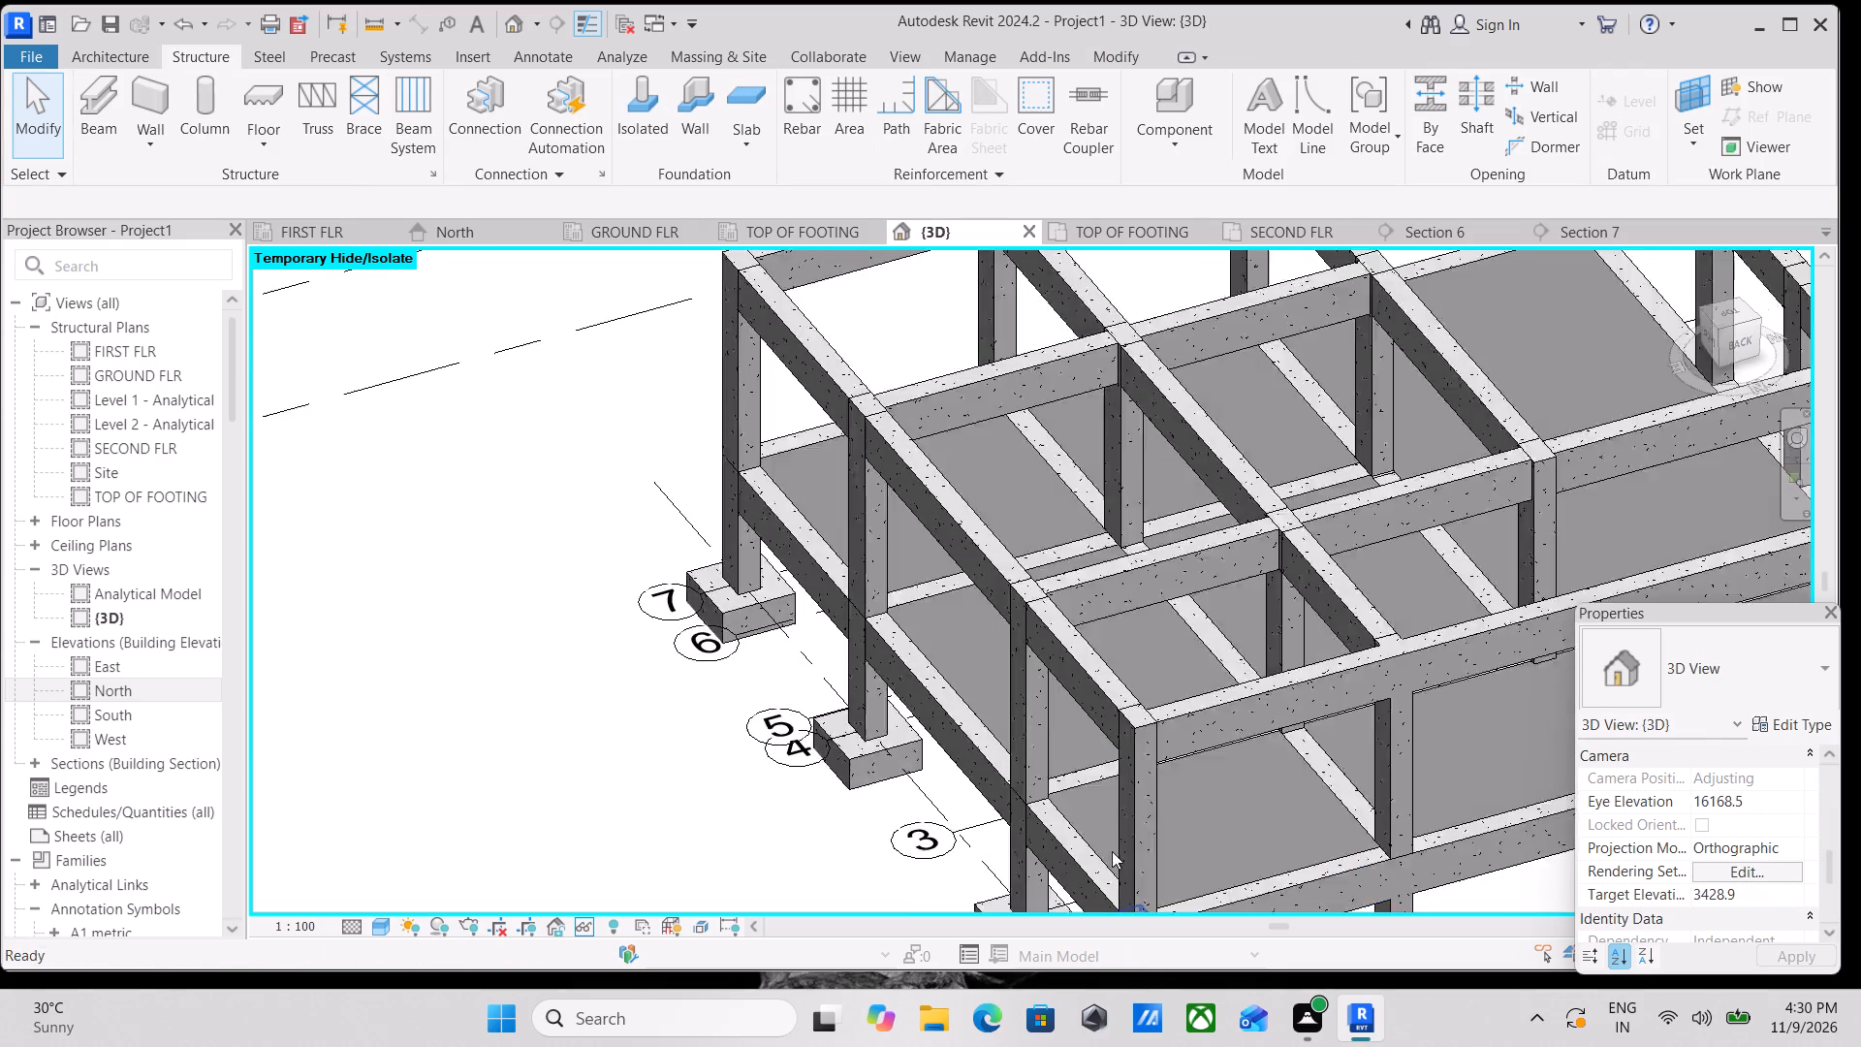
click(942, 645)
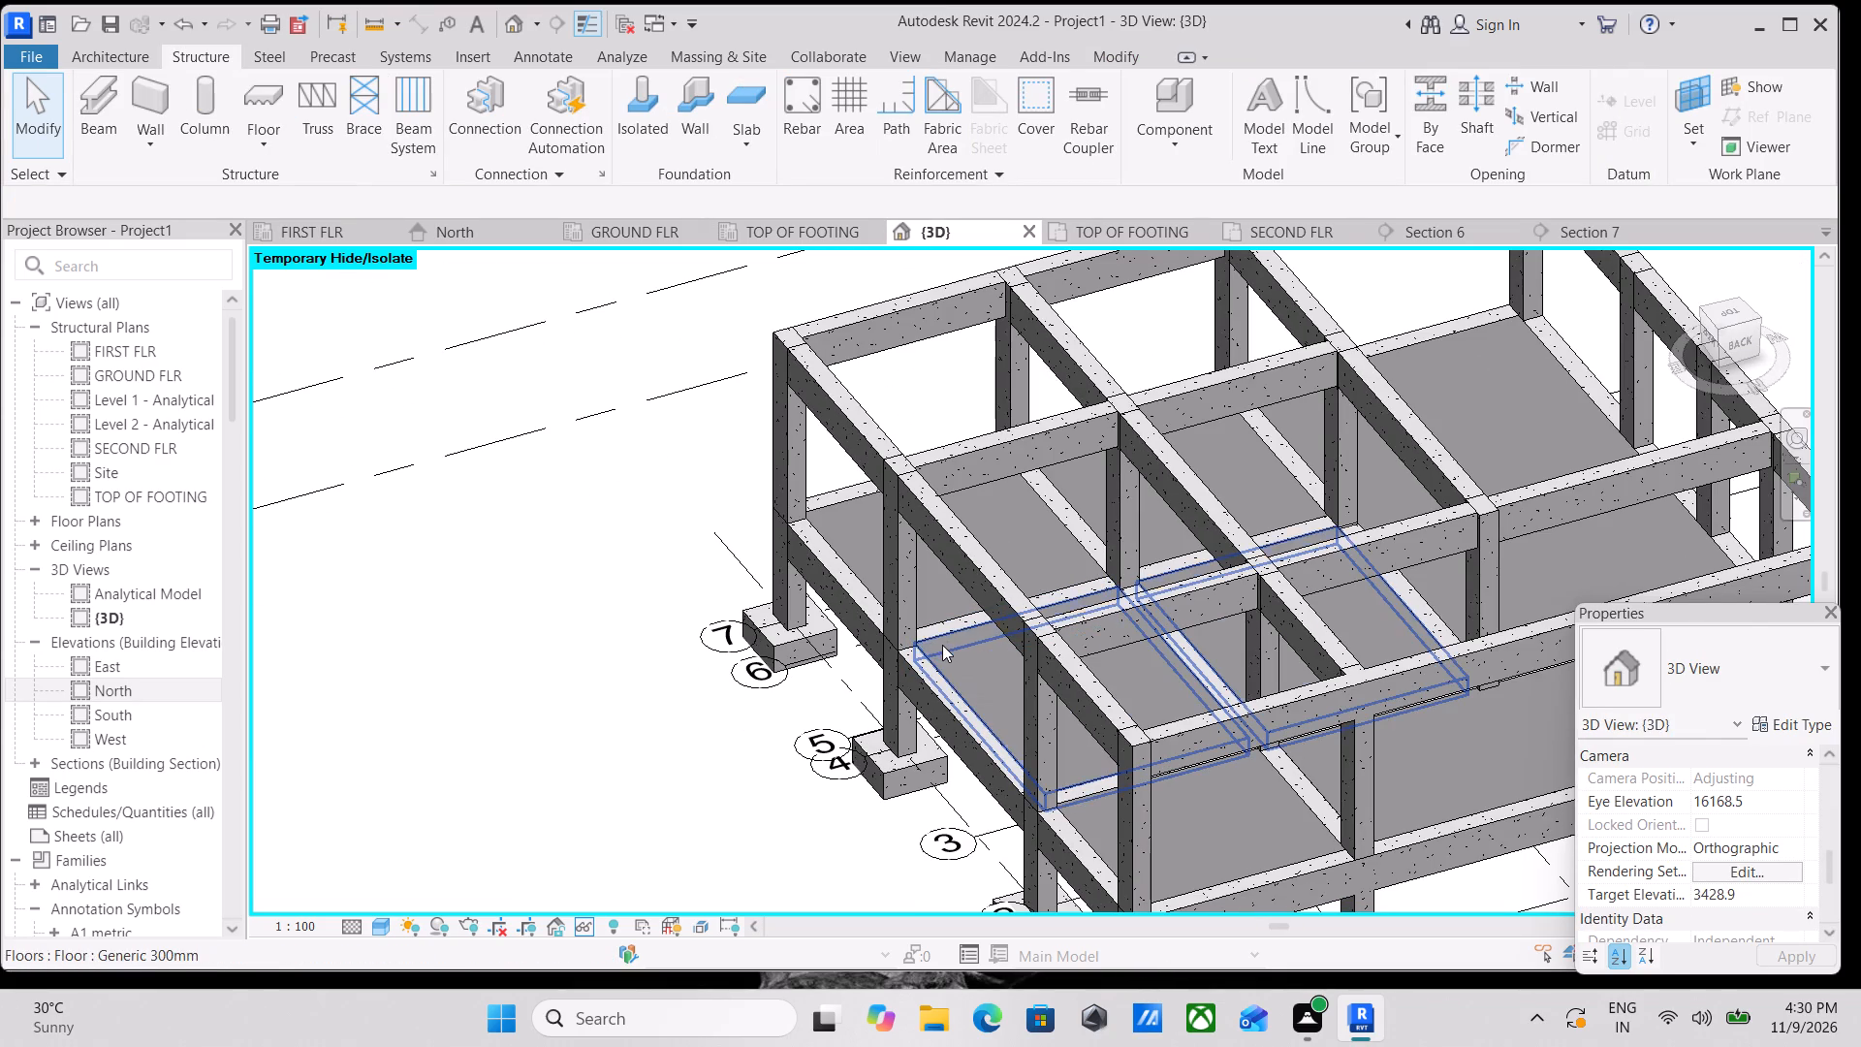
text(SA)
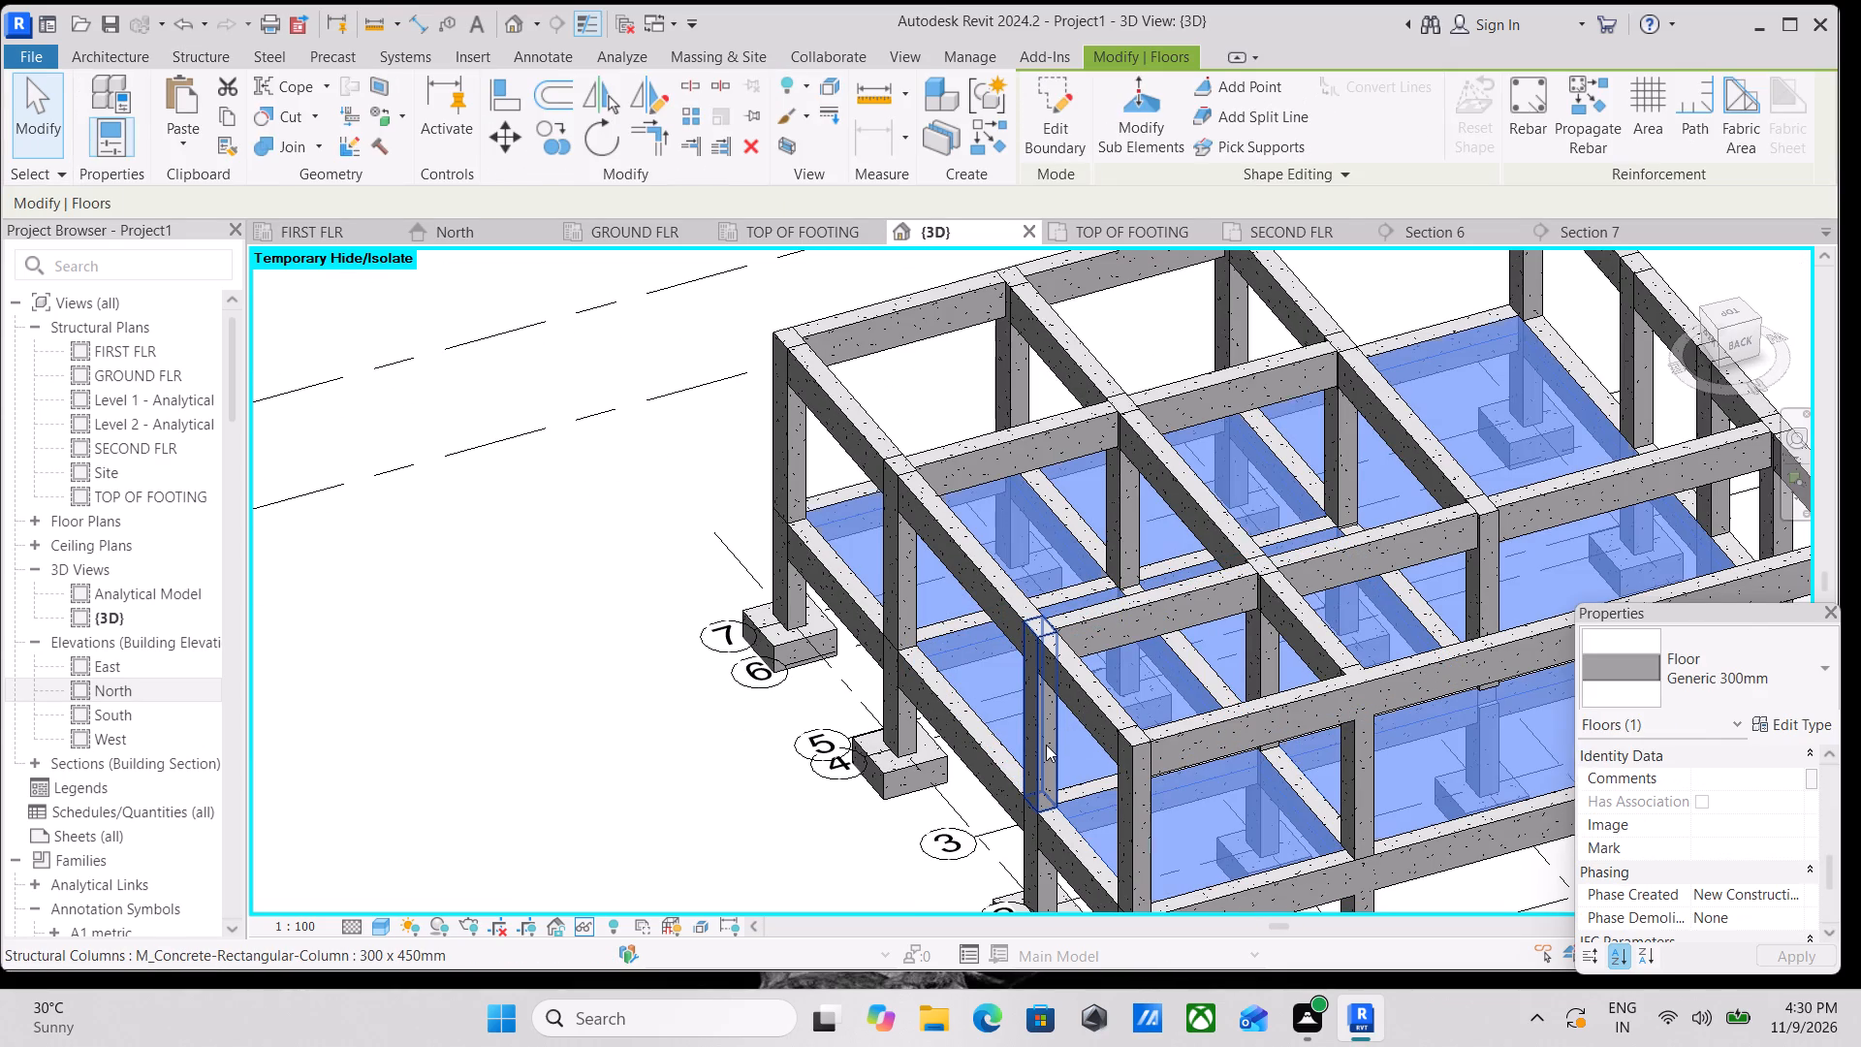
click(1737, 350)
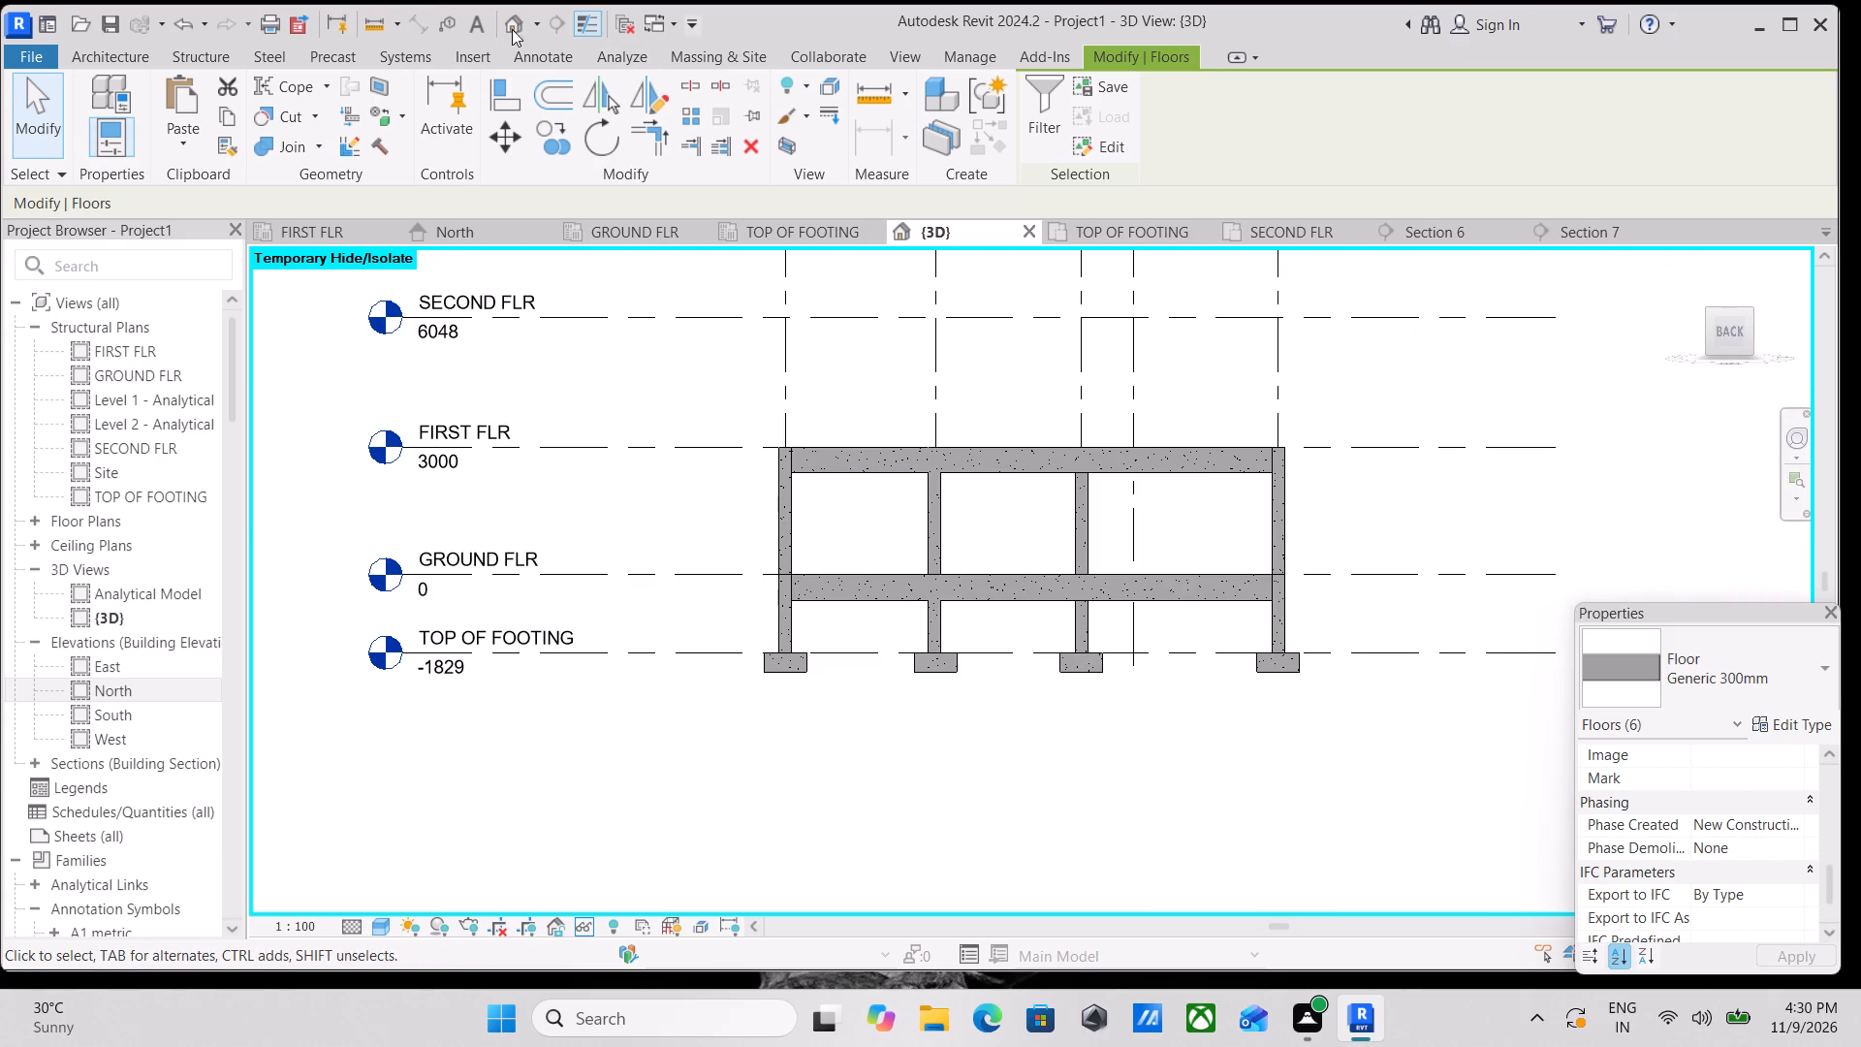
click(232, 114)
click(182, 135)
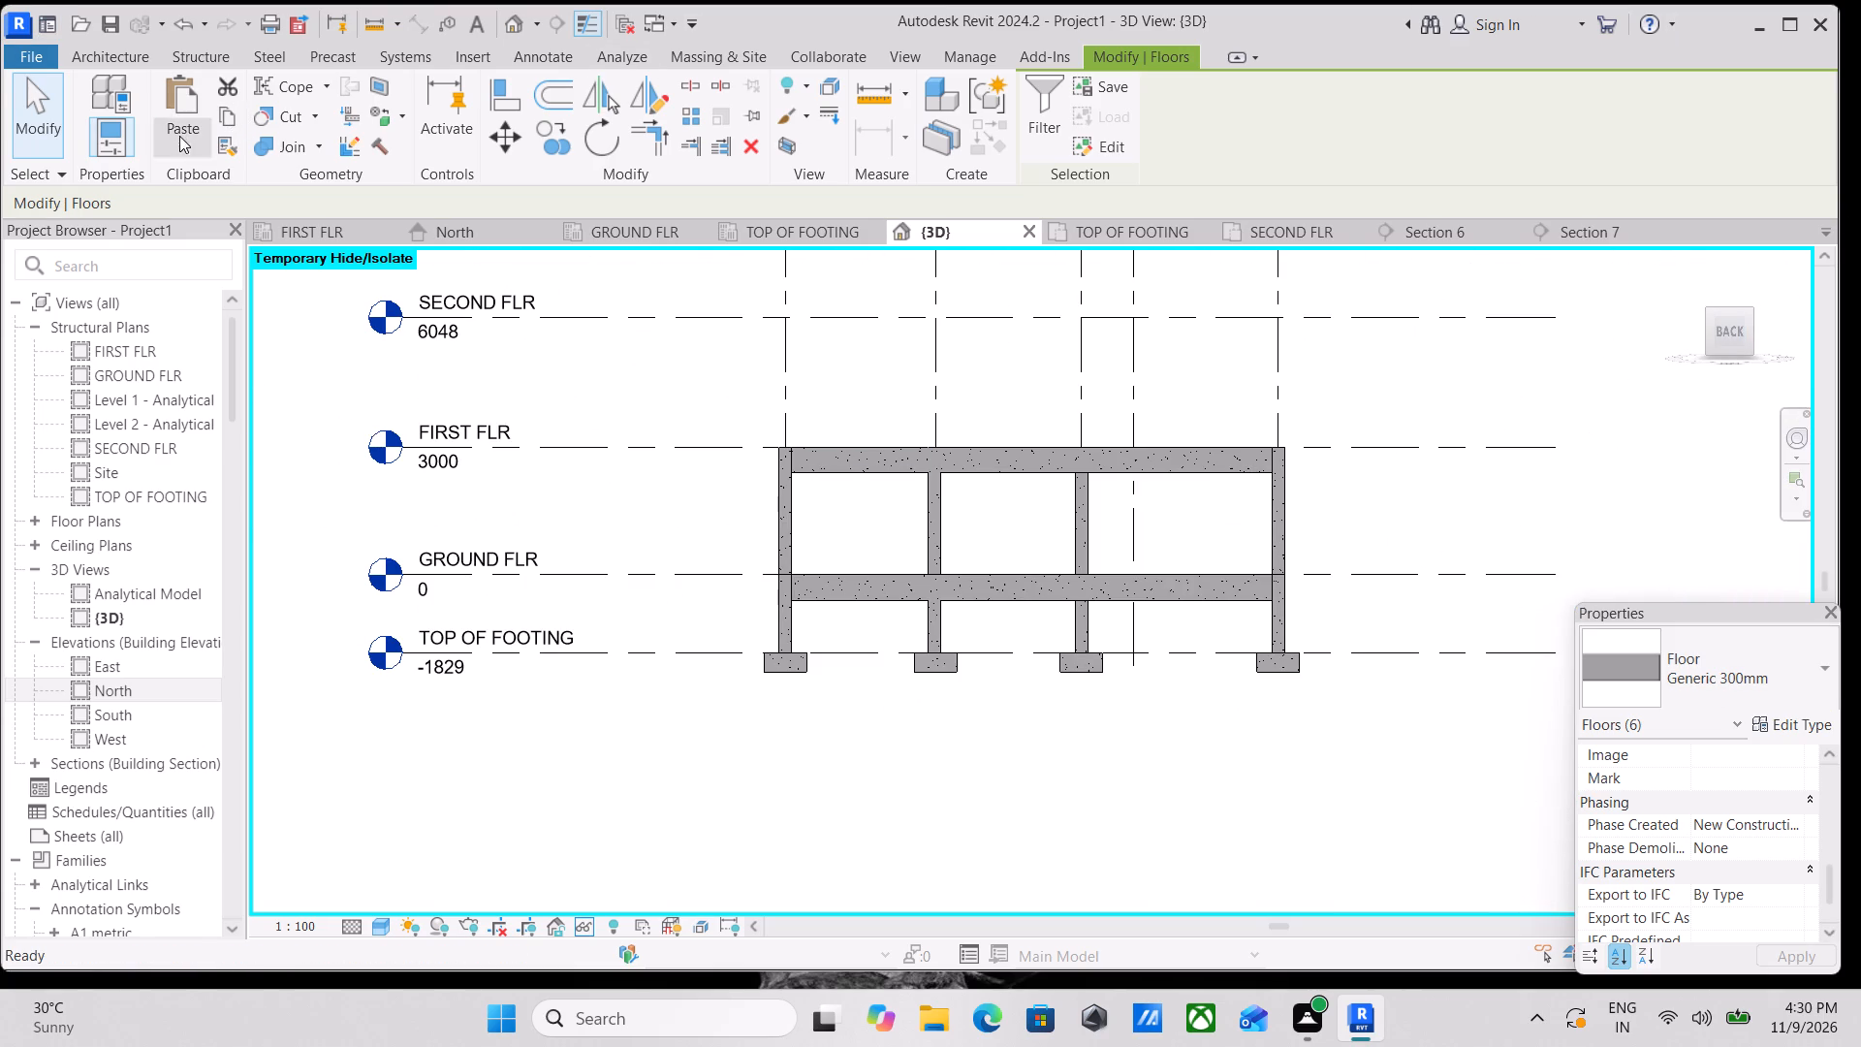
click(212, 224)
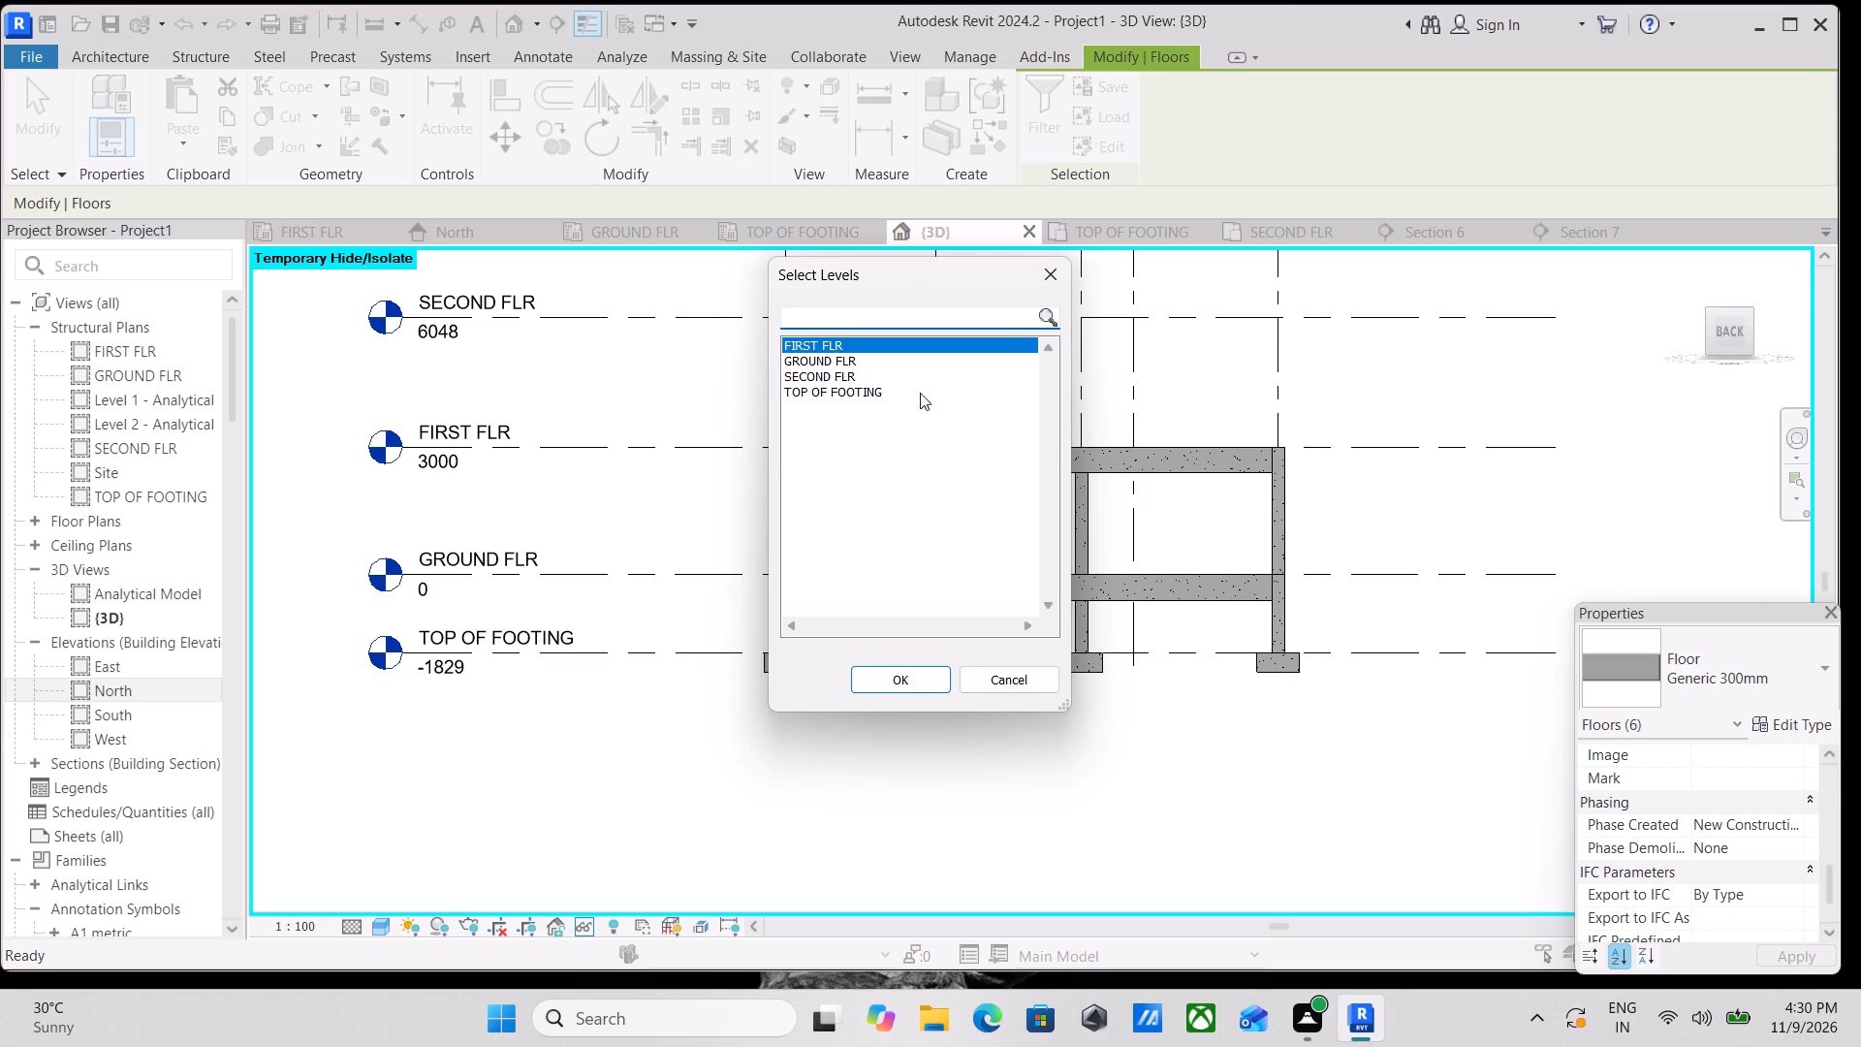
click(860, 375)
click(880, 680)
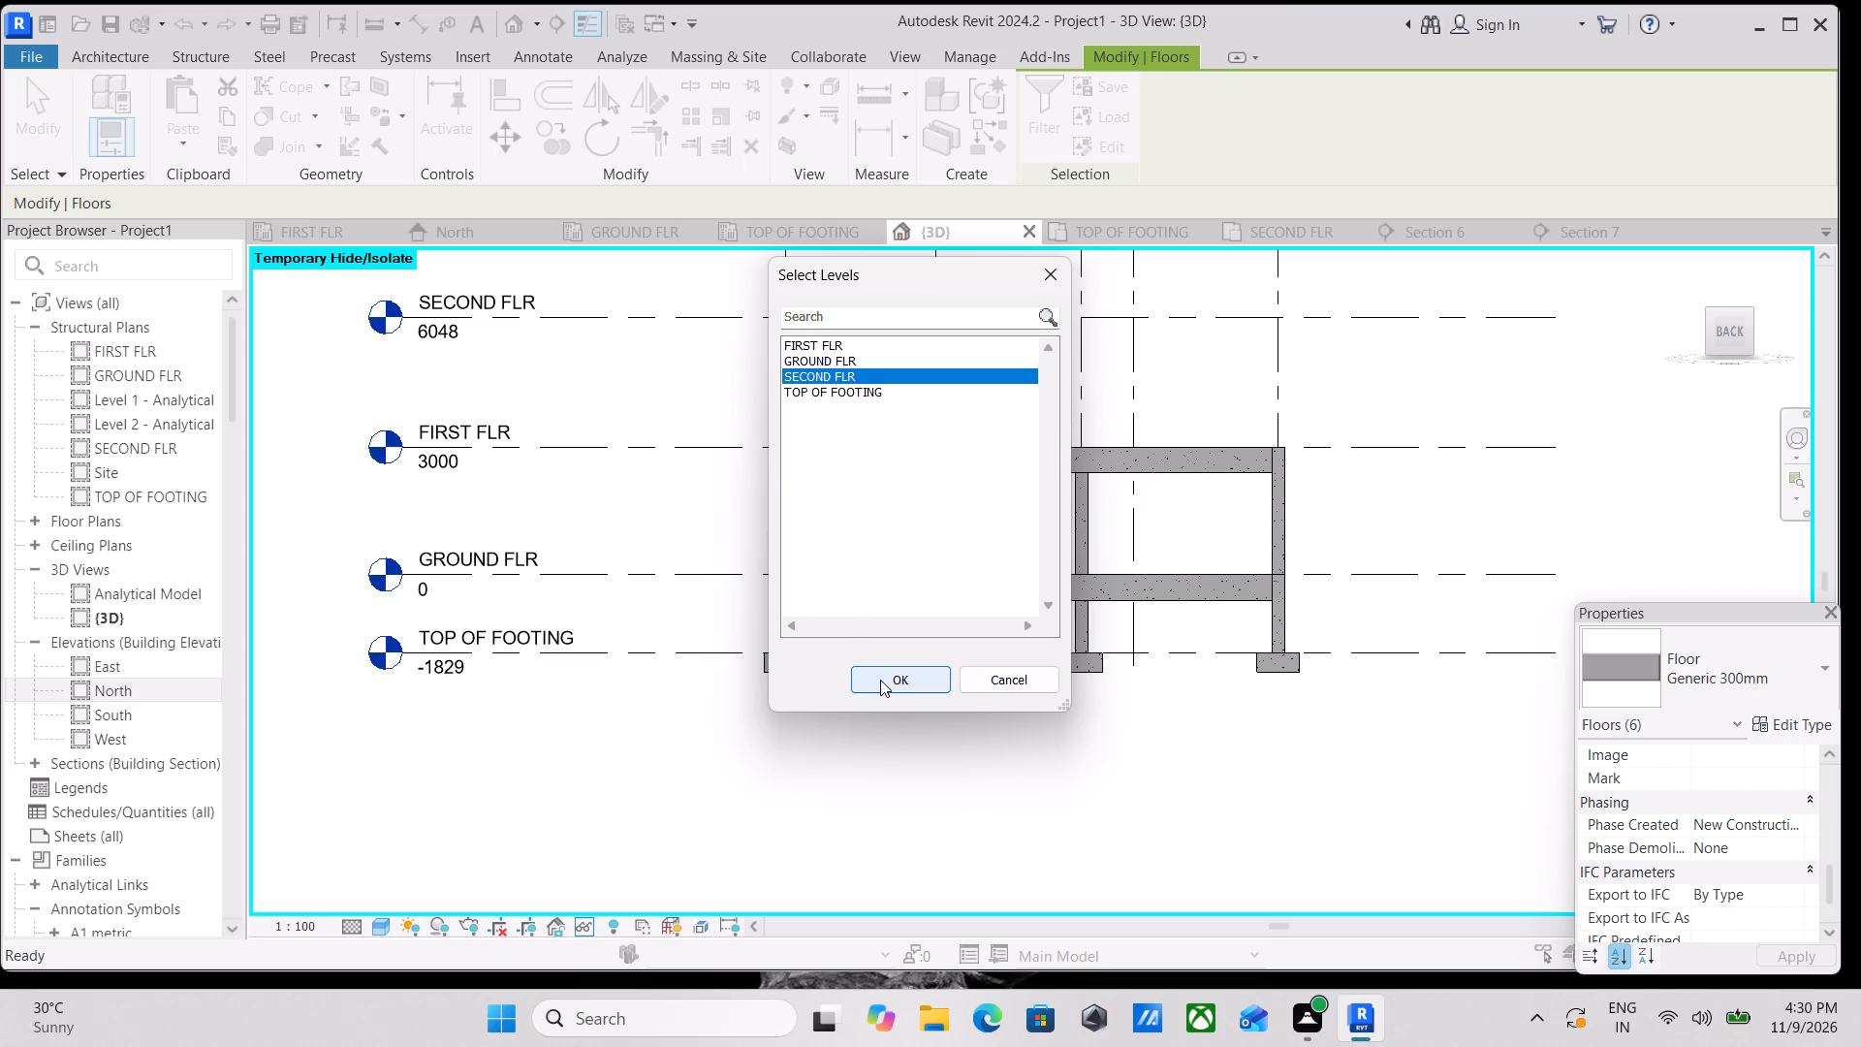
middle_drag(1132, 535, 1248, 645)
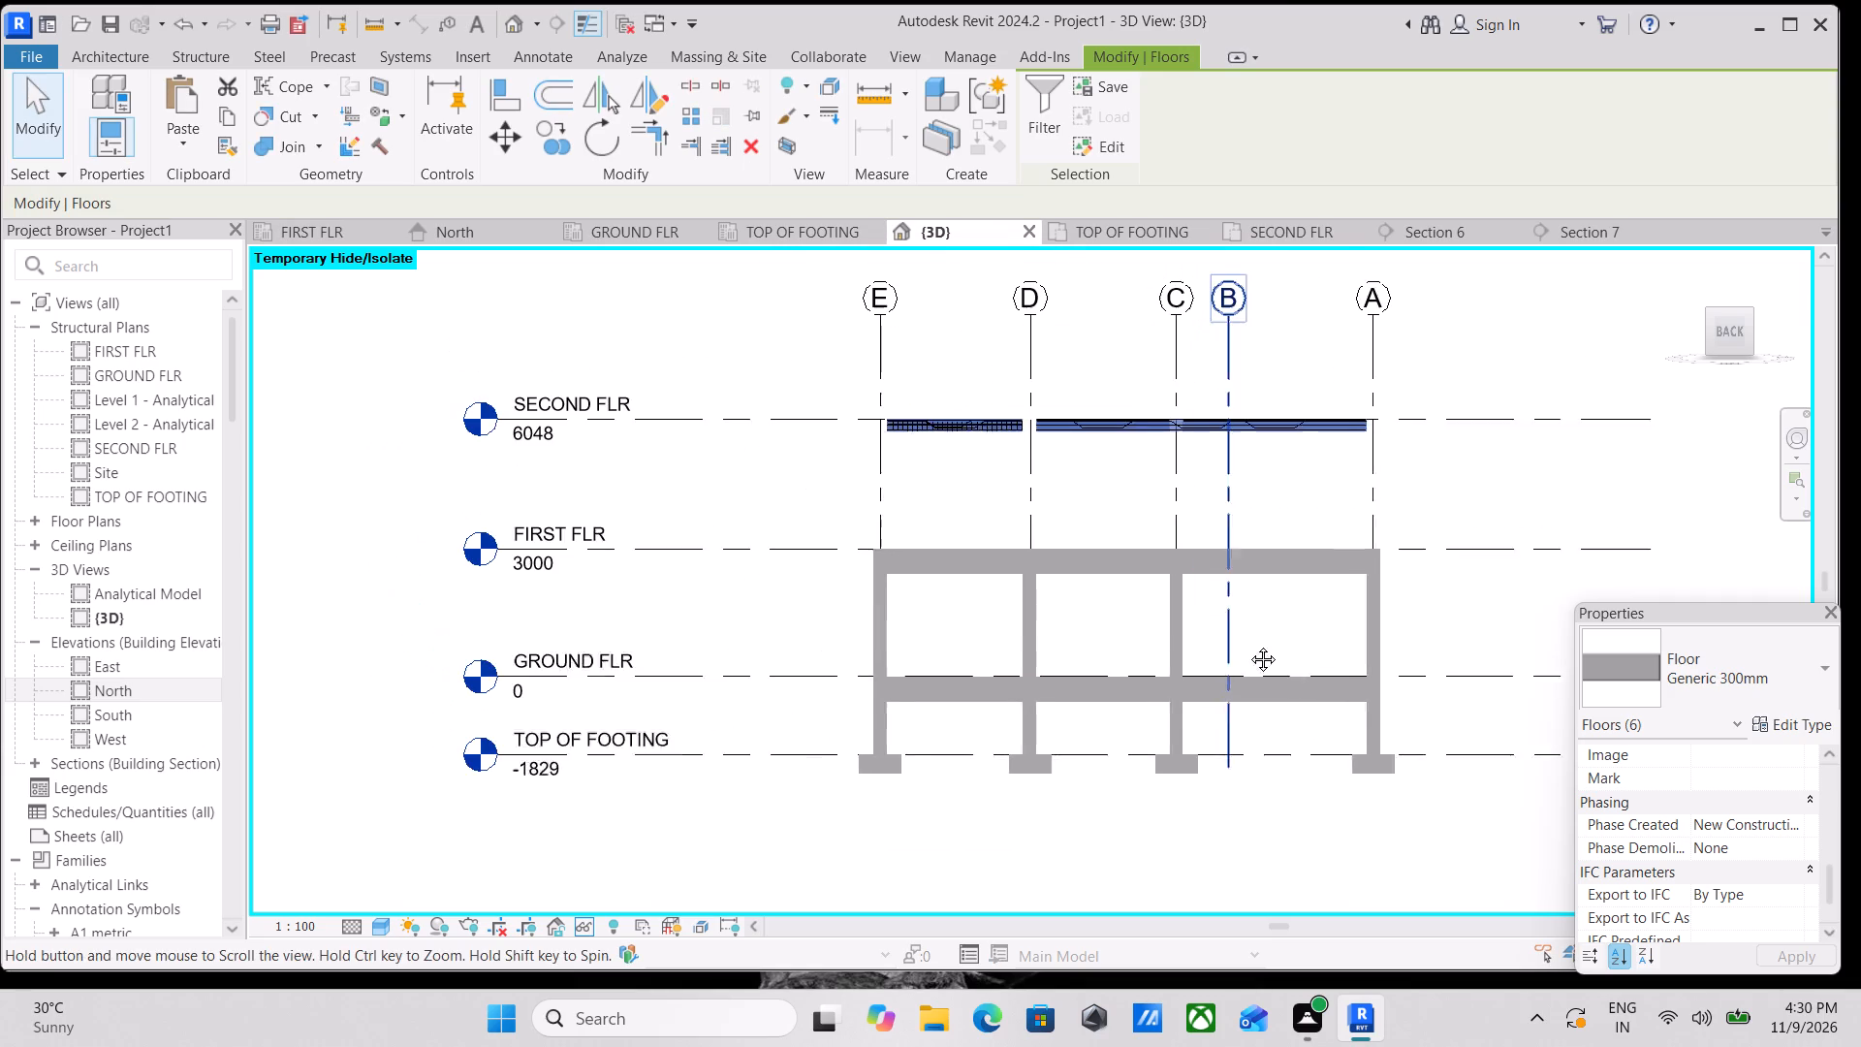
middle_drag(1248, 645, 1258, 650)
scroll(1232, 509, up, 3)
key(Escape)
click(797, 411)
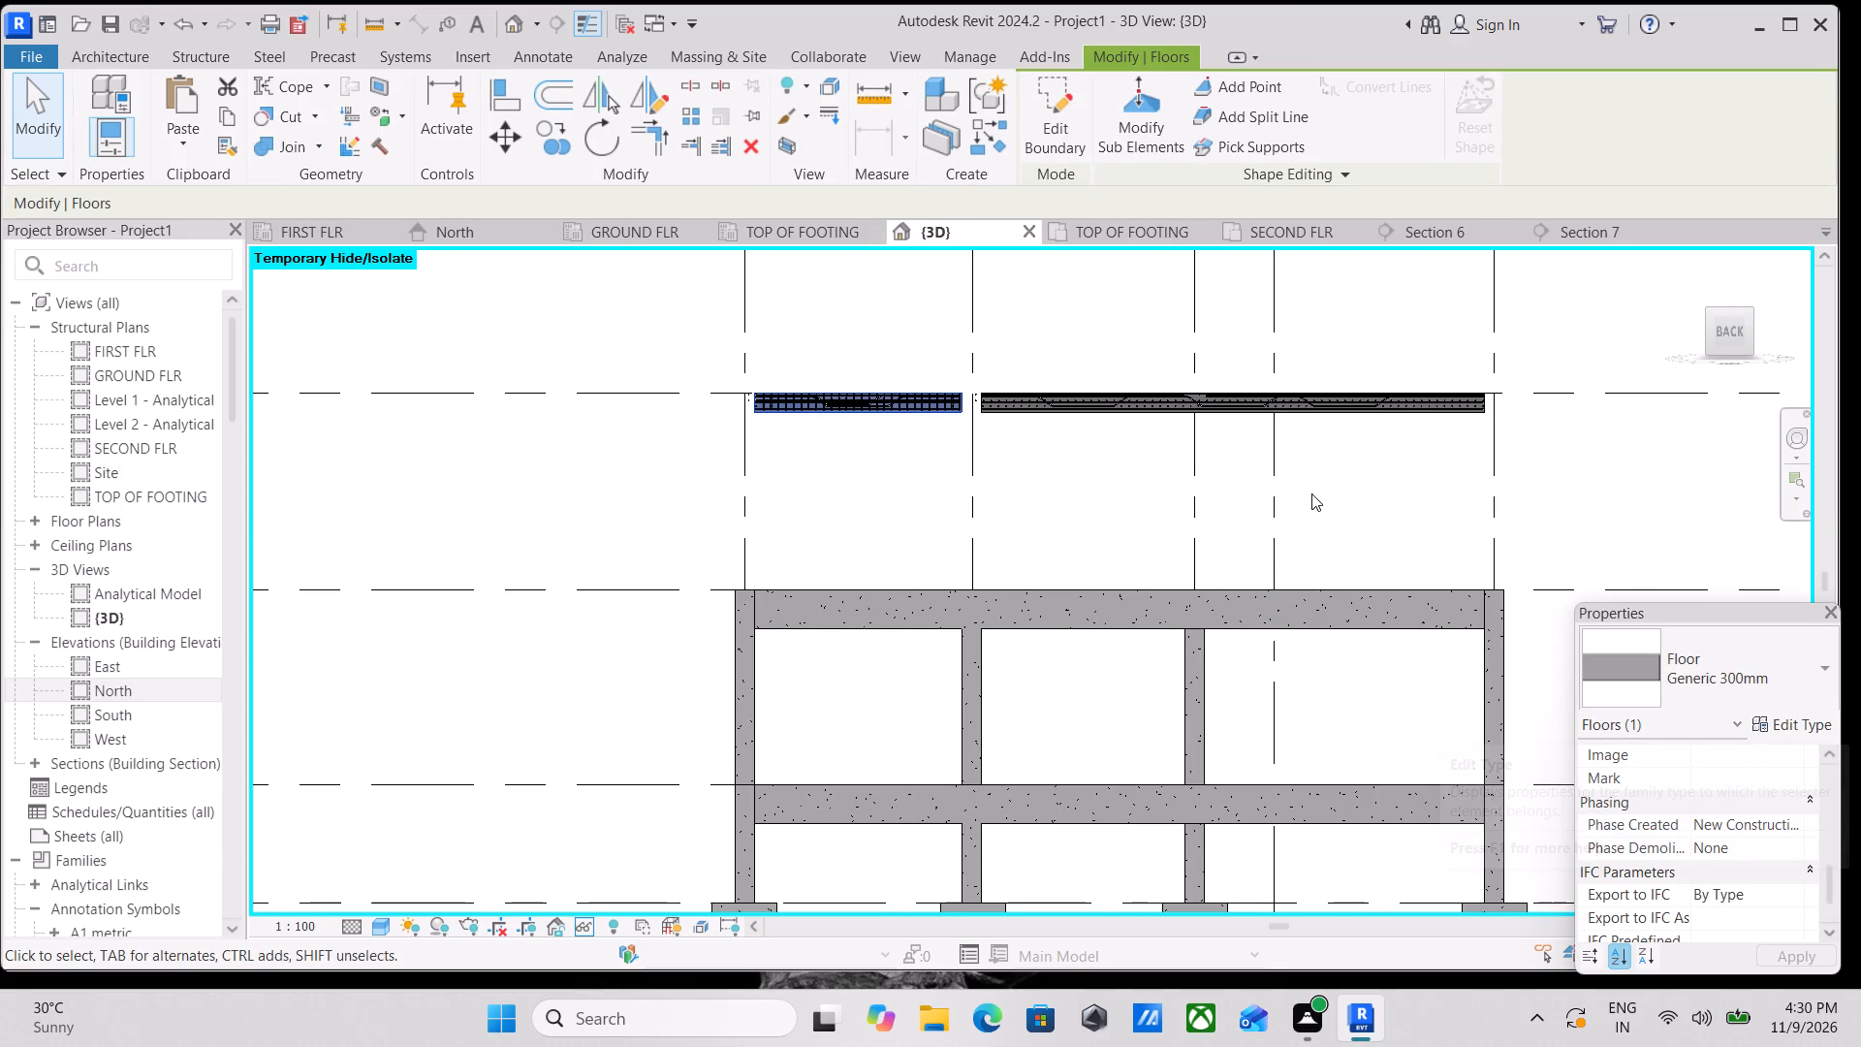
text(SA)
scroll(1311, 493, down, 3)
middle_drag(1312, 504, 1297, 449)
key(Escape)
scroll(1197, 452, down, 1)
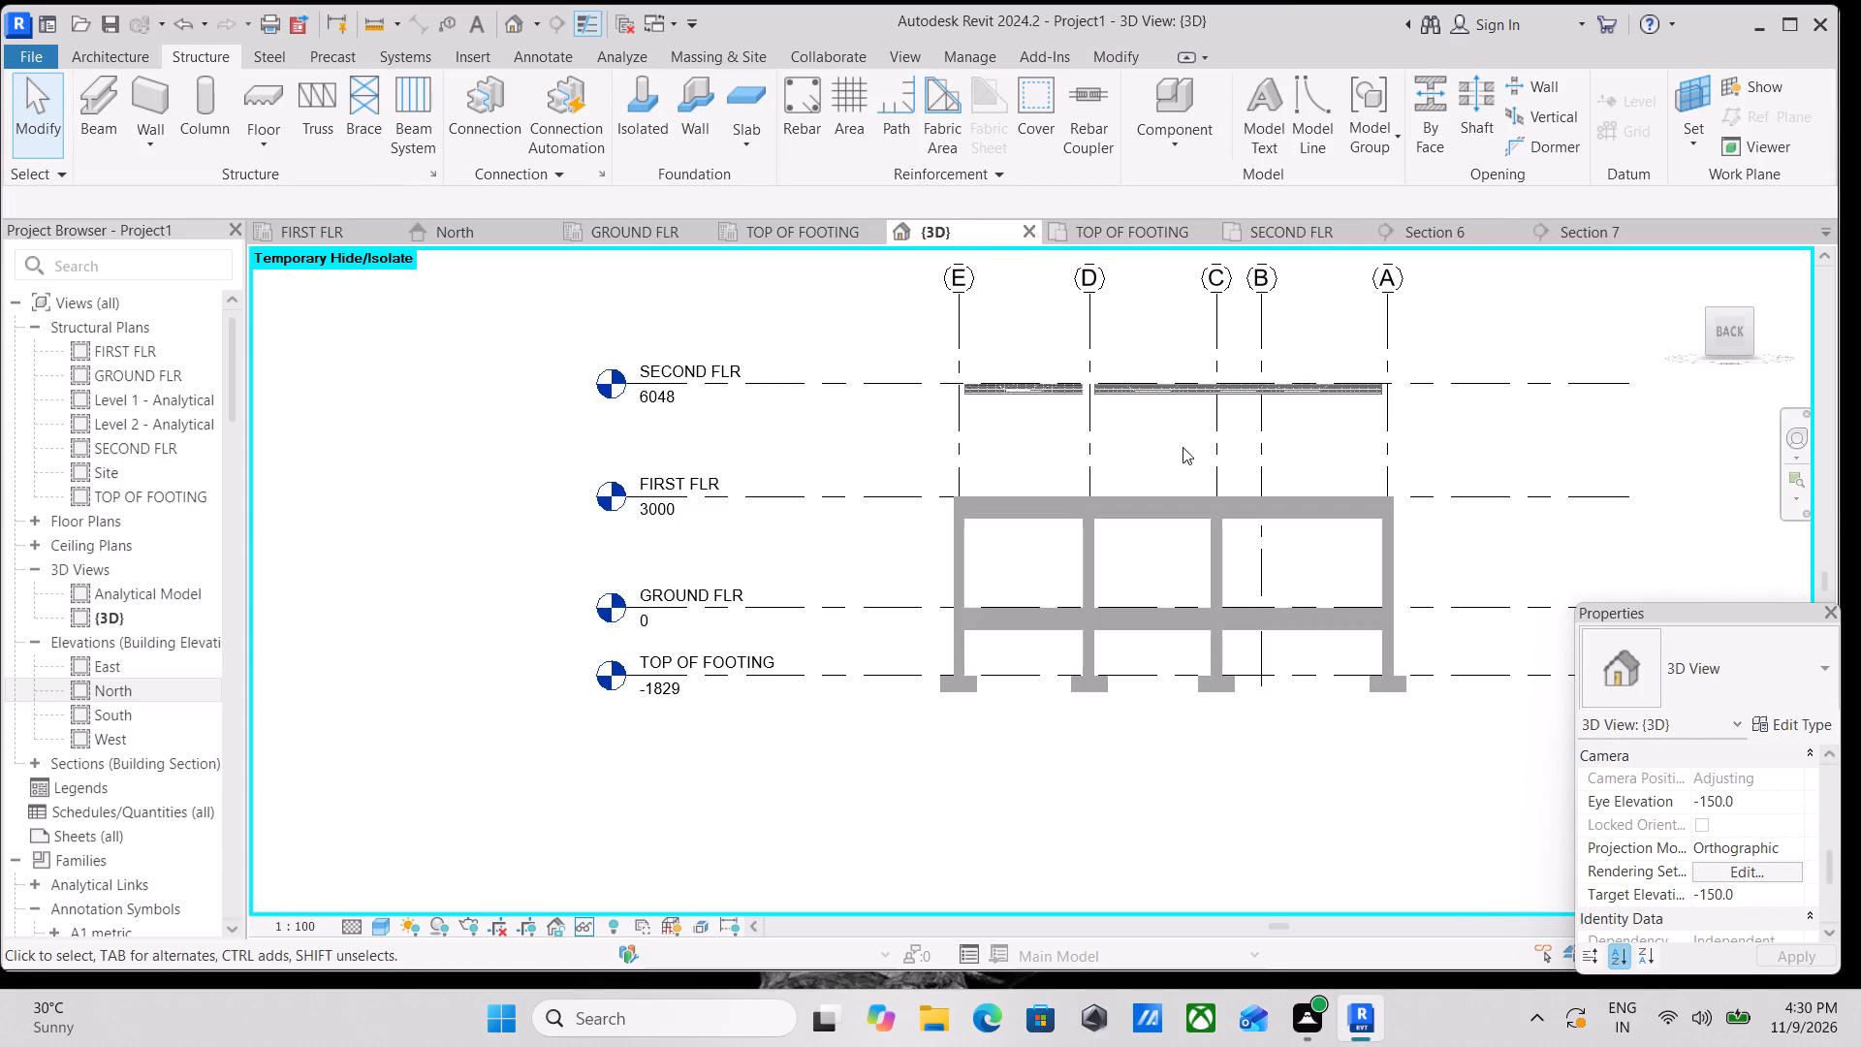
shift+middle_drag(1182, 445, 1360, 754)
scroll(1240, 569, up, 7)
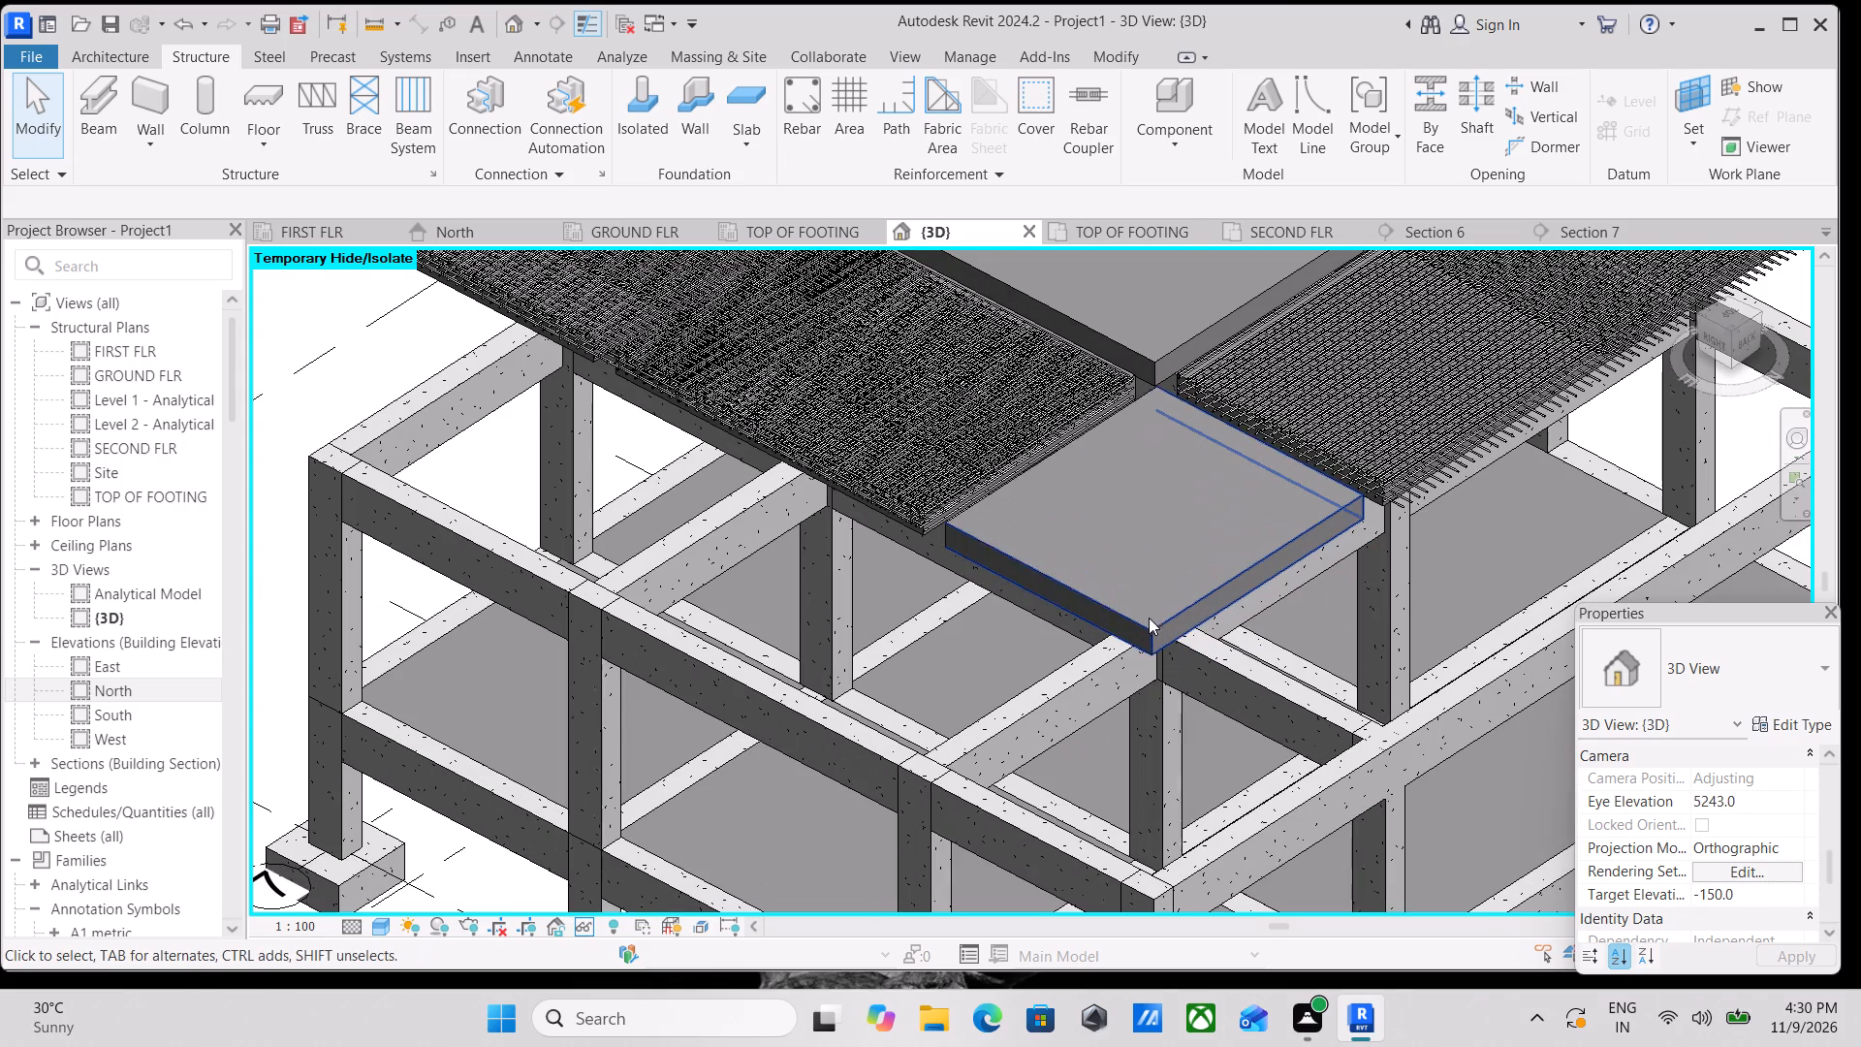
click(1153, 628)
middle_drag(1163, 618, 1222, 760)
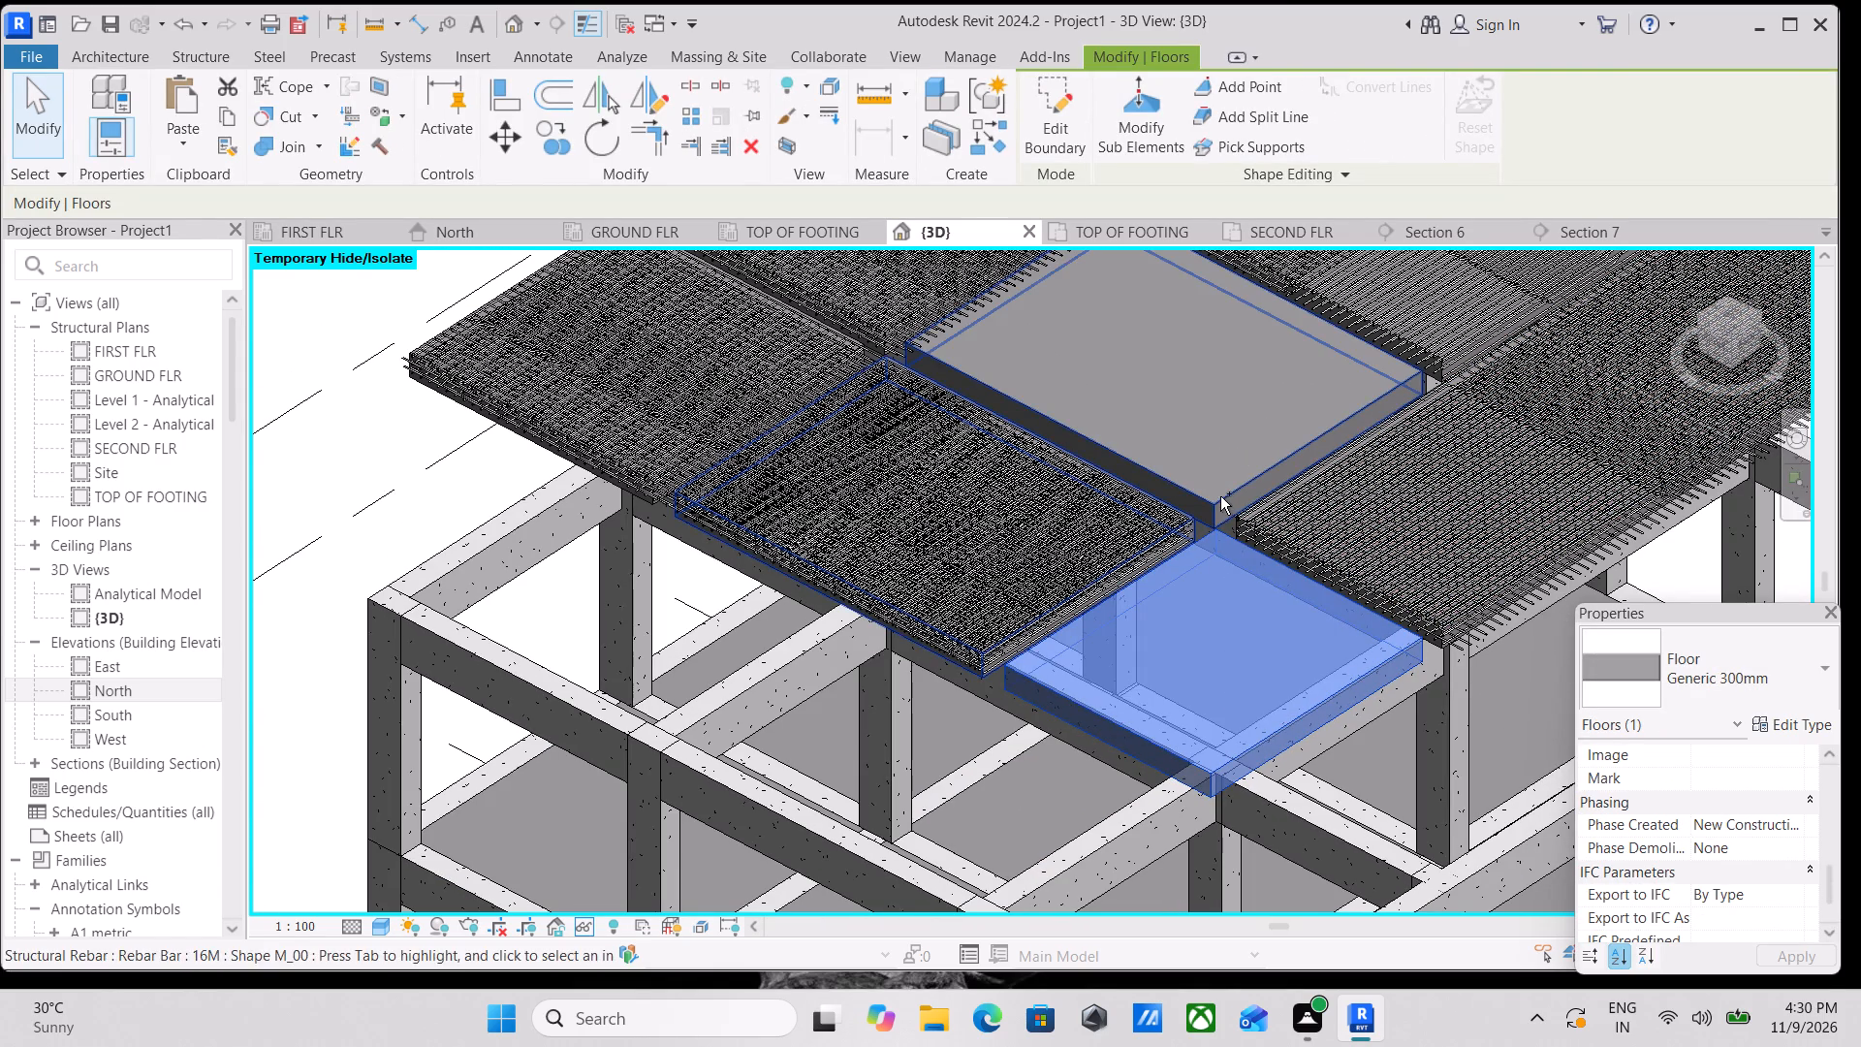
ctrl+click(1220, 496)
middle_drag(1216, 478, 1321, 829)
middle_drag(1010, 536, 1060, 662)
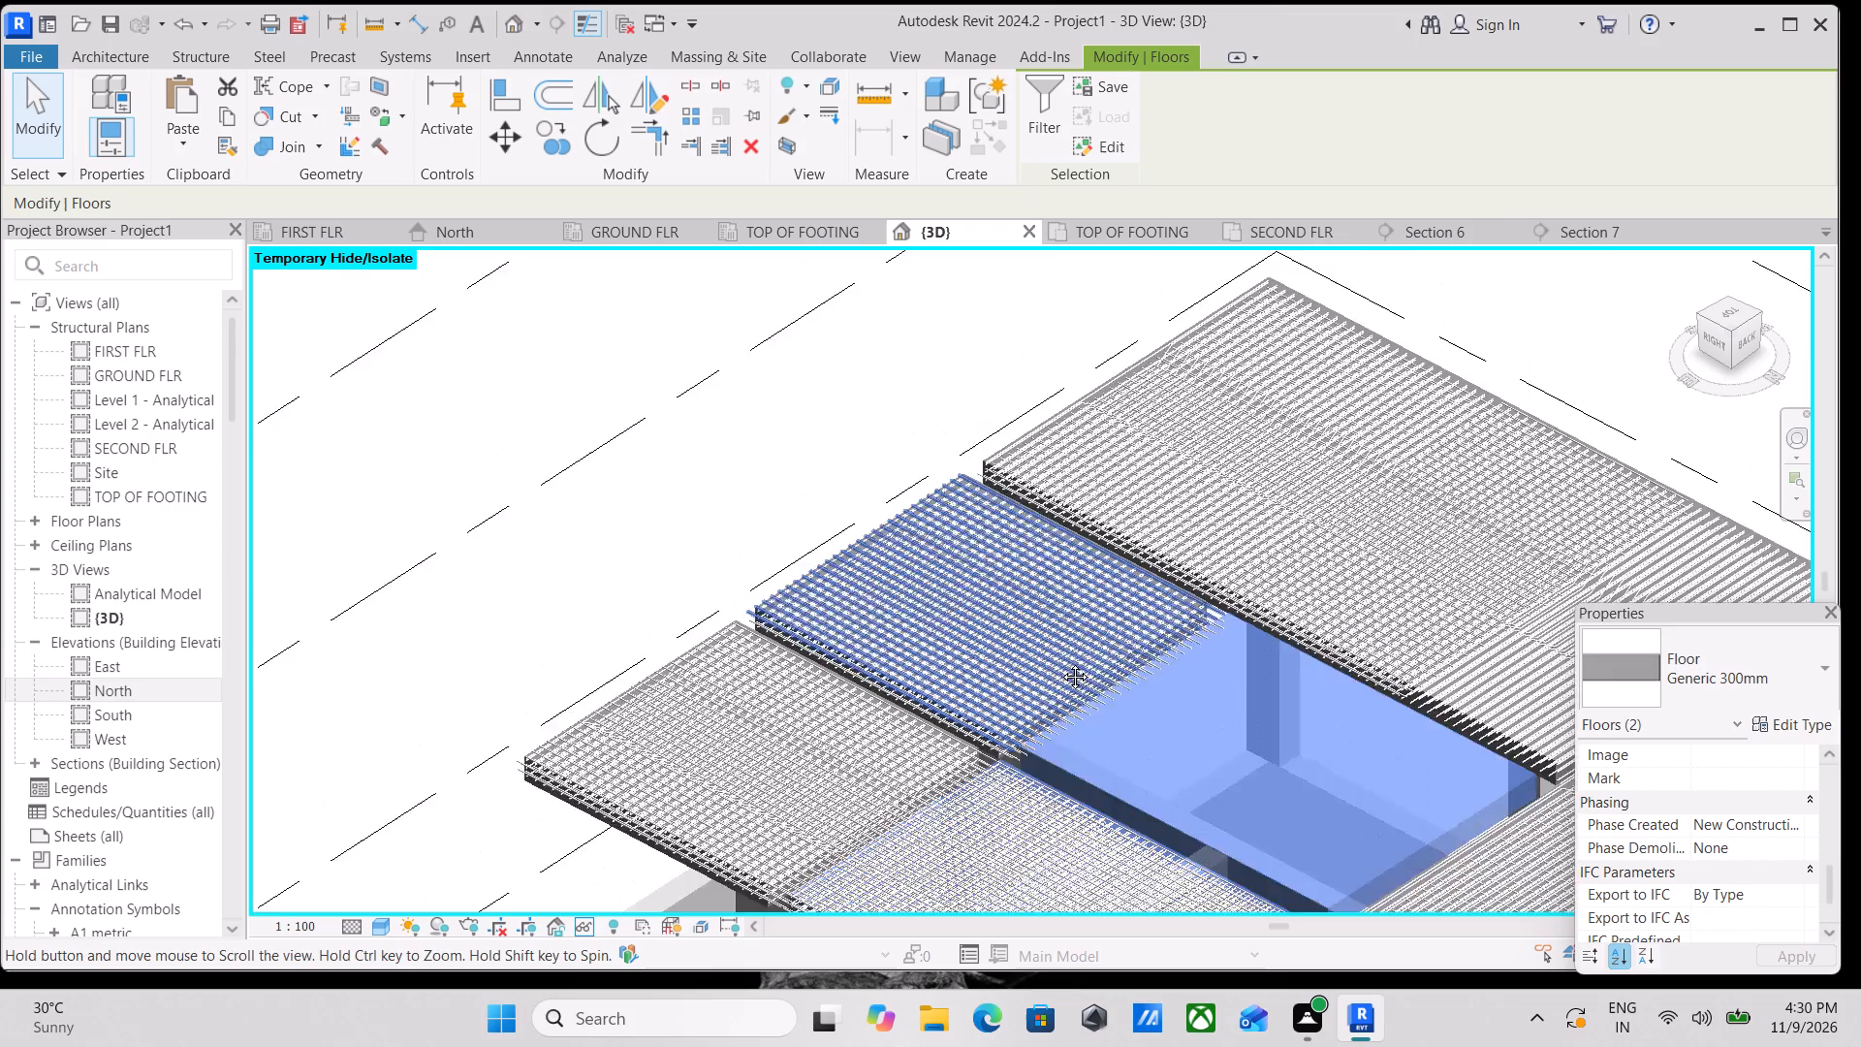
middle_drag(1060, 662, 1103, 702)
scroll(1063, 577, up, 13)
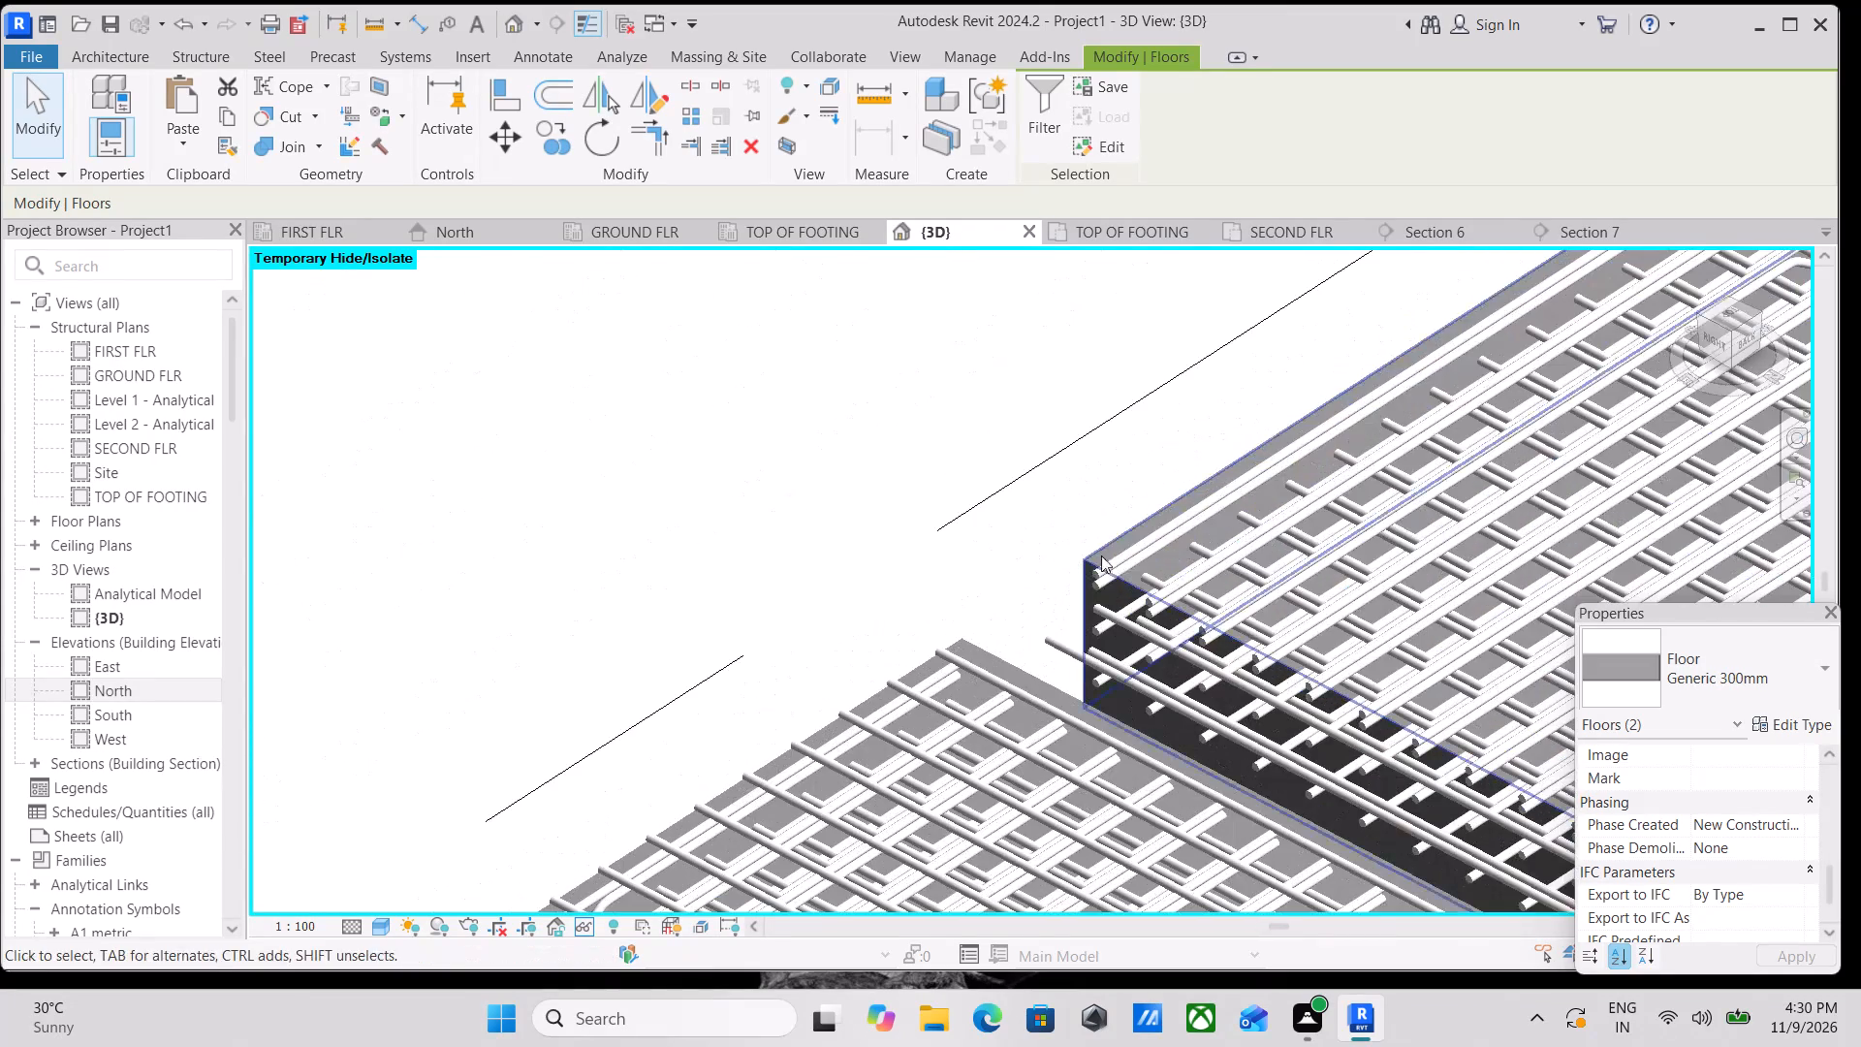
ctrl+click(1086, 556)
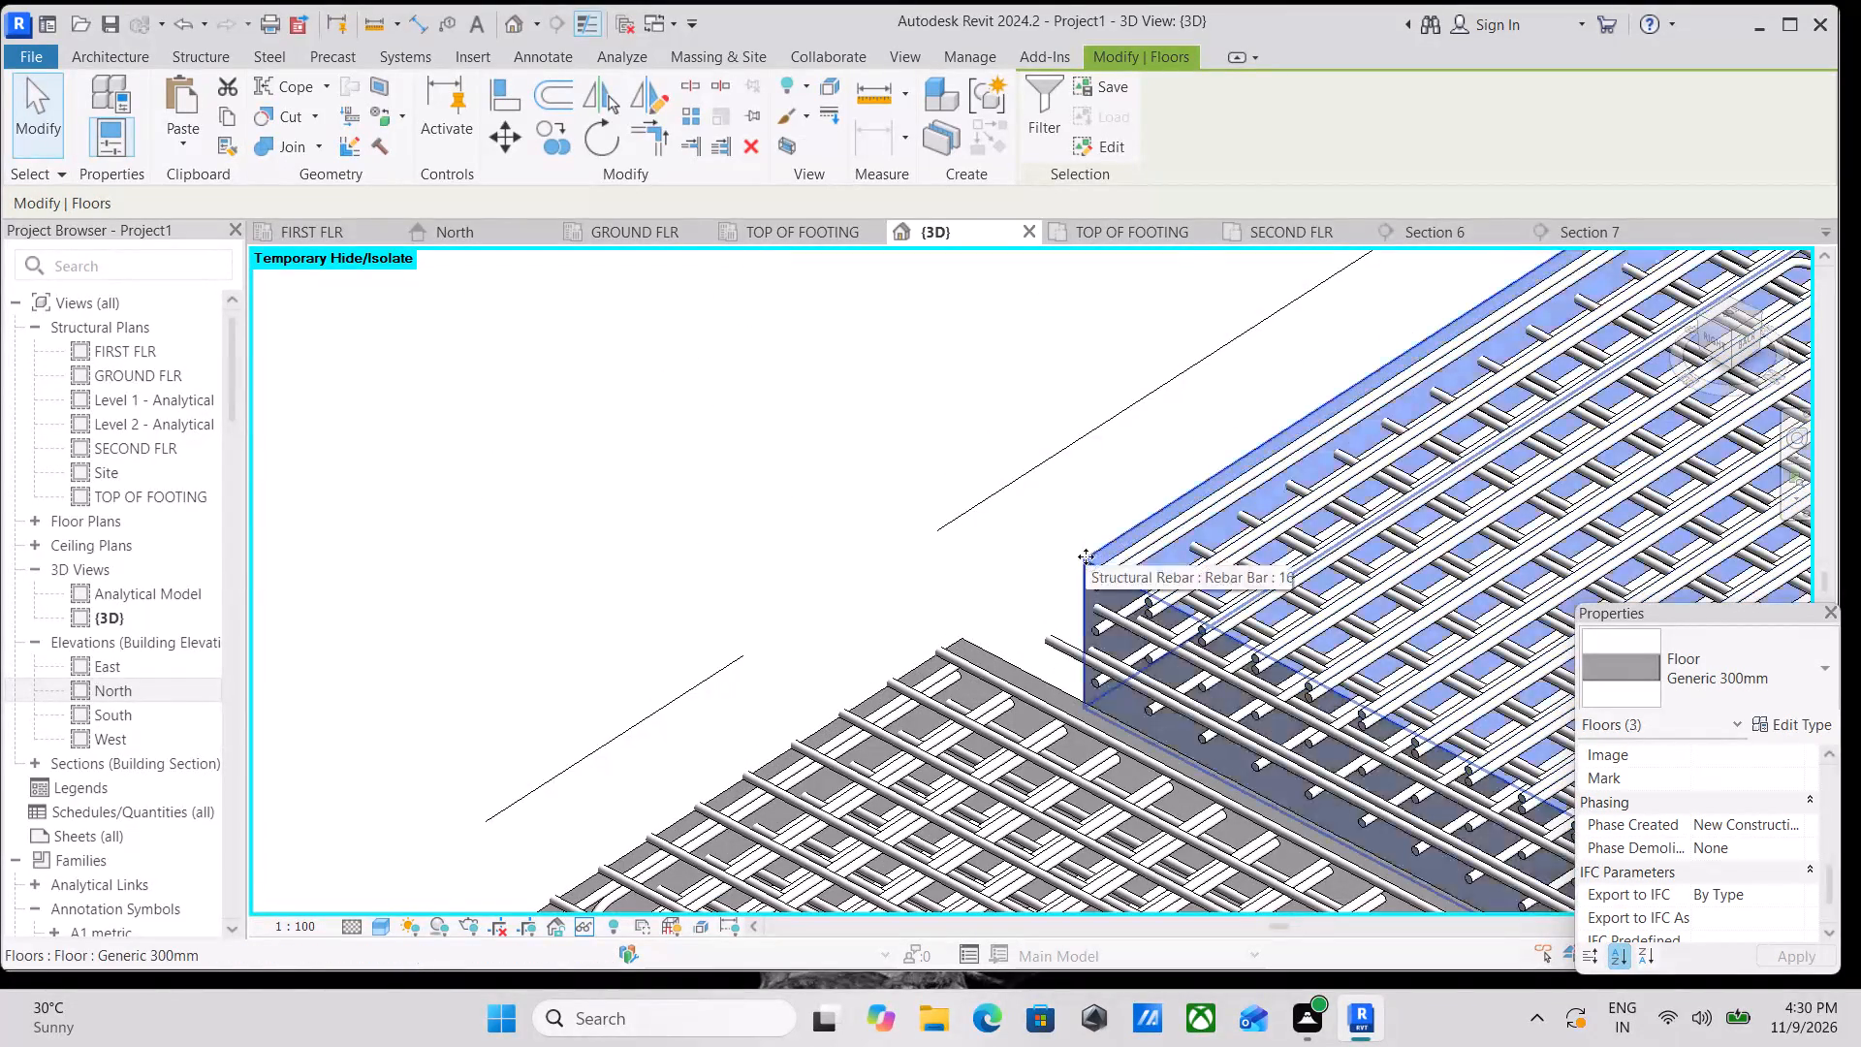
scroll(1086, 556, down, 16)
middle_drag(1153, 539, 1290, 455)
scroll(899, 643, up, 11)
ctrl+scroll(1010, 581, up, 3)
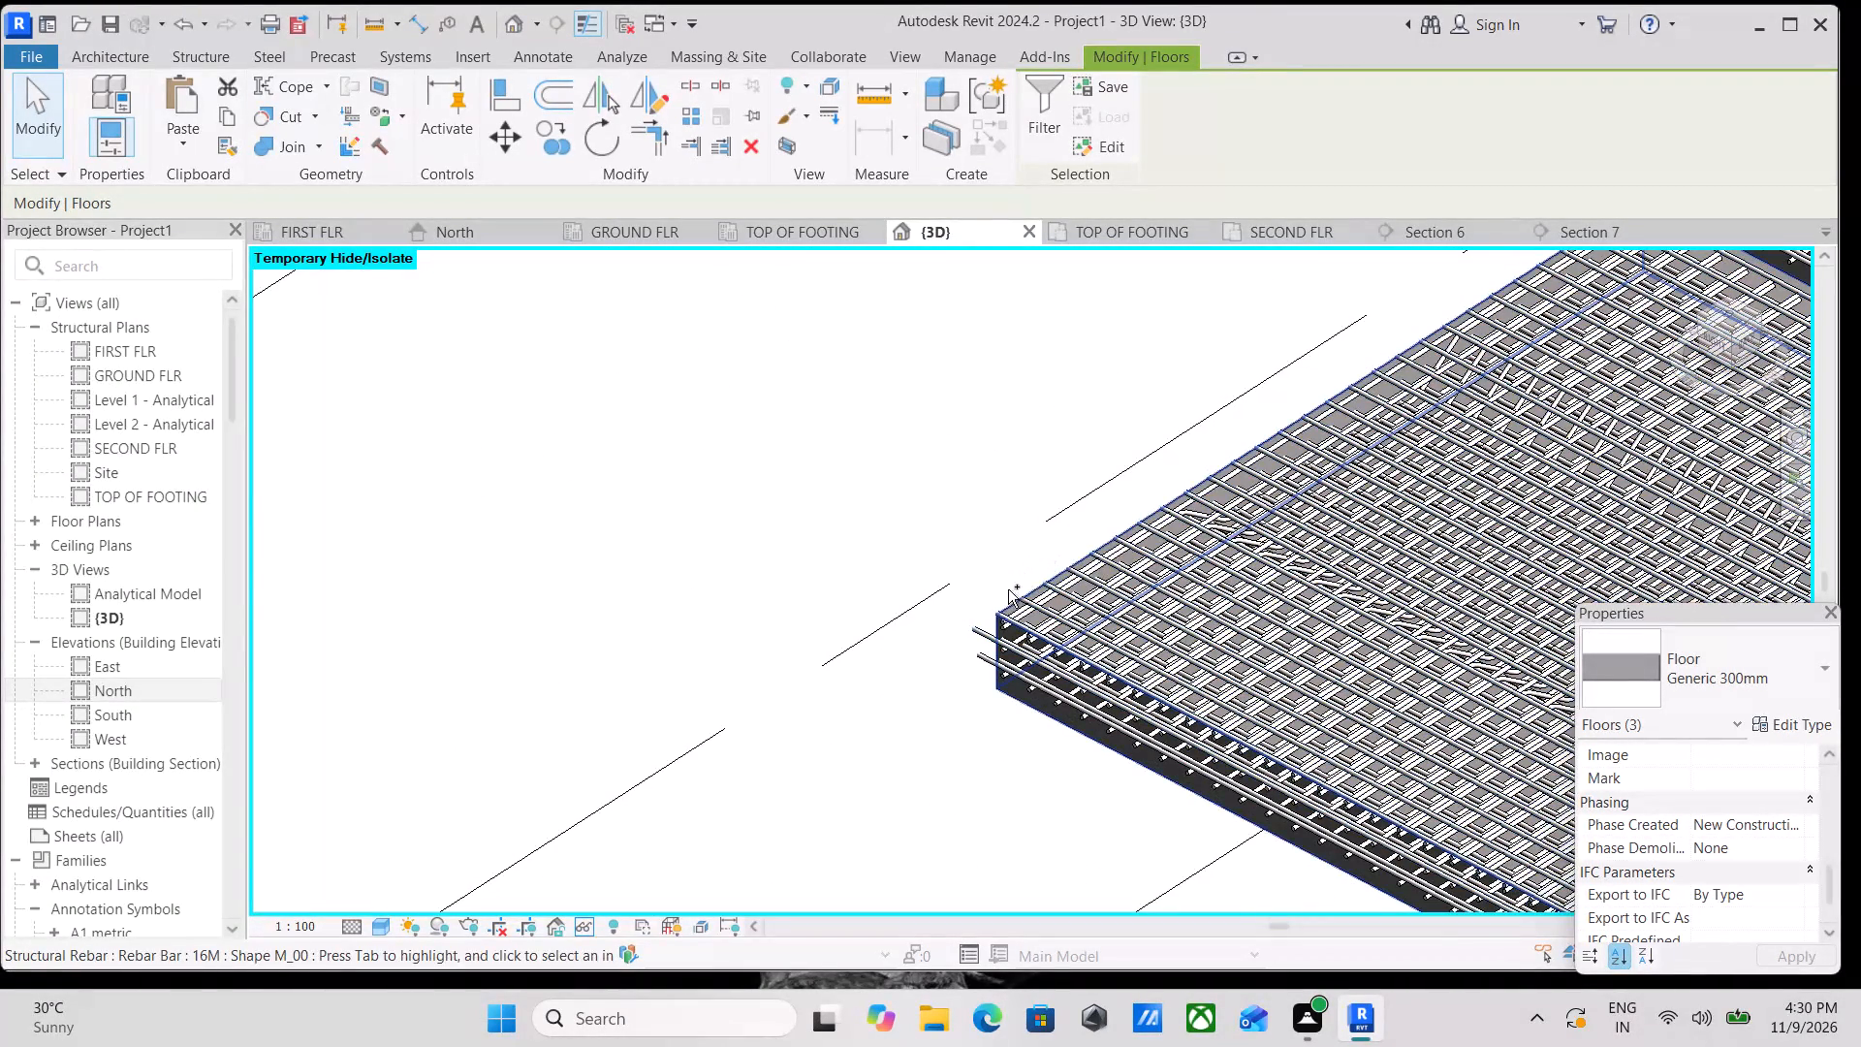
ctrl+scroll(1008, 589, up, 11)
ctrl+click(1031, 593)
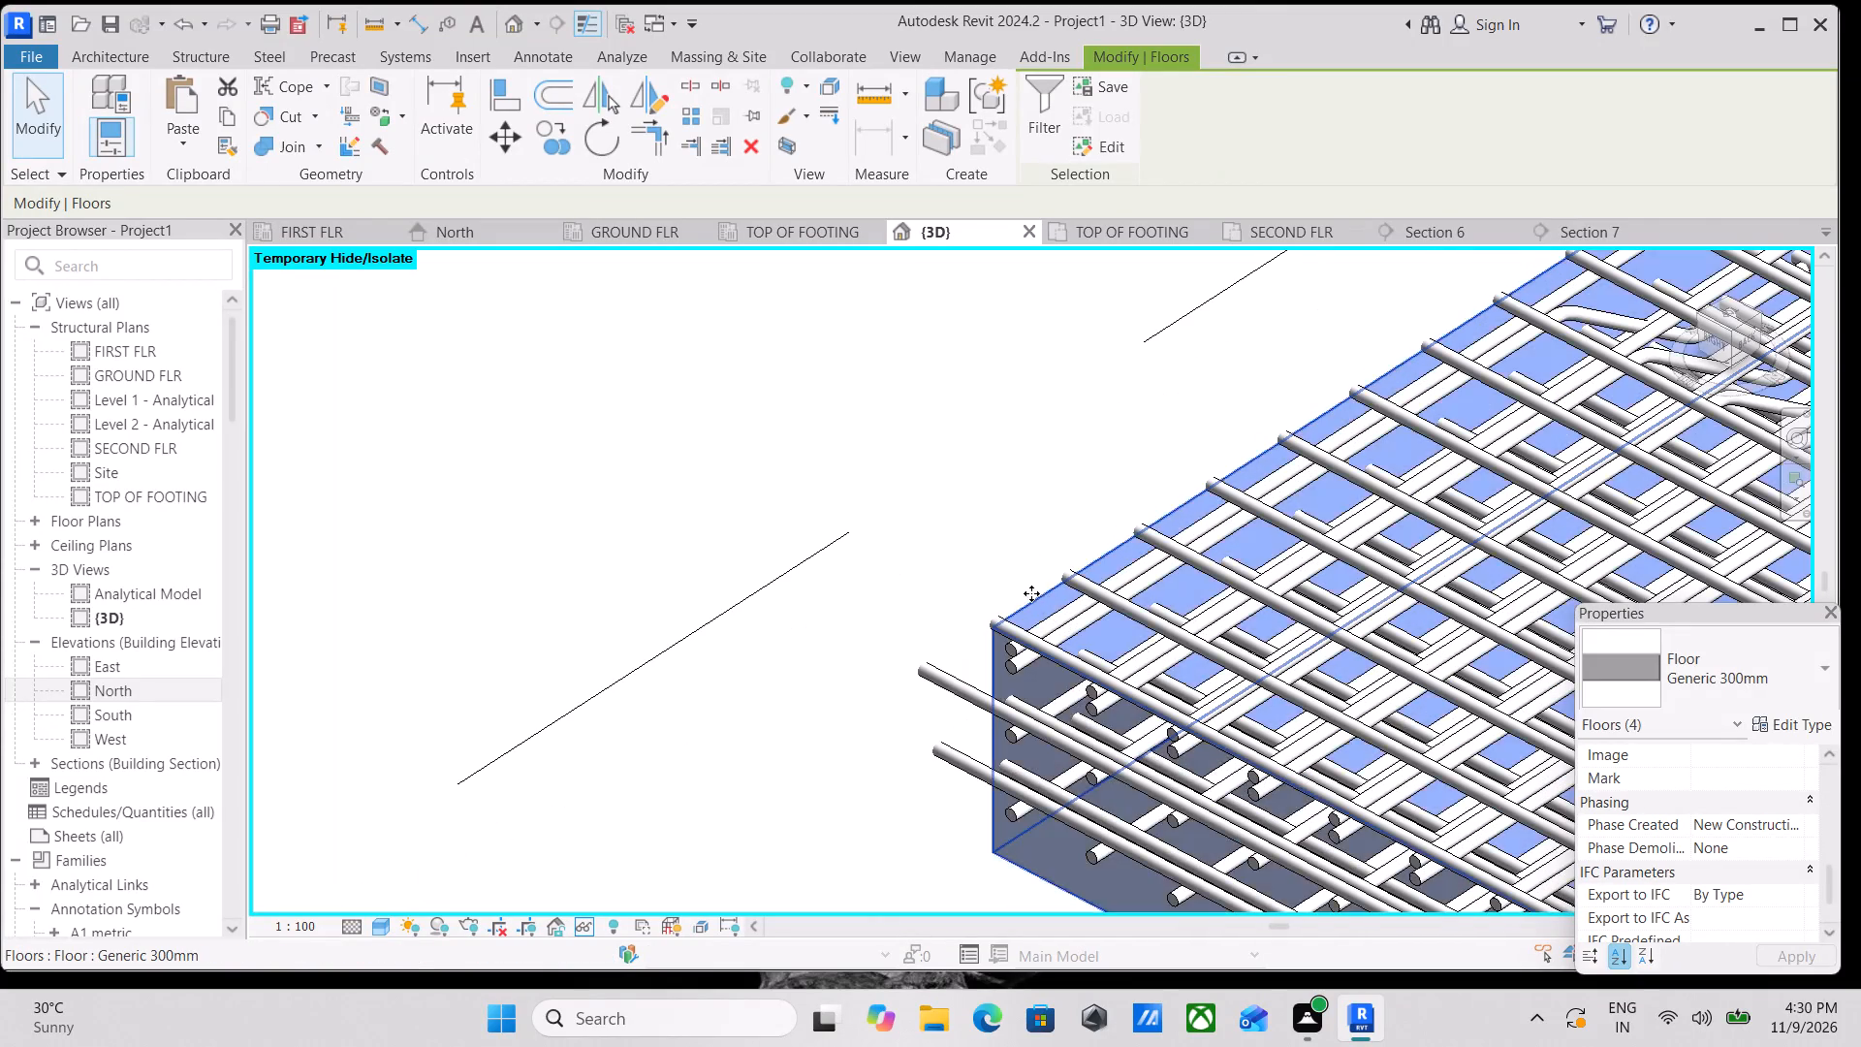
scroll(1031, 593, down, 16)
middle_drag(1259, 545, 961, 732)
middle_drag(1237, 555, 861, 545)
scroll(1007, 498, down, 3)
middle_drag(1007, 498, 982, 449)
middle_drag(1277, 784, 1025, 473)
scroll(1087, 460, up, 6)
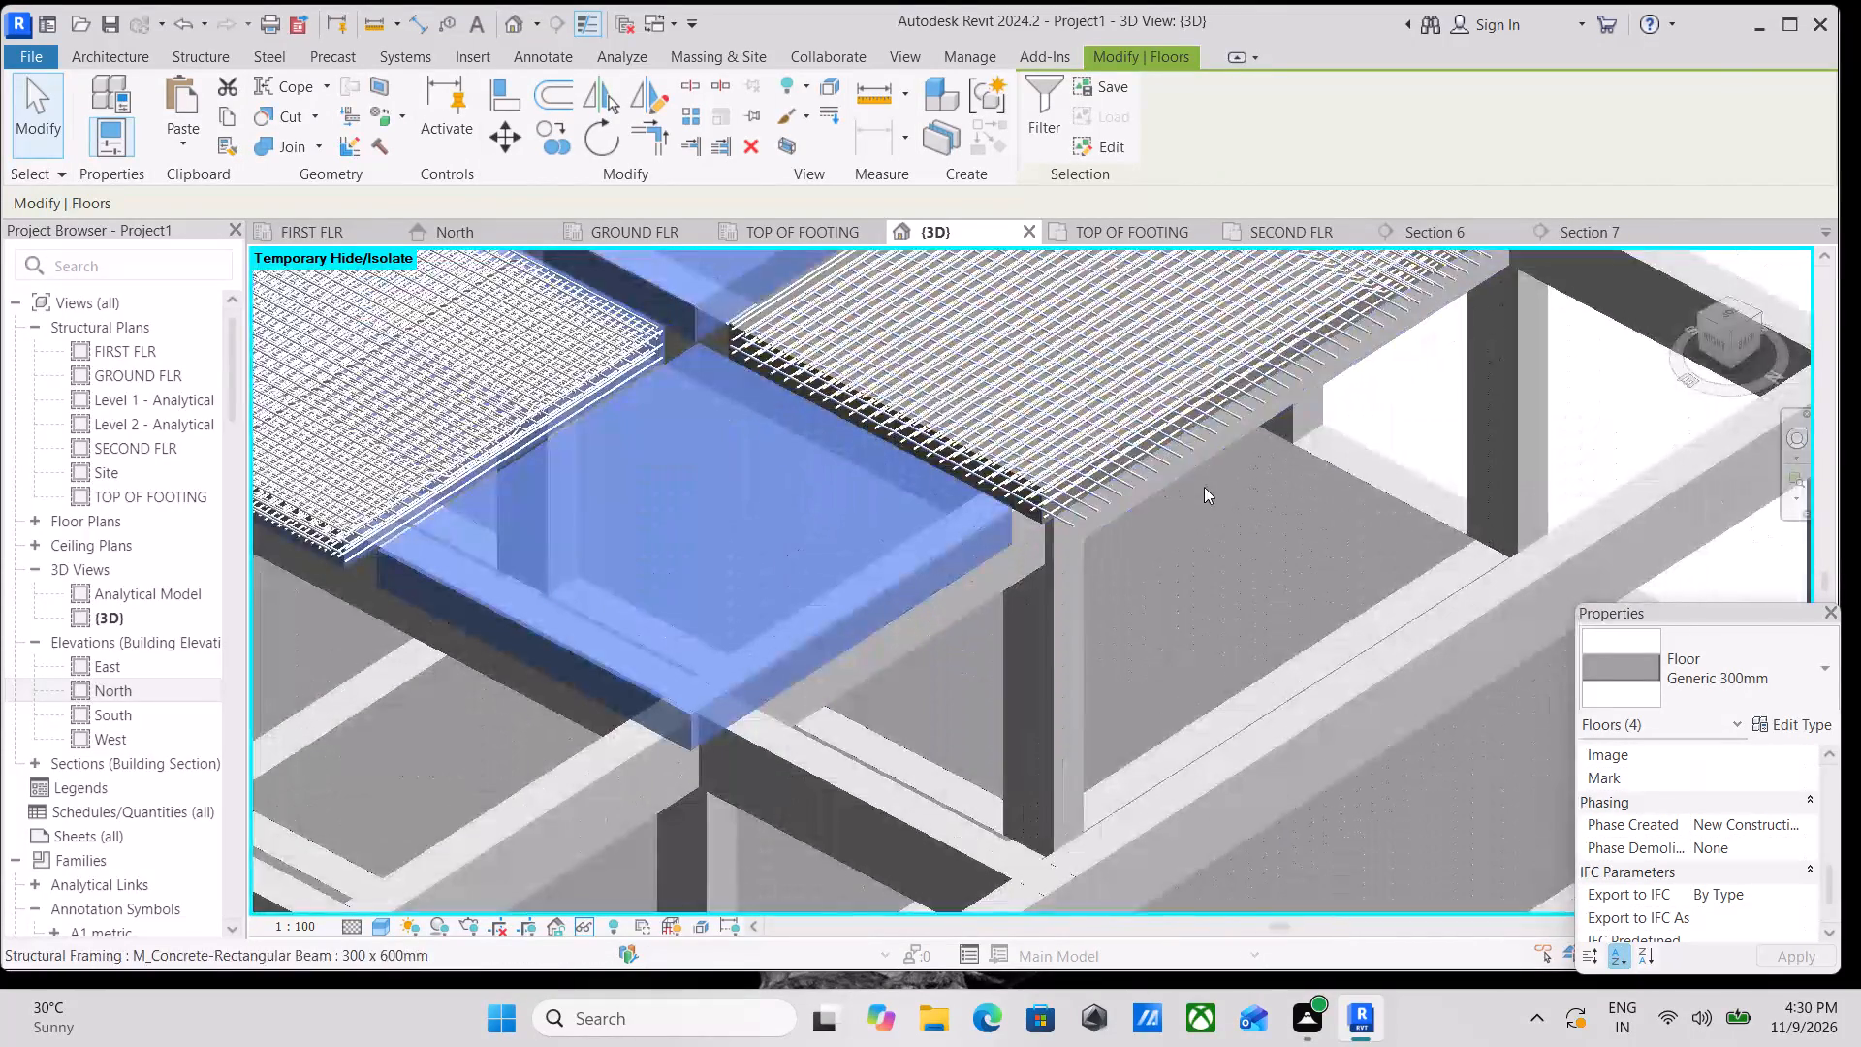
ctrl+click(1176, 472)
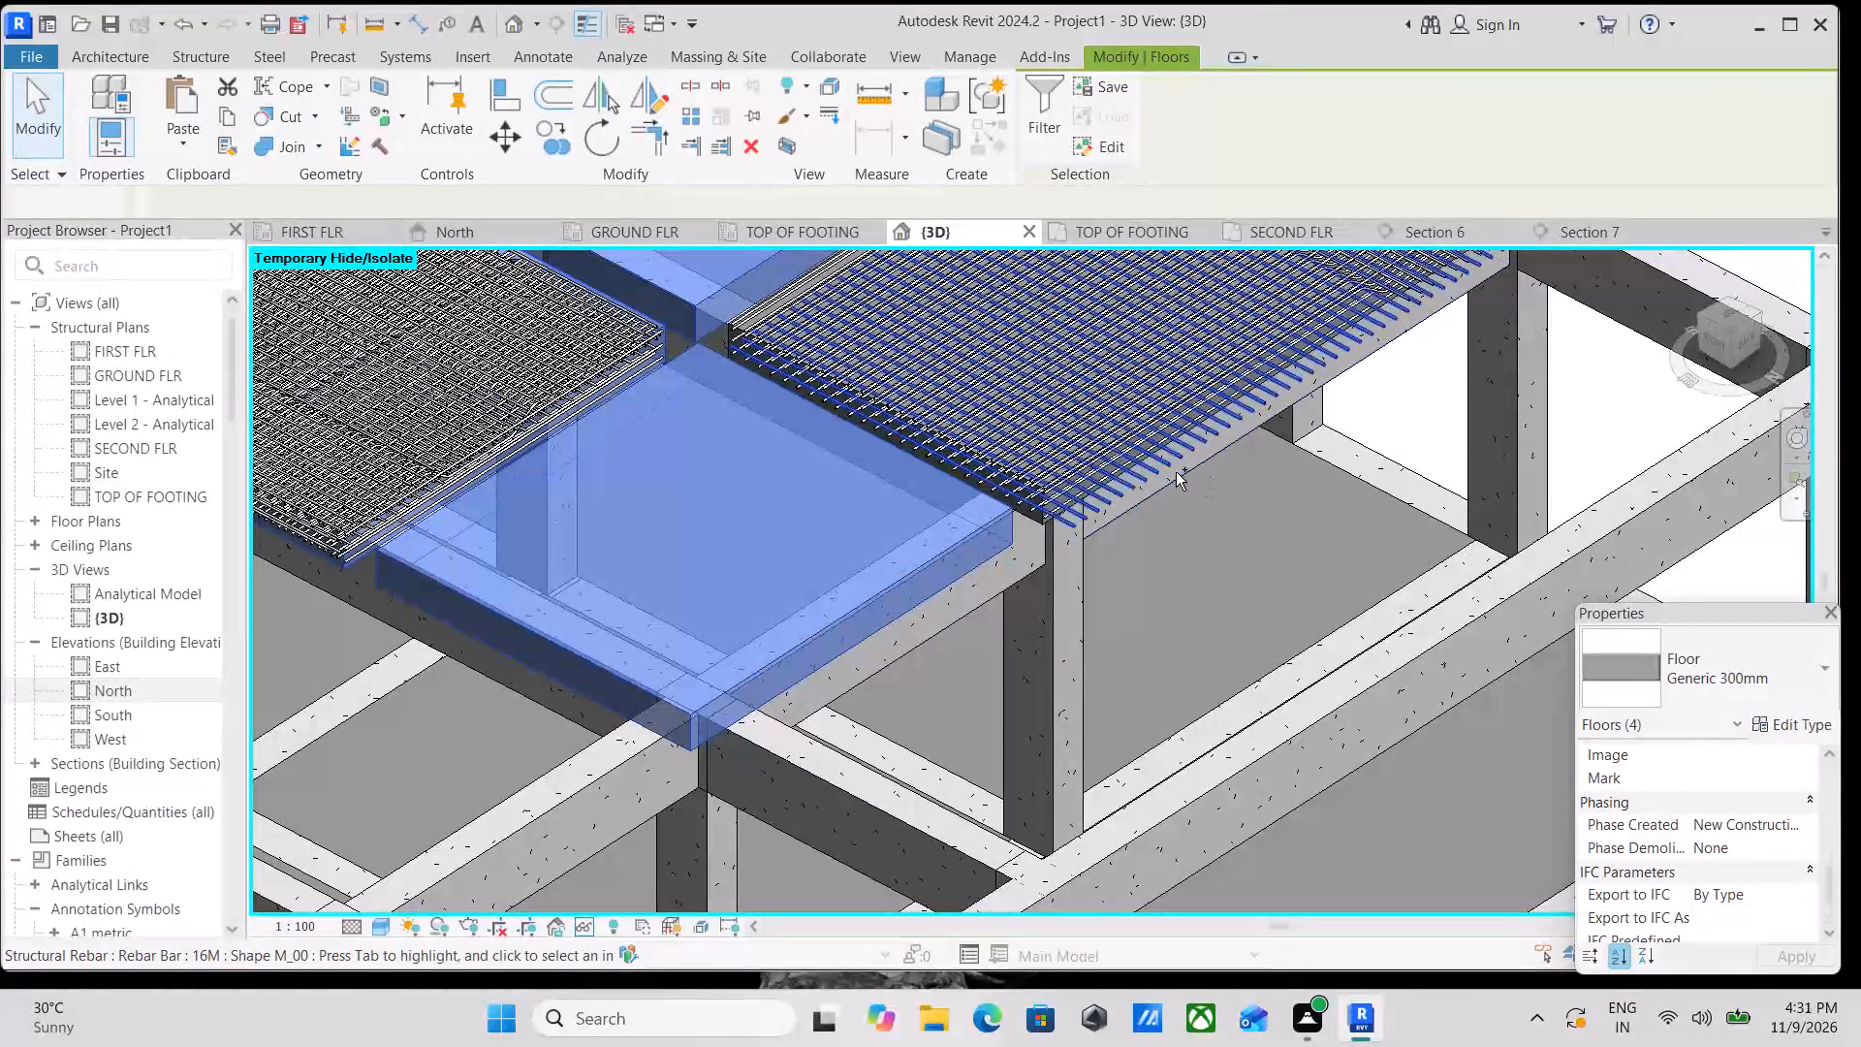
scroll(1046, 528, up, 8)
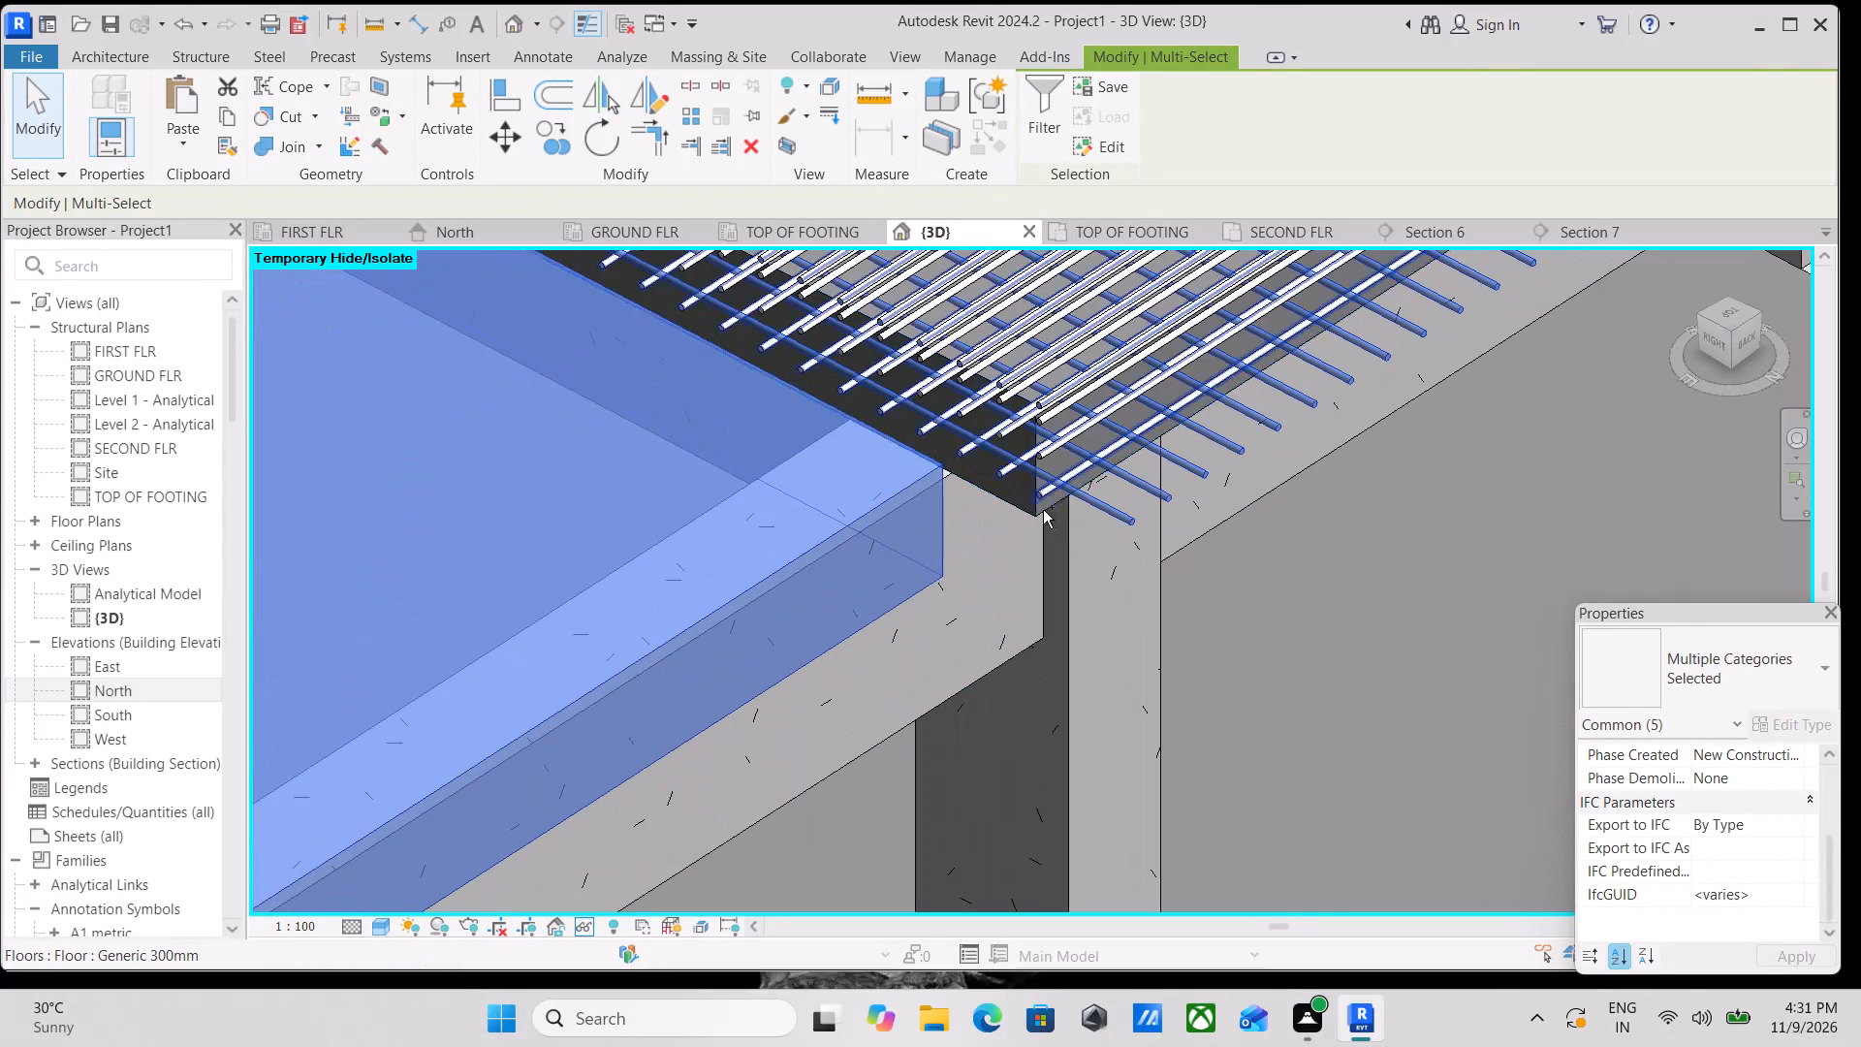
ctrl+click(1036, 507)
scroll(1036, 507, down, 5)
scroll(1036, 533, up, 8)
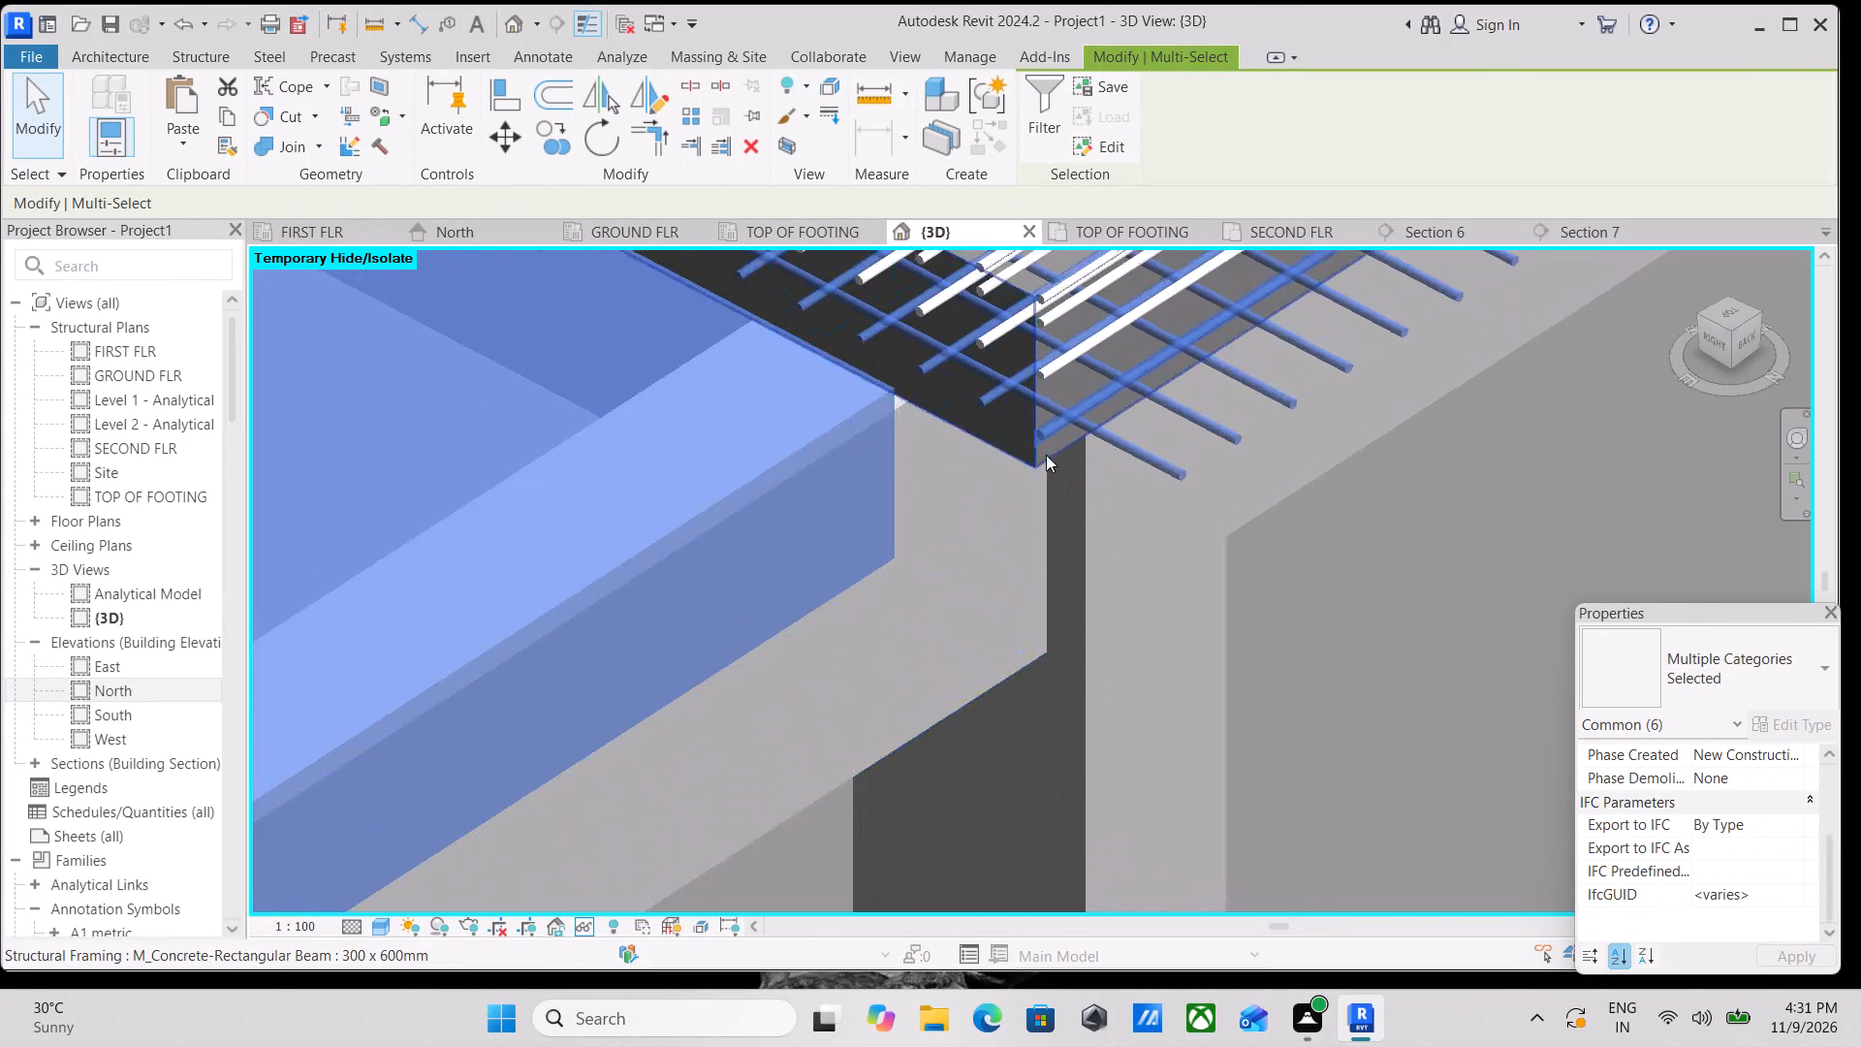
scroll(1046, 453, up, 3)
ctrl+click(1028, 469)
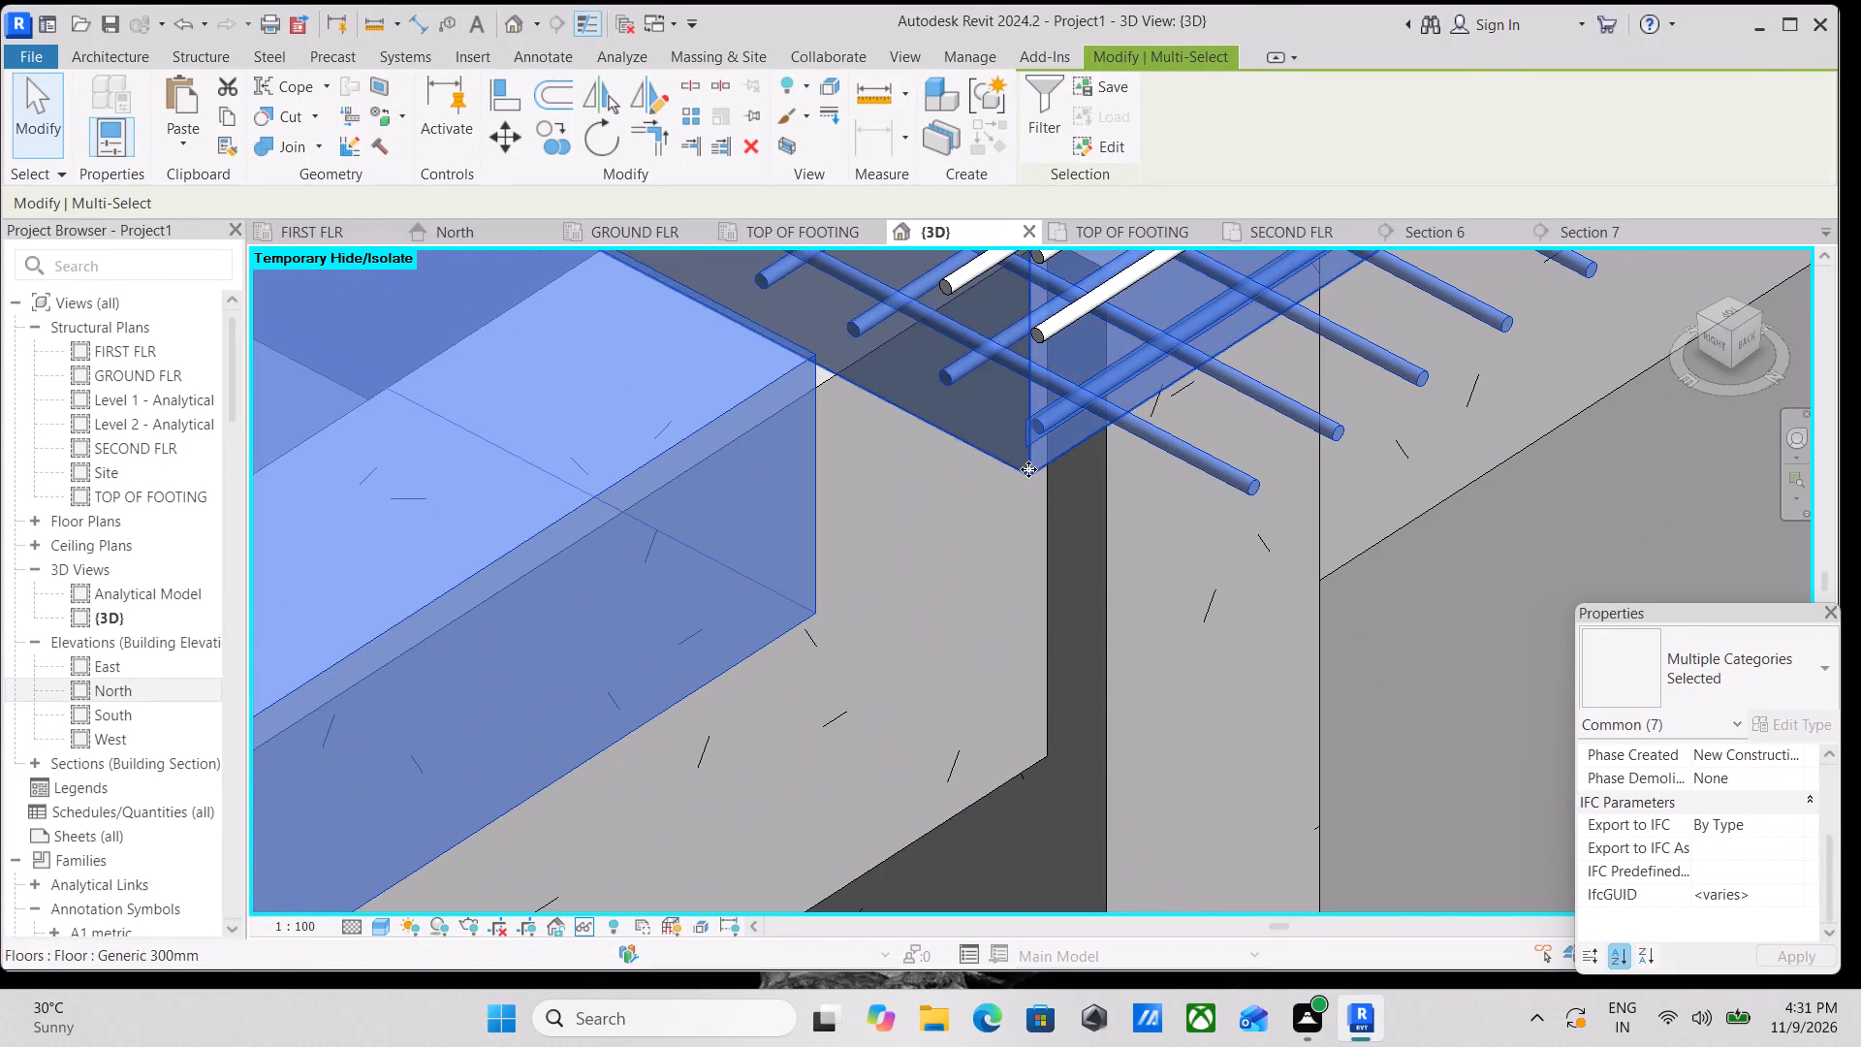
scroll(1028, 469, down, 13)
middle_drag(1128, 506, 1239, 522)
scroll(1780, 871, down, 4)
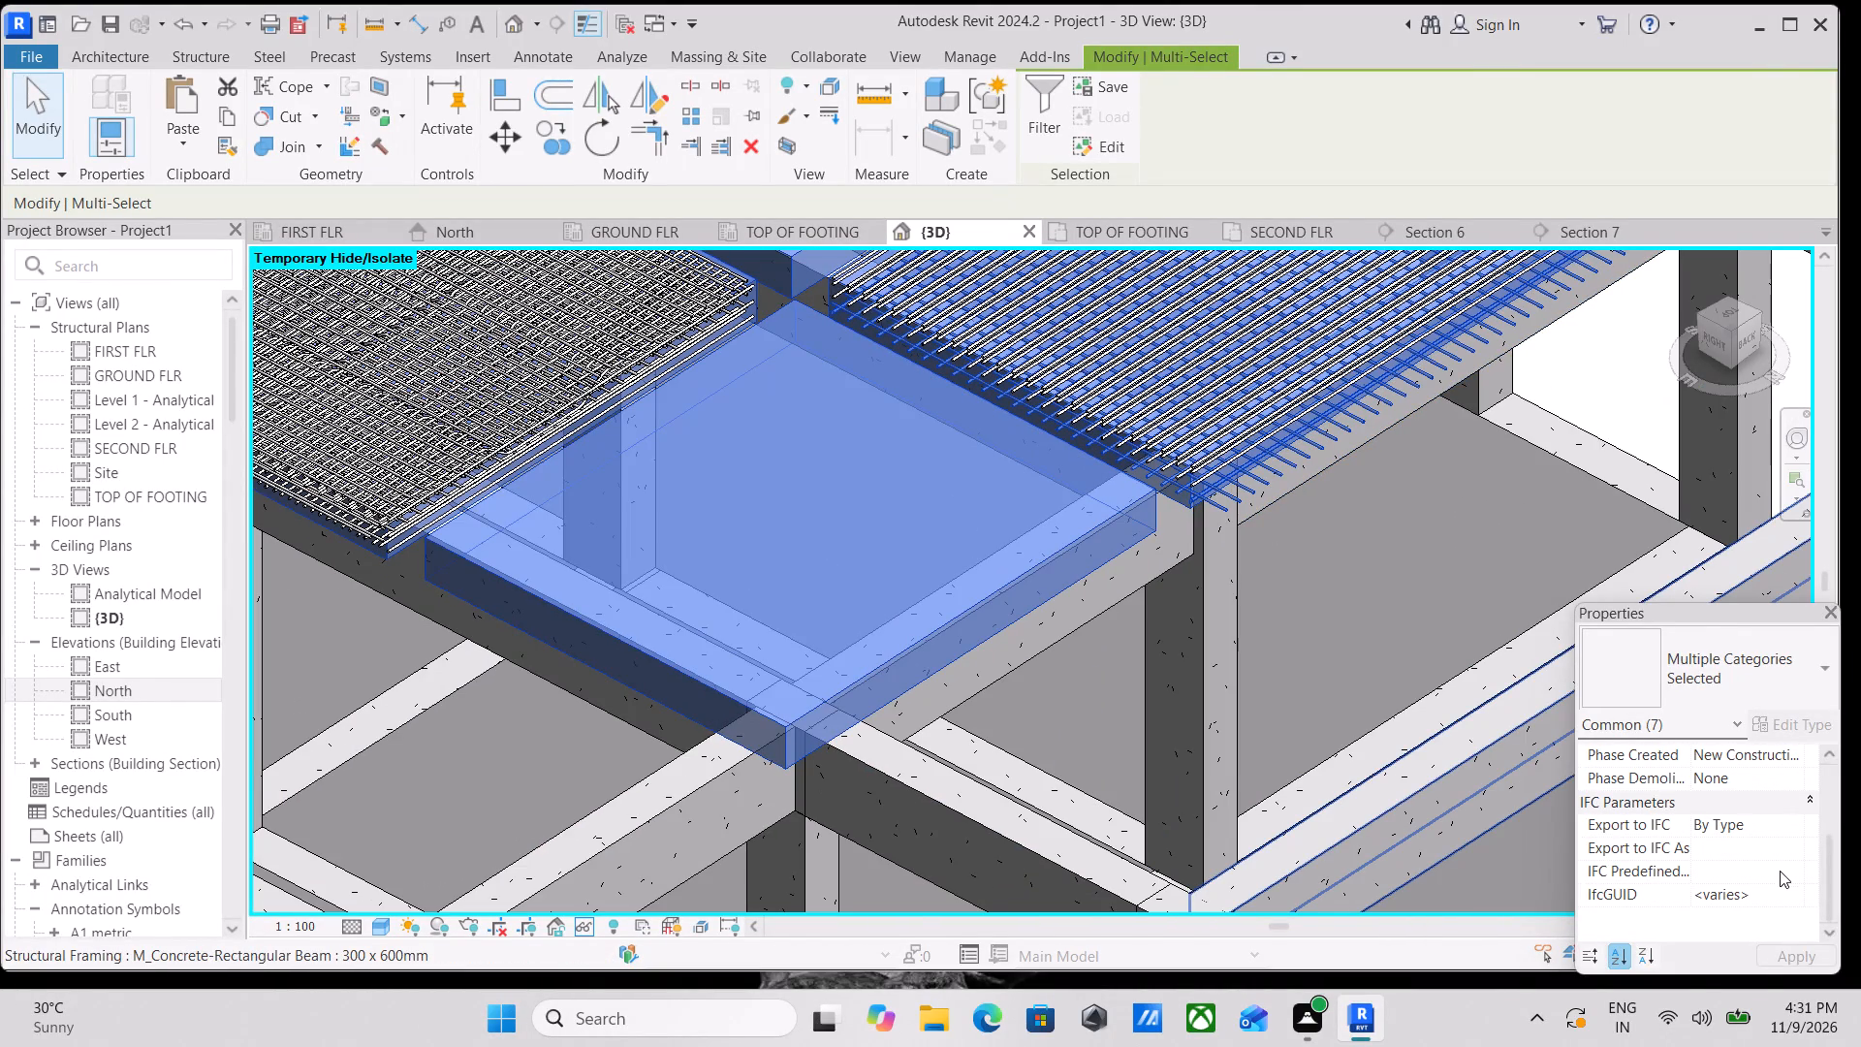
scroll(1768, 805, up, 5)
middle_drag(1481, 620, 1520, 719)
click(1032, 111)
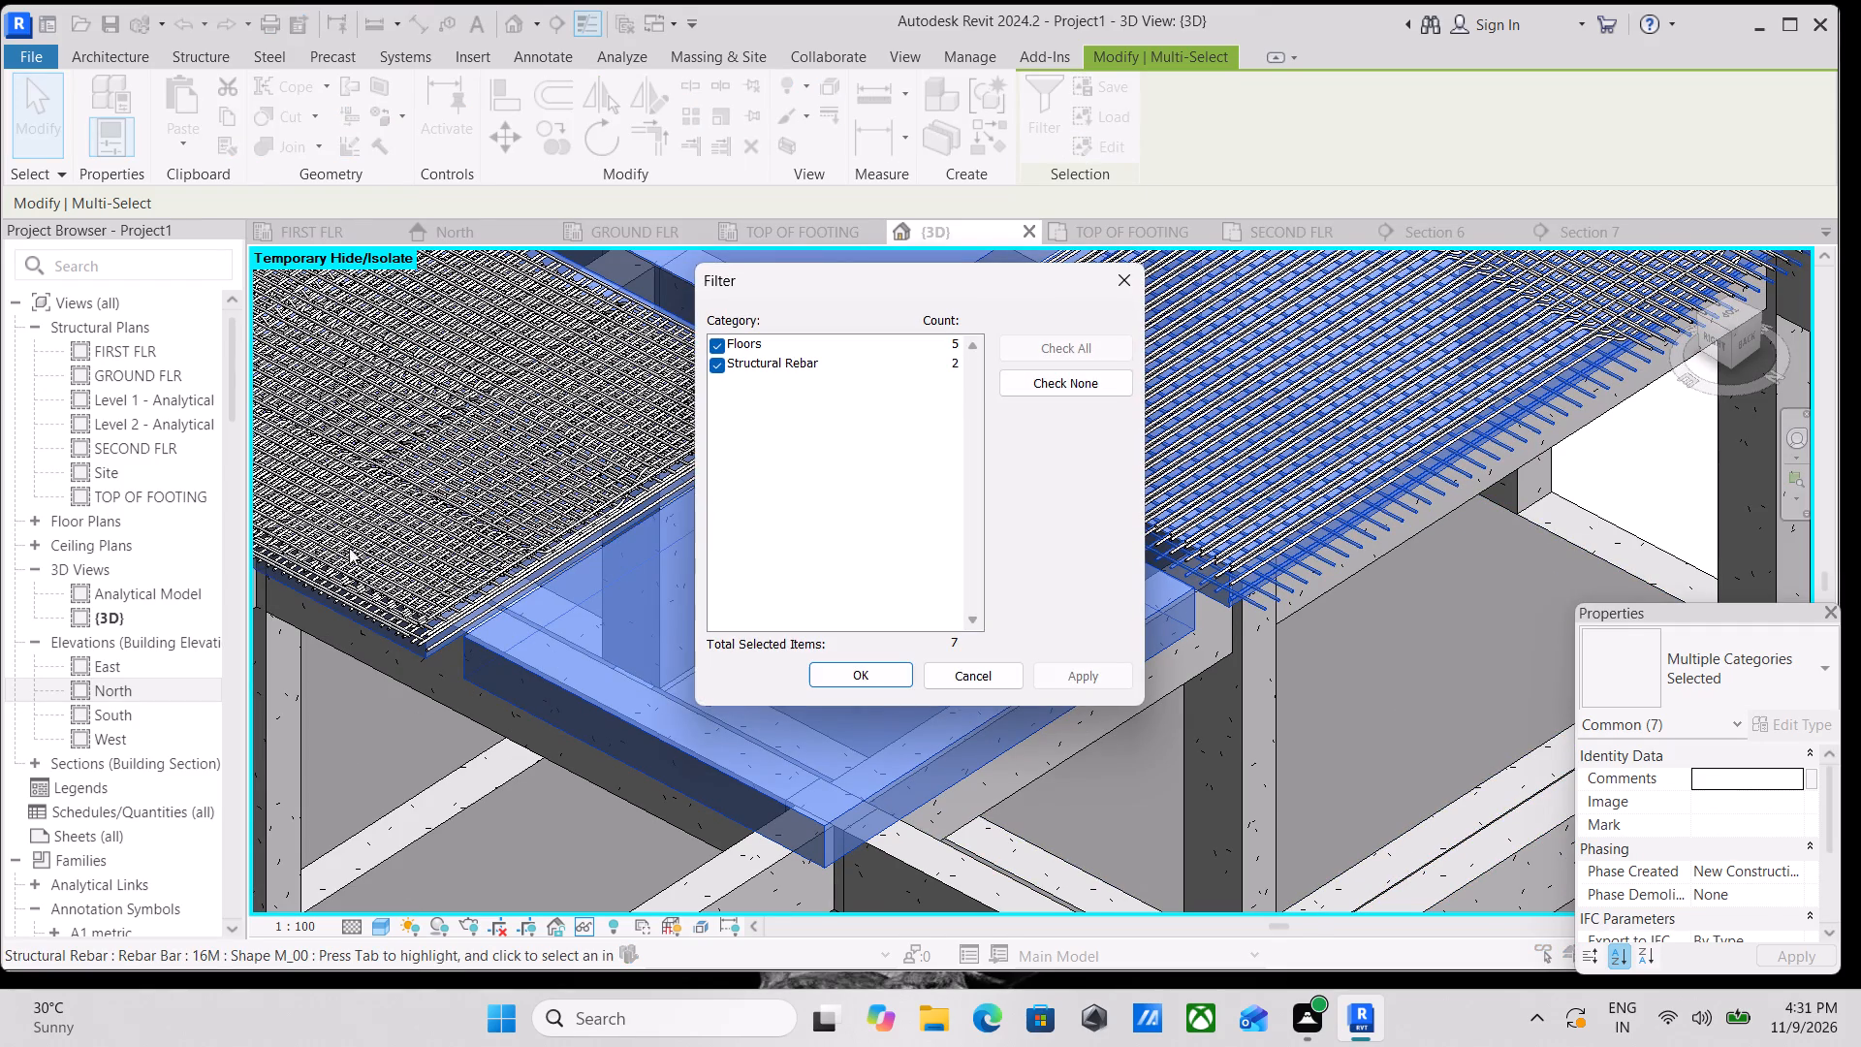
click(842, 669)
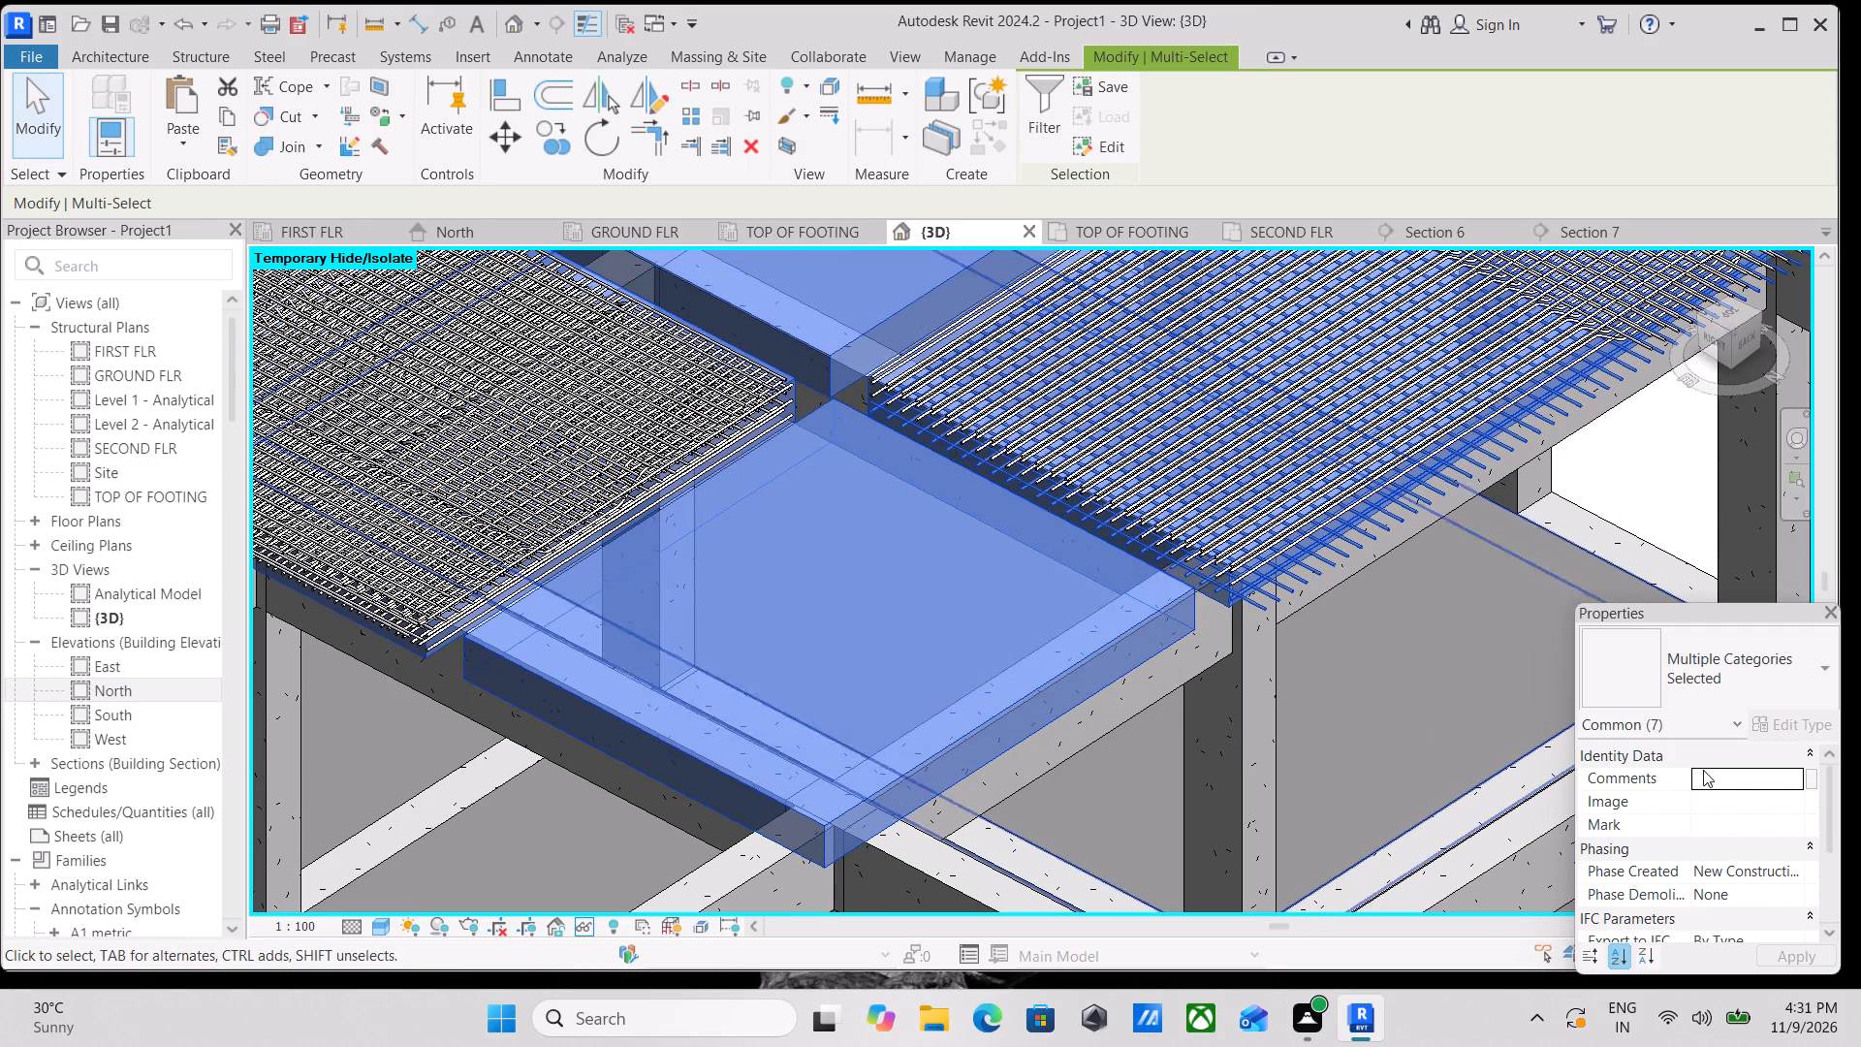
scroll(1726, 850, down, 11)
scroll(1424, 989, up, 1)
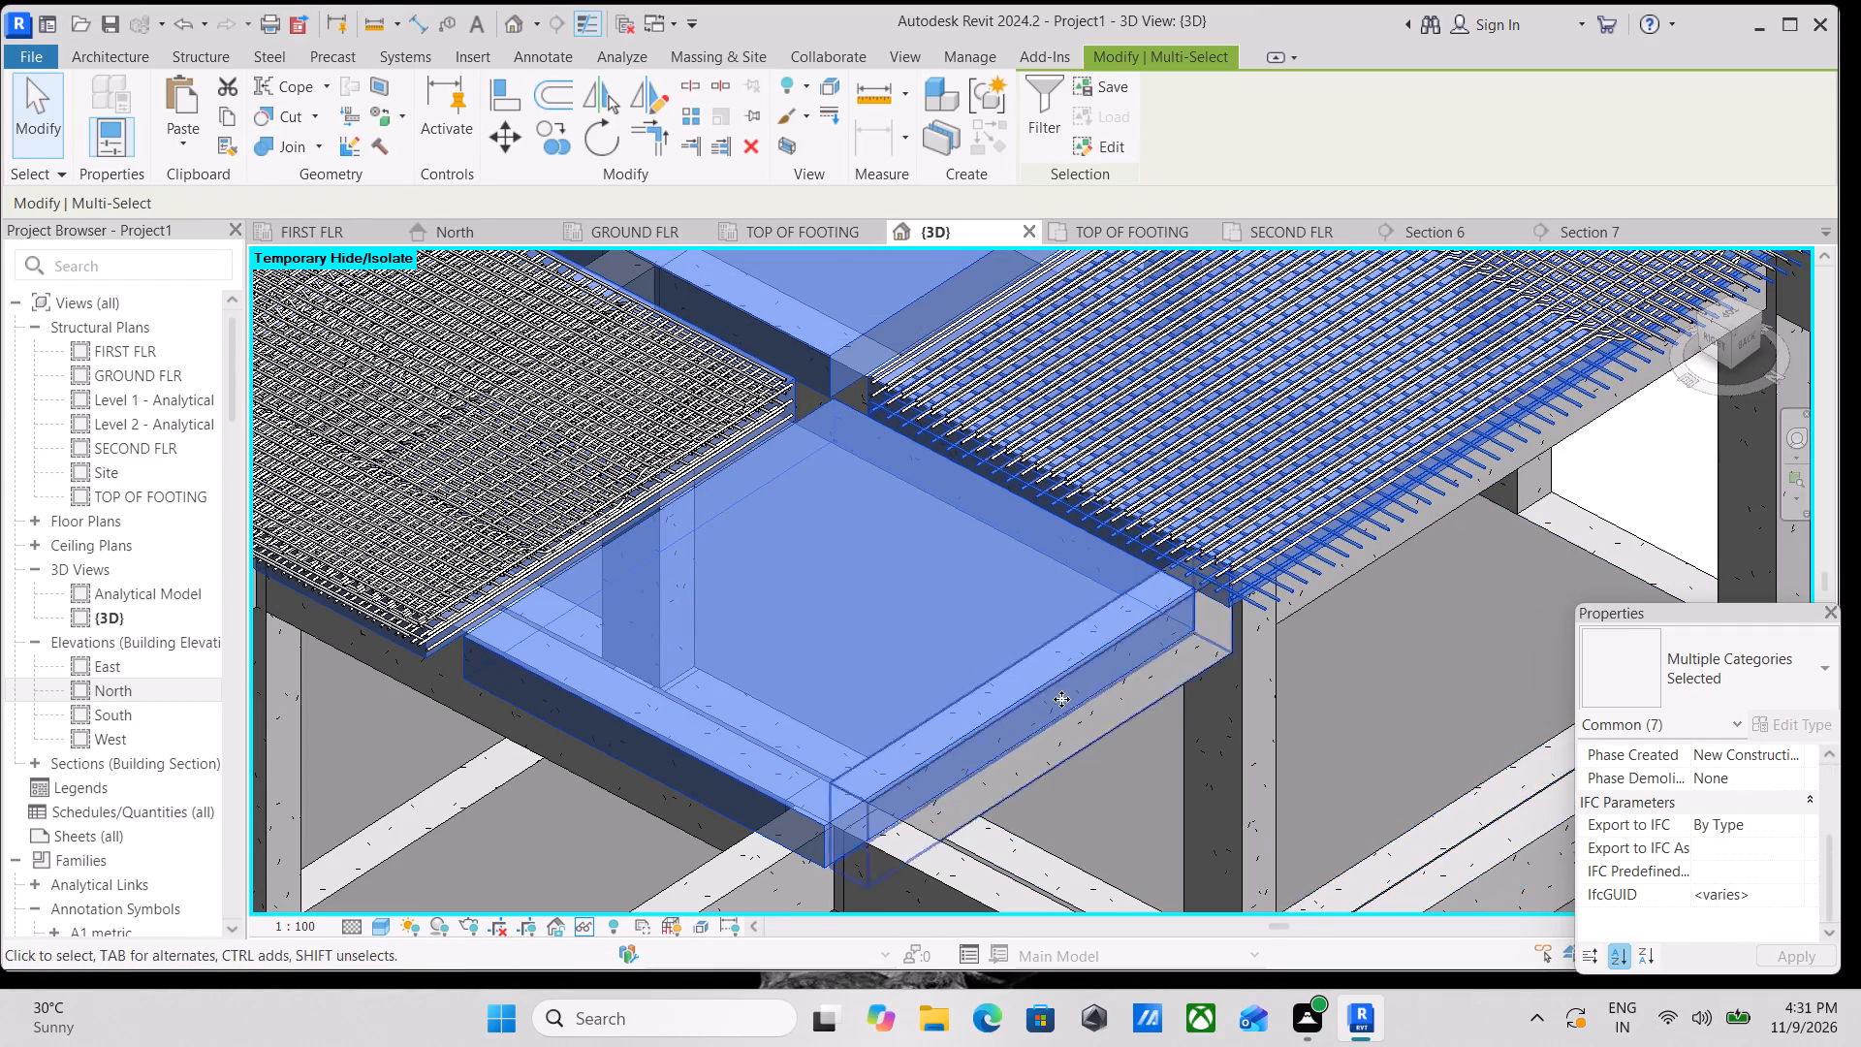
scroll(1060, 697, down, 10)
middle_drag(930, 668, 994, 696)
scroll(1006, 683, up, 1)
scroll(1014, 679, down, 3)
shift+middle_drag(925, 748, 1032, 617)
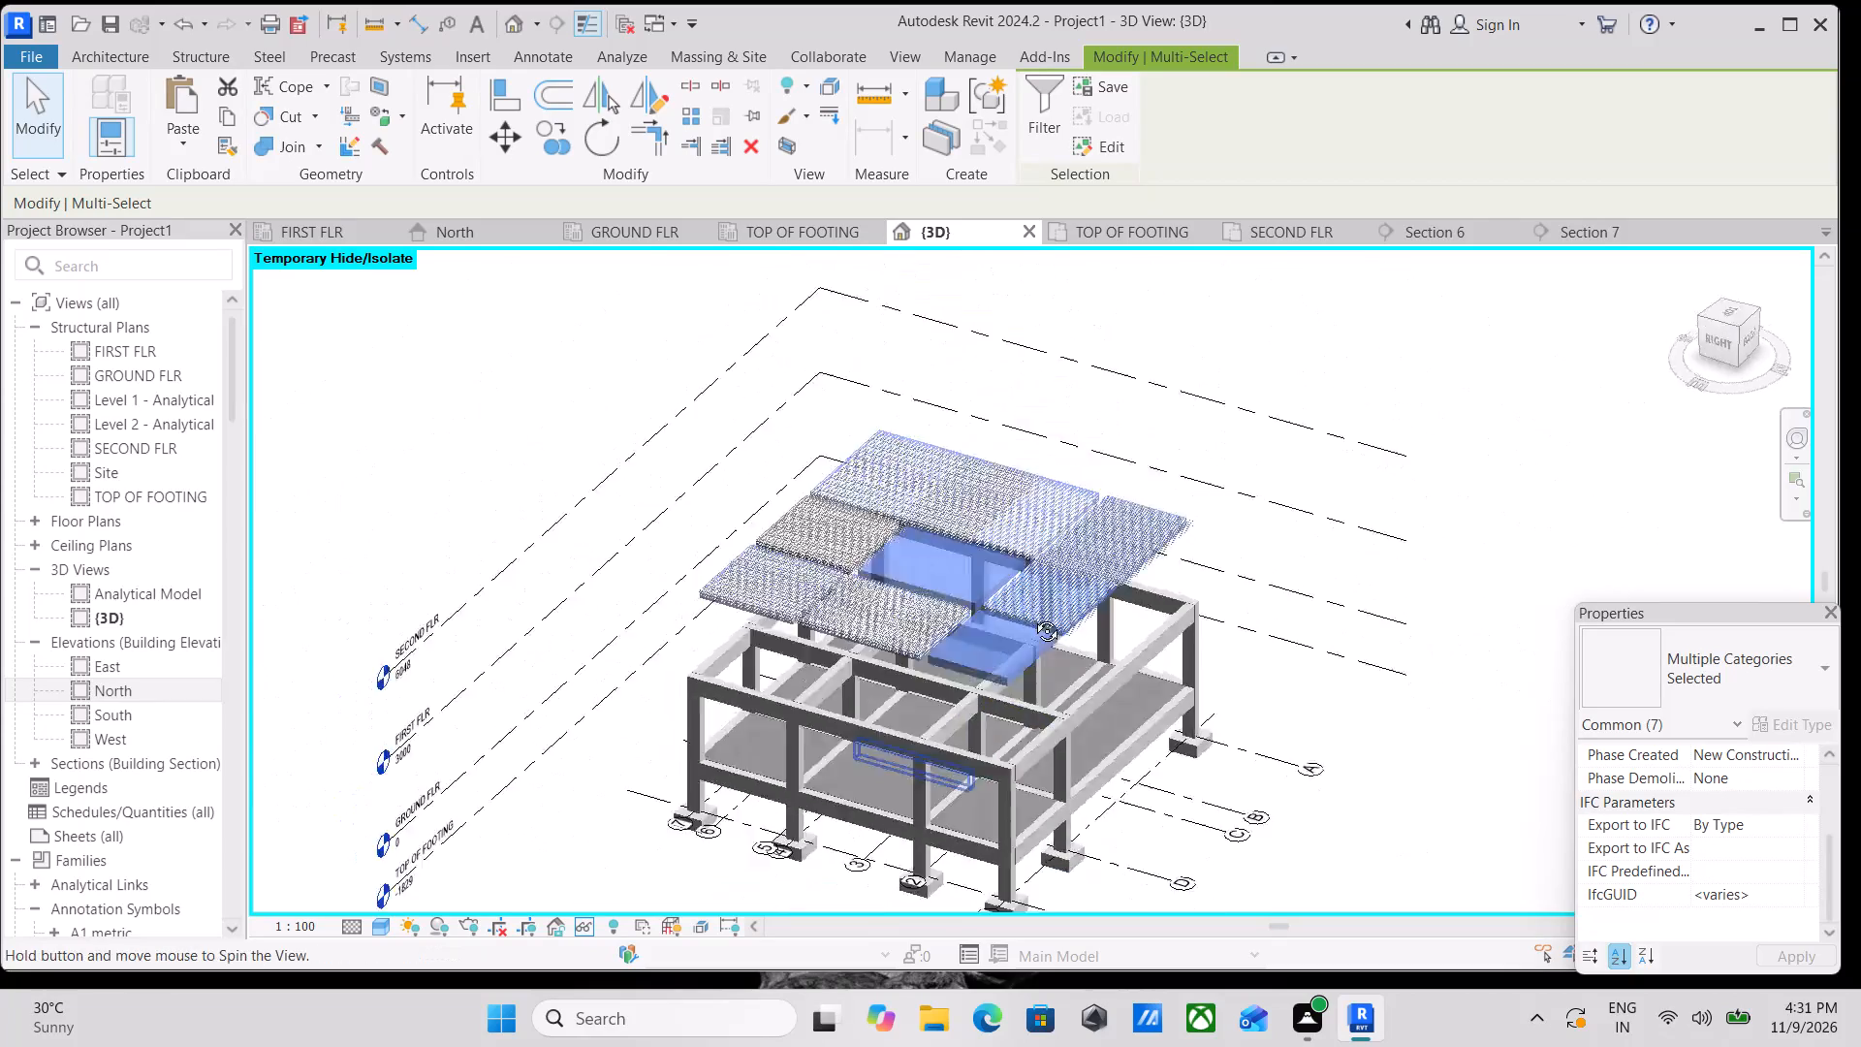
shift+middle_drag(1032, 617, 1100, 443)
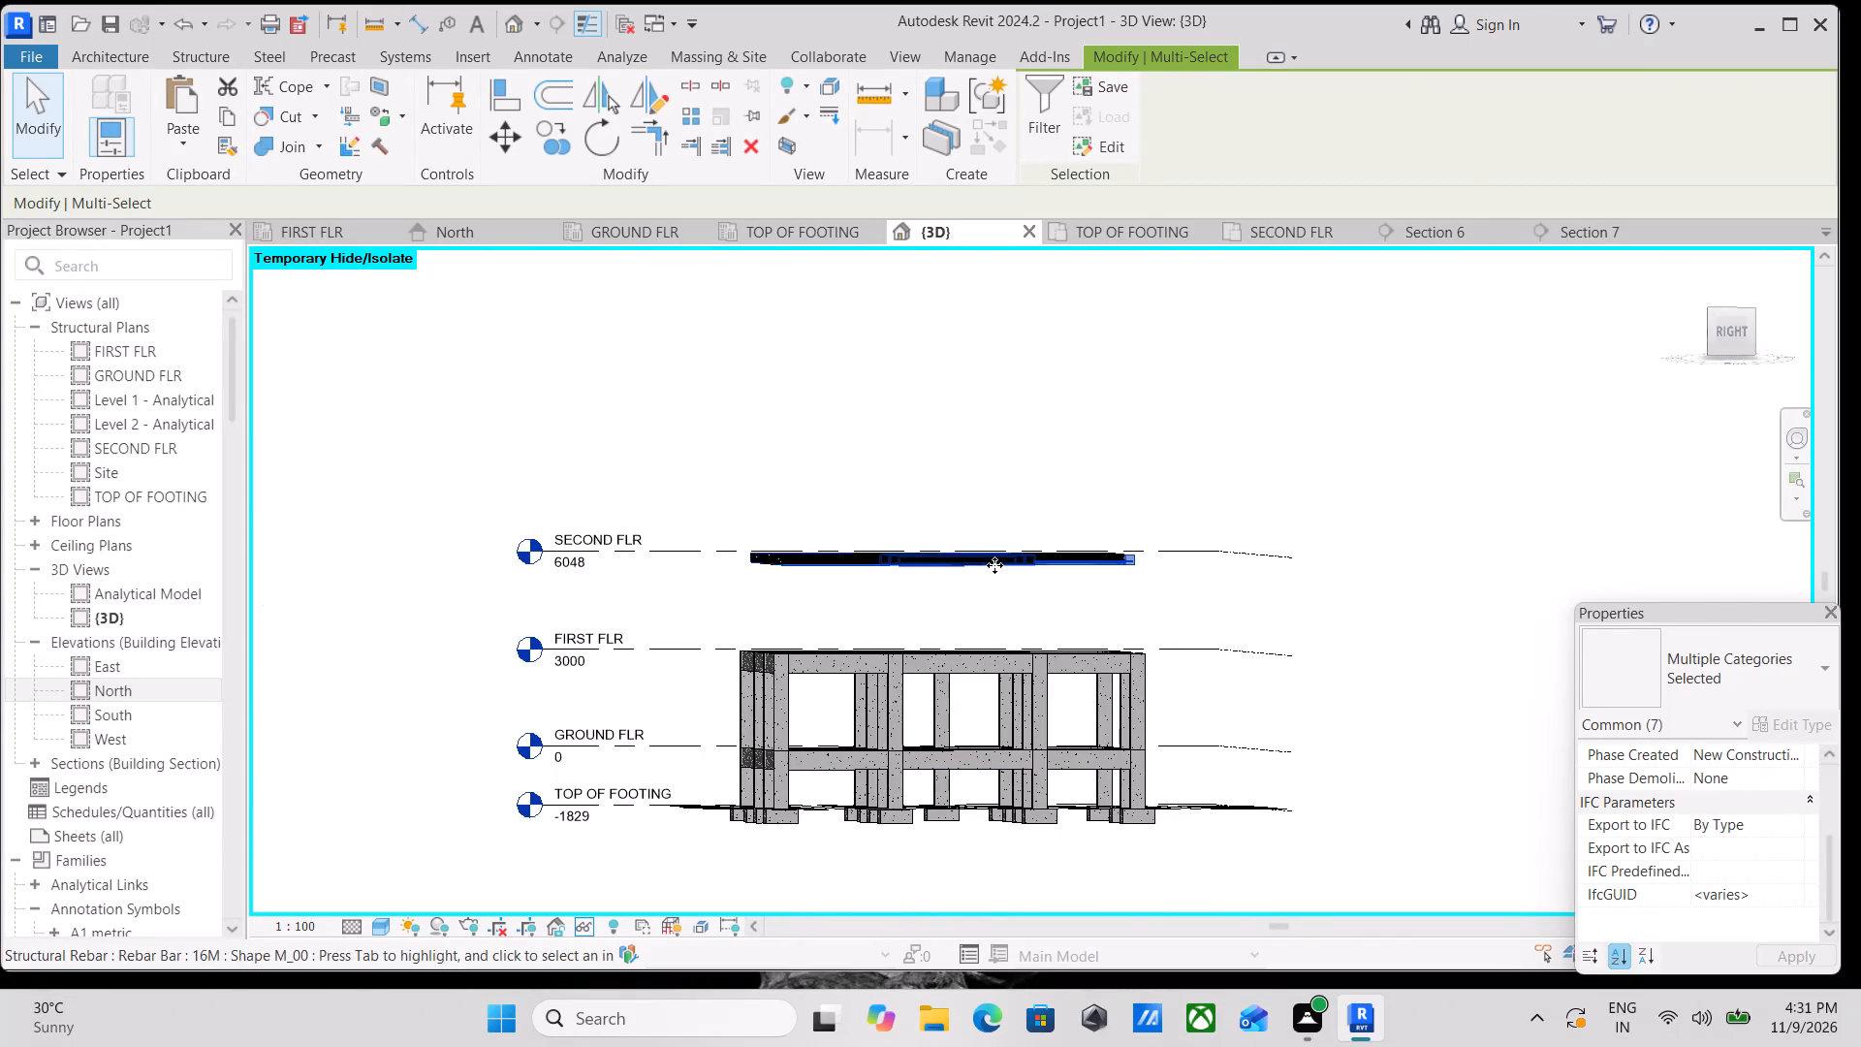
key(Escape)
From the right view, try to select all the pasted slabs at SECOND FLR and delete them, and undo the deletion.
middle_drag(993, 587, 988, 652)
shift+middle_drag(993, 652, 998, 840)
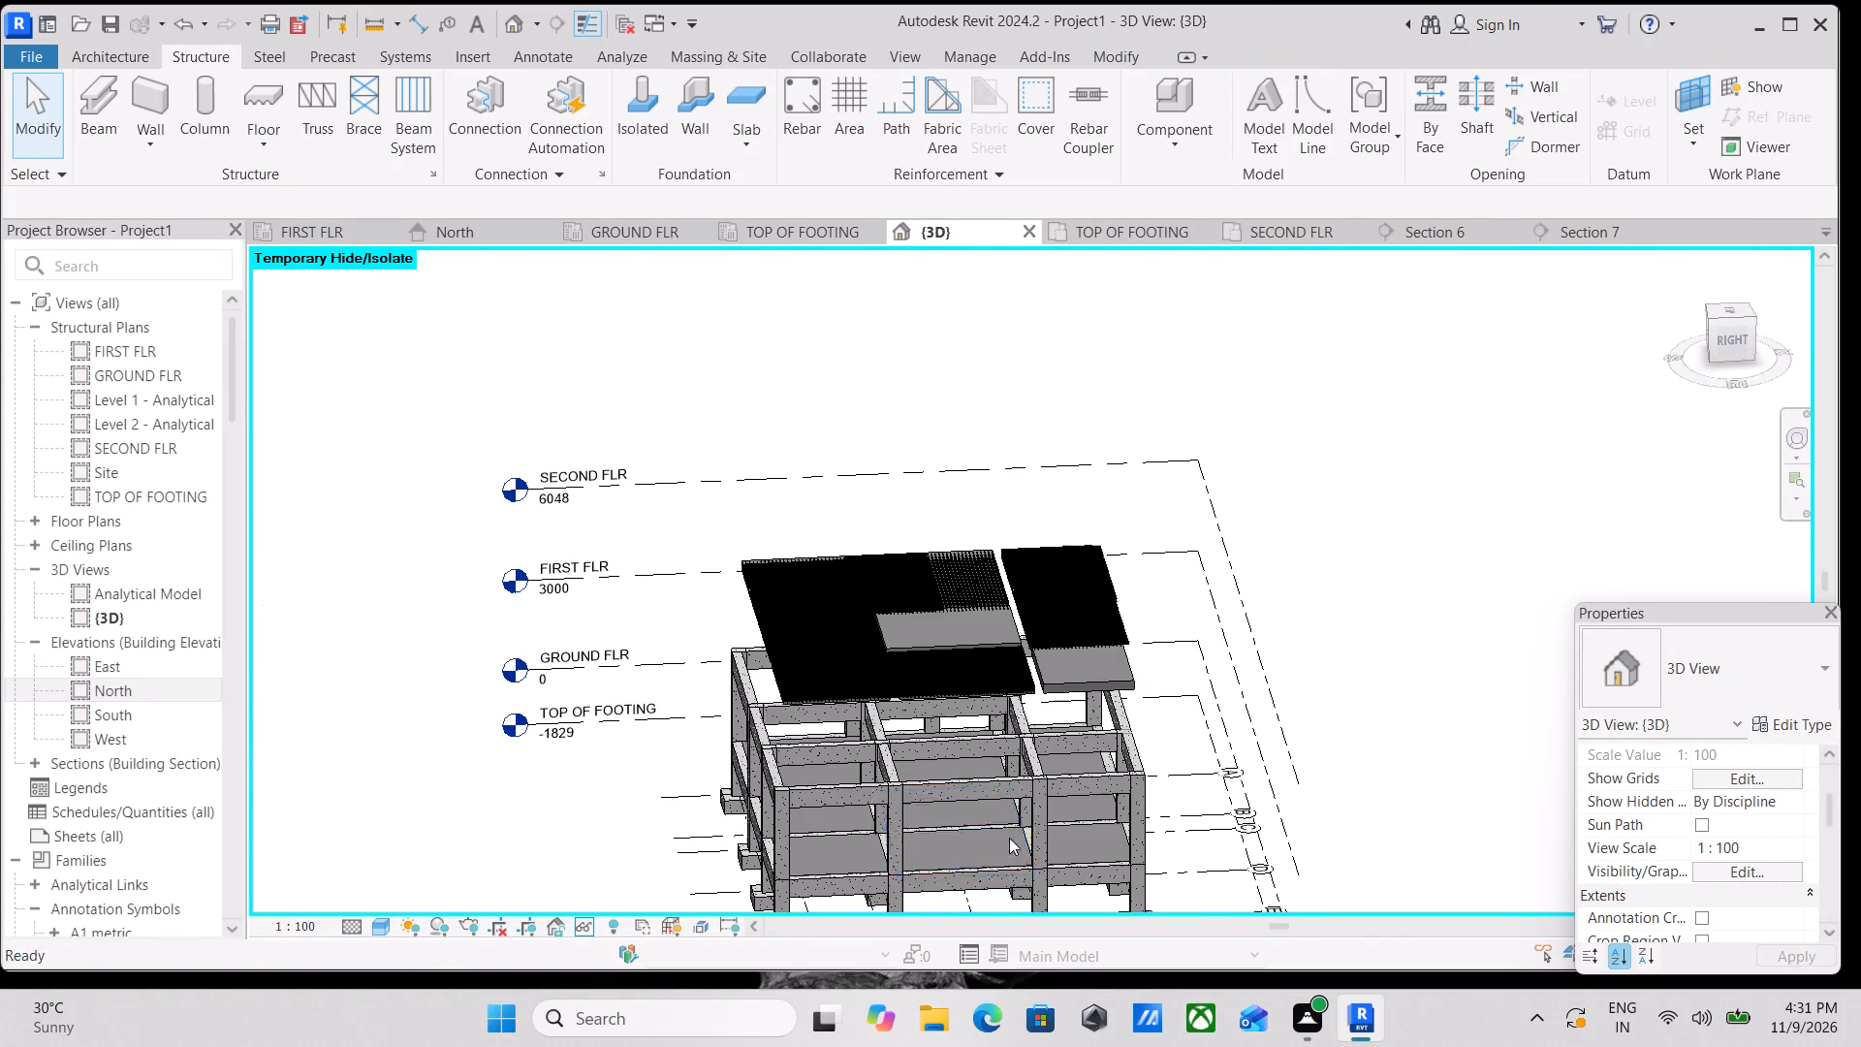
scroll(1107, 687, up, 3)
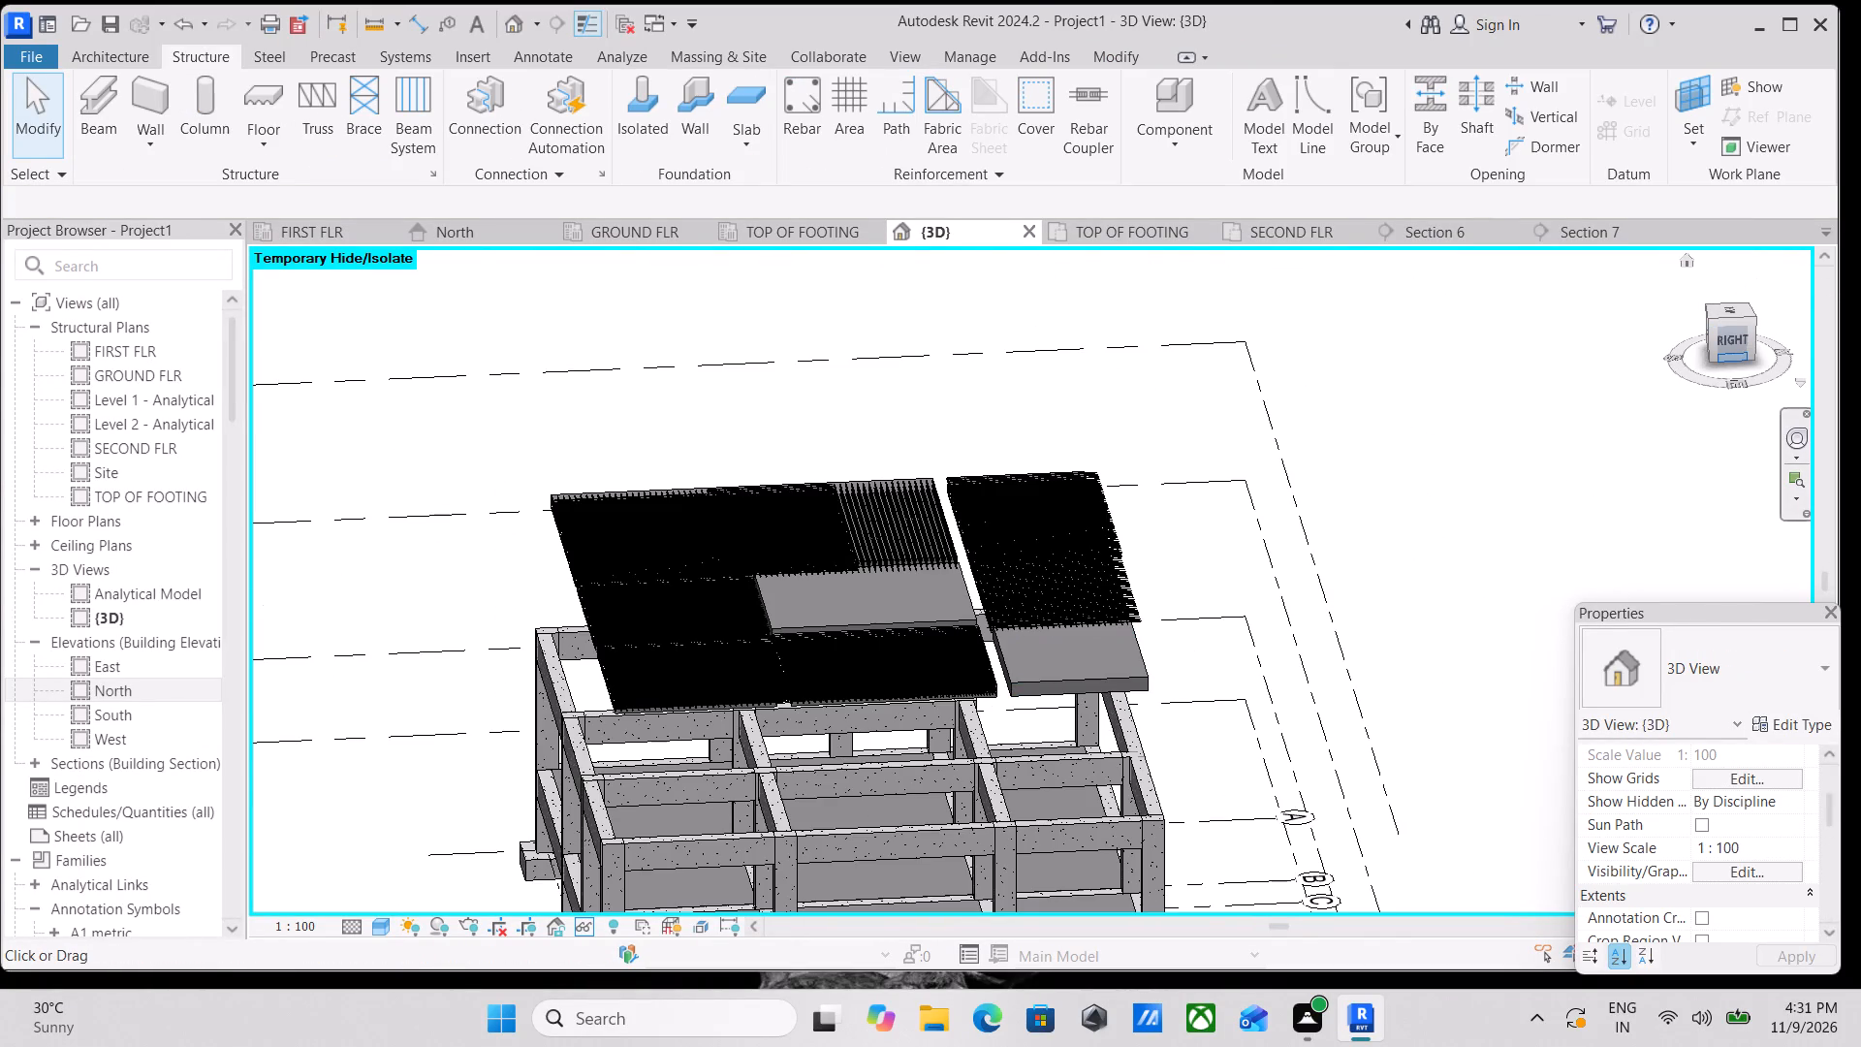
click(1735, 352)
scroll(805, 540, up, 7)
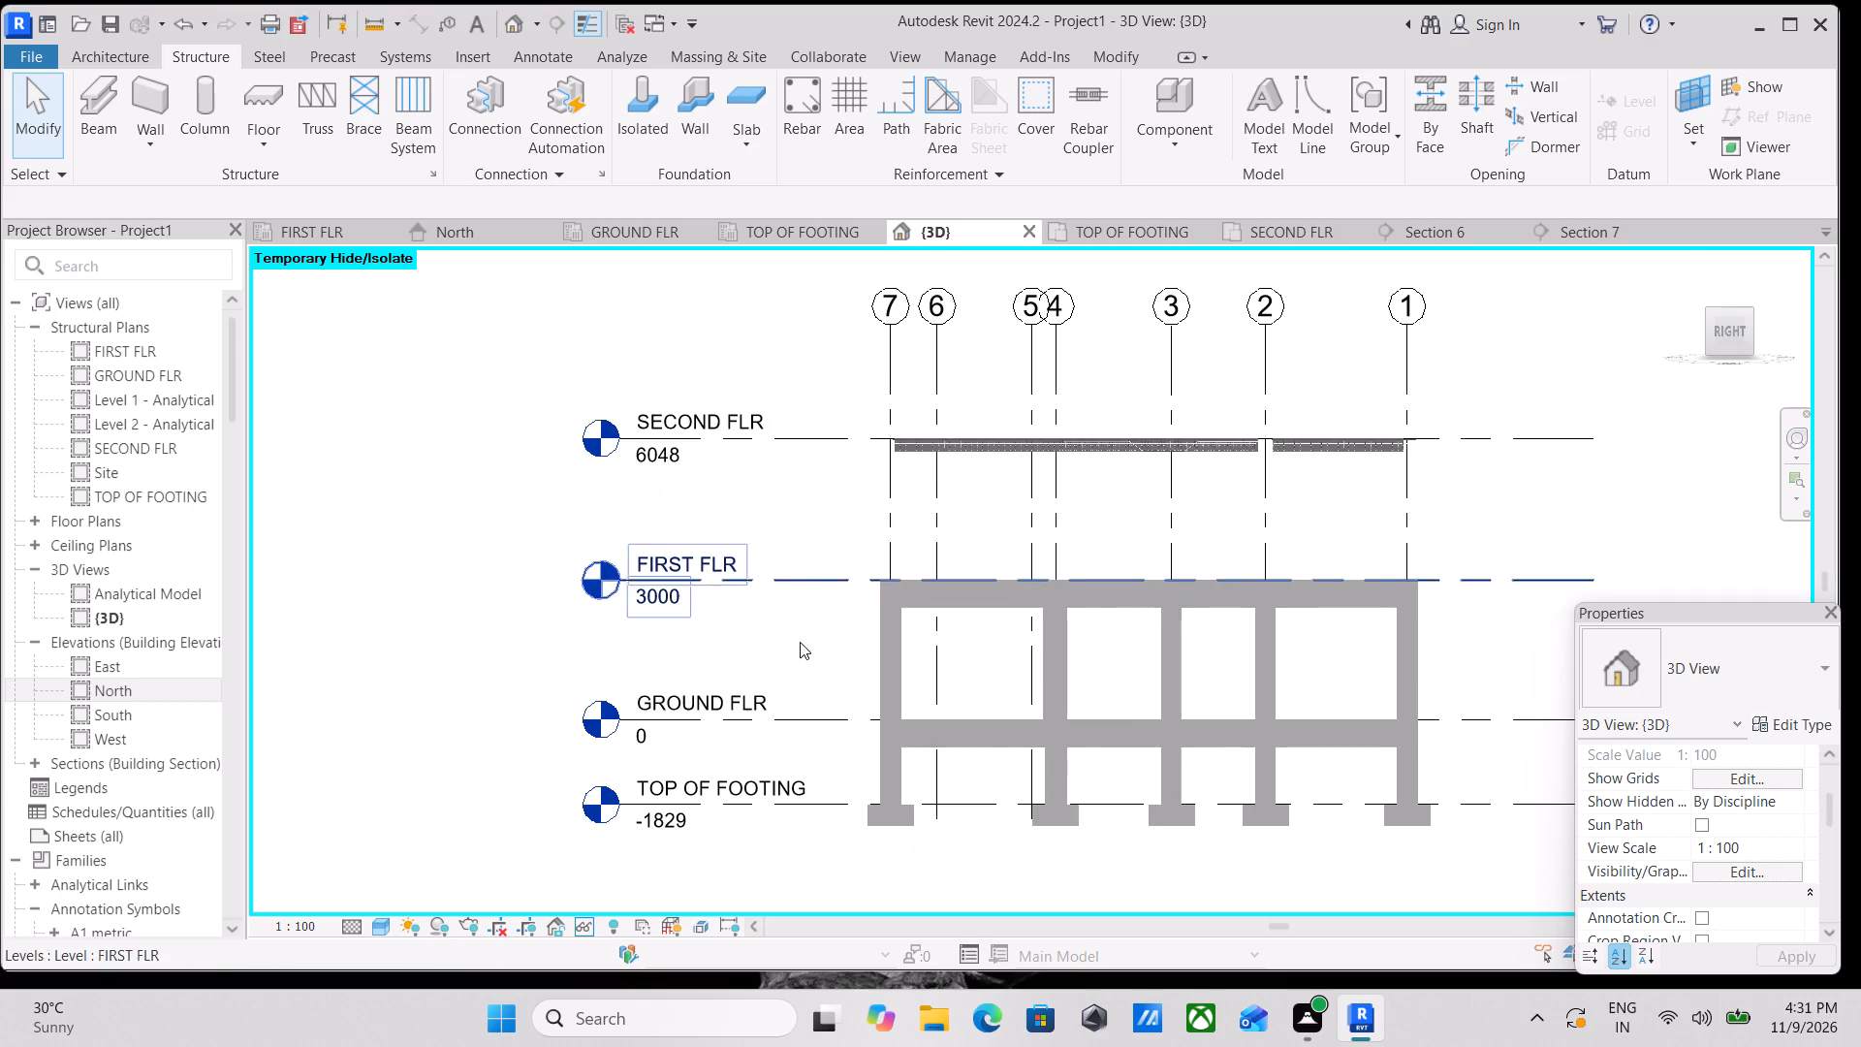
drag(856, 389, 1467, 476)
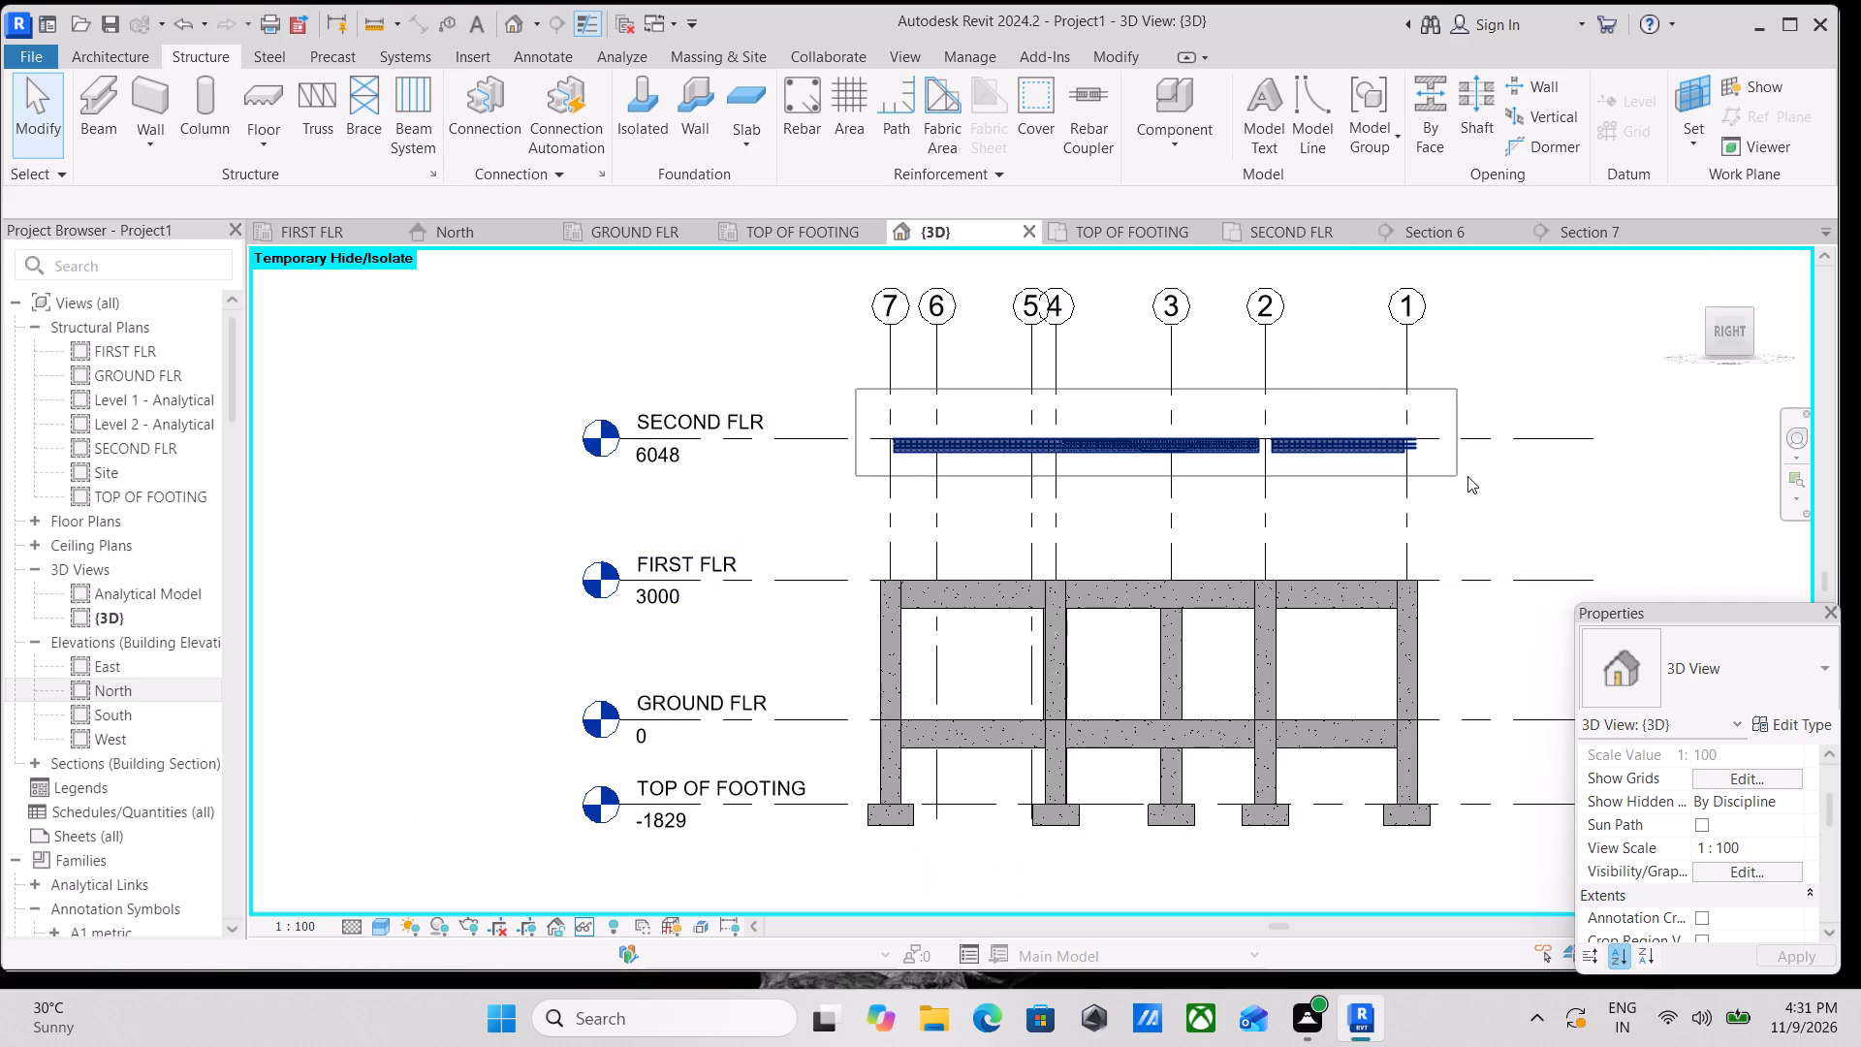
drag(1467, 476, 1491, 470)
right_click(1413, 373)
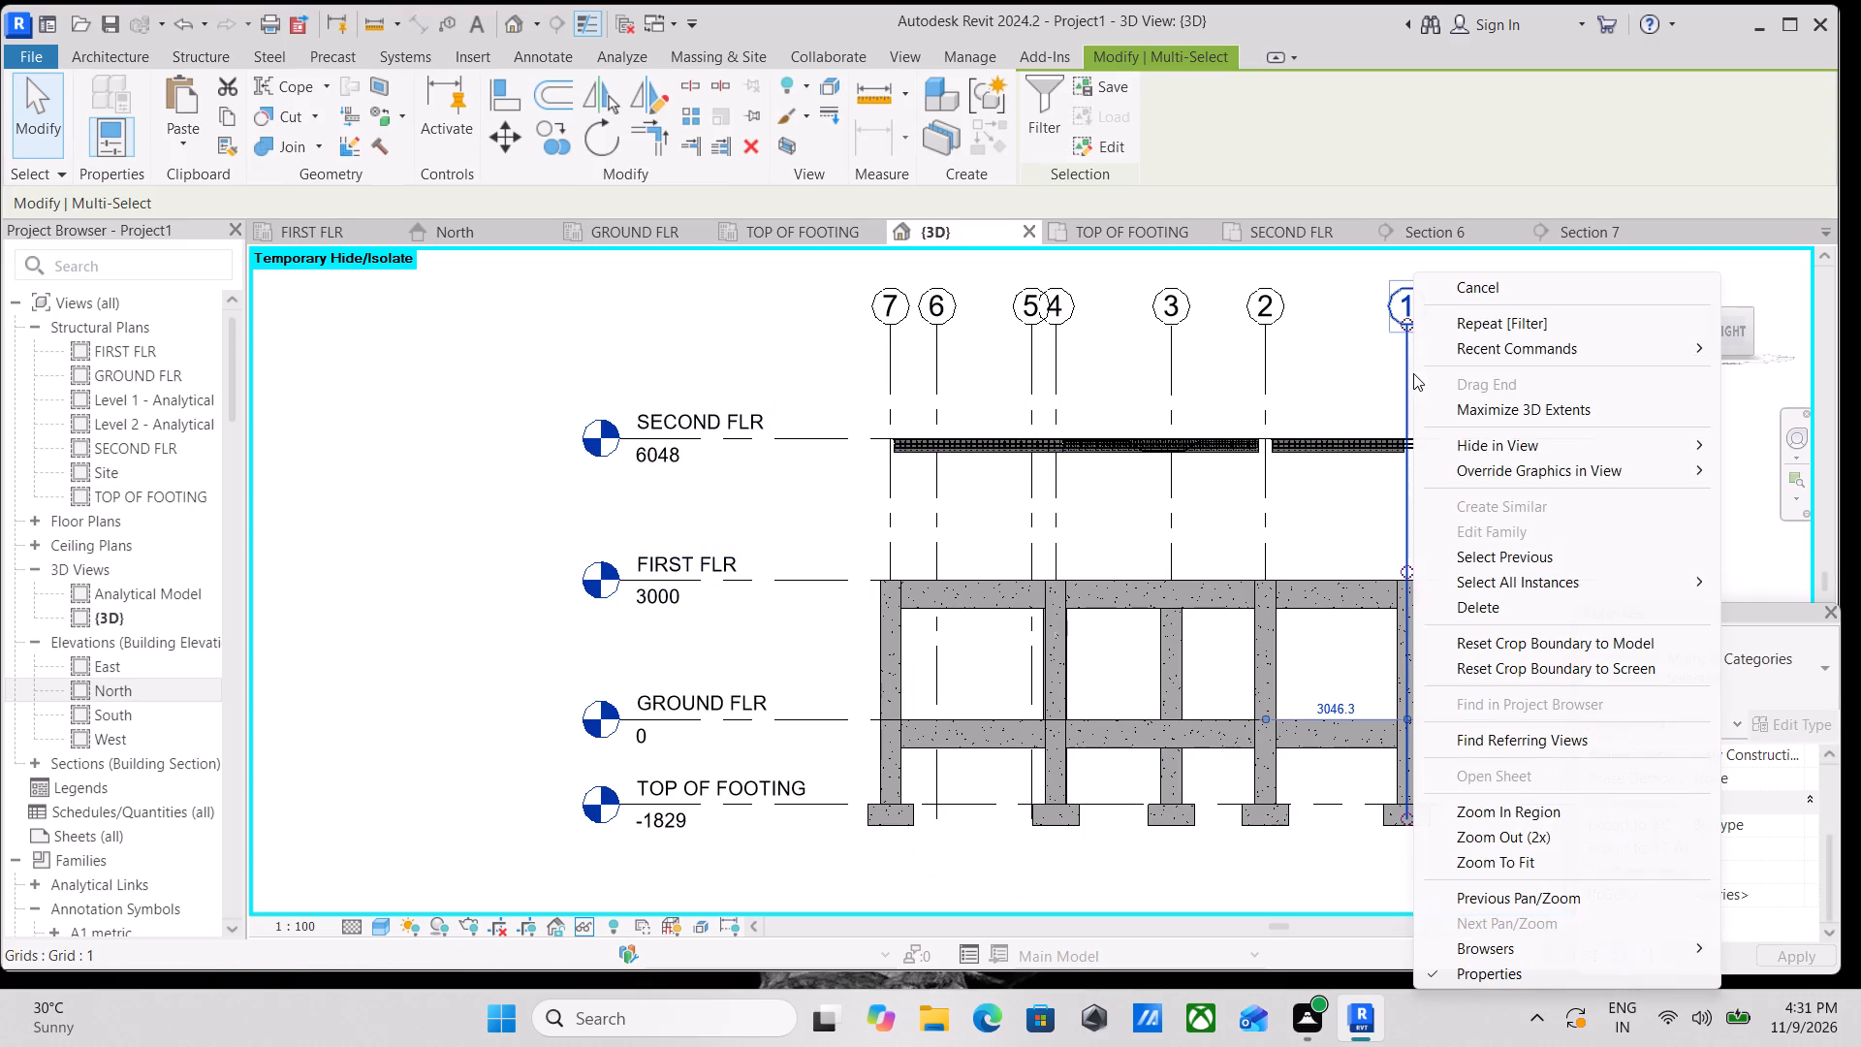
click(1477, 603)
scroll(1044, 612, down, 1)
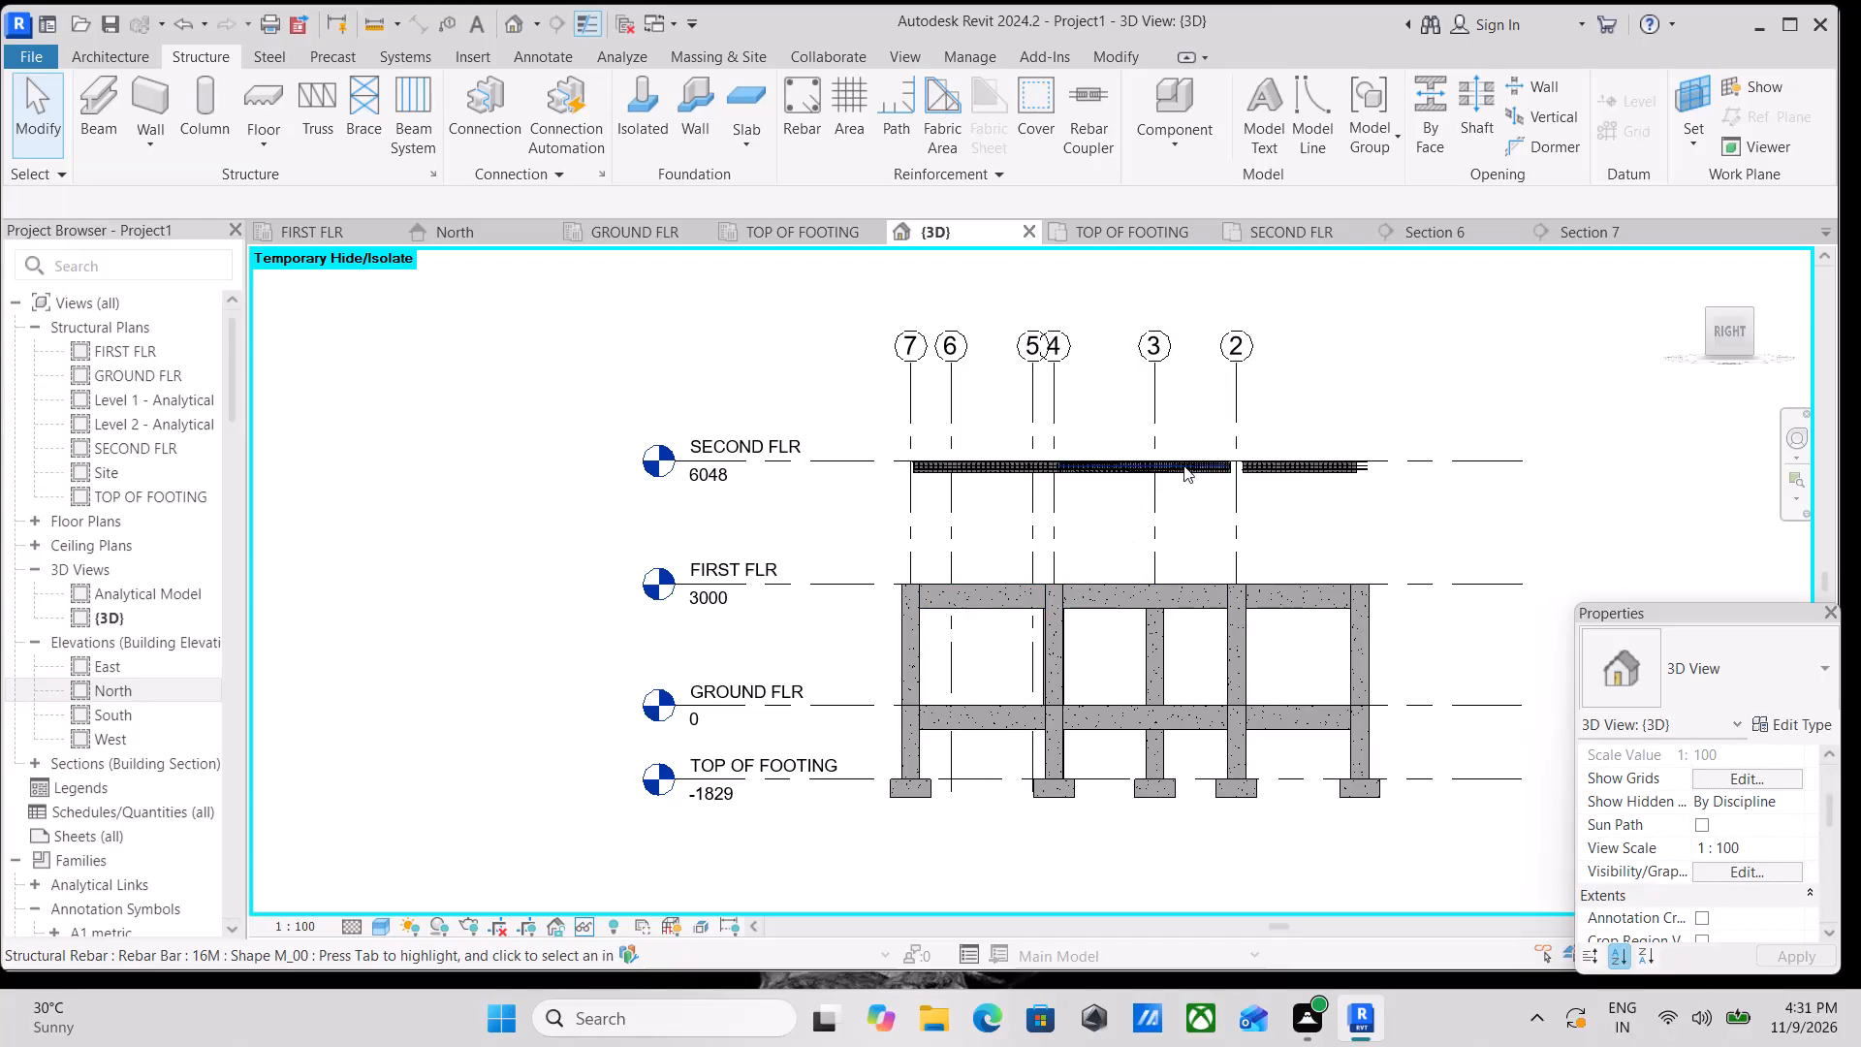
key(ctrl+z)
Delete the small unreinforced corner slab pasted at the SECOND FLR level.
scroll(1223, 462, down, 1)
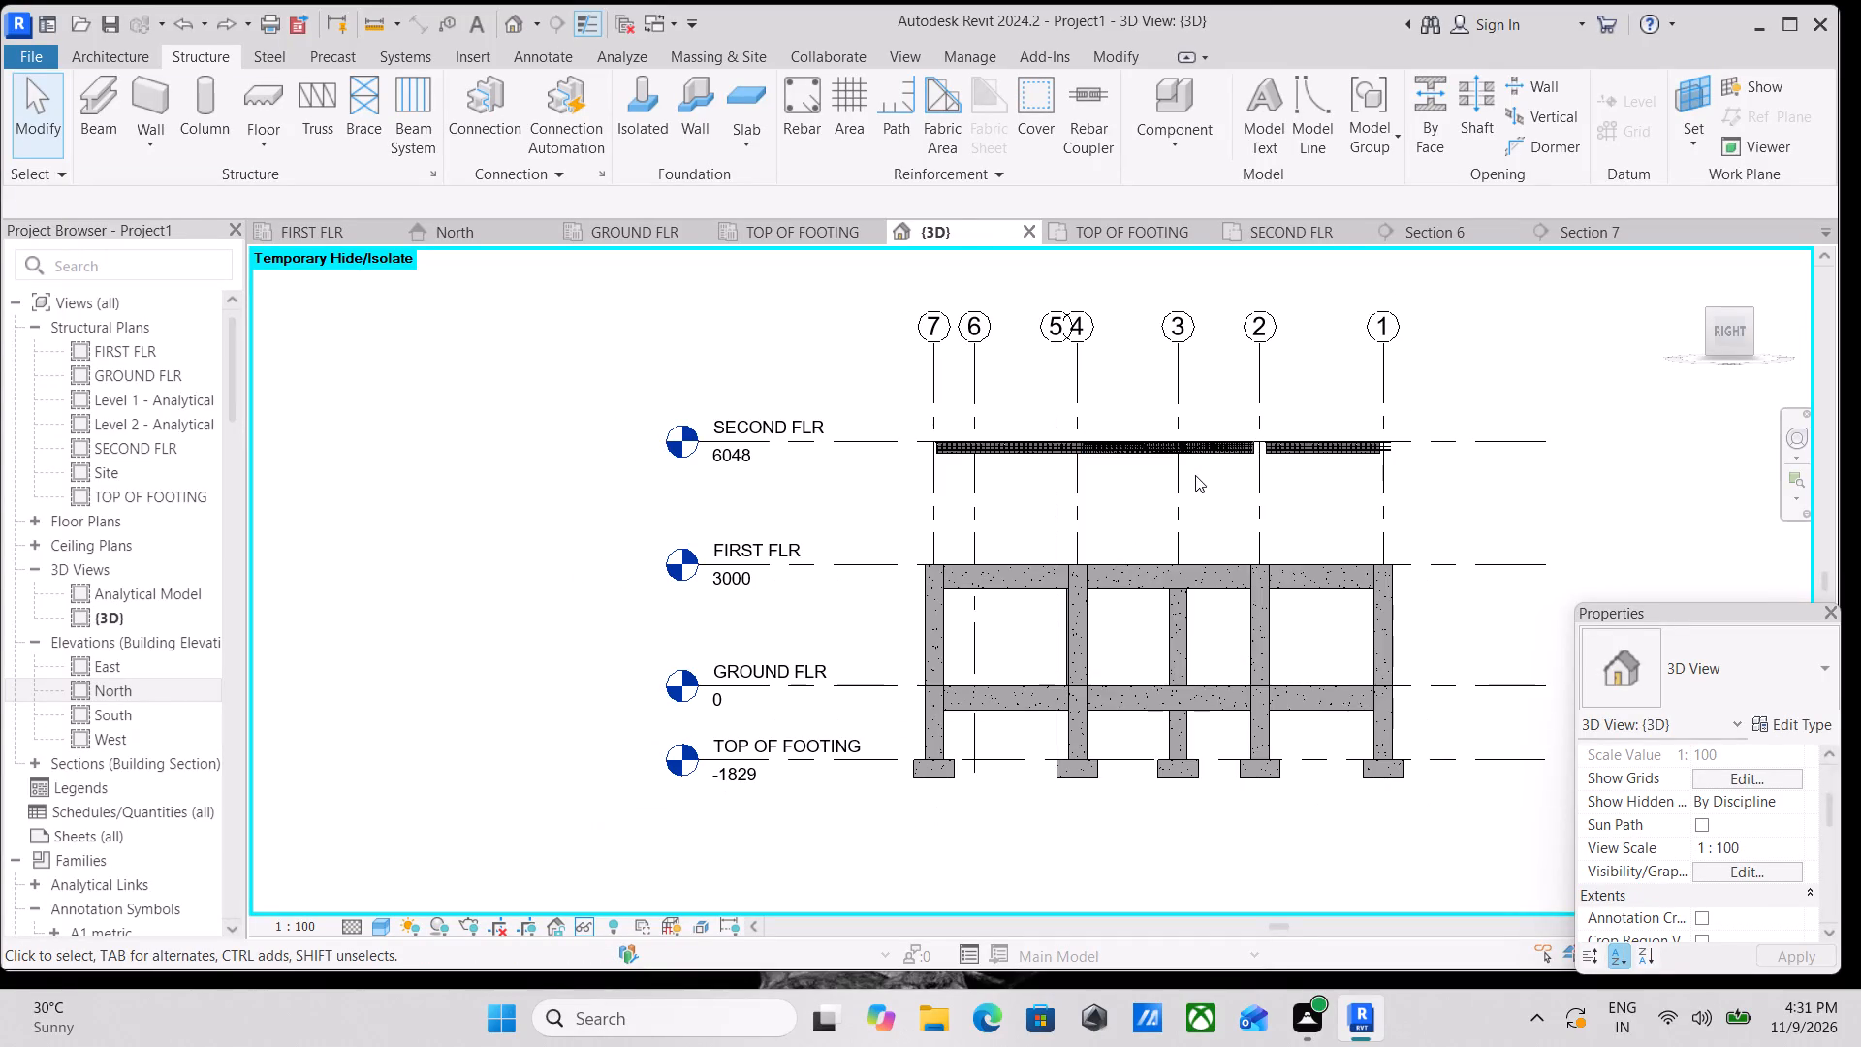
shift+middle_drag(1195, 475, 1236, 614)
scroll(1368, 479, up, 2)
click(1368, 479)
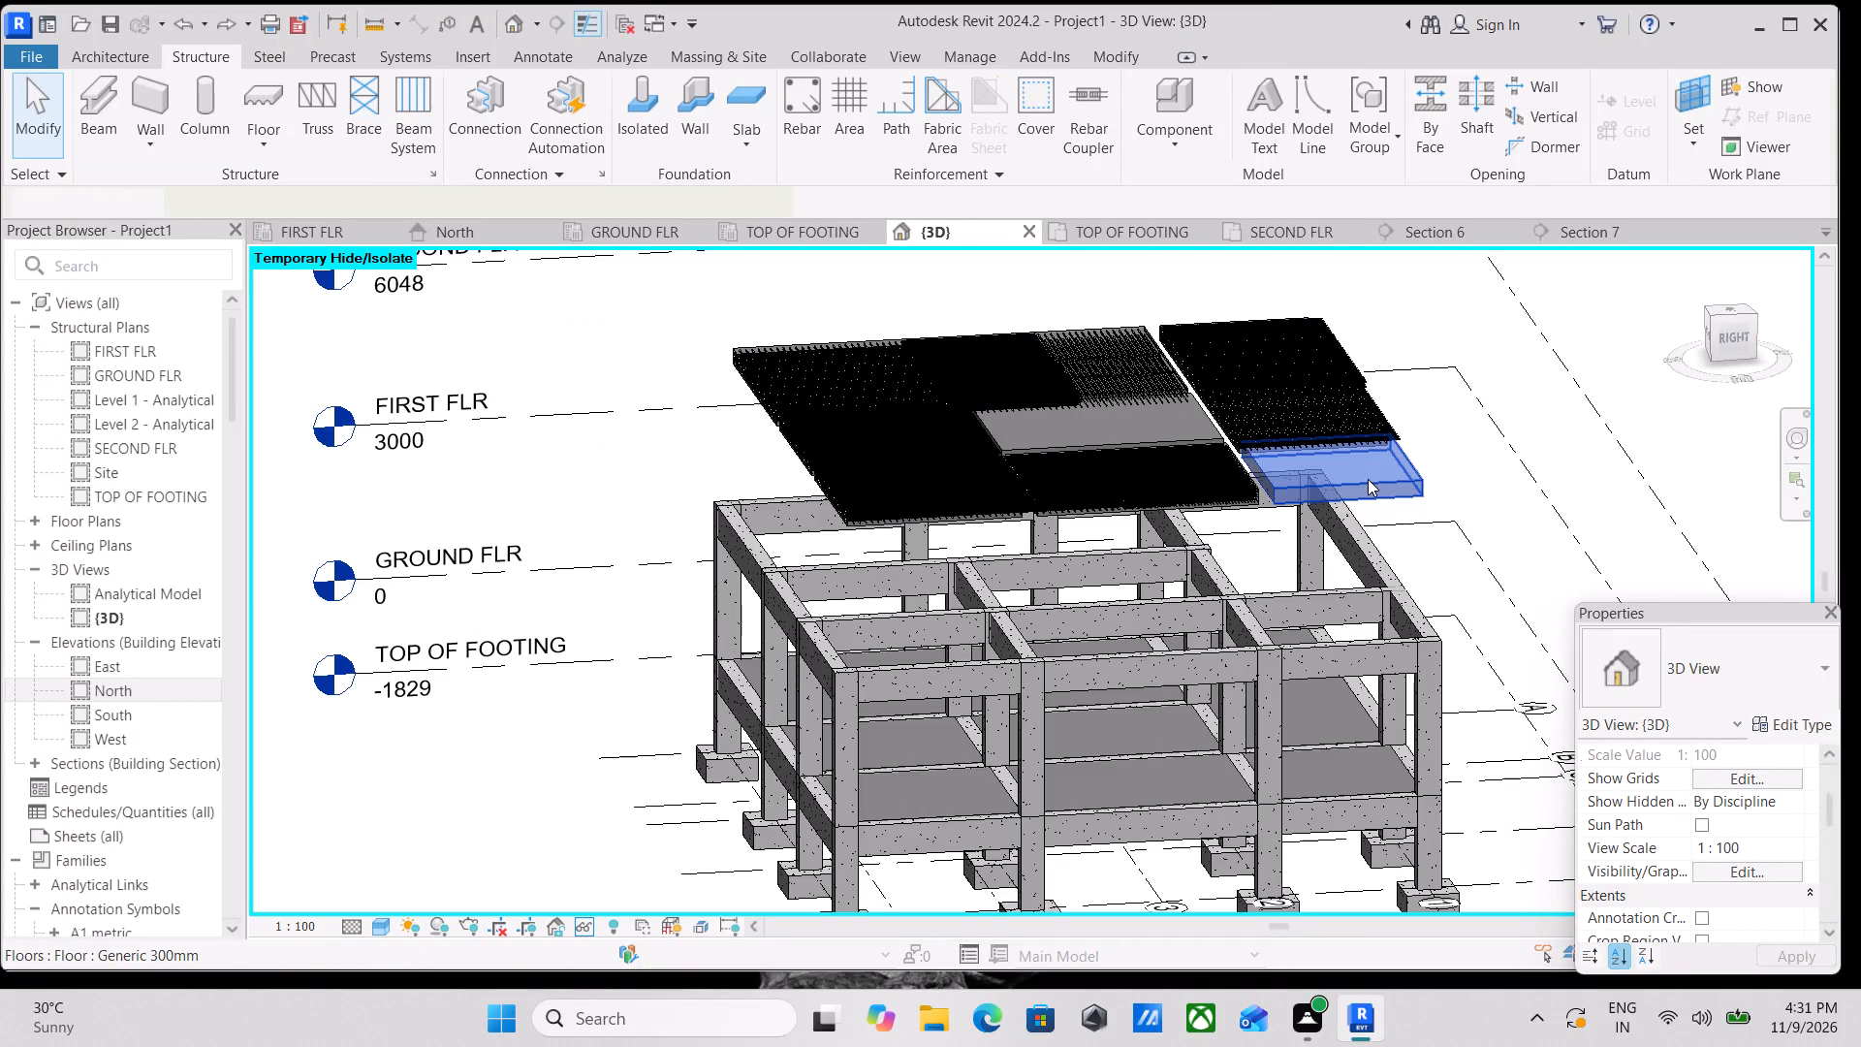
right_click(1368, 479)
click(1406, 608)
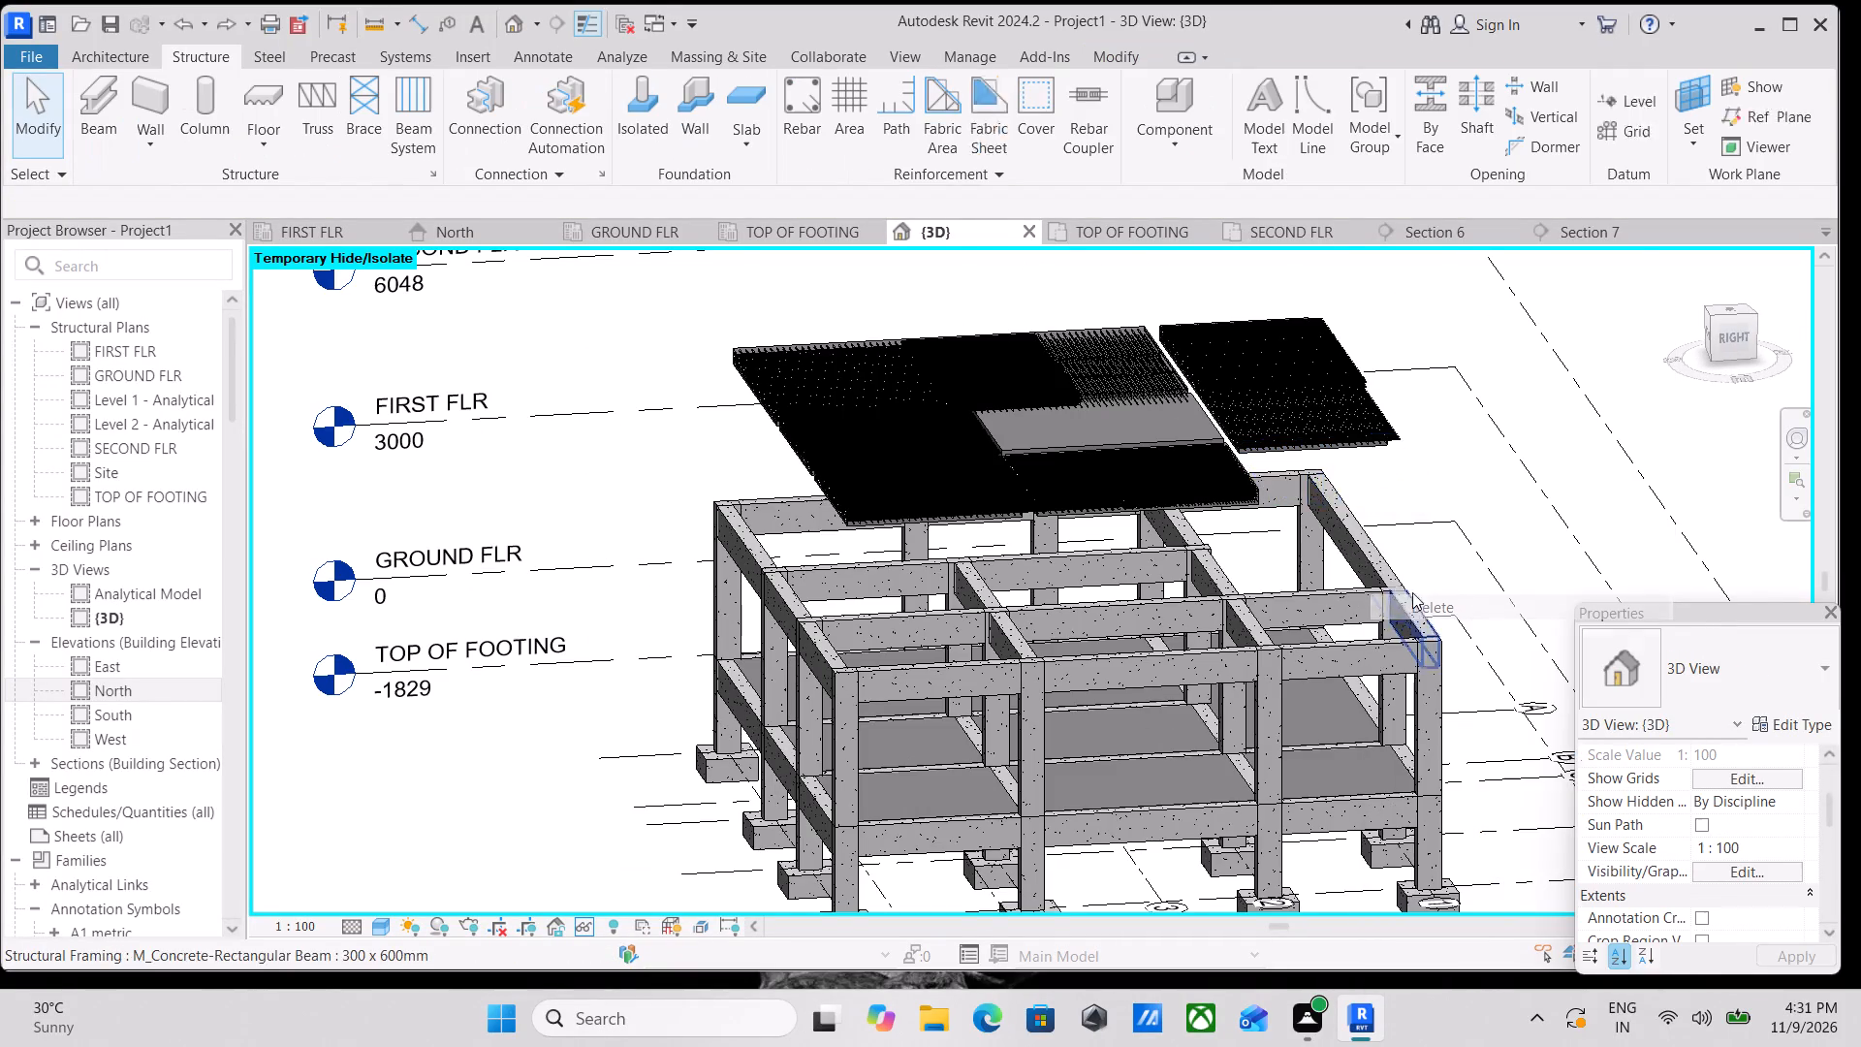
Delete the SECOND FLR floor that covers the unreinforced middle bay and its adjoining reinforced bay.
scroll(1114, 393, up, 2)
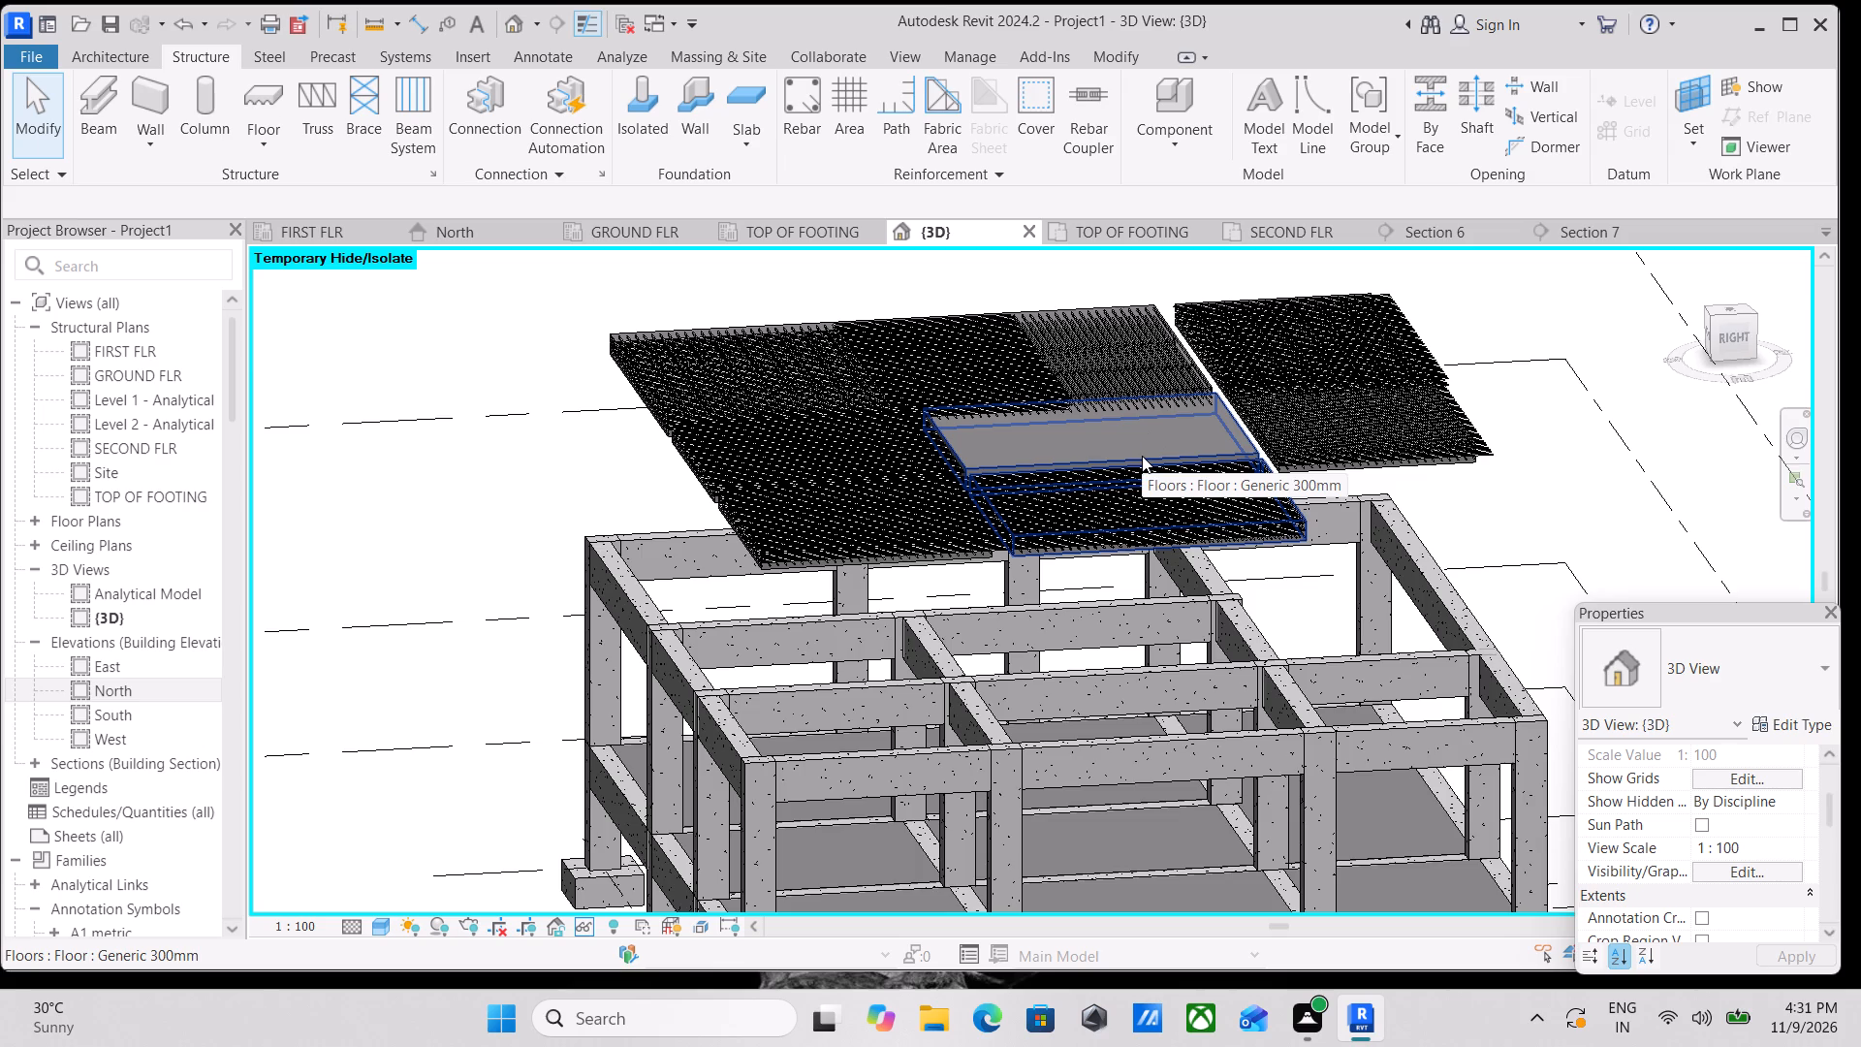
scroll(1142, 456, up, 8)
click(1237, 460)
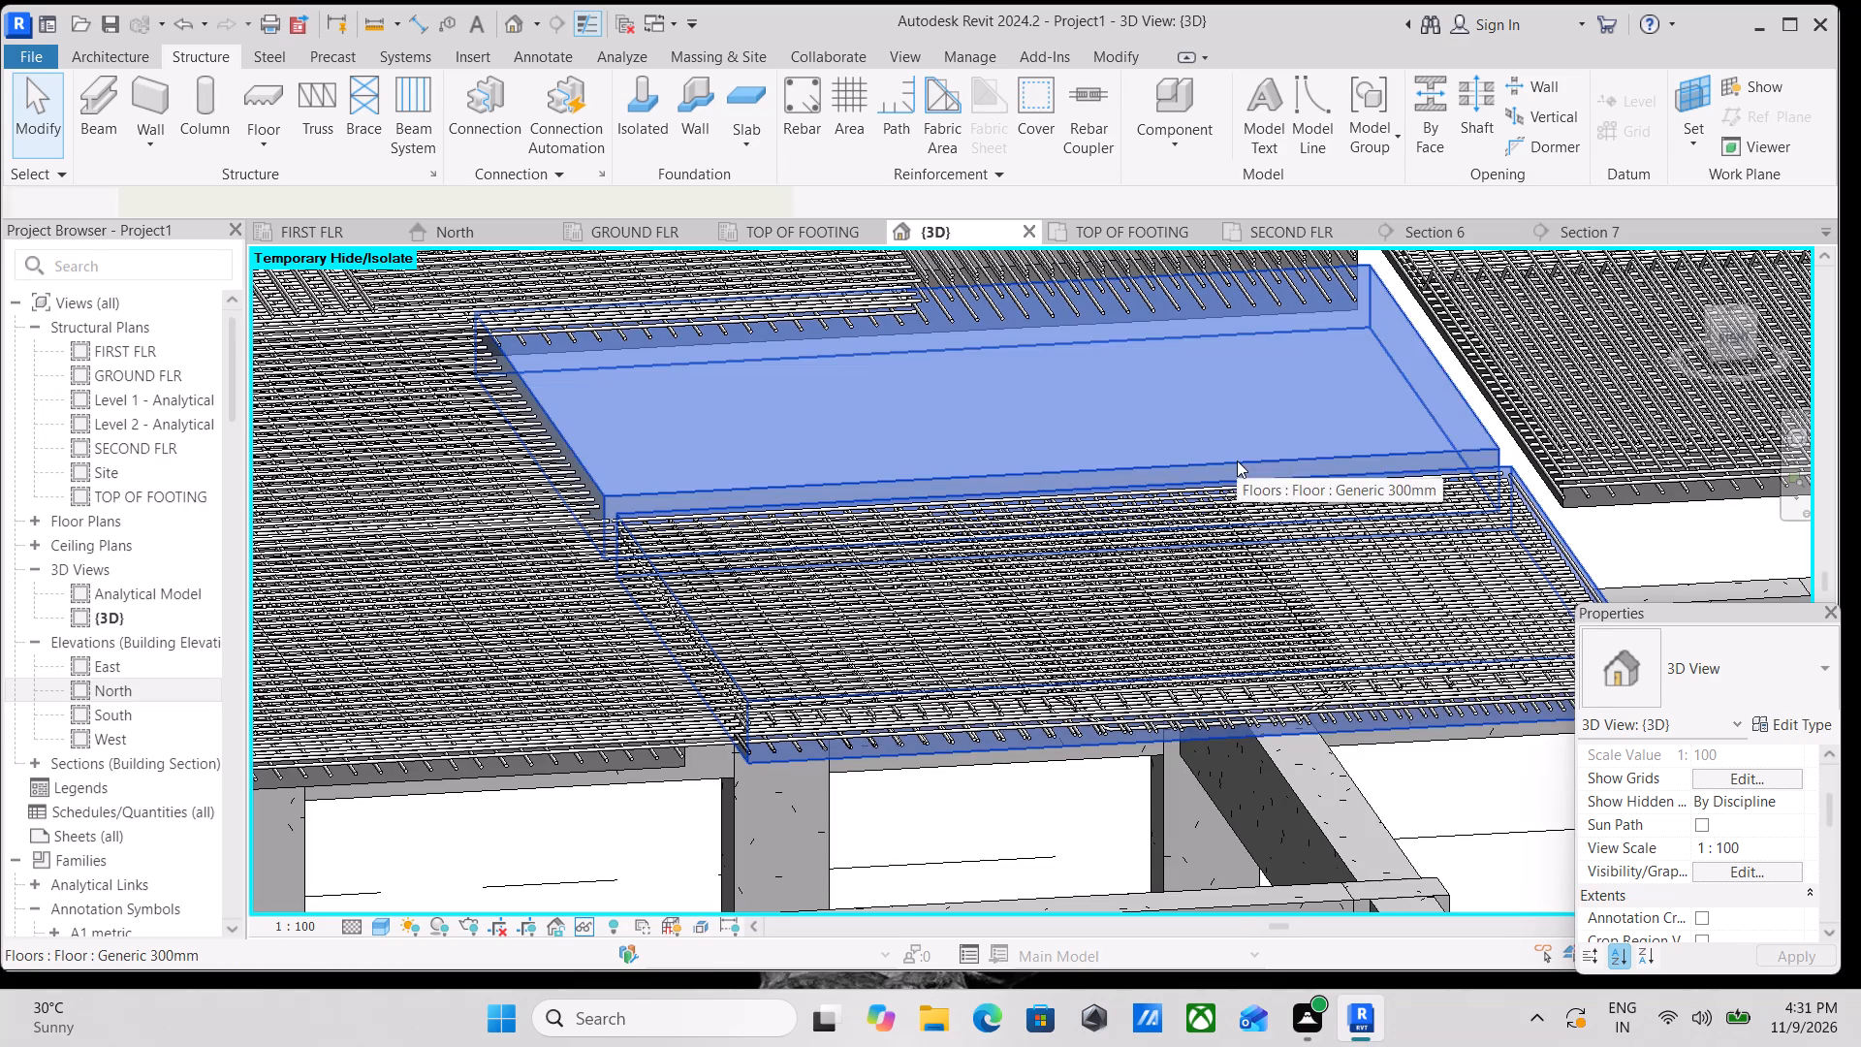
right_click(1237, 460)
click(1284, 606)
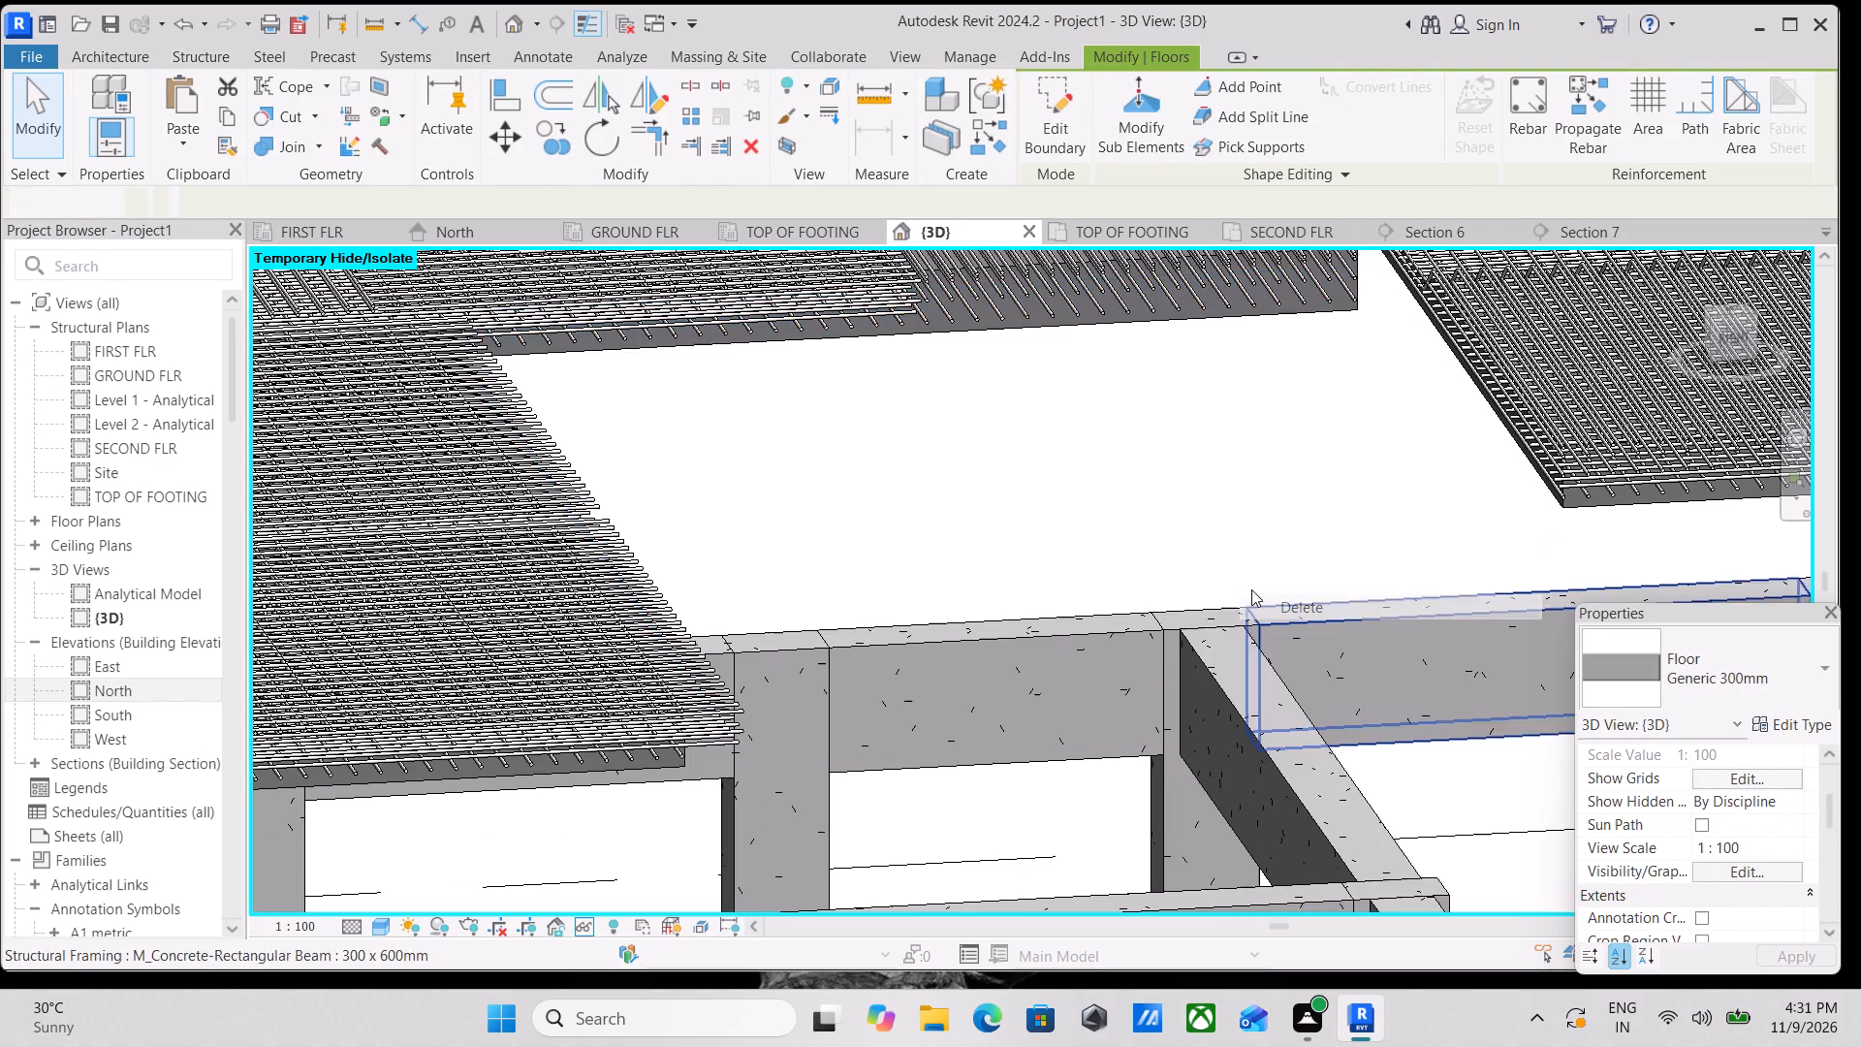
Delete the detached two-bay reinforced slab beyond grid 2 at the SECOND FLR level.
middle_drag(921, 451, 949, 489)
scroll(1087, 315, down, 6)
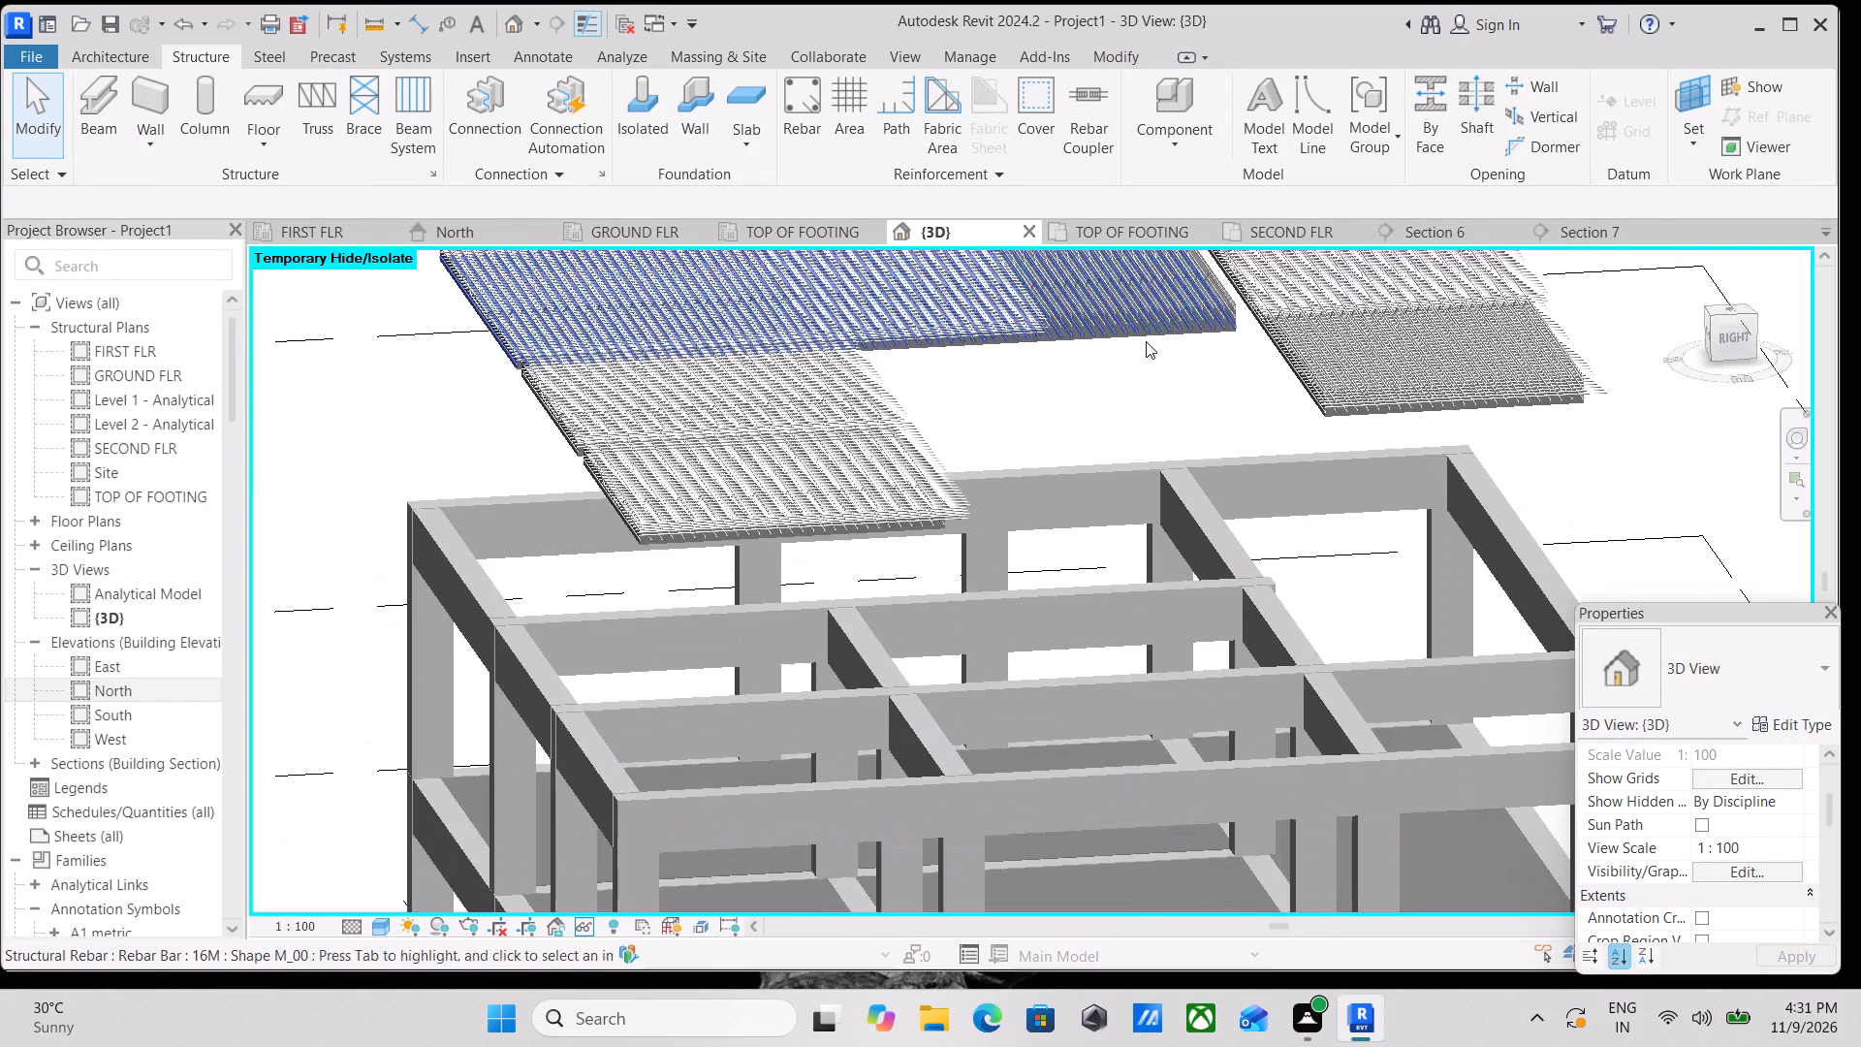
scroll(1519, 400, up, 13)
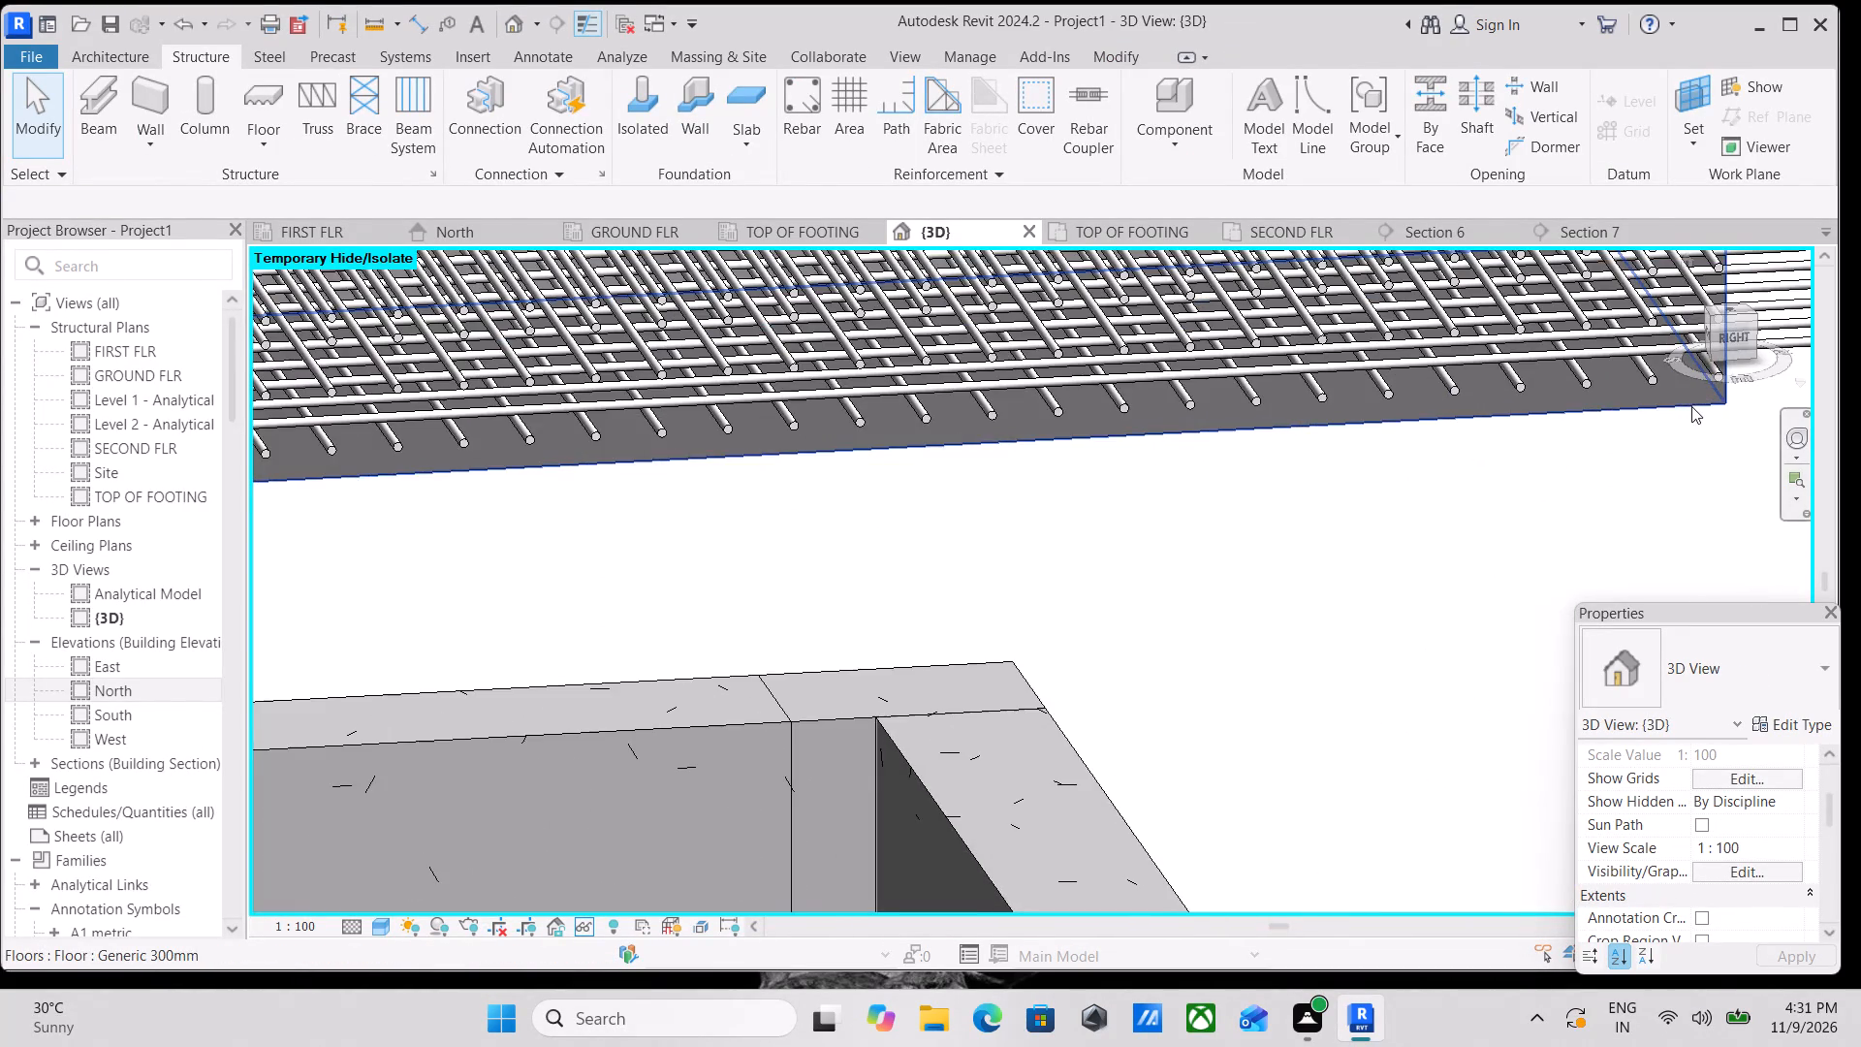
click(1691, 406)
scroll(1103, 343, down, 8)
middle_drag(915, 364, 1419, 639)
scroll(983, 522, down, 4)
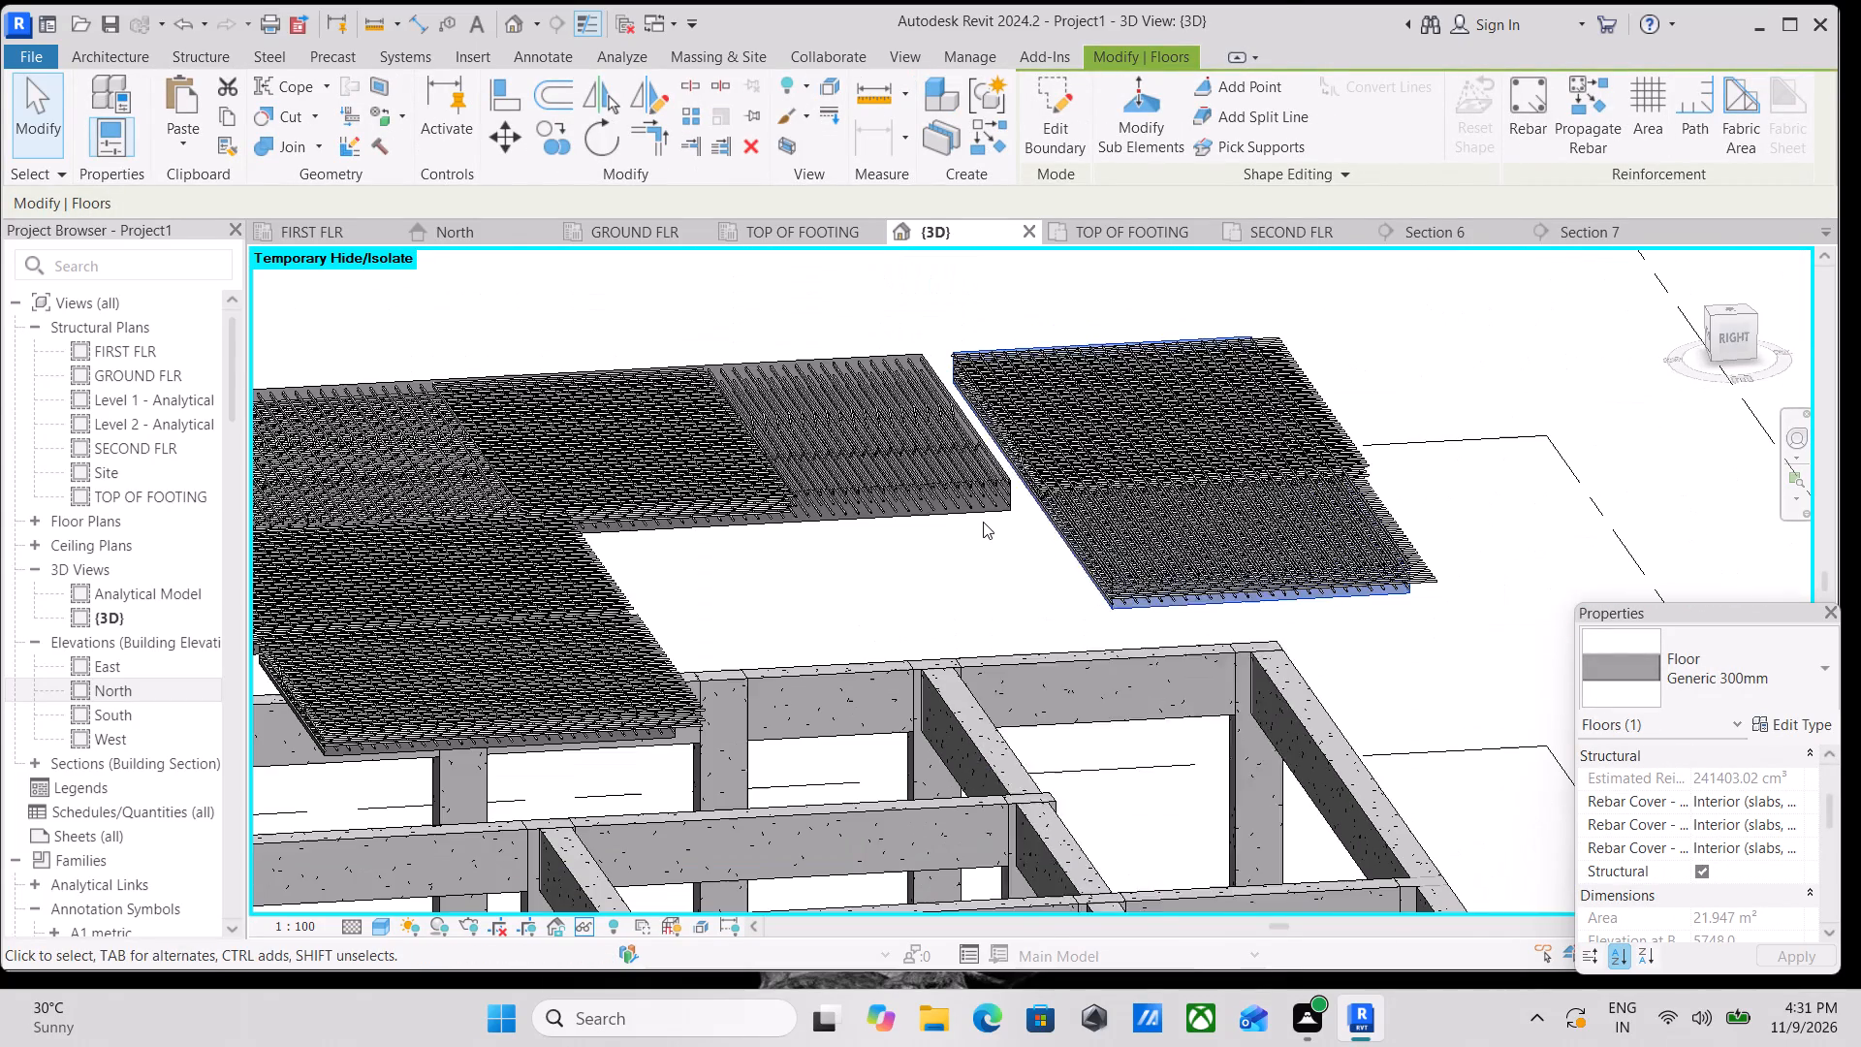
right_click(983, 522)
click(1101, 601)
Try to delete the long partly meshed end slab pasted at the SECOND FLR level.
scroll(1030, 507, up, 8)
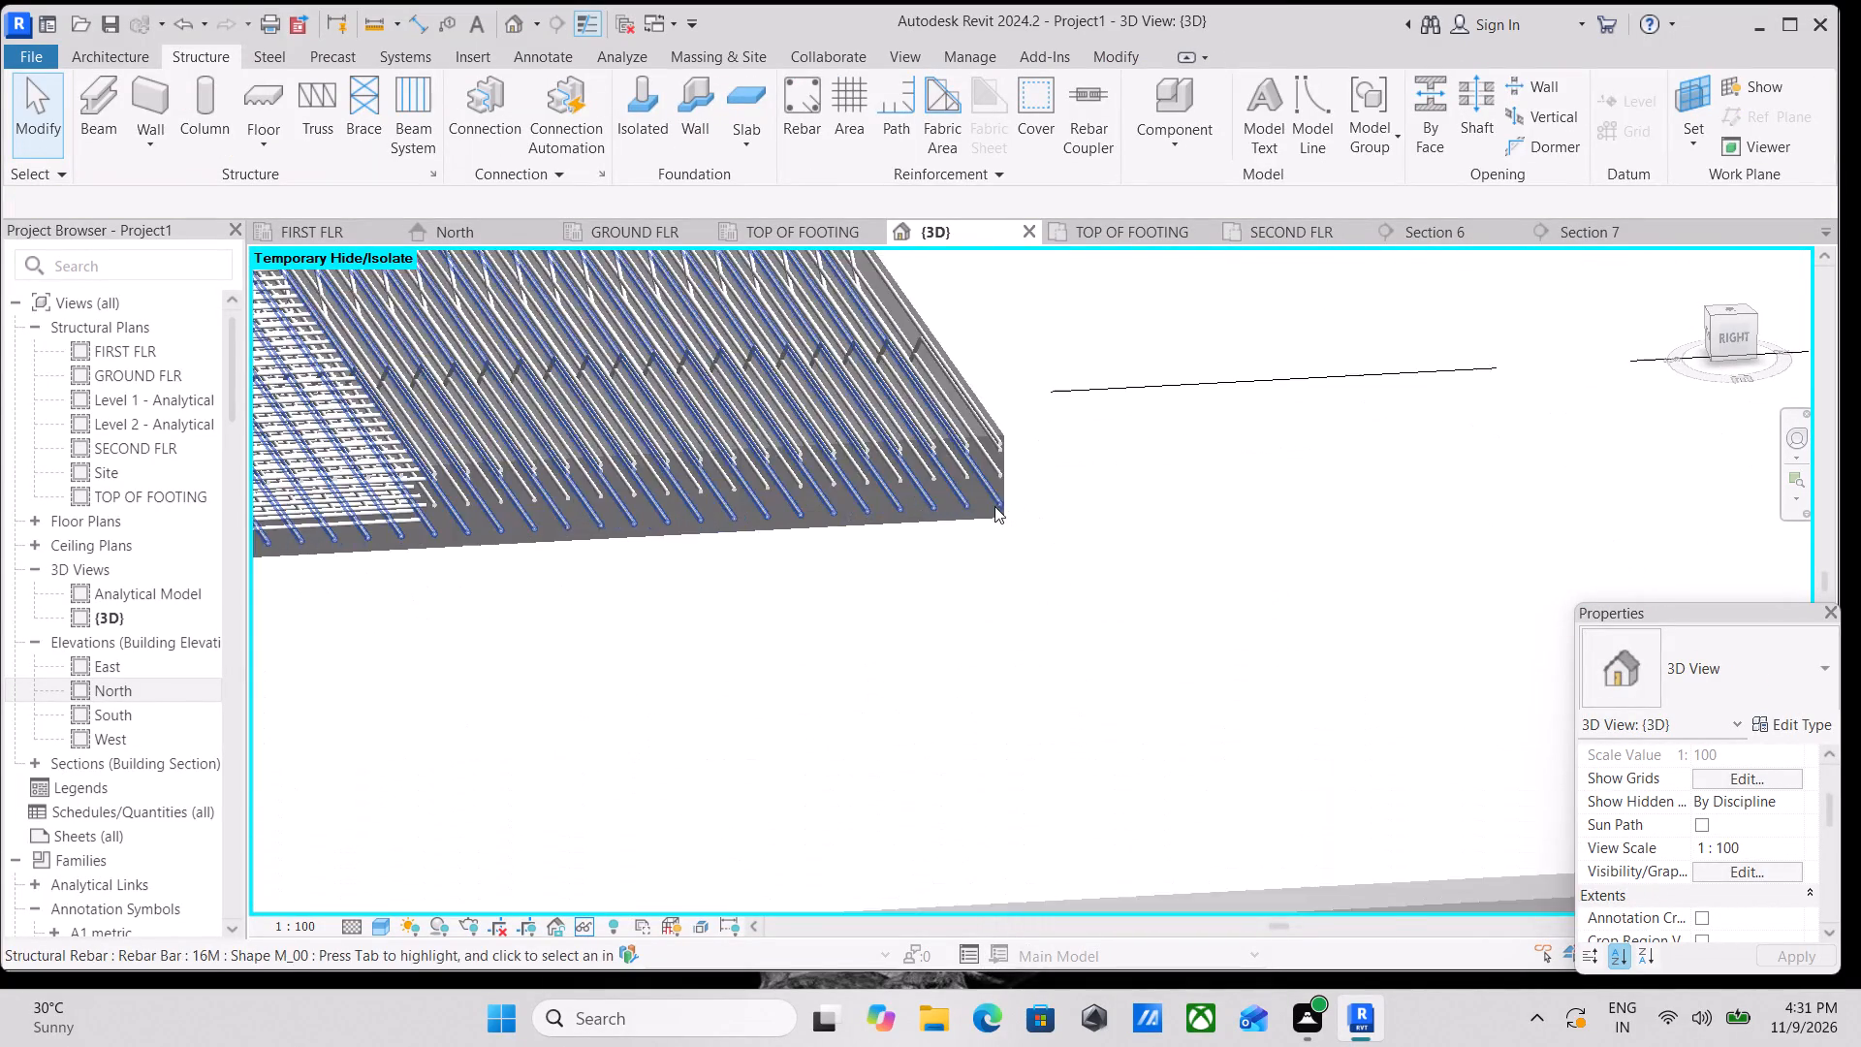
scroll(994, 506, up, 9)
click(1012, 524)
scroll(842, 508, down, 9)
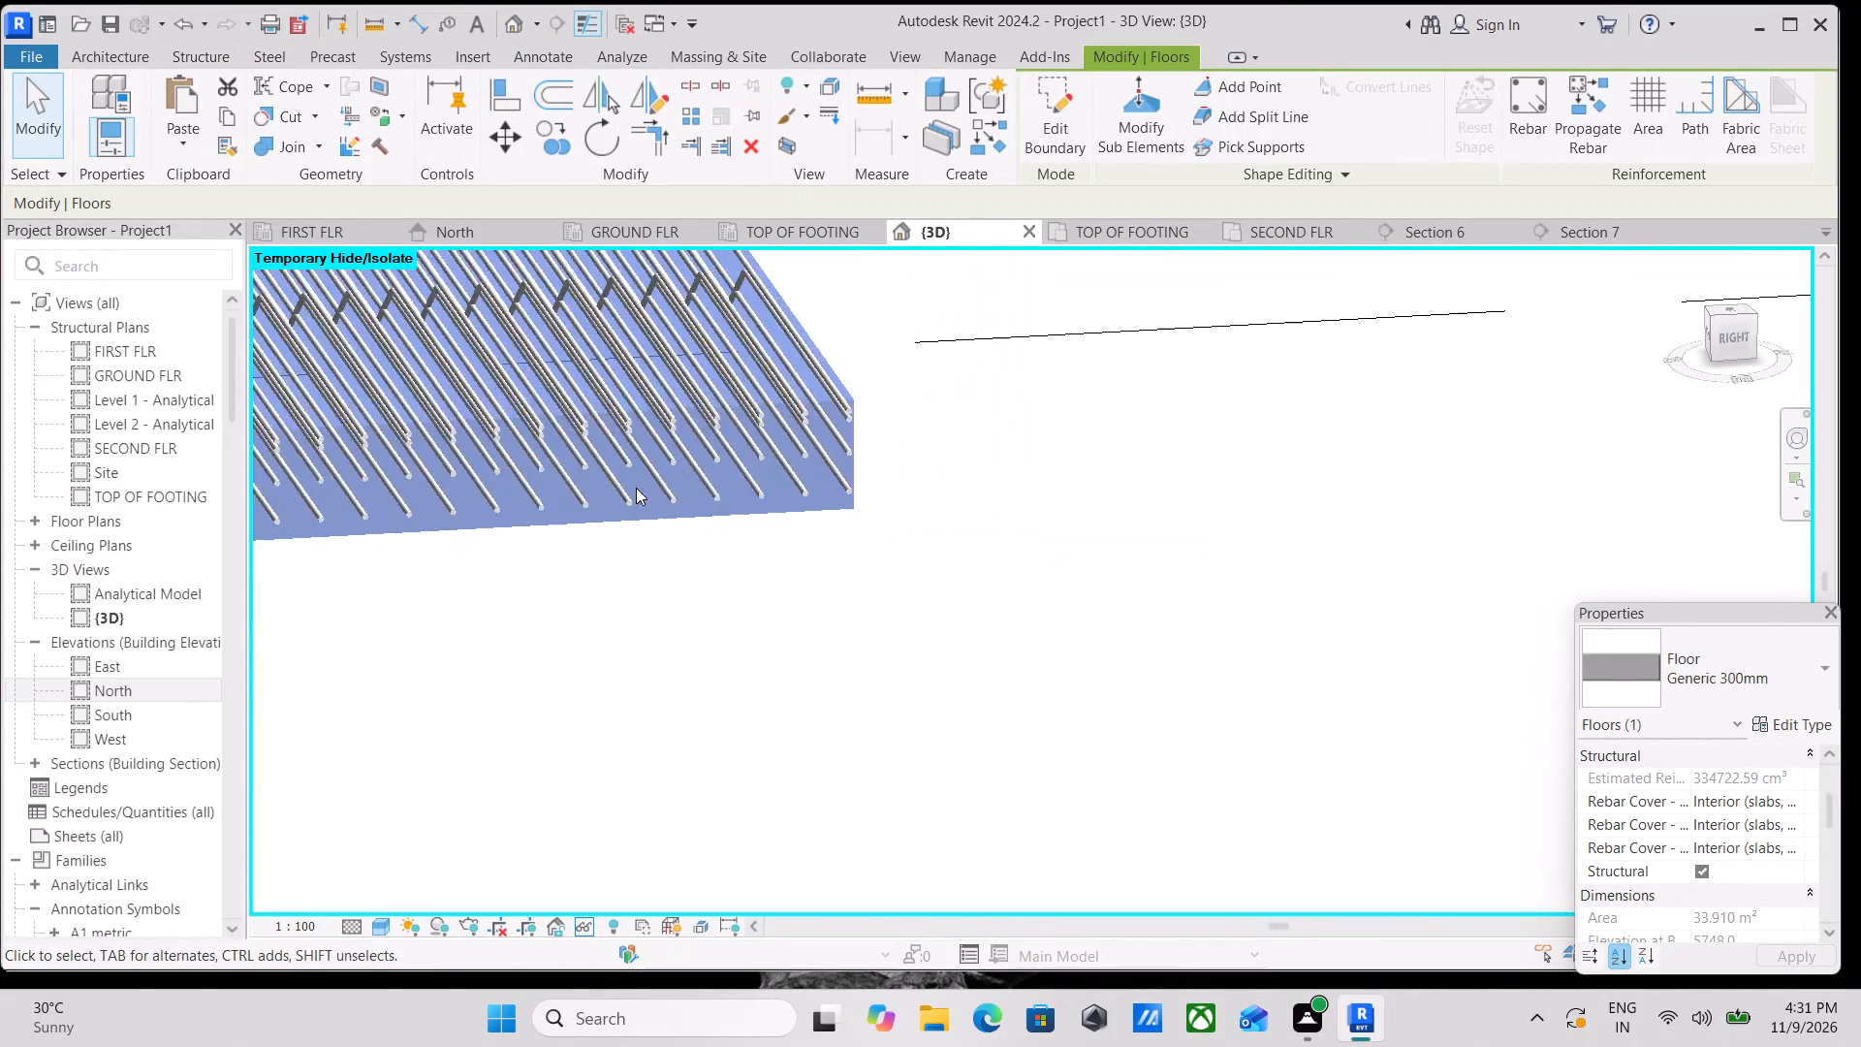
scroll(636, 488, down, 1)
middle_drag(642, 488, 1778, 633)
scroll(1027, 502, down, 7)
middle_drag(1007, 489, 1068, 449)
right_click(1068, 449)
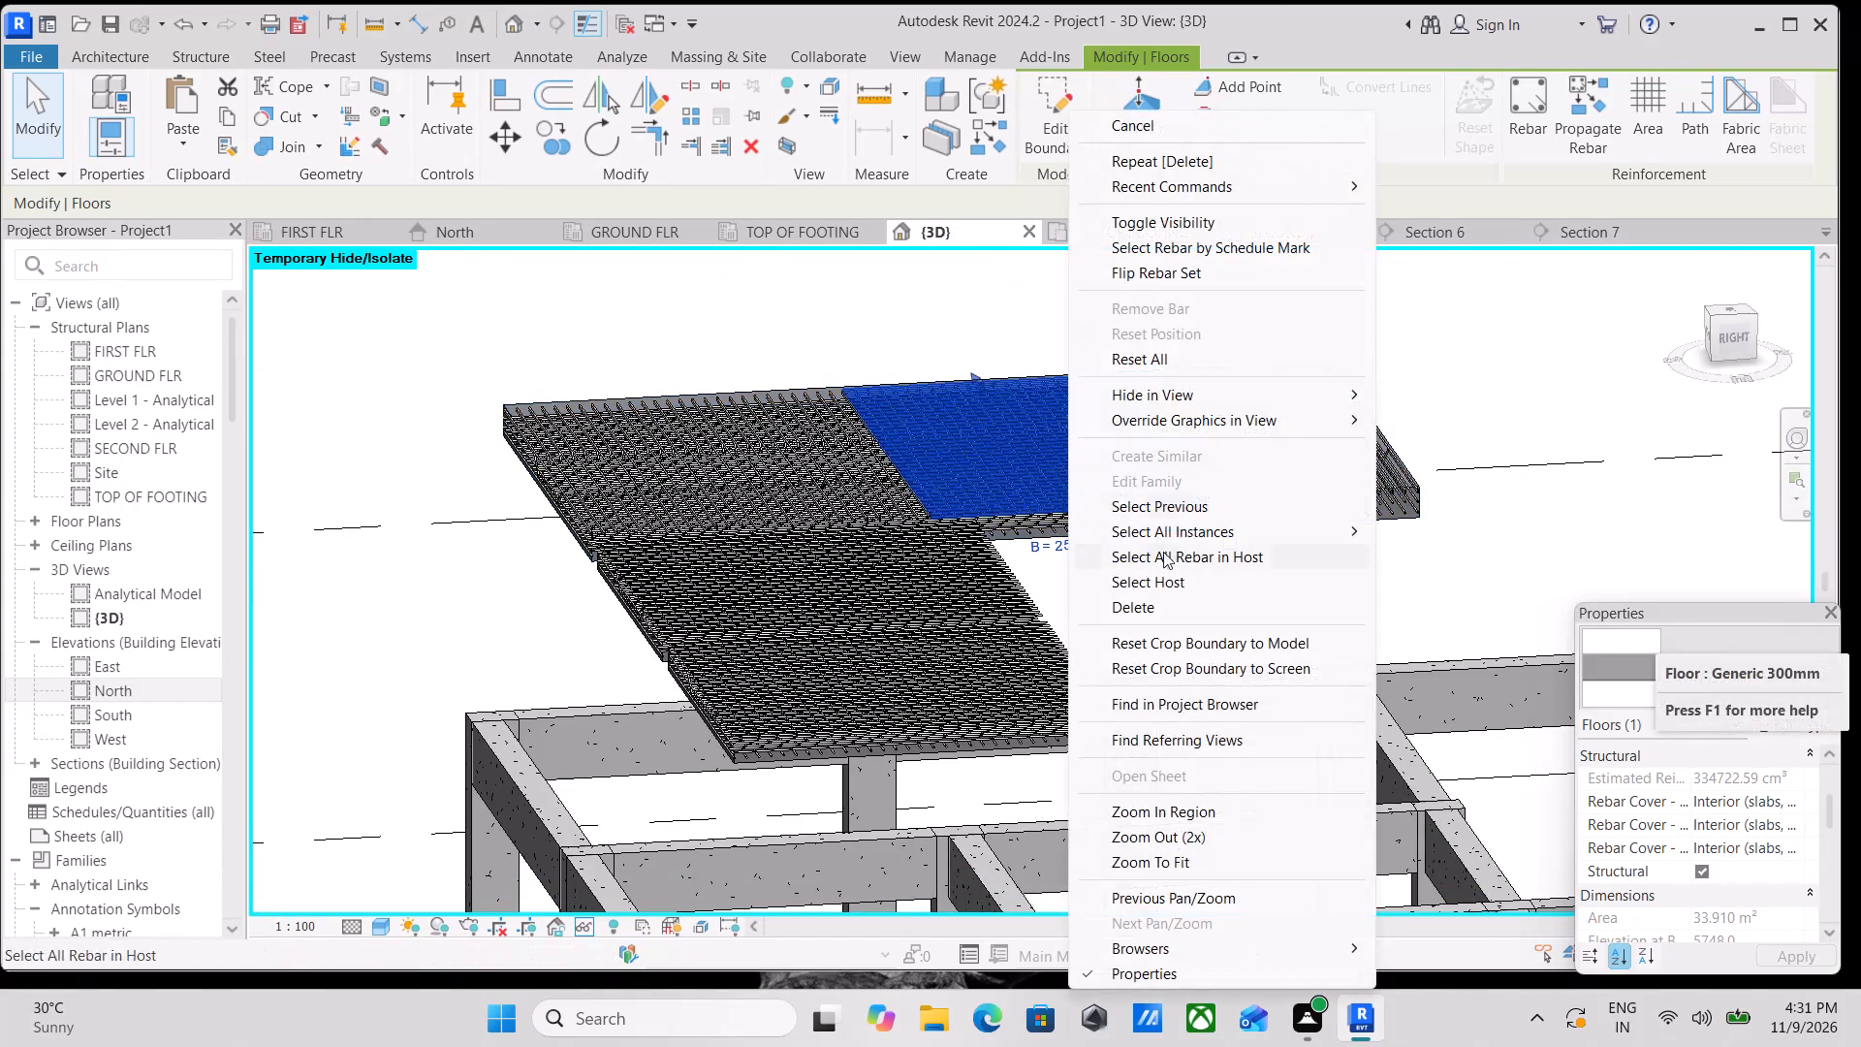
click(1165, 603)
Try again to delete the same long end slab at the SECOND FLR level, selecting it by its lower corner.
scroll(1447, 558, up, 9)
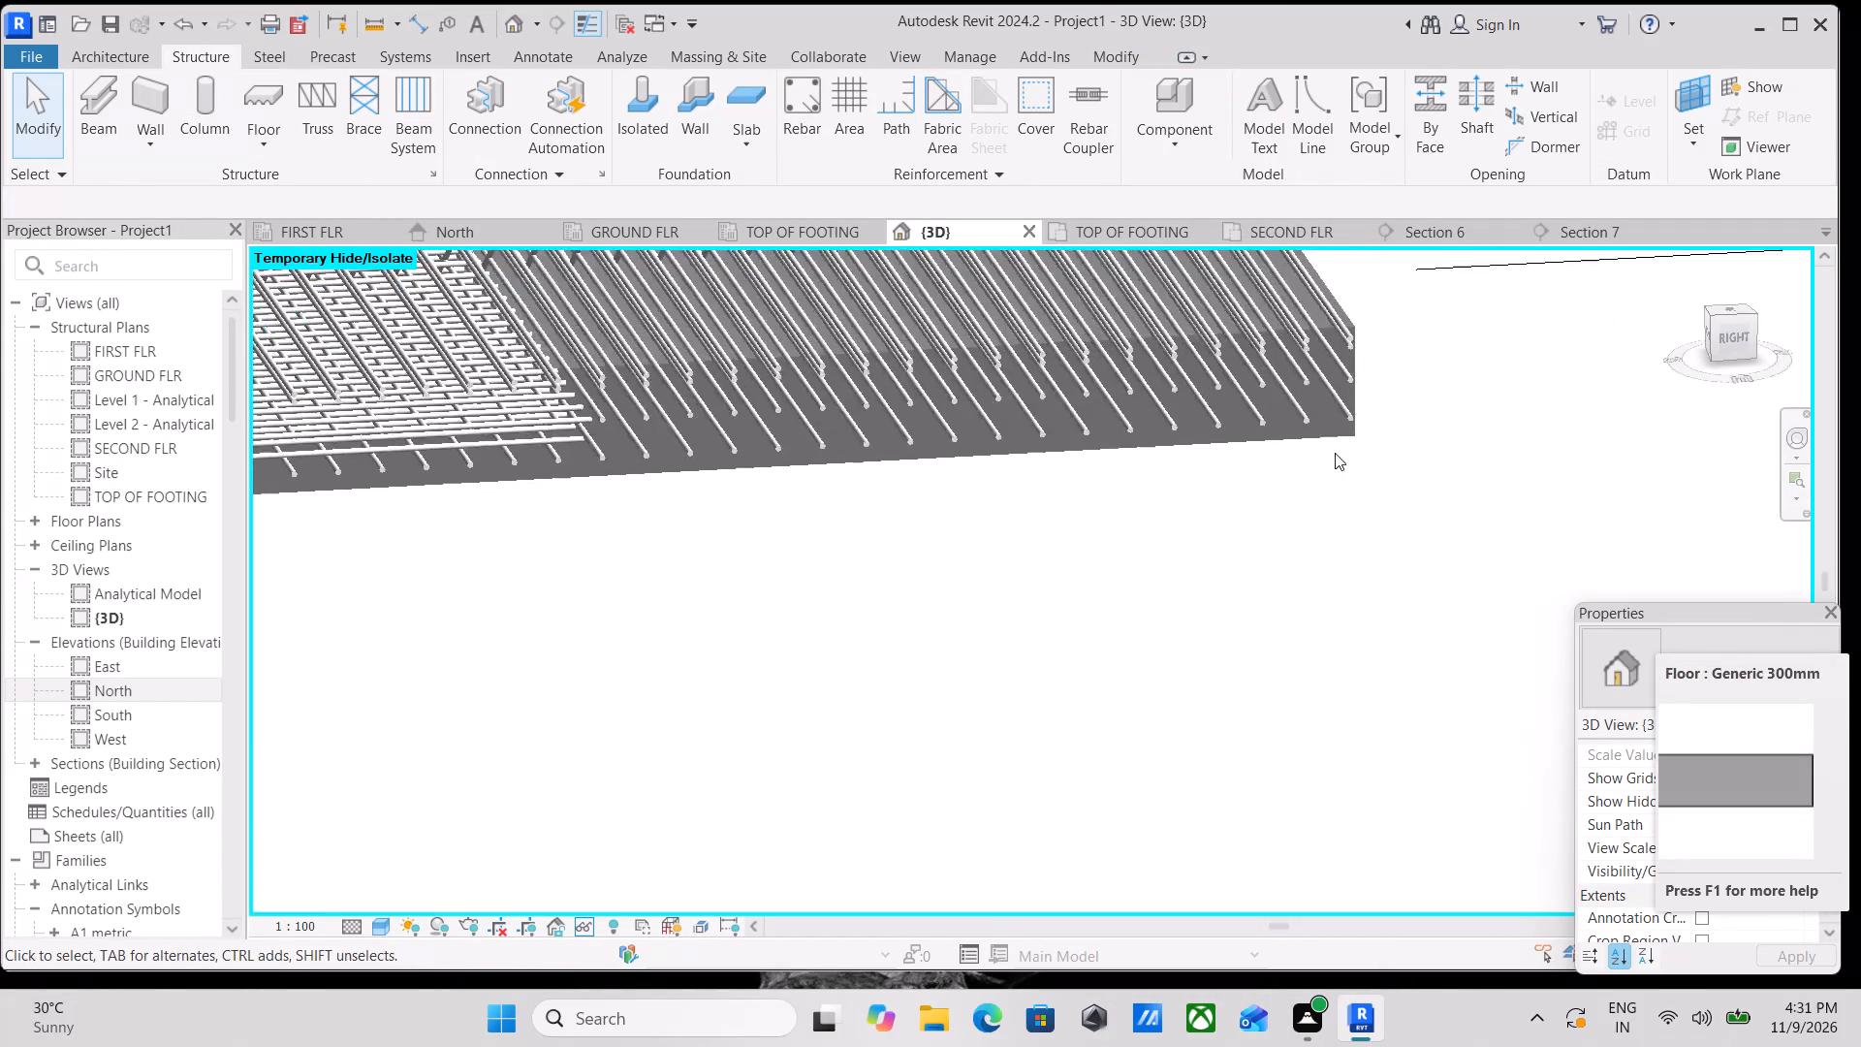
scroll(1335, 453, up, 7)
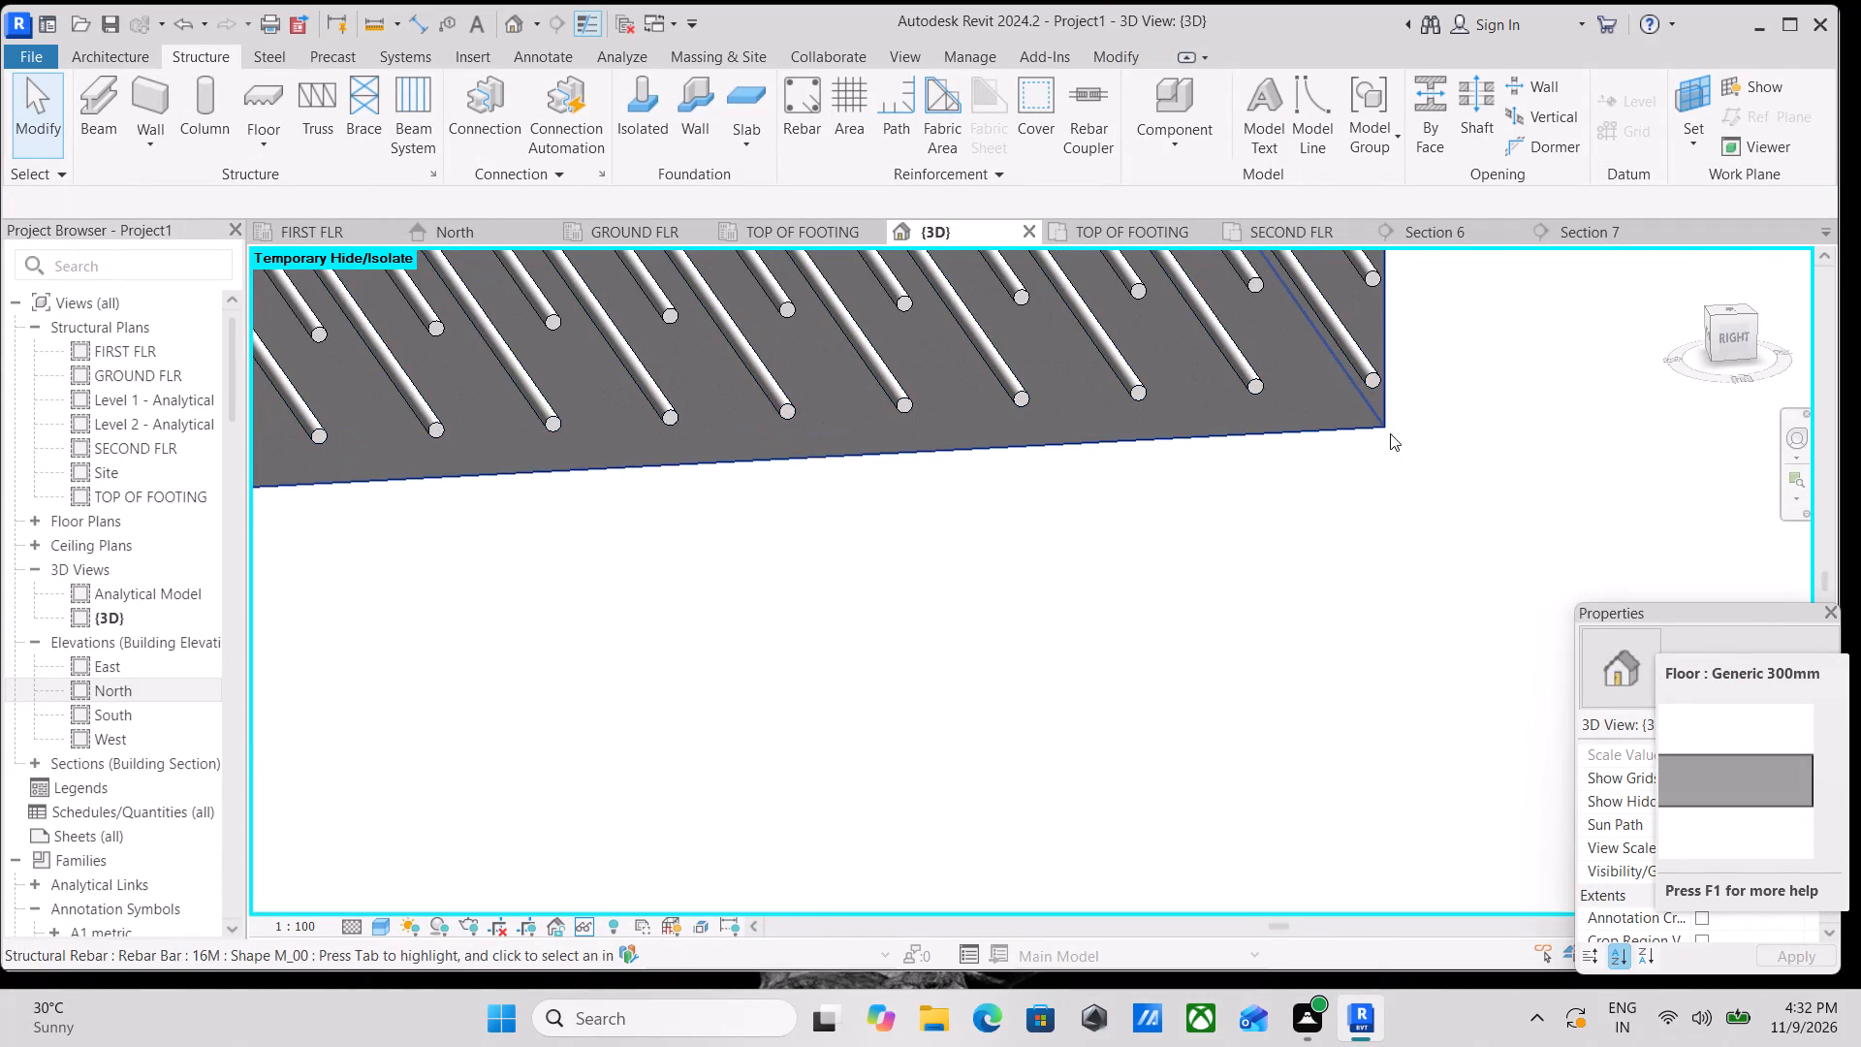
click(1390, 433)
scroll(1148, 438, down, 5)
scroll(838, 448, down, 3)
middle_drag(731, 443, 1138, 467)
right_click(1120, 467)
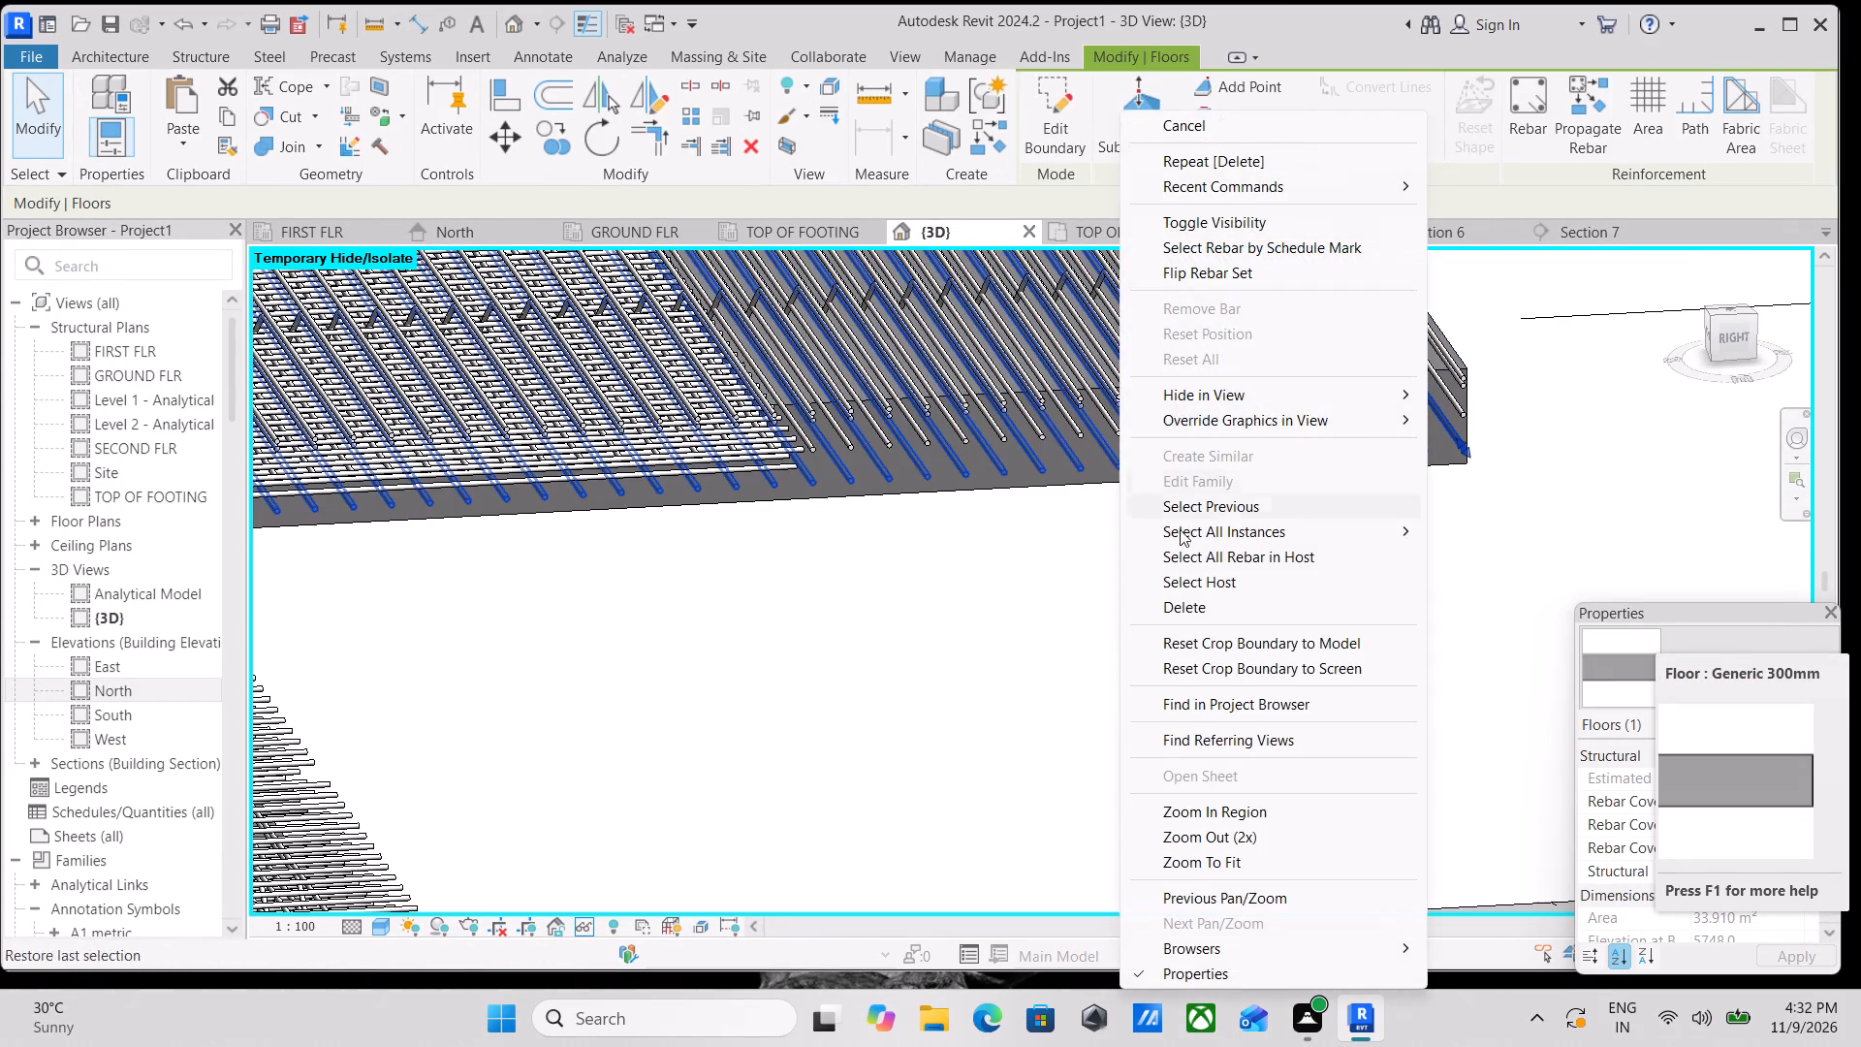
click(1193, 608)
From the front view, select all the remaining slabs and rebar at the SECOND FLR level and delete them.
scroll(994, 502, down, 1)
middle_drag(1010, 495, 1228, 437)
scroll(1017, 403, down, 5)
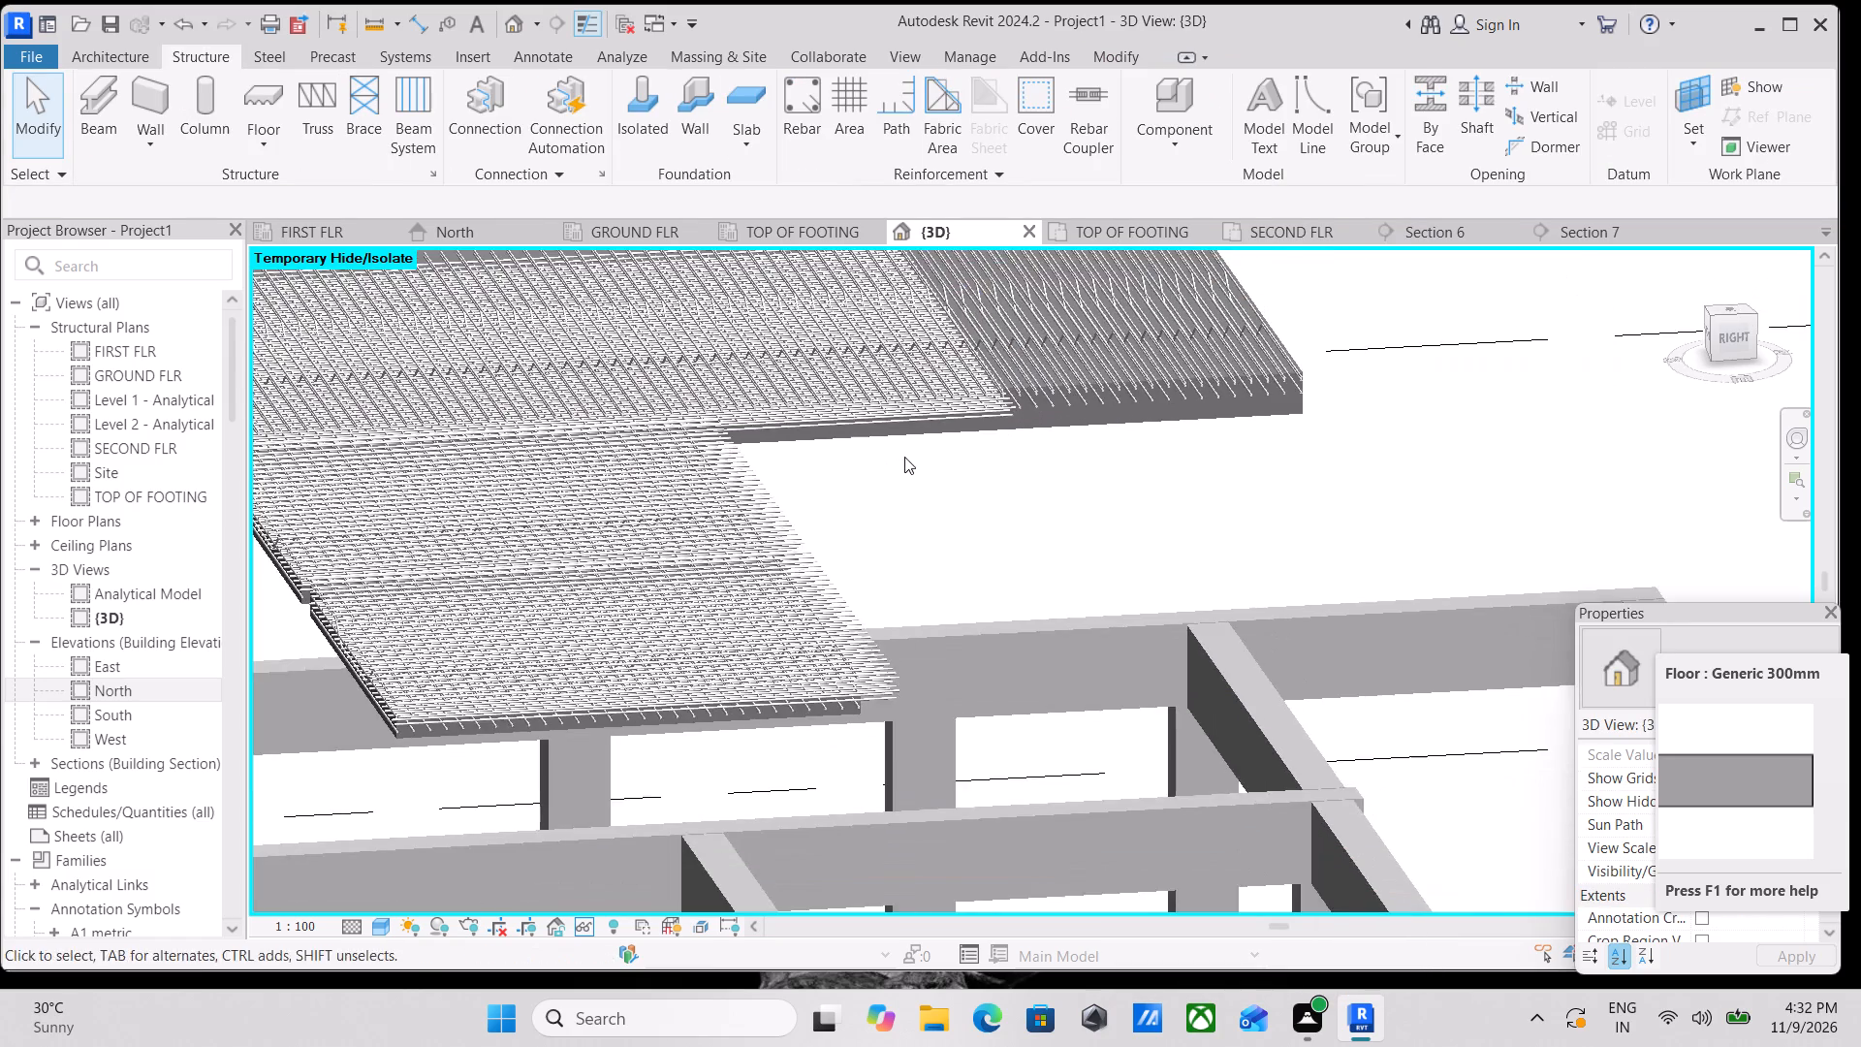
middle_drag(905, 457, 1244, 362)
scroll(1244, 362, down, 5)
shift+middle_drag(1188, 475, 1177, 368)
click(1737, 323)
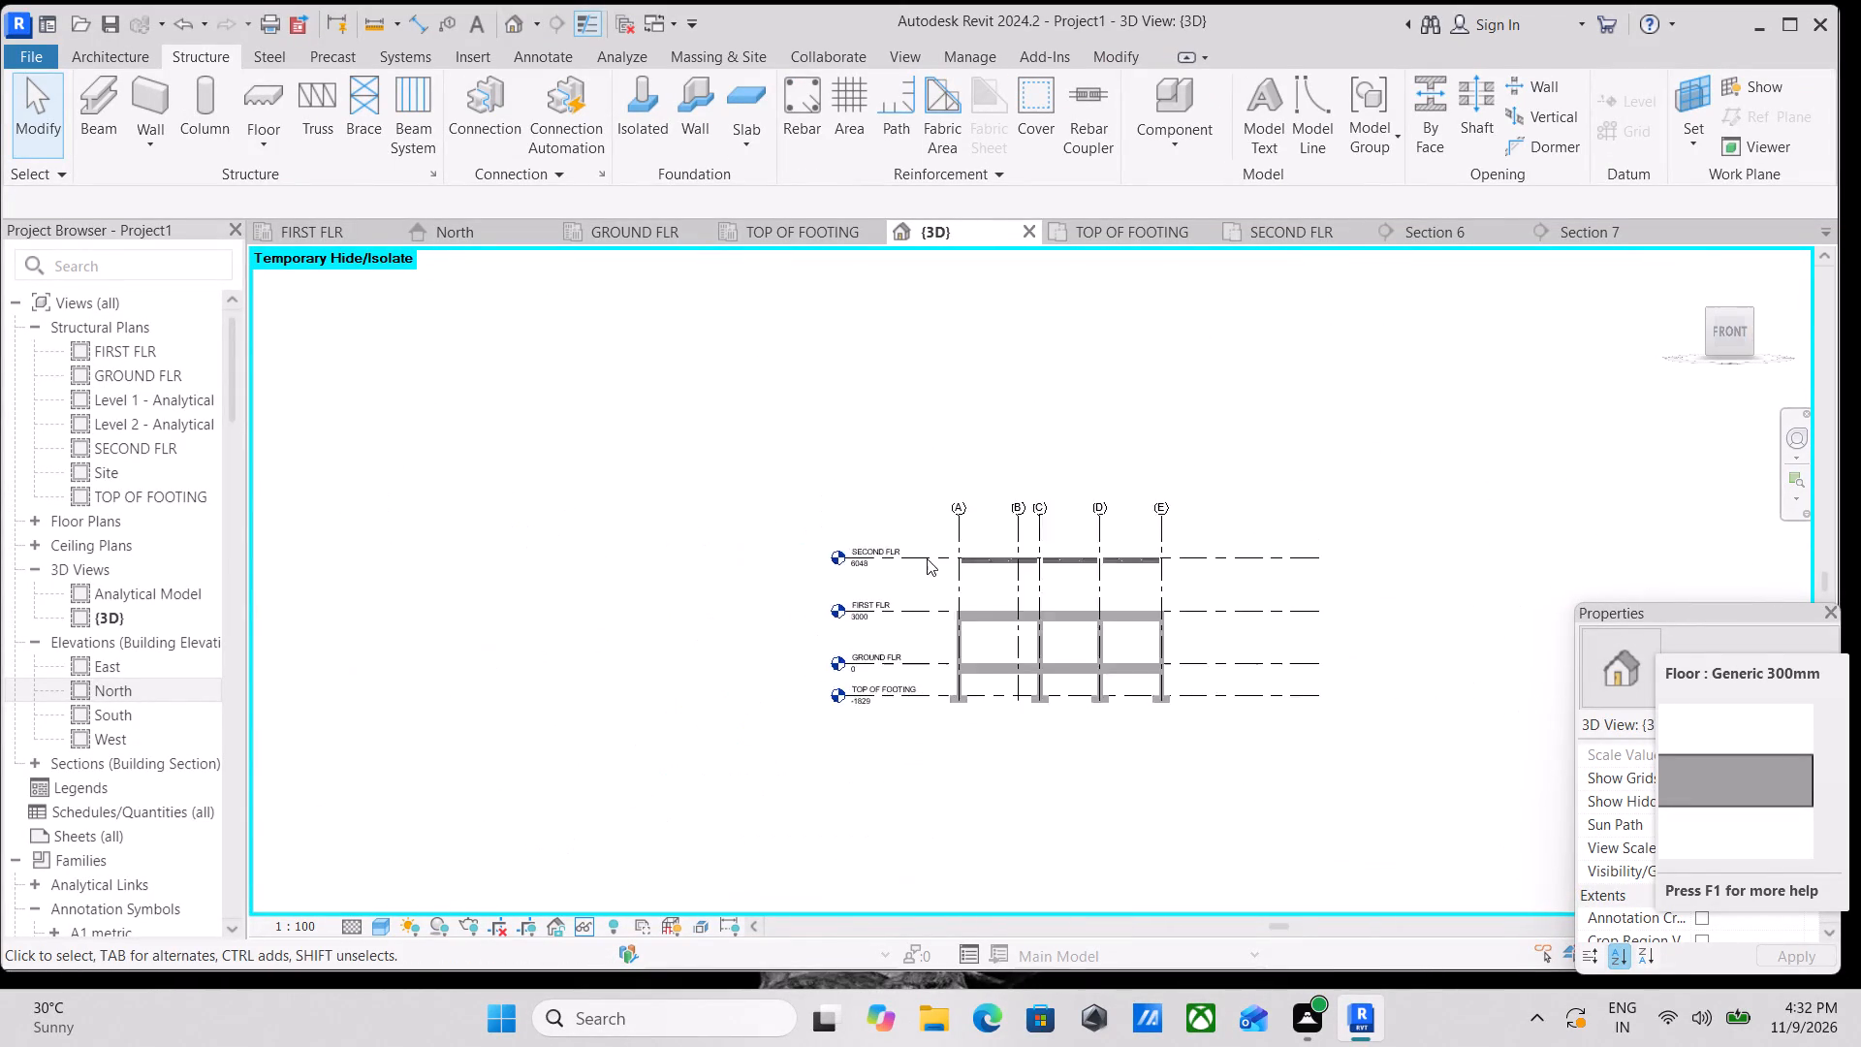
scroll(929, 563, up, 8)
scroll(790, 438, up, 3)
drag(620, 397, 1215, 512)
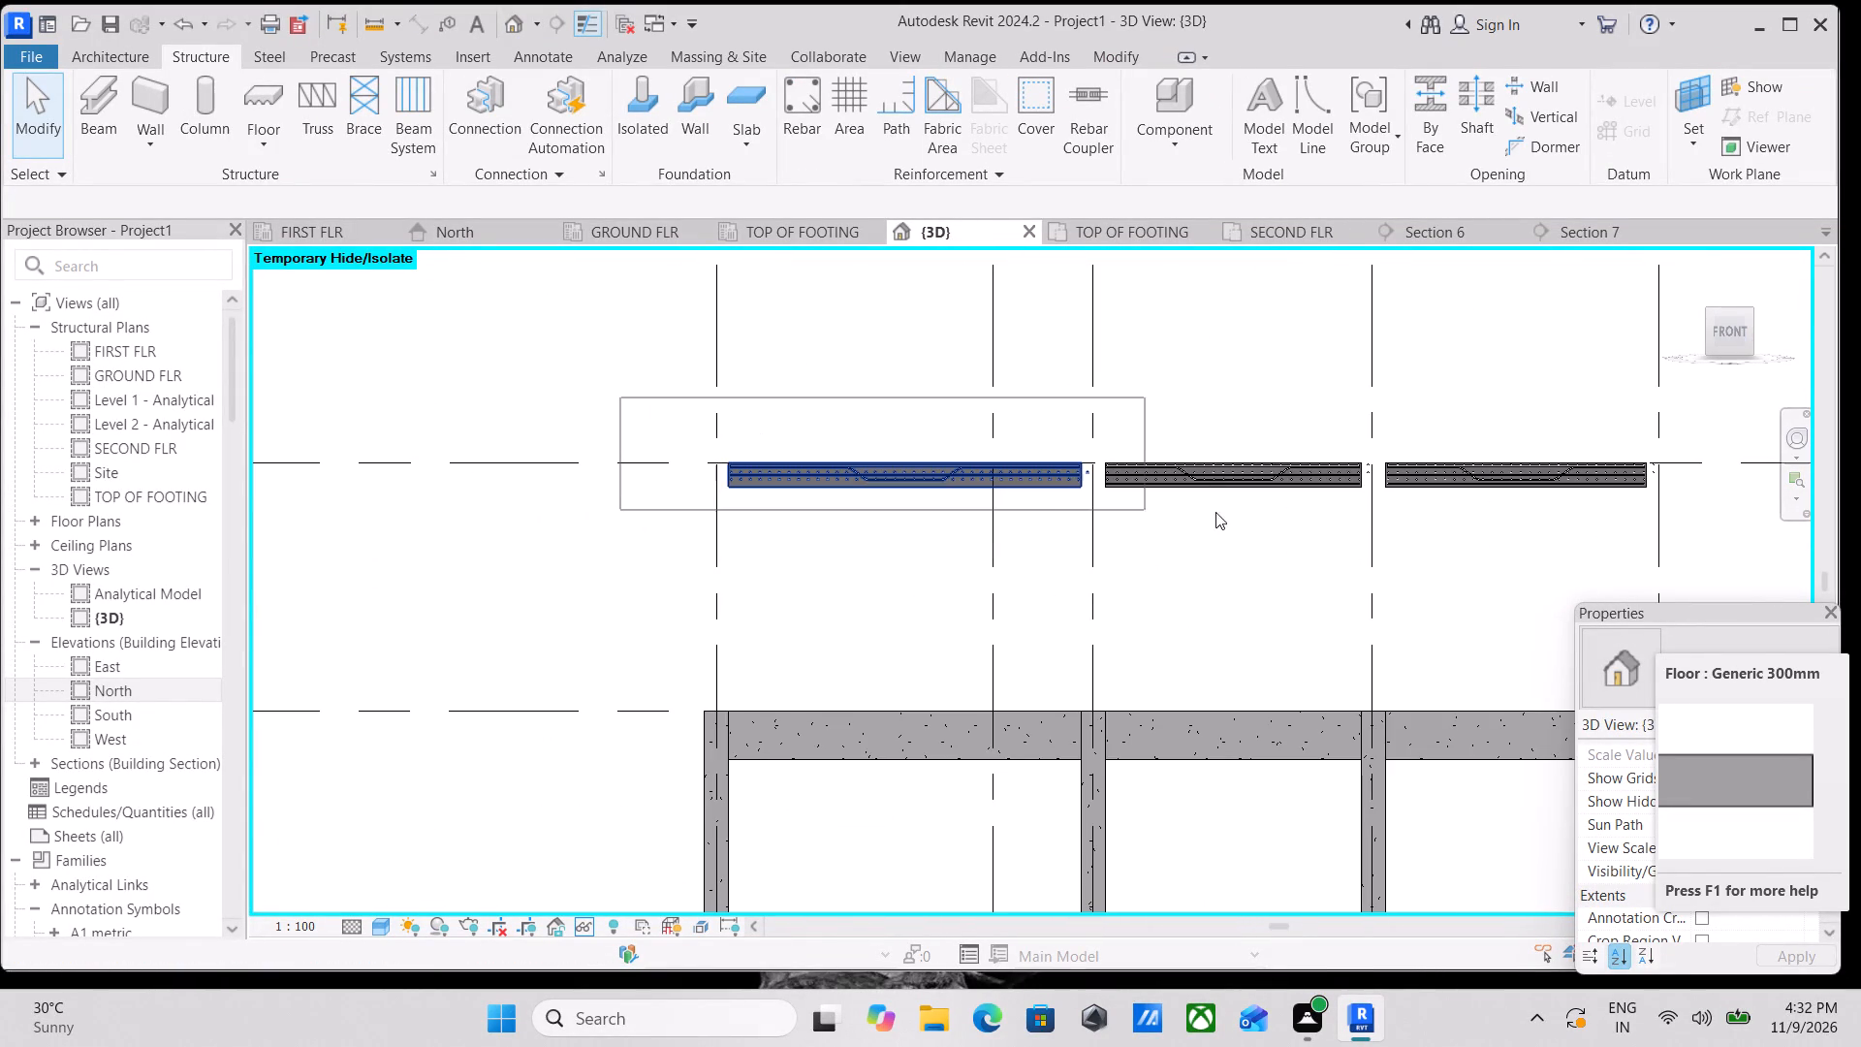
drag(1215, 512, 1739, 509)
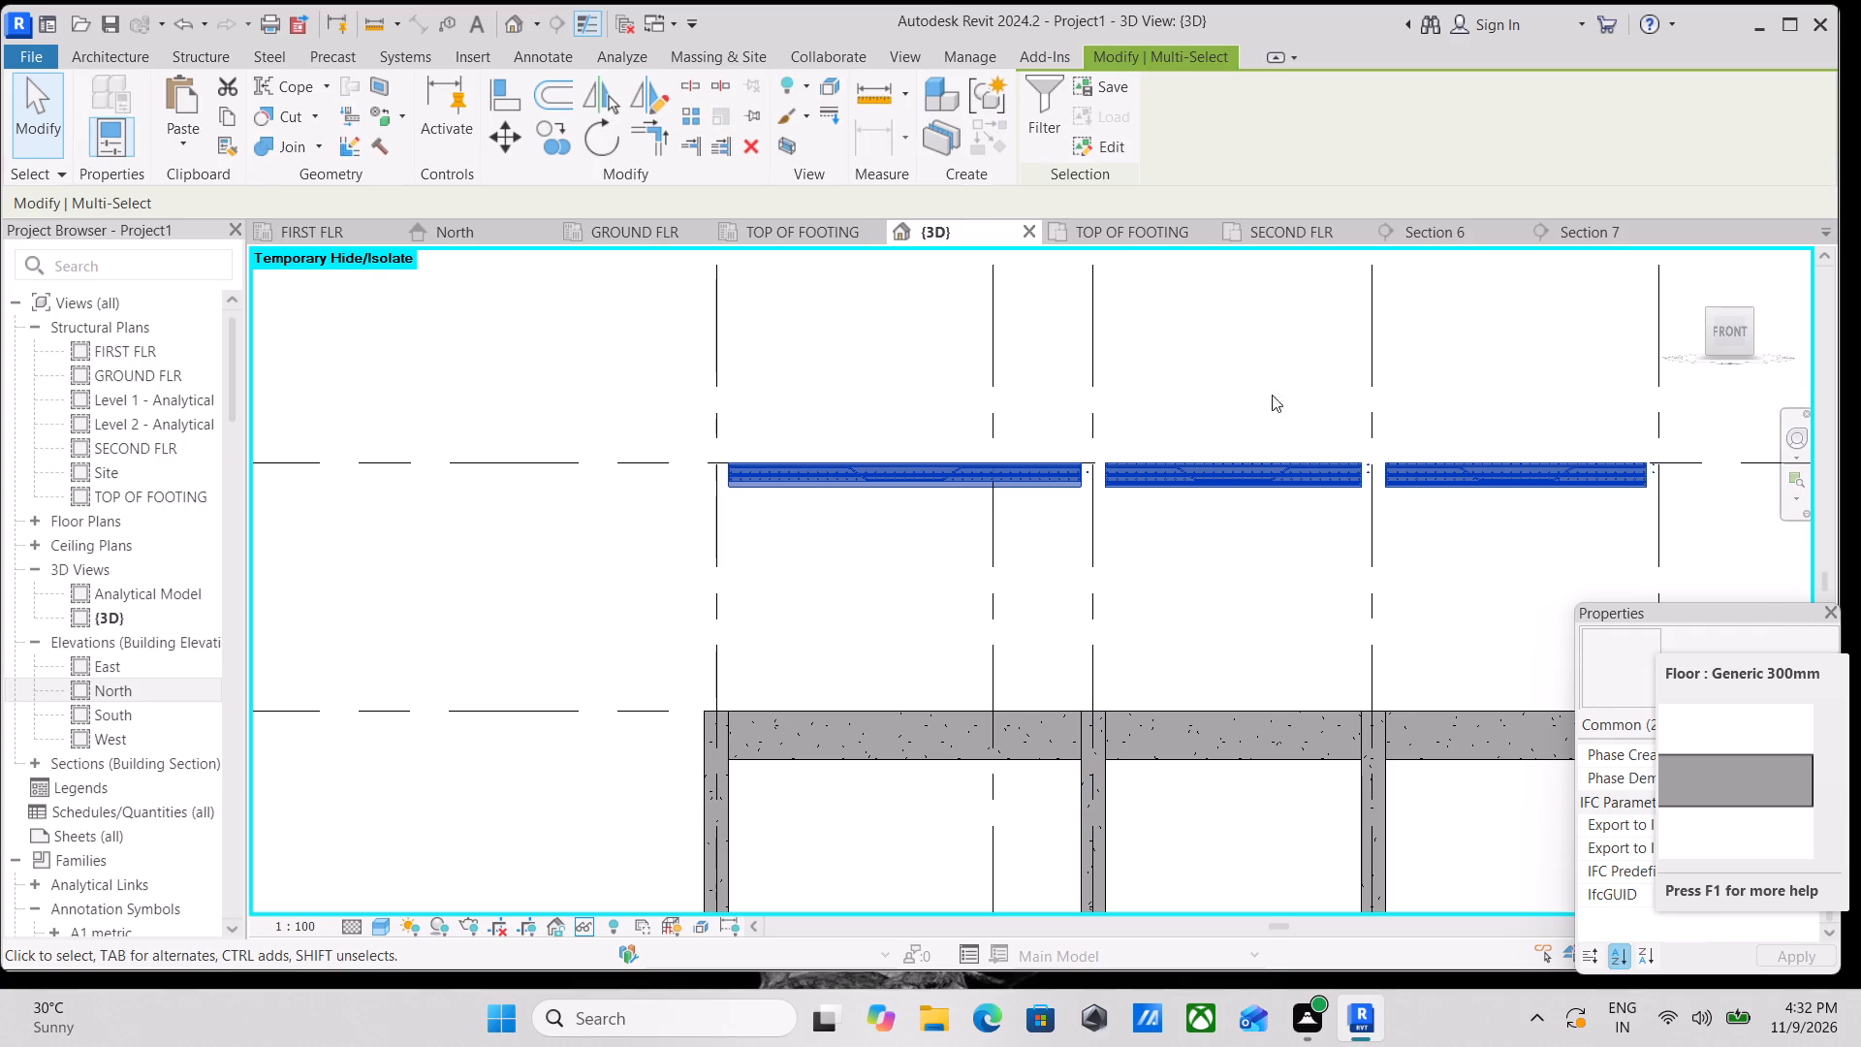
right_click(1218, 525)
click(1314, 601)
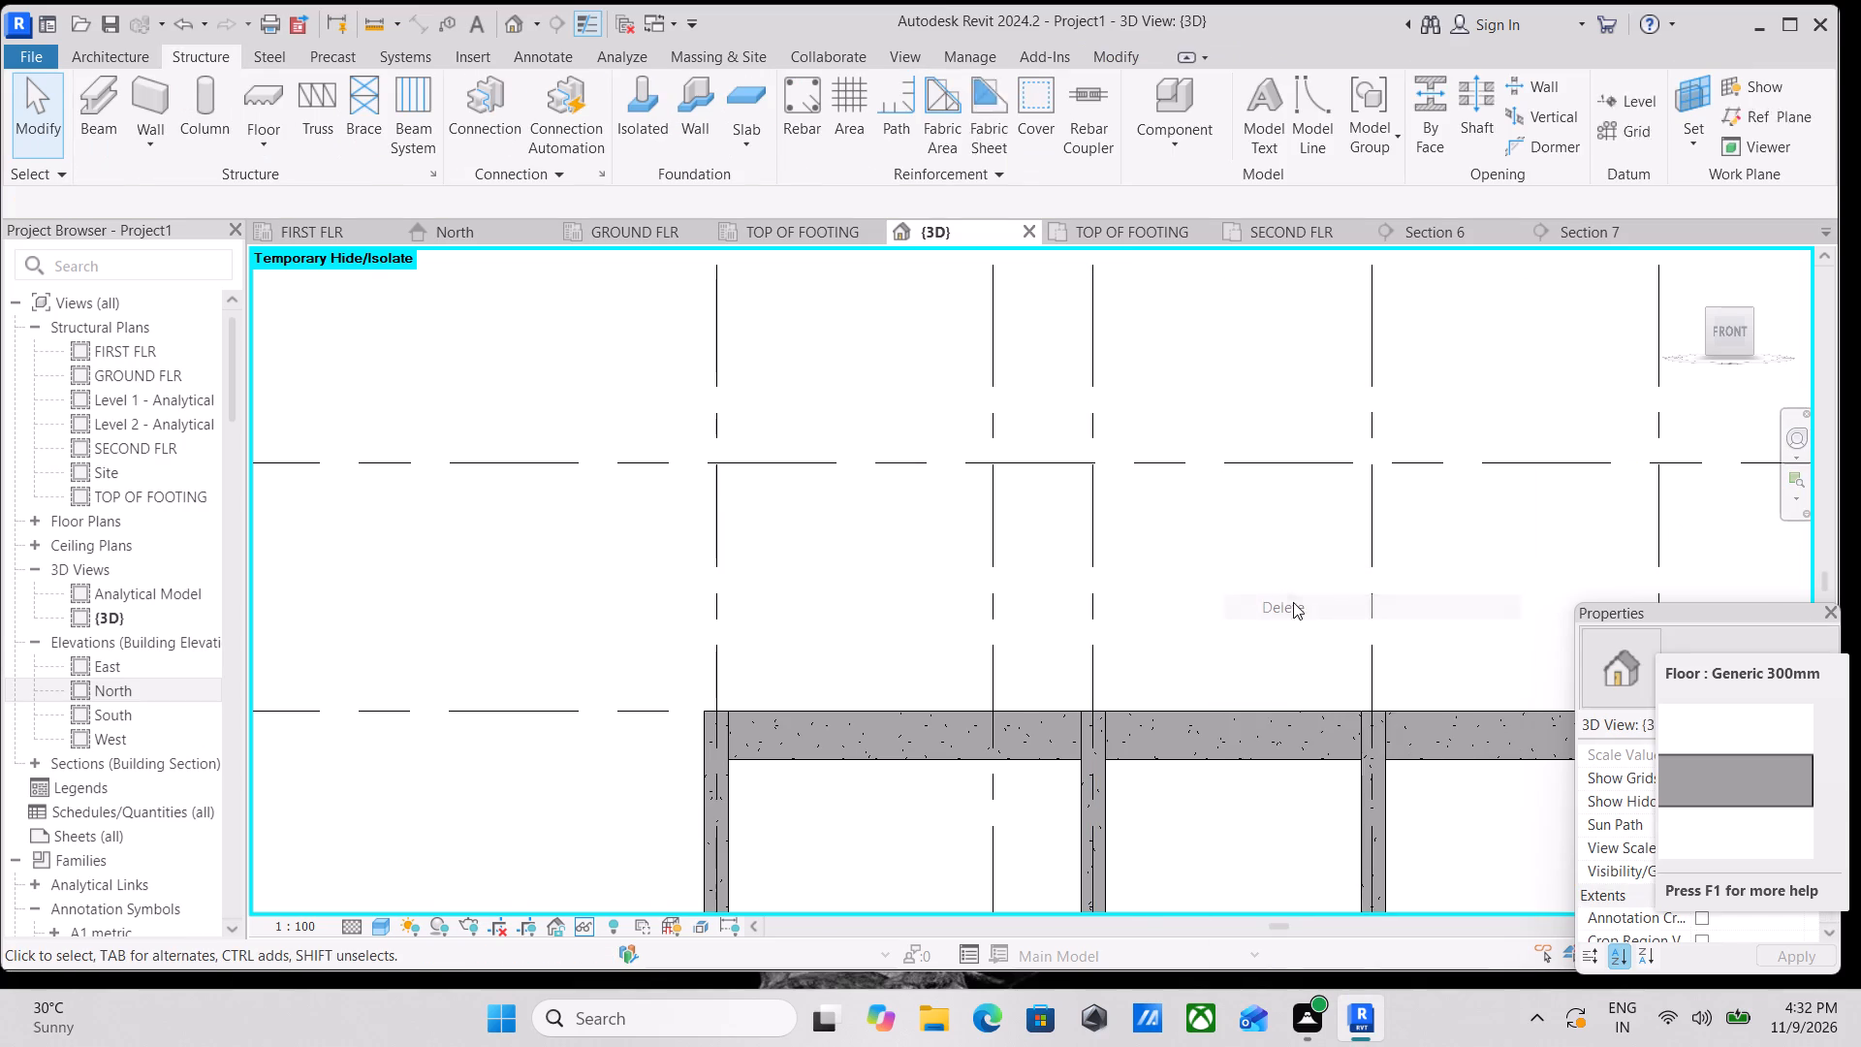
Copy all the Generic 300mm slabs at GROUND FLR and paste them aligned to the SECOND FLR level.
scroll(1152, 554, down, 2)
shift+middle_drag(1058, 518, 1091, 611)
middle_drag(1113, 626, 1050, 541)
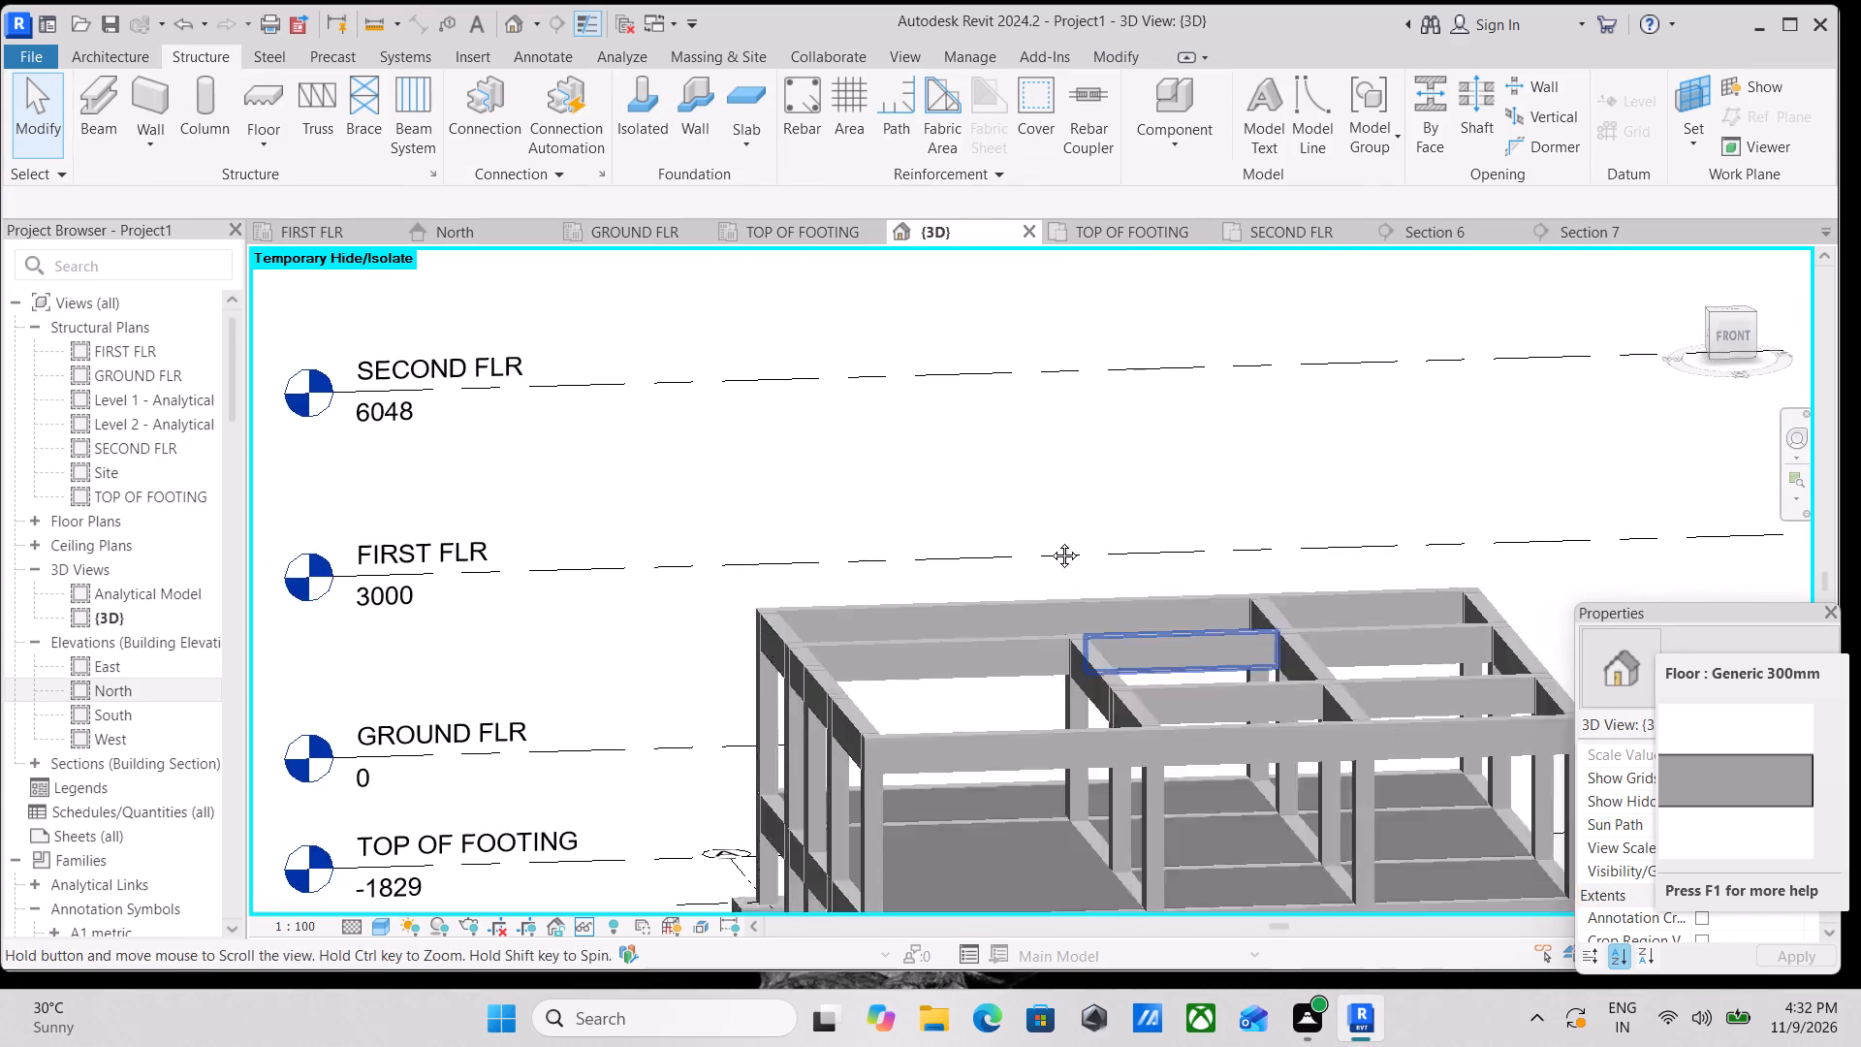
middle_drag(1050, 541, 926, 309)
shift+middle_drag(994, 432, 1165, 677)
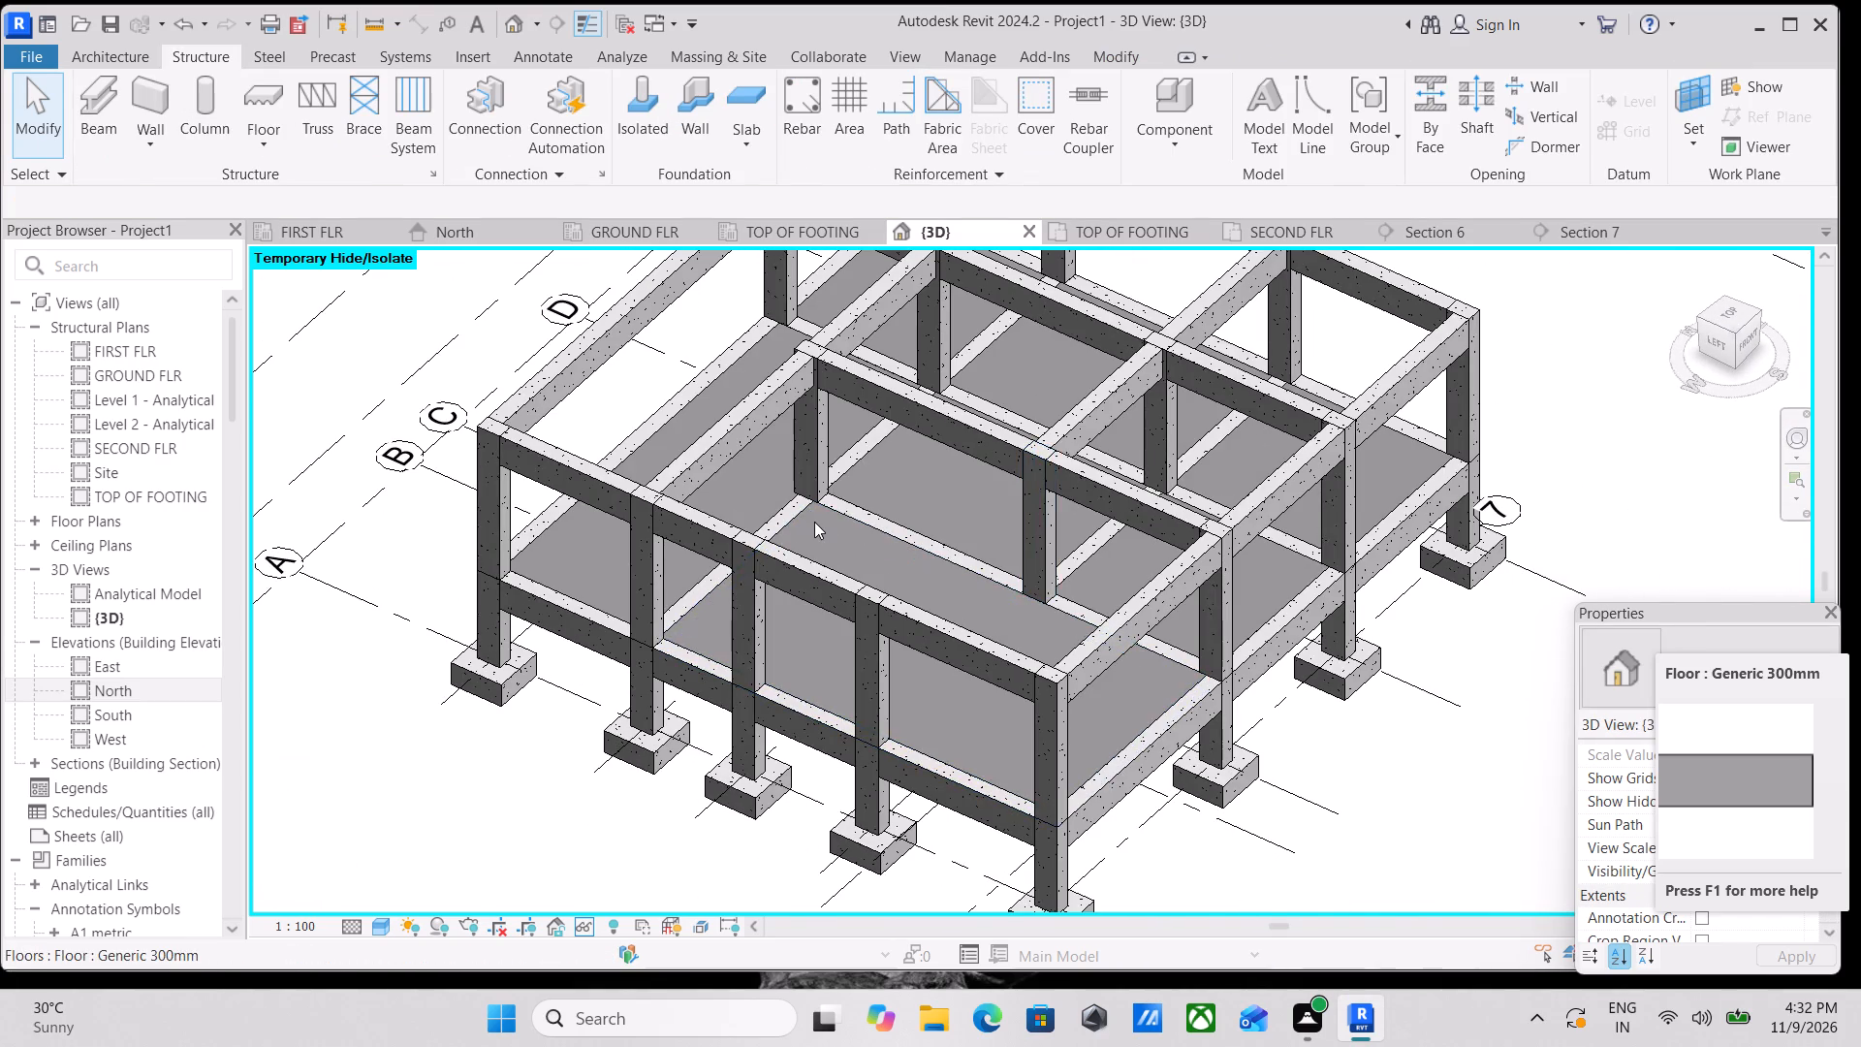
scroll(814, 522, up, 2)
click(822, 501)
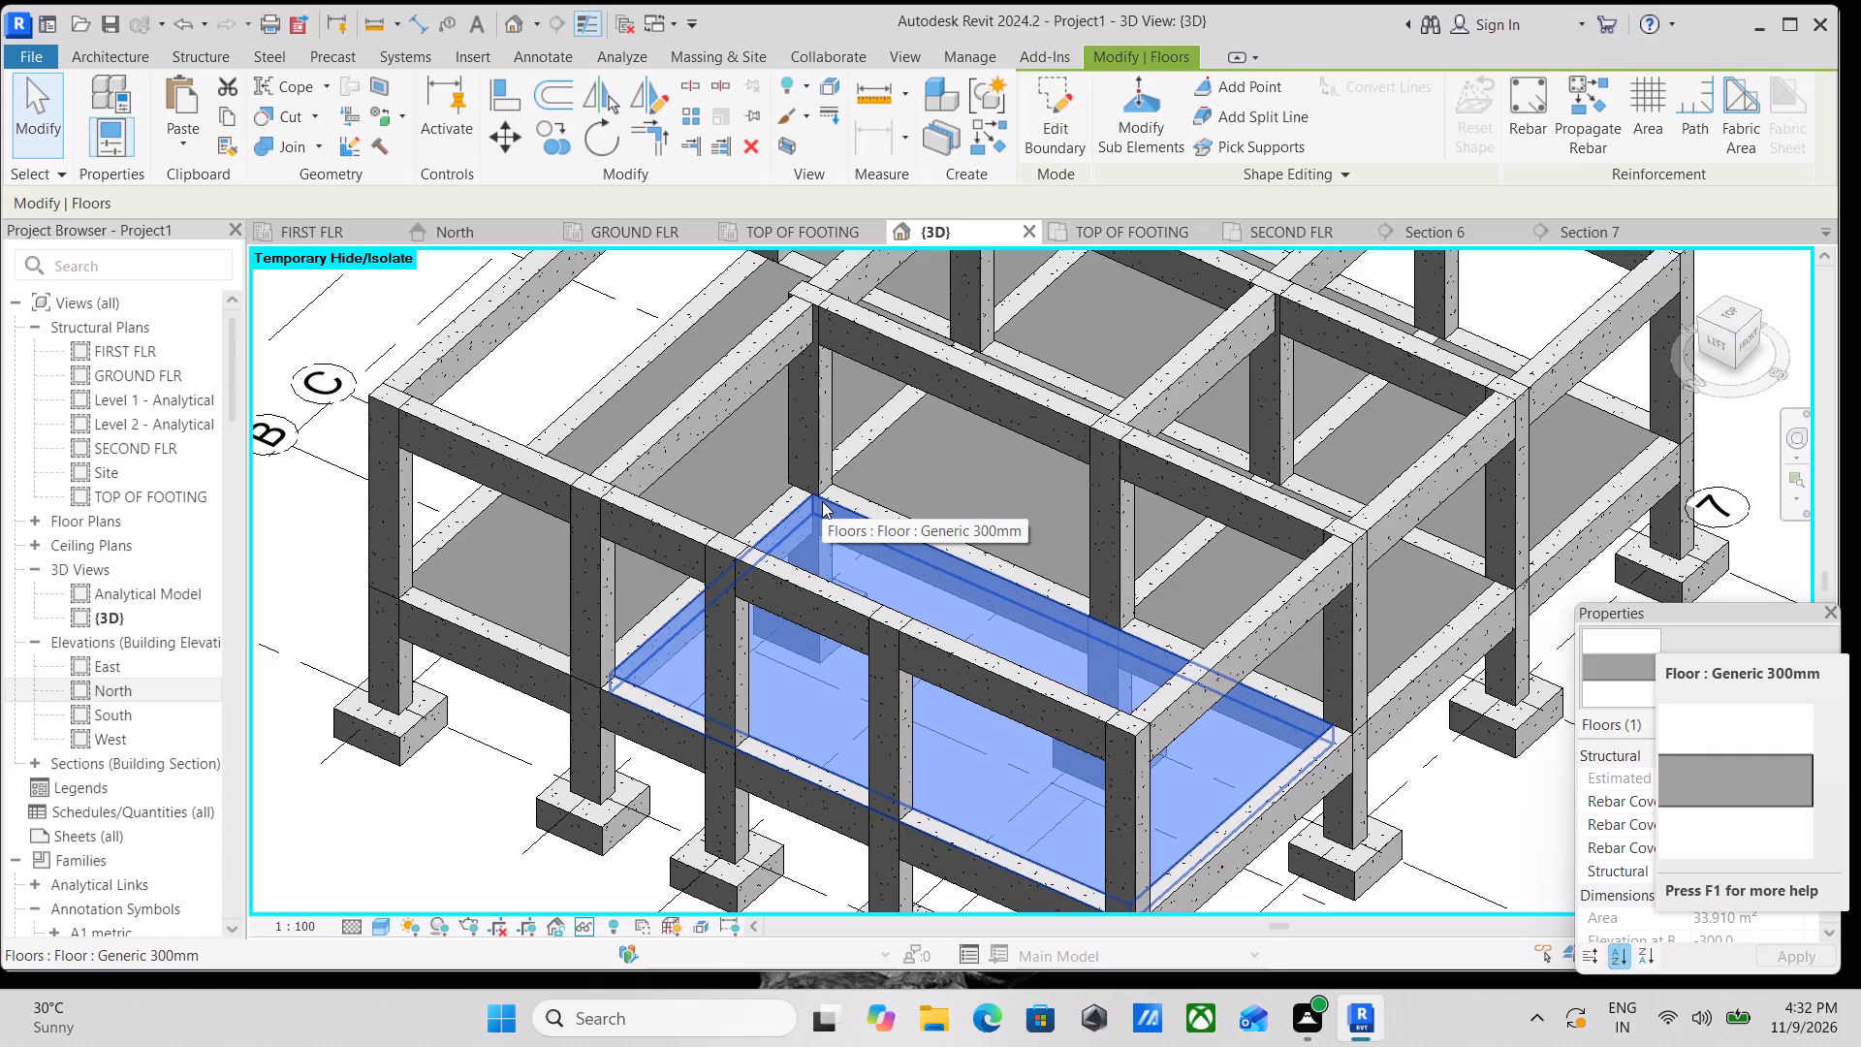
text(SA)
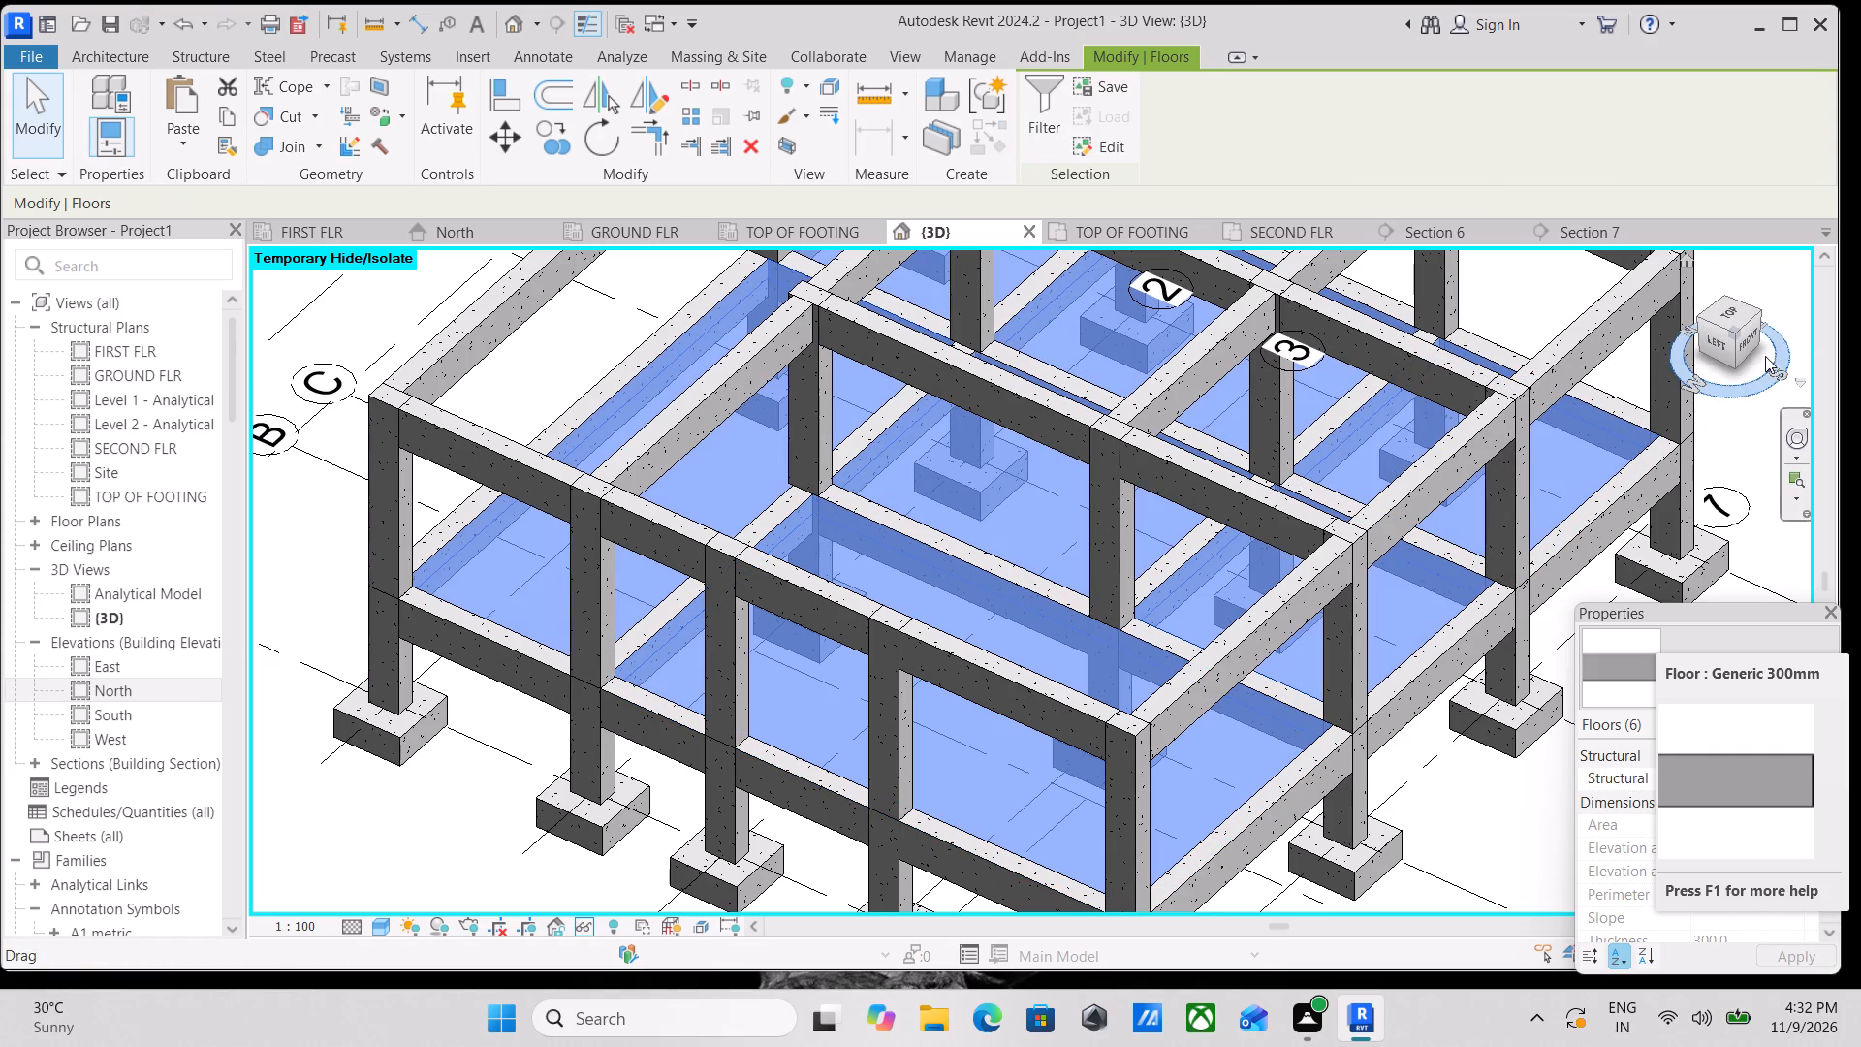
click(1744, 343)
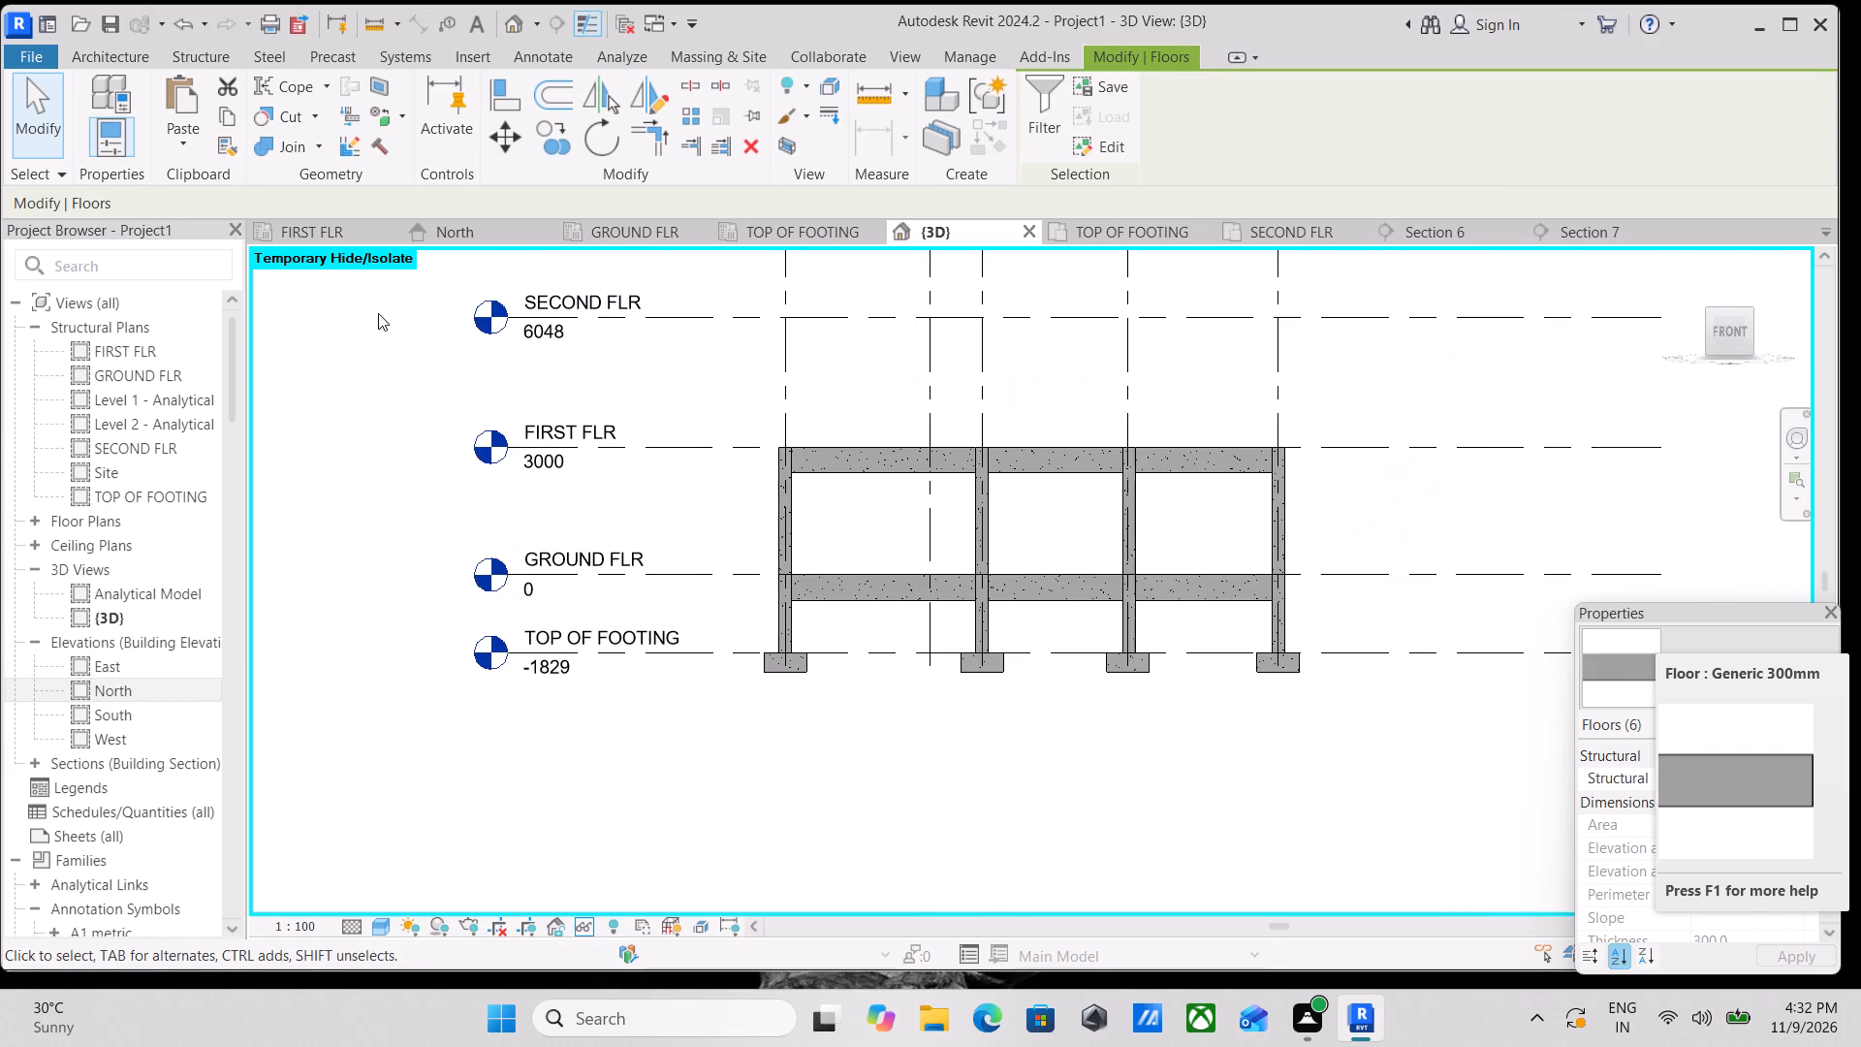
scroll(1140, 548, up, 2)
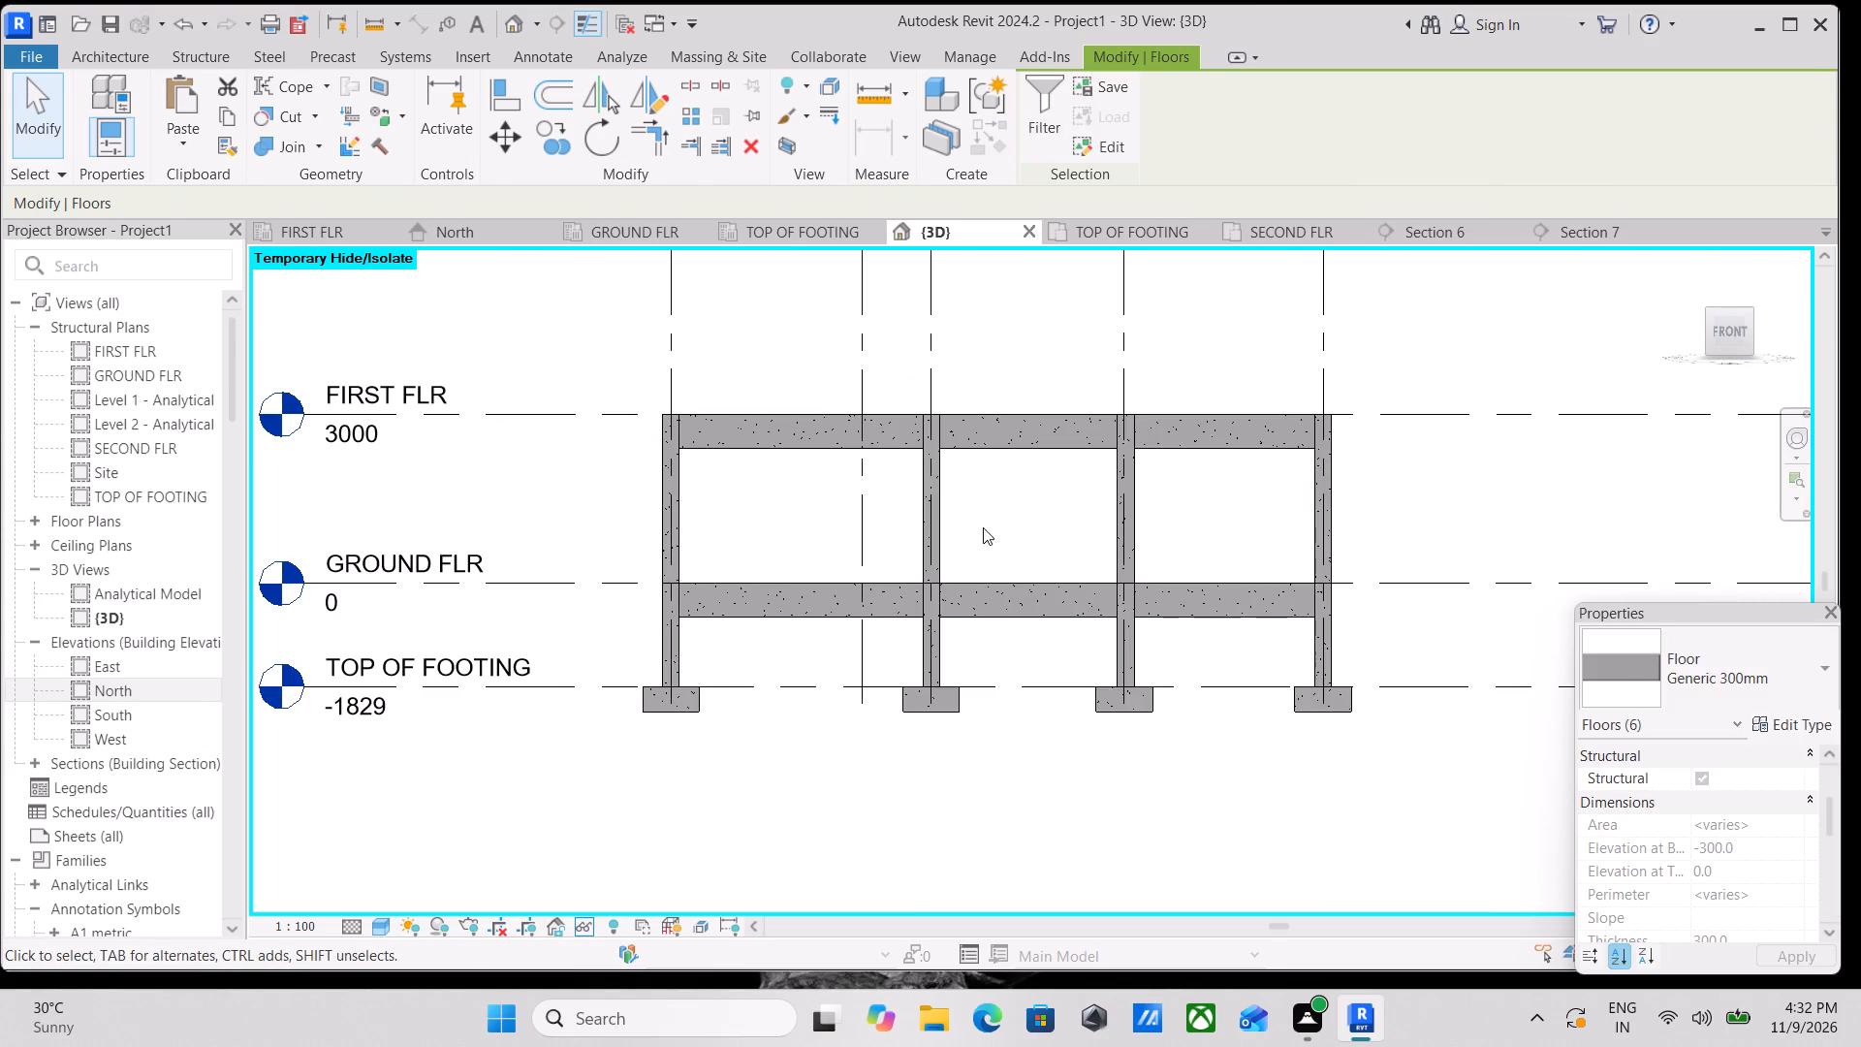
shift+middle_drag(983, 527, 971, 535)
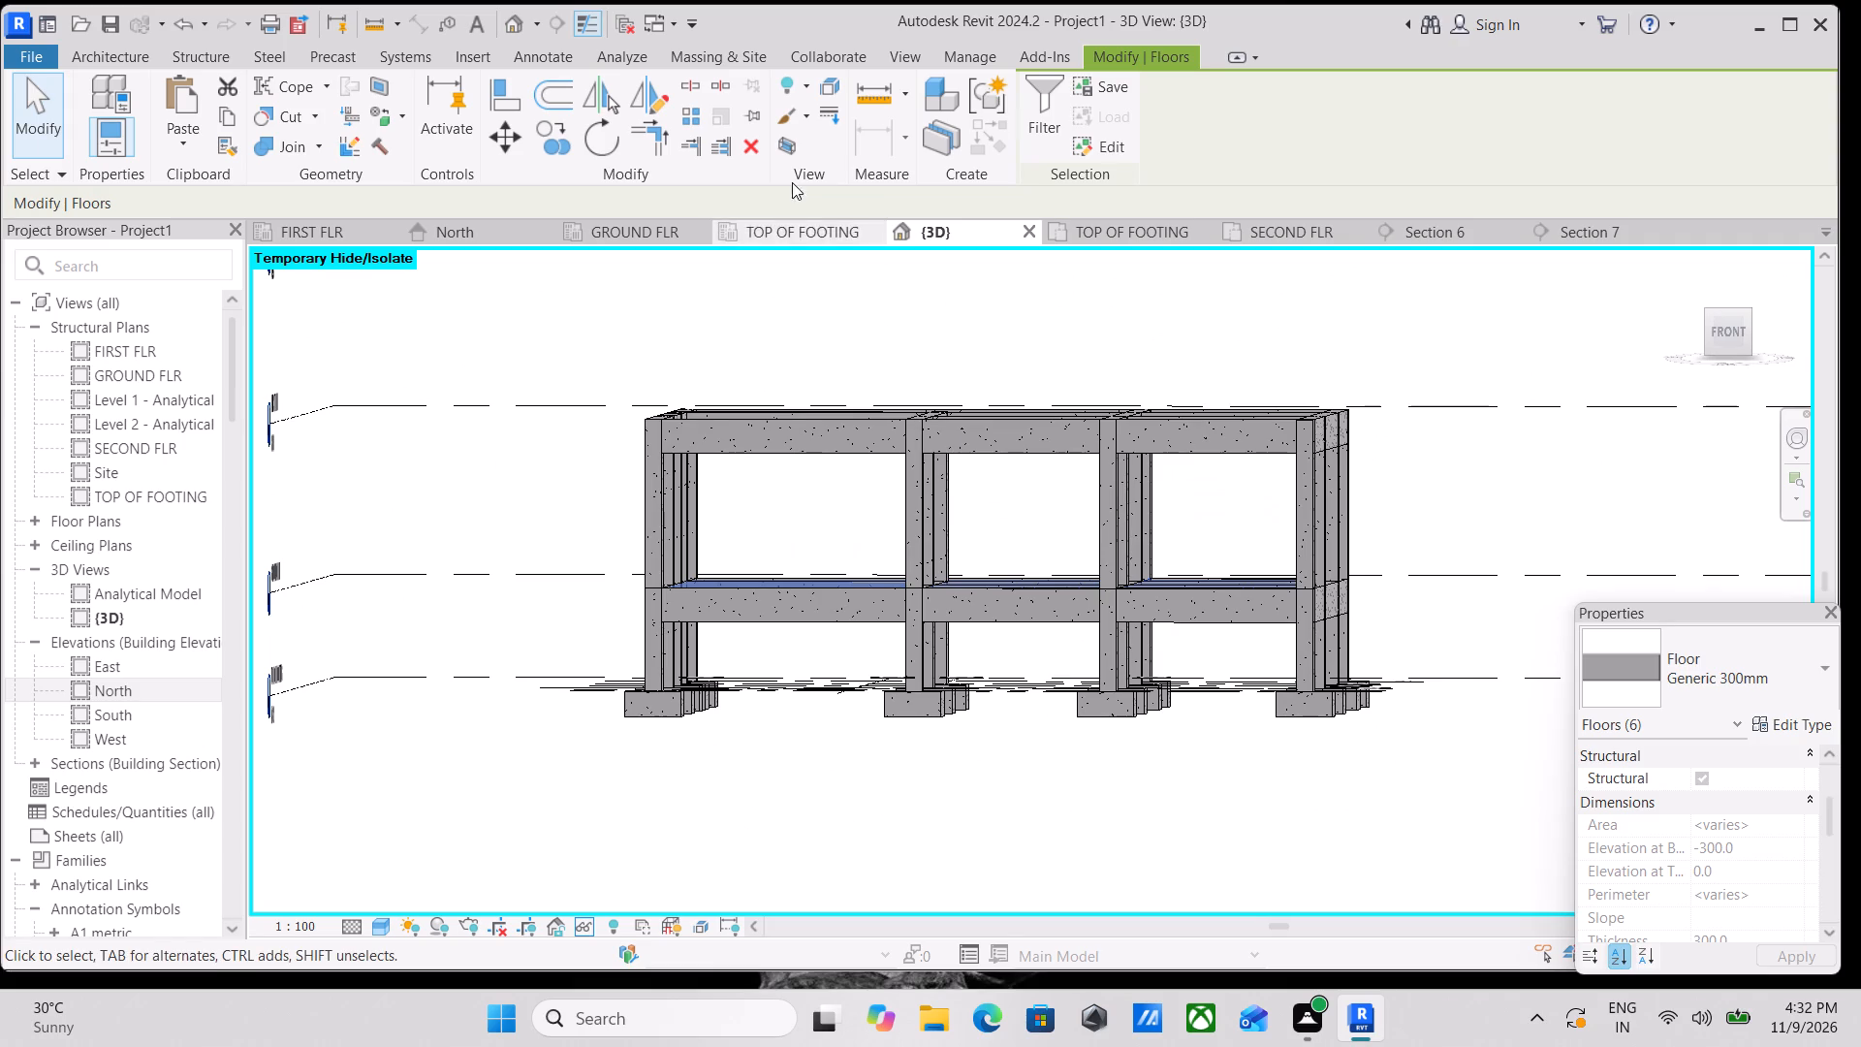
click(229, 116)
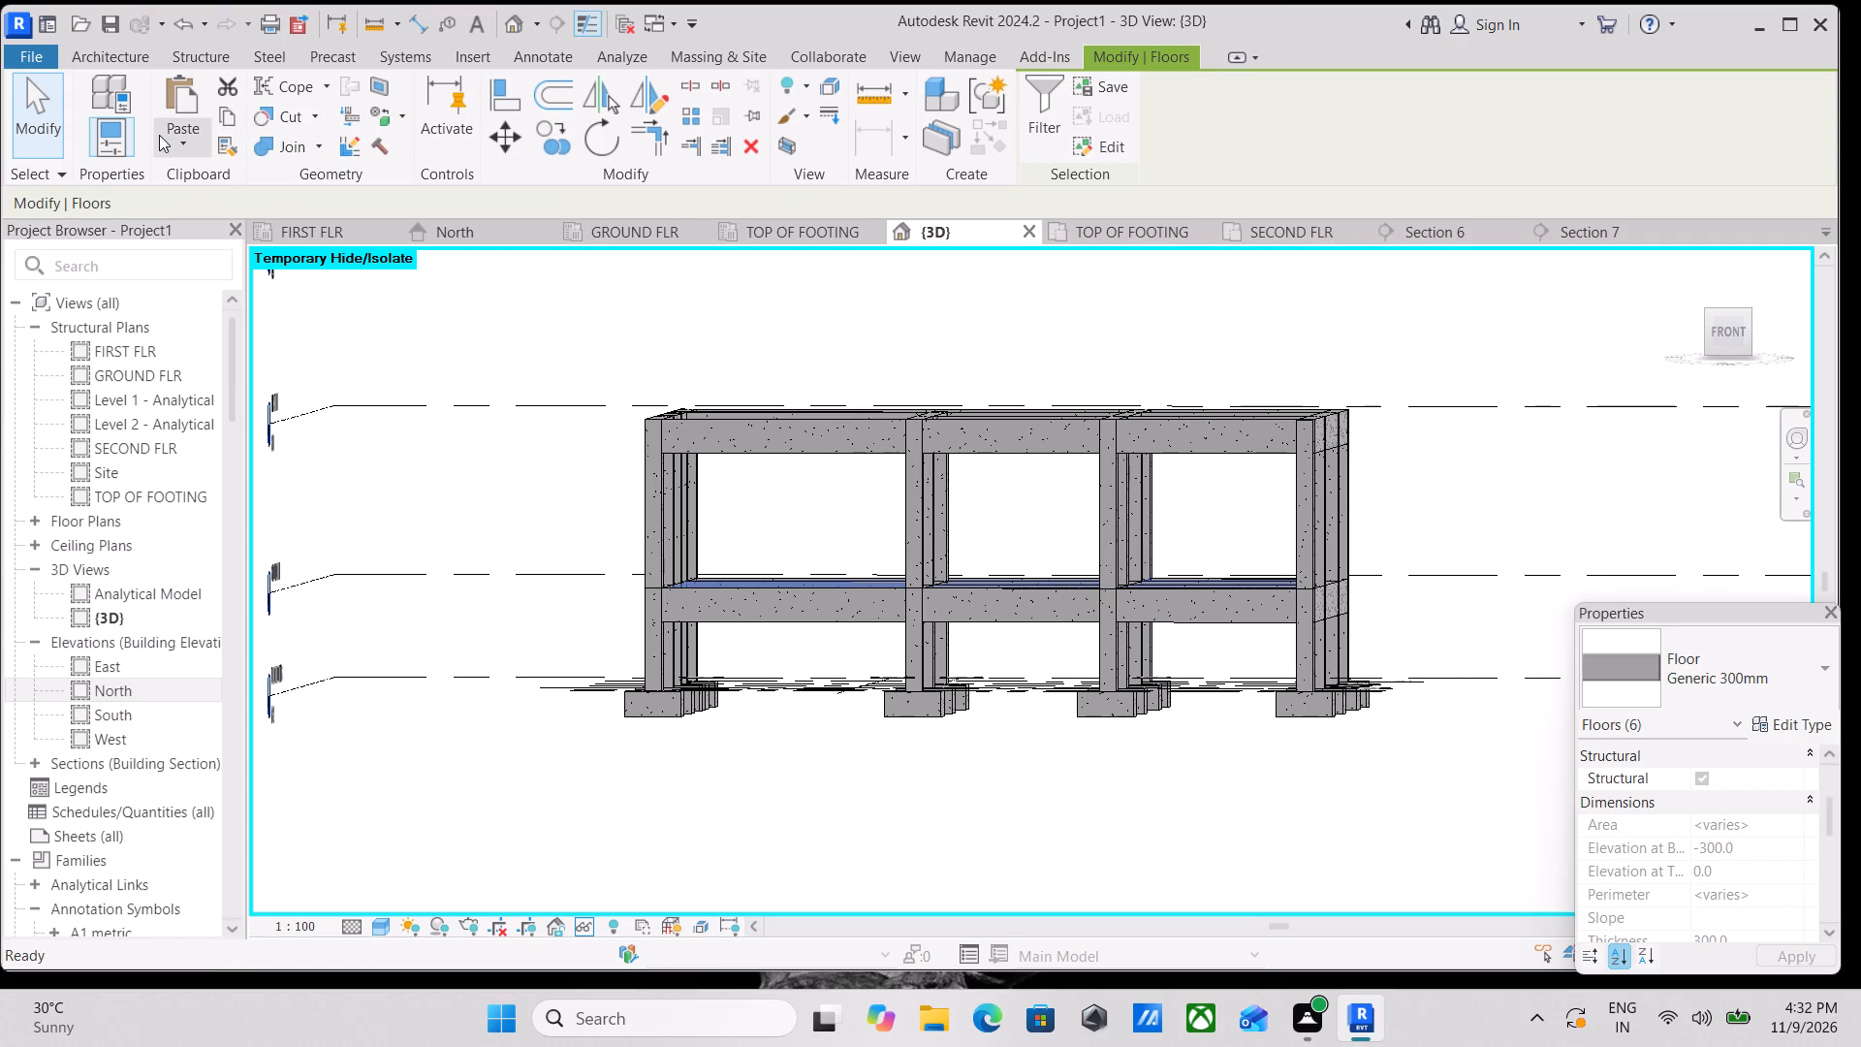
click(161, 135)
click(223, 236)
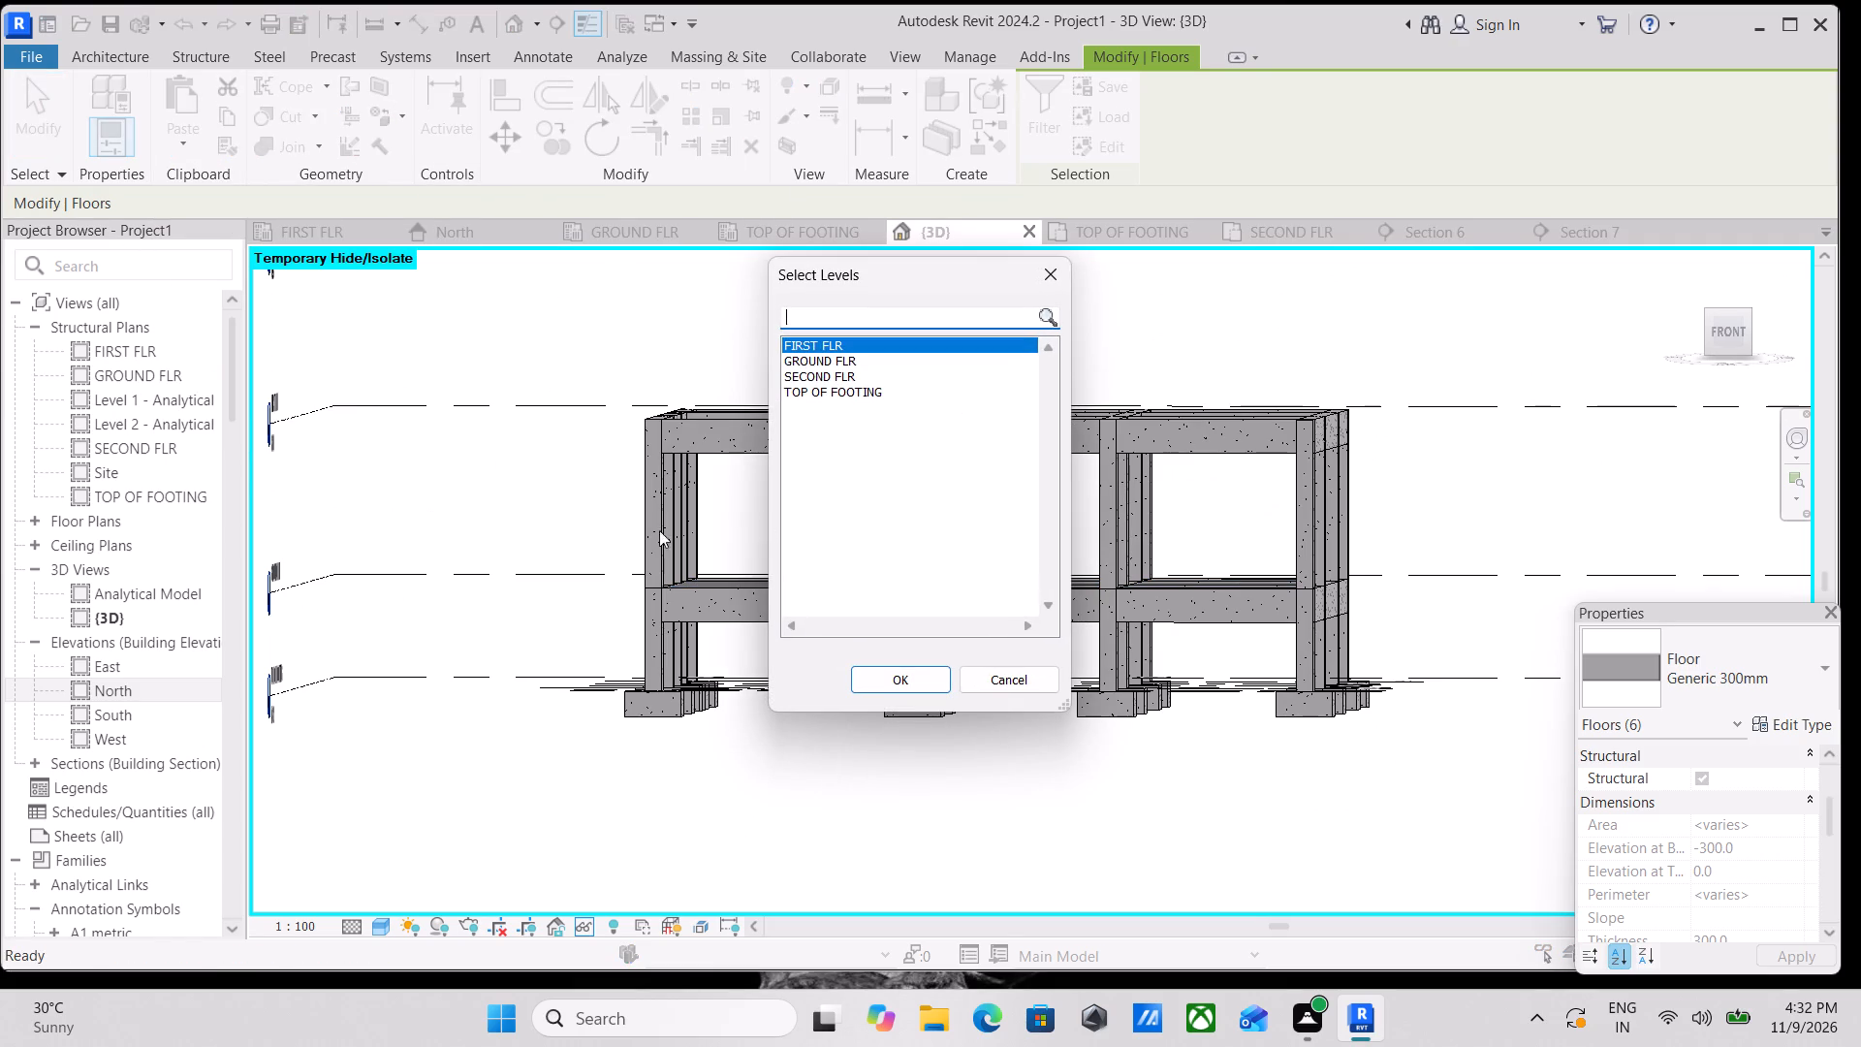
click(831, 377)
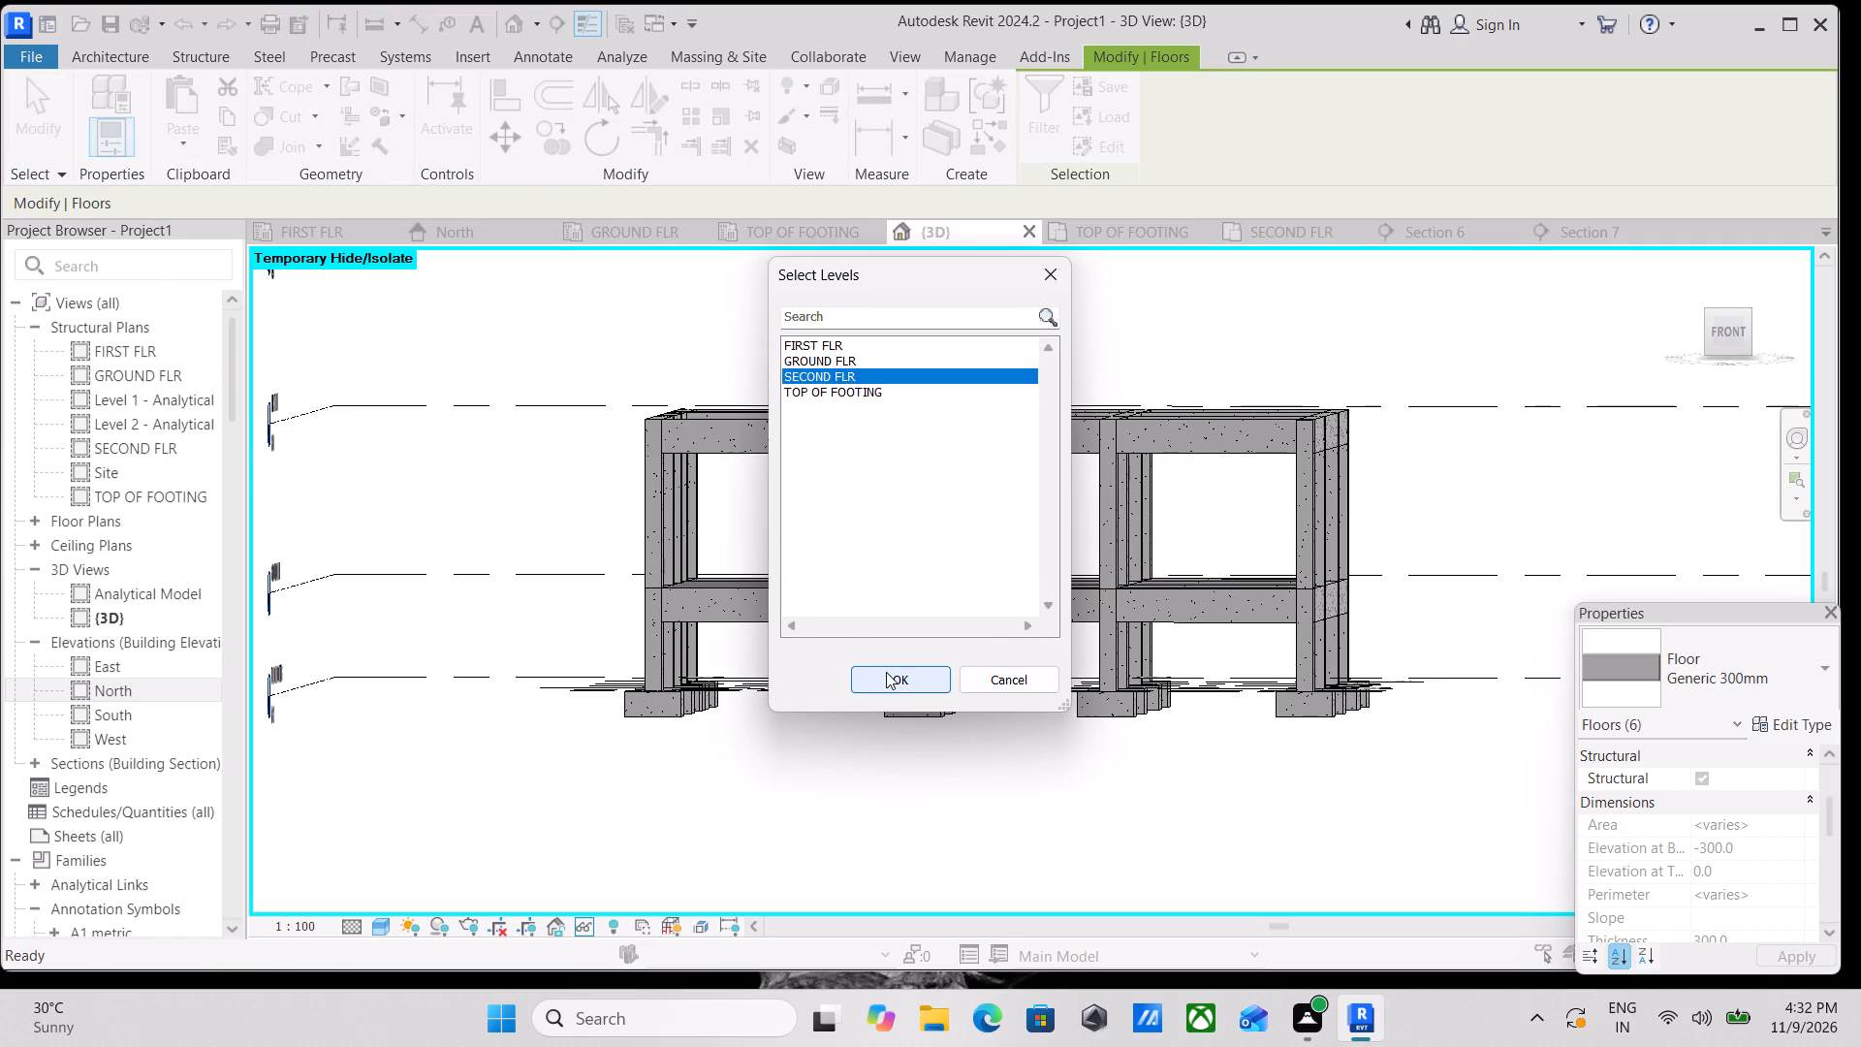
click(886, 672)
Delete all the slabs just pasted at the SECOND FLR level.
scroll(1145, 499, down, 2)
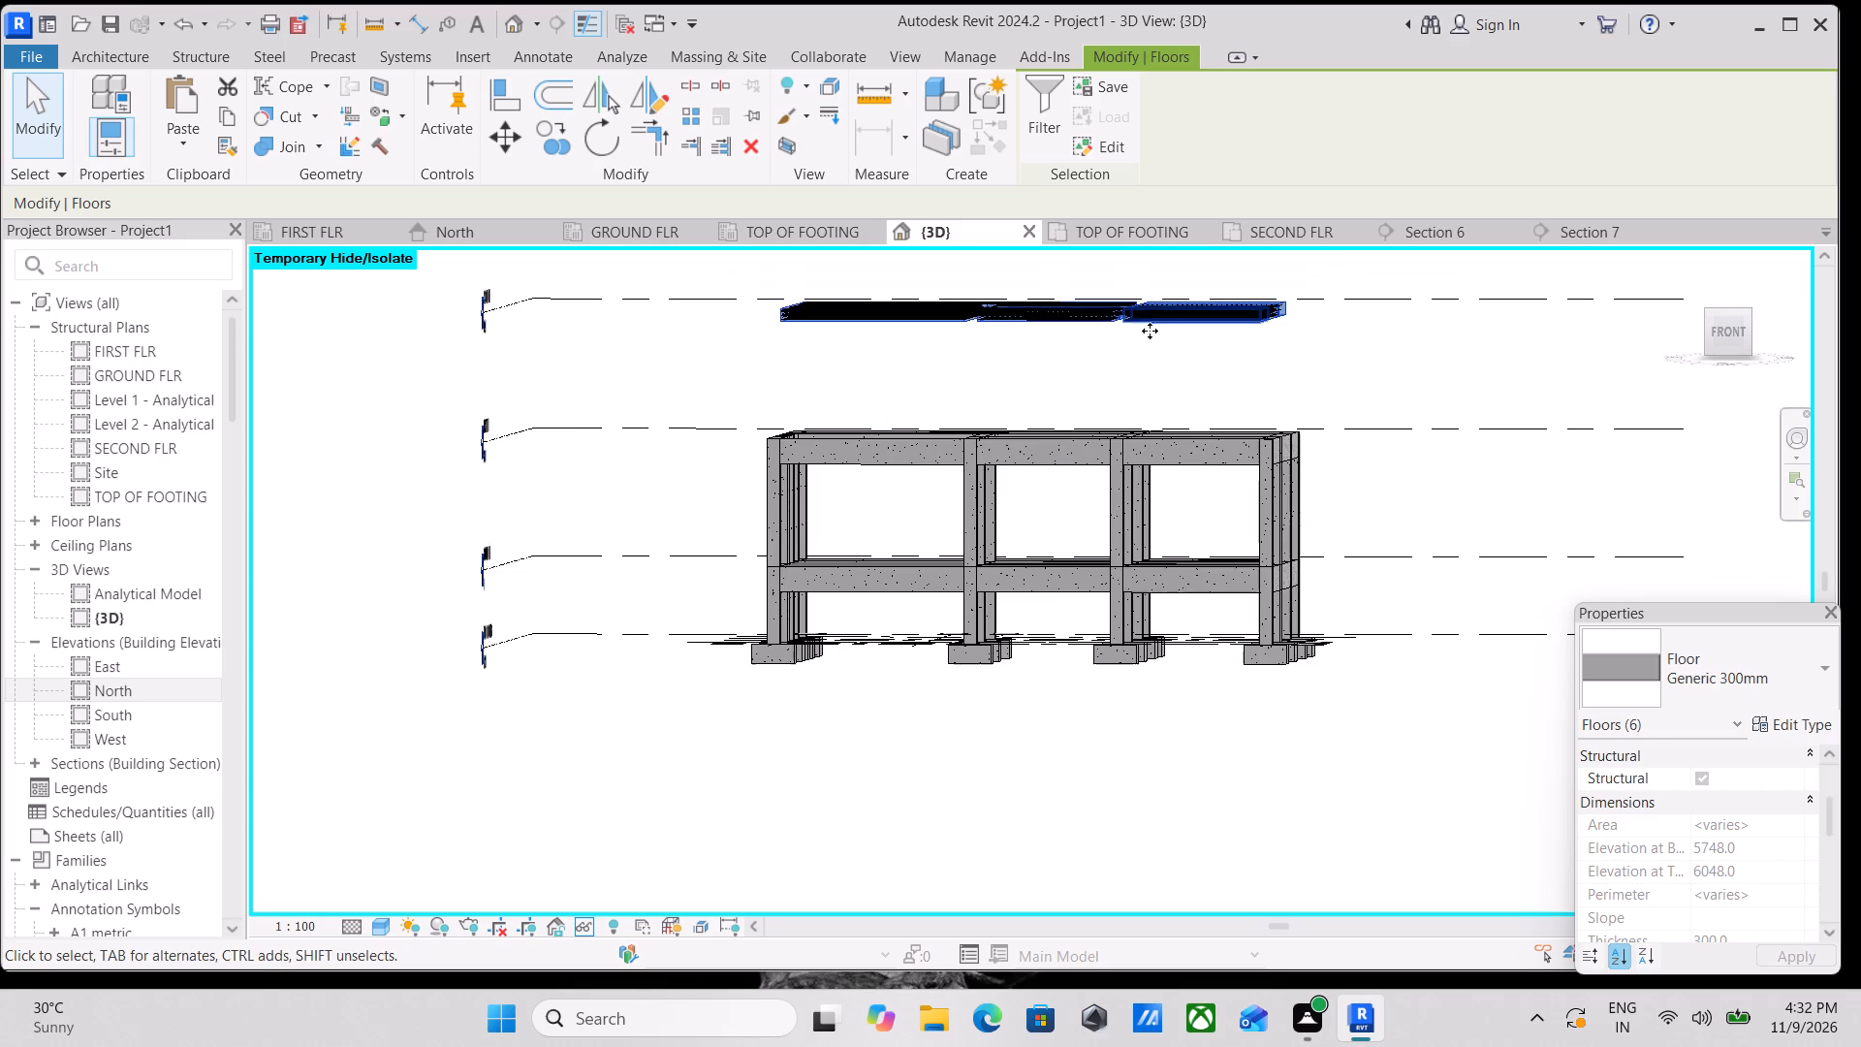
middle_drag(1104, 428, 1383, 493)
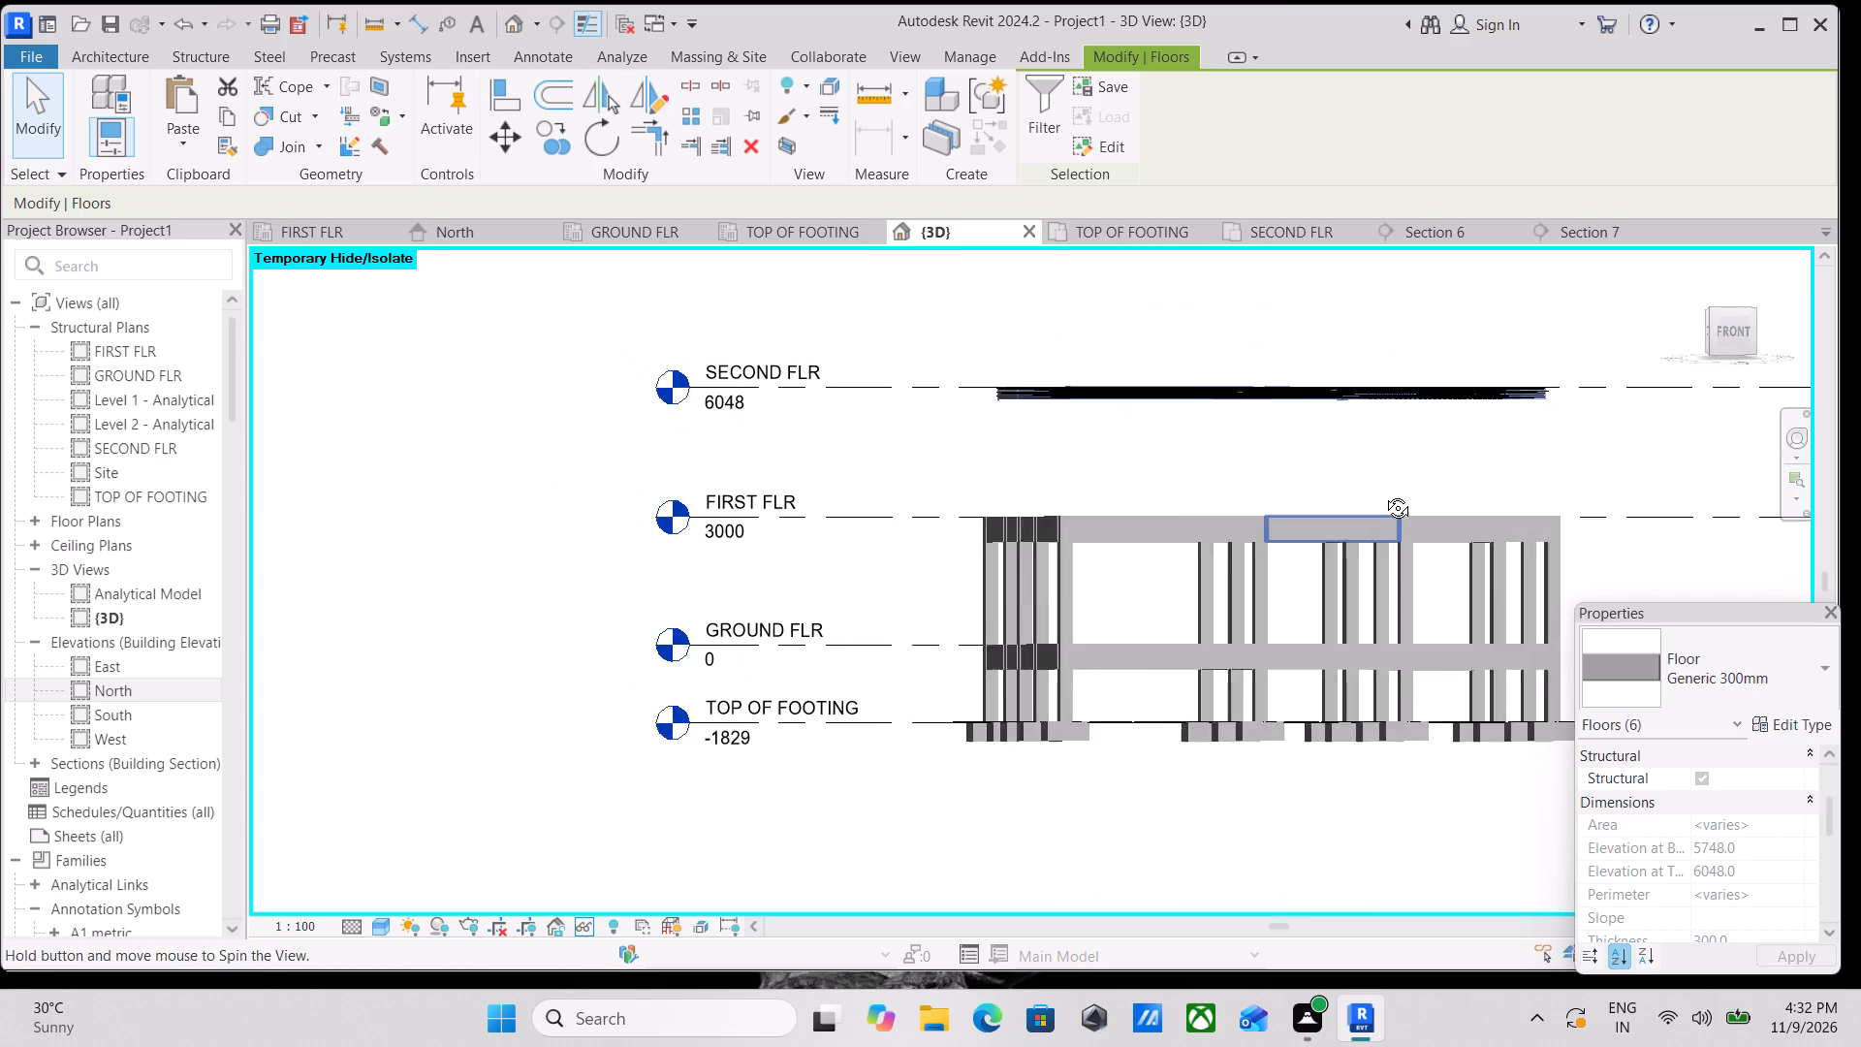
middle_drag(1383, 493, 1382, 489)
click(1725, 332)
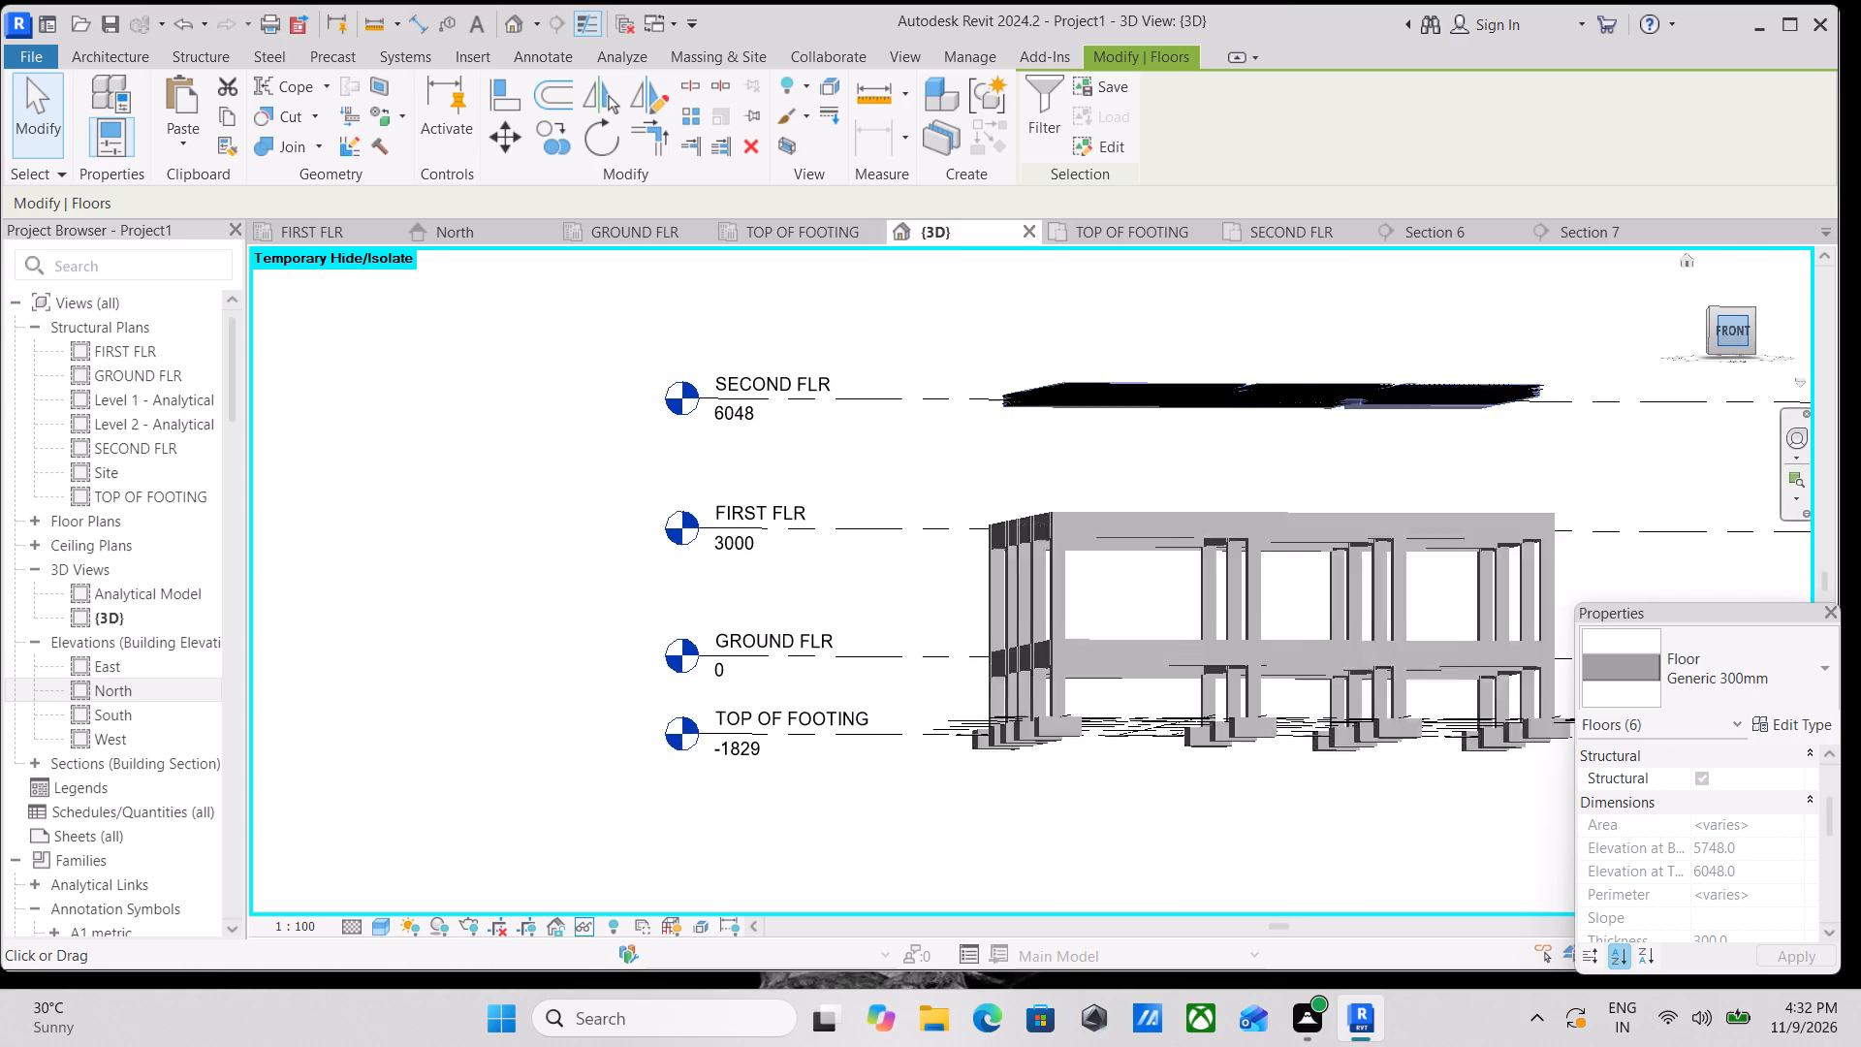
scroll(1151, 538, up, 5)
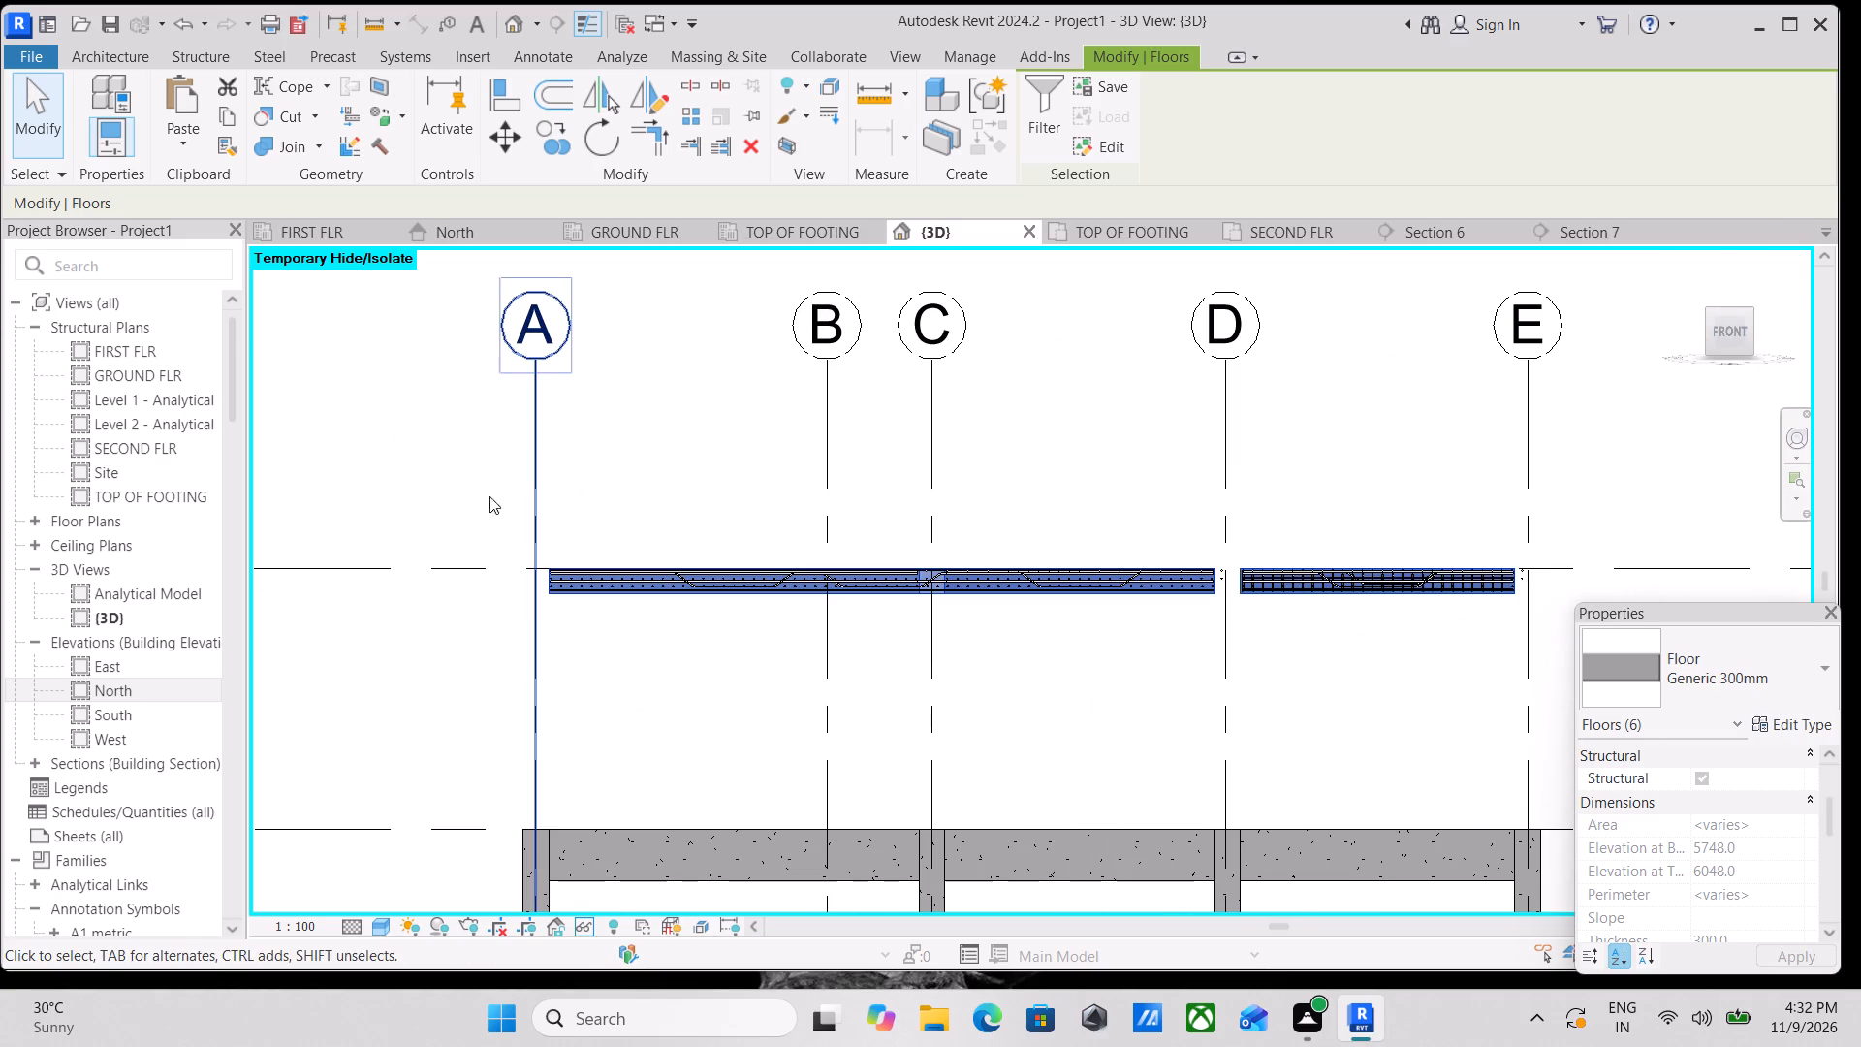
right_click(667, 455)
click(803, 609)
Copy all the Generic 300mm slabs at GROUND FLR and paste them aligned to the FIRST FLR level.
scroll(886, 560, down, 4)
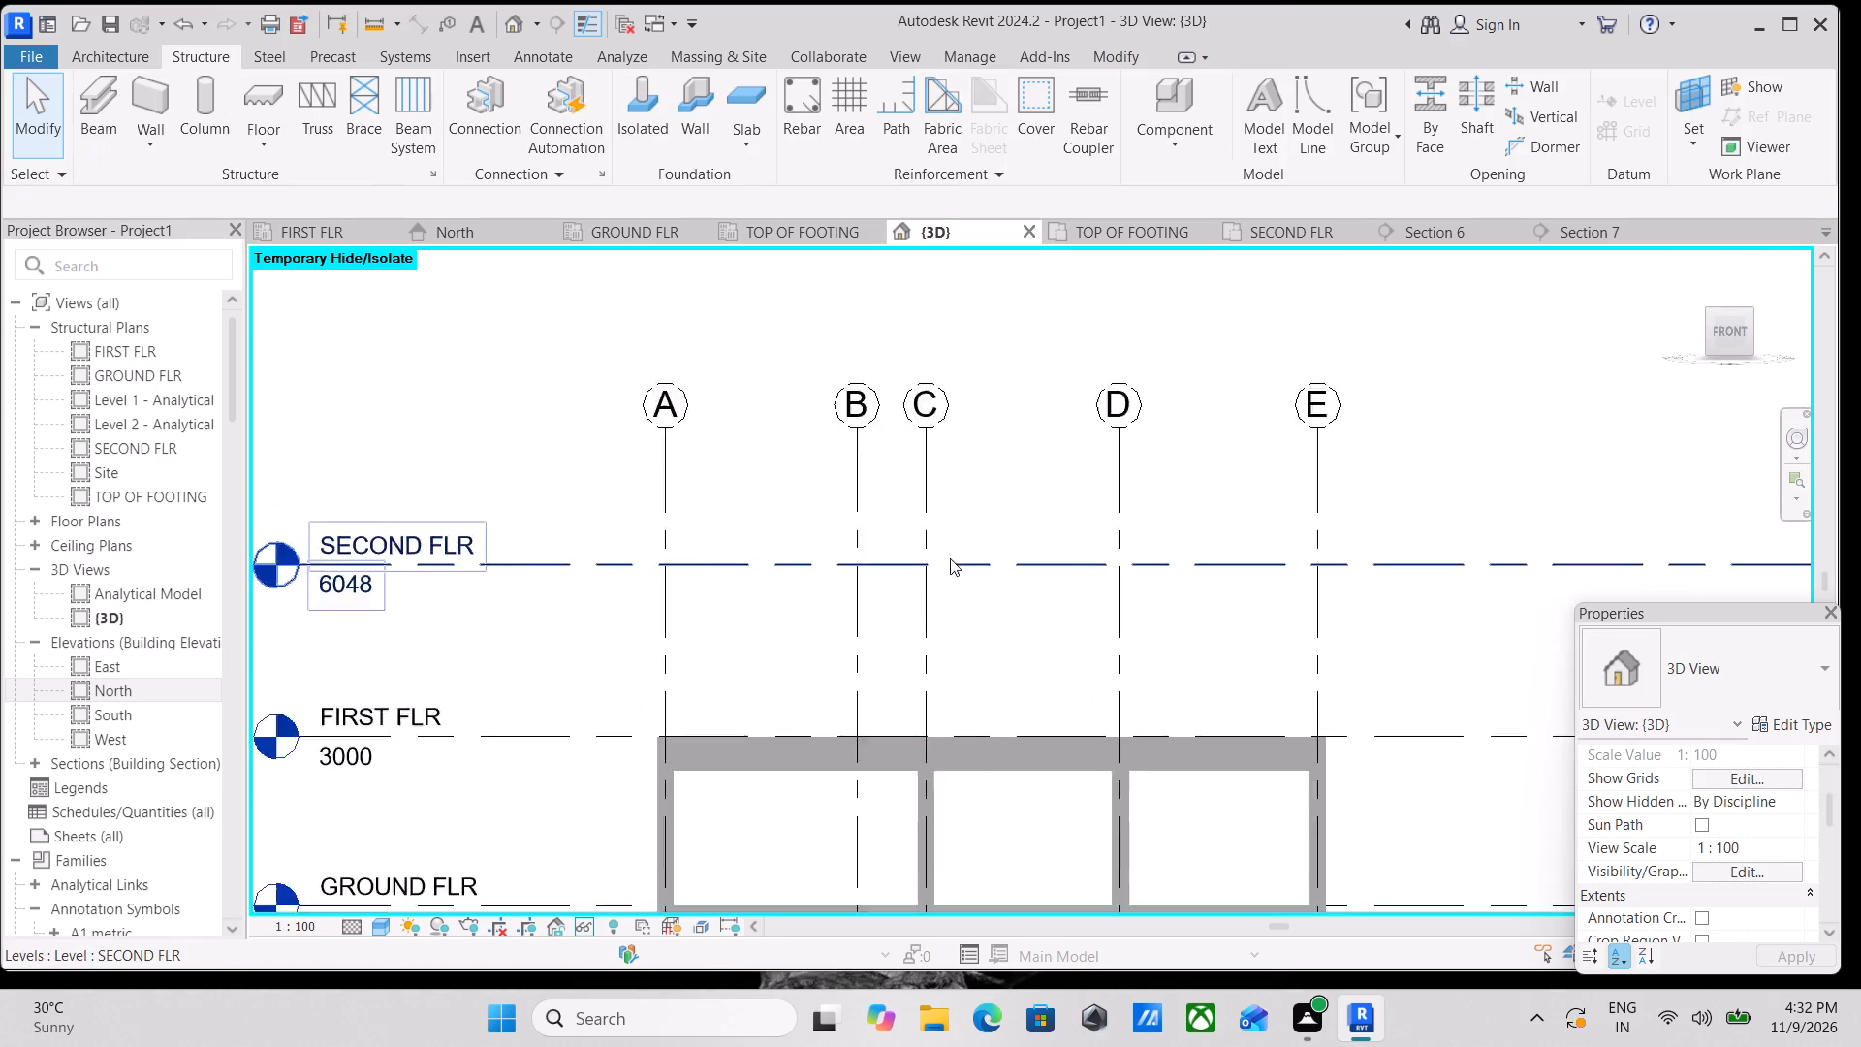
middle_drag(957, 554, 1096, 292)
shift+middle_drag(1062, 477, 1174, 806)
shift+scroll(1176, 807, up, 1)
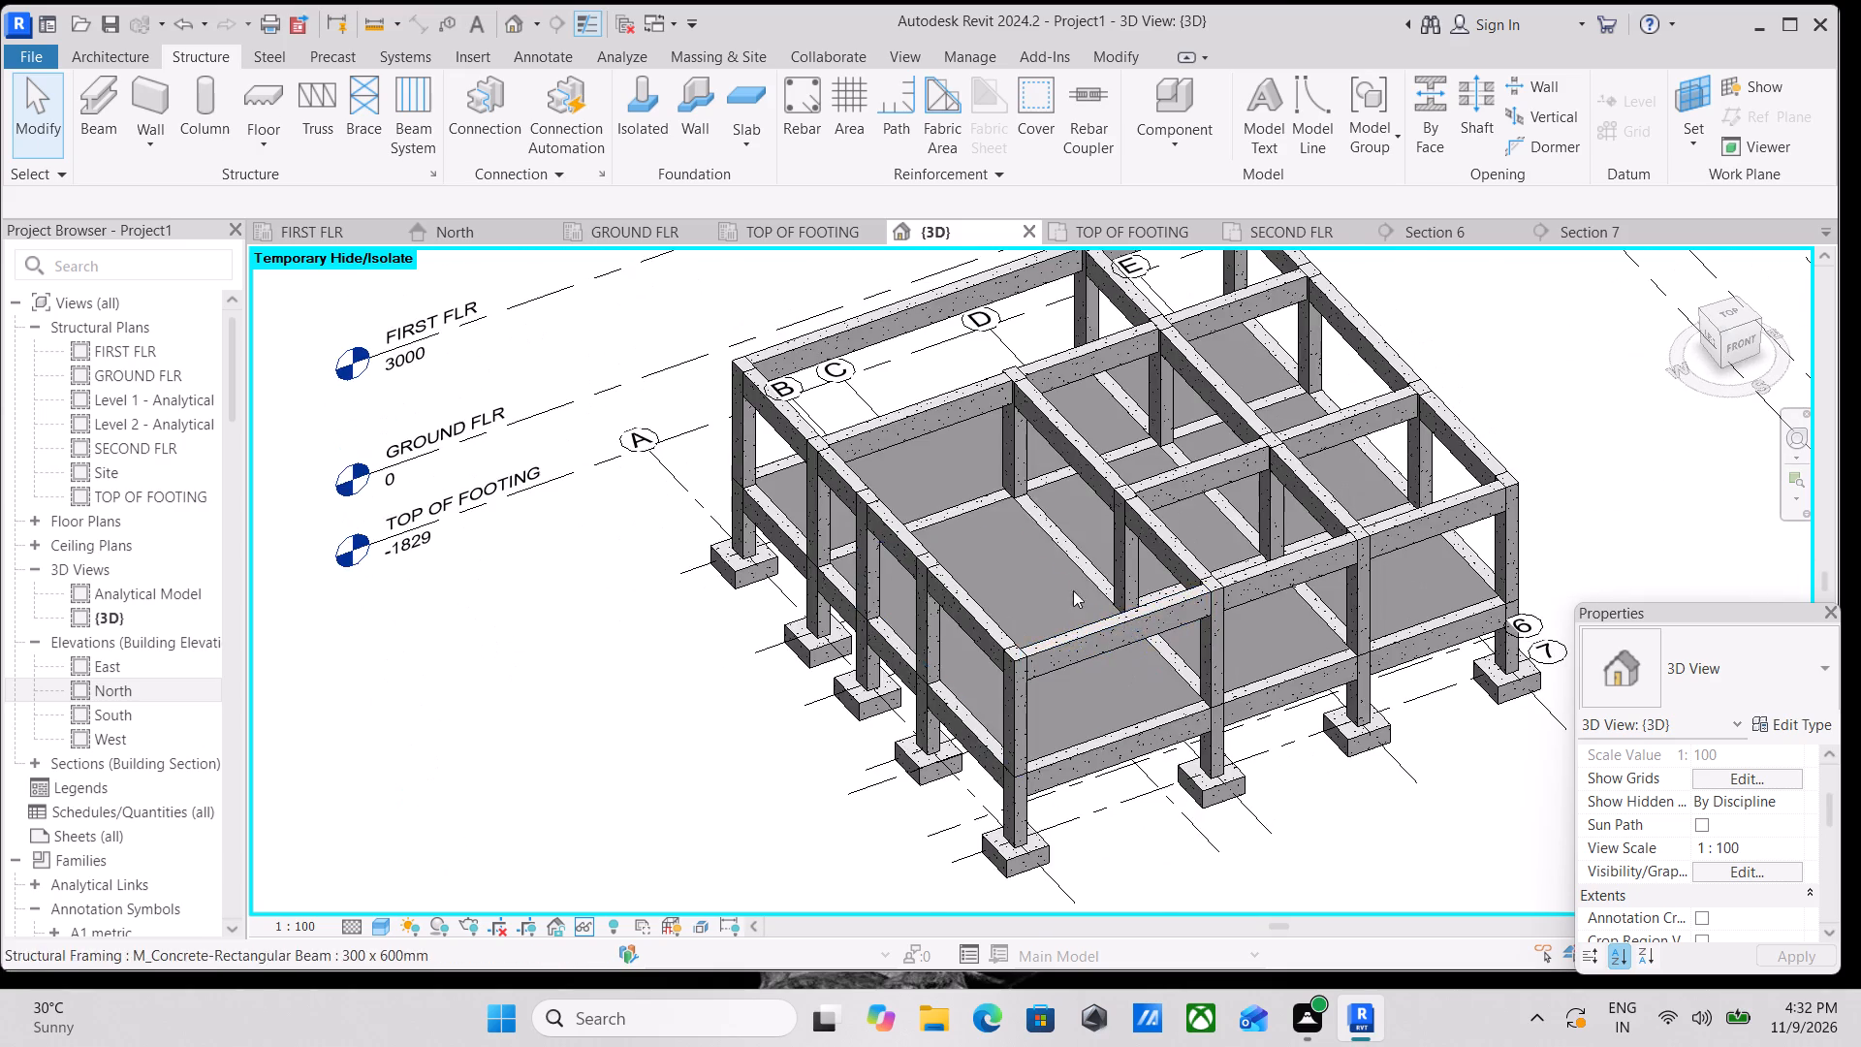
scroll(1025, 519, up, 6)
click(1000, 481)
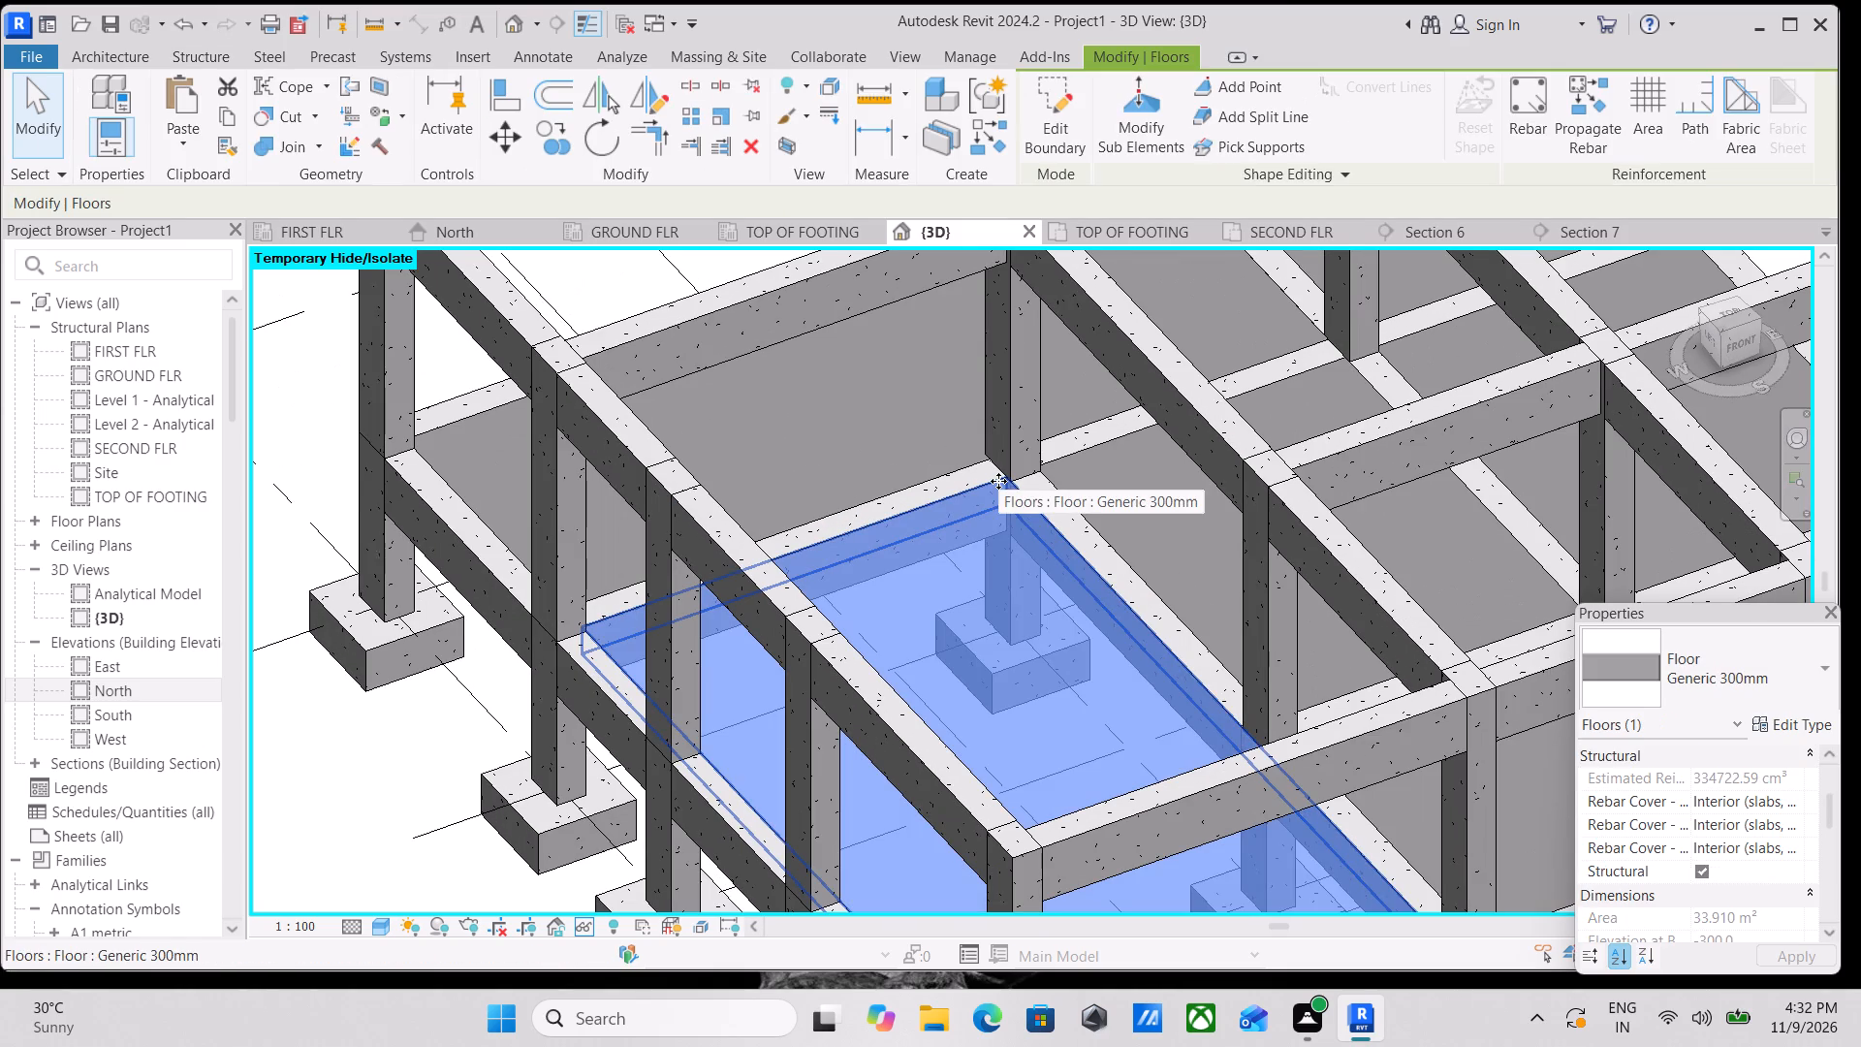
key(s)
key(a)
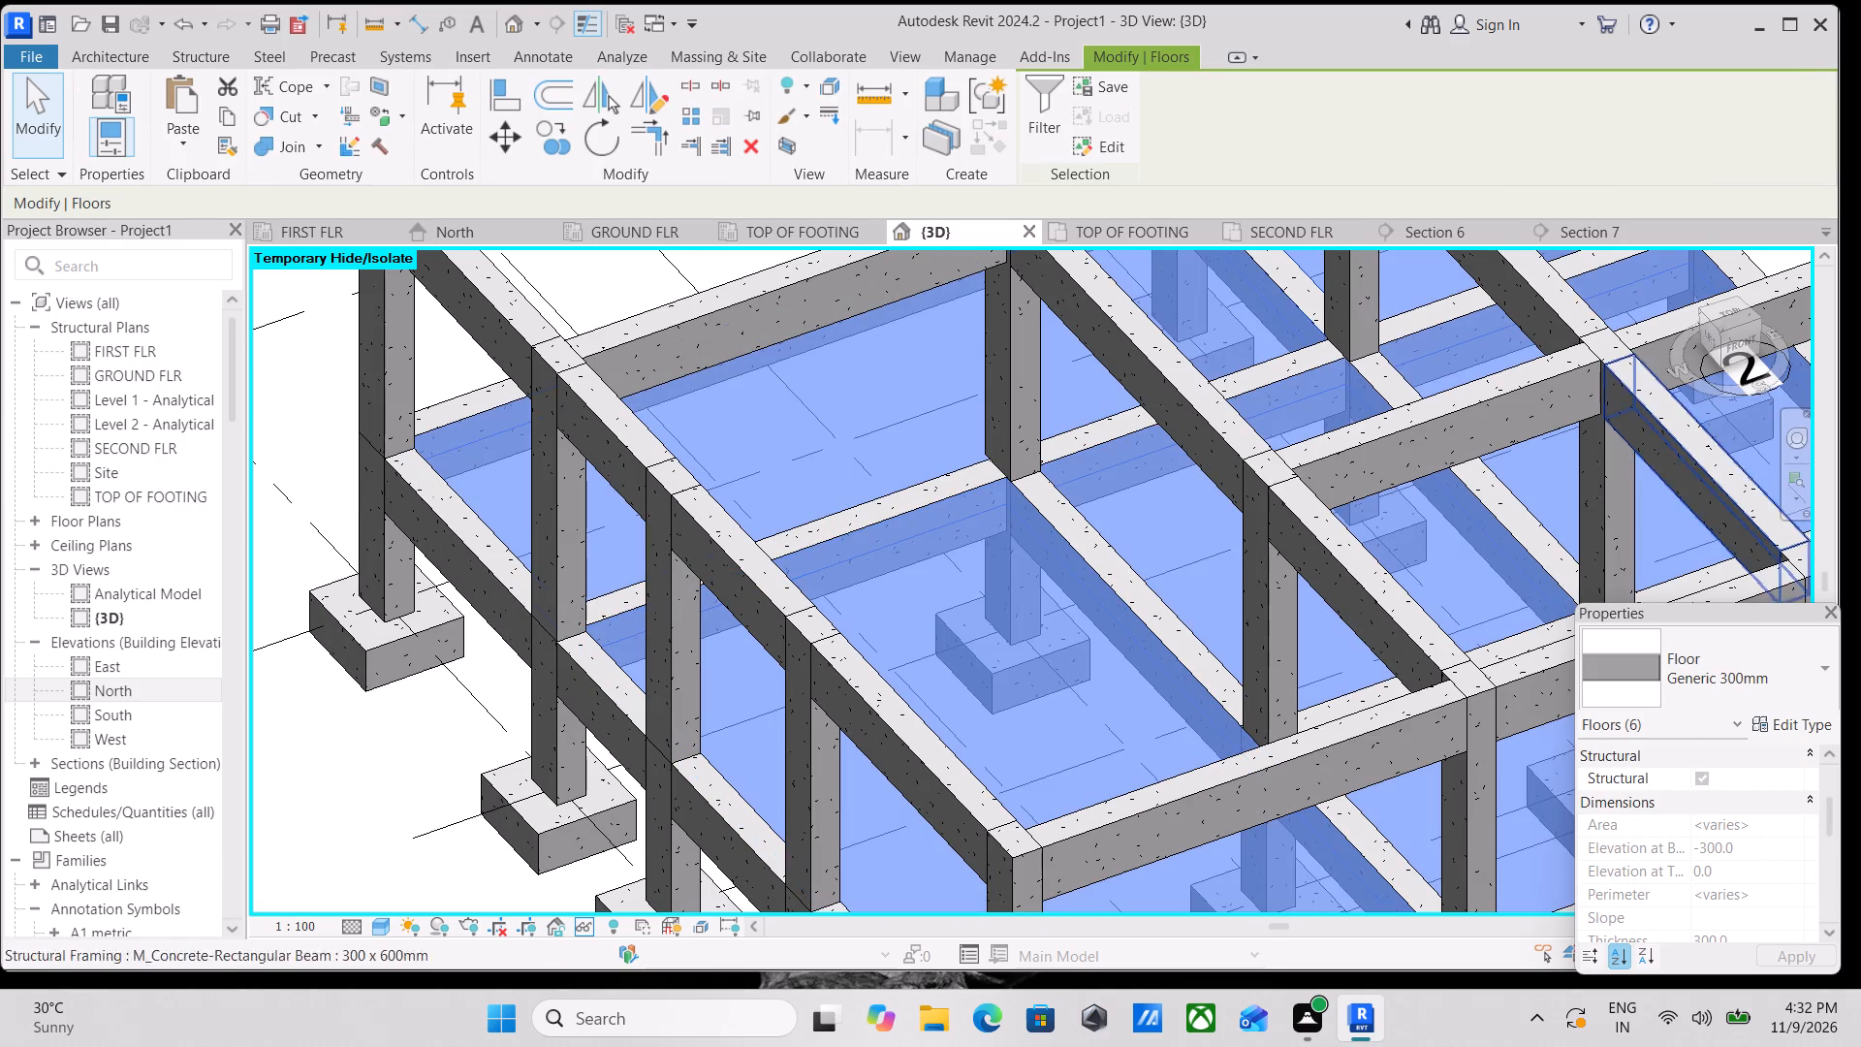
click(1735, 340)
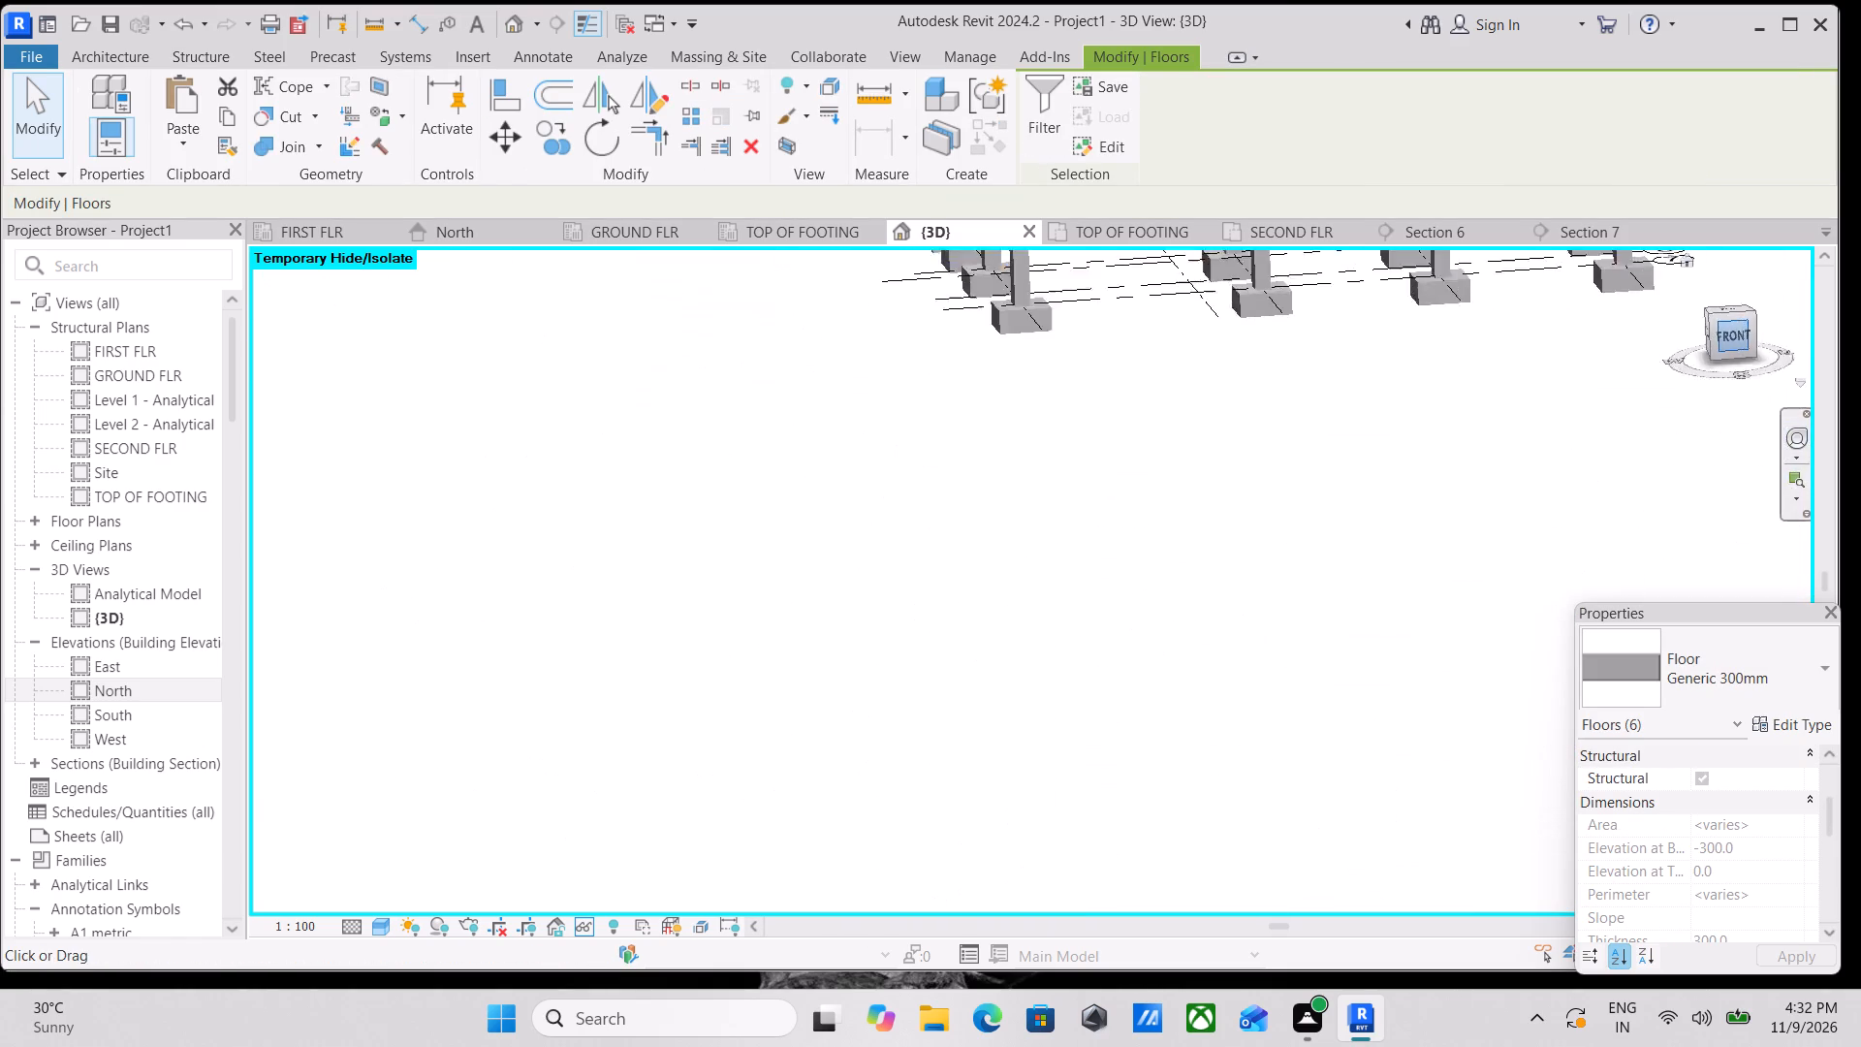
scroll(1160, 504, up, 2)
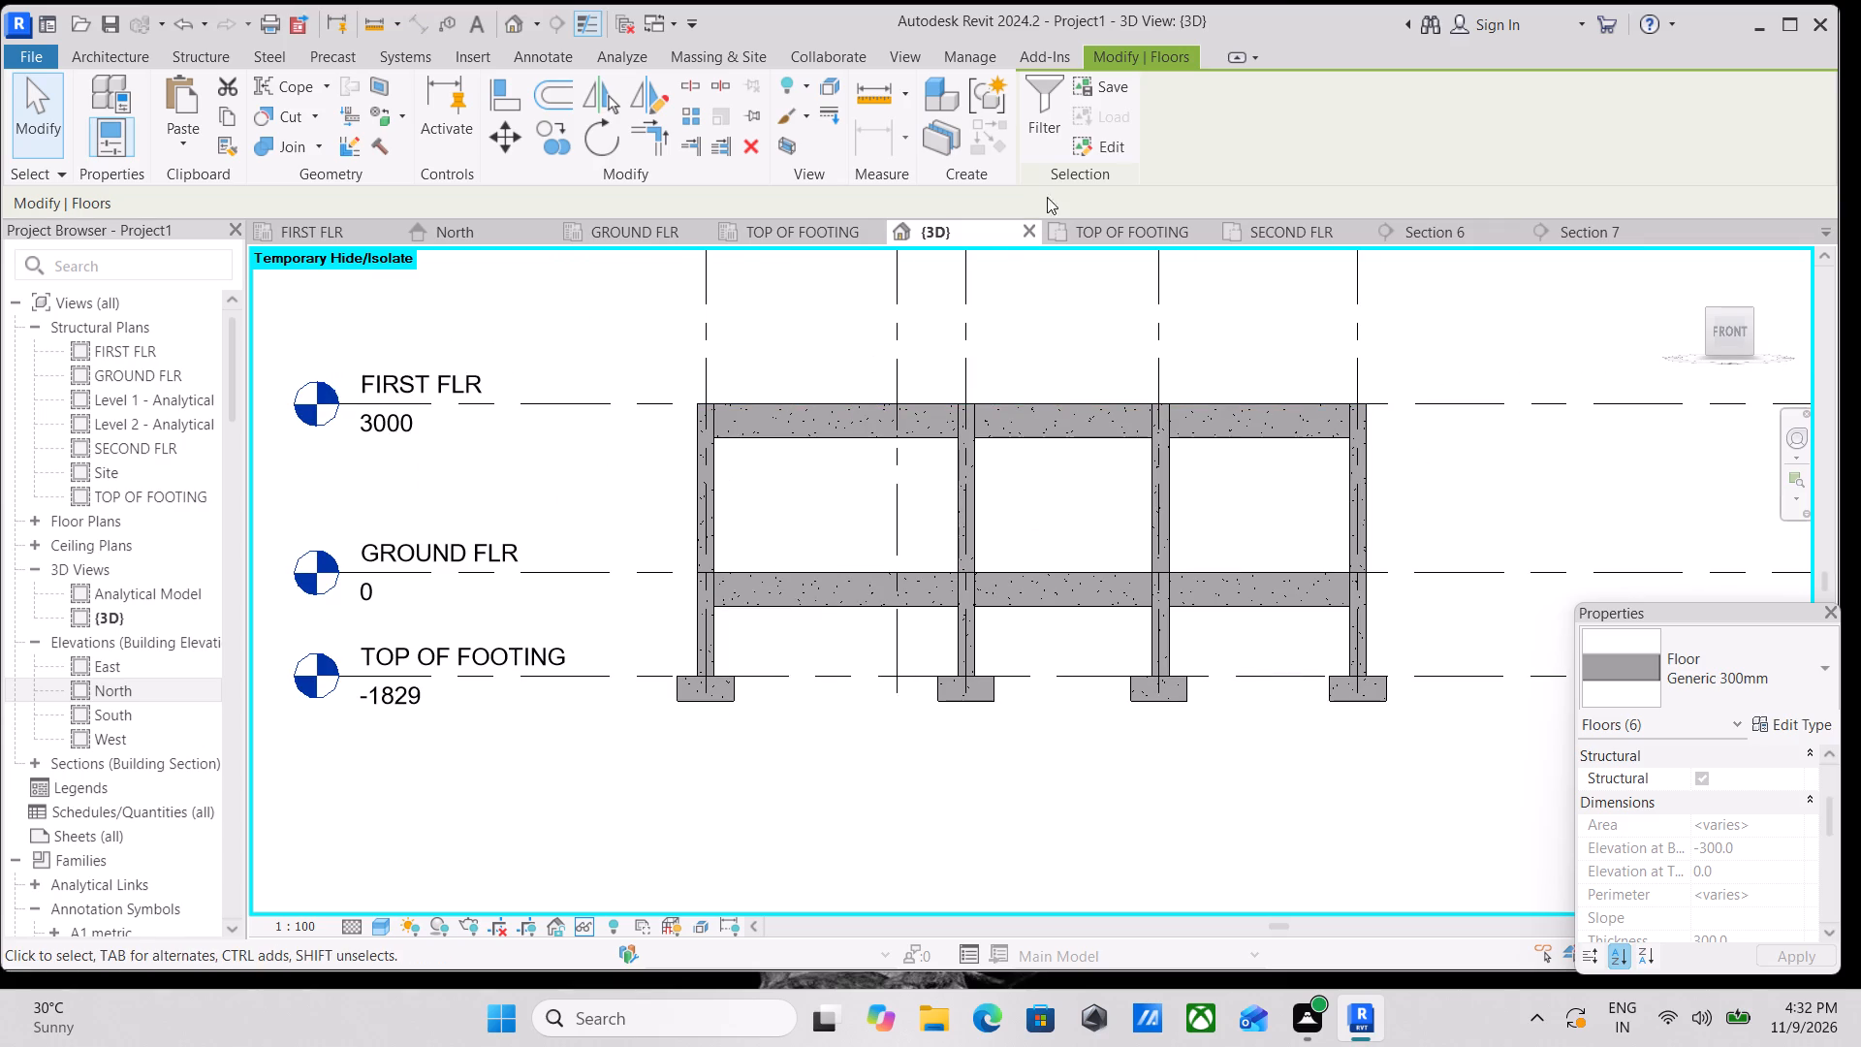
click(226, 119)
click(188, 142)
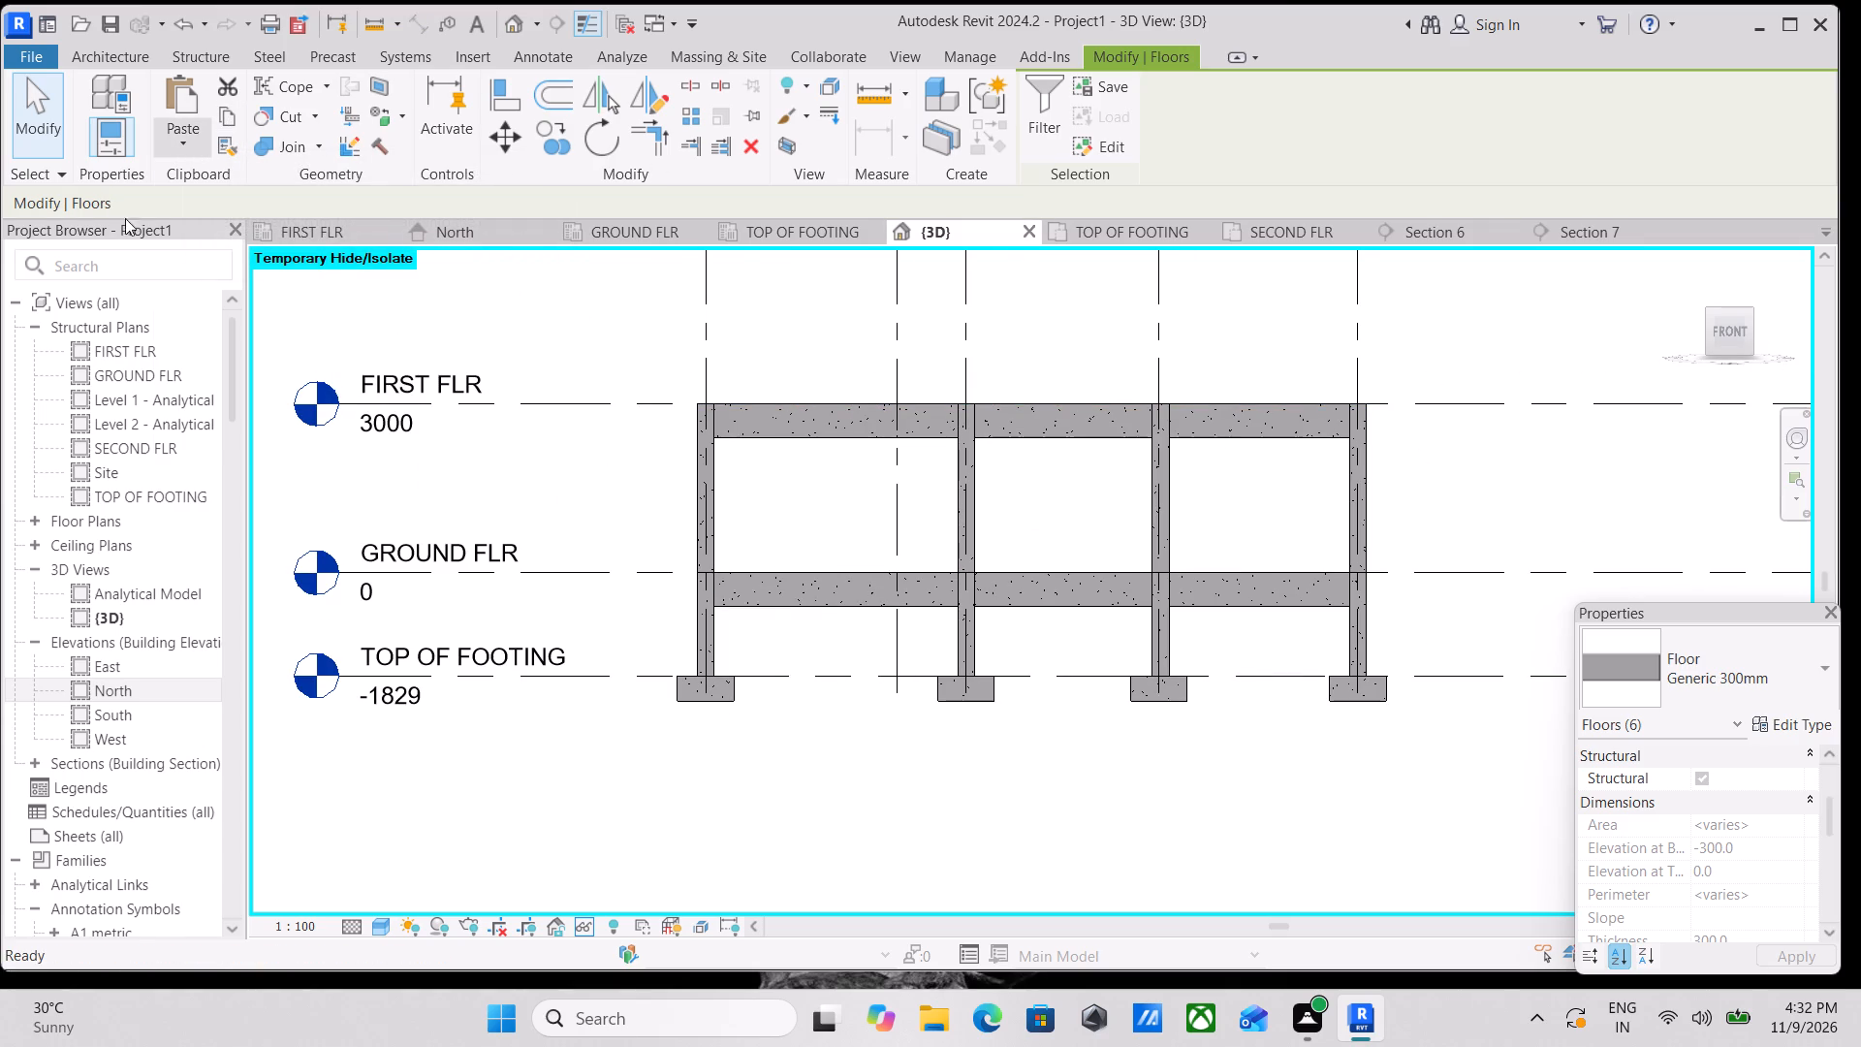
click(223, 229)
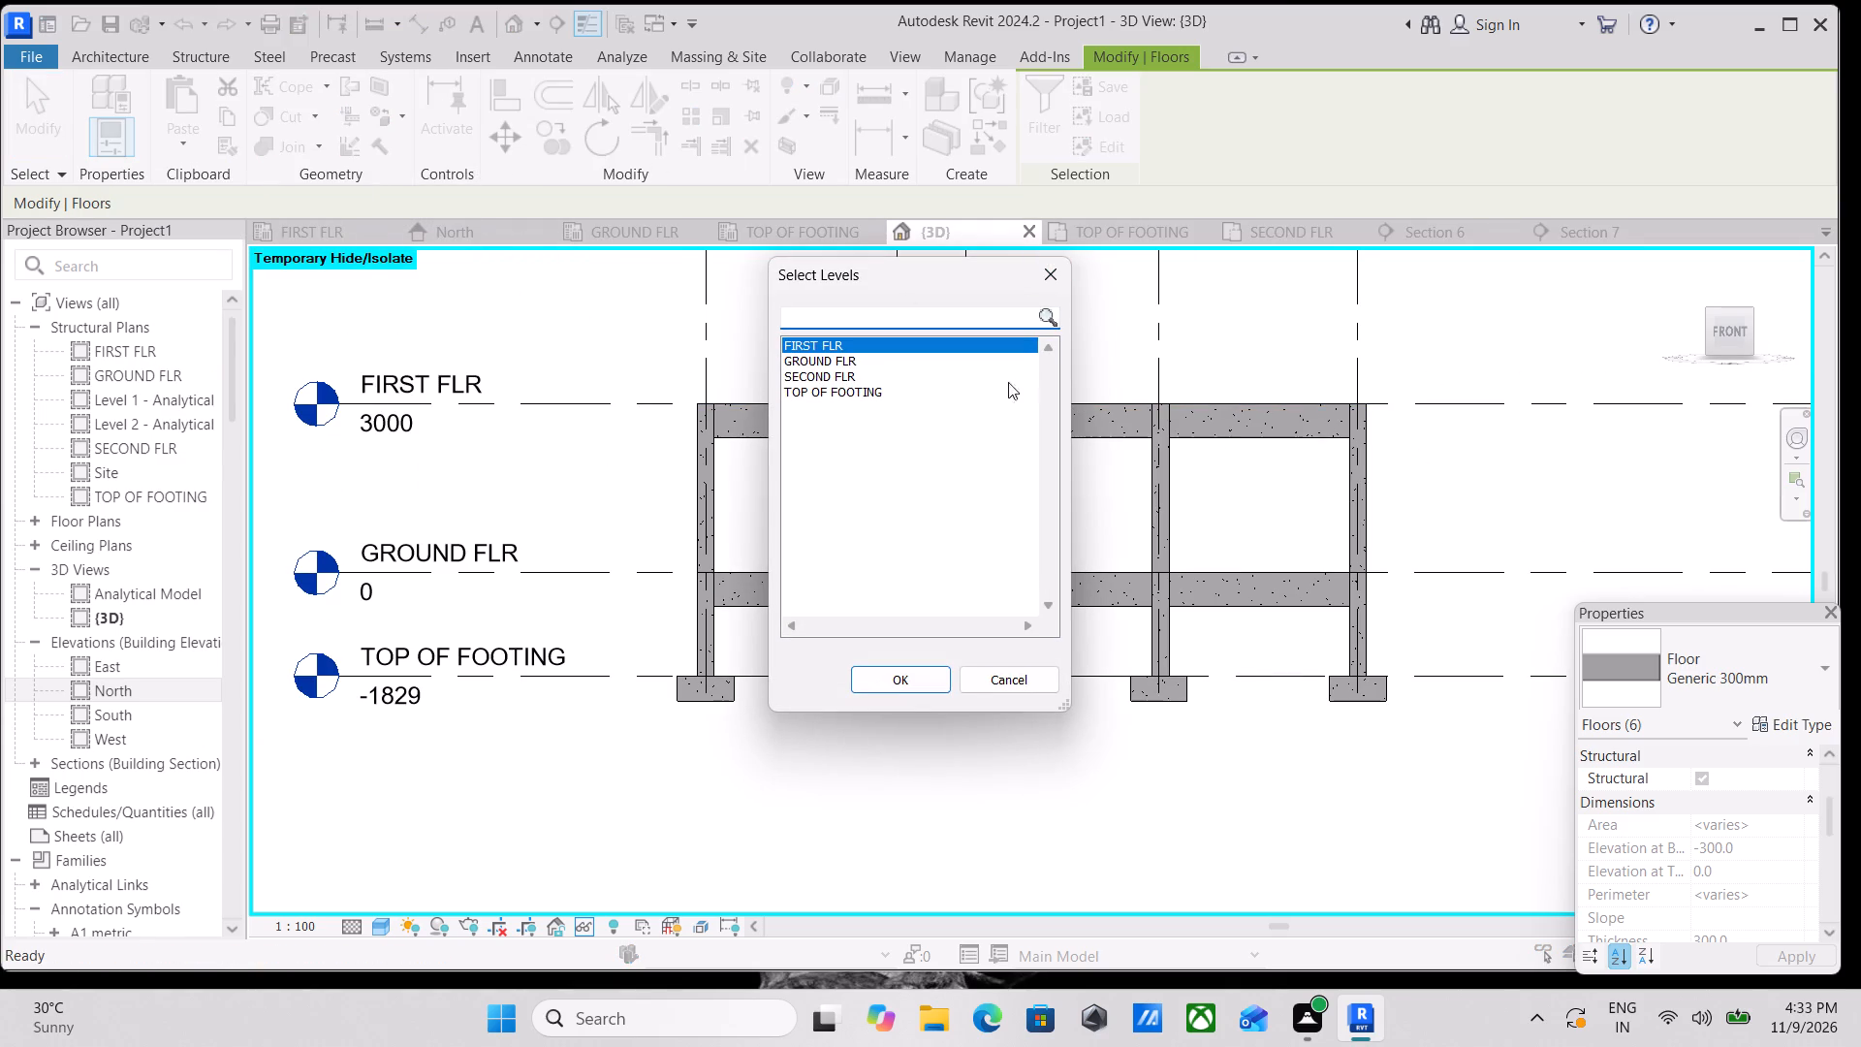
click(896, 673)
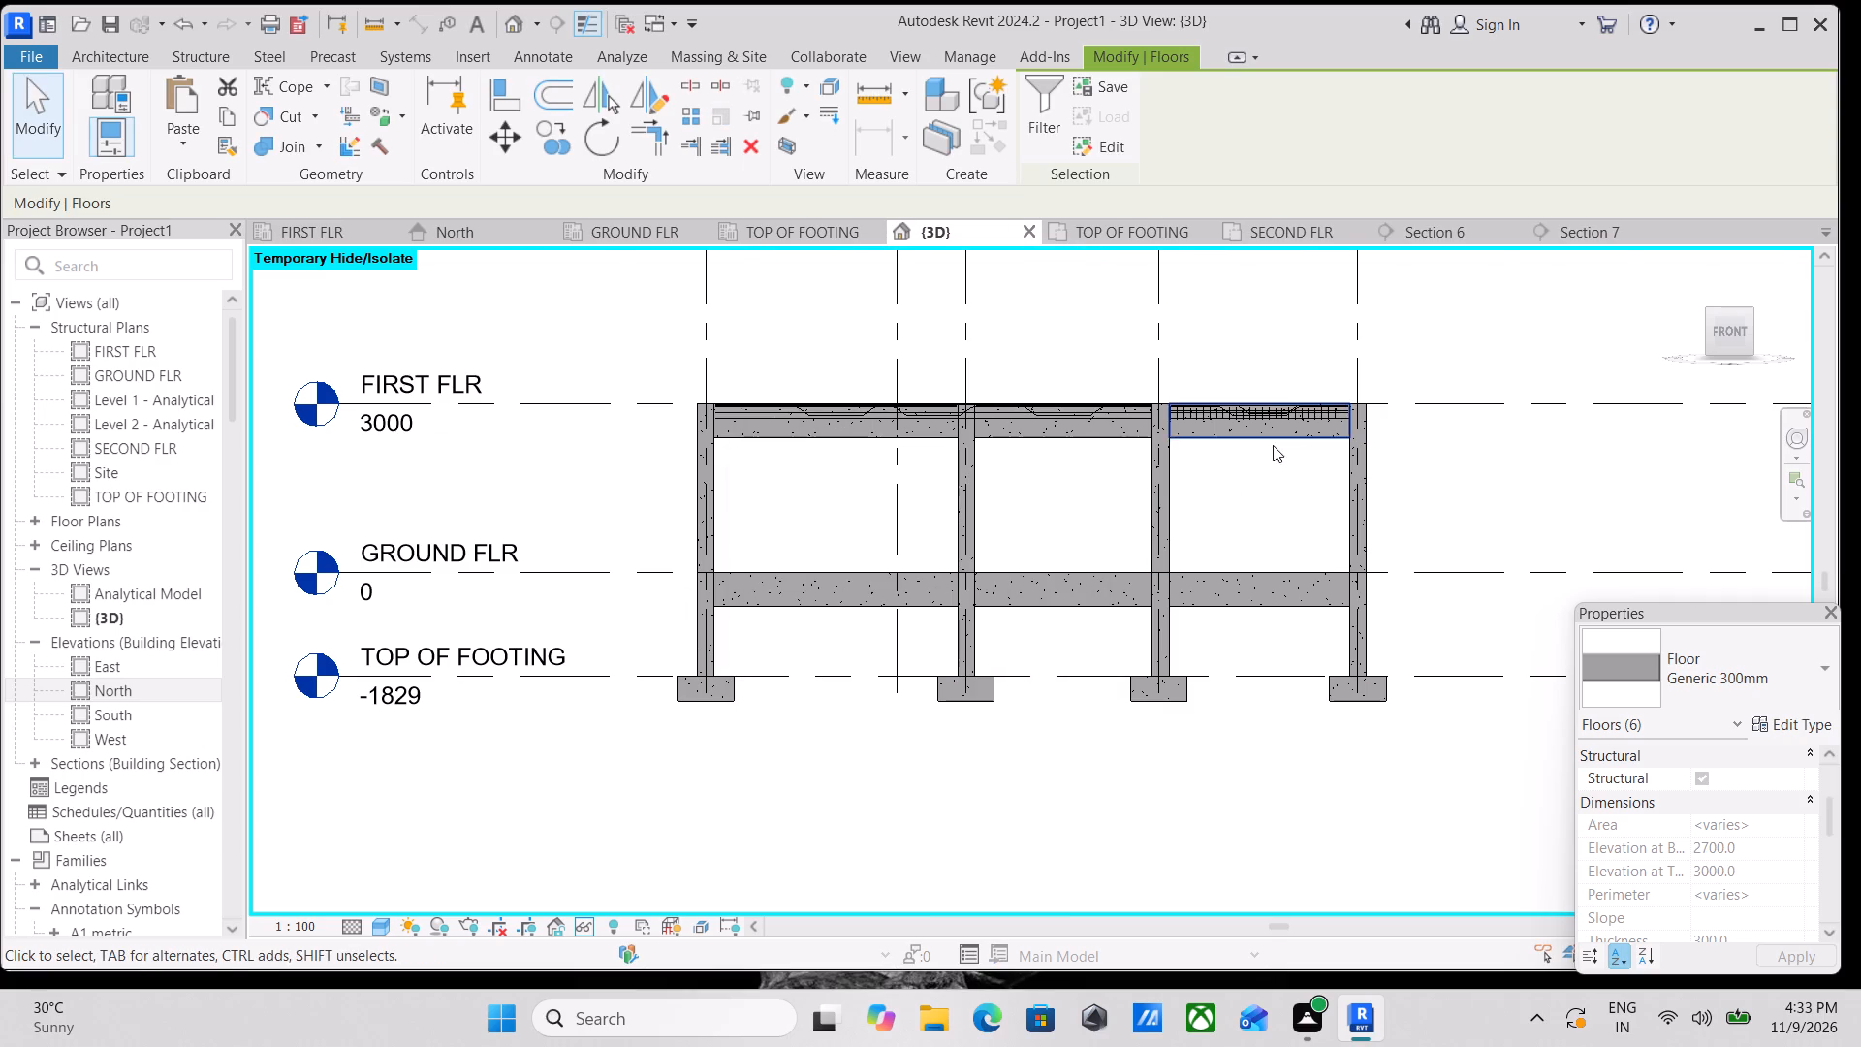
scroll(1273, 445, down, 1)
shift+middle_drag(1231, 476, 1527, 791)
scroll(1218, 421, up, 1)
middle_drag(1218, 429, 1244, 566)
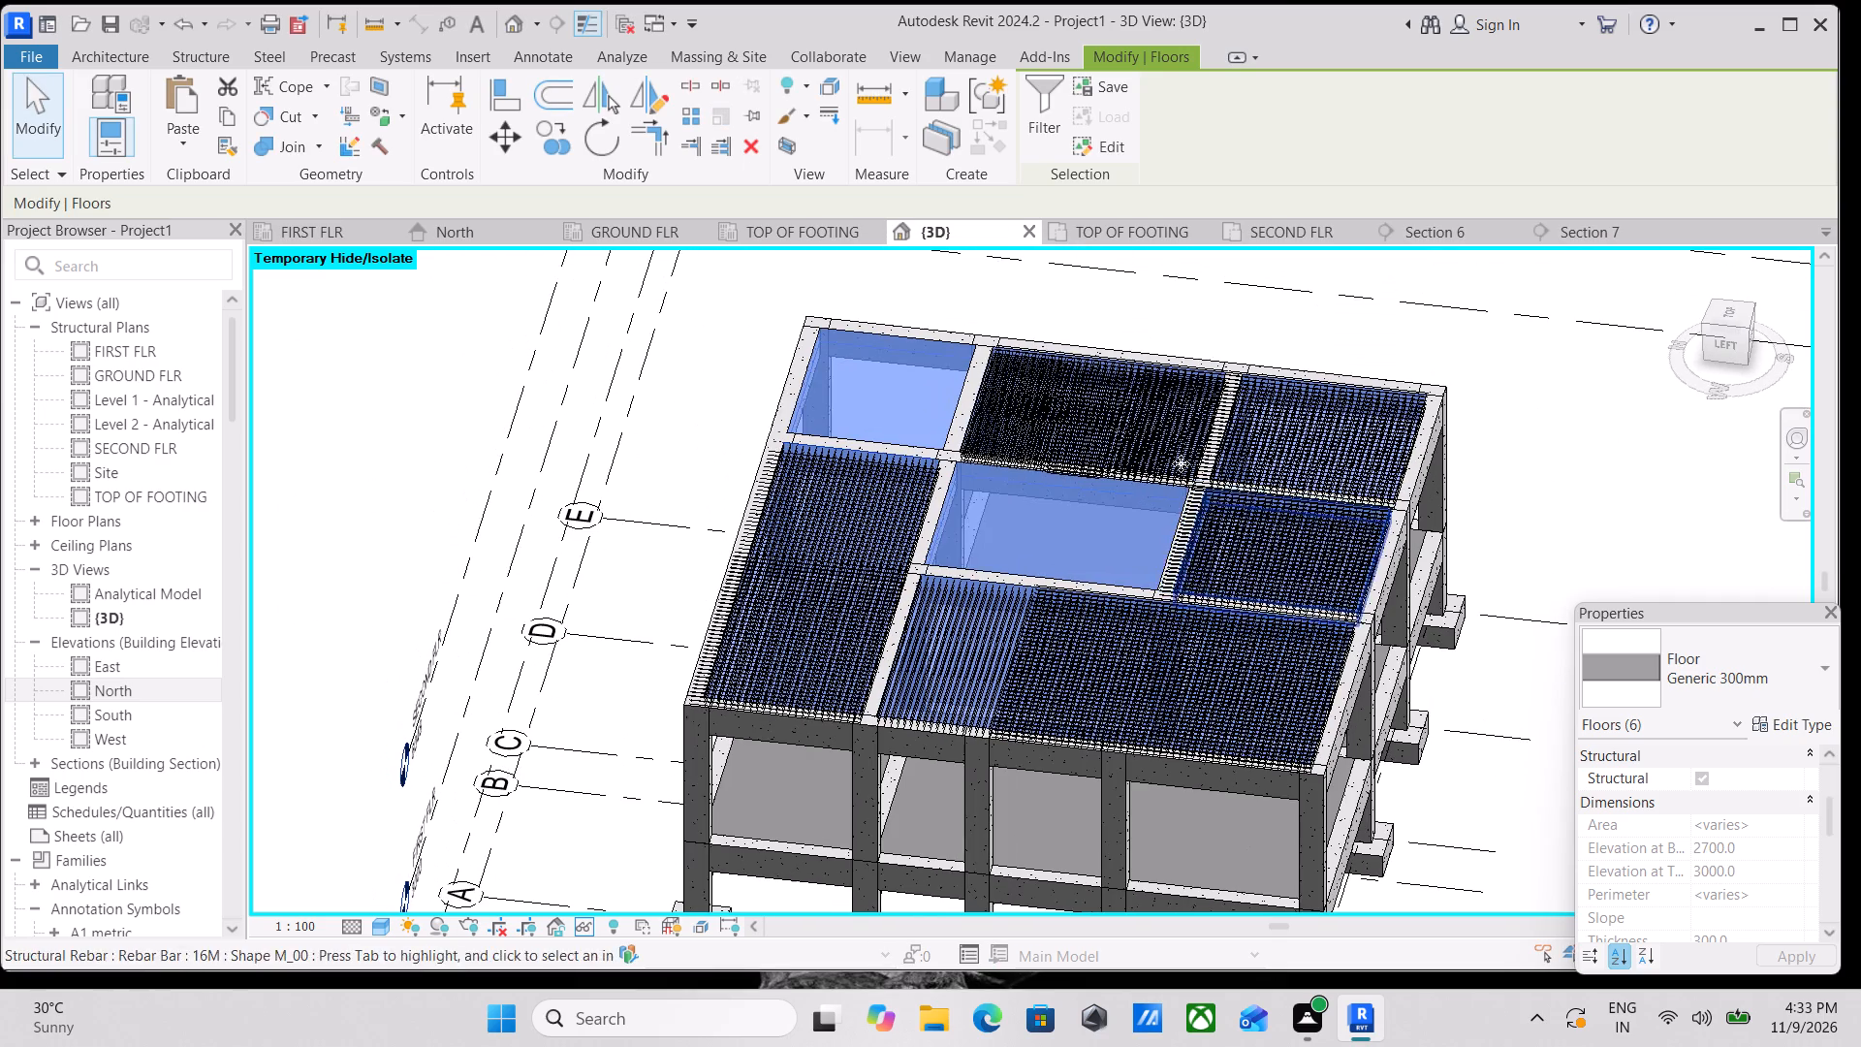
Examine the reinforcement in the slabs pasted at FIRST FLR, checking the bar ends along the surrounding beams.
key(Escape)
scroll(993, 415, up, 4)
scroll(1354, 472, up, 3)
middle_drag(1583, 507, 1610, 603)
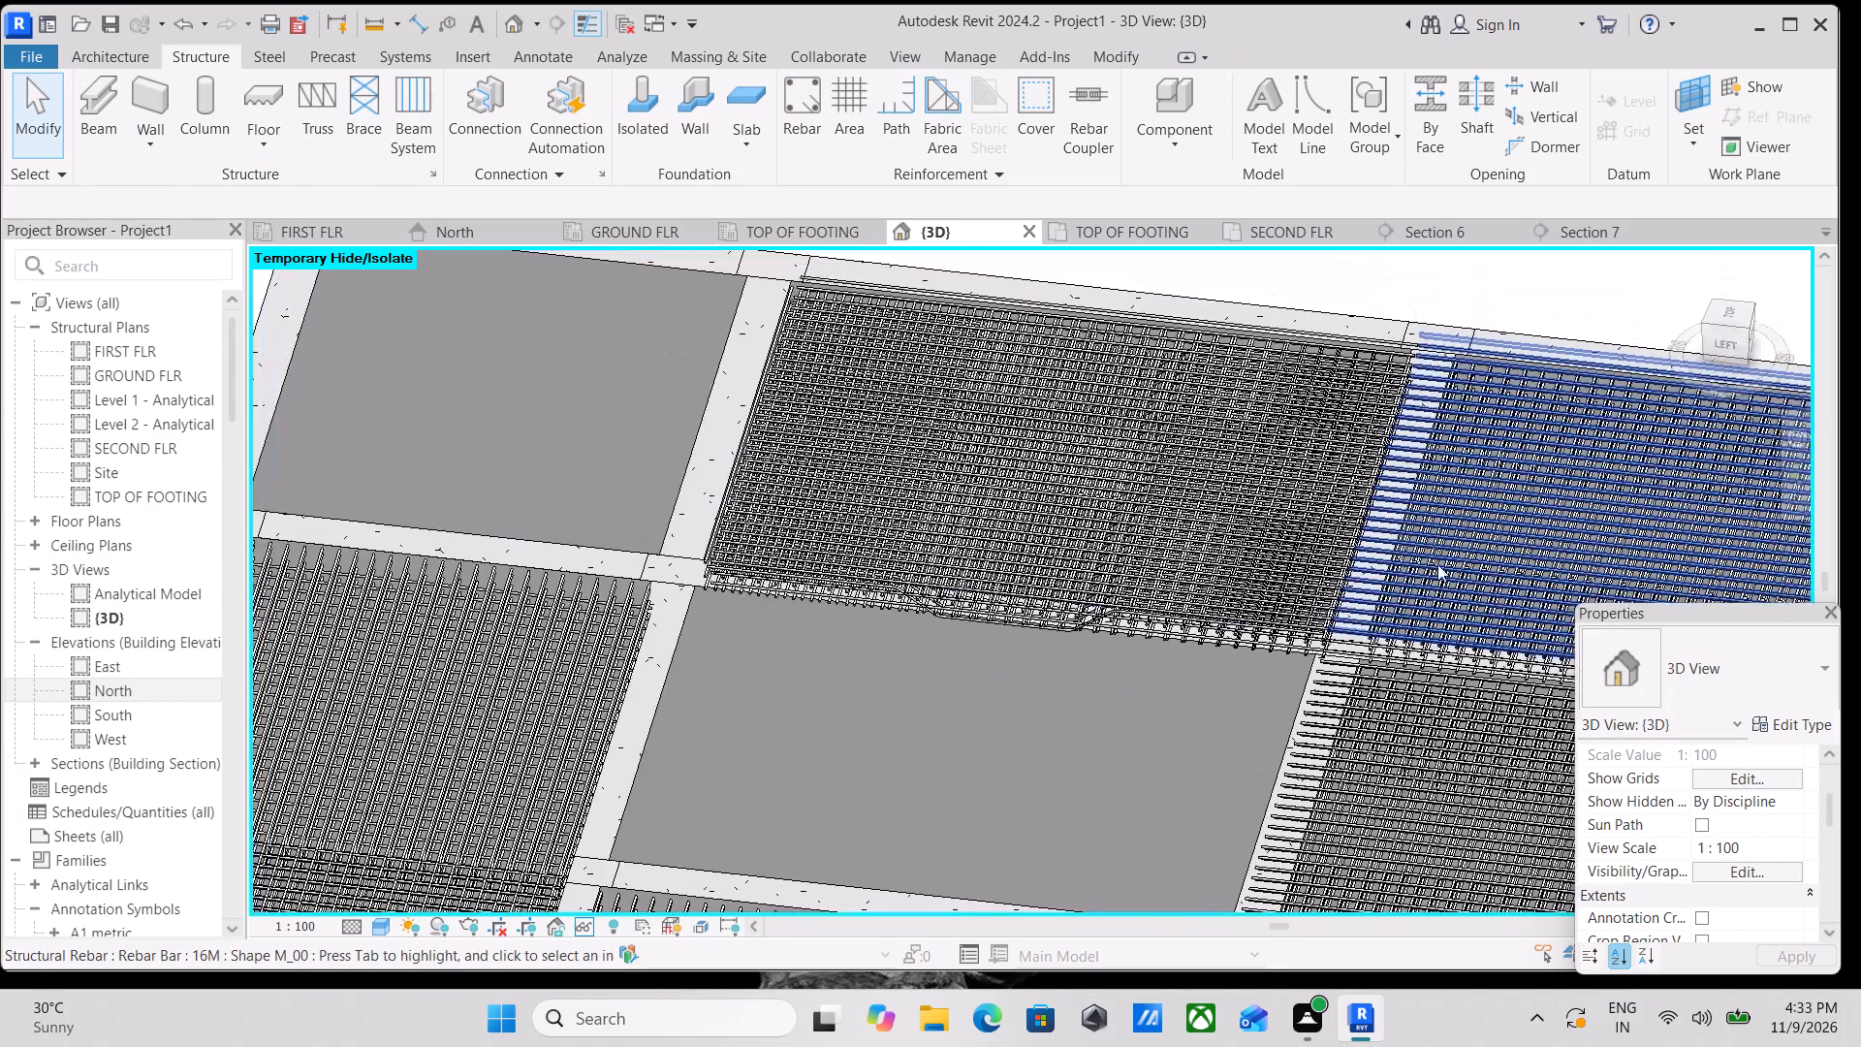
scroll(813, 318, down, 2)
middle_drag(1002, 418, 1172, 454)
scroll(1106, 442, down, 1)
middle_drag(1104, 442, 1151, 440)
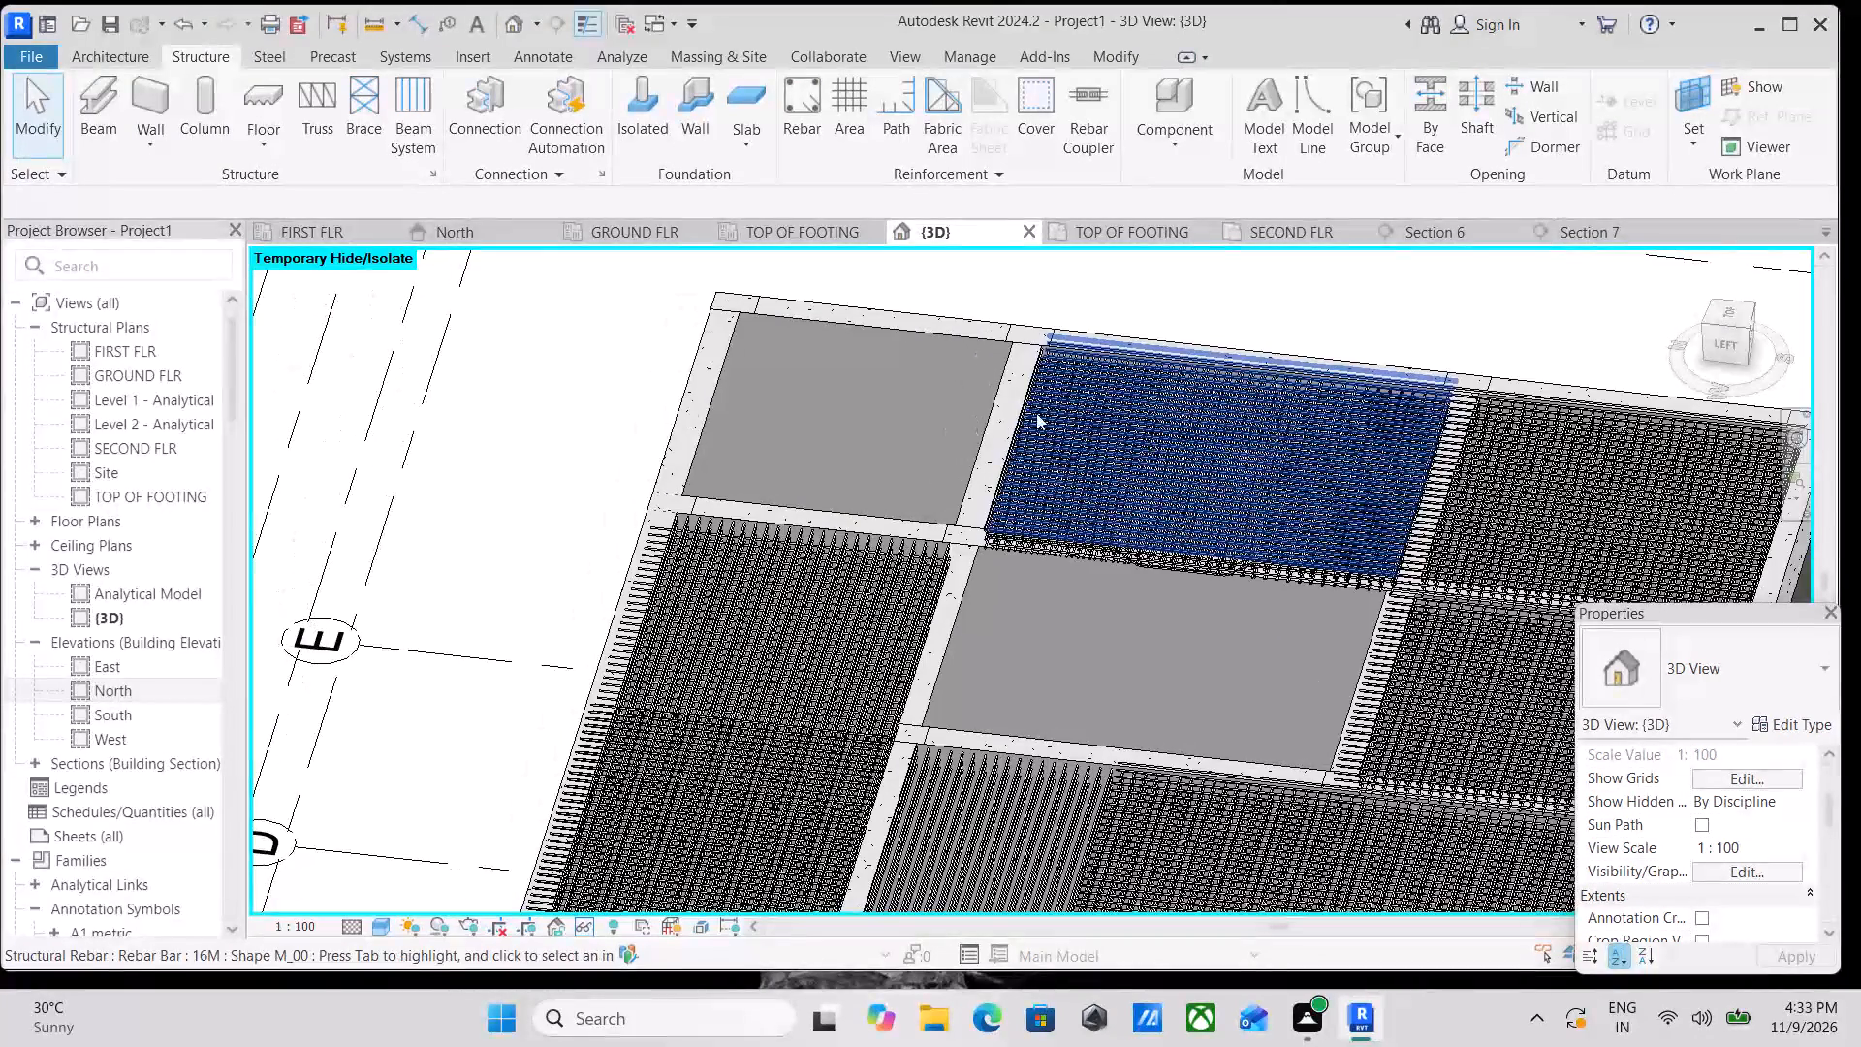
scroll(1037, 429, up, 13)
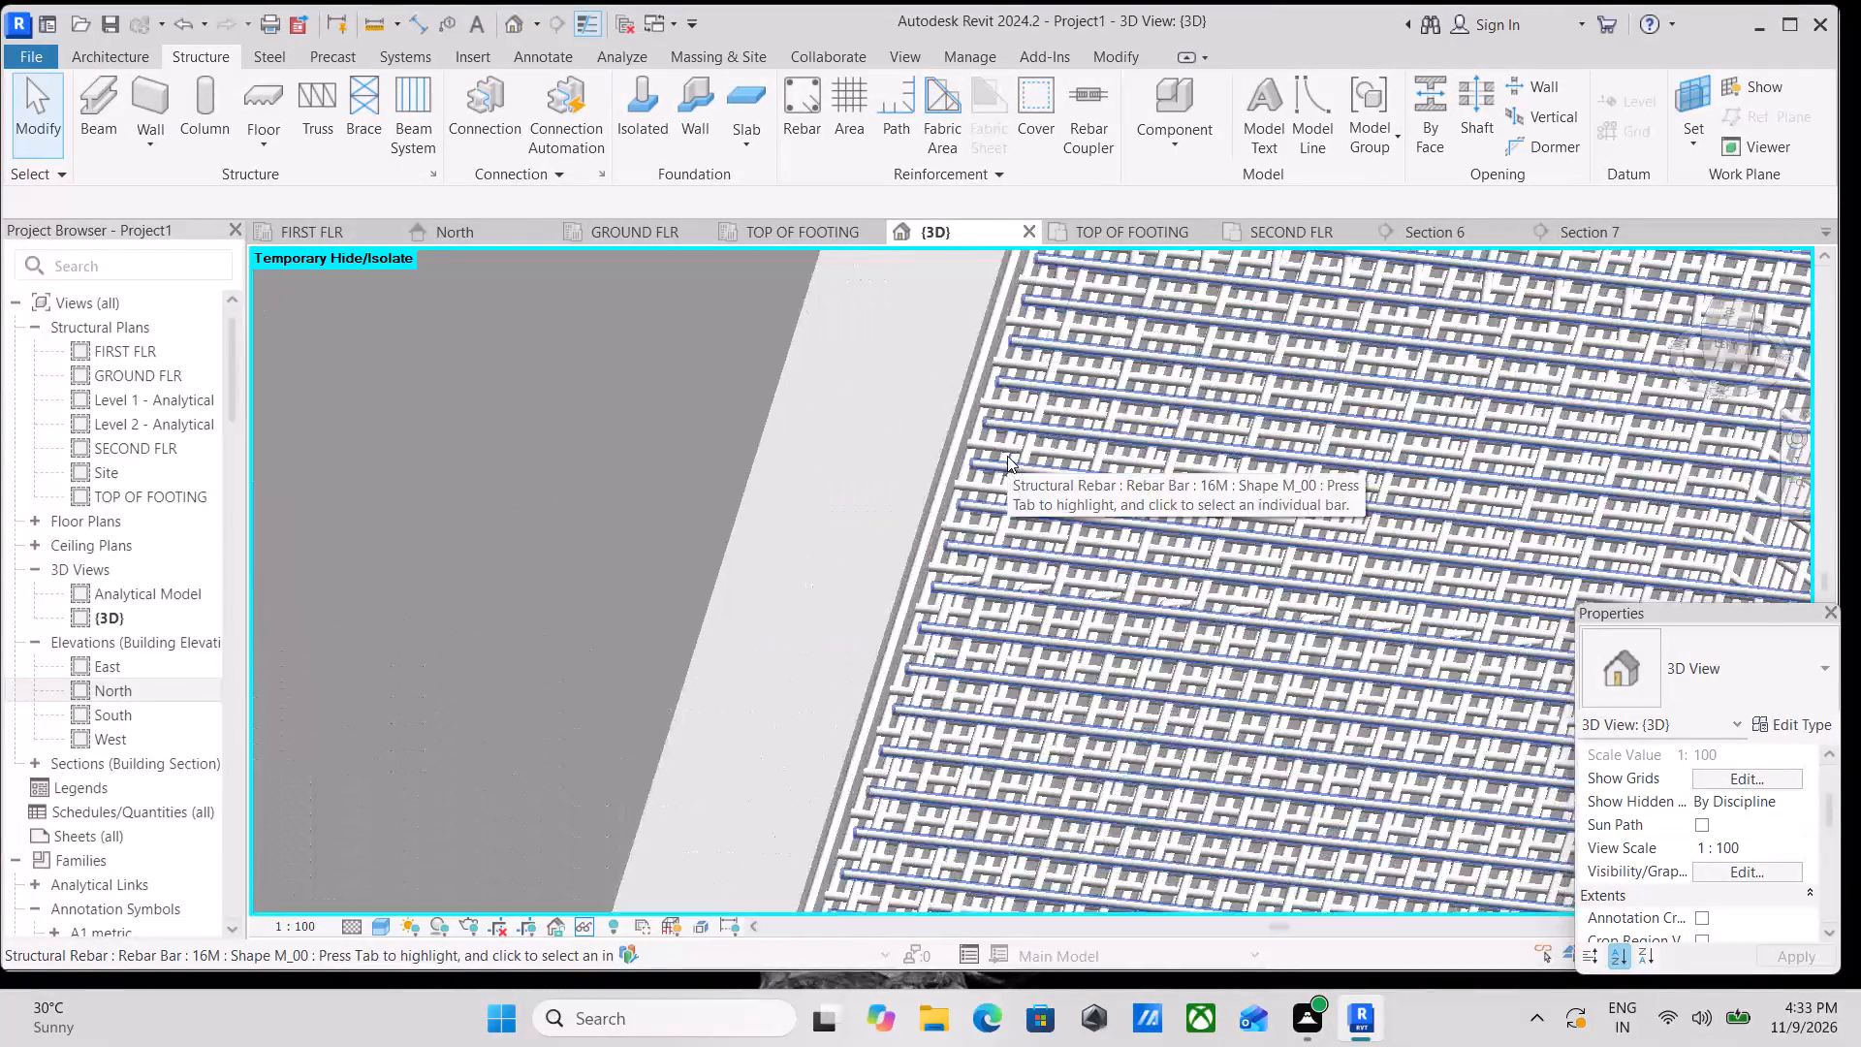
scroll(1007, 456, up, 4)
scroll(930, 401, down, 3)
middle_drag(1007, 359, 966, 588)
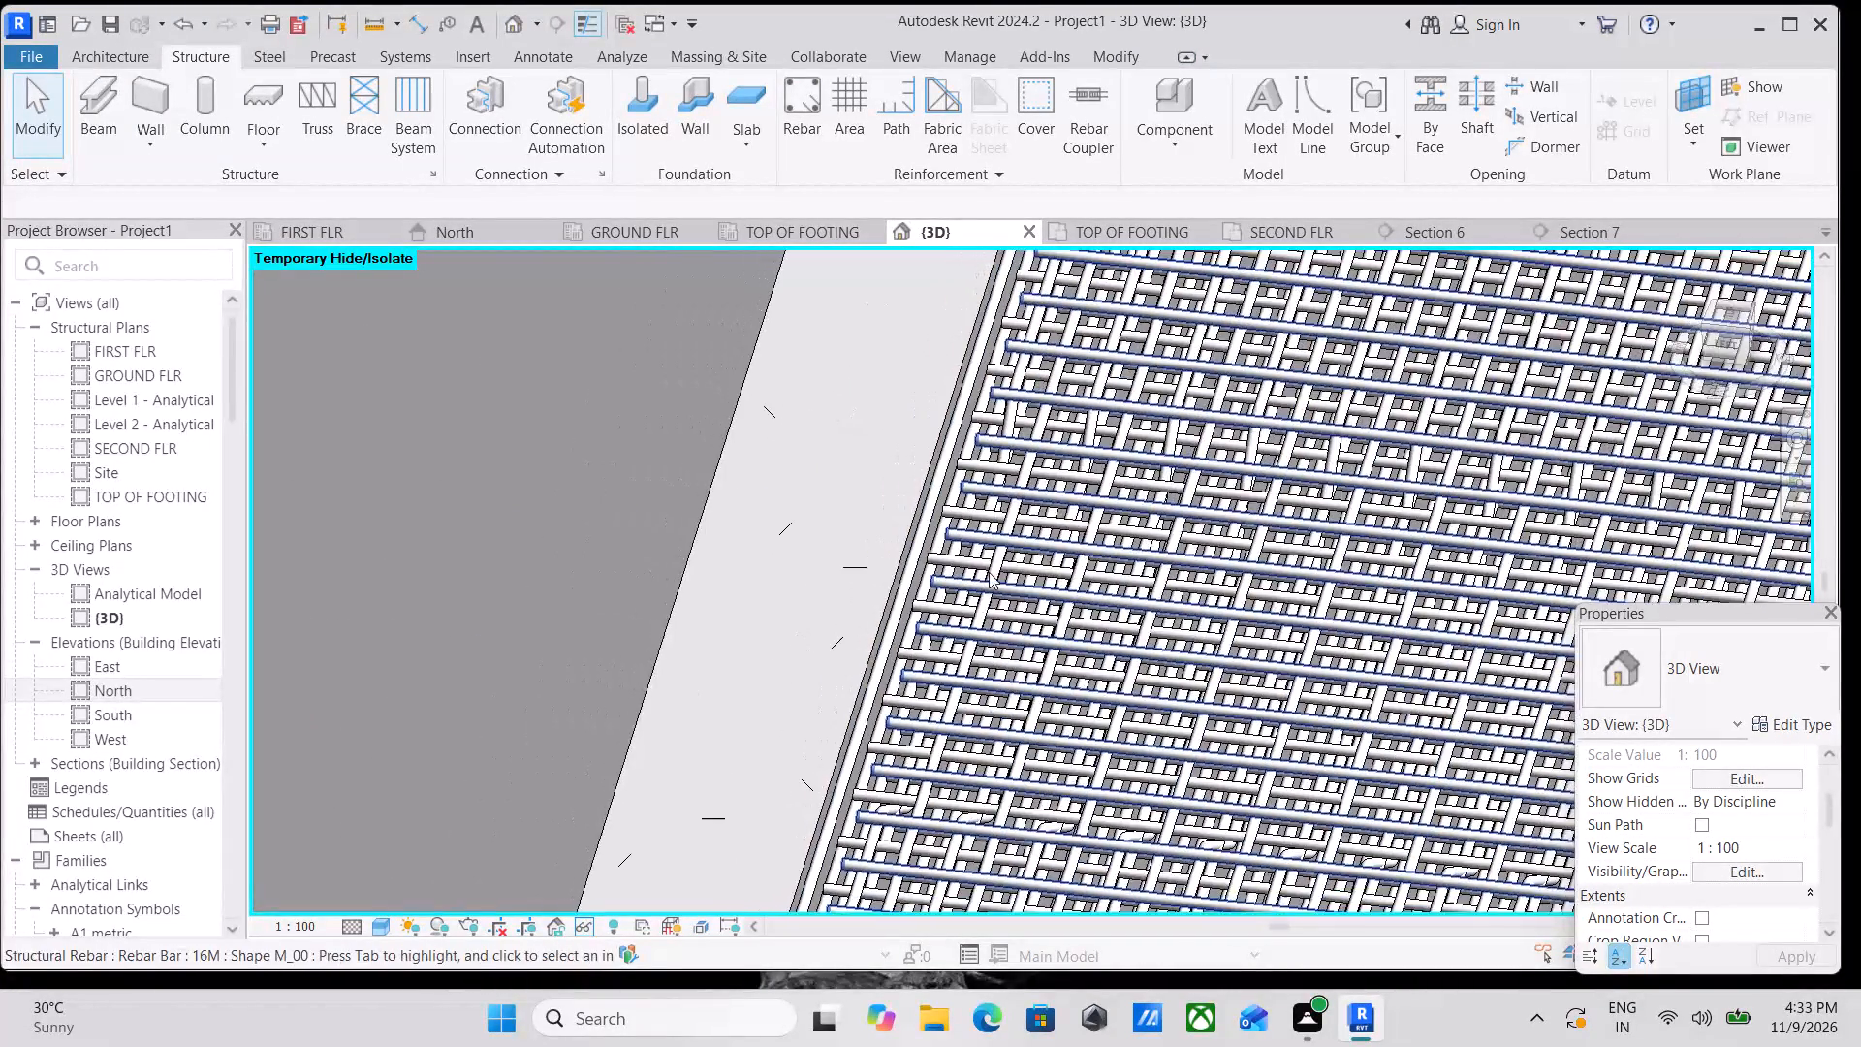
middle_drag(1116, 424, 1054, 603)
scroll(1188, 415, down, 1)
middle_drag(1188, 415, 1060, 658)
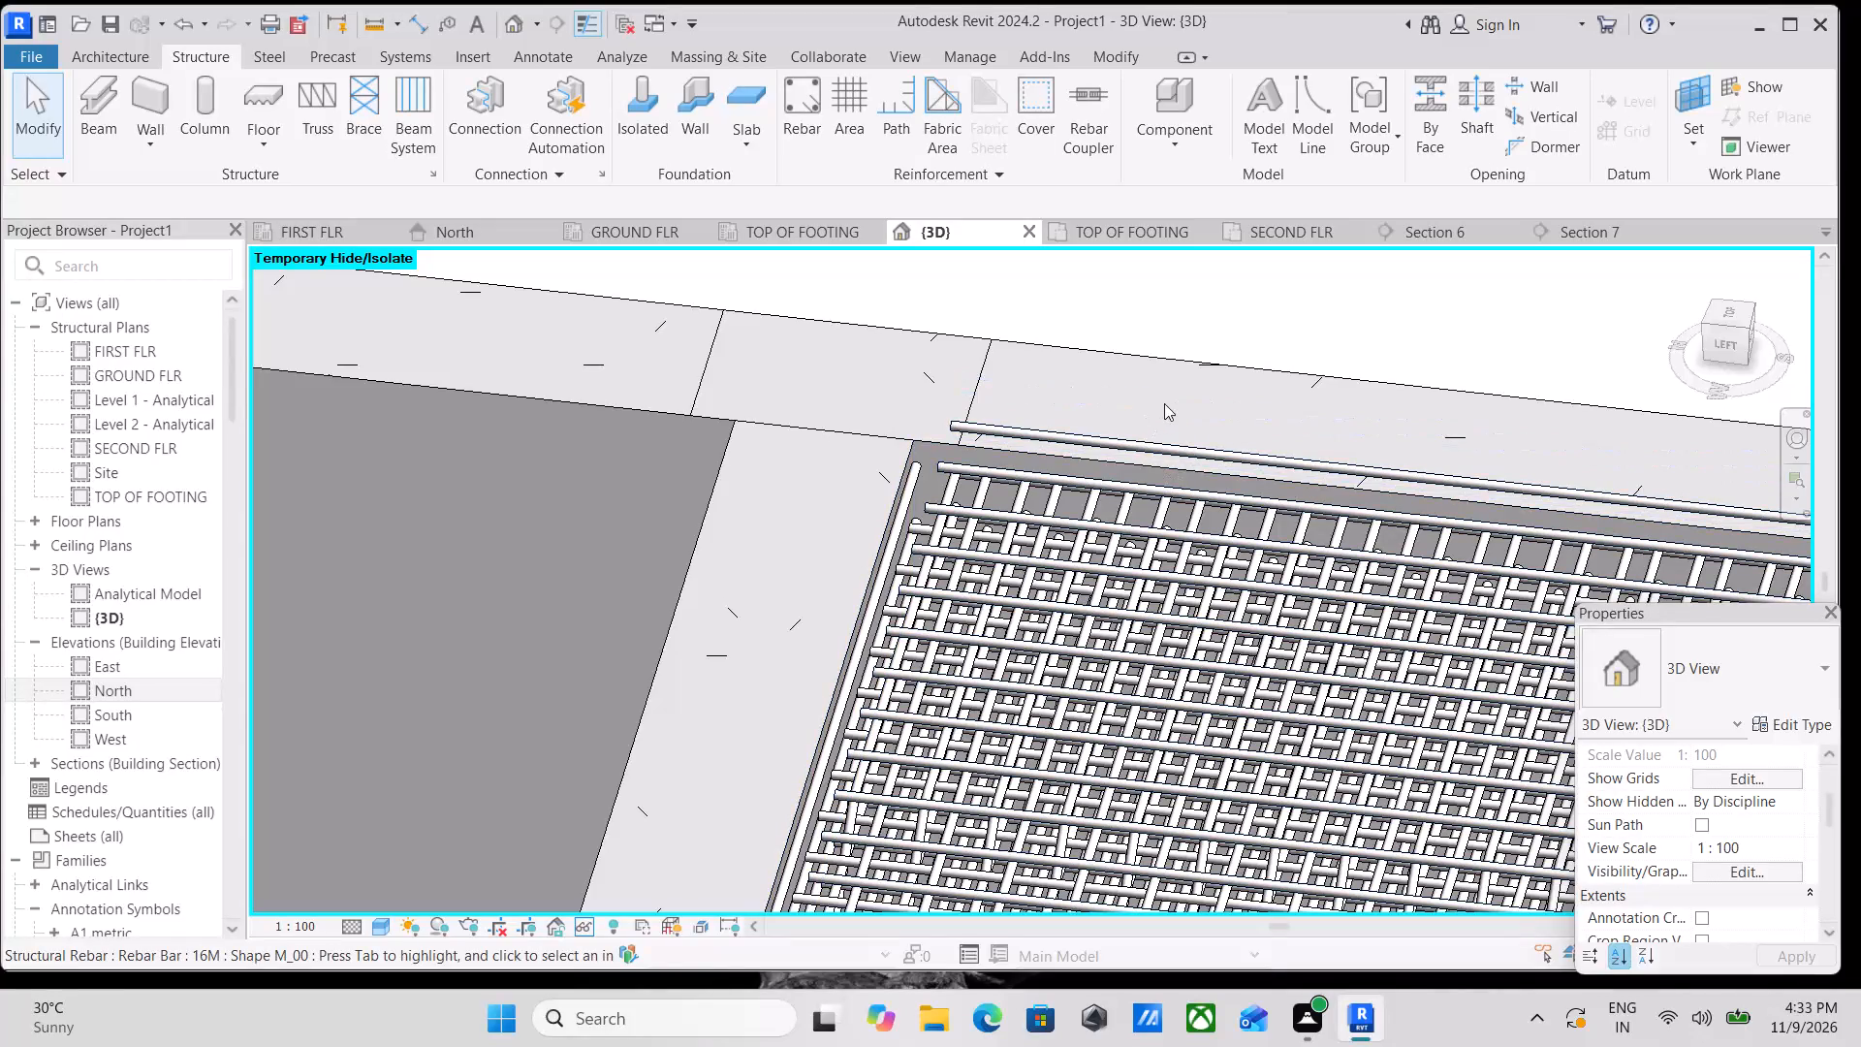
From the front view, shorten the spread of the FIRST FLR slab's overshooting 16M bar set to end at the inner face of the grid E column.
click(1161, 440)
scroll(1161, 440, down, 3)
middle_drag(1161, 440, 1129, 242)
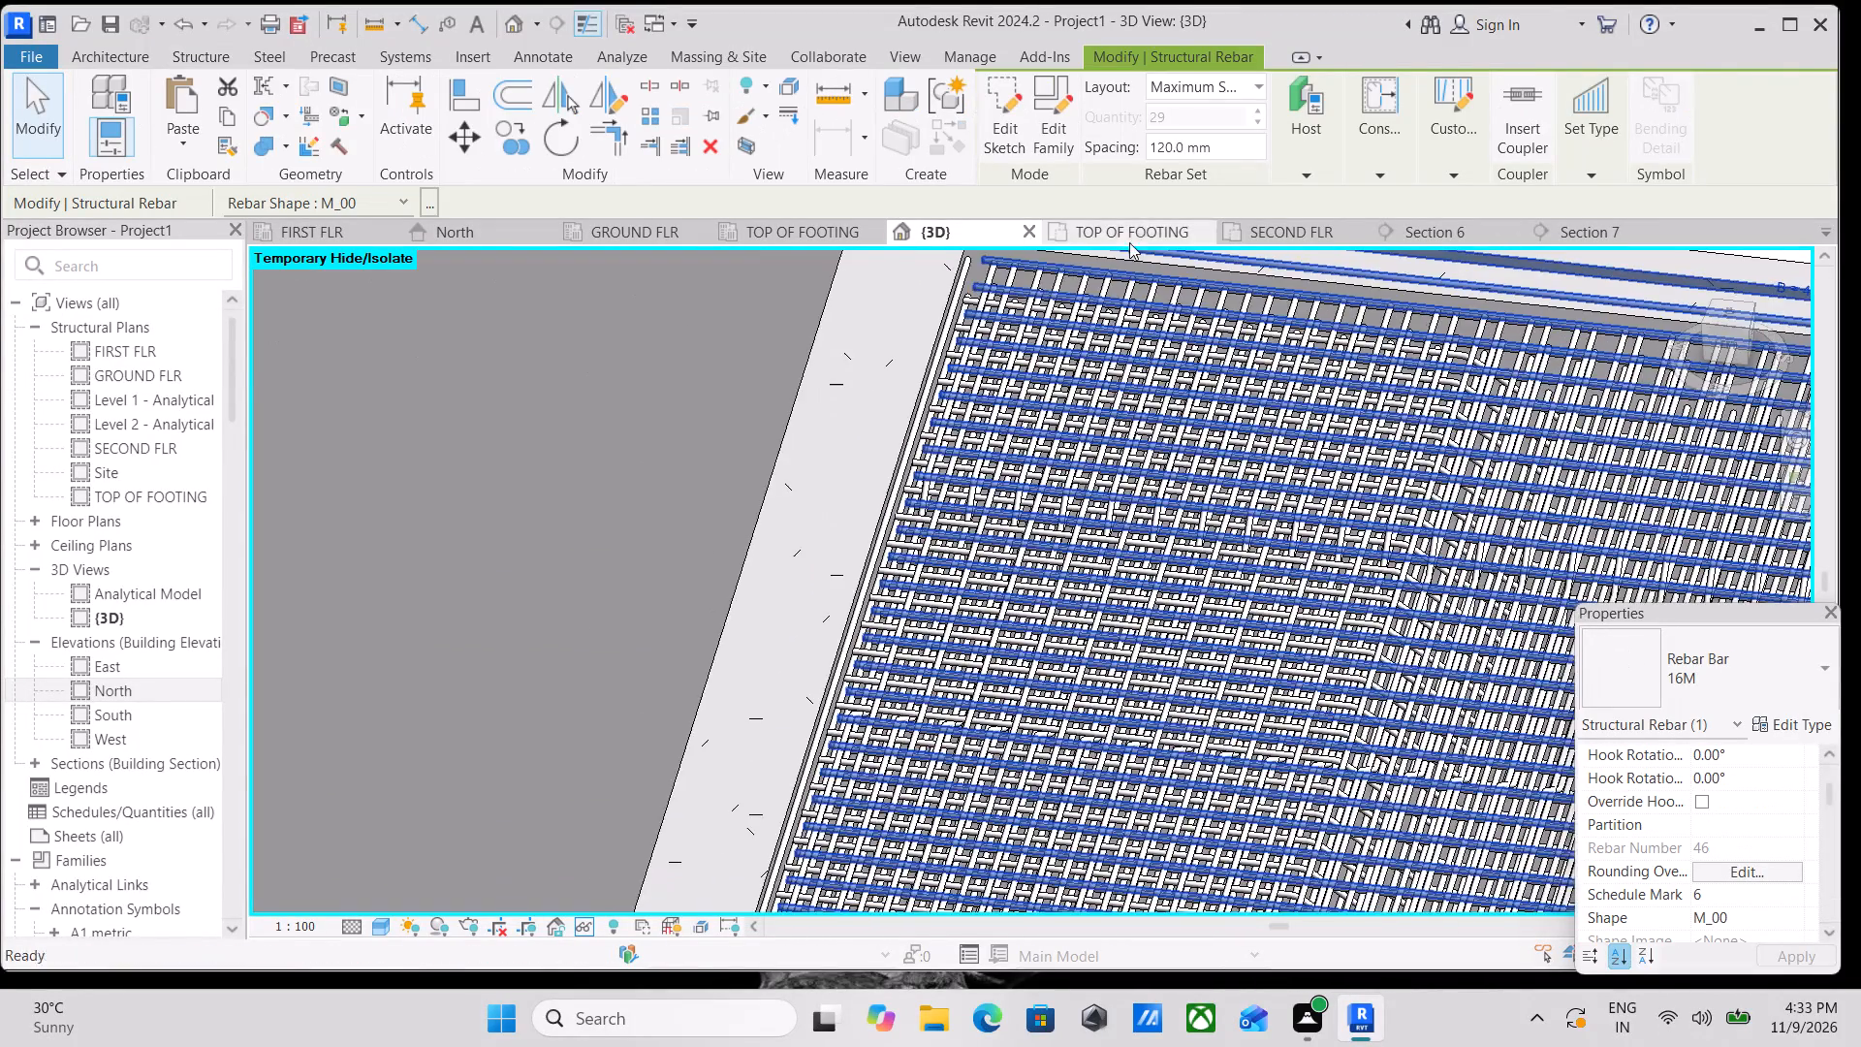
scroll(1298, 447, down, 2)
shift+middle_drag(1309, 498, 1134, 161)
shift+middle_drag(1247, 470, 1114, 591)
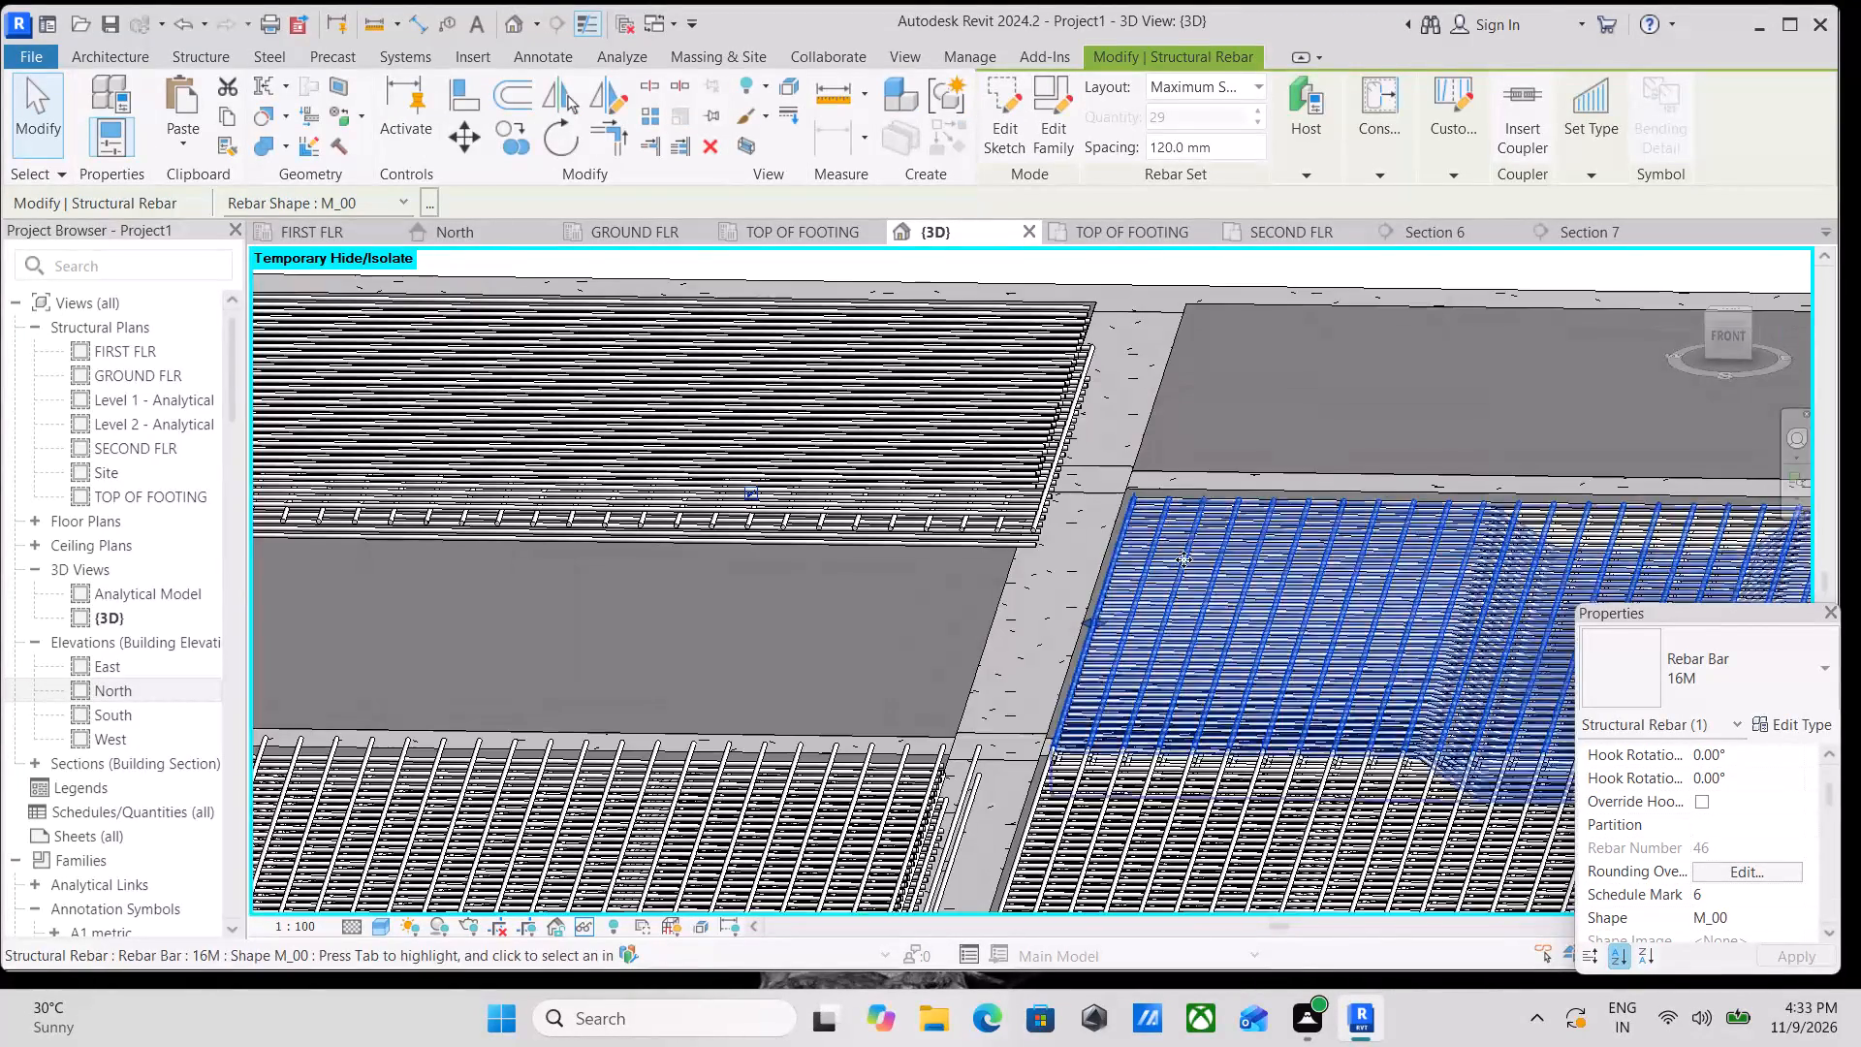
middle_drag(1190, 539, 1120, 272)
shift+middle_drag(1201, 342, 1206, 258)
scroll(1361, 416, down, 1)
middle_drag(1361, 416, 1347, 388)
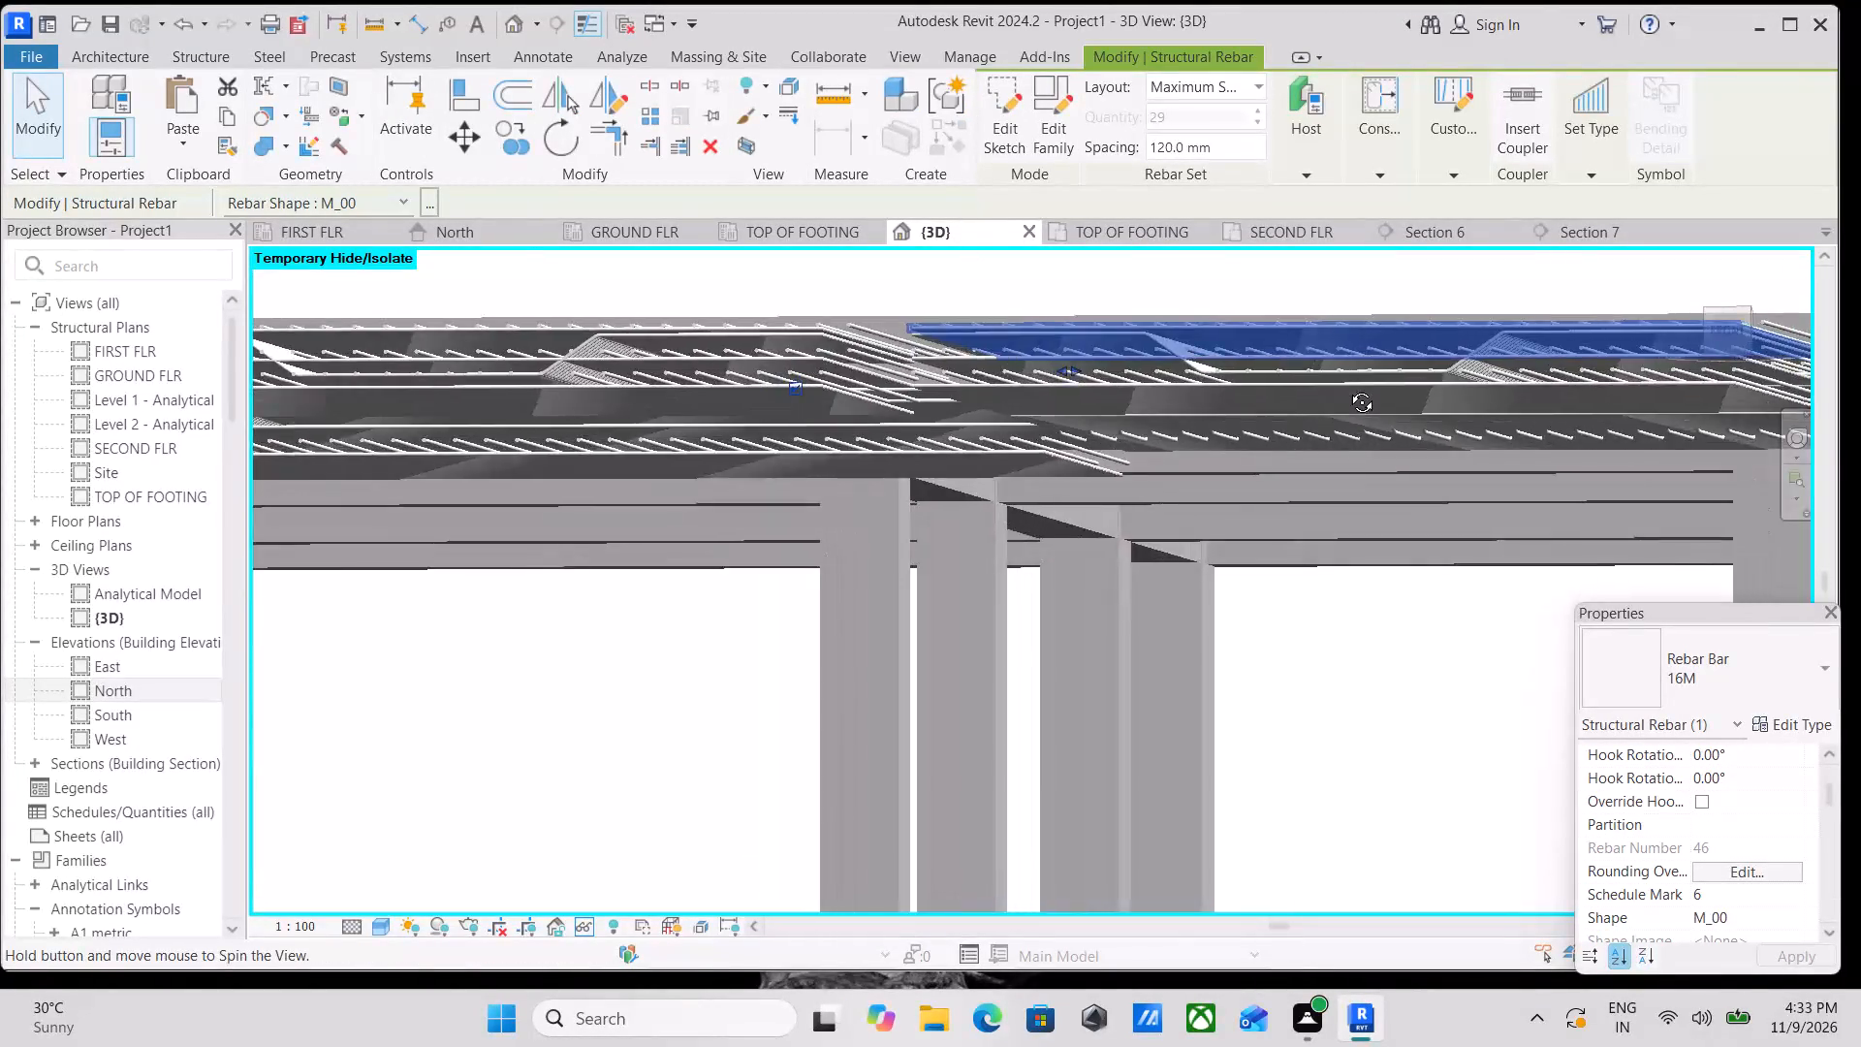
middle_drag(1347, 388, 1350, 466)
scroll(1354, 469, down, 2)
middle_drag(1355, 469, 1244, 253)
shift+middle_drag(1367, 396, 1419, 394)
scroll(1419, 394, down, 2)
middle_drag(1419, 394, 1320, 469)
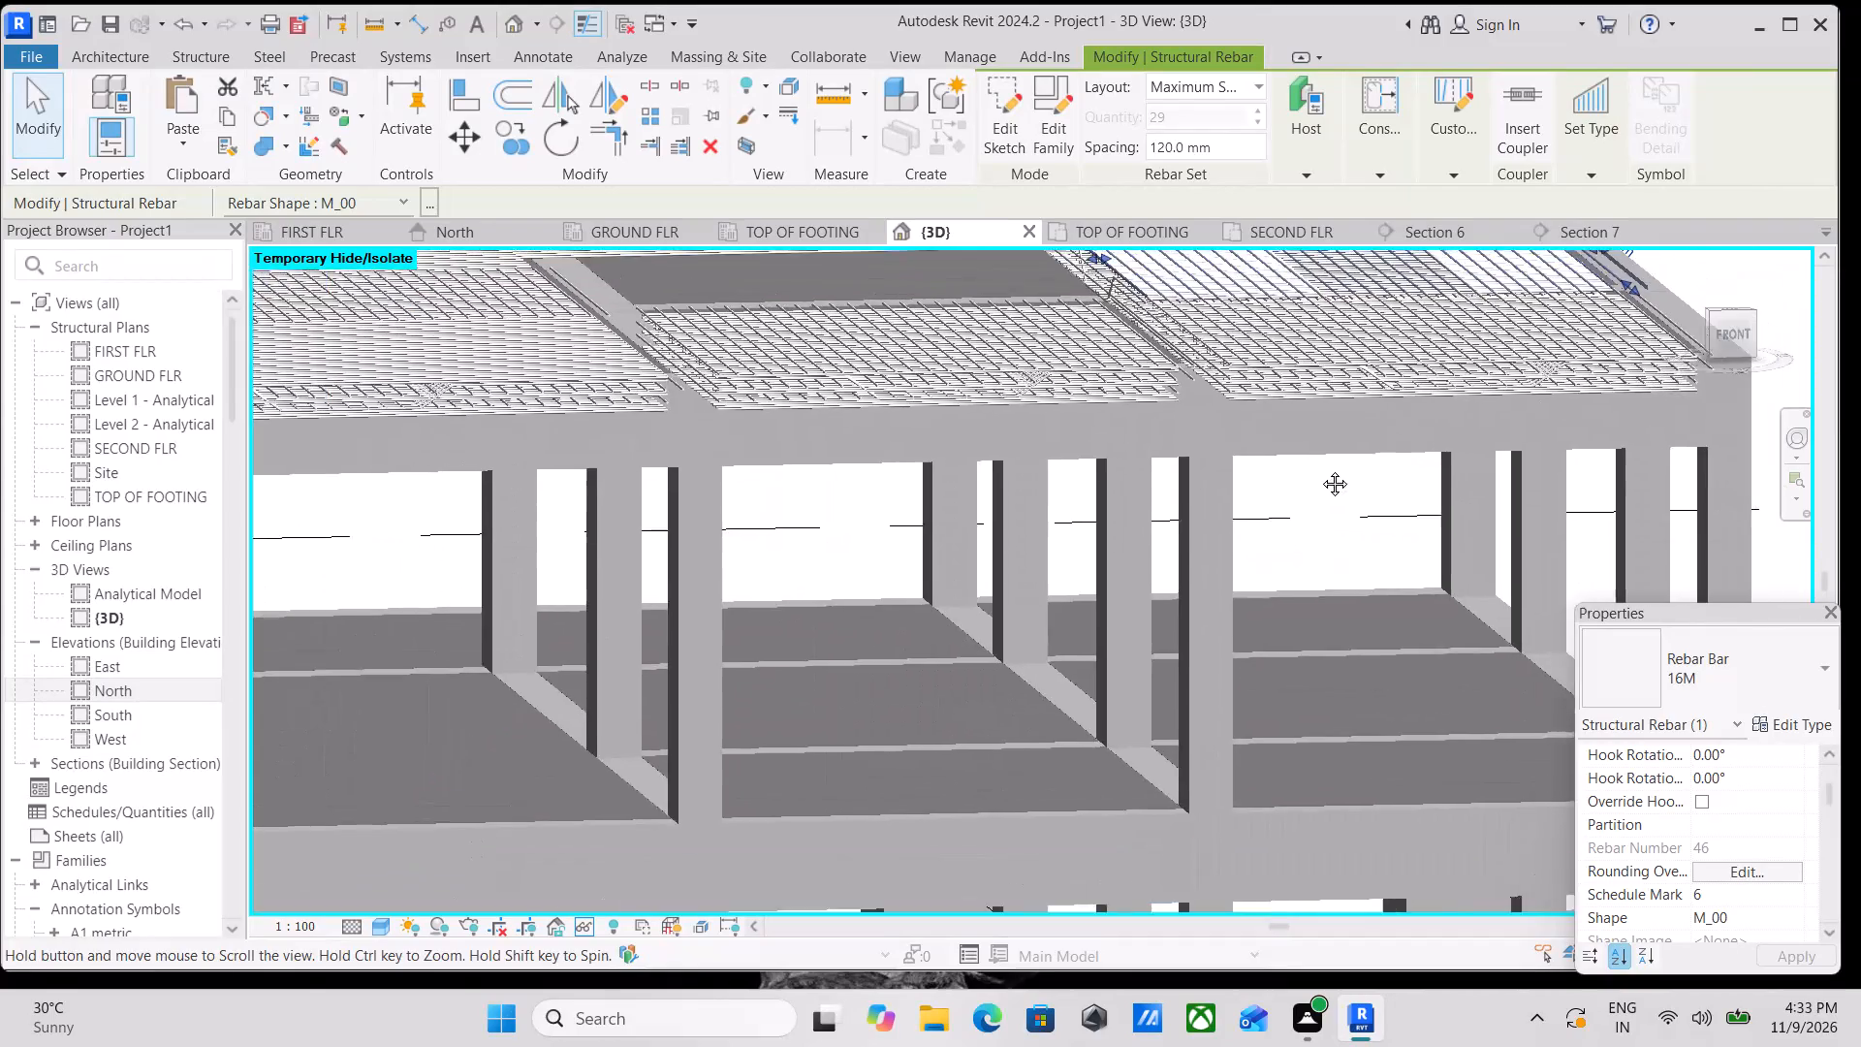
middle_drag(1320, 469, 1300, 482)
shift+middle_drag(1300, 482, 1285, 401)
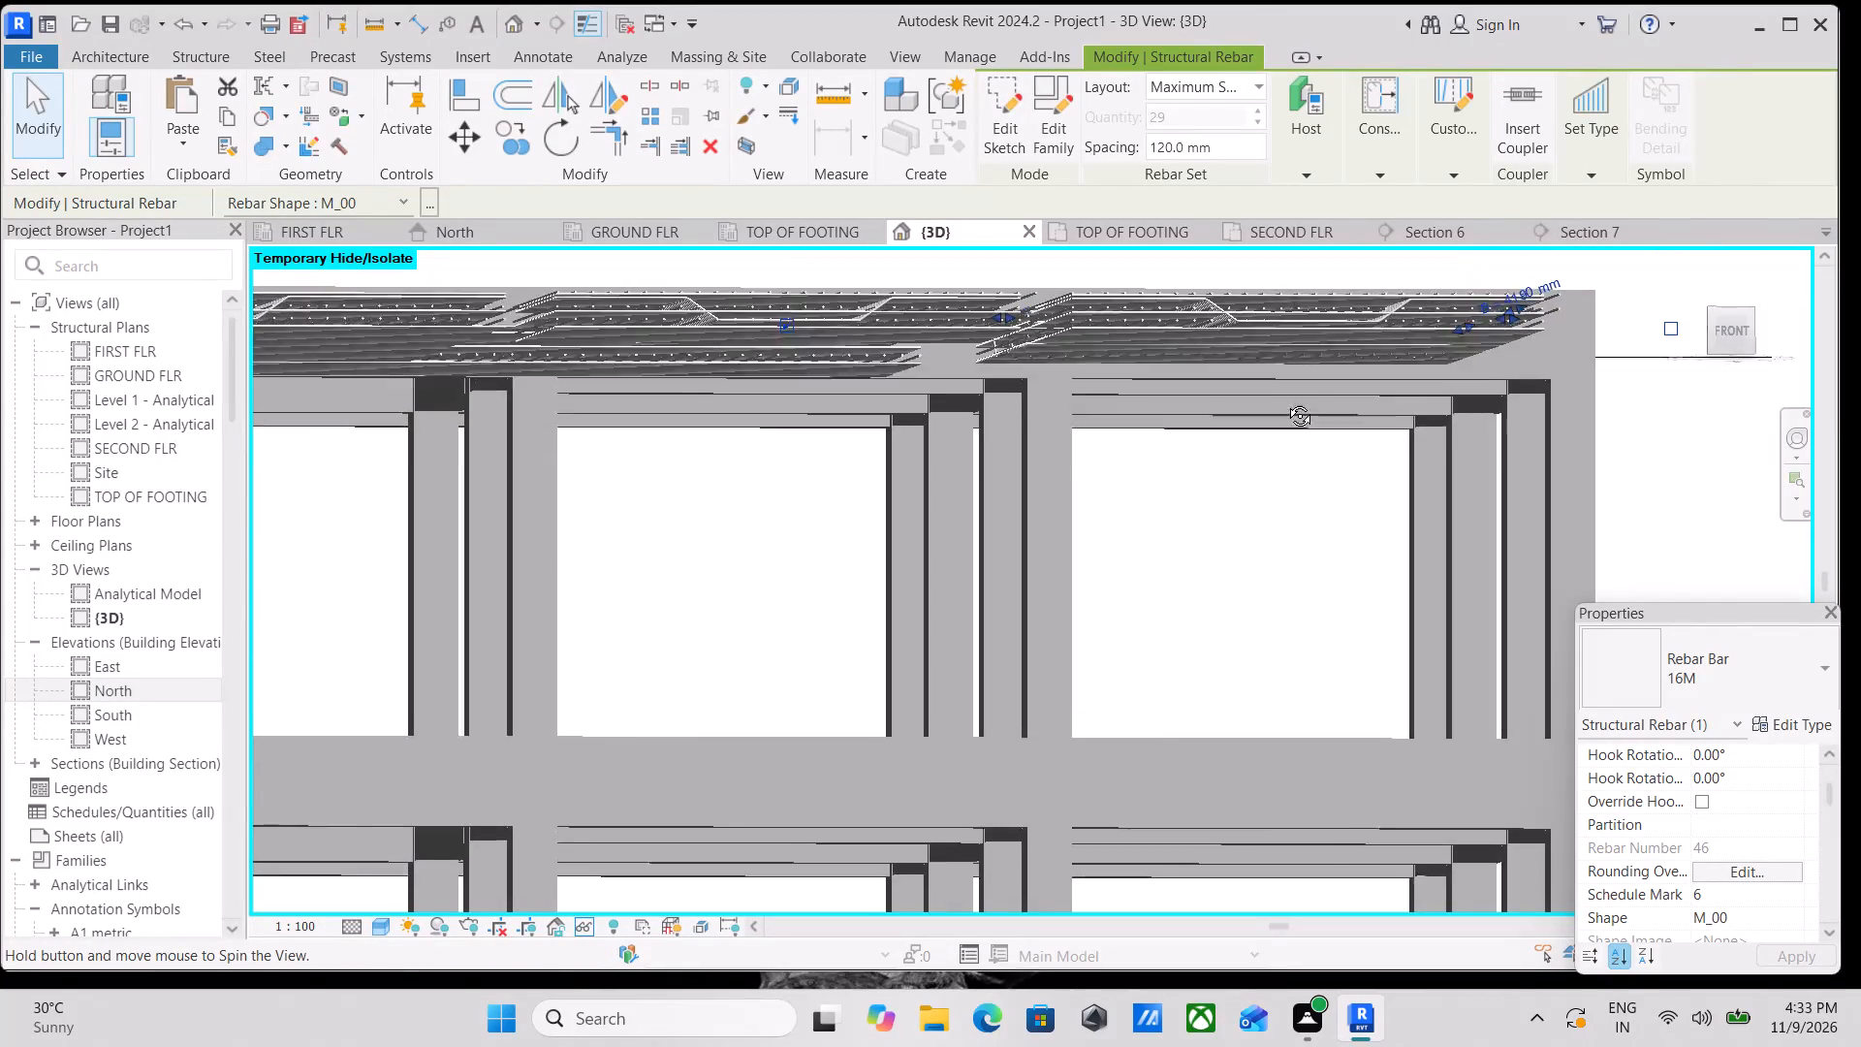
shift+middle_drag(1285, 401, 1279, 403)
click(1740, 323)
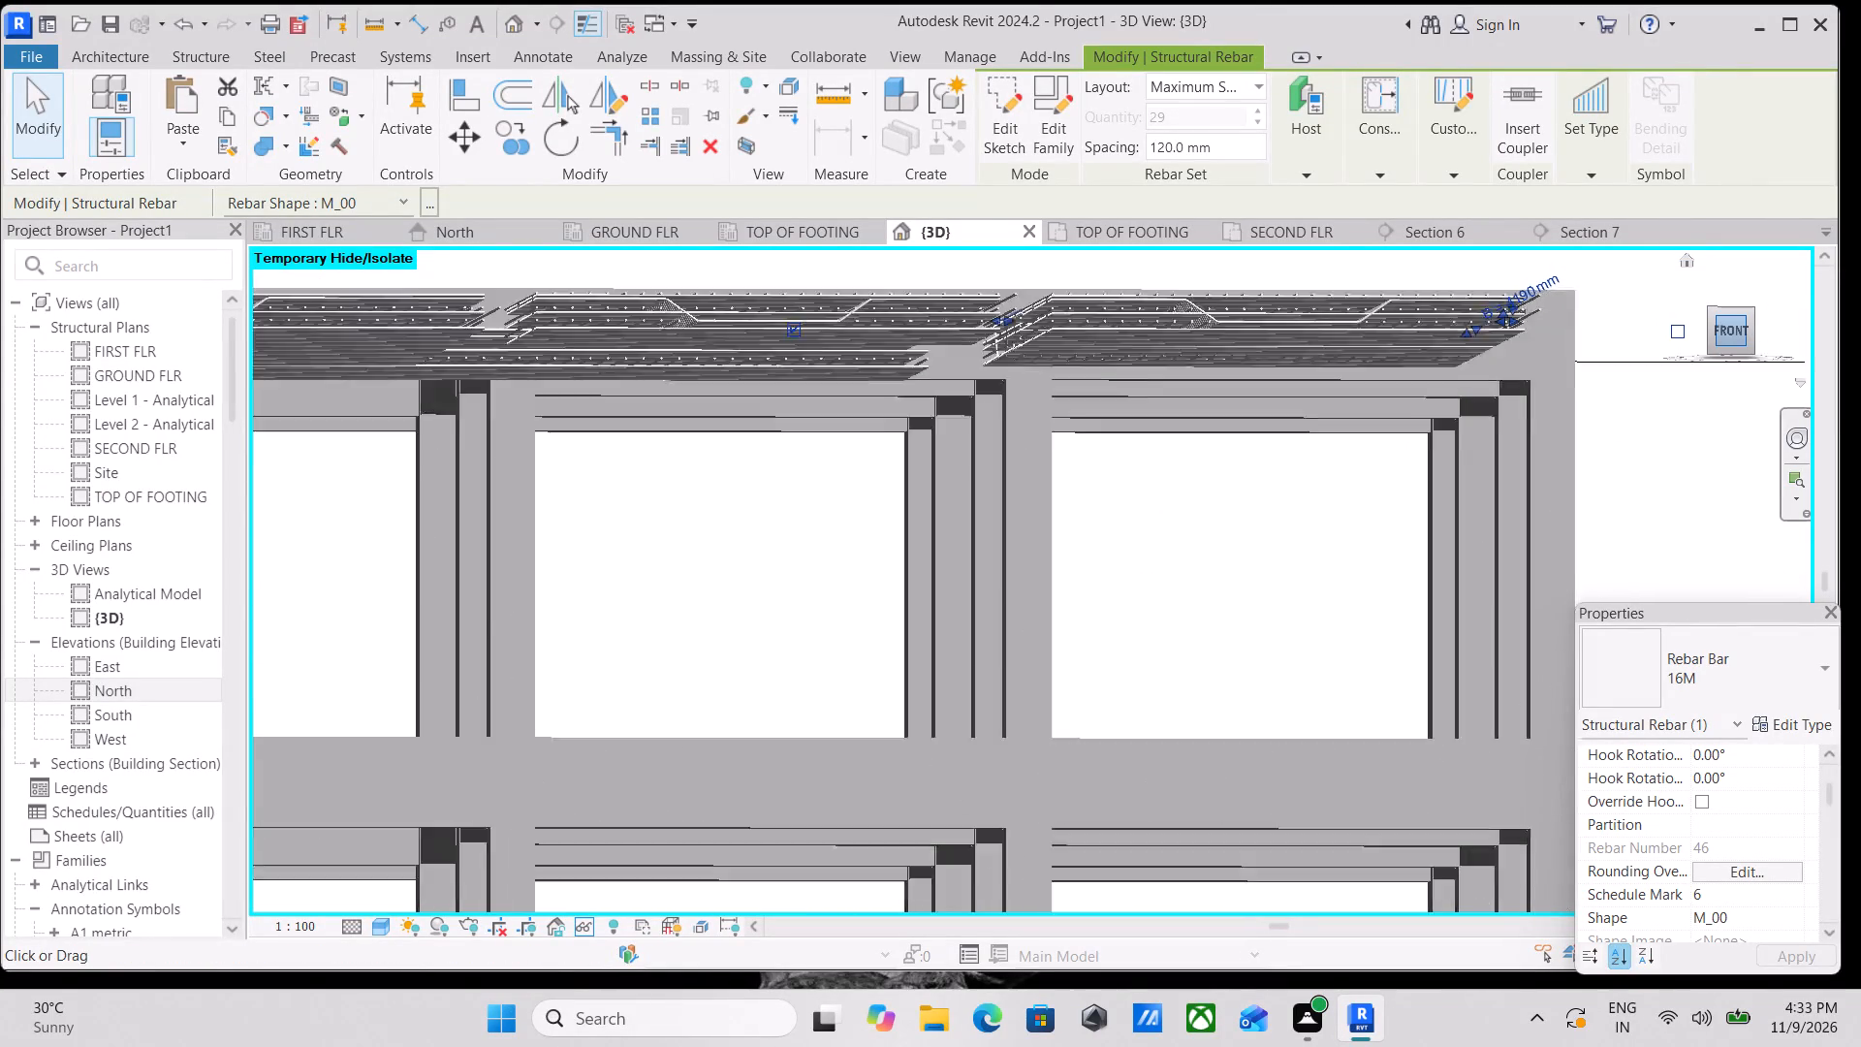
middle_drag(1404, 572, 1543, 333)
scroll(1331, 634, up, 5)
scroll(1157, 455, up, 2)
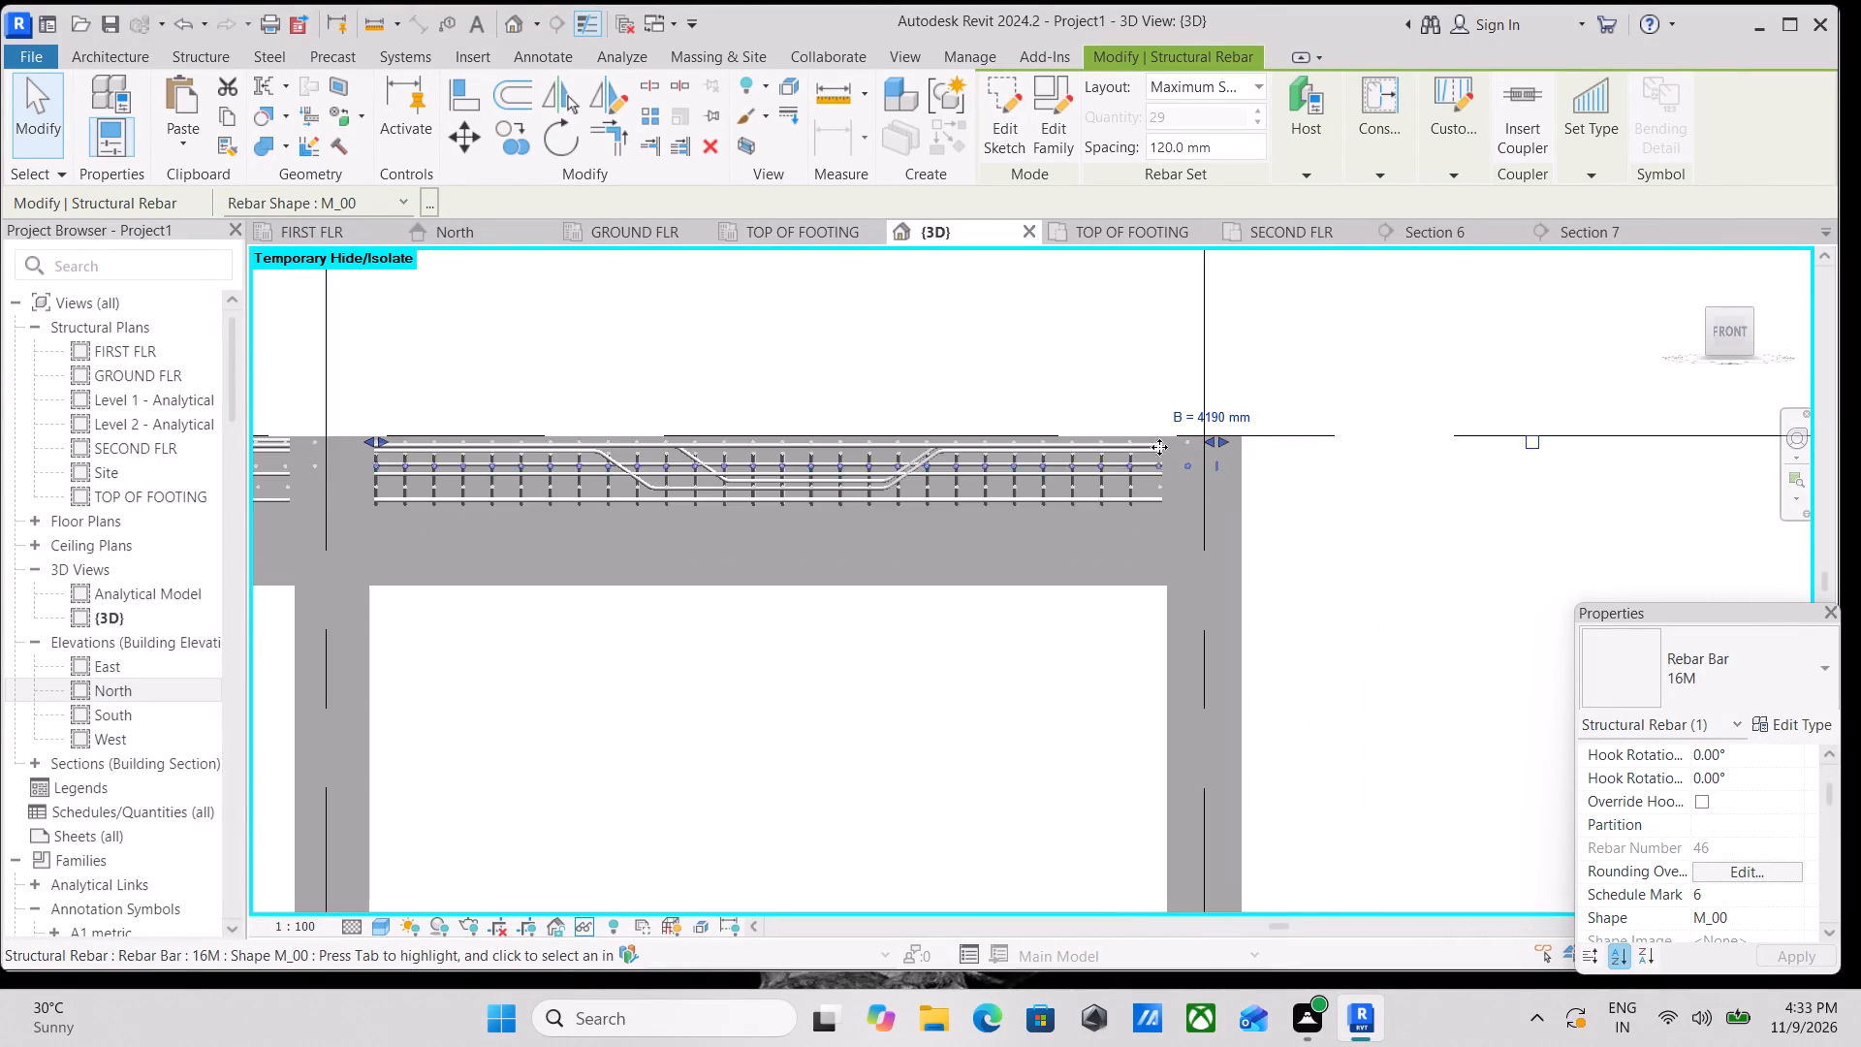
scroll(1159, 447, up, 5)
drag(1283, 436, 1223, 449)
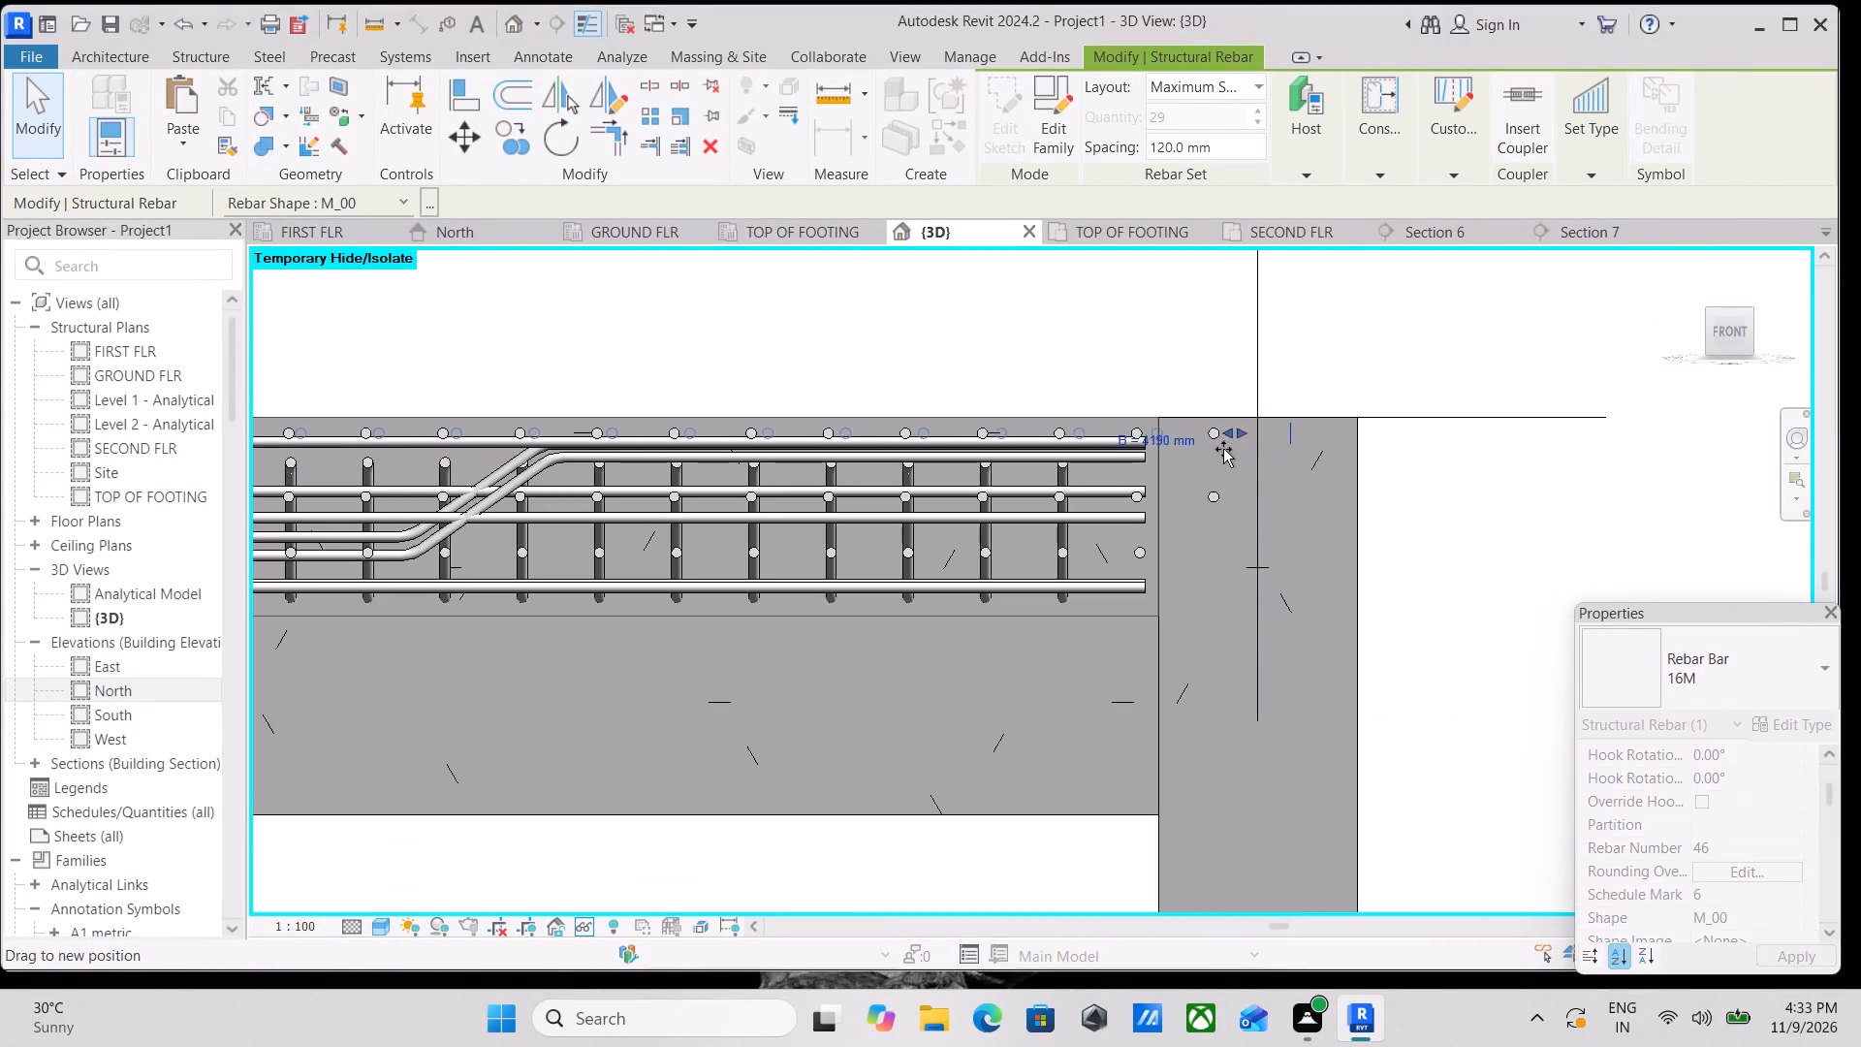
drag(1223, 449, 1154, 454)
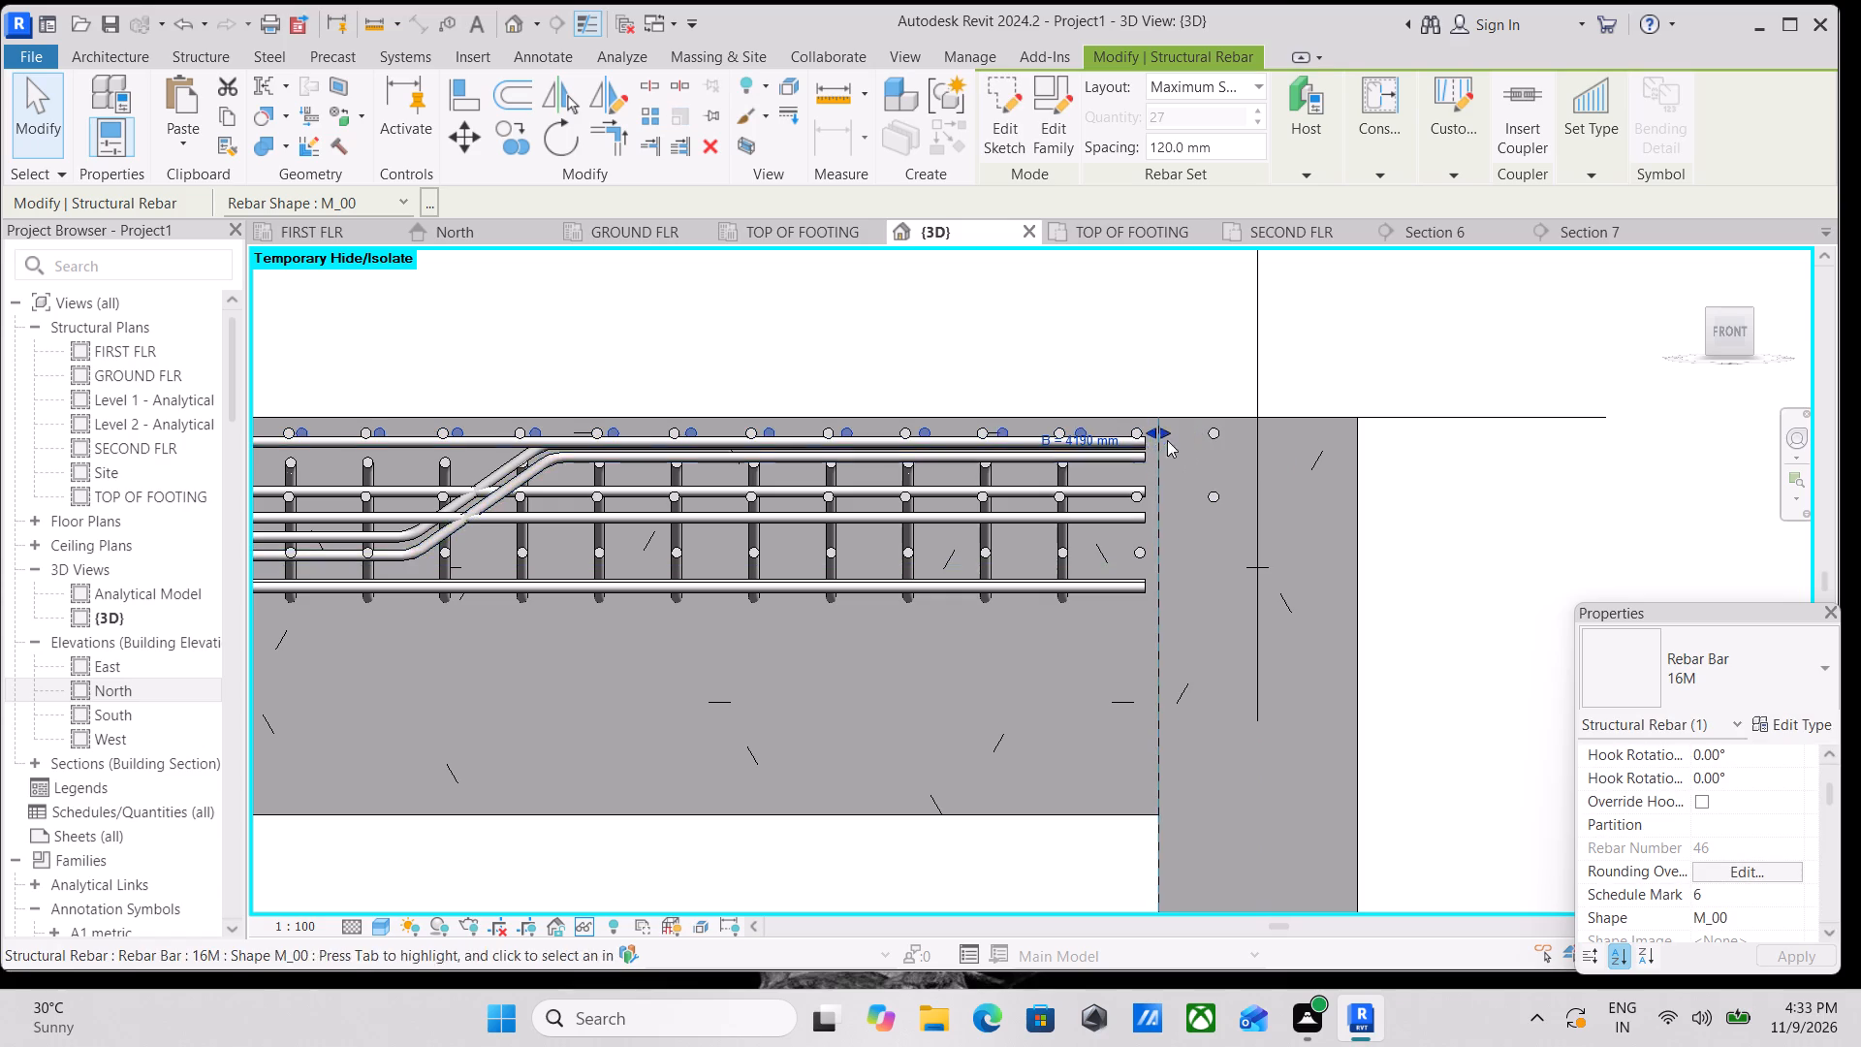
scroll(1164, 416, up, 4)
click(1147, 442)
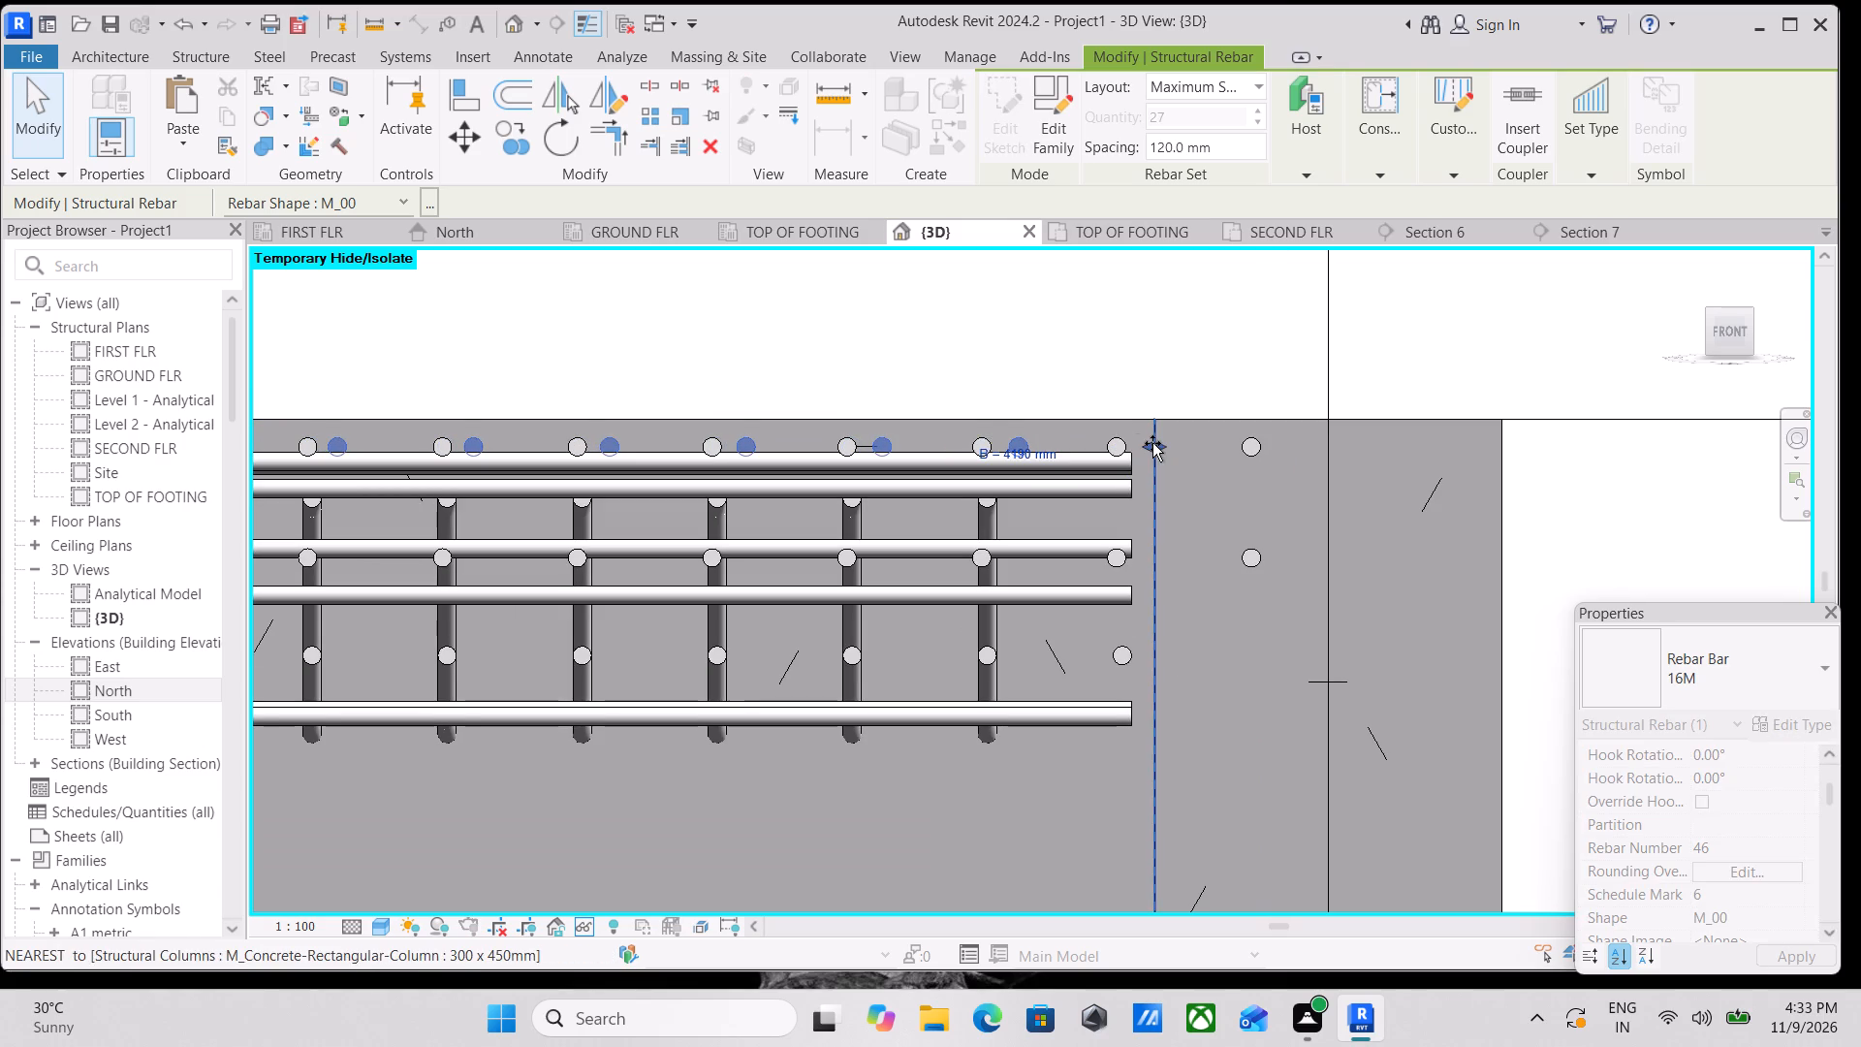
scroll(1142, 443, down, 11)
key(Escape)
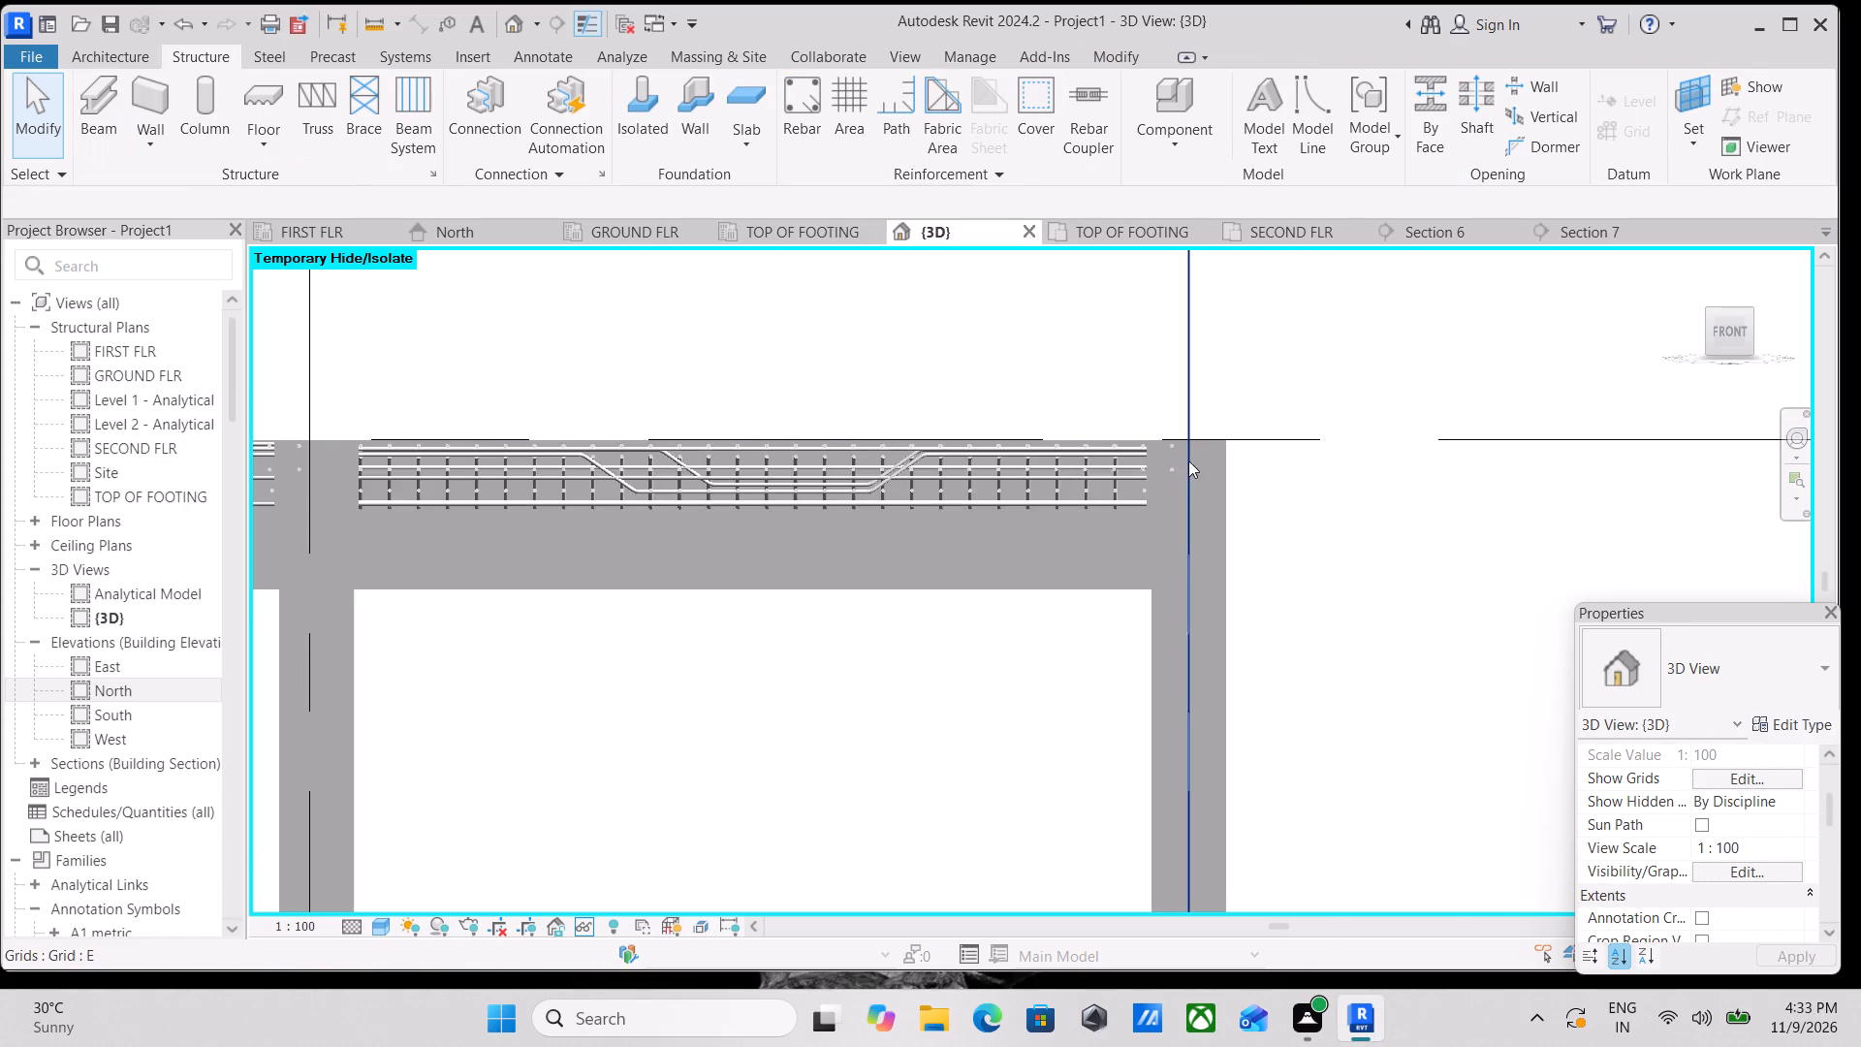
Select all instances of the slab rebar and temporarily hide them in the 3D view.
shift+middle_drag(1043, 410, 1272, 696)
scroll(1272, 696, down, 11)
middle_drag(1286, 608, 1374, 560)
scroll(1384, 555, up, 1)
middle_drag(1374, 560, 1450, 515)
scroll(1453, 504, down, 4)
scroll(1524, 599, up, 4)
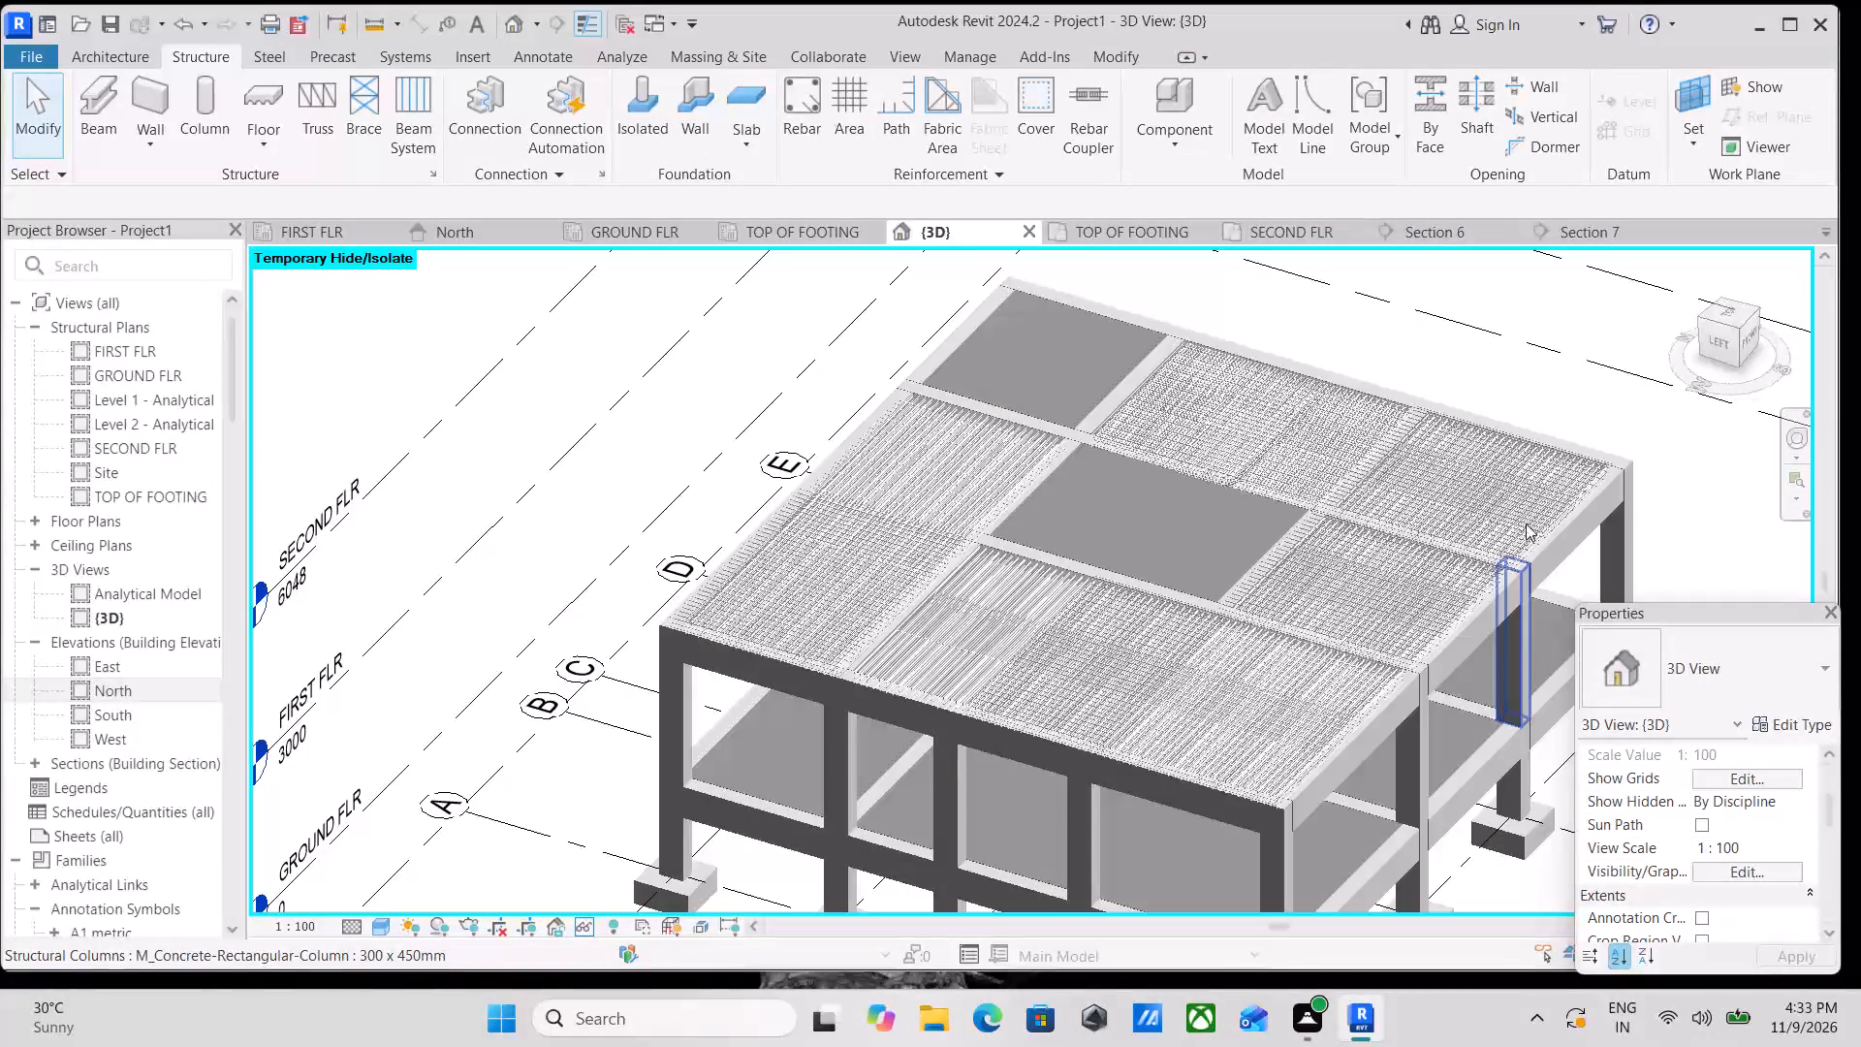
click(1510, 503)
text(SA)
text(HH)
scroll(1466, 502, down, 3)
middle_drag(1379, 508, 1380, 471)
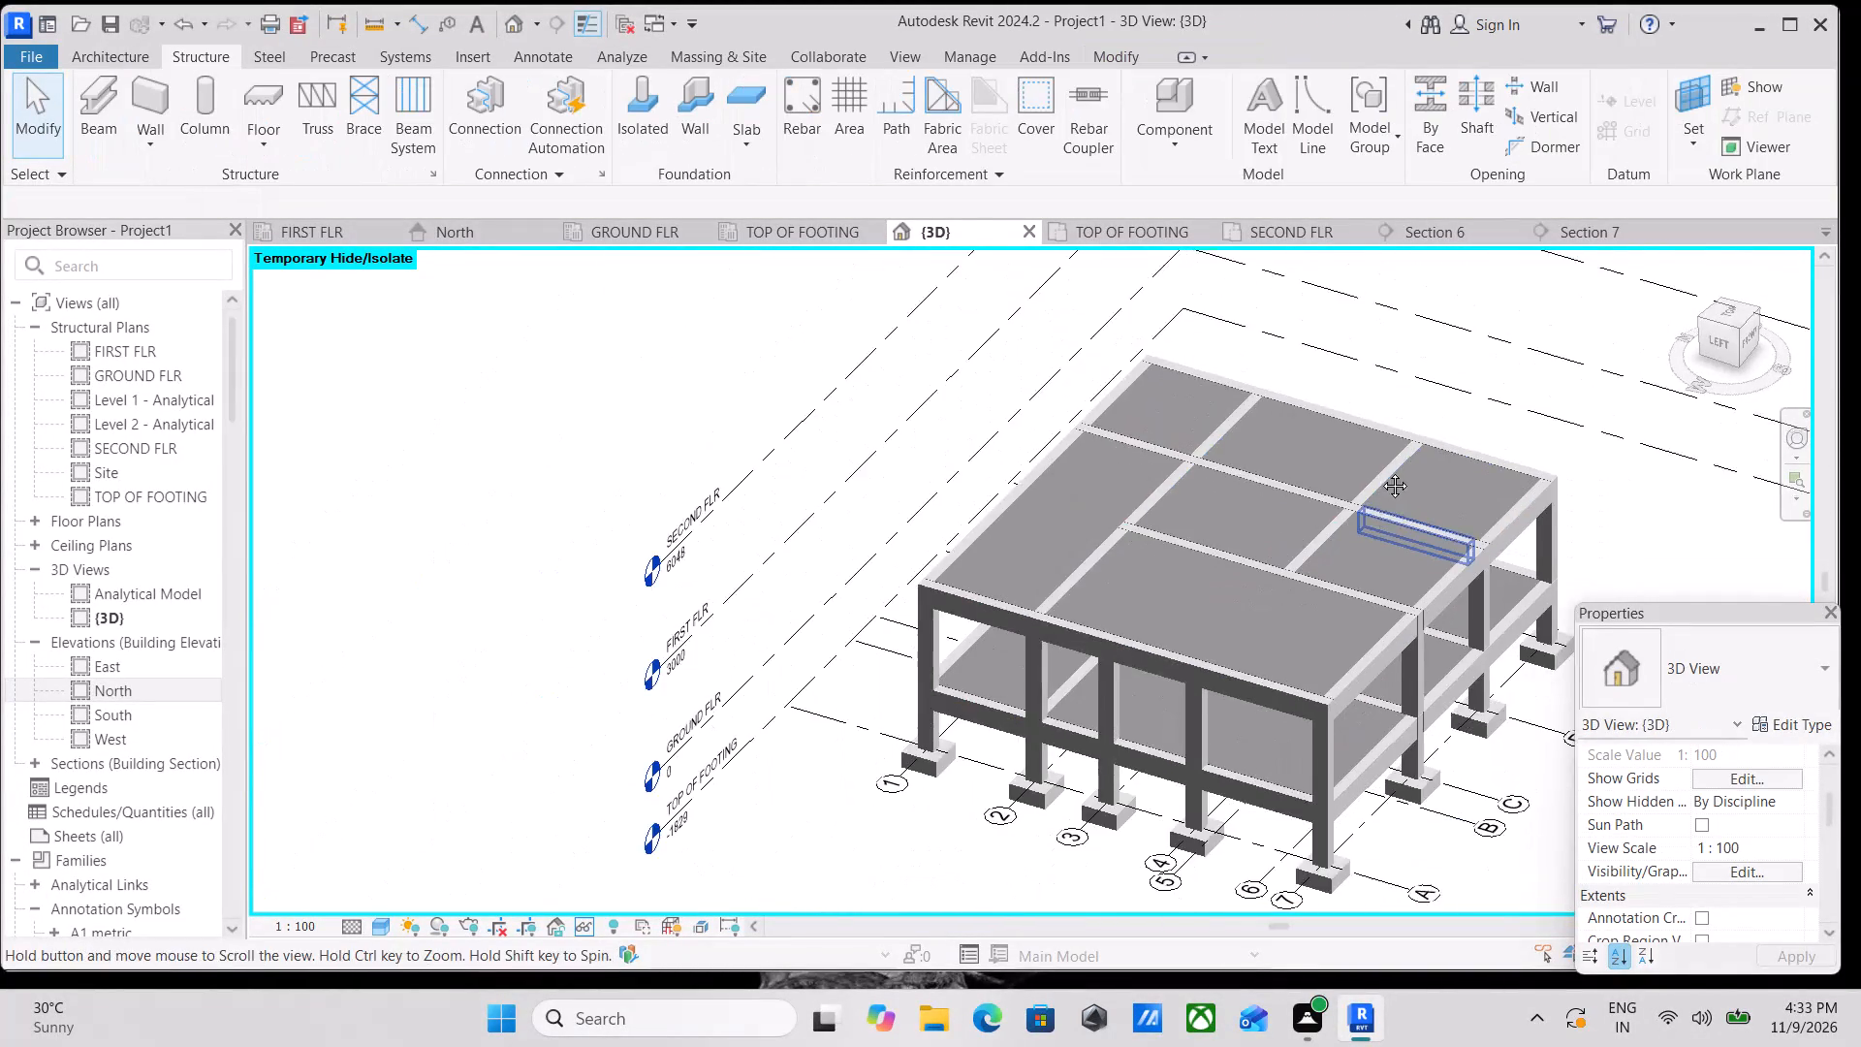
Examine the bare concrete frame, then view it from the front against the FIRST FLR and SECOND FLR levels.
middle_drag(1380, 471, 1385, 421)
scroll(1385, 419, up, 3)
scroll(1135, 450, up, 5)
scroll(1146, 446, down, 6)
middle_drag(1308, 619, 1320, 429)
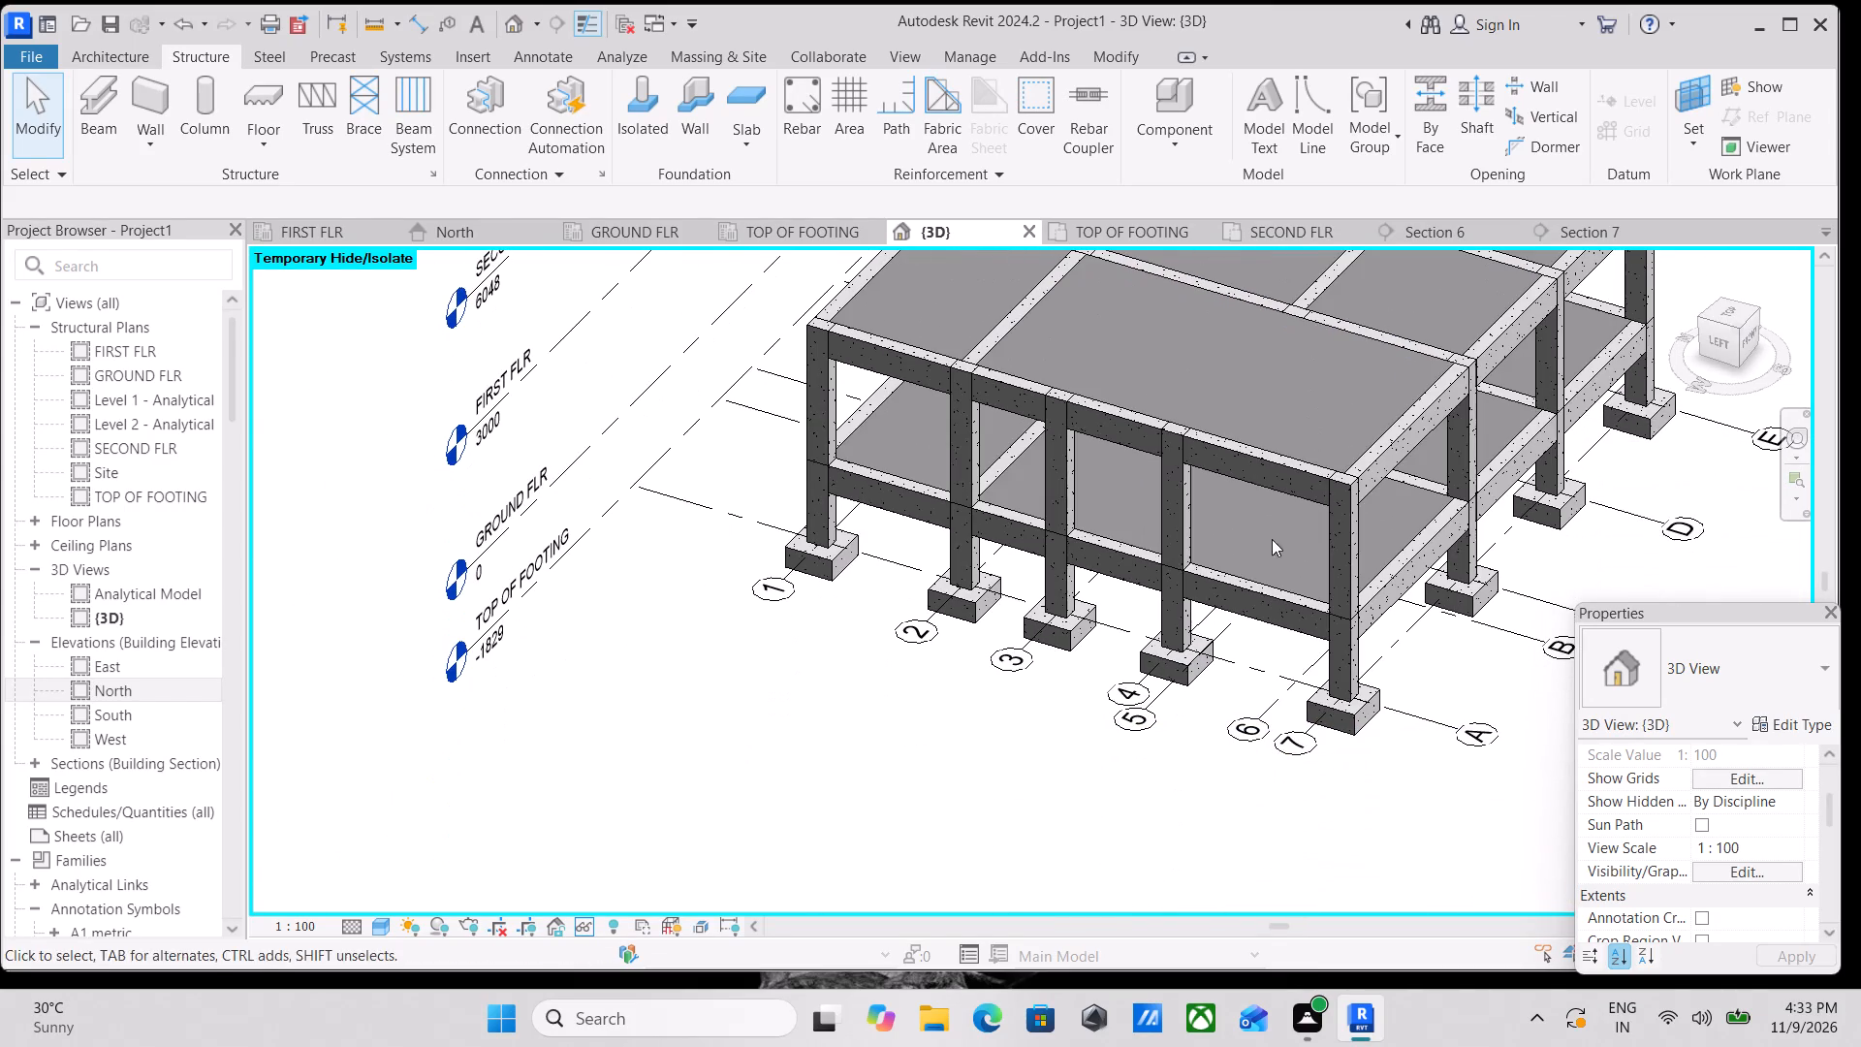
scroll(1235, 478, down, 4)
middle_drag(1413, 562, 1173, 532)
middle_drag(1186, 521, 1208, 508)
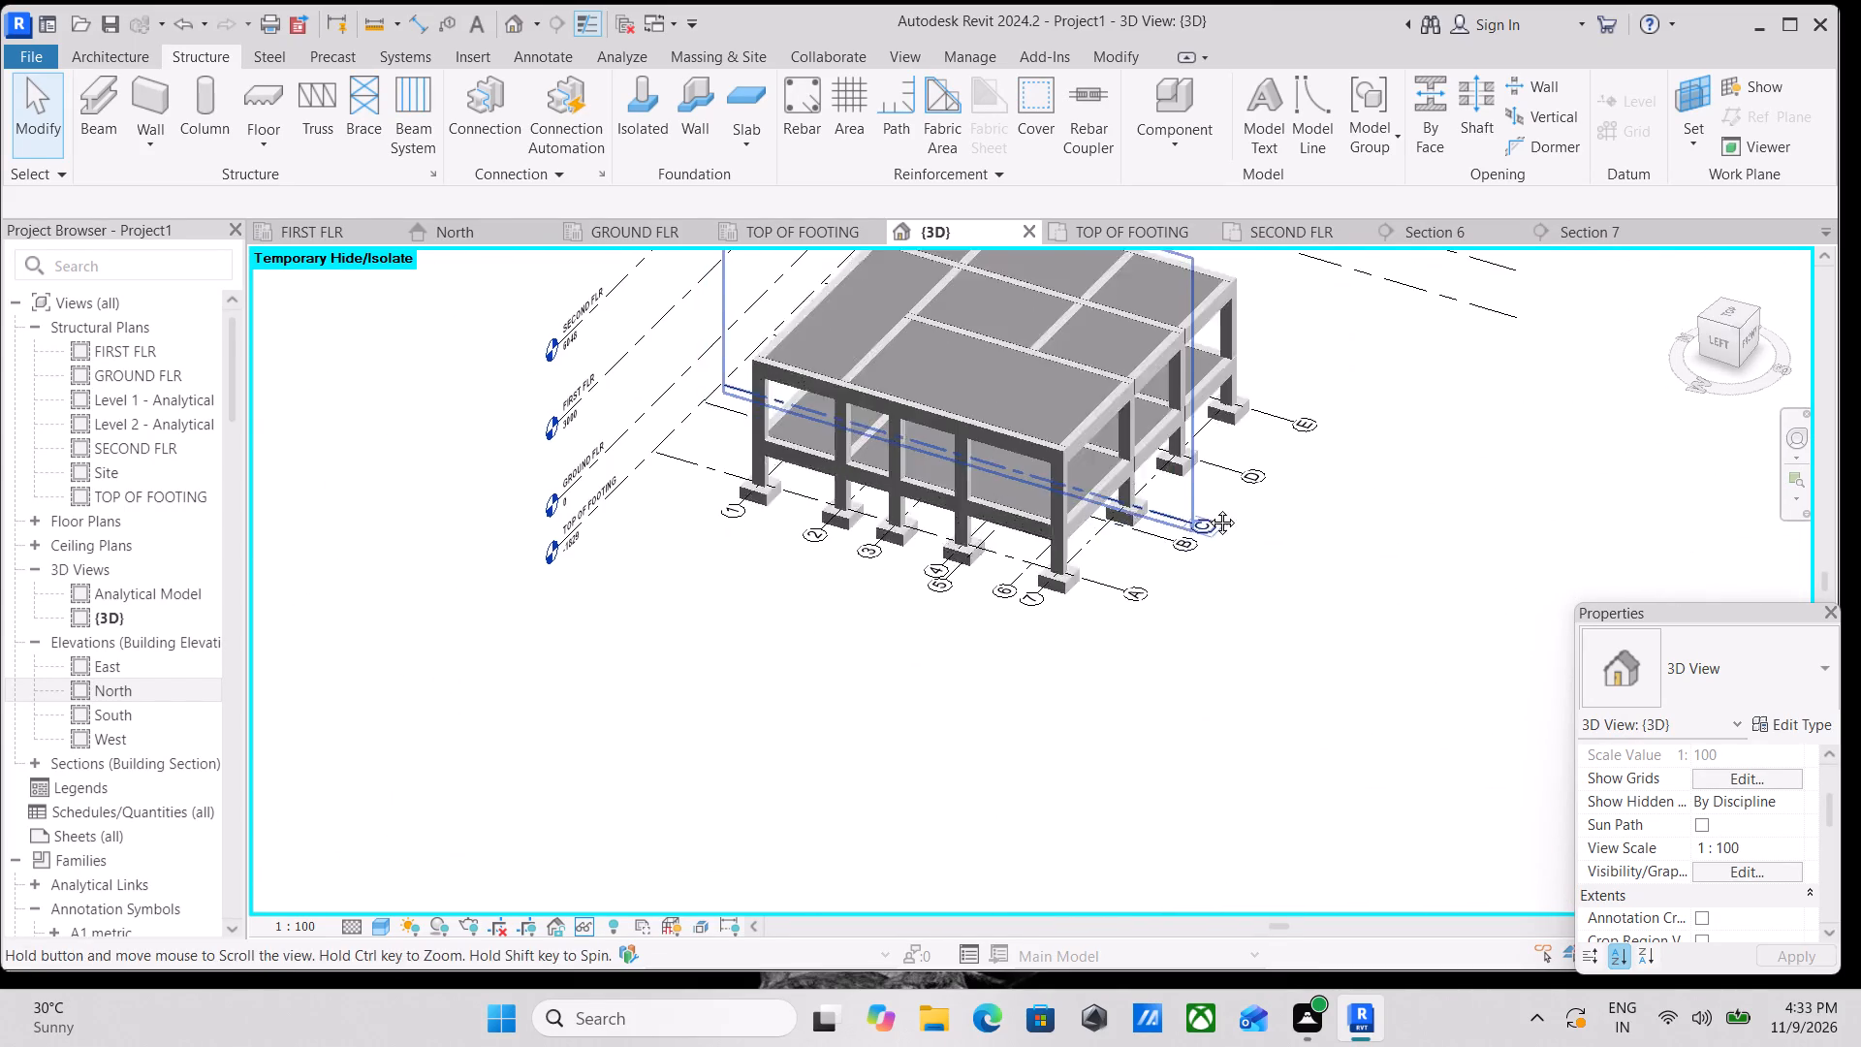
middle_drag(1208, 508, 1317, 484)
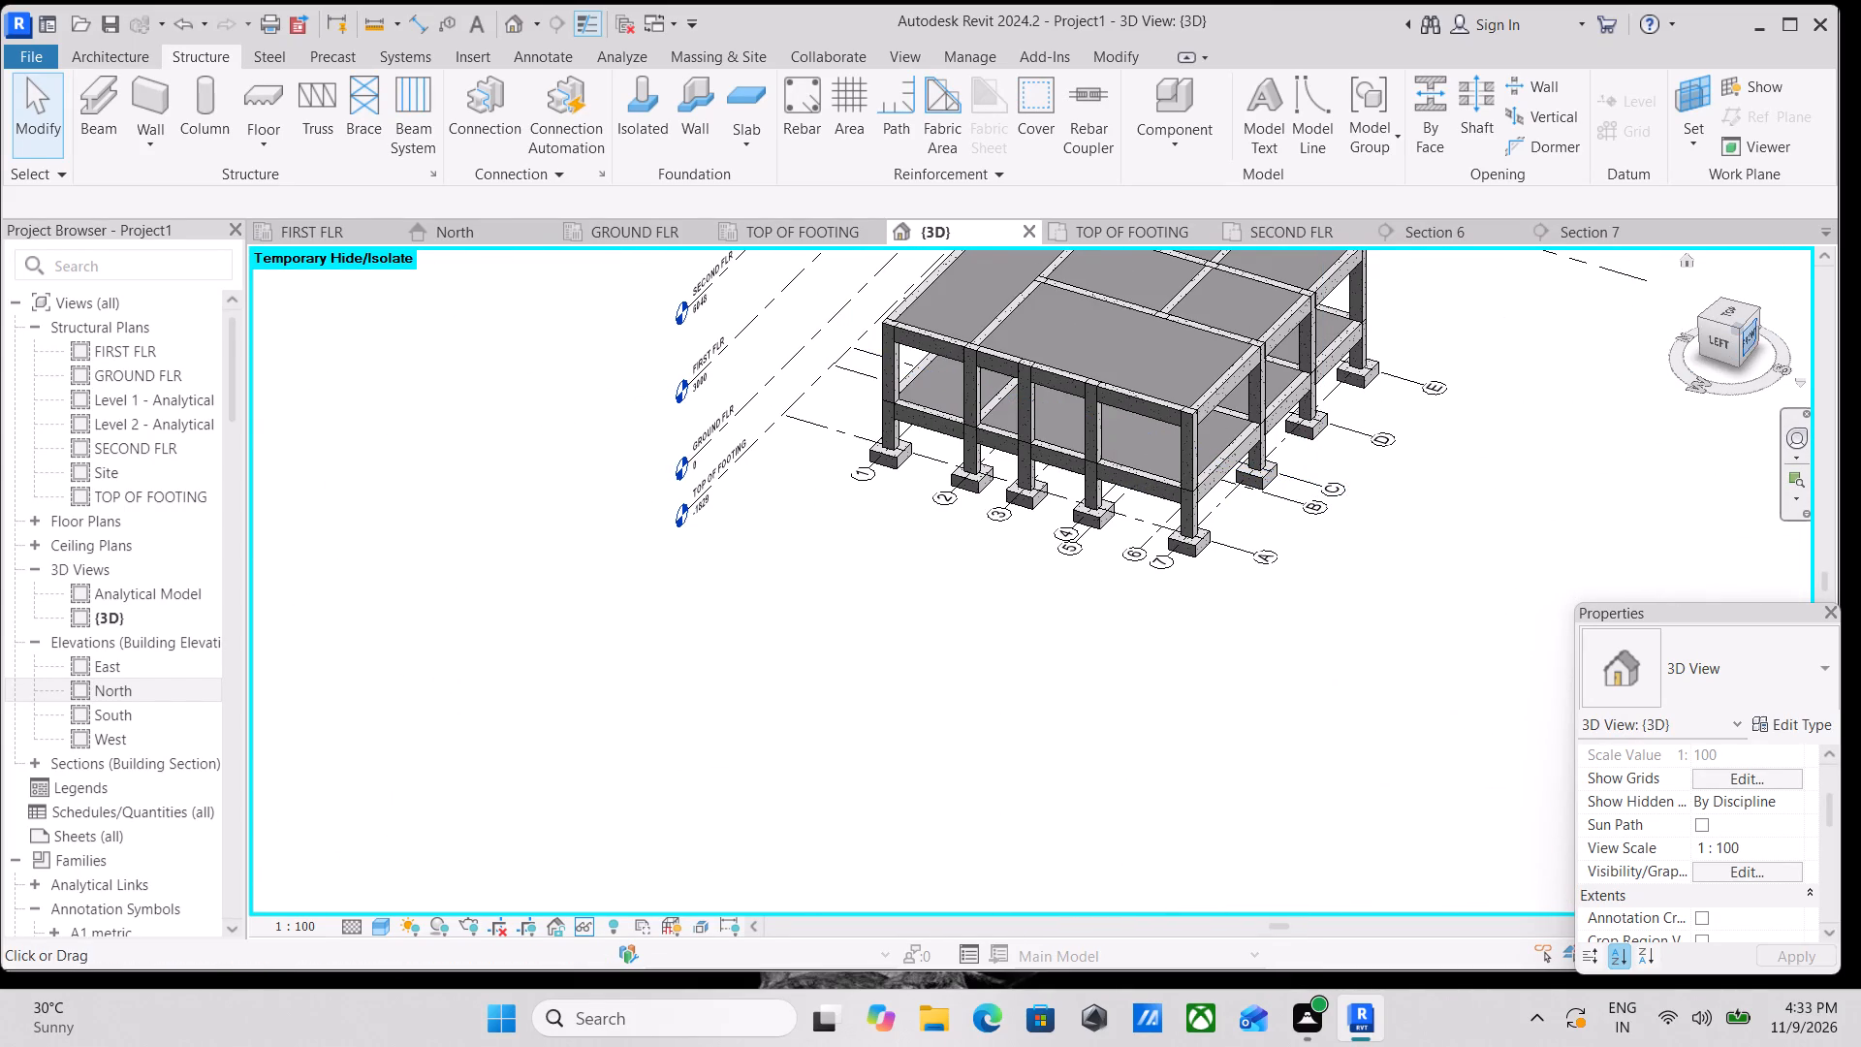
click(1750, 332)
scroll(1184, 454, up, 4)
scroll(693, 589, up, 6)
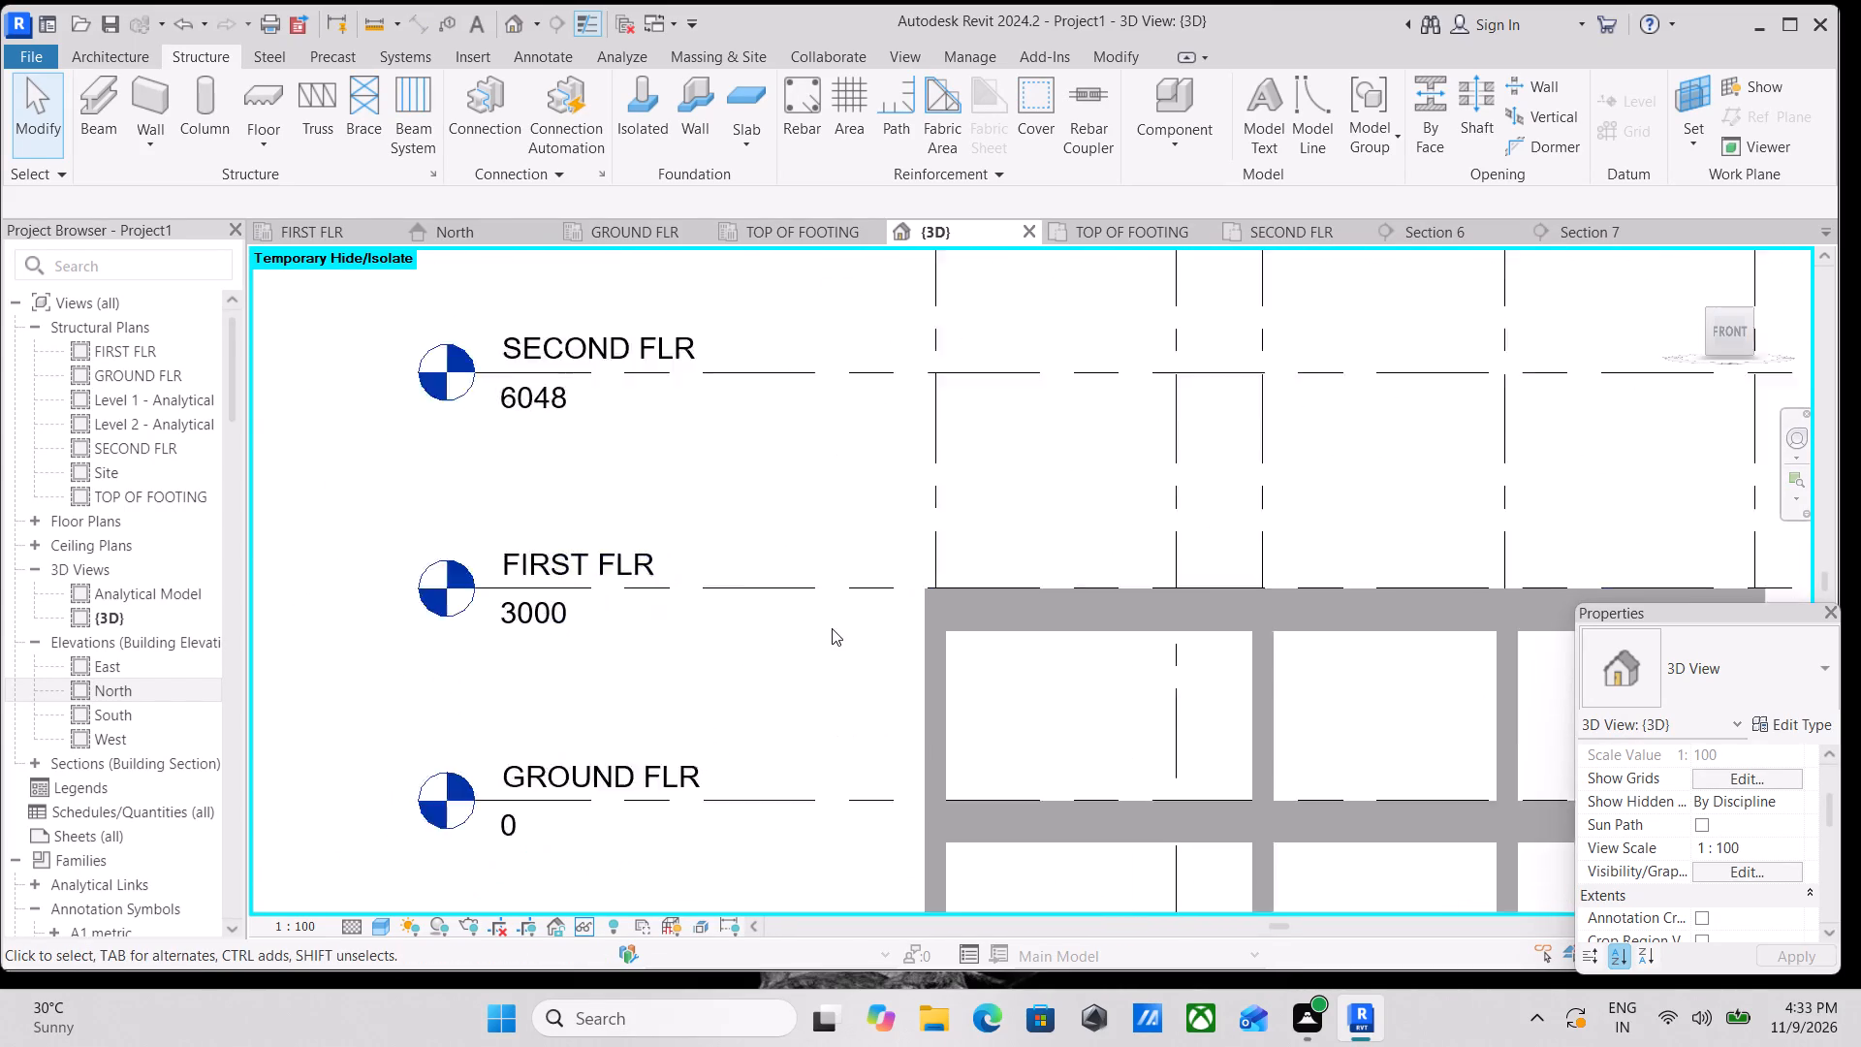
scroll(832, 628, up, 1)
middle_drag(806, 480, 882, 471)
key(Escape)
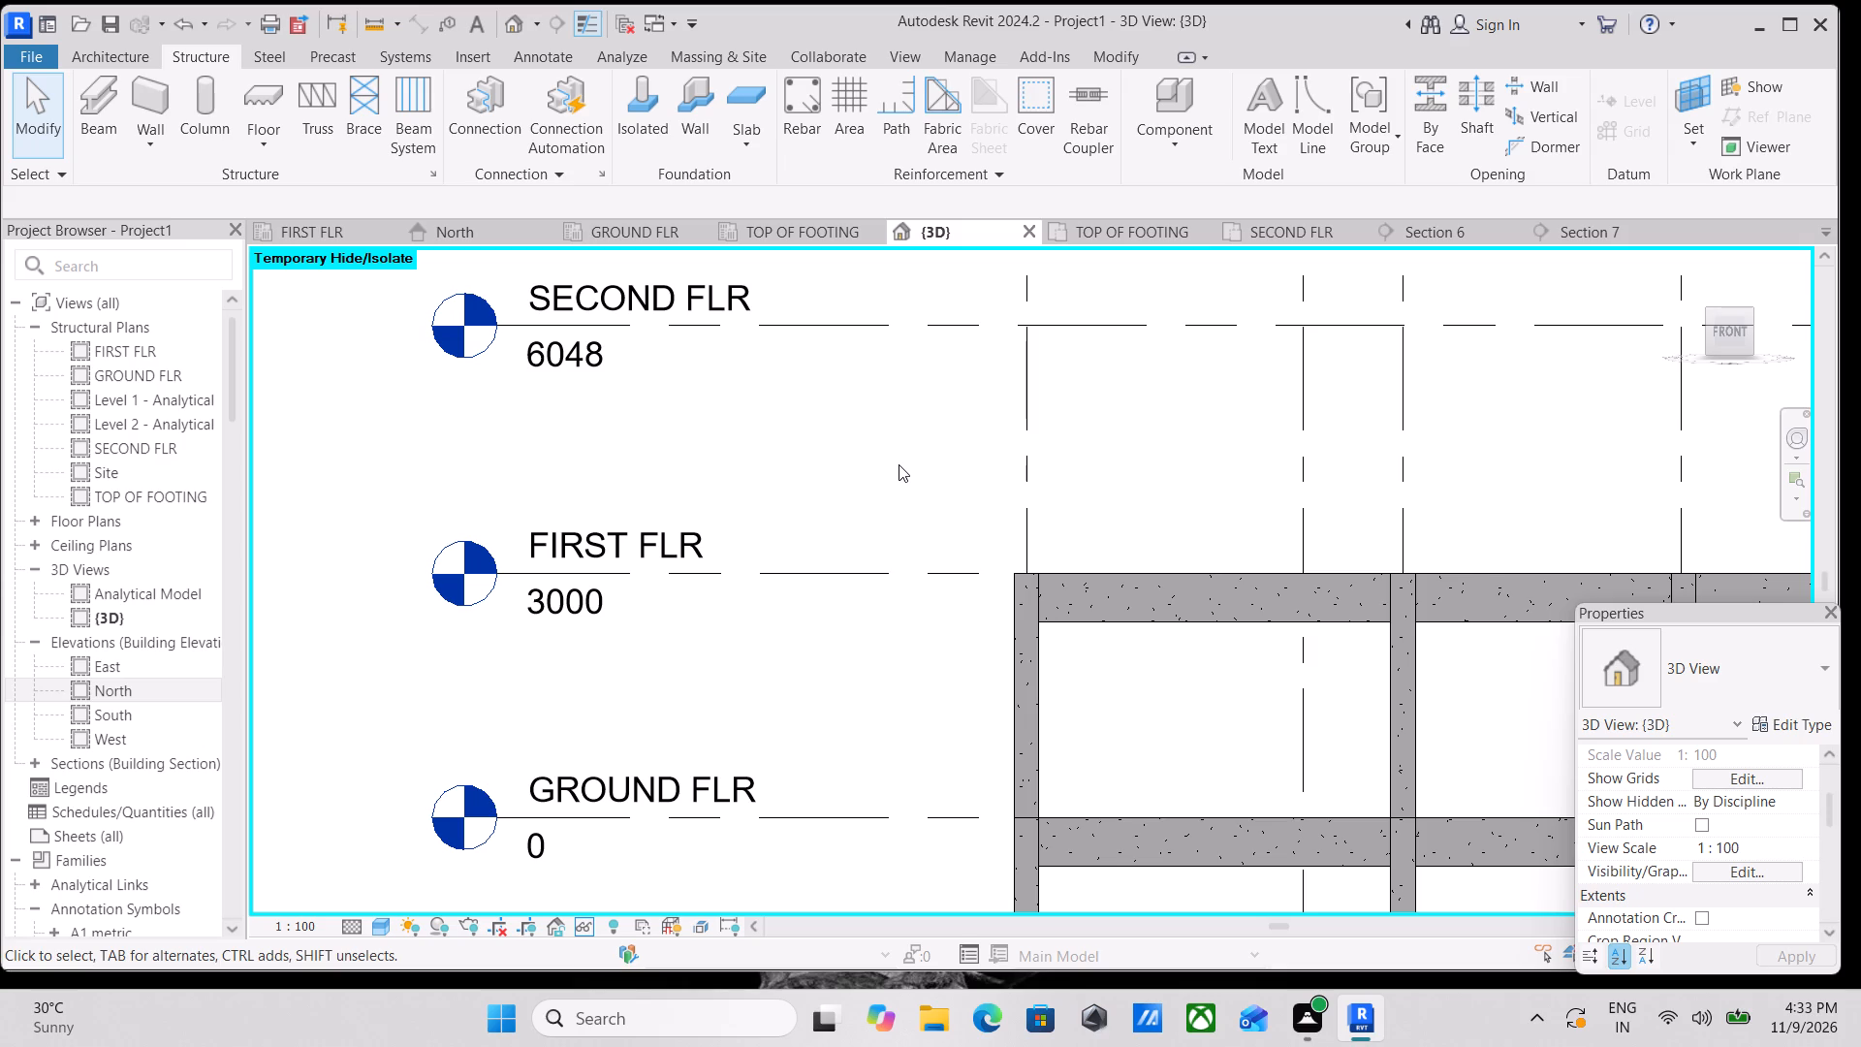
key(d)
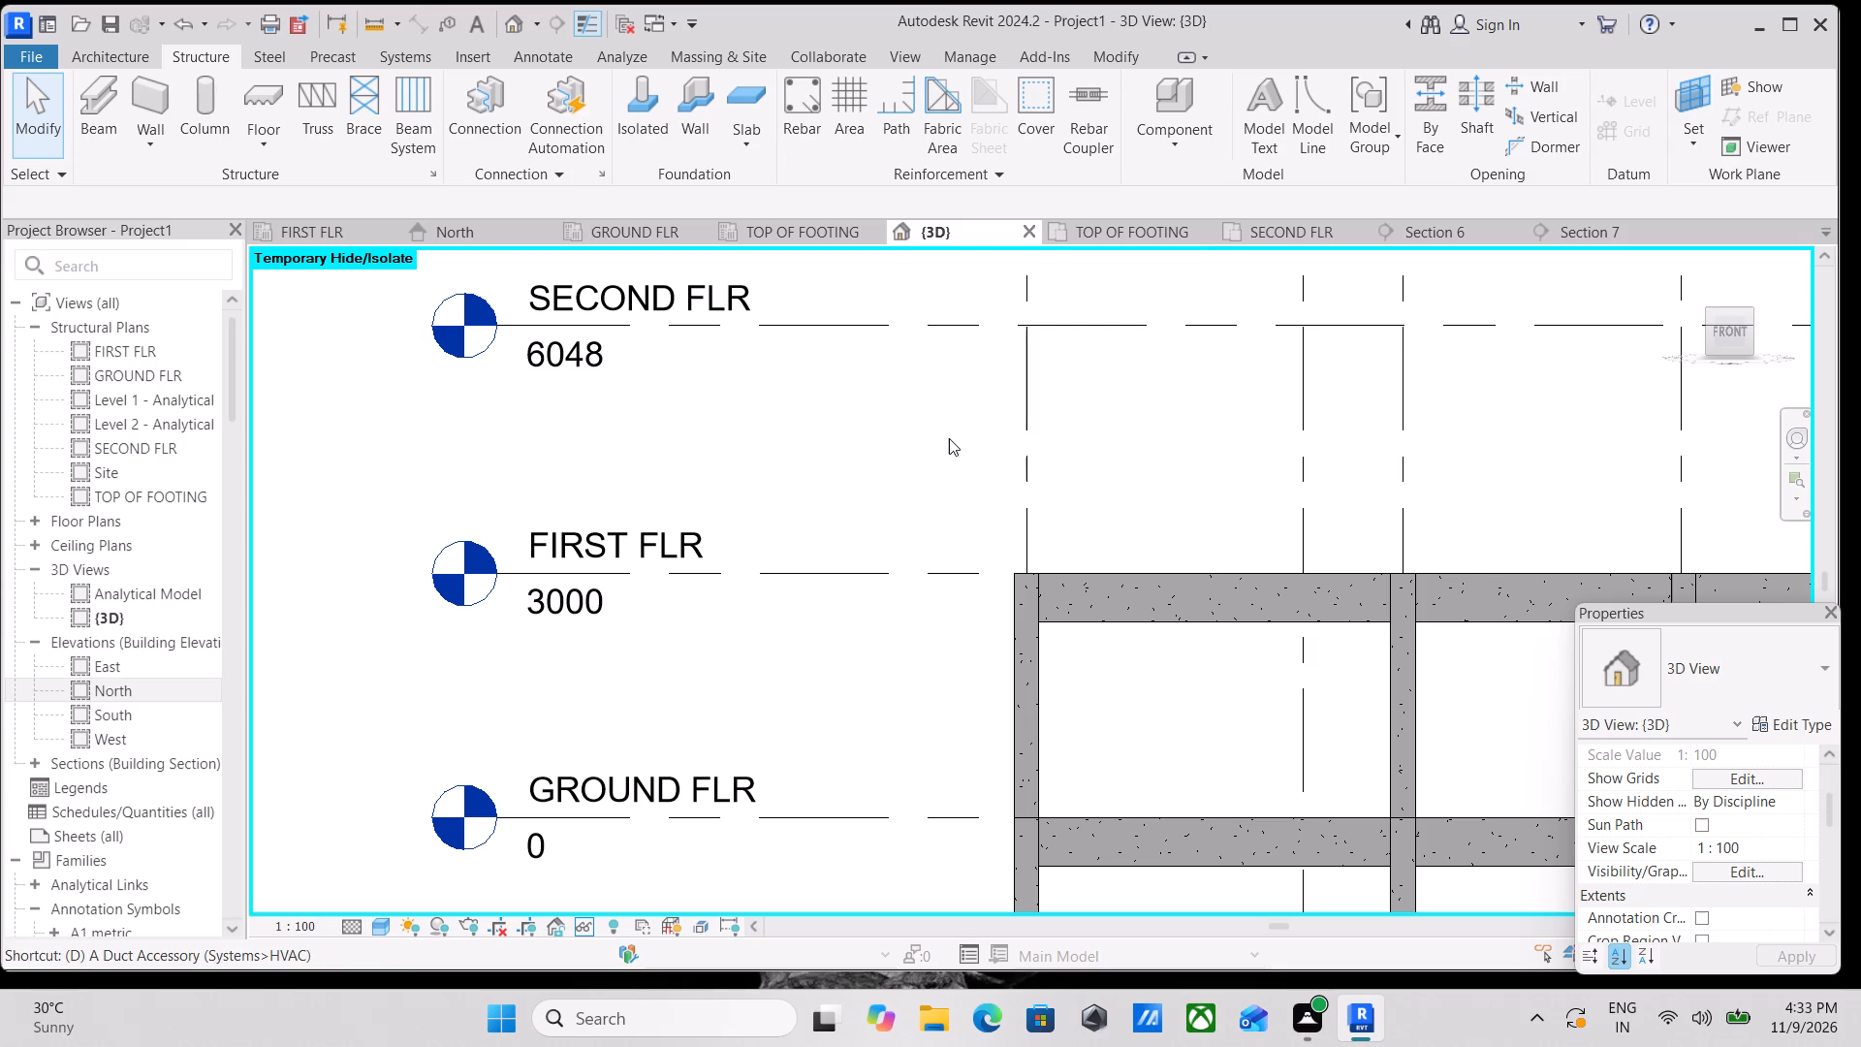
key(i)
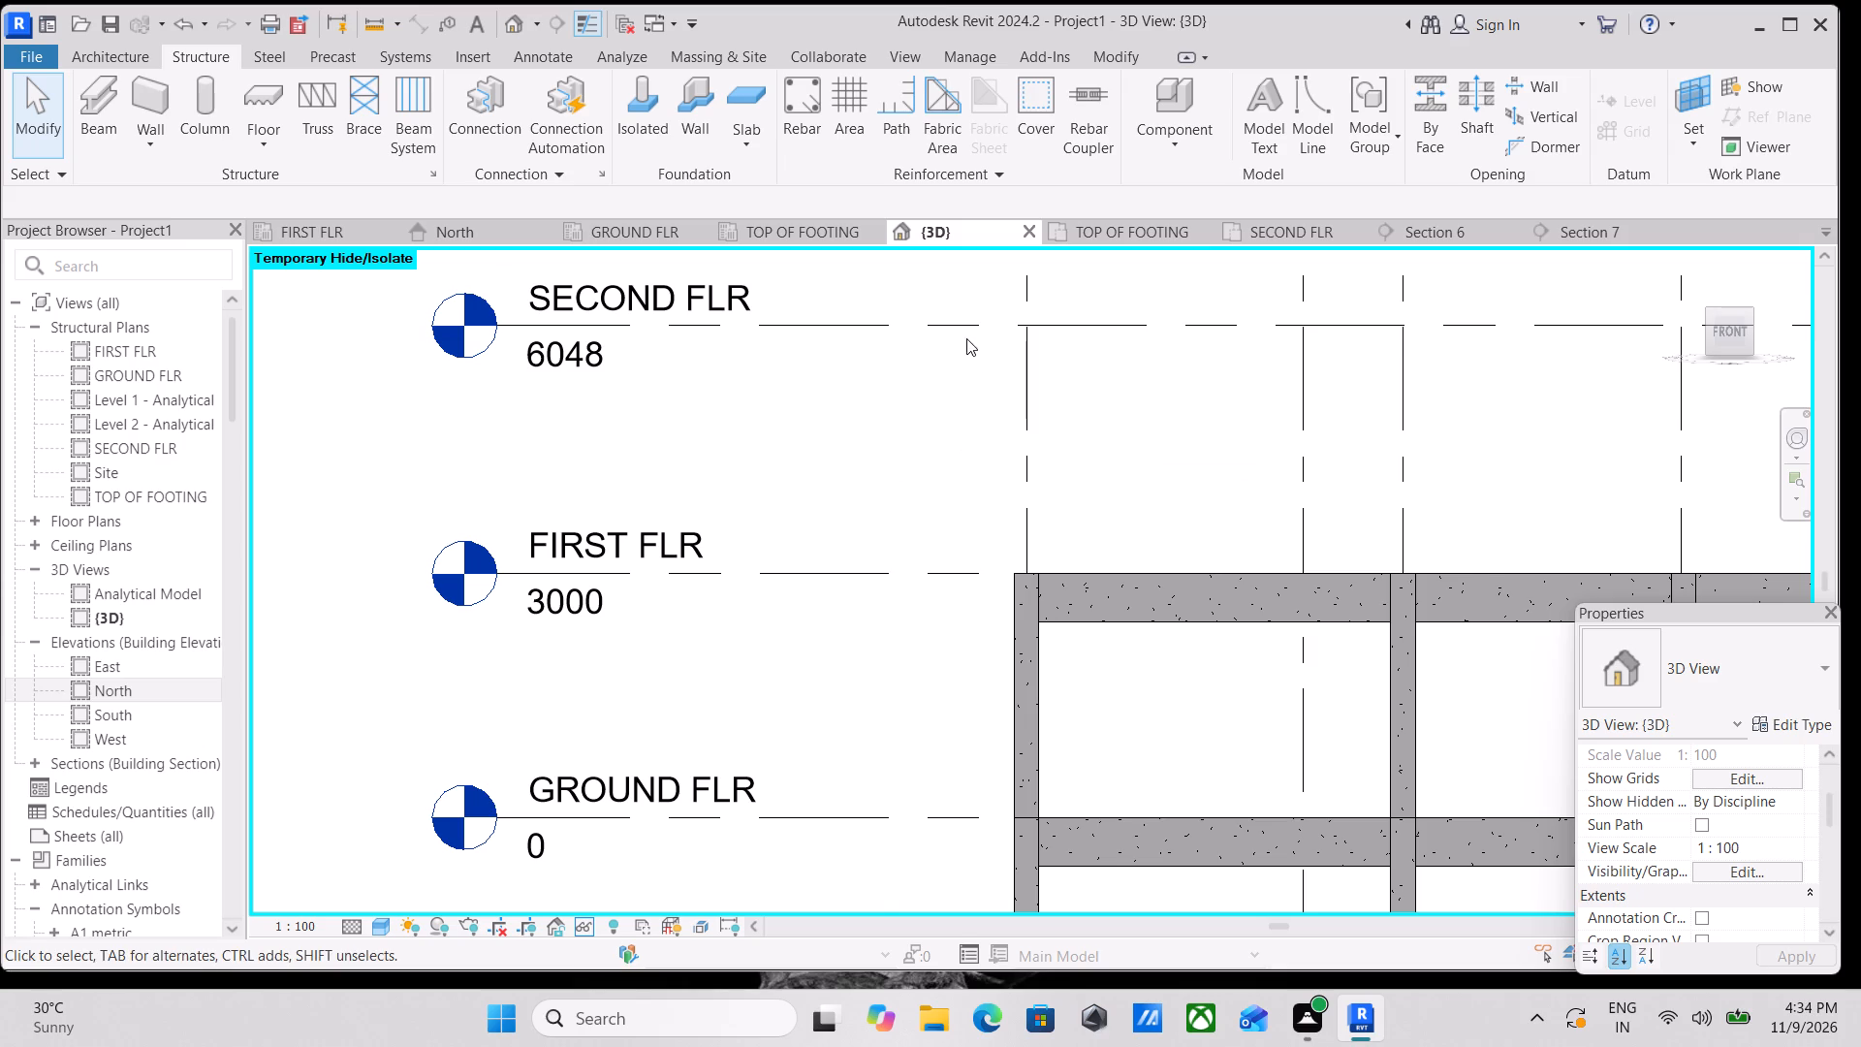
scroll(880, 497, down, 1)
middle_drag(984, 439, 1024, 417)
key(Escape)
In the North elevation, add an aligned dimension between the SECOND FLR and FIRST FLR levels, outside grid E.
double_click(145, 689)
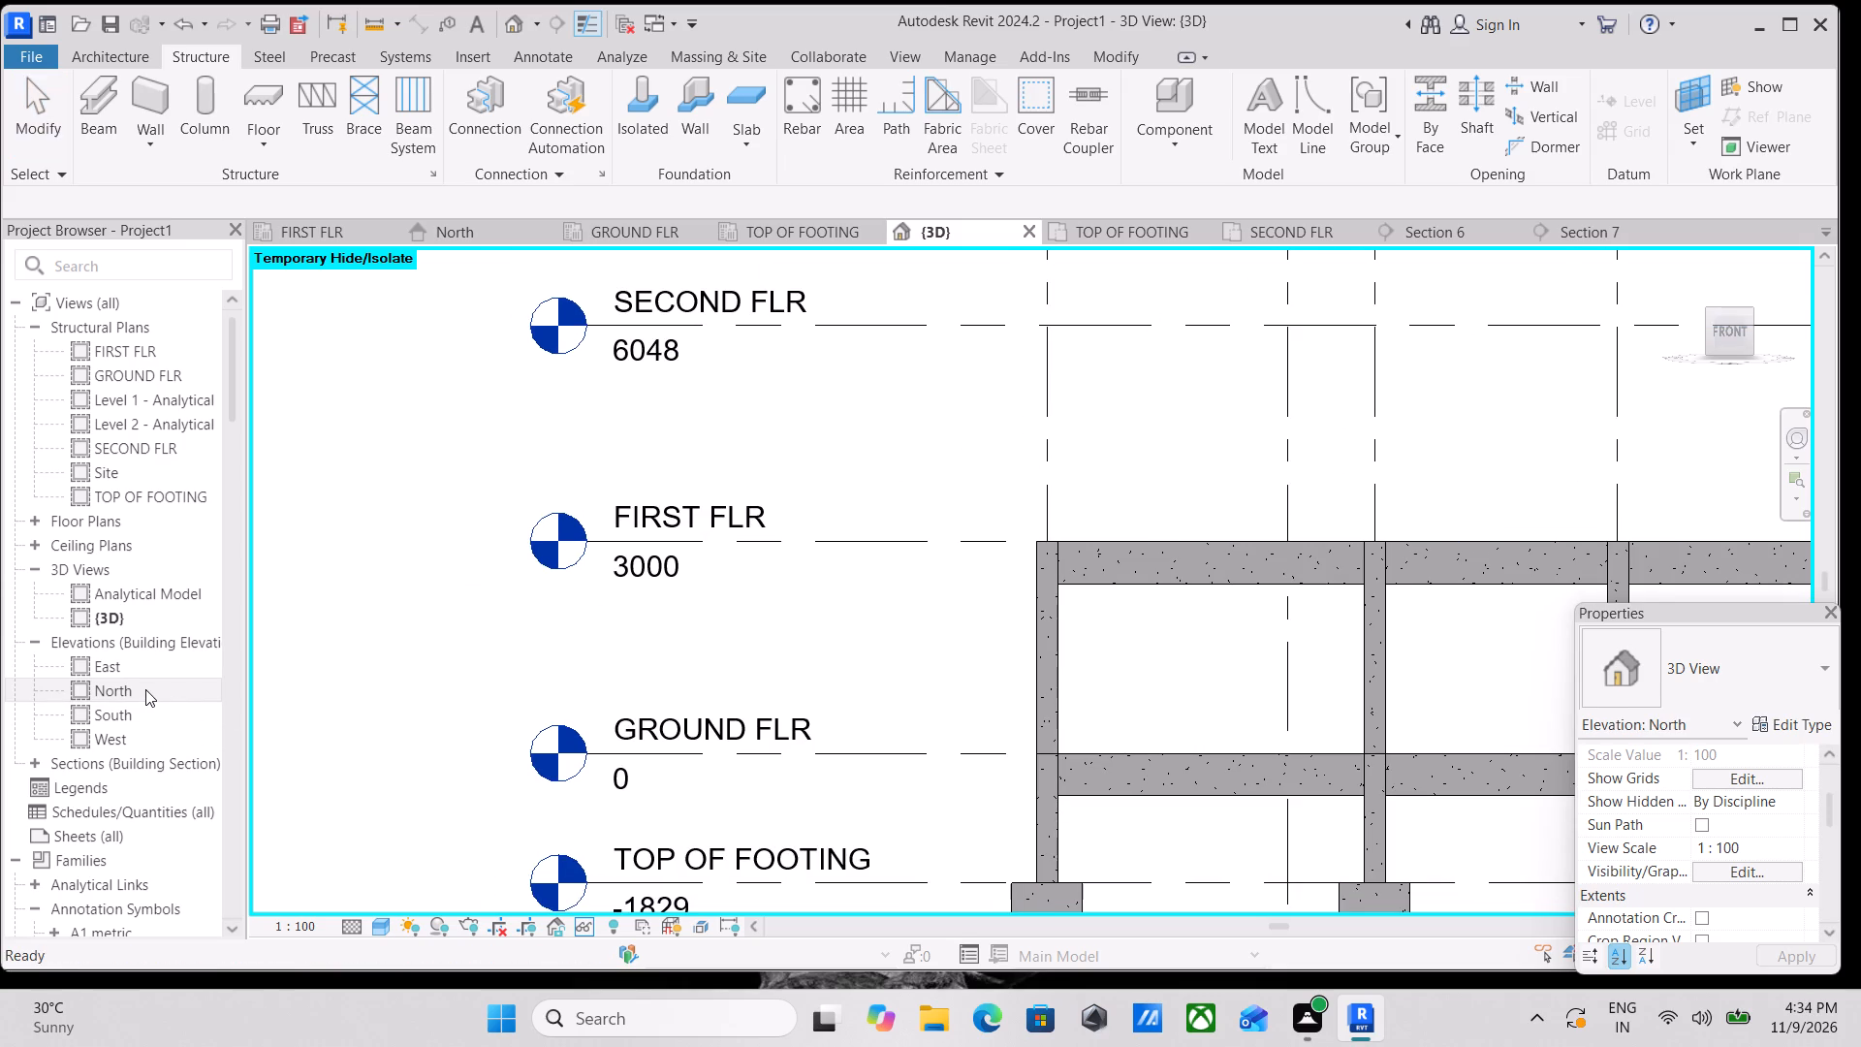
scroll(806, 526, down, 13)
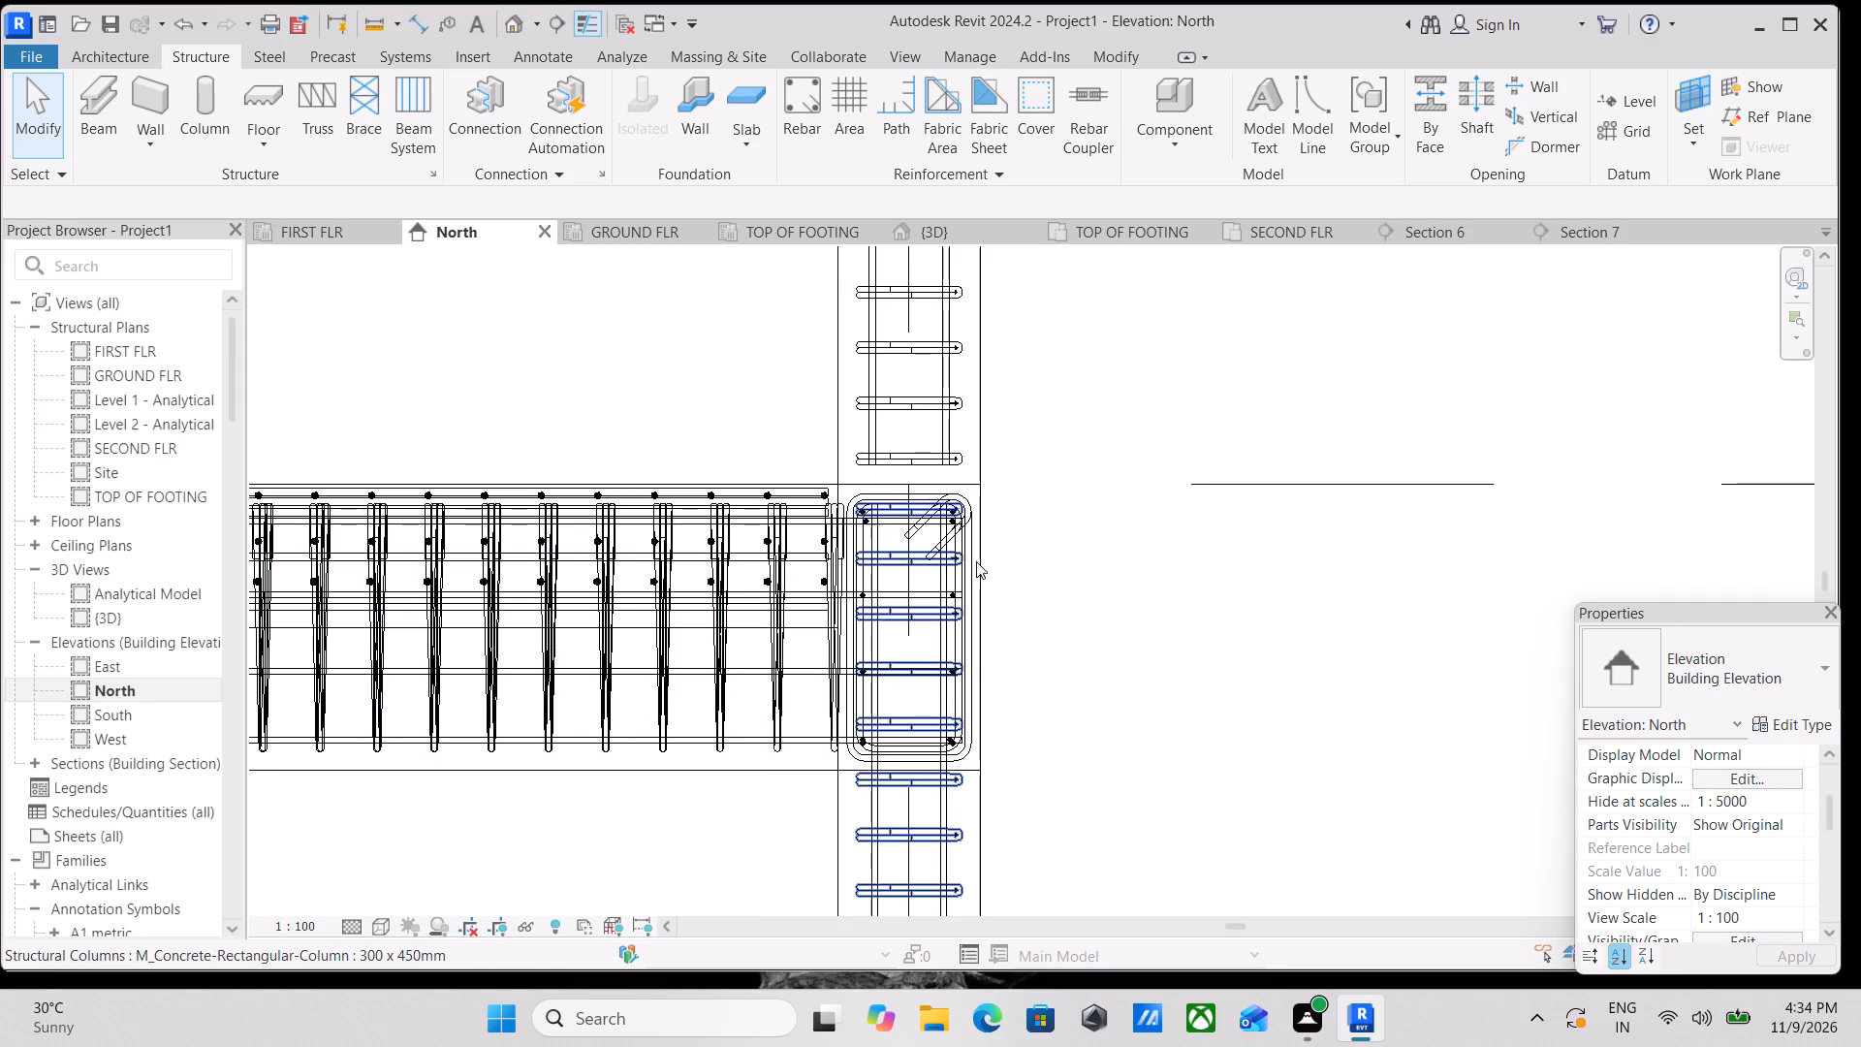
scroll(976, 561, down, 5)
scroll(1181, 584, down, 5)
scroll(1078, 628, down, 4)
middle_drag(1084, 625, 1294, 792)
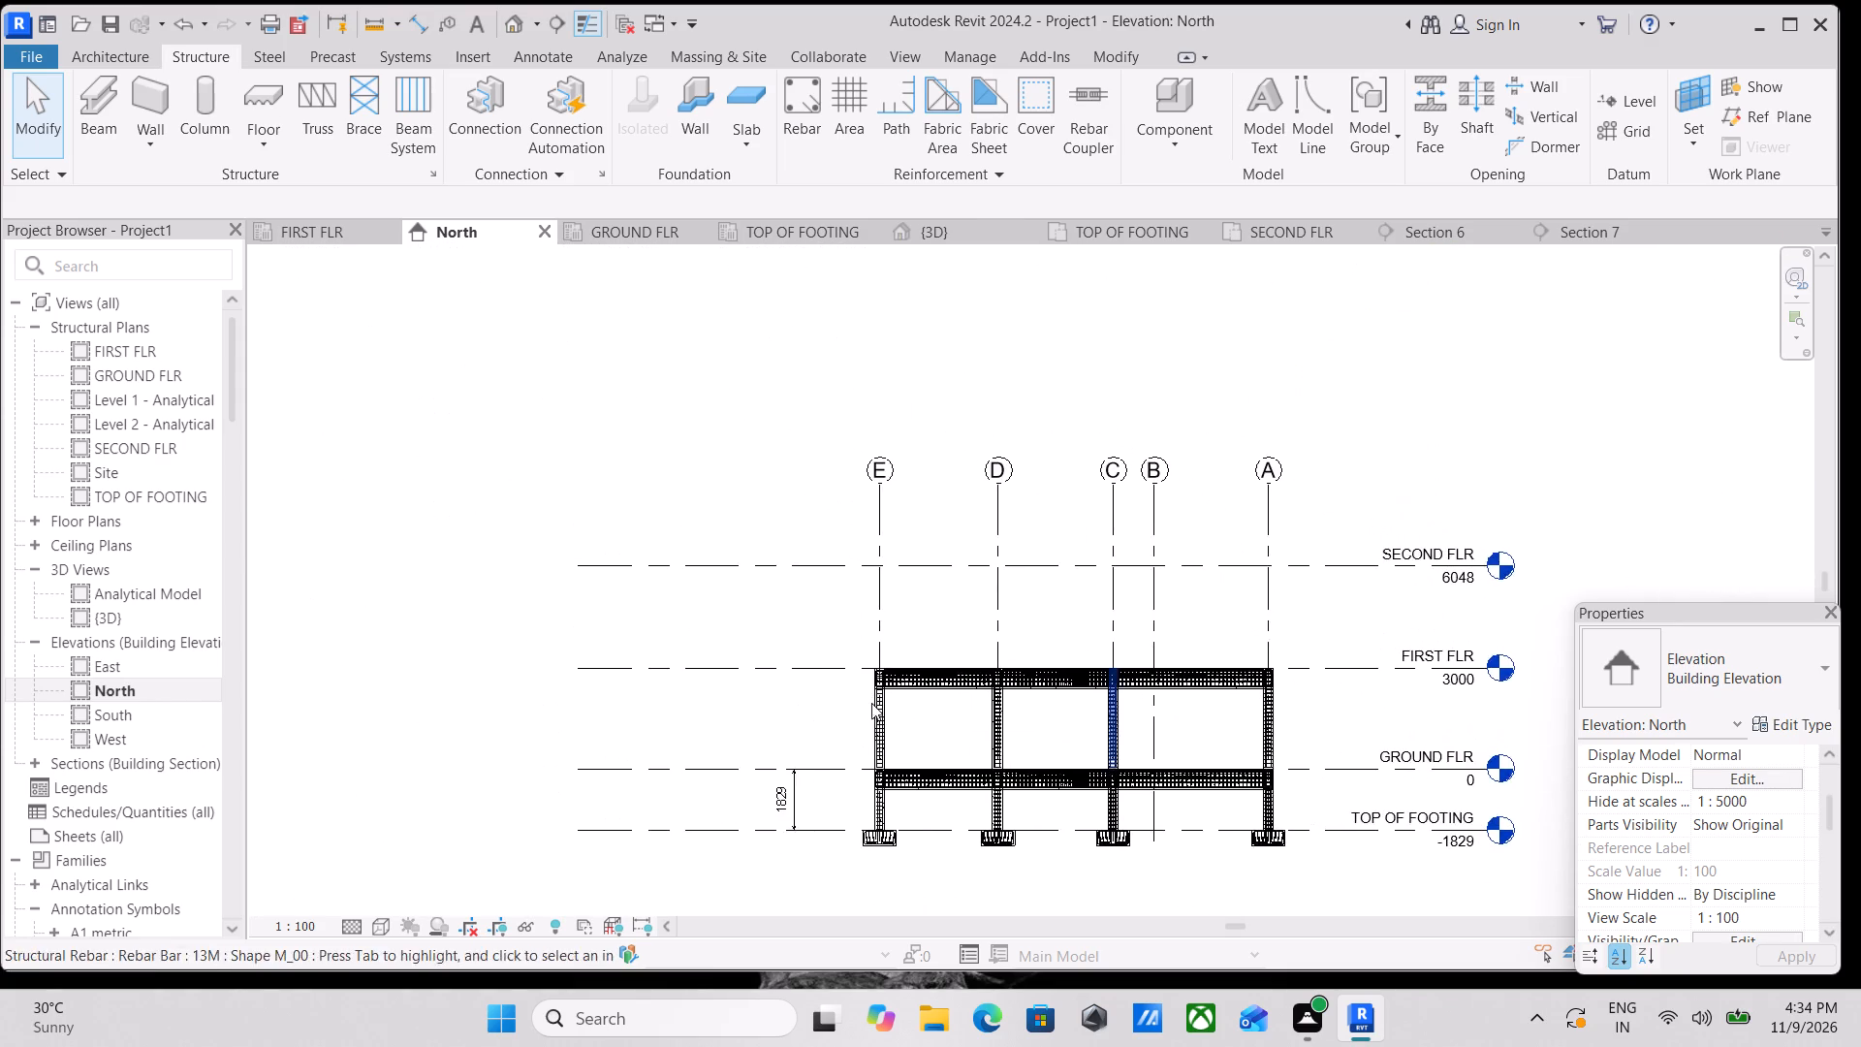
scroll(834, 689, up, 2)
middle_drag(897, 702, 1139, 793)
key(d)
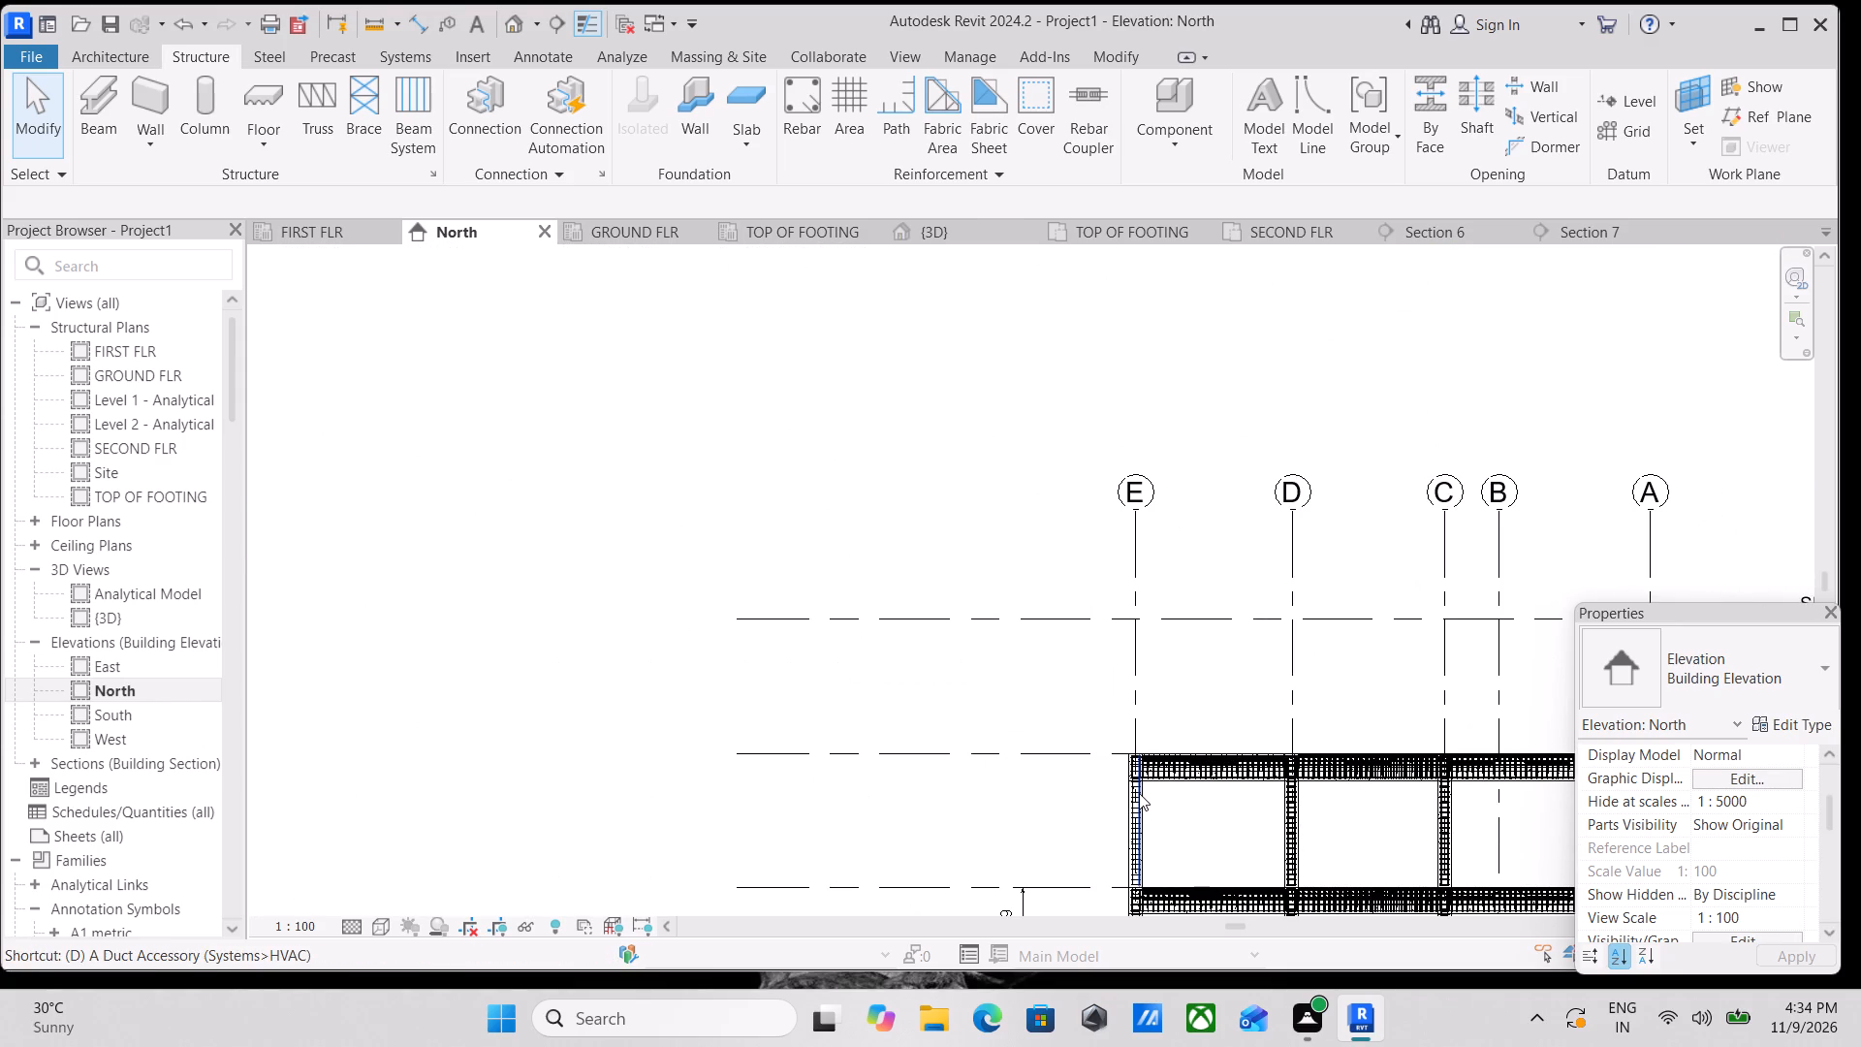
key(i)
click(1041, 617)
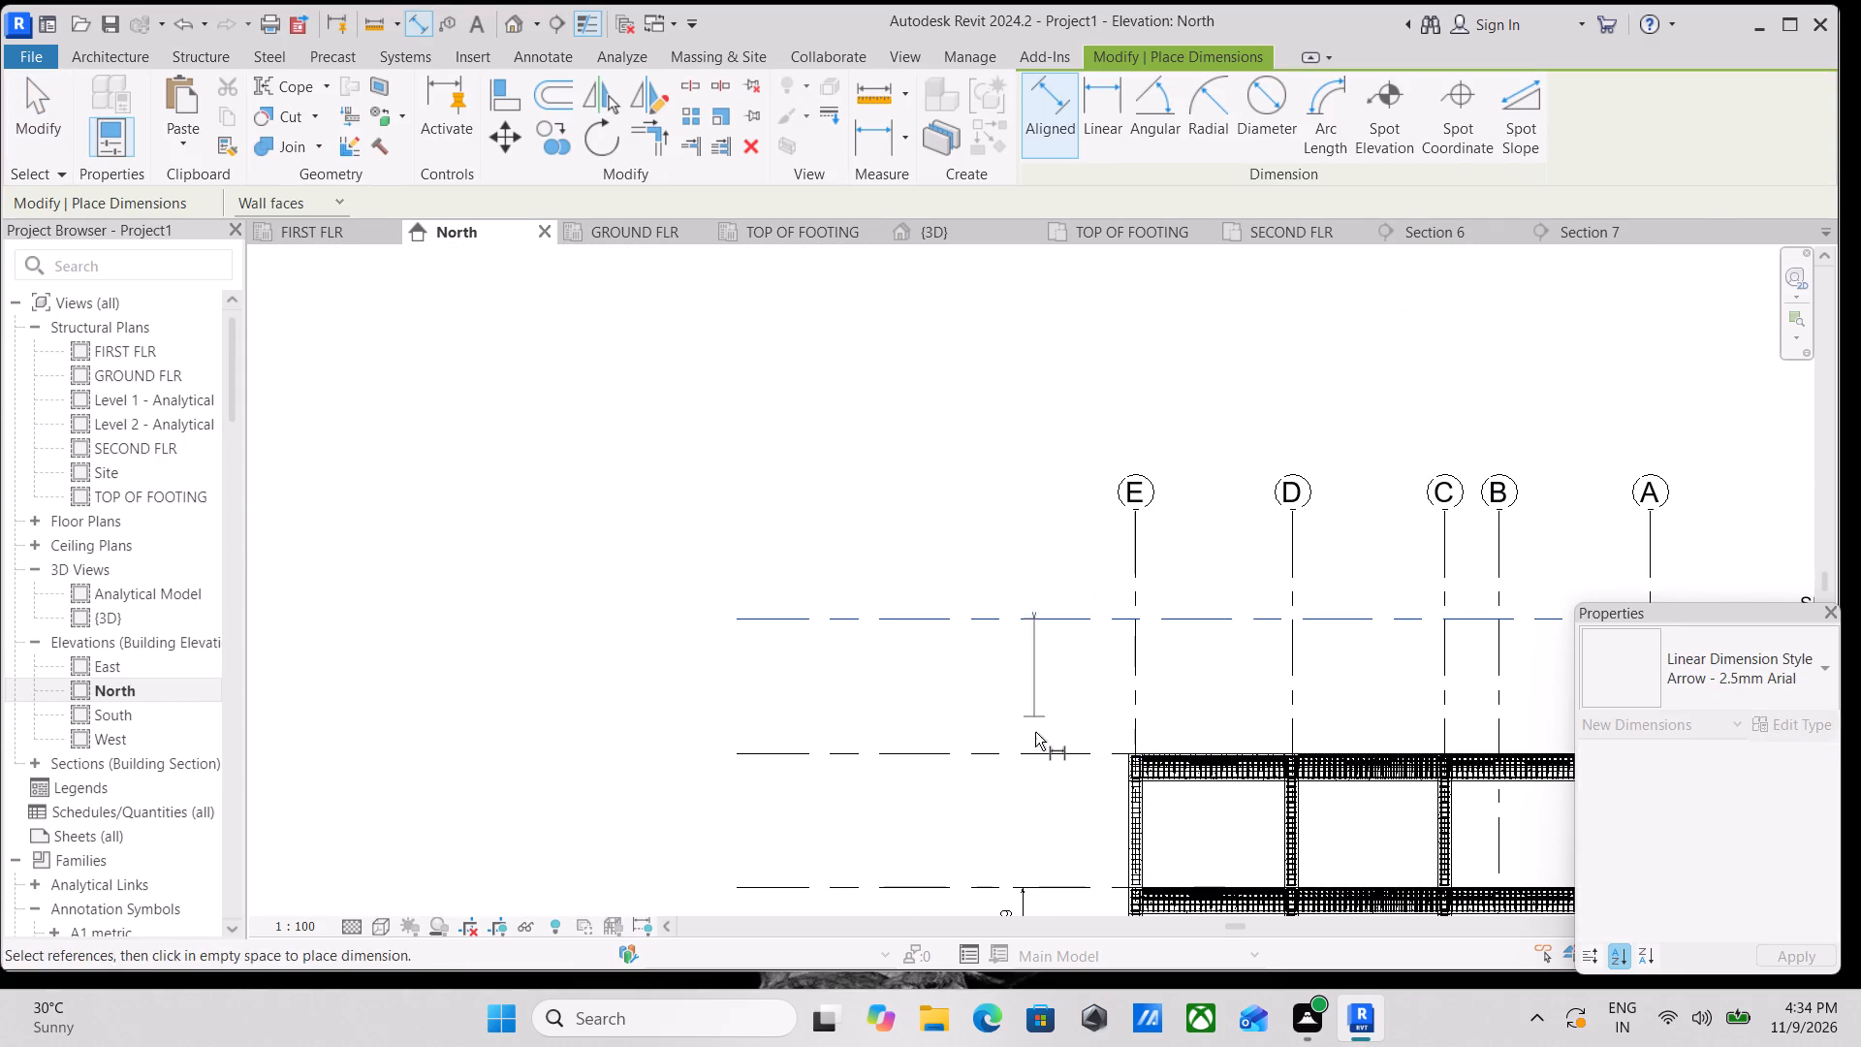
click(1046, 751)
click(1036, 692)
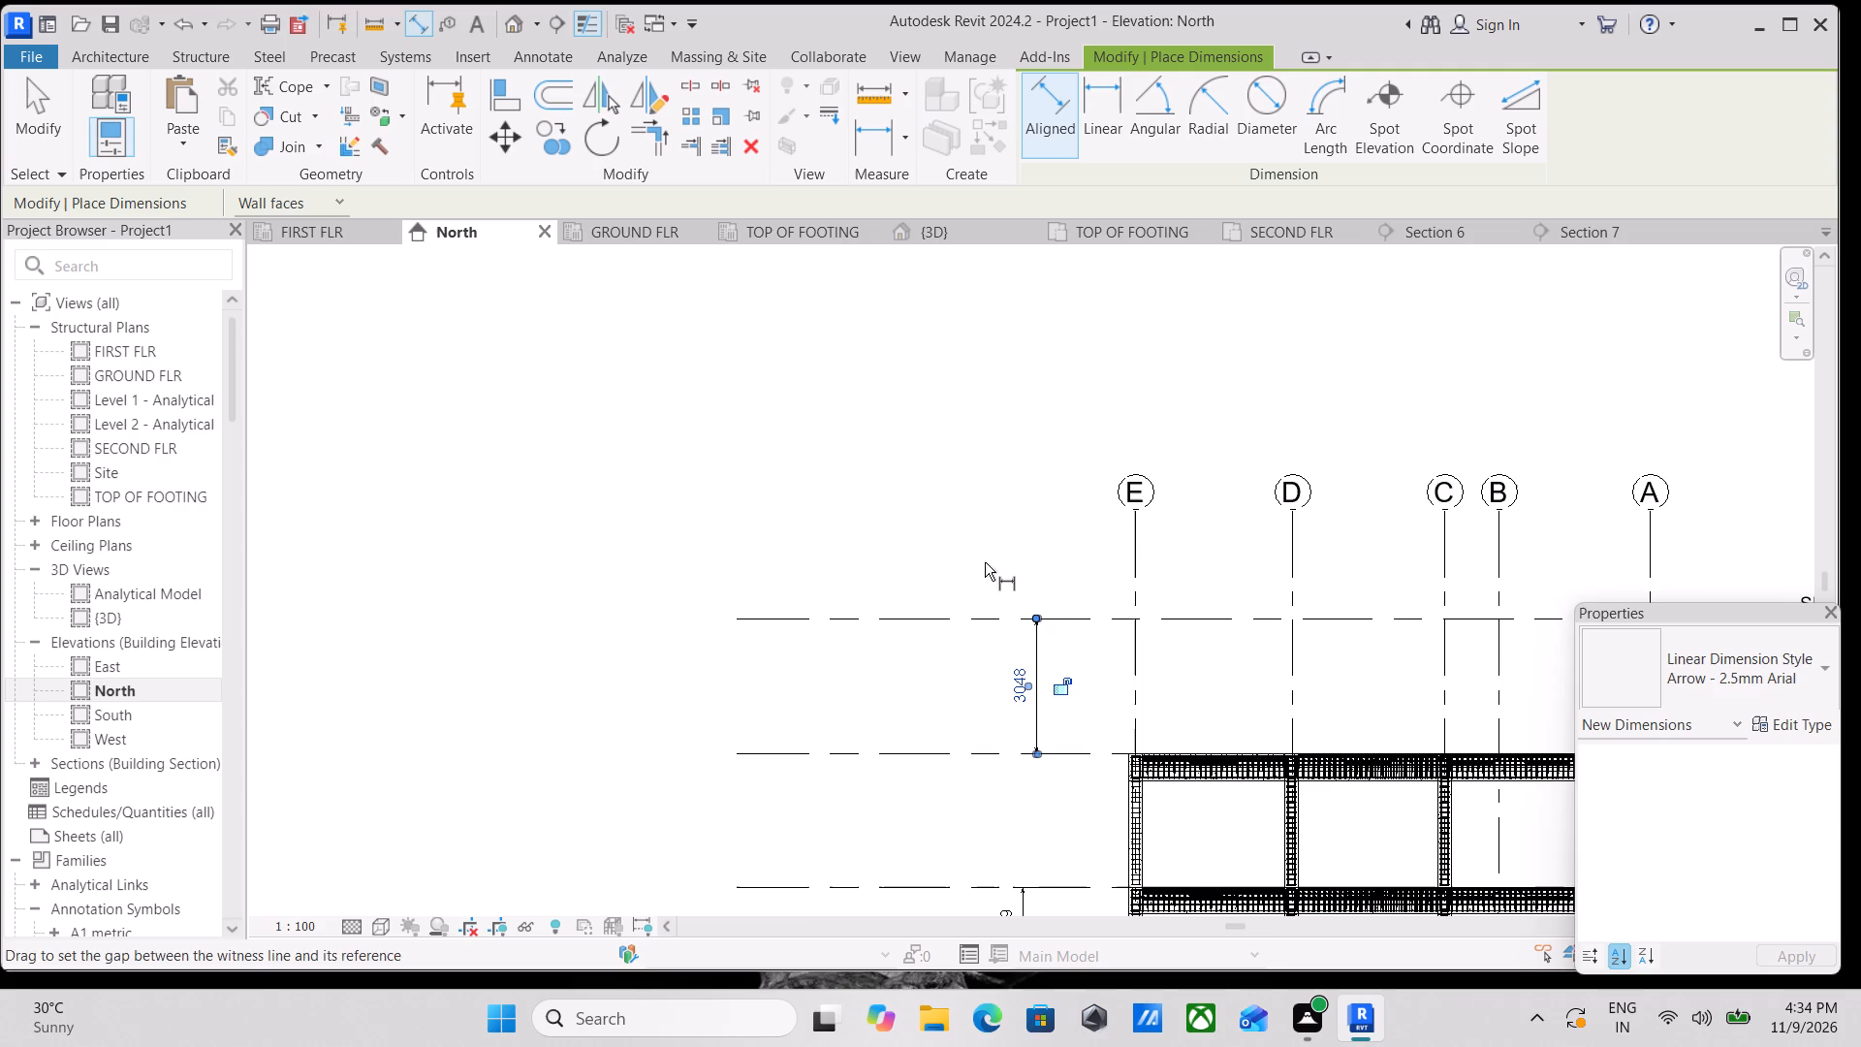
scroll(943, 601, up, 3)
key(Escape)
key(Escape)
Set the height of the SECOND FLR level above FIRST FLR to 10'.
click(947, 617)
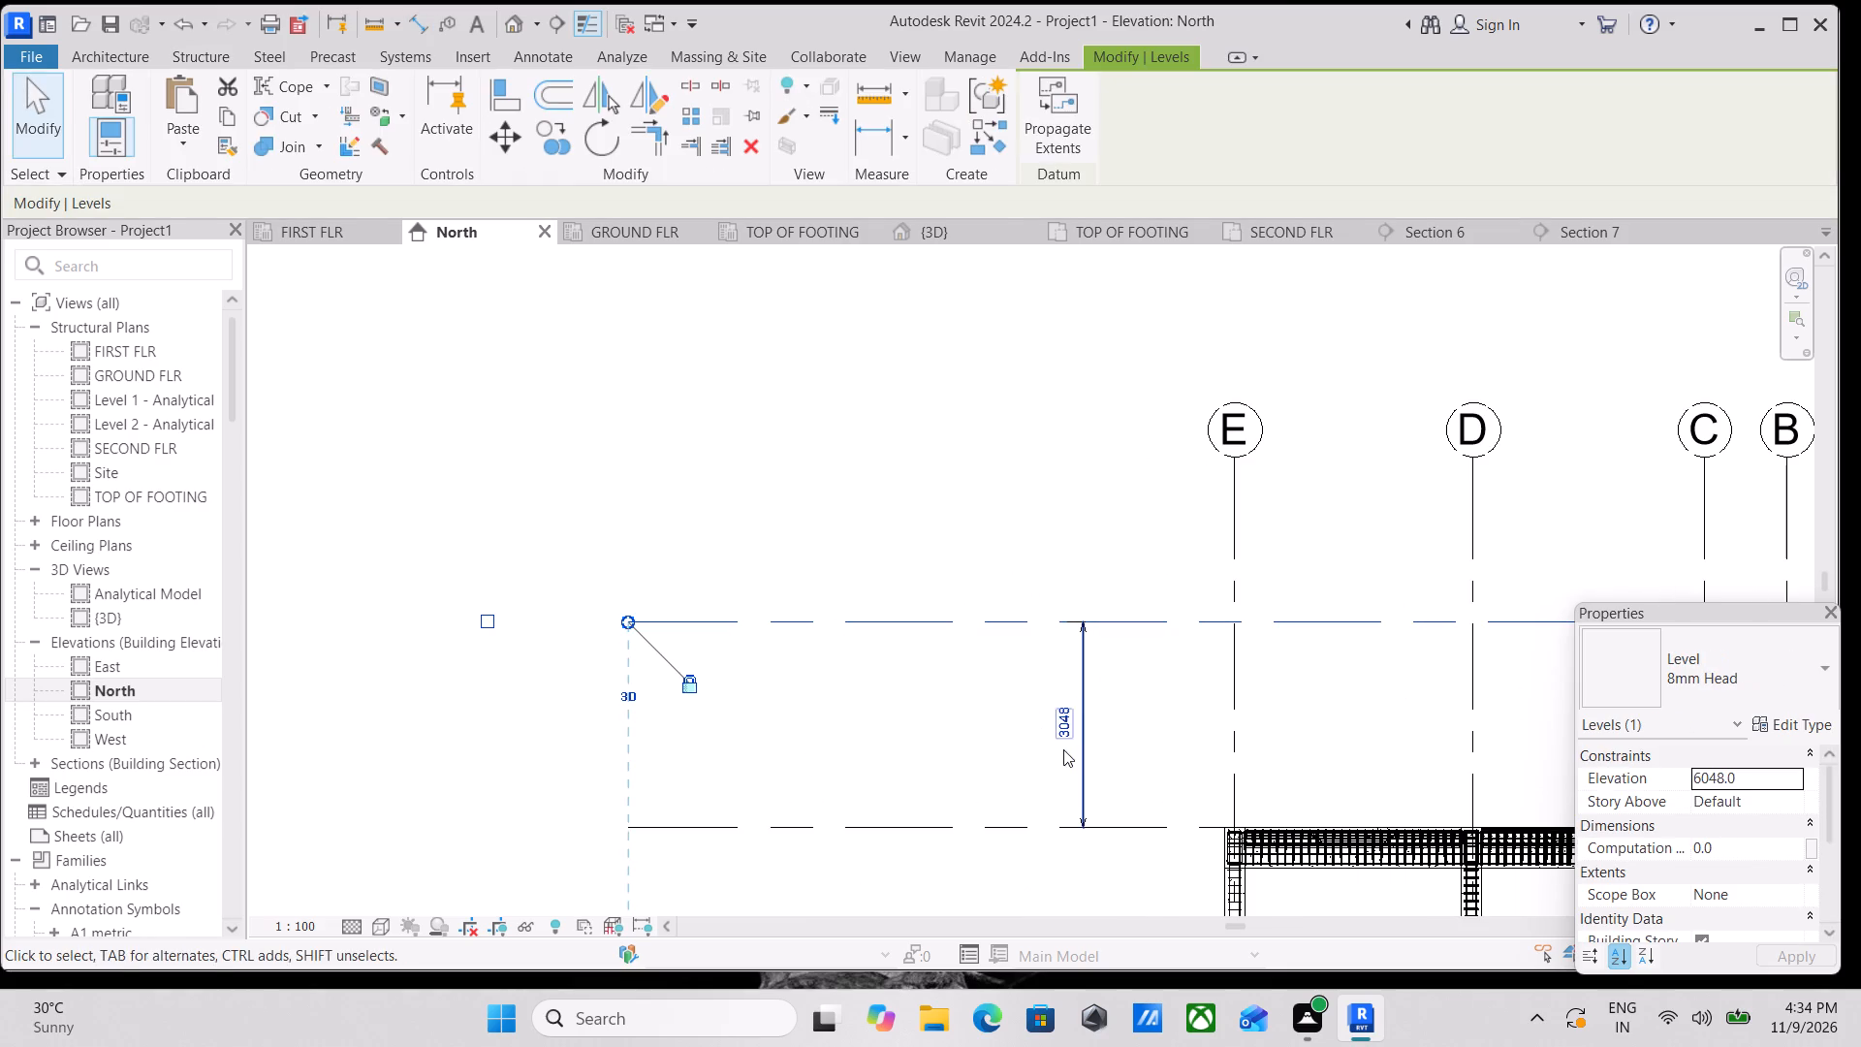
click(1074, 741)
text(10')
key(Return)
key(Escape)
scroll(1860, 98, down, 2)
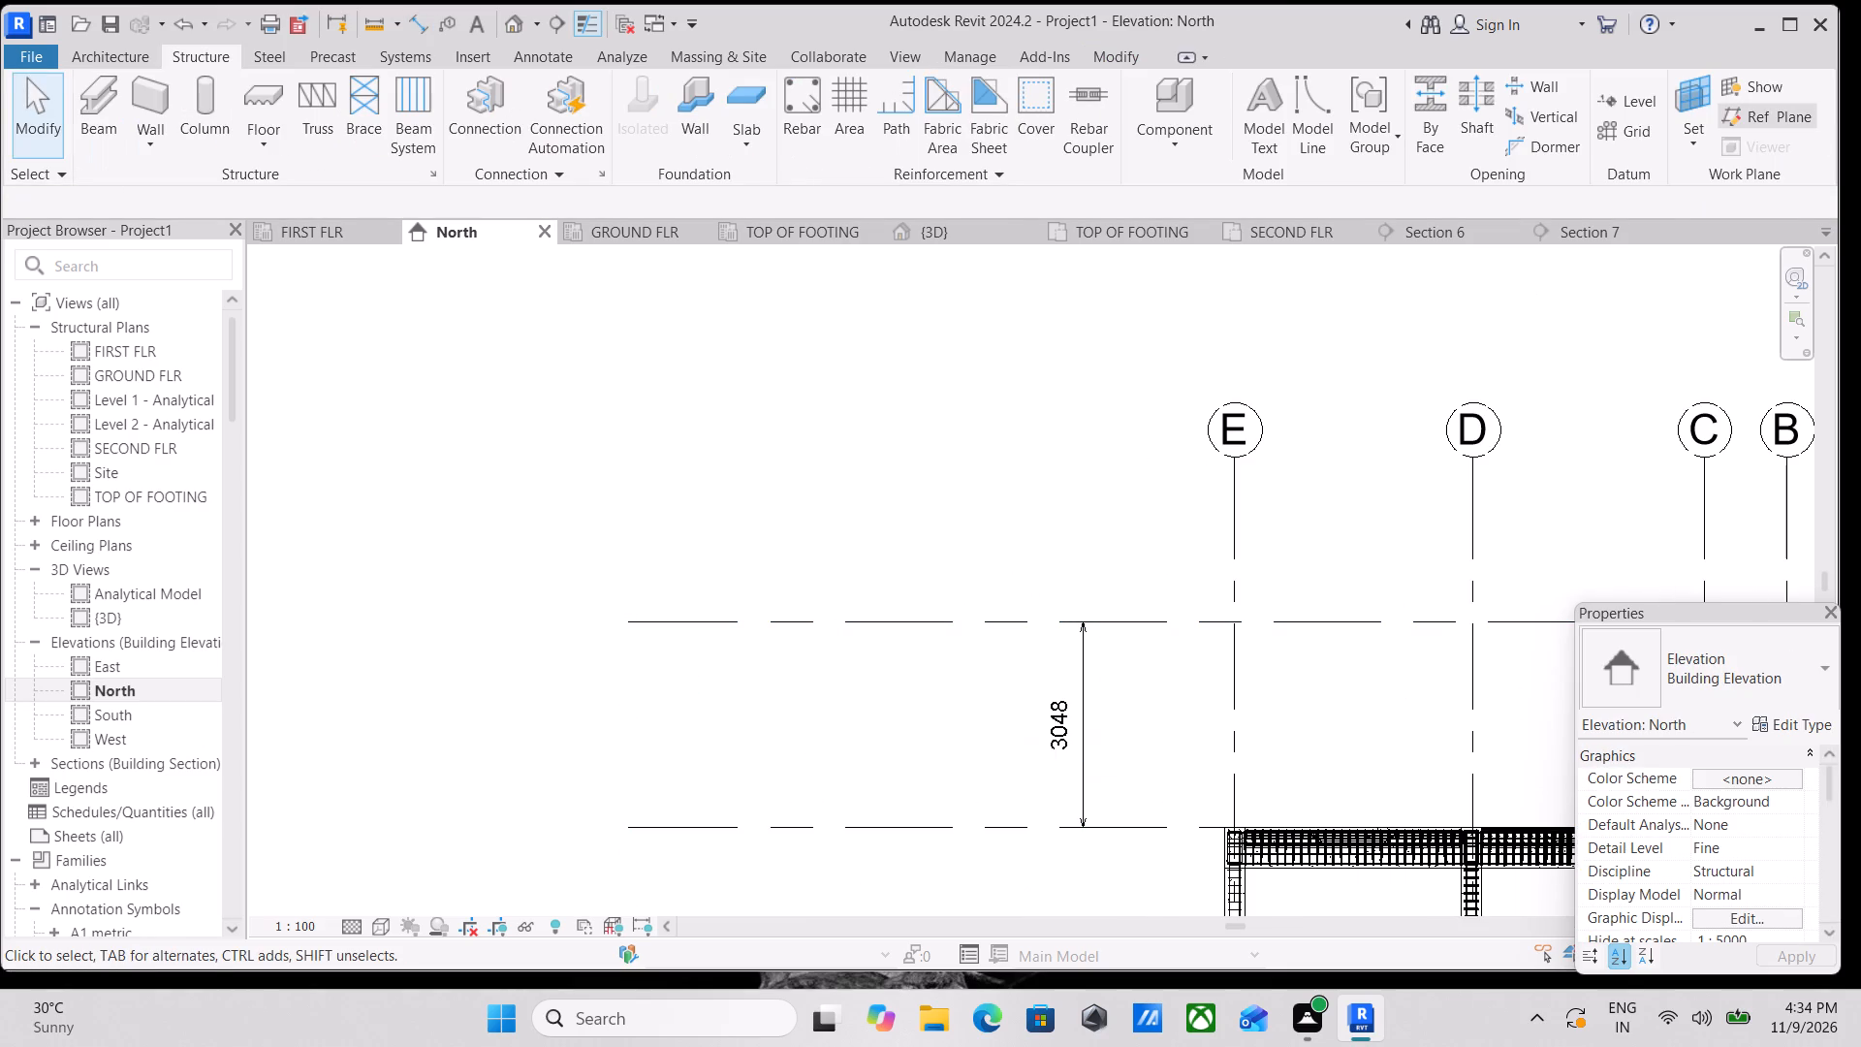
scroll(1860, 261, down, 2)
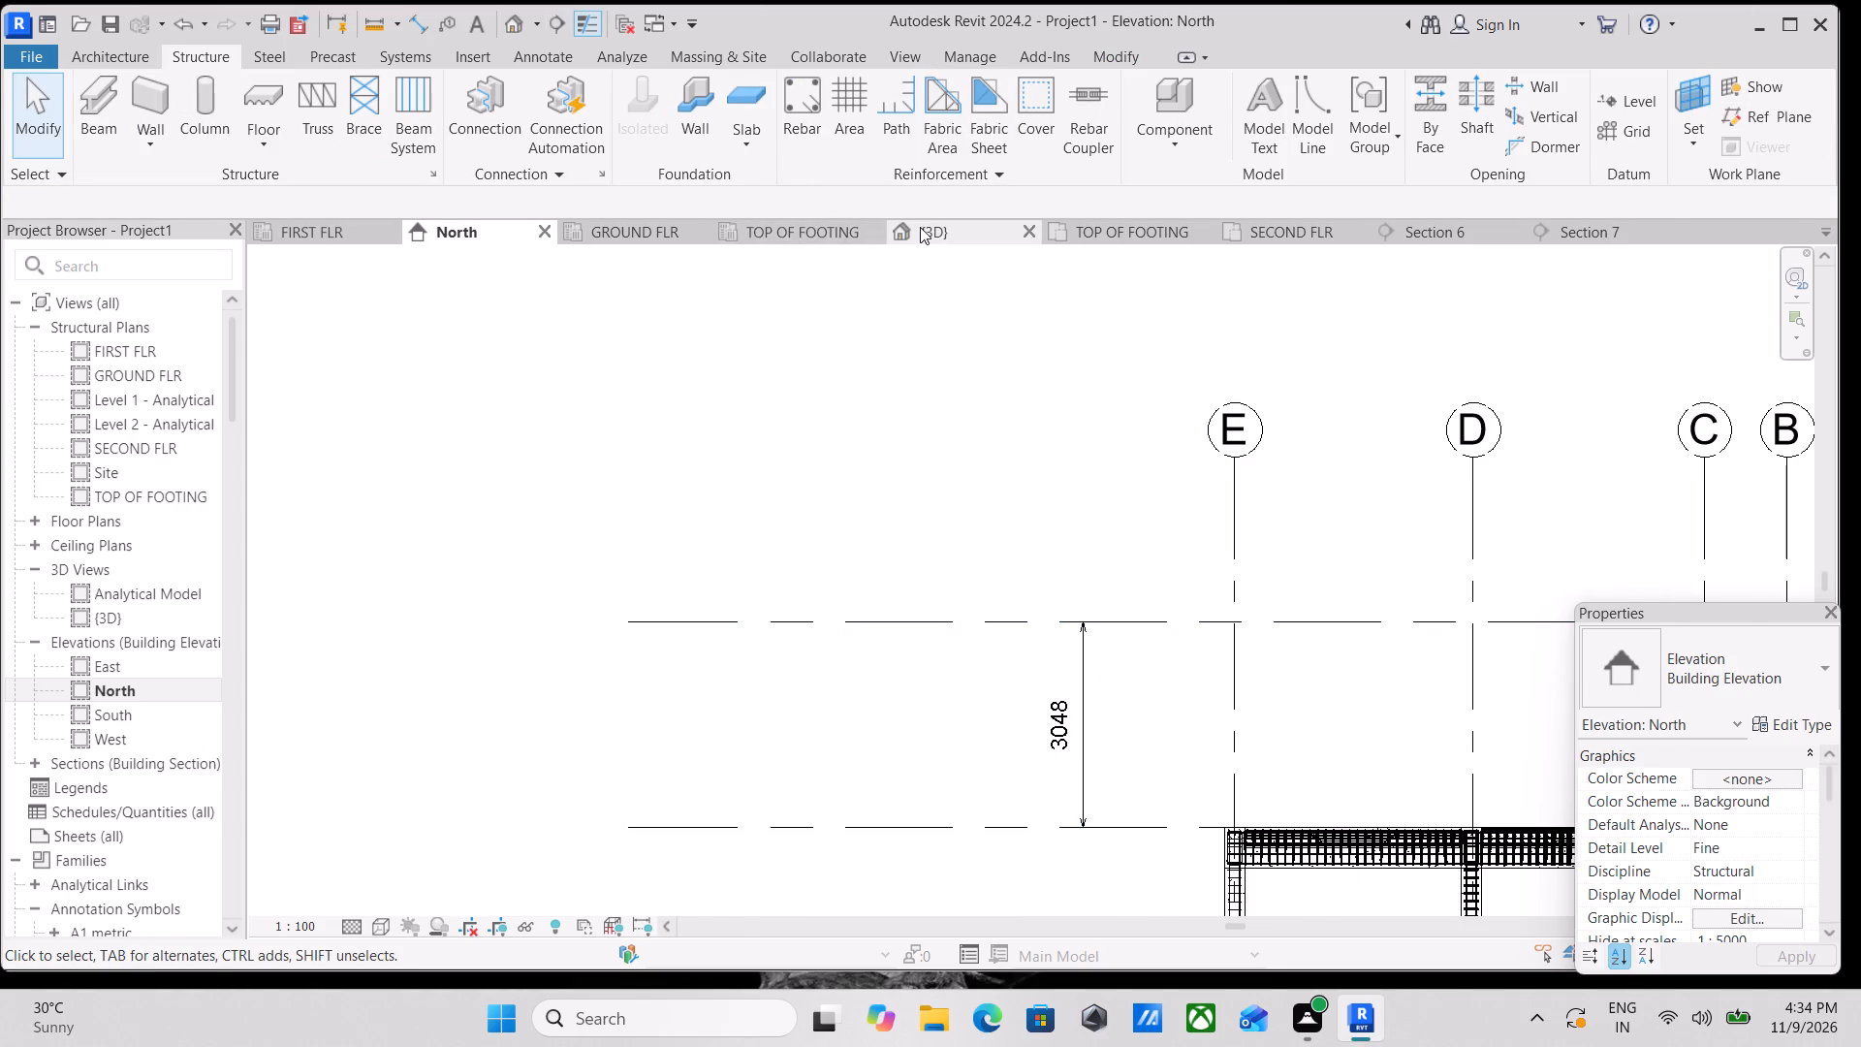
In the 3D view, copy the columns, beams and slabs between GROUND FLR and FIRST FLR and paste them aligned to the SECOND FLR level.
click(920, 227)
middle_drag(1106, 450, 922, 406)
scroll(1106, 450, down, 1)
drag(752, 402, 945, 534)
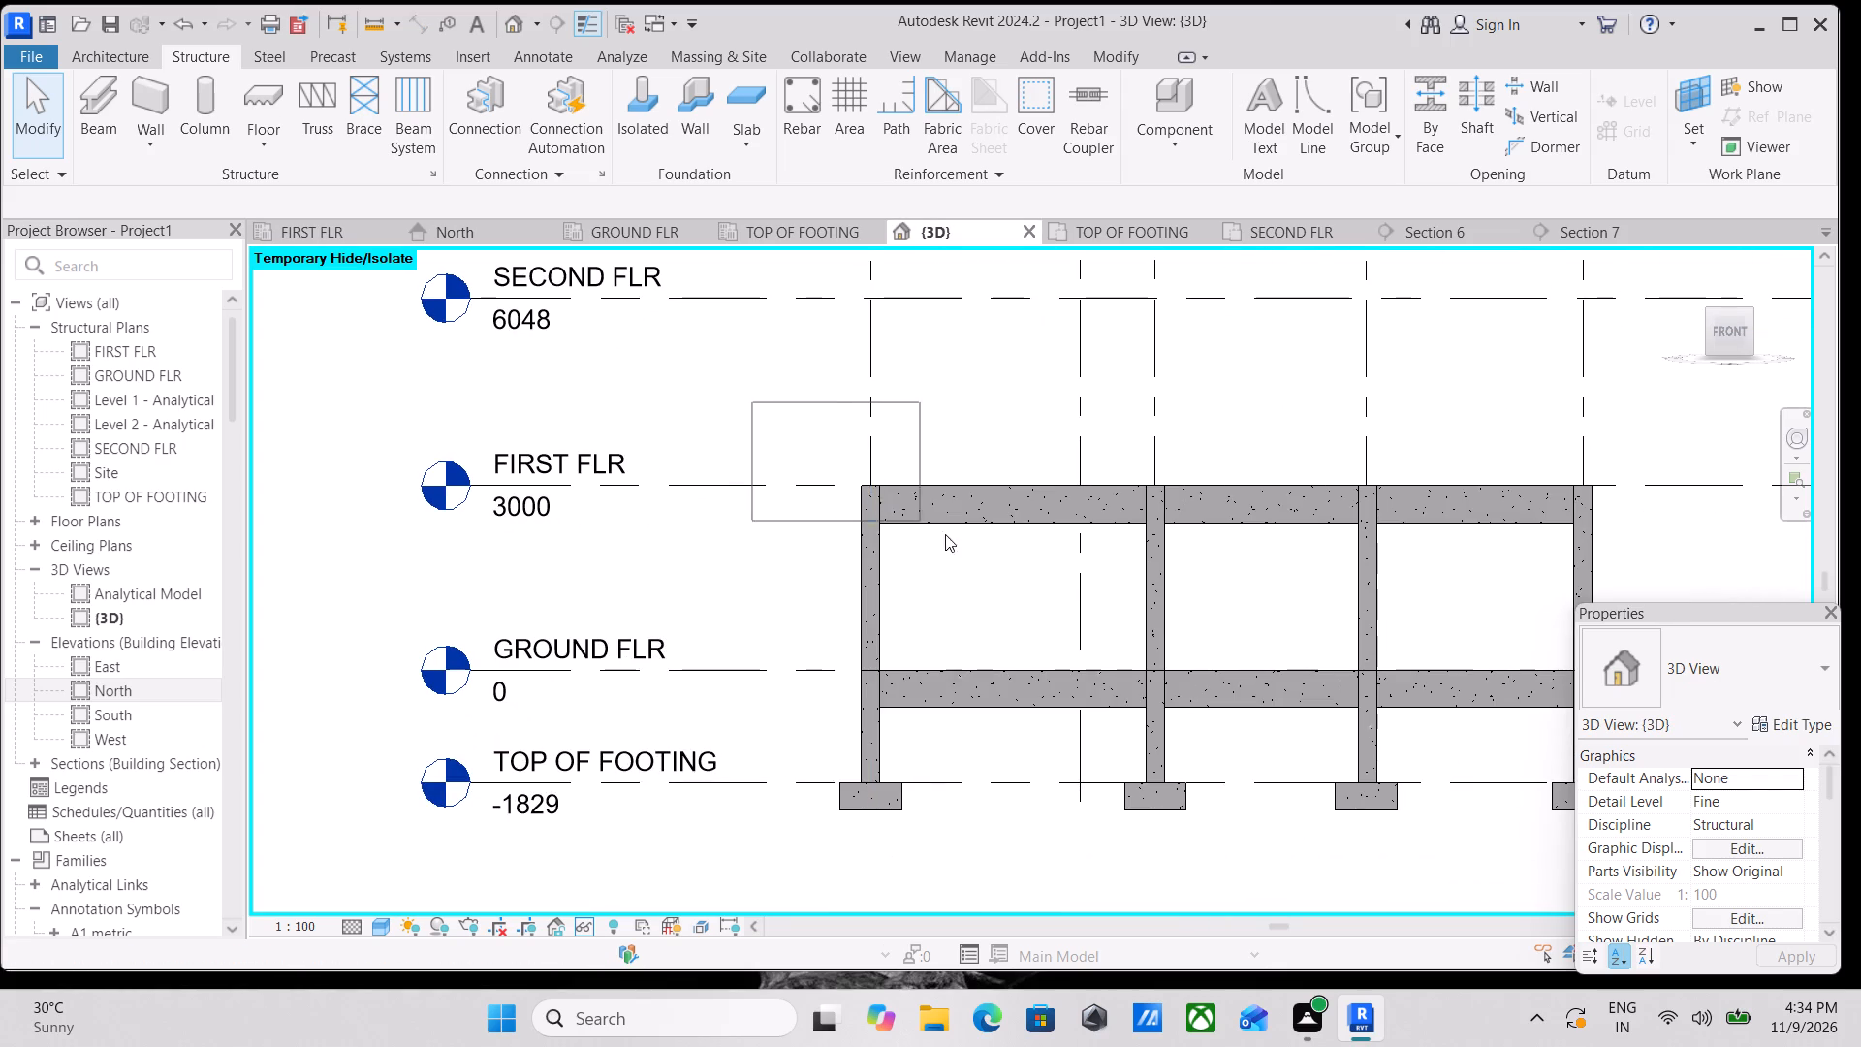
drag(945, 534, 1624, 677)
scroll(1231, 473, down, 2)
middle_drag(1231, 473, 1159, 485)
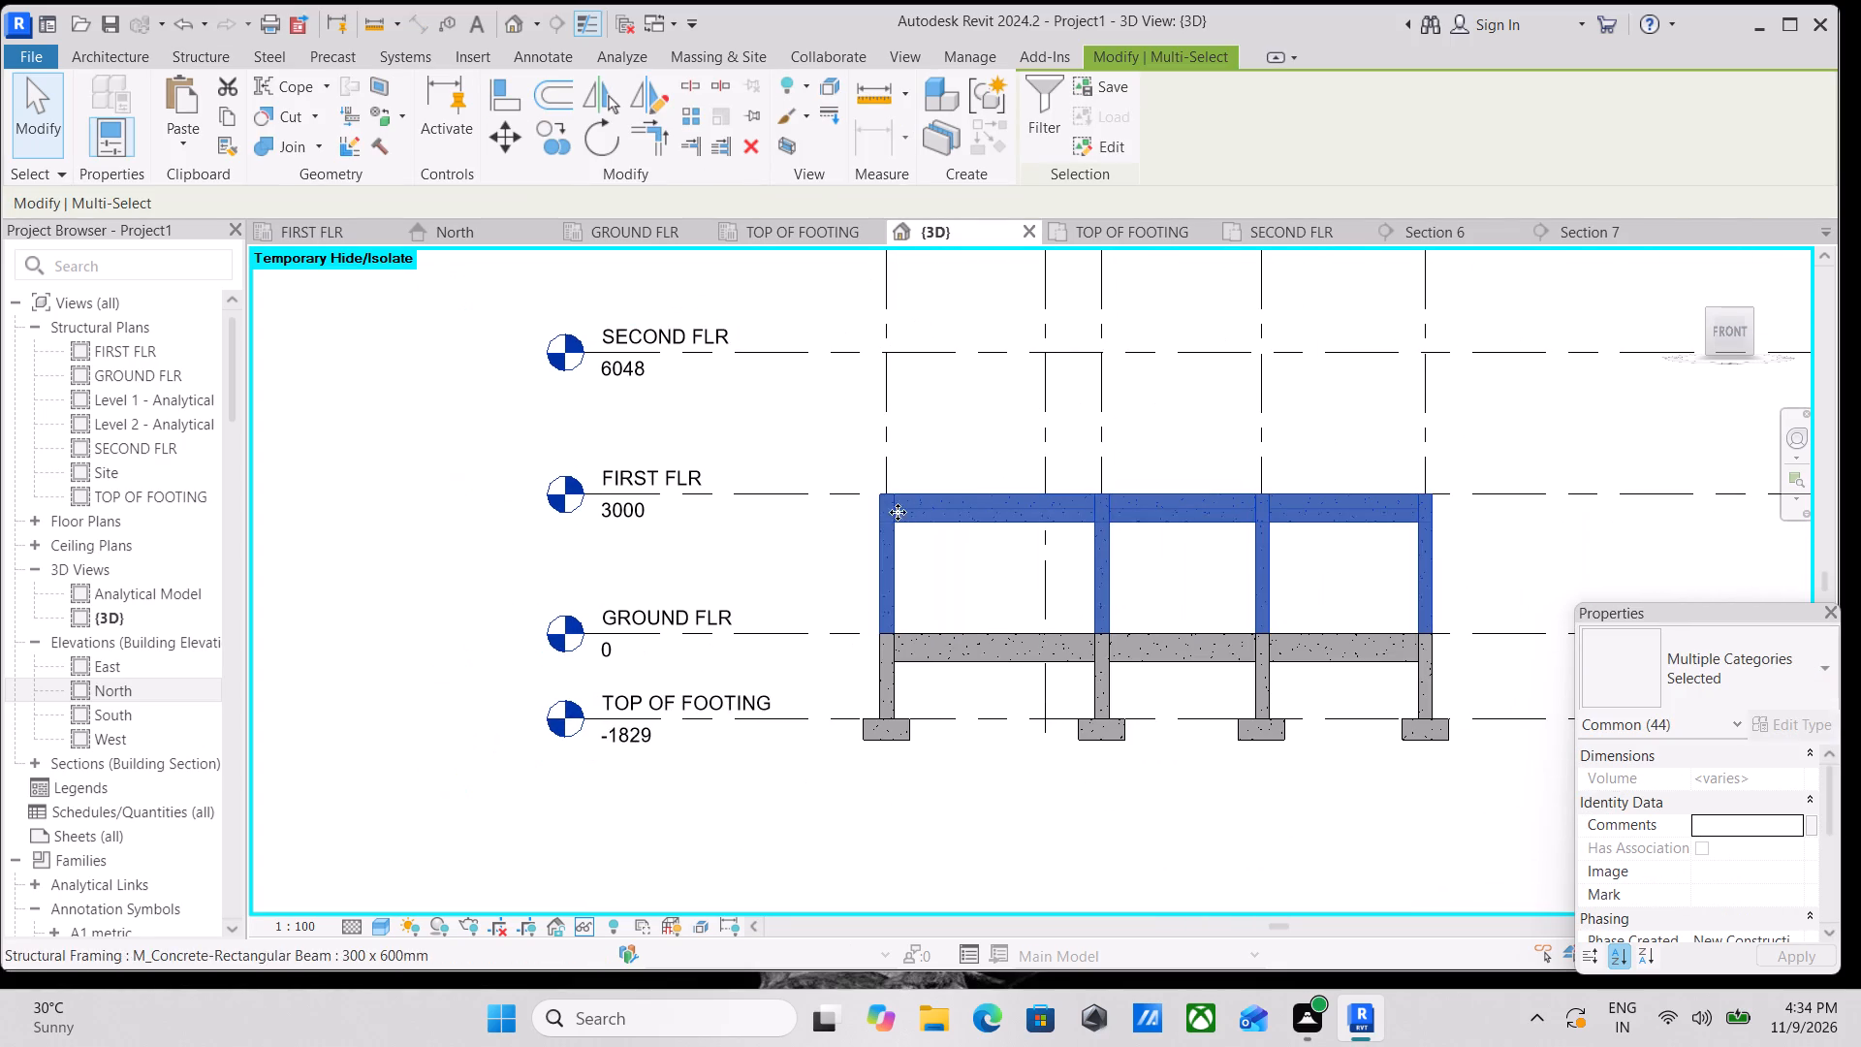
click(218, 118)
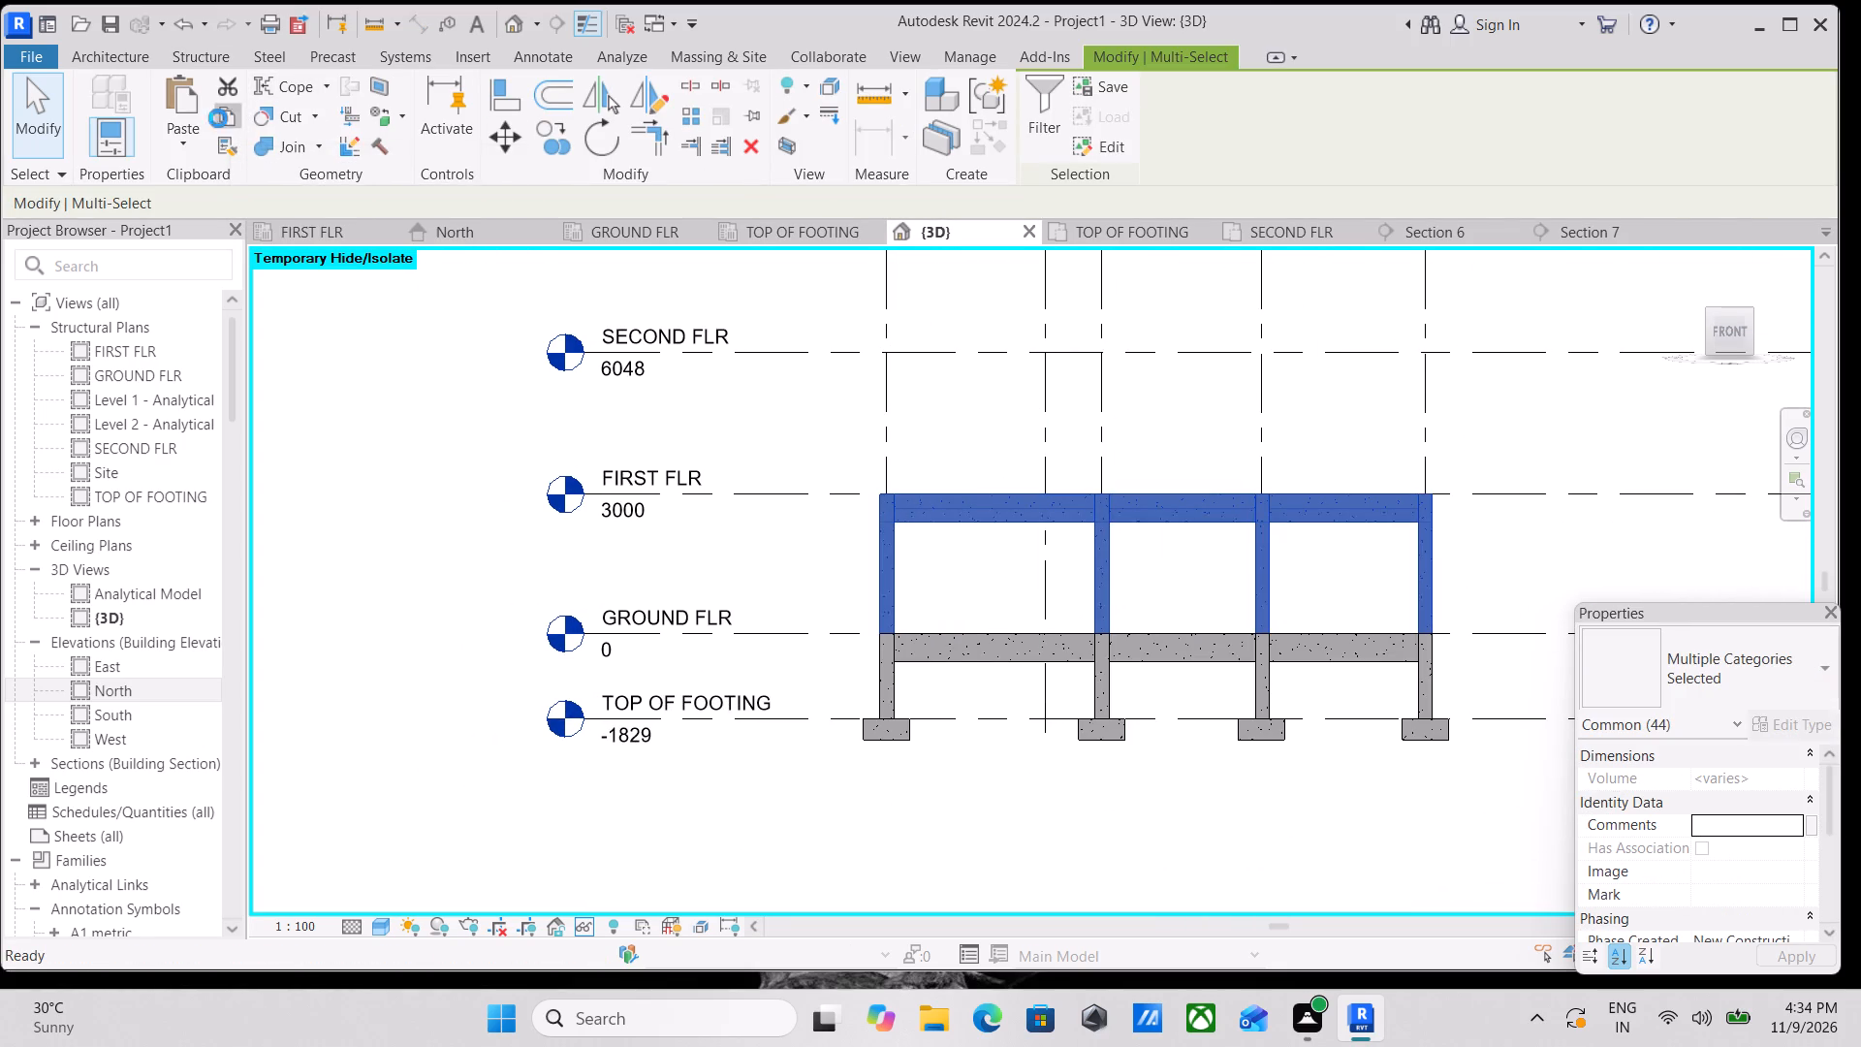
click(187, 131)
click(247, 230)
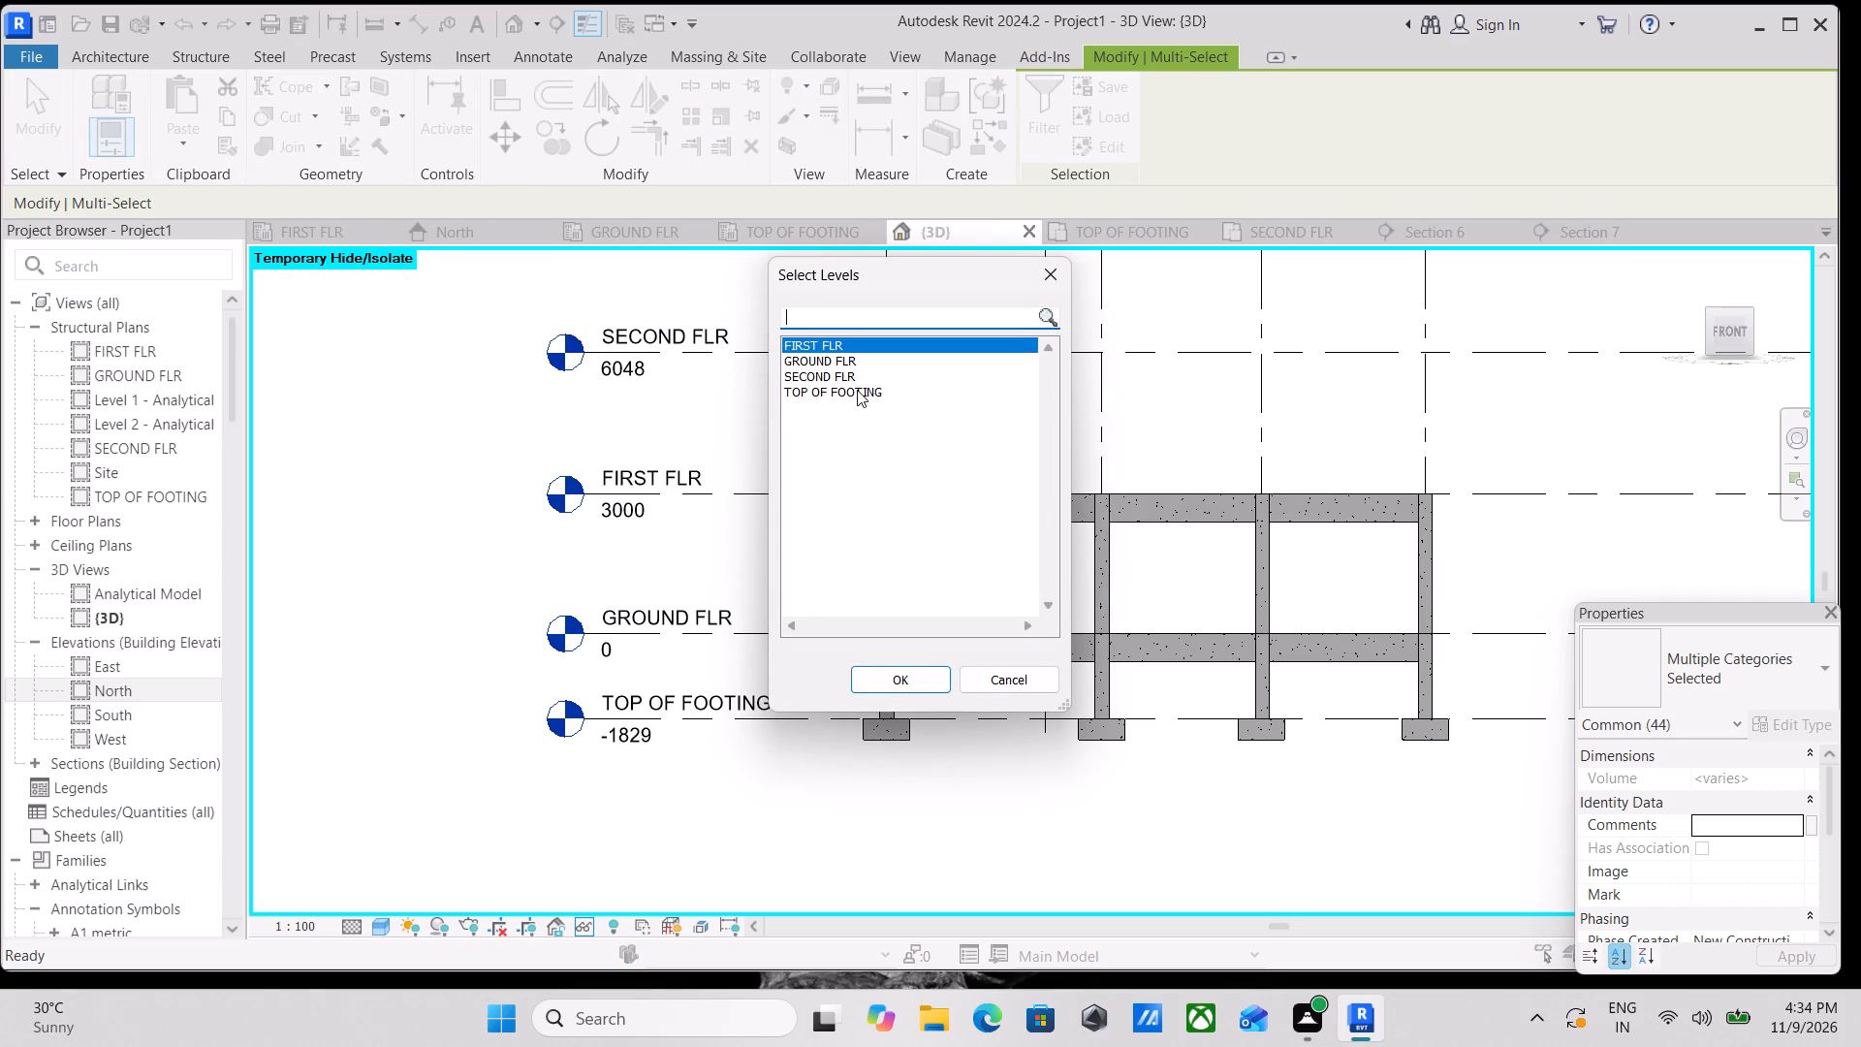
click(834, 376)
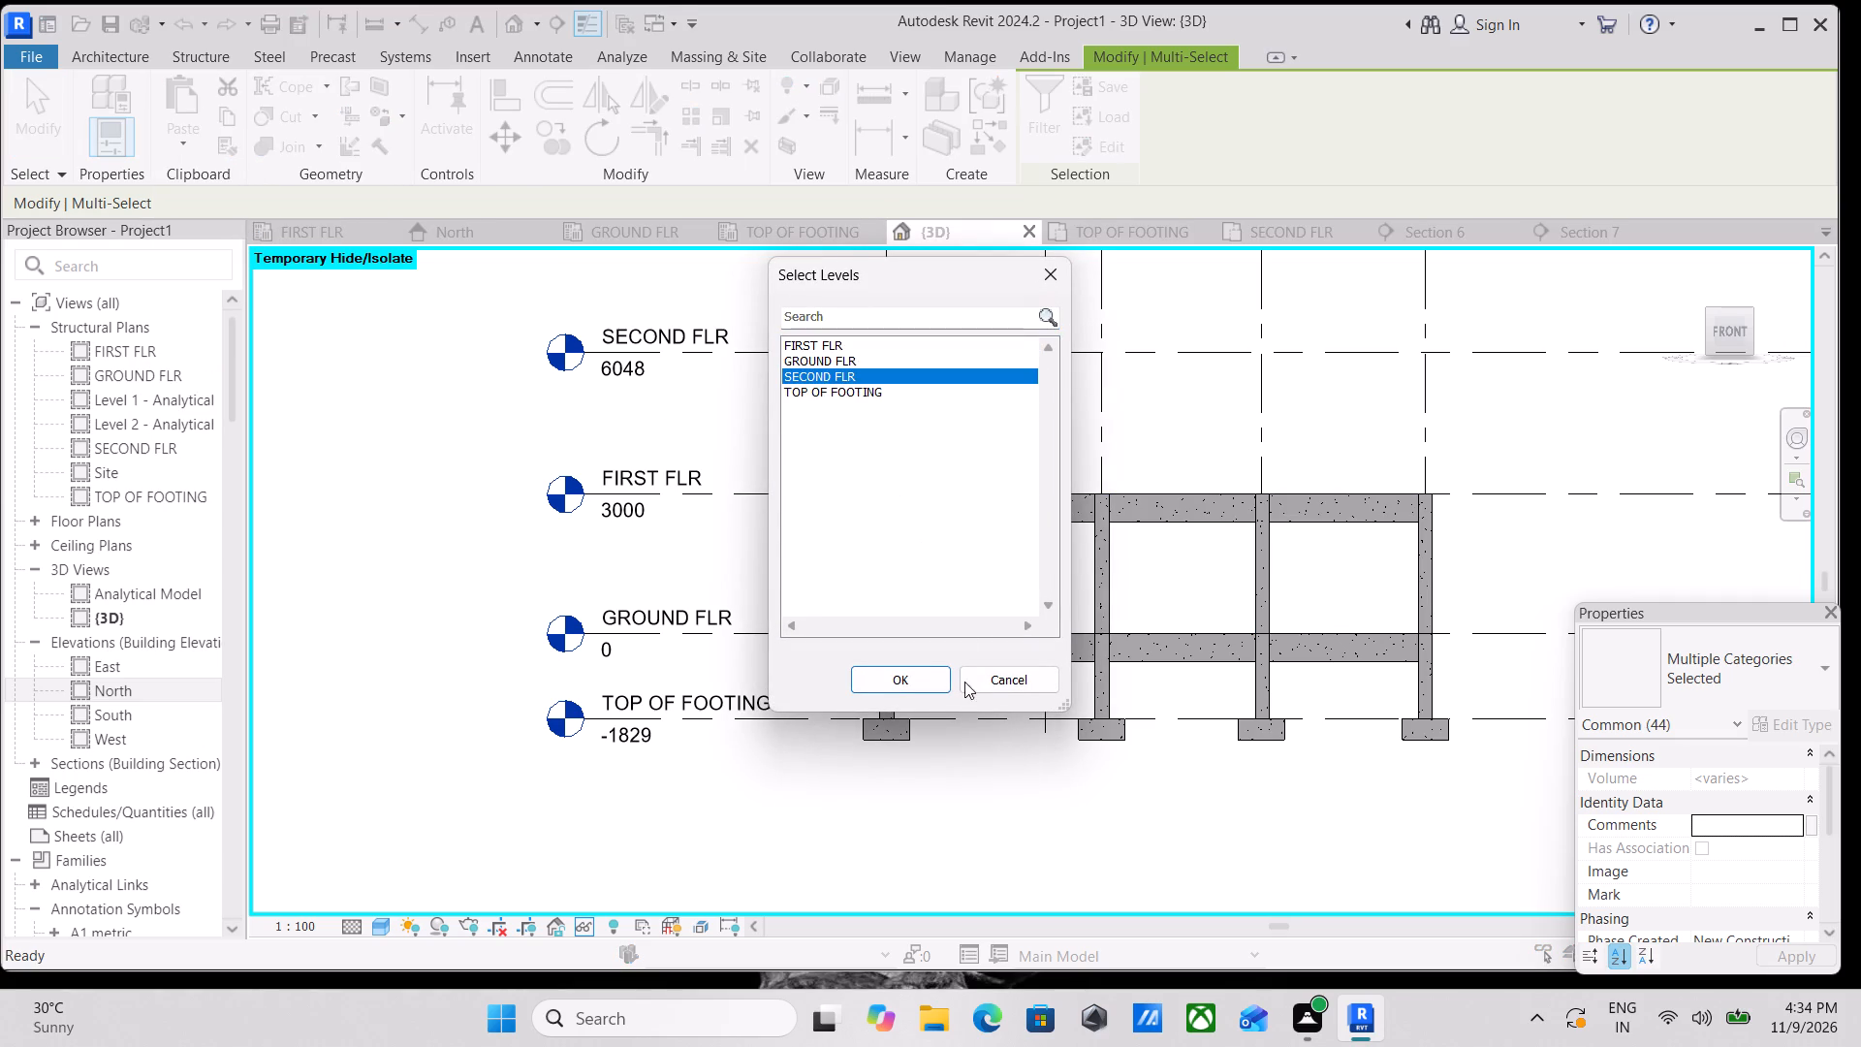
click(909, 678)
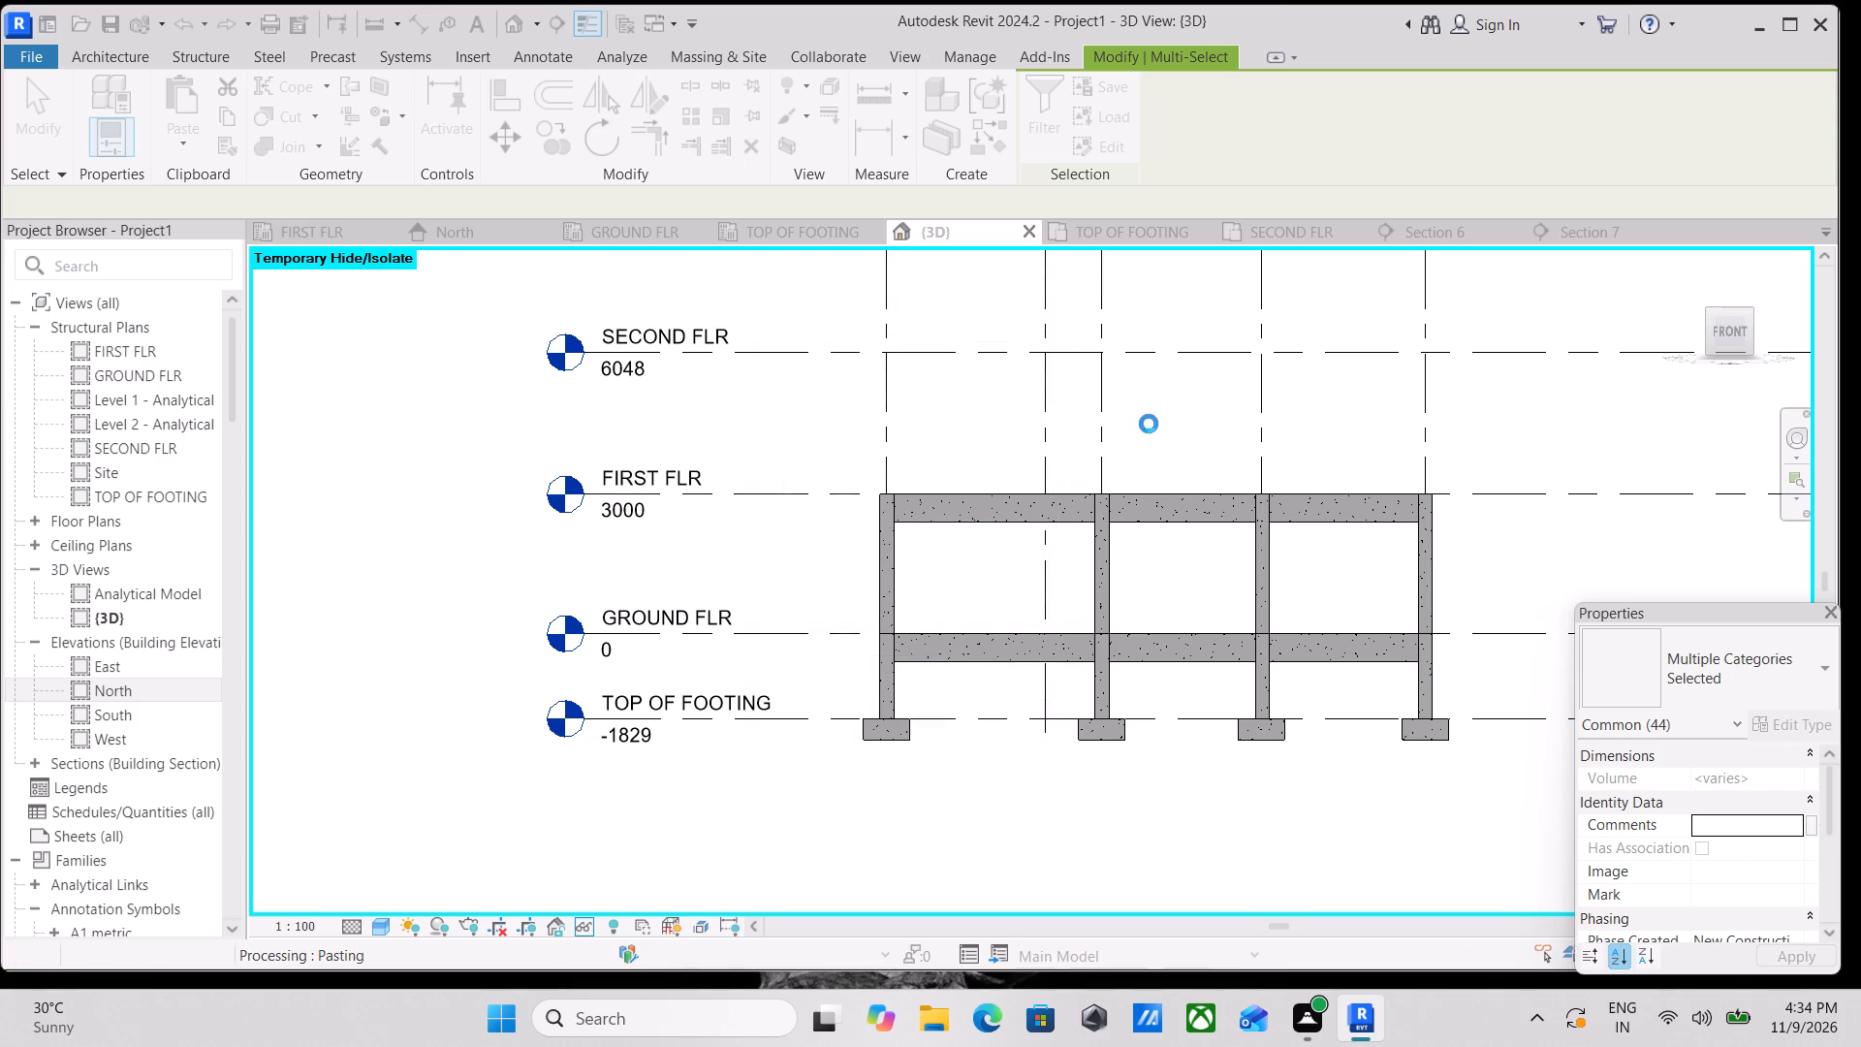
scroll(1143, 427, down, 2)
key(Escape)
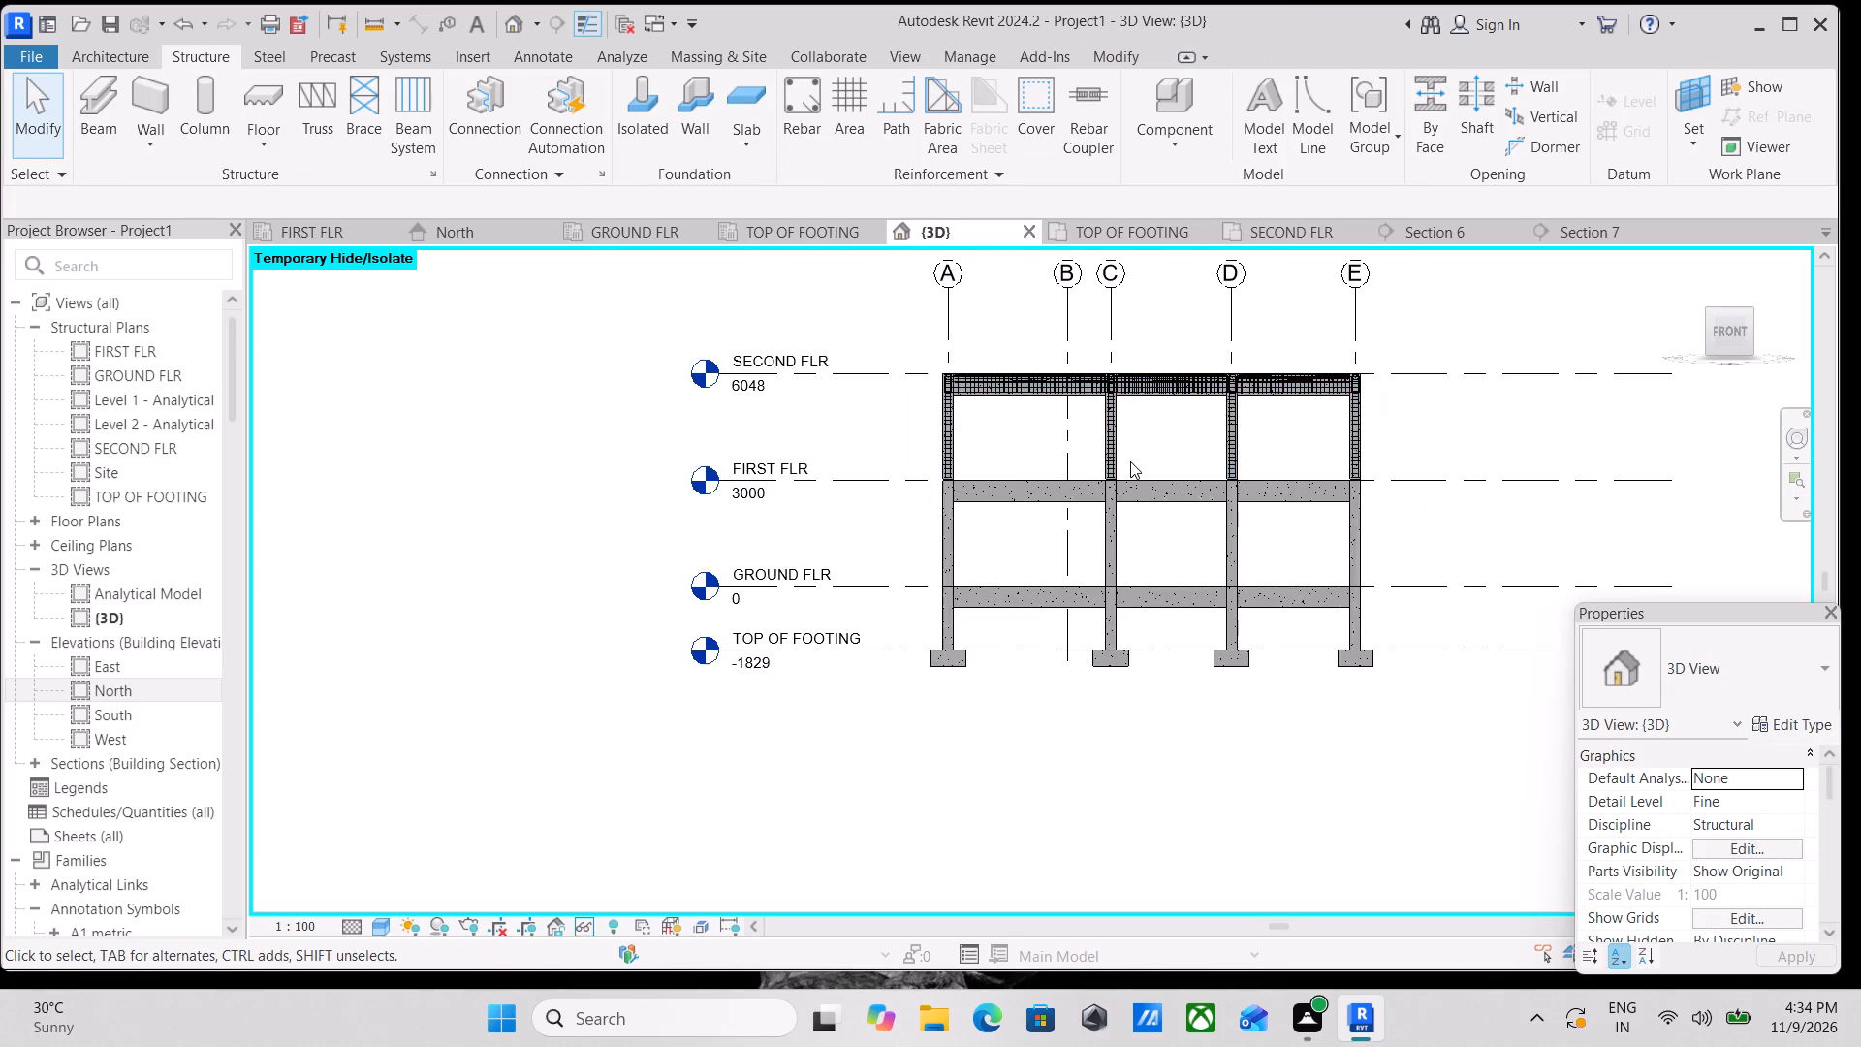
Select all instances of the 13M rebar from a tie in the new upper-storey columns and temporarily hide them.
scroll(1130, 461, up, 12)
middle_drag(1135, 539, 1128, 670)
scroll(1086, 521, down, 1)
middle_drag(1086, 525, 1109, 701)
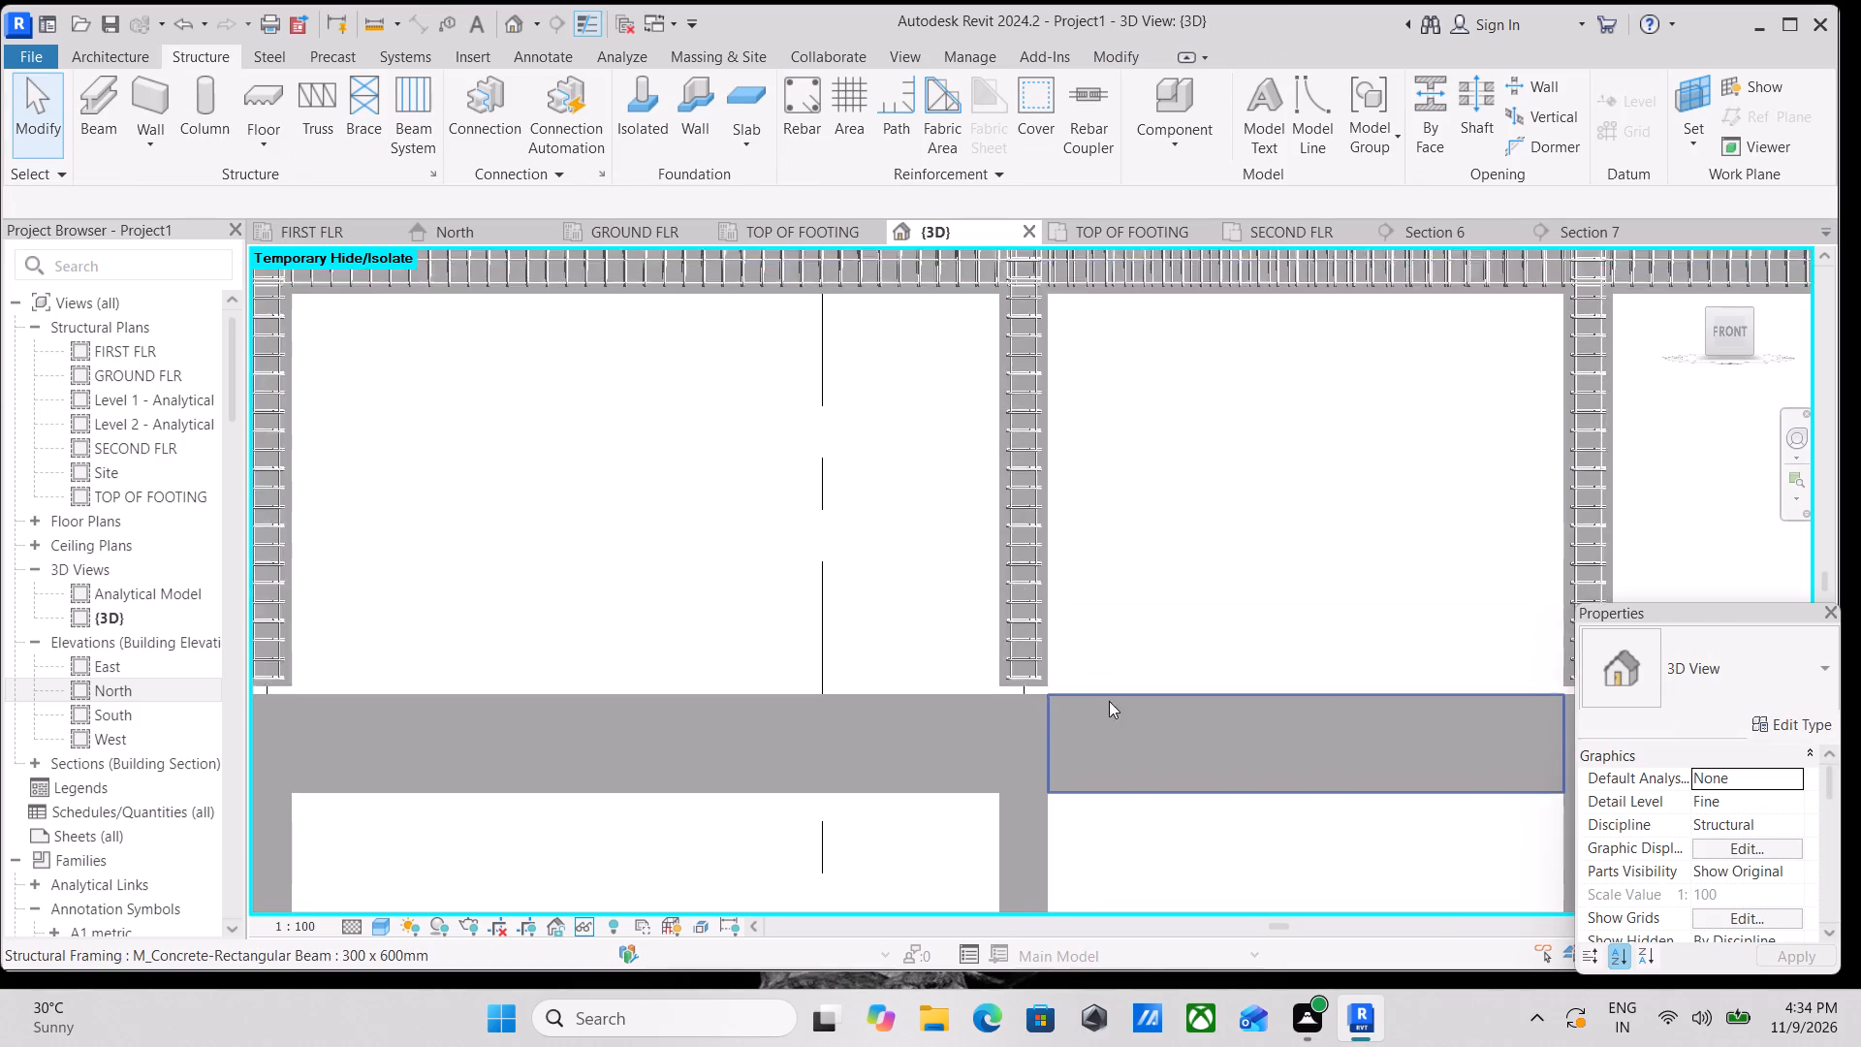
click(1025, 549)
text(SA)
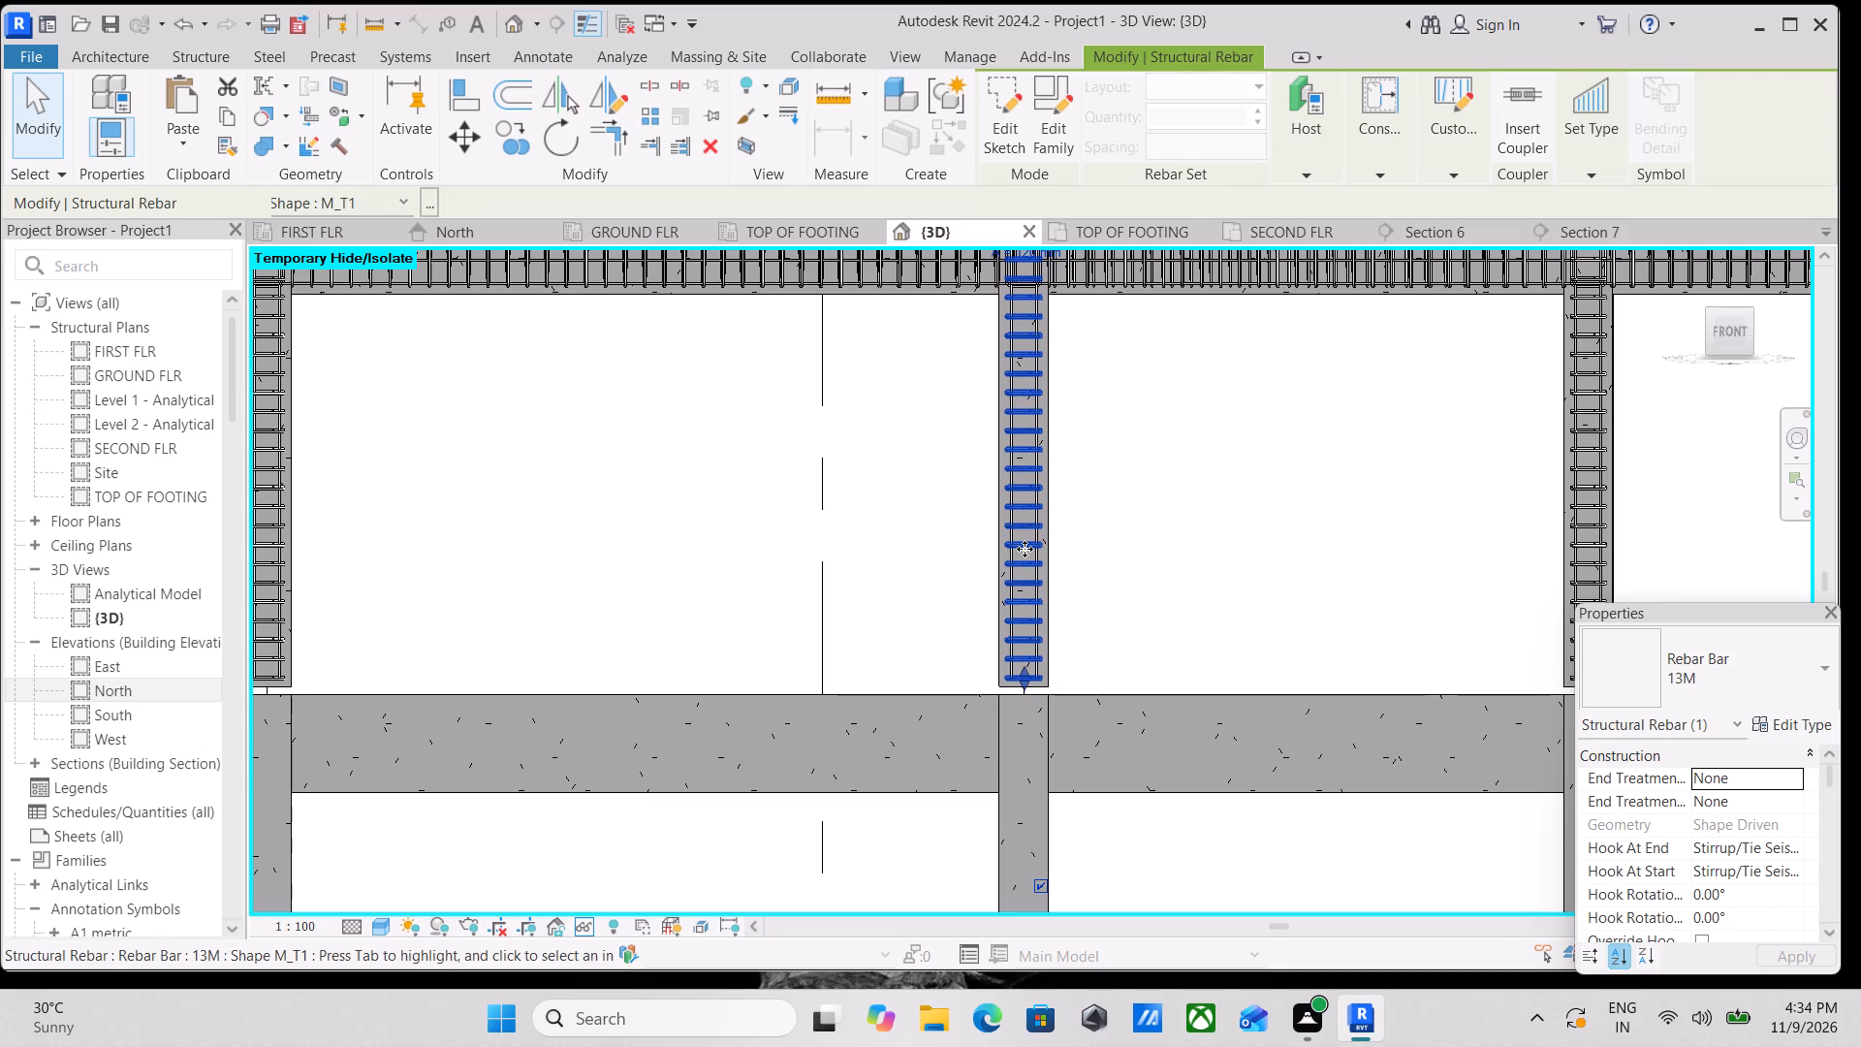
text(HH)
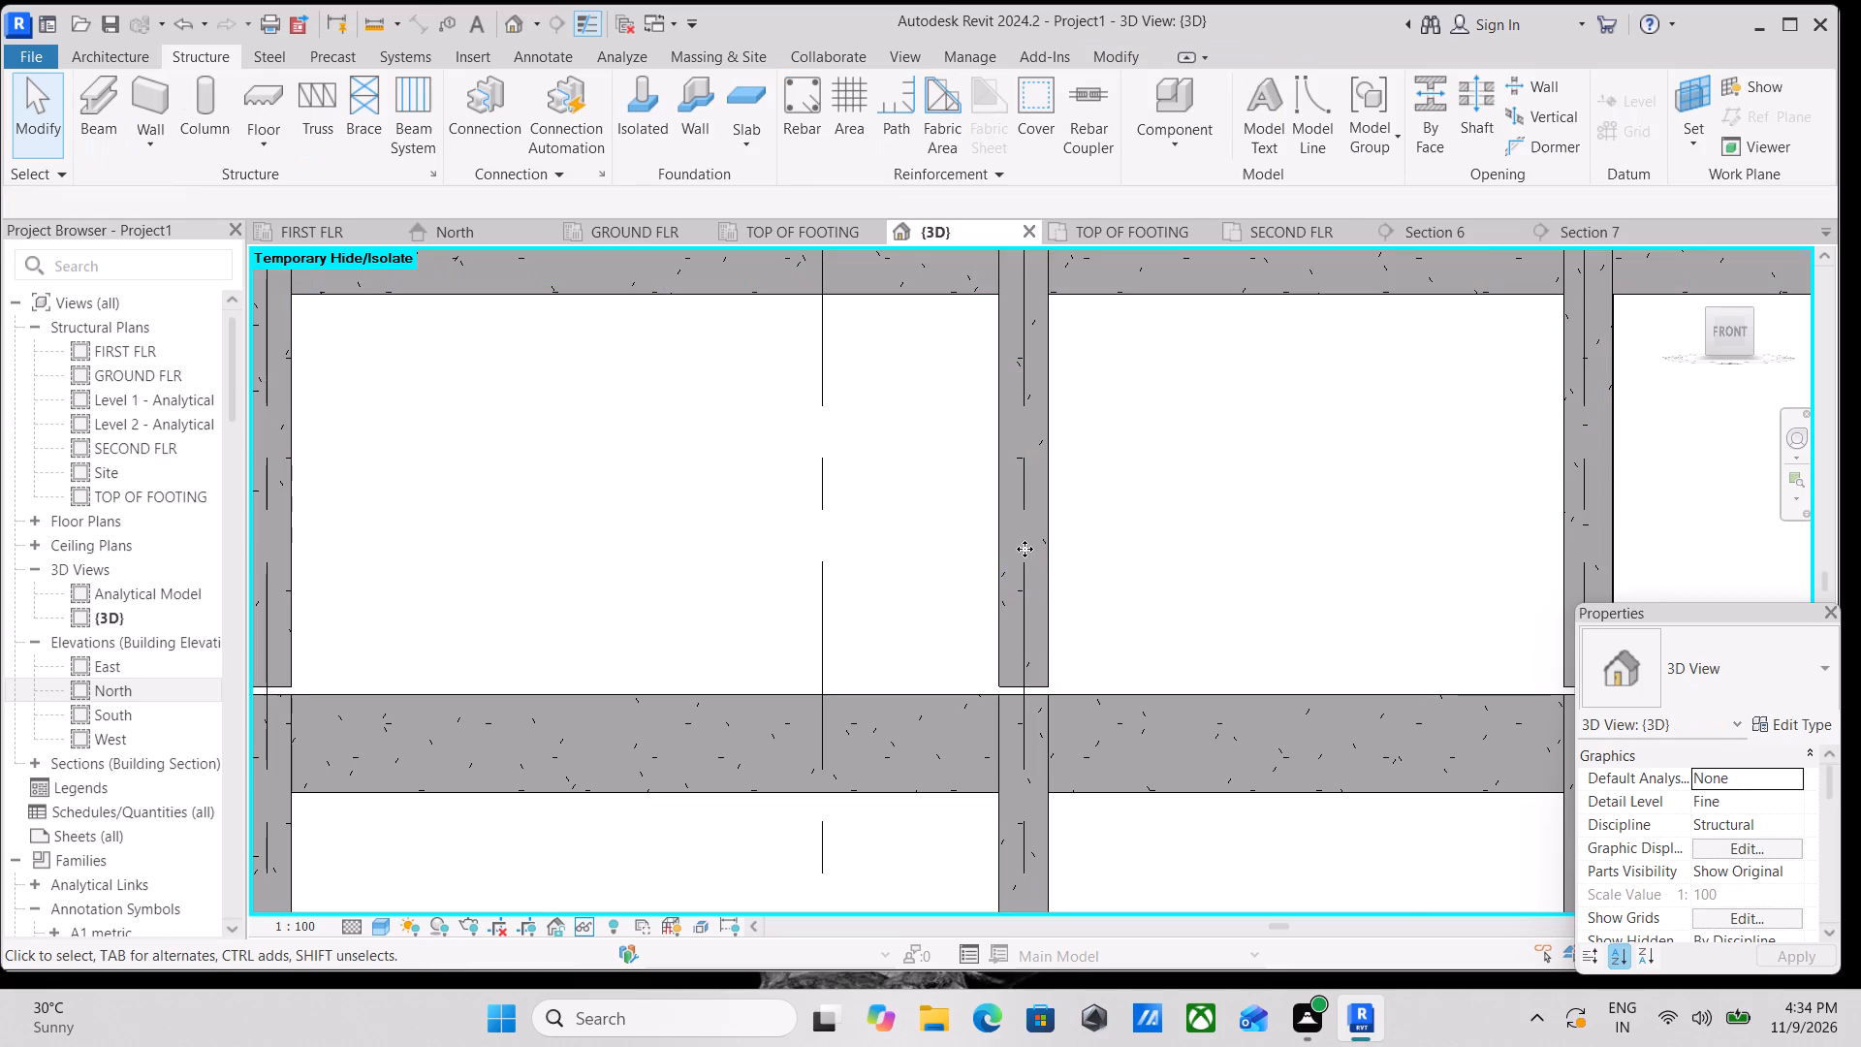
Select all instances of the 16M slab rebar at the SECOND FLR level and temporarily hide them.
scroll(1025, 549, down, 3)
middle_drag(1260, 616, 1023, 621)
scroll(1516, 545, down, 2)
middle_drag(989, 579, 1009, 579)
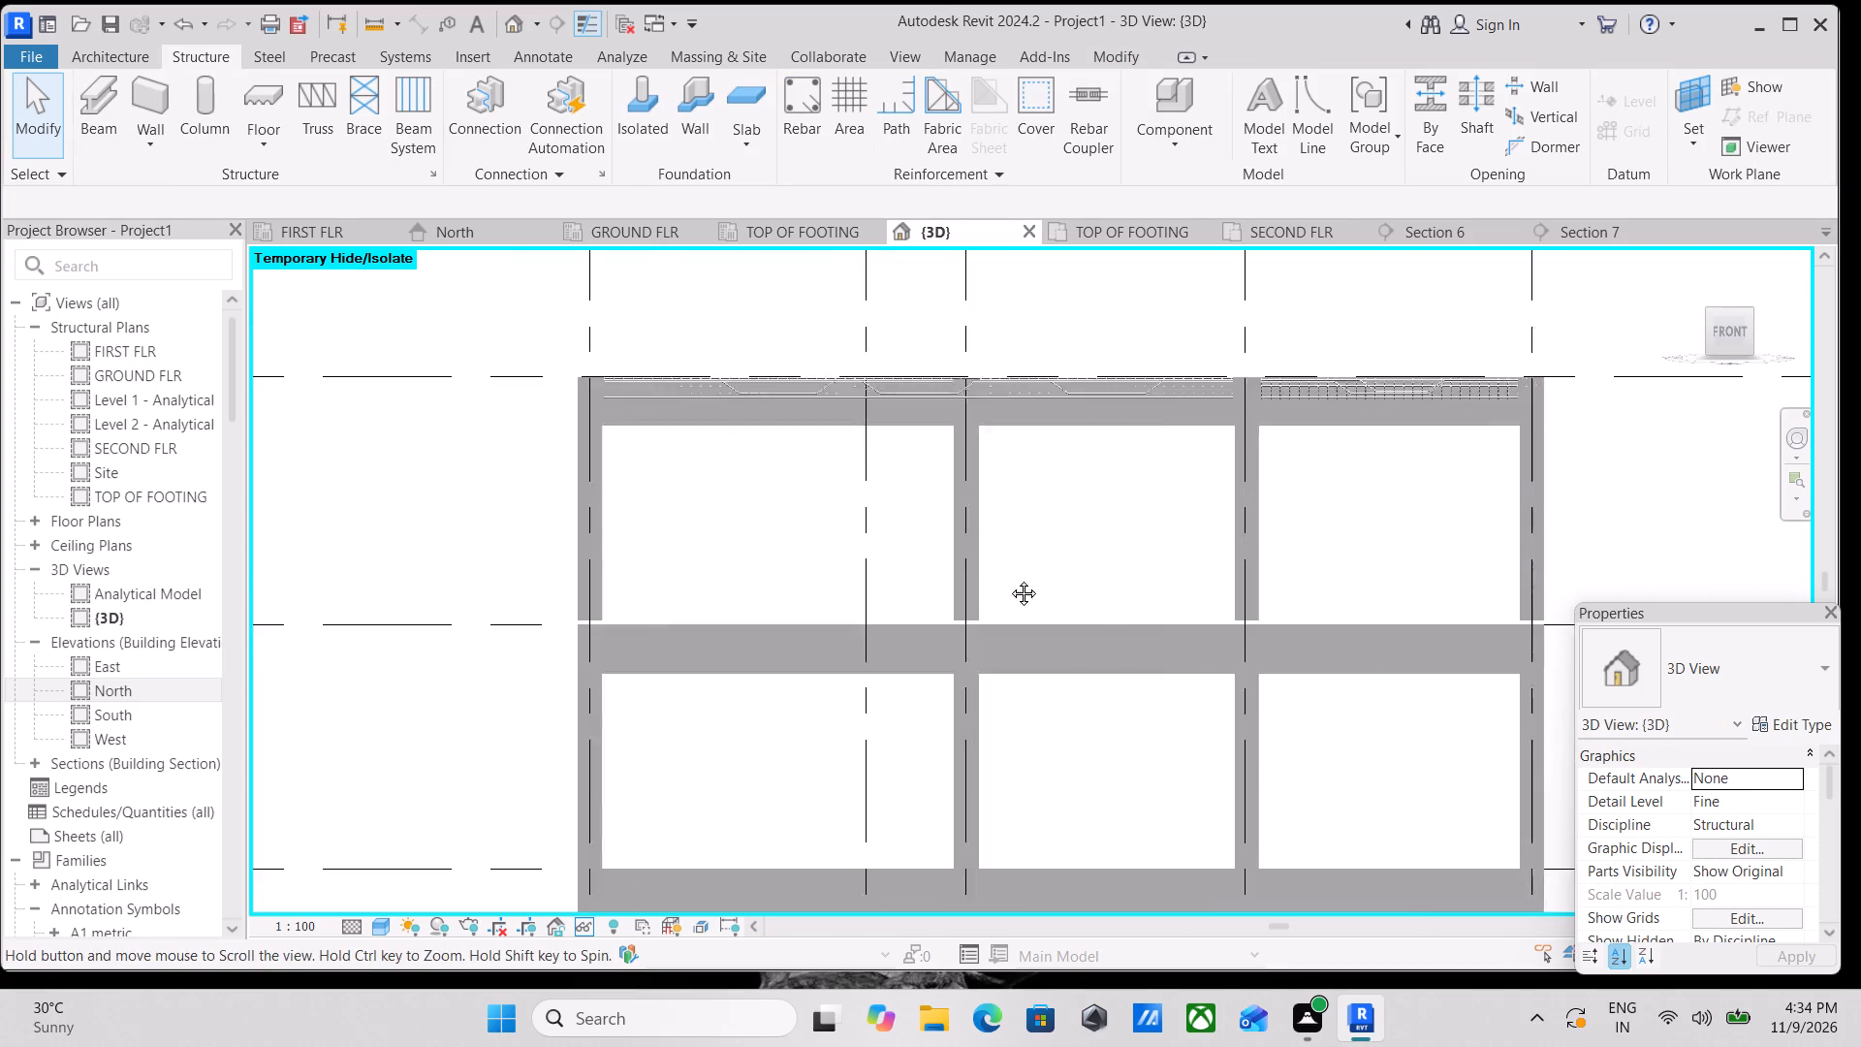
middle_drag(1009, 579, 1146, 523)
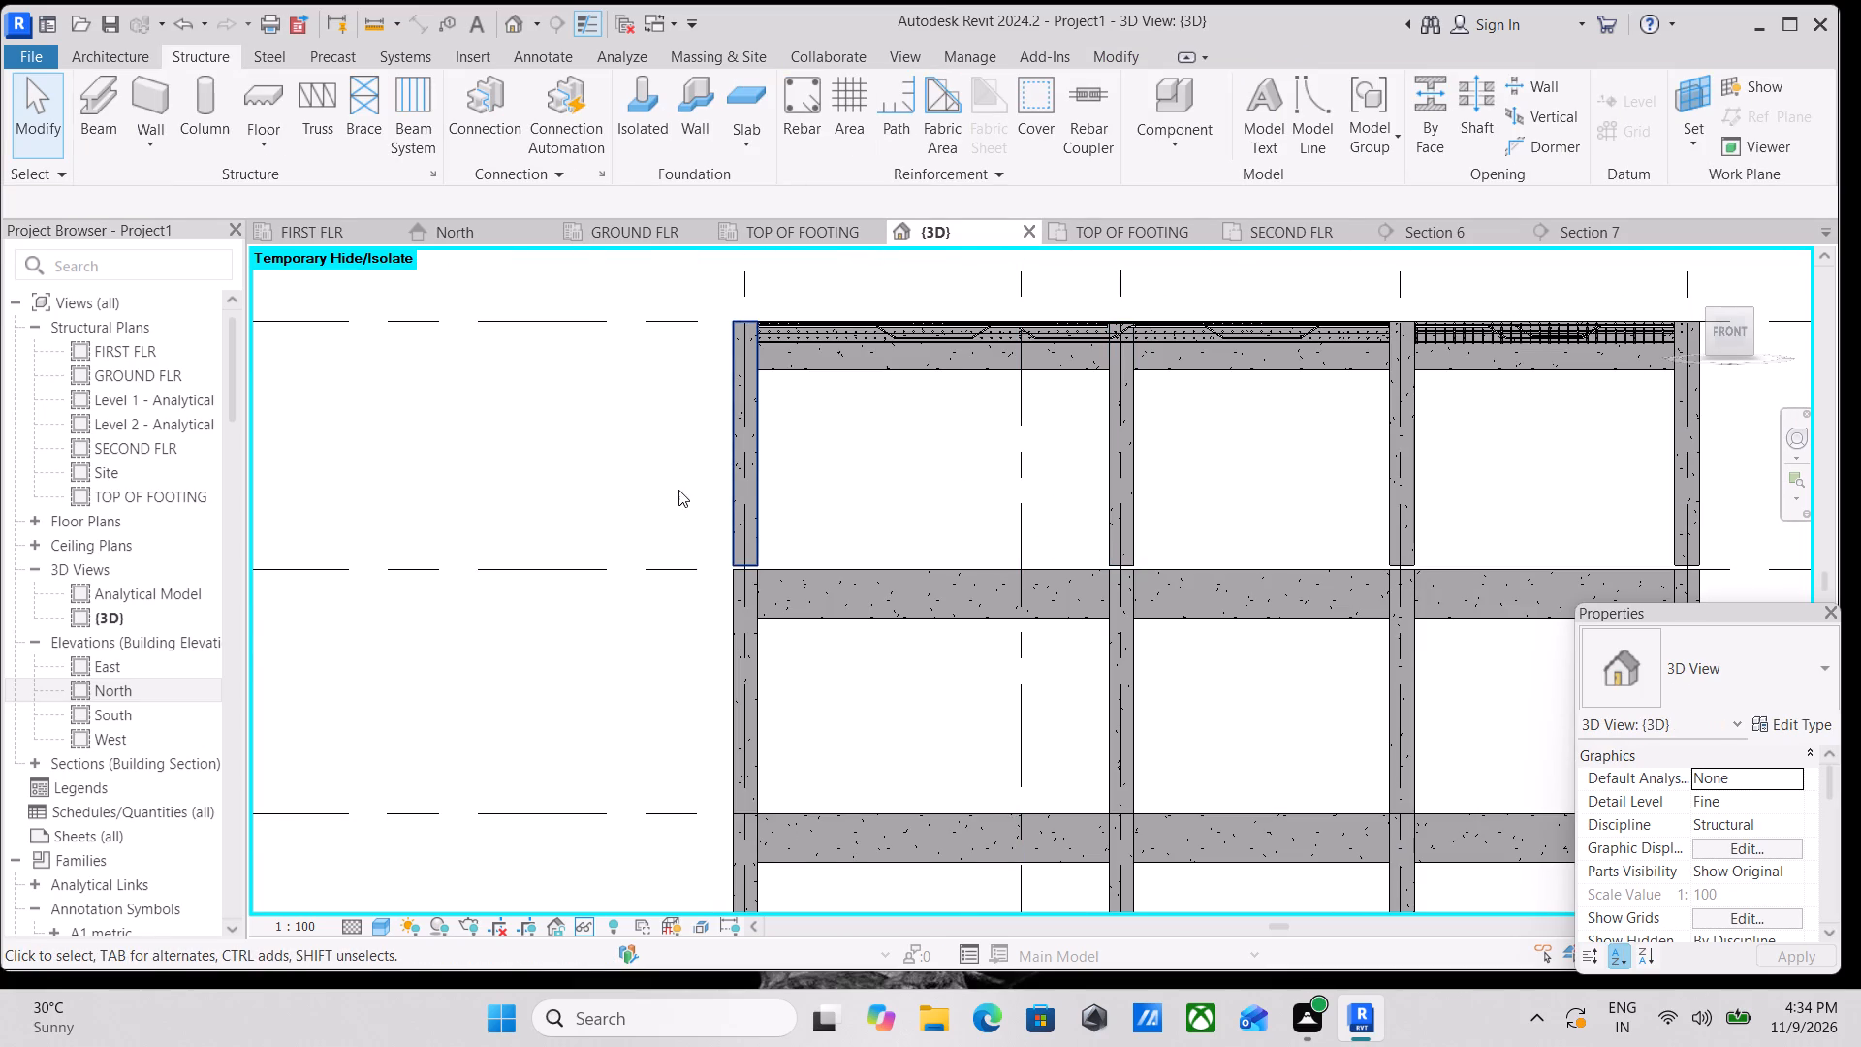
middle_drag(706, 474, 622, 585)
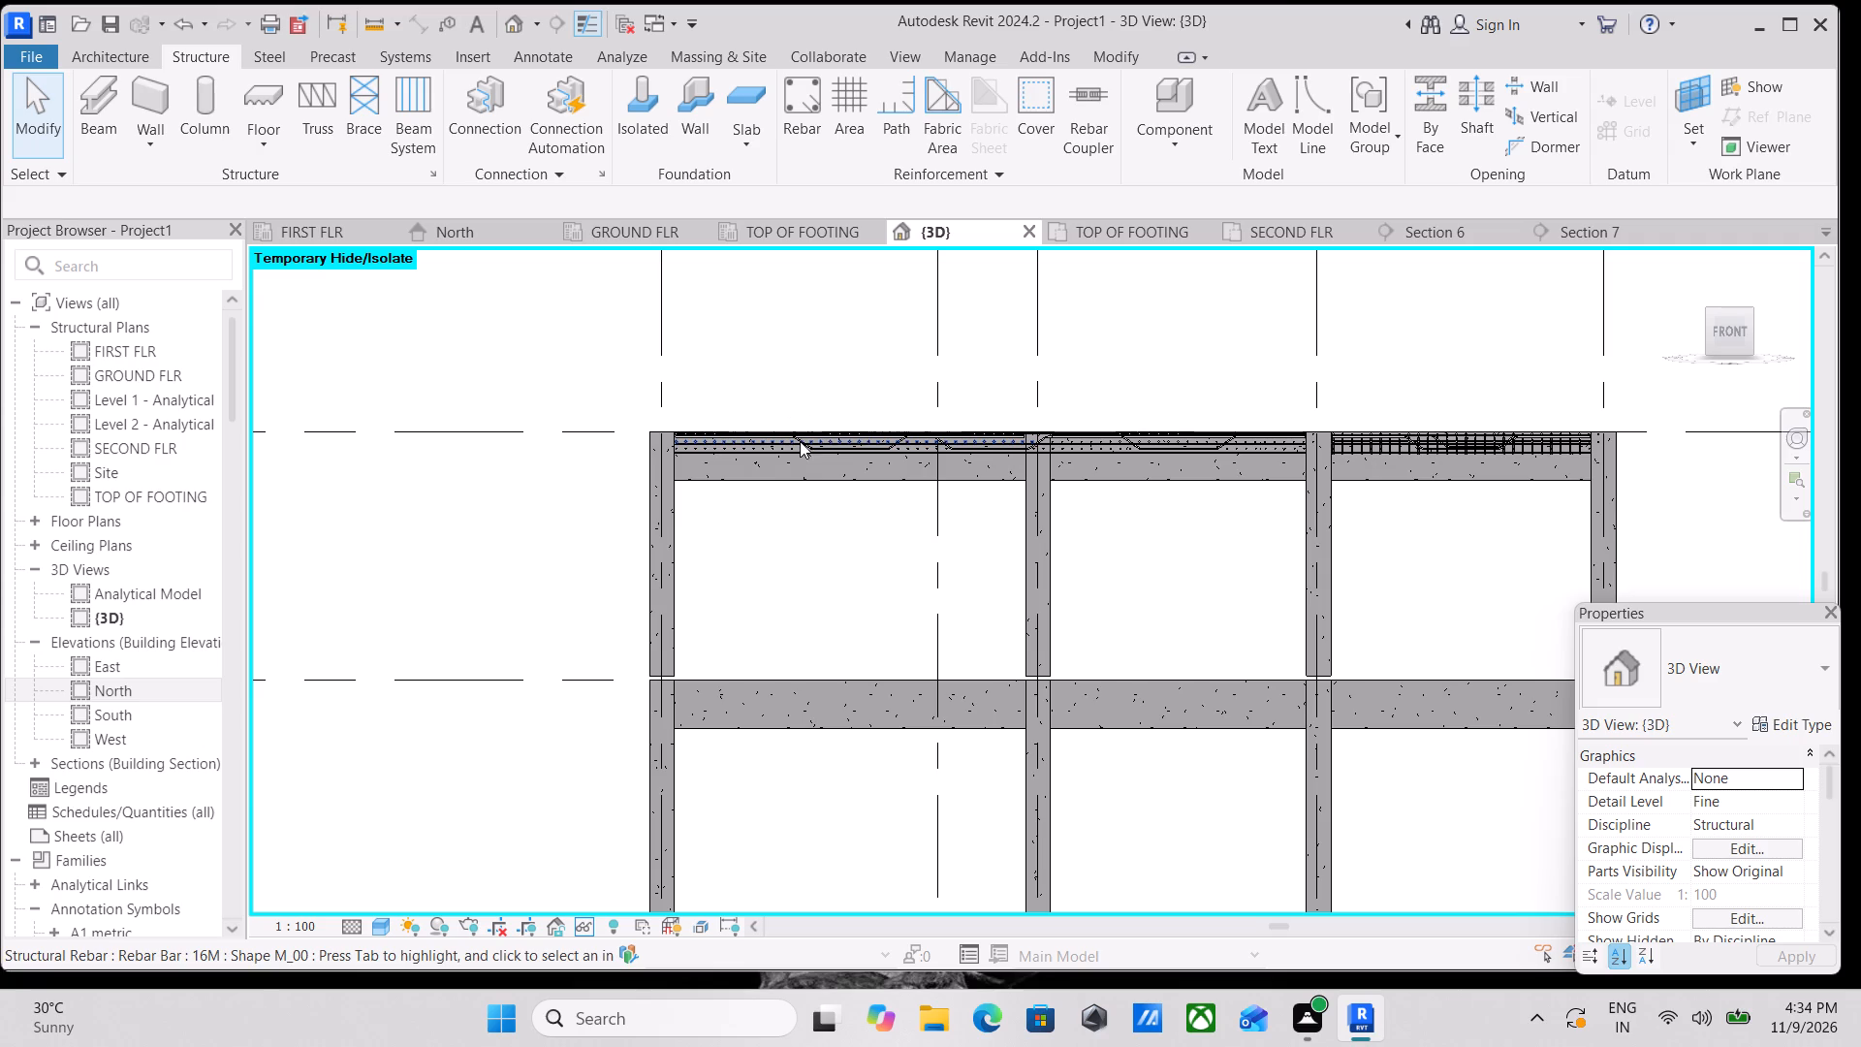
scroll(713, 440, up, 8)
click(705, 425)
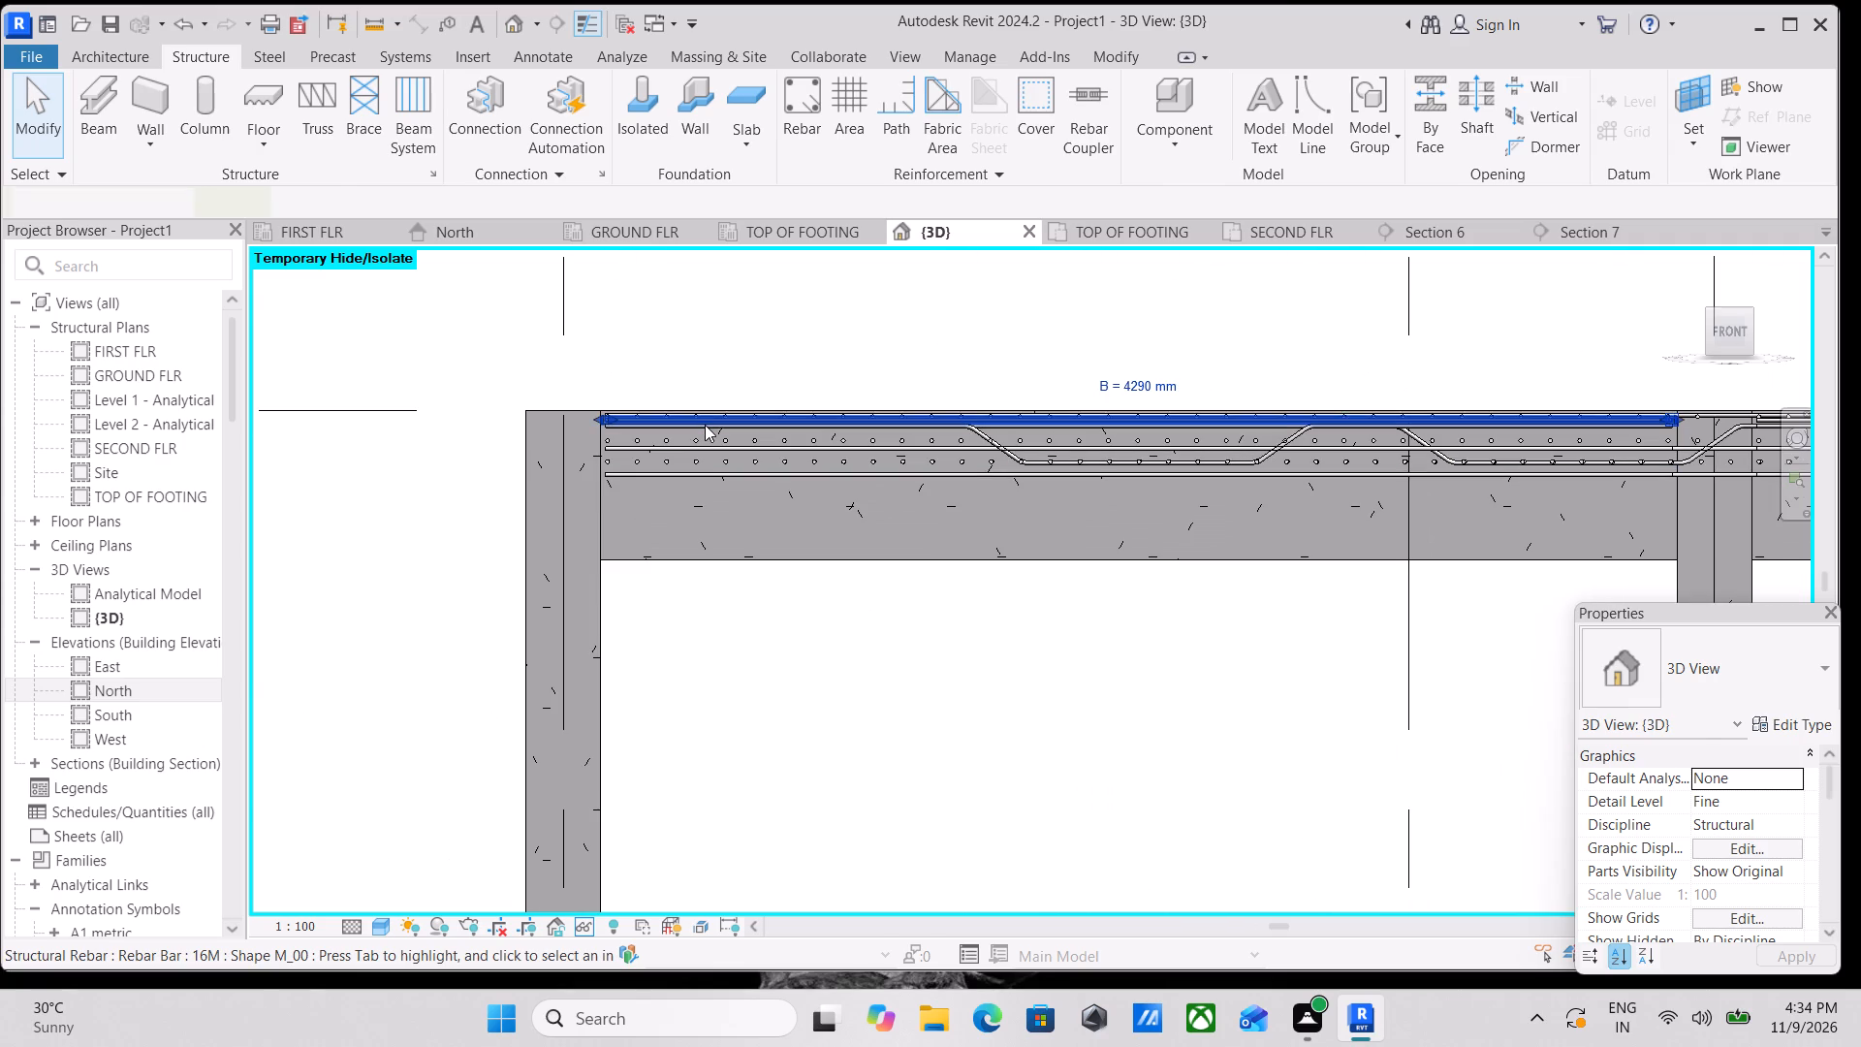
text(SA)
text(HH)
Filter the upper-storey elements to structural columns only and set their base offset from FIRST FLR to 0.
scroll(814, 586, down, 2)
middle_drag(922, 598, 789, 417)
scroll(930, 525, down, 4)
middle_drag(938, 528, 767, 463)
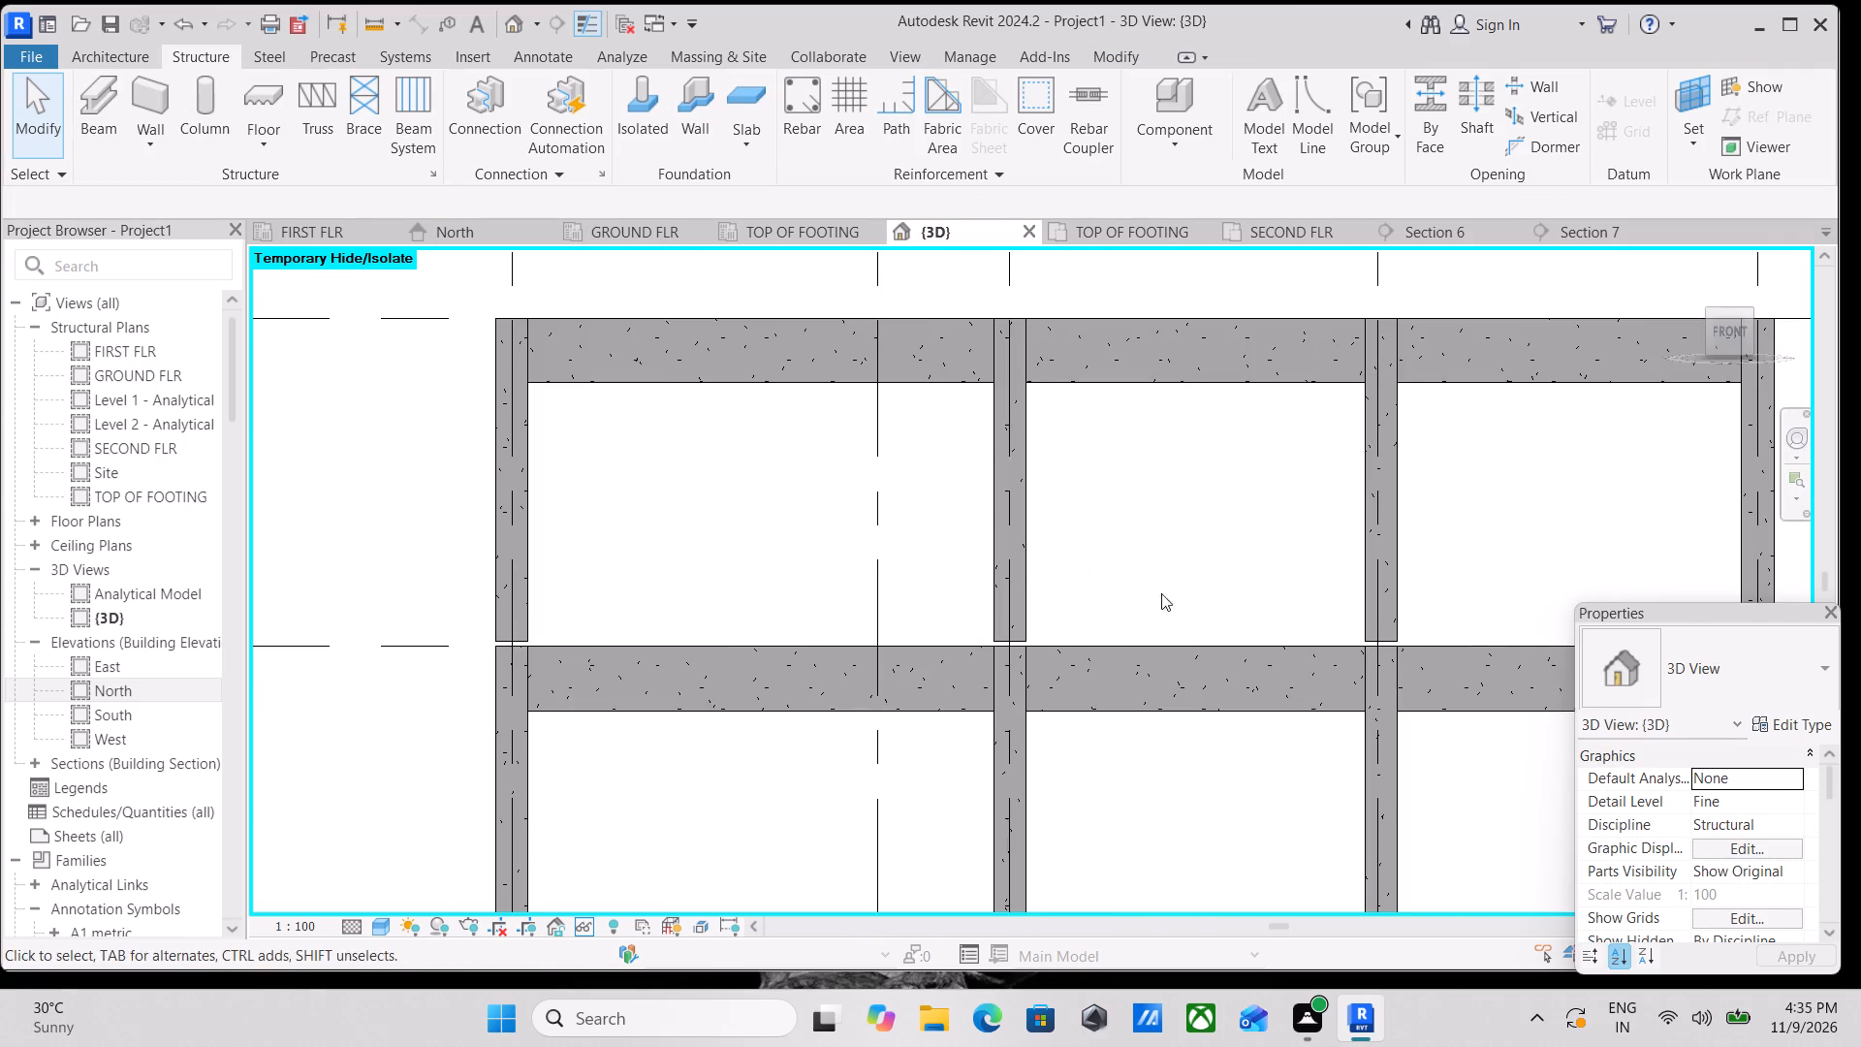
middle_drag(1222, 590, 814, 515)
middle_drag(1136, 546, 1247, 582)
scroll(740, 532, down, 2)
middle_drag(743, 532, 1118, 556)
scroll(1118, 556, up, 1)
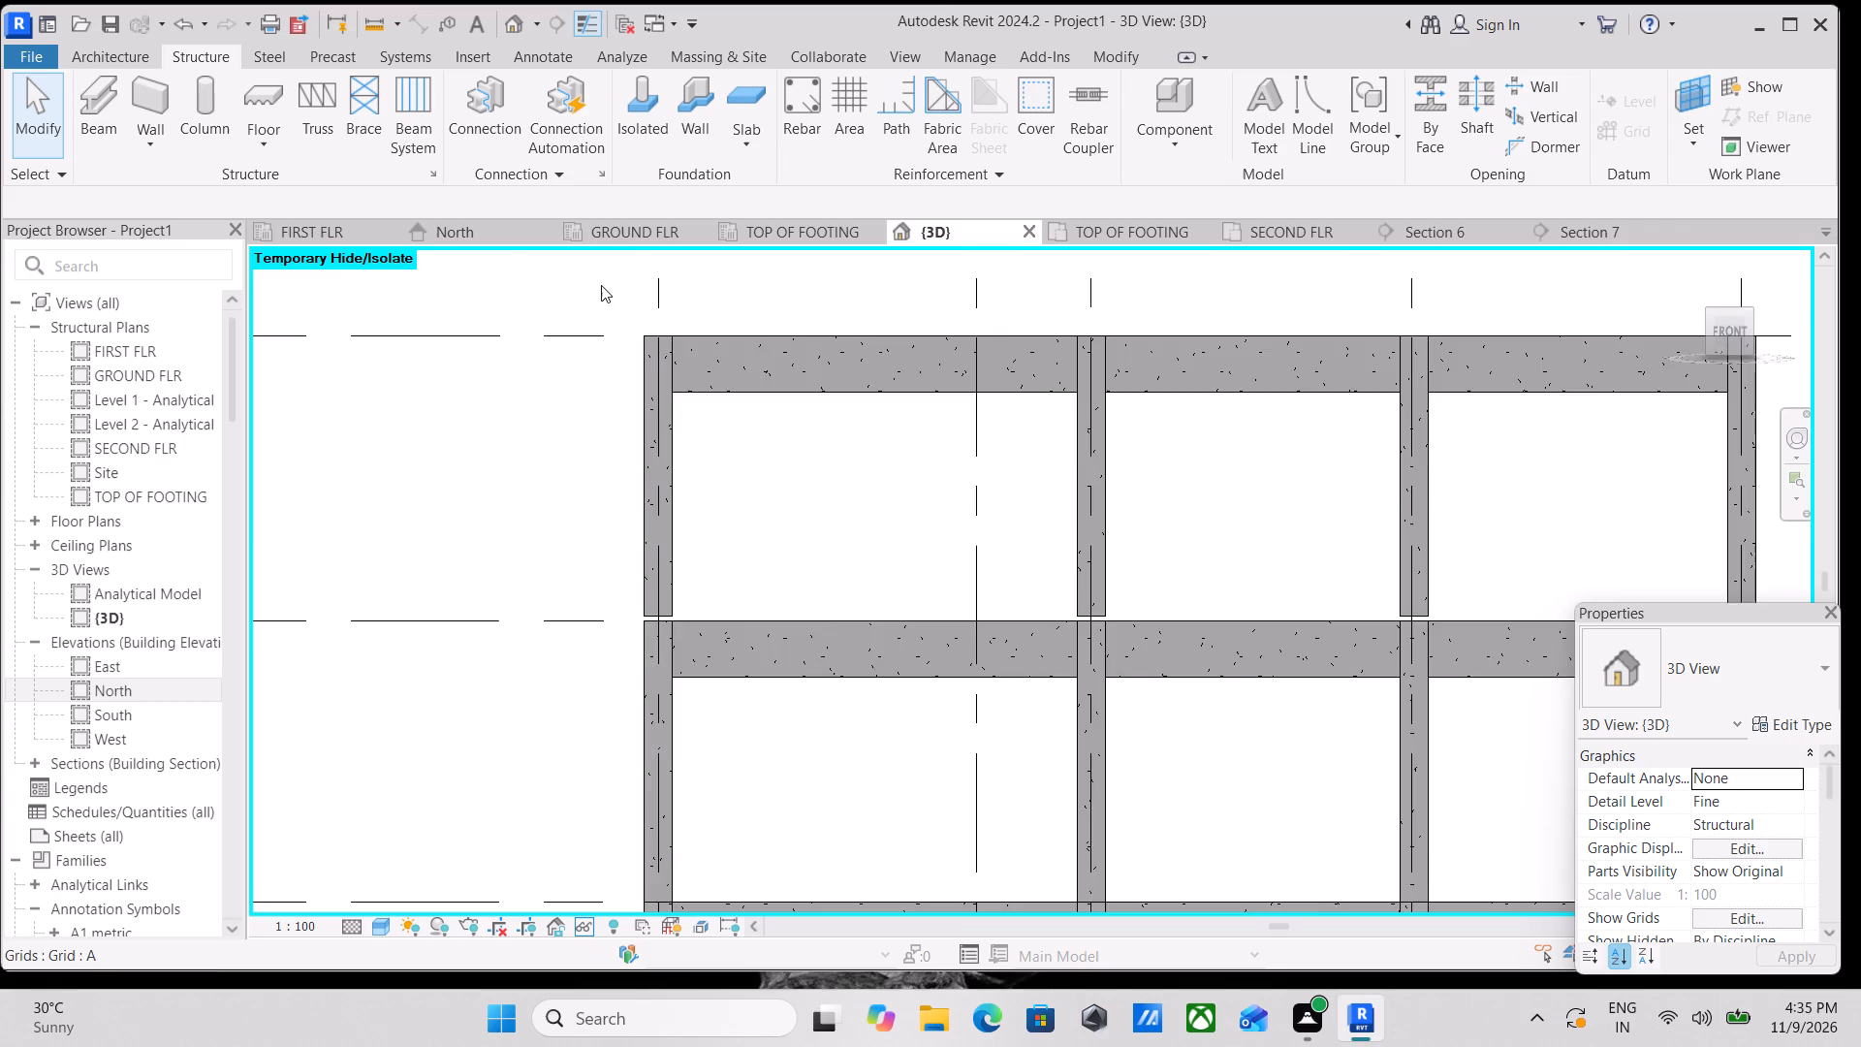
scroll(583, 294, down, 2)
drag(583, 294, 1279, 522)
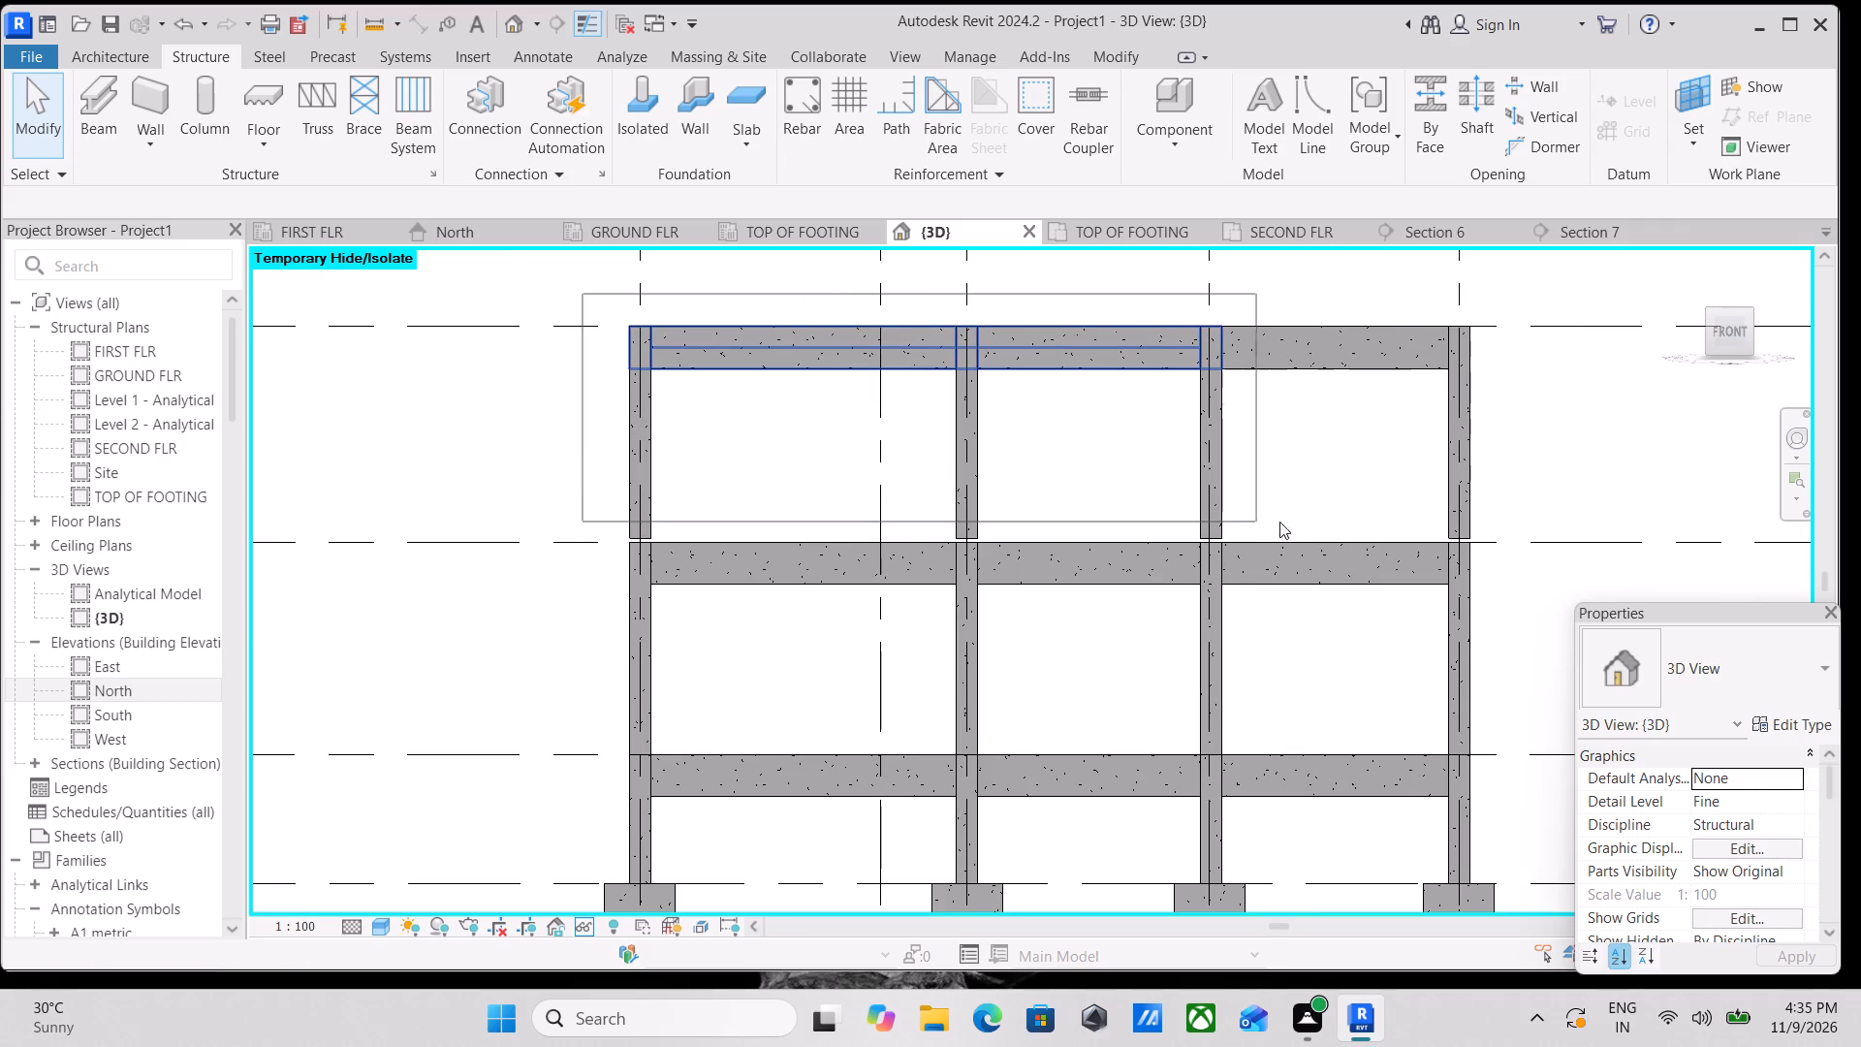
drag(1279, 522, 1498, 545)
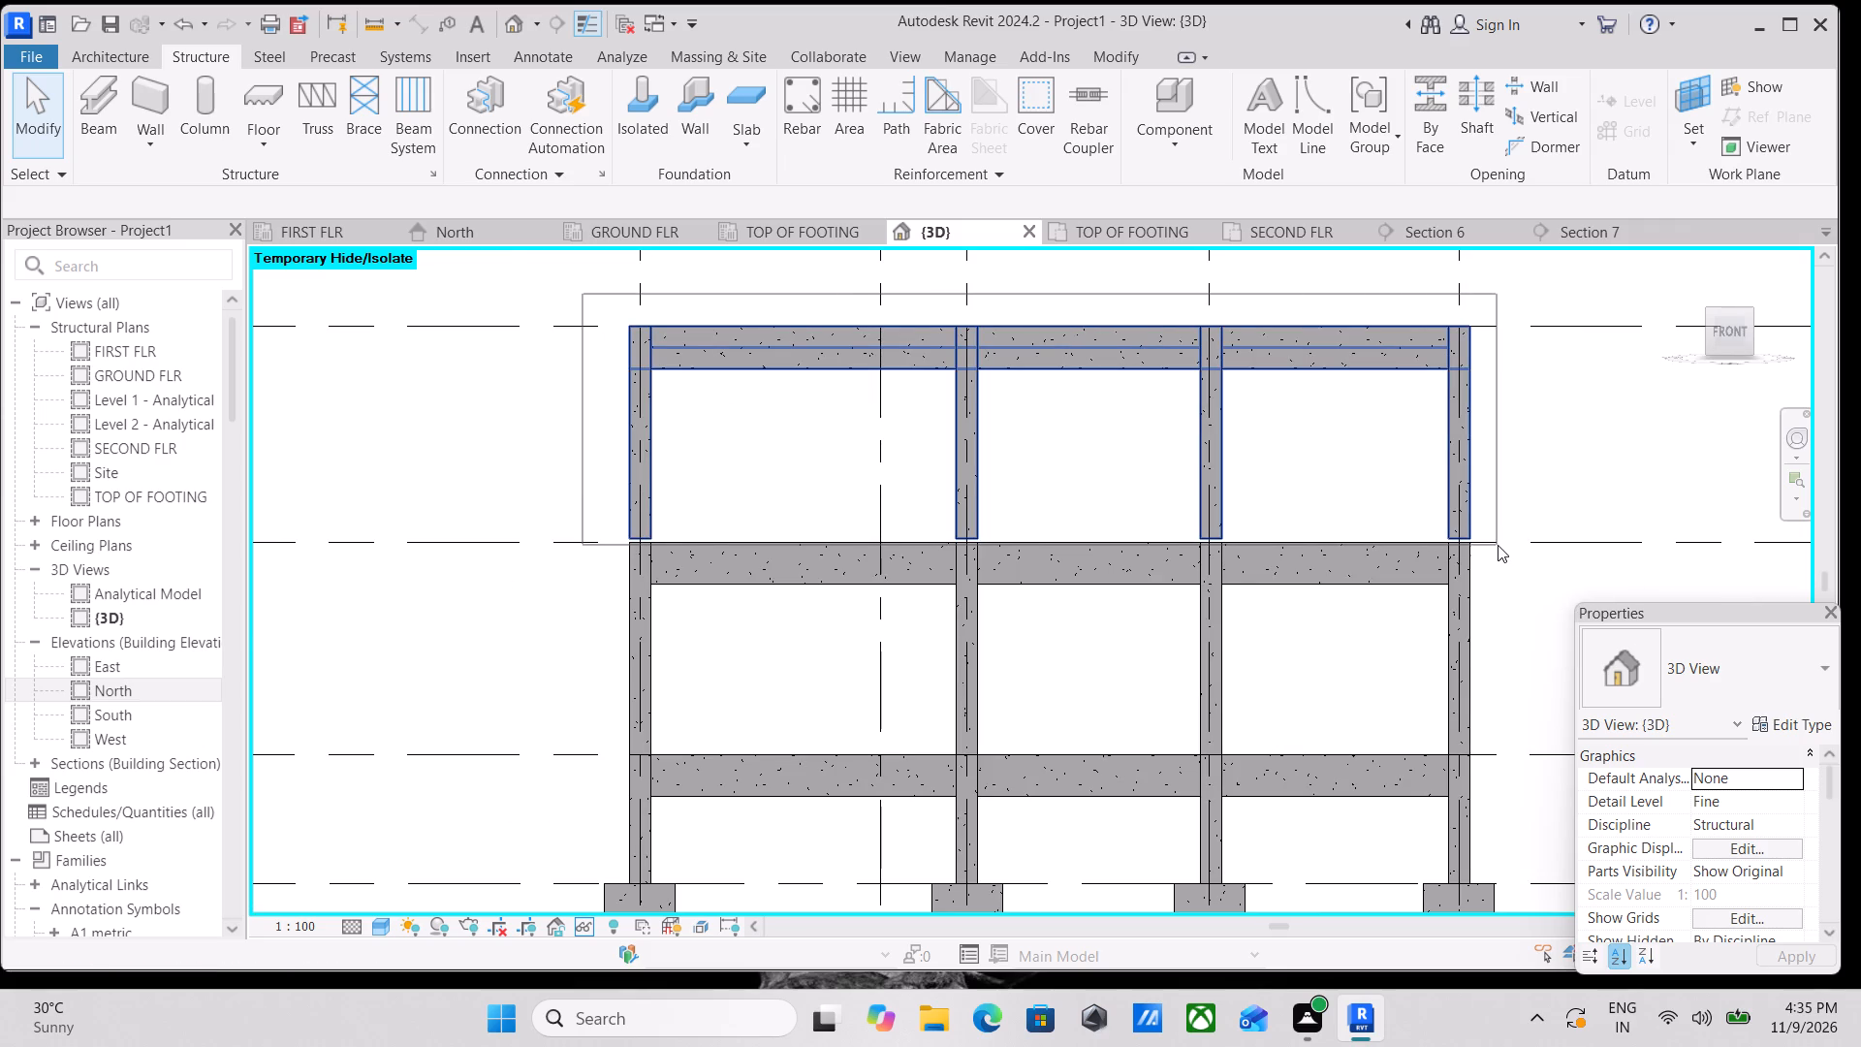
drag(1498, 545, 1503, 542)
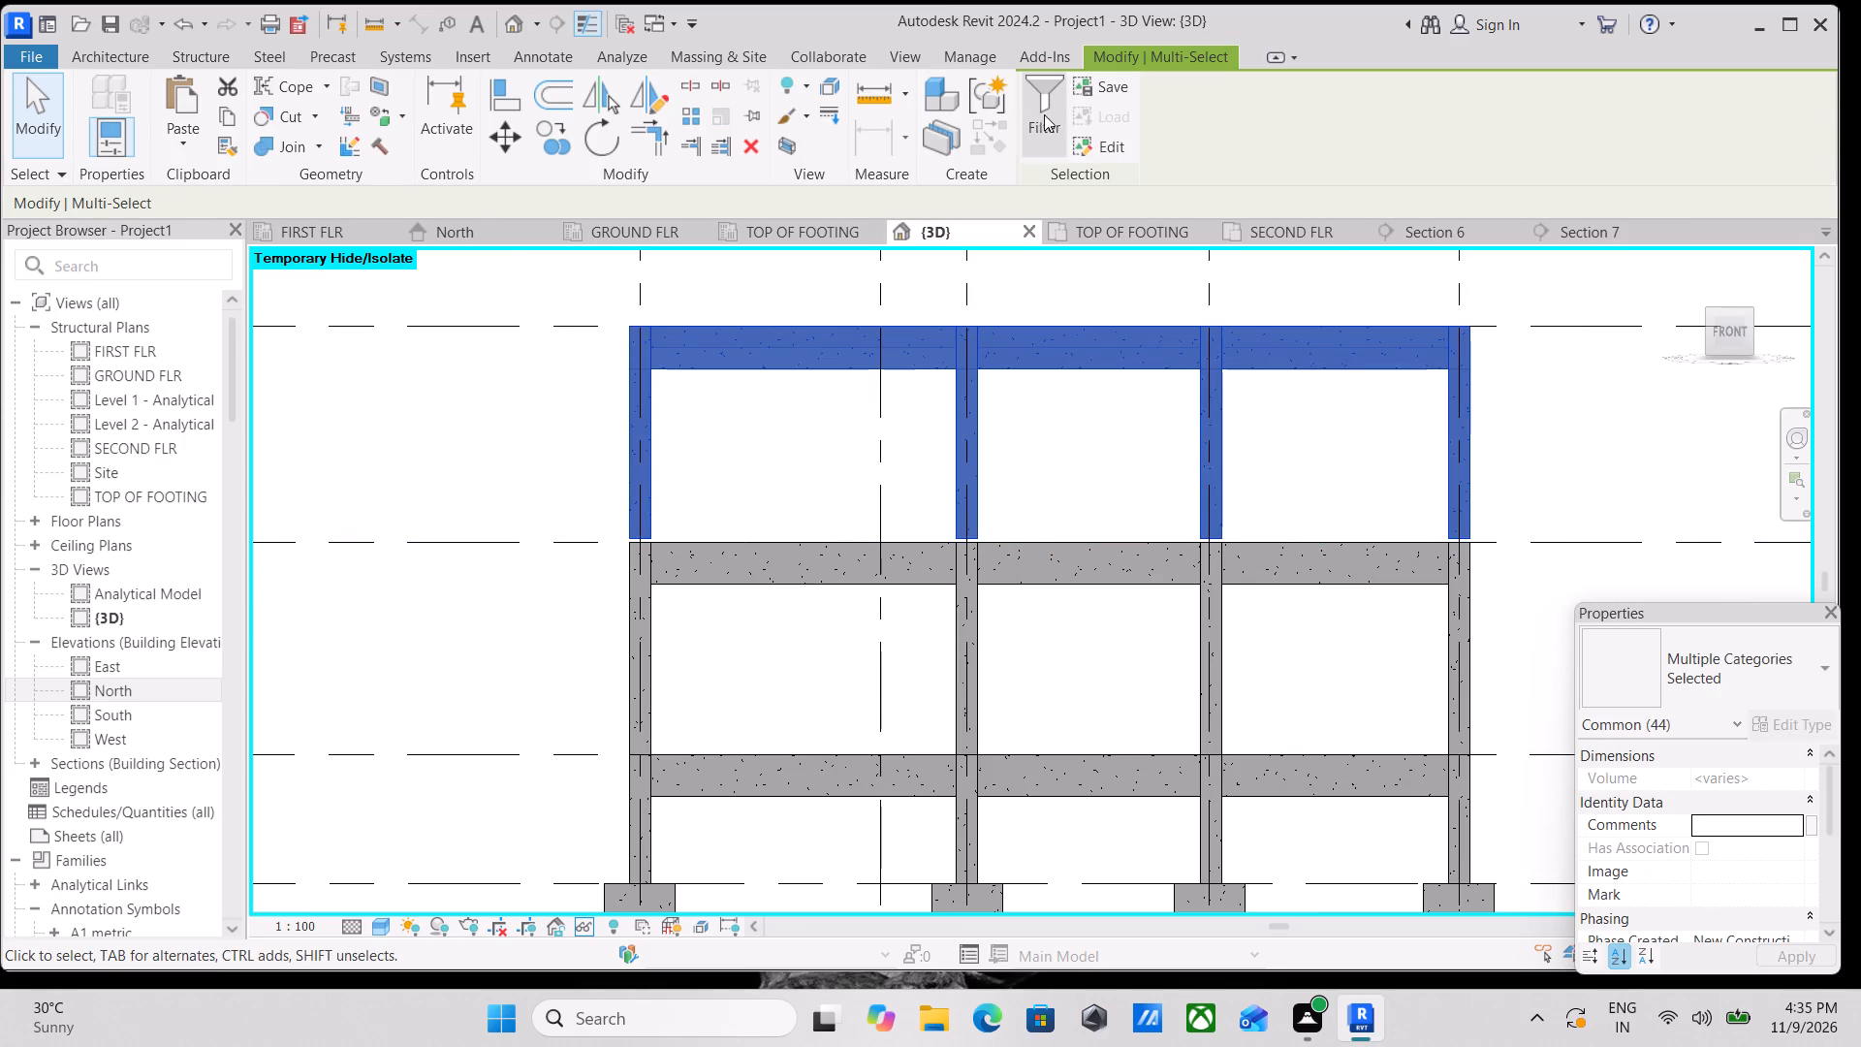
click(1041, 114)
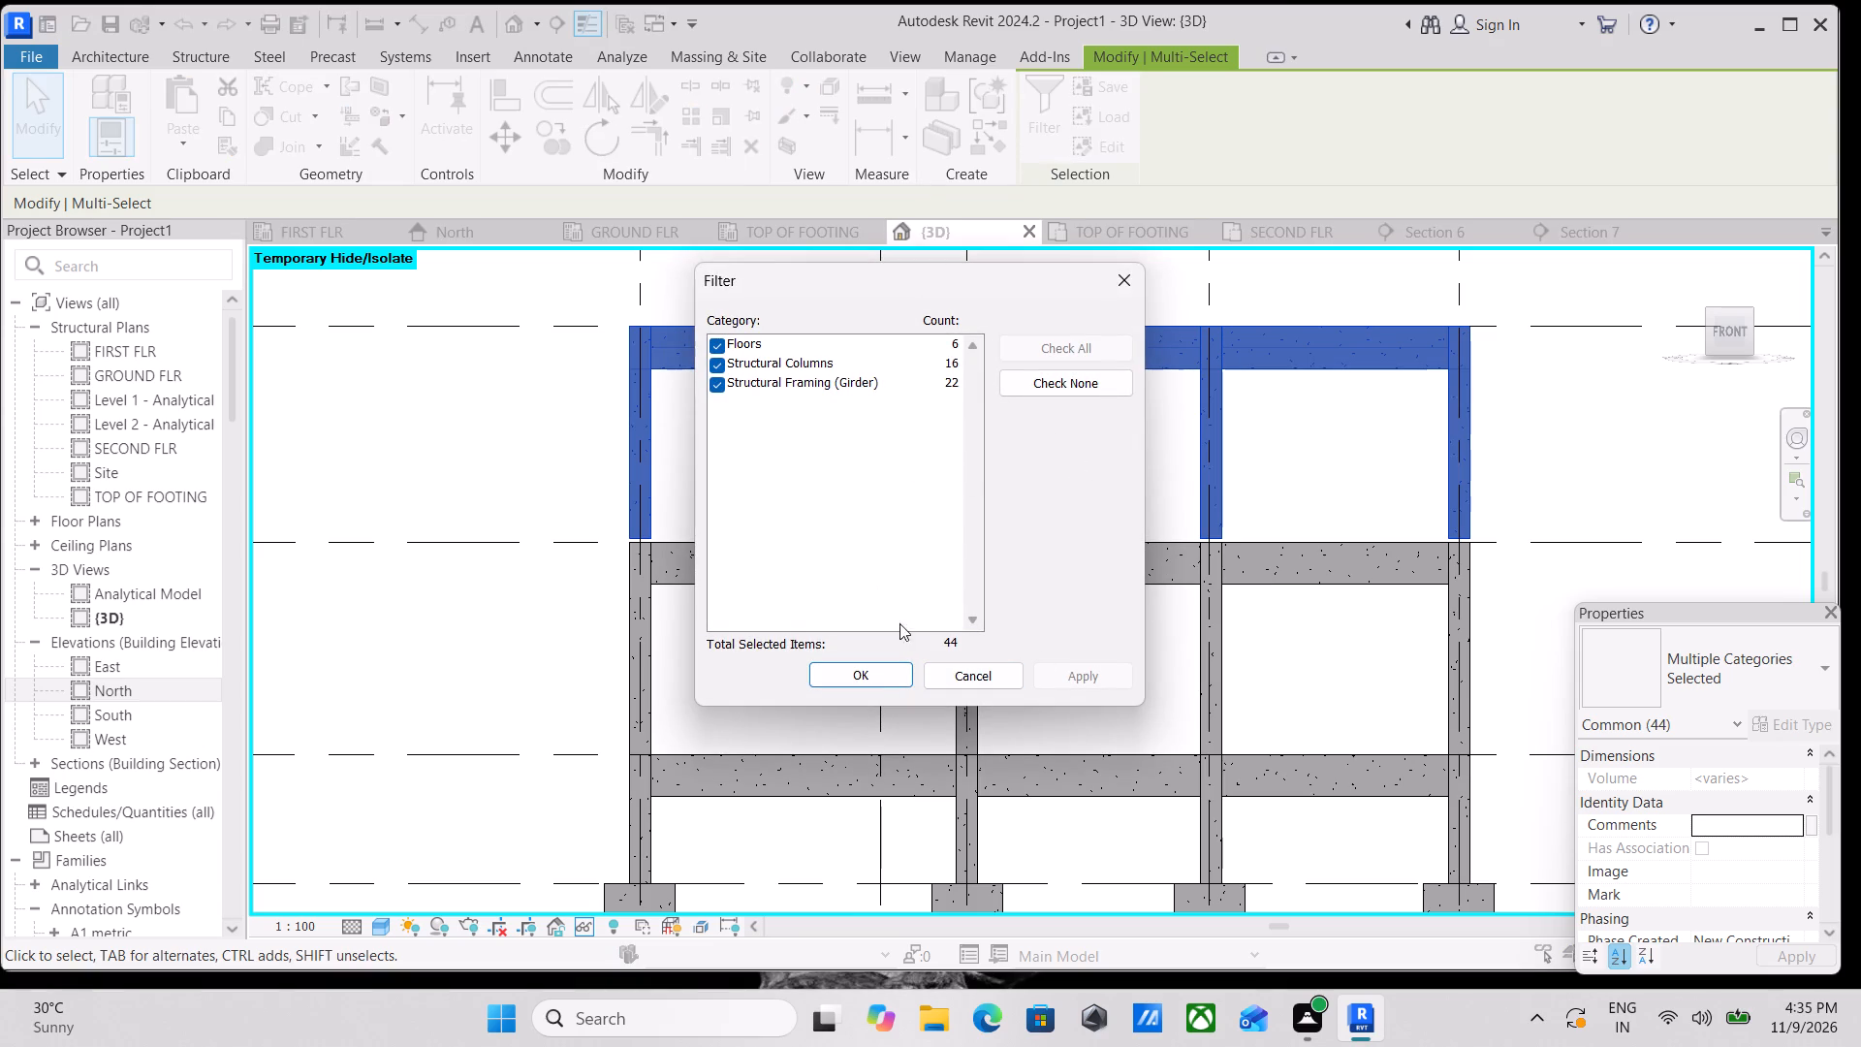
click(710, 336)
click(720, 384)
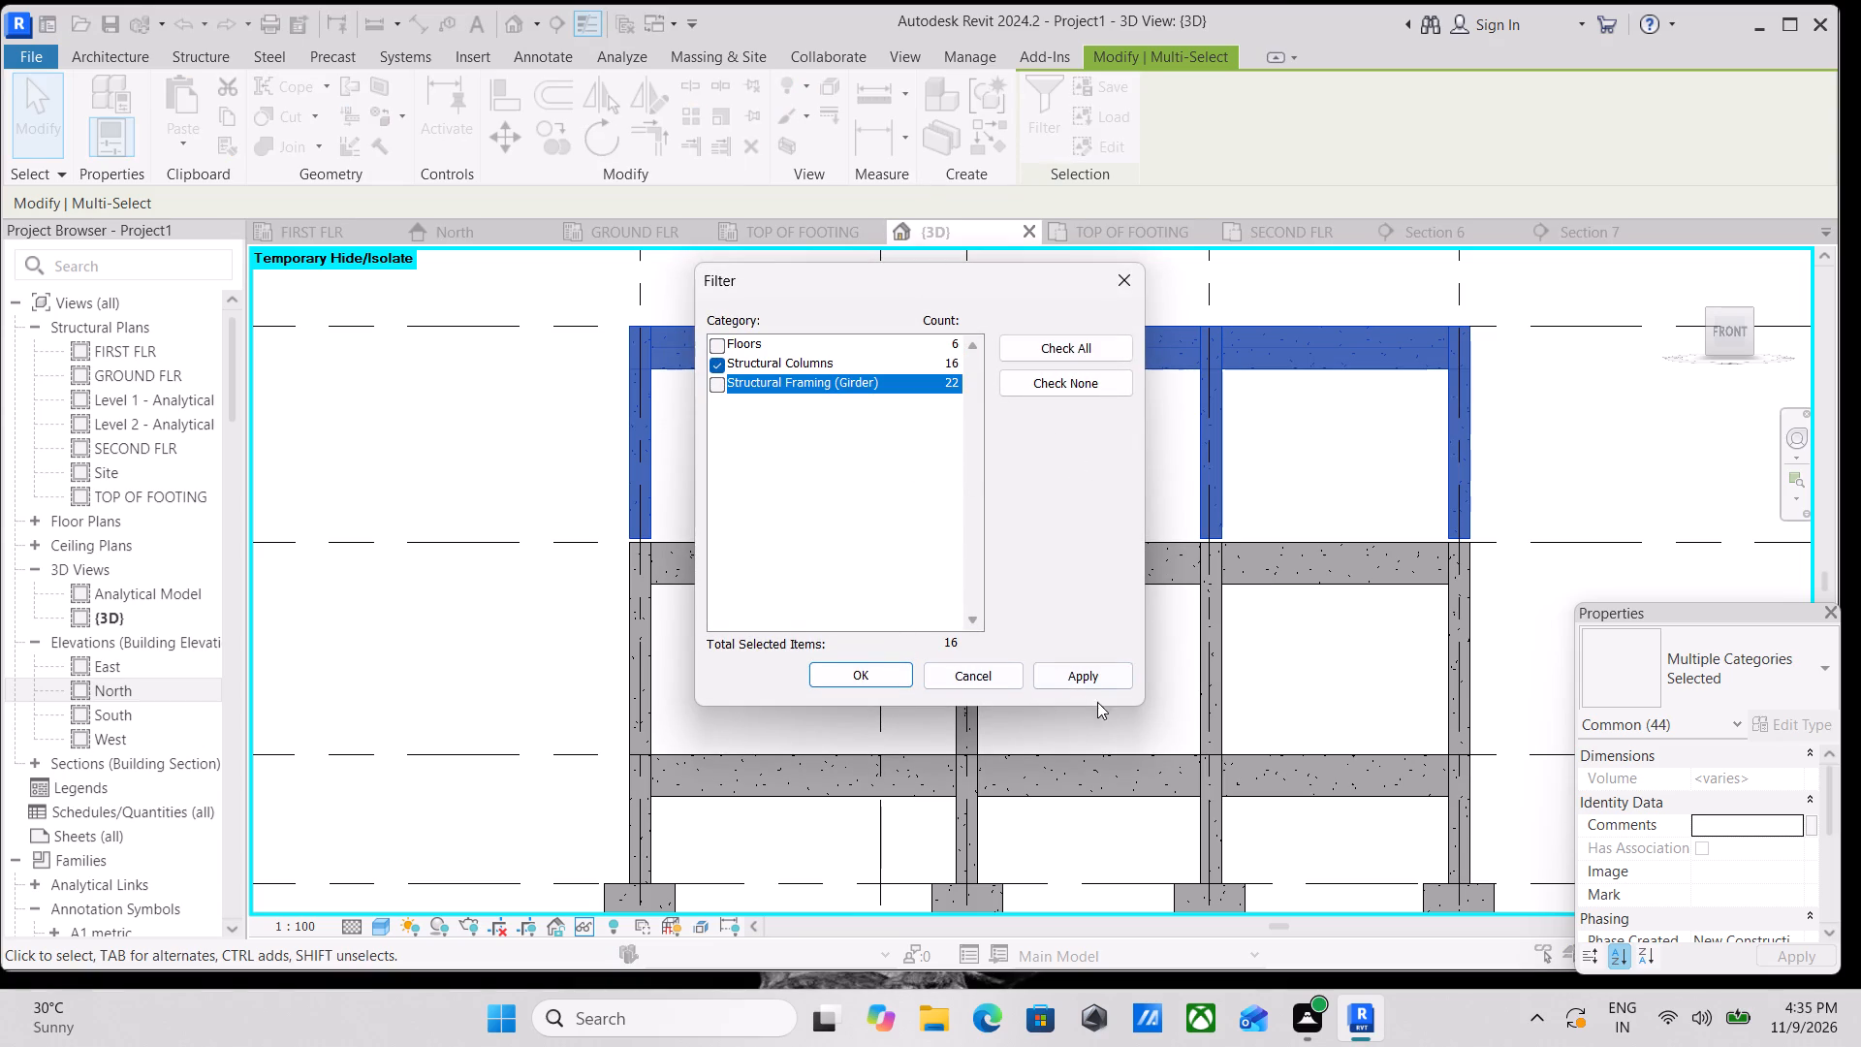
click(1108, 678)
click(850, 680)
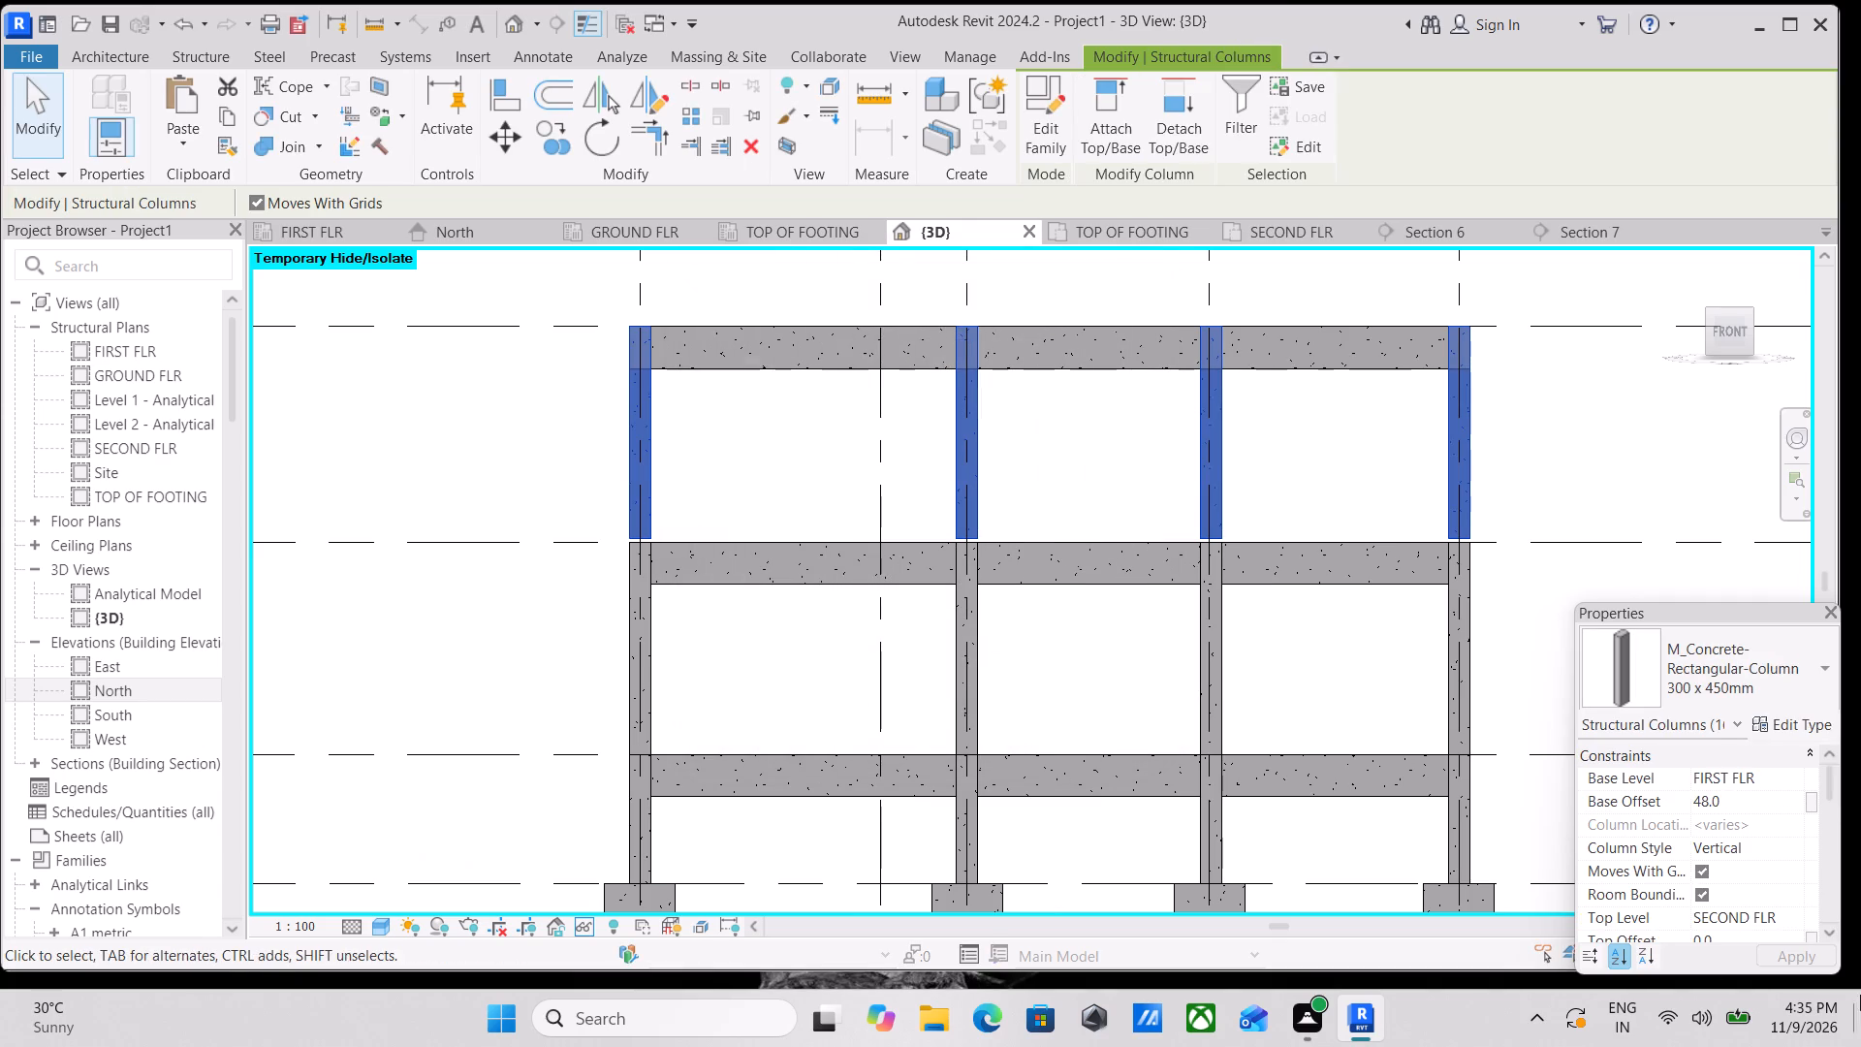
click(1754, 805)
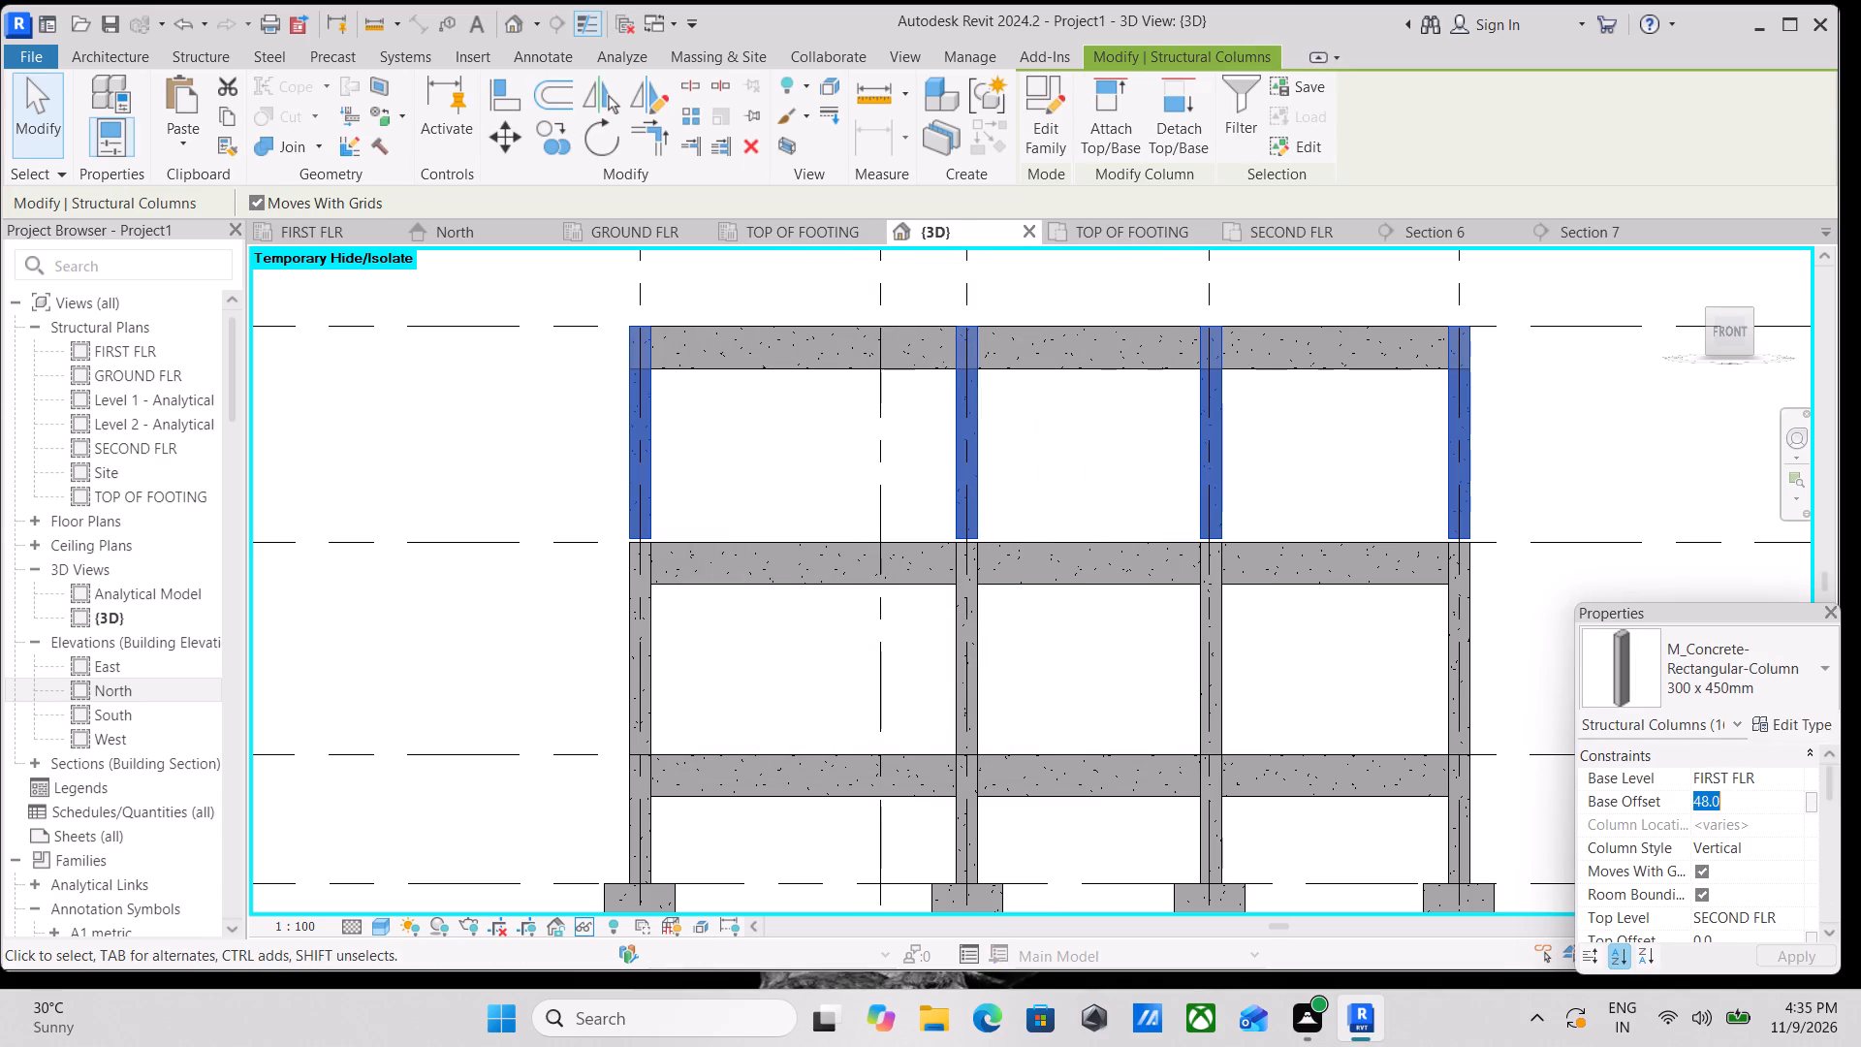
key(0)
key(Return)
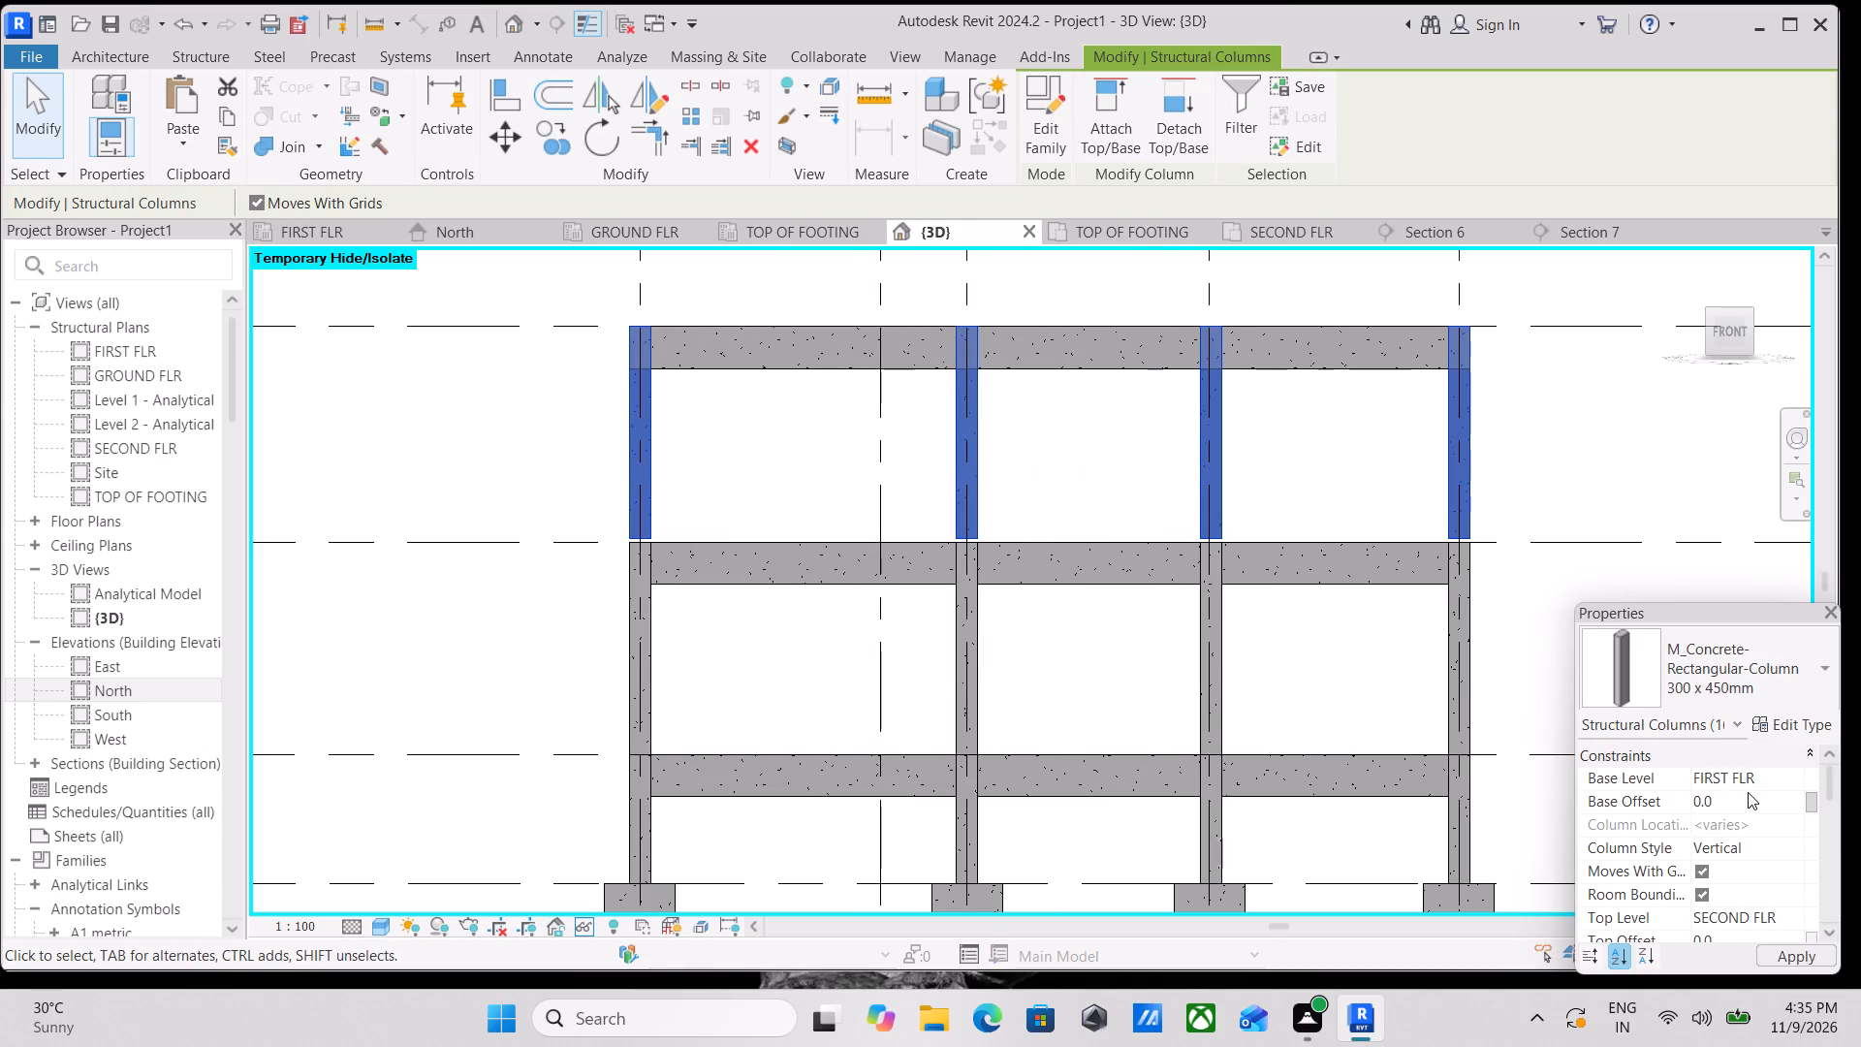
scroll(1062, 660, down, 2)
key(Escape)
Examine the complete concrete frame in perspective-like 3D orientations, checking the columns, beams and slabs of all storeys.
scroll(1060, 668, down, 4)
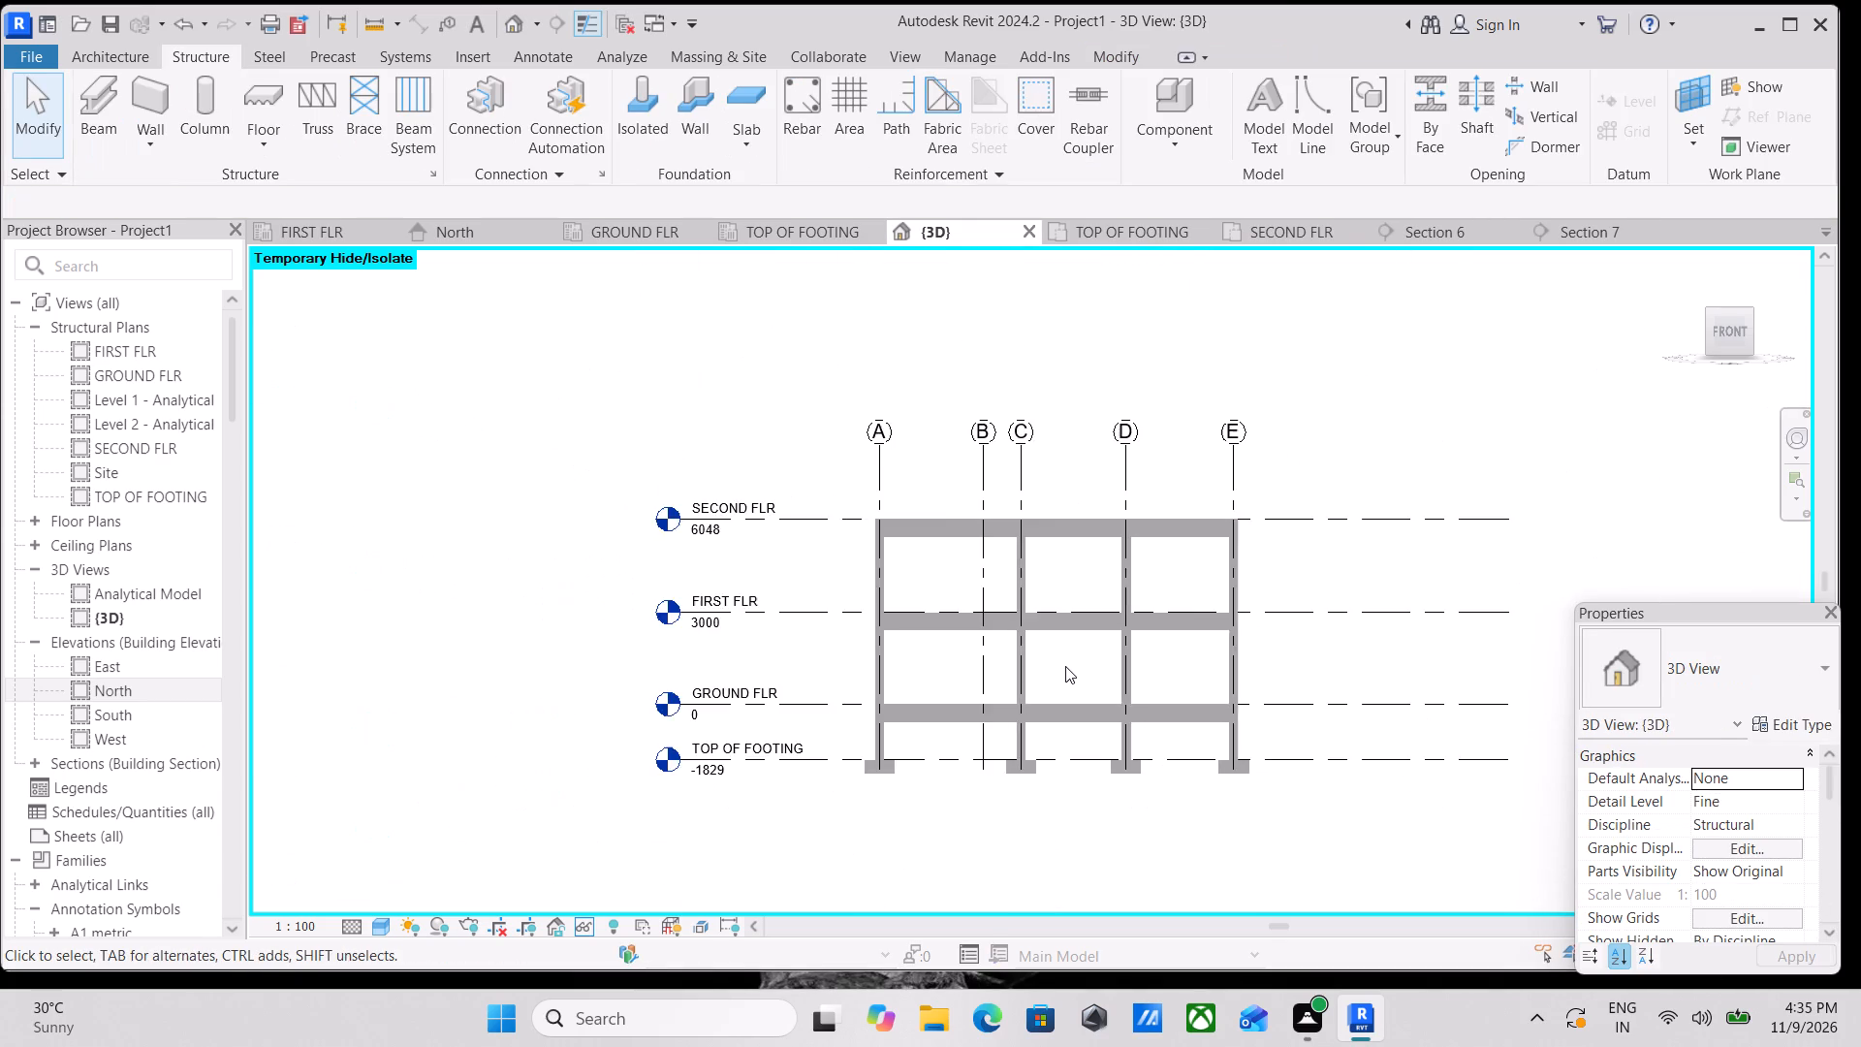
shift+middle_drag(1066, 666, 1240, 769)
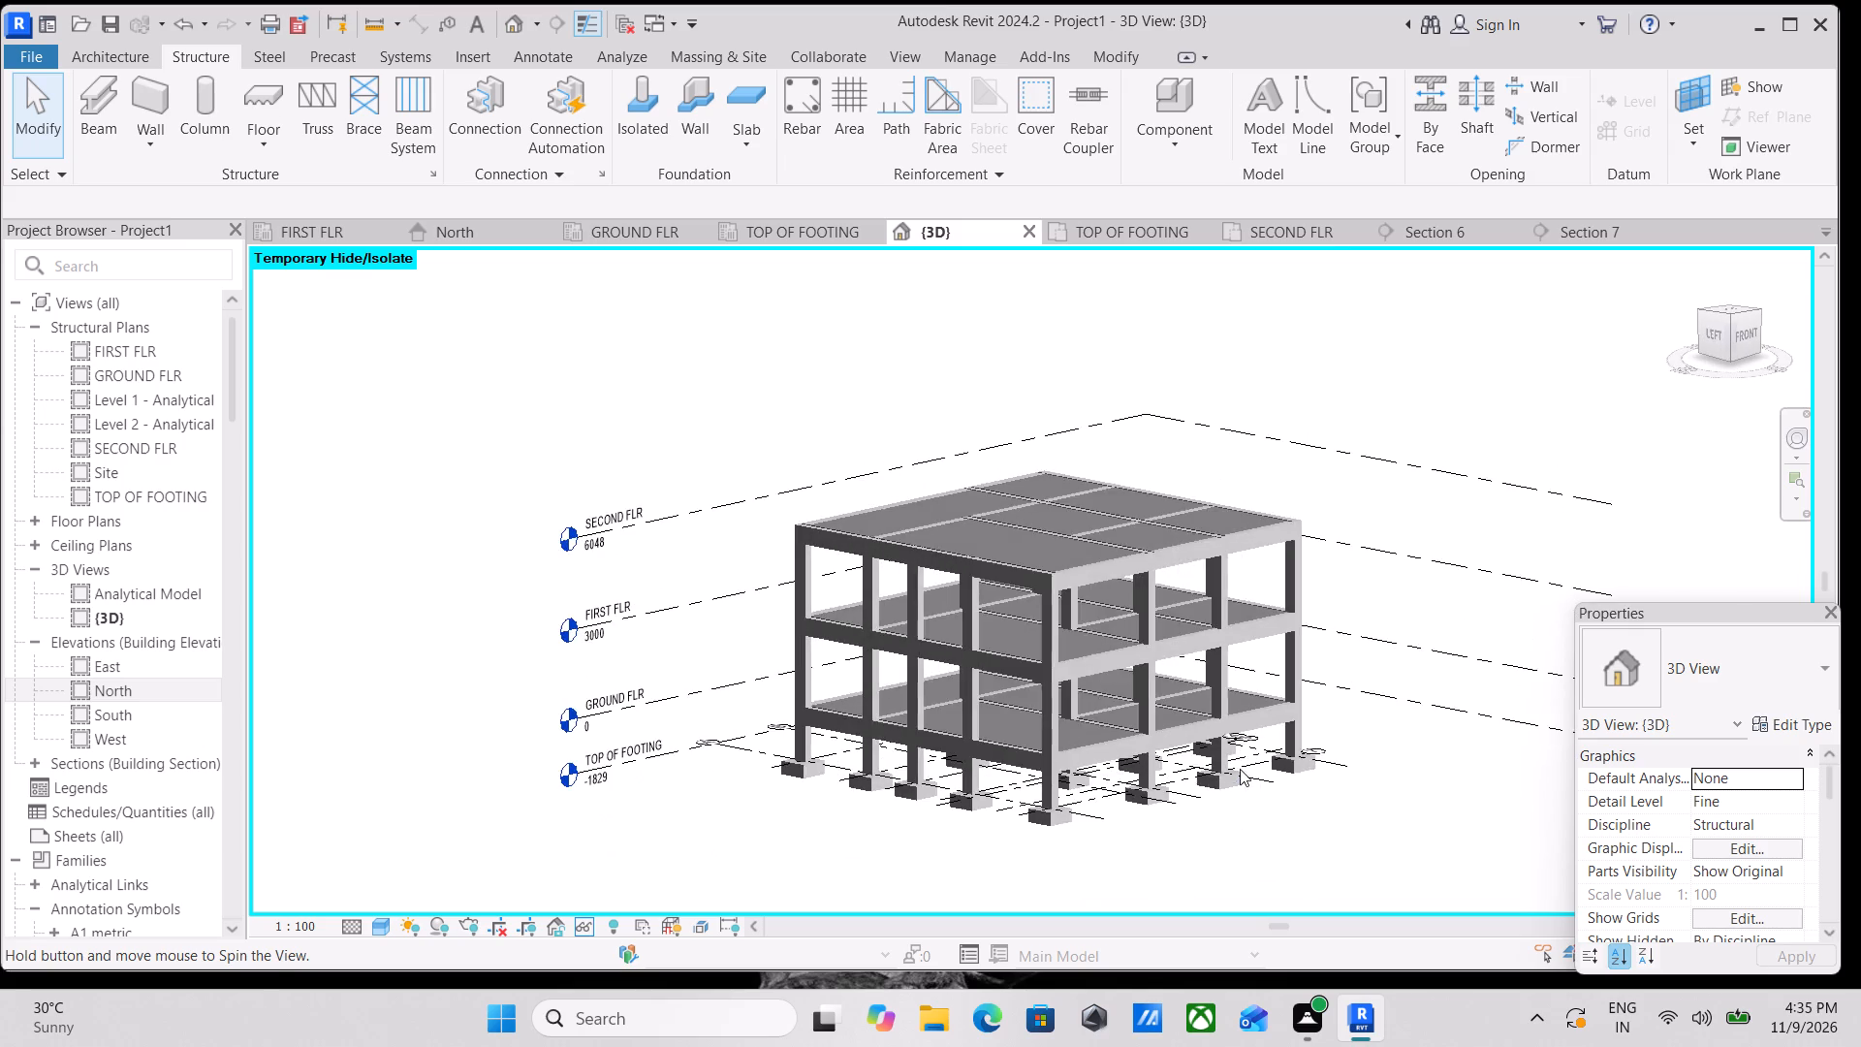
scroll(1245, 769, up, 7)
middle_drag(941, 714, 1095, 736)
shift+scroll(1095, 736, up, 2)
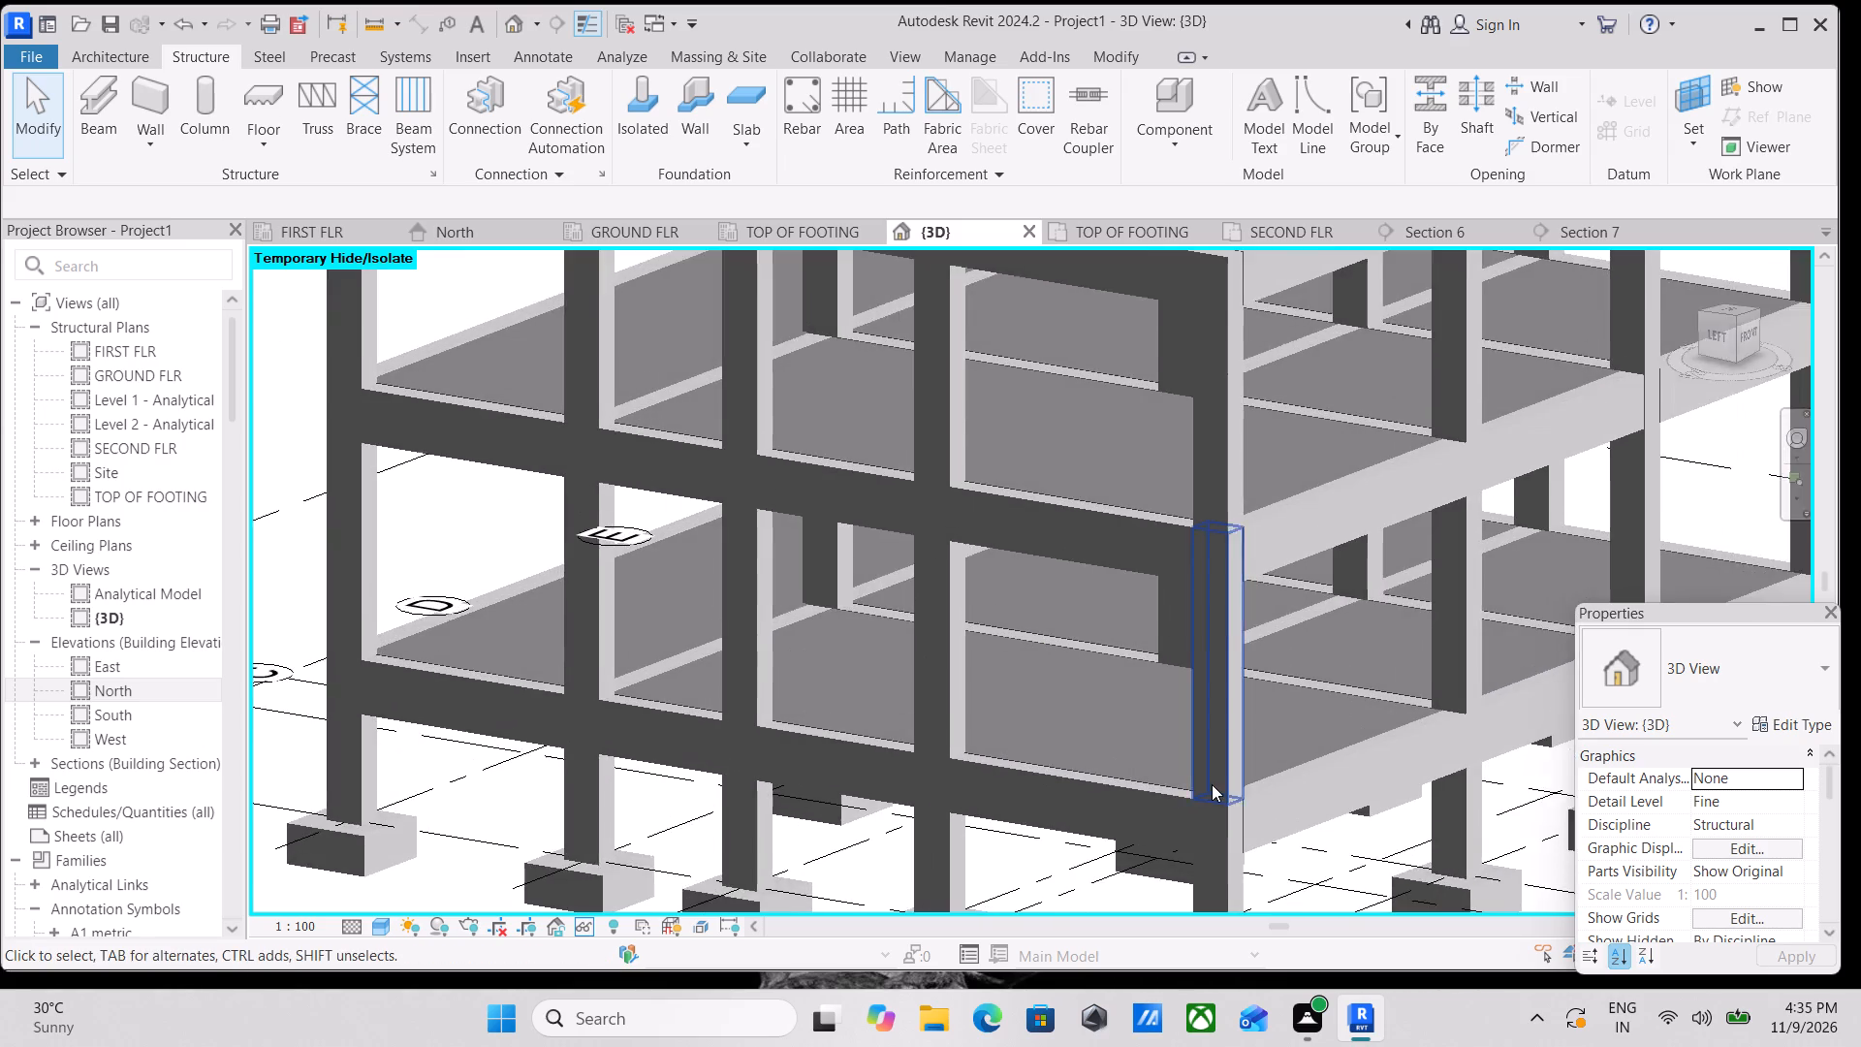
scroll(1212, 784, up, 2)
middle_drag(1212, 784, 1063, 772)
scroll(1063, 772, down, 4)
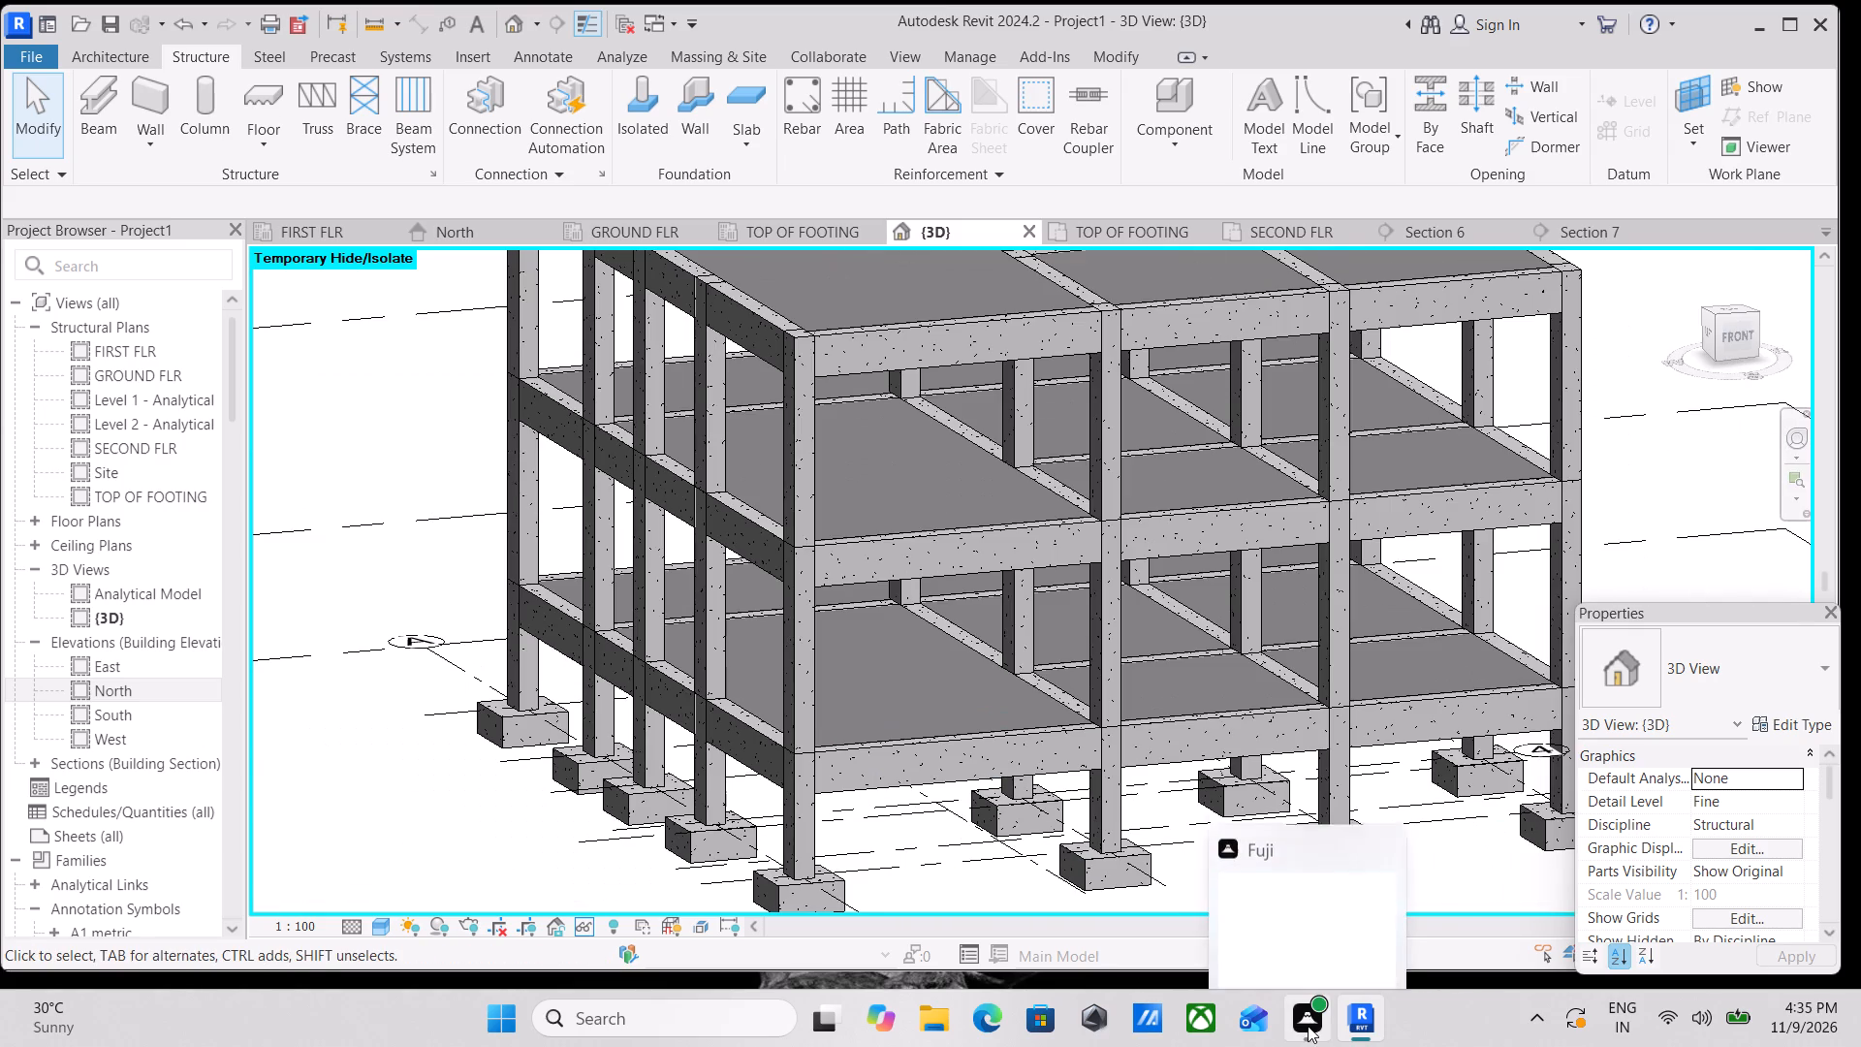
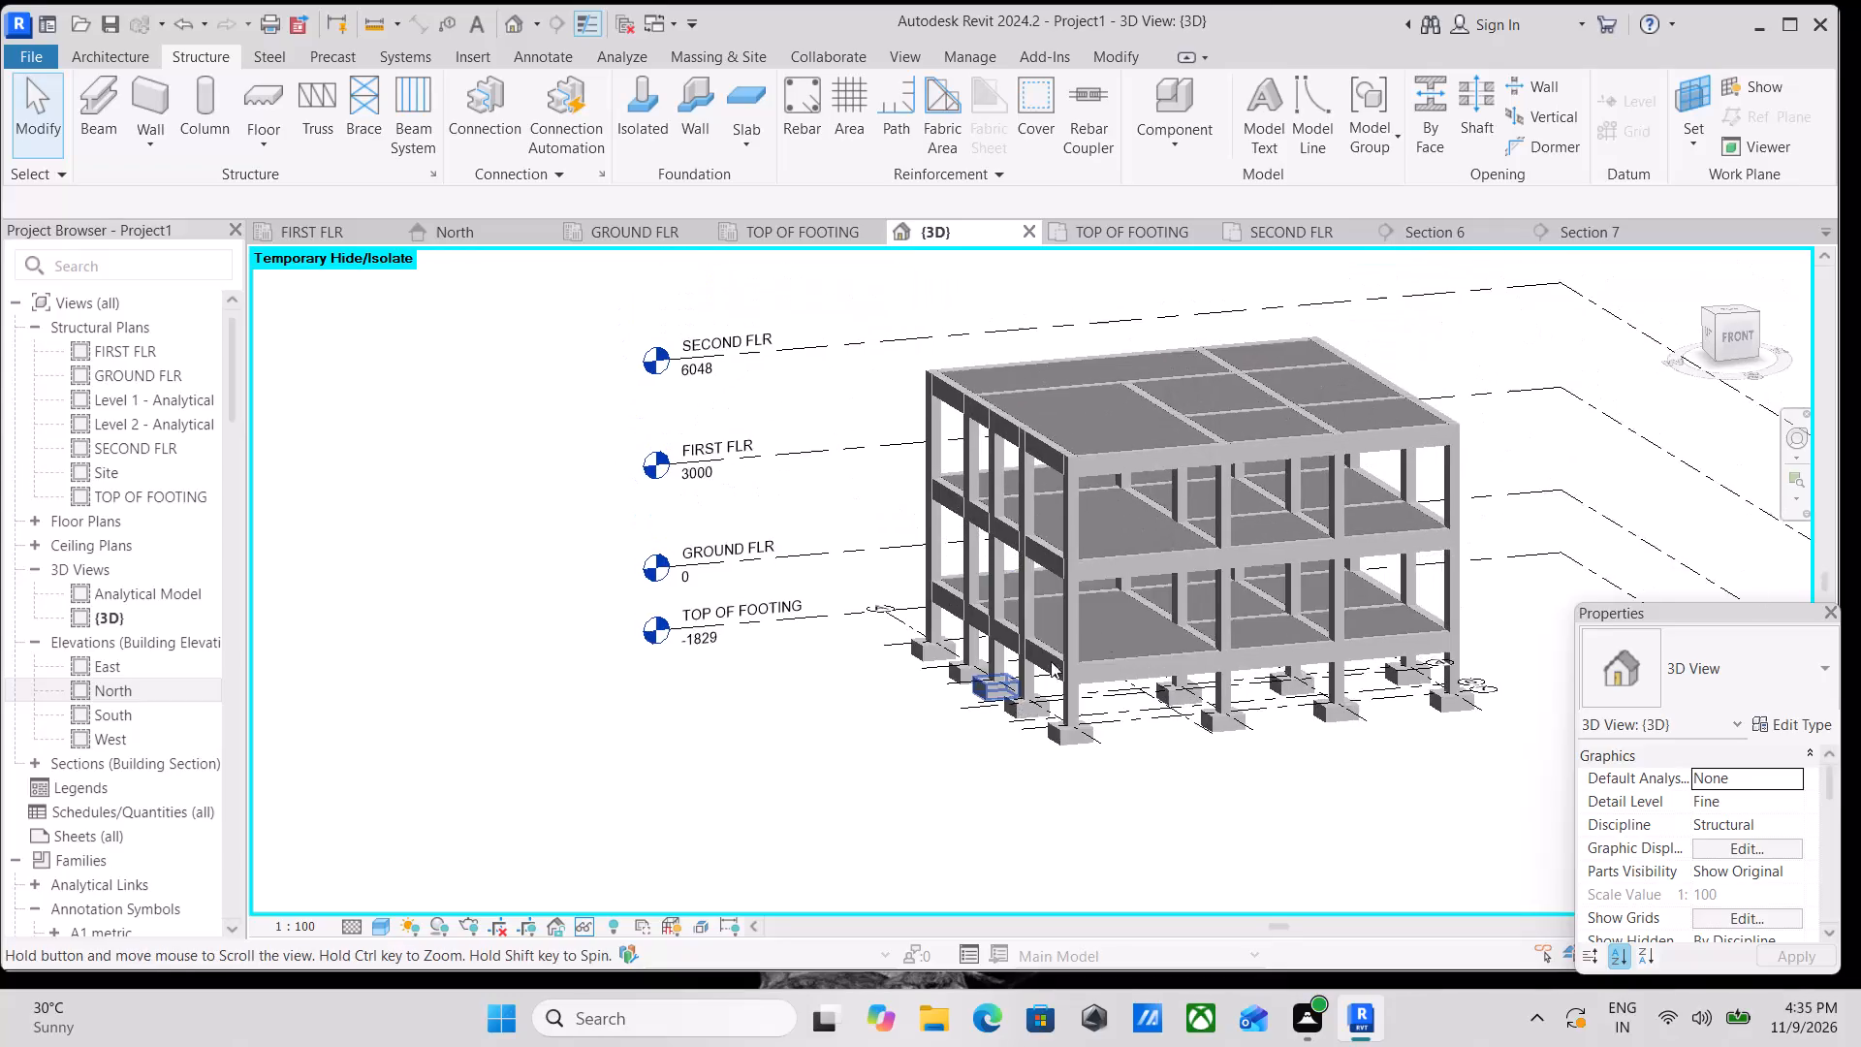
Examine the upper floor slabs, beams and columns of the concrete frame in the 3D view.
scroll(1227, 611, up, 2)
middle_drag(1227, 611, 1133, 703)
scroll(1133, 703, up, 2)
middle_drag(1204, 674, 1172, 750)
scroll(1187, 724, up, 1)
middle_drag(919, 612, 889, 694)
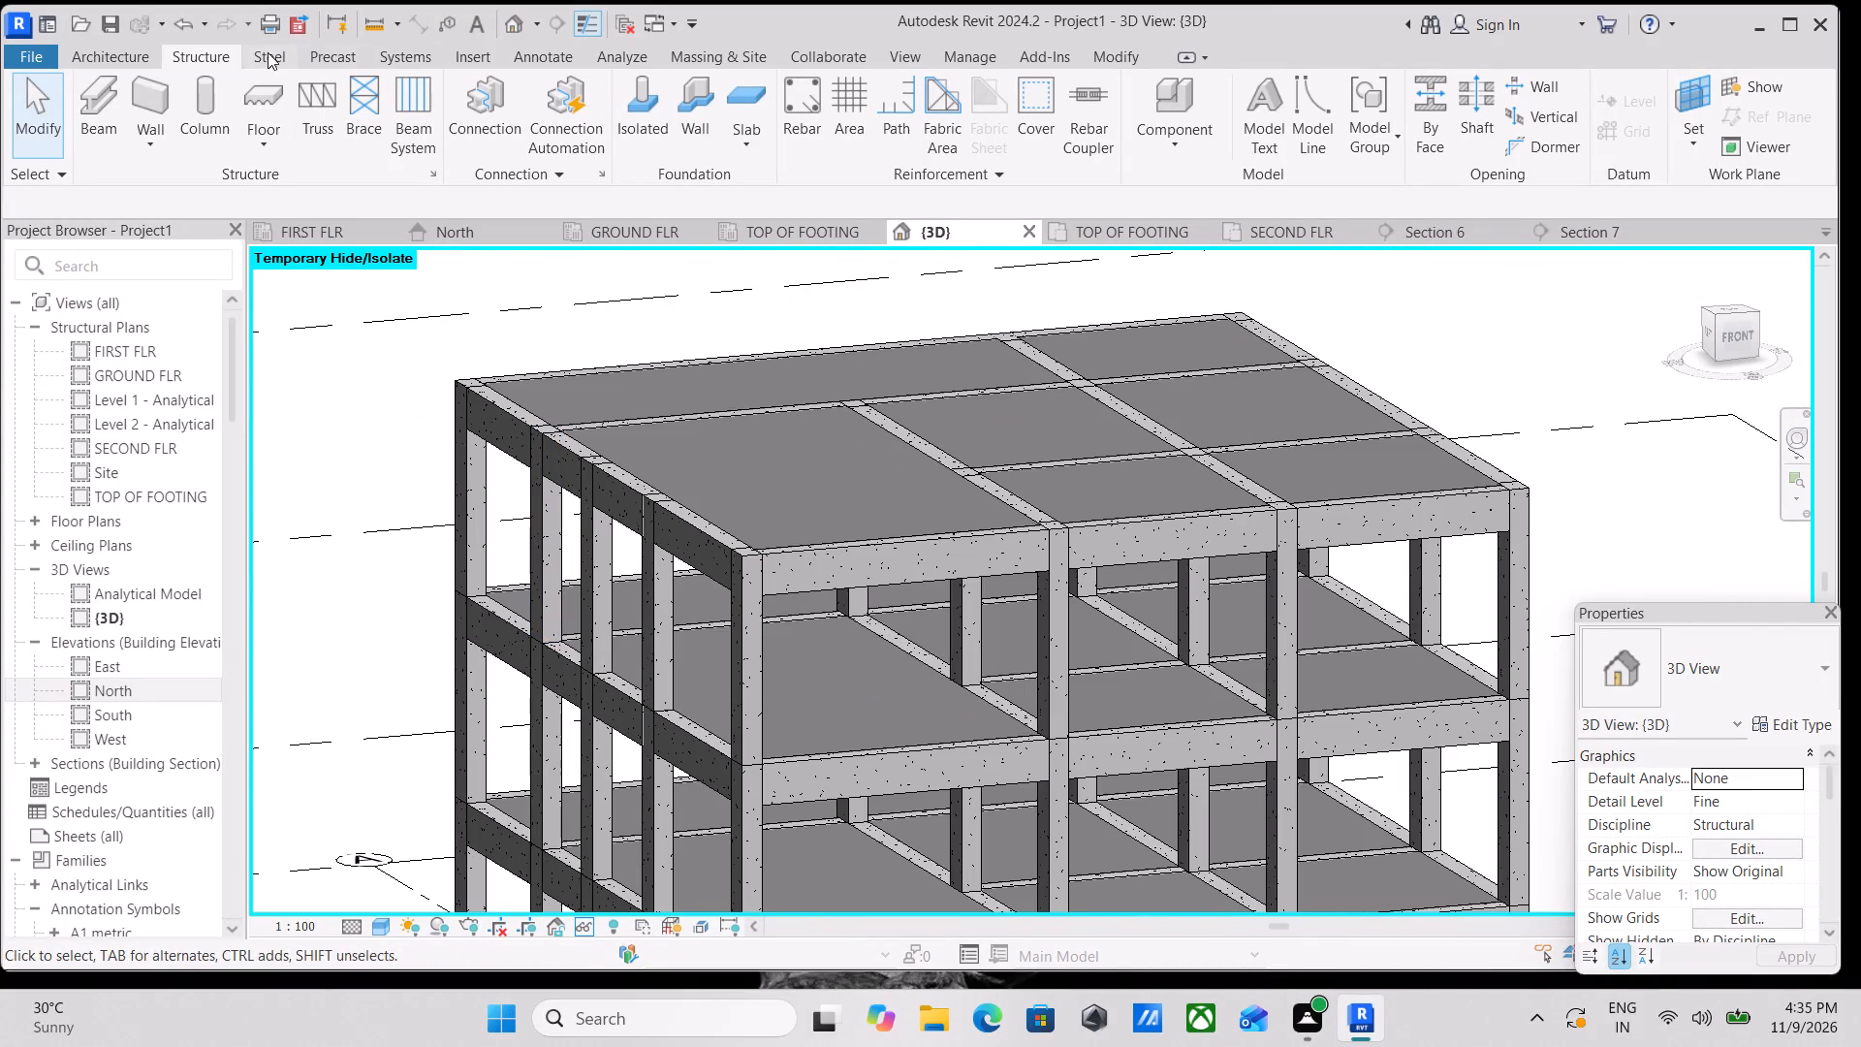
scroll(889, 245, down, 2)
middle_drag(889, 245, 971, 316)
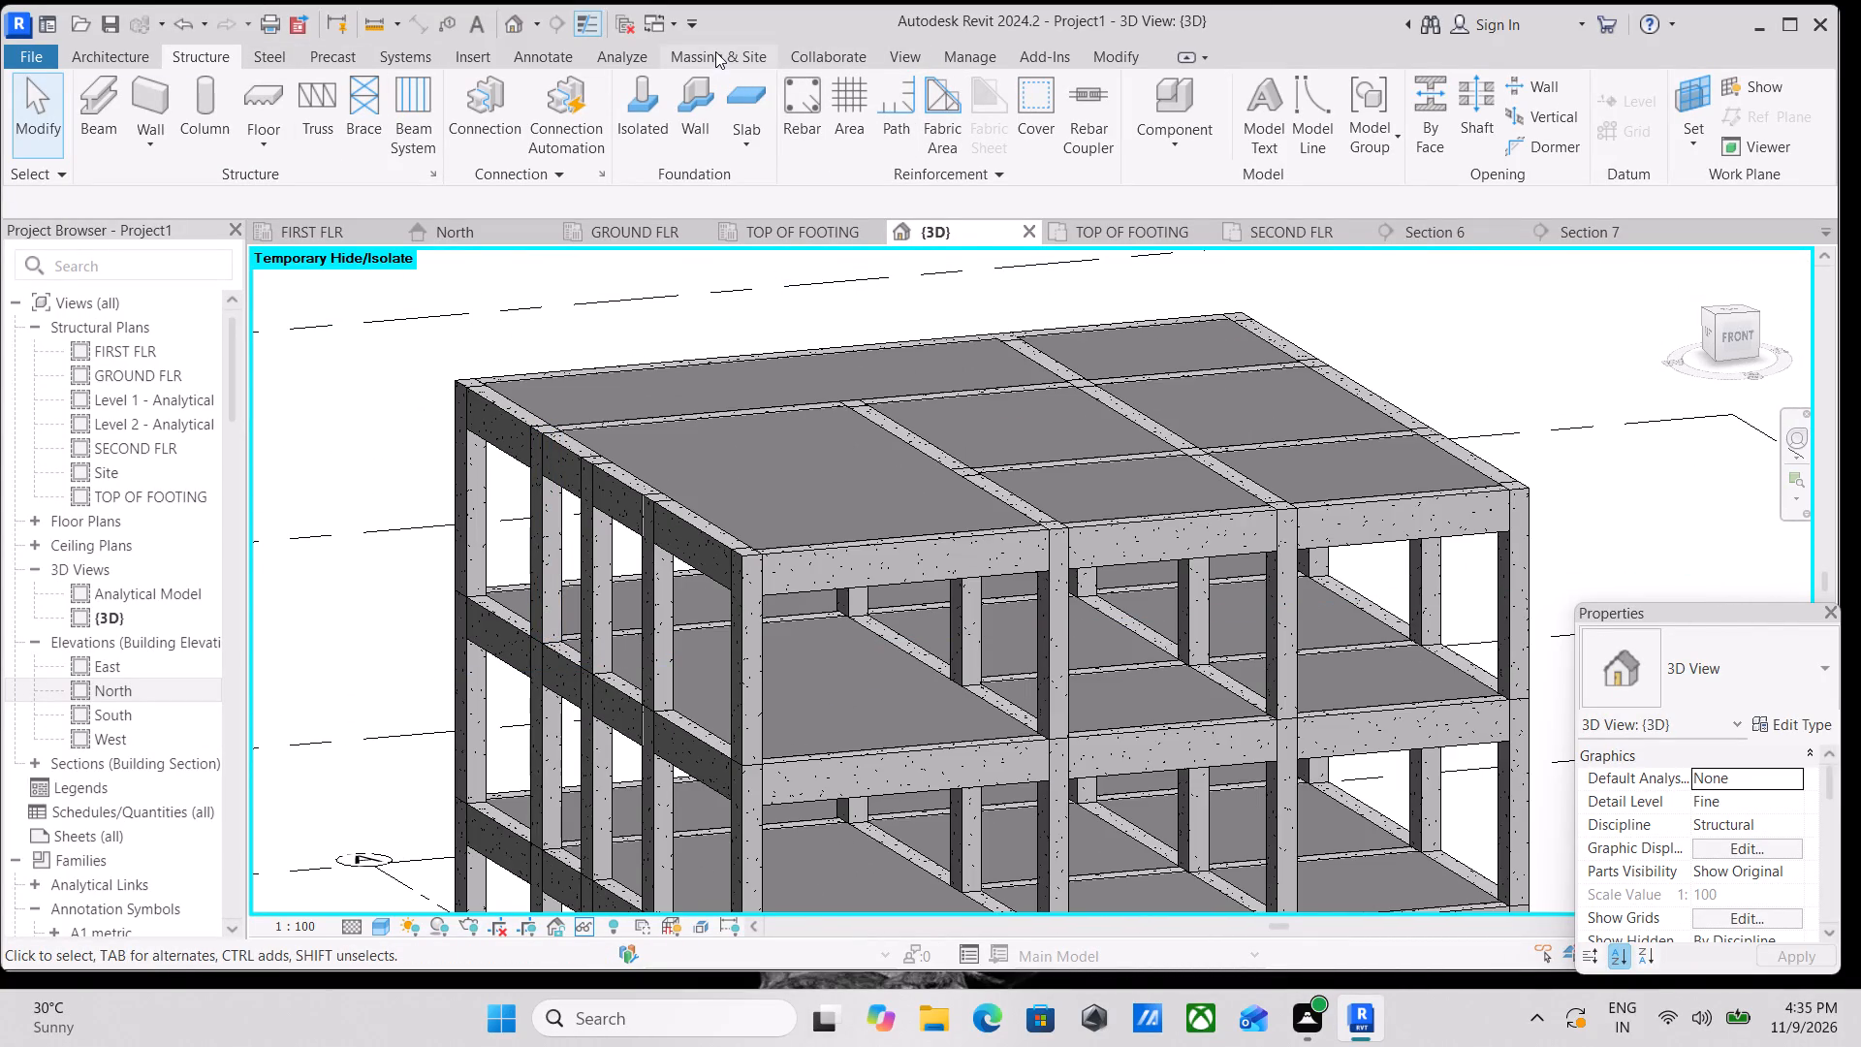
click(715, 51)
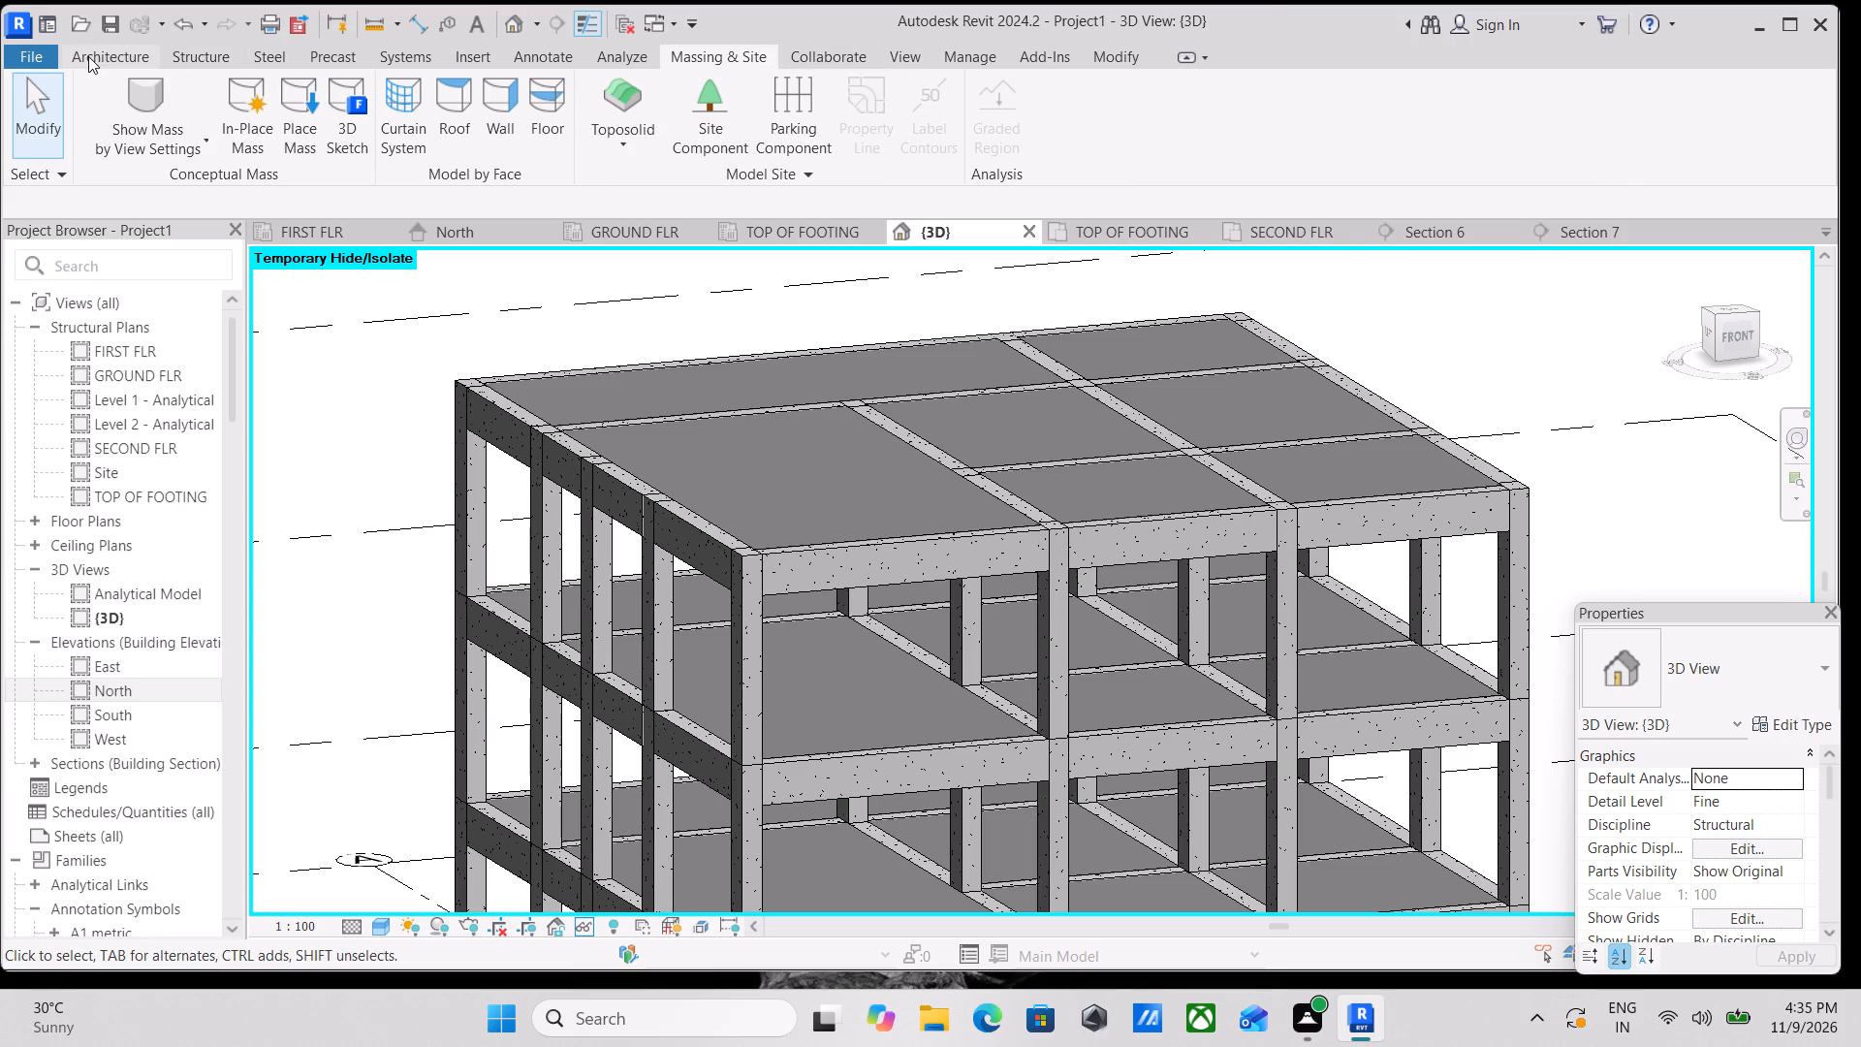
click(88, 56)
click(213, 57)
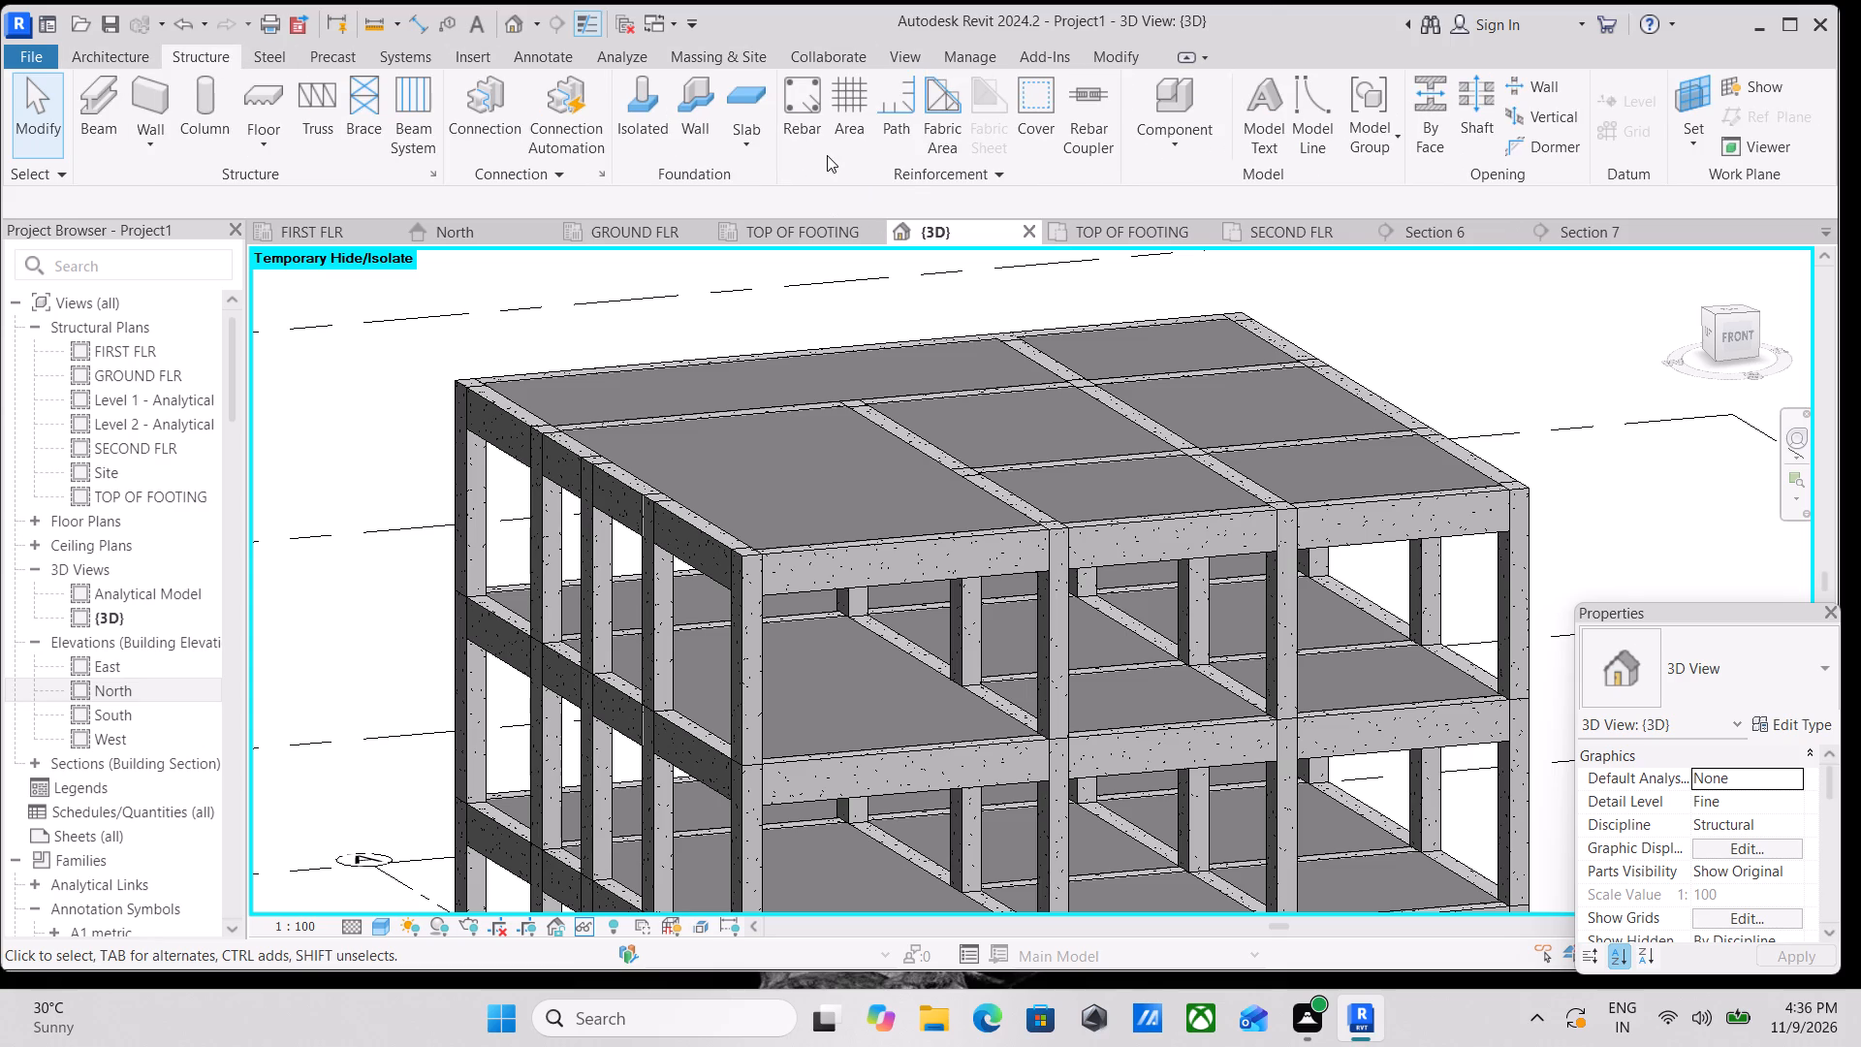
Examine the whole concrete frame in 3D, from the SECOND FLR slab down to the isolated footings.
scroll(1331, 565, down, 1)
middle_drag(1331, 565, 1362, 454)
scroll(1363, 454, down, 1)
middle_drag(1326, 444, 1342, 510)
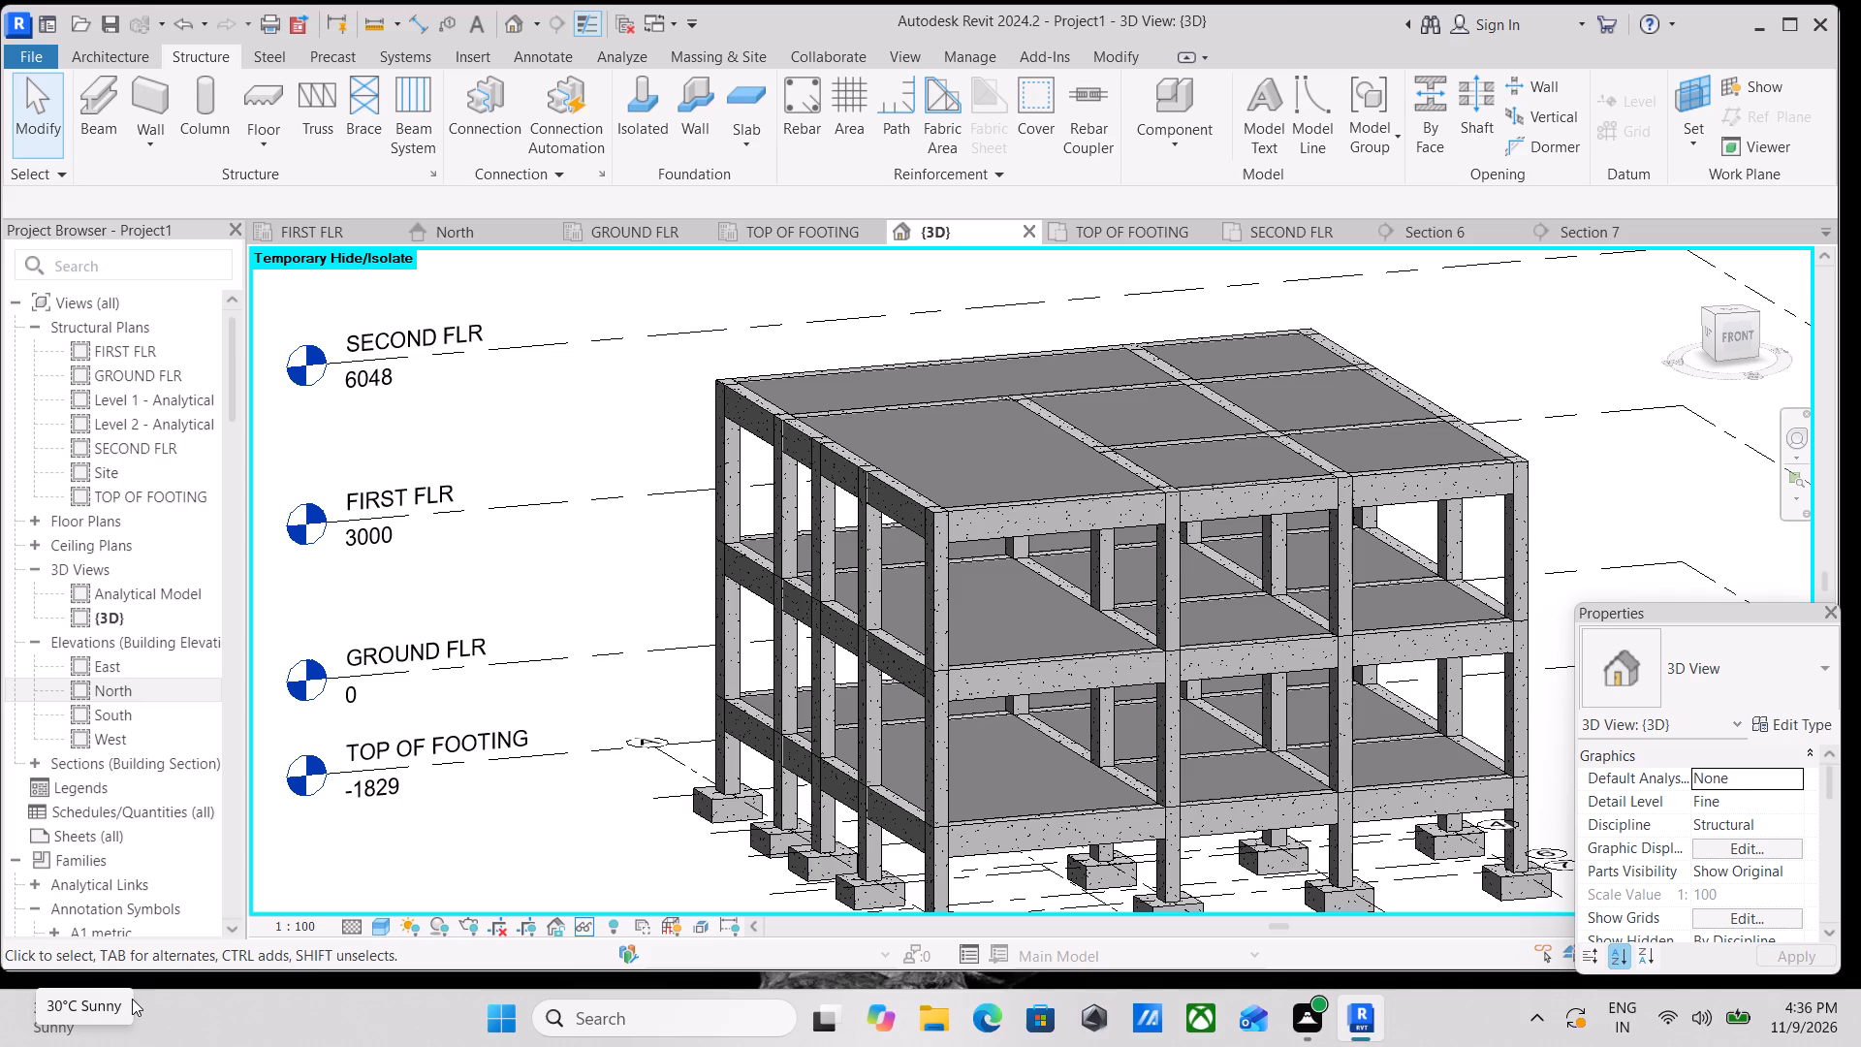
scroll(127, 1002, up, 2)
scroll(425, 907, down, 3)
scroll(383, 942, up, 4)
scroll(869, 820, up, 1)
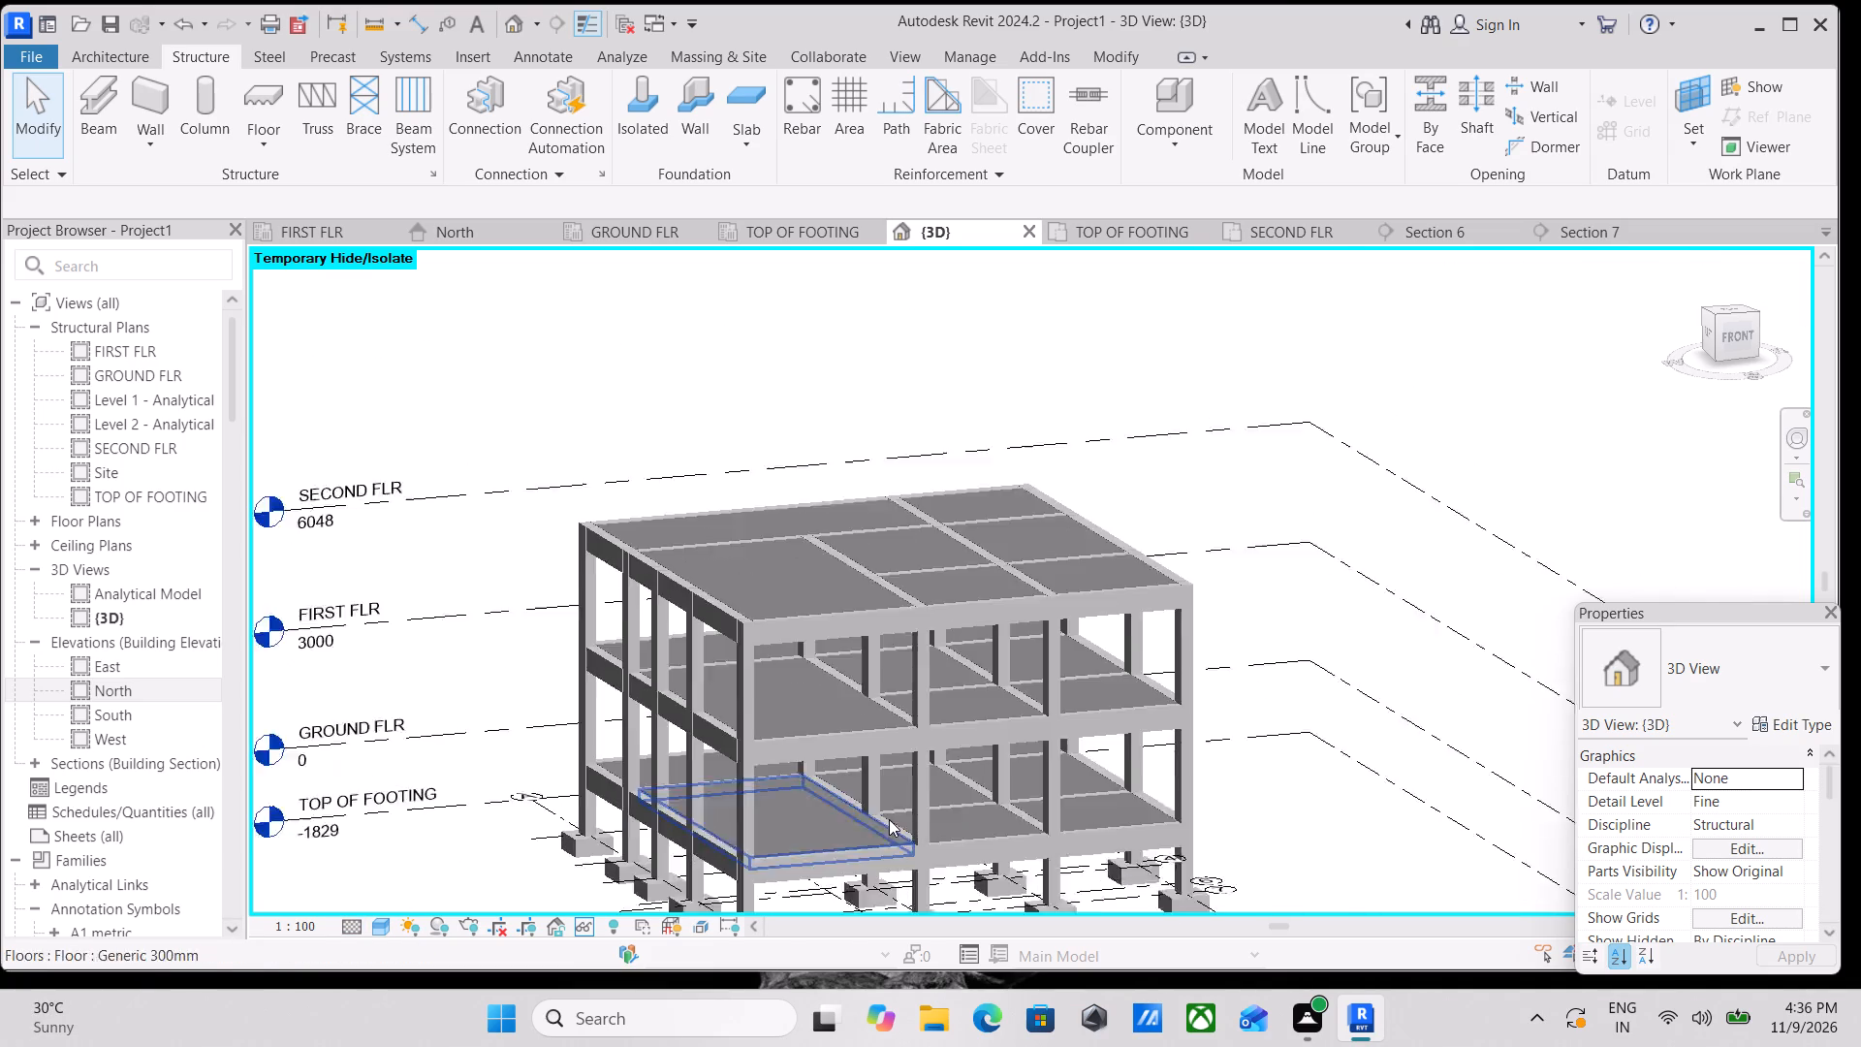
scroll(889, 819, up, 2)
scroll(954, 800, down, 2)
middle_drag(959, 798, 690, 814)
scroll(1035, 753, down, 1)
middle_drag(1035, 753, 844, 832)
middle_drag(1169, 648, 1371, 571)
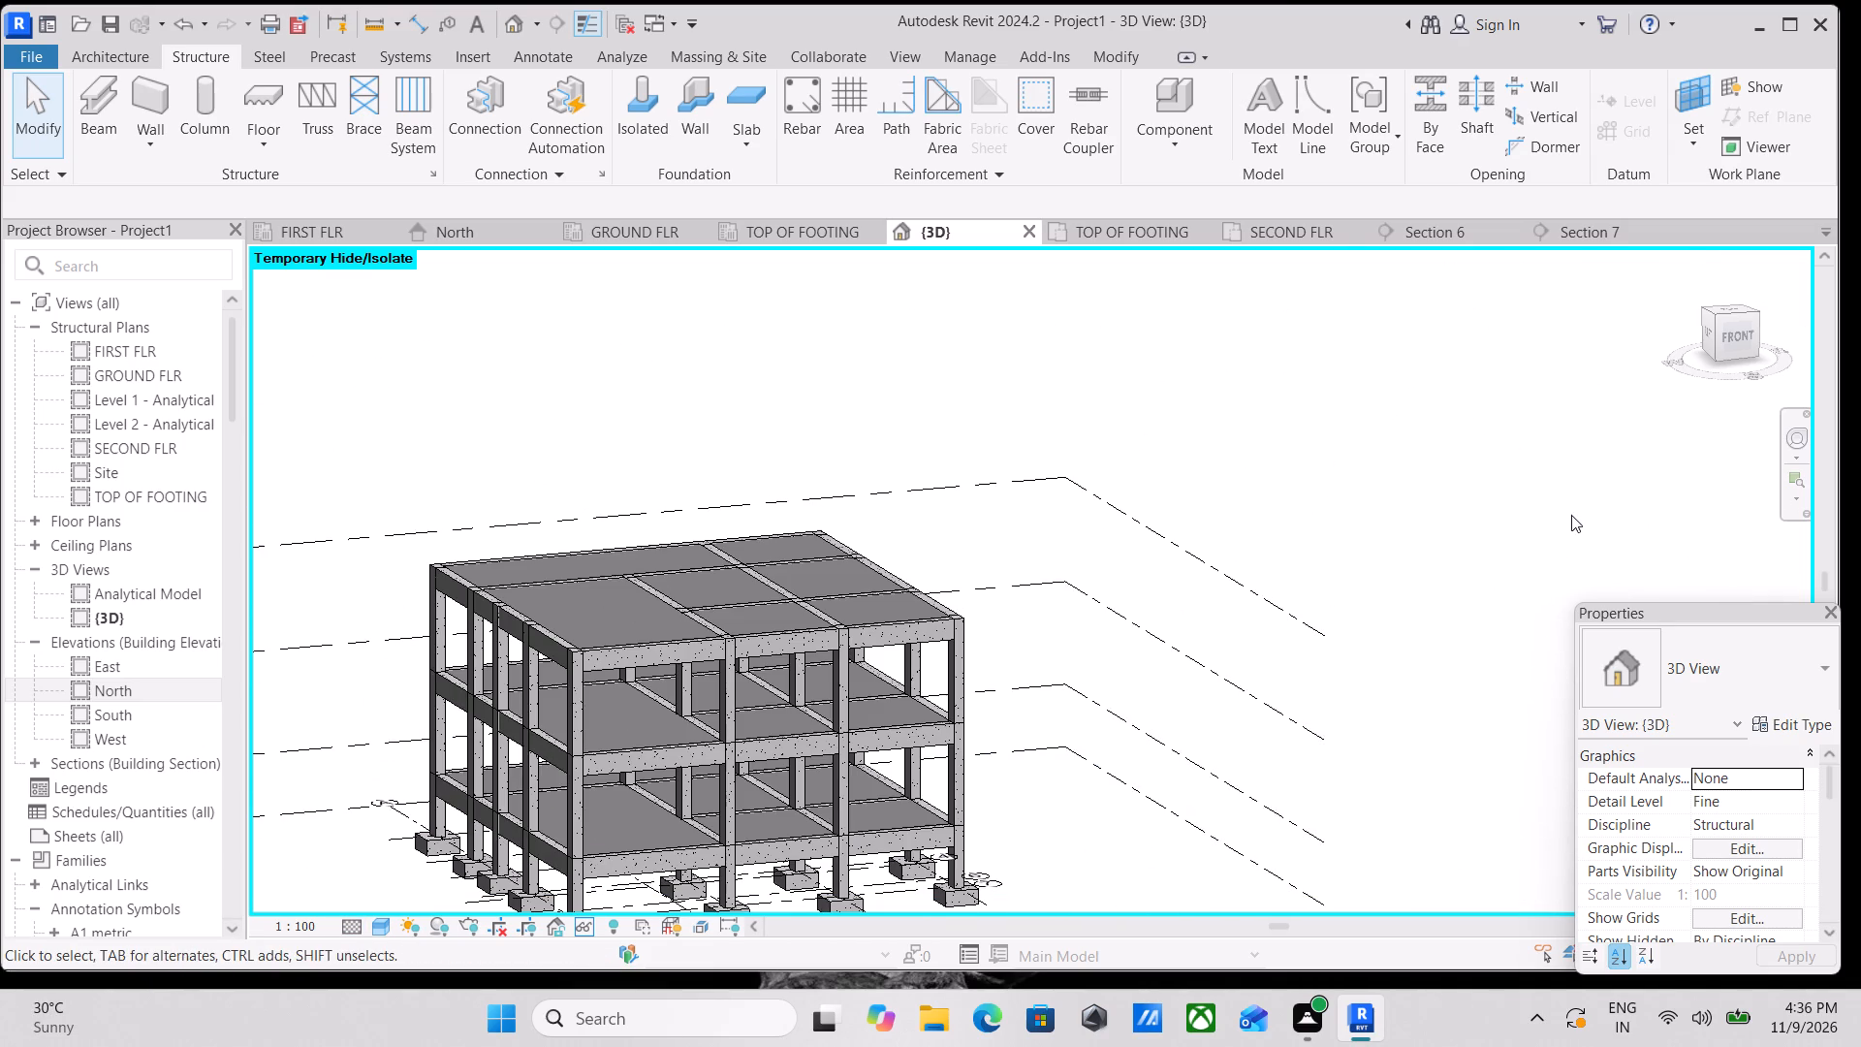
Orient the 3D view to the edge between the top and left faces and inspect the columns and footings along grid A.
click(1715, 313)
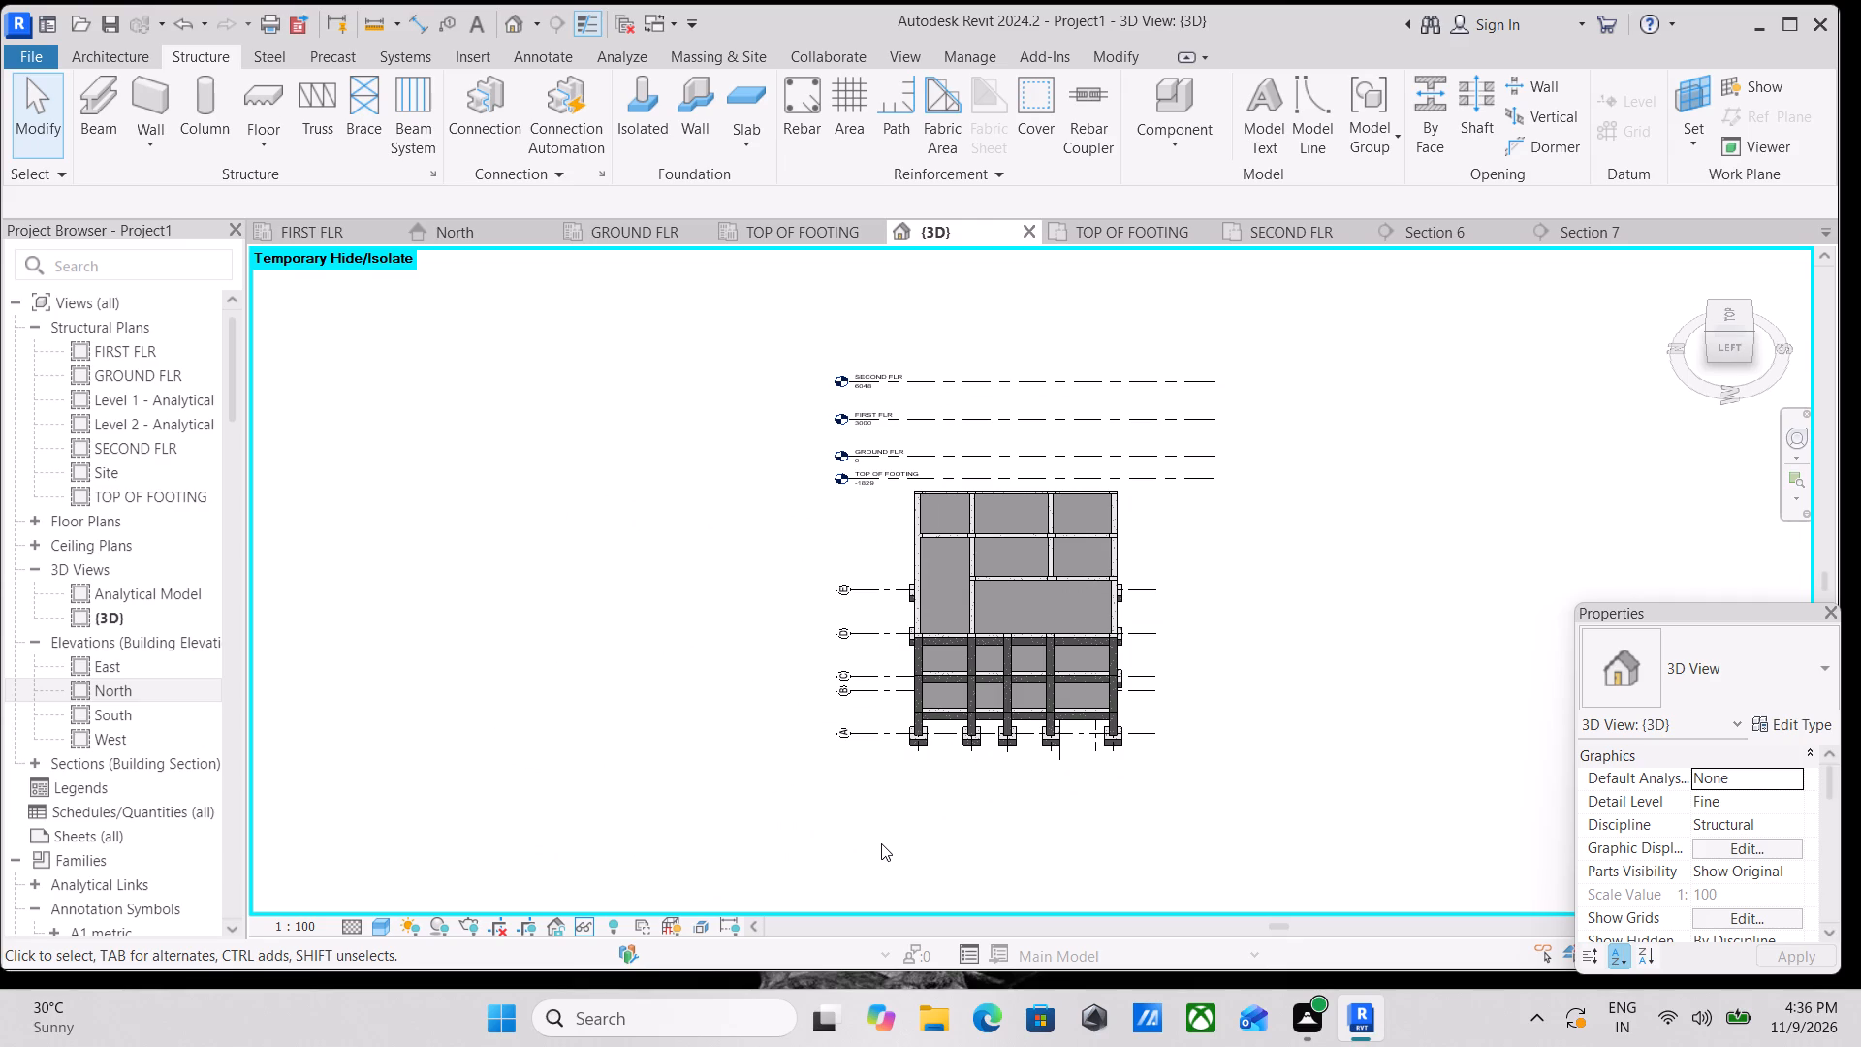
scroll(881, 843, up, 1)
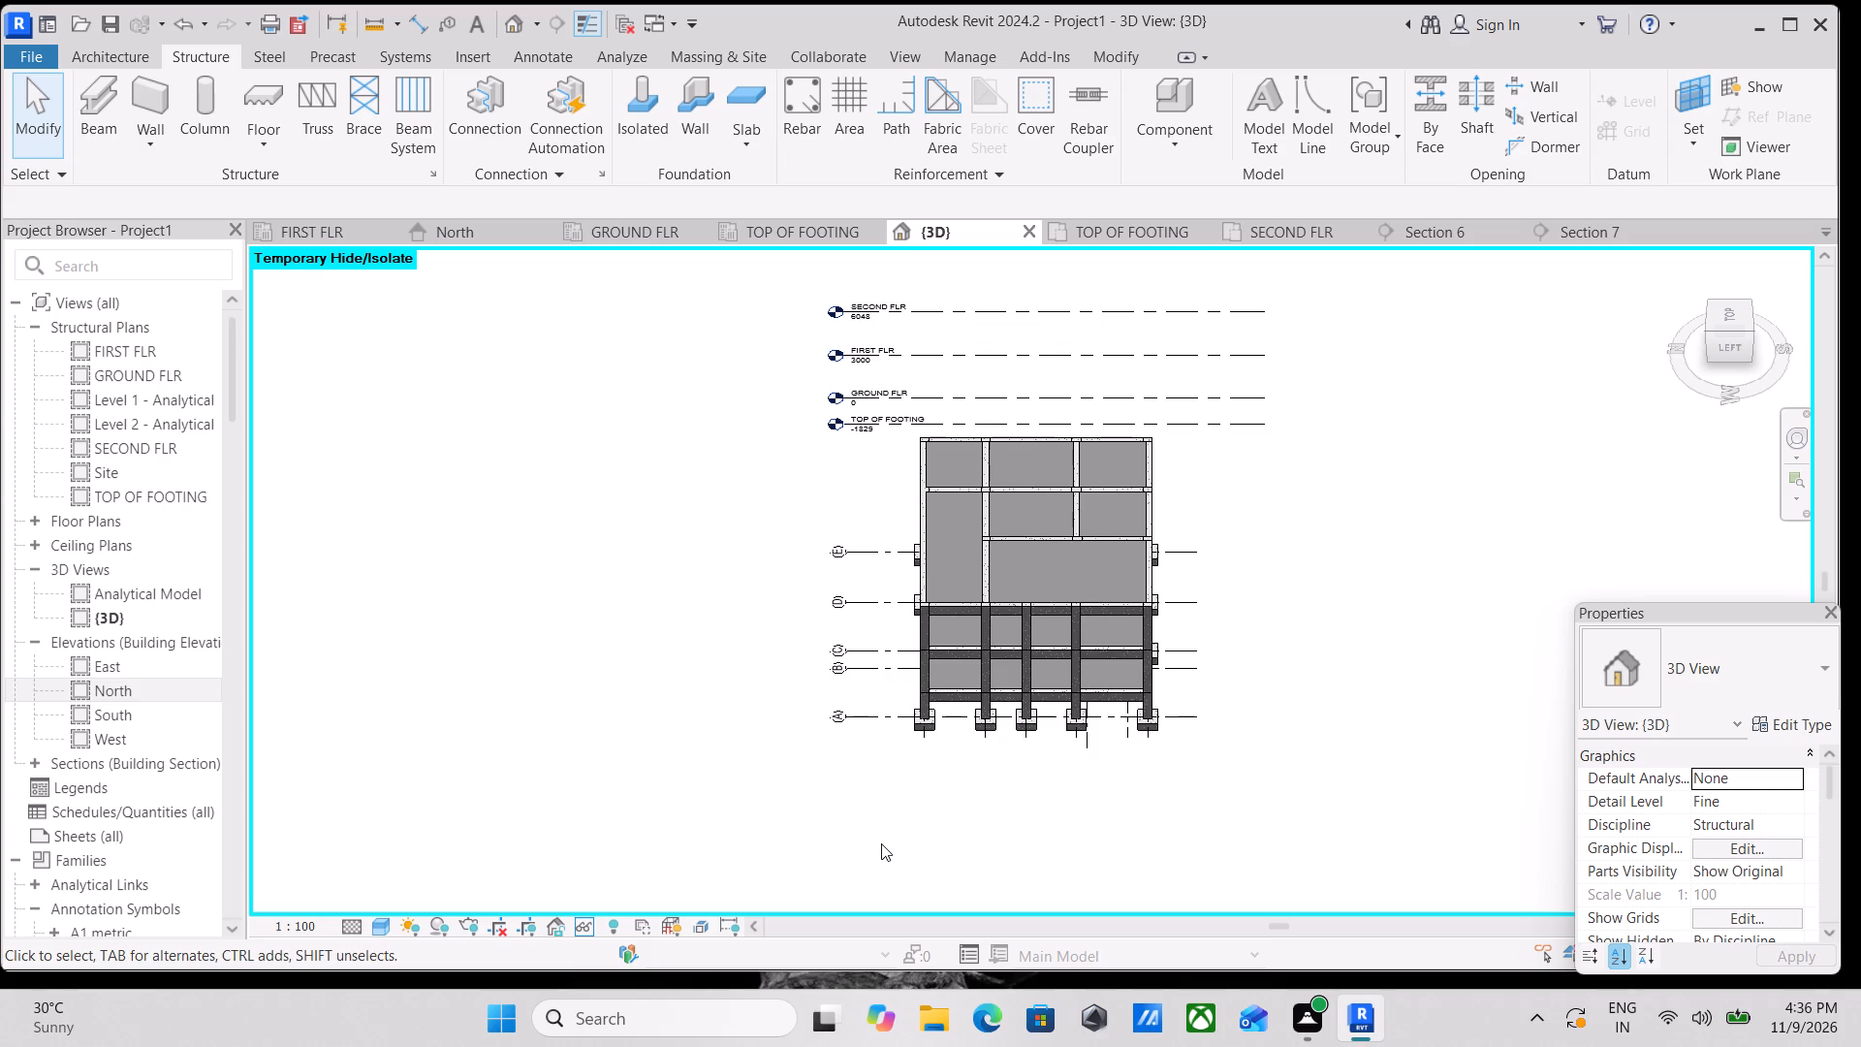
scroll(881, 843, up, 3)
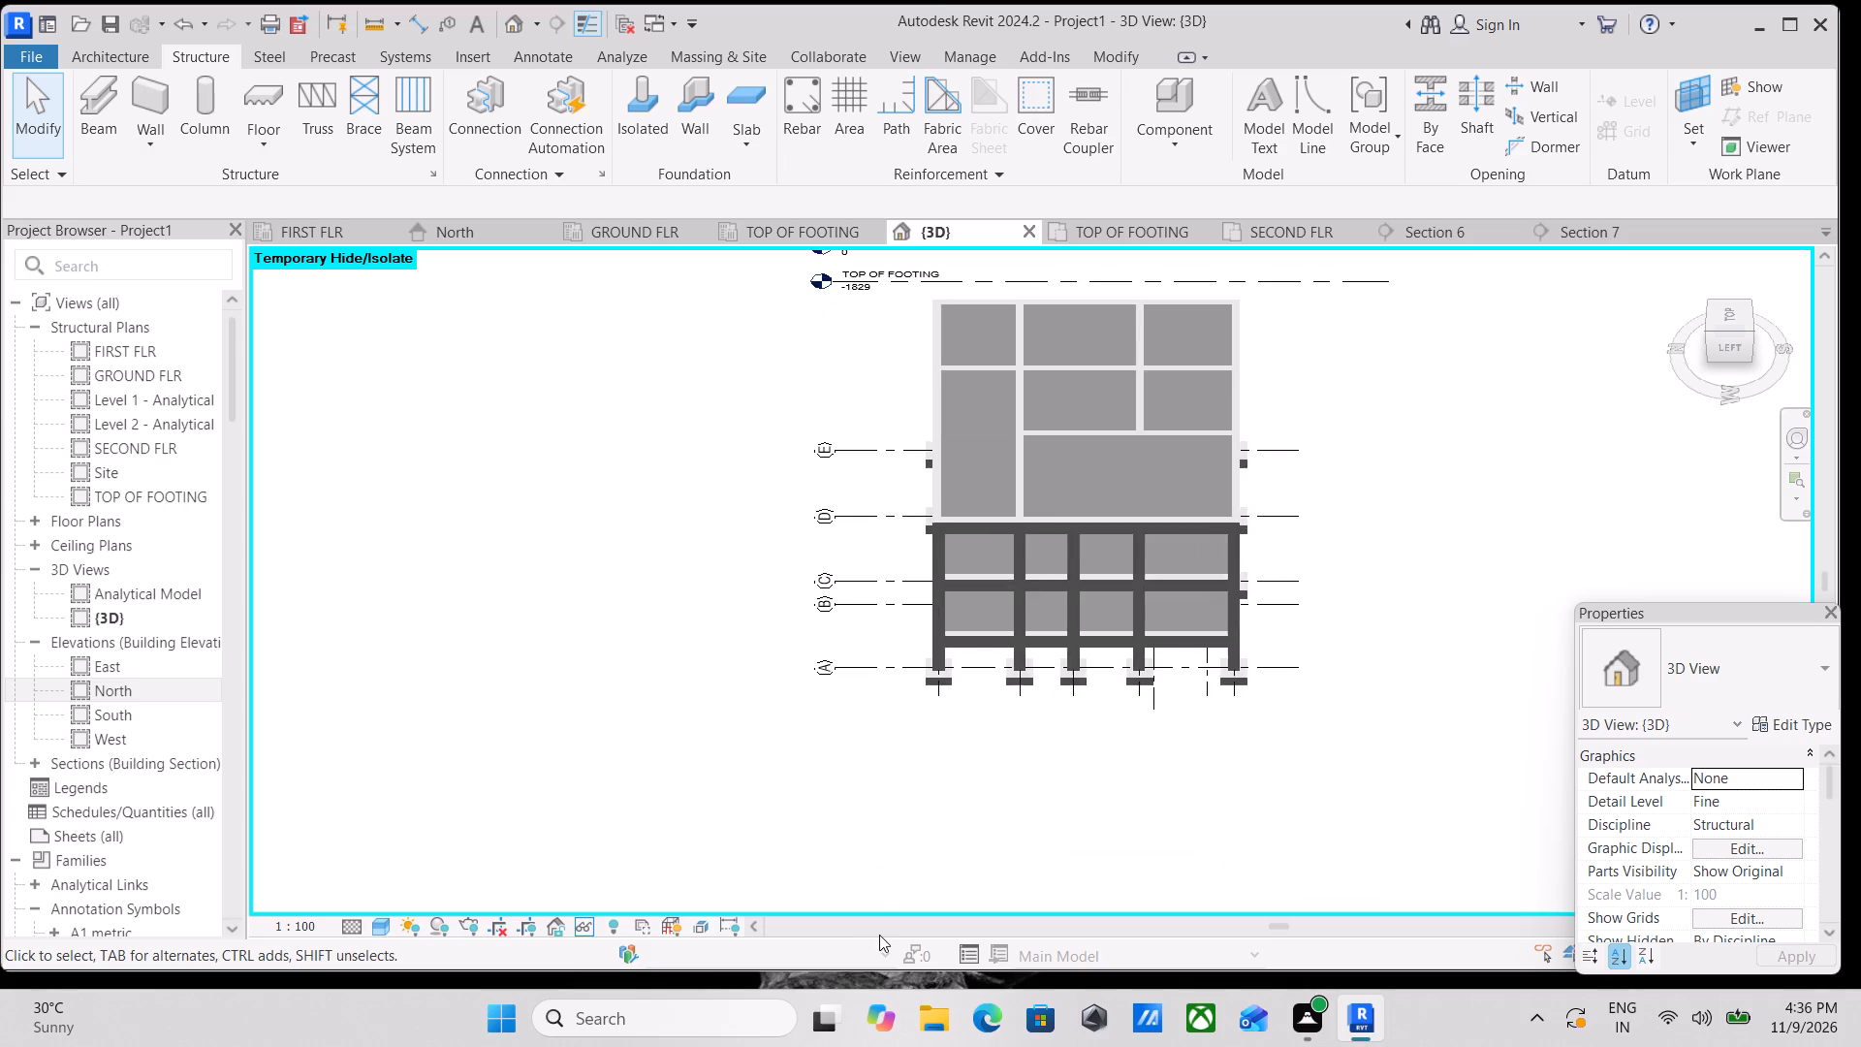
scroll(882, 934, down, 4)
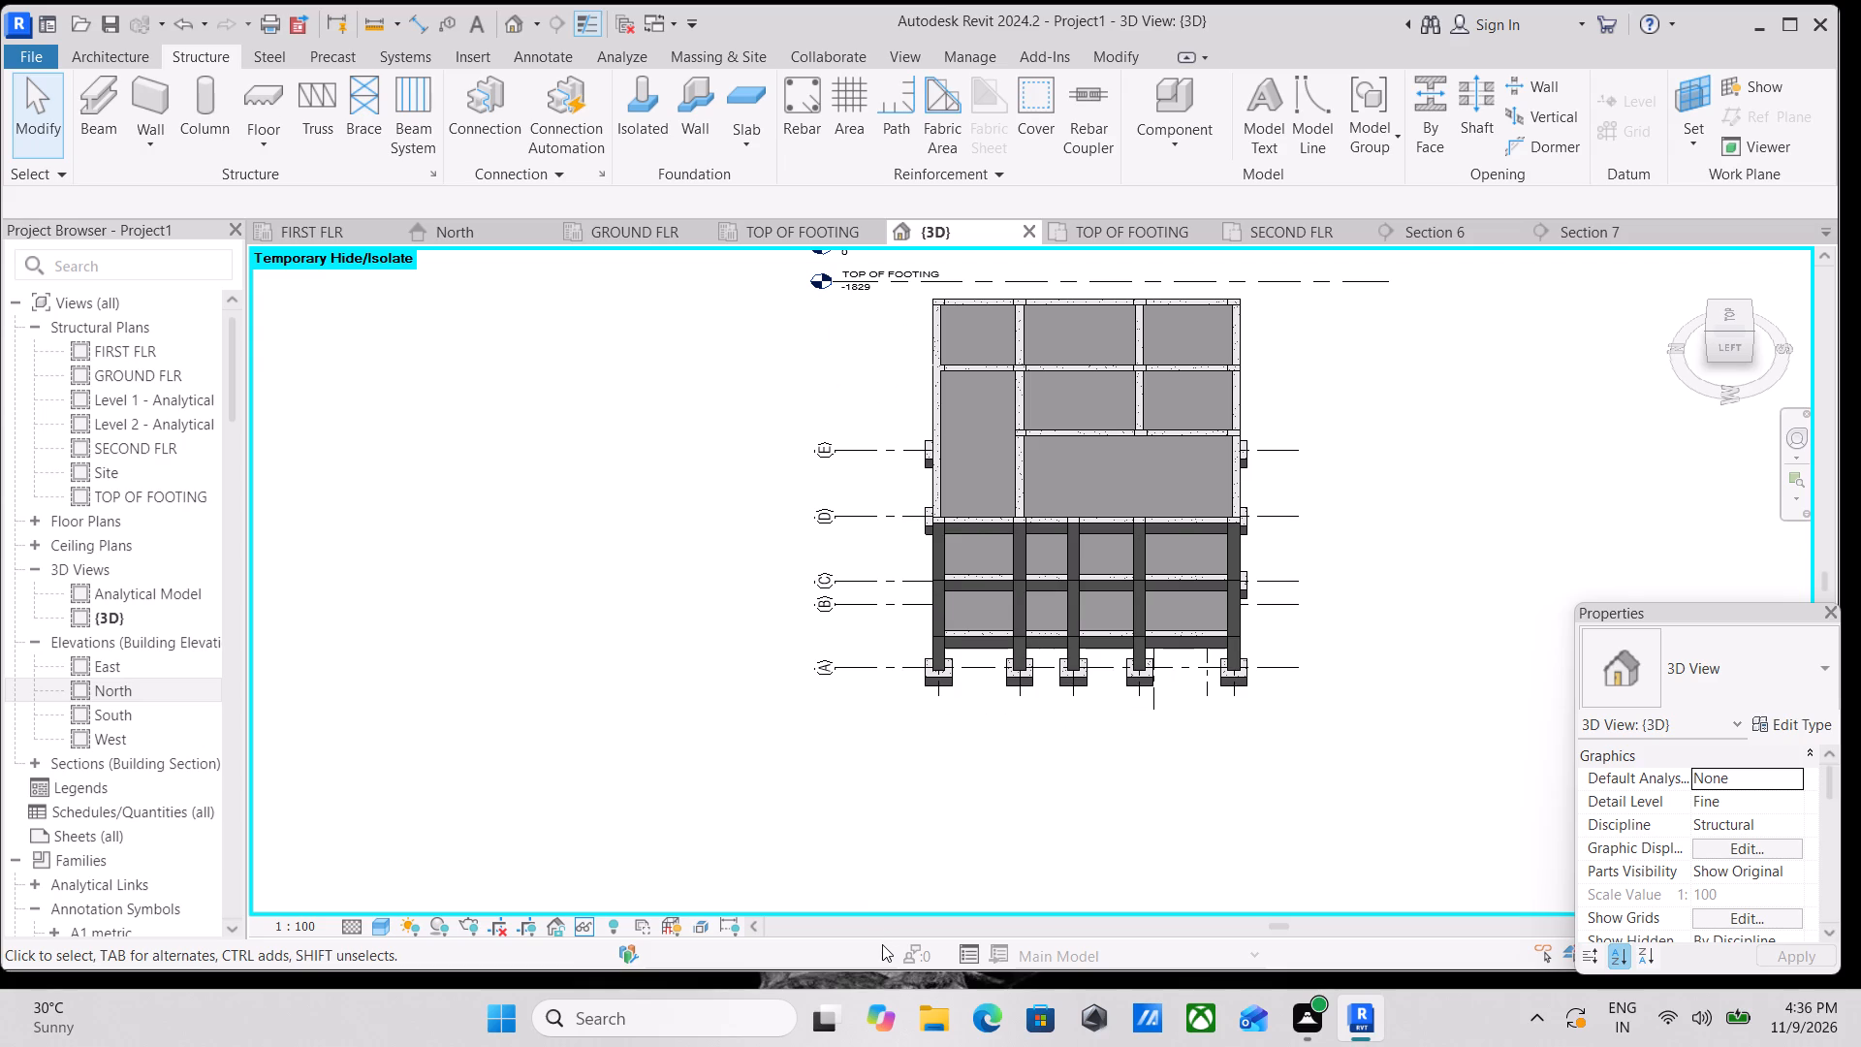
scroll(1012, 922, up, 6)
scroll(1006, 946, down, 3)
scroll(958, 973, up, 3)
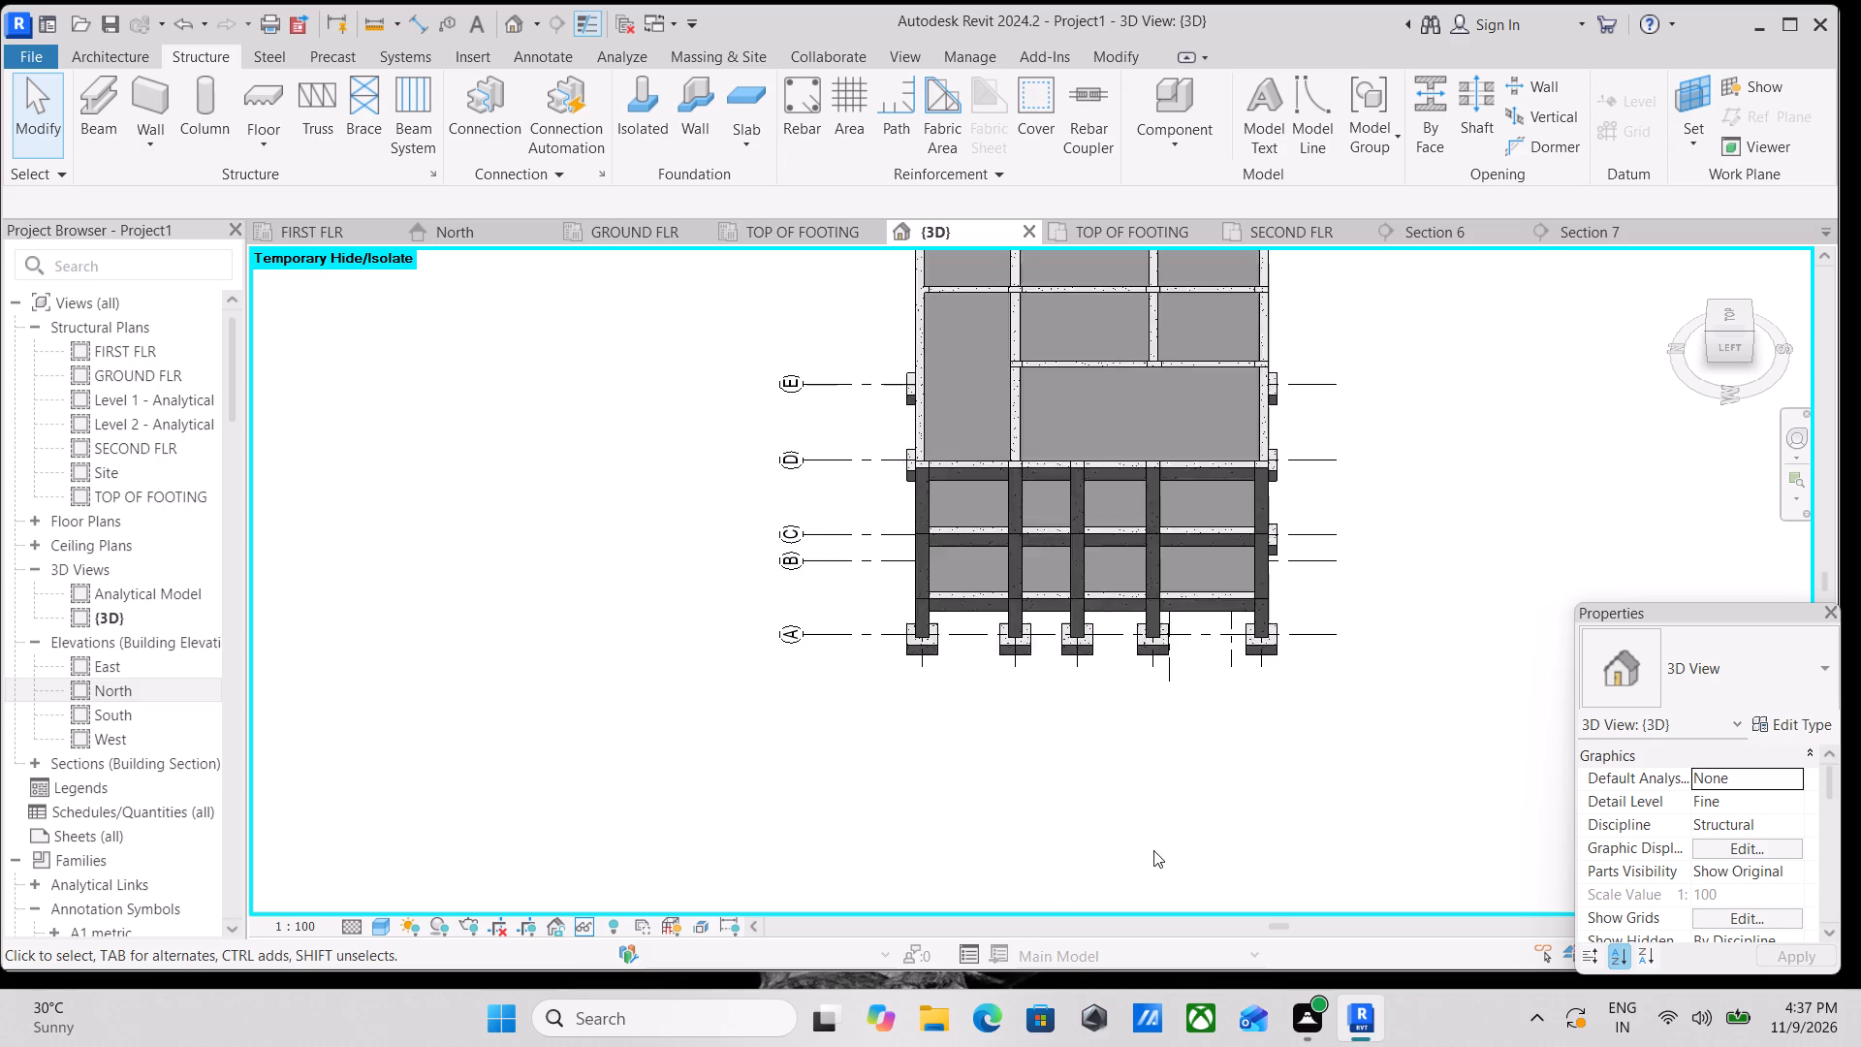
scroll(1149, 841, down, 3)
middle_drag(1145, 719, 1067, 820)
scroll(1101, 741, up, 3)
scroll(1096, 830, up, 2)
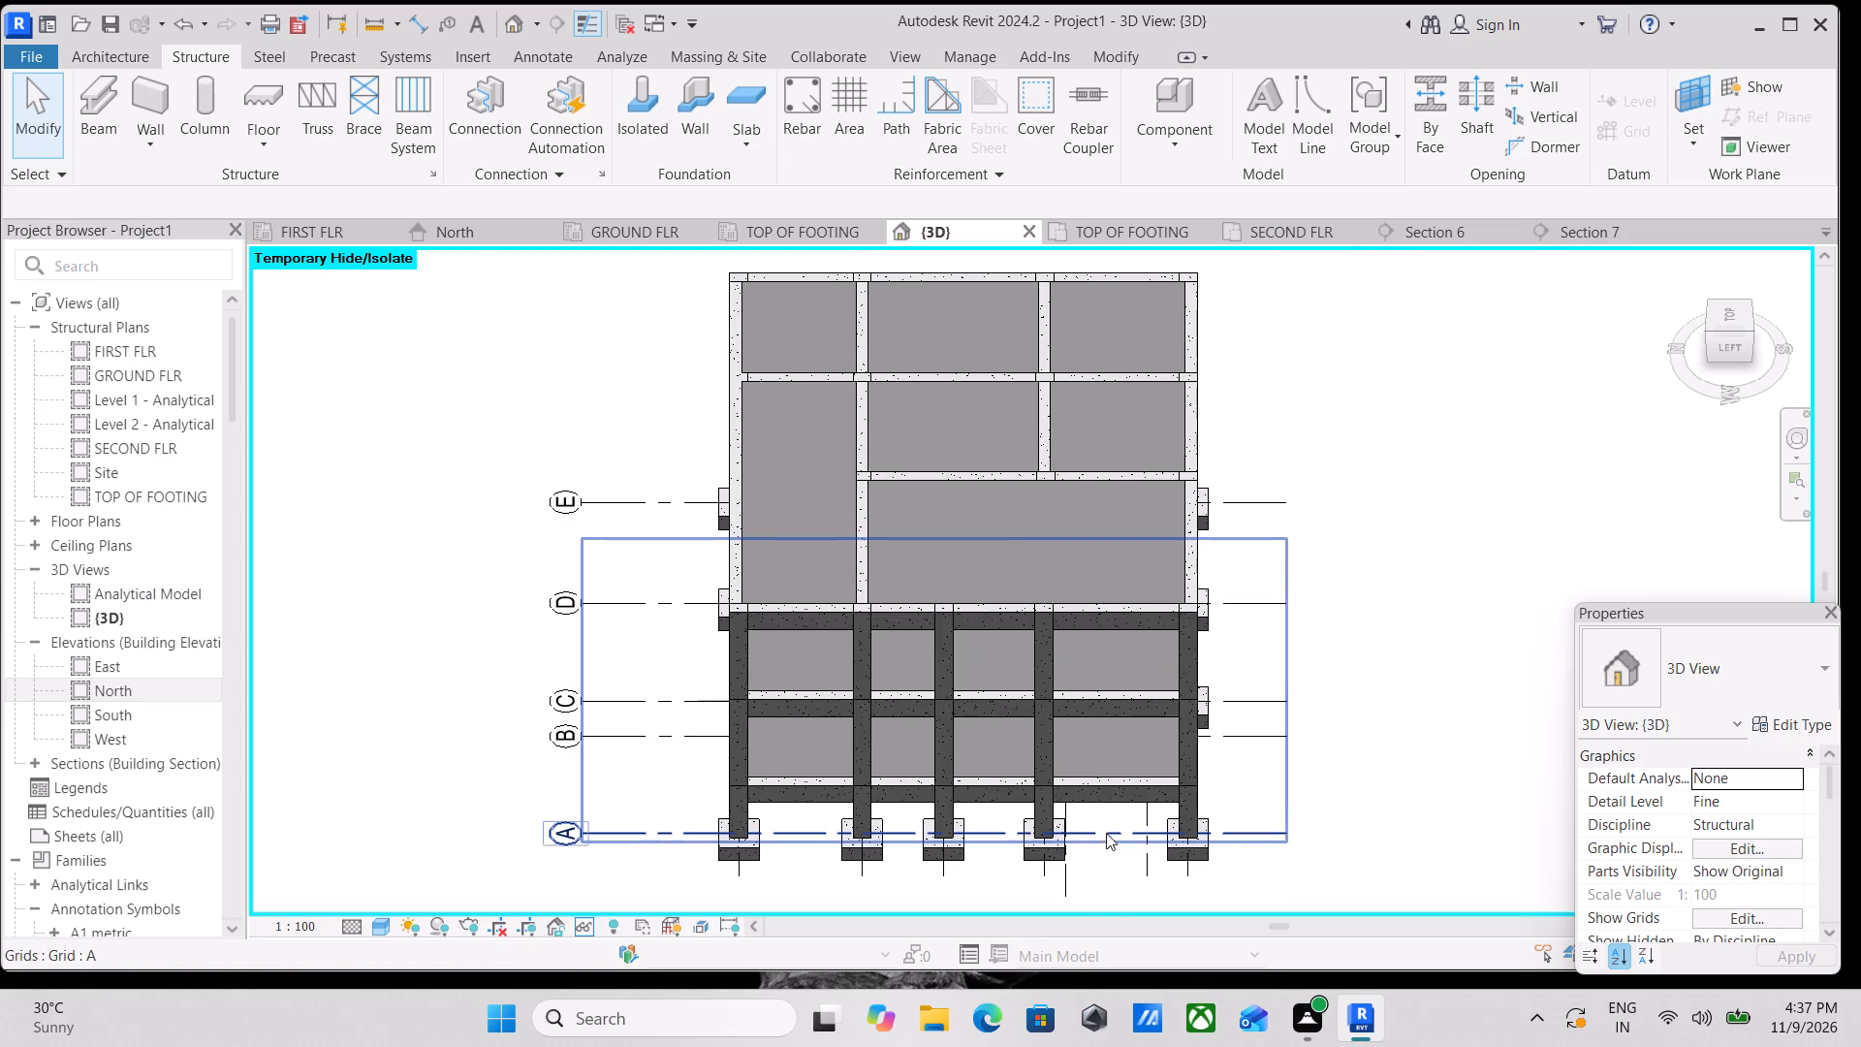
scroll(1109, 892, up, 2)
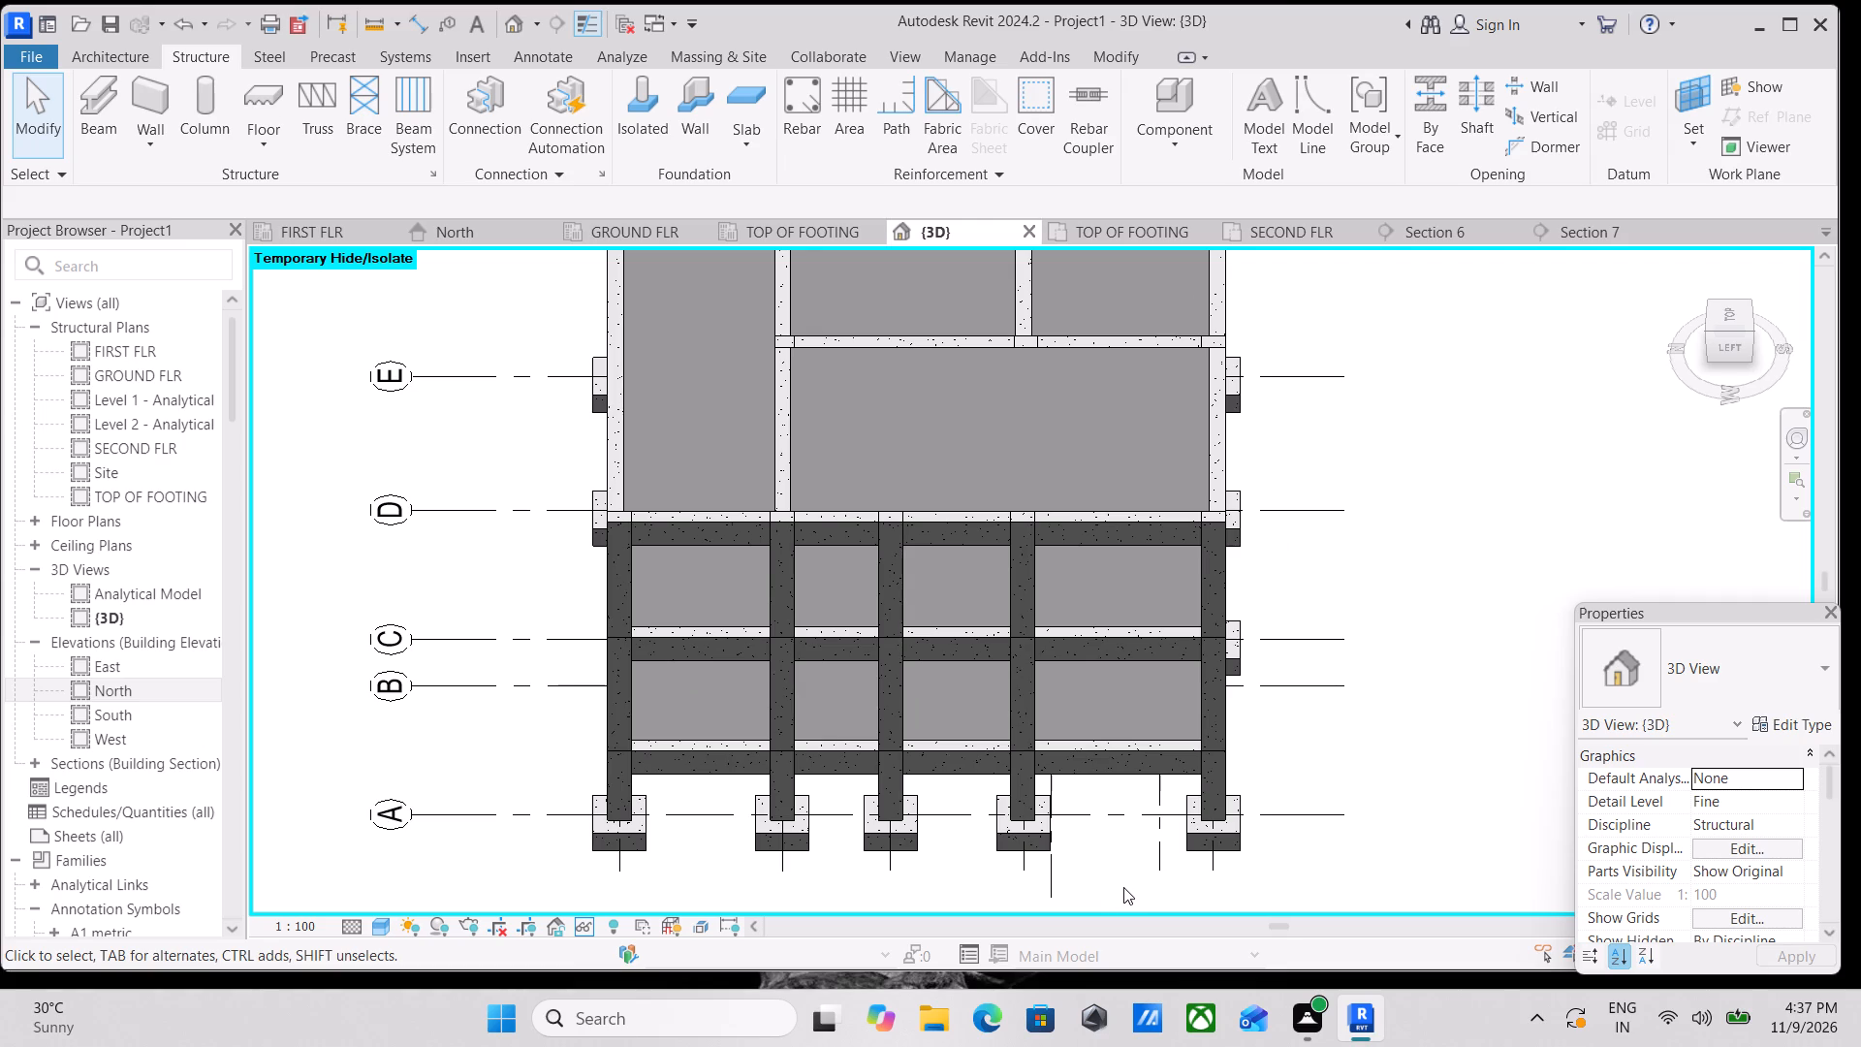
scroll(1133, 878, up, 2)
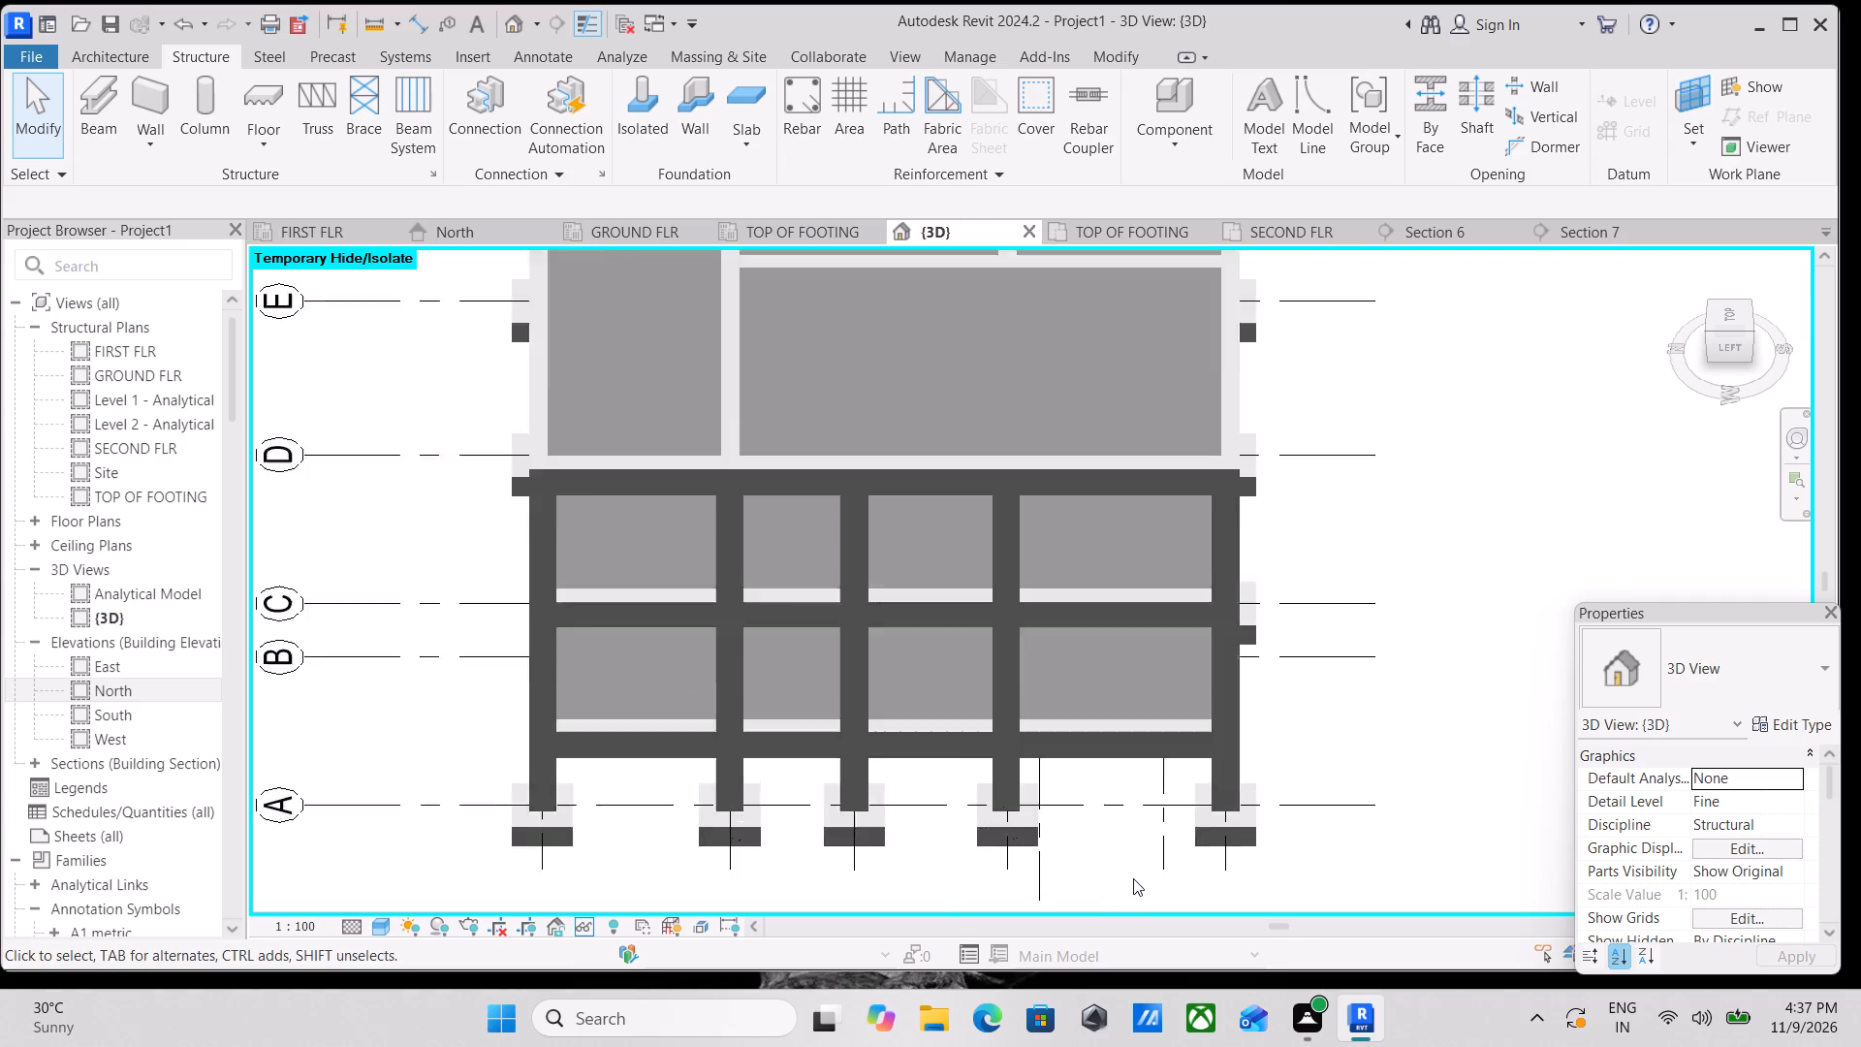
scroll(1133, 878, up, 5)
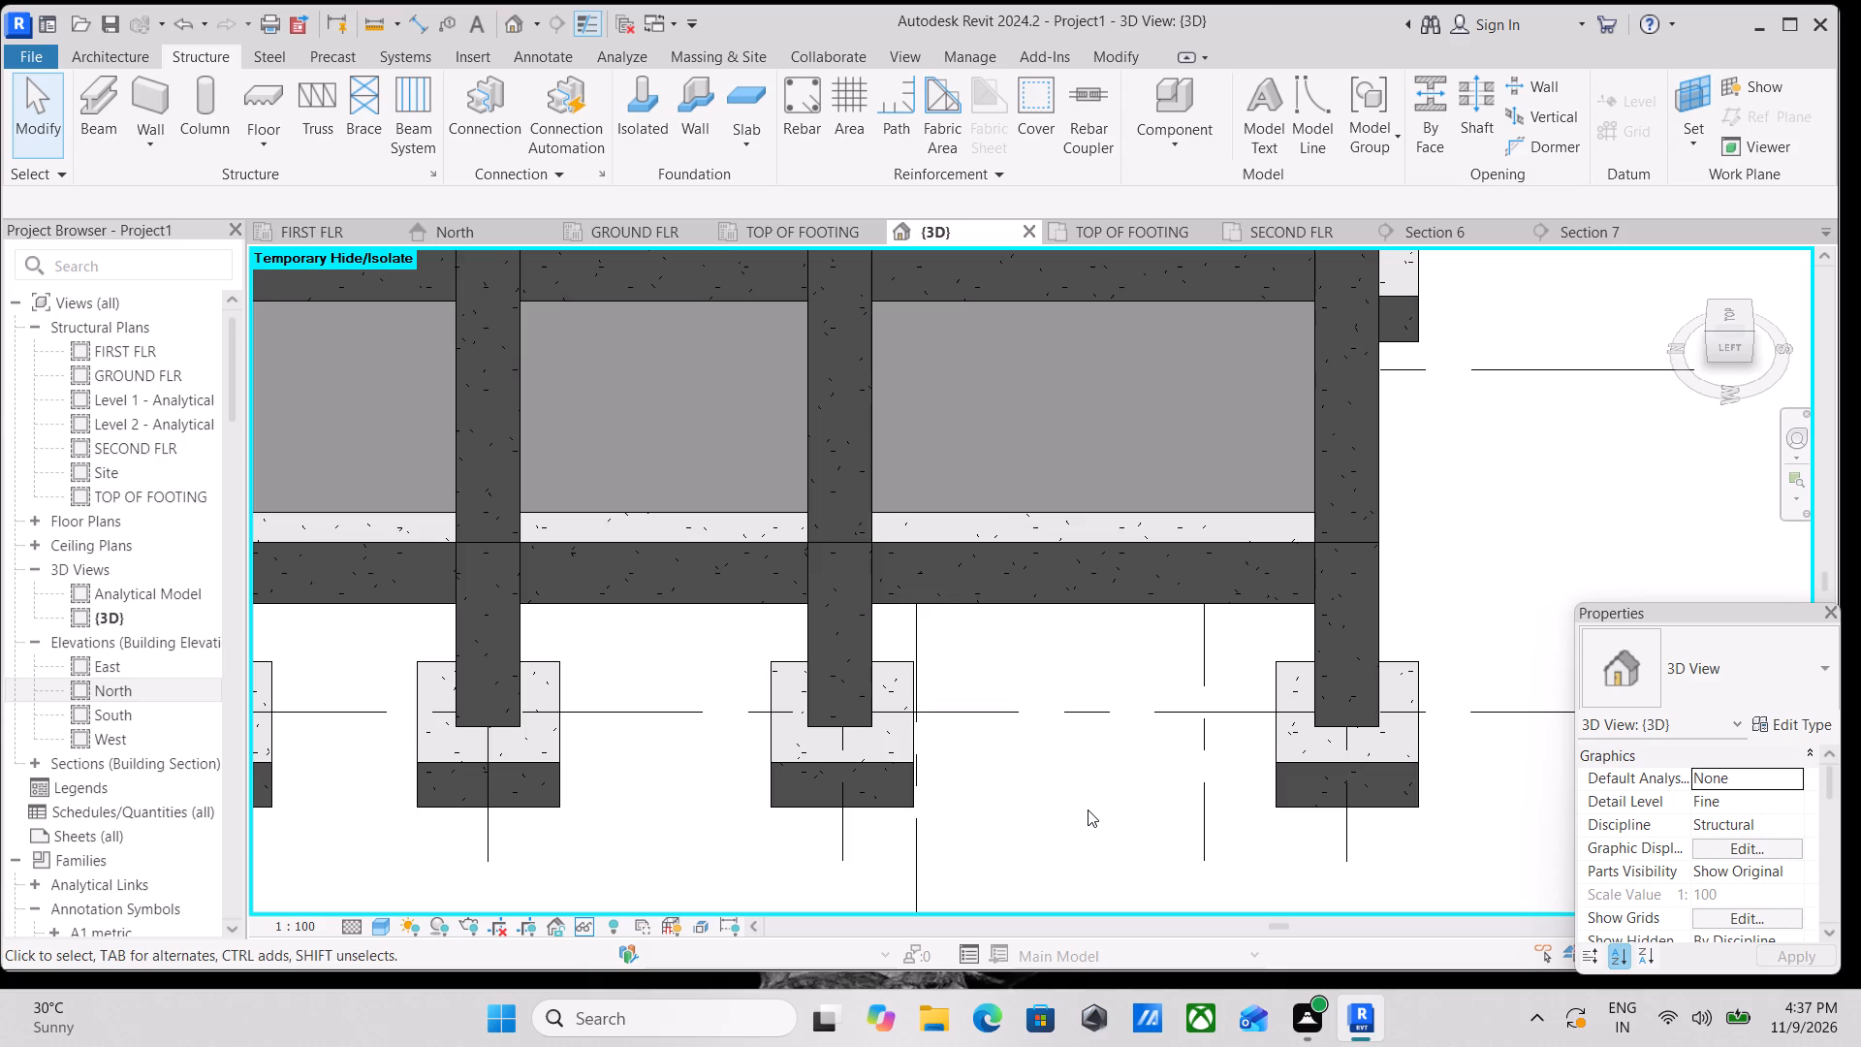
scroll(1329, 660, up, 1)
scroll(588, 0, down, 2)
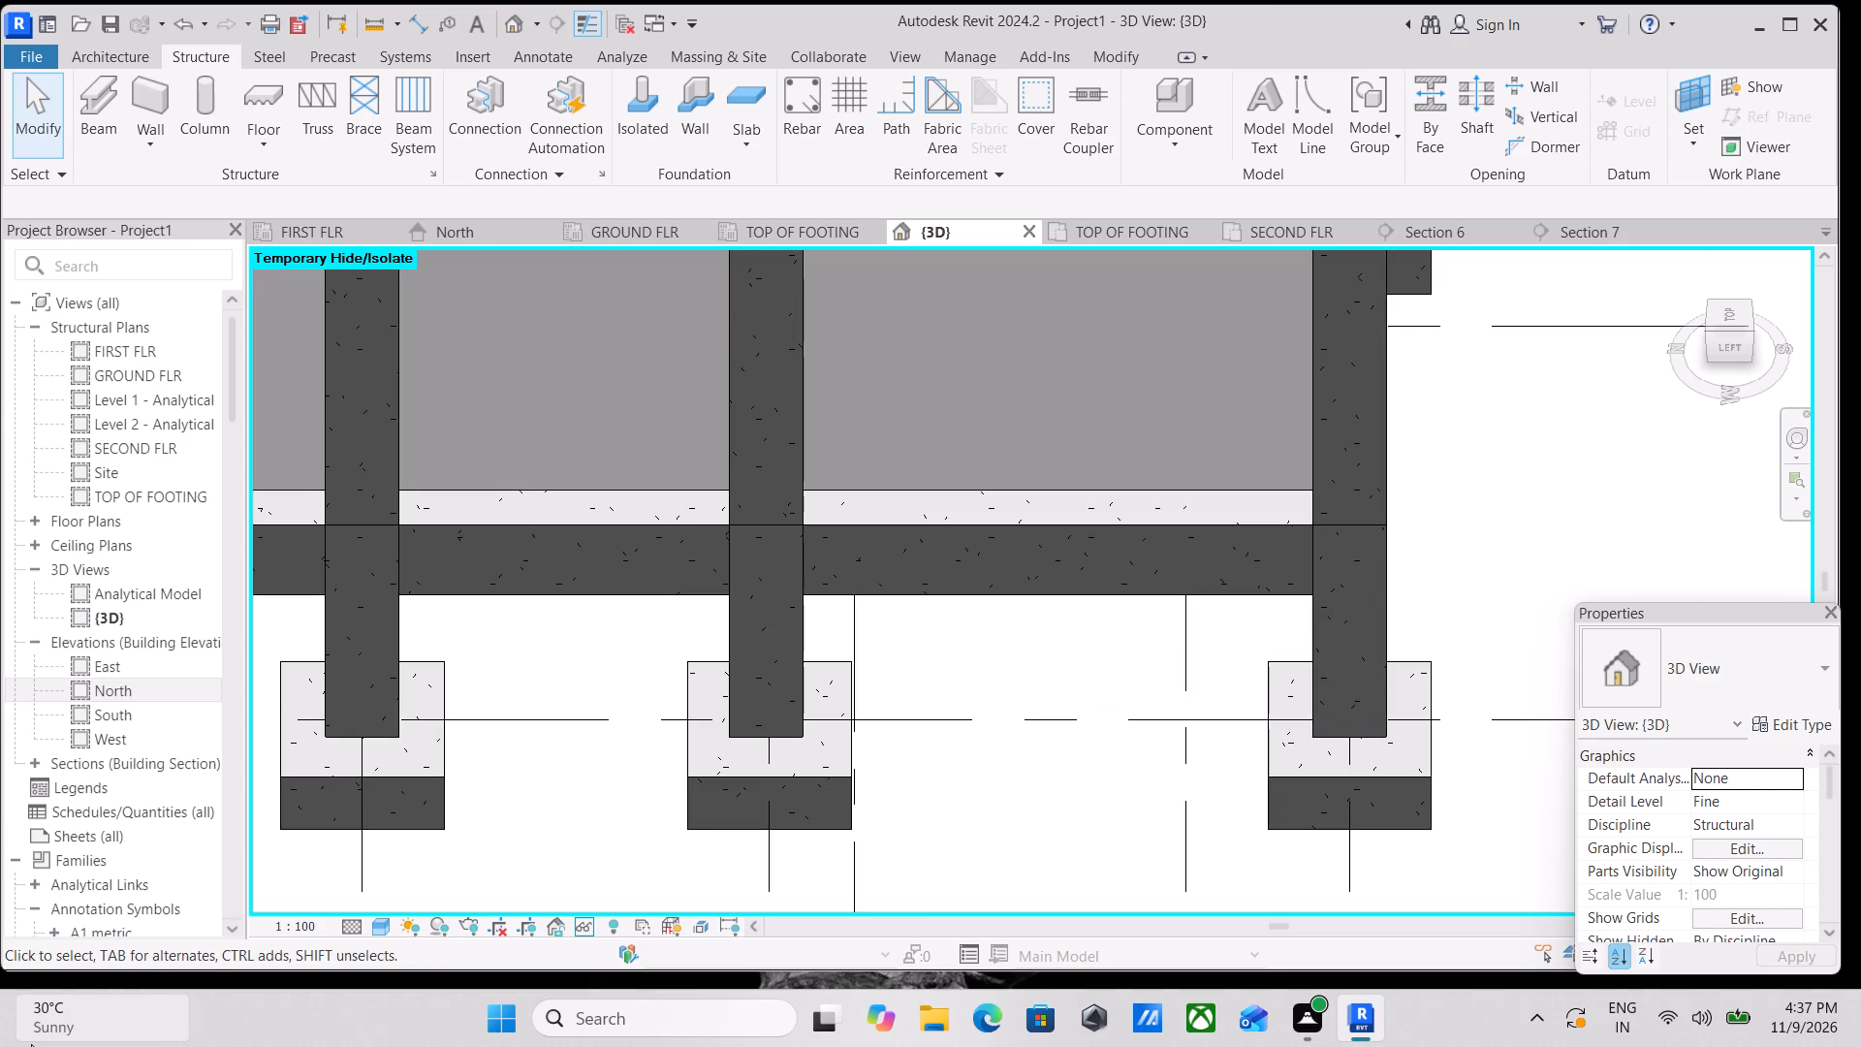
scroll(486, 848, up, 5)
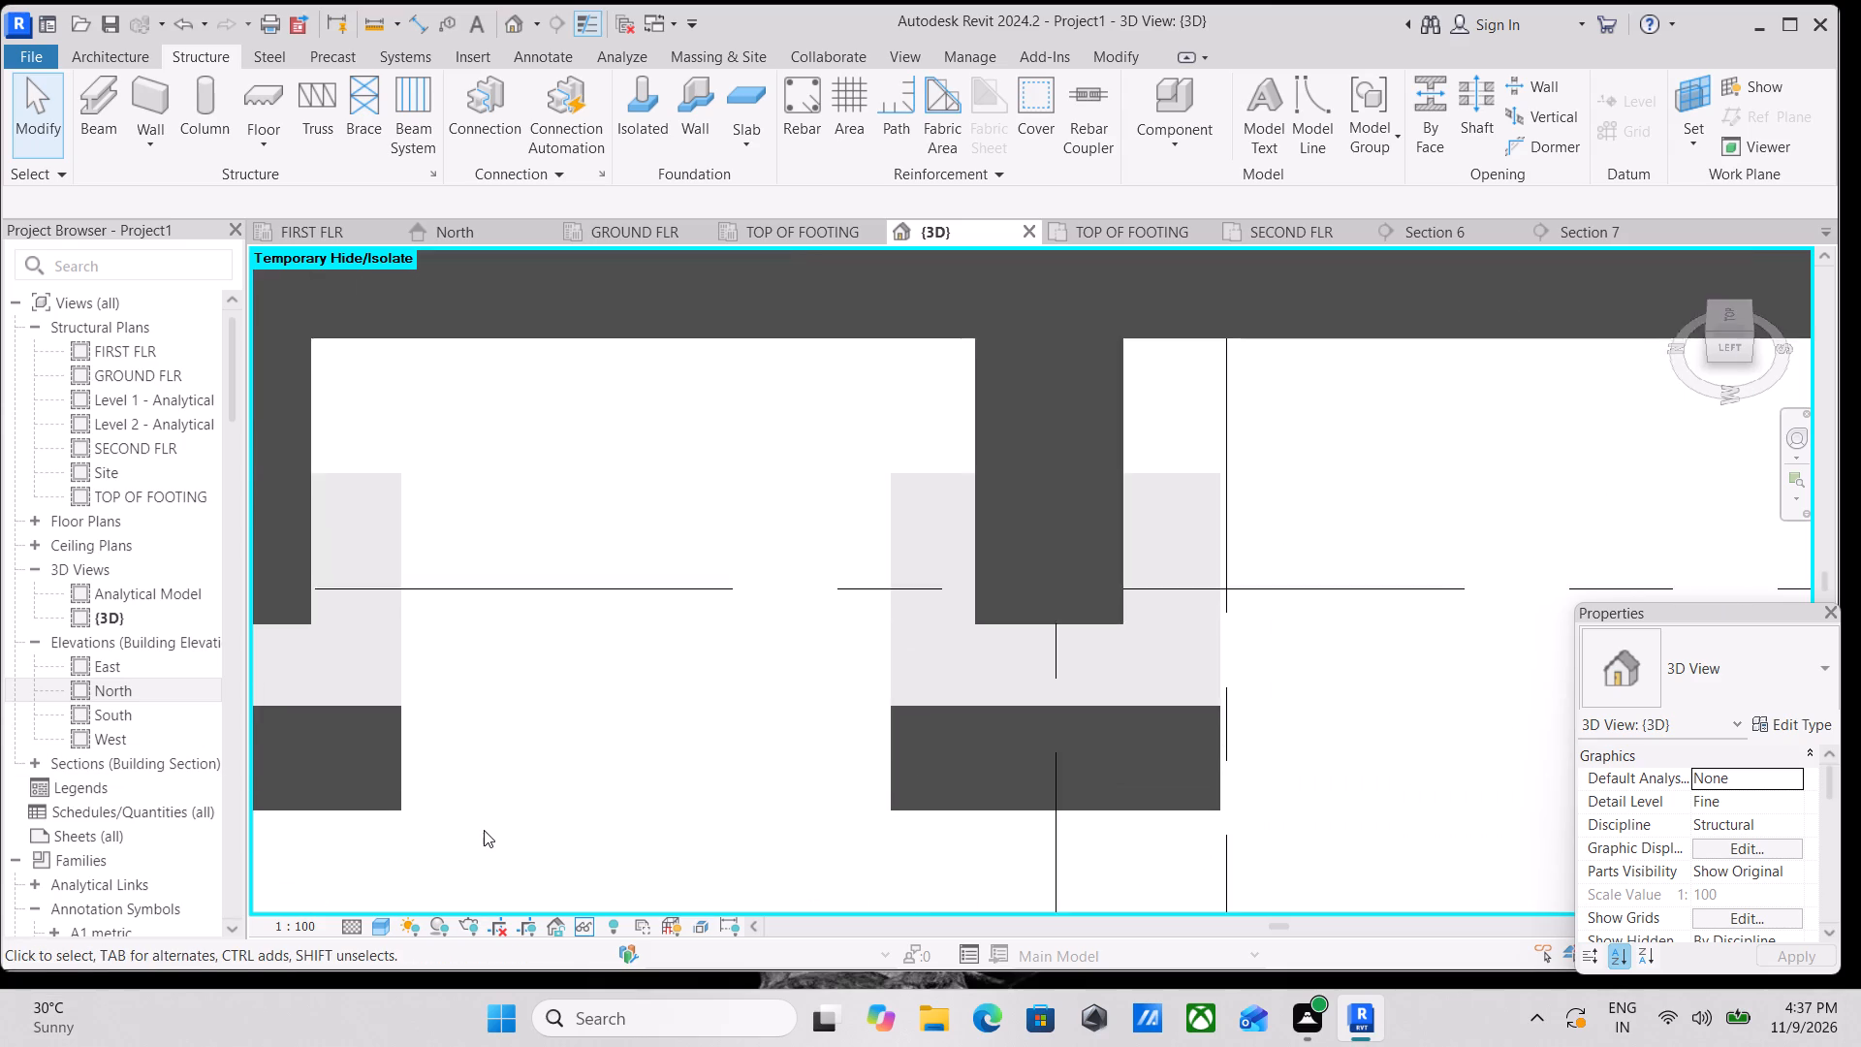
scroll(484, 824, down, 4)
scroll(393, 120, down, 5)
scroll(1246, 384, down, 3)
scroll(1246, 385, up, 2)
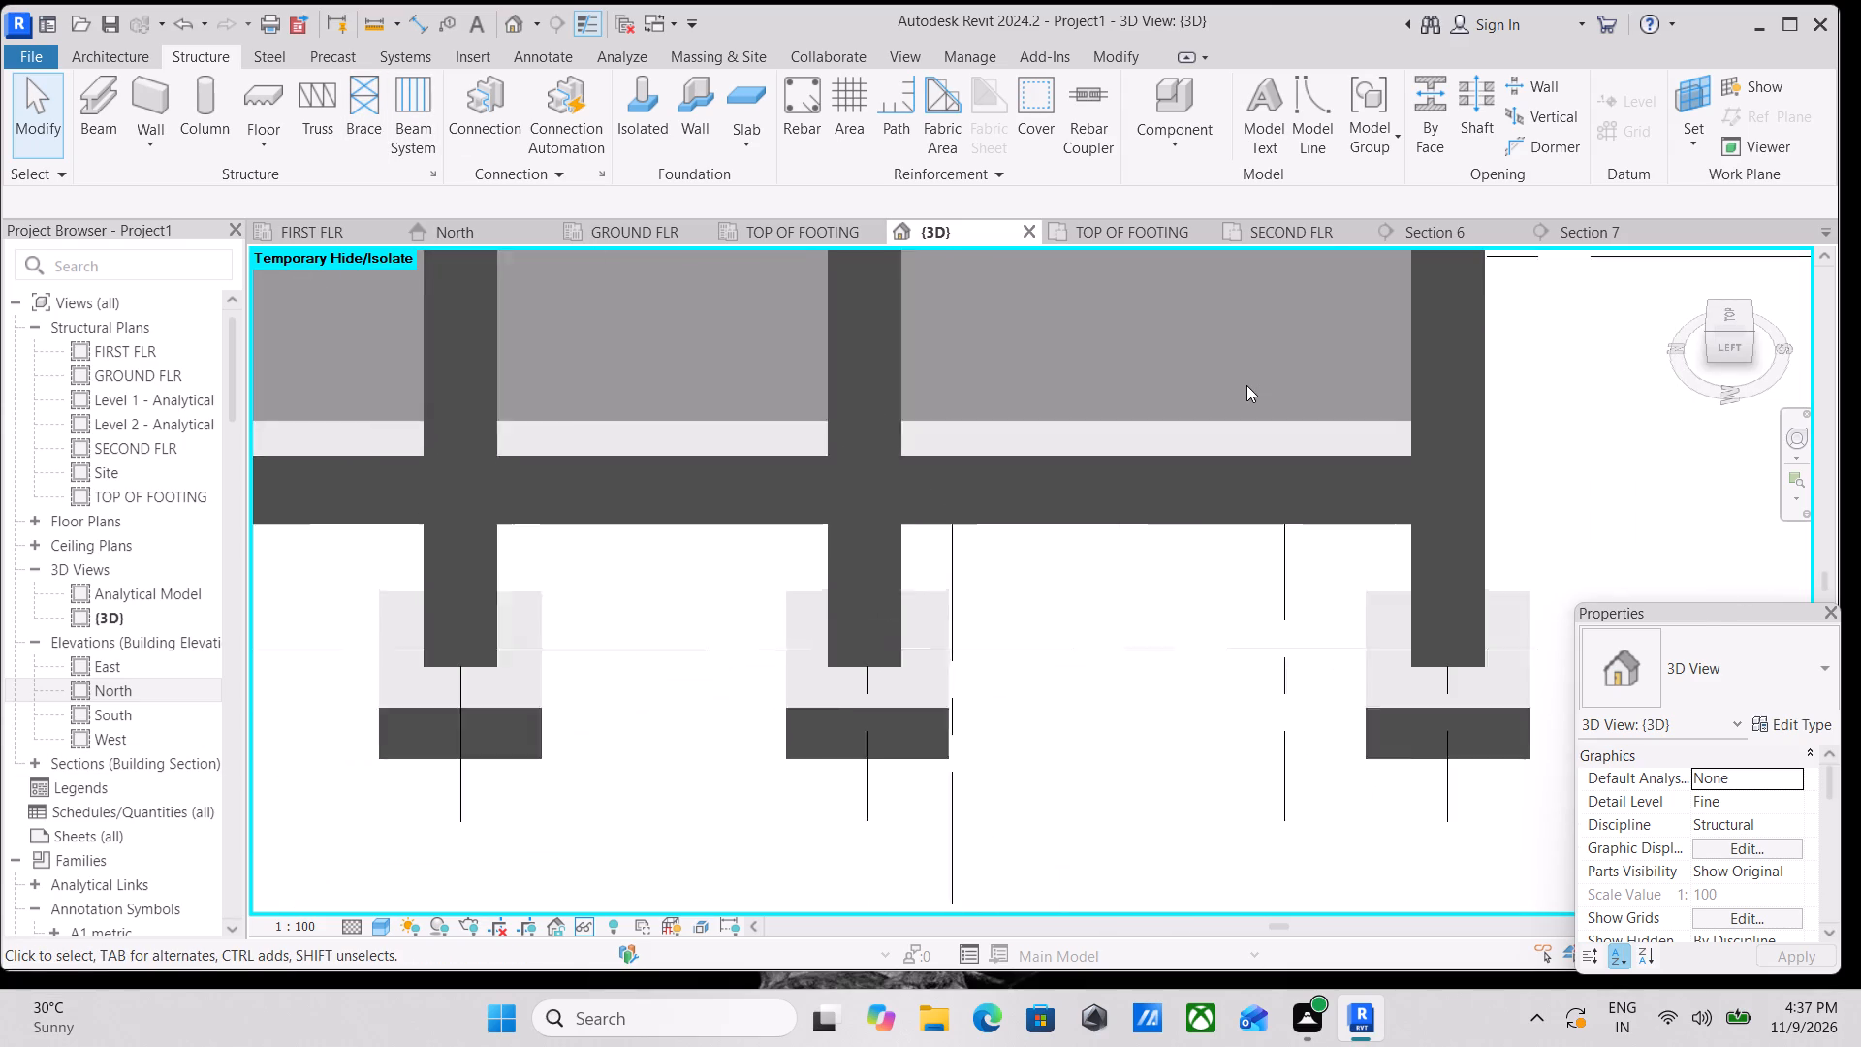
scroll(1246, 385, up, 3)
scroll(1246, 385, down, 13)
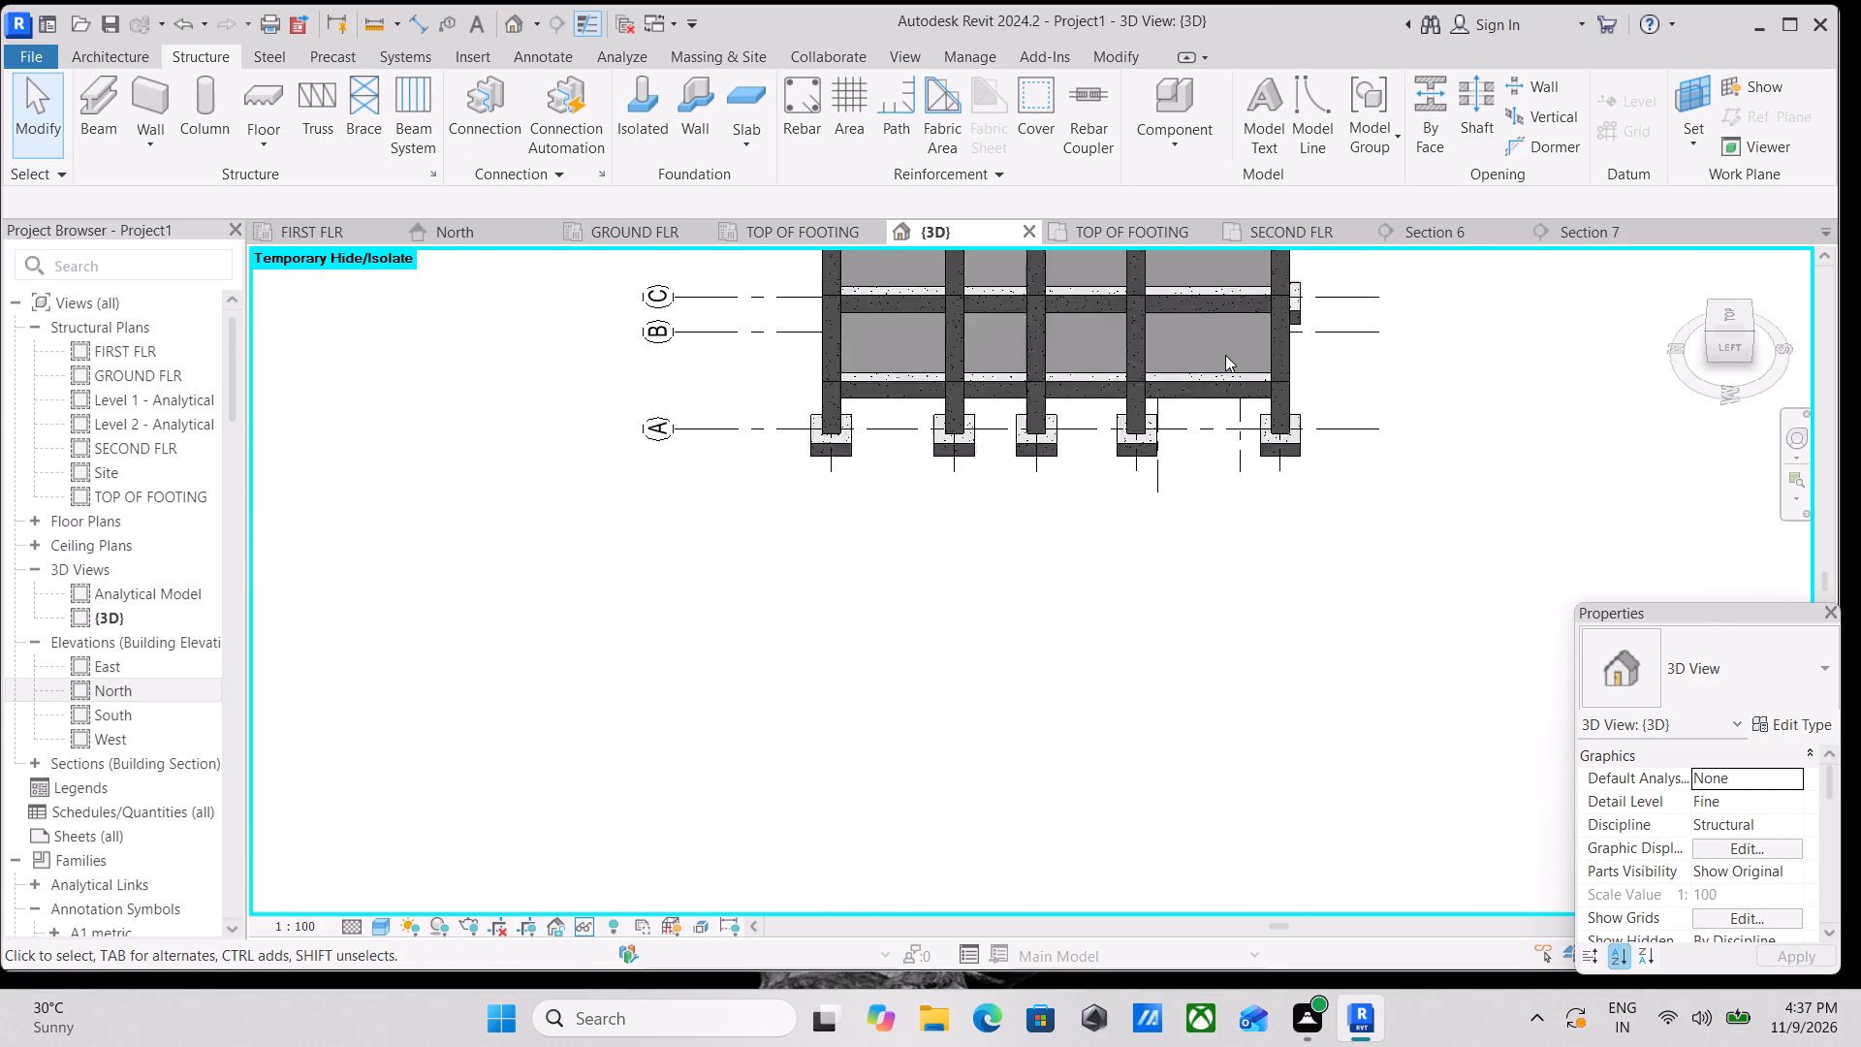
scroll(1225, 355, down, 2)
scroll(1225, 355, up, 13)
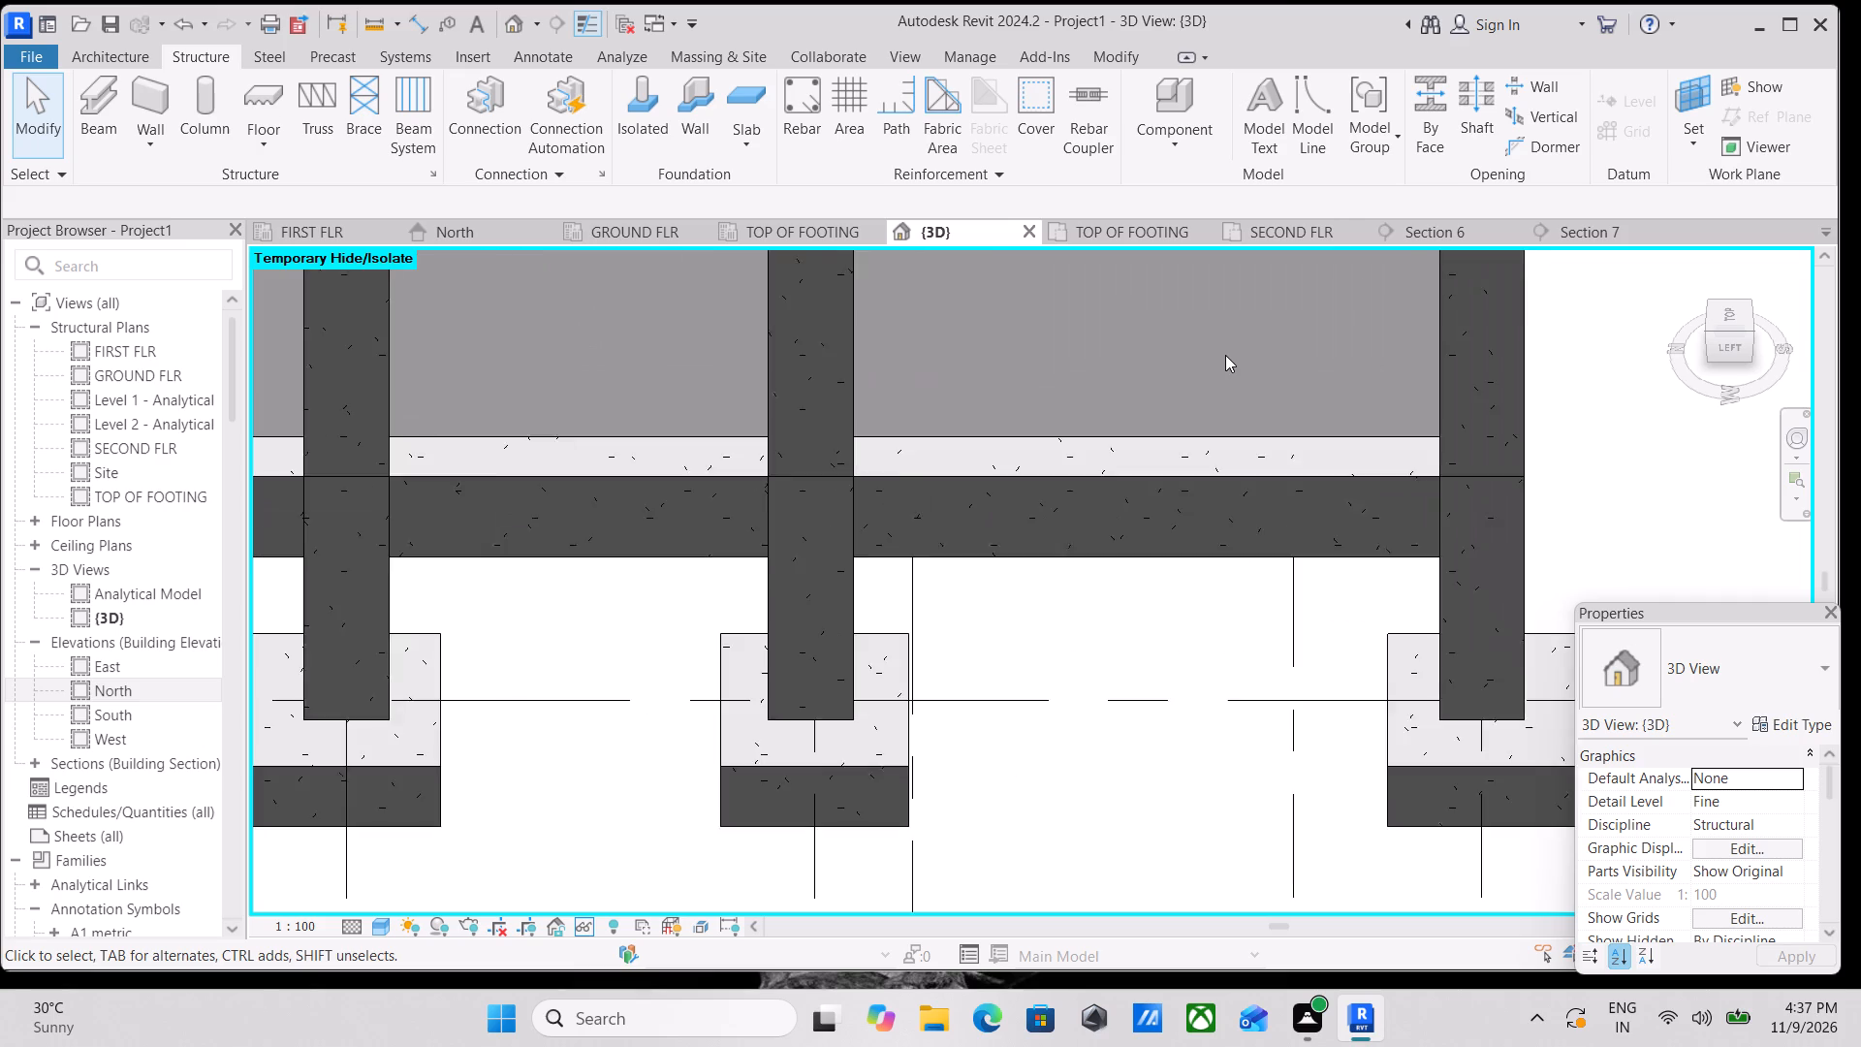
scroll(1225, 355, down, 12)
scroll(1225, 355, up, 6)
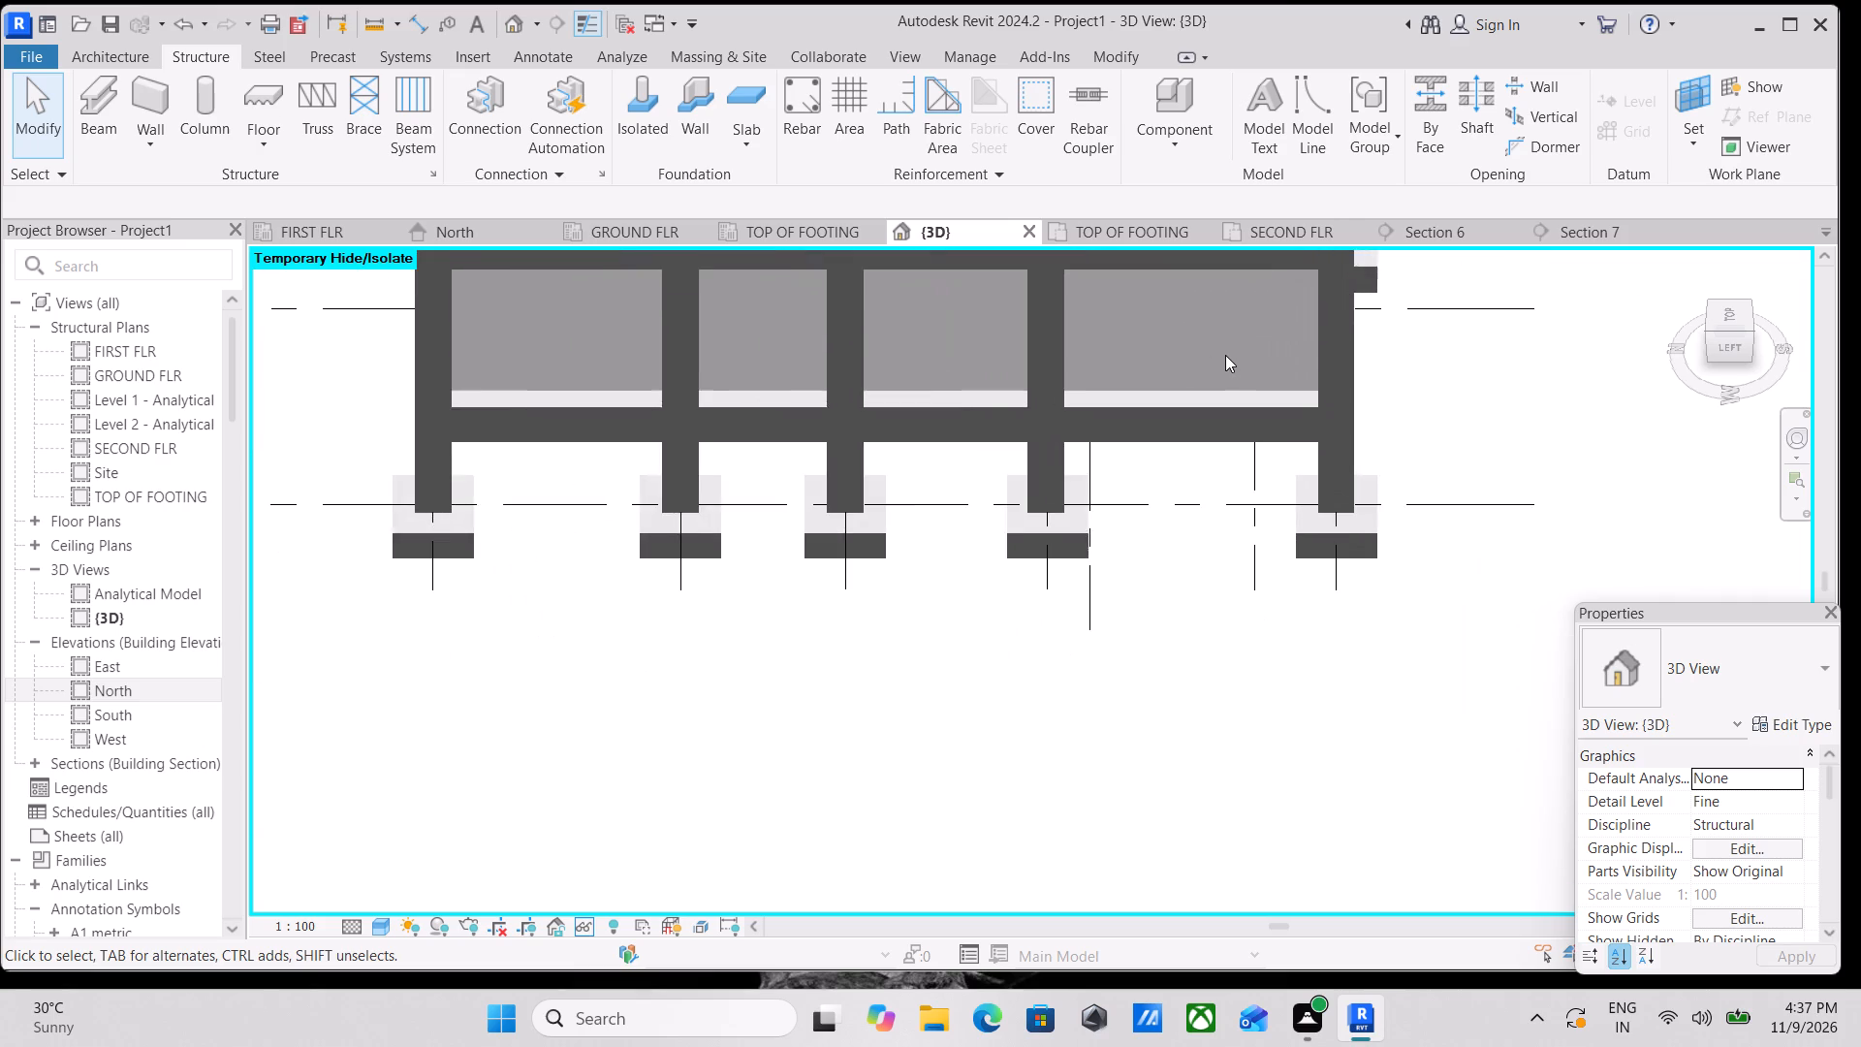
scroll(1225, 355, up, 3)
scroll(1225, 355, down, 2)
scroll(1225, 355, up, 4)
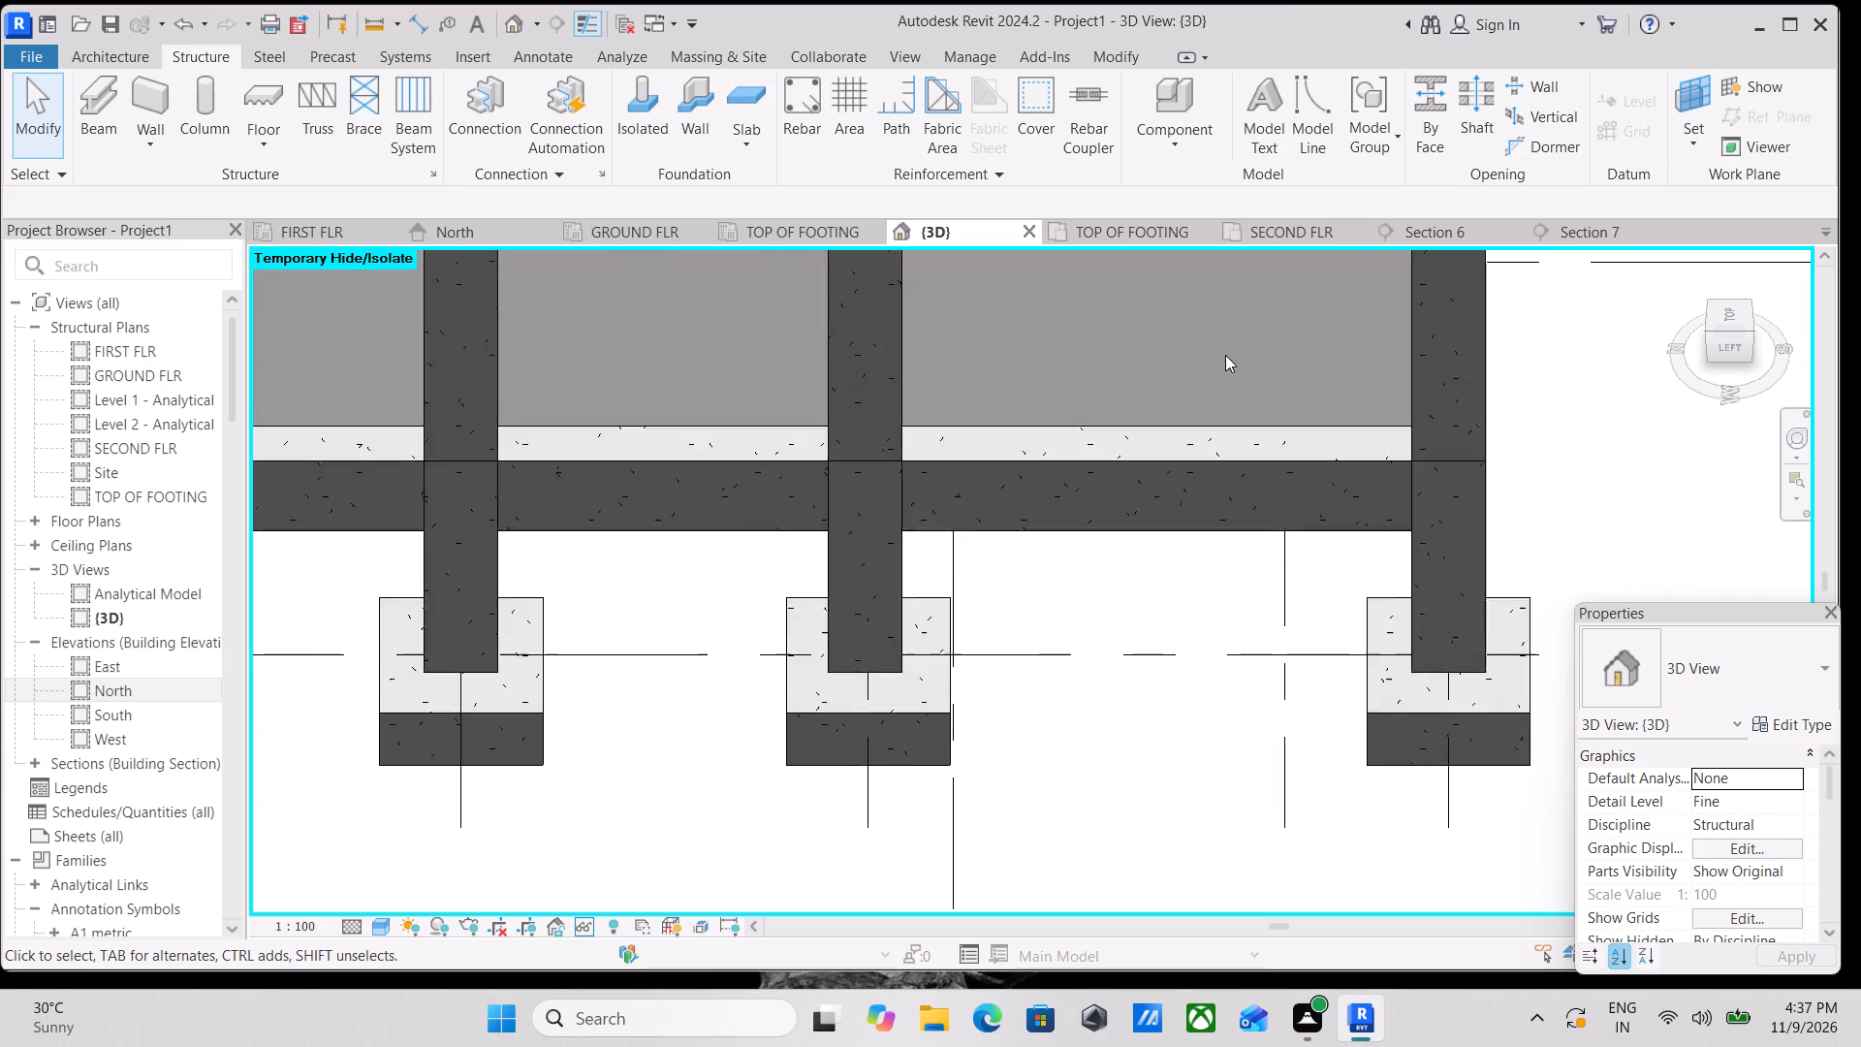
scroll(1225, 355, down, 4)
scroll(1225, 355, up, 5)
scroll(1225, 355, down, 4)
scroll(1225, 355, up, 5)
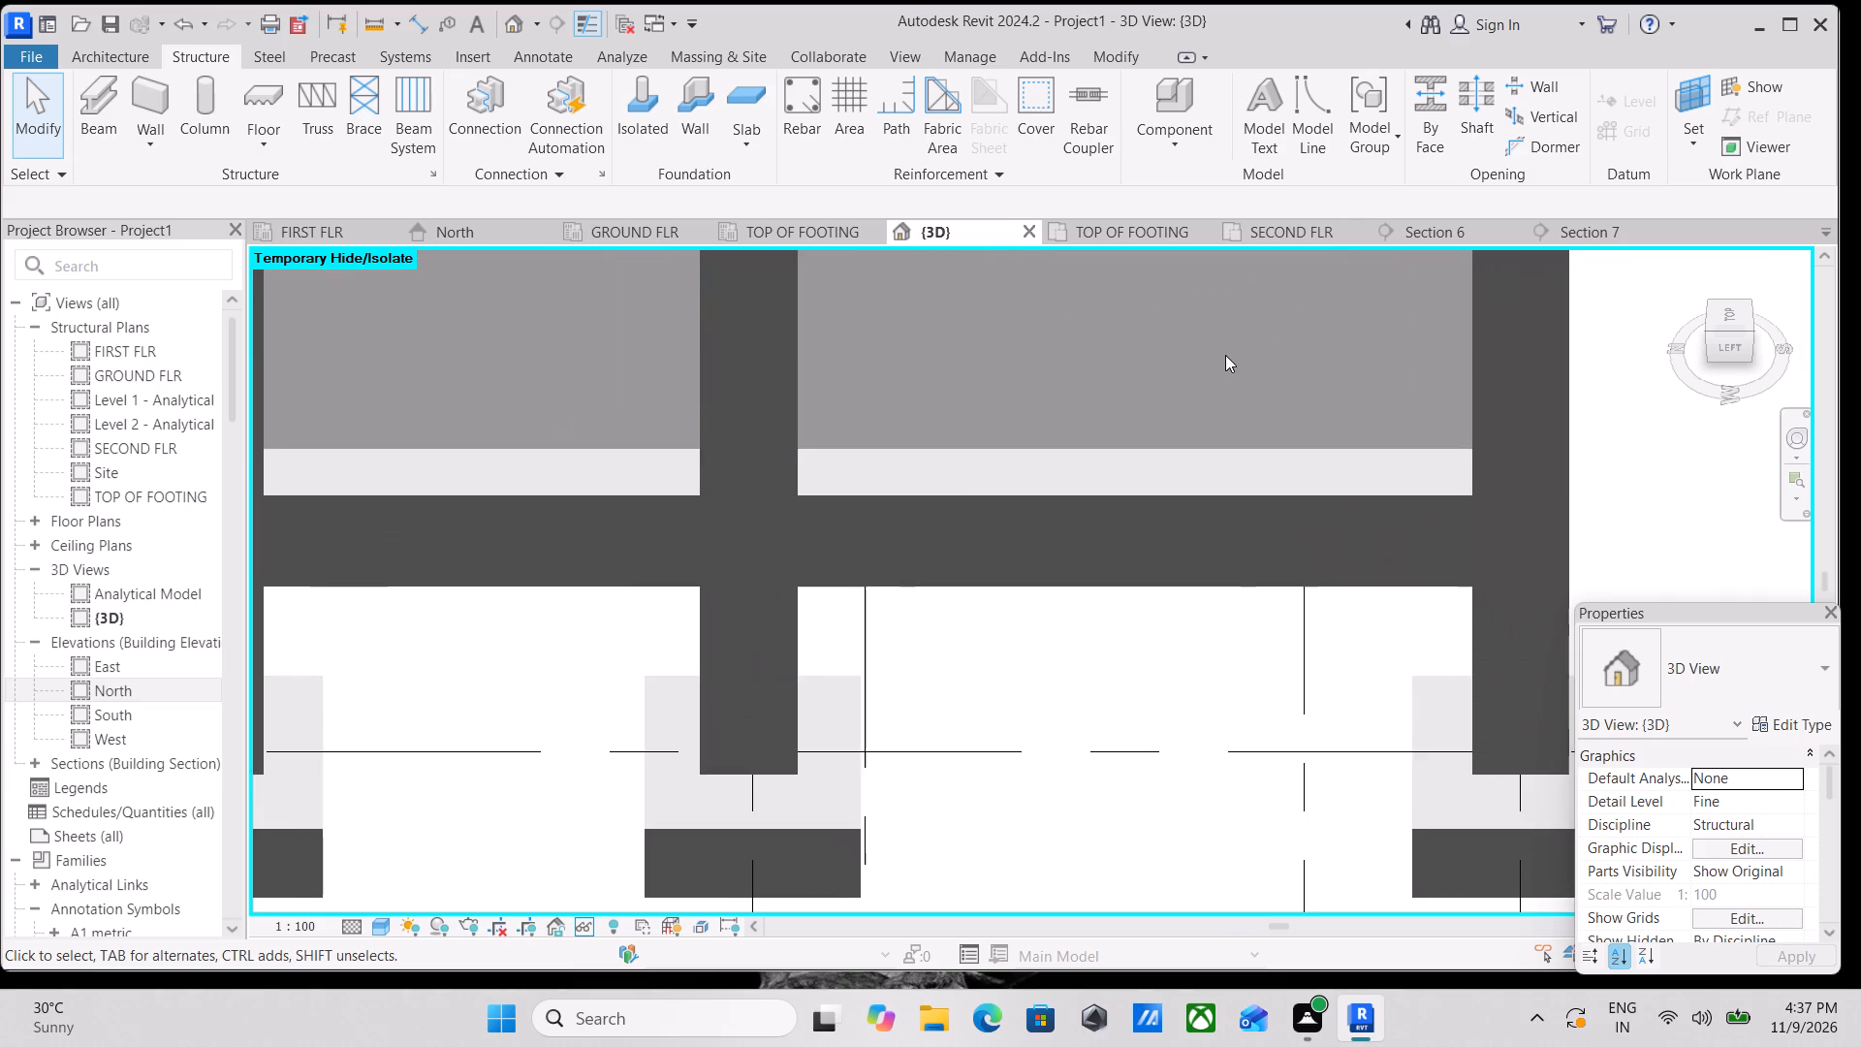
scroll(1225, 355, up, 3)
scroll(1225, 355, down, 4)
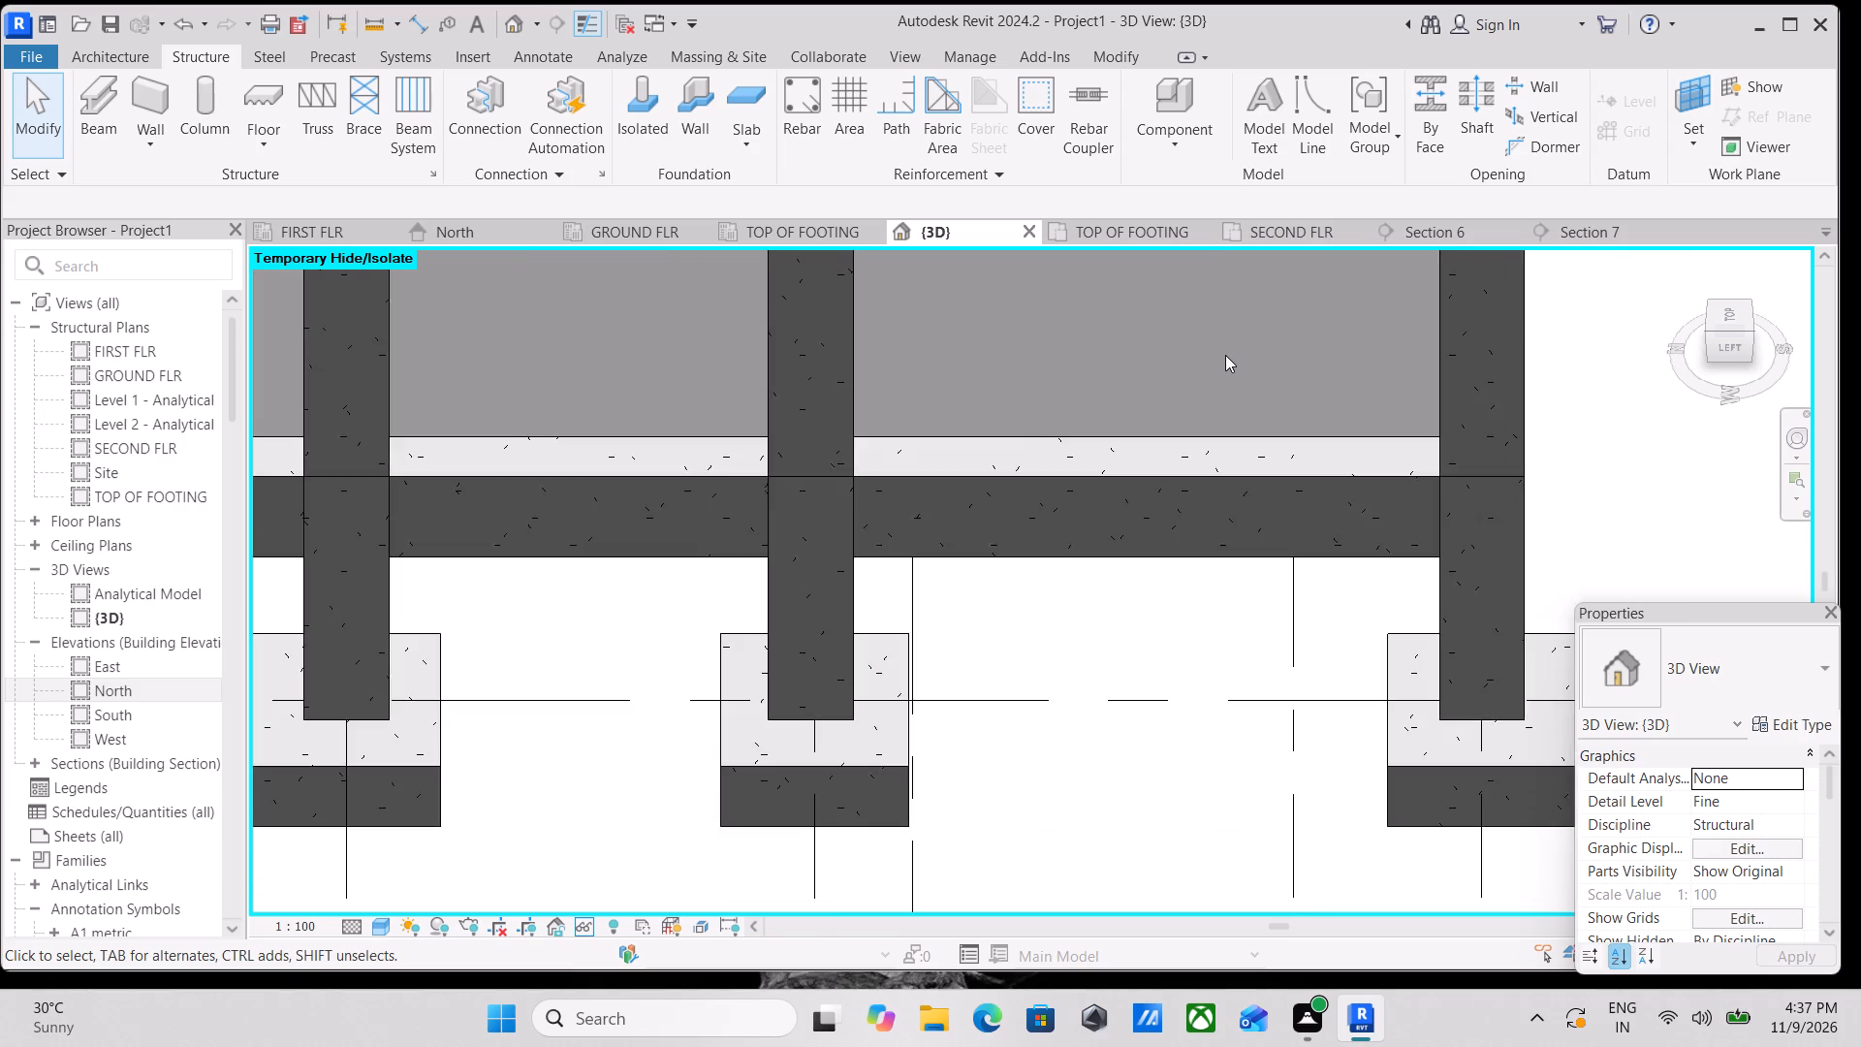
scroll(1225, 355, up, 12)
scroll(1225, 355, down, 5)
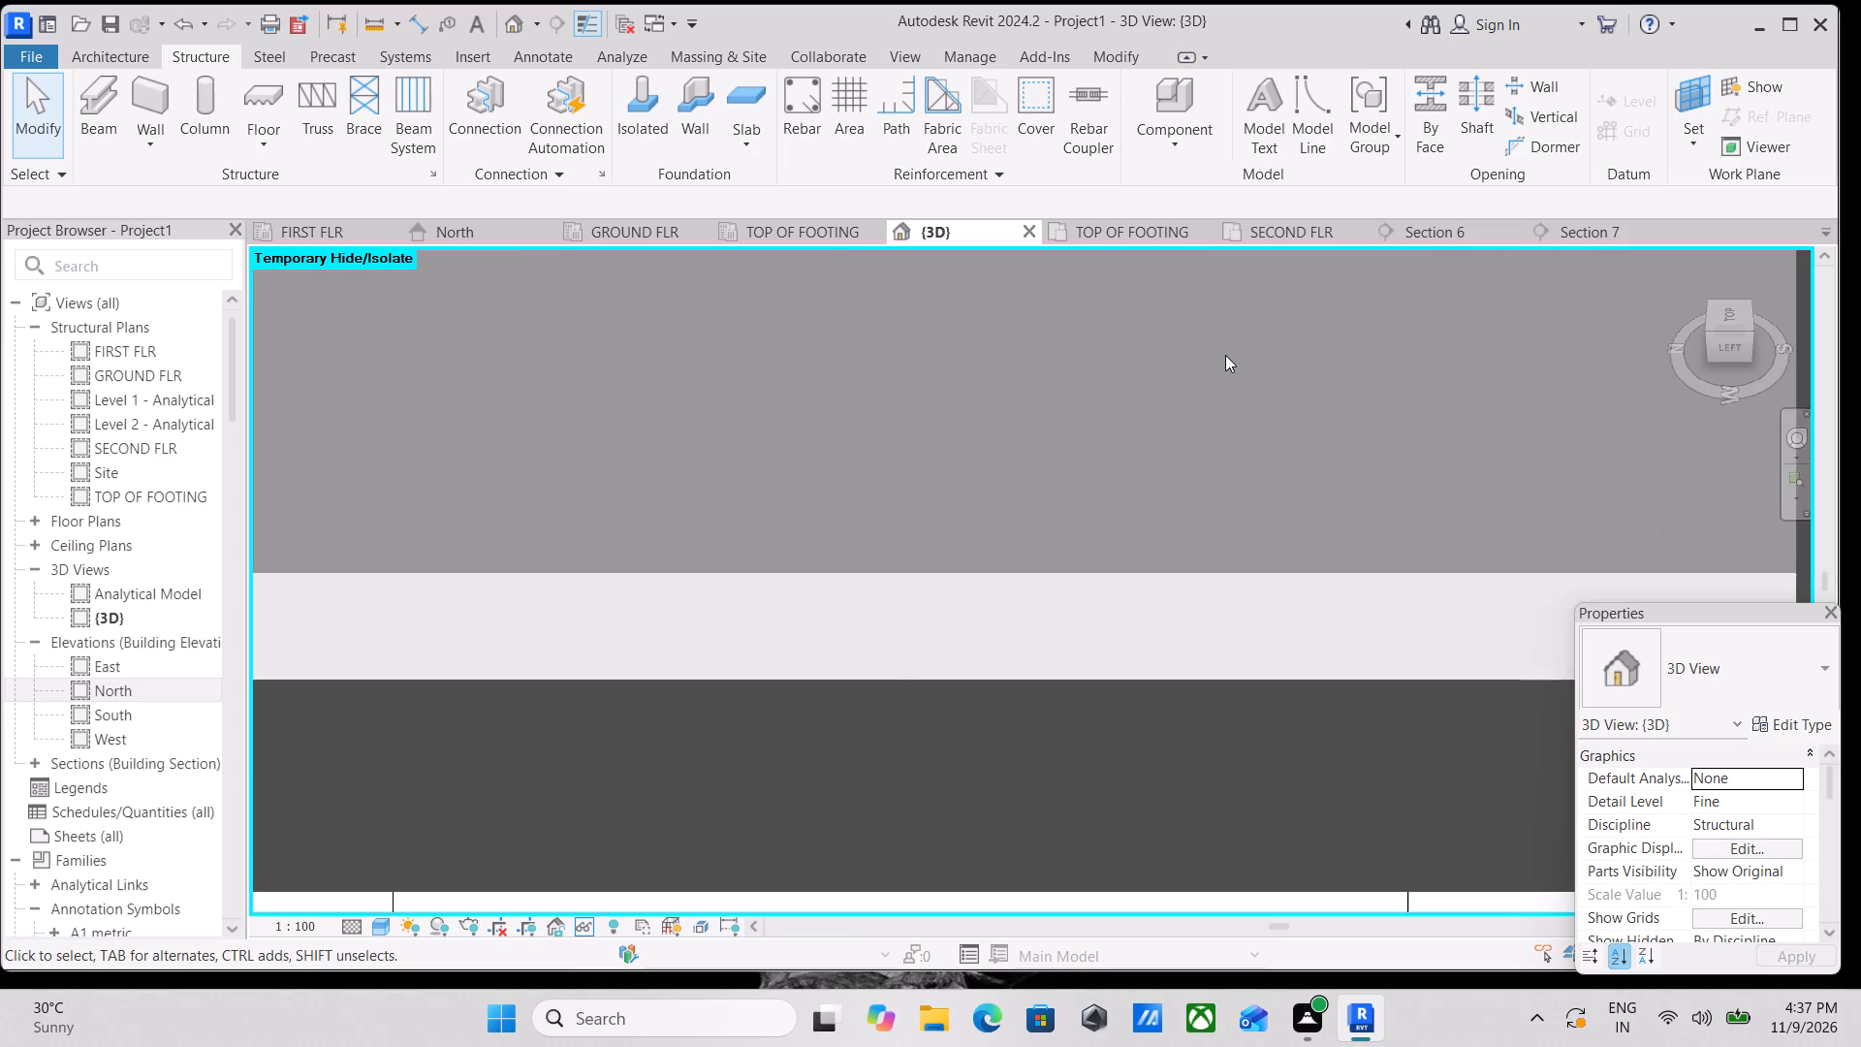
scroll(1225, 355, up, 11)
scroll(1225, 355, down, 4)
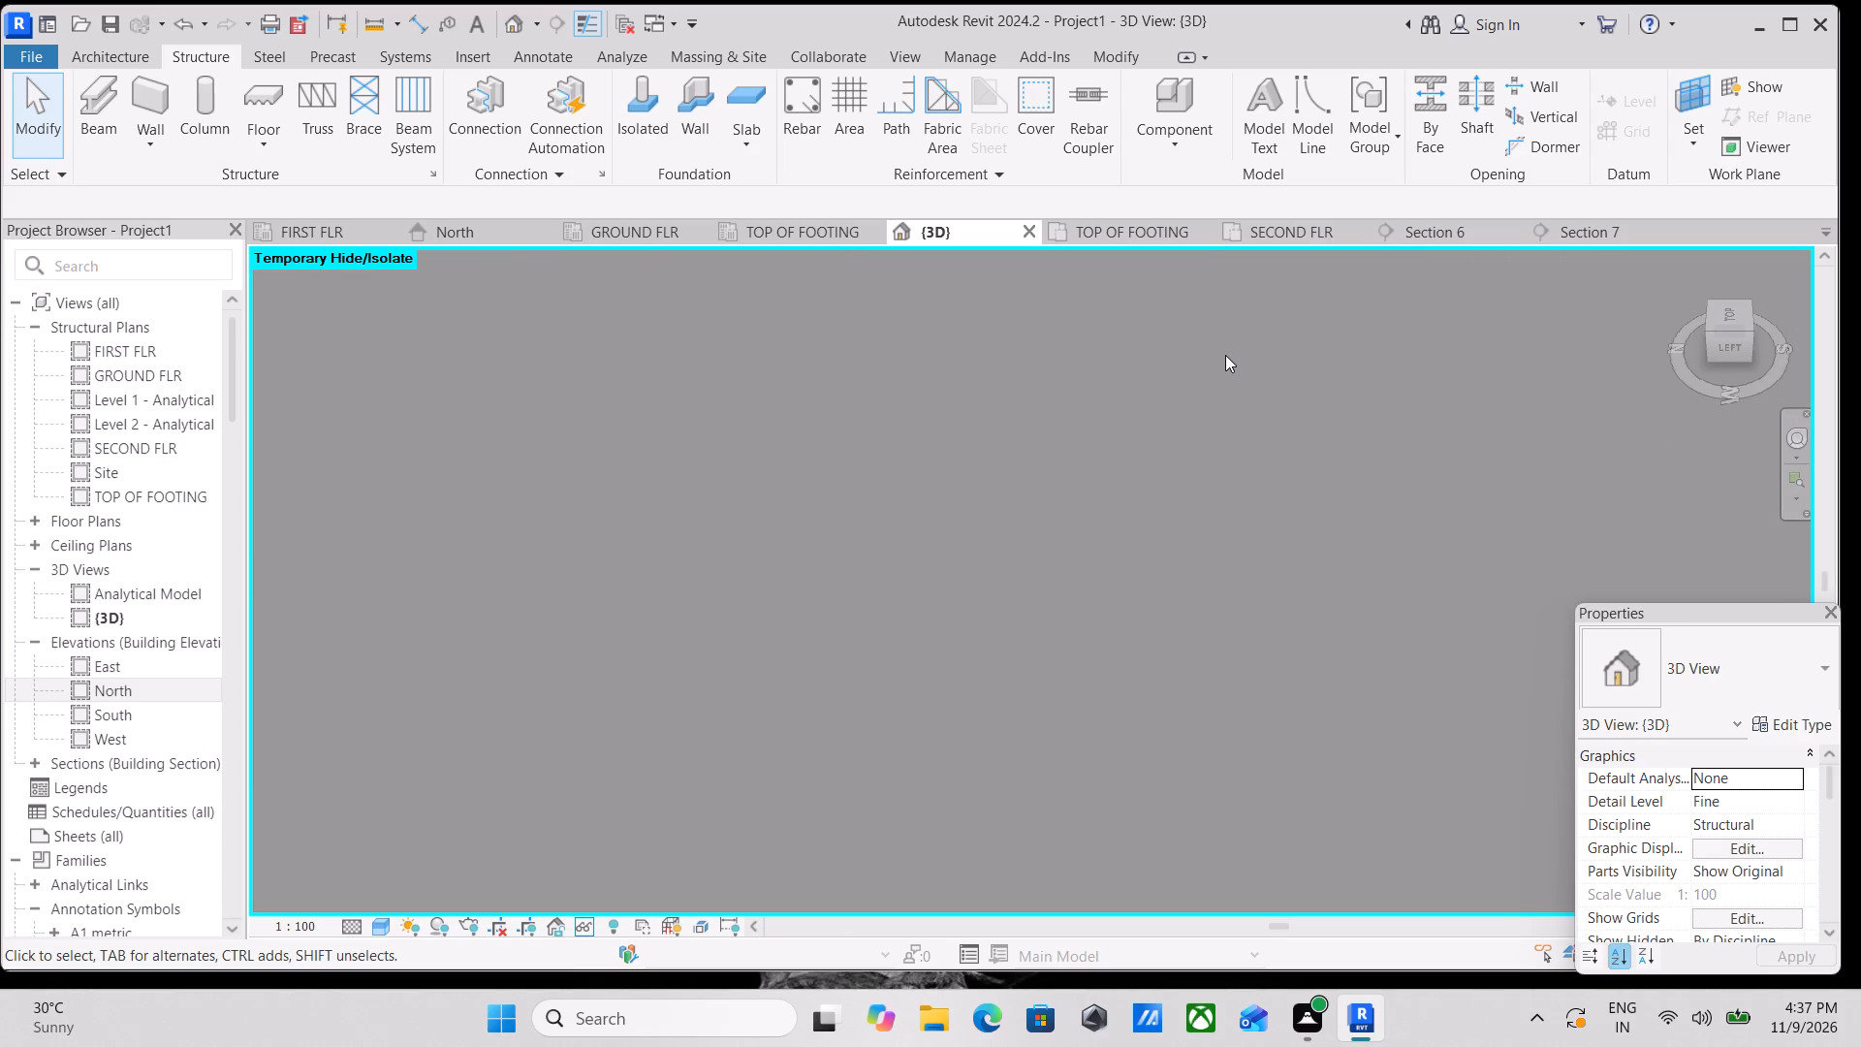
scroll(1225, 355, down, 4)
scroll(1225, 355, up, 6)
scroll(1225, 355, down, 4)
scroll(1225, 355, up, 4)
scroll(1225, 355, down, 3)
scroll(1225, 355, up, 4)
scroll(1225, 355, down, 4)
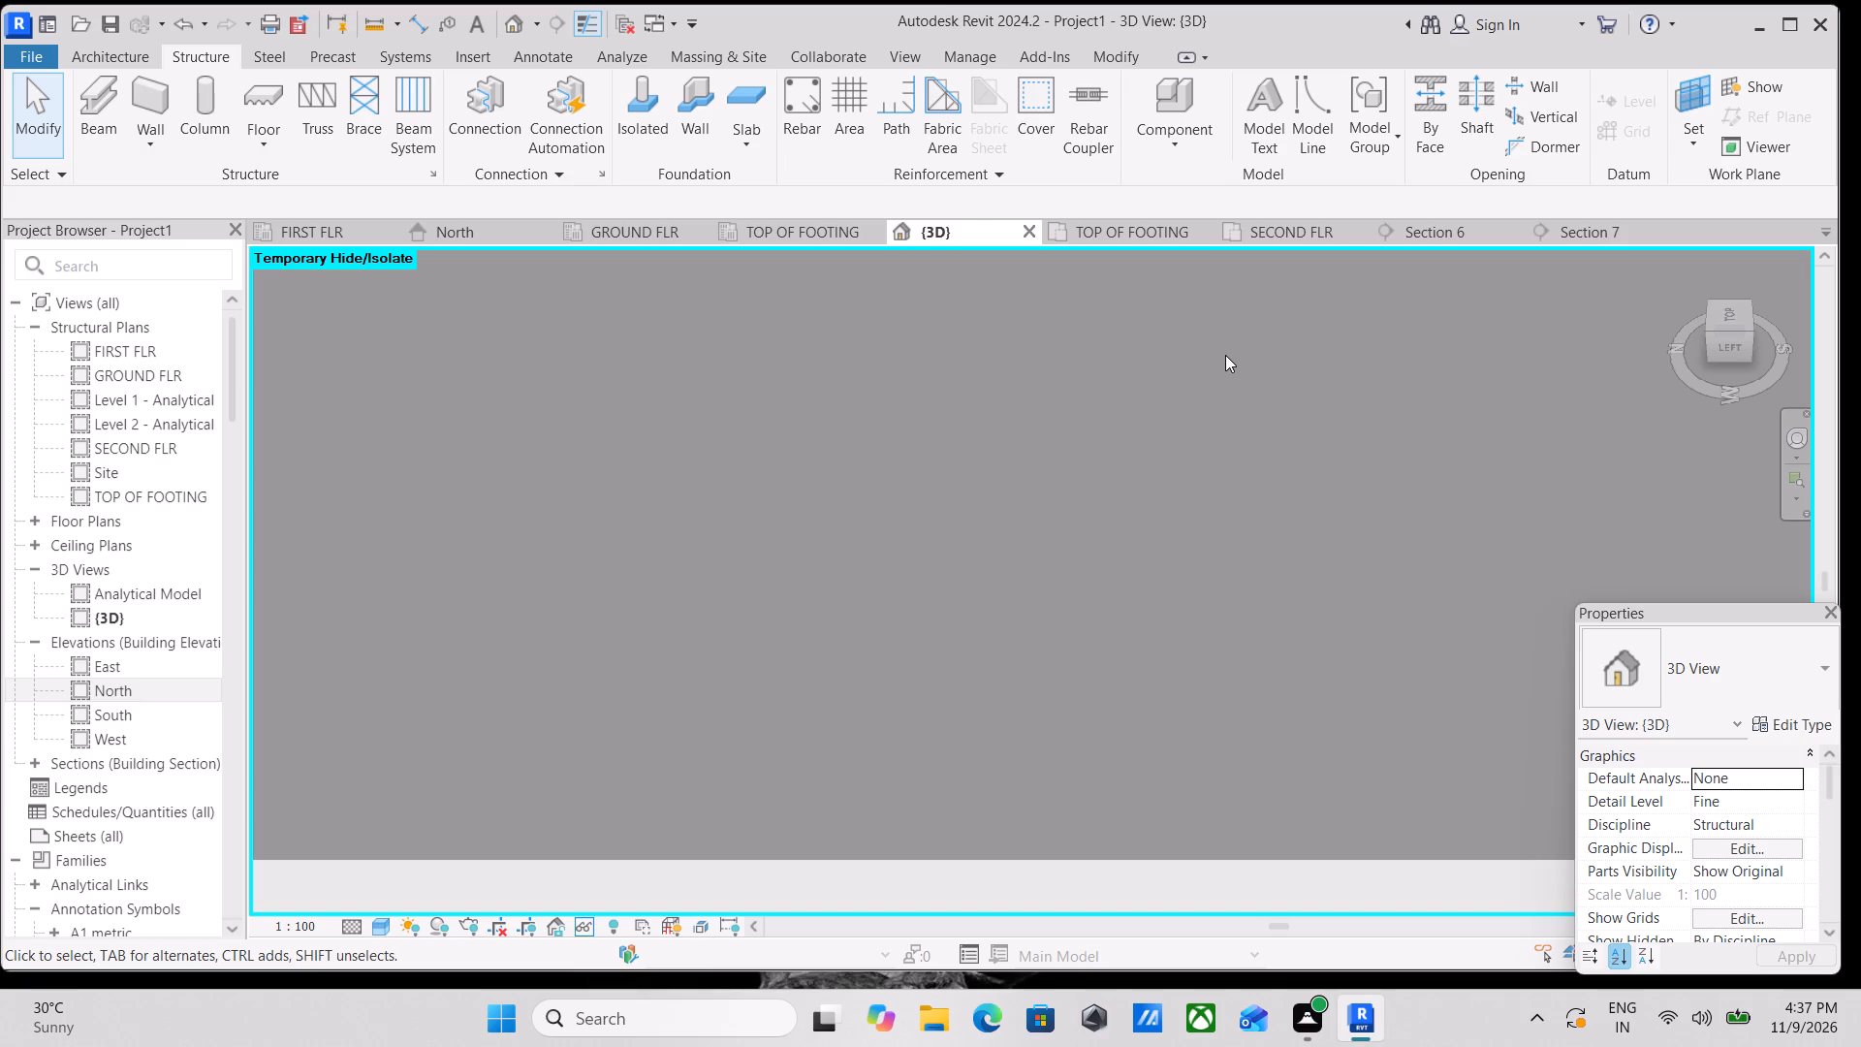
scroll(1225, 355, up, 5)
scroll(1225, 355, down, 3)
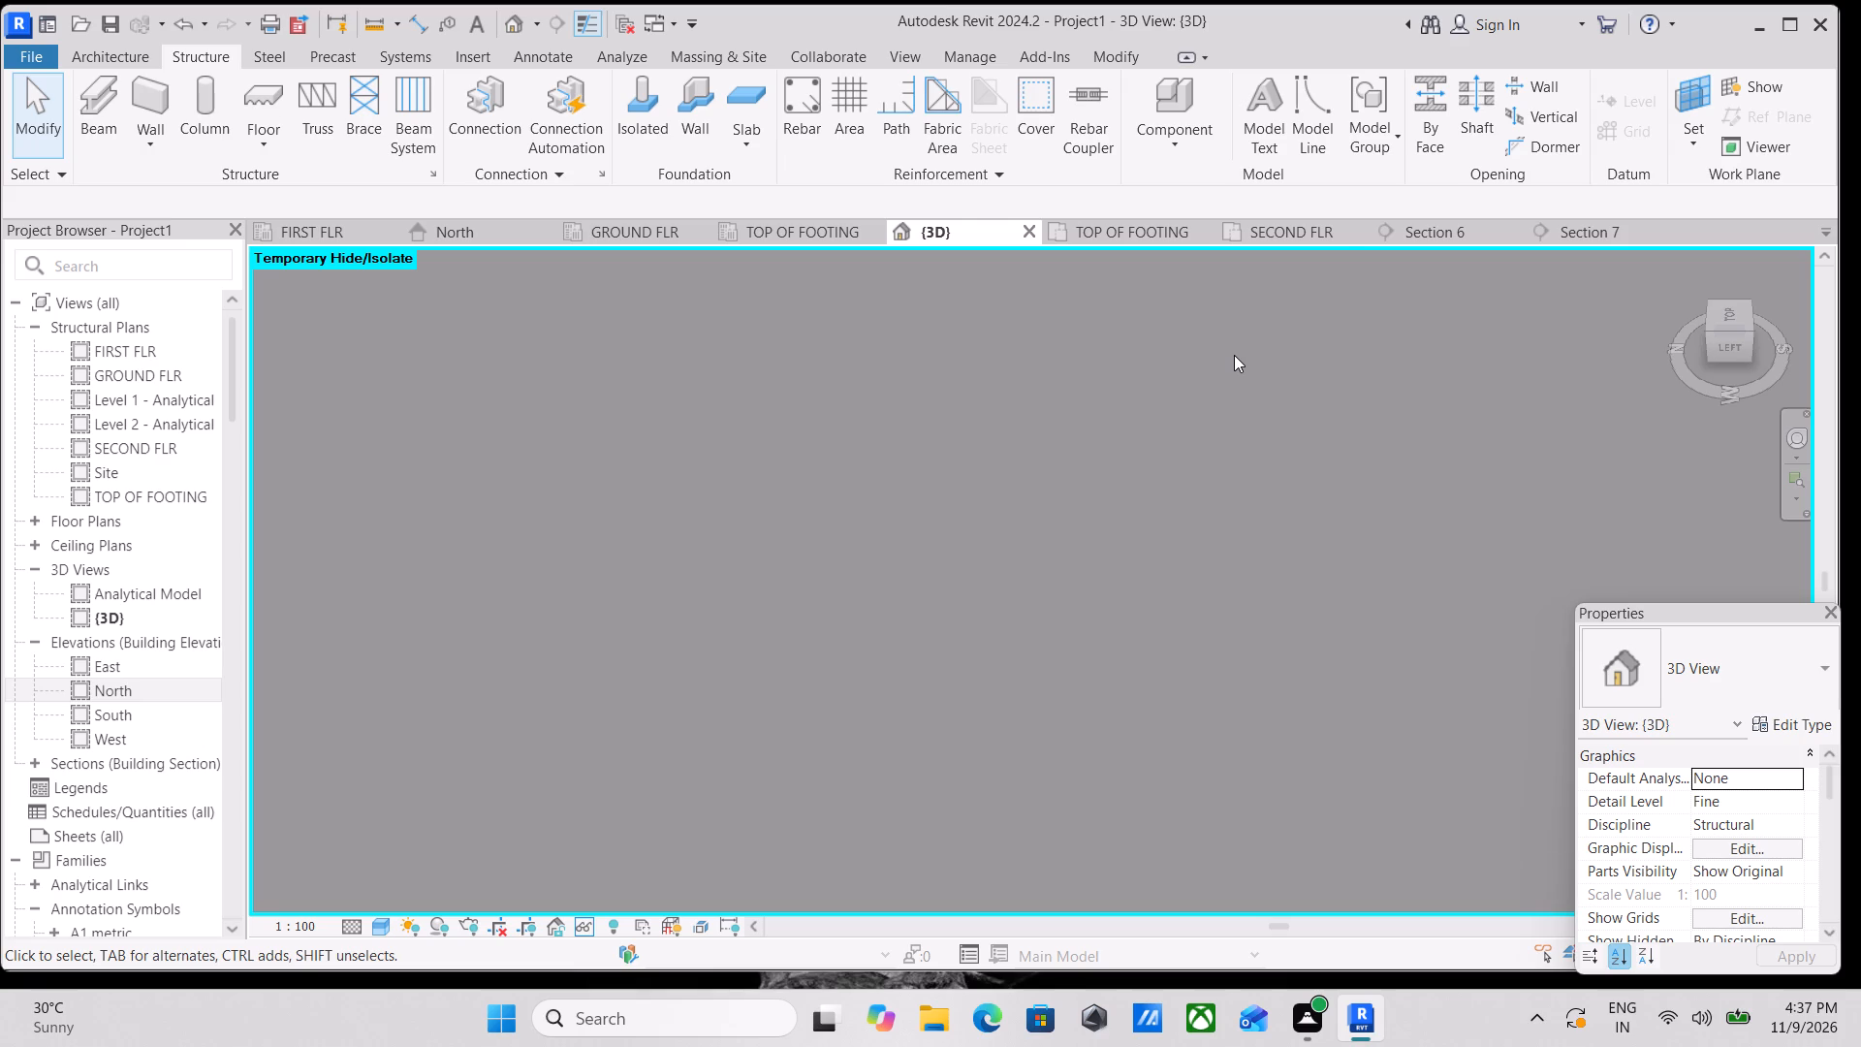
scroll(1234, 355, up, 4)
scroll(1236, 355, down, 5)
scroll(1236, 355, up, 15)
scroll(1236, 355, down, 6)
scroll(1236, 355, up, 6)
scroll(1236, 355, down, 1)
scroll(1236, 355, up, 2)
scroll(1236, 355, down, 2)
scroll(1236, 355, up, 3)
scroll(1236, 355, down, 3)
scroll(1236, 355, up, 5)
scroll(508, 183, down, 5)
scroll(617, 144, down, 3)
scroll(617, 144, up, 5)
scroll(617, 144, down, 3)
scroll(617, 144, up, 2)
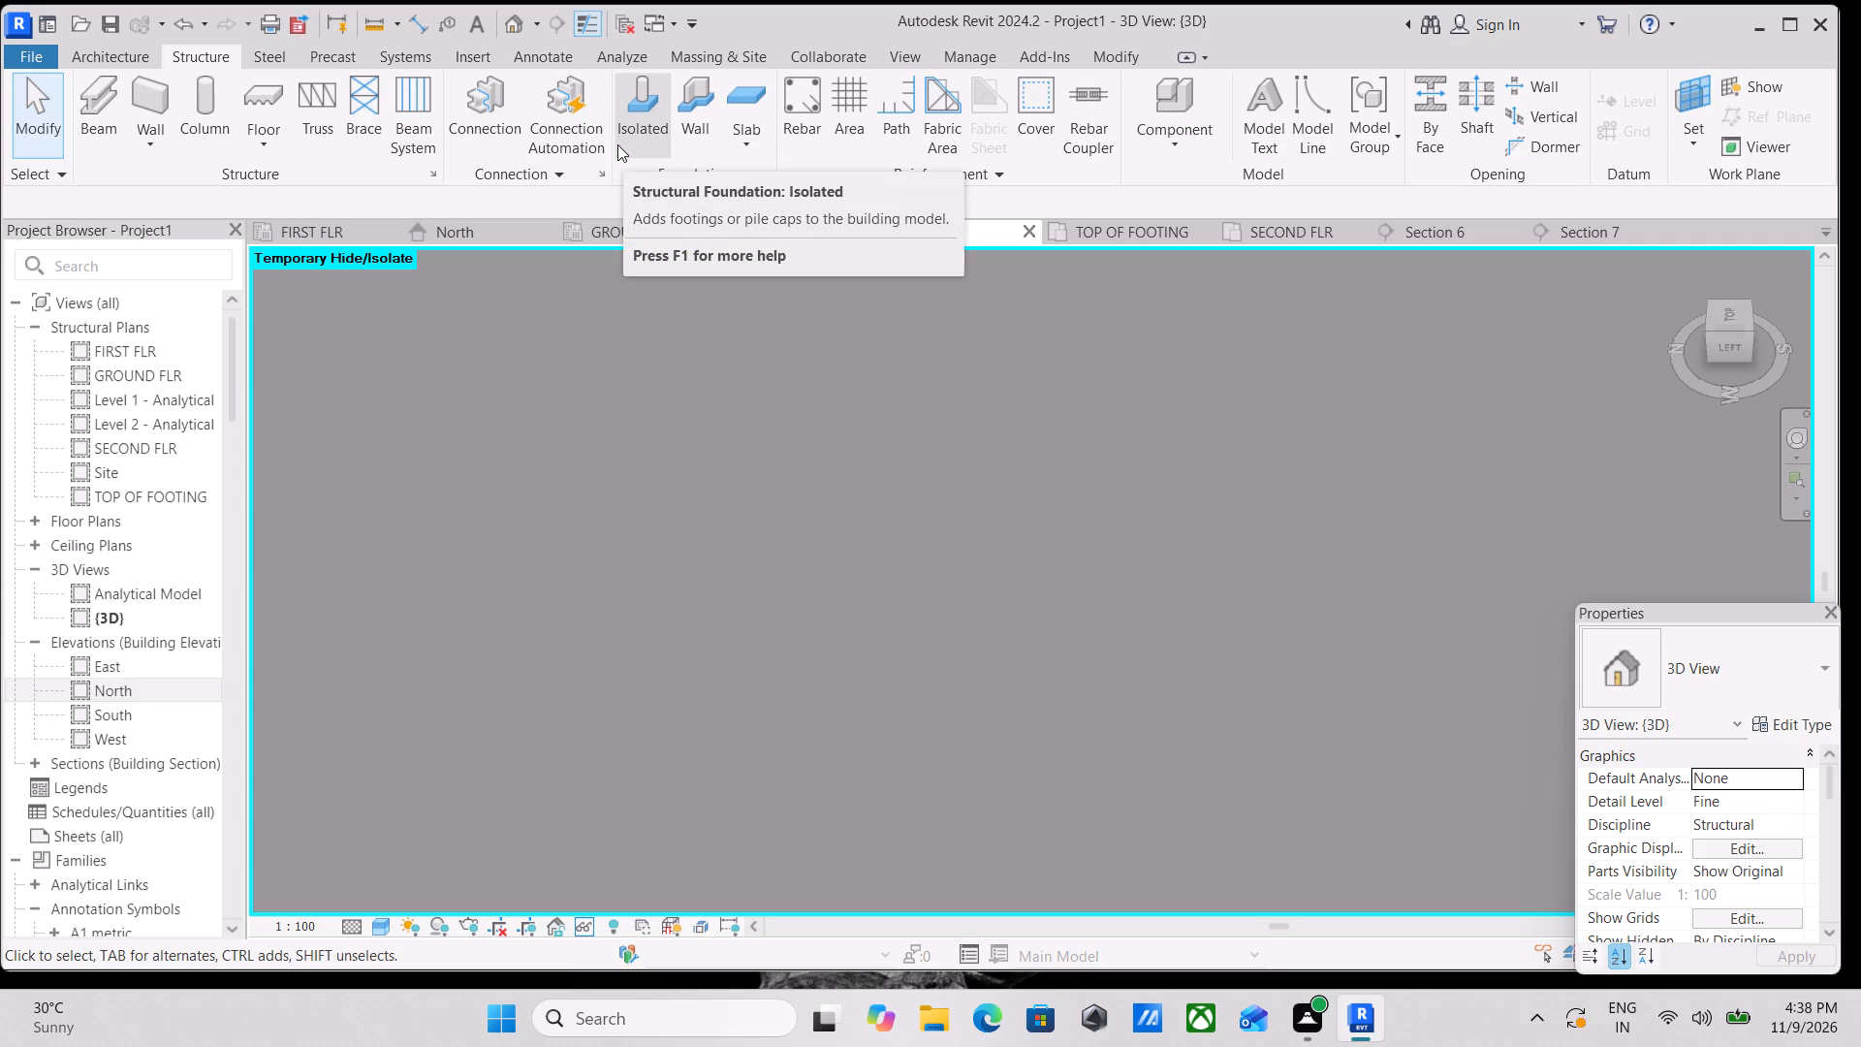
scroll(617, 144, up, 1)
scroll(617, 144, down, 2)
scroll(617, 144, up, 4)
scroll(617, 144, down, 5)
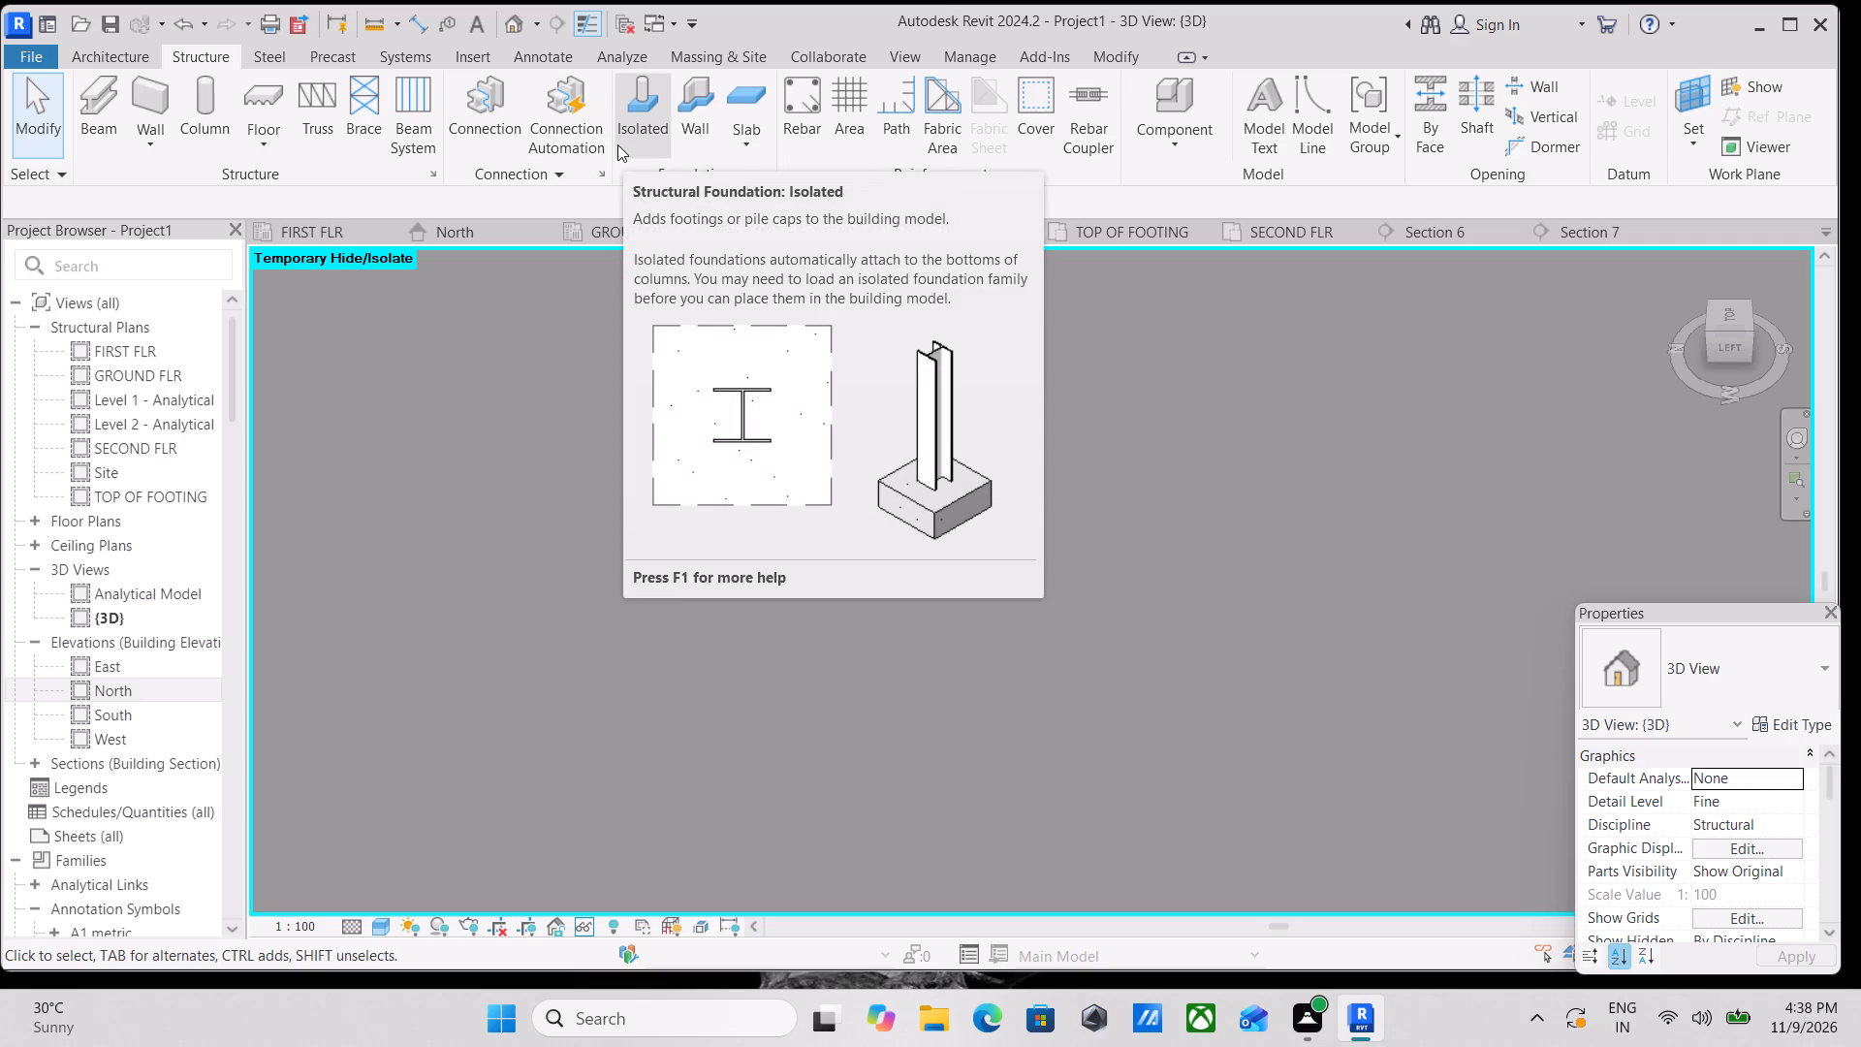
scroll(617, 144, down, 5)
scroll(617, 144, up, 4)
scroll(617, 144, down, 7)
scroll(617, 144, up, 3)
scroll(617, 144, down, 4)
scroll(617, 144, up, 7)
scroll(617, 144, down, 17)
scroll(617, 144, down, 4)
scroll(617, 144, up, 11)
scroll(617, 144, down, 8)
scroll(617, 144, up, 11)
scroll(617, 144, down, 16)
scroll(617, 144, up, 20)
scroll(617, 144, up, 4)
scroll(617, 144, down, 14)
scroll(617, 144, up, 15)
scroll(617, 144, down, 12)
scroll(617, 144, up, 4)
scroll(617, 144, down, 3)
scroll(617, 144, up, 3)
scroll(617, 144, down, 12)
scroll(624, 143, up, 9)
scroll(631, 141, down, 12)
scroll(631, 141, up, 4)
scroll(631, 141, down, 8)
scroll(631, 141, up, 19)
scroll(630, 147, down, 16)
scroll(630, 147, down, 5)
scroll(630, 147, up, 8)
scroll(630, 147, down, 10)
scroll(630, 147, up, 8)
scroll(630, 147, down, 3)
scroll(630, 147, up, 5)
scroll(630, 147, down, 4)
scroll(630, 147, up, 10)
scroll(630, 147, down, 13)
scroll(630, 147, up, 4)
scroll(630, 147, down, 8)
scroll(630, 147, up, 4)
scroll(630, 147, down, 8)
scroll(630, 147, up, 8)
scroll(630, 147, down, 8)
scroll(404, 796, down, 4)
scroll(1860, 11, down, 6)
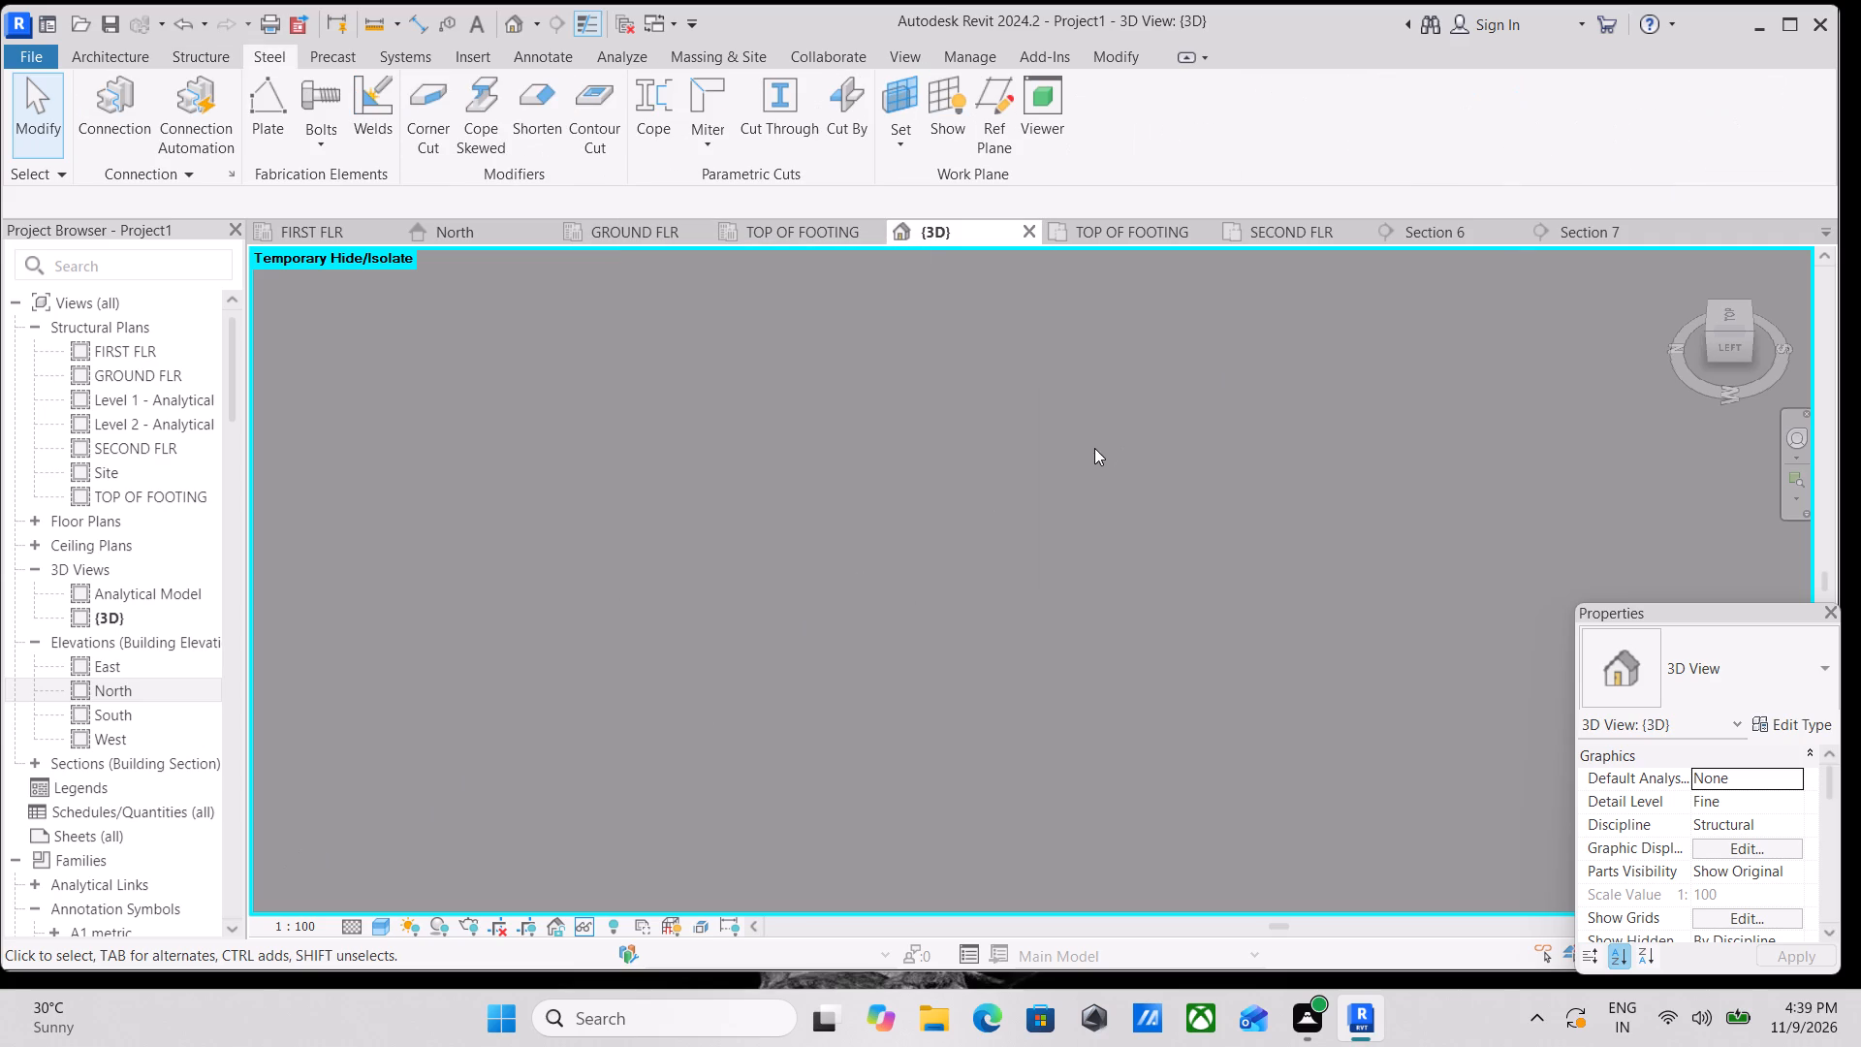
Examine the lower-storey beams and columns and the isolated footings along grid A in the 3D view.
scroll(1098, 446, down, 6)
scroll(1137, 571, down, 4)
scroll(707, 503, down, 6)
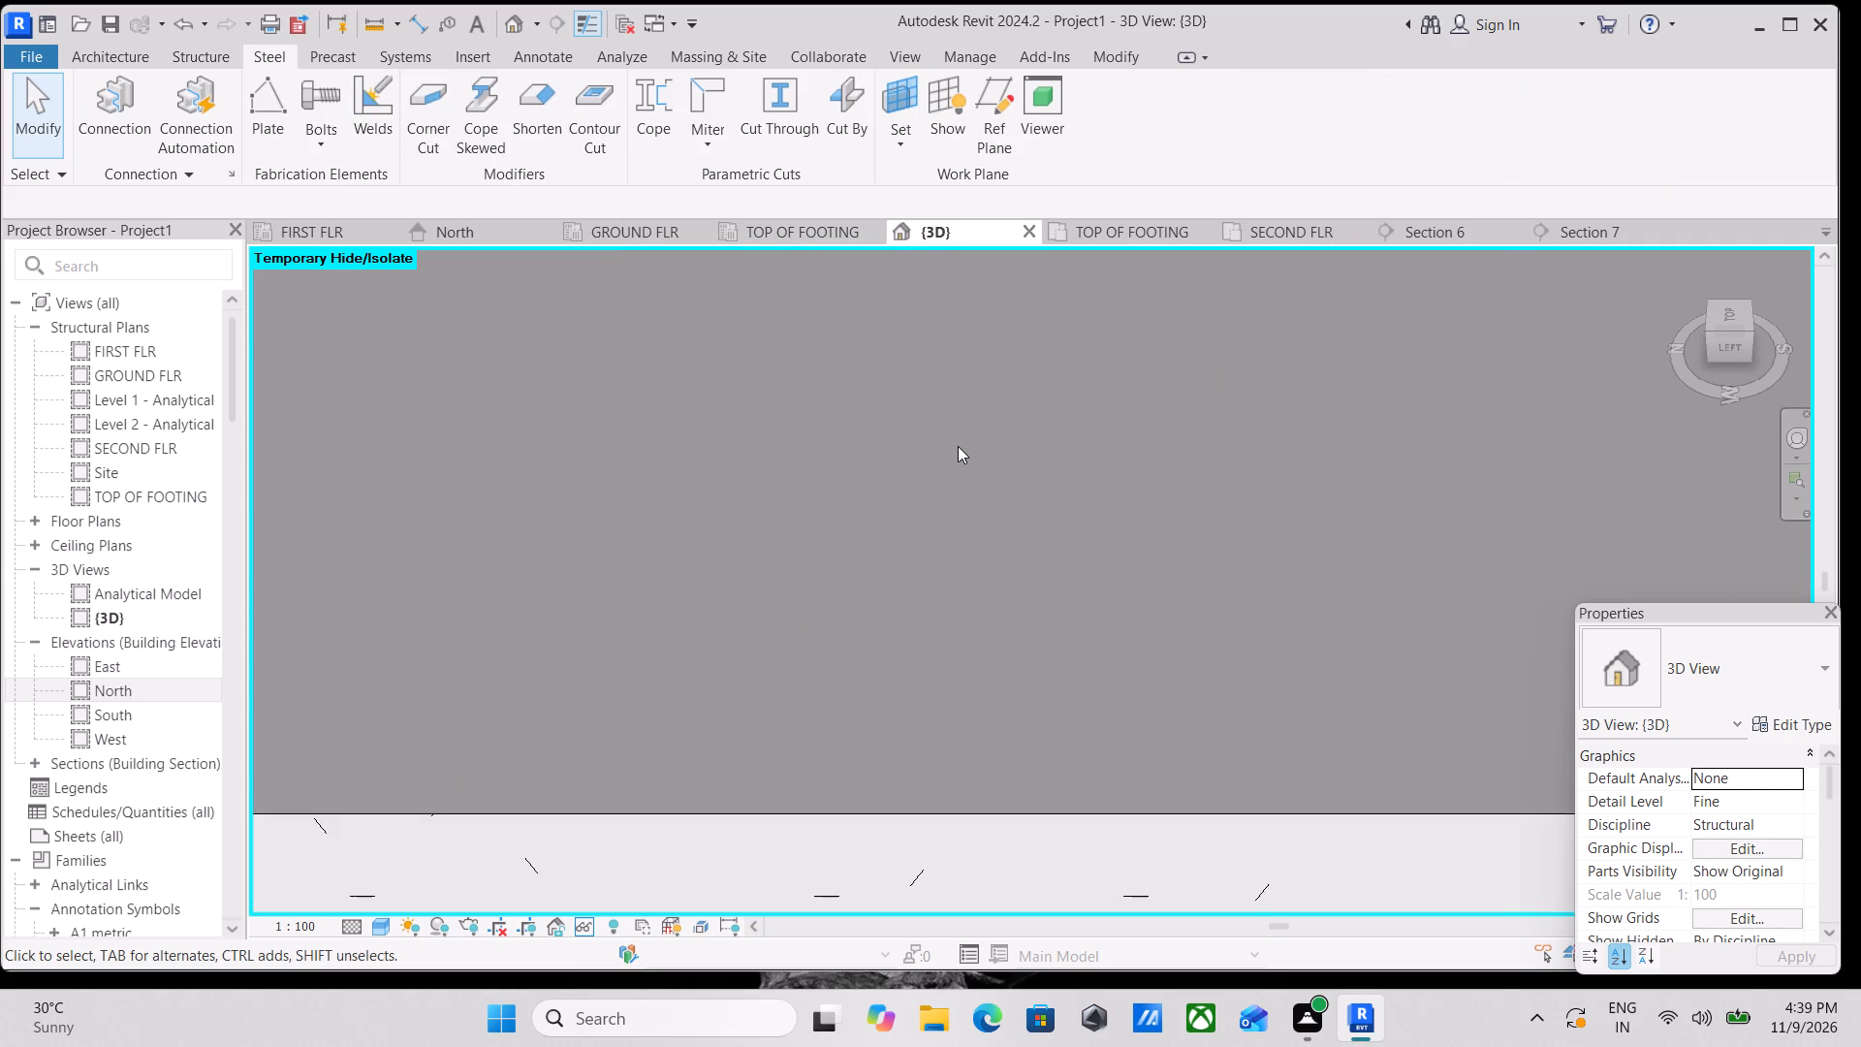
scroll(958, 446, down, 18)
scroll(958, 428, down, 4)
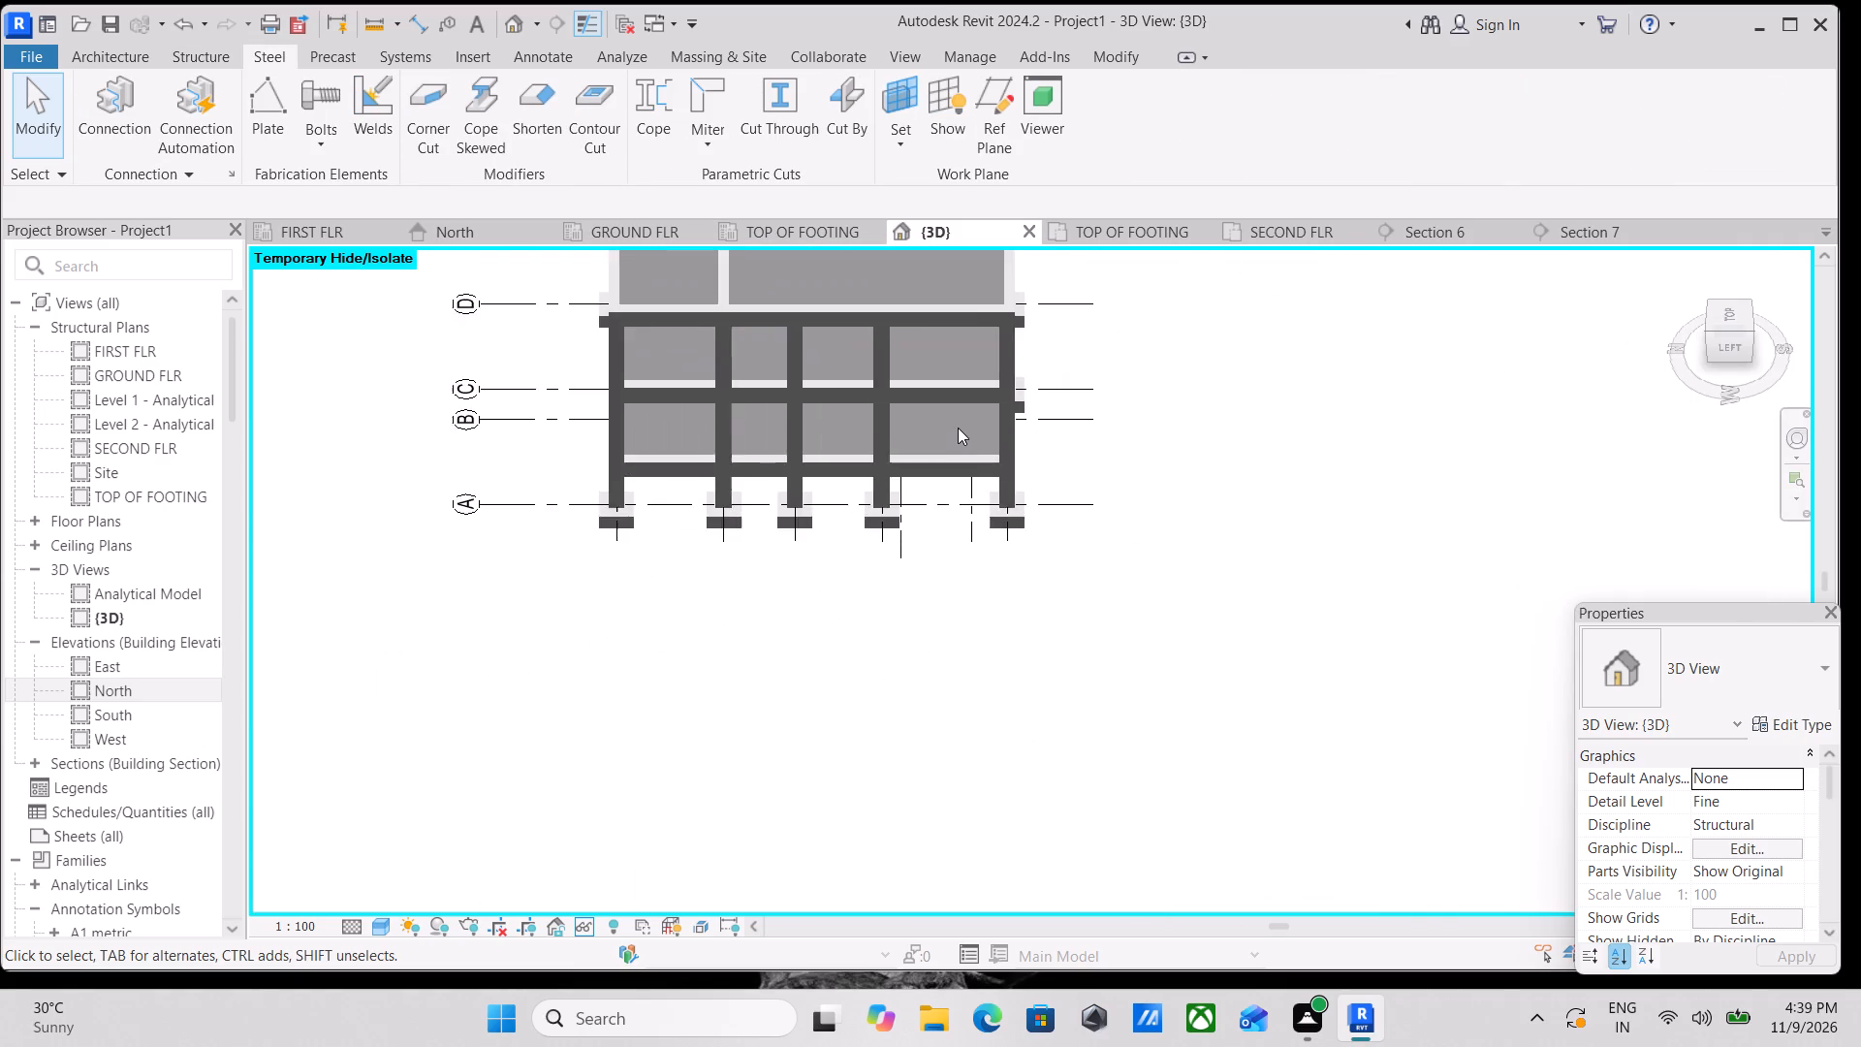
scroll(958, 428, up, 9)
scroll(958, 428, down, 5)
scroll(958, 428, up, 4)
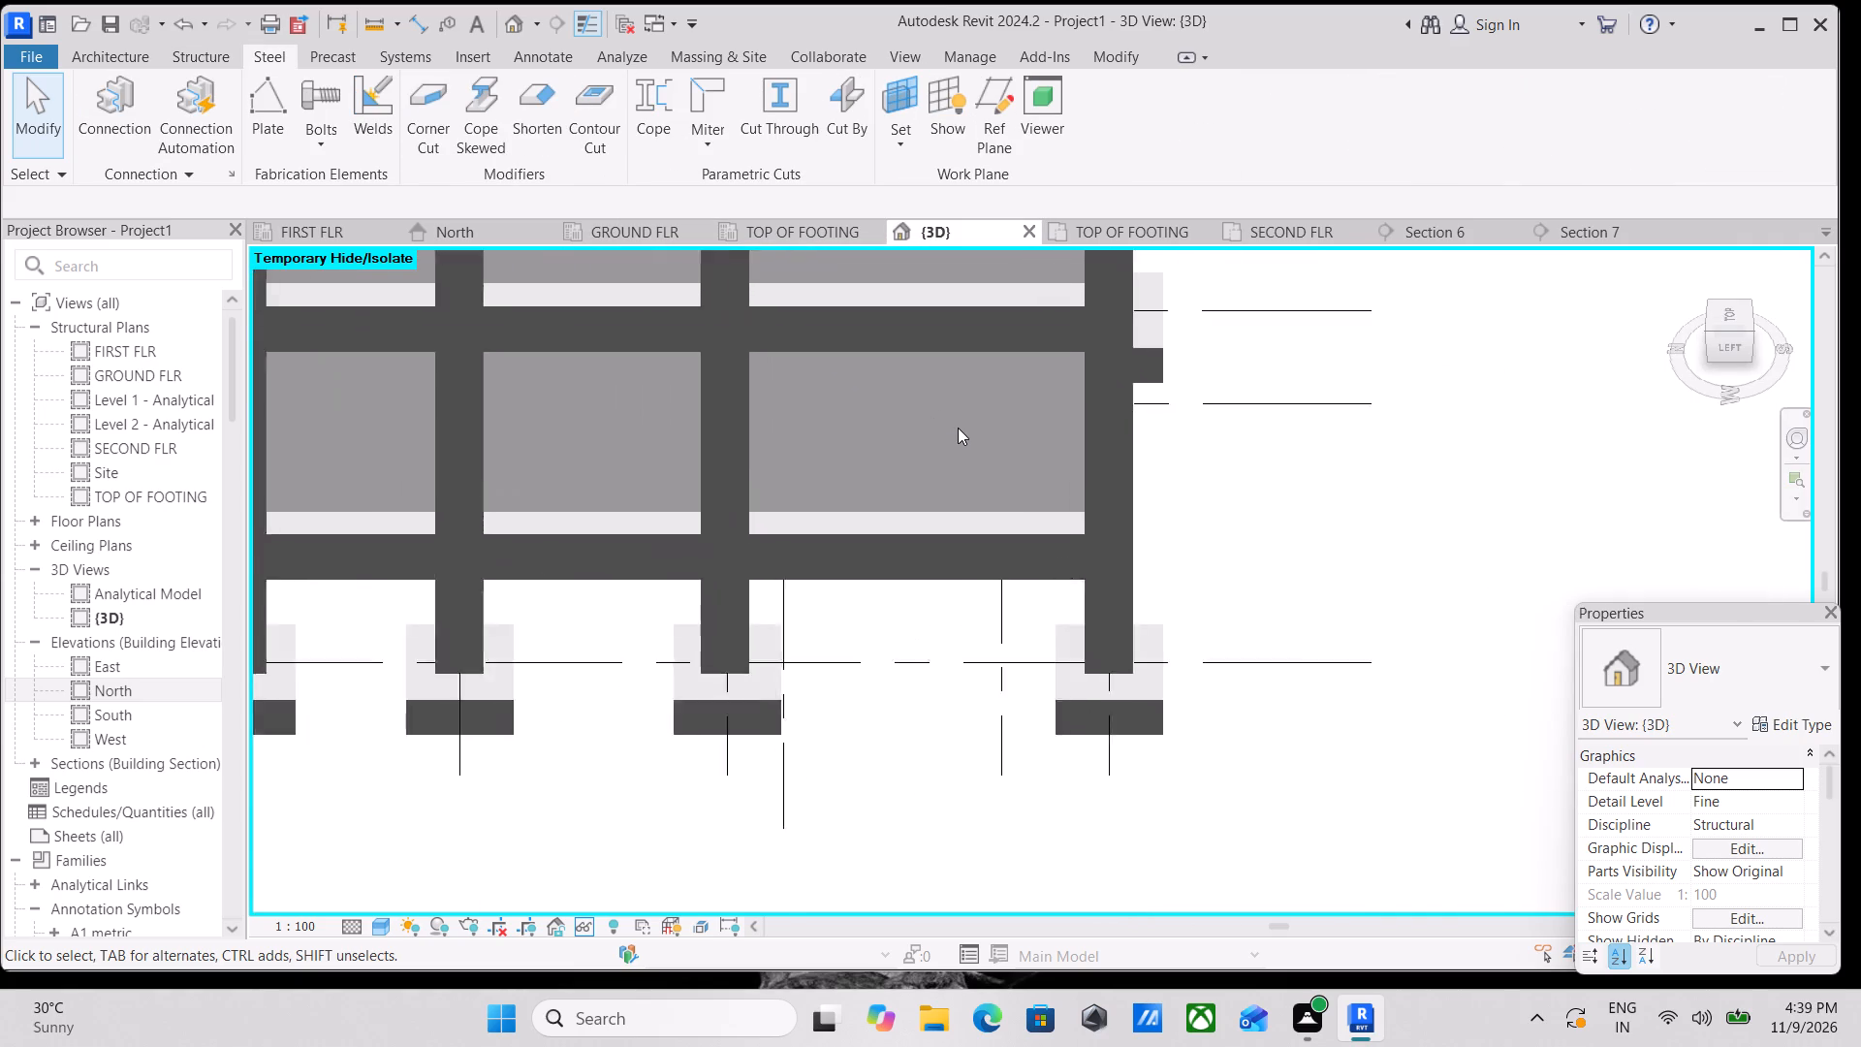
scroll(958, 428, down, 10)
scroll(961, 428, up, 4)
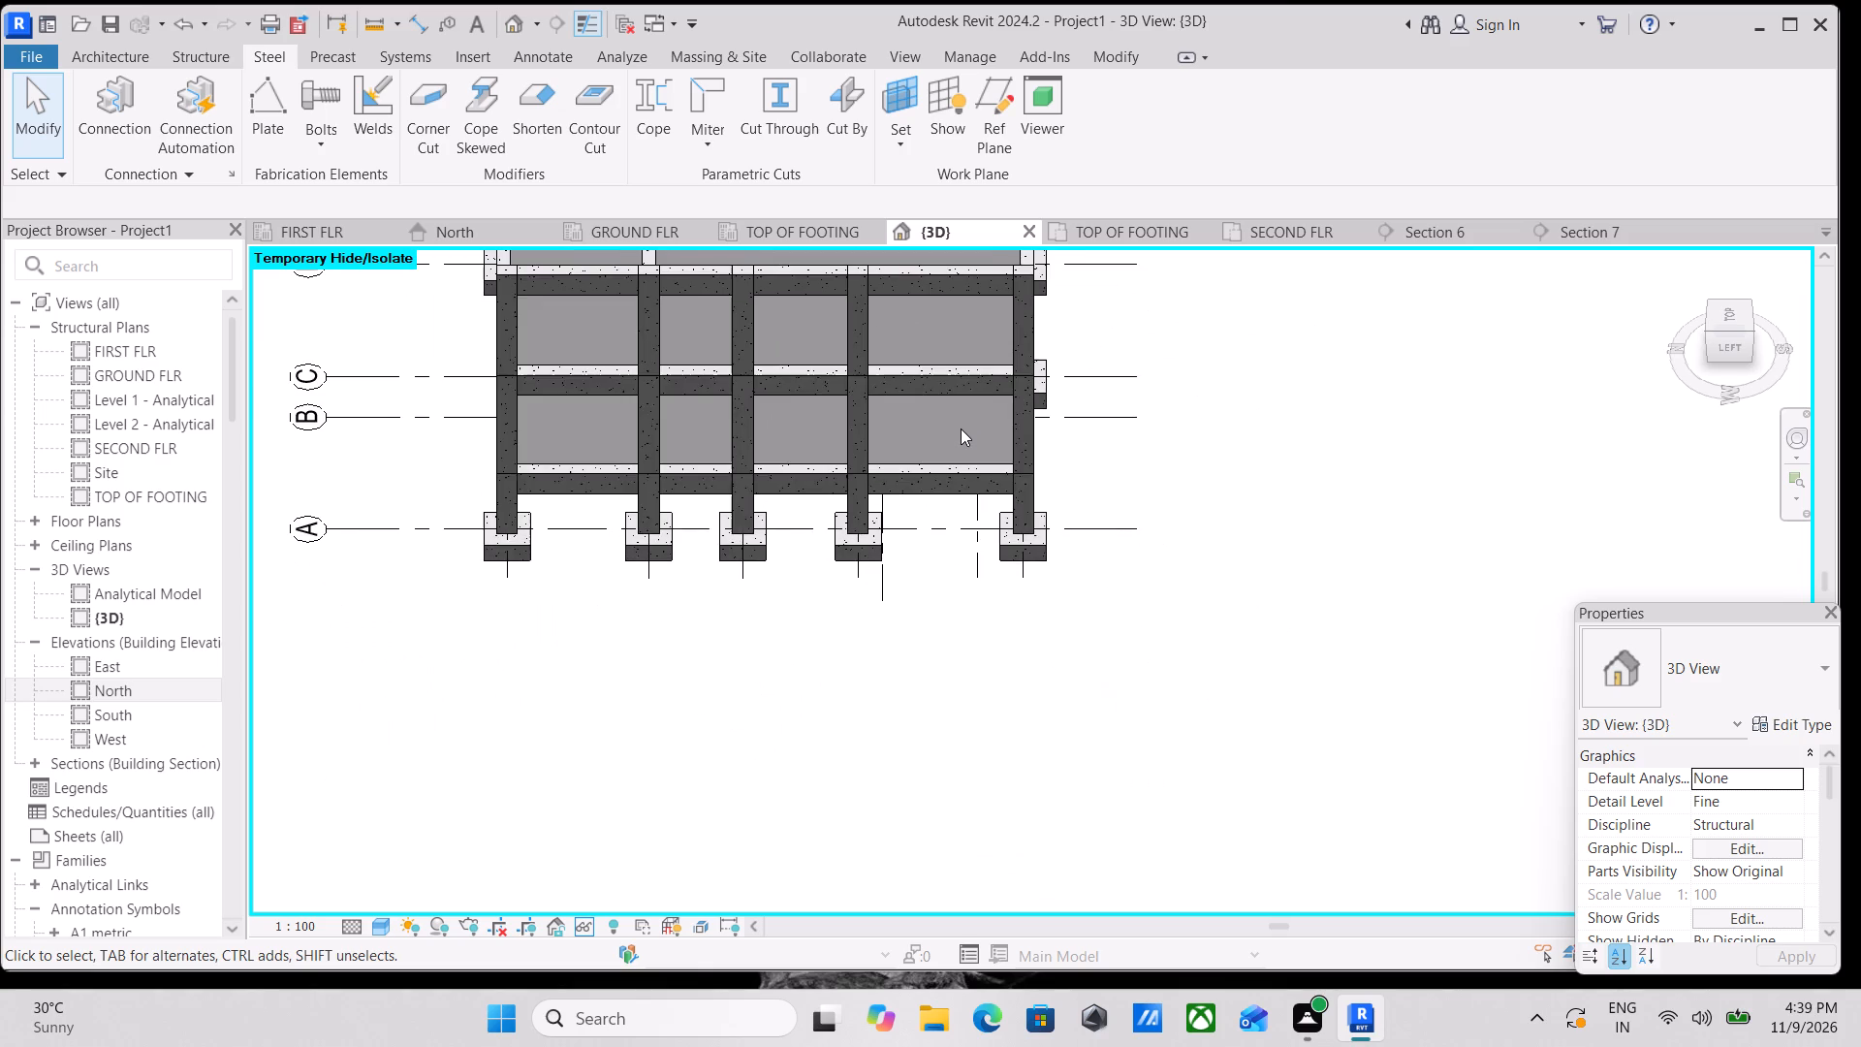
scroll(961, 428, down, 3)
scroll(961, 428, up, 4)
scroll(961, 428, down, 5)
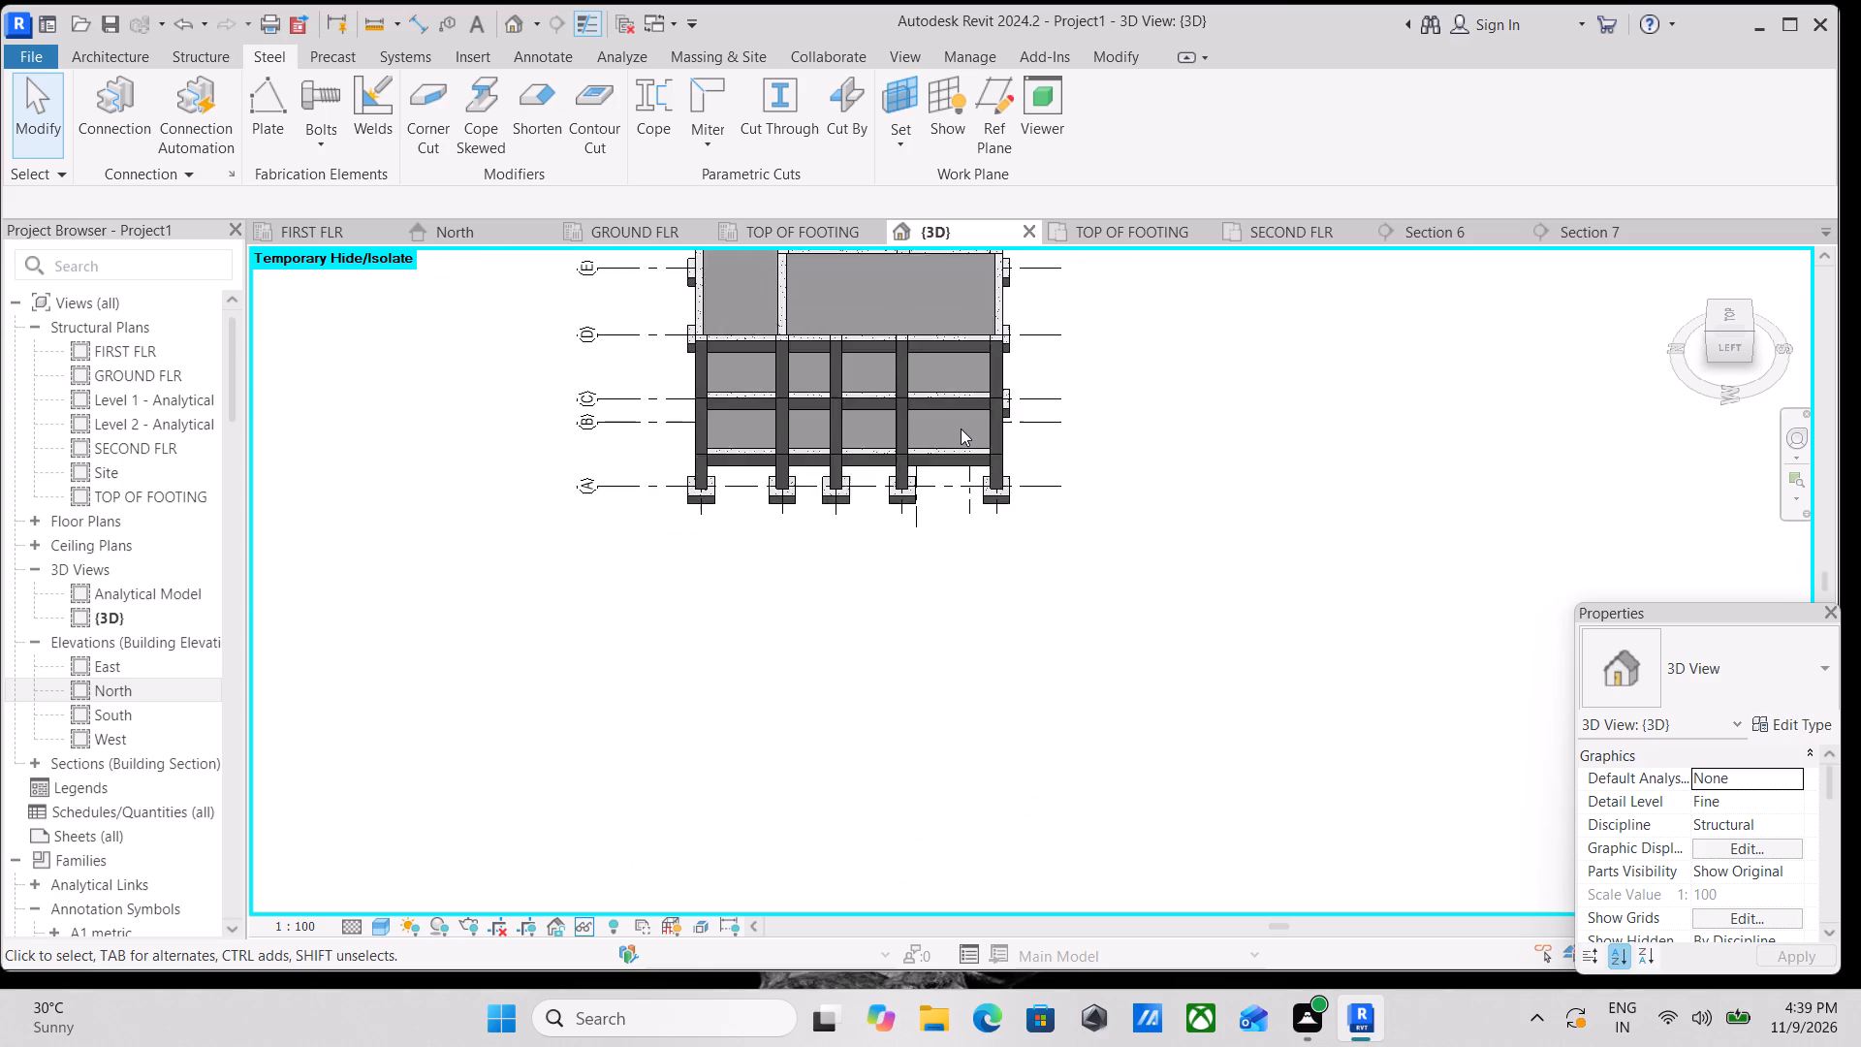
scroll(961, 428, up, 14)
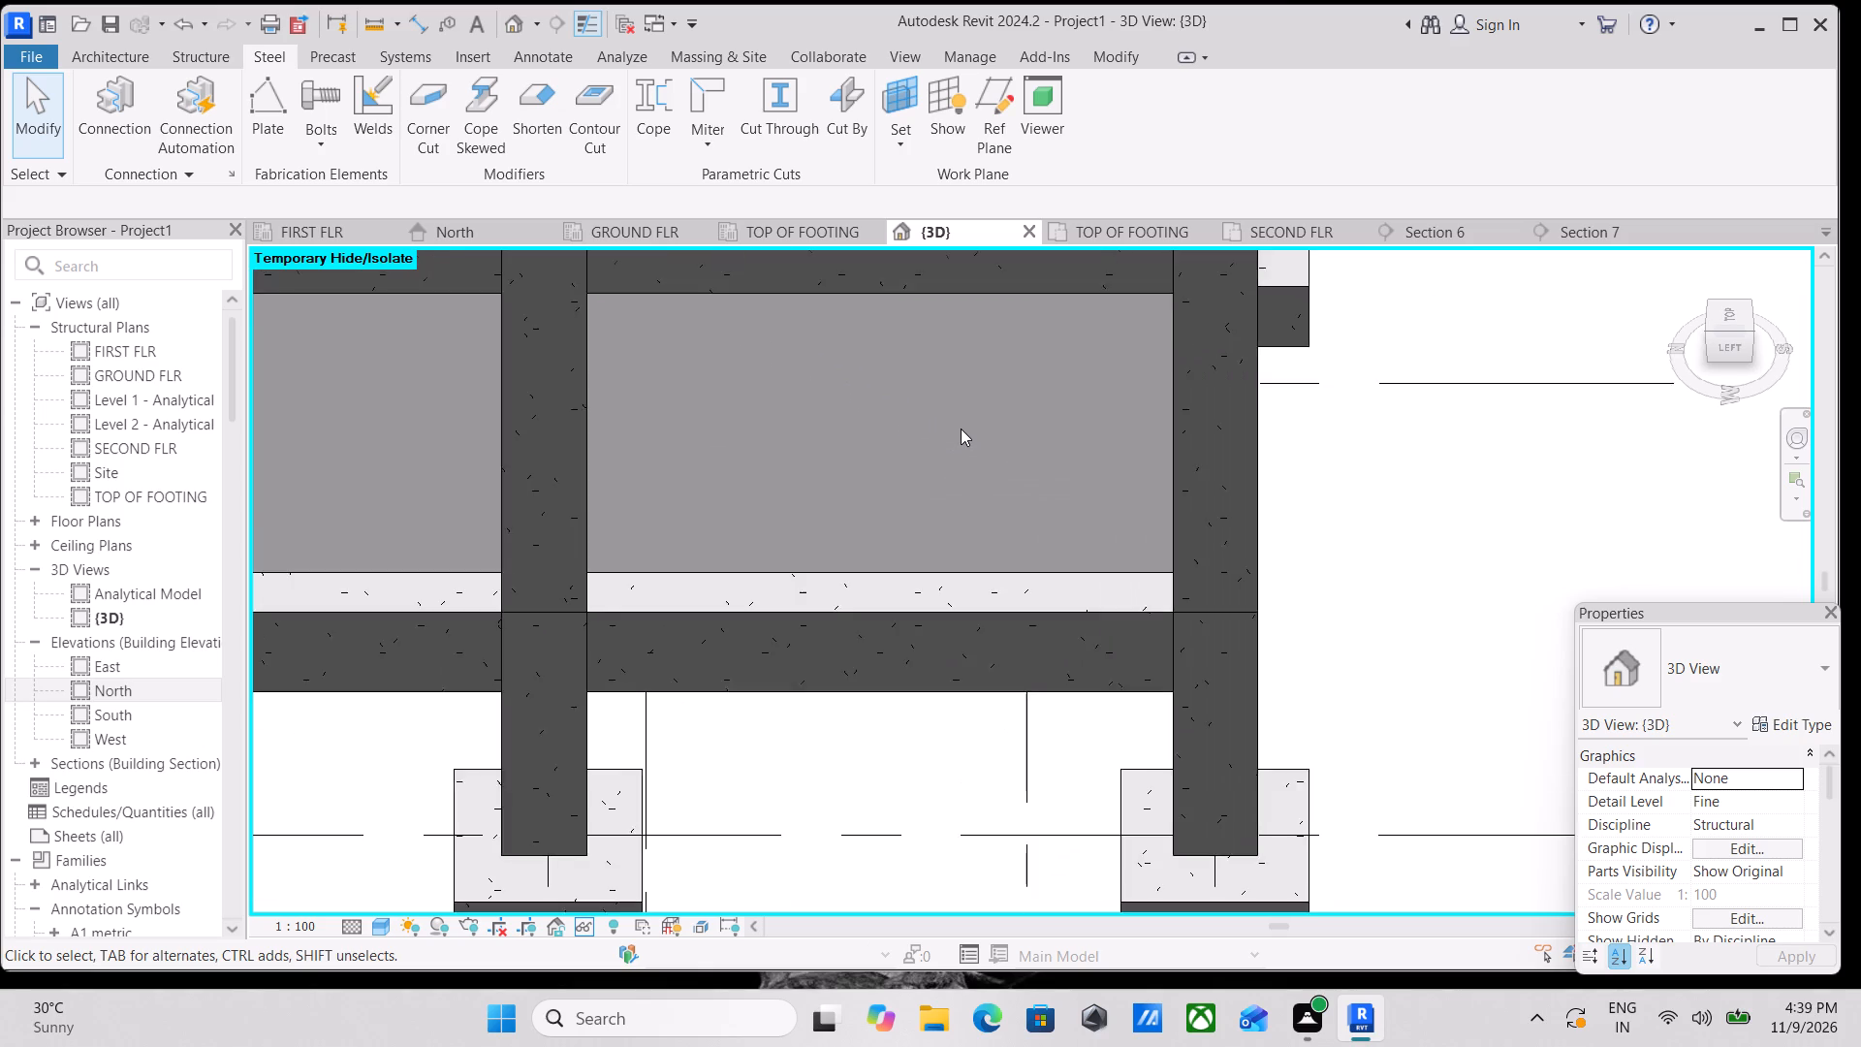
Examine the end bay's beams, columns and isolated footings along grid A up close.
scroll(961, 428, down, 5)
scroll(961, 428, up, 6)
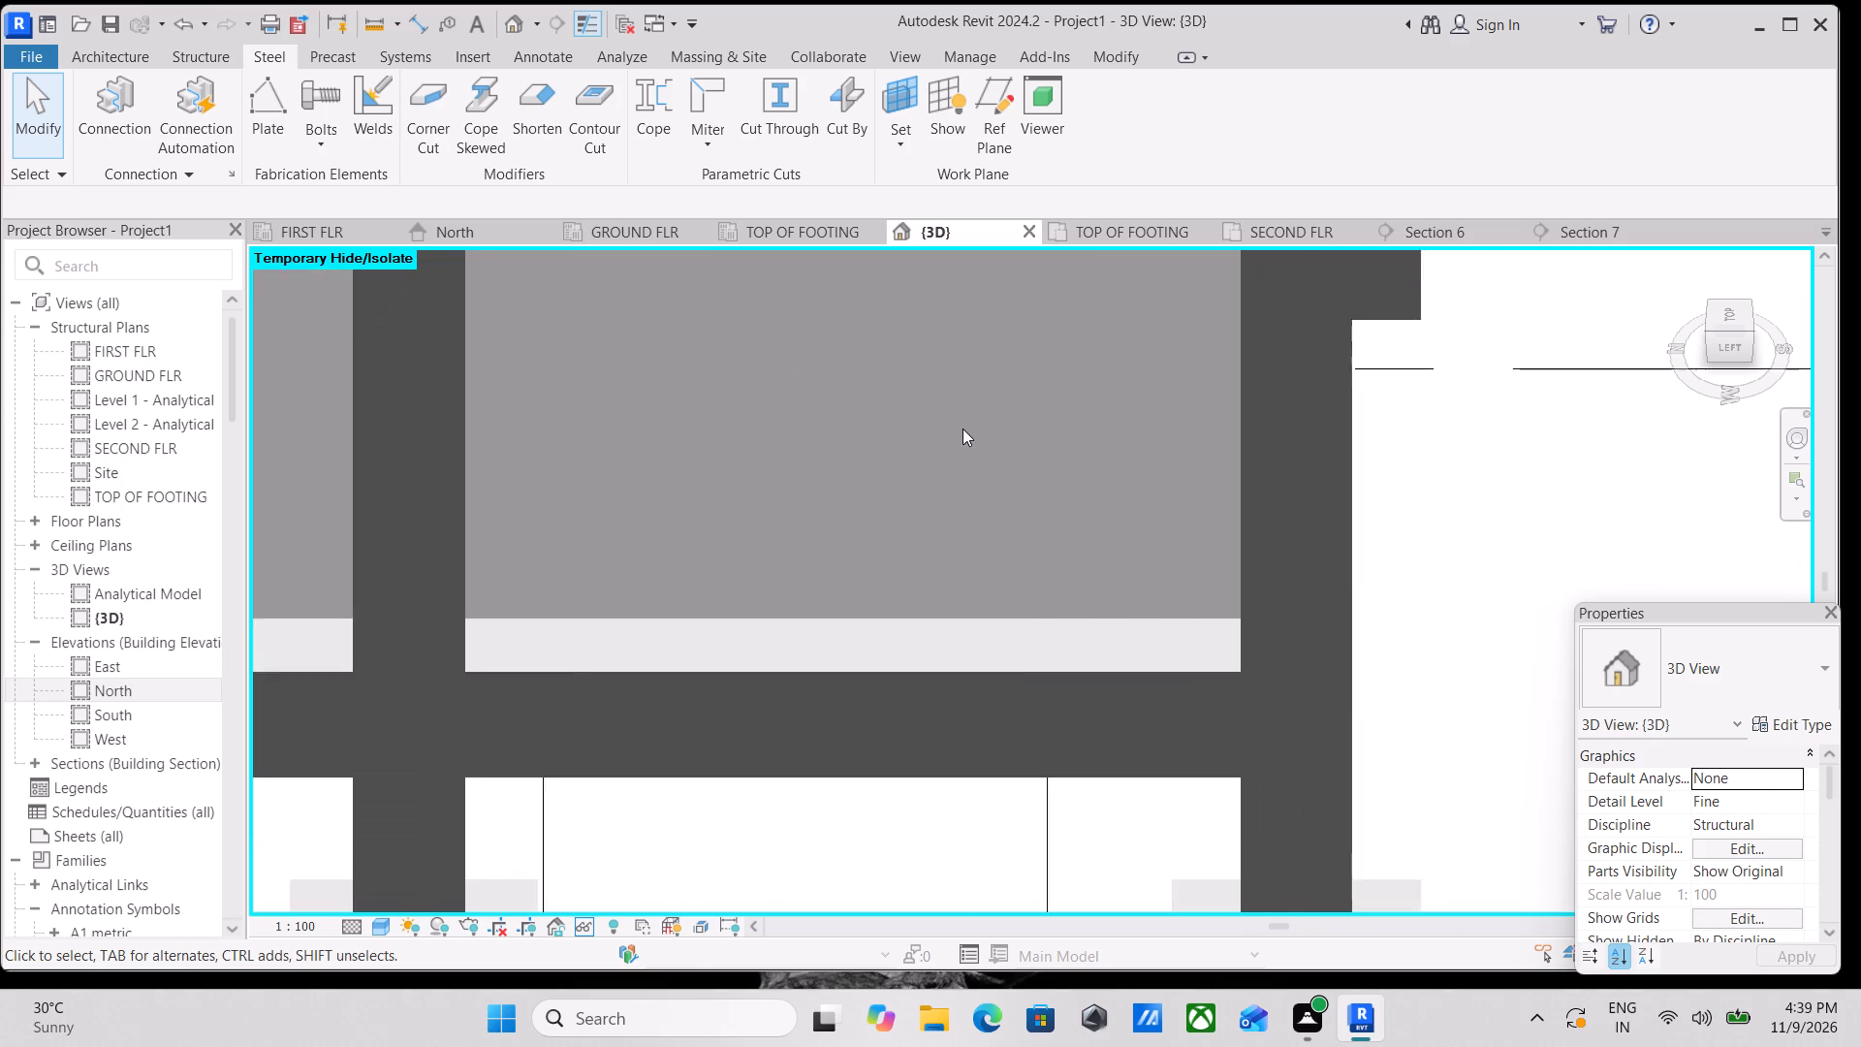
scroll(962, 428, up, 2)
scroll(962, 428, down, 2)
scroll(962, 428, up, 5)
scroll(962, 428, down, 5)
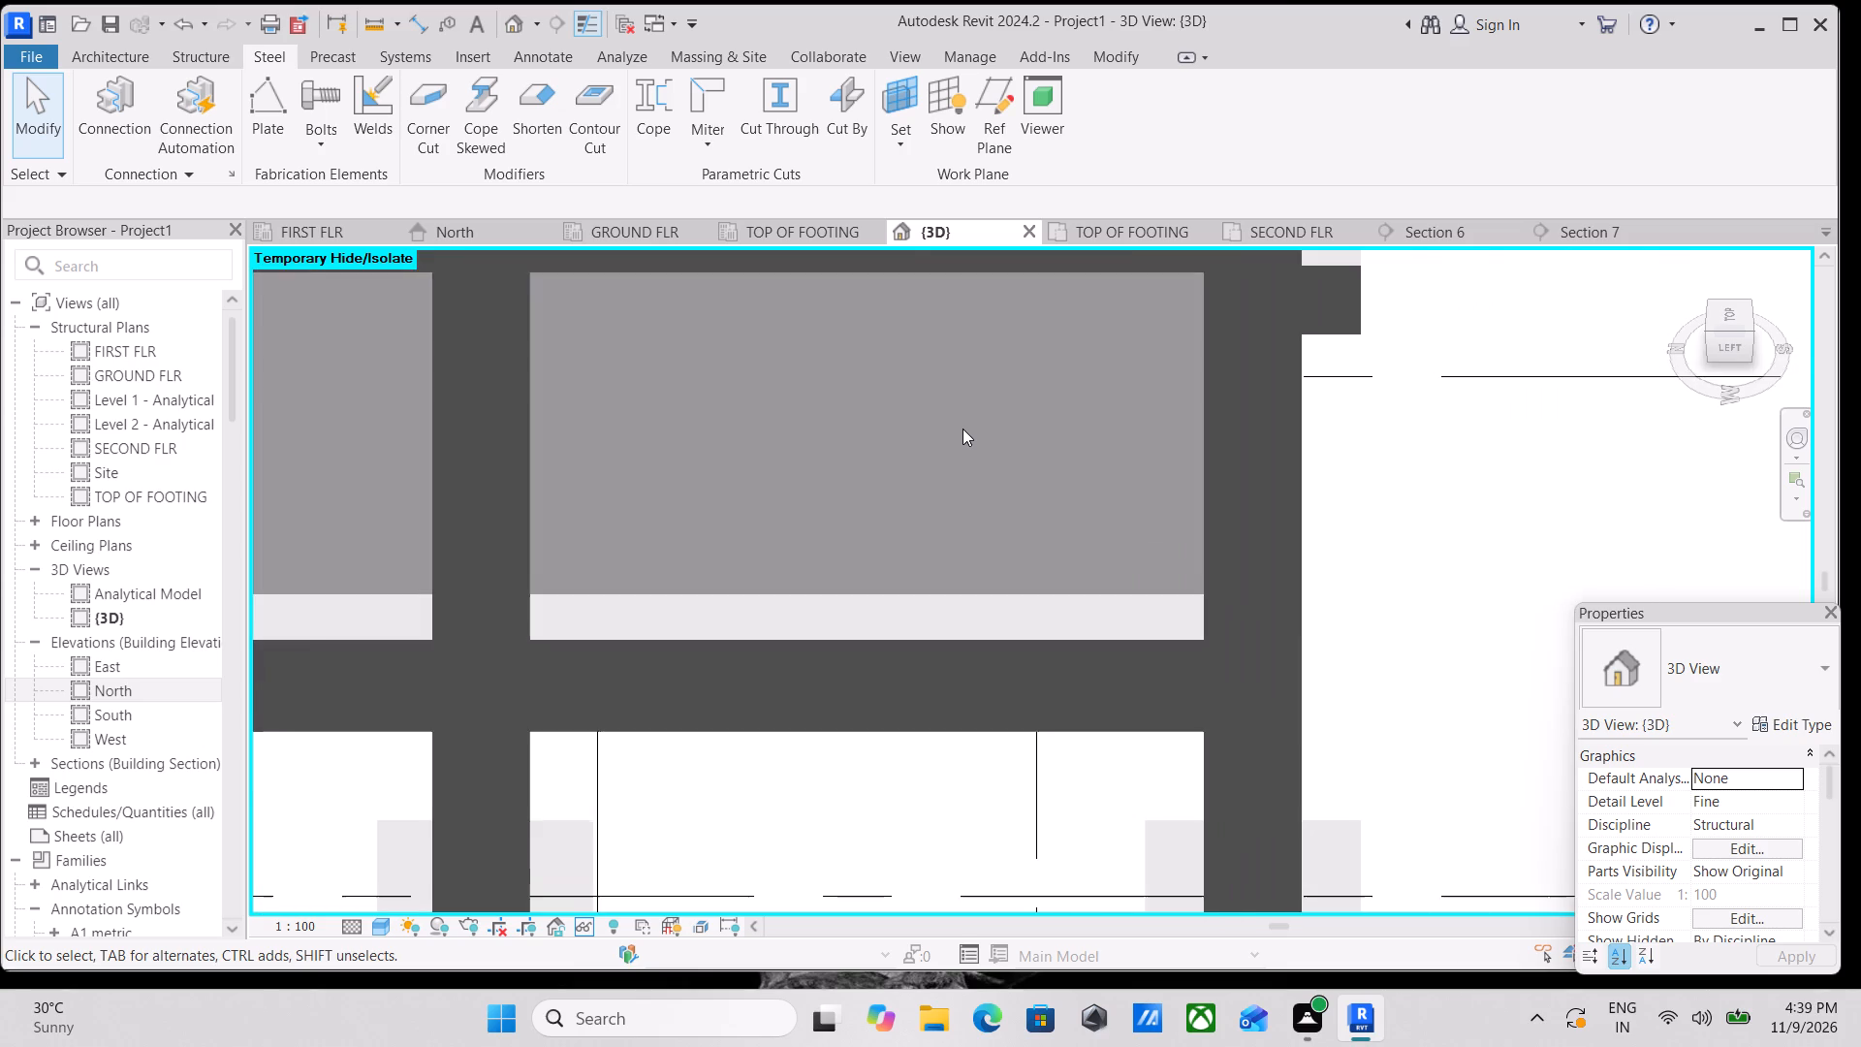
scroll(962, 428, down, 5)
scroll(962, 428, up, 8)
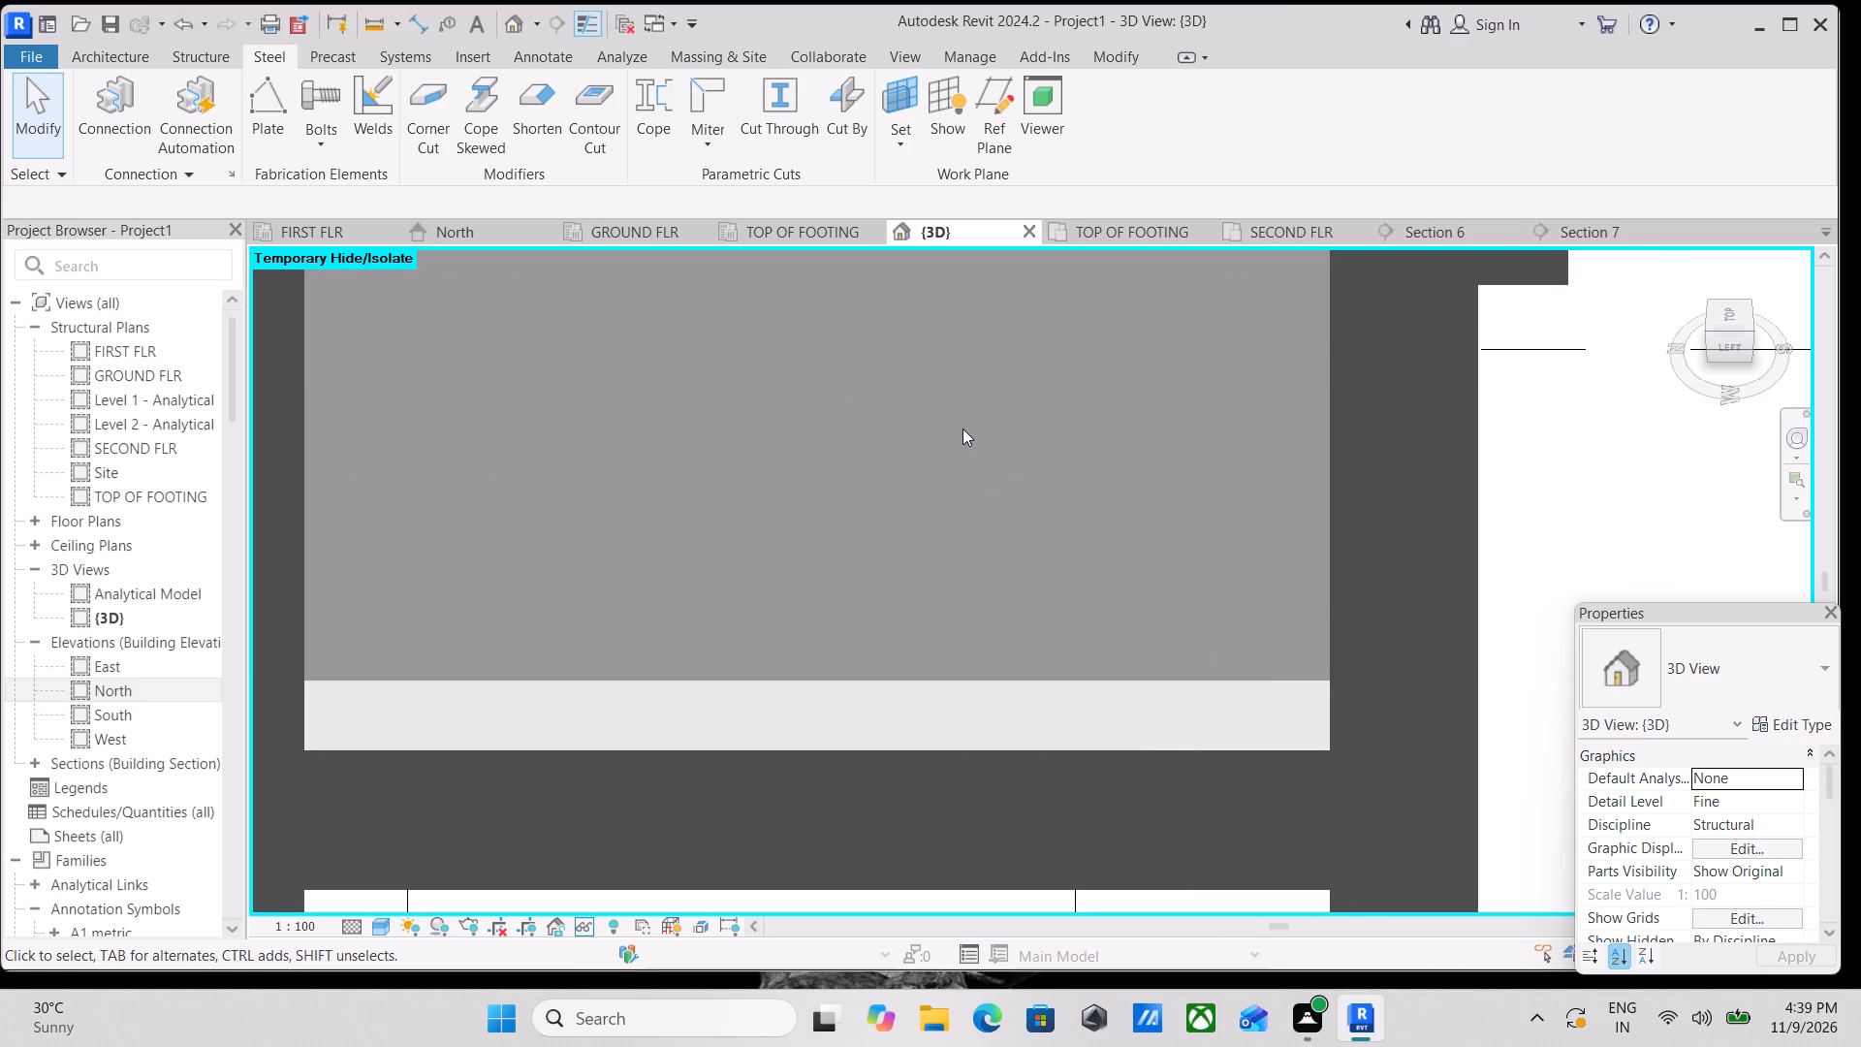
scroll(962, 428, up, 6)
scroll(962, 428, down, 11)
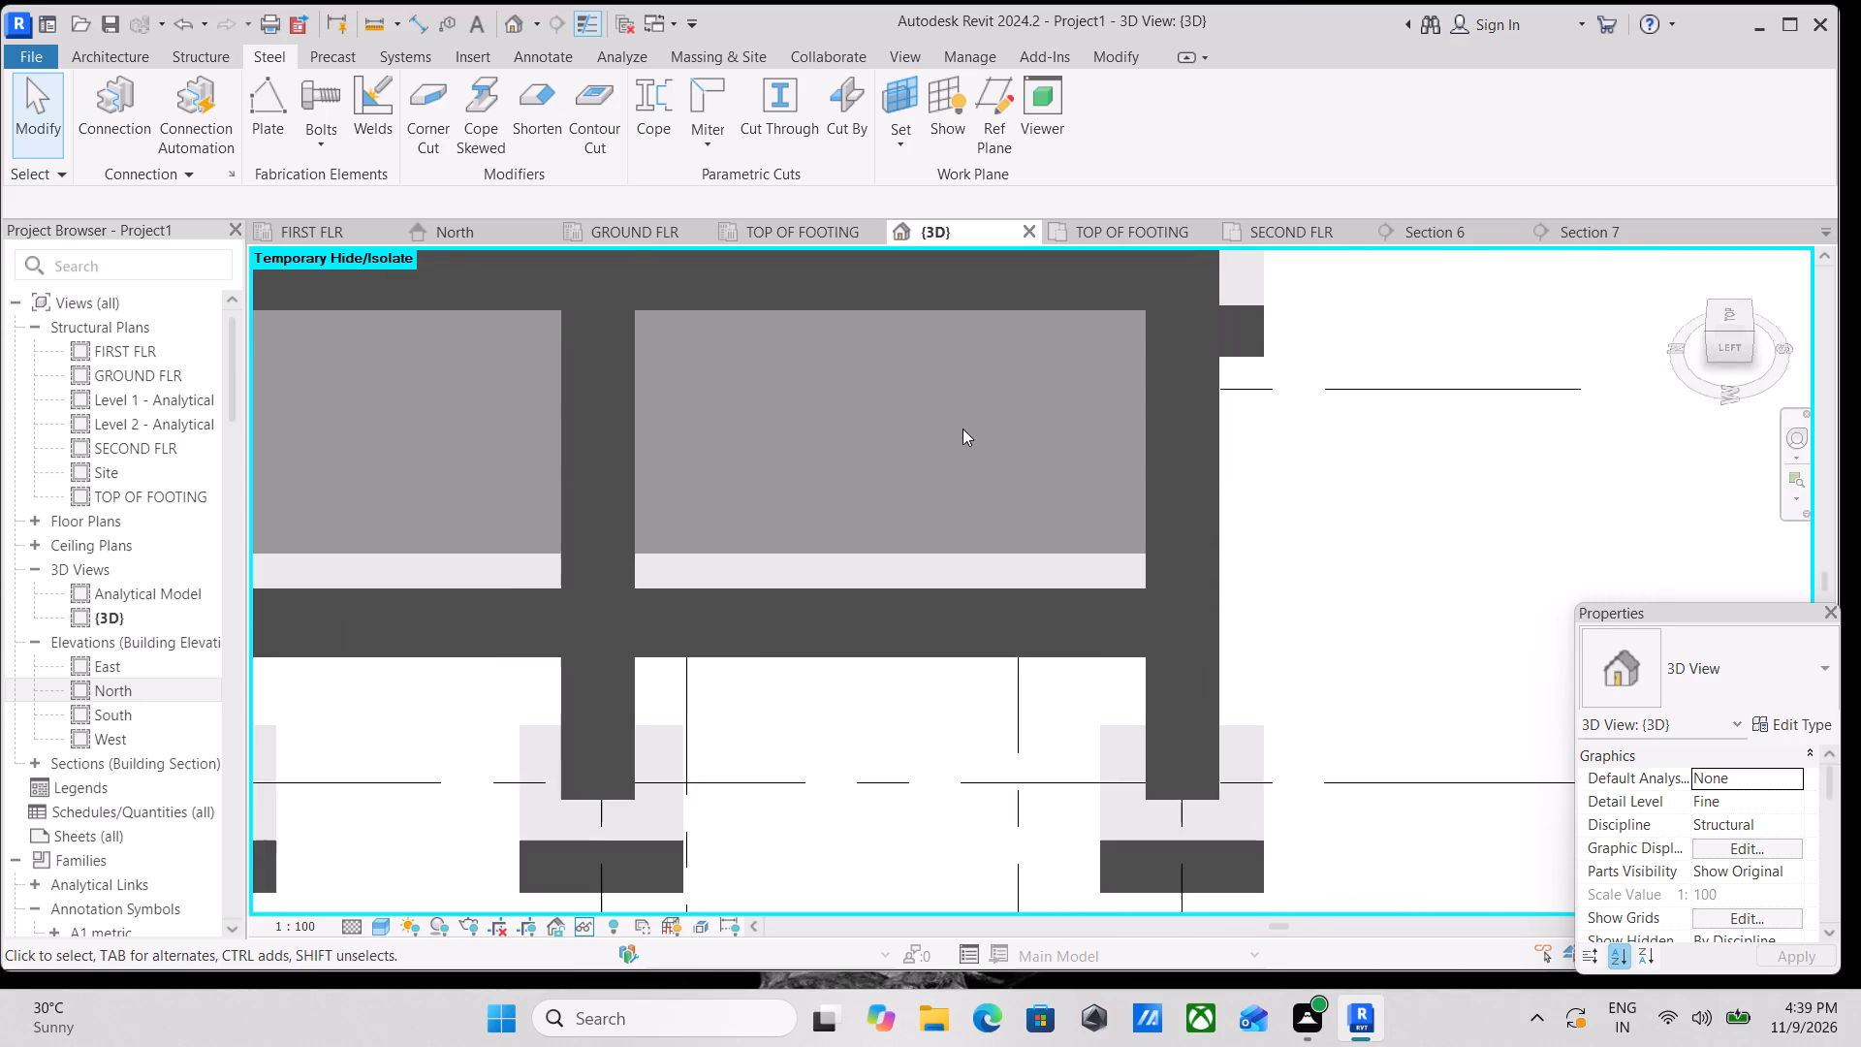
scroll(964, 431, down, 10)
Examine the two lower storeys of beams and columns between grids A and D, including the footings.
scroll(964, 431, down, 4)
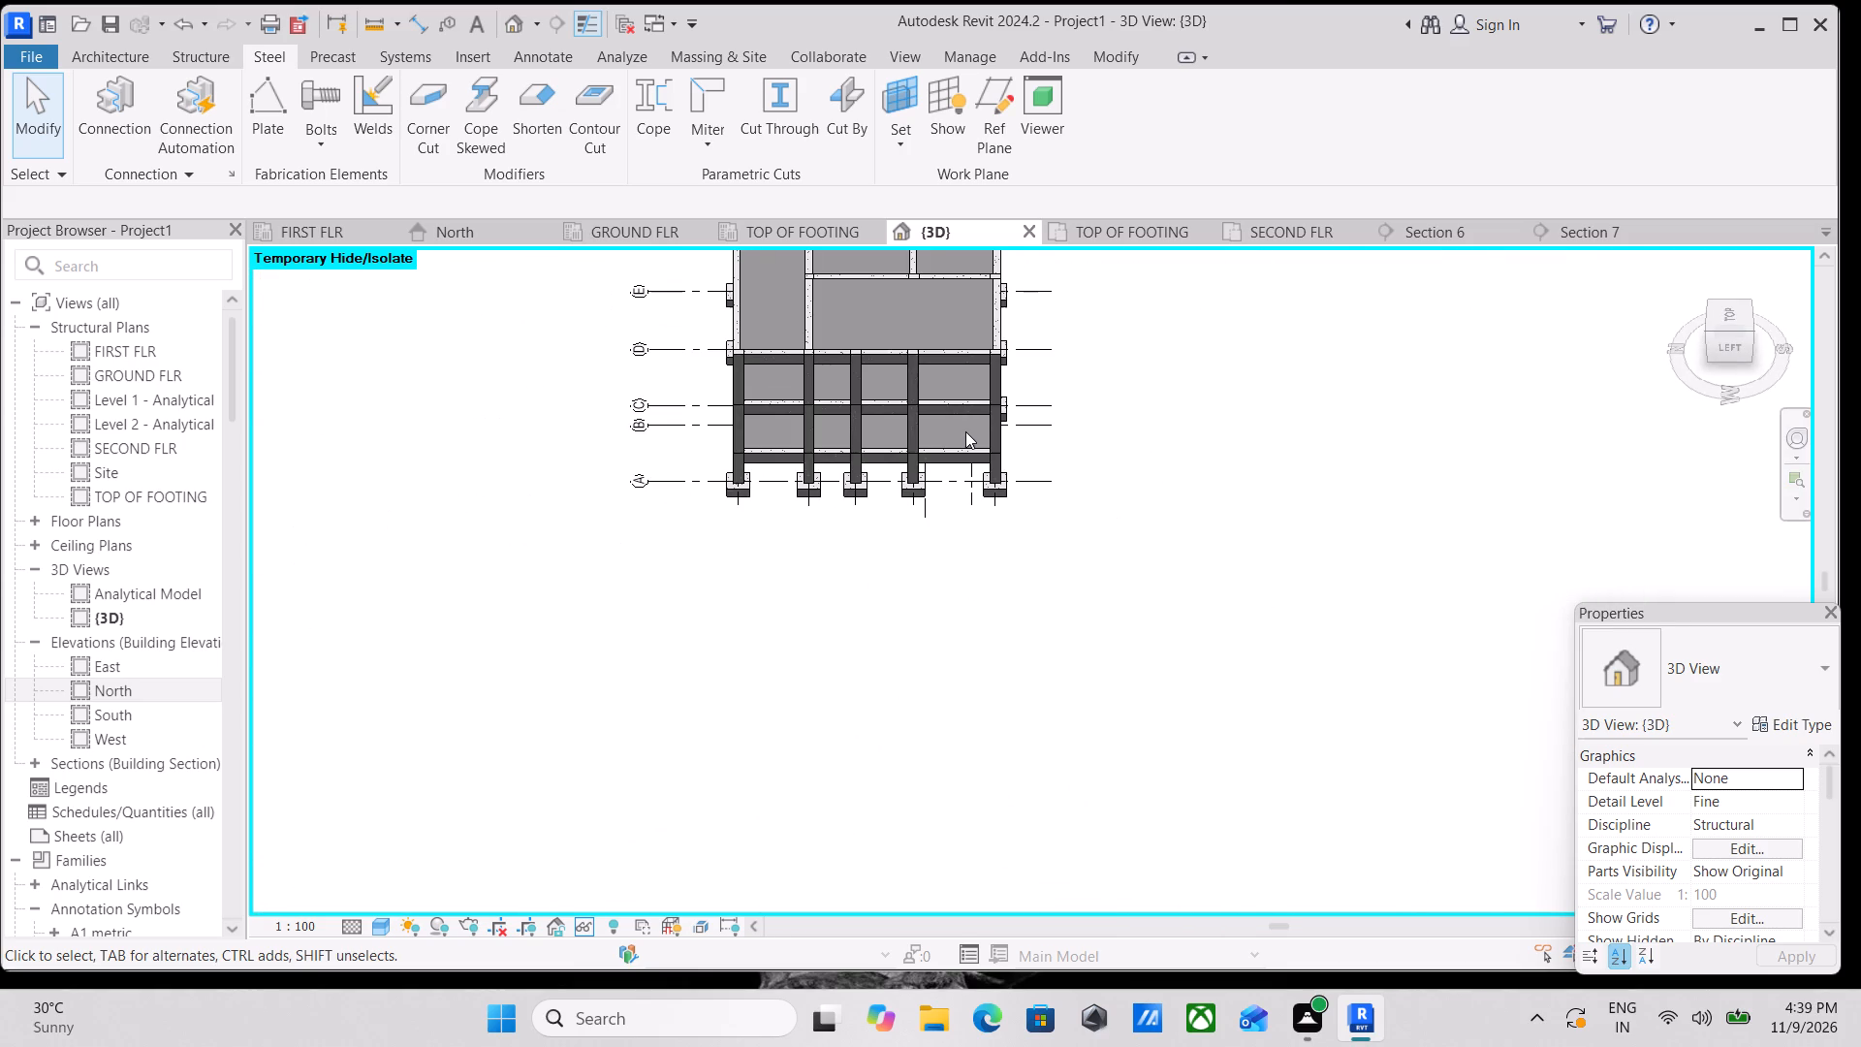
scroll(966, 433, down, 4)
scroll(966, 433, up, 5)
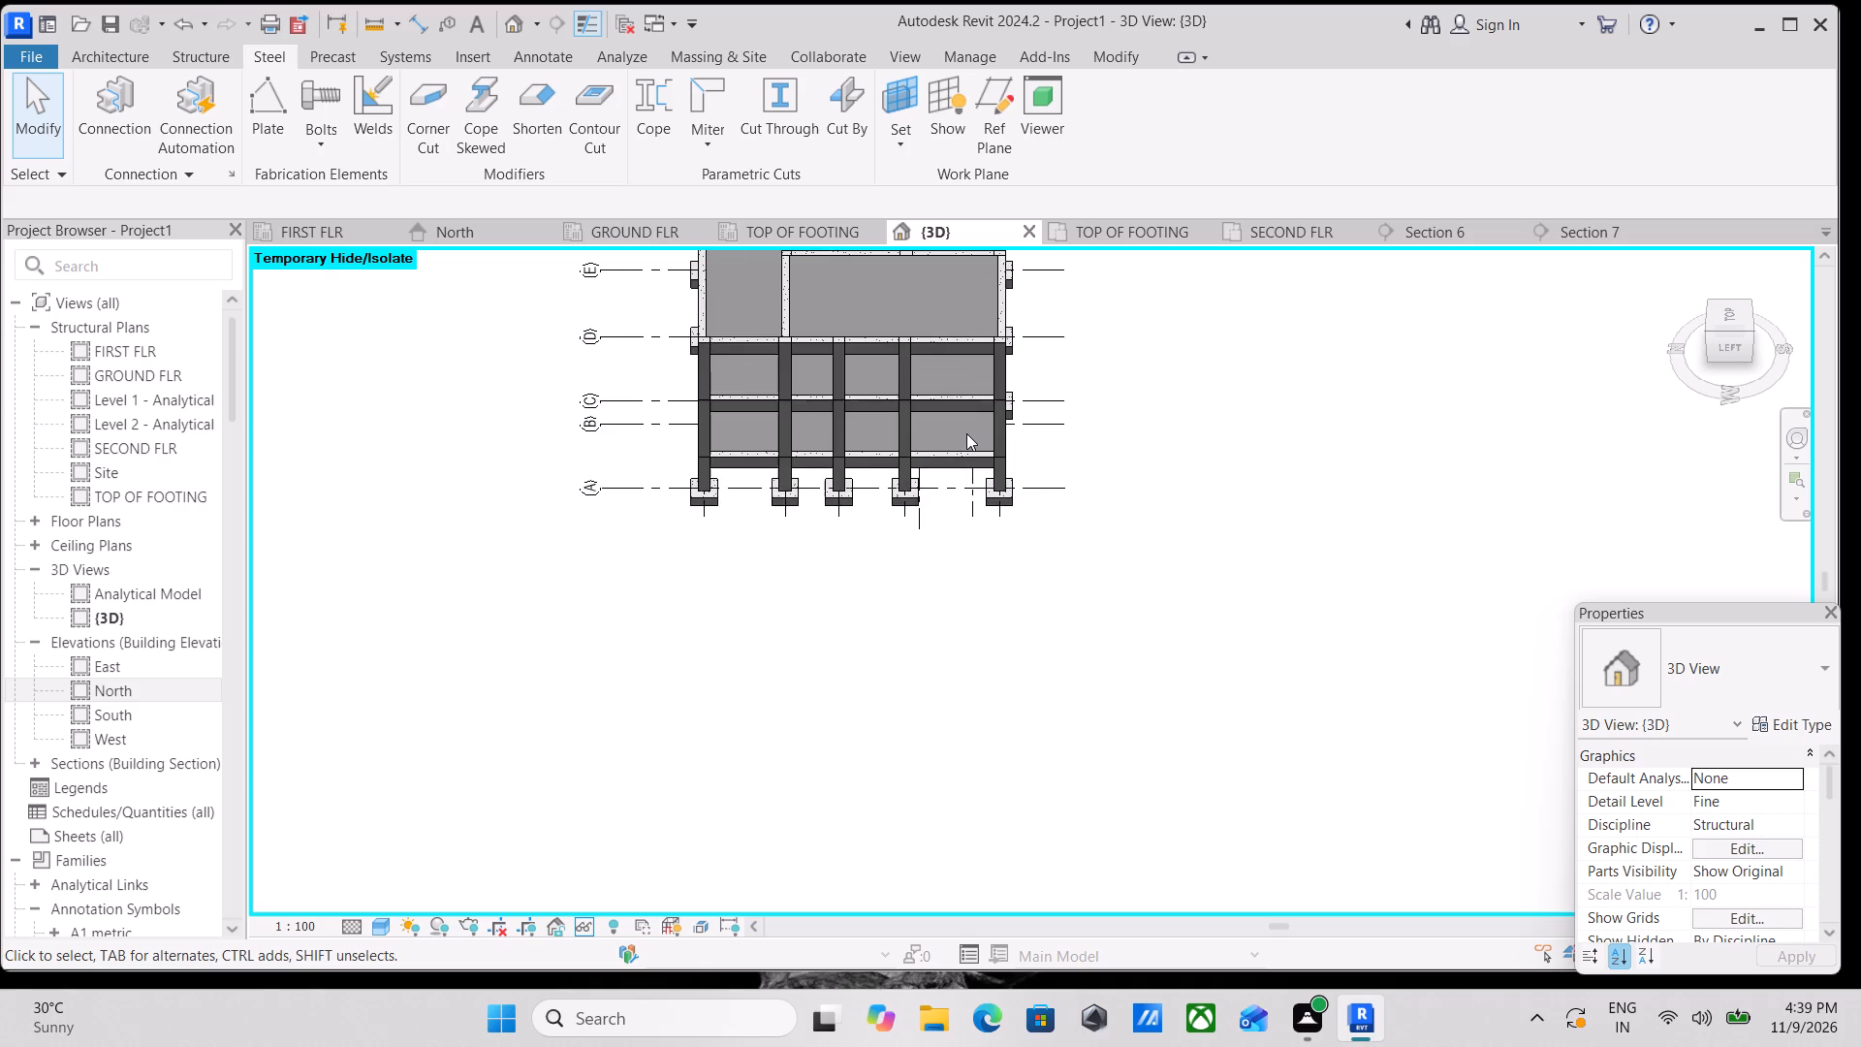
scroll(966, 433, up, 4)
scroll(966, 433, down, 3)
scroll(966, 433, up, 5)
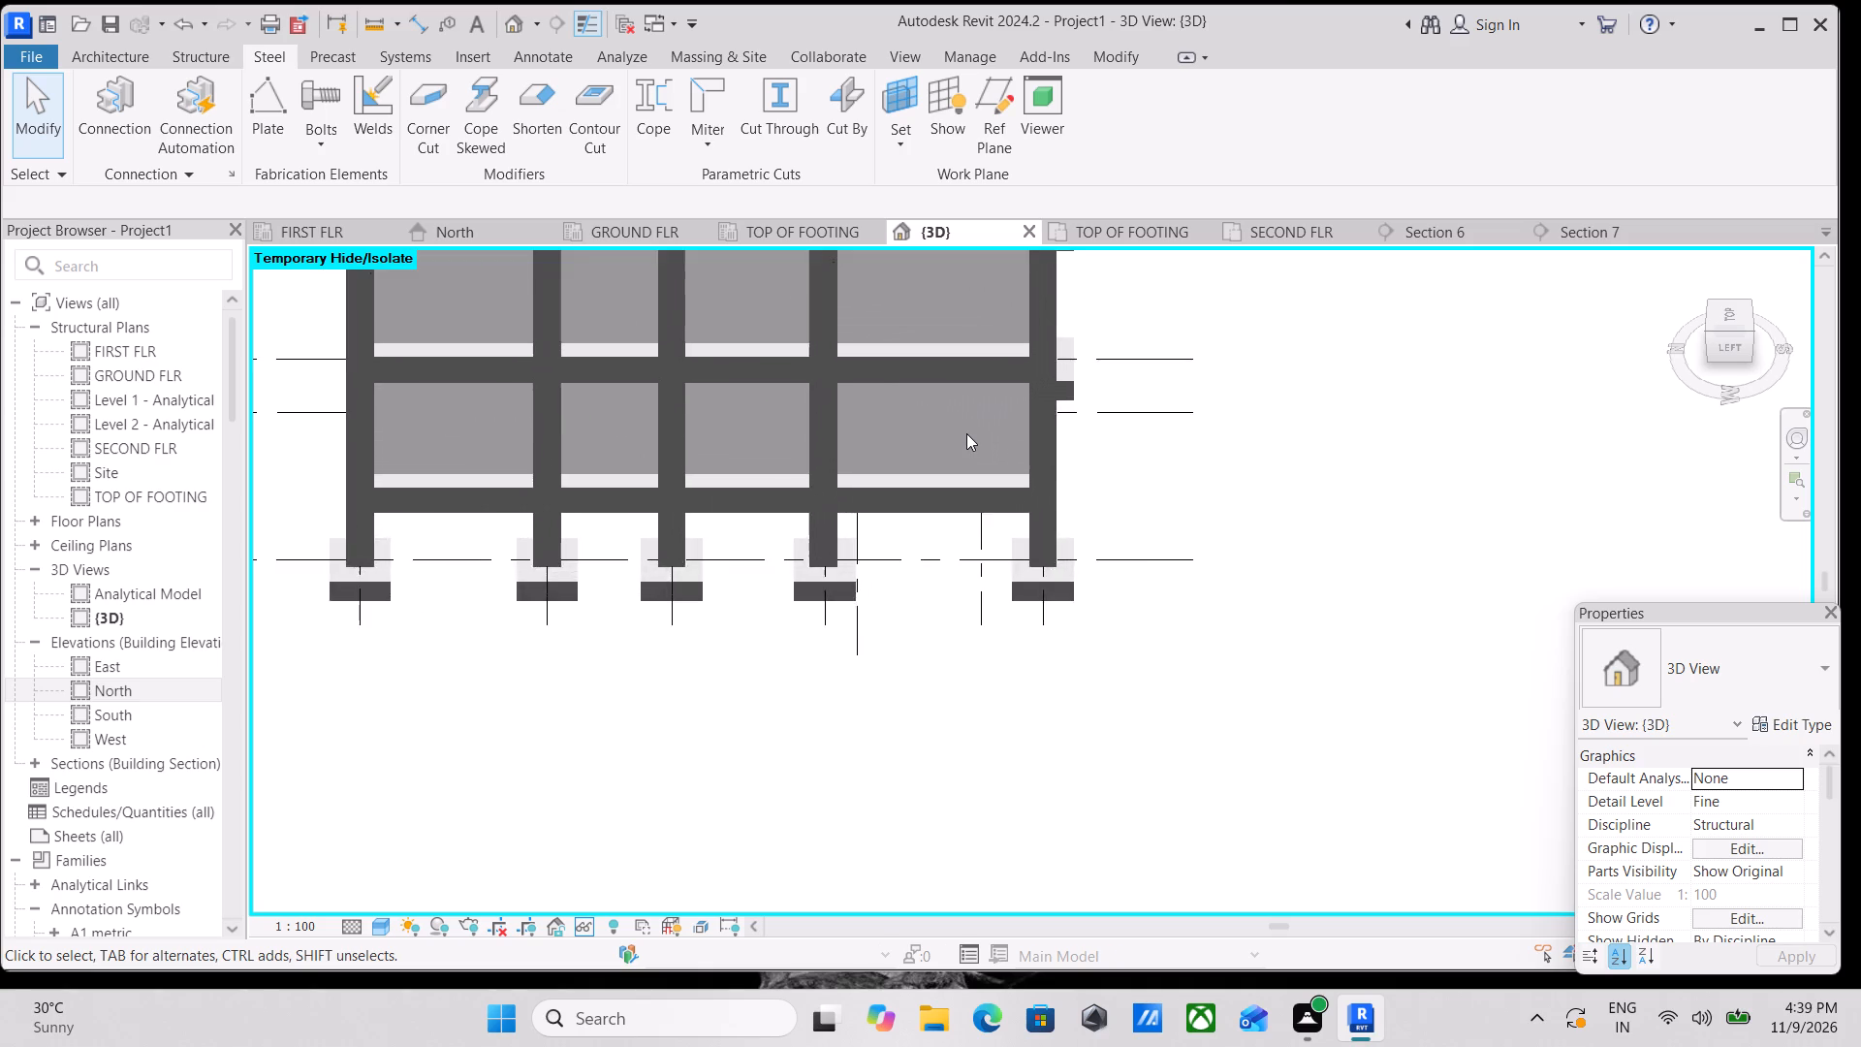
scroll(966, 433, down, 9)
scroll(966, 433, up, 4)
scroll(966, 433, down, 4)
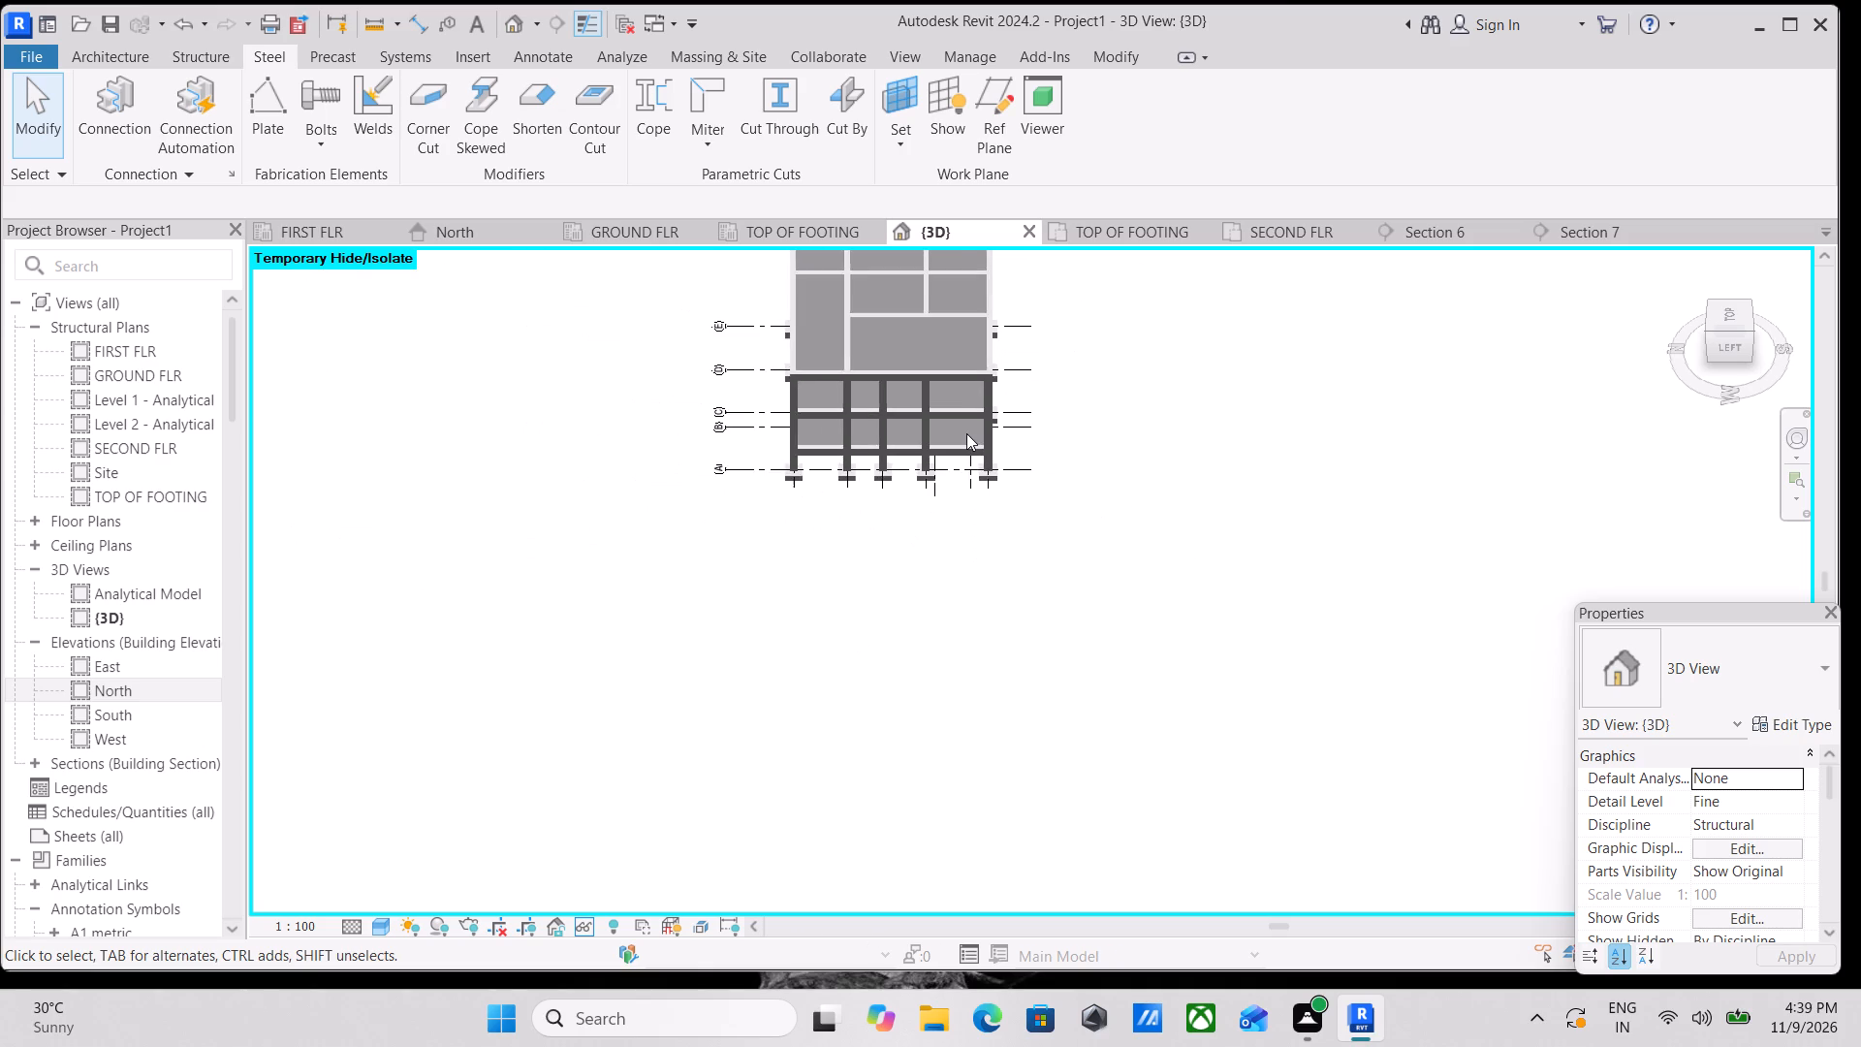
scroll(966, 433, down, 3)
scroll(966, 433, up, 9)
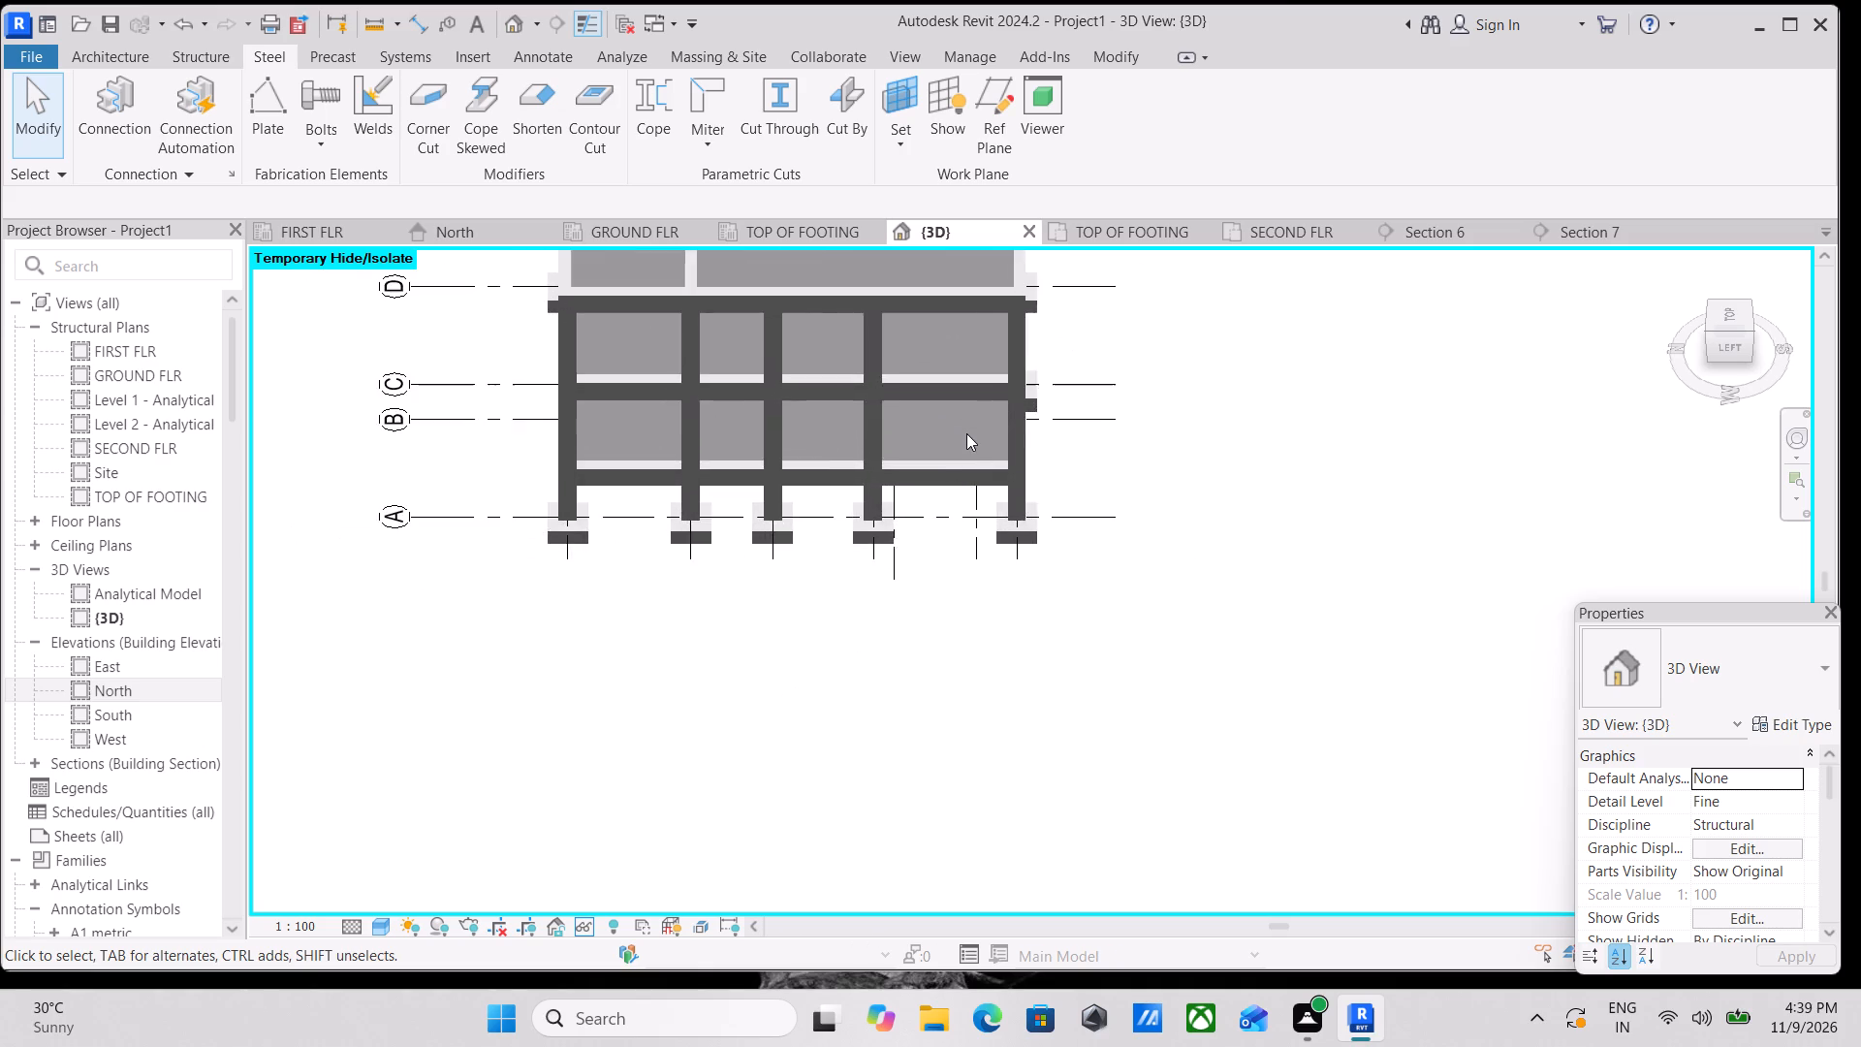
scroll(966, 433, up, 4)
scroll(966, 433, down, 5)
scroll(966, 433, up, 7)
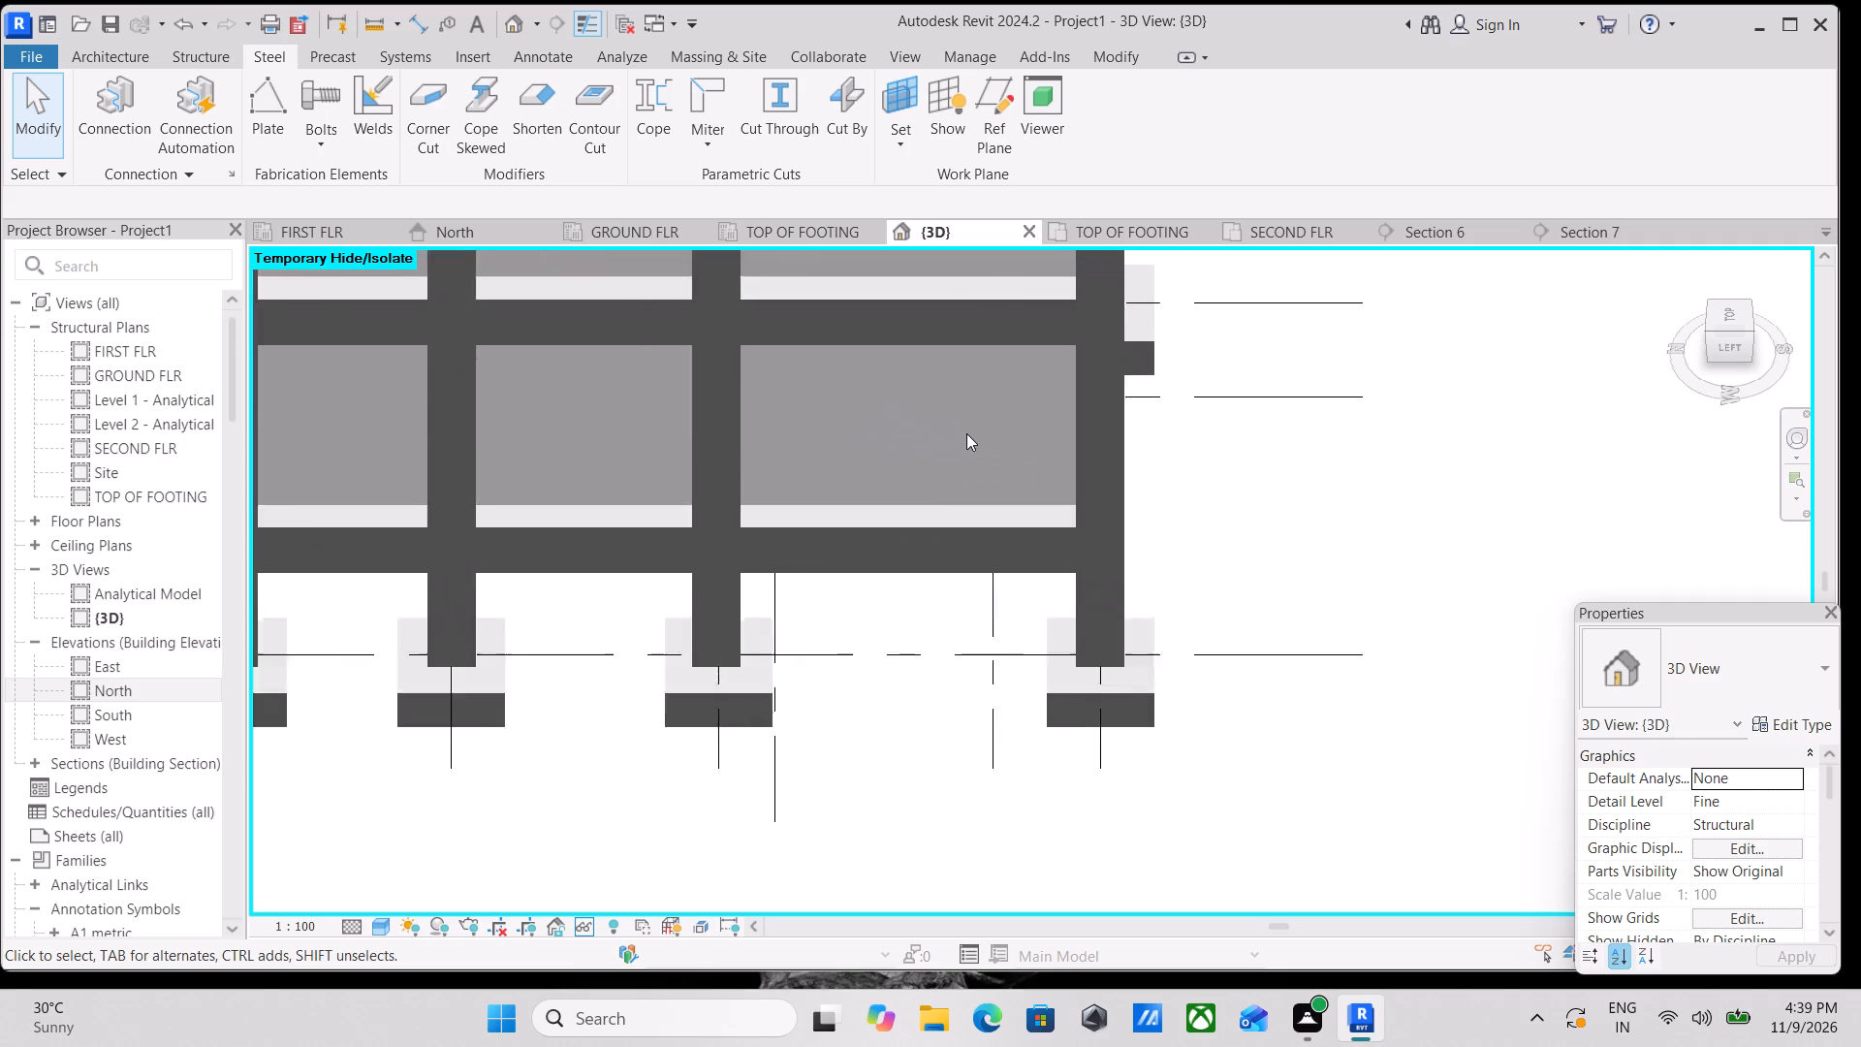
scroll(966, 433, up, 2)
scroll(966, 433, down, 14)
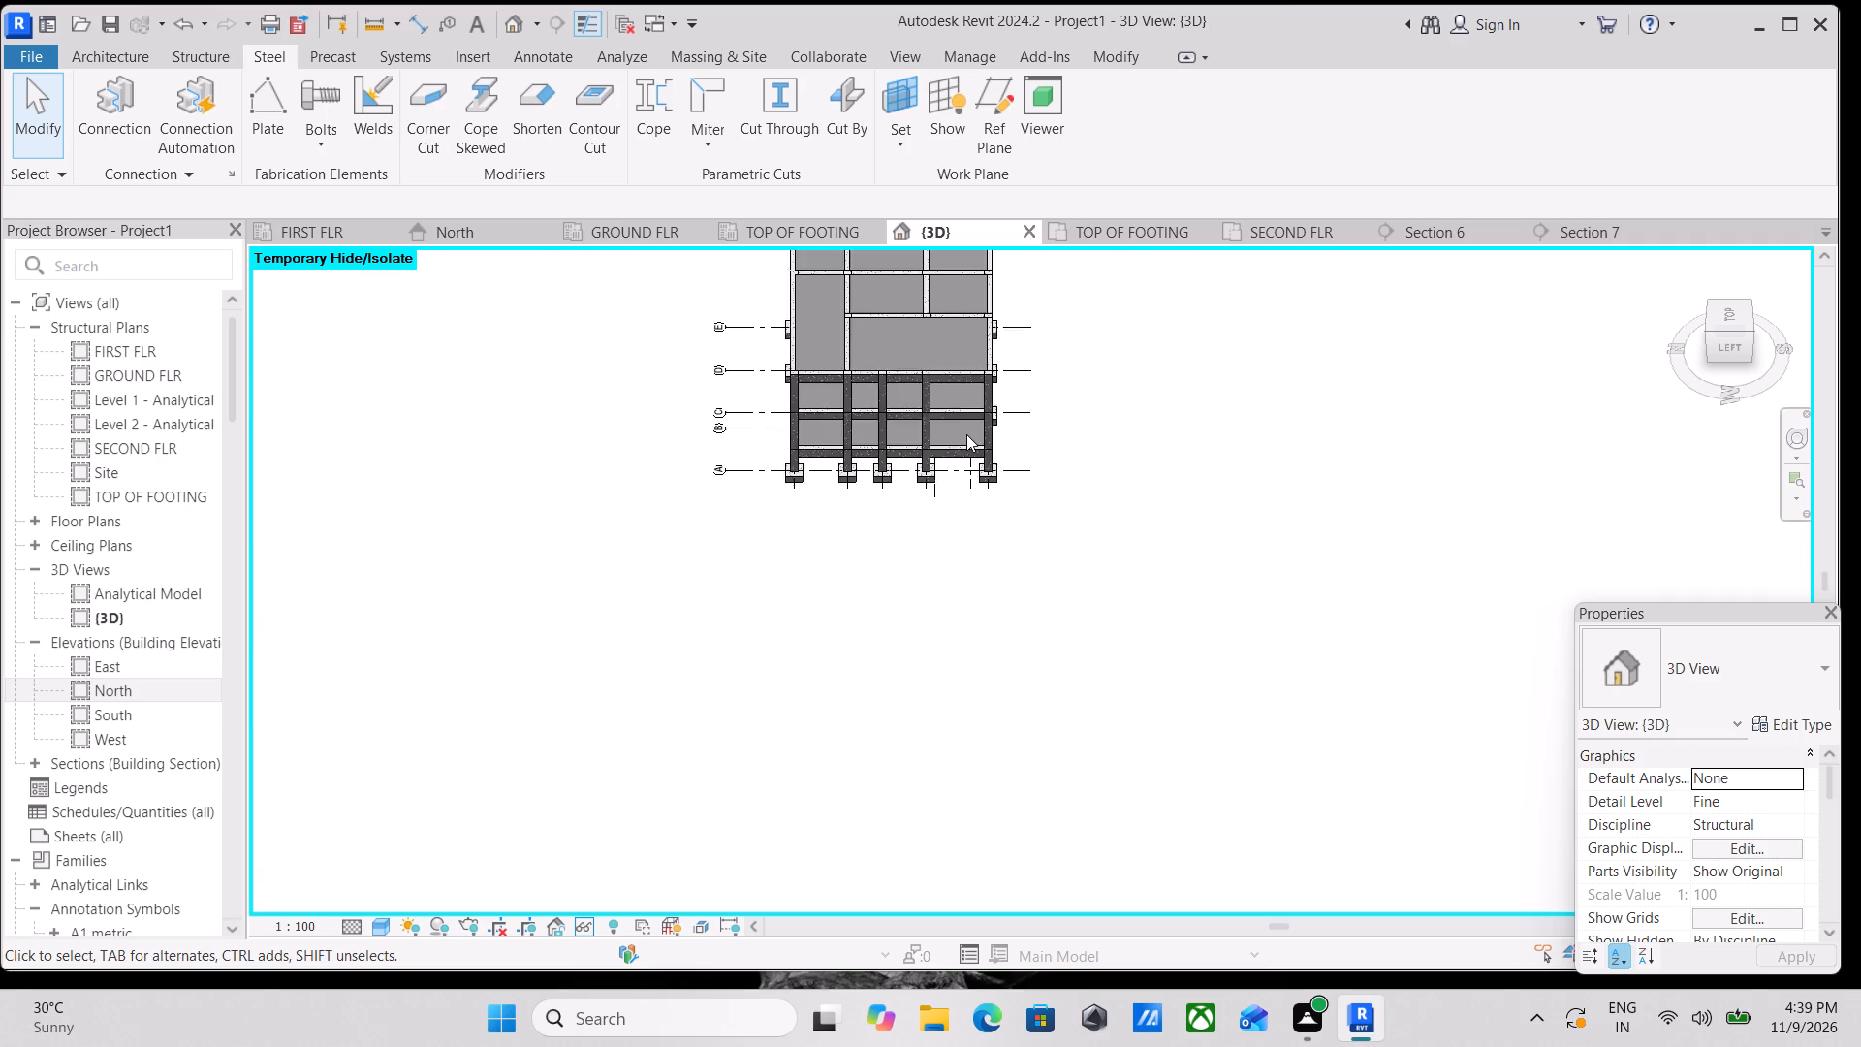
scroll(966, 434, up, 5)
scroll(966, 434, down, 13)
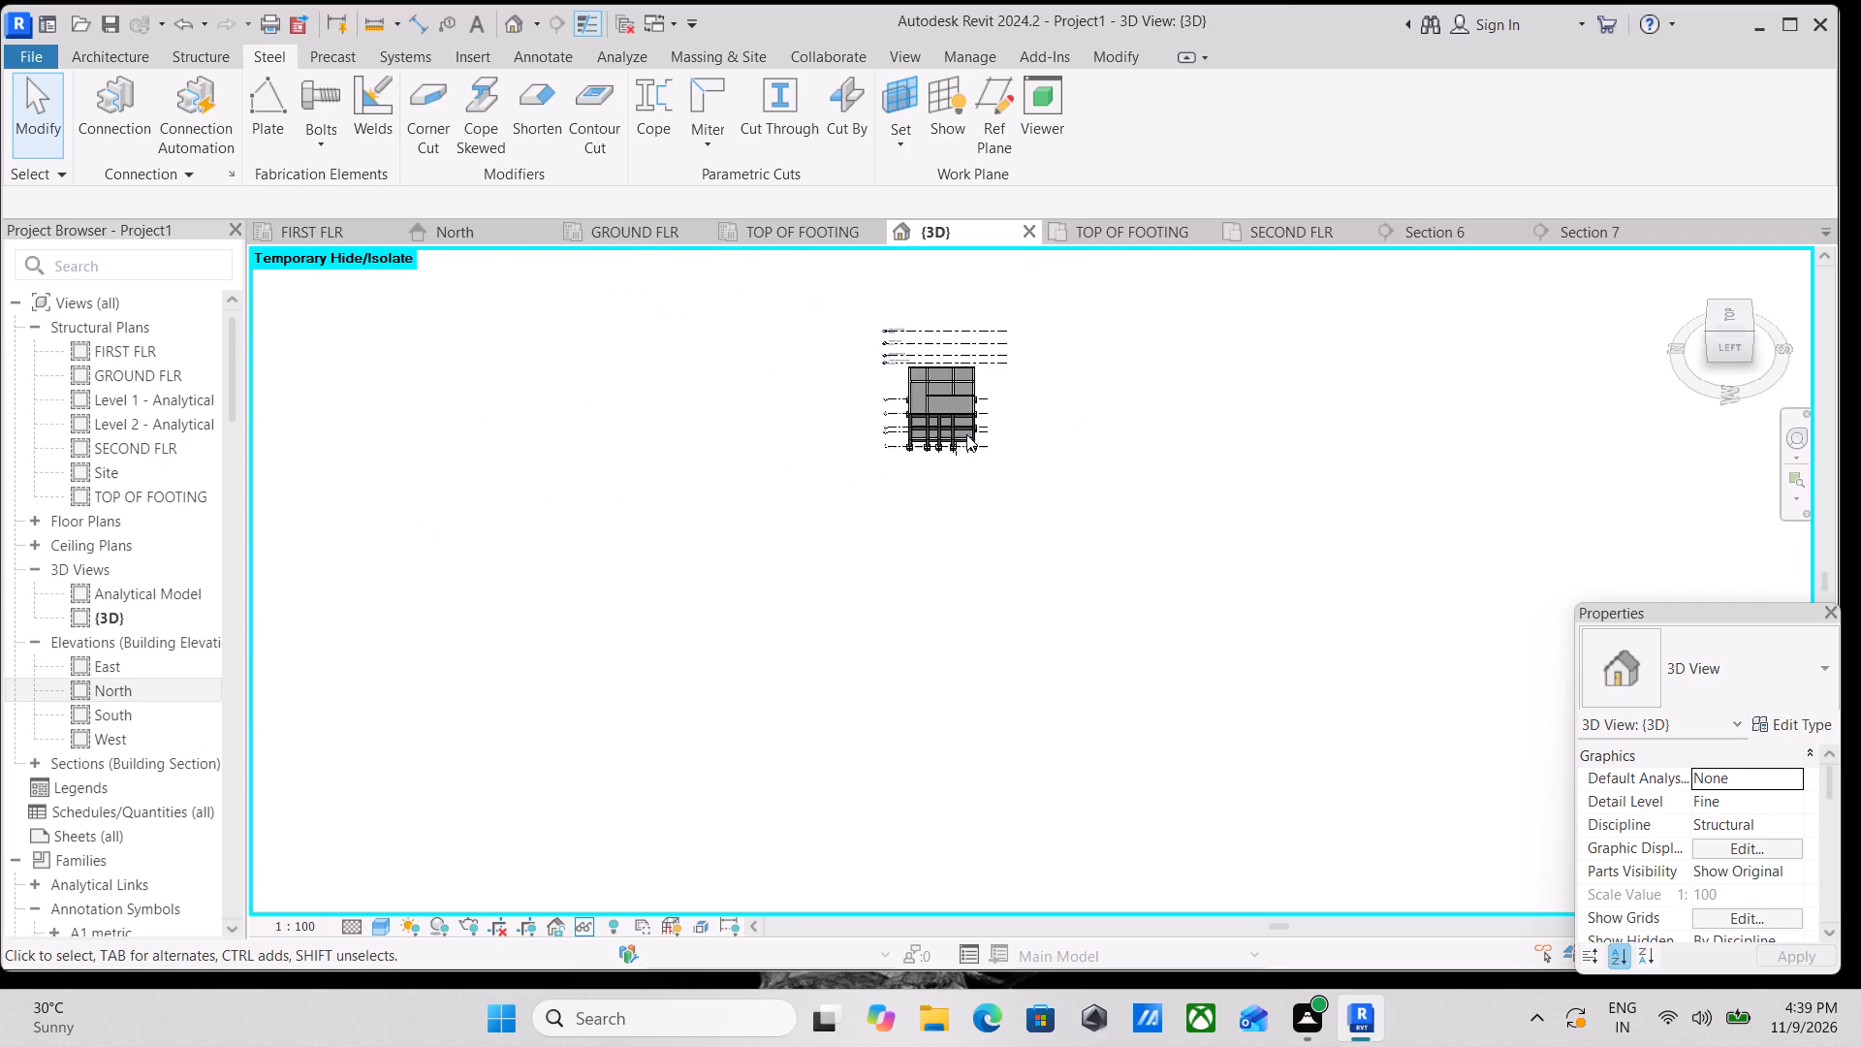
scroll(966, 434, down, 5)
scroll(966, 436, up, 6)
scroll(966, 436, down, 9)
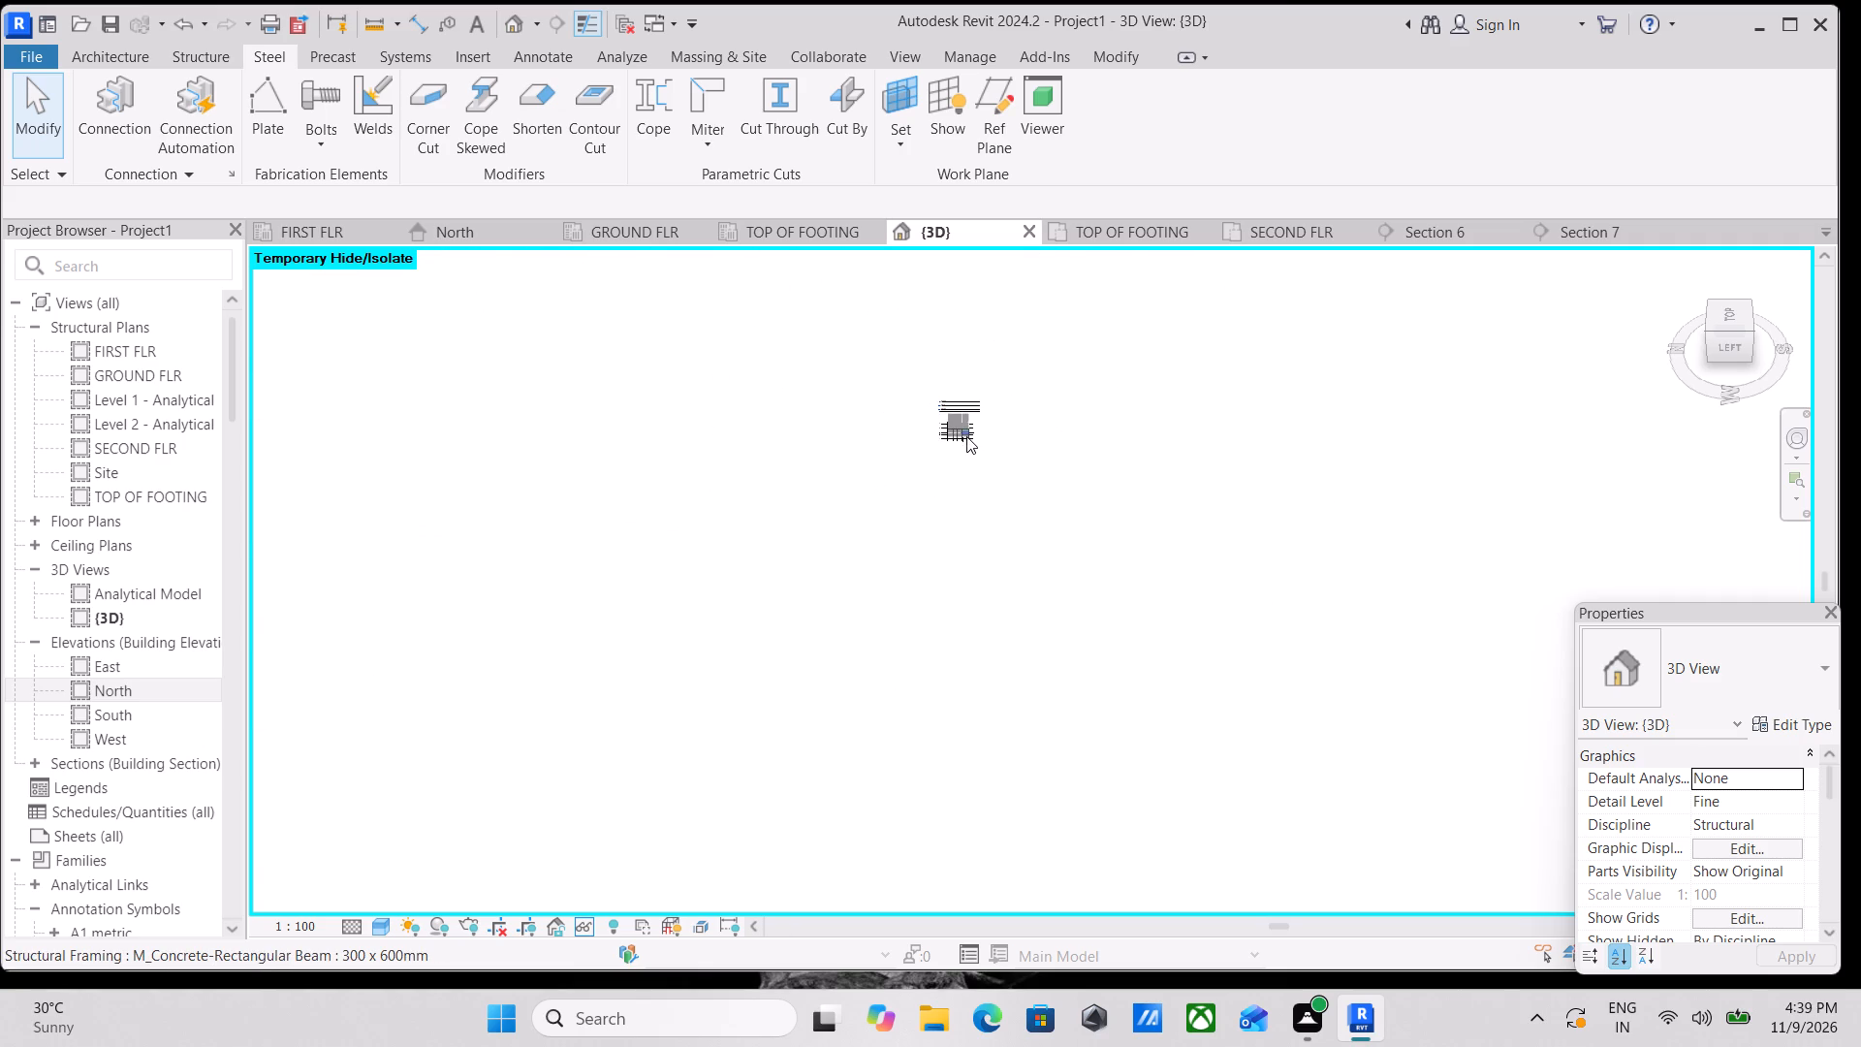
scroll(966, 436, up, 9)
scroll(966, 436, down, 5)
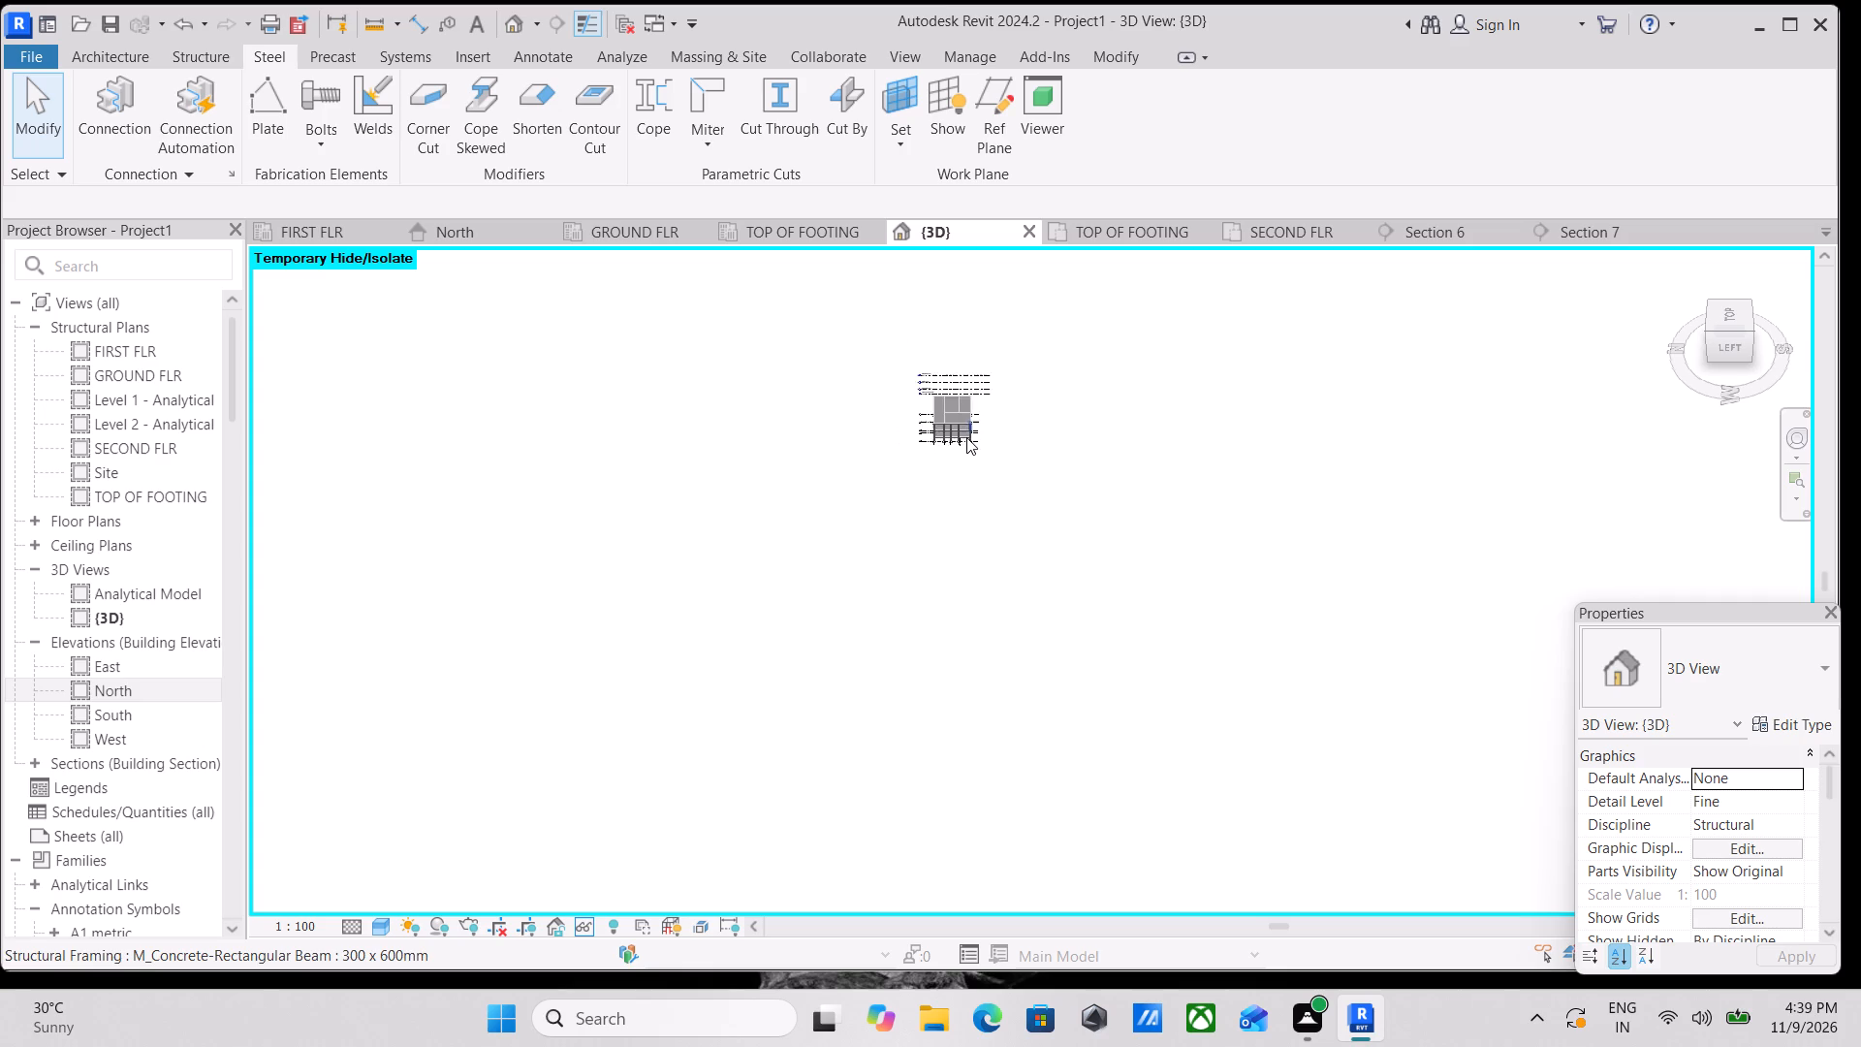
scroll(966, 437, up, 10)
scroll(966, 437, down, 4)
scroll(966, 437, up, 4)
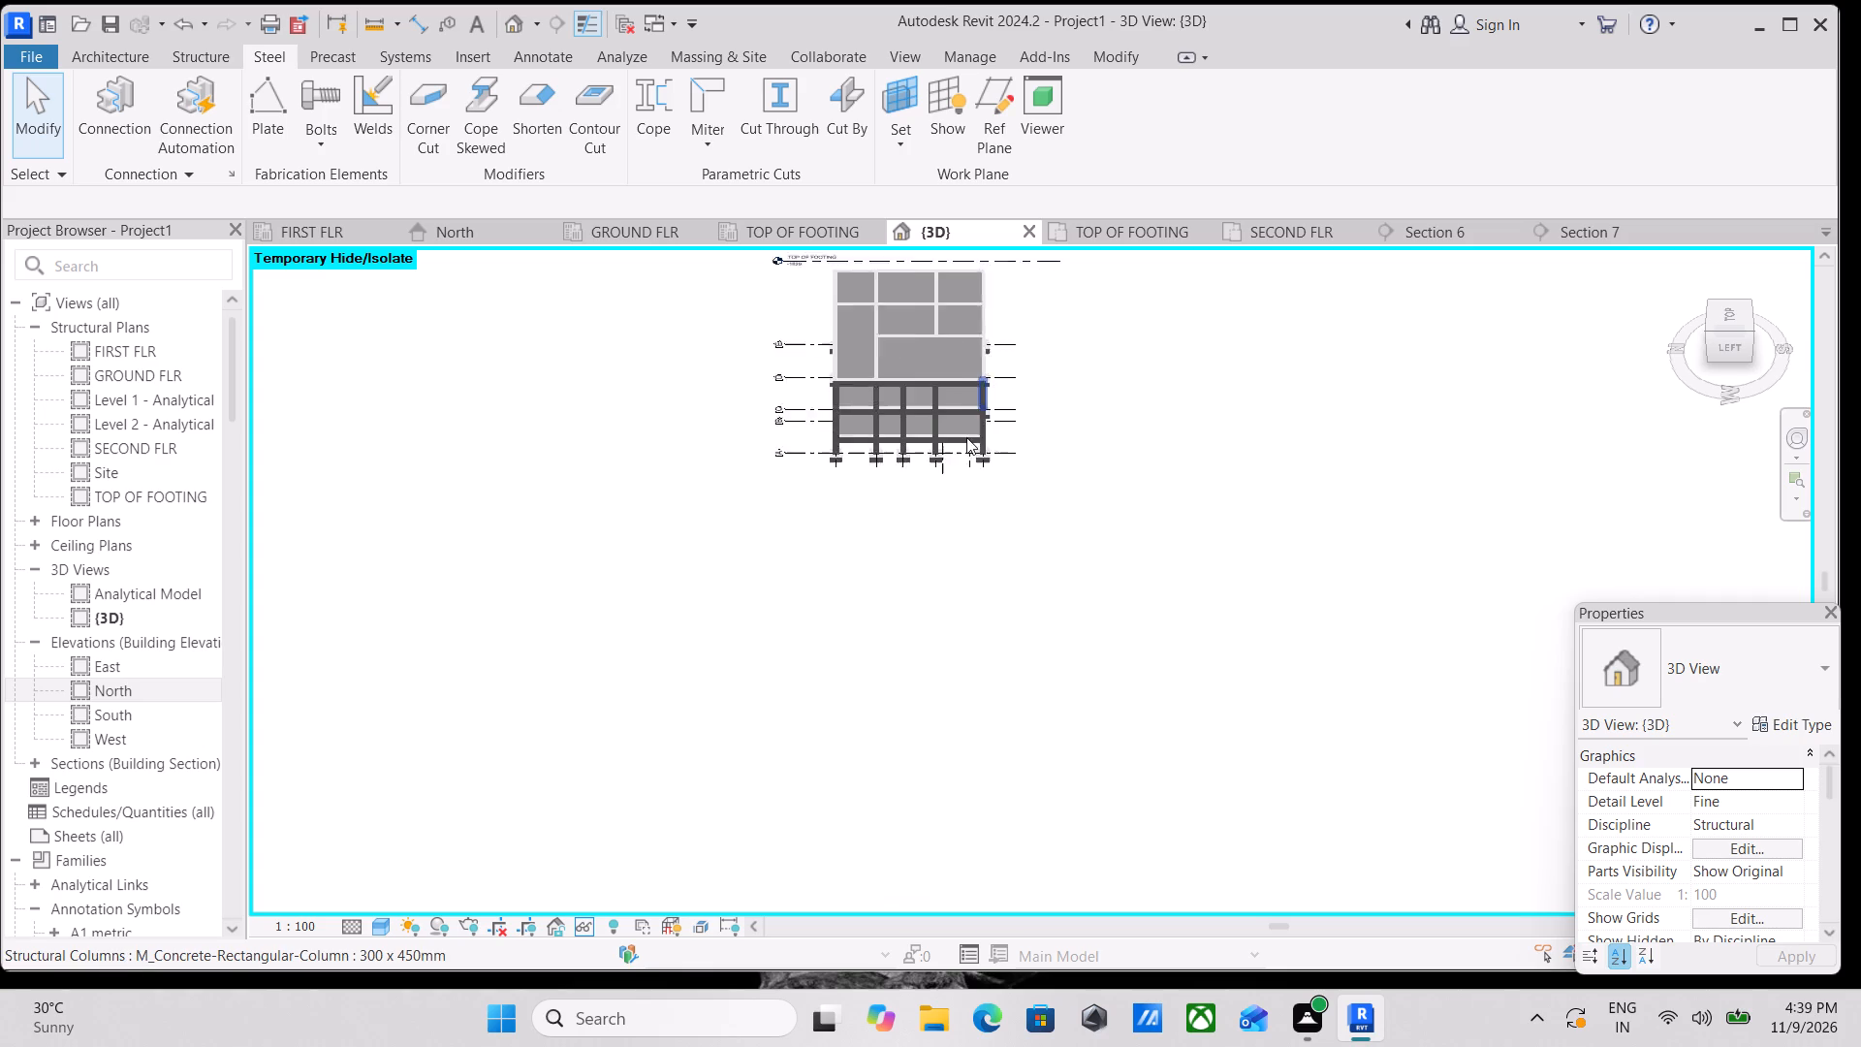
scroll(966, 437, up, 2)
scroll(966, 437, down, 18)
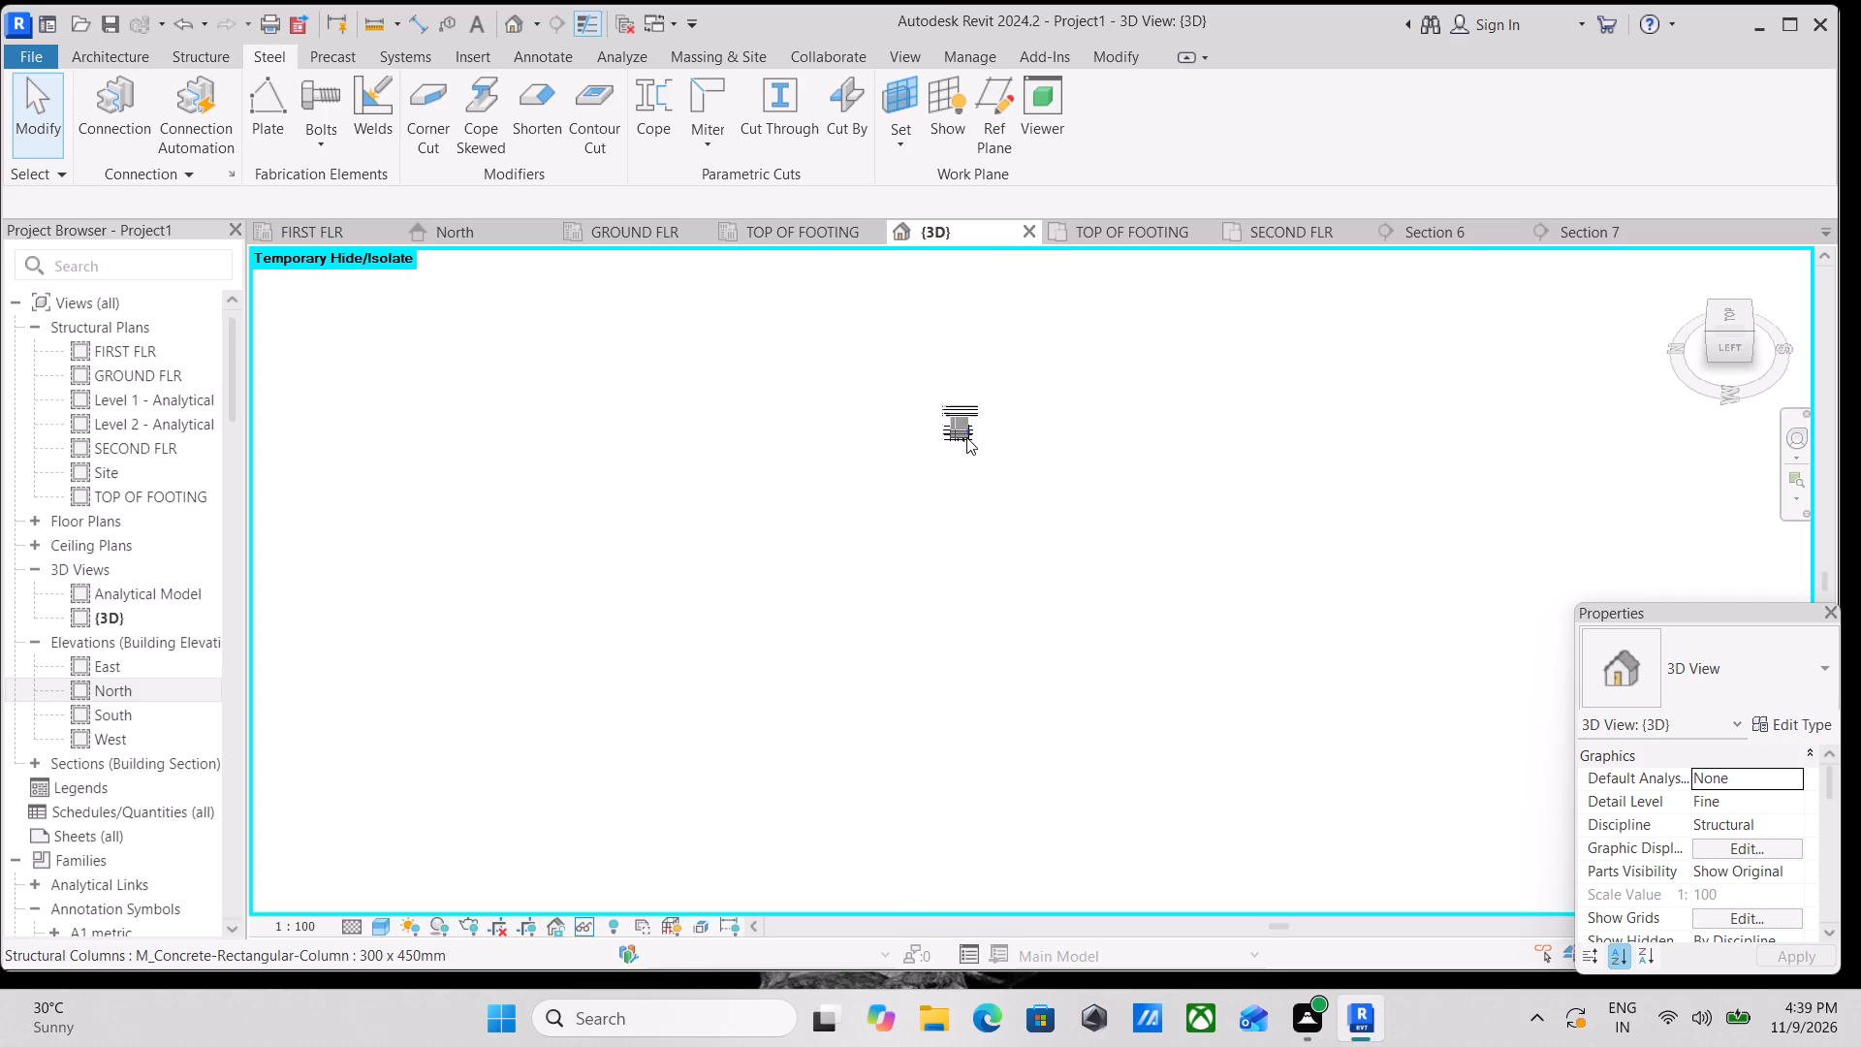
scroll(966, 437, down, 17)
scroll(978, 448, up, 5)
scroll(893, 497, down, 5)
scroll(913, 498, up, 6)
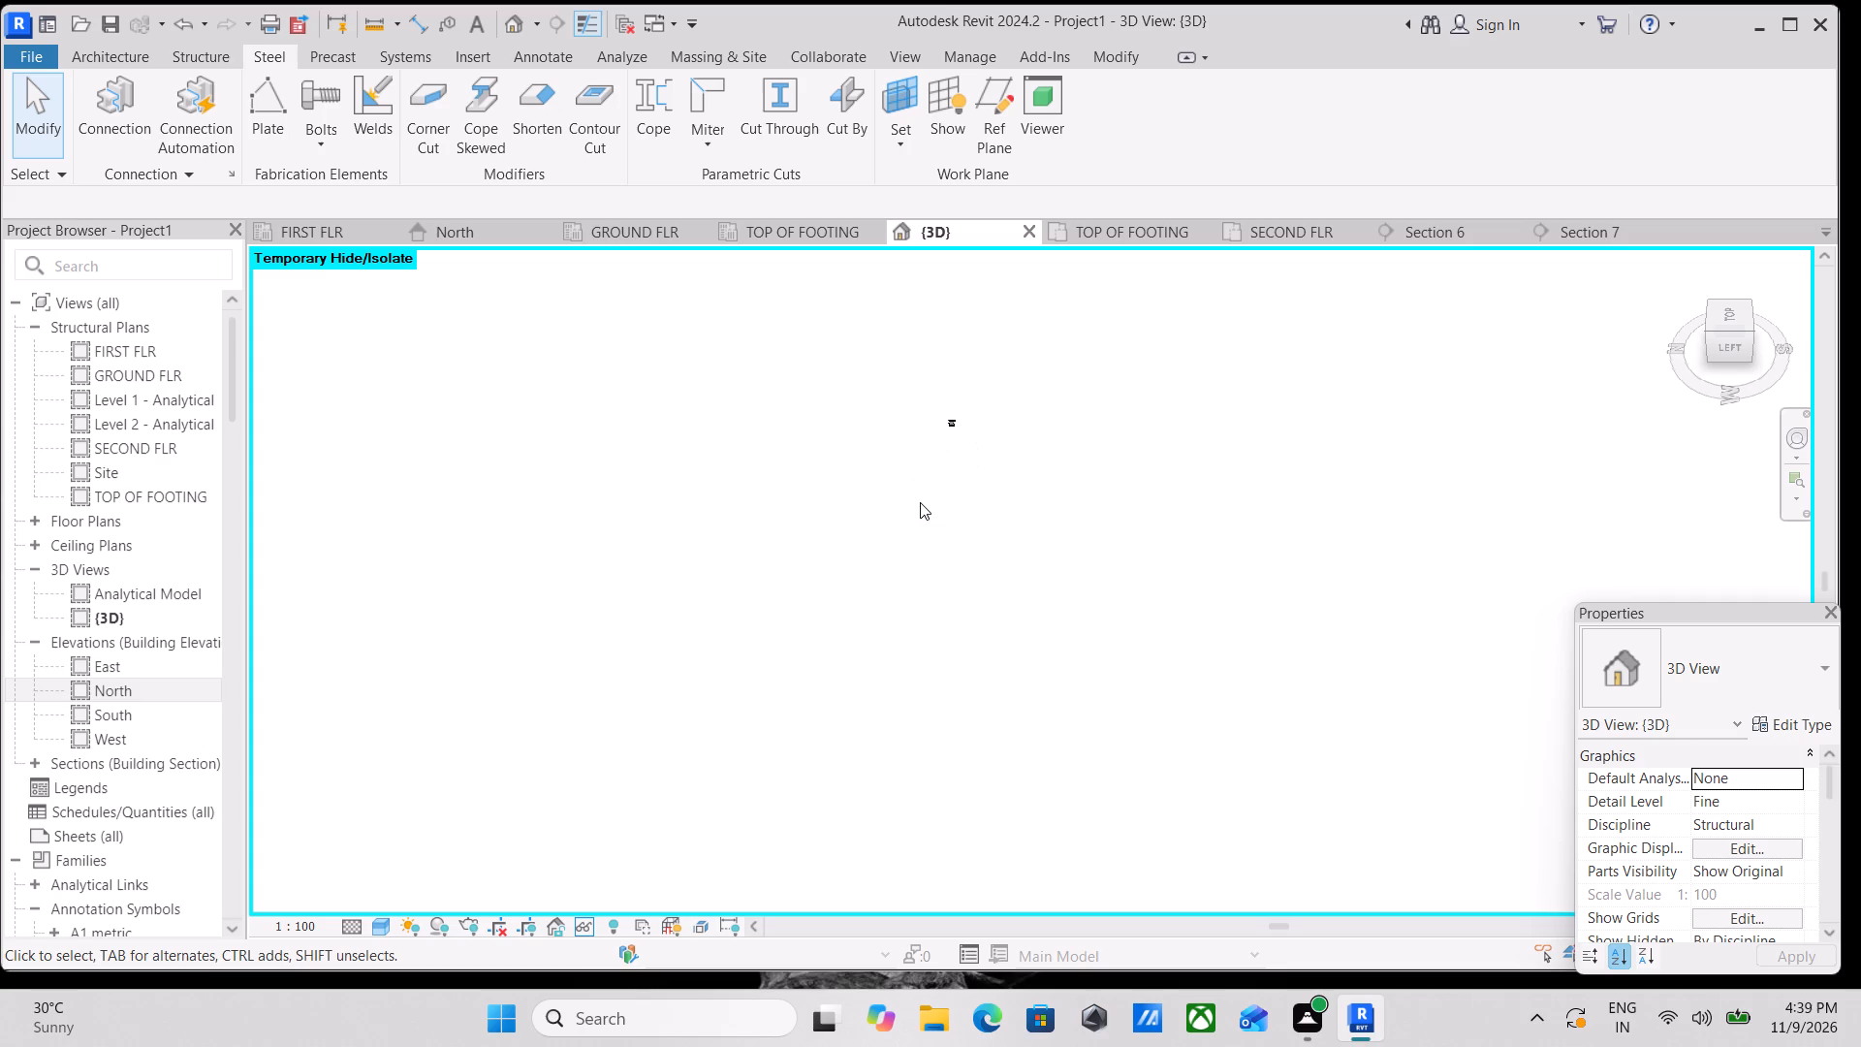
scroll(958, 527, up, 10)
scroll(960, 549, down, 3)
Examine the whole concrete frame together with the level lines from TOP OF FOOTING to SECOND FLR.
middle_drag(977, 592, 994, 621)
scroll(977, 589, down, 2)
scroll(1004, 618, up, 4)
scroll(1116, 1046, up, 1)
middle_drag(1167, 923, 1238, 1046)
scroll(1133, 566, up, 5)
scroll(1133, 568, down, 4)
scroll(1133, 568, up, 5)
scroll(1575, 898, down, 2)
scroll(1300, 519, down, 4)
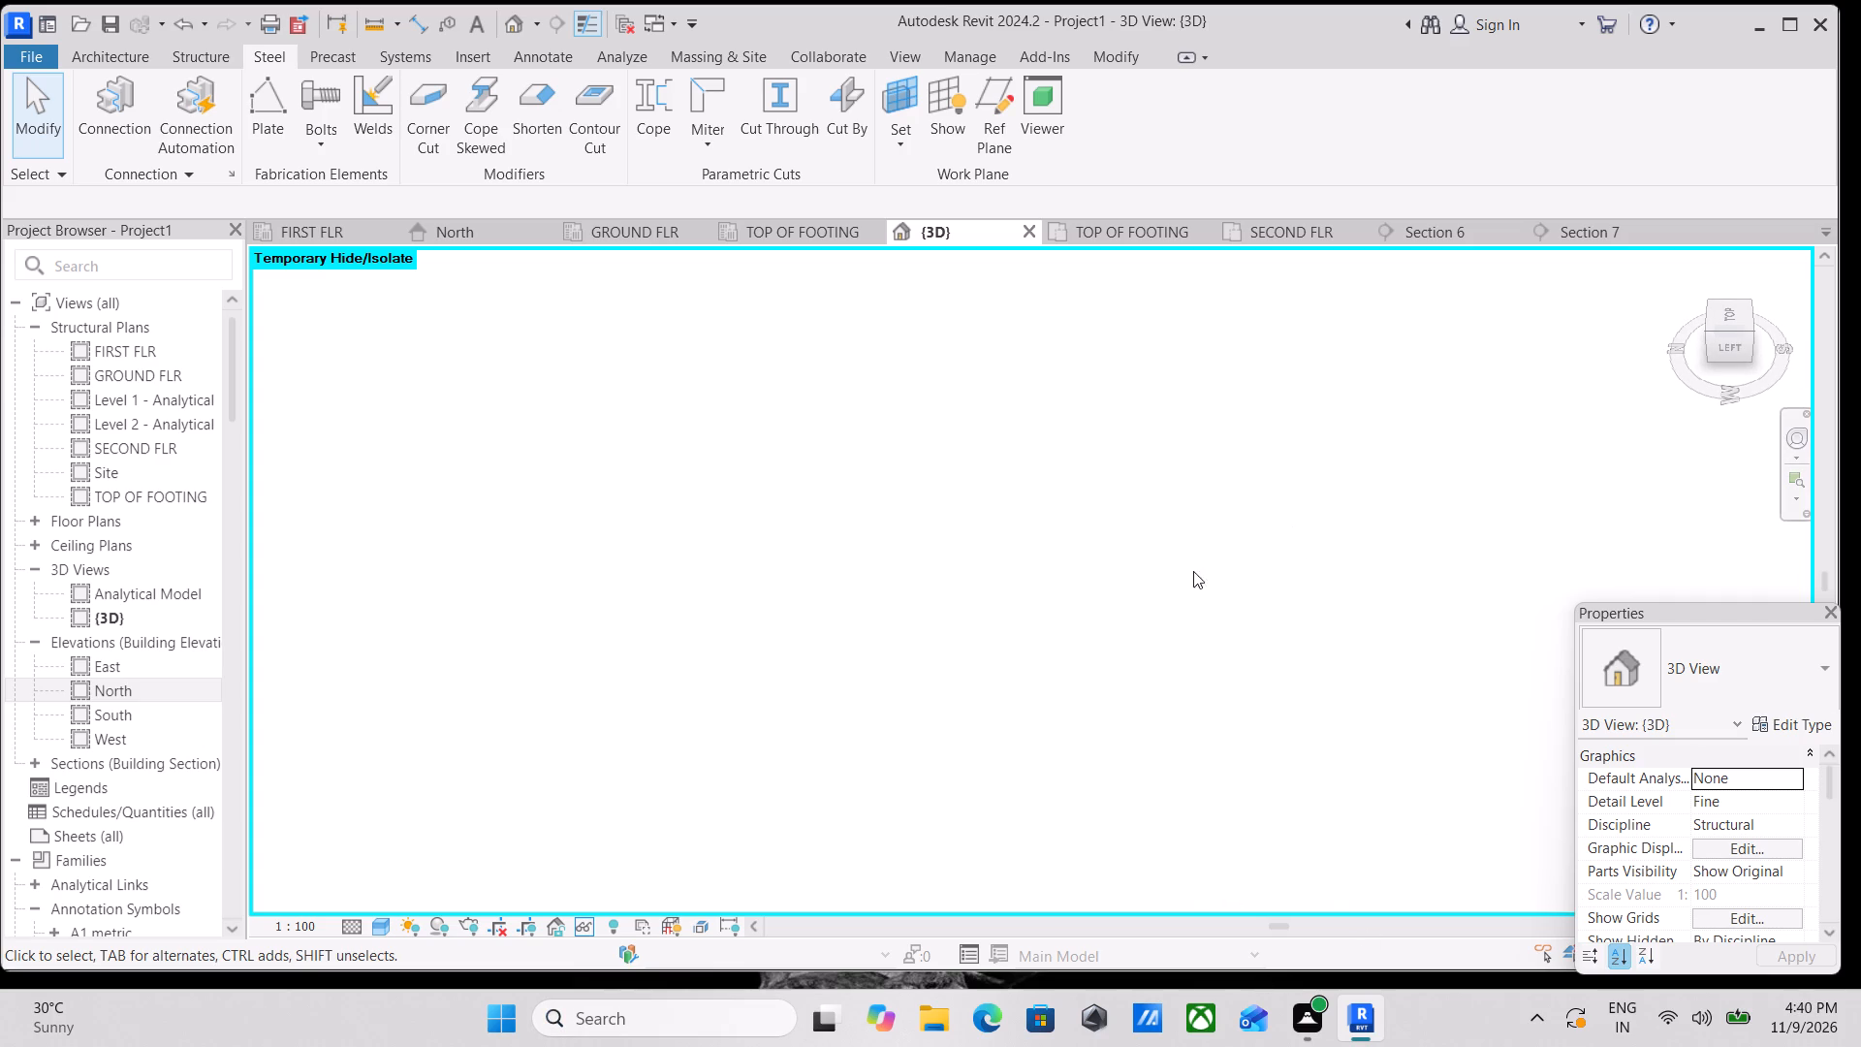
scroll(1190, 534, down, 5)
middle_drag(1180, 537, 1227, 721)
scroll(1227, 721, up, 1)
scroll(1207, 558, up, 3)
middle_drag(1184, 546, 1277, 808)
scroll(1277, 801, up, 3)
scroll(1238, 634, up, 17)
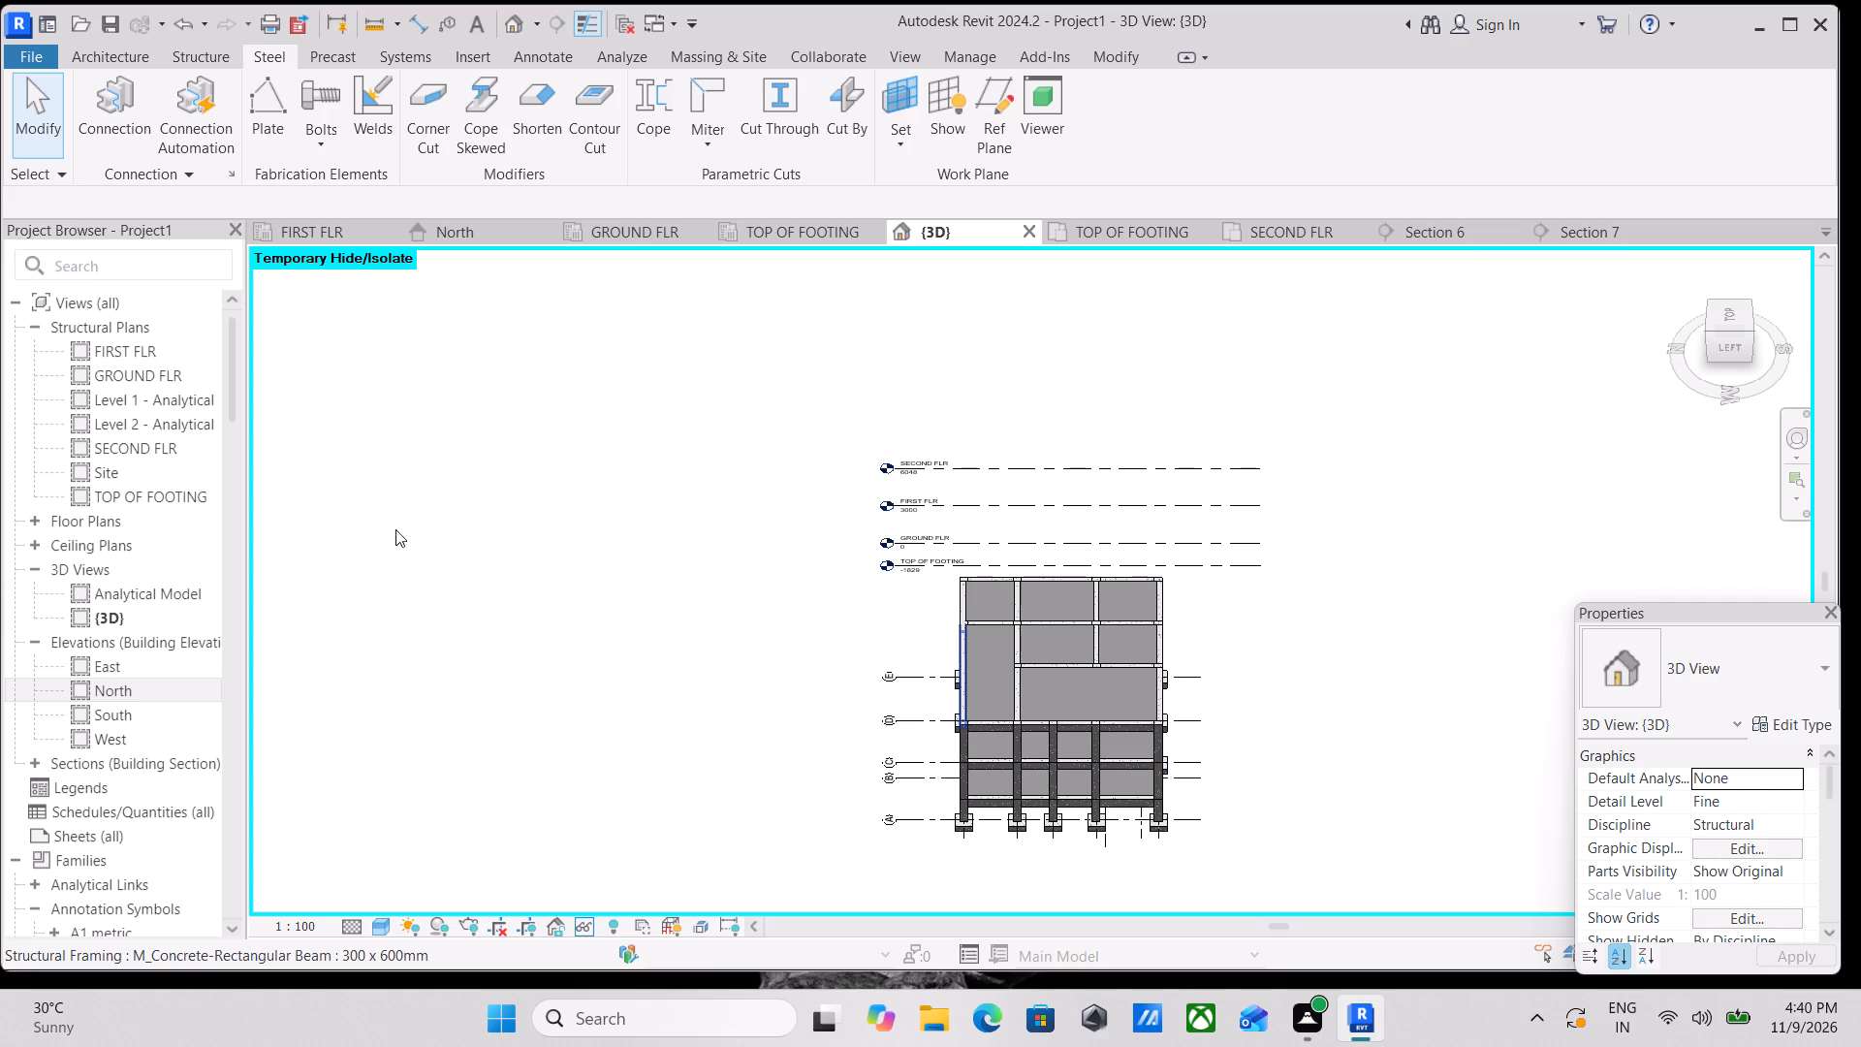
scroll(381, 468, up, 2)
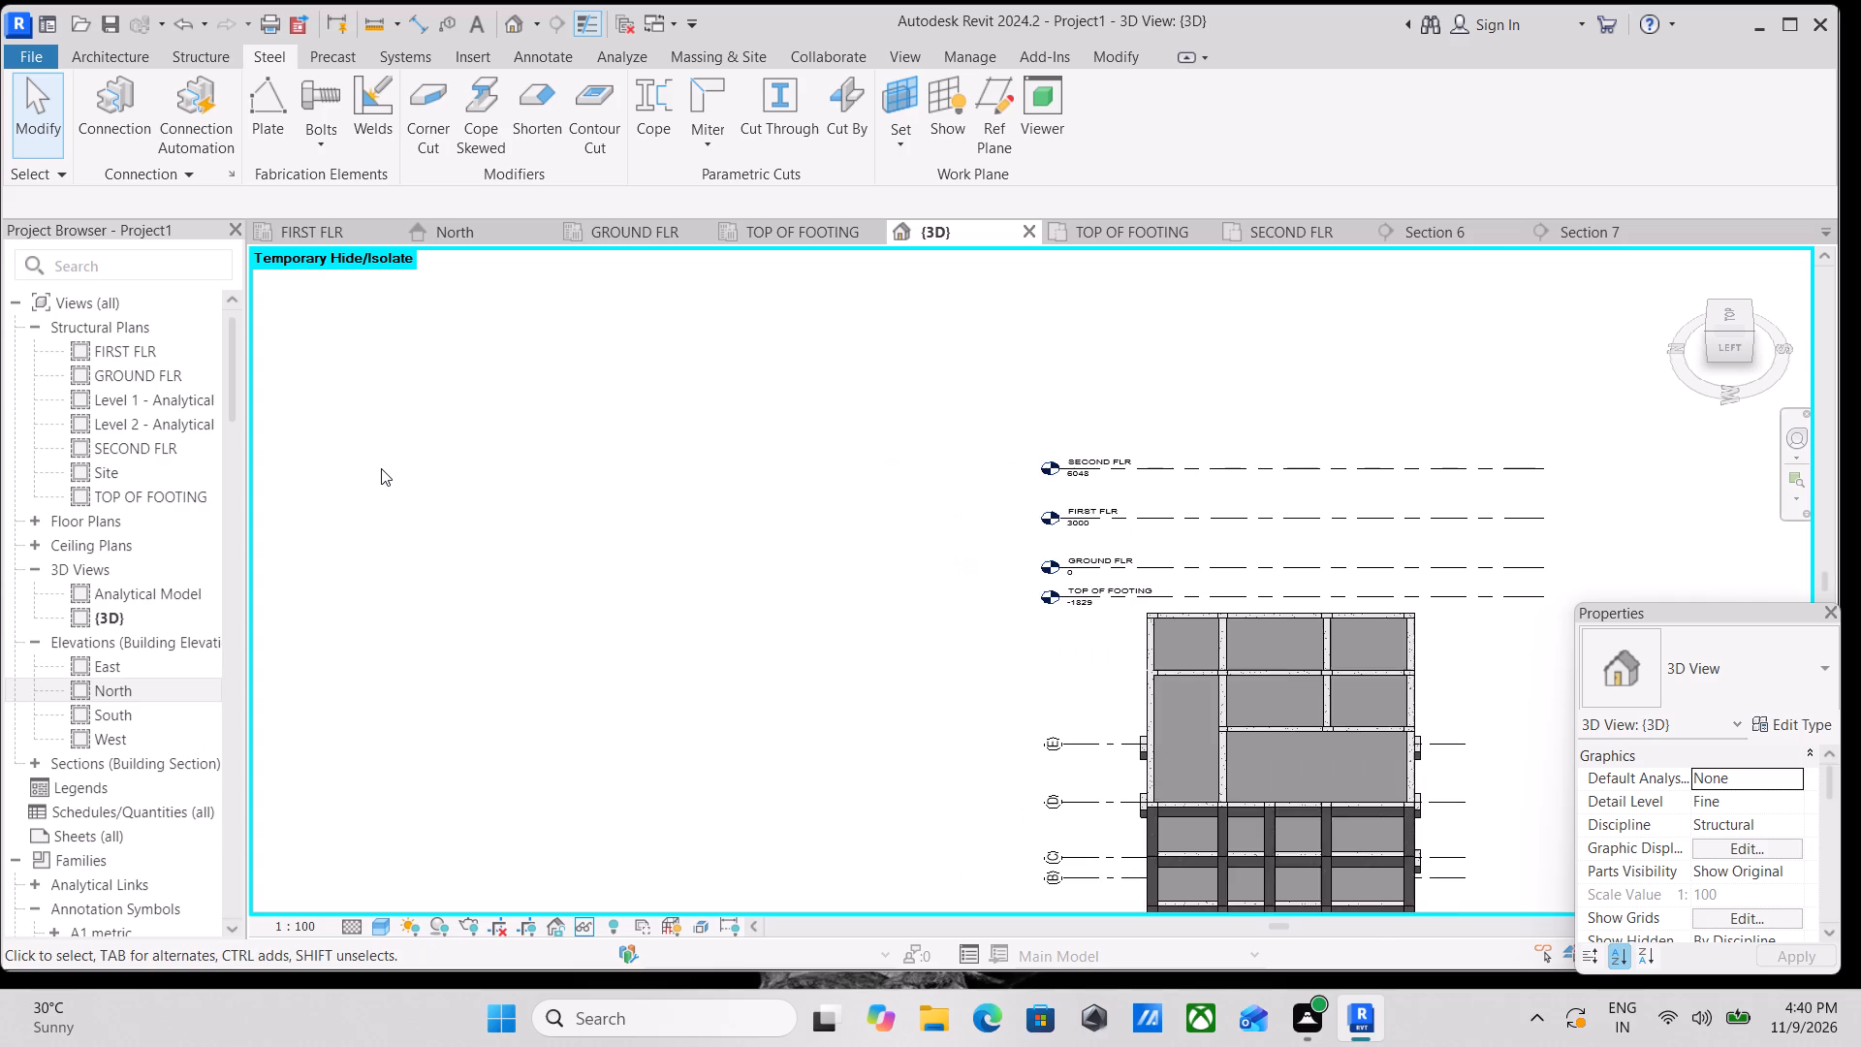
scroll(381, 468, up, 2)
scroll(381, 468, down, 6)
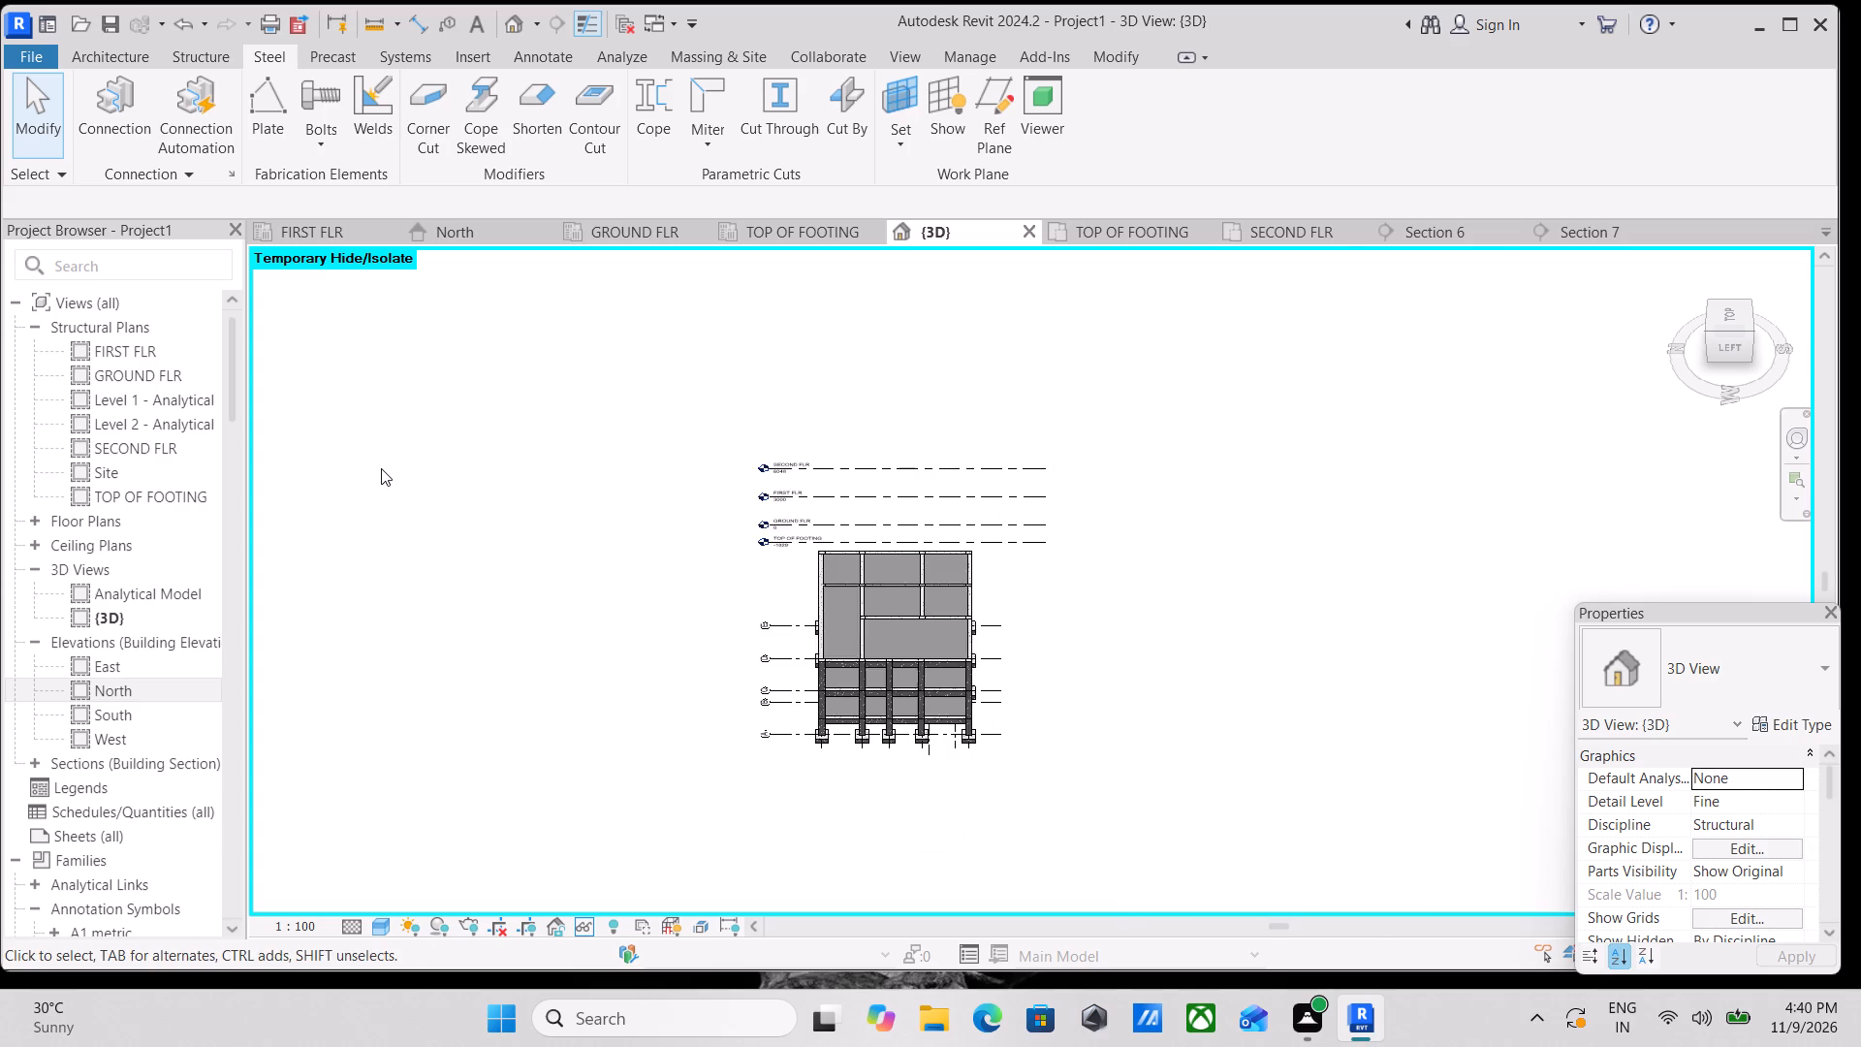
scroll(381, 468, up, 3)
scroll(381, 468, down, 1)
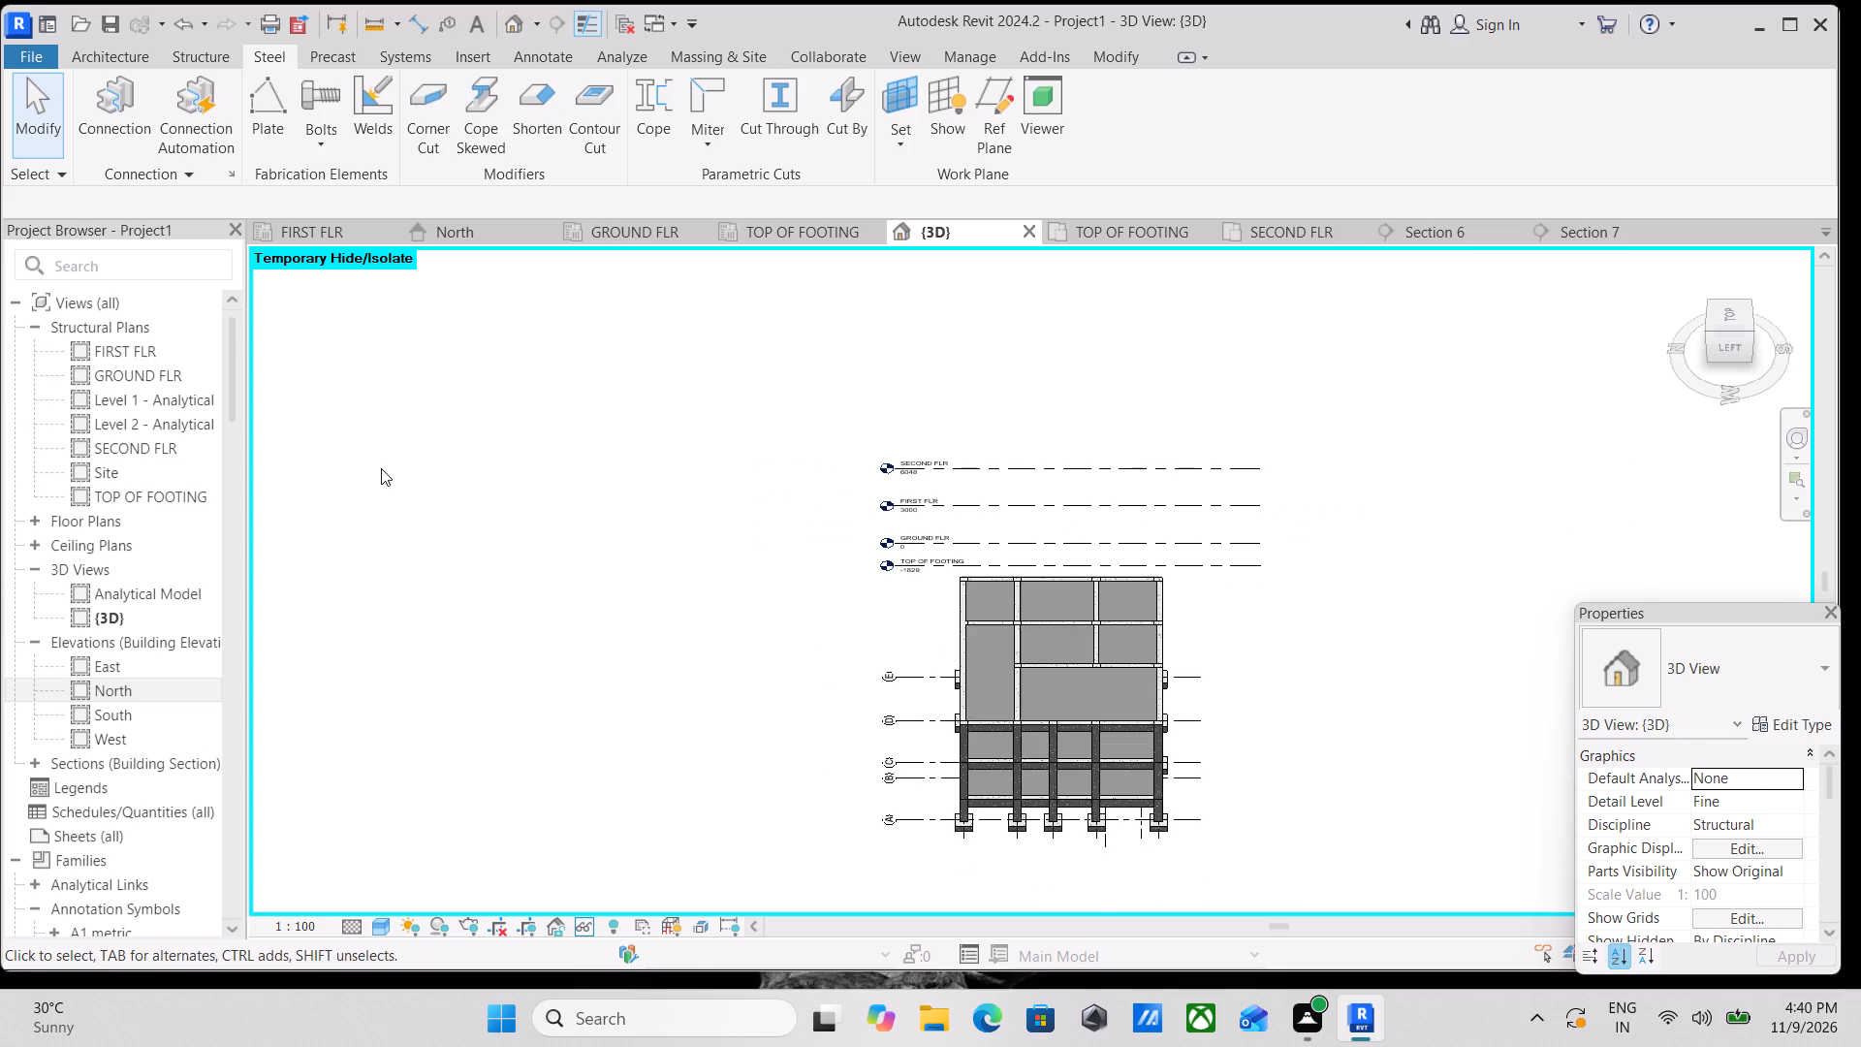
scroll(381, 468, down, 4)
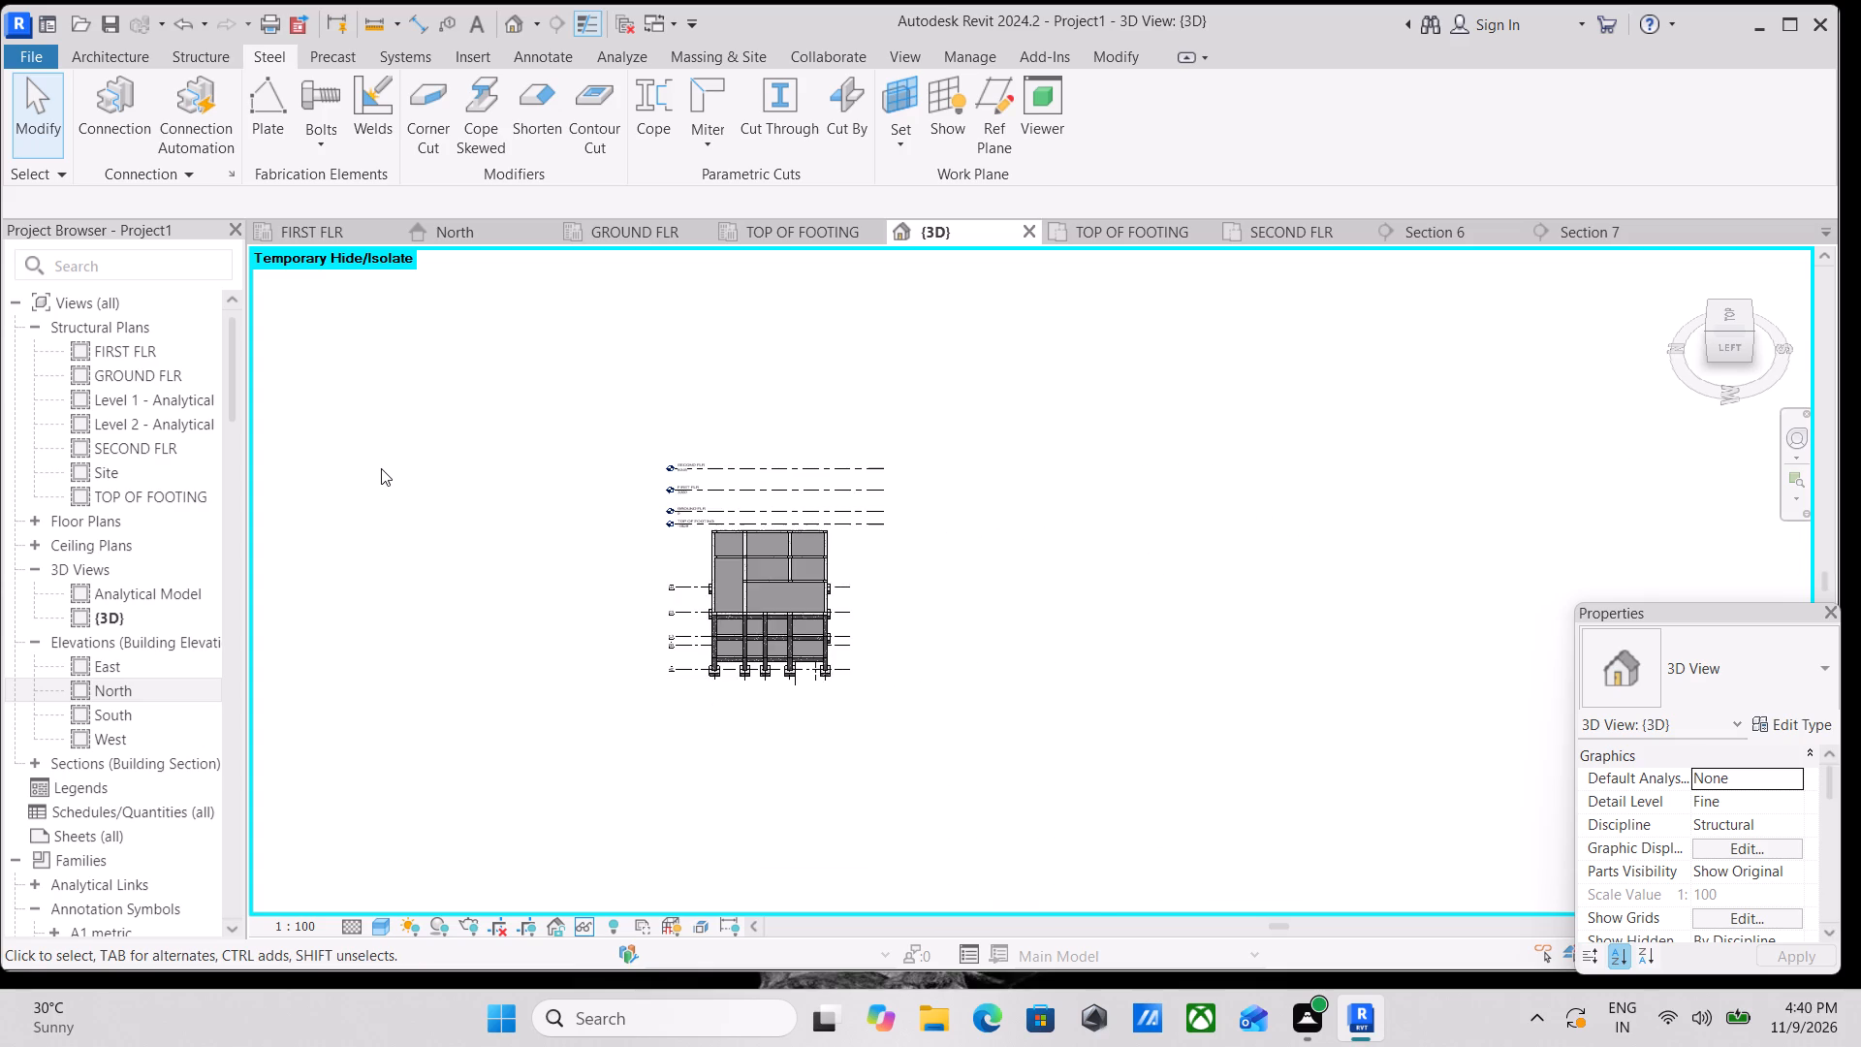
scroll(381, 468, up, 2)
scroll(381, 468, down, 2)
scroll(381, 468, up, 2)
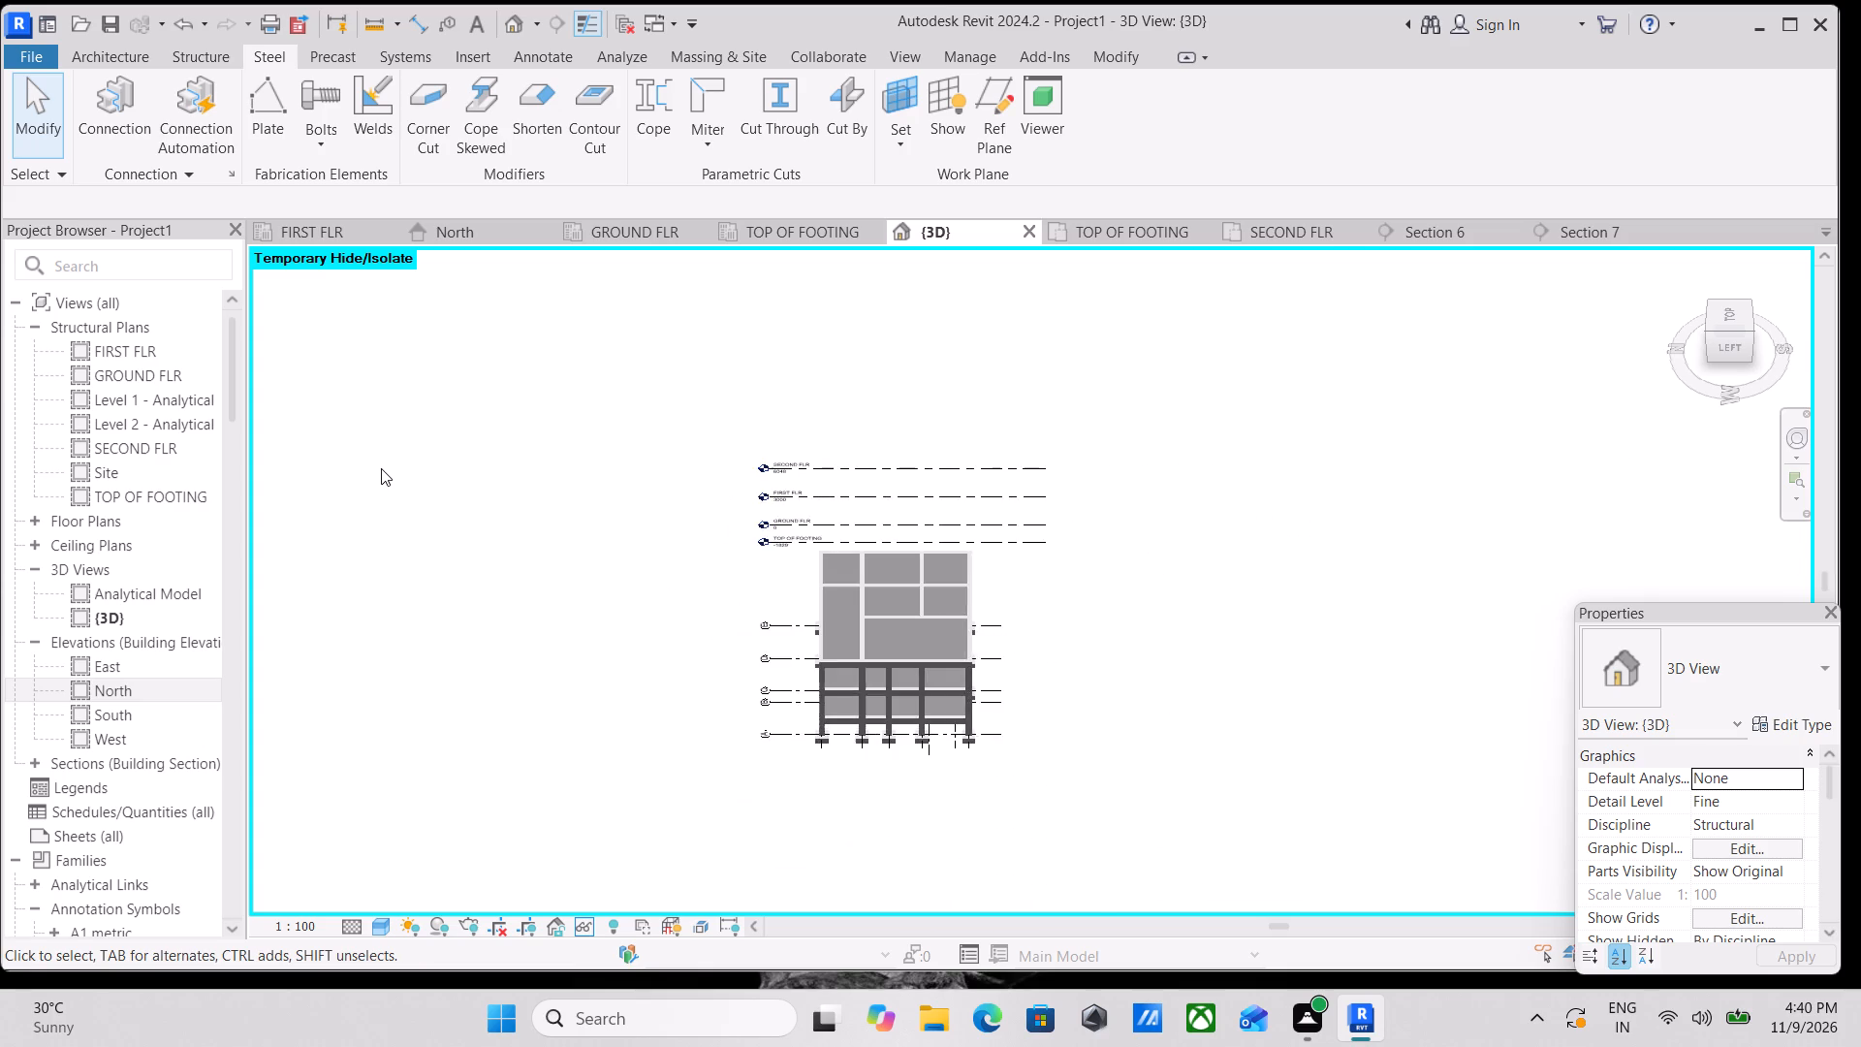
scroll(381, 468, down, 3)
scroll(381, 468, up, 3)
scroll(822, 609, up, 2)
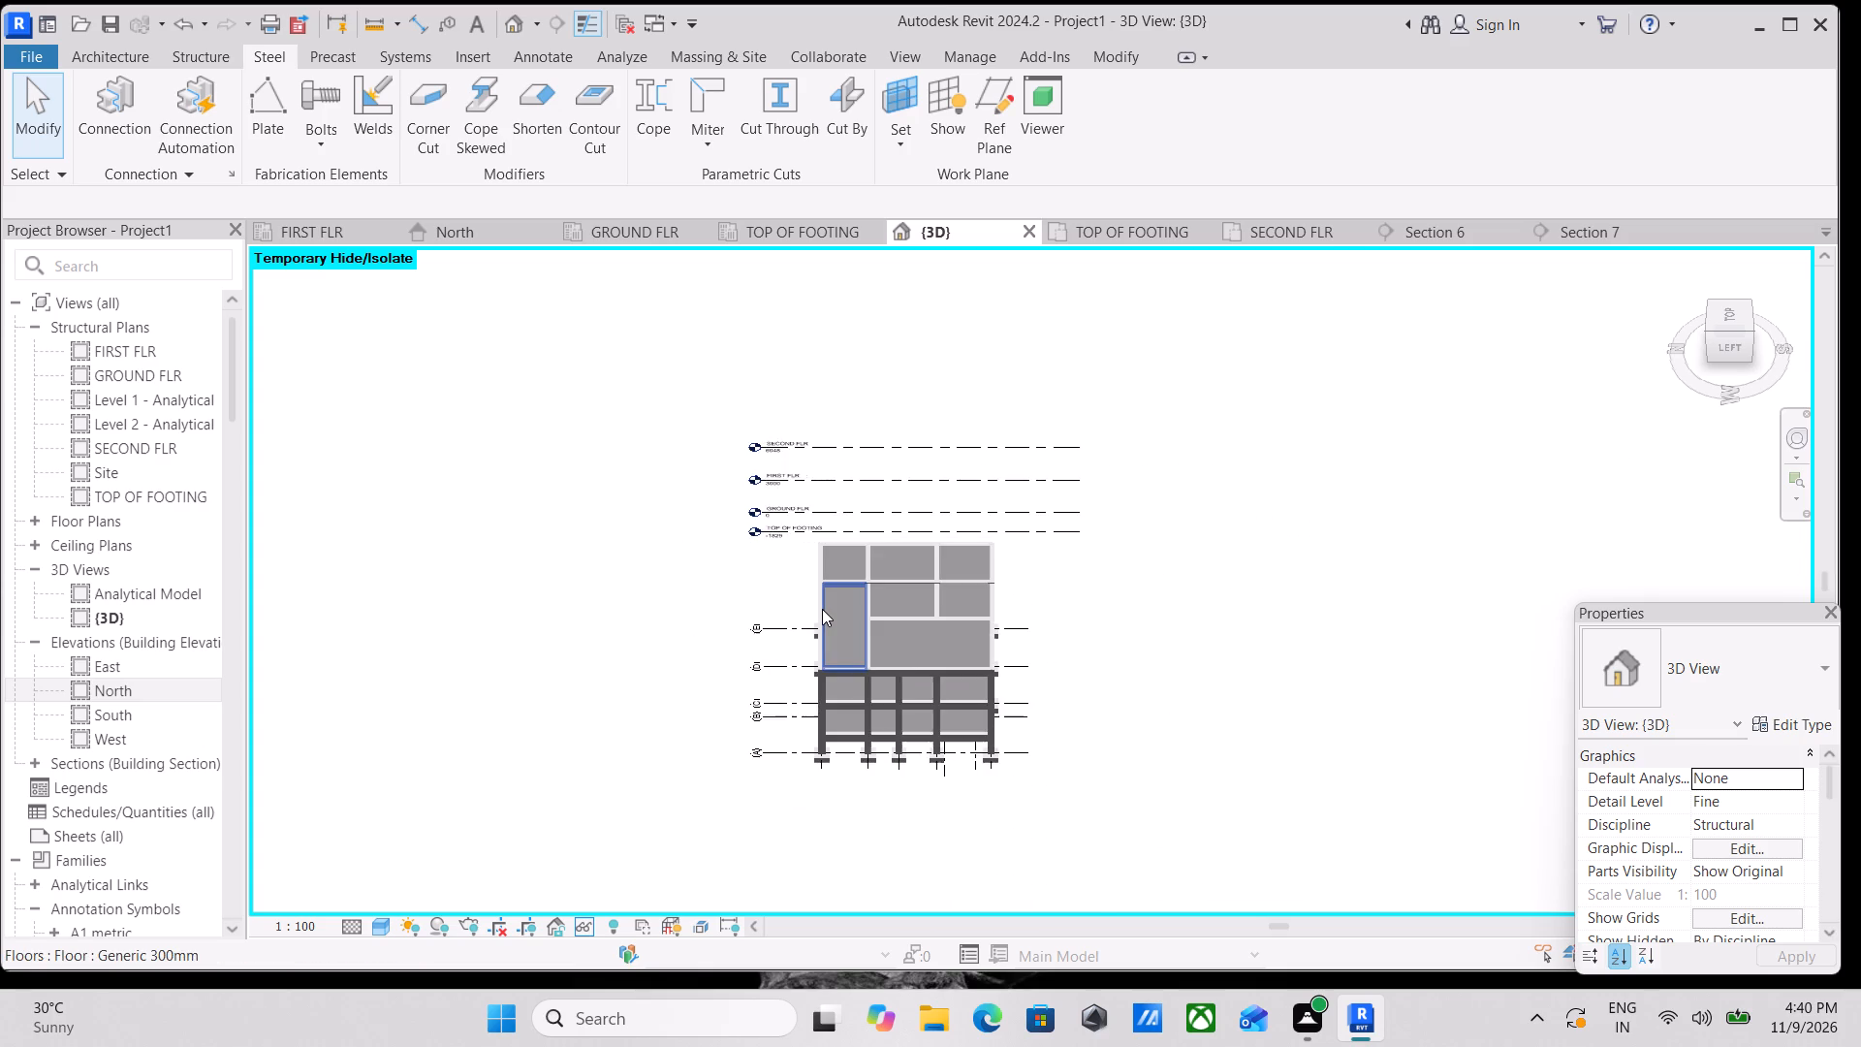
Examine the floor slab panels and surrounding beams near grids D and E, within the overall frame.
scroll(822, 609, up, 11)
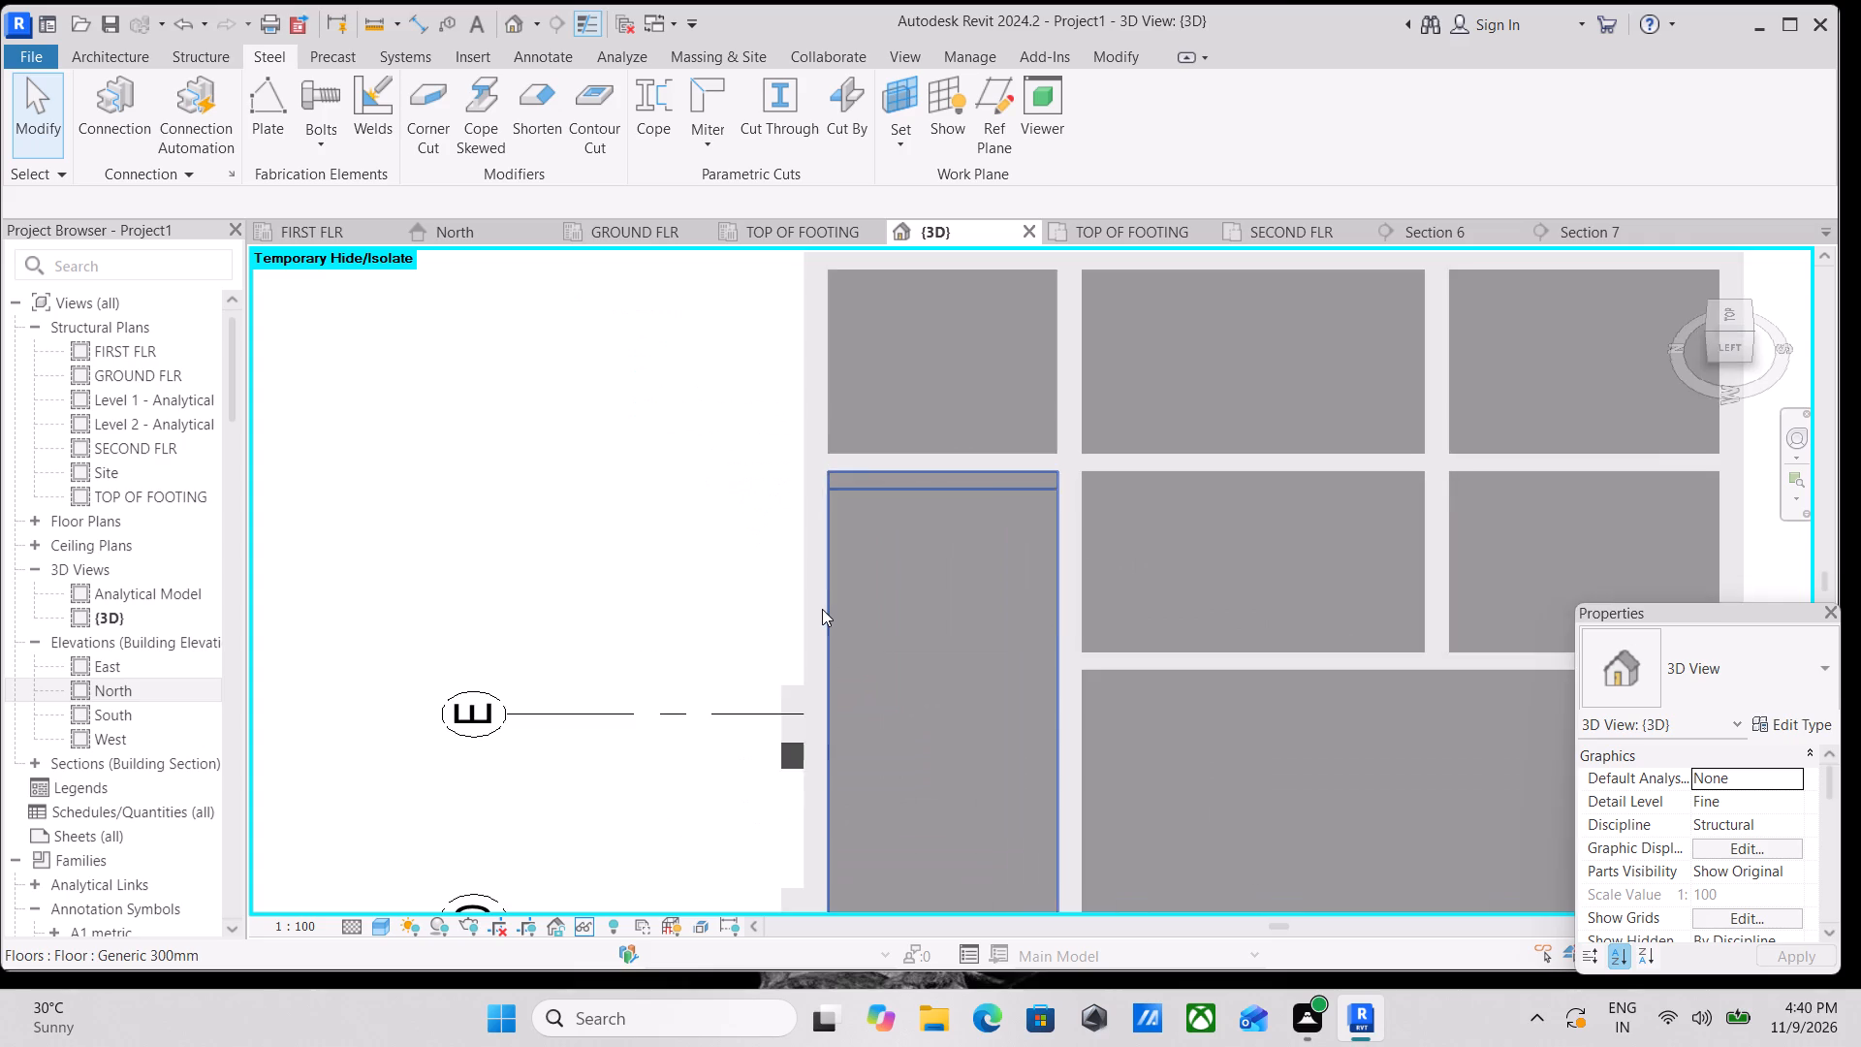
scroll(822, 609, down, 5)
scroll(822, 609, up, 2)
scroll(822, 609, down, 3)
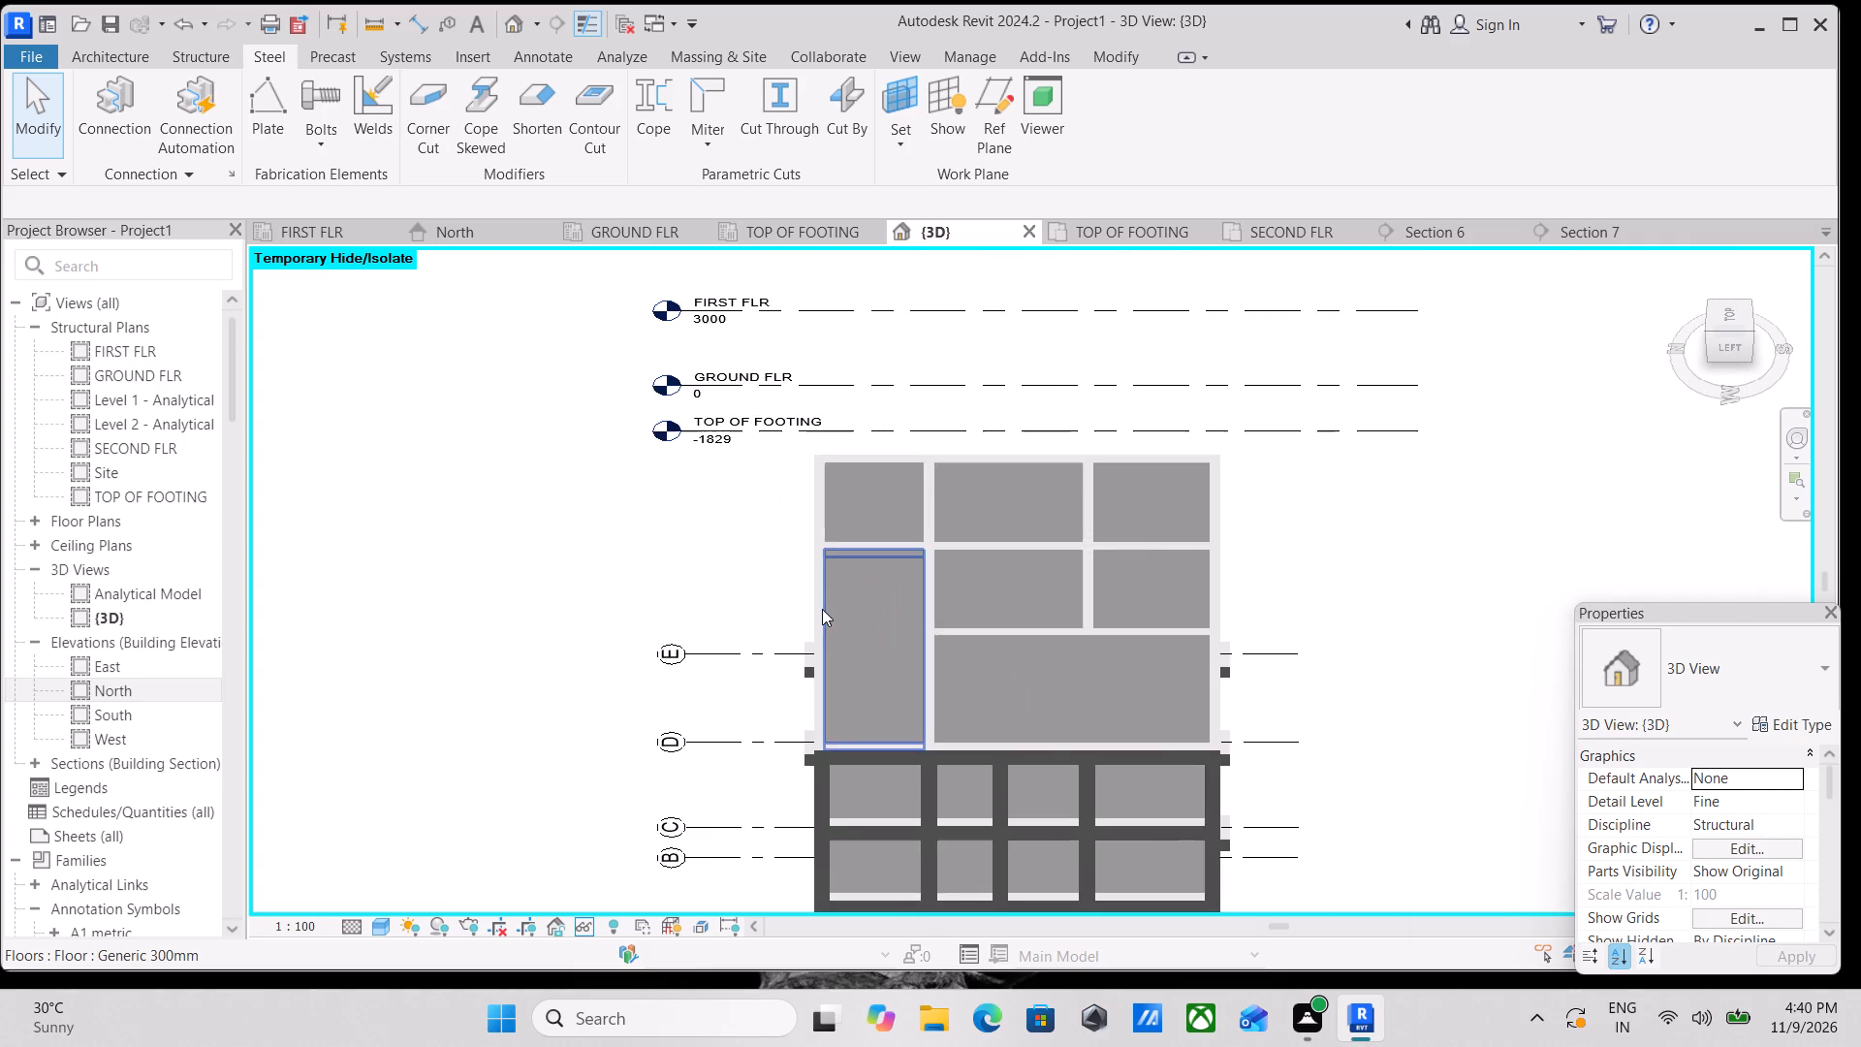
scroll(822, 609, down, 3)
scroll(822, 609, up, 2)
scroll(822, 609, down, 3)
scroll(822, 609, up, 3)
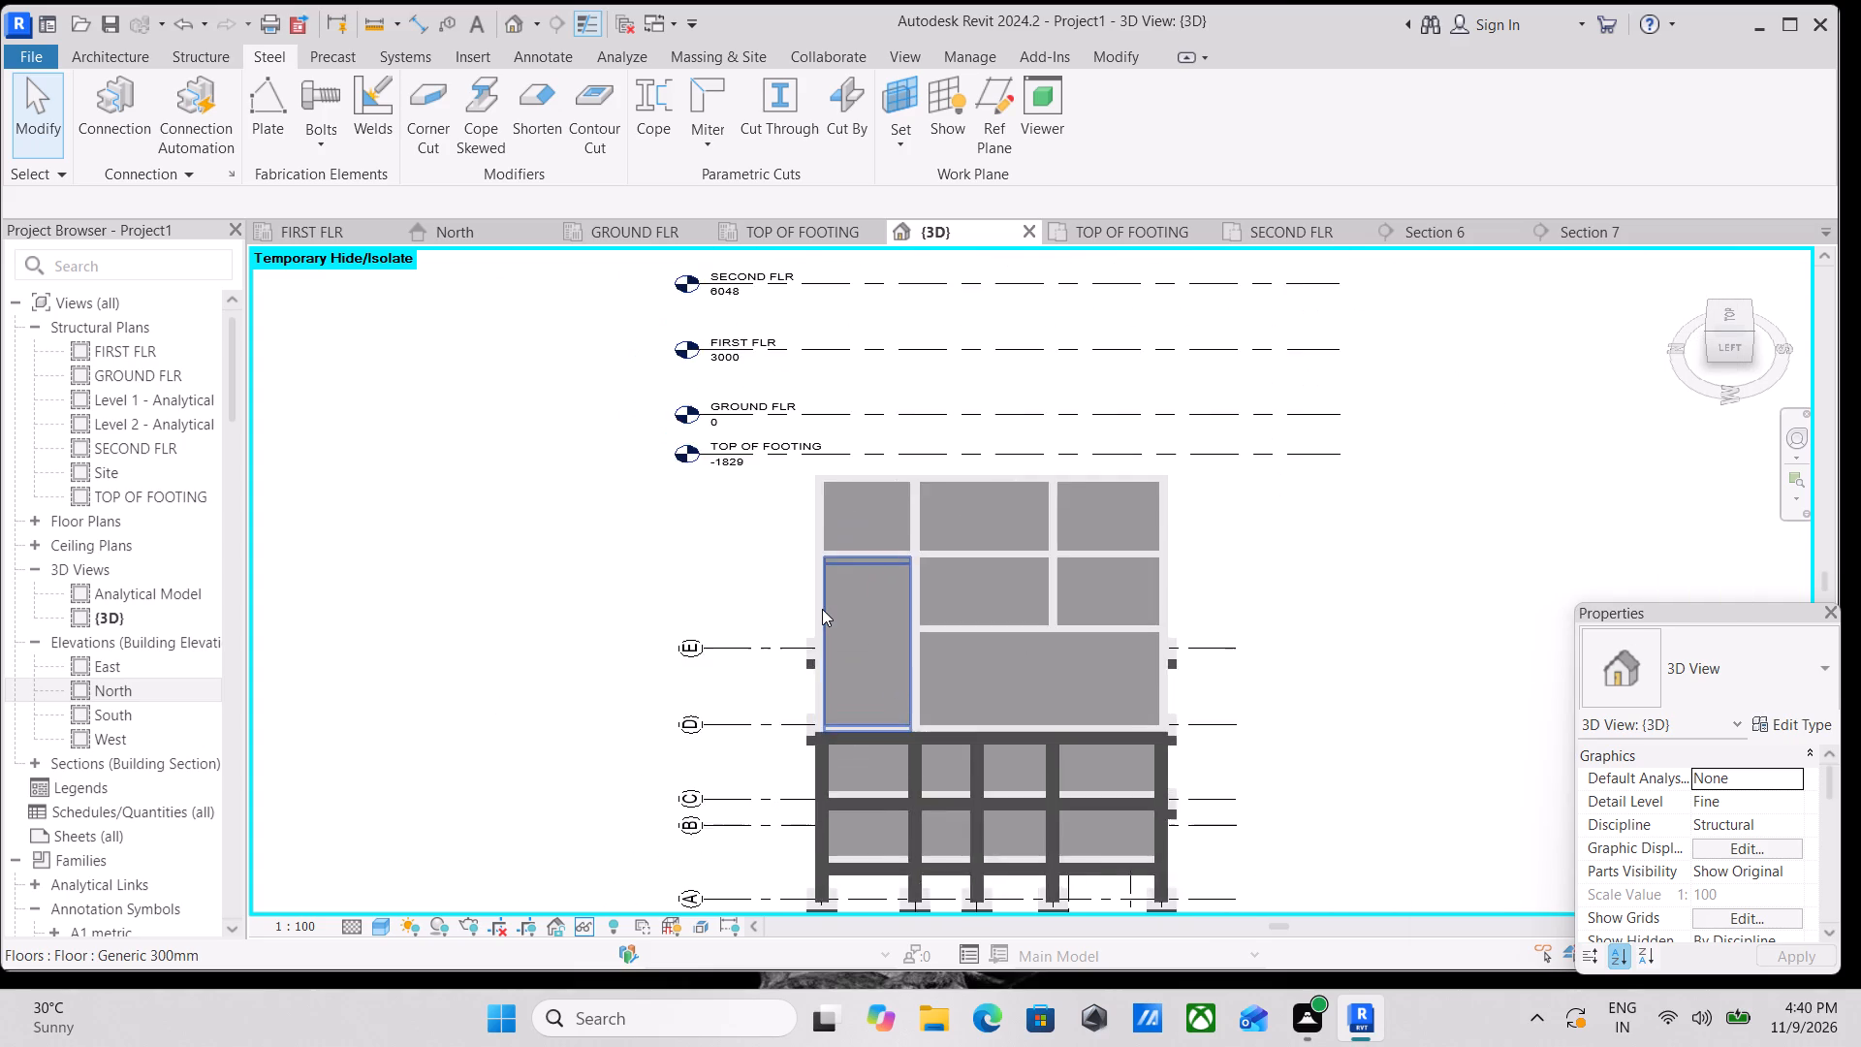
scroll(822, 609, down, 4)
scroll(822, 609, up, 6)
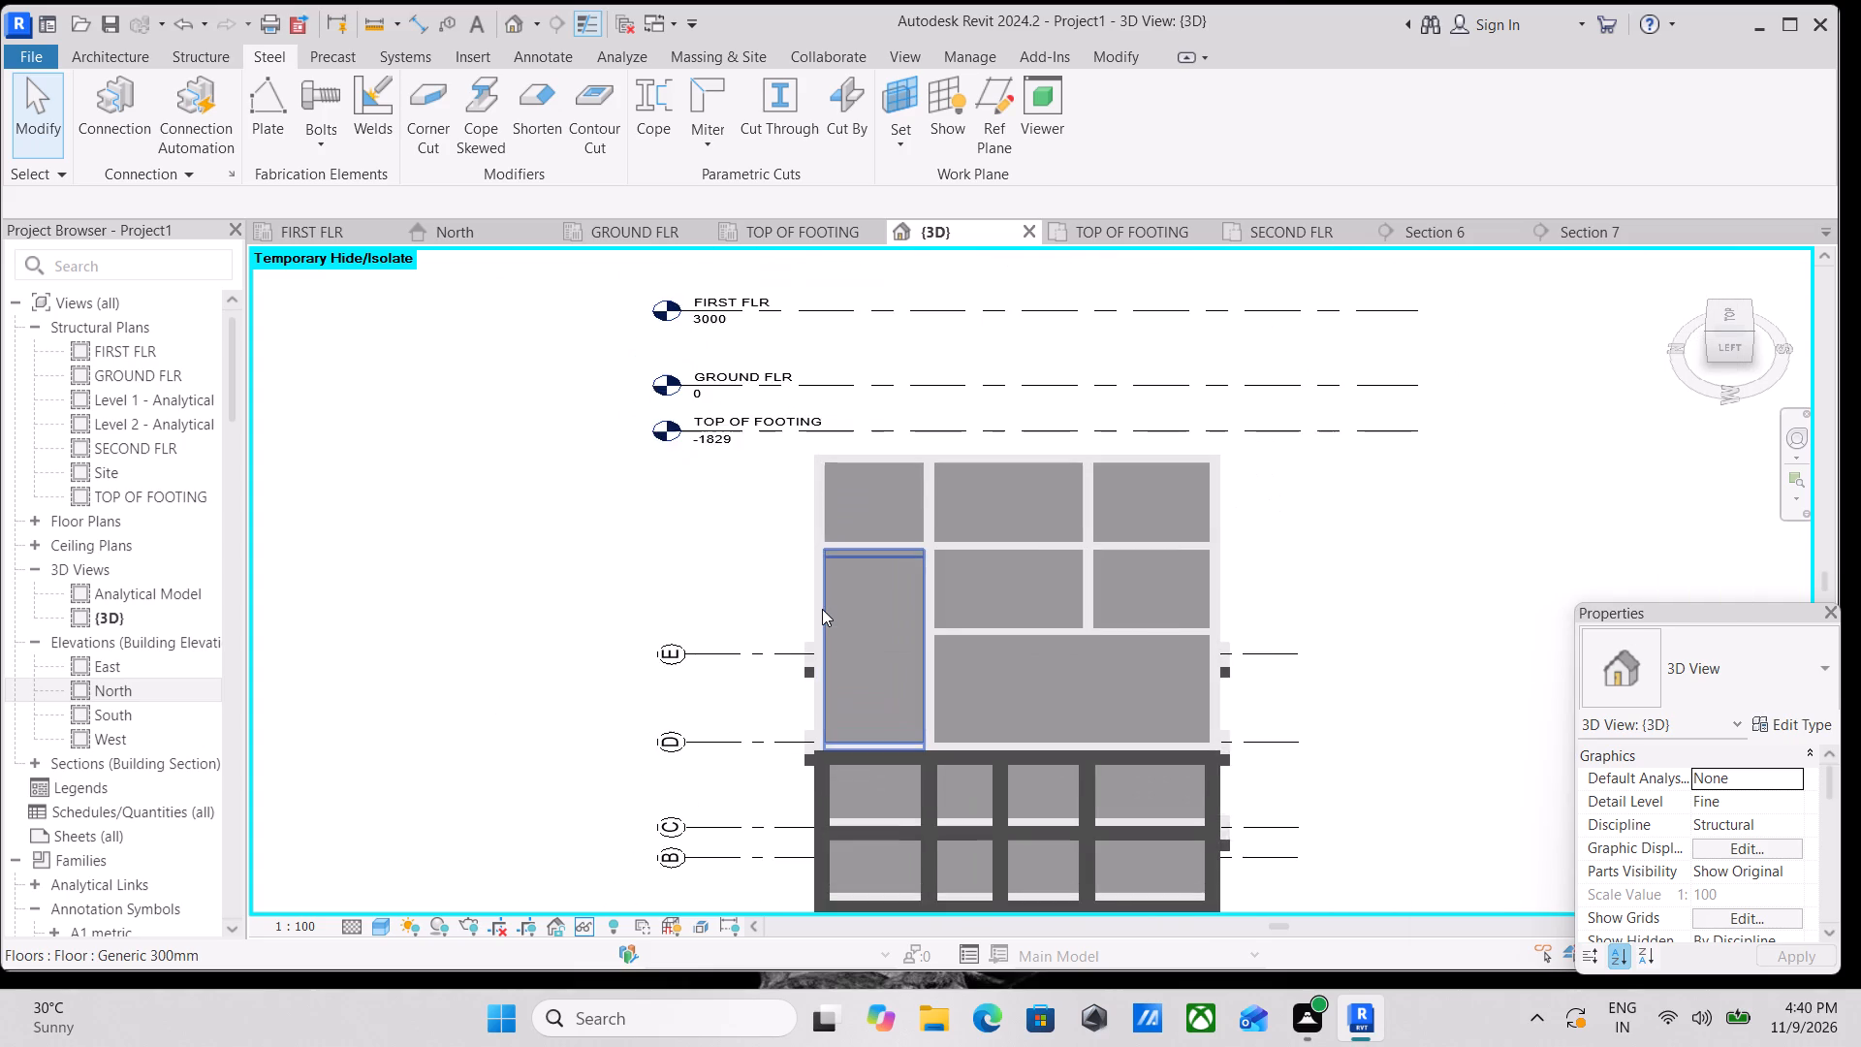
scroll(822, 609, down, 3)
scroll(822, 609, up, 3)
scroll(822, 609, down, 3)
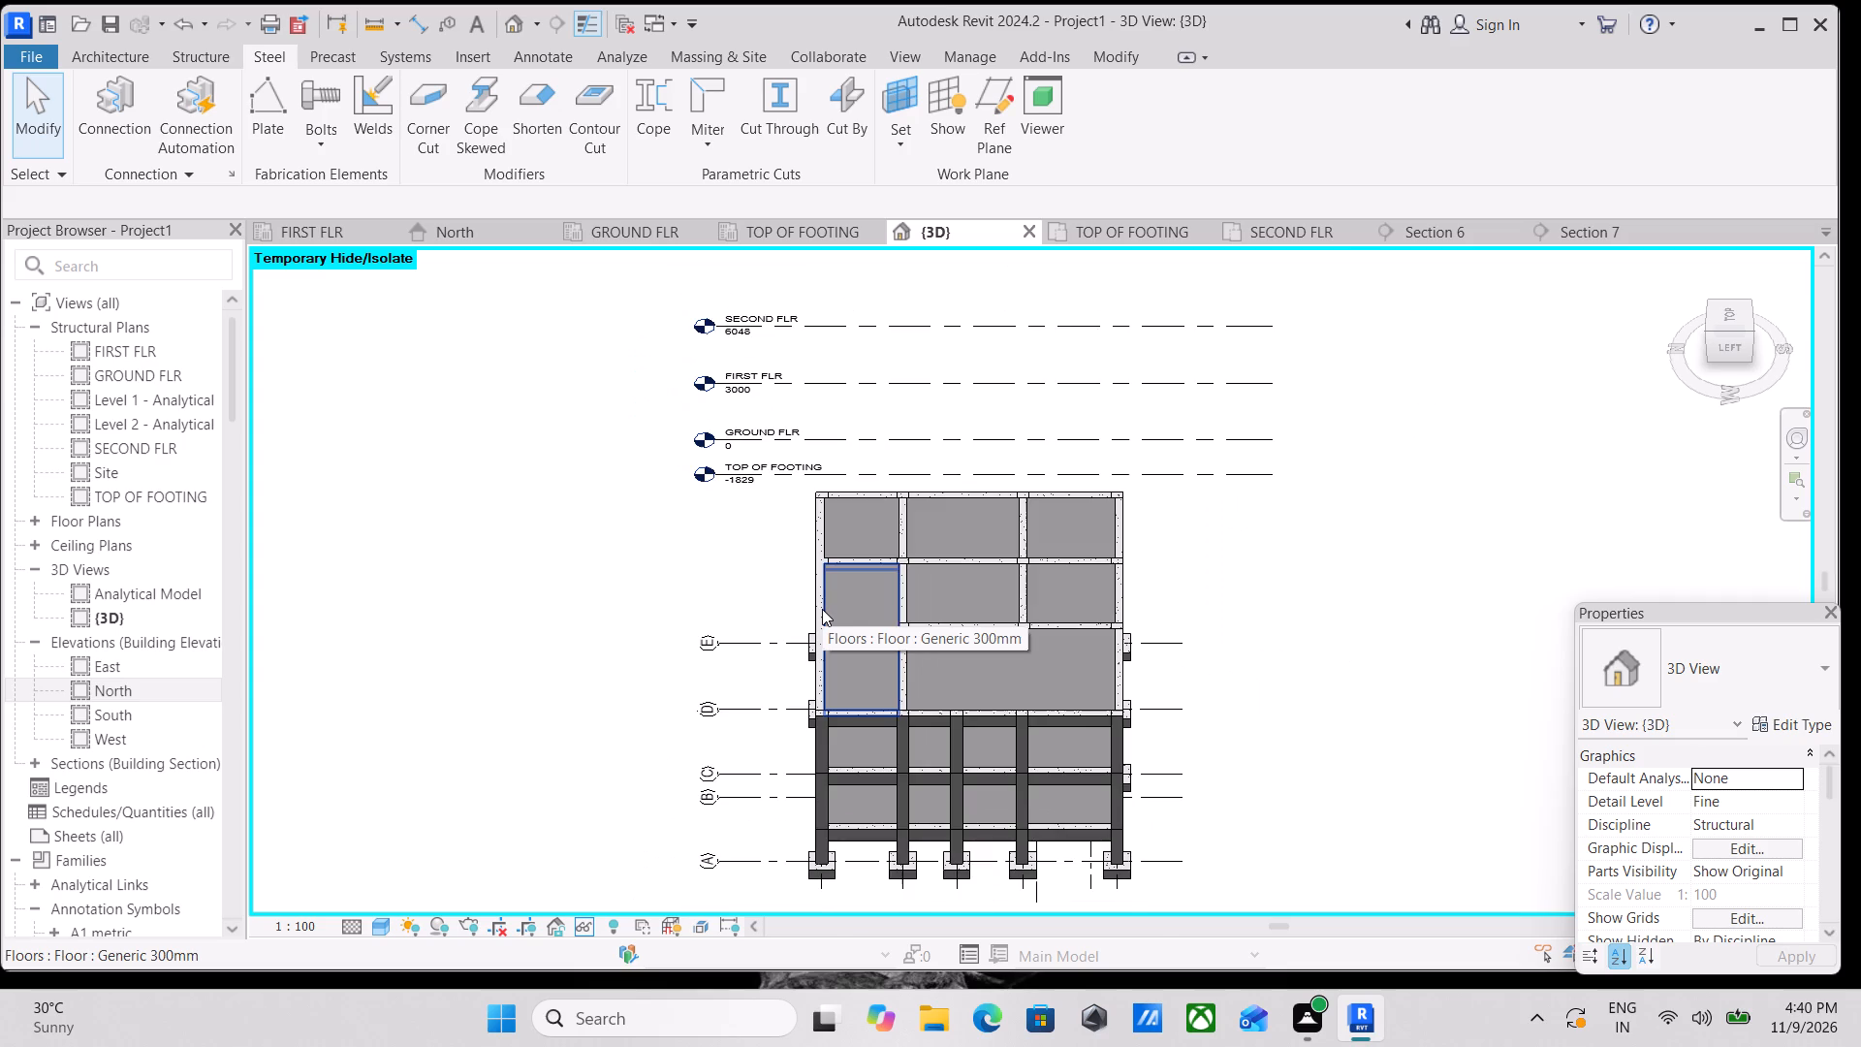
Examine the slab panels and concrete beam grid of the uppermost floor around grids D and E, up close and within the frame.
scroll(822, 609, up, 2)
scroll(822, 609, down, 1)
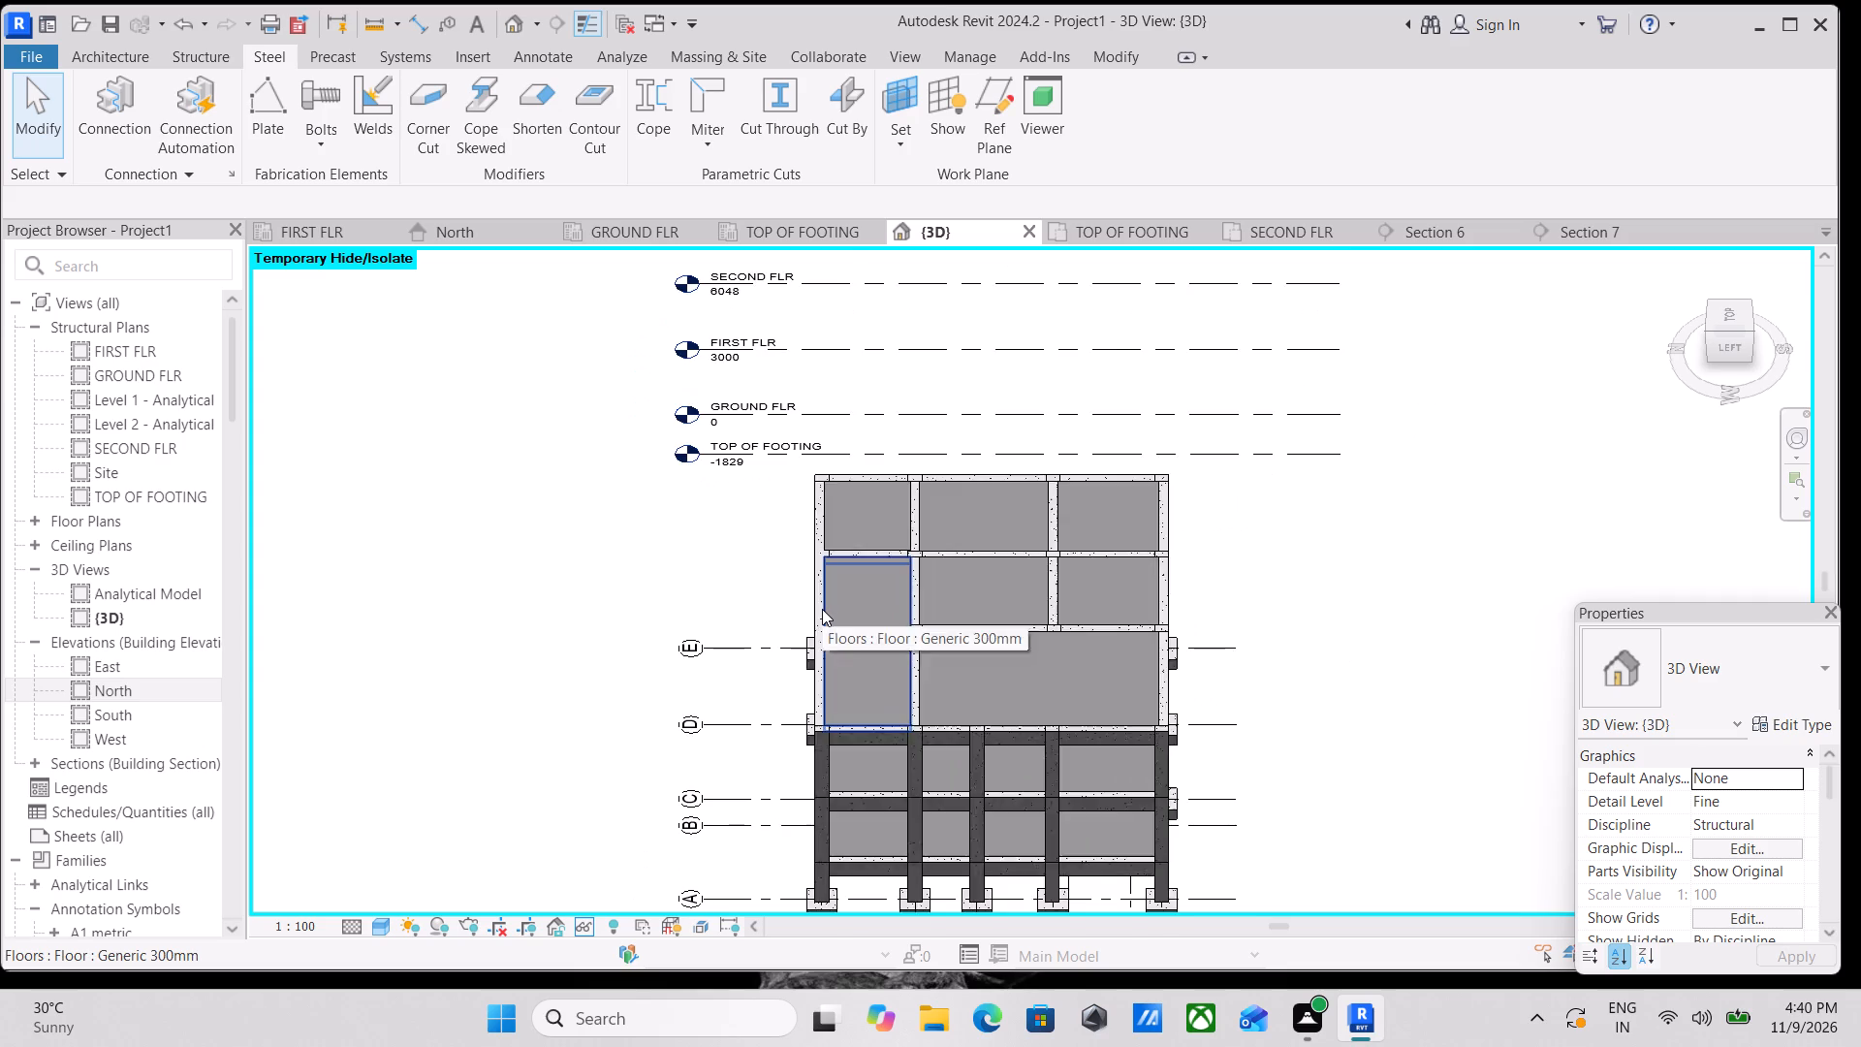
scroll(822, 609, up, 2)
scroll(822, 609, down, 2)
scroll(822, 609, up, 3)
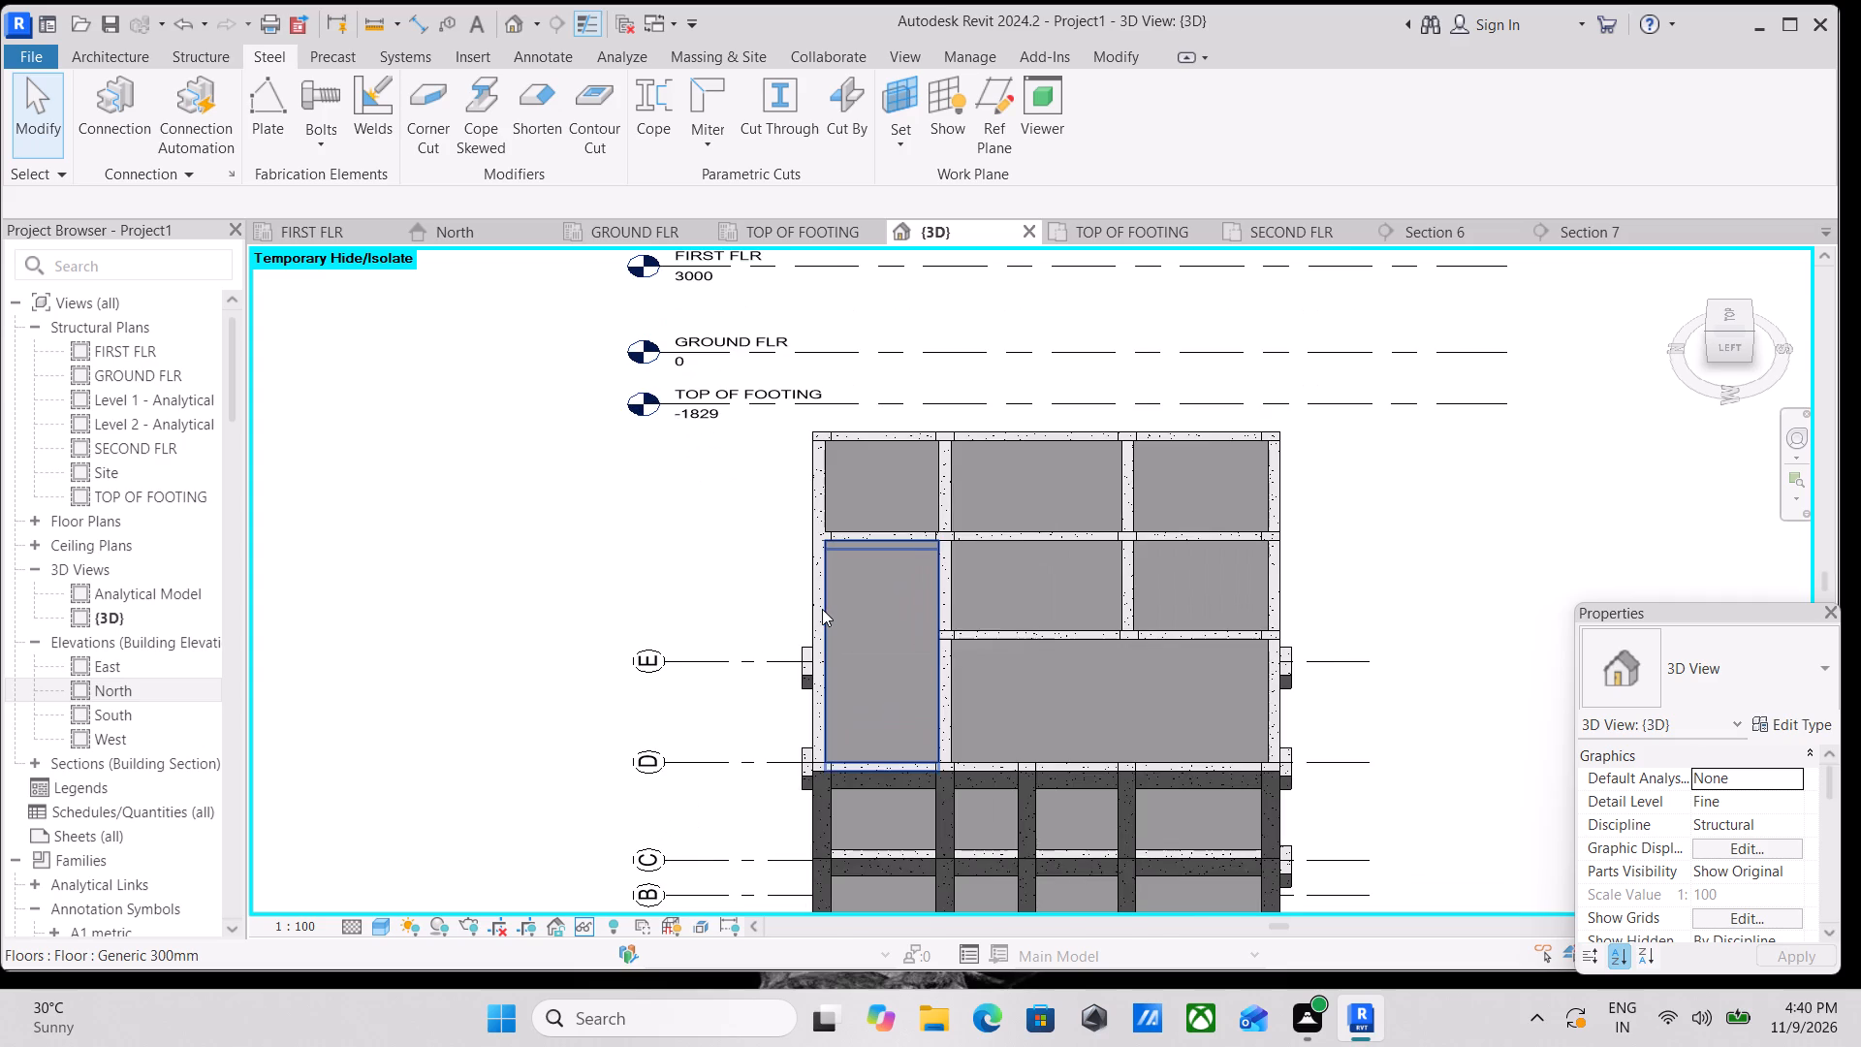
scroll(822, 609, up, 3)
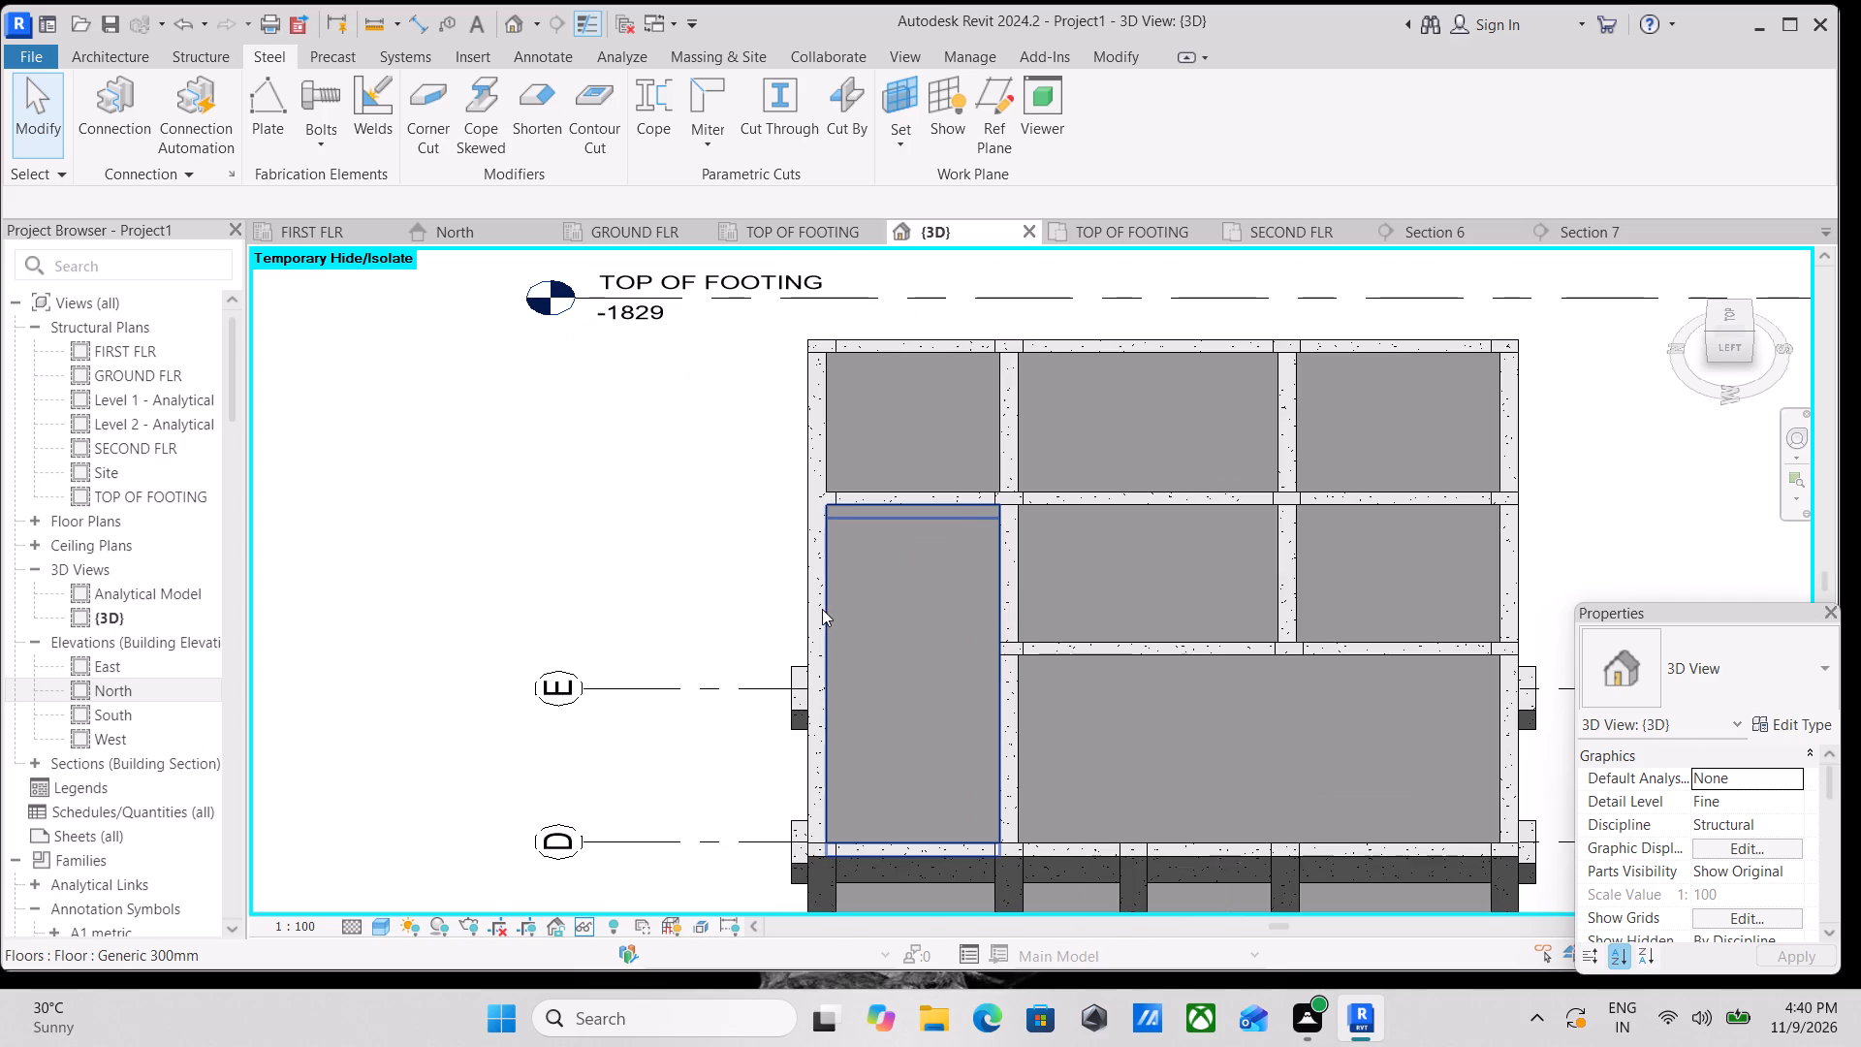
scroll(822, 609, up, 1)
scroll(822, 609, down, 4)
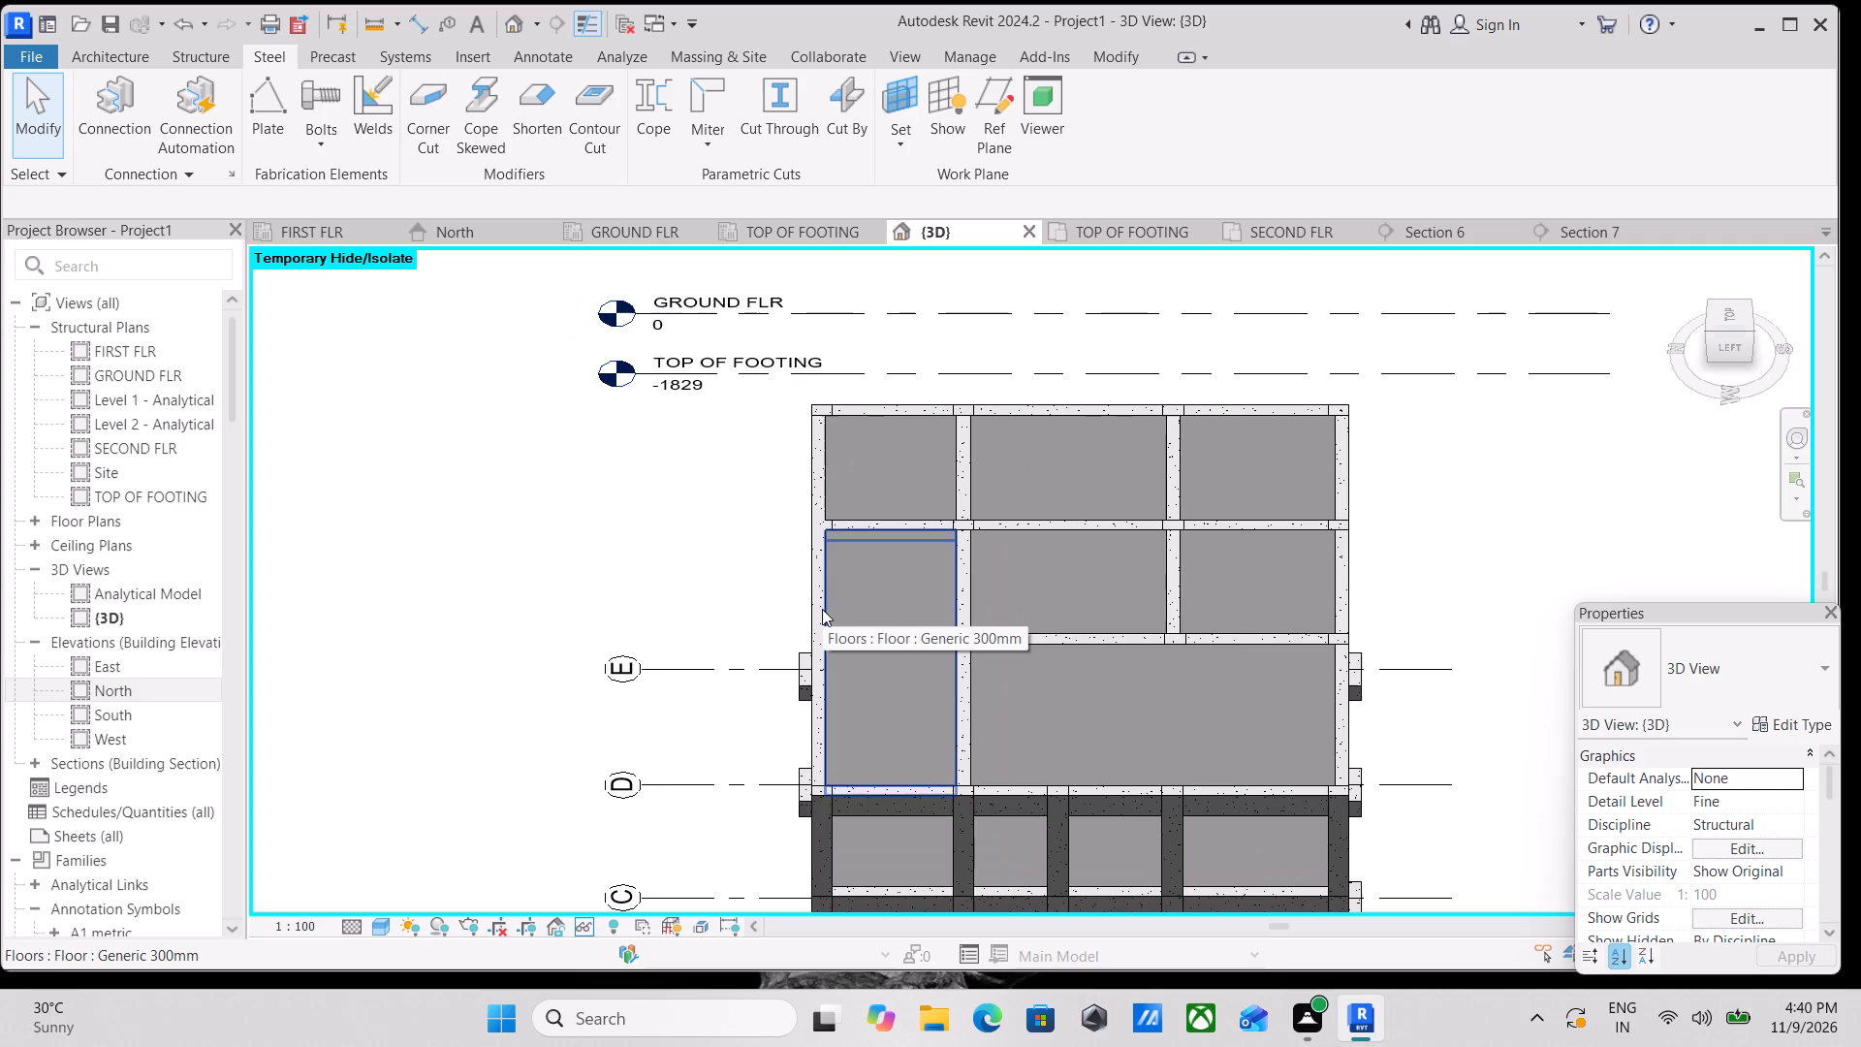
scroll(822, 609, up, 1)
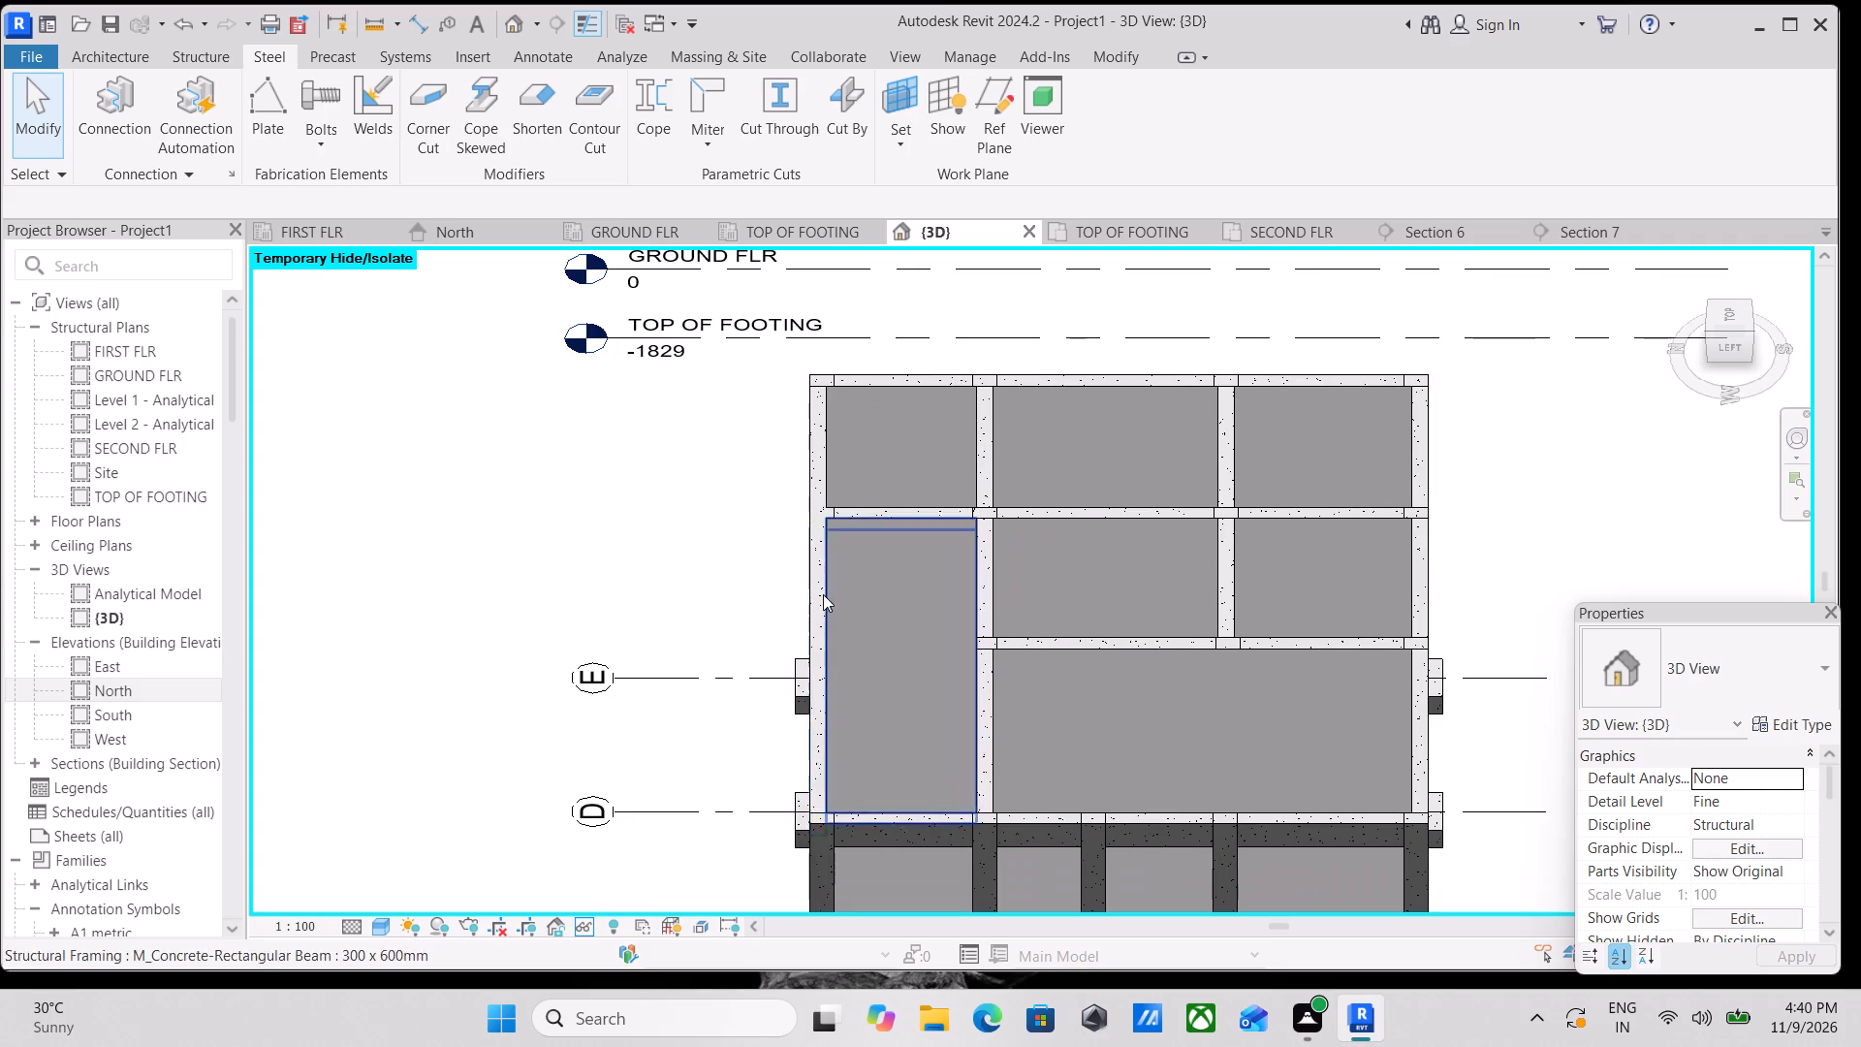
scroll(675, 563, up, 2)
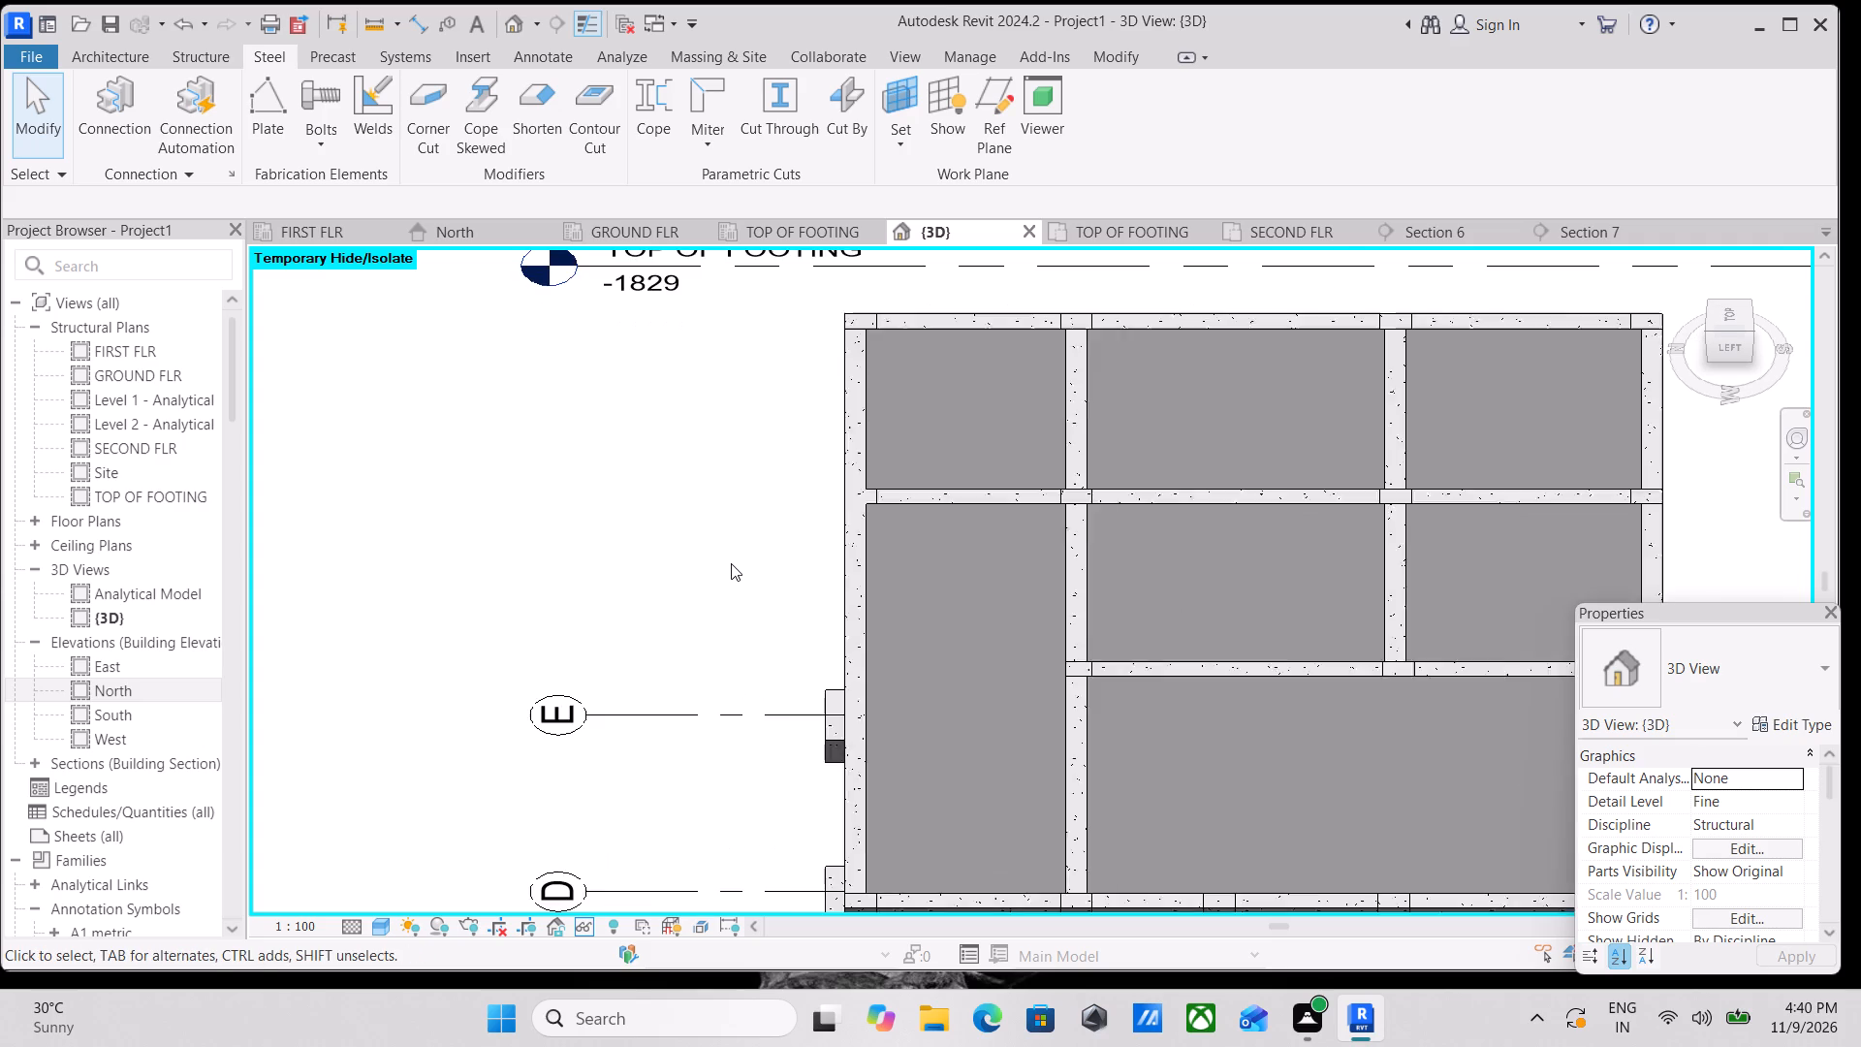
scroll(731, 563, down, 4)
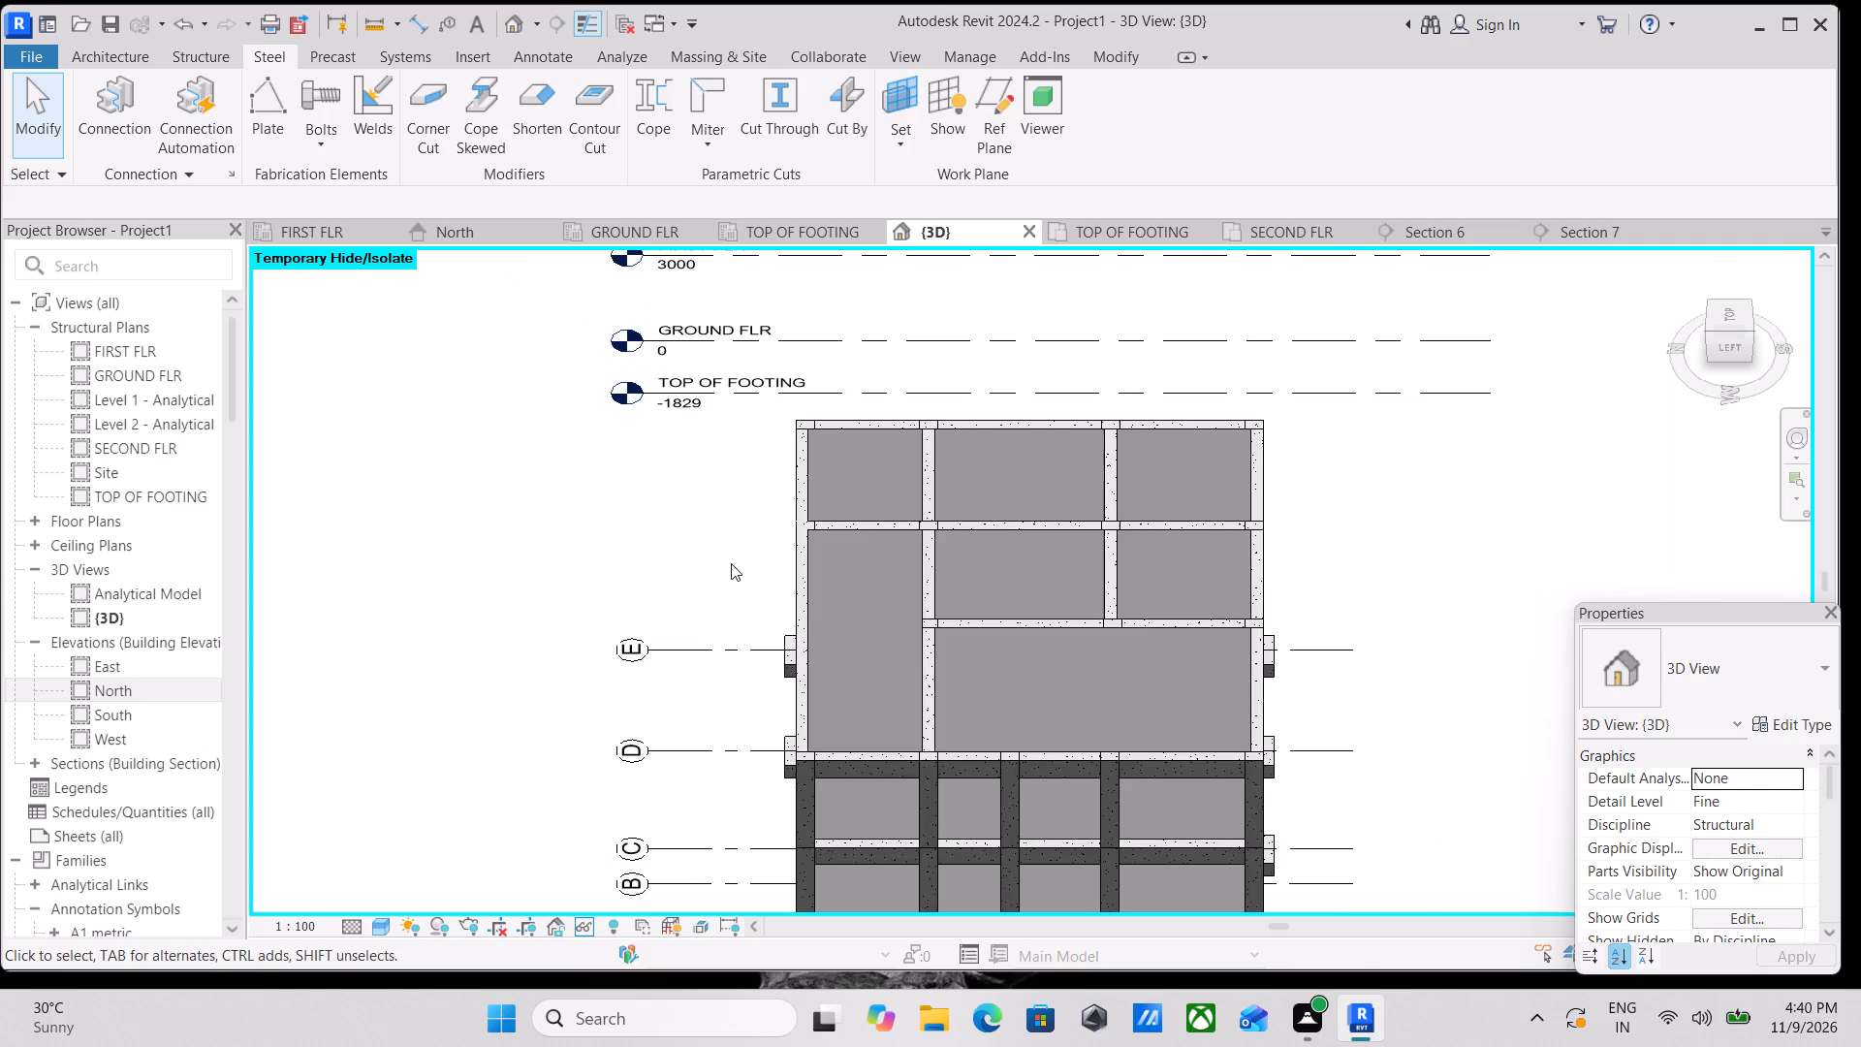
scroll(731, 563, up, 3)
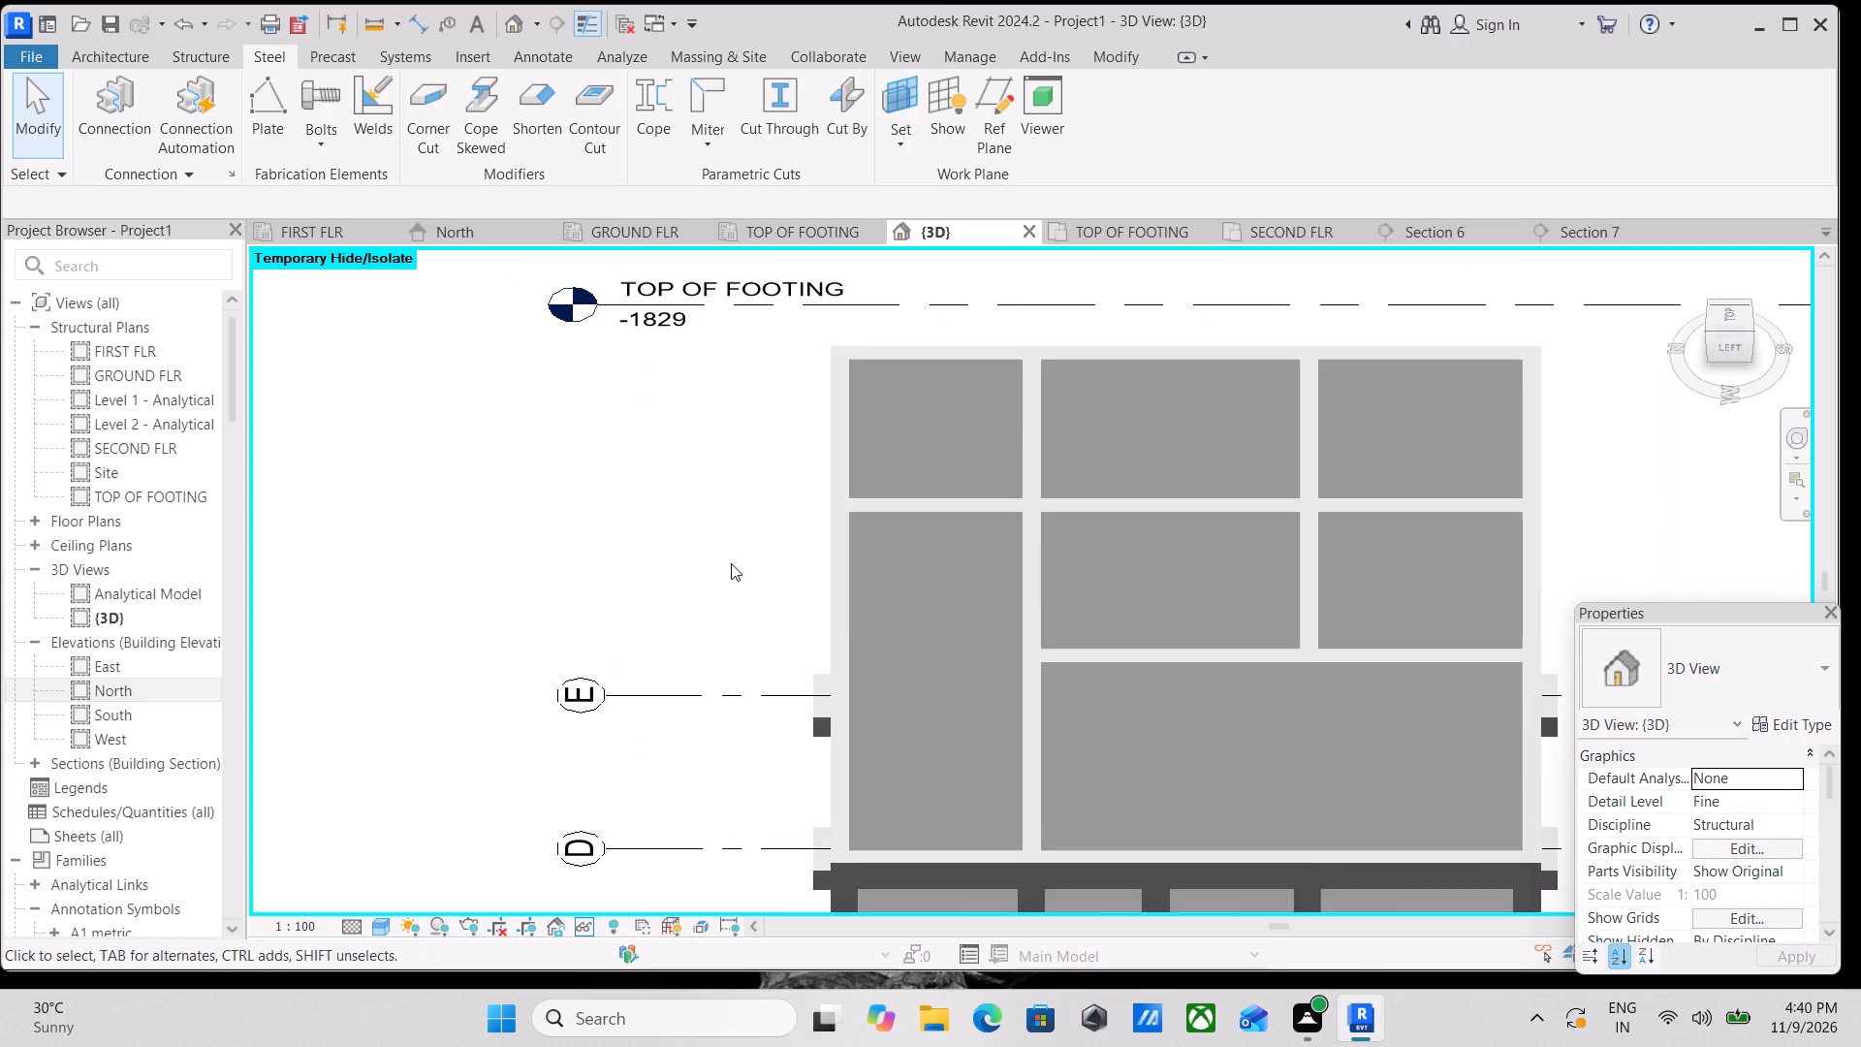
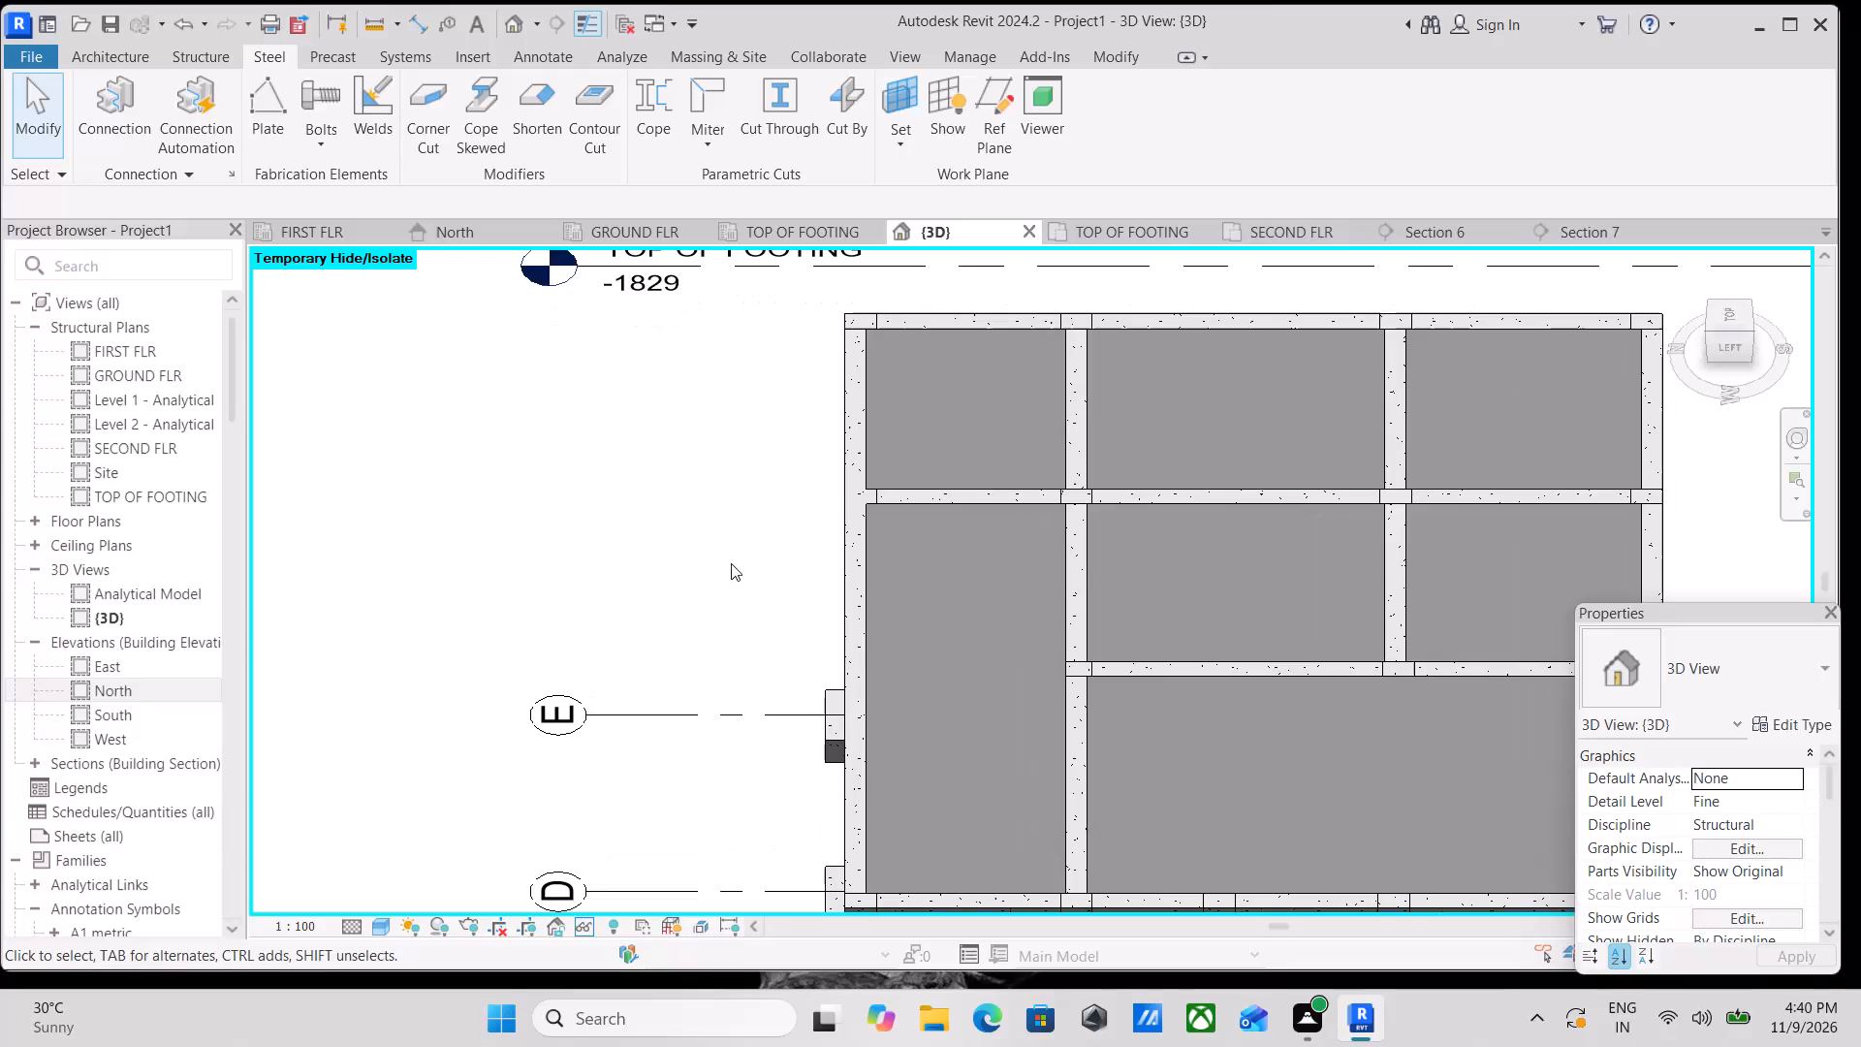
Examine the top-floor slab panels and surrounding concrete beams around grids D and E, below the TOP OF FOOTING level line.
scroll(731, 563, down, 2)
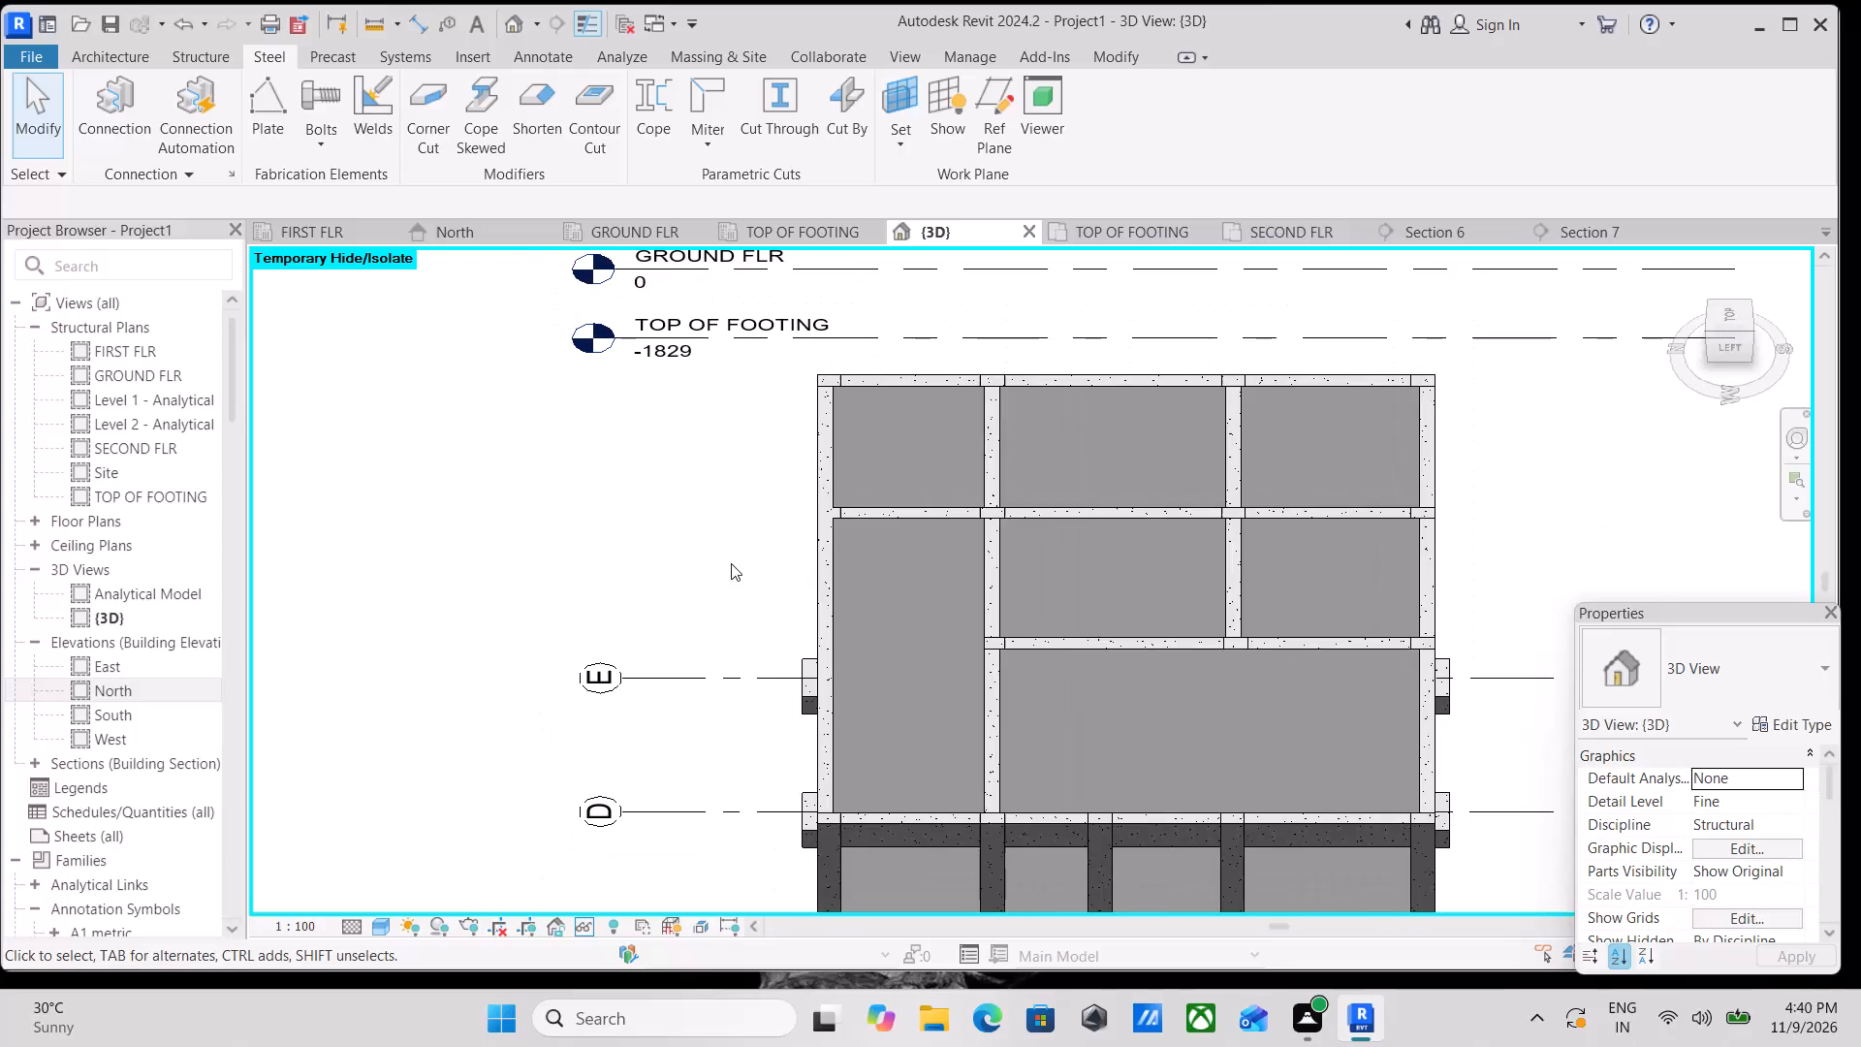
scroll(731, 563, up, 3)
scroll(731, 563, down, 2)
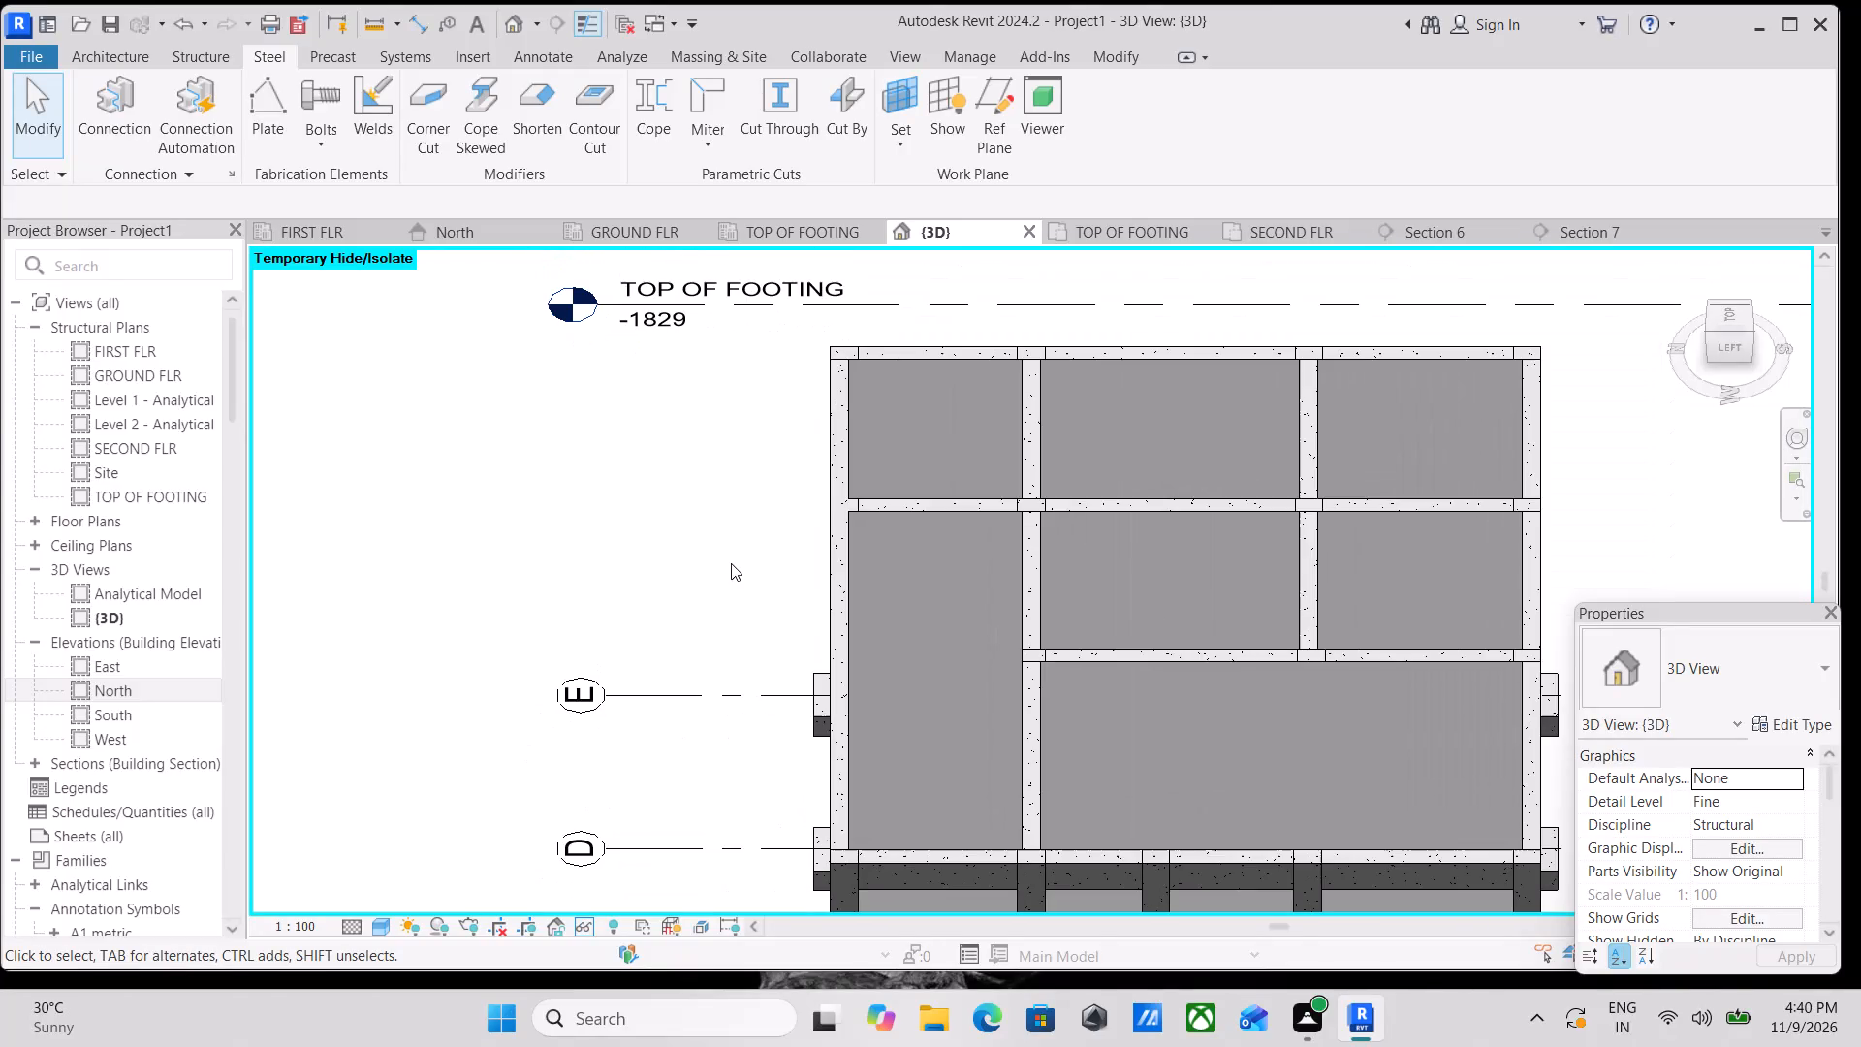
scroll(731, 563, down, 1)
scroll(731, 563, up, 3)
scroll(731, 563, down, 3)
scroll(731, 563, up, 2)
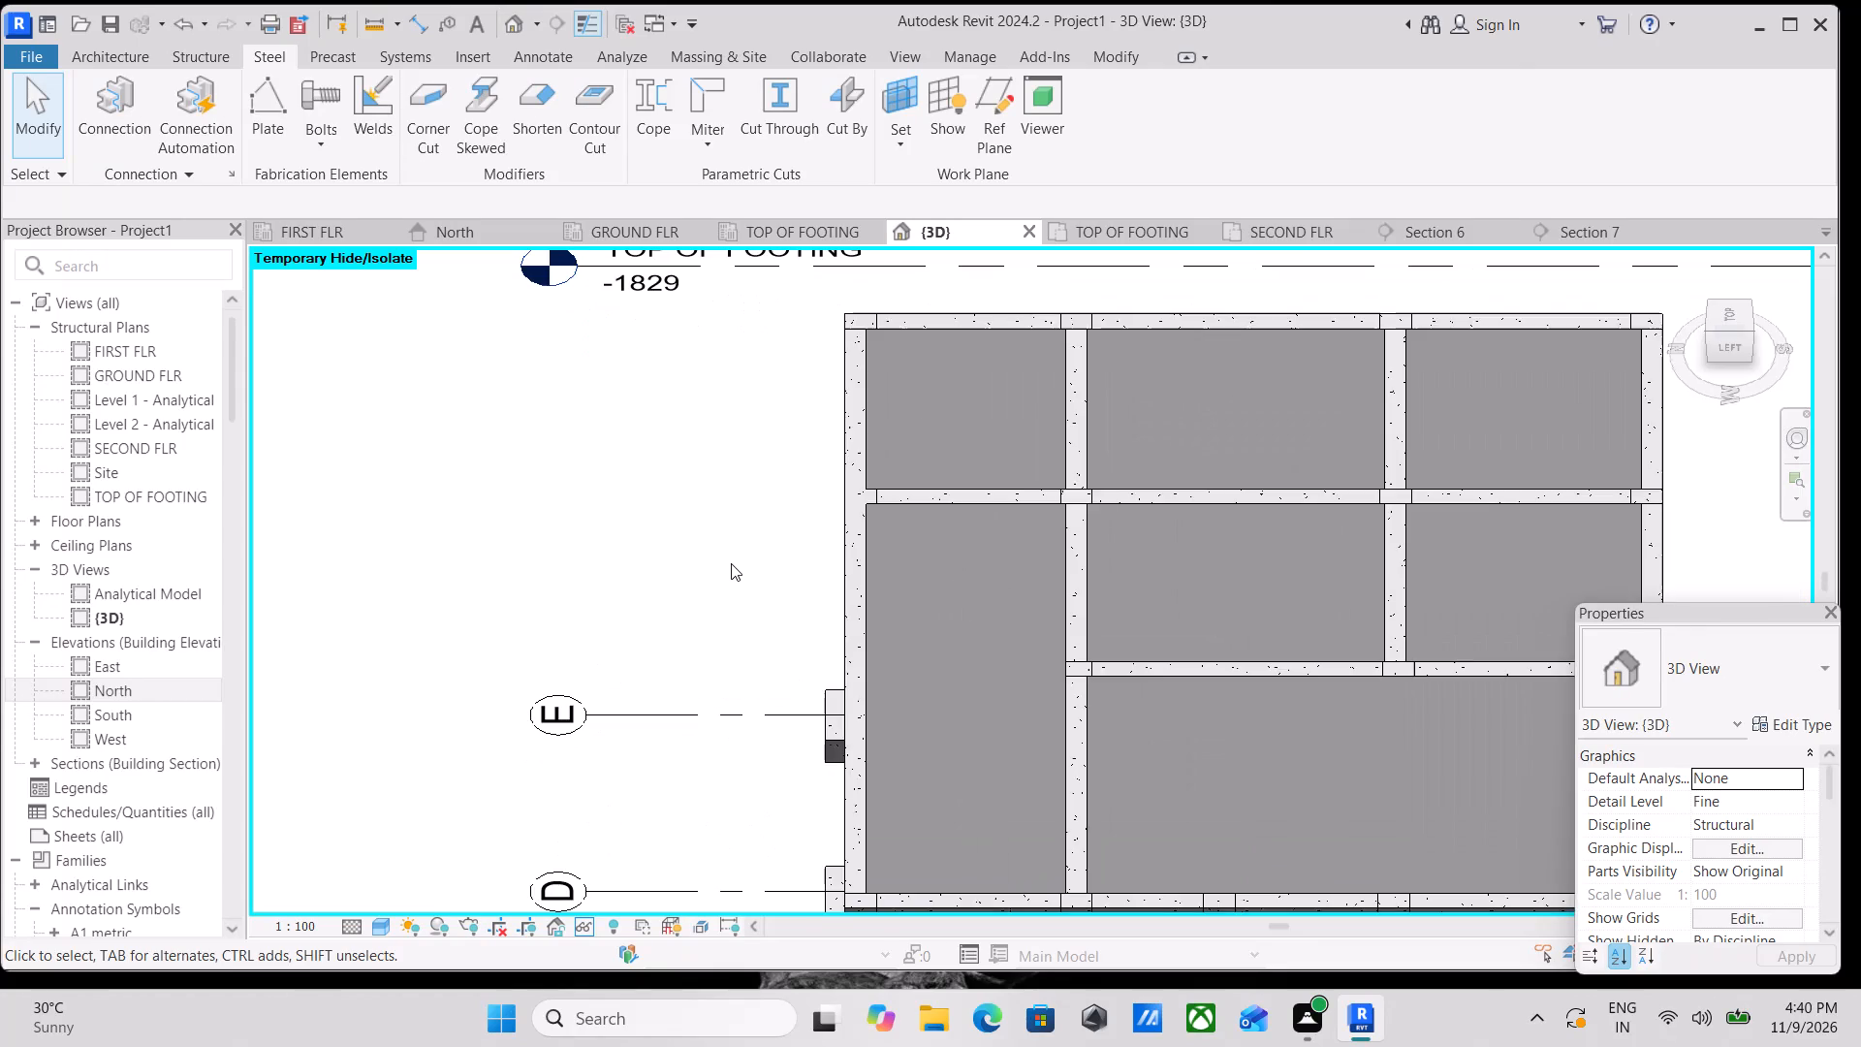
scroll(731, 563, up, 1)
scroll(731, 563, down, 3)
scroll(731, 563, up, 2)
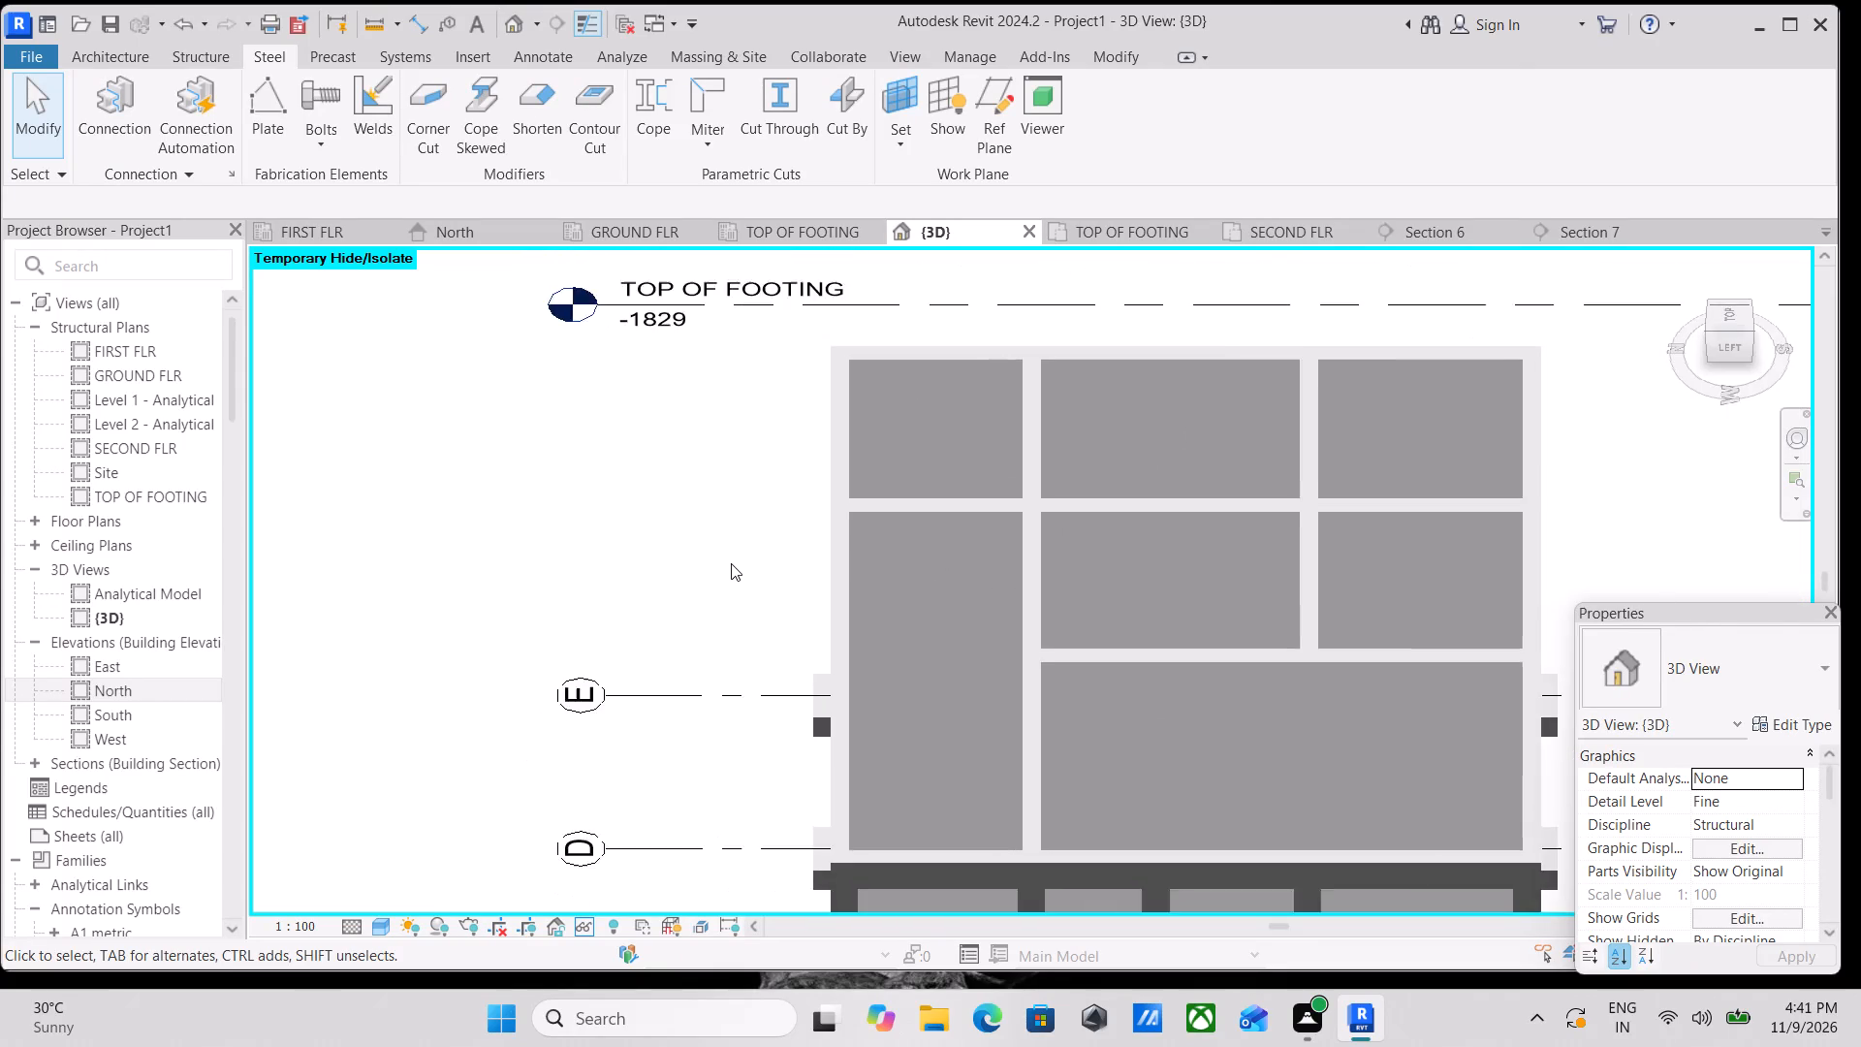
scroll(731, 563, up, 1)
scroll(731, 563, down, 2)
scroll(731, 563, up, 2)
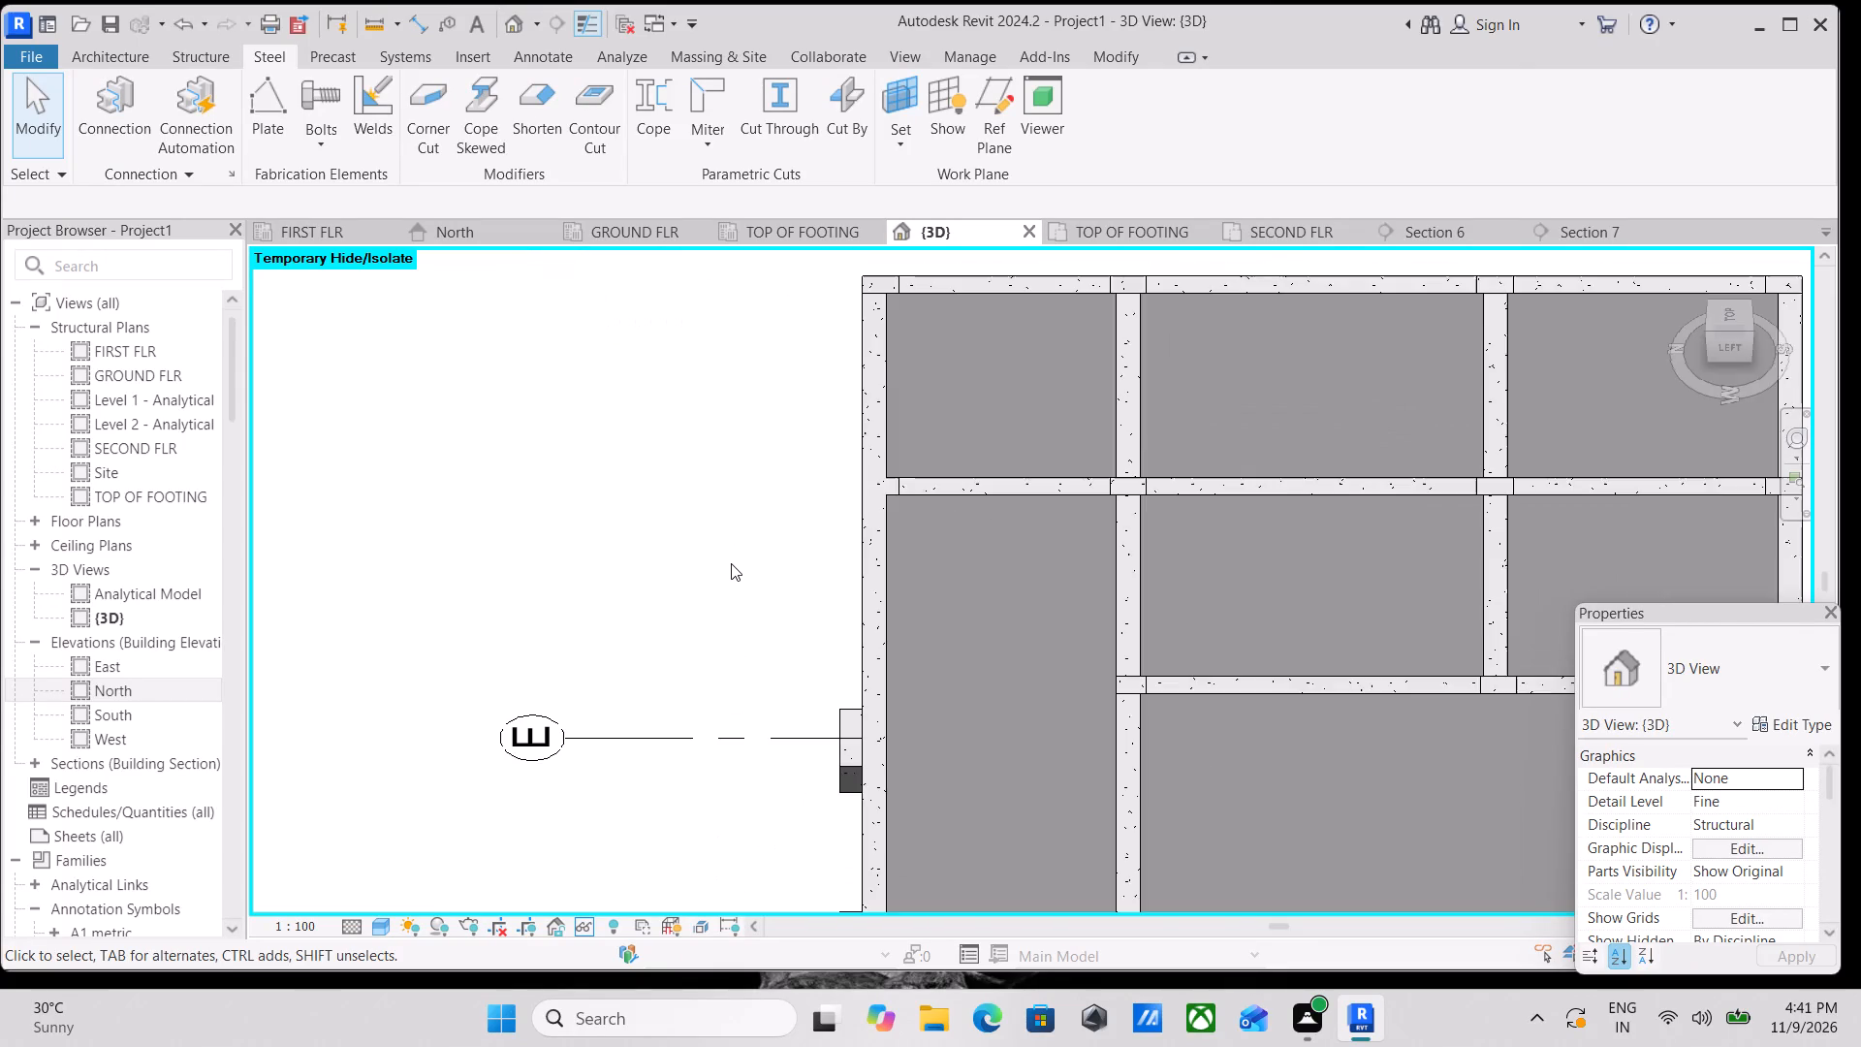
Examine the edge beam, beam junctions and adjoining slab panels beside grid E up close.
scroll(731, 563, up, 2)
scroll(731, 563, down, 2)
scroll(731, 563, up, 2)
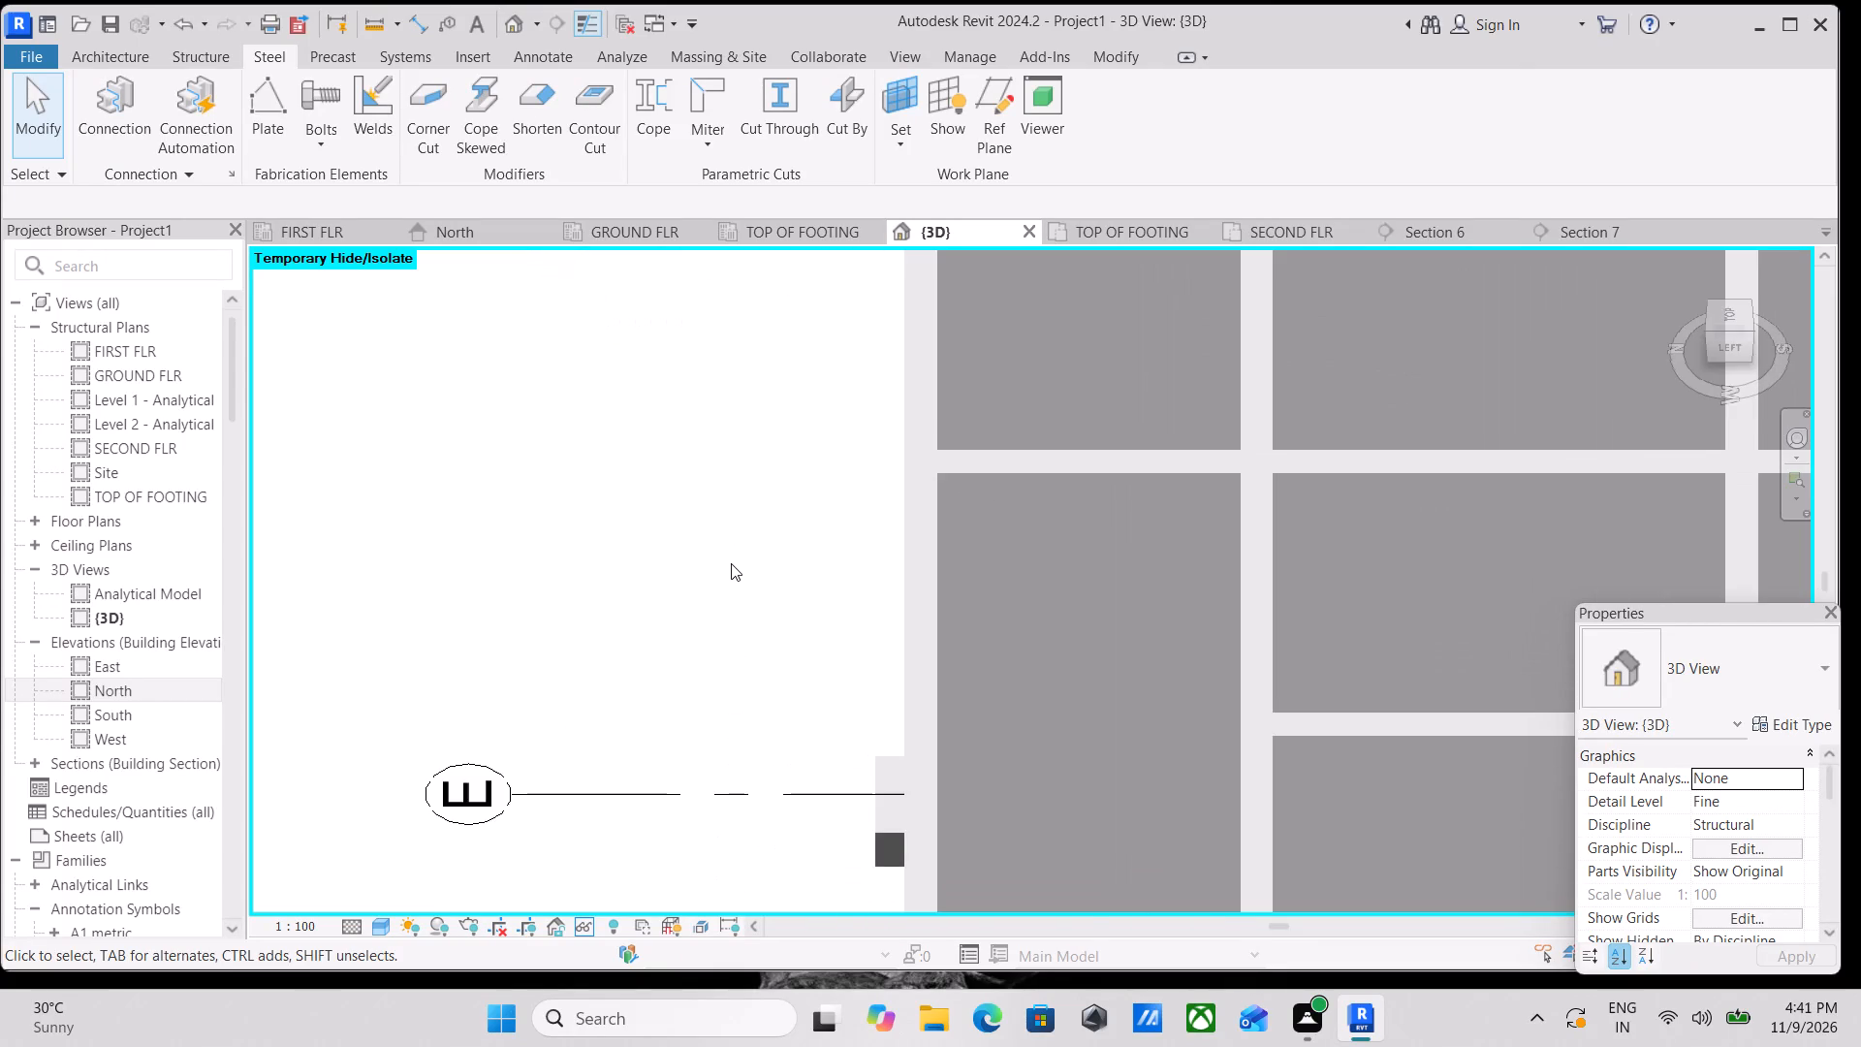
scroll(731, 563, down, 2)
scroll(731, 563, up, 4)
scroll(731, 563, down, 3)
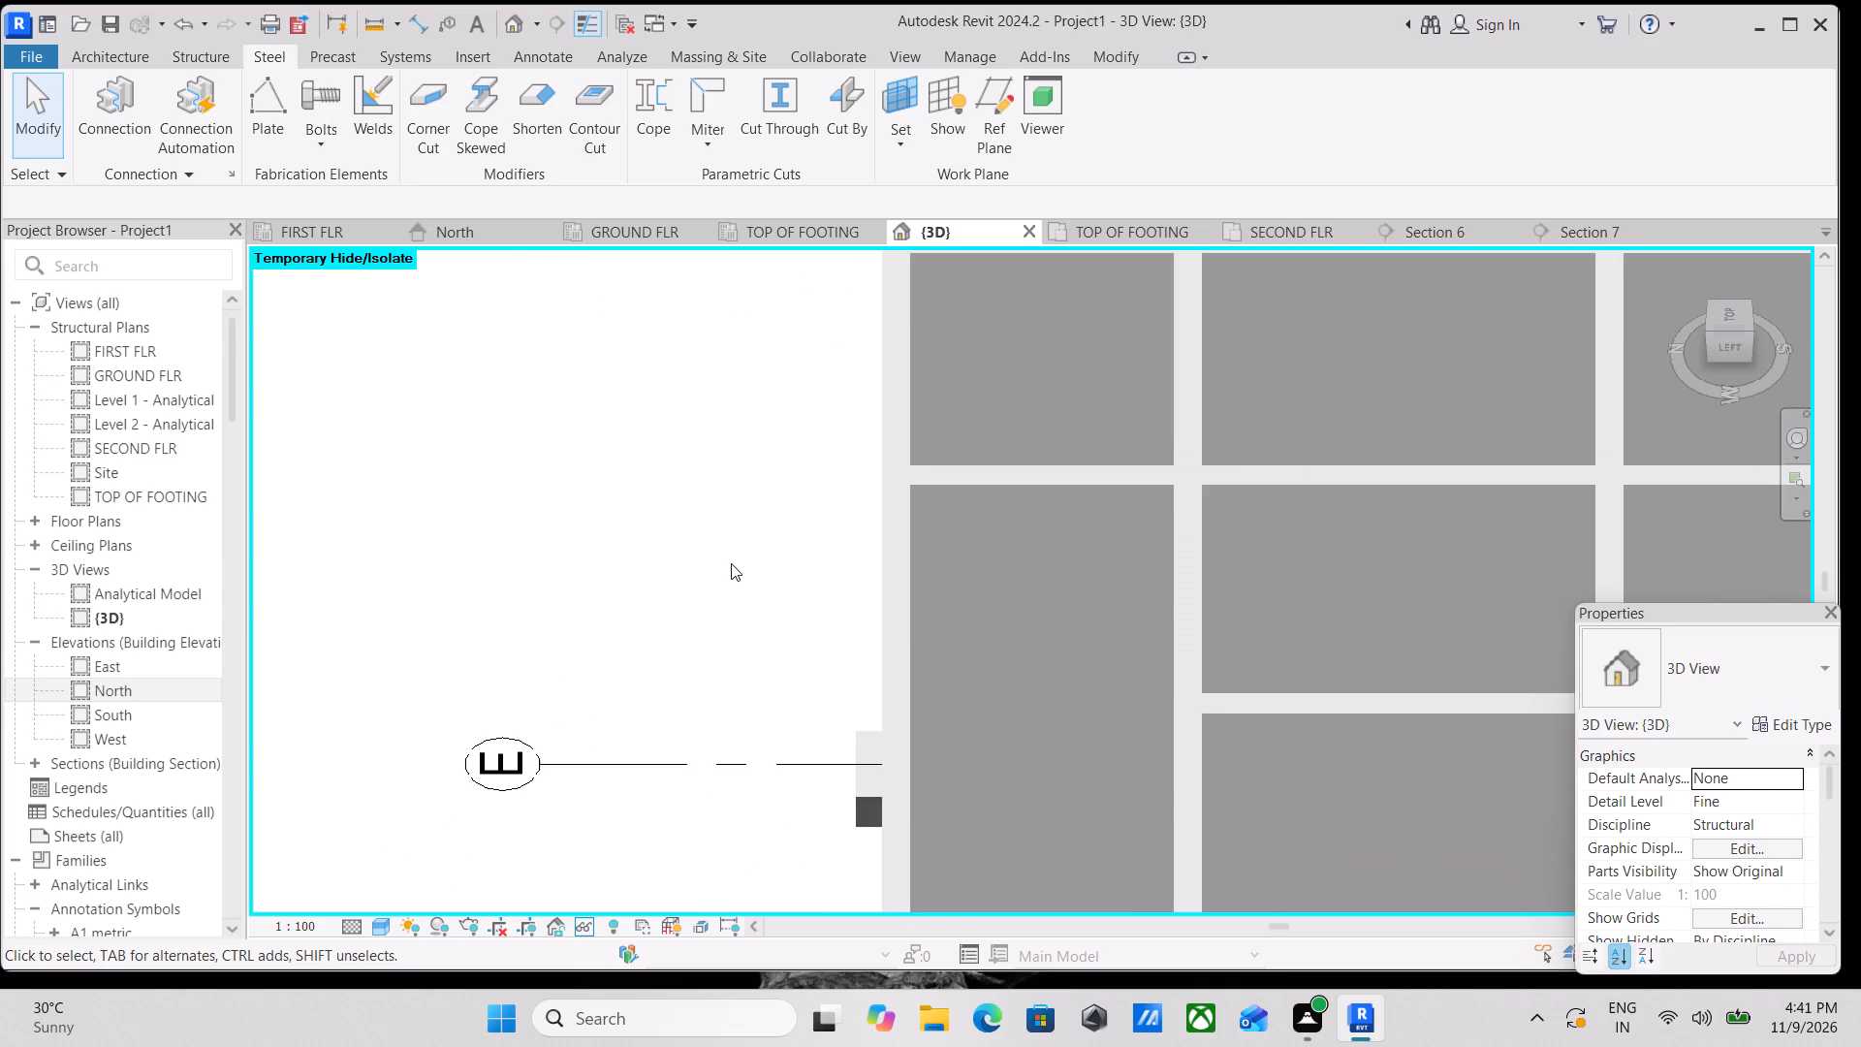
scroll(731, 563, down, 1)
scroll(731, 563, up, 3)
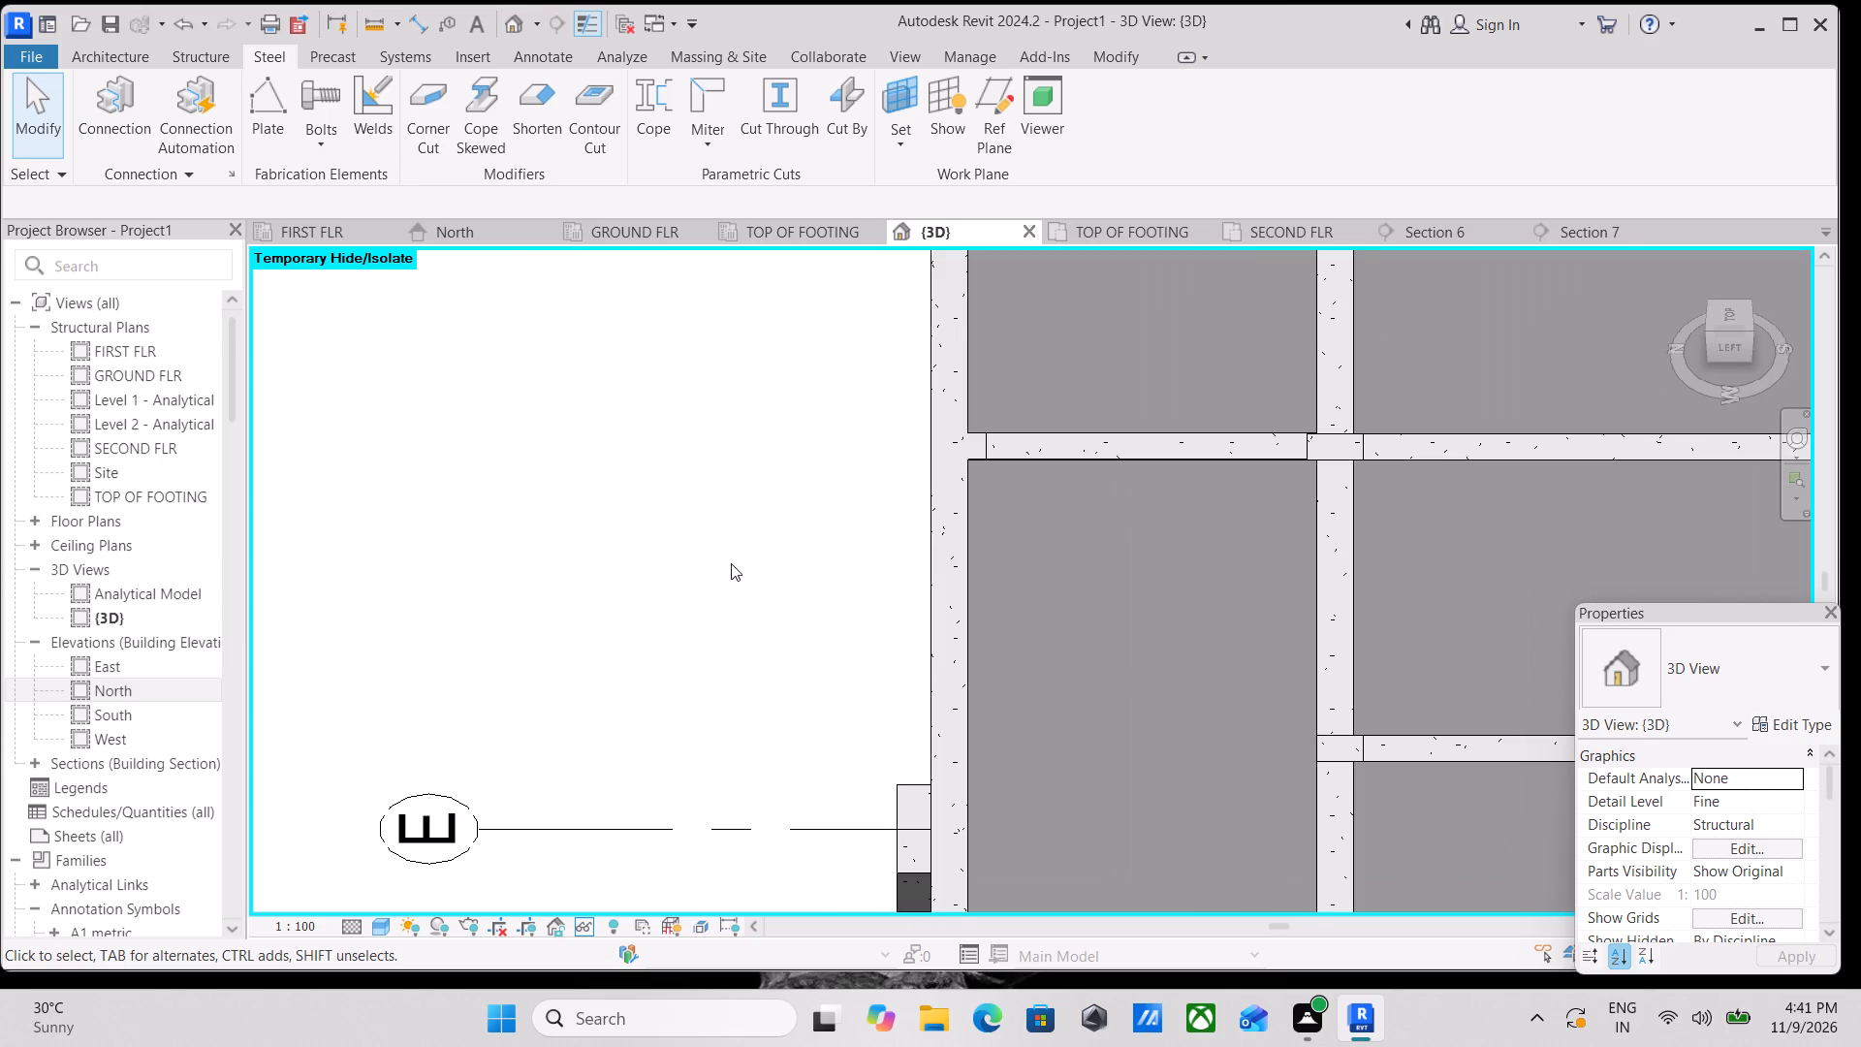
scroll(731, 563, down, 1)
scroll(731, 563, up, 2)
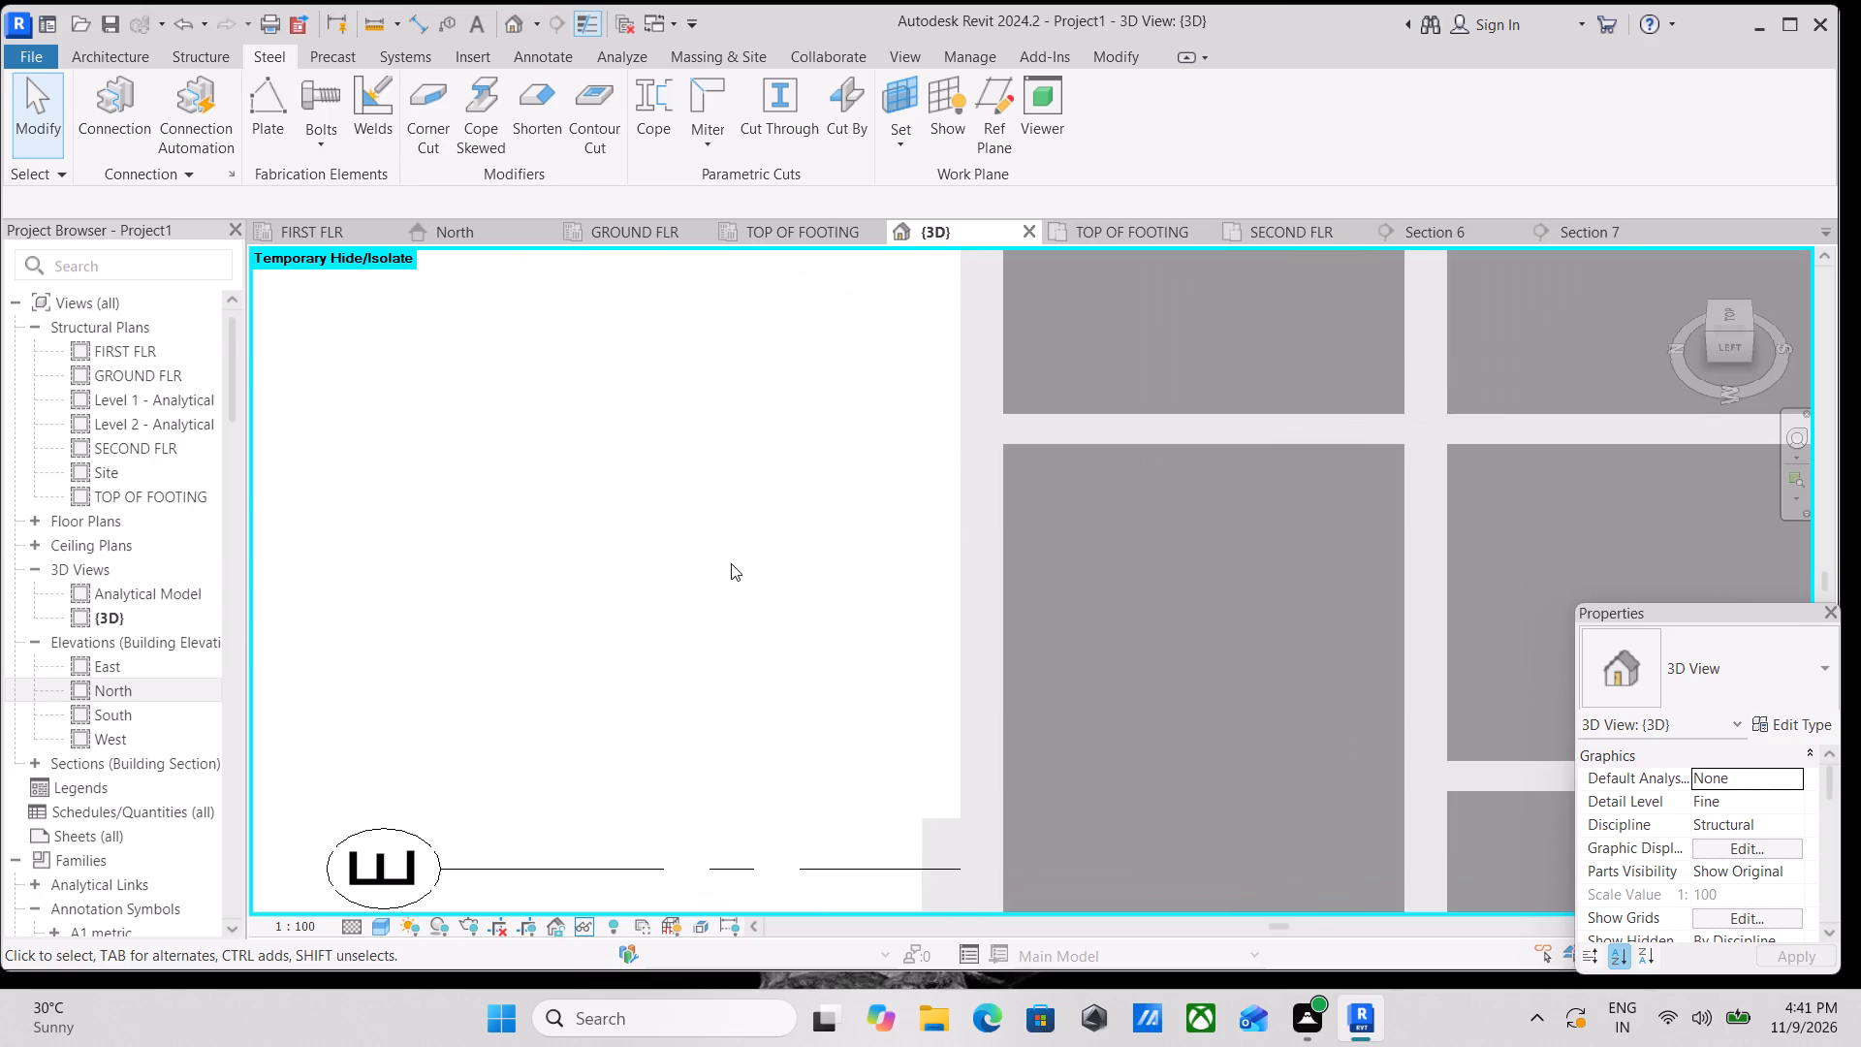
scroll(731, 563, up, 2)
scroll(731, 563, down, 2)
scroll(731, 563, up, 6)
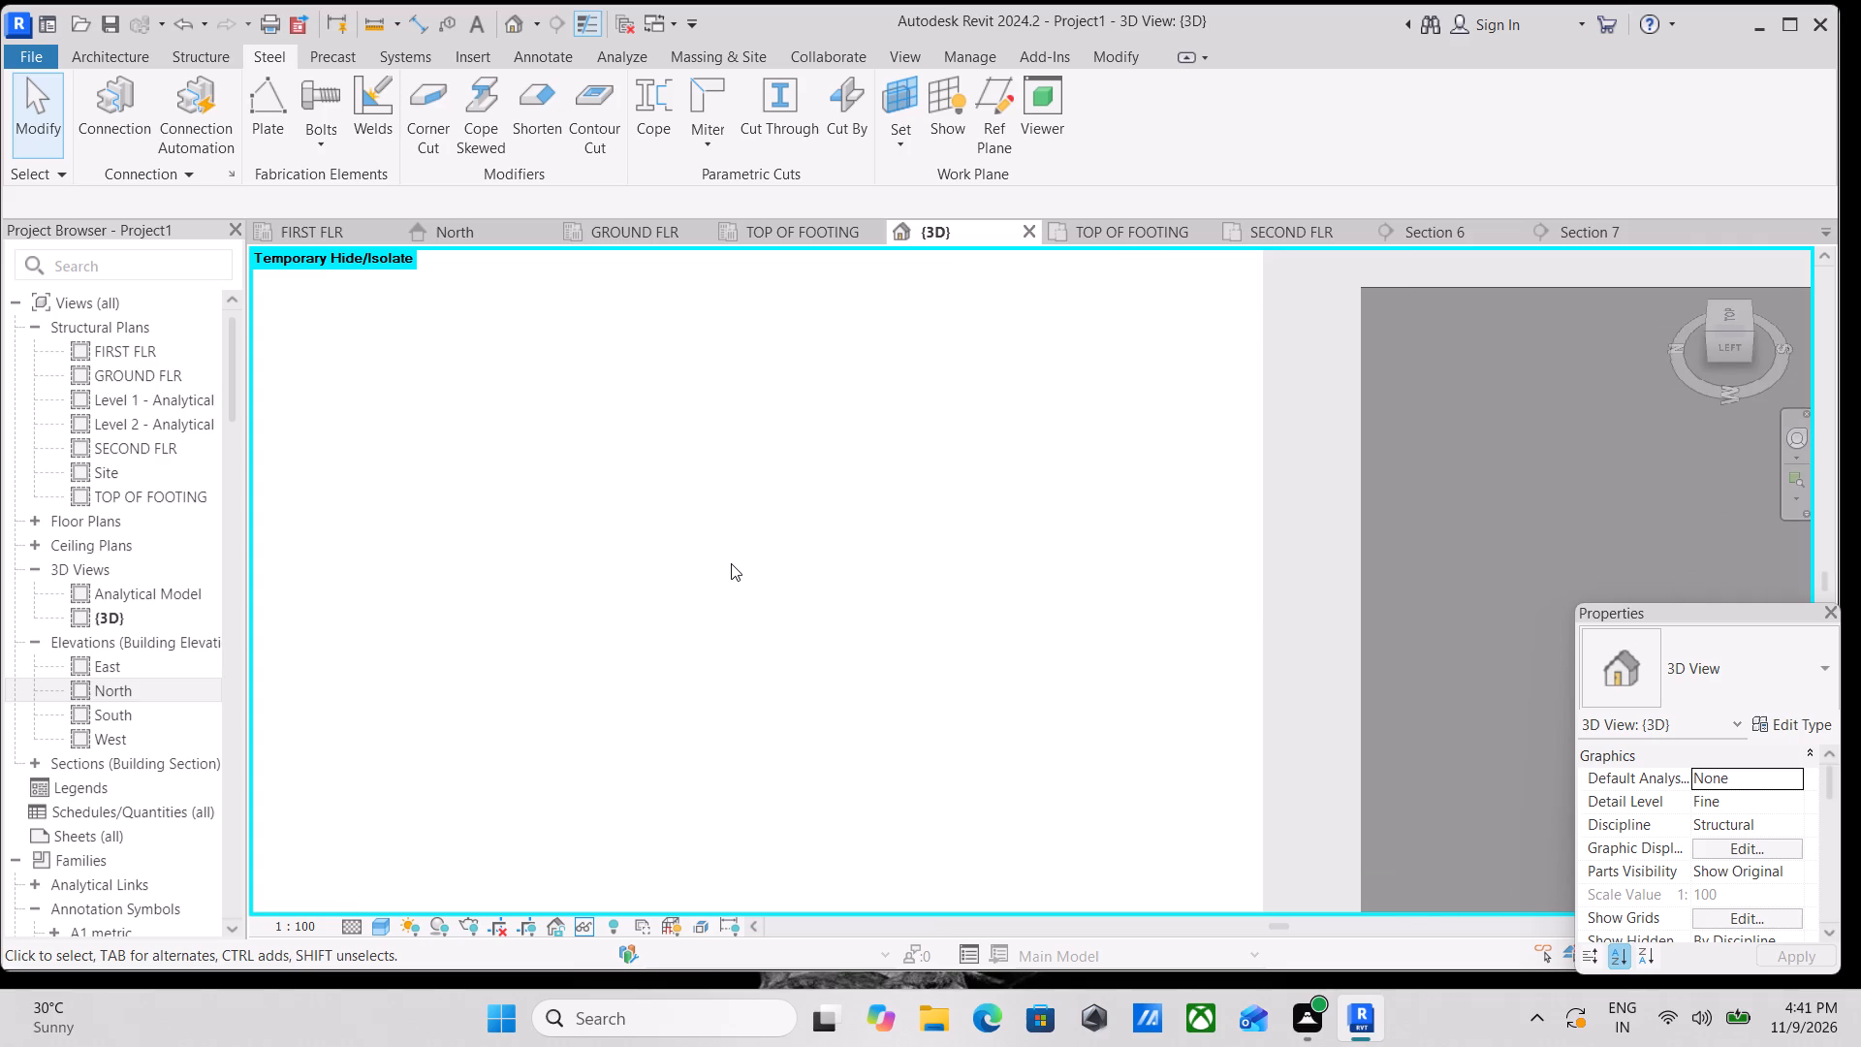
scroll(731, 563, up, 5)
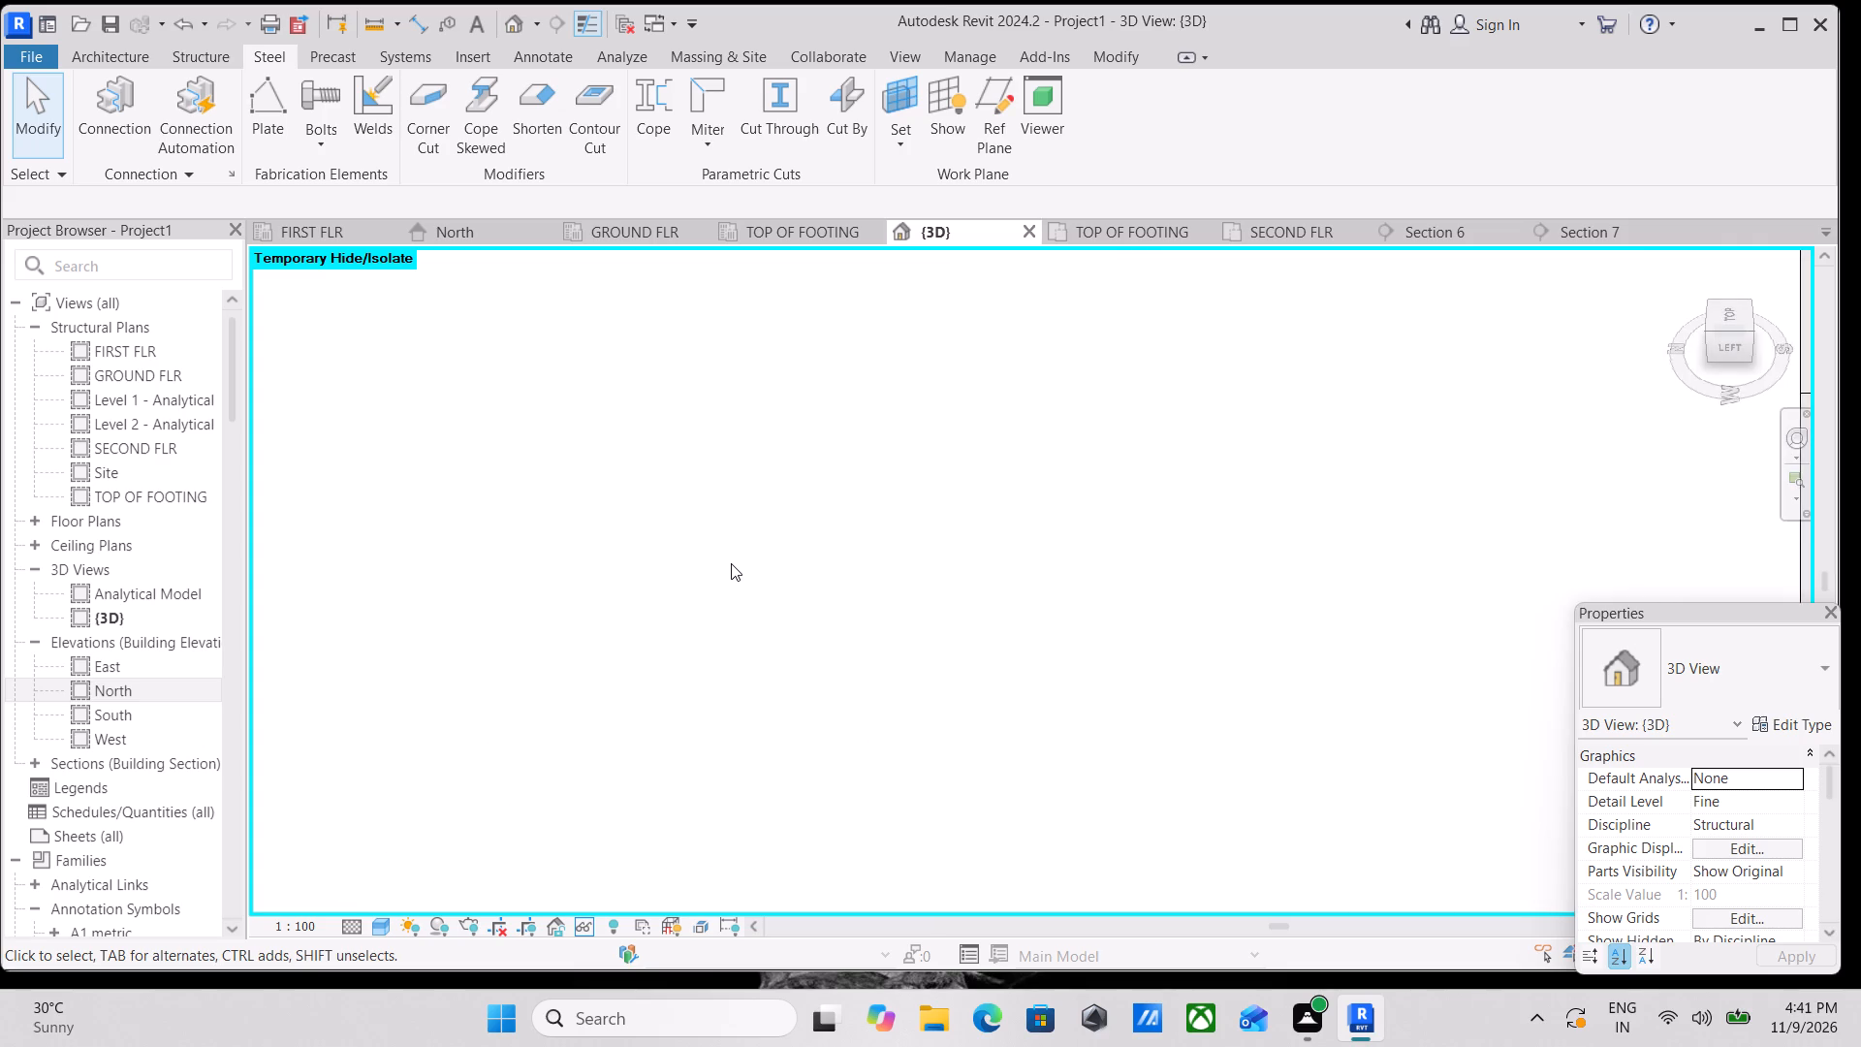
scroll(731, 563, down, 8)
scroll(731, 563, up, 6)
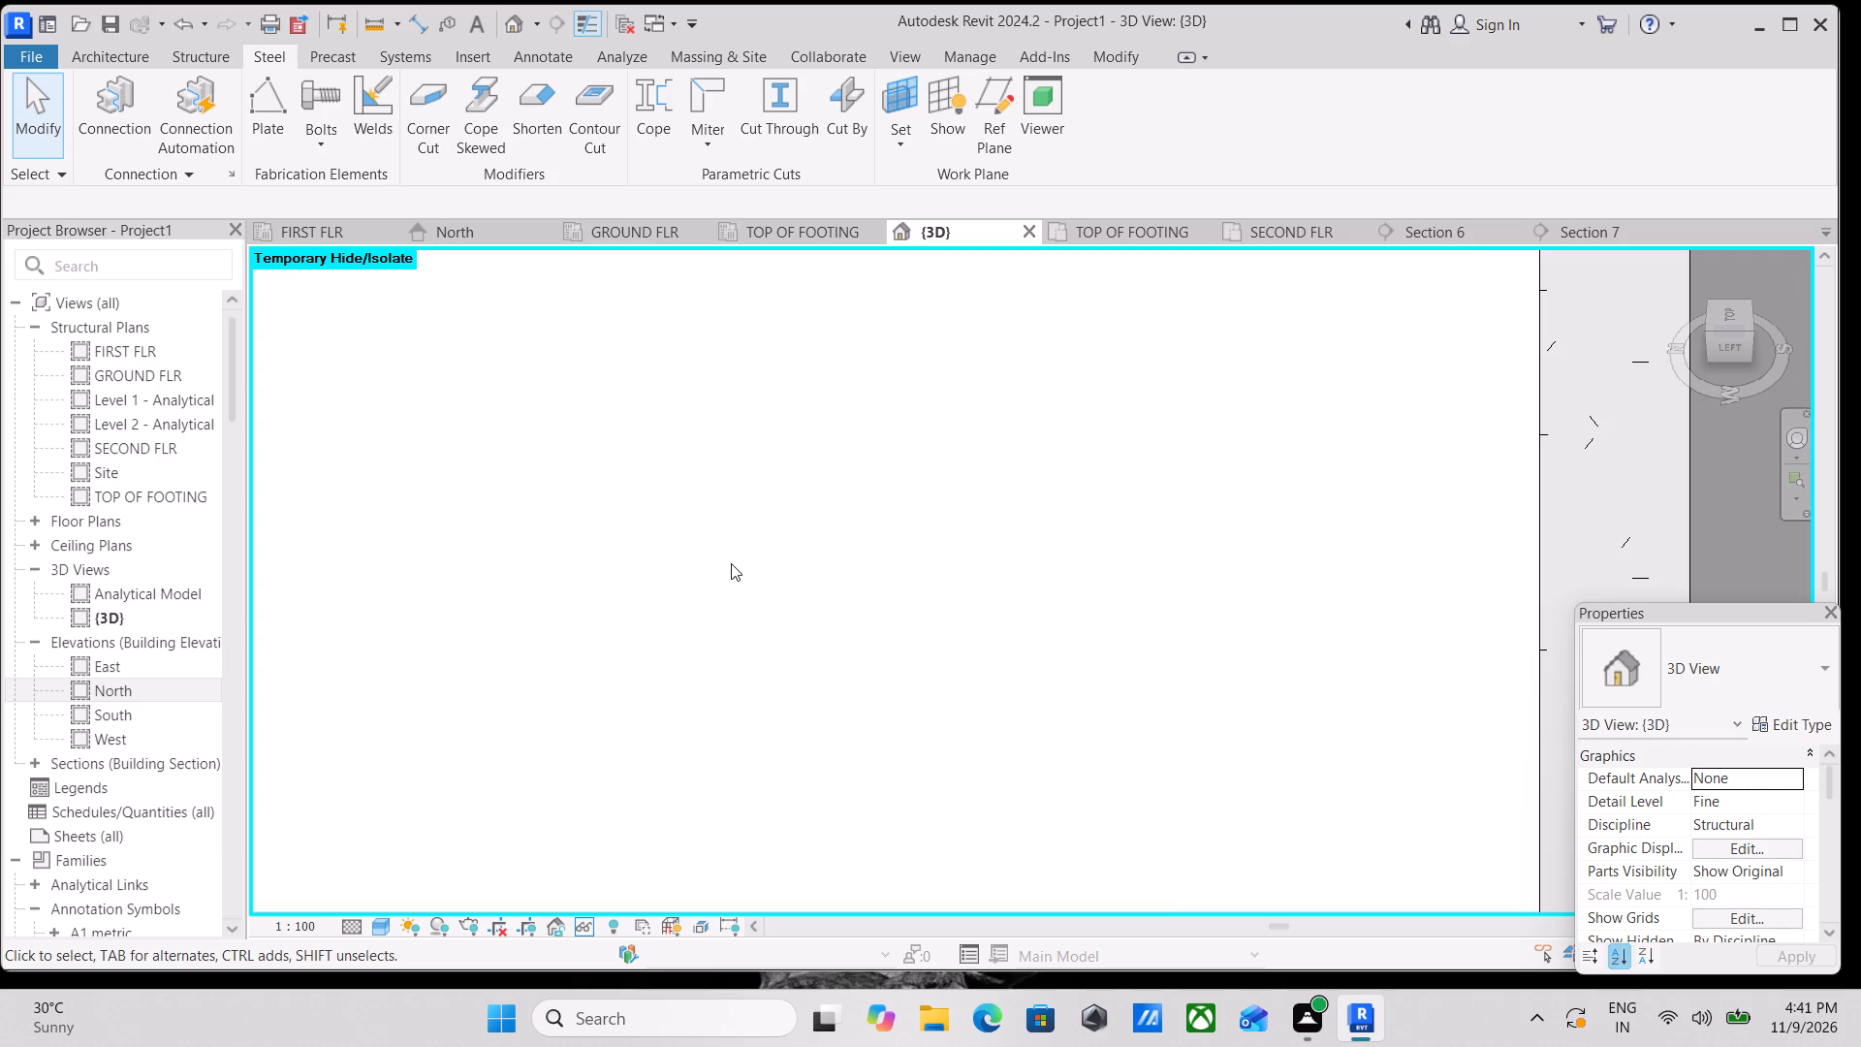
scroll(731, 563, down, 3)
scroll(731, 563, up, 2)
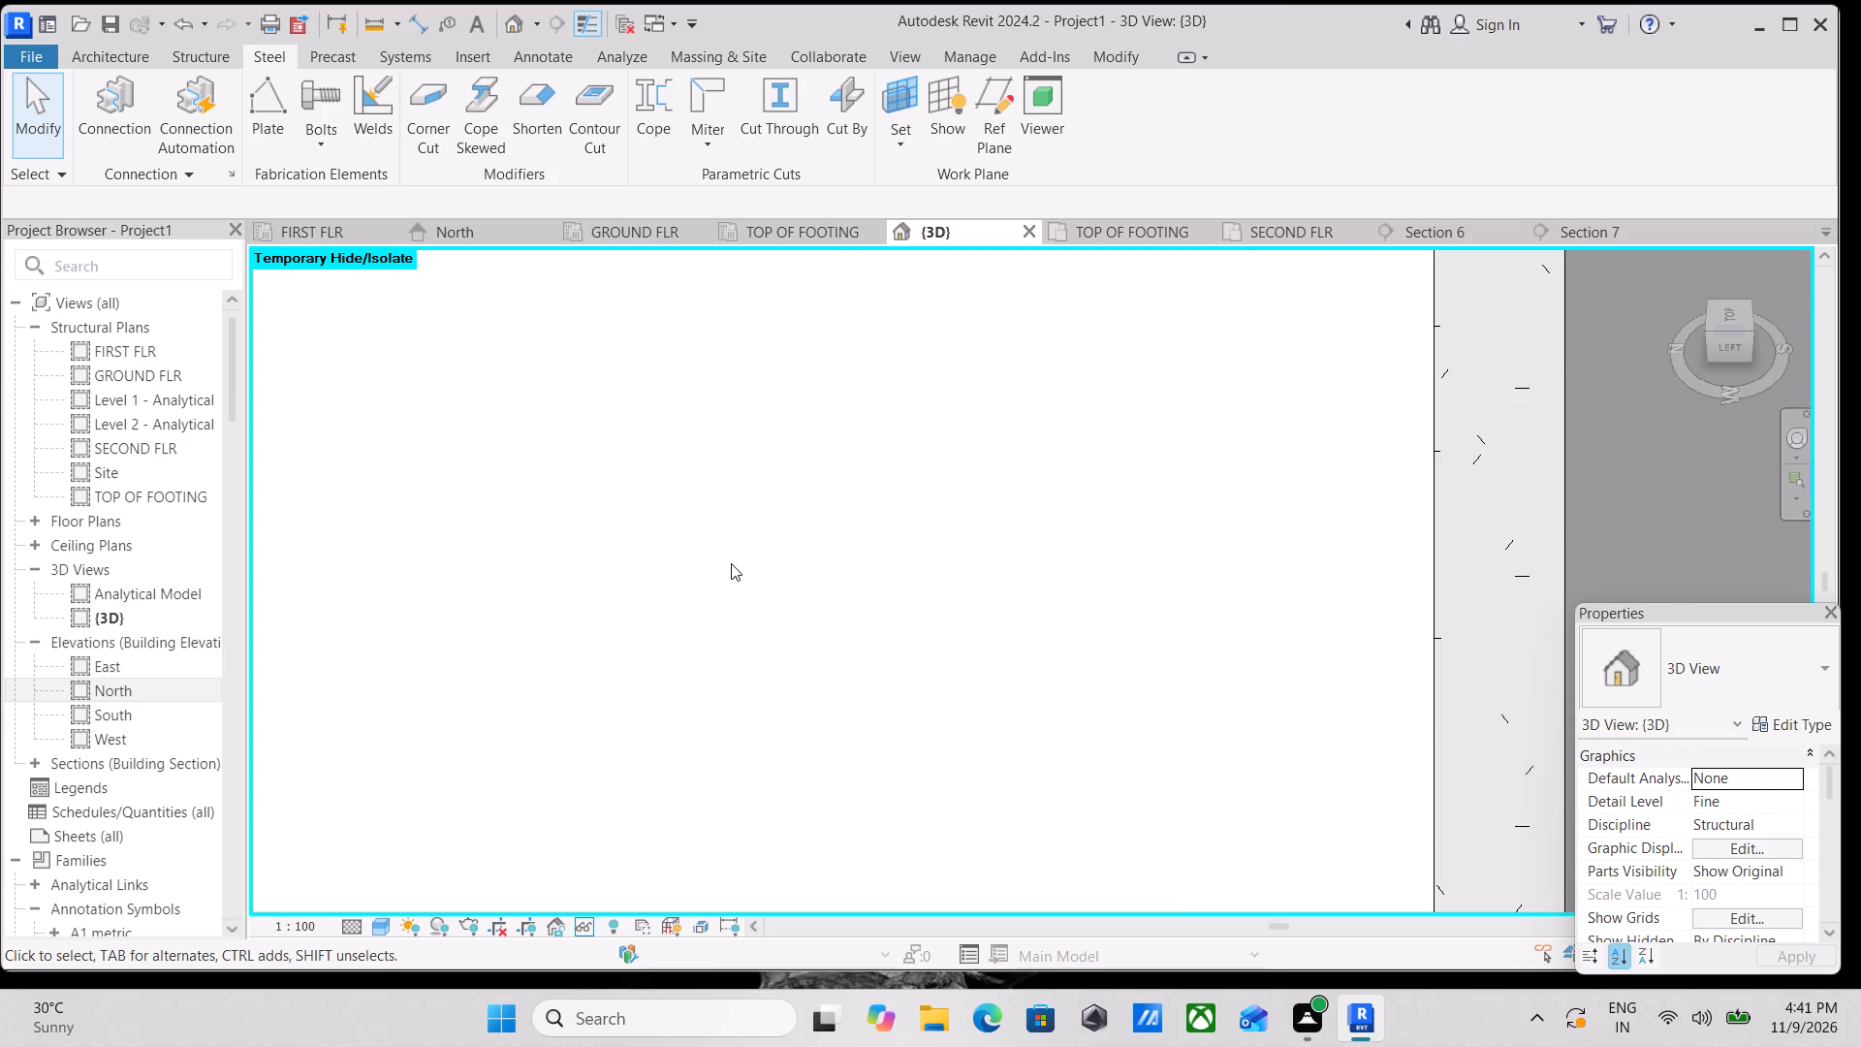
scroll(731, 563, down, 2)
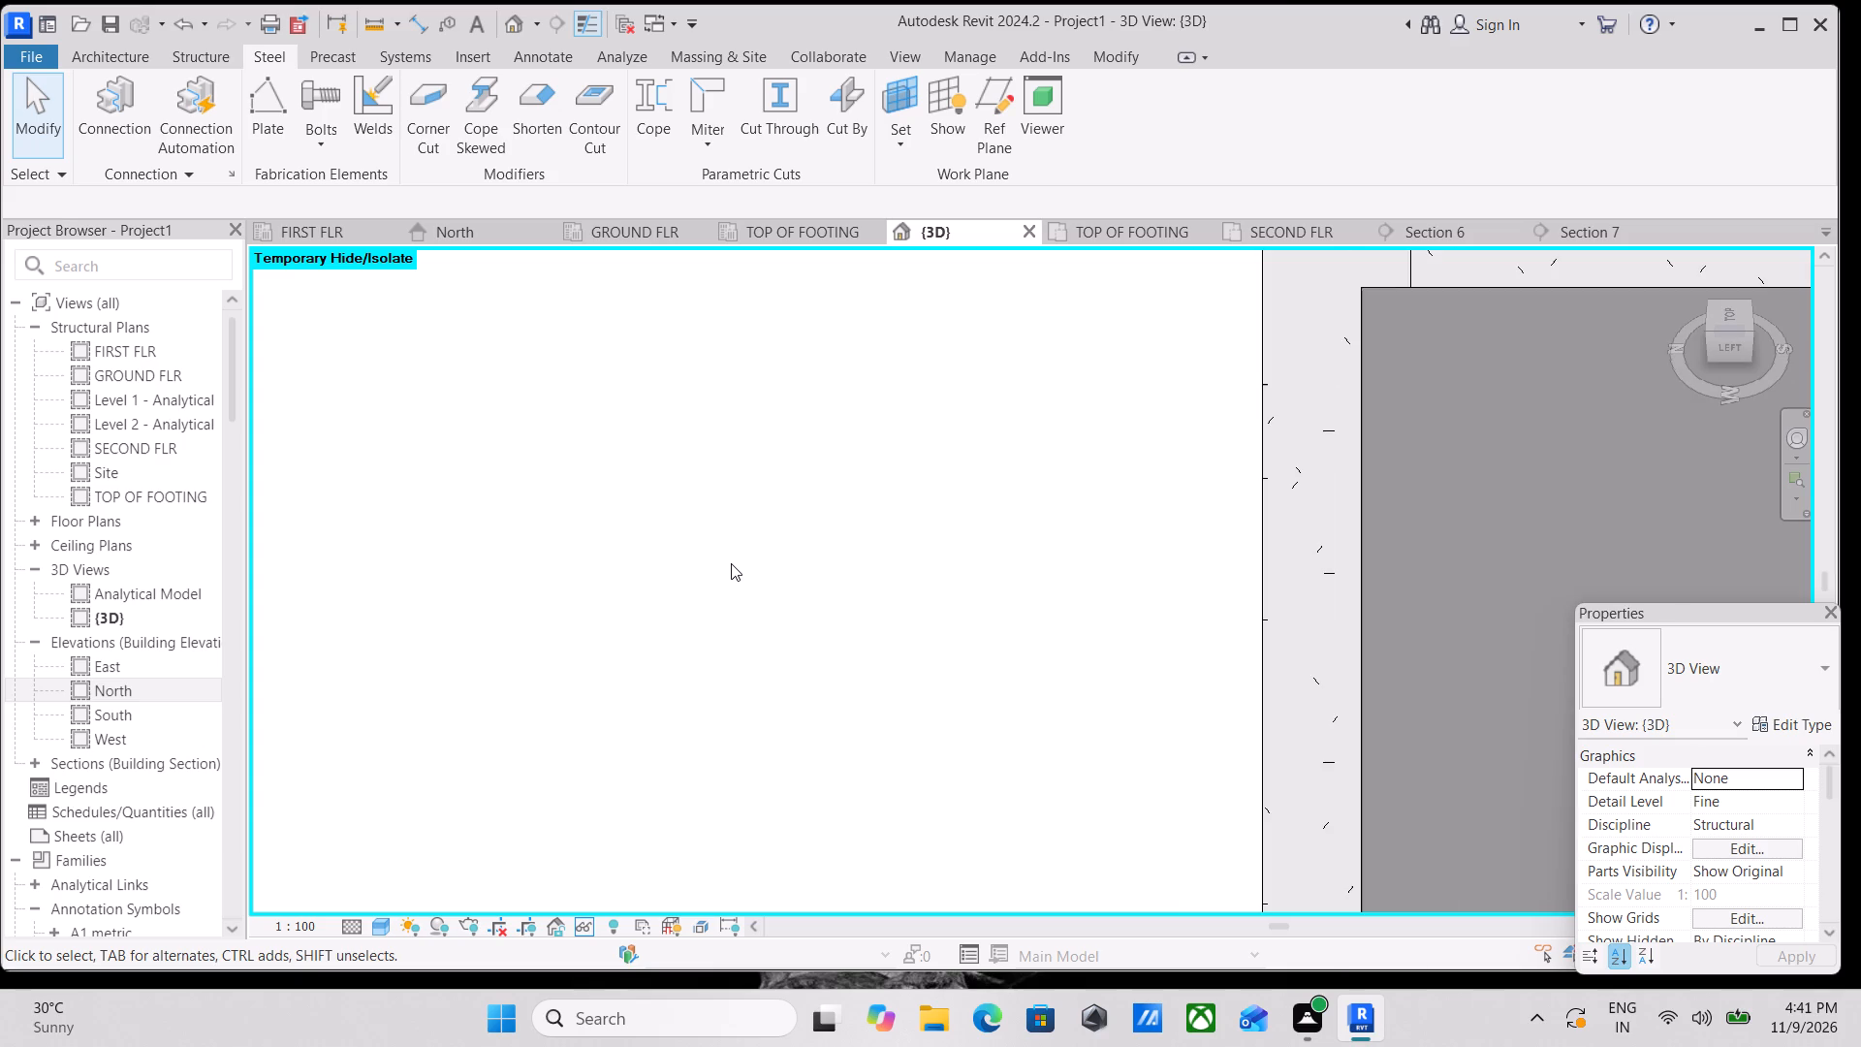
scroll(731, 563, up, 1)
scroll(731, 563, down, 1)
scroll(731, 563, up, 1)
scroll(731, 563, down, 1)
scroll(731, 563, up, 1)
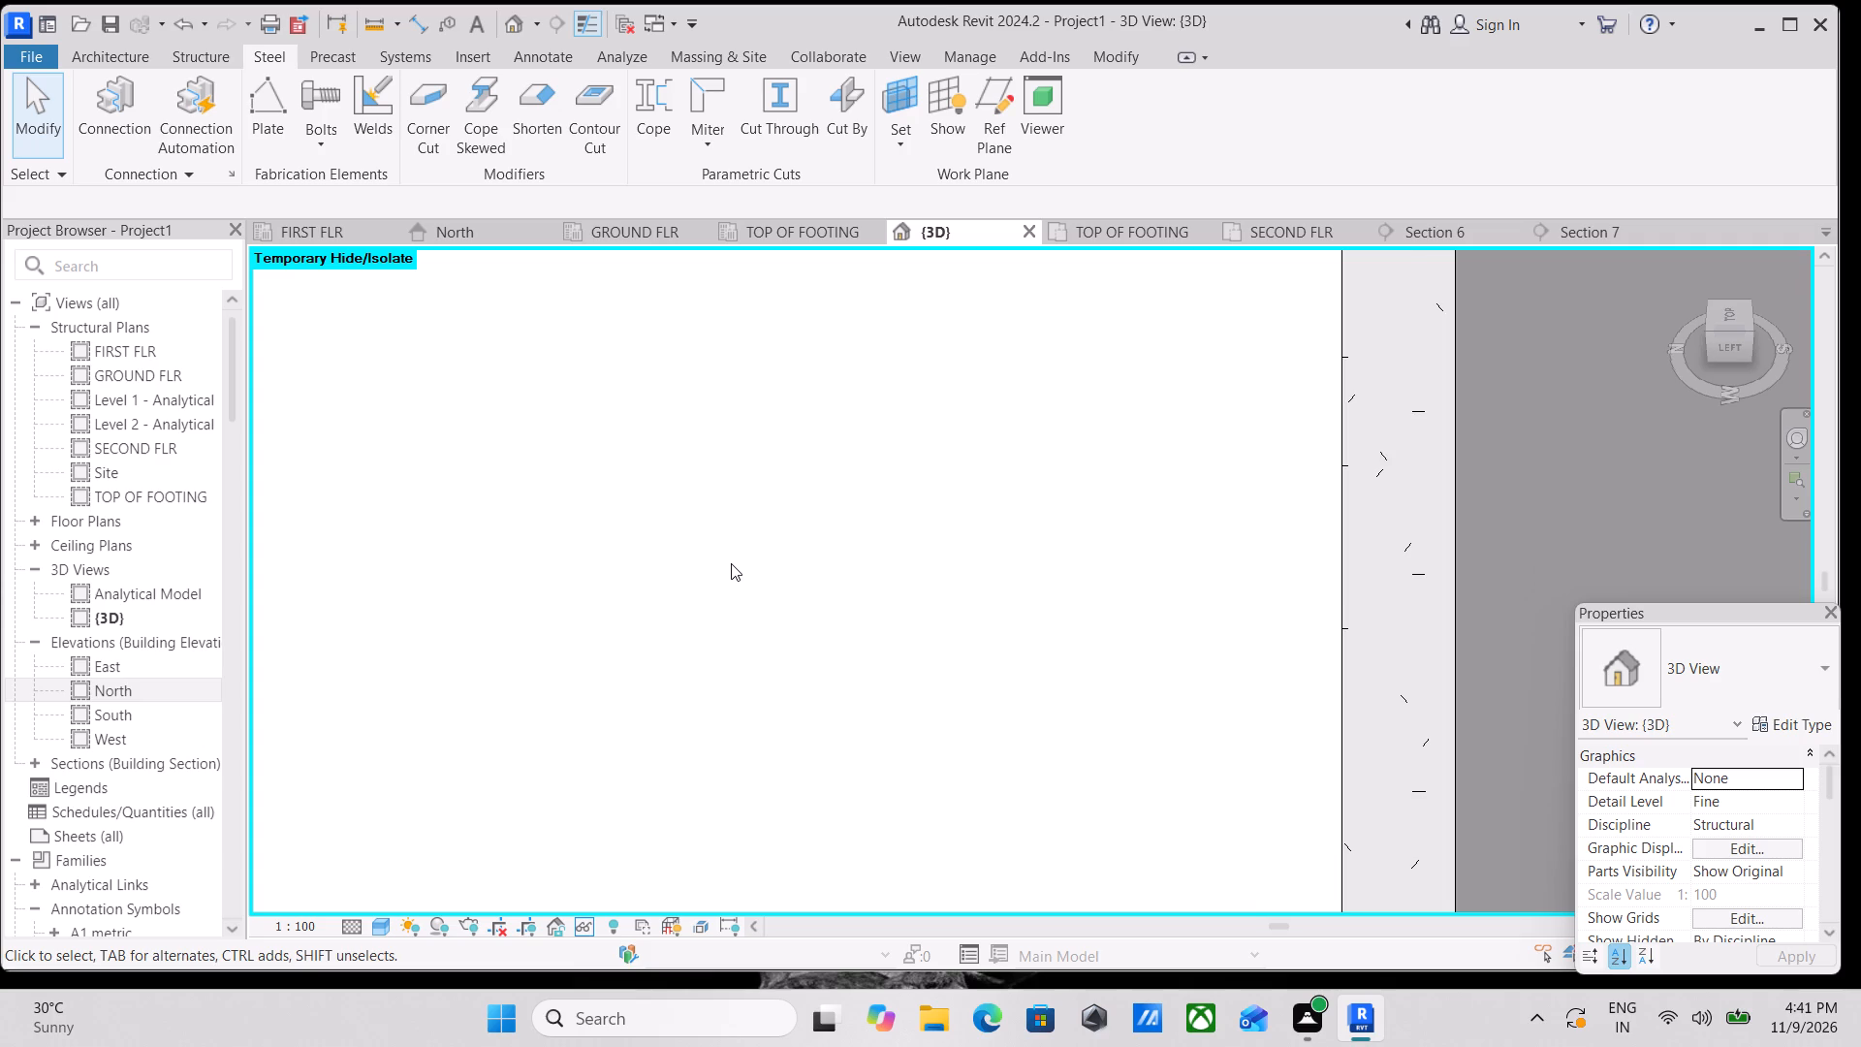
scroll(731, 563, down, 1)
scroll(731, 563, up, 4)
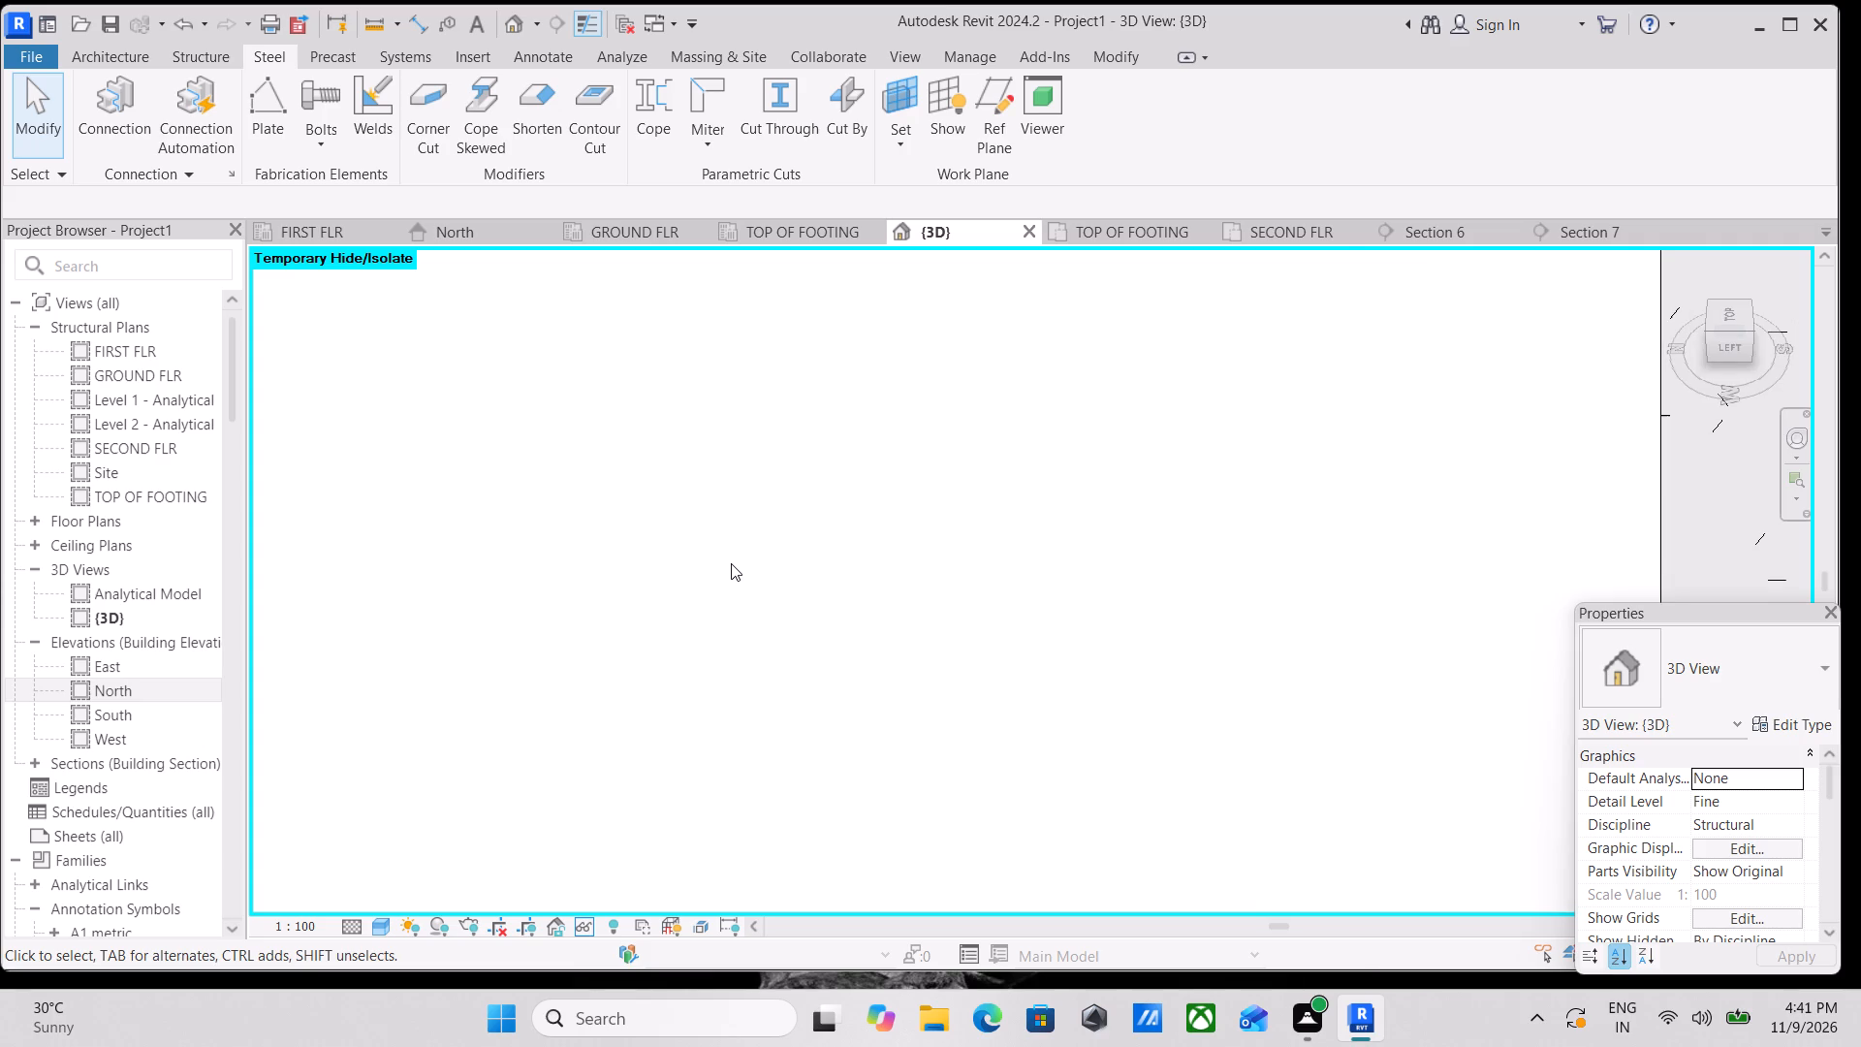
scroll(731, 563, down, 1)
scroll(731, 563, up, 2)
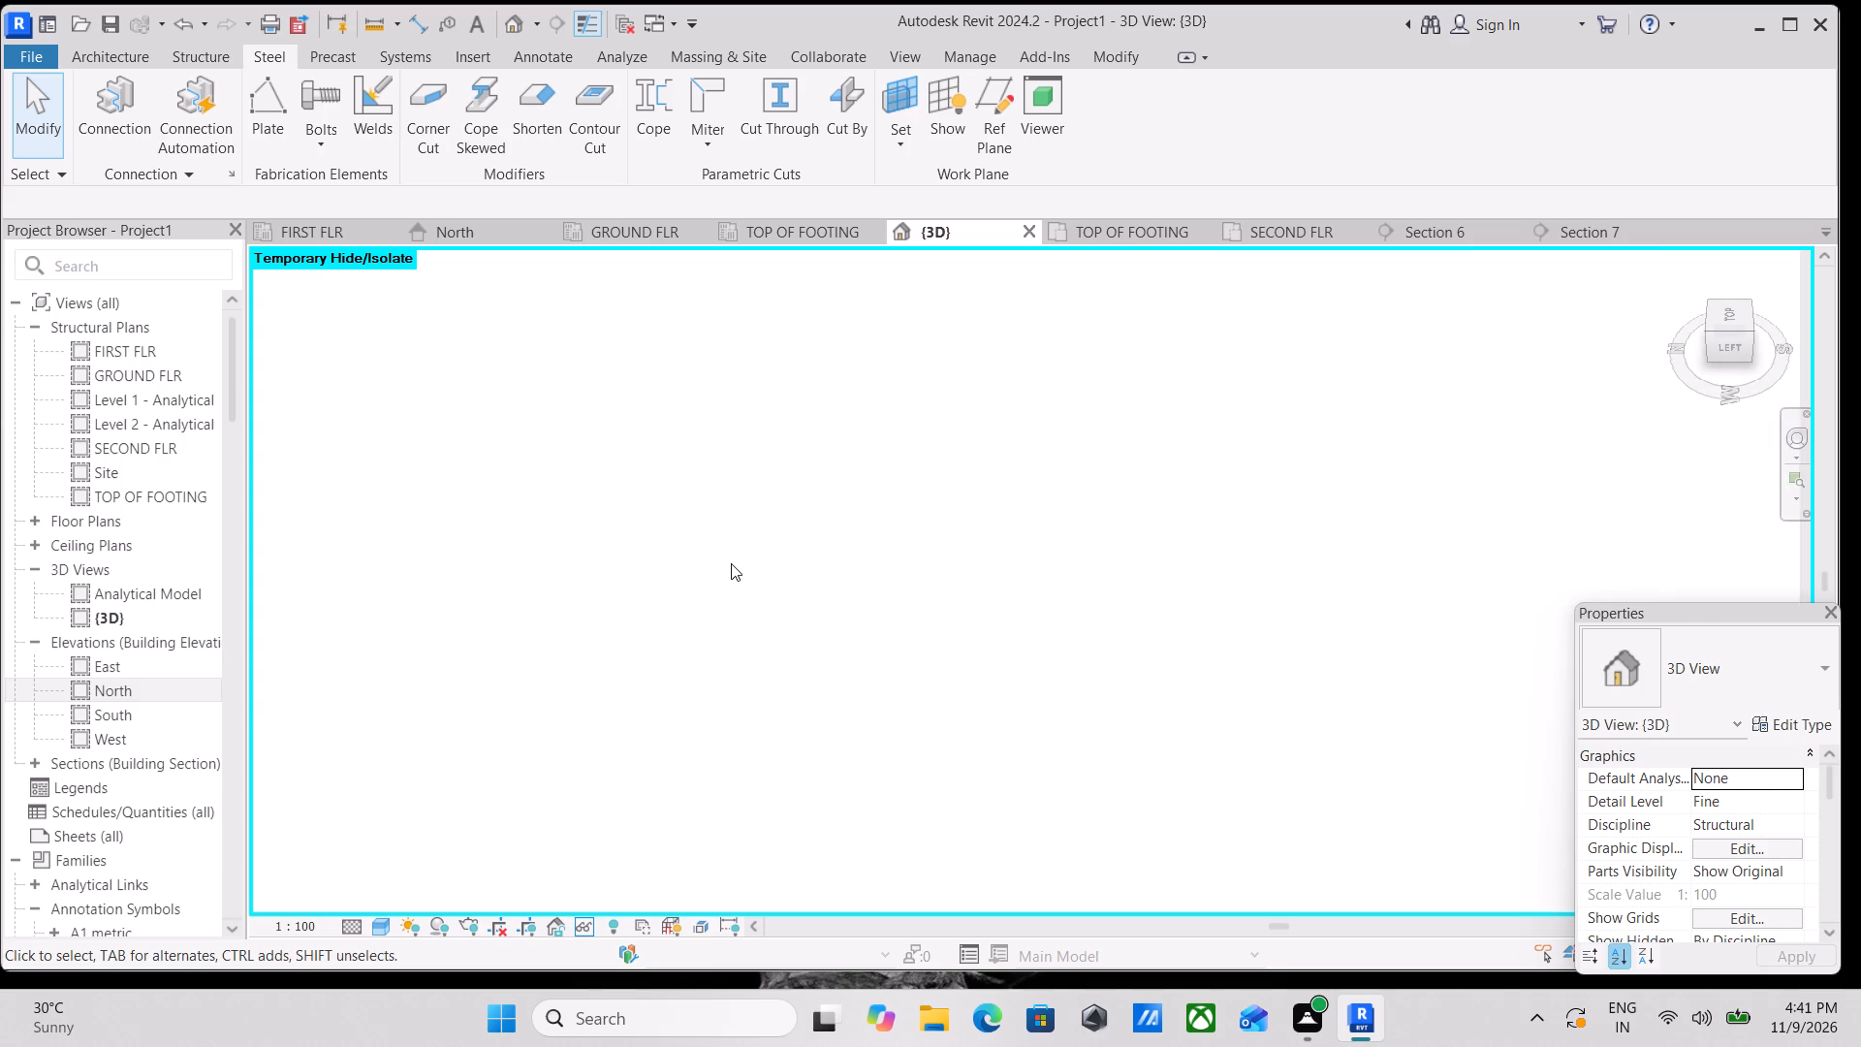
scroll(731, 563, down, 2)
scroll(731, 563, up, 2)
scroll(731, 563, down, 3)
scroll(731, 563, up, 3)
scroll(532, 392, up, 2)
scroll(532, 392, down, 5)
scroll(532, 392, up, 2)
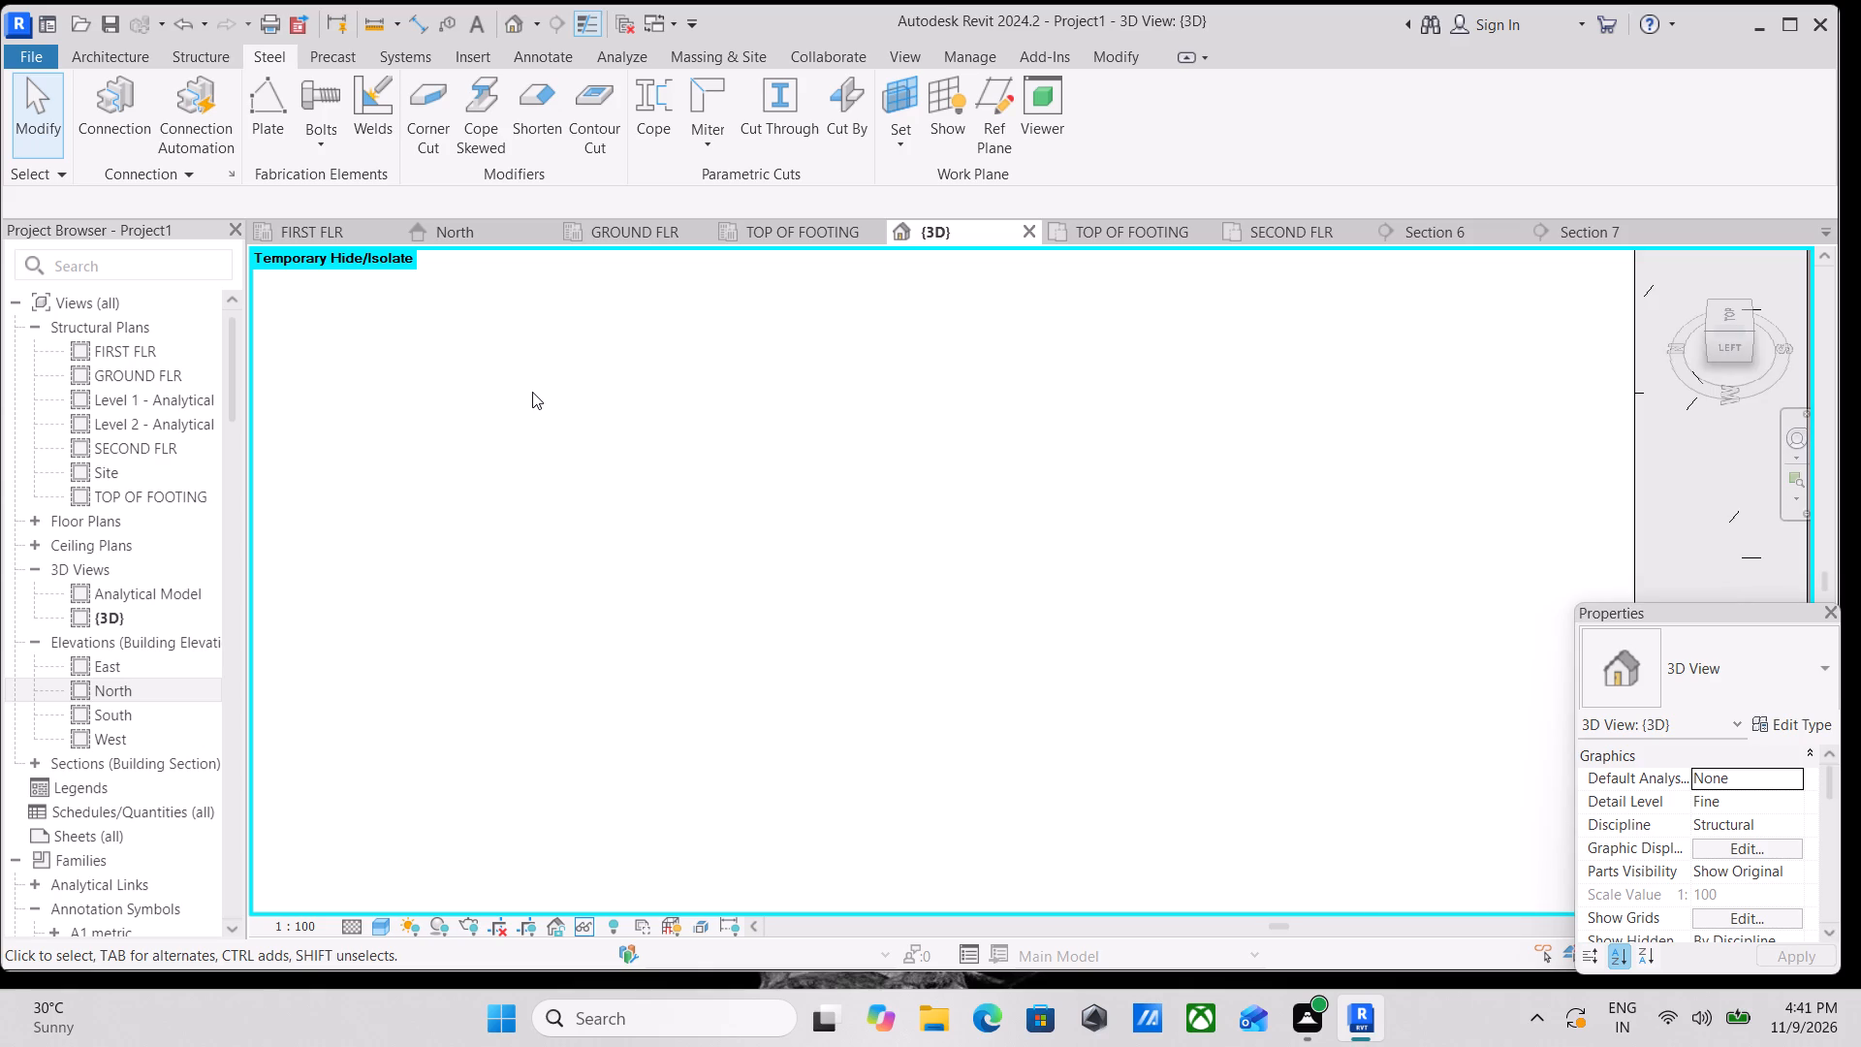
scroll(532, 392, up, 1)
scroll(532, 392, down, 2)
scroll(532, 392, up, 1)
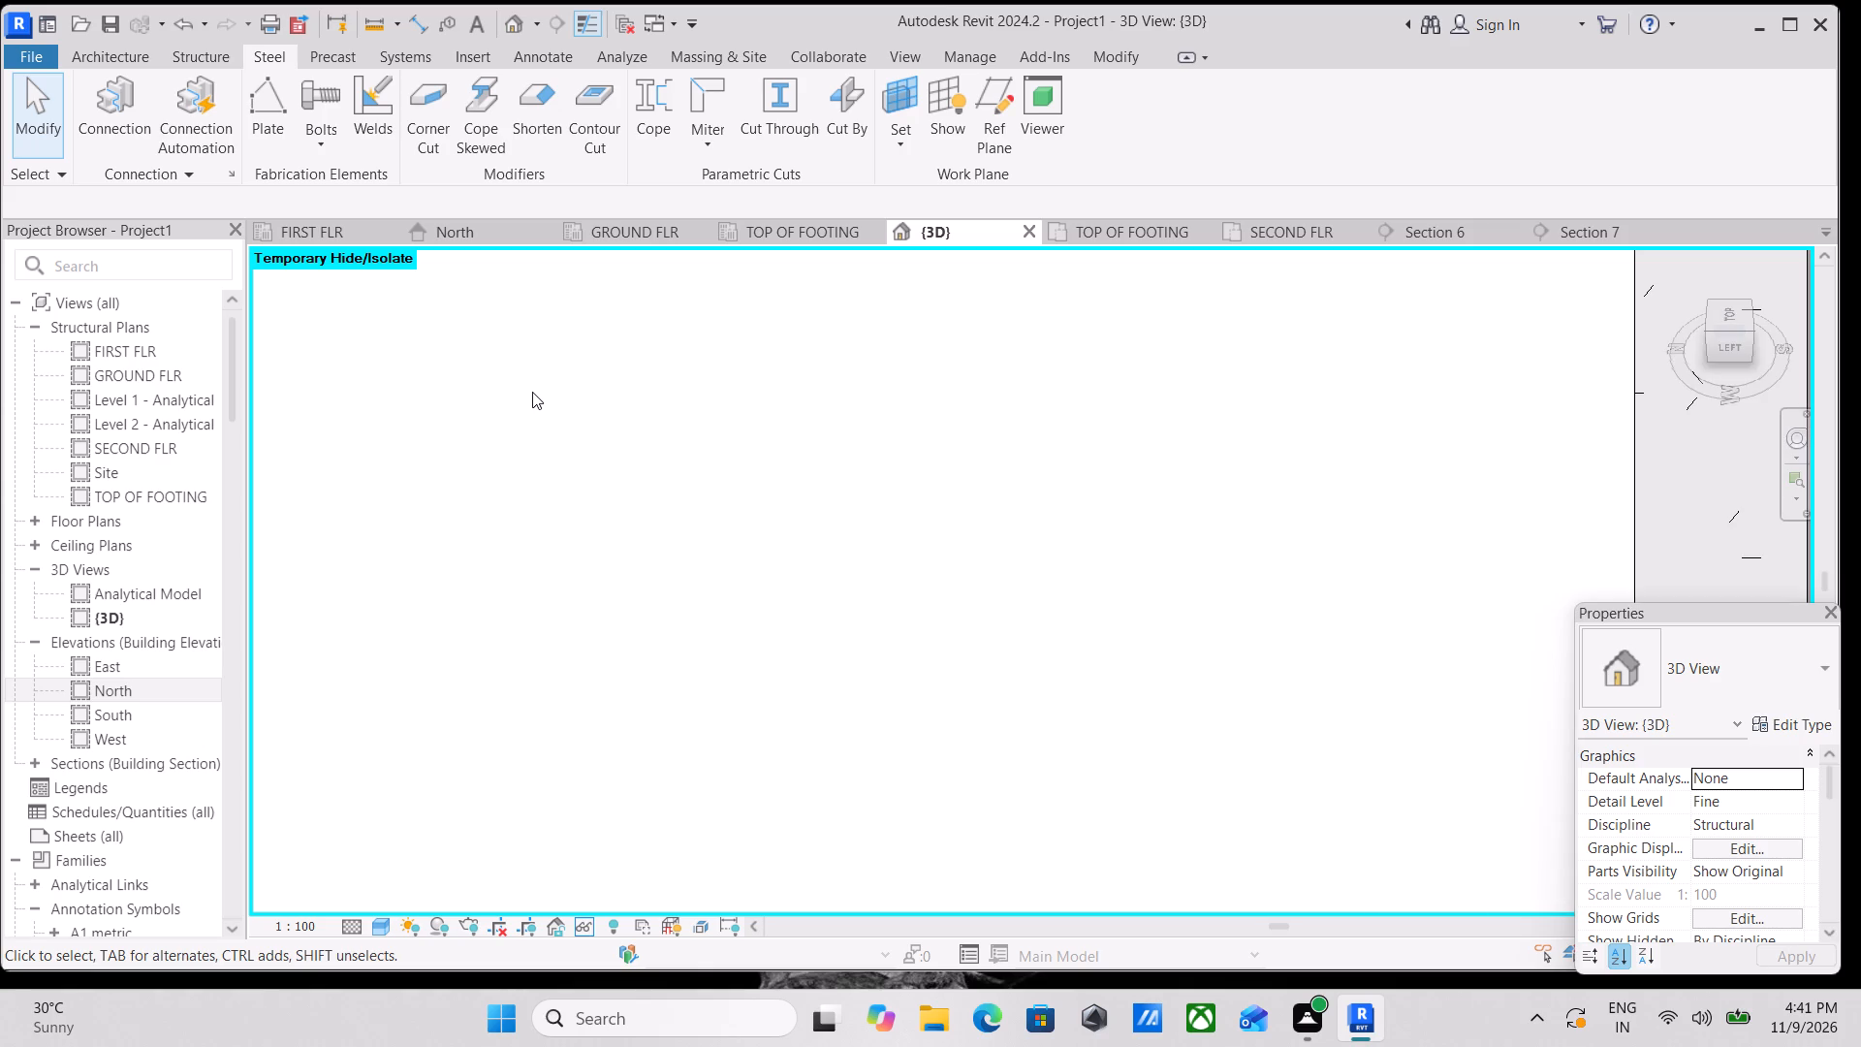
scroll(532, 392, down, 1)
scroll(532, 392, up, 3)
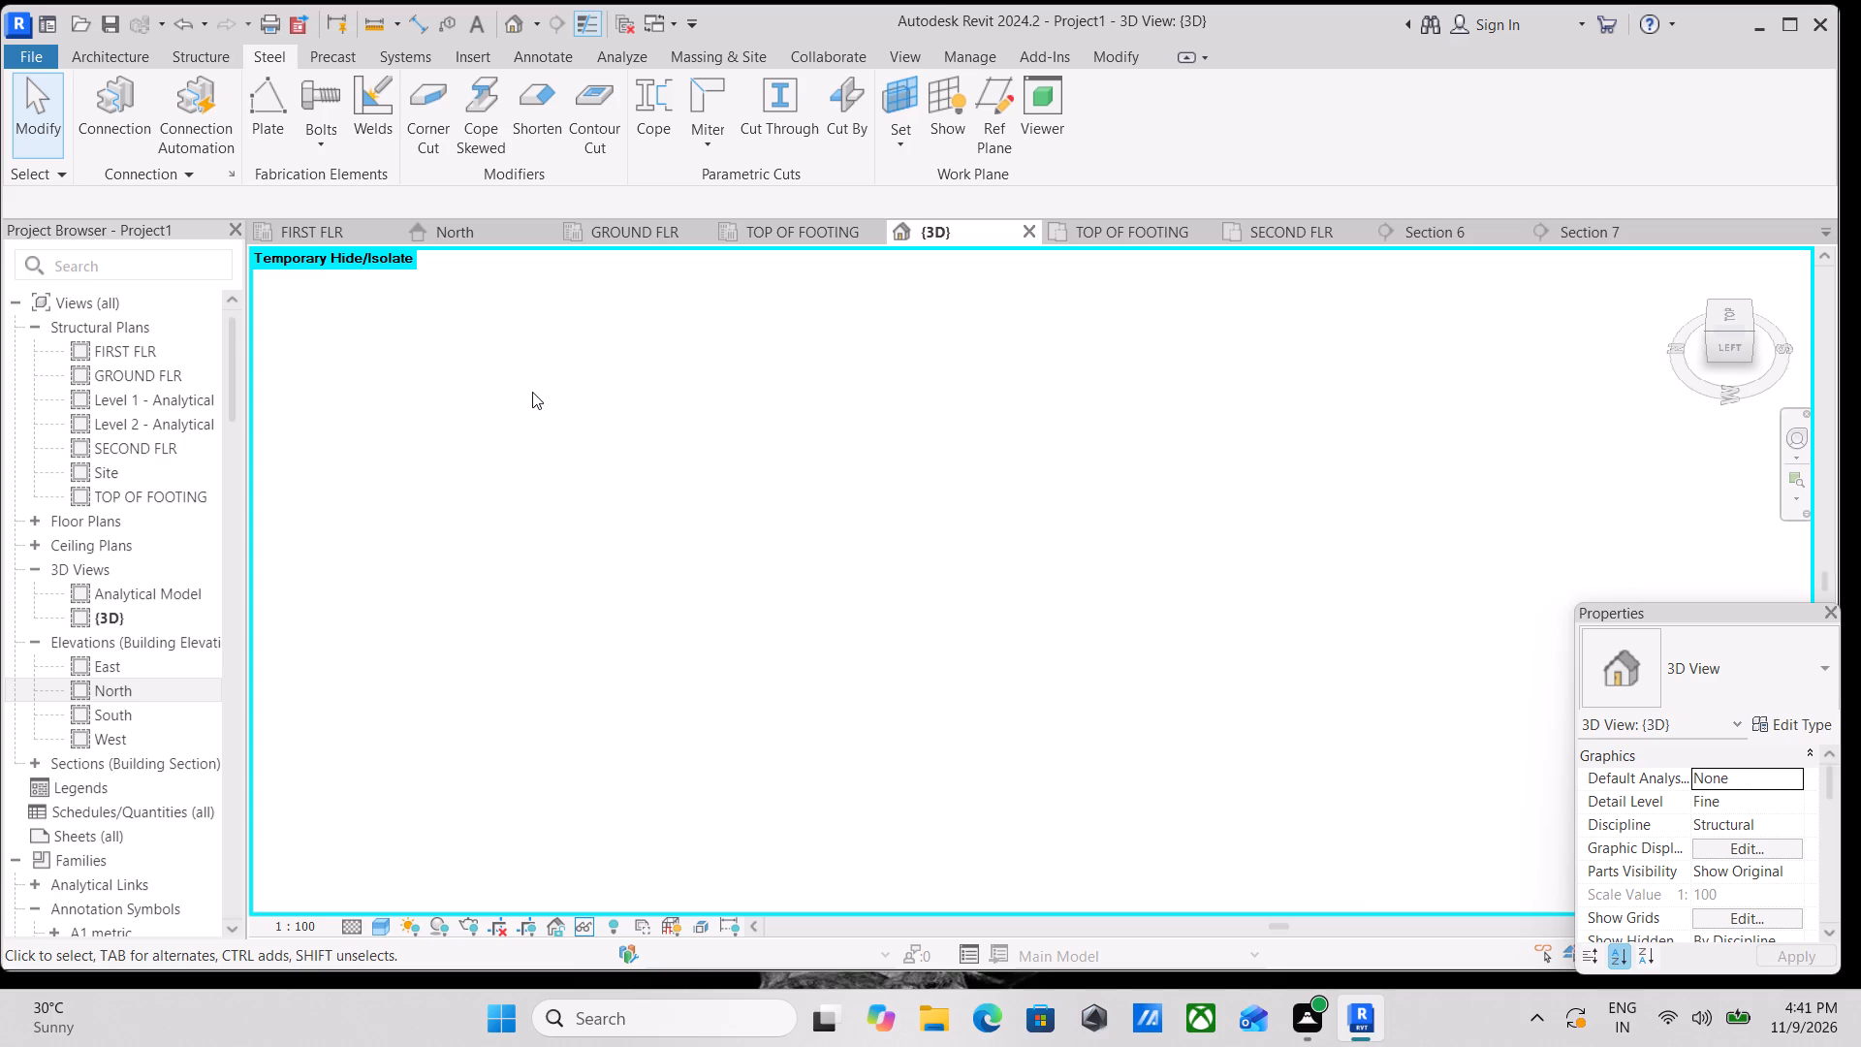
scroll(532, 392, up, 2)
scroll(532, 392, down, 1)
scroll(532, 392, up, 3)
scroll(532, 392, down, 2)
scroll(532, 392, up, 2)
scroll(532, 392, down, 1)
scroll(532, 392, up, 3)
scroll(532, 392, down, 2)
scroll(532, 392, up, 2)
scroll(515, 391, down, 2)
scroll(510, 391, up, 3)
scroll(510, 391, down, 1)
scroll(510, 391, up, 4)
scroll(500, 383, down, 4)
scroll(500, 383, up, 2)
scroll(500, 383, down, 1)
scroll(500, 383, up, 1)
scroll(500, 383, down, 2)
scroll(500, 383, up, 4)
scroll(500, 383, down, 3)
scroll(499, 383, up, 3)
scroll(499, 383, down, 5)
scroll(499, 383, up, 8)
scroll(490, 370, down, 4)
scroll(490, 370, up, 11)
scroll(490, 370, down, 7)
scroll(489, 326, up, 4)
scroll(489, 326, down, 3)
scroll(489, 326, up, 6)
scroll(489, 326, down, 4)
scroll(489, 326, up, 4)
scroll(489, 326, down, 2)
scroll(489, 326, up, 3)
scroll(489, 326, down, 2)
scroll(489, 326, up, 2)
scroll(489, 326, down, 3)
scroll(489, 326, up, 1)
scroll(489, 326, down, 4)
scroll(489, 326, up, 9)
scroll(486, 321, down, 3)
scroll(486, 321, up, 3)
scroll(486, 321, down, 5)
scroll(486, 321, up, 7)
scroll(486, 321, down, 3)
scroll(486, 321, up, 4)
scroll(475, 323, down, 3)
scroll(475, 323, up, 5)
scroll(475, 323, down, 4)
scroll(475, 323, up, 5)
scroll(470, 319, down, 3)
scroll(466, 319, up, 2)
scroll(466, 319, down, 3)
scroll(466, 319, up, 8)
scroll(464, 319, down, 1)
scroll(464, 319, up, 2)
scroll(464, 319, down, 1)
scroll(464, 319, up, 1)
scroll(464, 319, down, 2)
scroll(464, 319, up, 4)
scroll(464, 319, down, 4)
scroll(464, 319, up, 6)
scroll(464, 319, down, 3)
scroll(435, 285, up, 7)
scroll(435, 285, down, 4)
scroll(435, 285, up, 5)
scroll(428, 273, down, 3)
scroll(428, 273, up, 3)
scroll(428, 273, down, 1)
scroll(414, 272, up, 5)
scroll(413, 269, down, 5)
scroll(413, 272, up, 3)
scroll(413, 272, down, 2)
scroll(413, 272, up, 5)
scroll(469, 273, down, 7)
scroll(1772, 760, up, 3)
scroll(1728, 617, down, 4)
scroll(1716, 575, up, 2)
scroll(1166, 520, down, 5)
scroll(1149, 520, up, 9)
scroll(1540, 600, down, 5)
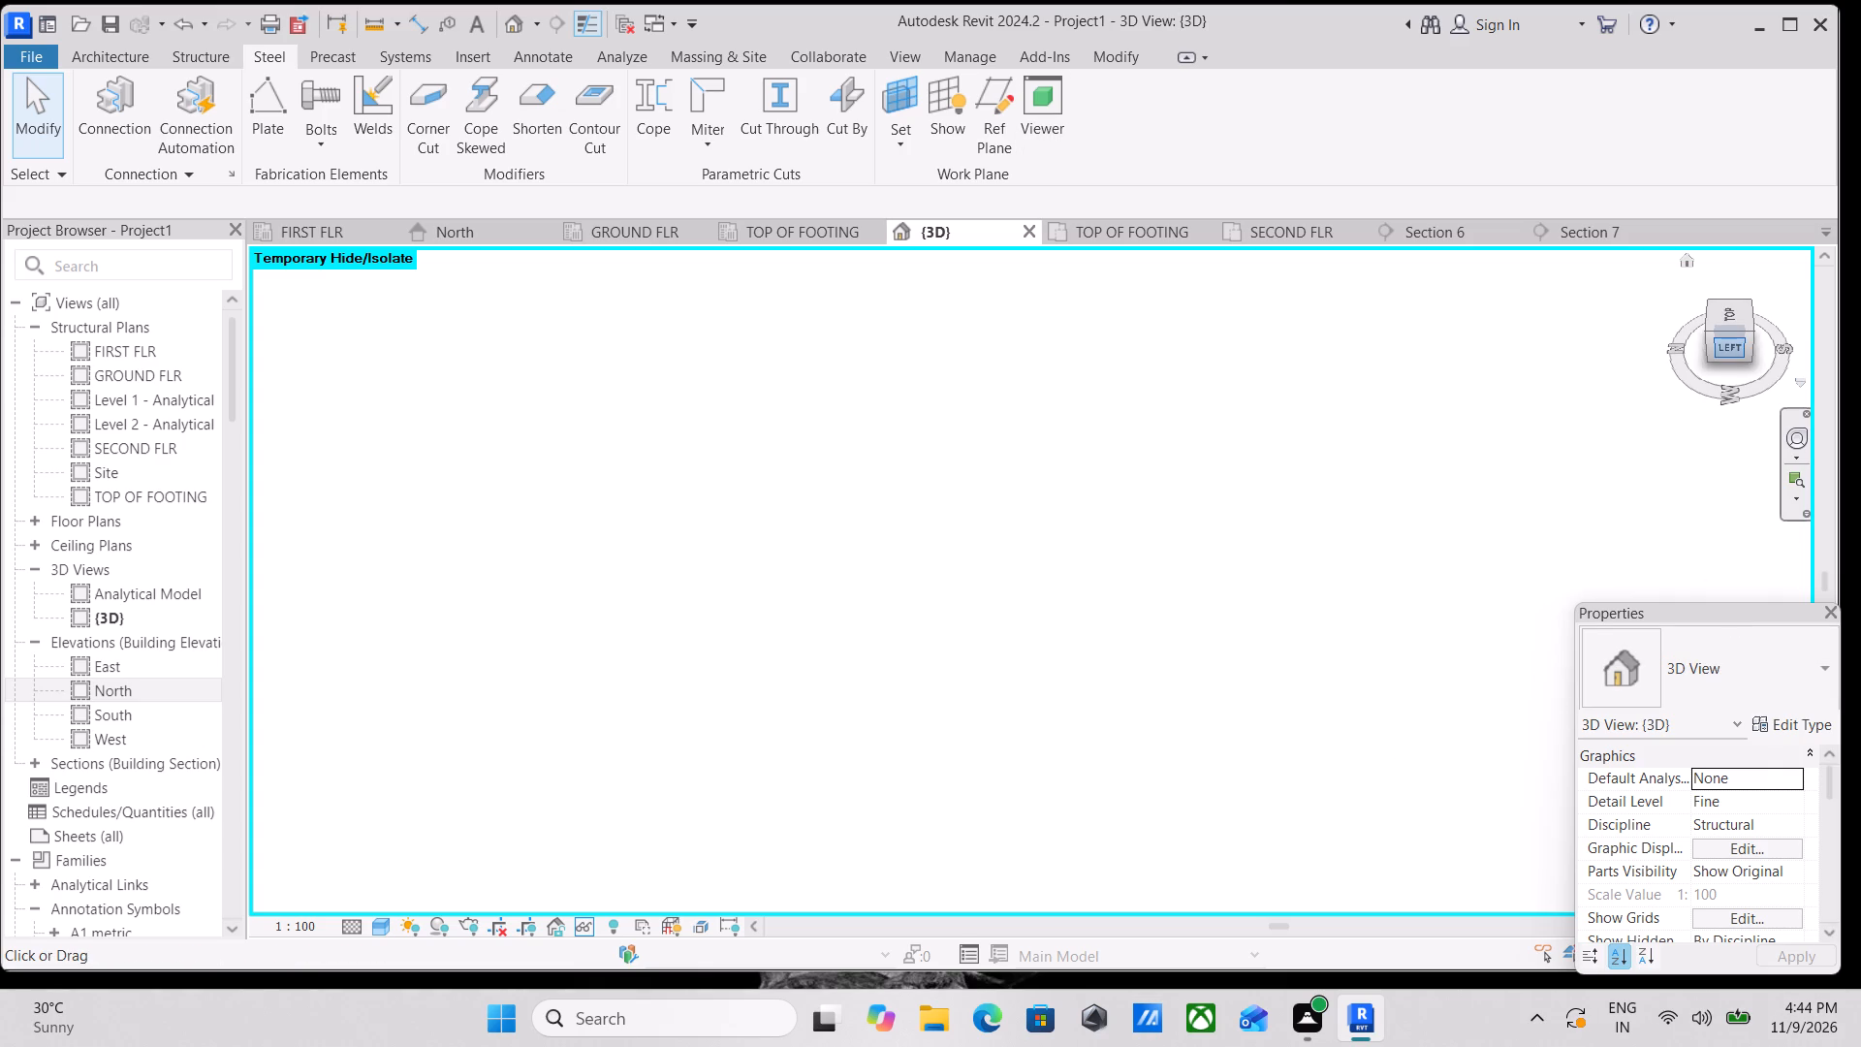
Orient the 3D model to the Left view and examine the concrete frame, footings and levels across grids 1 to 7.
click(1729, 343)
scroll(1307, 413, down, 3)
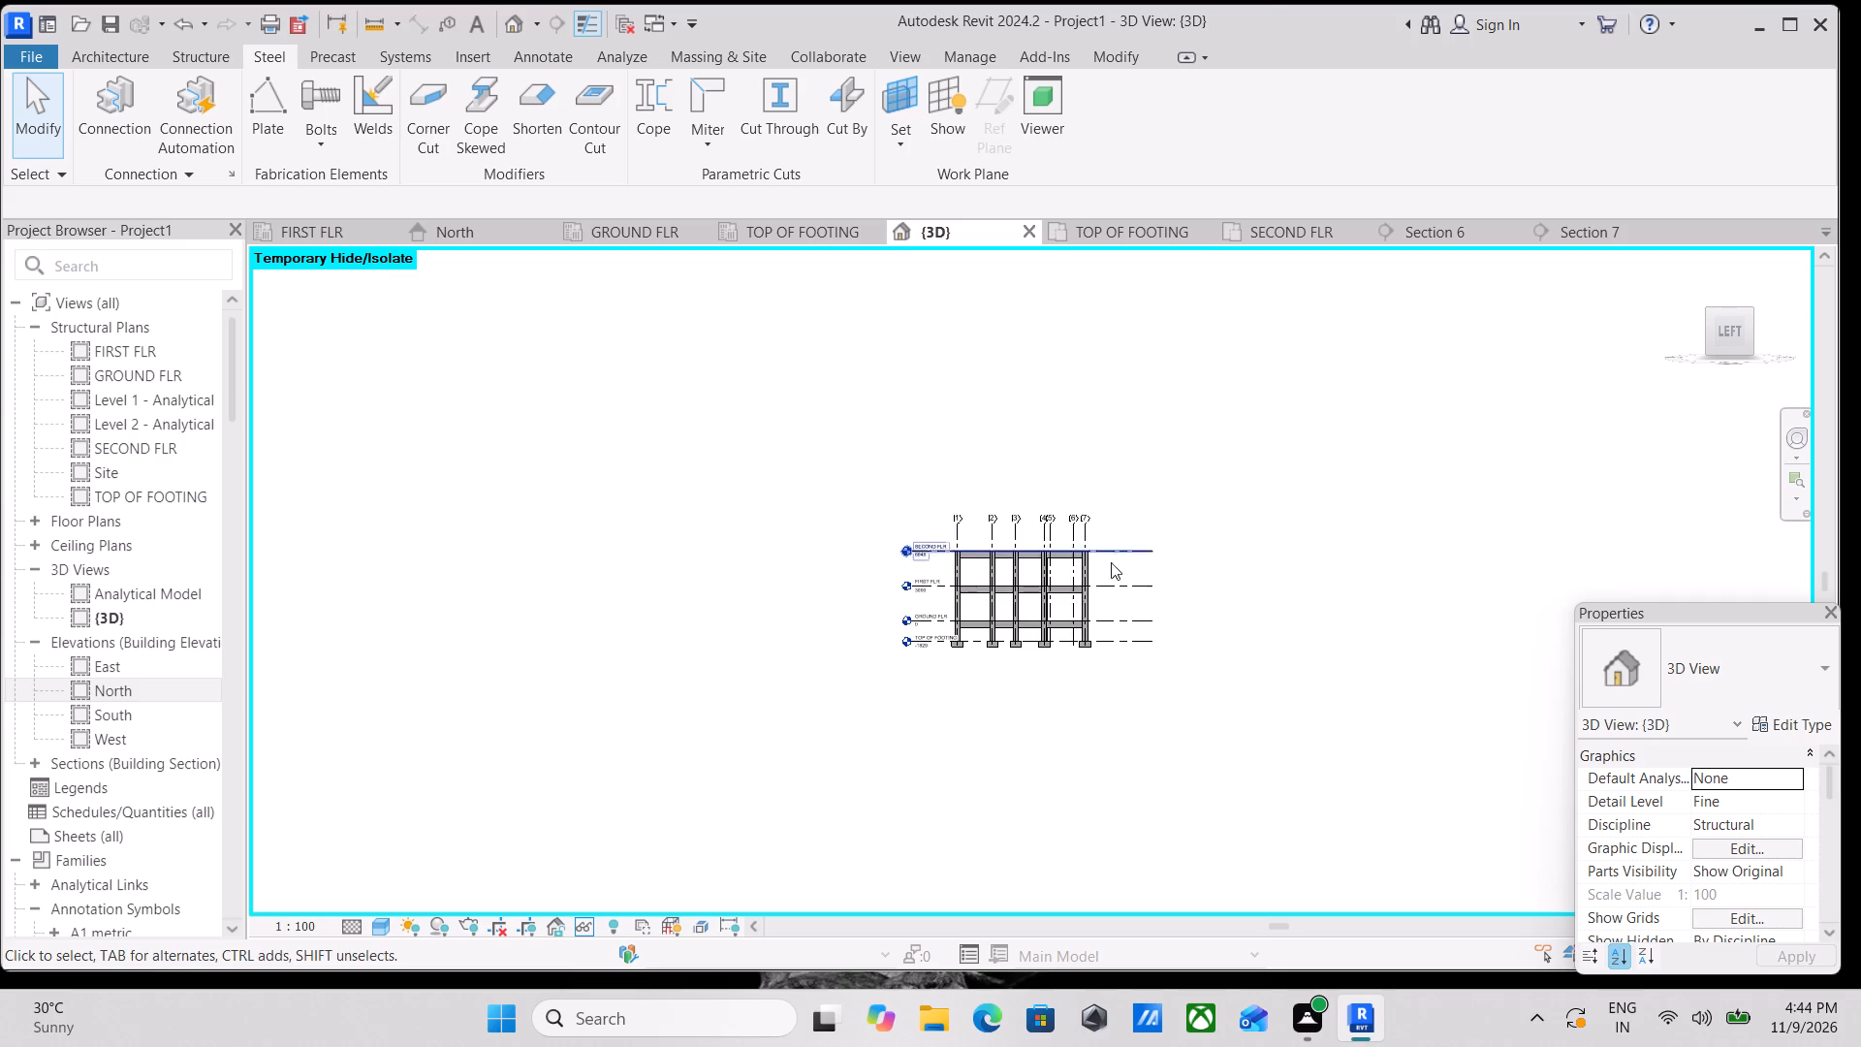
scroll(1096, 562, up, 9)
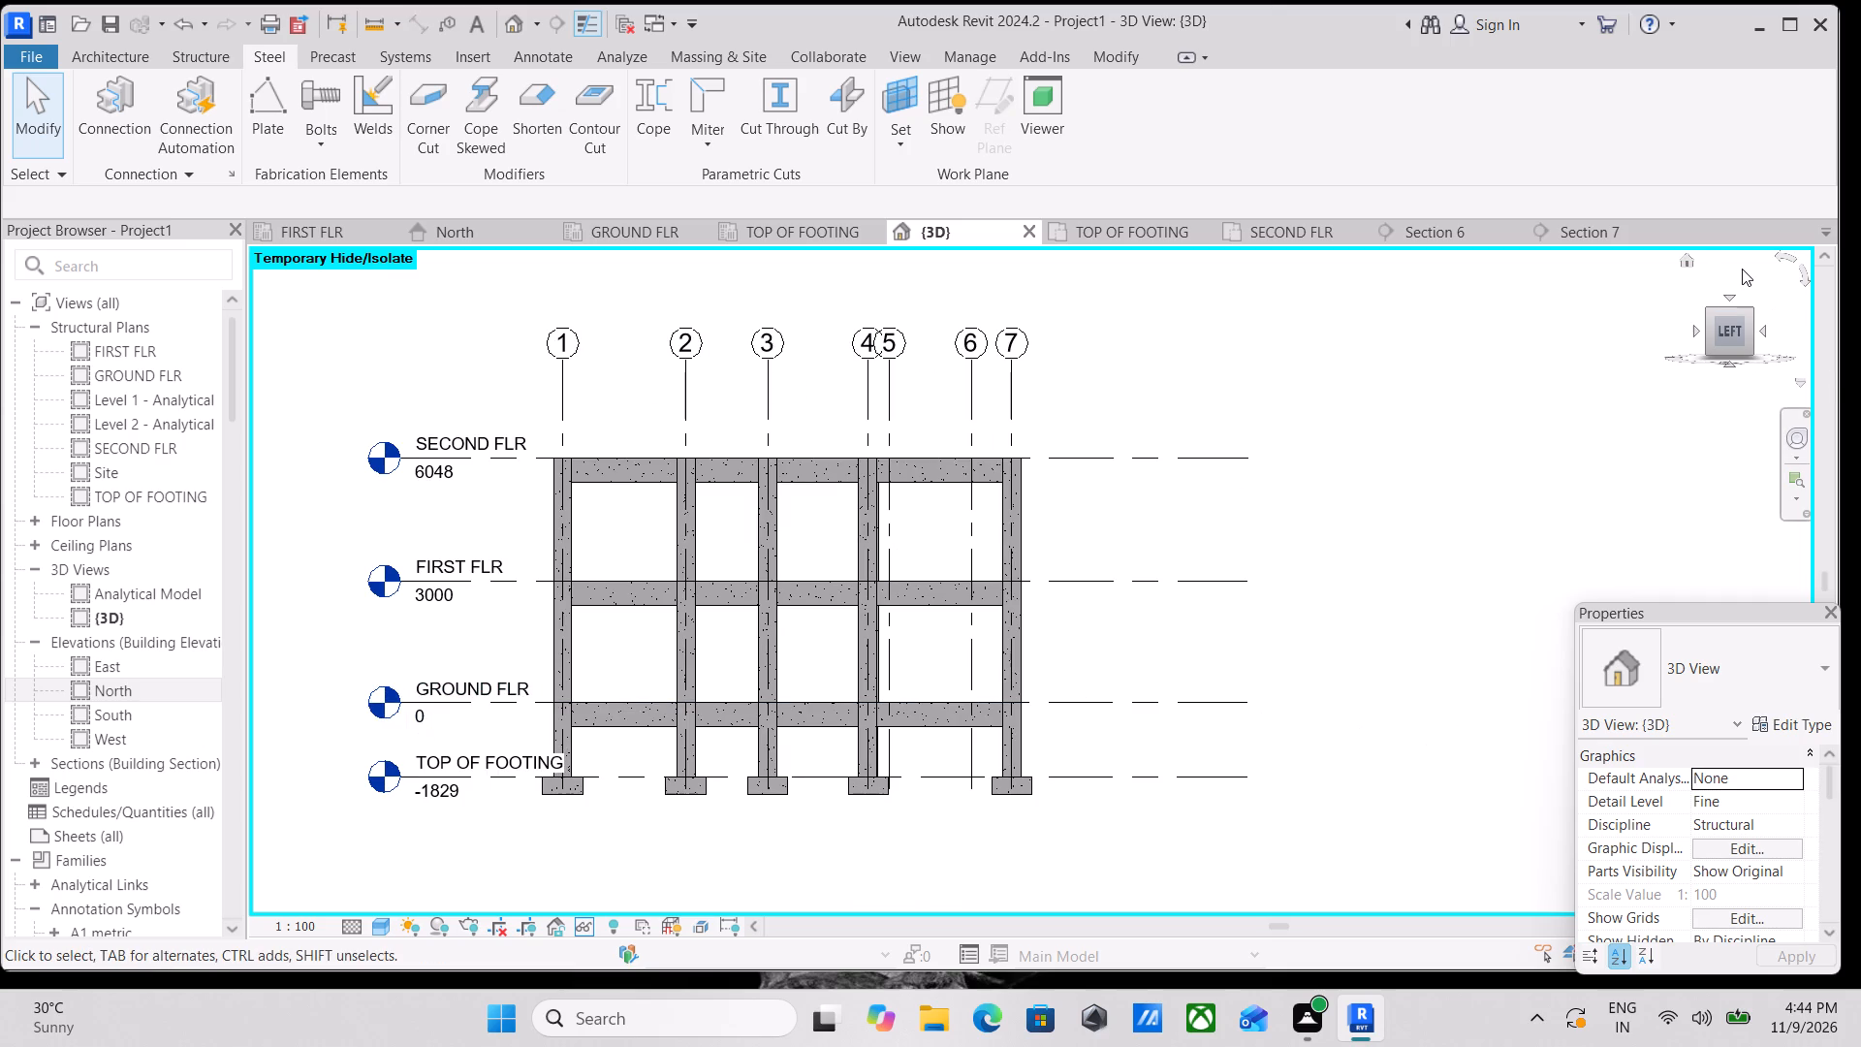
scroll(1742, 269, up, 1)
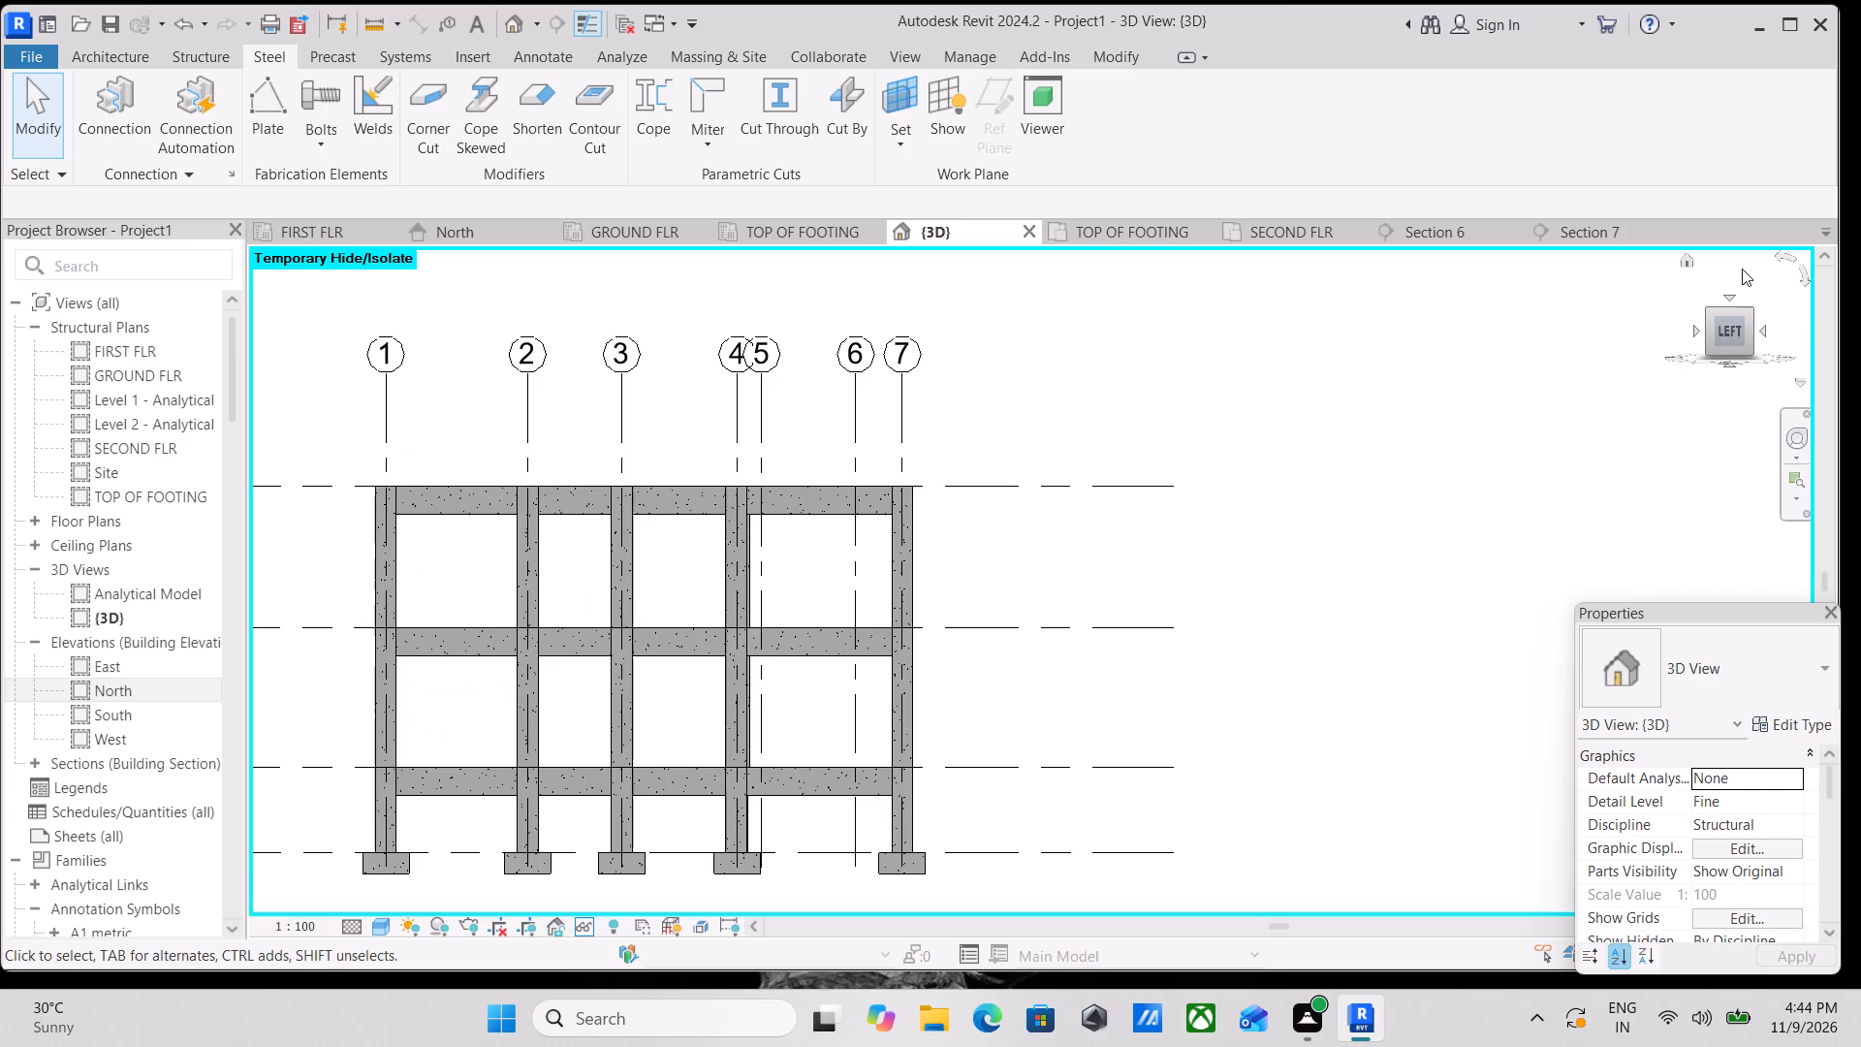
scroll(1742, 269, down, 1)
scroll(1742, 269, up, 2)
scroll(1742, 269, down, 2)
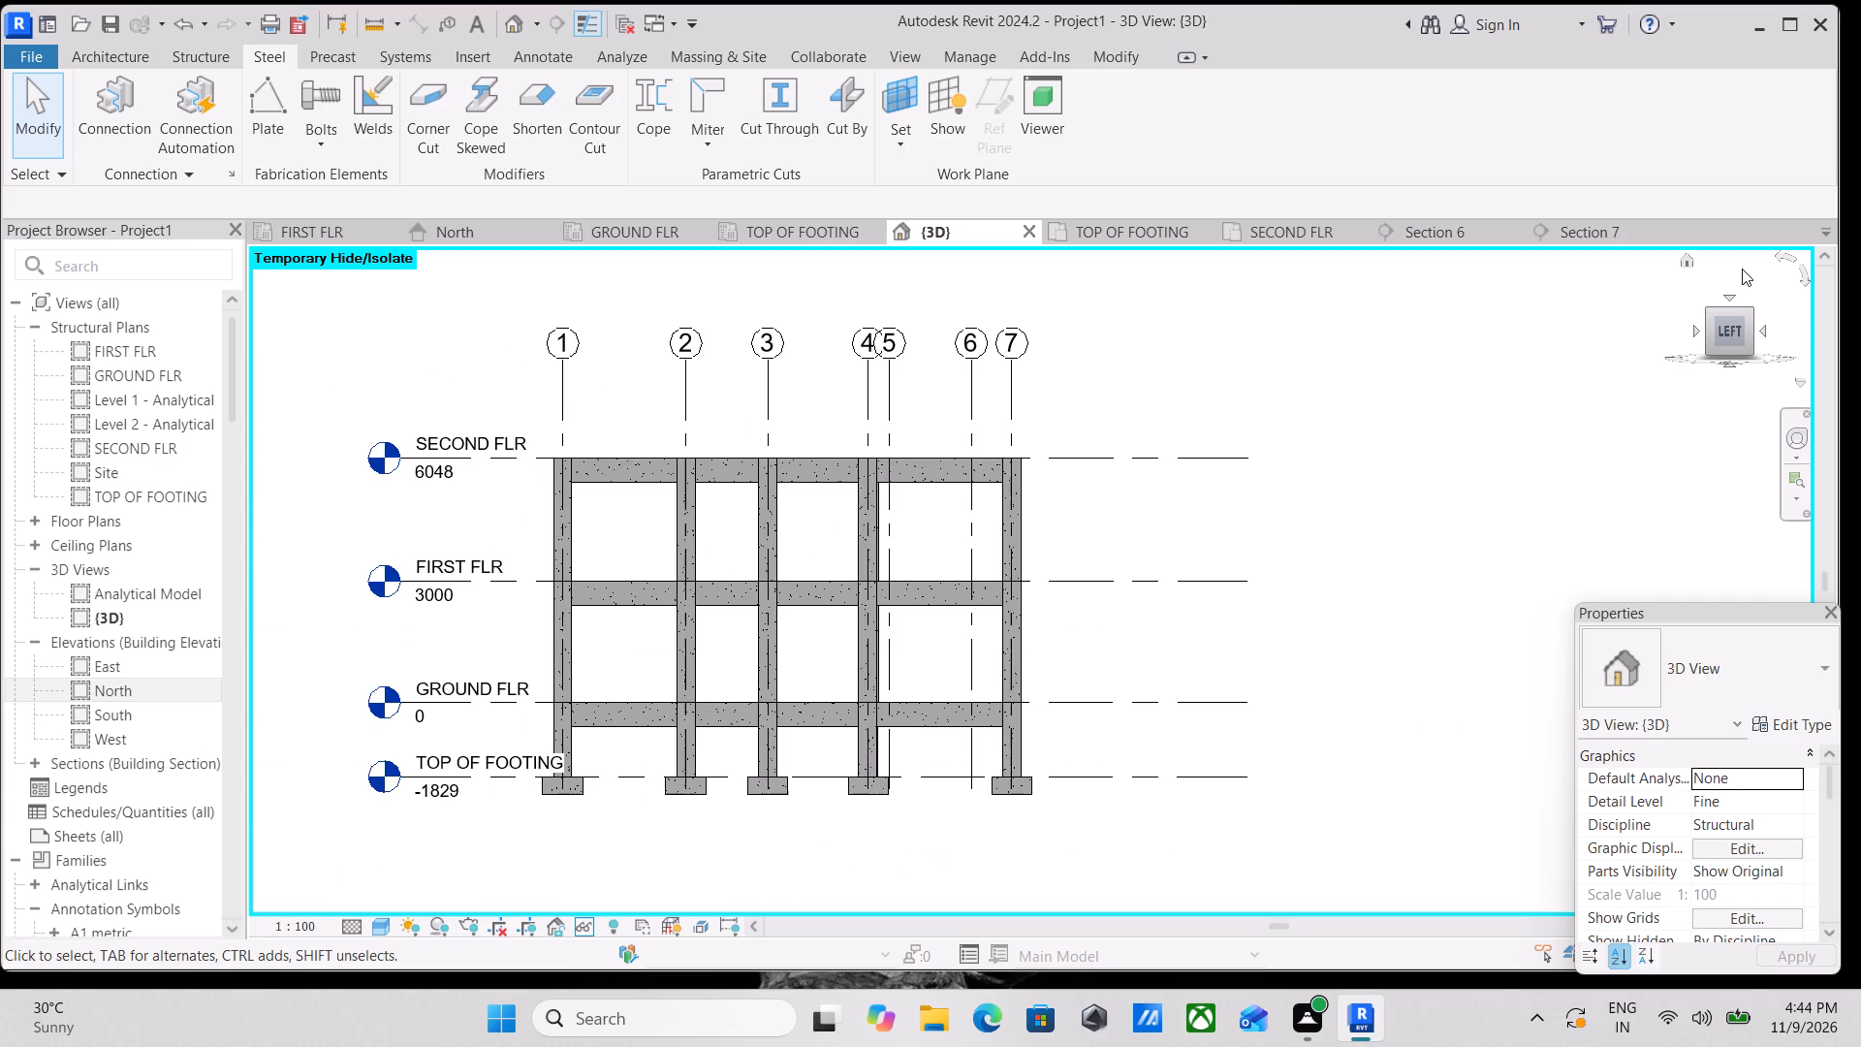
scroll(1742, 269, down, 1)
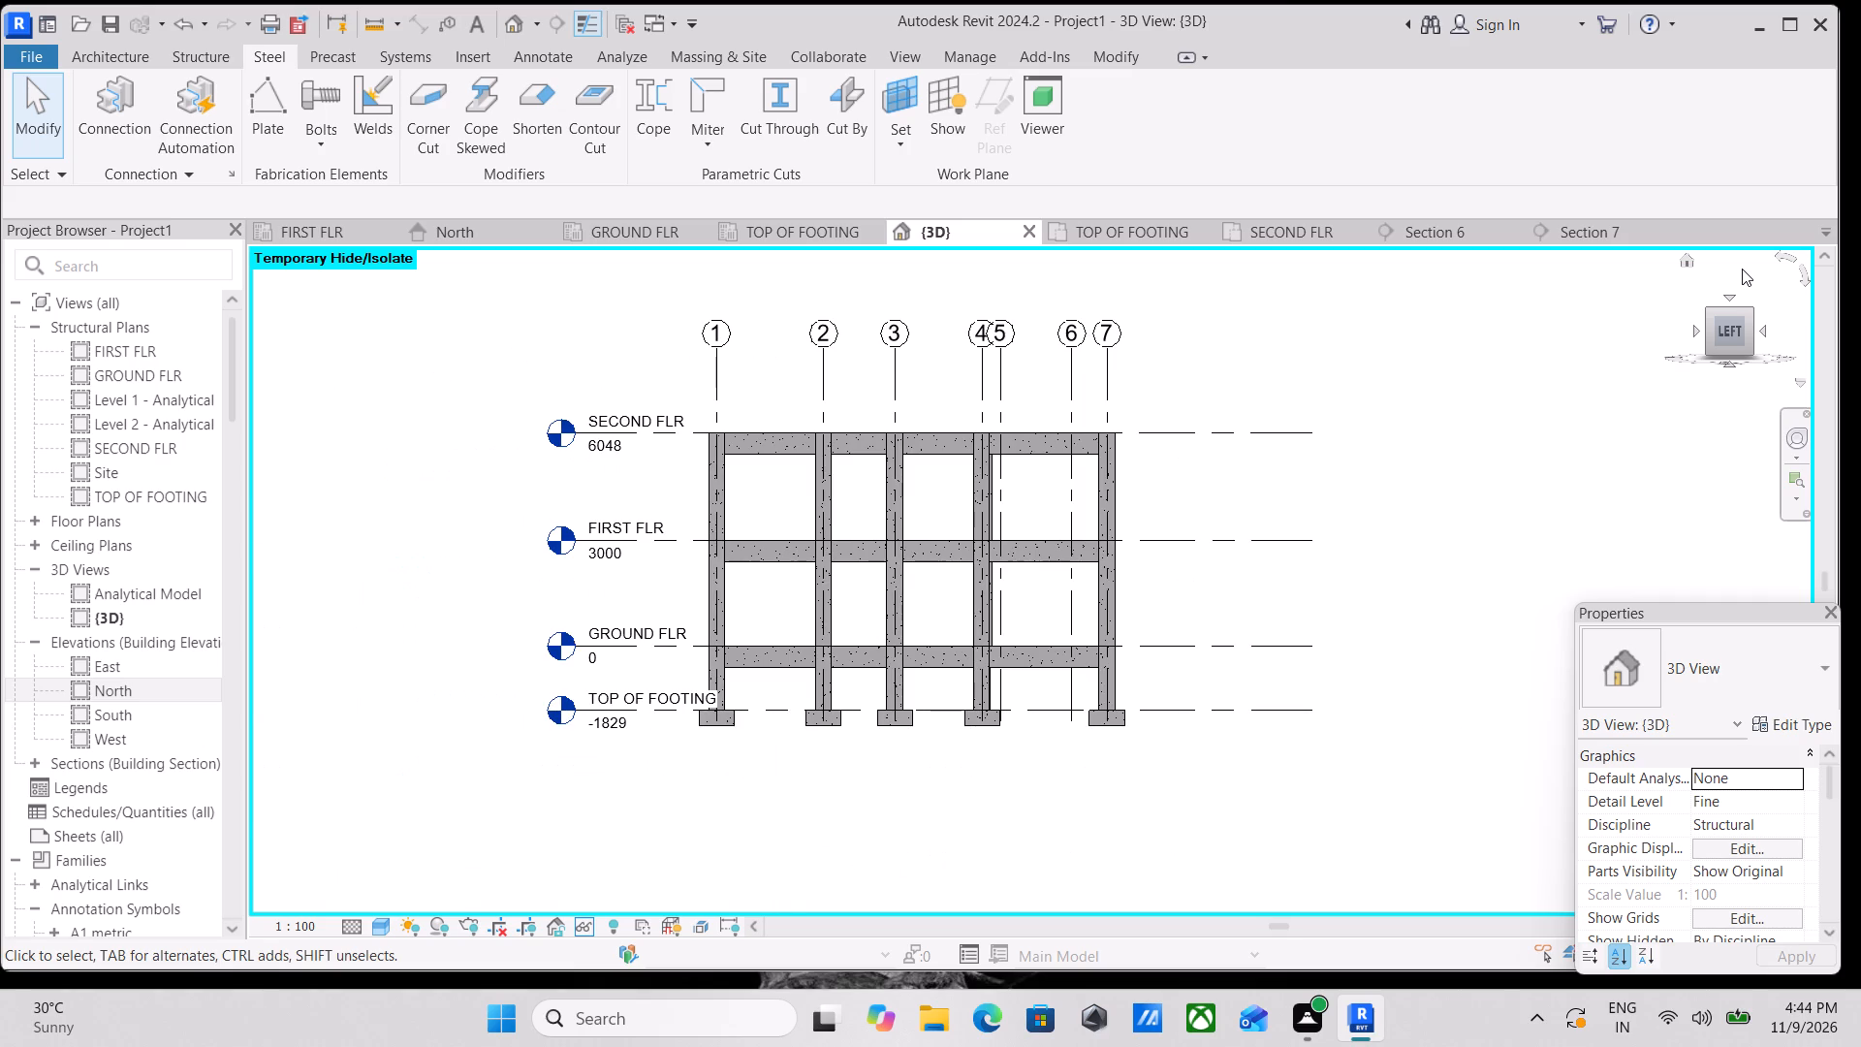
scroll(1742, 269, up, 2)
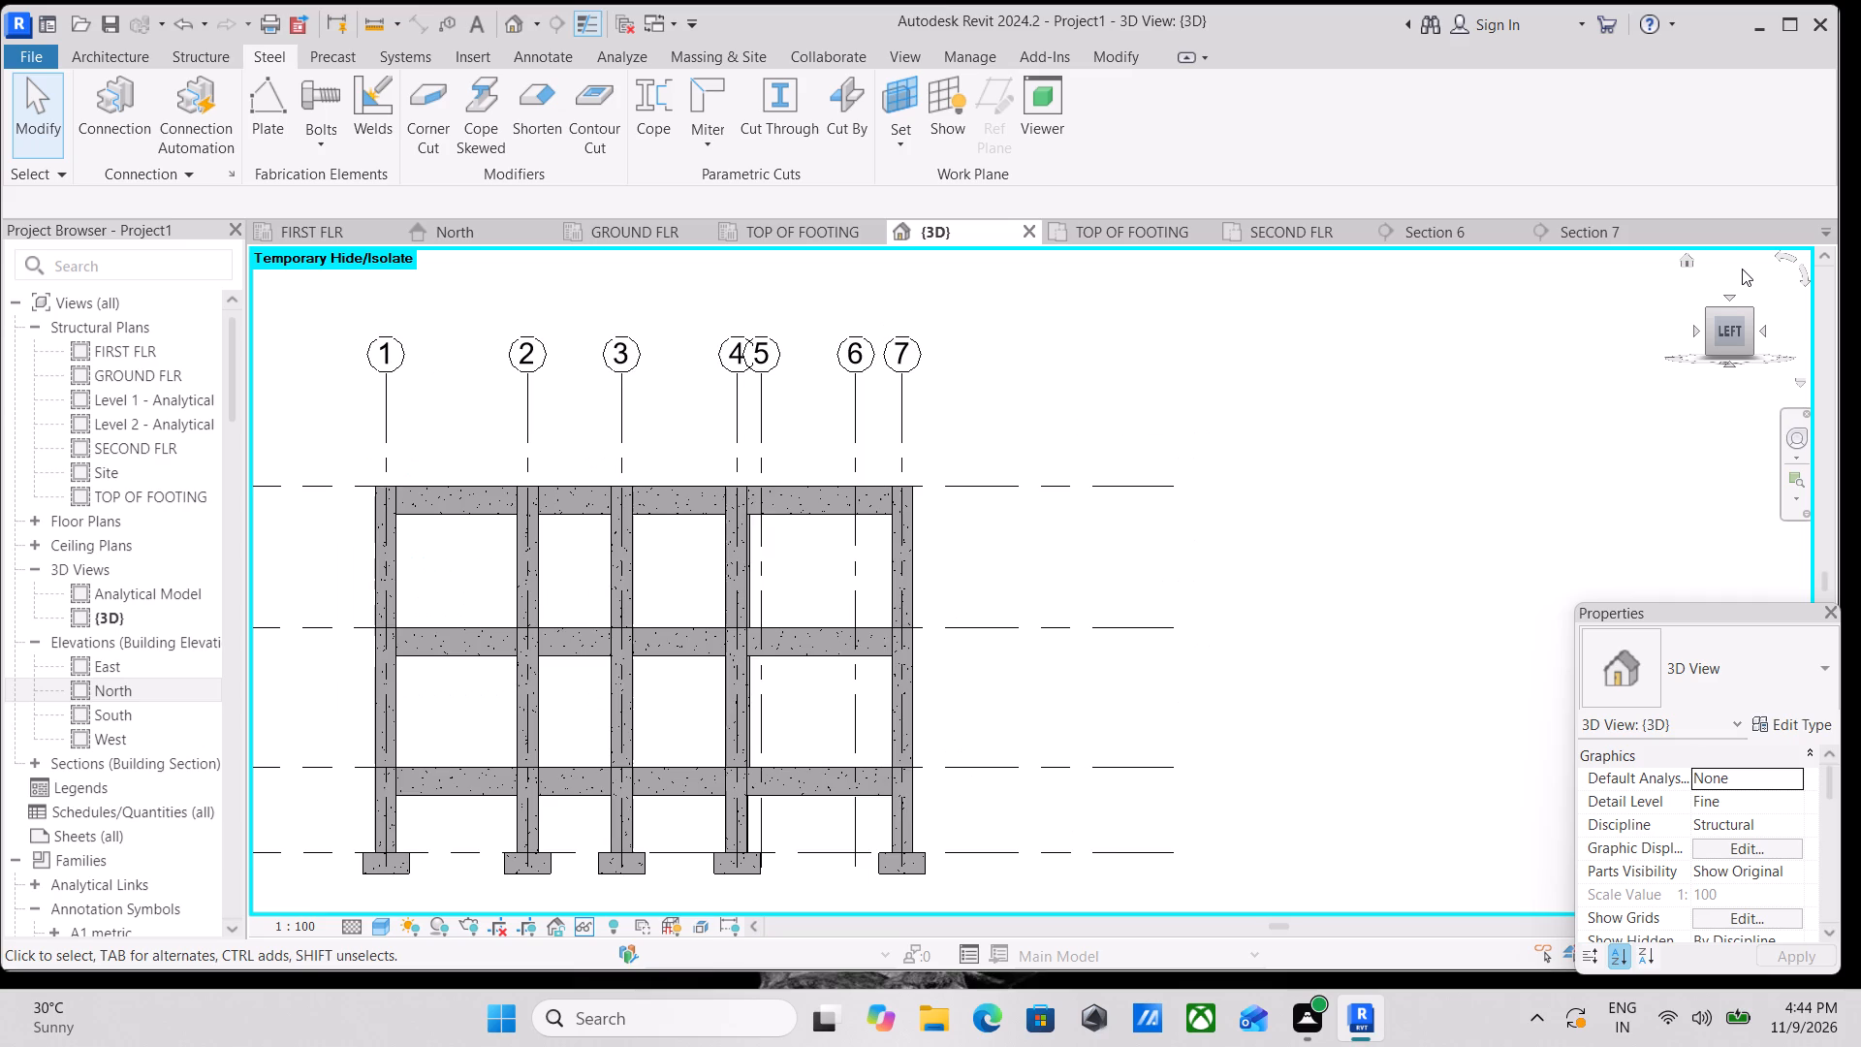
scroll(1742, 269, up, 1)
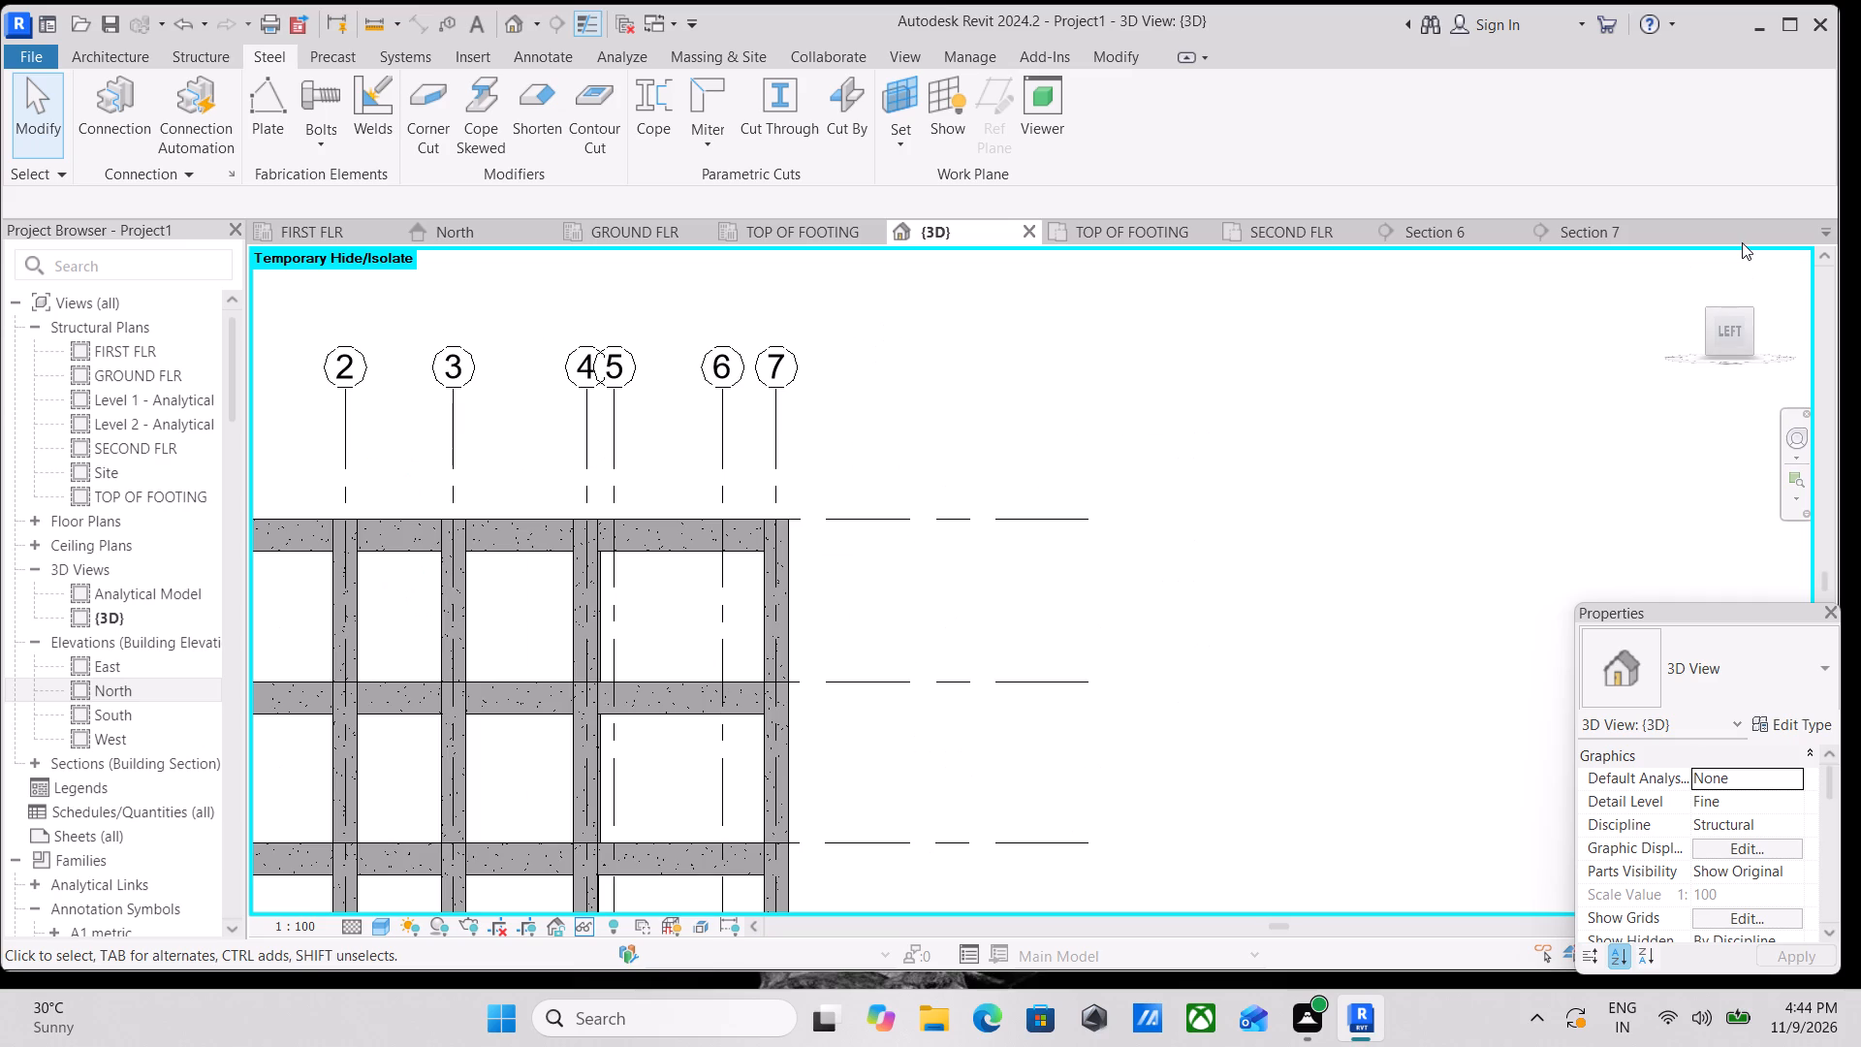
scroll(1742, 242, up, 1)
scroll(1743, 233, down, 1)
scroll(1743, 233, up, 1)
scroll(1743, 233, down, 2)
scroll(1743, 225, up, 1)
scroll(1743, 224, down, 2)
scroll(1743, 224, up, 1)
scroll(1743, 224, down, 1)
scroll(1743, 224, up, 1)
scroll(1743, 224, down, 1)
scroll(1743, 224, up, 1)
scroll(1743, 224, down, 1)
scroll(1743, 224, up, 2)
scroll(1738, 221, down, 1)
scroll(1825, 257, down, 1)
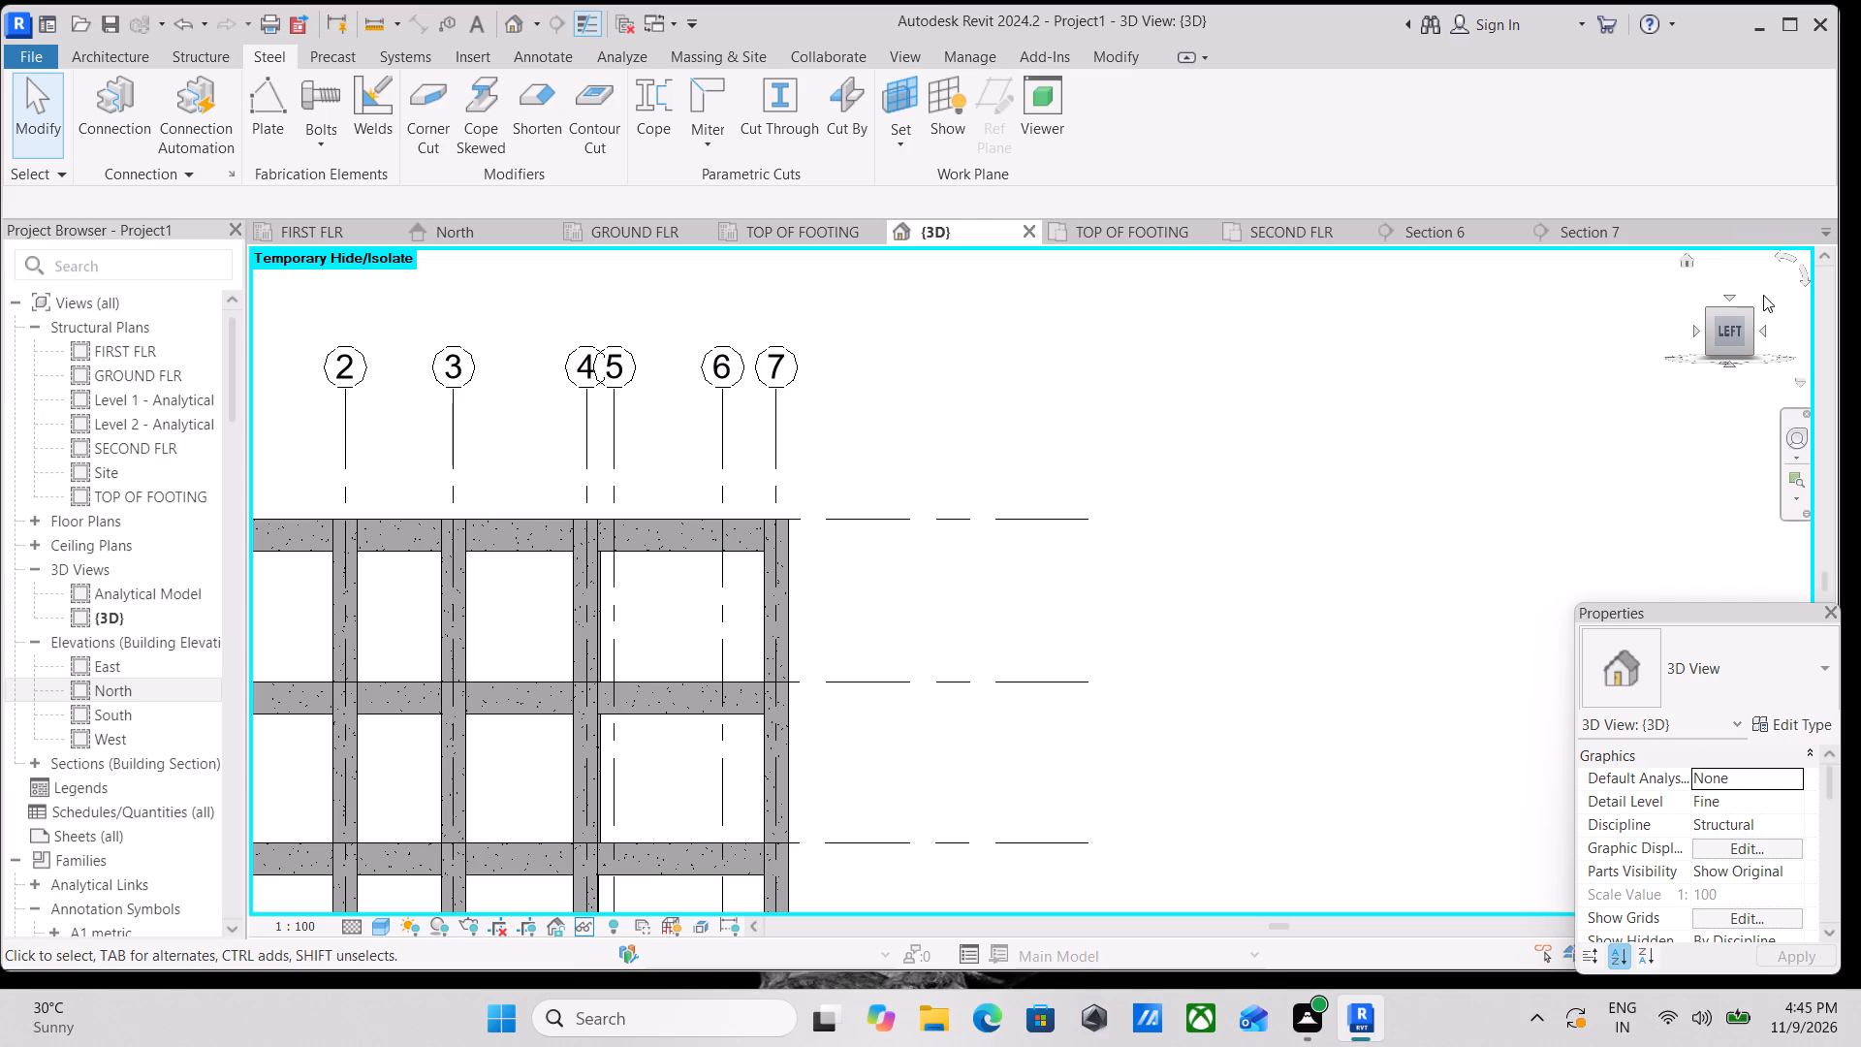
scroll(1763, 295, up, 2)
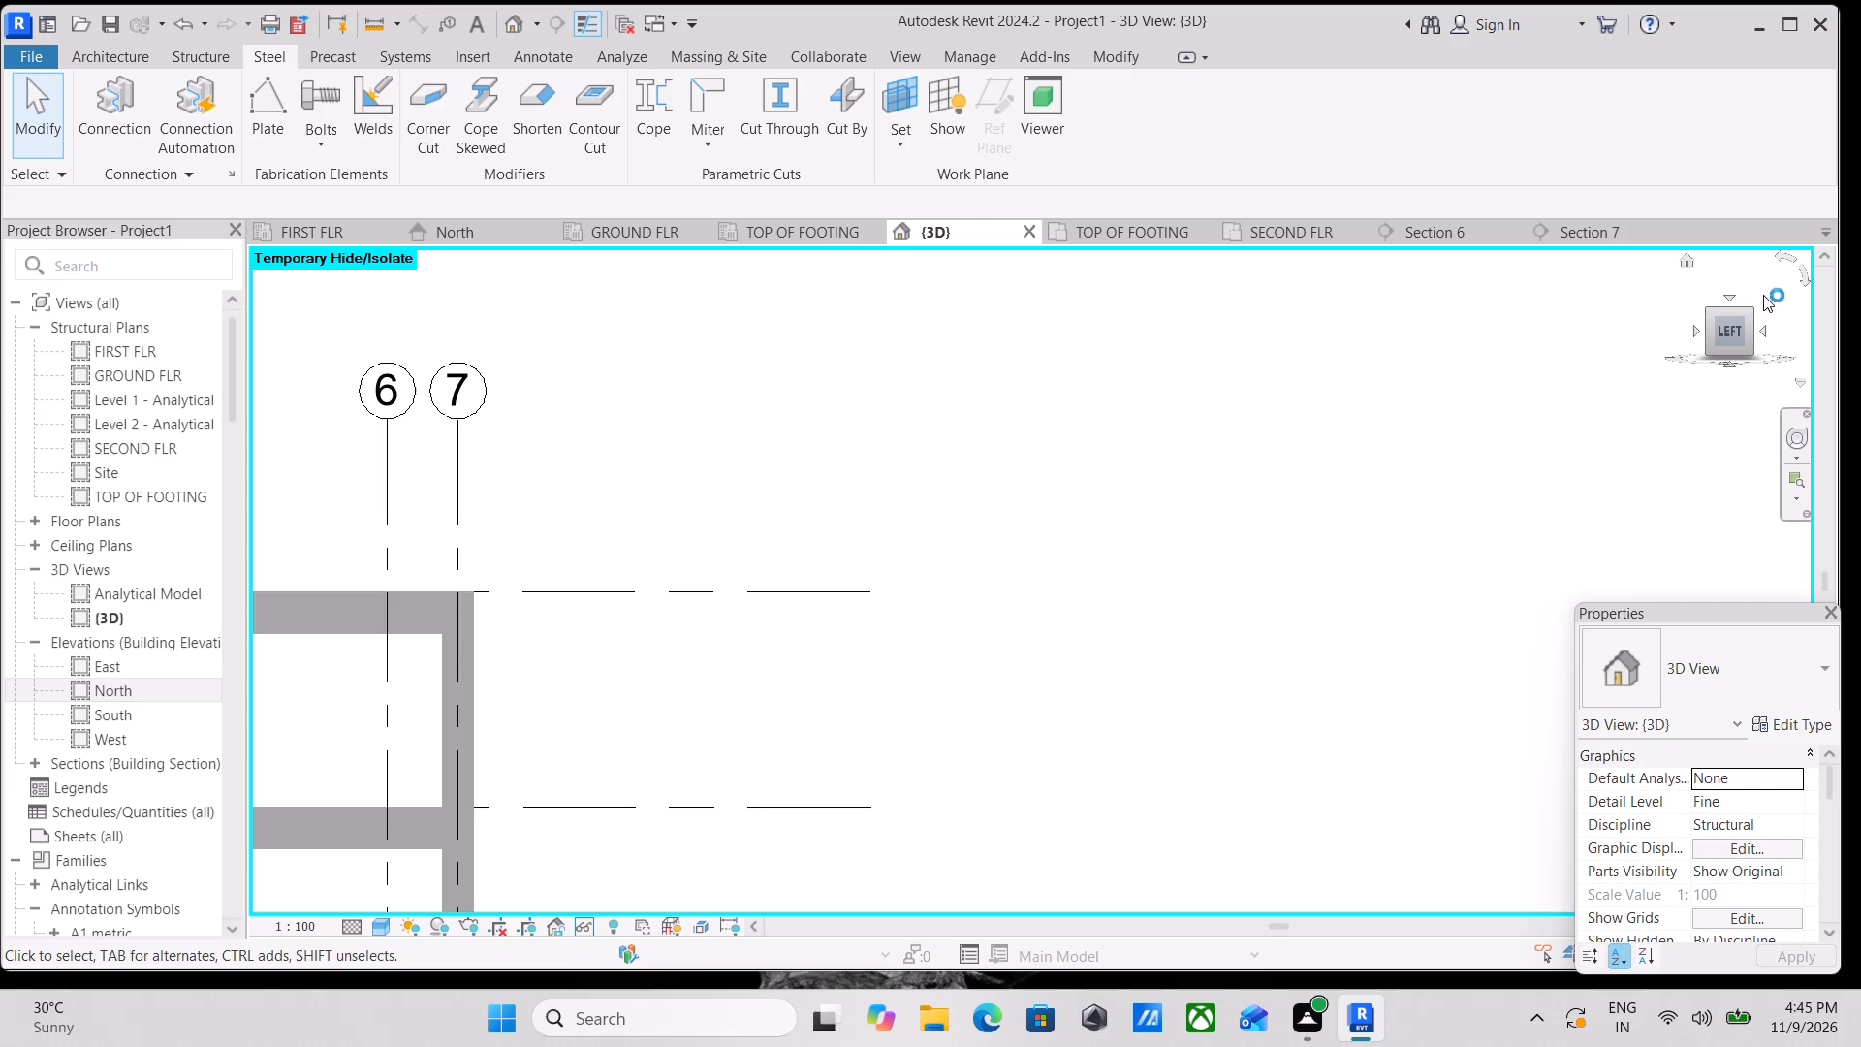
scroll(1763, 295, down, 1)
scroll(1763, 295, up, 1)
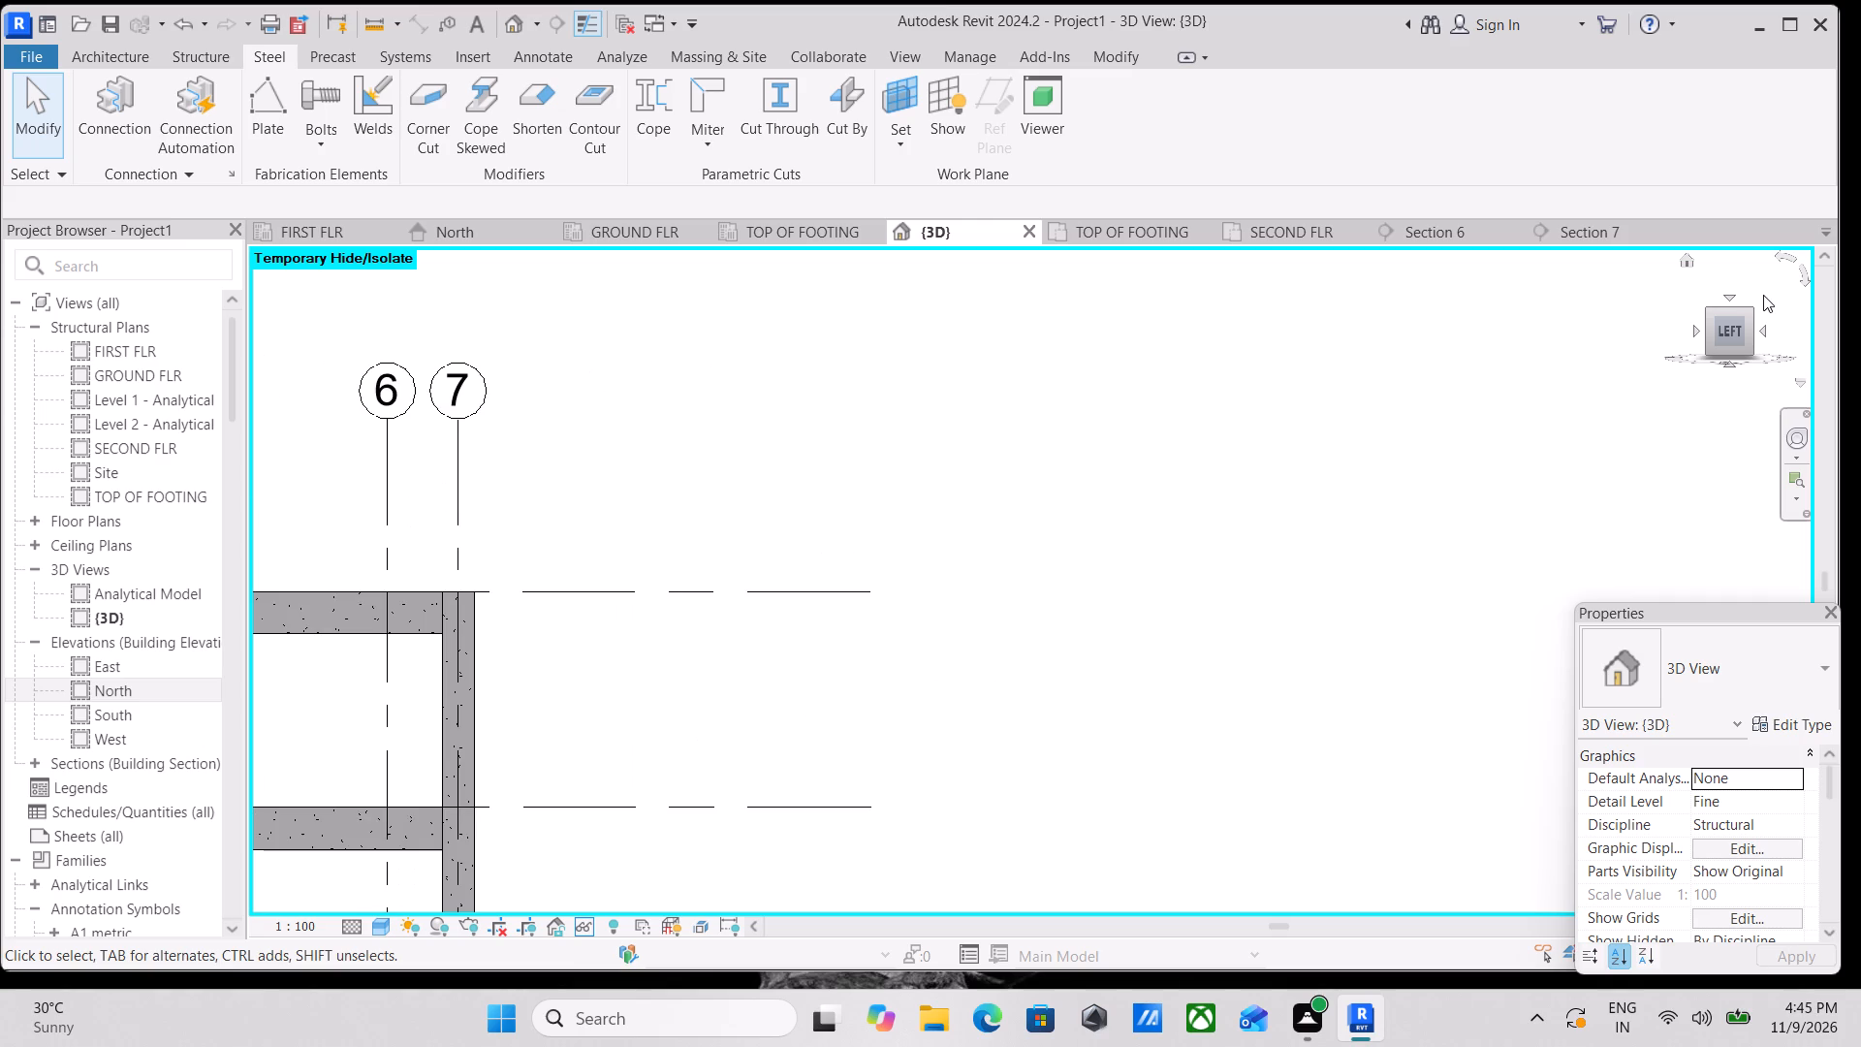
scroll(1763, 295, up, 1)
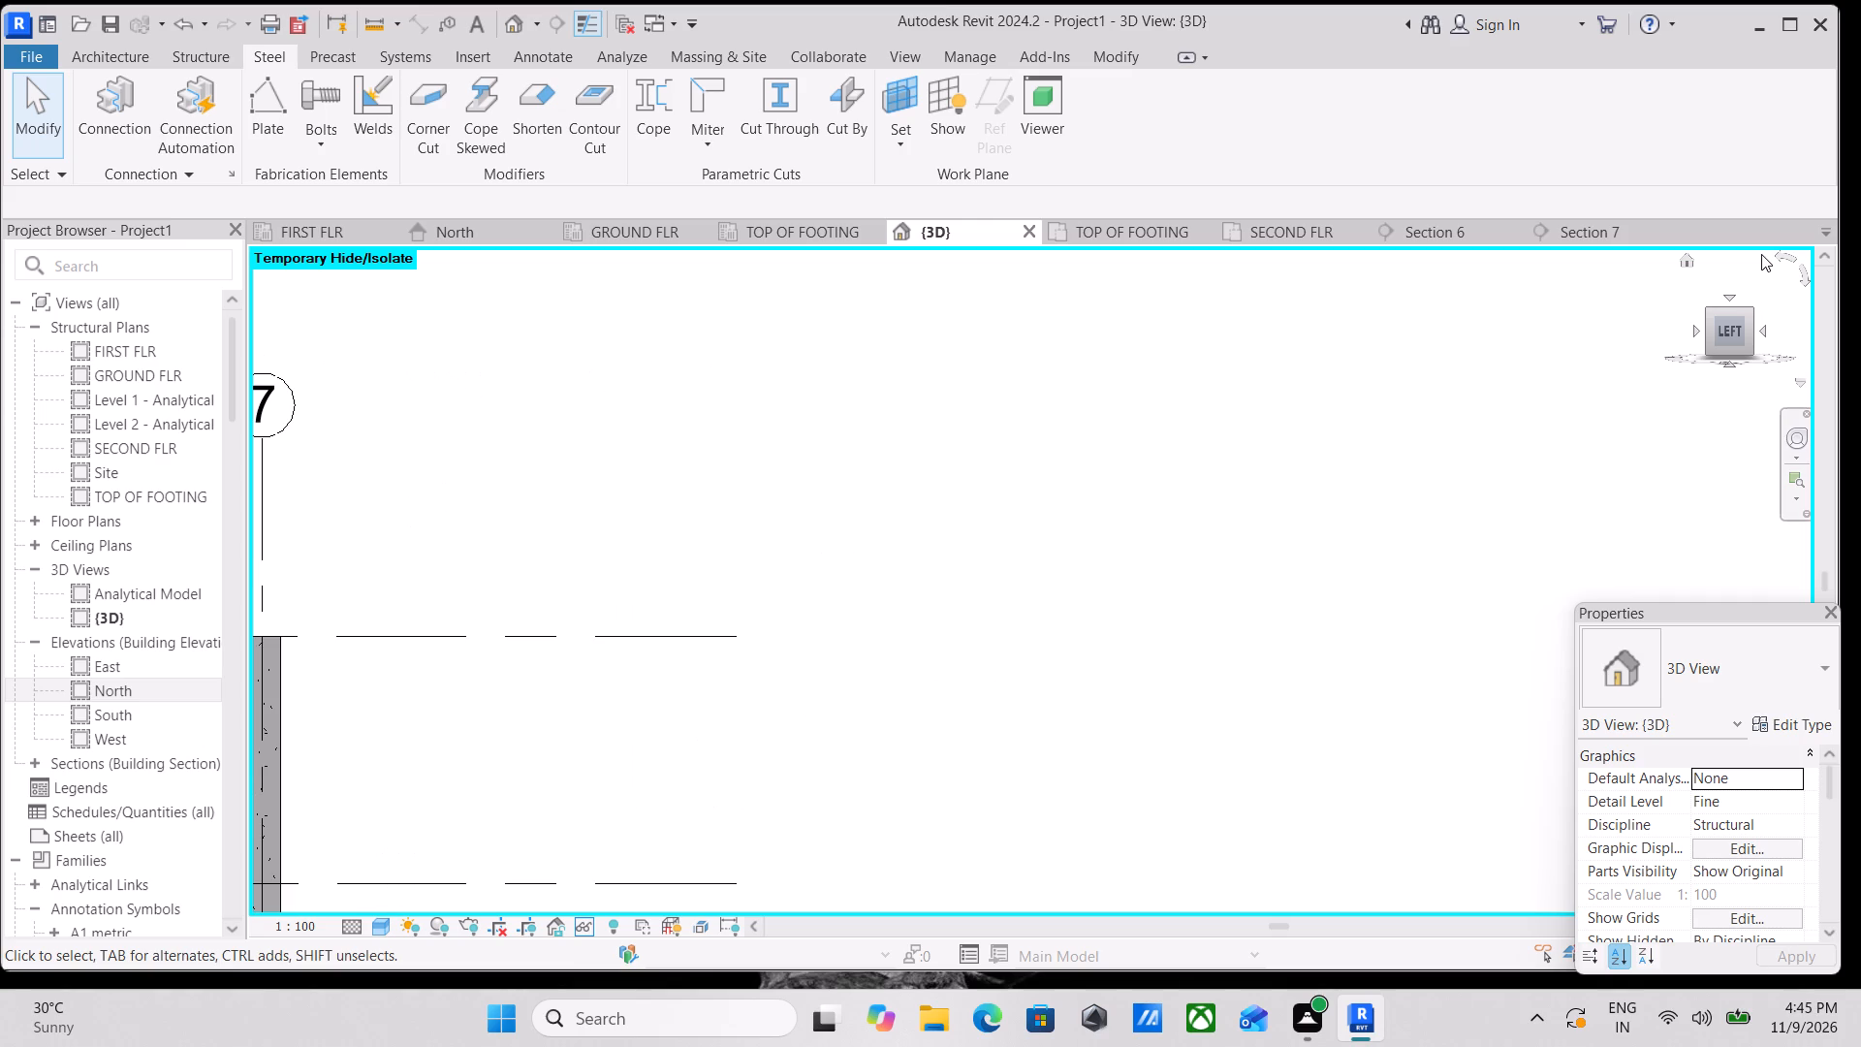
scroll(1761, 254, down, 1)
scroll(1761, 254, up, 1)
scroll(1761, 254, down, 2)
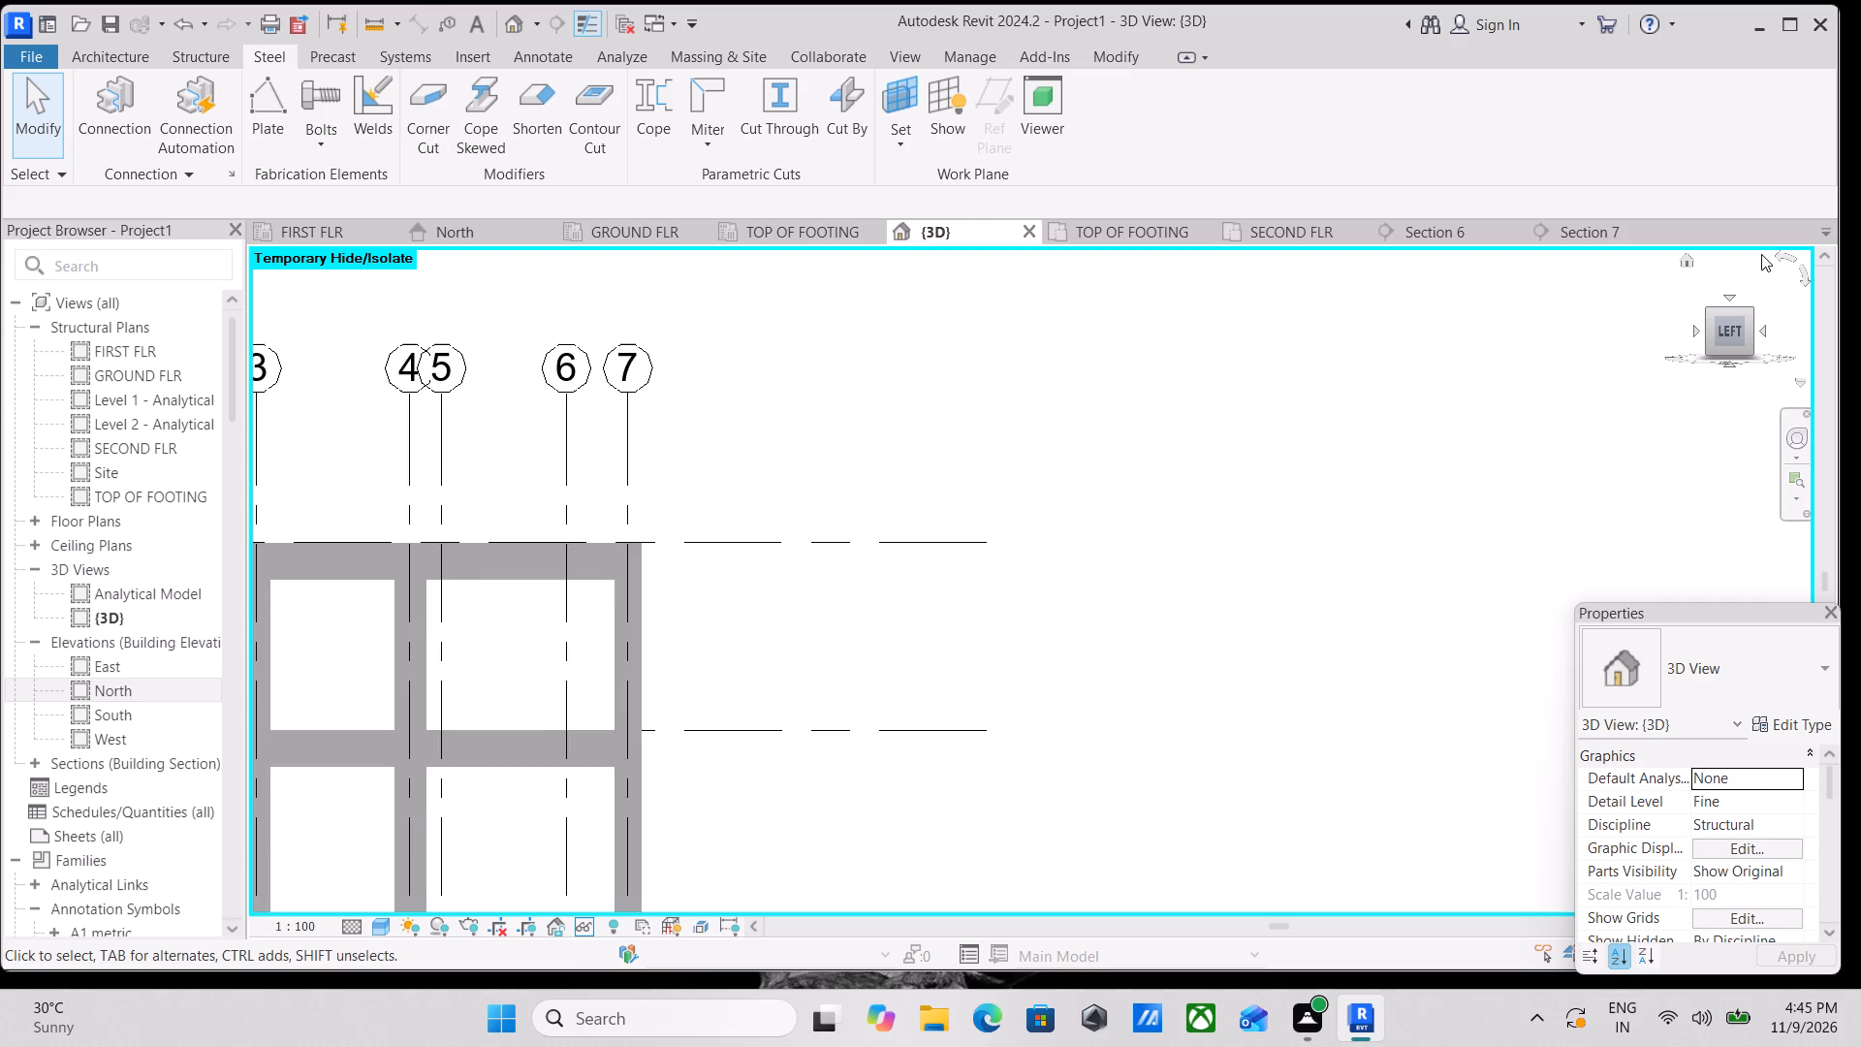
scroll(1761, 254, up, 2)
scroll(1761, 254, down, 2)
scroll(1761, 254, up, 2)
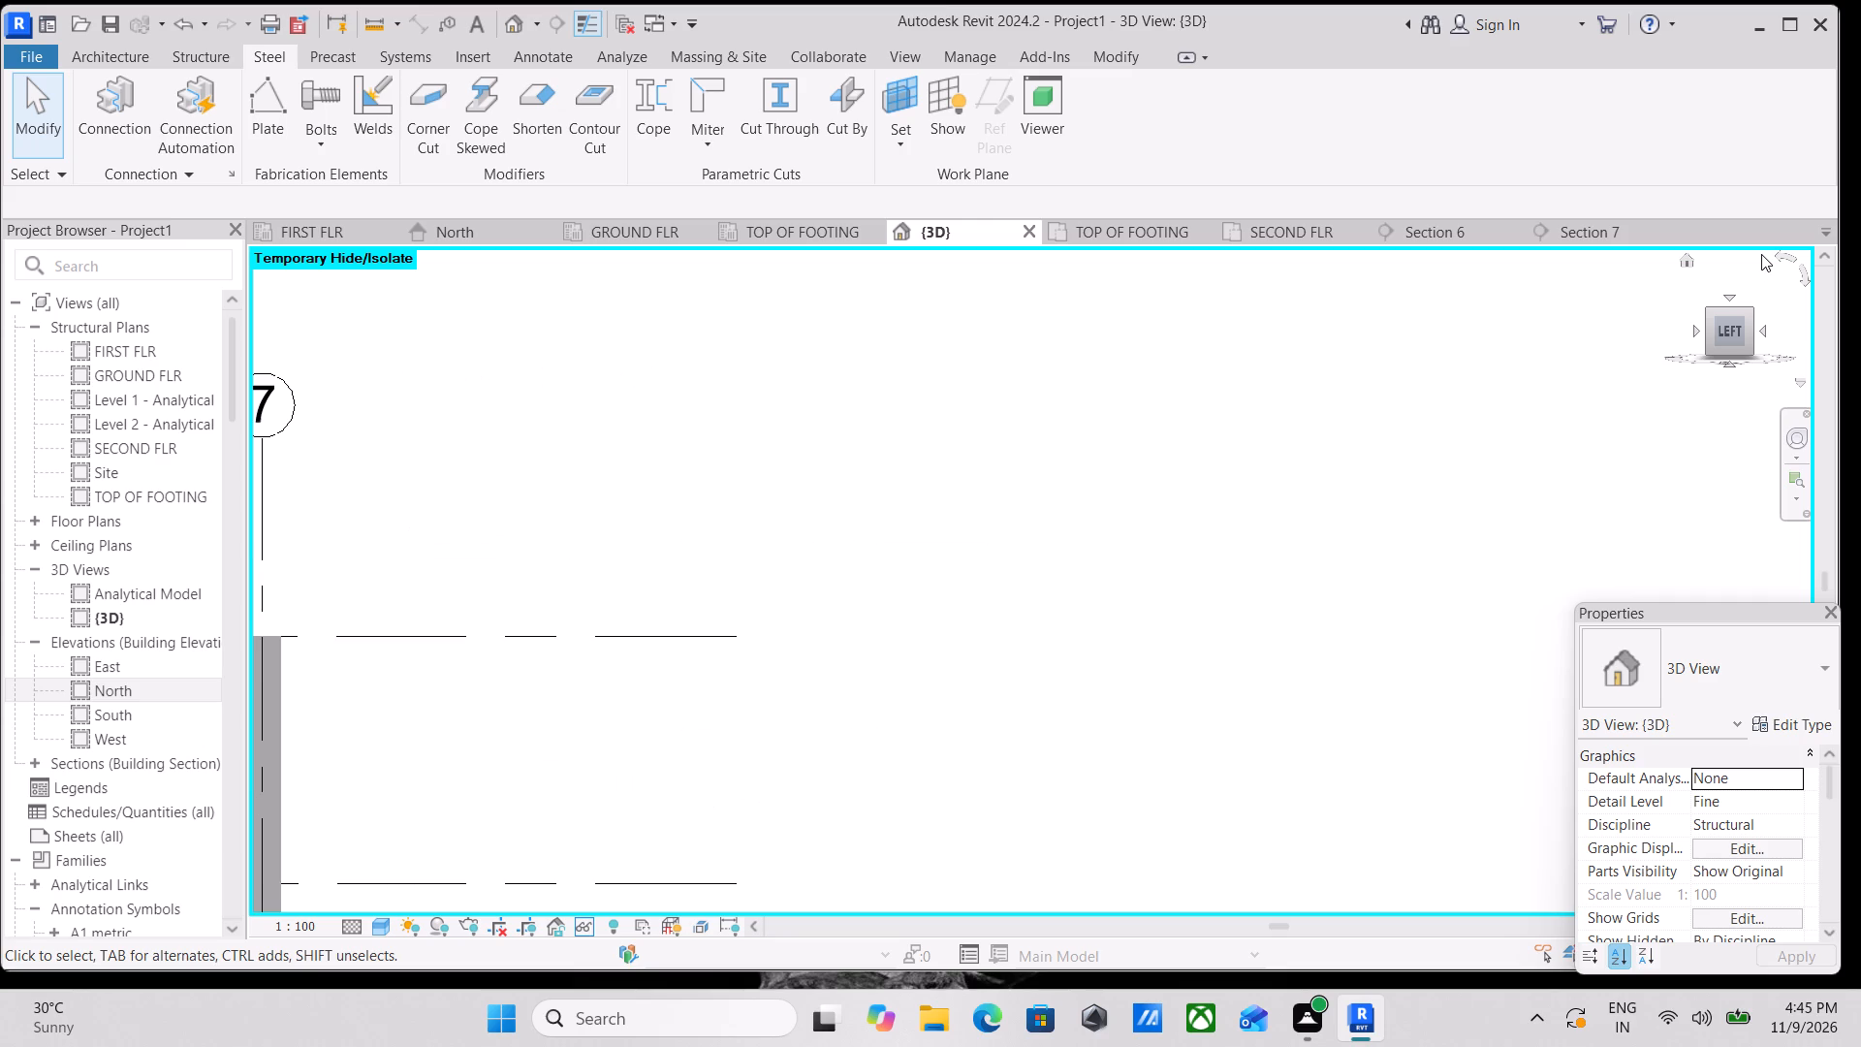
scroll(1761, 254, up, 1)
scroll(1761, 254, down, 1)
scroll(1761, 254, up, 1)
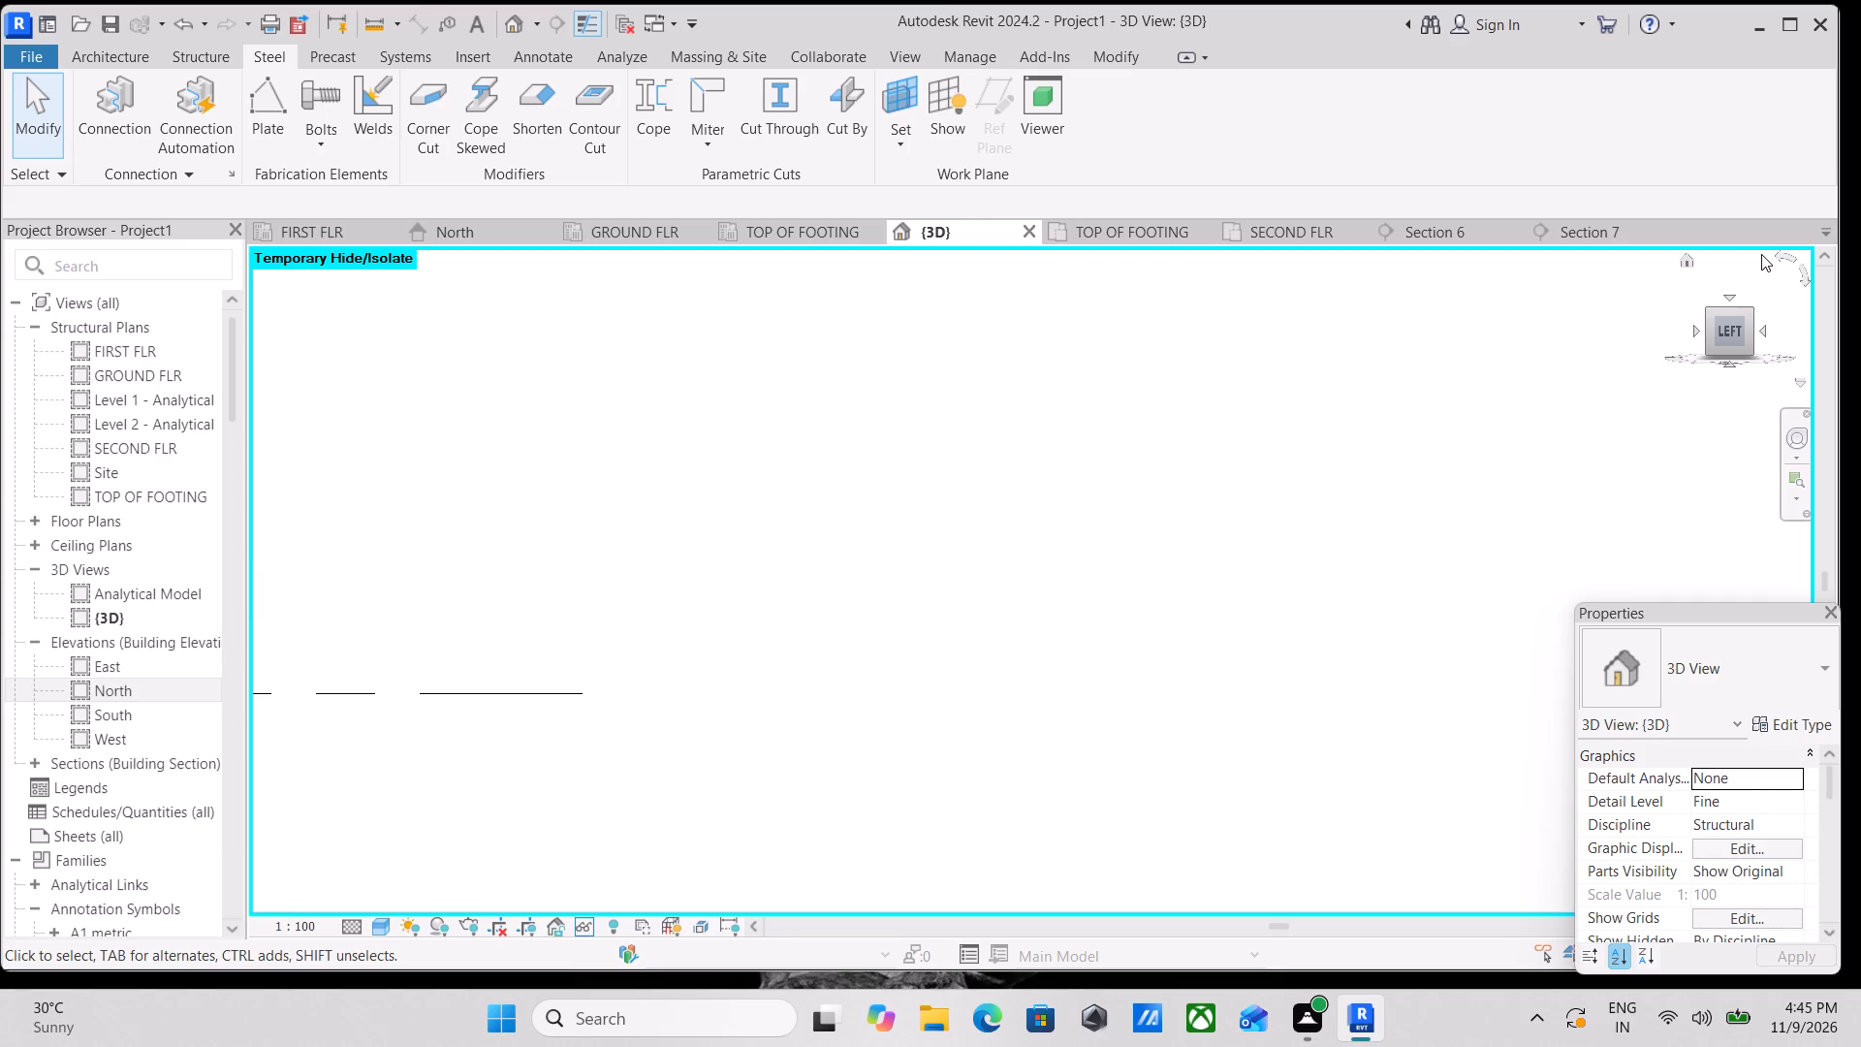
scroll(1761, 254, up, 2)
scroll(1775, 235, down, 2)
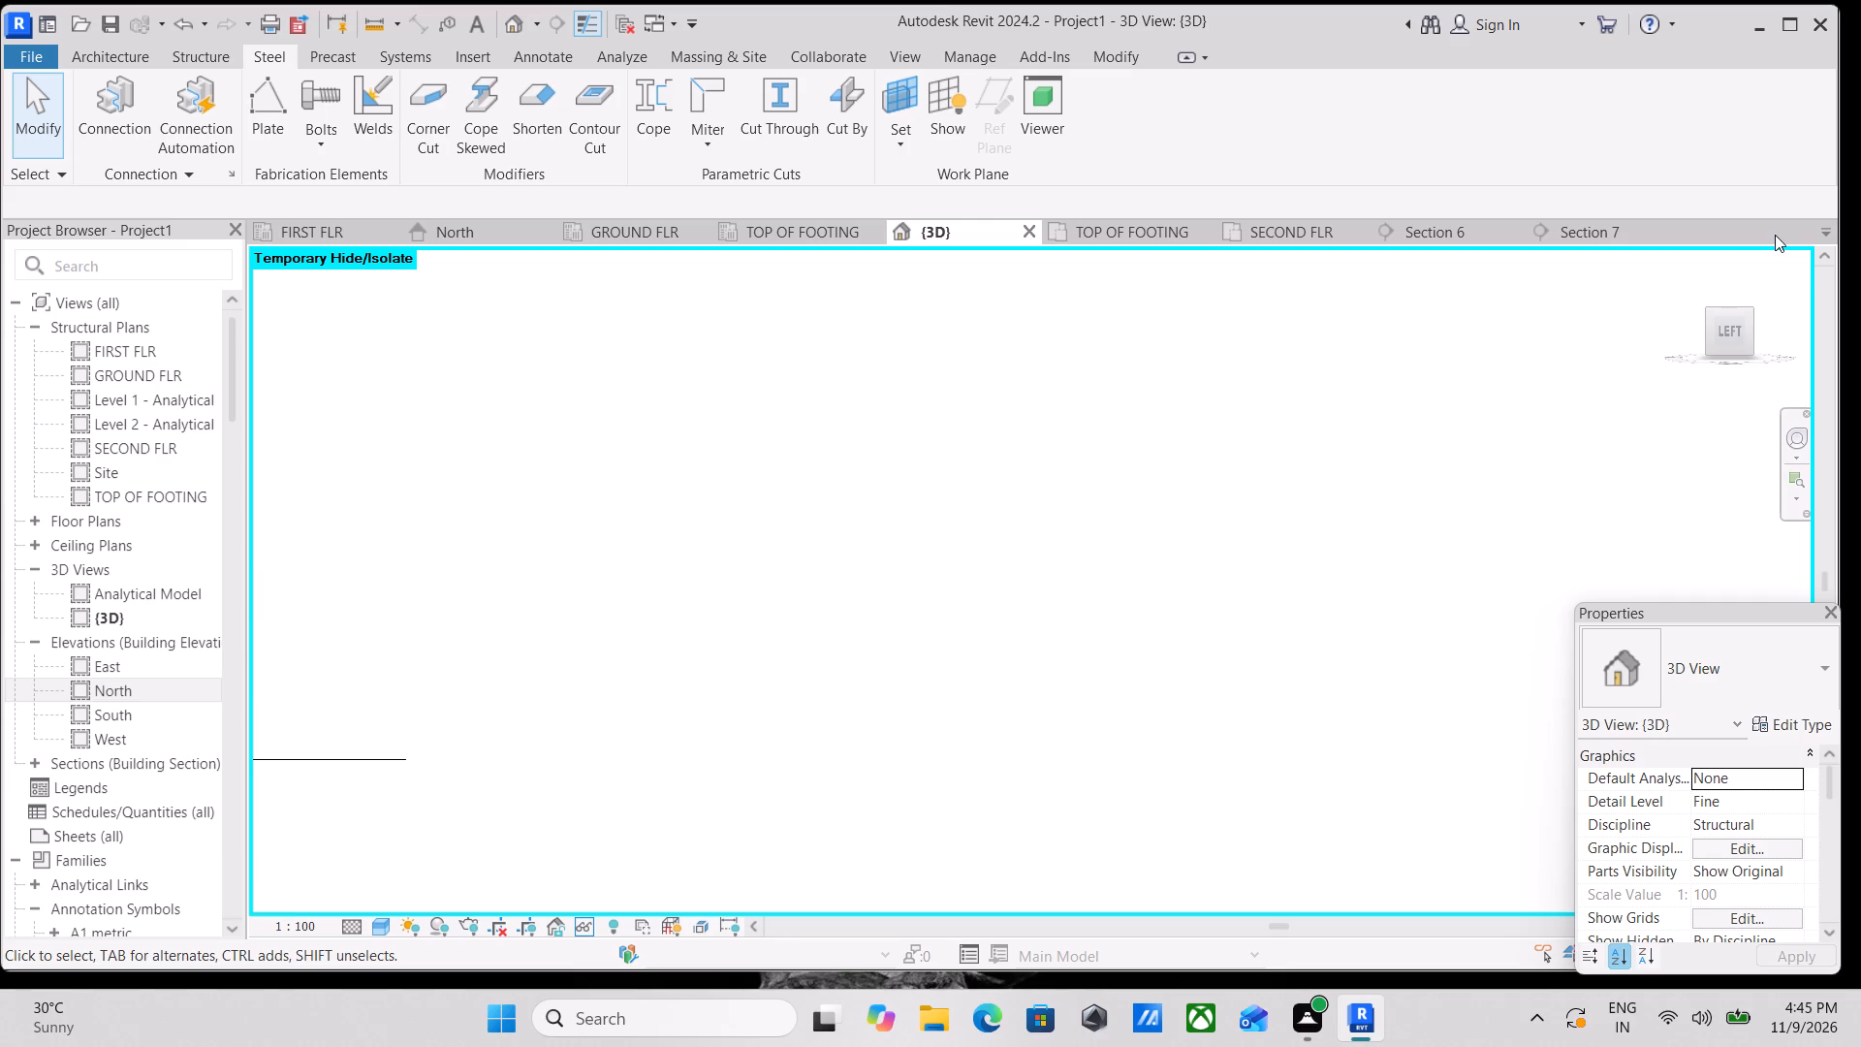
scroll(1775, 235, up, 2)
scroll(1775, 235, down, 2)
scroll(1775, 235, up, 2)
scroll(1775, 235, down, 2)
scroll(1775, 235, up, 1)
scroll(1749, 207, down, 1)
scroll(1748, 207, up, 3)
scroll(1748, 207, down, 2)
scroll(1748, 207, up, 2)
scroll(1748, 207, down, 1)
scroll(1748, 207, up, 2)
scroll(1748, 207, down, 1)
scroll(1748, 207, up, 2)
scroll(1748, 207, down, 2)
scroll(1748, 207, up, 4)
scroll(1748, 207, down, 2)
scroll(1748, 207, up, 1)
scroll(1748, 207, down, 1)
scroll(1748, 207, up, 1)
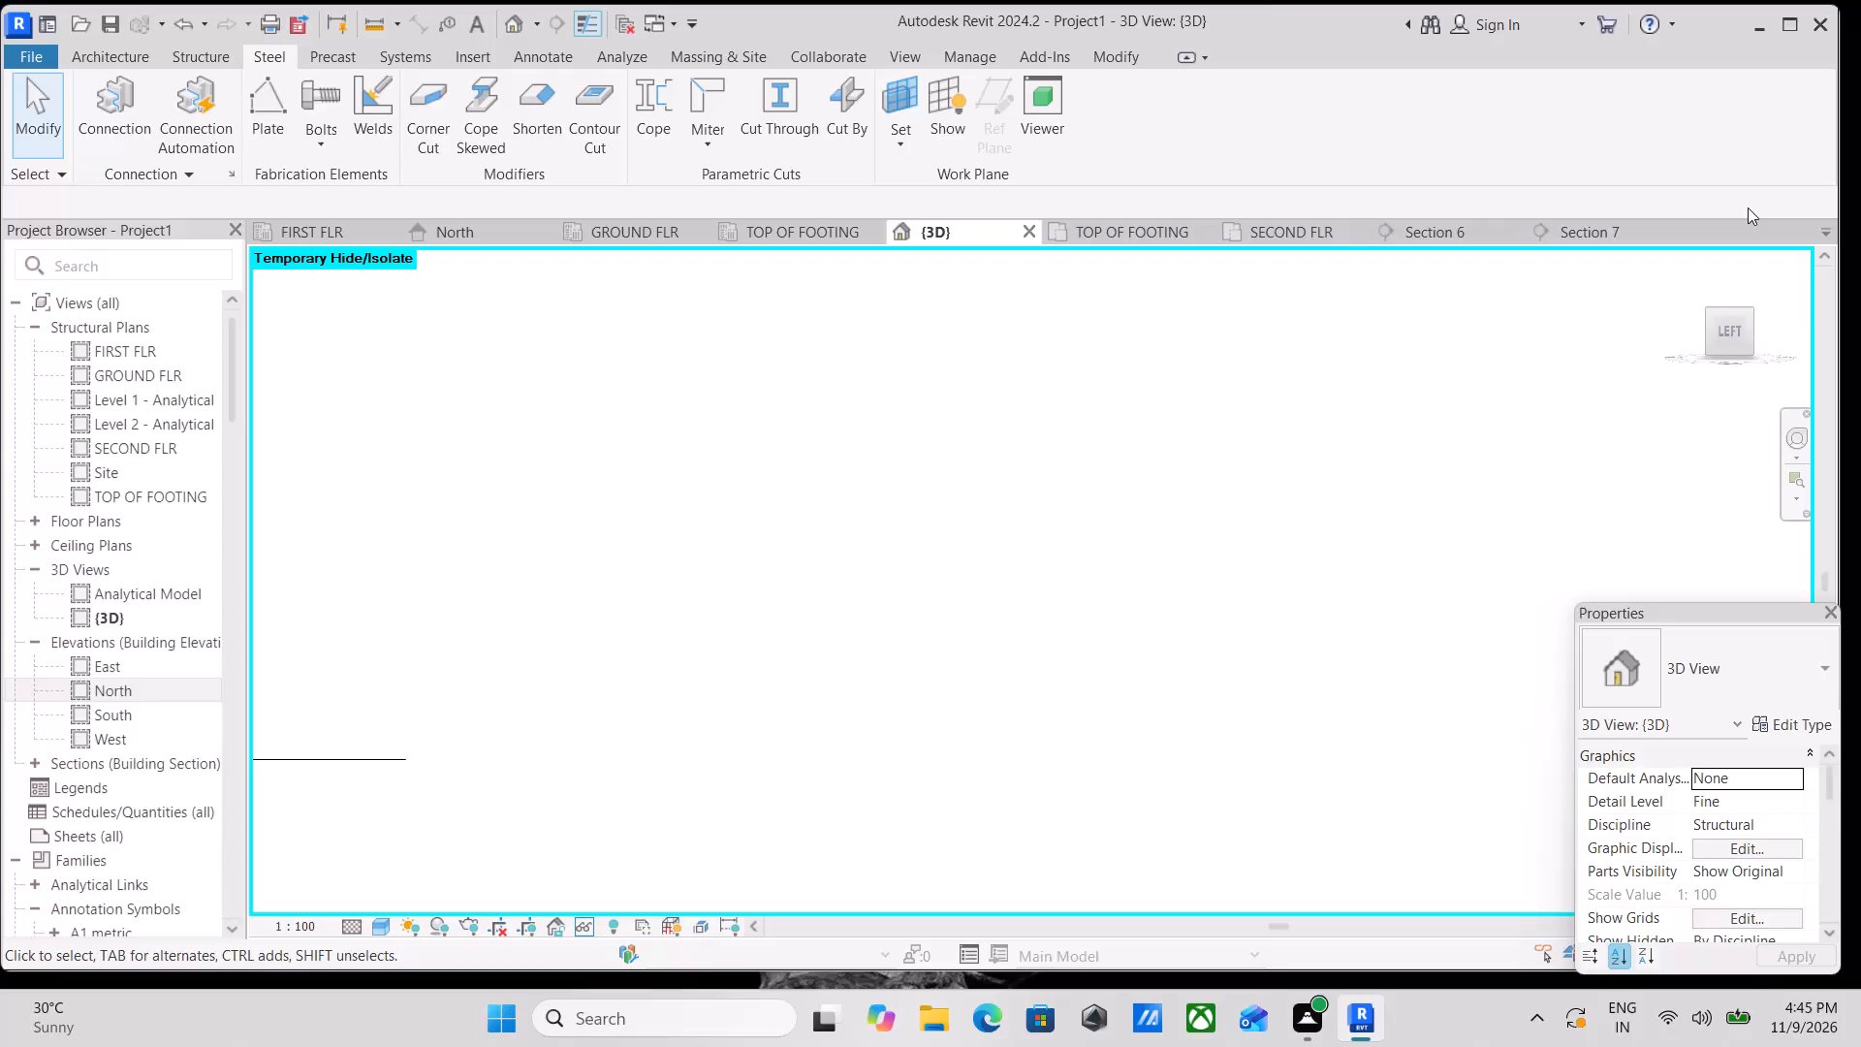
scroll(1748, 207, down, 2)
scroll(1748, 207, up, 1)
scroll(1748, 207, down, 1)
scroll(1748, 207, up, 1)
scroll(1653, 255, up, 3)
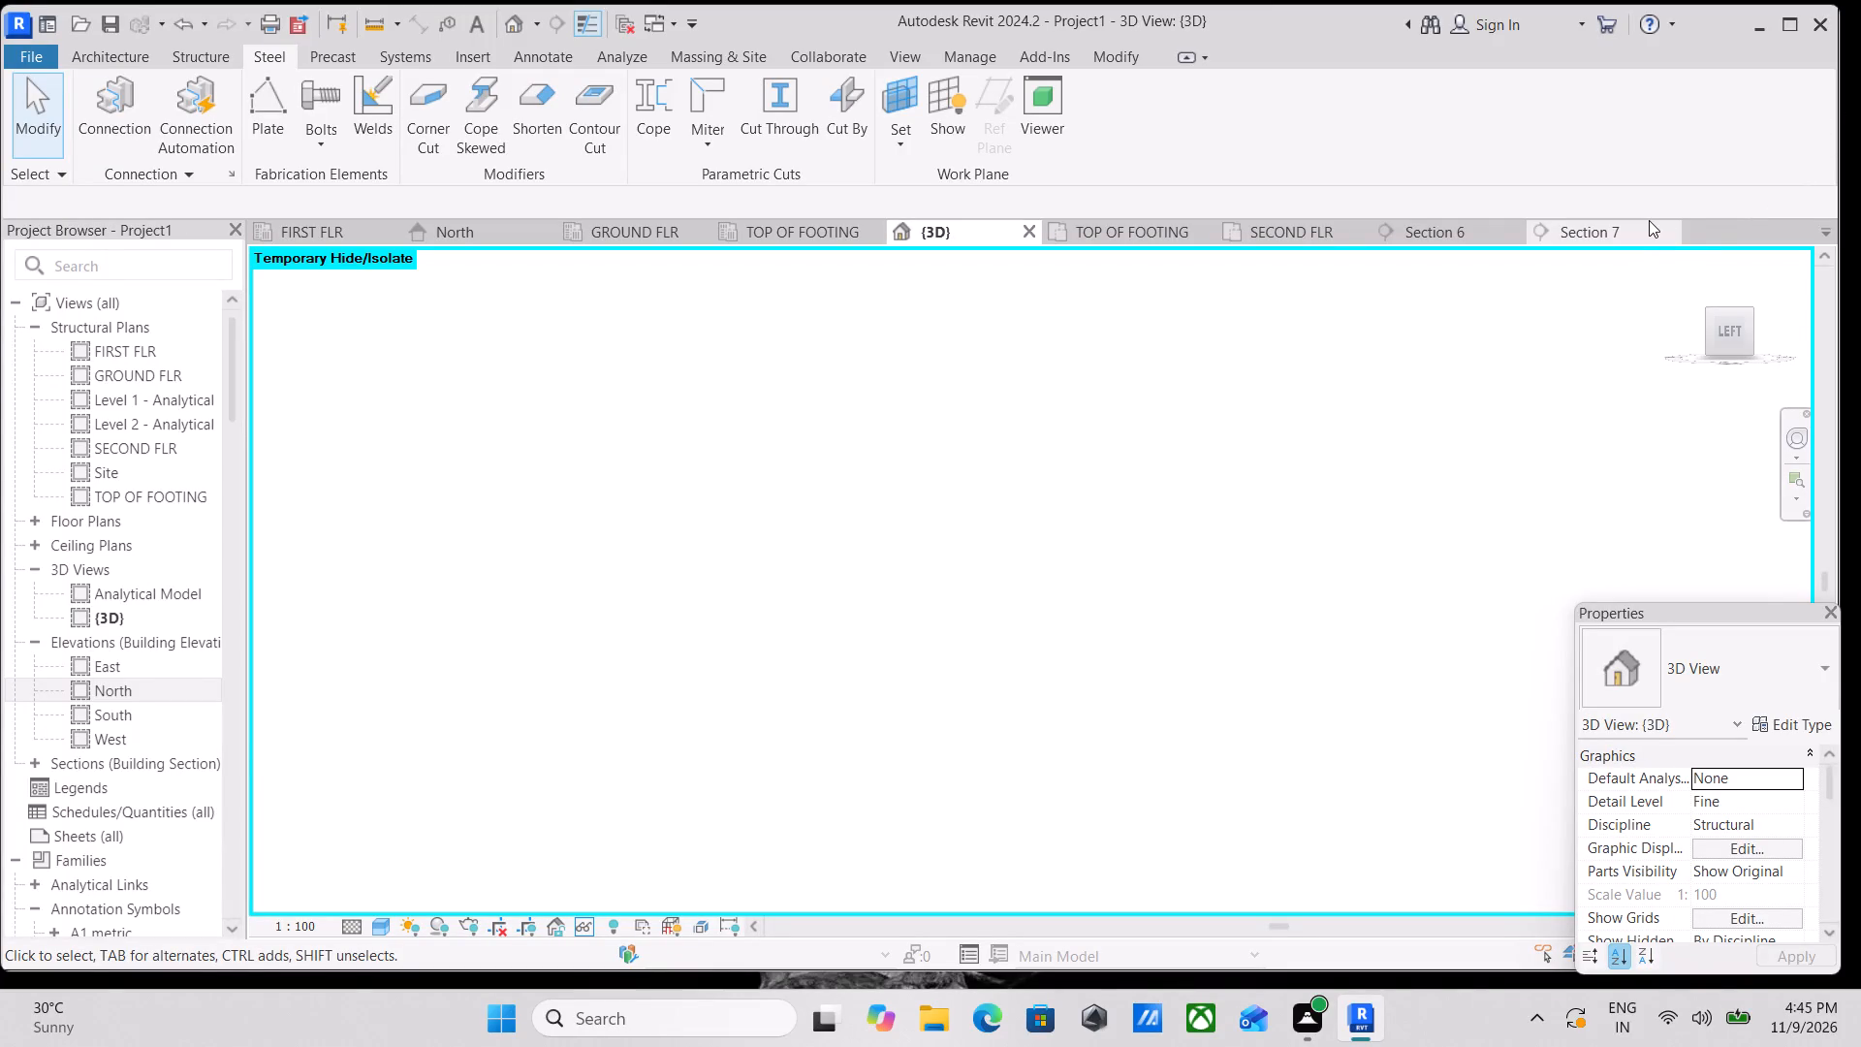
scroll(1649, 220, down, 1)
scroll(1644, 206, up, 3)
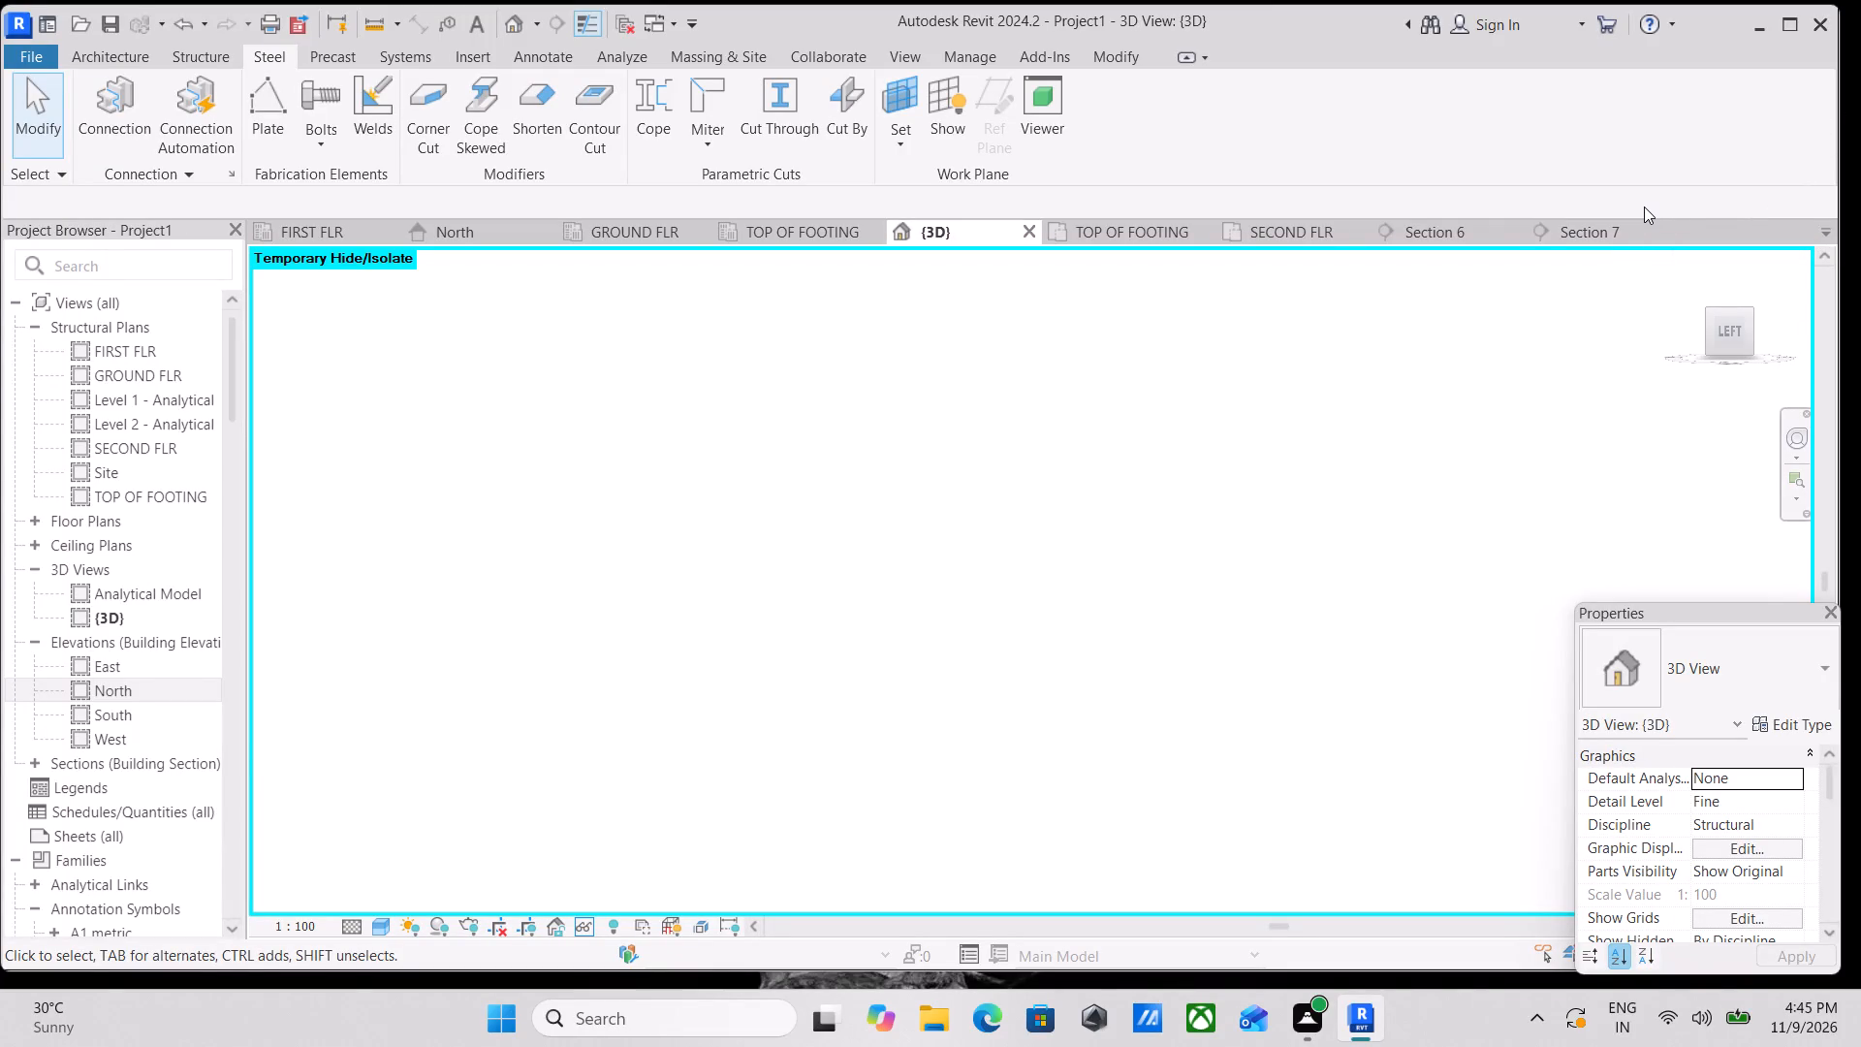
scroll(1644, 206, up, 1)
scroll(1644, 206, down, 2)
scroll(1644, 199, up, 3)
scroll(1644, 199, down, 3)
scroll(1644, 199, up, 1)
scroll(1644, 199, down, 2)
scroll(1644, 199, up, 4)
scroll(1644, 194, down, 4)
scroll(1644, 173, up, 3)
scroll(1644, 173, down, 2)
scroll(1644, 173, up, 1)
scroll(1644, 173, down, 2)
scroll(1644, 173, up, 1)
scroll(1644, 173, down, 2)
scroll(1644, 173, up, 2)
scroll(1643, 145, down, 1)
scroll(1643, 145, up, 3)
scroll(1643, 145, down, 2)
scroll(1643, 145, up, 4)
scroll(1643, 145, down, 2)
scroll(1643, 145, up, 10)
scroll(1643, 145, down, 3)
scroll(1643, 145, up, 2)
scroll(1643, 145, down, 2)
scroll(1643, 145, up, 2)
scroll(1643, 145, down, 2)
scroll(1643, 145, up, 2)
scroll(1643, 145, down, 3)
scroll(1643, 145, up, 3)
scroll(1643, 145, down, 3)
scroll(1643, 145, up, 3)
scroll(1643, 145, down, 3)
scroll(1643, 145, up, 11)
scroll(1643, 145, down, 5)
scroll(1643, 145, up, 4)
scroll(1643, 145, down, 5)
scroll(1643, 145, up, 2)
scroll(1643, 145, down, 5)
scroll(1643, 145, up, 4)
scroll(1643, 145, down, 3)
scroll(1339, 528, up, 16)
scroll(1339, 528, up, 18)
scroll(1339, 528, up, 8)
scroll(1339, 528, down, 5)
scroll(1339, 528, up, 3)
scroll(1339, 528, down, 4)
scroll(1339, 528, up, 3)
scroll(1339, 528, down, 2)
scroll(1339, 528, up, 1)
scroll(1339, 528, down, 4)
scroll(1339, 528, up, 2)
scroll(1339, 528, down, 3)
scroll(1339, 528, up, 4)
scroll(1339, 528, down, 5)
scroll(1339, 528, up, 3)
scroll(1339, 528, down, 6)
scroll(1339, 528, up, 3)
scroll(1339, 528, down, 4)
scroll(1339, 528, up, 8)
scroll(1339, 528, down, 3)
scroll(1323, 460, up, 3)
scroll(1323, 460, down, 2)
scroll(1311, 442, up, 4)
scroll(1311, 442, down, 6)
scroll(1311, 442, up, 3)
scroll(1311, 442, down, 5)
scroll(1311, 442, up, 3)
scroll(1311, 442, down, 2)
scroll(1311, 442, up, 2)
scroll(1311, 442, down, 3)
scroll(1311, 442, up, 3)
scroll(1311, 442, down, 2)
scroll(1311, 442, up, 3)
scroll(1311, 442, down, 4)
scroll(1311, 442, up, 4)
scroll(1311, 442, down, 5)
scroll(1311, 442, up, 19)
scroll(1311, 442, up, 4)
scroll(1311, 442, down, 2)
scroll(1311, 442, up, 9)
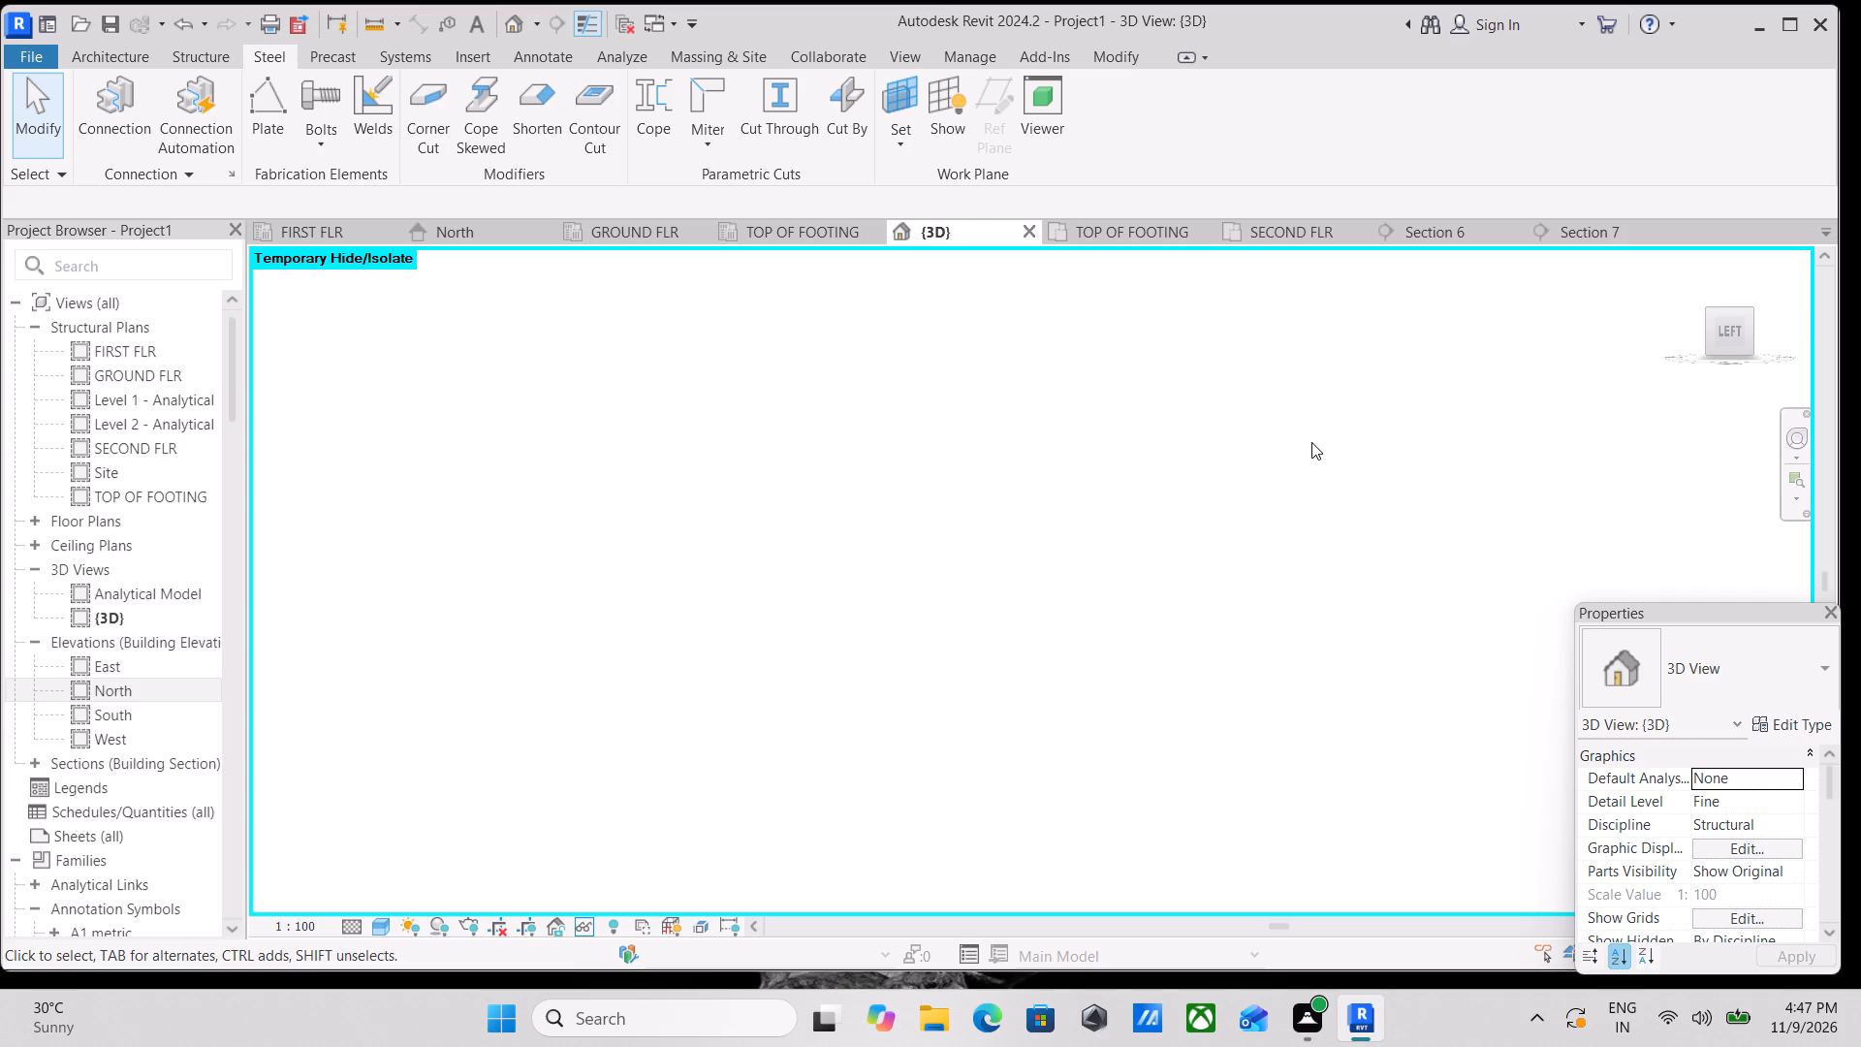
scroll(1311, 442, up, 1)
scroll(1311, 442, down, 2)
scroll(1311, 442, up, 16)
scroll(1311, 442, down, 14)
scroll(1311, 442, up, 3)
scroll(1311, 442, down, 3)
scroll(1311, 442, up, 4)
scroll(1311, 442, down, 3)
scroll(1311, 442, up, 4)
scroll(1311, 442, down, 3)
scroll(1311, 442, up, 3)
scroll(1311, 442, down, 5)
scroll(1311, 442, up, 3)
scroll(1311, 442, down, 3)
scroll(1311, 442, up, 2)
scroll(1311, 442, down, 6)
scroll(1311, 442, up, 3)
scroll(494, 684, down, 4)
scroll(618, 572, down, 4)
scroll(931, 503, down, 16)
Refit the 3D model in the Left view and examine the whole frame with its grids and levels.
click(1724, 320)
scroll(1717, 358, down, 3)
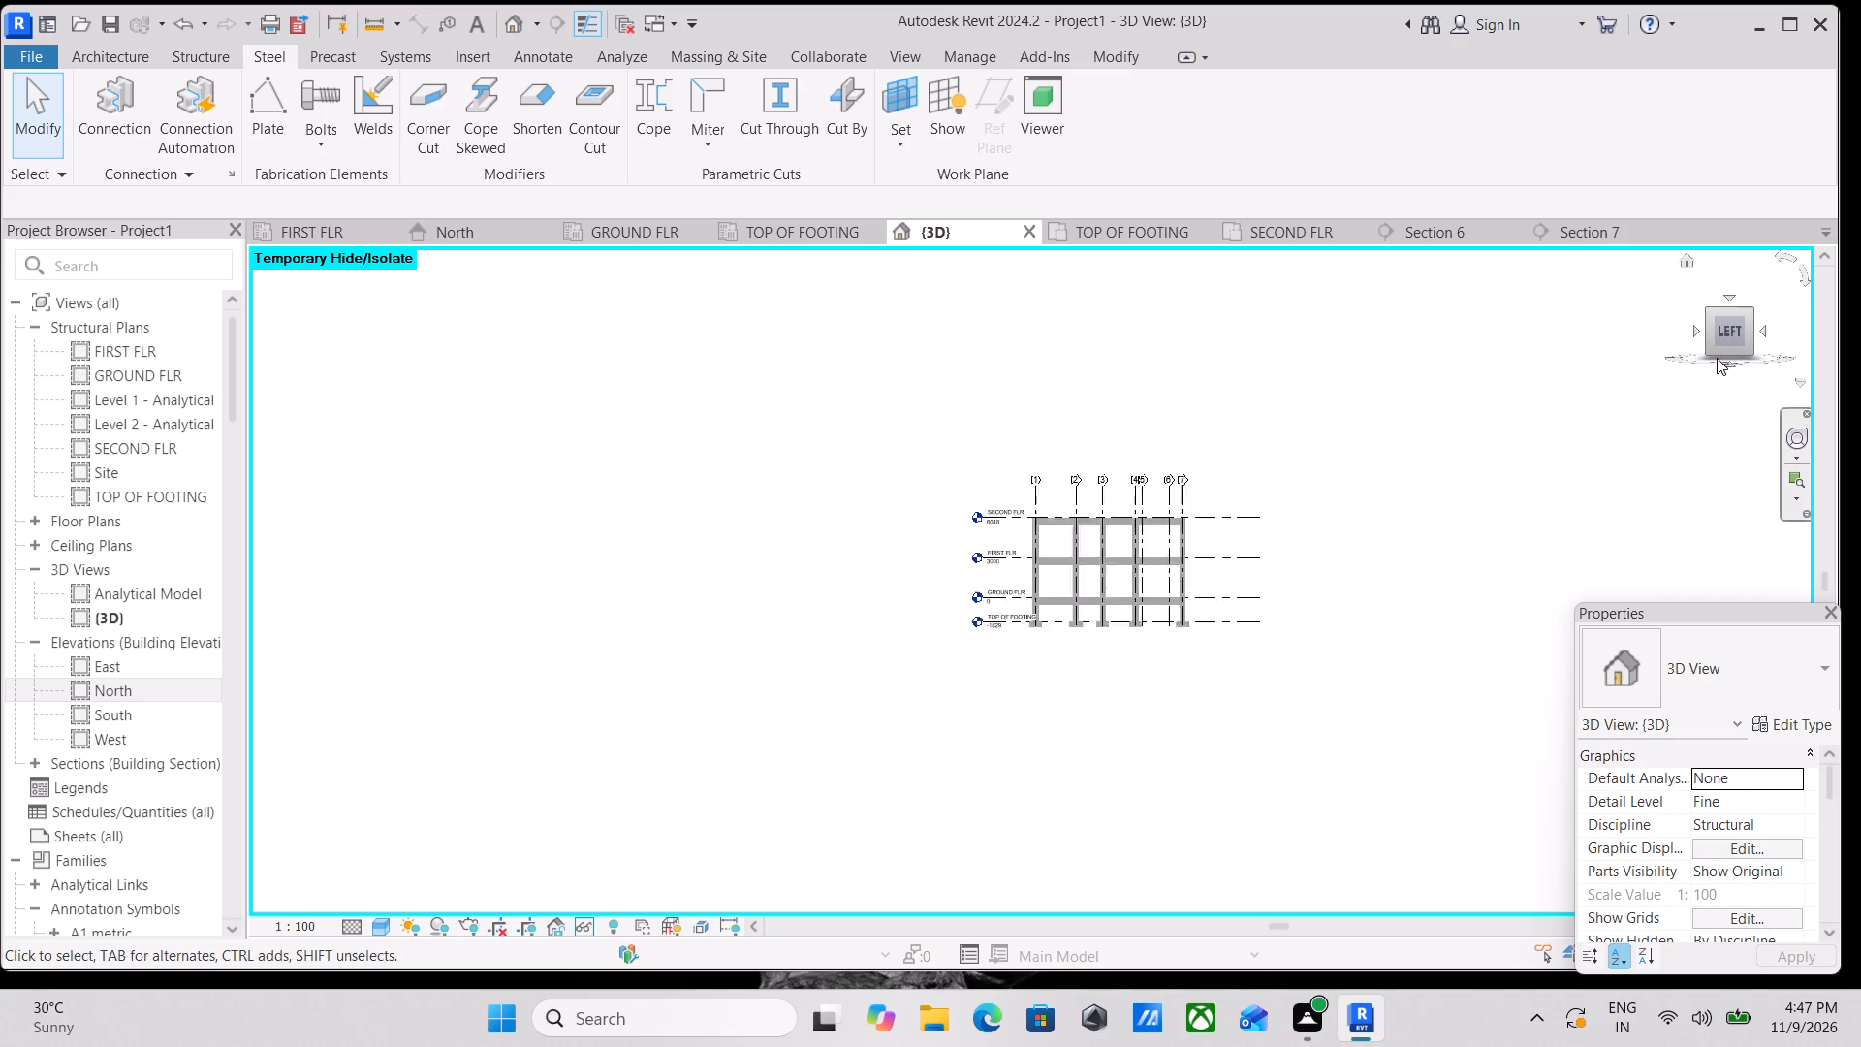
scroll(1717, 358, down, 1)
scroll(1371, 461, up, 4)
middle_drag(1332, 489, 1195, 550)
scroll(1164, 552, up, 2)
scroll(960, 589, down, 3)
middle_drag(1203, 616, 1262, 590)
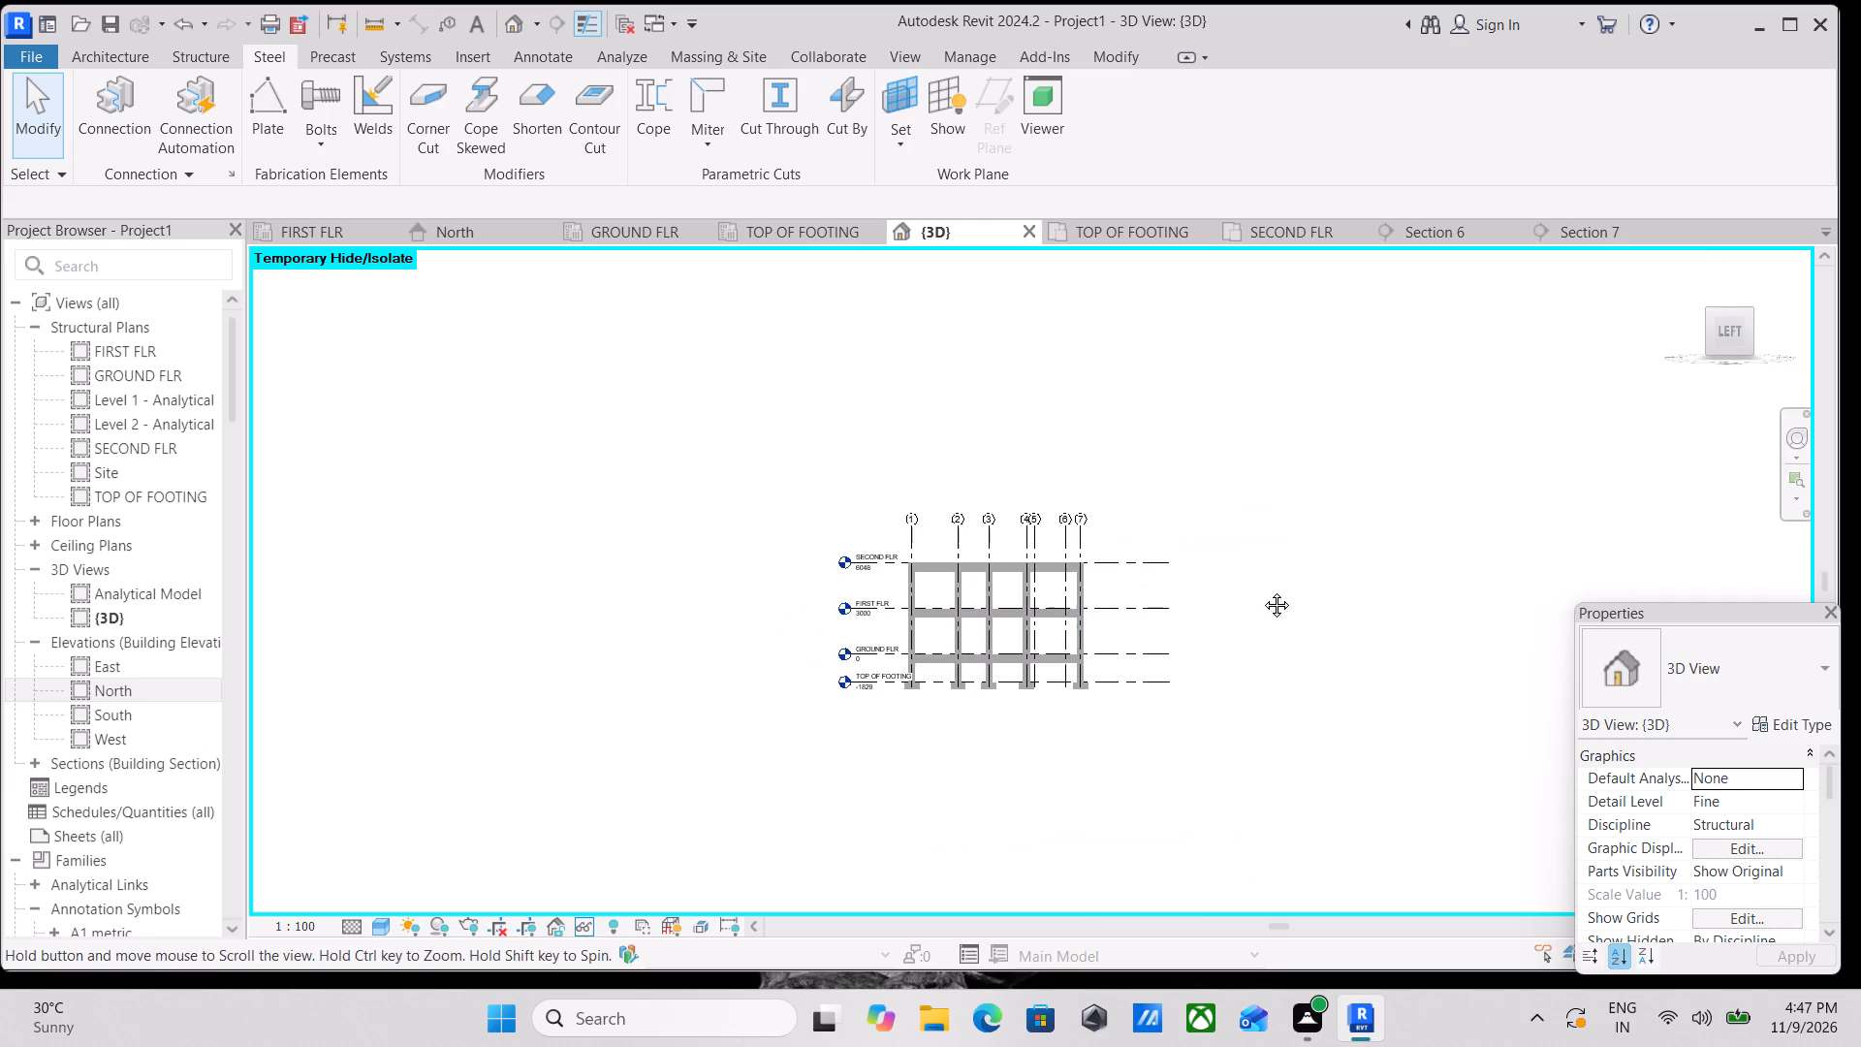
middle_drag(1262, 590, 1274, 577)
scroll(985, 531, up, 3)
scroll(1057, 677, up, 2)
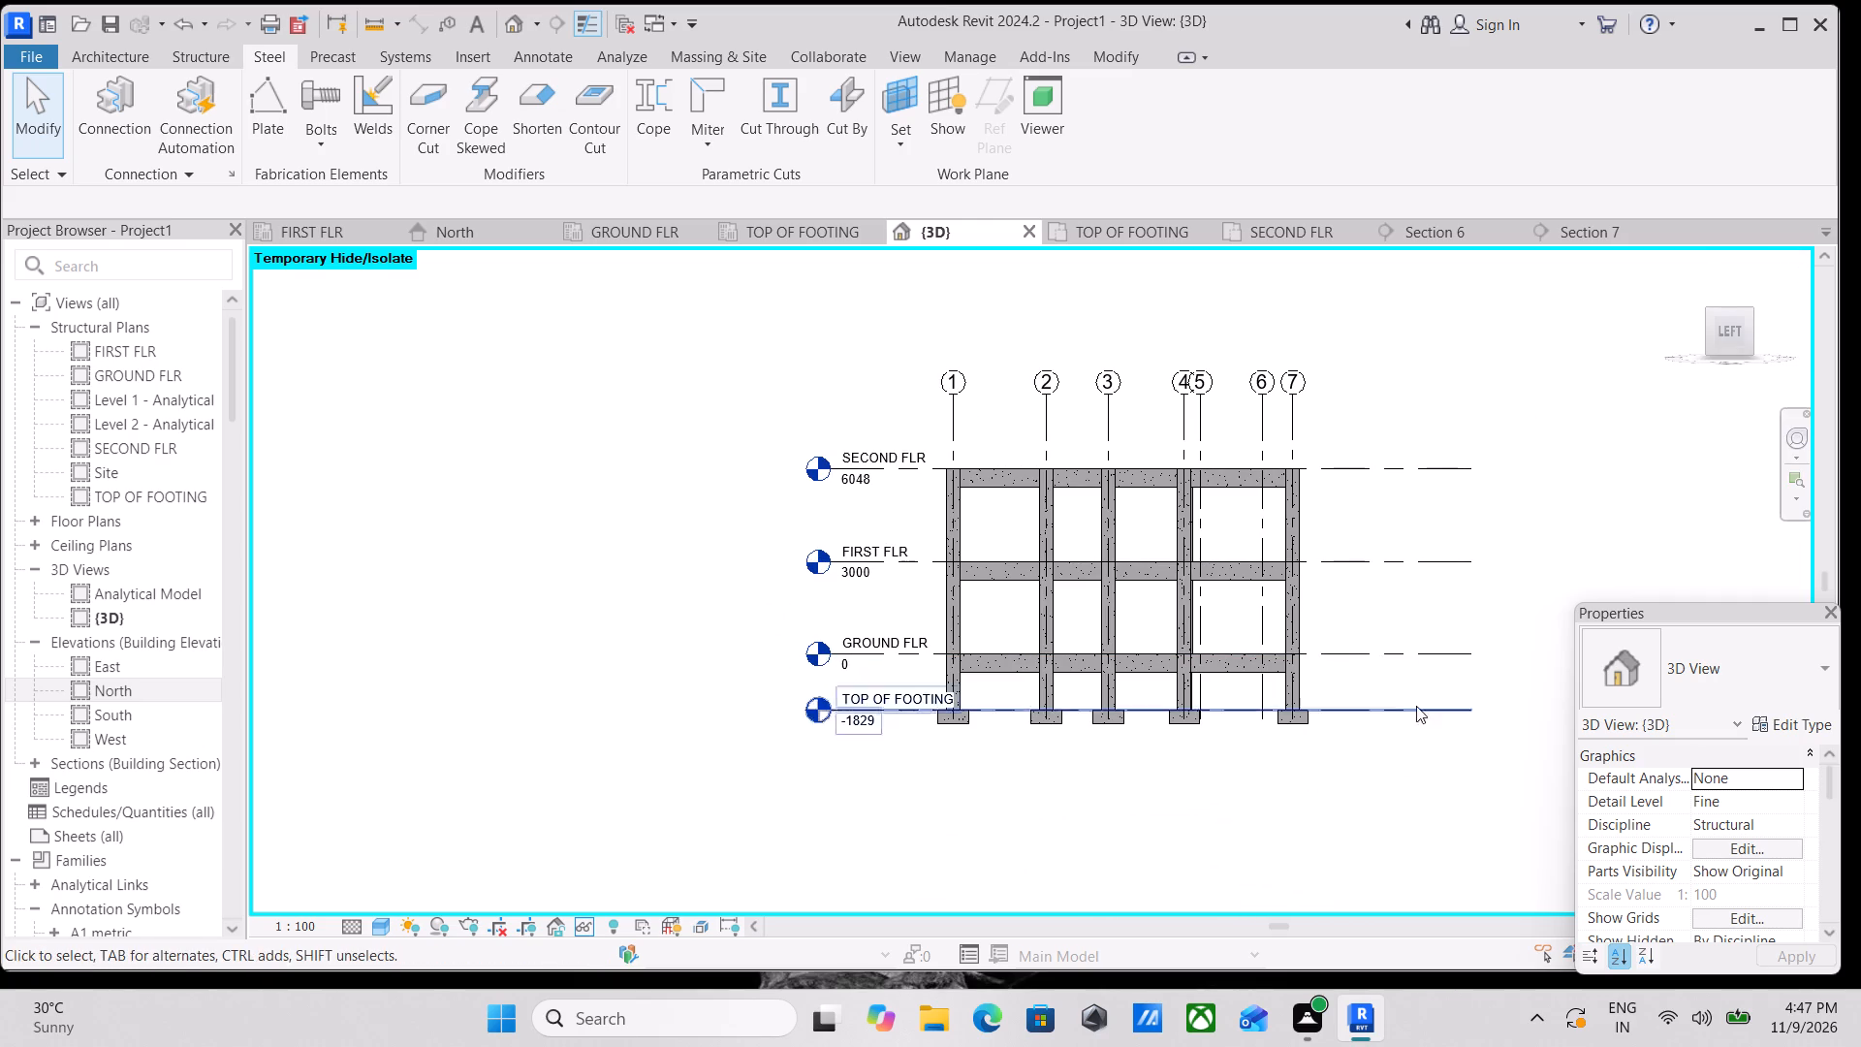
Examine the frame between the TOP OF FOOTING and SECOND FLR levels in the Left view.
scroll(1431, 661, up, 3)
scroll(1077, 719, up, 2)
scroll(1111, 729, down, 1)
scroll(1114, 731, up, 2)
scroll(1121, 729, down, 2)
scroll(1122, 735, up, 1)
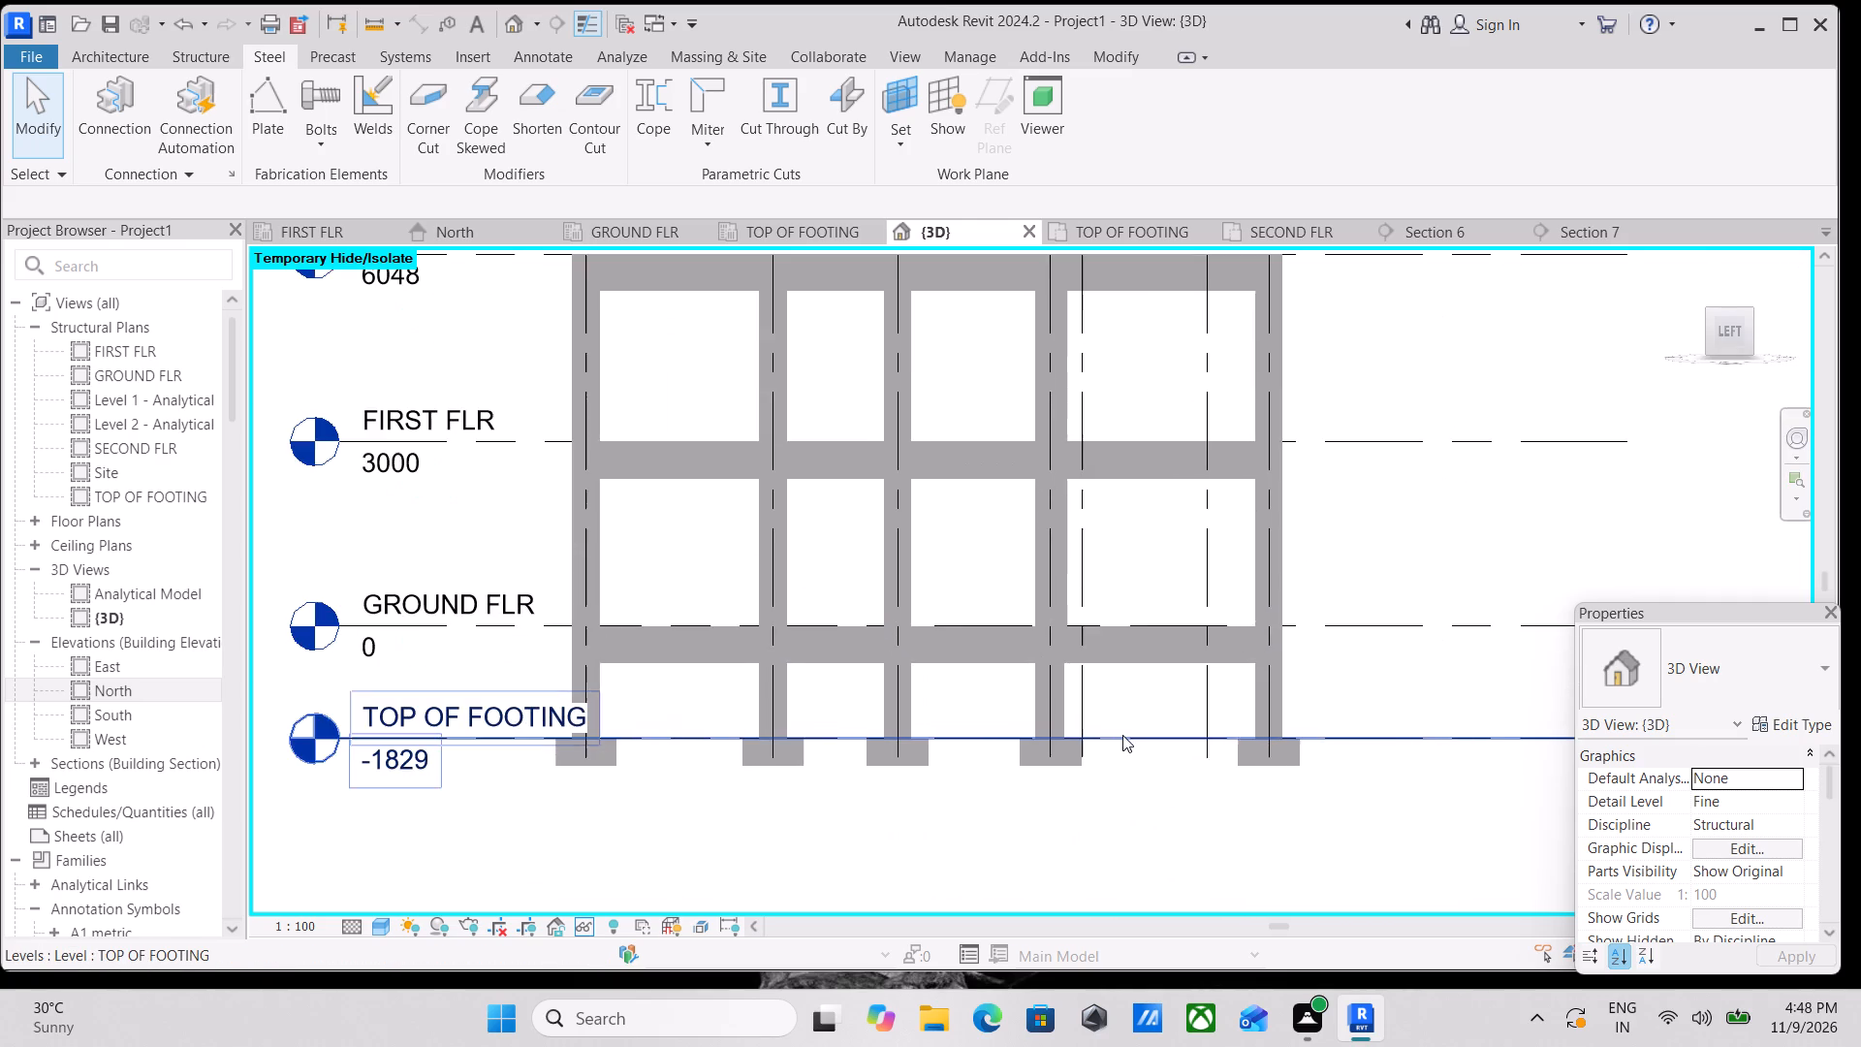
scroll(1145, 782, down, 1)
middle_drag(1179, 866, 1193, 955)
scroll(1207, 935, up, 1)
scroll(1232, 882, down, 1)
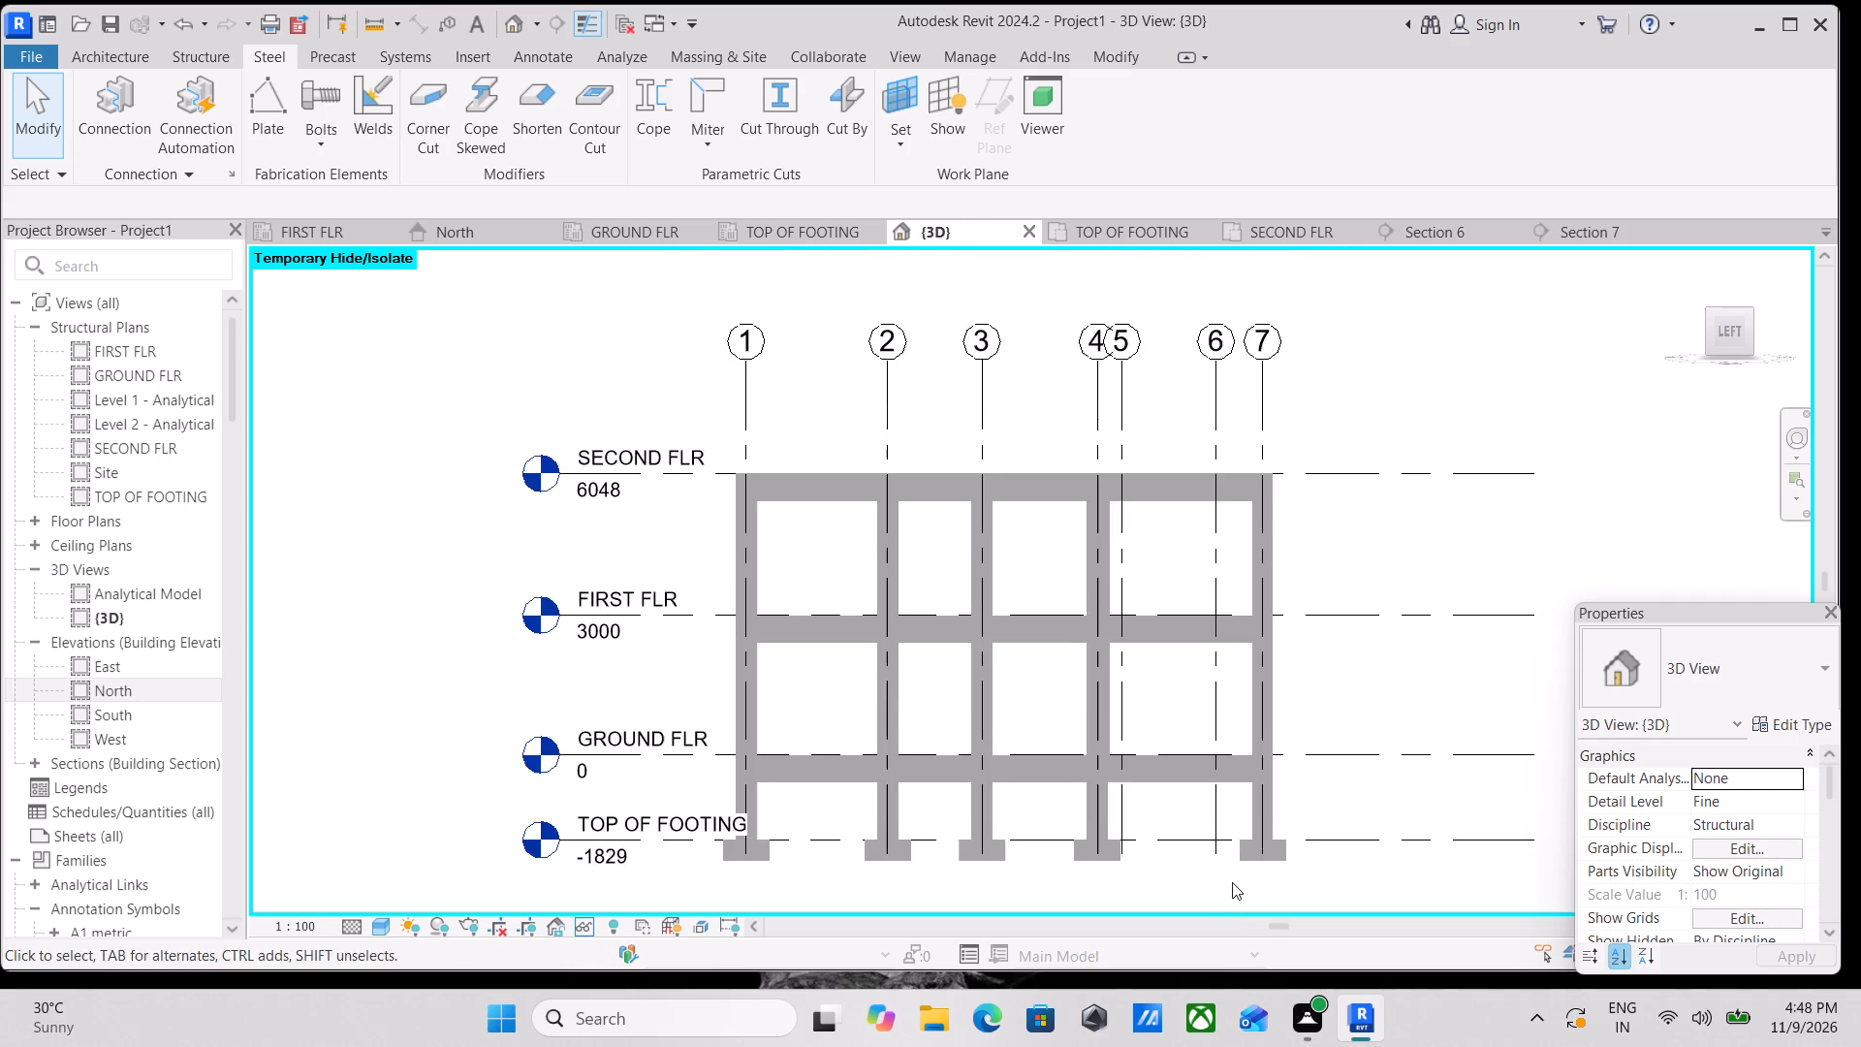
Examine the isolated footings, lower columns and ground-floor beams towards grid 7 in the Left view.
scroll(1232, 882, up, 2)
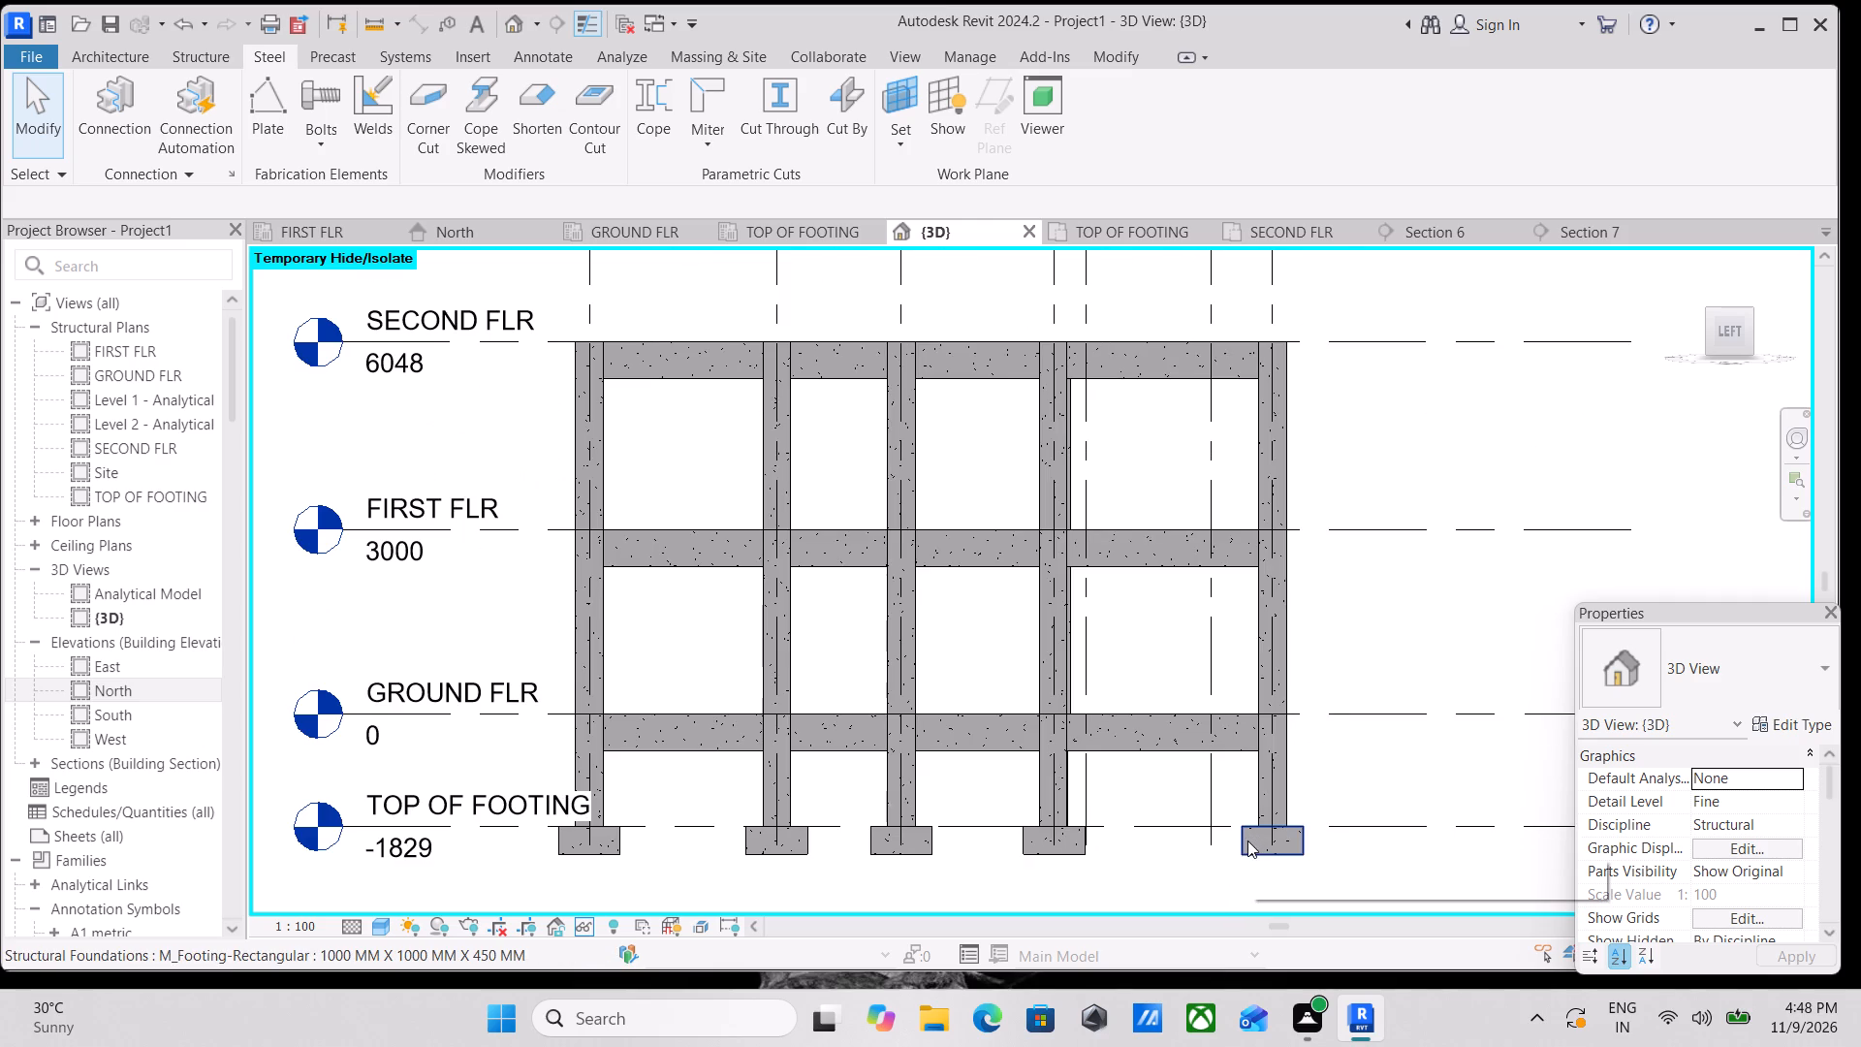
scroll(1248, 837, up, 3)
scroll(1250, 839, down, 3)
scroll(1250, 836, up, 4)
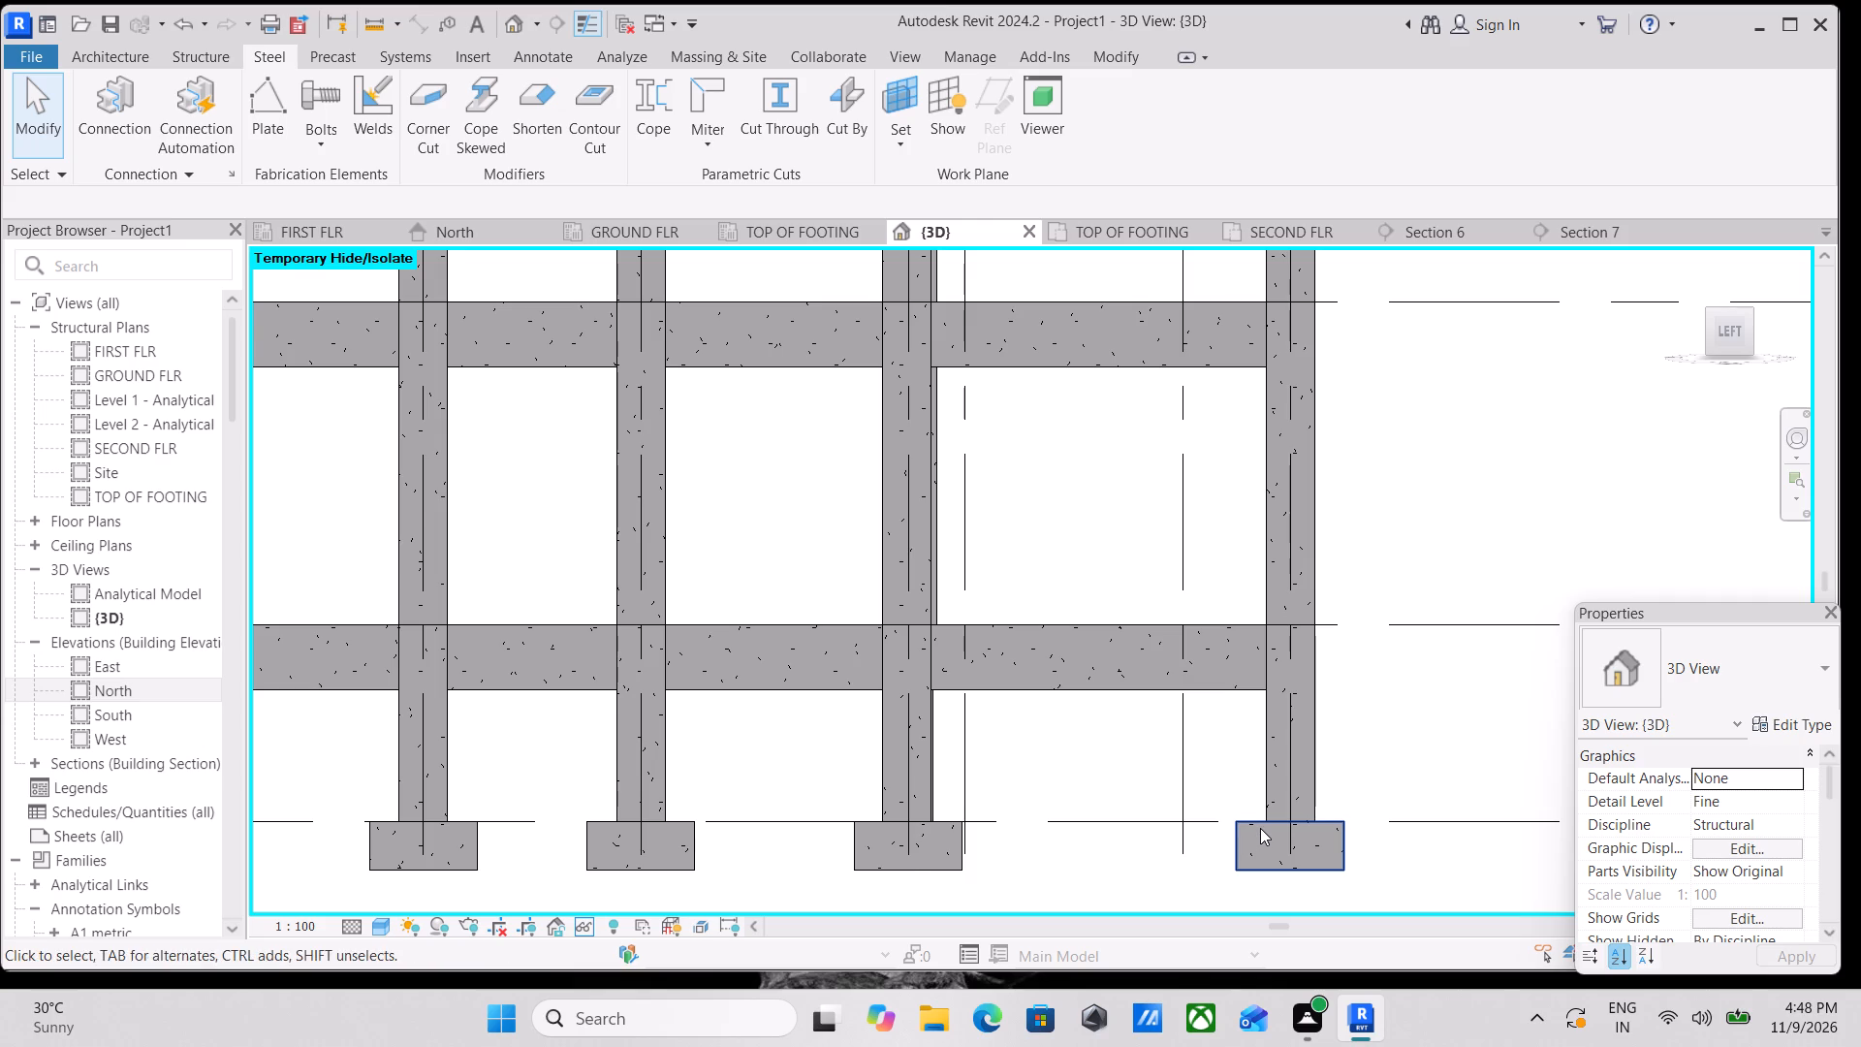
scroll(1260, 828, up, 2)
scroll(1233, 831, down, 3)
middle_drag(1245, 822, 1531, 884)
scroll(977, 685, down, 4)
middle_drag(1059, 682, 1080, 728)
middle_drag(1097, 698, 1079, 733)
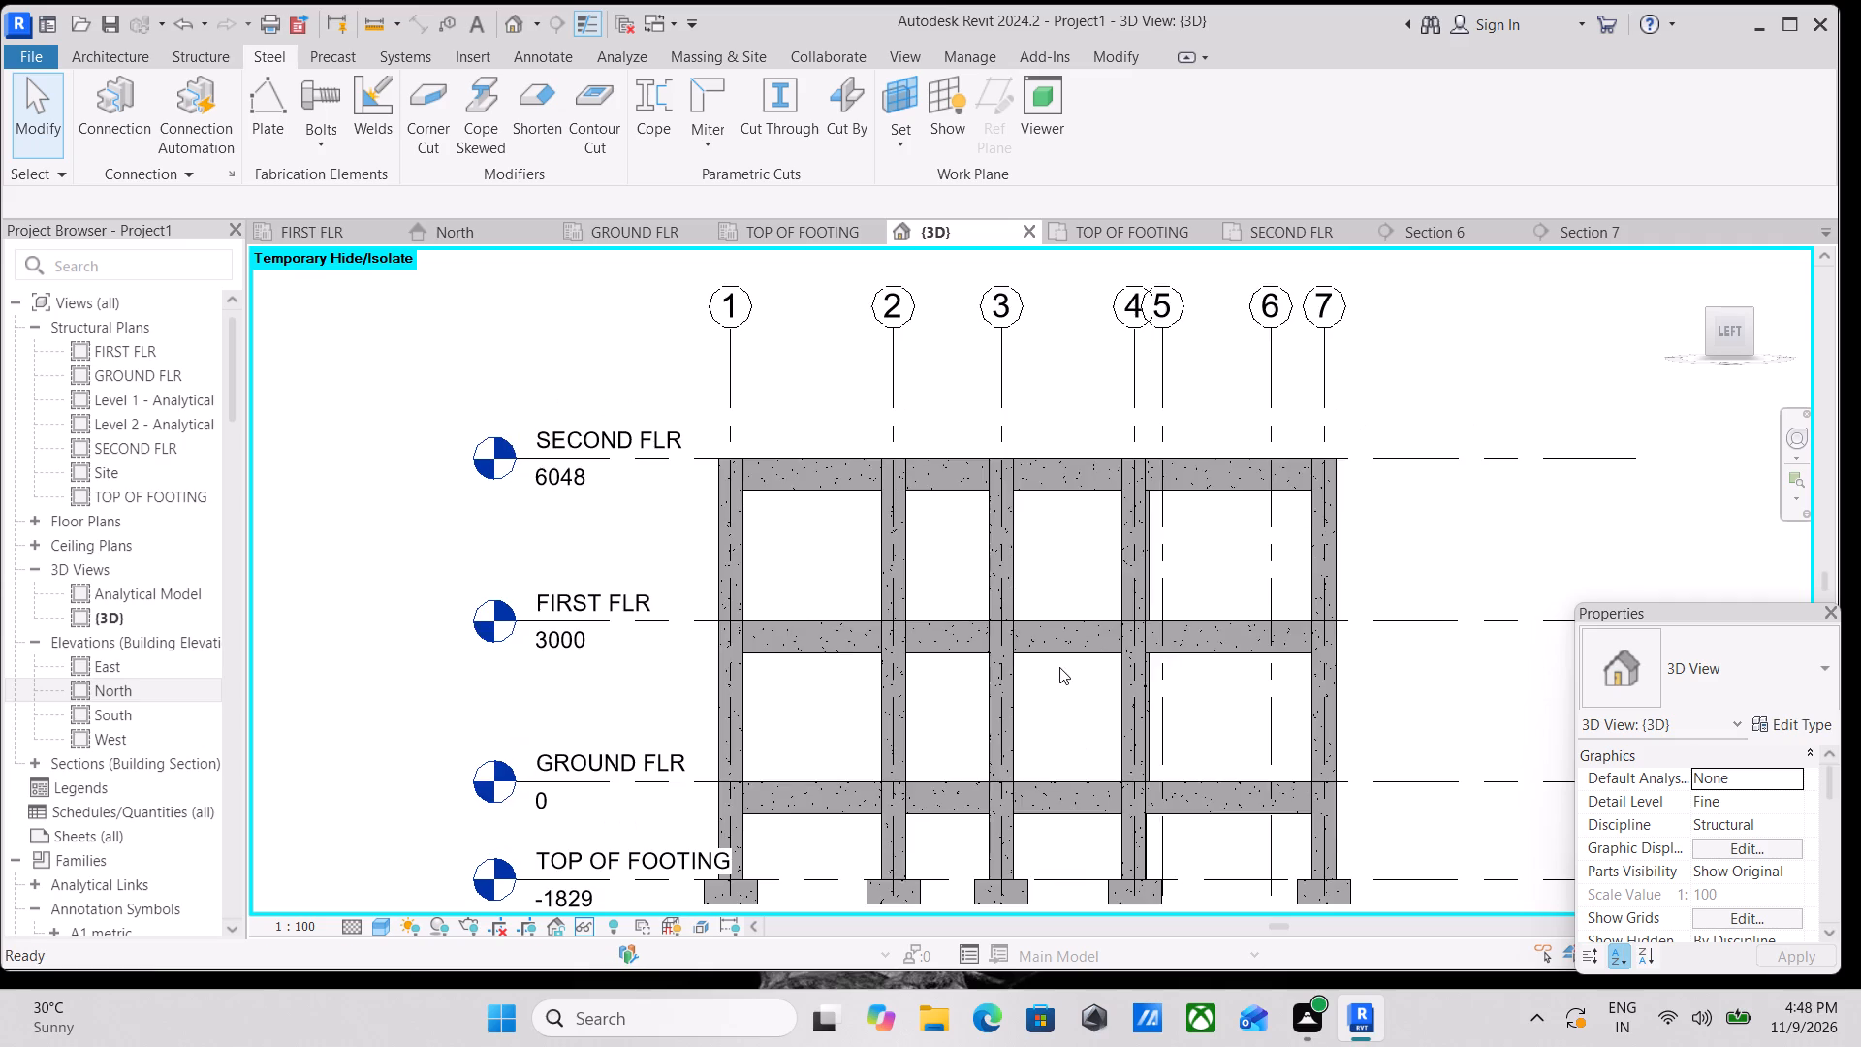
Examine the columns and beams of the FIRST FLR and SECOND FLR levels across grids 1 to 7.
middle_drag(1059, 667, 1069, 756)
scroll(925, 684, down, 1)
middle_drag(925, 686, 963, 771)
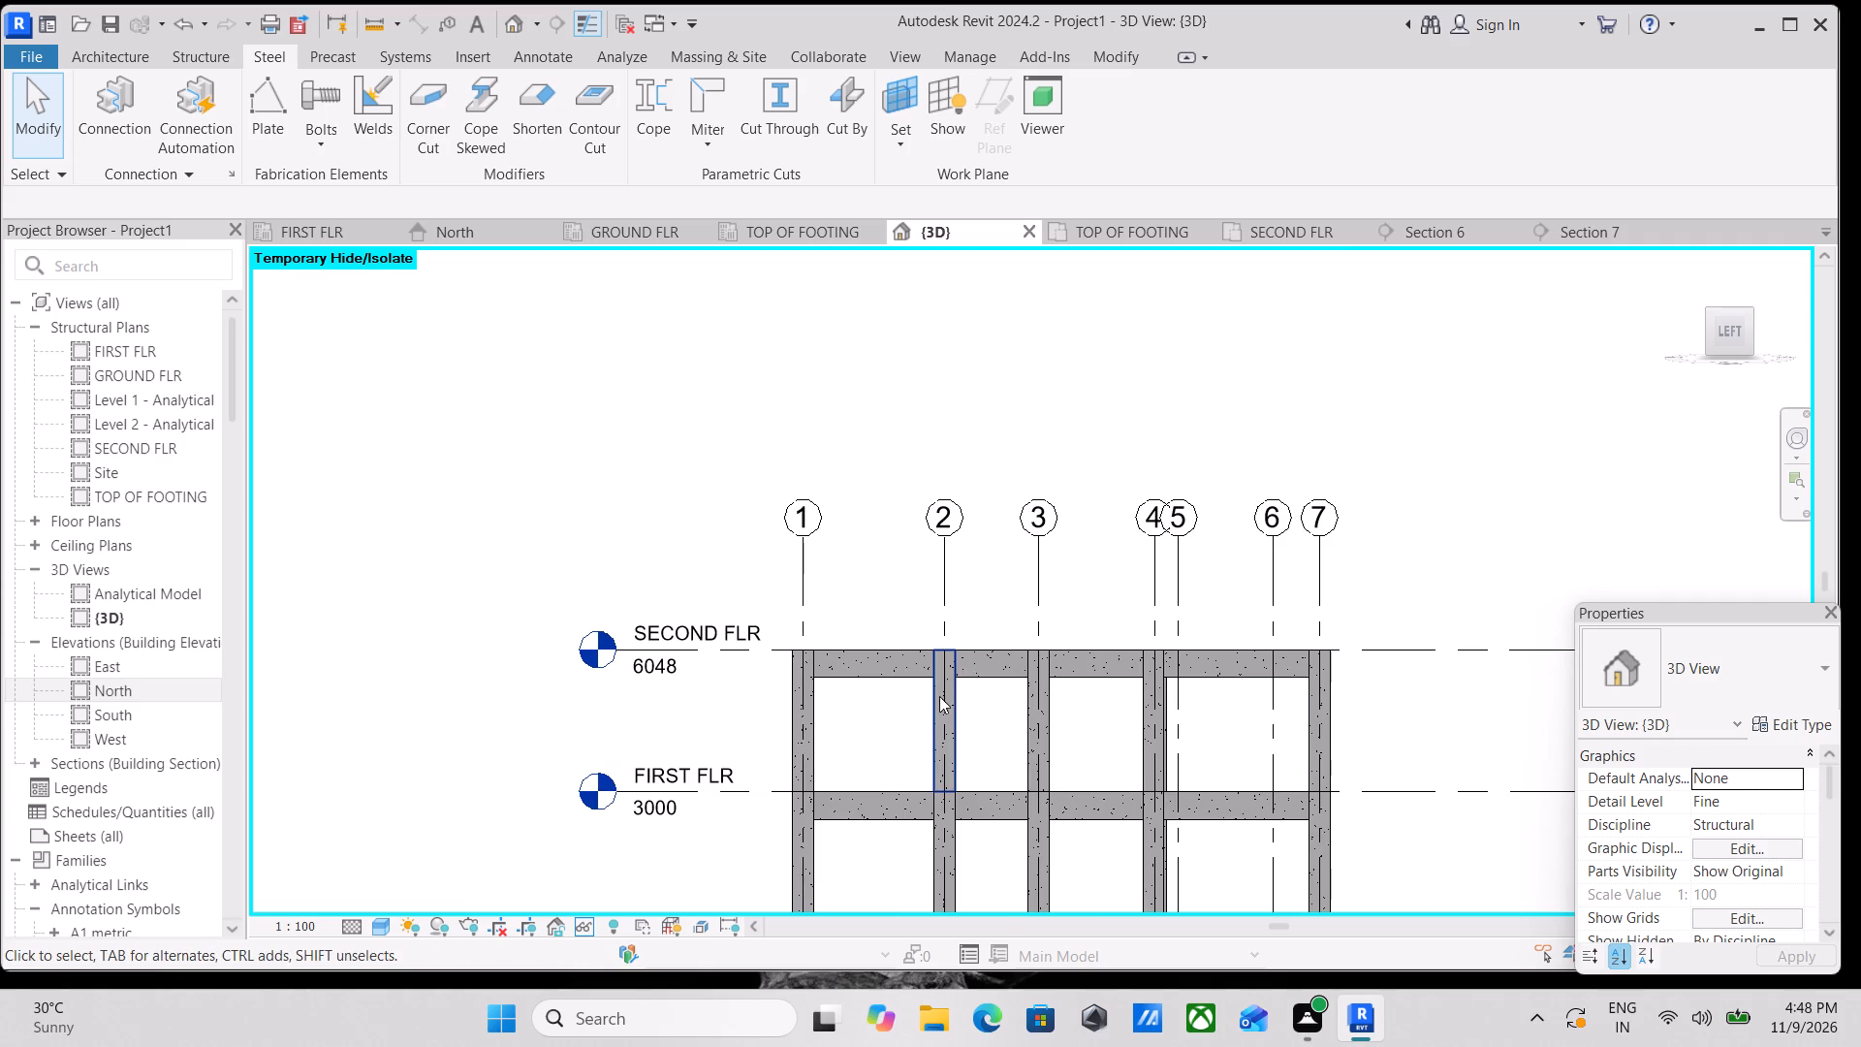
scroll(943, 694, down, 1)
scroll(943, 694, up, 1)
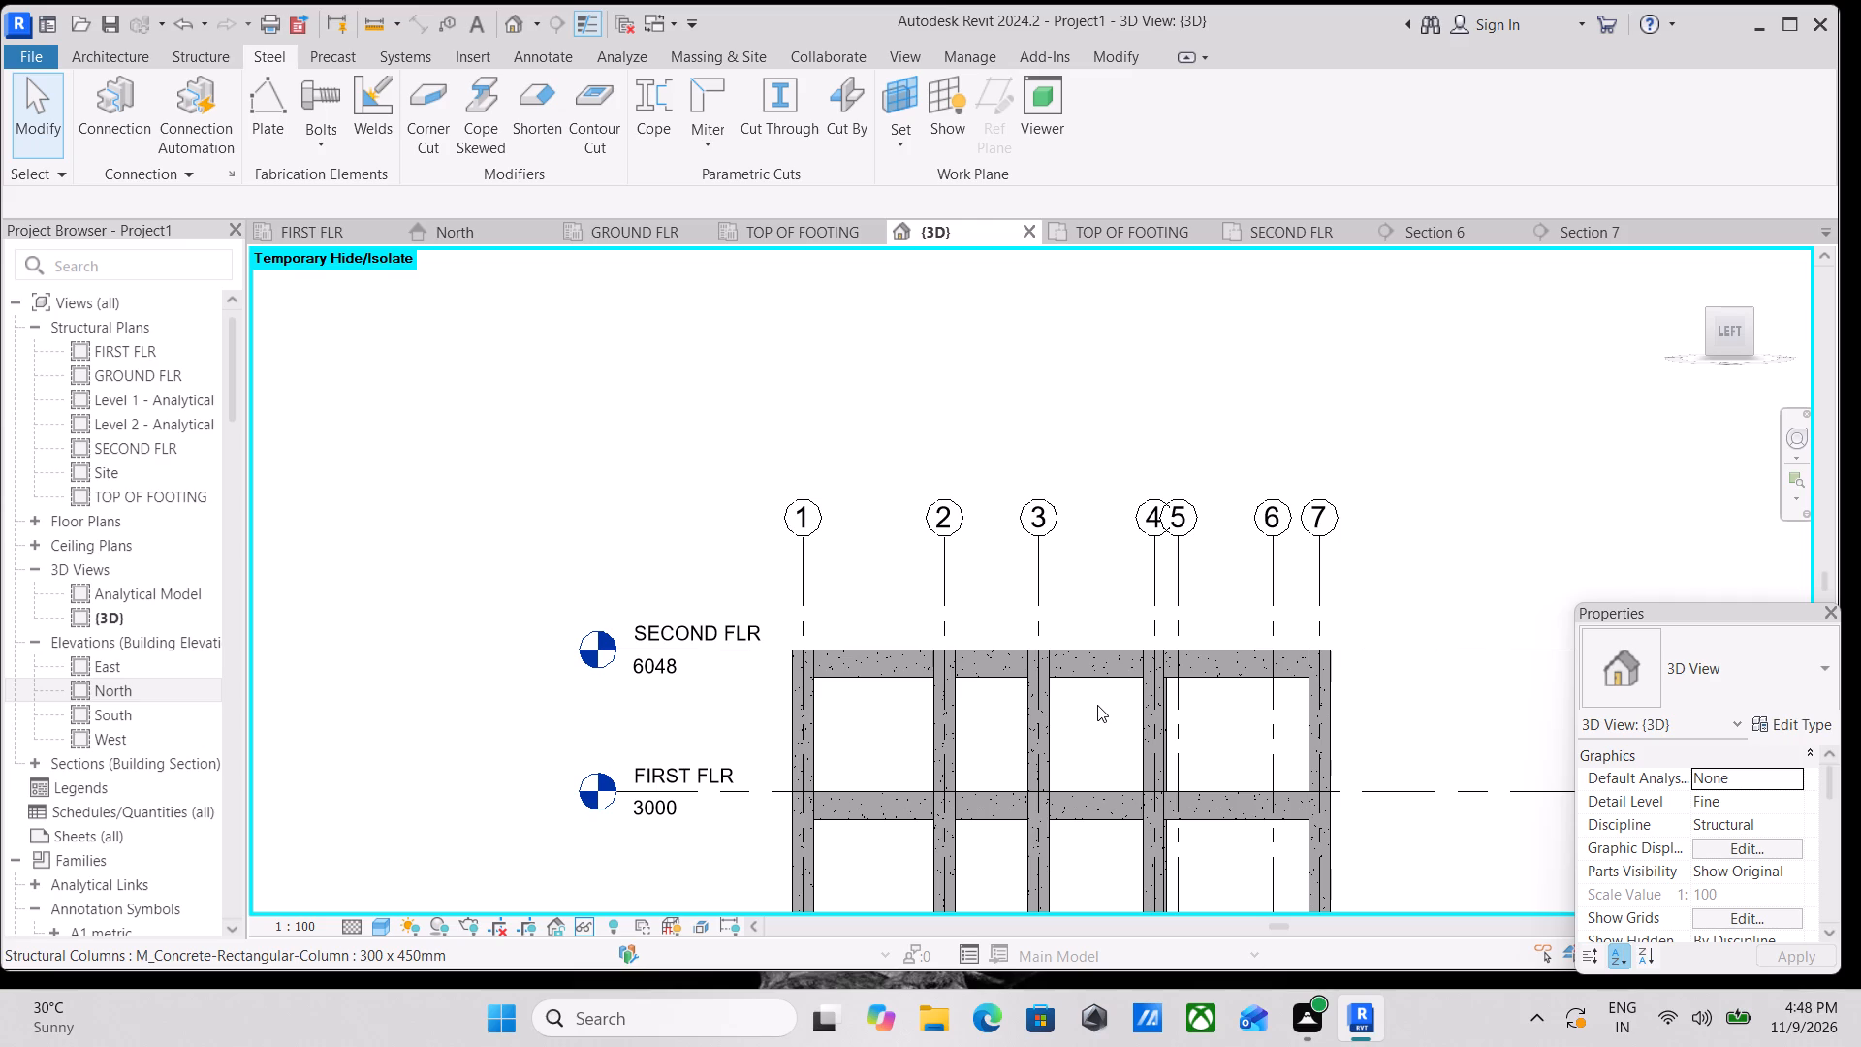
scroll(1176, 791, up, 3)
scroll(1118, 717, down, 5)
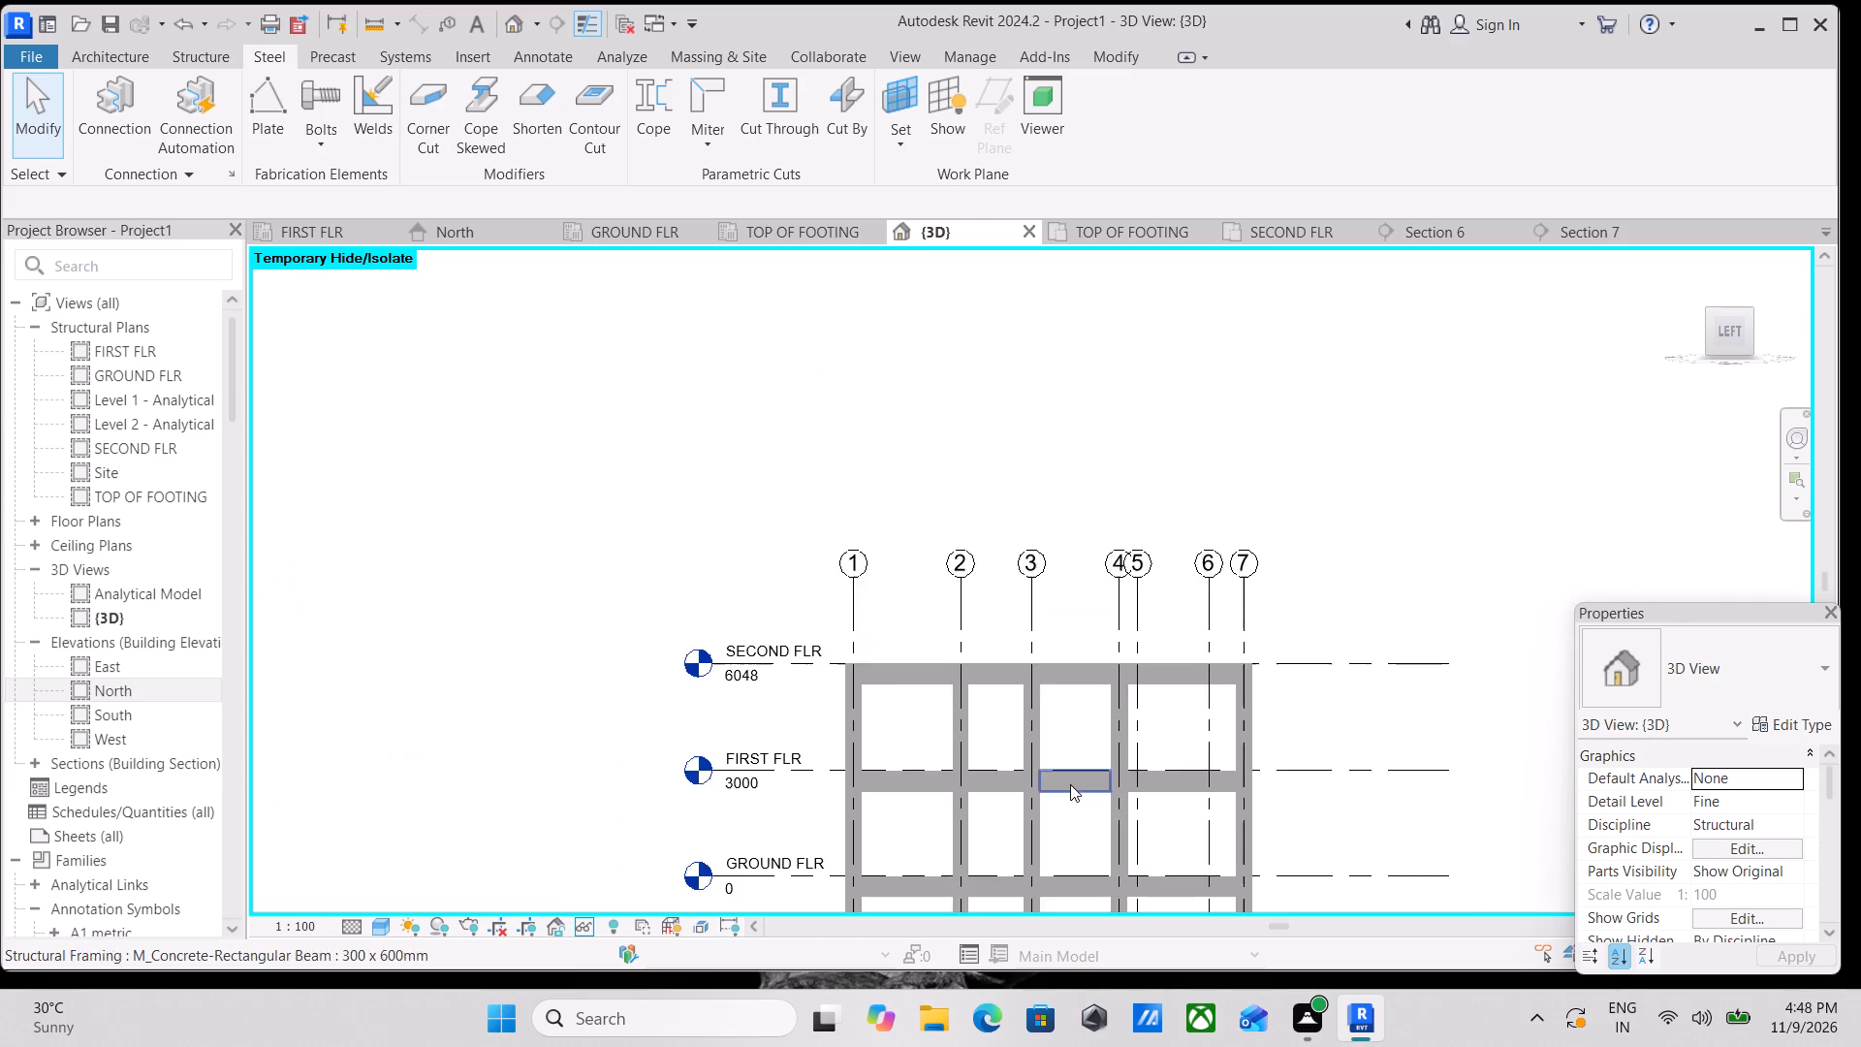
middle_drag(1070, 784, 1267, 602)
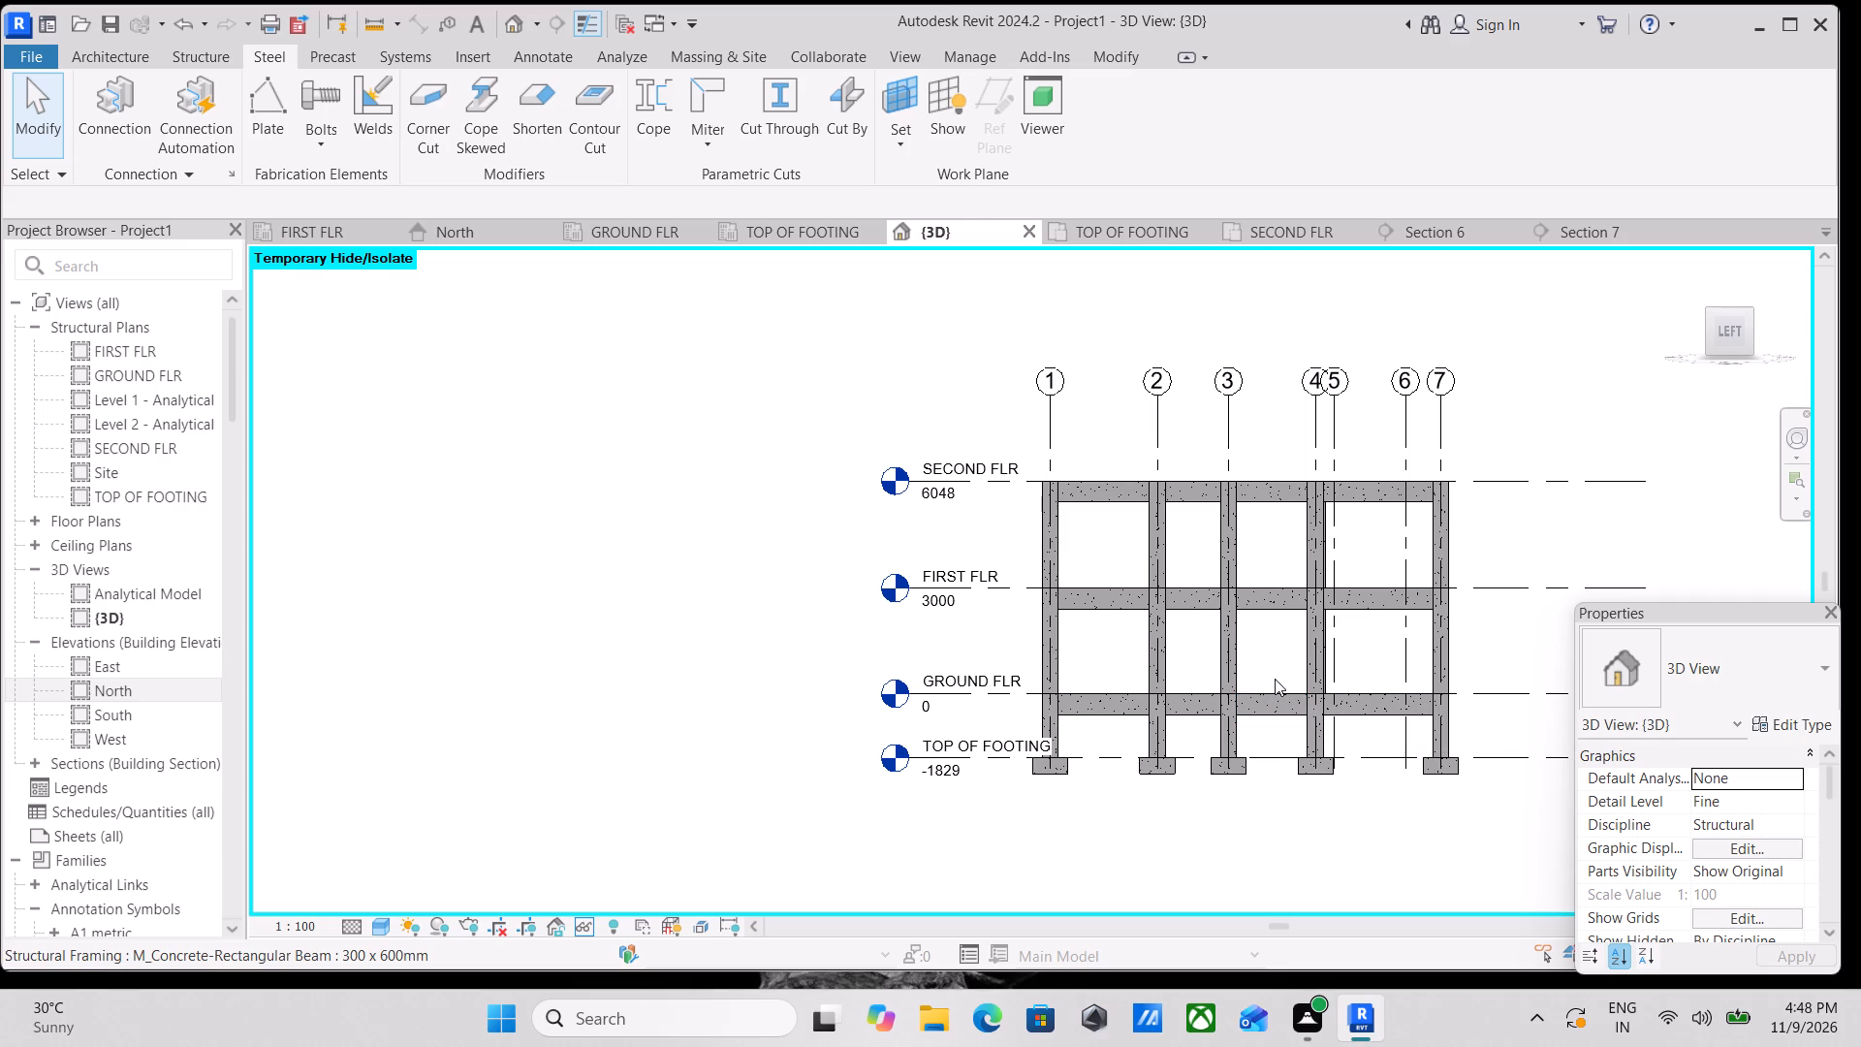
Examine the FIRST FLR and GROUND FLR beams and their column junctions up close in the Left view.
scroll(1274, 679, up, 2)
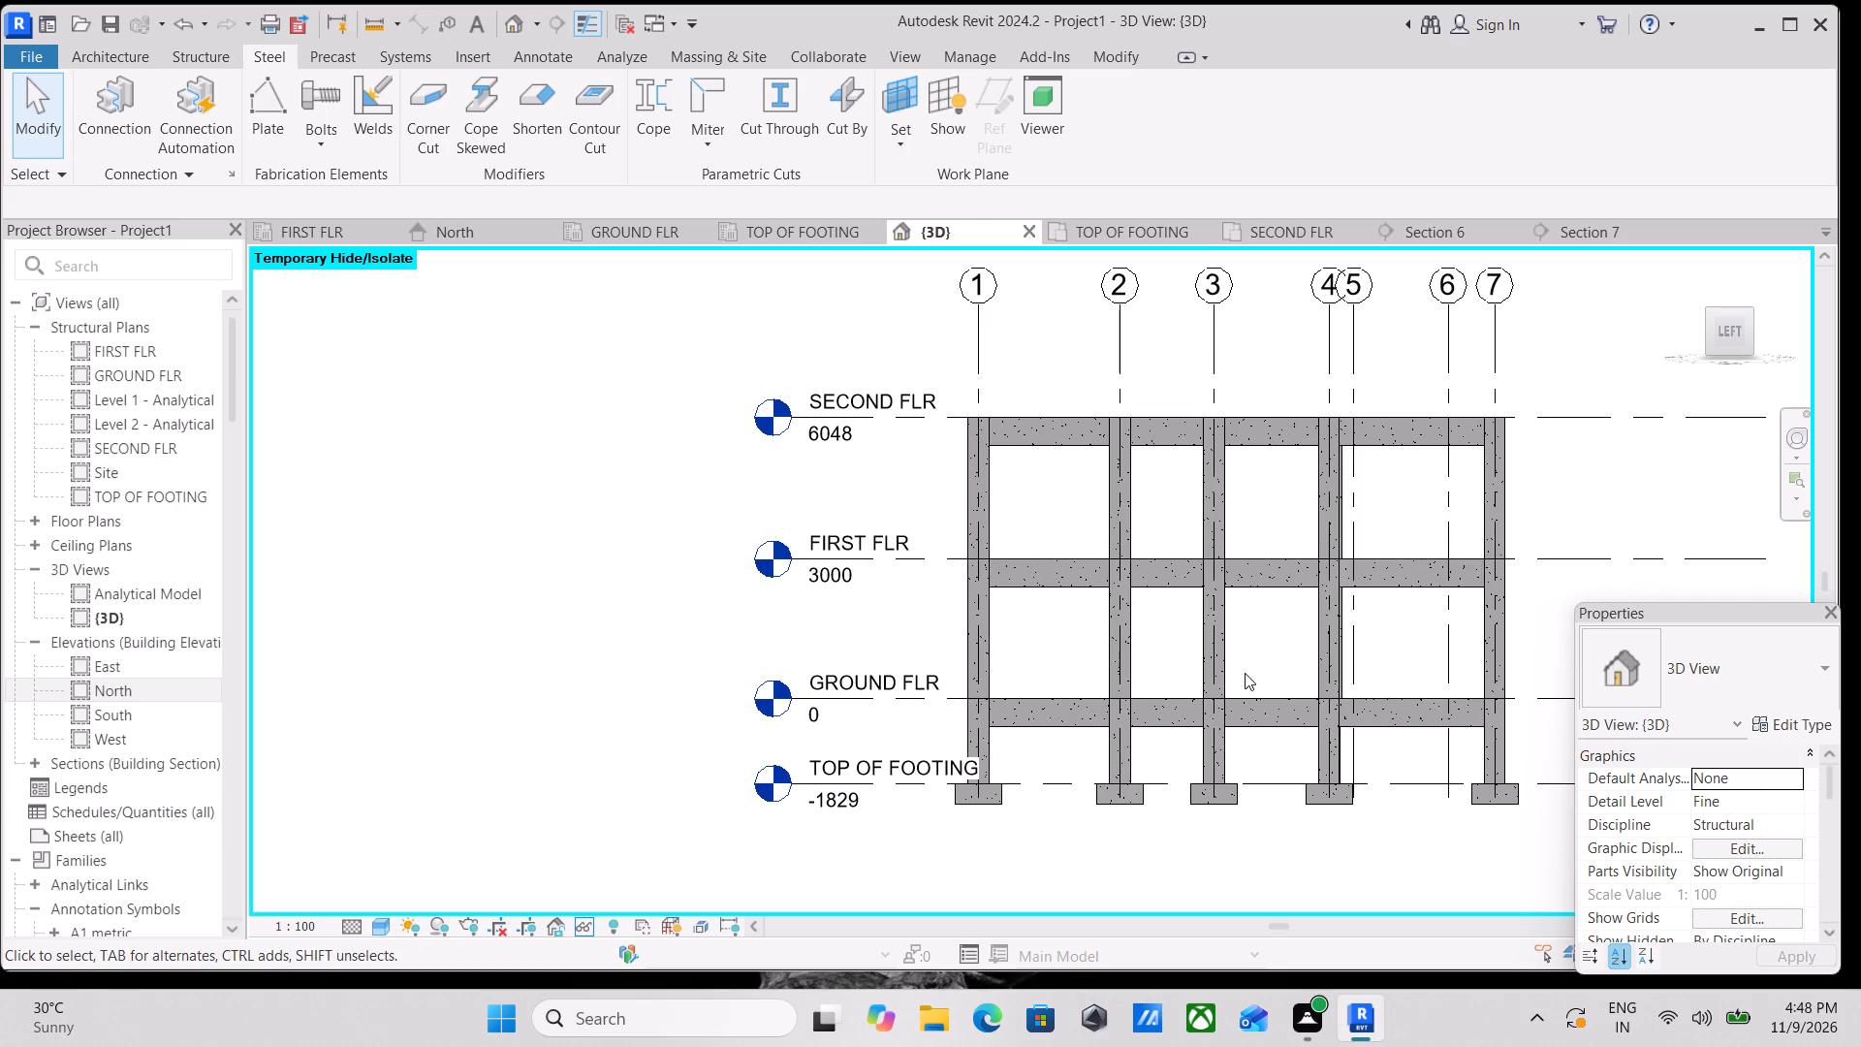
scroll(1239, 673, up, 2)
scroll(1238, 673, down, 2)
scroll(1233, 674, up, 6)
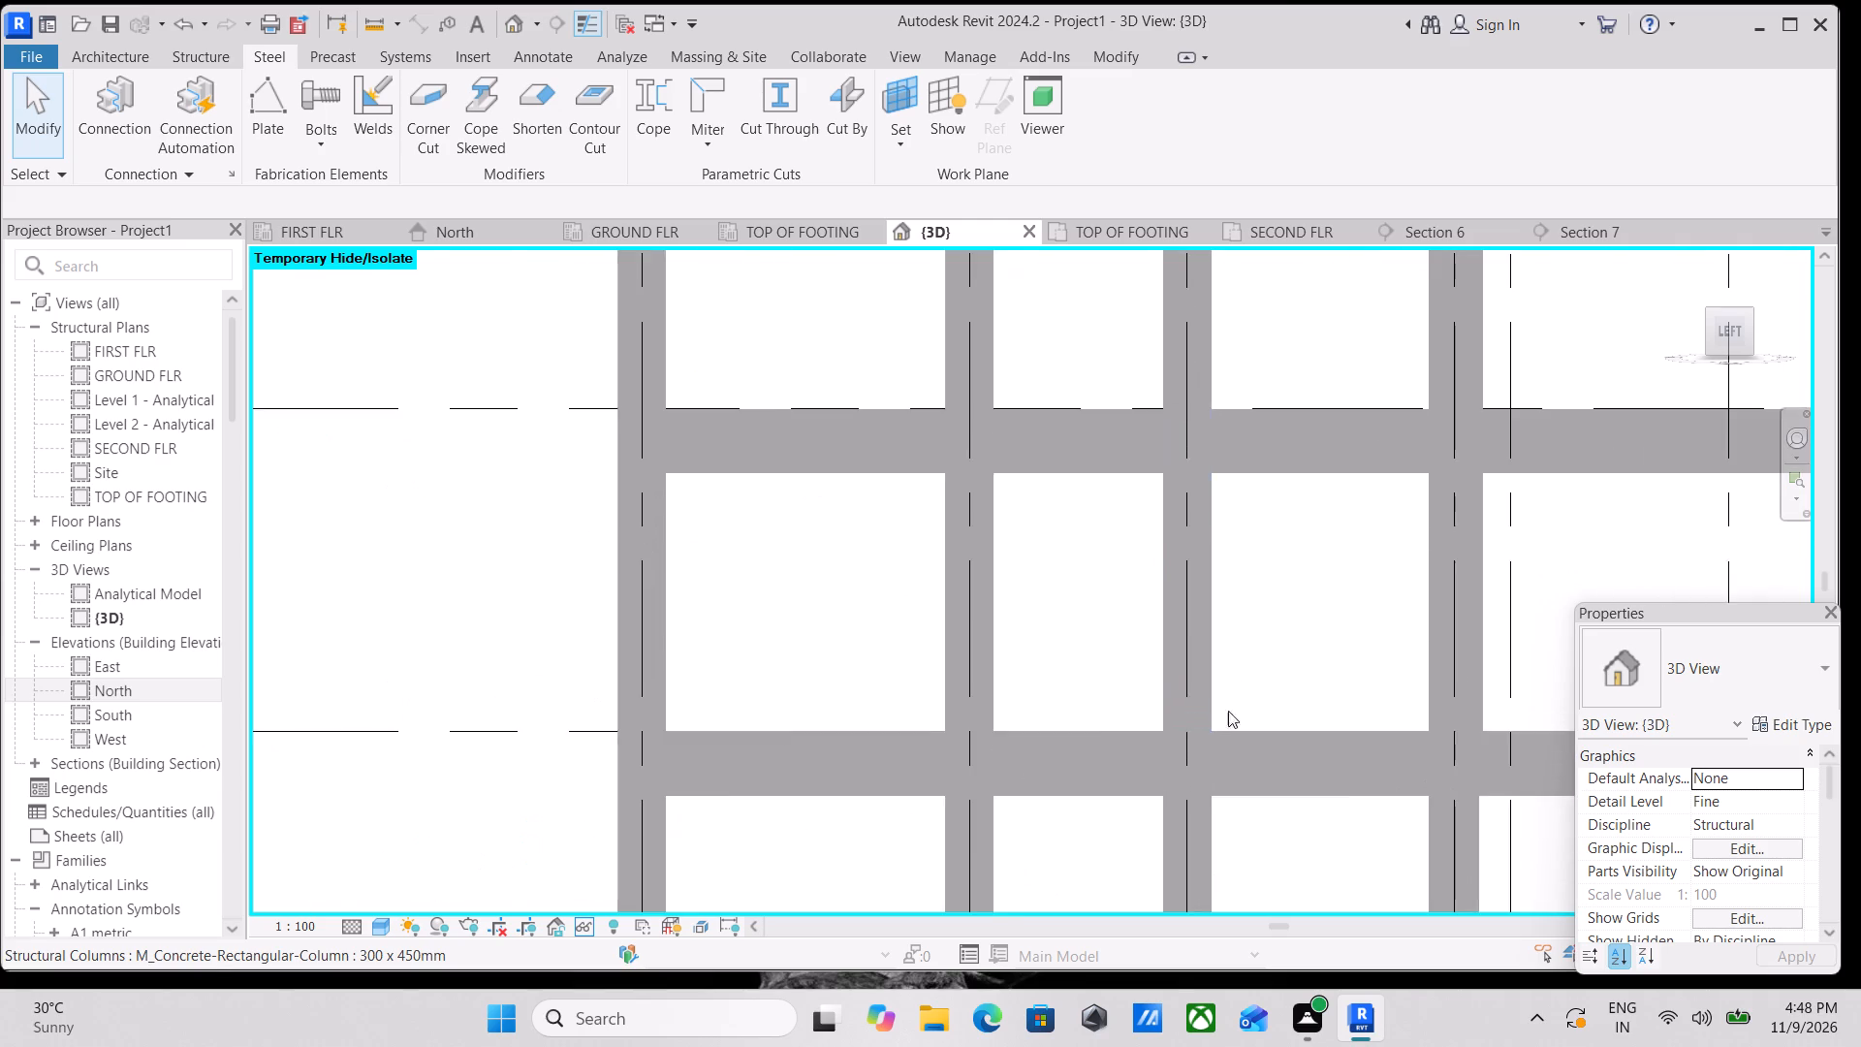
scroll(1227, 752, down, 2)
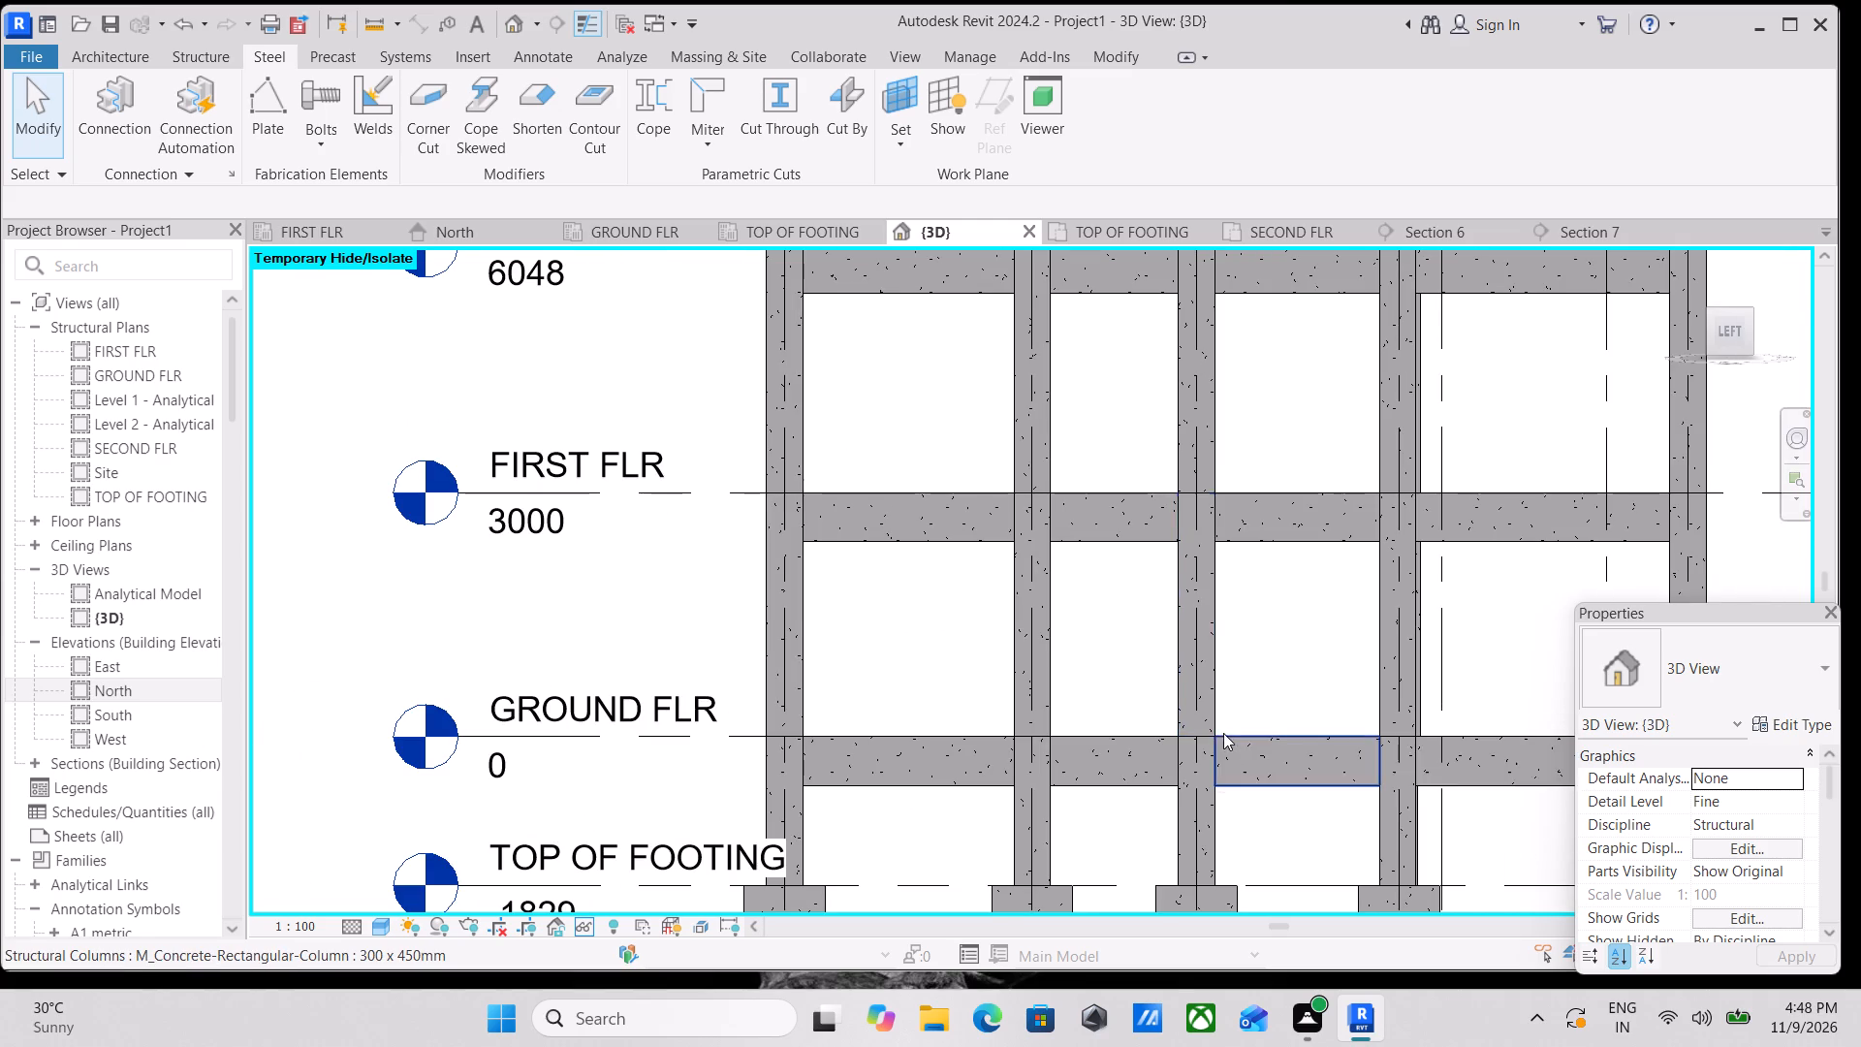
scroll(1223, 733, down, 2)
scroll(1185, 753, up, 3)
scroll(1185, 752, down, 2)
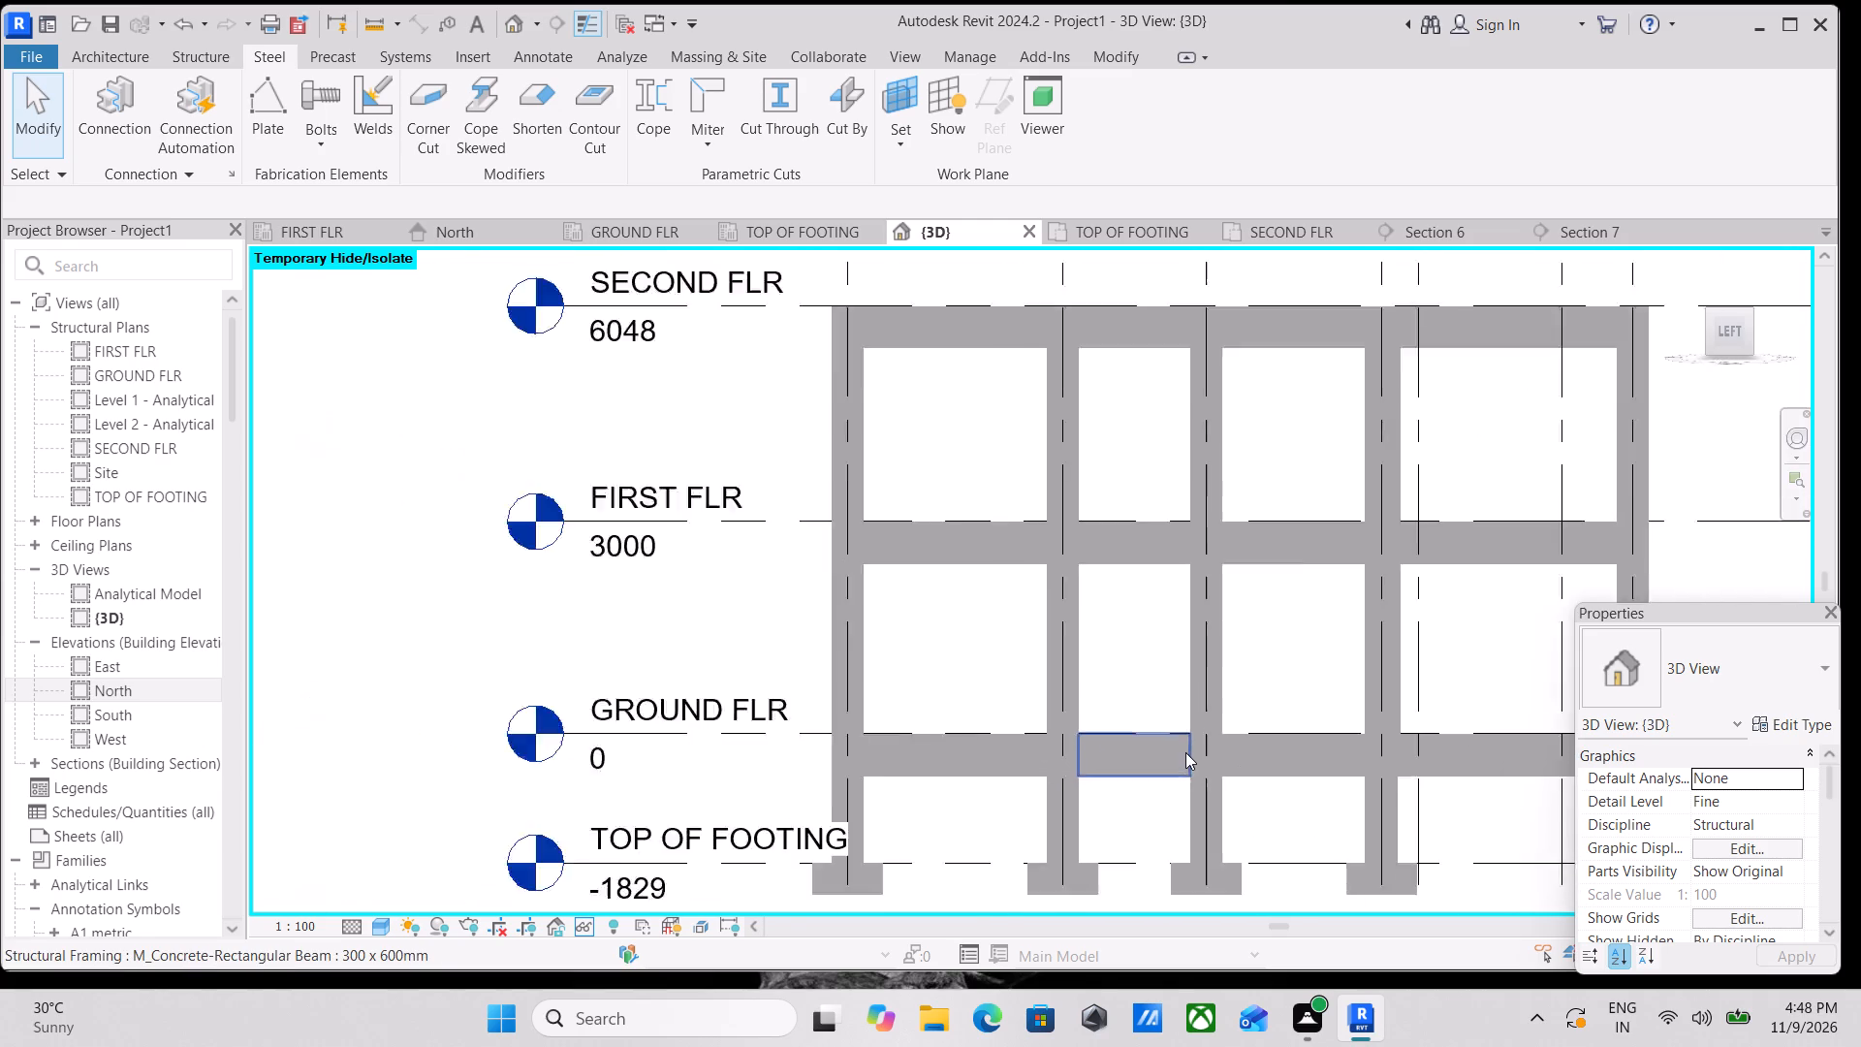
Examine the full side frame across grids 1 to 7, from the footings to SECOND FLR.
scroll(1185, 752, down, 1)
scroll(1185, 752, up, 3)
middle_drag(1226, 692, 956, 695)
scroll(953, 693, up, 1)
scroll(1084, 617, down, 5)
middle_drag(1084, 620, 841, 689)
middle_drag(1047, 670, 972, 713)
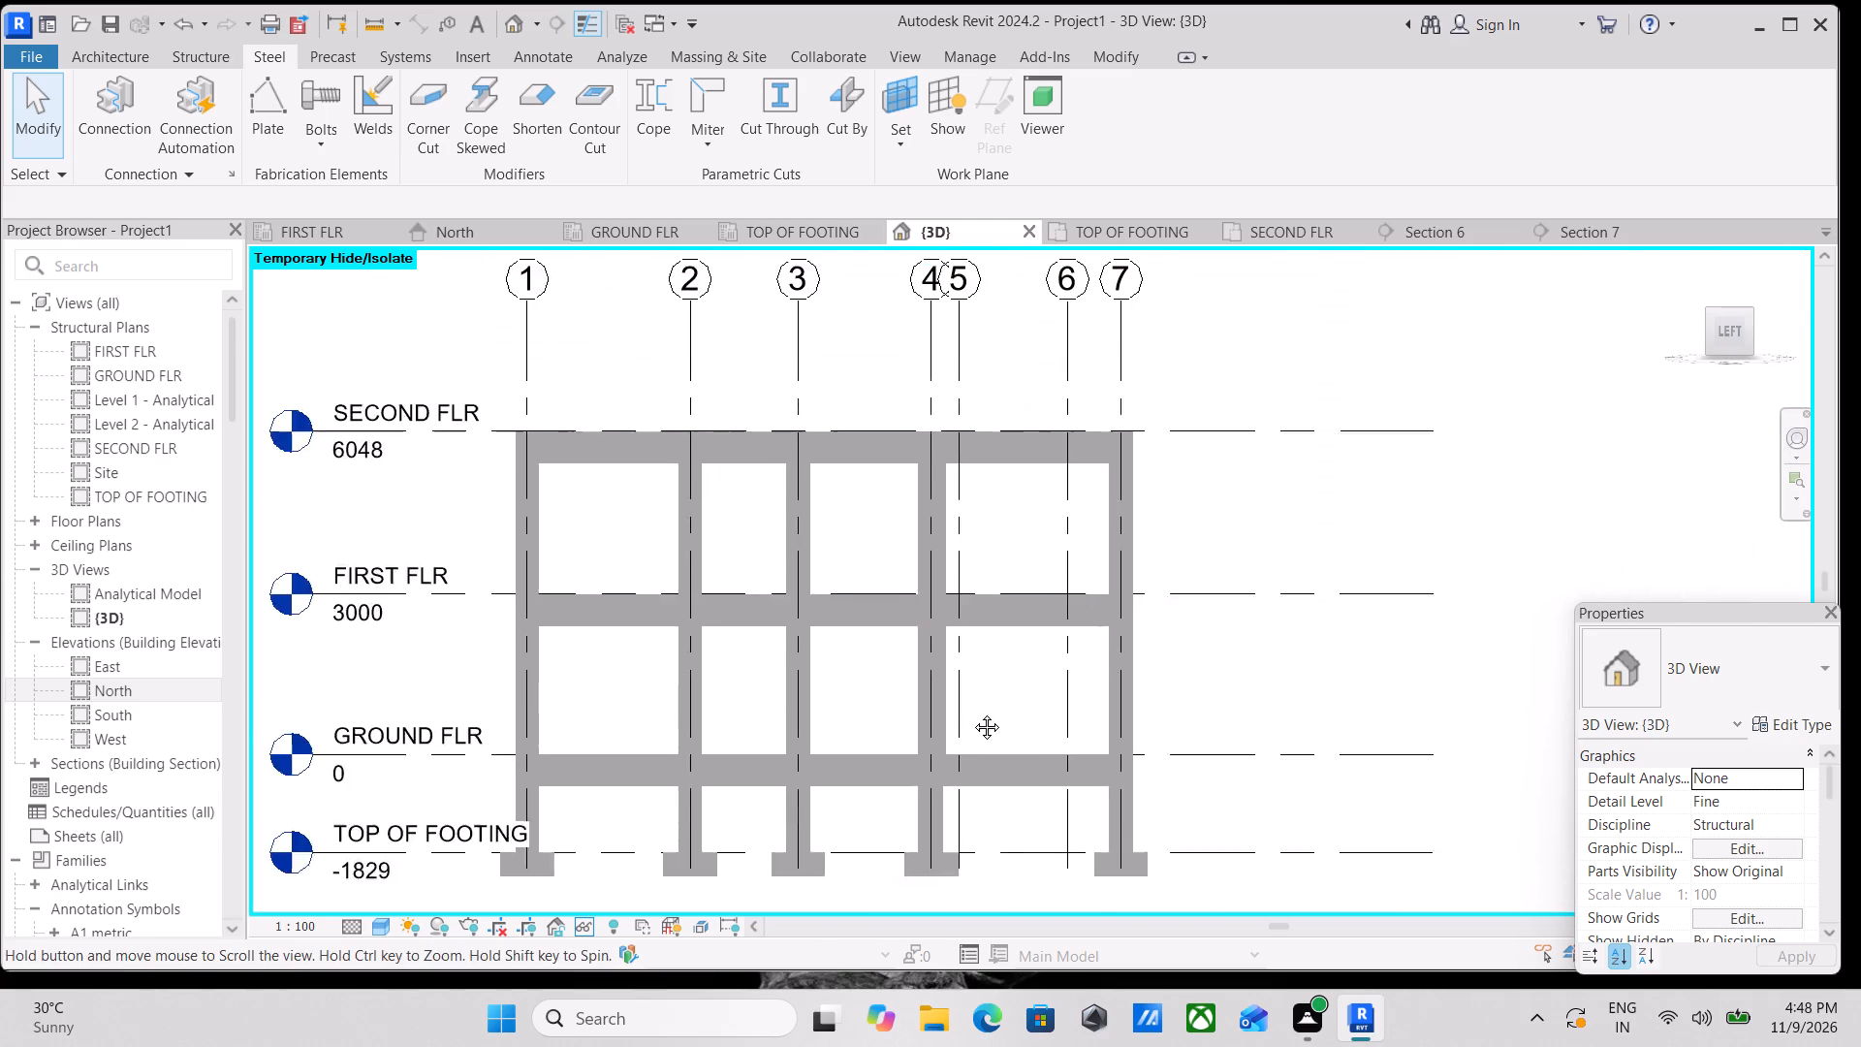
middle_drag(972, 713, 917, 722)
scroll(1011, 678, down, 2)
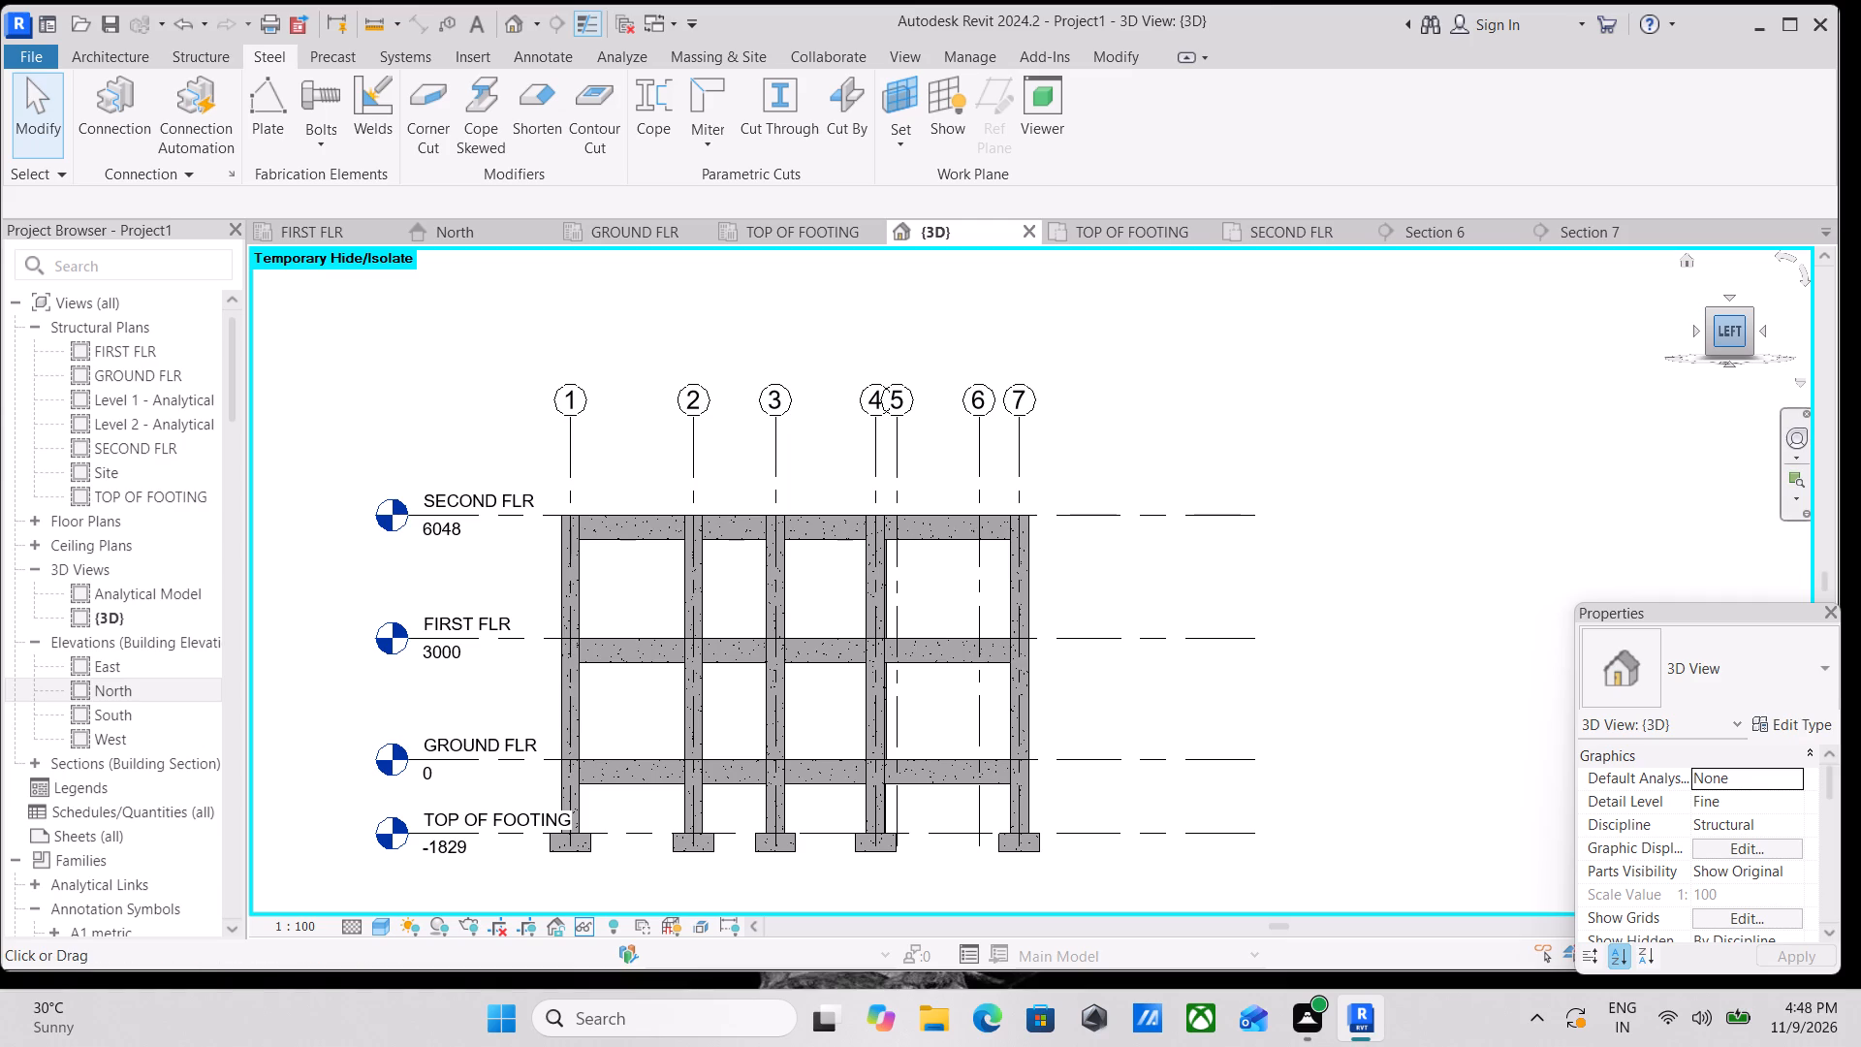
Orient the 3D model to the Left-Front corner view and examine the SECOND FLR beams and columns.
click(1749, 319)
scroll(1070, 581, up, 2)
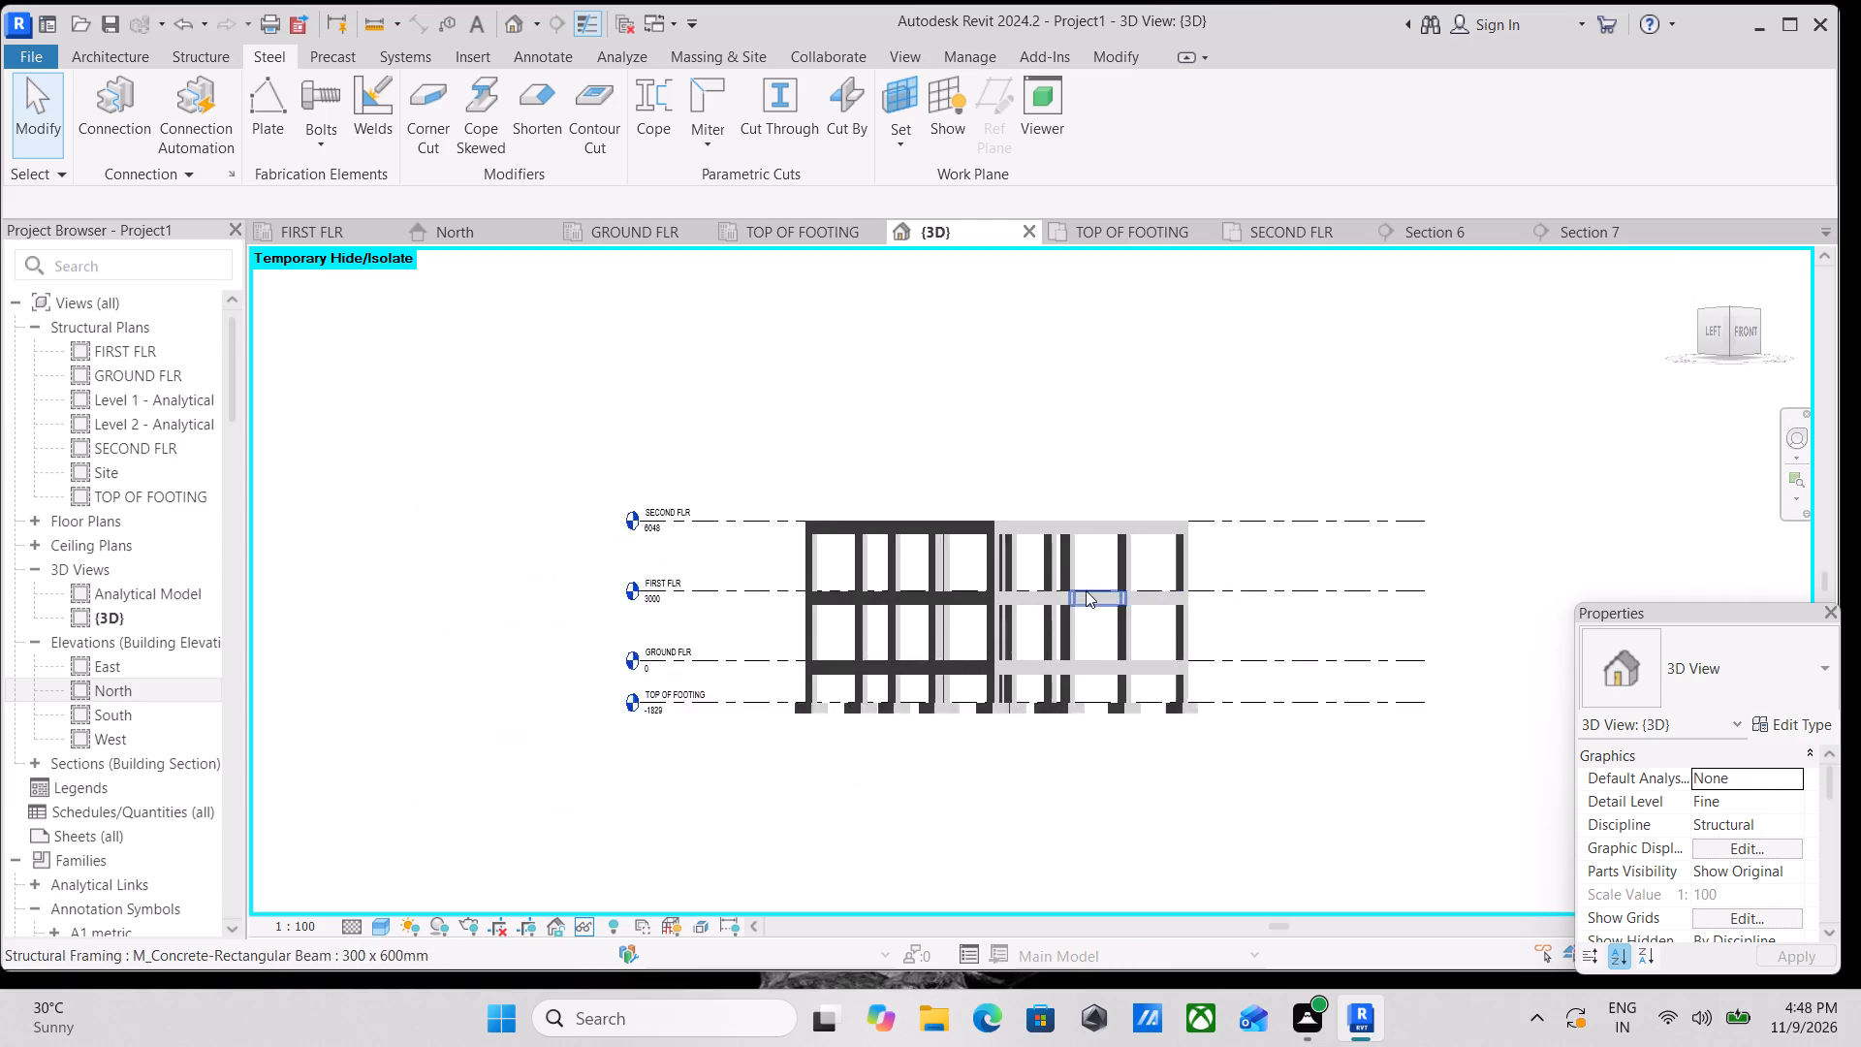
scroll(1086, 590, up, 2)
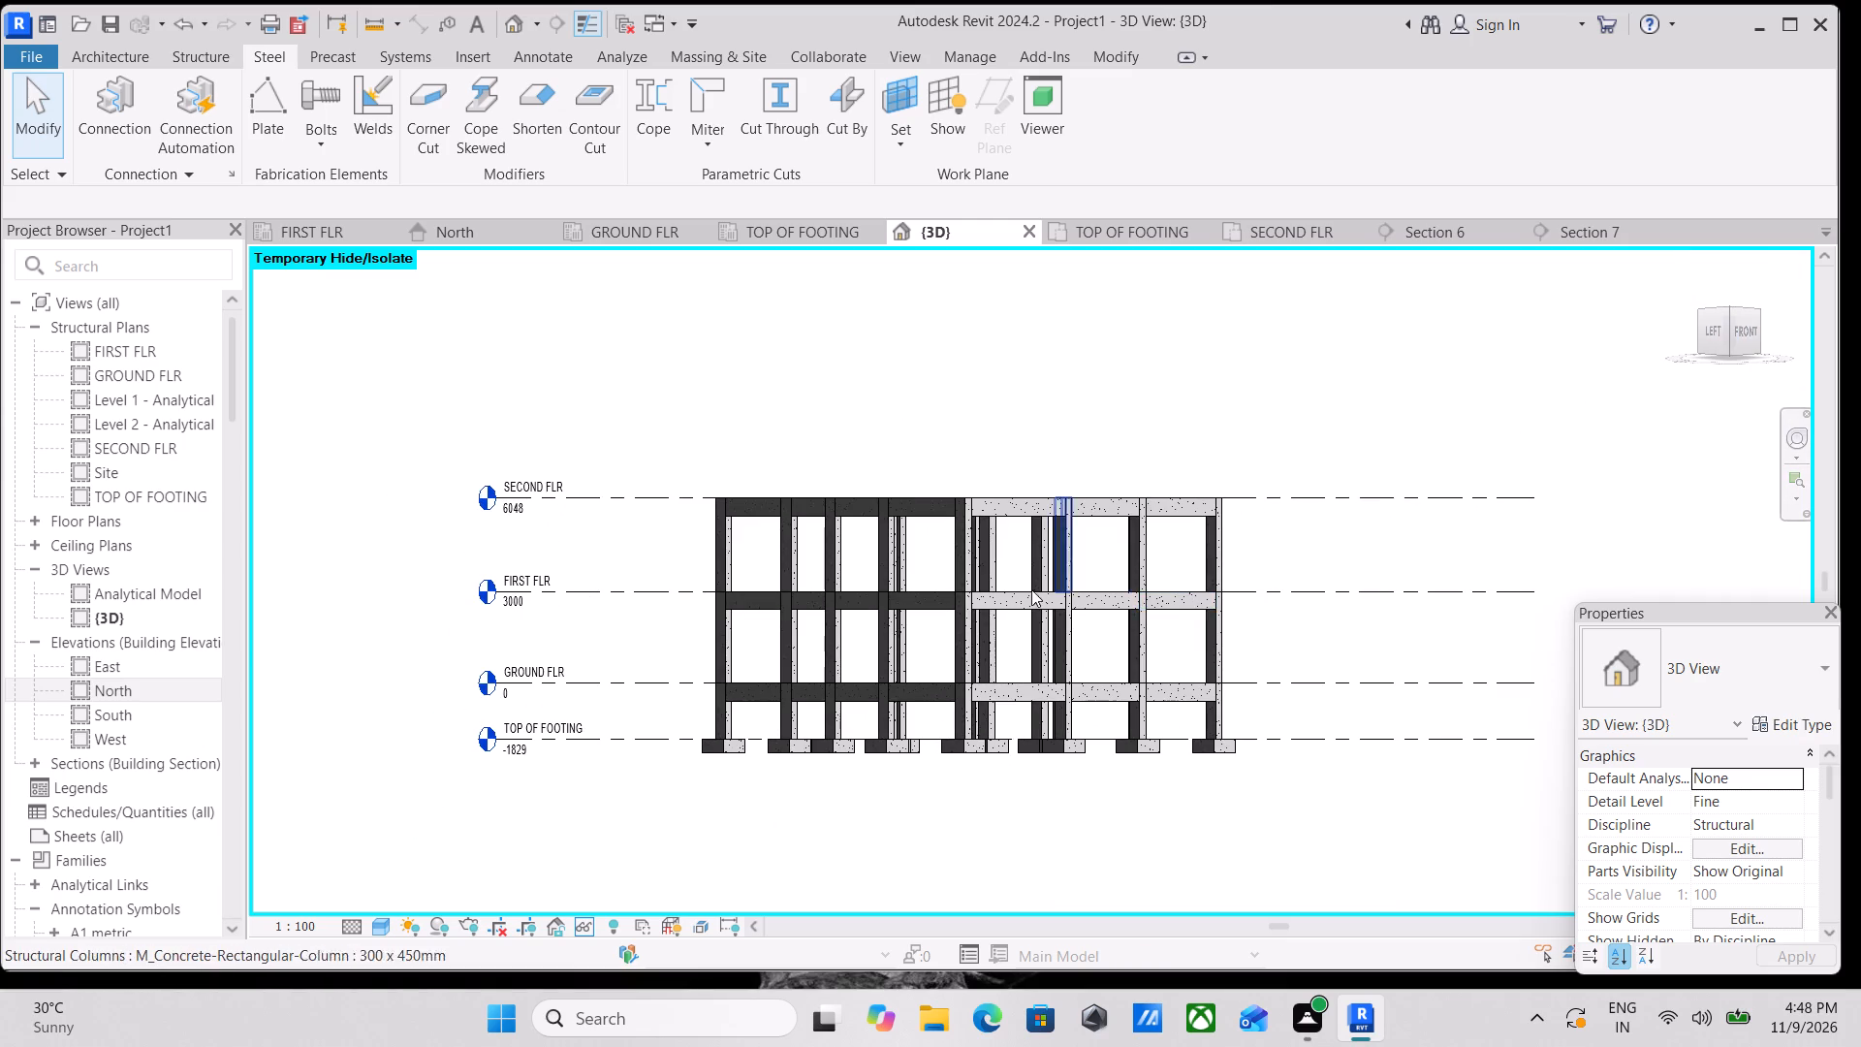
scroll(1221, 456, up, 3)
scroll(904, 636, up, 5)
middle_drag(1389, 479, 1273, 642)
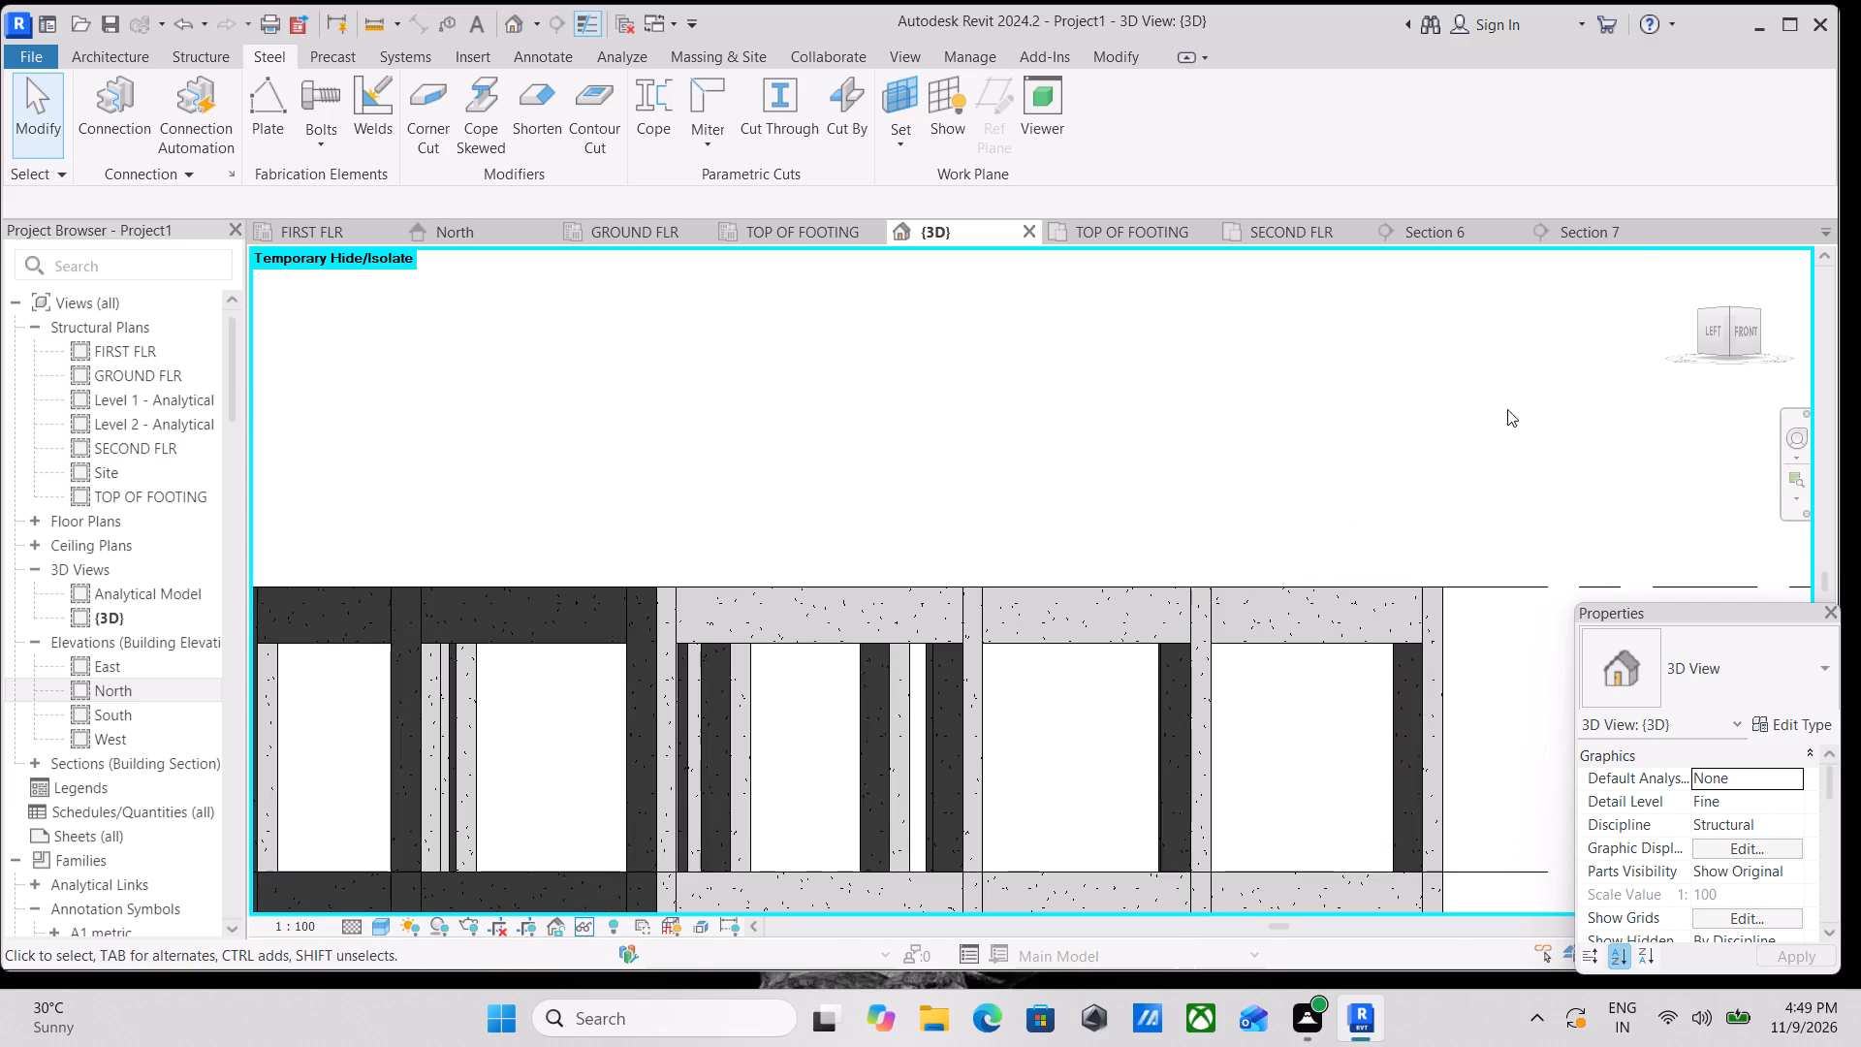
Orient the model to the Top-Left-Front isometric view and examine the roof slab panels, beams, columns and footings.
click(1733, 310)
scroll(1341, 599, up, 3)
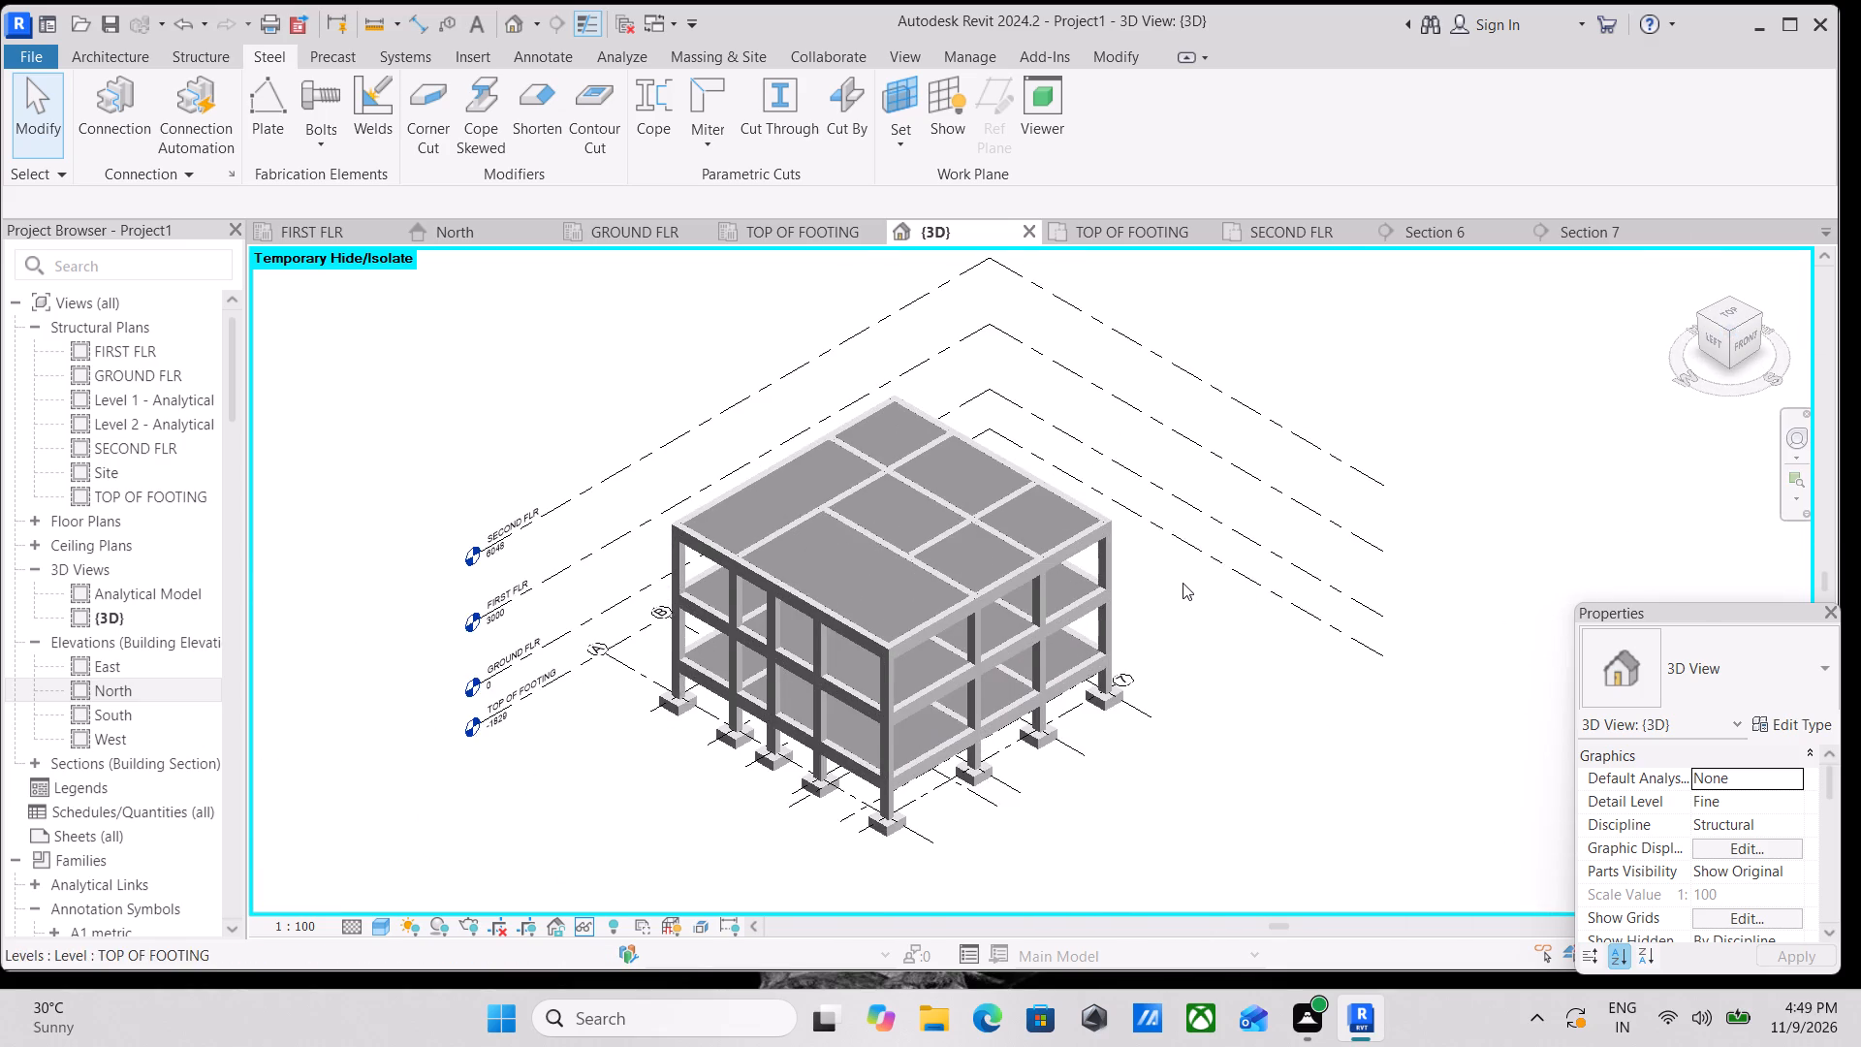
scroll(1183, 583, up, 1)
scroll(1017, 555, up, 2)
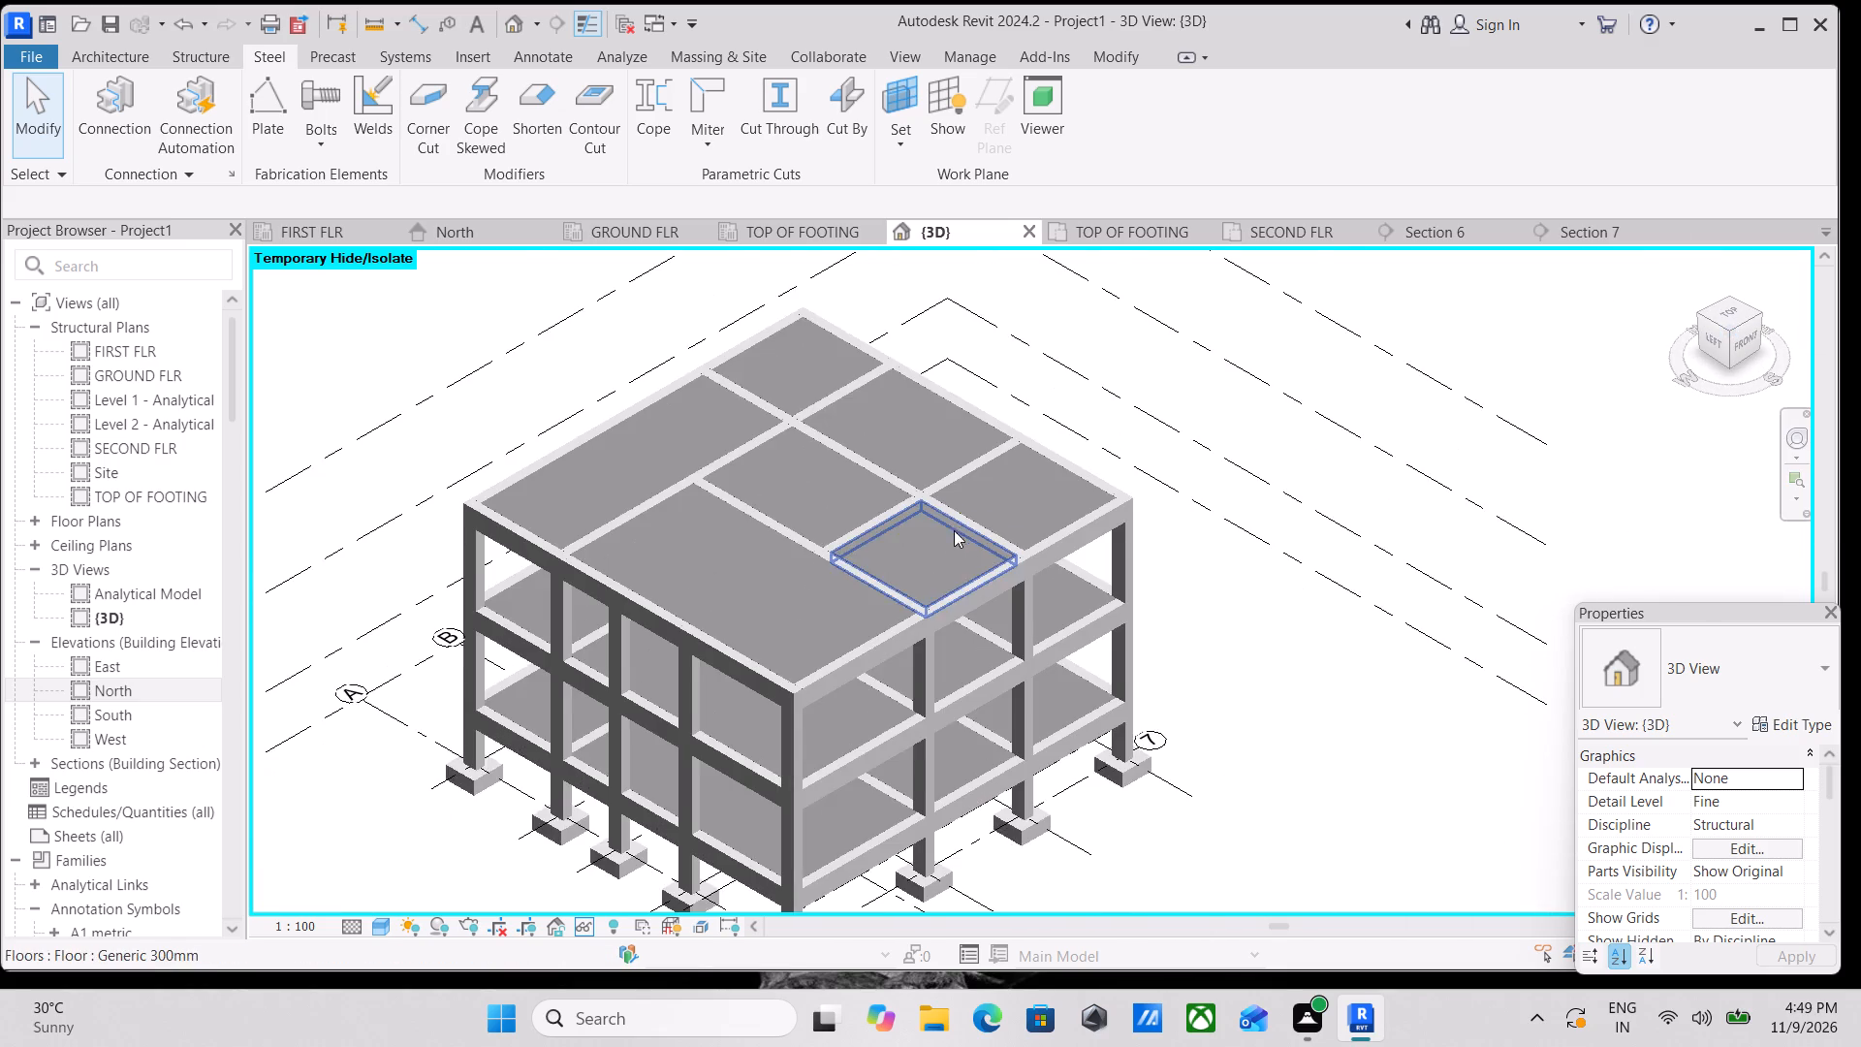
scroll(1132, 530, up, 1)
middle_drag(1306, 468, 1522, 394)
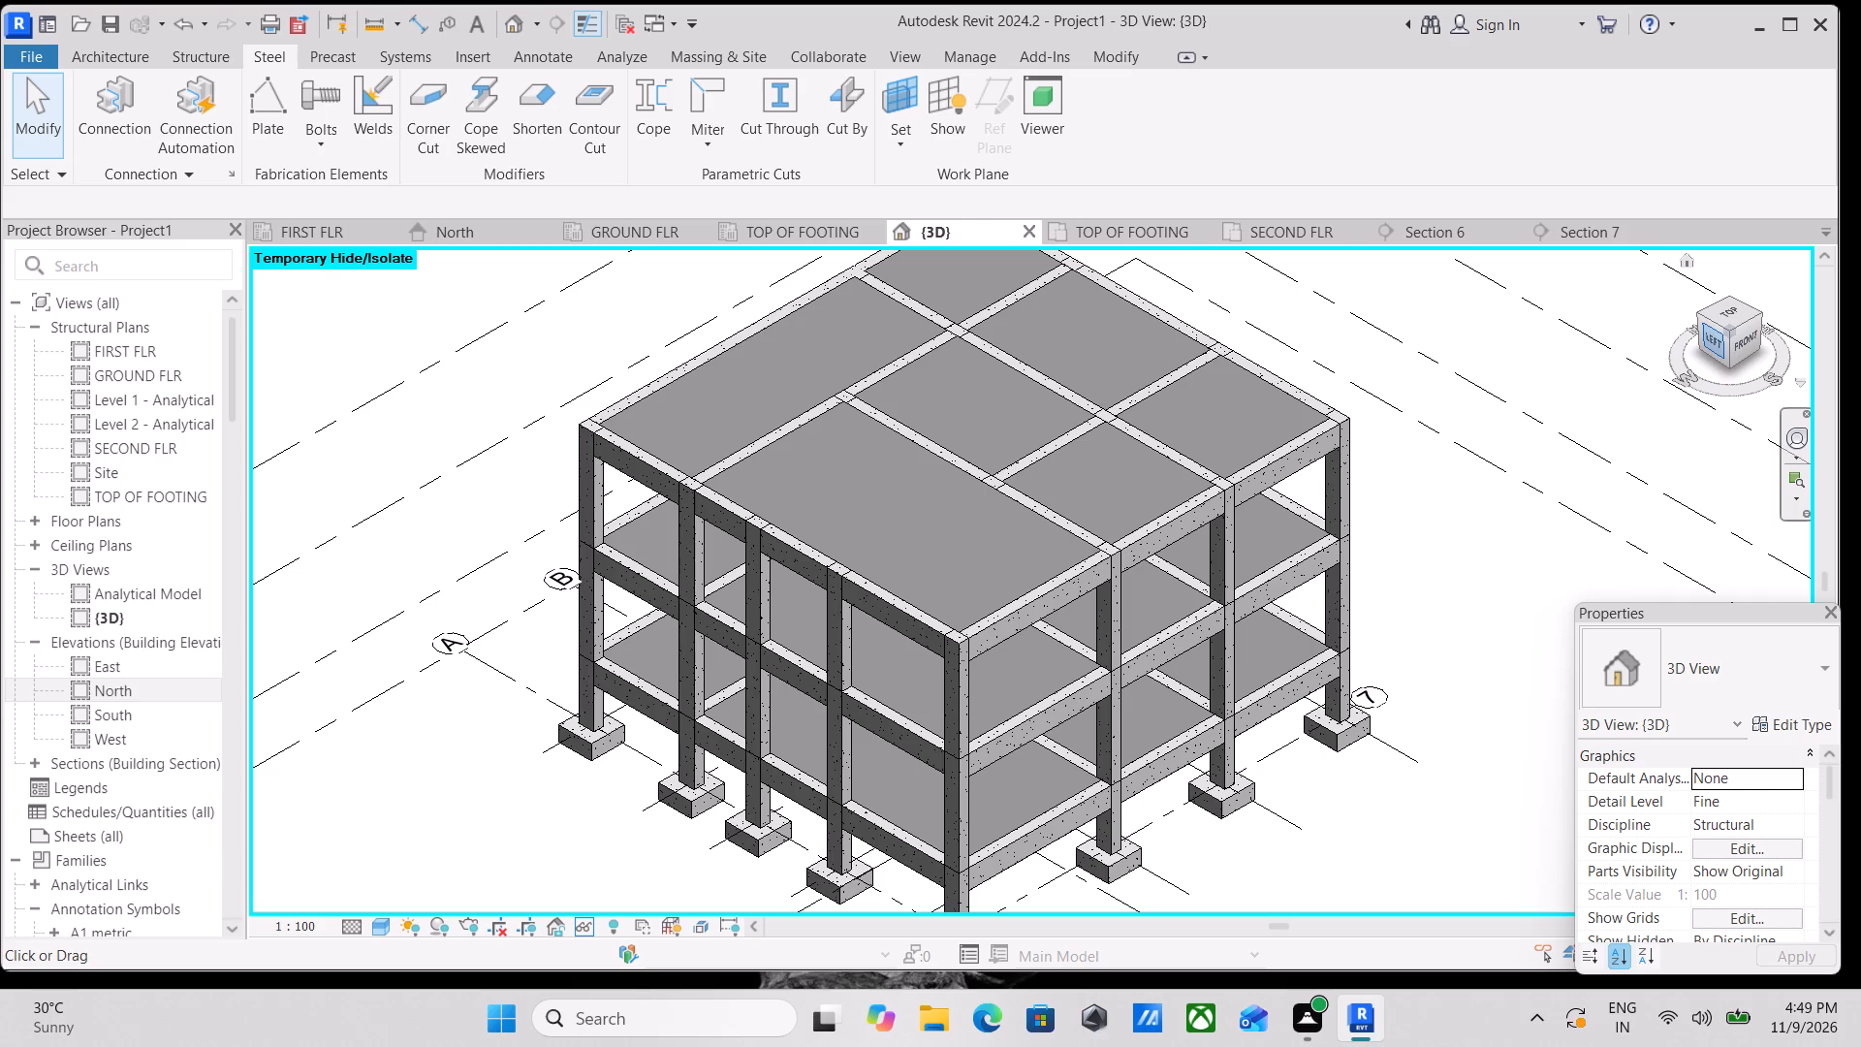
Orient the model back to the Left-Front corner view and examine the frame across all four levels.
click(1731, 346)
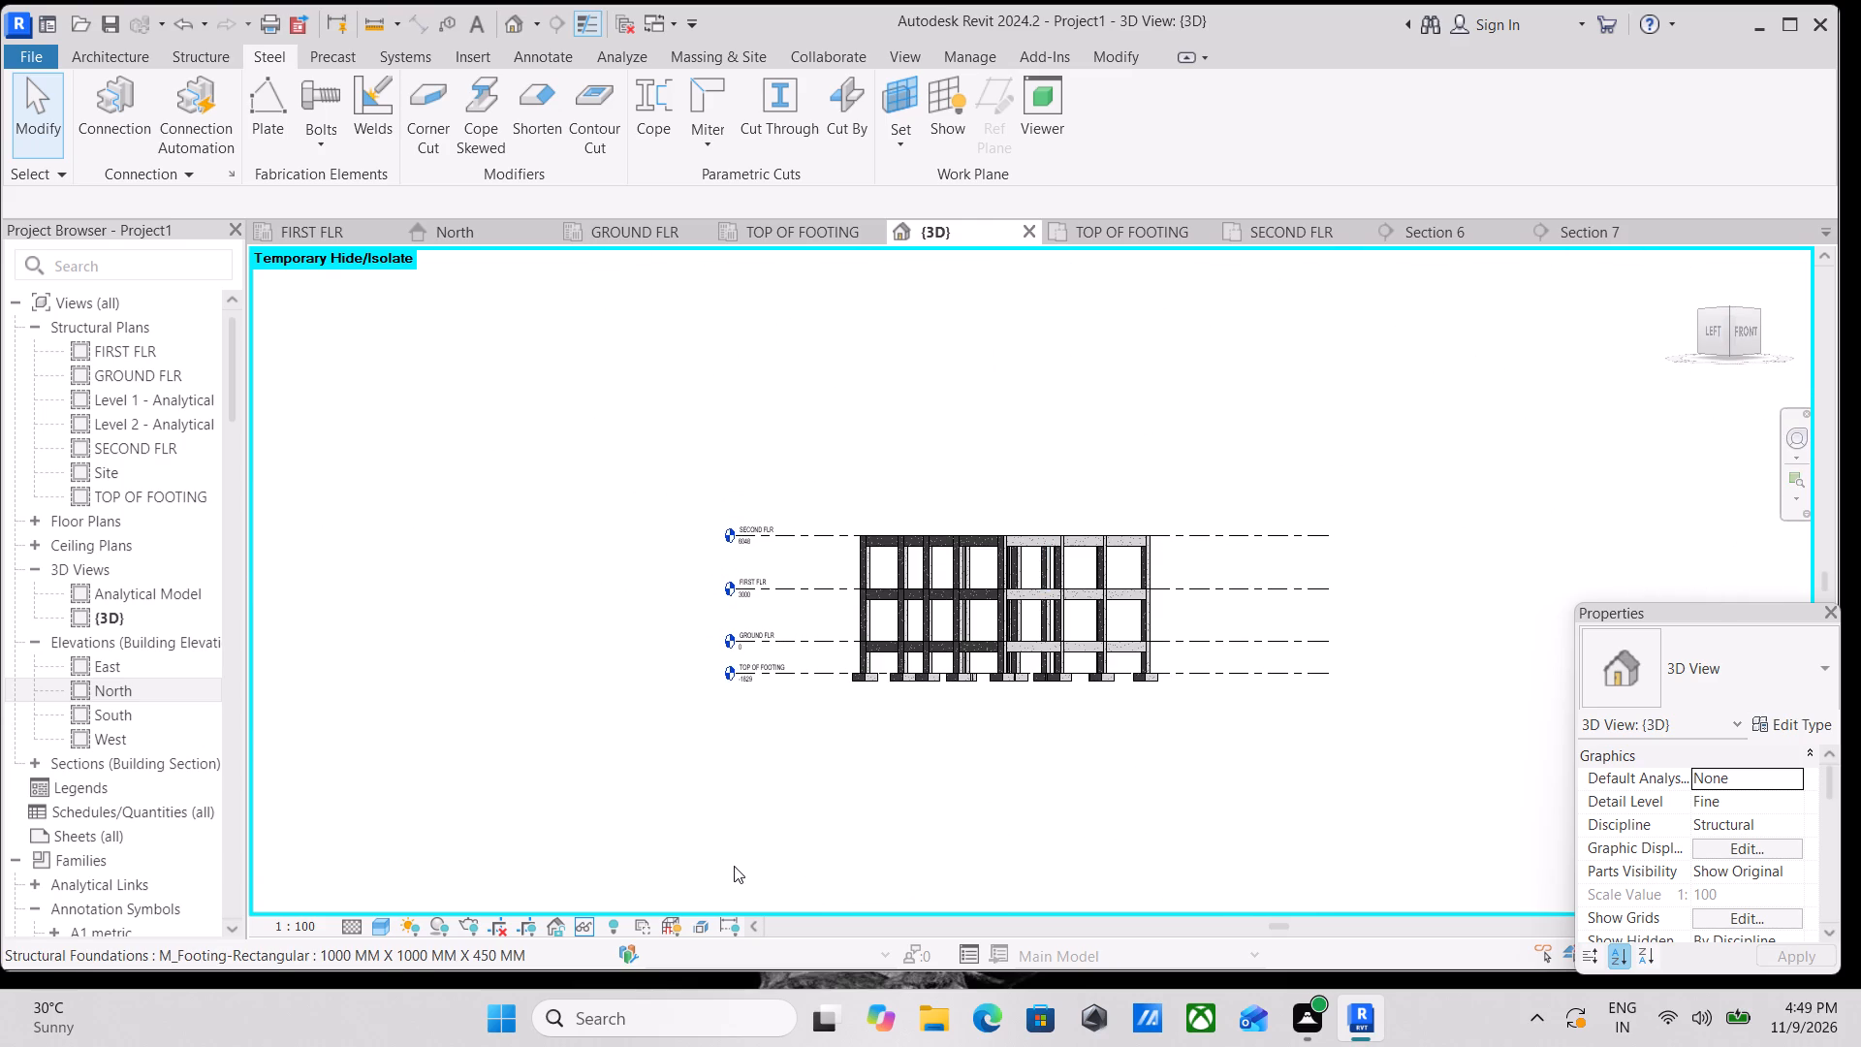
scroll(671, 984, down, 2)
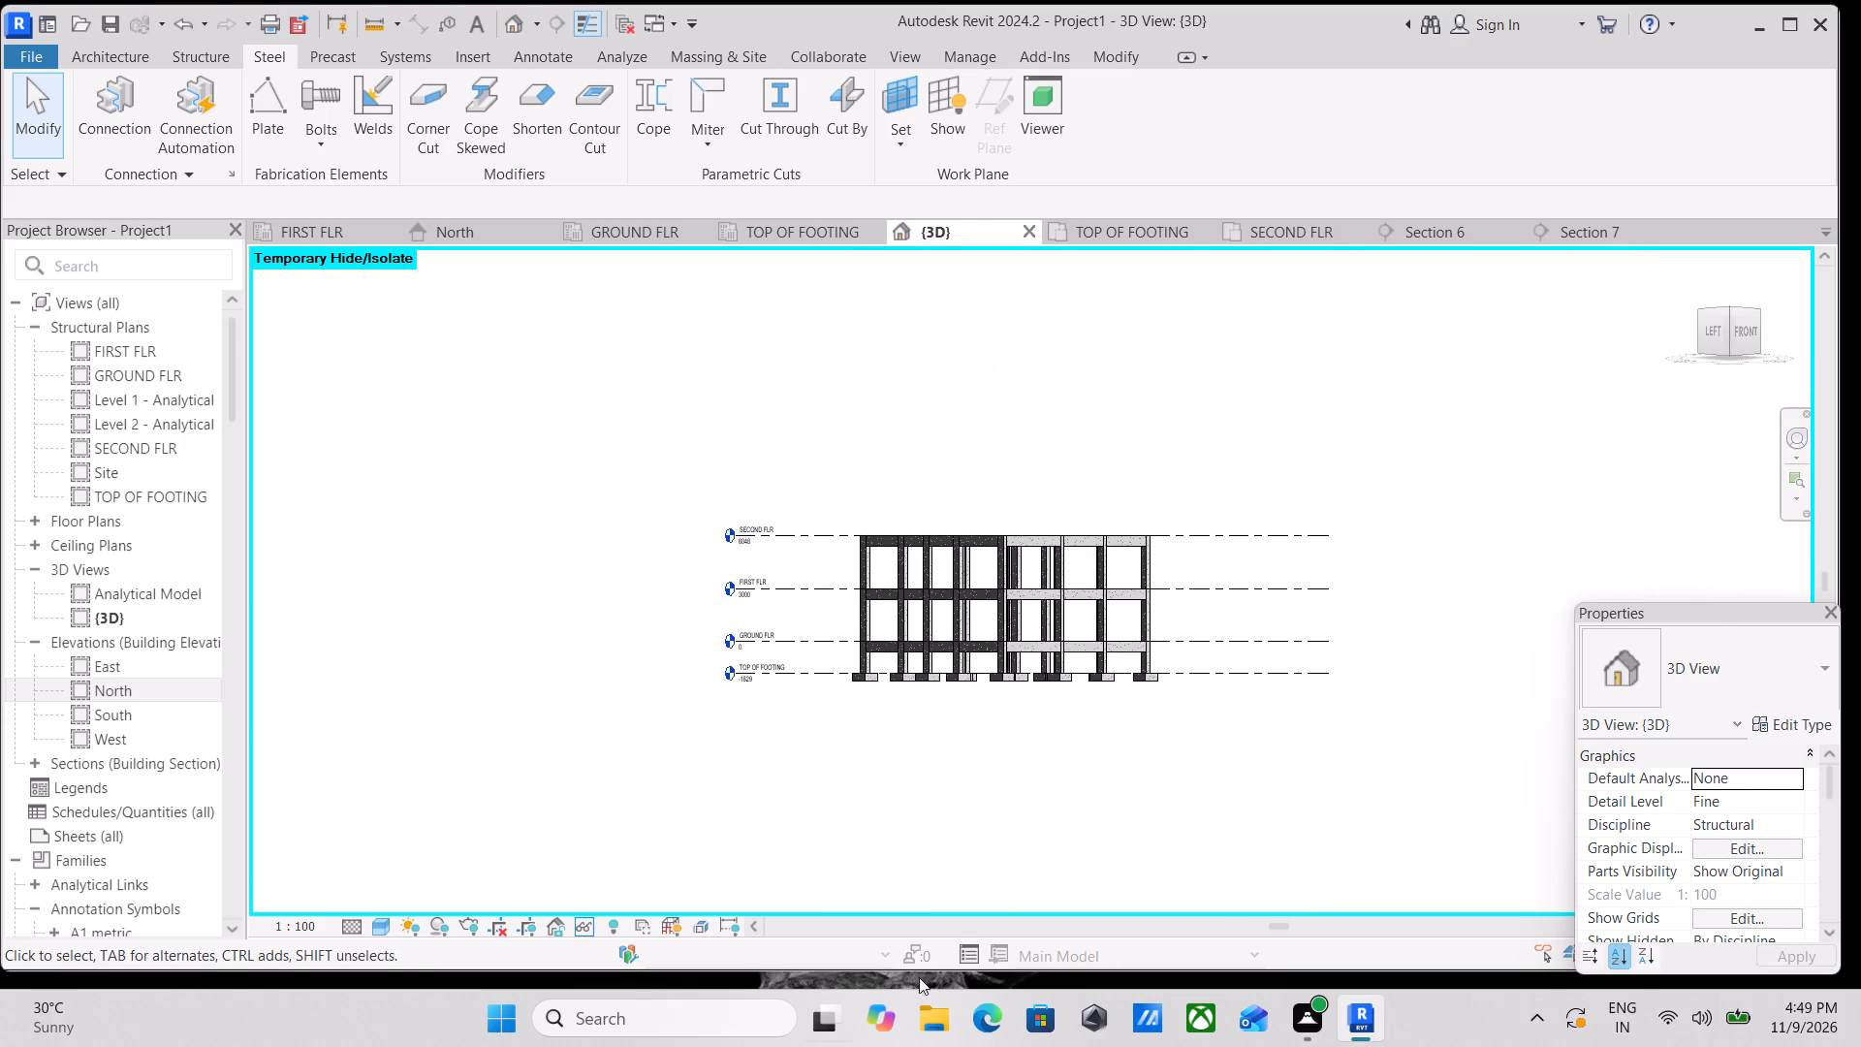
scroll(923, 669, up, 4)
scroll(1153, 549, up, 3)
scroll(1213, 539, down, 3)
middle_drag(1078, 610, 1173, 736)
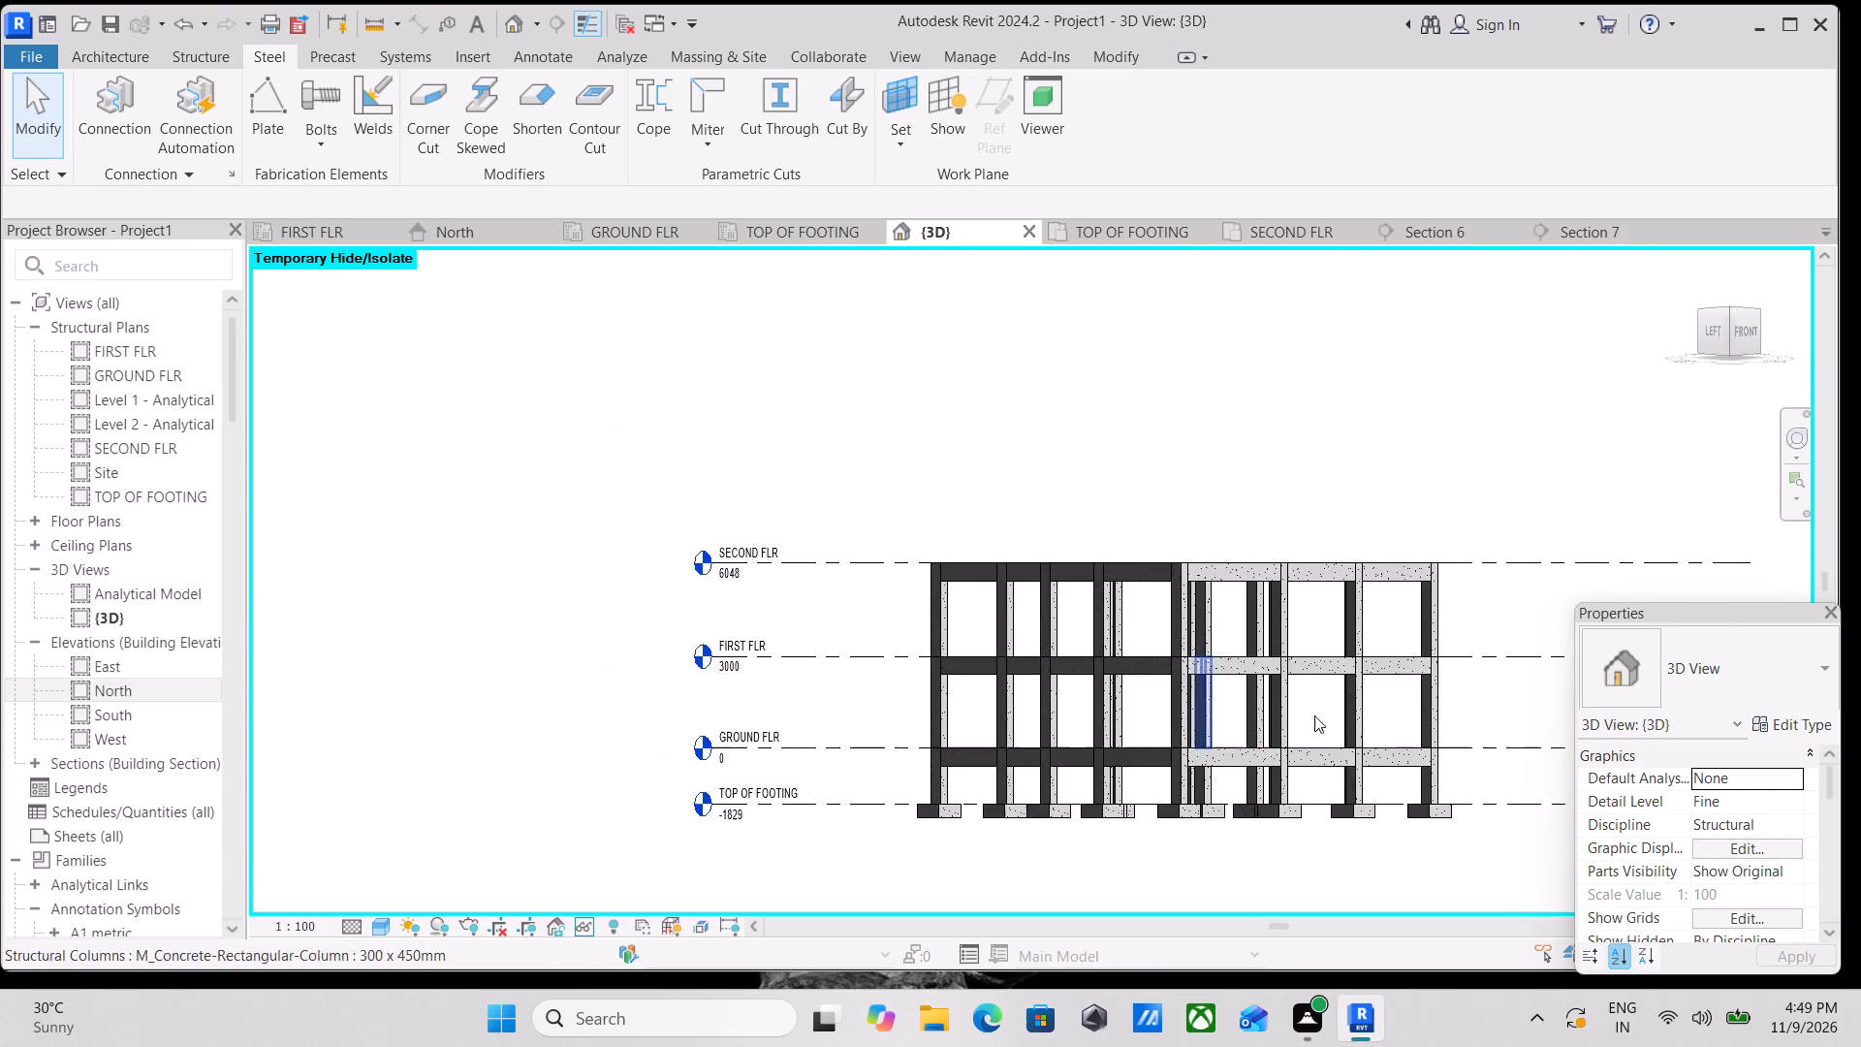
scroll(1324, 776, up, 3)
scroll(1188, 775, up, 2)
middle_drag(1070, 739, 892, 703)
scroll(1095, 806, up, 3)
scroll(1270, 869, up, 2)
scroll(1269, 869, down, 8)
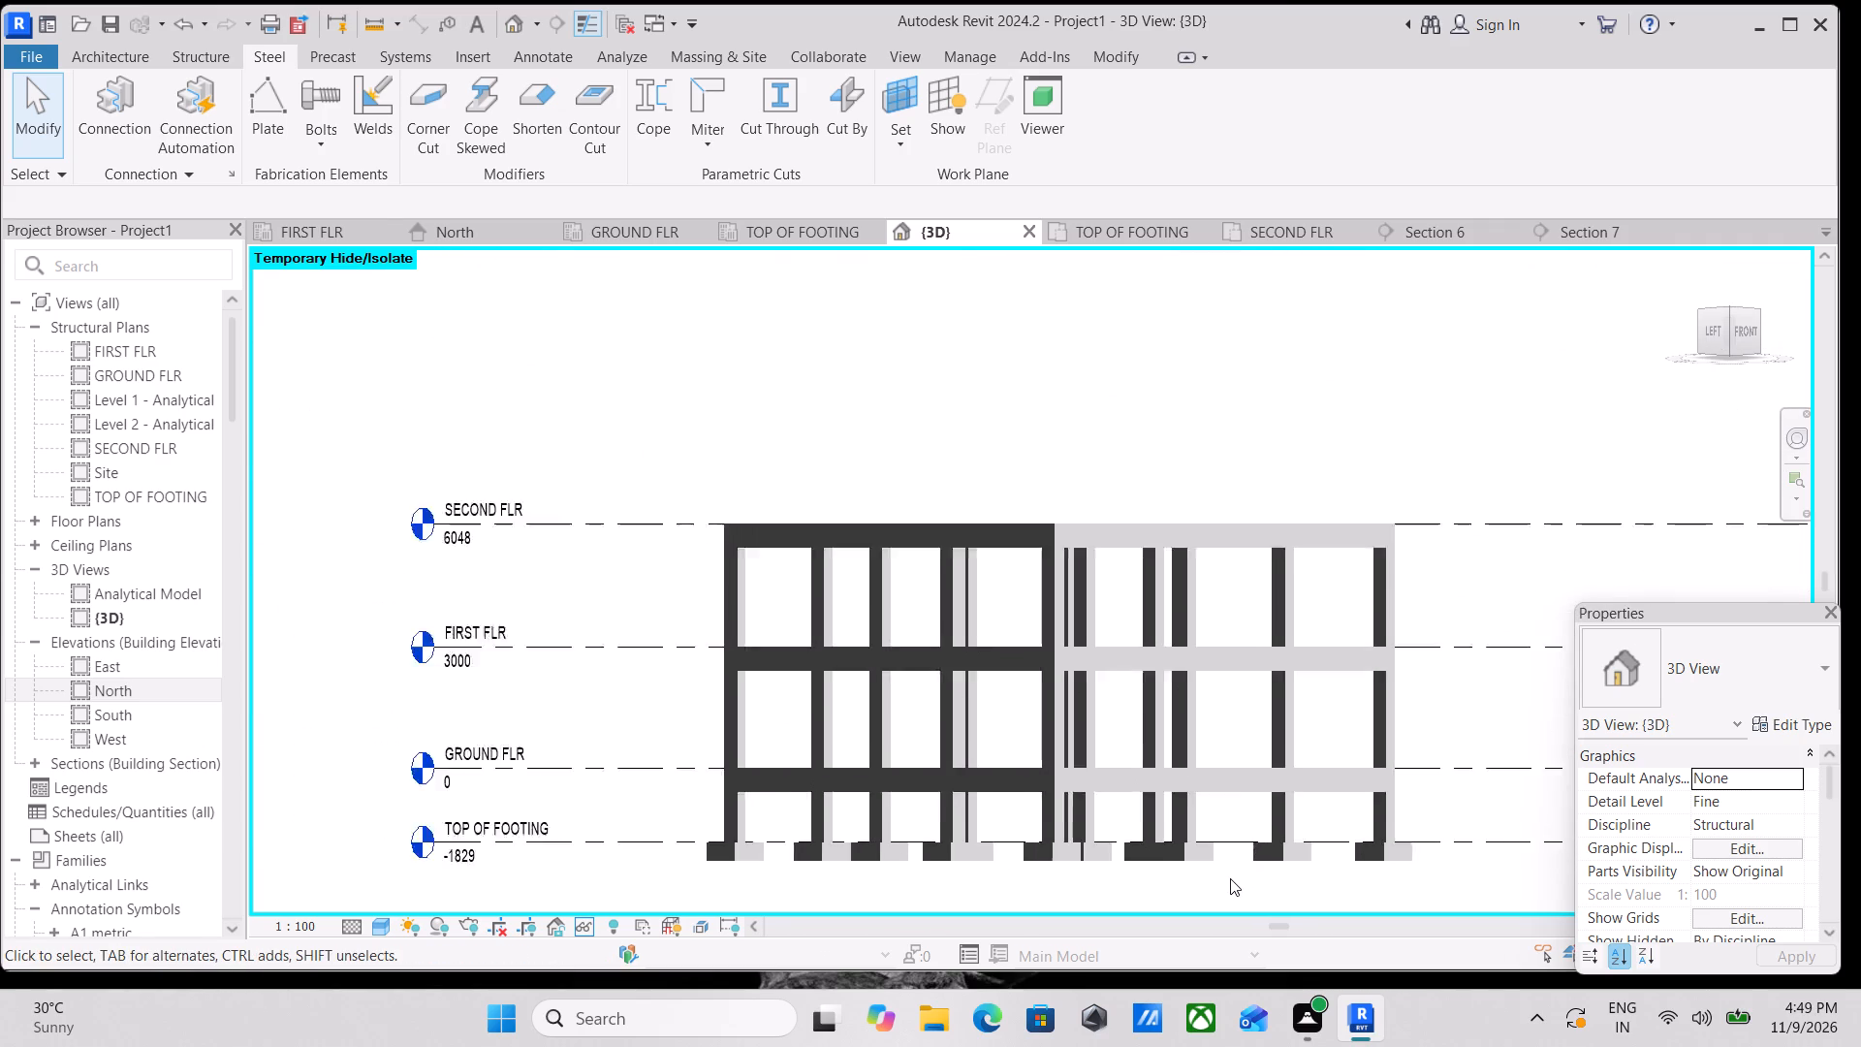
Examine the ground-floor beams, lower columns and isolated footings up close in the Left-Front corner view.
scroll(1230, 878, down, 3)
scroll(1191, 847, up, 6)
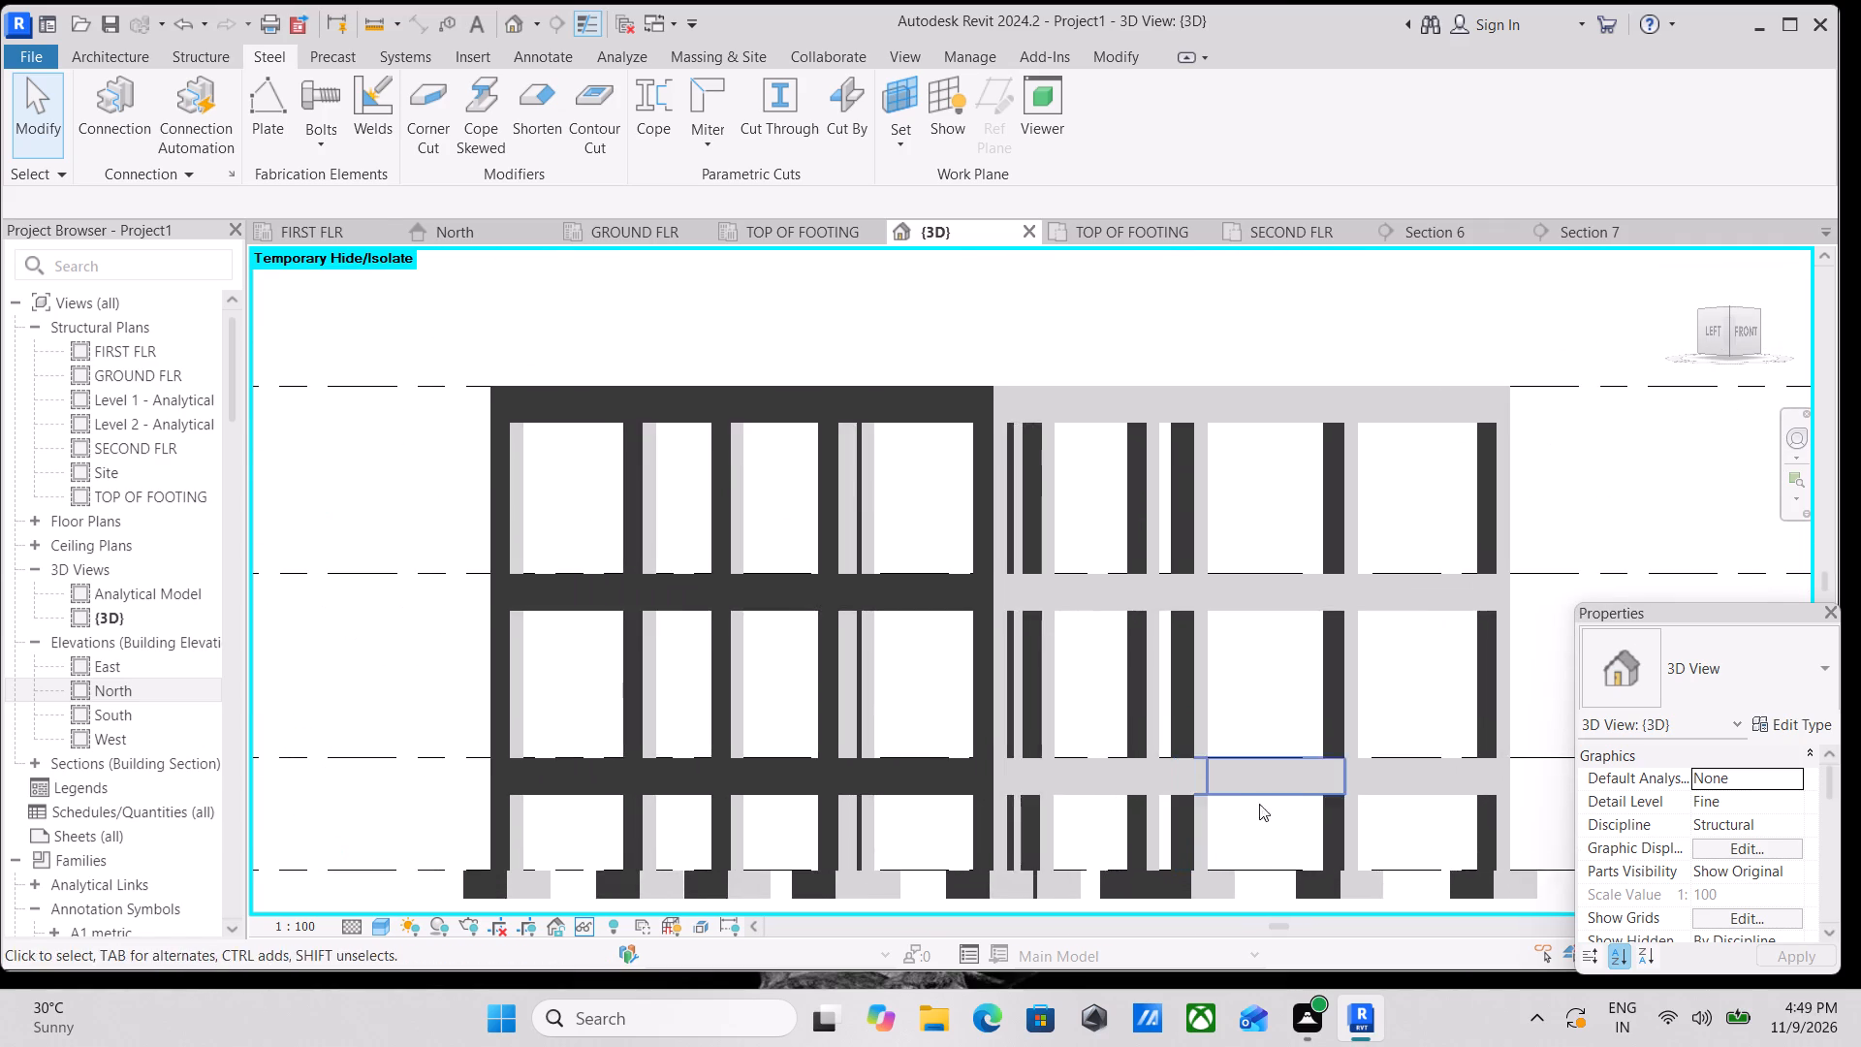
middle_drag(1259, 804, 1057, 758)
scroll(989, 839, up, 4)
middle_drag(935, 790, 958, 694)
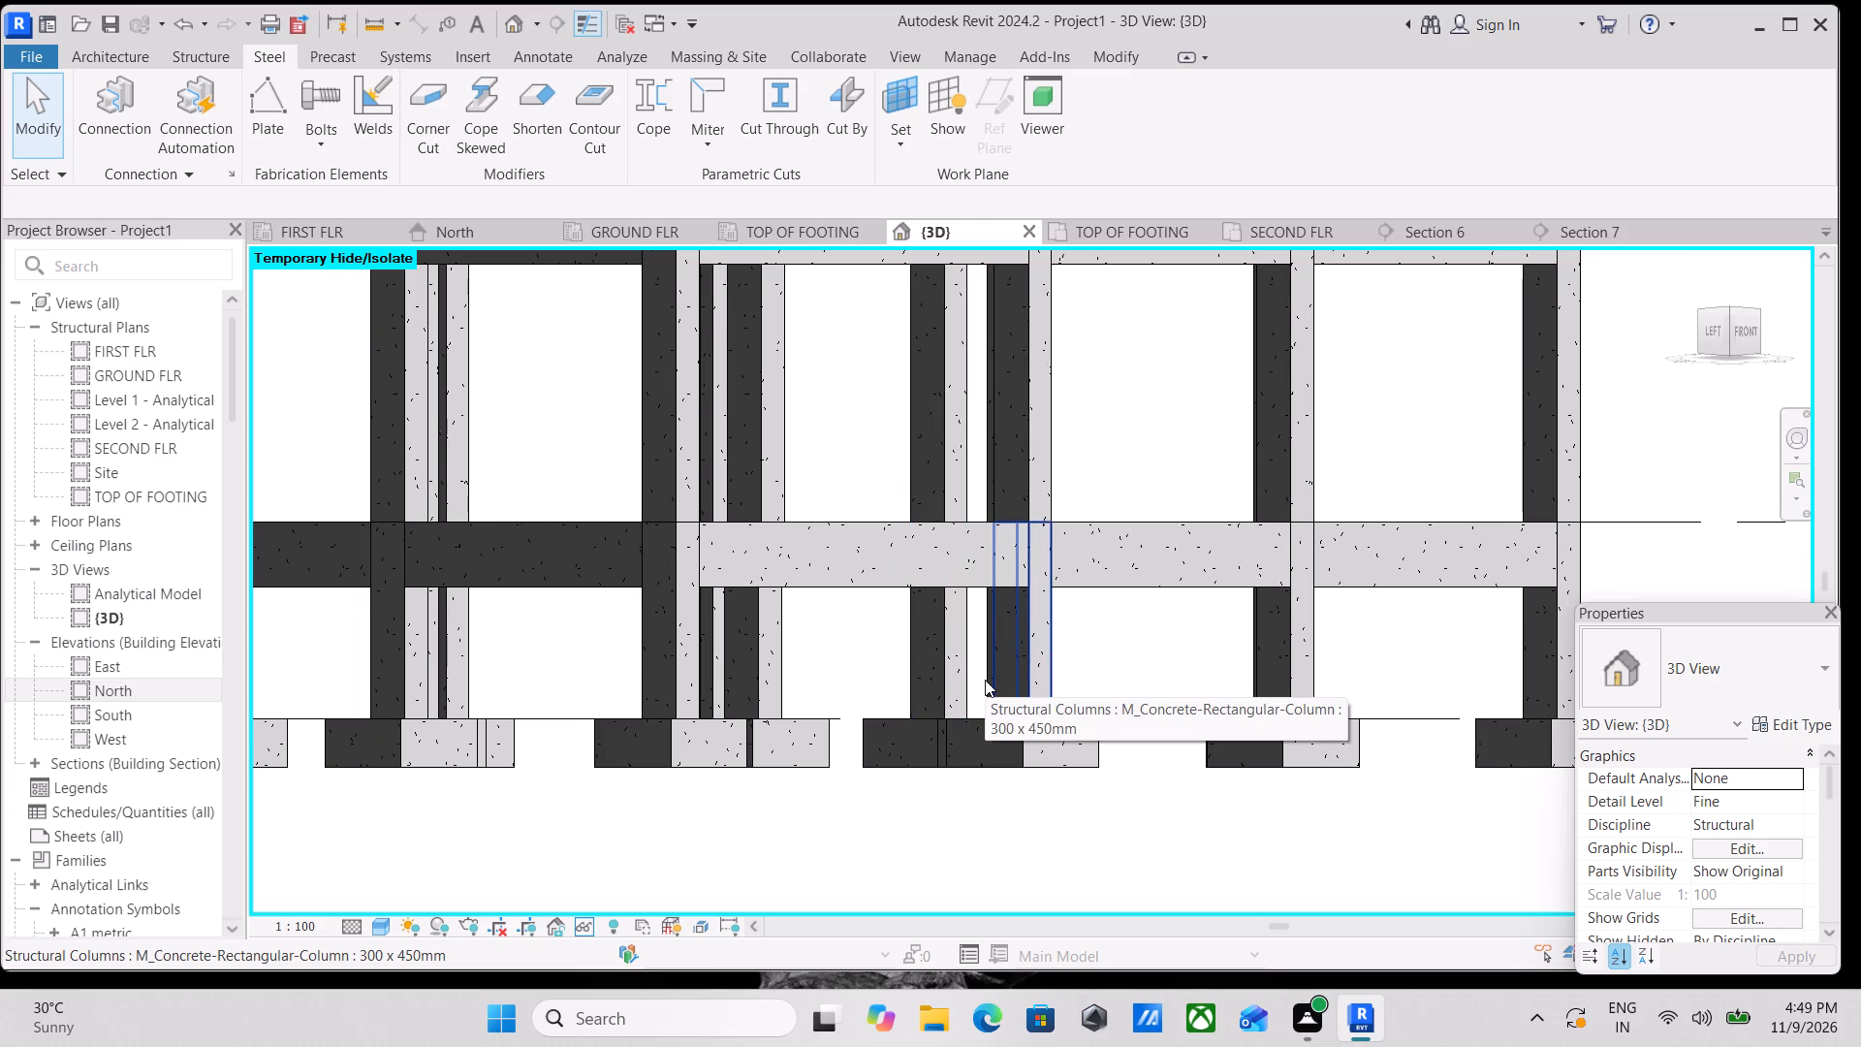
scroll(1037, 680, up, 1)
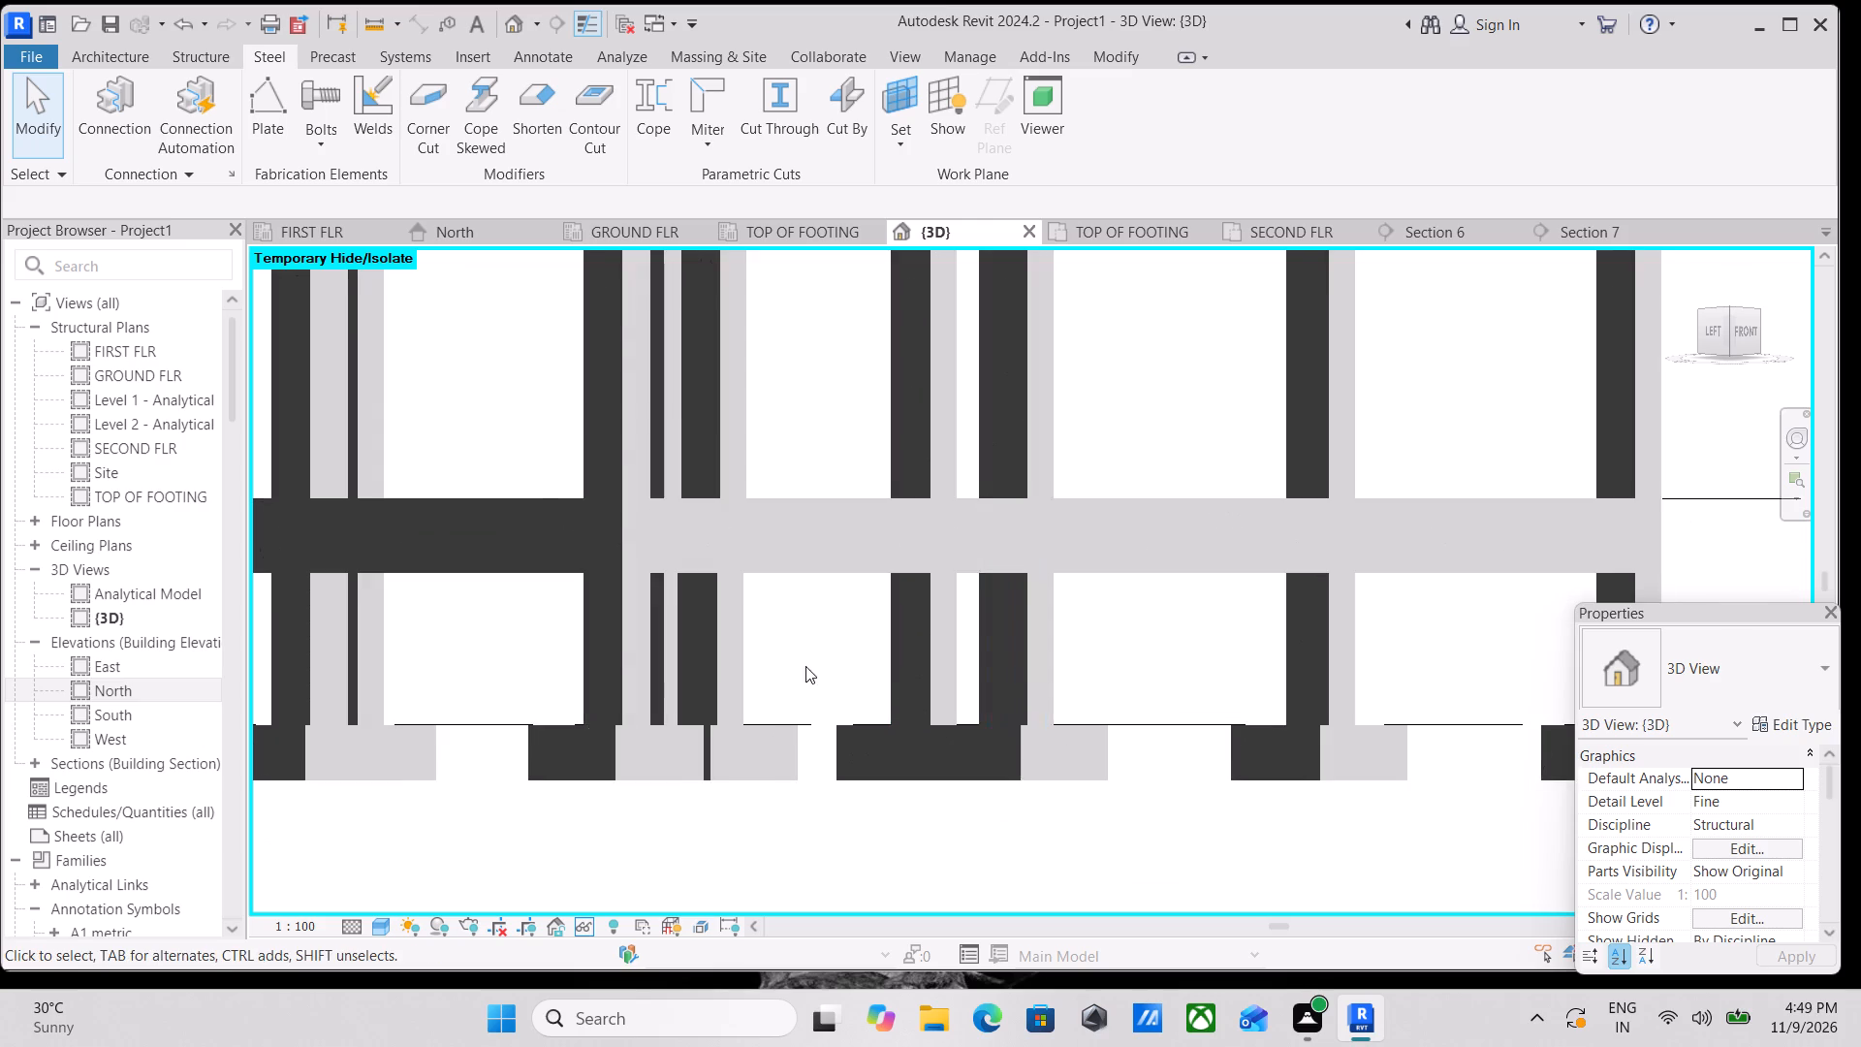
scroll(845, 602, down, 2)
middle_drag(845, 658, 790, 752)
middle_drag(875, 686, 910, 769)
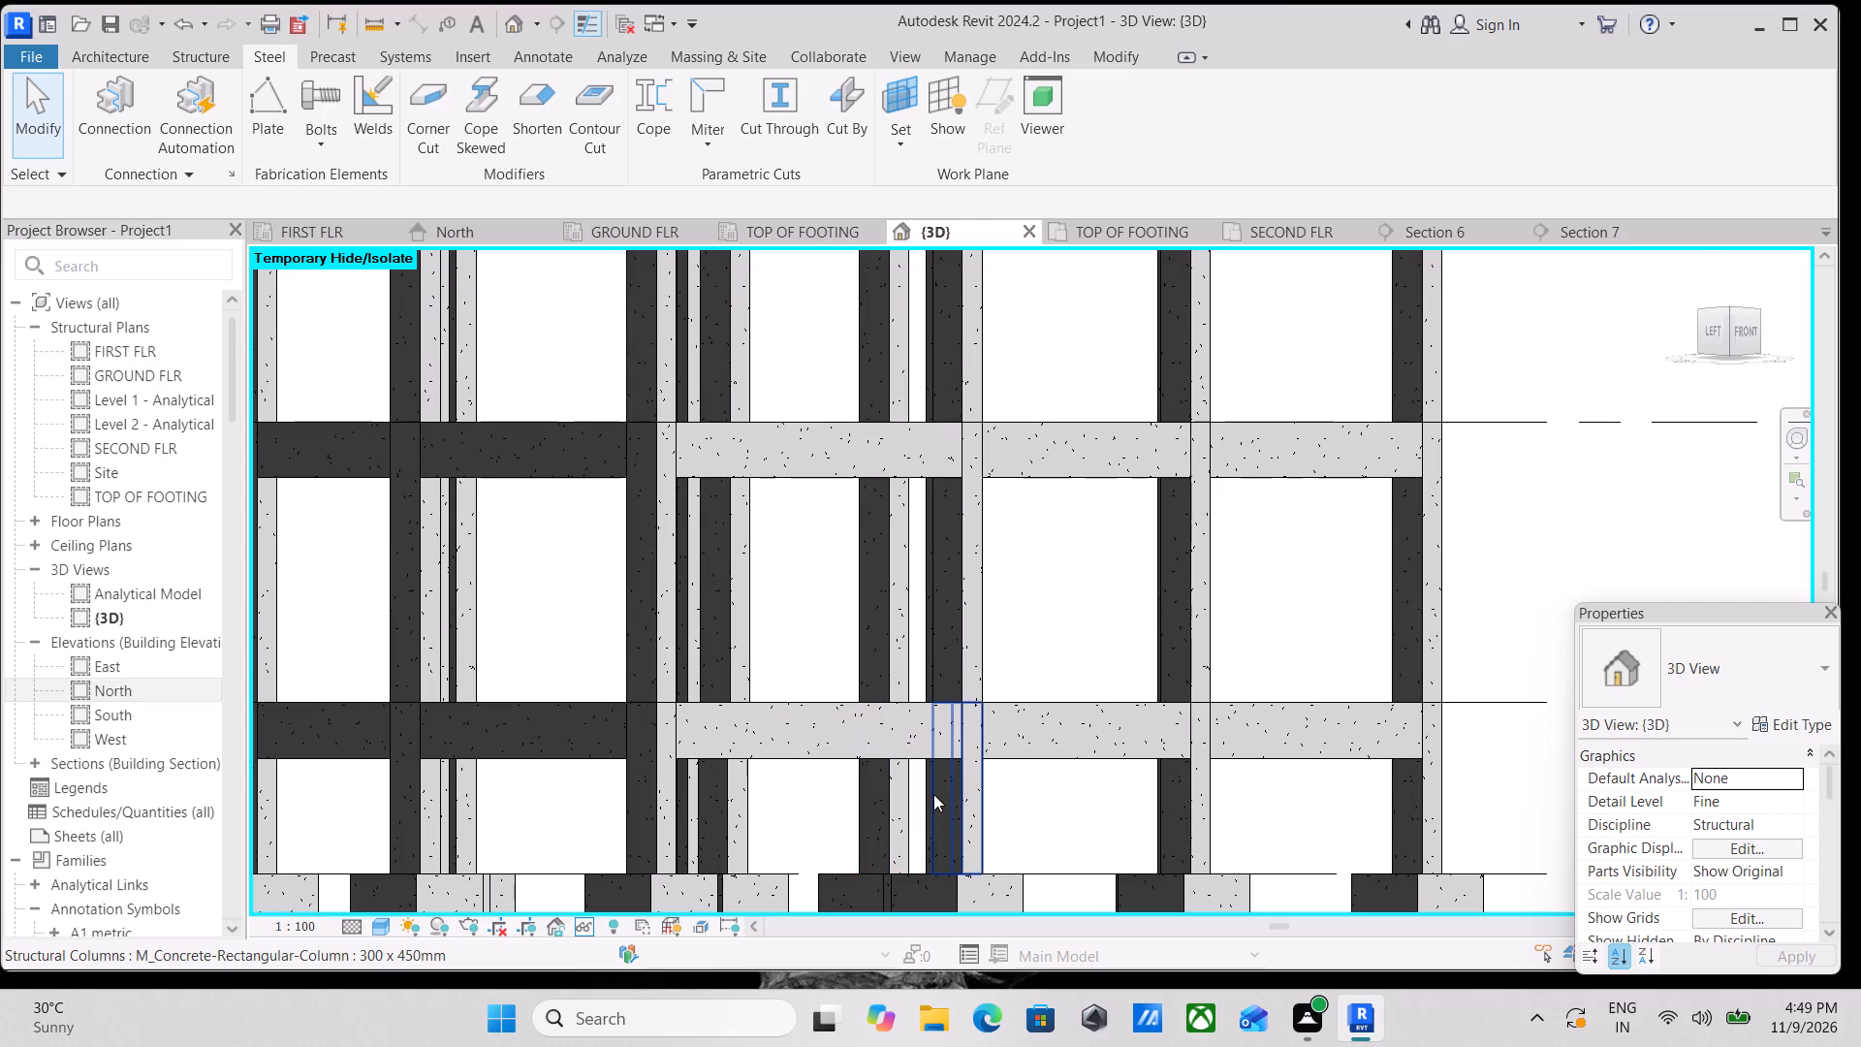
Examine the SECOND FLR and FIRST FLR beams, columns and level lines in the Left-Front corner view.
scroll(933, 784, up, 3)
scroll(936, 753, down, 8)
middle_drag(991, 707, 1024, 815)
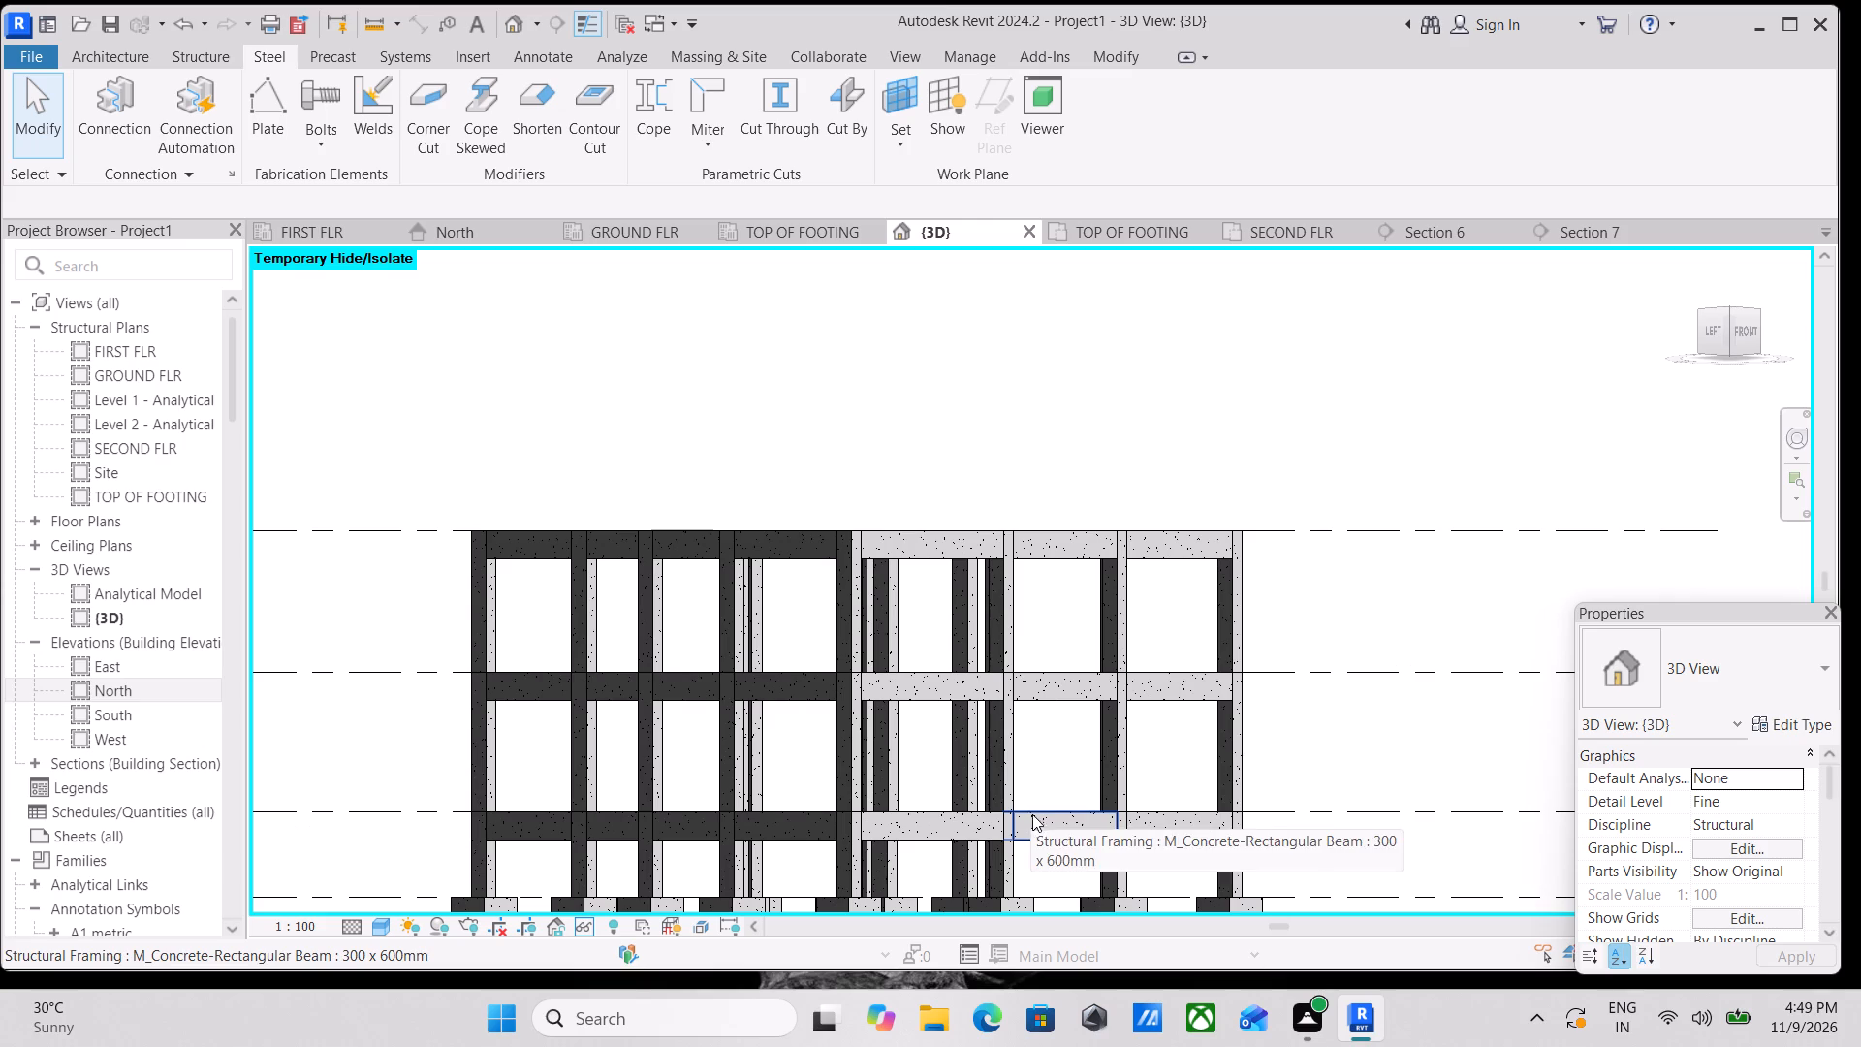
scroll(1111, 880, up, 4)
scroll(1088, 845, down, 6)
middle_drag(1082, 852, 1130, 927)
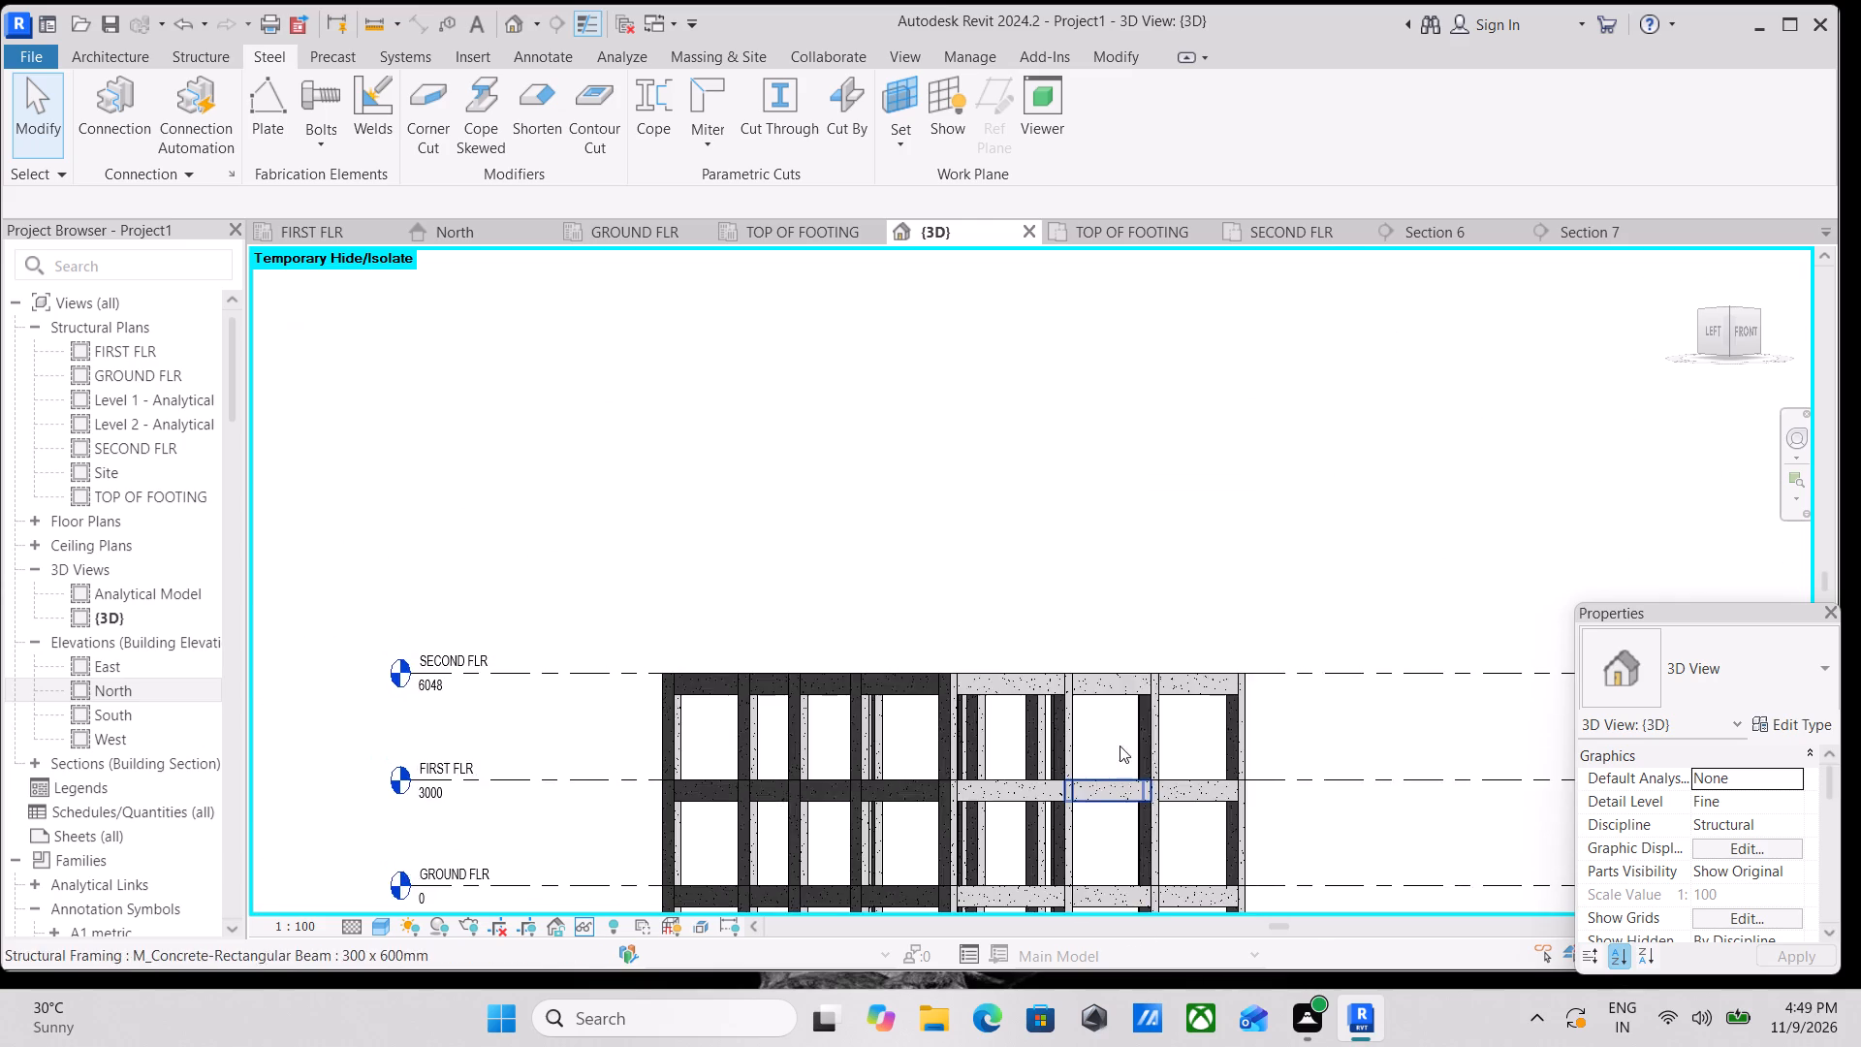
scroll(1133, 739, up, 3)
middle_drag(945, 841, 1064, 707)
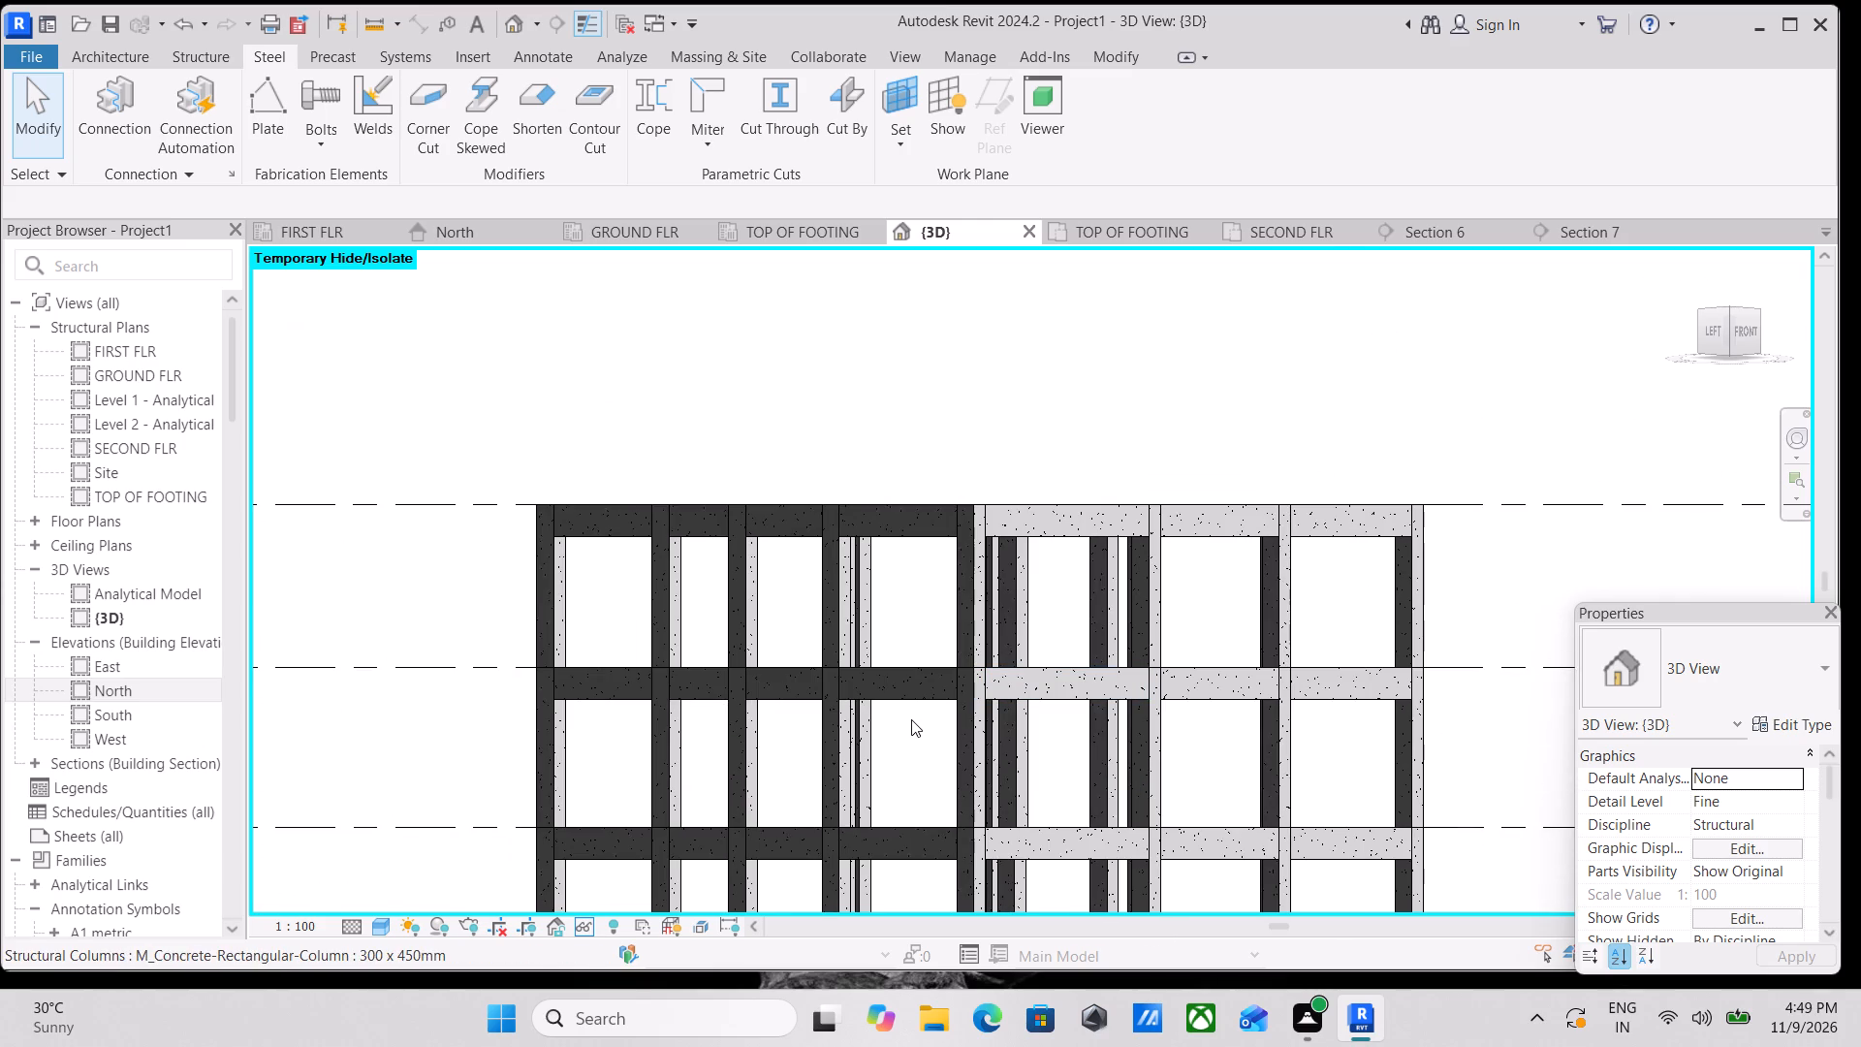
scroll(914, 719, up, 2)
scroll(914, 719, down, 2)
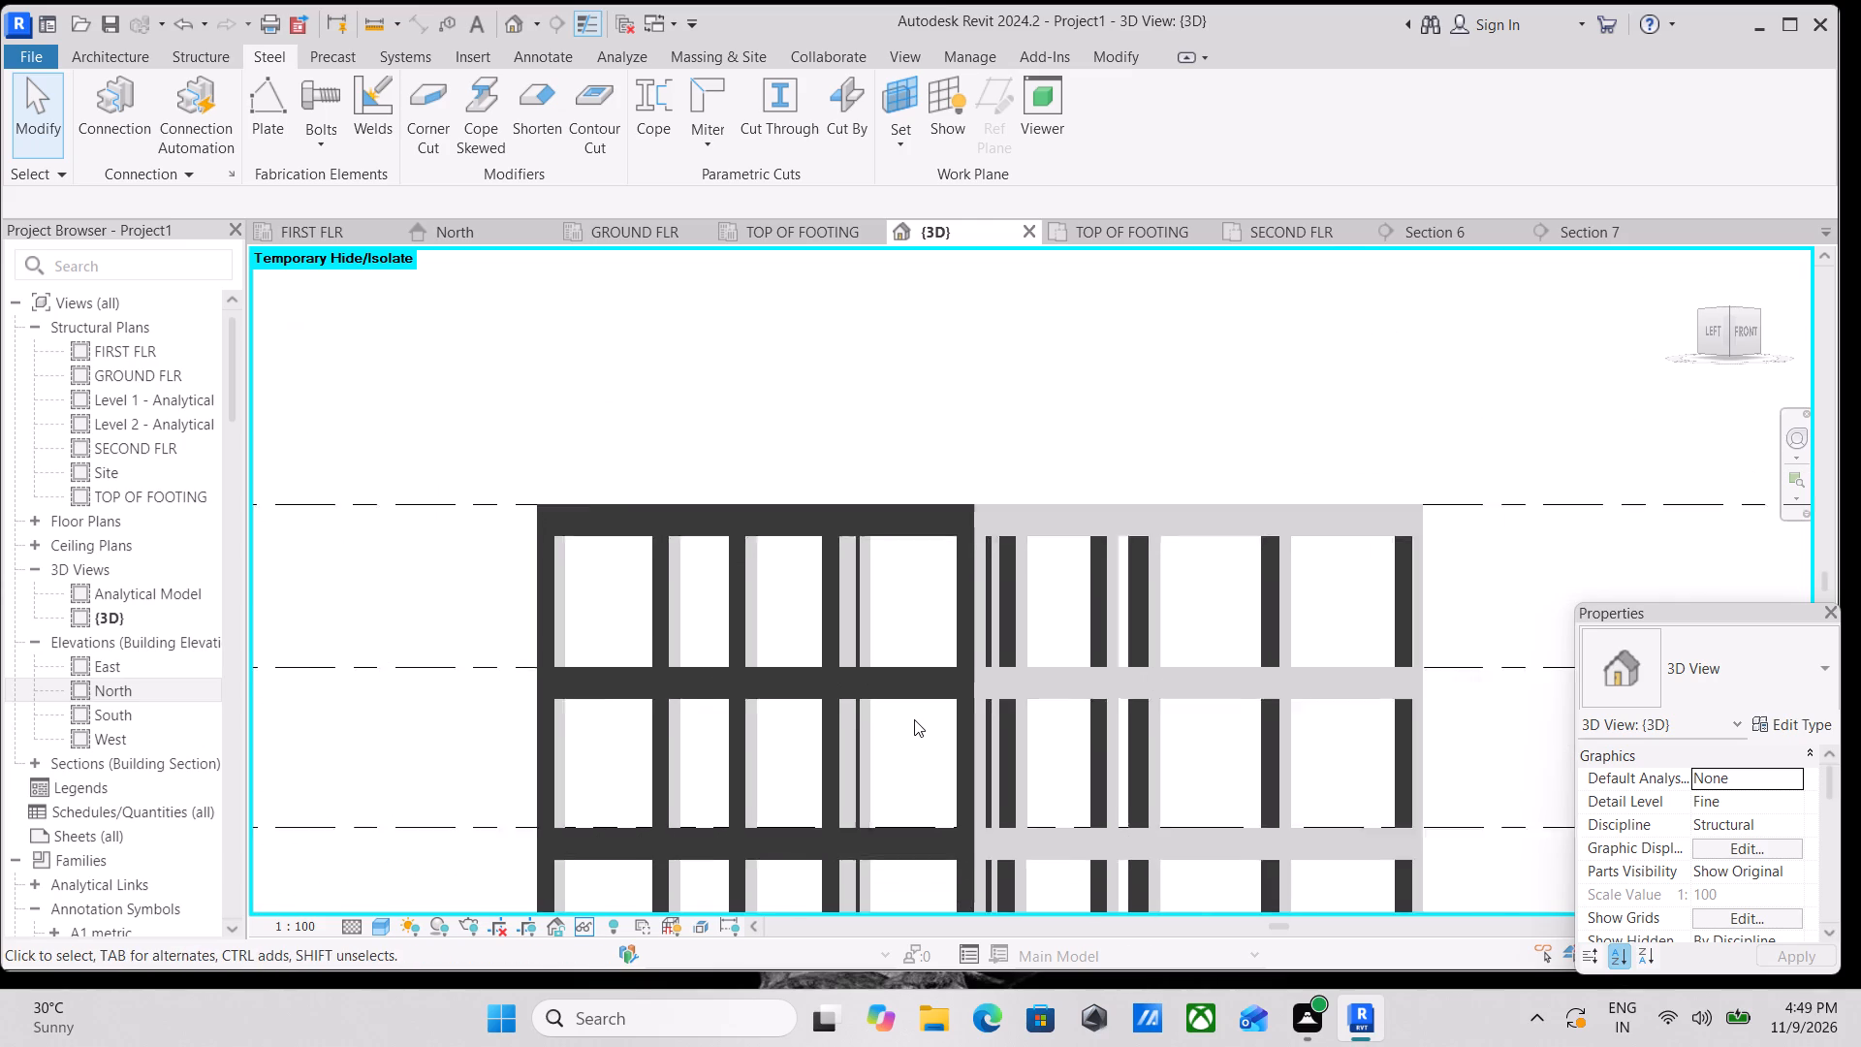
scroll(914, 719, down, 1)
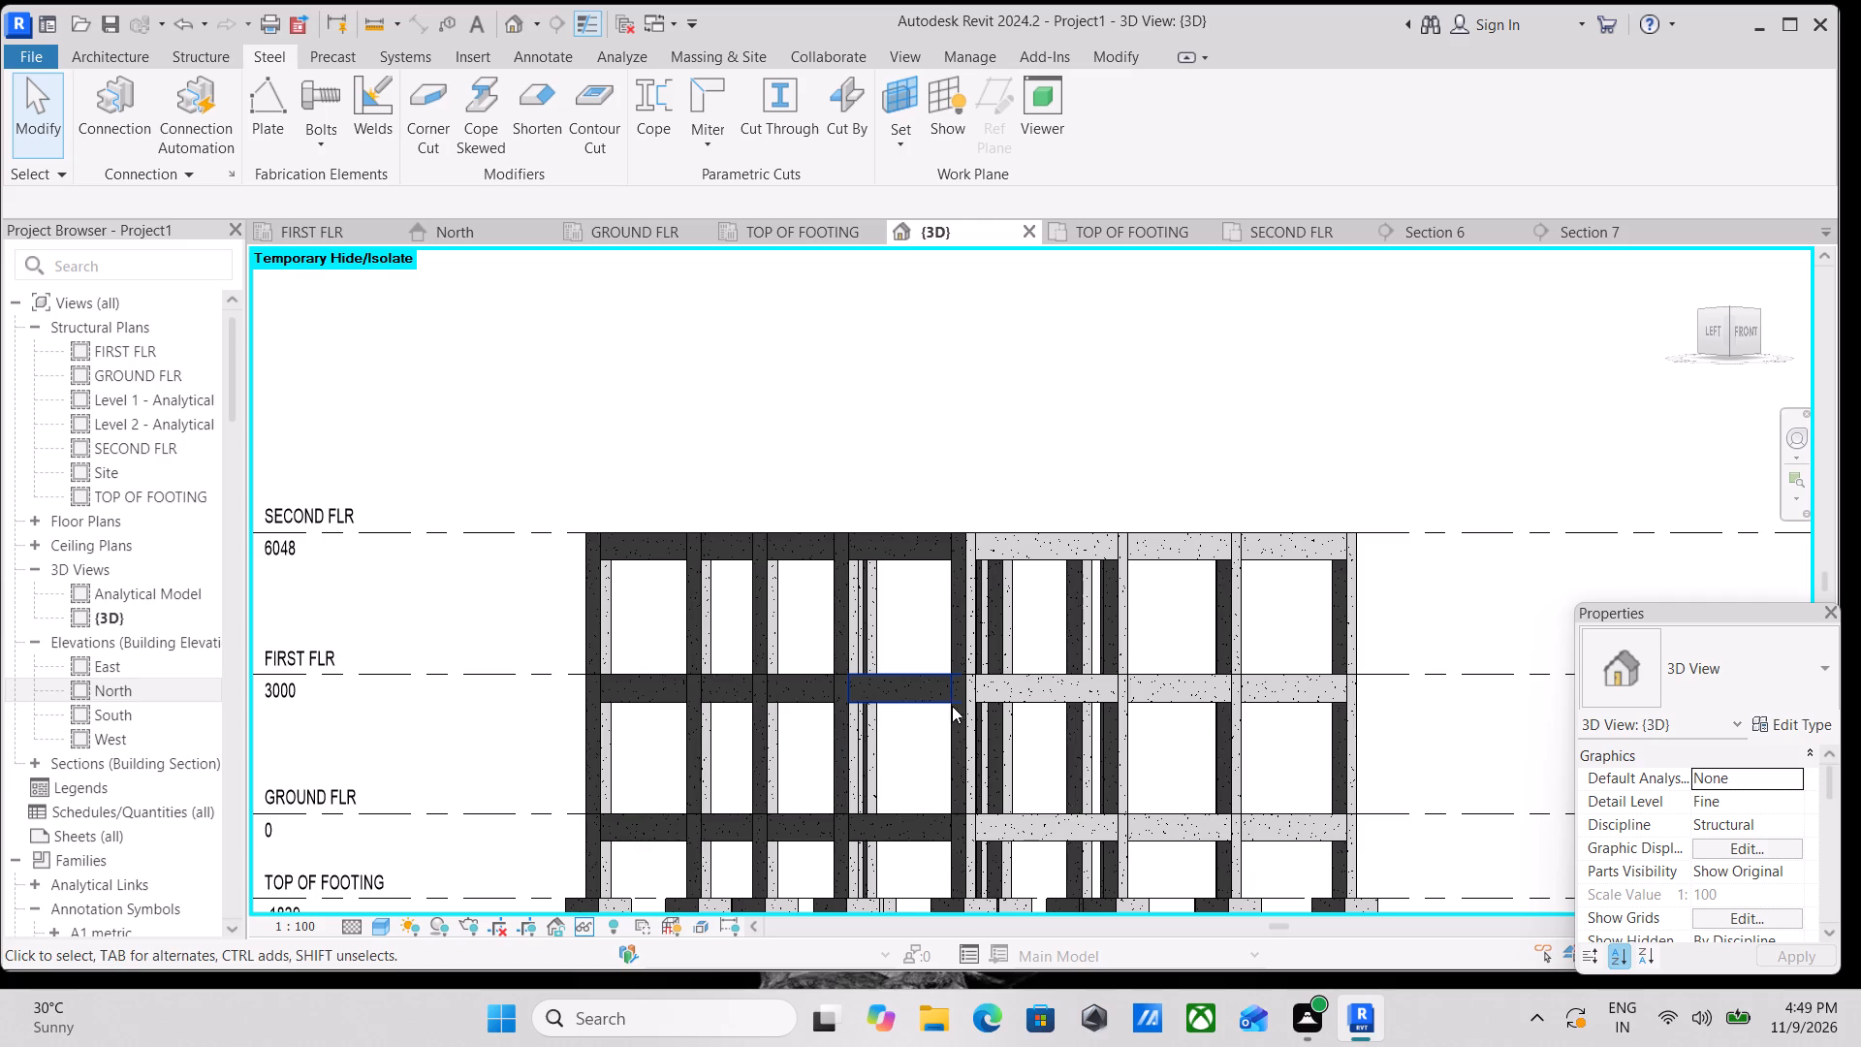
scroll(984, 674, down, 2)
scroll(933, 668, up, 3)
scroll(1082, 714, up, 6)
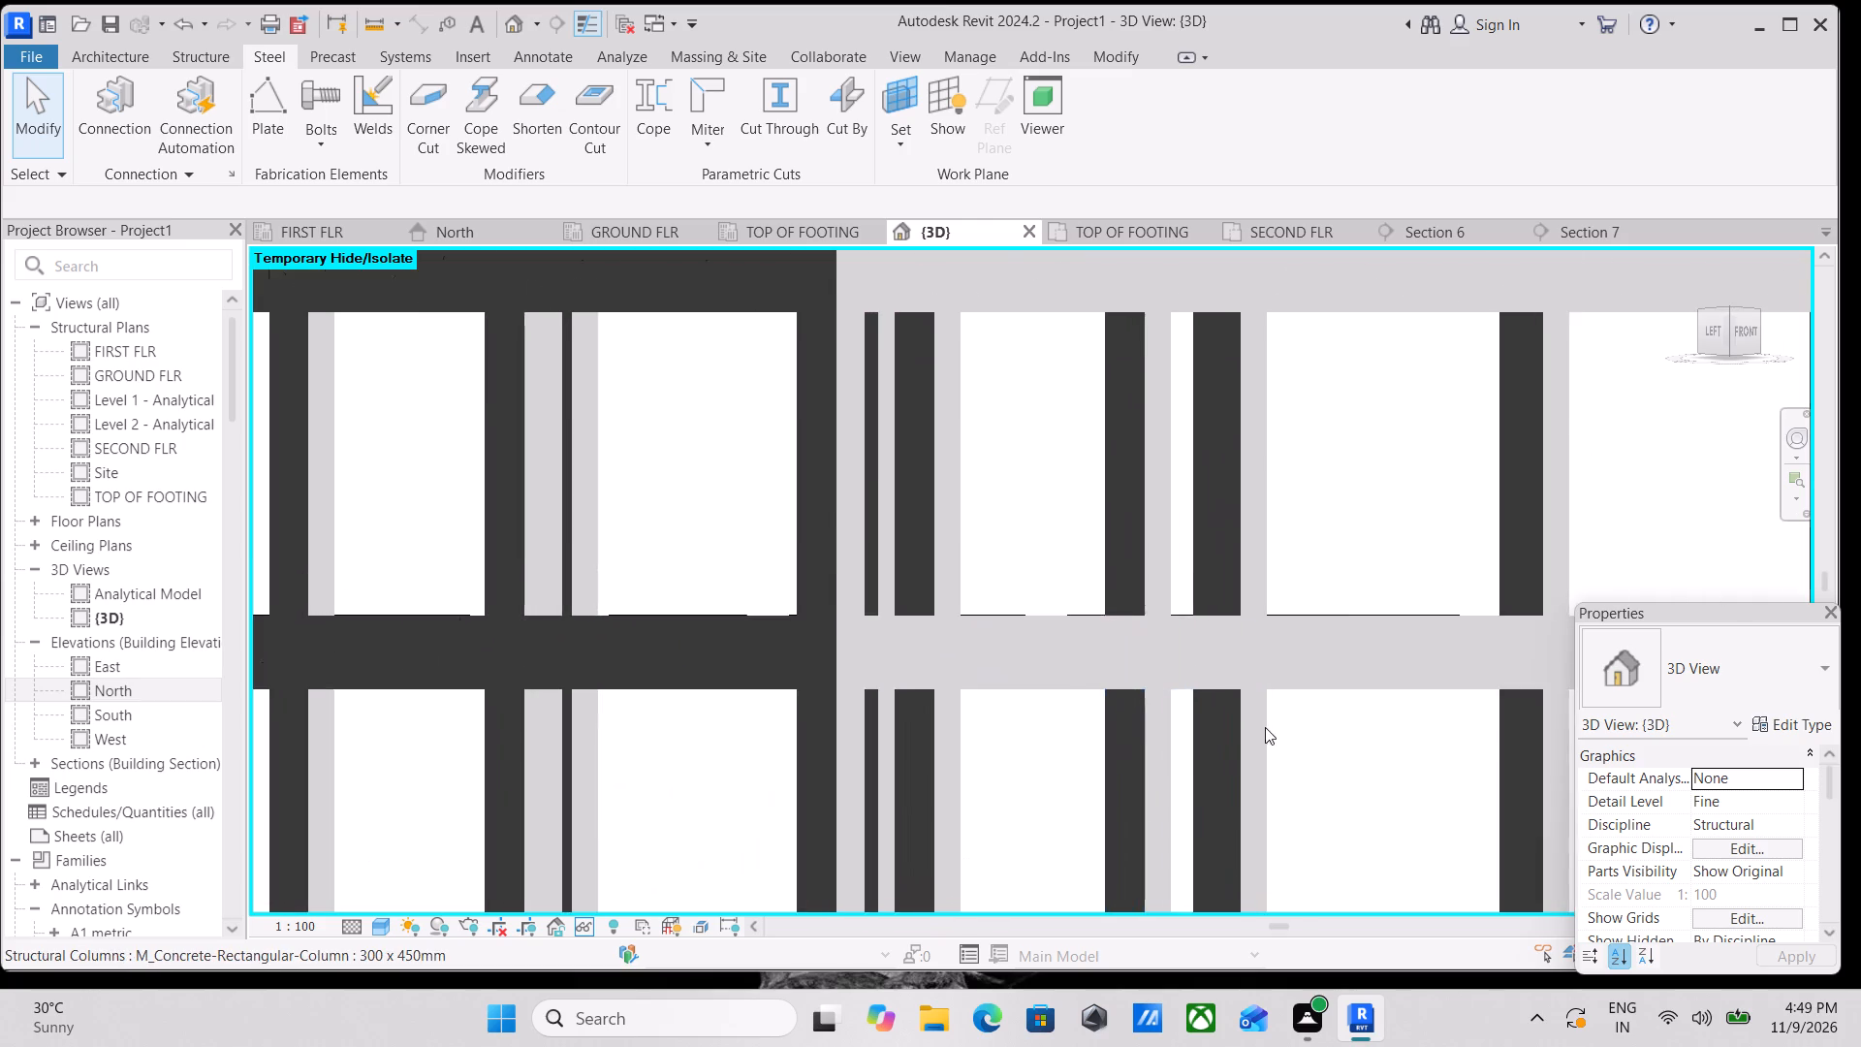
Examine the ground-floor beams, their column junctions and the isolated footings along the Left-Front corner of the frame.
middle_drag(1265, 727, 952, 687)
scroll(1261, 675, down, 4)
middle_drag(1288, 682, 1035, 632)
scroll(1025, 643, down, 5)
middle_drag(955, 690, 1029, 702)
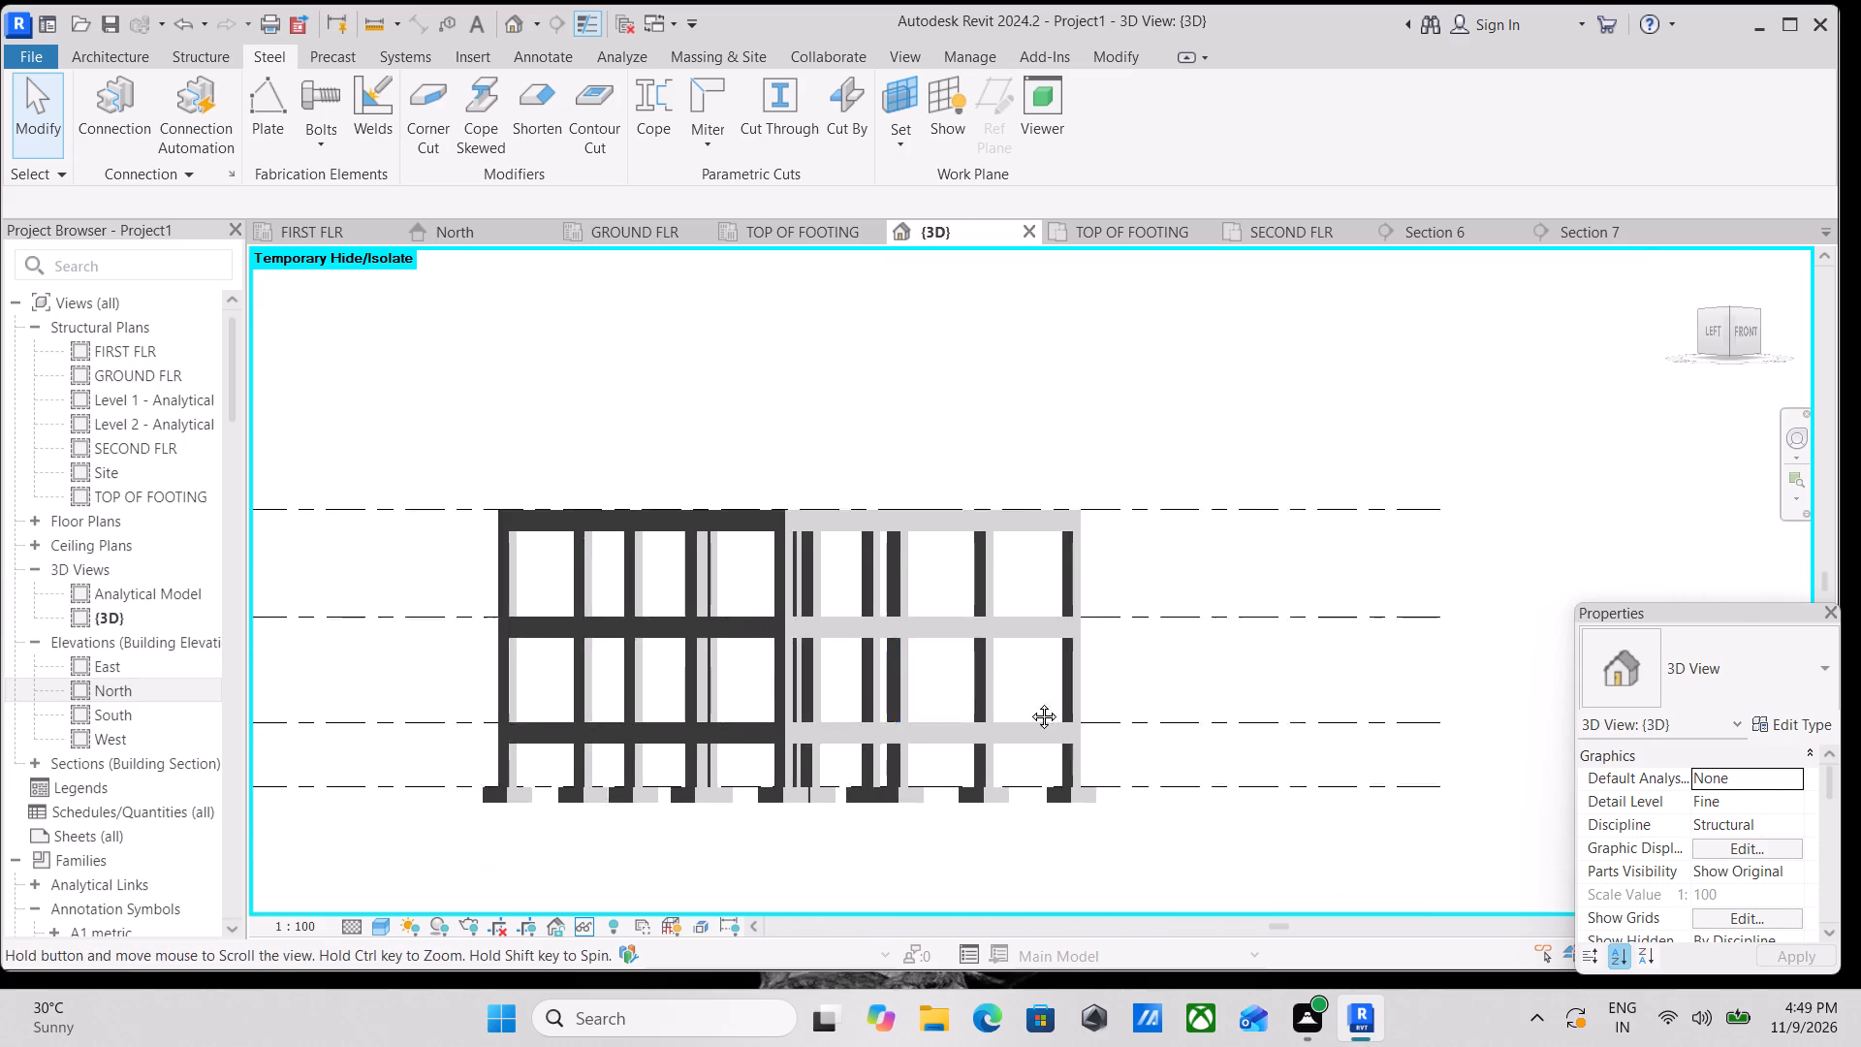
middle_drag(1029, 702, 1152, 682)
scroll(1007, 738, up, 7)
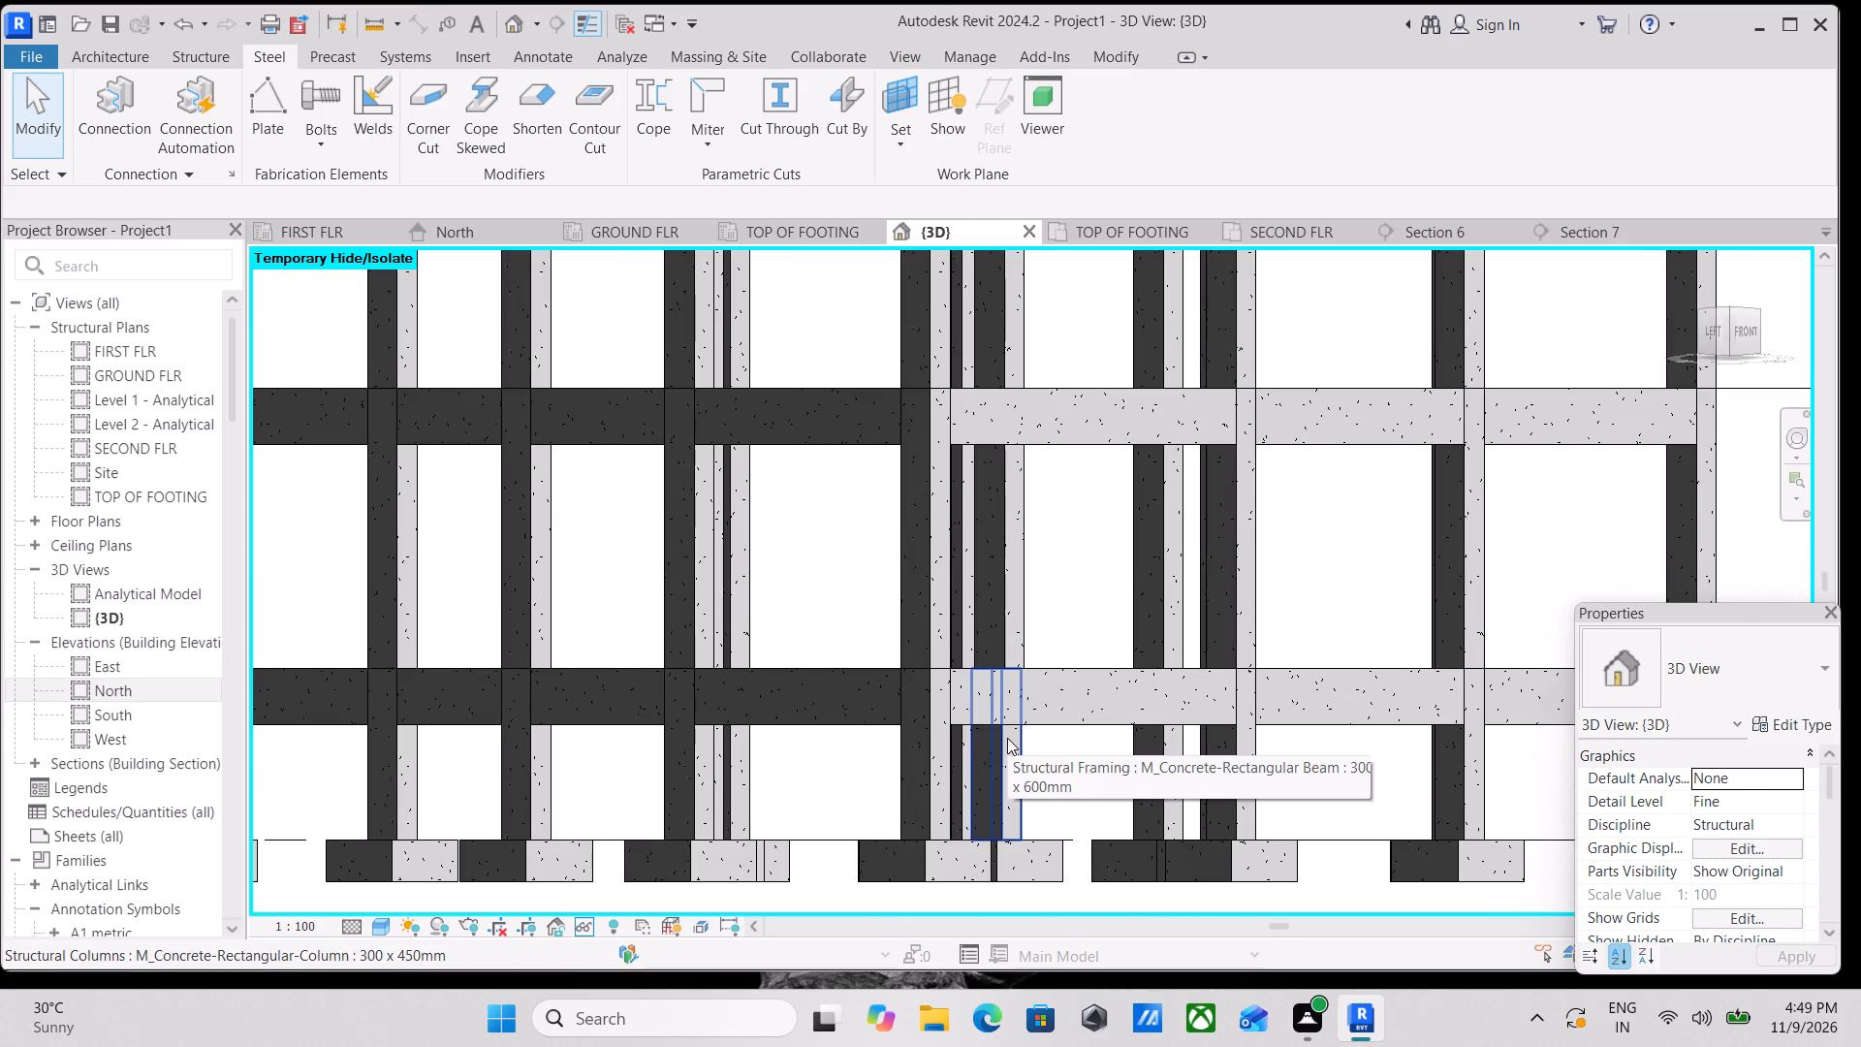
scroll(1007, 738, up, 3)
scroll(1023, 715, down, 2)
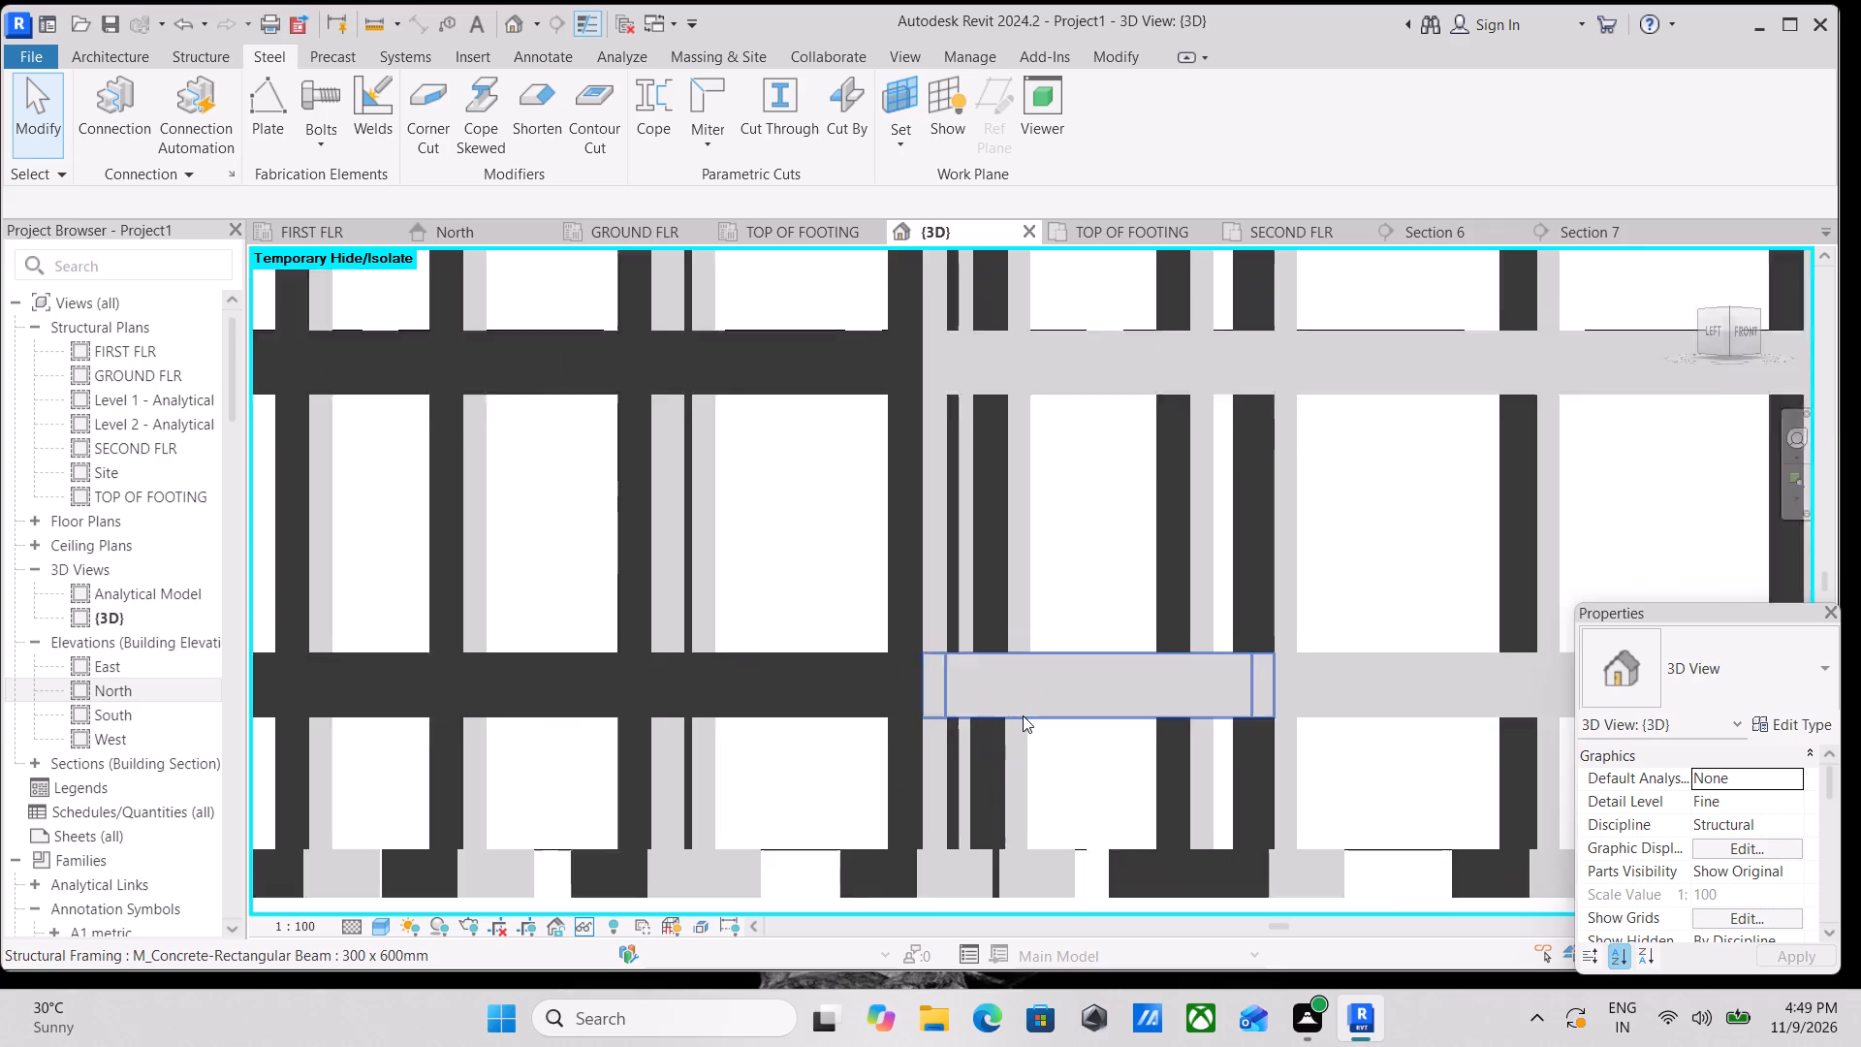
scroll(1023, 715, down, 1)
scroll(1023, 715, up, 6)
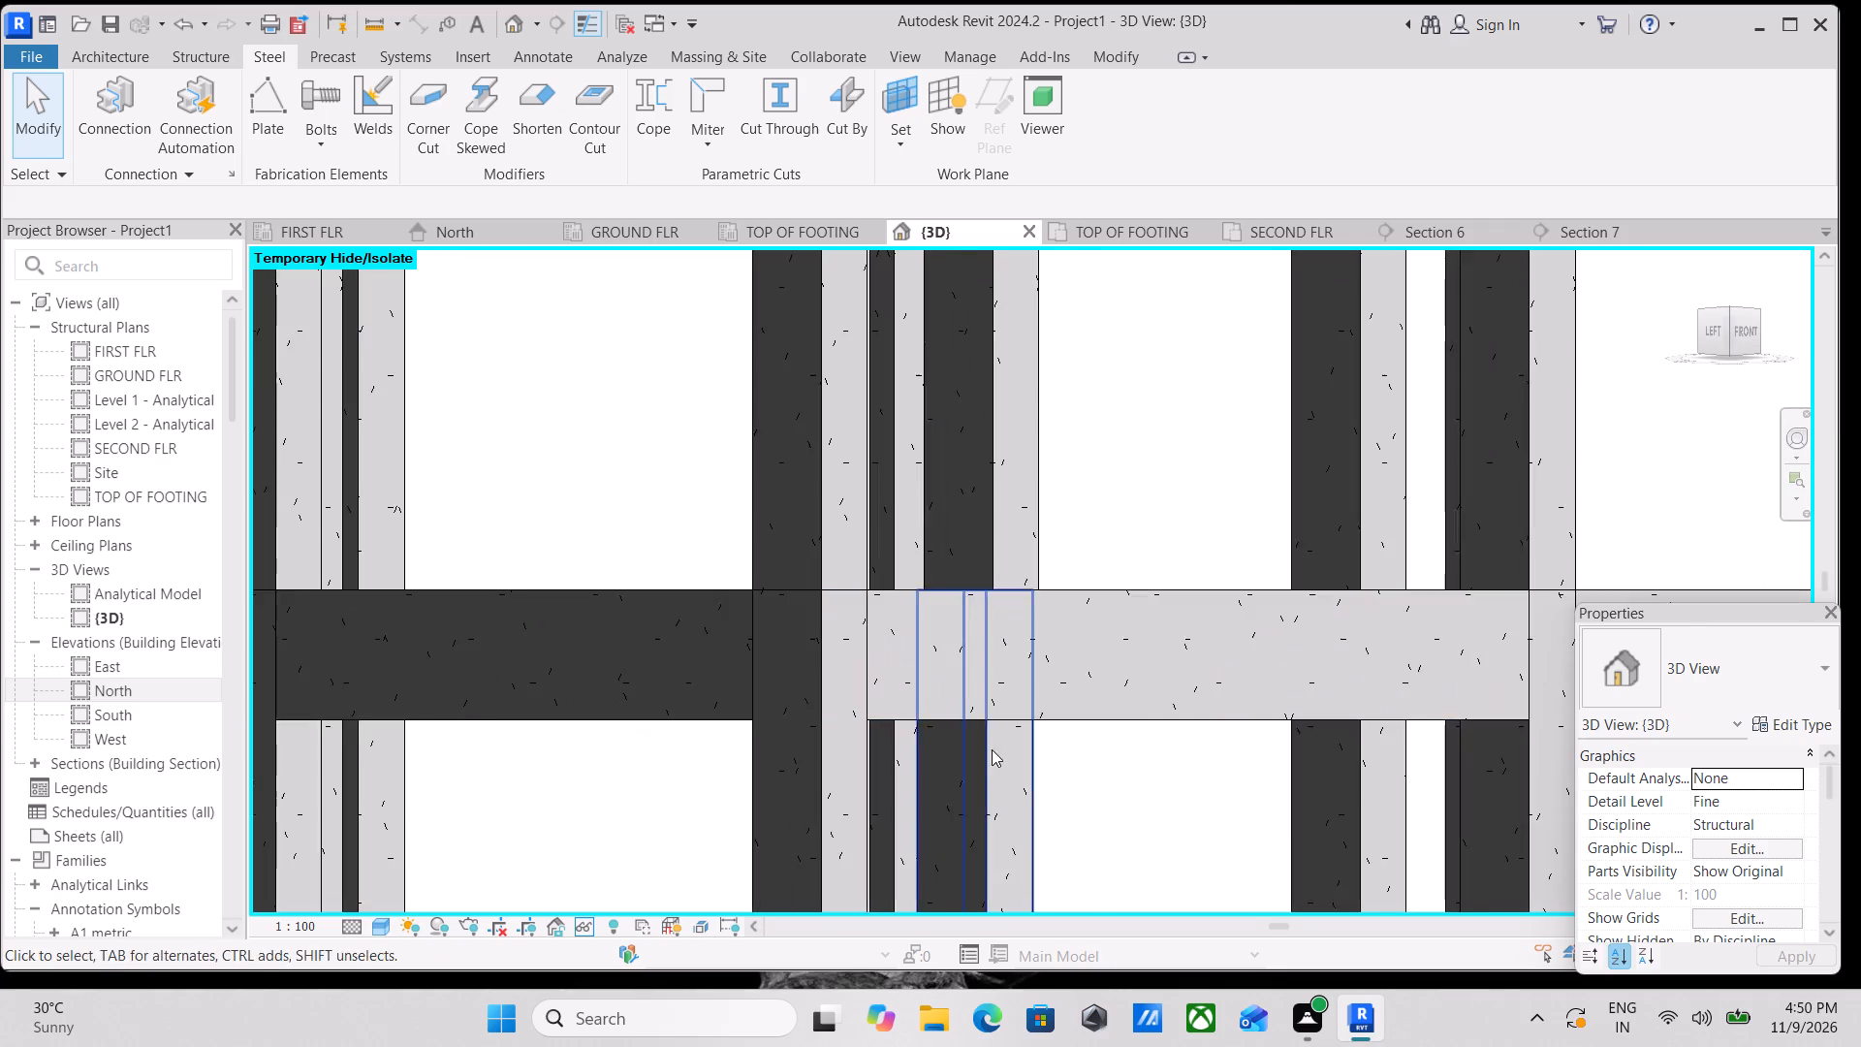
scroll(992, 749, down, 5)
scroll(909, 740, down, 2)
Examine the beam and column junctions around the corner column from GROUND FLR up to the SECOND FLR beams.
middle_drag(906, 749, 949, 854)
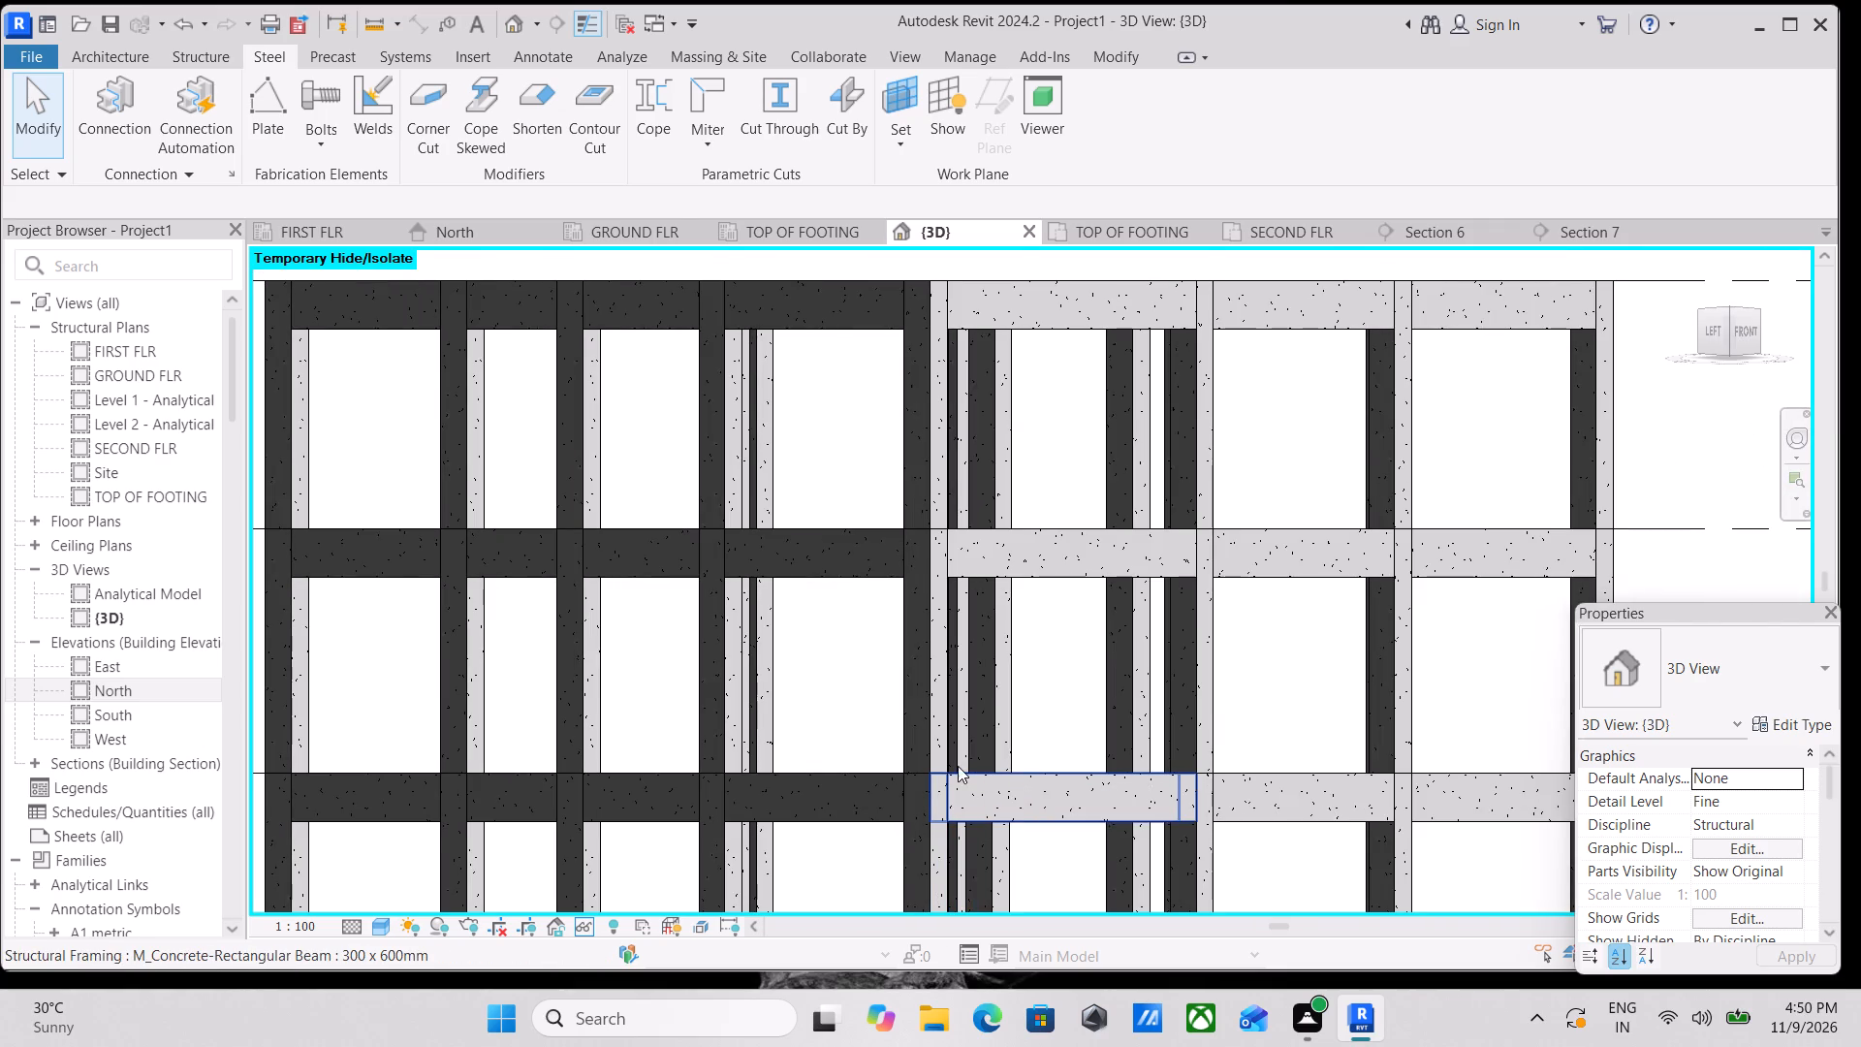
scroll(955, 765, up, 6)
scroll(976, 732, down, 2)
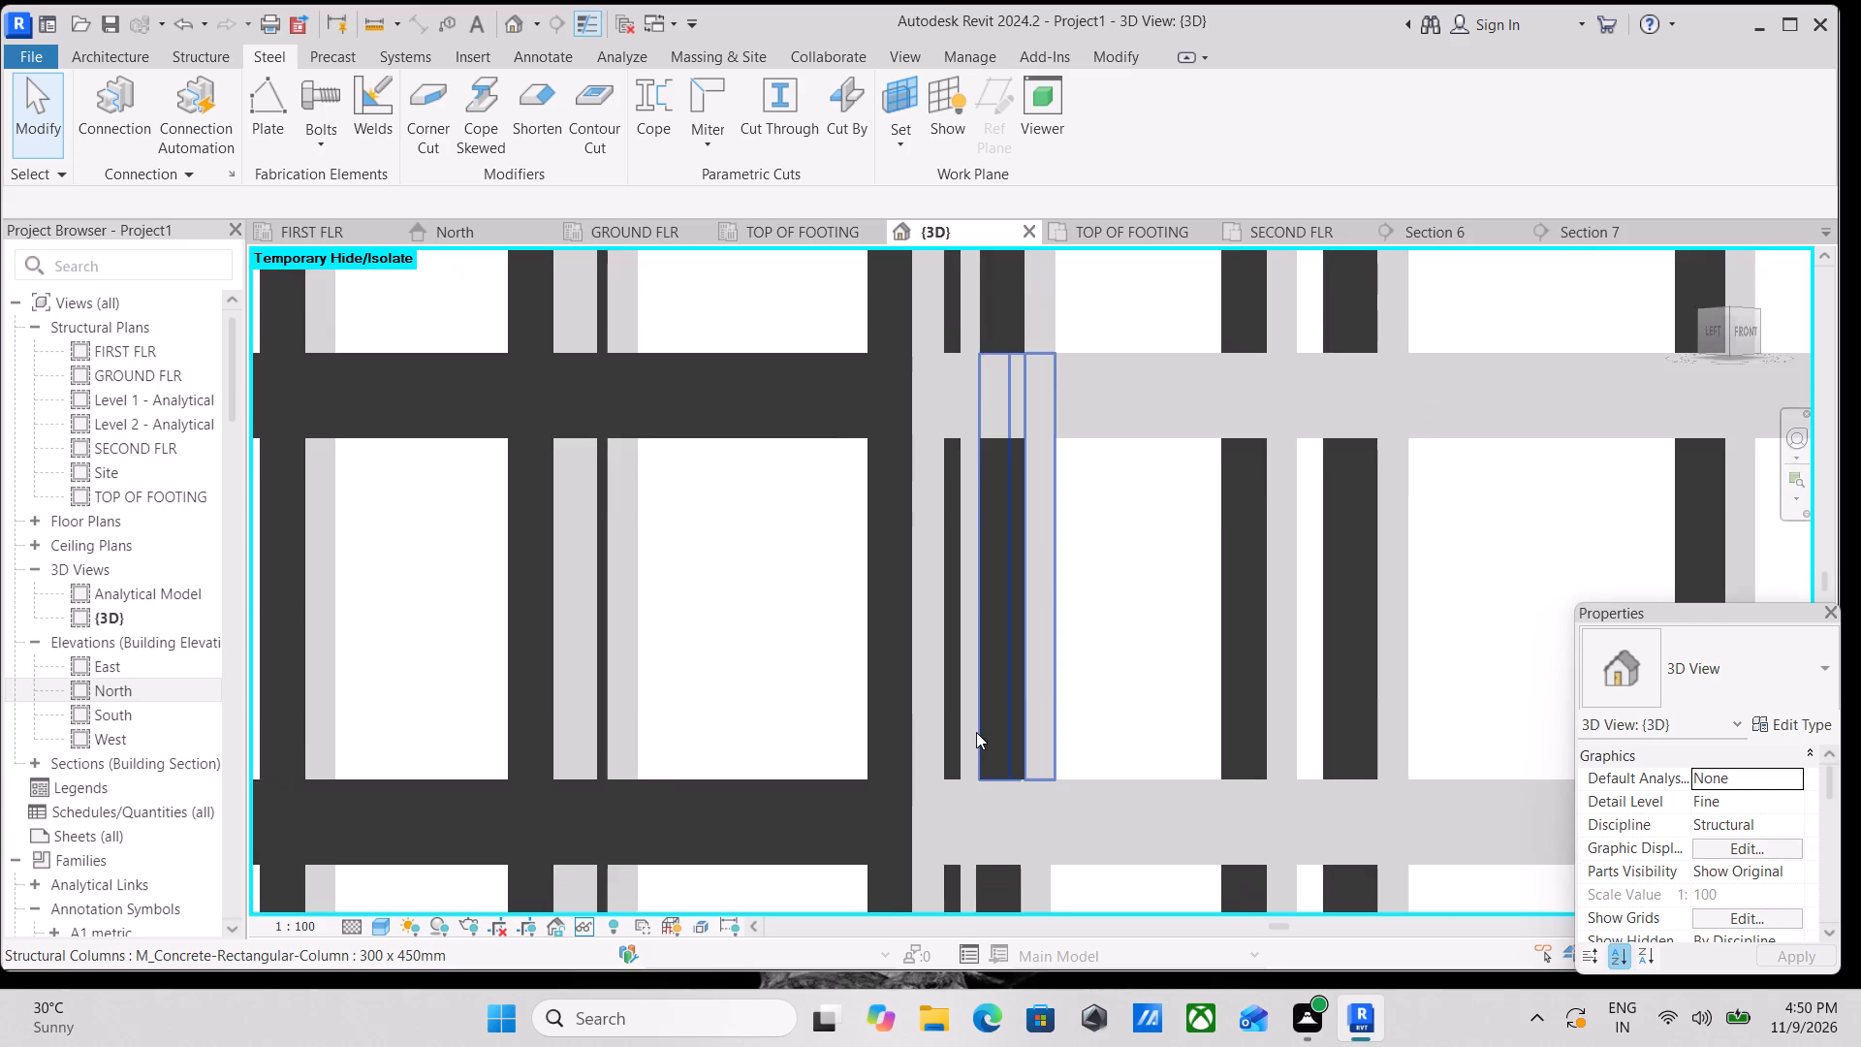
scroll(976, 732, down, 4)
middle_drag(976, 732, 997, 859)
scroll(984, 714, down, 5)
middle_drag(934, 776, 940, 859)
scroll(1030, 638, up, 8)
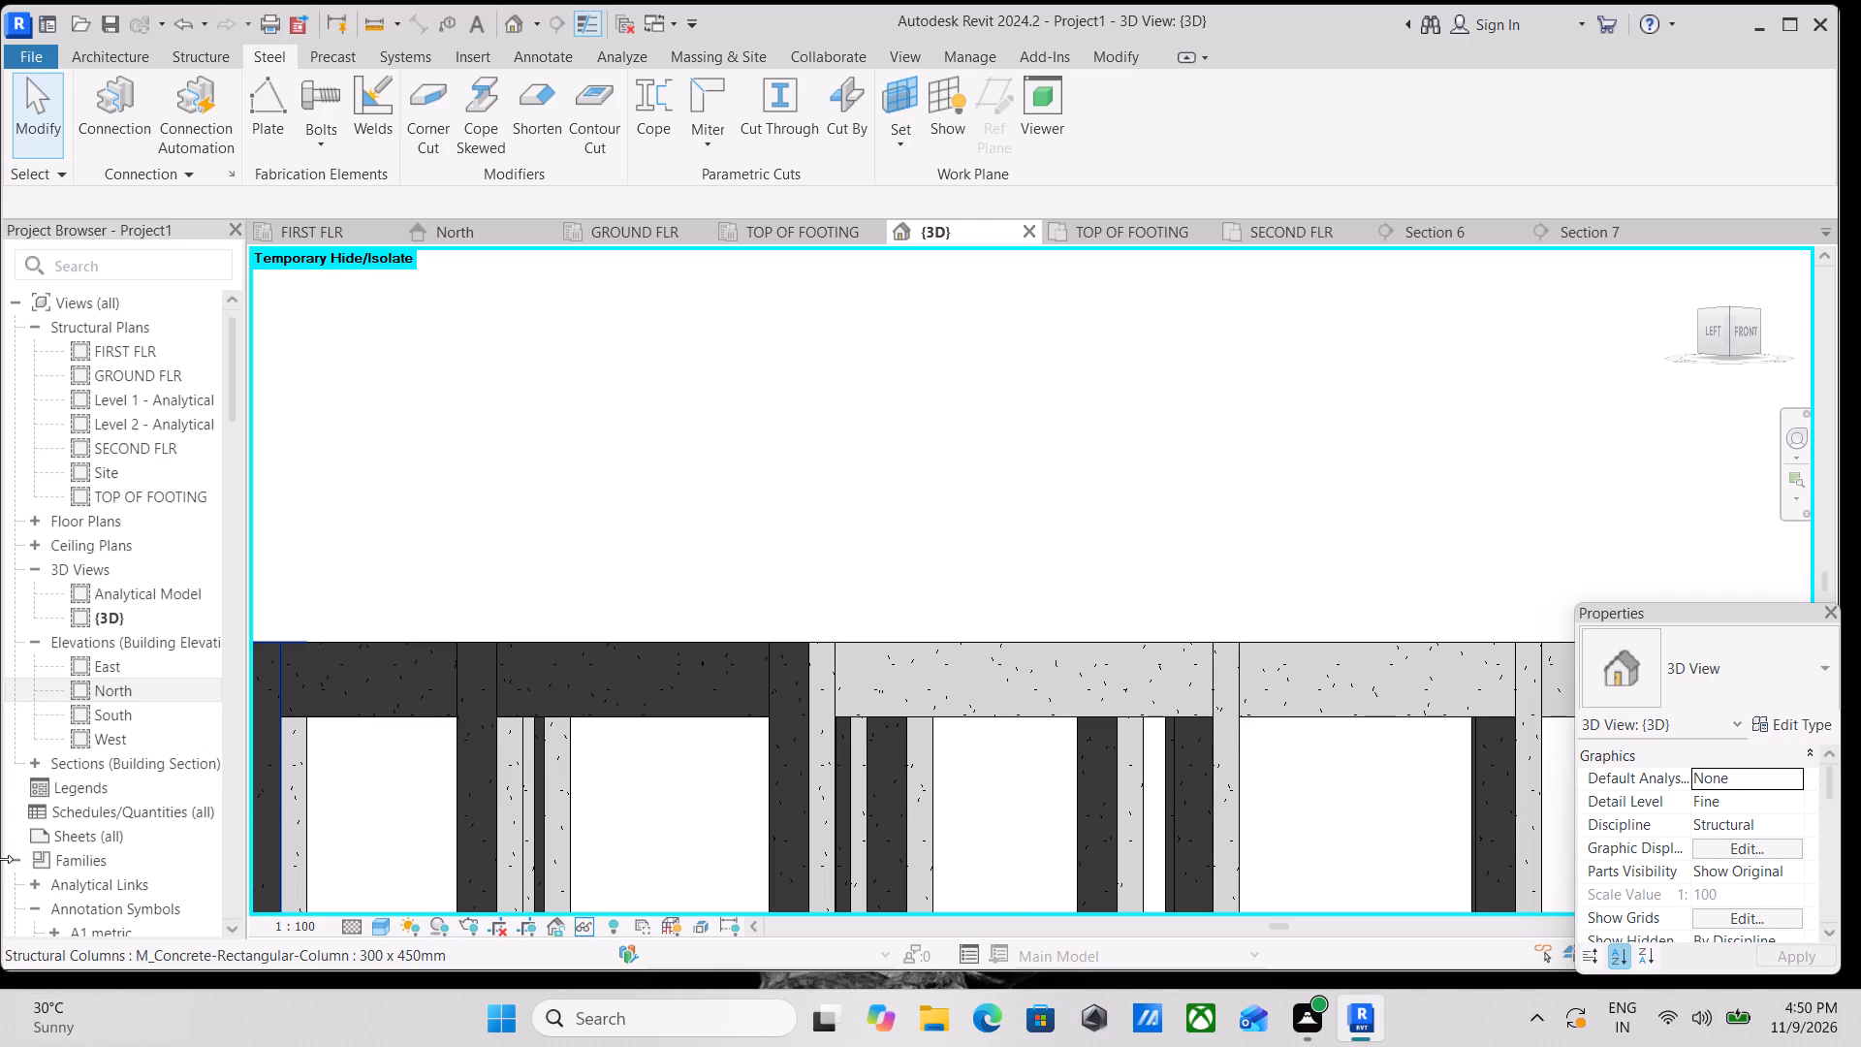
scroll(79, 880, up, 2)
scroll(435, 862, down, 2)
scroll(460, 890, up, 1)
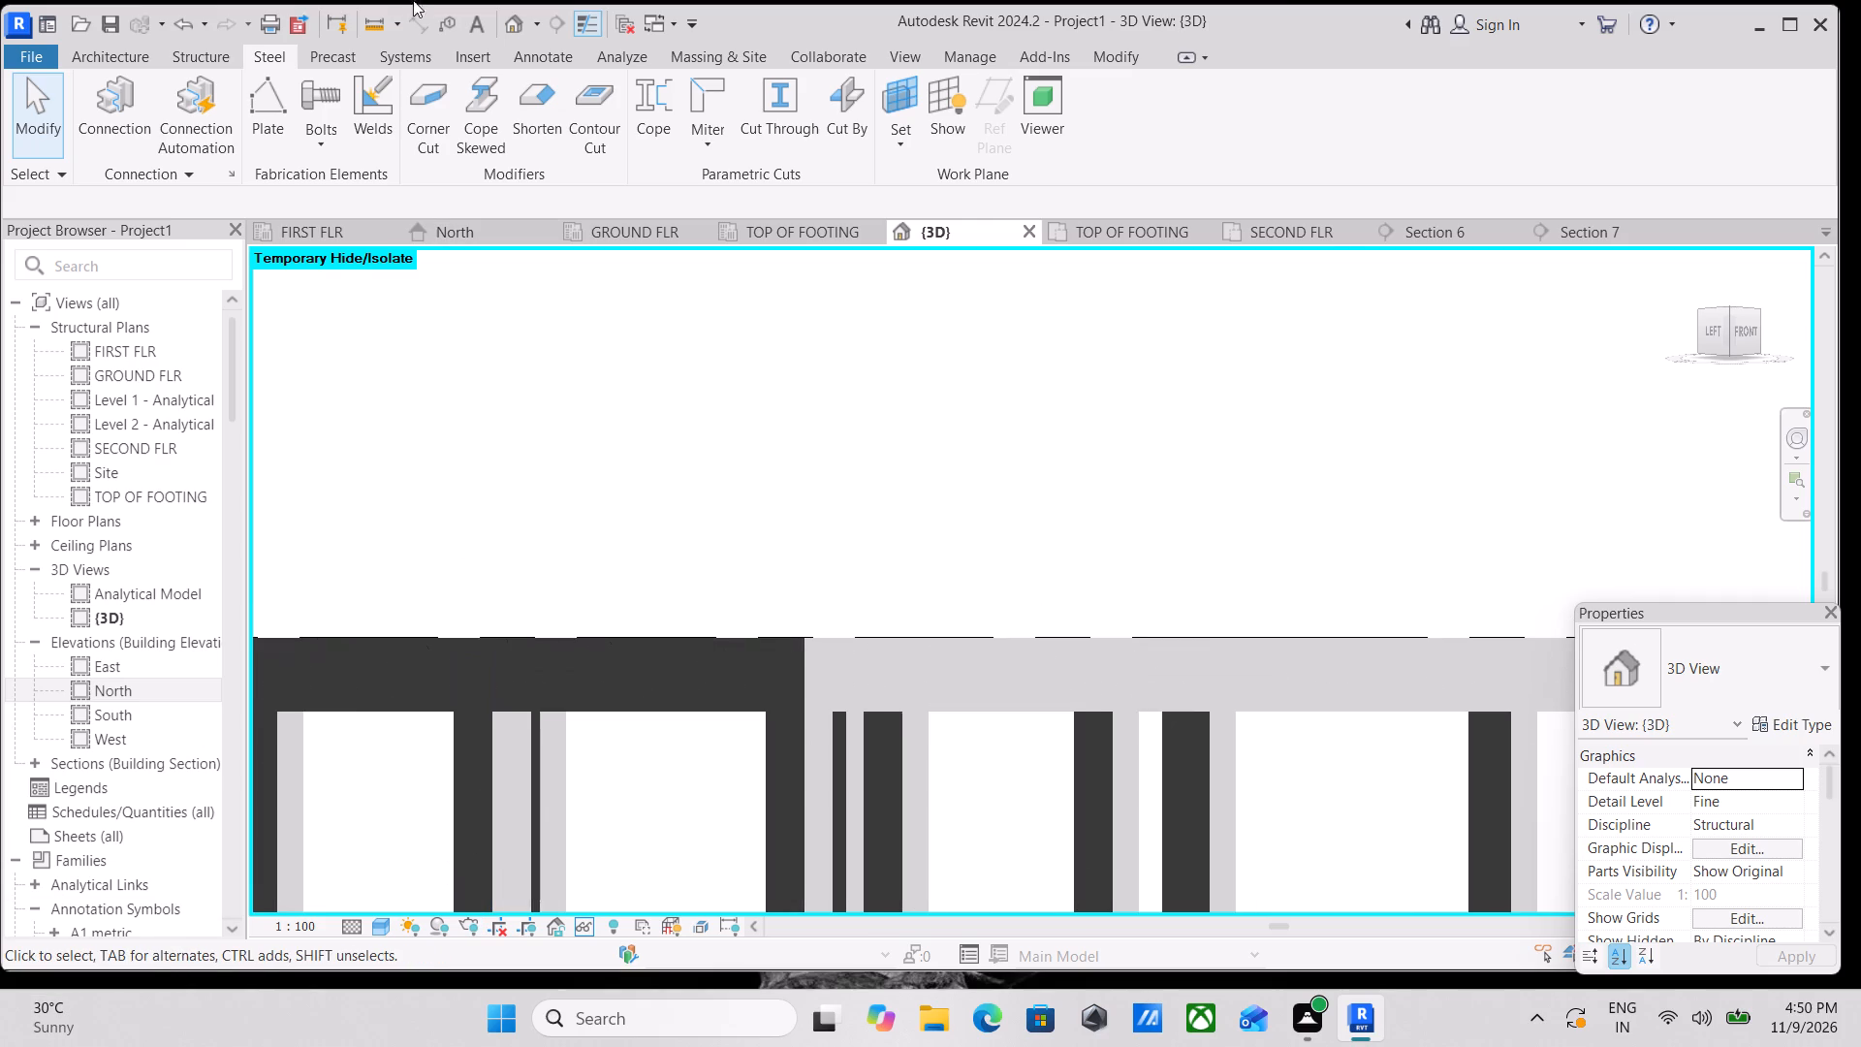
scroll(628, 391, down, 1)
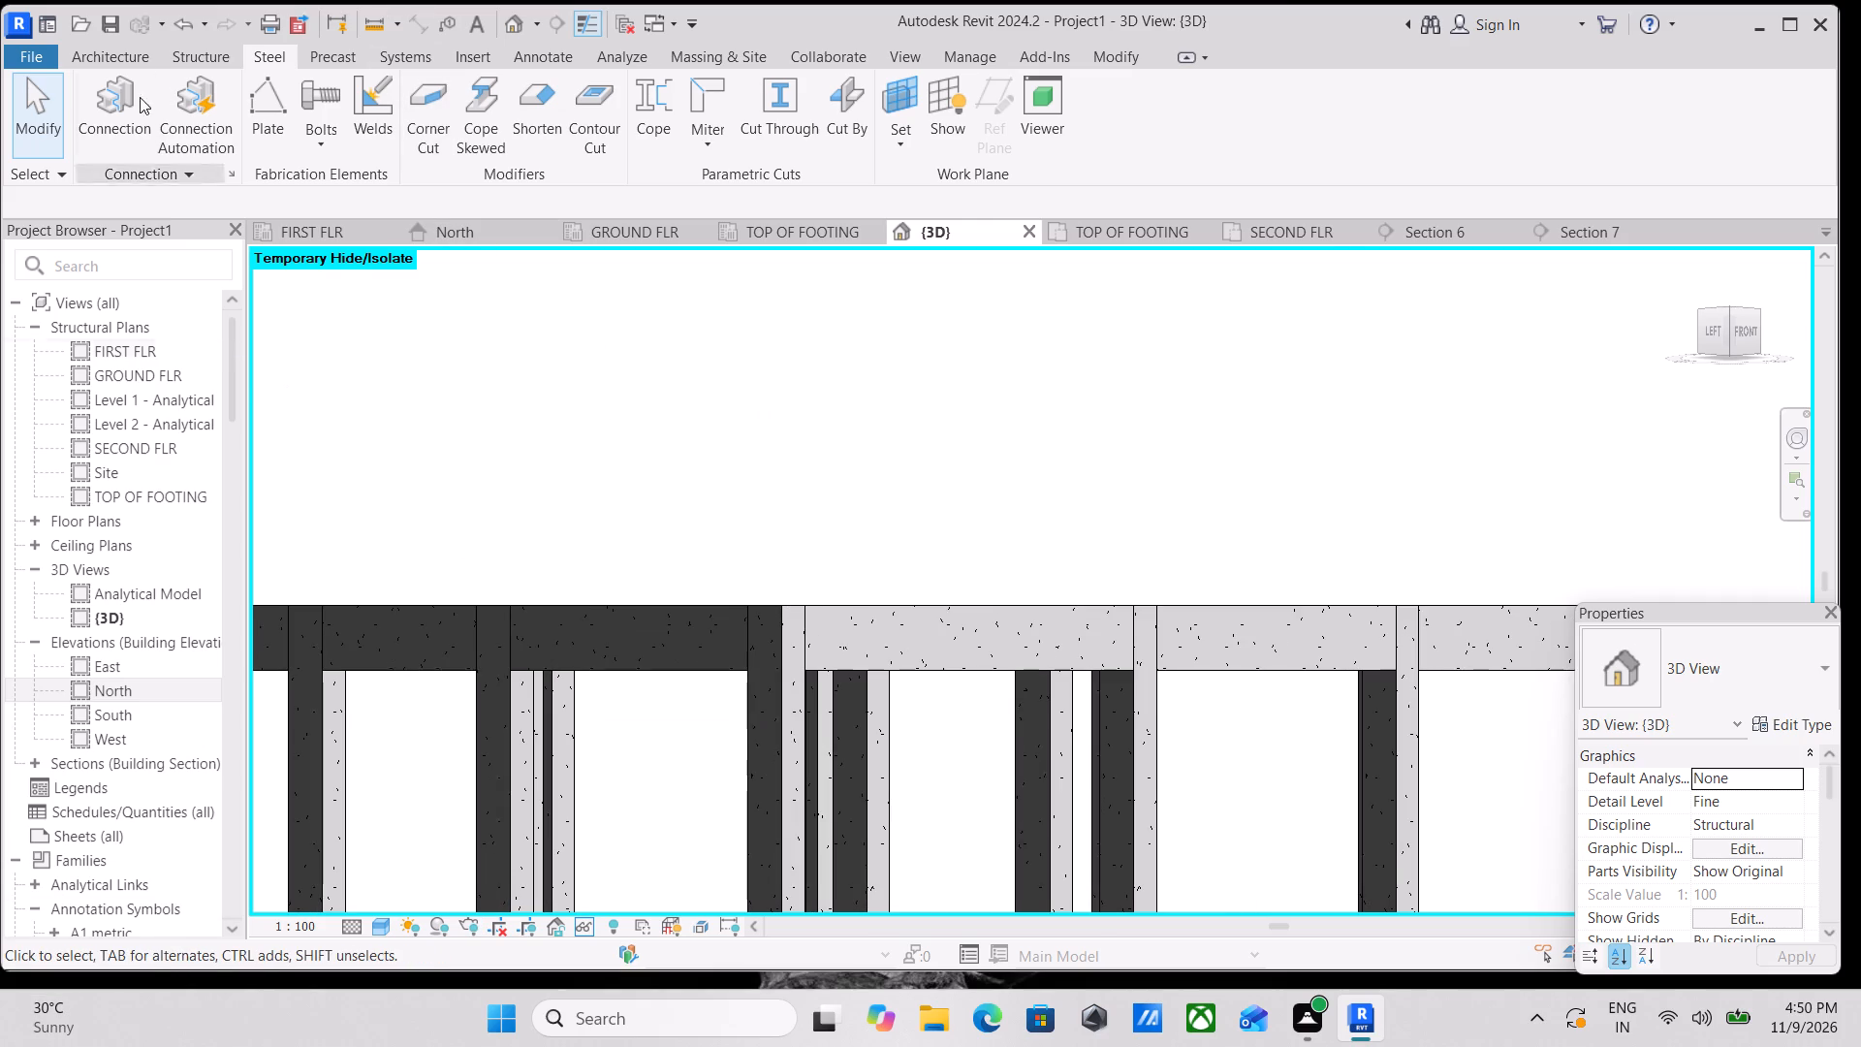
Bring up the architectural modelling tools and examine the whole frame from the SECOND FLR beams down to the footings.
click(105, 52)
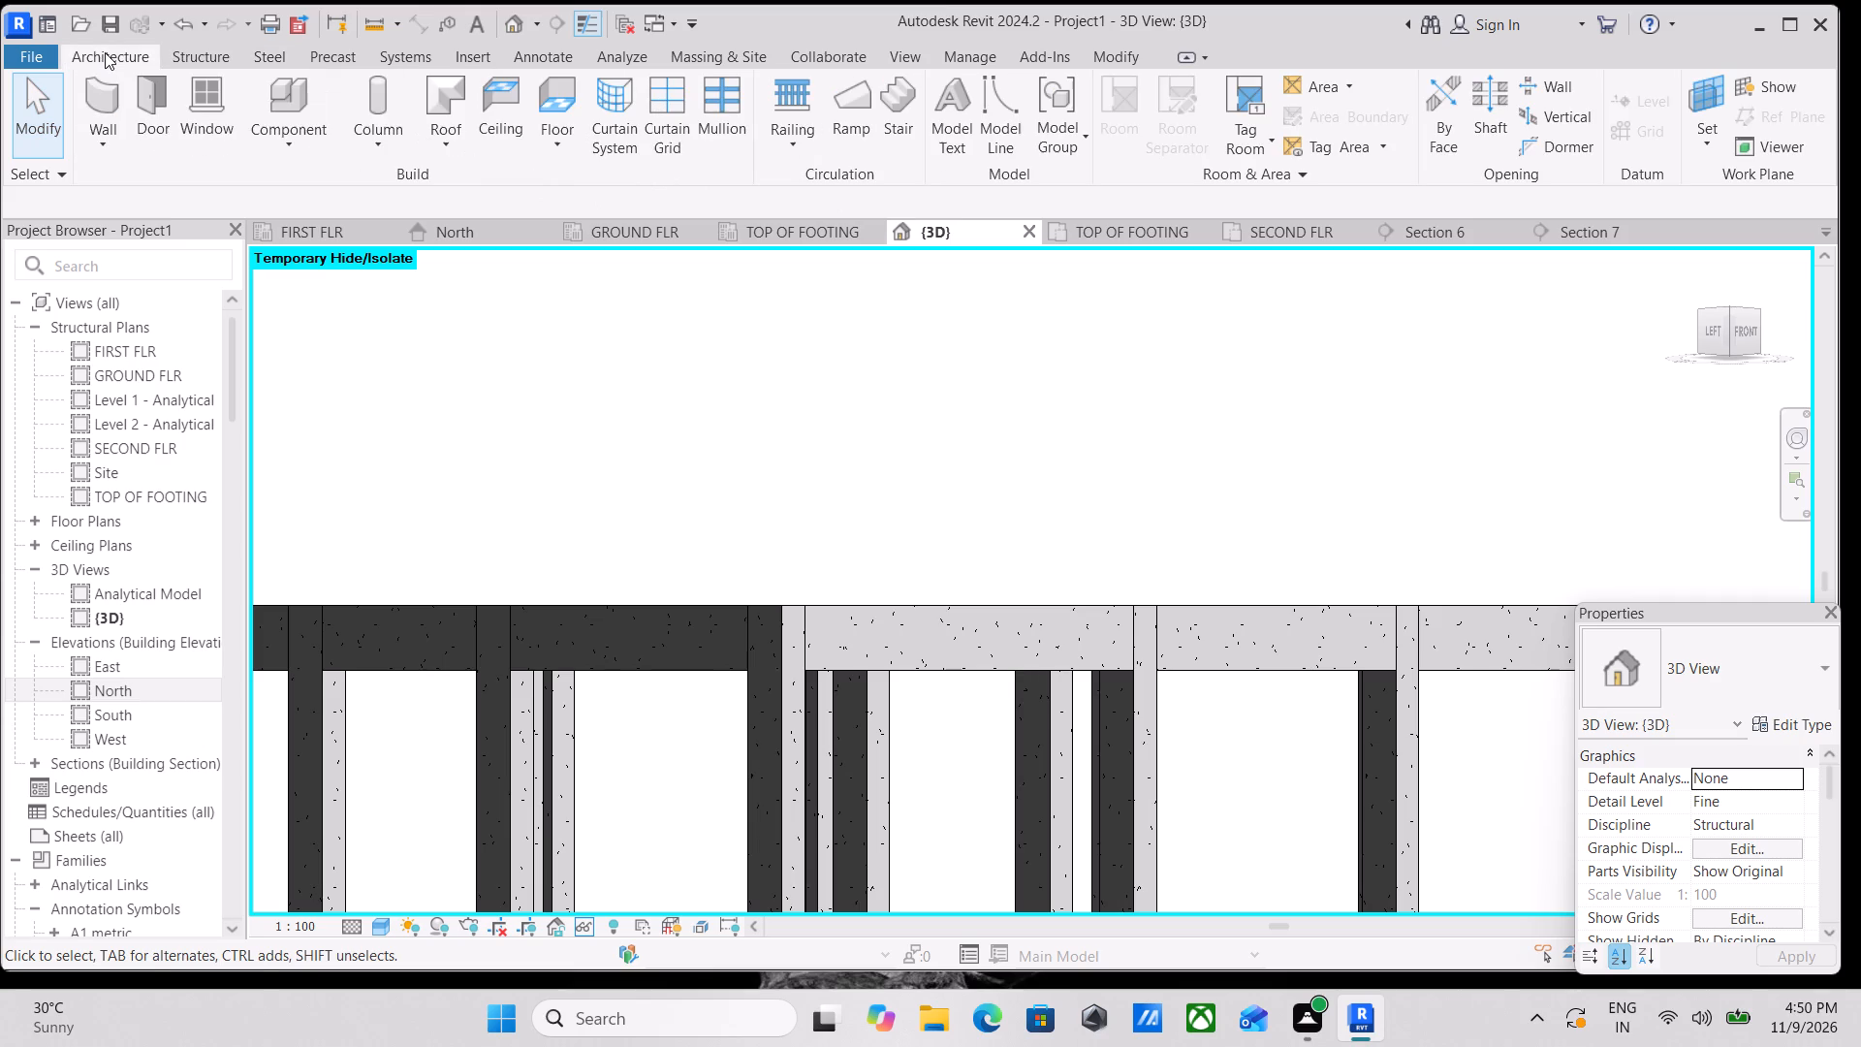
scroll(749, 630, down, 3)
scroll(945, 690, down, 2)
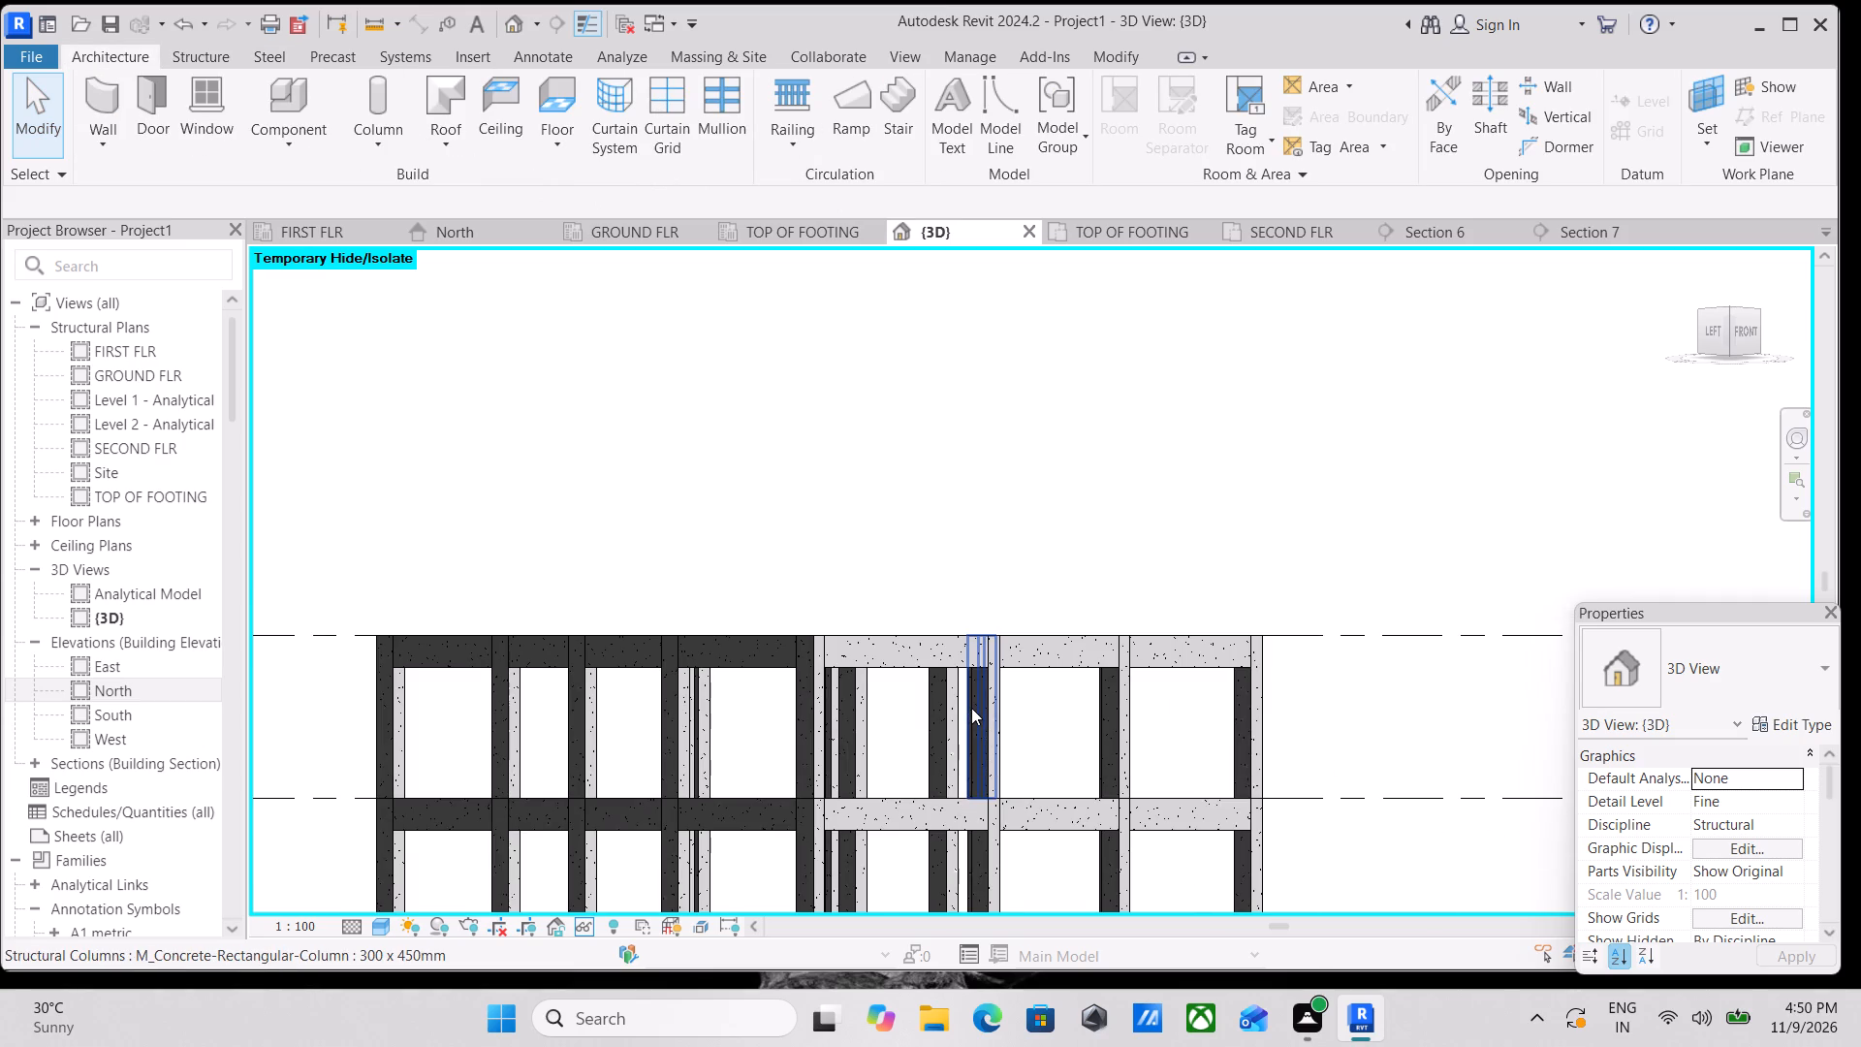
scroll(1057, 635, down, 3)
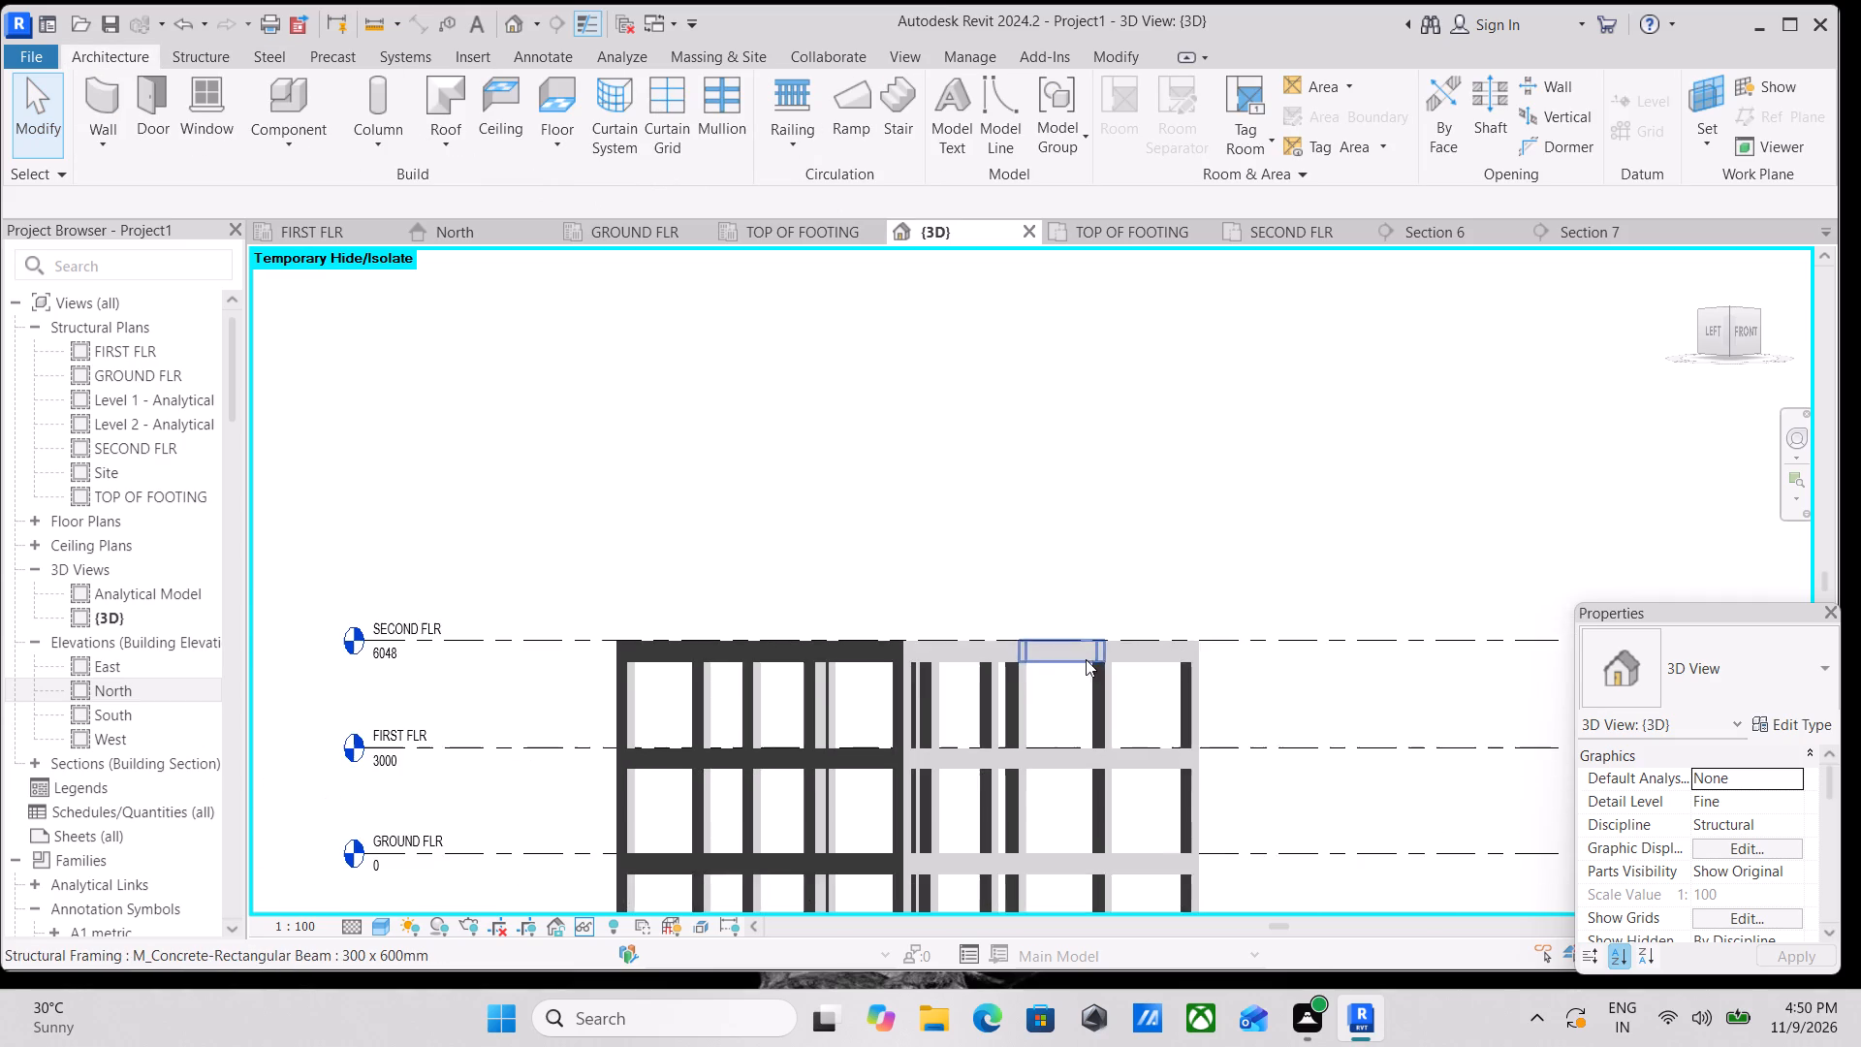
scroll(1253, 640, up, 3)
middle_drag(992, 686, 1242, 466)
middle_drag(958, 691, 986, 613)
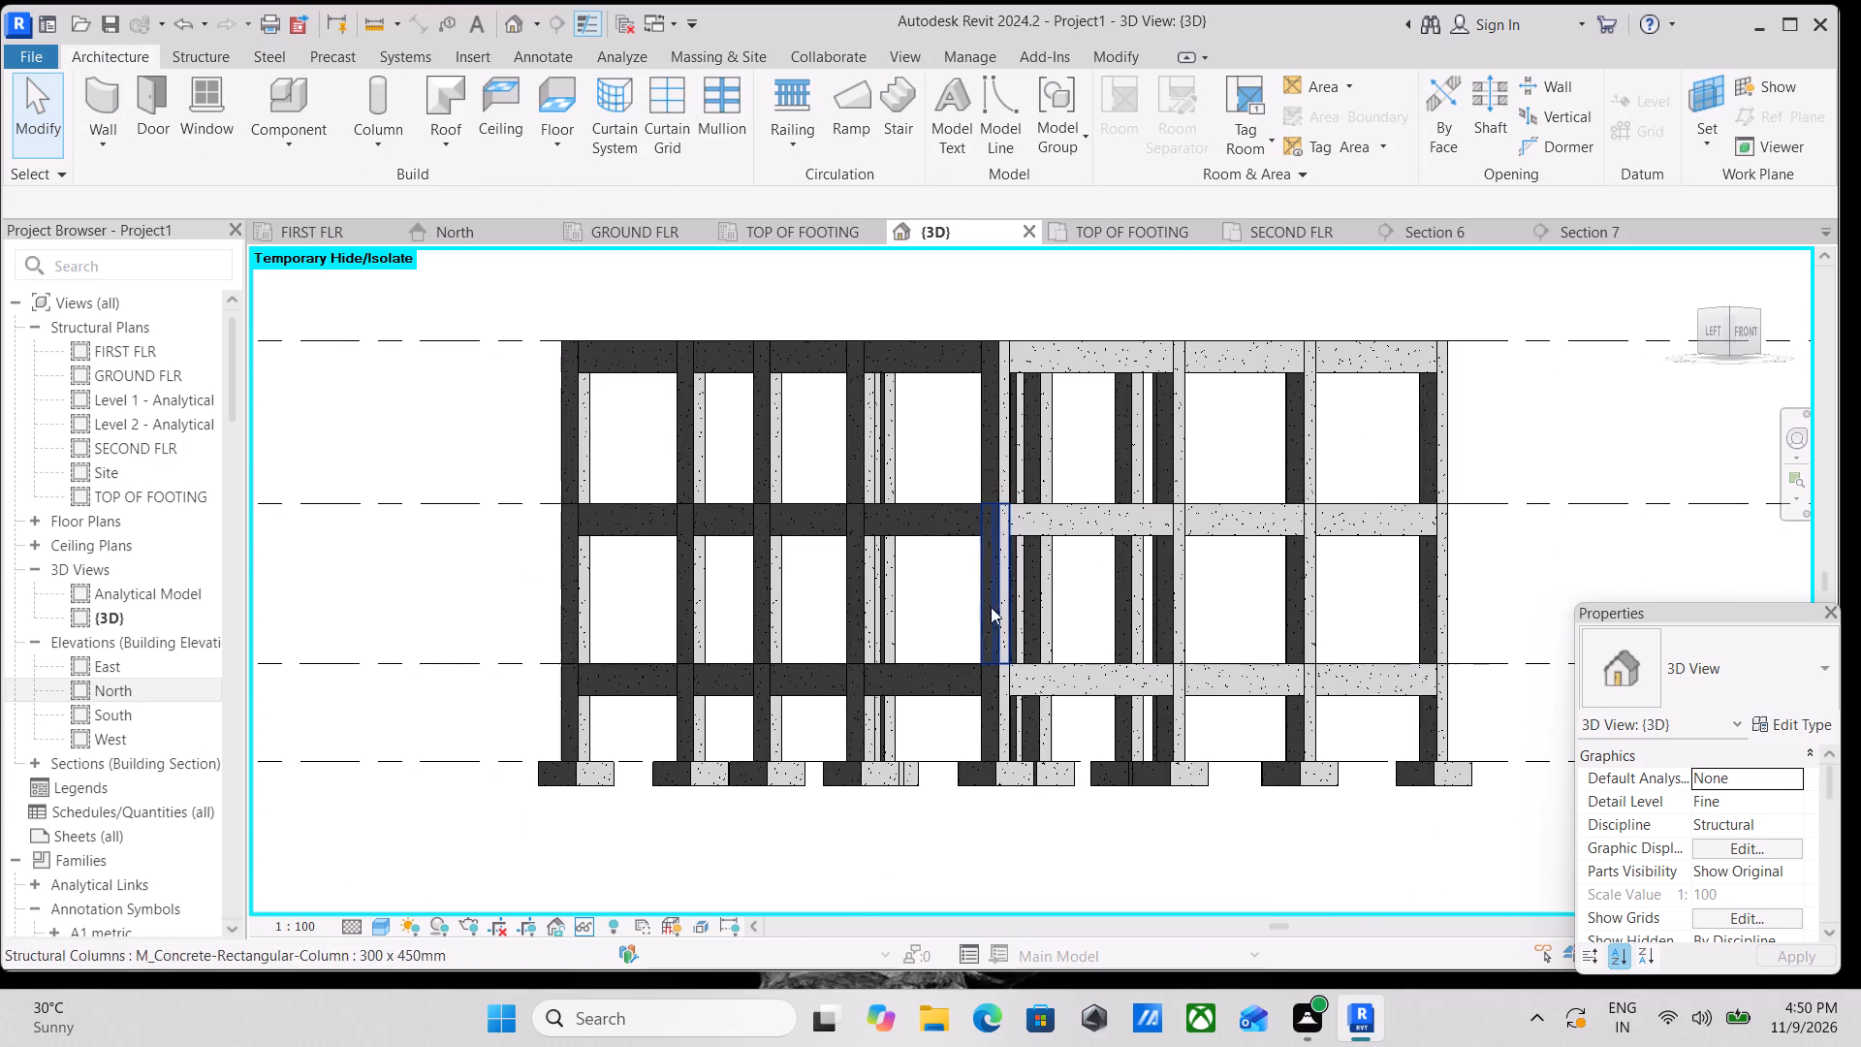
Refit the 3D model in the Left-Front corner view and examine the frame across all four levels.
click(1733, 337)
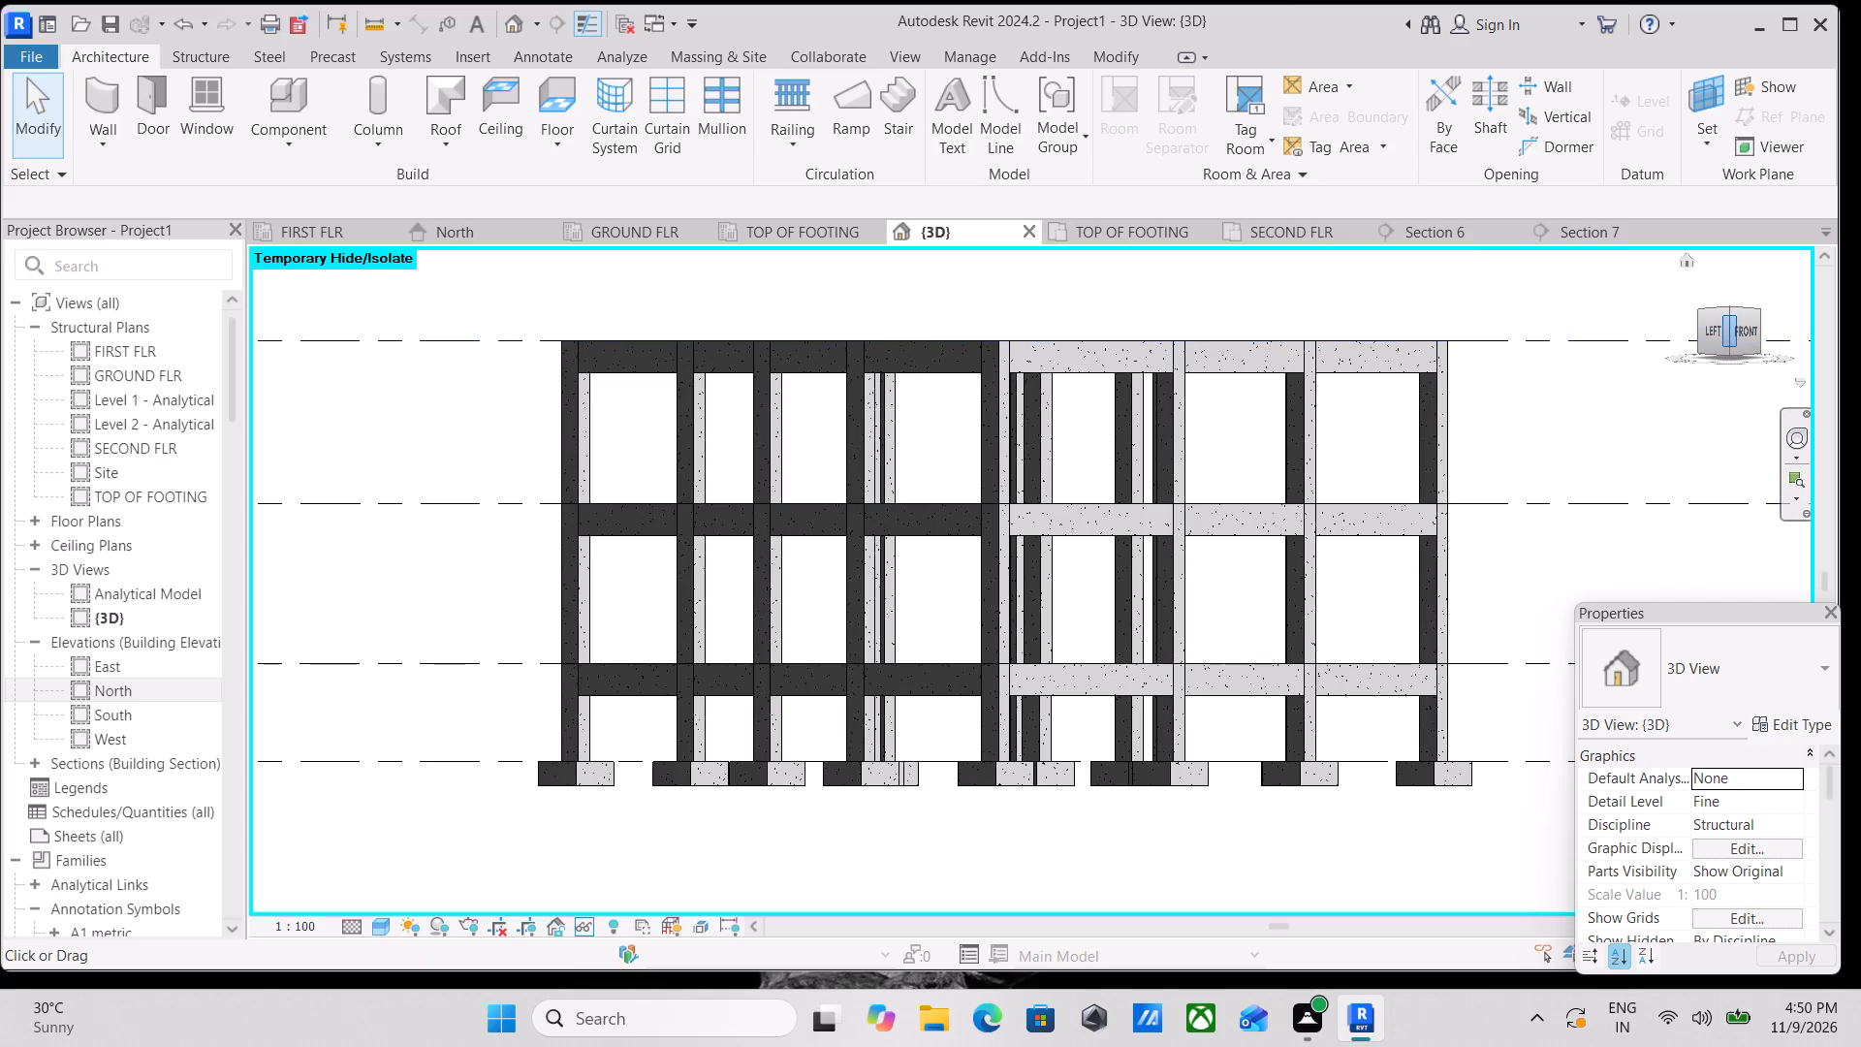
scroll(1184, 634, up, 2)
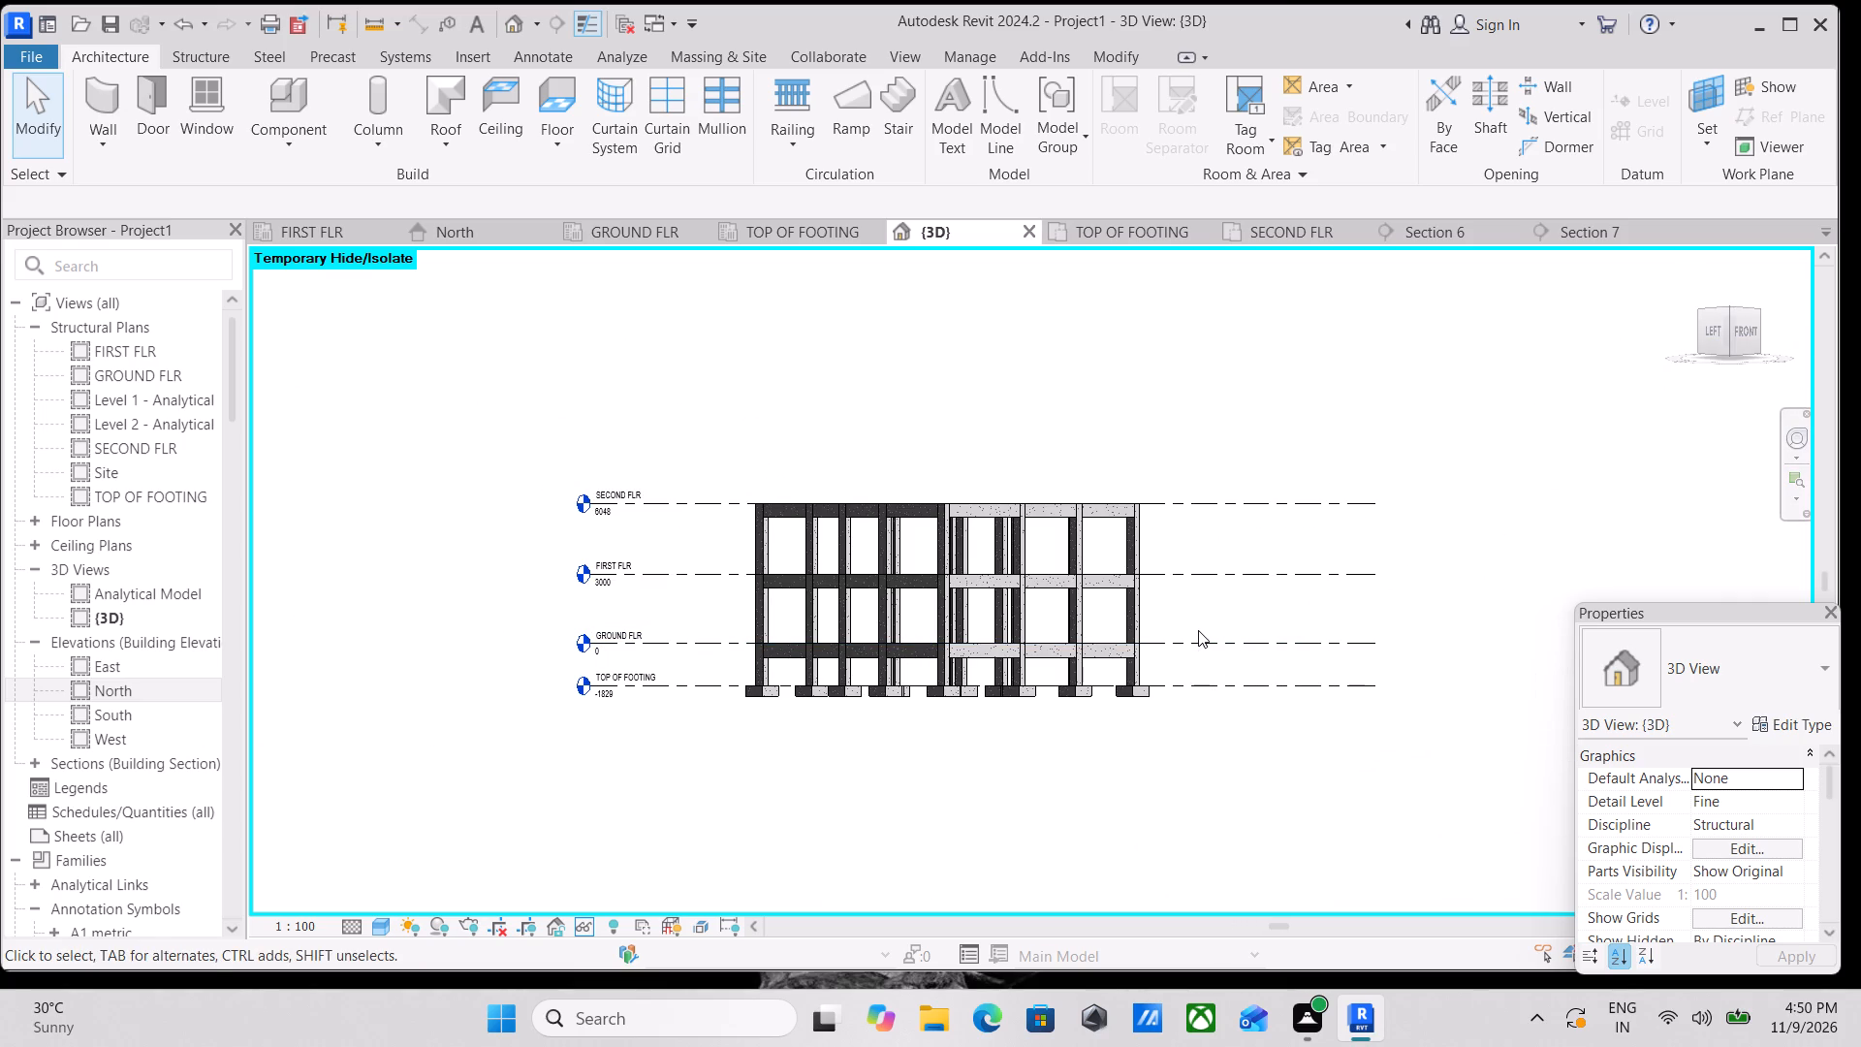
scroll(1198, 630, up, 2)
scroll(953, 643, up, 2)
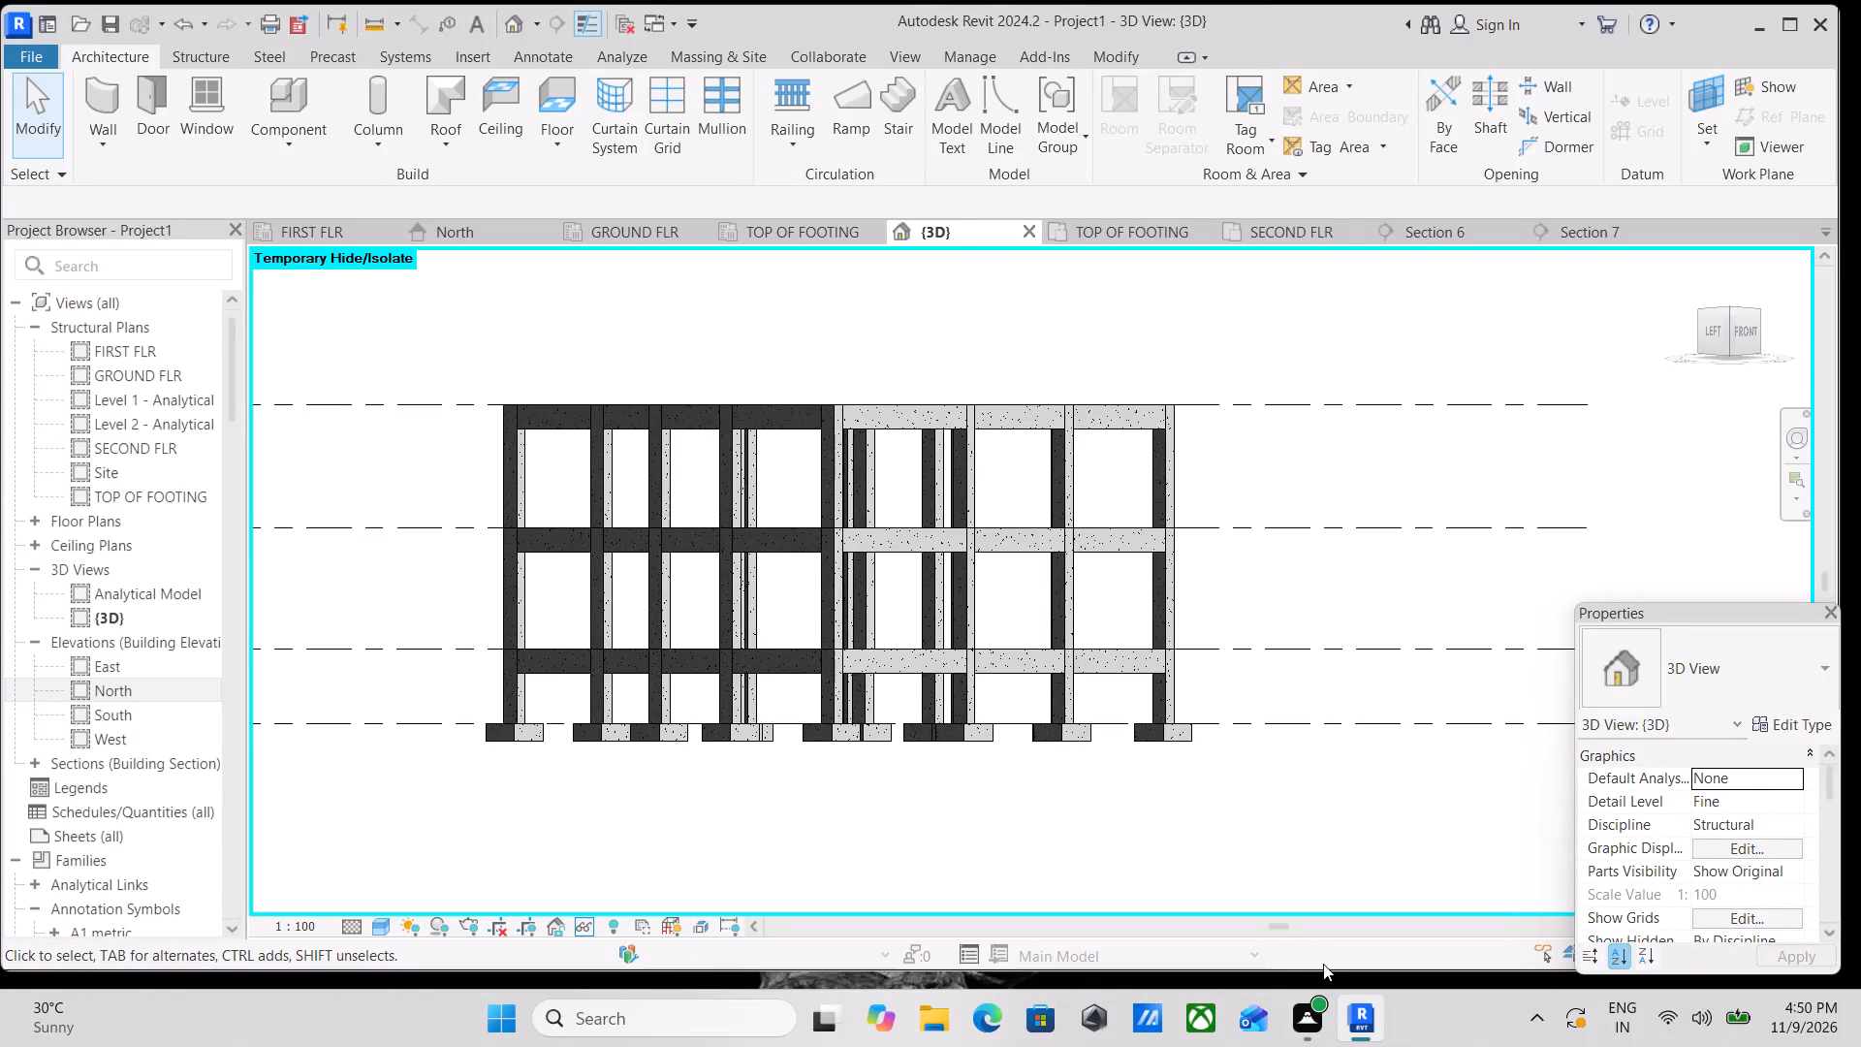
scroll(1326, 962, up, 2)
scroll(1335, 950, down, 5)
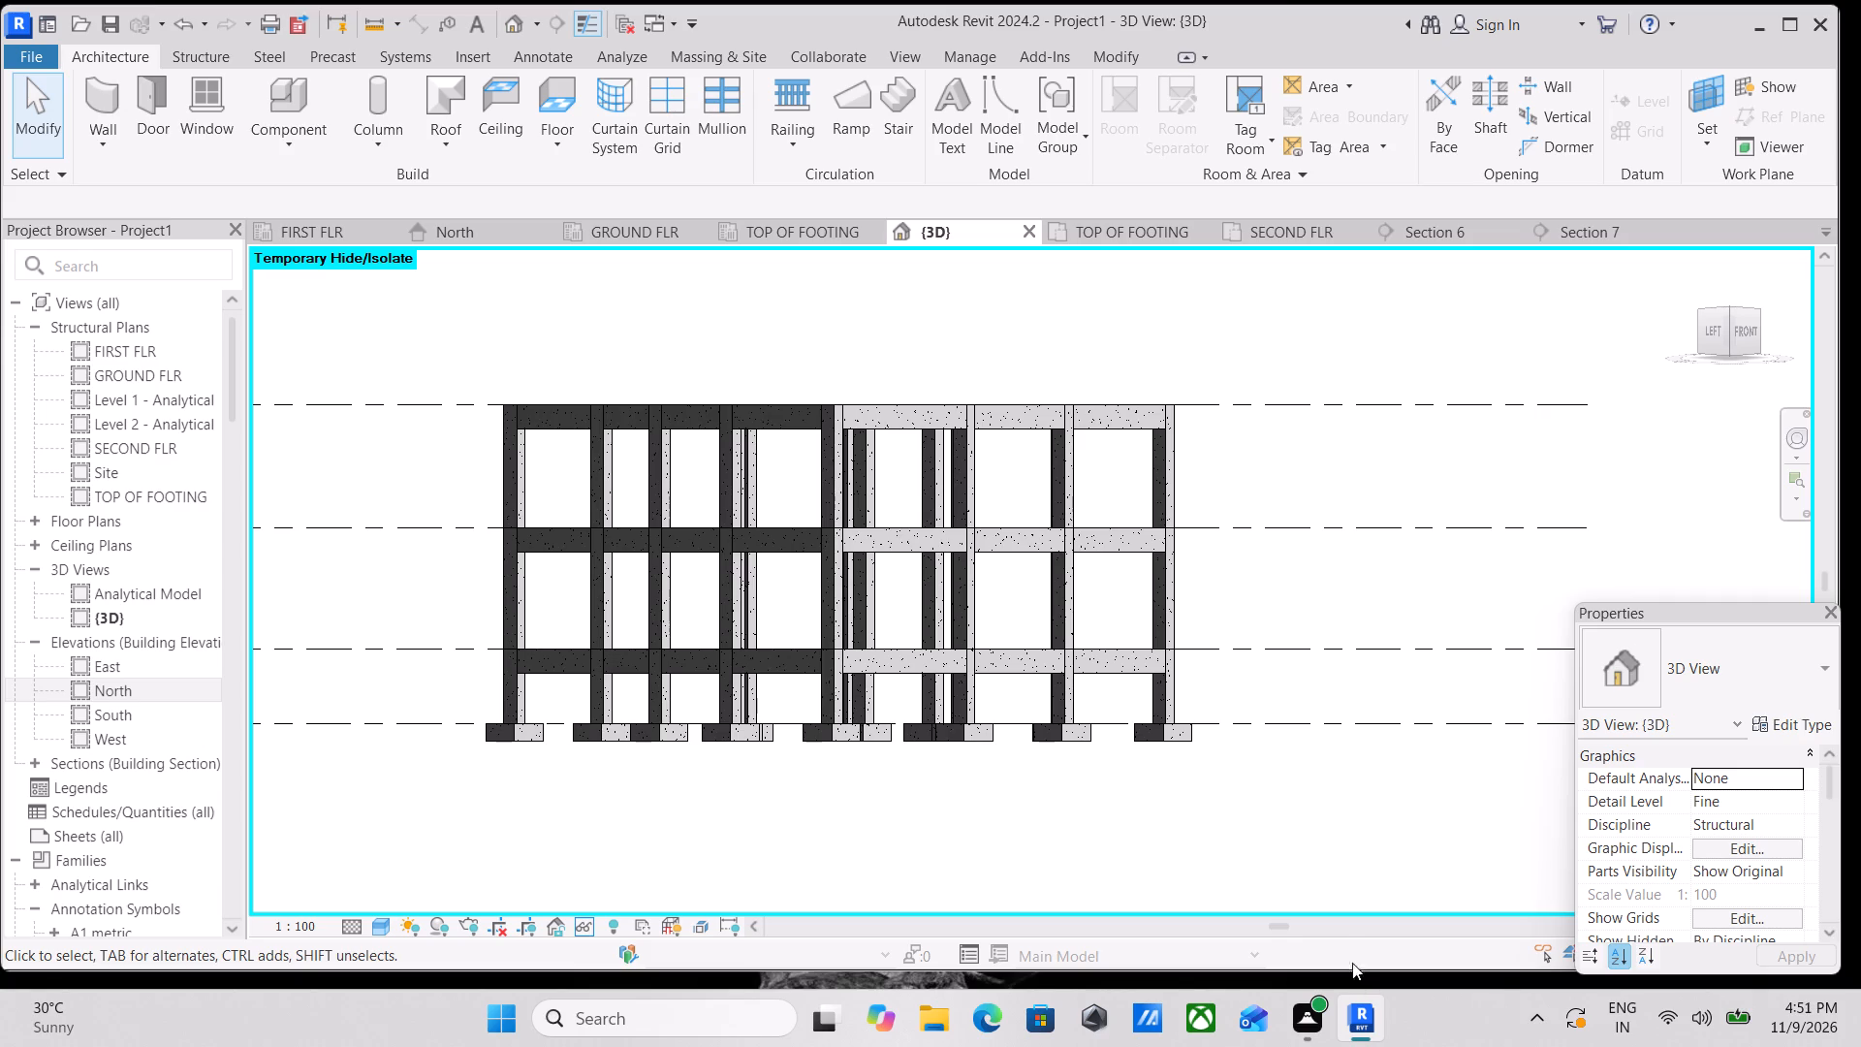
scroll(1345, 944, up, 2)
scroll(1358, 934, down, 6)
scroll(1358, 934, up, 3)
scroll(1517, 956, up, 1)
Examine the FIRST FLR and SECOND FLR beams and the columns between them up close in the Left-Front corner view.
scroll(1106, 669, up, 2)
scroll(860, 649, up, 4)
middle_drag(865, 608, 1130, 740)
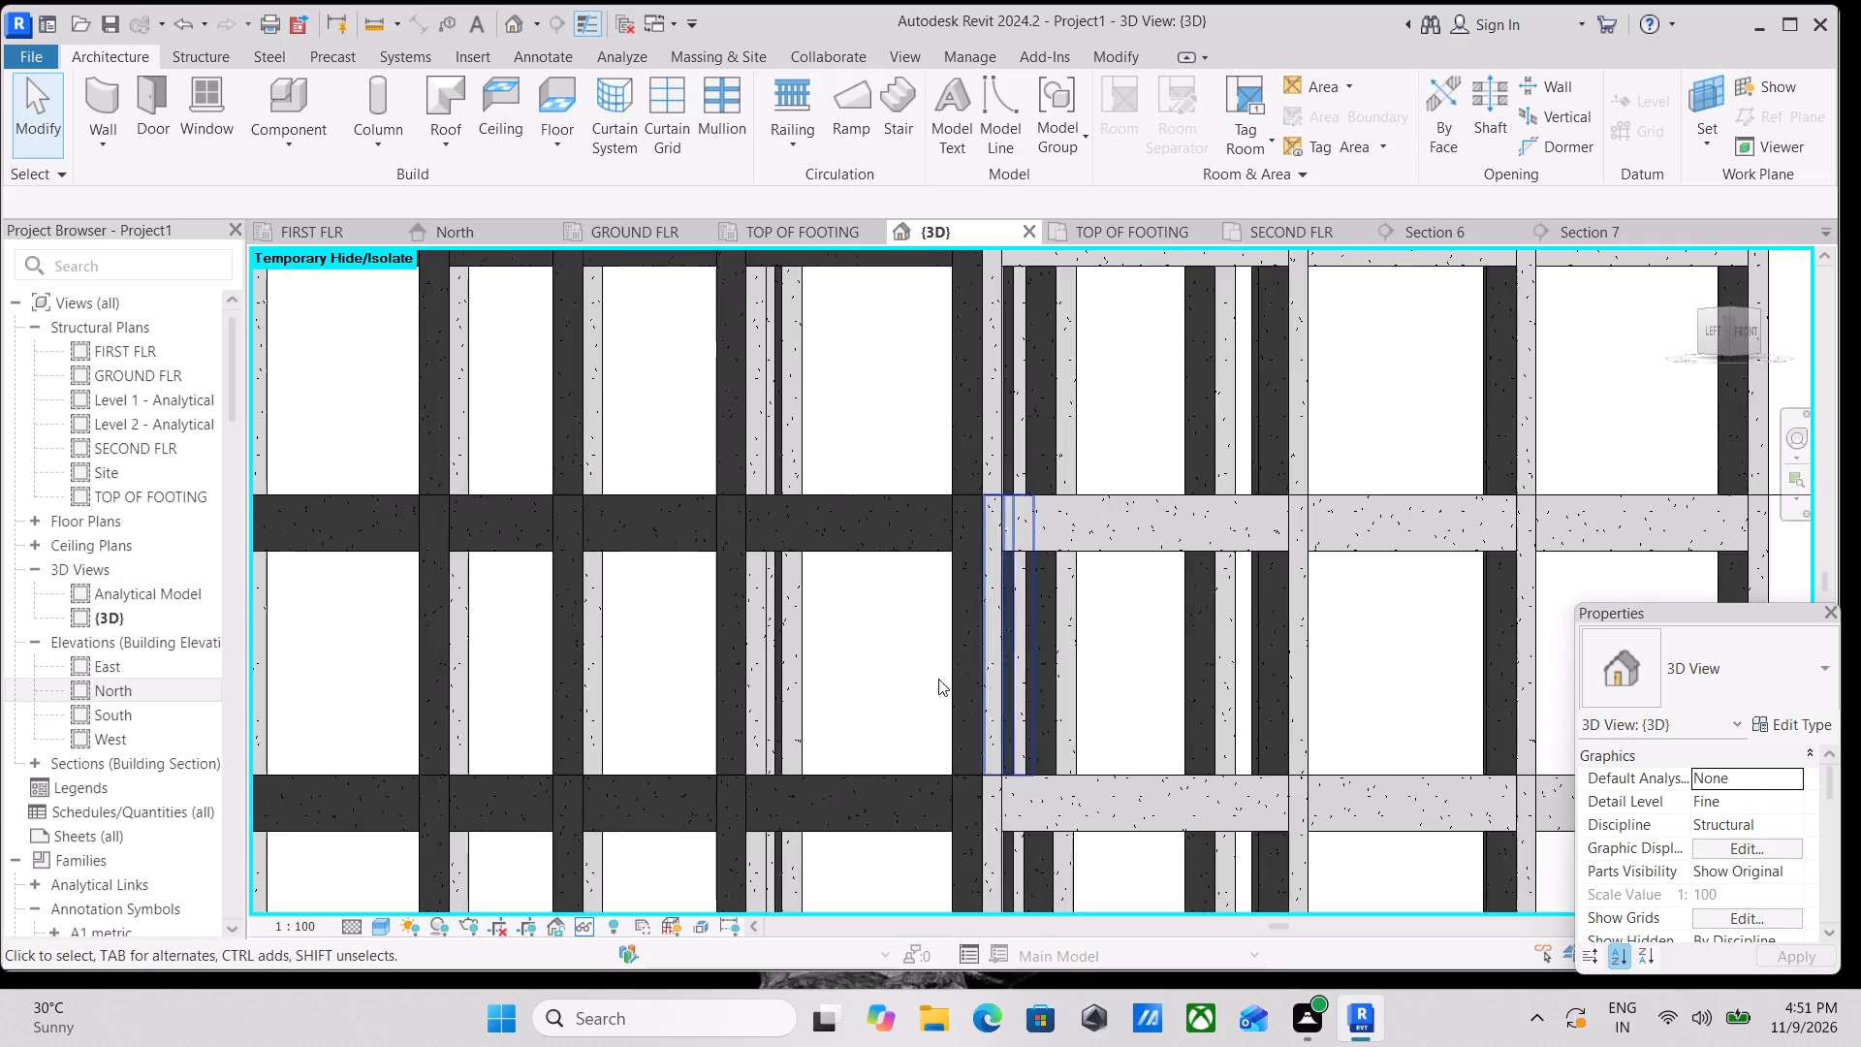
scroll(908, 669, down, 4)
middle_drag(803, 686, 977, 740)
scroll(844, 662, up, 3)
scroll(951, 758, up, 3)
middle_drag(913, 724, 764, 726)
scroll(826, 708, down, 3)
middle_drag(826, 708, 586, 753)
middle_drag(987, 698, 817, 731)
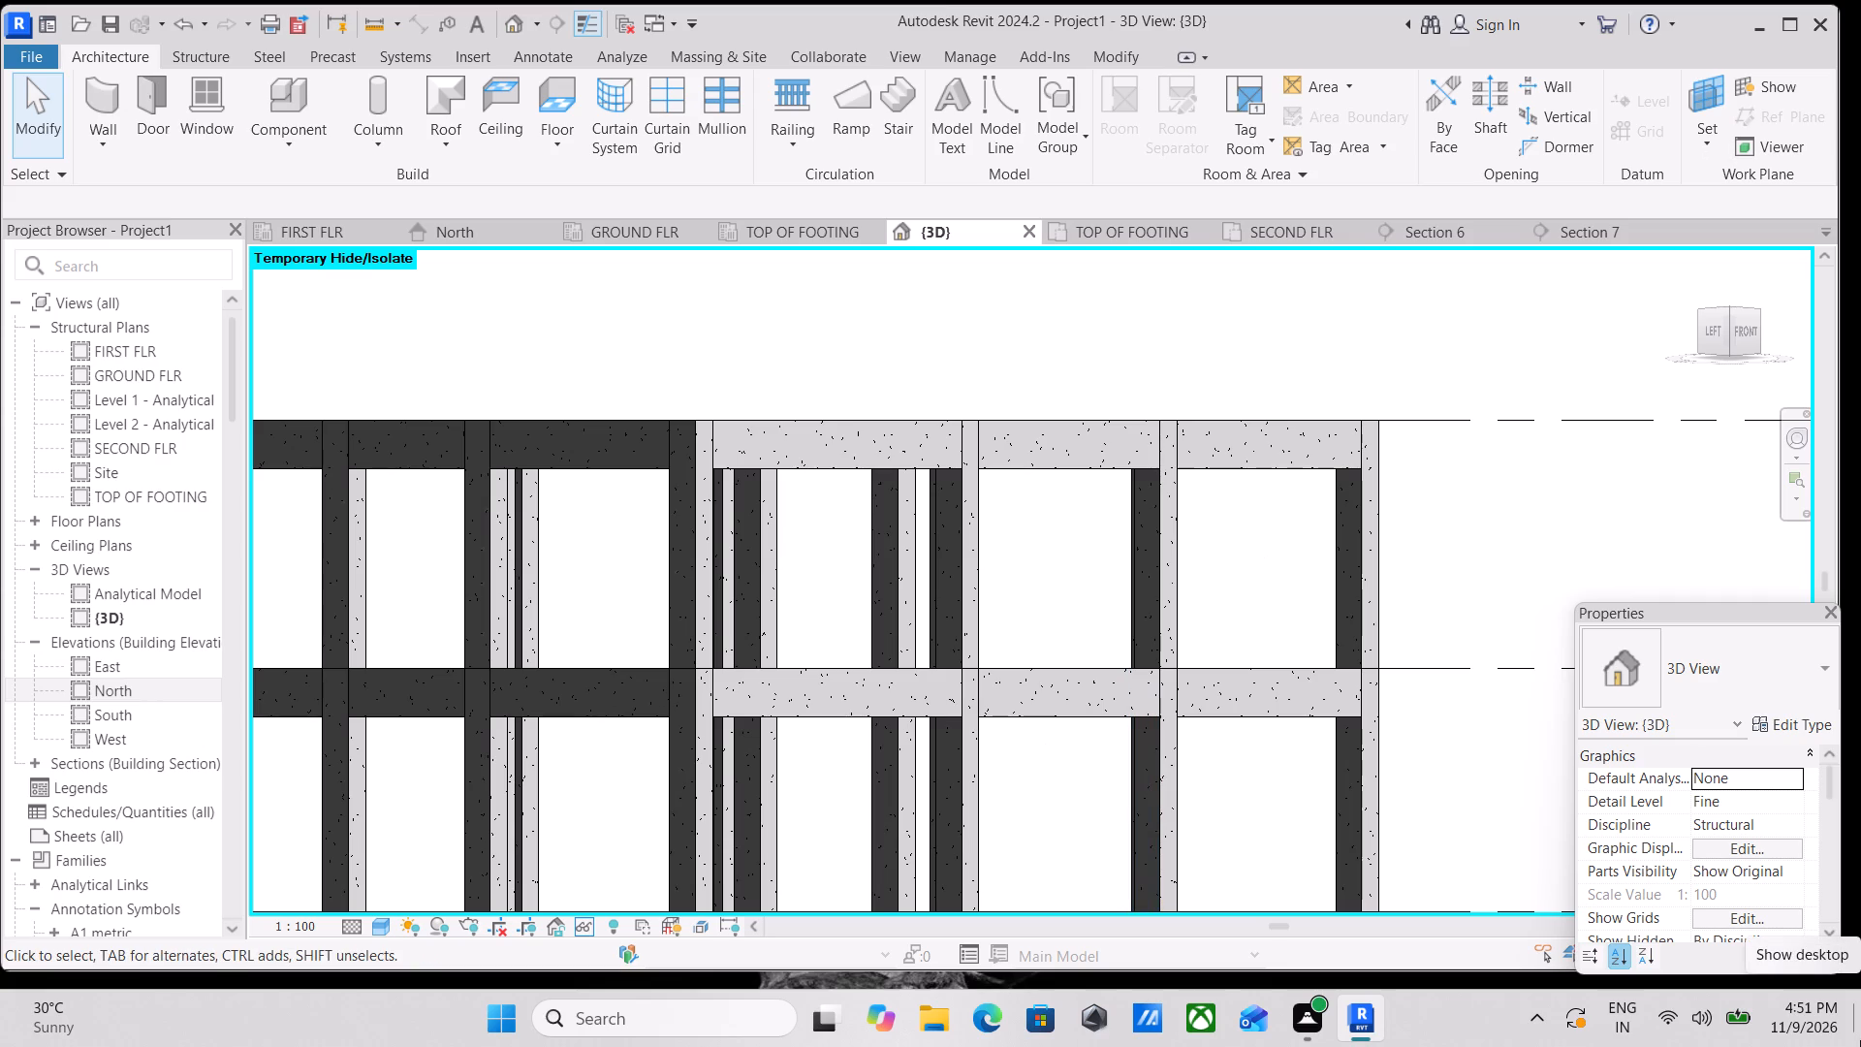
Examine the frame against the SECOND FLR, FIRST FLR and GROUND FLR level markers and down to the footings.
scroll(1805, 1026, up, 2)
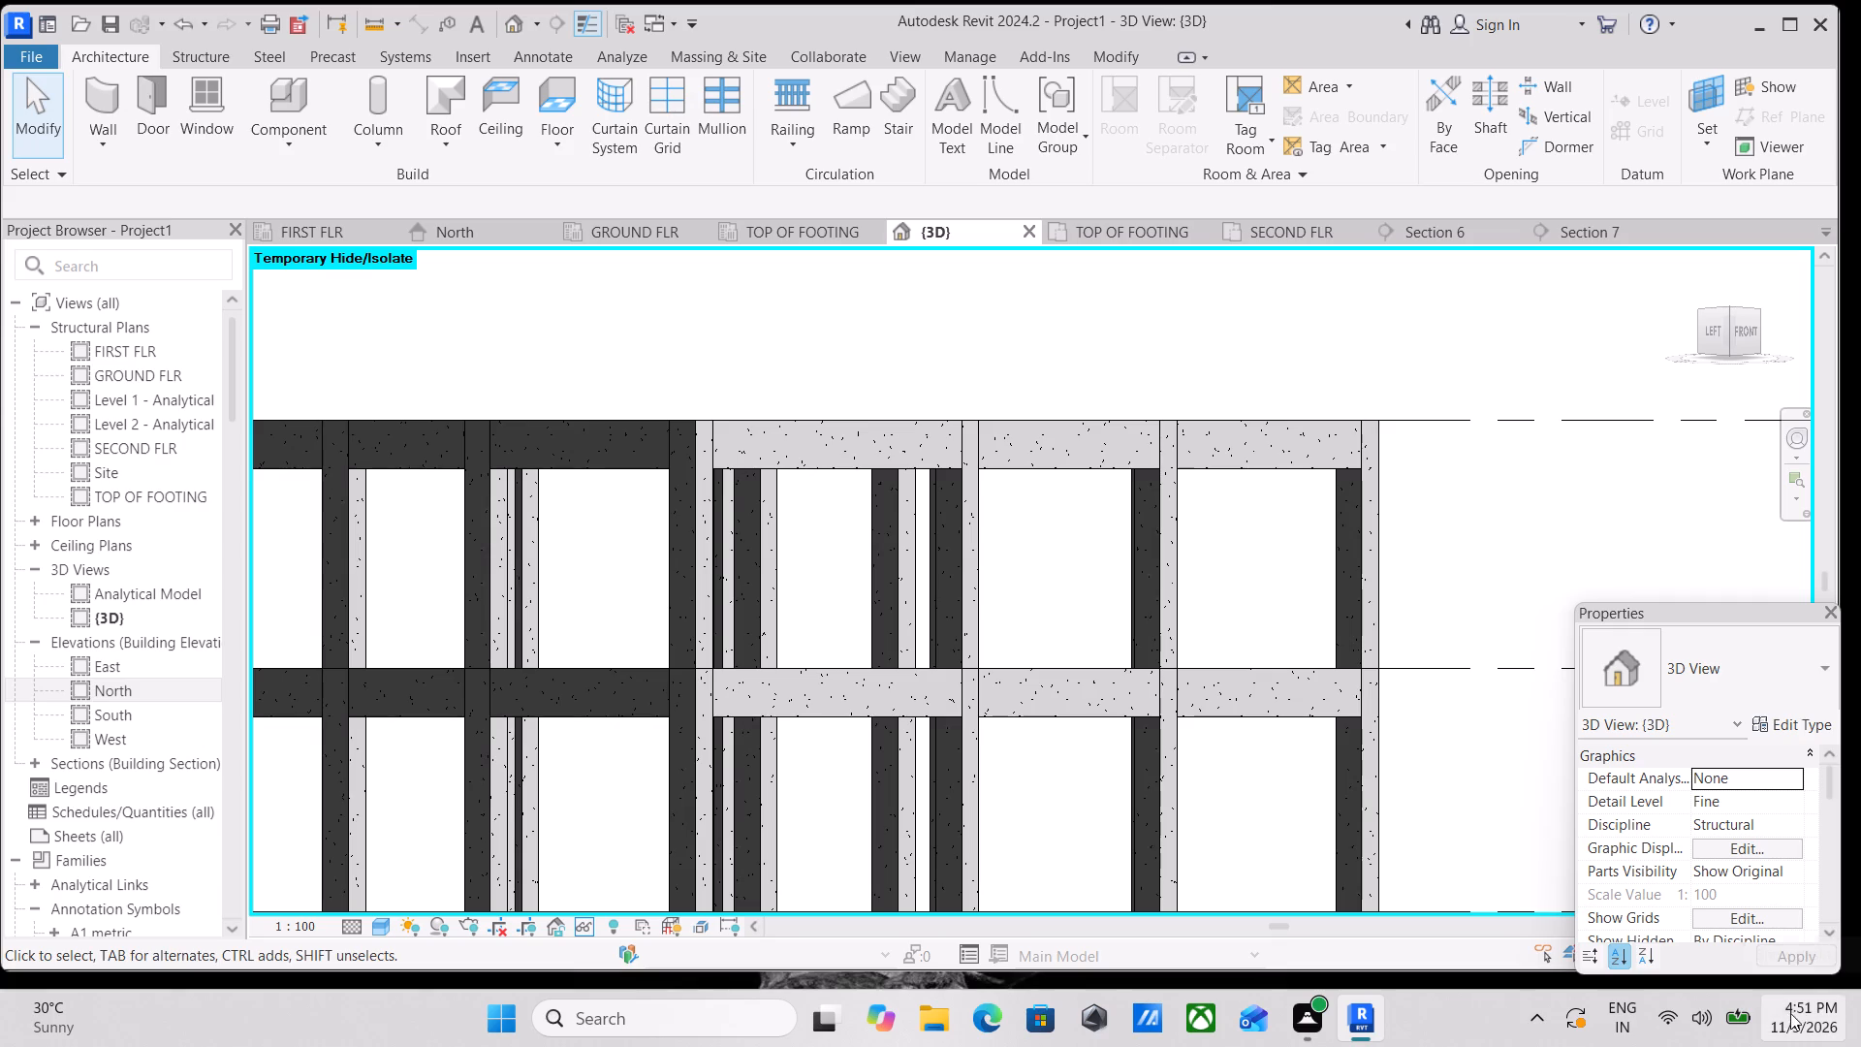
scroll(1159, 742, down, 2)
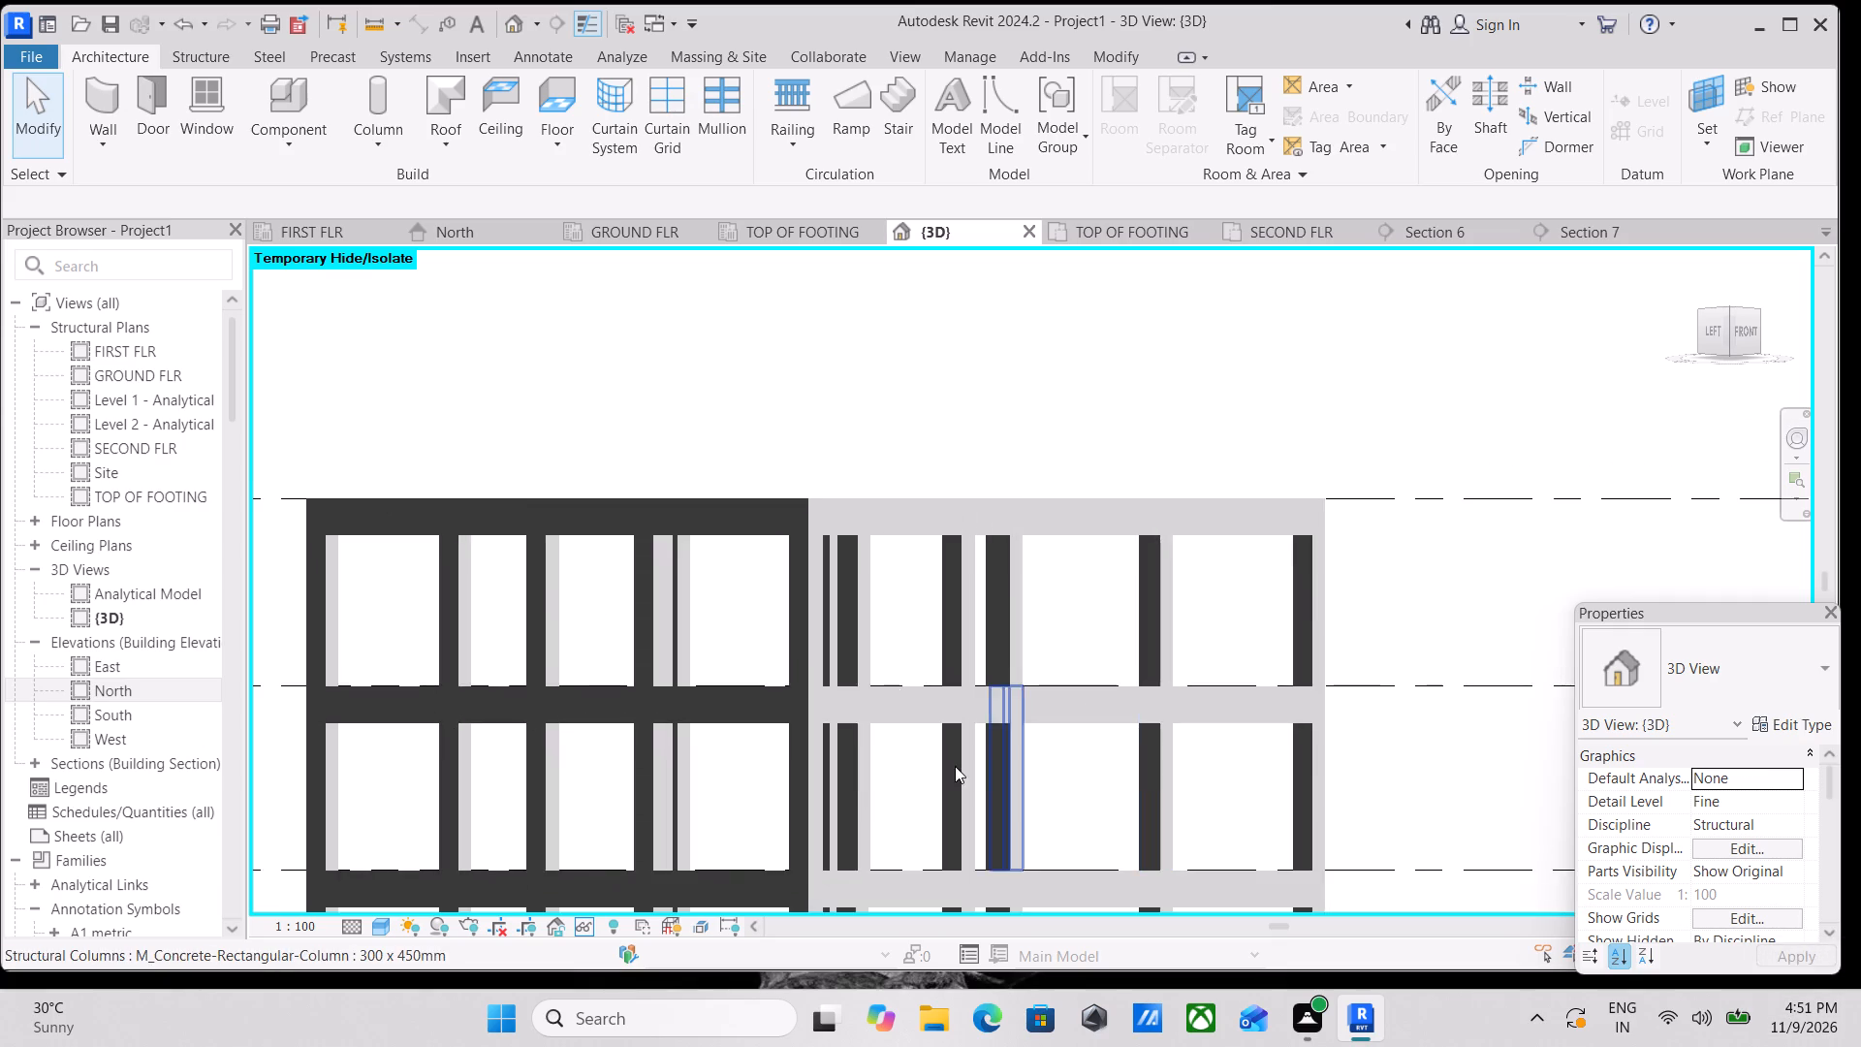
middle_drag(955, 766, 1255, 783)
scroll(1020, 772, down, 1)
middle_drag(1047, 768, 1210, 767)
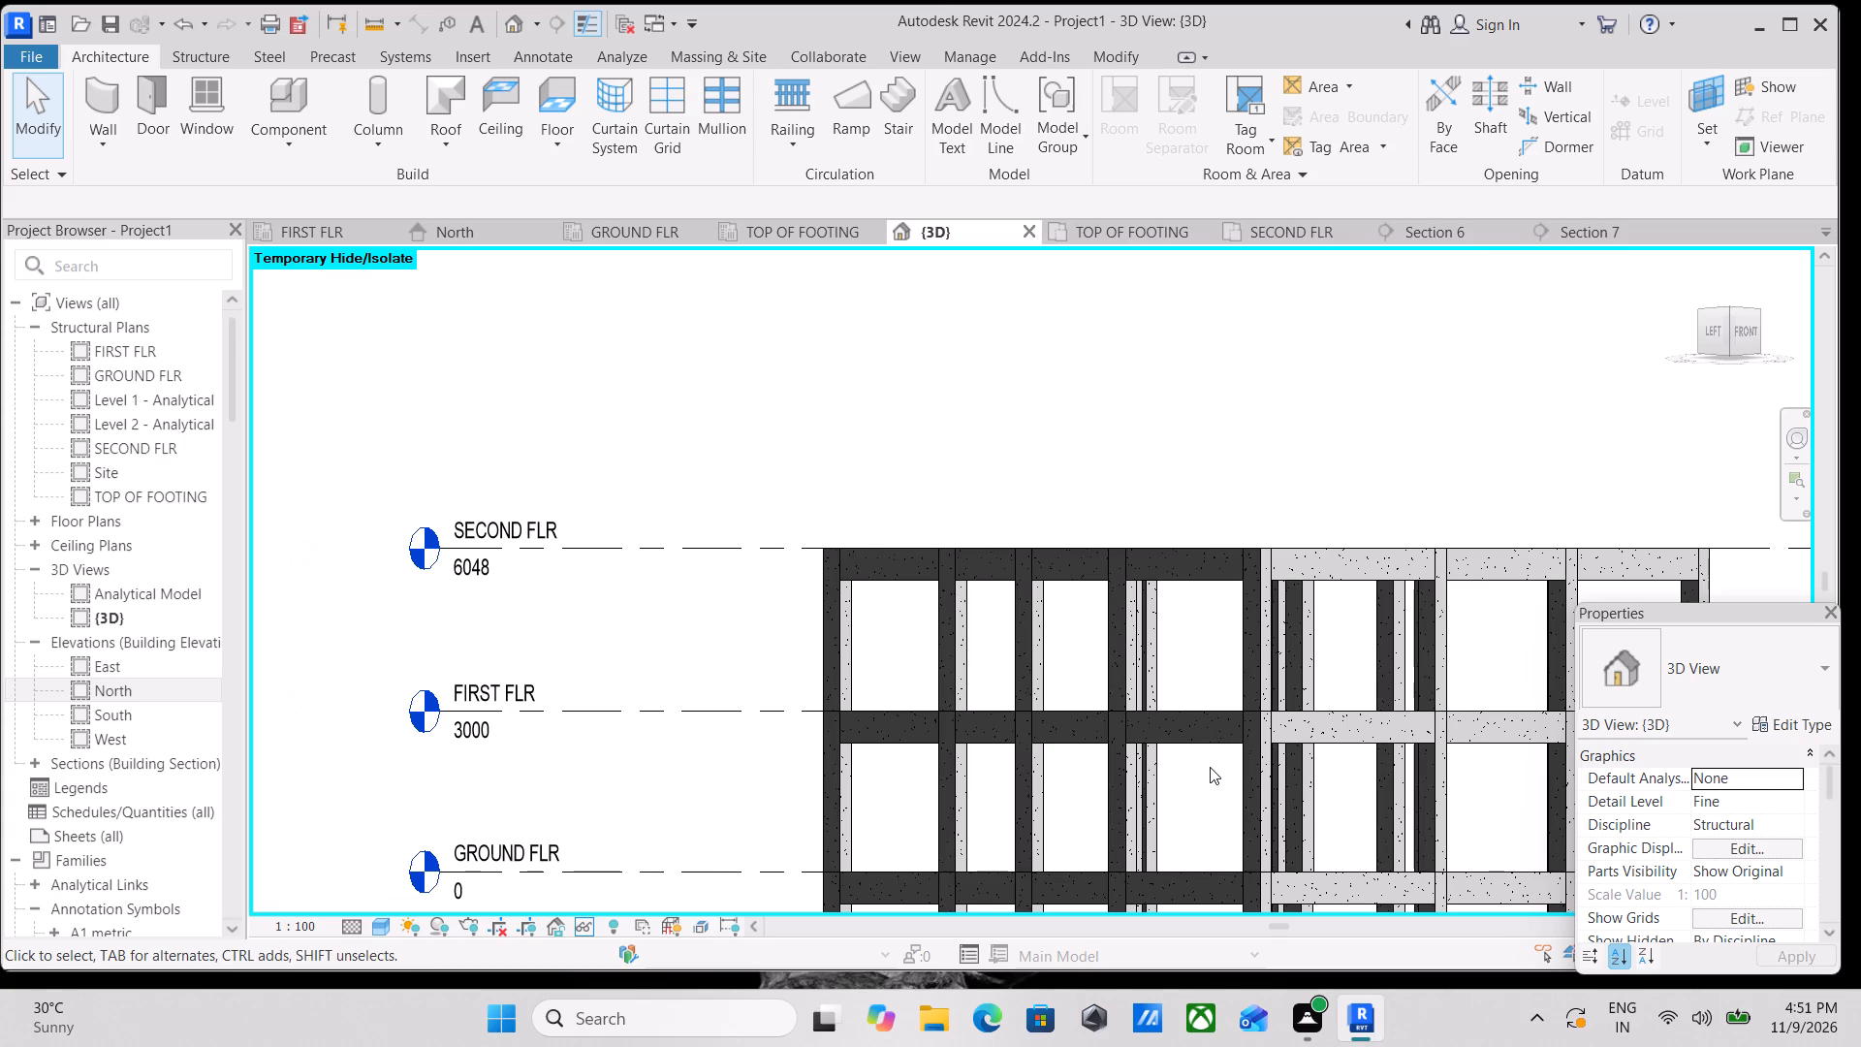
scroll(1247, 643, up, 1)
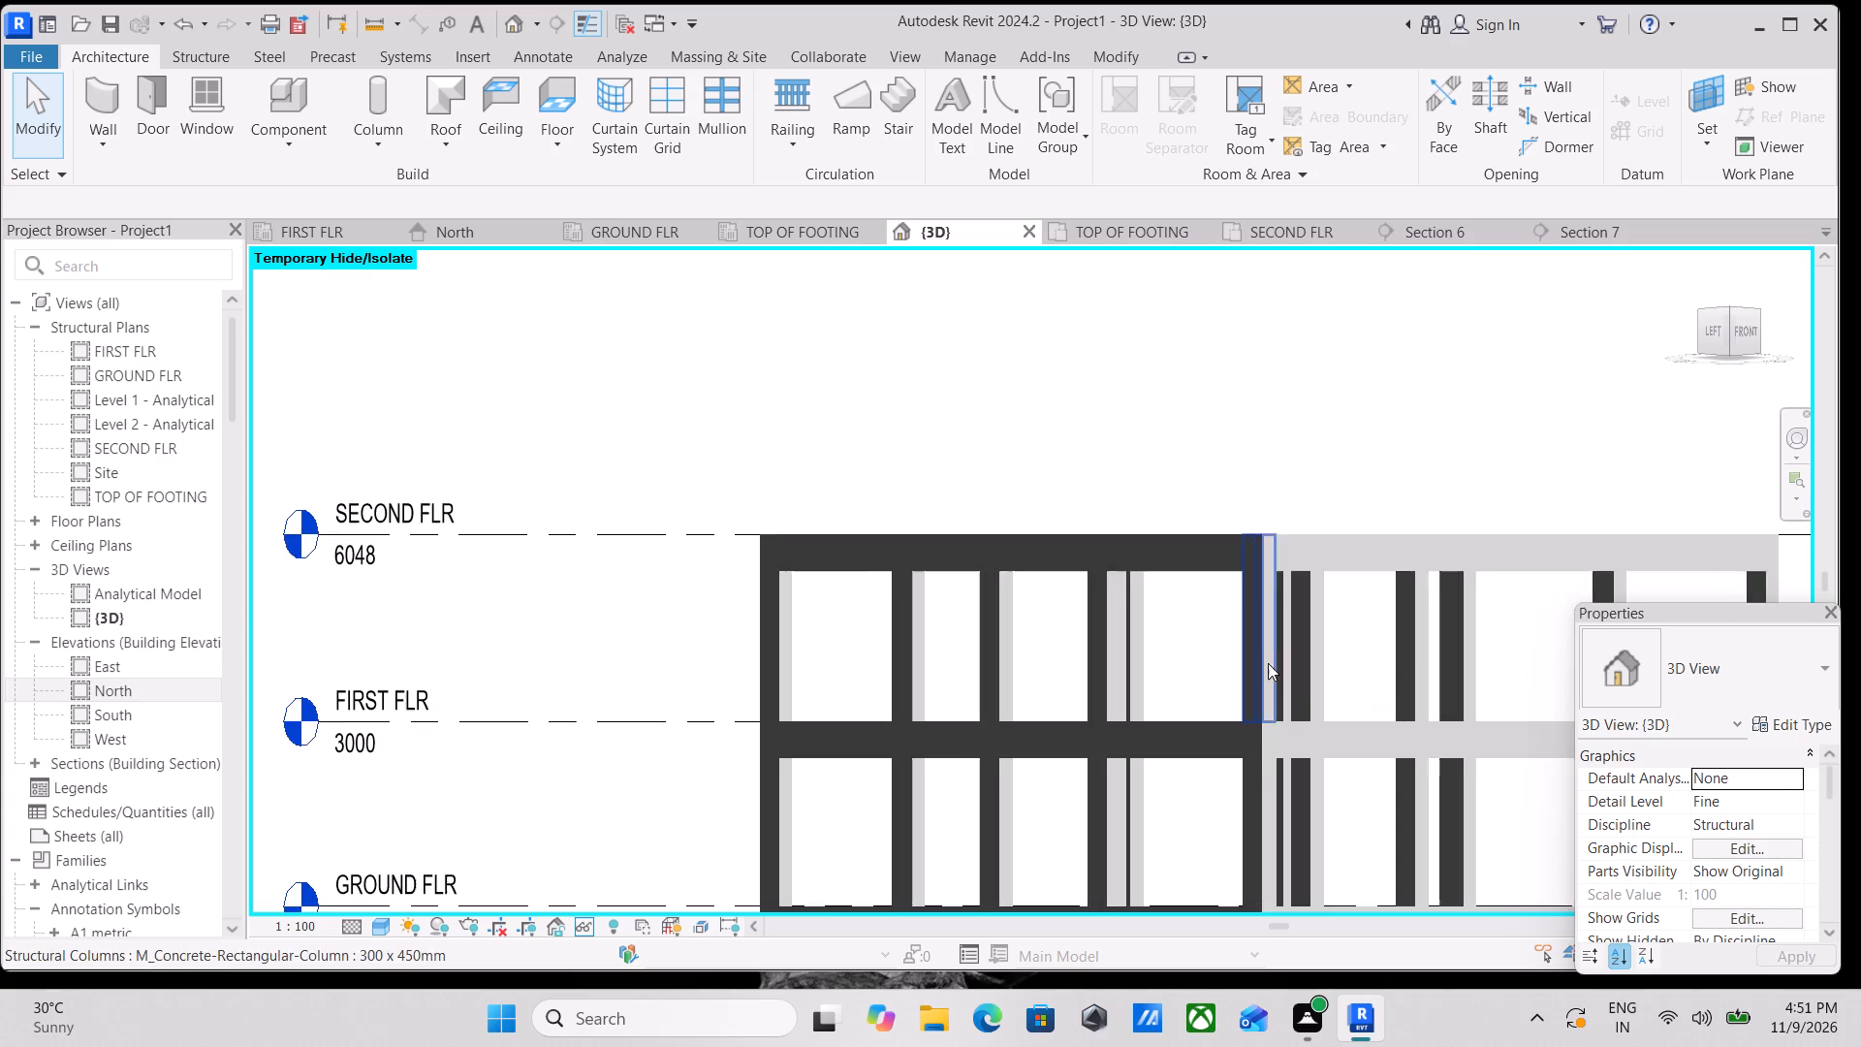
middle_drag(1399, 667, 1084, 594)
scroll(981, 607, down, 2)
middle_drag(1013, 620, 867, 583)
middle_drag(1054, 585, 912, 601)
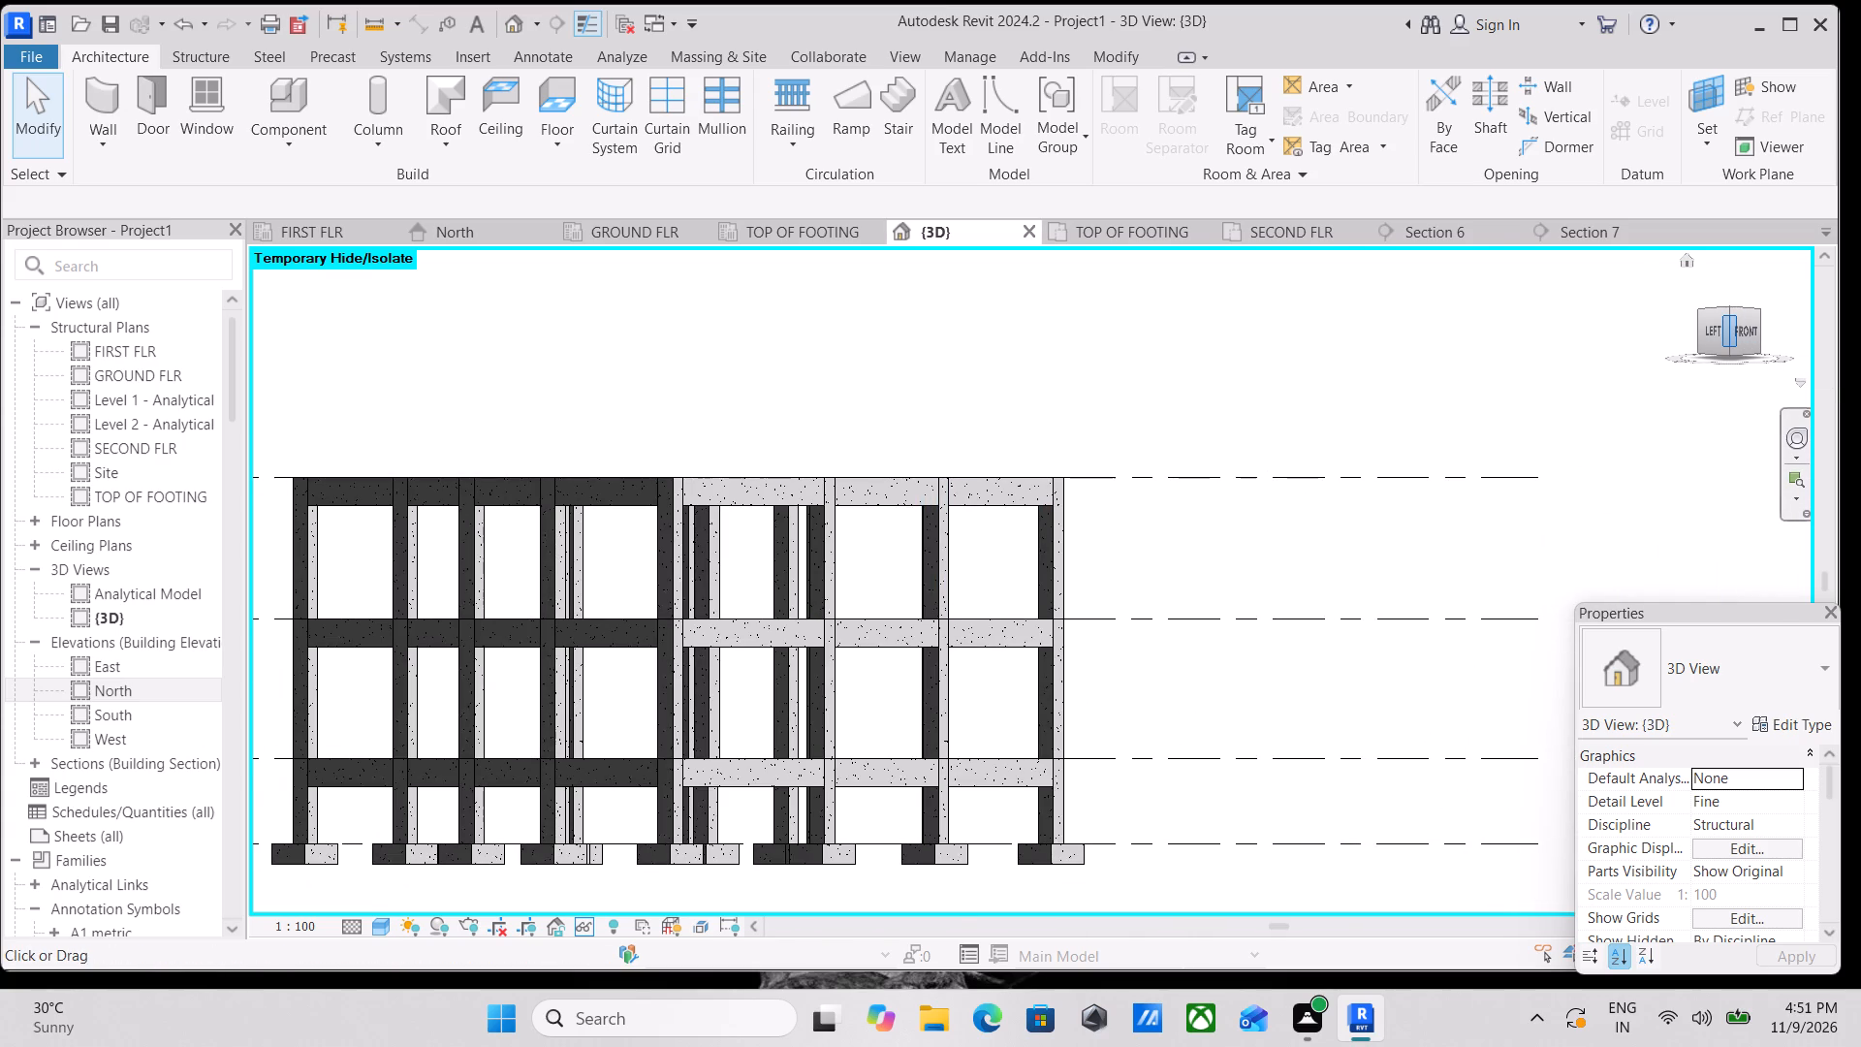
Refit the model in the Left-Front corner view and examine the full frame from SECOND FLR down to TOP OF FOOTING.
click(1731, 329)
scroll(1159, 544, up, 3)
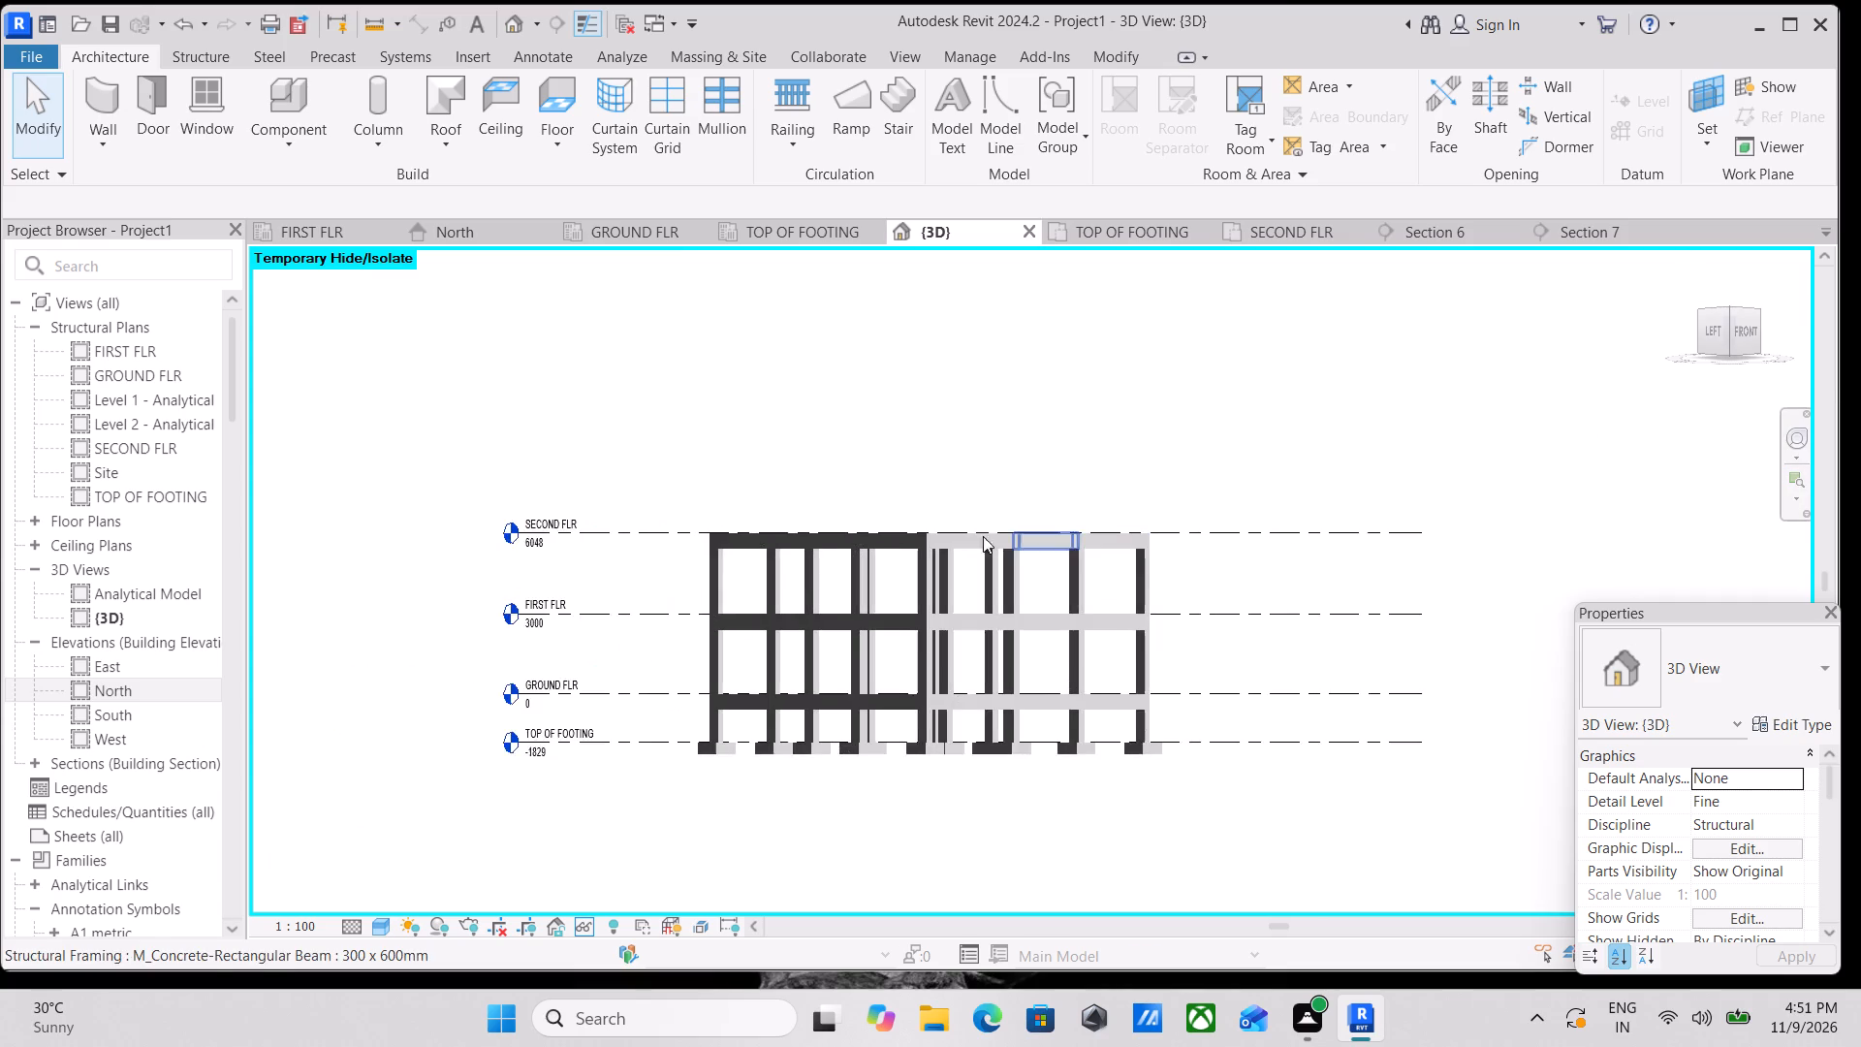
scroll(727, 633, up, 2)
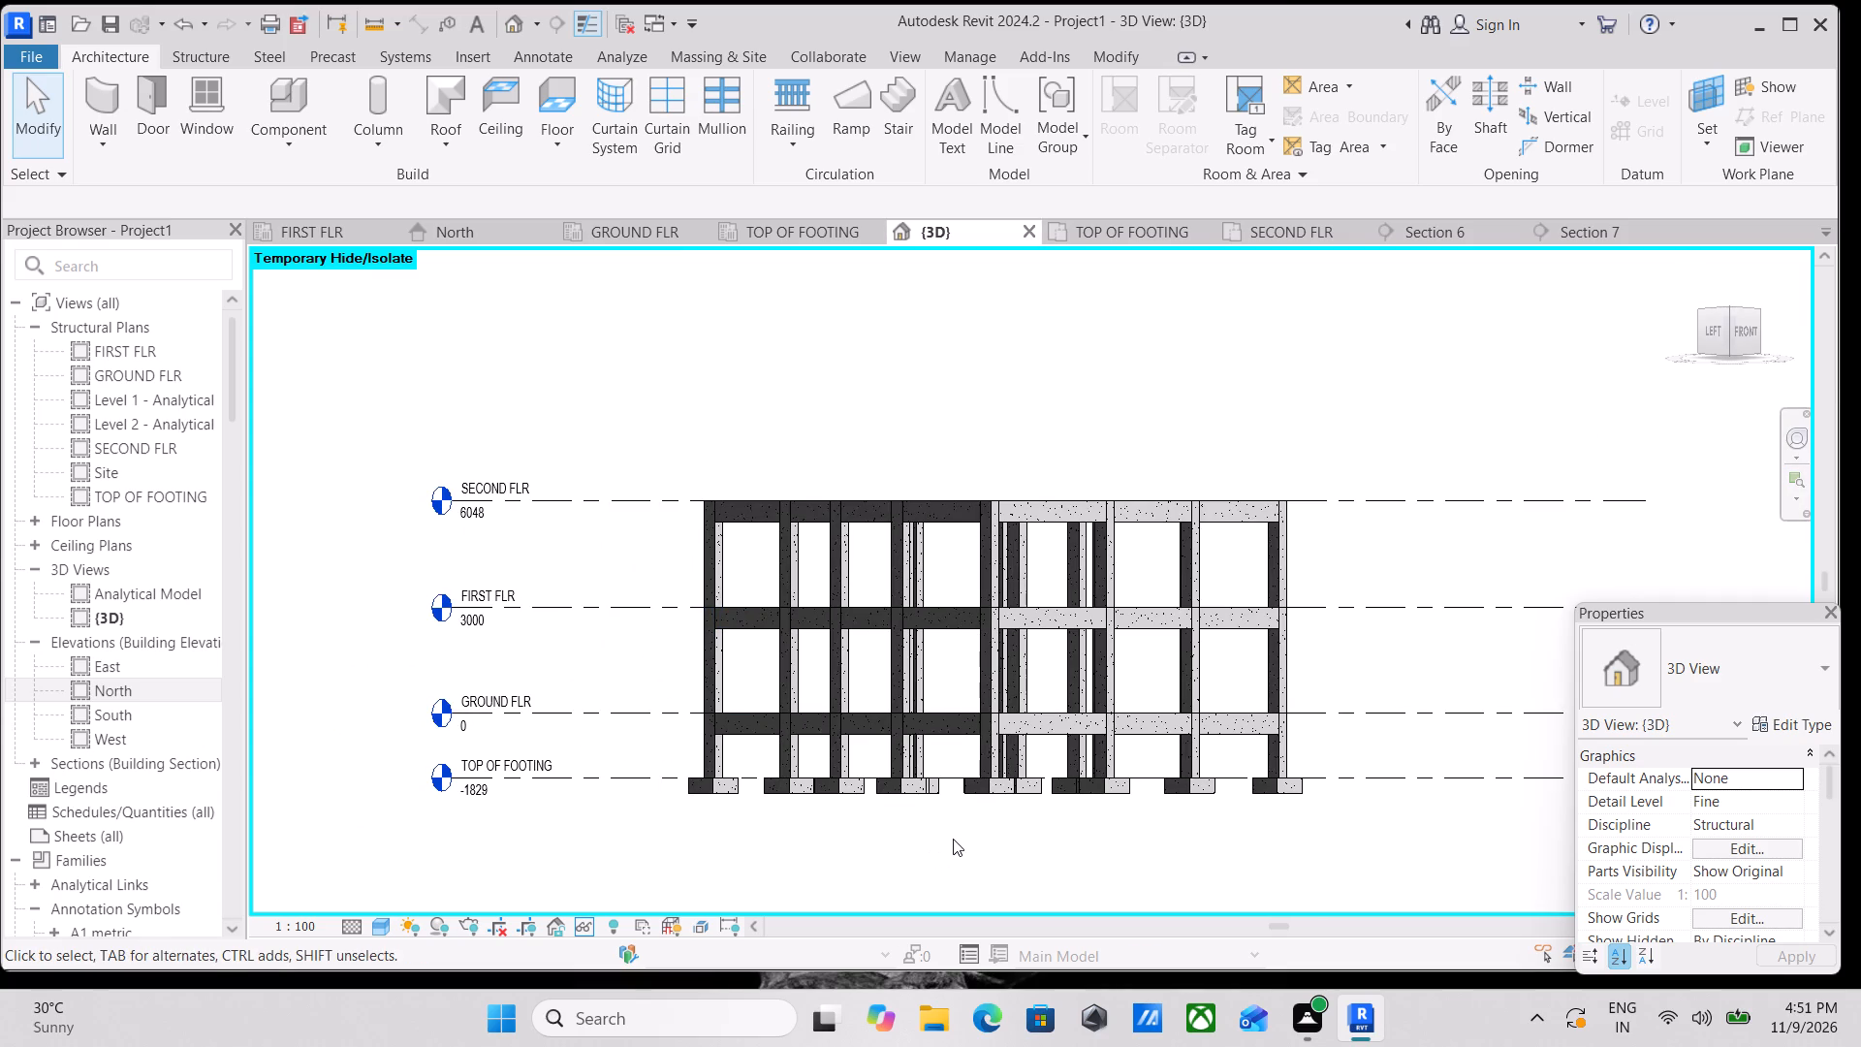
scroll(1015, 809, up, 2)
scroll(958, 752, up, 3)
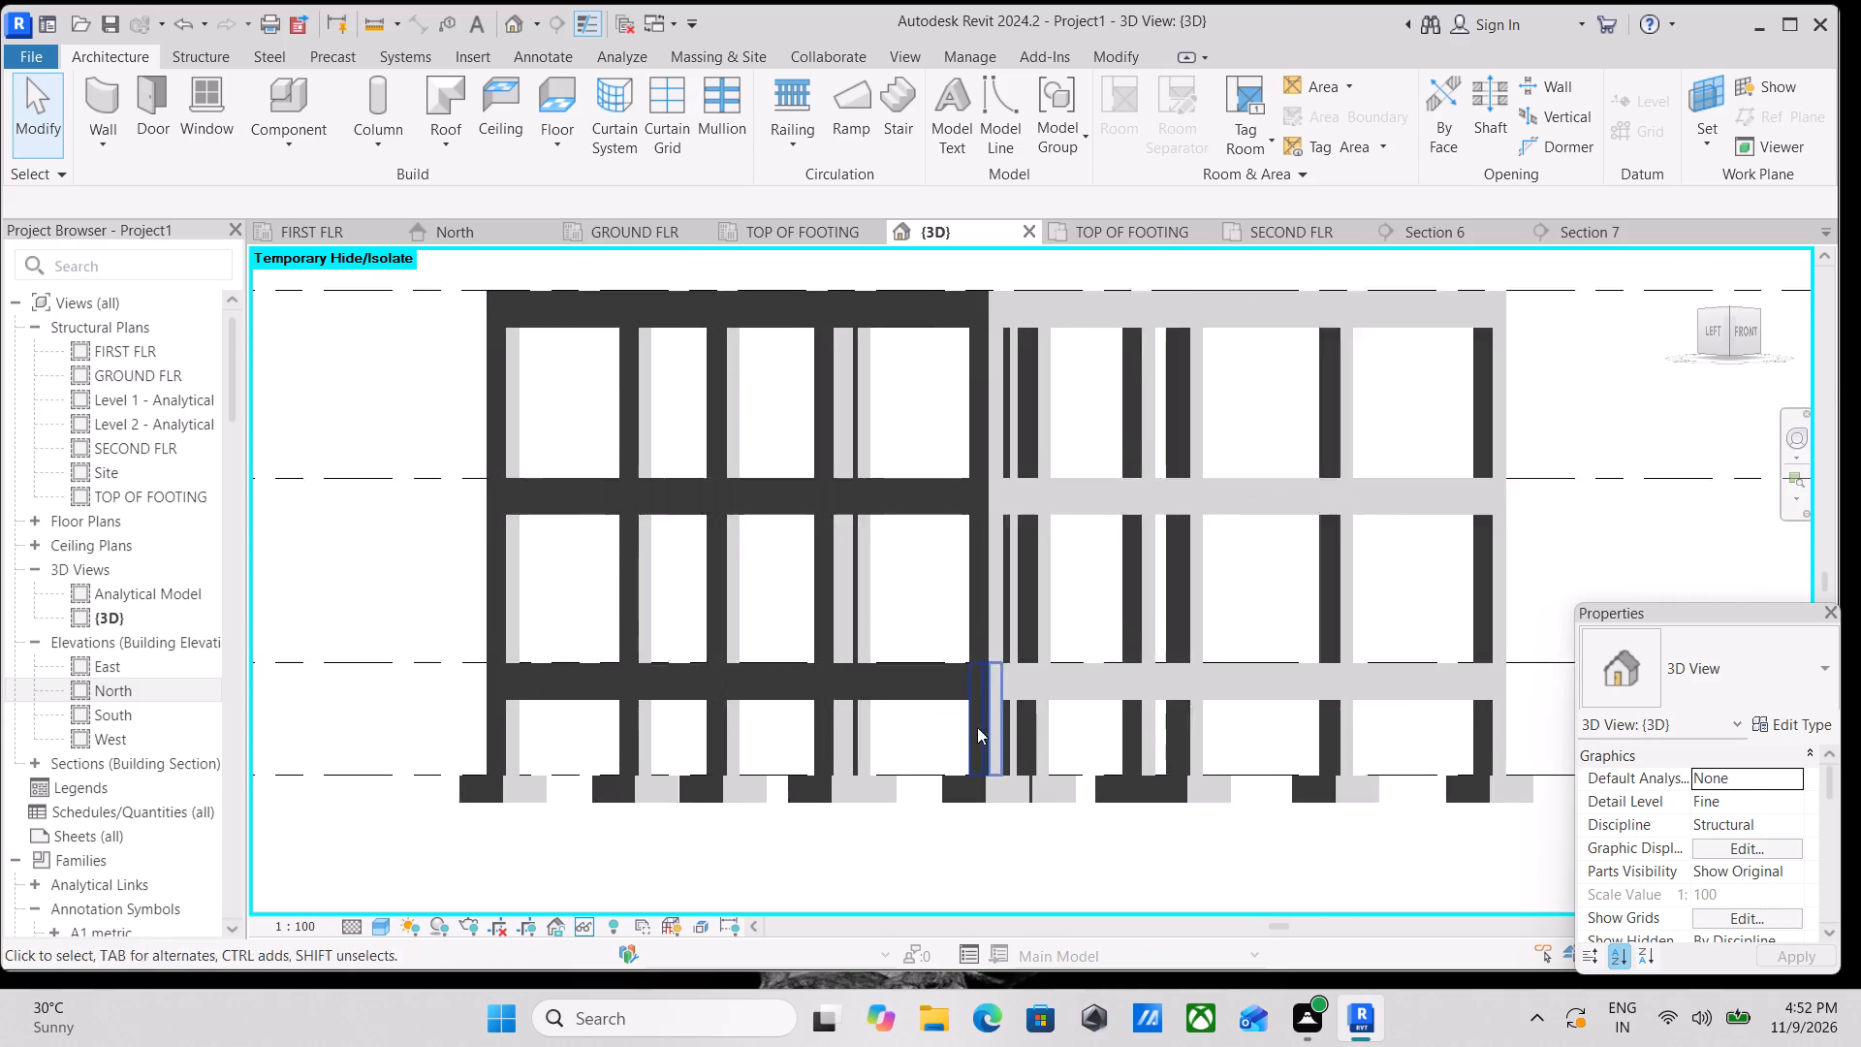
Examine the full frame against the SECOND FLR to TOP OF FOOTING level lines in the Left-Front corner view.
scroll(1029, 661, down, 7)
middle_drag(1140, 657, 827, 730)
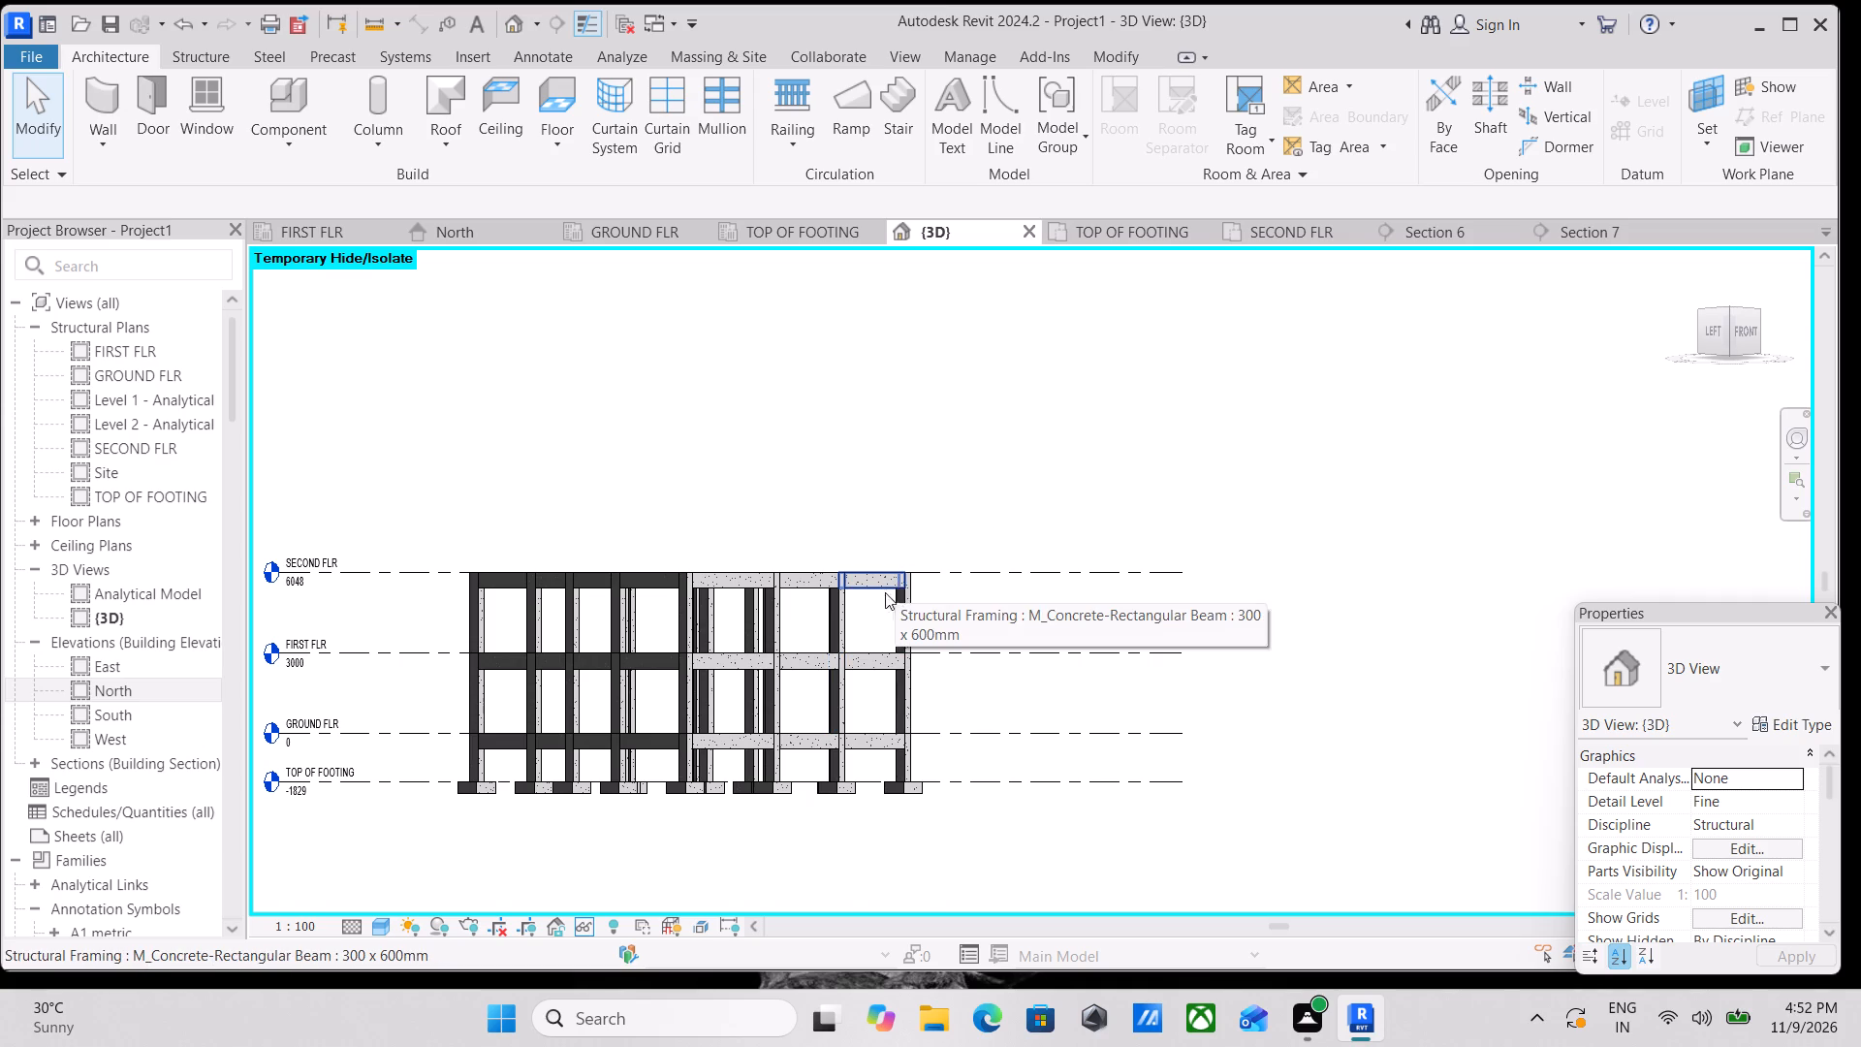
scroll(851, 587, up, 3)
scroll(945, 587, down, 2)
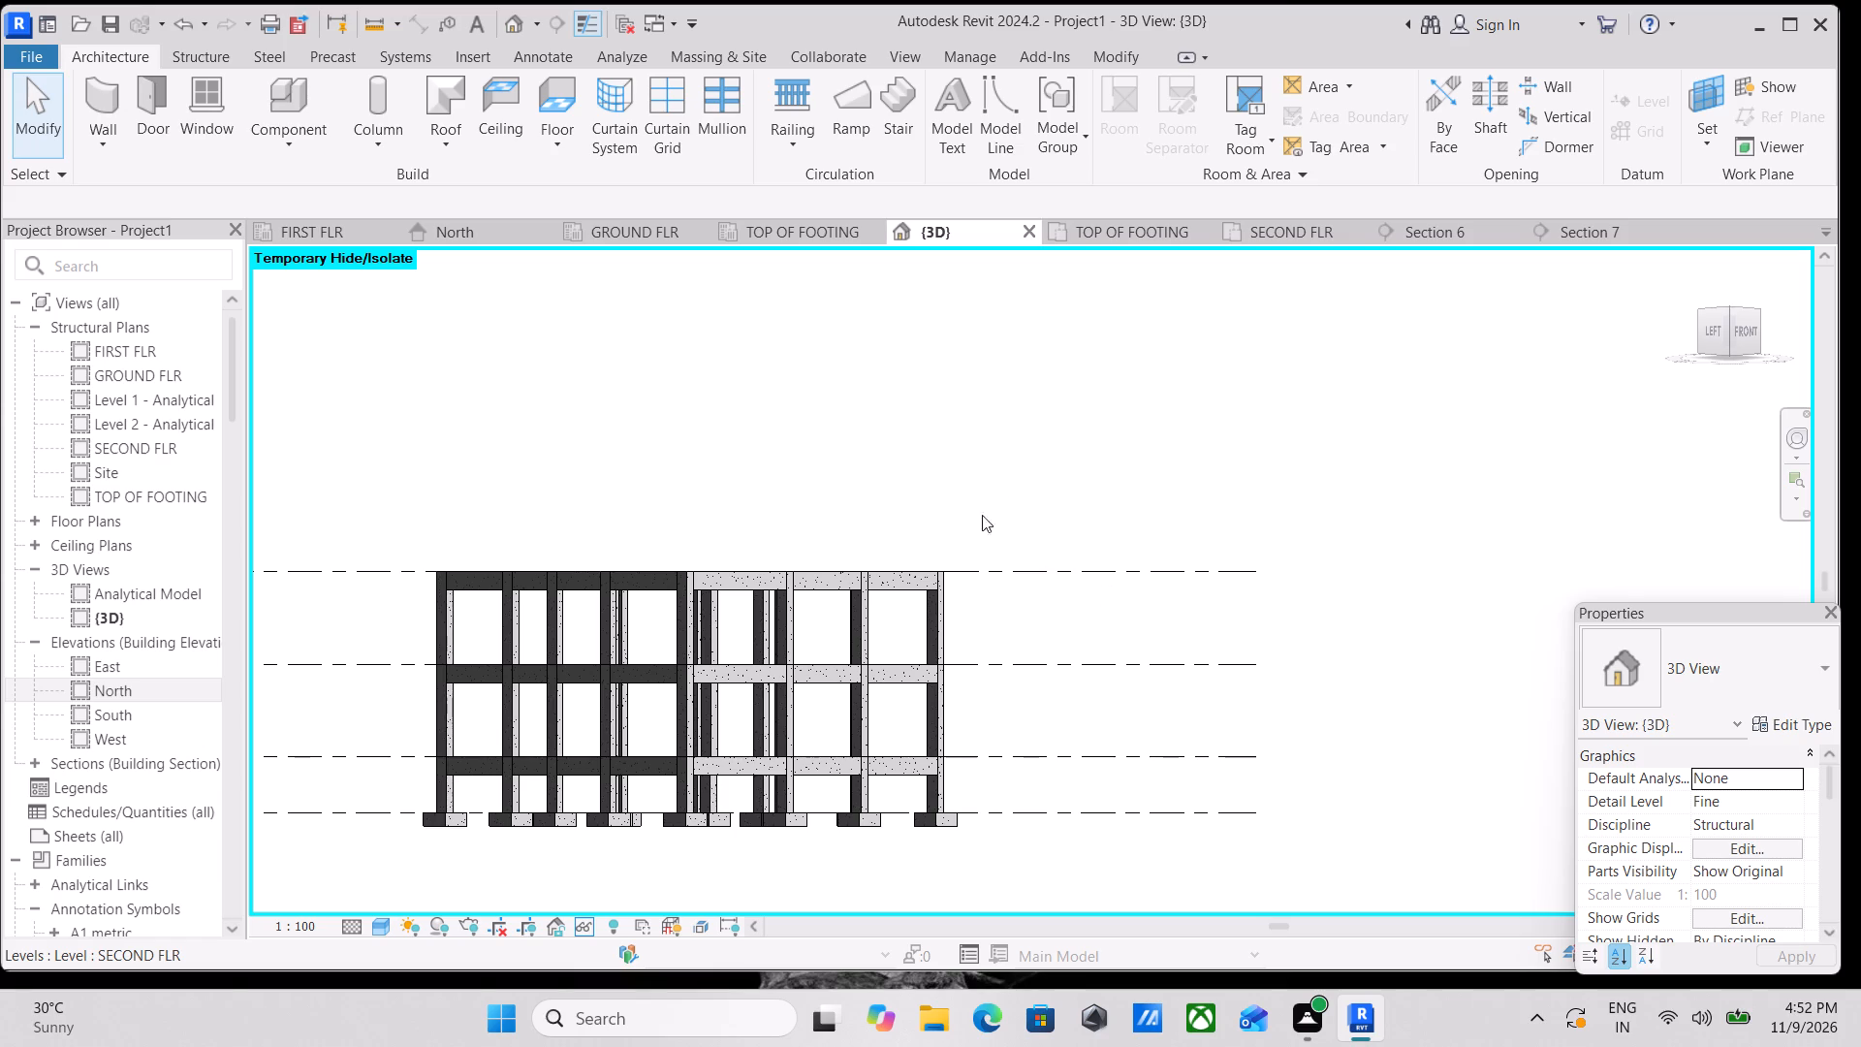
scroll(994, 561, up, 1)
middle_drag(994, 570, 1087, 548)
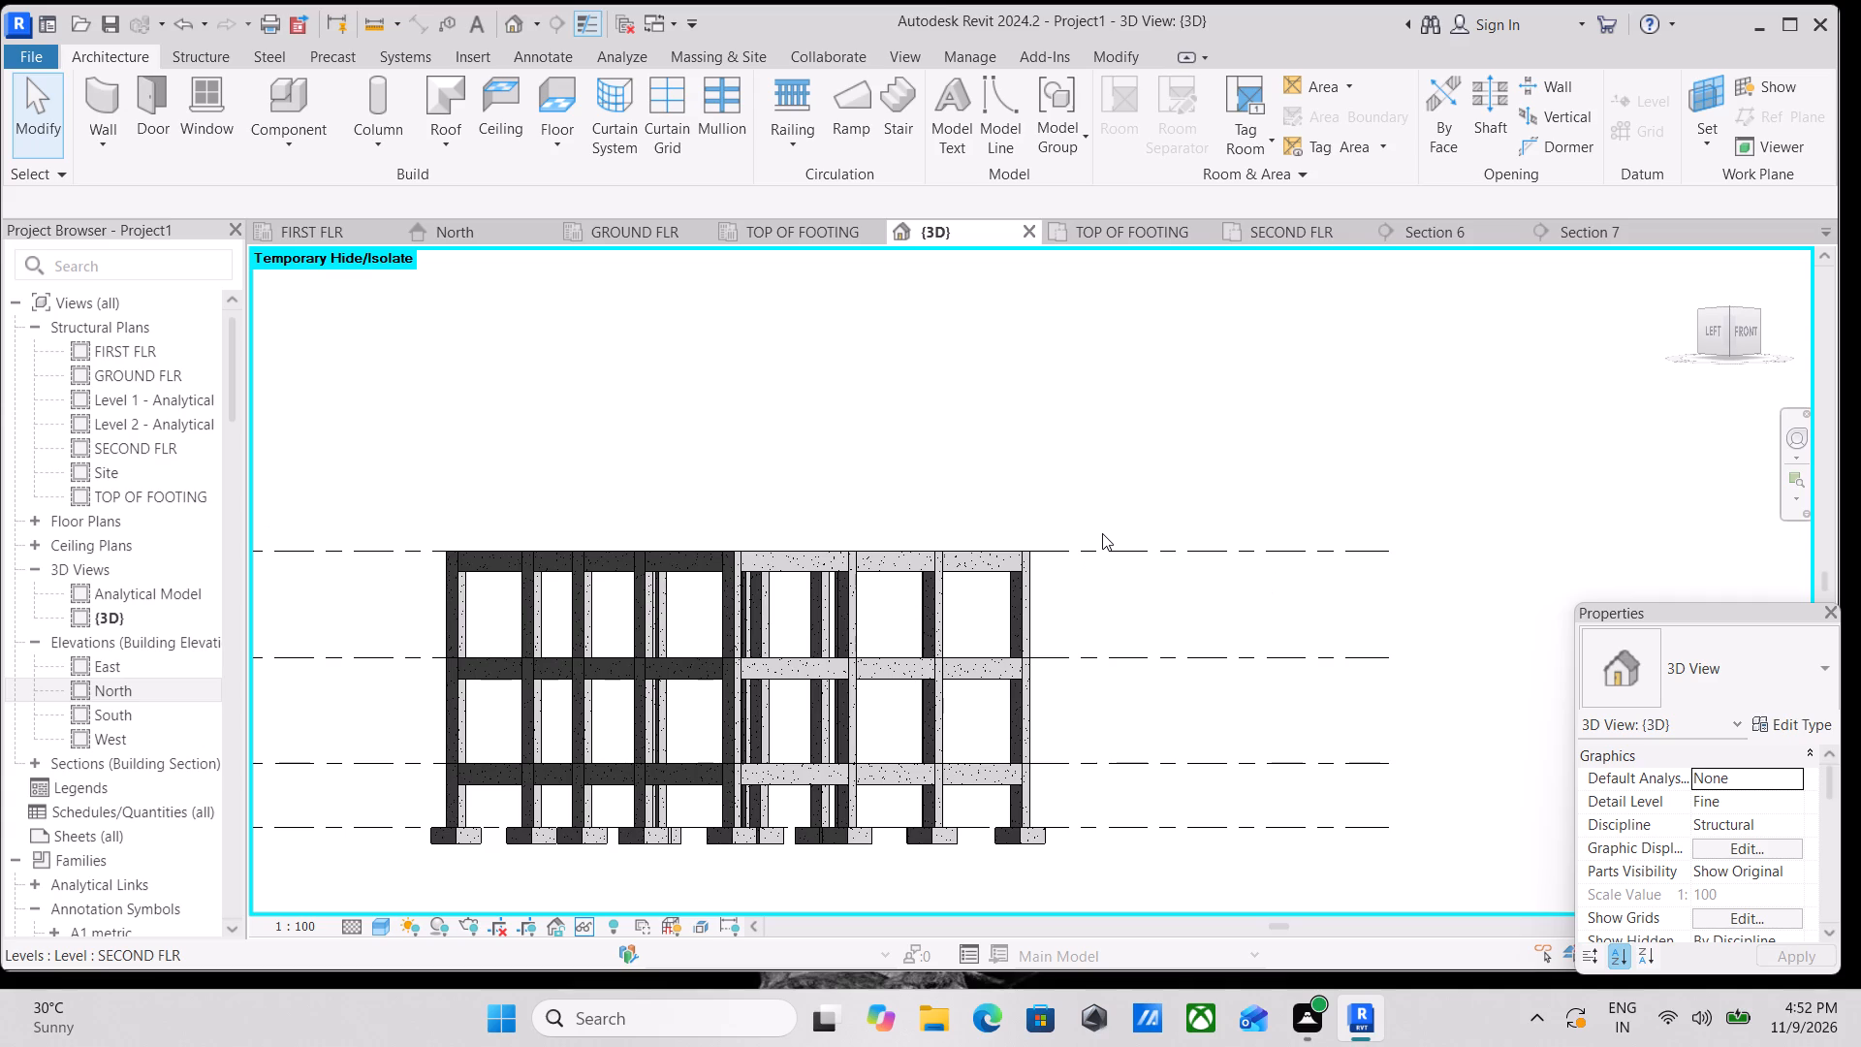
scroll(1102, 533, up, 2)
scroll(912, 538, down, 2)
middle_drag(926, 530, 966, 506)
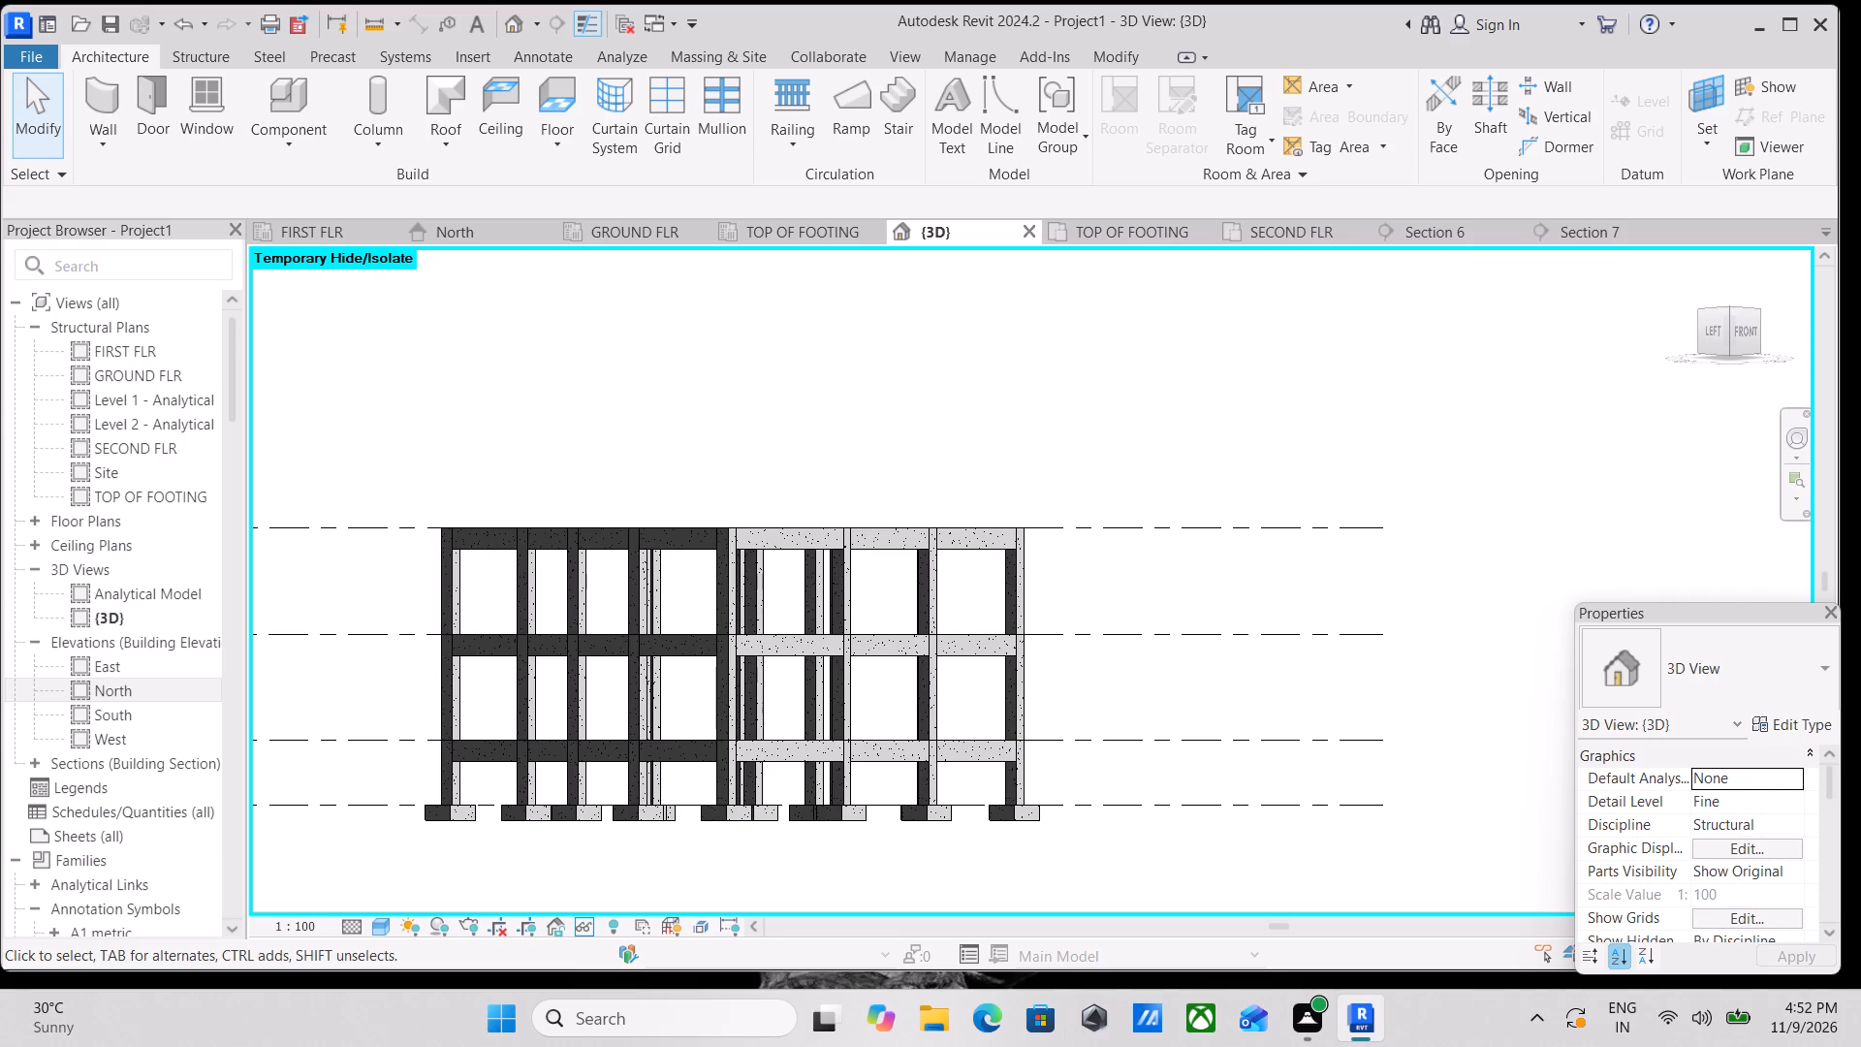
scroll(1181, 828, up, 1)
scroll(942, 419, up, 2)
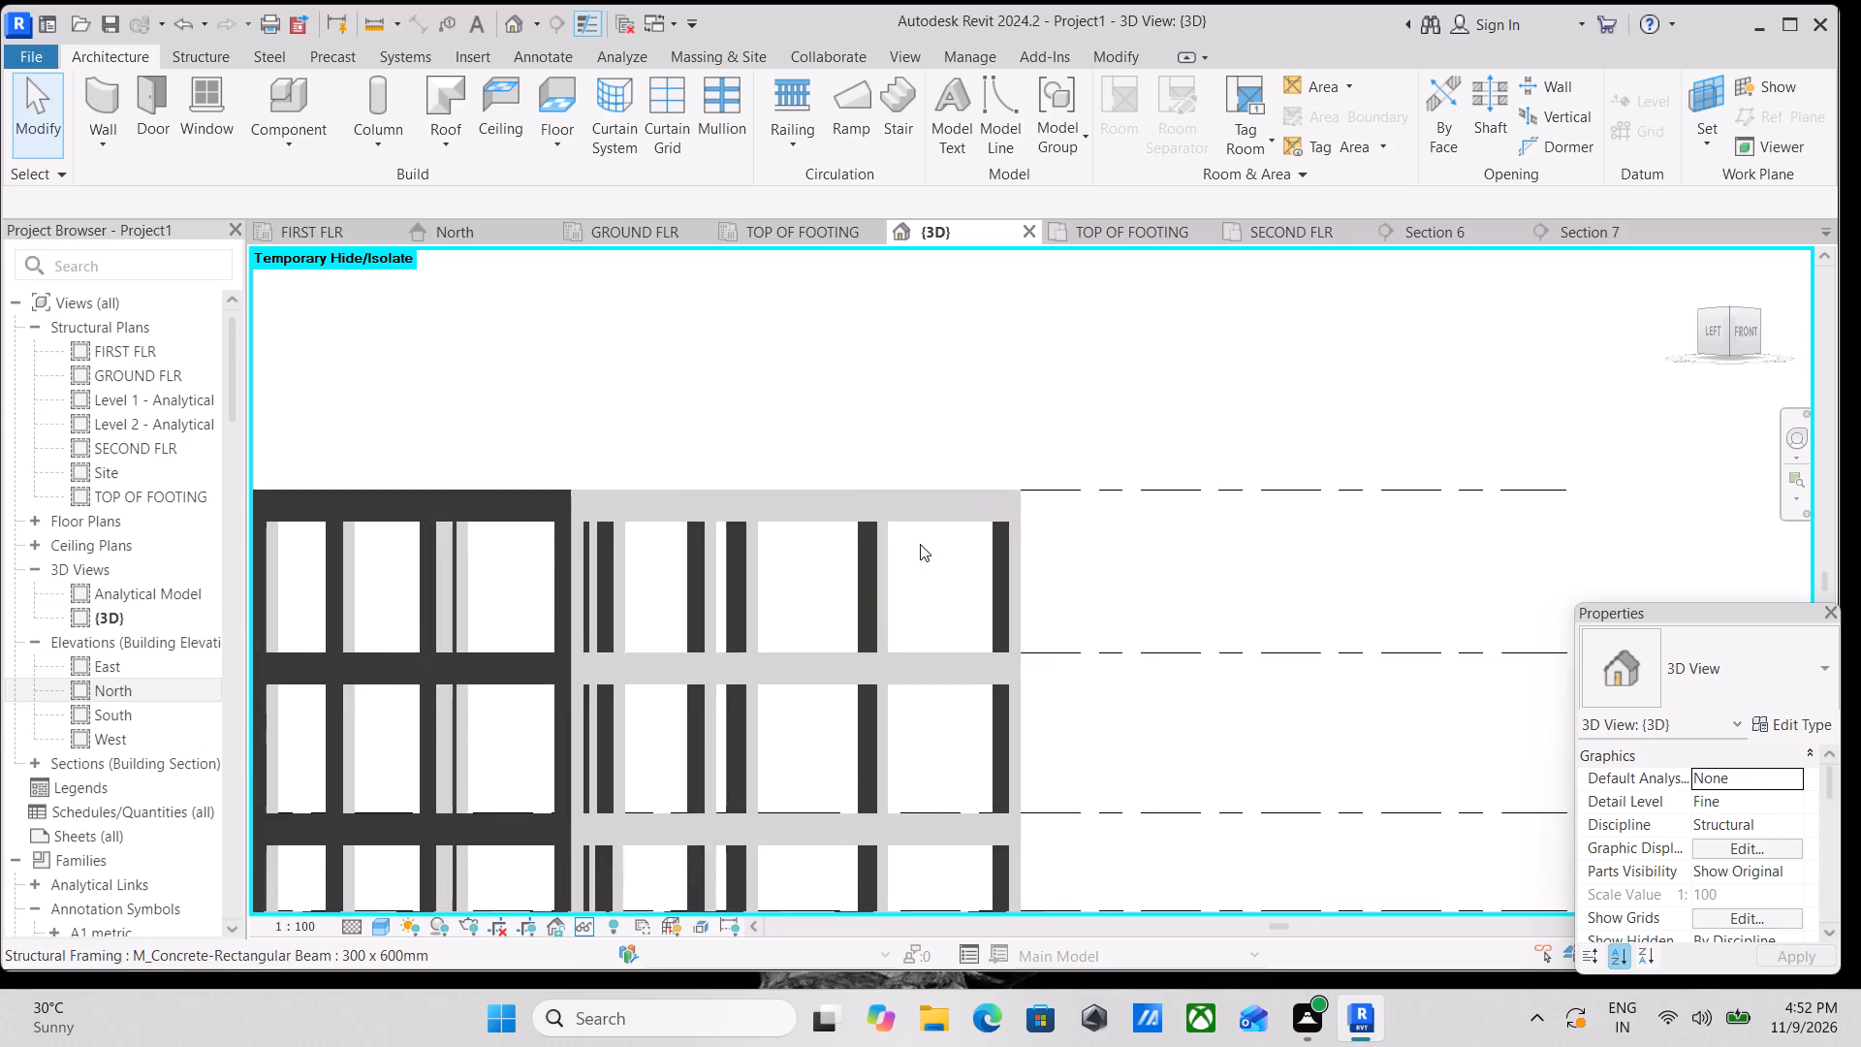
Examine the columns, beams and footings up close alongside the four level markers in the Left-Front corner view.
middle_drag(987, 515, 1186, 416)
middle_drag(587, 430, 884, 333)
scroll(663, 492, up, 3)
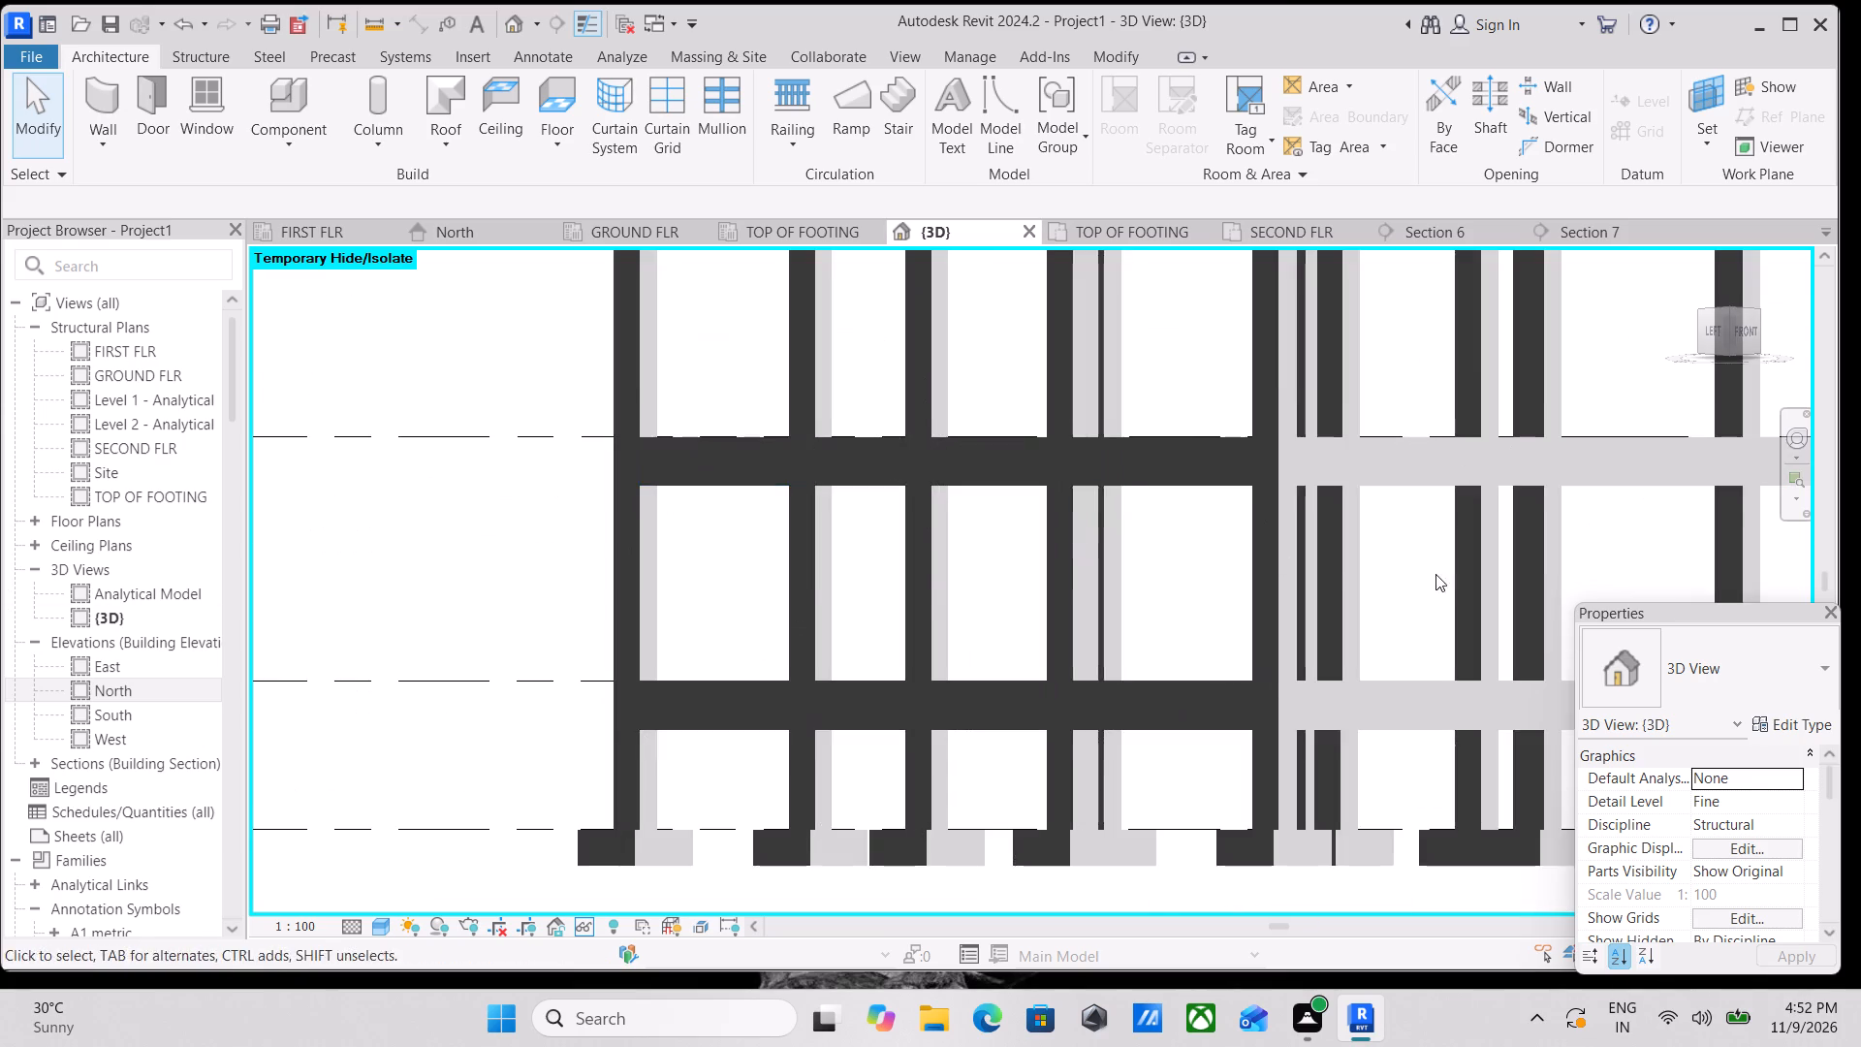
scroll(1435, 574, down, 2)
middle_drag(1375, 575, 1053, 587)
scroll(1303, 538, down, 2)
middle_drag(1263, 542, 804, 579)
middle_drag(1018, 469, 1382, 443)
middle_drag(1003, 557, 1505, 513)
scroll(1070, 454, up, 2)
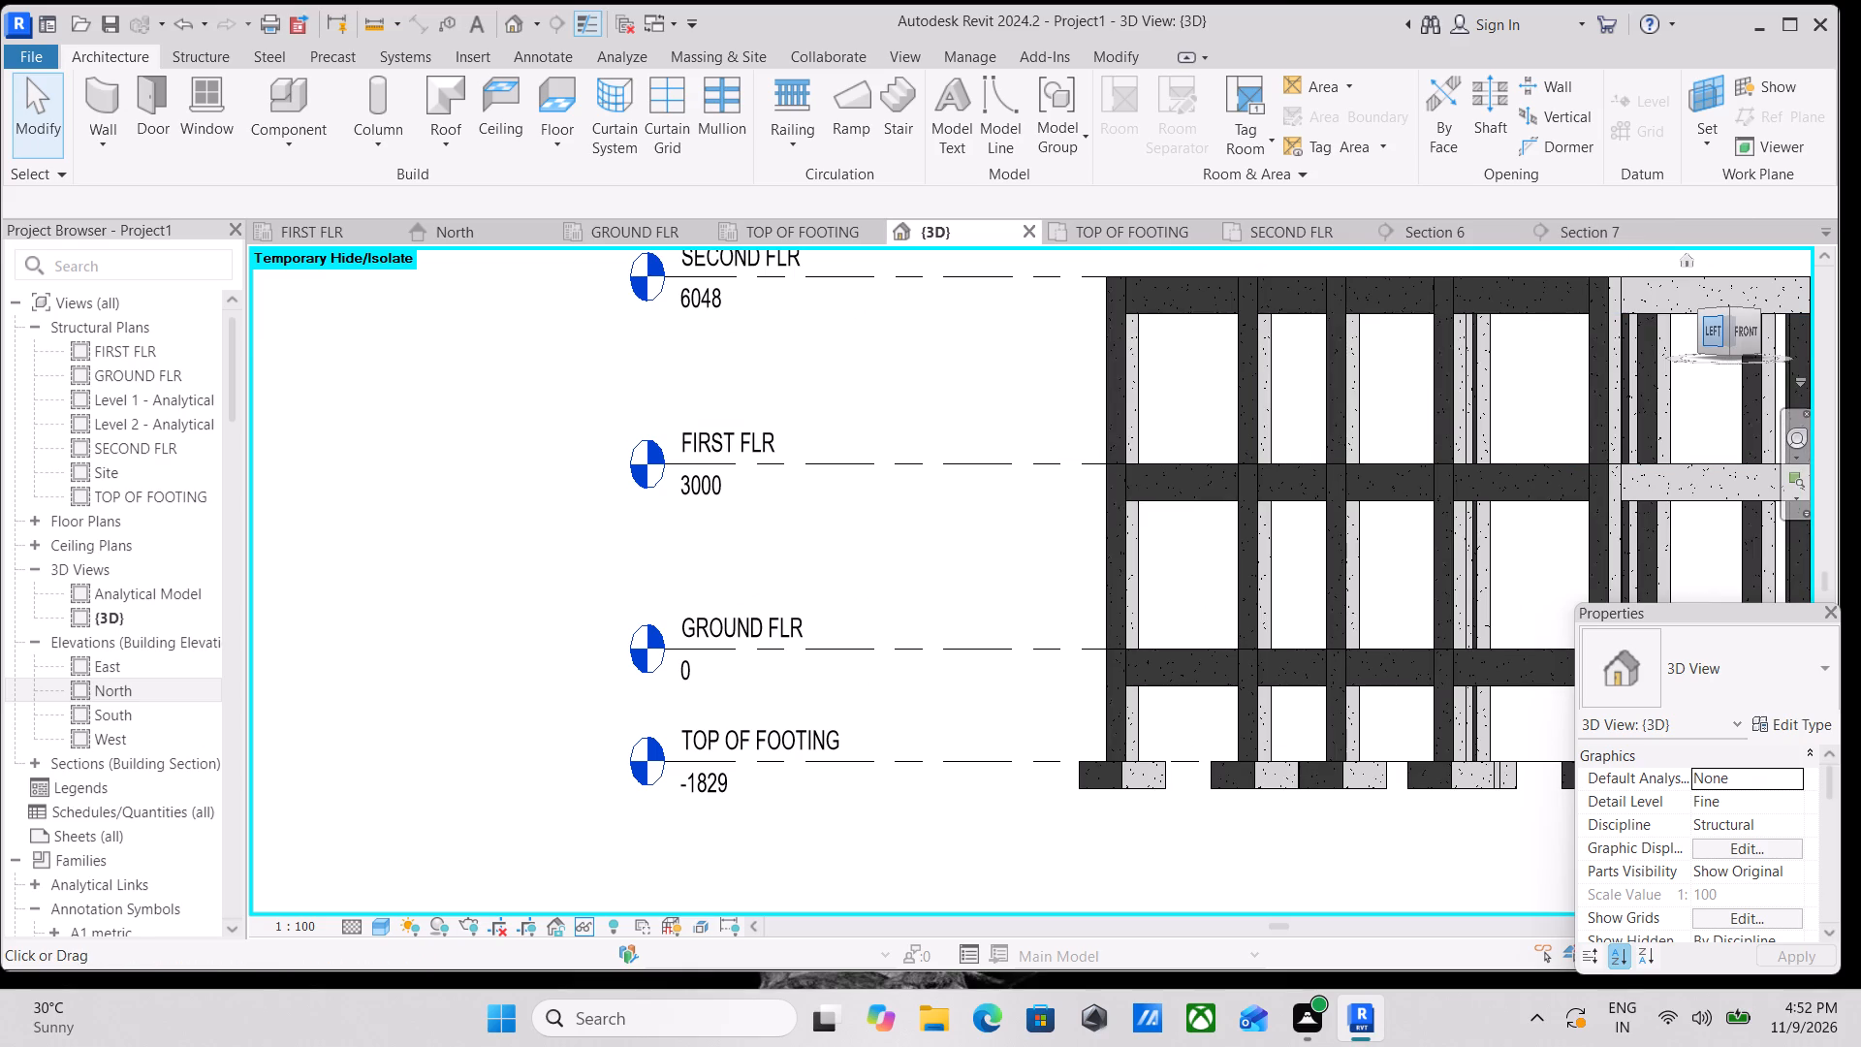
Orient the 3D model to the Left view and examine grids 1 to 7 above the frame.
click(1718, 330)
scroll(1417, 467, up, 4)
scroll(1323, 586, up, 4)
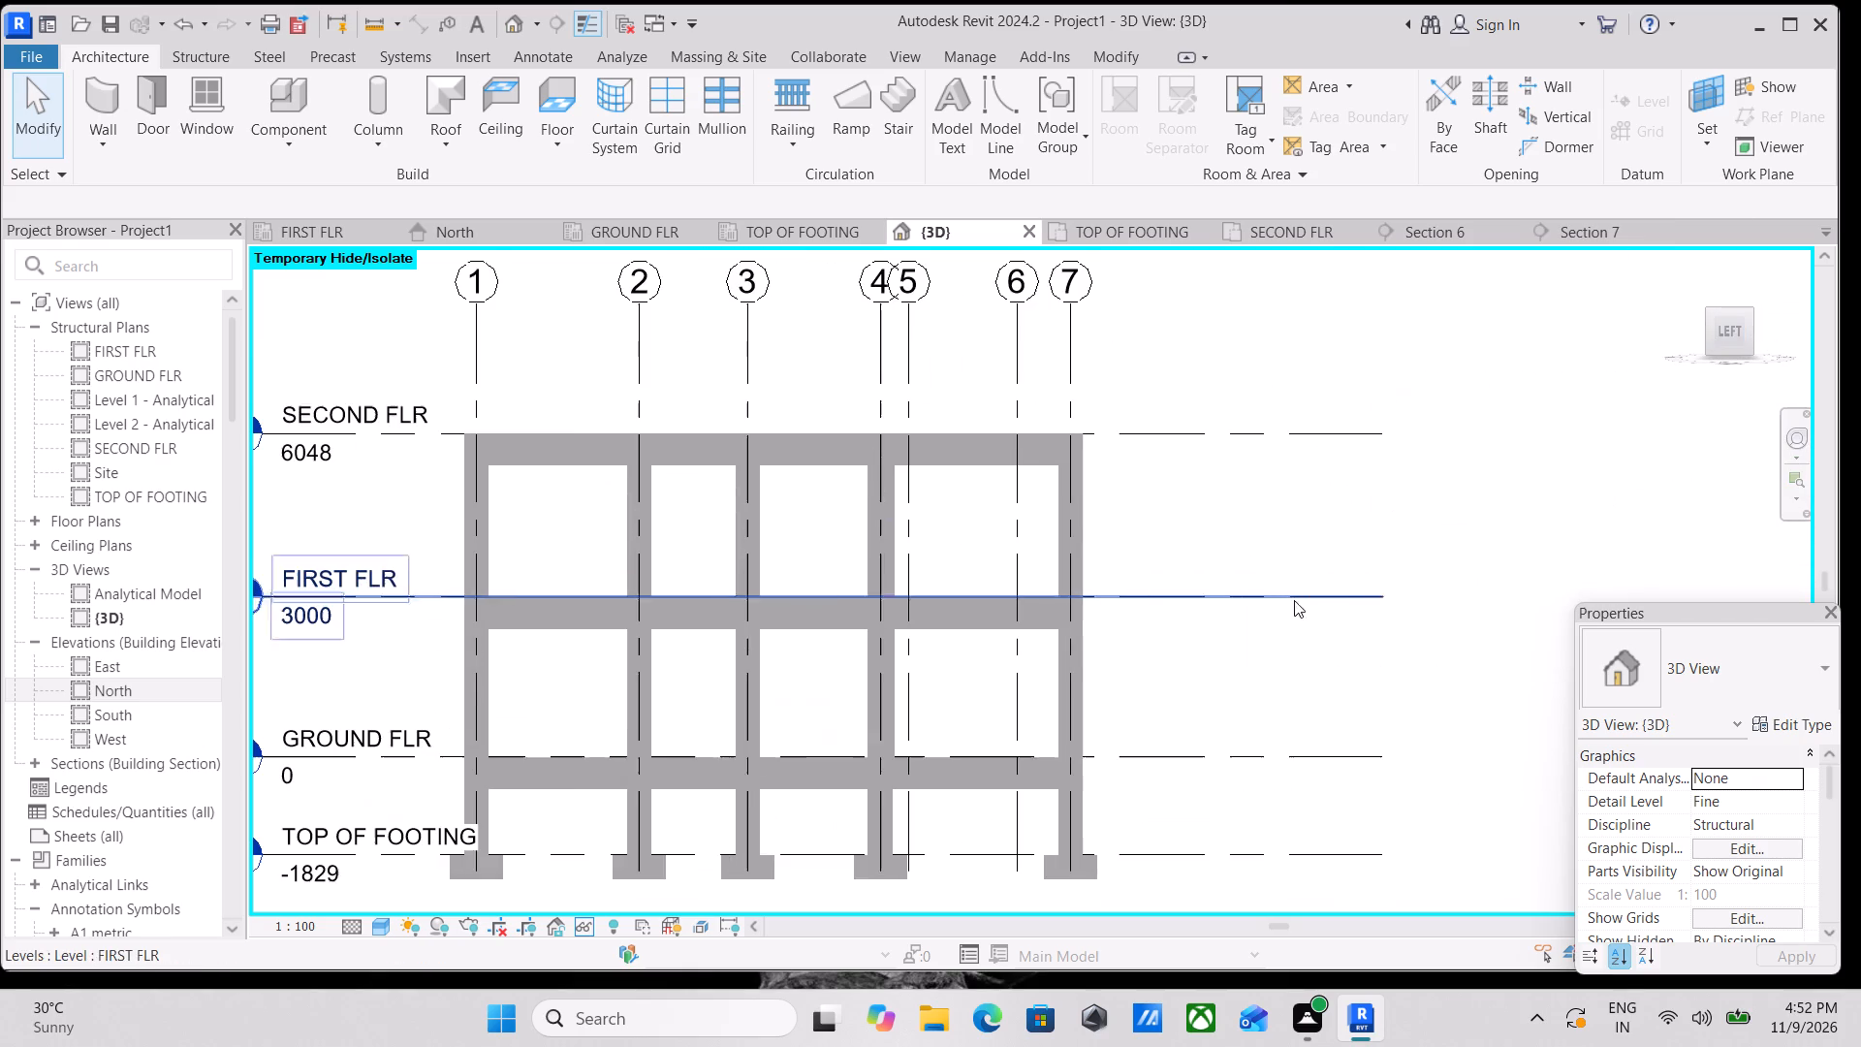
scroll(1057, 361, up, 2)
middle_drag(1163, 404, 1181, 501)
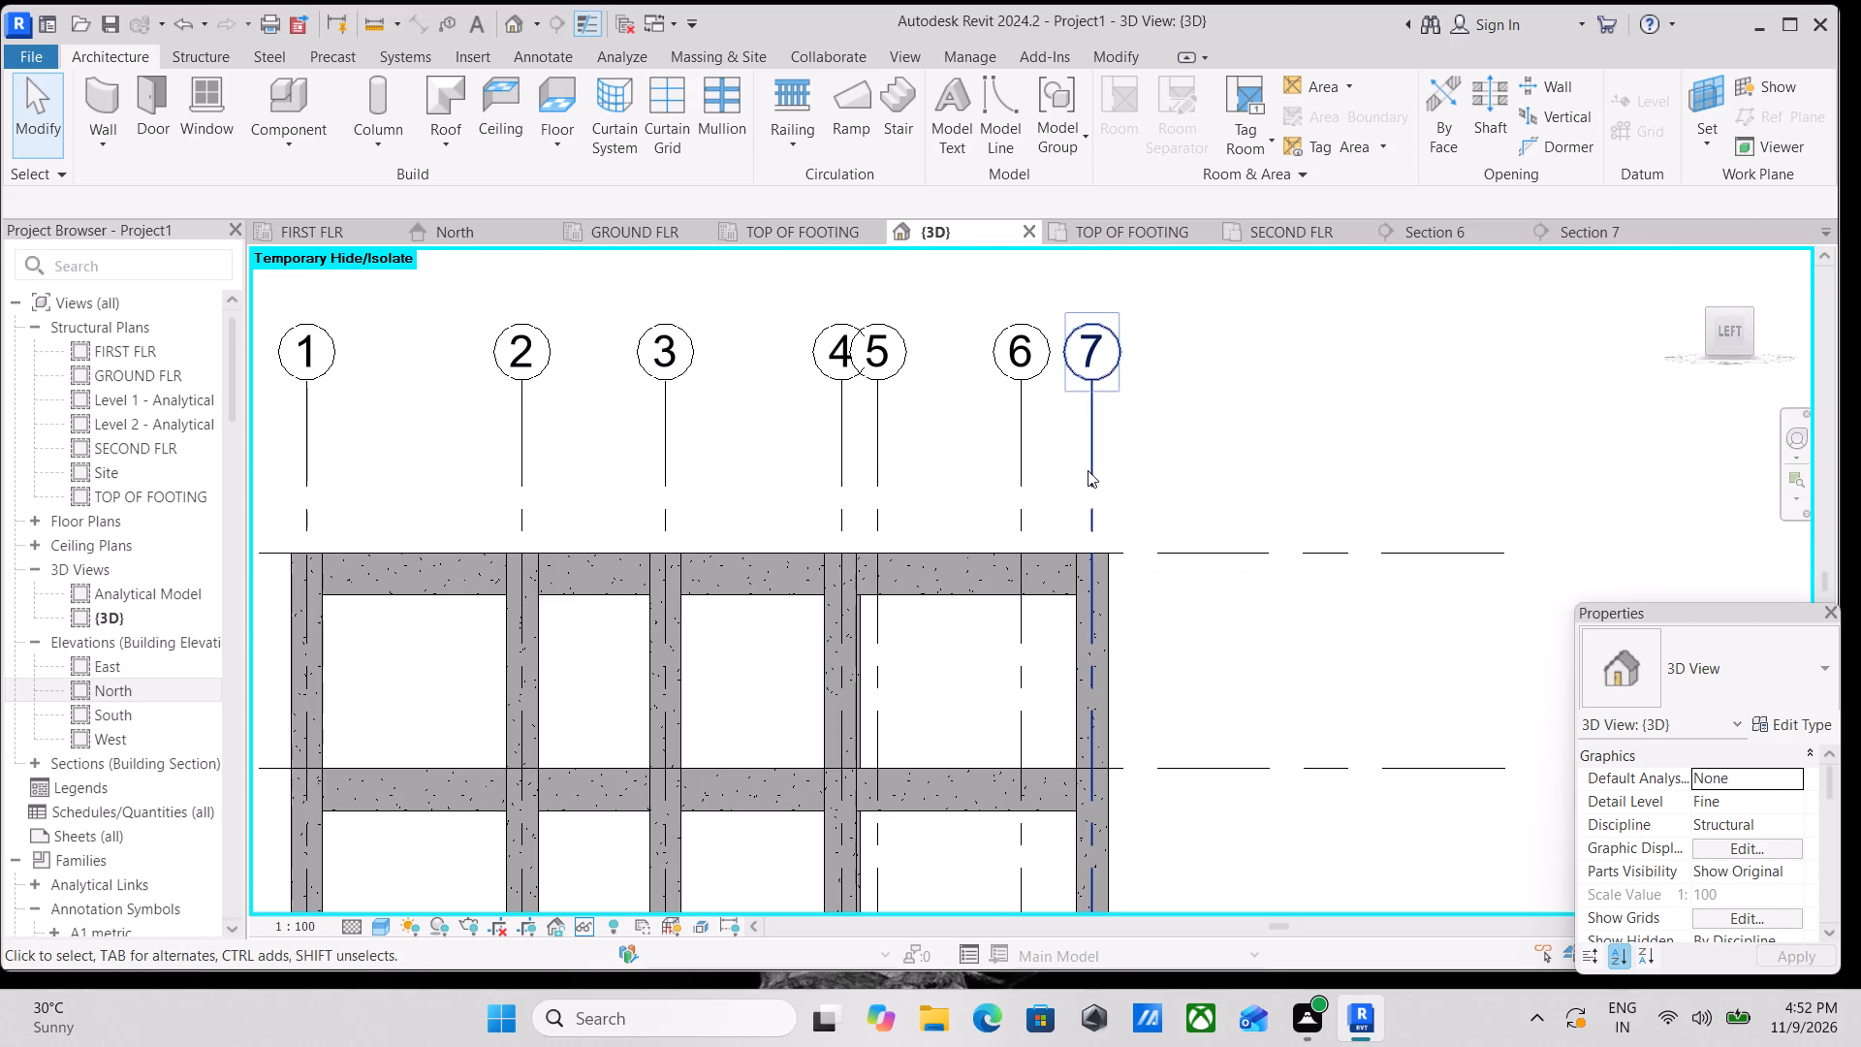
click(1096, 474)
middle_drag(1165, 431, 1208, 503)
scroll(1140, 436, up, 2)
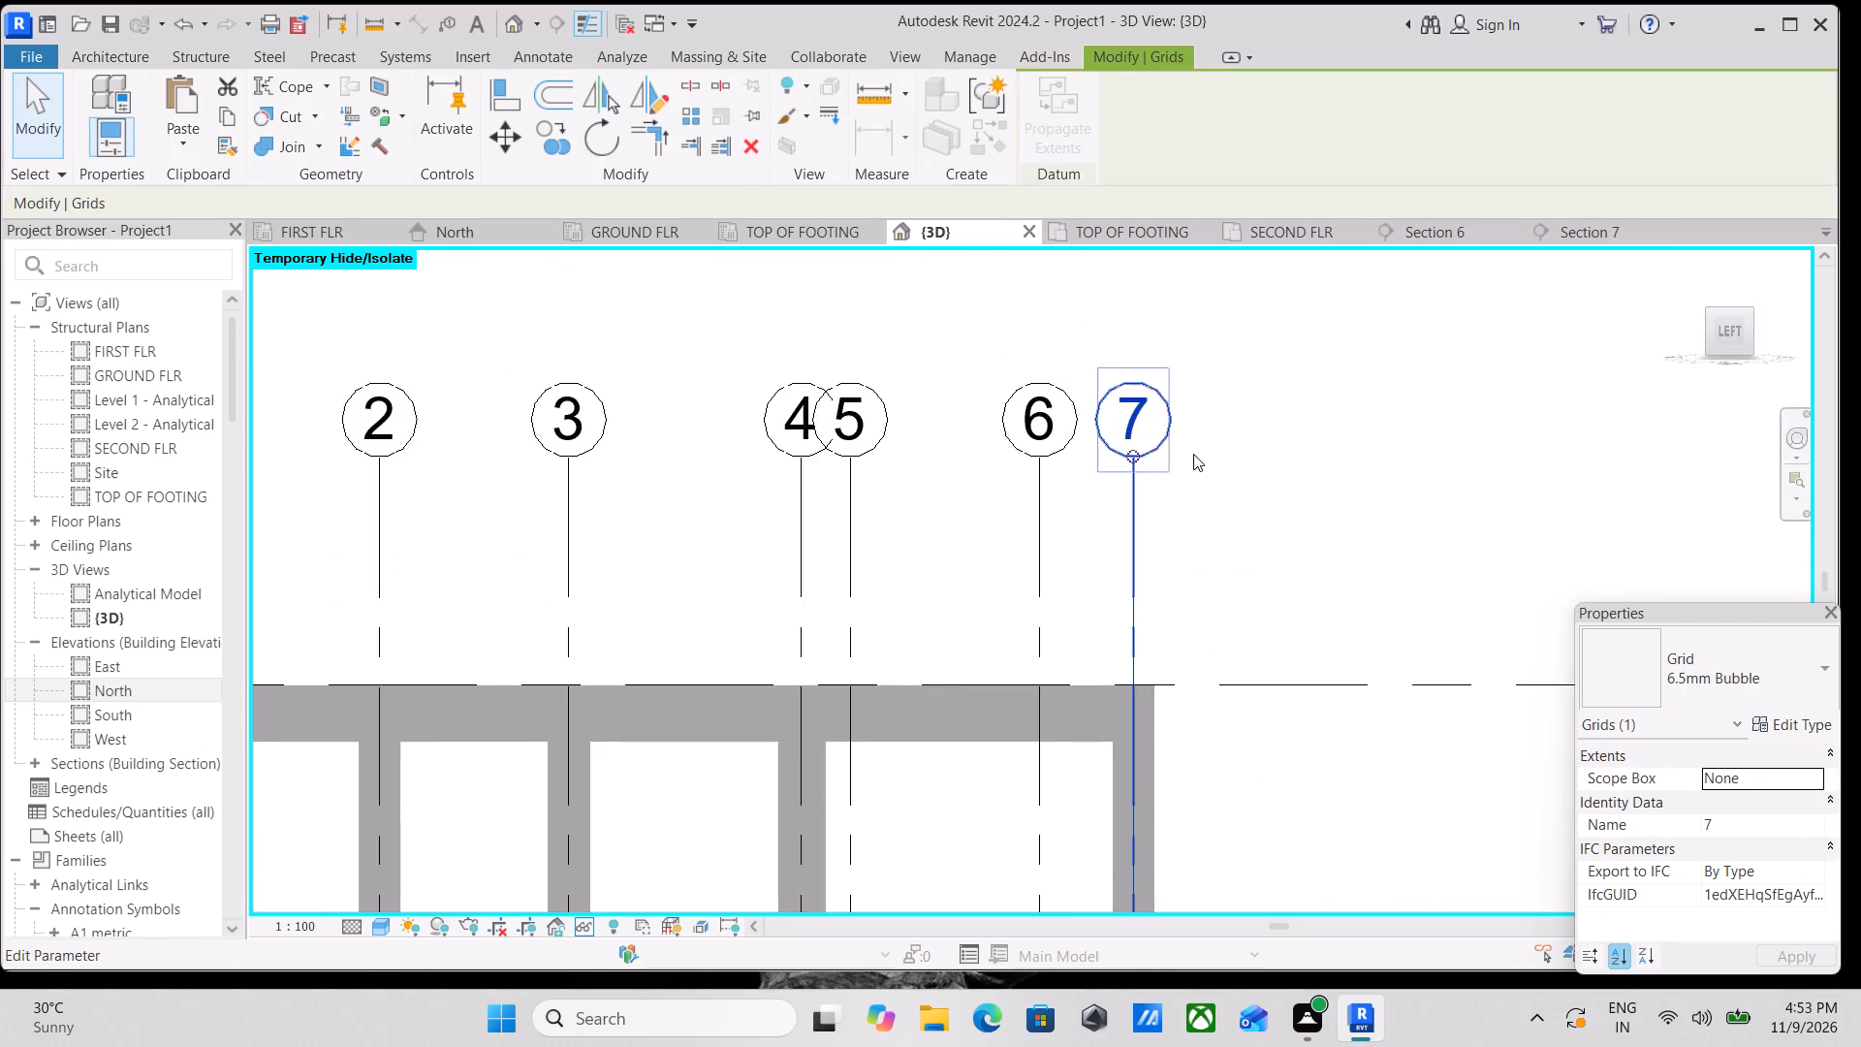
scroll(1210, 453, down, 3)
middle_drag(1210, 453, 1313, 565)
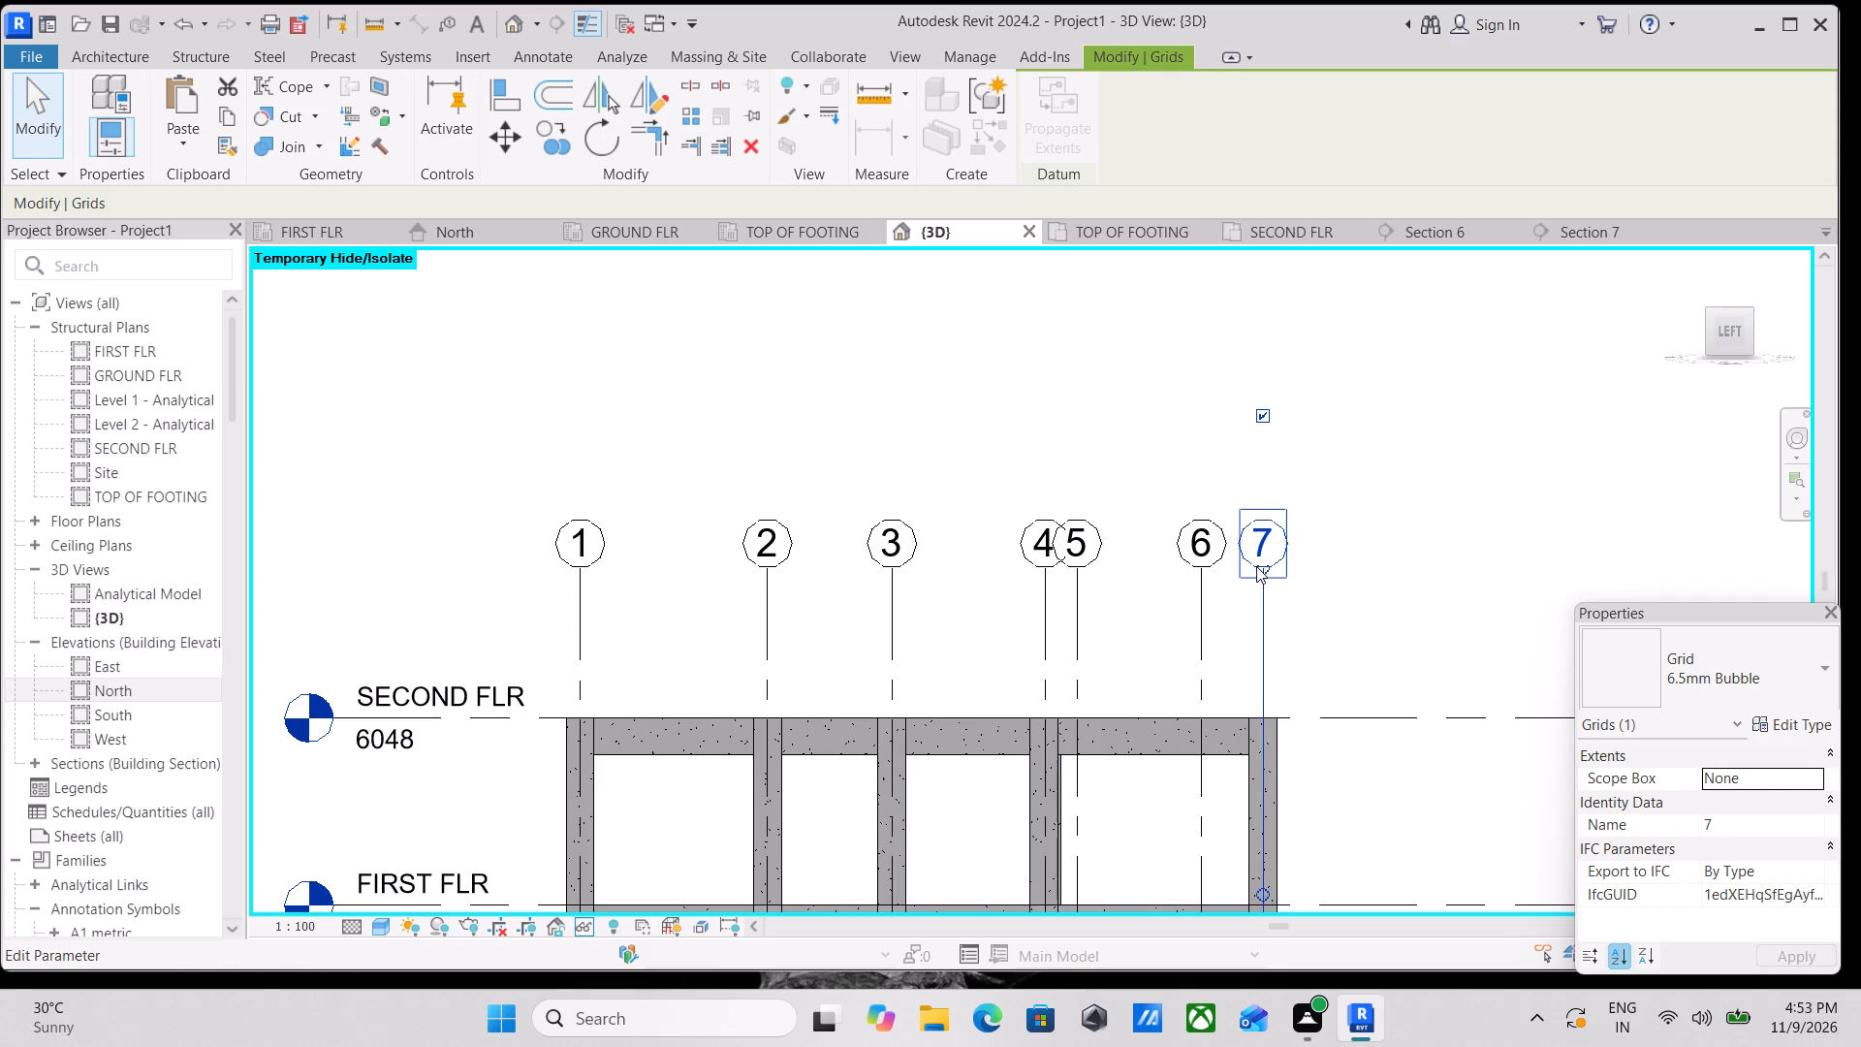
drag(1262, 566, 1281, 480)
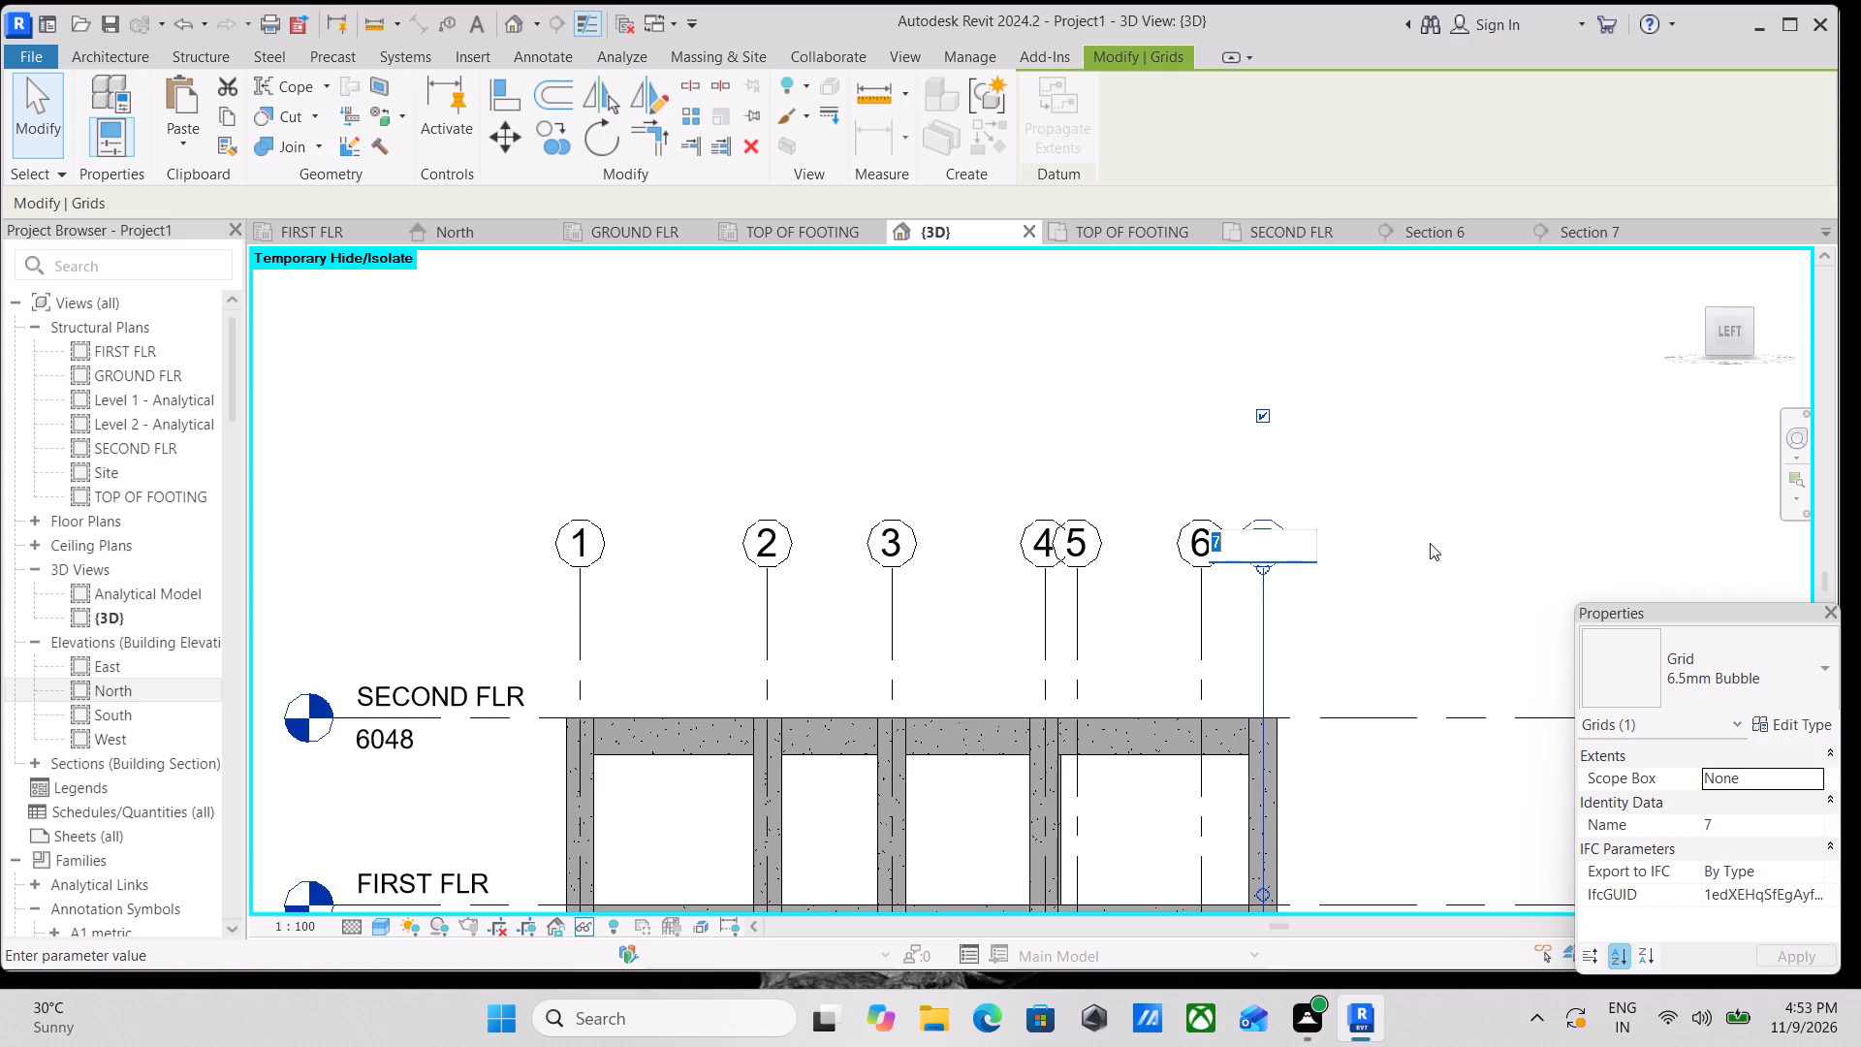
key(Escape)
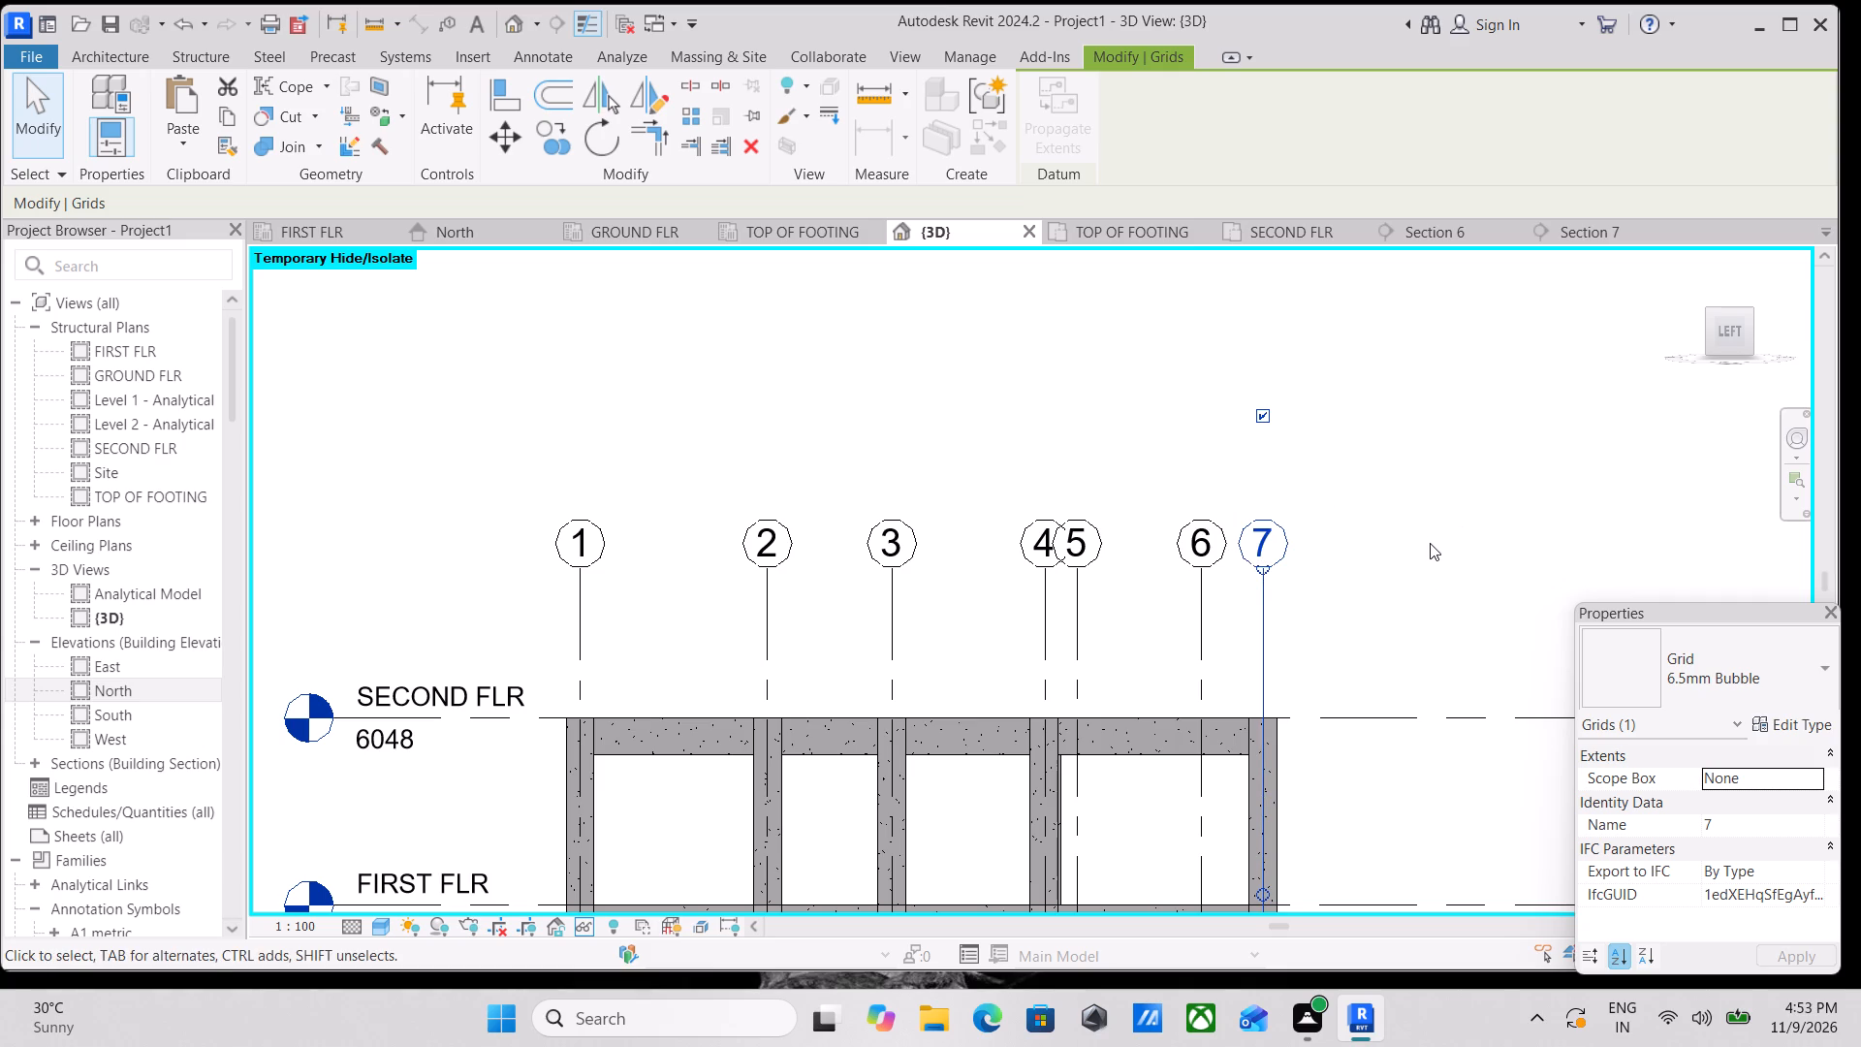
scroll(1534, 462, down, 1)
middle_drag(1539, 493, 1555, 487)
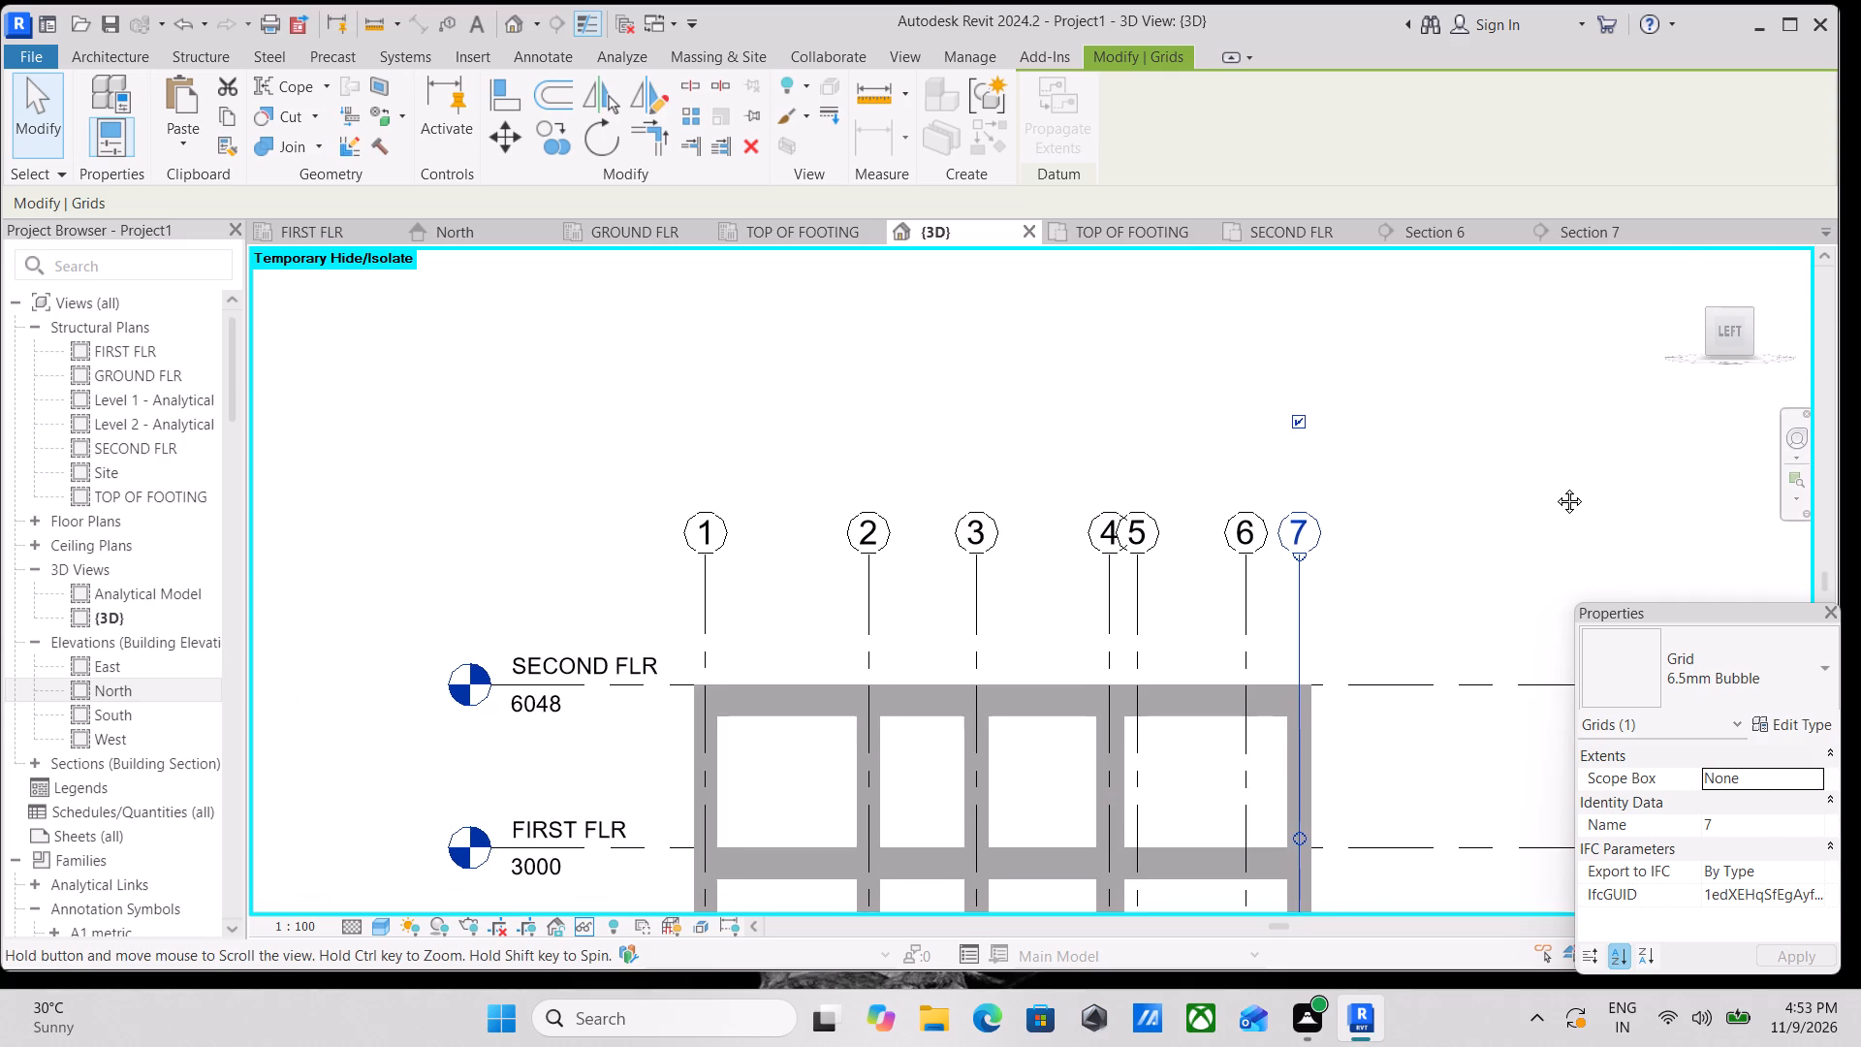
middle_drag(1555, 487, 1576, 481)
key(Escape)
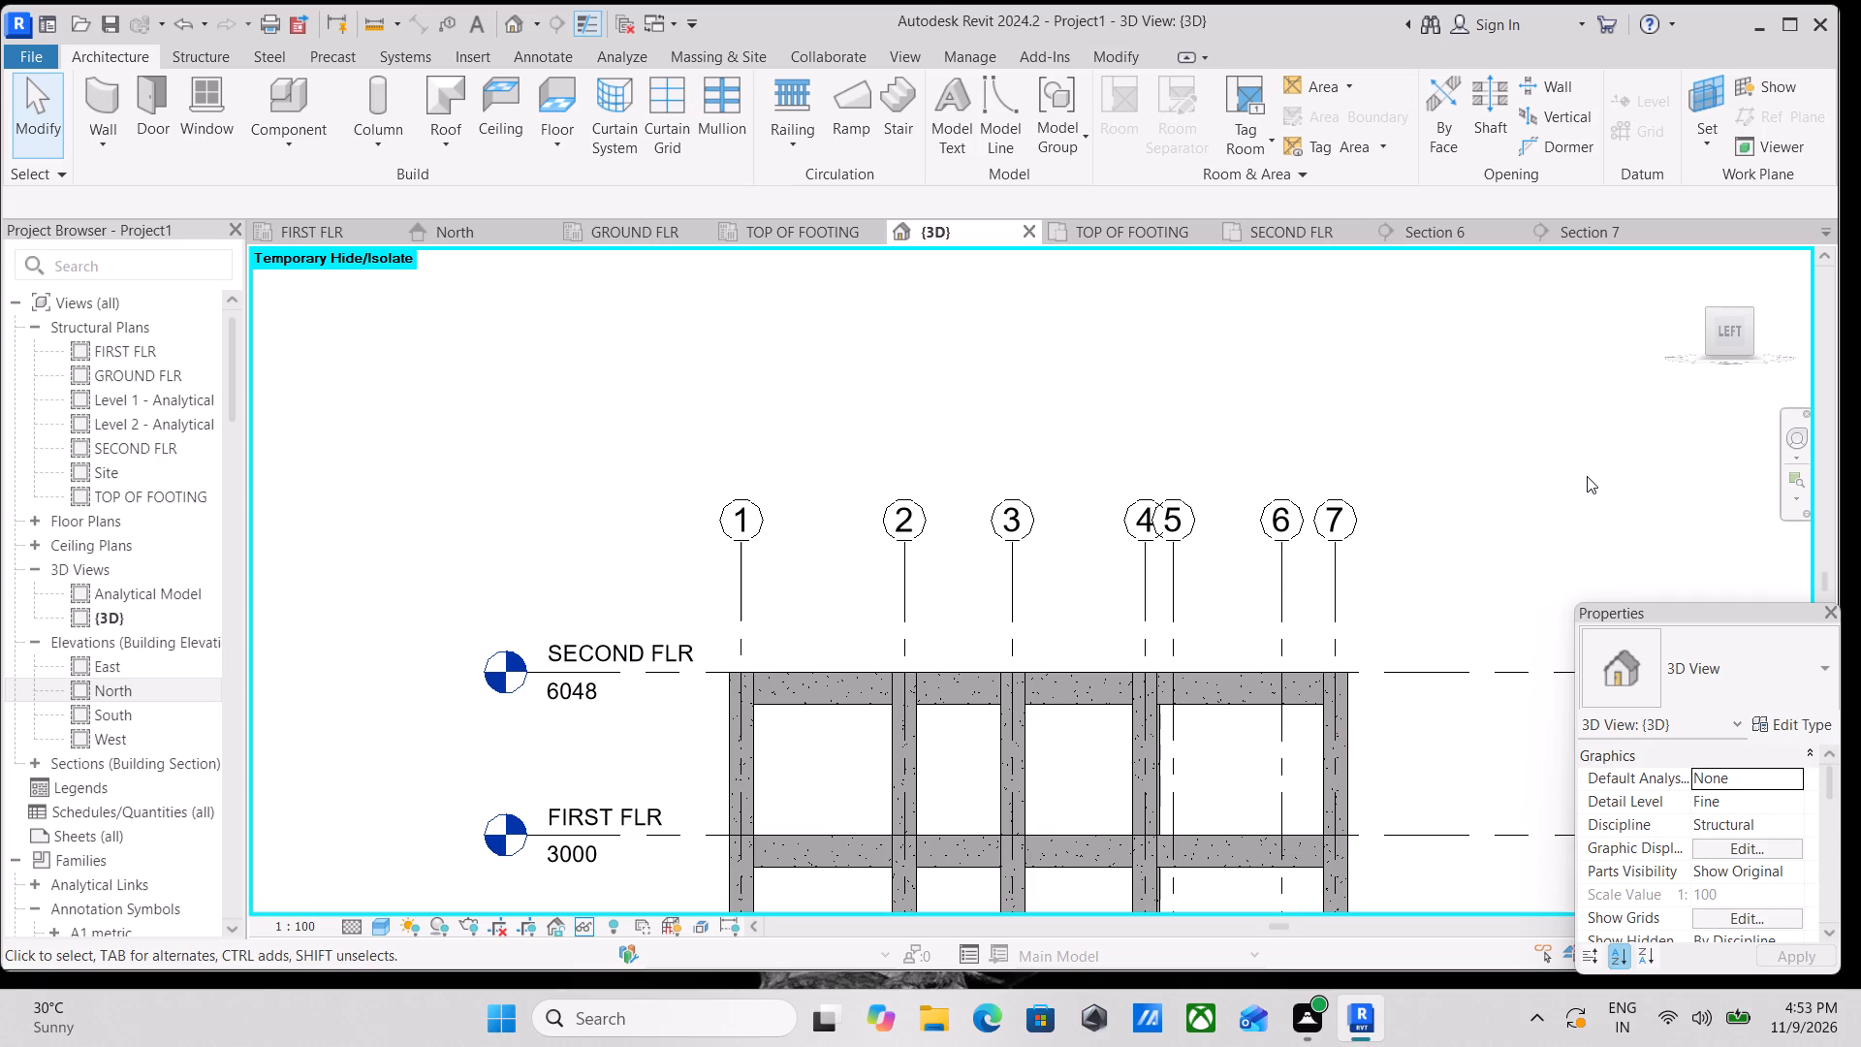
Extend the top end of grid 7 upward so its bubble sits slightly above those of grids 1 to 6.
scroll(1363, 568, up, 4)
click(1317, 606)
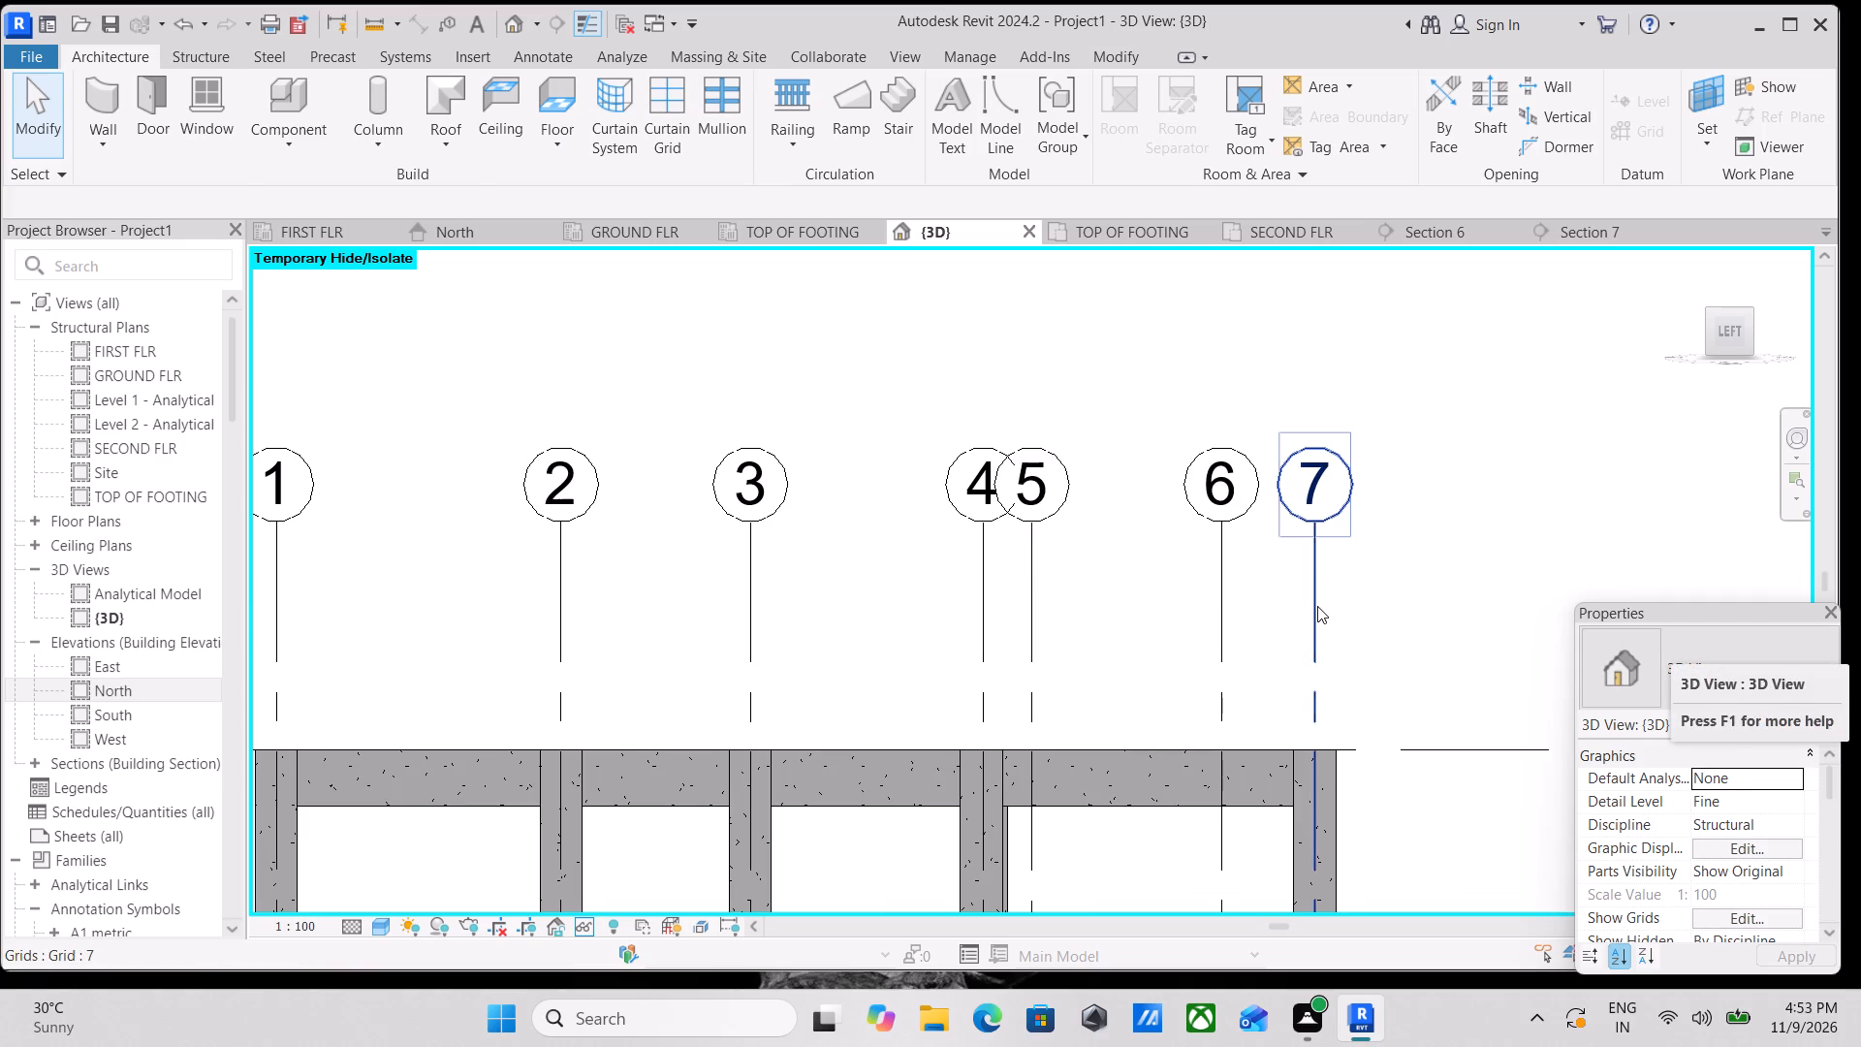
scroll(1328, 540, down, 2)
middle_drag(1421, 533, 1336, 550)
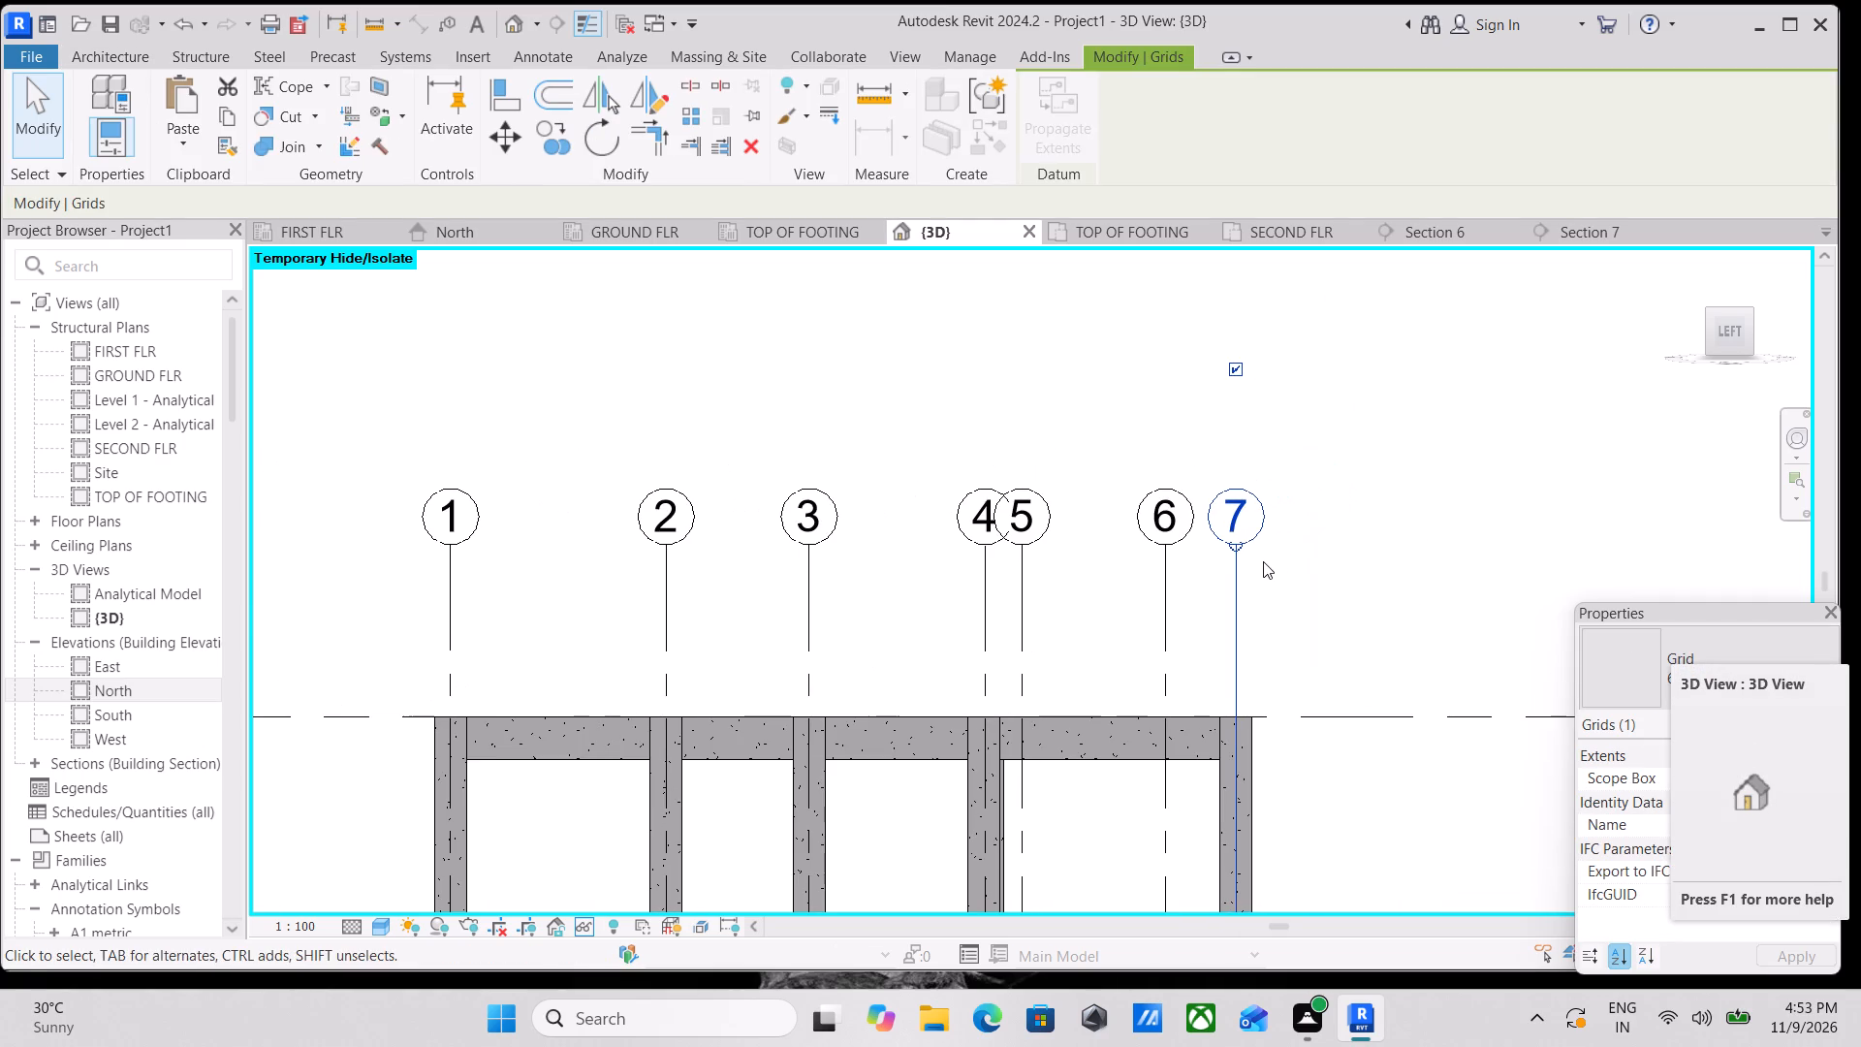
click(1246, 539)
click(1287, 573)
scroll(1235, 550, up, 12)
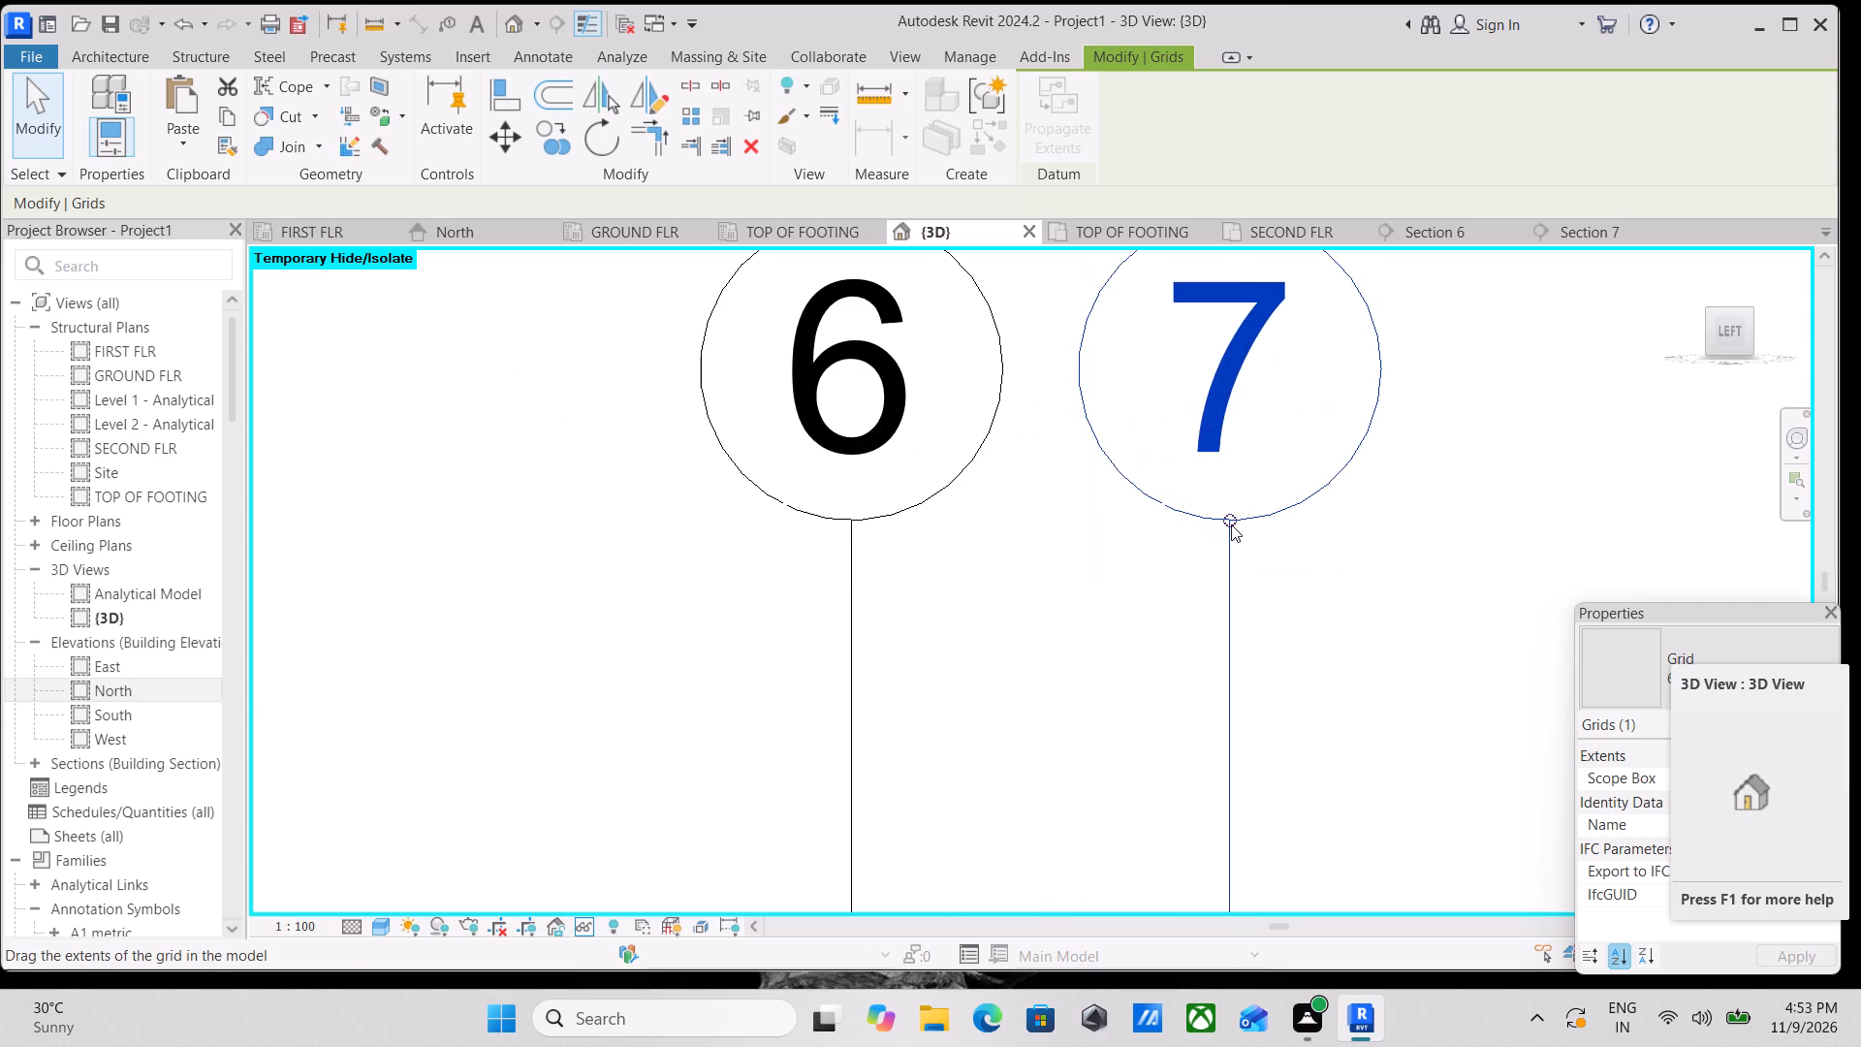
drag(1231, 523, 1231, 464)
Examine the row of grid bubbles from 7 back to 1 and the SECOND FLR level marker in the Left view.
scroll(1231, 464, down, 7)
middle_drag(1369, 560, 1357, 576)
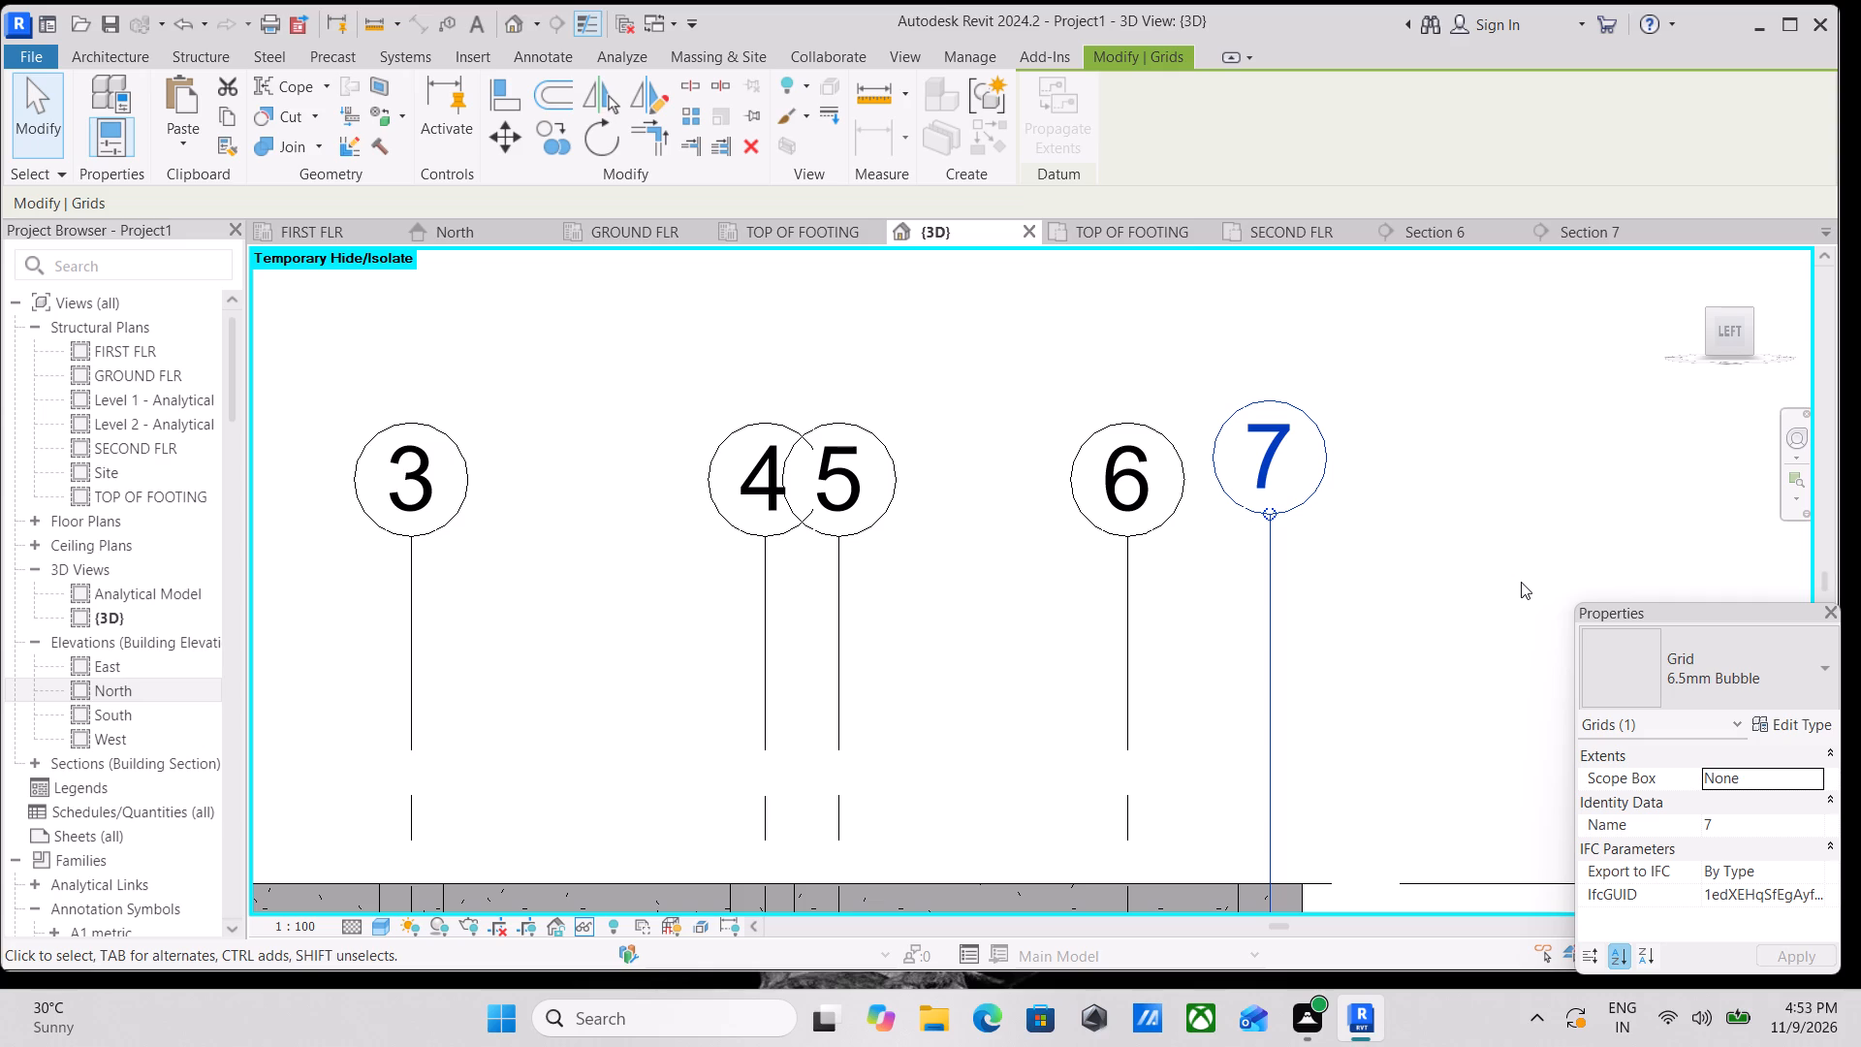
scroll(1357, 527, down, 3)
middle_drag(1122, 589, 1117, 590)
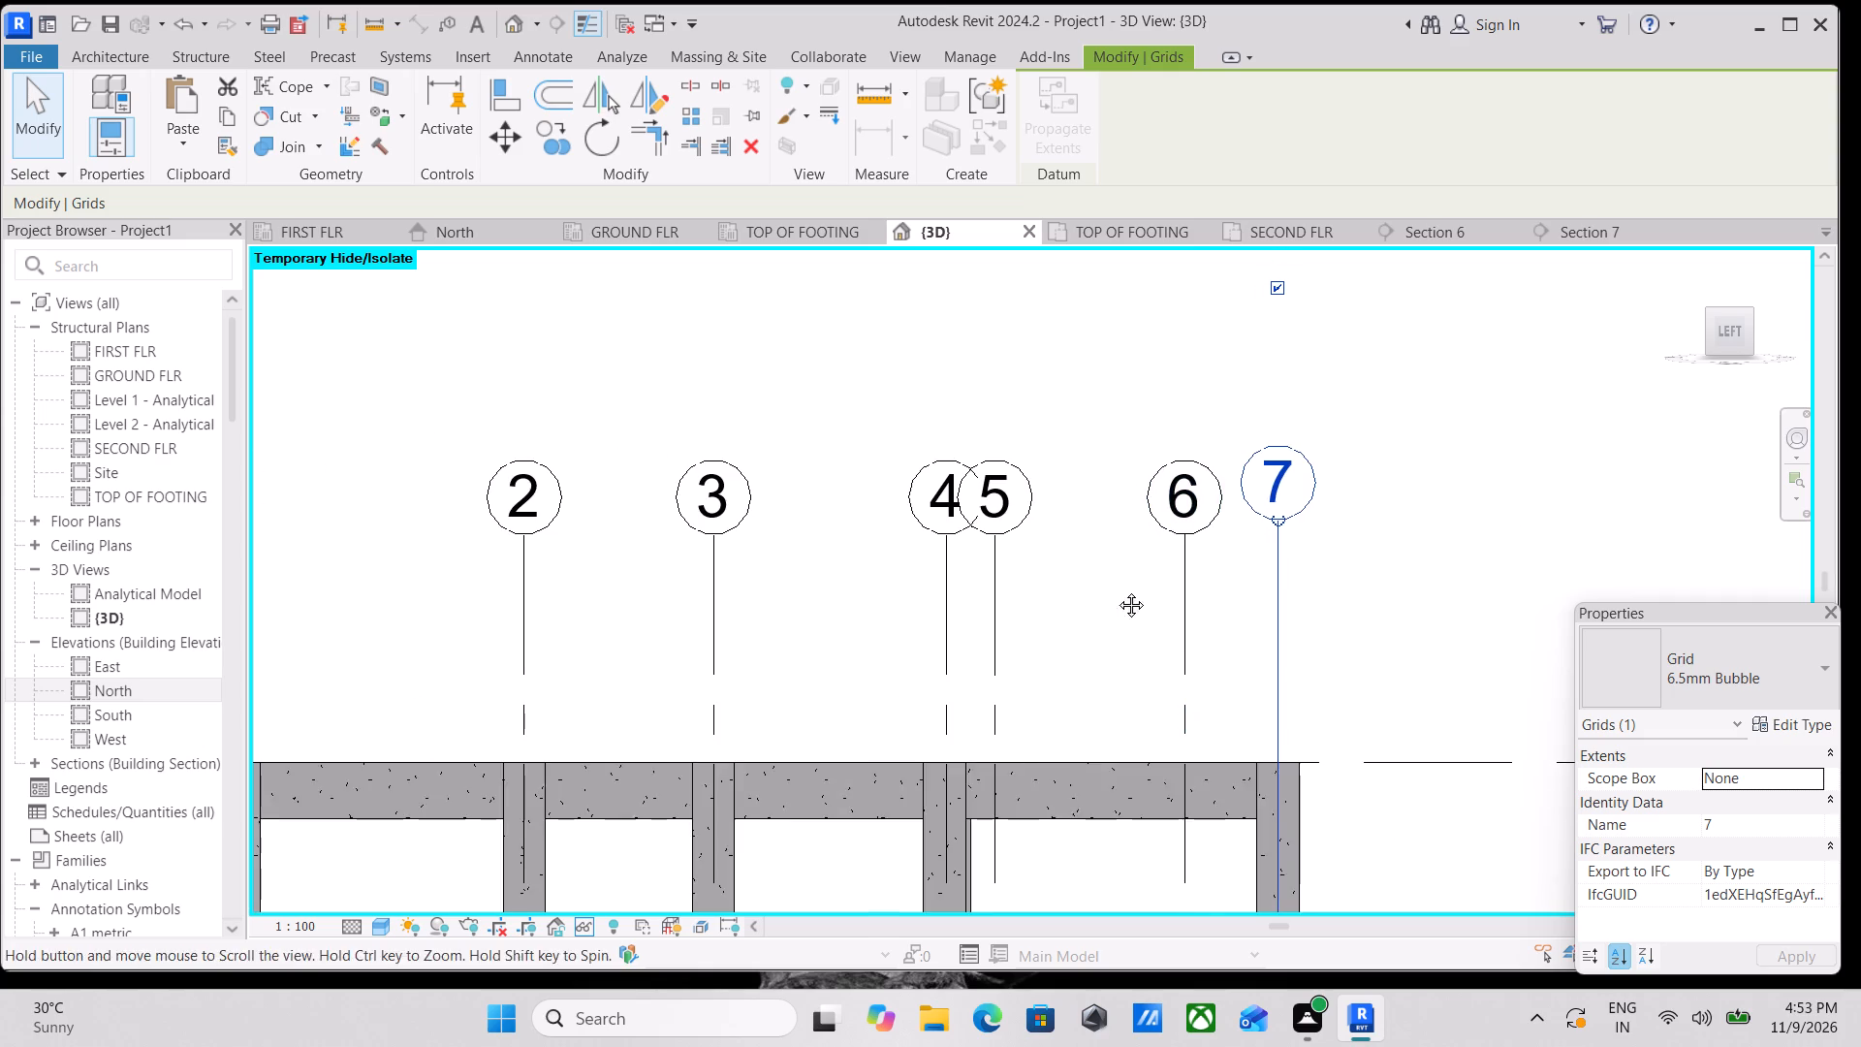
middle_drag(1117, 590, 1055, 595)
scroll(1192, 582, down, 1)
middle_drag(1192, 582, 1556, 574)
middle_drag(940, 603, 1198, 557)
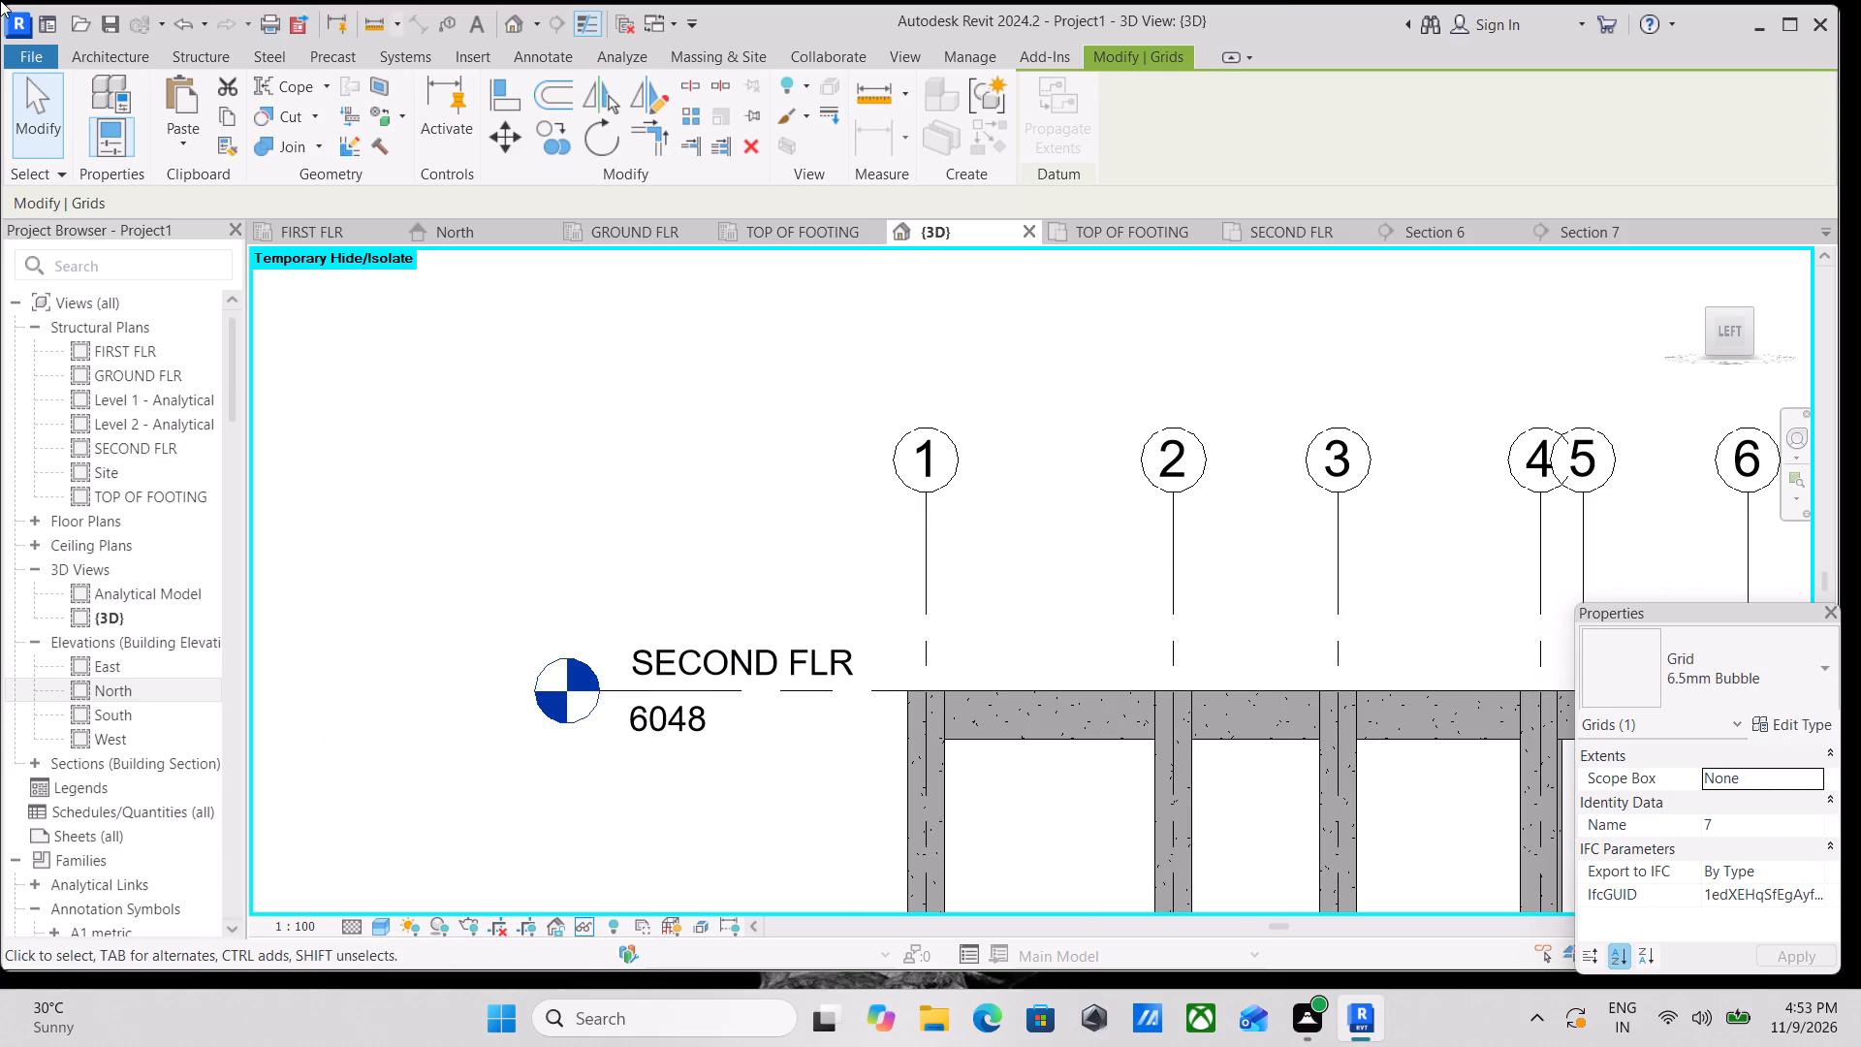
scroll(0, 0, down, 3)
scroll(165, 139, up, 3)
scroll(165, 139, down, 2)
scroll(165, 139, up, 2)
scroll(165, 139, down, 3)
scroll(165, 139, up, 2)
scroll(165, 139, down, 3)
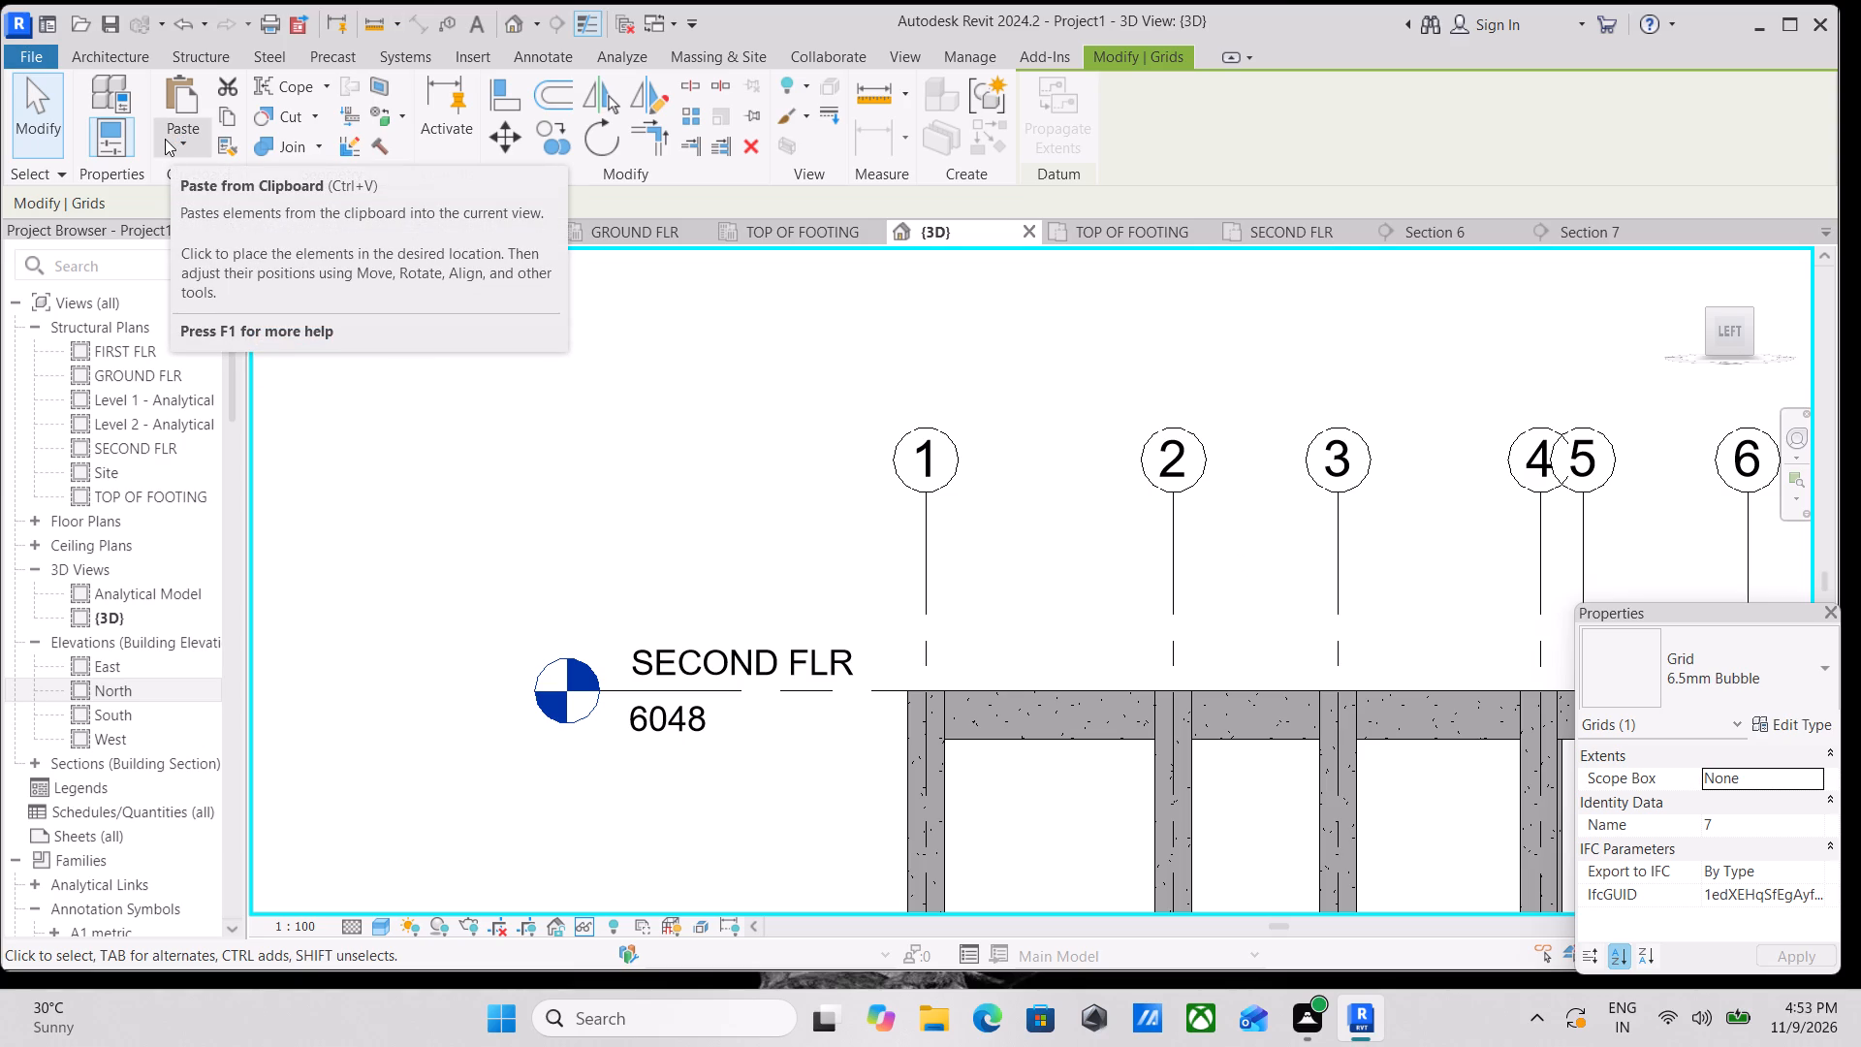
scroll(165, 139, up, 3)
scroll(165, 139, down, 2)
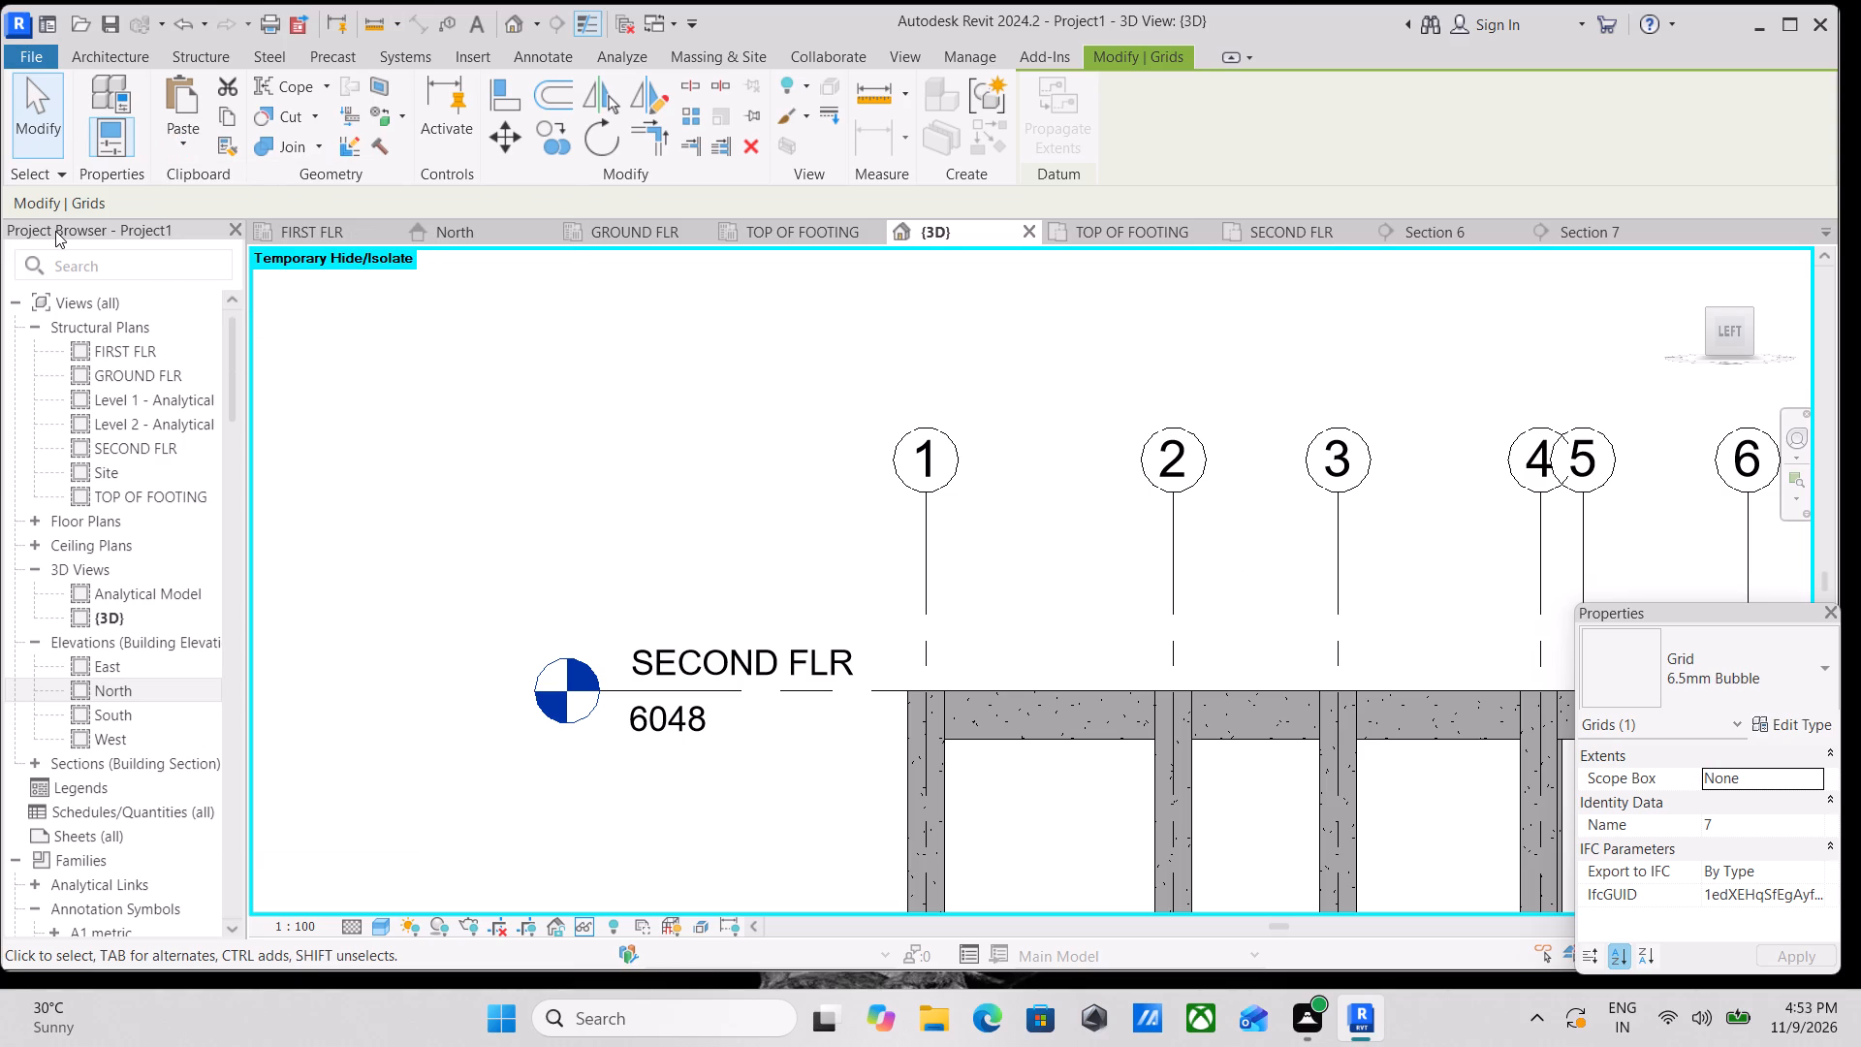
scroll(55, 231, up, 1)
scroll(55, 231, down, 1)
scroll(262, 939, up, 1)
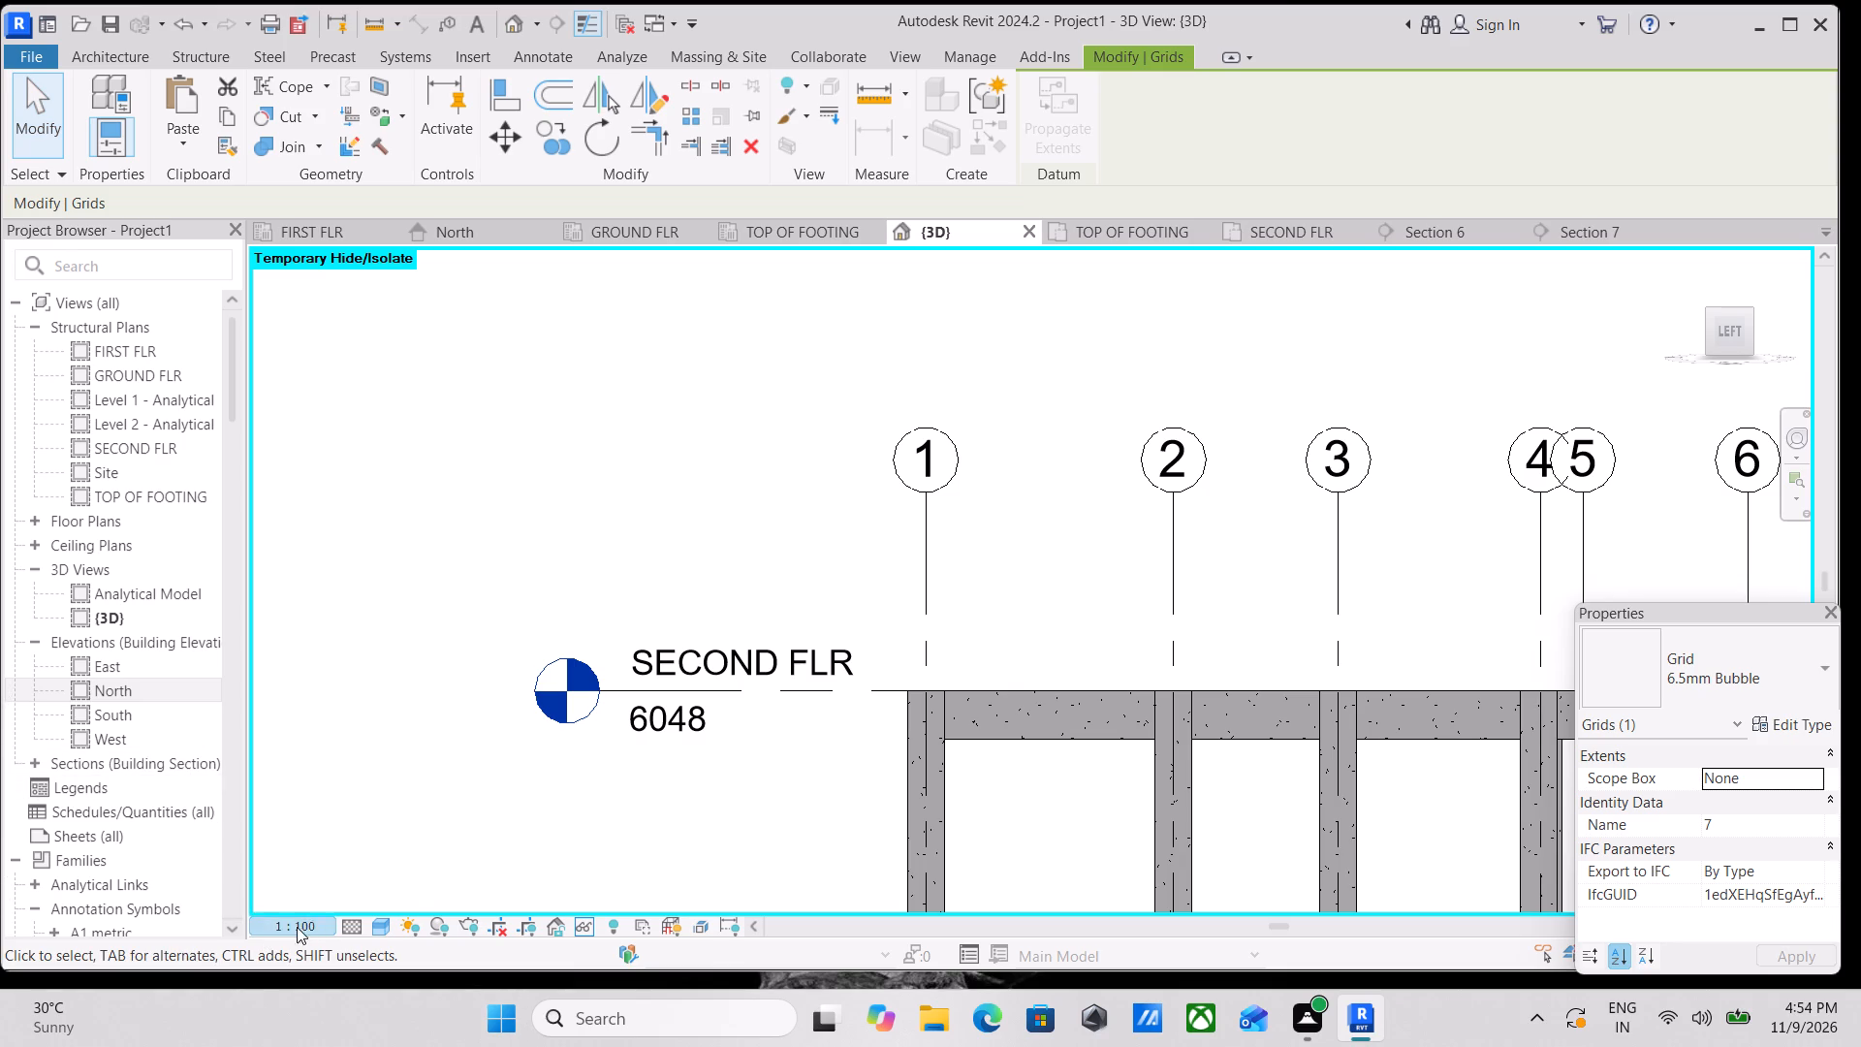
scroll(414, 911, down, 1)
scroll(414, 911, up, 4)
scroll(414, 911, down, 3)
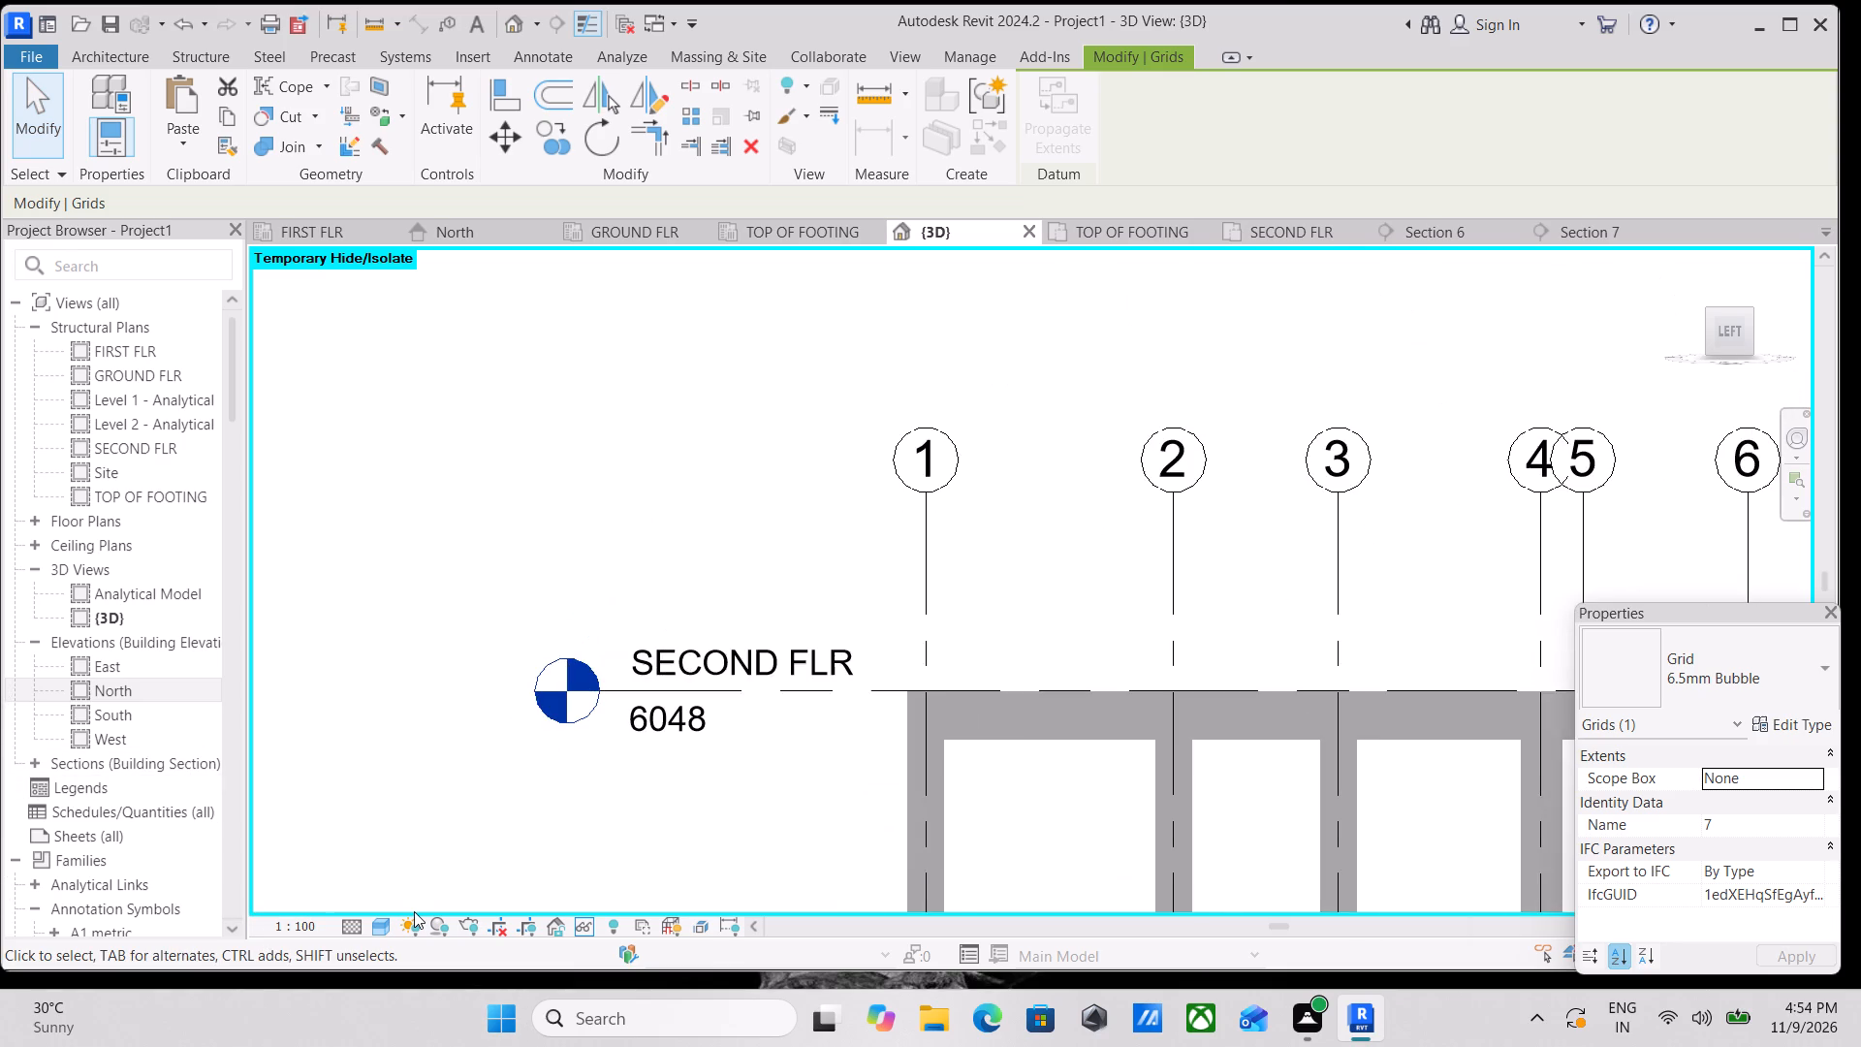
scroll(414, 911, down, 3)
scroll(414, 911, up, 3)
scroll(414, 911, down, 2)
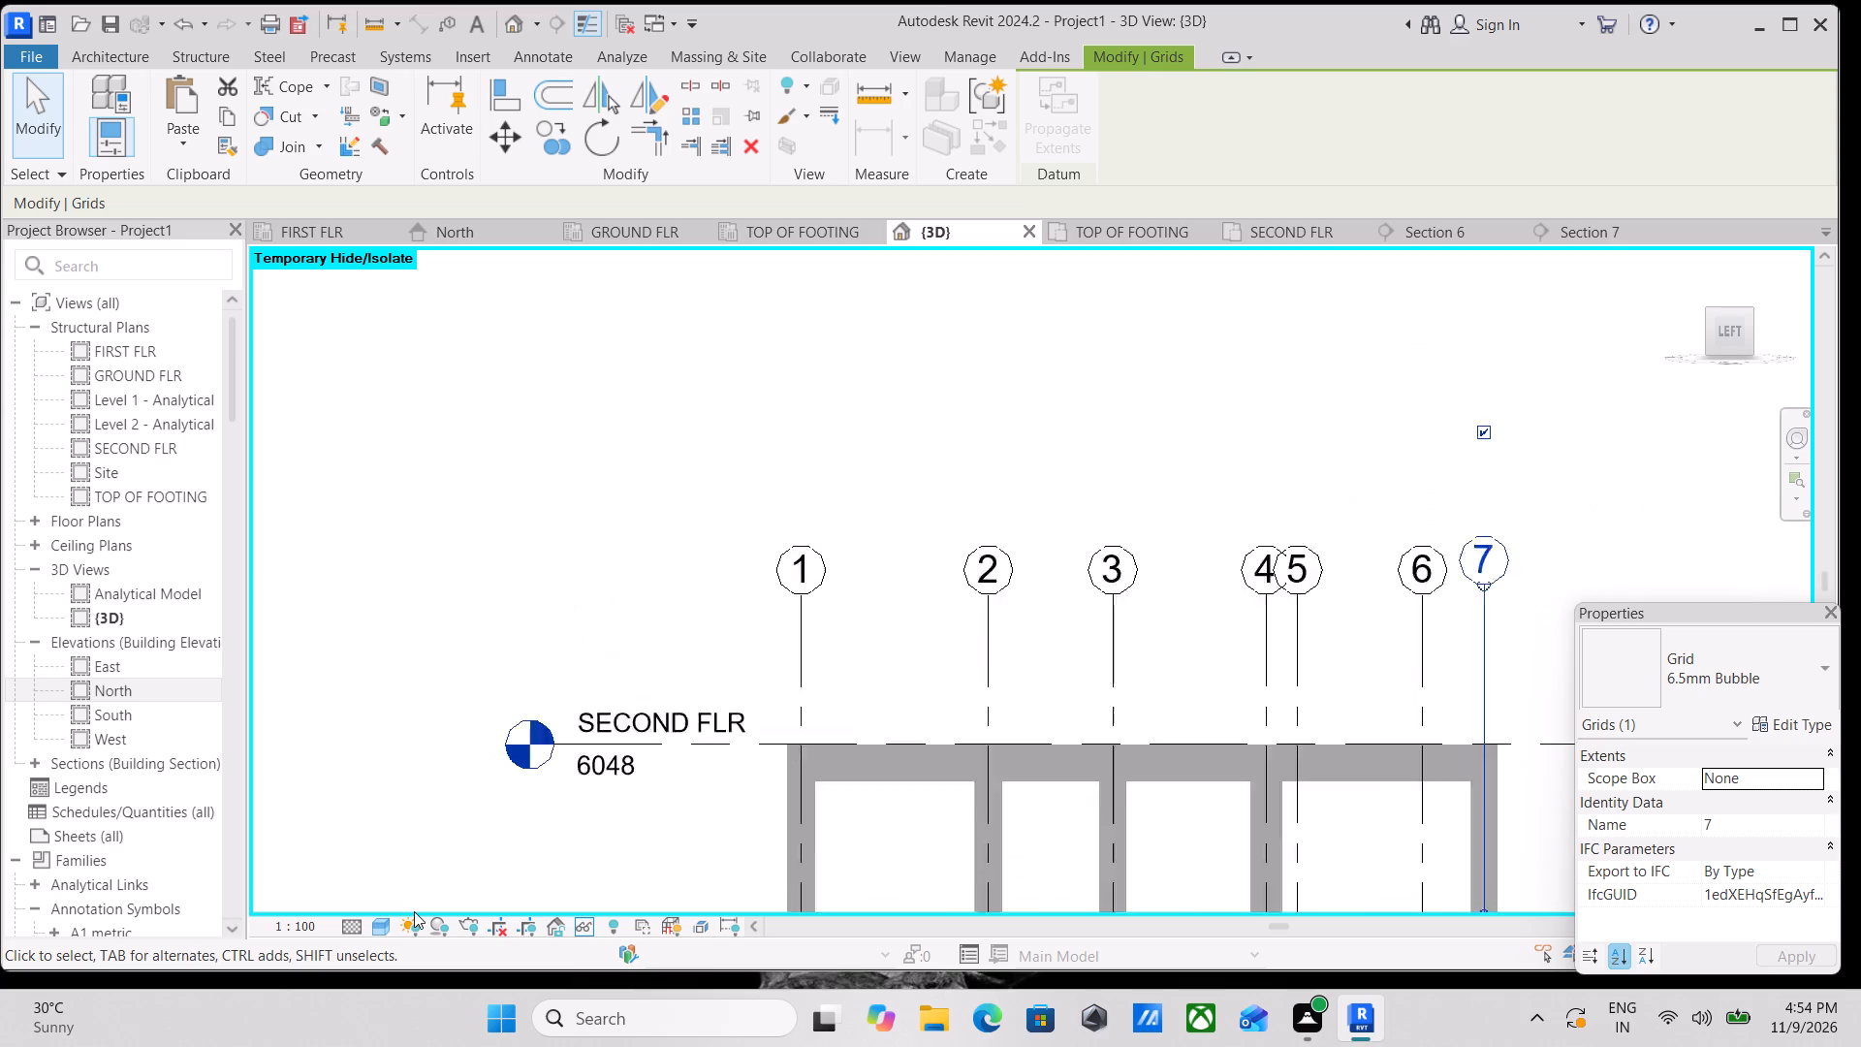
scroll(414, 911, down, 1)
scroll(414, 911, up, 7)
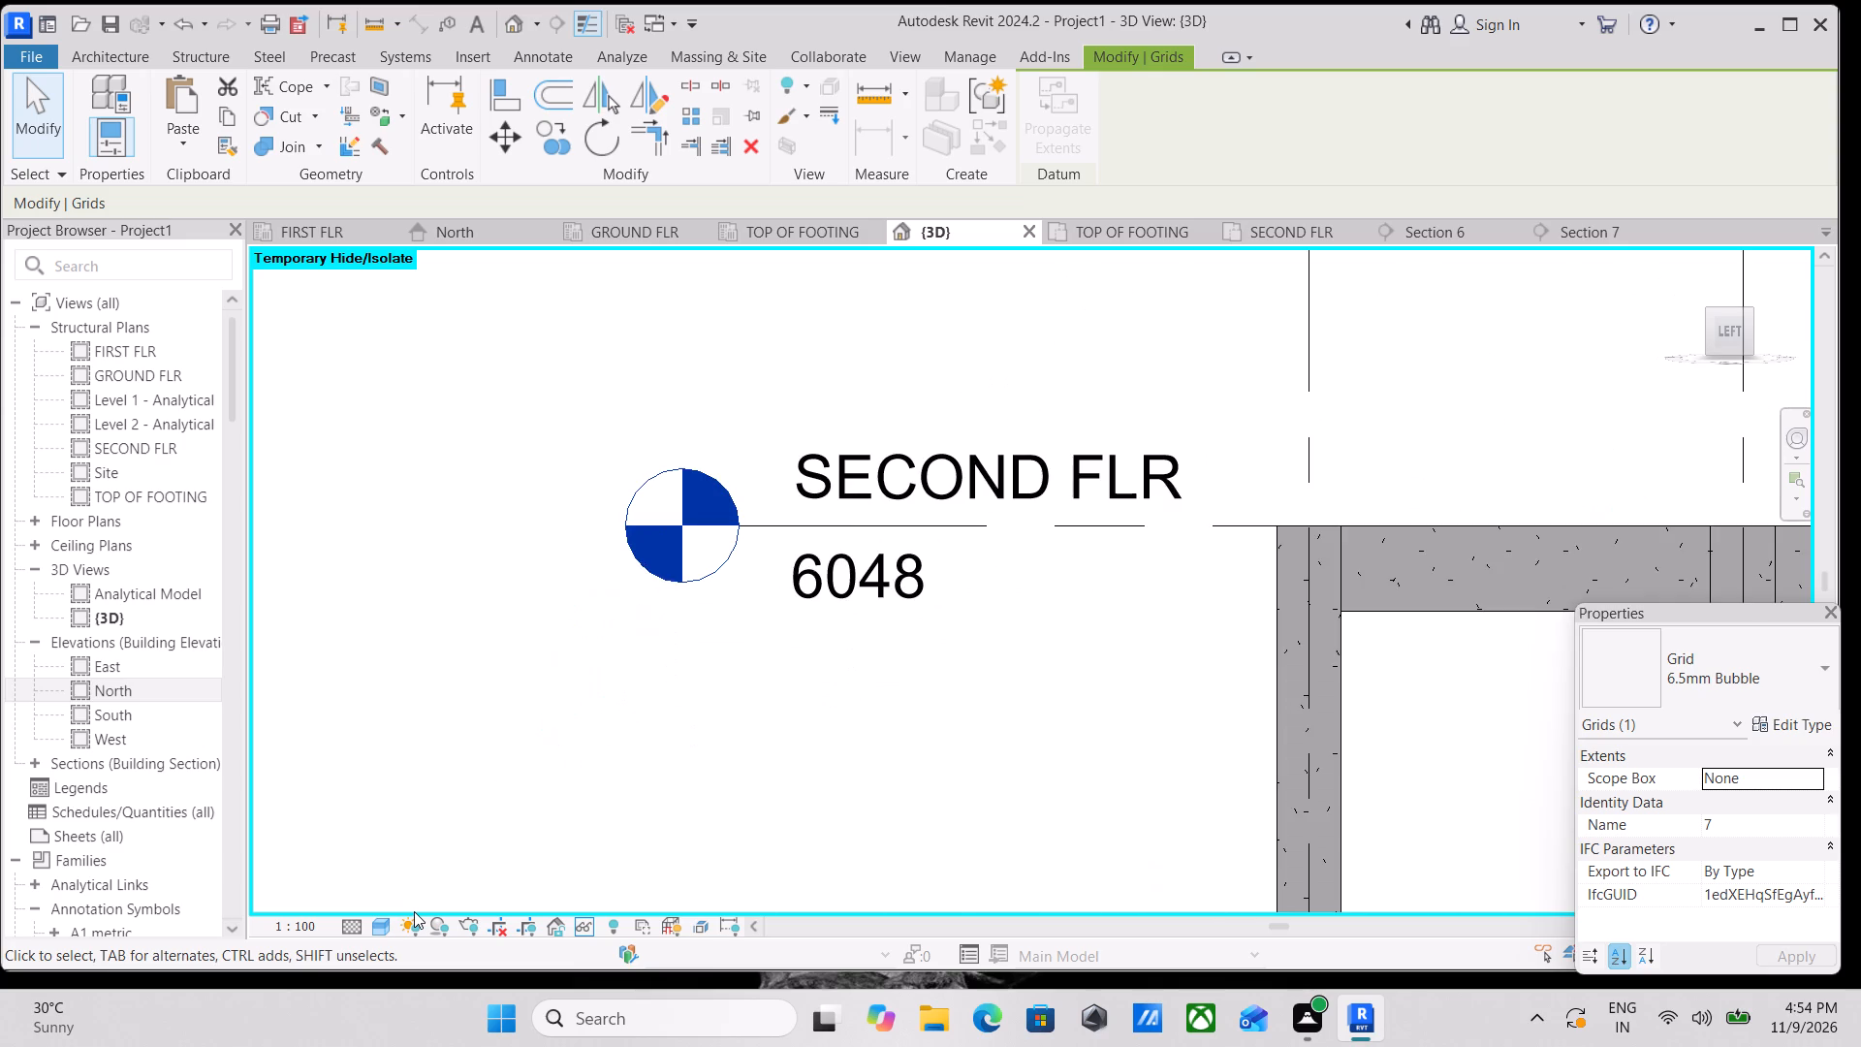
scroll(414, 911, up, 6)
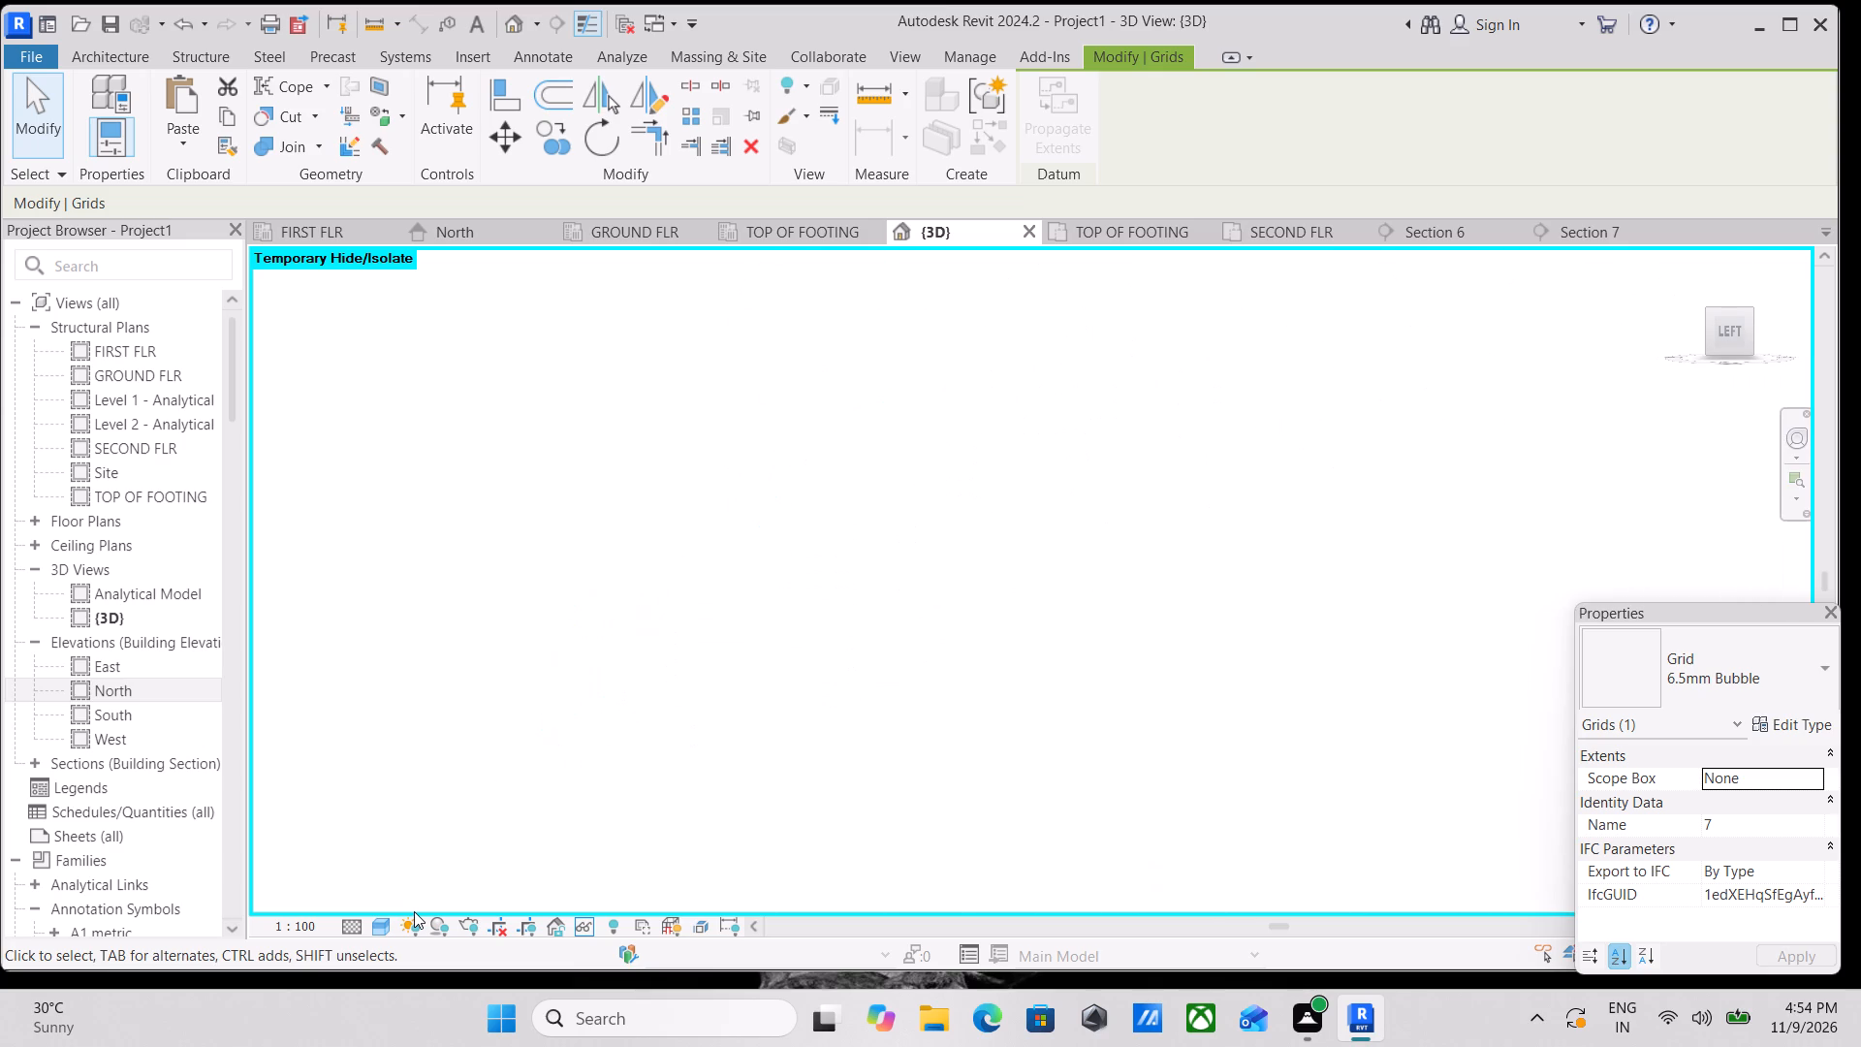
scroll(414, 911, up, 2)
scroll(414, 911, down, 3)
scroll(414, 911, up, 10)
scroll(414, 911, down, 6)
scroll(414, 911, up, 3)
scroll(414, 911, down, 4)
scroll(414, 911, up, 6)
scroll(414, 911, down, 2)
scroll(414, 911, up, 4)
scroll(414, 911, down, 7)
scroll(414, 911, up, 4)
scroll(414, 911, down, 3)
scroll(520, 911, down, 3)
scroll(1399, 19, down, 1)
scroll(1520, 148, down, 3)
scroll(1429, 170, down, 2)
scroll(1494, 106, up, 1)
Examine the level markers from SECOND FLR down to TOP OF FOOTING and the adjoining concrete frame in the Left view.
scroll(1236, 513, down, 4)
scroll(1314, 492, down, 3)
middle_drag(1322, 490, 1077, 397)
scroll(1230, 417, down, 3)
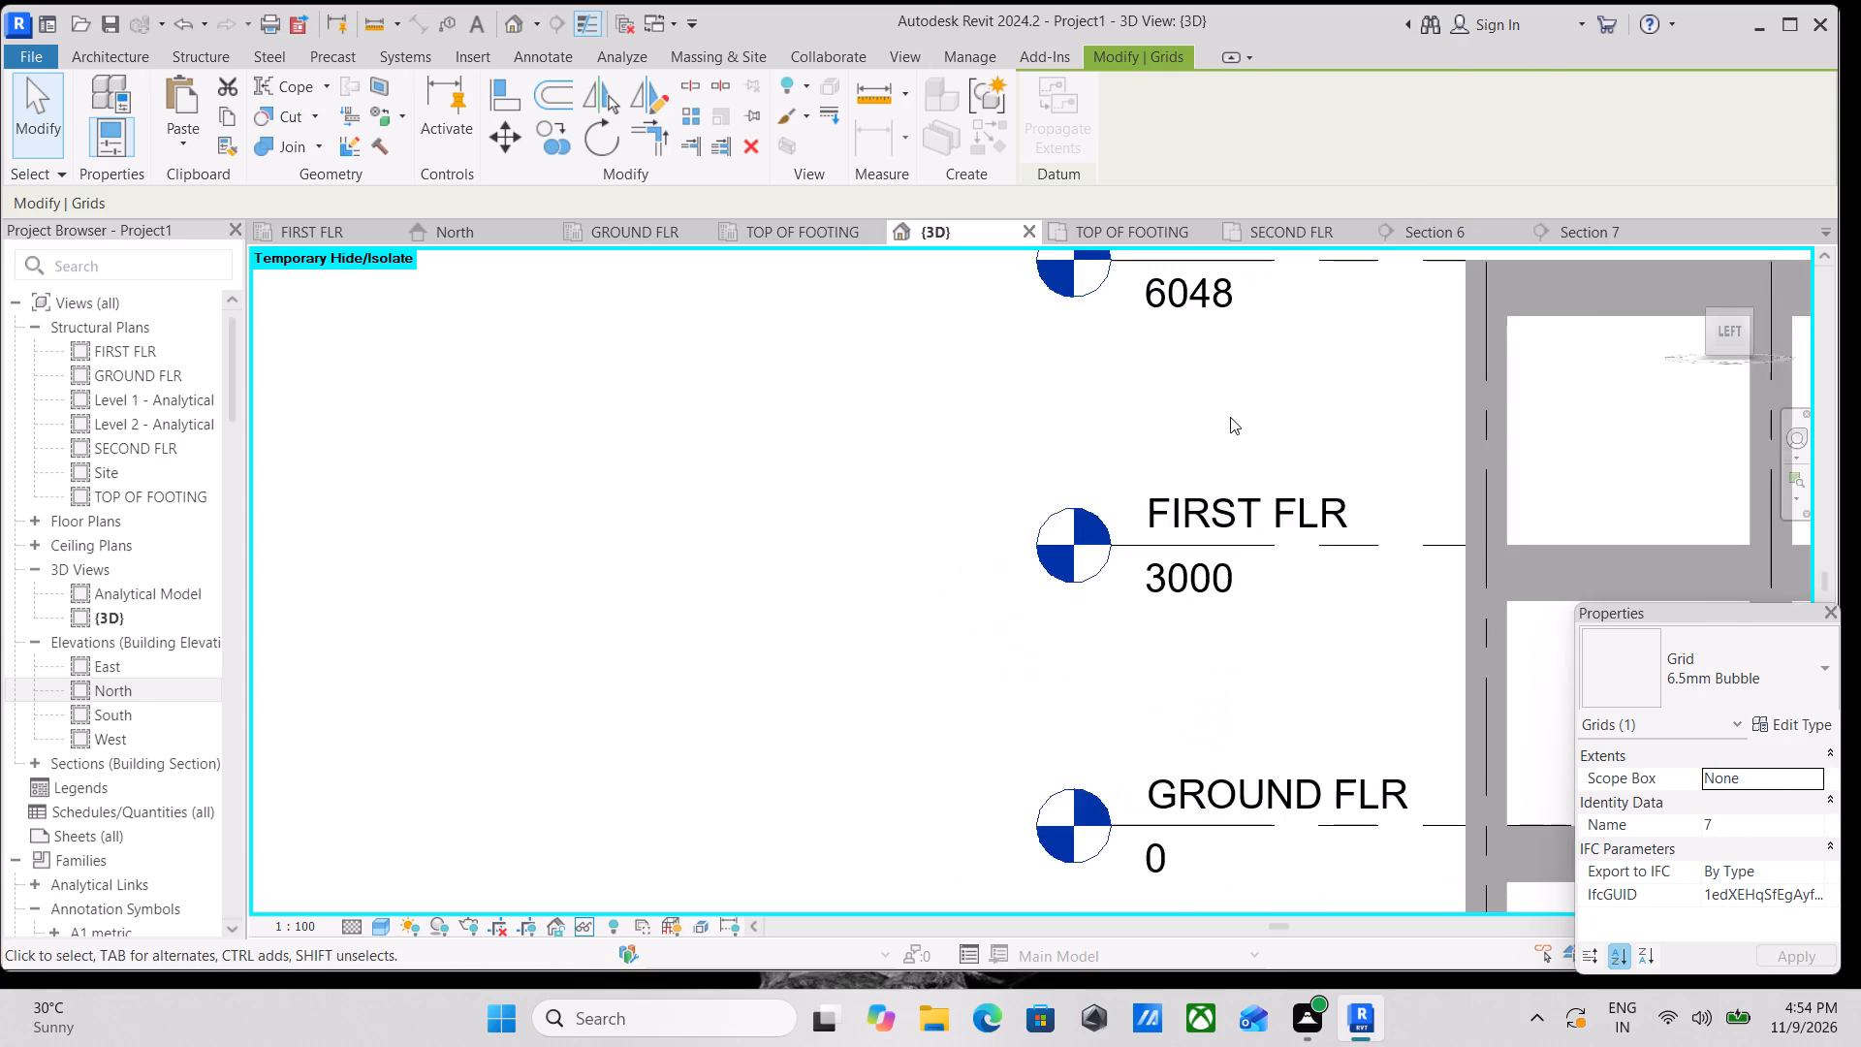
middle_drag(1230, 417, 839, 474)
scroll(1215, 471, down, 2)
middle_drag(1215, 471, 976, 510)
scroll(1025, 510, up, 2)
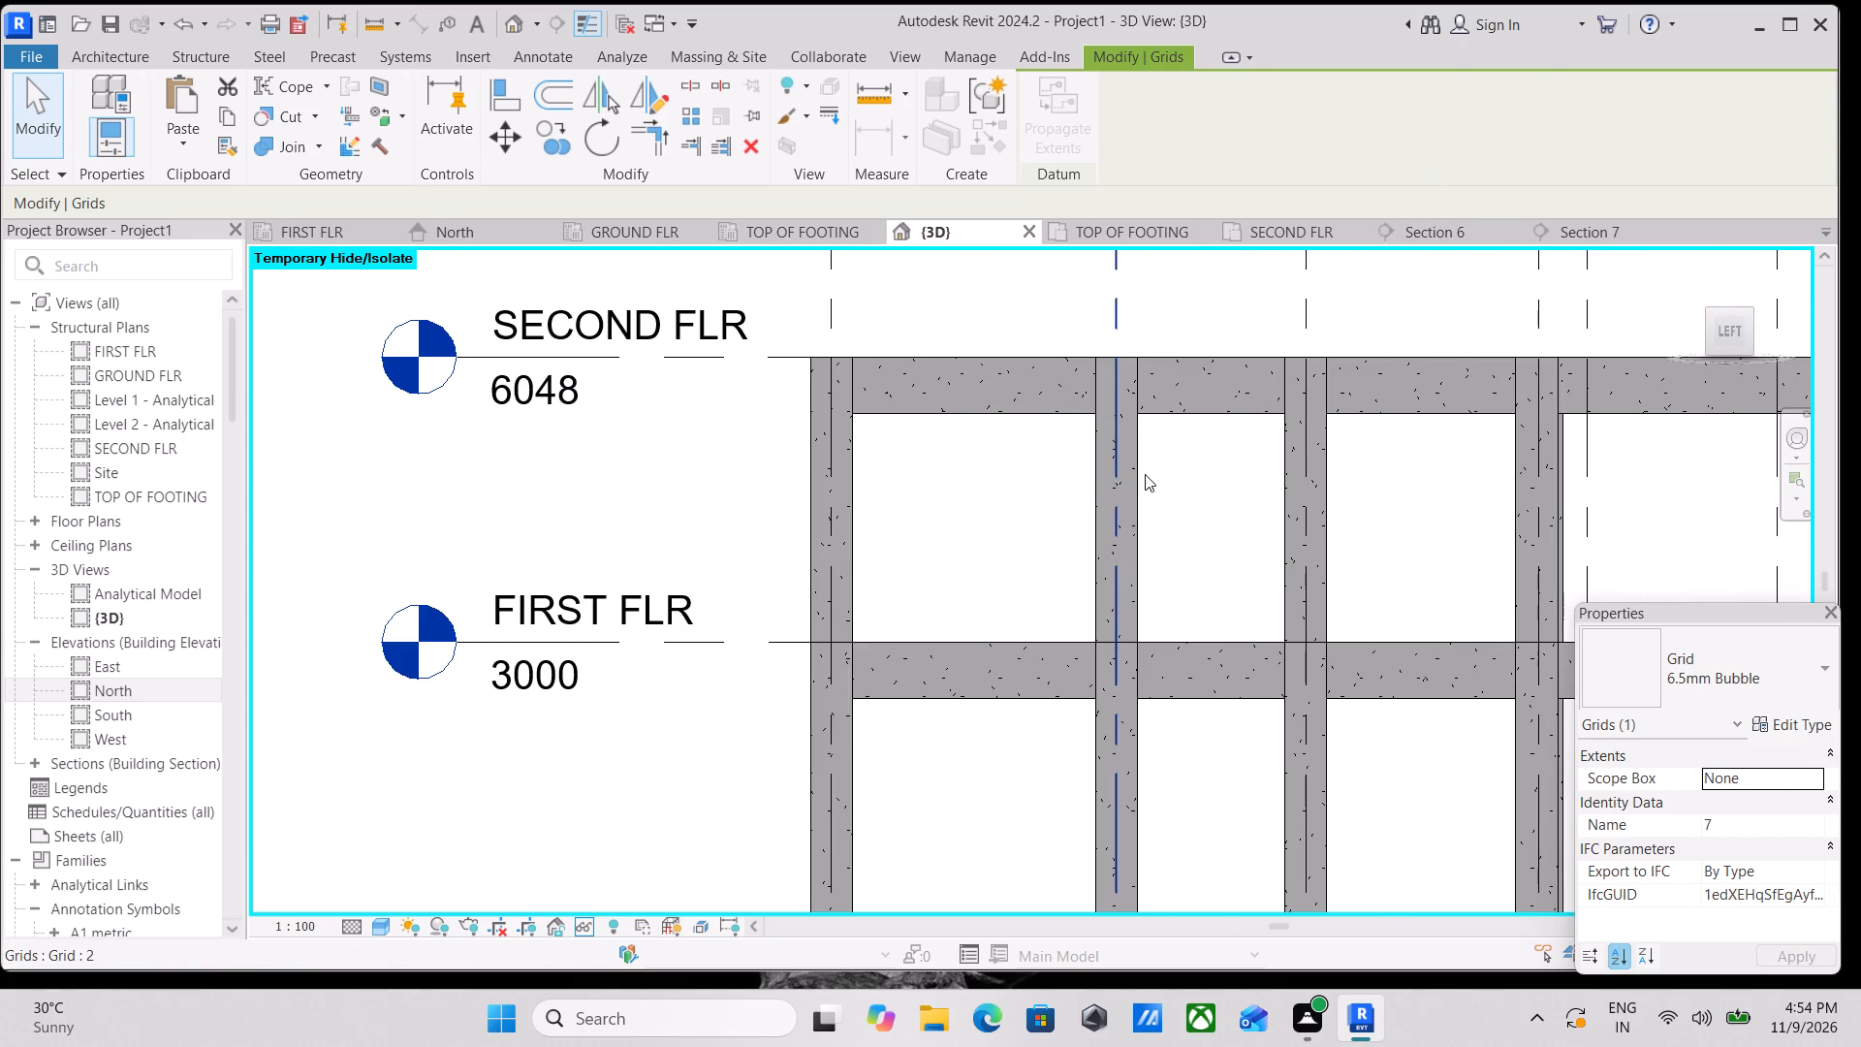
scroll(1087, 451, down, 2)
middle_drag(1158, 413, 1057, 422)
scroll(1118, 426, down, 1)
middle_drag(1118, 426, 1076, 428)
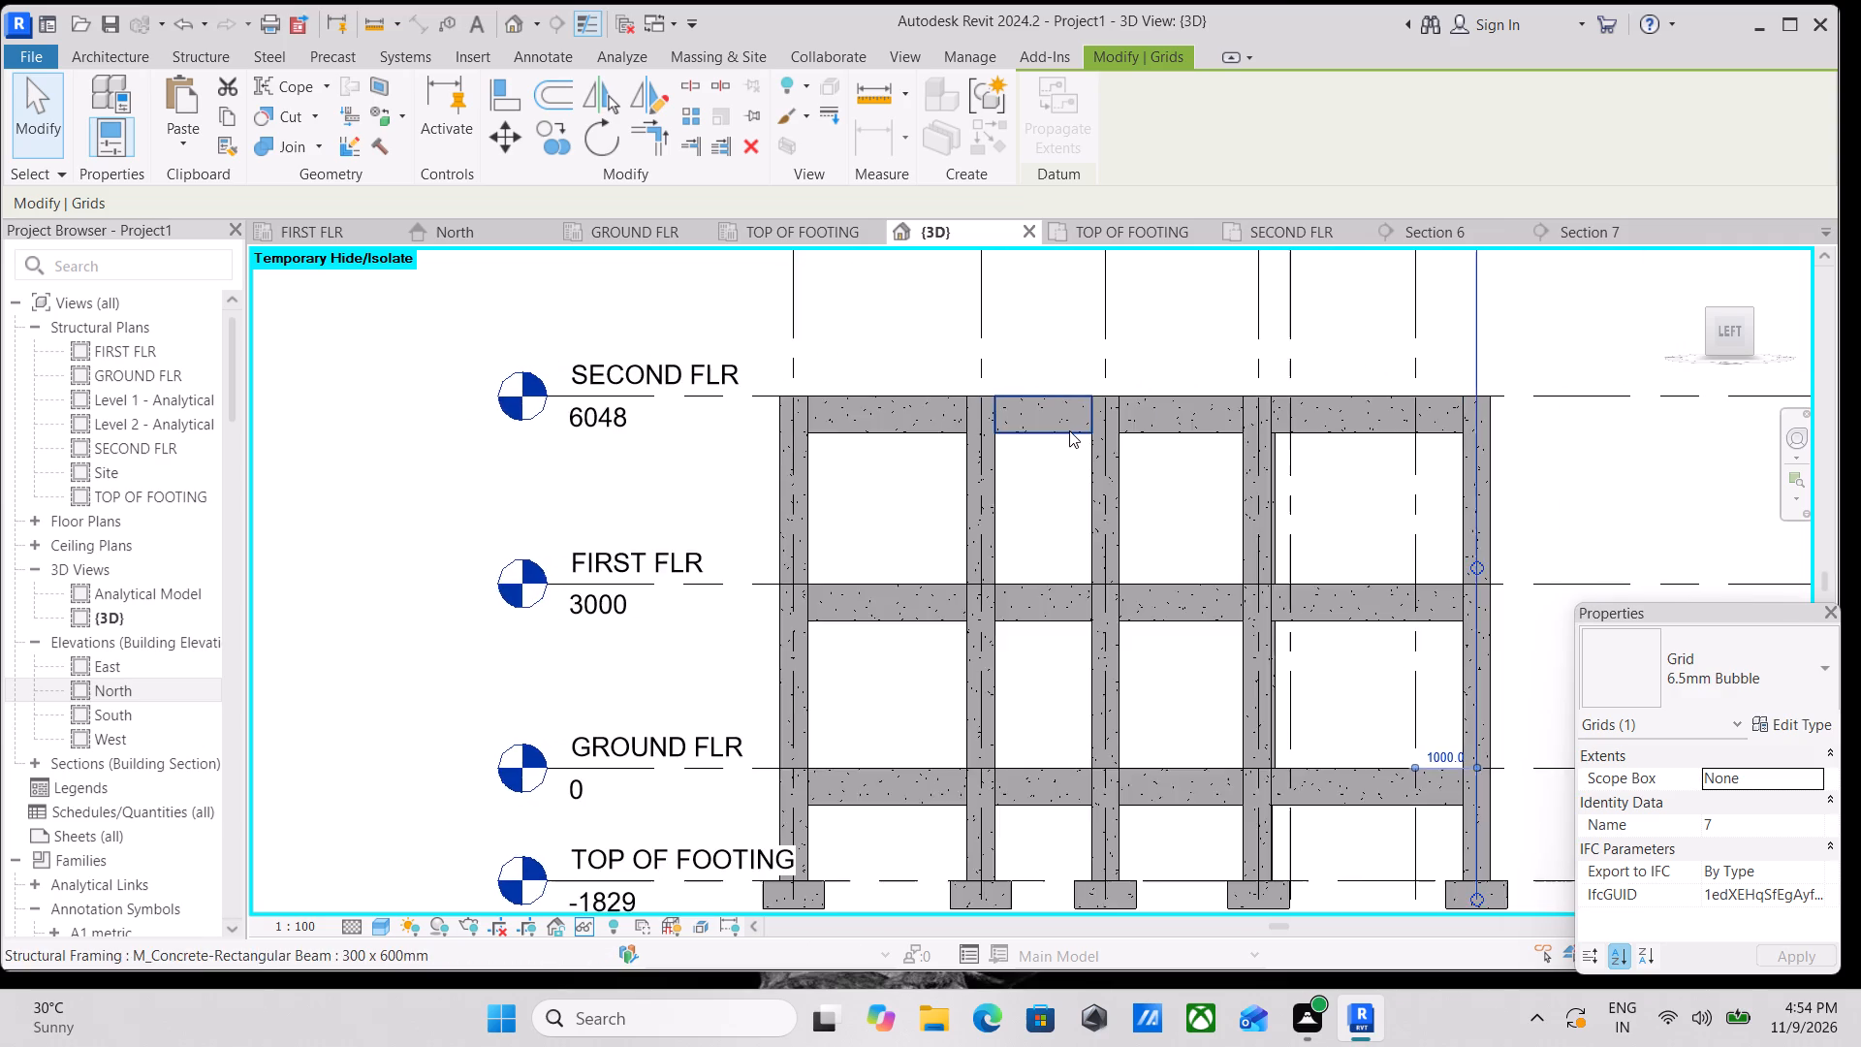
scroll(1069, 430, down, 1)
middle_drag(1068, 430, 958, 433)
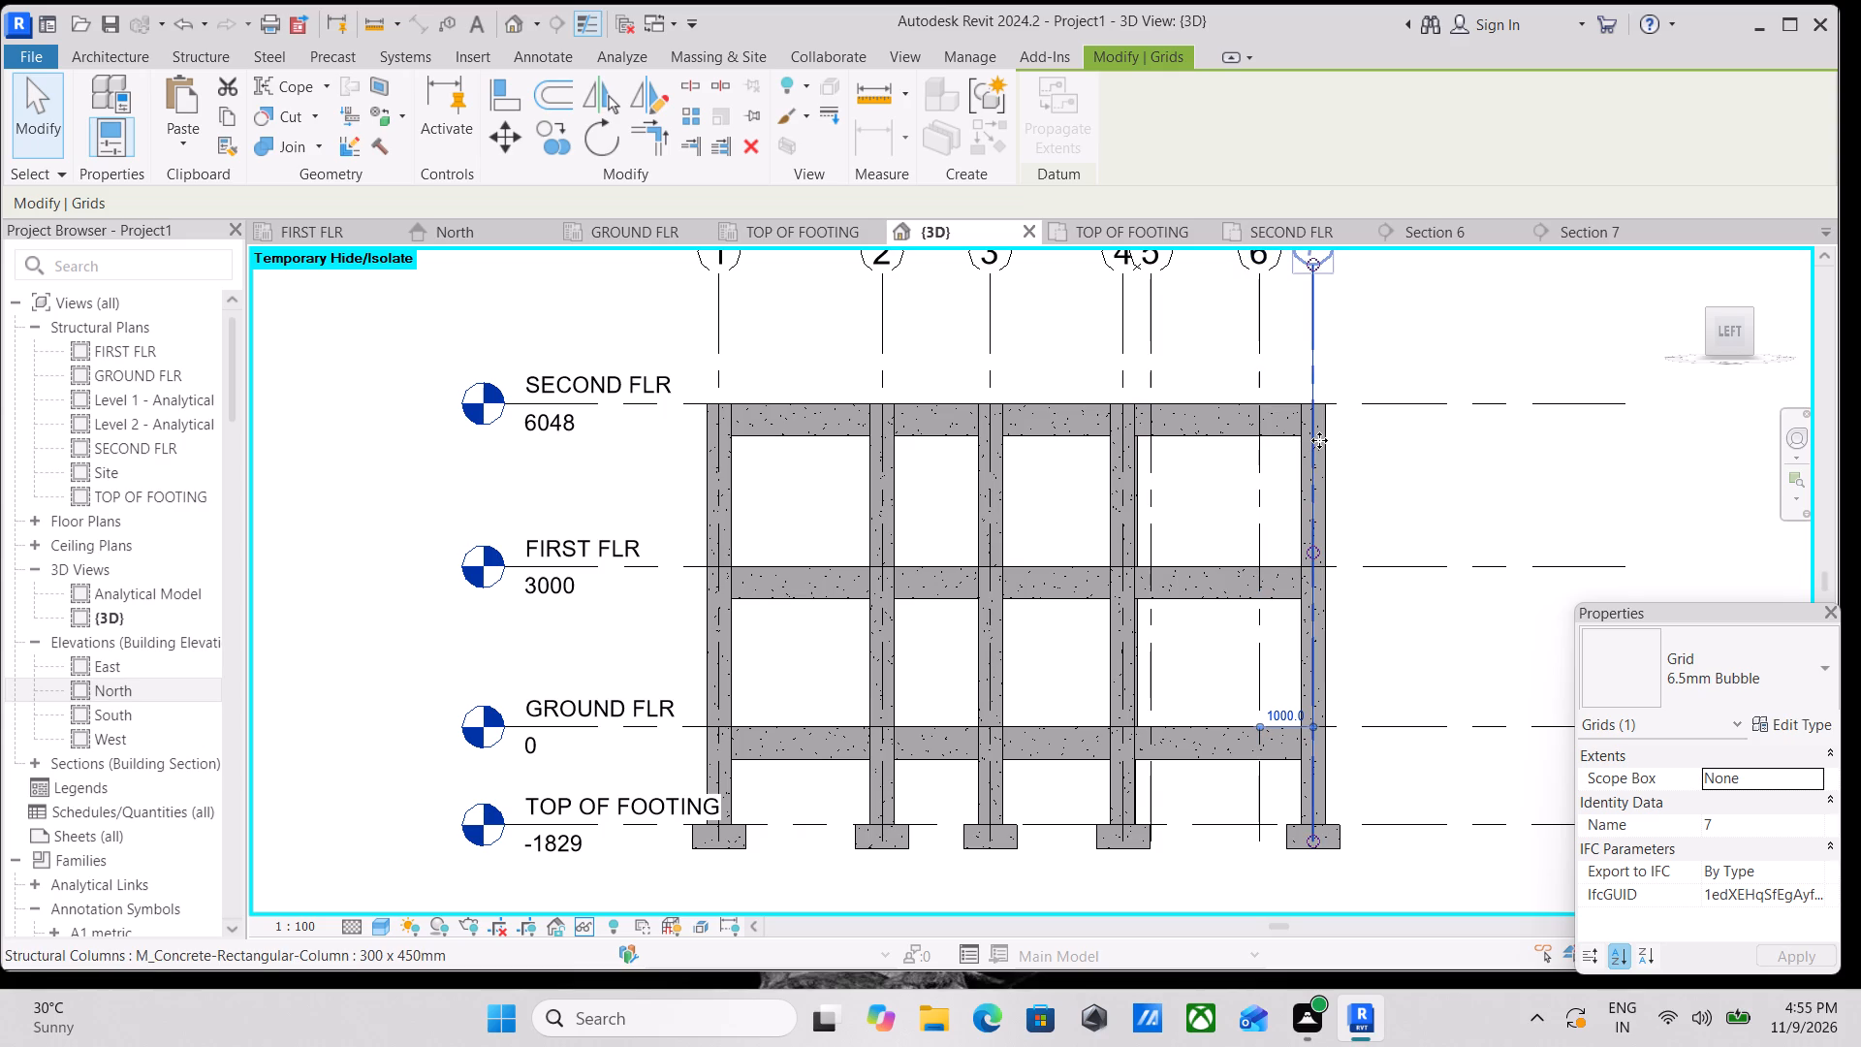
Examine the frame bay and footing at grid 7, the grid bubbles 1 to 7 and the far ends of the level lines.
scroll(1320, 435, down, 3)
scroll(1319, 436, up, 3)
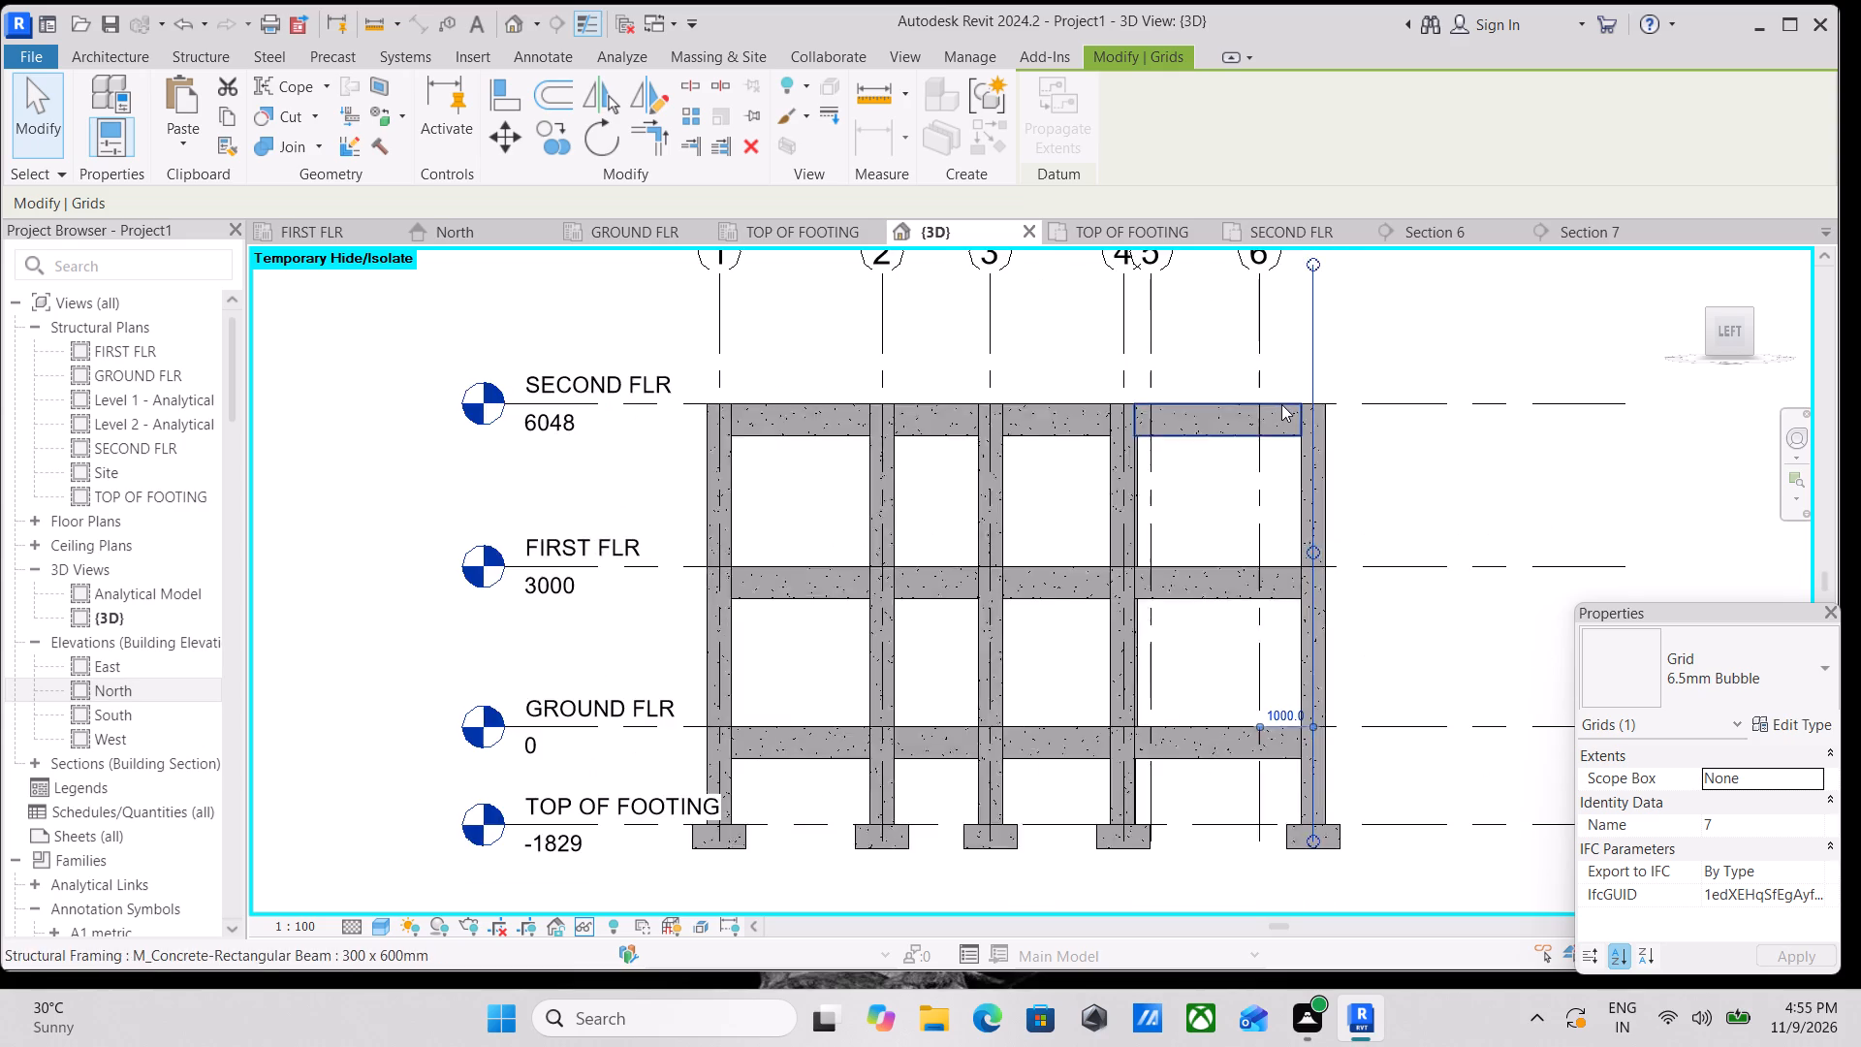
scroll(1280, 404, down, 3)
scroll(1054, 475, up, 4)
middle_drag(1304, 482, 1014, 484)
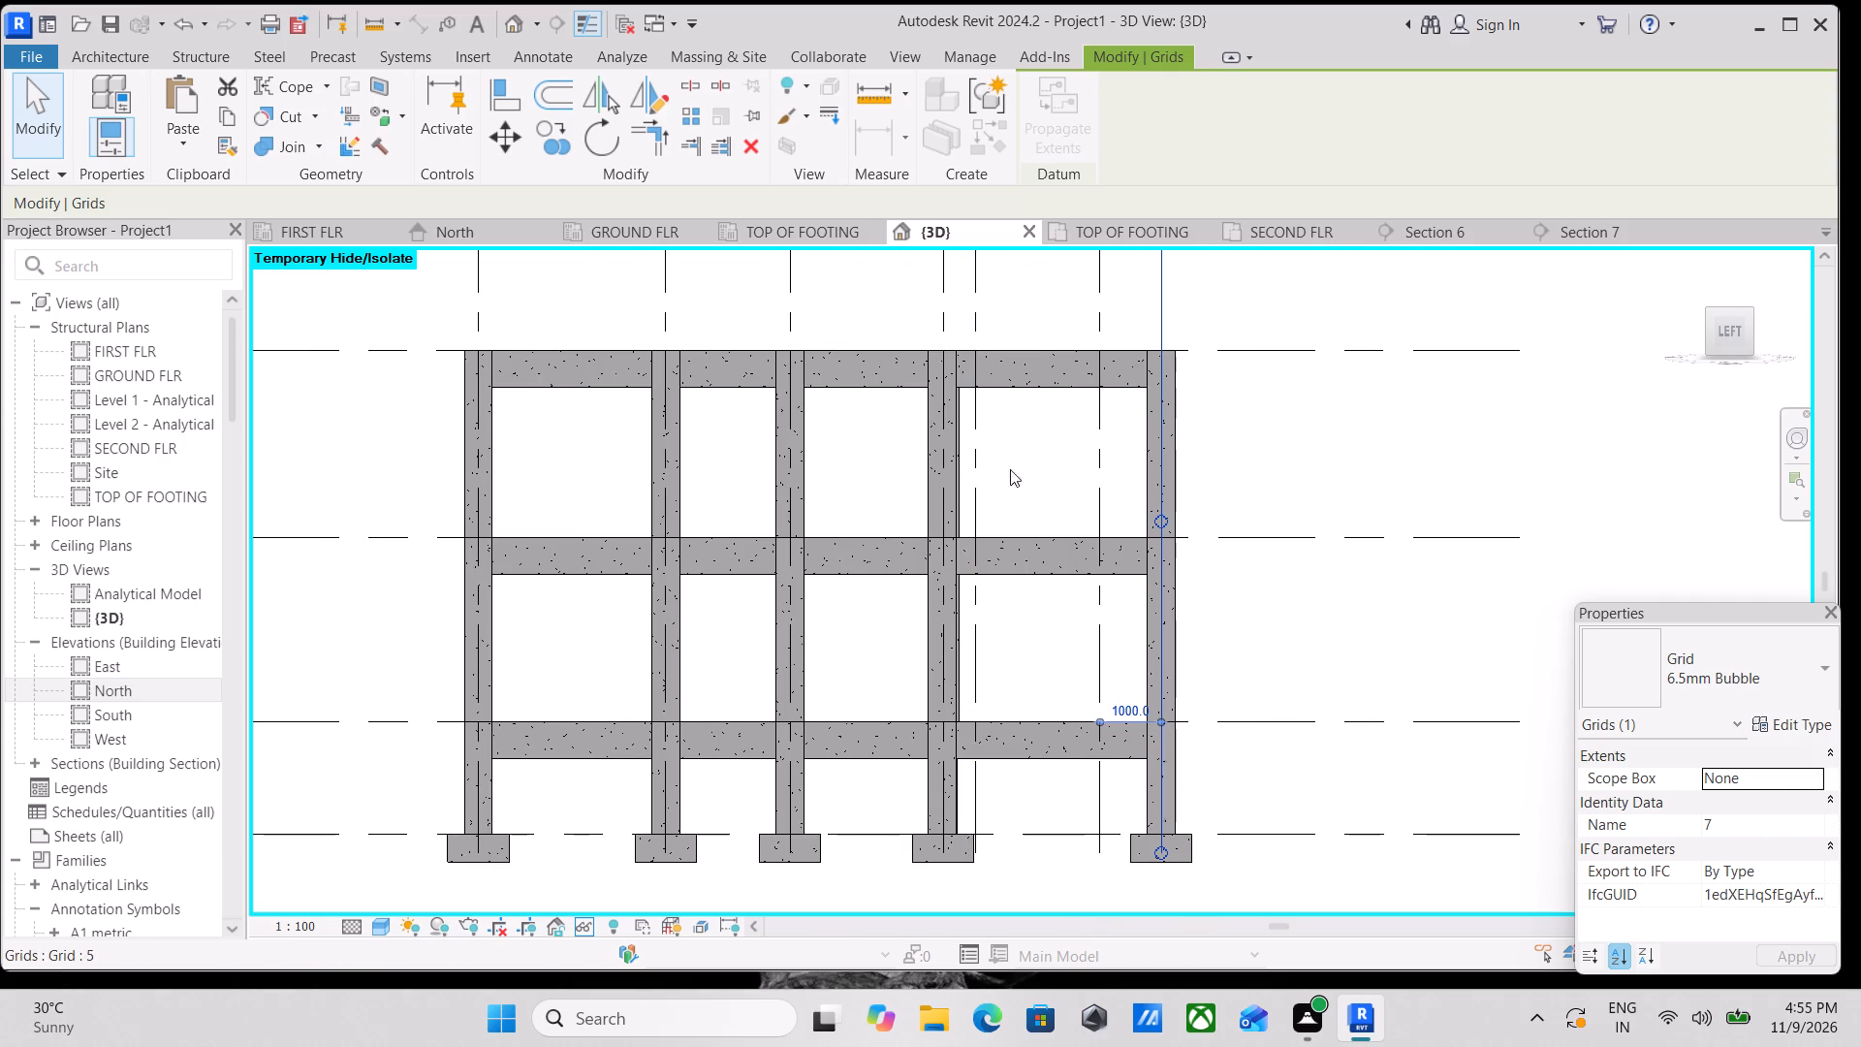
scroll(1169, 441, down, 2)
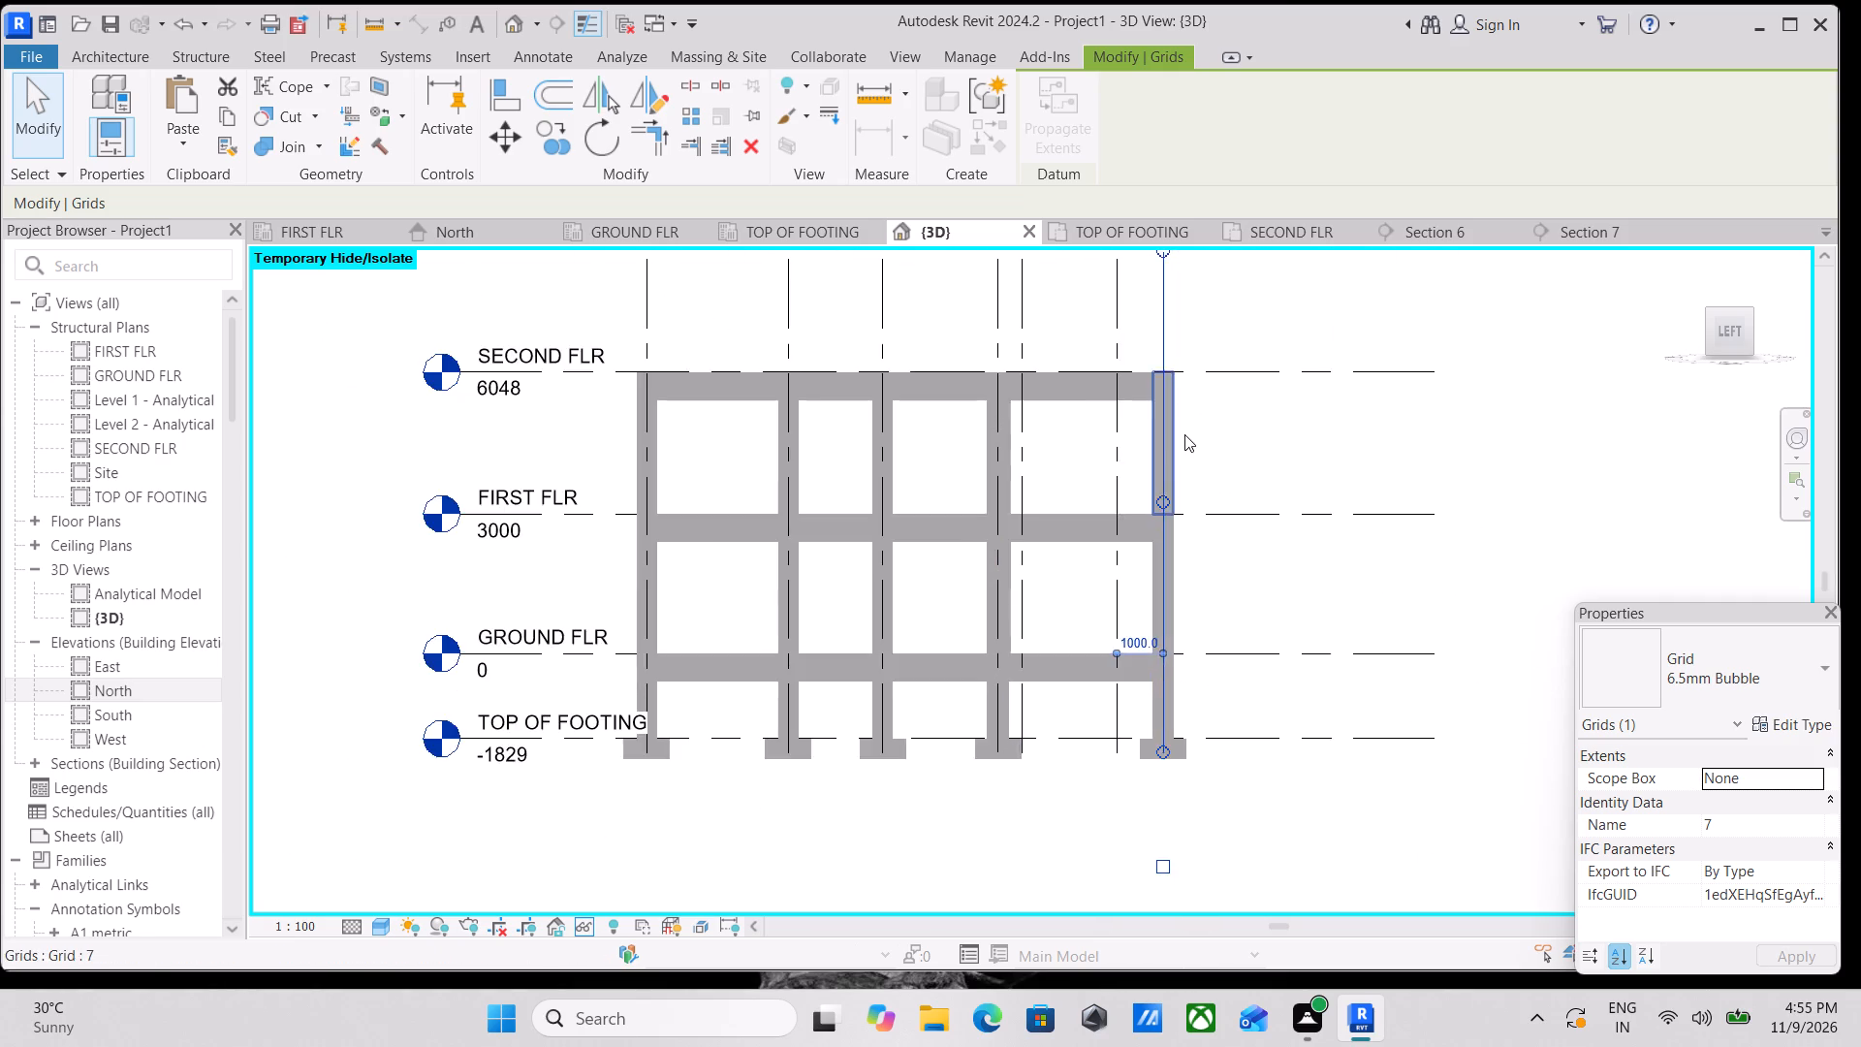
scroll(1184, 434, down, 1)
middle_drag(1184, 434, 991, 489)
scroll(1052, 415, up, 2)
middle_drag(1120, 387, 1065, 508)
middle_drag(853, 501, 775, 591)
middle_drag(767, 560, 937, 485)
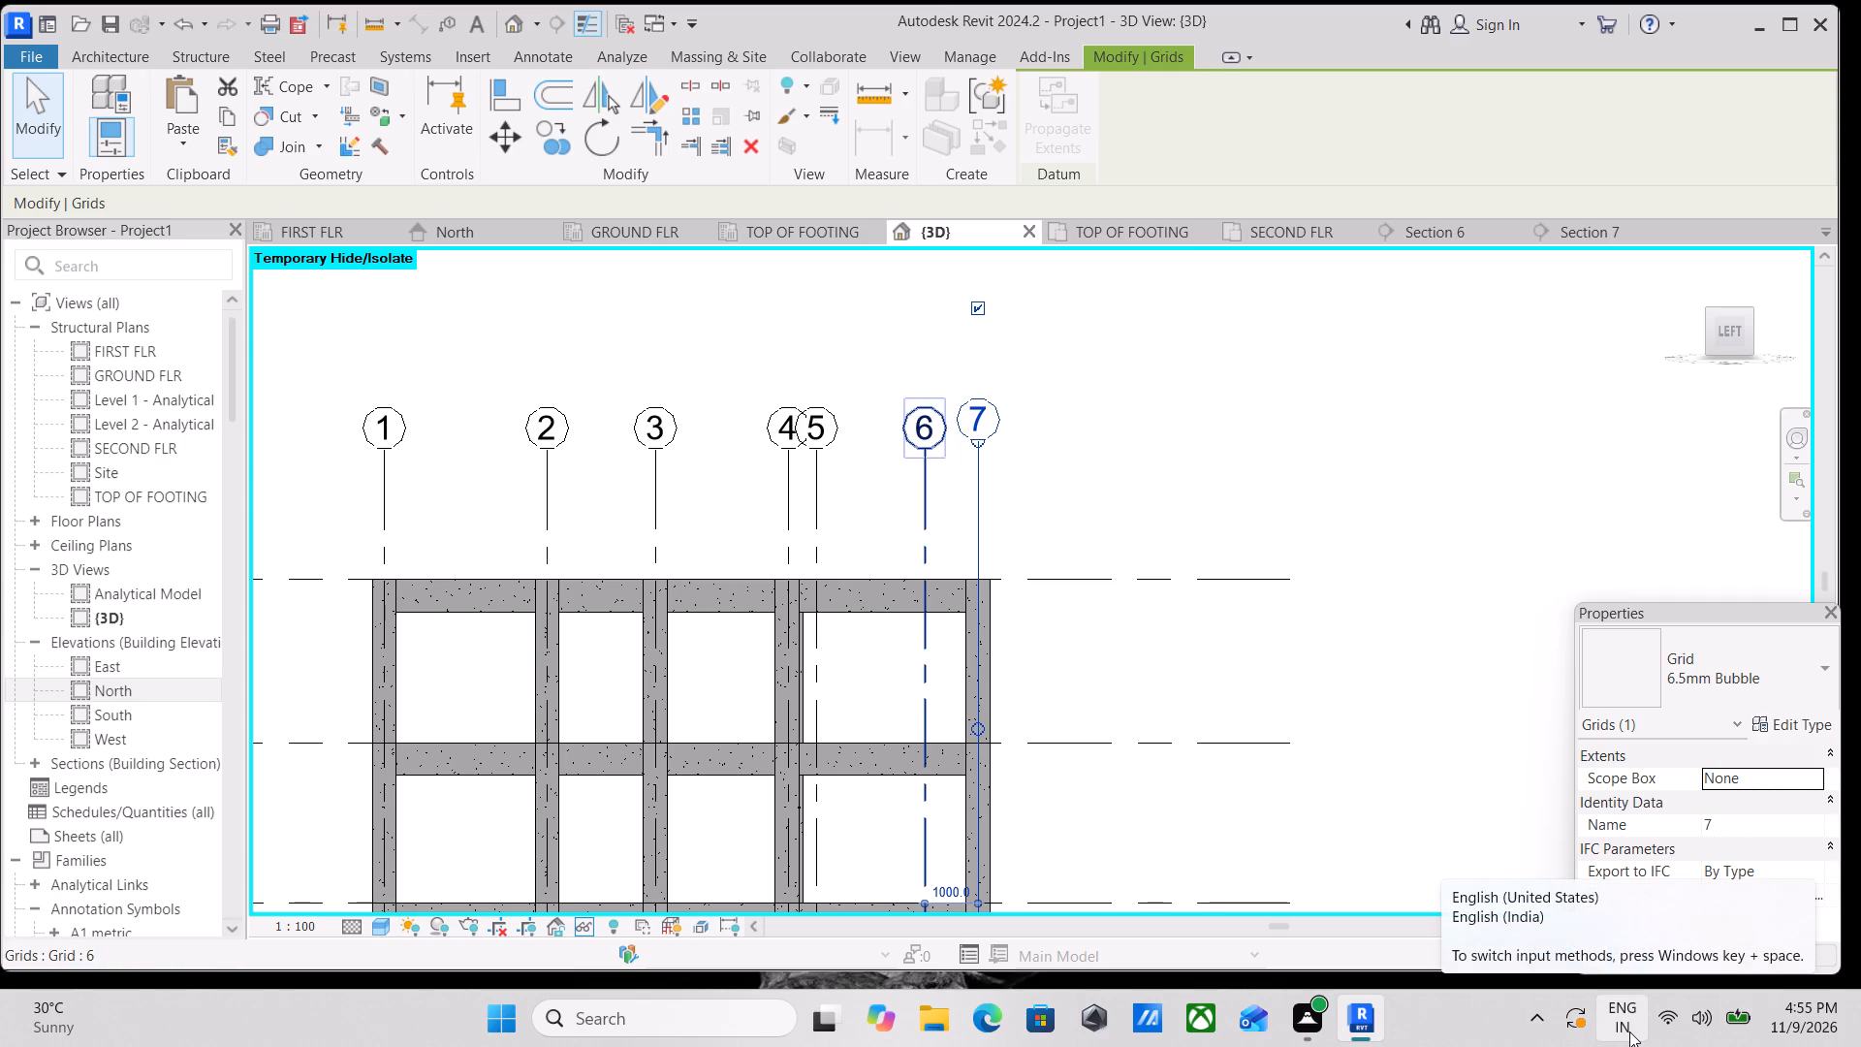
scroll(1217, 259, down, 2)
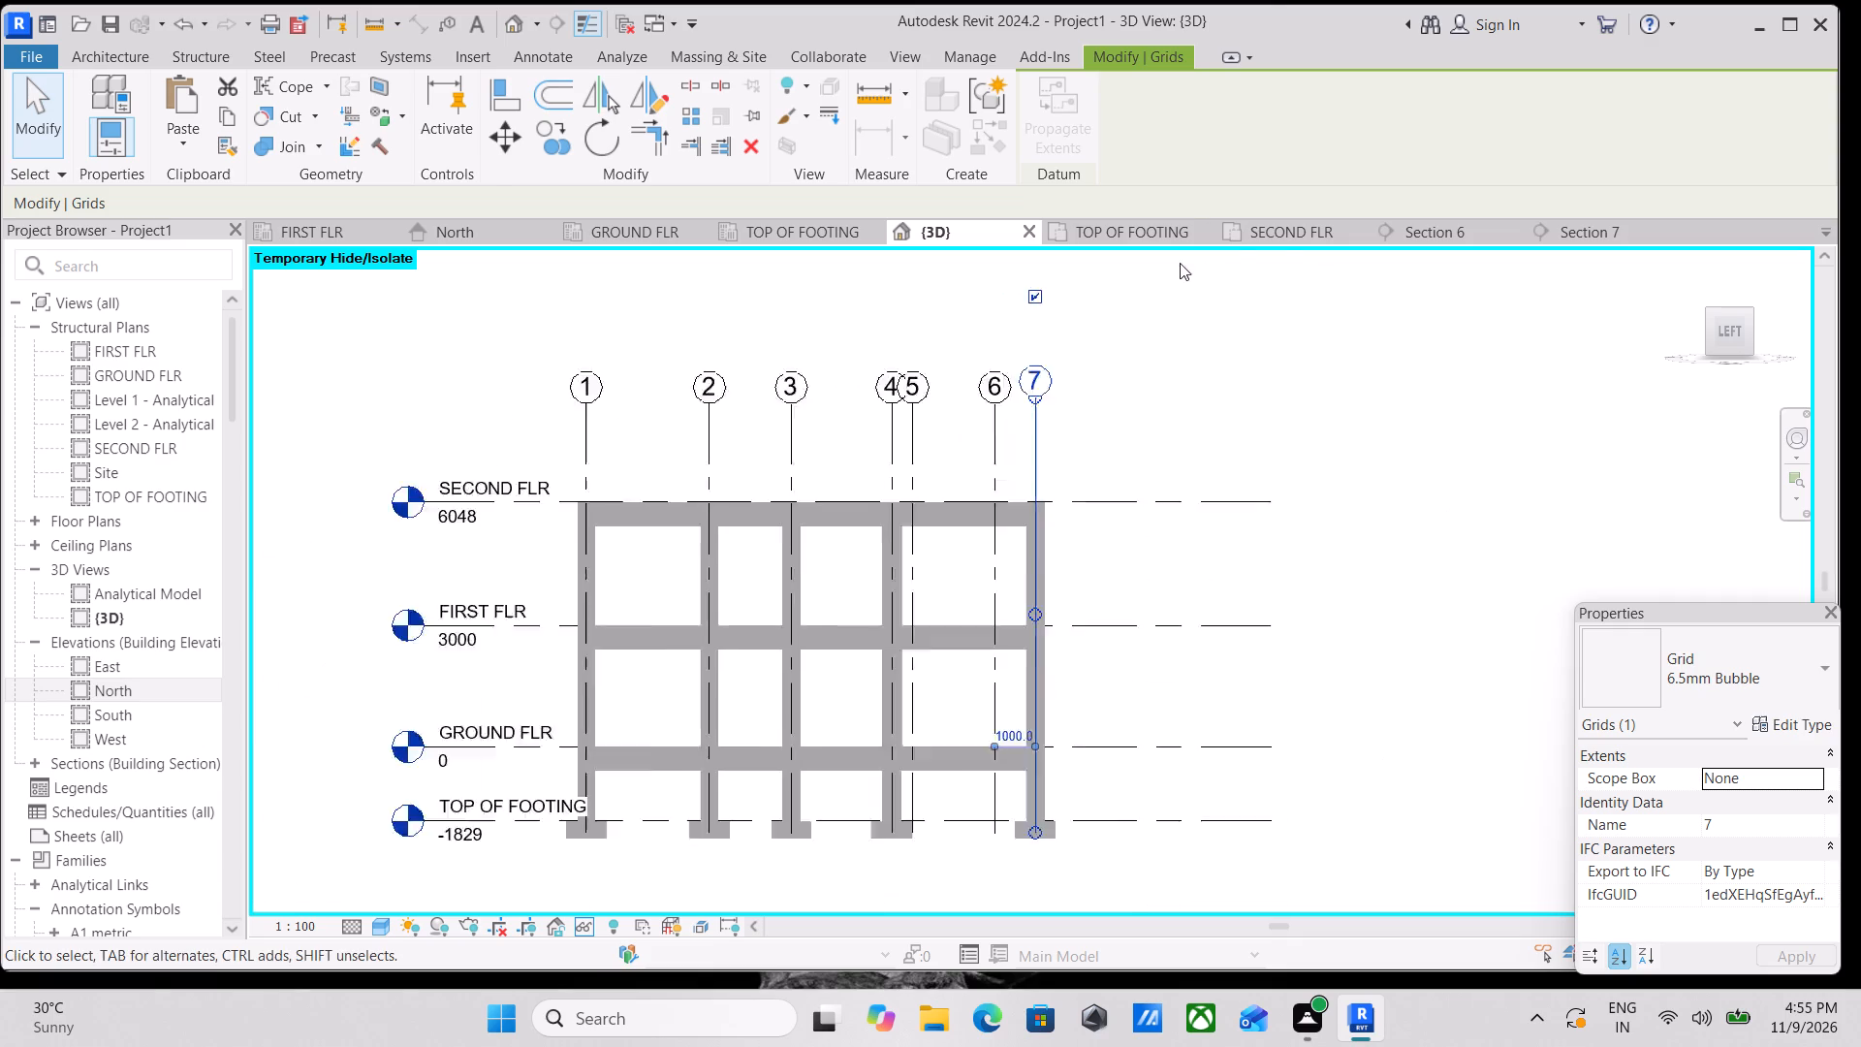
scroll(1180, 263, down, 2)
middle_drag(1356, 498, 1203, 476)
scroll(954, 568, up, 3)
middle_drag(1098, 524, 858, 525)
scroll(1098, 524, up, 1)
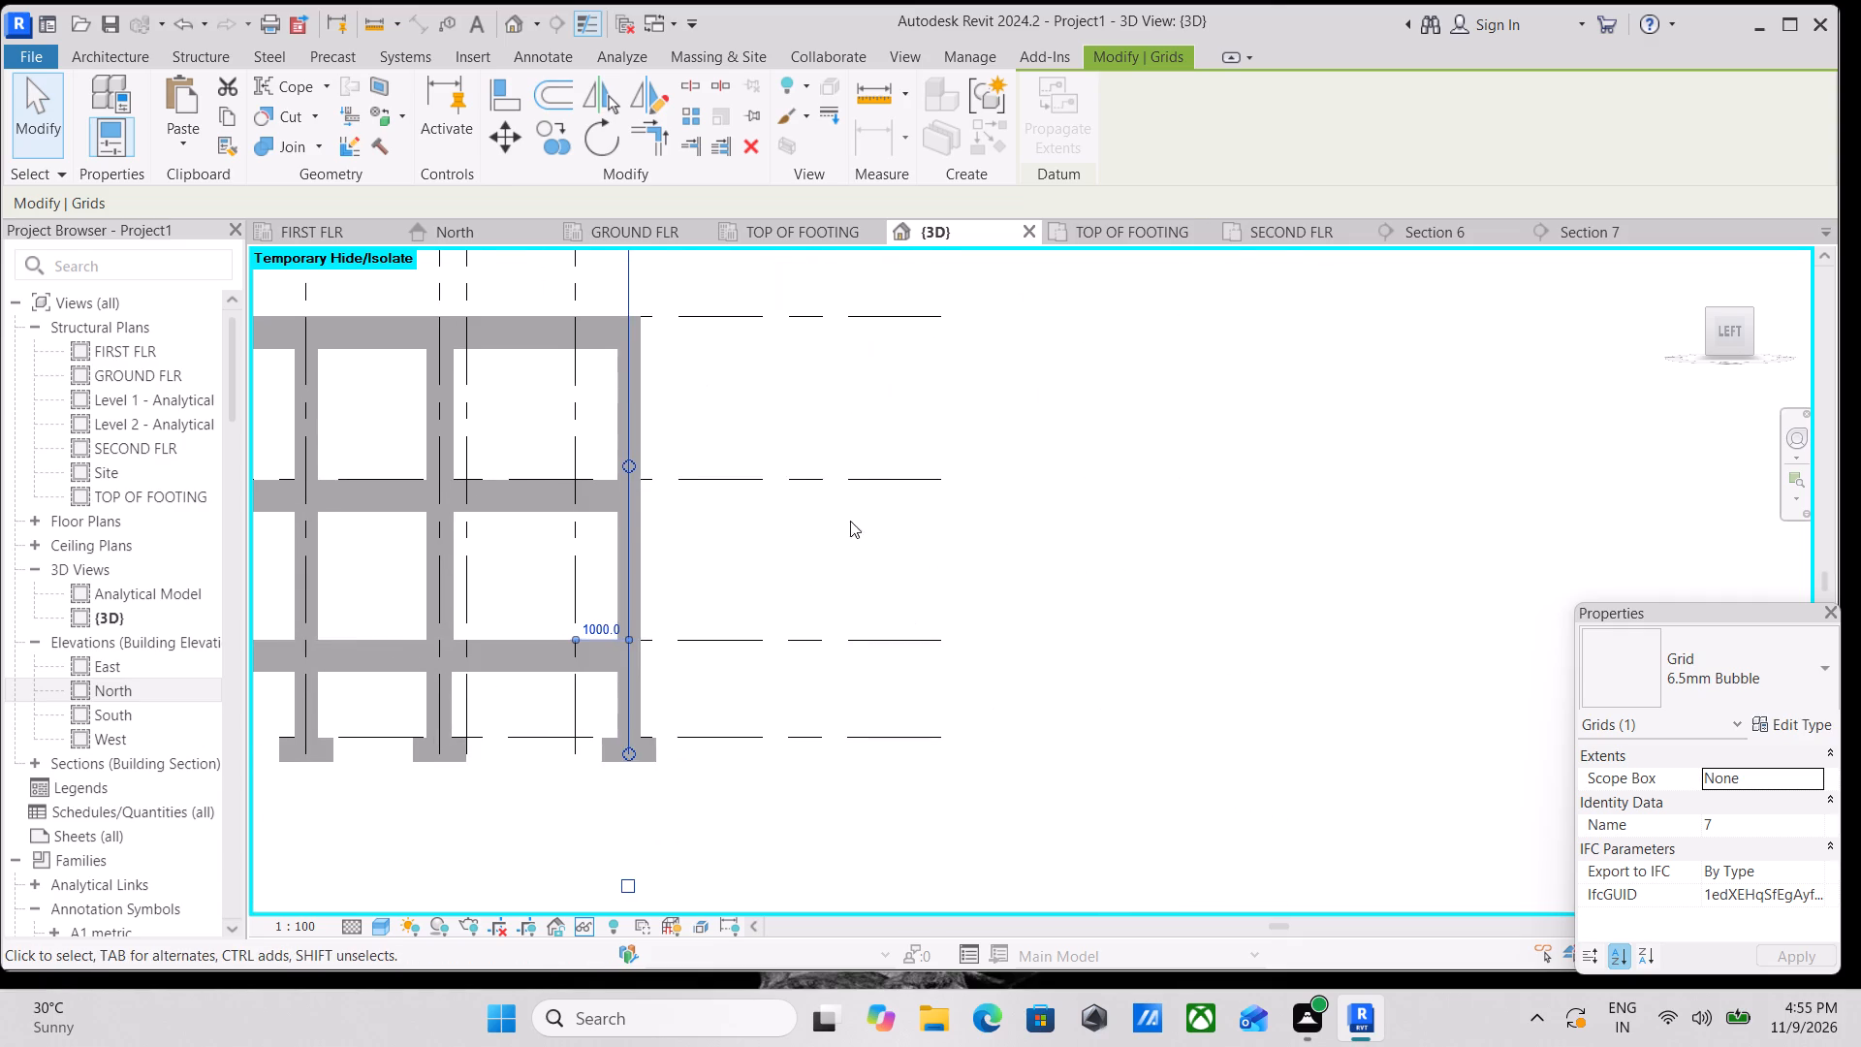
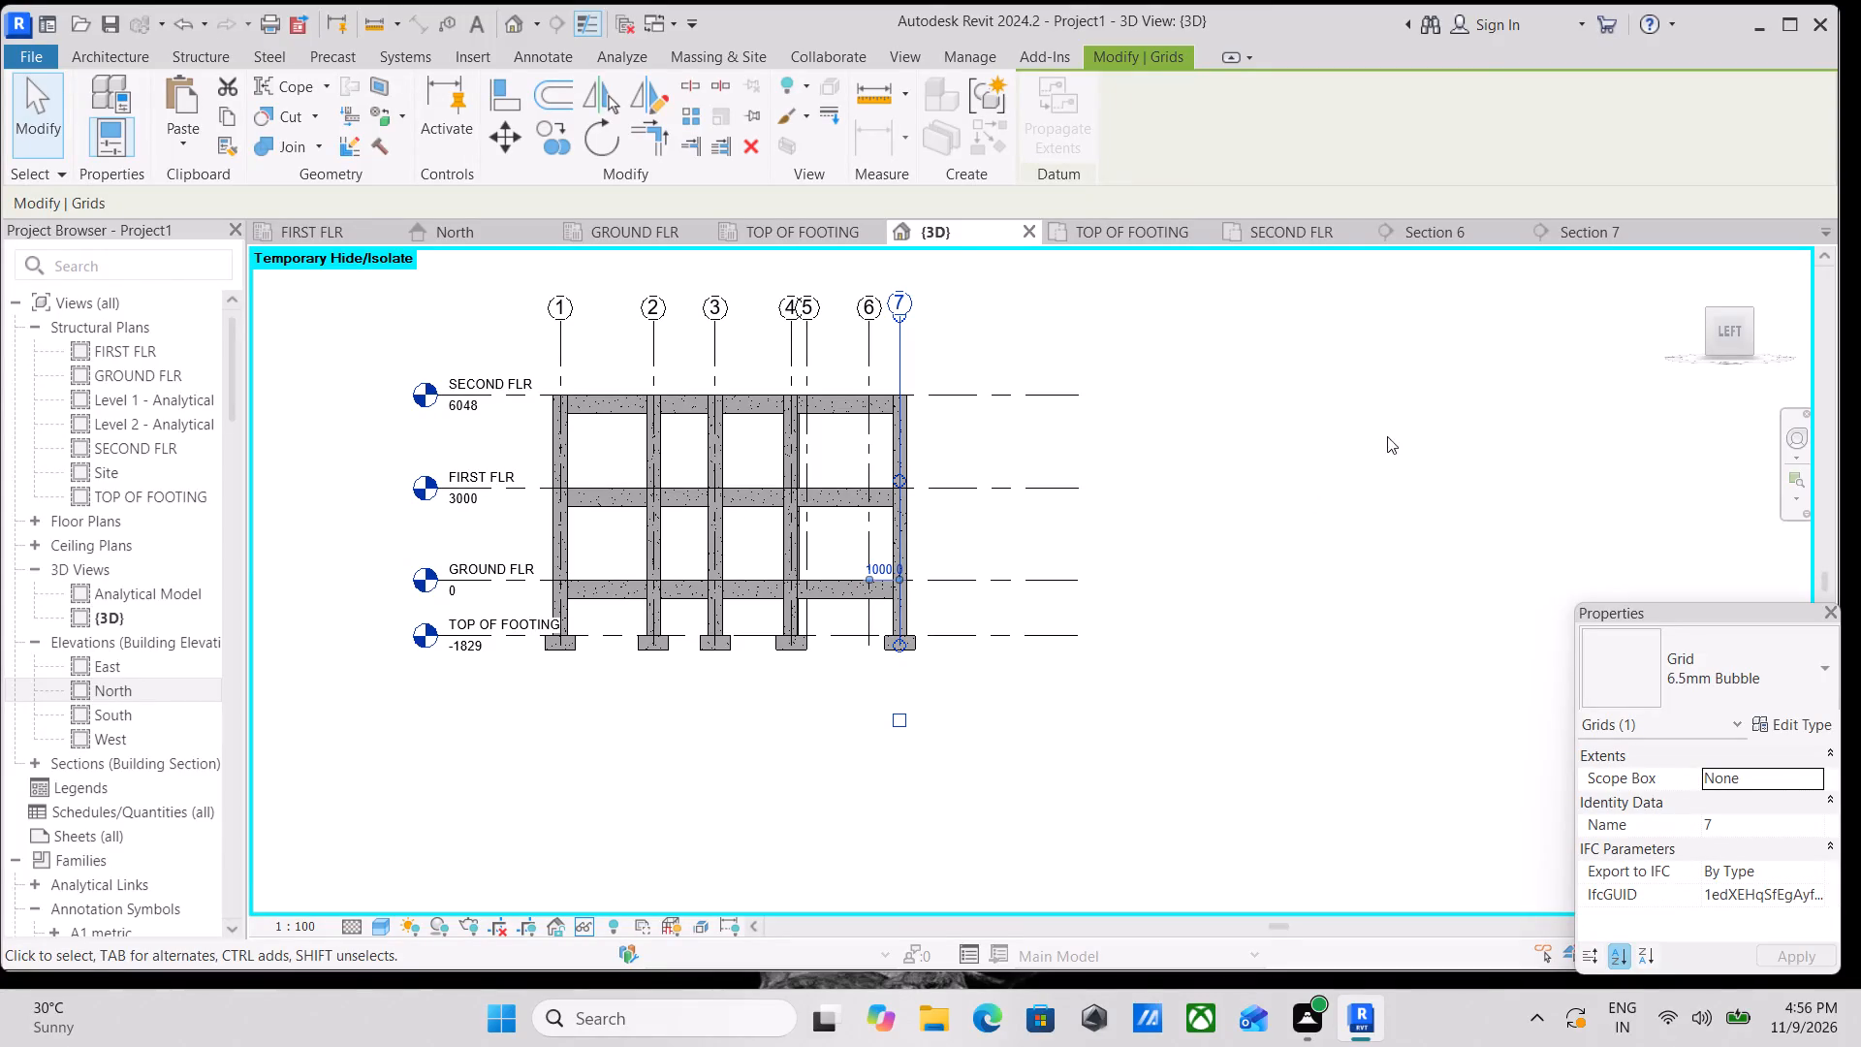
Examine the row of grid bubbles up to grid 7 and the upper frame bays in the Left view.
scroll(915, 447, up, 3)
middle_drag(1039, 422, 1081, 497)
scroll(1084, 502, up, 1)
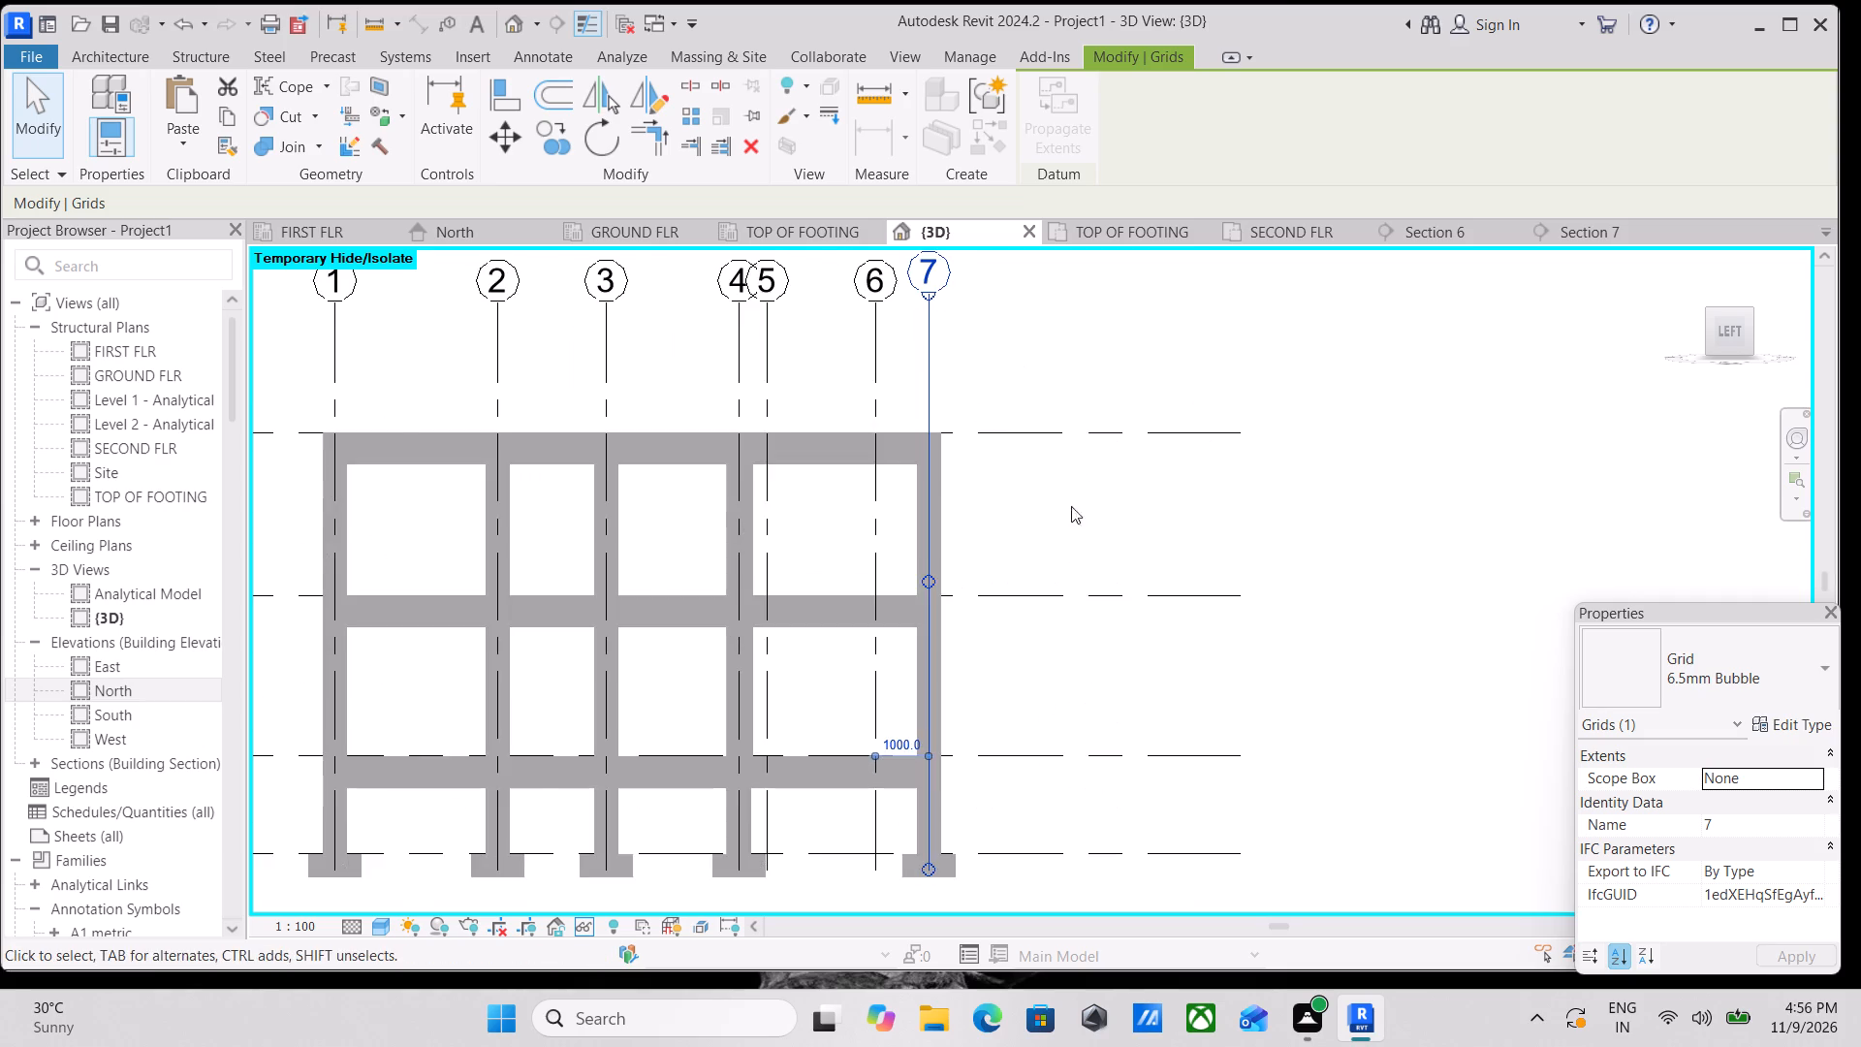
middle_drag(937, 482, 1132, 631)
scroll(1268, 633, up, 2)
middle_drag(1138, 565, 982, 559)
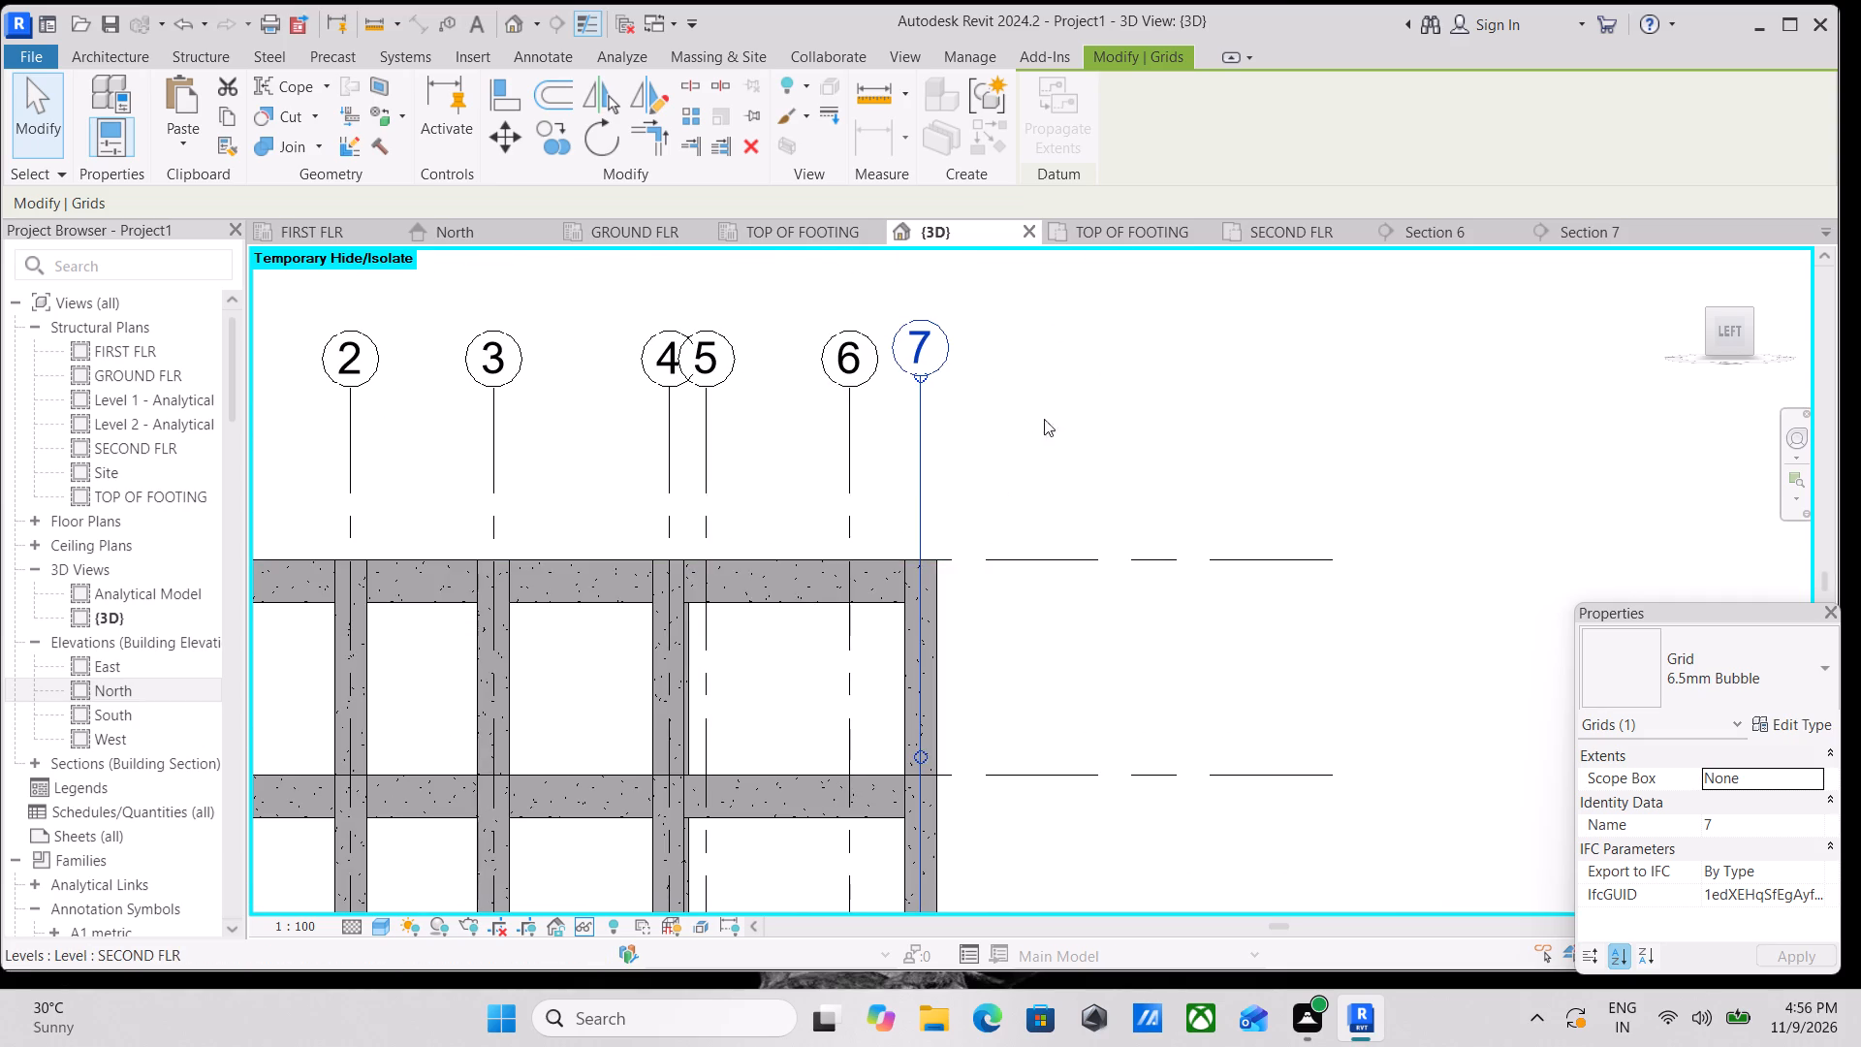
scroll(1092, 366, down, 2)
middle_drag(1111, 411, 1116, 427)
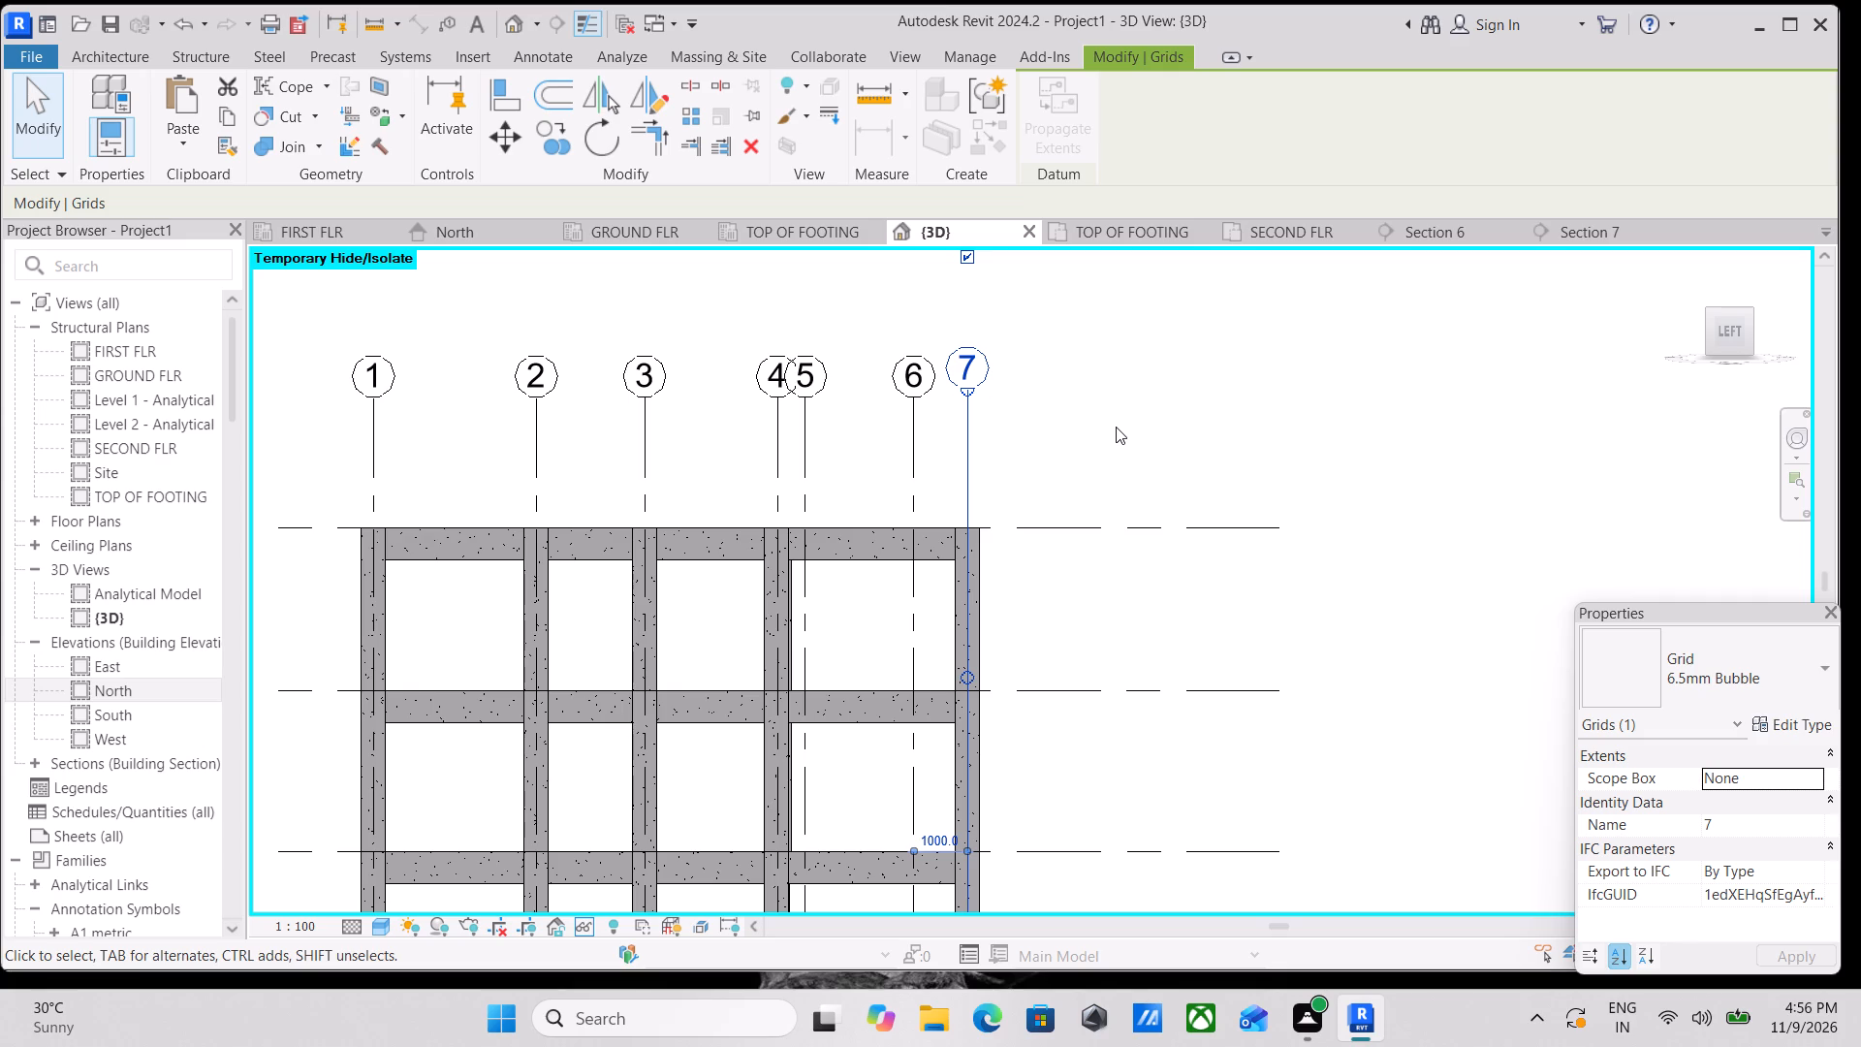
Examine the full Left elevation, from the grid bubbles and level markers down to the footings.
scroll(748, 489, down, 4)
middle_drag(652, 518, 824, 474)
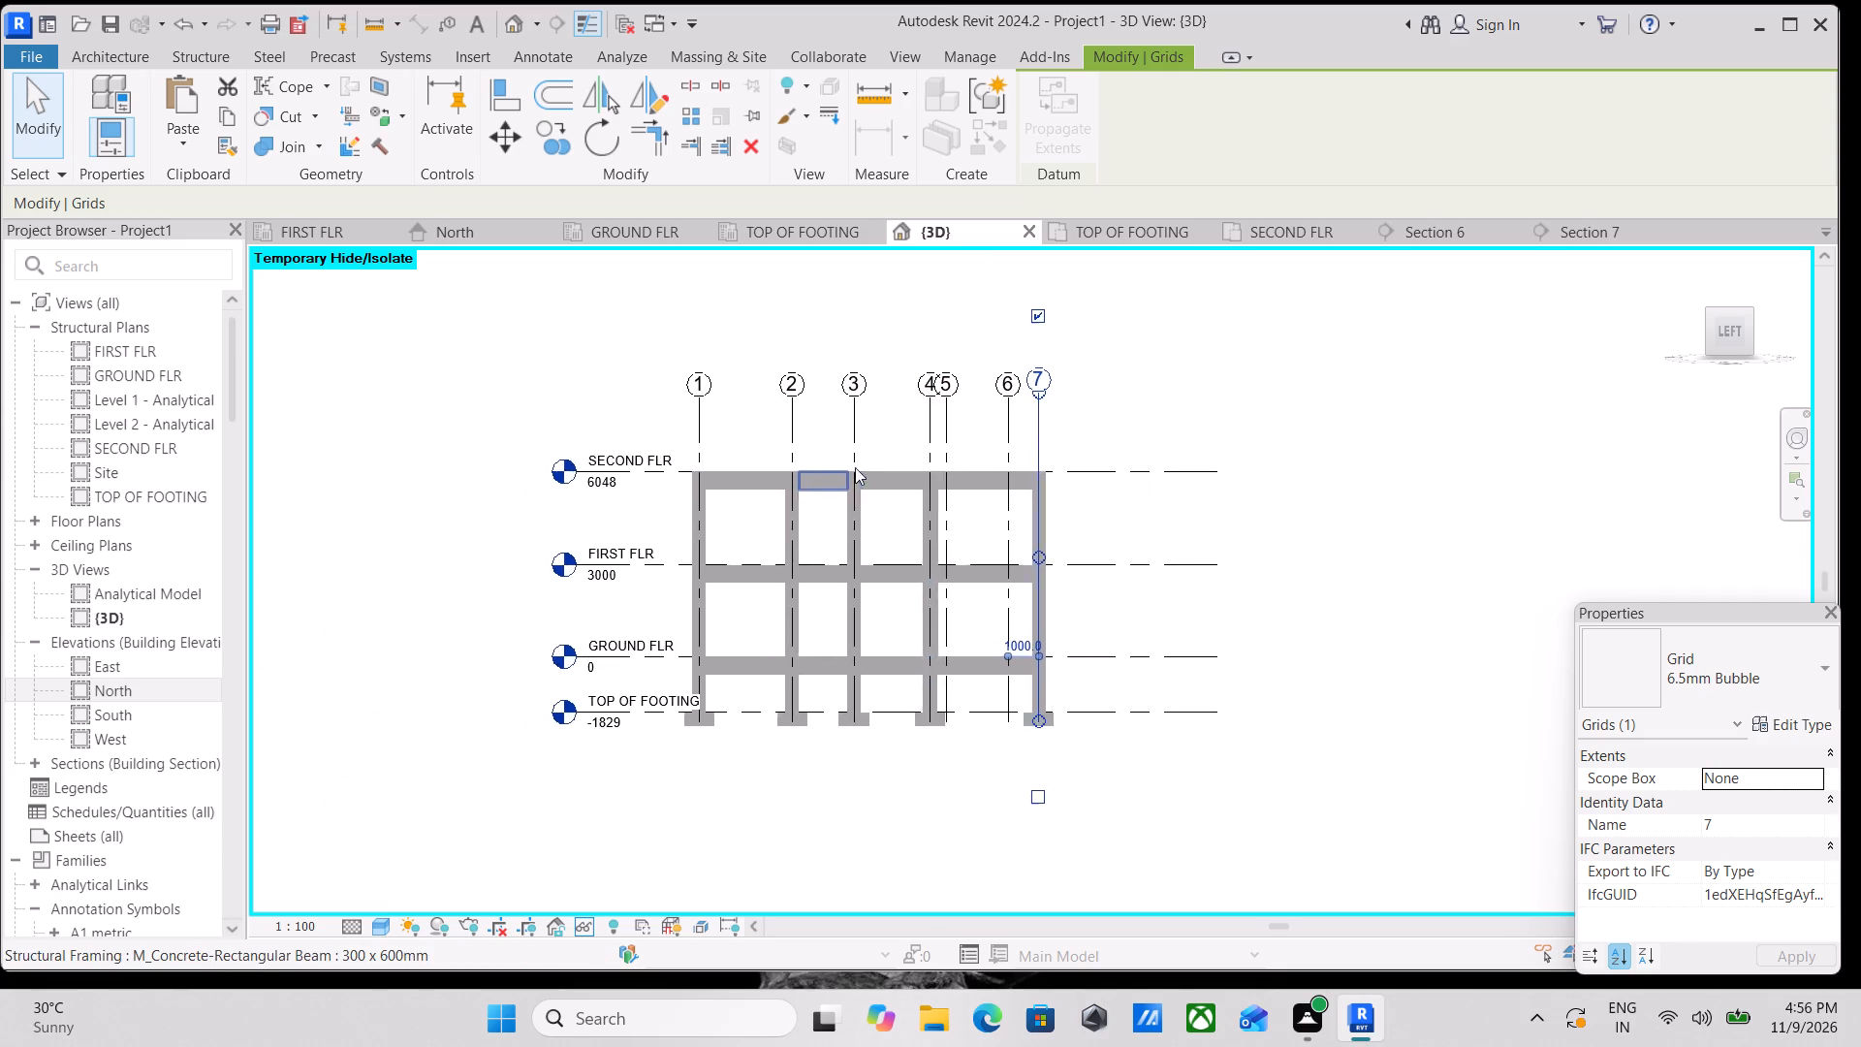
scroll(770, 487, up, 6)
middle_drag(699, 487, 604, 485)
scroll(604, 483, down, 5)
middle_drag(699, 496, 600, 501)
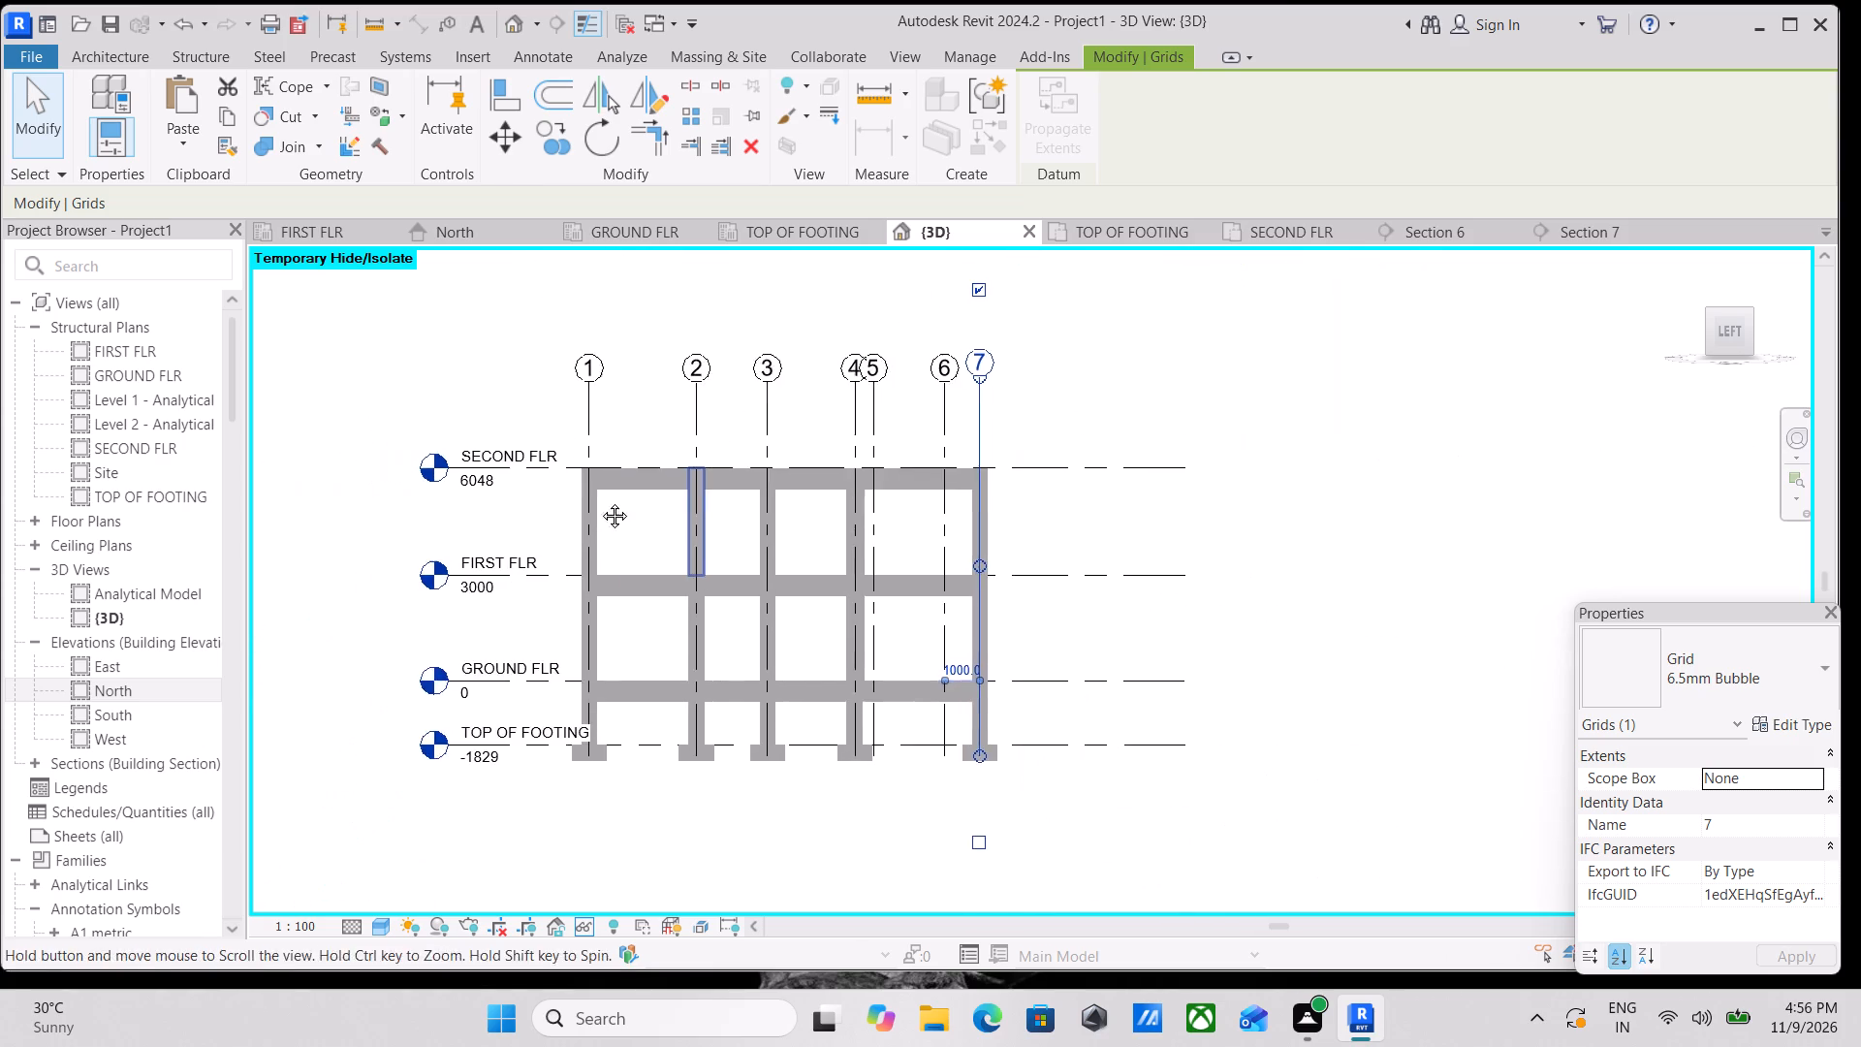
middle_drag(600, 501, 529, 501)
scroll(517, 490, down, 4)
scroll(666, 521, up, 3)
Deselect grid 7 and examine the whole frame in 3D, orbiting from the left side round to the front-right corner.
shift+middle_drag(704, 522, 766, 574)
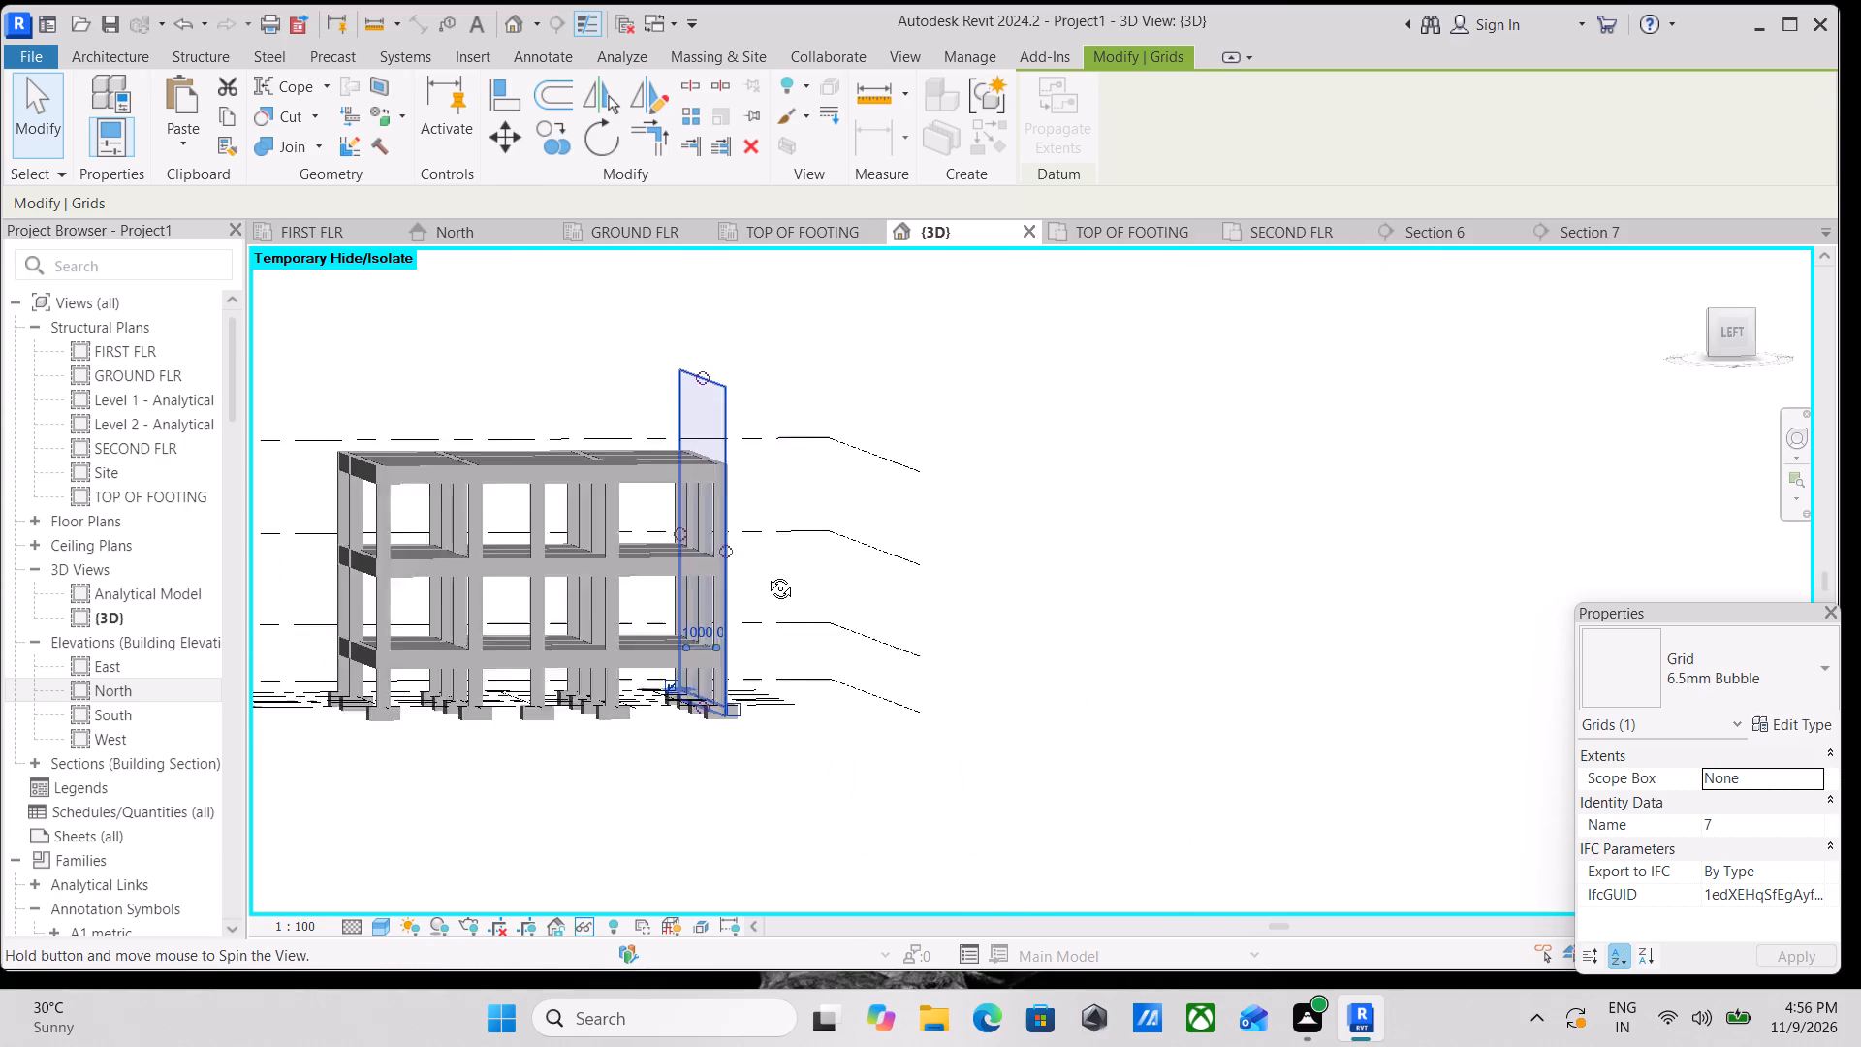
shift+middle_drag(766, 574, 814, 611)
scroll(940, 410, down, 2)
key(Escape)
scroll(784, 544, down, 1)
middle_drag(784, 544, 793, 488)
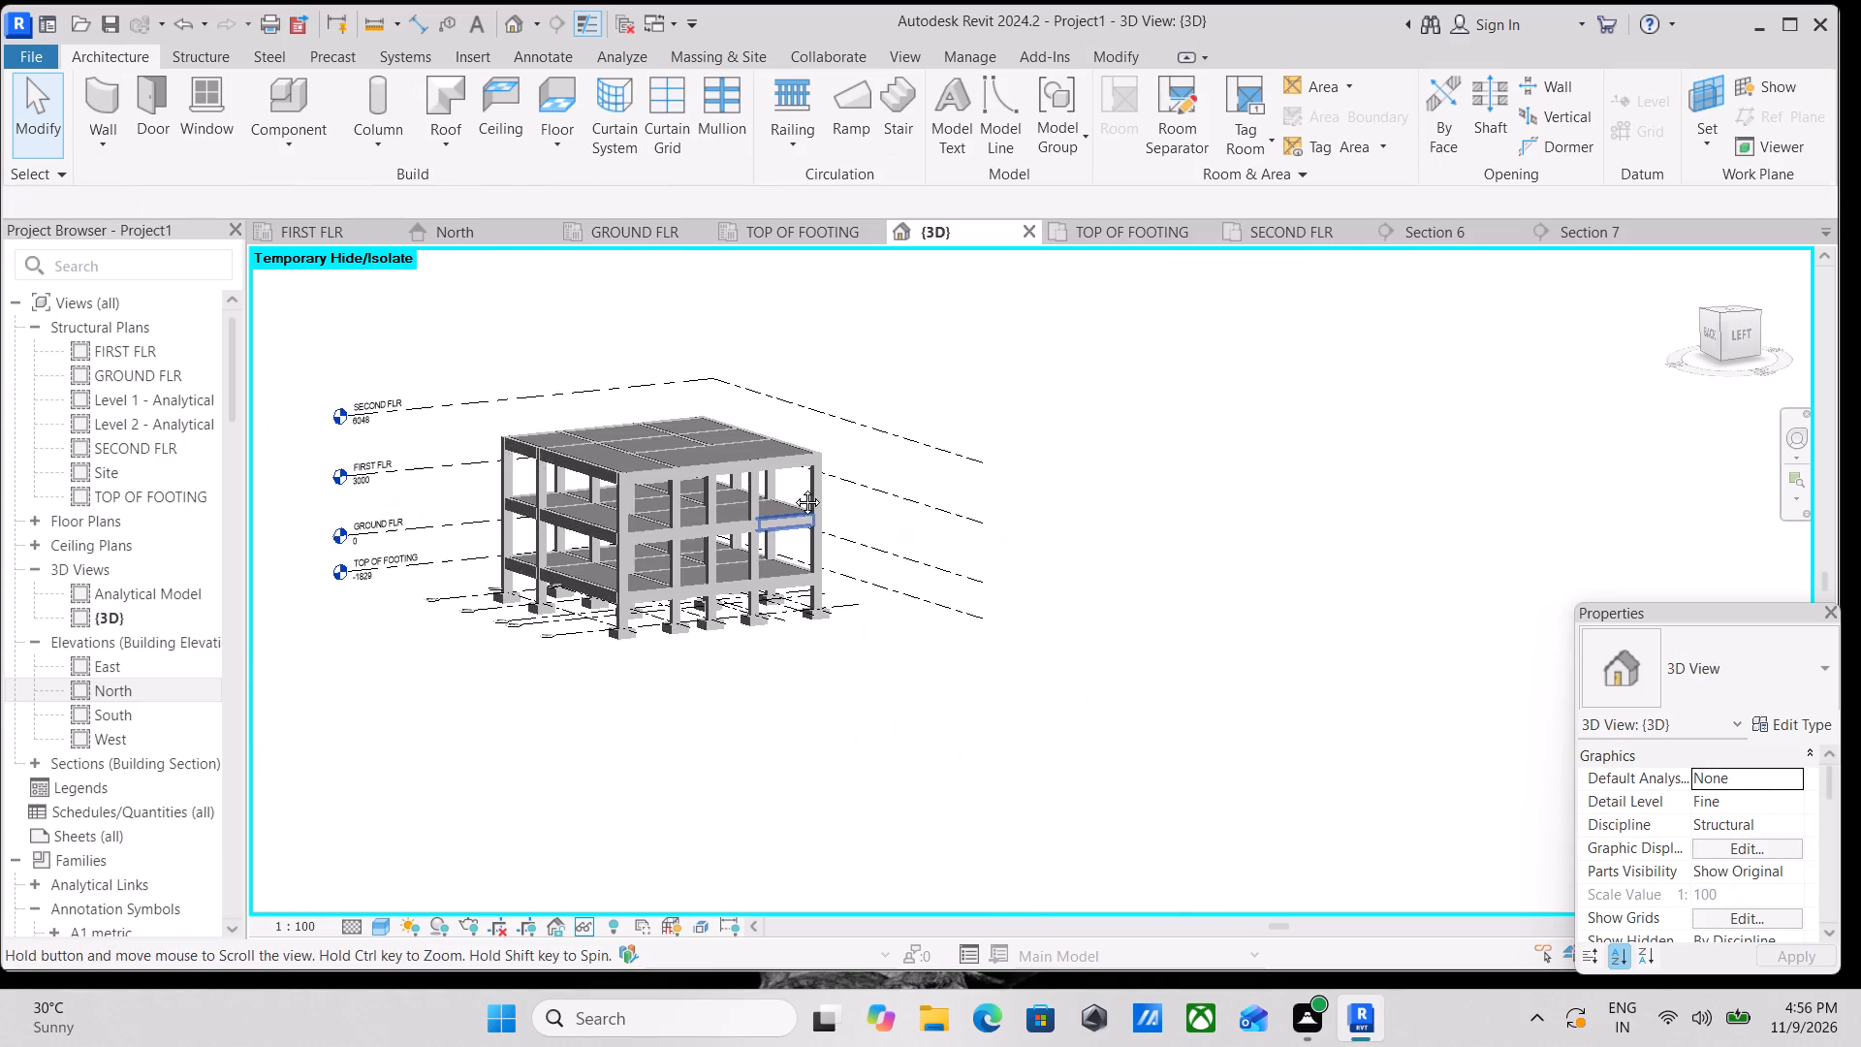
middle_drag(793, 488, 795, 485)
shift+middle_drag(876, 511, 437, 525)
shift+middle_drag(894, 521, 749, 530)
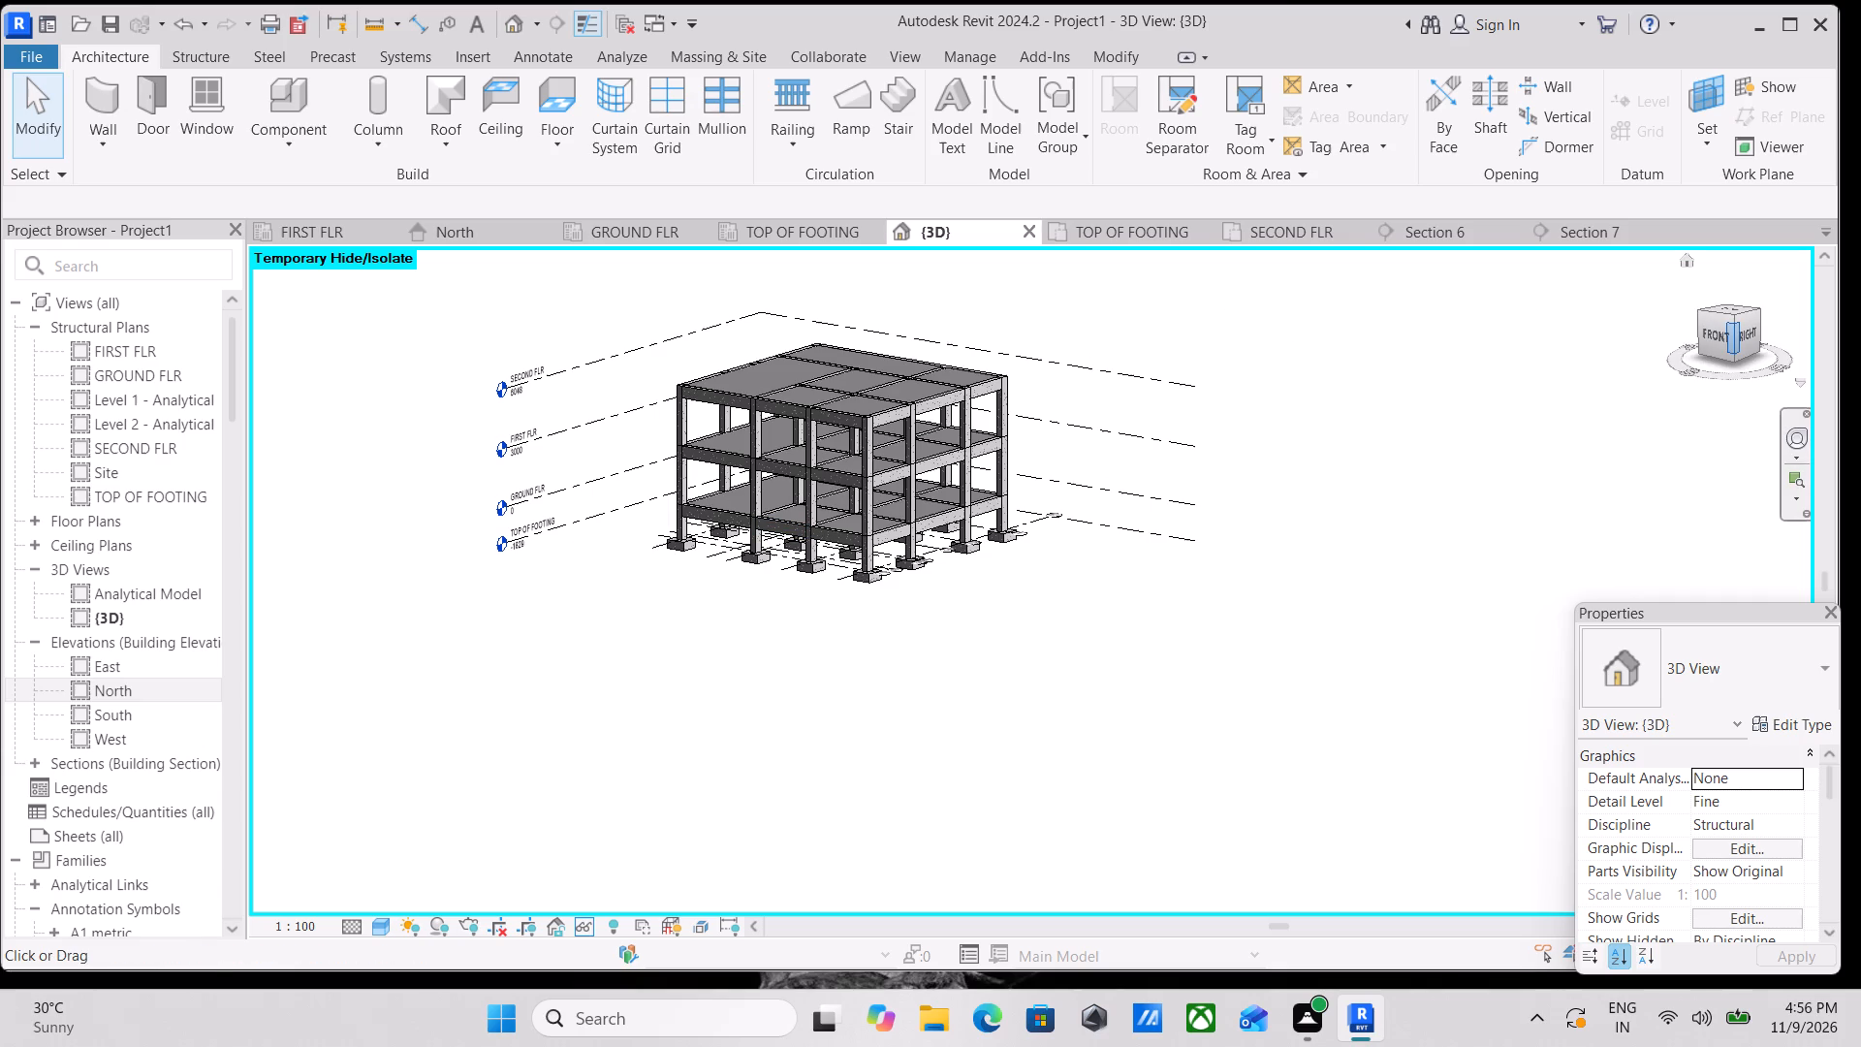
Switch to the Front-Right edge view and examine both frame faces, the level markers and the level lines.
click(1731, 333)
scroll(1105, 519, up, 5)
scroll(1238, 564, down, 4)
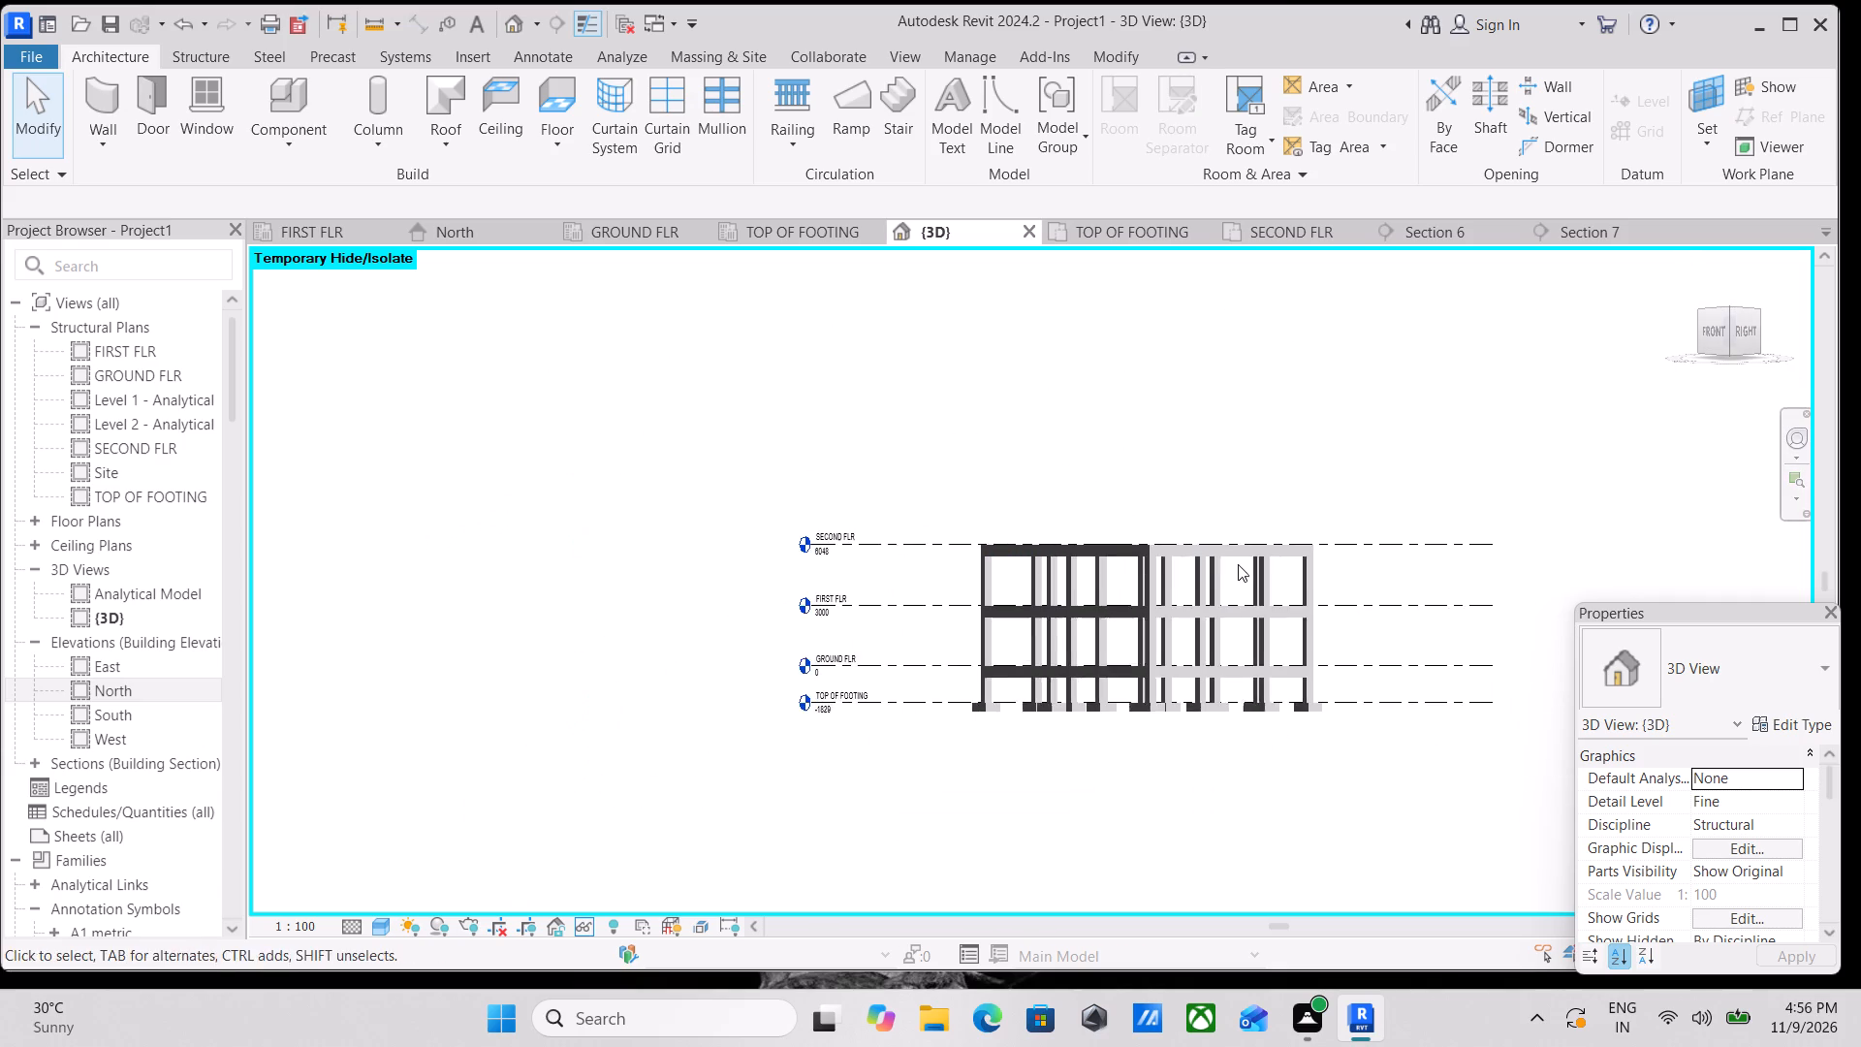
middle_drag(1238, 564, 923, 514)
scroll(1312, 587, down, 2)
middle_drag(1168, 605, 830, 604)
scroll(647, 587, up, 4)
middle_drag(712, 533, 721, 534)
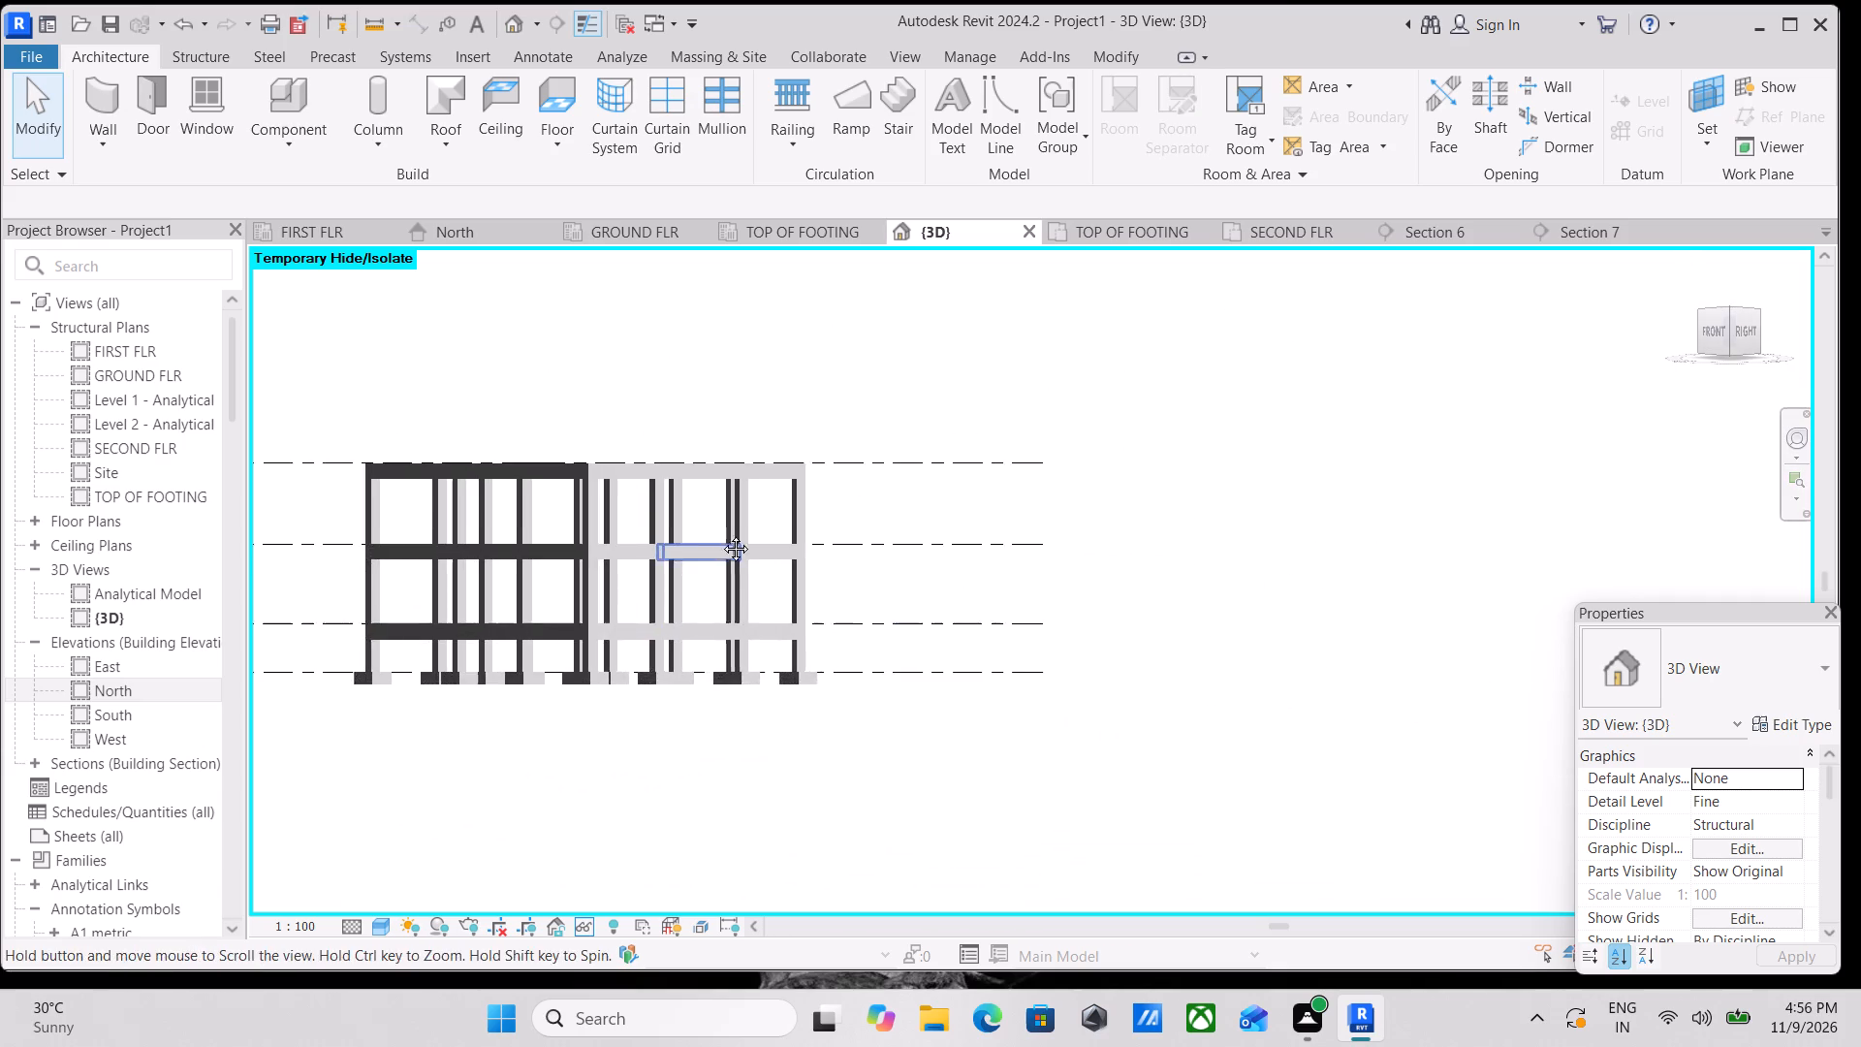
middle_drag(721, 534, 1073, 523)
scroll(1013, 432, up, 3)
scroll(649, 403, down, 5)
scroll(961, 511, down, 2)
middle_drag(997, 528, 1144, 569)
scroll(1109, 592, up, 7)
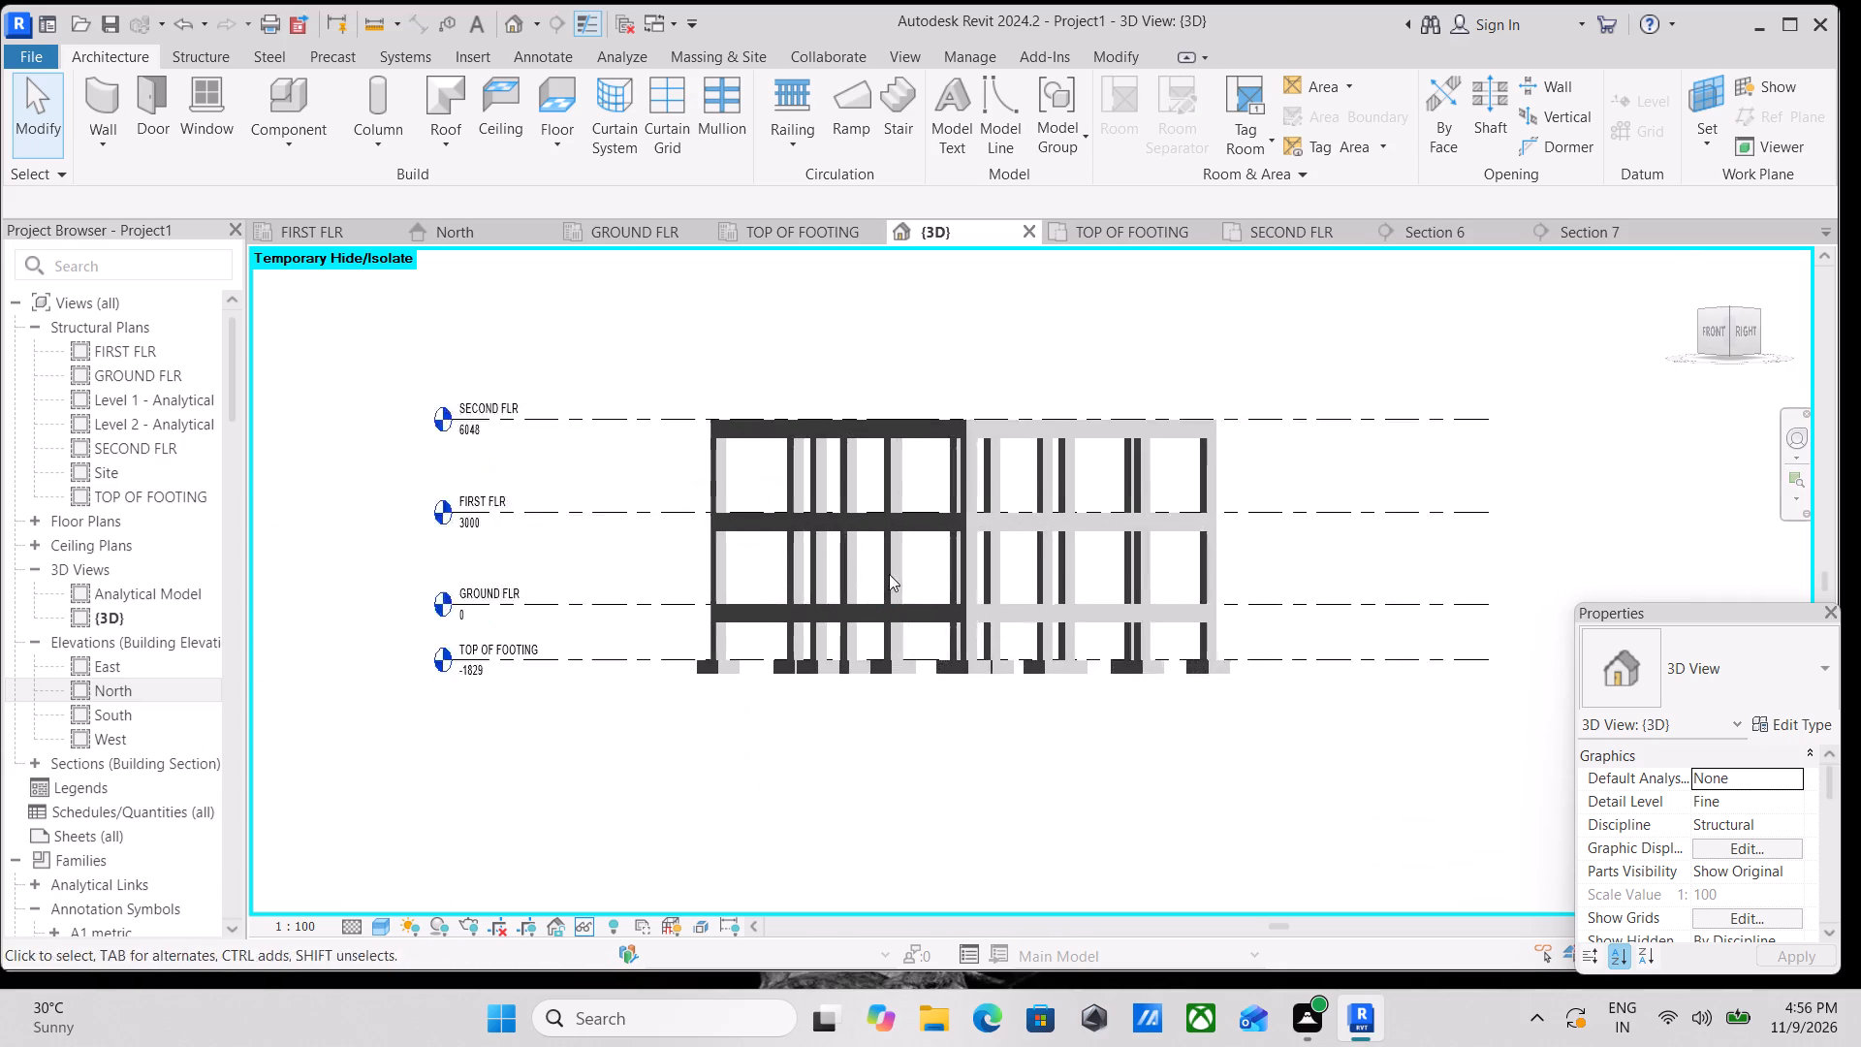
Examine the SECOND FLR beams and the columns around the corner where the front and right faces meet.
scroll(889, 574, up, 1)
middle_drag(1109, 430, 738, 580)
scroll(995, 489, up, 1)
scroll(1112, 547, down, 3)
scroll(930, 498, up, 4)
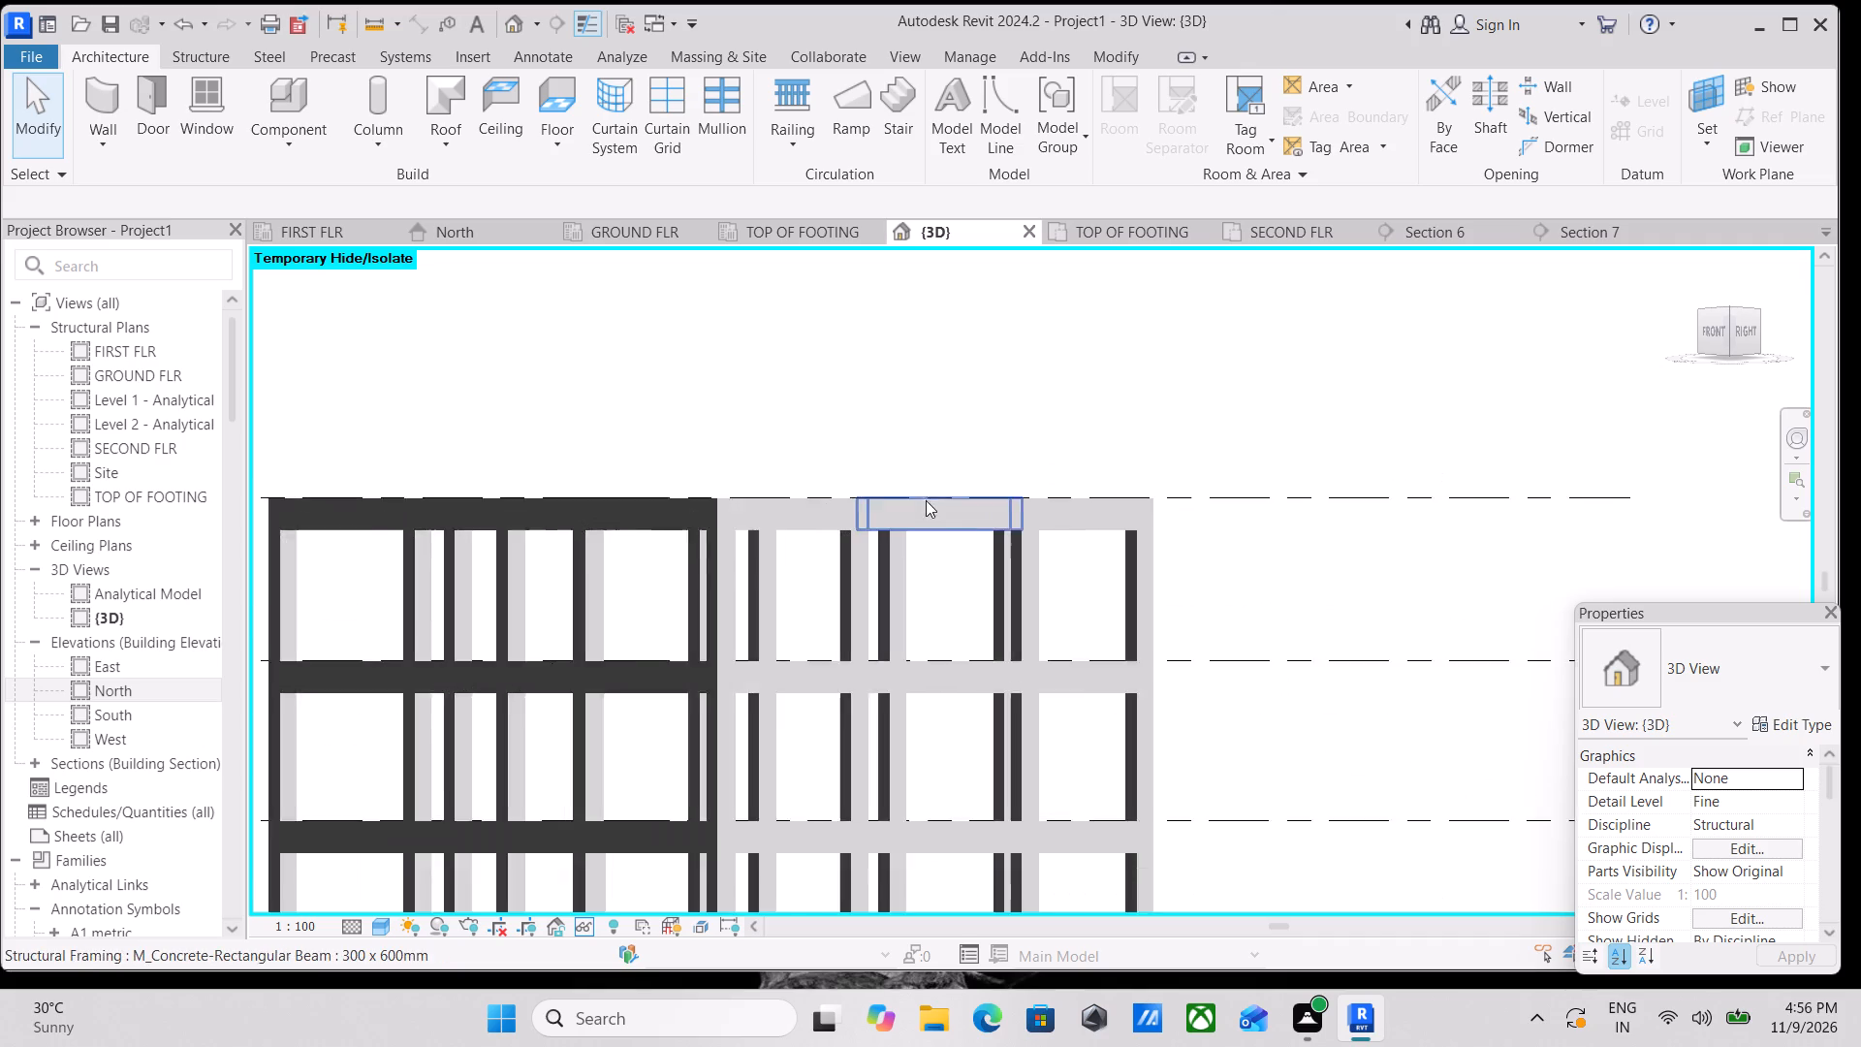
scroll(542, 523, up, 4)
scroll(846, 509, up, 4)
scroll(732, 497, down, 9)
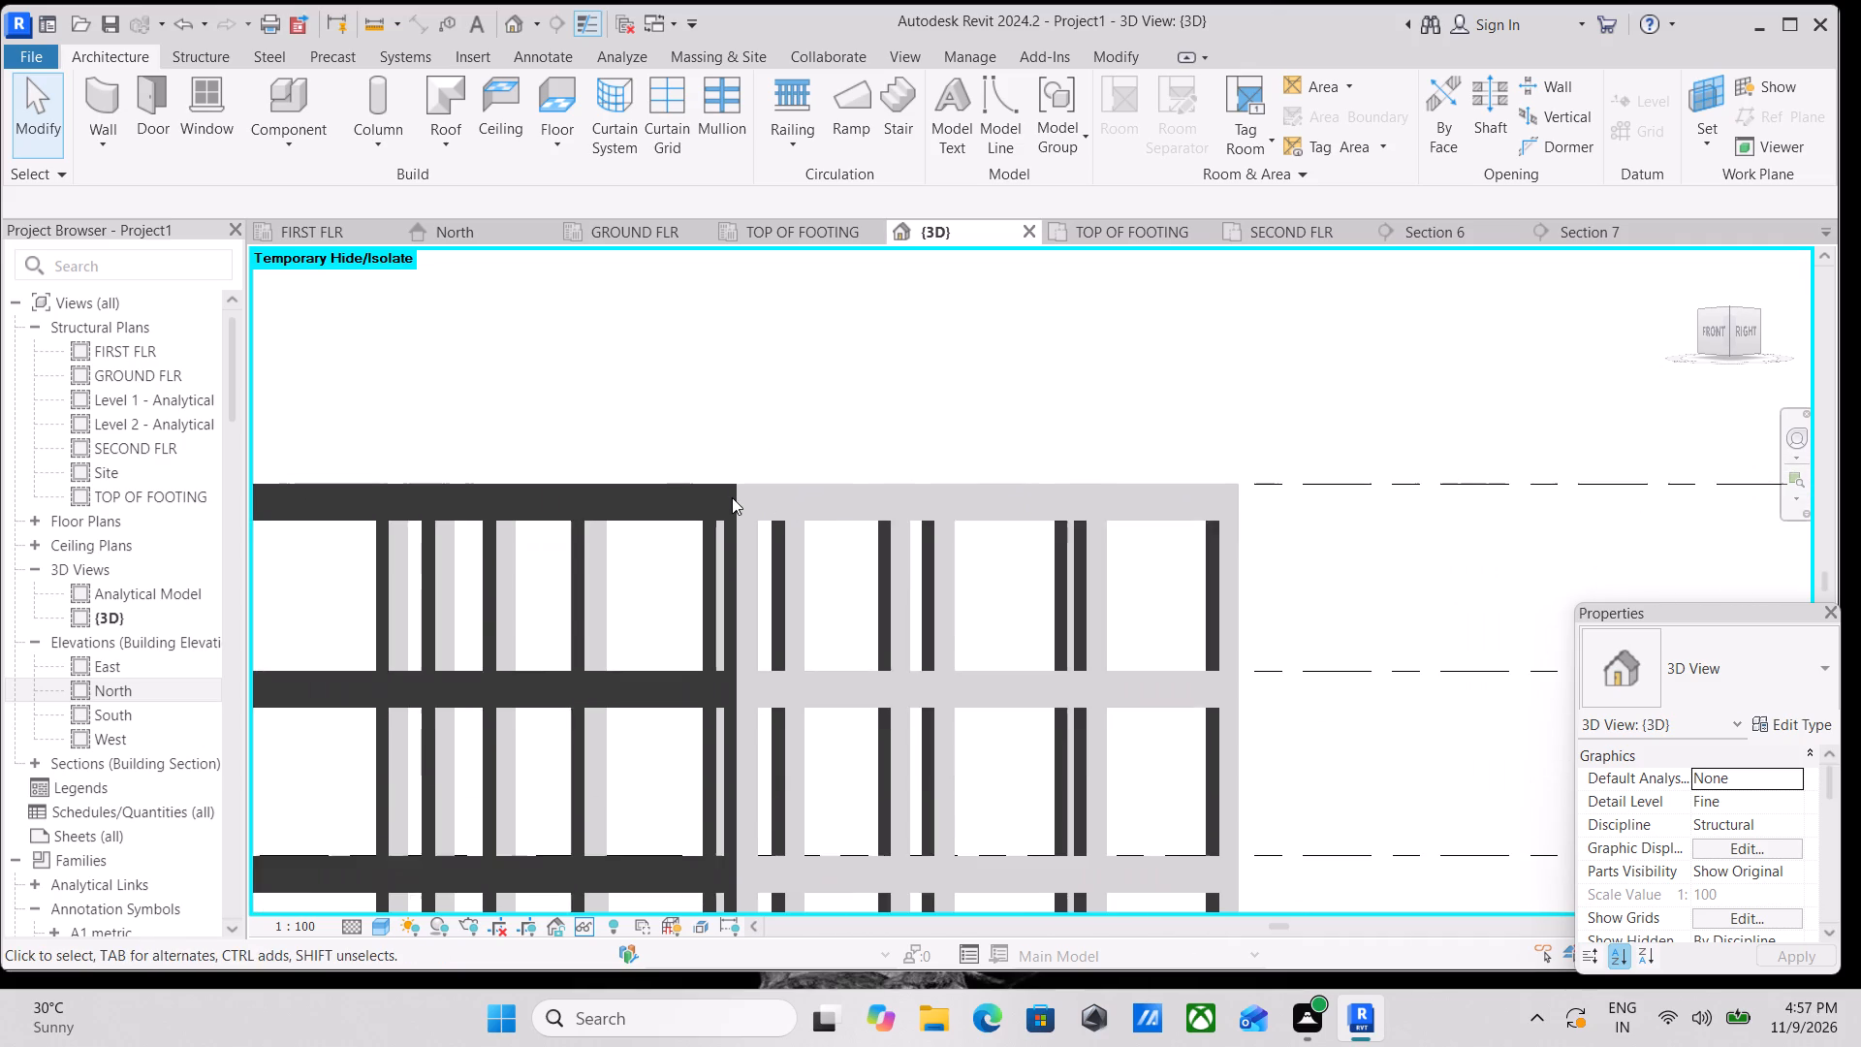
scroll(732, 497, down, 6)
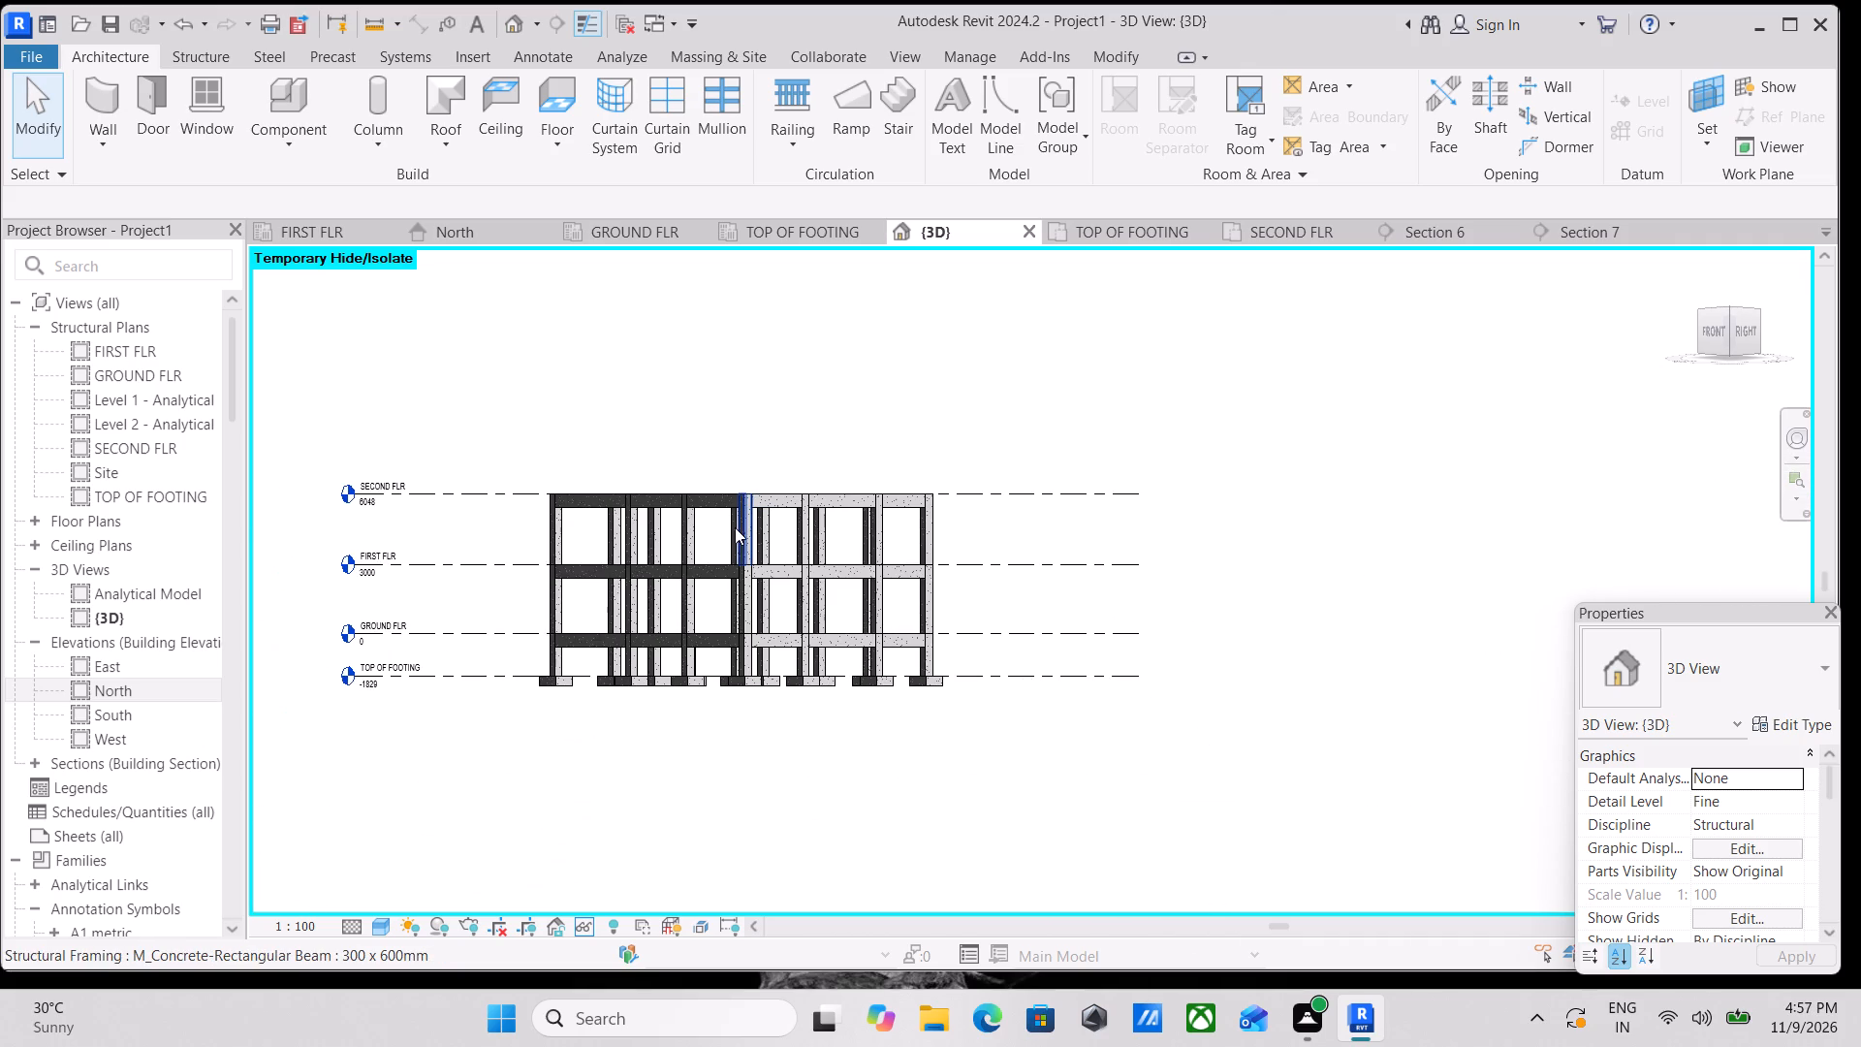
scroll(743, 523, up, 2)
scroll(751, 521, down, 3)
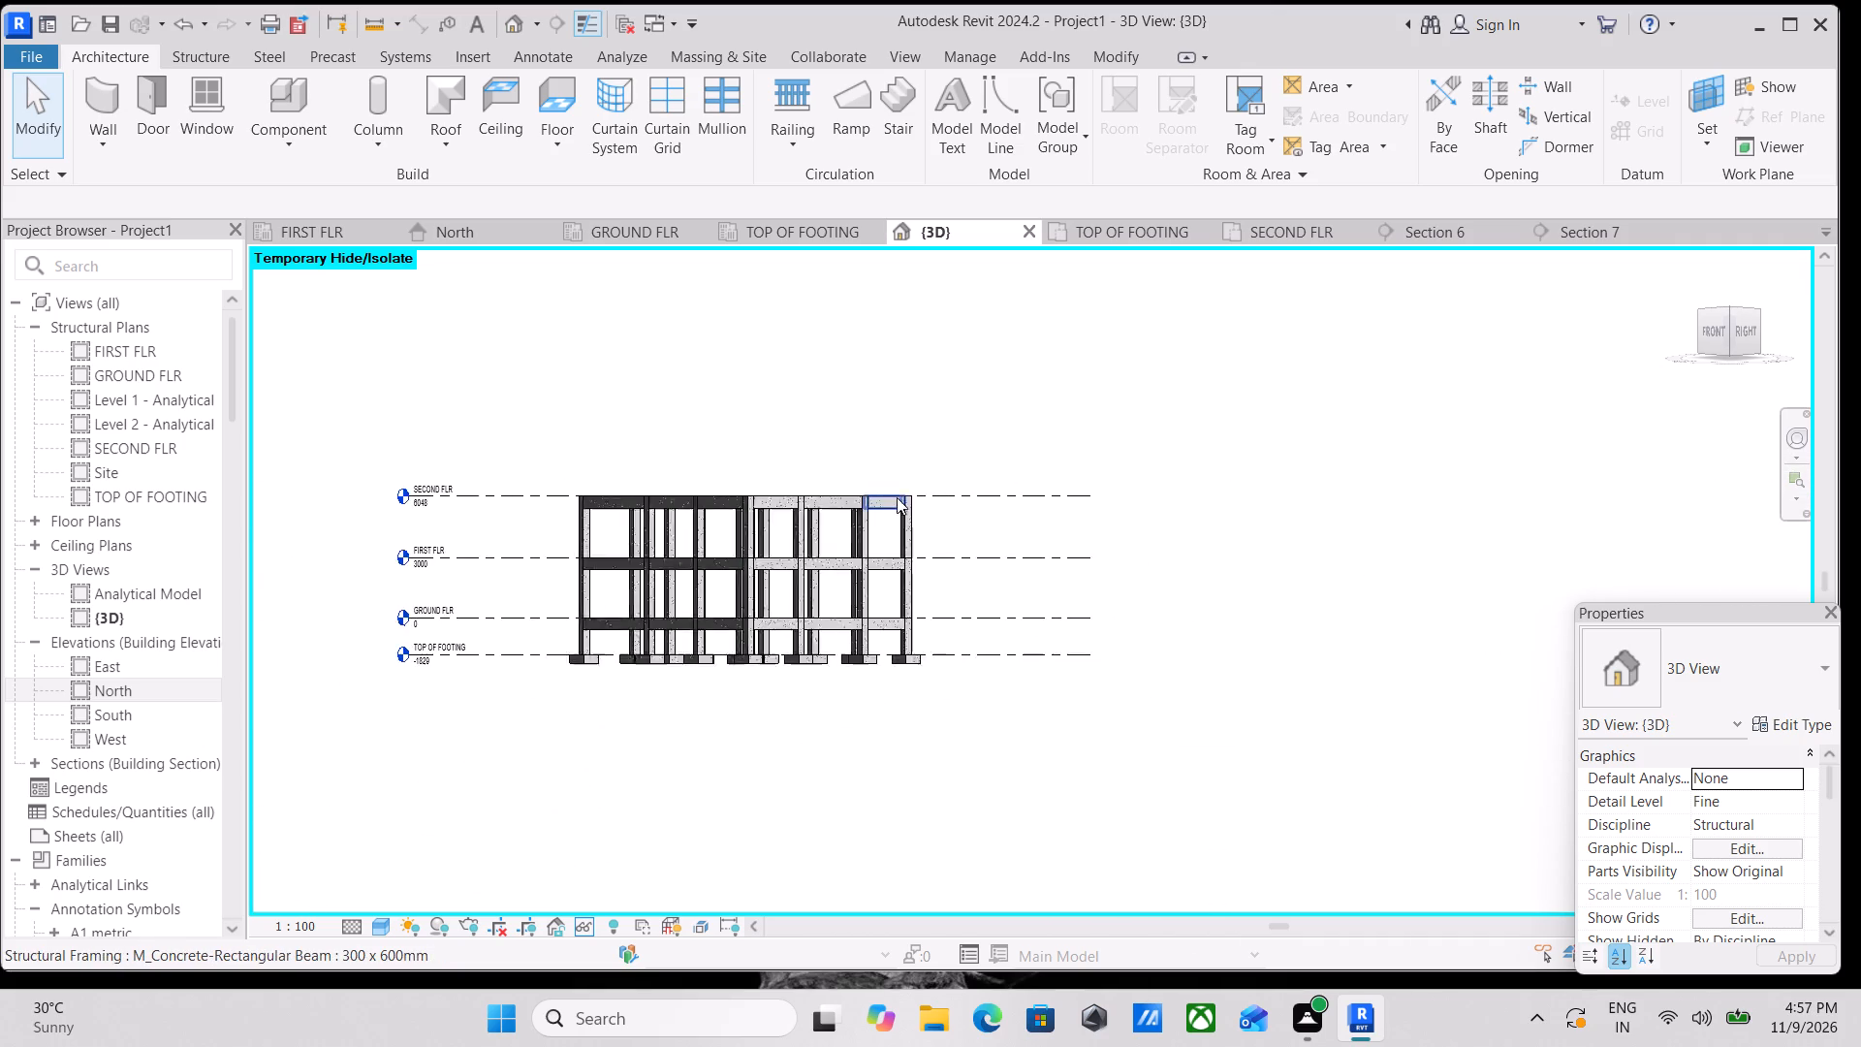
scroll(897, 497, down, 4)
scroll(979, 533, up, 5)
scroll(804, 506, up, 7)
scroll(970, 503, down, 3)
Examine the level markers and the upper beams and columns of the front face in the Front-Right edge view.
middle_drag(972, 503, 1253, 464)
scroll(710, 584, down, 3)
middle_drag(707, 586, 988, 600)
scroll(721, 580, up, 3)
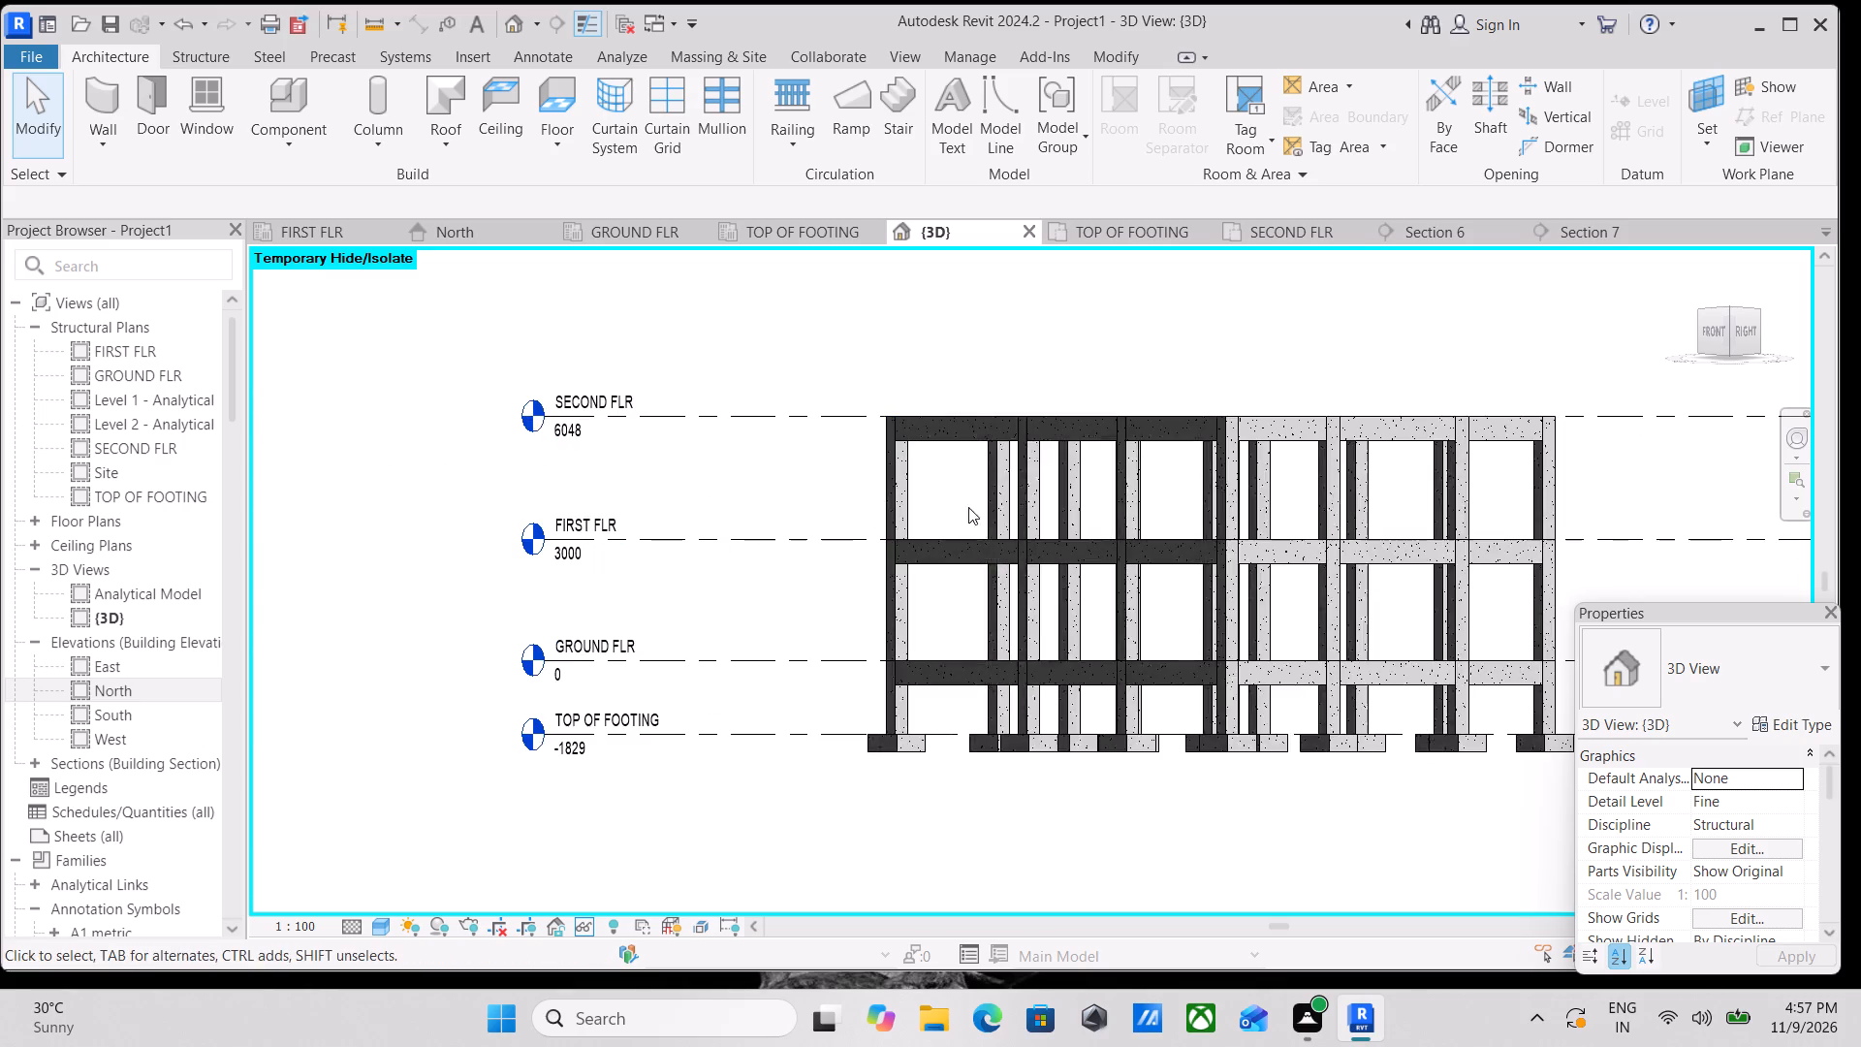
middle_drag(942, 521, 701, 597)
scroll(496, 600, up, 3)
scroll(829, 476, up, 1)
middle_drag(829, 476, 647, 538)
scroll(634, 544, up, 3)
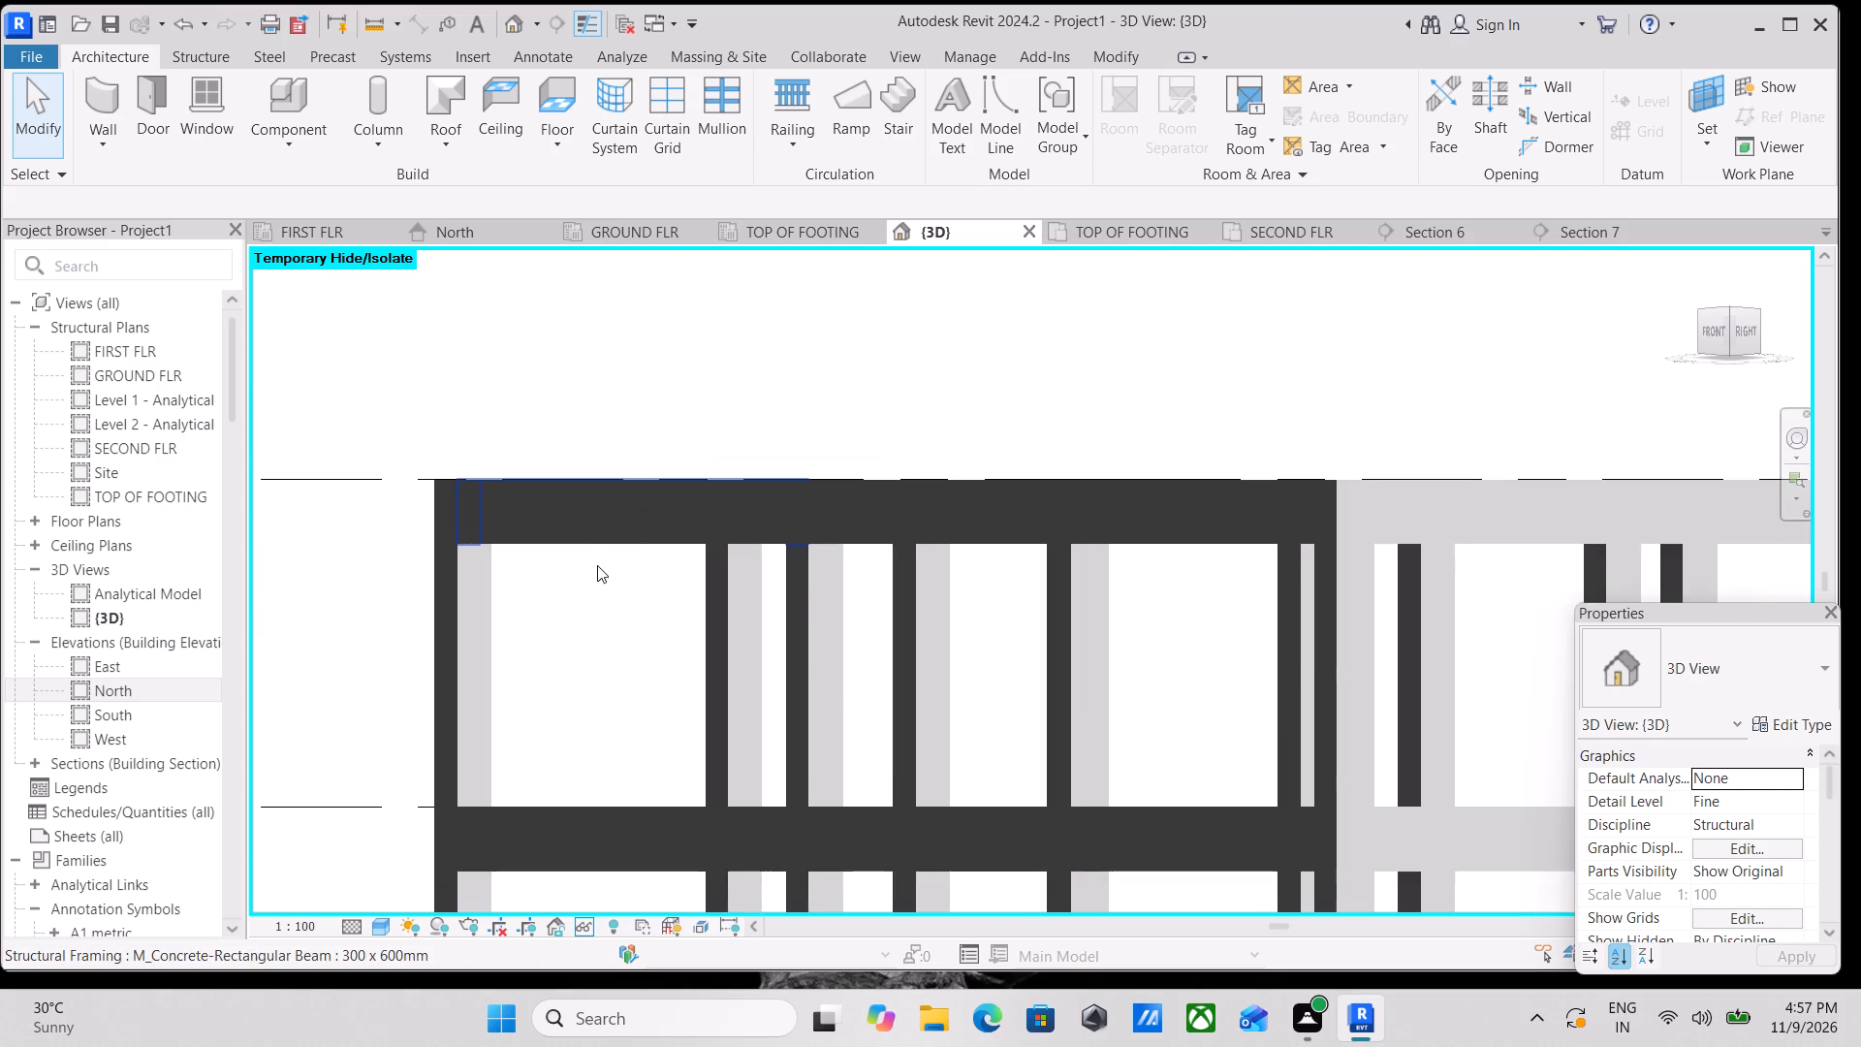
scroll(892, 523, down, 3)
middle_drag(1107, 524, 806, 534)
scroll(836, 518, down, 3)
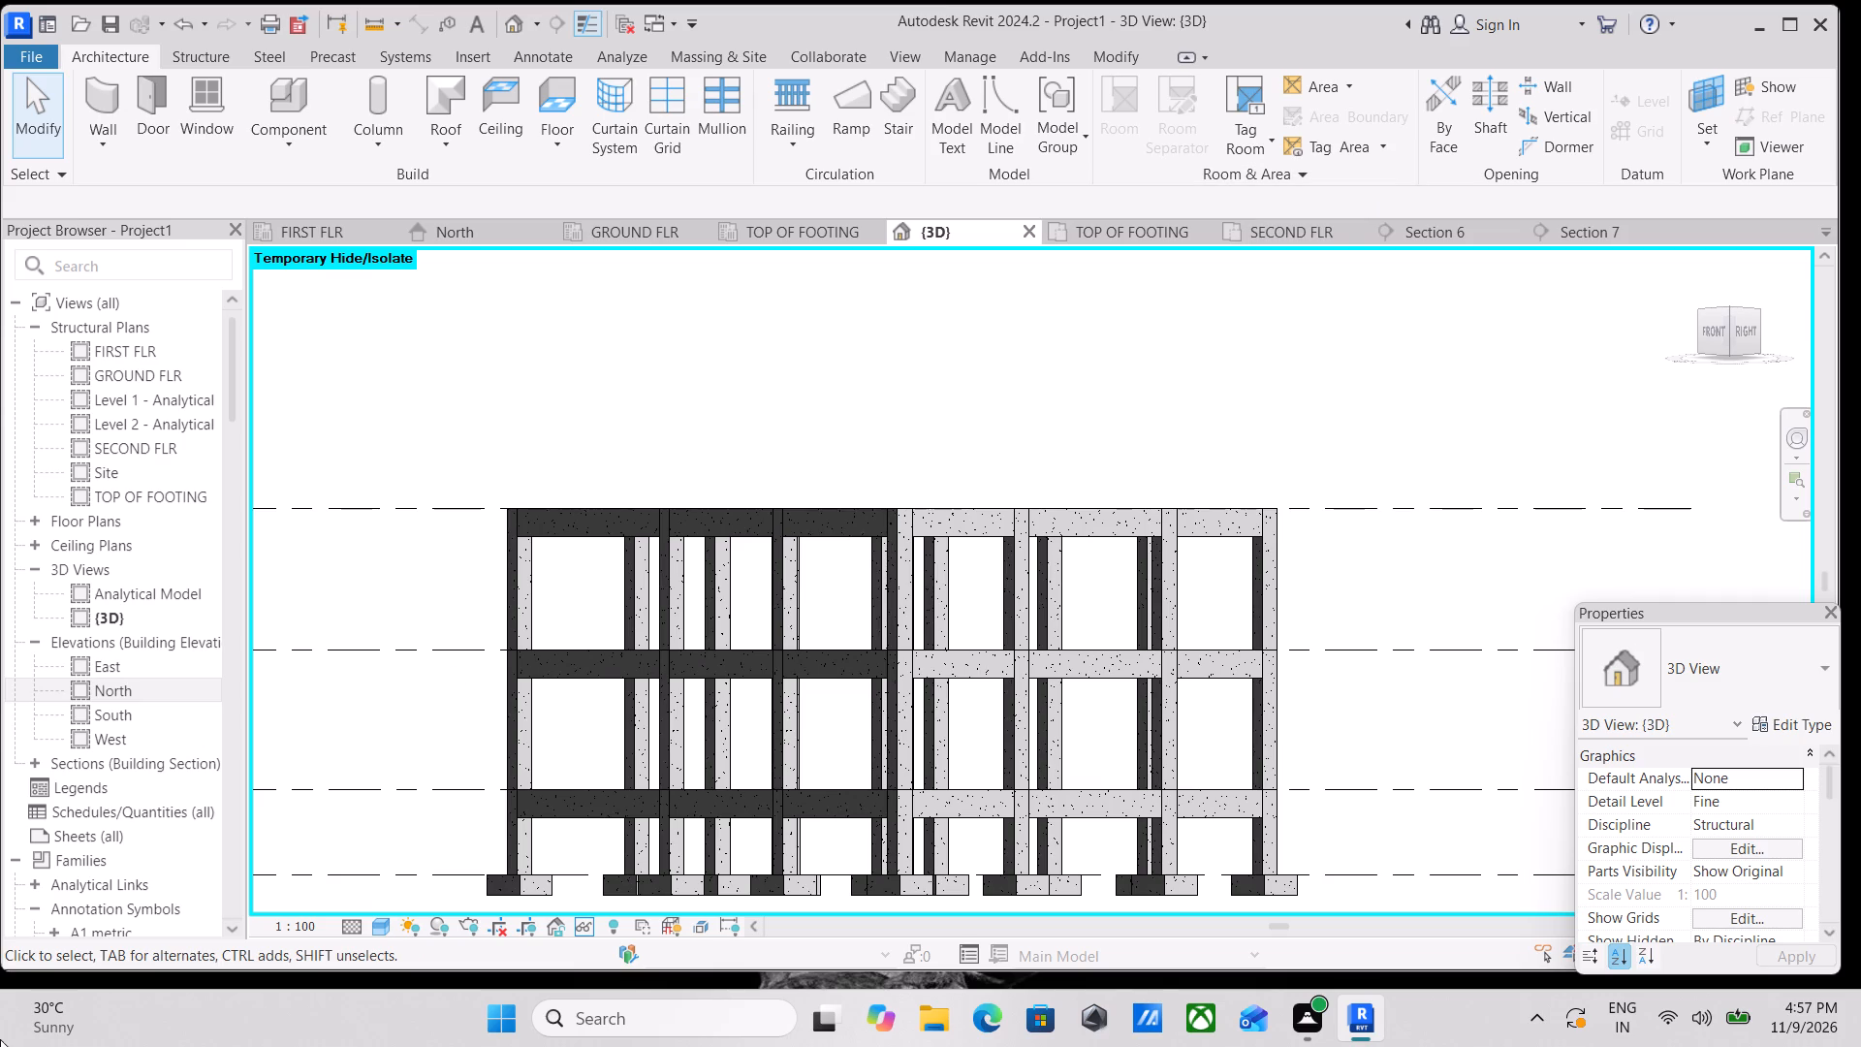
Examine the full frame and the level markers from SECOND FLR to TOP OF FOOTING in the Front-Right edge view.
scroll(3, 1046, down, 2)
scroll(3, 1046, up, 4)
scroll(3, 1046, down, 4)
scroll(0, 1046, up, 3)
scroll(562, 457, down, 4)
middle_drag(633, 401, 751, 344)
scroll(343, 469, up, 4)
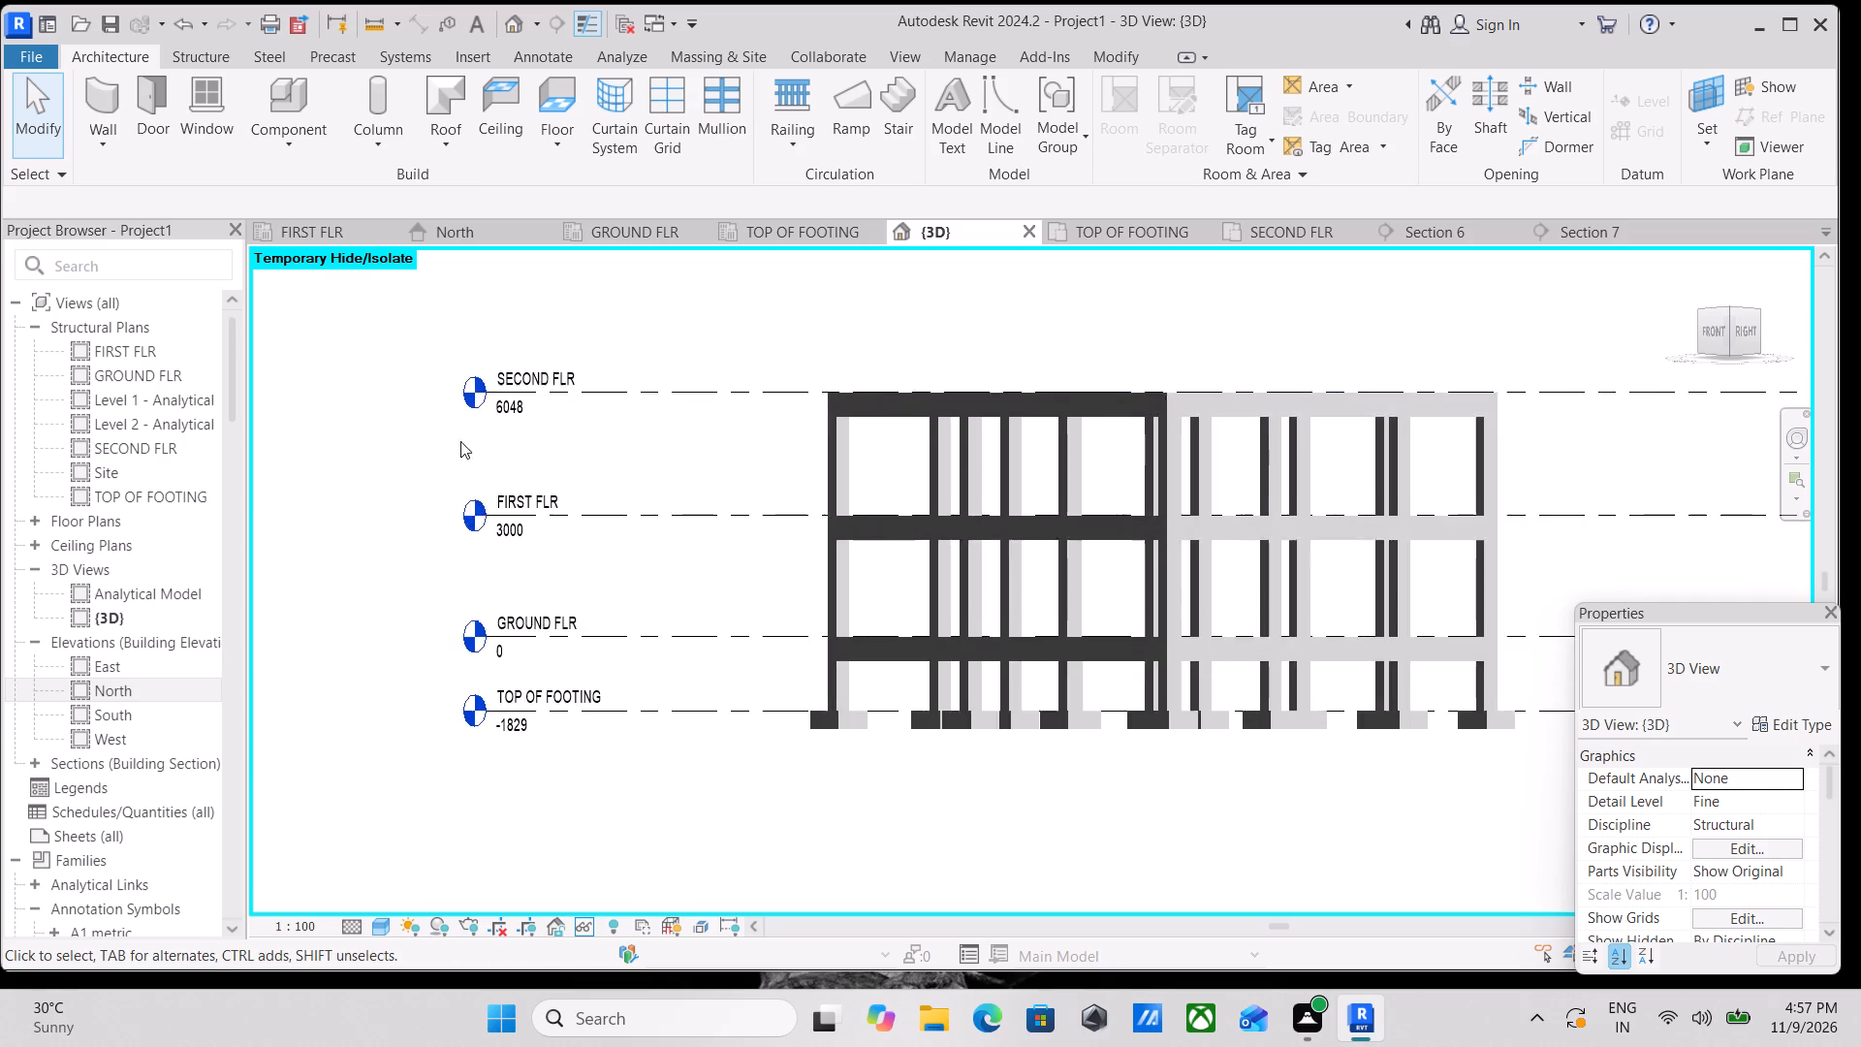
scroll(460, 441, up, 2)
middle_click(603, 430)
scroll(599, 433, up, 1)
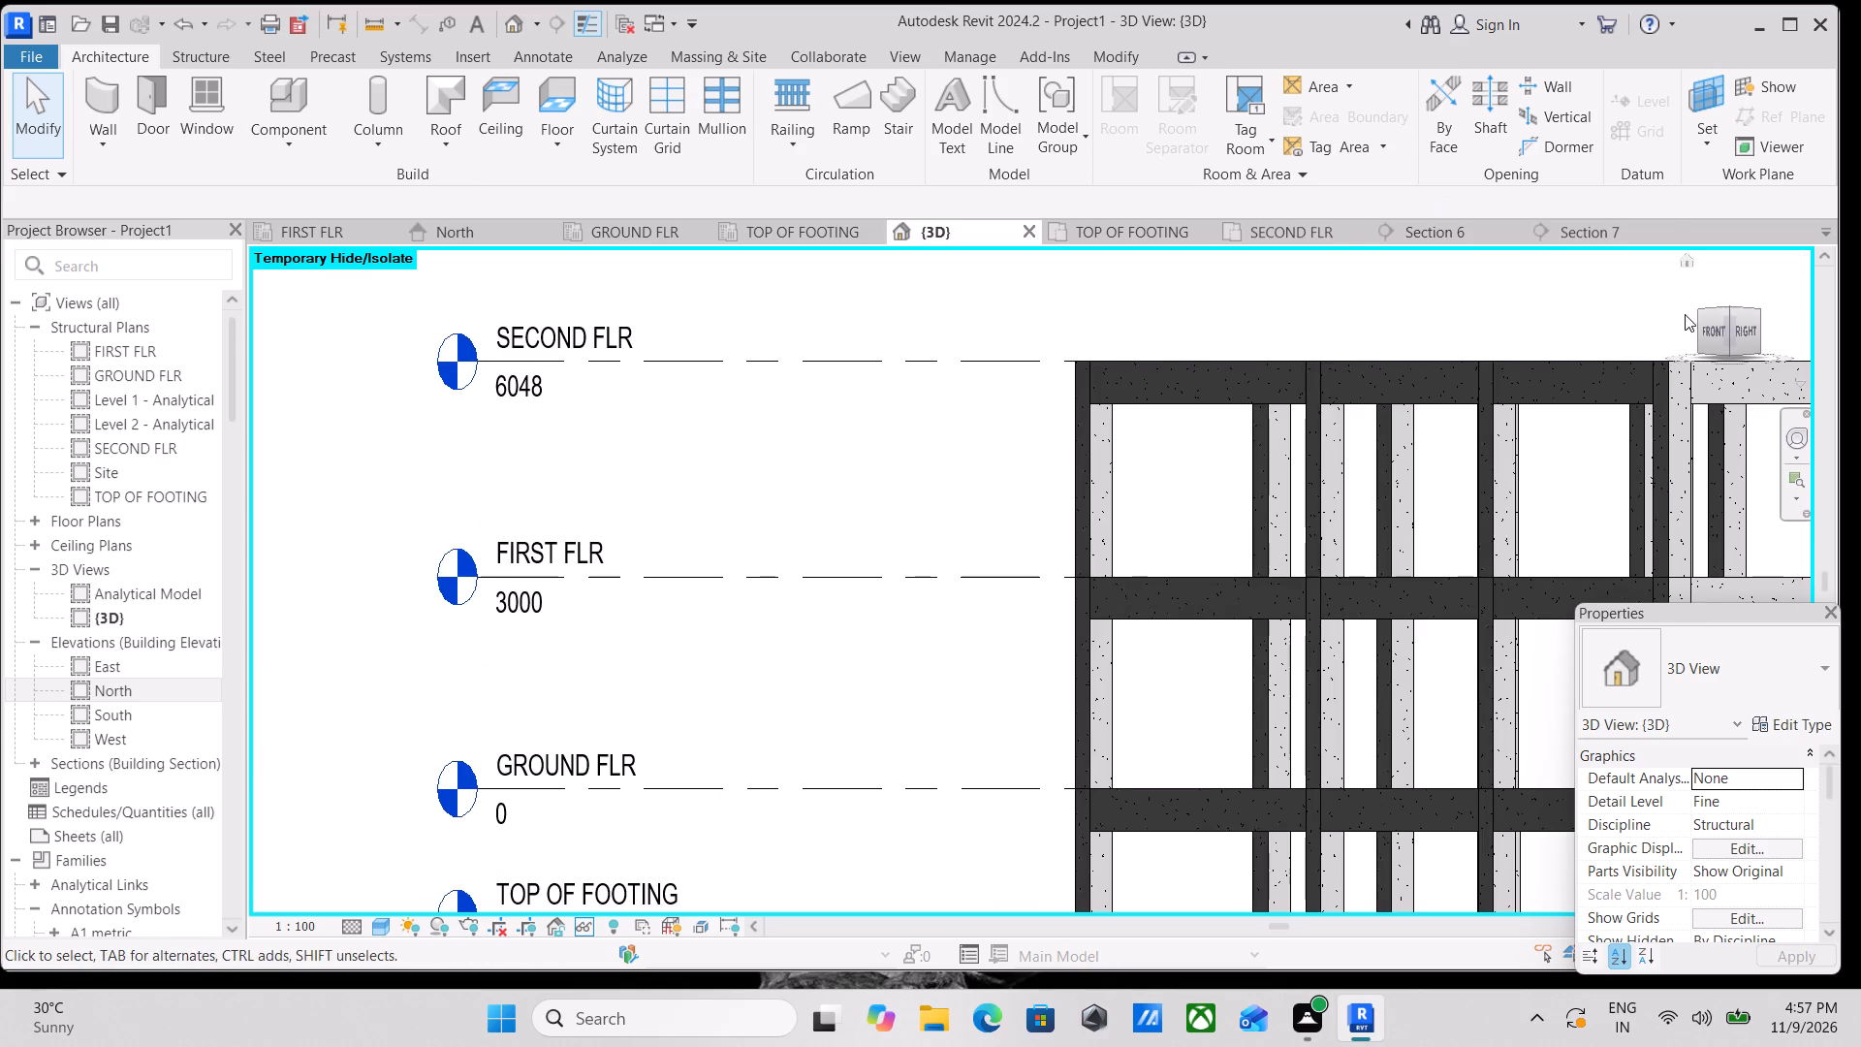
Switch to the Front view and examine grids A to E against the frame and level lines.
click(1718, 325)
scroll(1435, 497, up, 2)
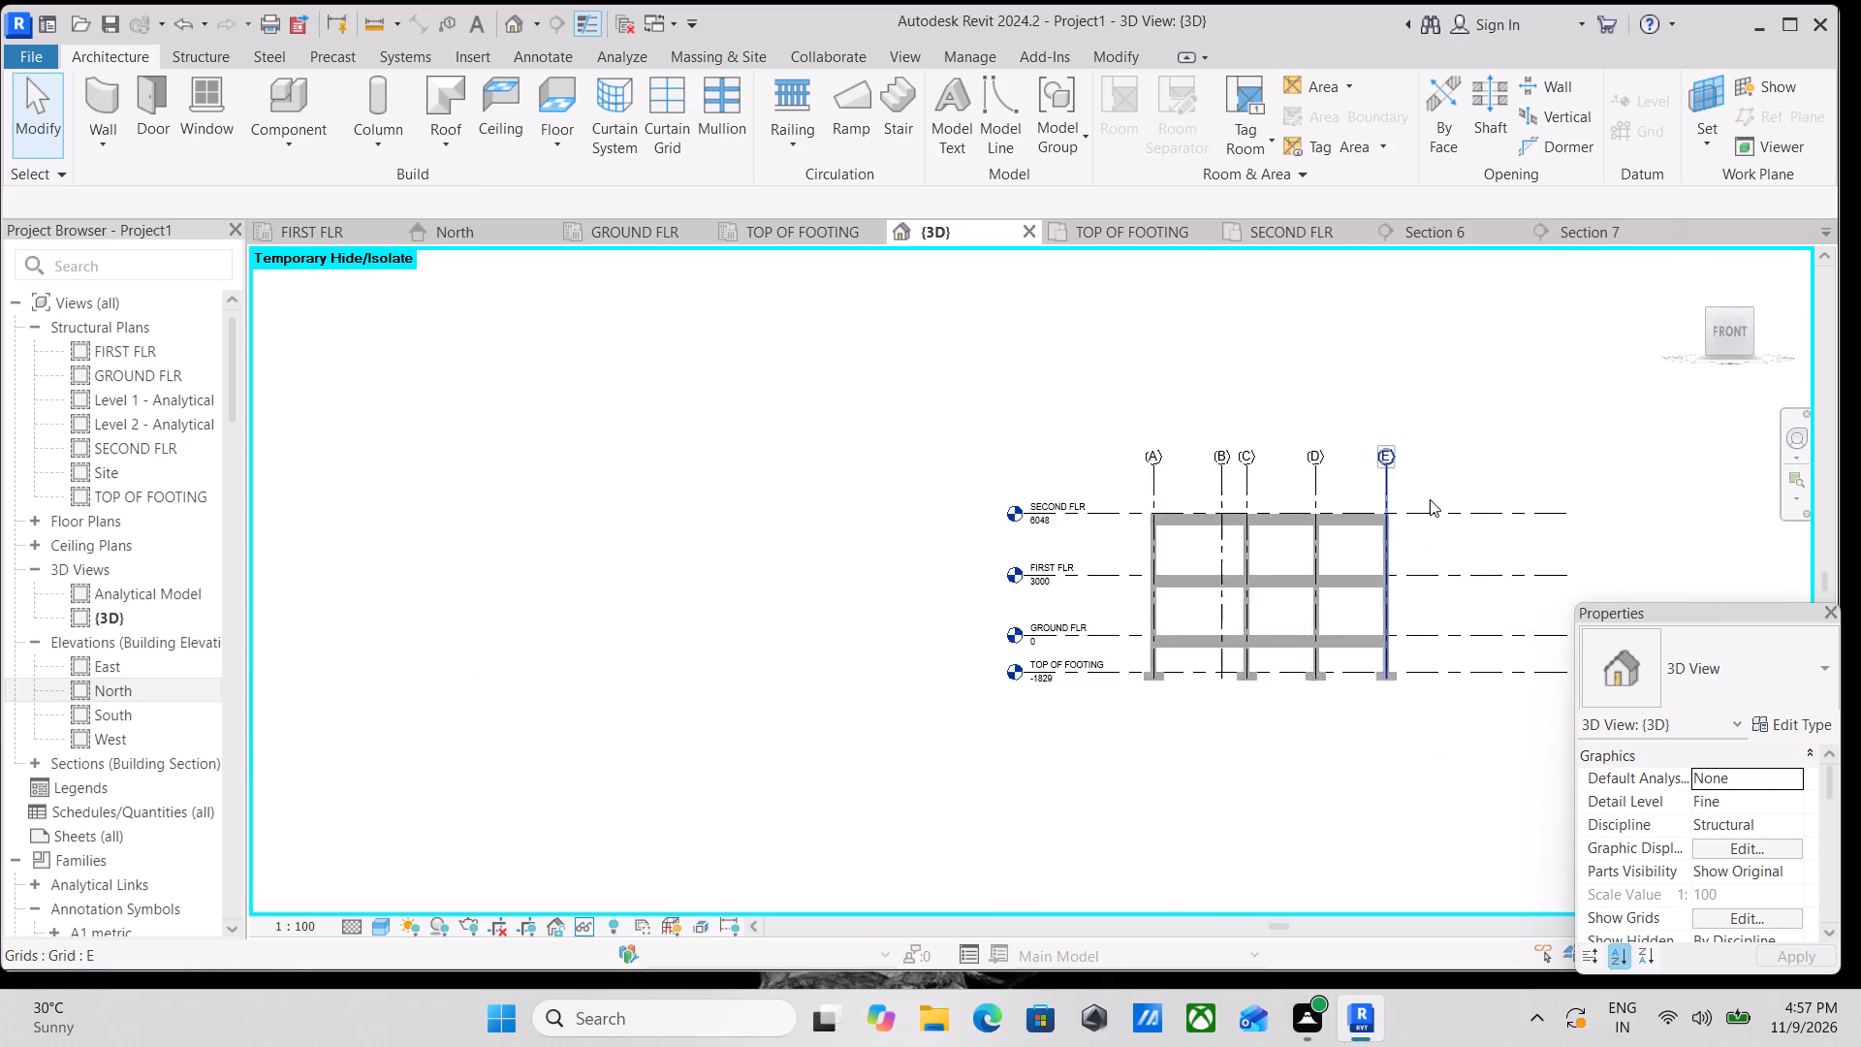
scroll(1430, 499, up, 6)
middle_drag(1342, 471, 1207, 515)
scroll(1182, 524, up, 1)
scroll(1110, 476, down, 4)
middle_drag(1110, 476, 1144, 439)
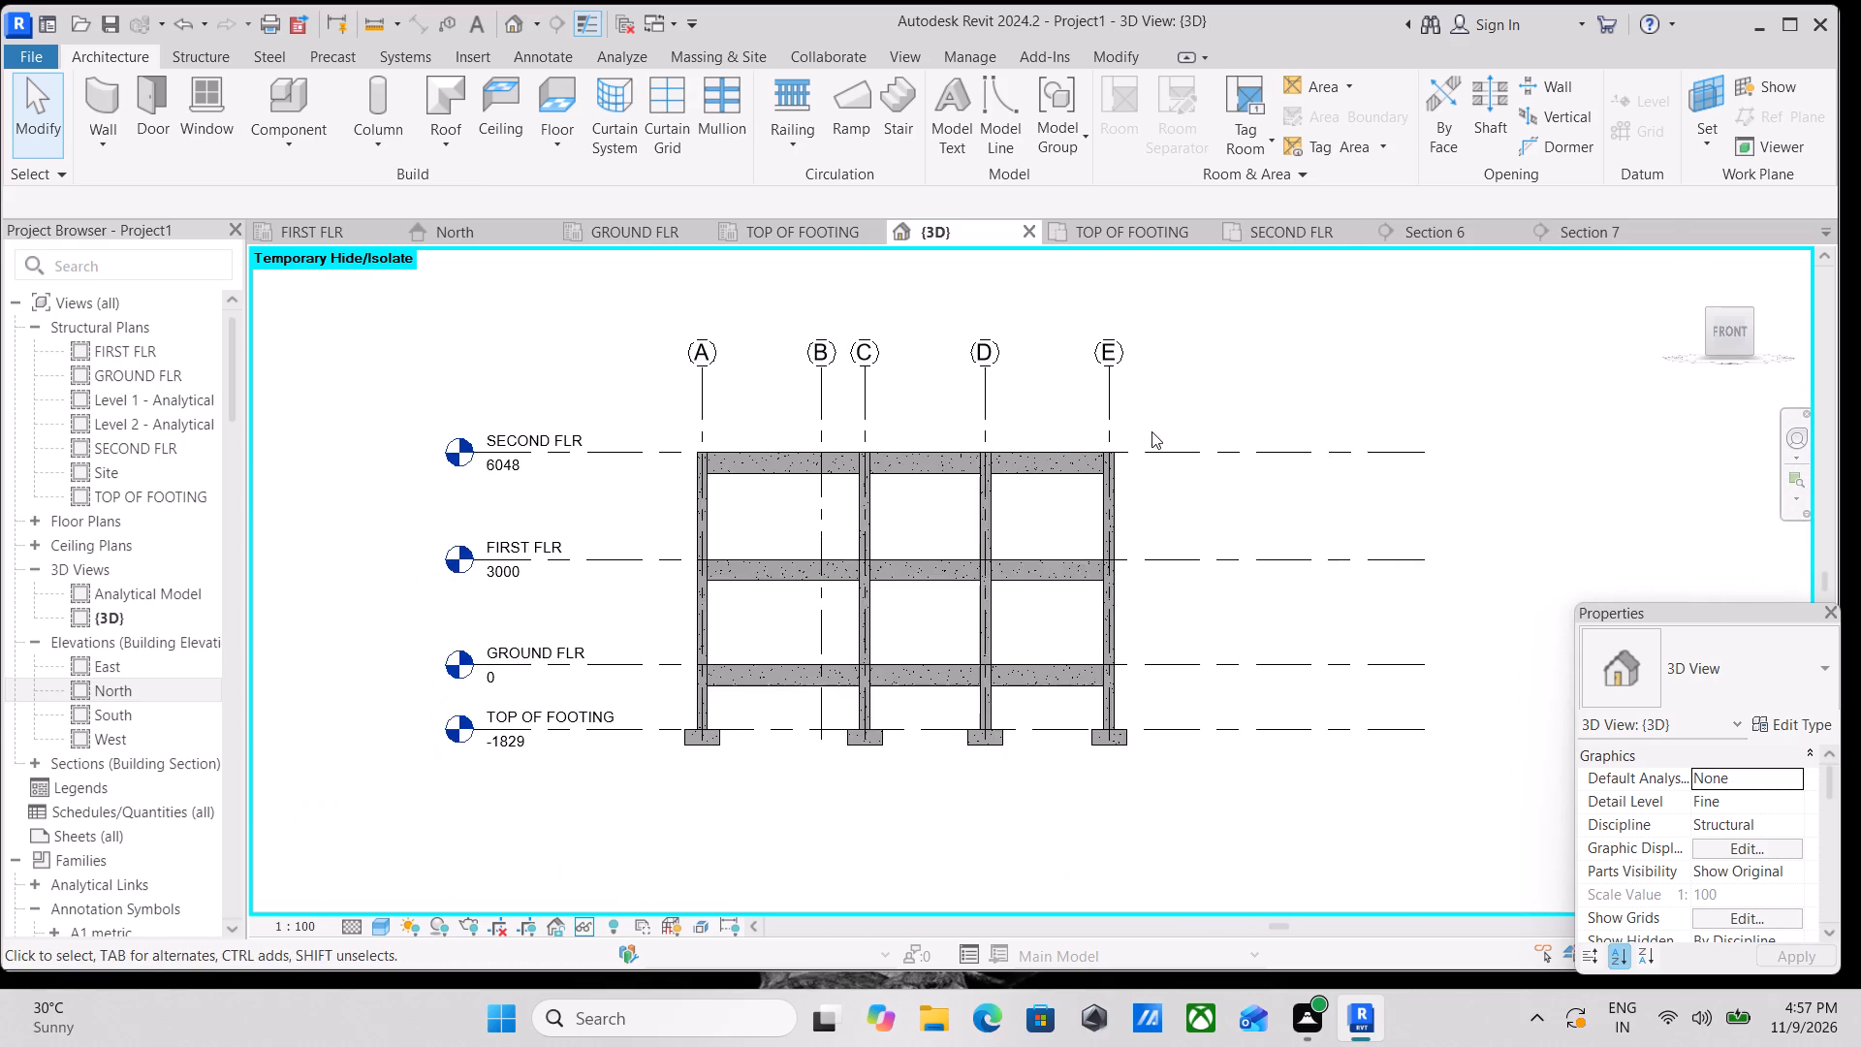
scroll(1164, 424, down, 2)
middle_drag(1167, 422, 1126, 444)
scroll(1123, 446, up, 1)
scroll(1057, 428, down, 2)
middle_drag(1057, 428, 915, 478)
scroll(714, 480, up, 3)
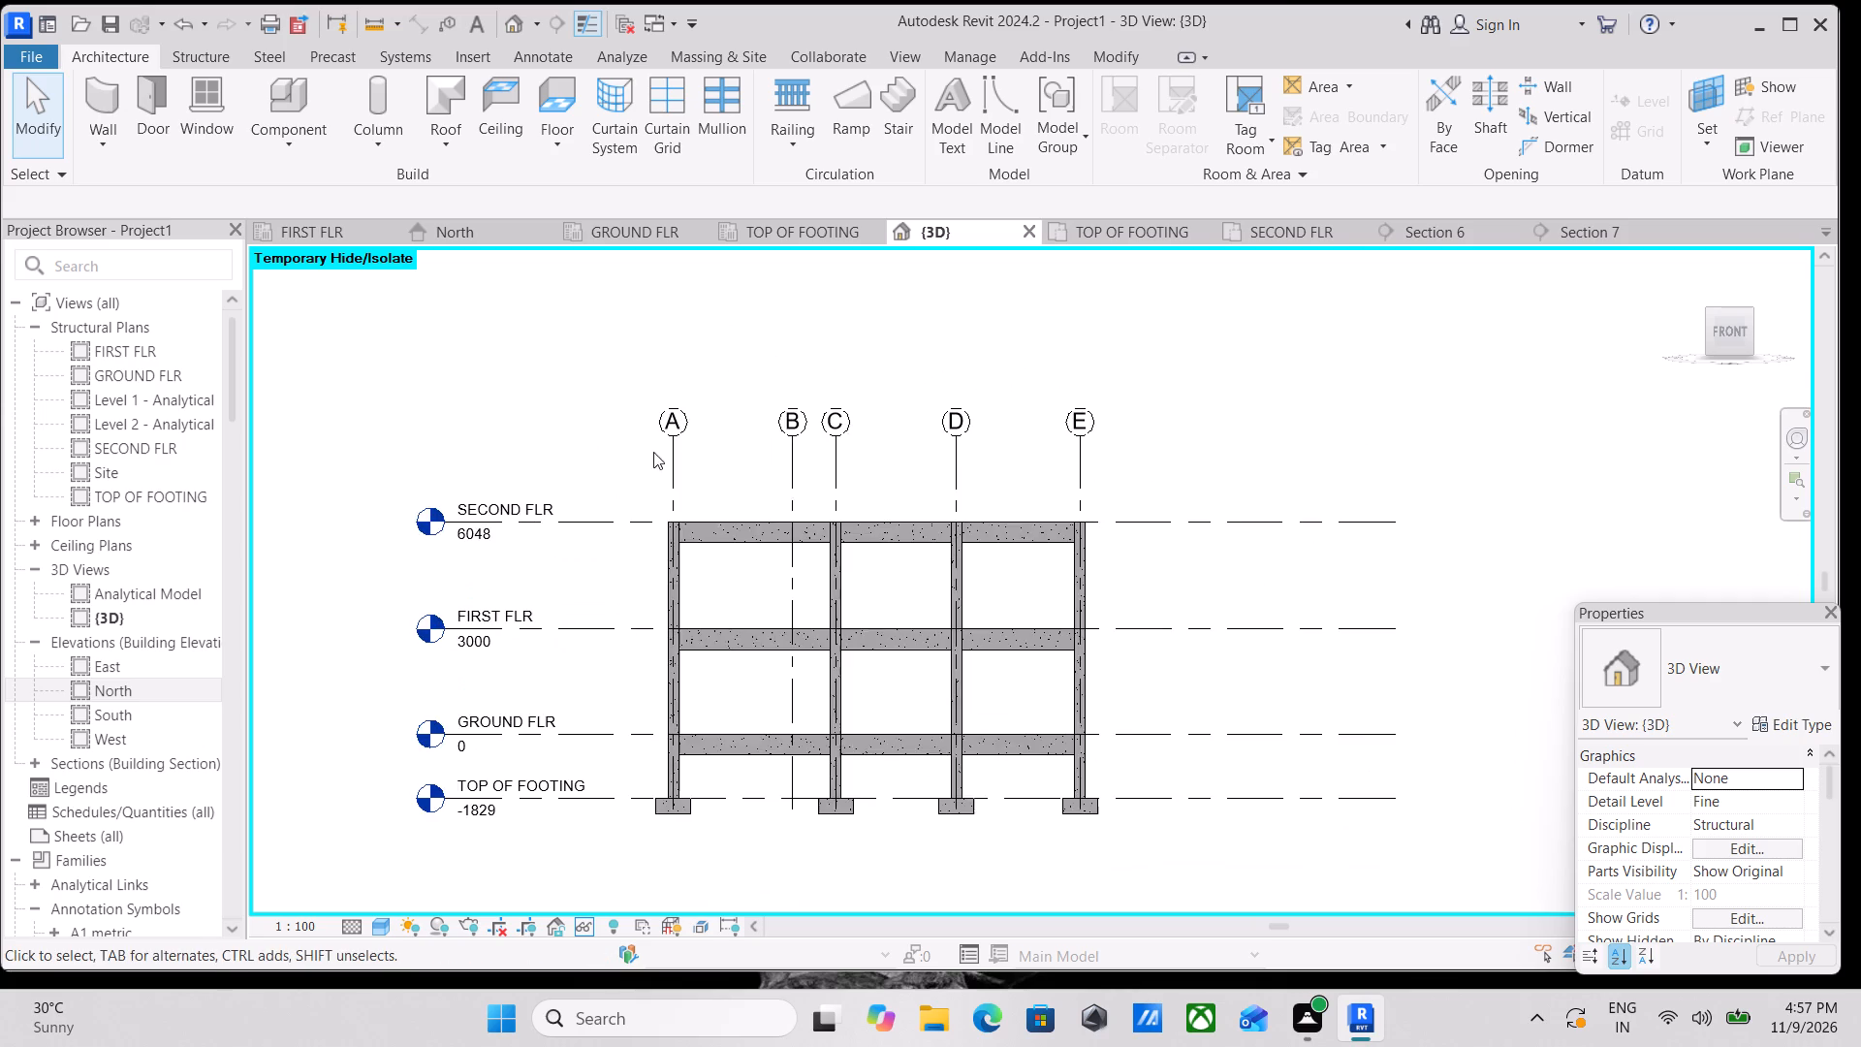
Examine the level markers from SECOND FLR to TOP OF FOOTING, the footings and grid bubbles A to E in the Front view.
middle_drag(653, 452, 693, 511)
scroll(688, 511, up, 3)
middle_drag(596, 626, 722, 545)
scroll(612, 618, up, 2)
scroll(664, 587, down, 4)
middle_drag(664, 587, 783, 428)
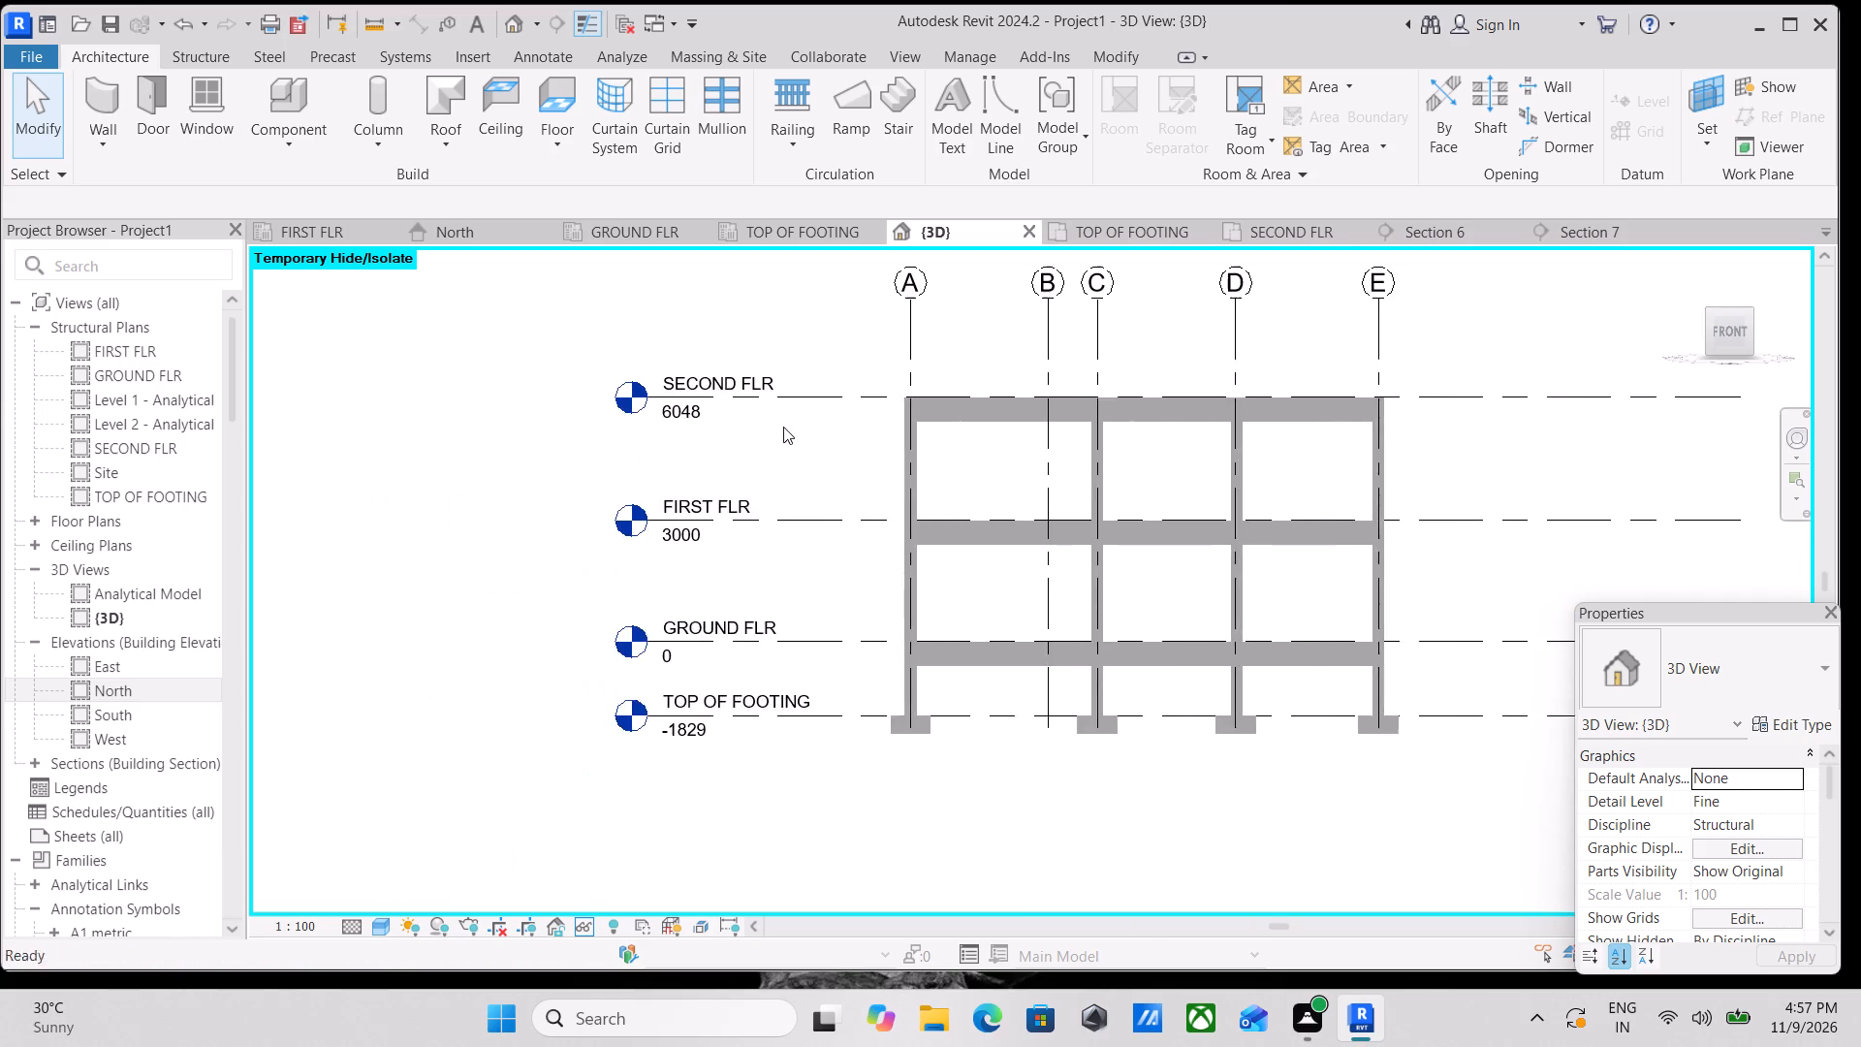
scroll(712, 569, down, 1)
middle_drag(712, 569, 749, 479)
scroll(855, 623, up, 4)
middle_drag(852, 608, 688, 616)
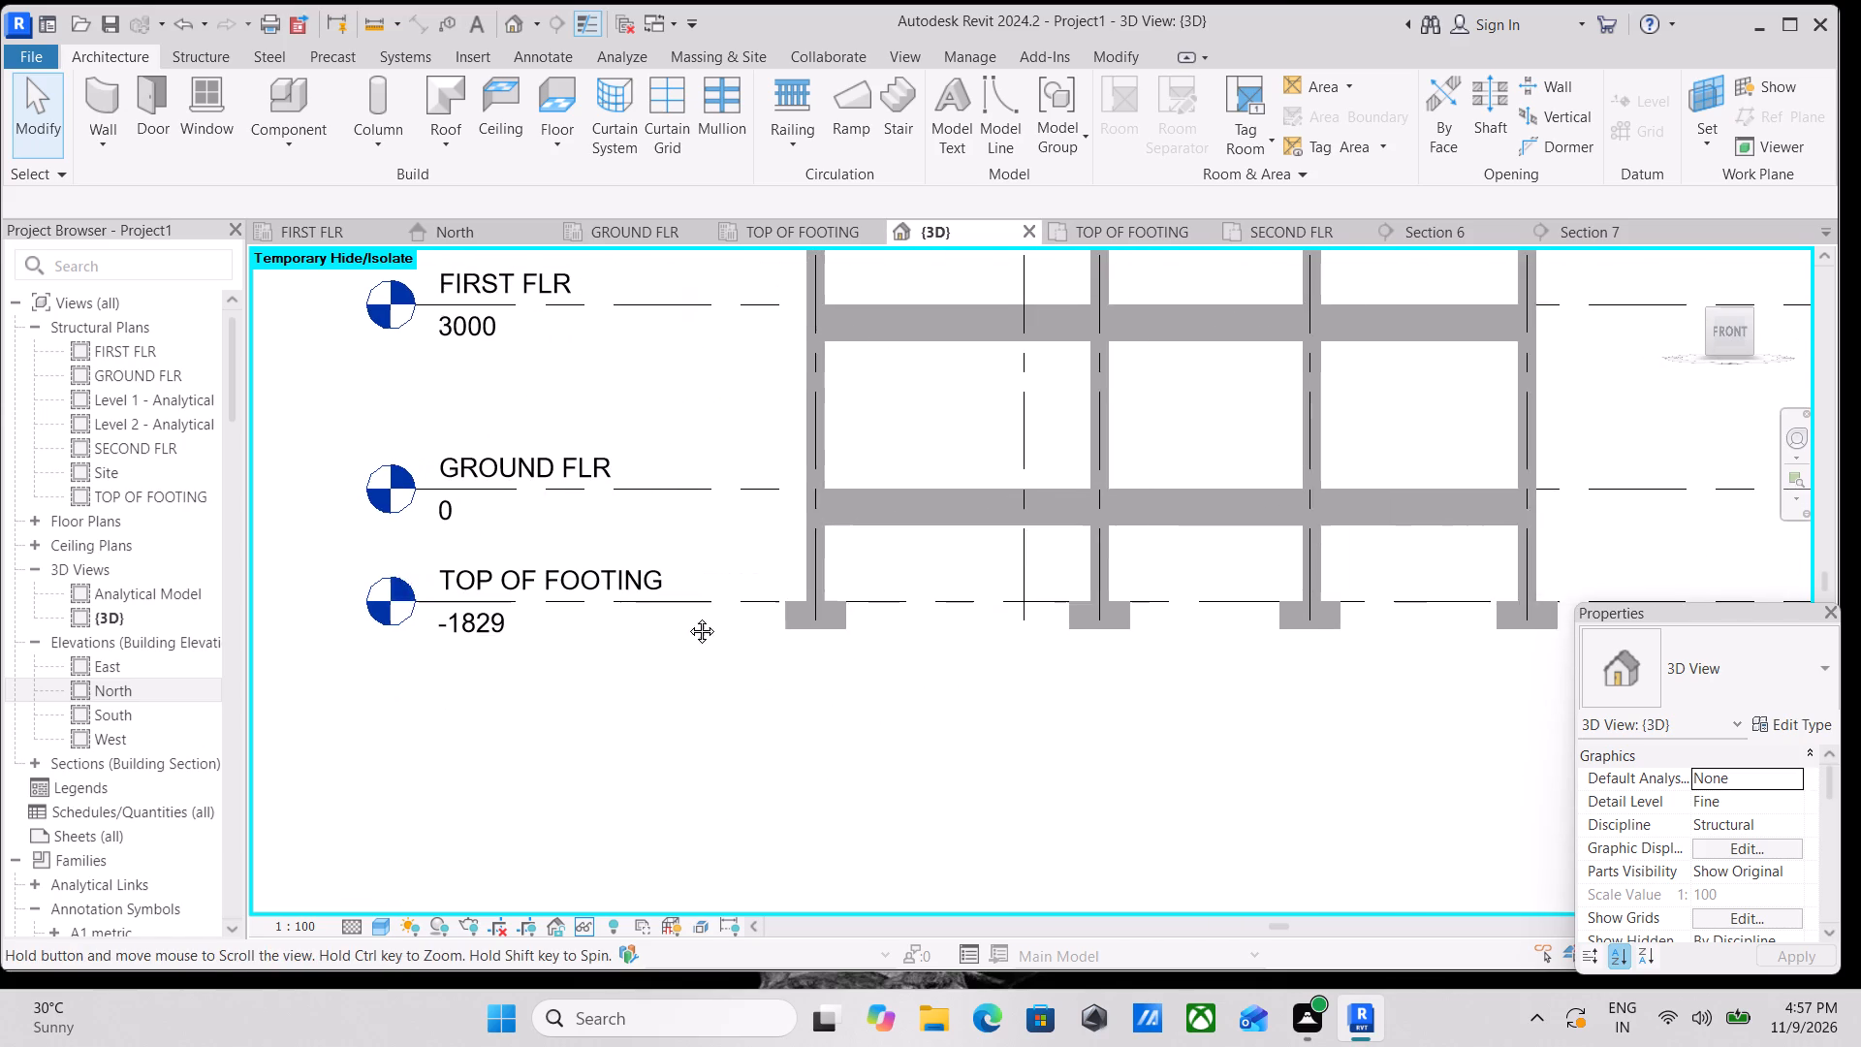
scroll(860, 552, down, 1)
middle_drag(860, 552, 813, 760)
middle_drag(812, 446, 808, 623)
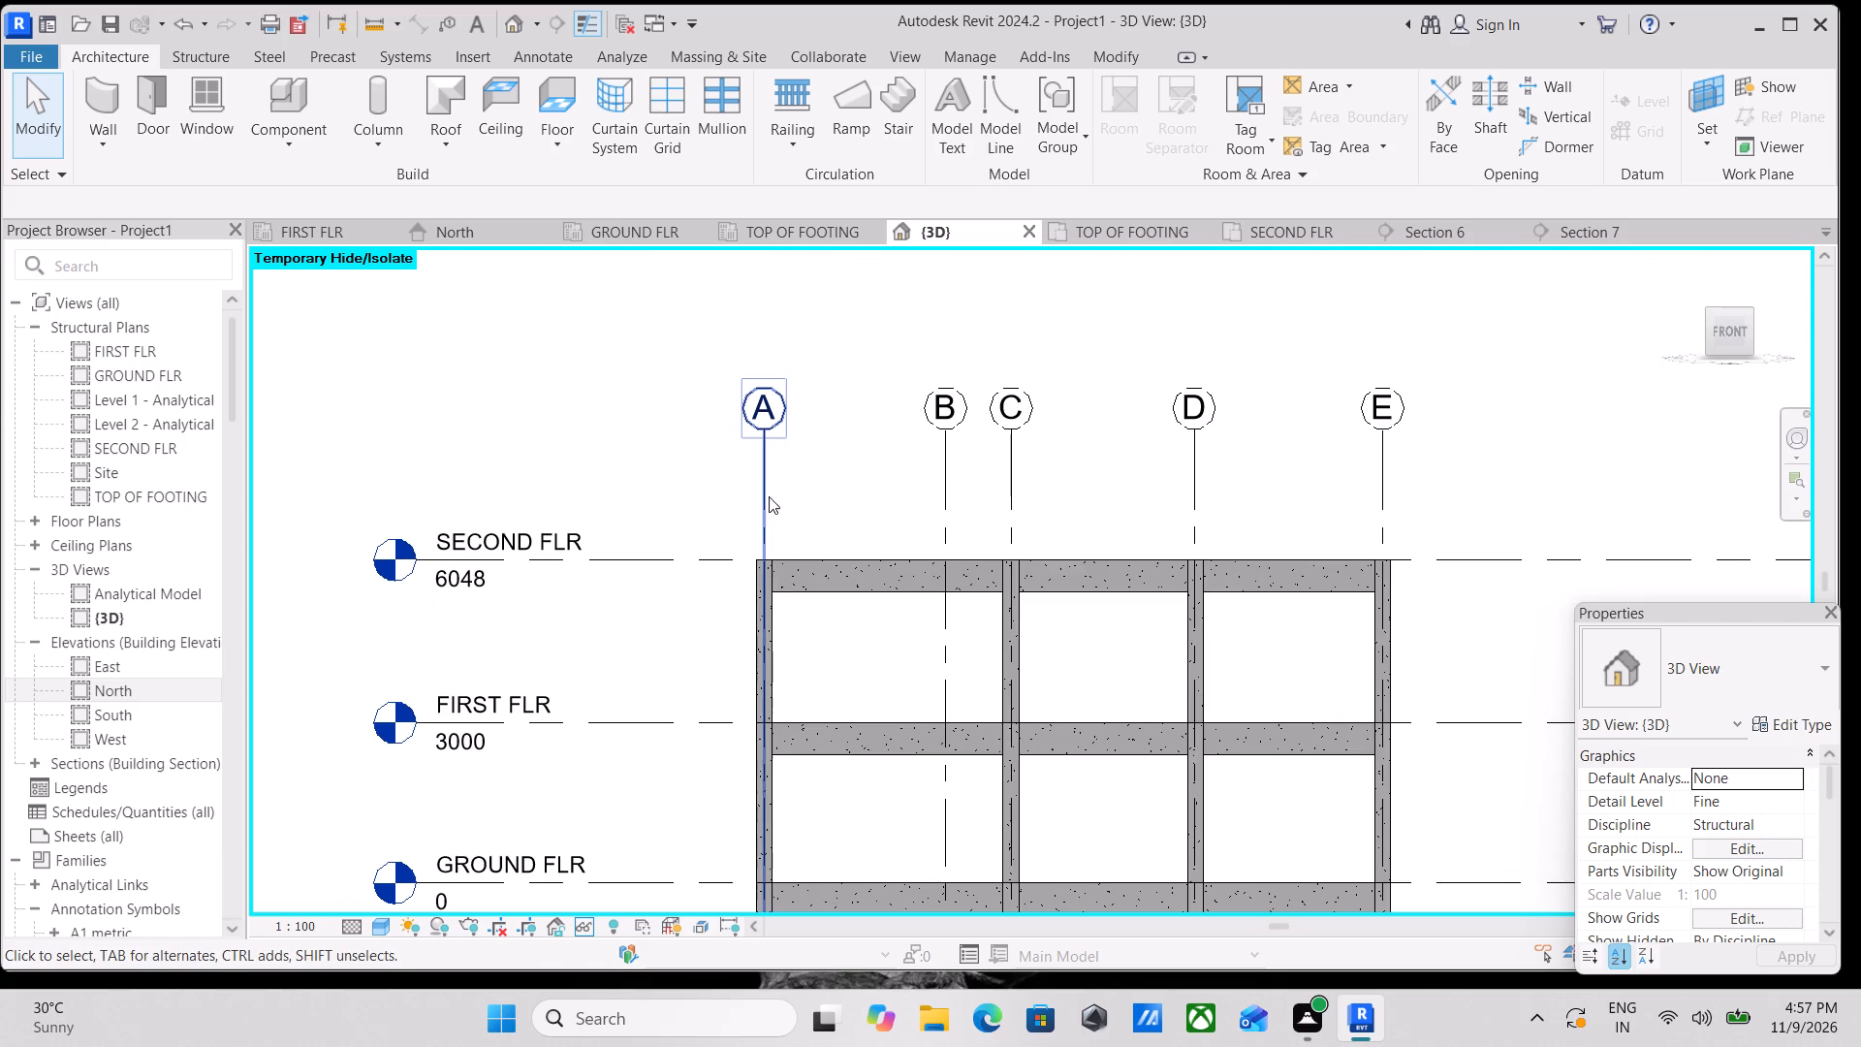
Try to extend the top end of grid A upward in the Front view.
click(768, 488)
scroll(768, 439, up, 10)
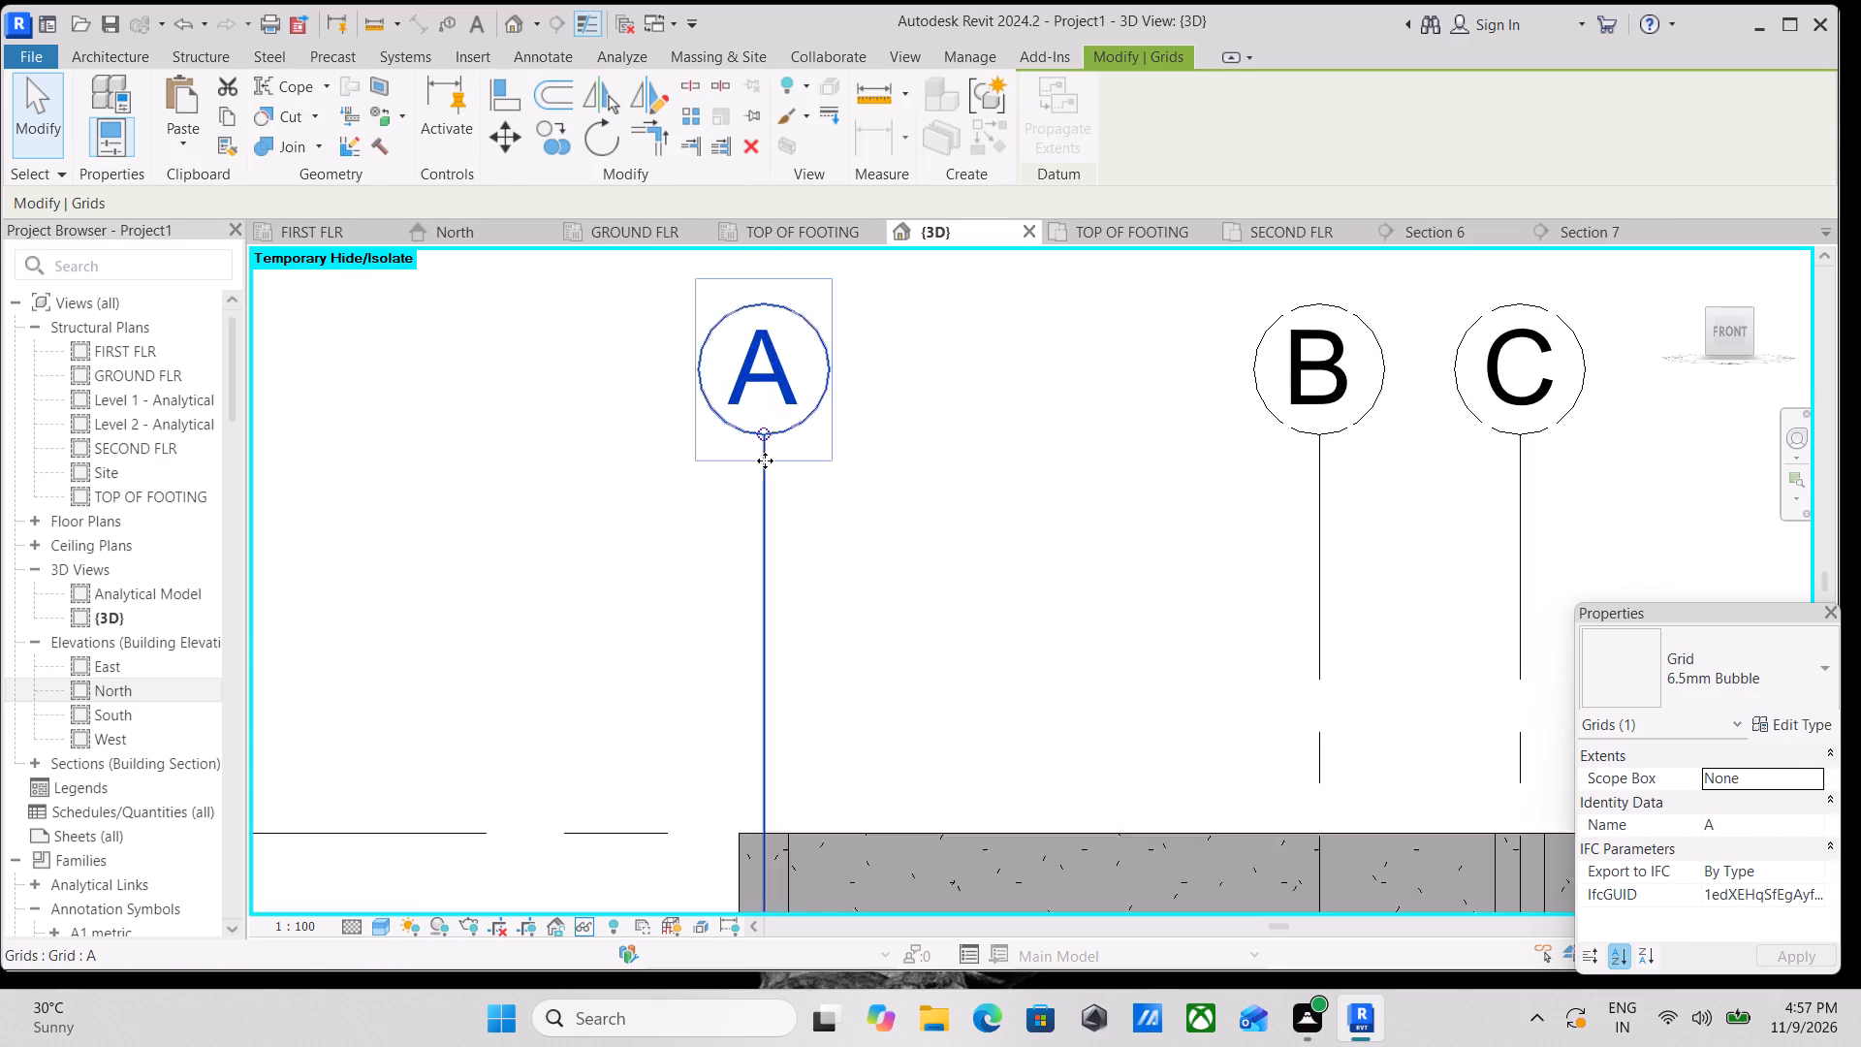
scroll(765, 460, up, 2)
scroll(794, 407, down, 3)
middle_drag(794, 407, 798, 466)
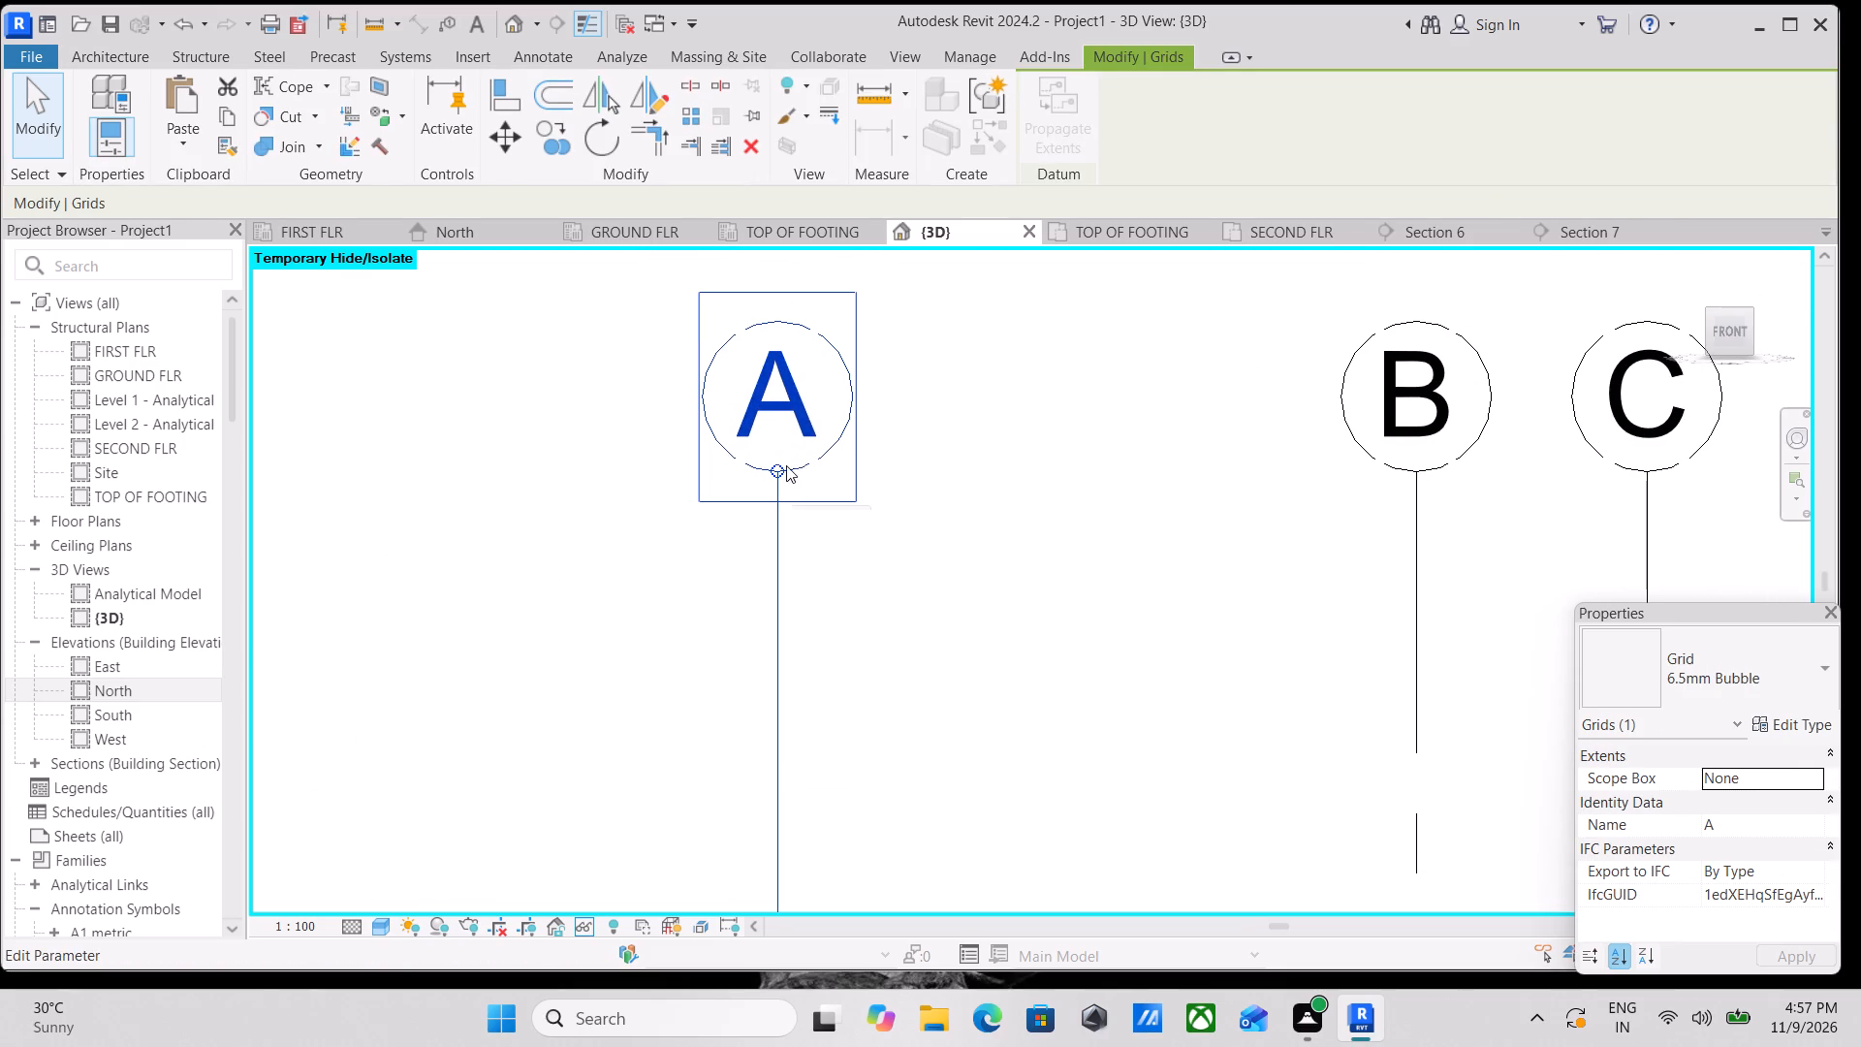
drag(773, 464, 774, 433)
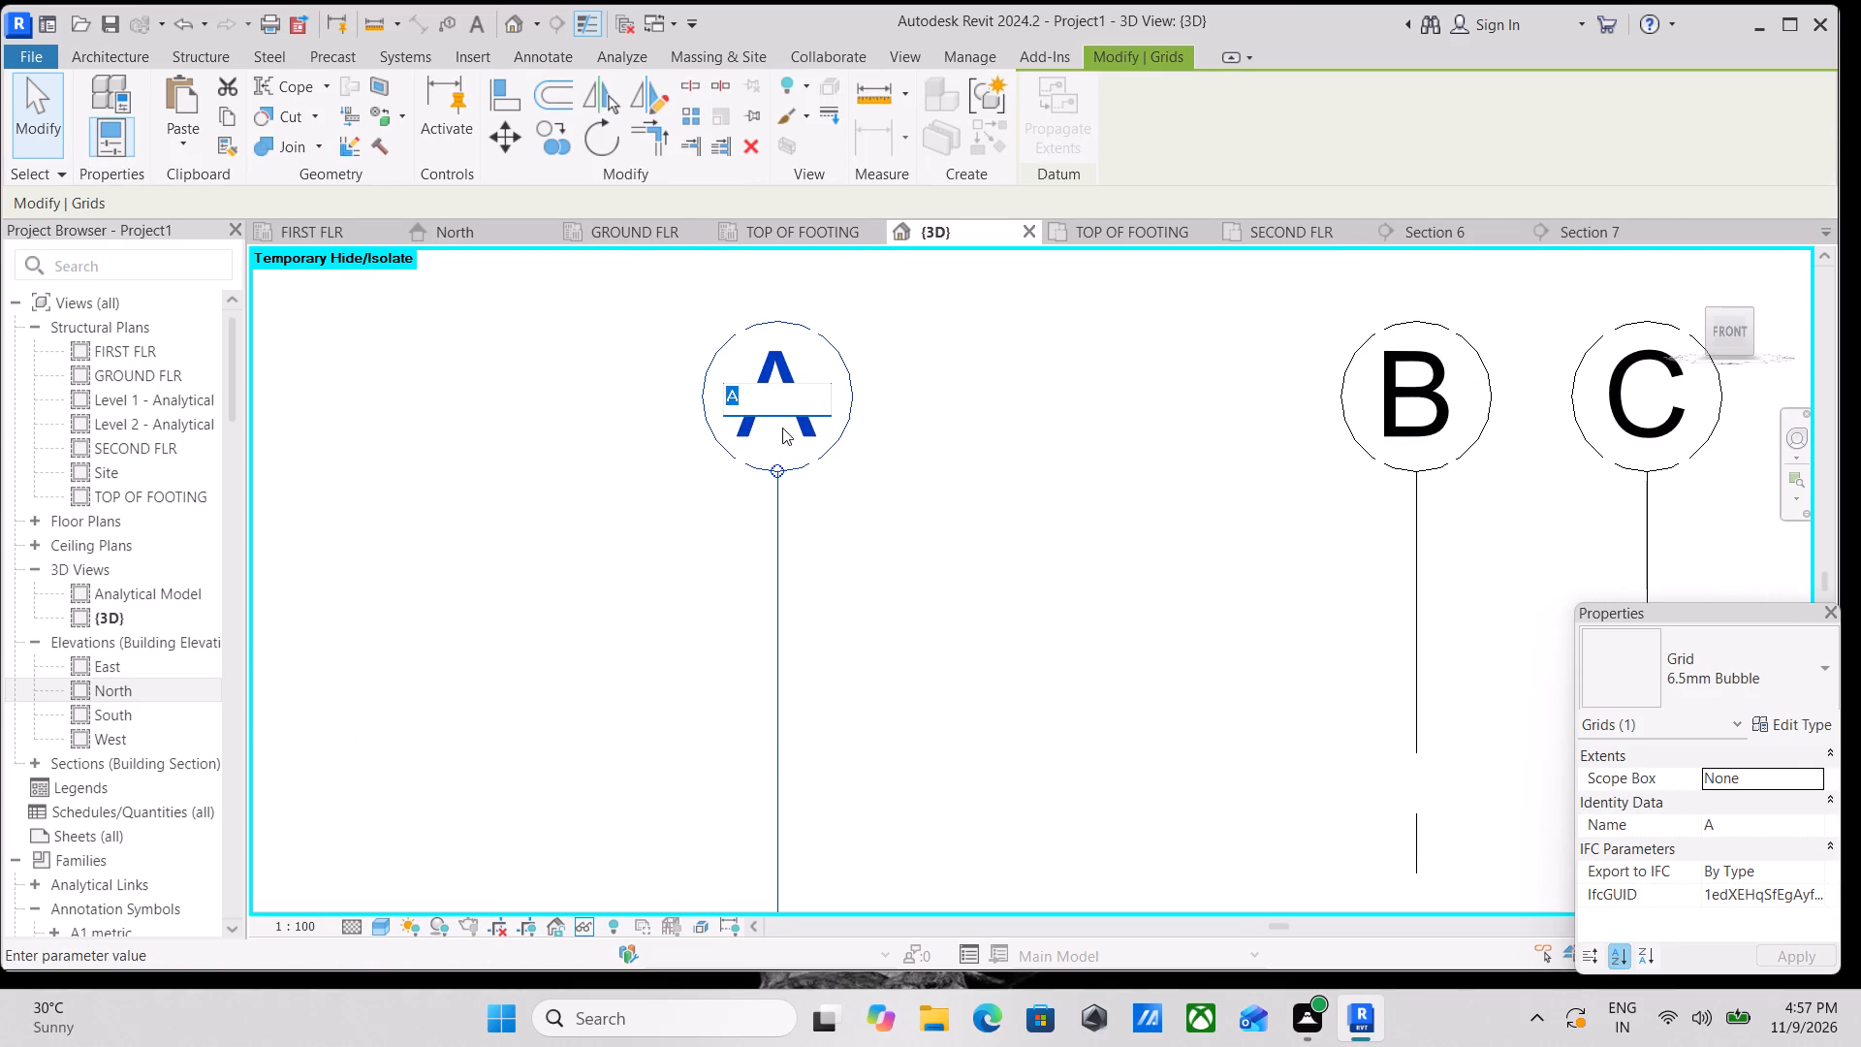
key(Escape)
Examine grid bubbles A to E and the adjoining level markers and frame in the Front view.
scroll(892, 453, down, 3)
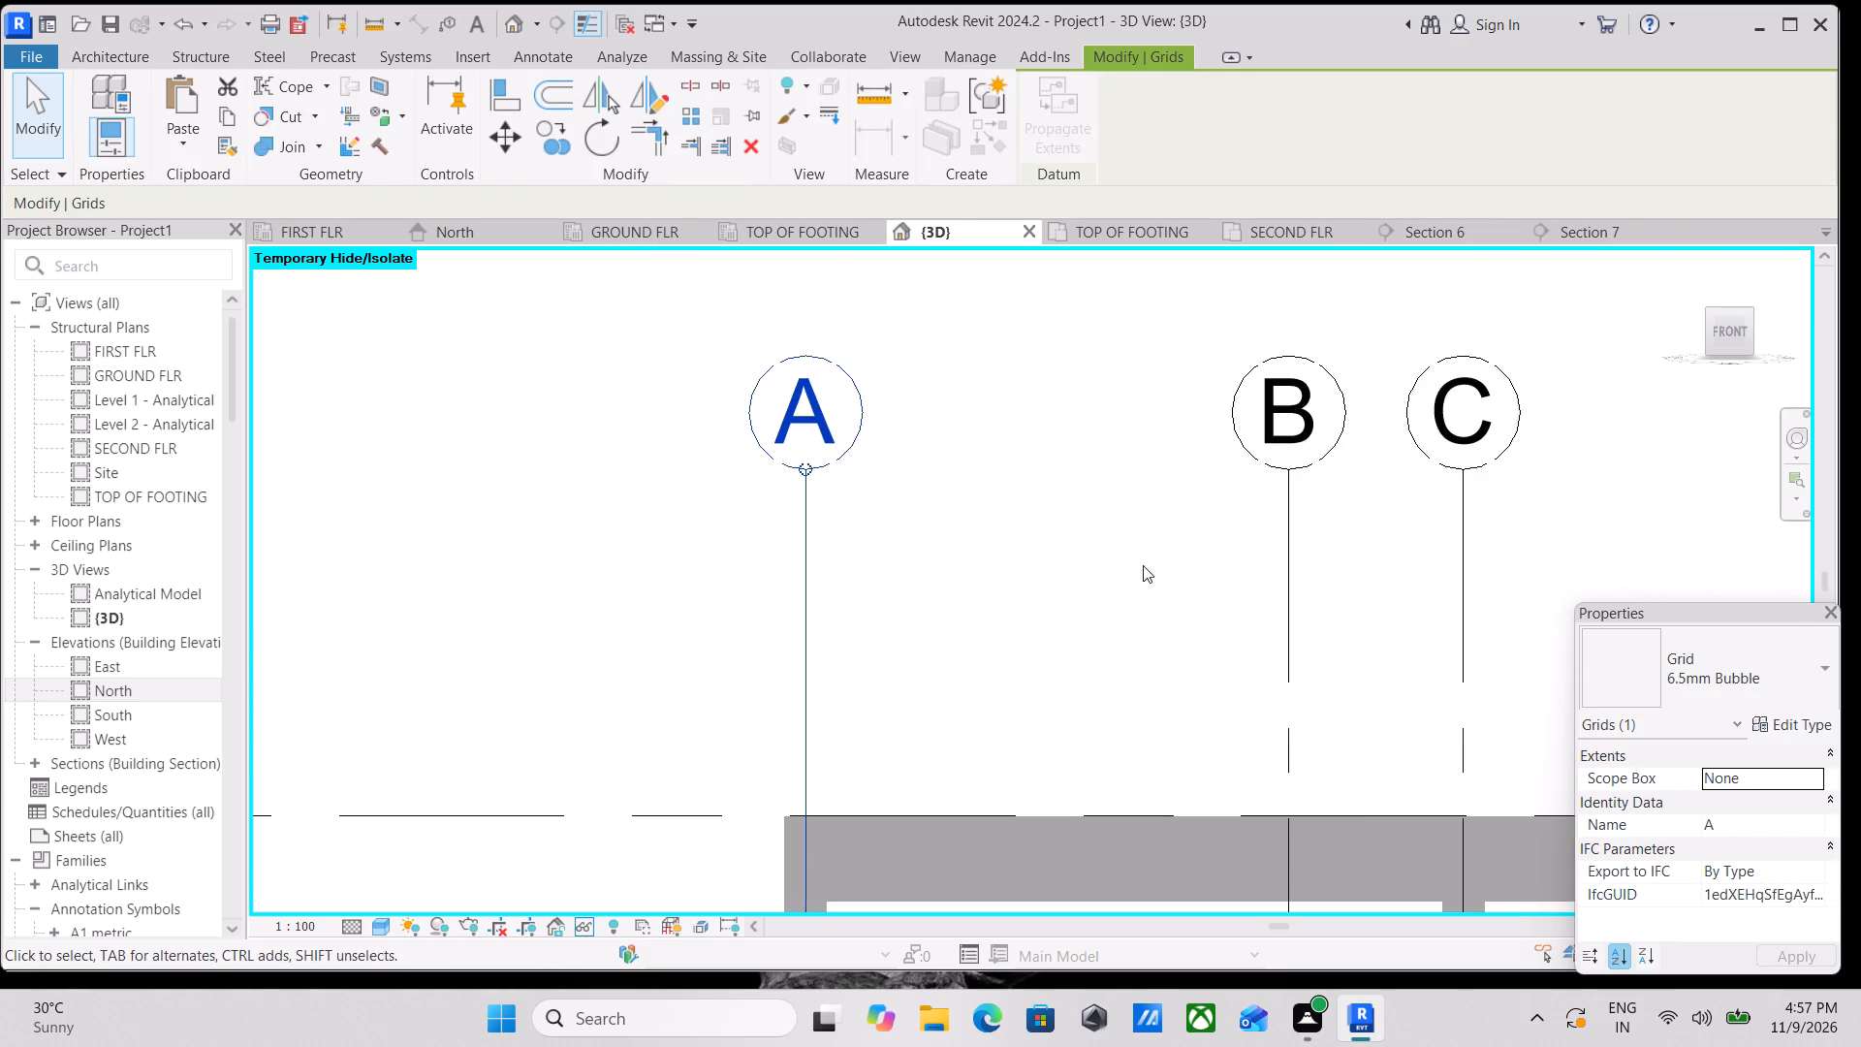
scroll(1177, 563, down, 2)
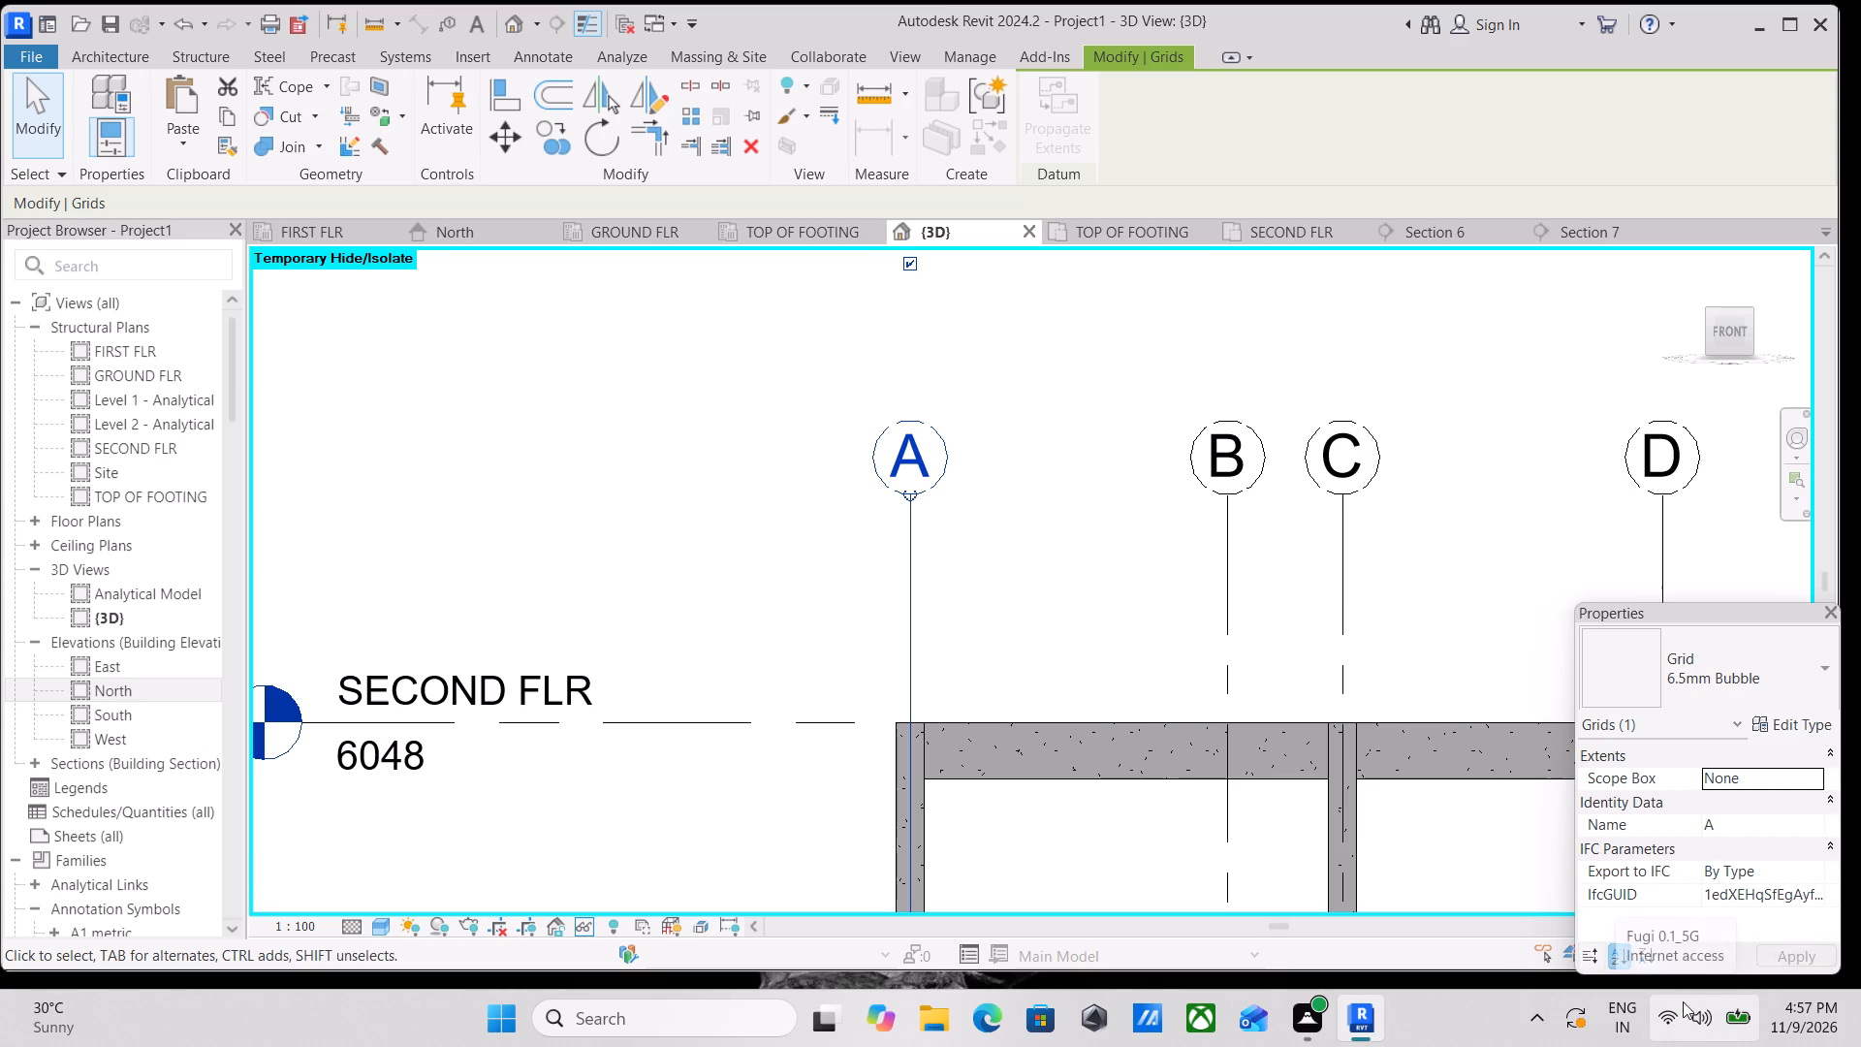
scroll(659, 221, down, 4)
scroll(994, 480, down, 1)
middle_drag(994, 480, 772, 413)
scroll(772, 413, up, 1)
scroll(910, 440, down, 2)
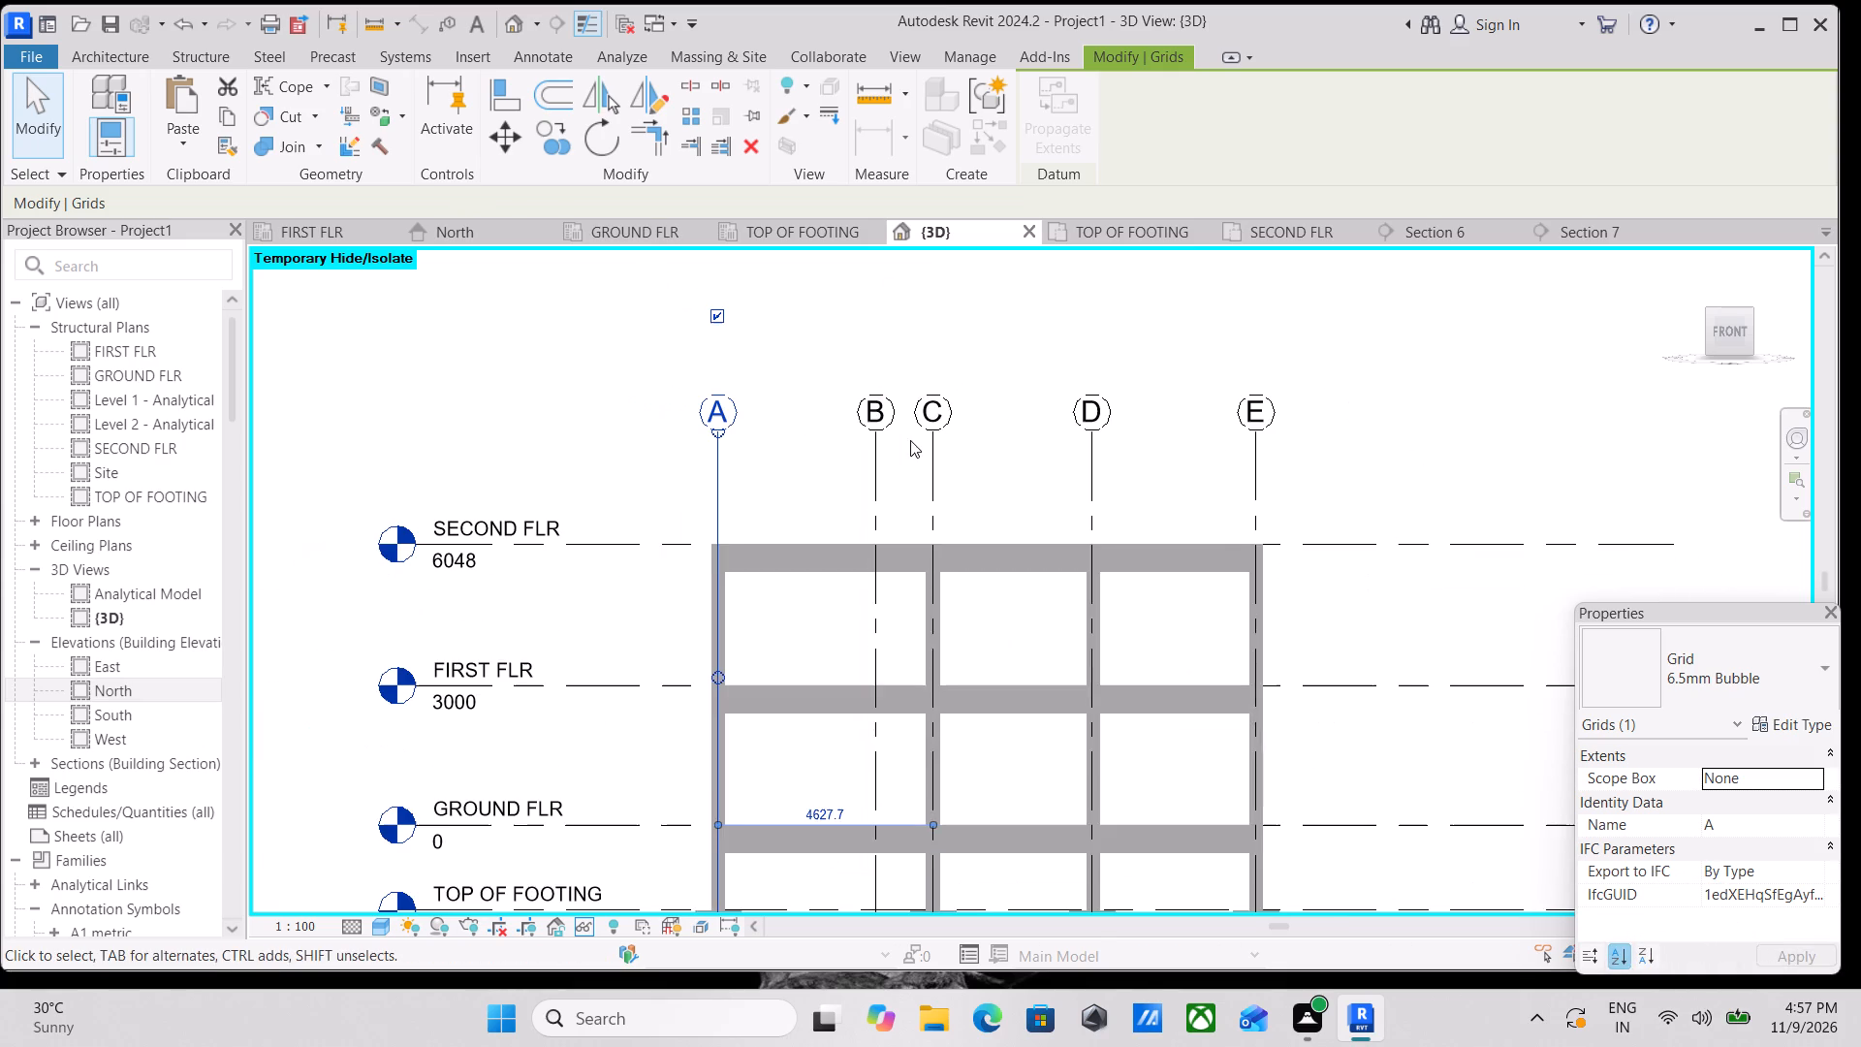
Switch to the GROUND FLR structural plan.
click(636, 230)
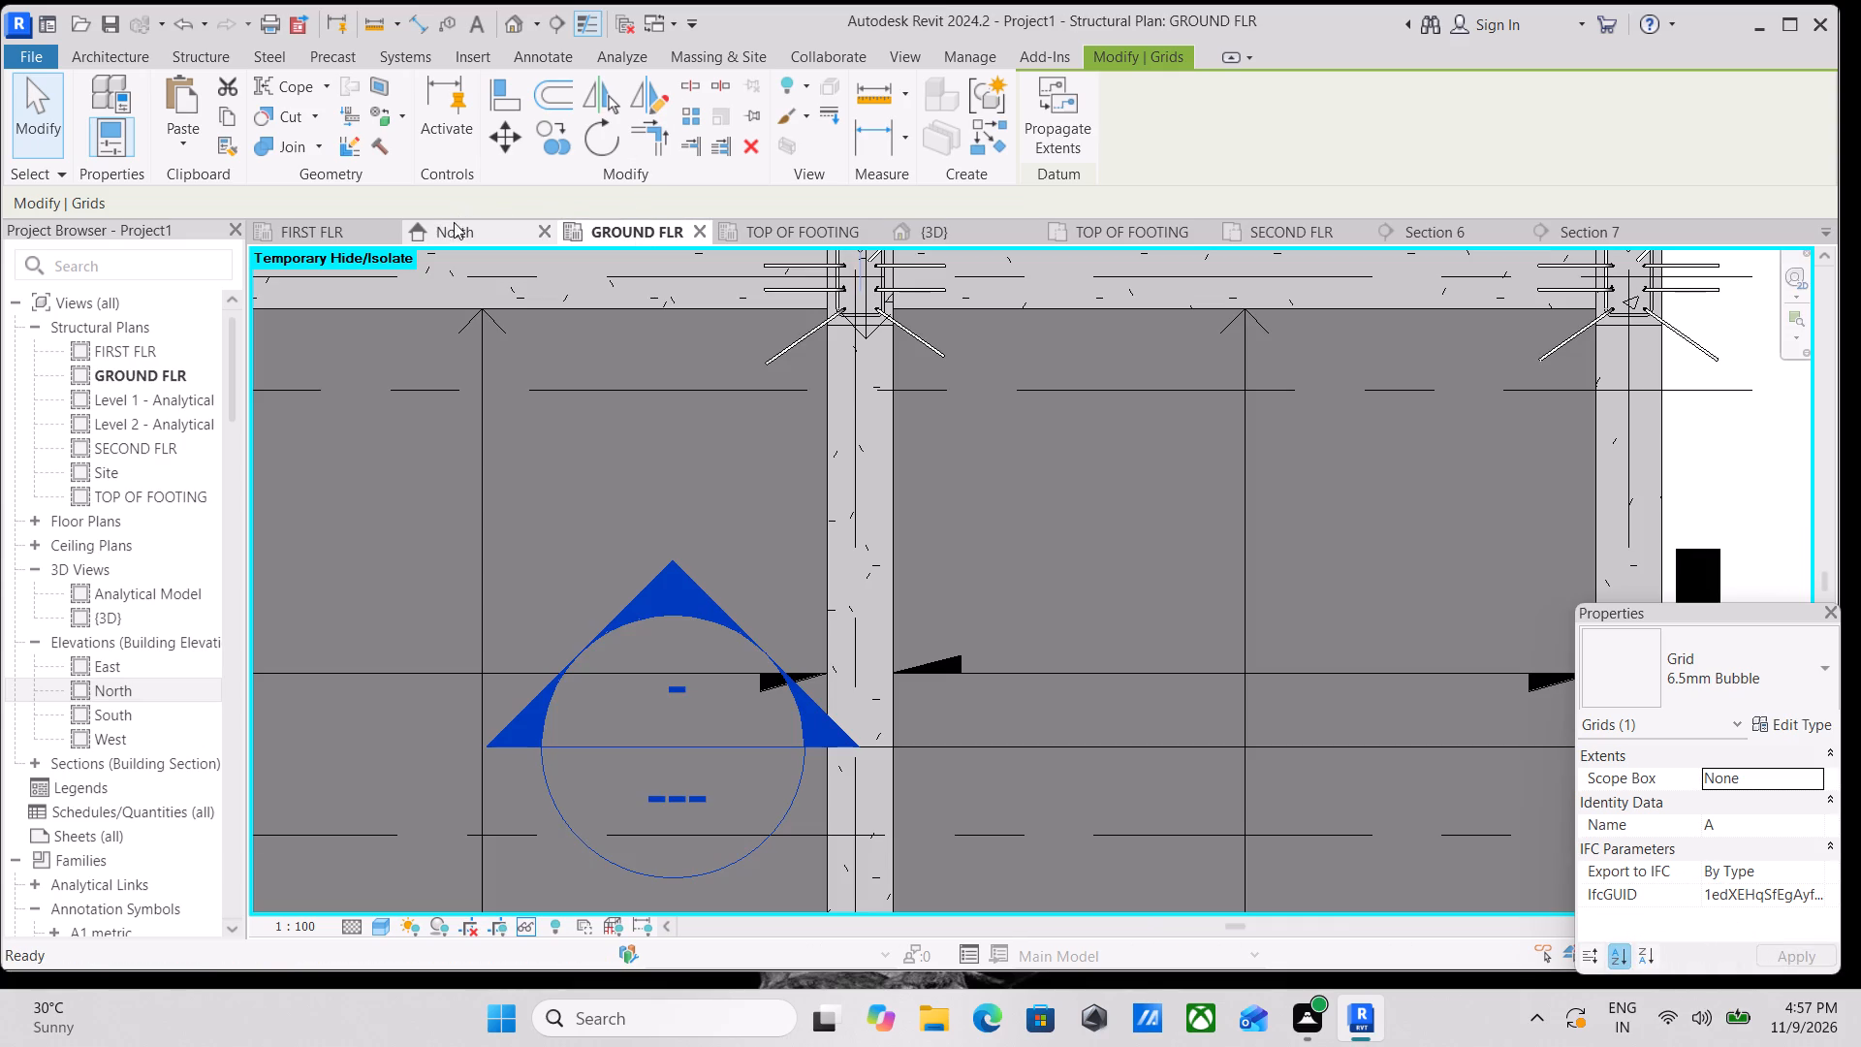
Look through the FIRST FLR, North, GROUND FLR, TOP OF FOOTING, 3D and SECOND FLR views to compare grid A's extents.
click(450, 228)
click(291, 232)
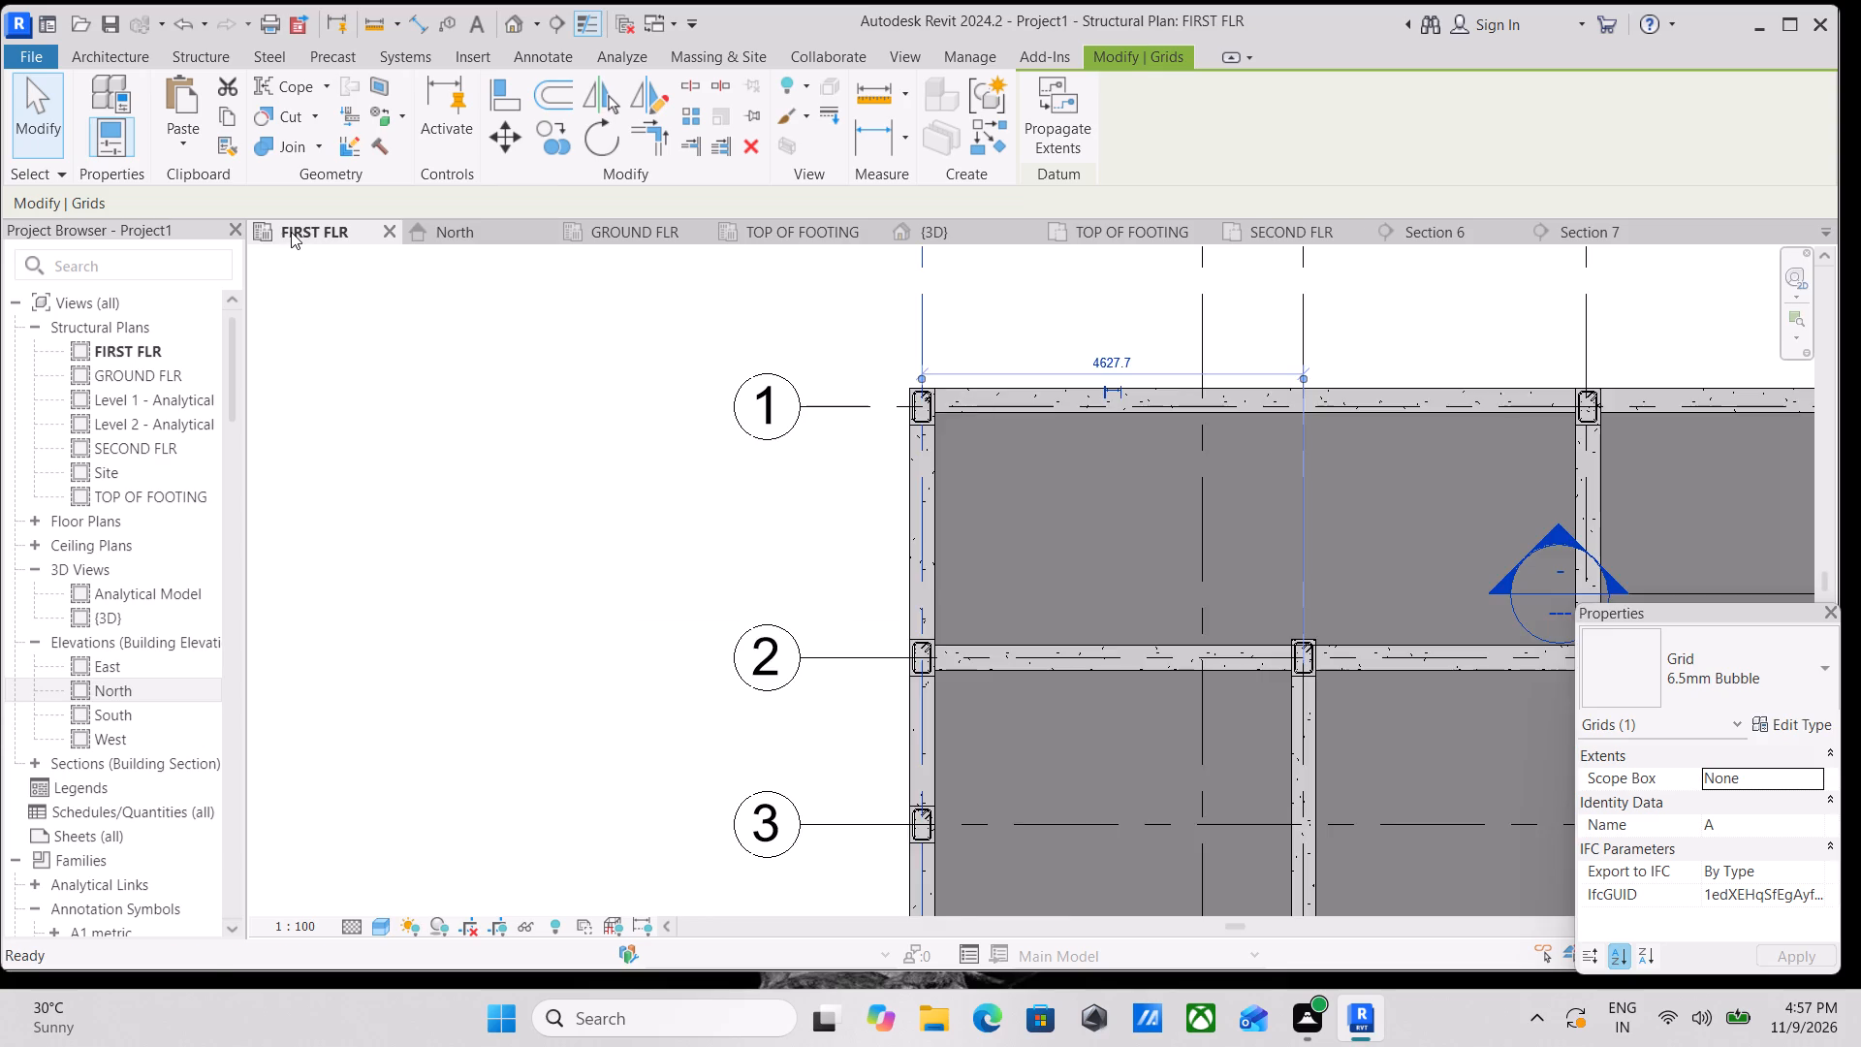
scroll(309, 258, down, 3)
click(438, 228)
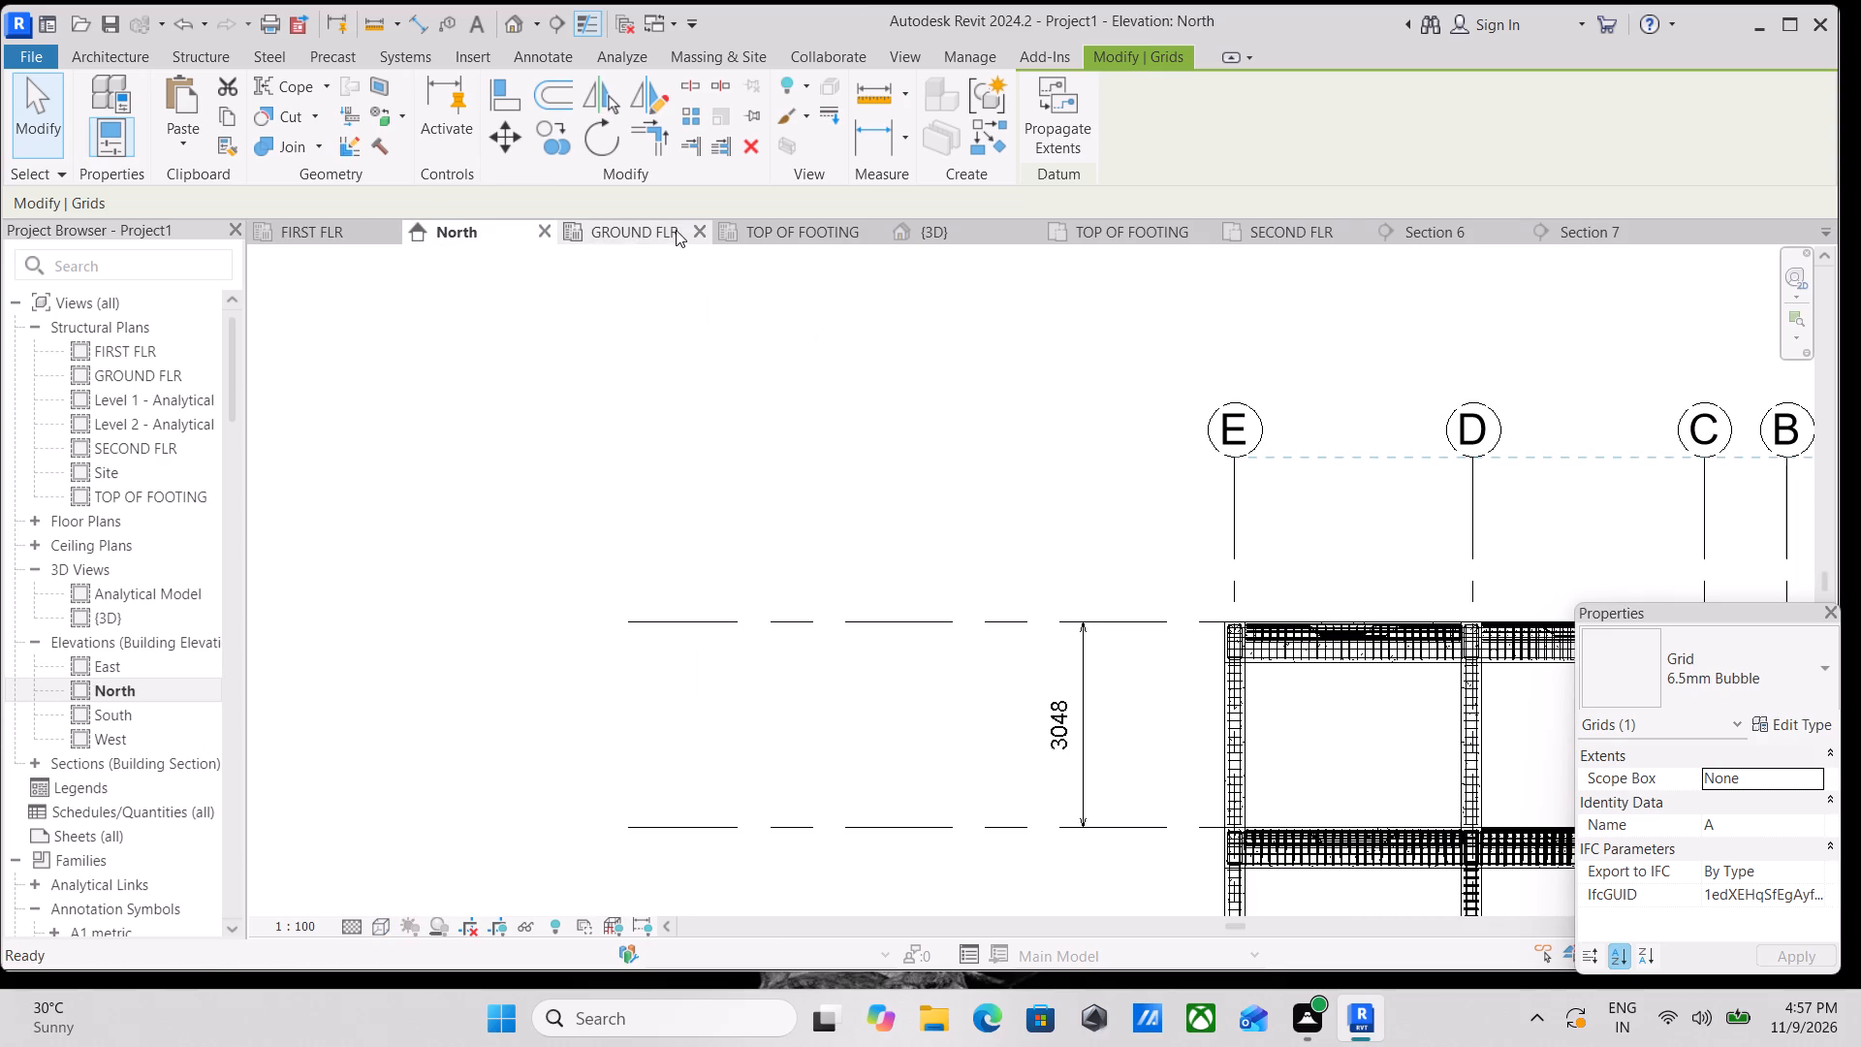
click(629, 226)
click(778, 235)
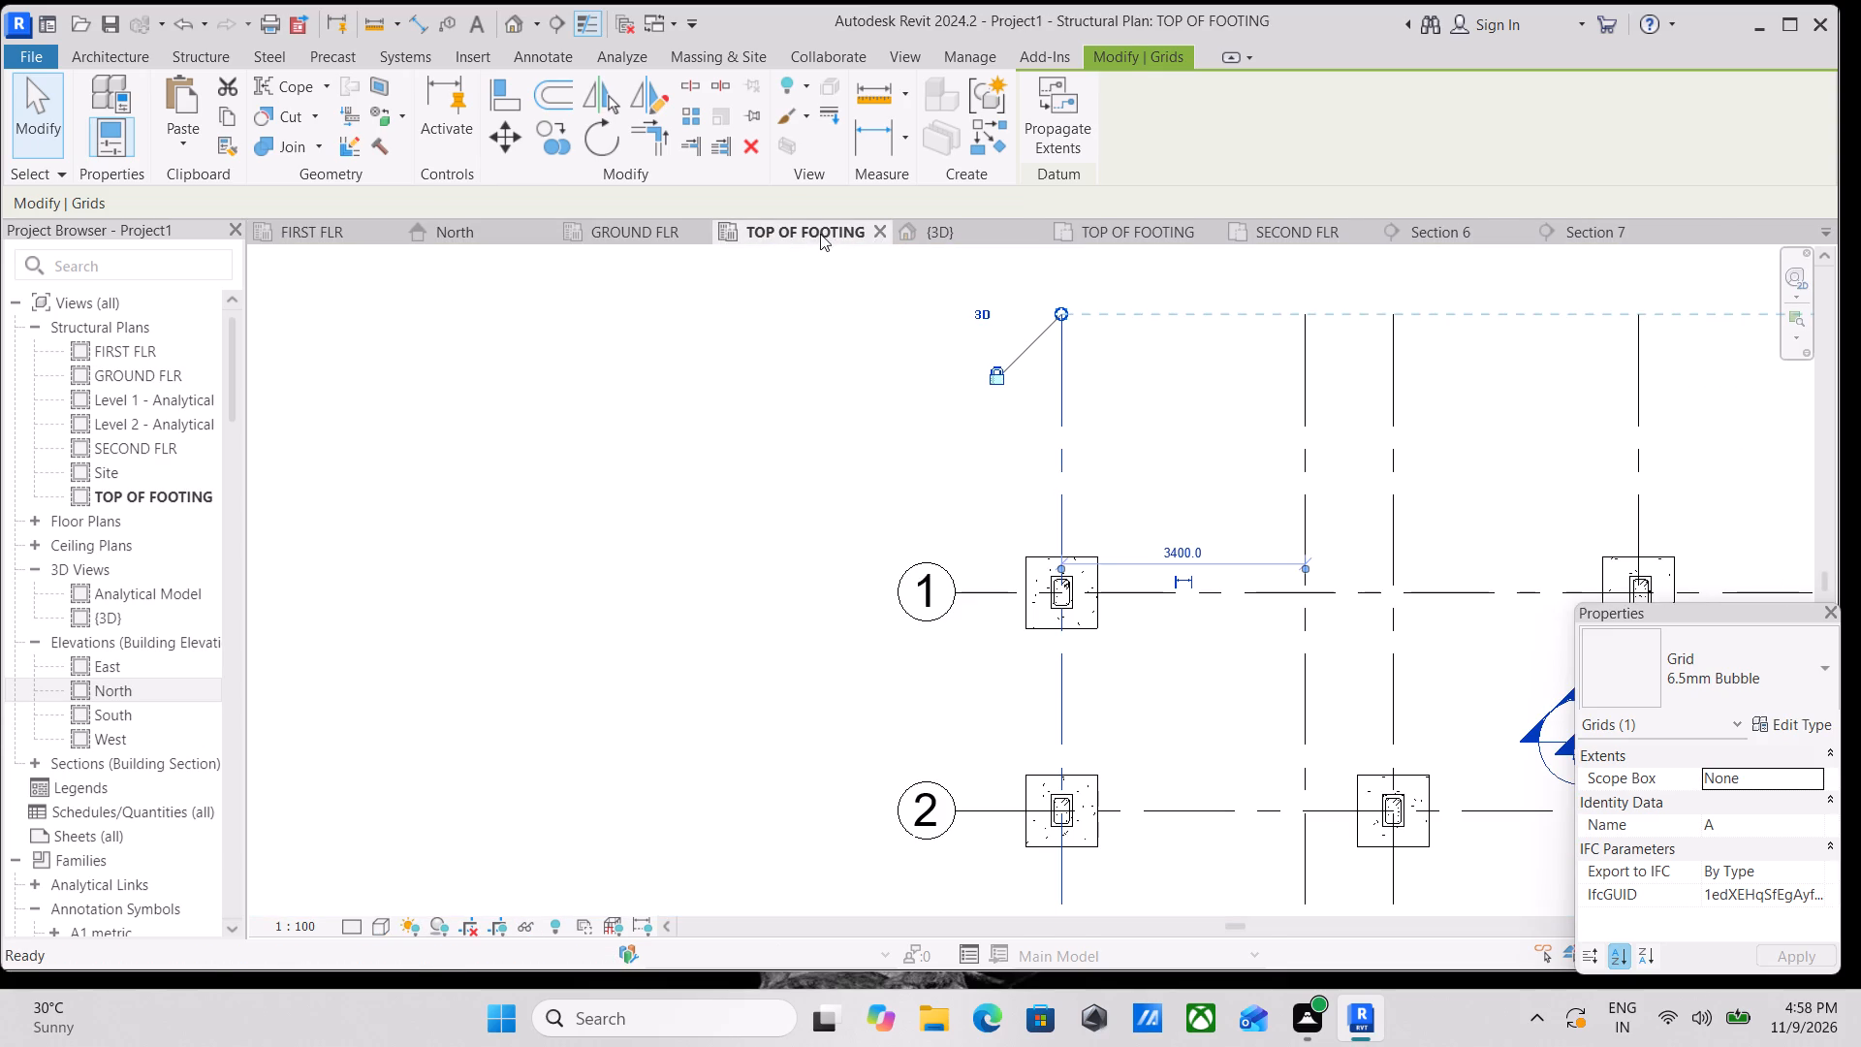
click(949, 232)
click(1092, 231)
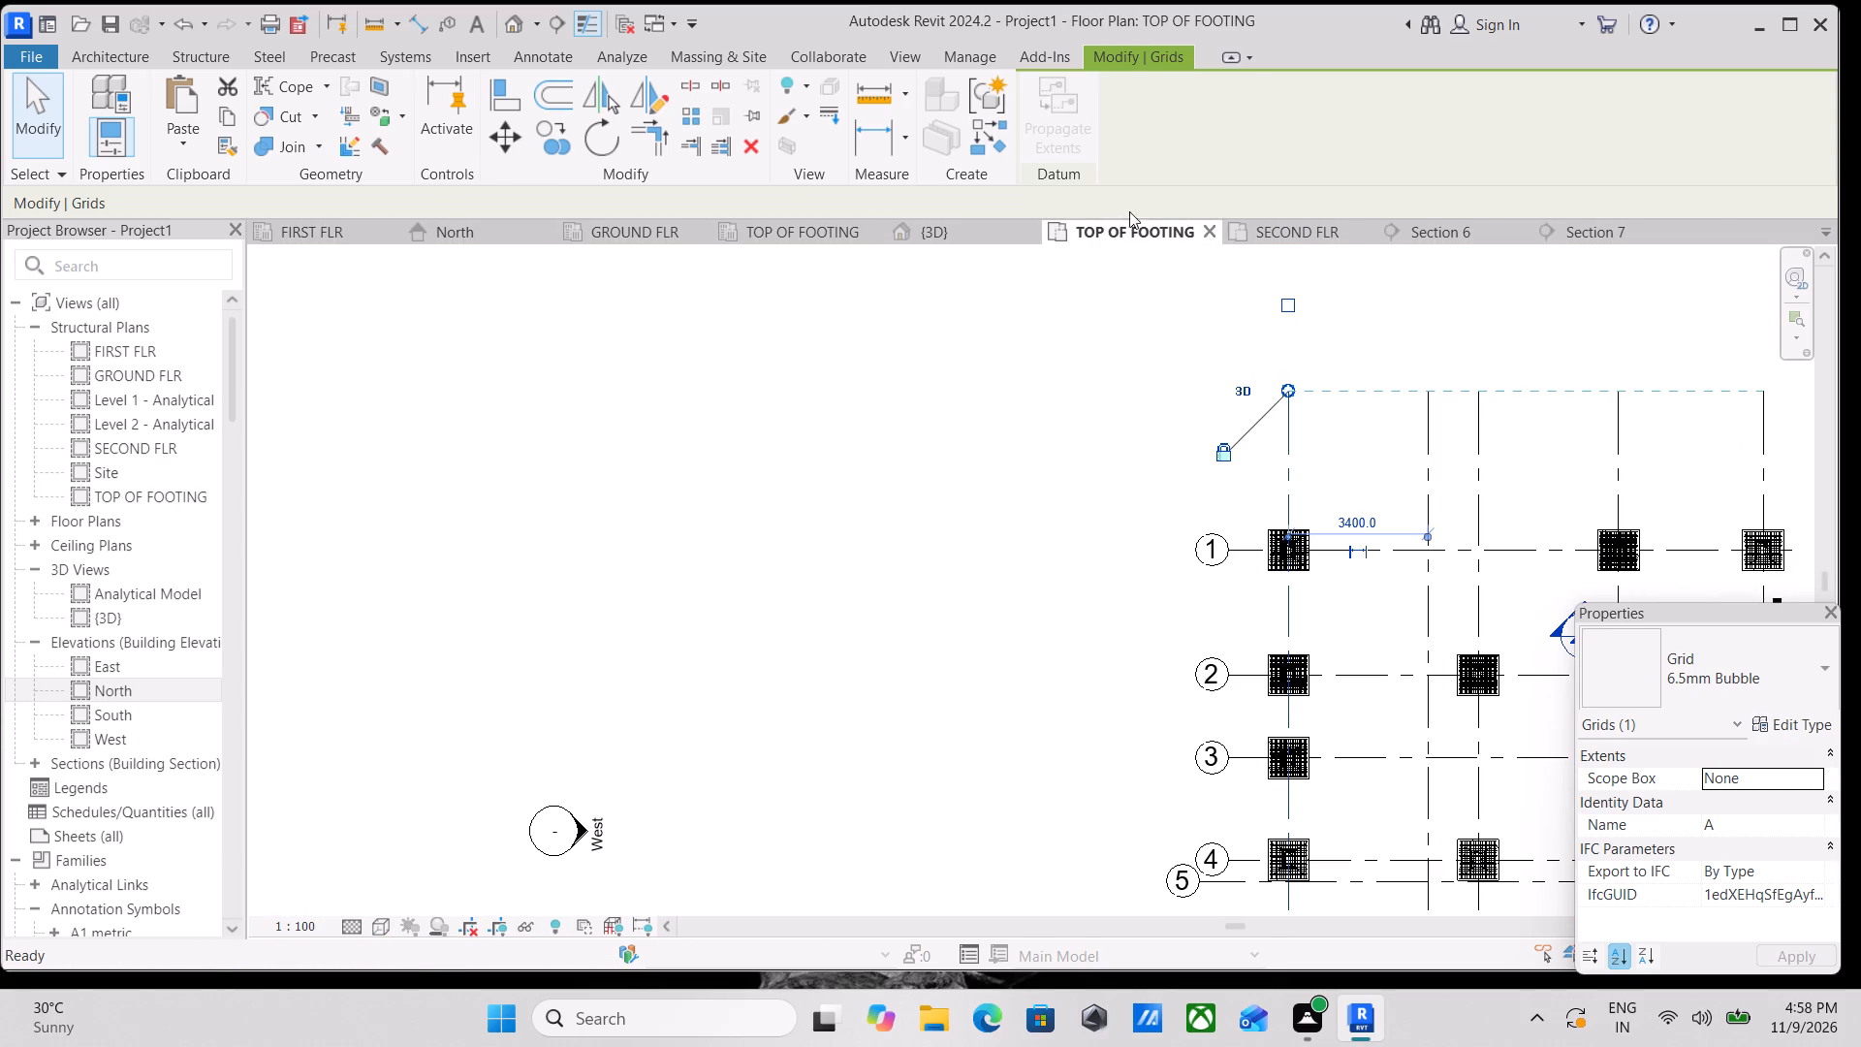
click(1247, 217)
click(1276, 221)
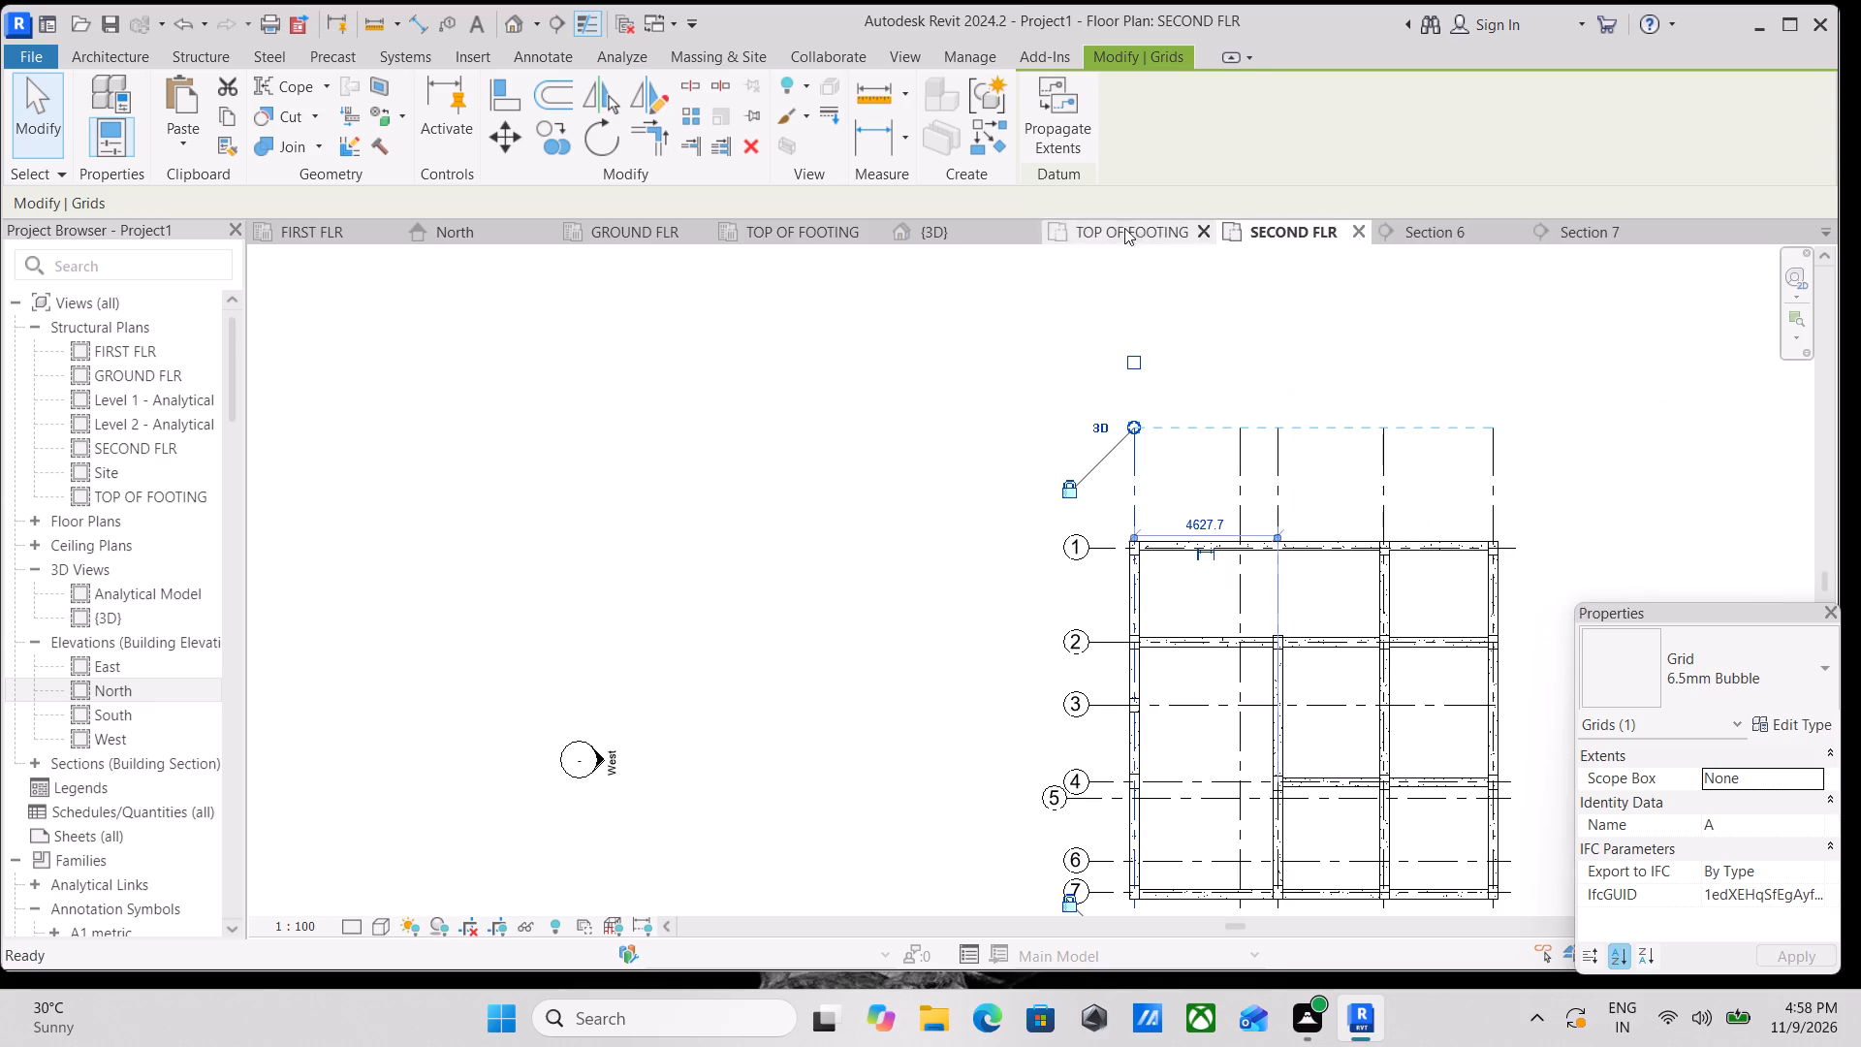
Recheck the FIRST FLR plan, the North elevation and the GROUND FLR structural plan.
click(302, 236)
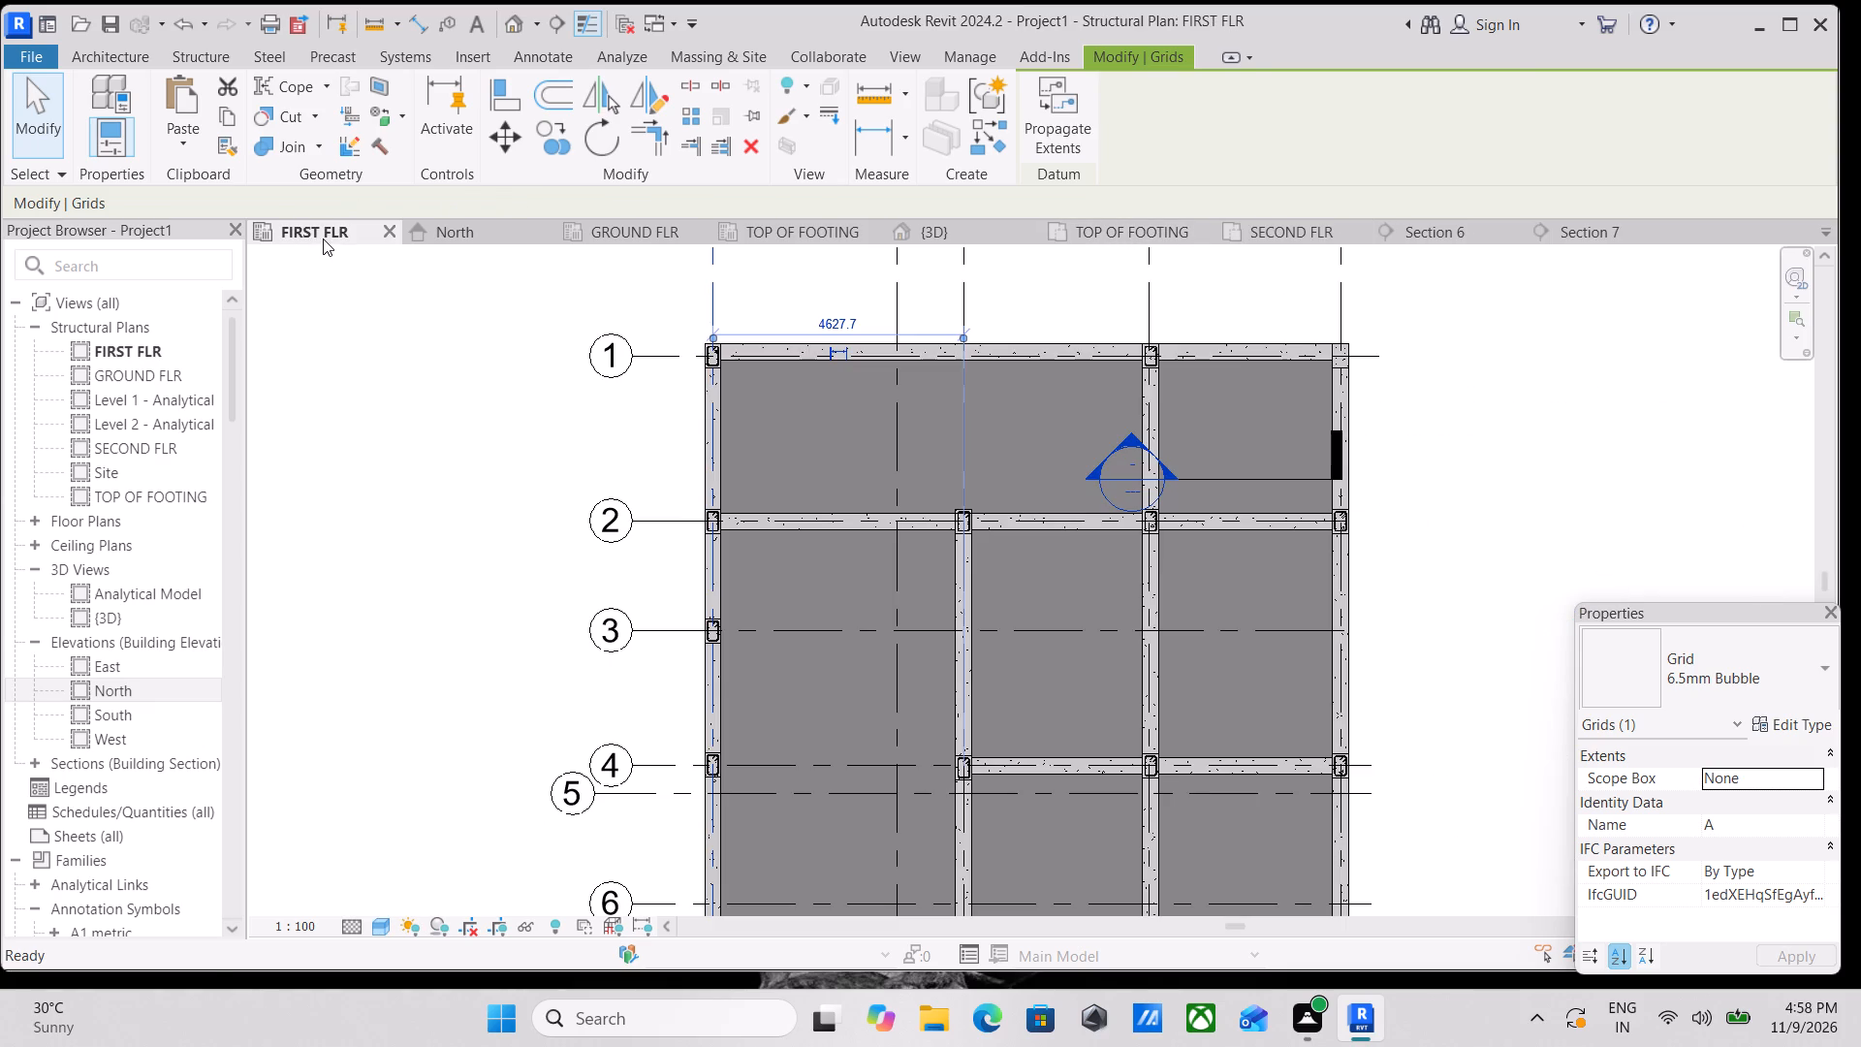
scroll(403, 202, up, 2)
click(470, 227)
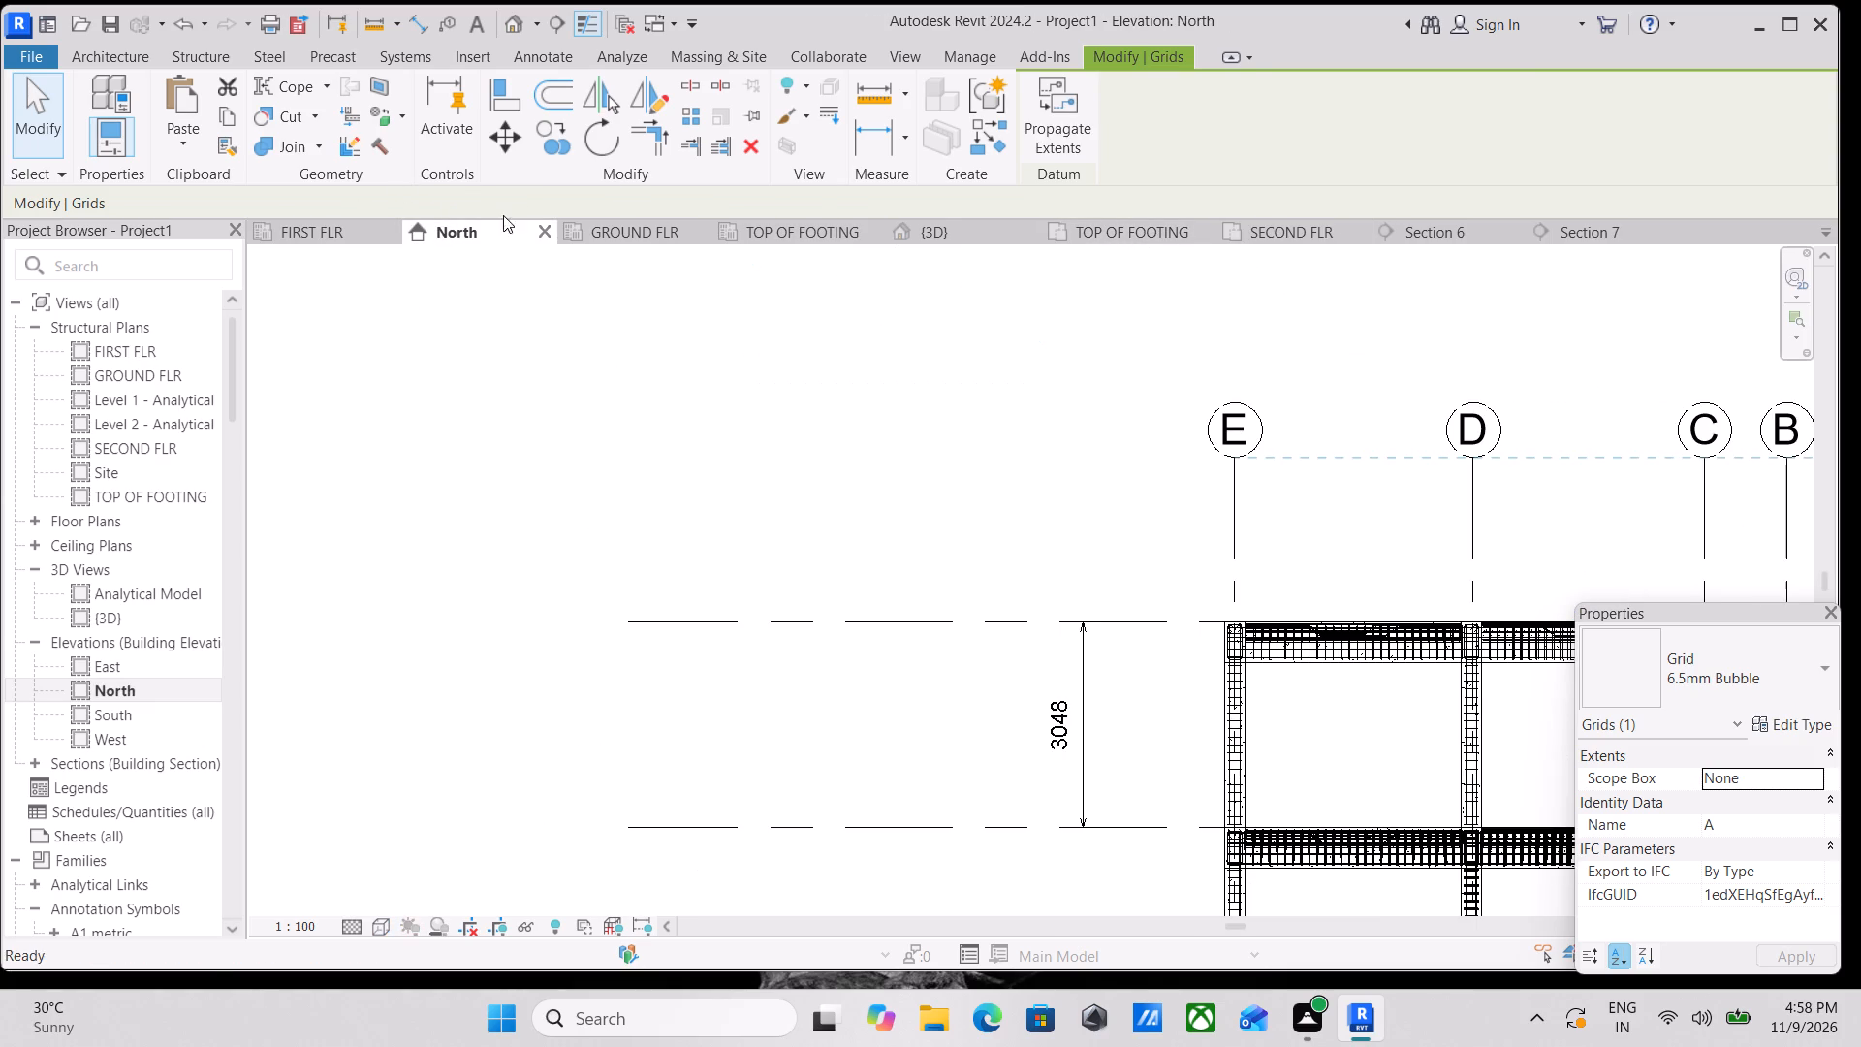
scroll(842, 395, down, 3)
middle_drag(884, 402, 624, 411)
scroll(621, 409, up, 1)
click(641, 233)
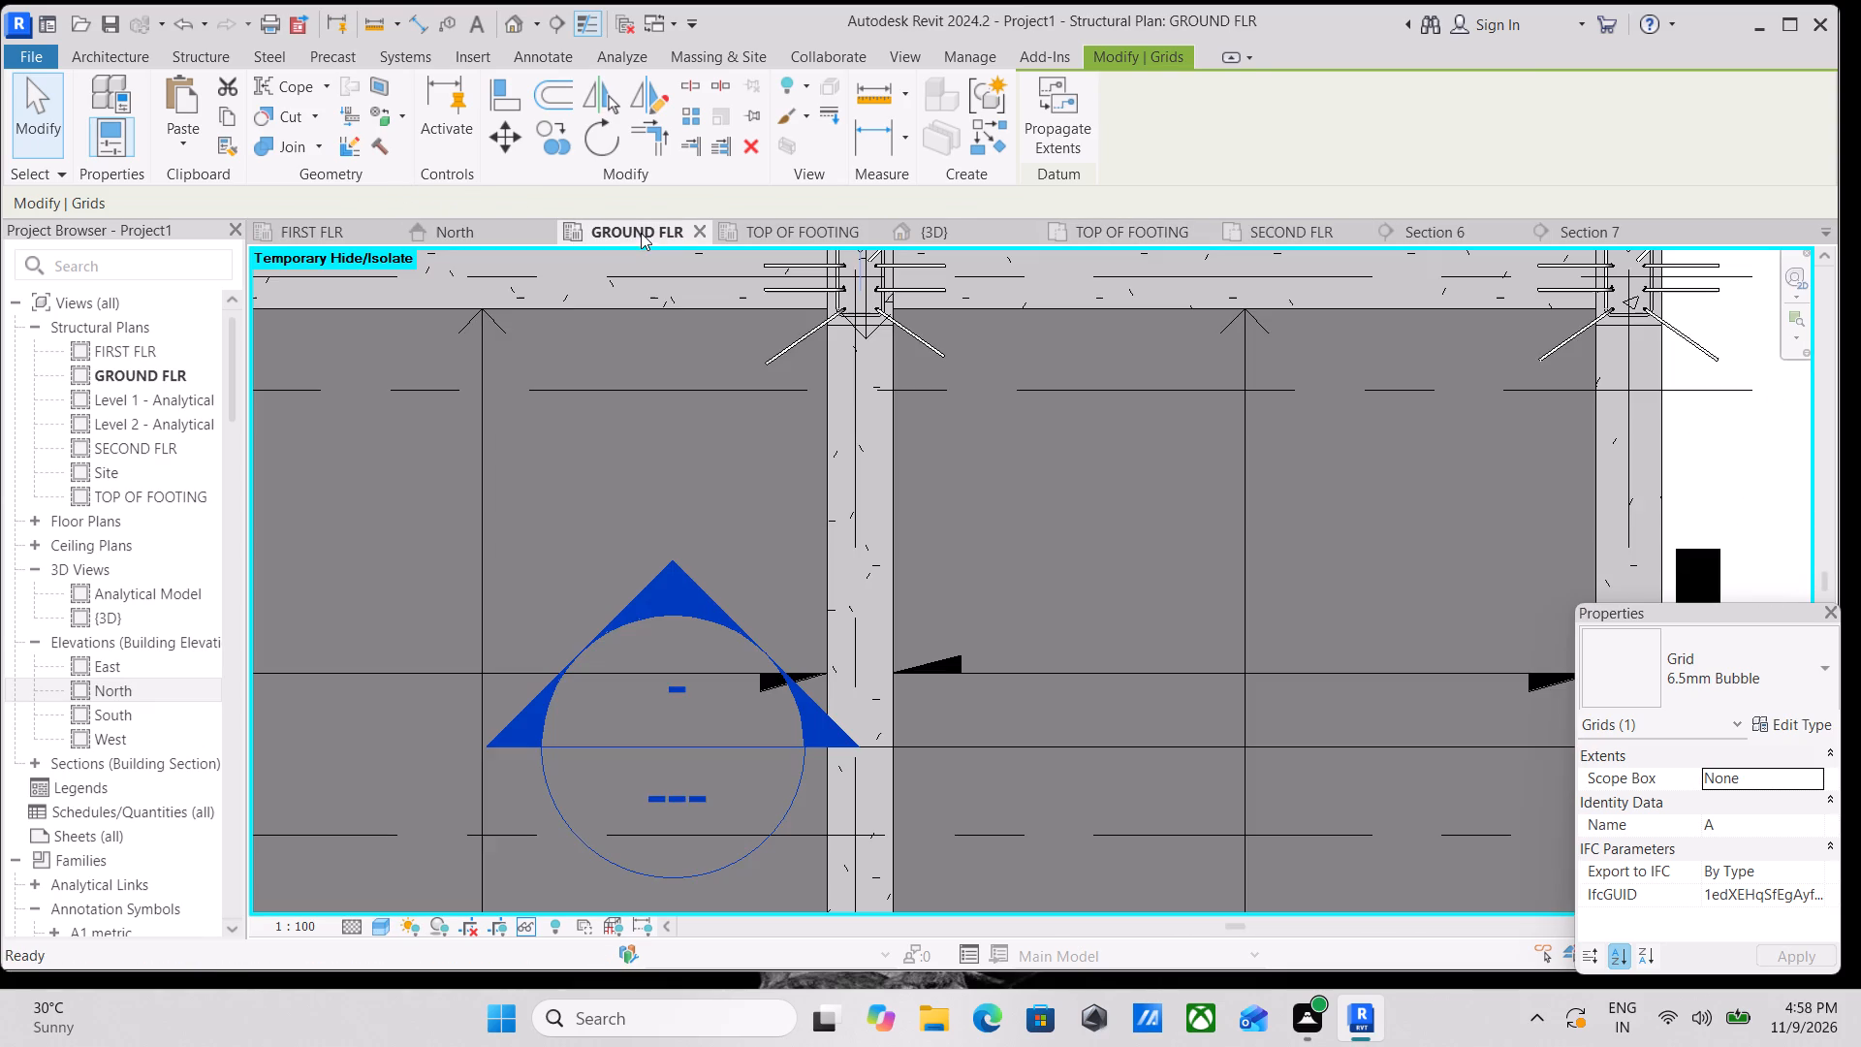
scroll(538, 237, down, 3)
middle_drag(546, 261, 615, 363)
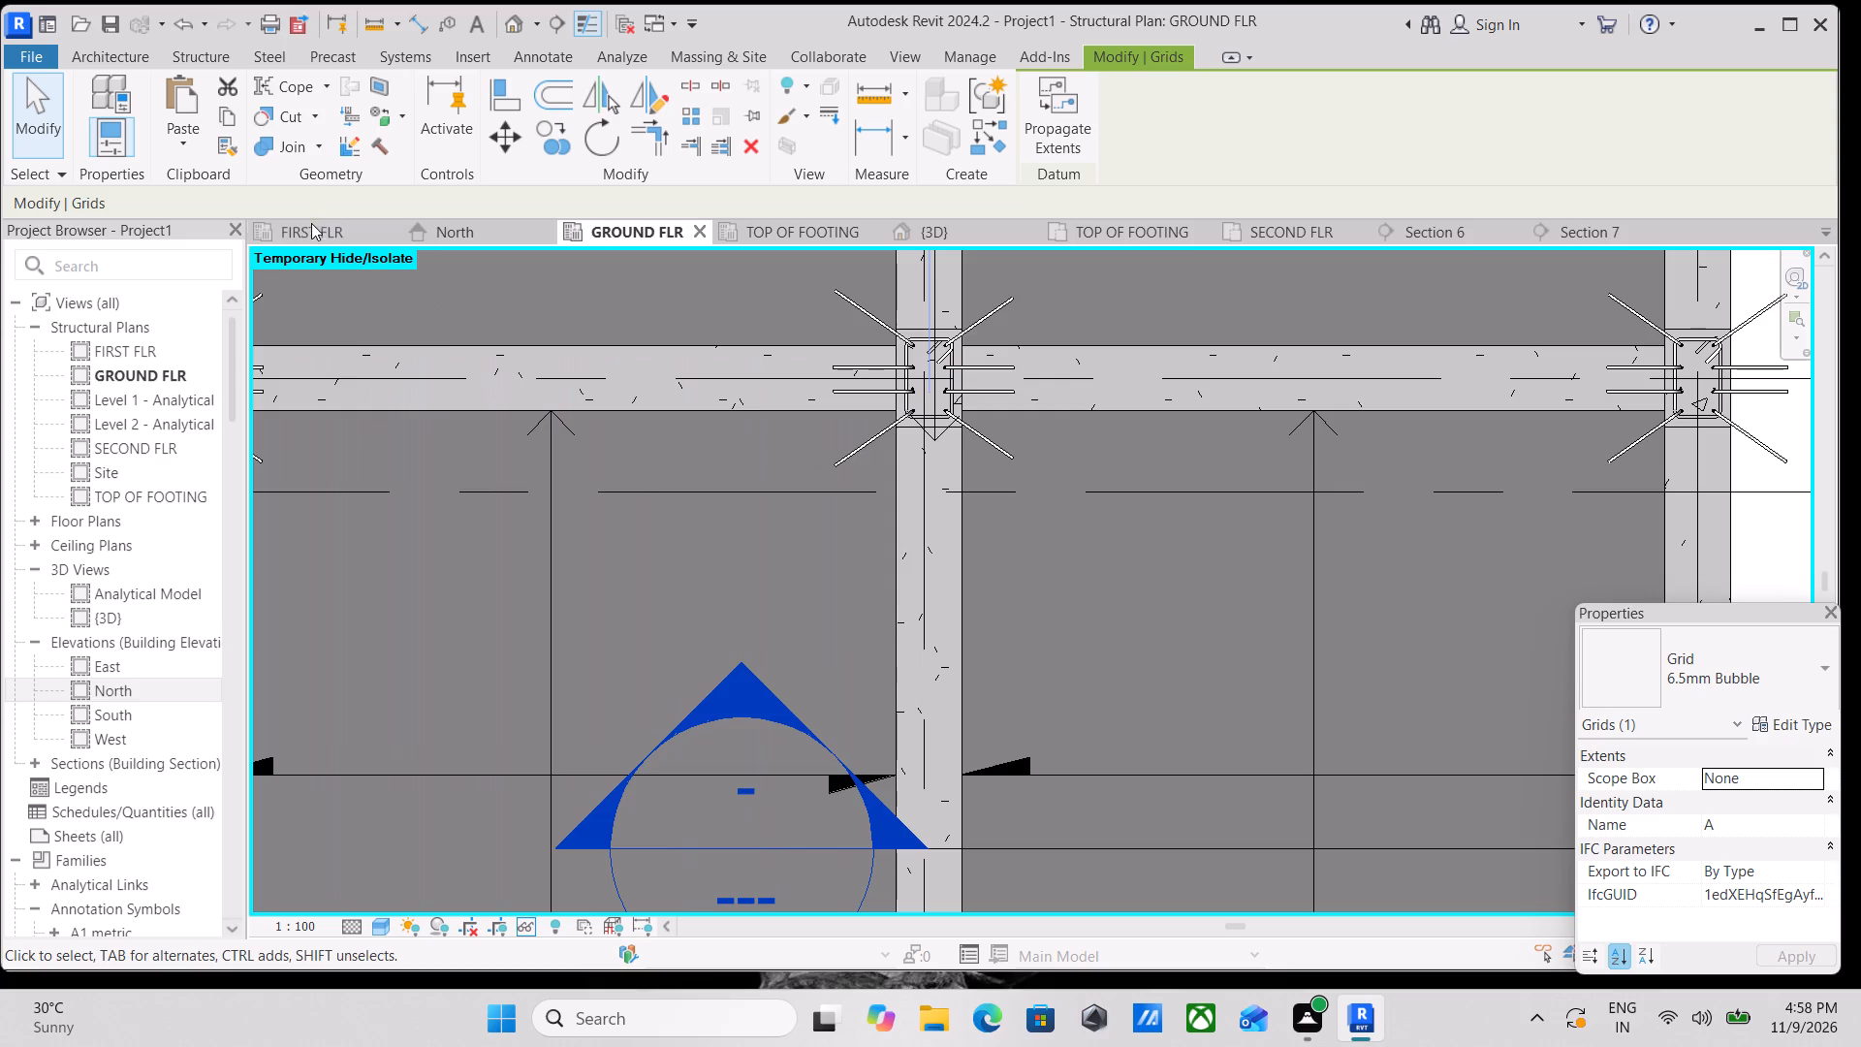
Examine the whole FIRST FLR structural plan, including grids 1 to 7 and A to E around the frame.
click(311, 226)
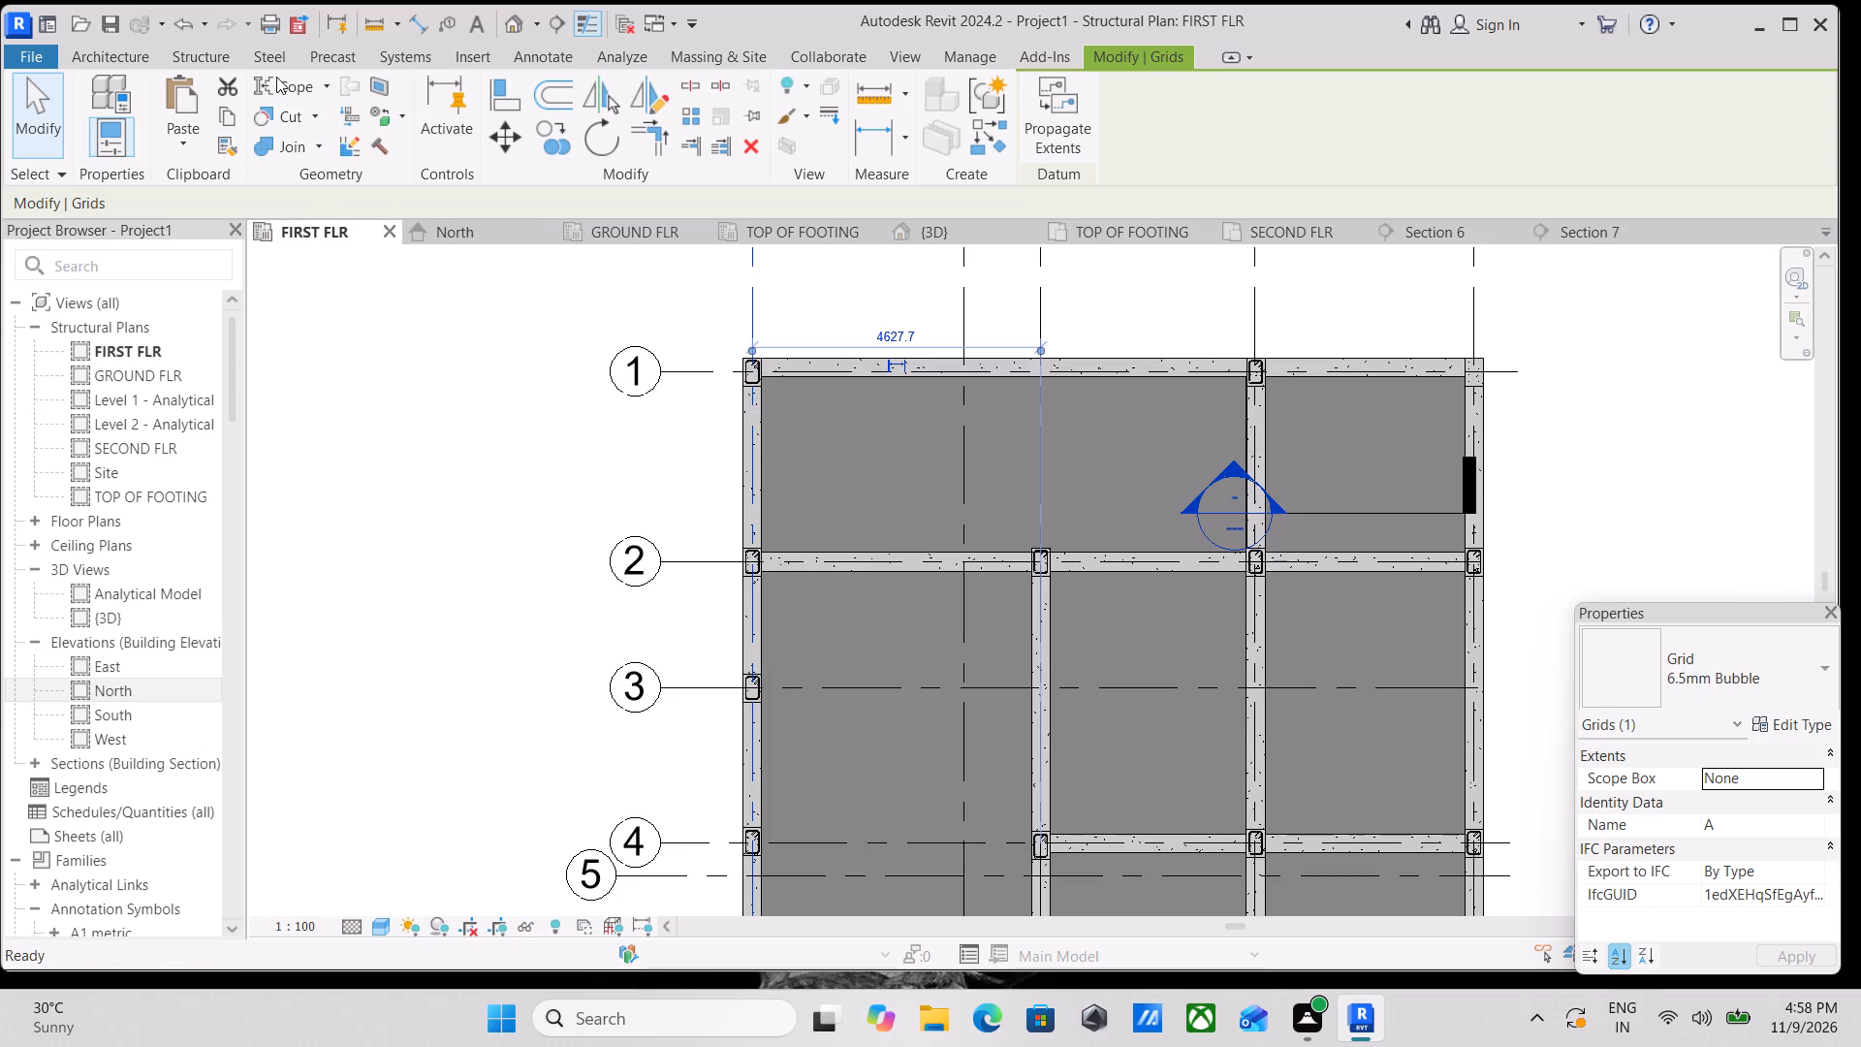
click(206, 55)
scroll(899, 228, down, 1)
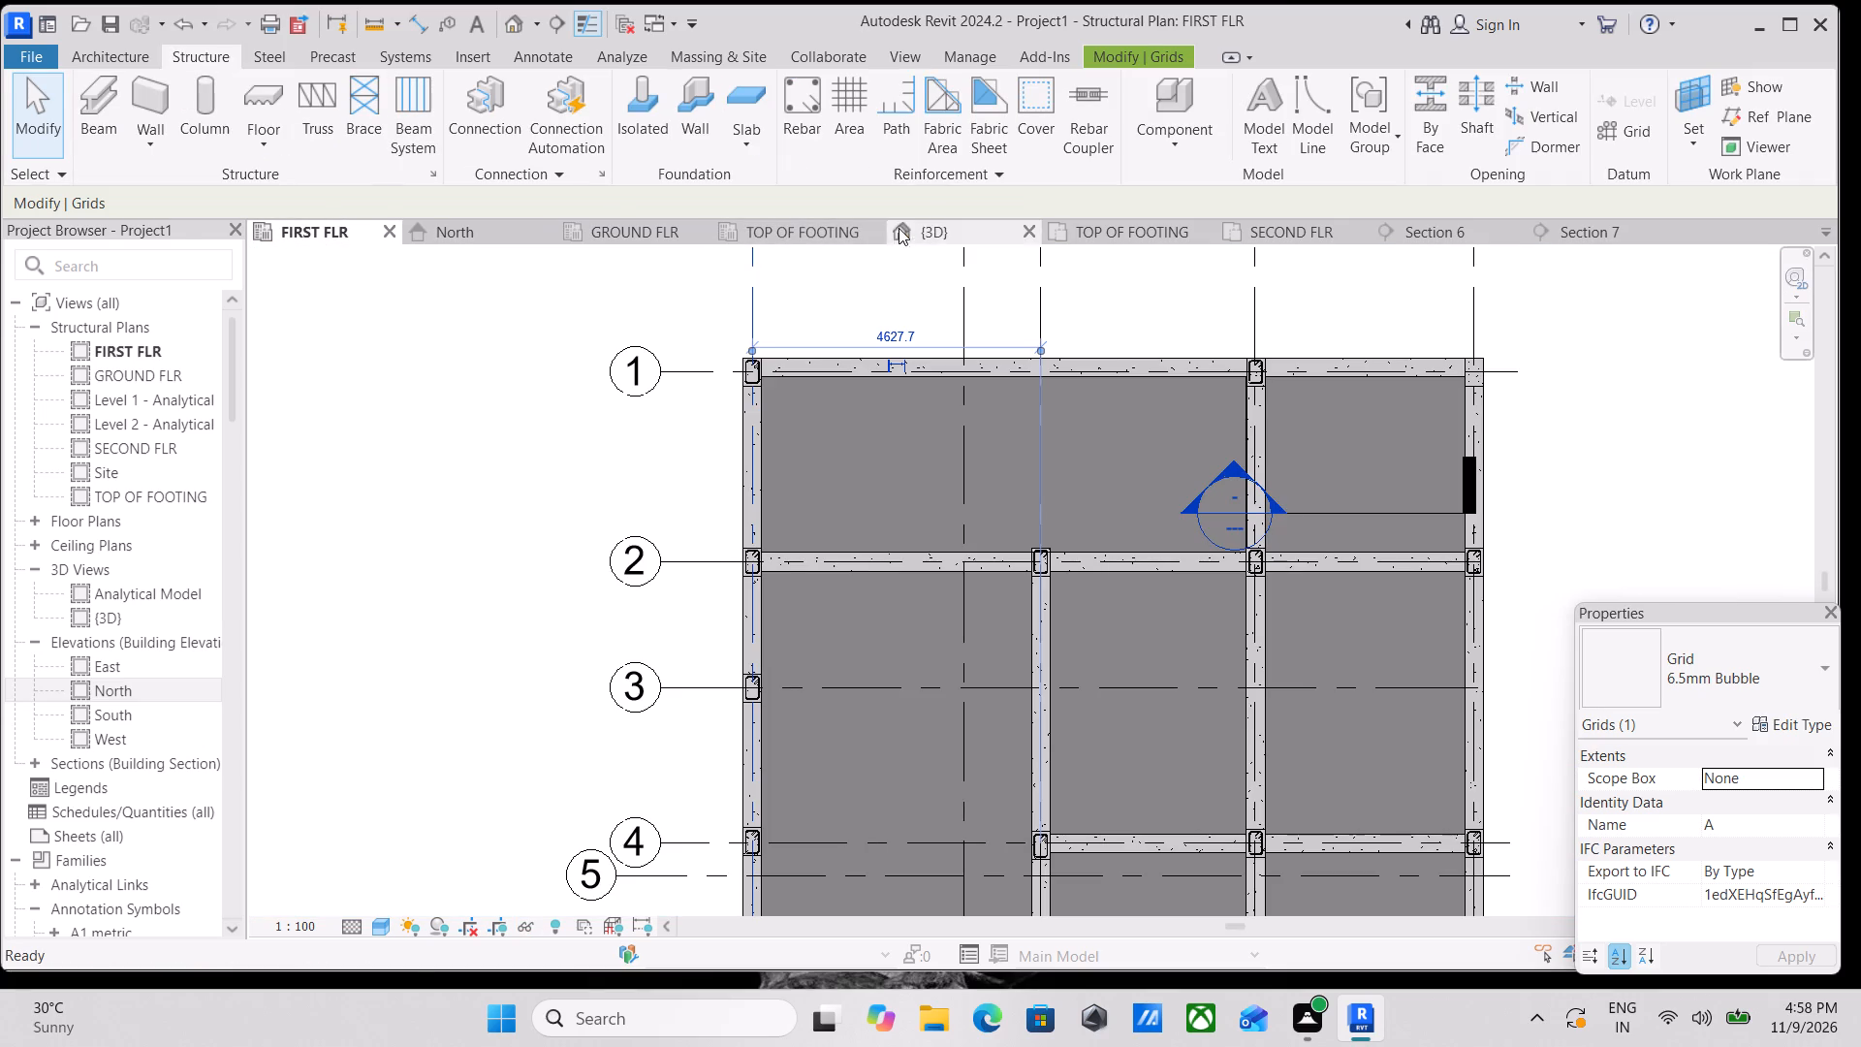
scroll(899, 228, down, 1)
scroll(1117, 423, down, 2)
middle_drag(1118, 423, 862, 361)
scroll(860, 359, up, 1)
scroll(1107, 379, down, 3)
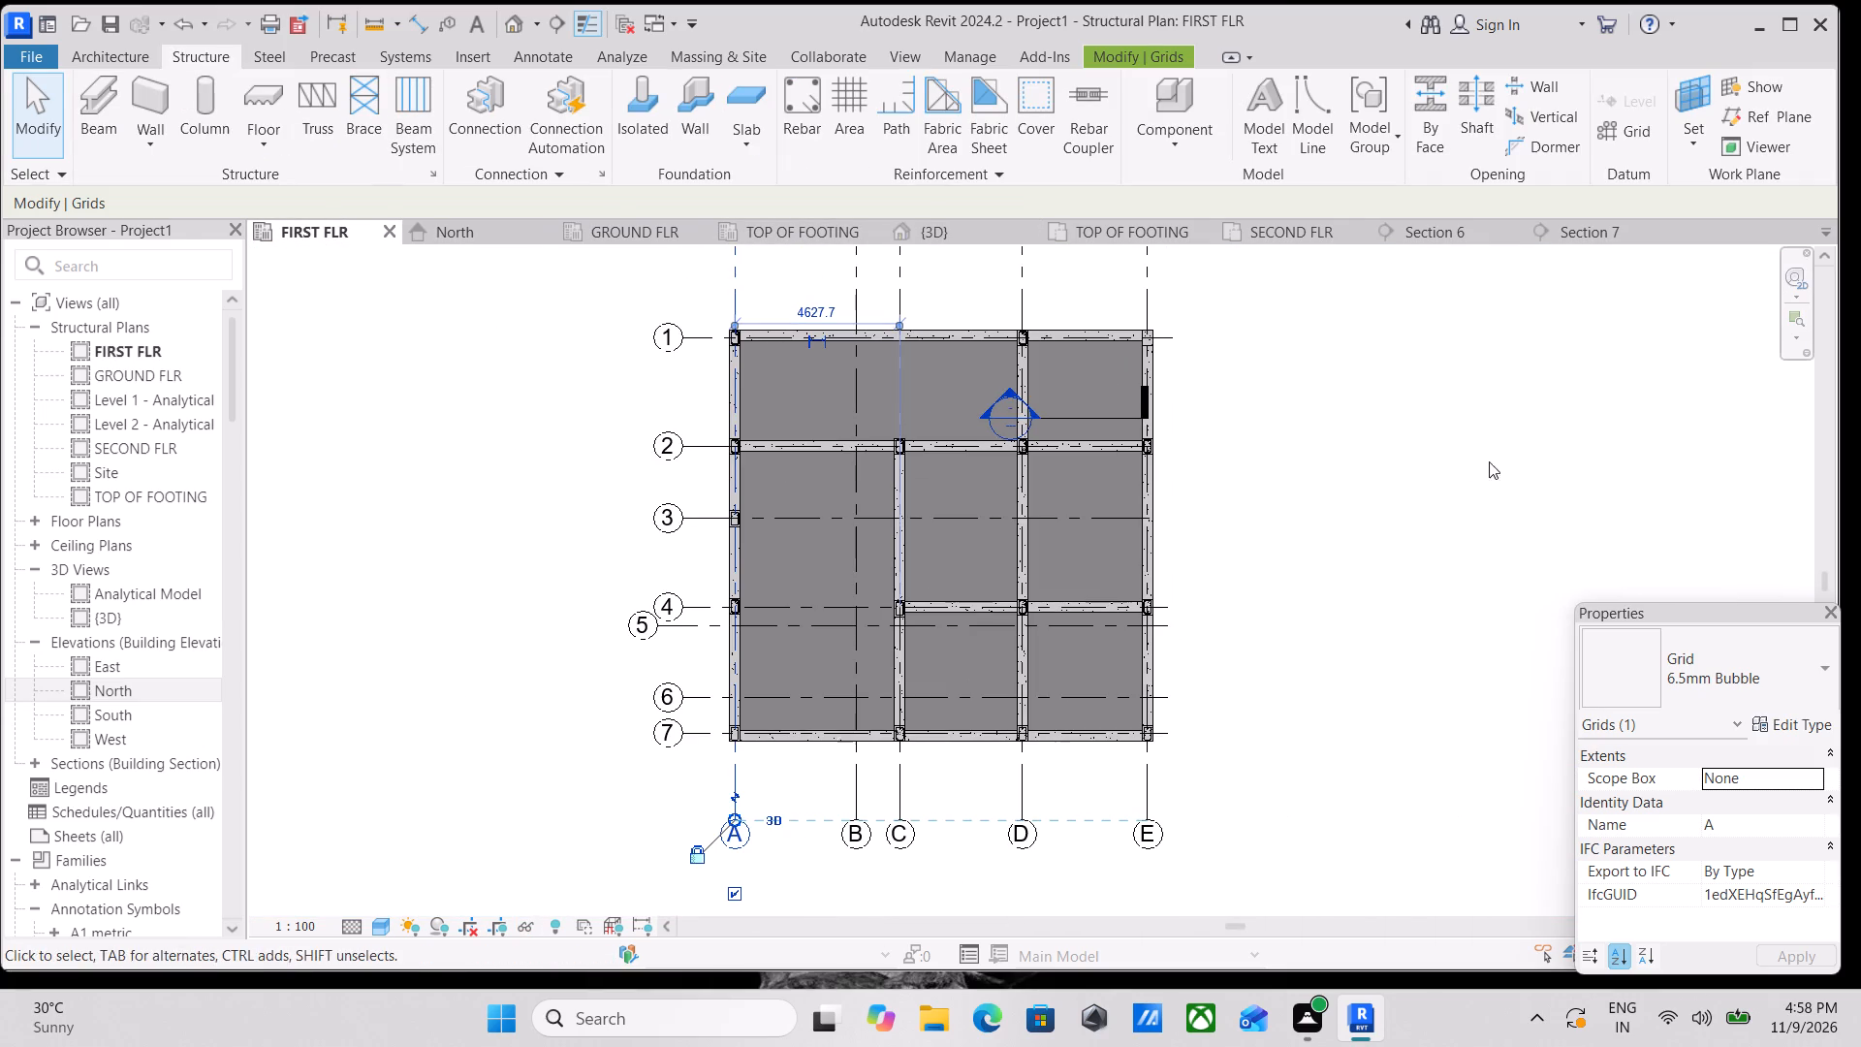
scroll(1647, 432, down, 6)
middle_drag(1434, 506, 1118, 518)
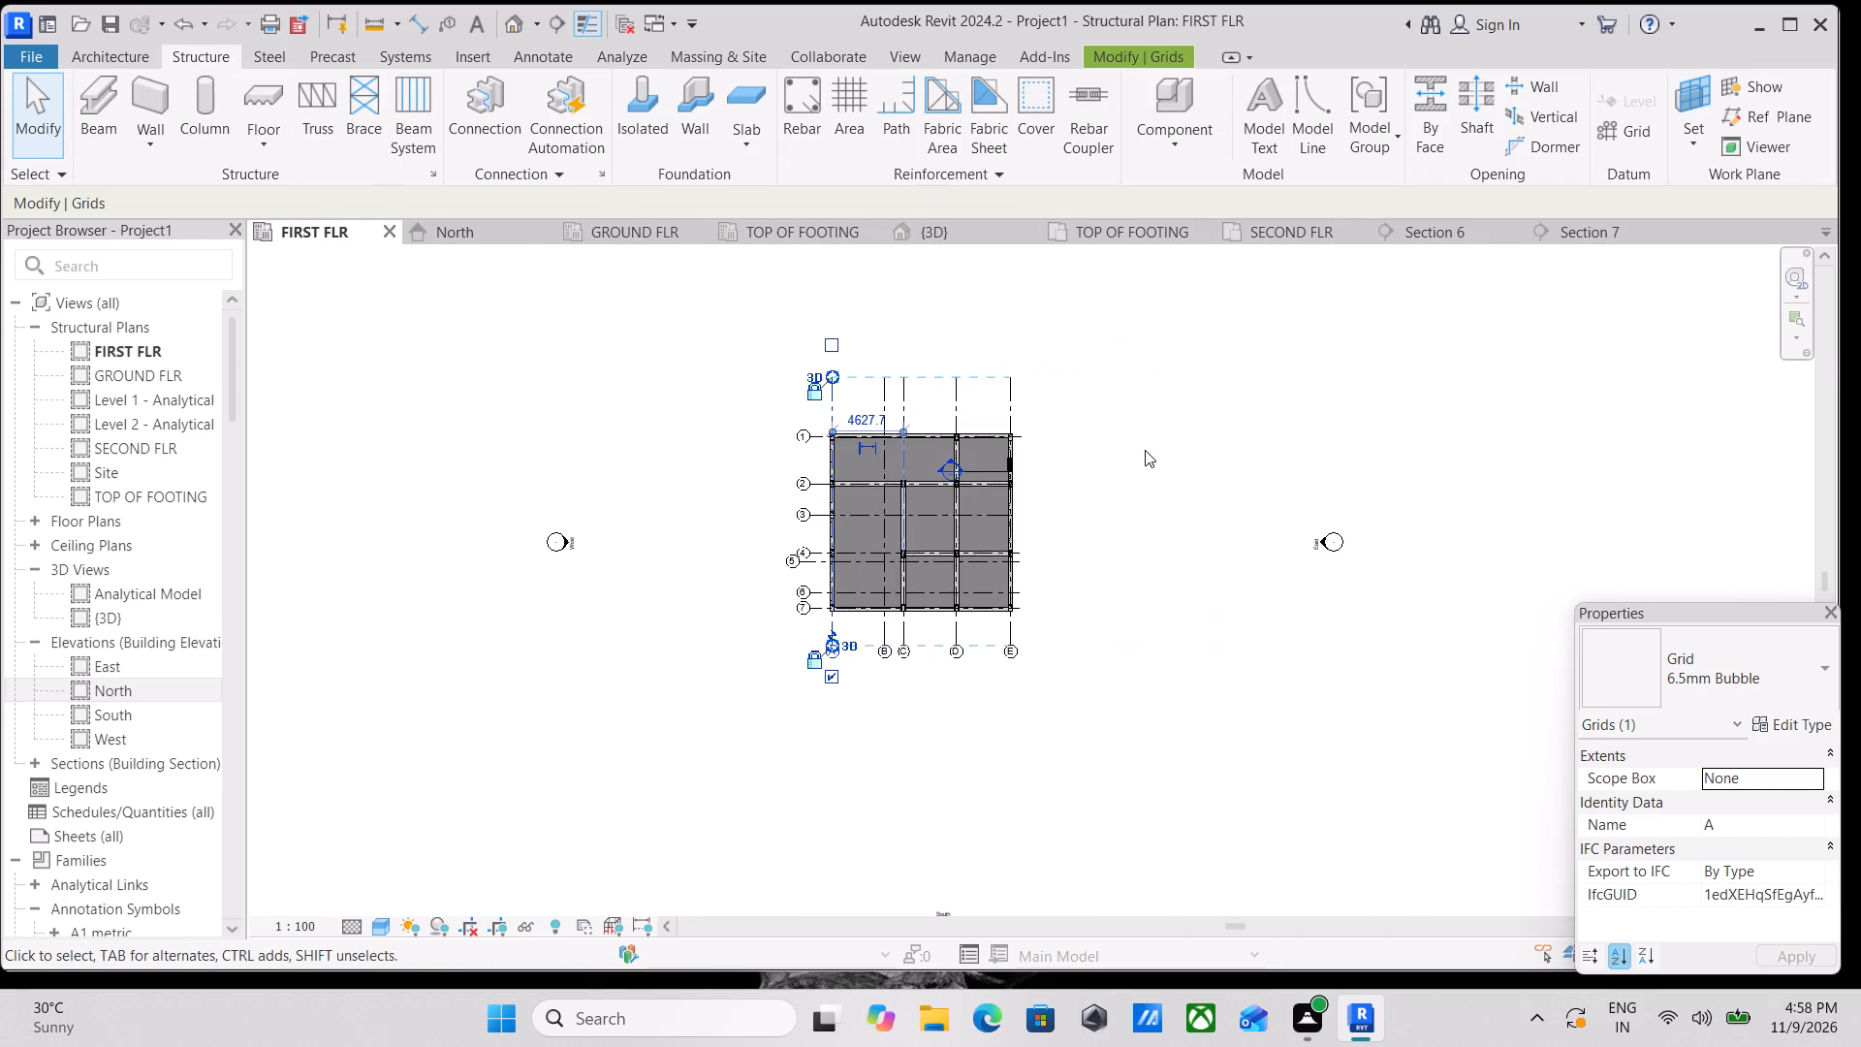
View the 3D model from its lower front-right corner and clear the grid A selection.
click(918, 225)
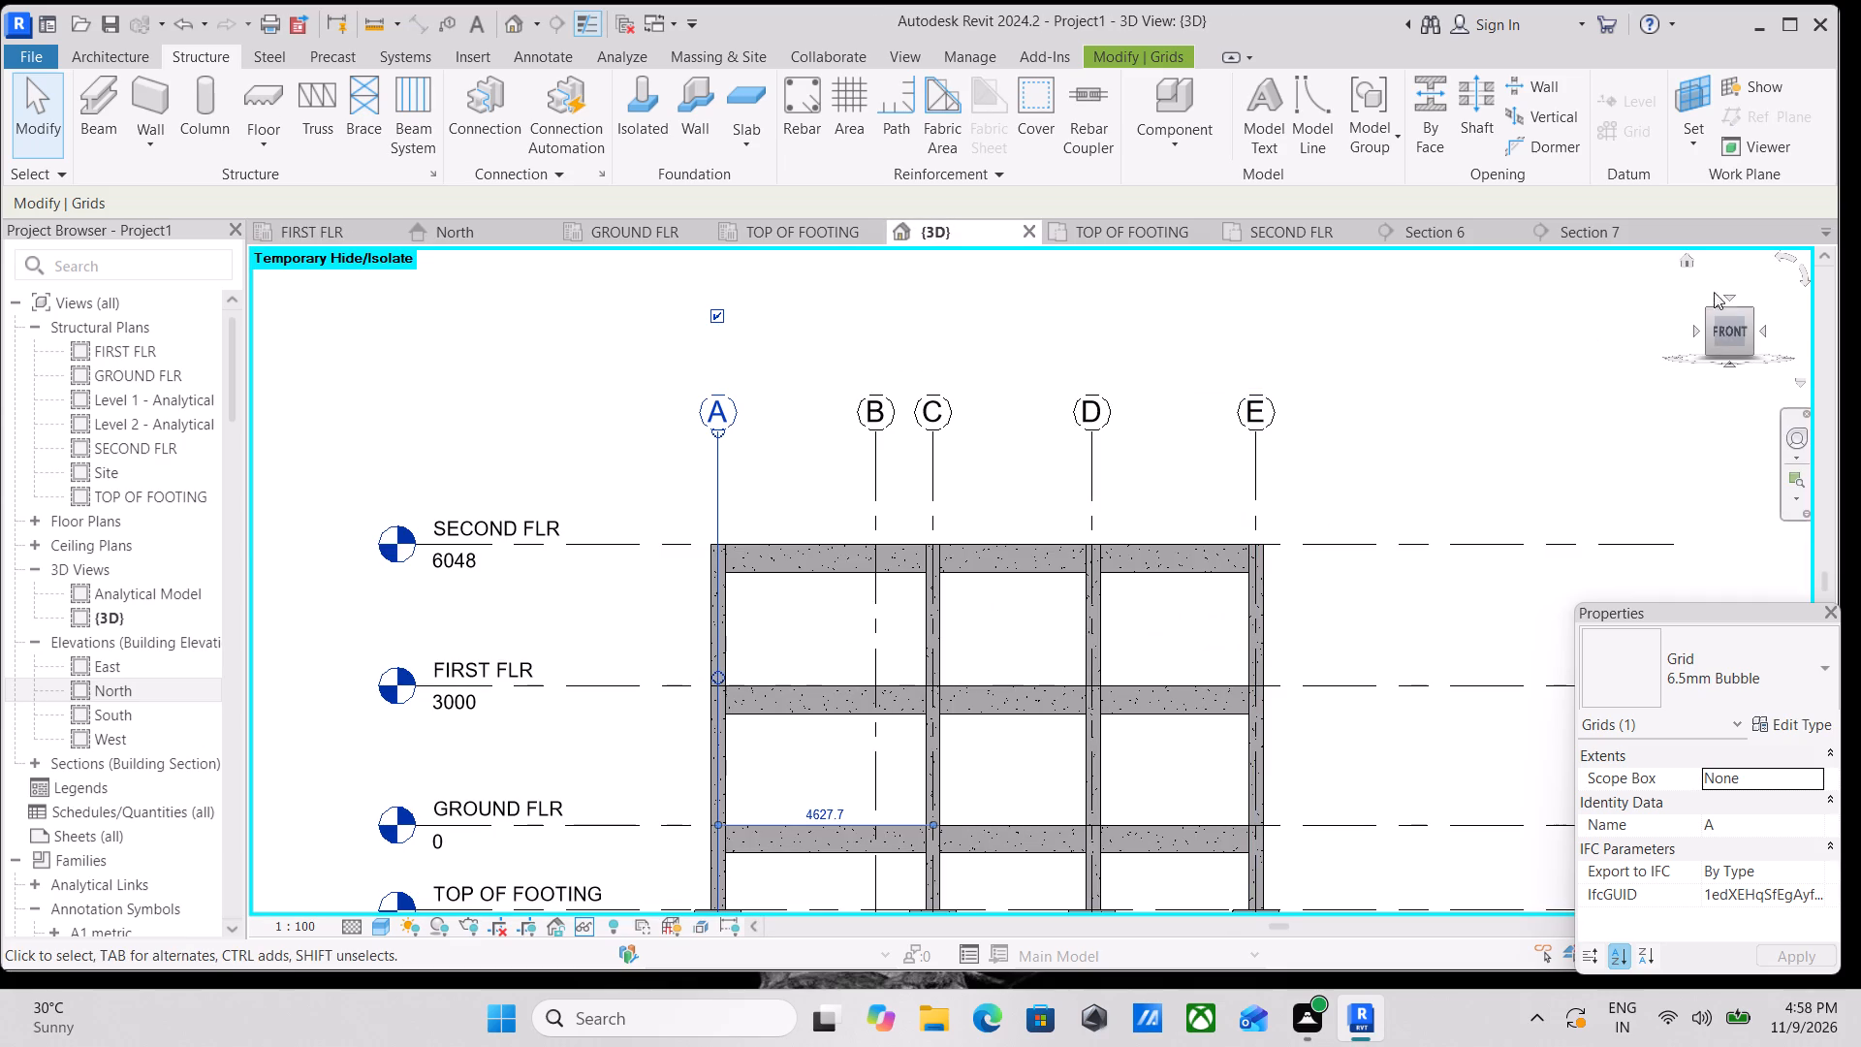
click(1751, 353)
scroll(1699, 320, up, 1)
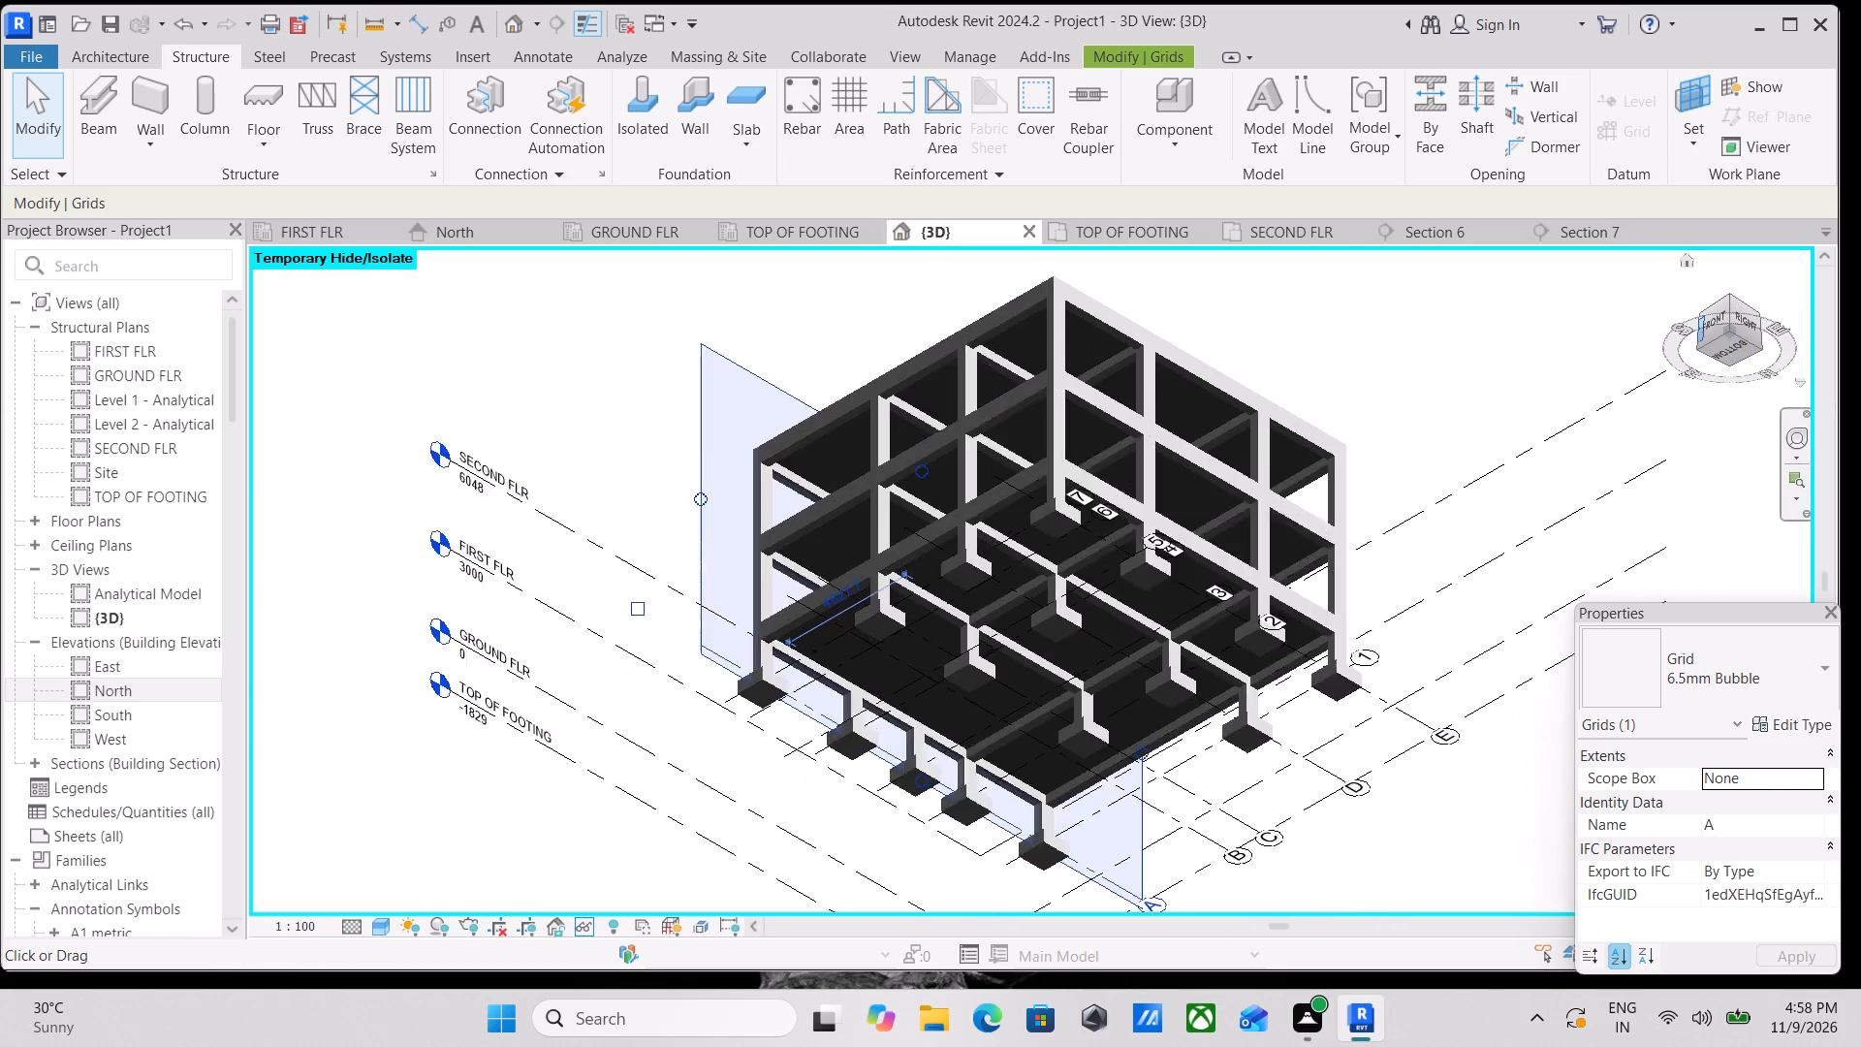
scroll(1706, 344, up, 1)
key(Escape)
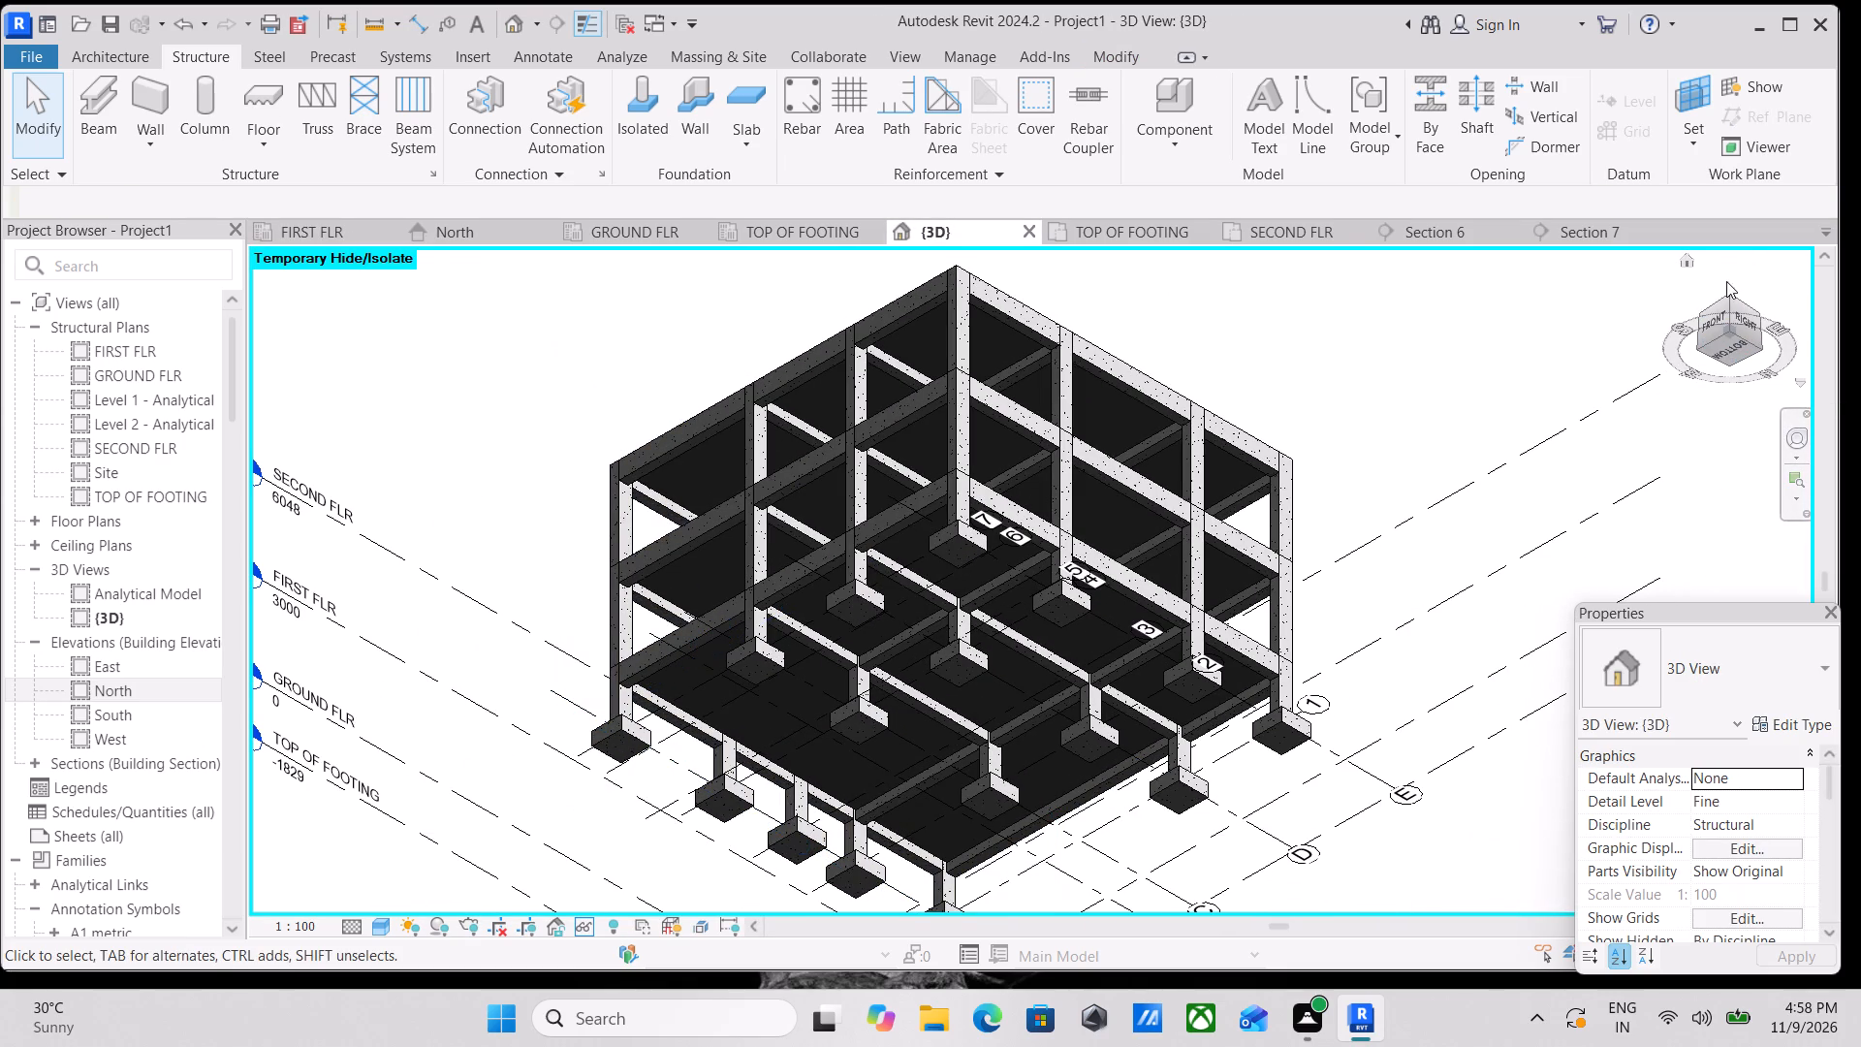
Examine the columns, beams and footings in the Front-Right edge view of the 3D model.
click(1726, 309)
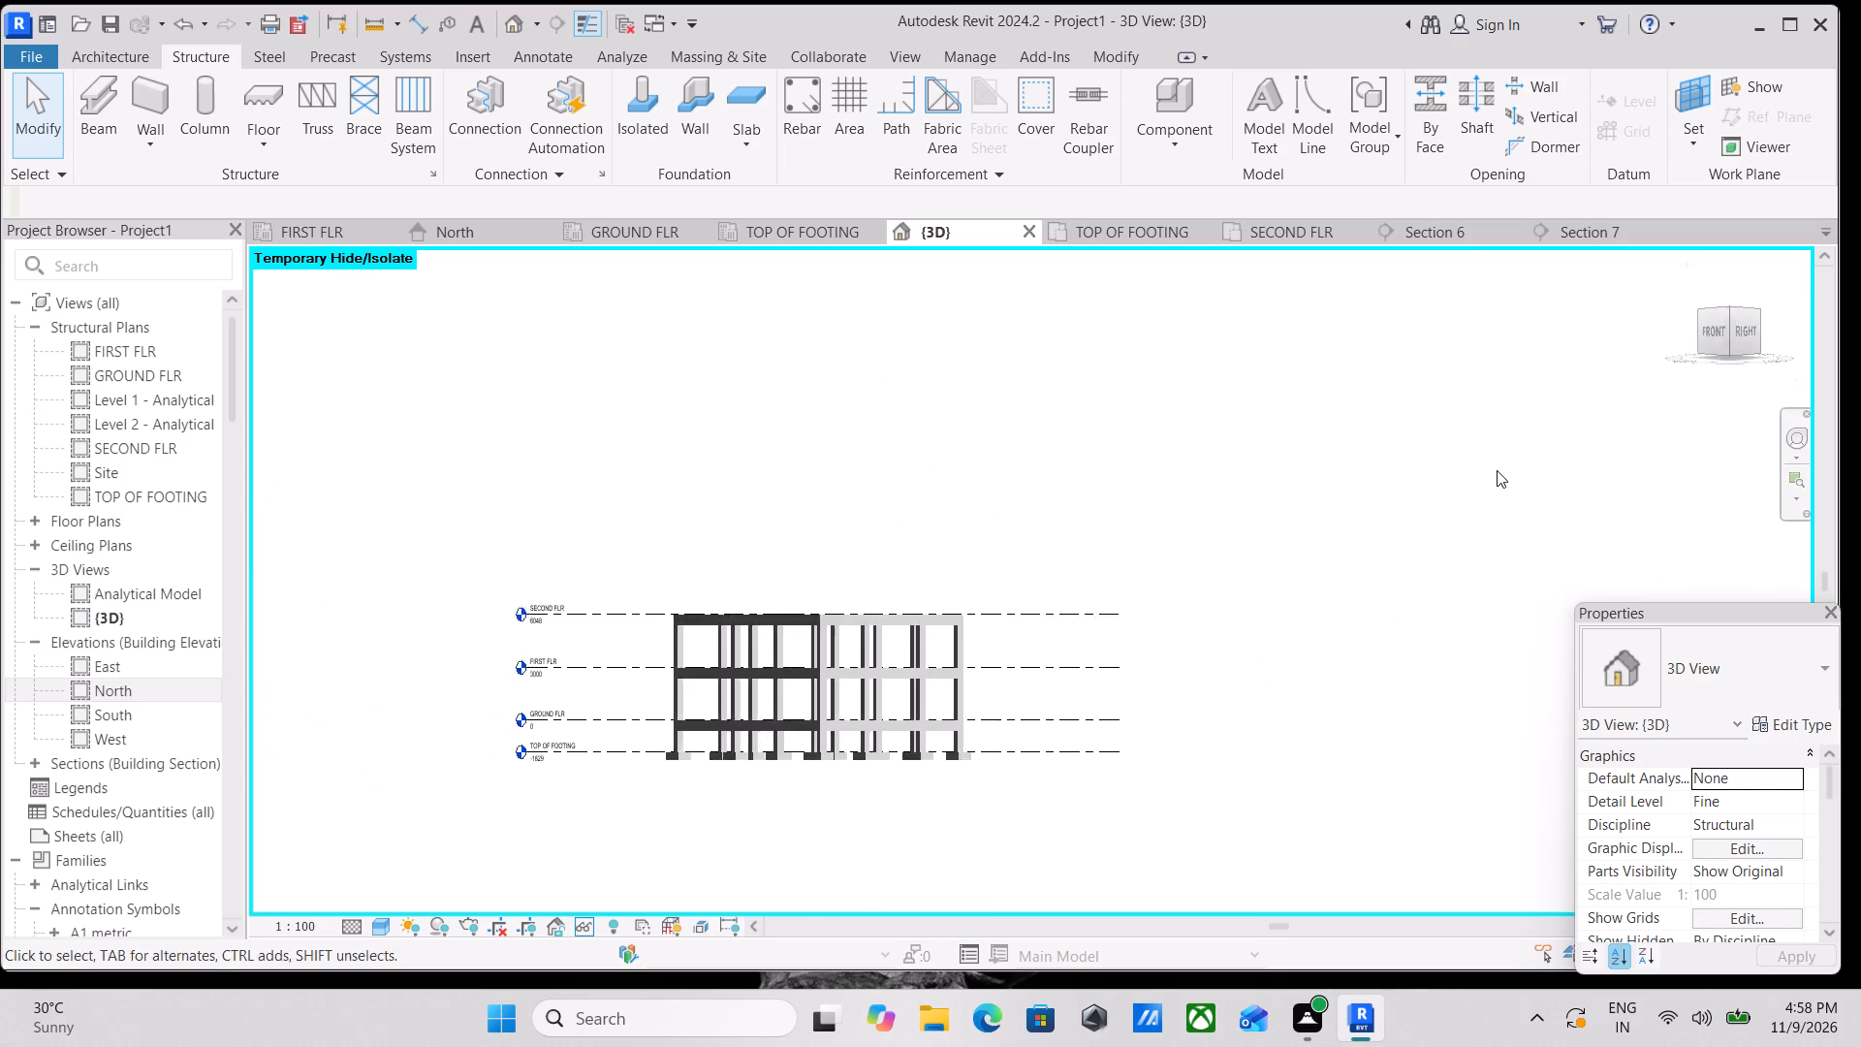
scroll(1088, 638, up, 4)
scroll(1094, 720, up, 14)
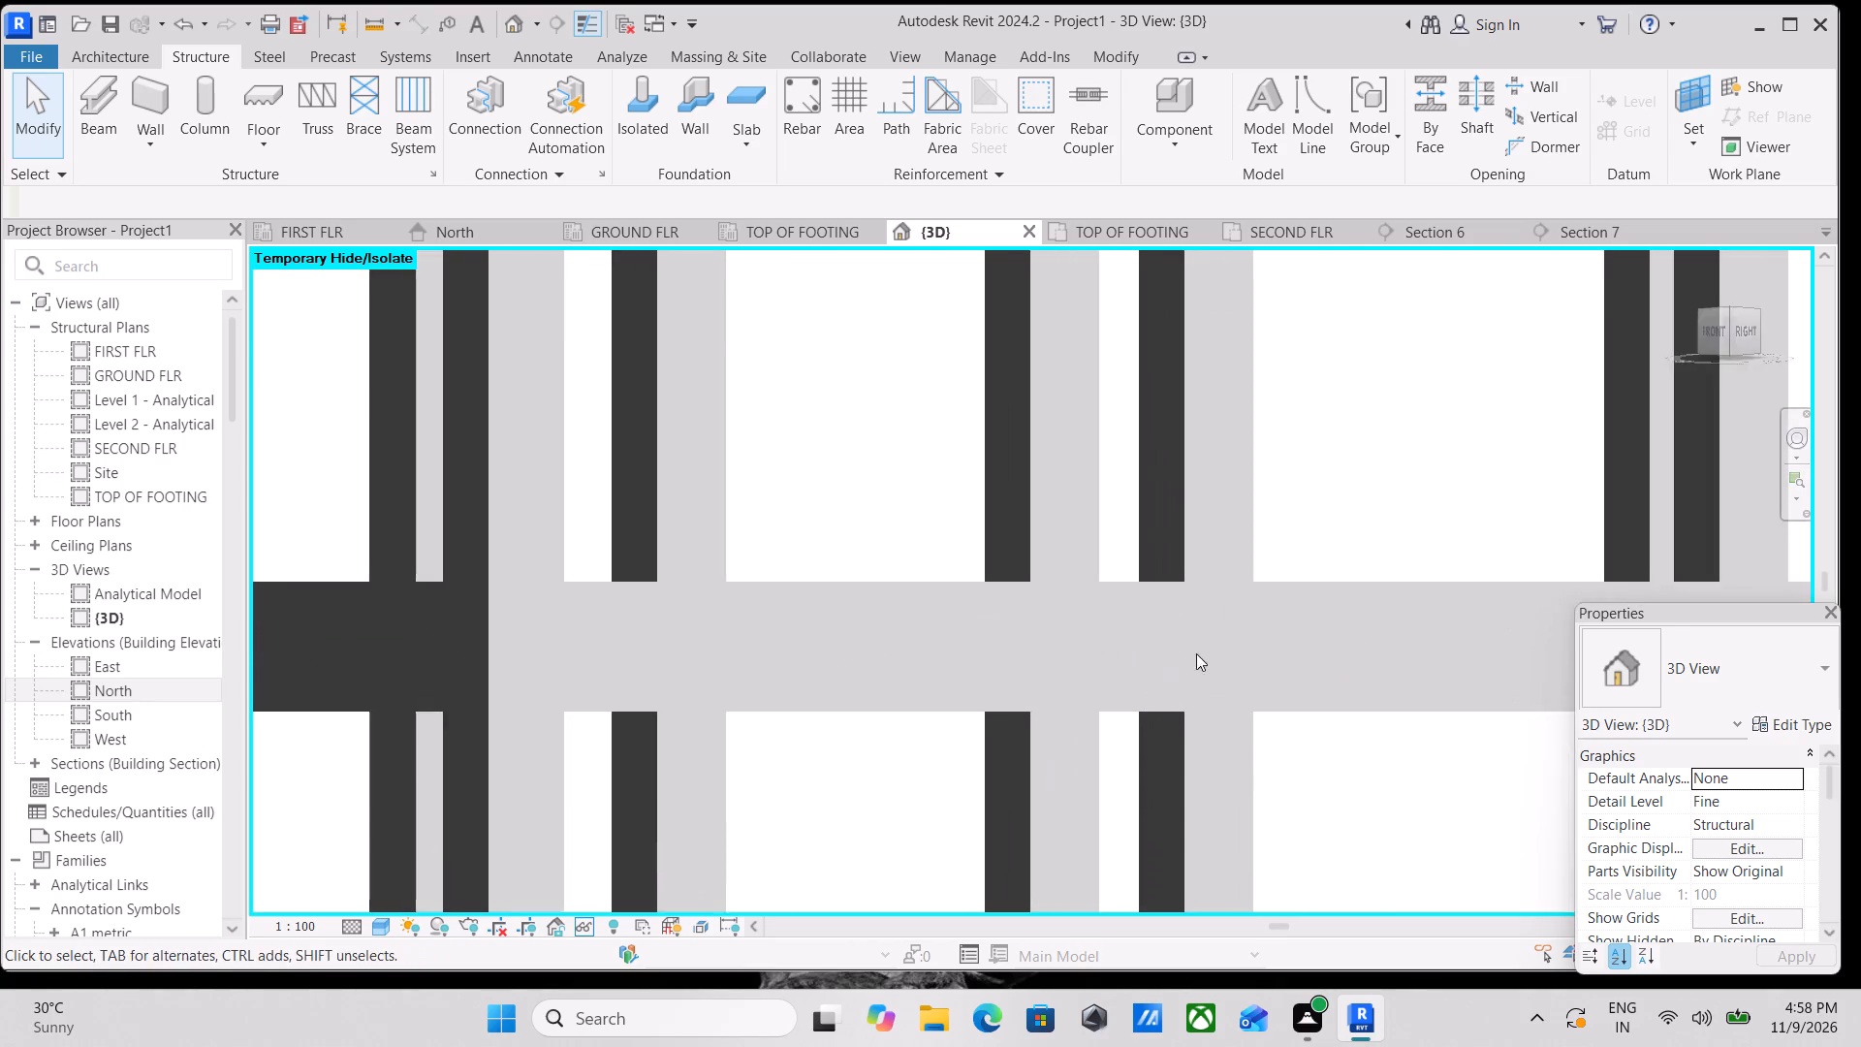
scroll(1207, 651, down, 4)
middle_drag(1234, 648, 1025, 627)
scroll(1026, 627, down, 4)
middle_drag(1032, 627, 1135, 598)
scroll(1168, 560, down, 1)
middle_drag(1168, 560, 972, 614)
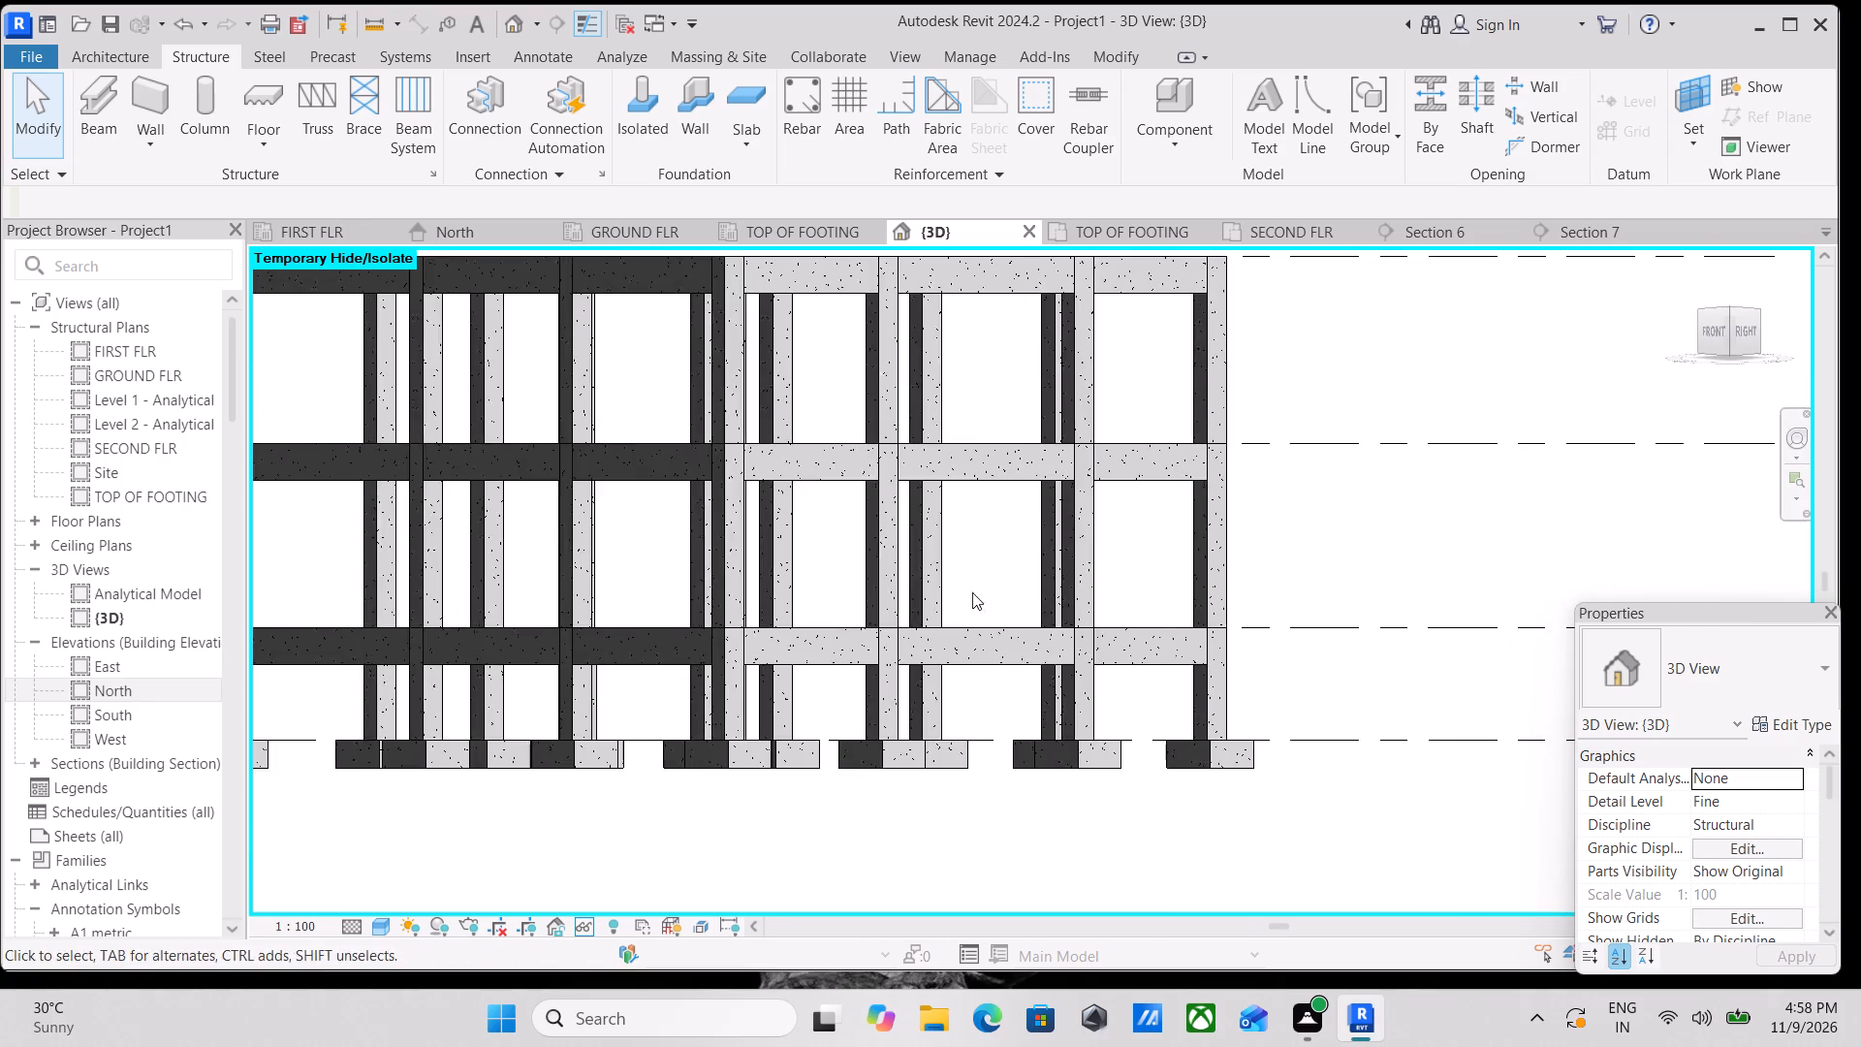
scroll(1123, 503, down, 1)
middle_drag(1123, 503, 986, 619)
Examine the full frame and the level line extents in the Front-Right edge view.
scroll(840, 601, up, 3)
scroll(793, 539, down, 2)
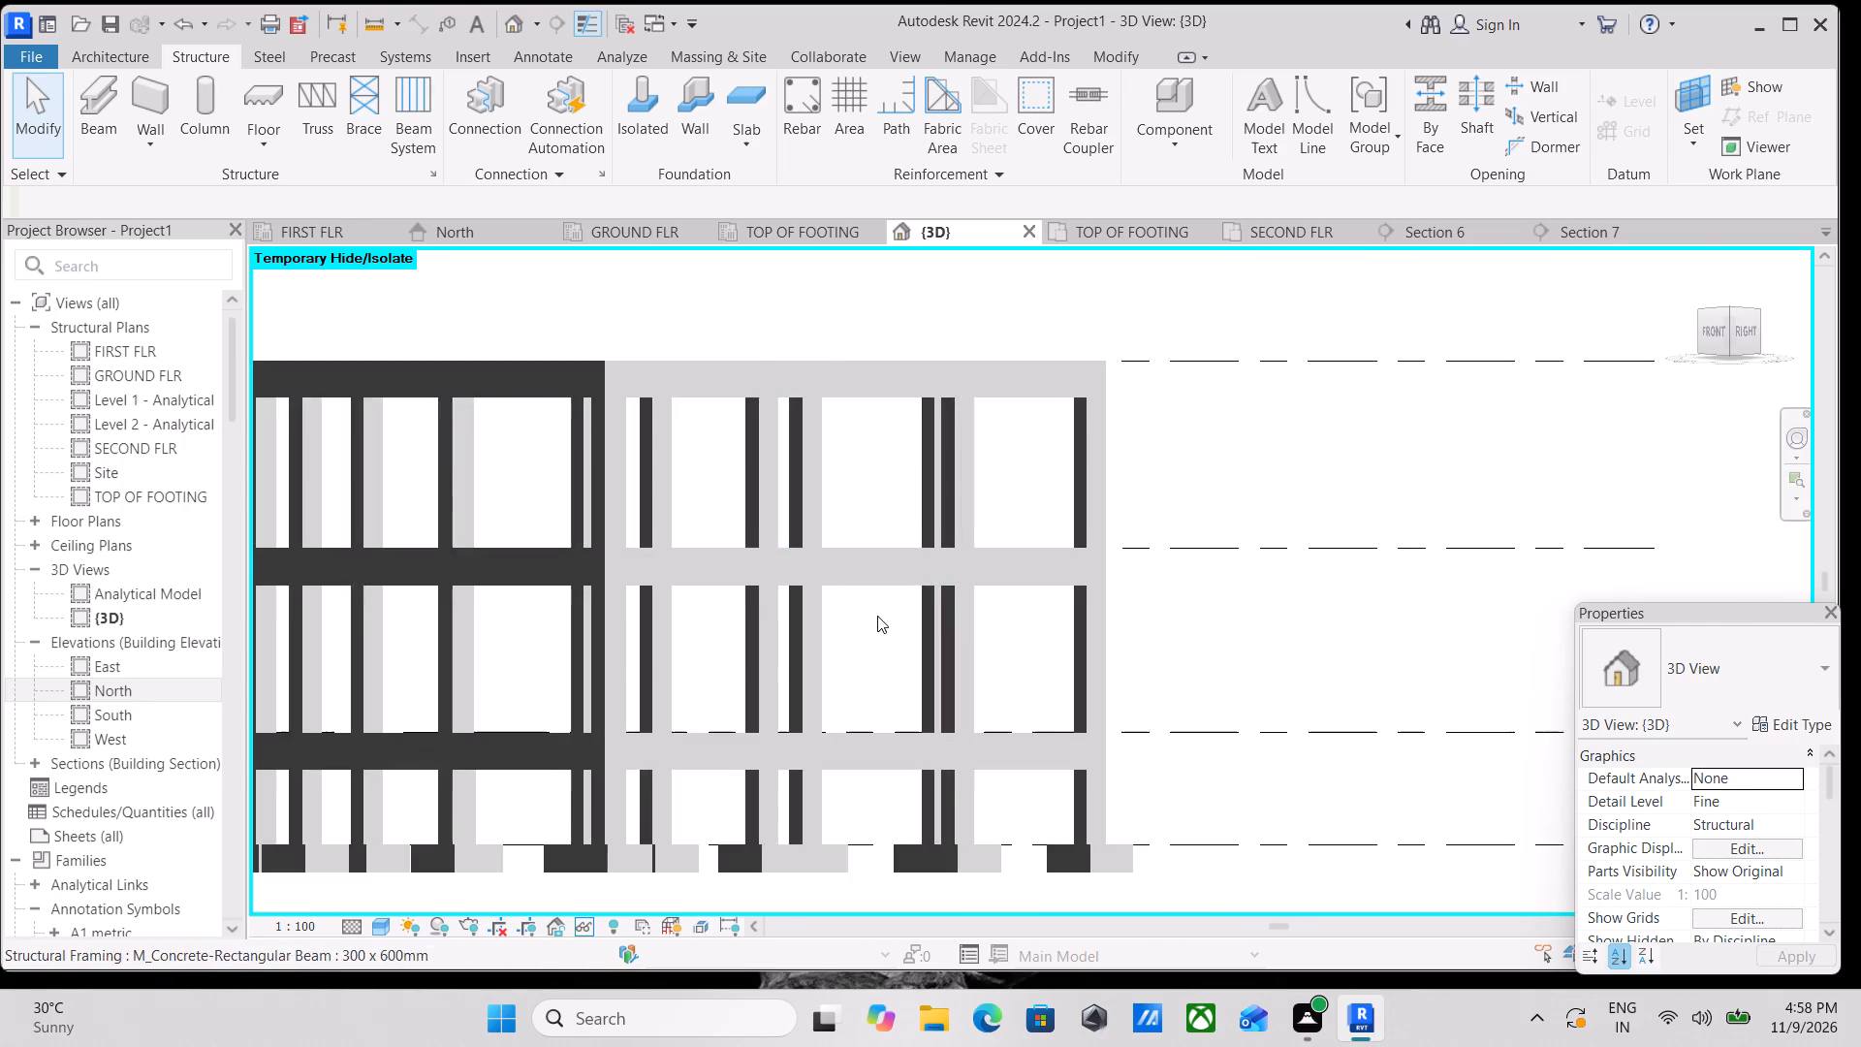
scroll(889, 678, down, 3)
middle_drag(924, 675, 1003, 648)
scroll(1022, 640, up, 3)
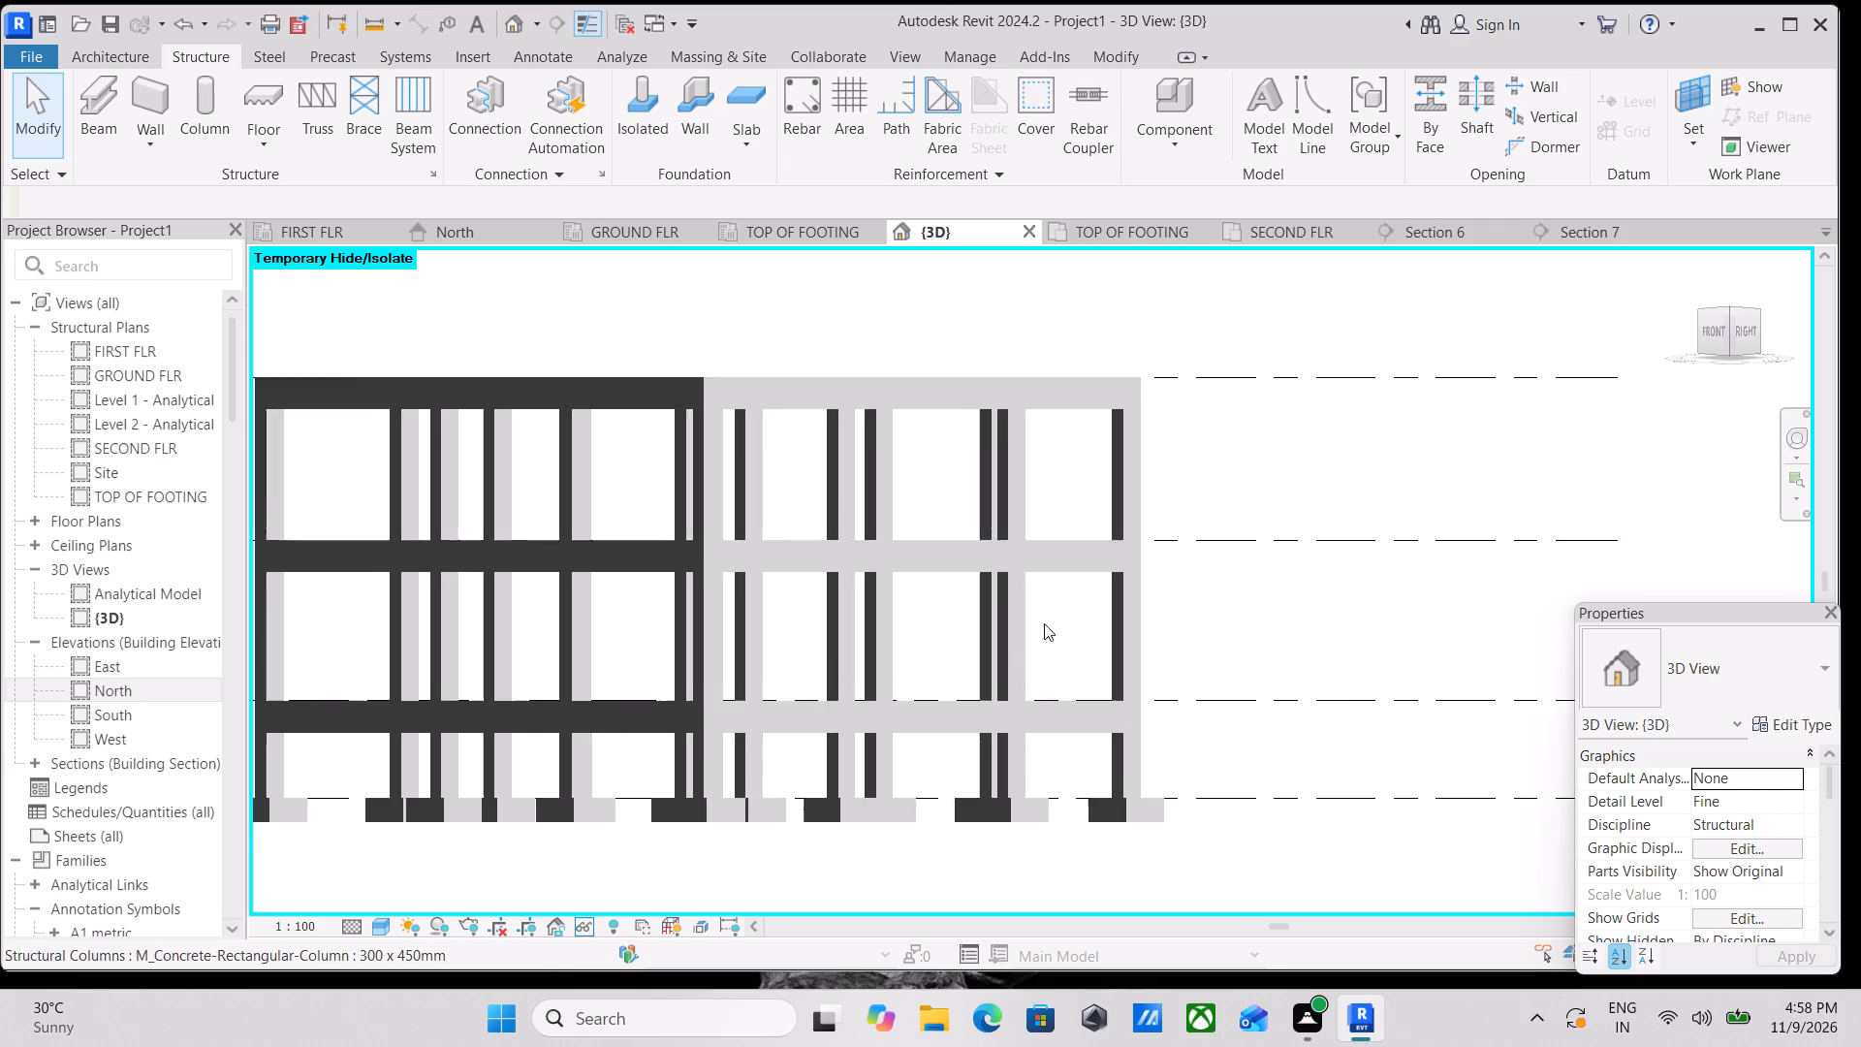
scroll(1047, 697, down, 1)
middle_drag(1047, 697, 933, 738)
scroll(983, 679, down, 1)
middle_drag(983, 679, 1037, 646)
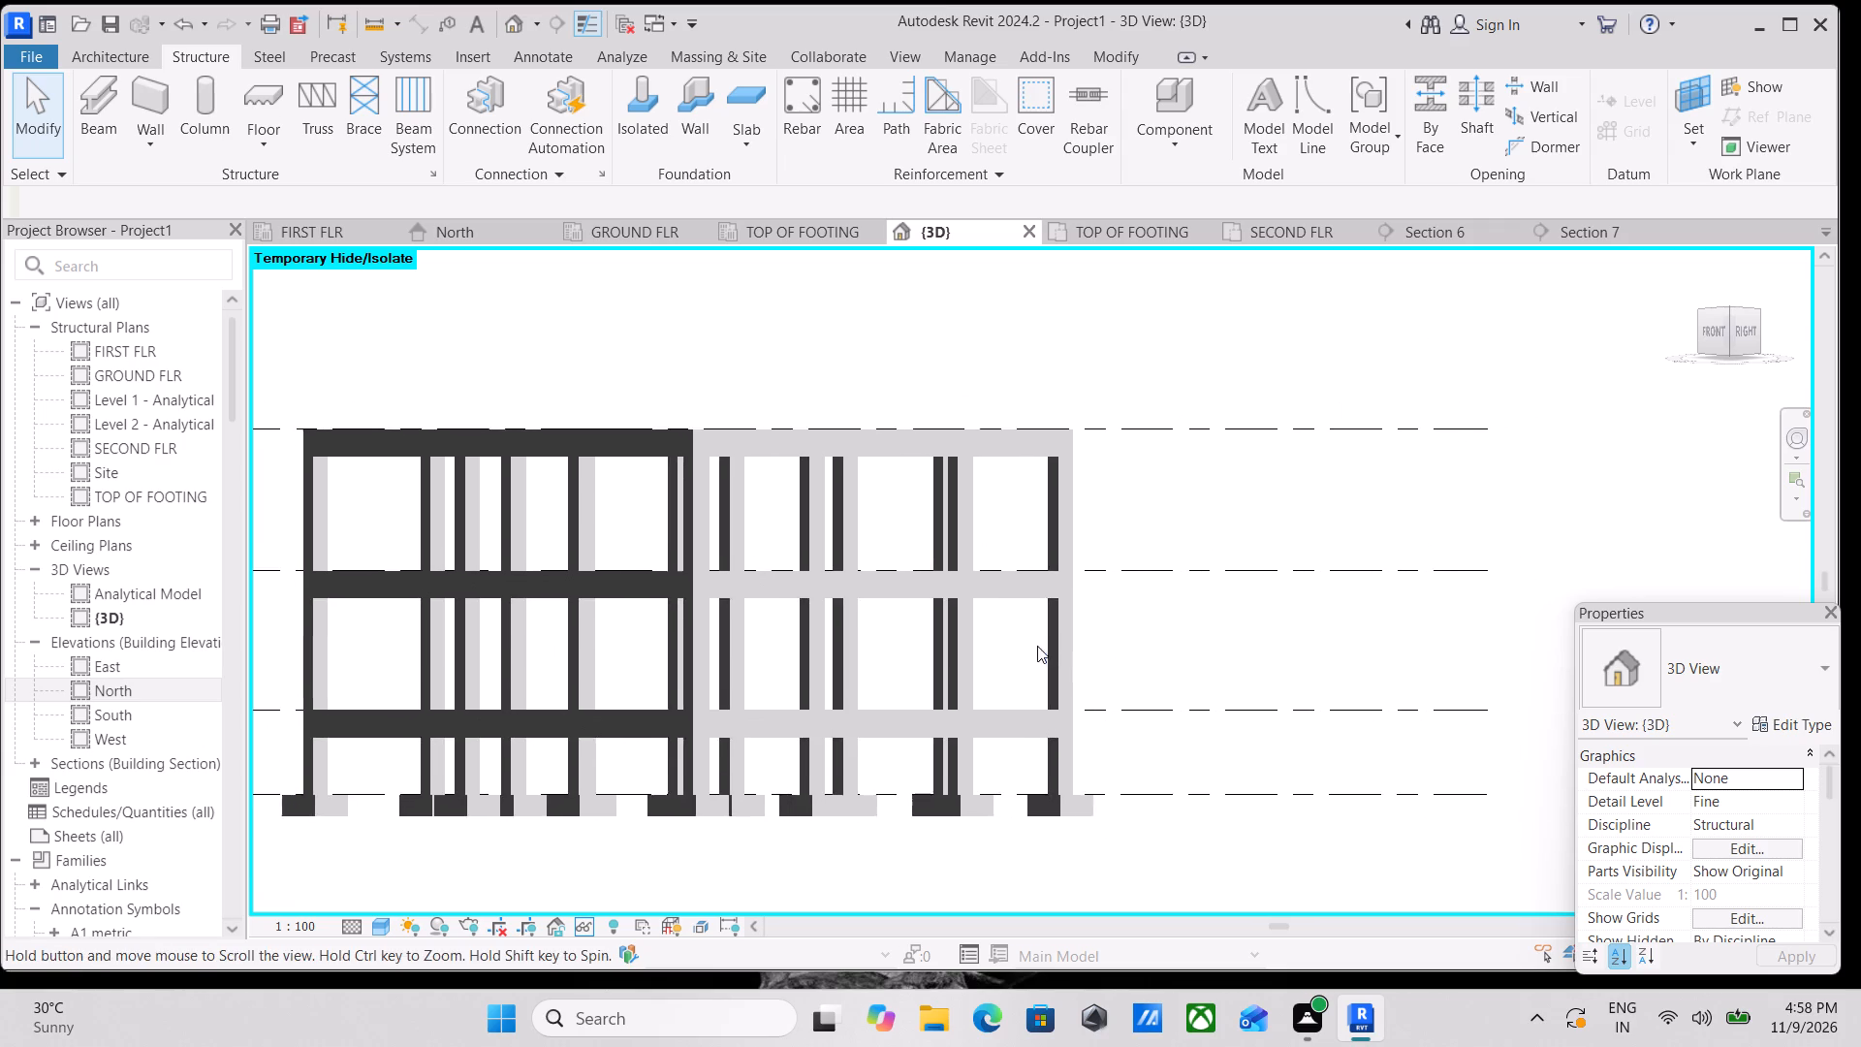
middle_drag(1037, 646, 1035, 647)
scroll(879, 683, up, 2)
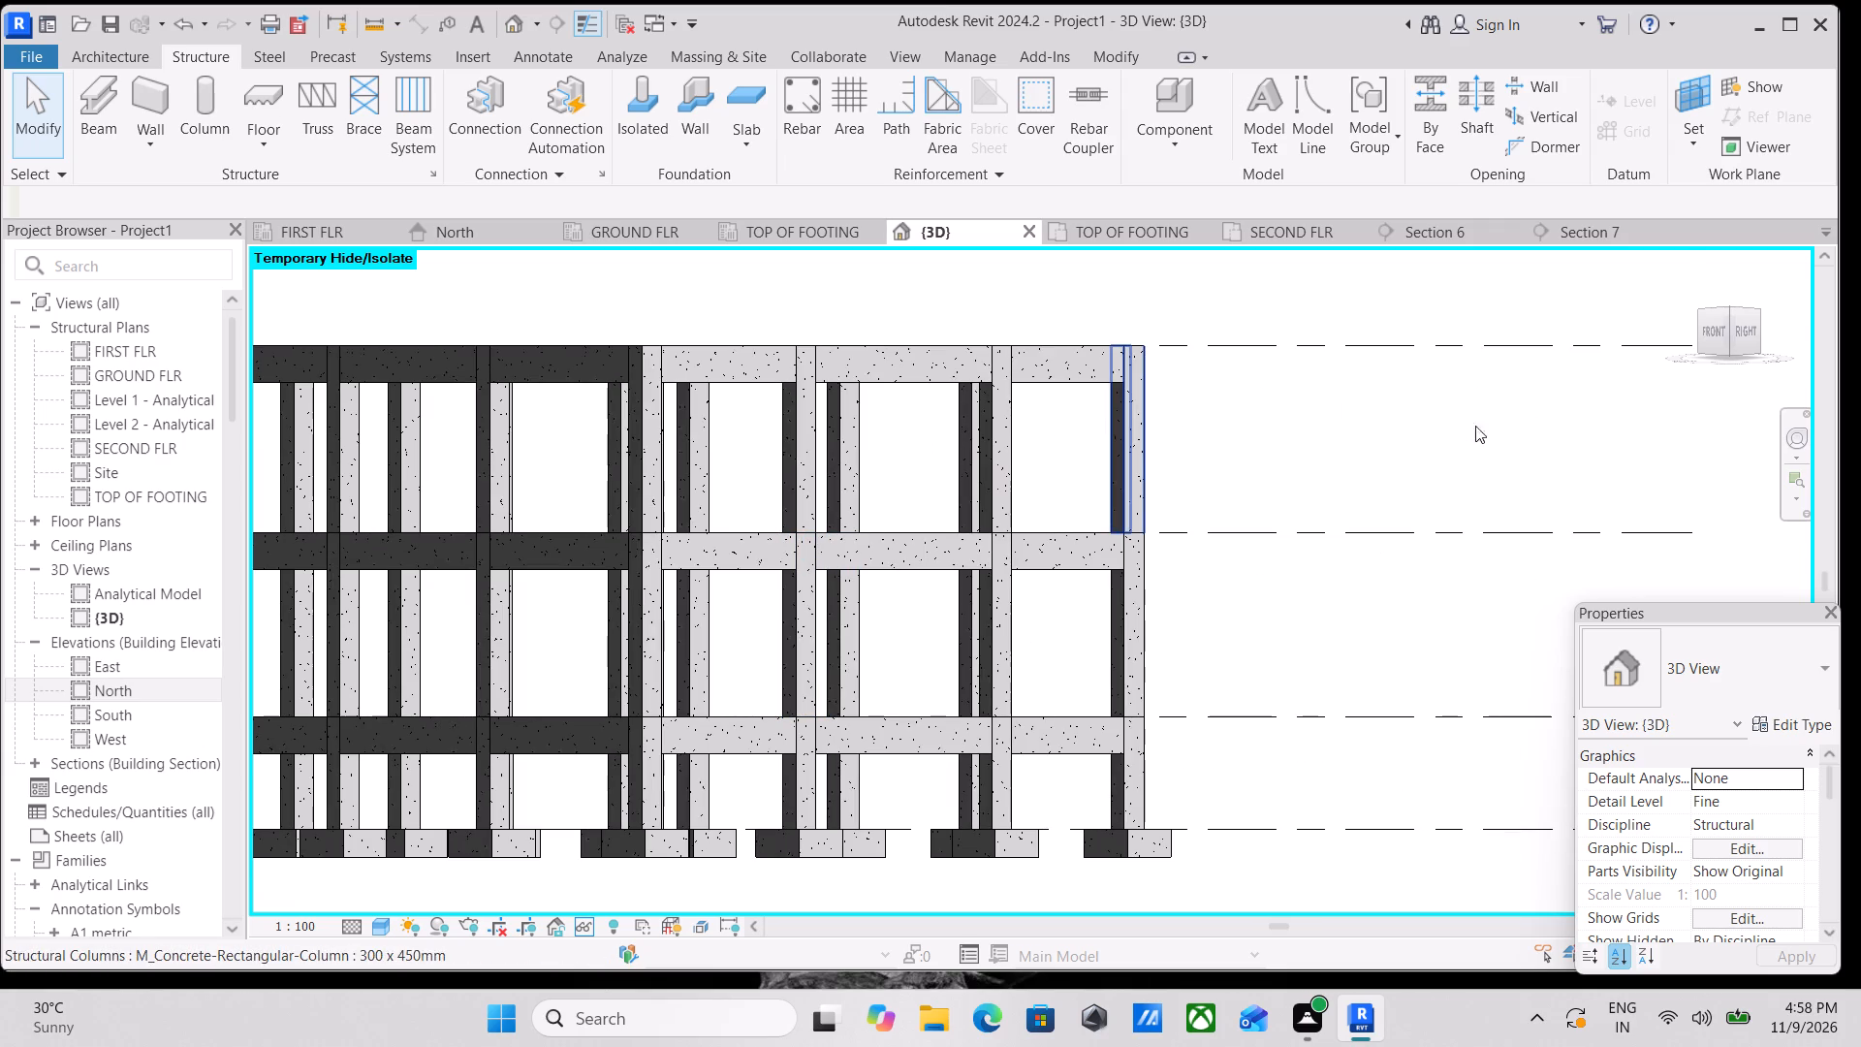
Check the grid bubbles and level markers in the Right and Back views of the 3D model.
click(1744, 330)
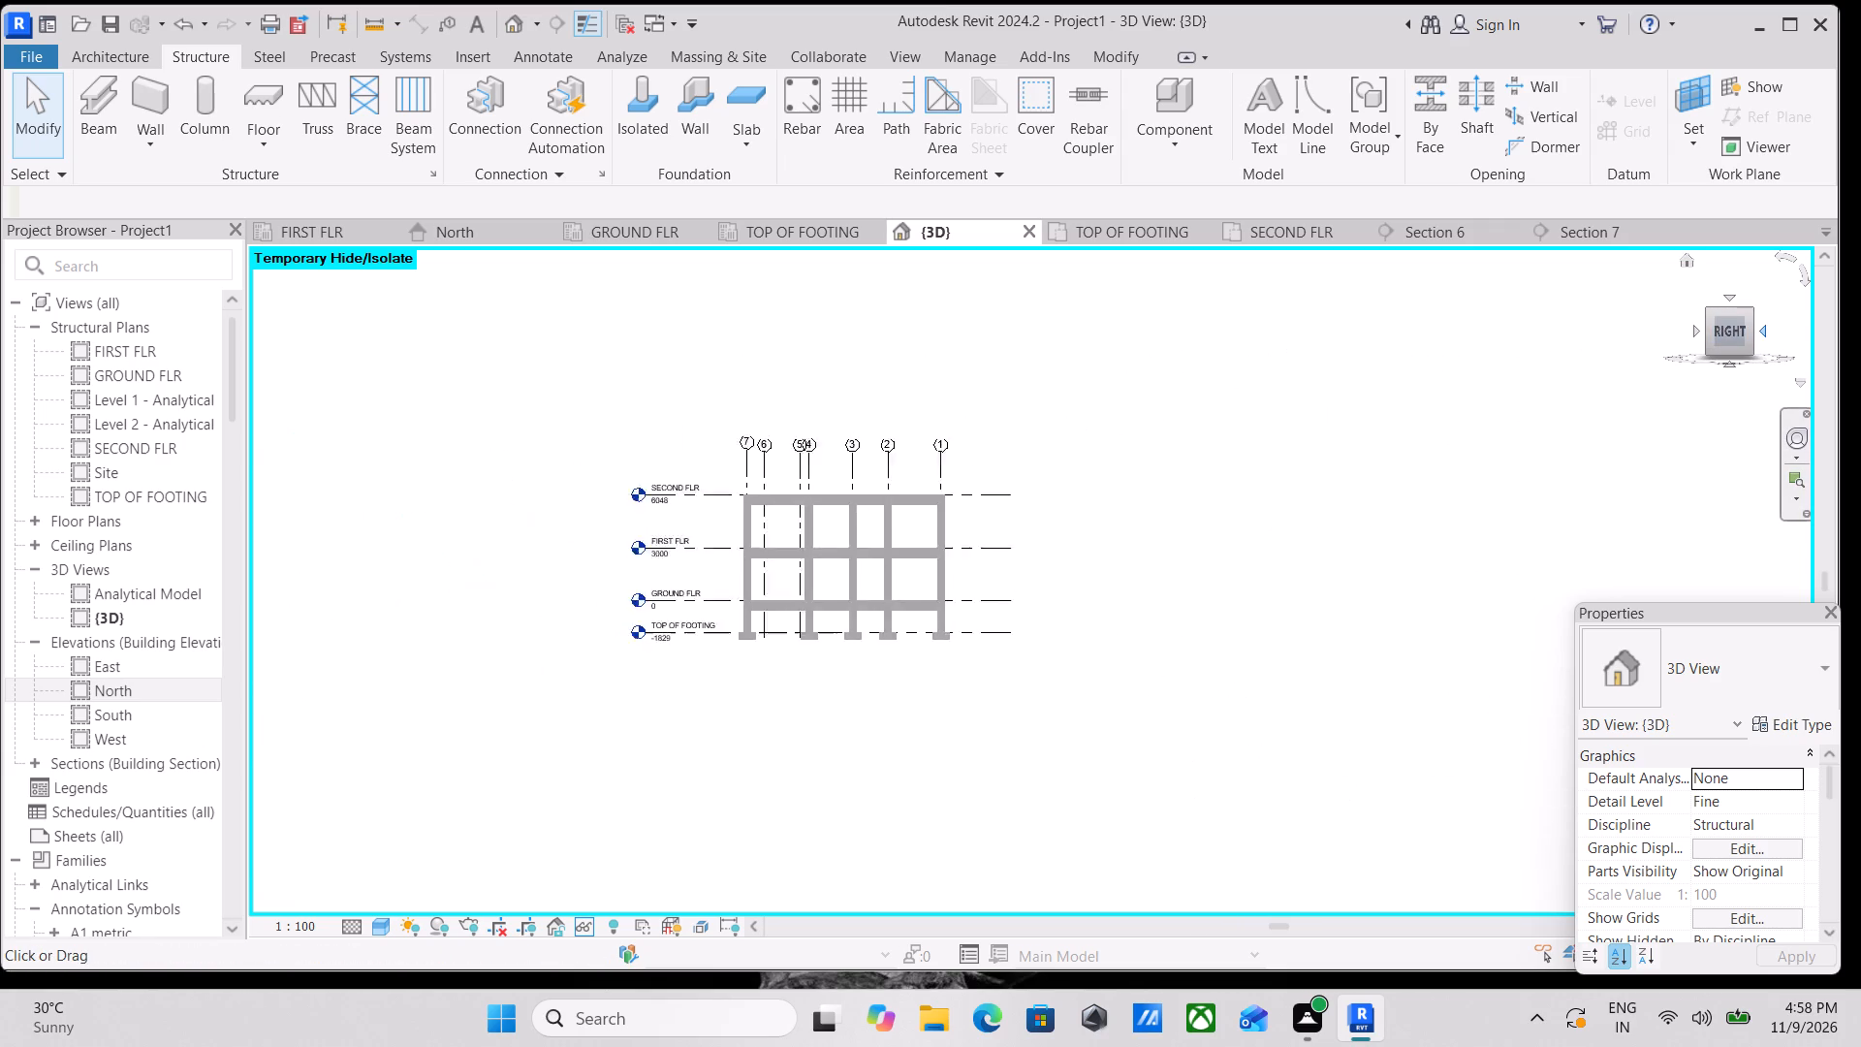
click(1751, 333)
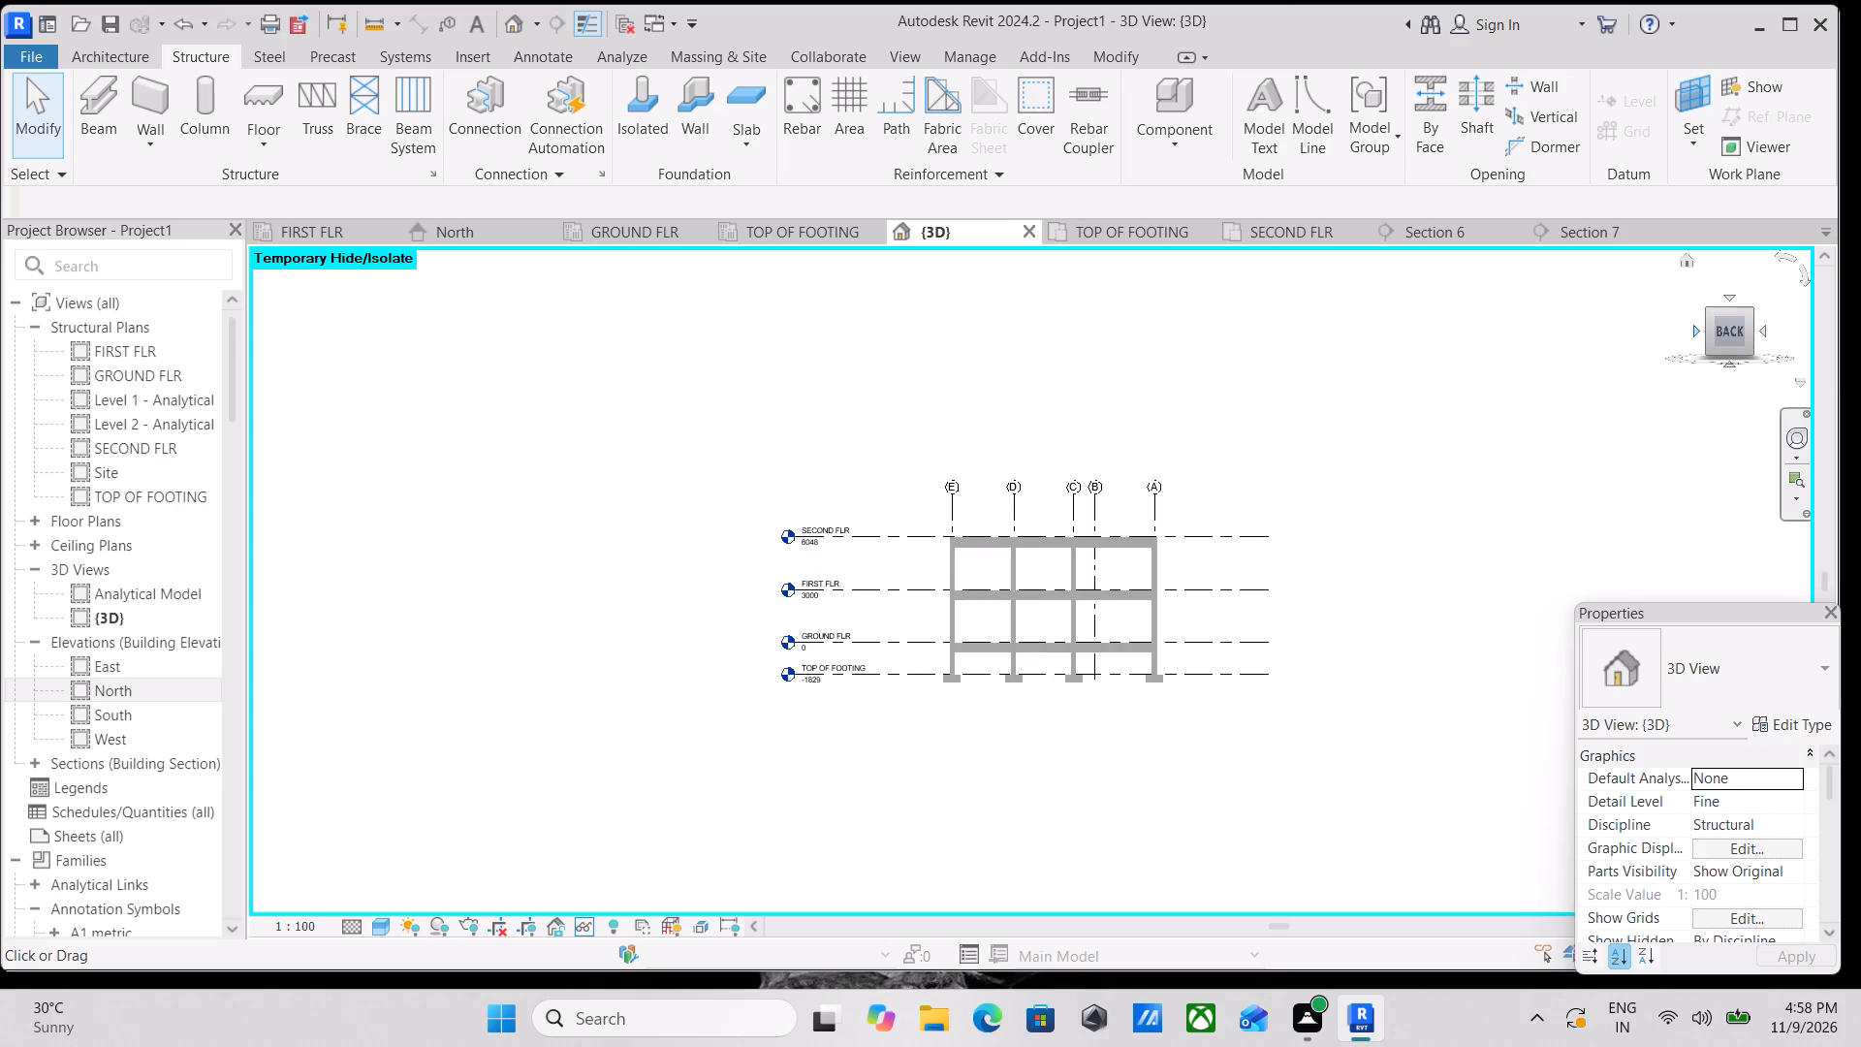
scroll(1693, 337, up, 2)
Examine the frame, footings and level markers in the Right-Back edge view of the 3D model.
click(1713, 334)
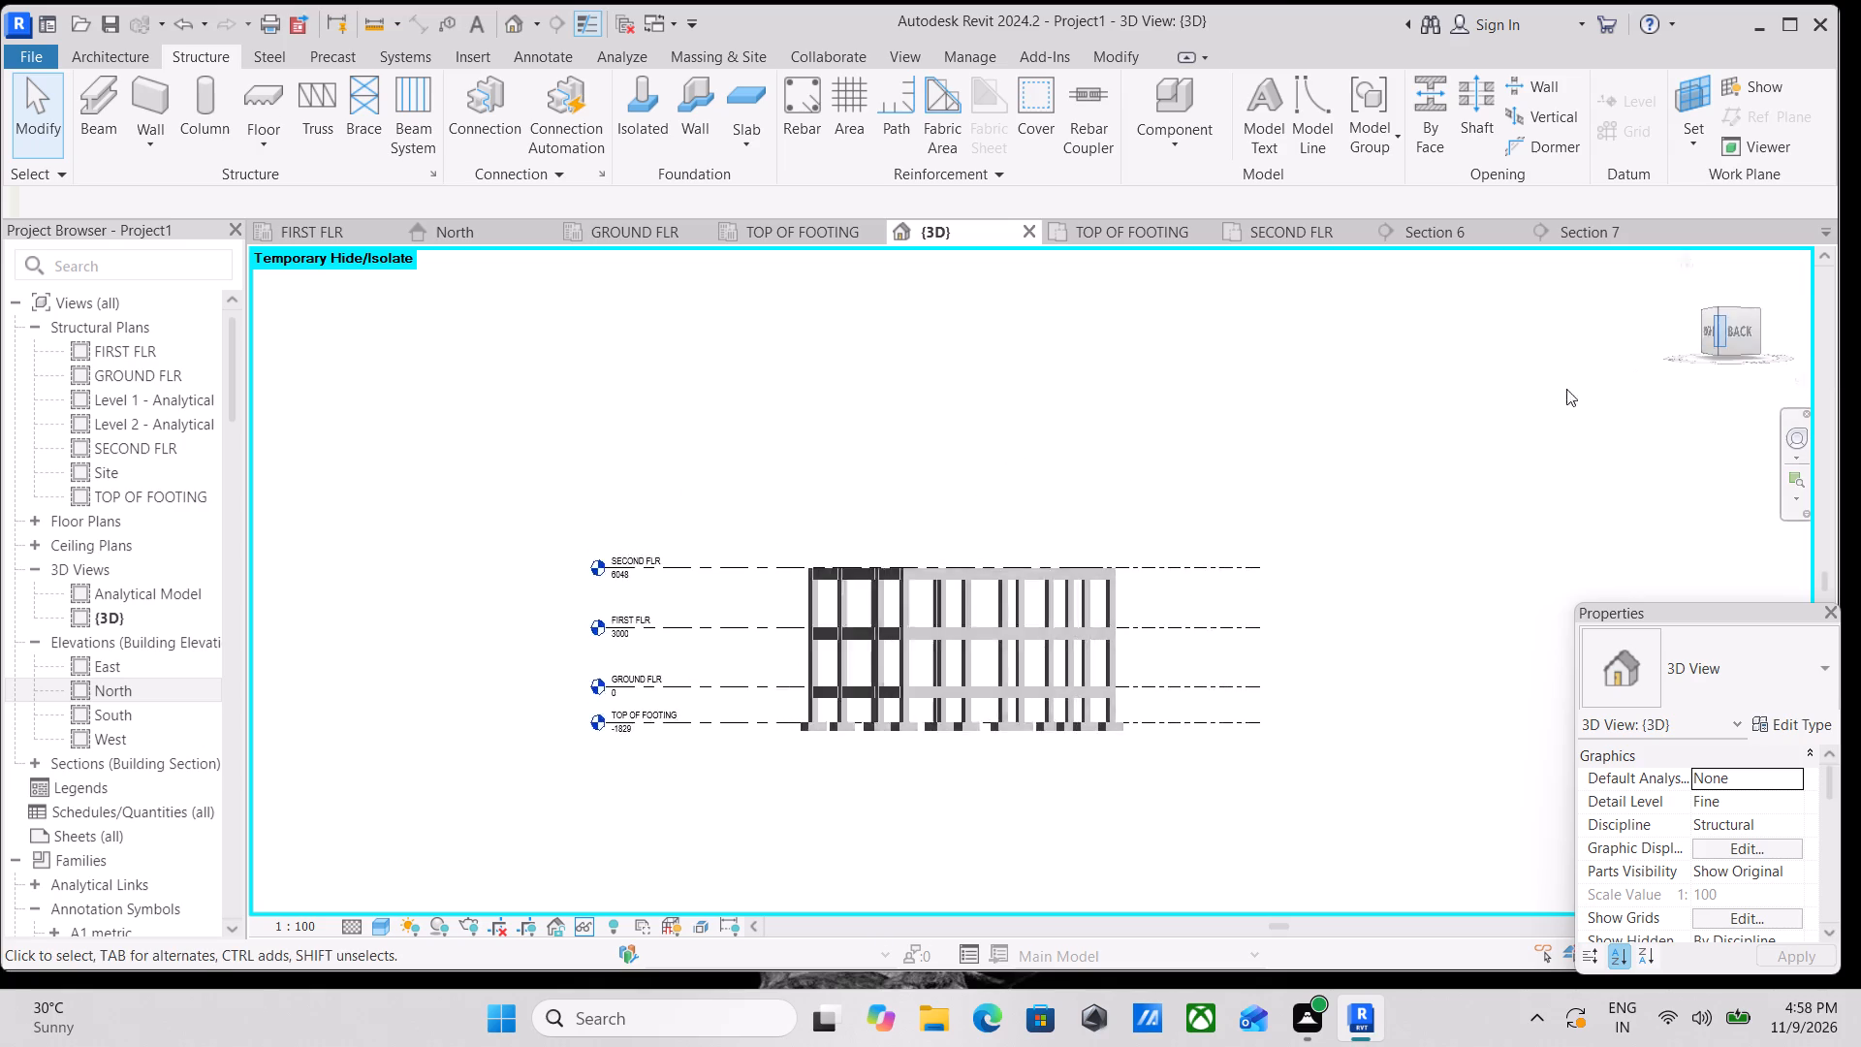
scroll(1202, 562, up, 5)
scroll(1049, 647, up, 5)
scroll(1321, 451, up, 2)
middle_drag(1420, 418, 1086, 449)
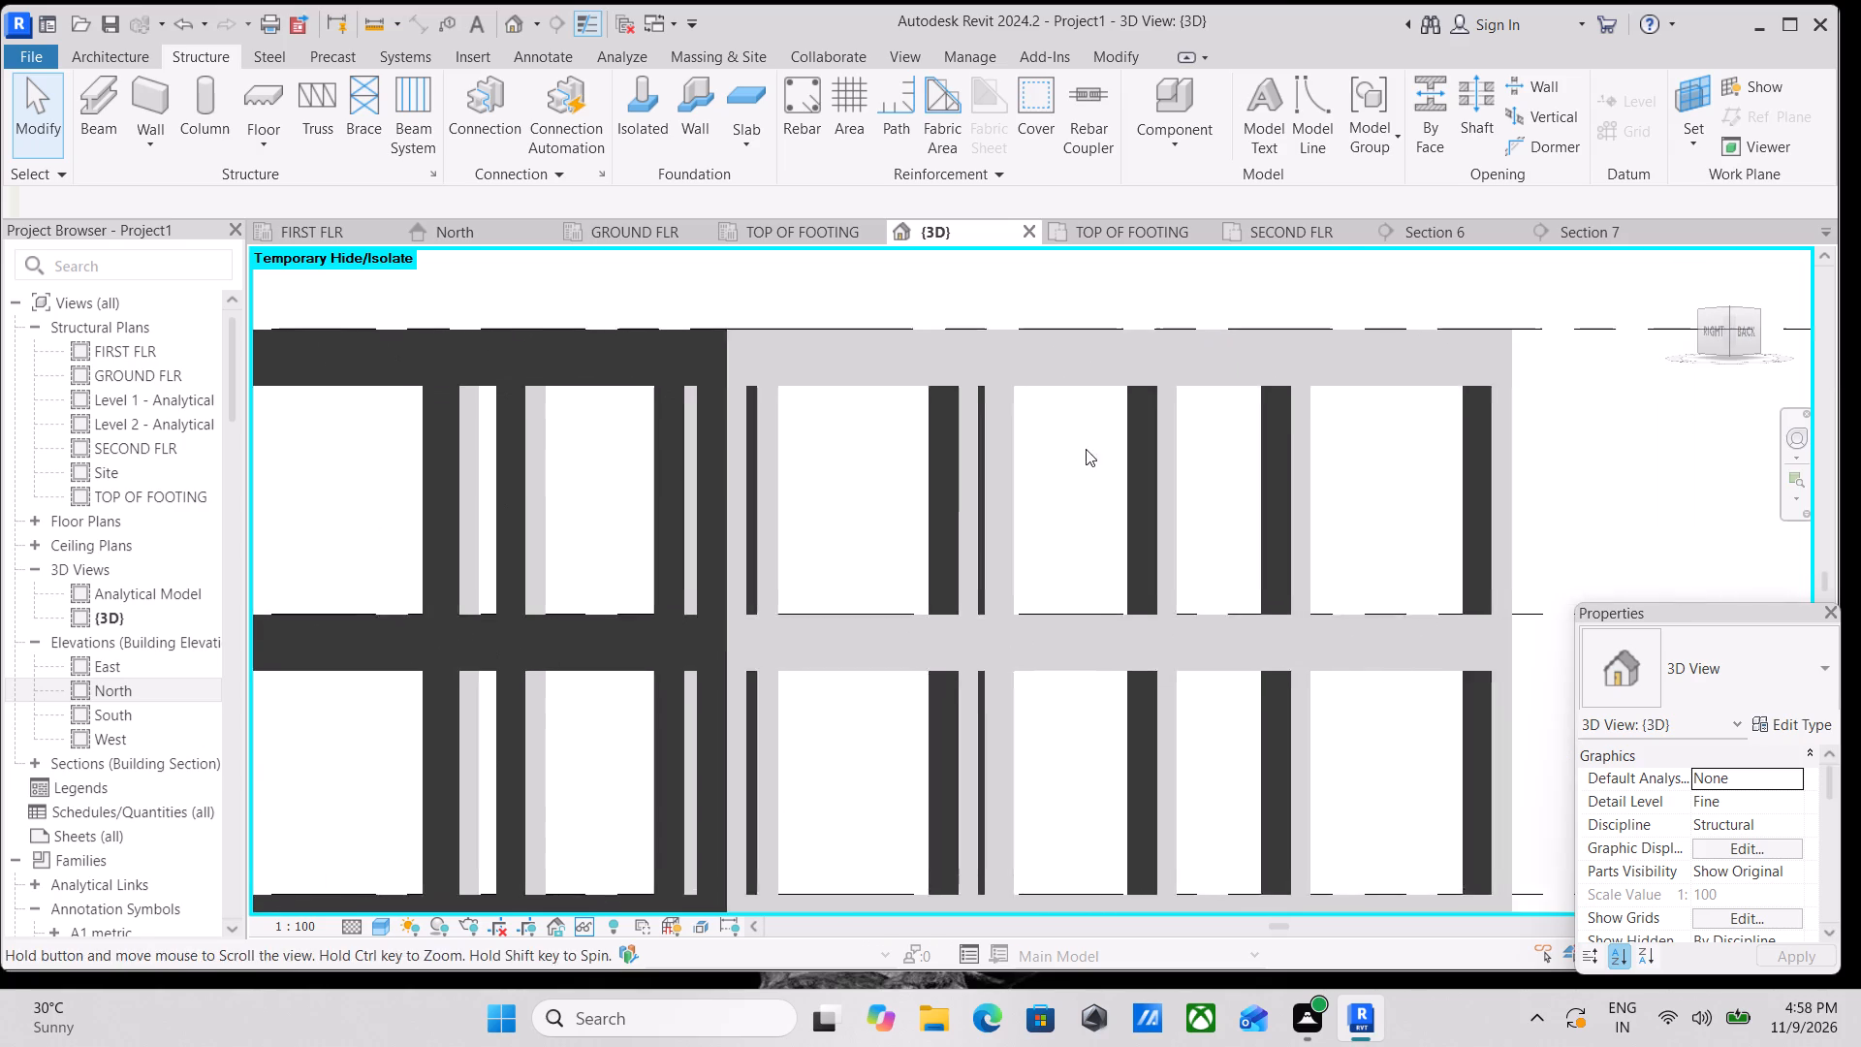
middle_drag(1086, 449, 1088, 449)
scroll(1070, 456, down, 7)
middle_drag(1122, 474, 934, 539)
scroll(587, 558, up, 4)
scroll(535, 546, down, 3)
middle_drag(540, 546, 885, 510)
scroll(594, 596, down, 3)
middle_drag(569, 598, 736, 597)
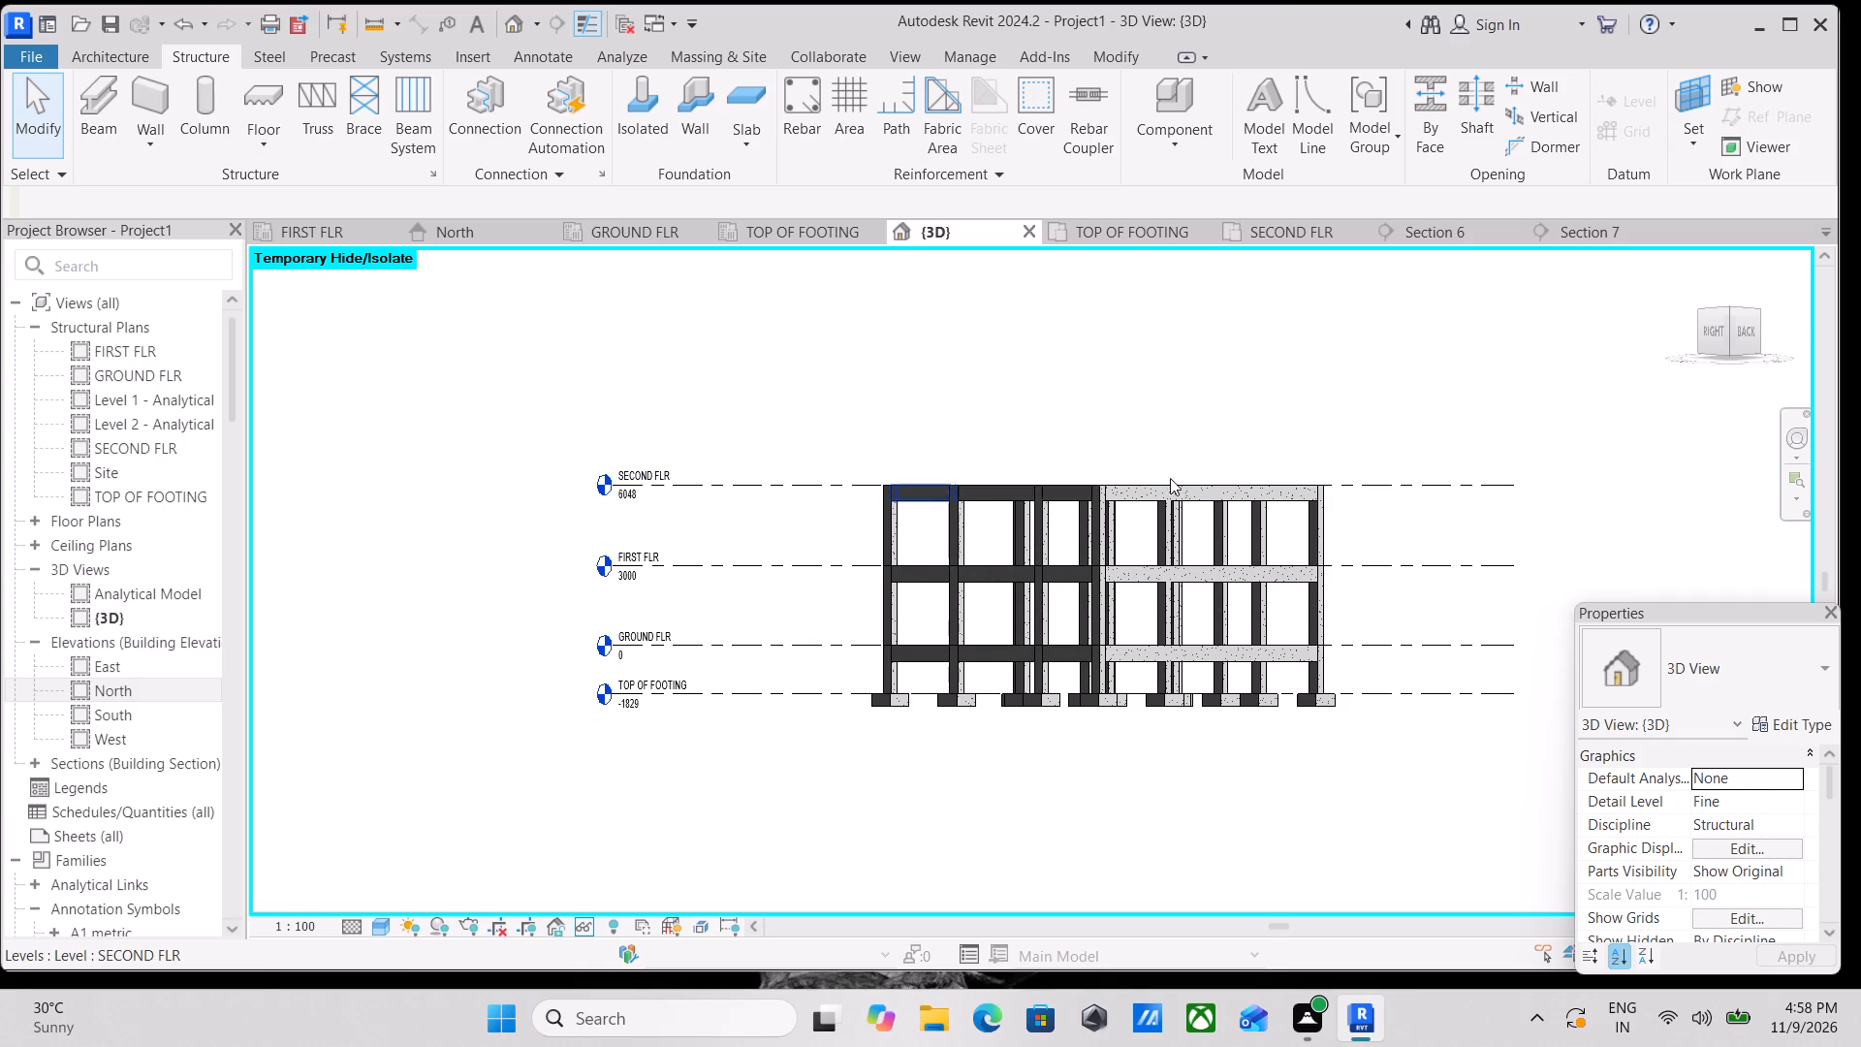
Examine grid bubbles 1 to 7, the level markers and the frame in the Right view.
click(1722, 328)
scroll(1408, 569, up, 4)
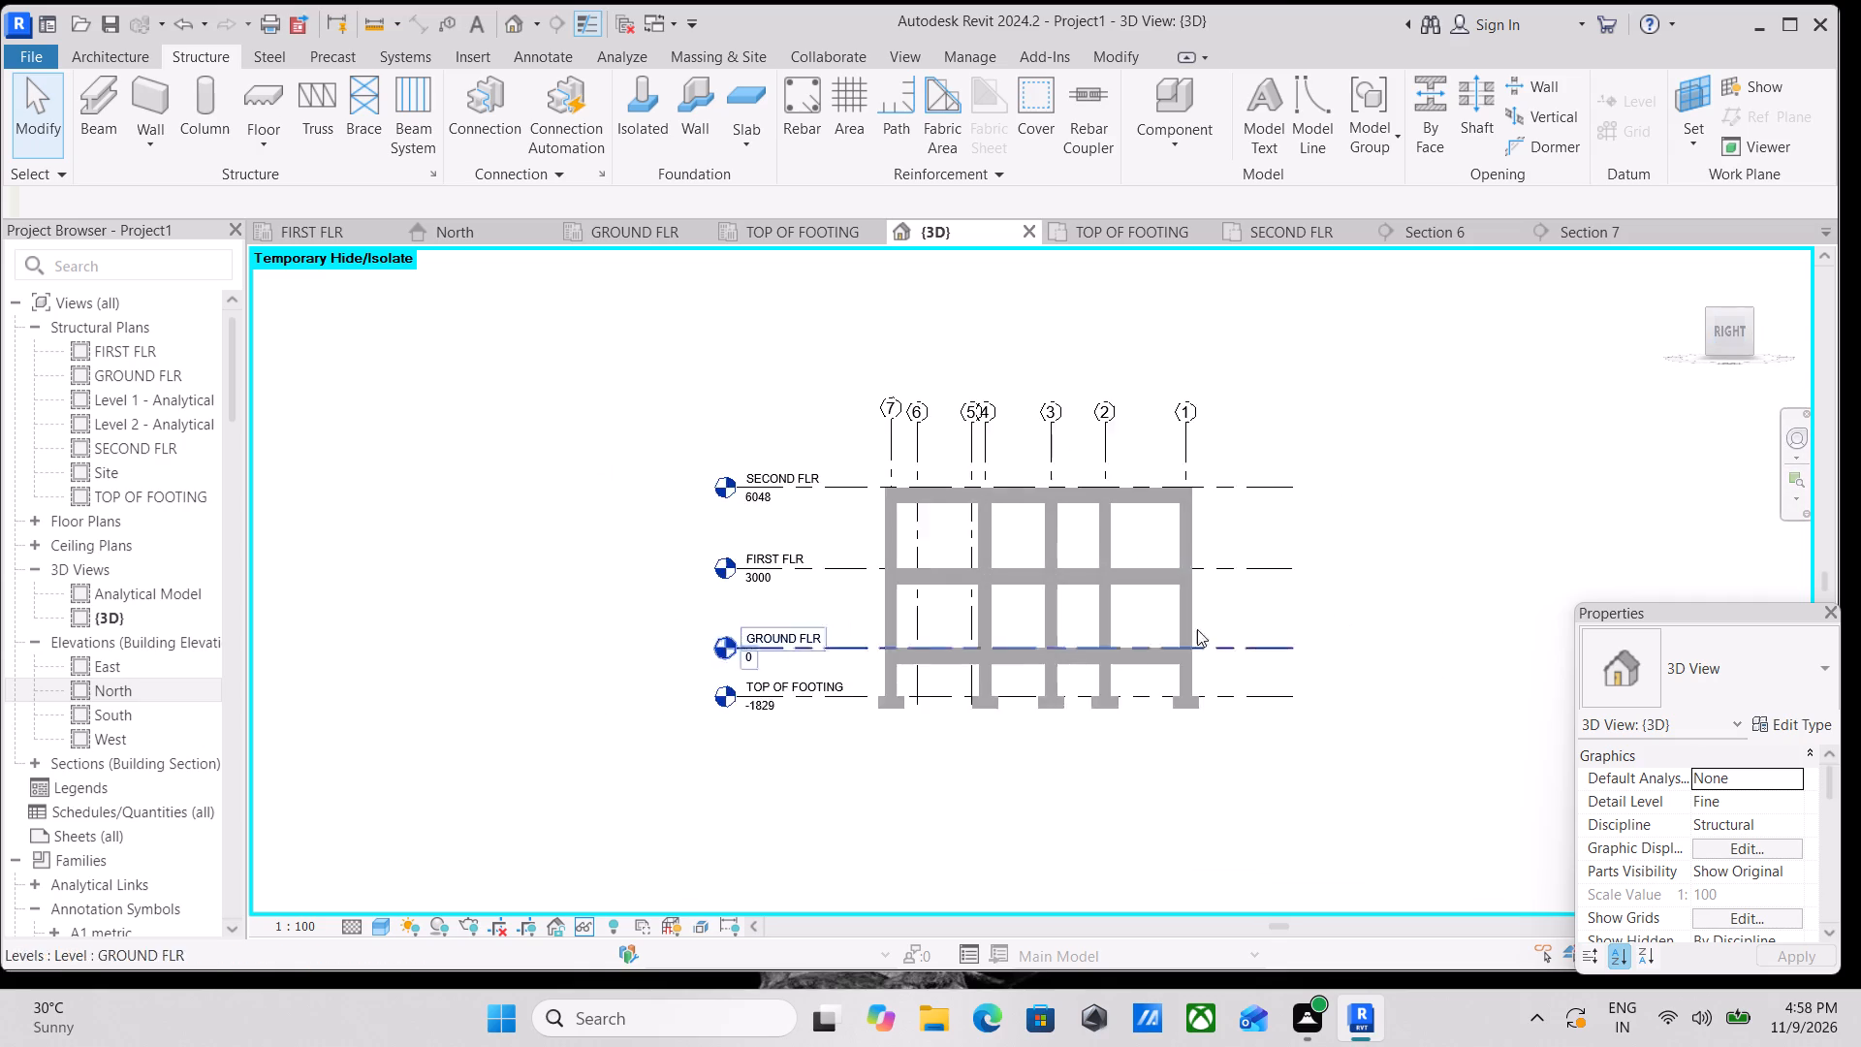
scroll(1197, 692, up, 4)
scroll(1323, 787, down, 2)
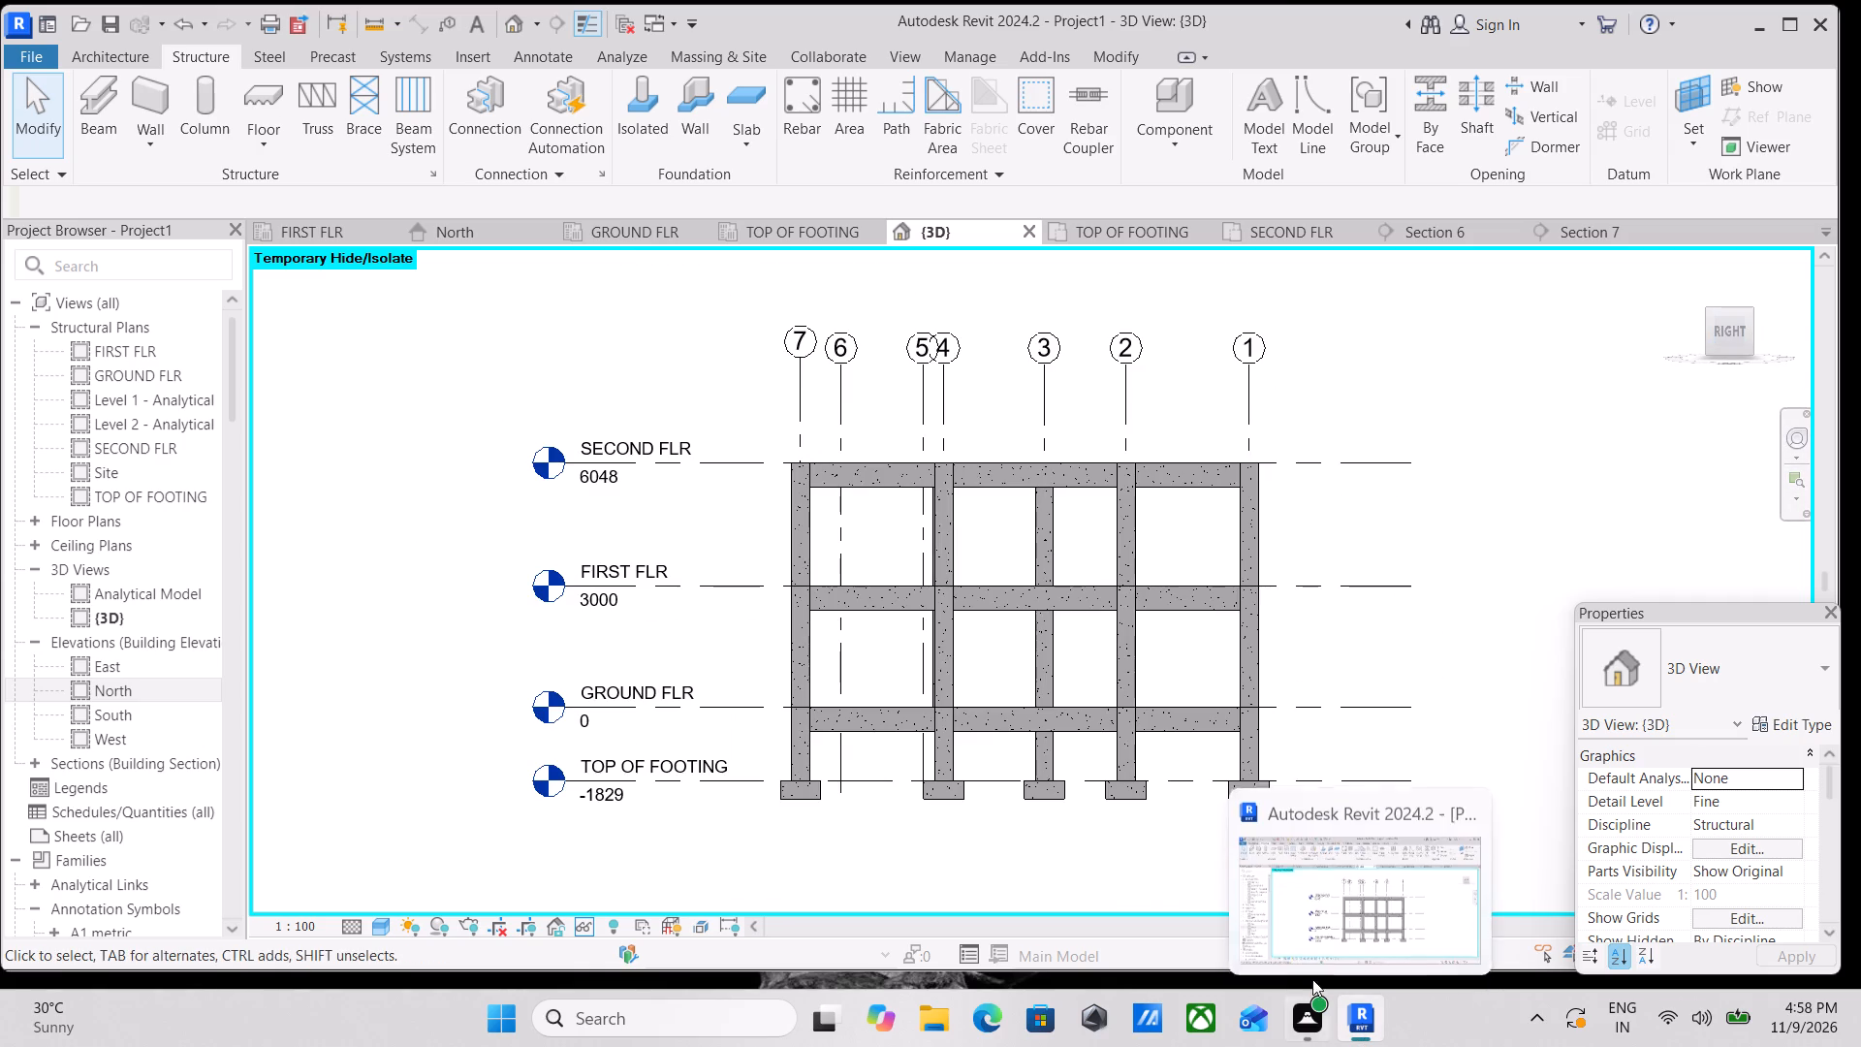
scroll(1468, 762, down, 1)
scroll(884, 644, down, 3)
scroll(864, 635, up, 4)
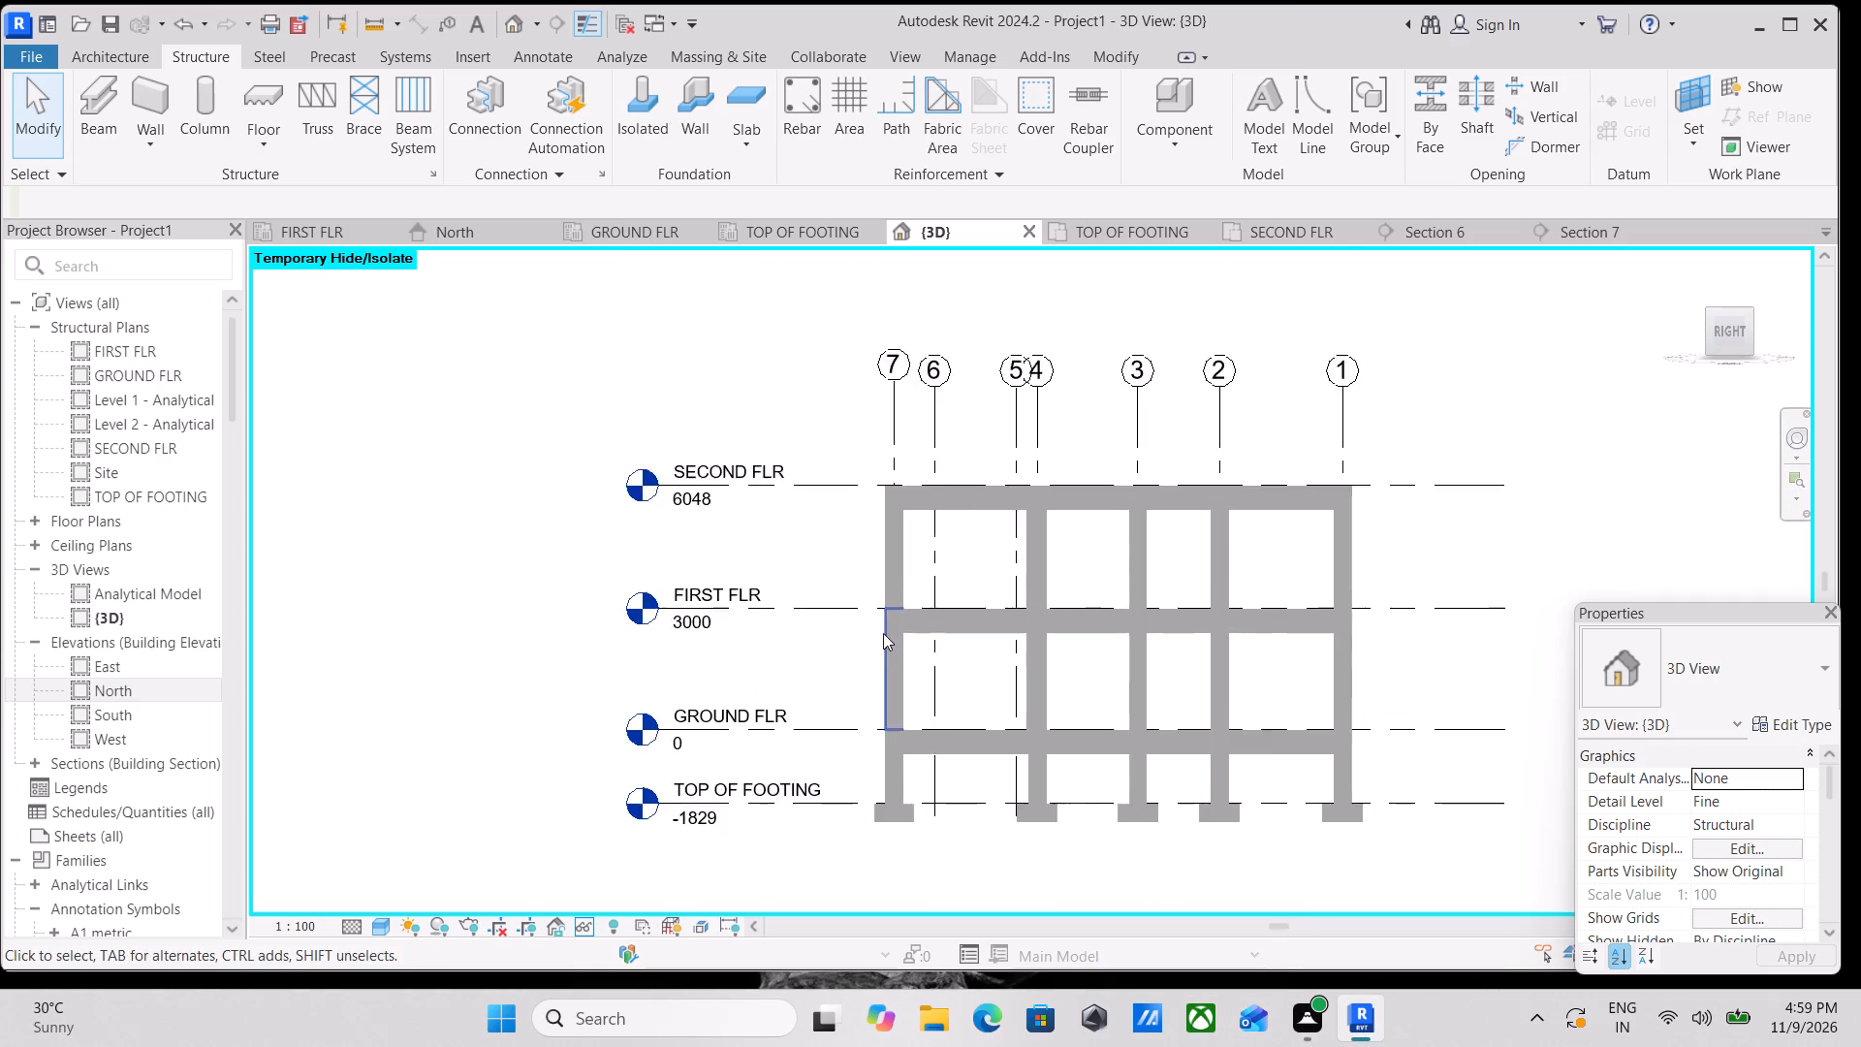
scroll(883, 633, up, 7)
scroll(906, 633, down, 1)
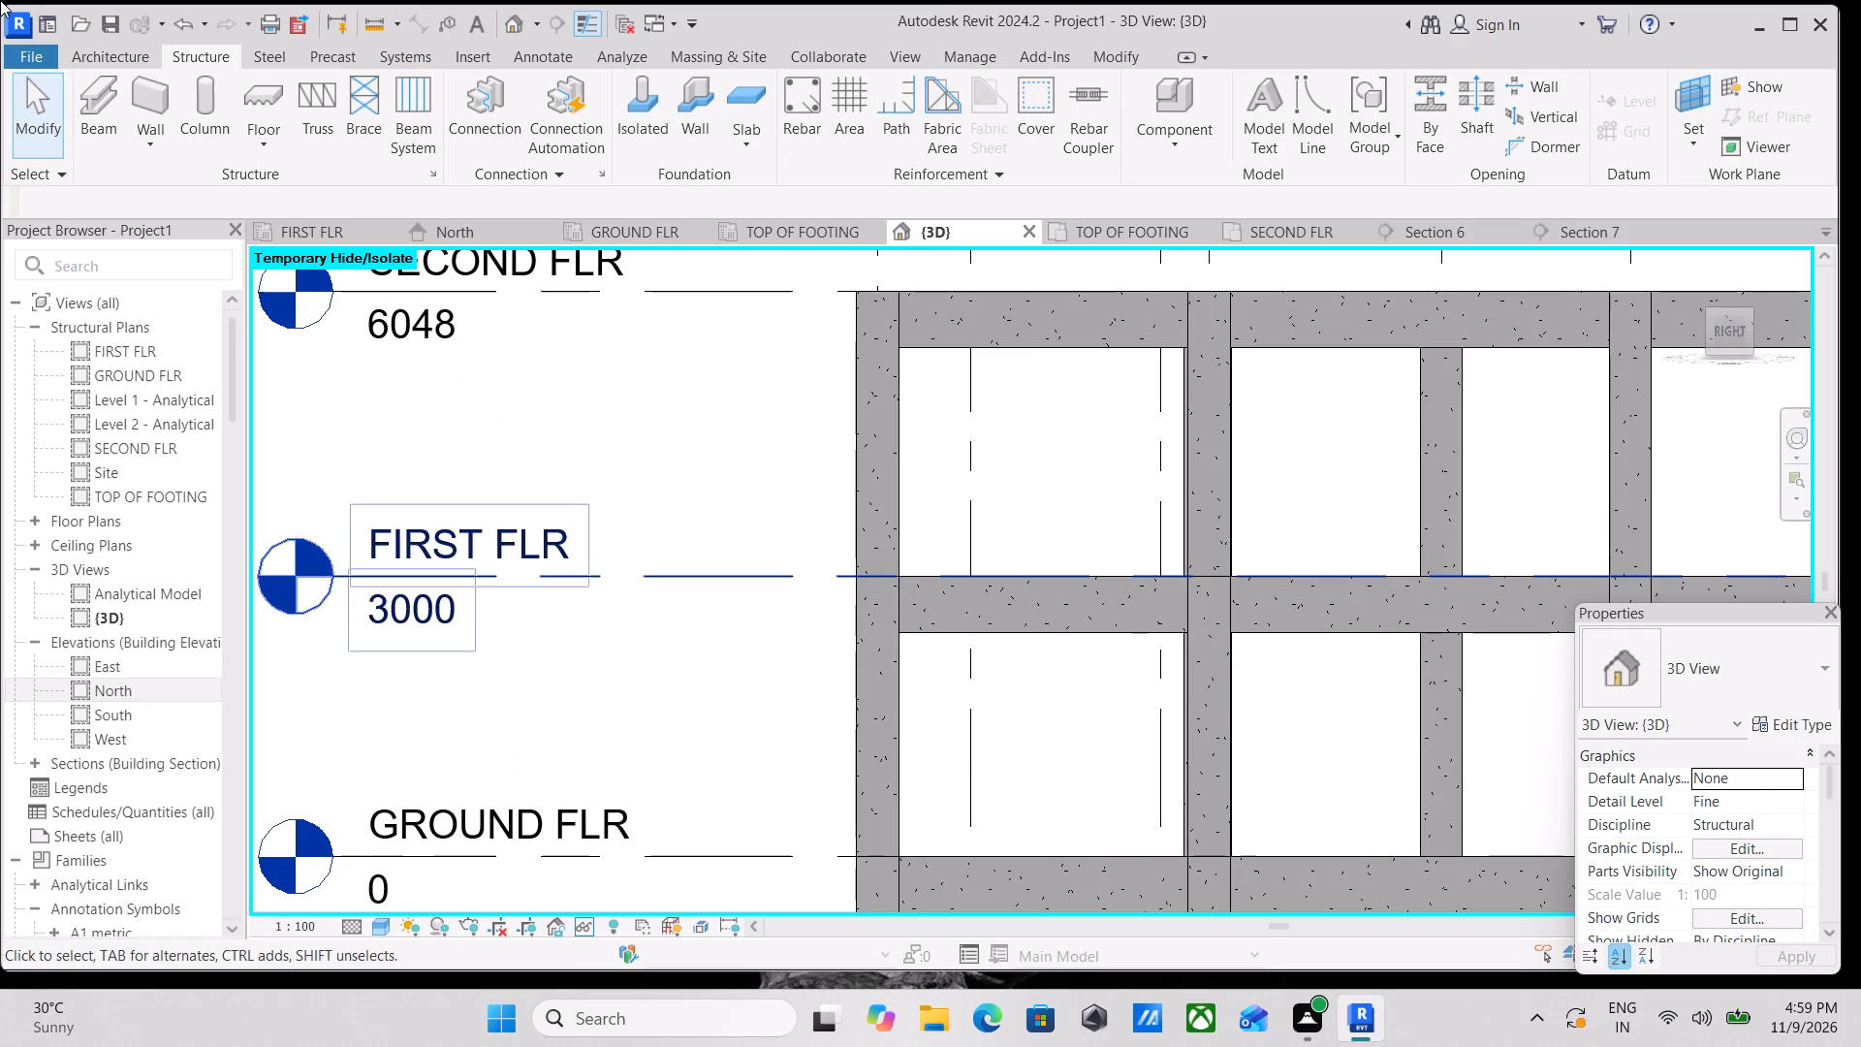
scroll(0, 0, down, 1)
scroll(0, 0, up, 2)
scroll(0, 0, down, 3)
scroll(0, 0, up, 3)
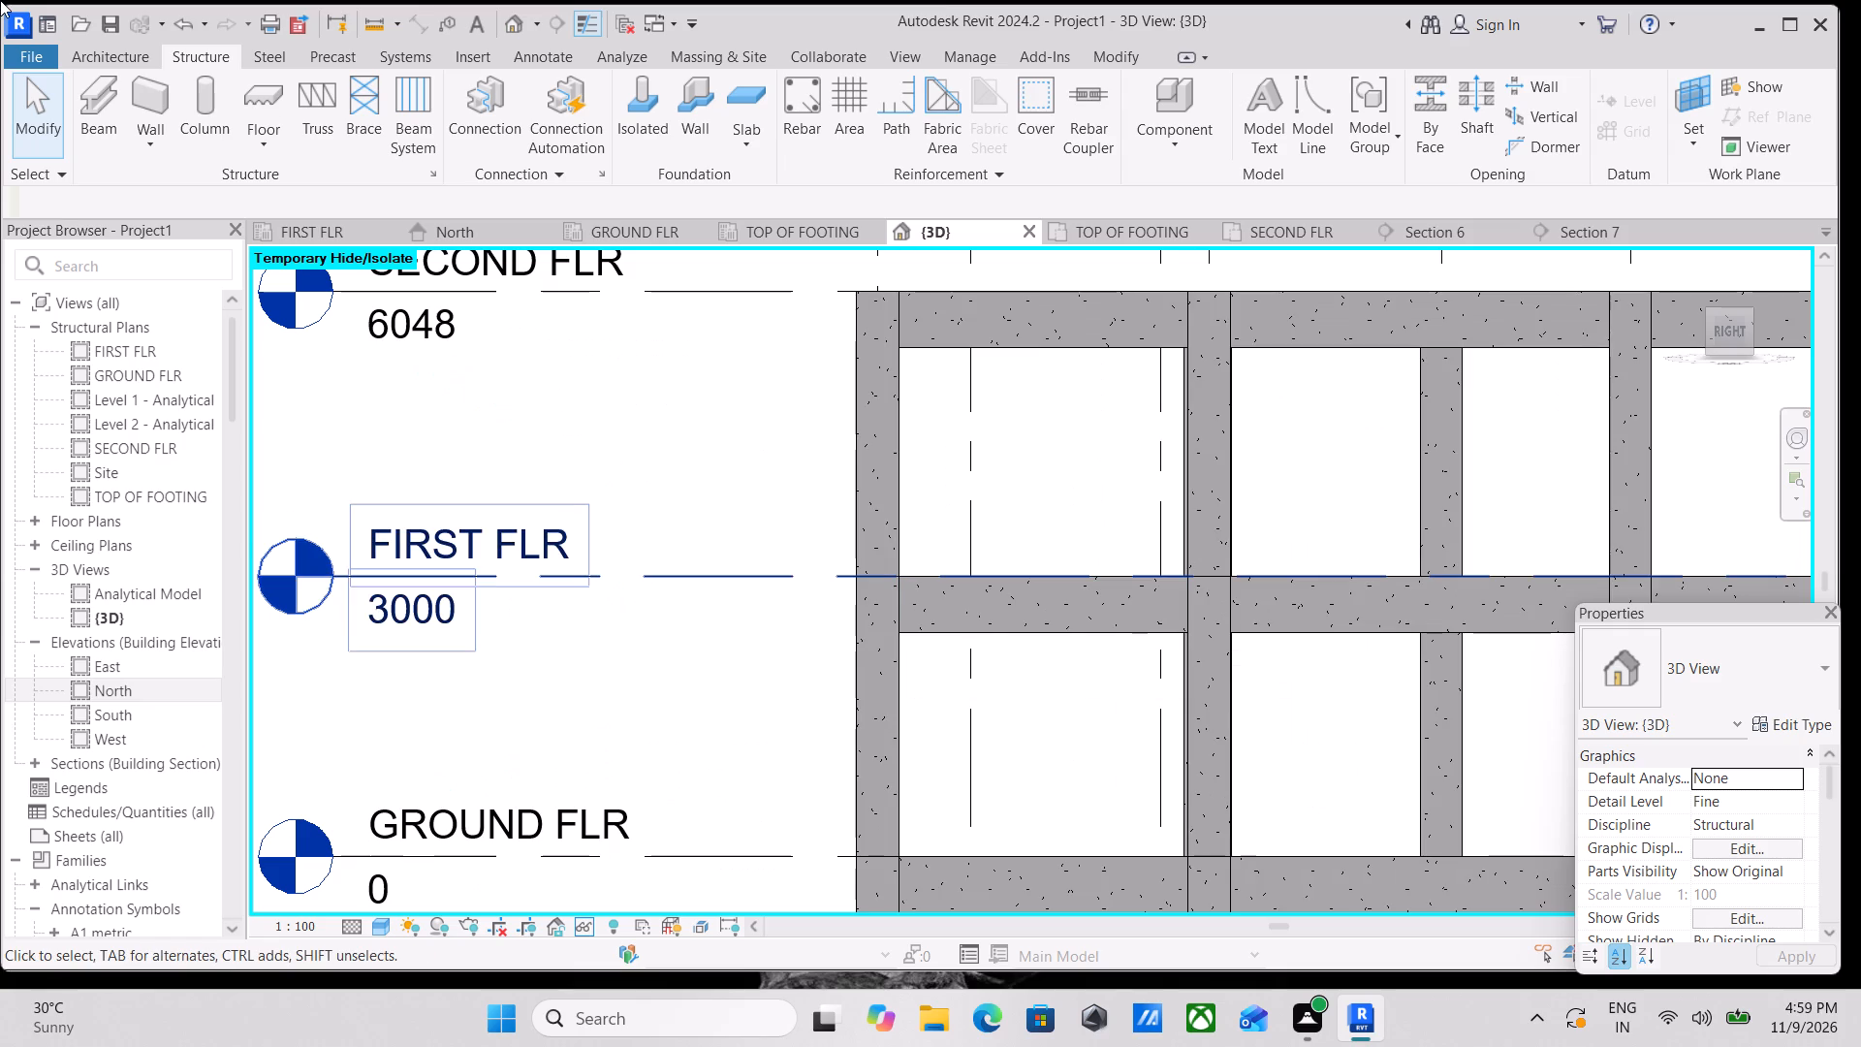
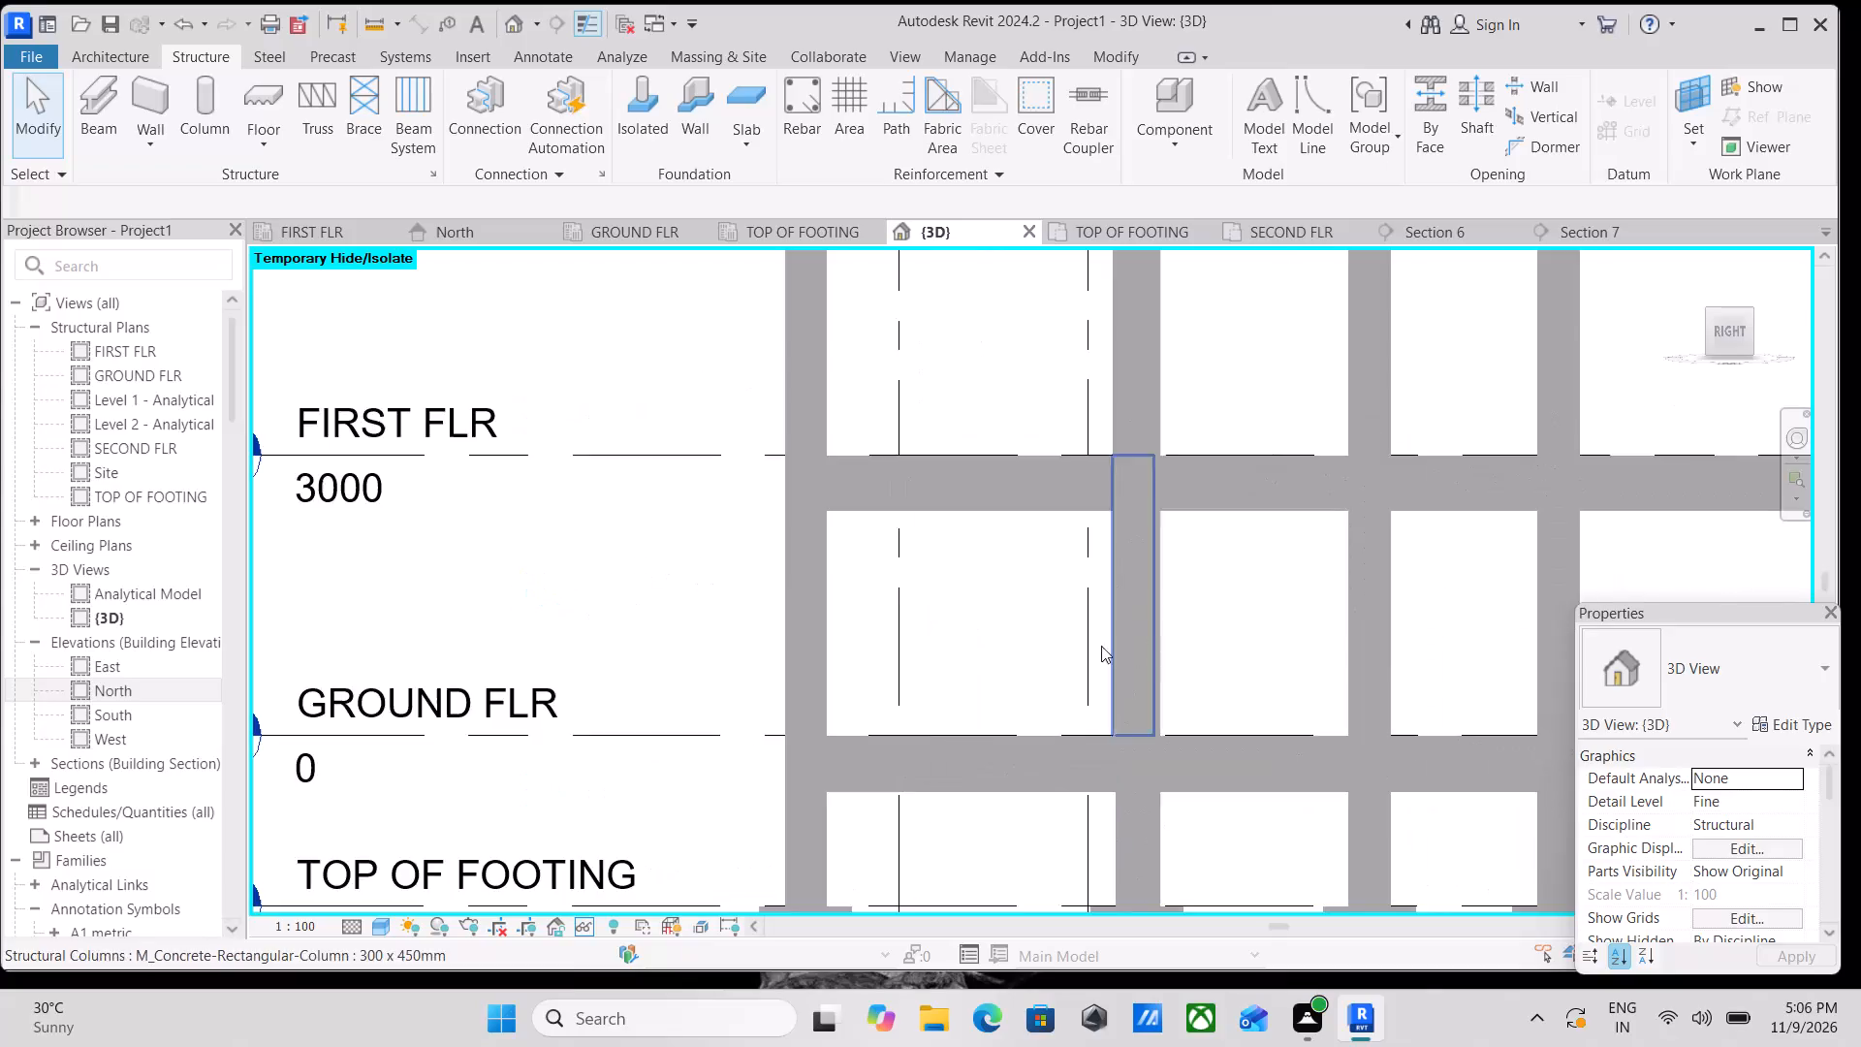
Examine the concrete frame from the footings up to the SECOND FLR level and grid bubbles in the Right view.
scroll(1101, 646, down, 4)
scroll(1101, 644, up, 3)
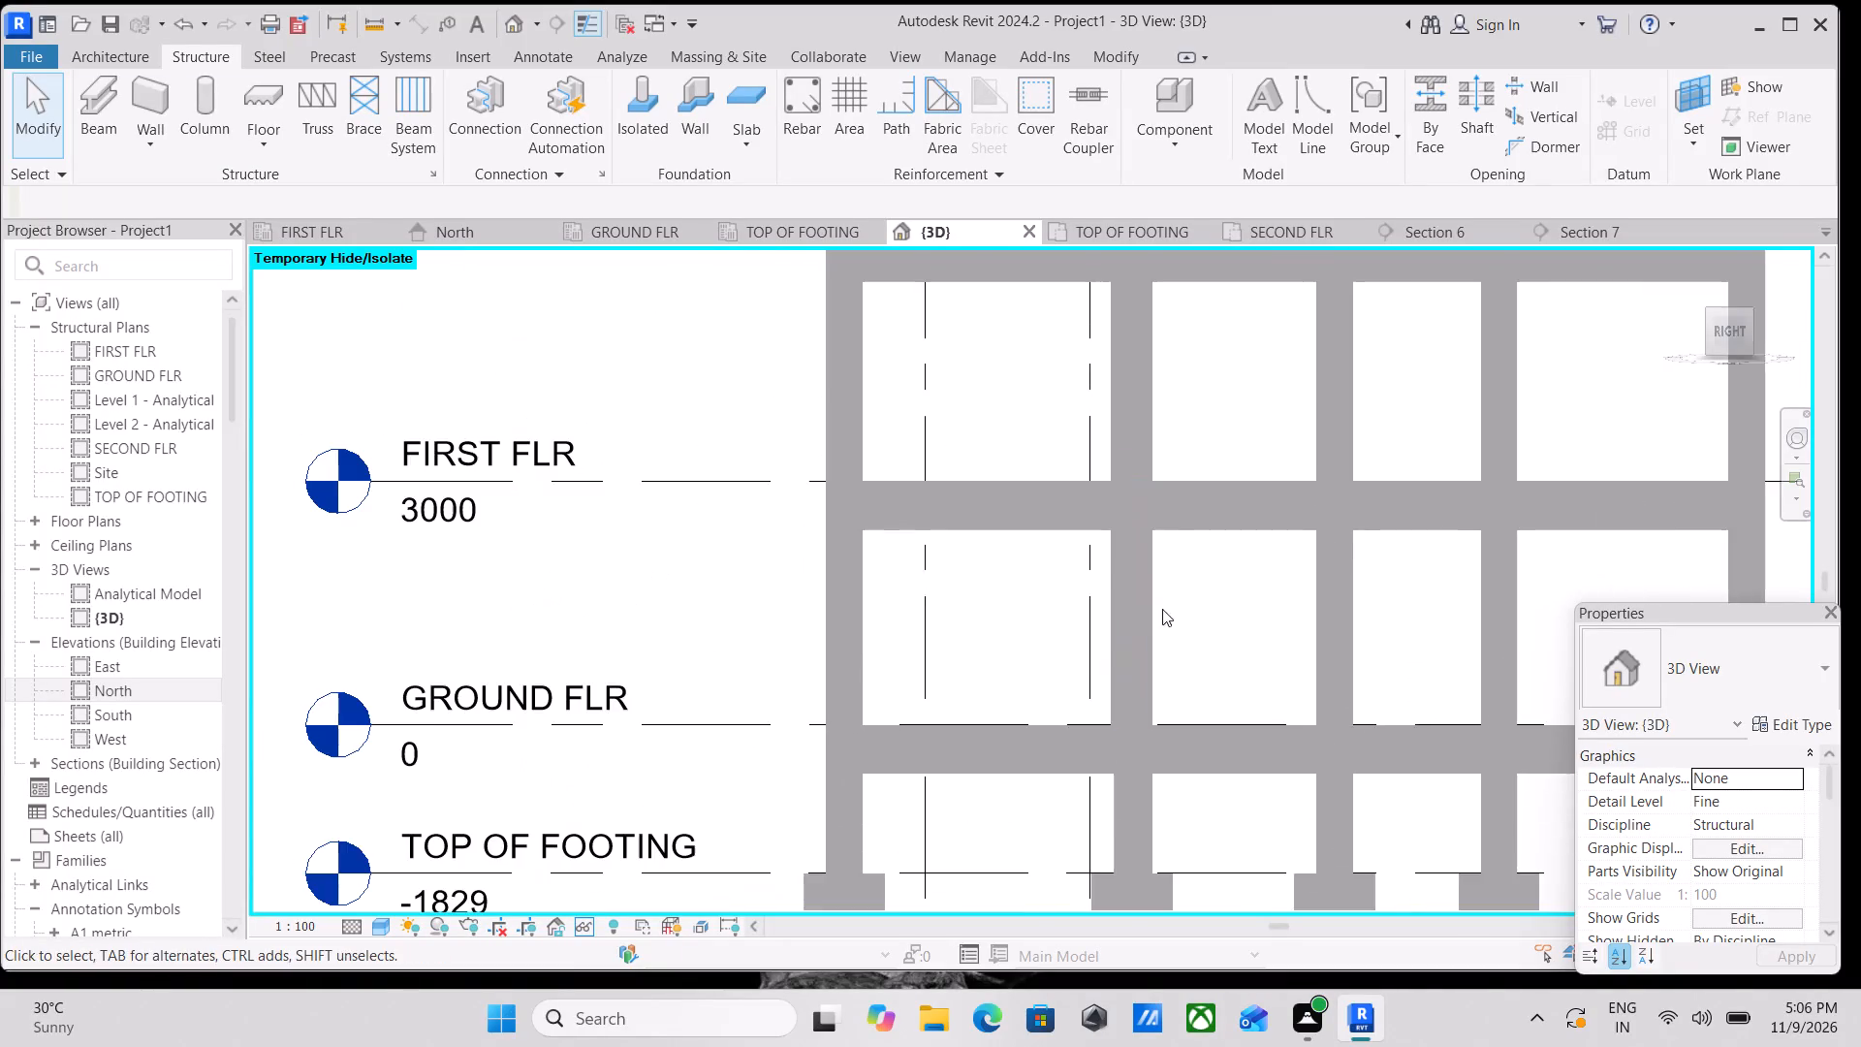
middle_drag(1189, 609, 880, 708)
scroll(1111, 694, down, 3)
middle_drag(1108, 696, 953, 764)
scroll(1161, 682, up, 2)
middle_drag(958, 690, 1027, 793)
scroll(802, 563, down, 2)
middle_drag(825, 594, 910, 734)
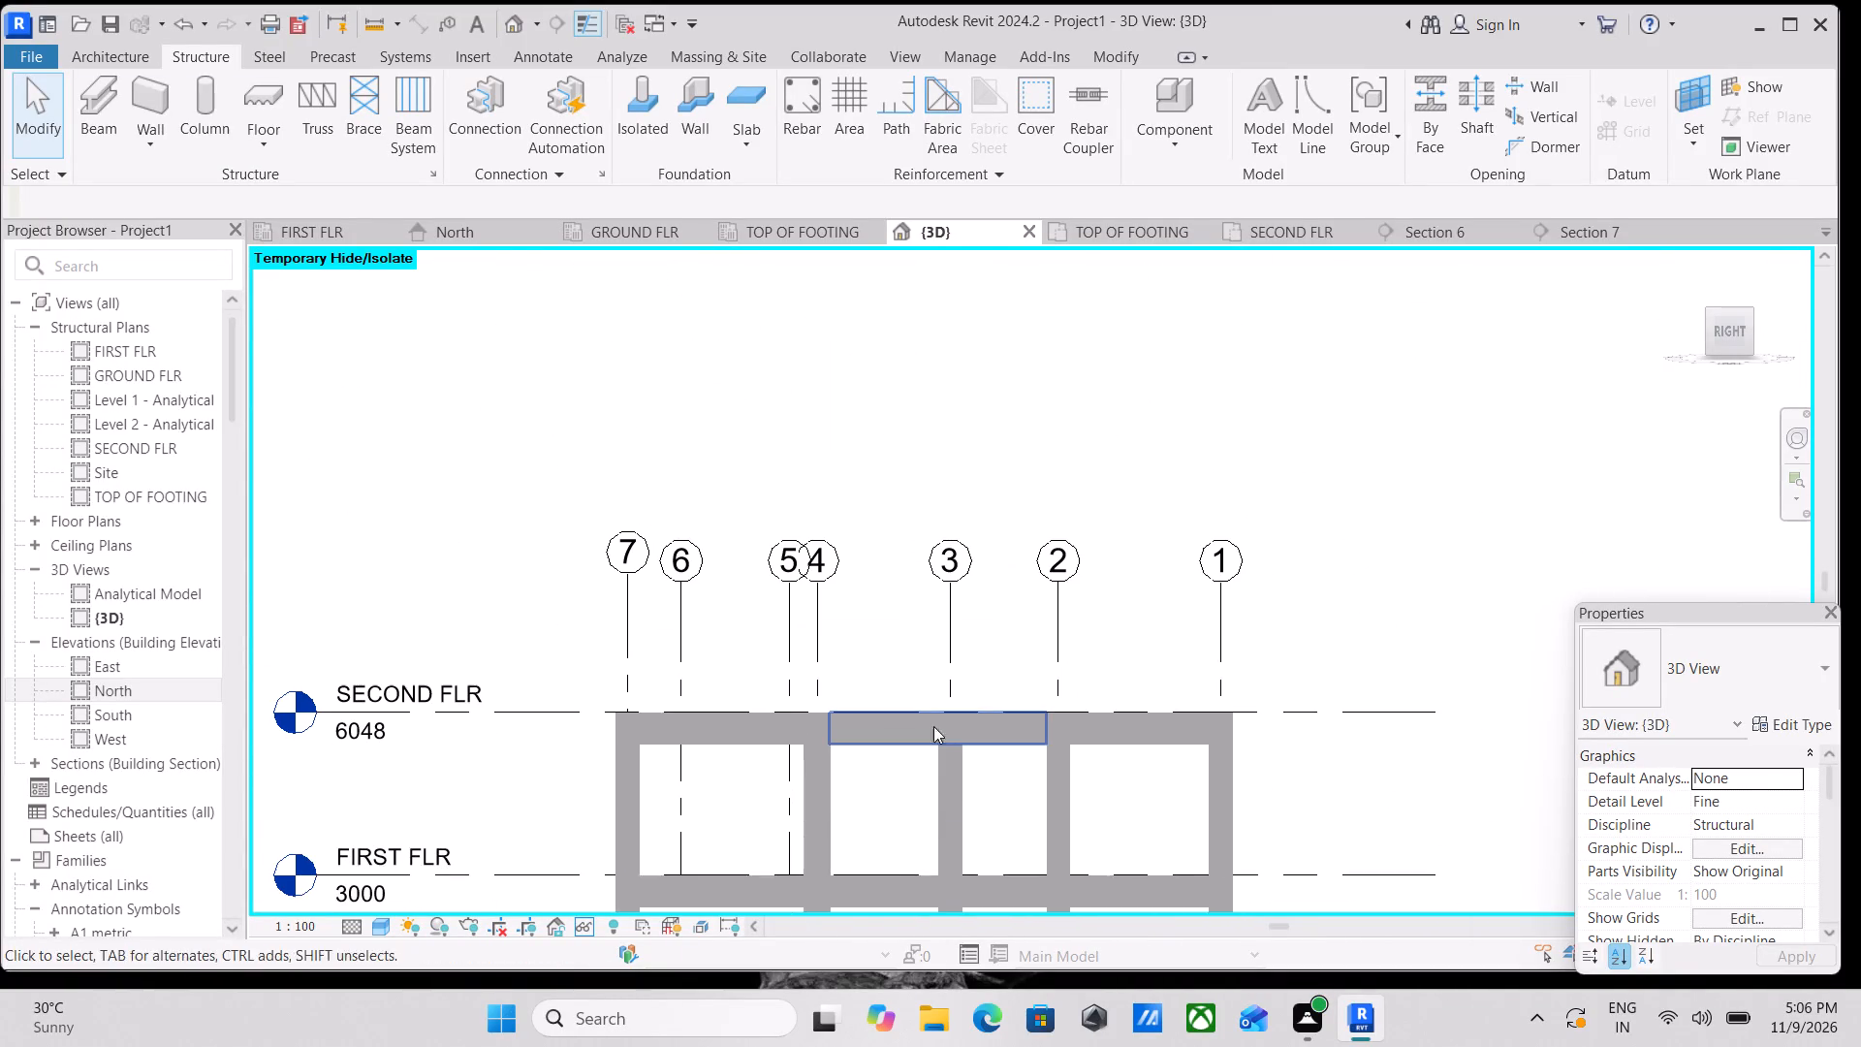
scroll(899, 691, up, 2)
scroll(889, 692, down, 2)
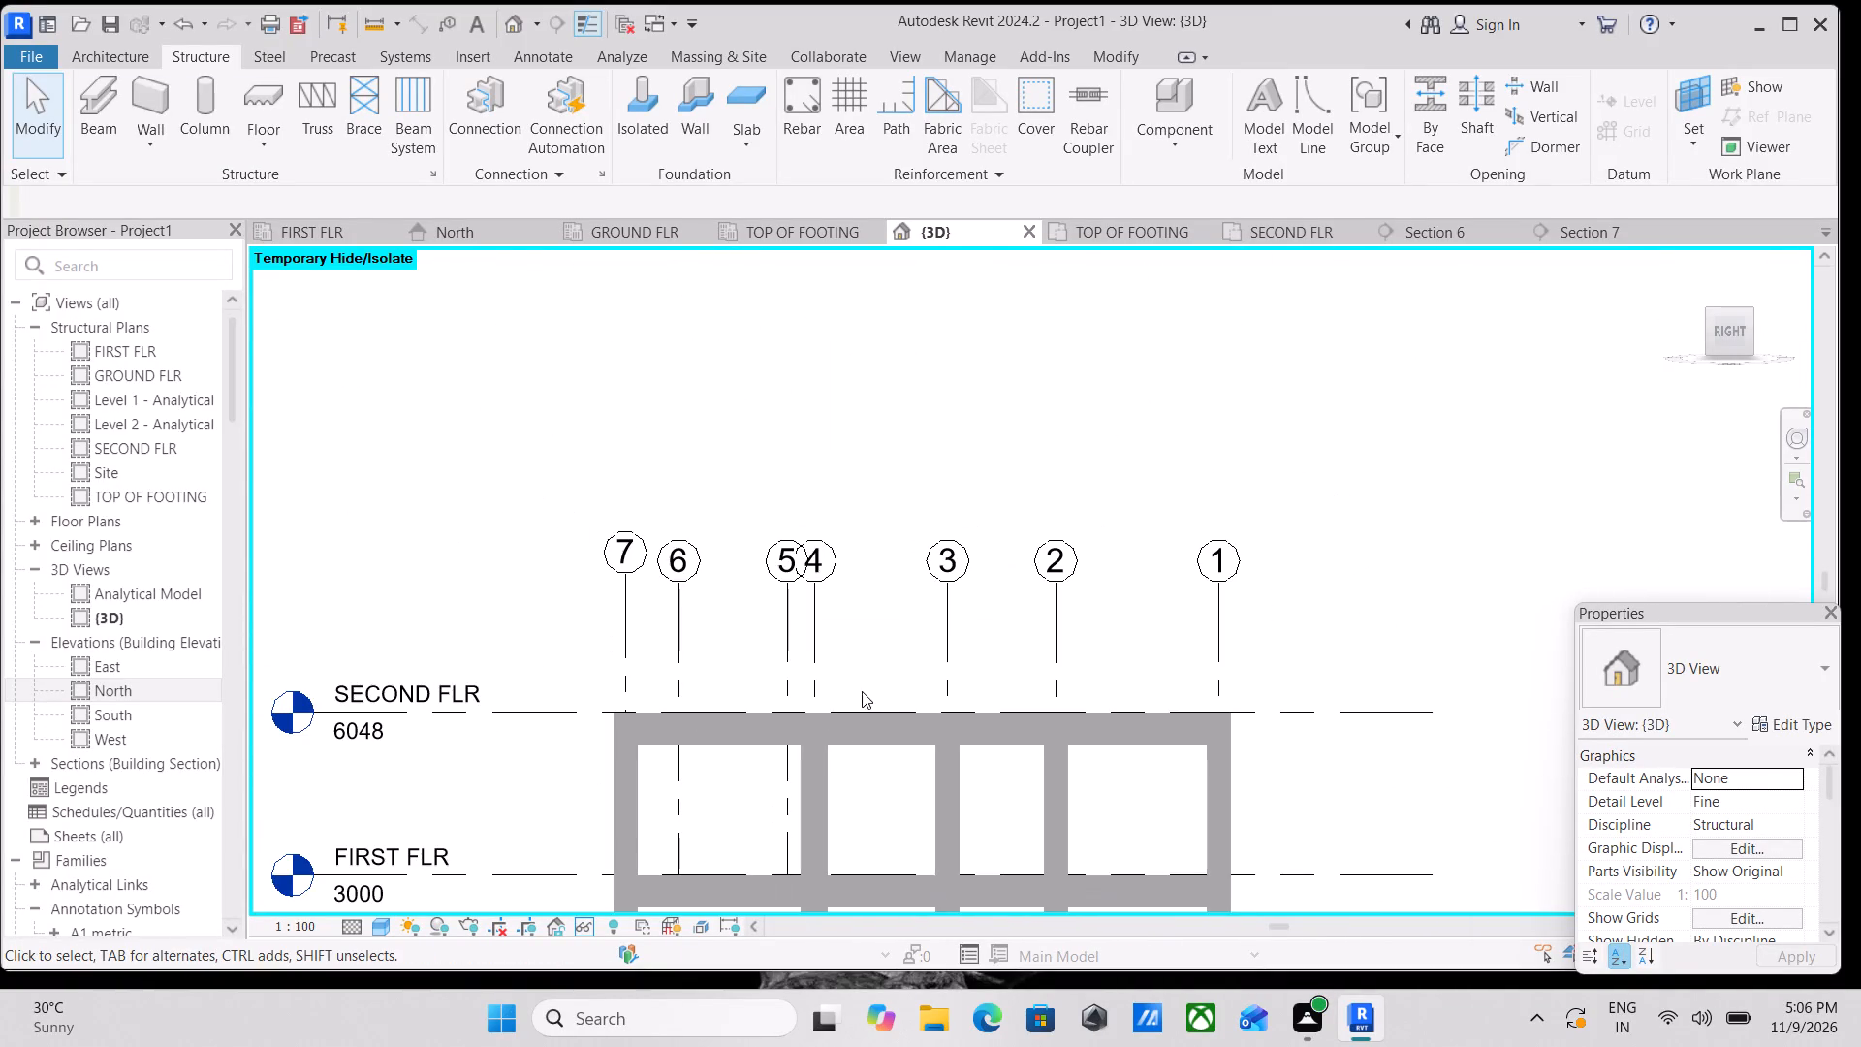
middle_drag(848, 689, 930, 811)
scroll(1011, 621, down, 2)
middle_drag(1011, 621, 1151, 566)
scroll(1036, 621, up, 2)
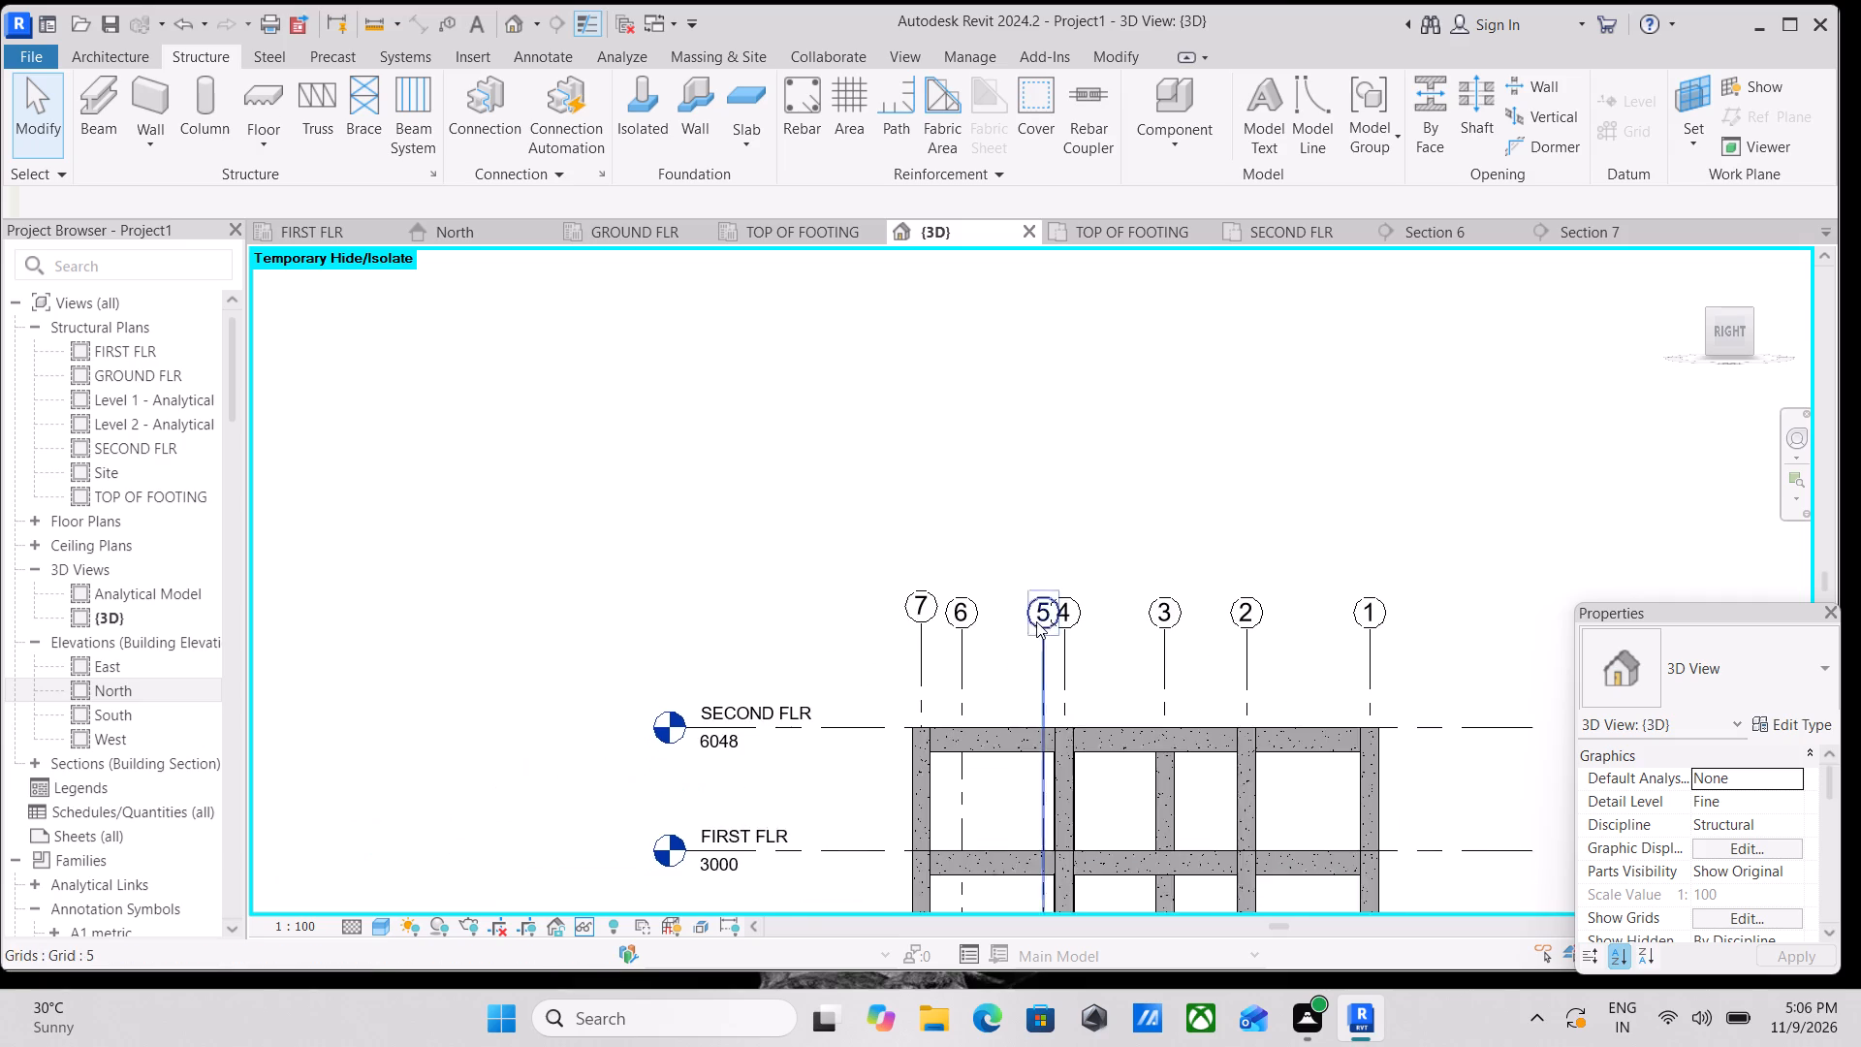
Check grid bubbles 1 to 7 and their grid lines above the SECOND FLR beams in the Right view.
scroll(1036, 621, up, 2)
middle_drag(1151, 623, 930, 602)
scroll(935, 606, up, 1)
scroll(1095, 619, down, 3)
middle_drag(1095, 619, 1062, 515)
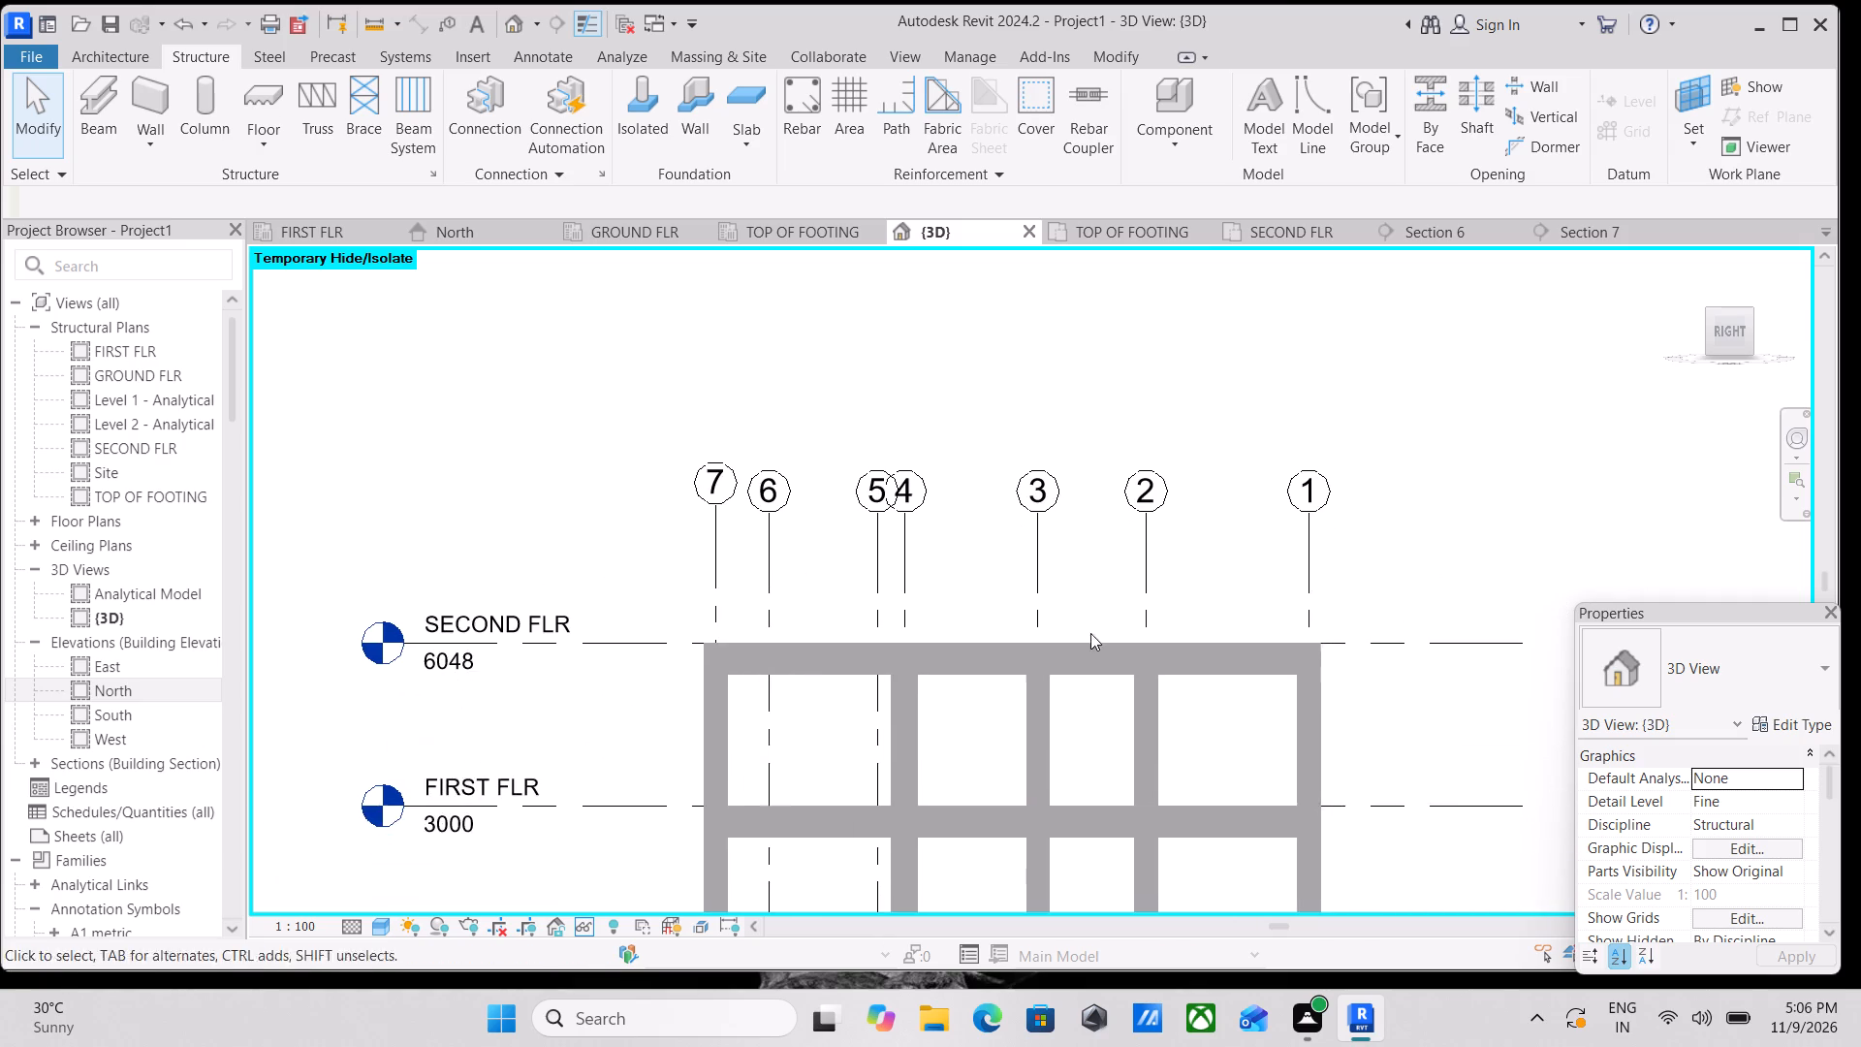
scroll(1038, 751, up, 3)
scroll(926, 717, up, 4)
scroll(927, 713, down, 6)
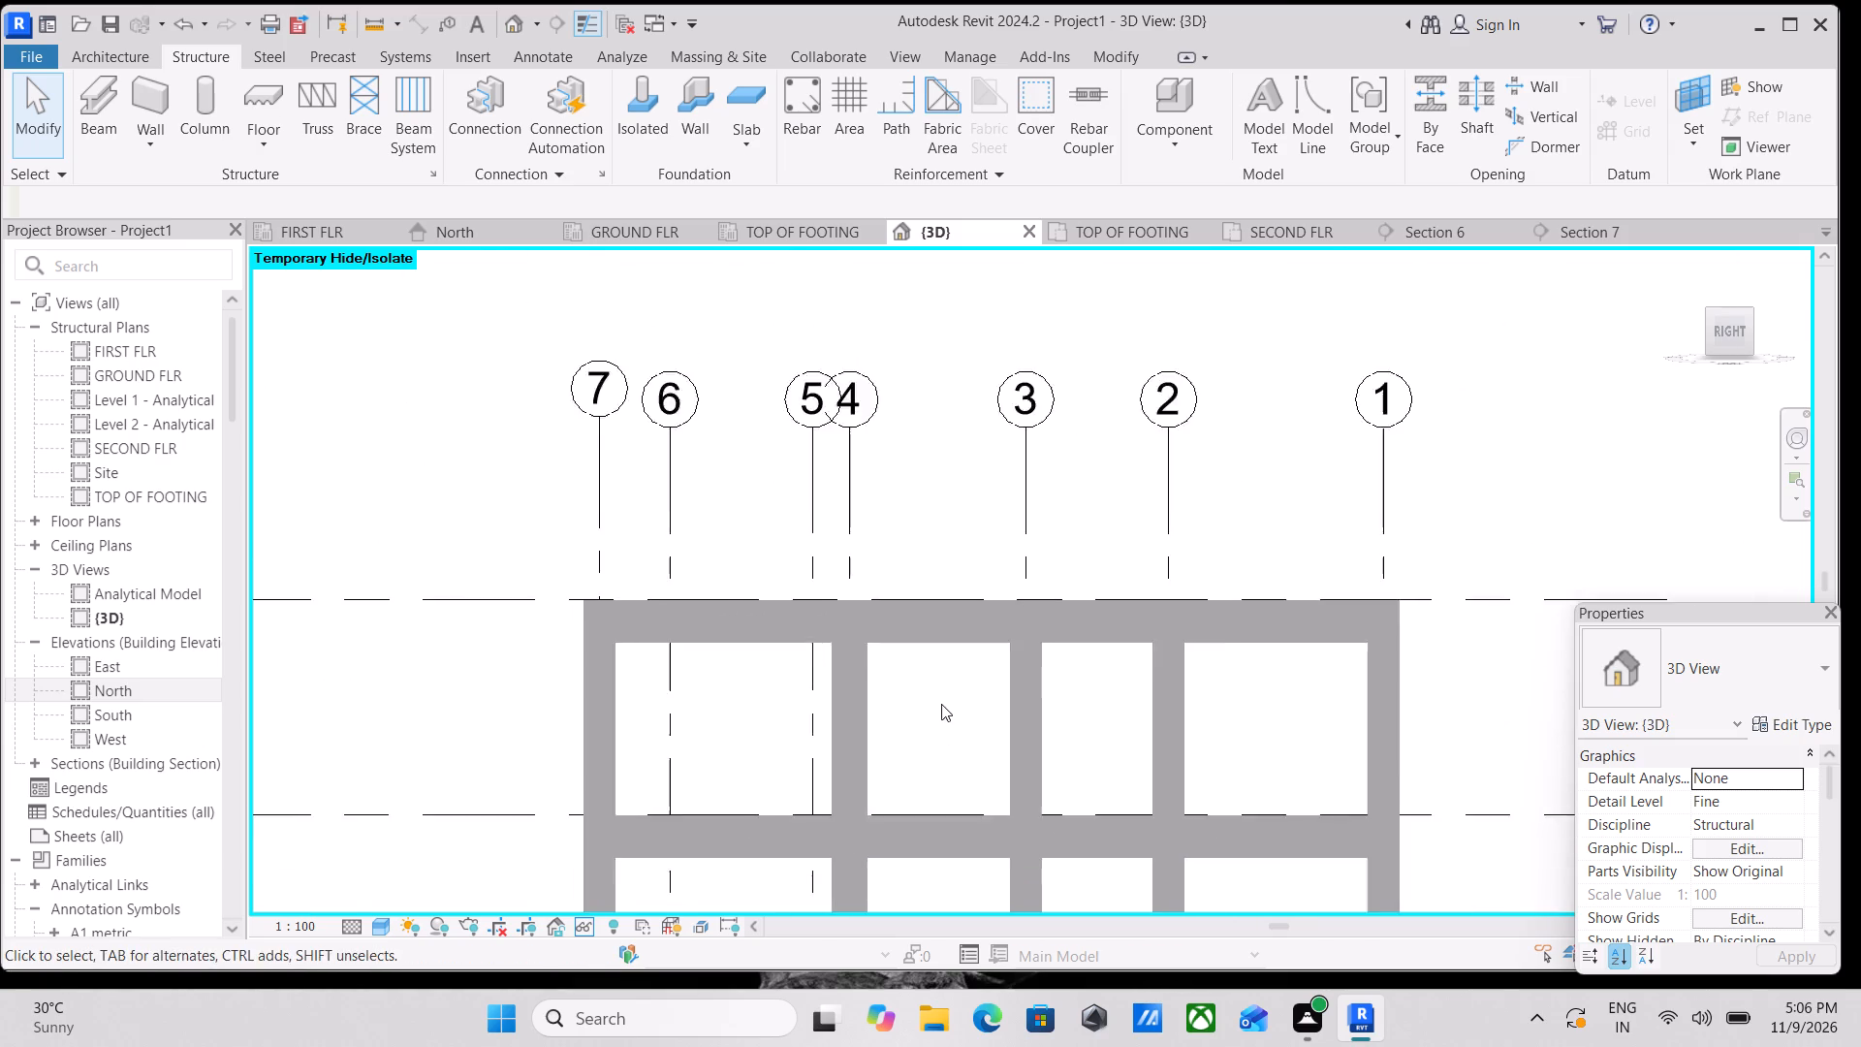
middle_drag(941, 704, 1012, 614)
scroll(967, 670, up, 2)
scroll(1027, 624, down, 1)
middle_drag(1027, 624, 941, 675)
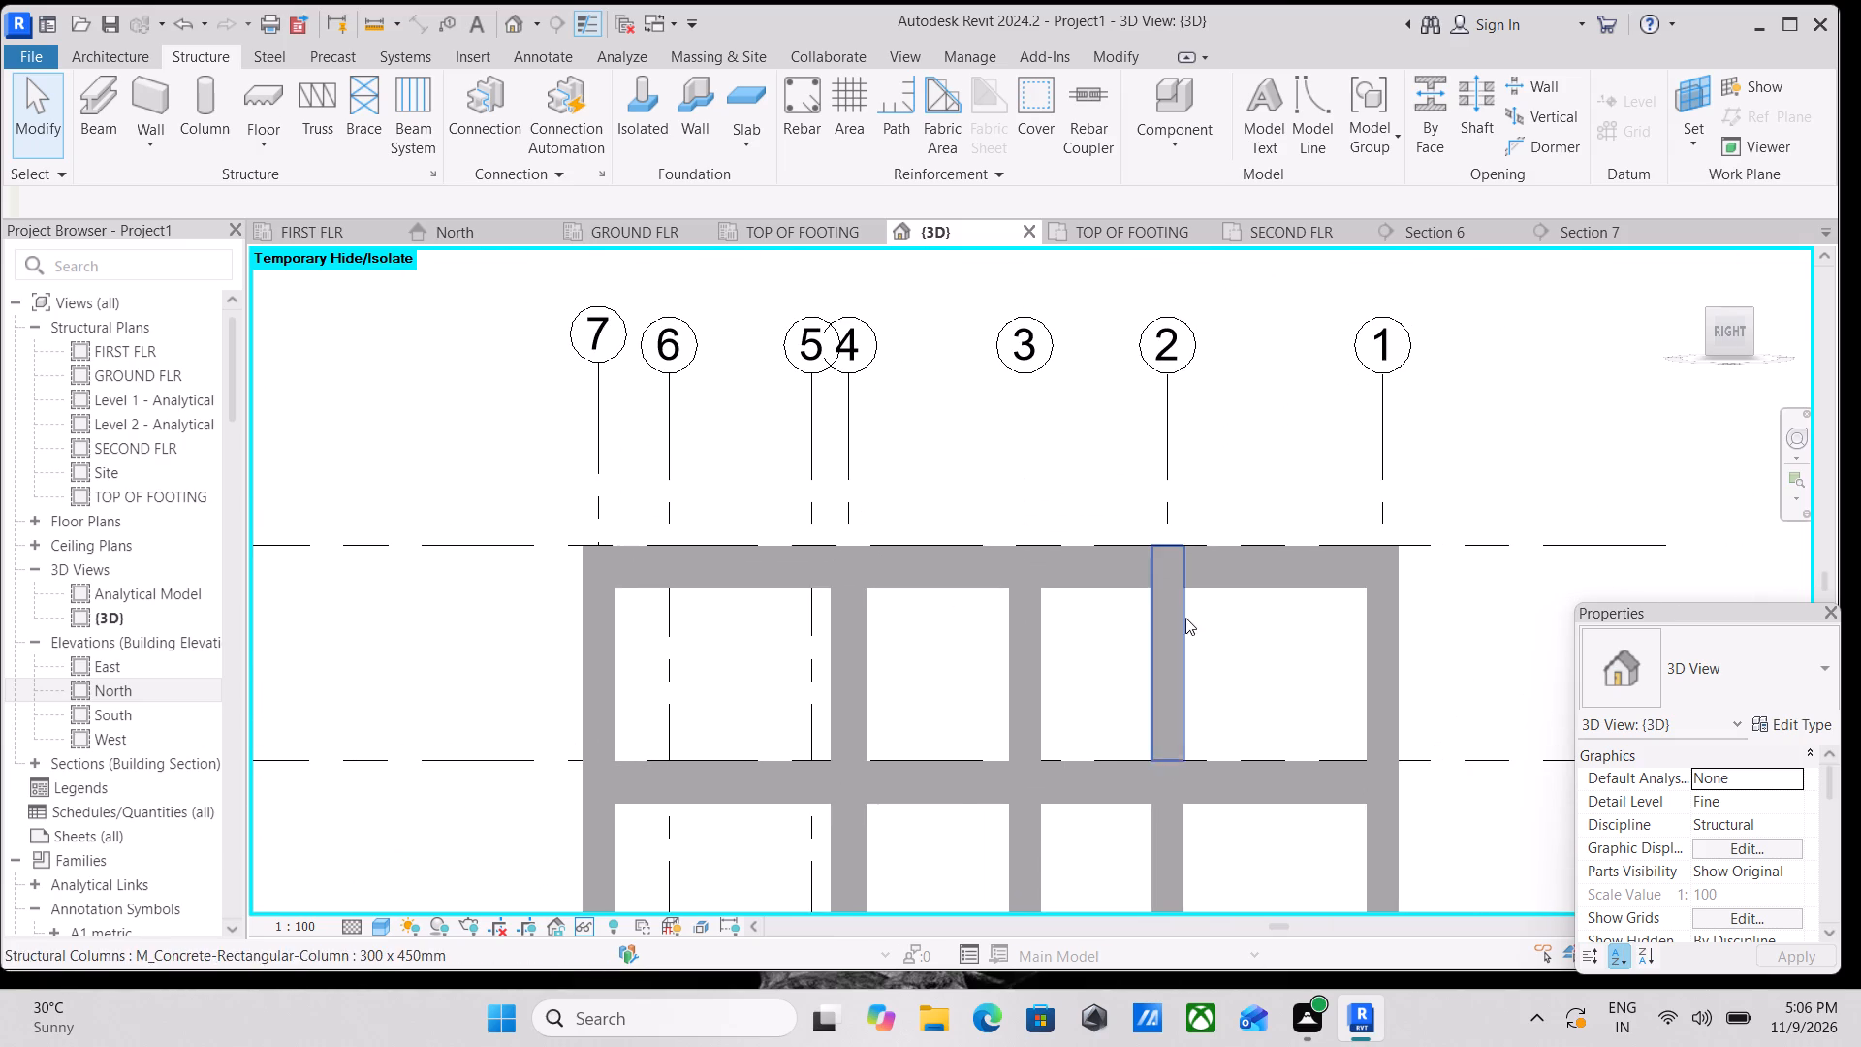
middle_drag(1185, 618, 1043, 656)
scroll(1129, 621, down, 2)
middle_drag(1129, 627, 1140, 685)
scroll(834, 596, up, 3)
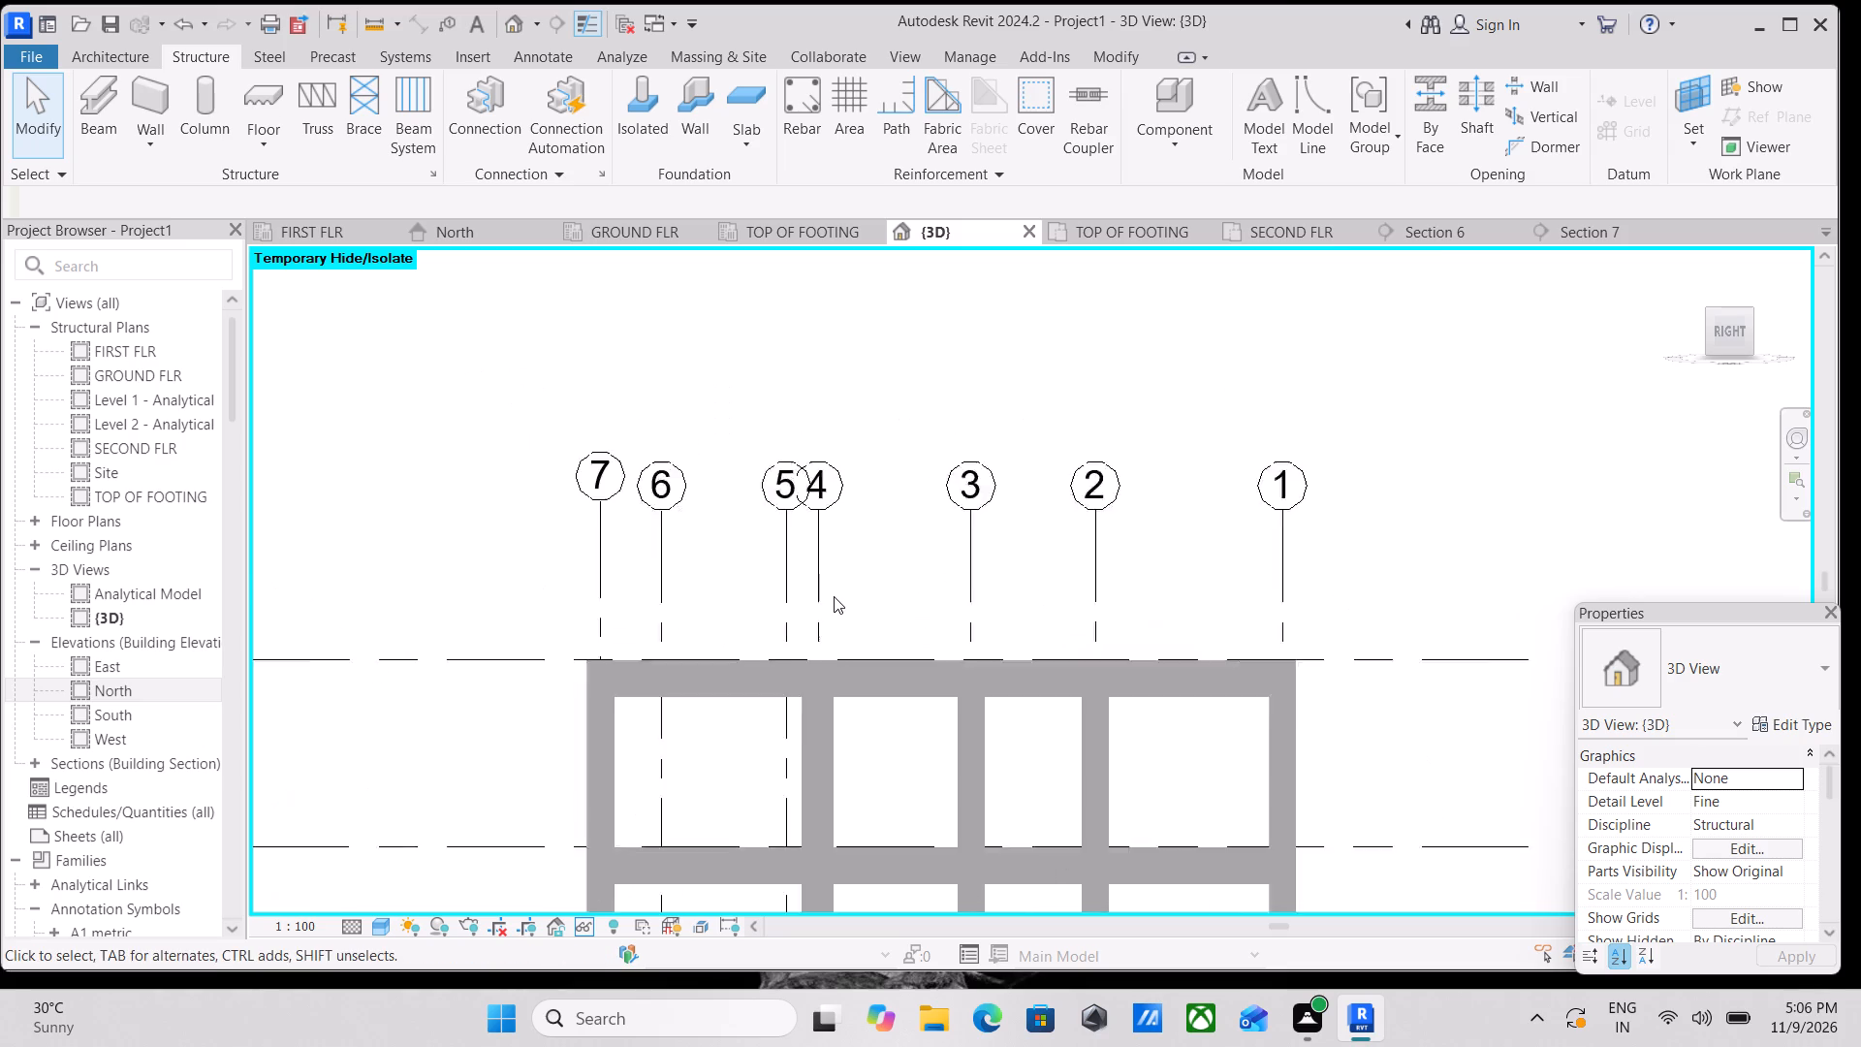
middle_drag(846, 523, 883, 585)
scroll(984, 542, down, 2)
middle_drag(984, 542, 1014, 655)
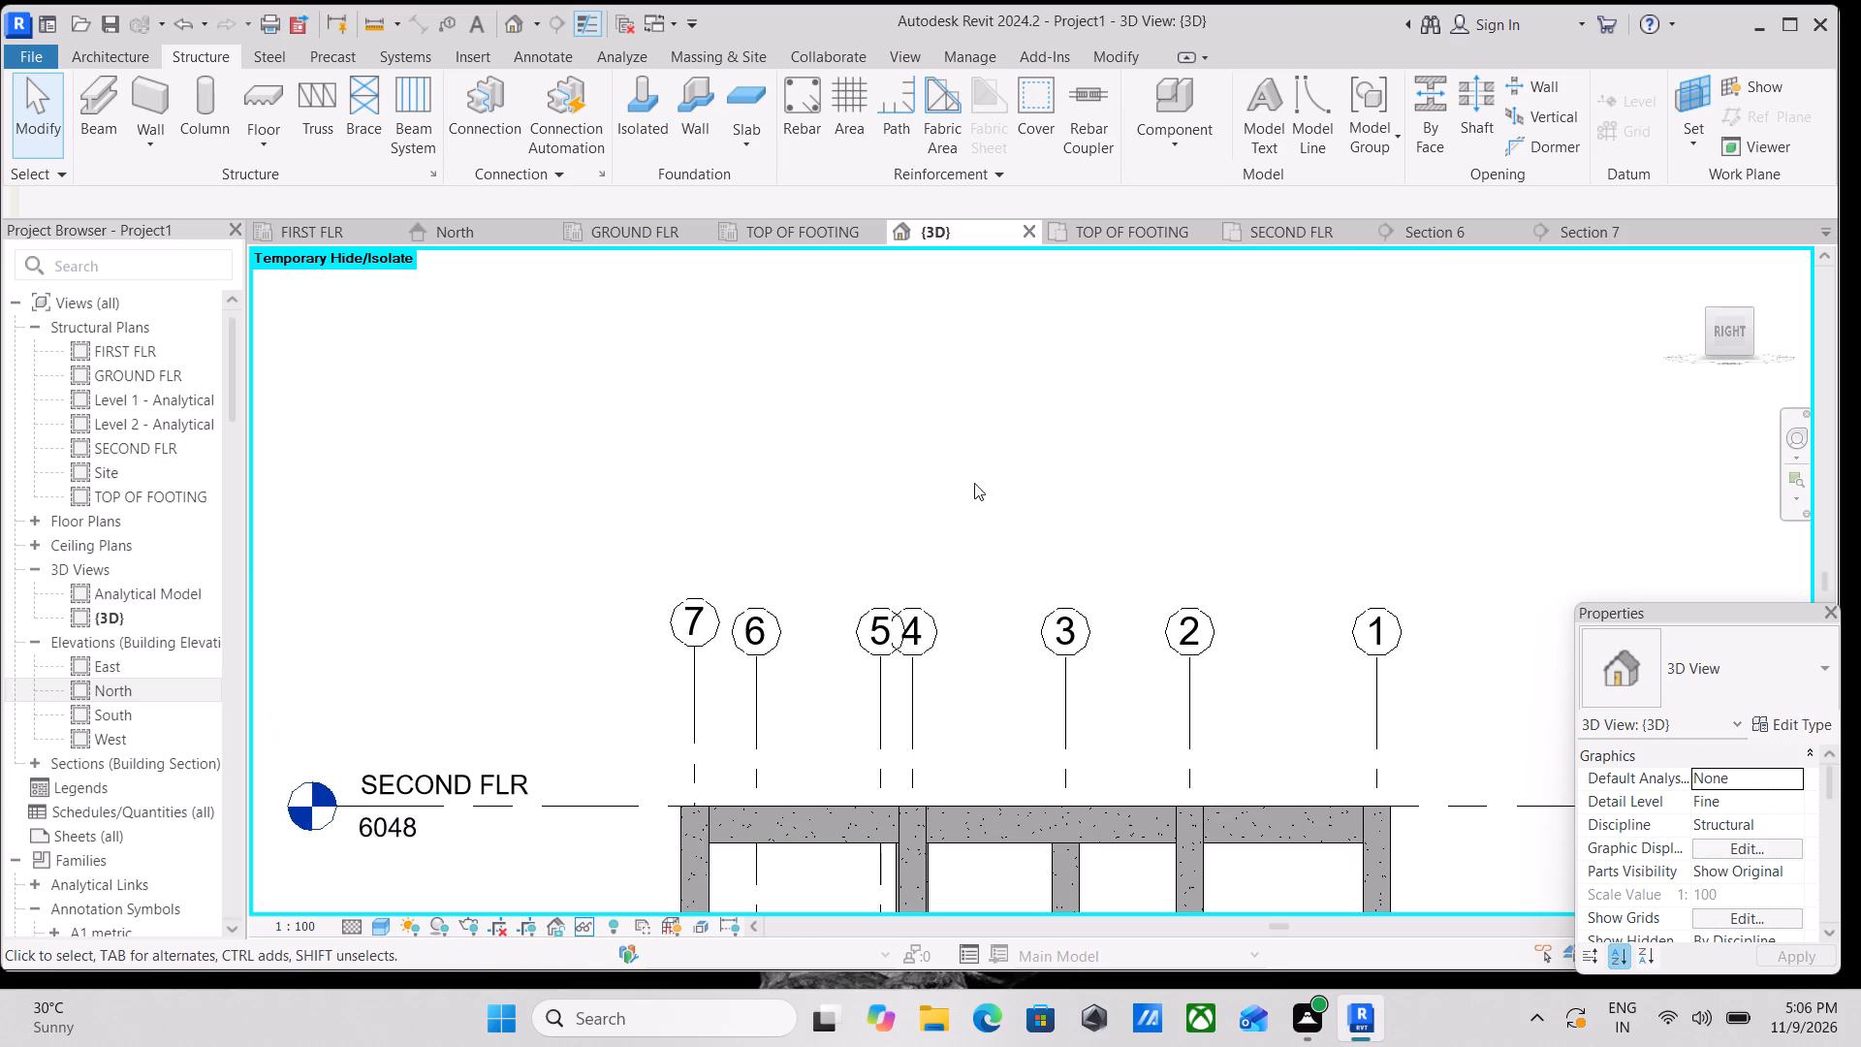
middle_drag(950, 476, 962, 504)
scroll(1122, 608, up, 2)
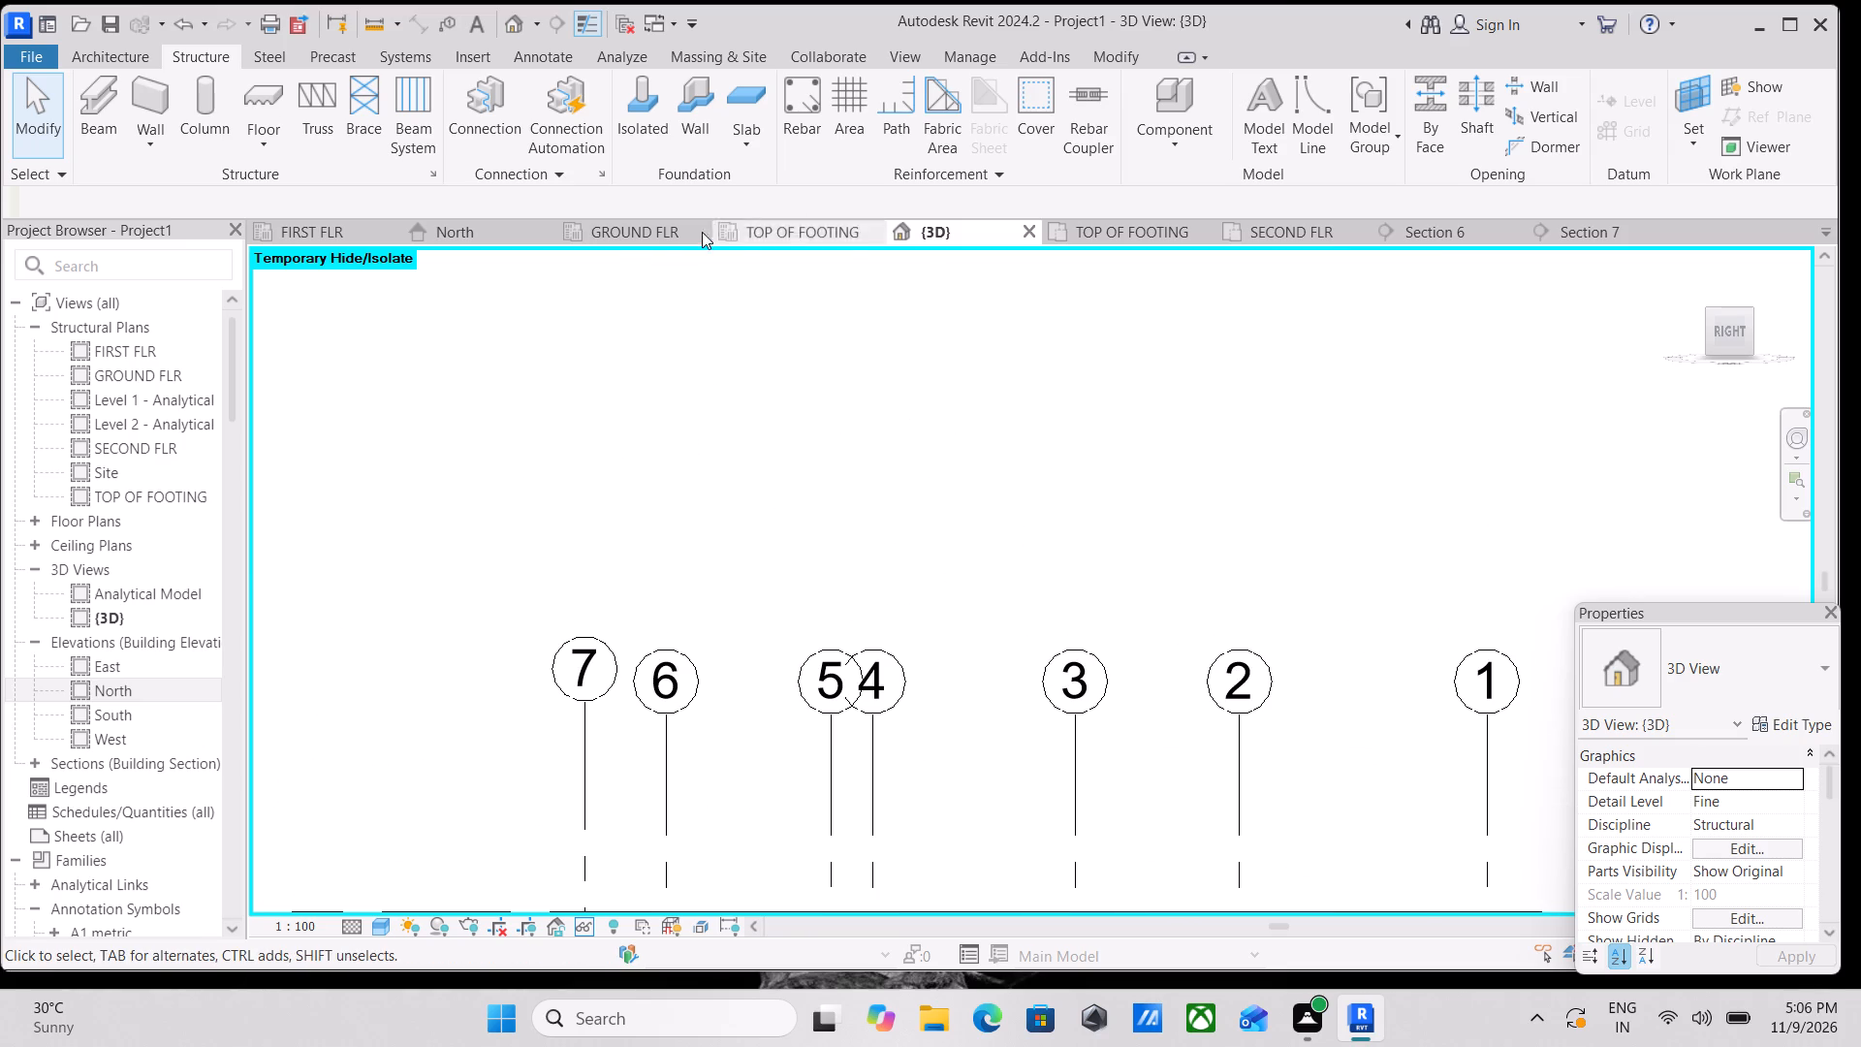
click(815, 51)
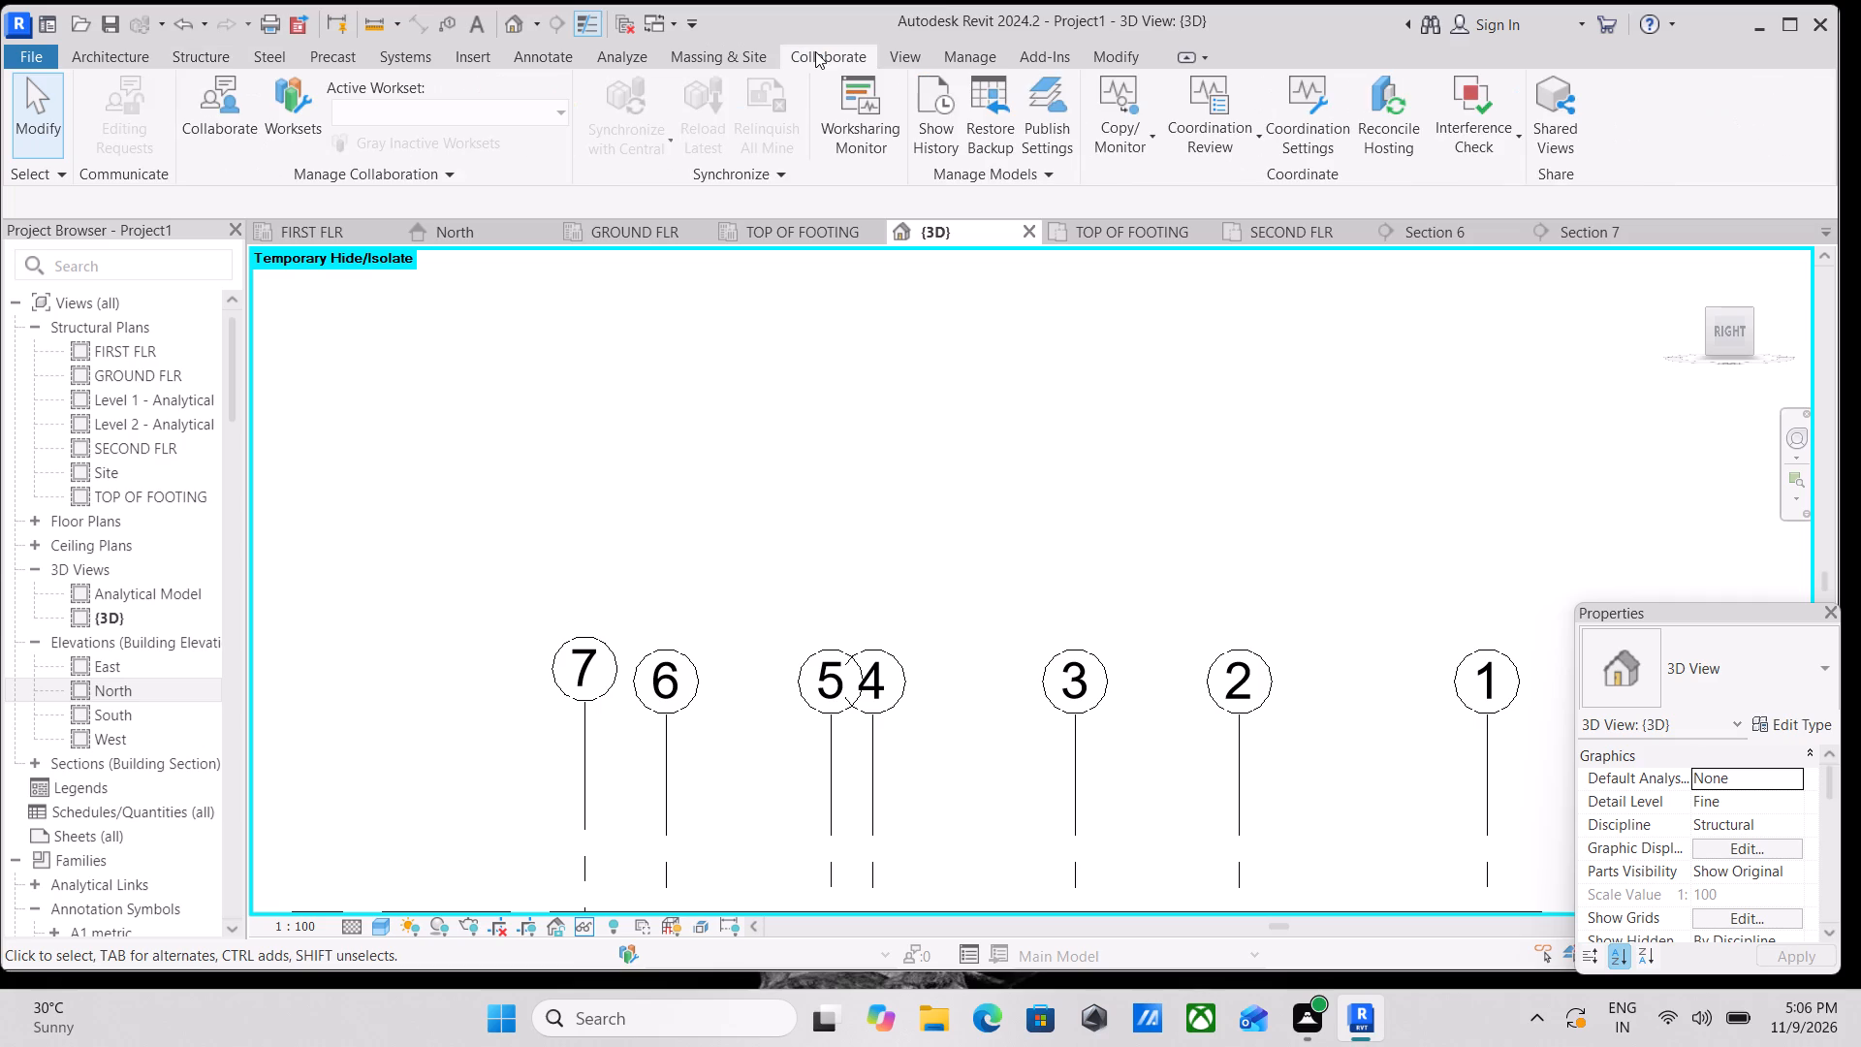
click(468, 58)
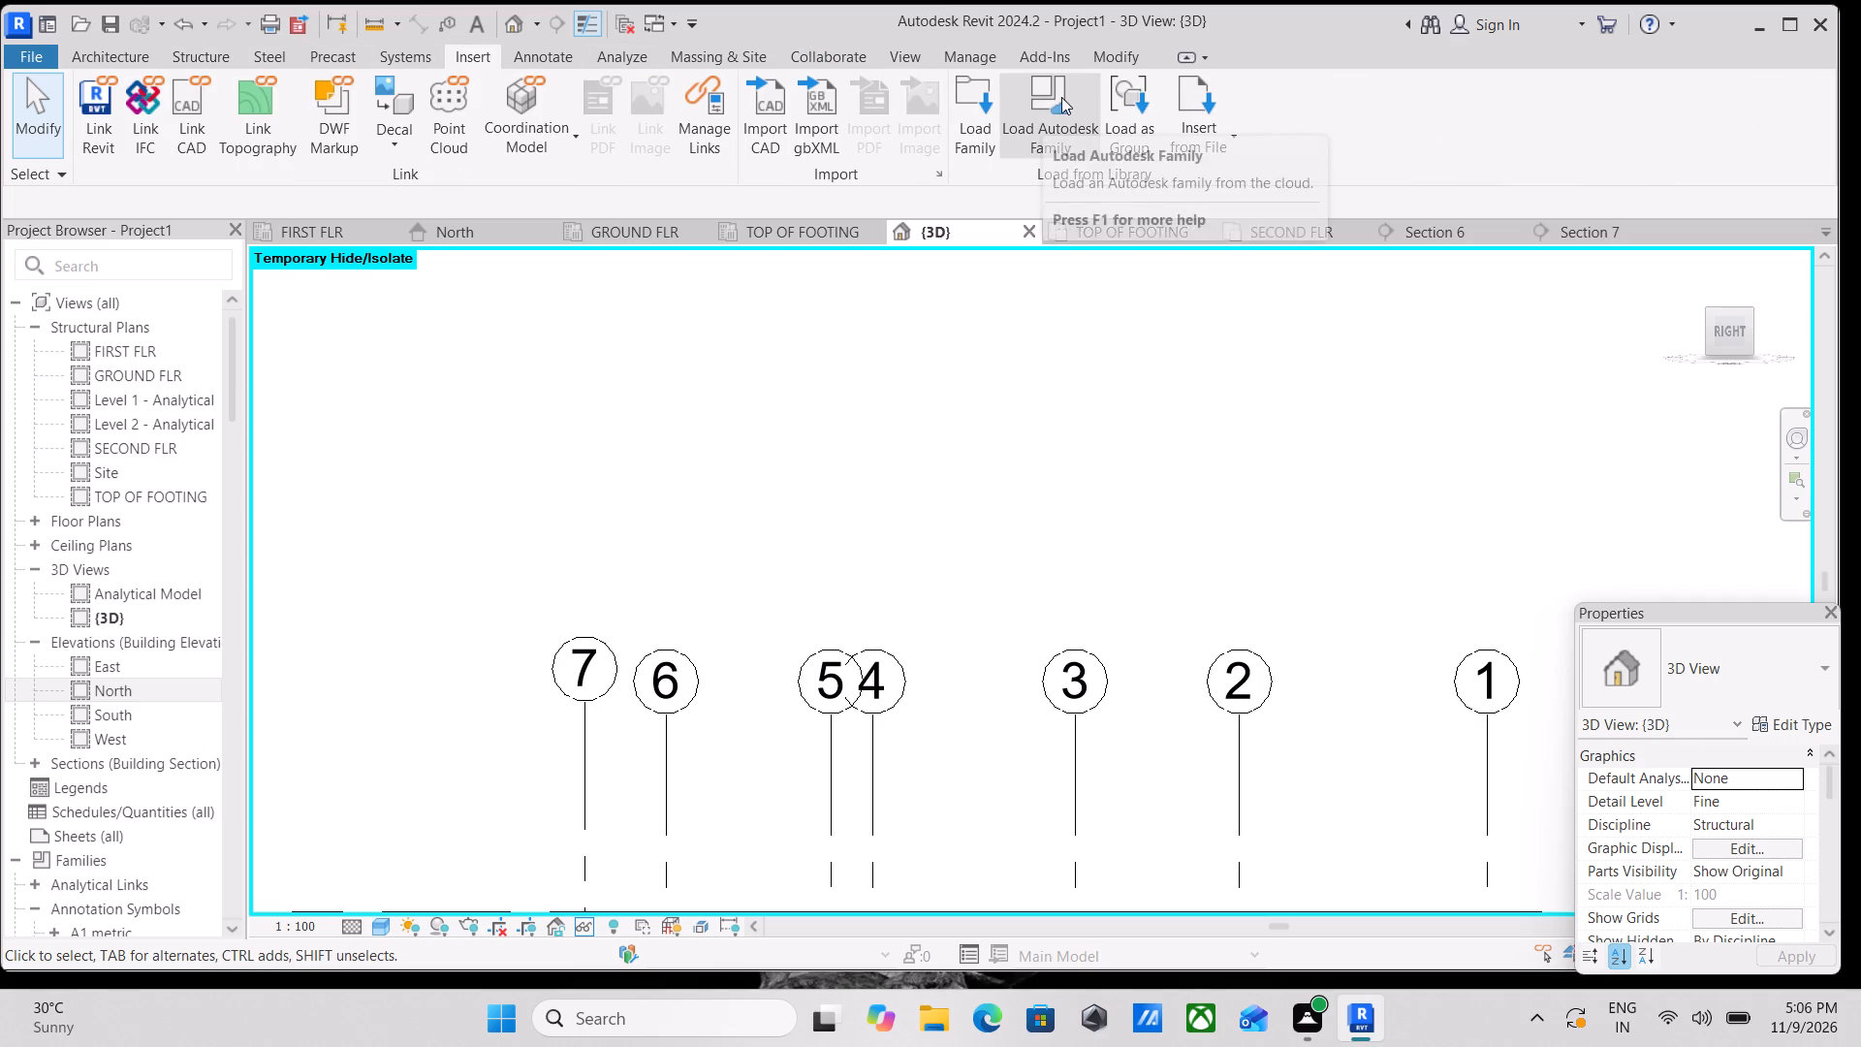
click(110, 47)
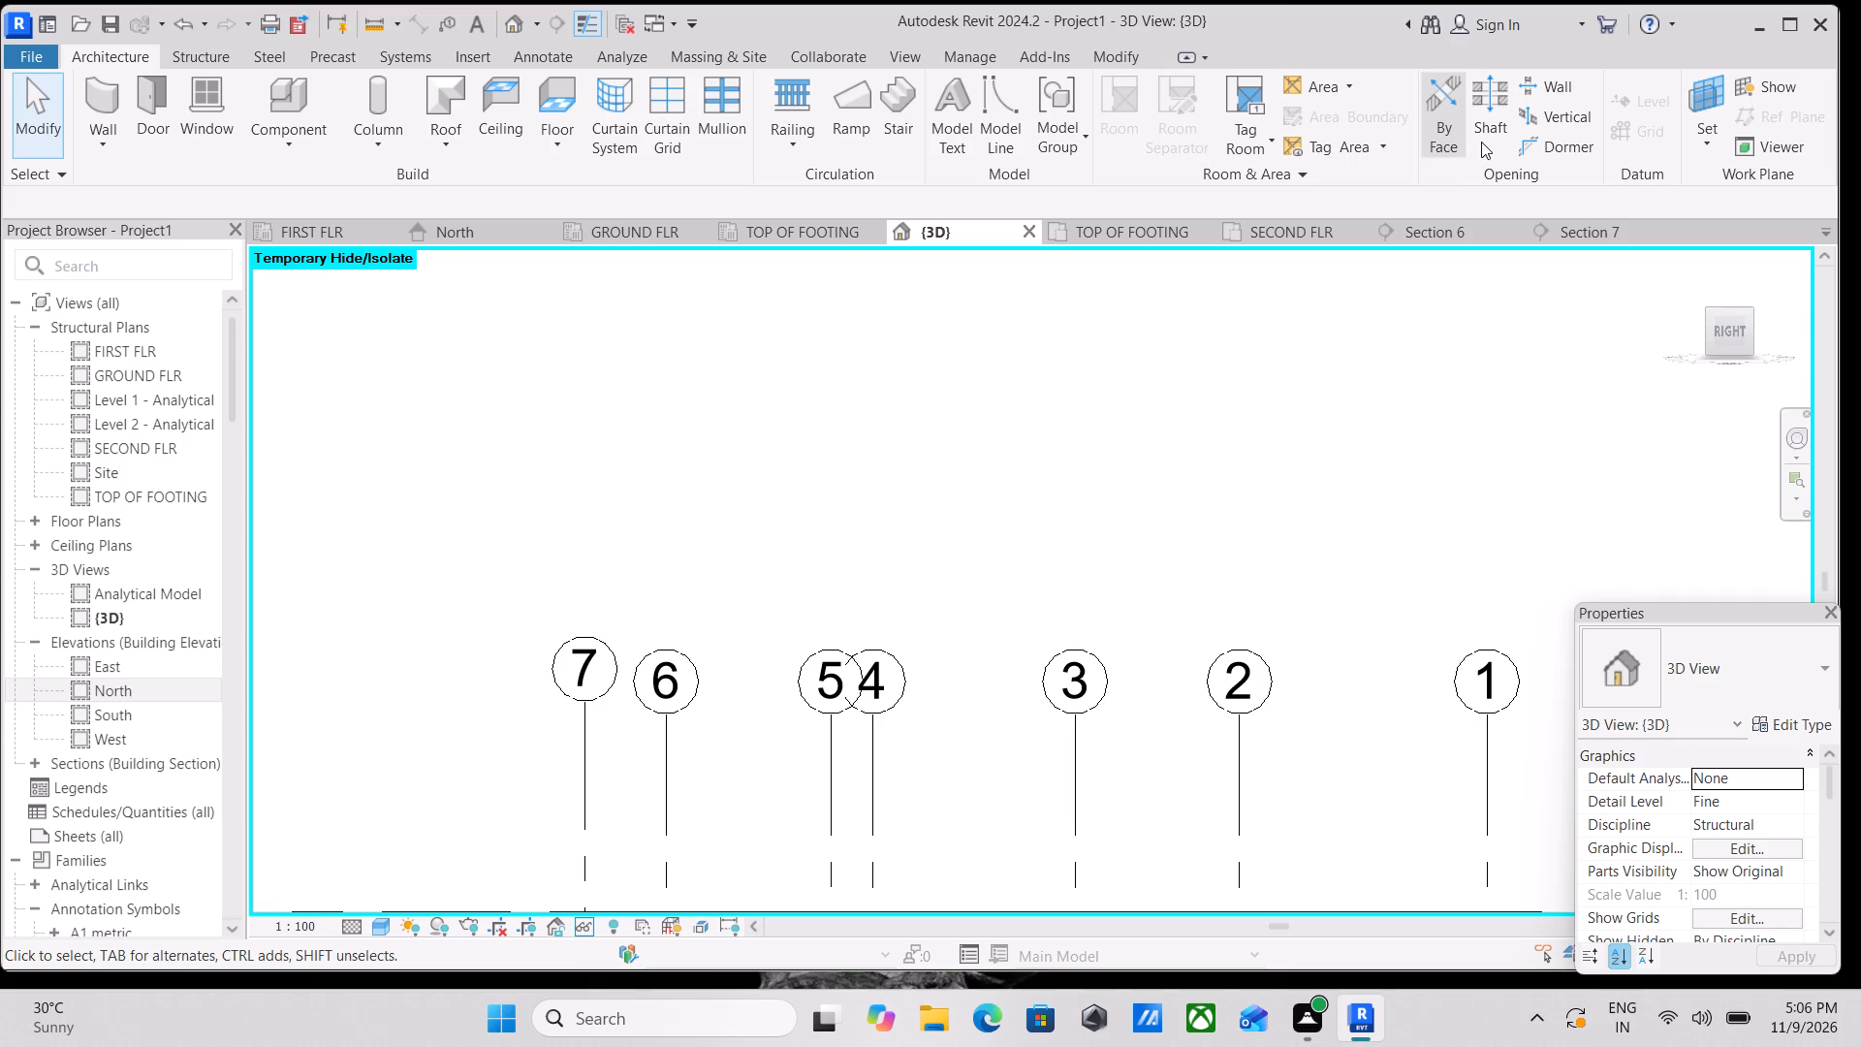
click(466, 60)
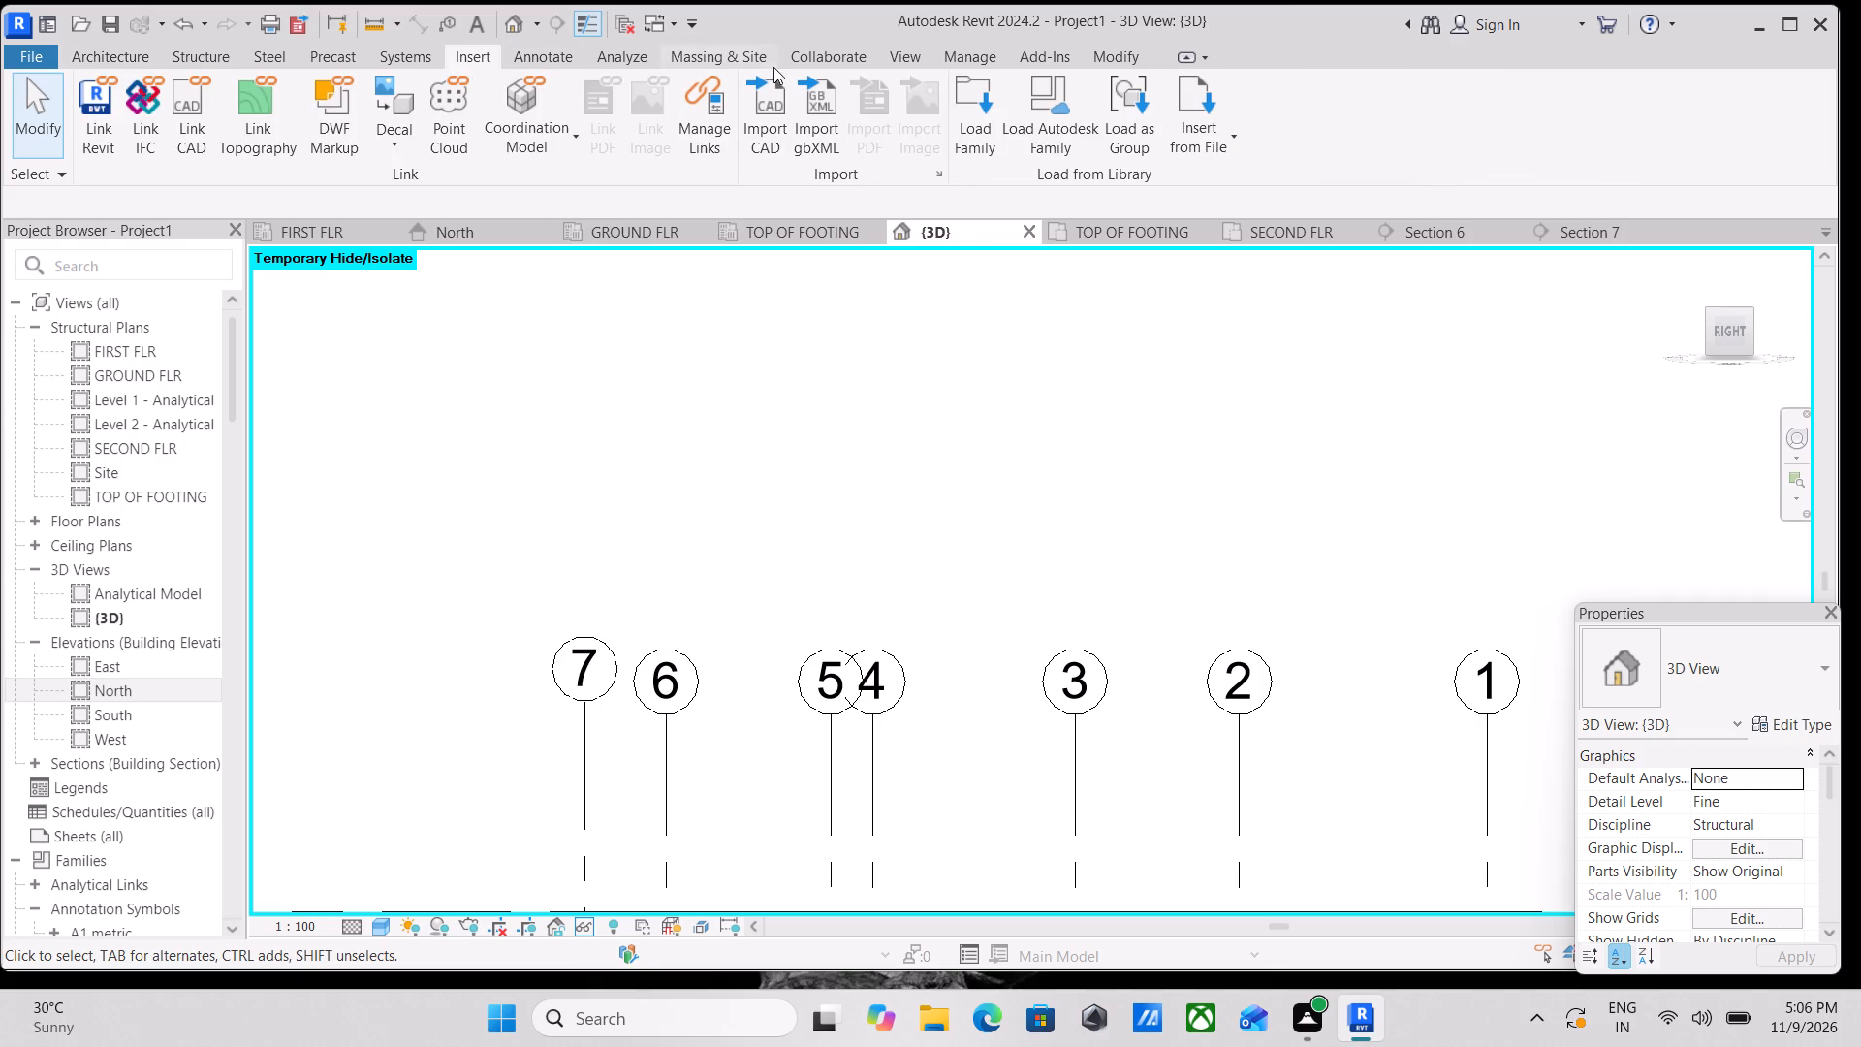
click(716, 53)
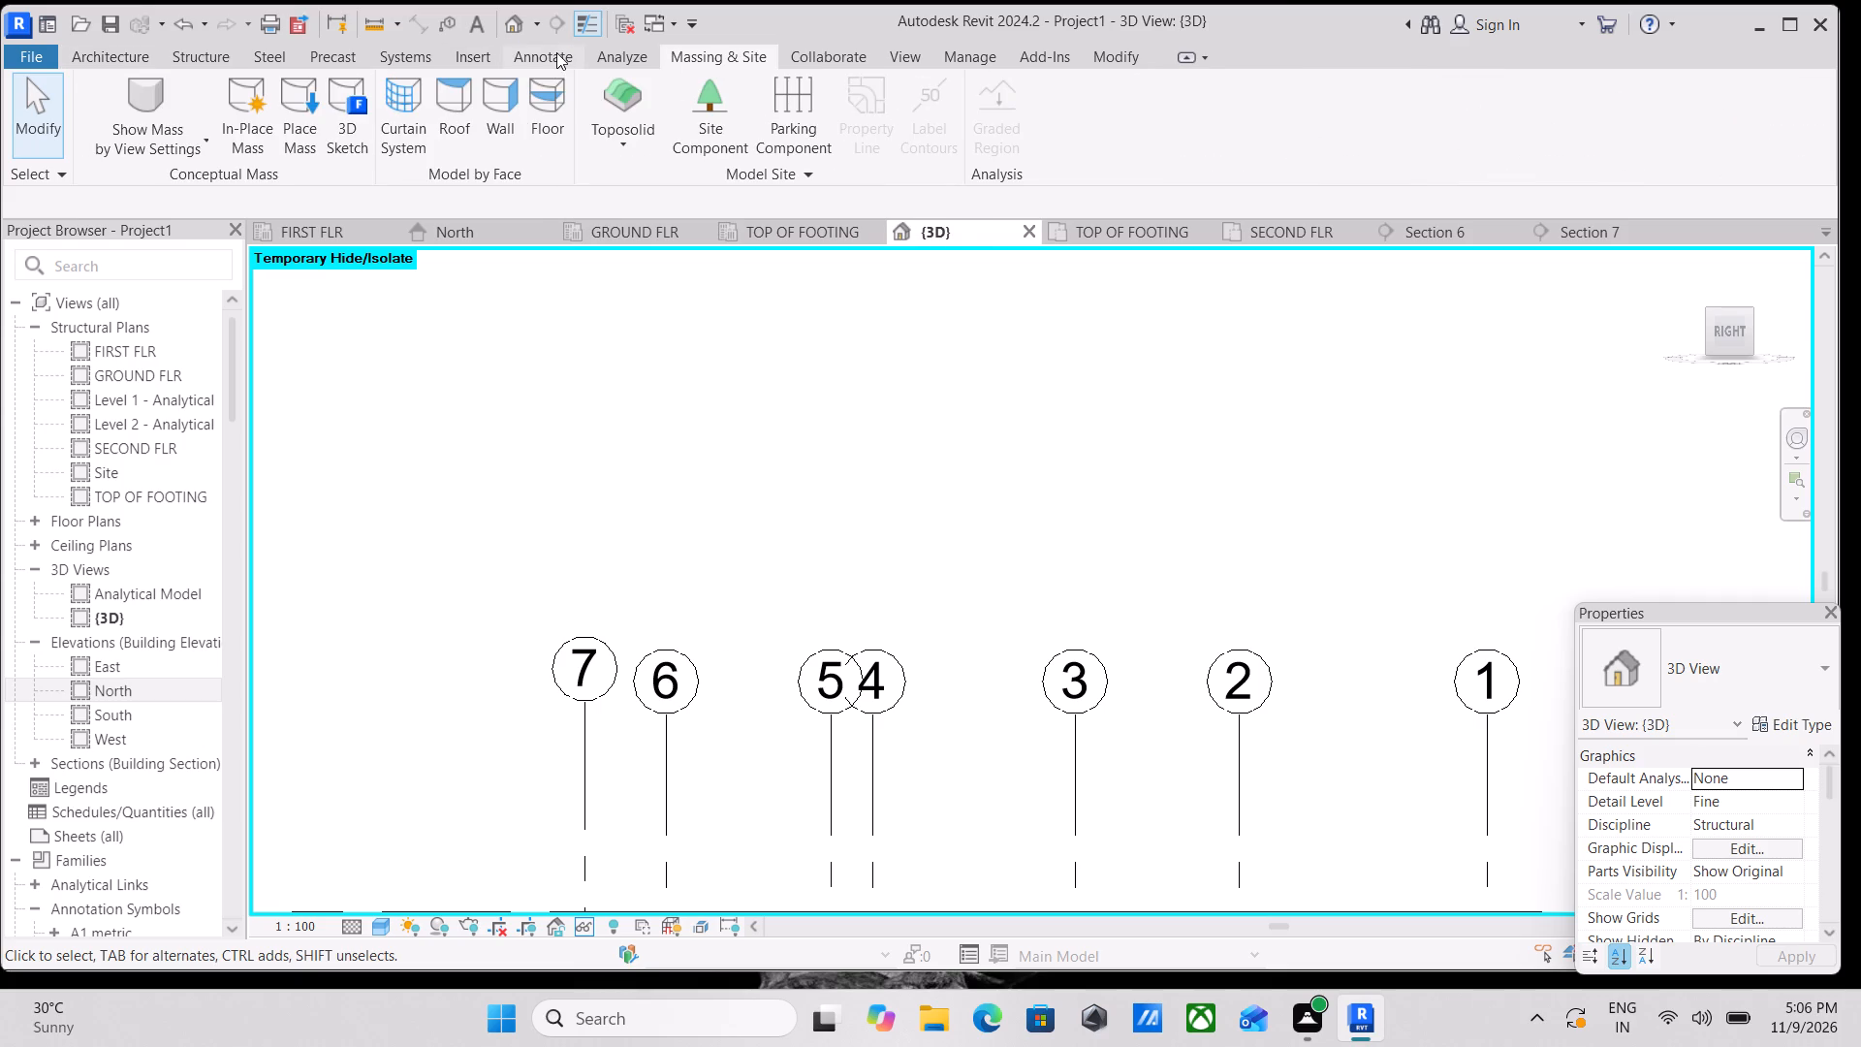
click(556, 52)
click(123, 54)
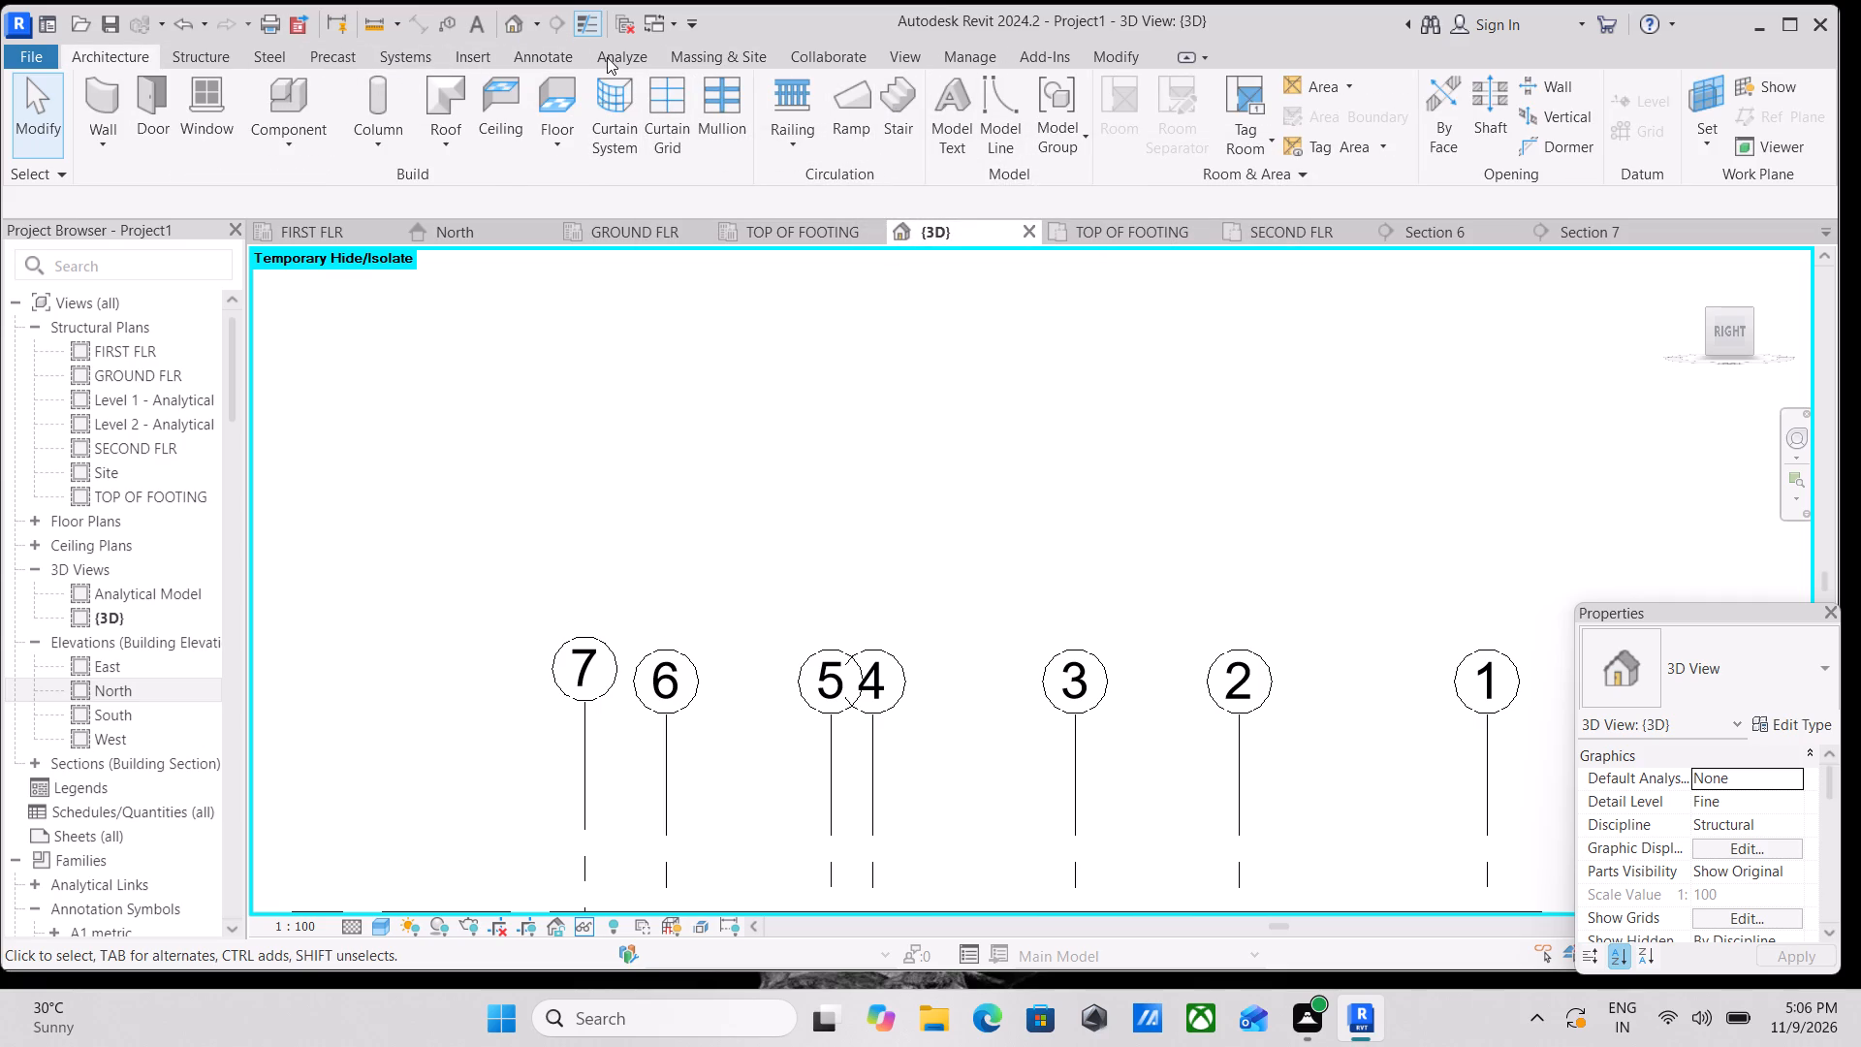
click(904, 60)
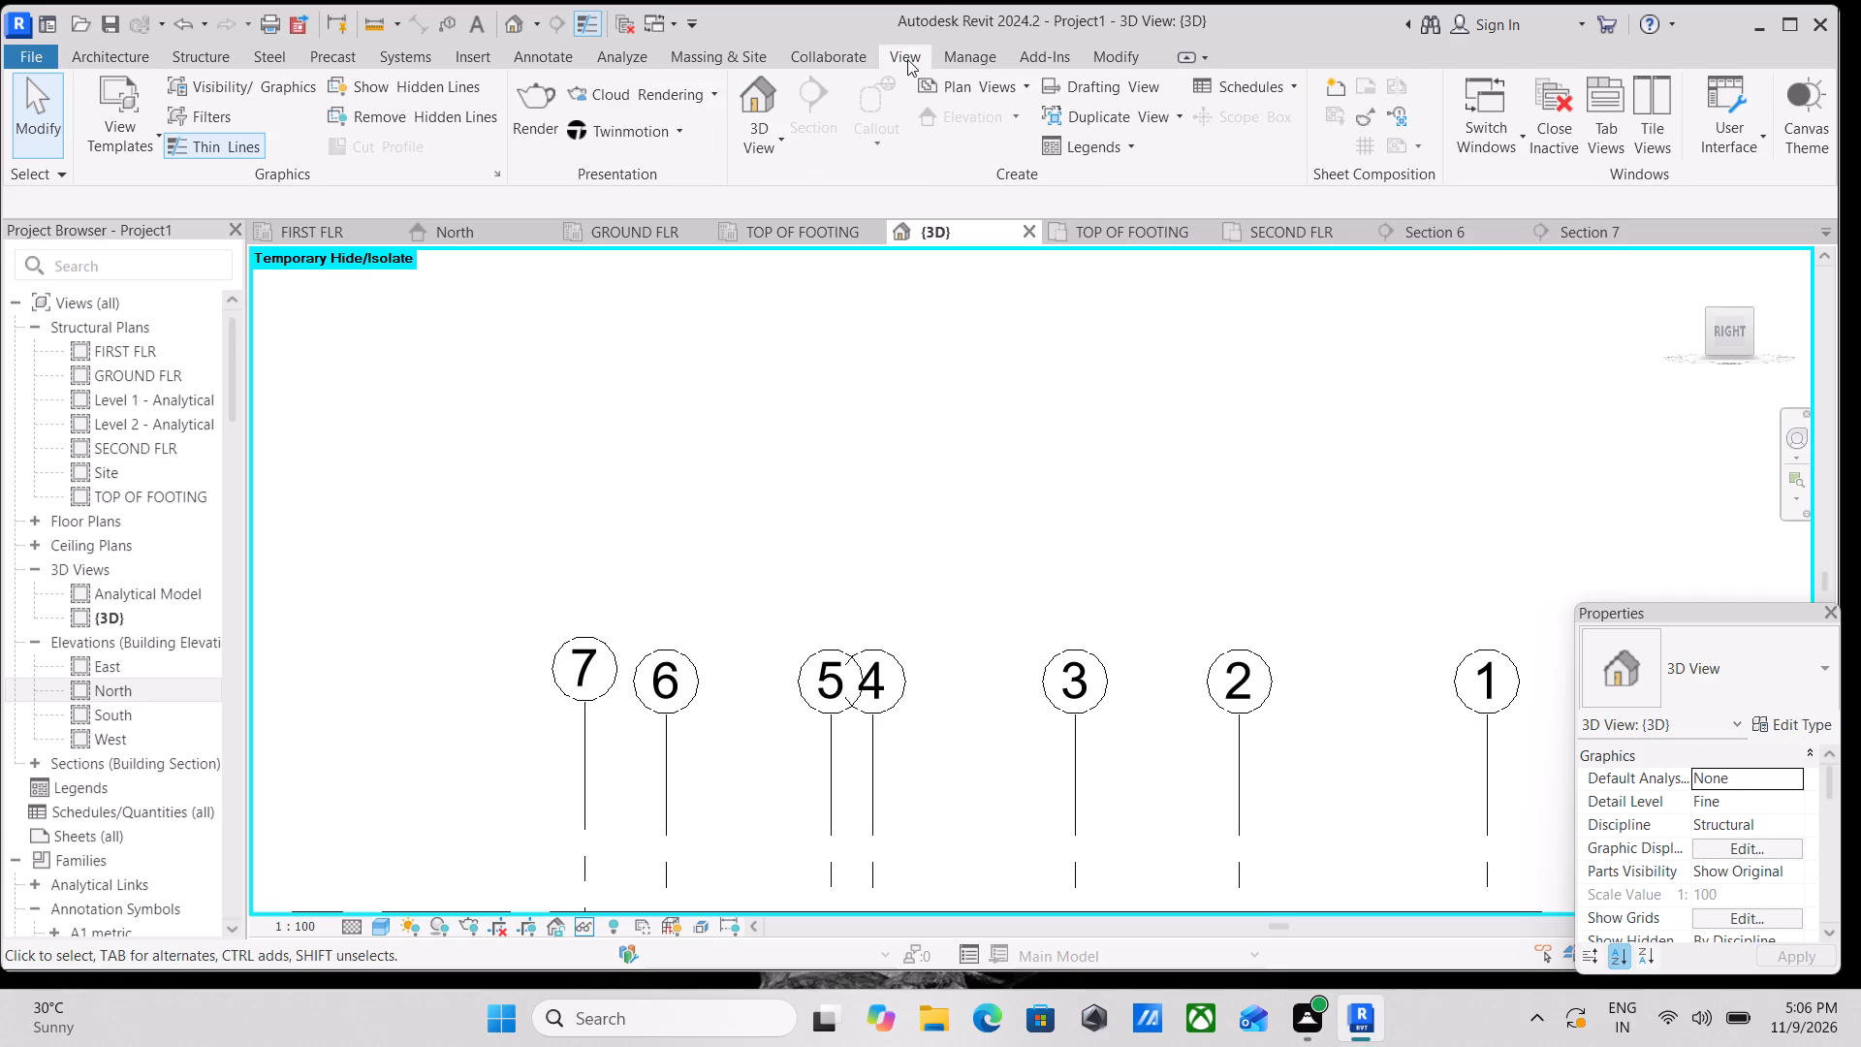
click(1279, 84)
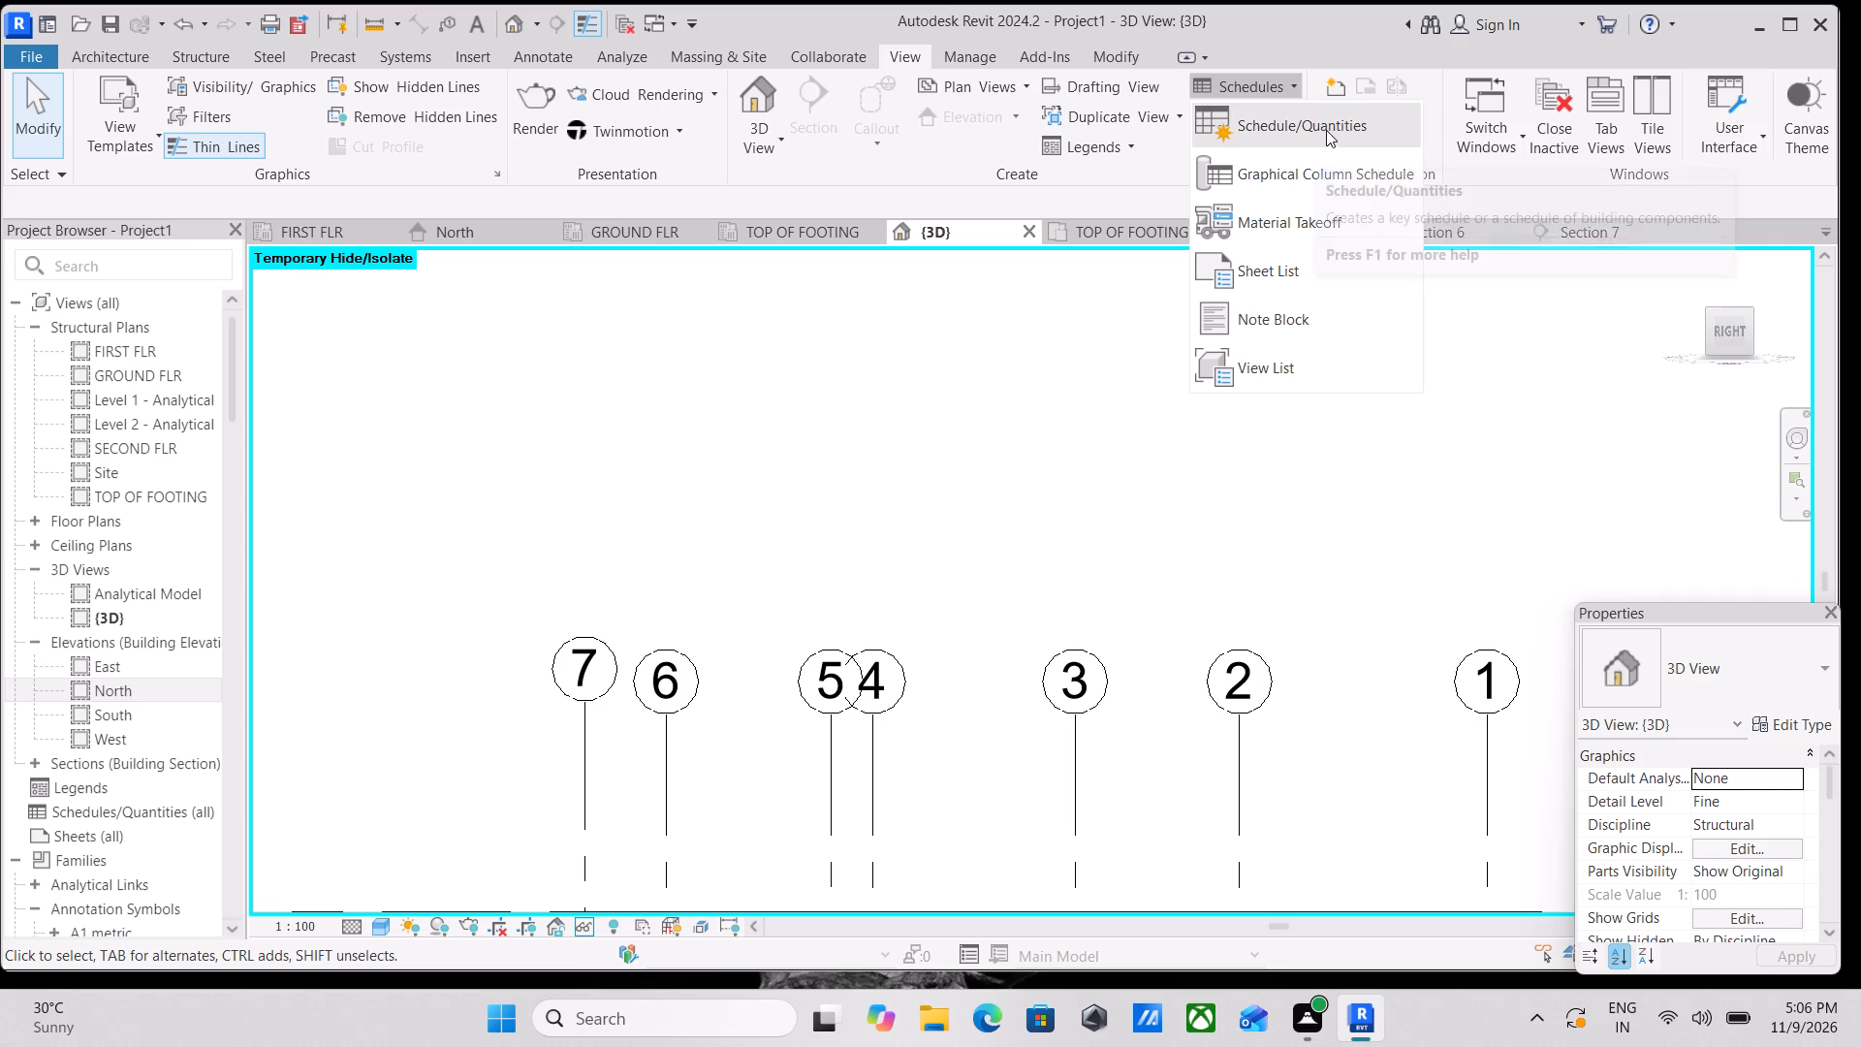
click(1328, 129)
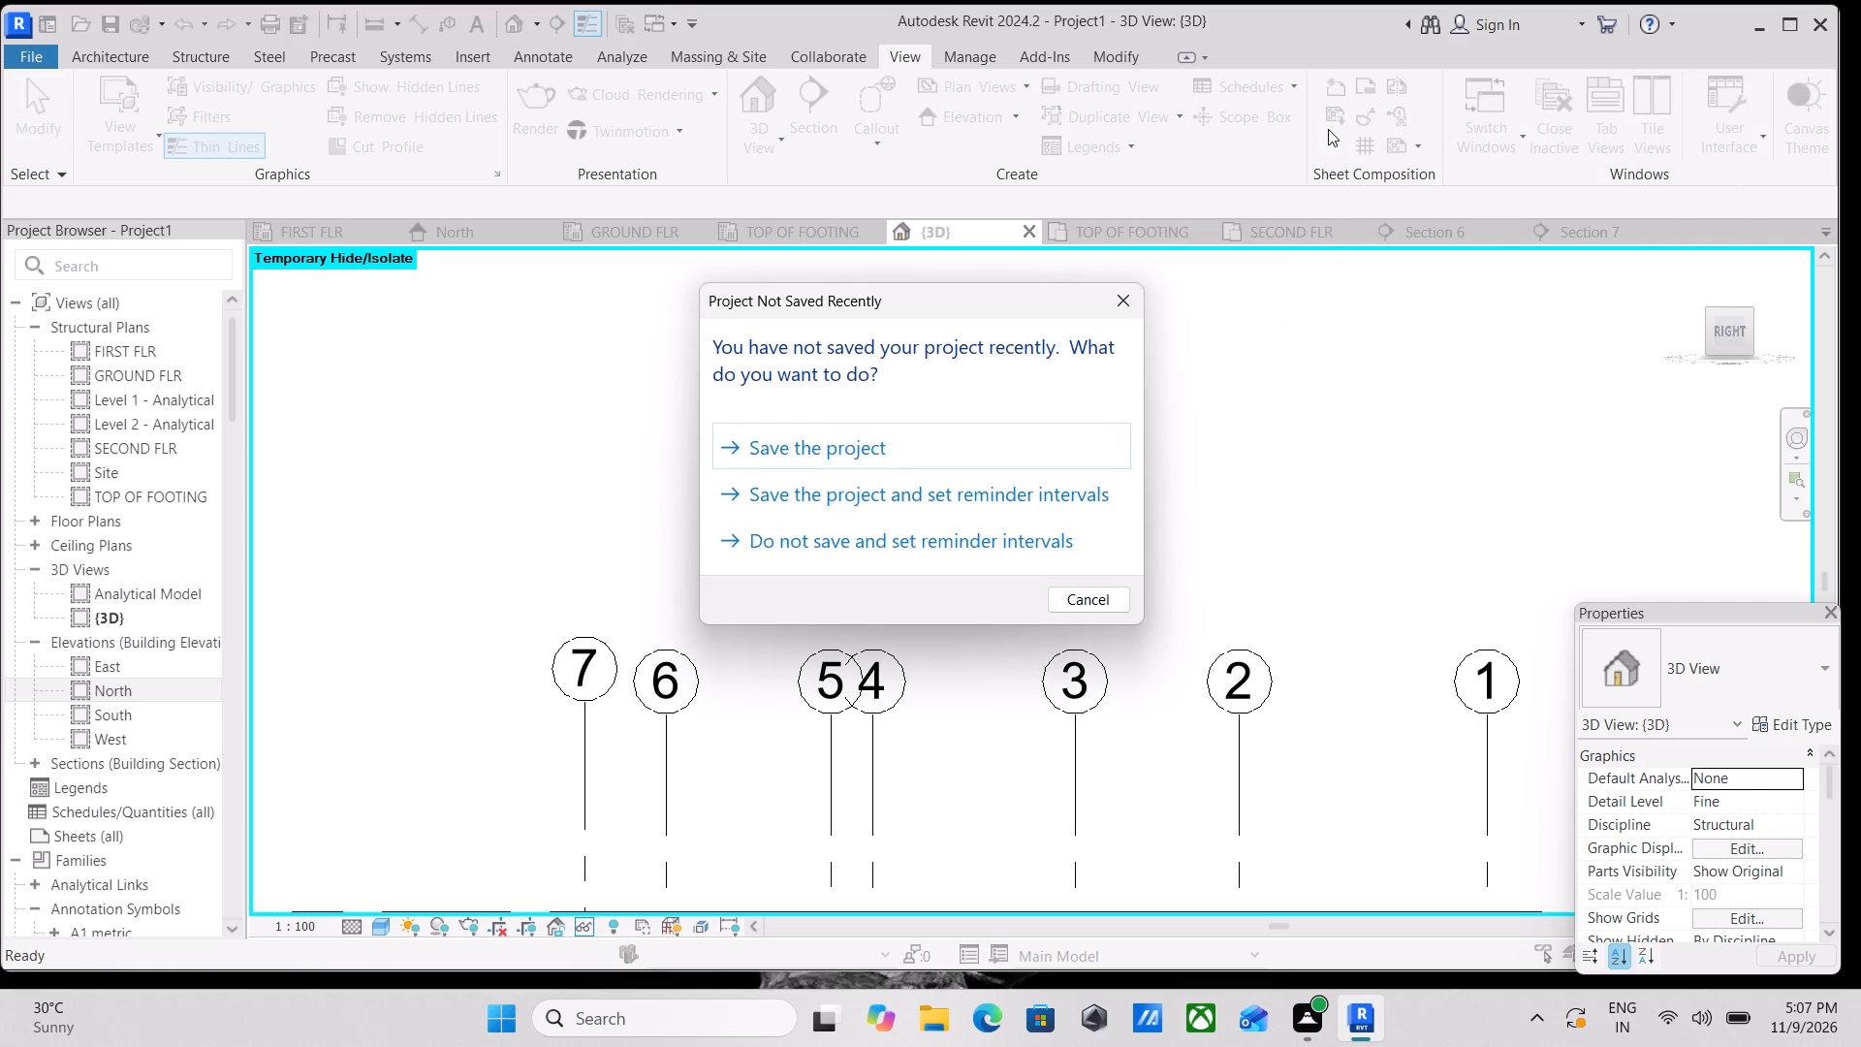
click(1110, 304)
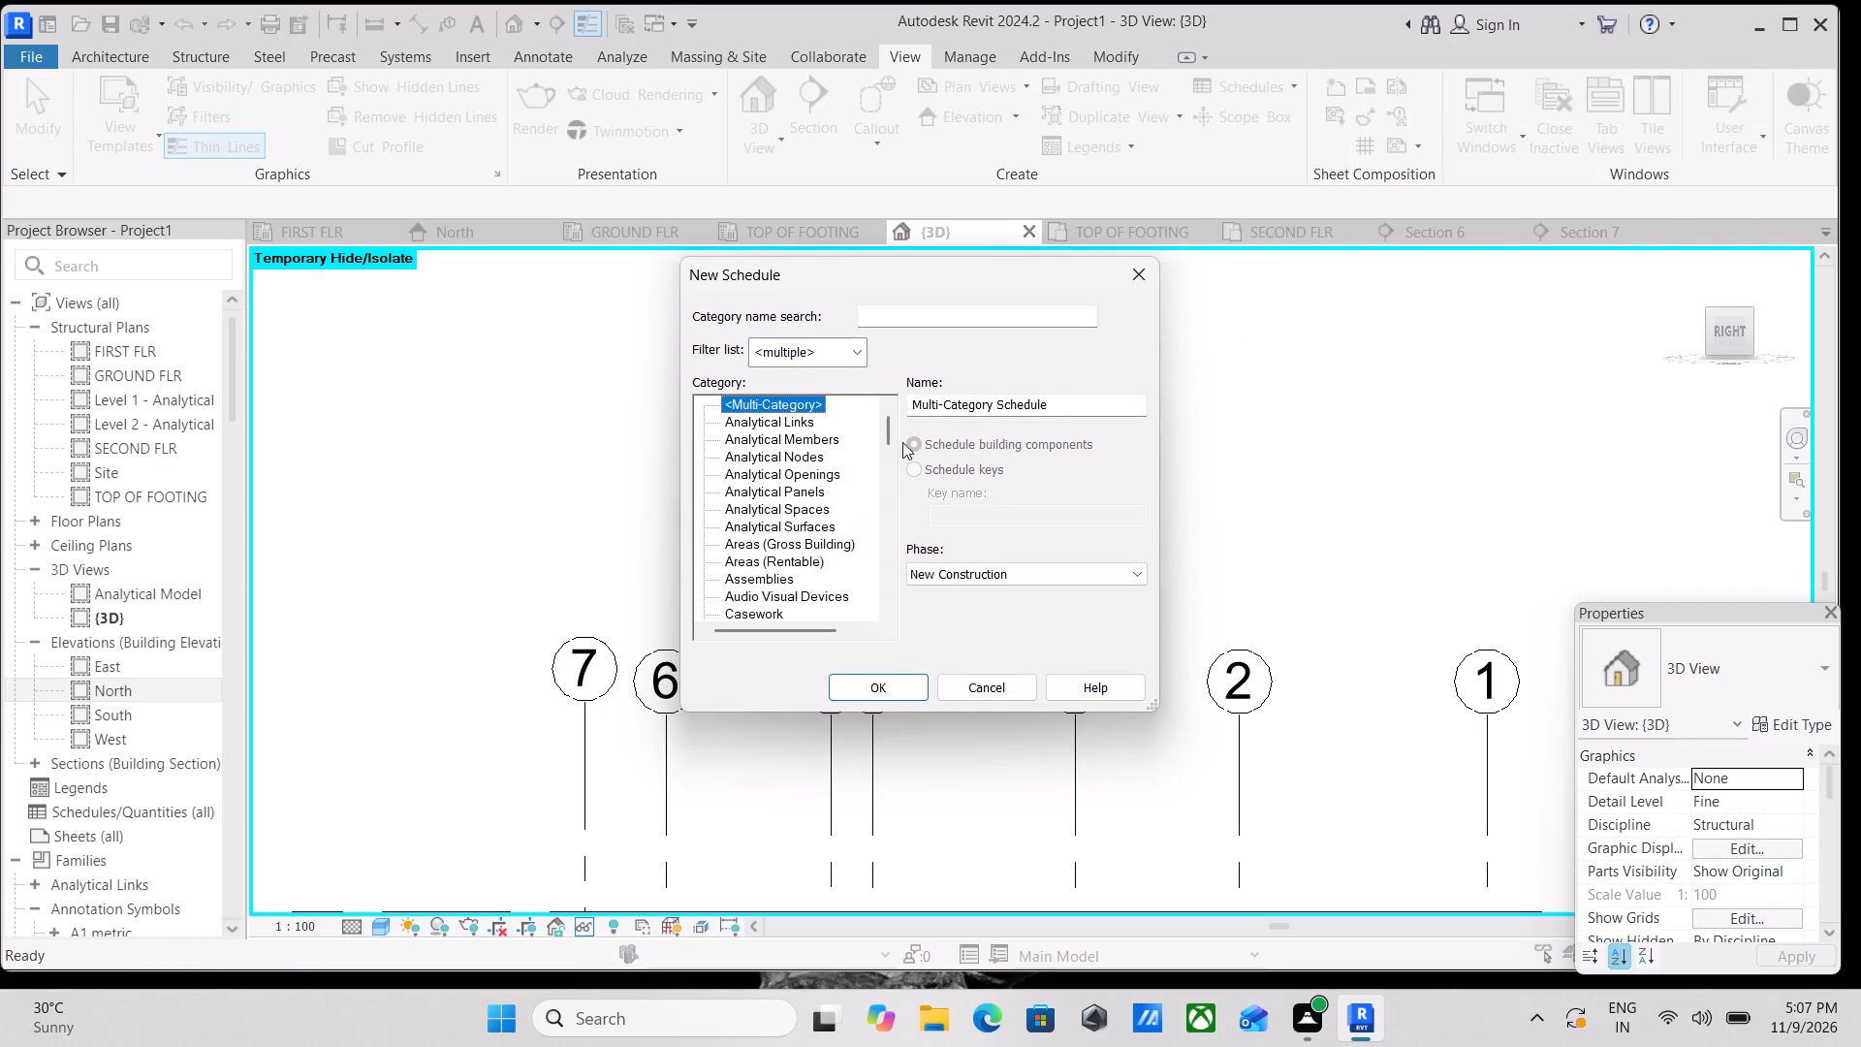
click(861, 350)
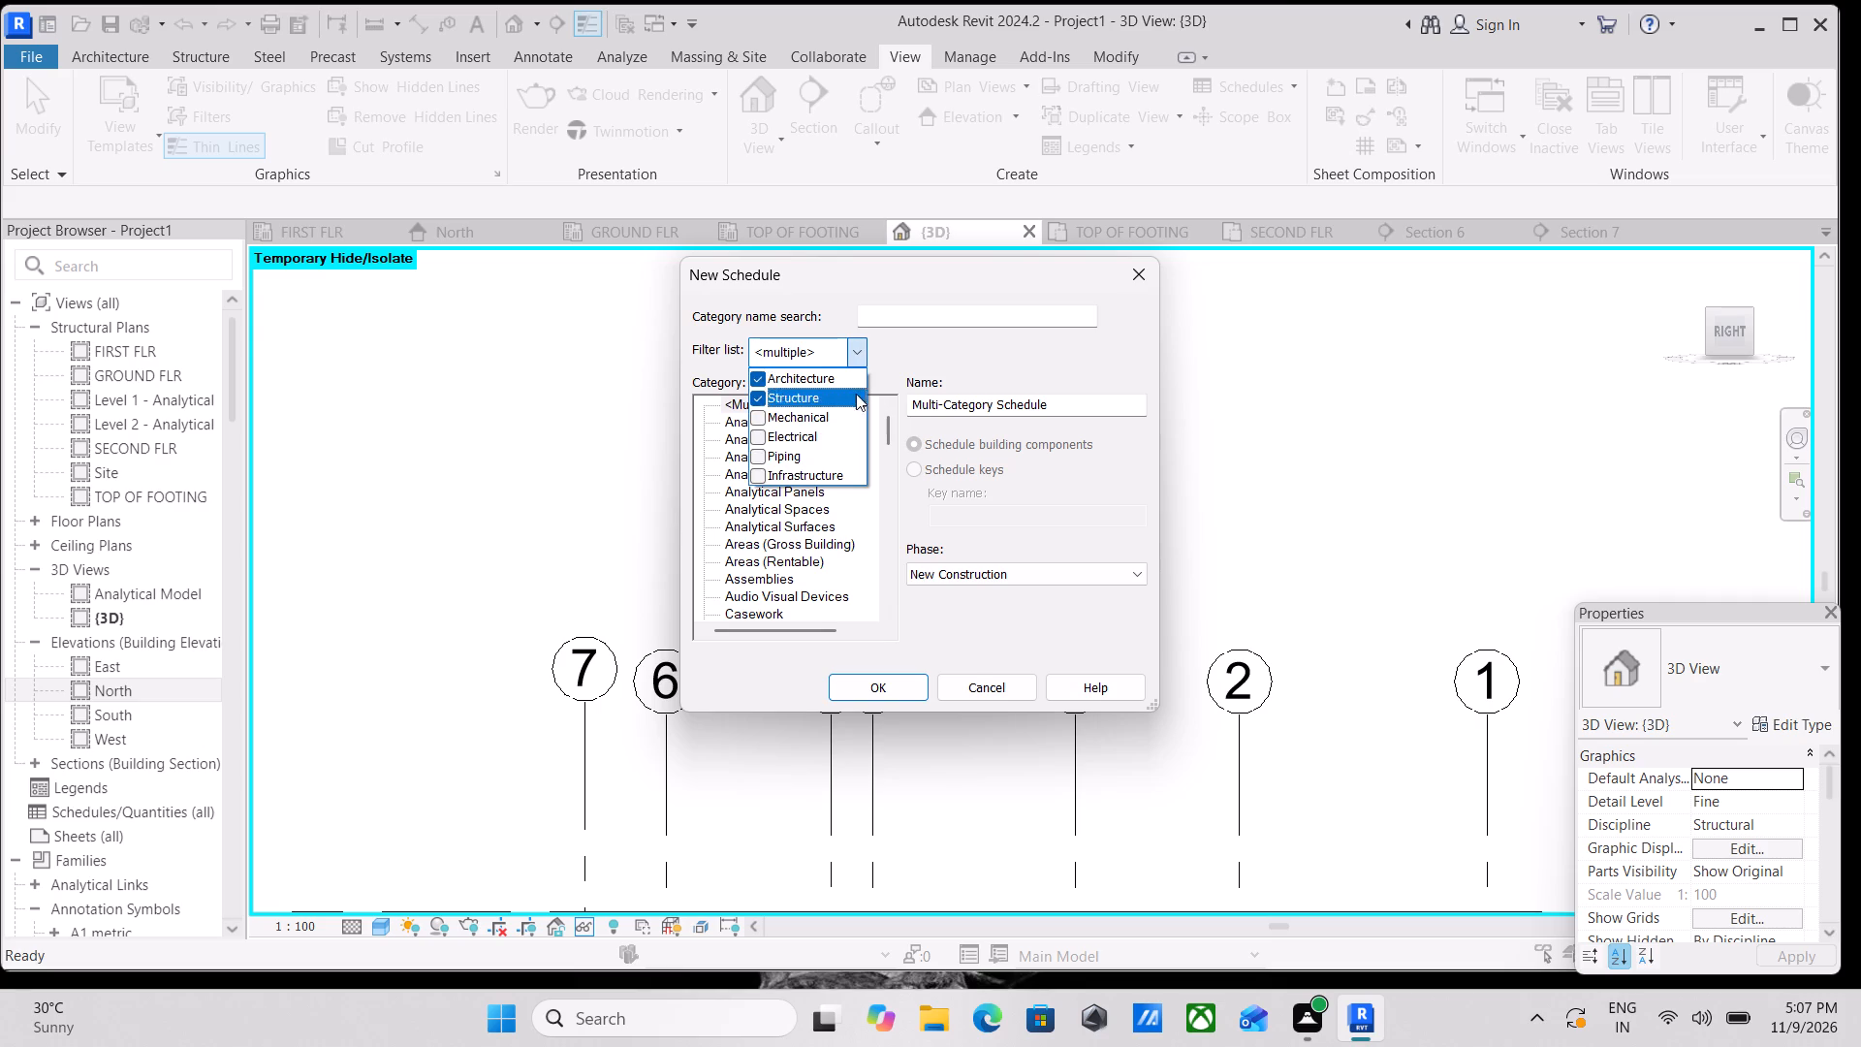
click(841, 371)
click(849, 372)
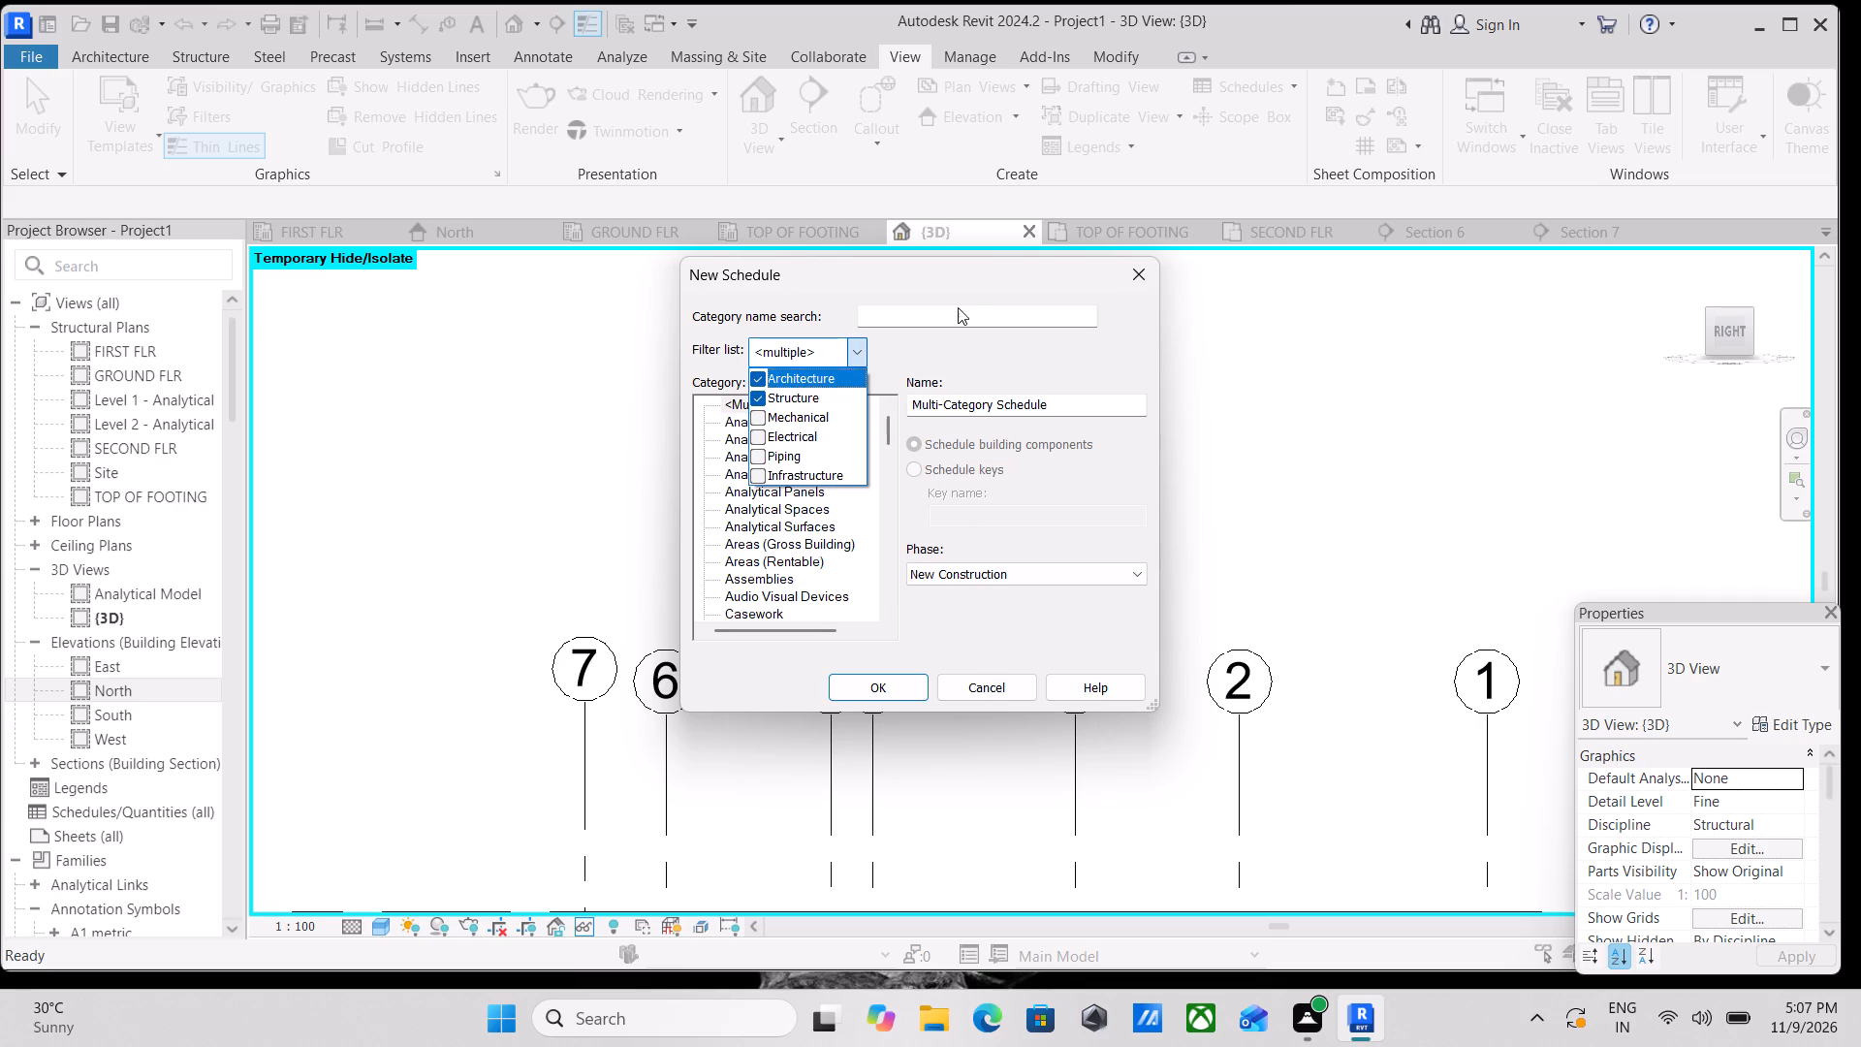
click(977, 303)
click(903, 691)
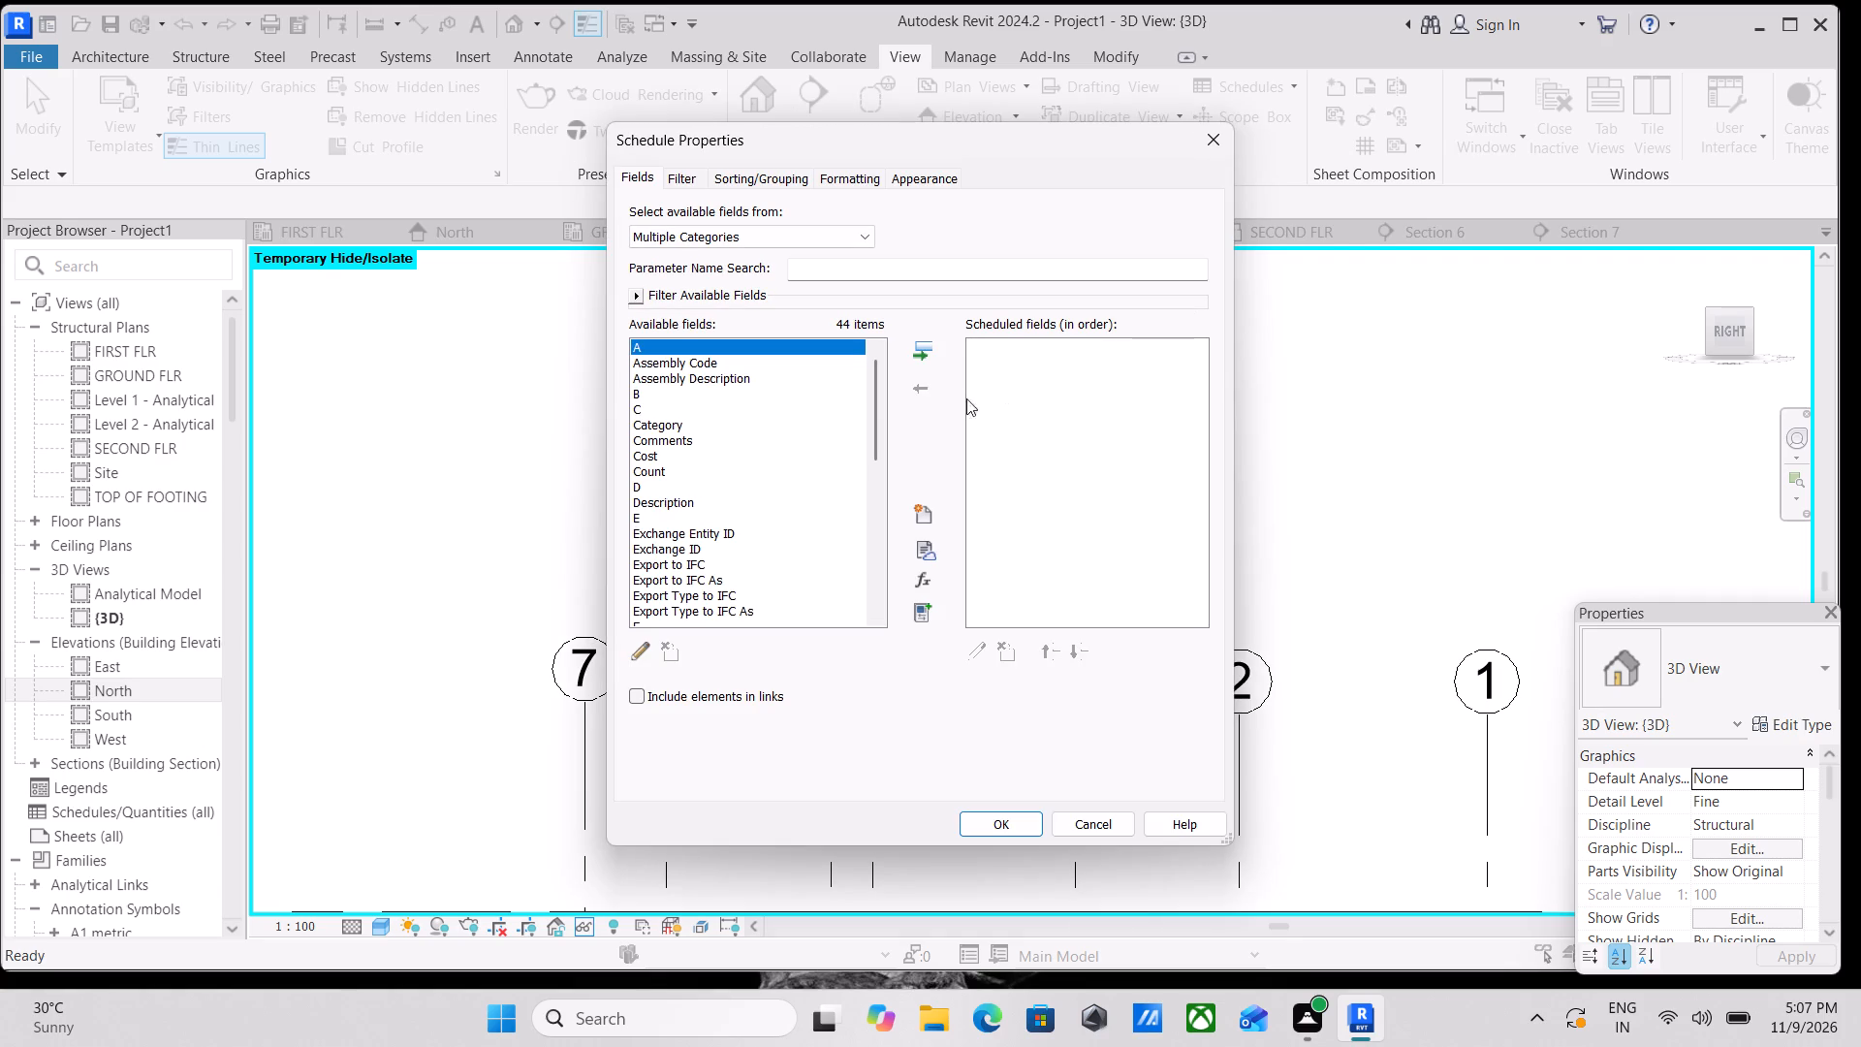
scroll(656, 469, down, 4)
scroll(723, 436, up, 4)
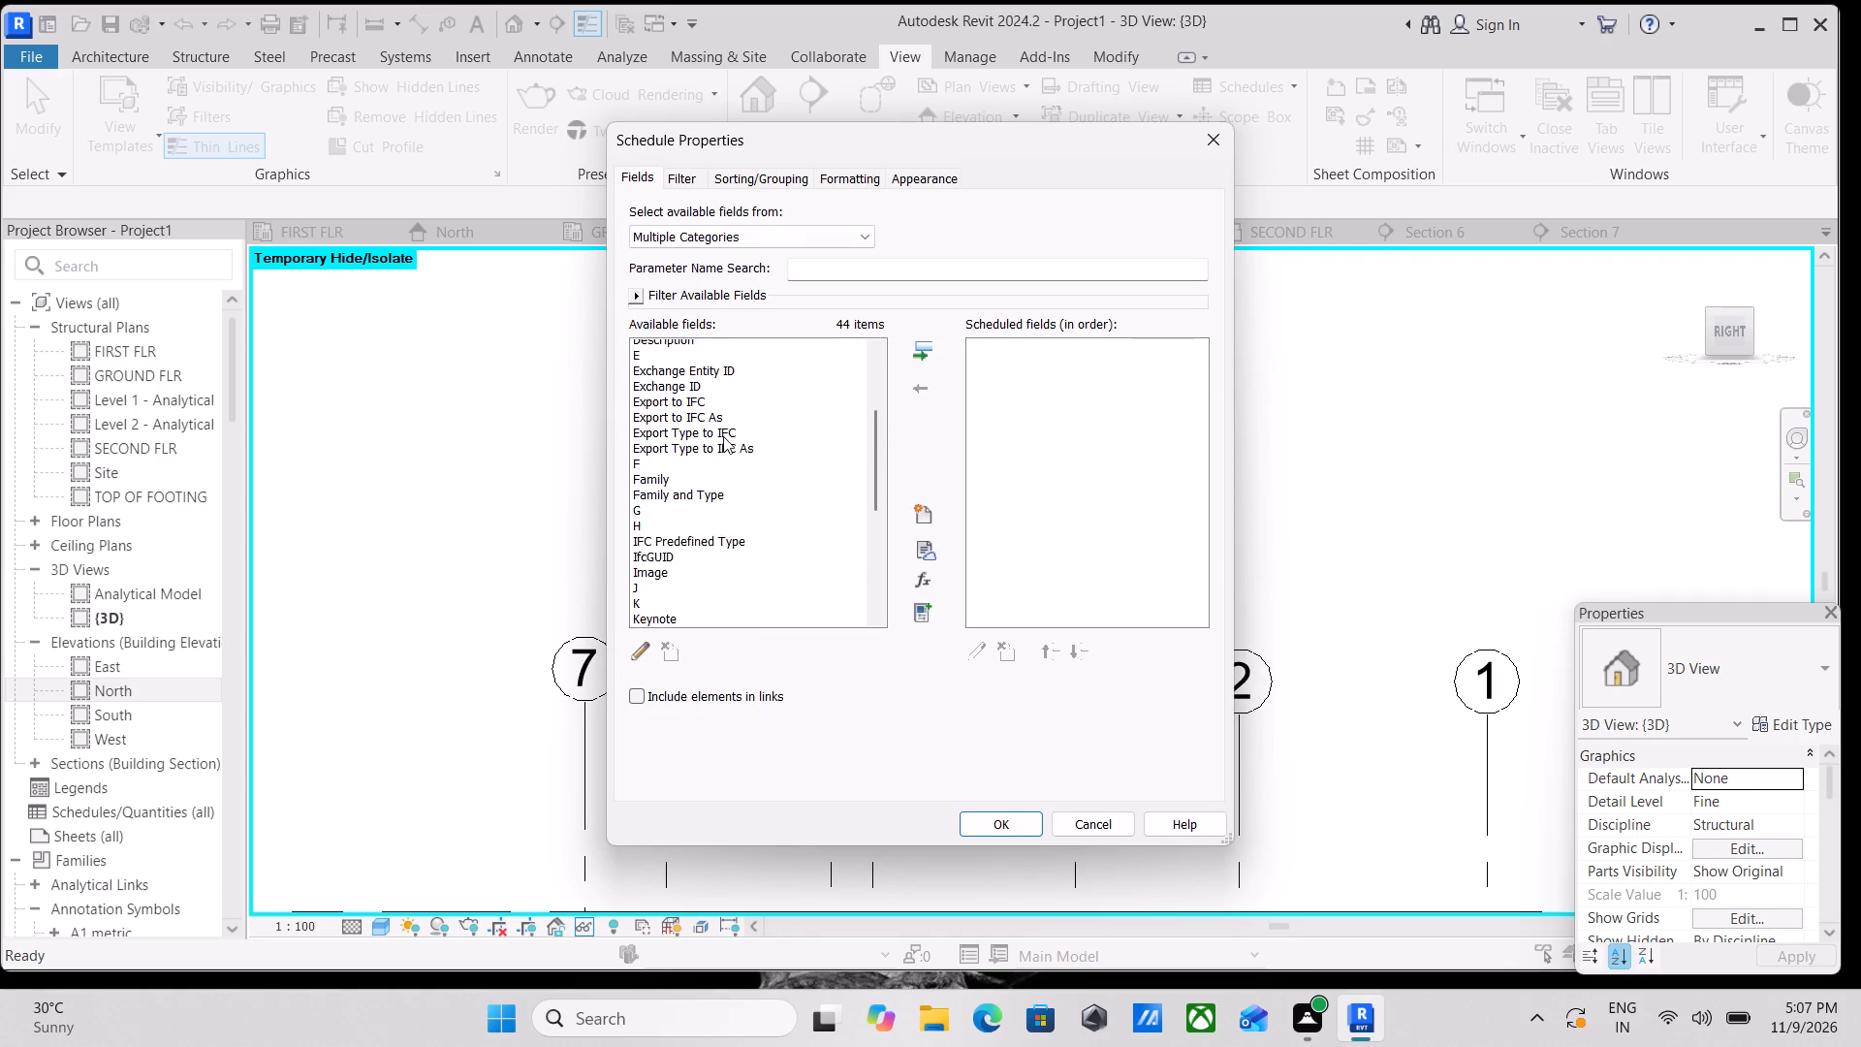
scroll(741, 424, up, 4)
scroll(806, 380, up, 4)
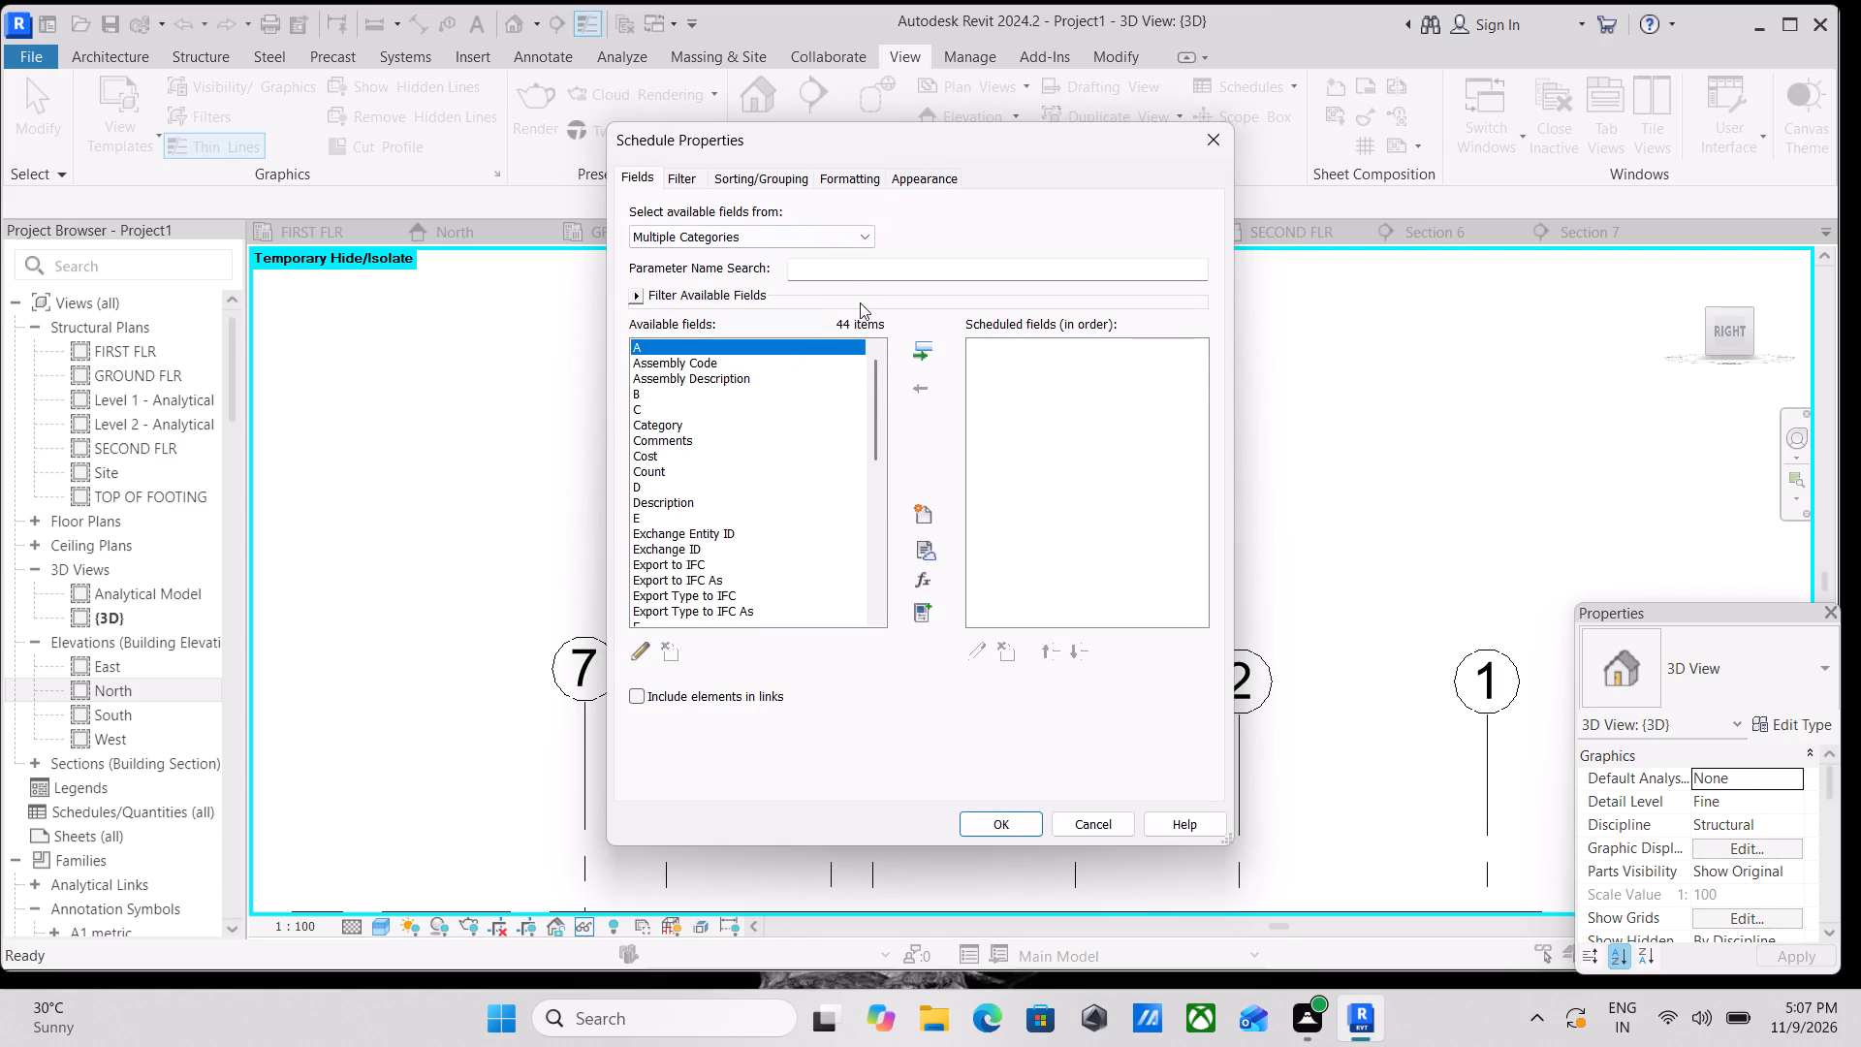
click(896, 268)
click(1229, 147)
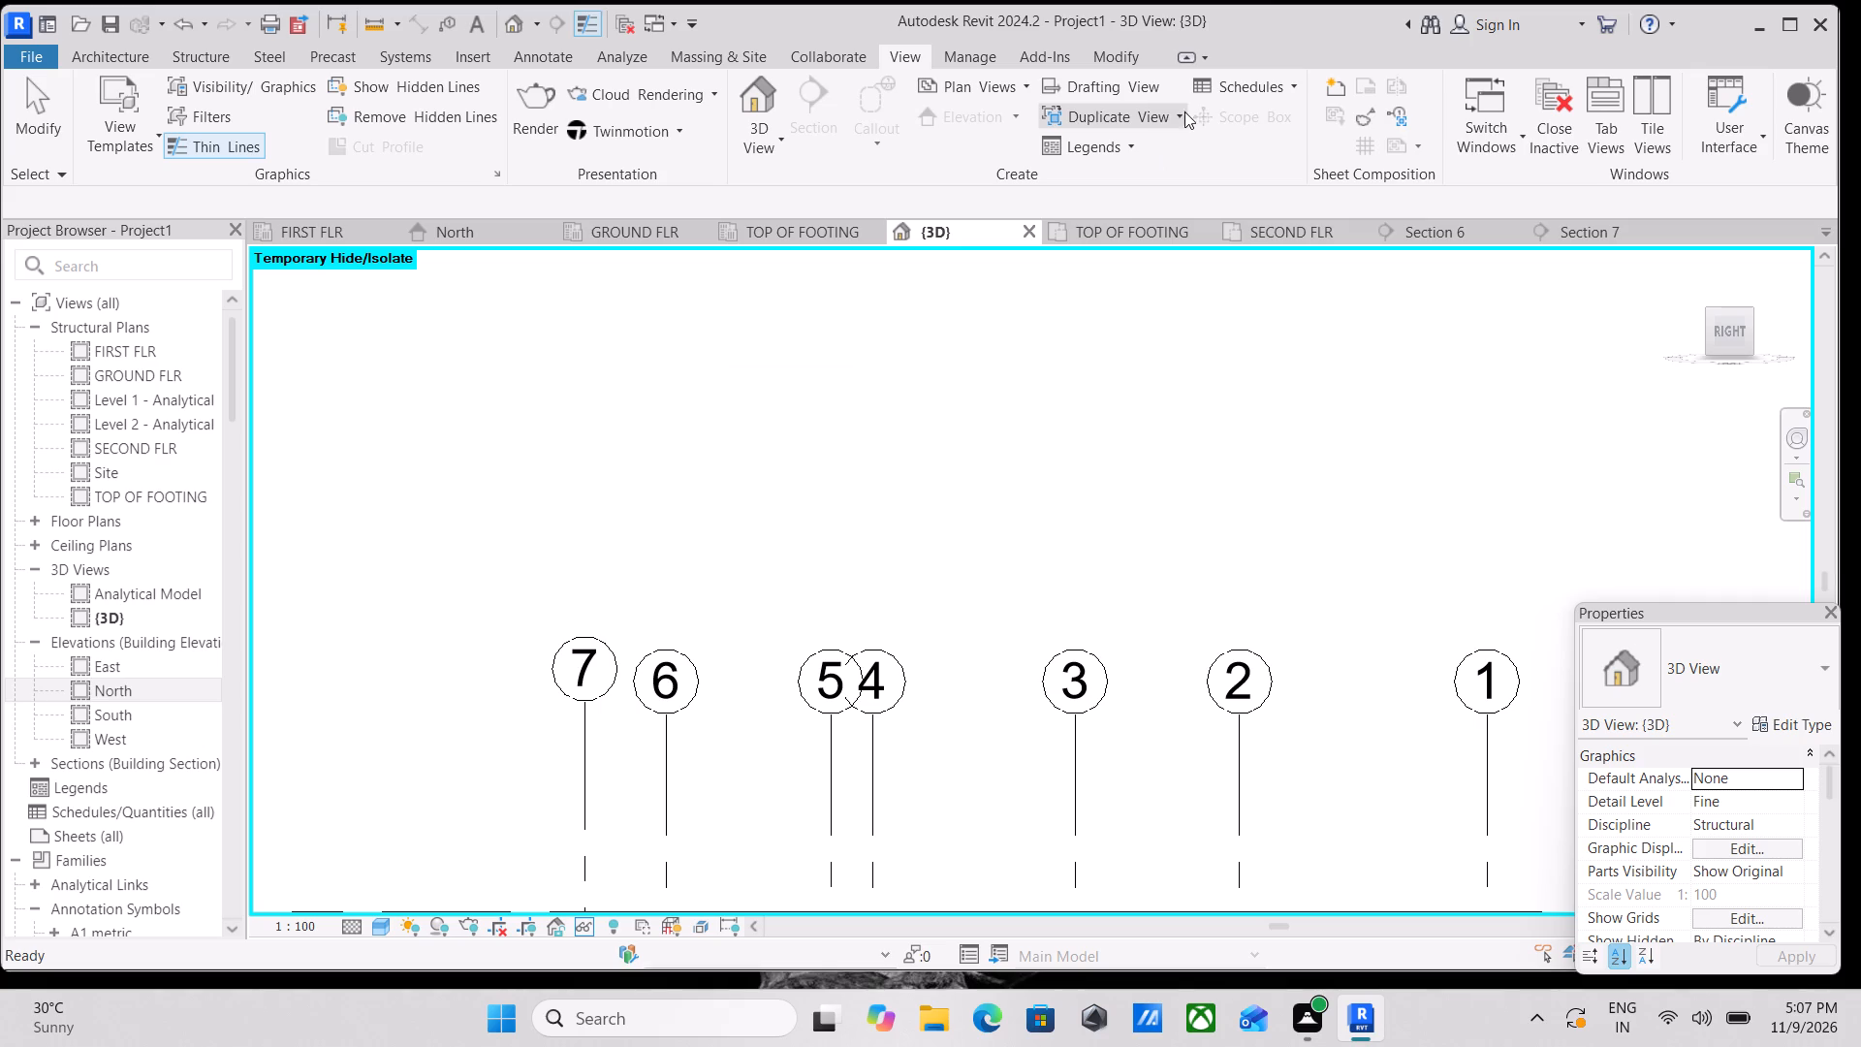
Create a new schedule for the Structural Foundations category, limiting the category list to Structure and searching for FO.
click(1239, 79)
click(1240, 127)
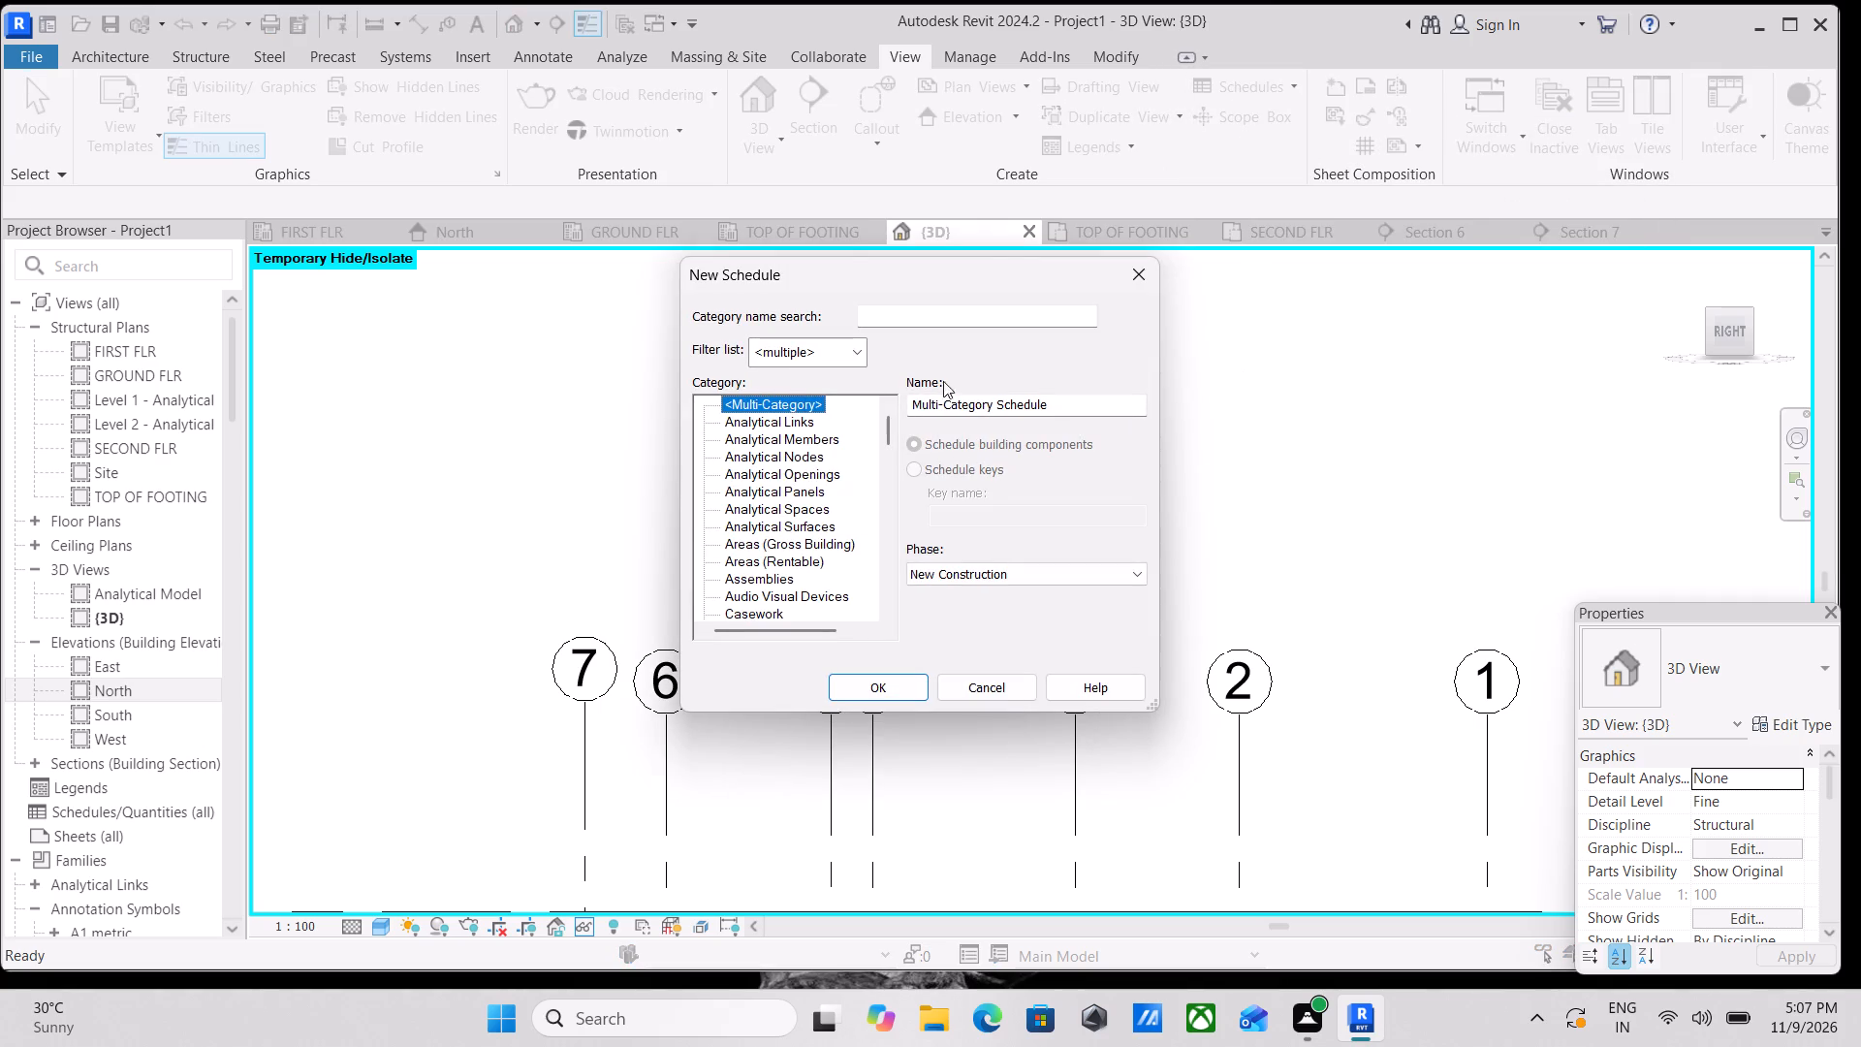
click(863, 349)
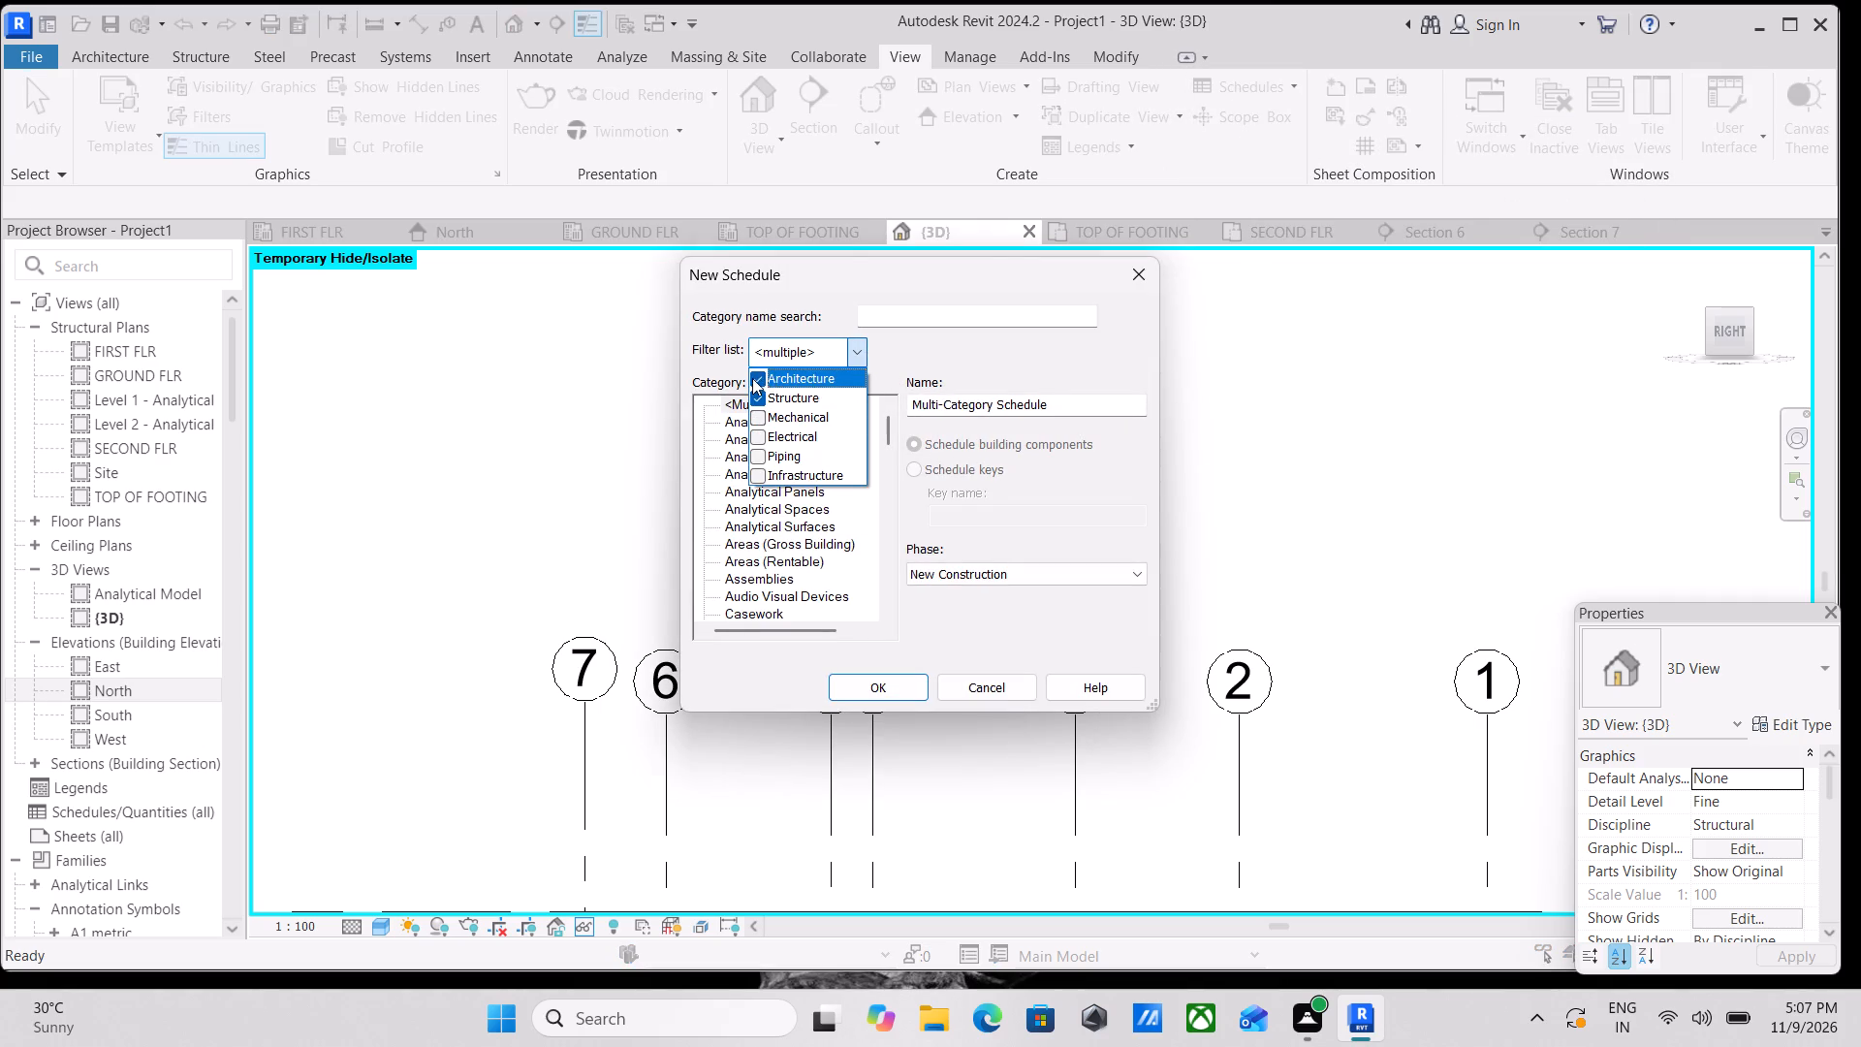
click(752, 378)
click(873, 688)
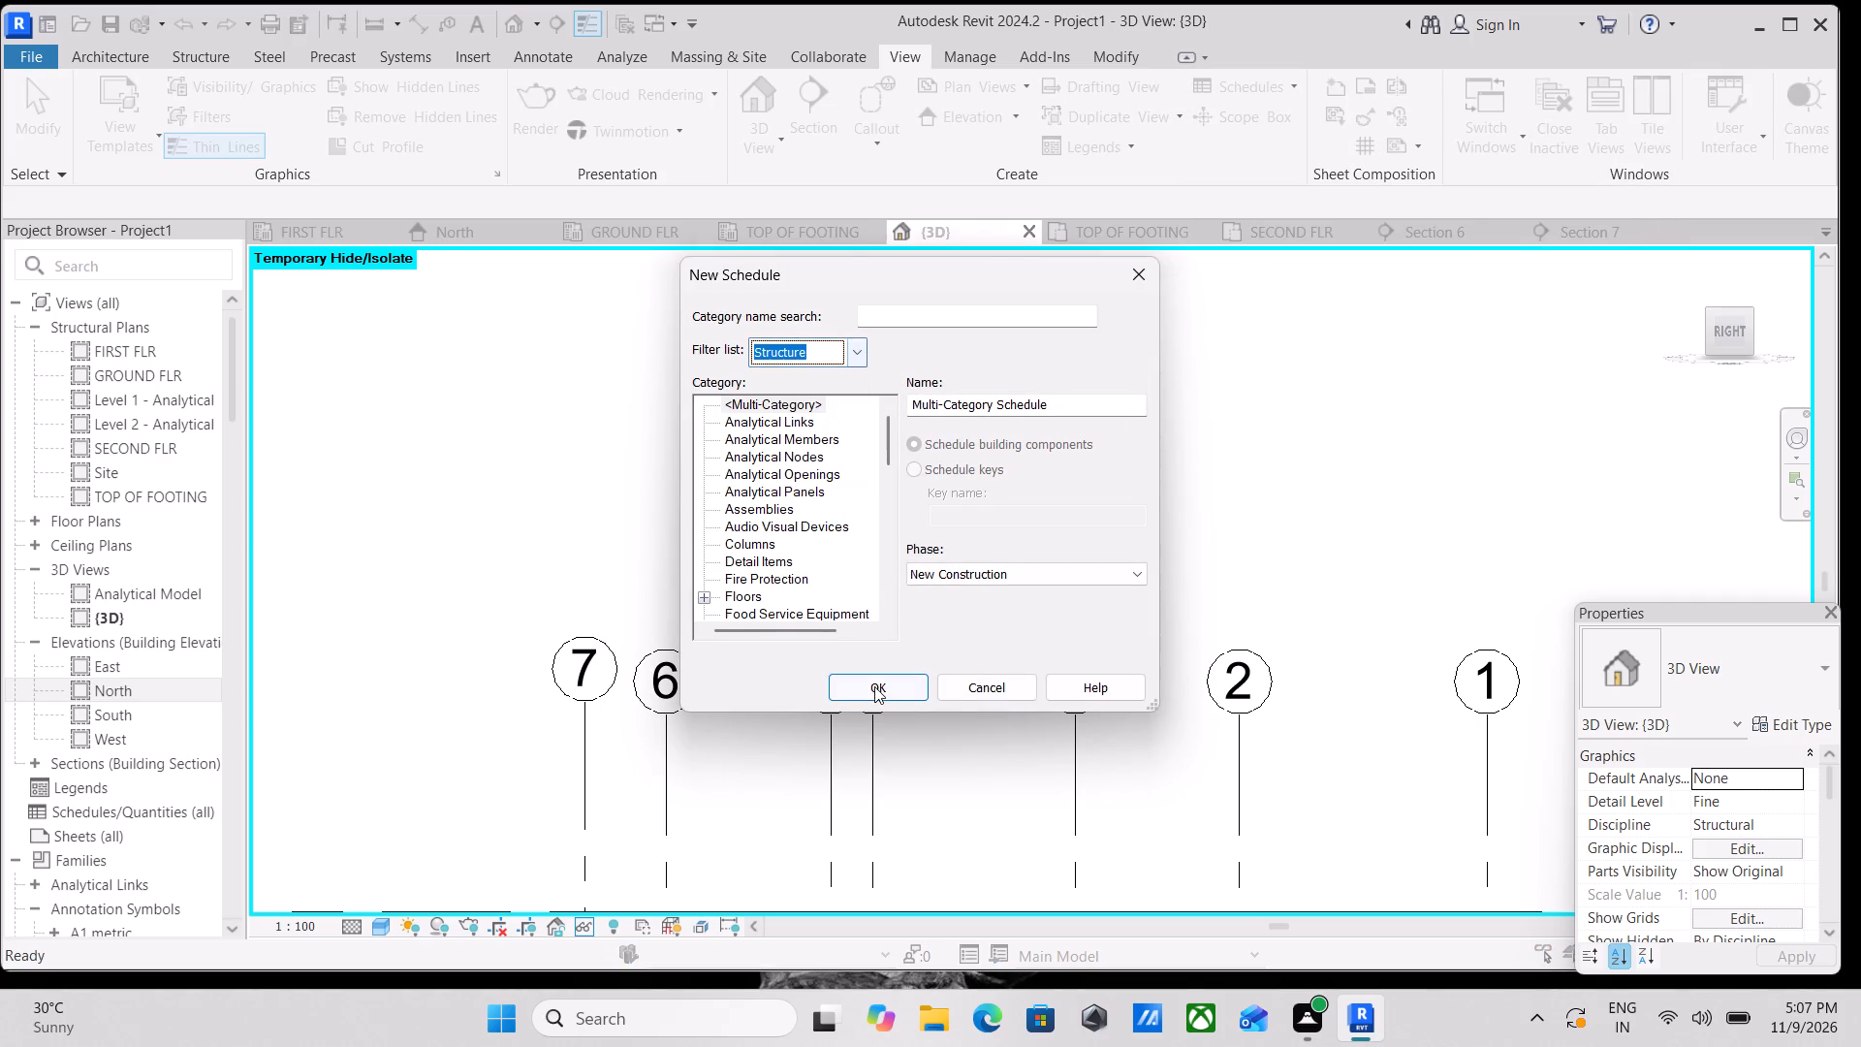
click(978, 303)
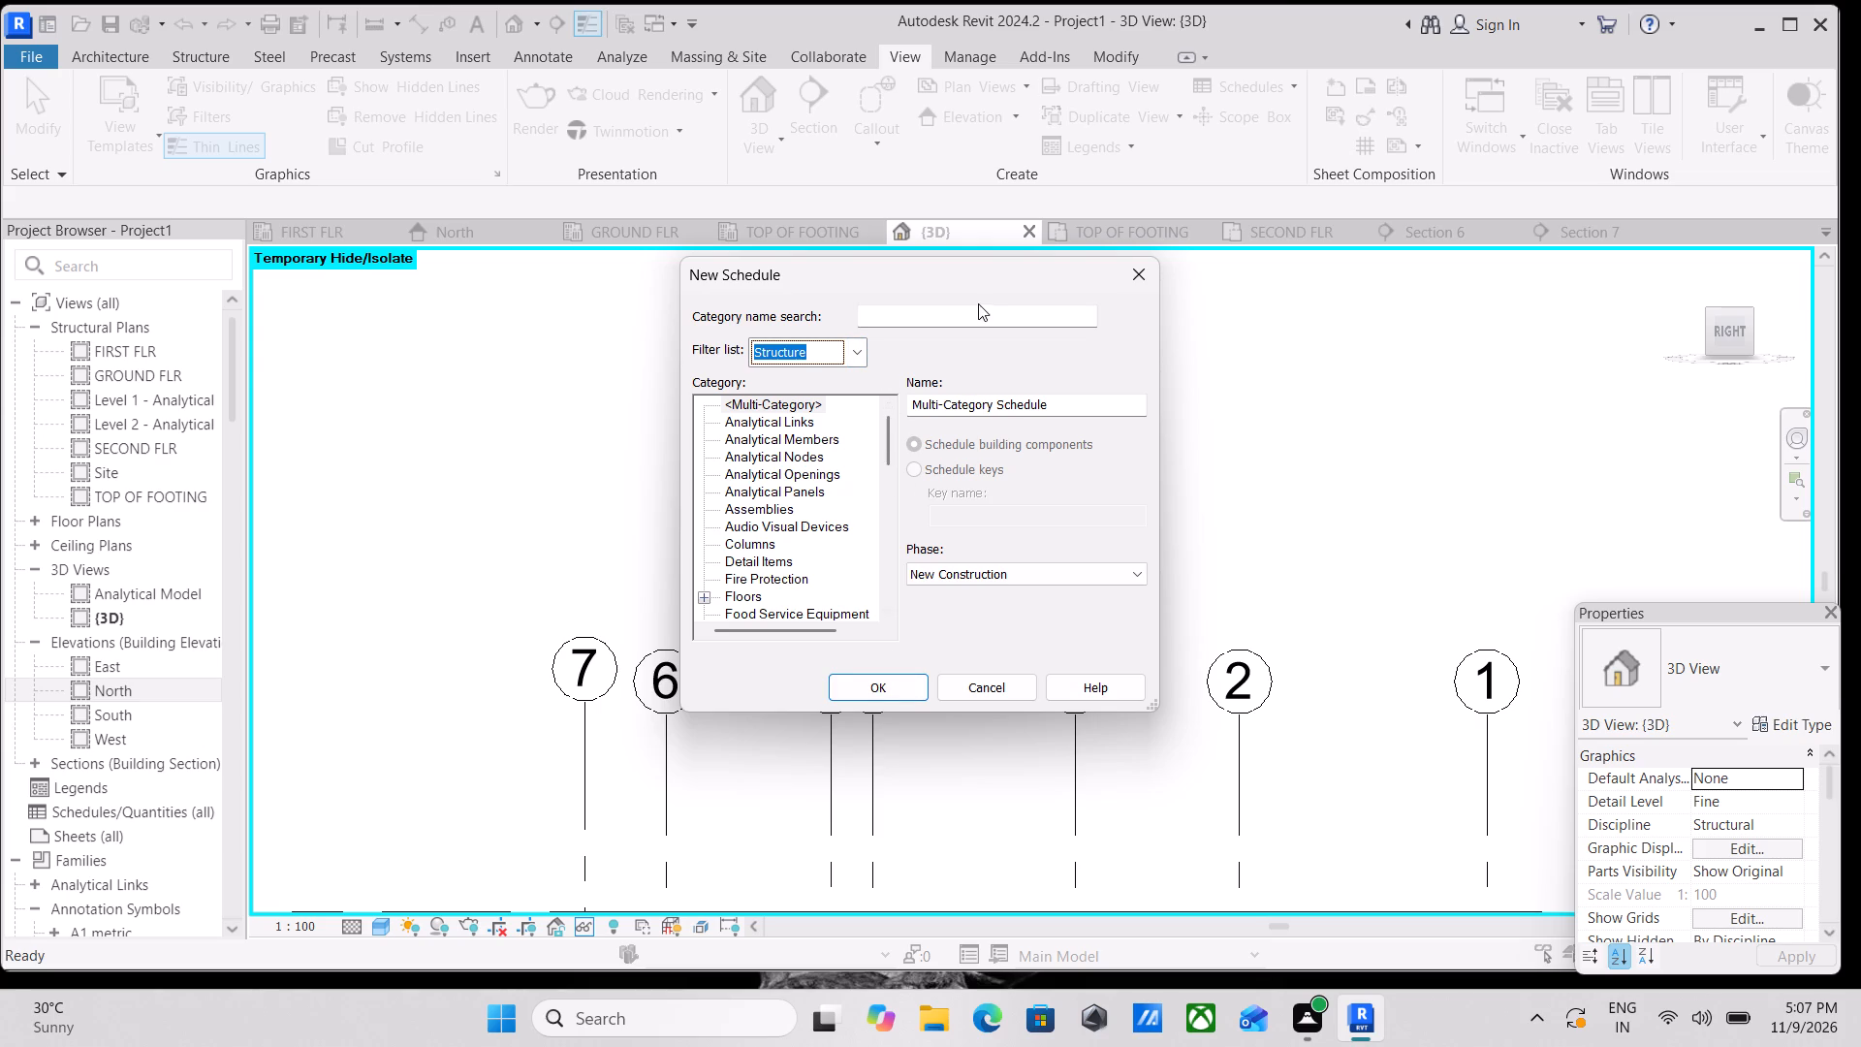
click(975, 318)
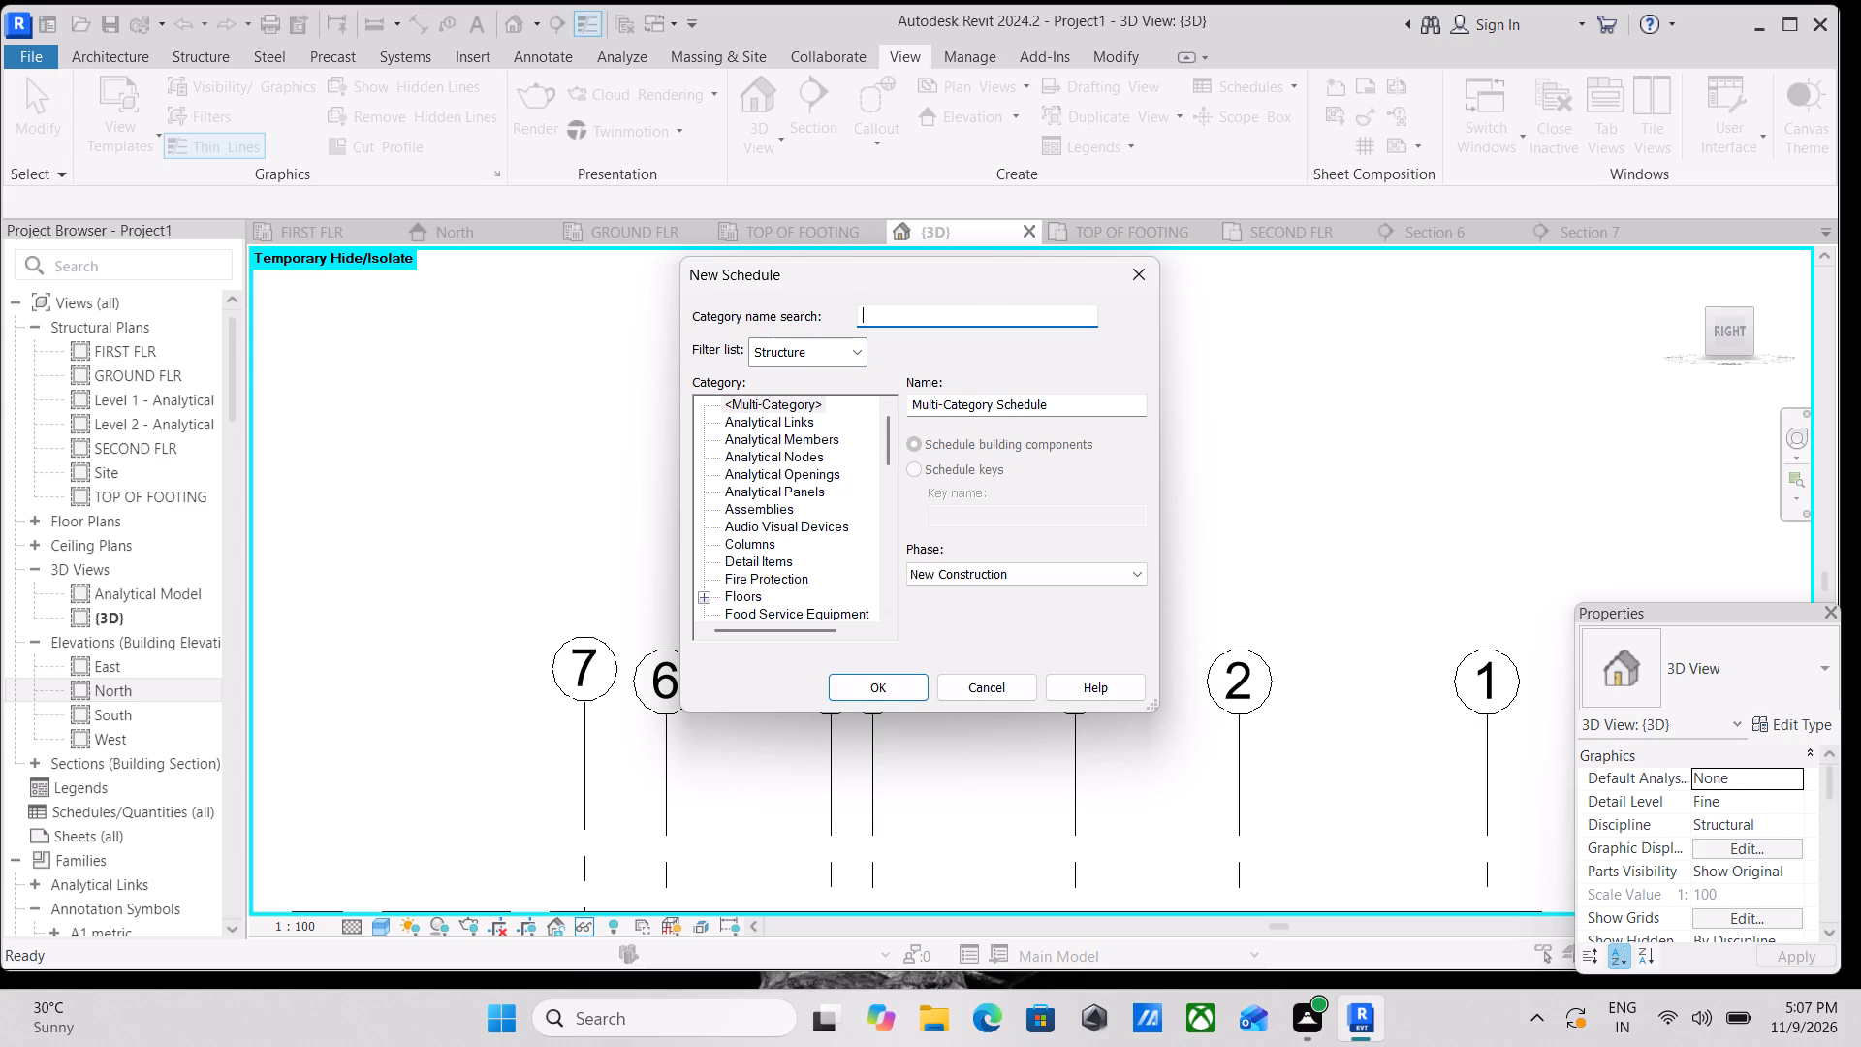
text(FO)
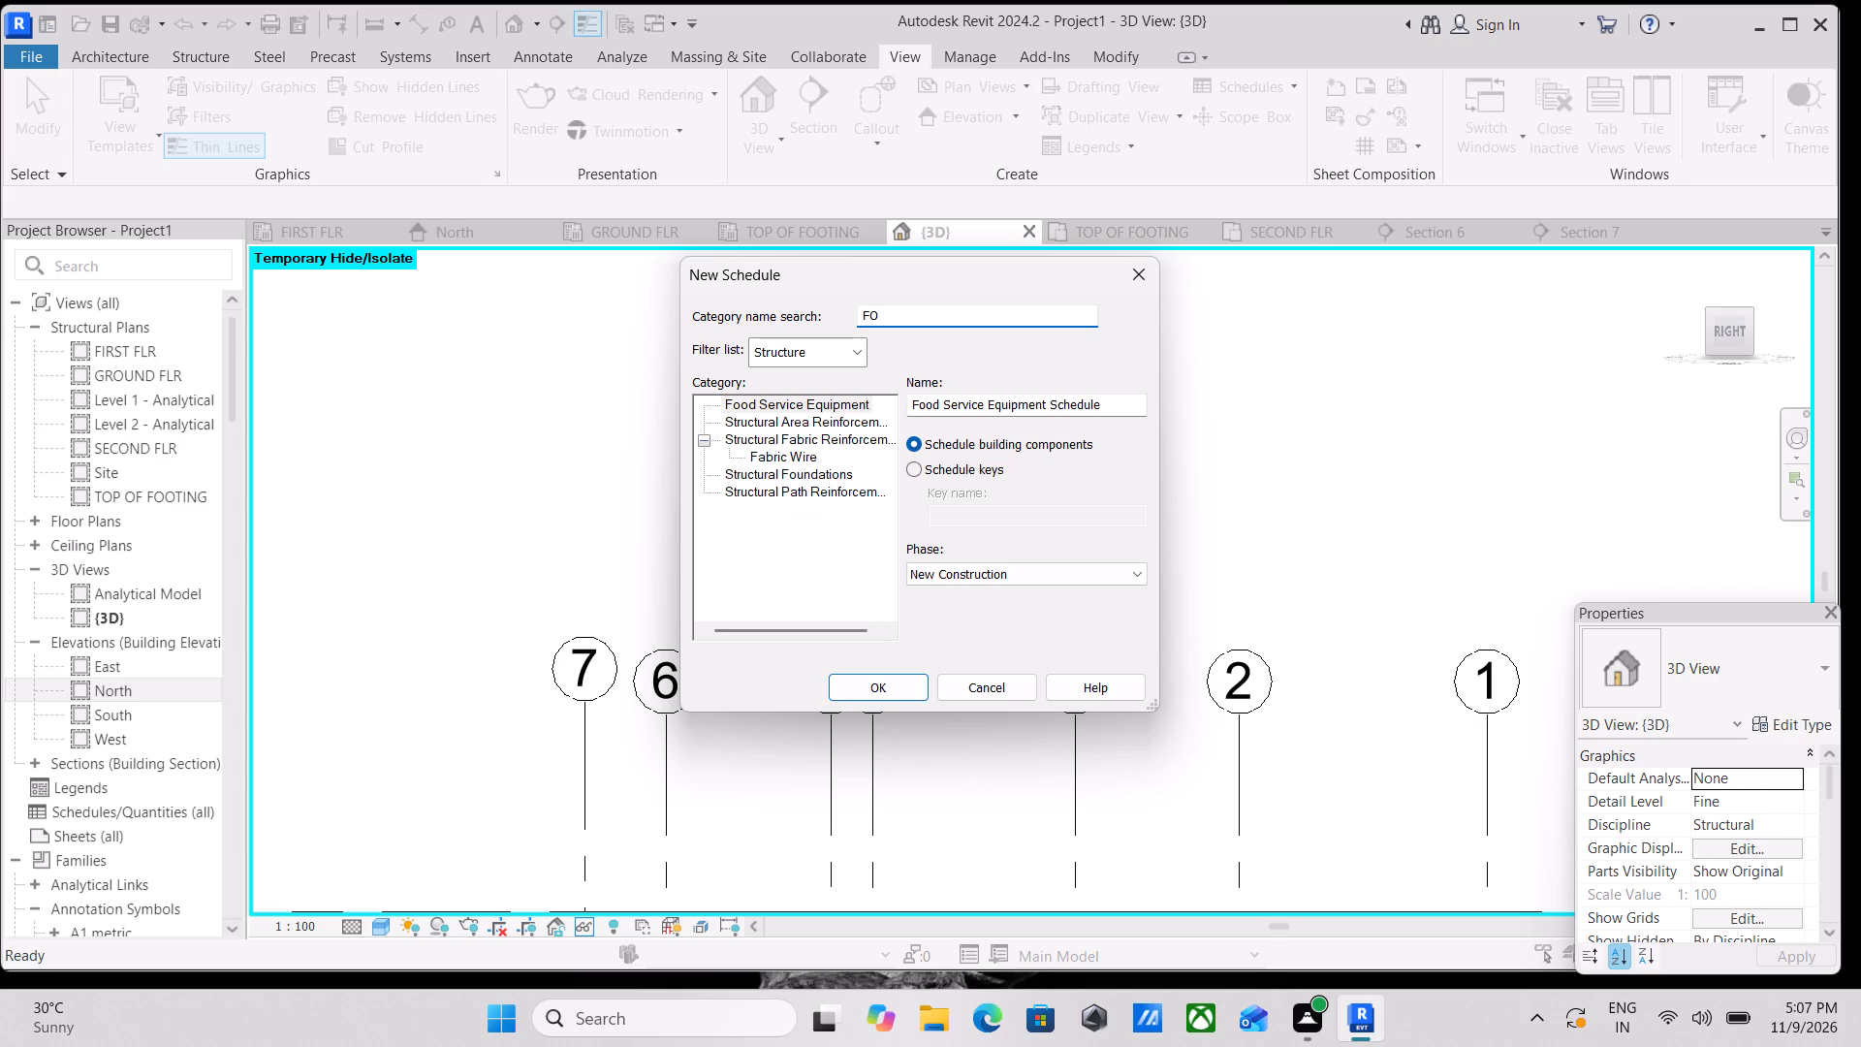
click(761, 469)
click(761, 469)
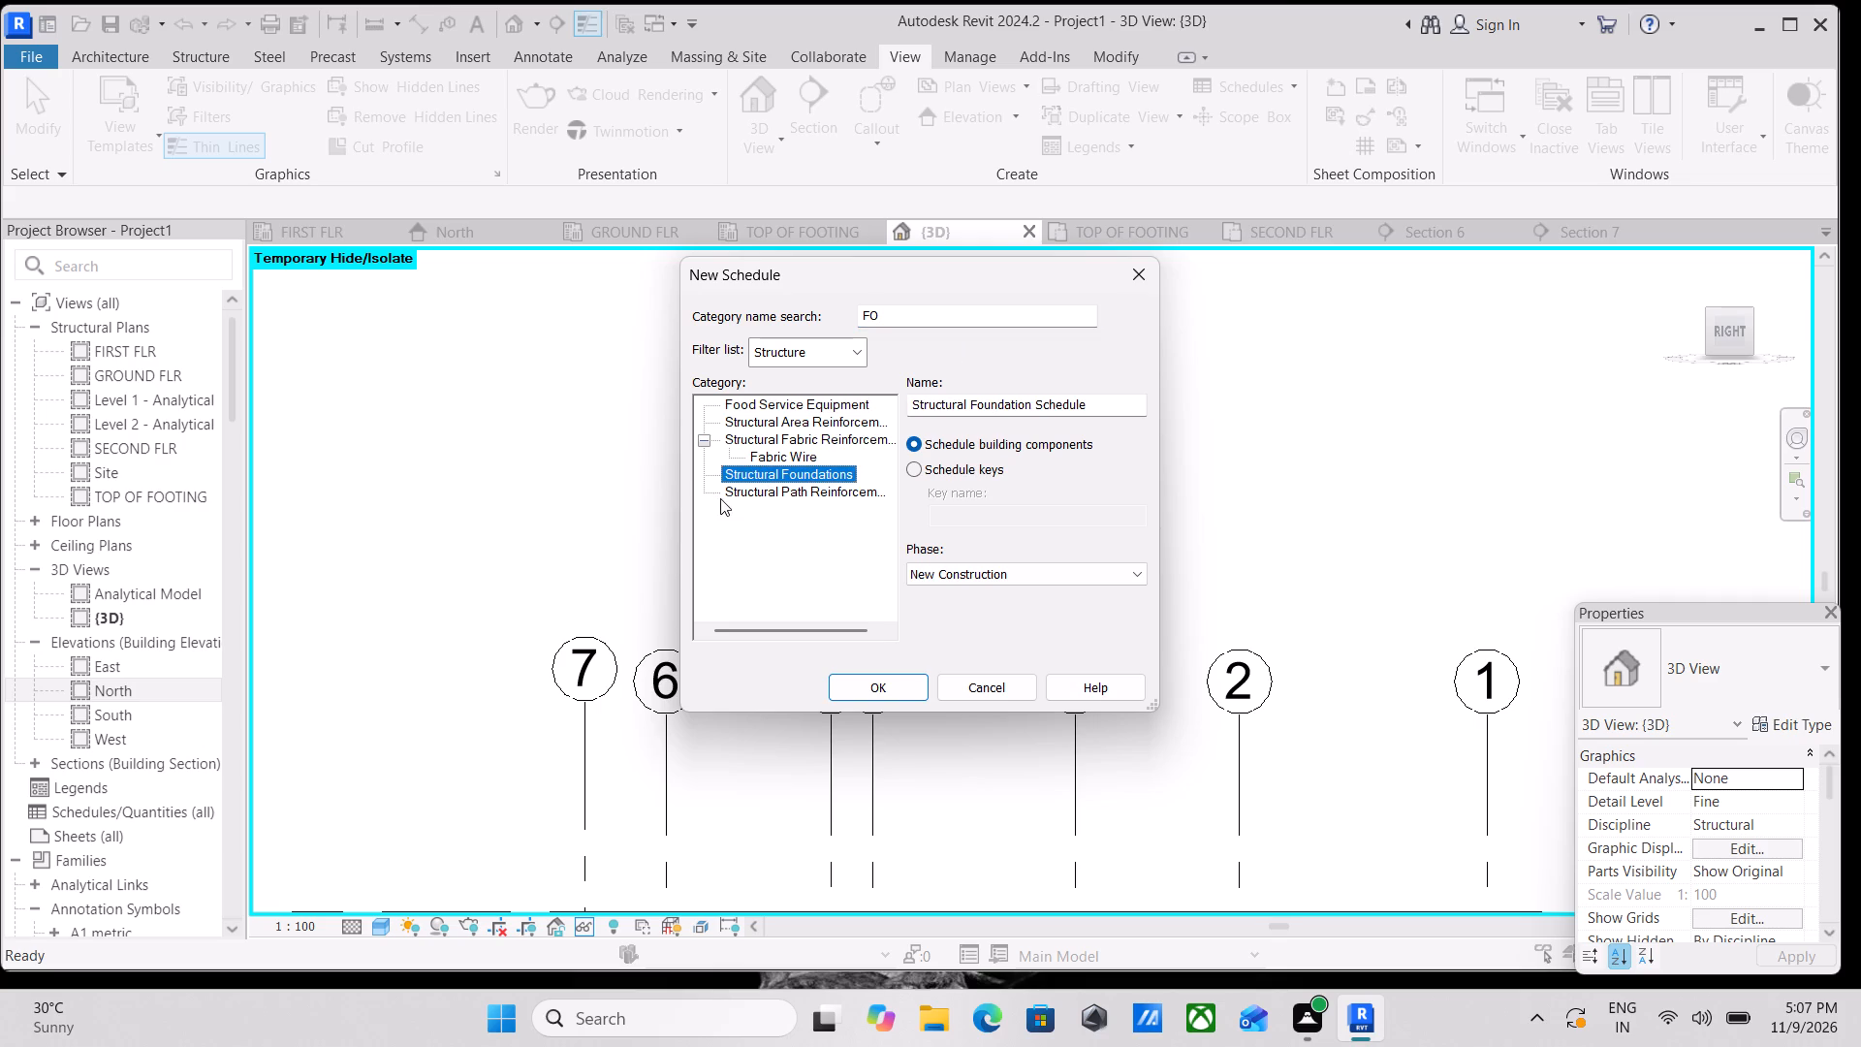
click(877, 689)
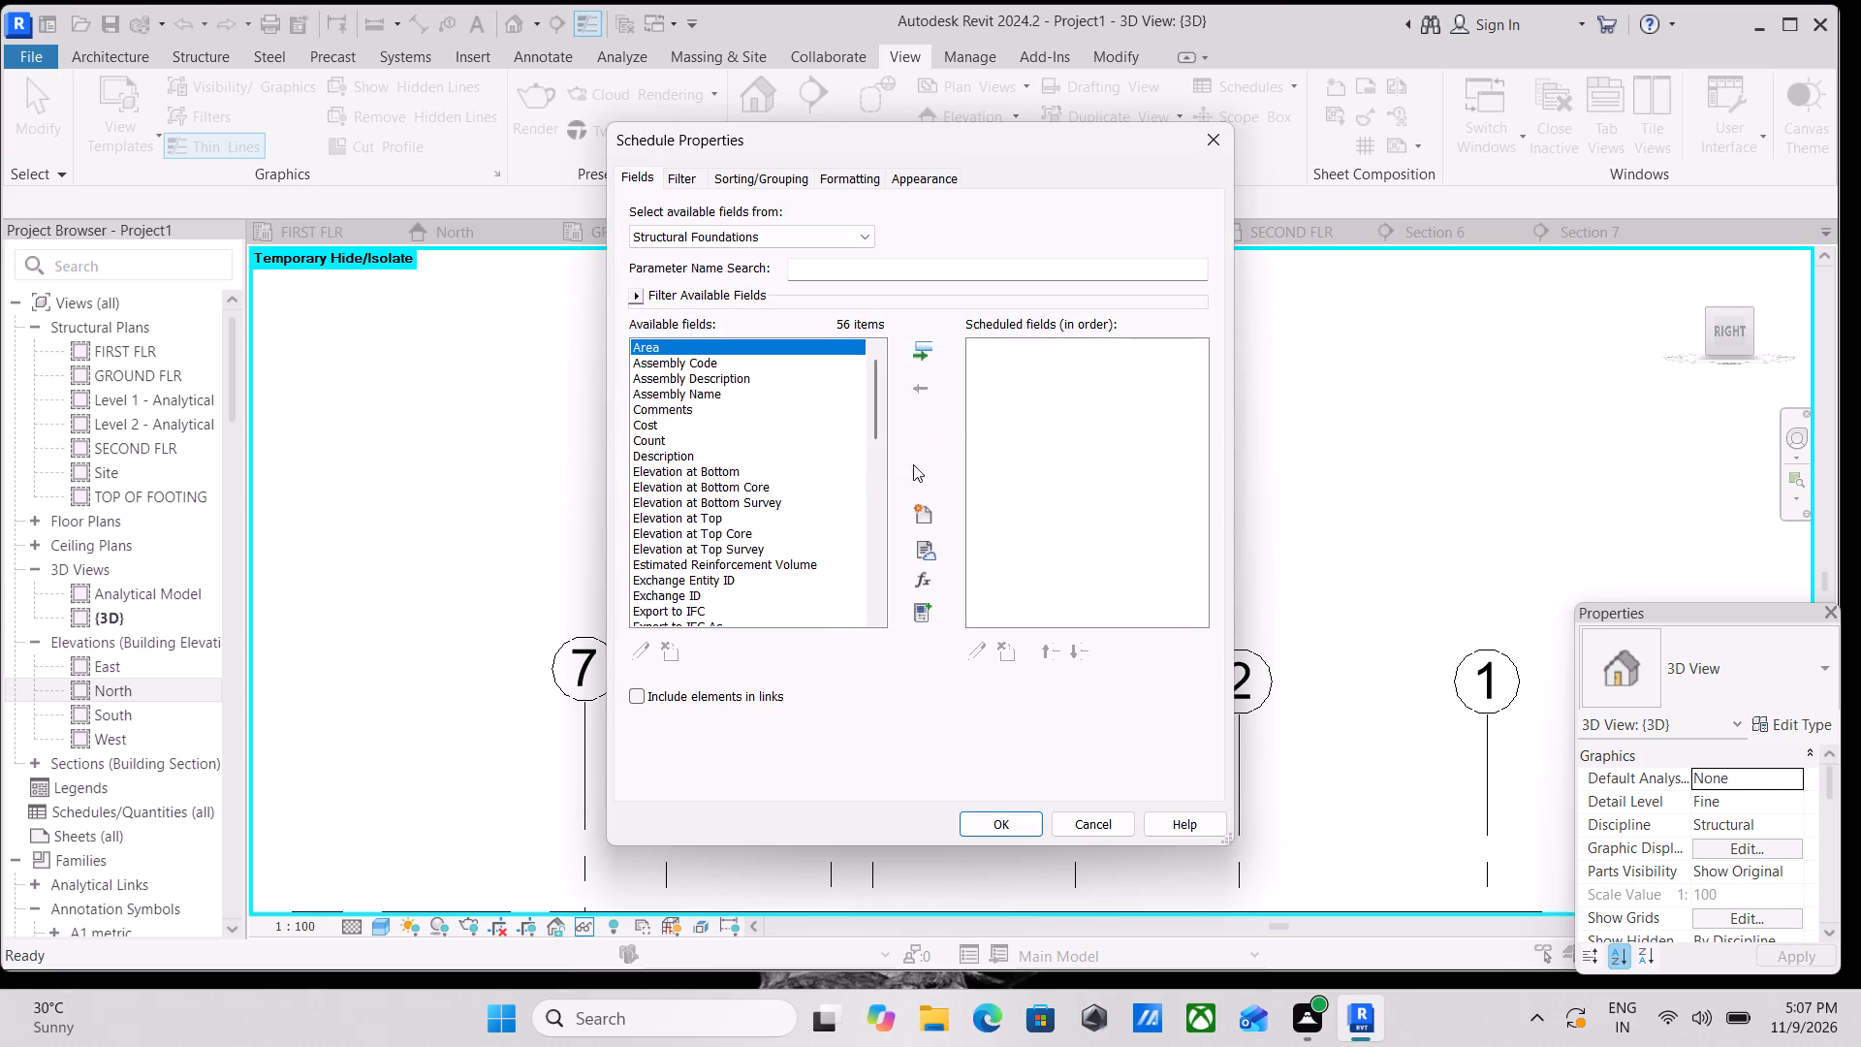
Add the Width and Volume fields to the structural foundation schedule.
scroll(654, 452, up, 3)
scroll(712, 421, down, 4)
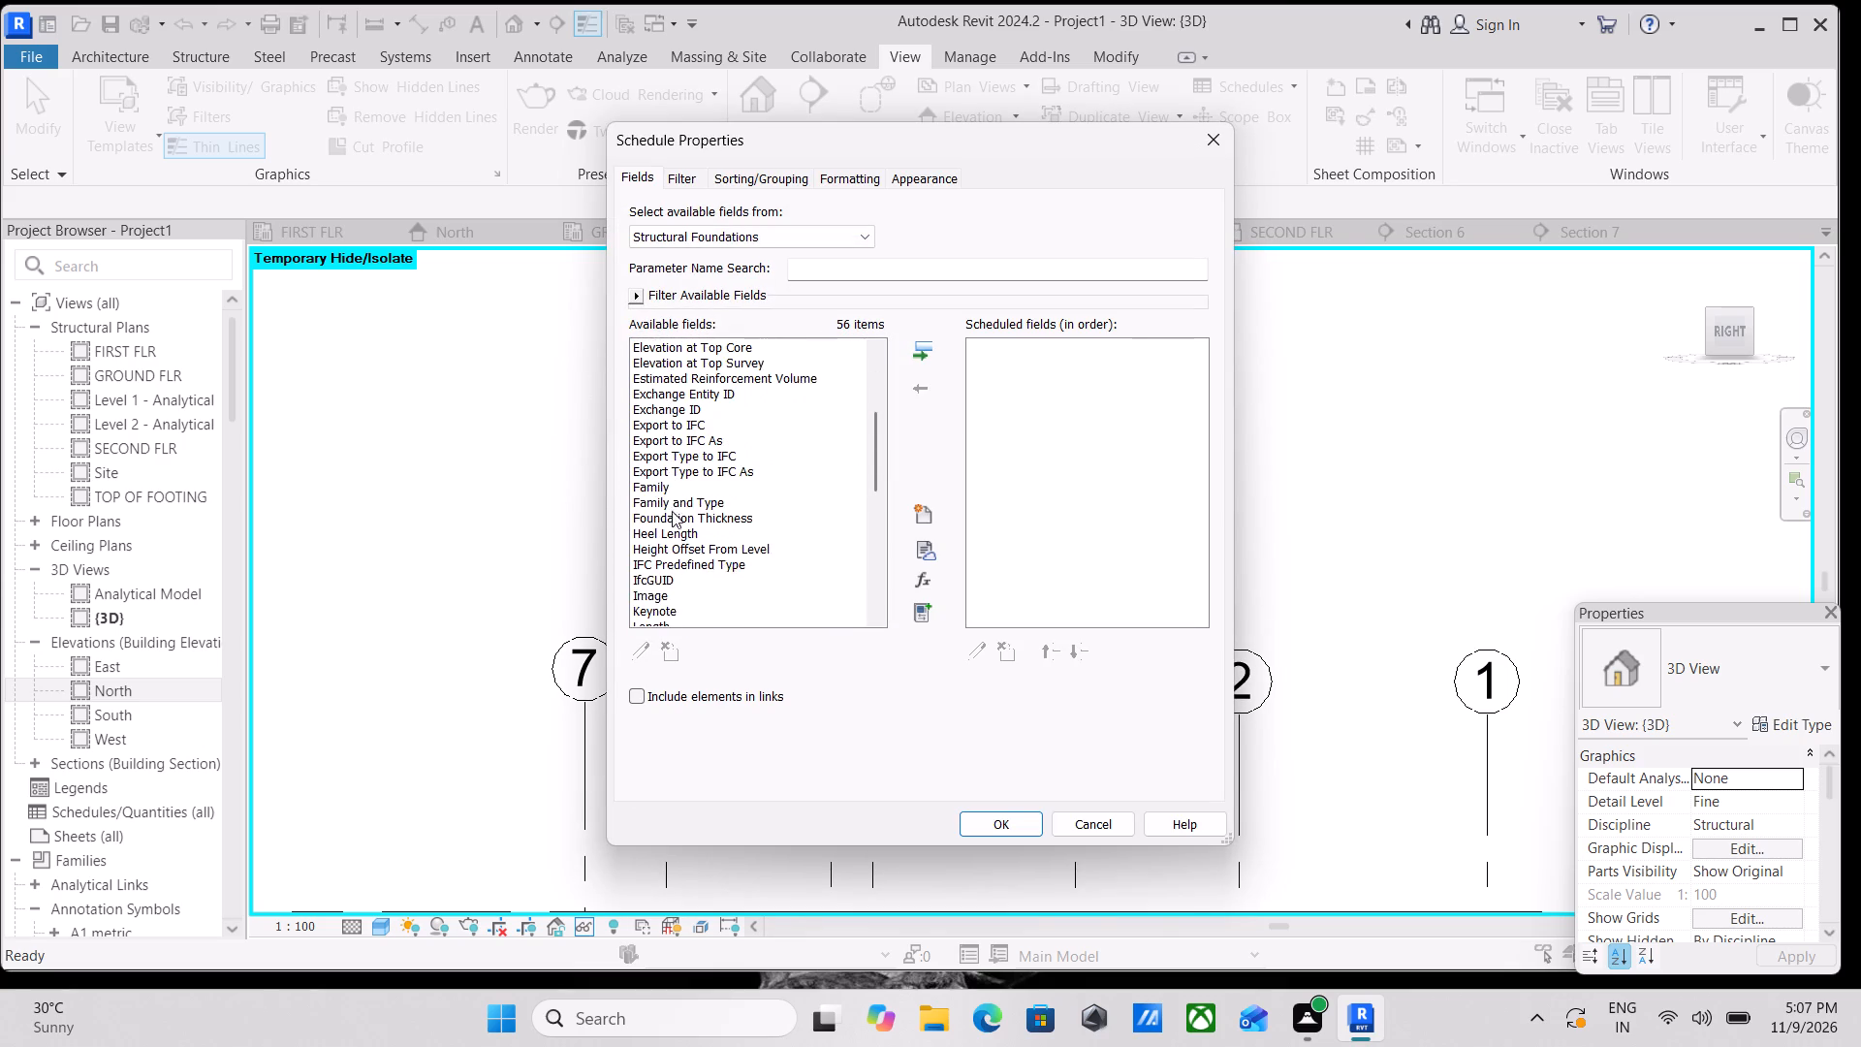
scroll(672, 513, down, 15)
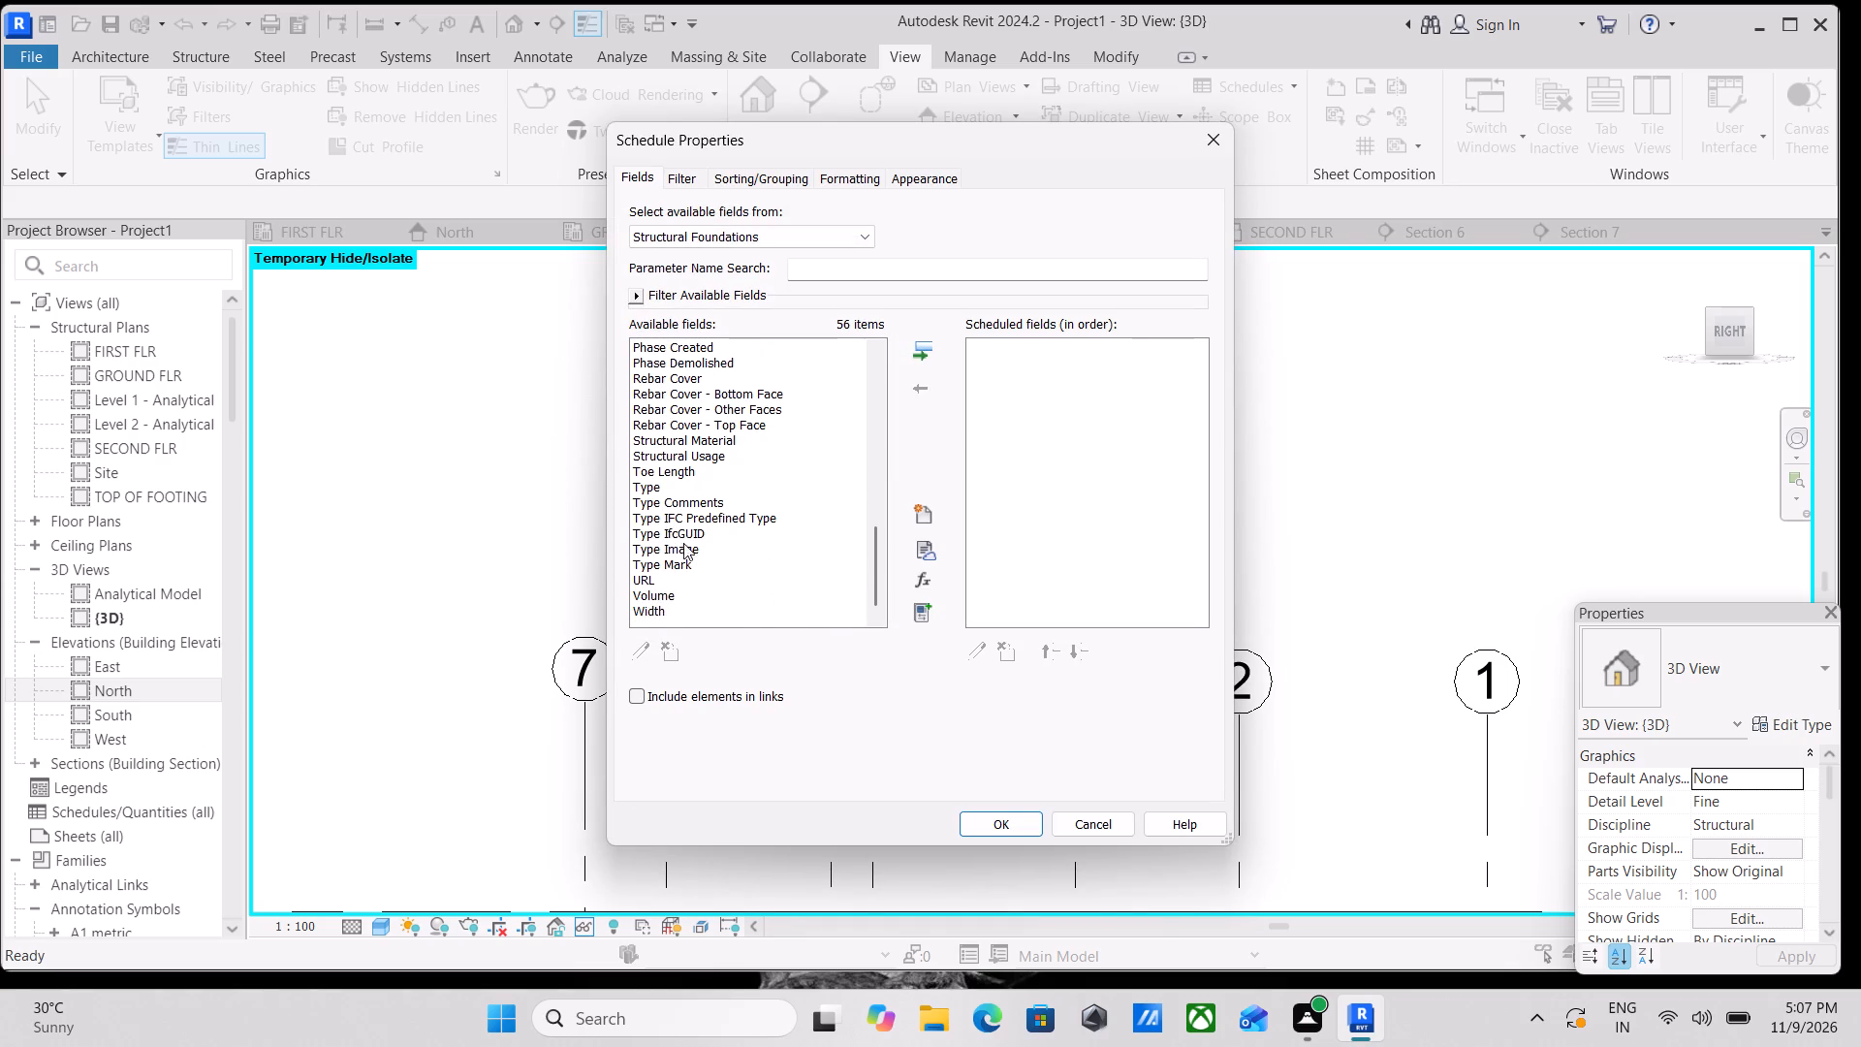
scroll(677, 560, down, 2)
click(654, 612)
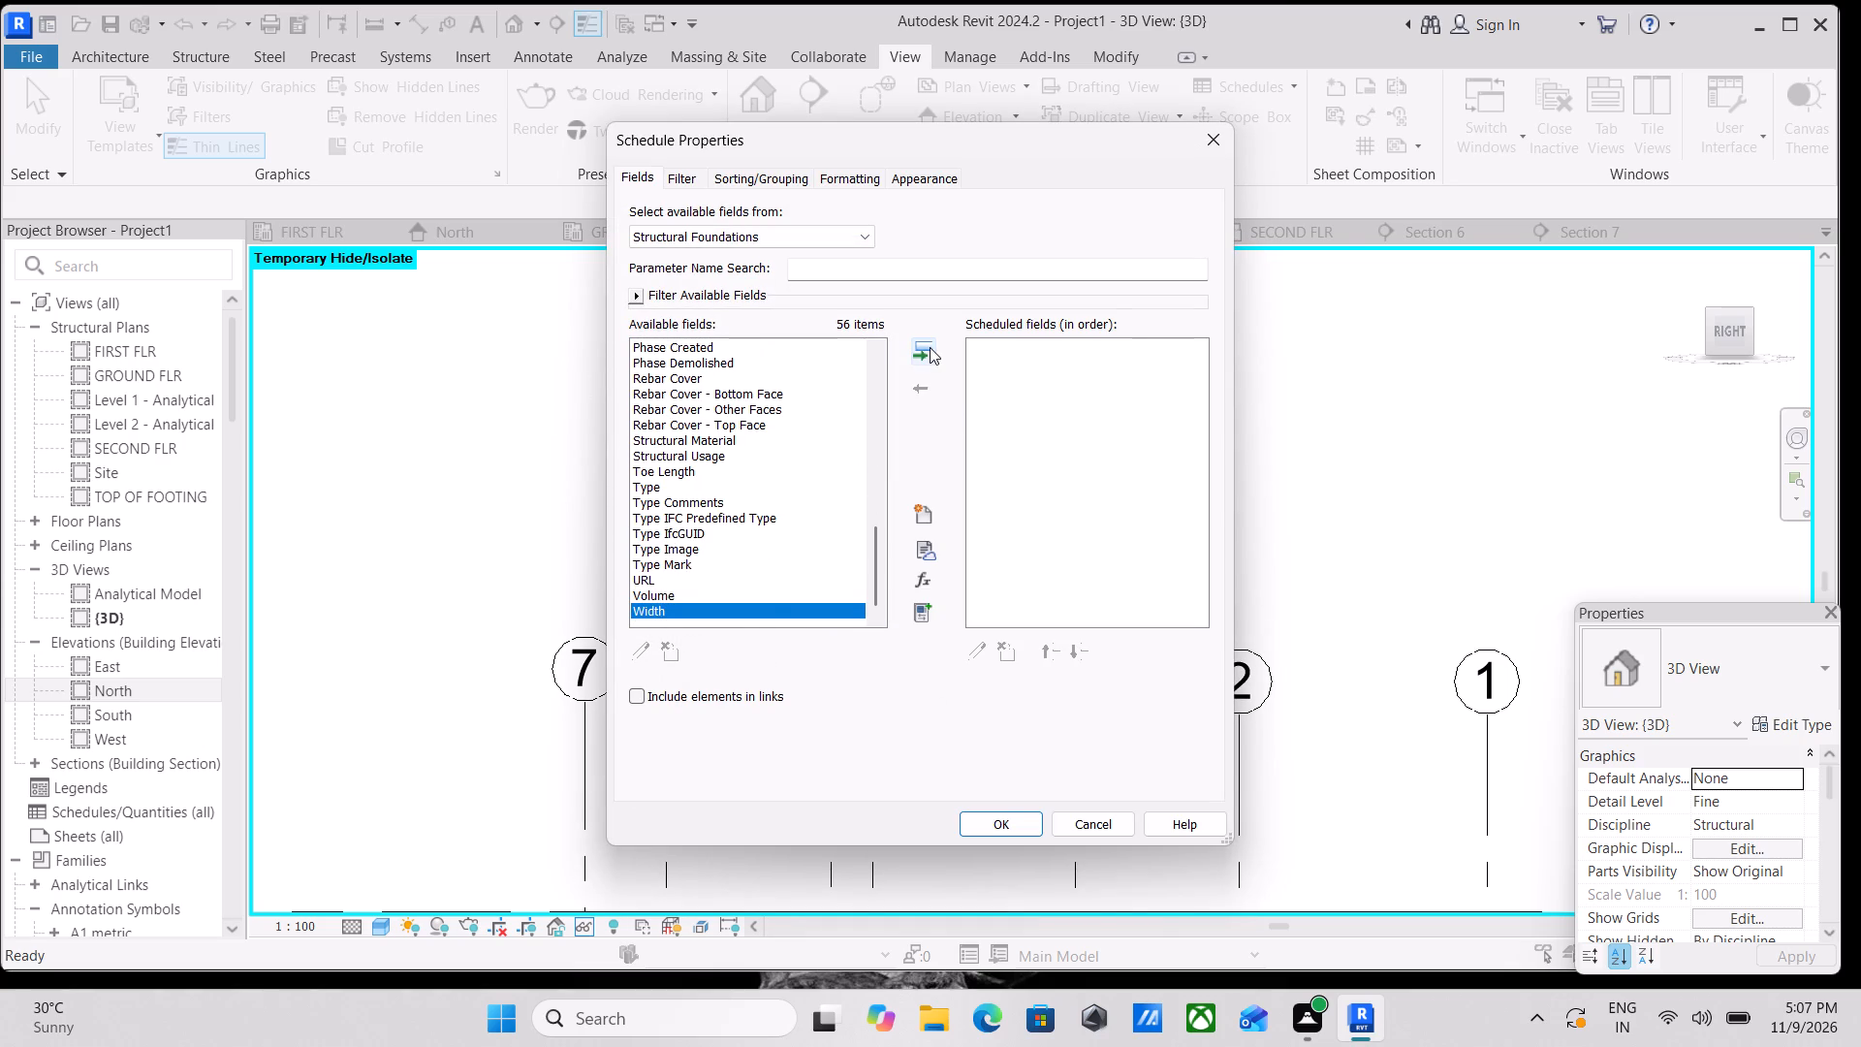
click(930, 347)
scroll(737, 593, up, 3)
scroll(681, 602, down, 6)
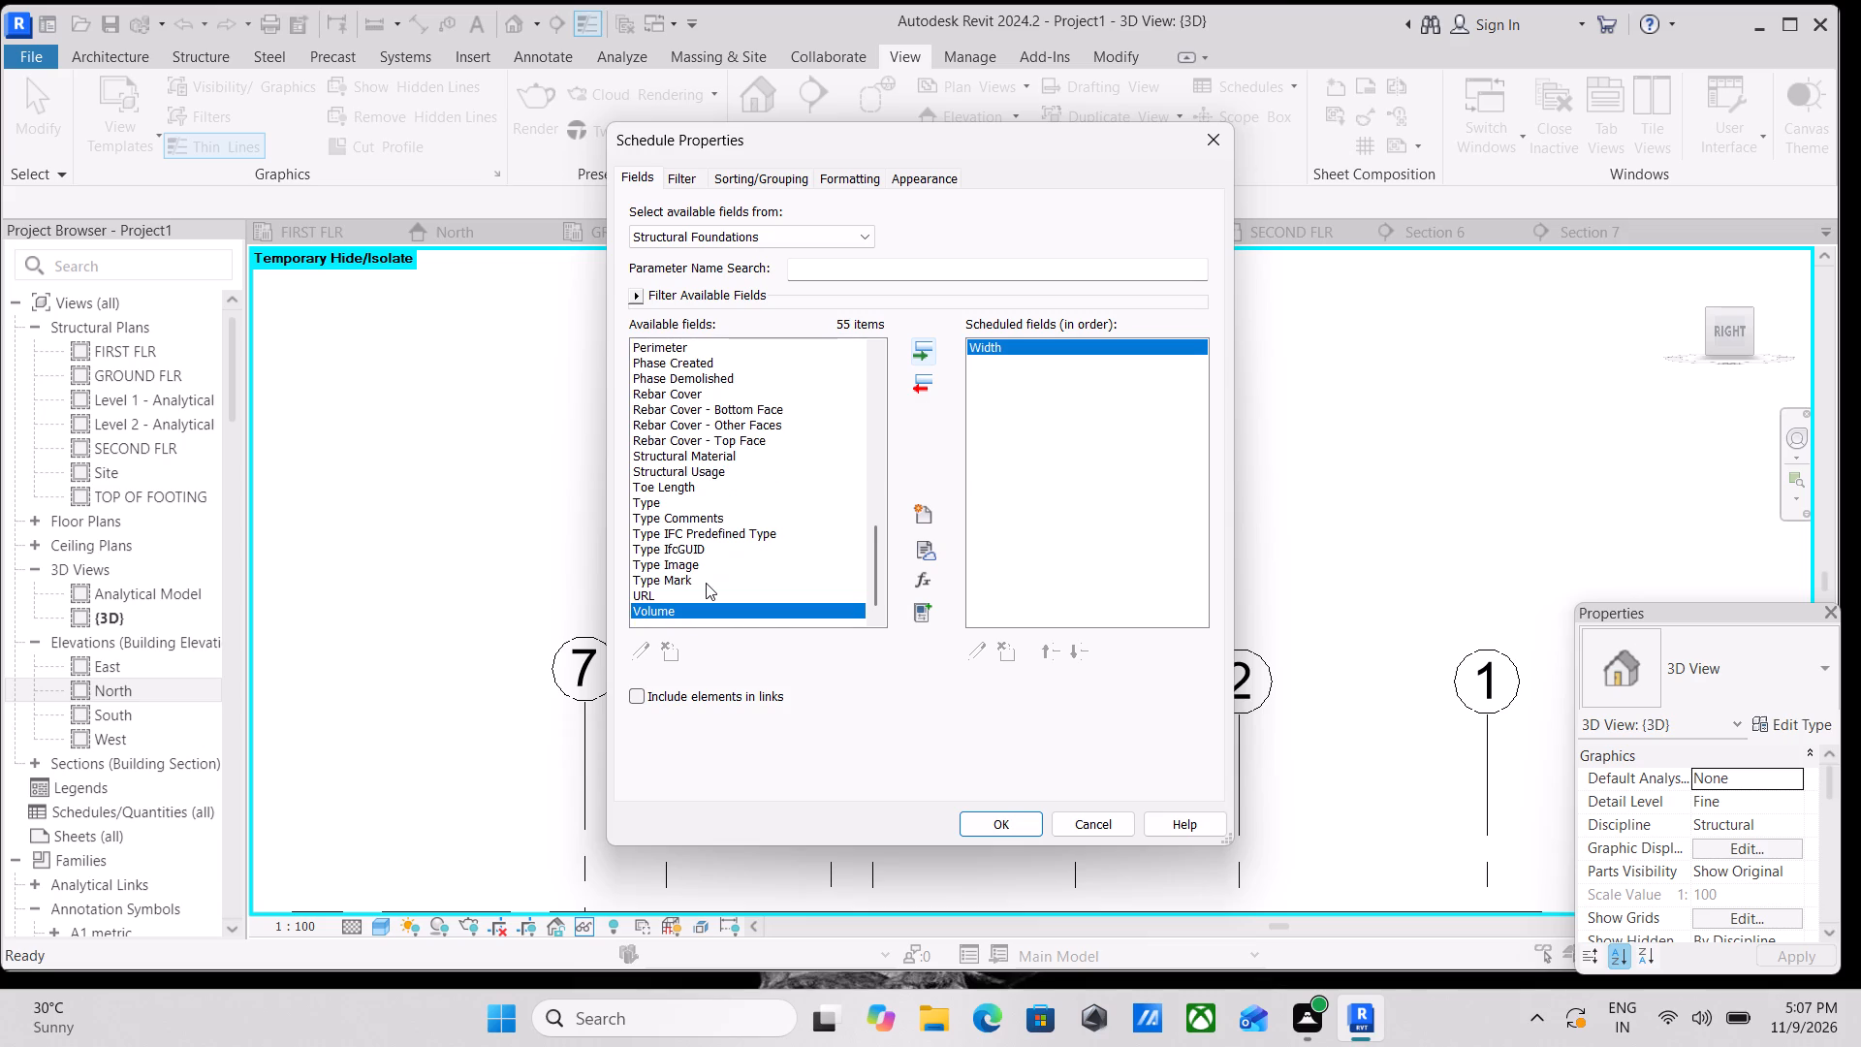
click(915, 343)
Add the Family, Family and Type, and Foundation Thickness fields to the structural foundation schedule.
scroll(777, 502, up, 3)
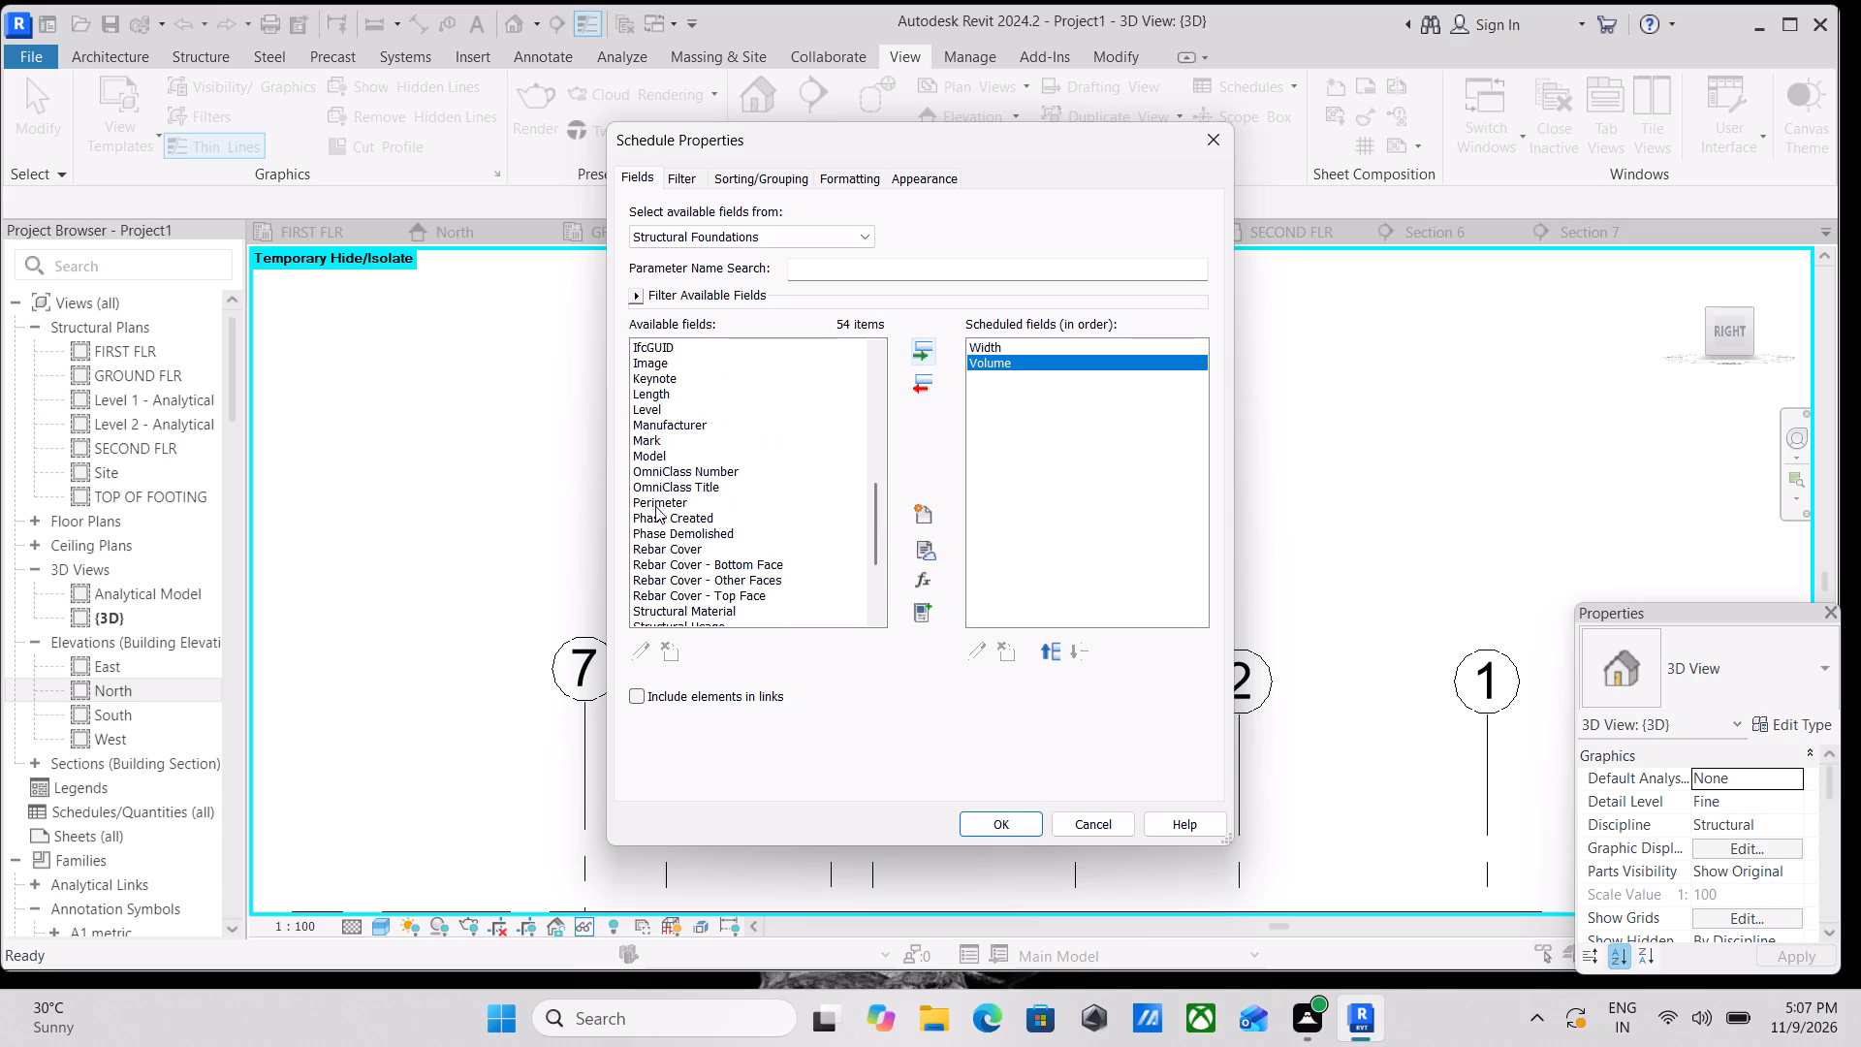
scroll(603, 460, up, 9)
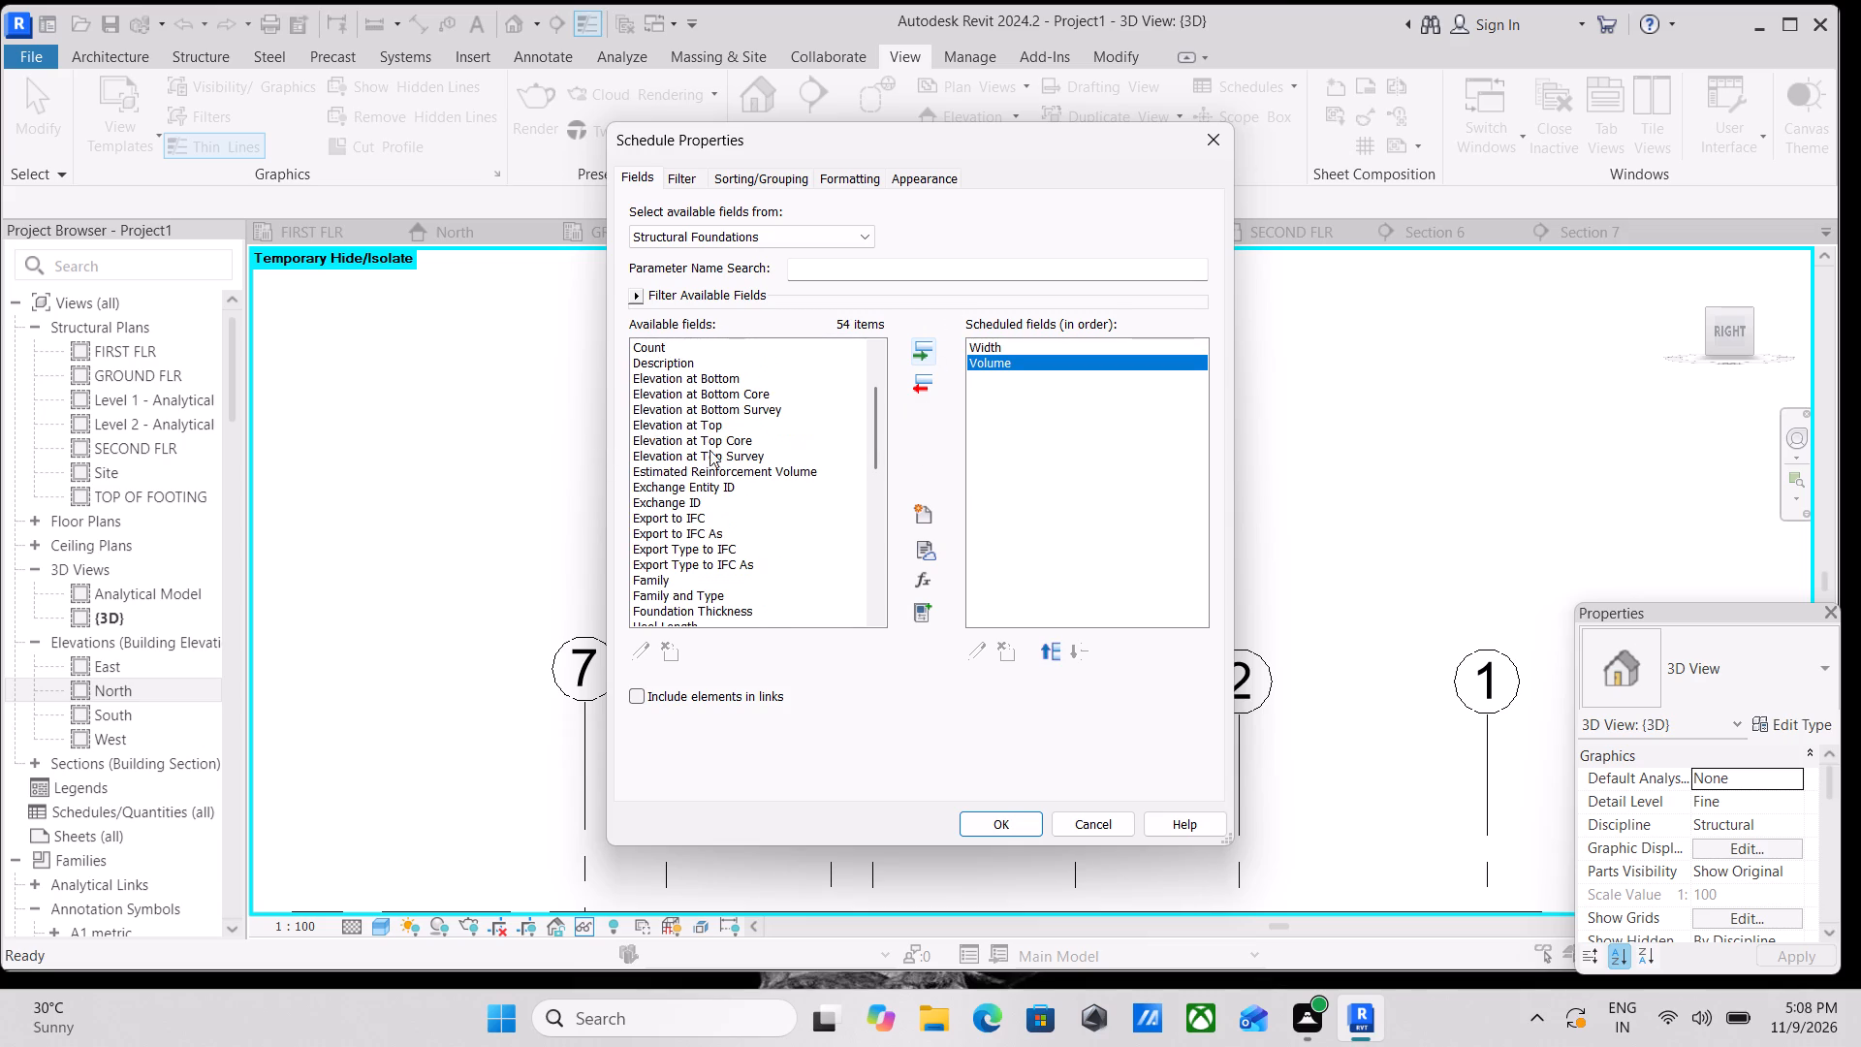
scroll(639, 559, down, 2)
click(651, 483)
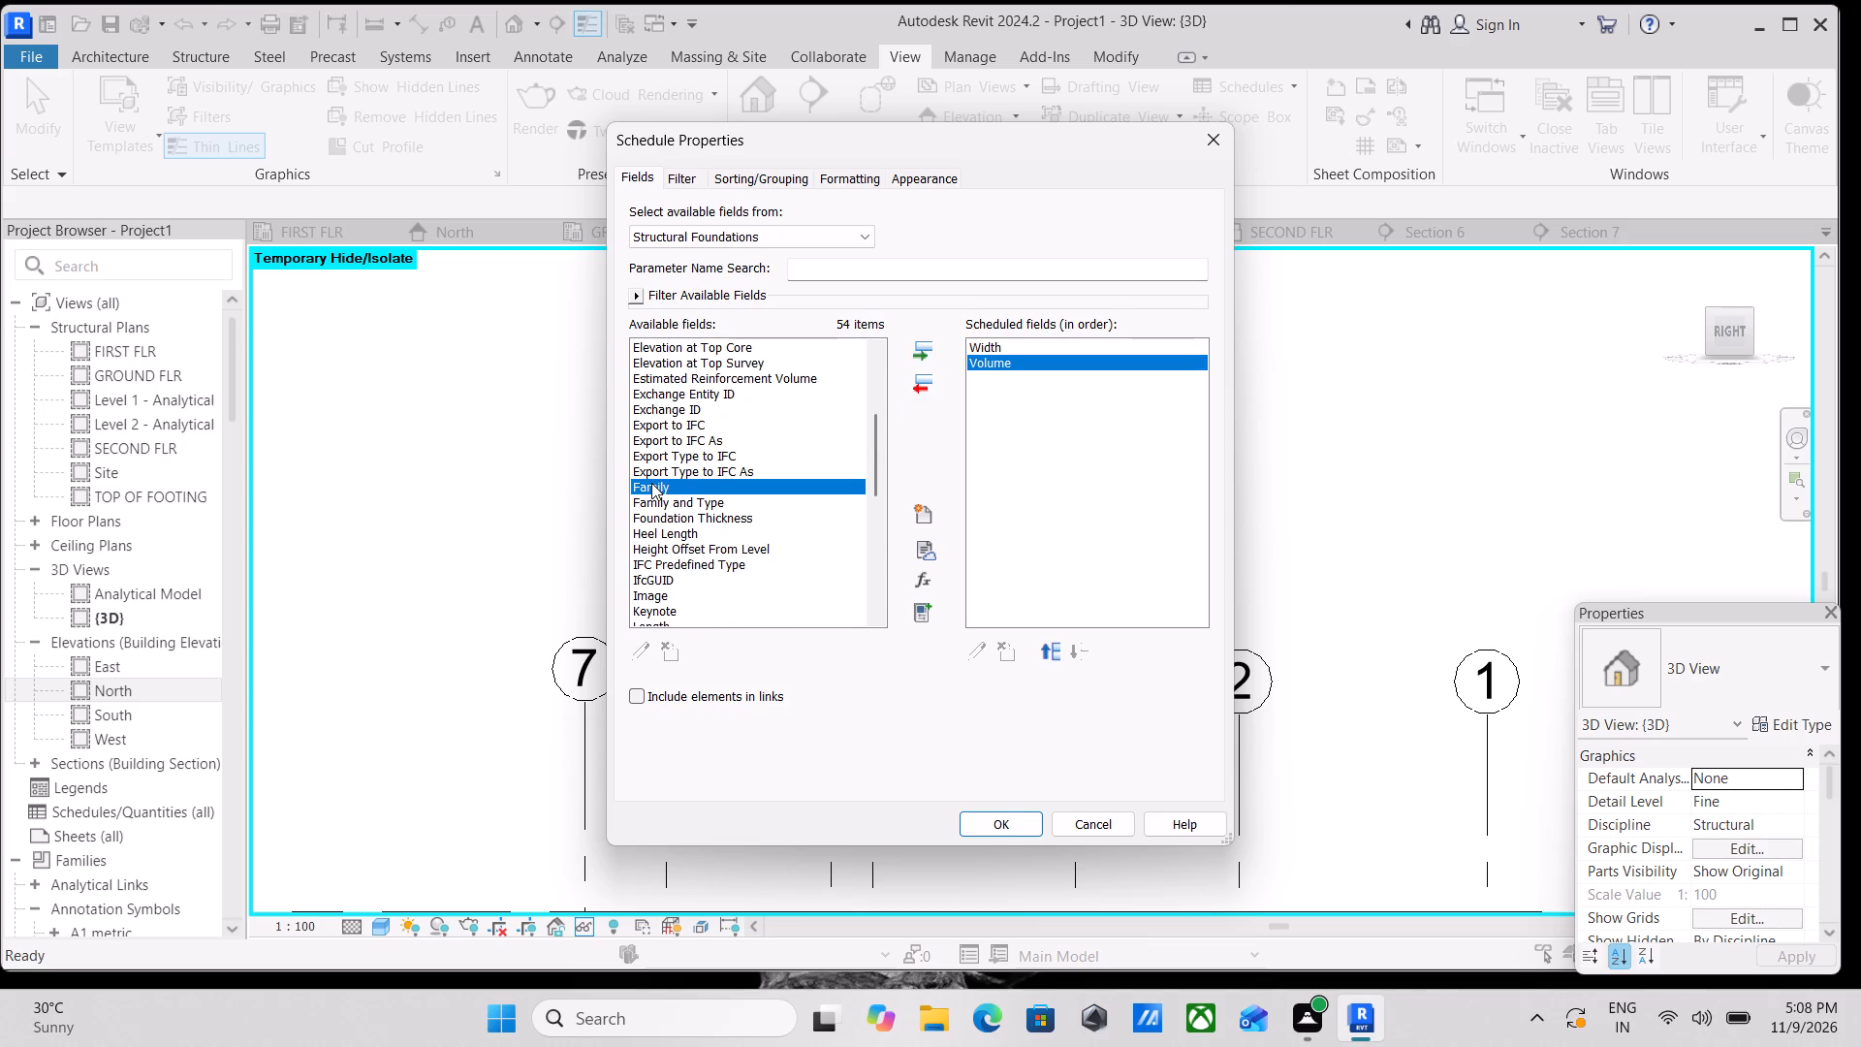
click(924, 344)
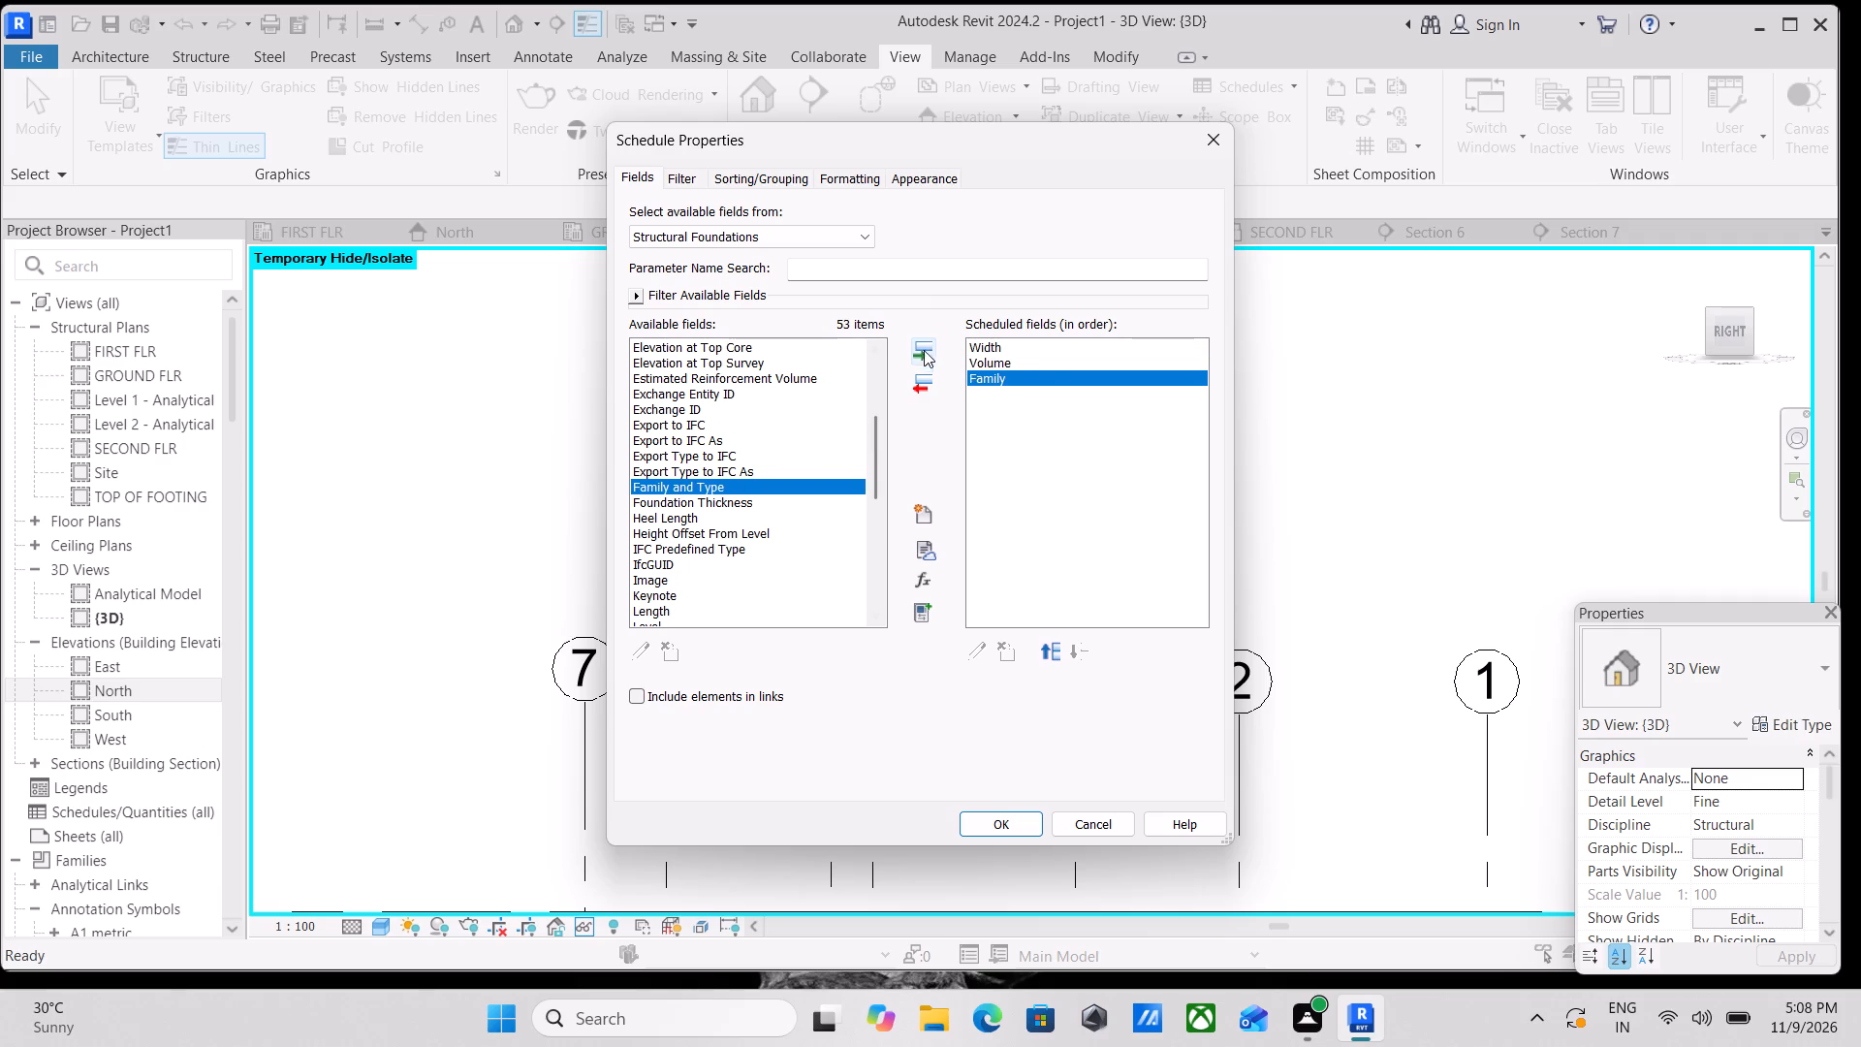
click(925, 350)
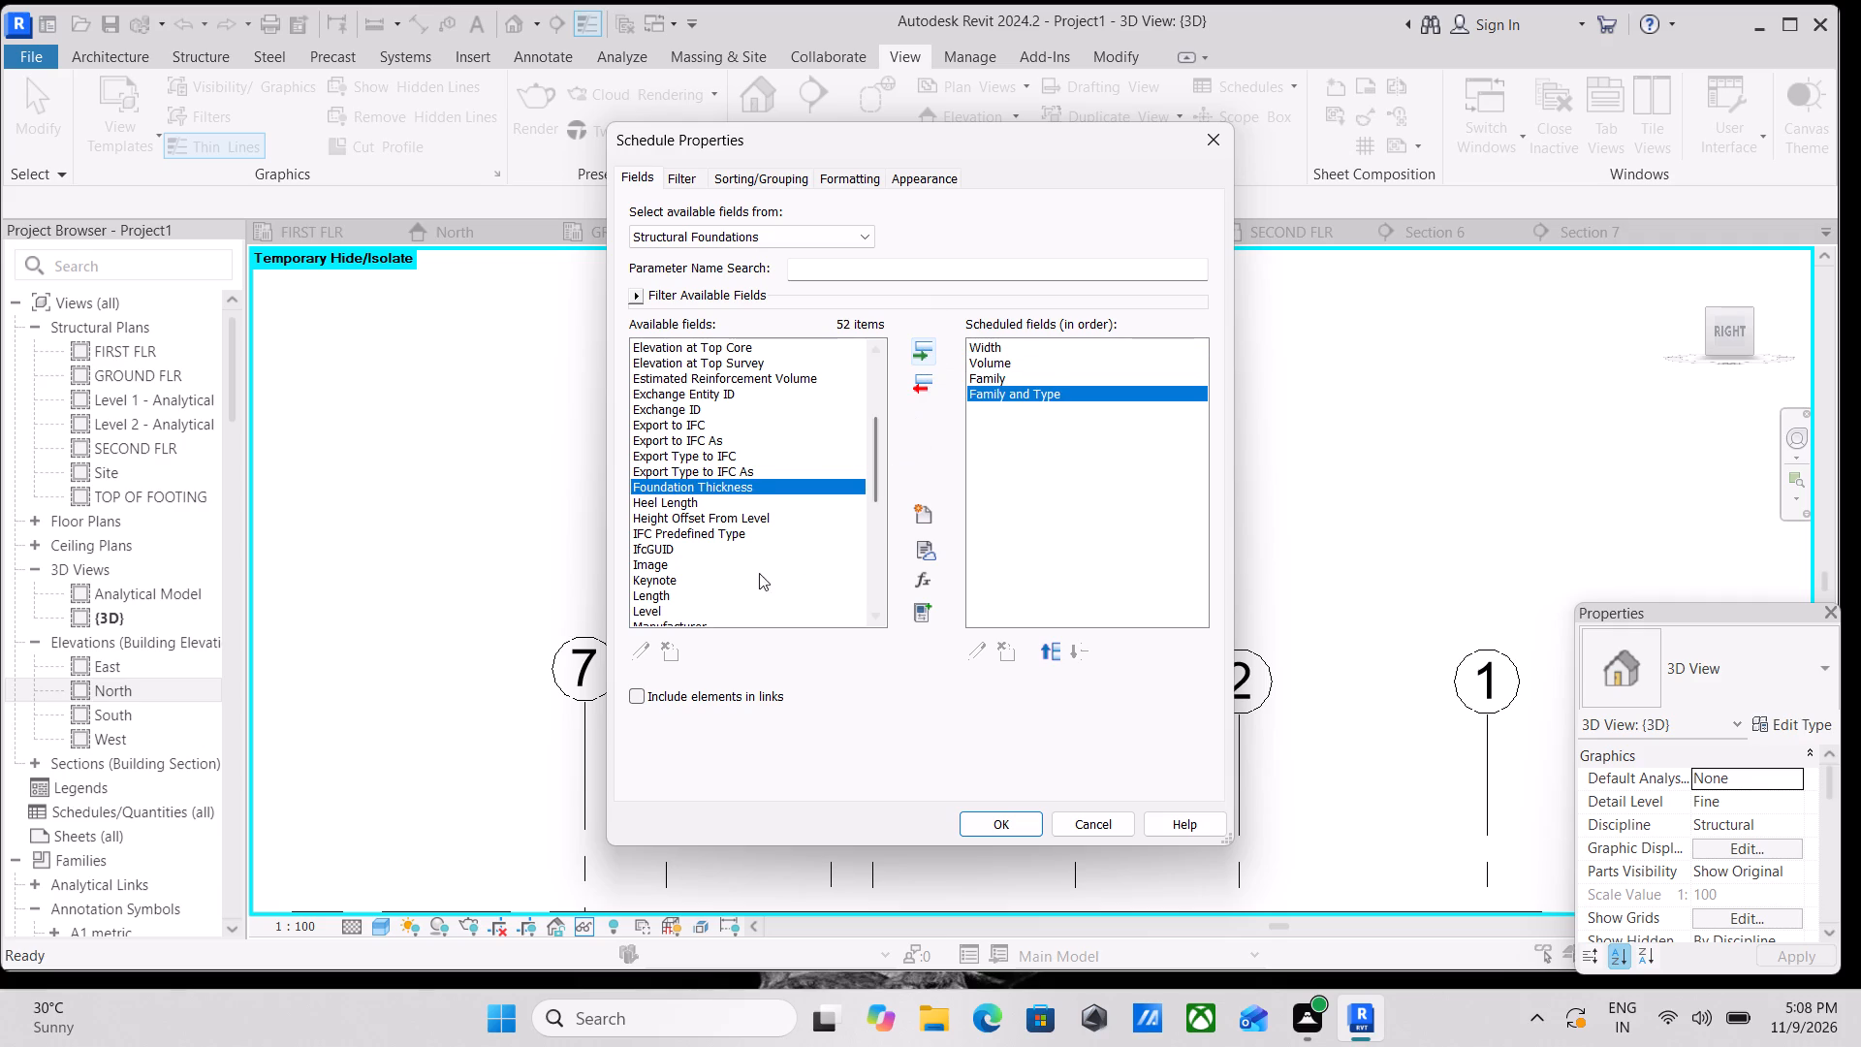
scroll(506, 598, up, 1)
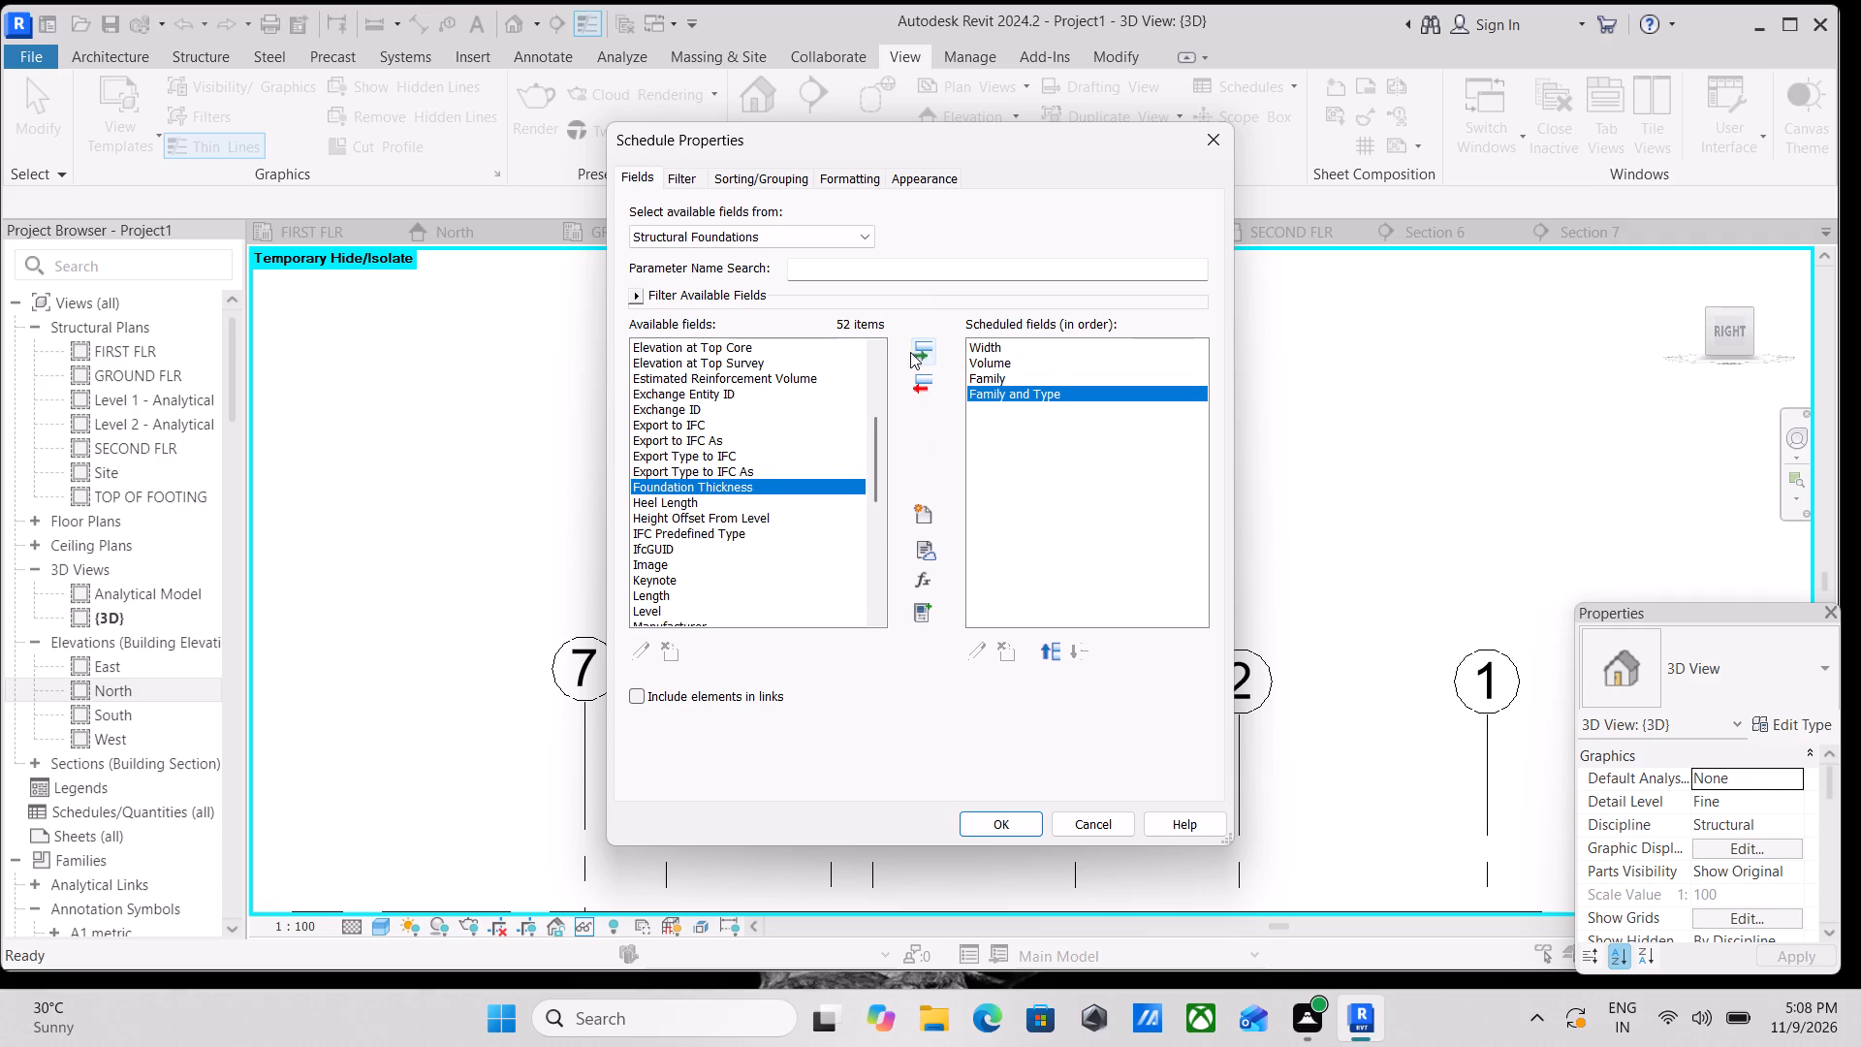
click(921, 348)
Add the Rebar Cover field to the scheduled fields of the structural foundation schedule.
scroll(676, 529, down, 1)
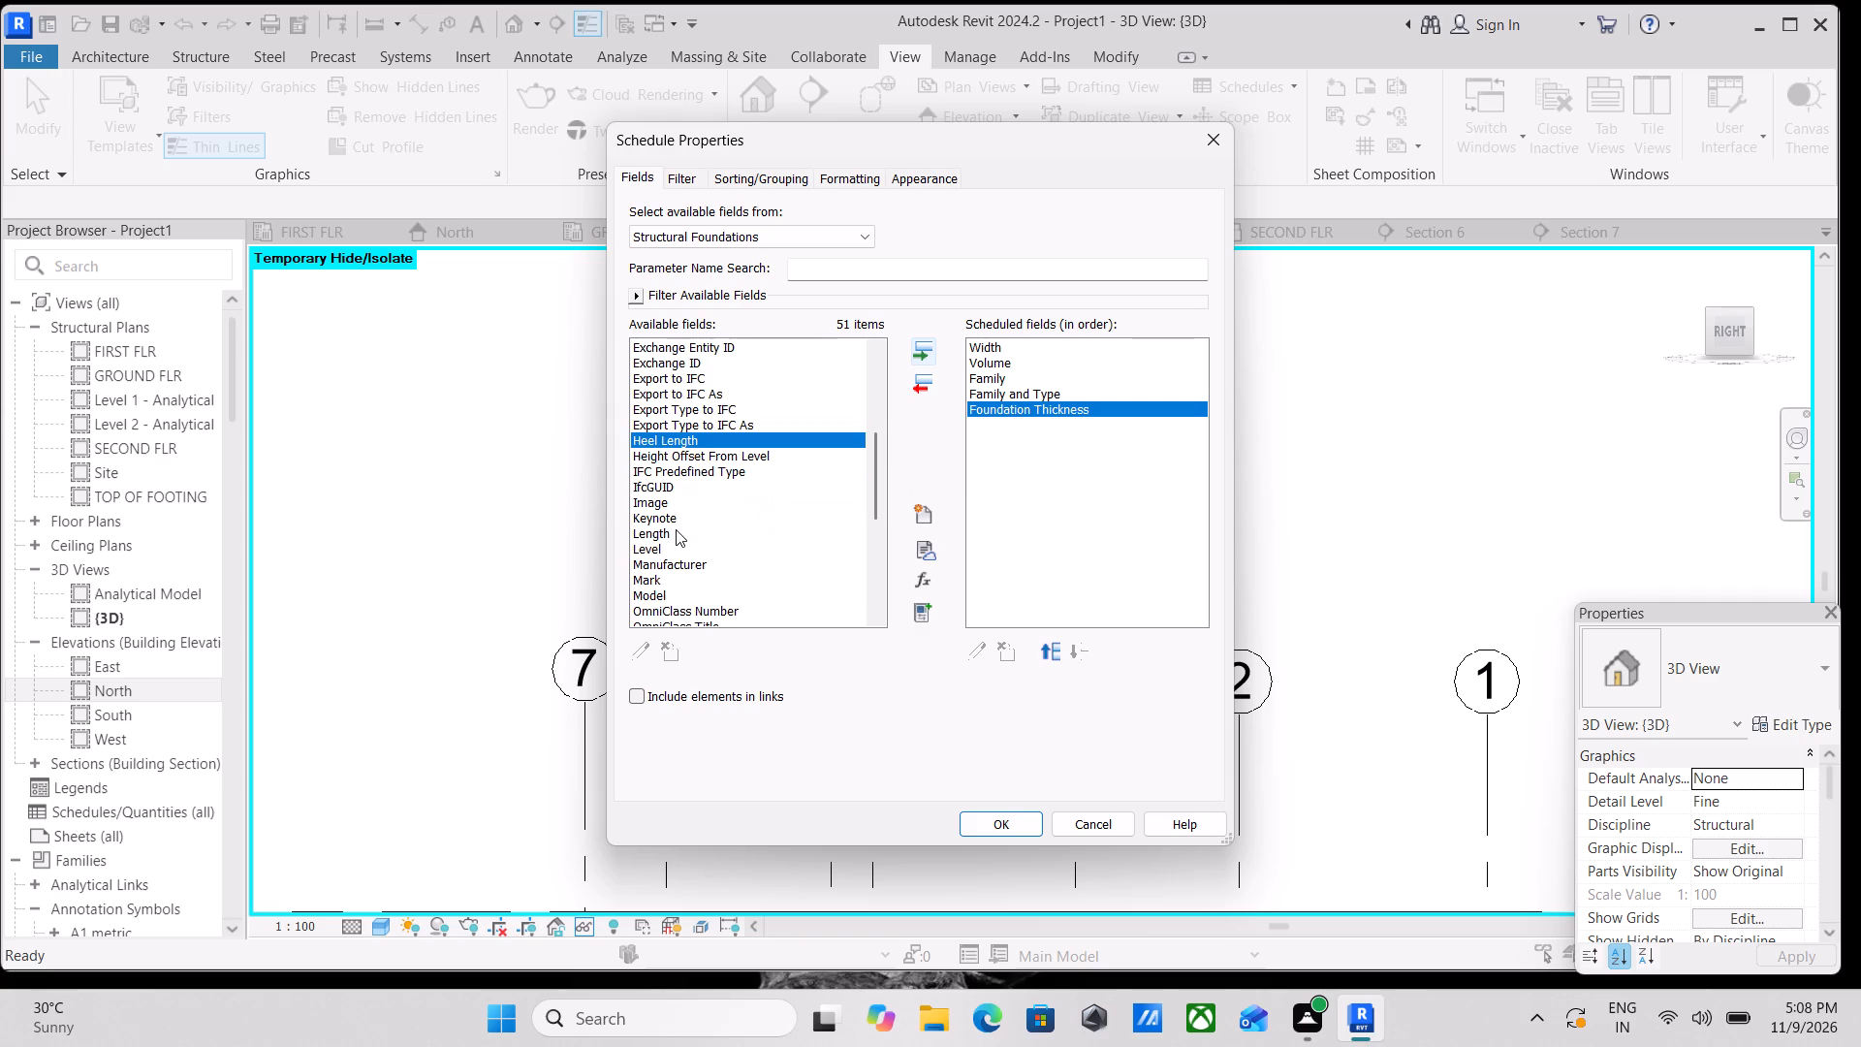
scroll(671, 530, down, 2)
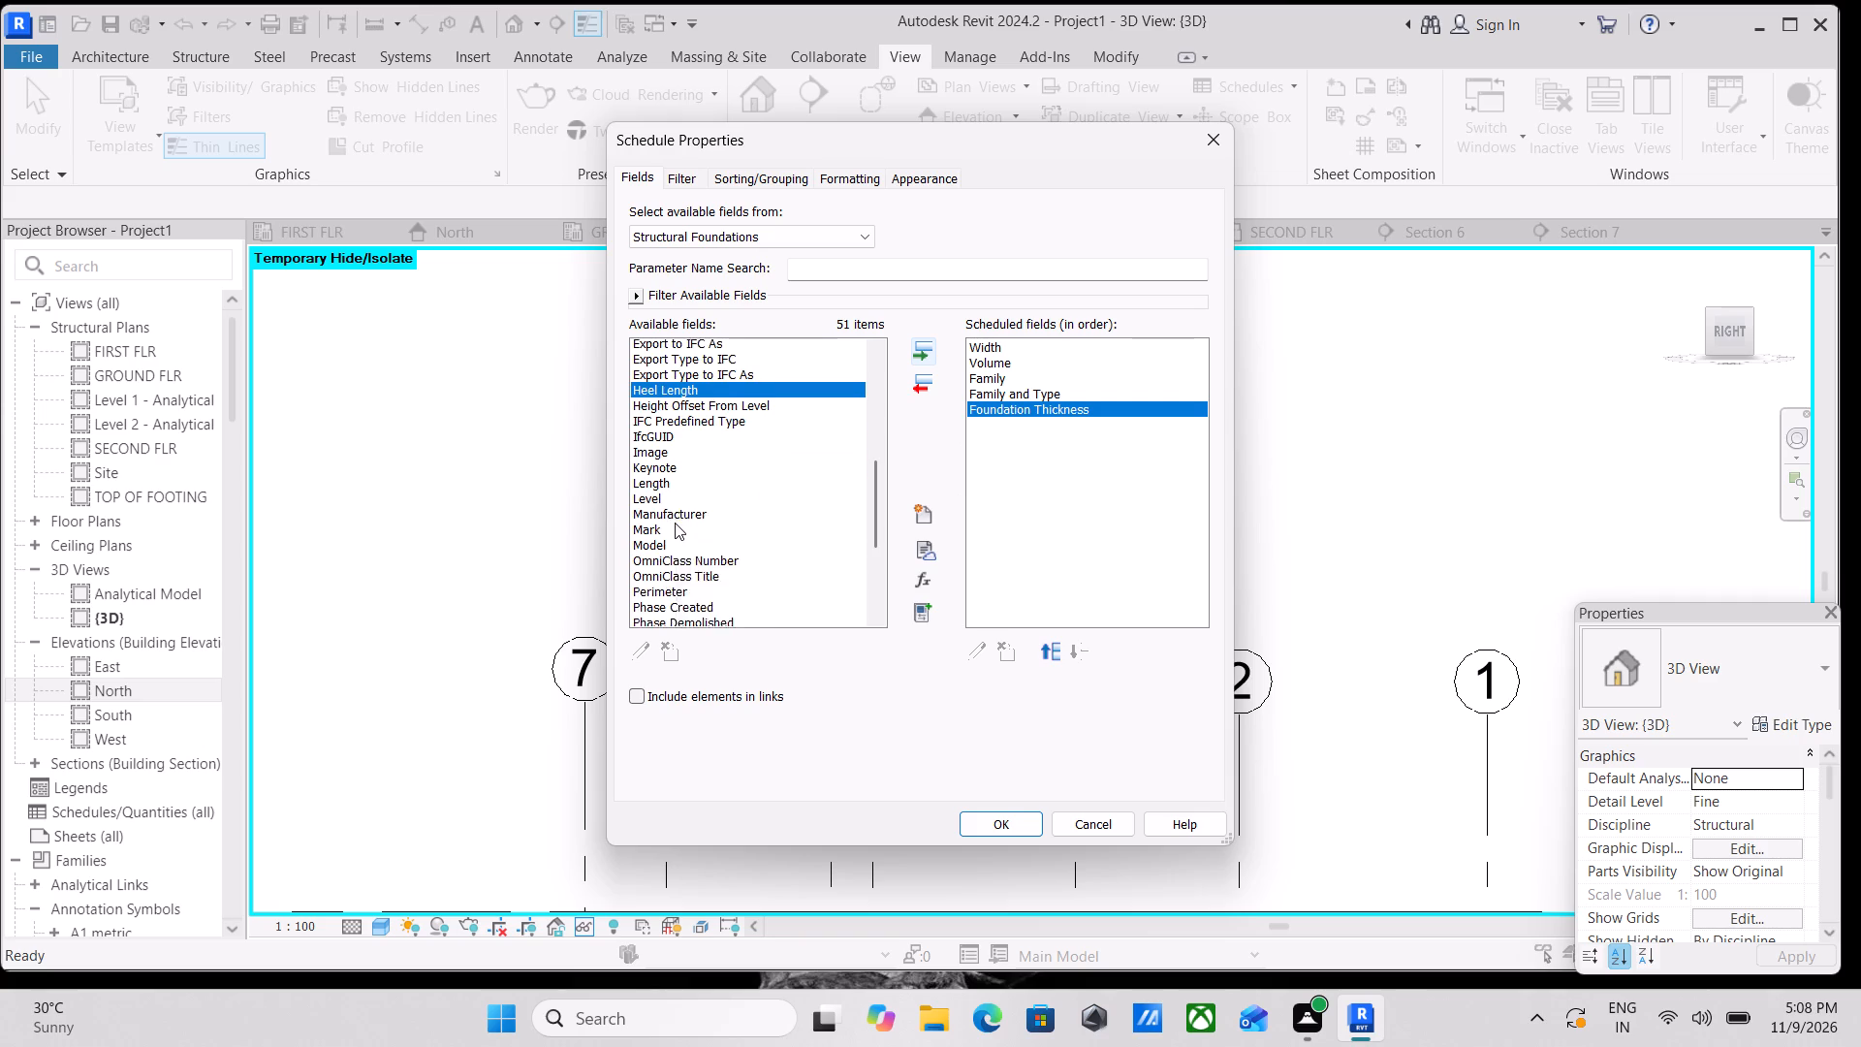
scroll(675, 523, down, 3)
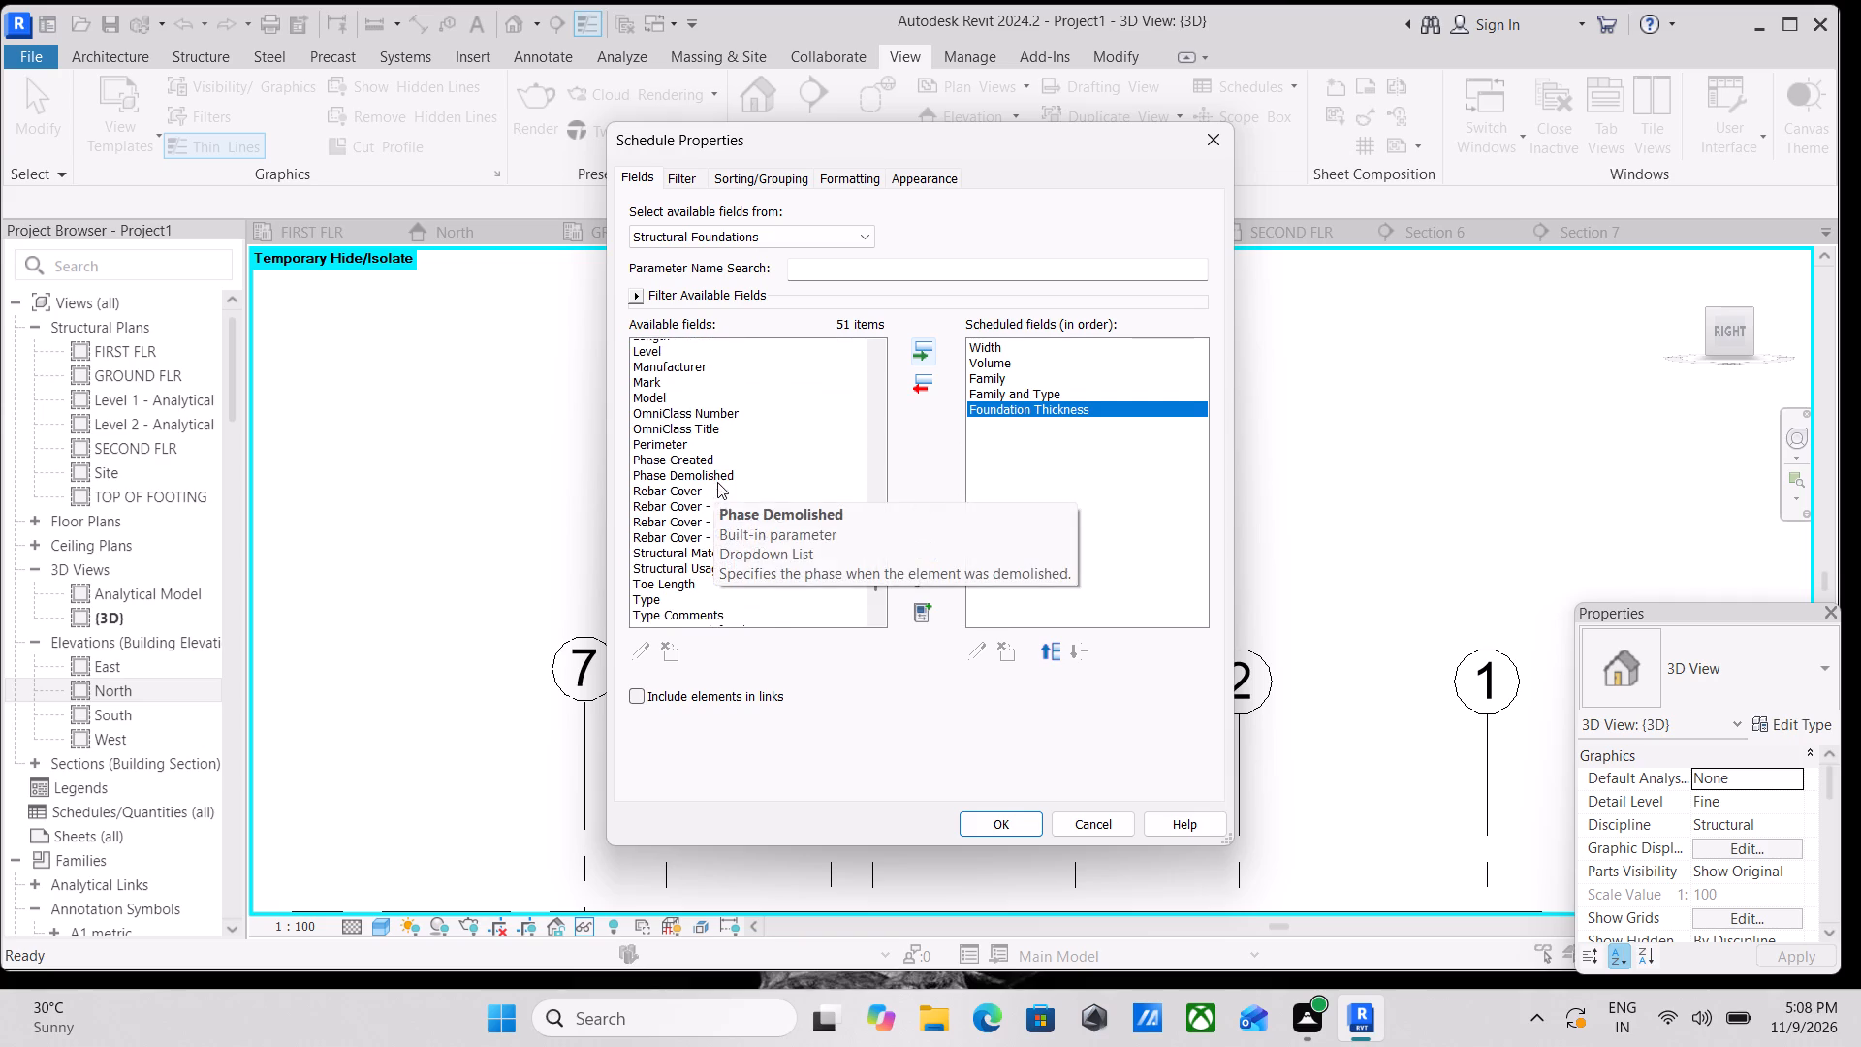
click(647, 455)
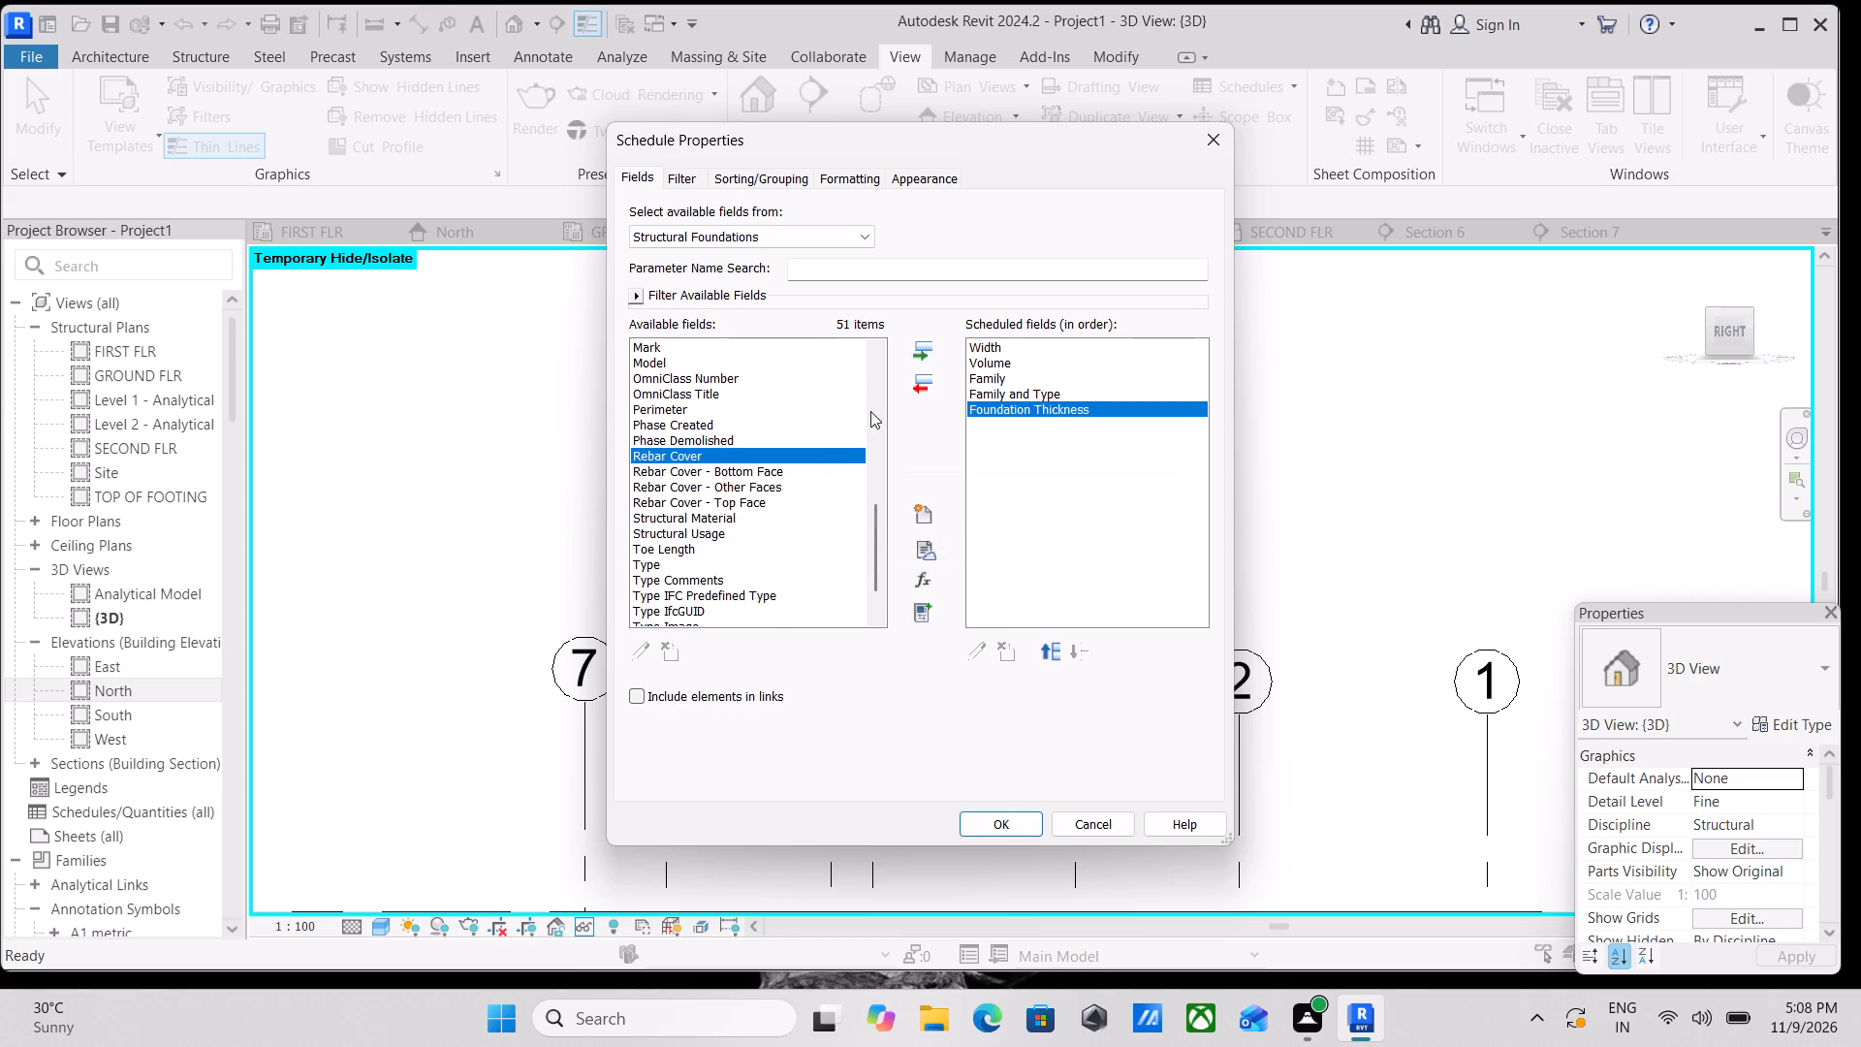
click(922, 347)
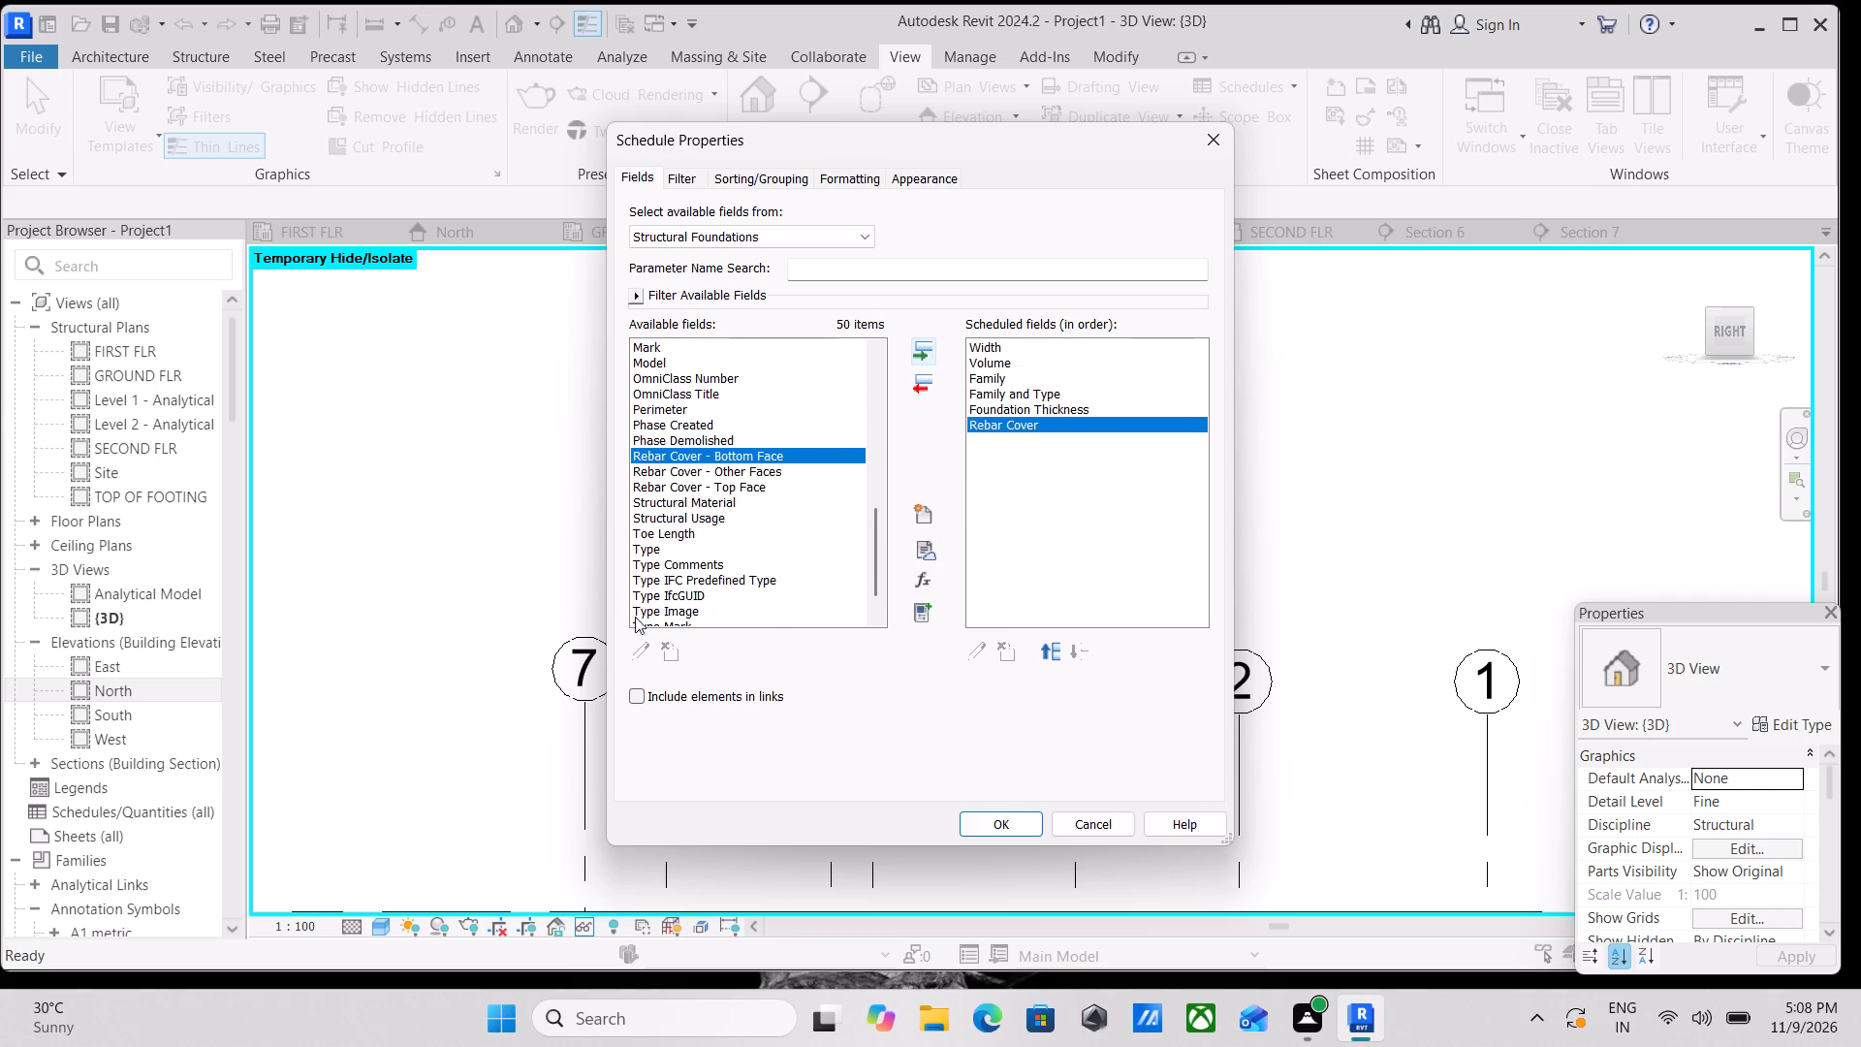
Add the Area field to the scheduled fields after Rebar Cover.
scroll(666, 598, down, 4)
scroll(723, 577, up, 4)
scroll(659, 485, up, 4)
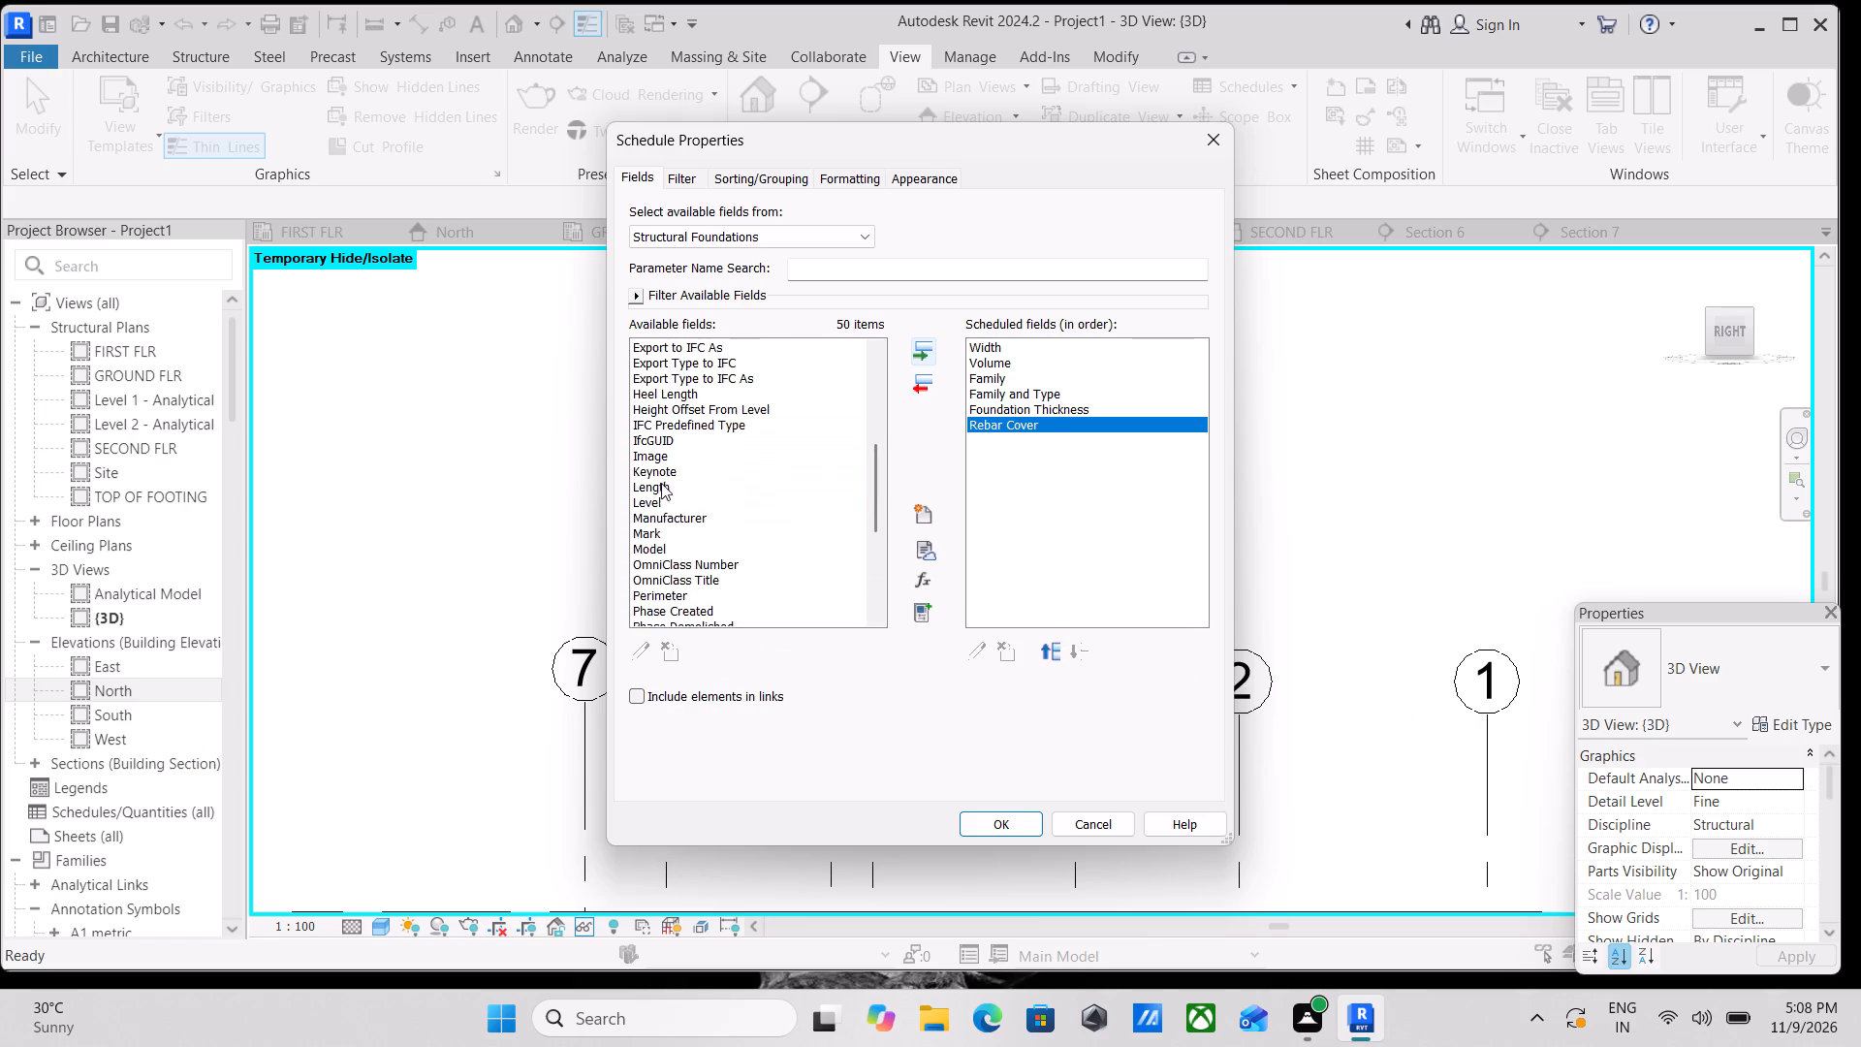
scroll(661, 483, up, 12)
scroll(686, 405, up, 4)
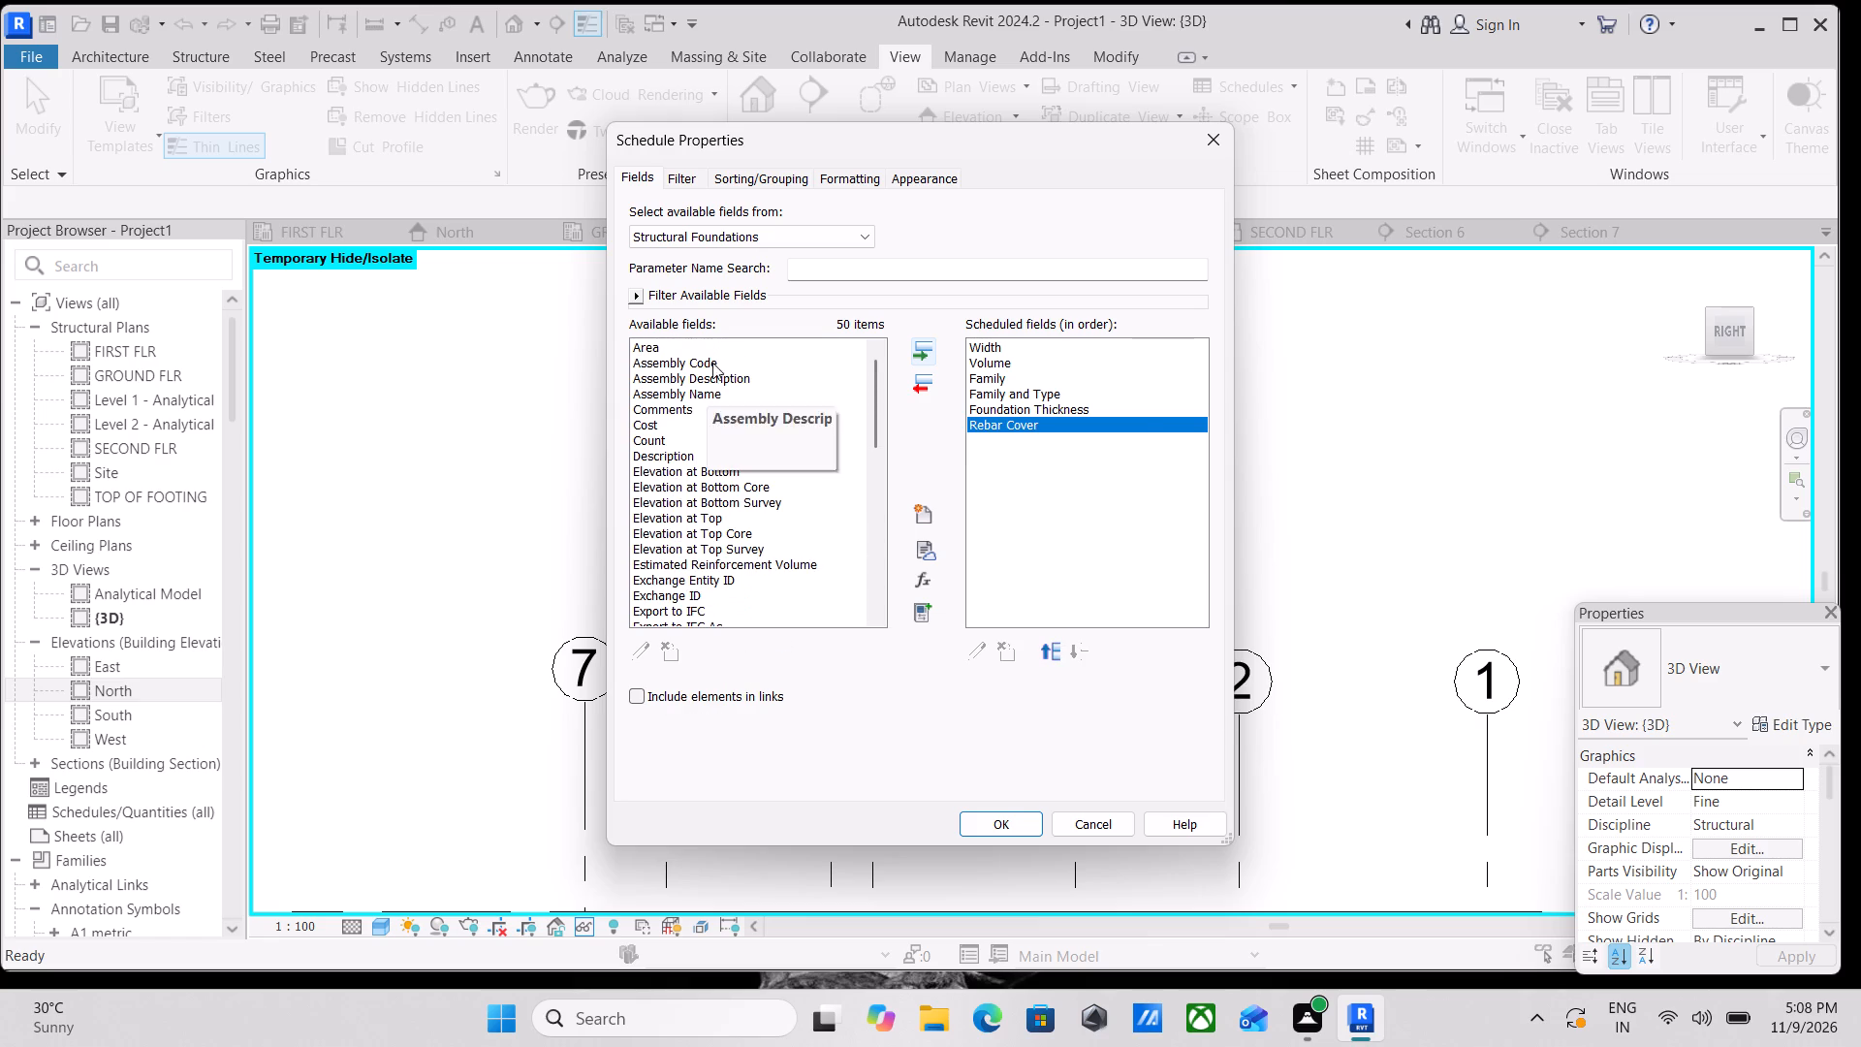
click(665, 347)
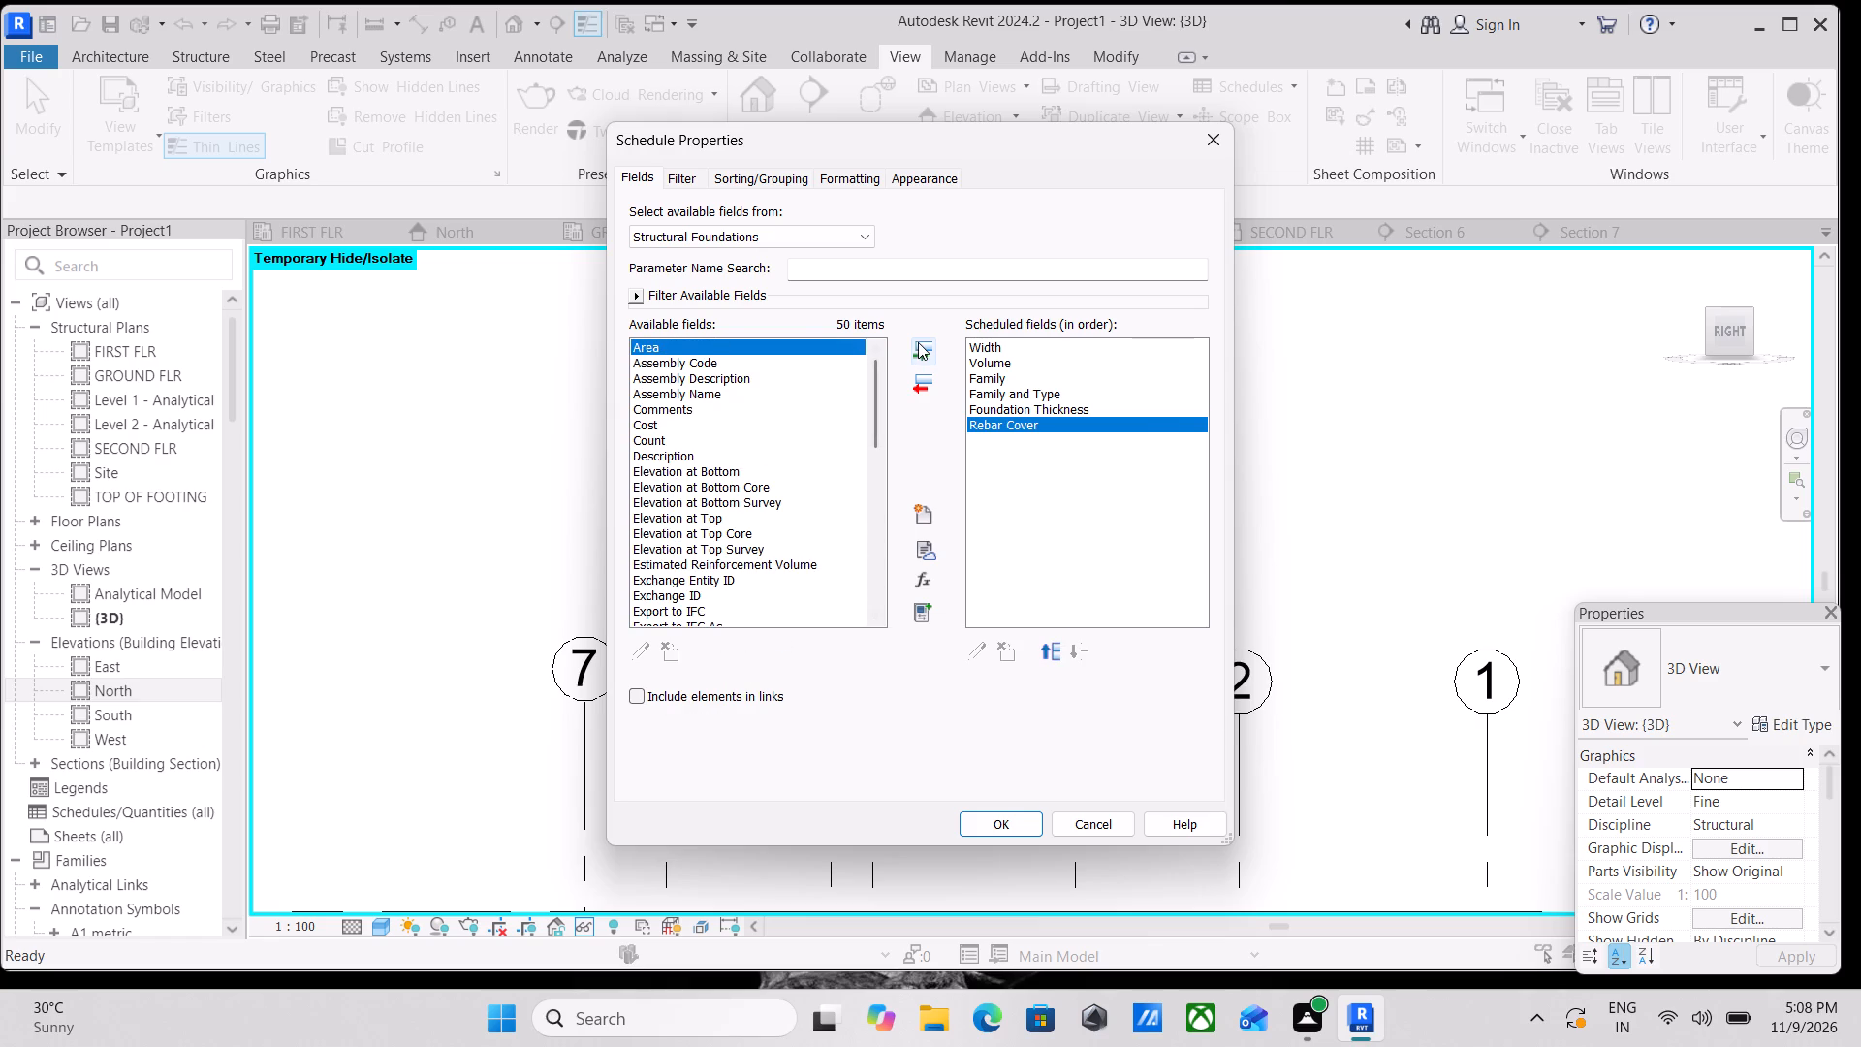
click(918, 342)
Add the Type and Type Comments fields to the structural foundation schedule.
scroll(689, 481, down, 10)
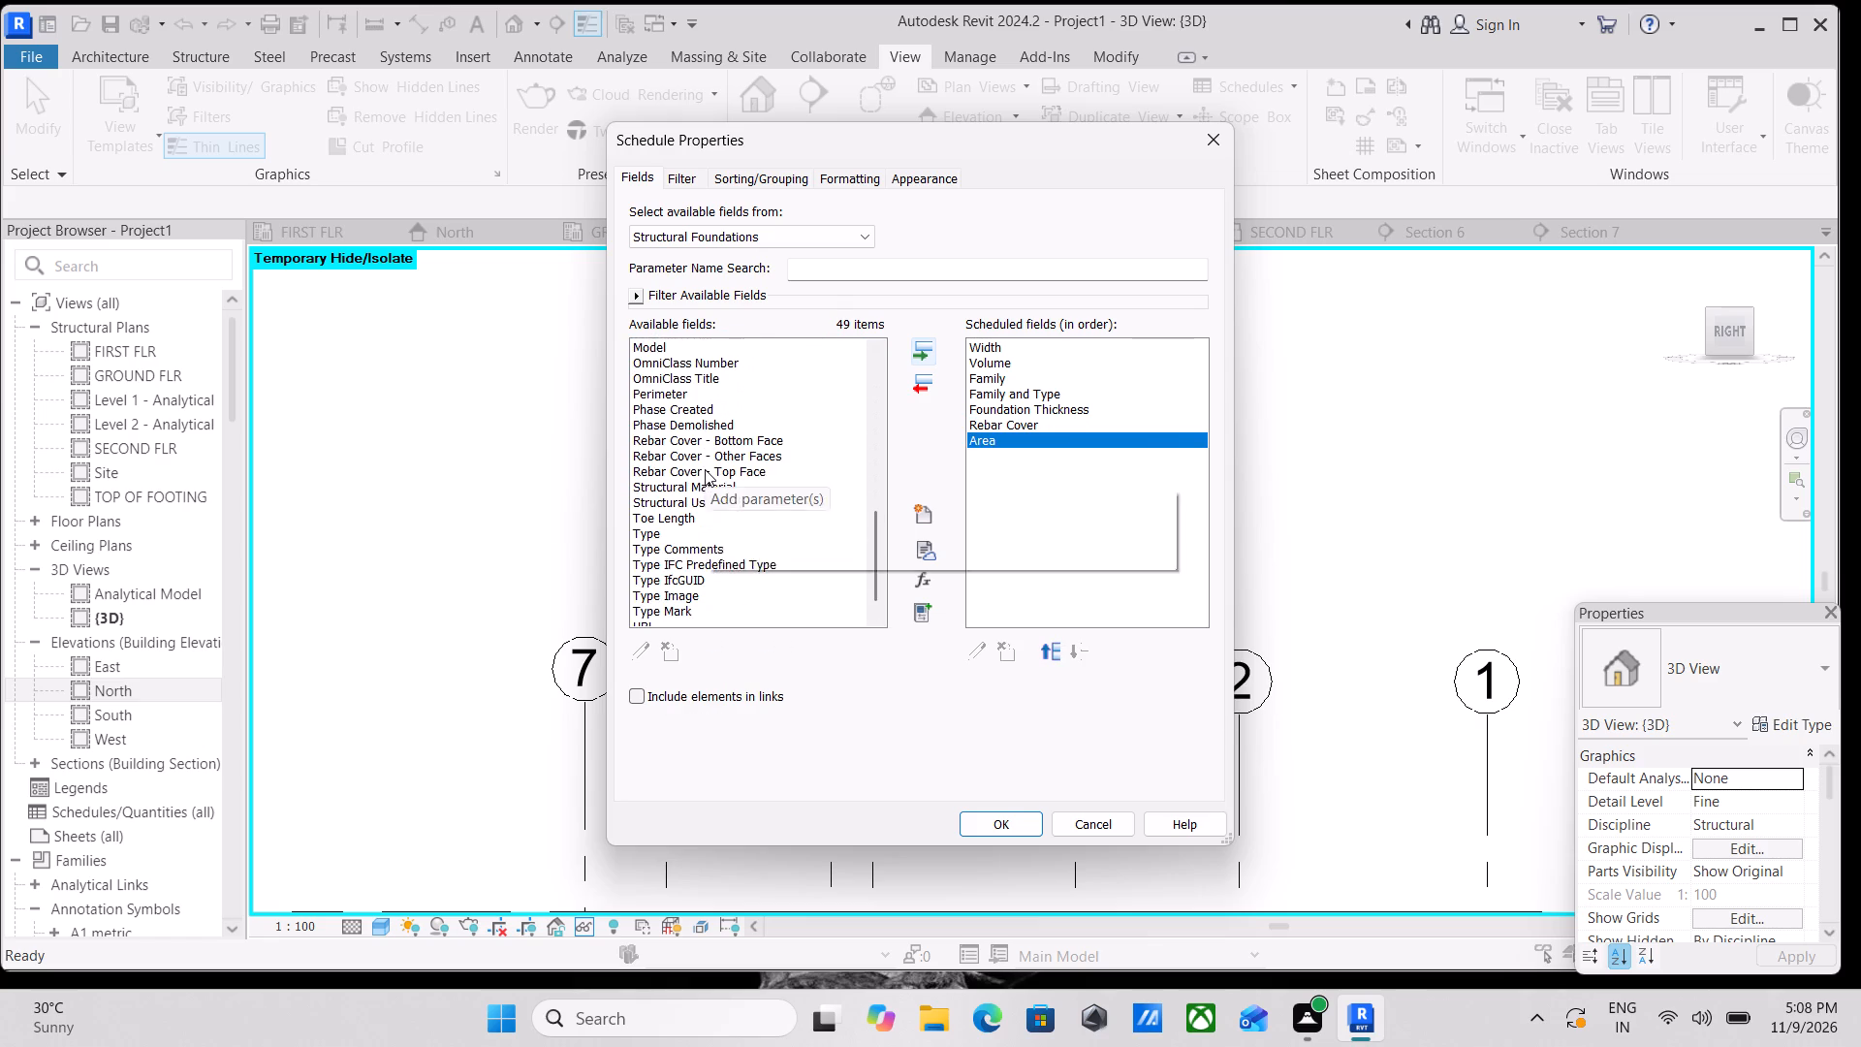
scroll(705, 469, down, 10)
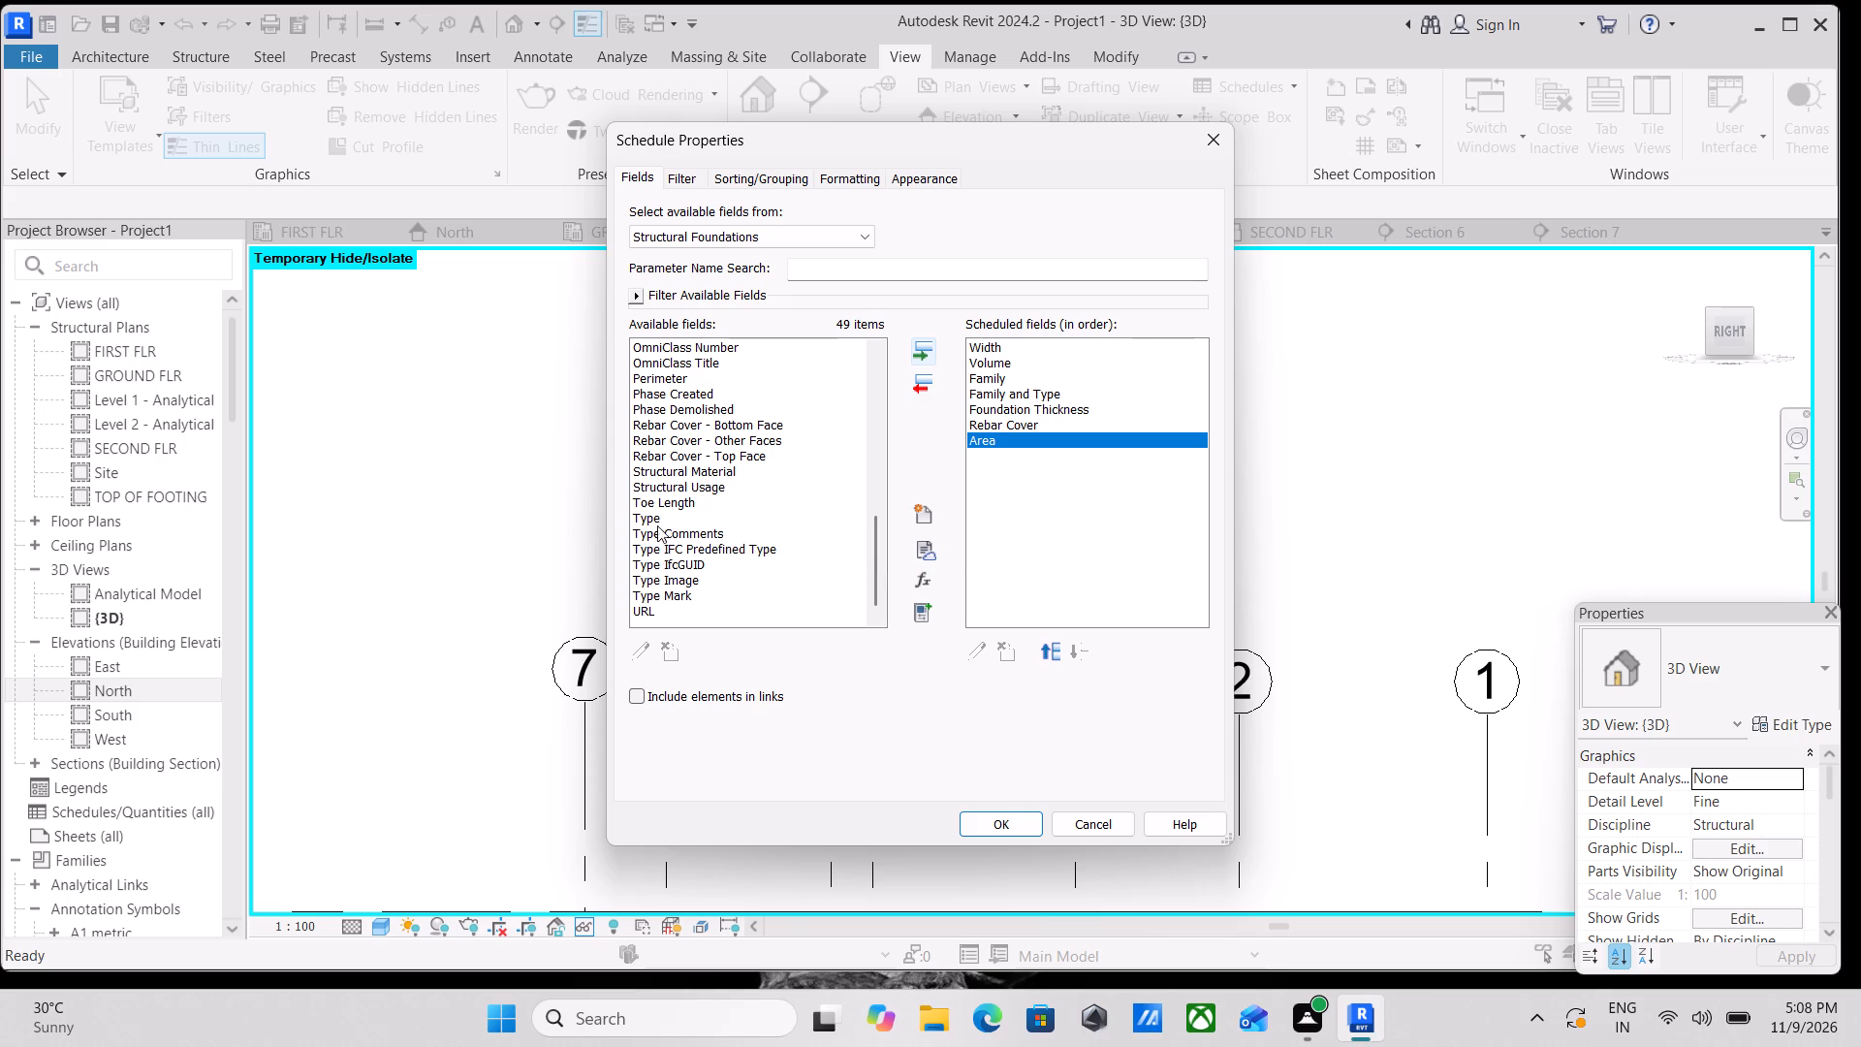
click(644, 518)
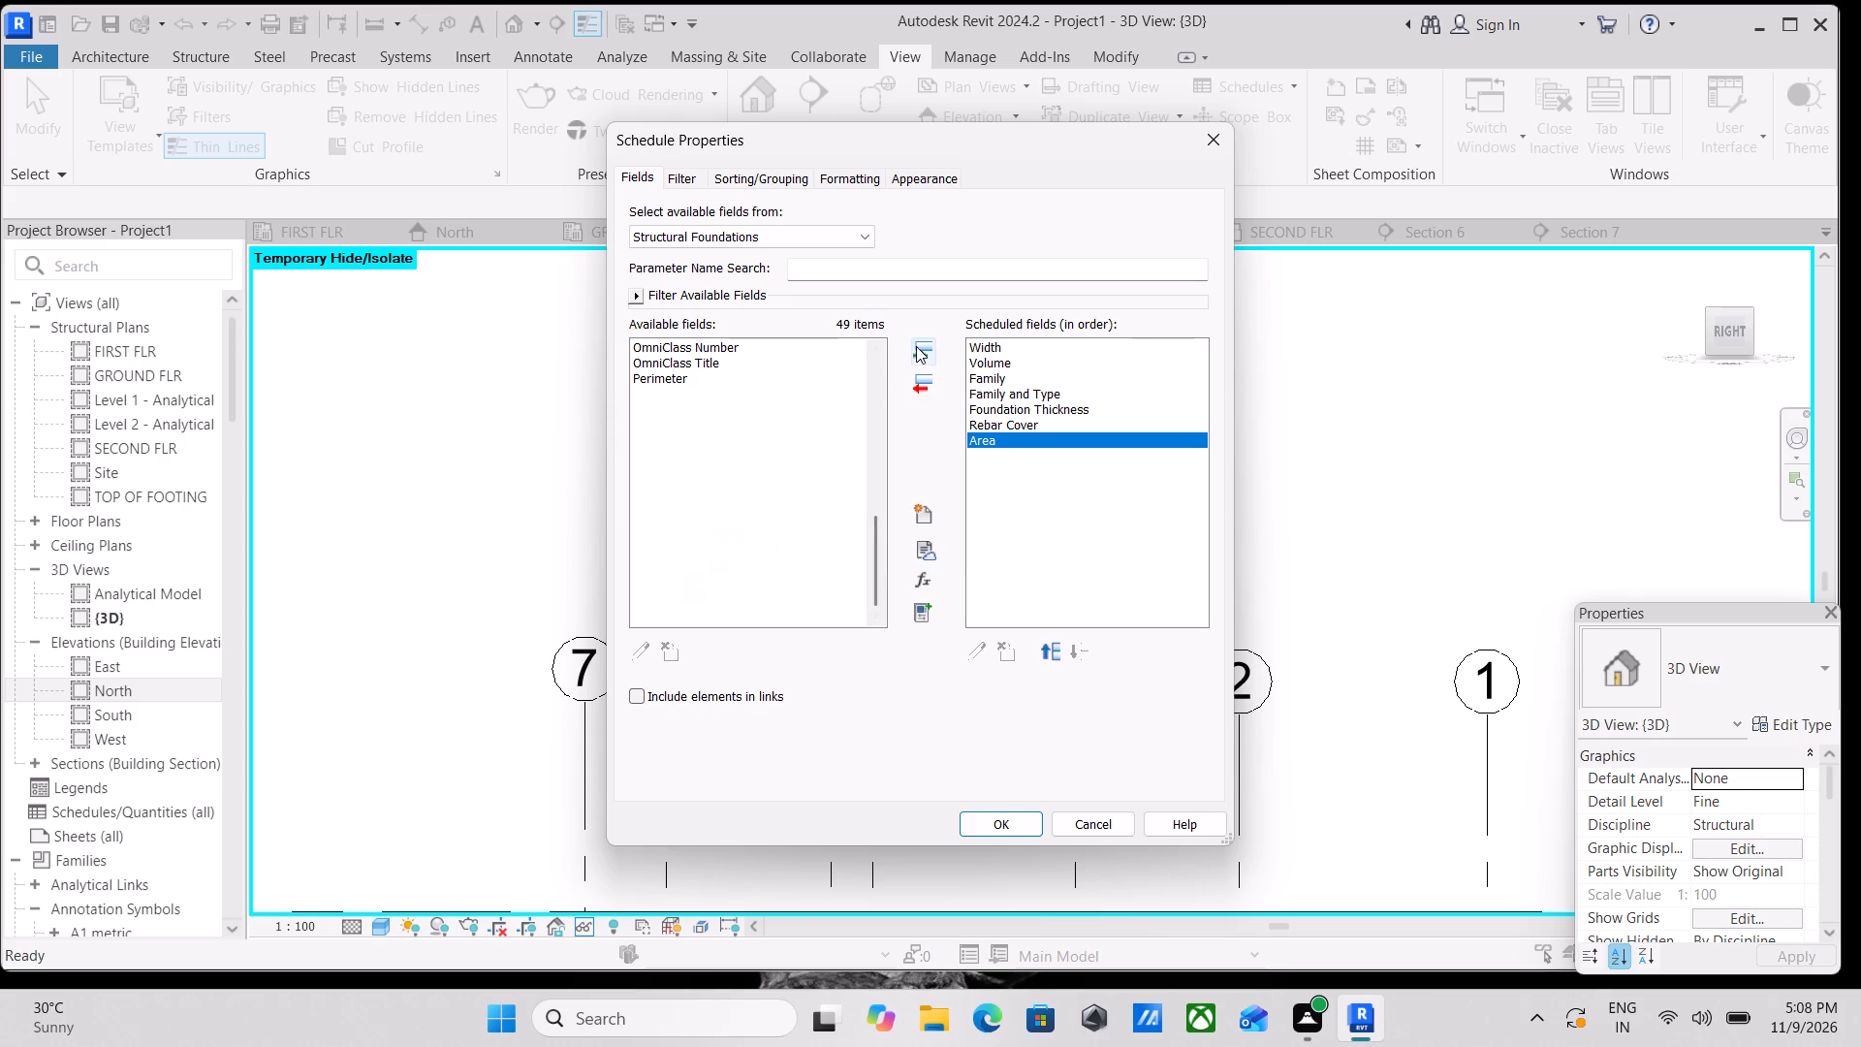
click(916, 346)
click(705, 550)
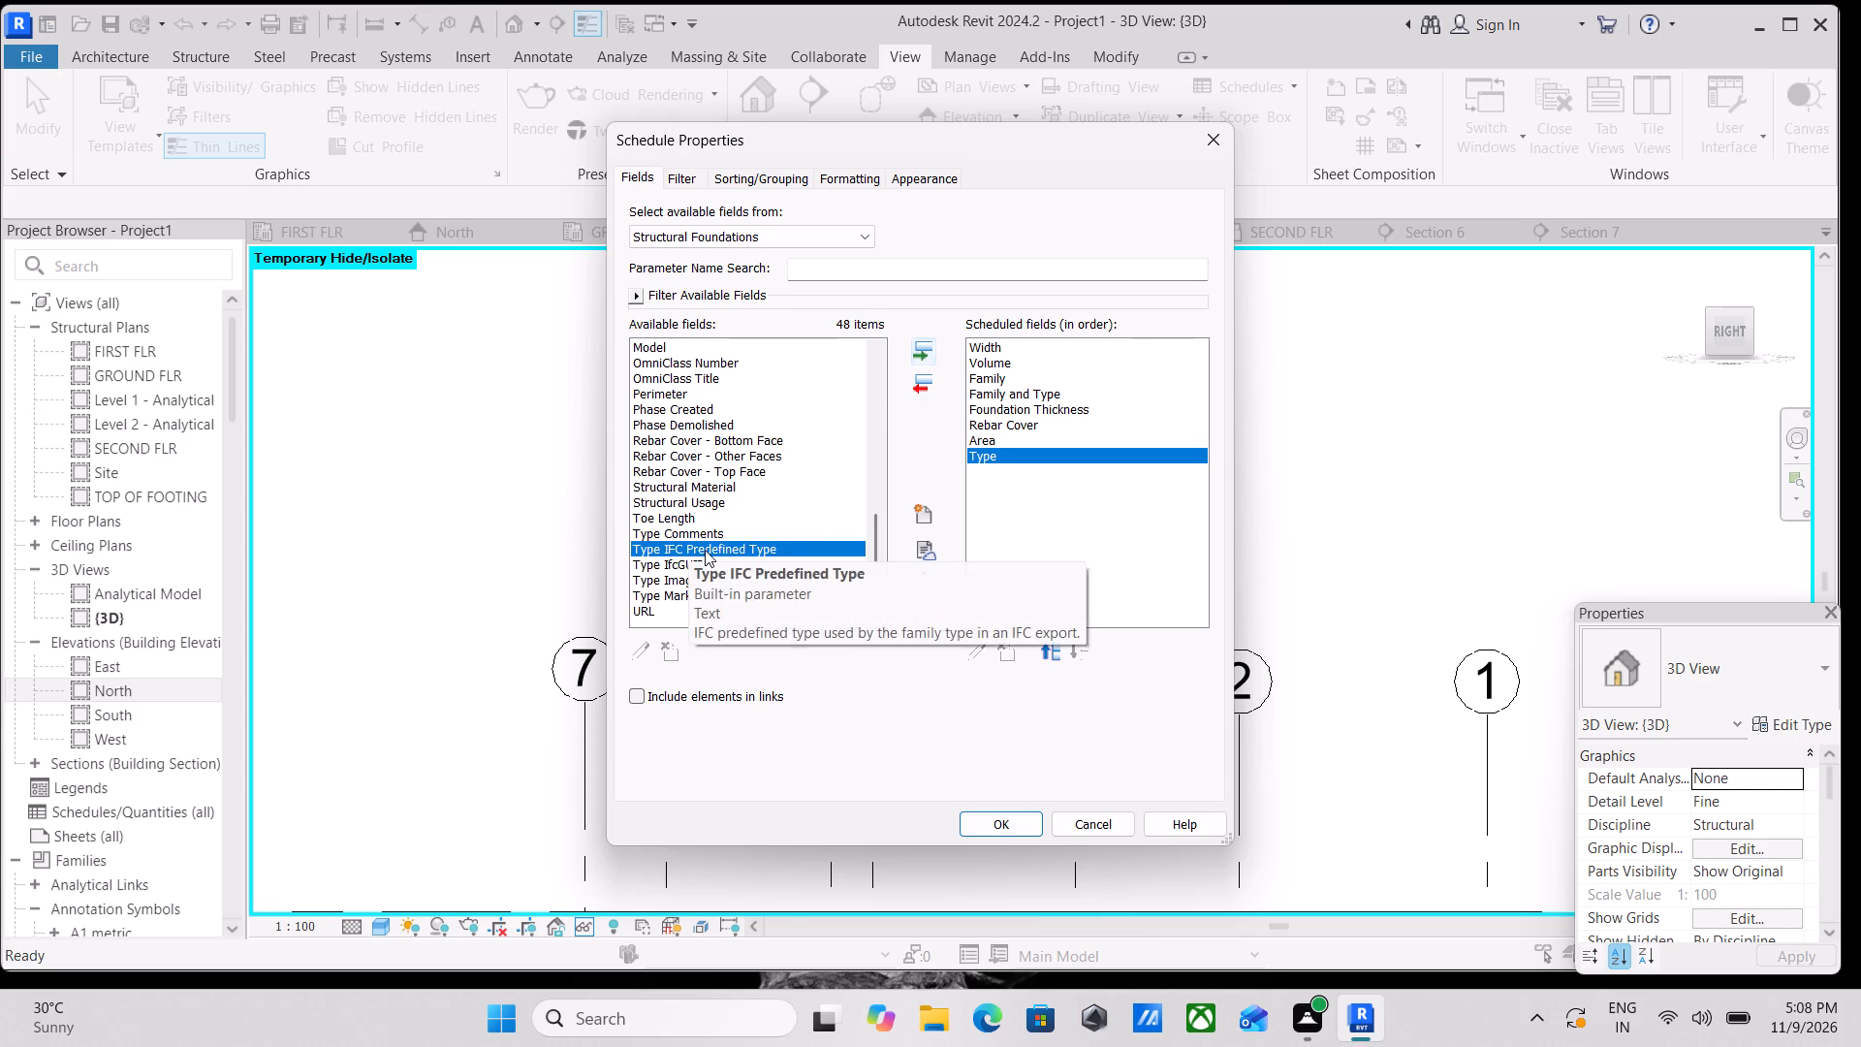
click(723, 529)
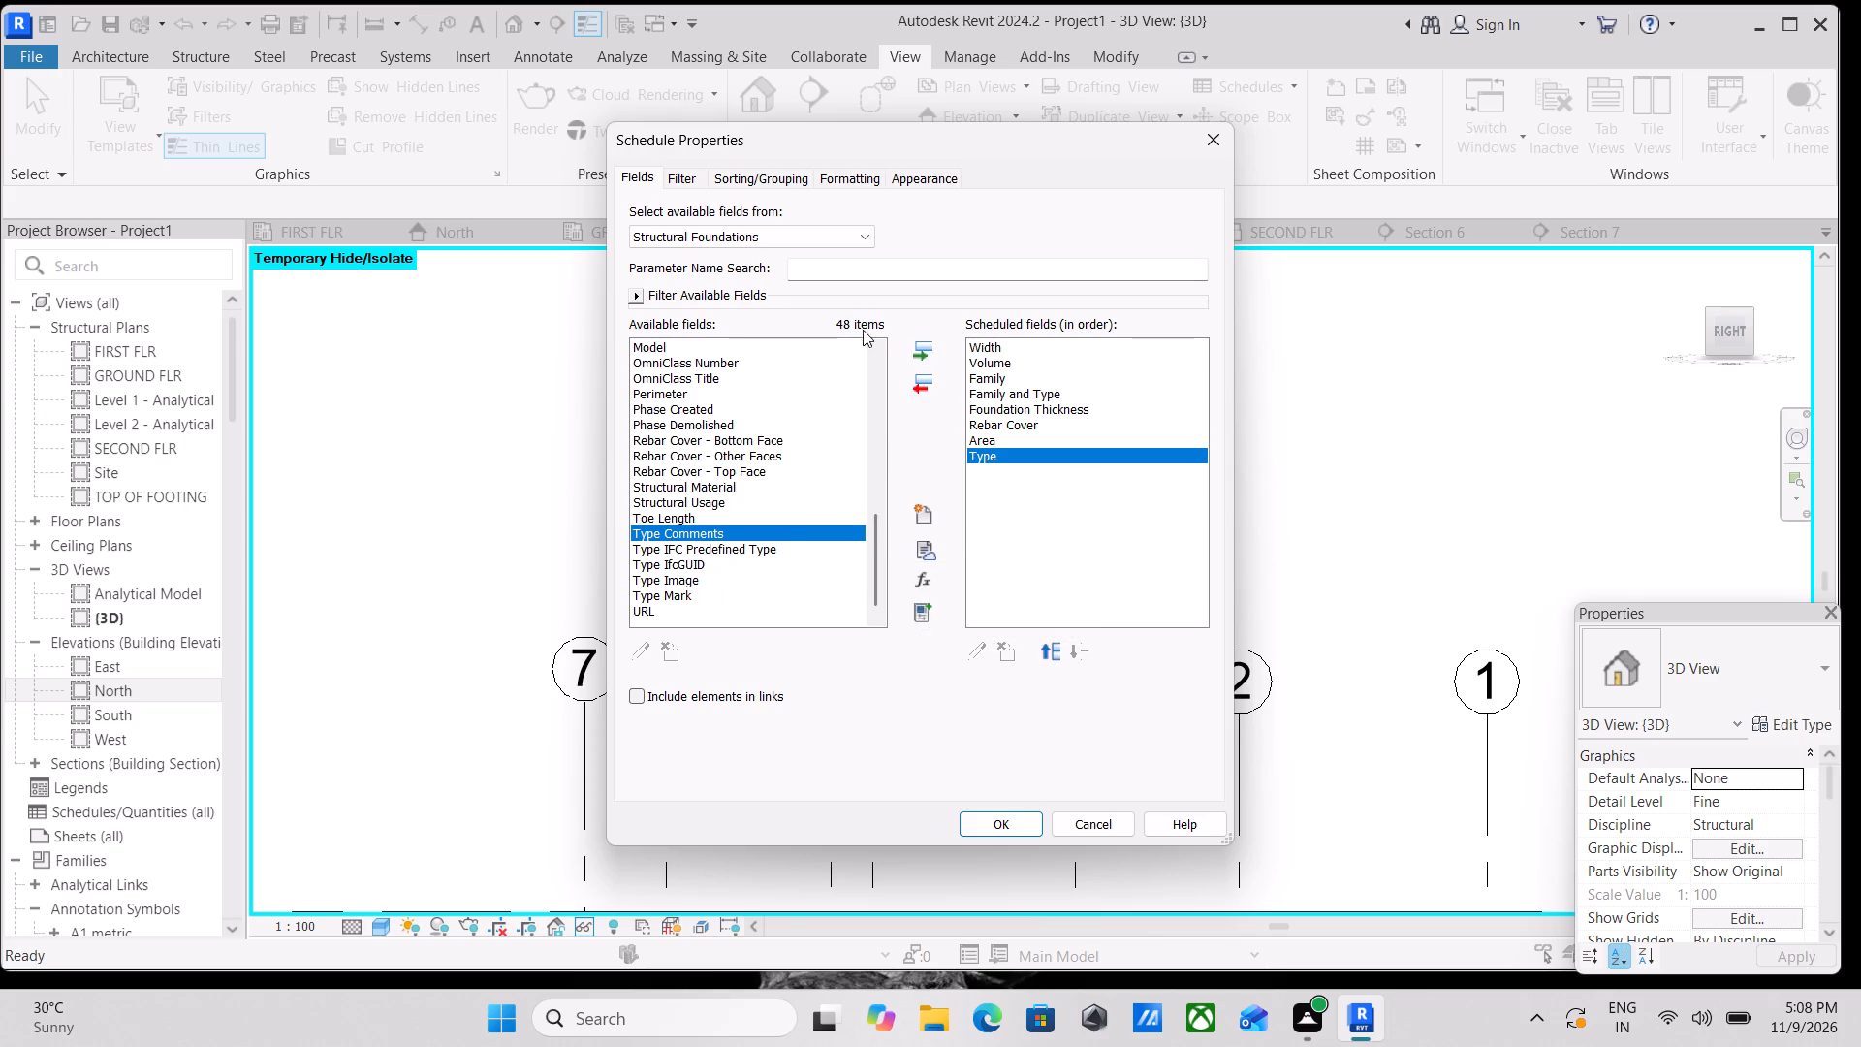
click(915, 350)
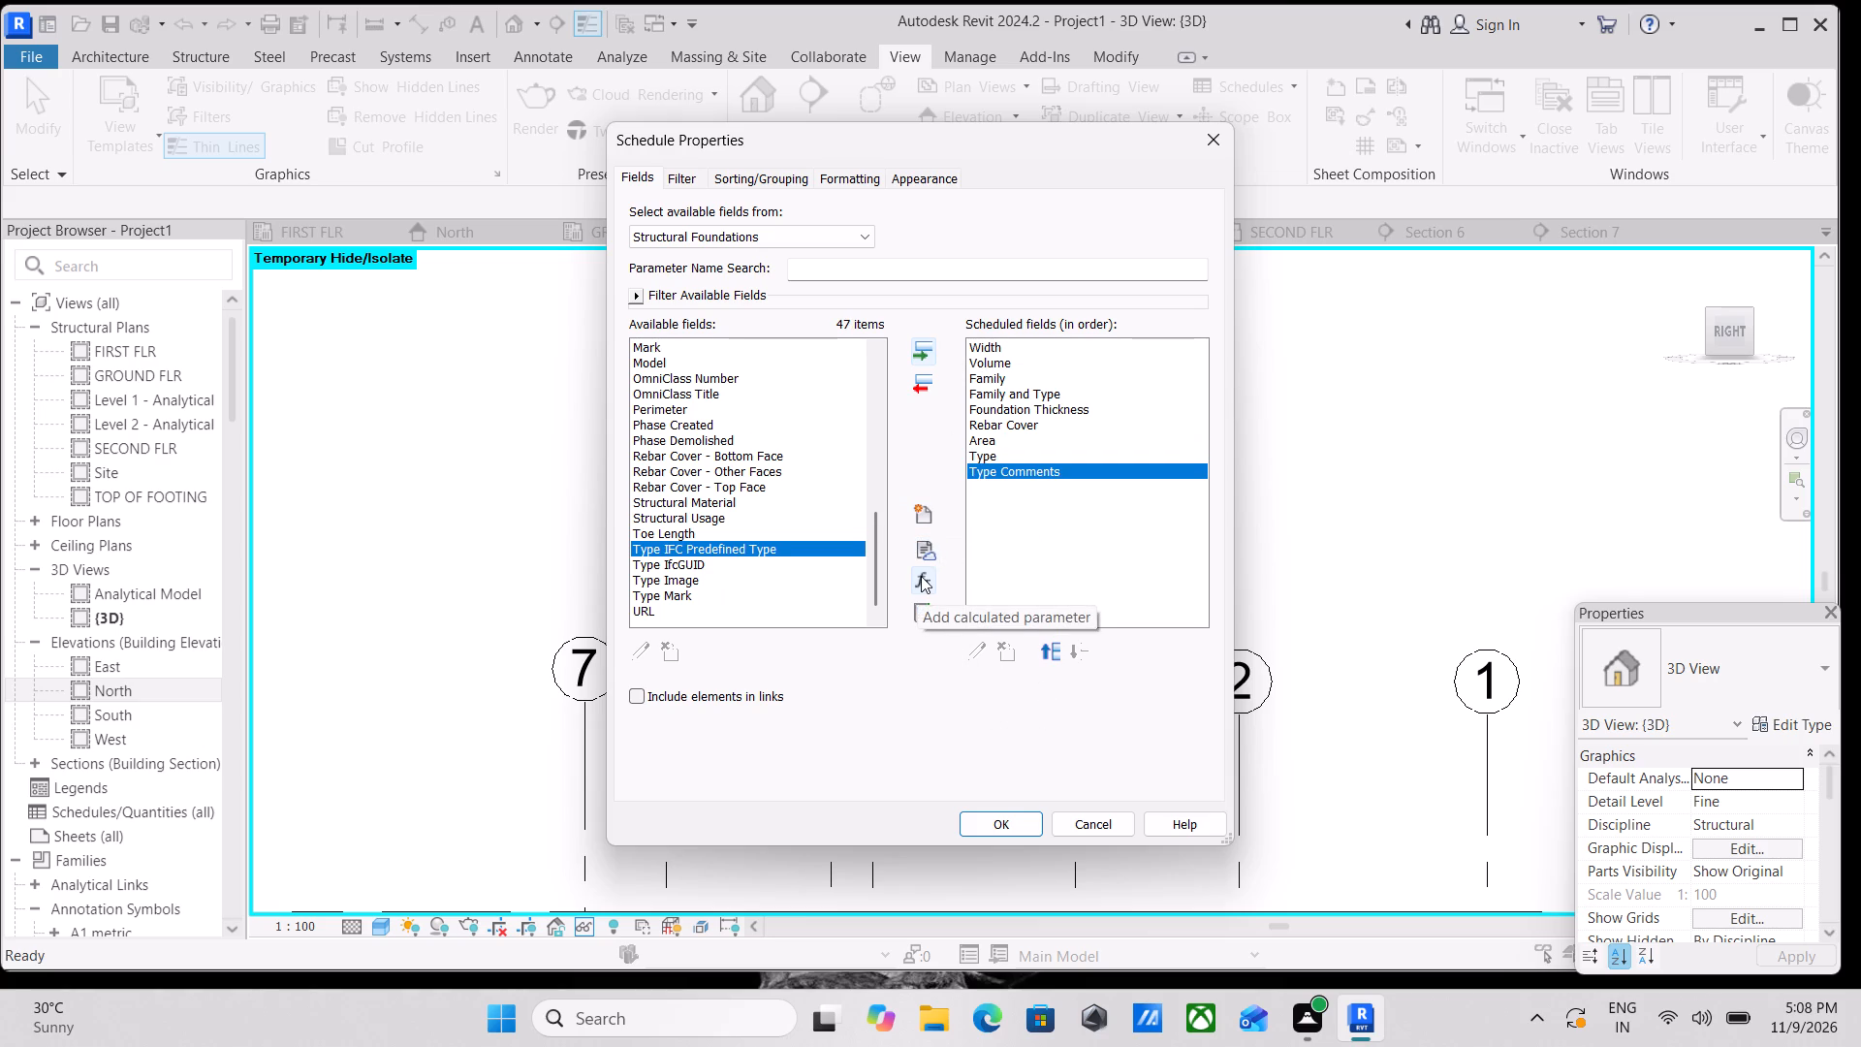
Add the Cost field after Type Comments and generate the structural foundation schedule.
scroll(723, 648, down, 1)
click(652, 608)
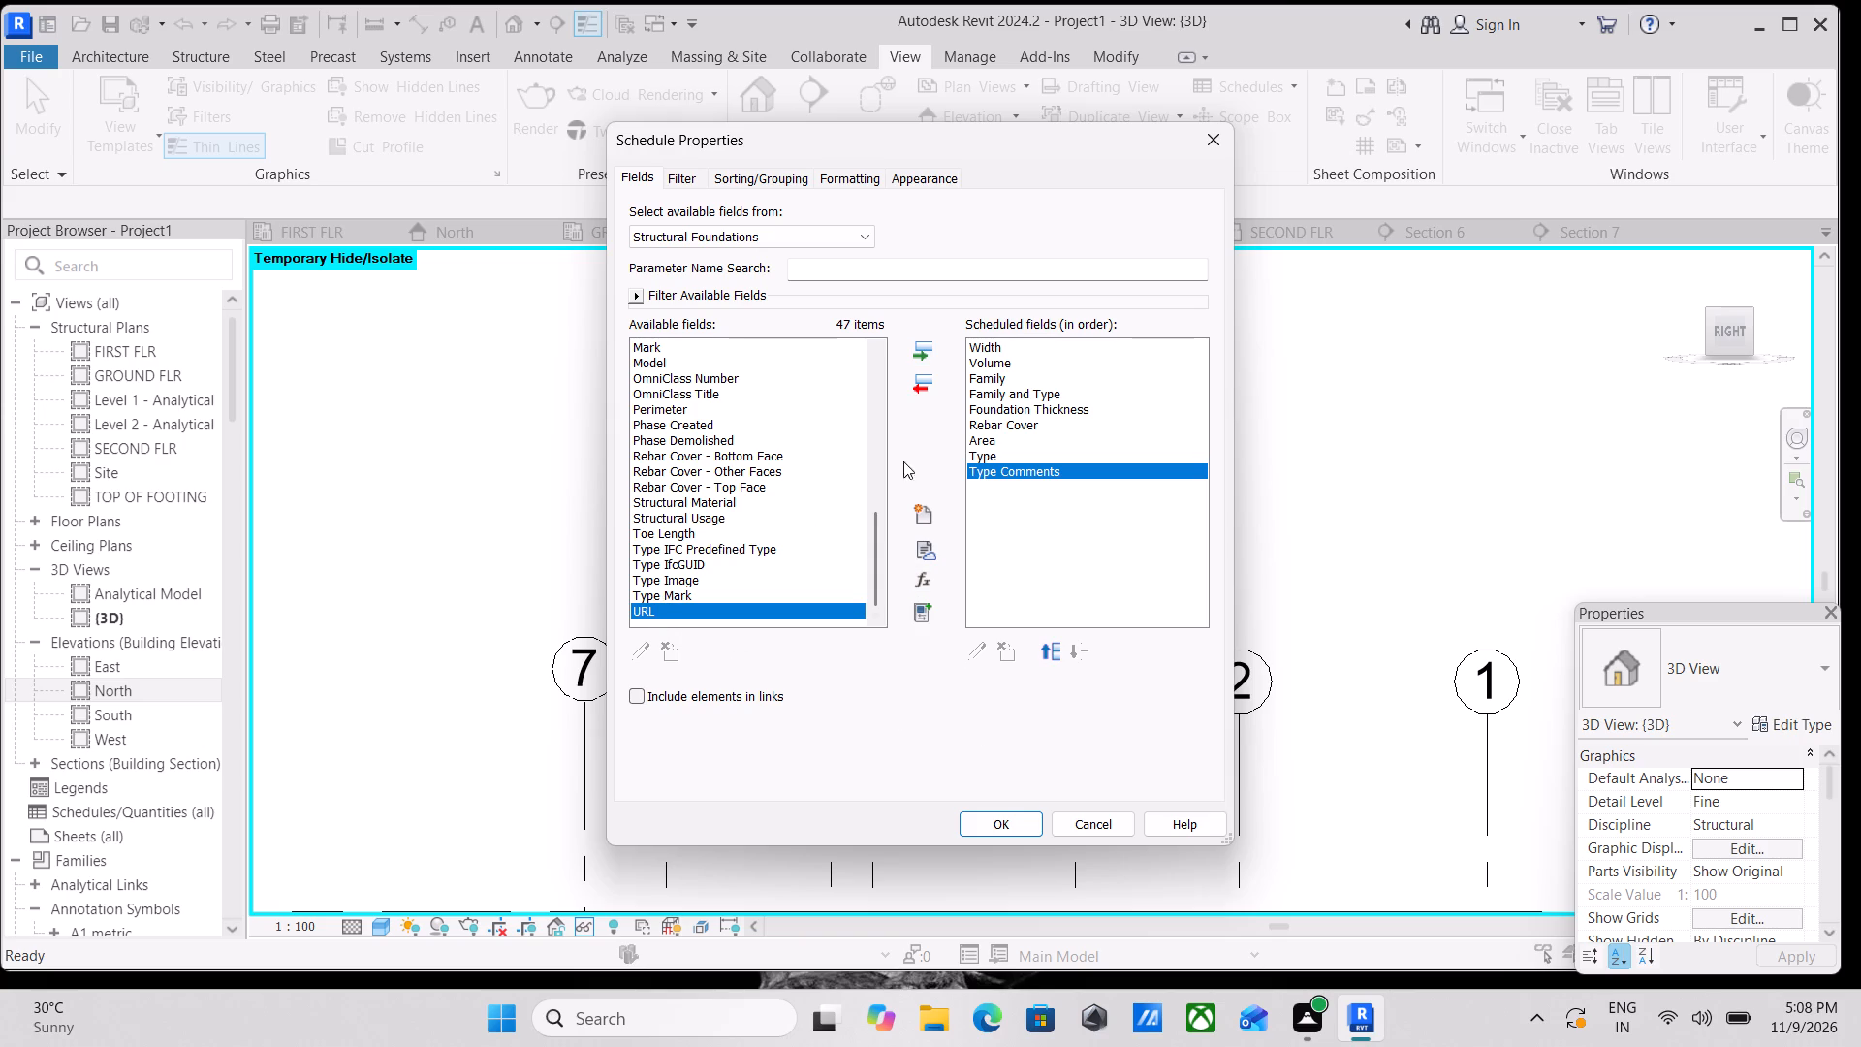
scroll(724, 477, up, 2)
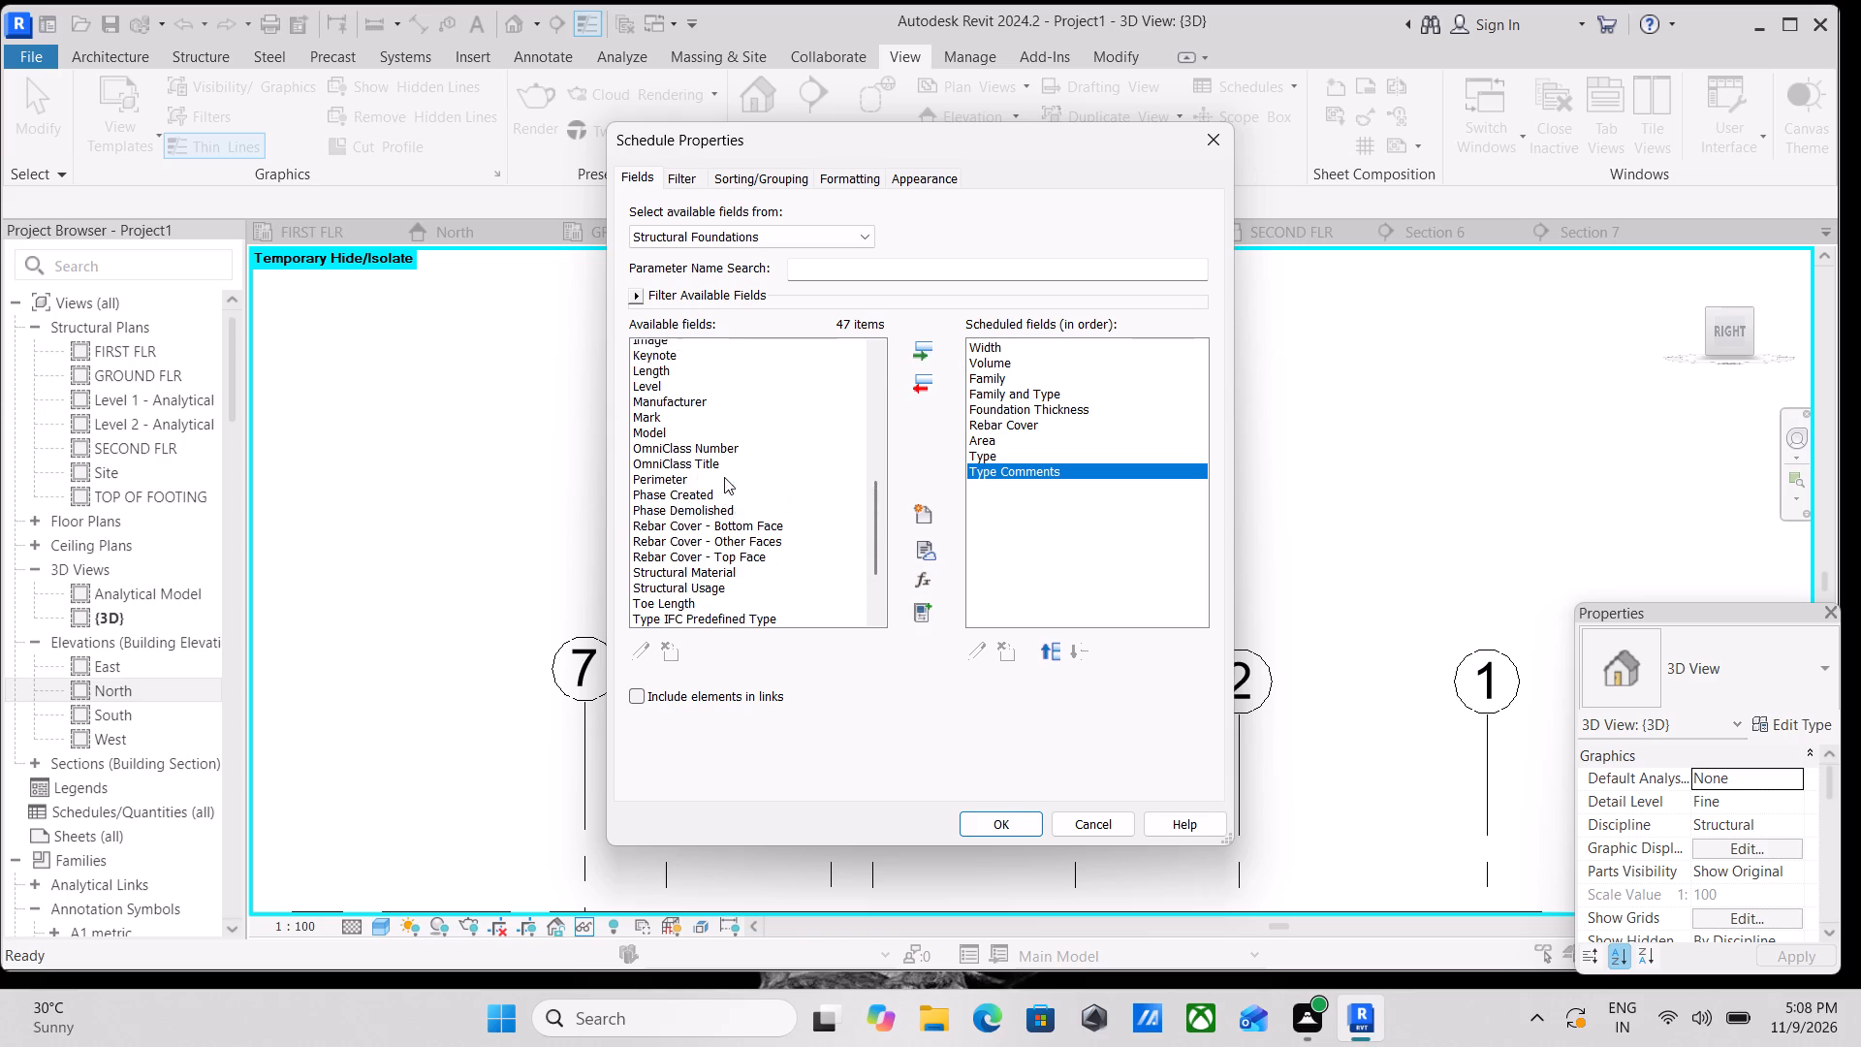
scroll(724, 477, up, 5)
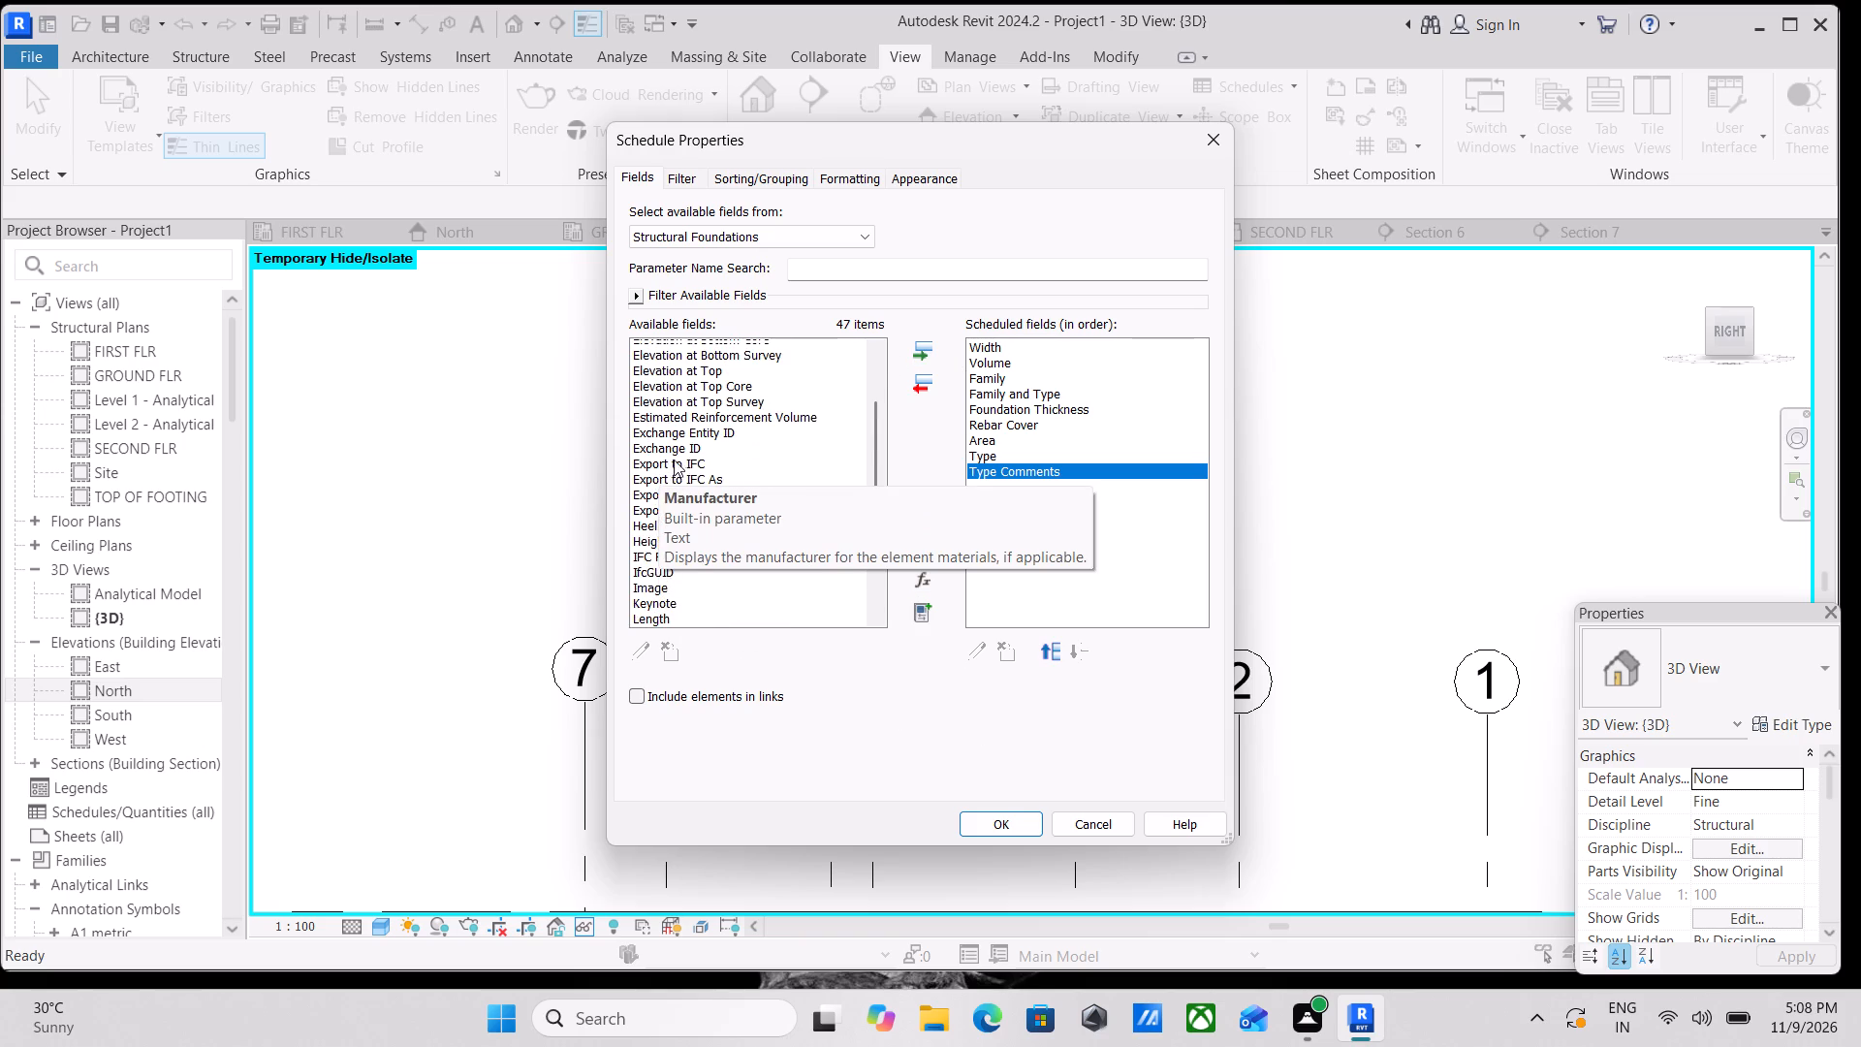
scroll(675, 460, up, 3)
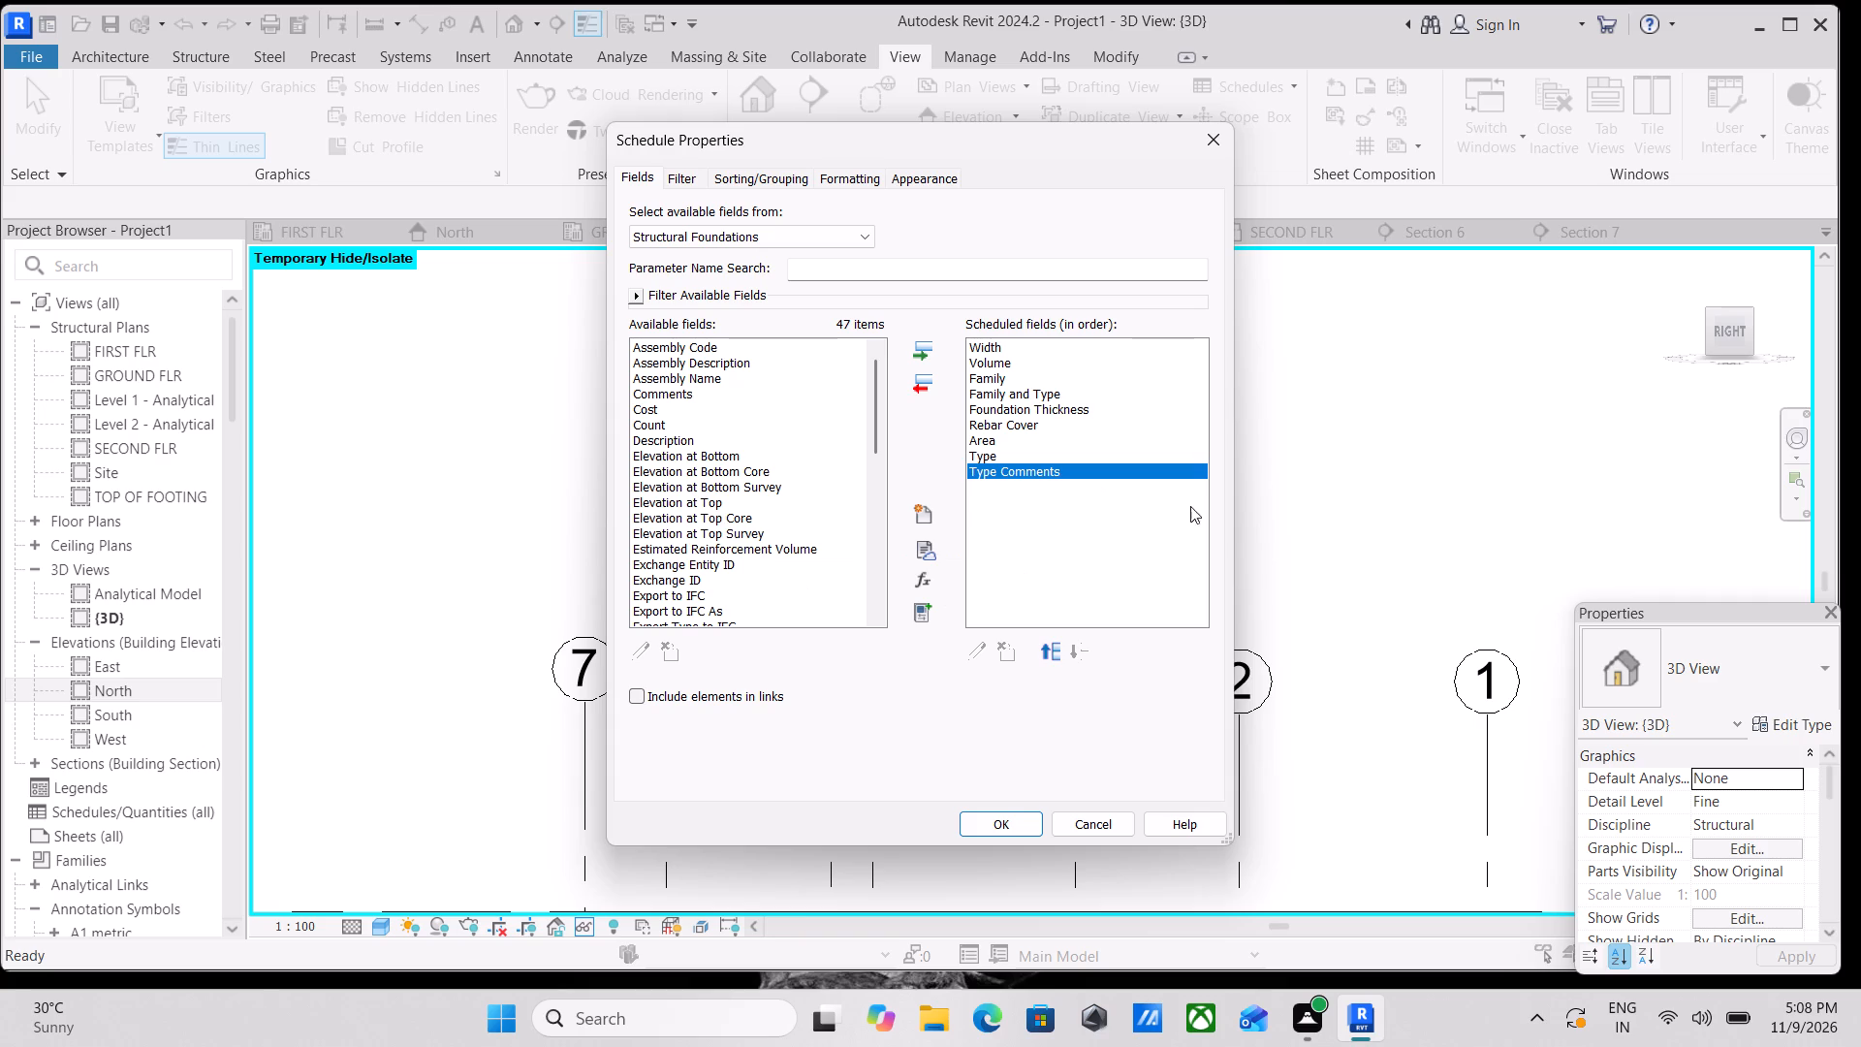
click(645, 406)
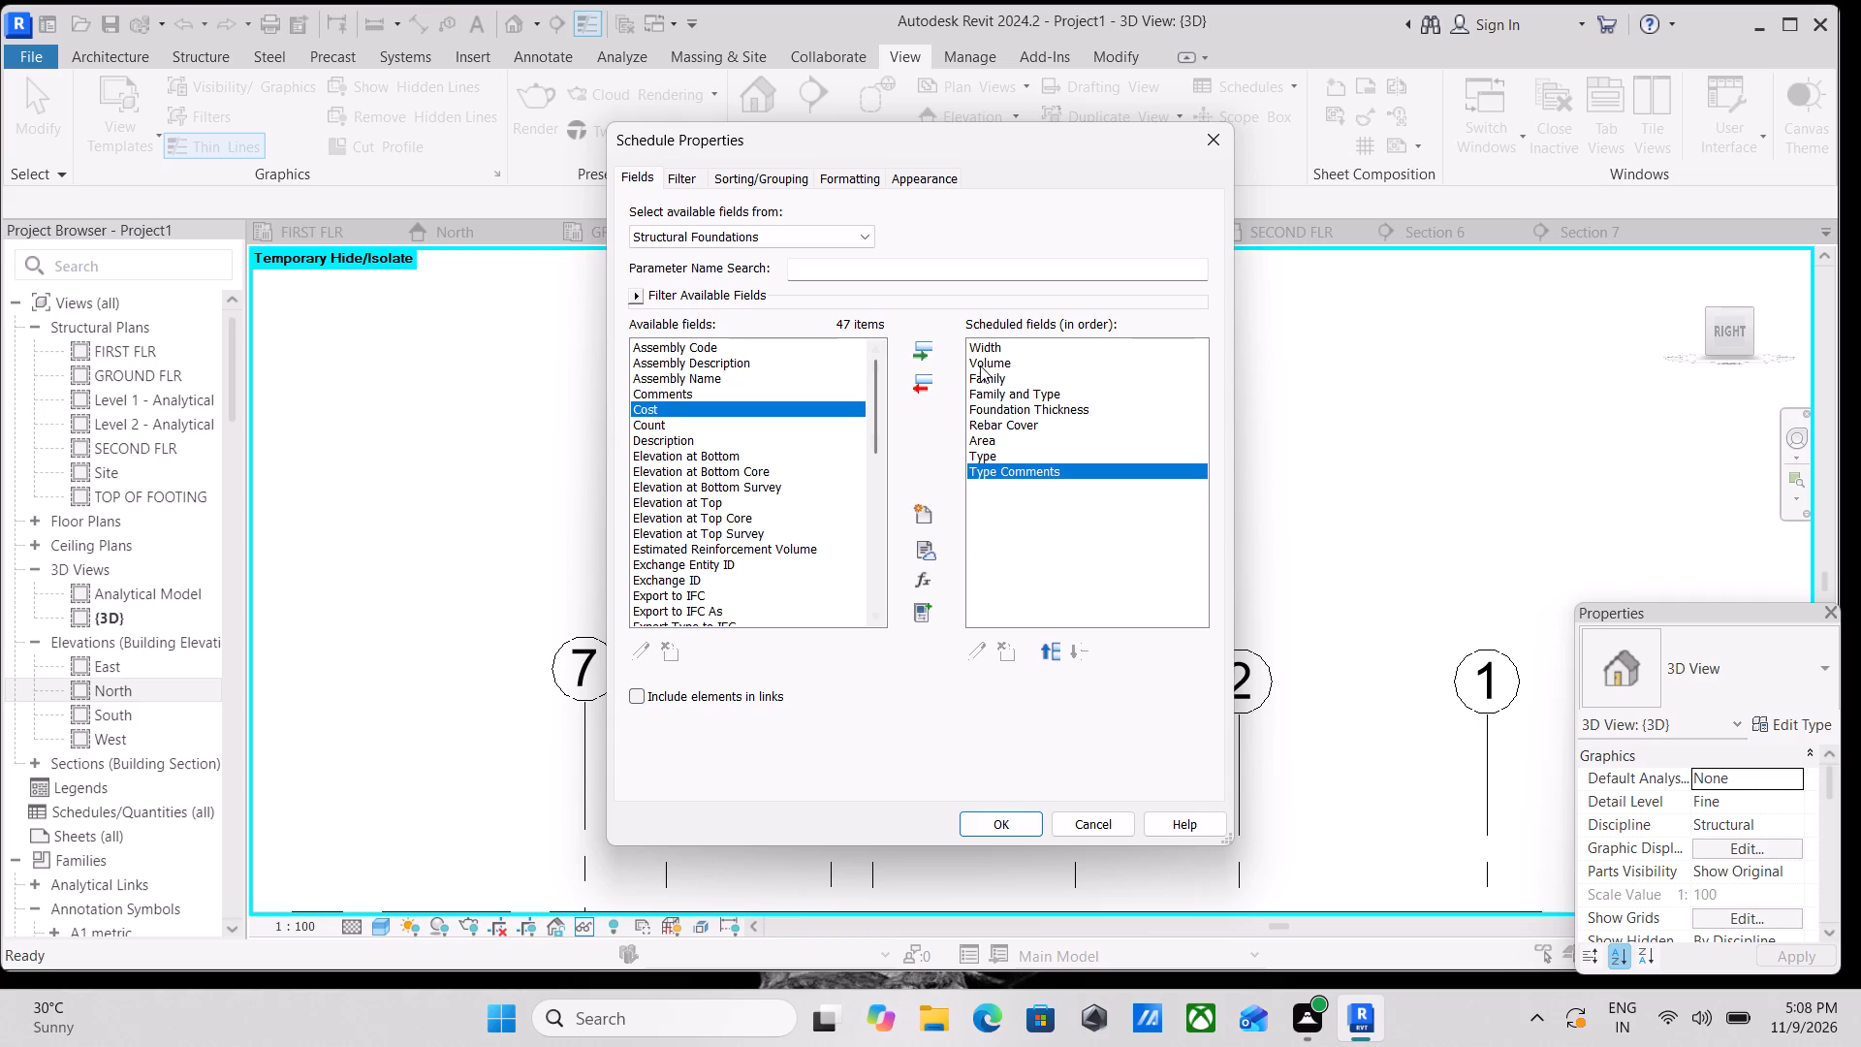
click(928, 338)
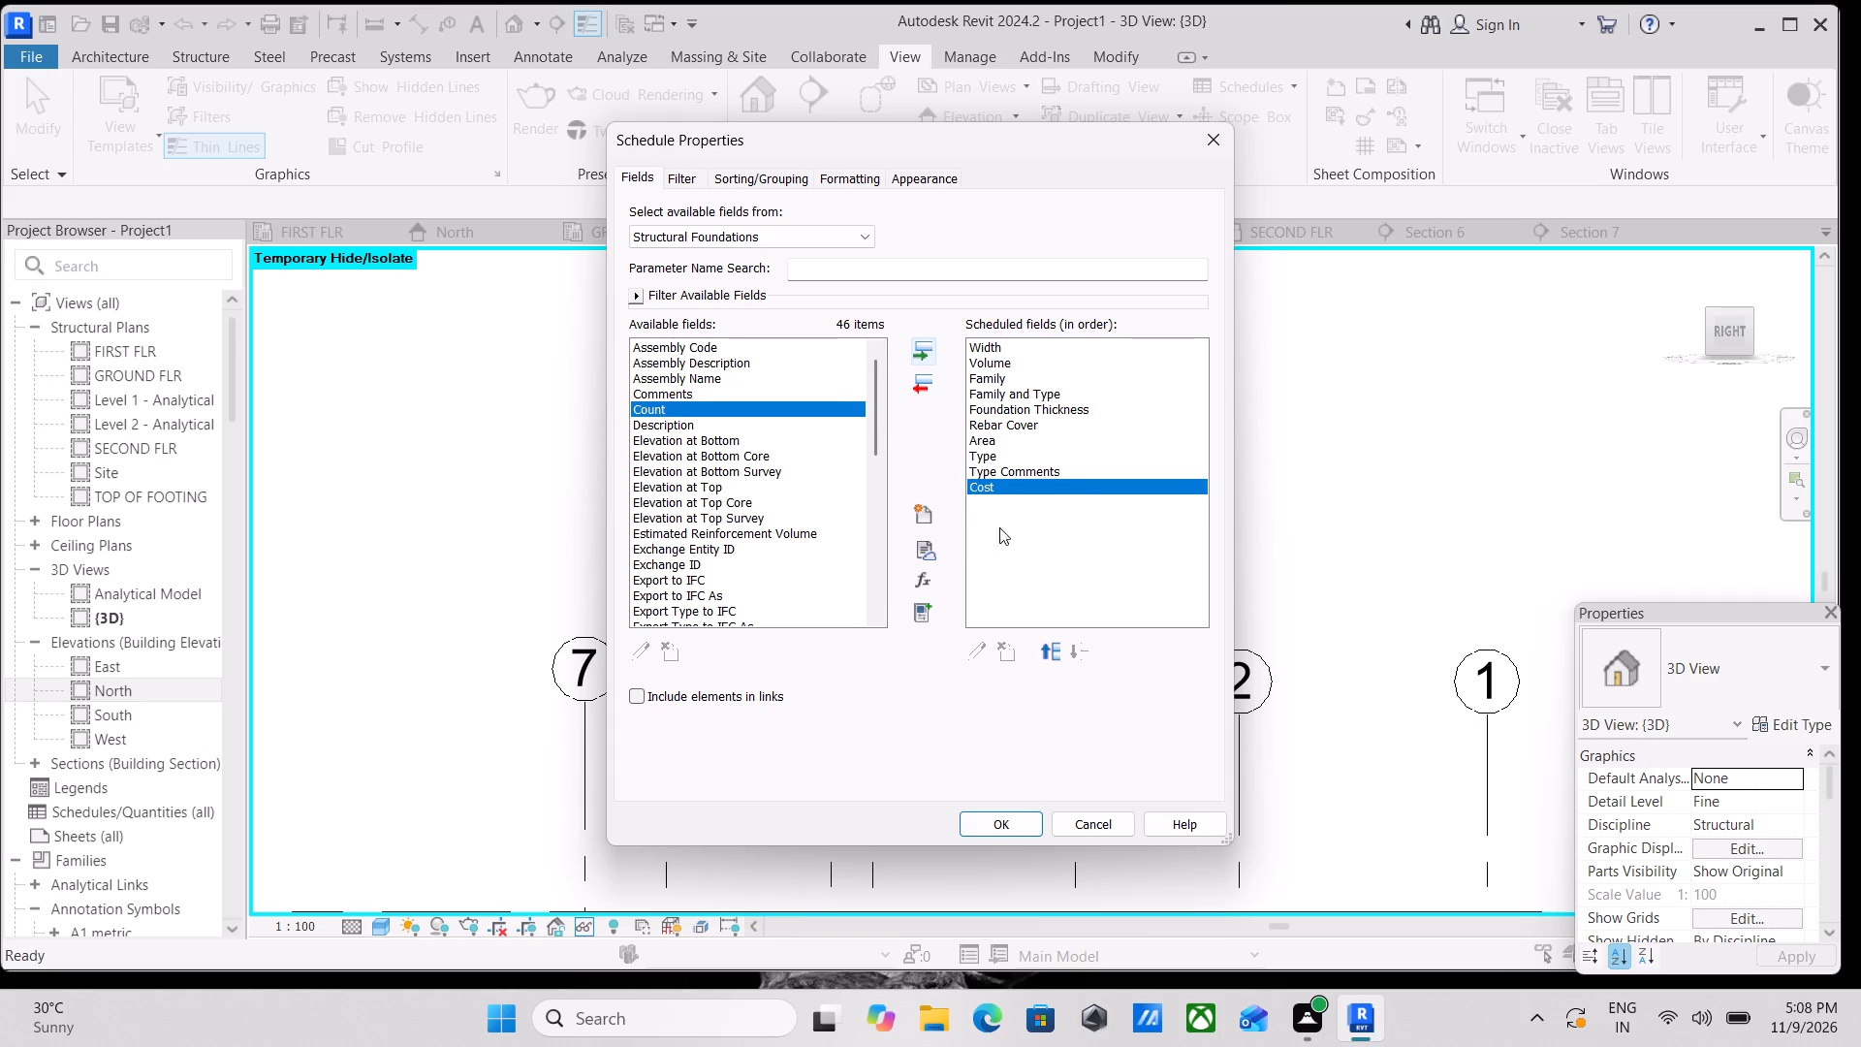
click(1007, 830)
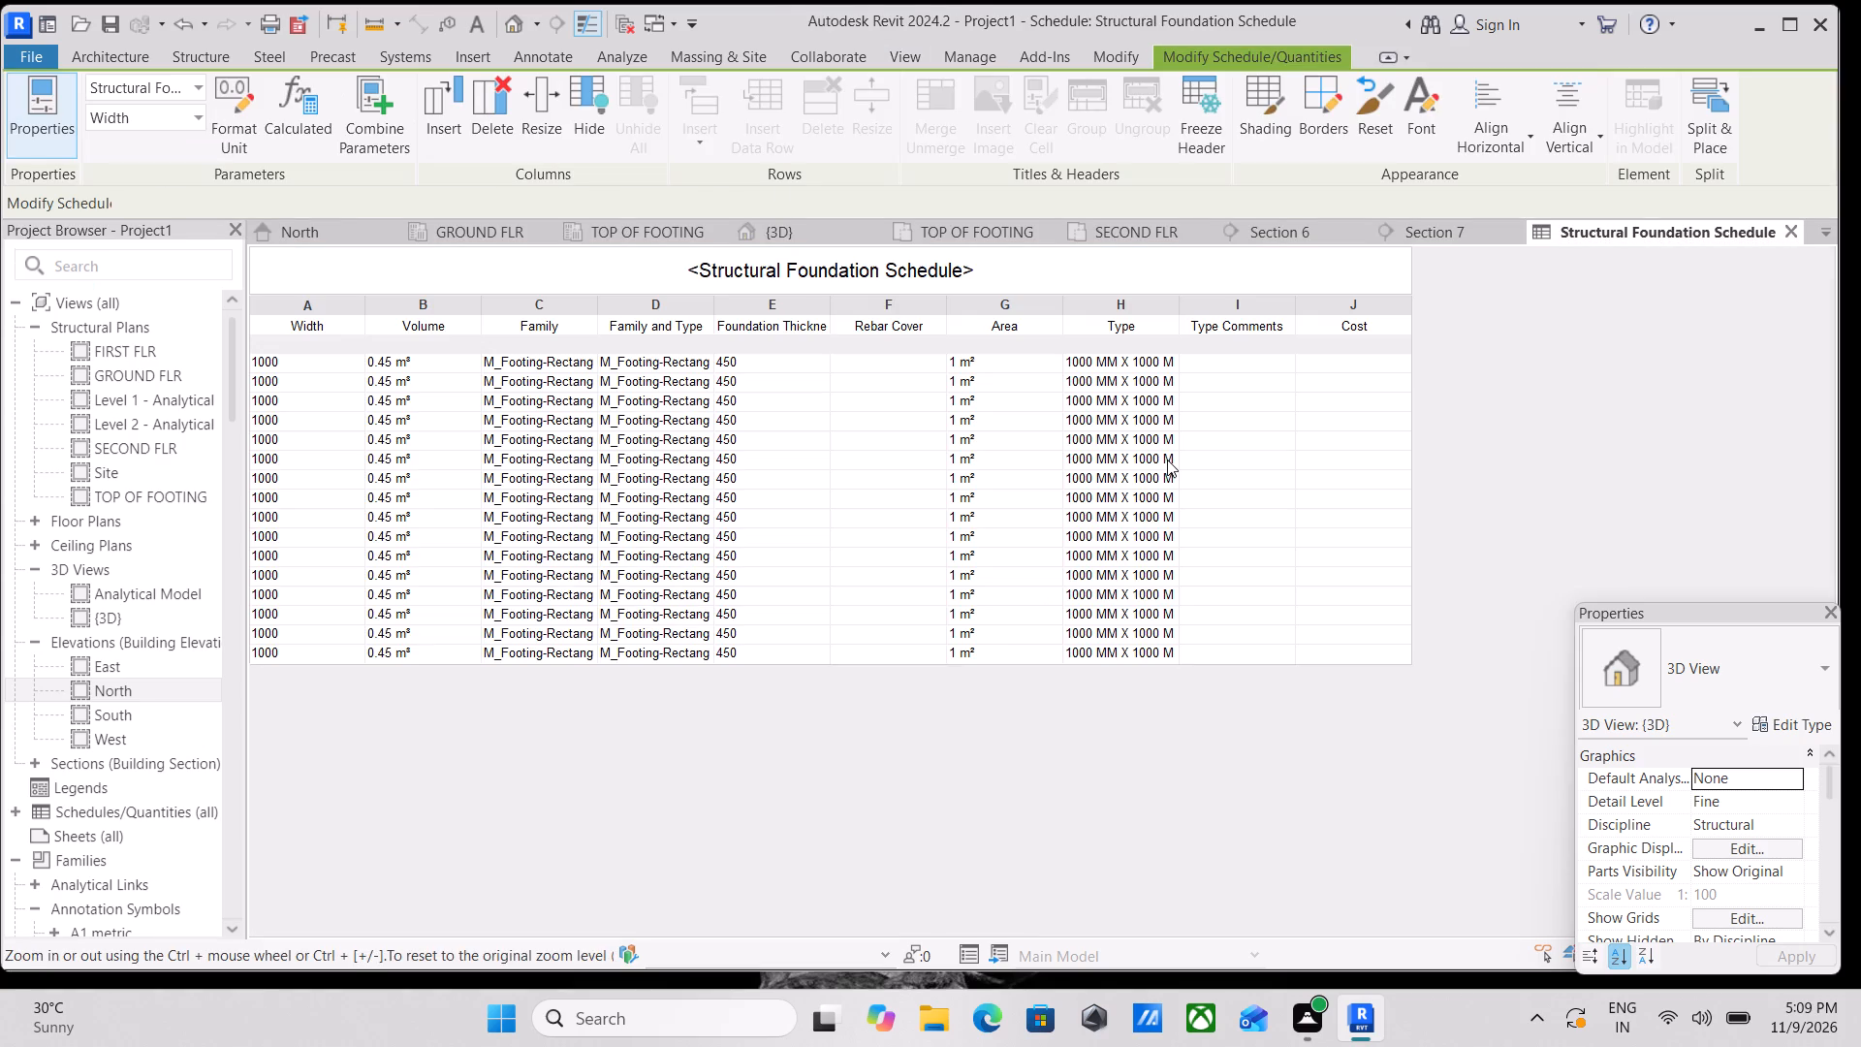
Review the Area and Type entries of the footings in the structural foundation schedule.
scroll(518, 458, up, 3)
scroll(666, 476, up, 2)
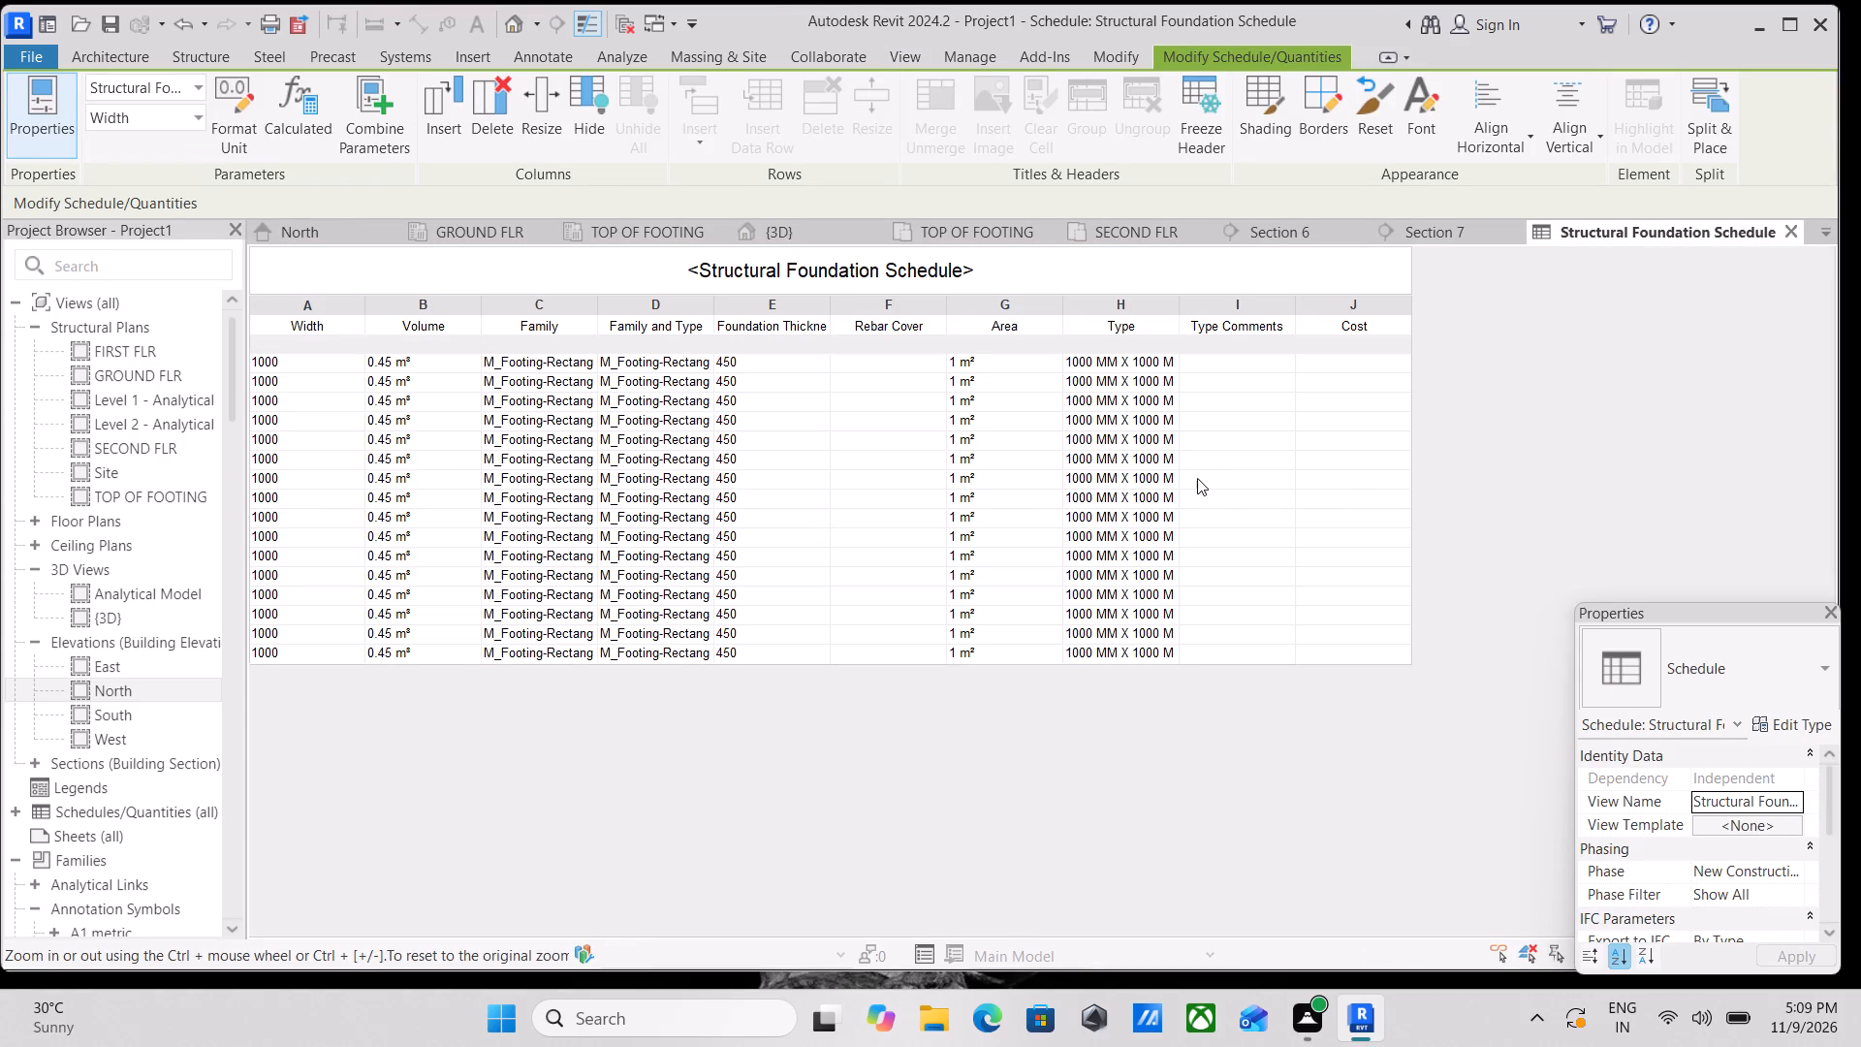
scroll(1206, 478, up, 2)
scroll(965, 385, up, 2)
click(996, 365)
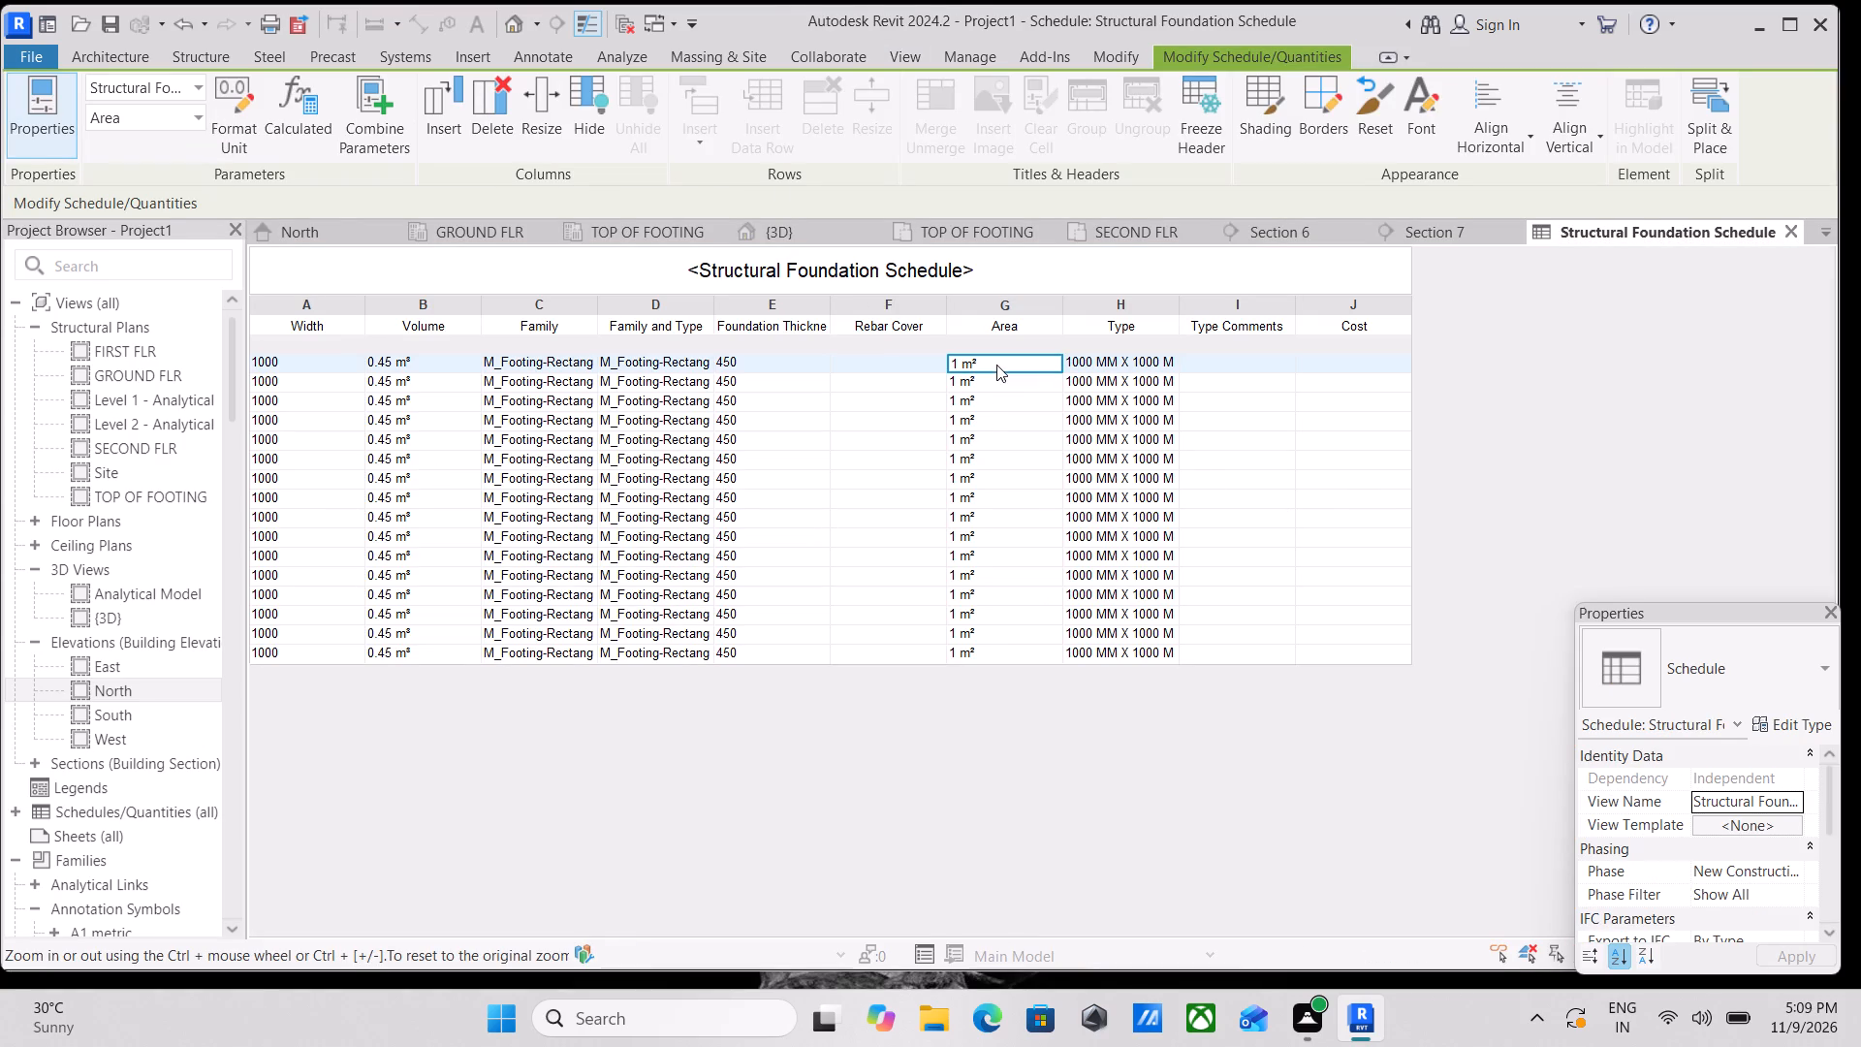
click(980, 384)
click(979, 396)
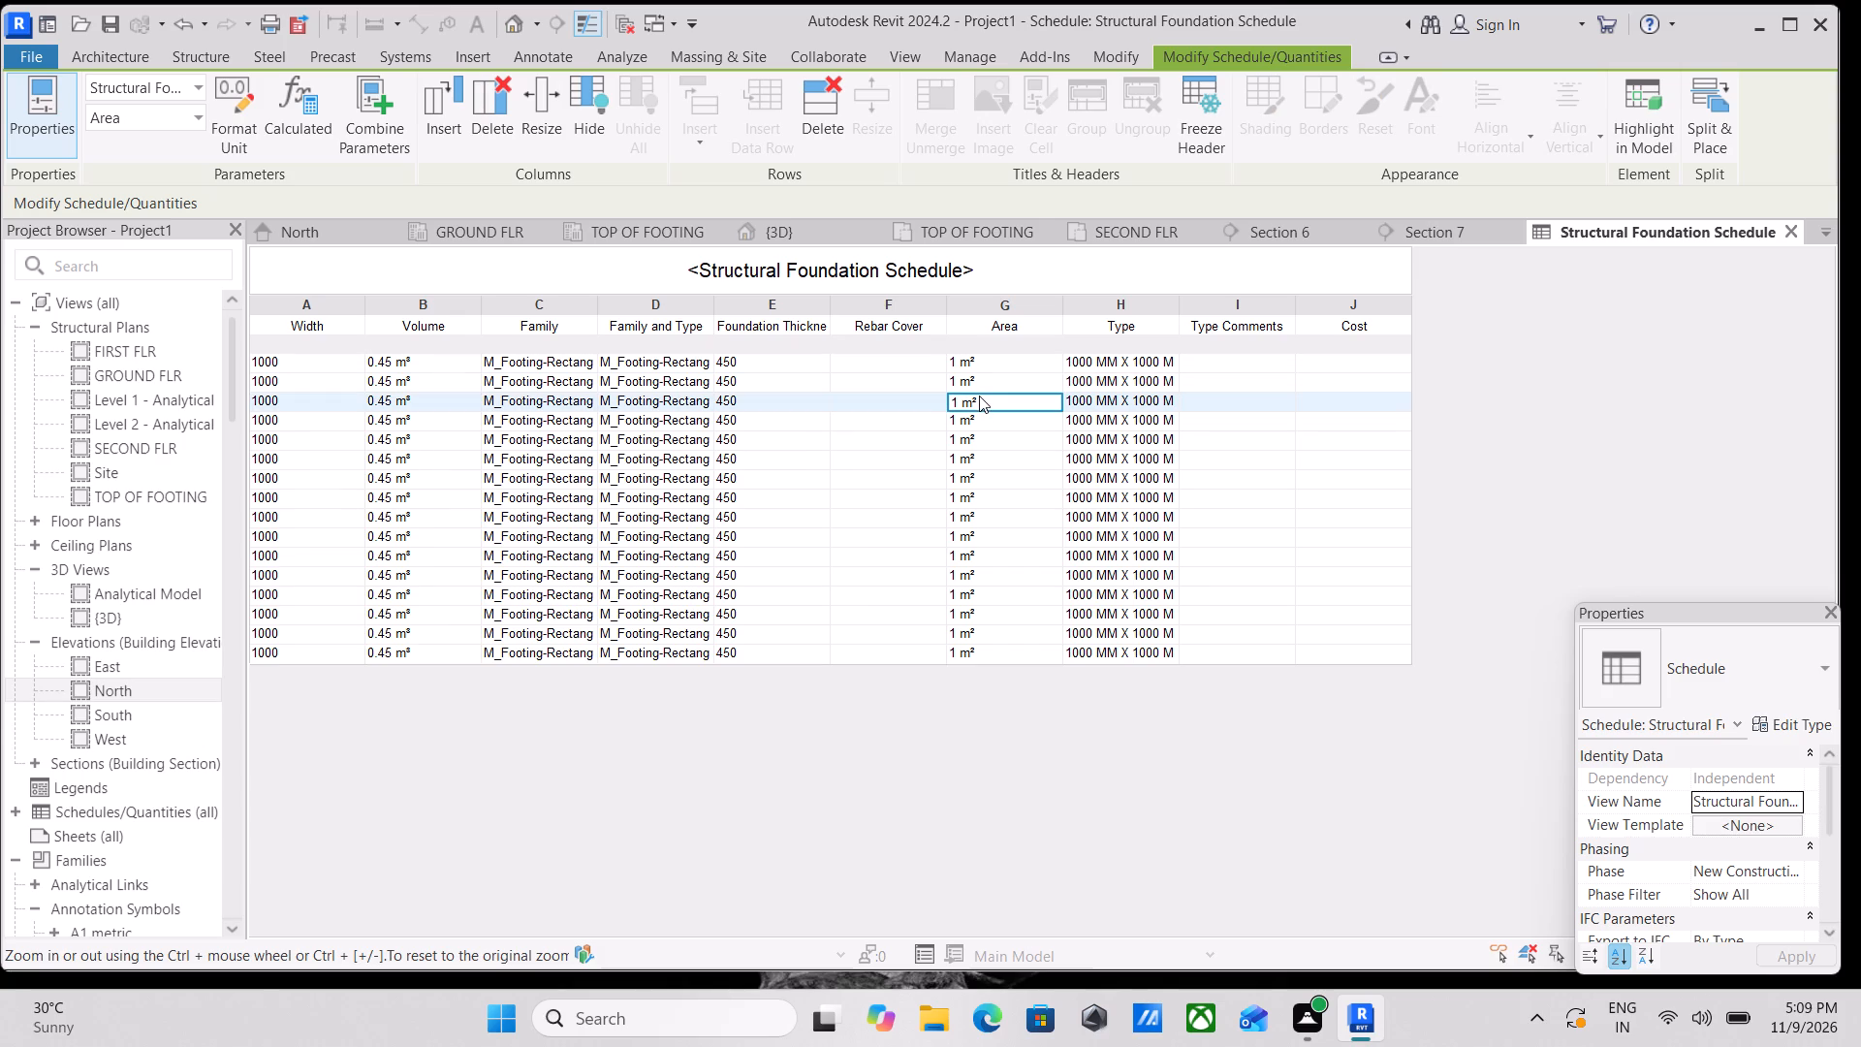
click(985, 419)
click(1056, 421)
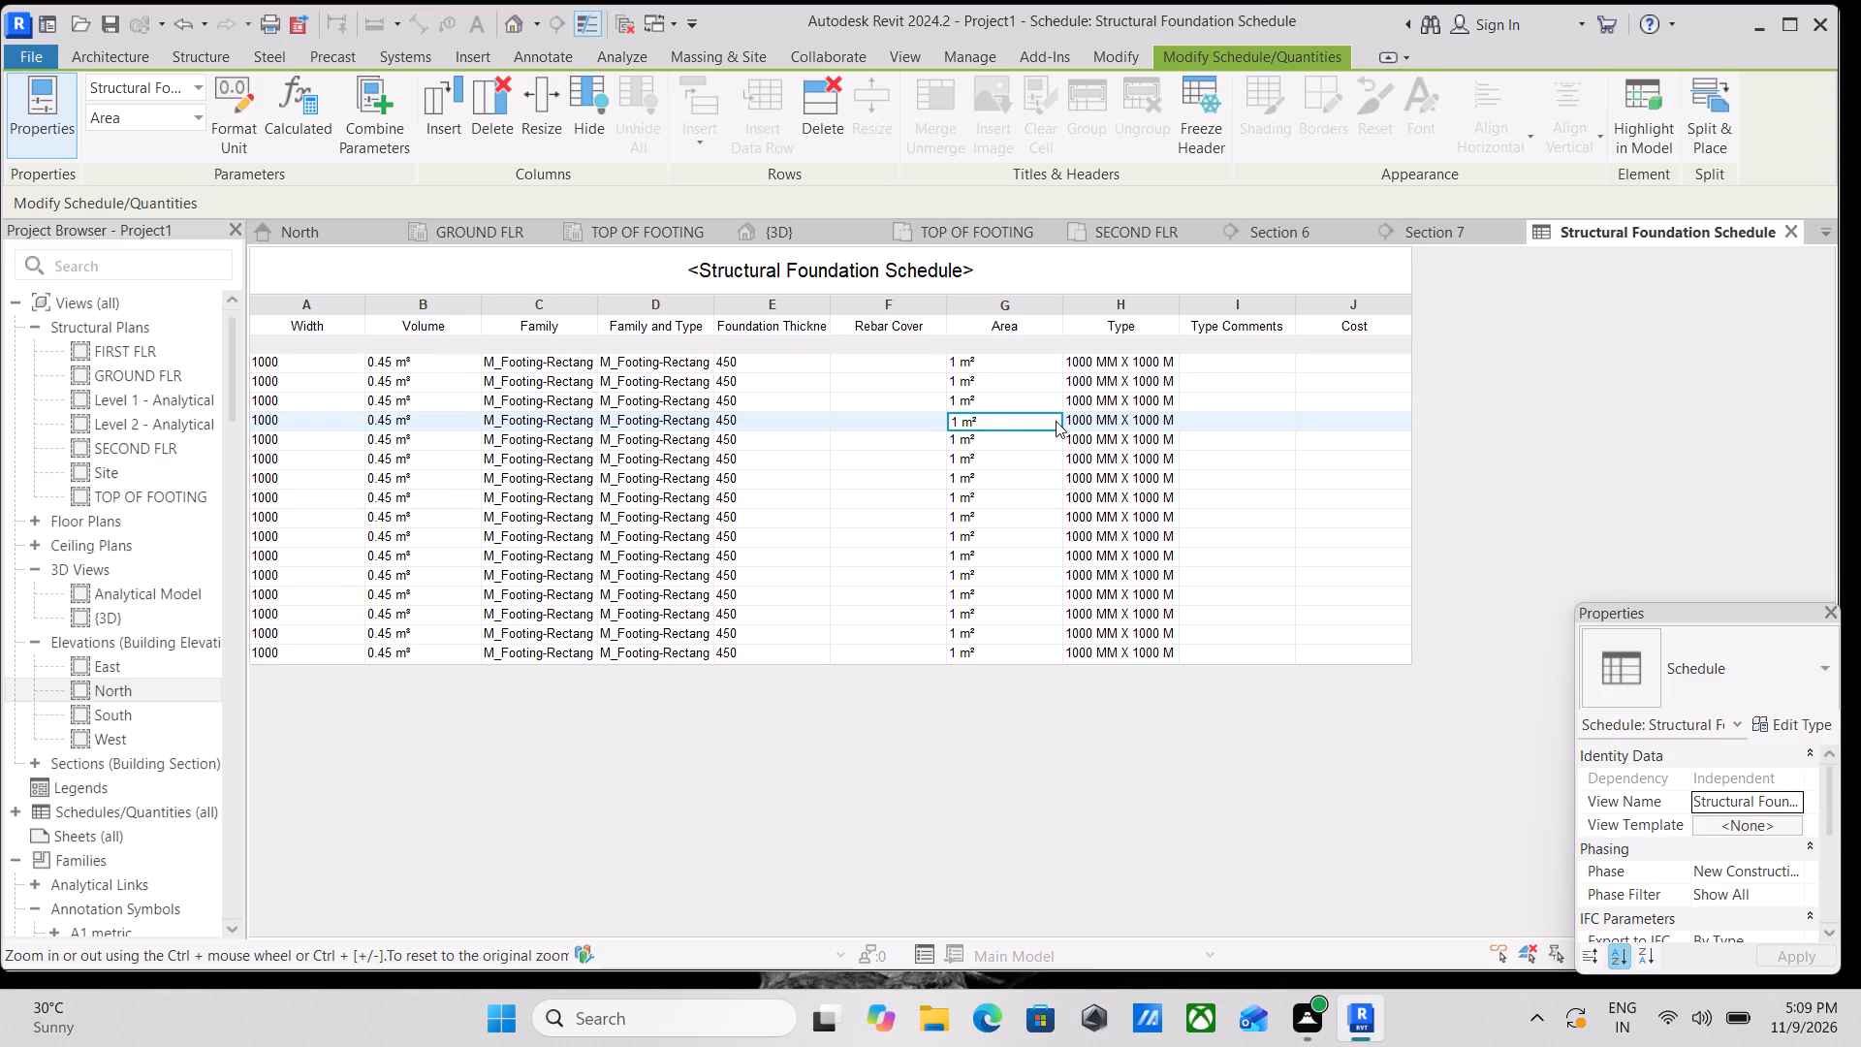
click(1008, 421)
scroll(903, 662, down, 3)
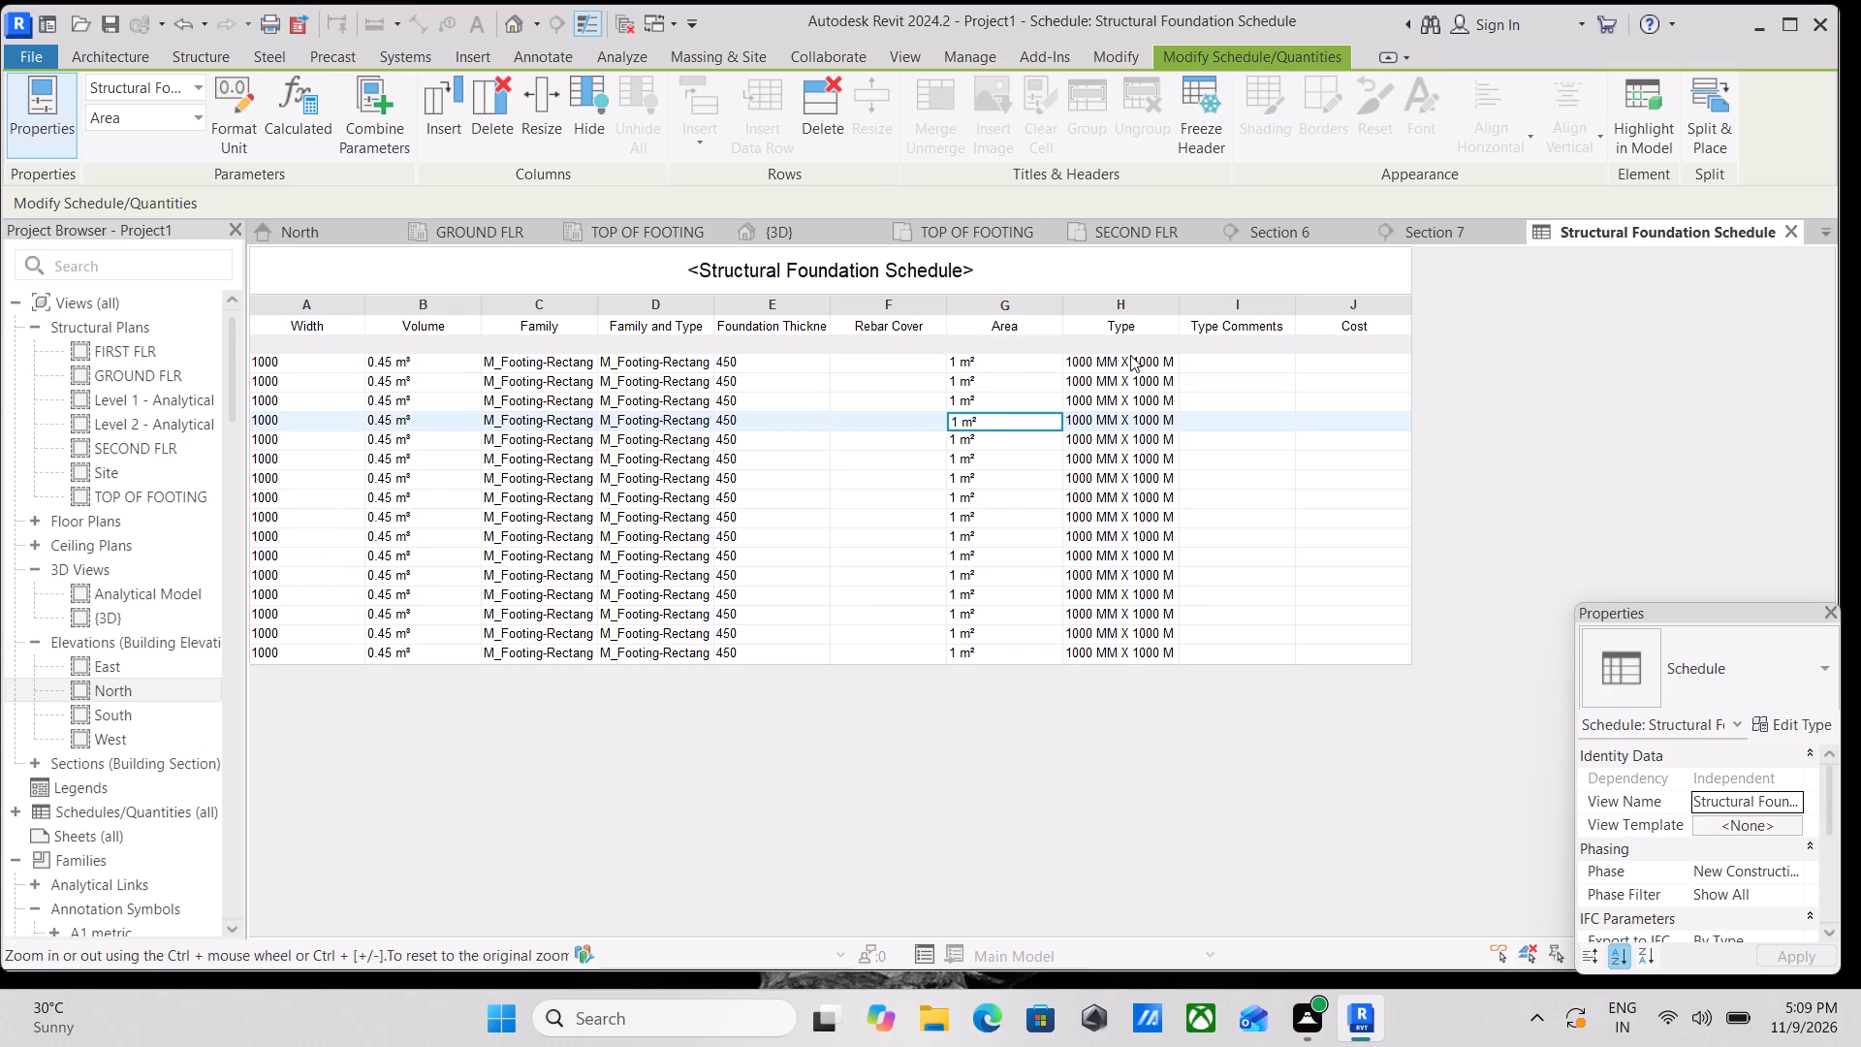
click(1130, 355)
click(1130, 393)
click(1120, 450)
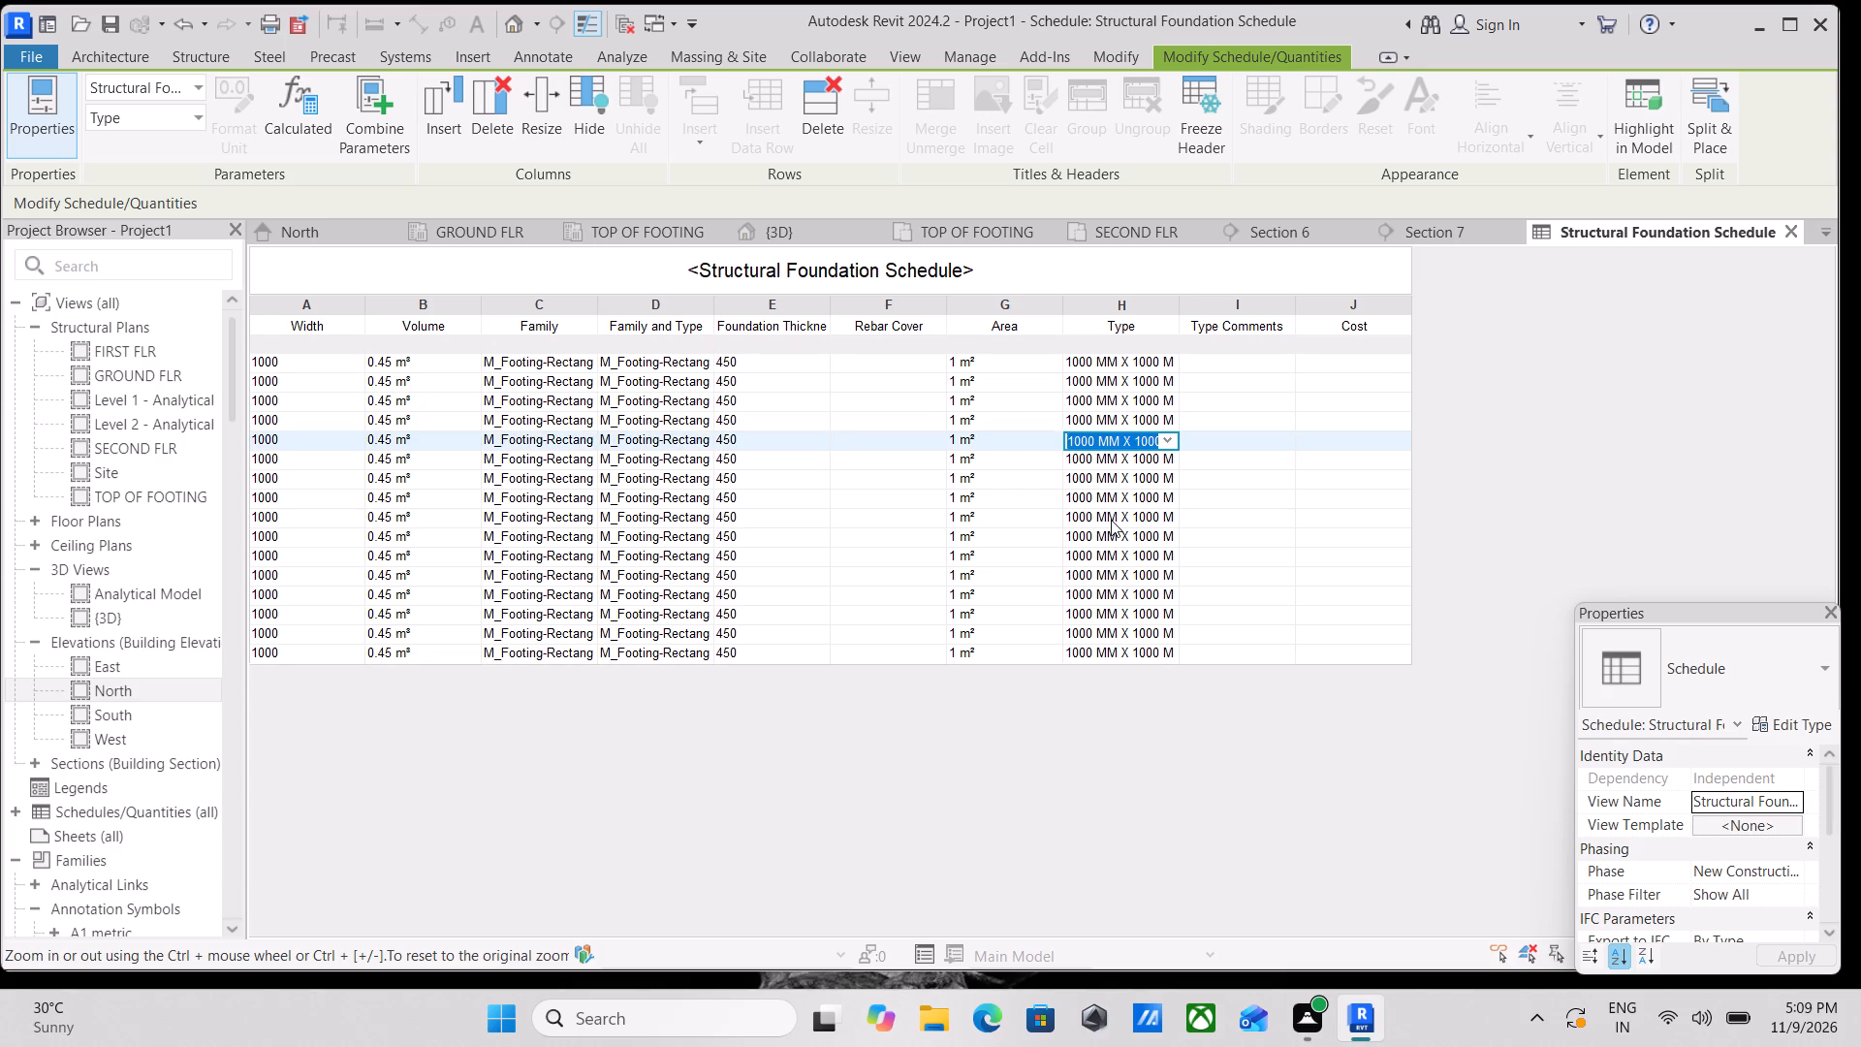
click(1111, 520)
click(1140, 639)
click(1134, 560)
click(1152, 395)
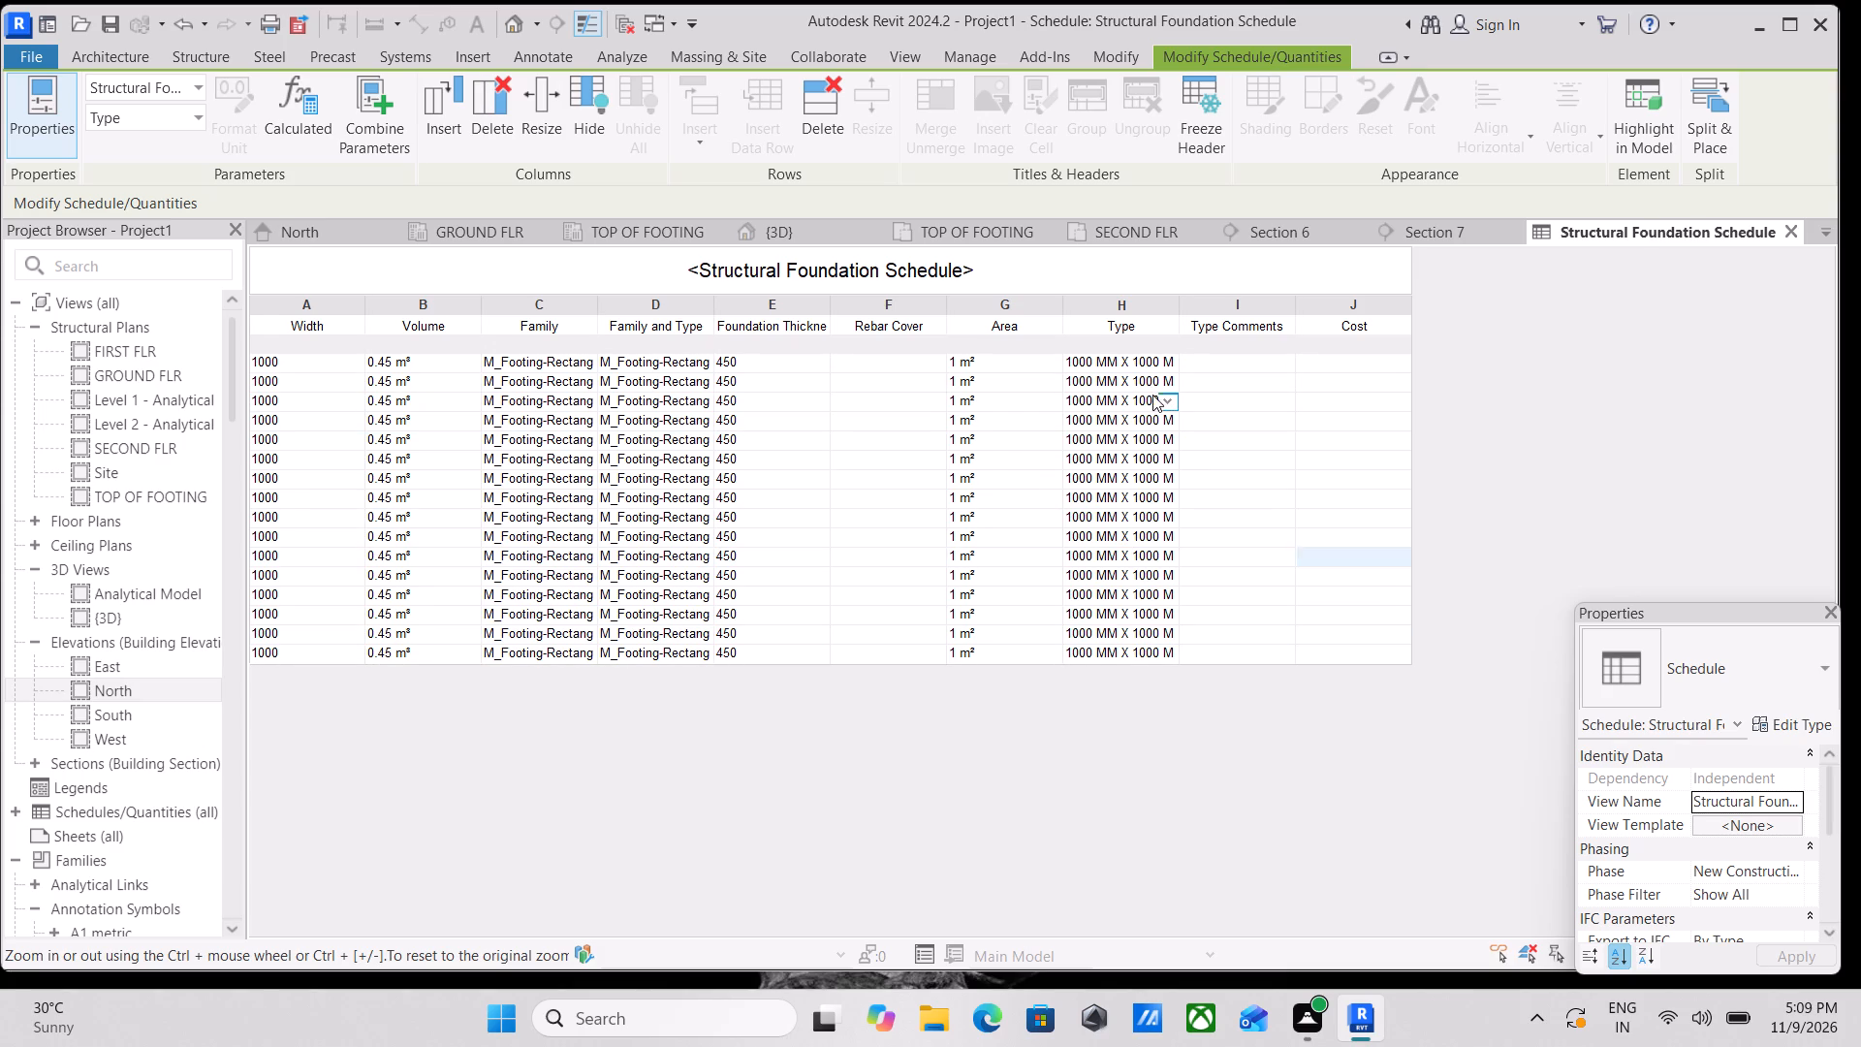
Check the Width entries from the first to the last row of the structural foundation schedule.
click(293, 364)
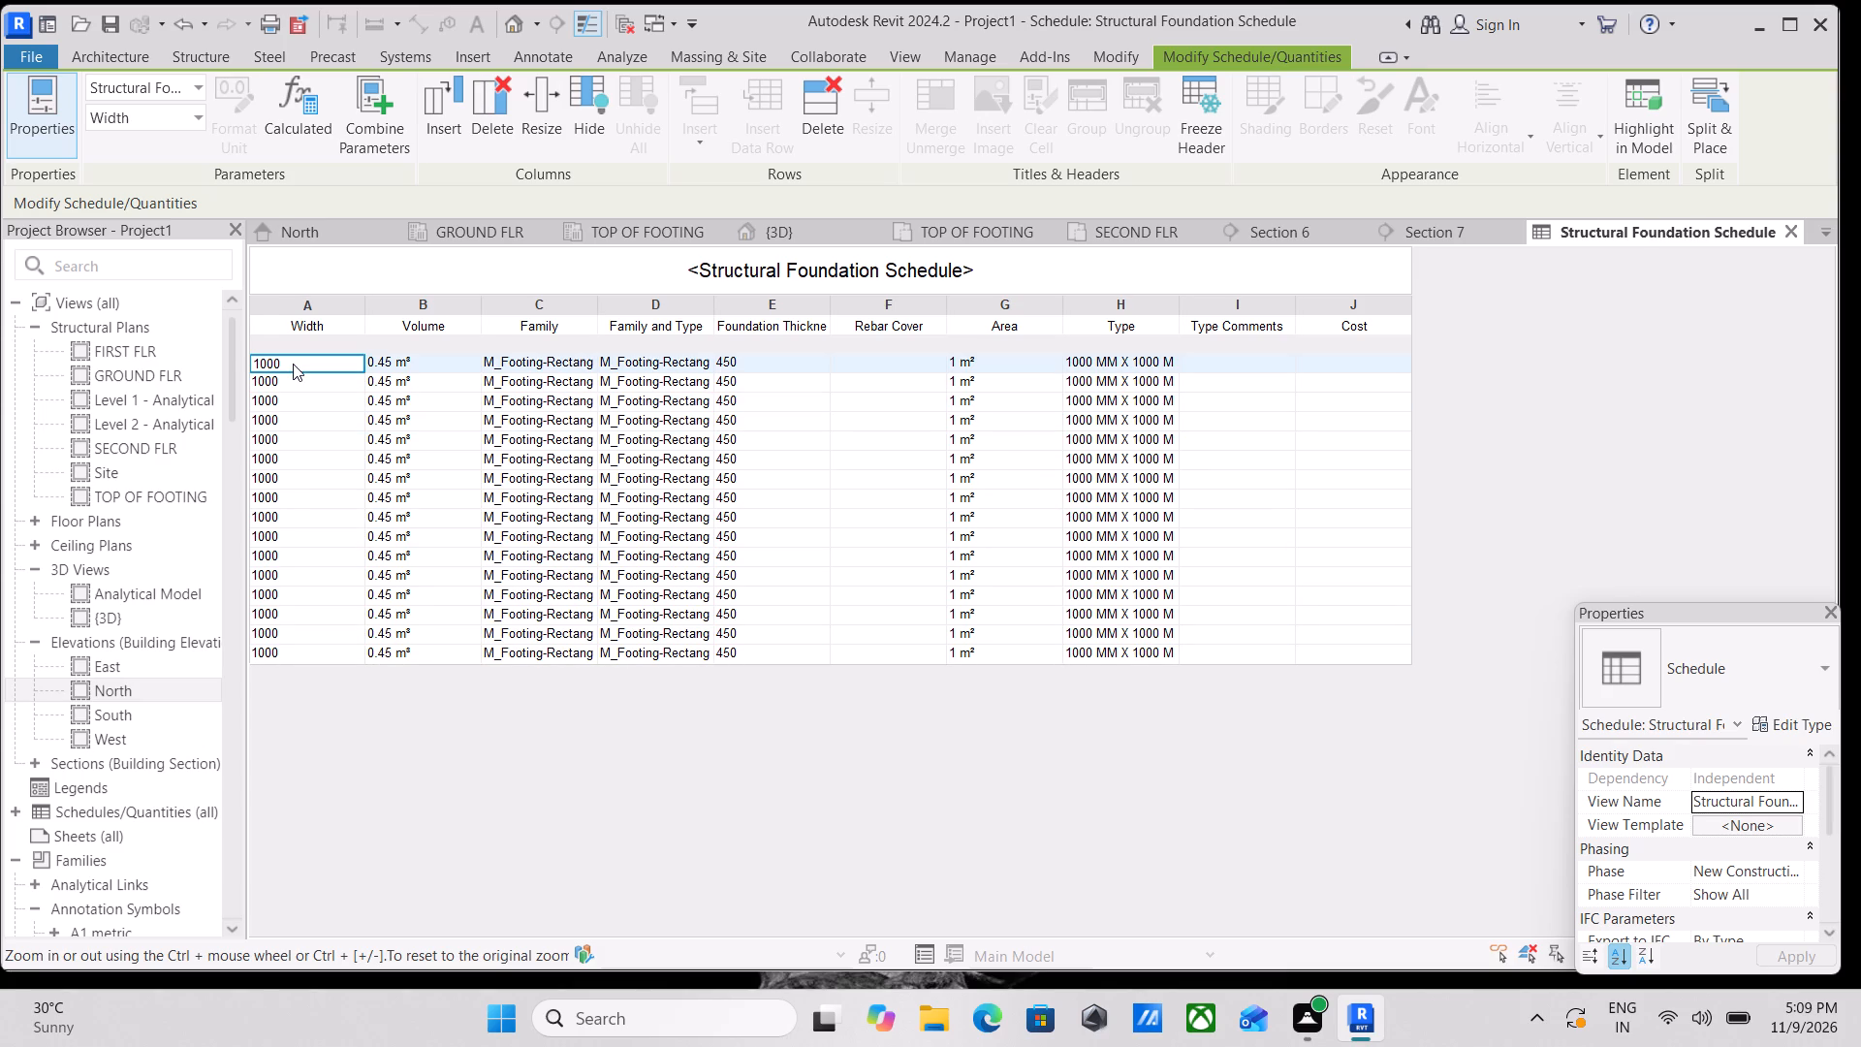
click(294, 393)
click(304, 369)
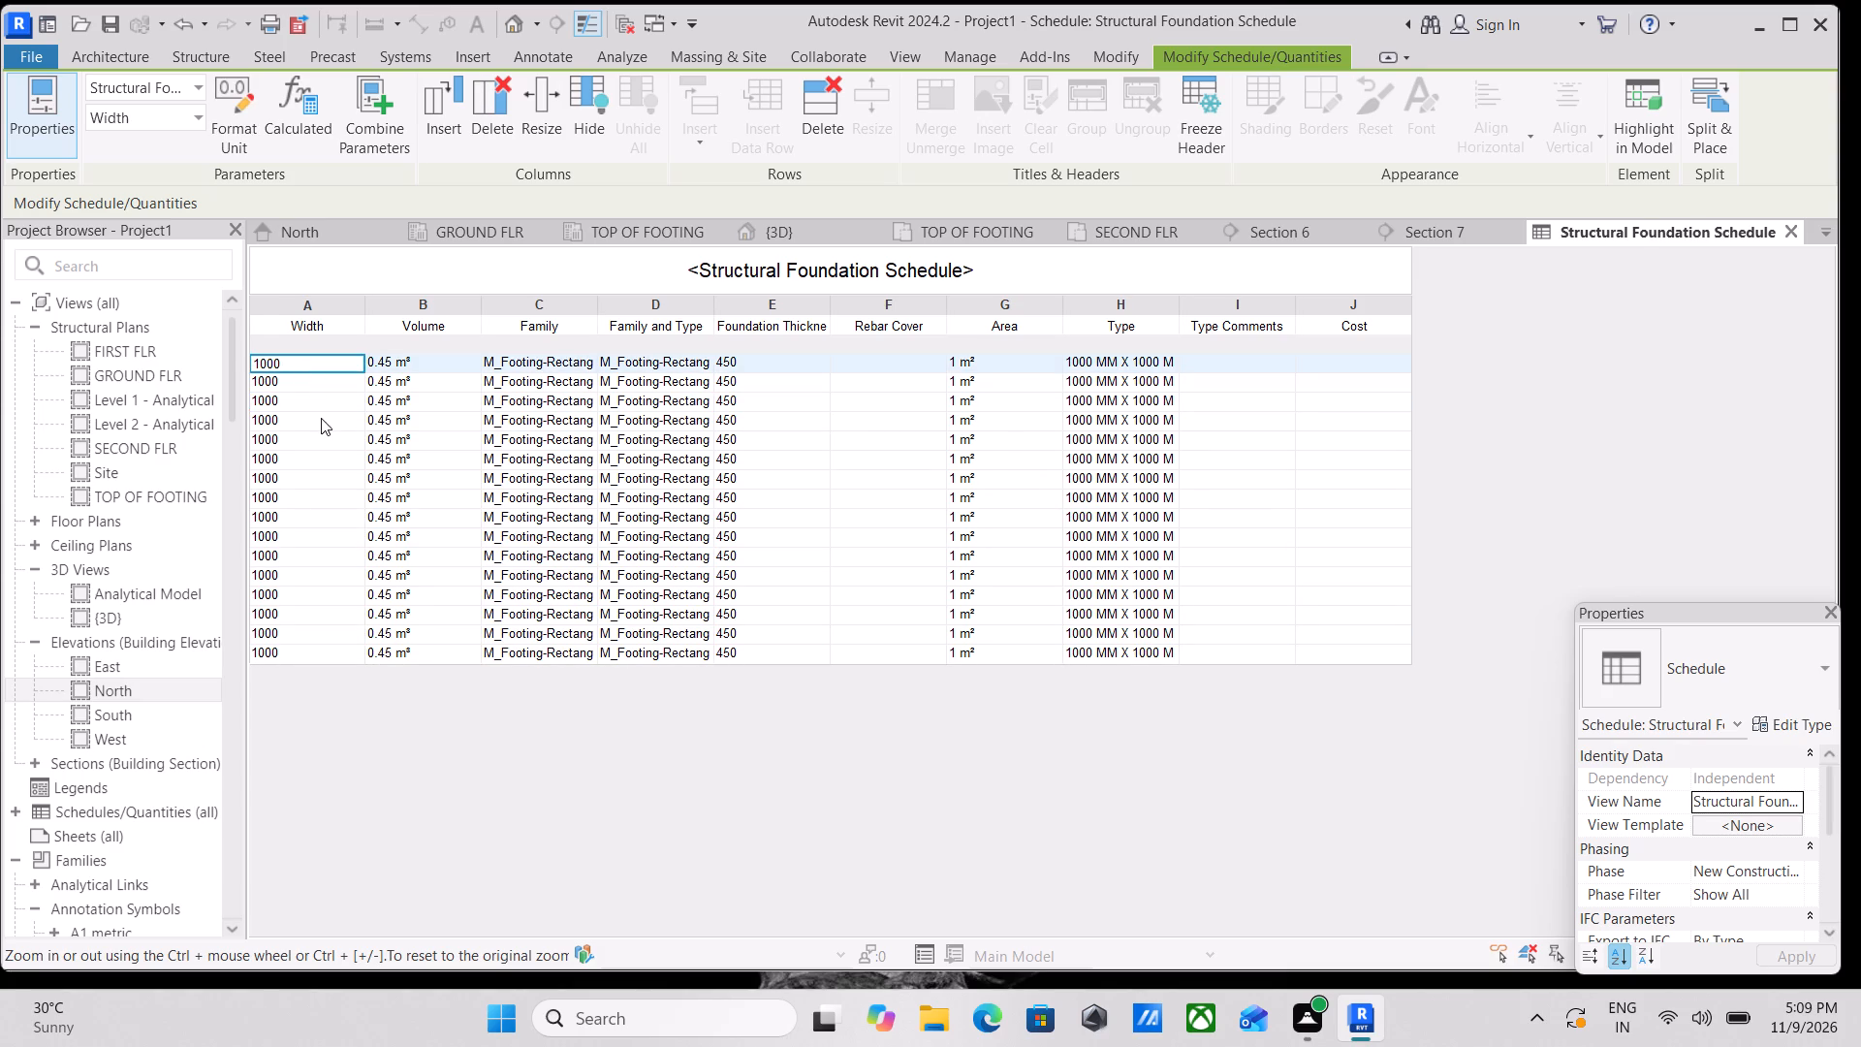
click(321, 425)
scroll(295, 573, down, 2)
click(303, 650)
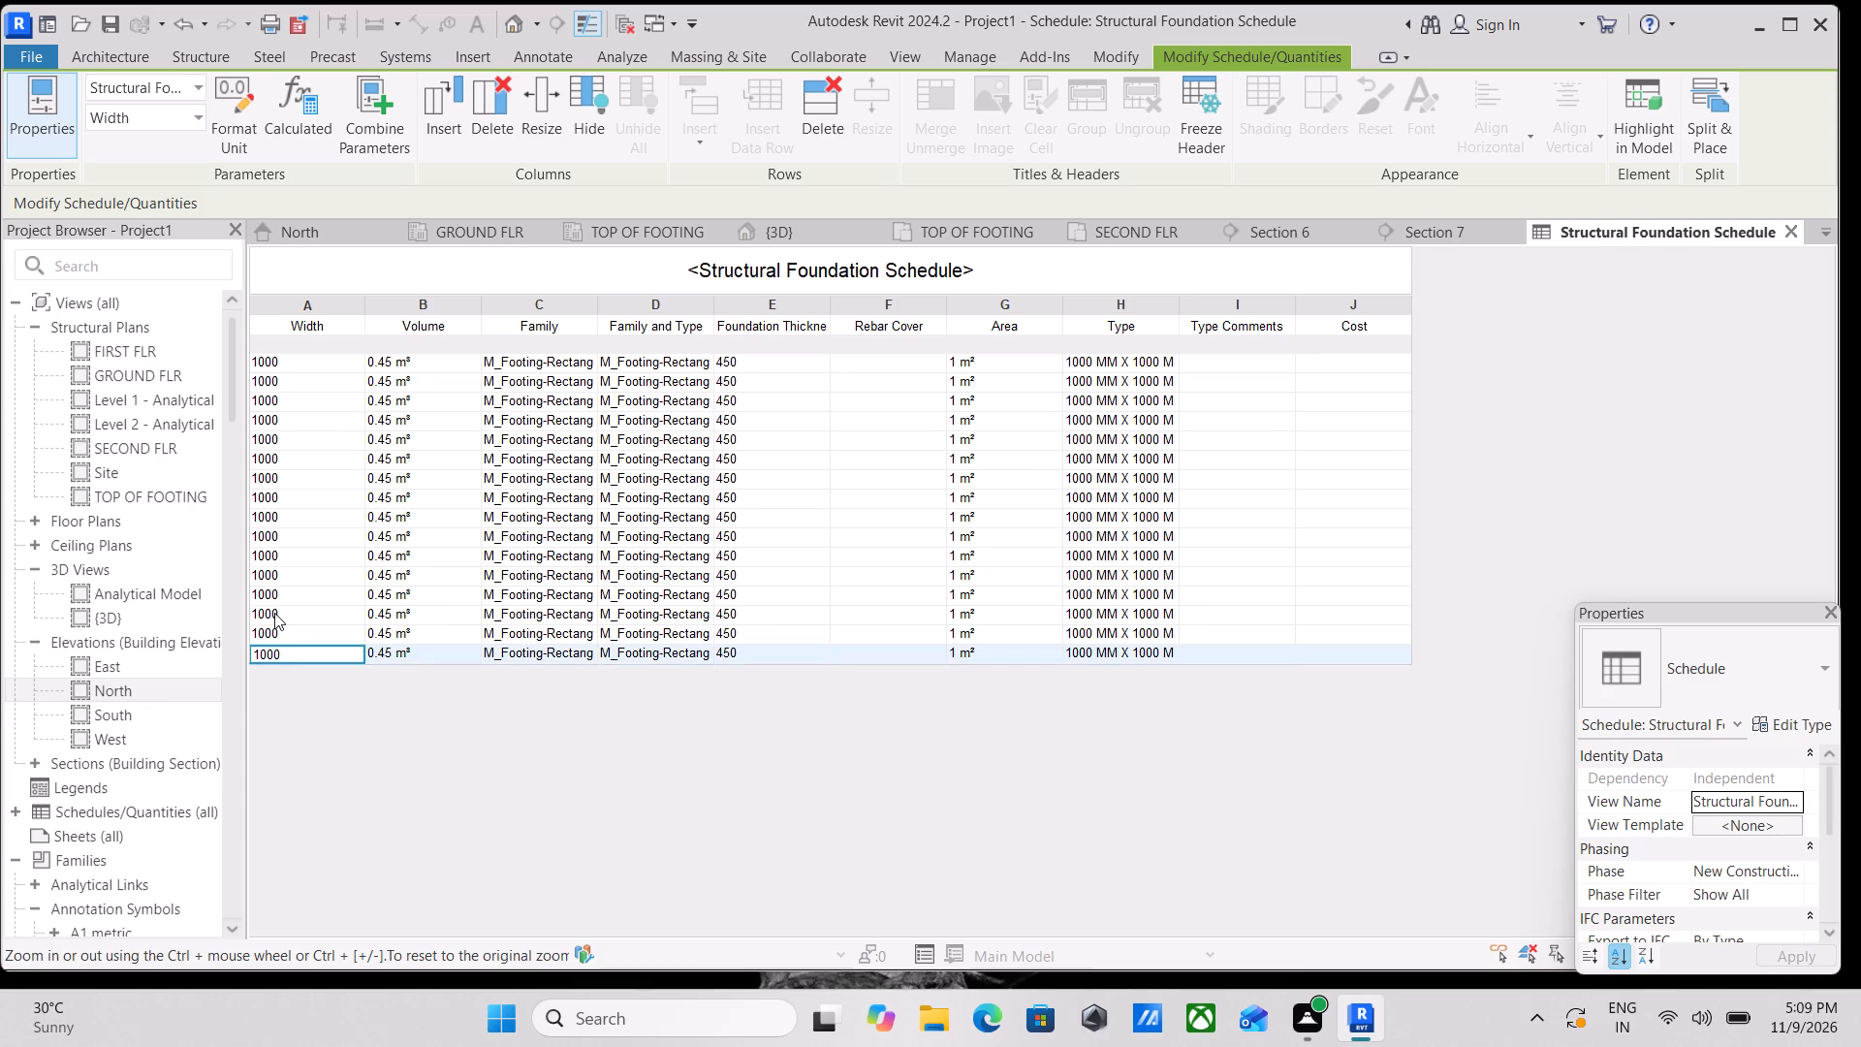
click(274, 613)
click(284, 630)
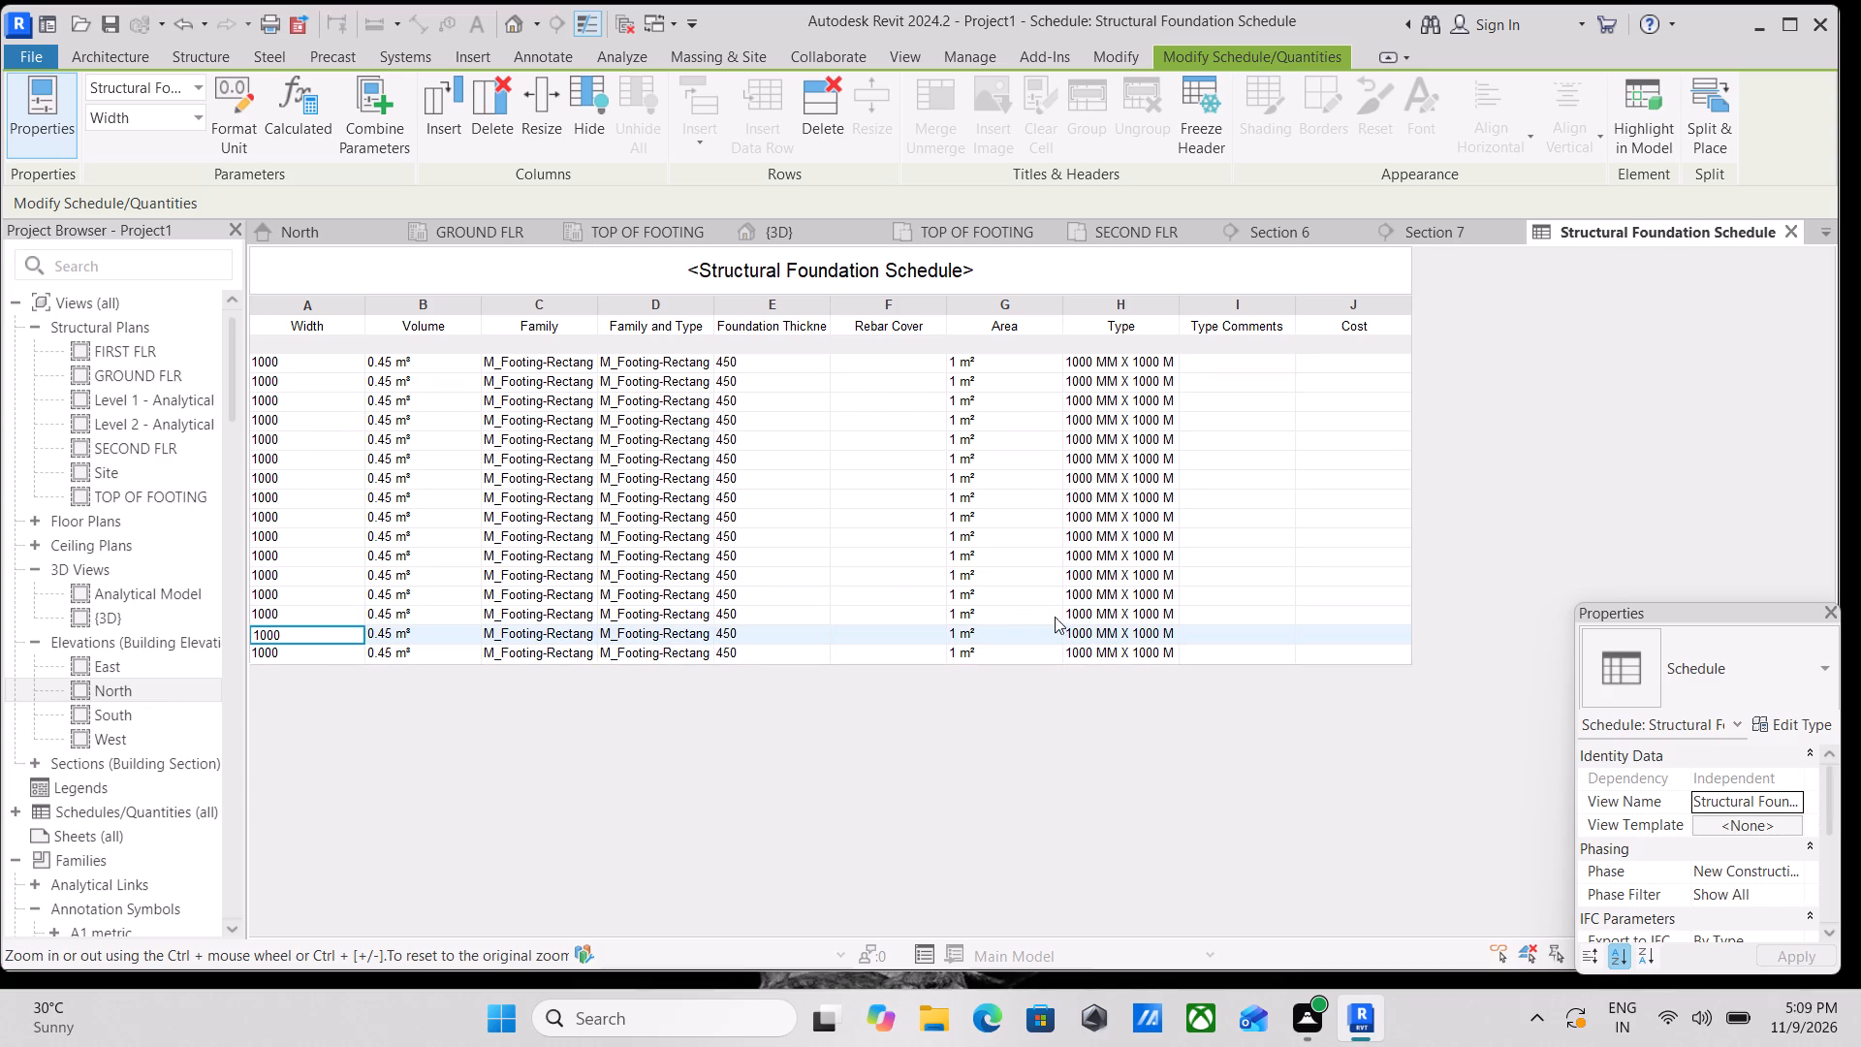
scroll(1090, 554, up, 3)
scroll(1201, 423, up, 4)
scroll(1172, 523, down, 3)
Return to the {3D} view and create a Structural Column Schedule of building components, searching the categories for COLUMNS.
click(80, 48)
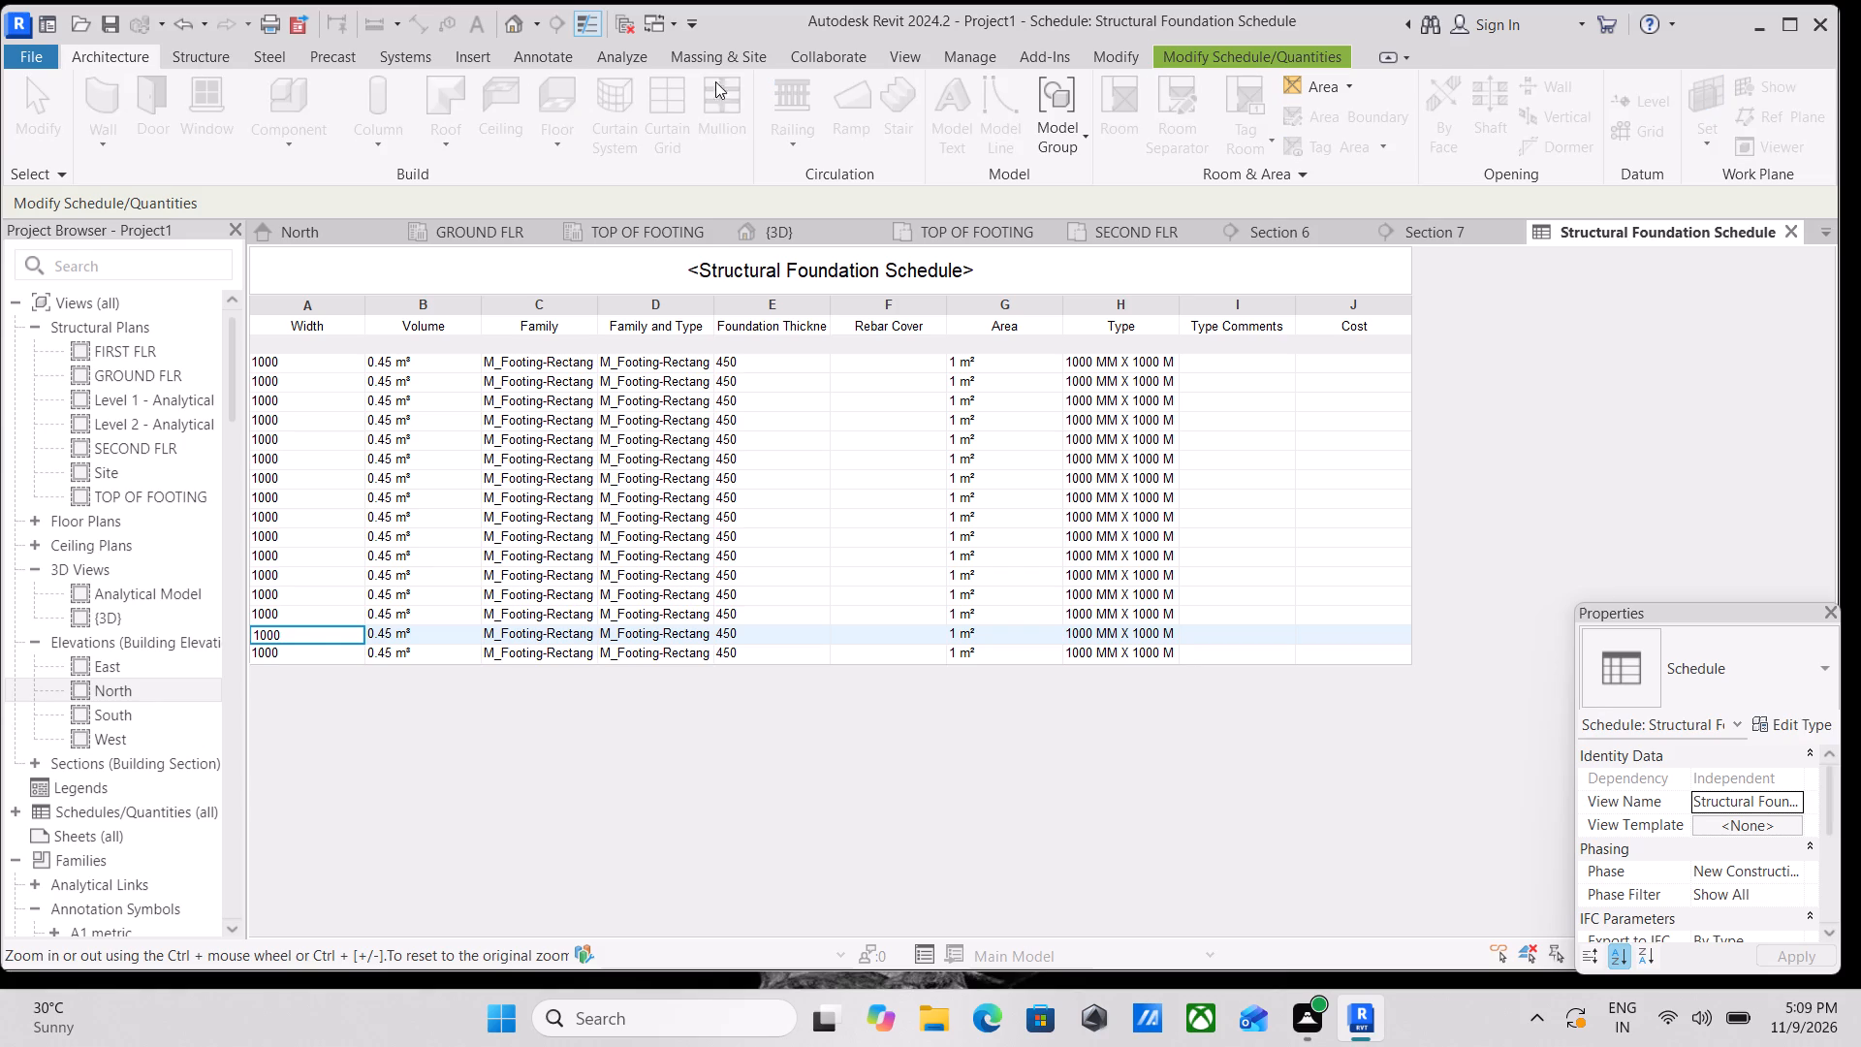
click(784, 229)
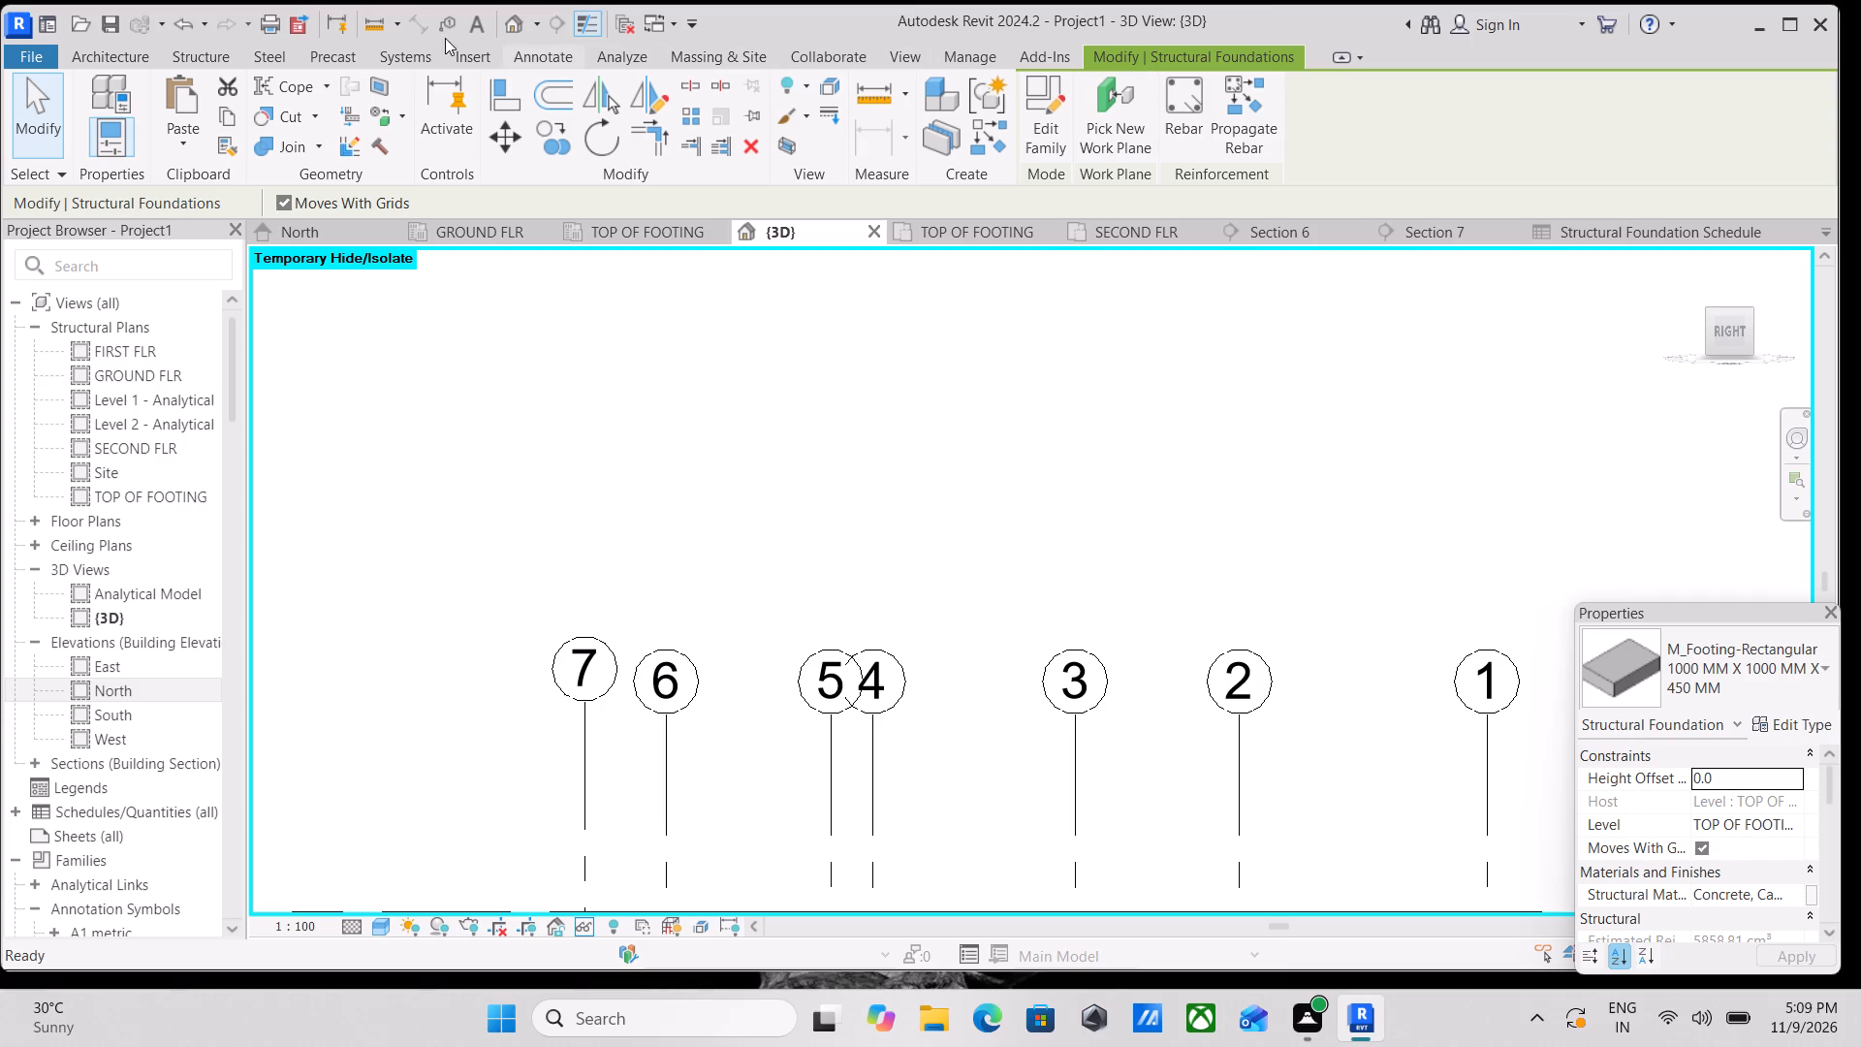
click(722, 53)
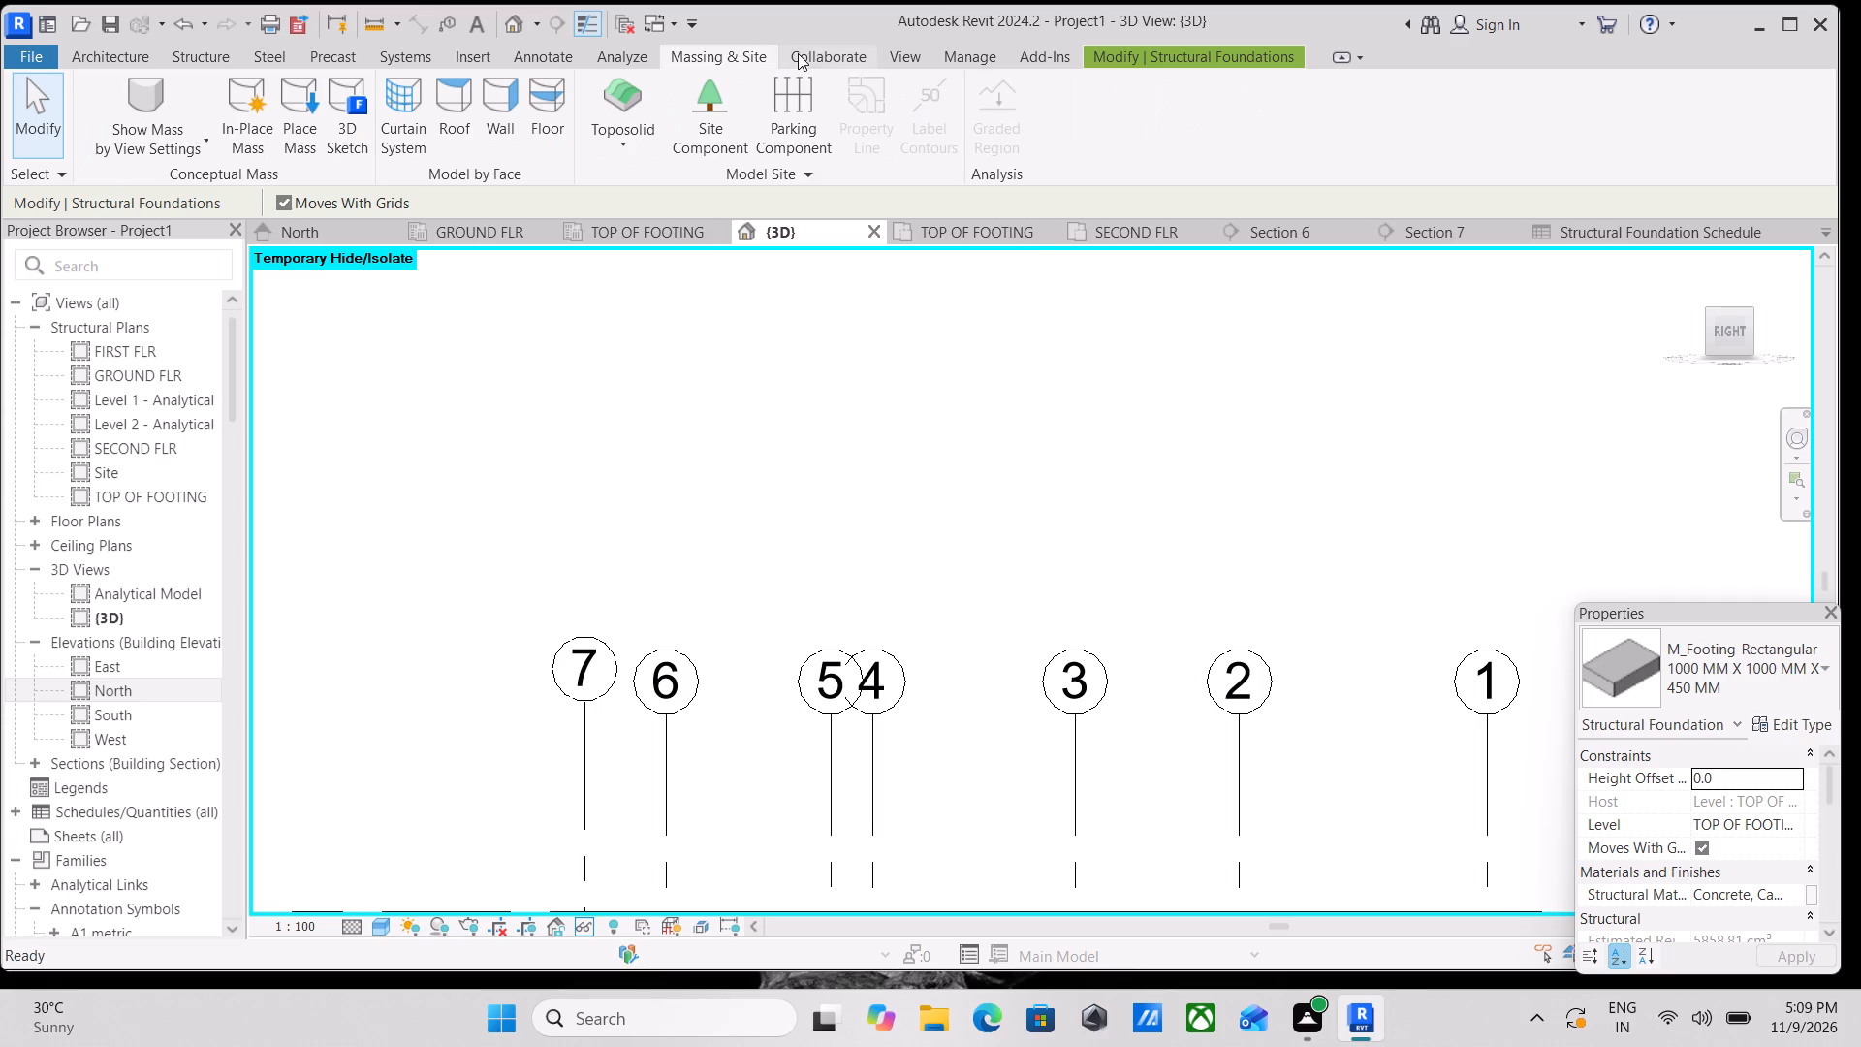
click(825, 47)
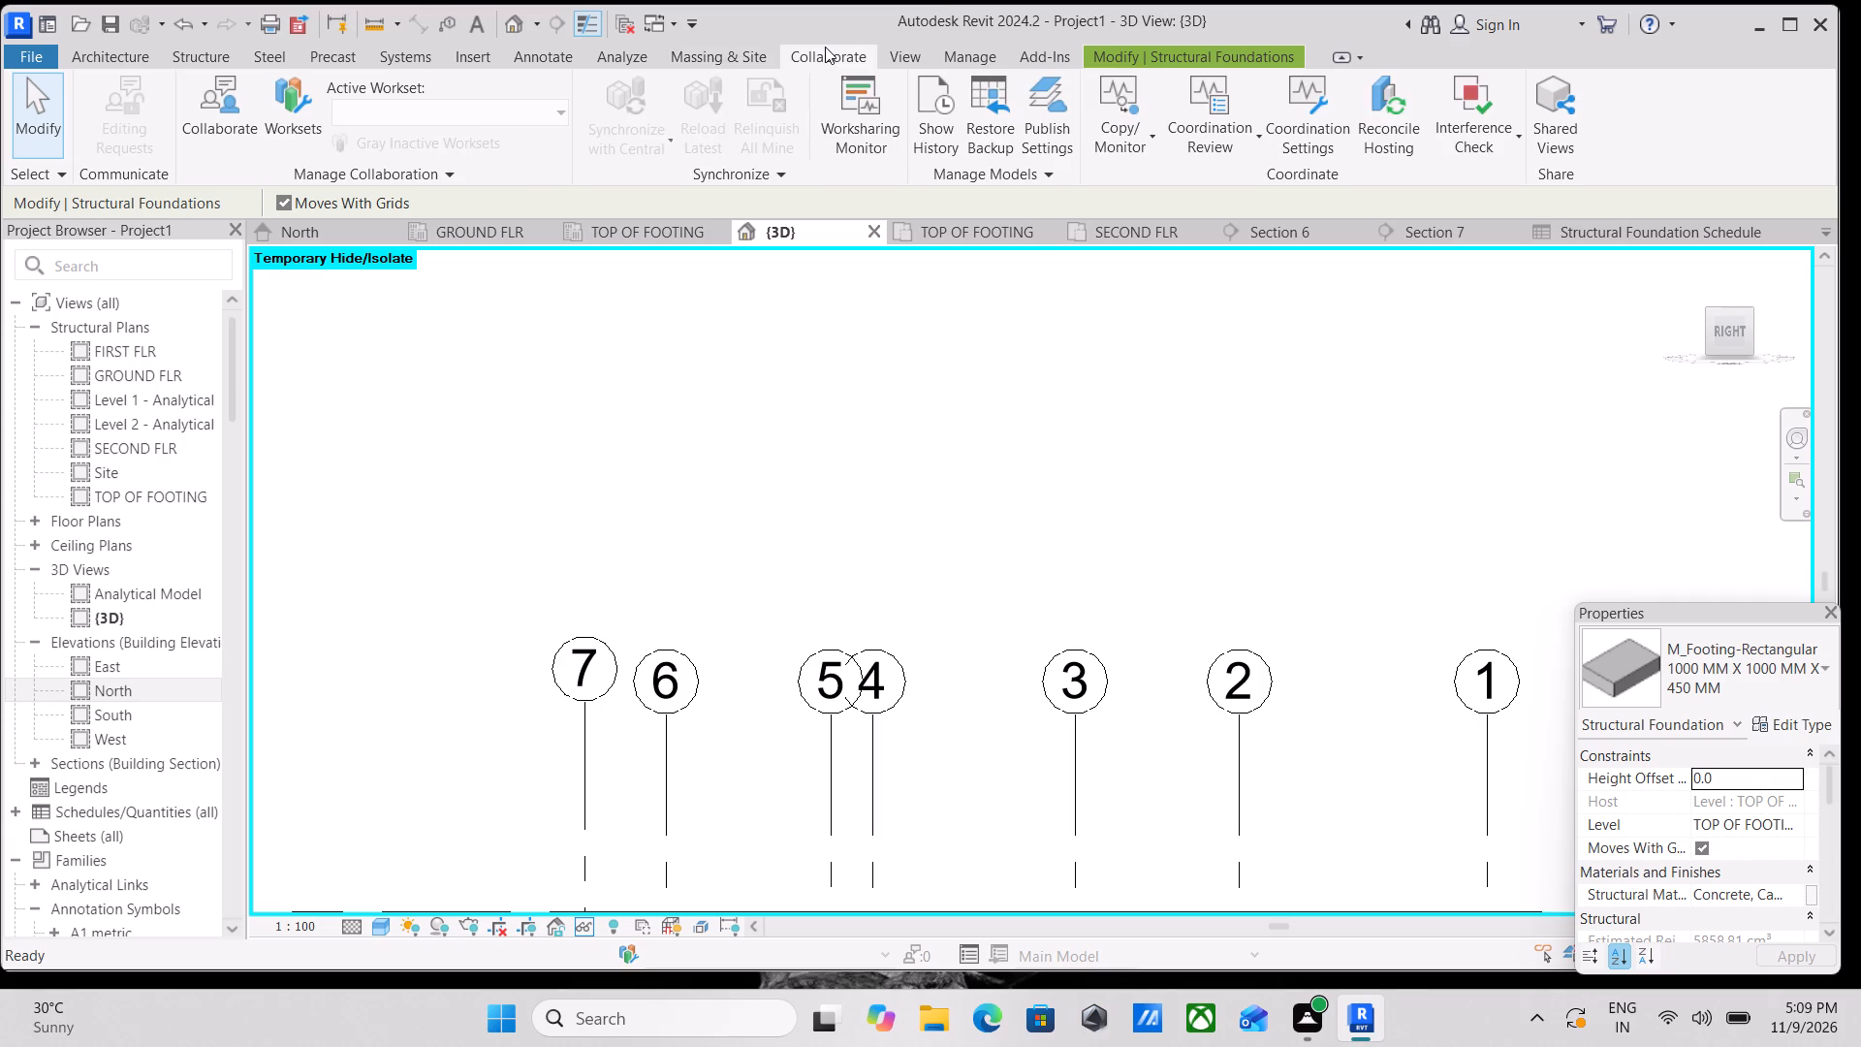
click(919, 50)
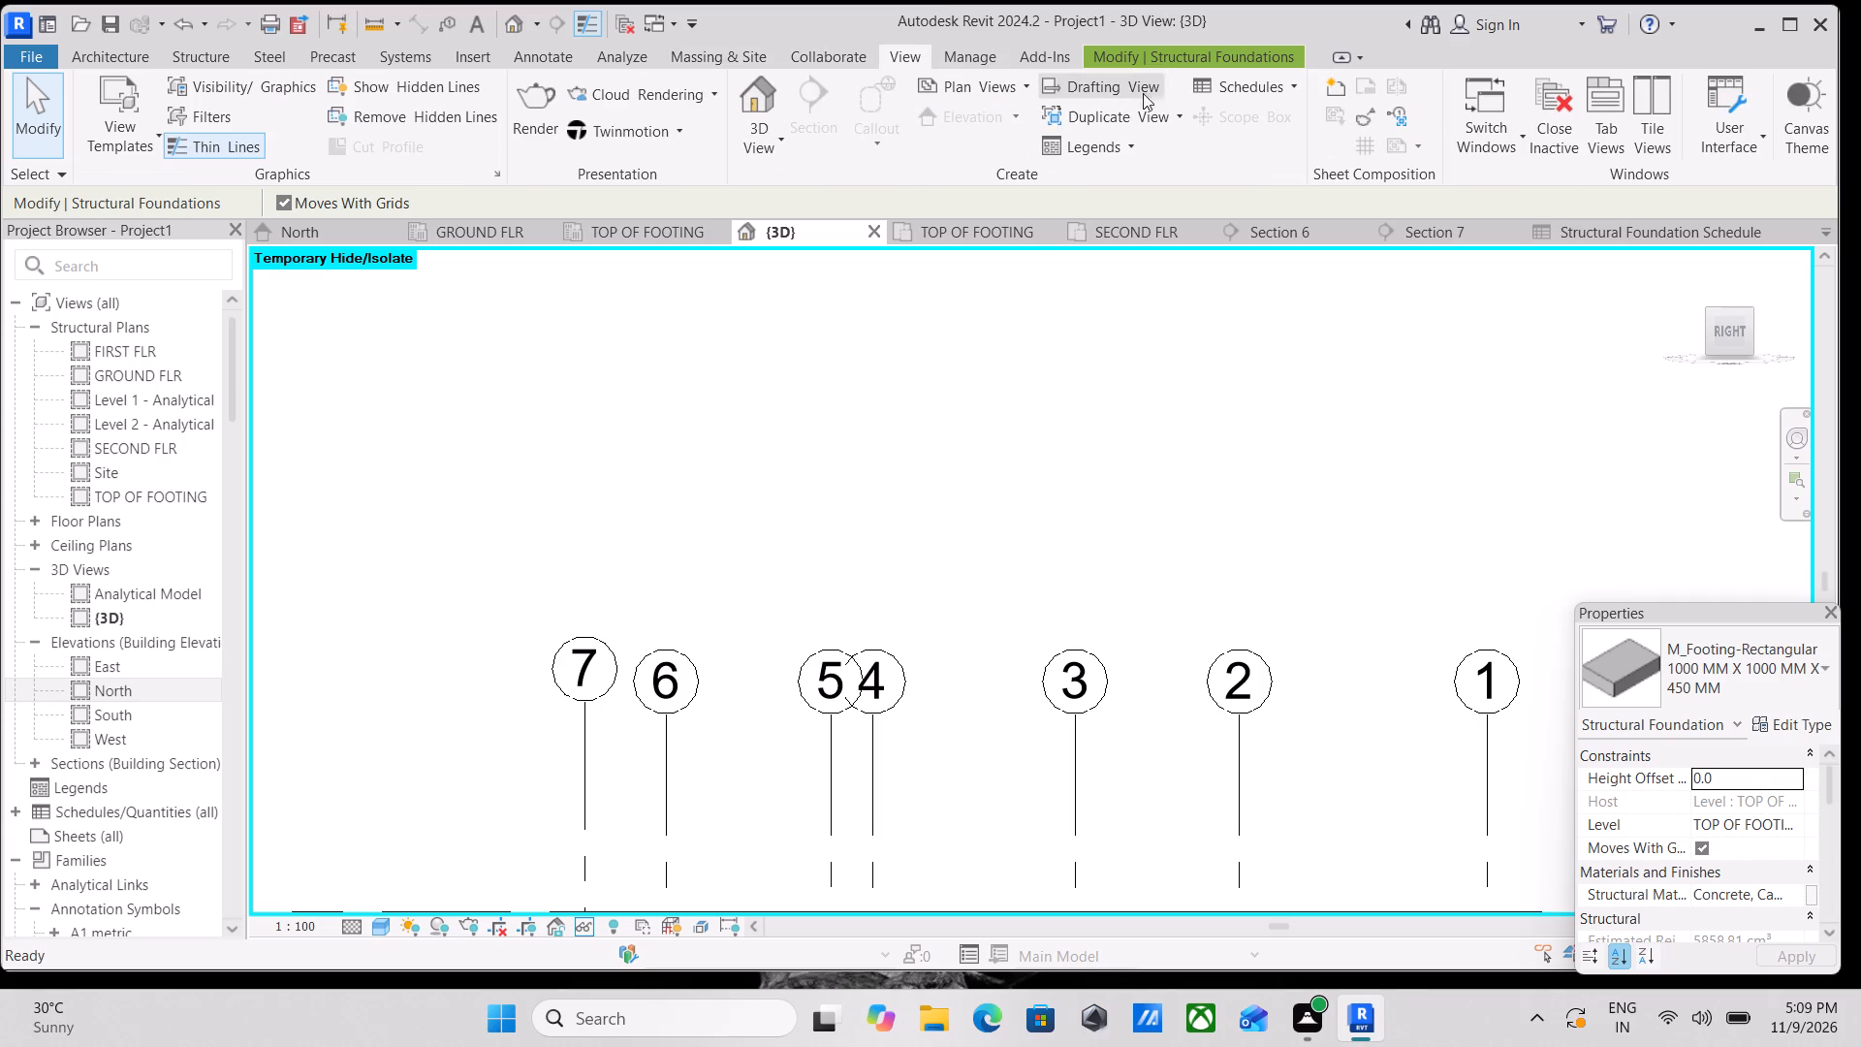
click(1272, 87)
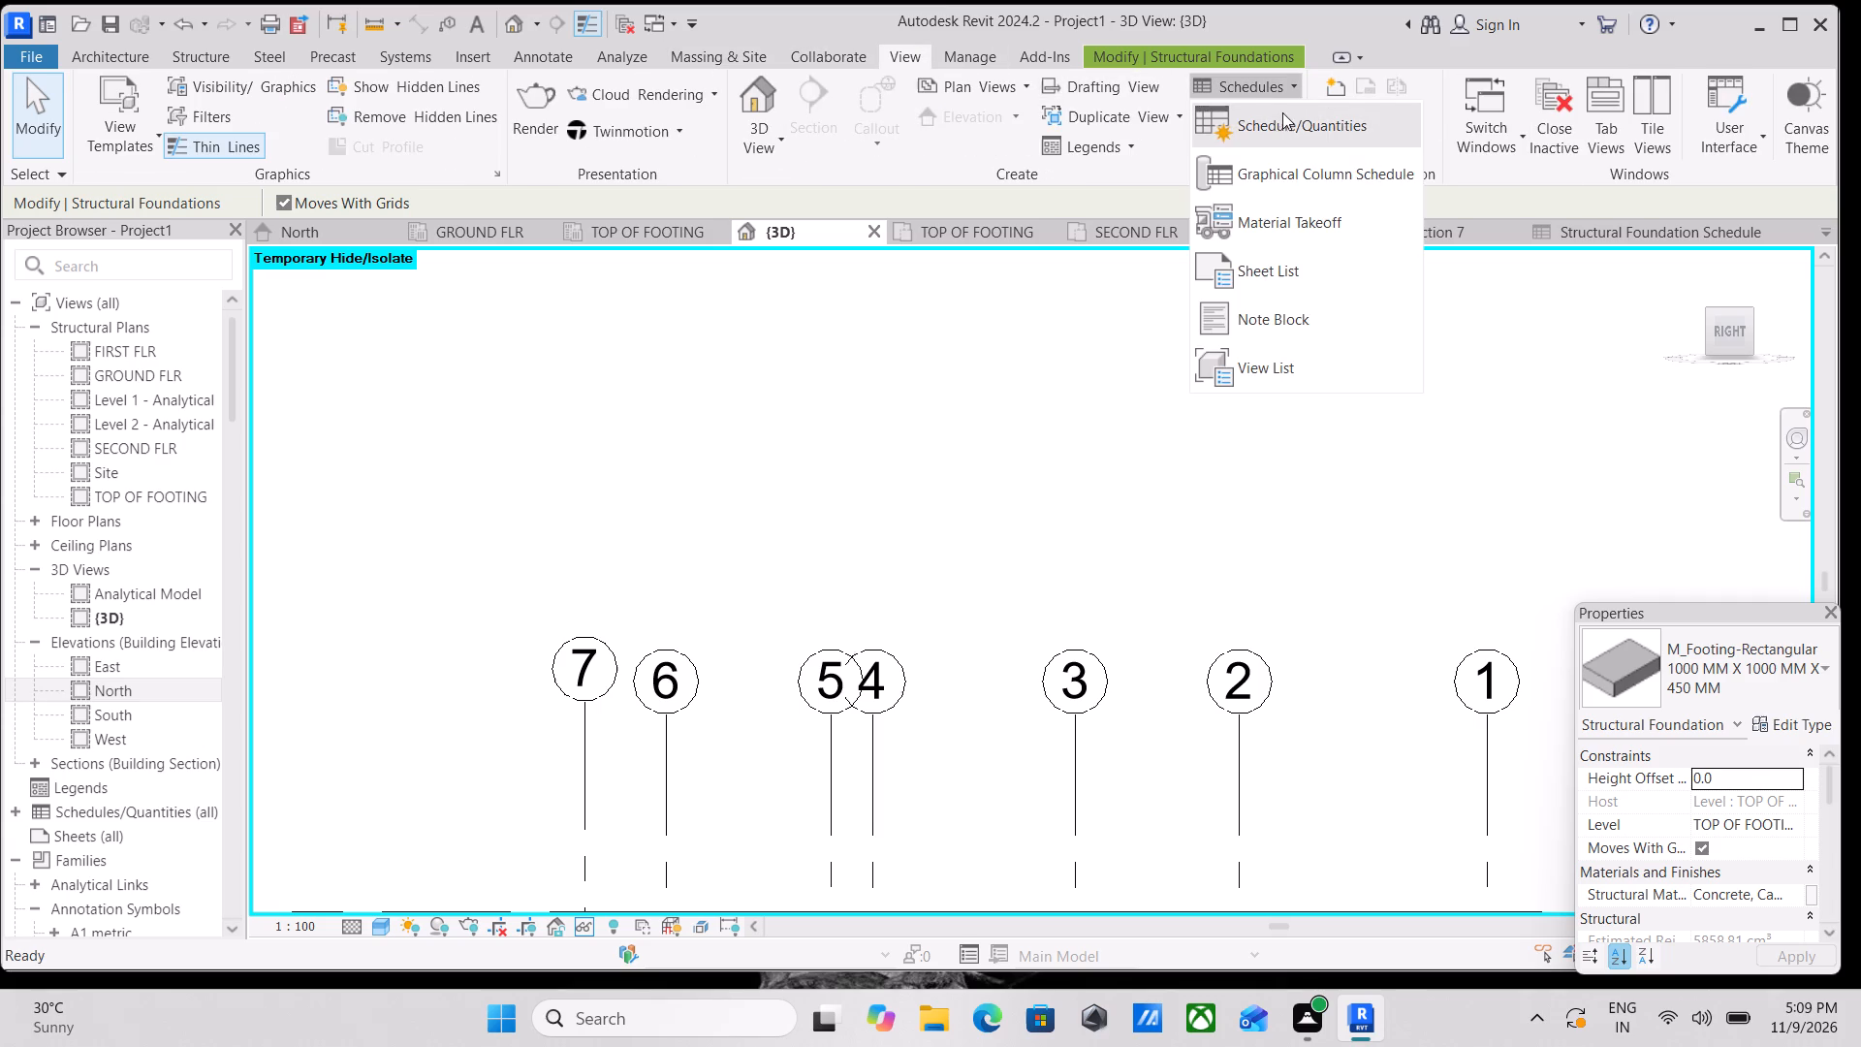
click(1284, 114)
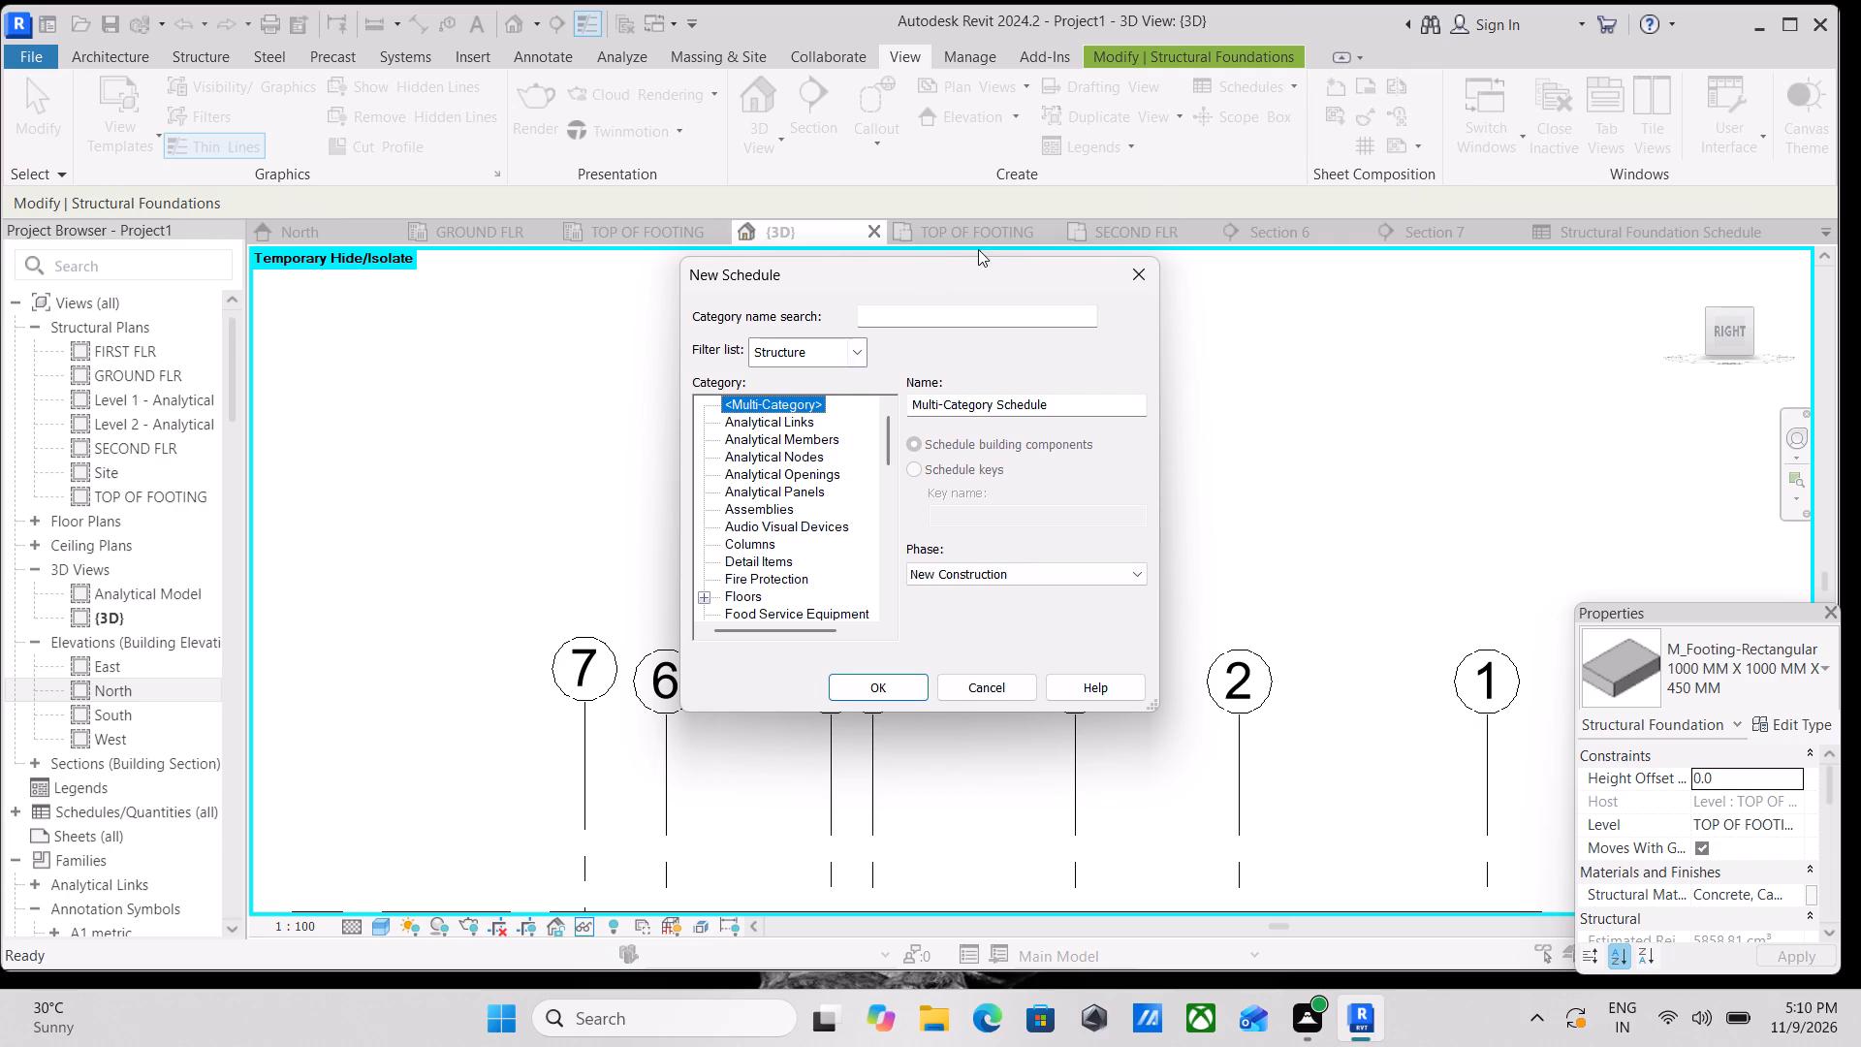
click(951, 321)
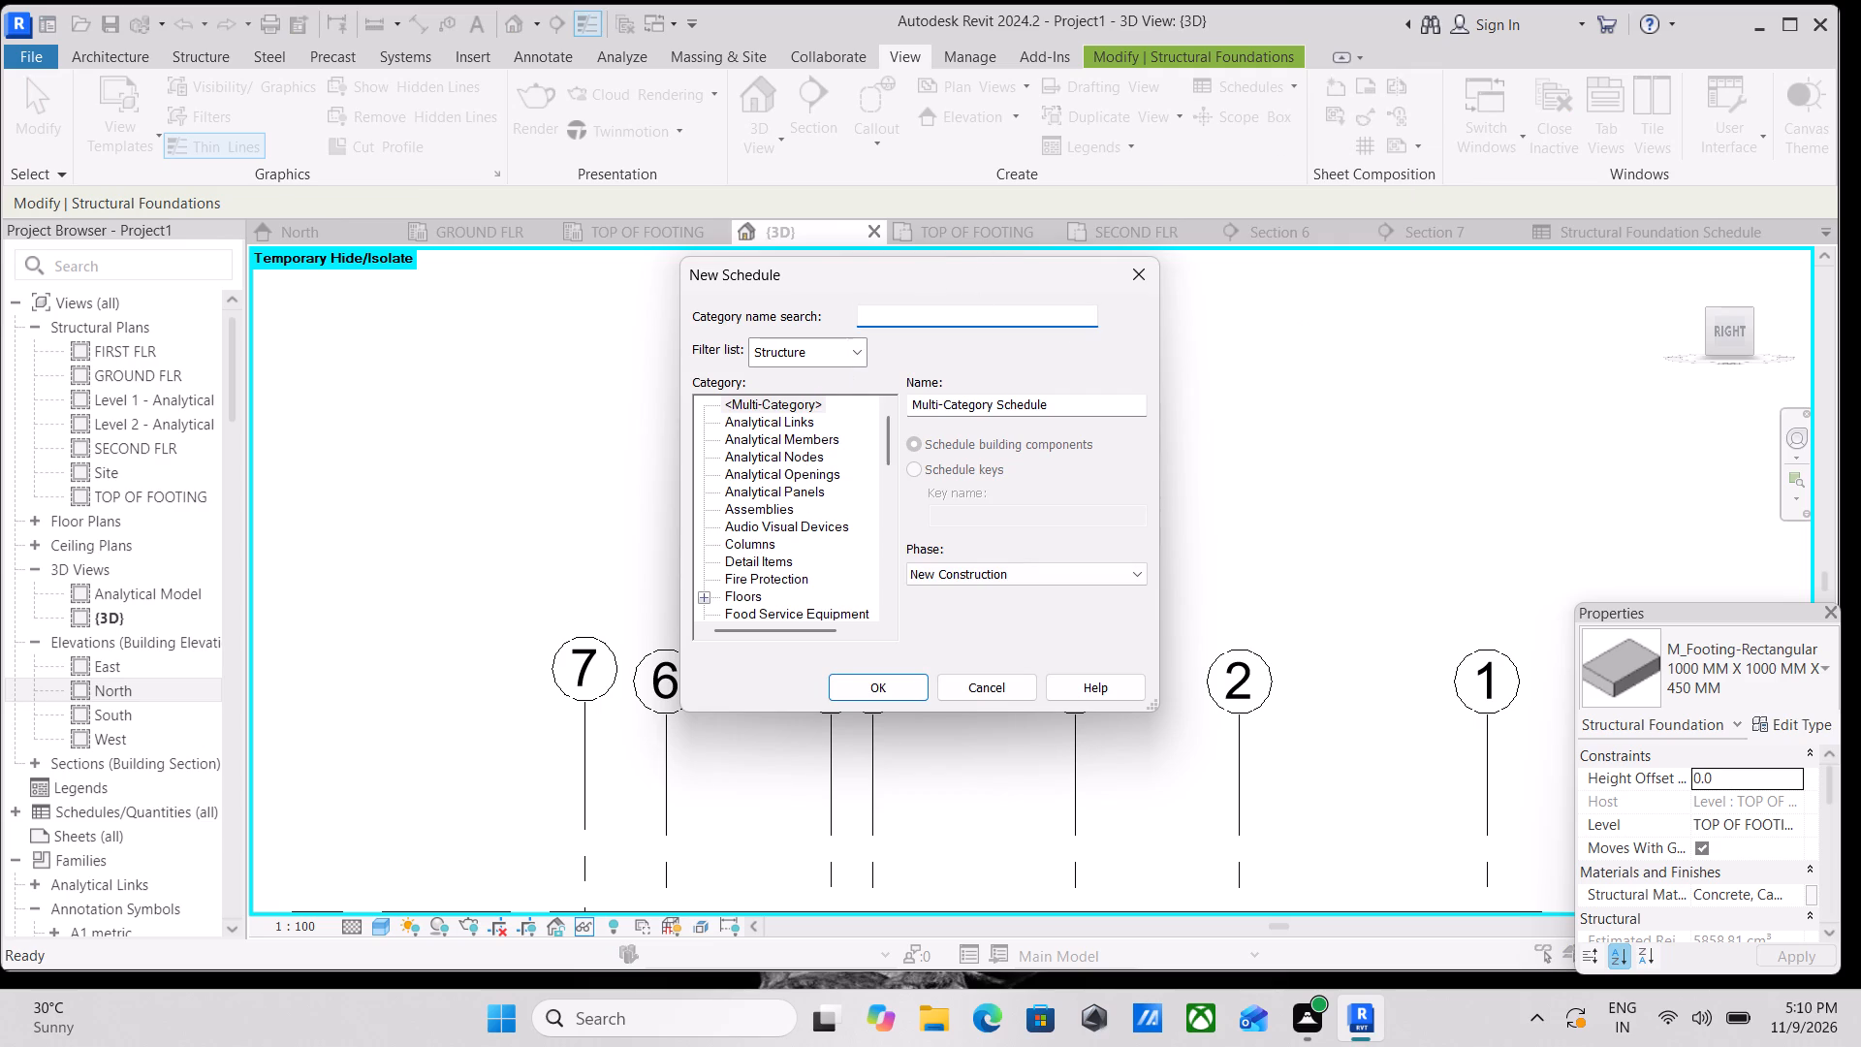
text(COLUMNS)
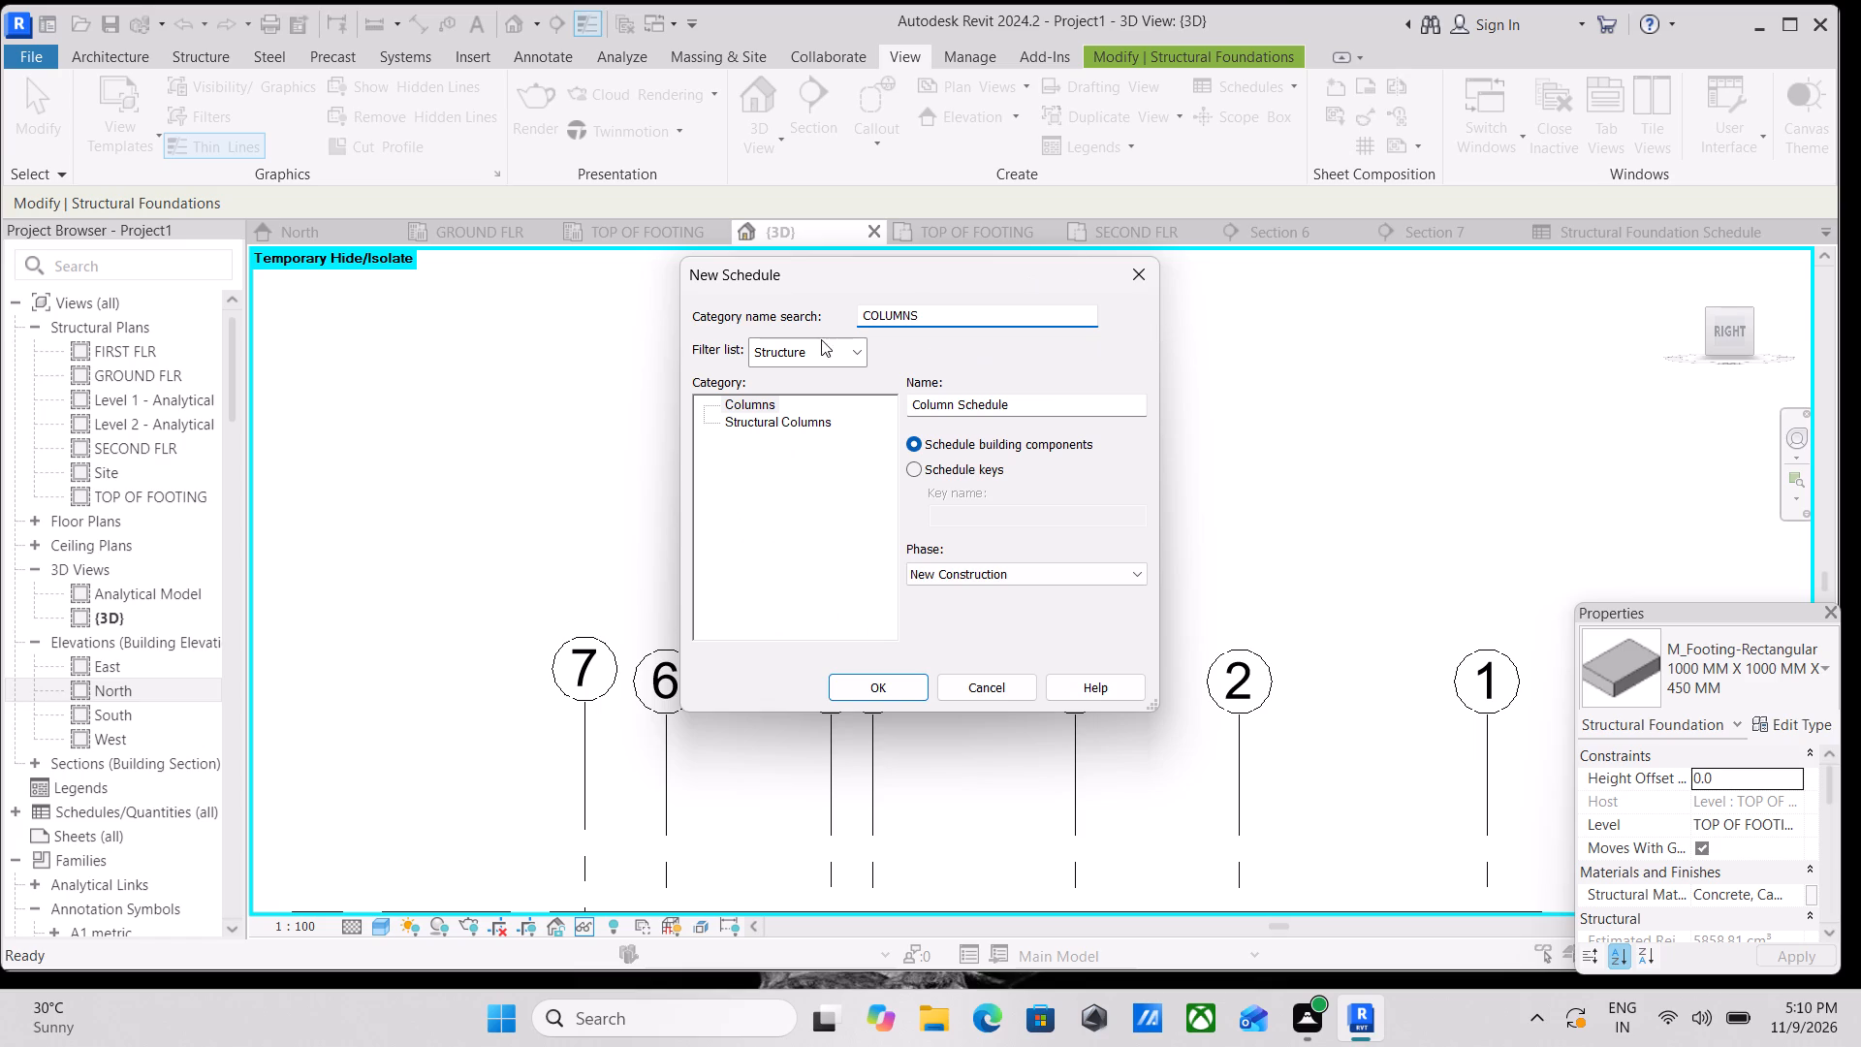
click(778, 424)
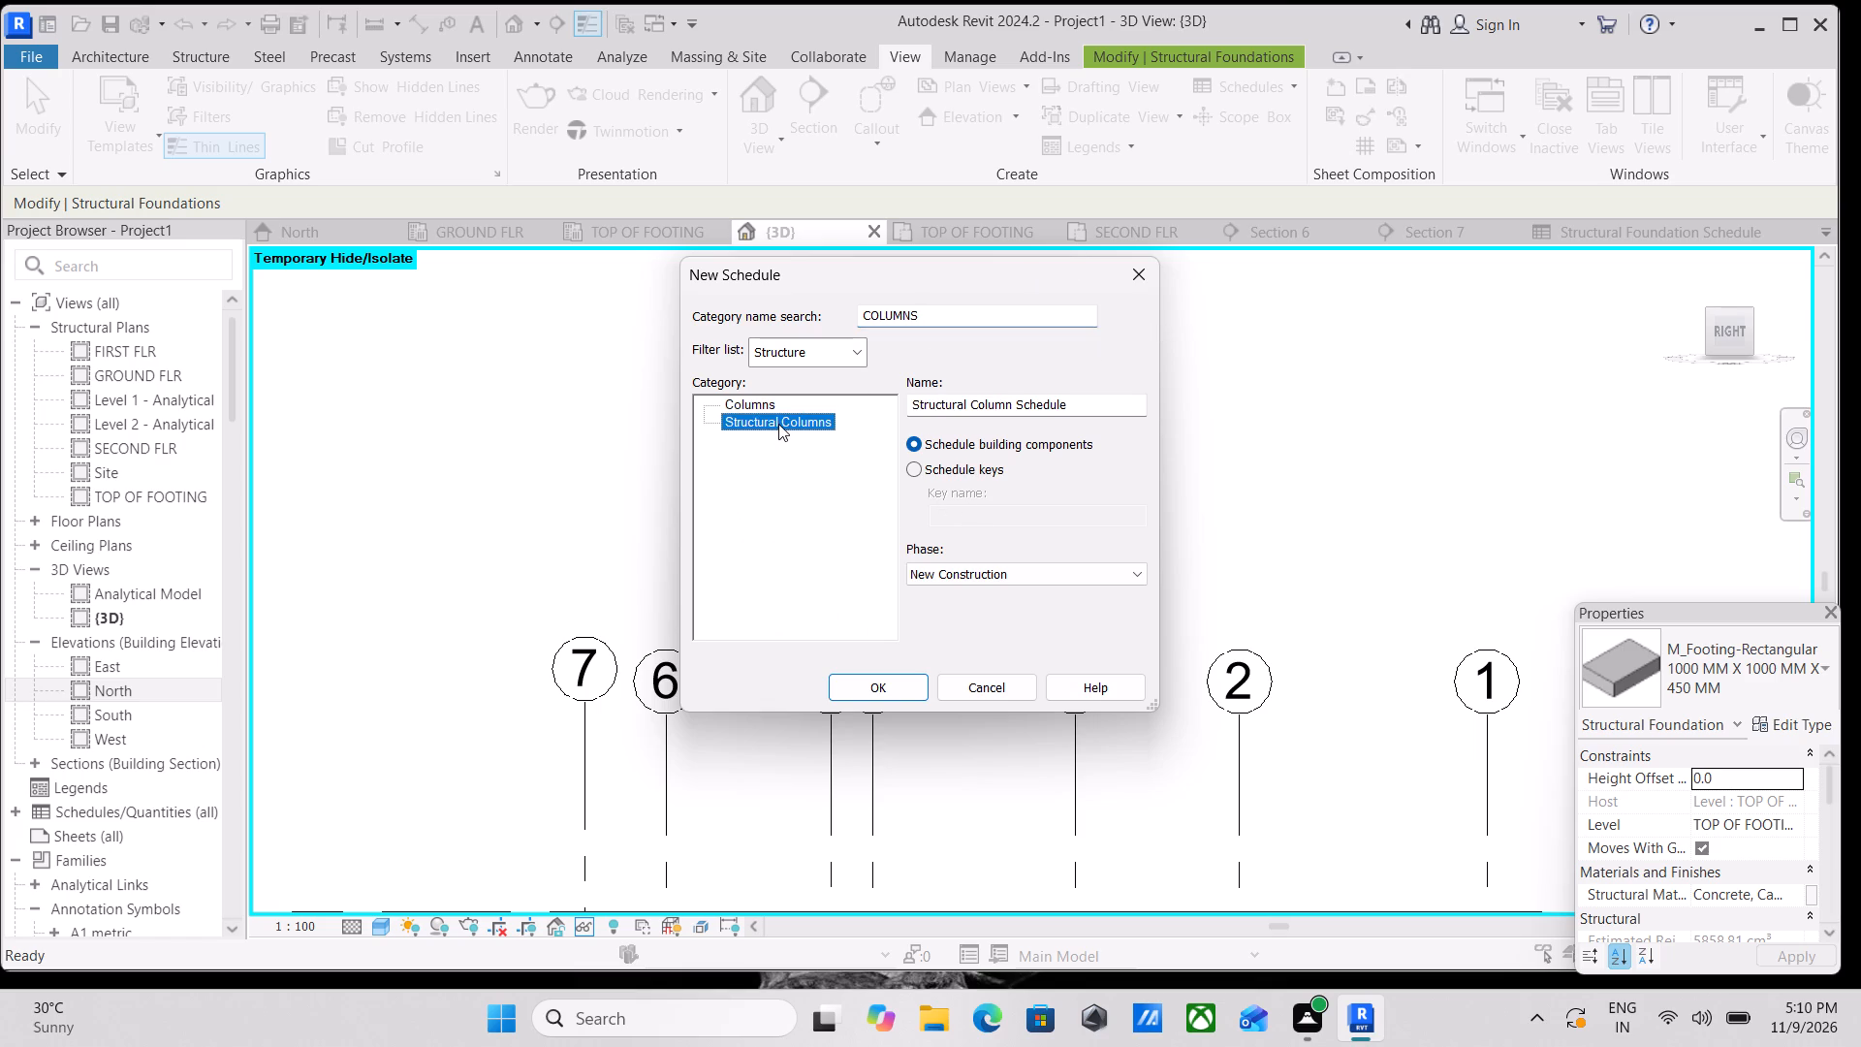
click(726, 410)
click(757, 428)
click(874, 685)
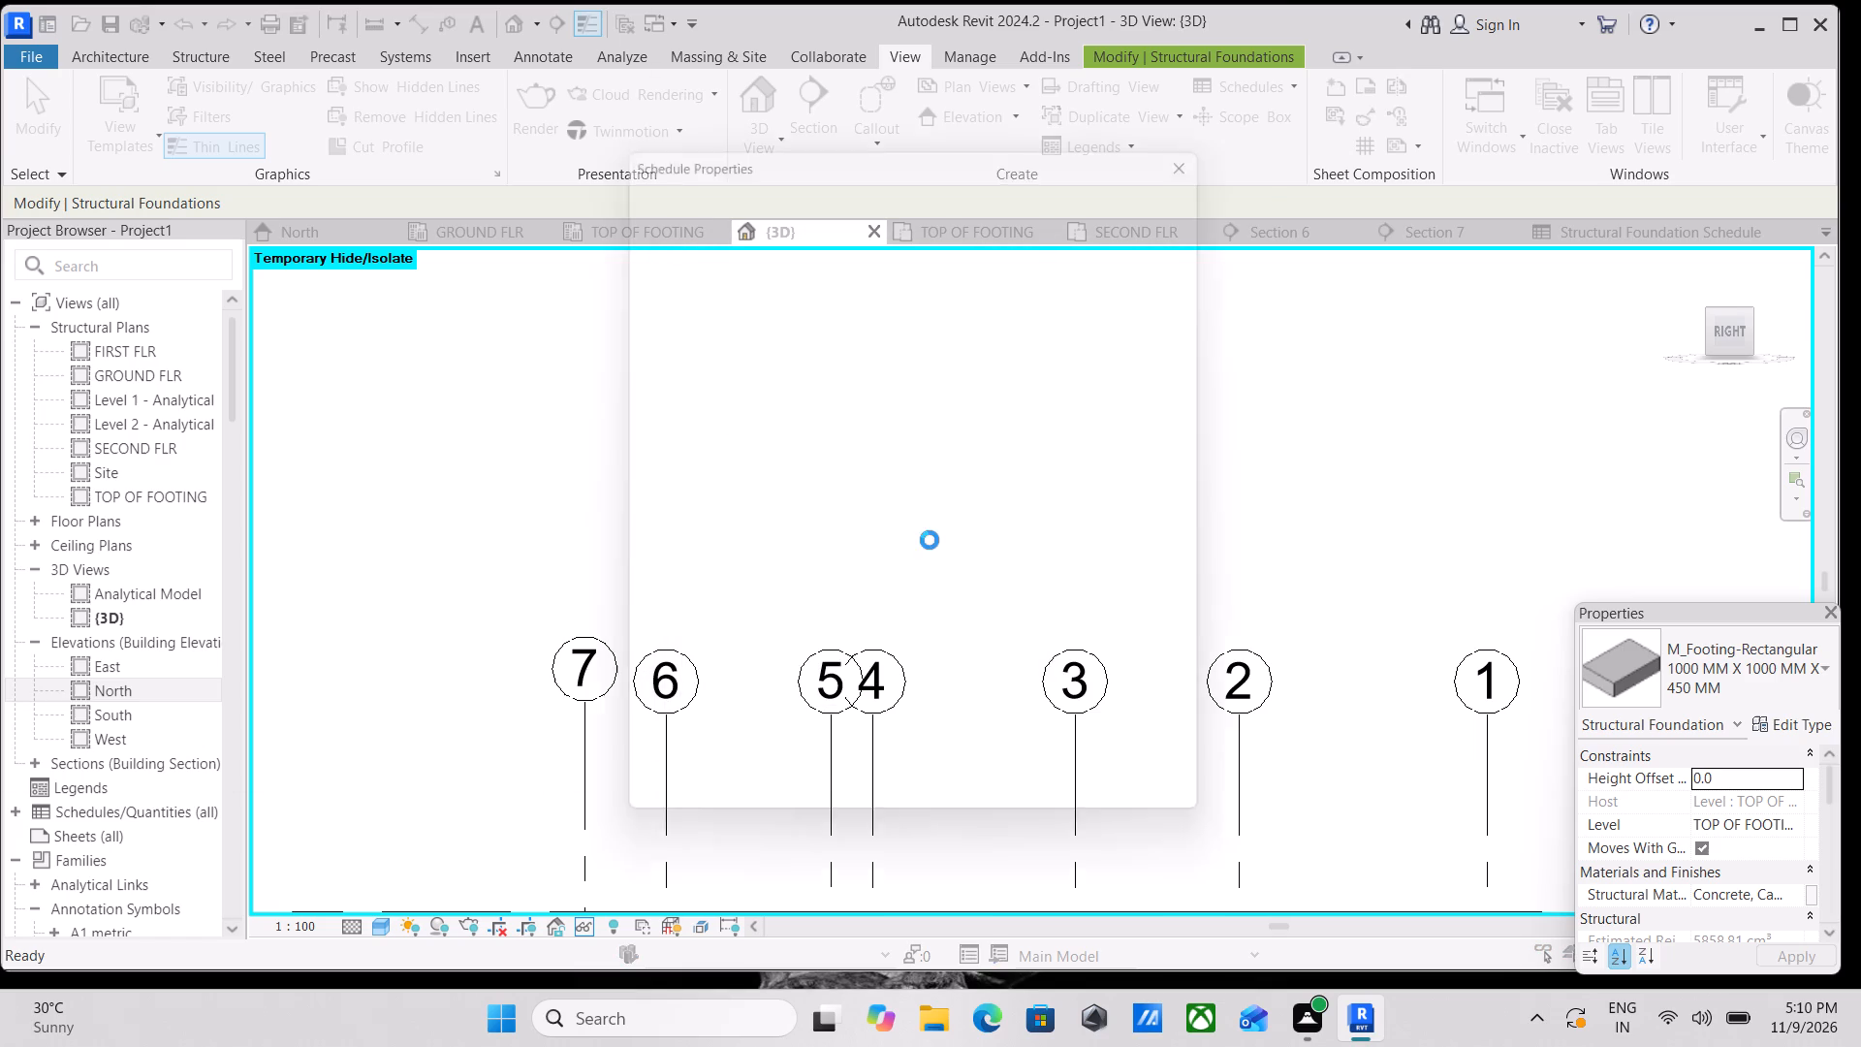
Add the Cost, Count and Volume fields, in that order, to the structural column schedule.
scroll(598, 595, down, 2)
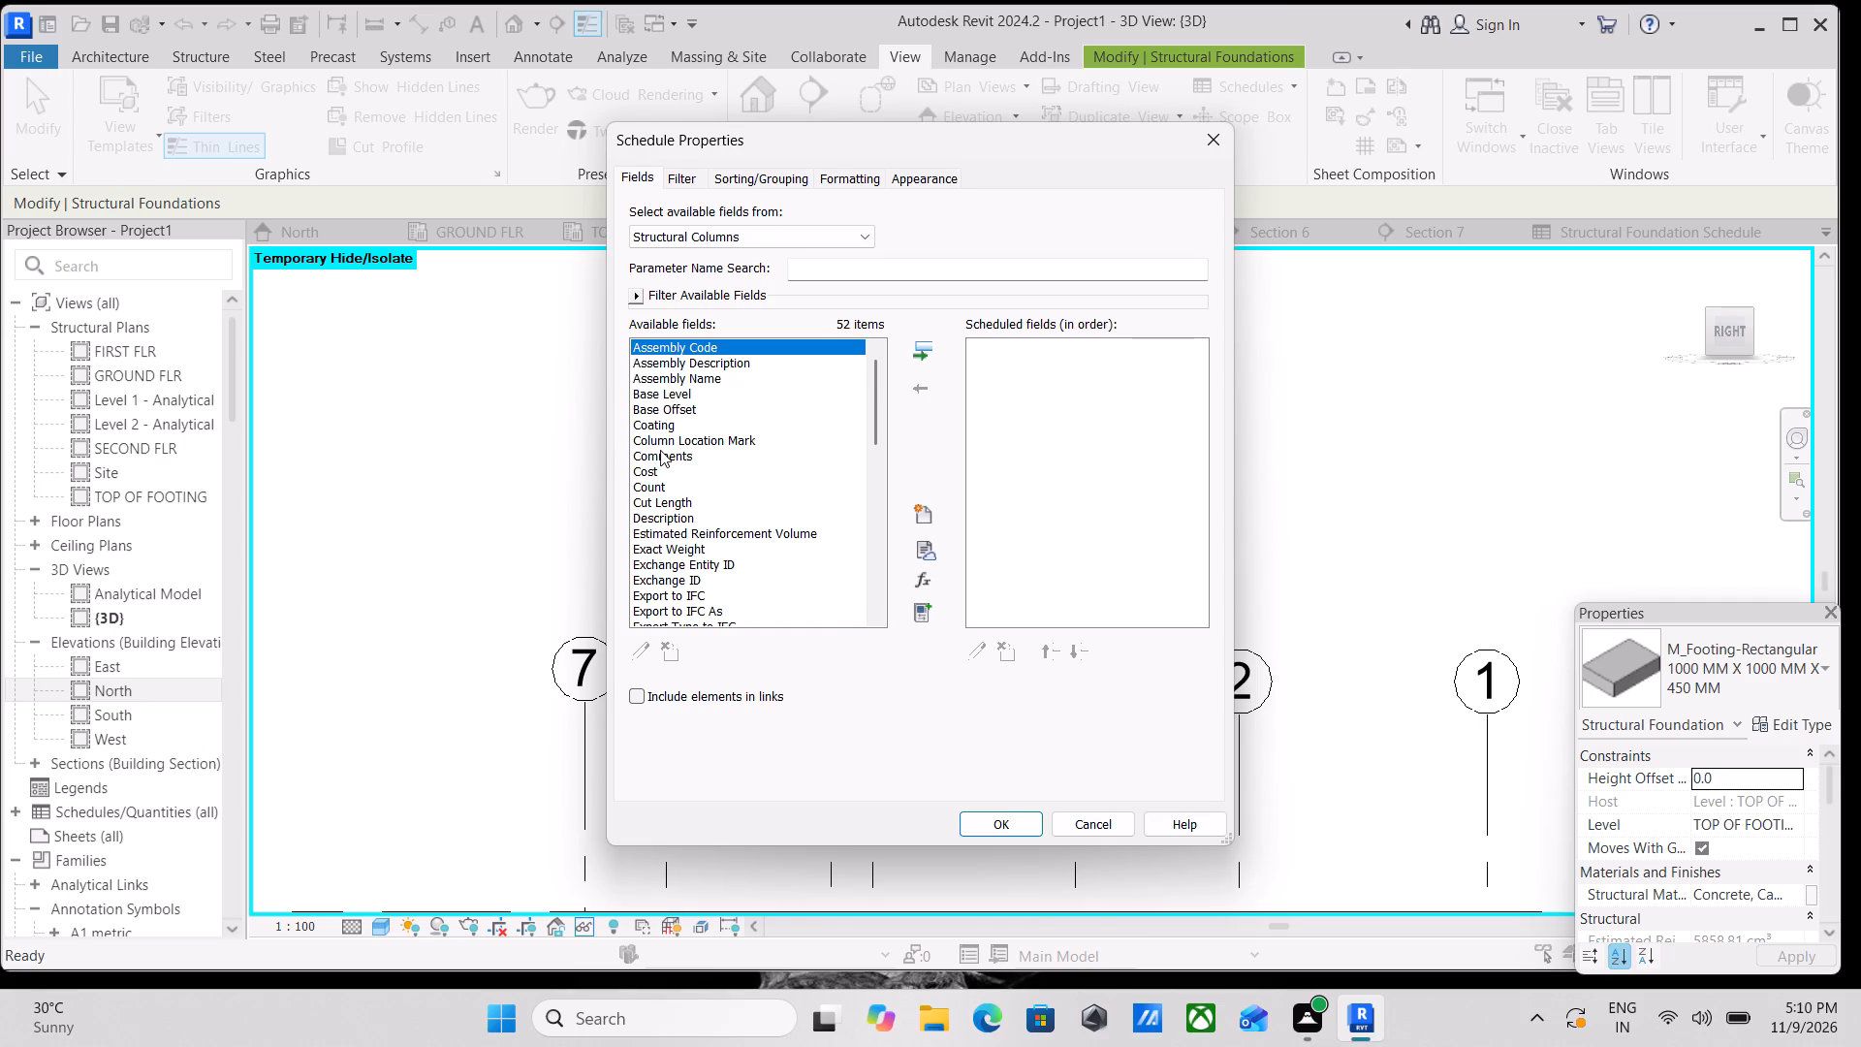
click(647, 470)
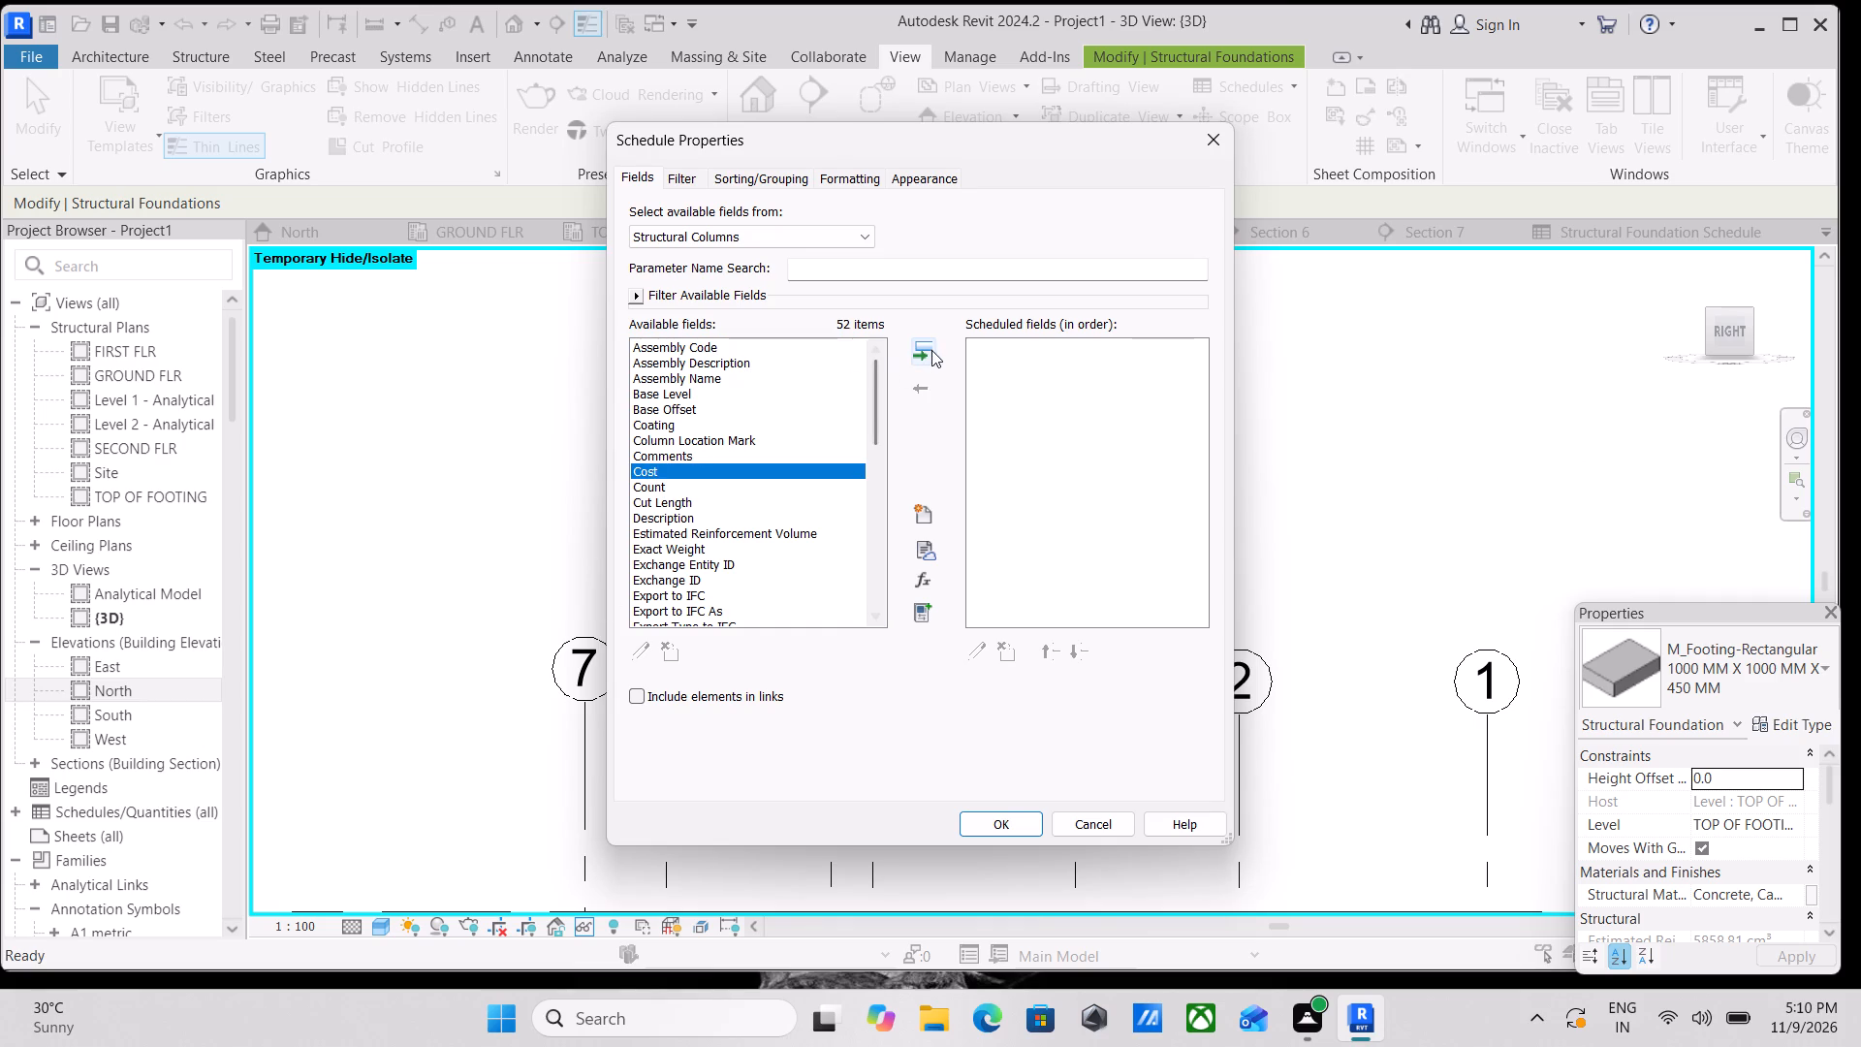
click(931, 350)
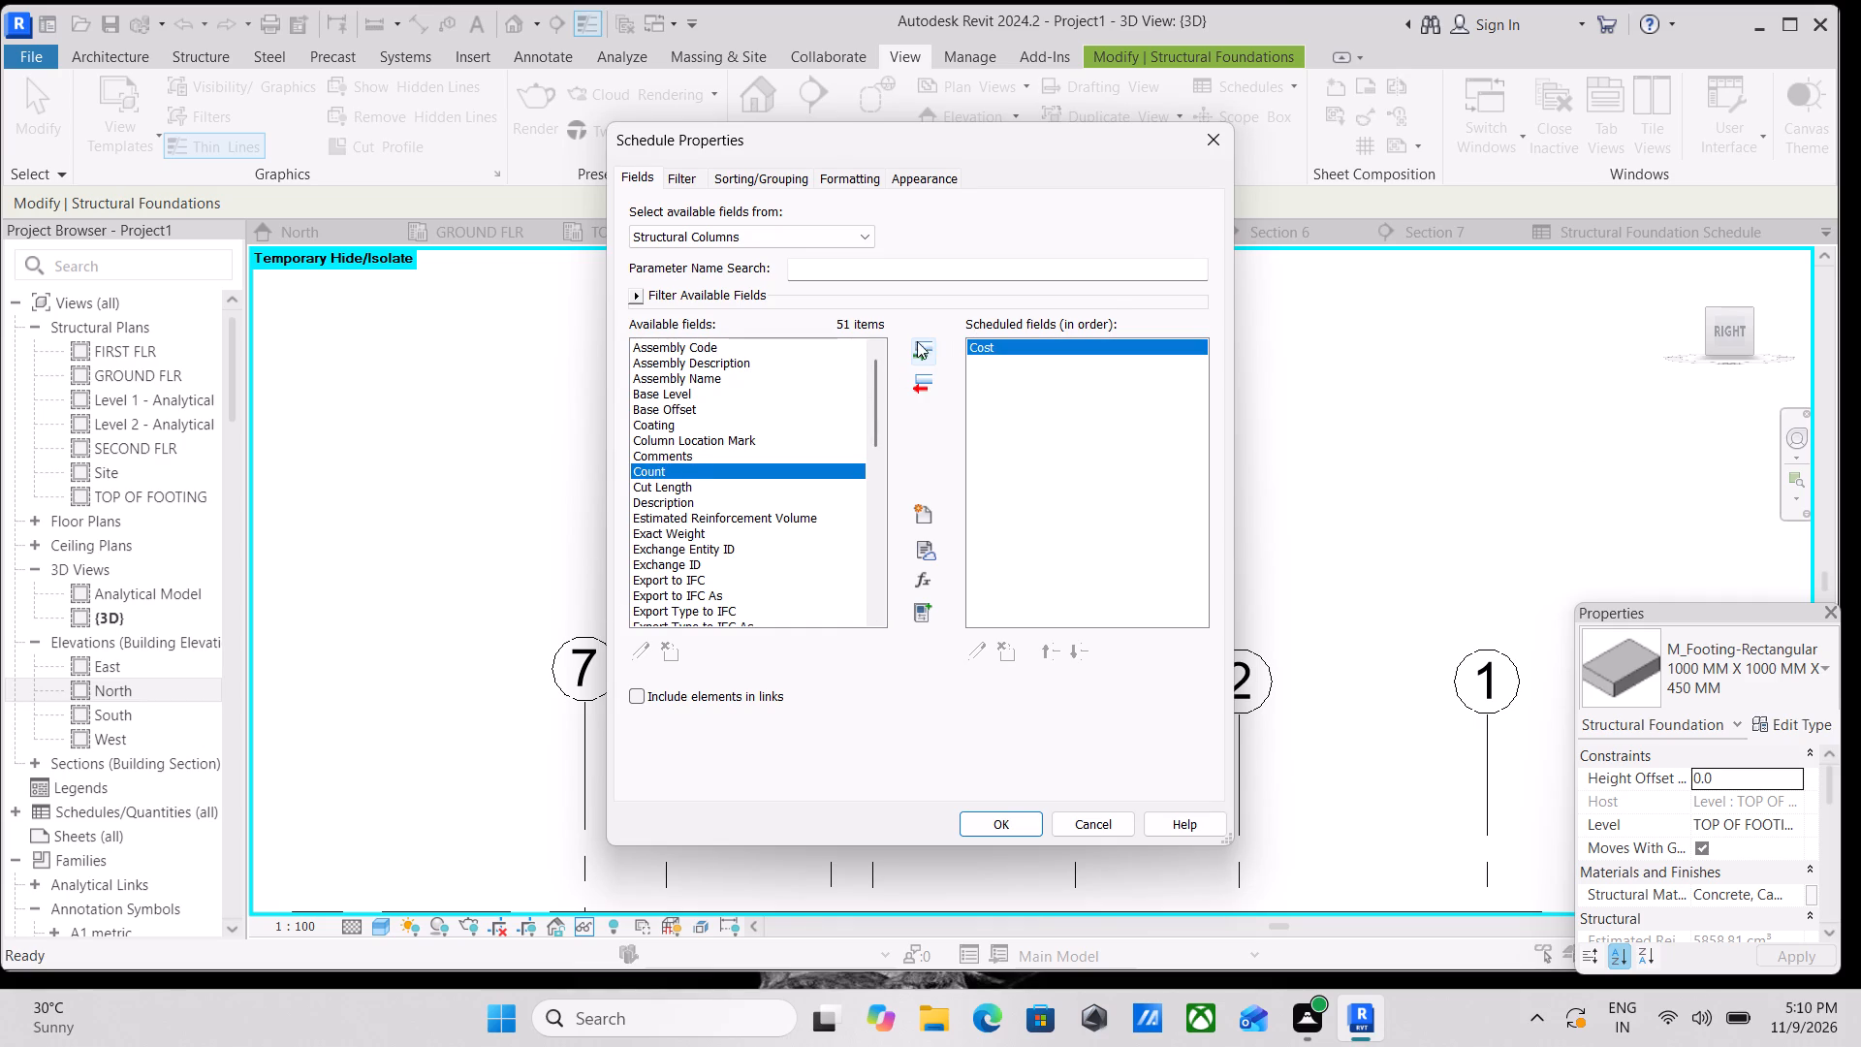
click(911, 344)
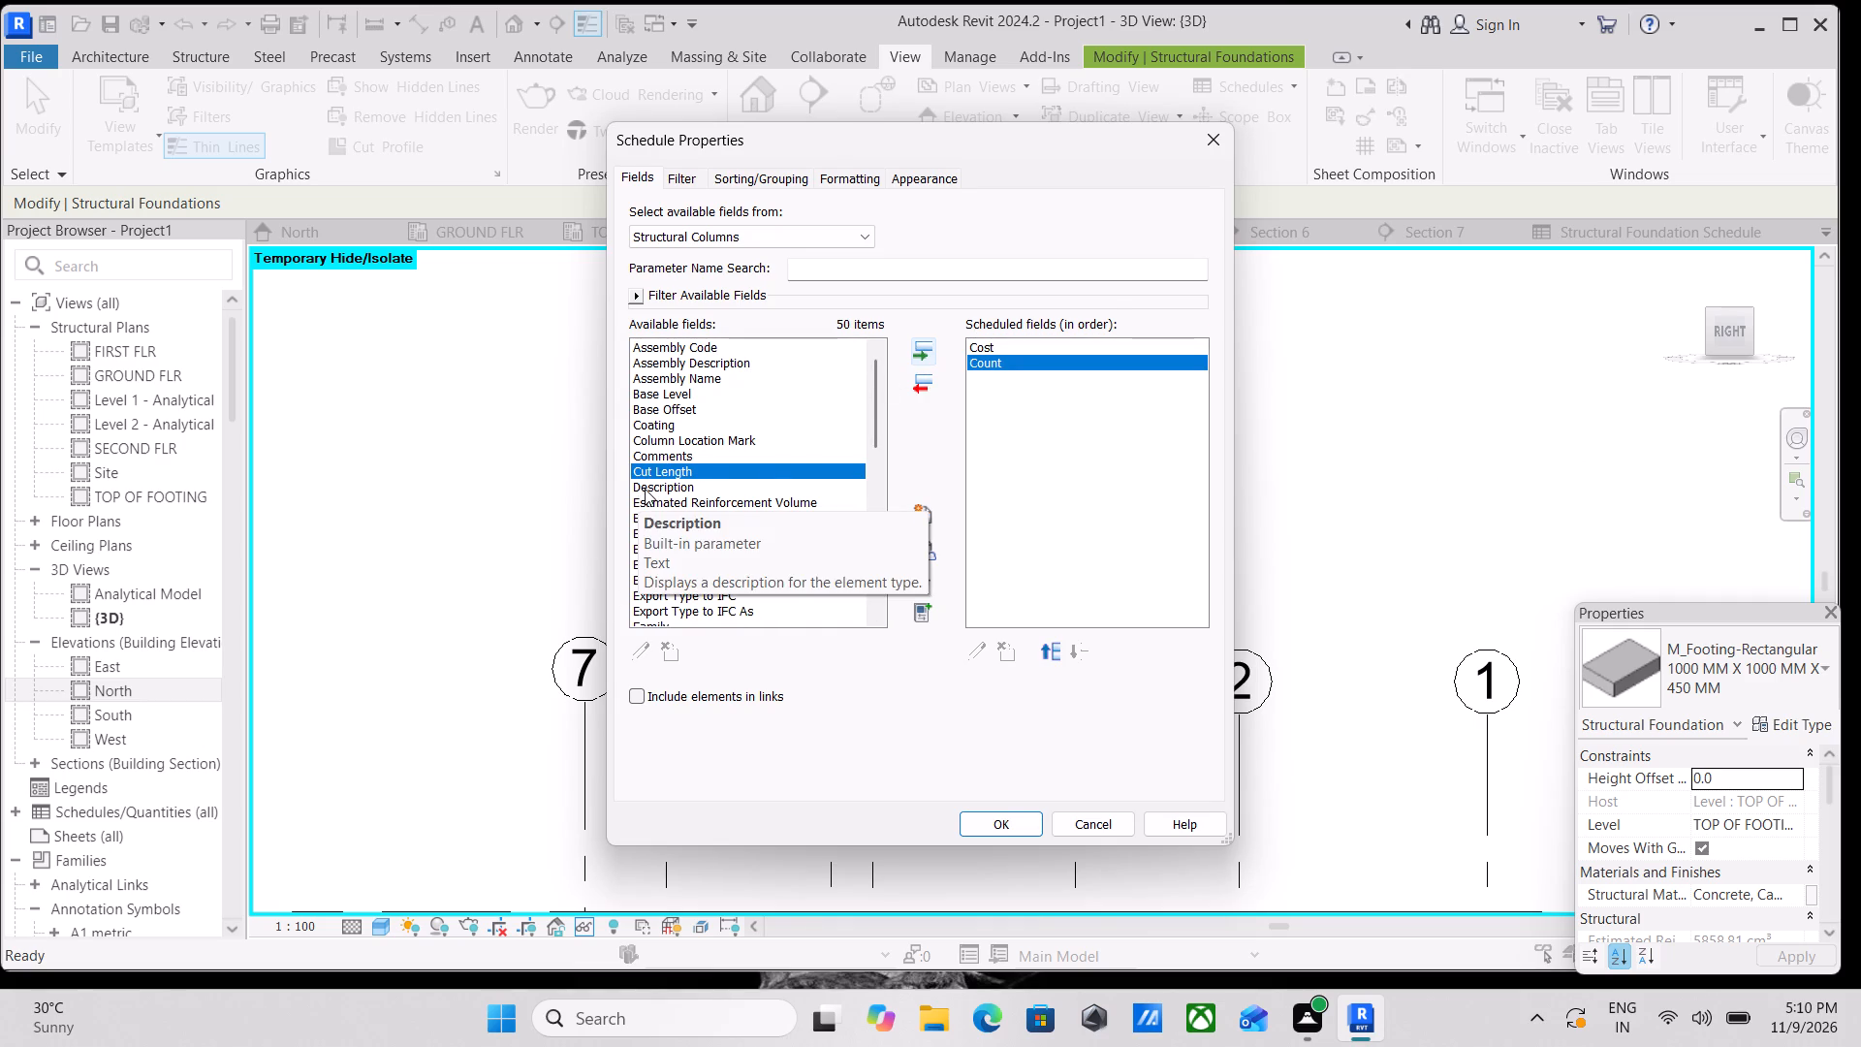
scroll(646, 496, down, 5)
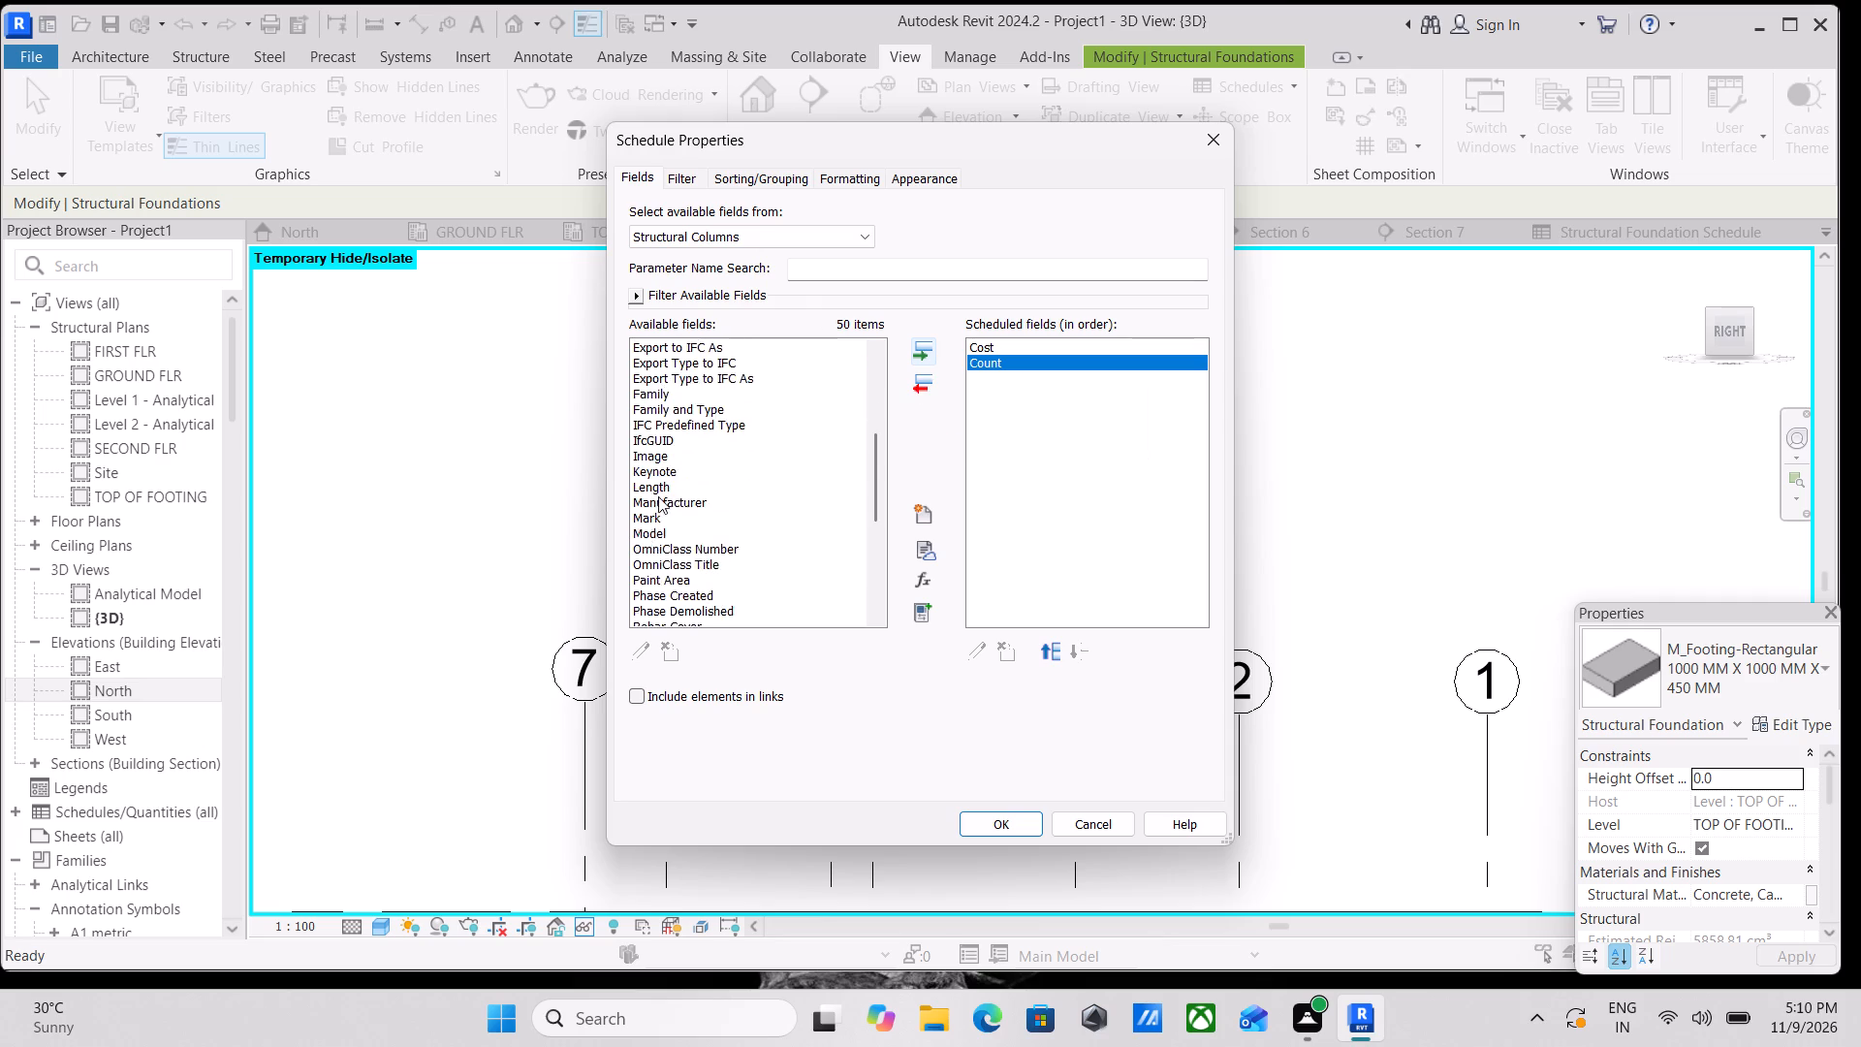
scroll(637, 587, down, 10)
scroll(672, 484, down, 4)
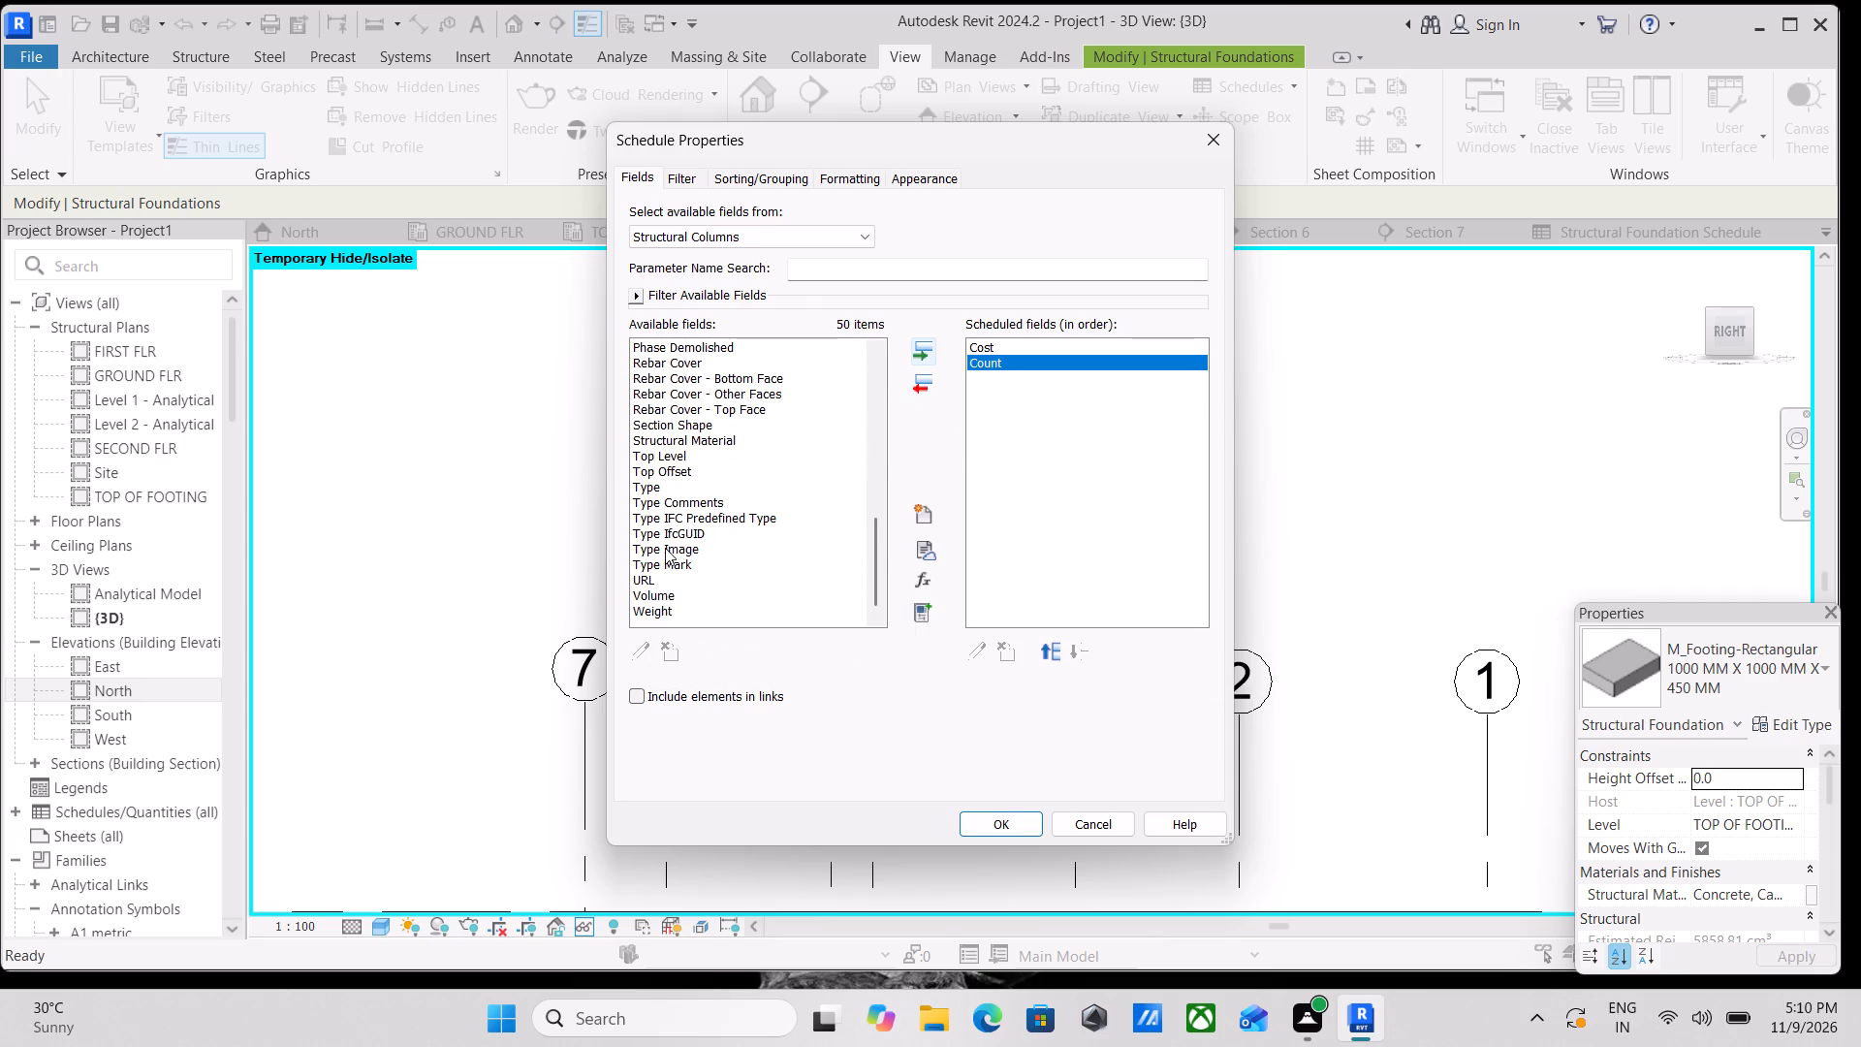
click(684, 609)
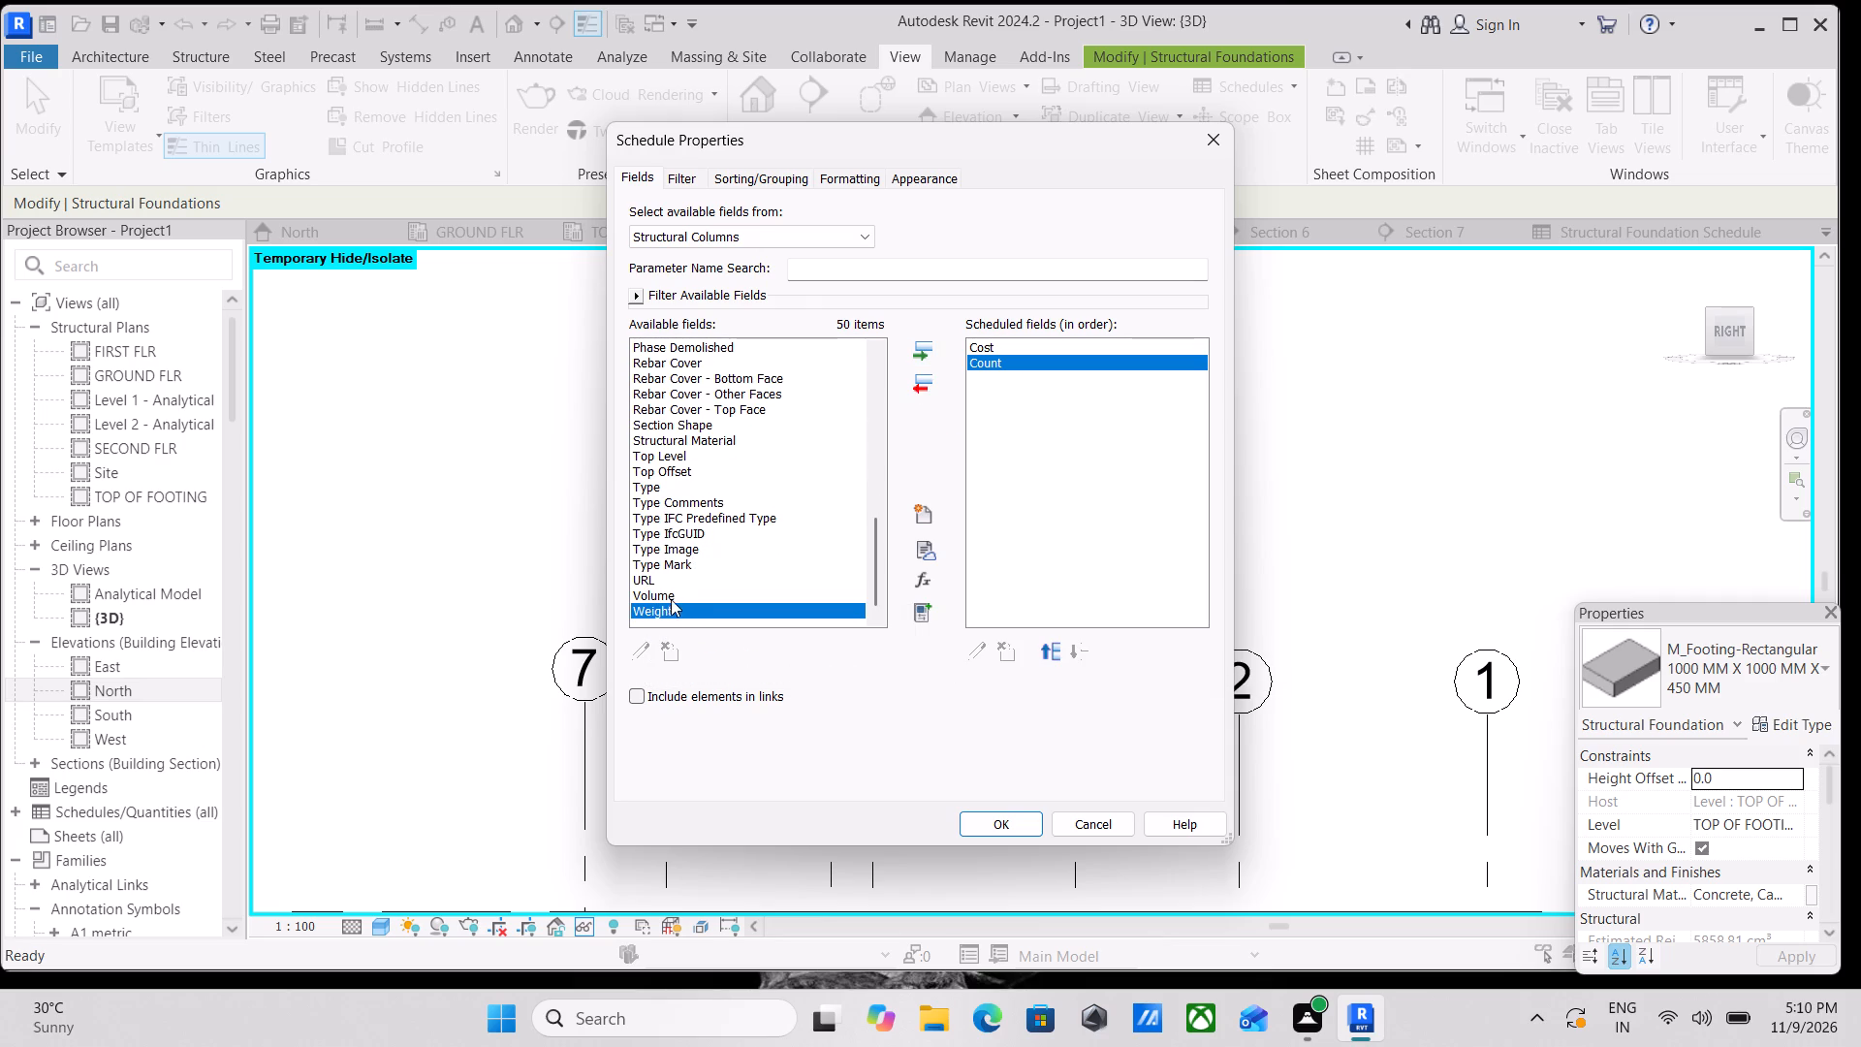
click(671, 593)
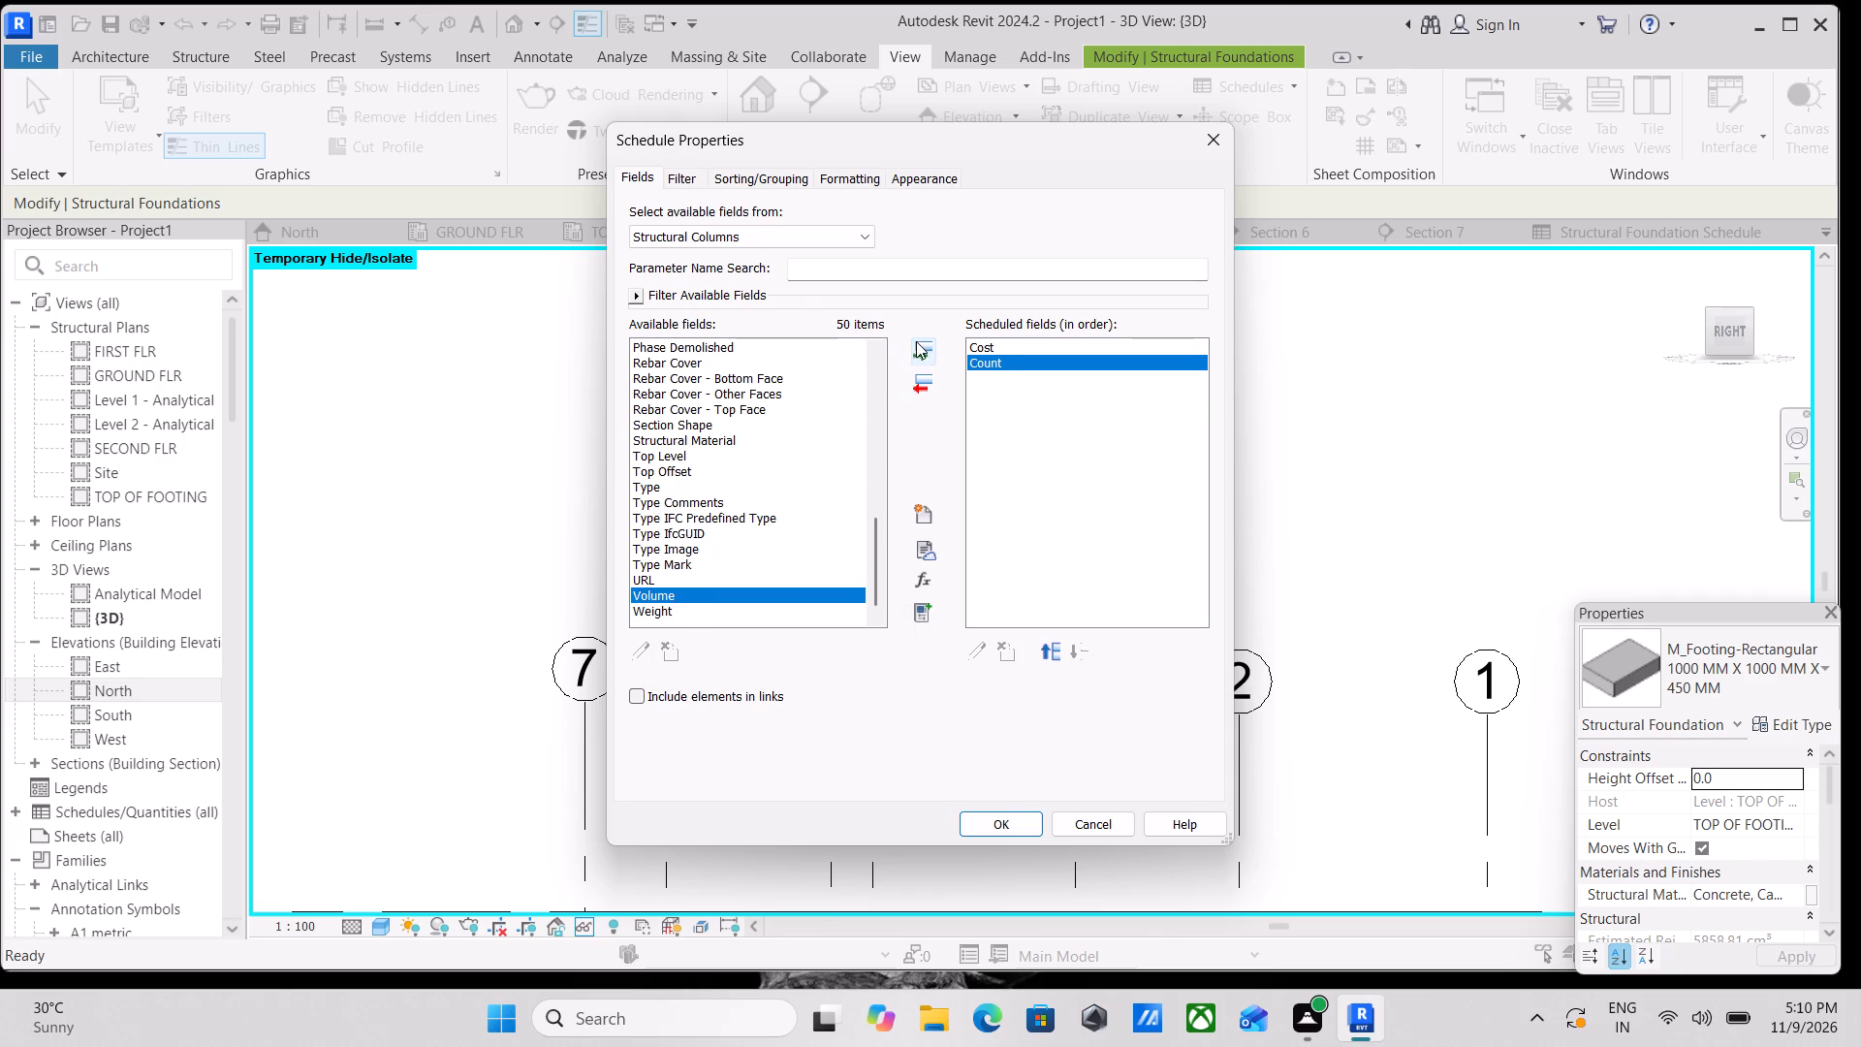
click(916, 341)
Add the Rebar Cover field after Volume in the scheduled fields of the structural column schedule.
scroll(644, 586, up, 2)
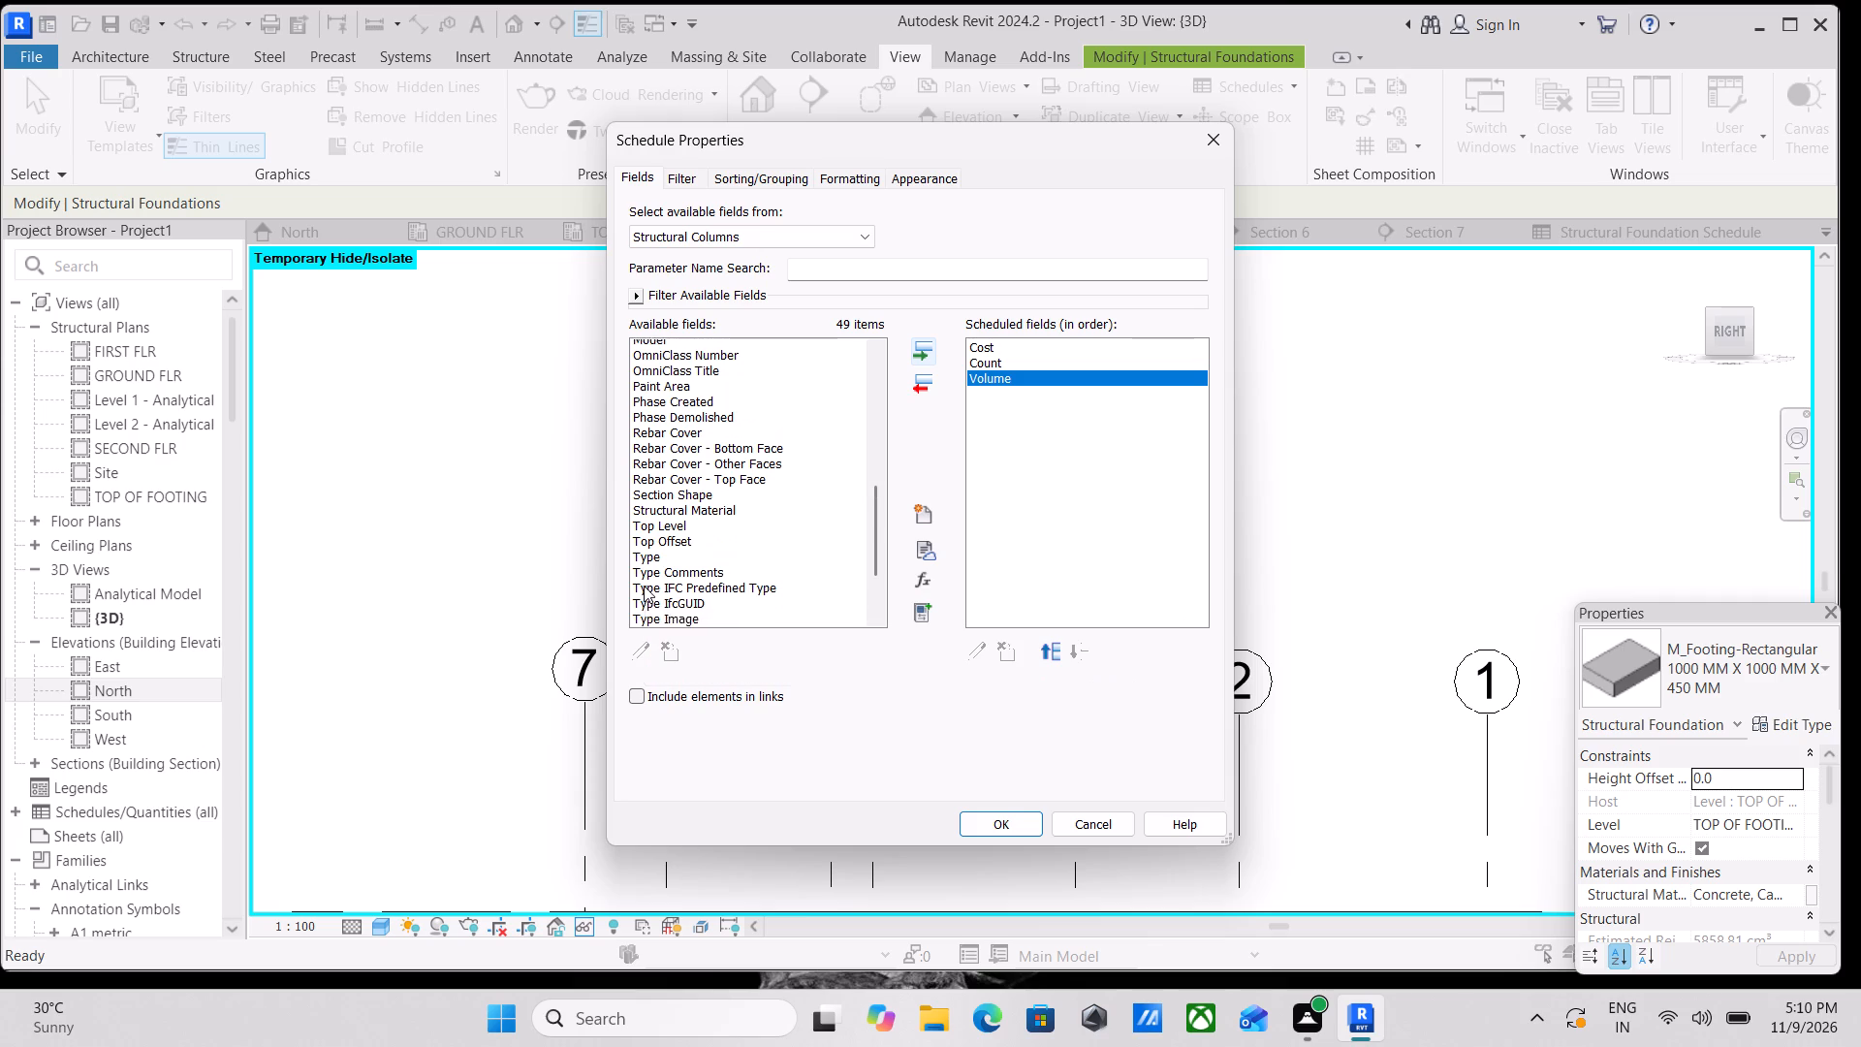
scroll(644, 586, up, 2)
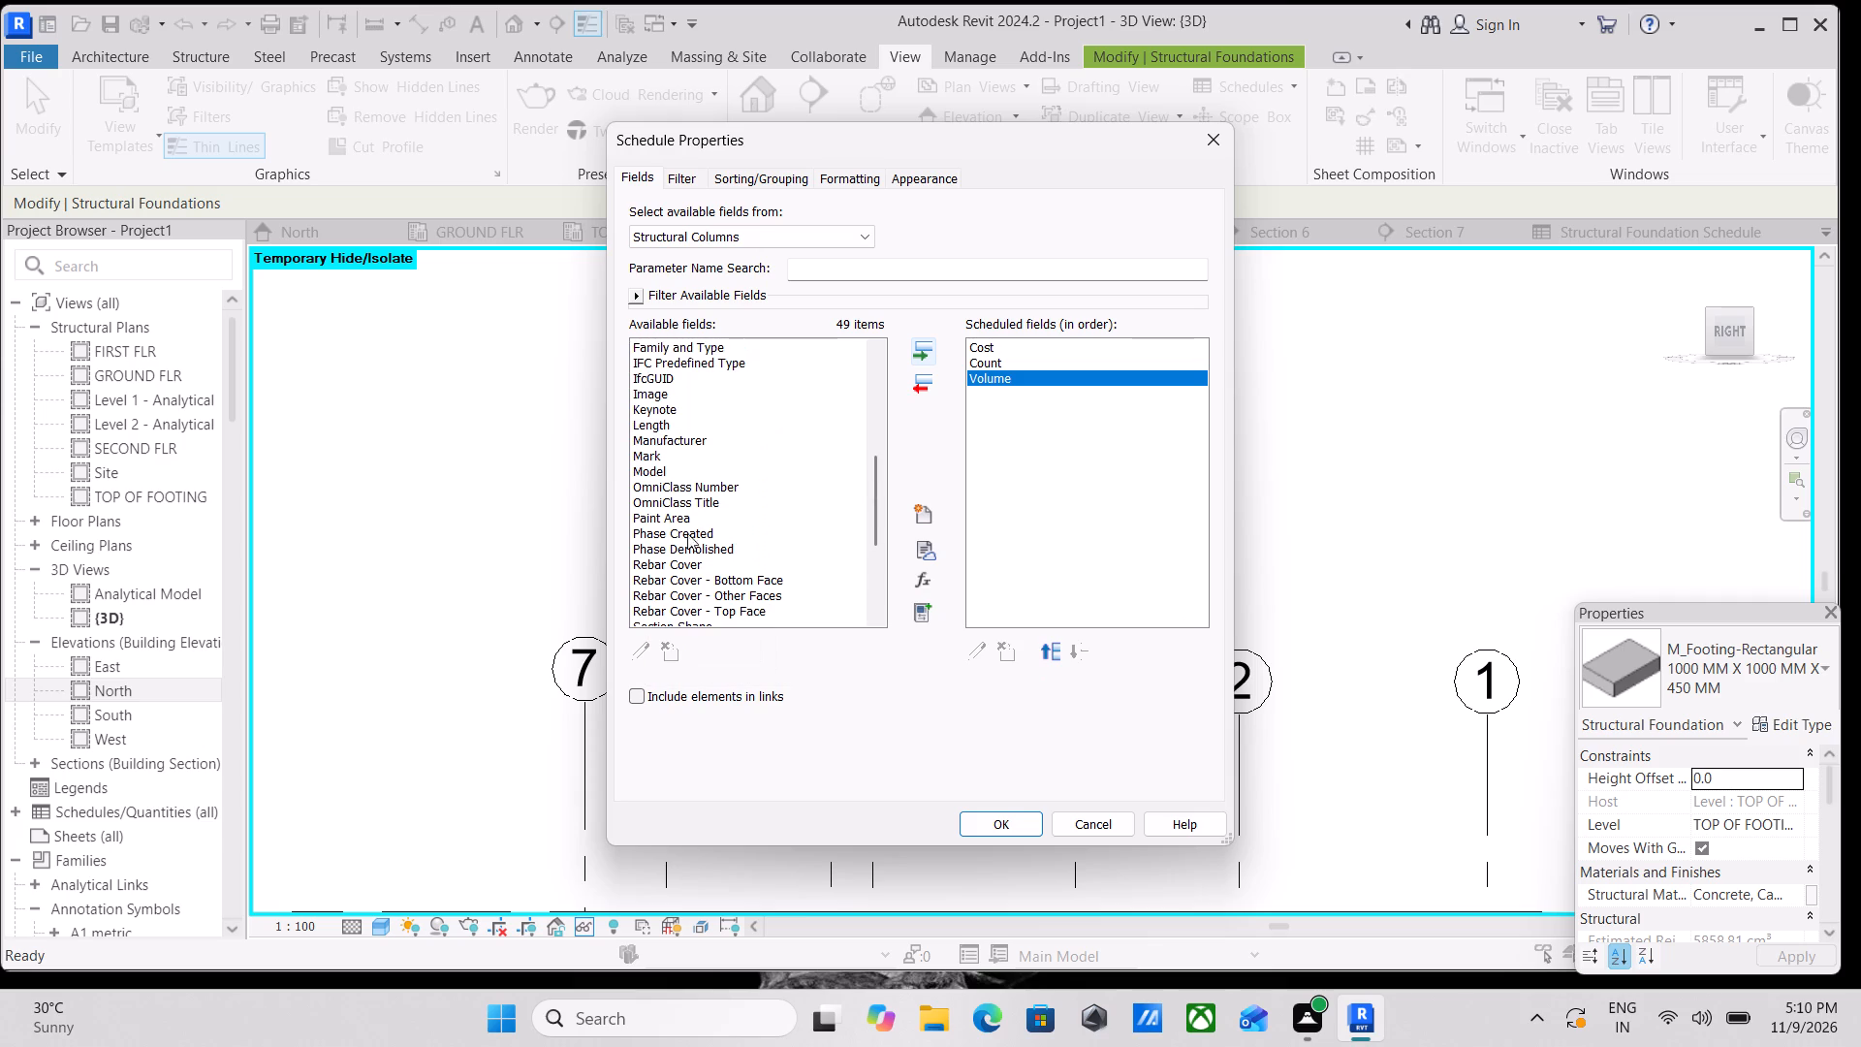
scroll(695, 507, up, 1)
scroll(695, 507, down, 1)
click(645, 565)
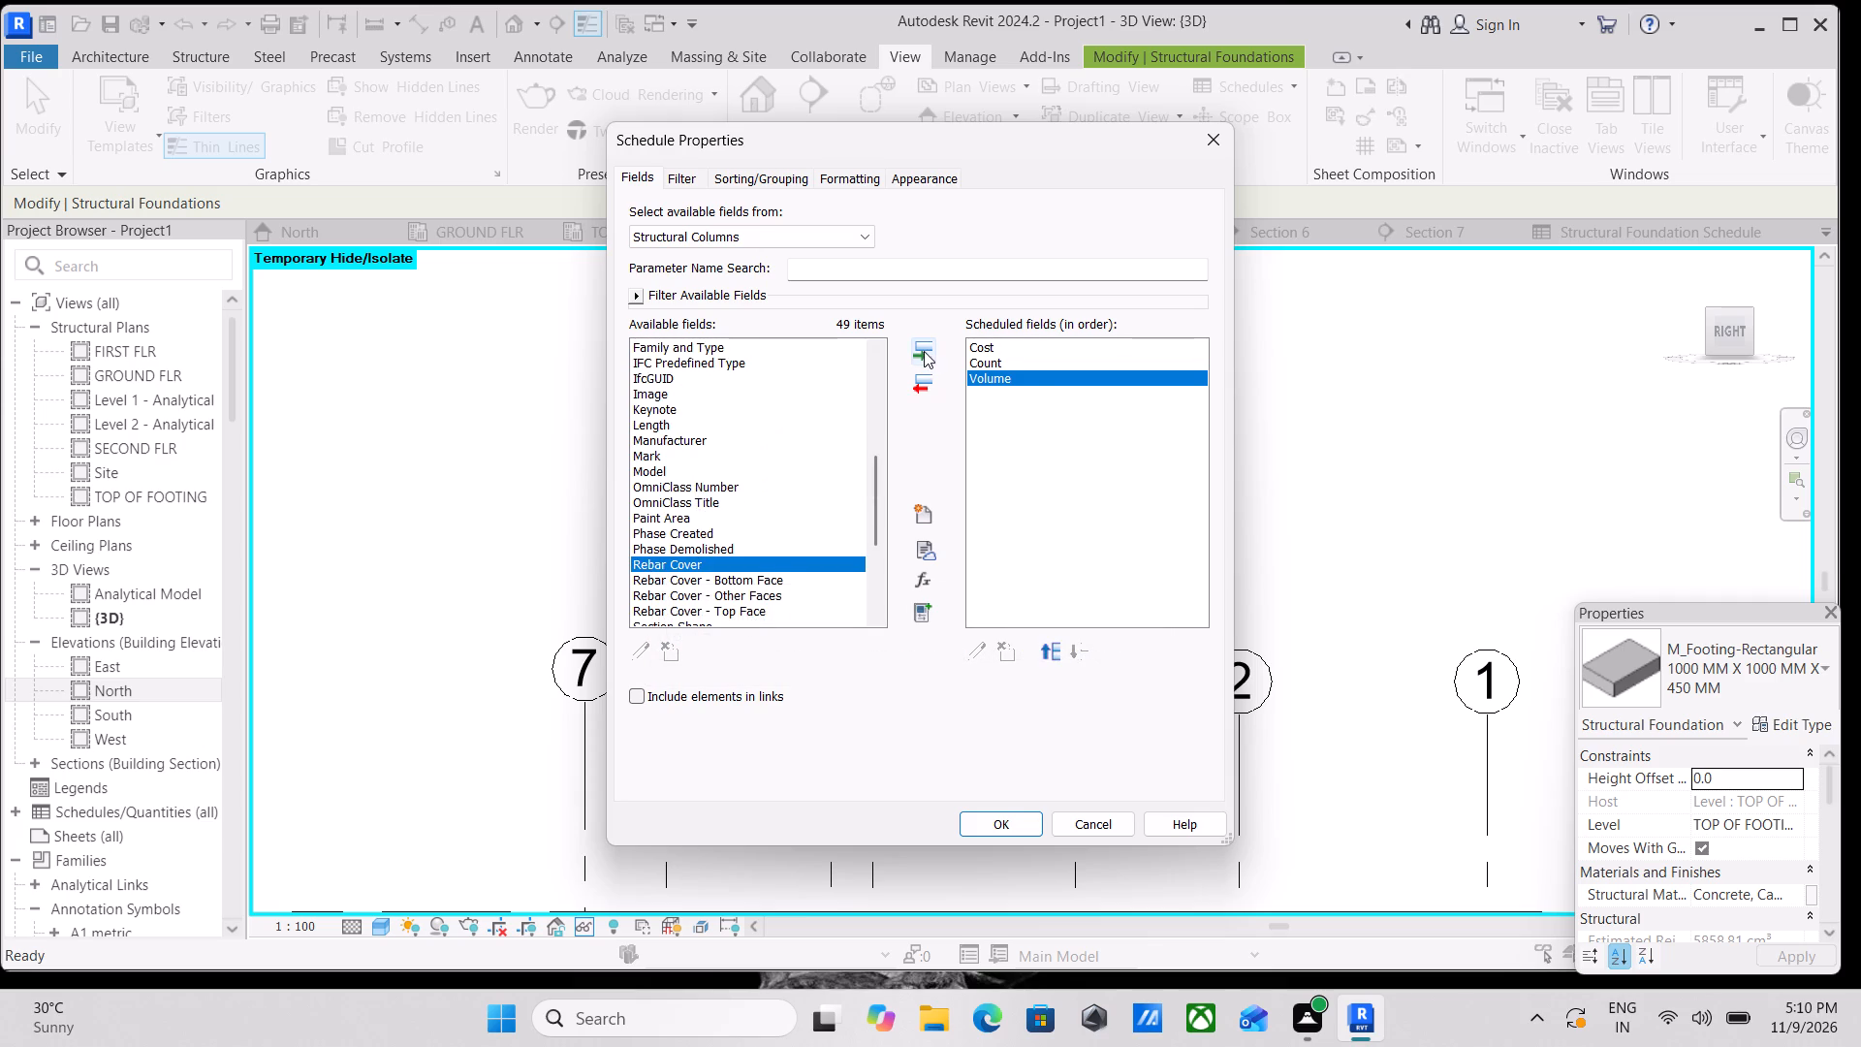
click(924, 351)
Add all remaining available fields, Assembly Code through Weight, and generate the structural column schedule.
scroll(708, 472, up, 1)
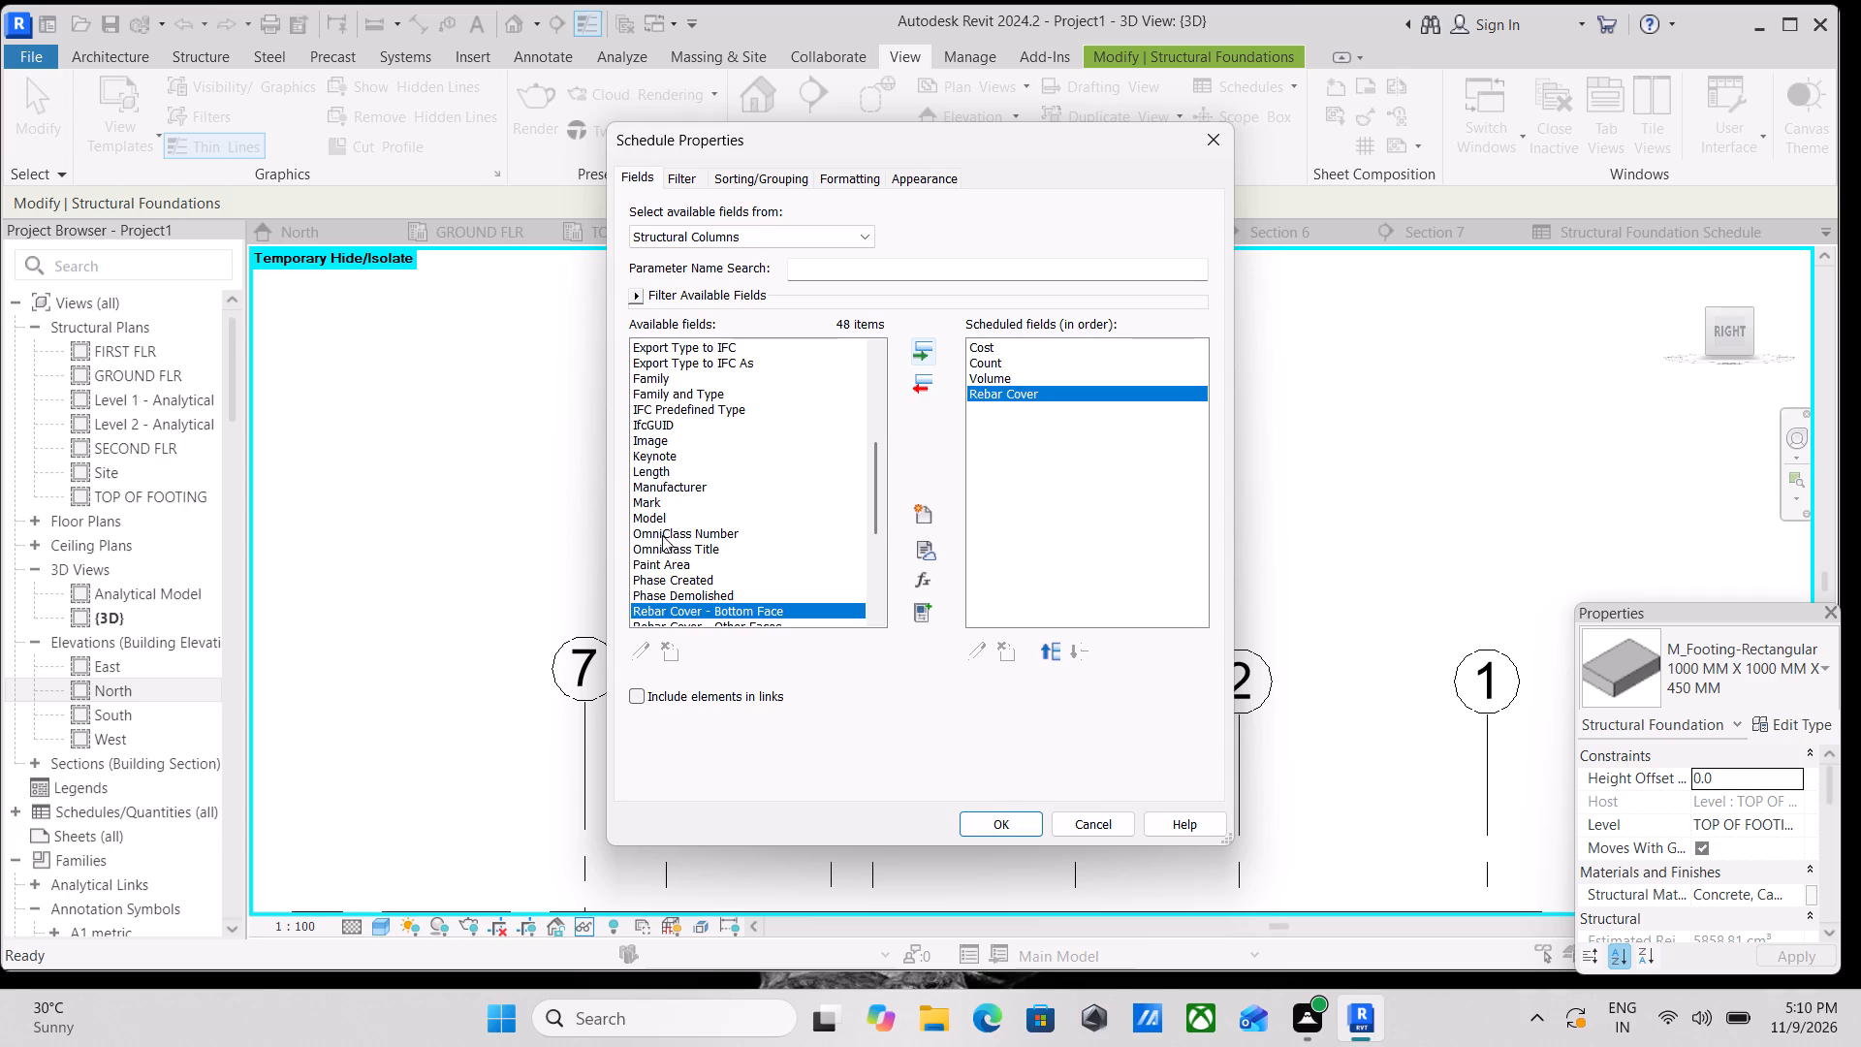
scroll(661, 533, up, 6)
scroll(727, 357, up, 3)
drag(740, 349, 572, 795)
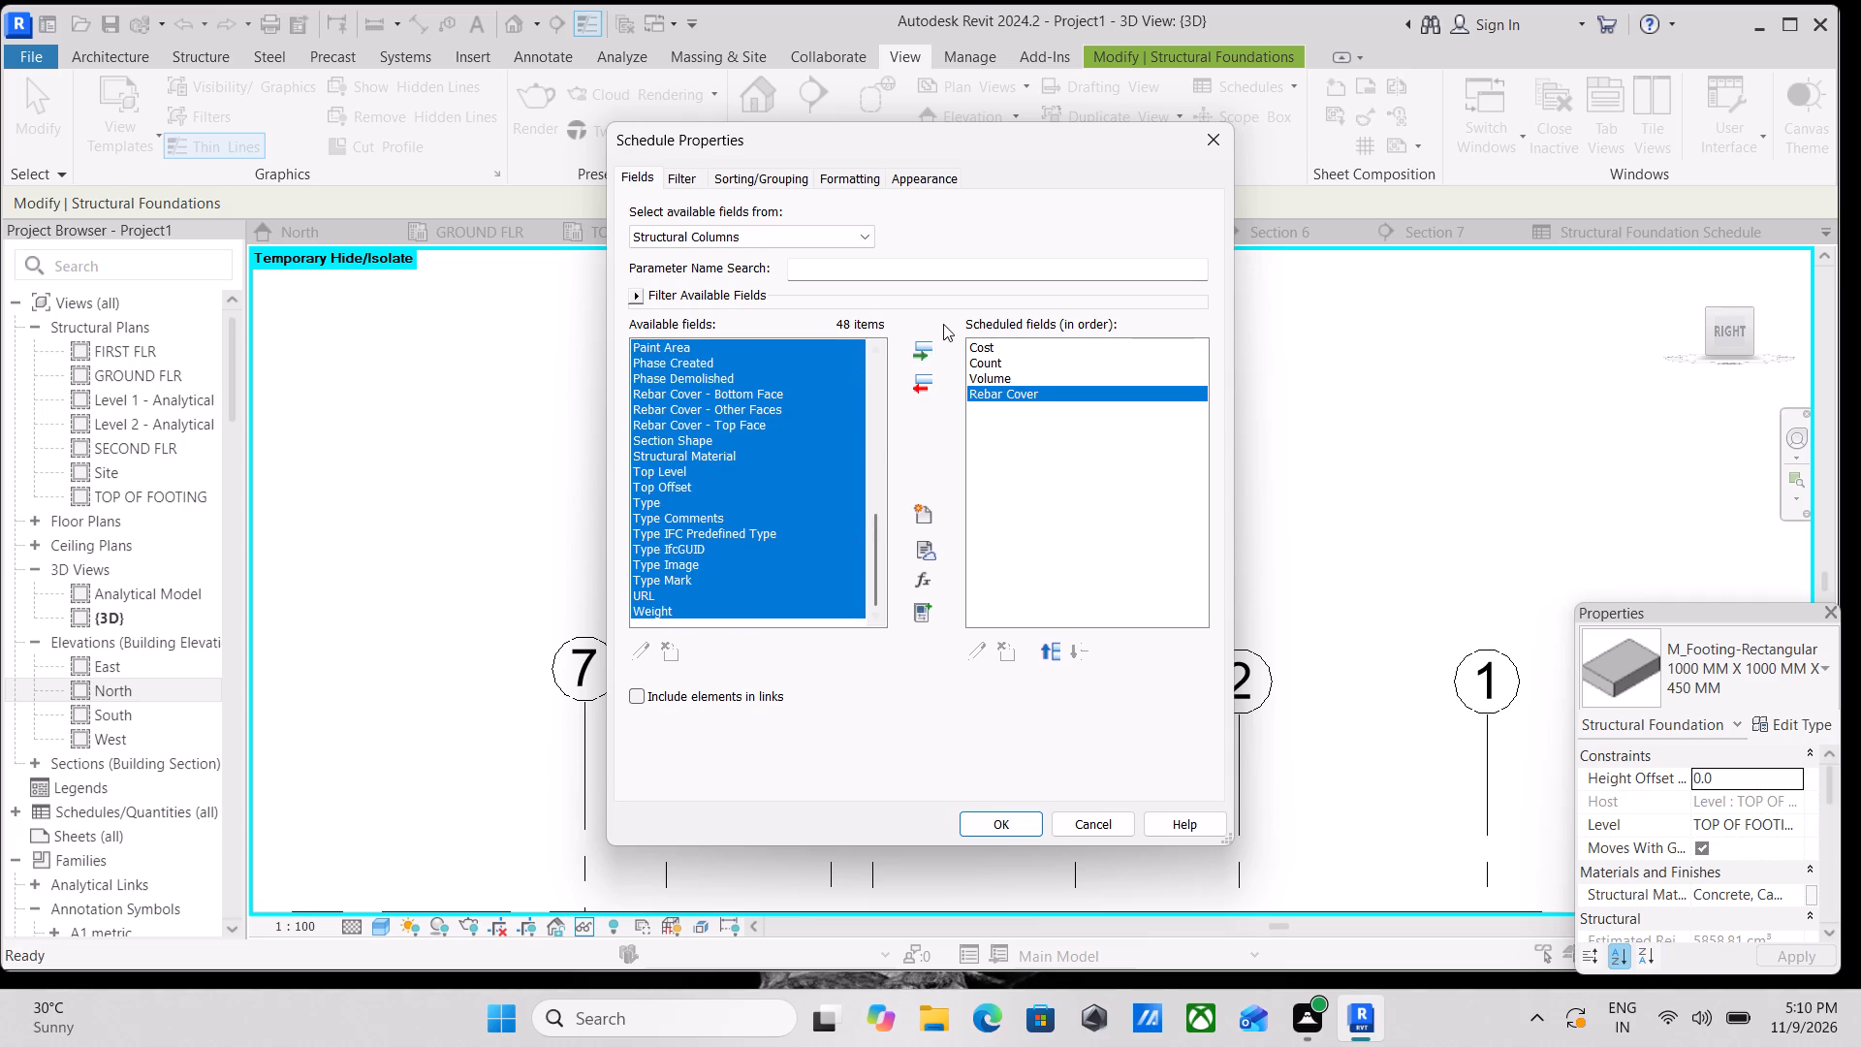
click(922, 358)
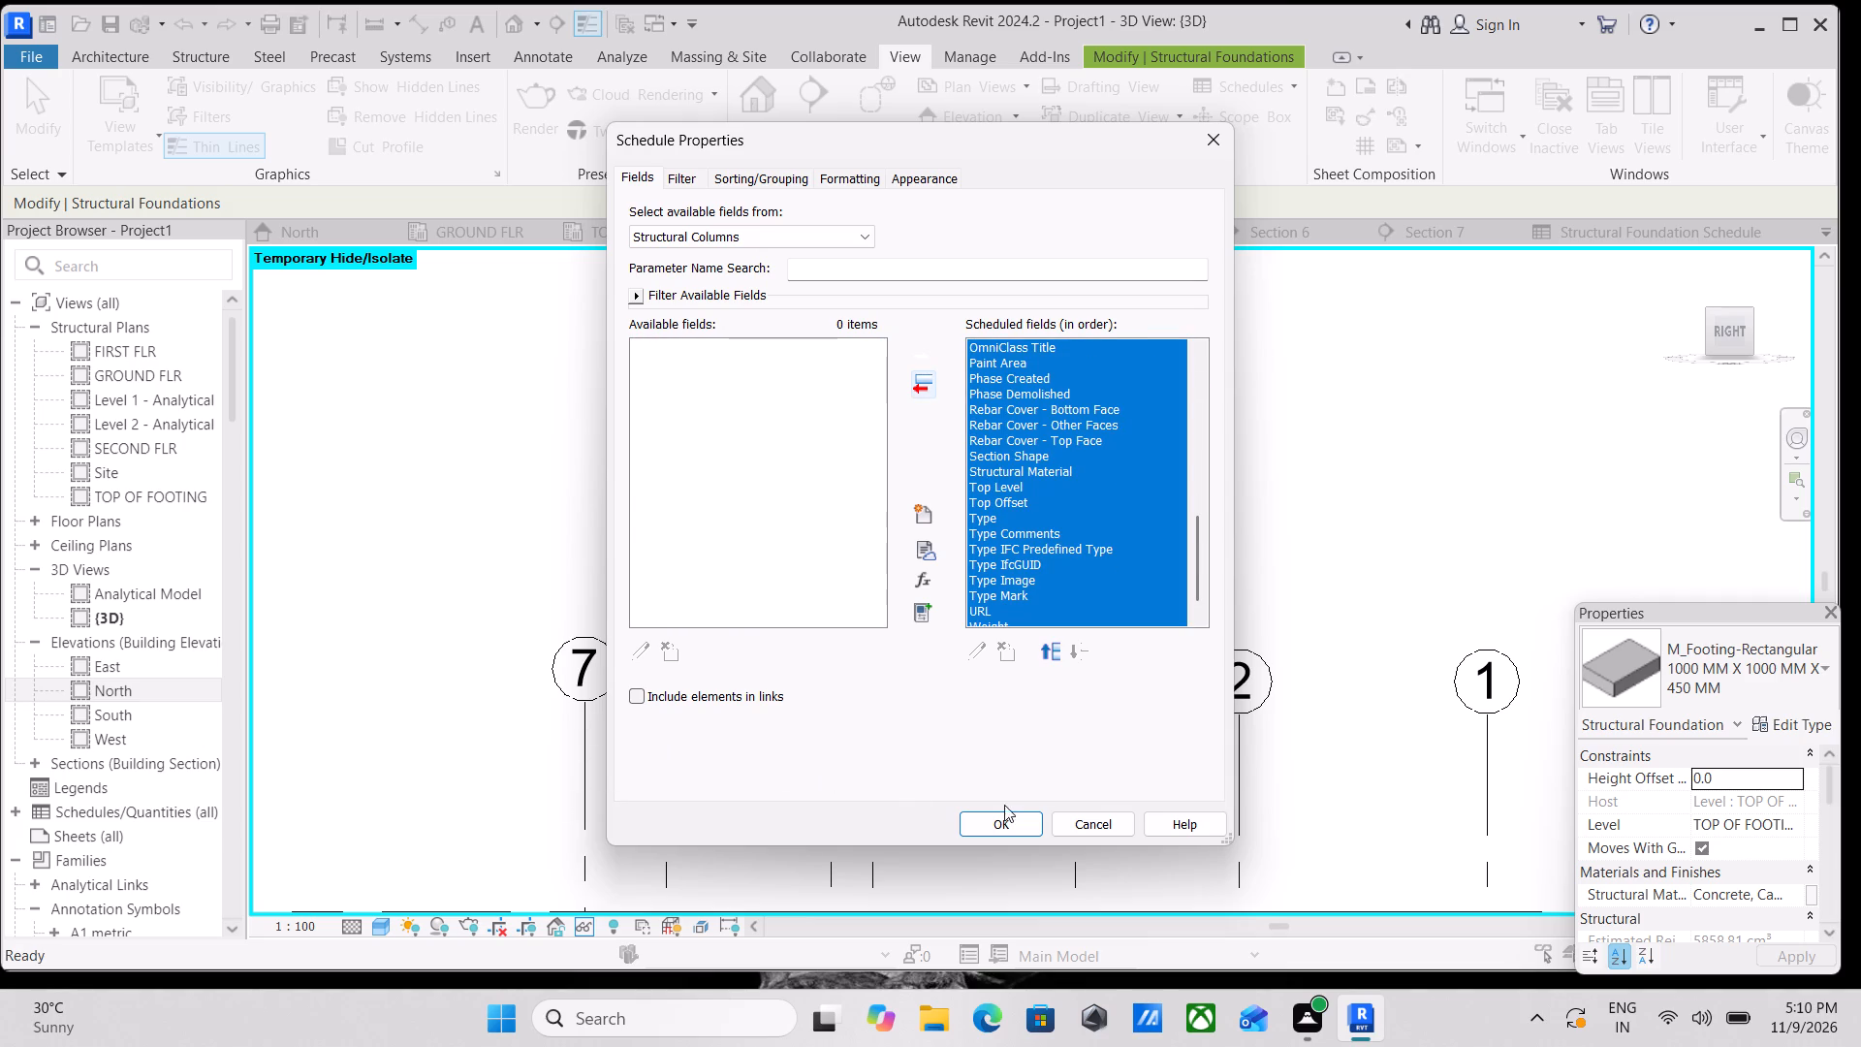
click(1008, 814)
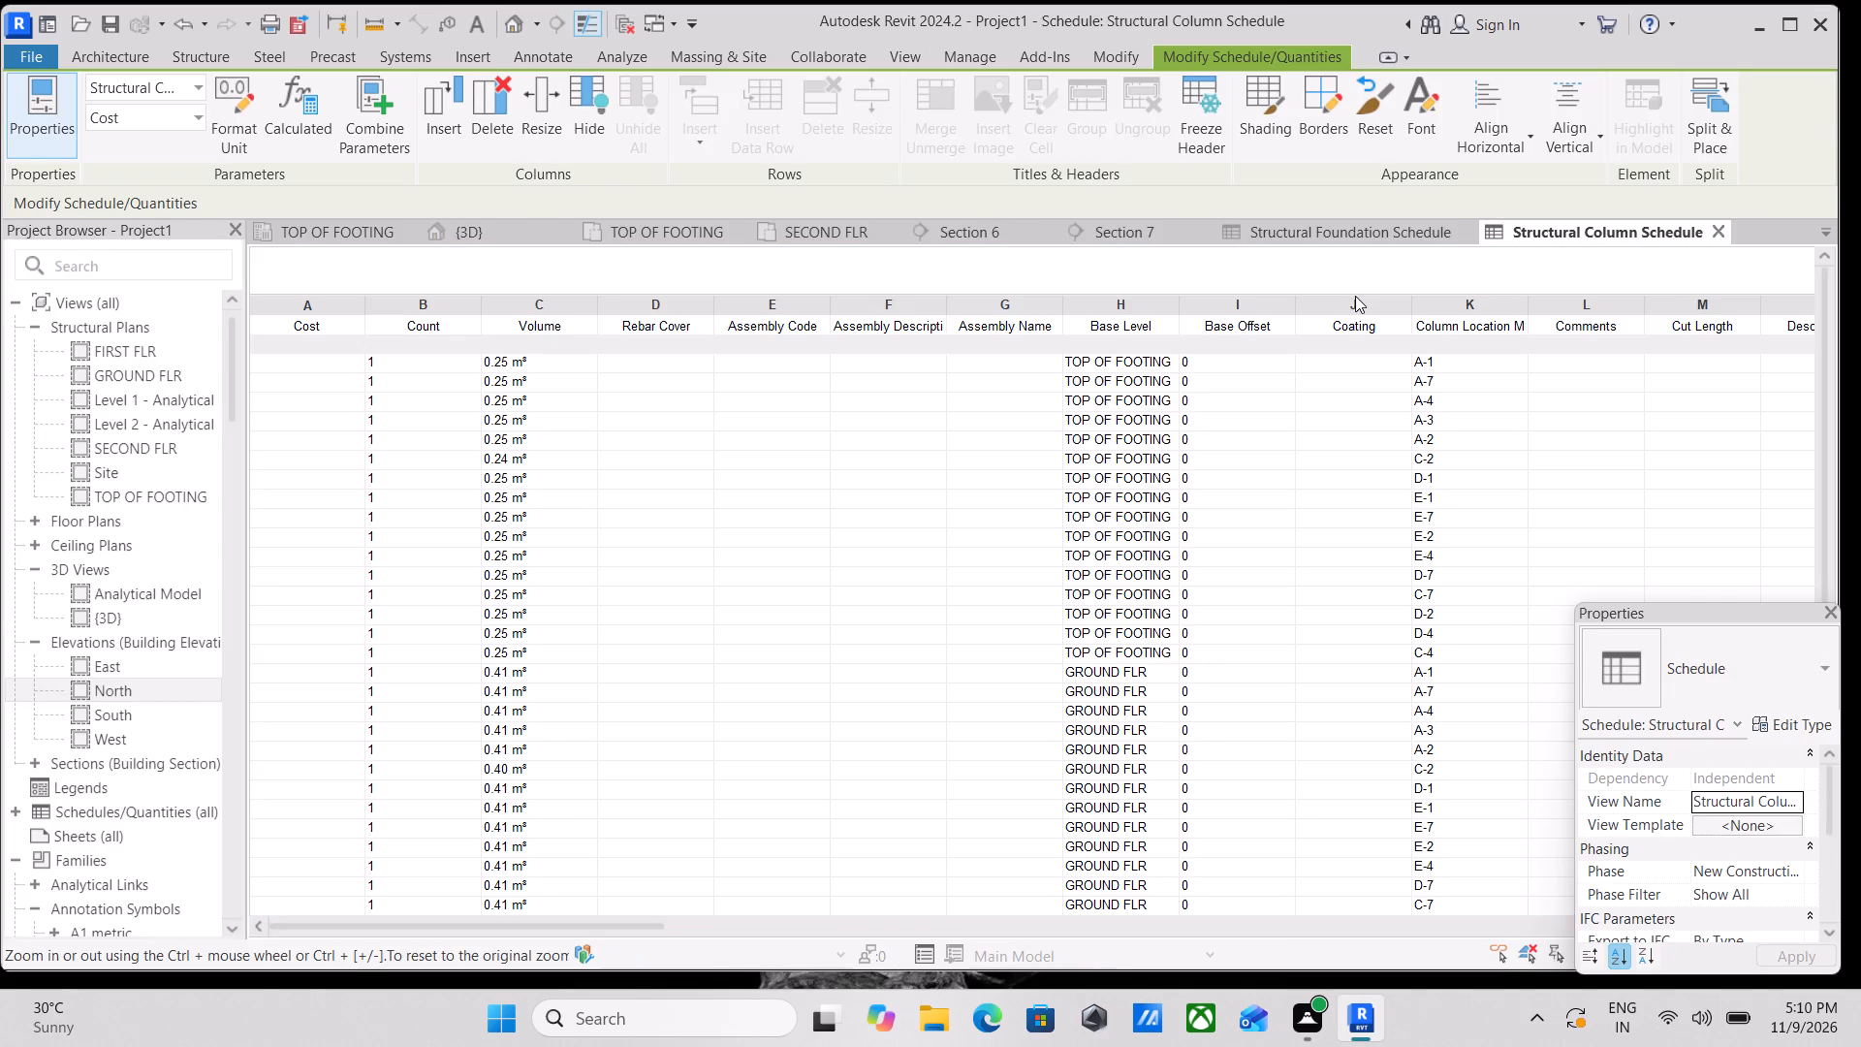
Review the Rebar Cover and Volume entries of the columns throughout the structural column schedule.
scroll(833, 406, up, 3)
scroll(578, 400, up, 2)
click(644, 362)
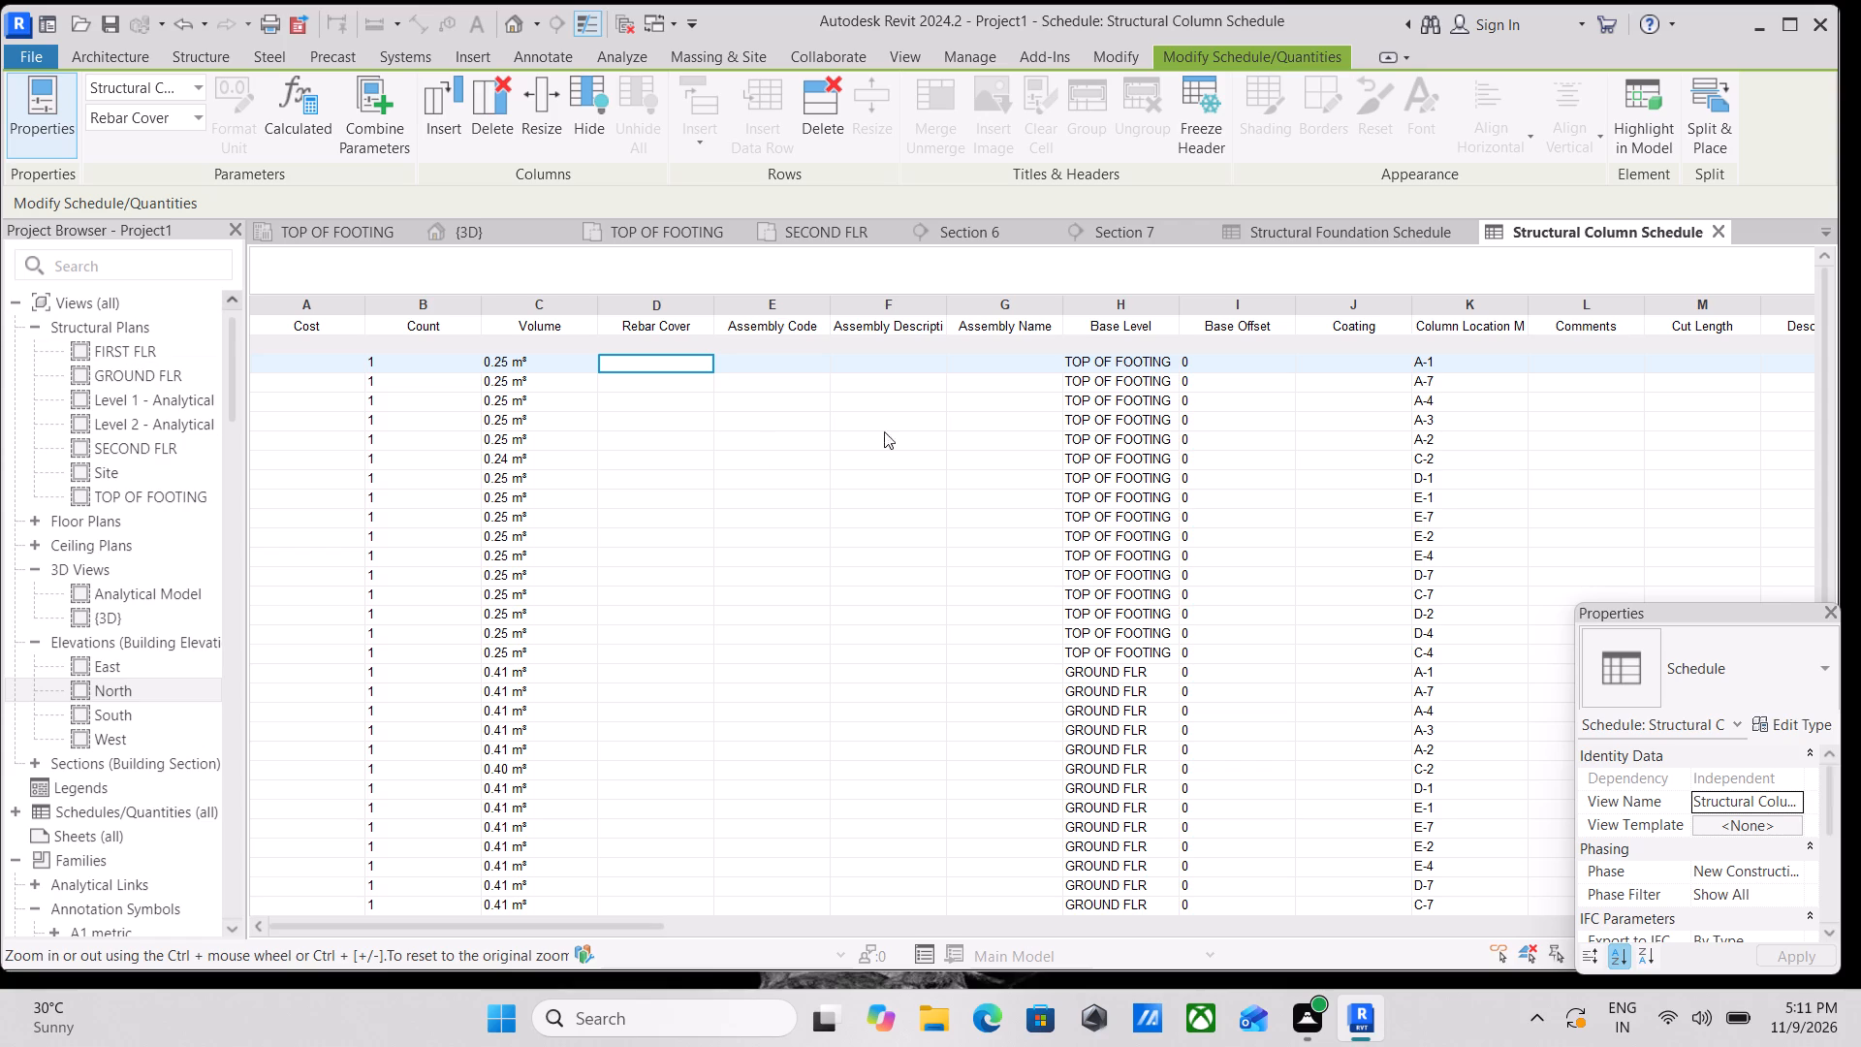
double_click(611, 386)
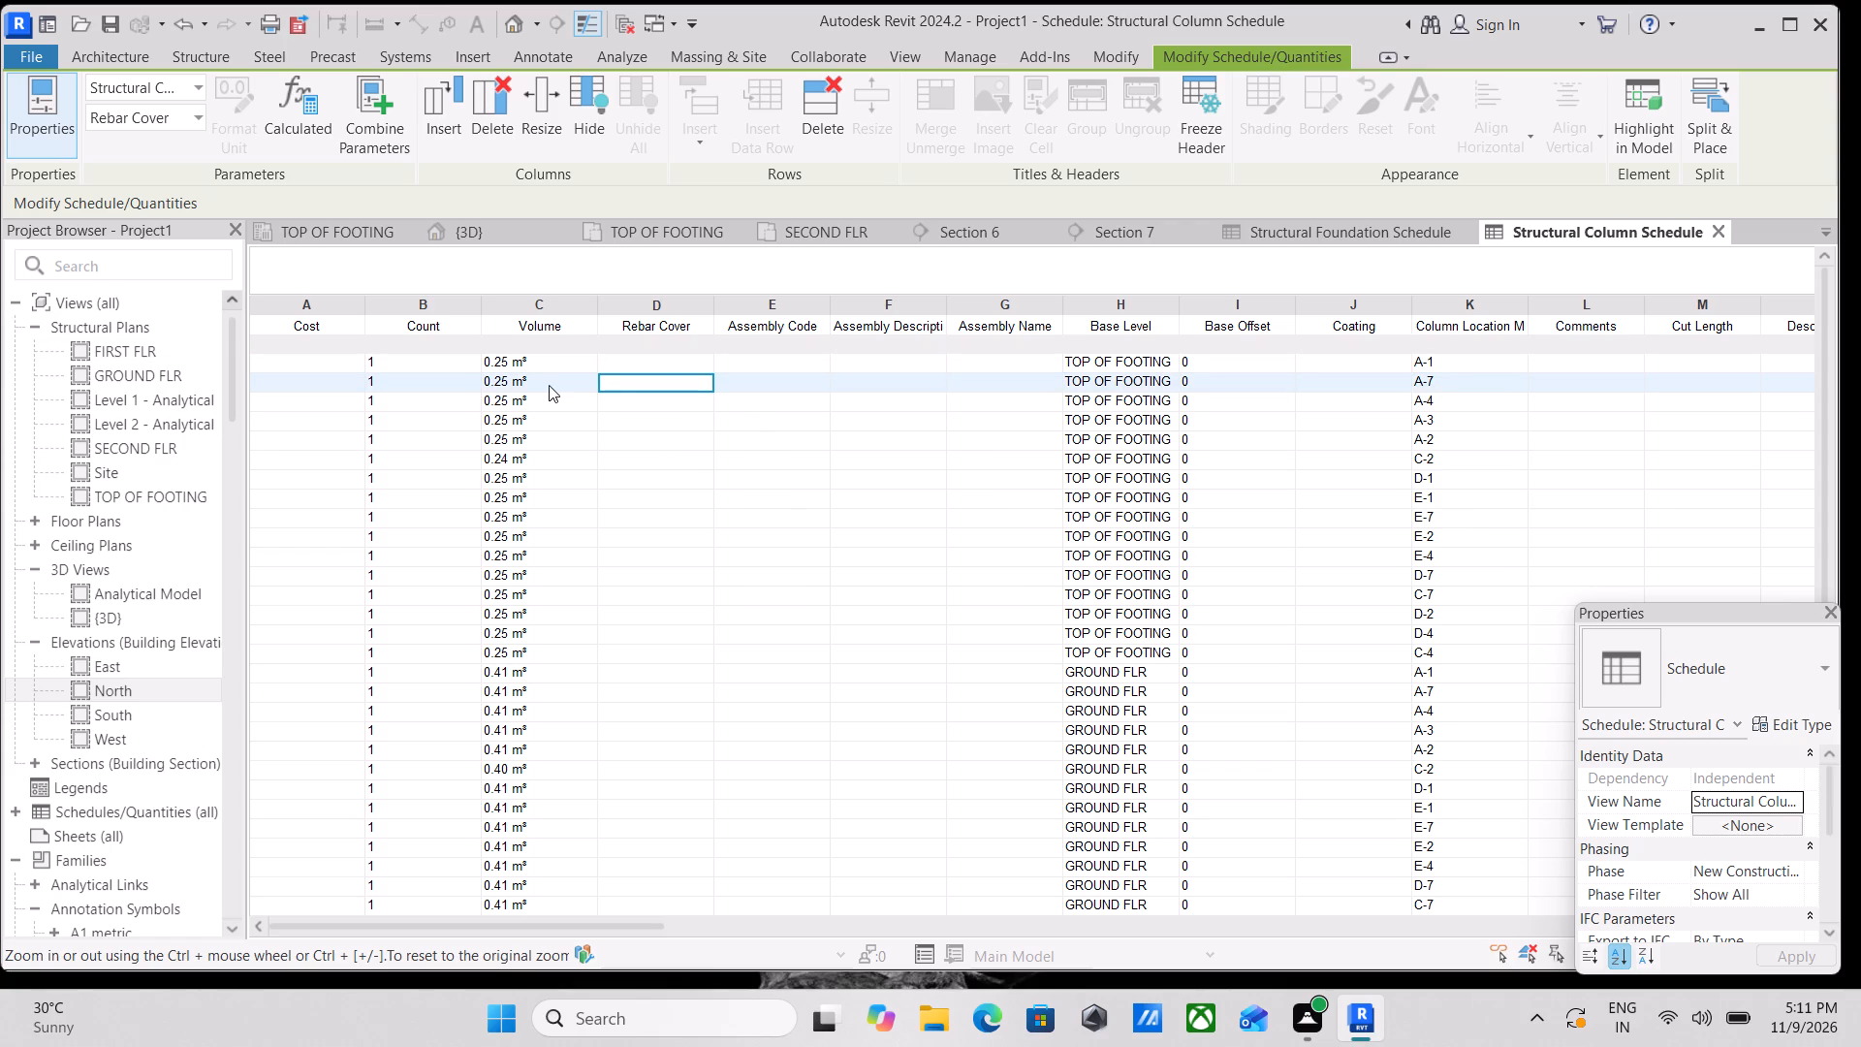
click(538, 385)
click(553, 406)
scroll(572, 658, down, 3)
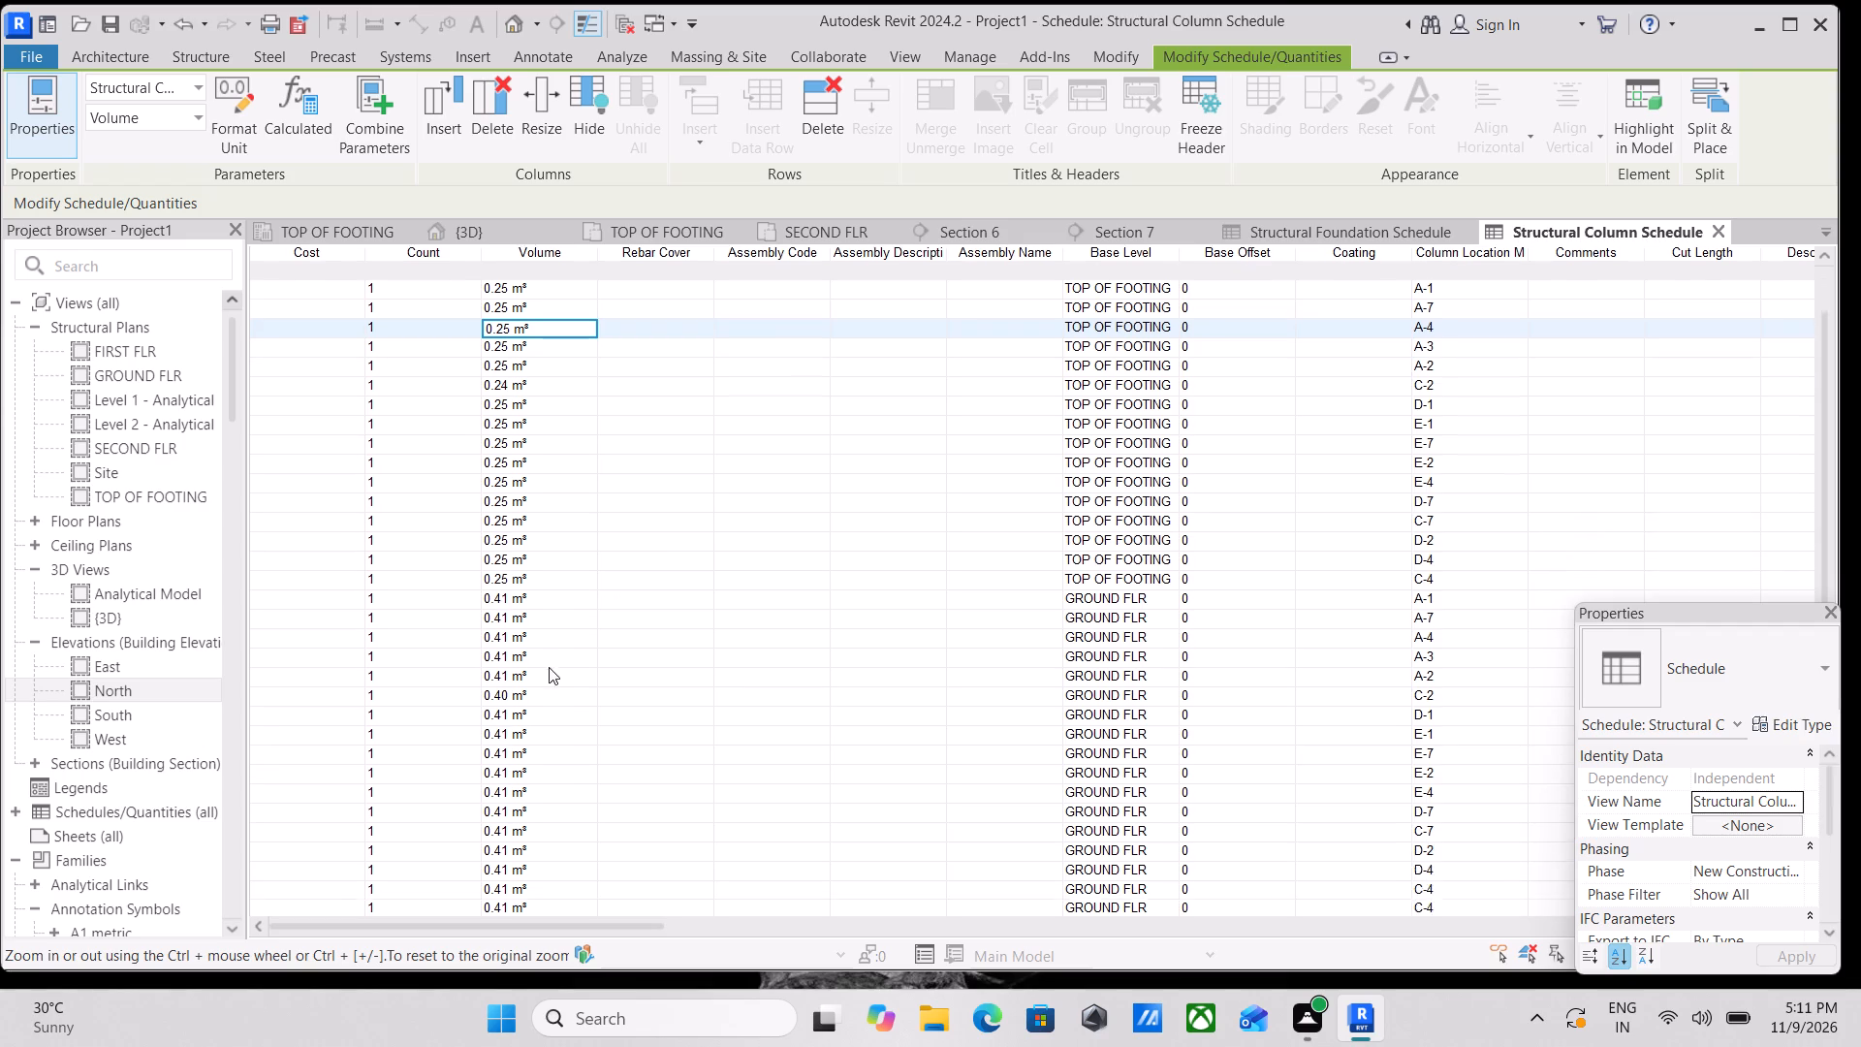
scroll(549, 667, down, 12)
scroll(873, 720, down, 5)
scroll(1102, 740, down, 6)
scroll(1142, 753, up, 16)
scroll(1165, 558, up, 2)
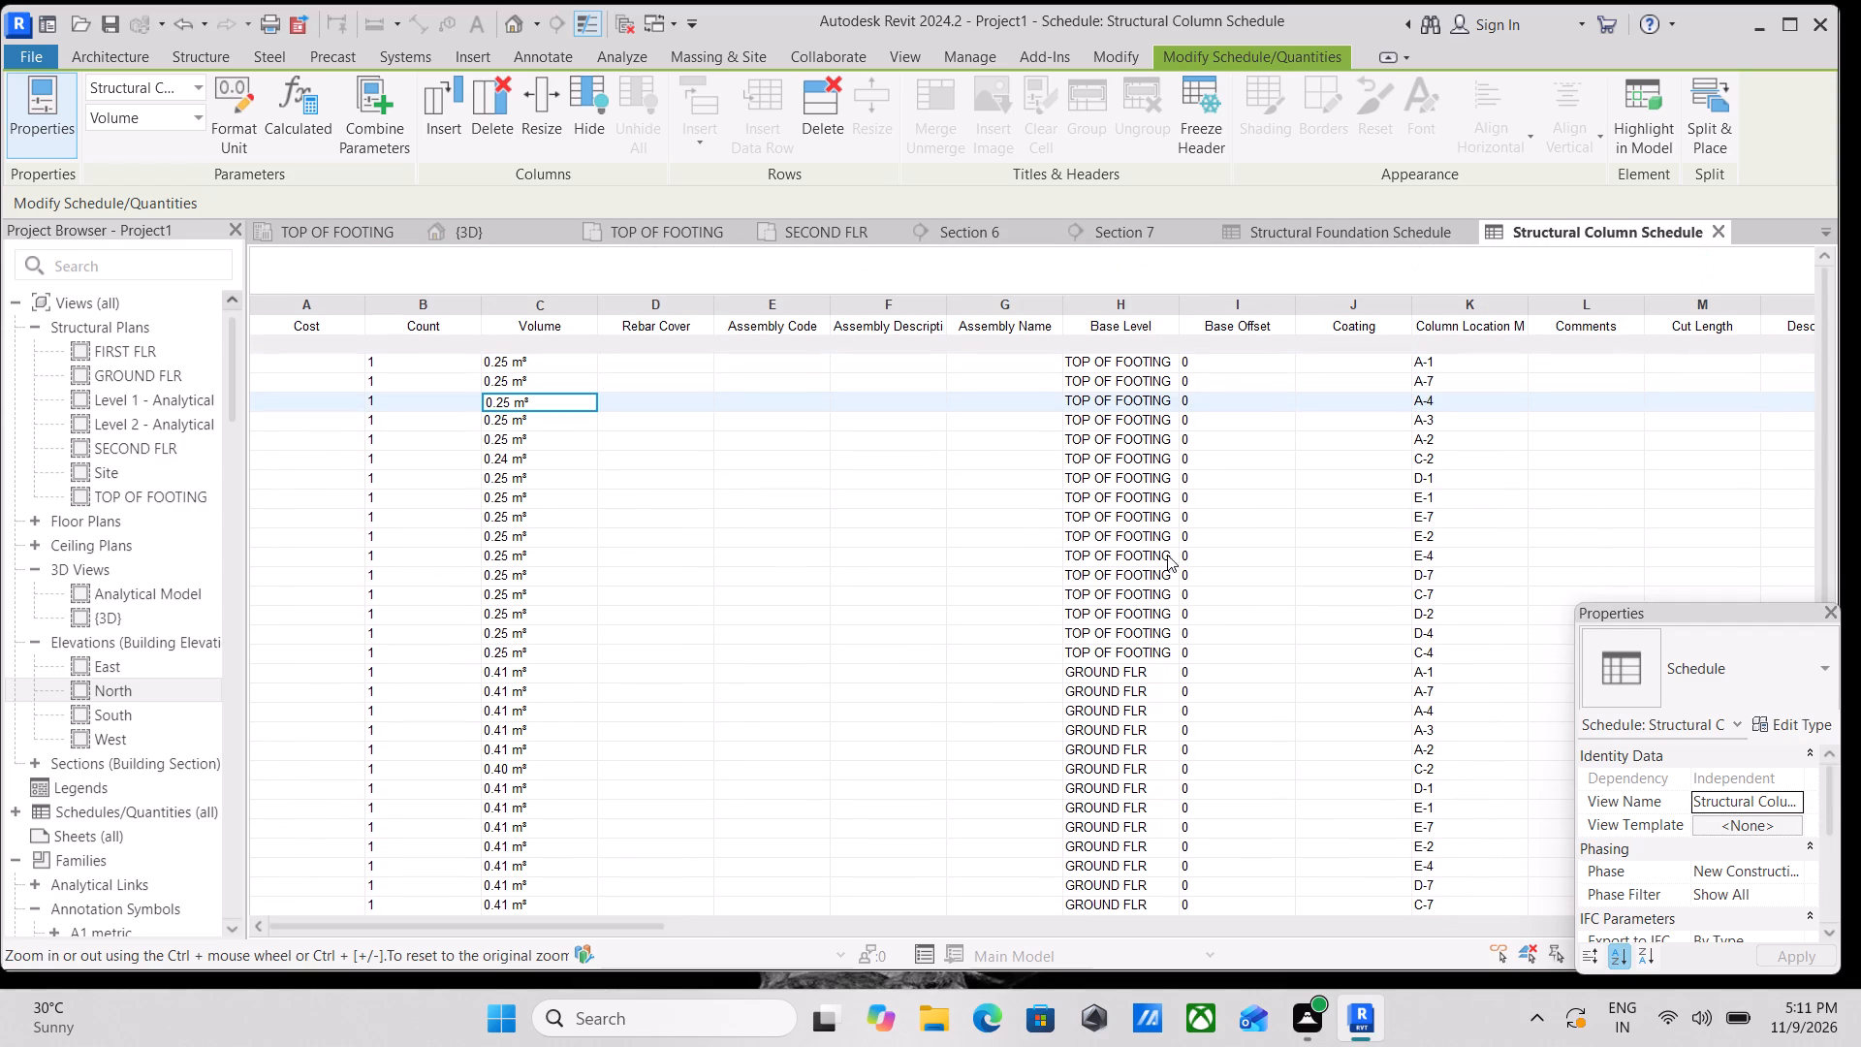
Review the Base Level entries in the structural column schedule and inspect the level options for column A-4.
scroll(1167, 555, up, 2)
scroll(1229, 496, down, 8)
scroll(1122, 677, down, 5)
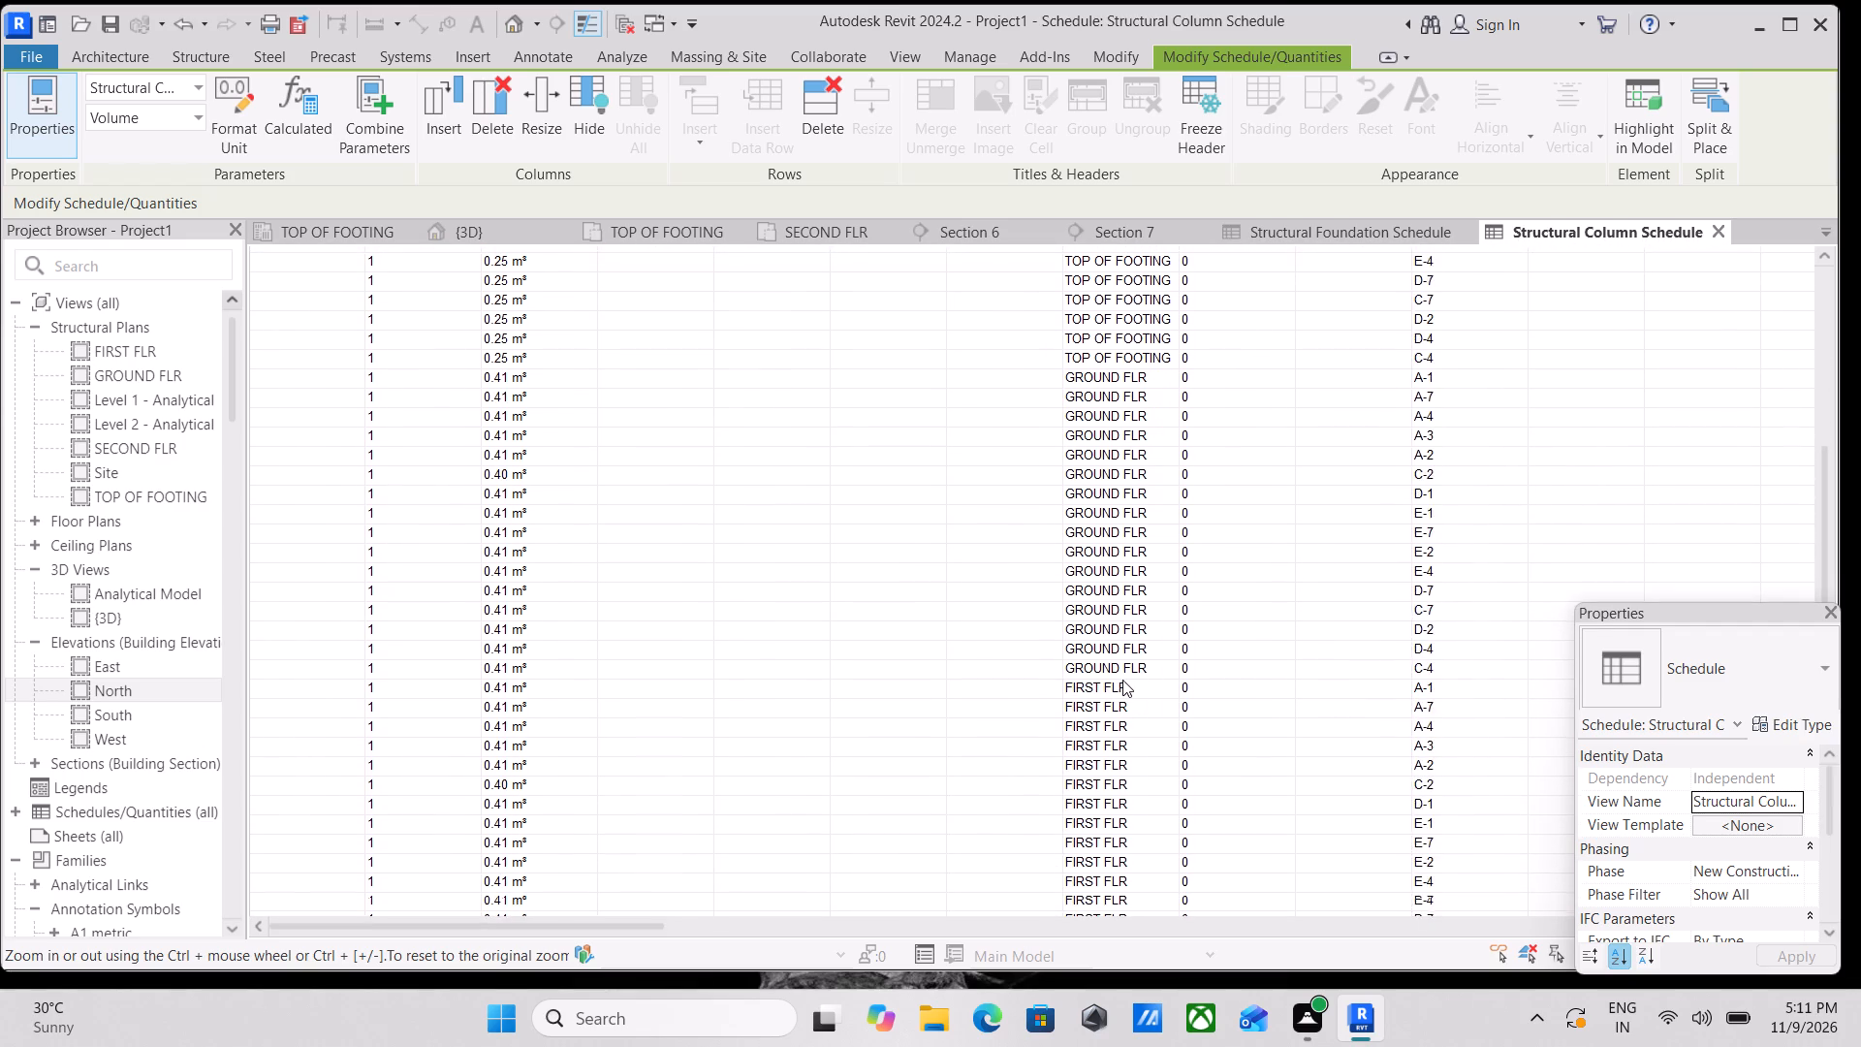
scroll(1138, 712, down, 5)
scroll(1134, 723, up, 4)
scroll(1066, 489, up, 9)
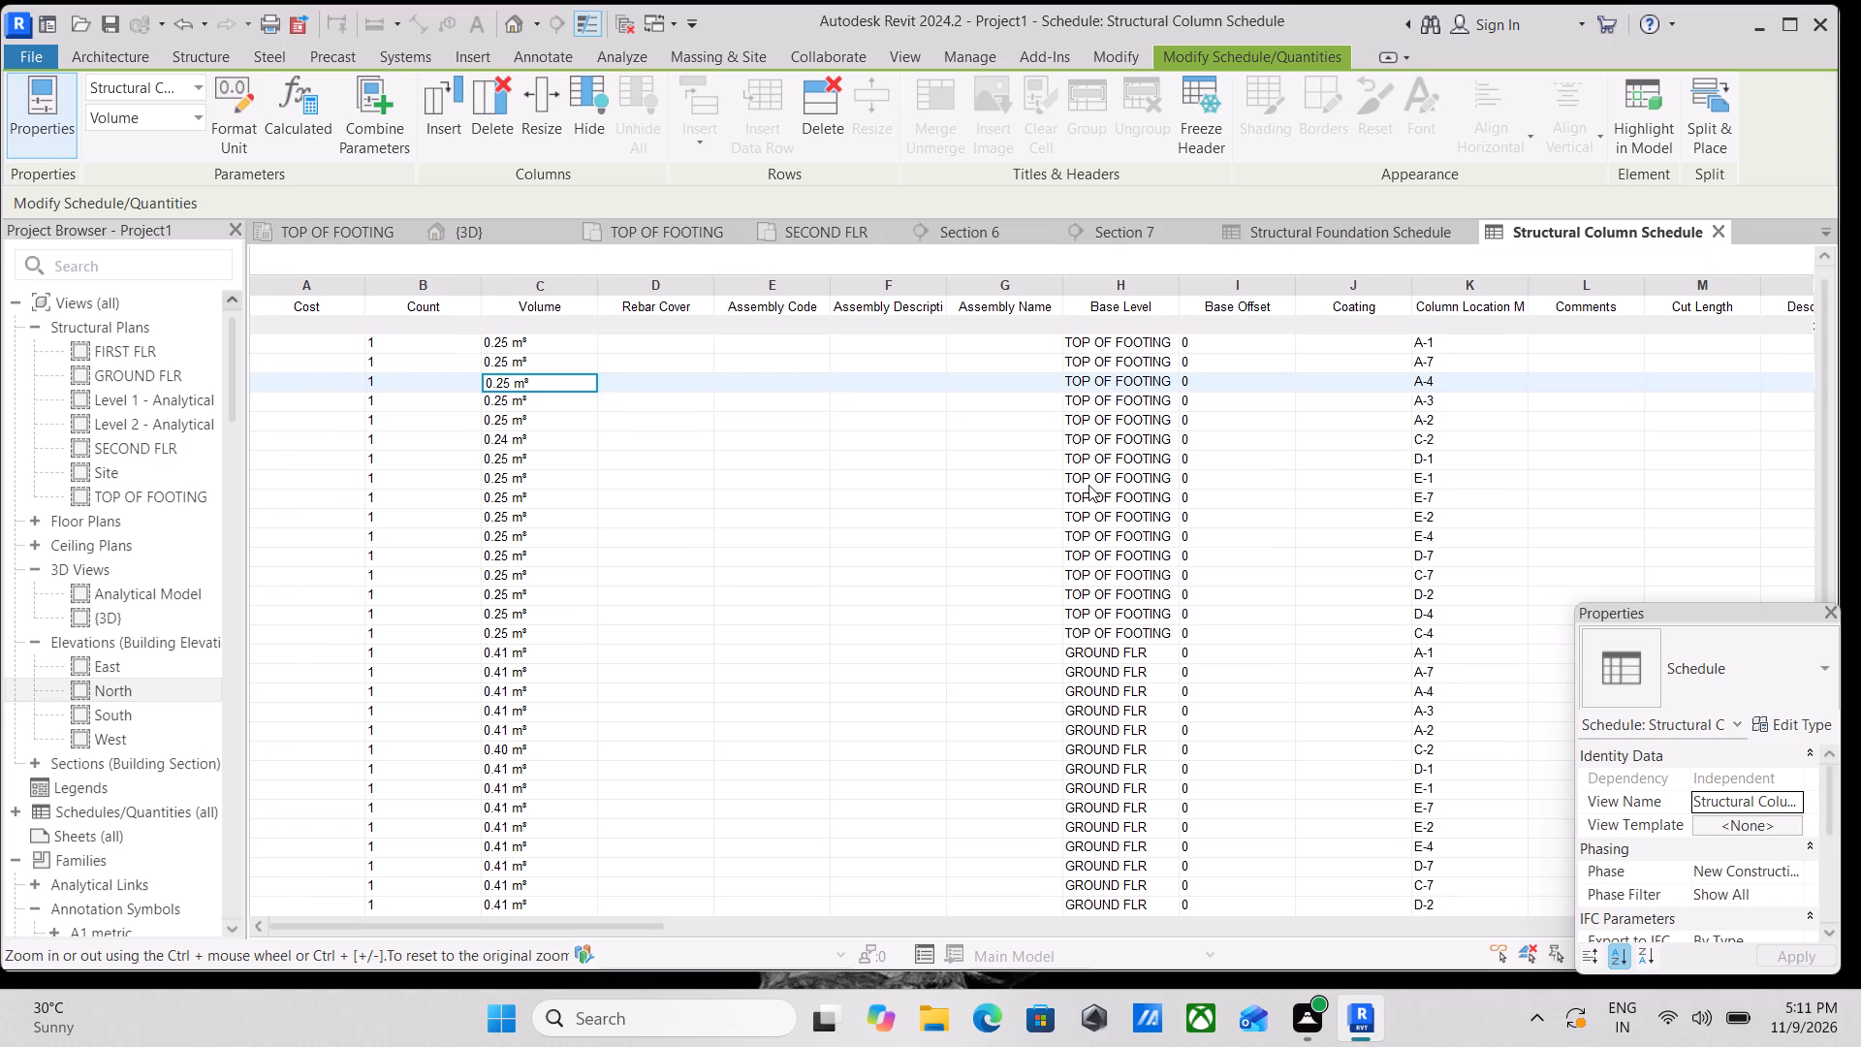
scroll(1088, 485, up, 4)
scroll(1227, 479, up, 2)
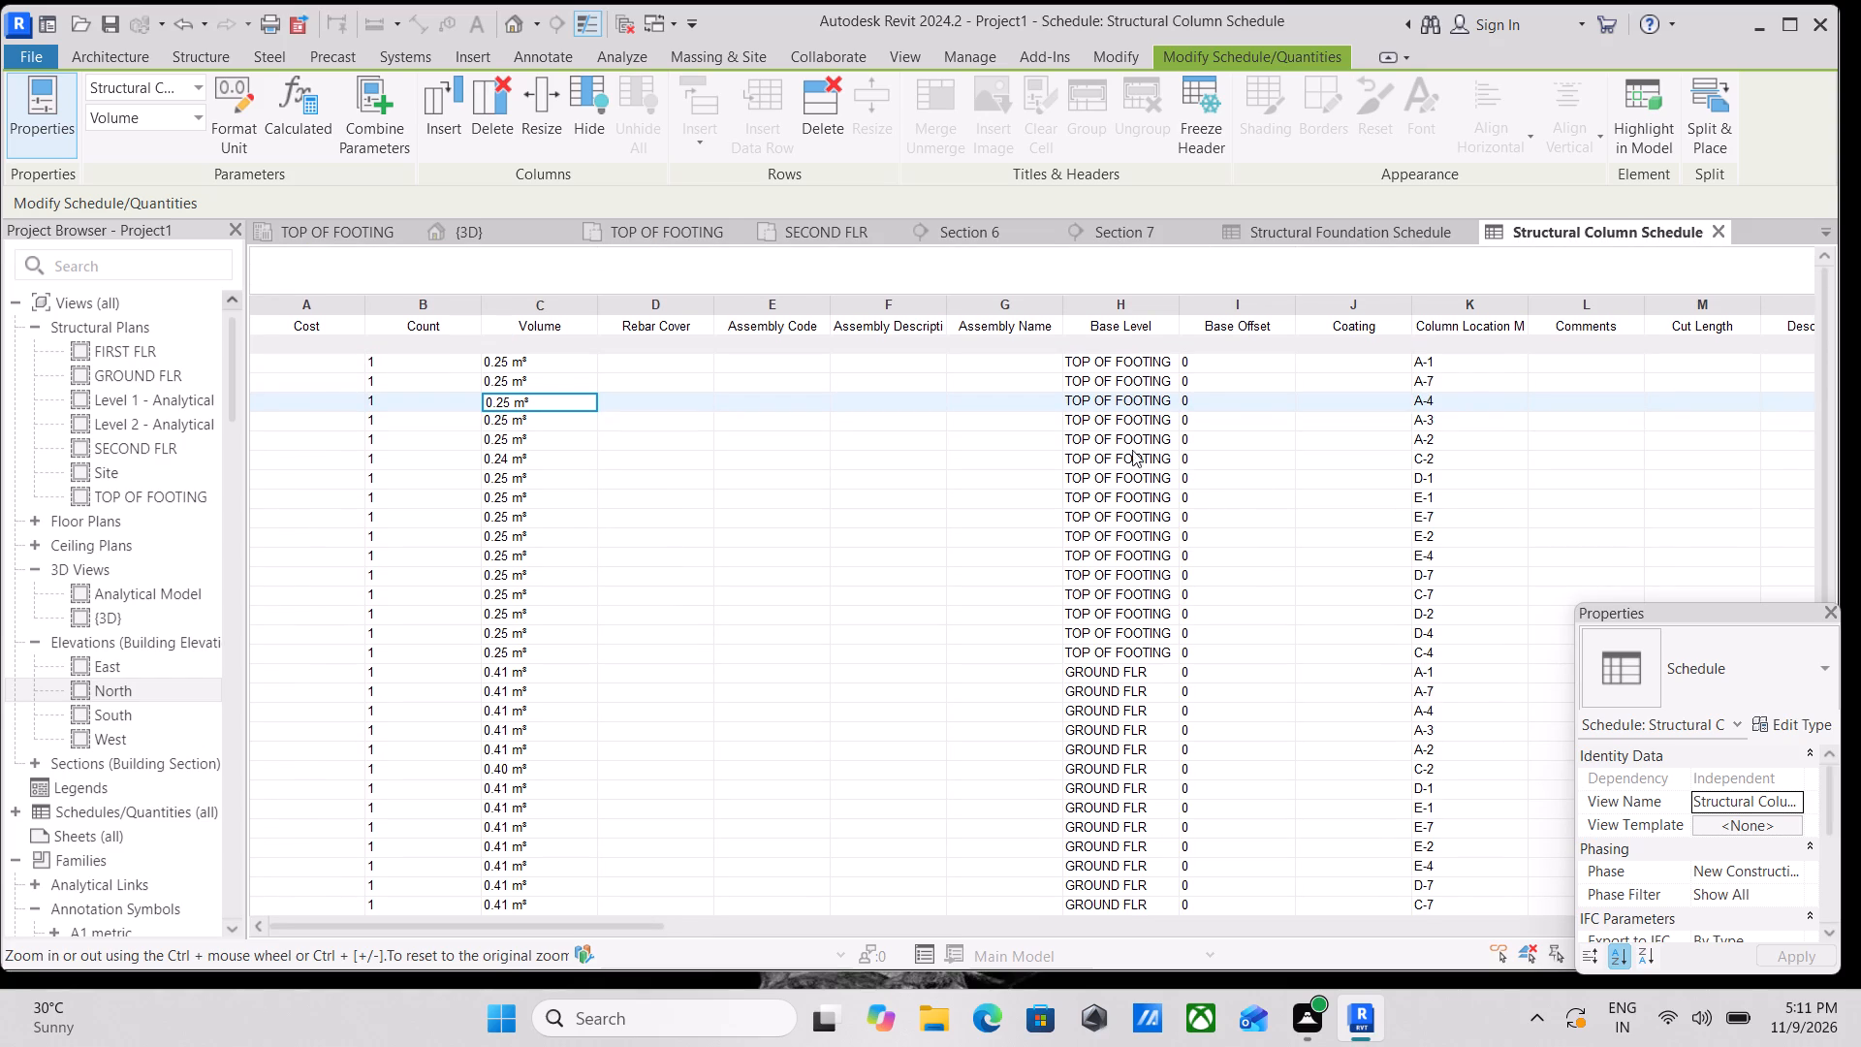
click(1127, 448)
click(1126, 411)
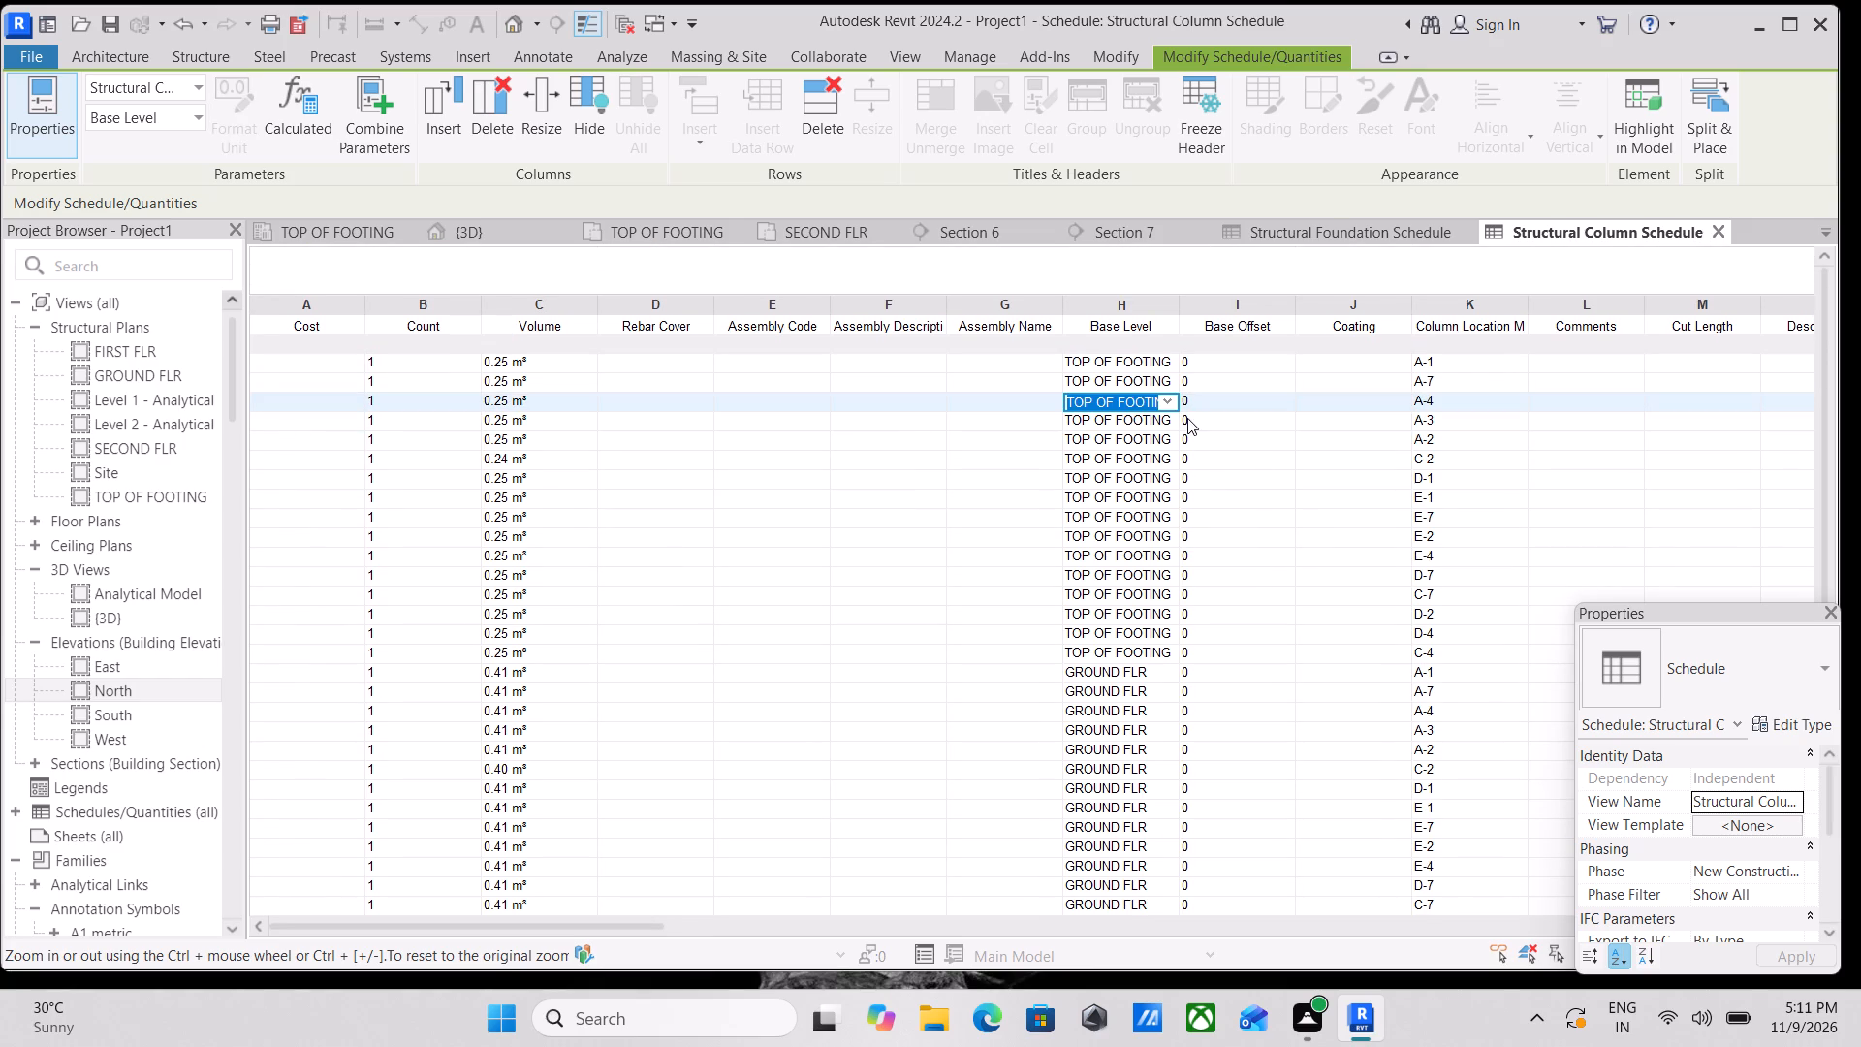
click(1167, 401)
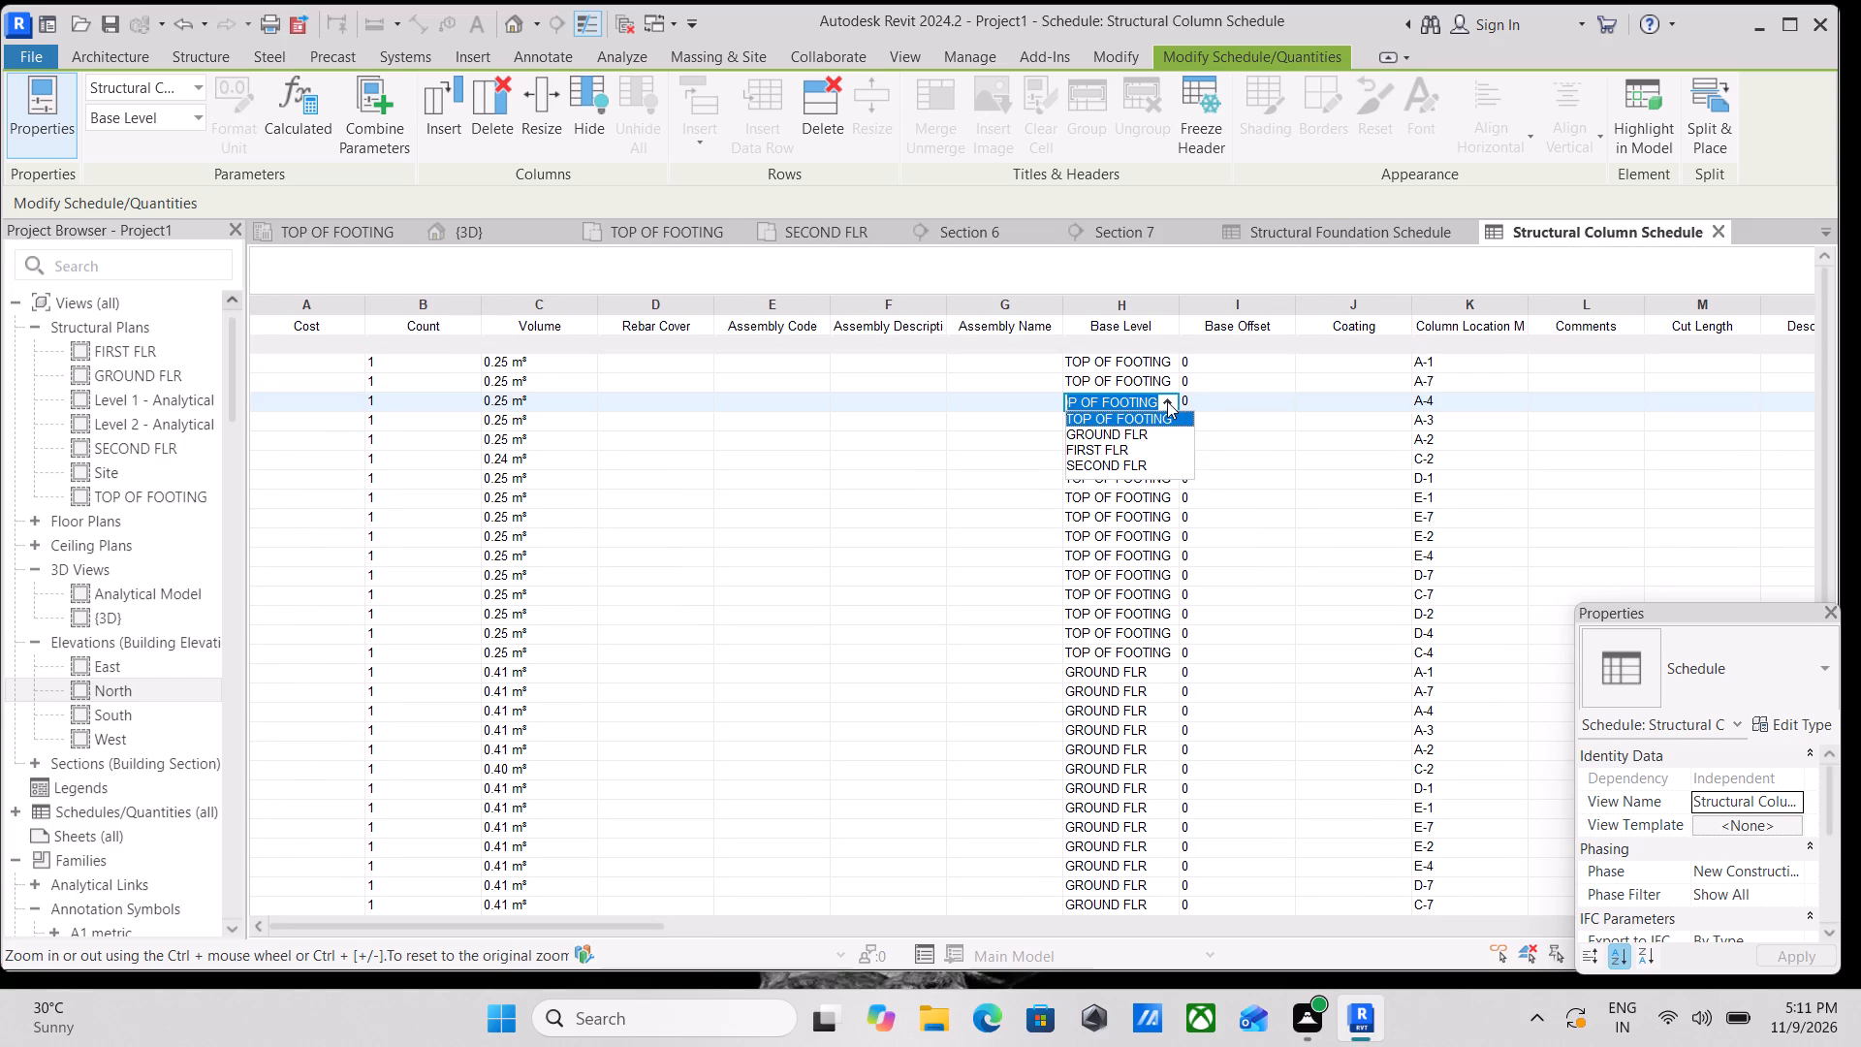
click(1167, 401)
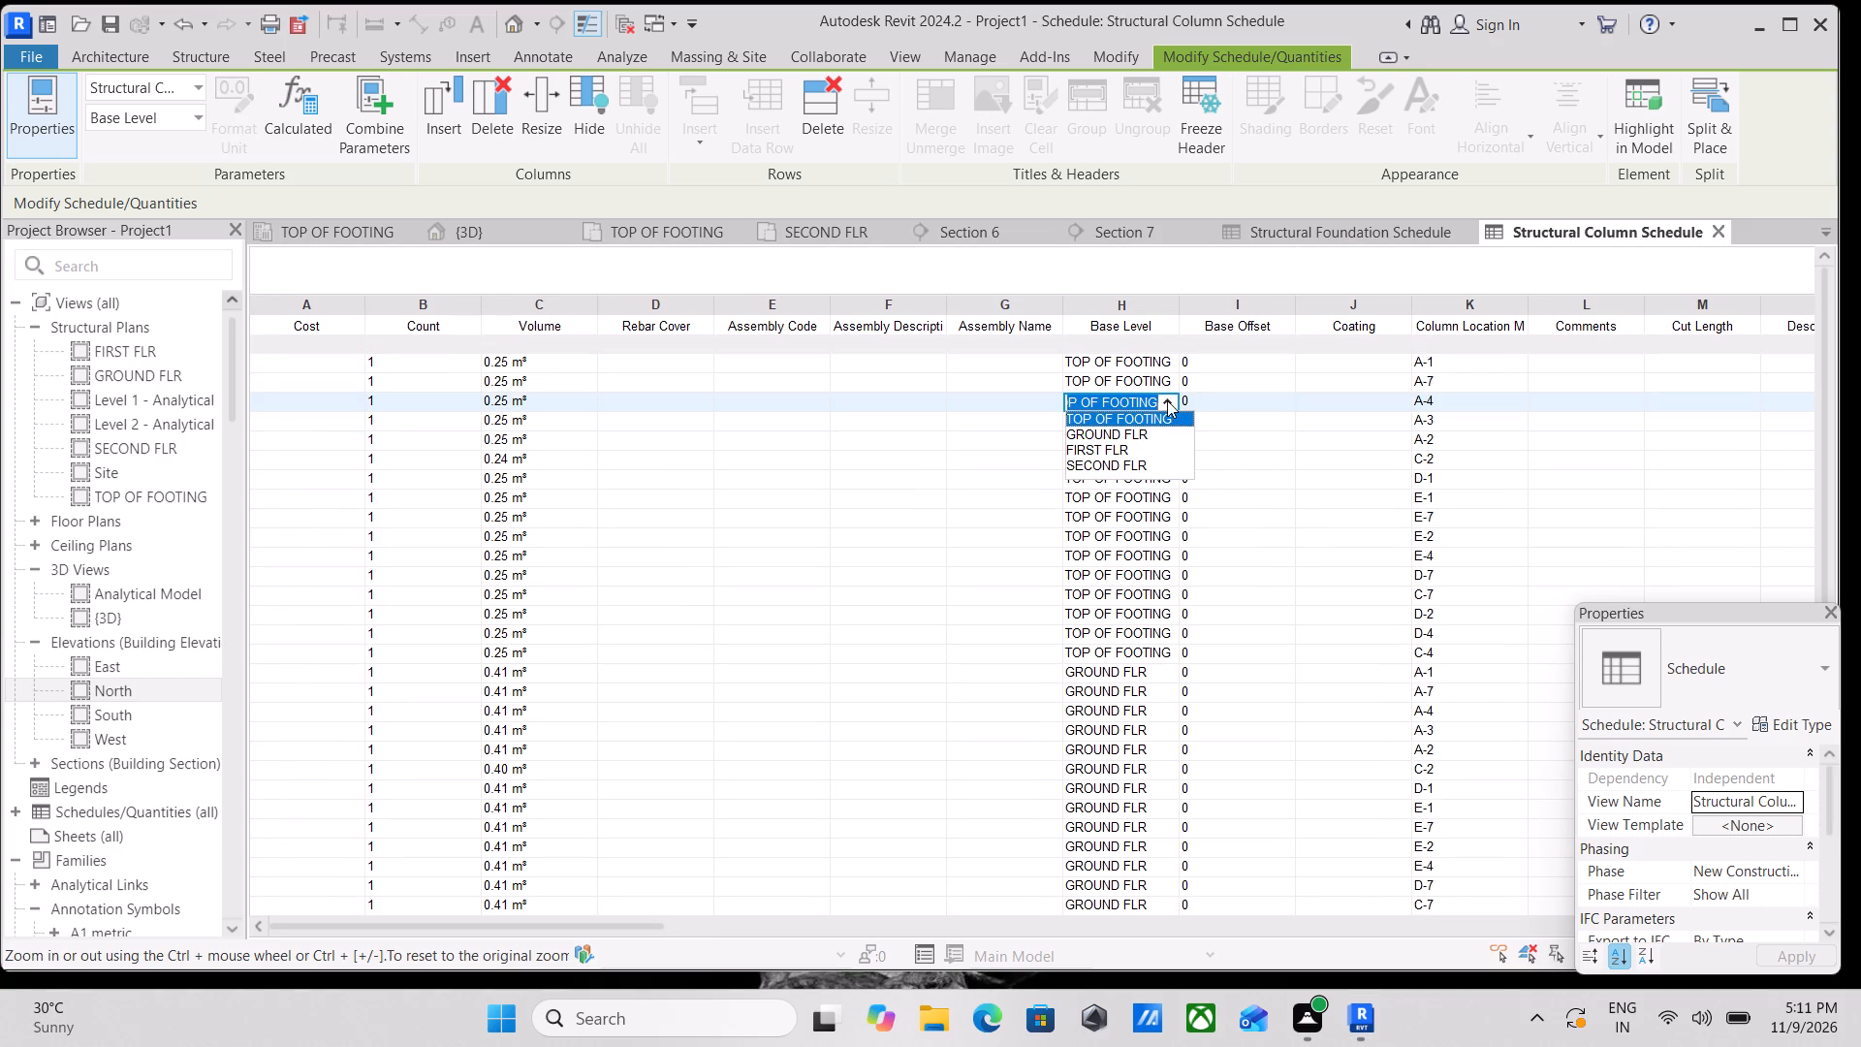
click(1167, 400)
click(1171, 397)
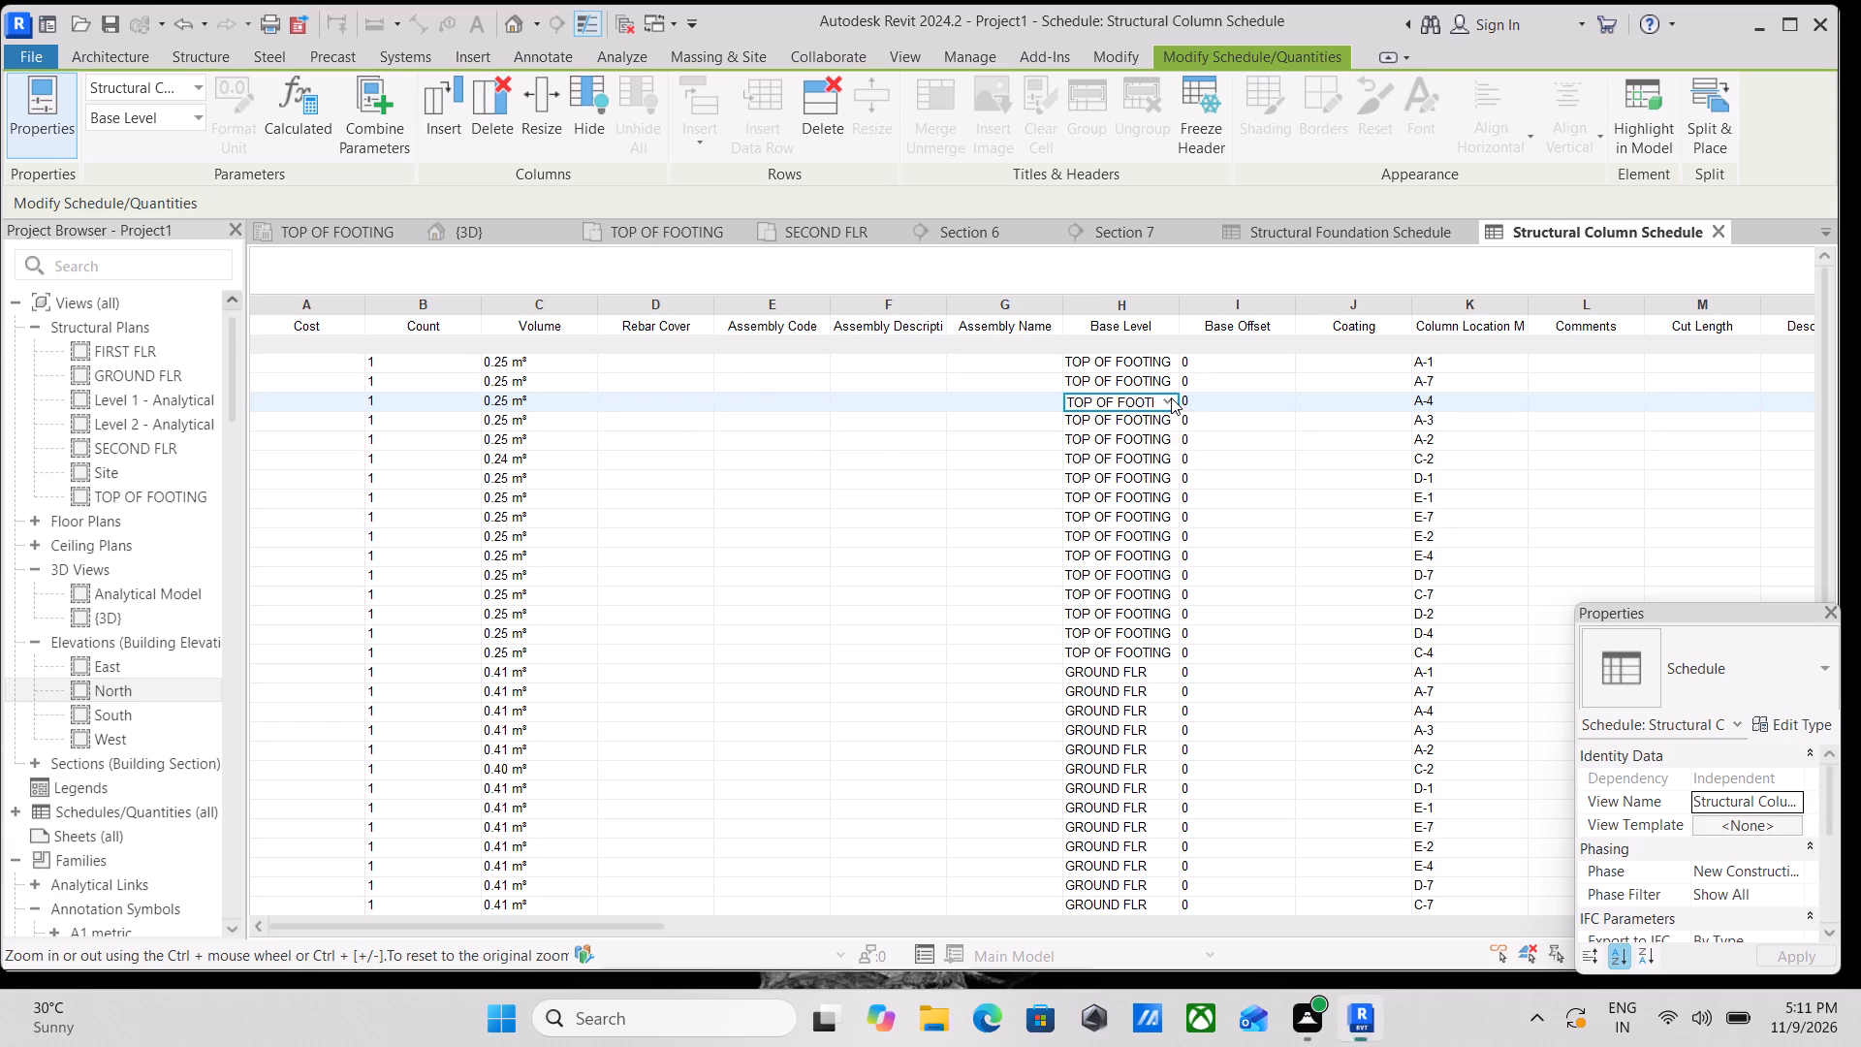
Check the Count entries of the columns from level to level in the structural column schedule.
click(720, 428)
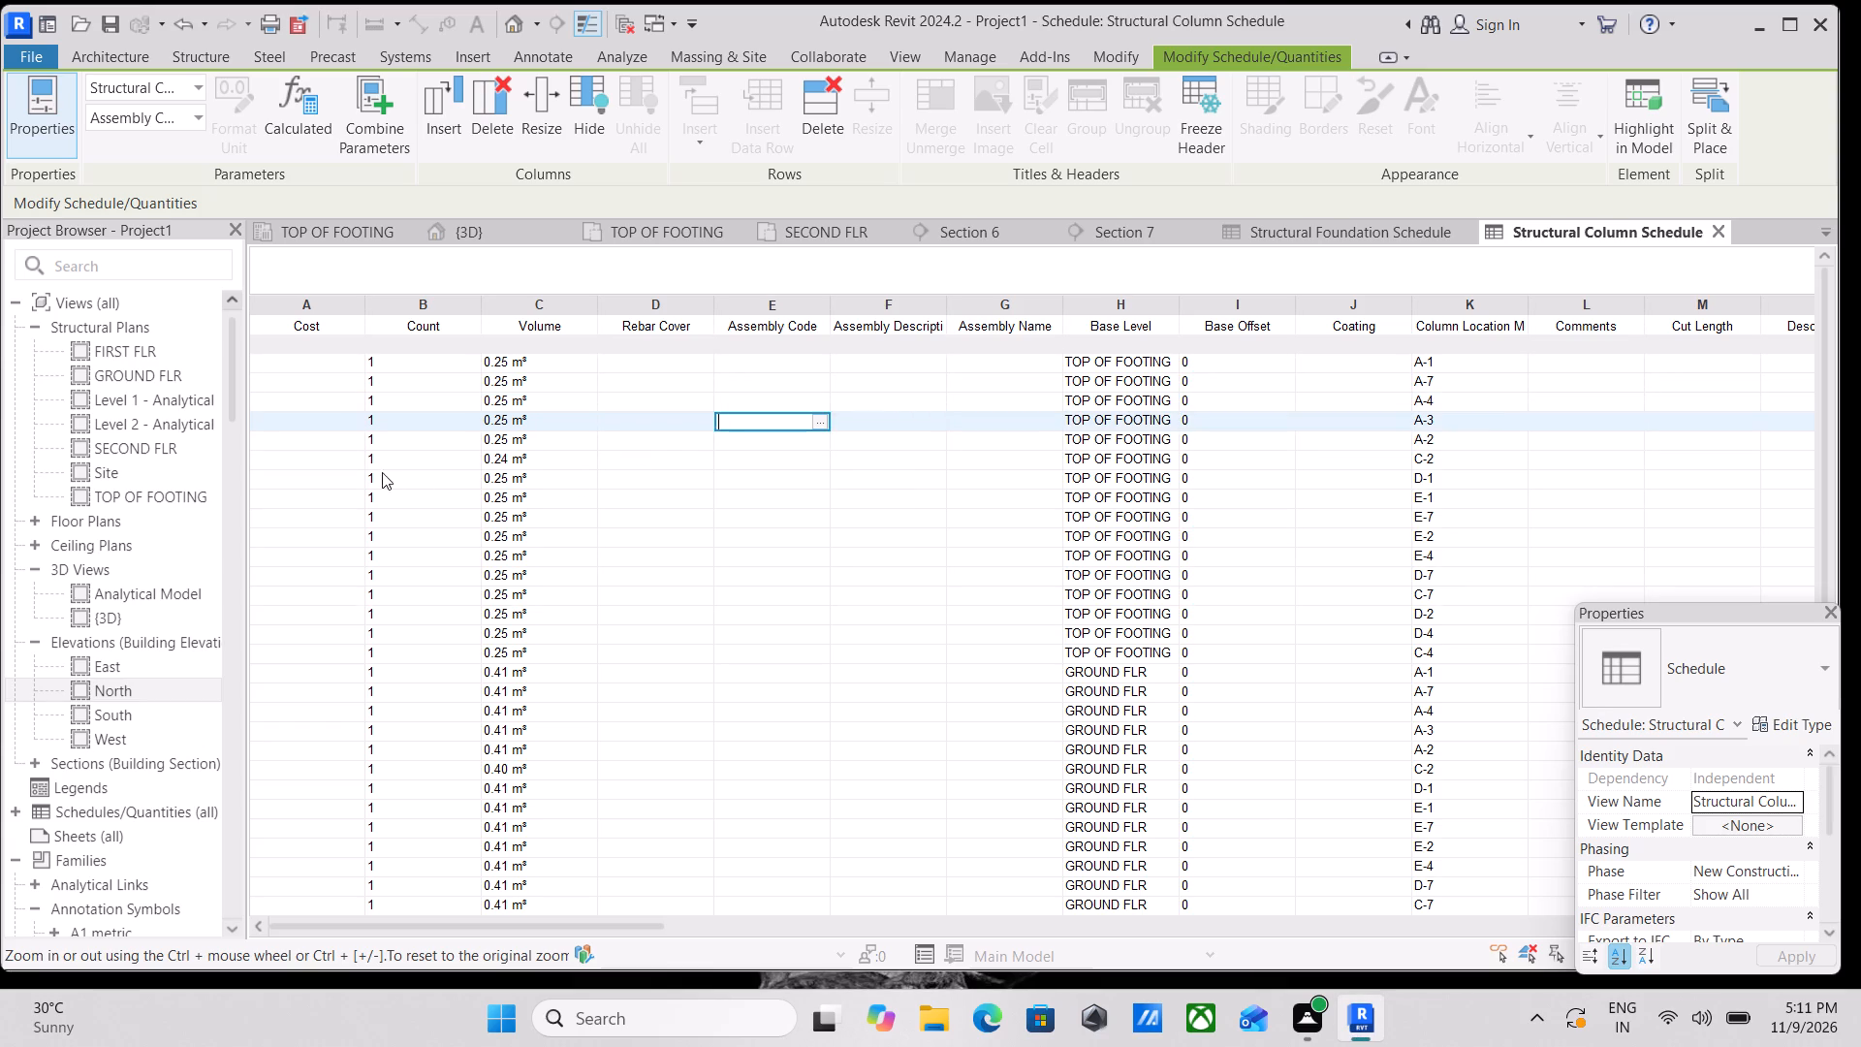
click(381, 432)
scroll(375, 498, down, 1)
click(407, 479)
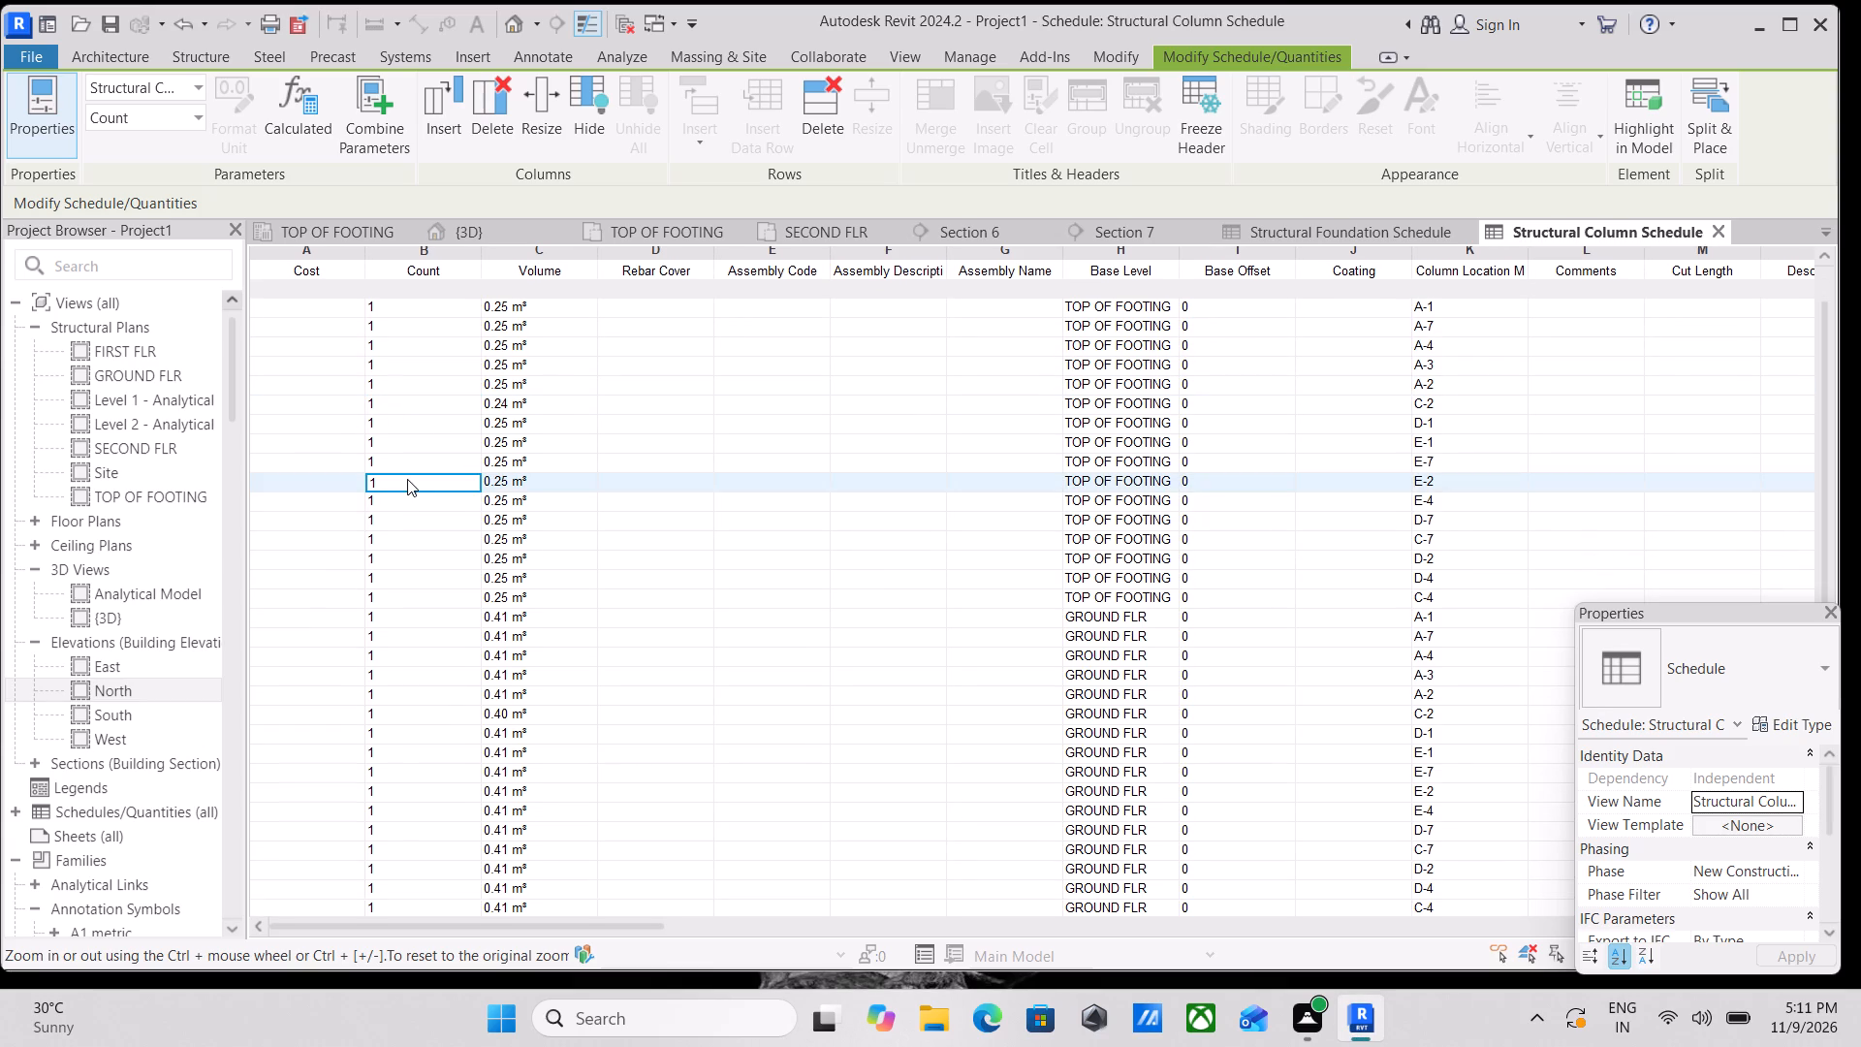
scroll(381, 565, down, 1)
click(398, 551)
scroll(401, 548, down, 3)
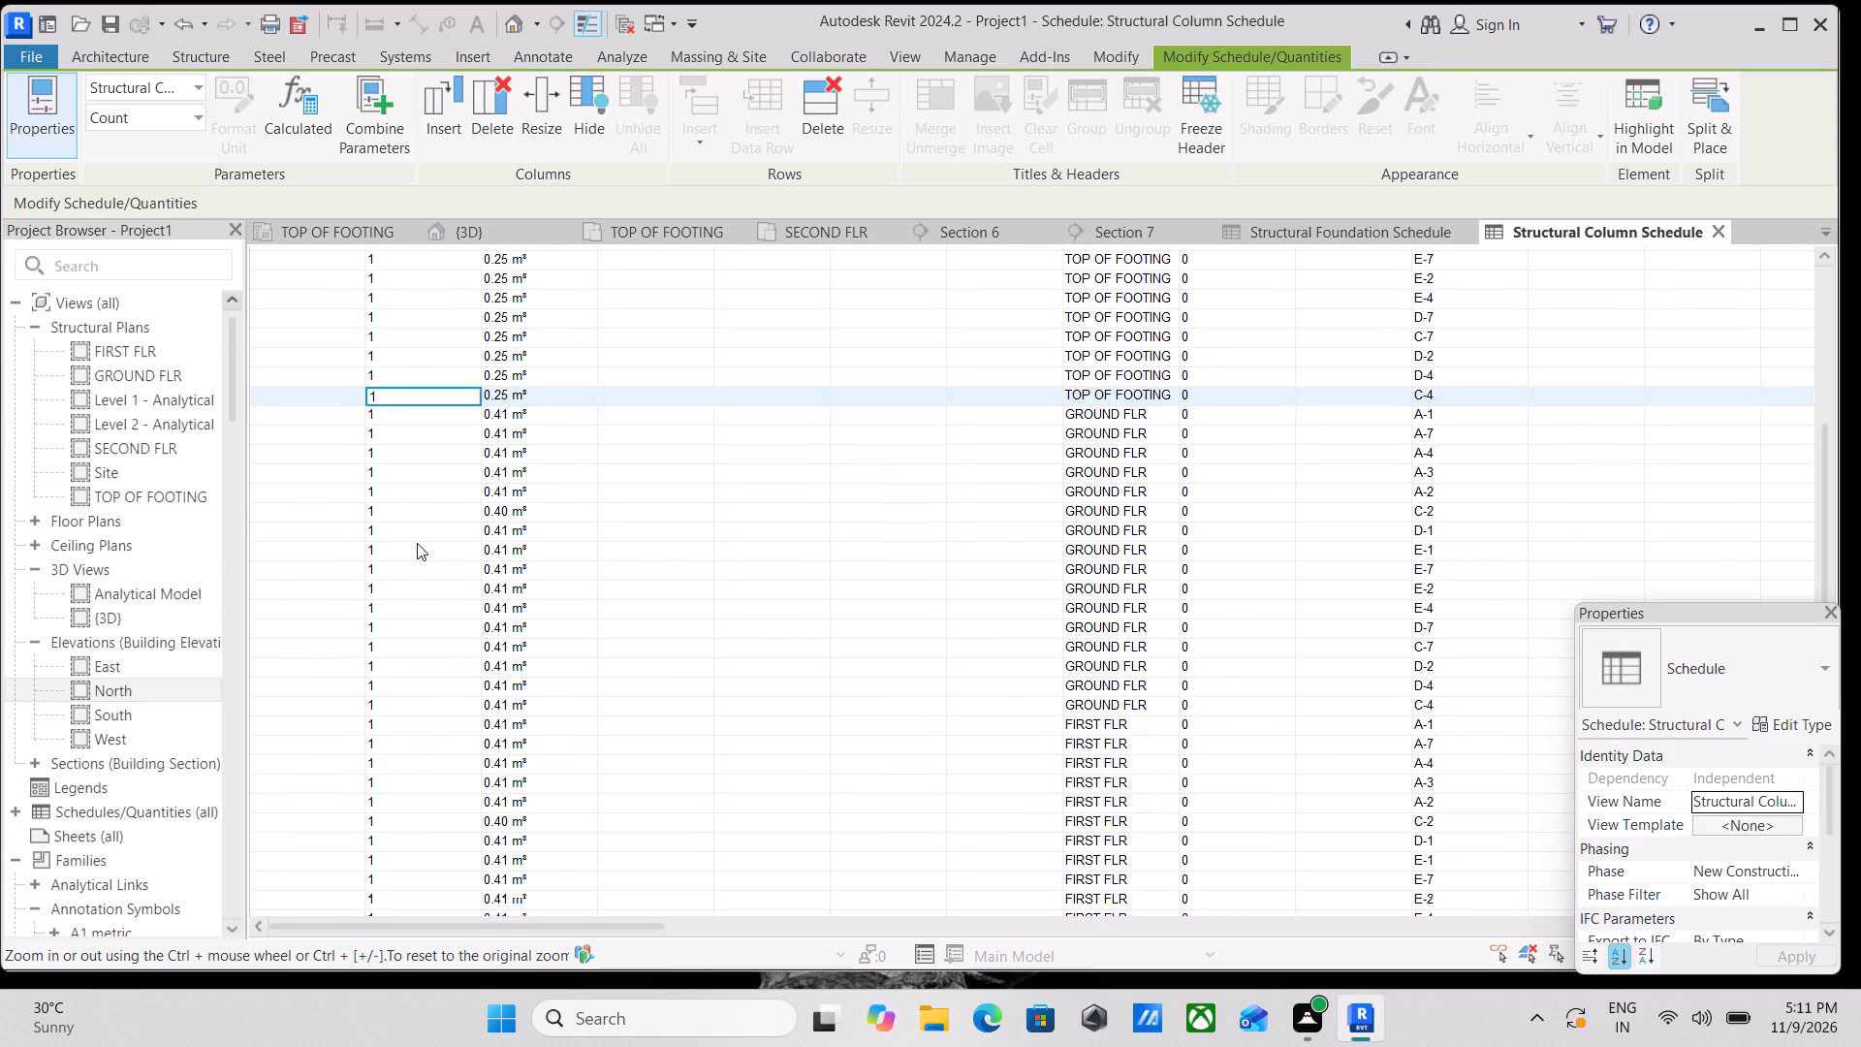
click(417, 543)
scroll(410, 548, down, 13)
scroll(668, 639, up, 2)
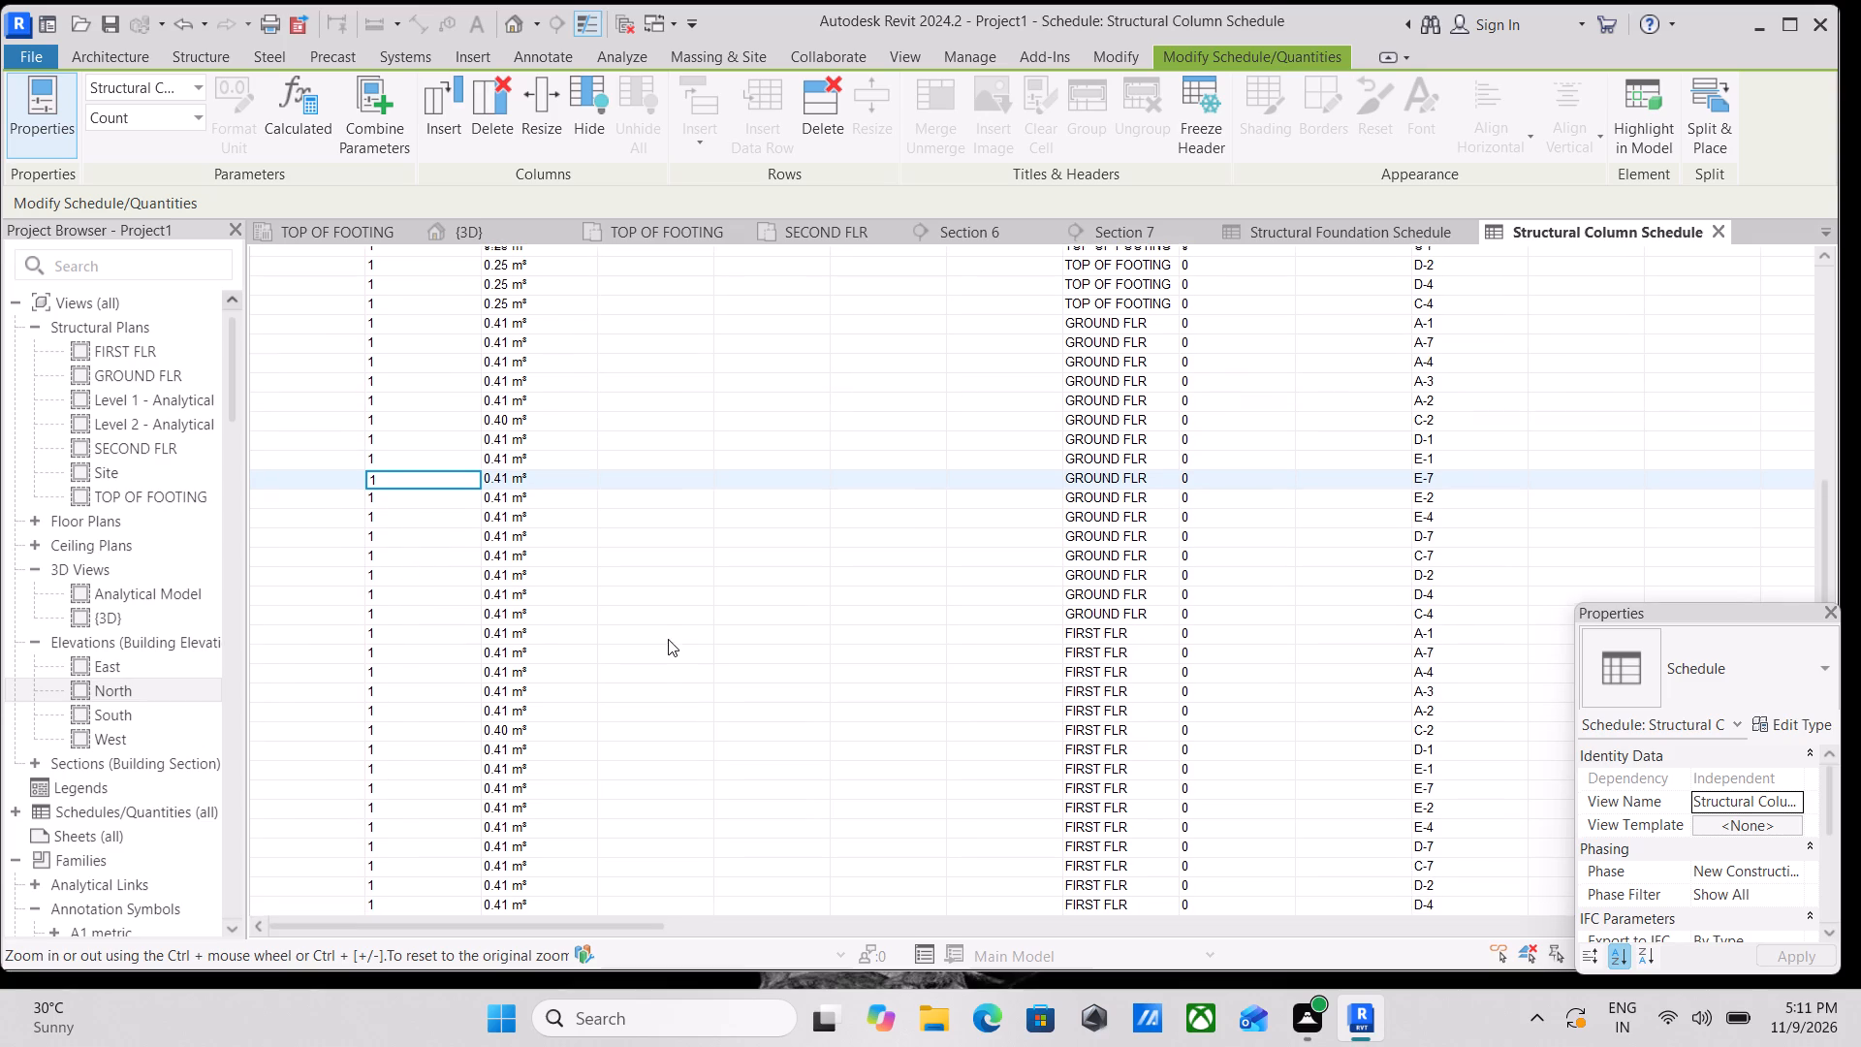
scroll(668, 639, up, 12)
scroll(669, 639, up, 9)
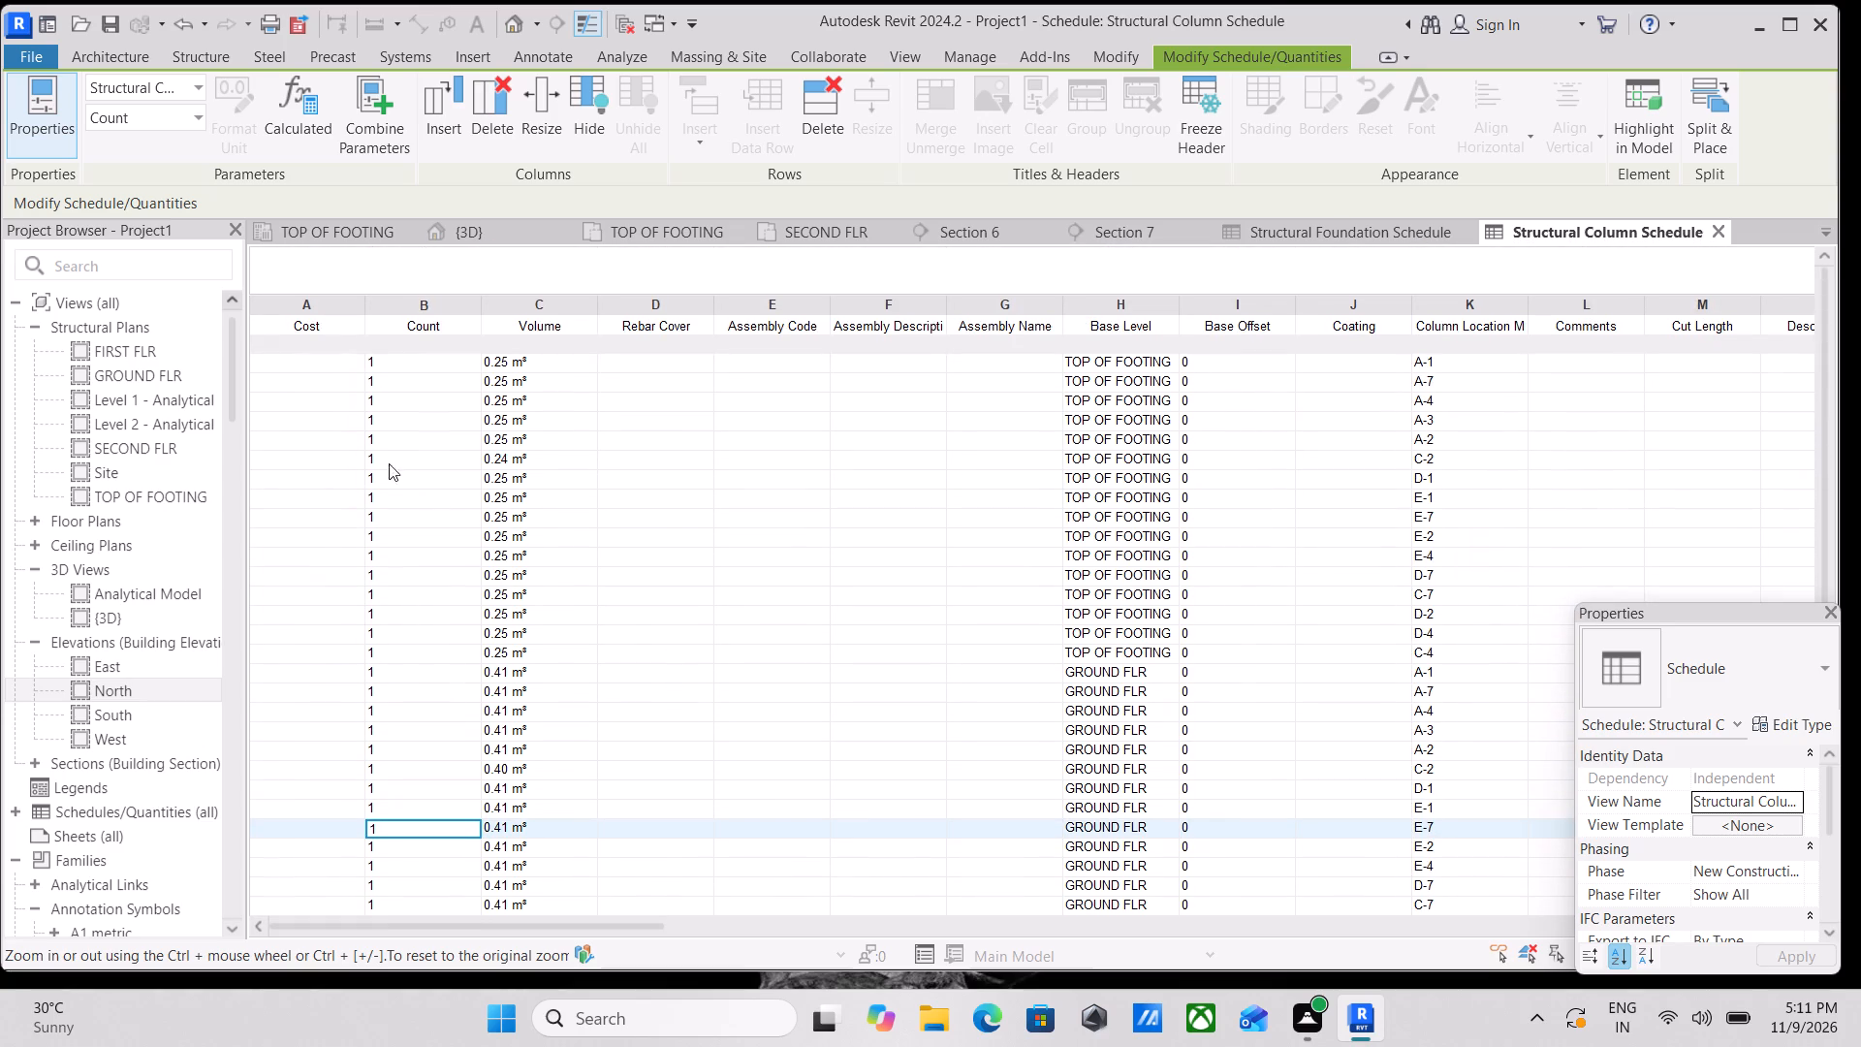
click(418, 490)
scroll(413, 561, up, 2)
click(424, 555)
click(433, 474)
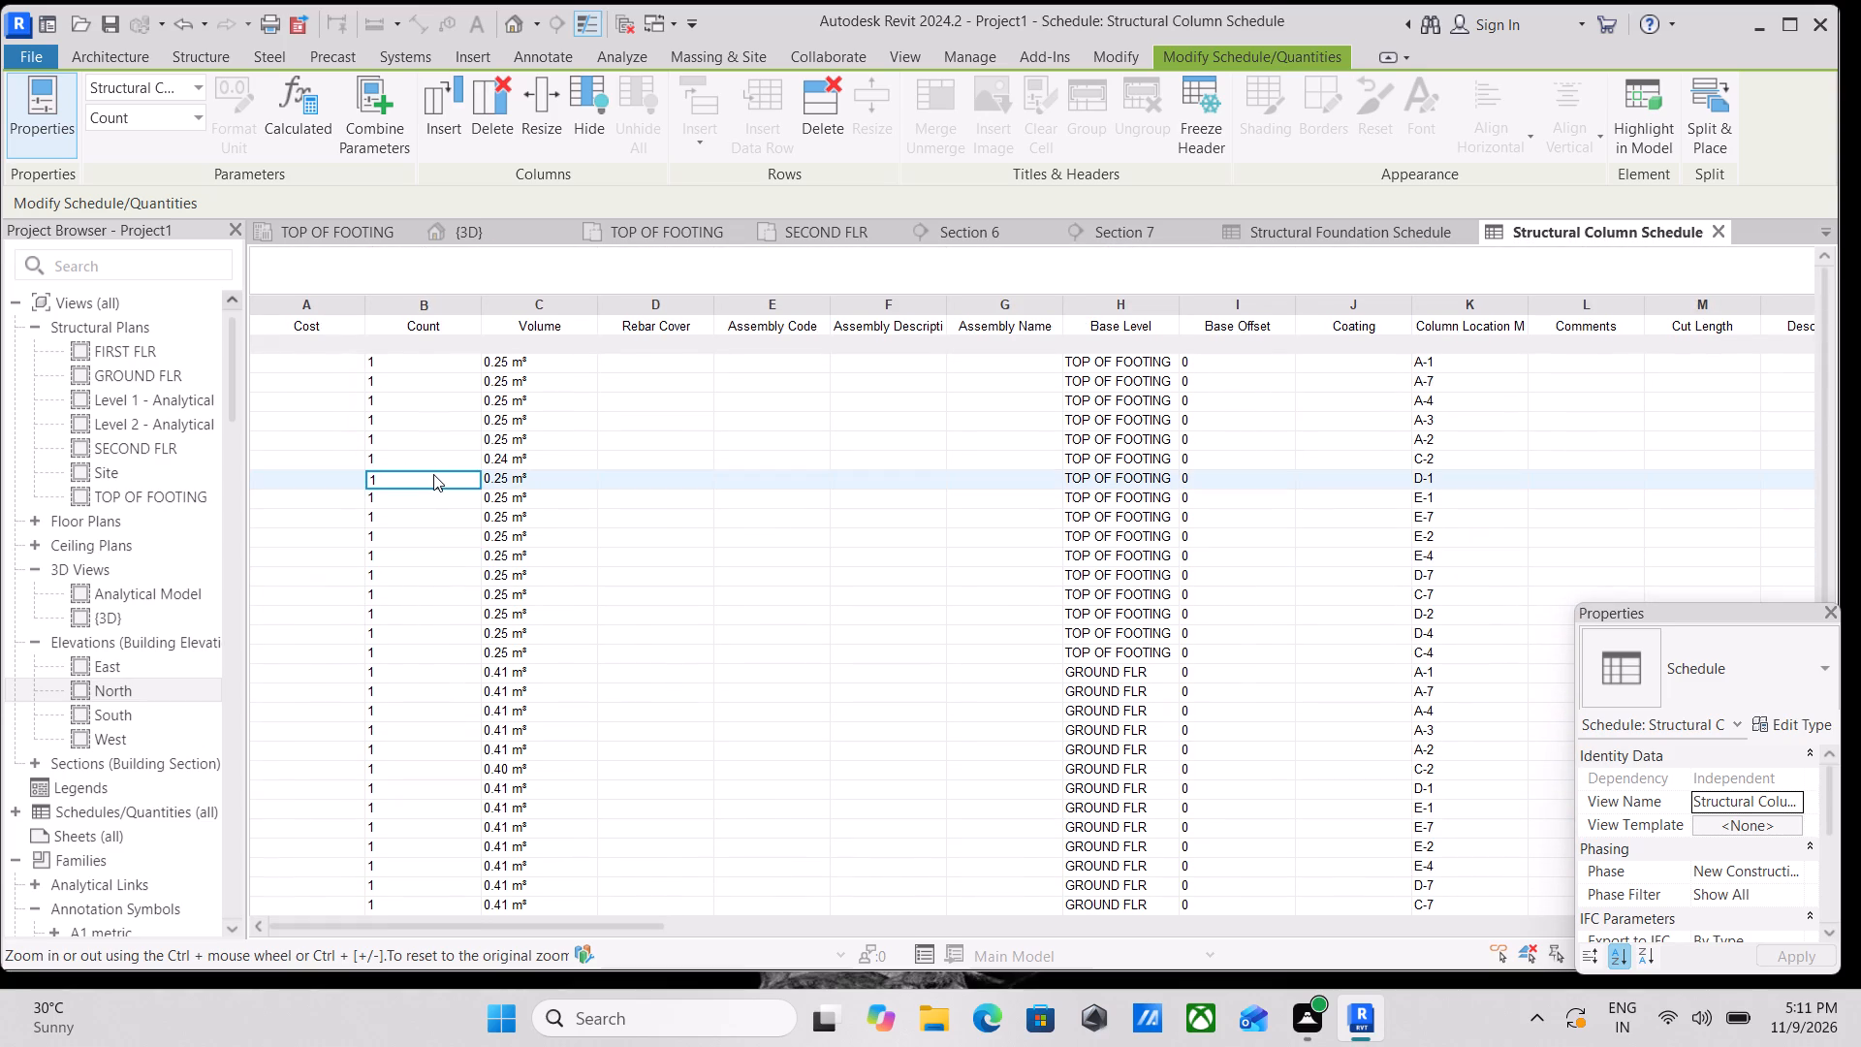
scroll(455, 532, down, 12)
scroll(586, 542, down, 5)
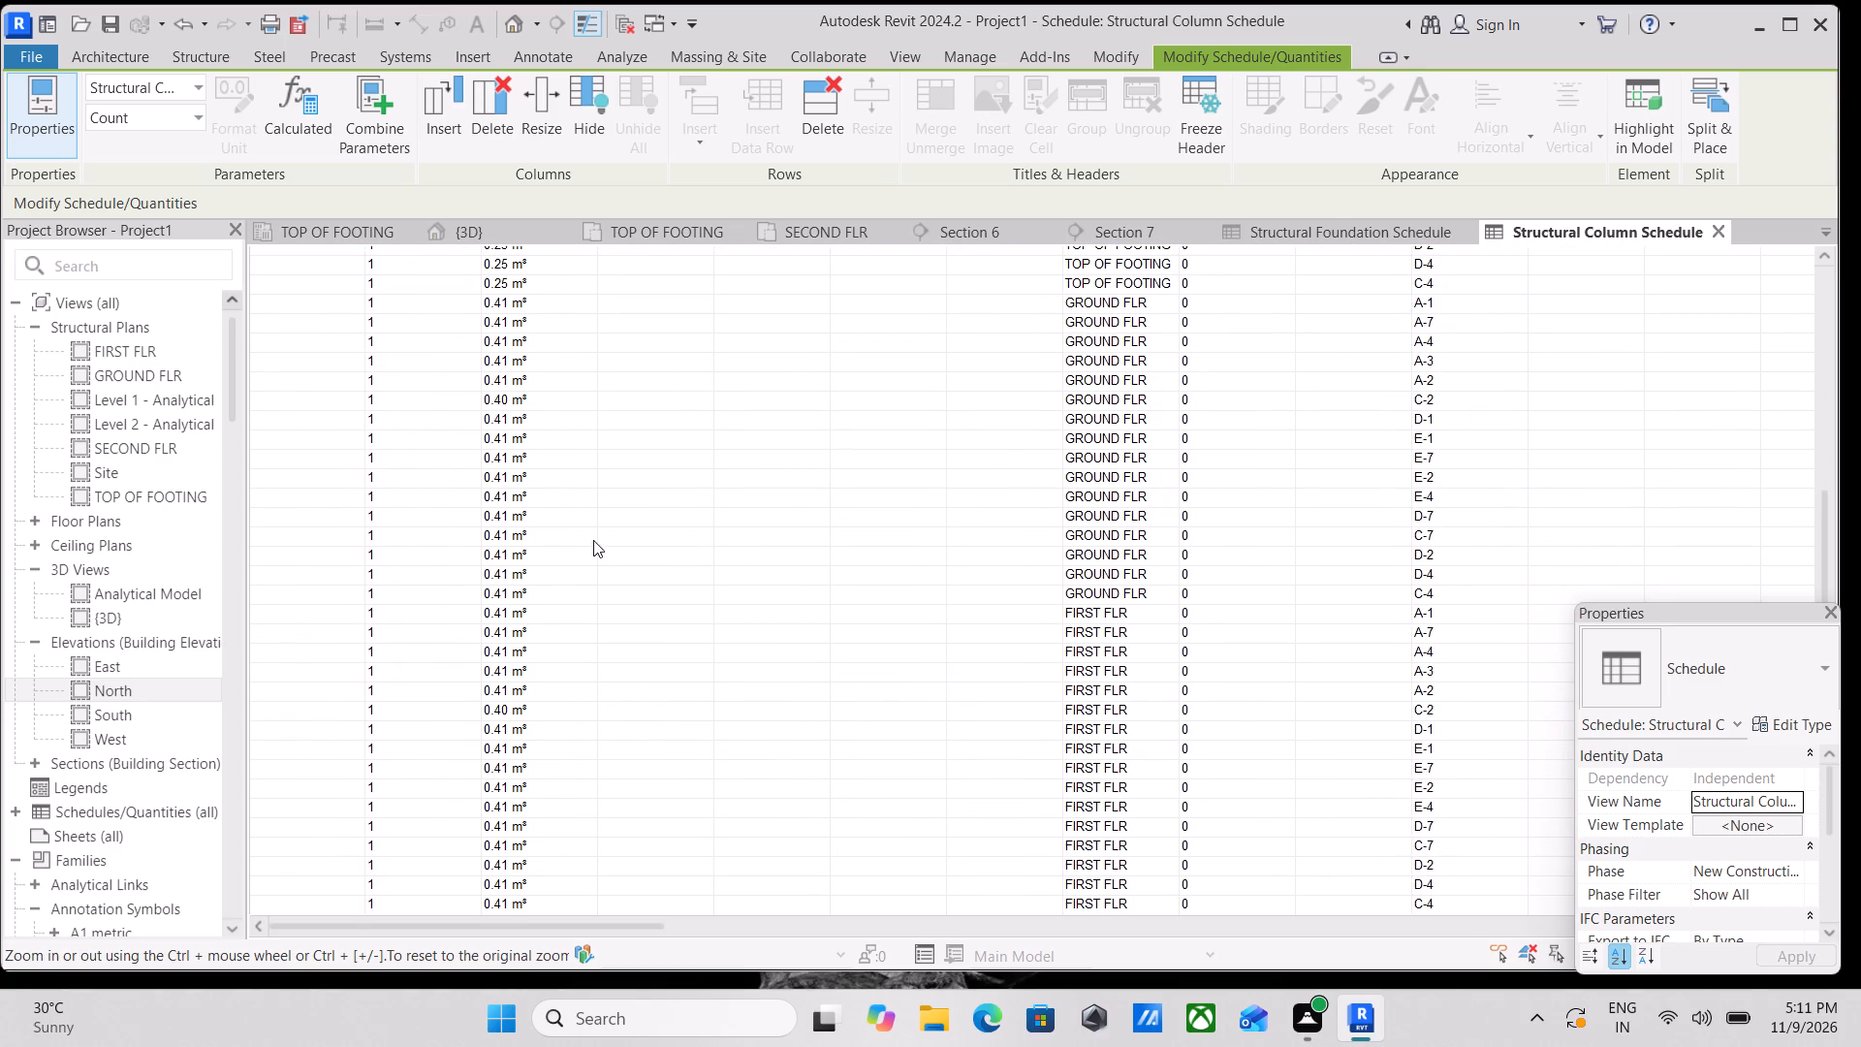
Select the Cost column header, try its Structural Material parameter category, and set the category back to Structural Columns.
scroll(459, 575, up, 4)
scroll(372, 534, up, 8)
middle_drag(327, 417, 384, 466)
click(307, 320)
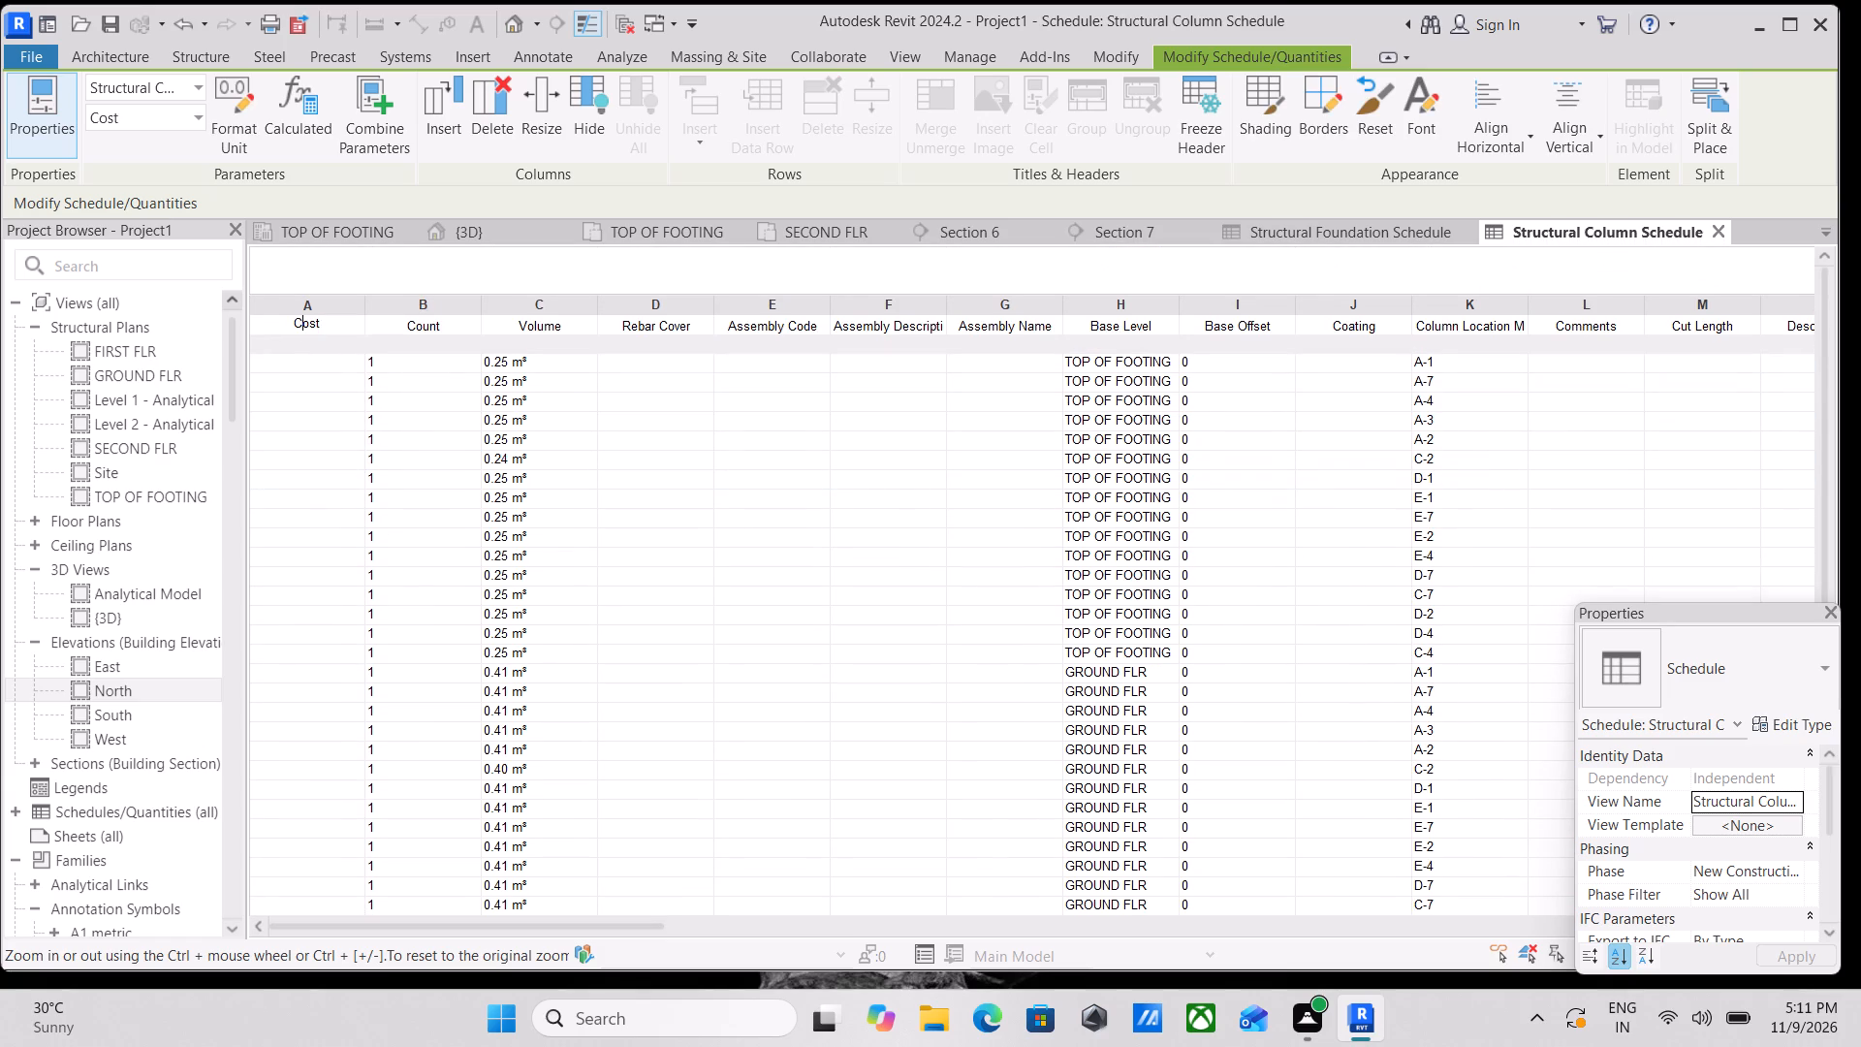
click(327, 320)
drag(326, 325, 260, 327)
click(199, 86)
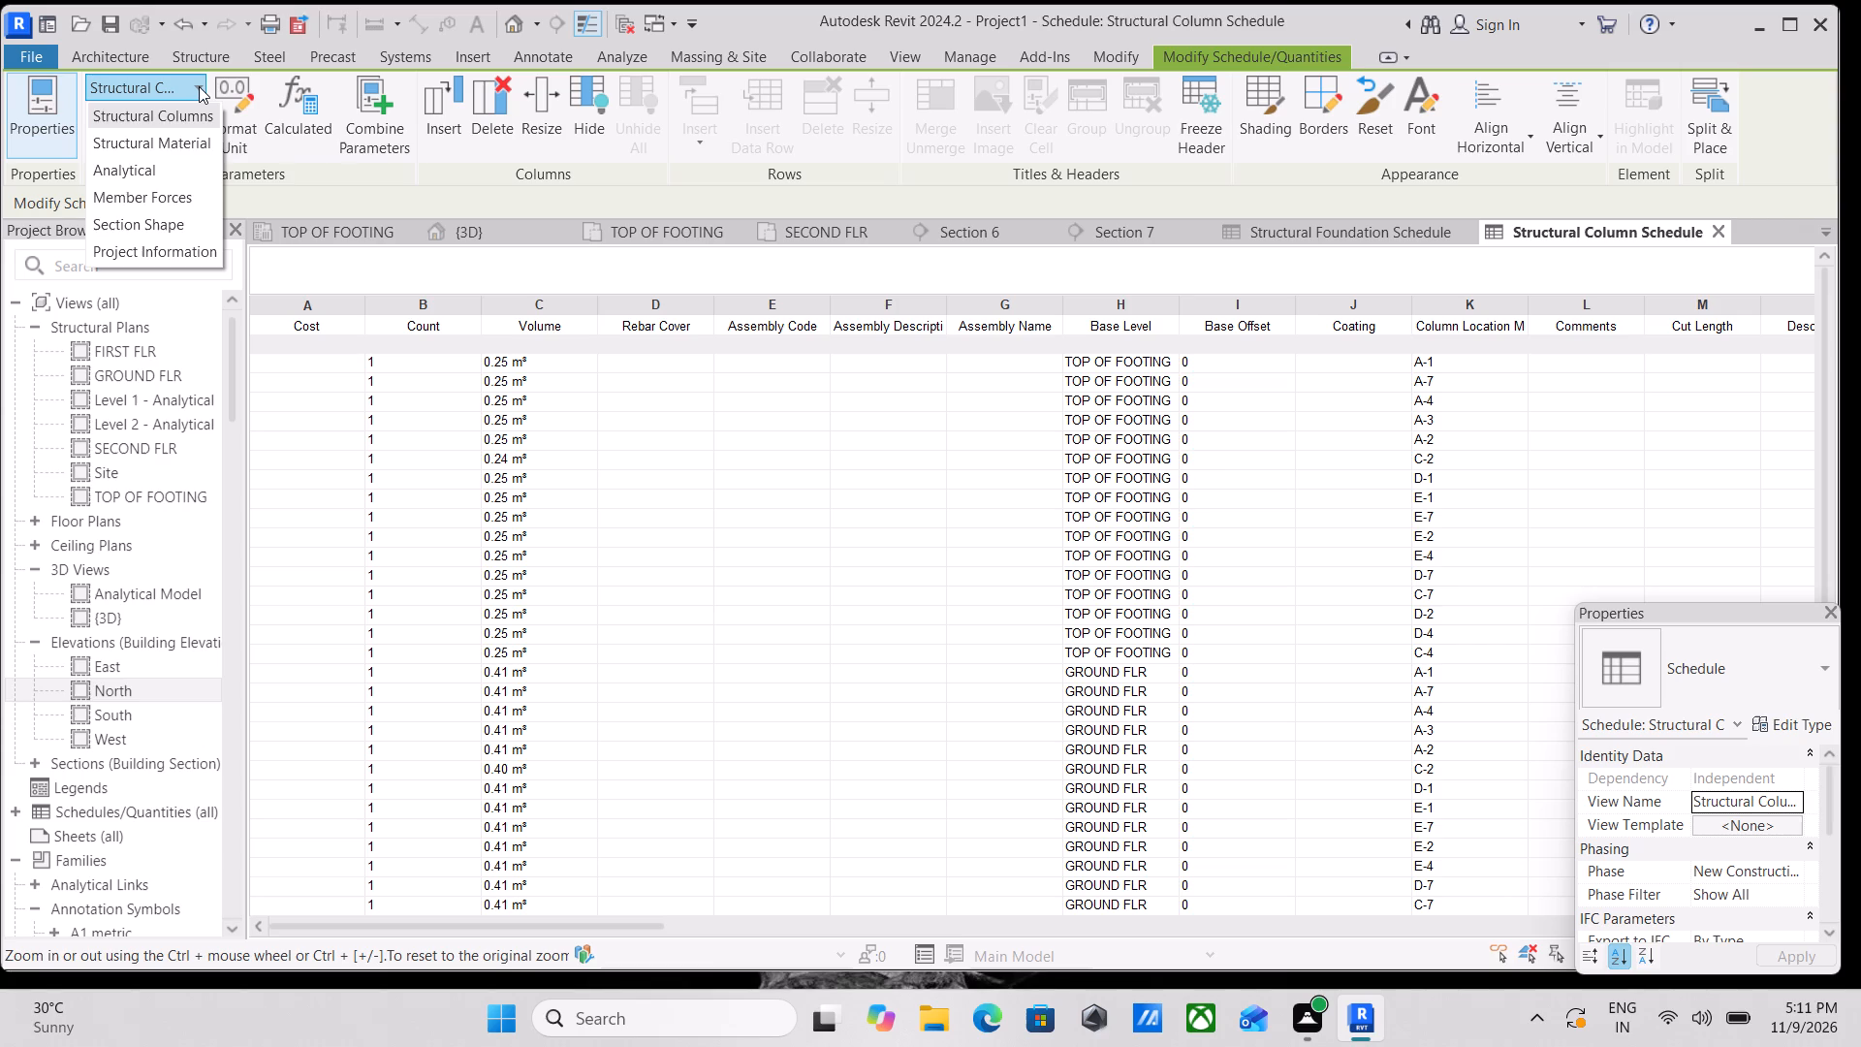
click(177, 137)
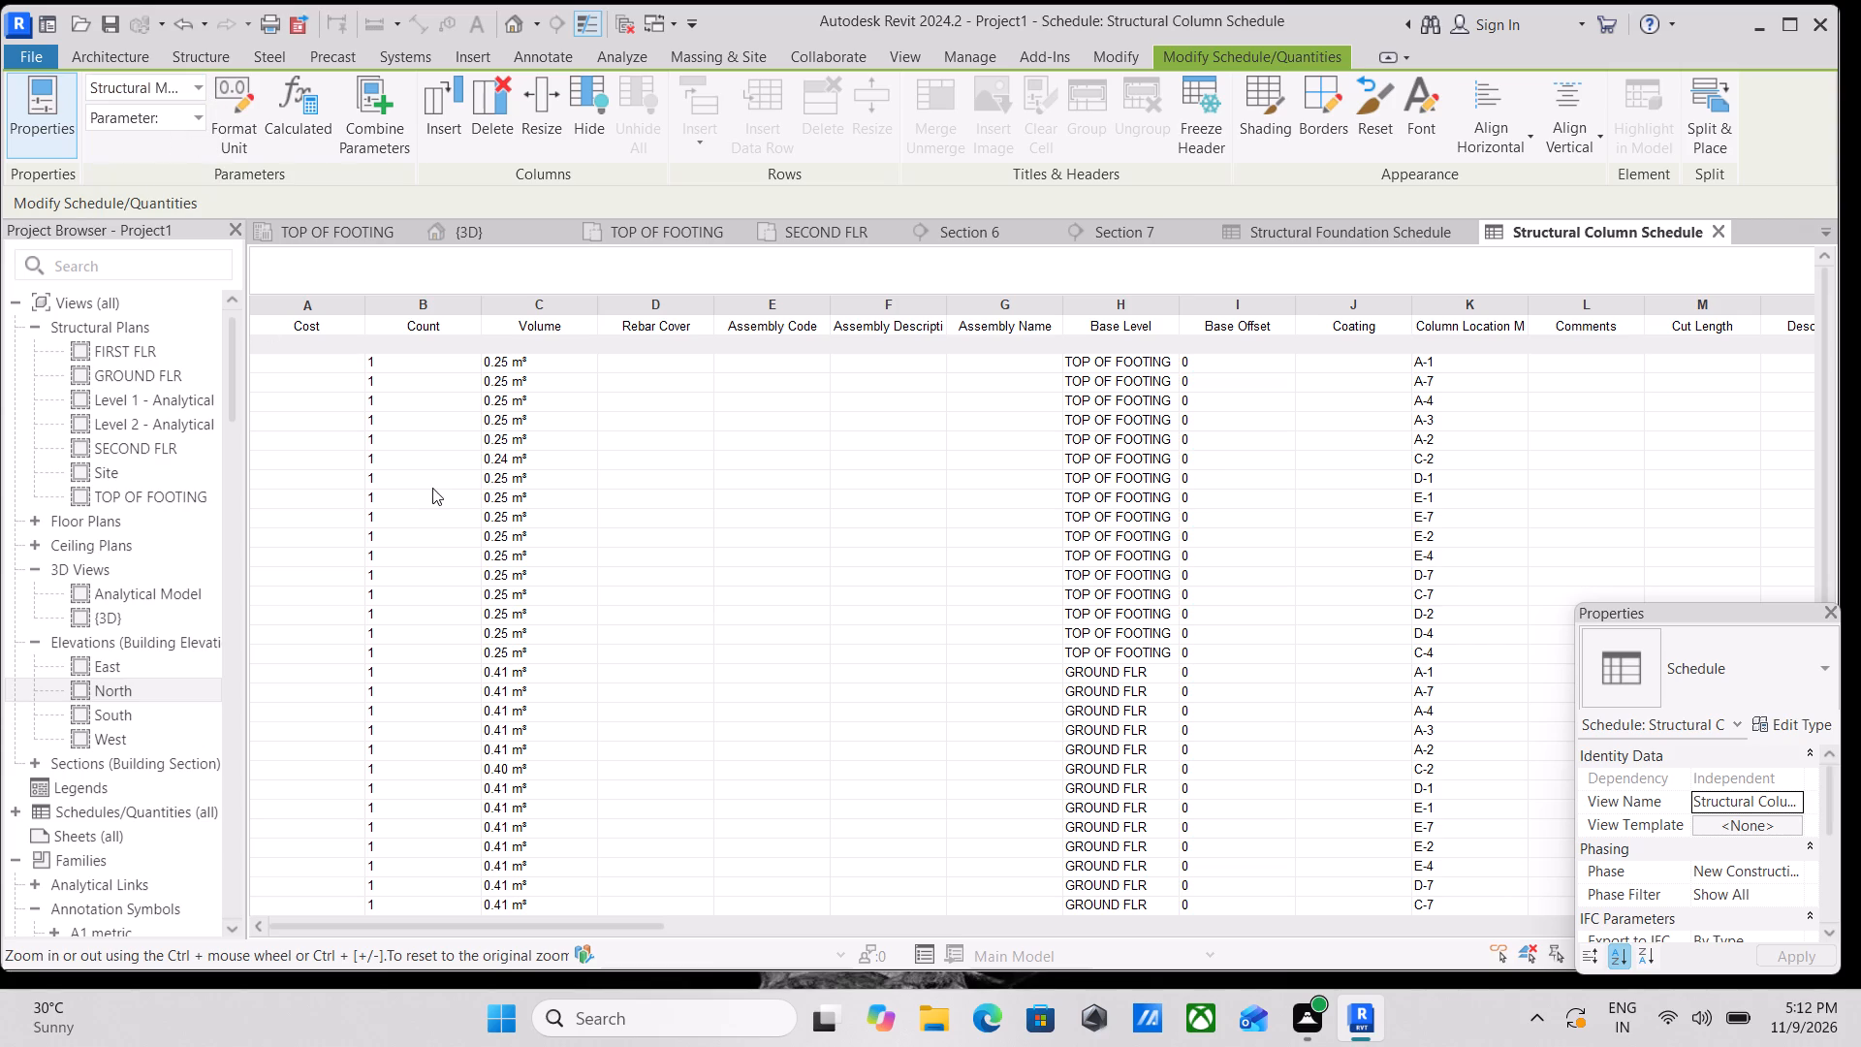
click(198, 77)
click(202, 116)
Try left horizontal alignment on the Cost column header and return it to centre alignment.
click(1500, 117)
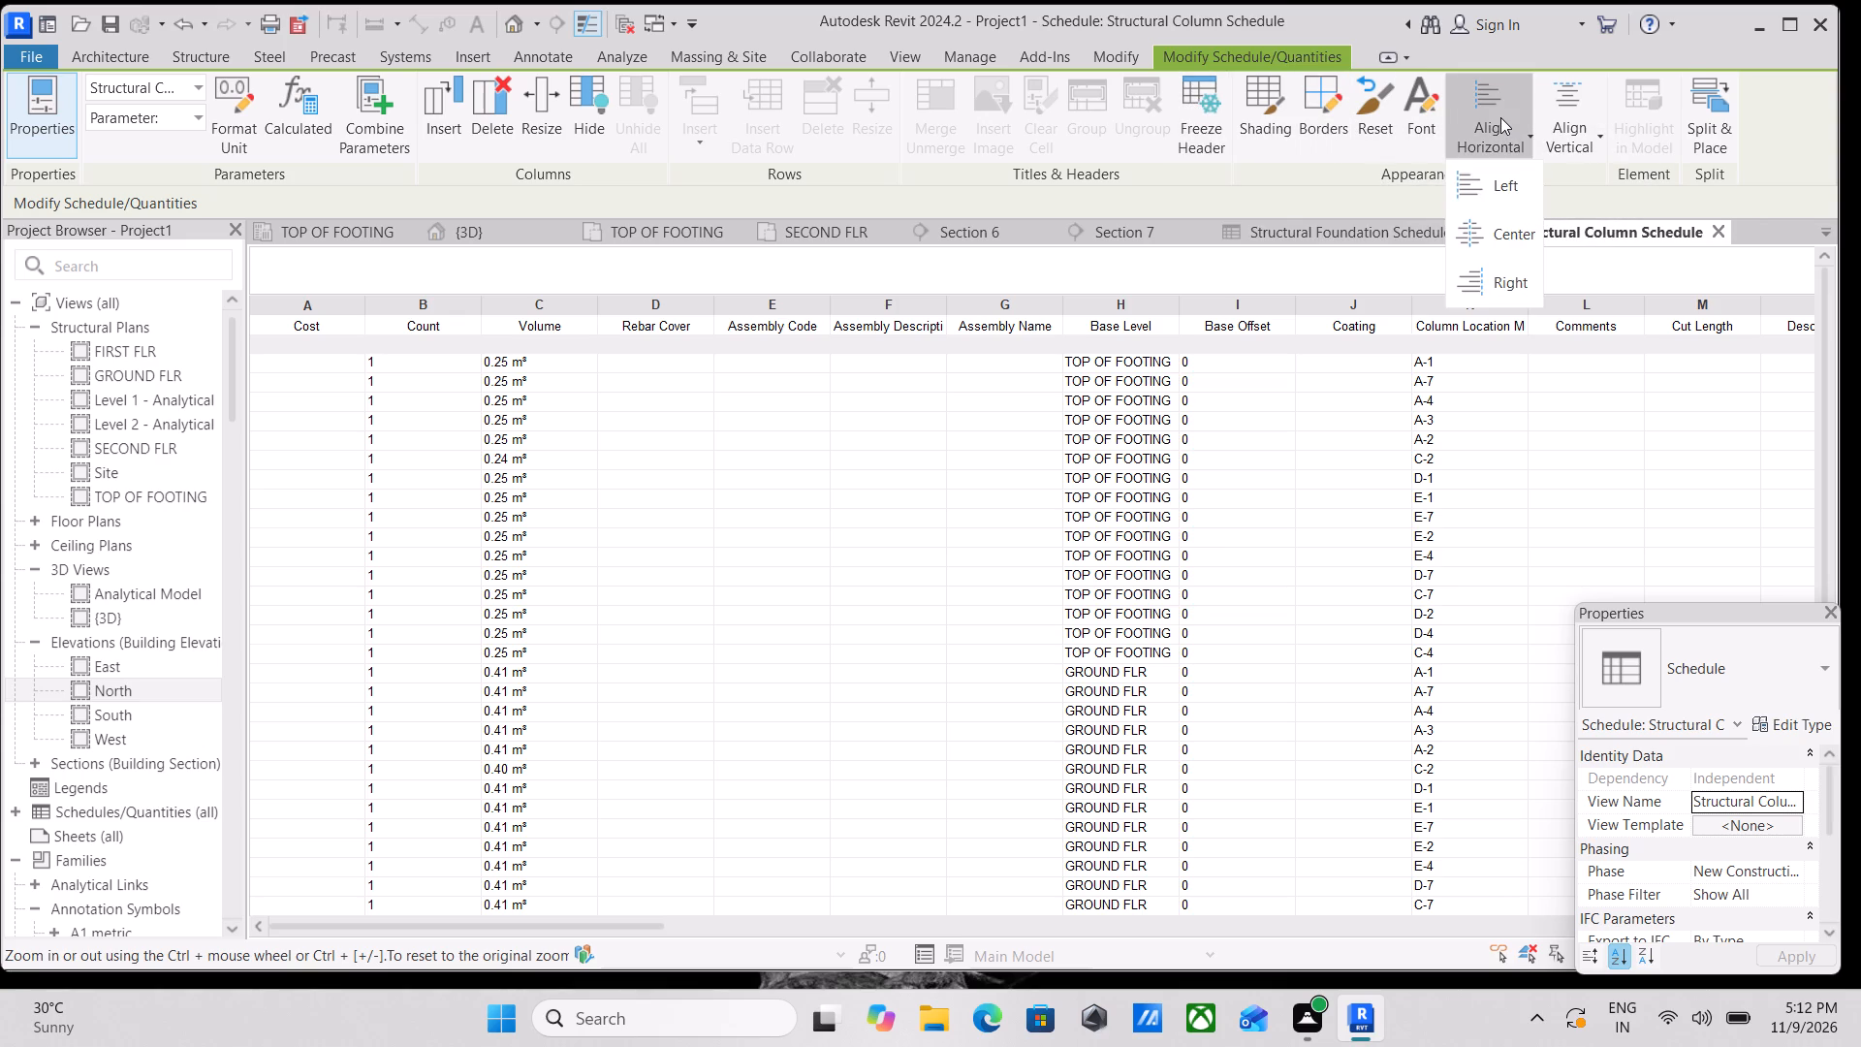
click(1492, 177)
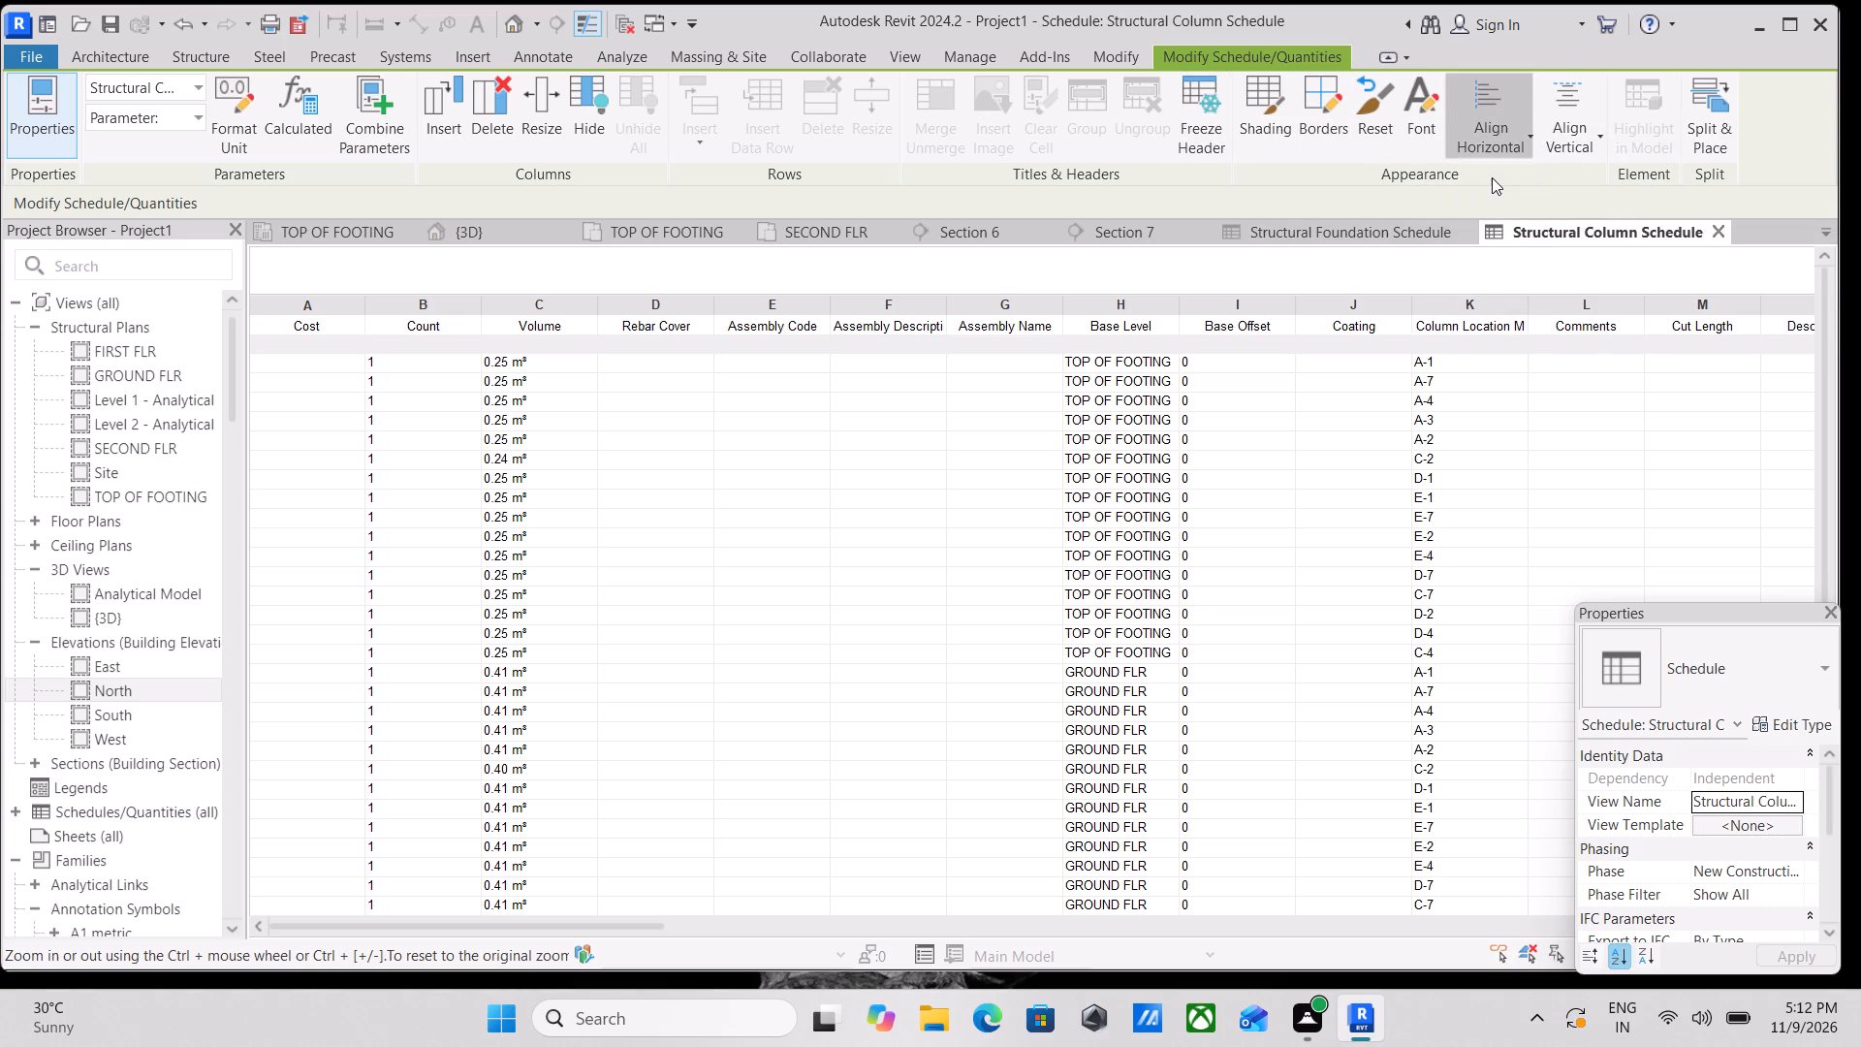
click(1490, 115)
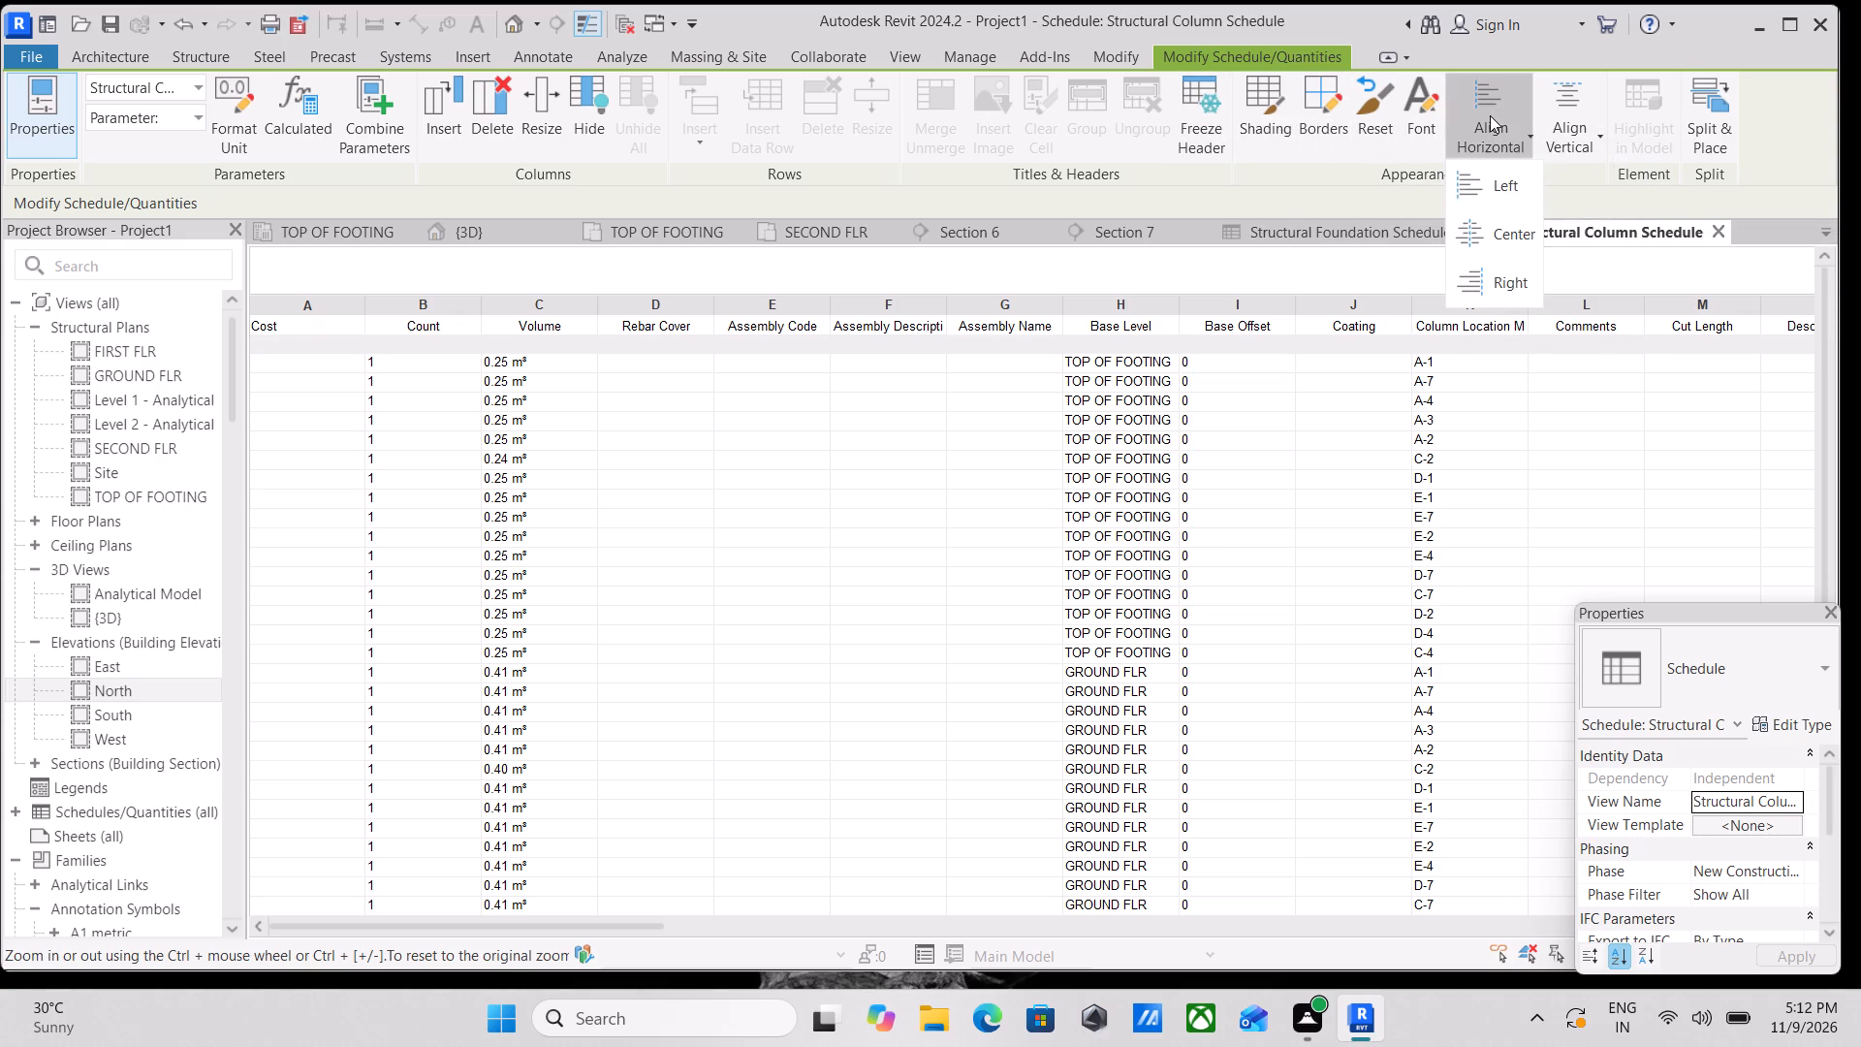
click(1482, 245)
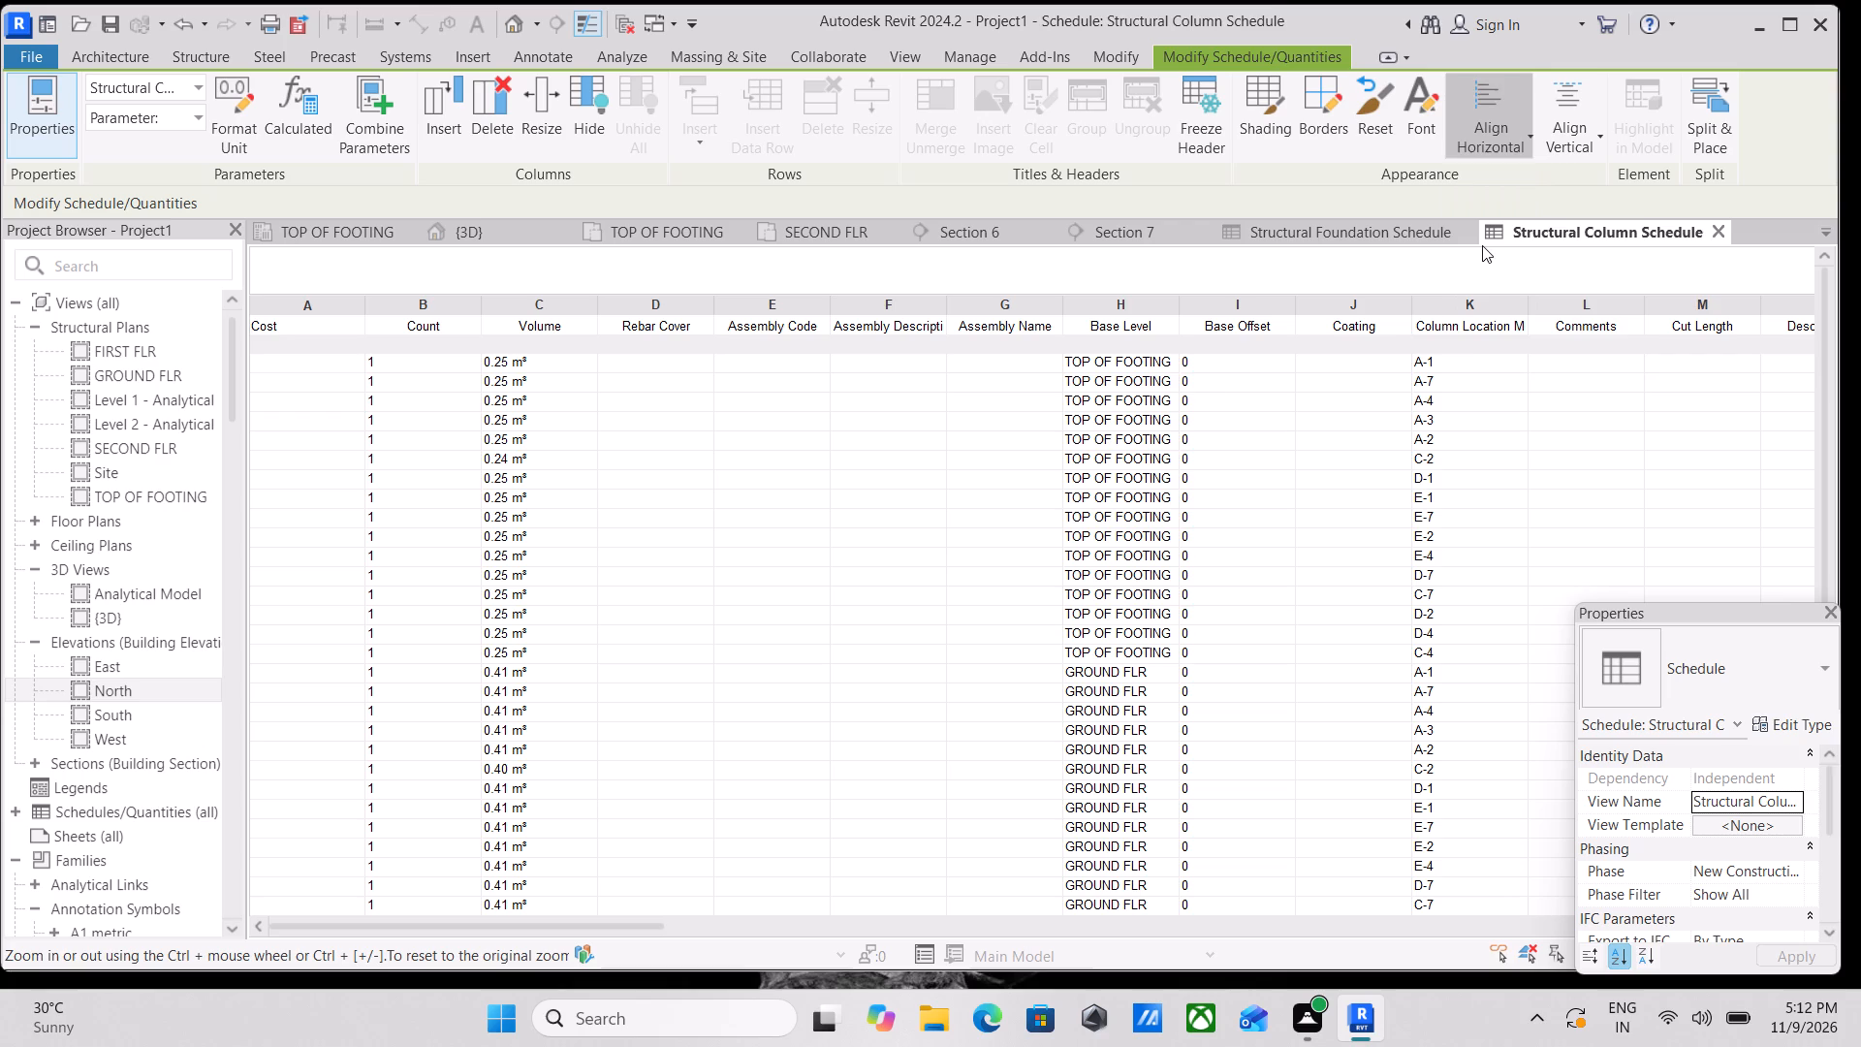
Review the Volume, Base Level and Column Location Mark entries level by level in the structural column schedule.
middle_drag(682, 480, 961, 506)
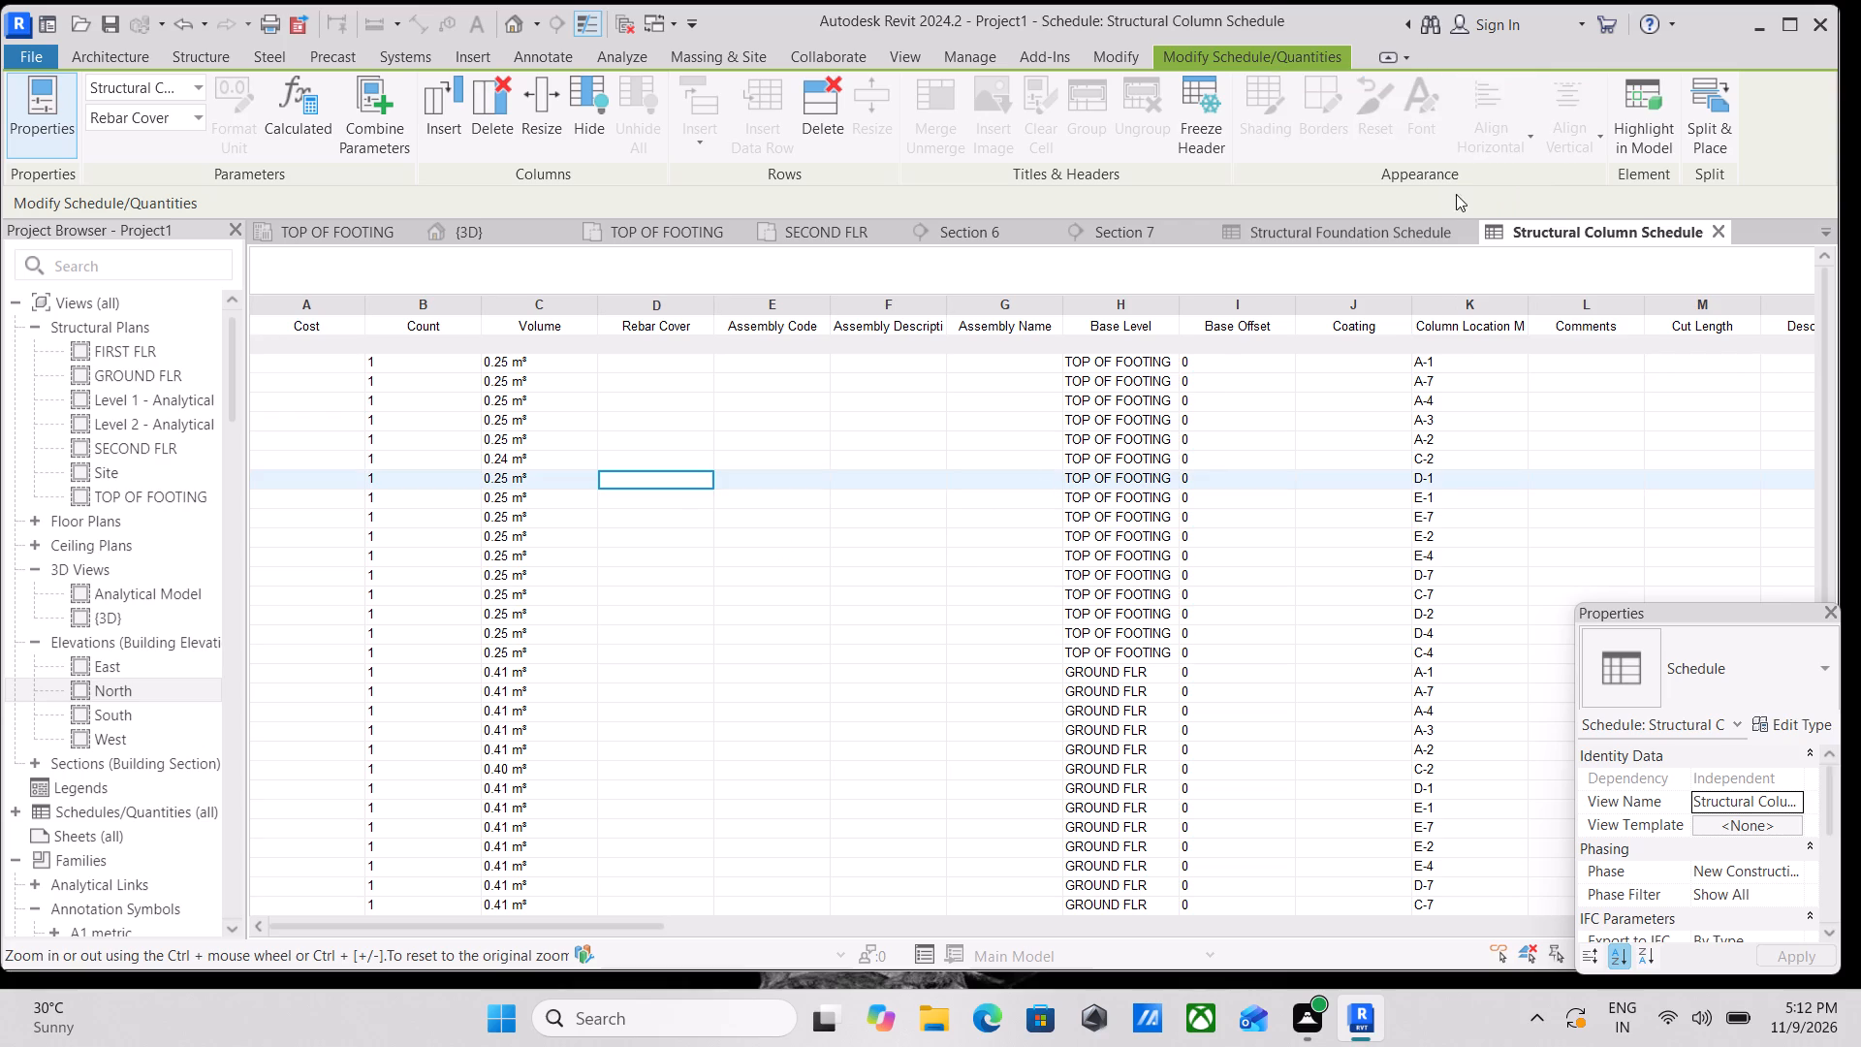
click(828, 449)
scroll(1531, 399, up, 1)
scroll(1404, 623, down, 3)
scroll(1435, 587, up, 2)
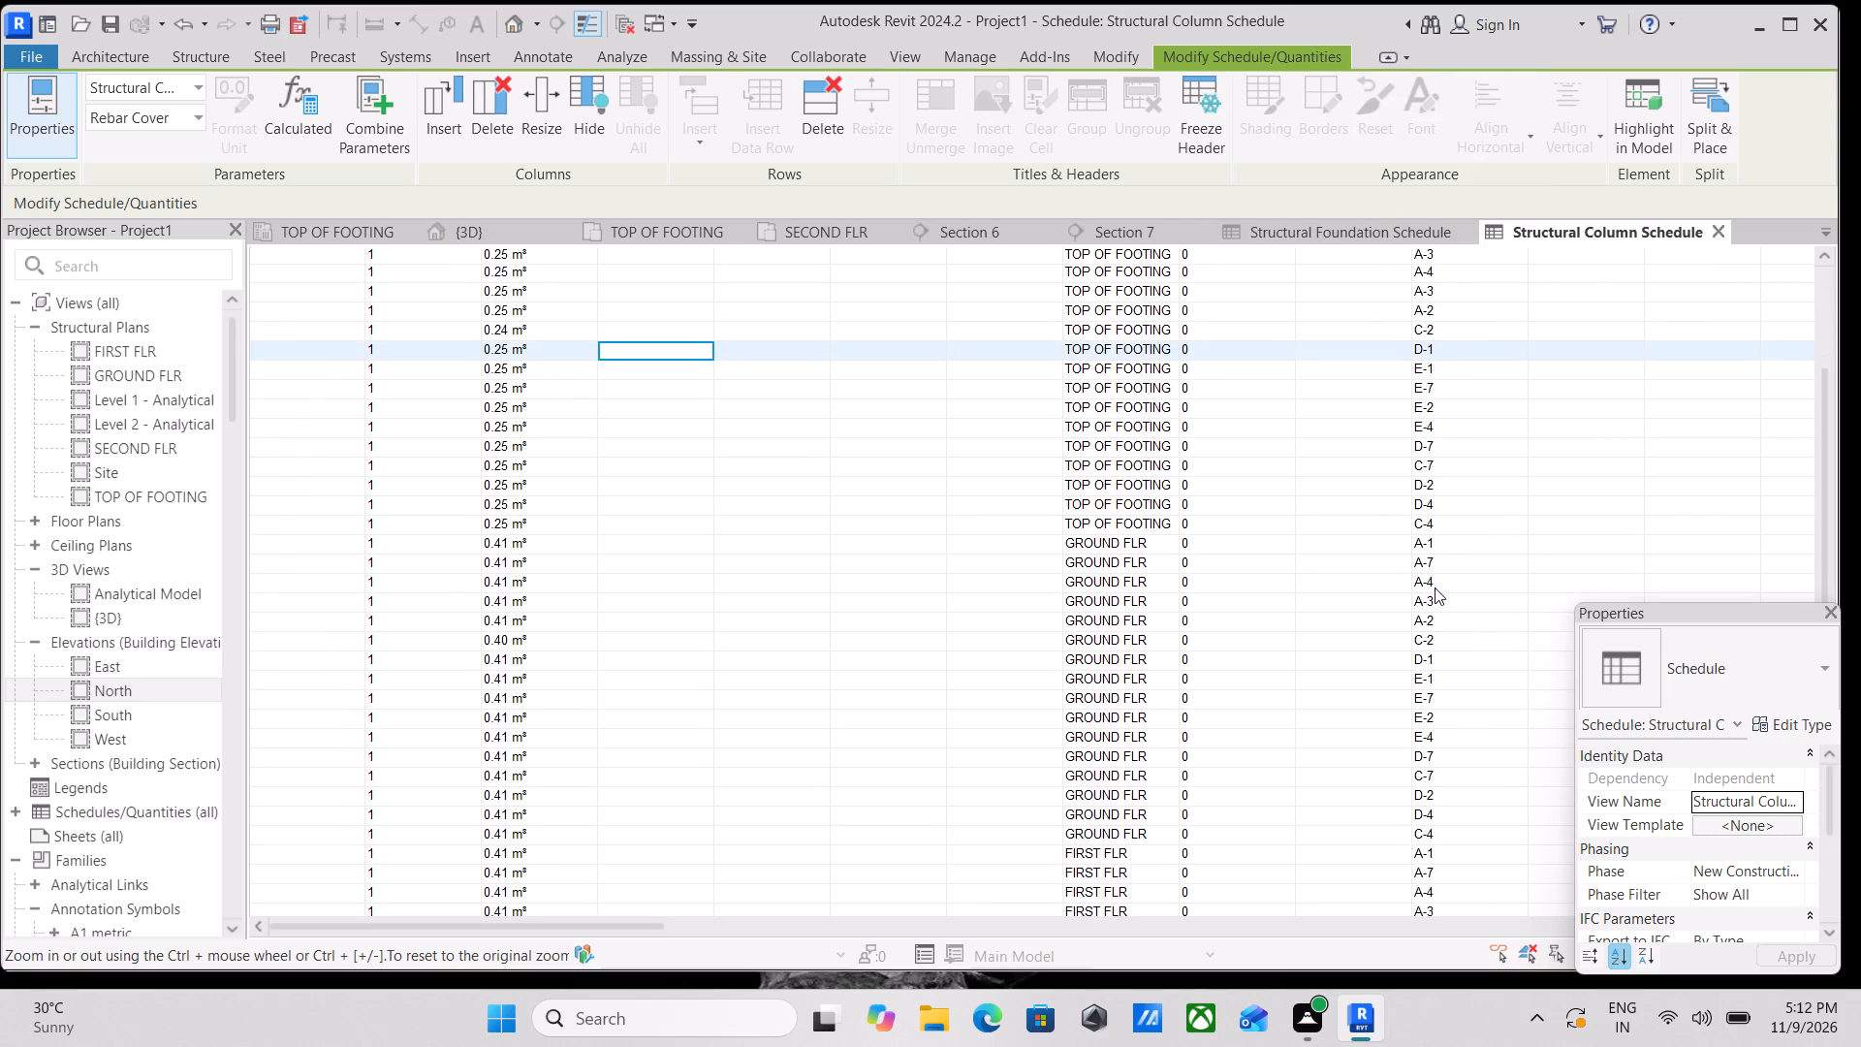
scroll(1435, 587, up, 4)
scroll(1435, 587, down, 11)
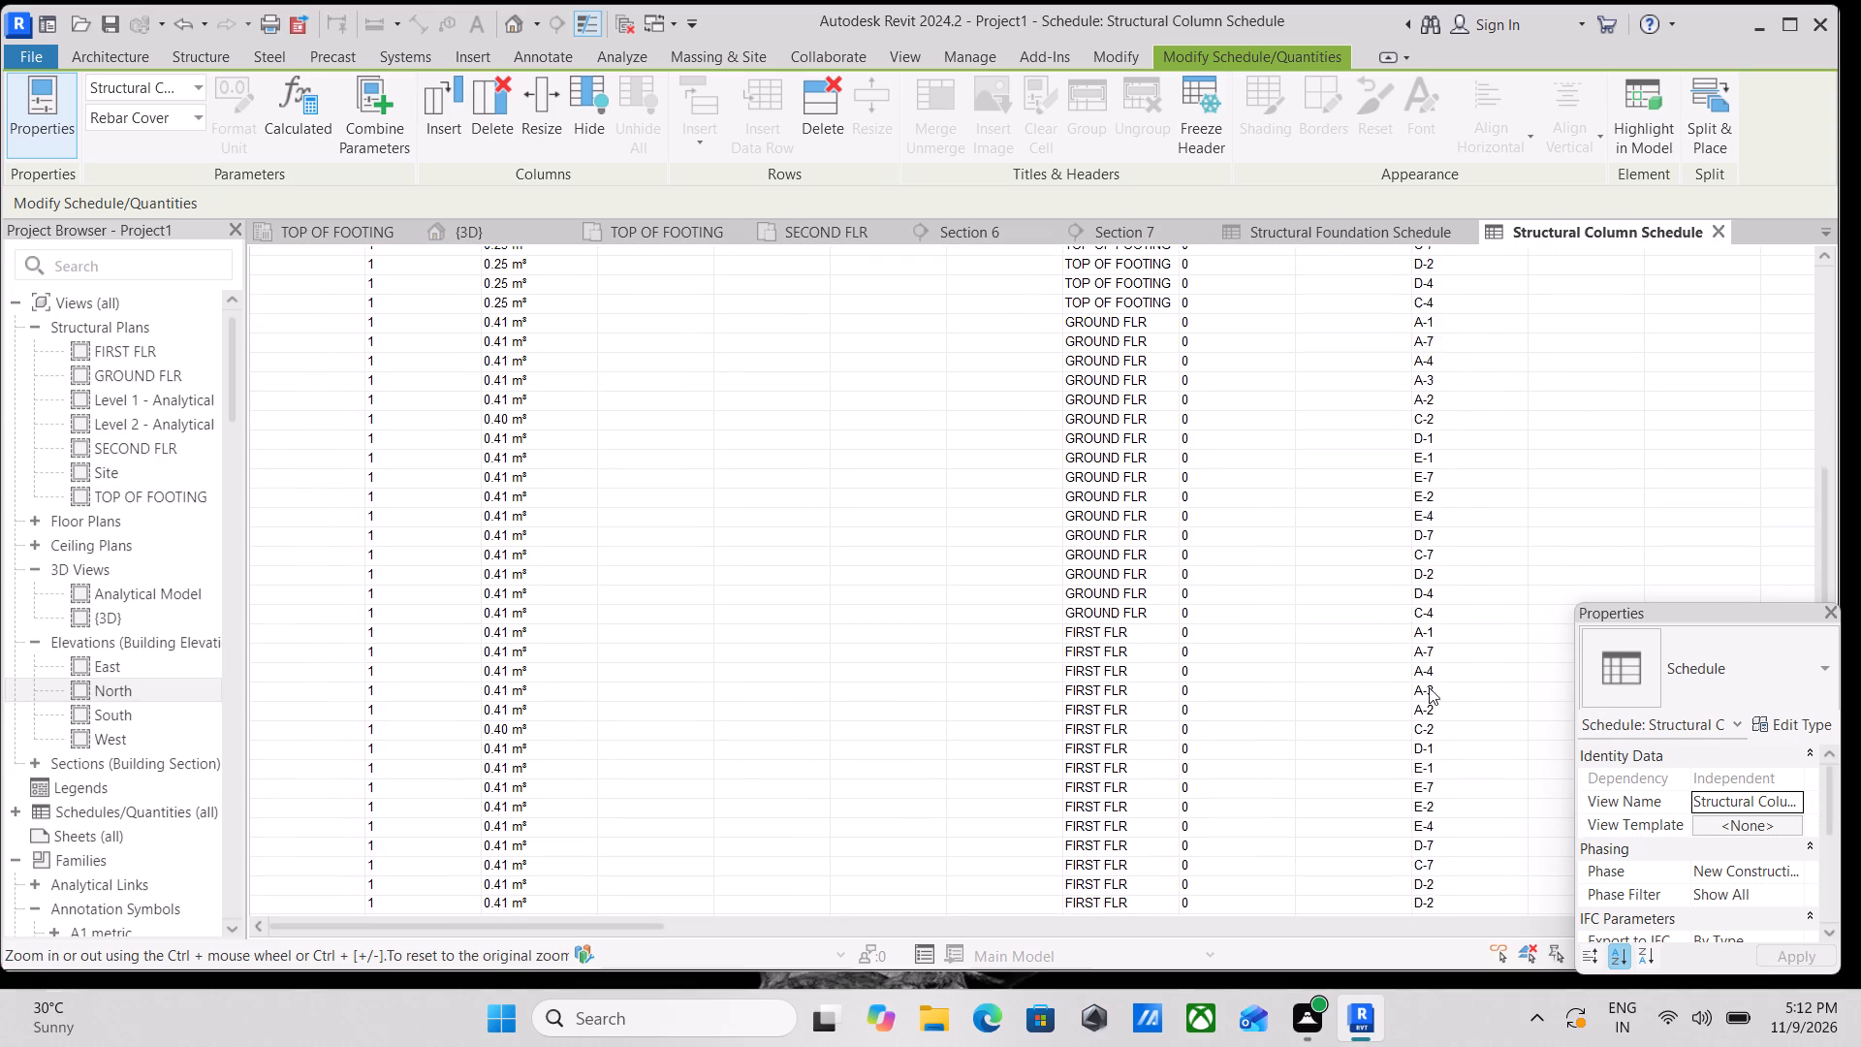
scroll(1429, 687, down, 5)
scroll(1412, 707, up, 17)
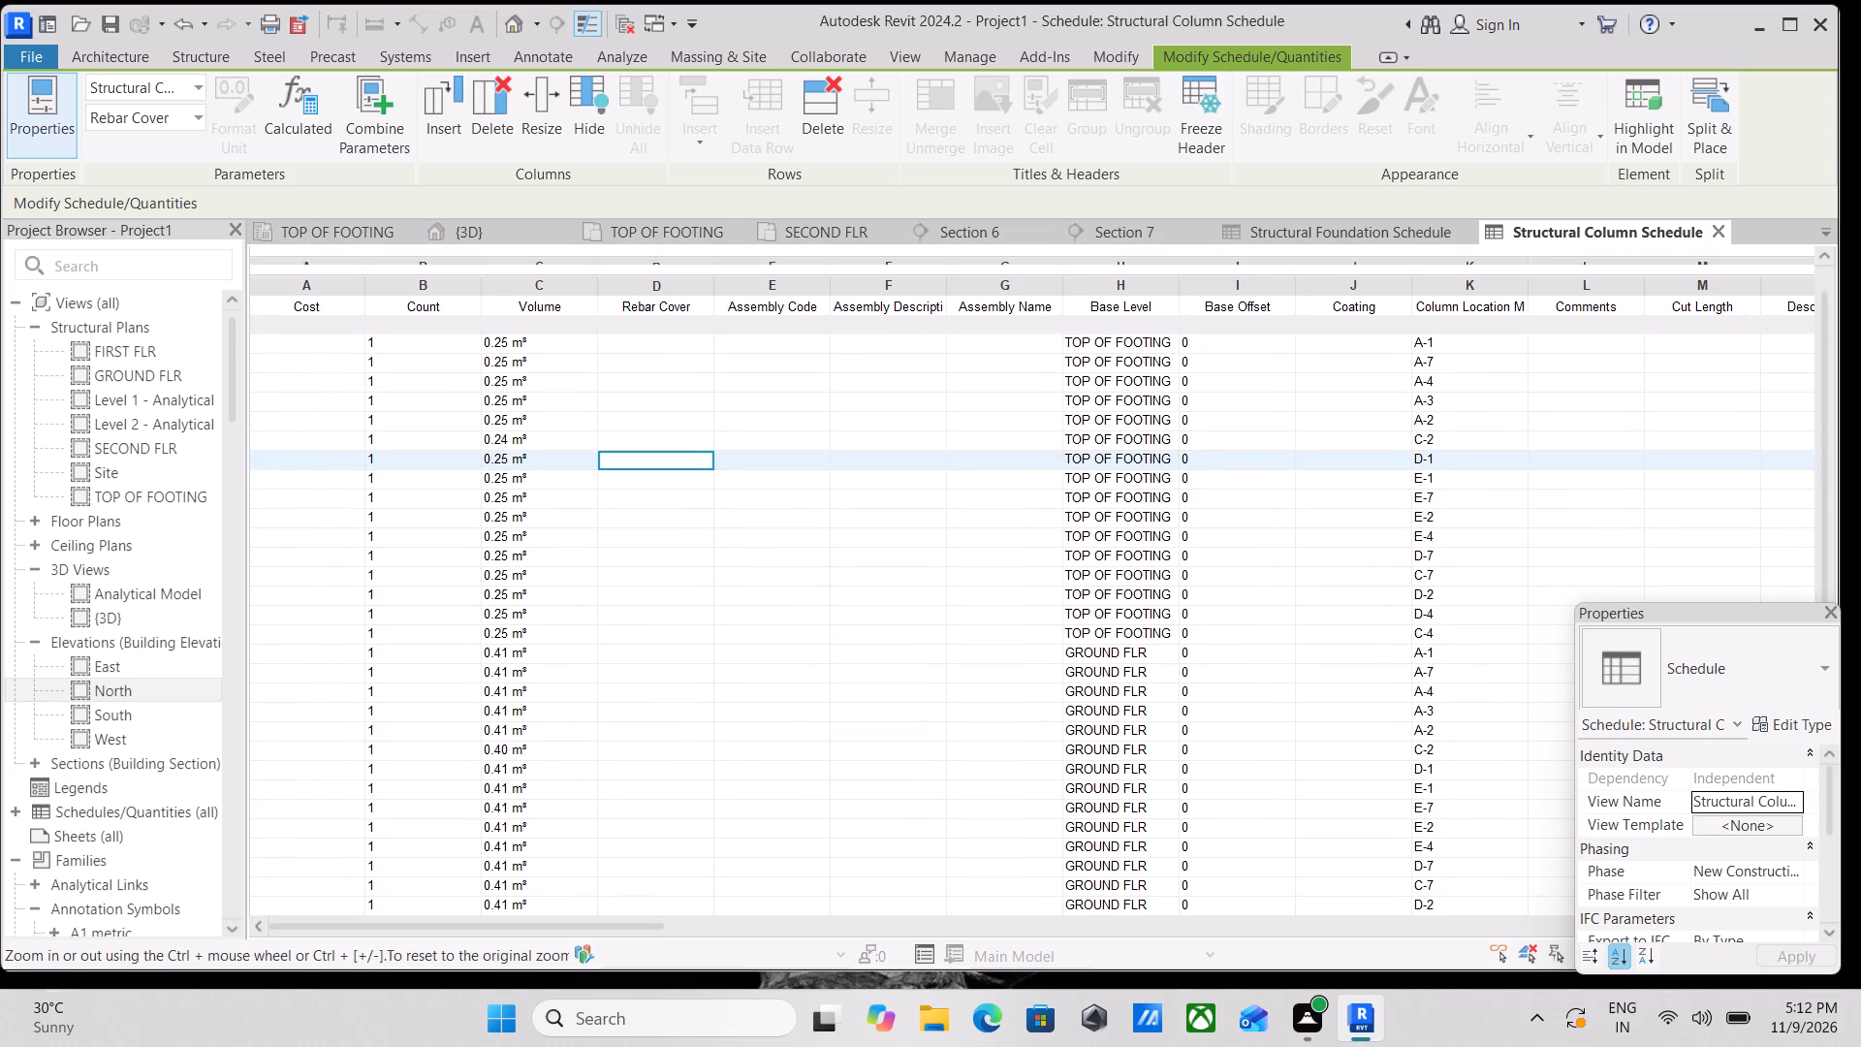
scroll(1414, 707, up, 3)
Check the structural foundation schedule briefly and return to the start of the structural column schedule.
click(1334, 227)
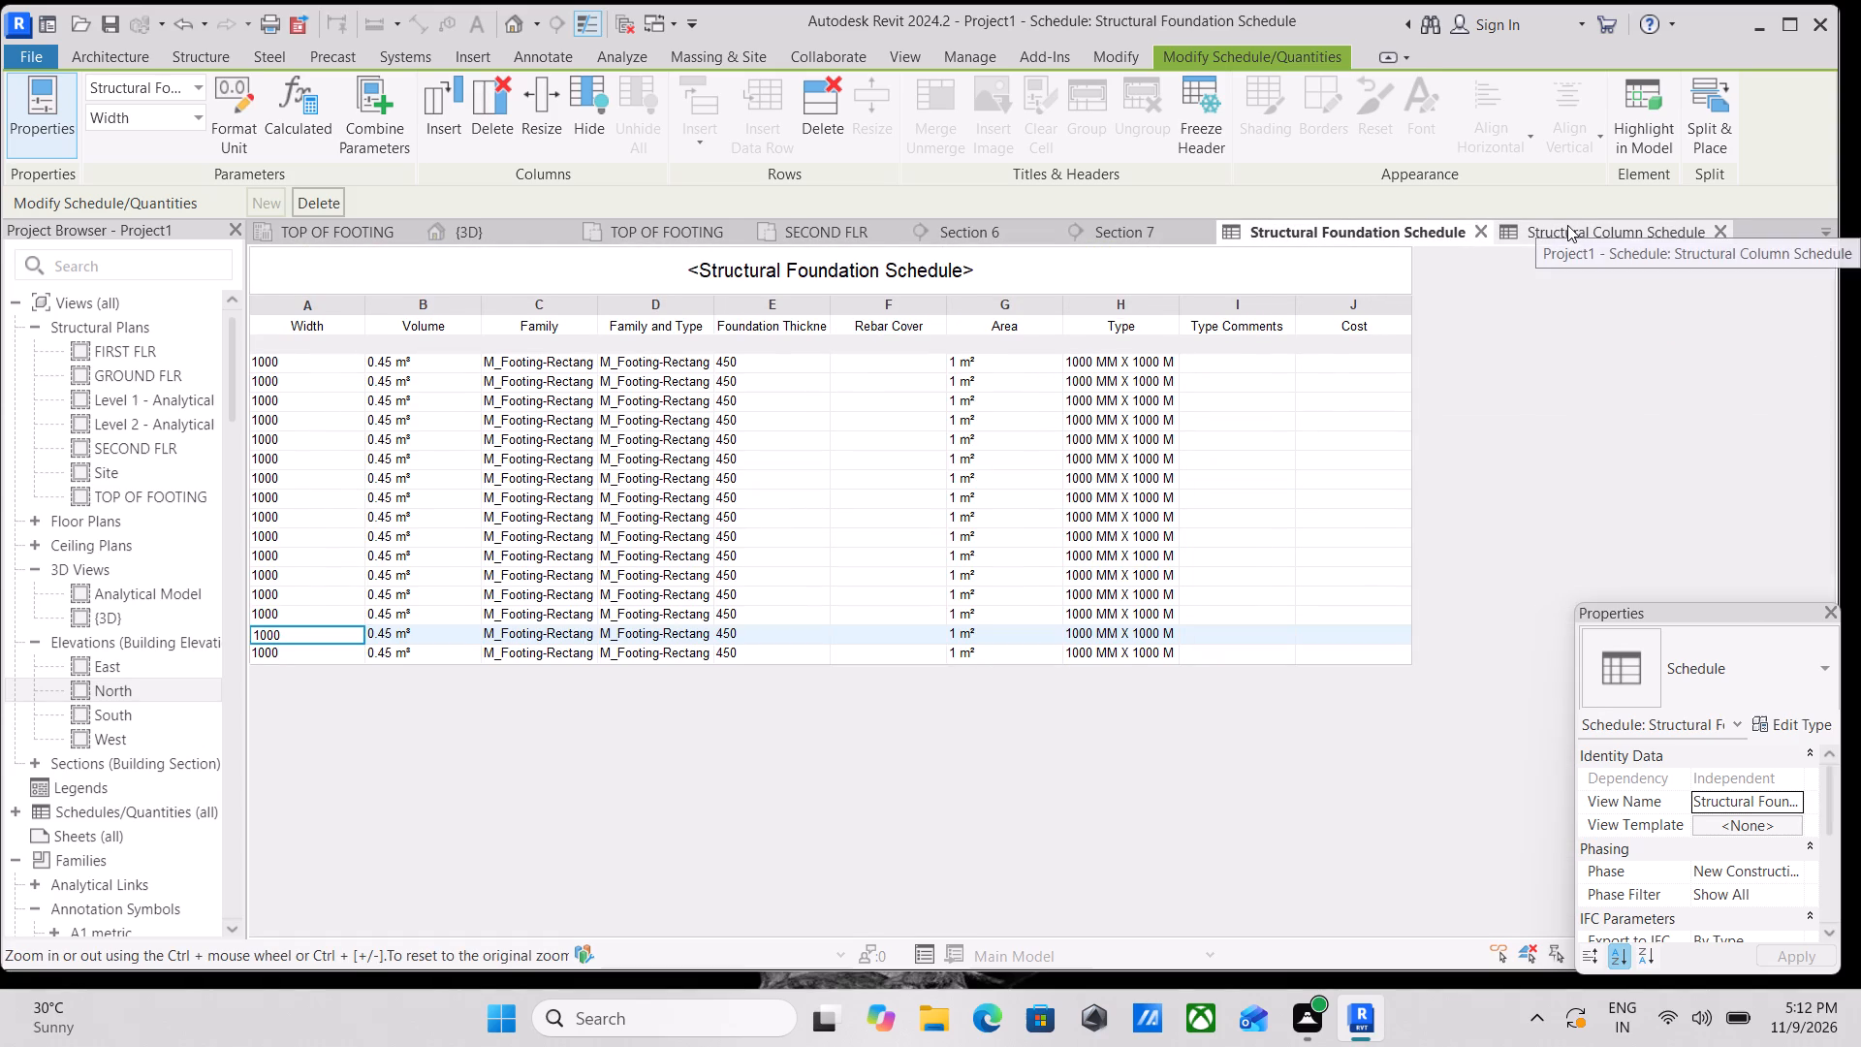
click(1567, 225)
scroll(1428, 403, up, 2)
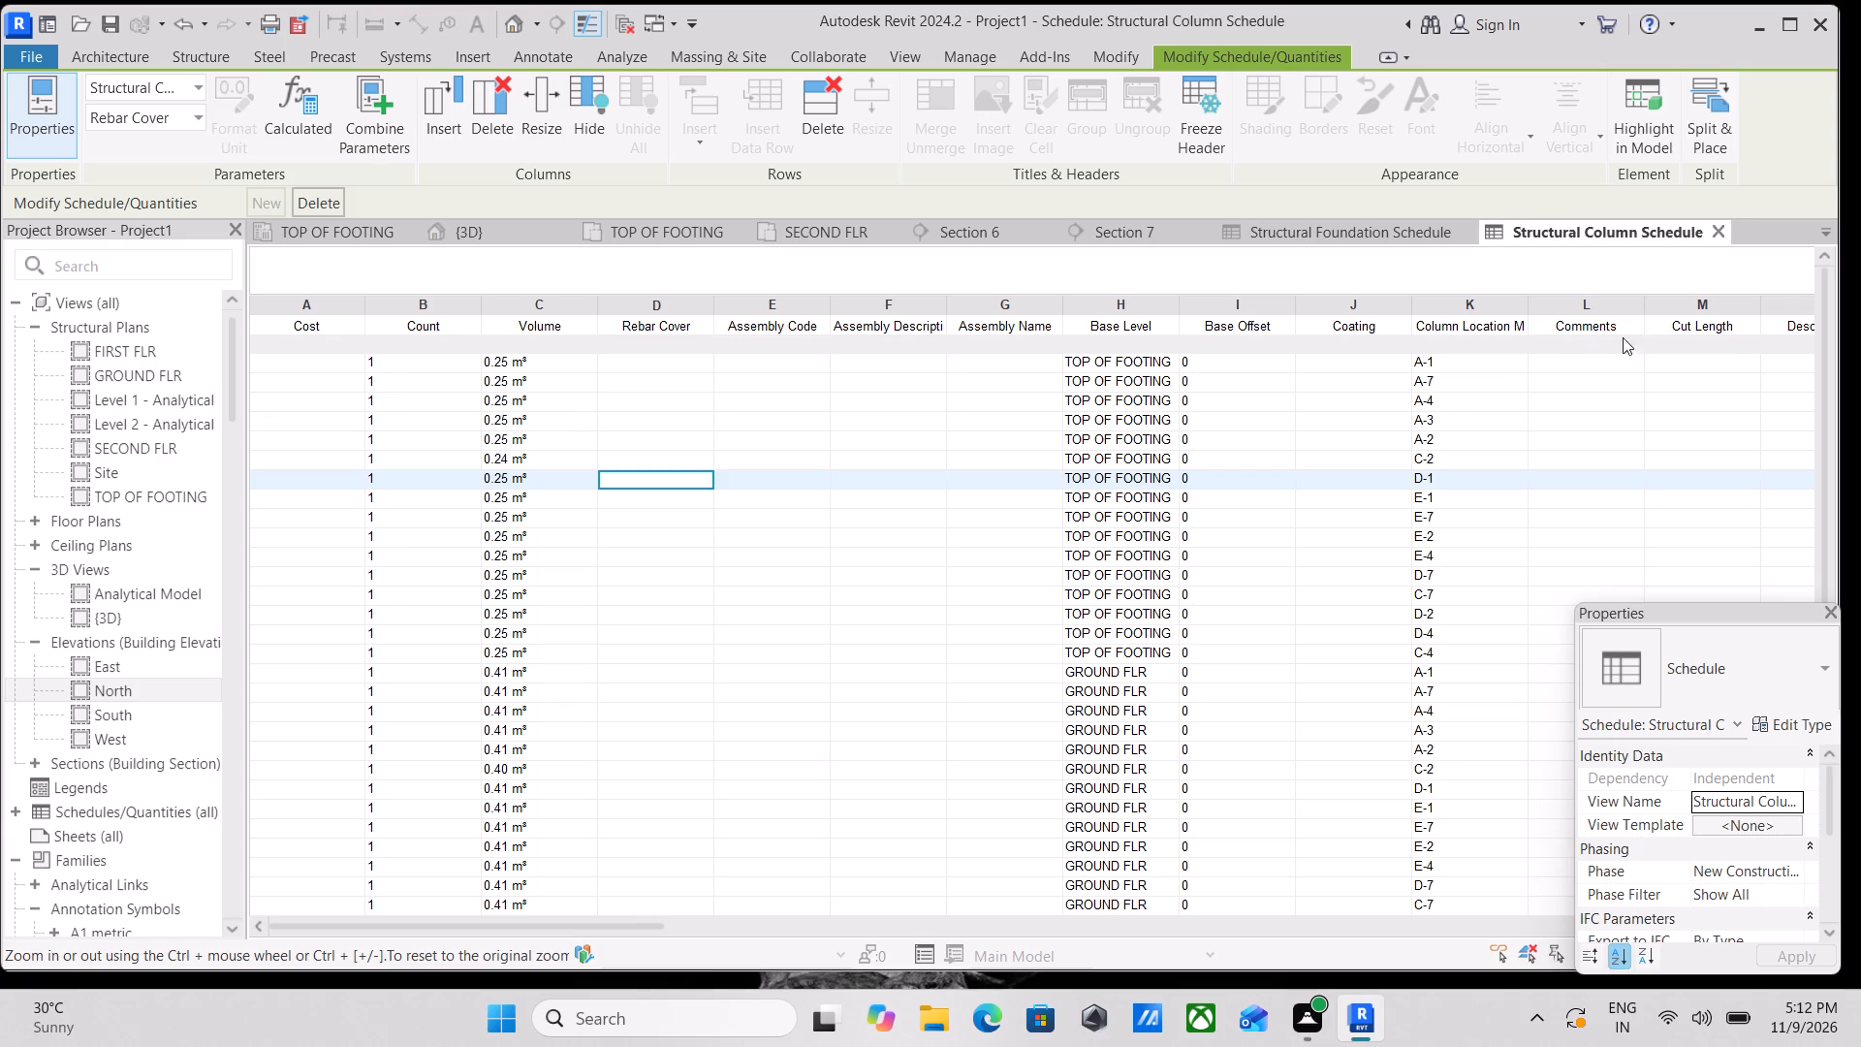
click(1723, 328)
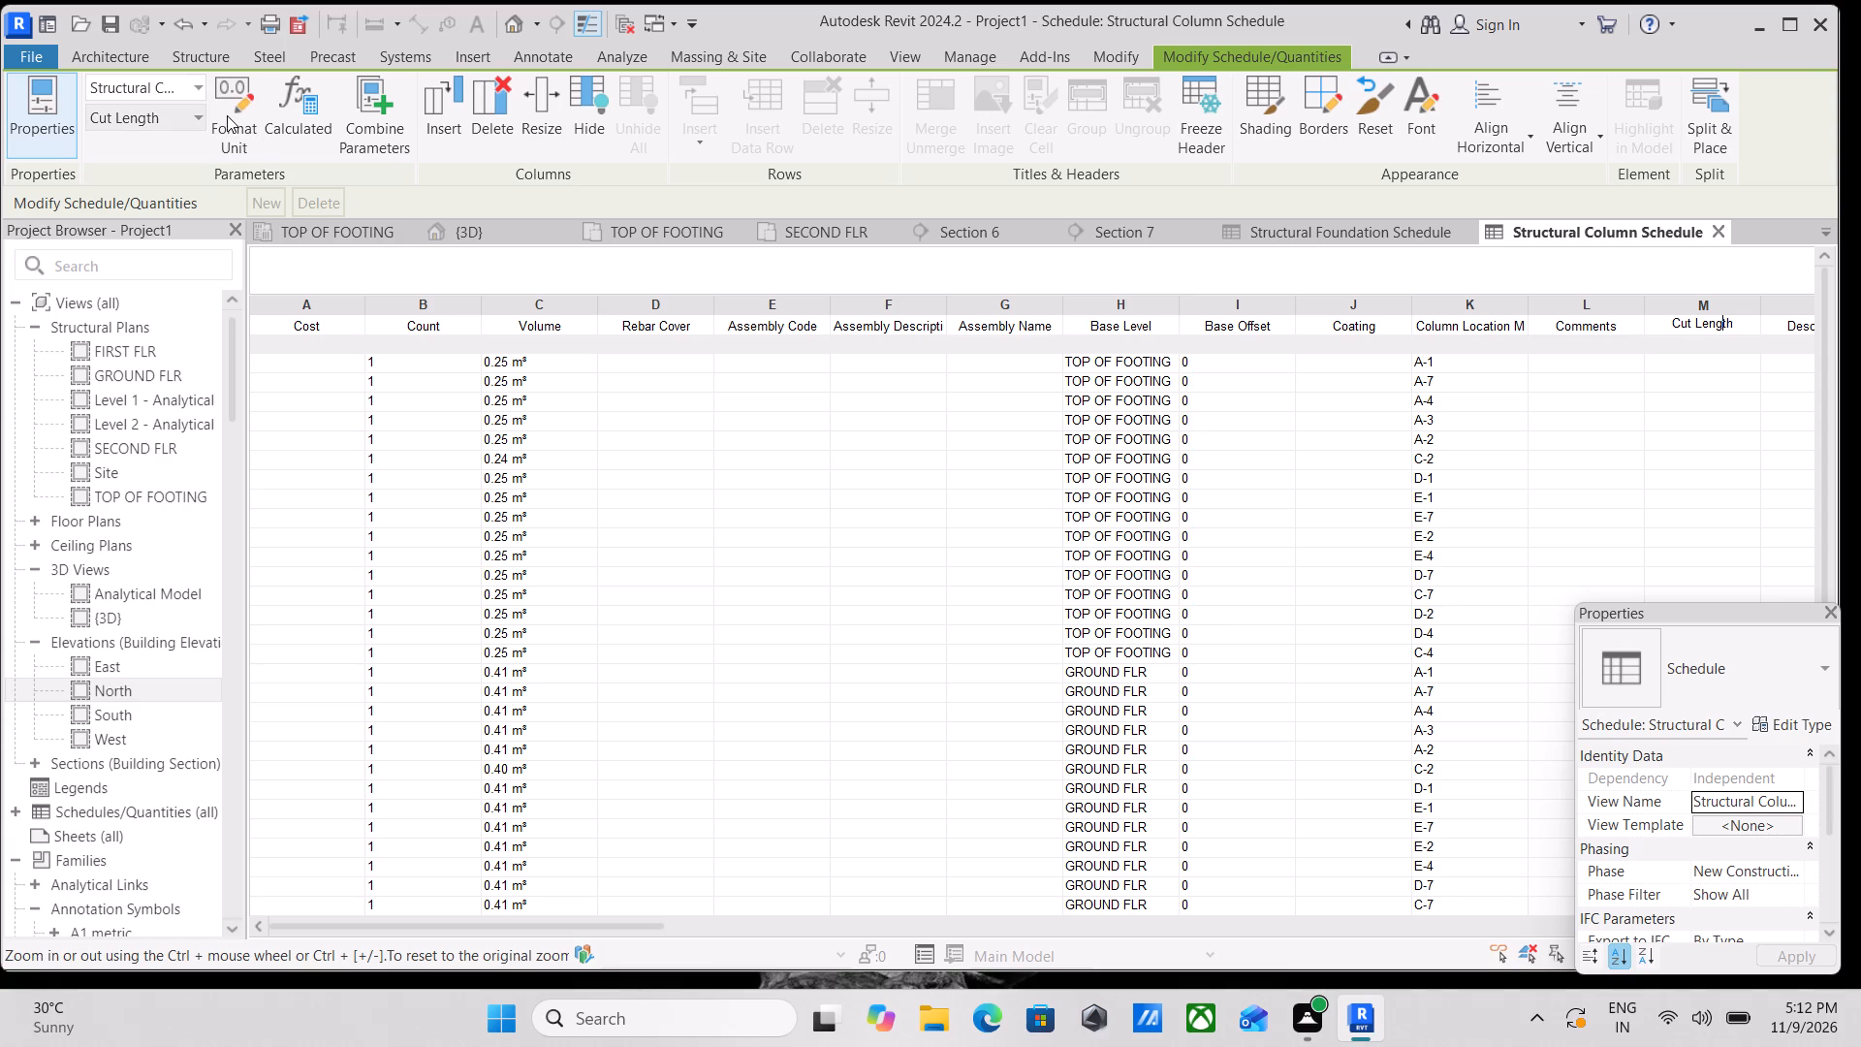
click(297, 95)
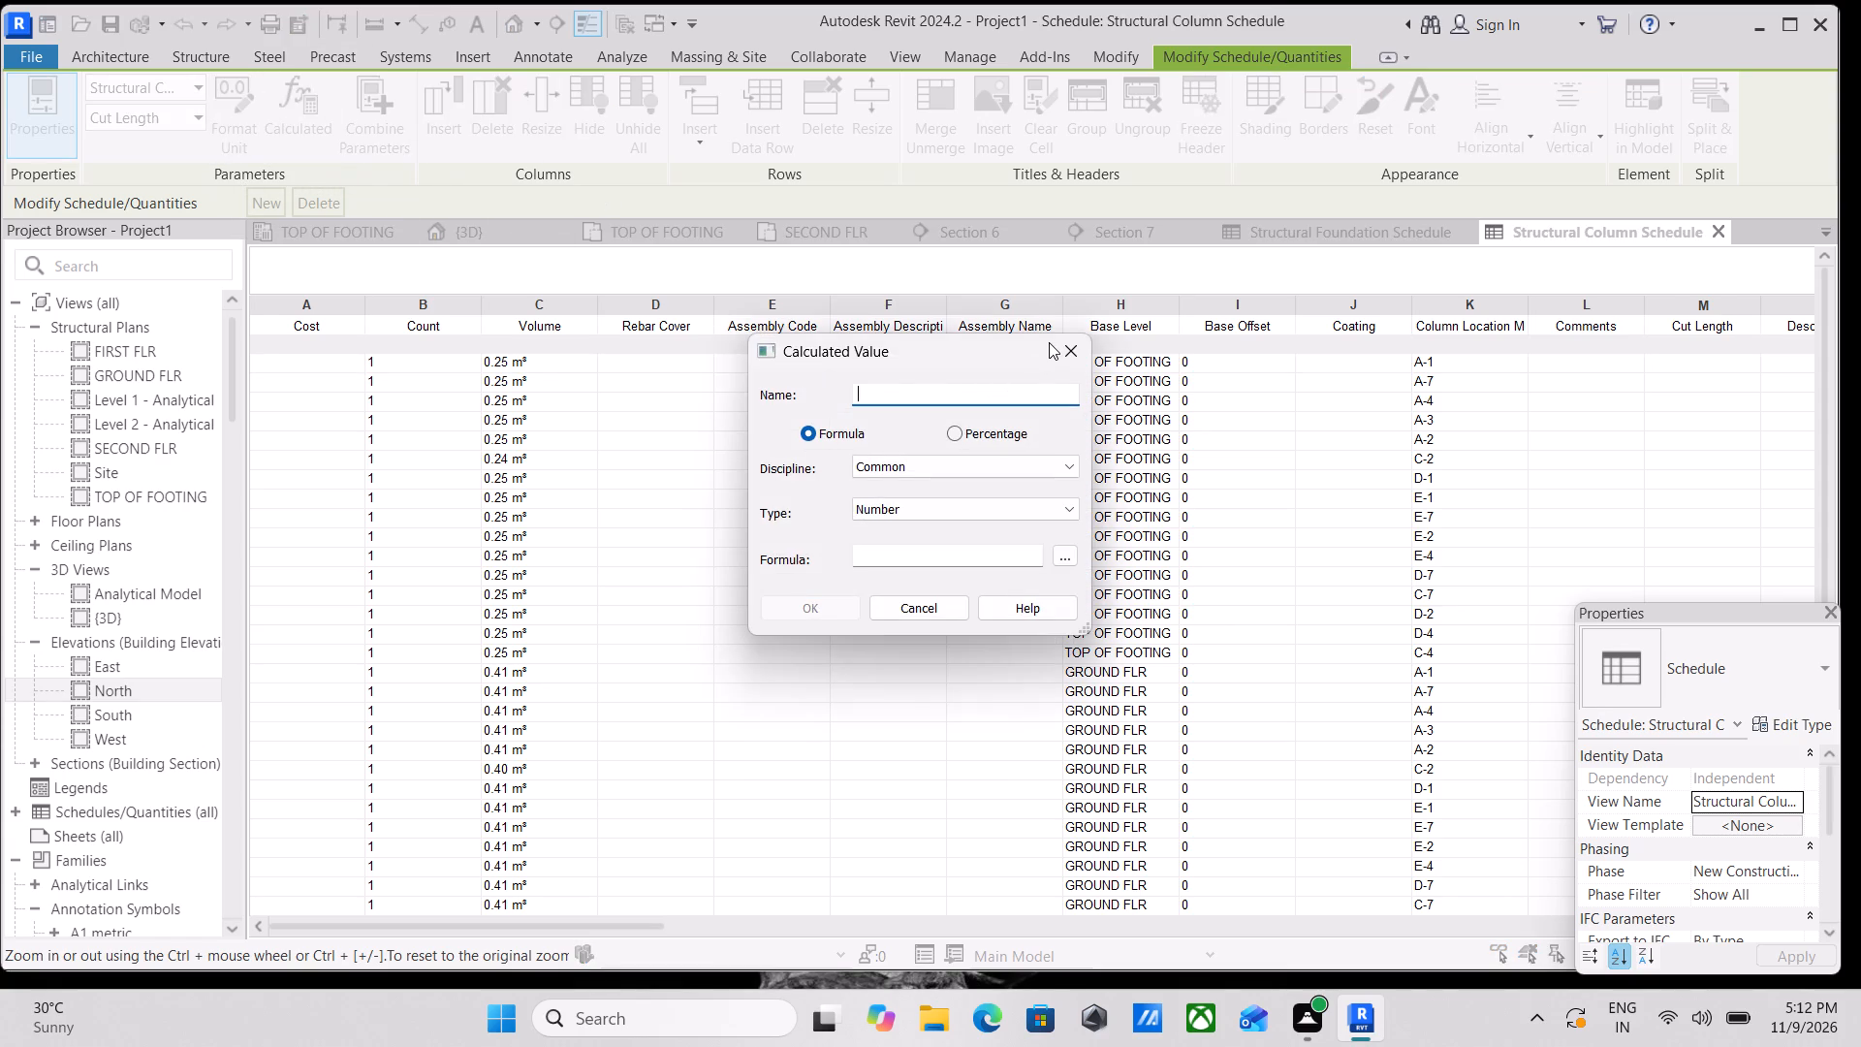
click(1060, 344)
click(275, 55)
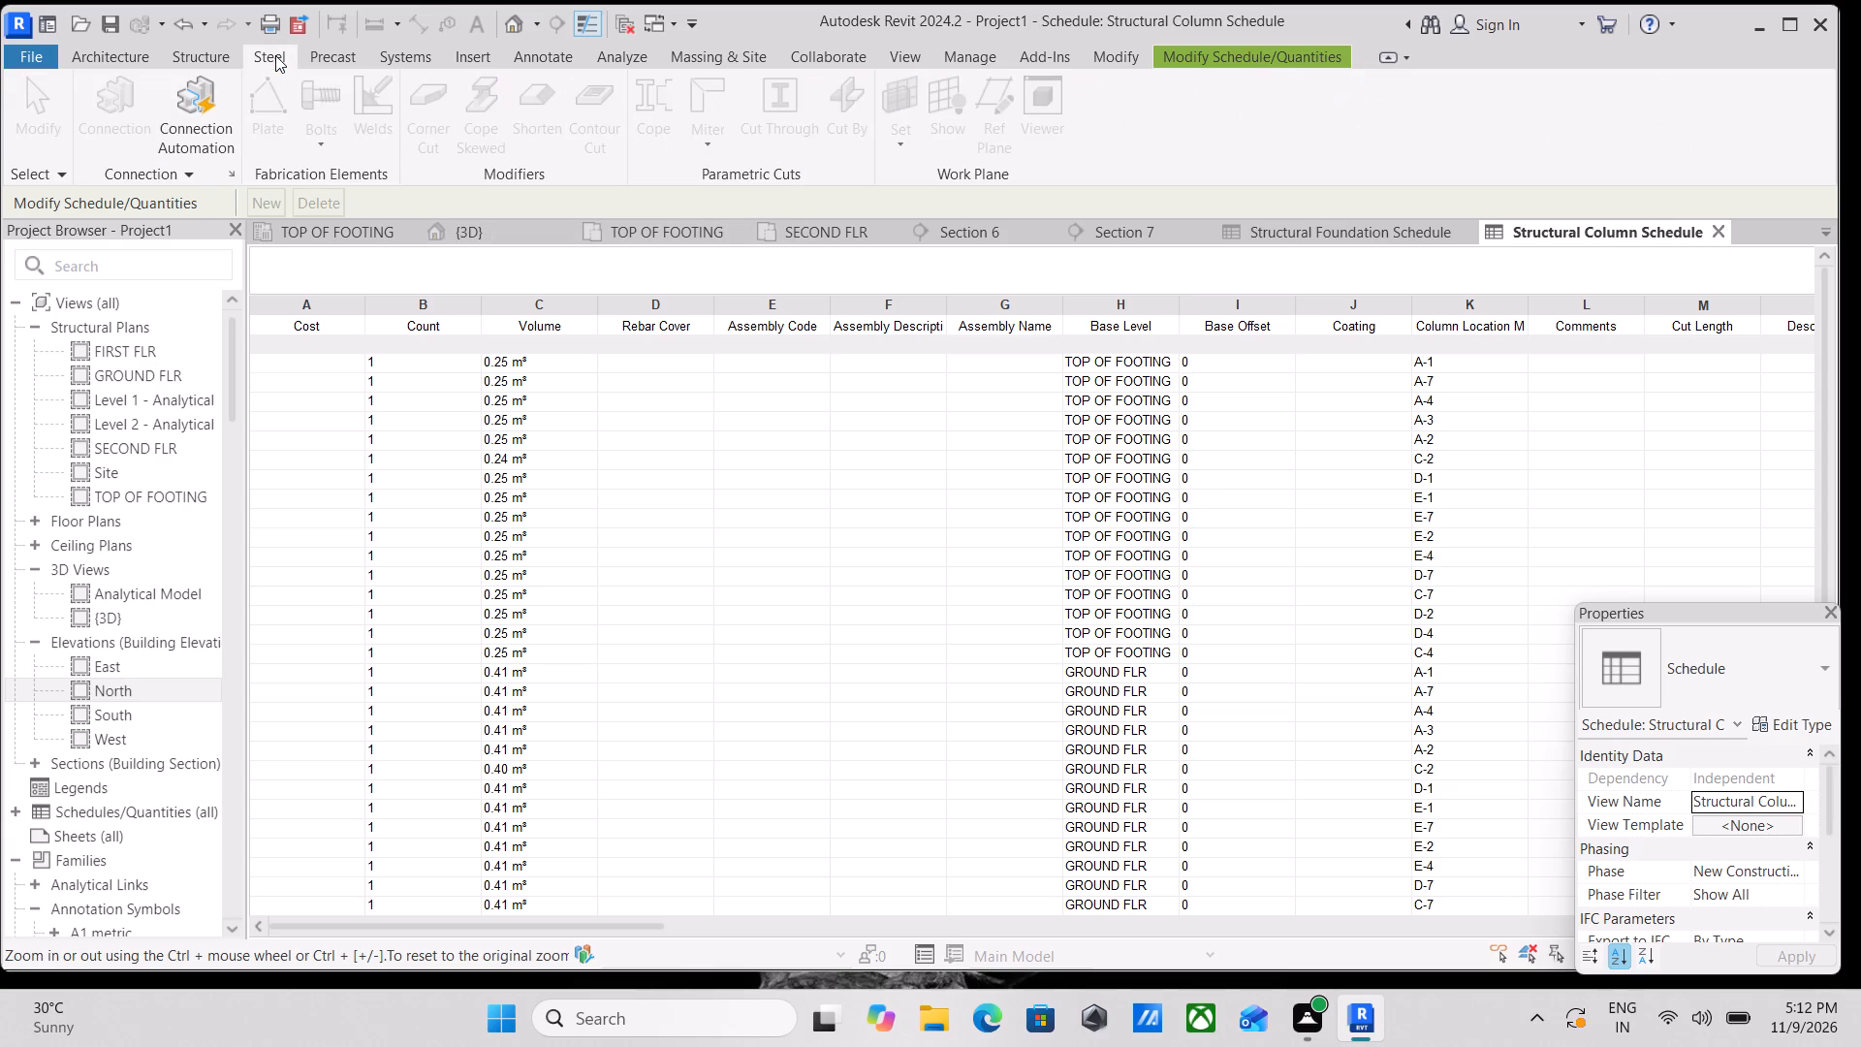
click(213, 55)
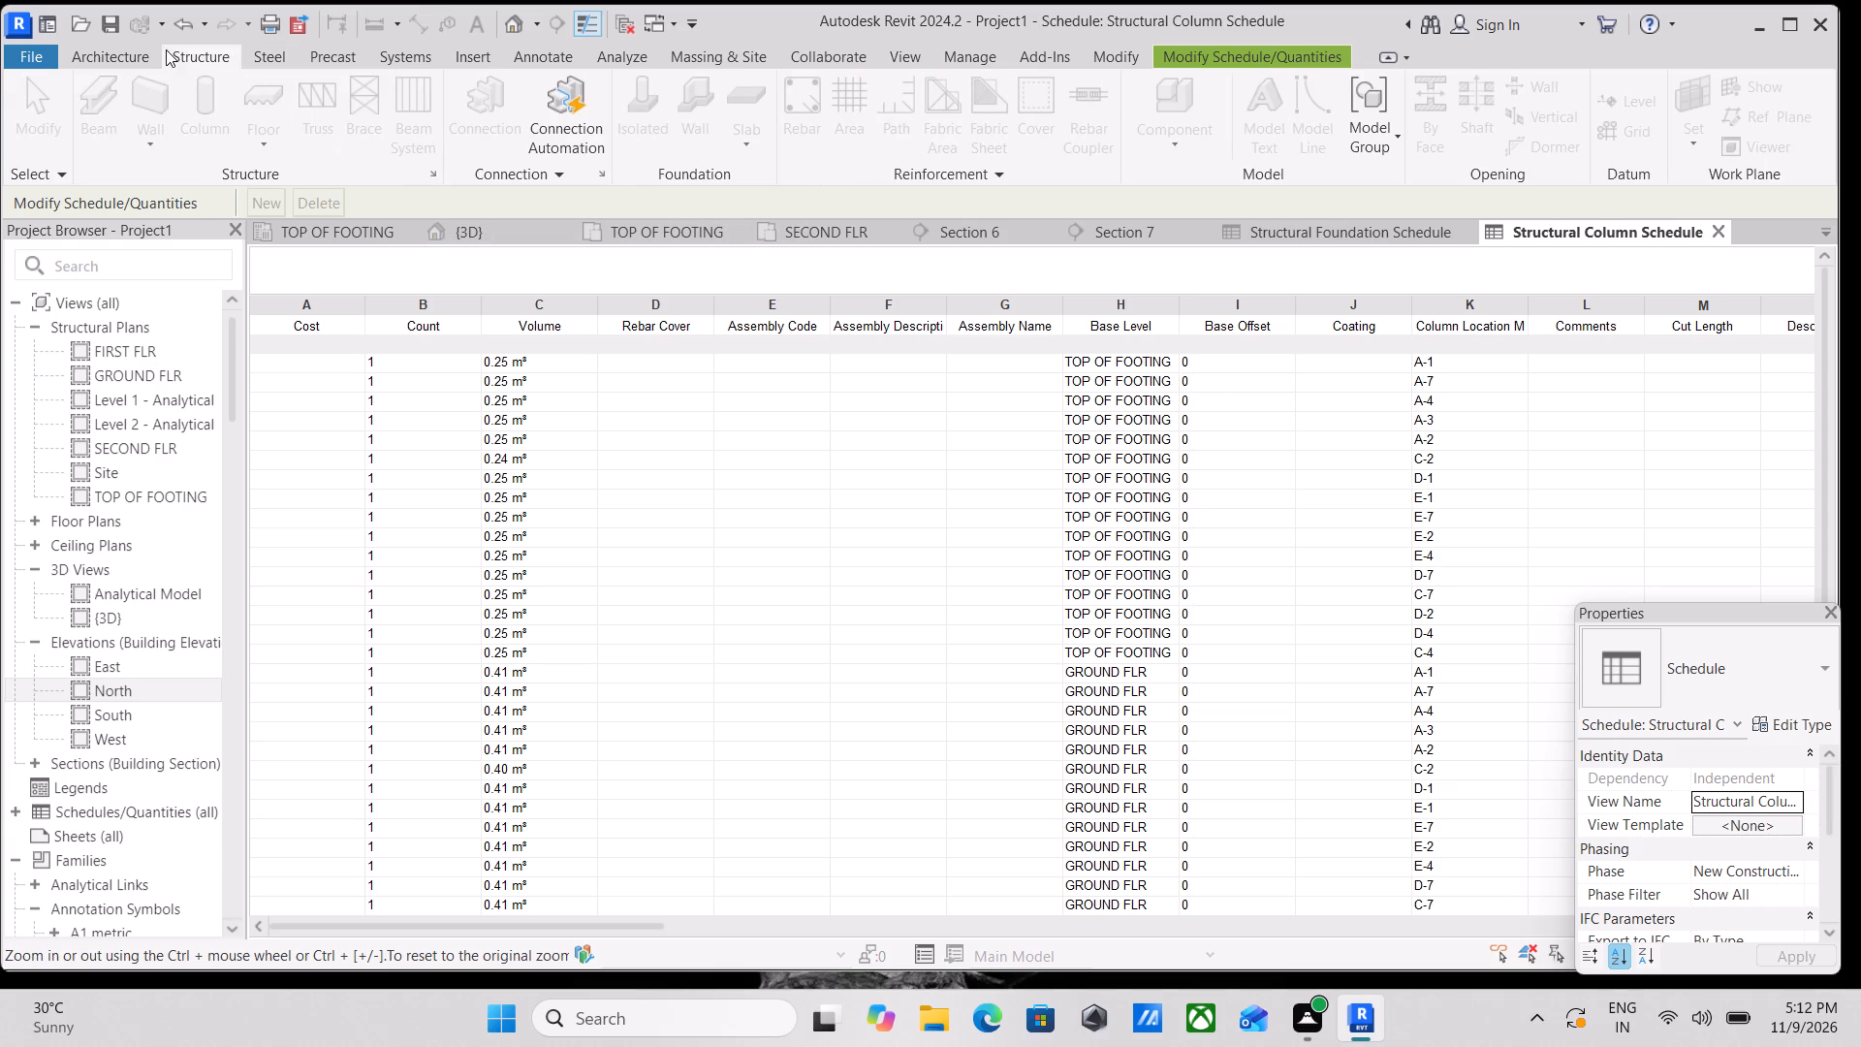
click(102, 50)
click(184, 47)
Shade the Cut Length column header of the structural column schedule dark purple, RGB 064-000-064.
click(1269, 43)
click(1268, 53)
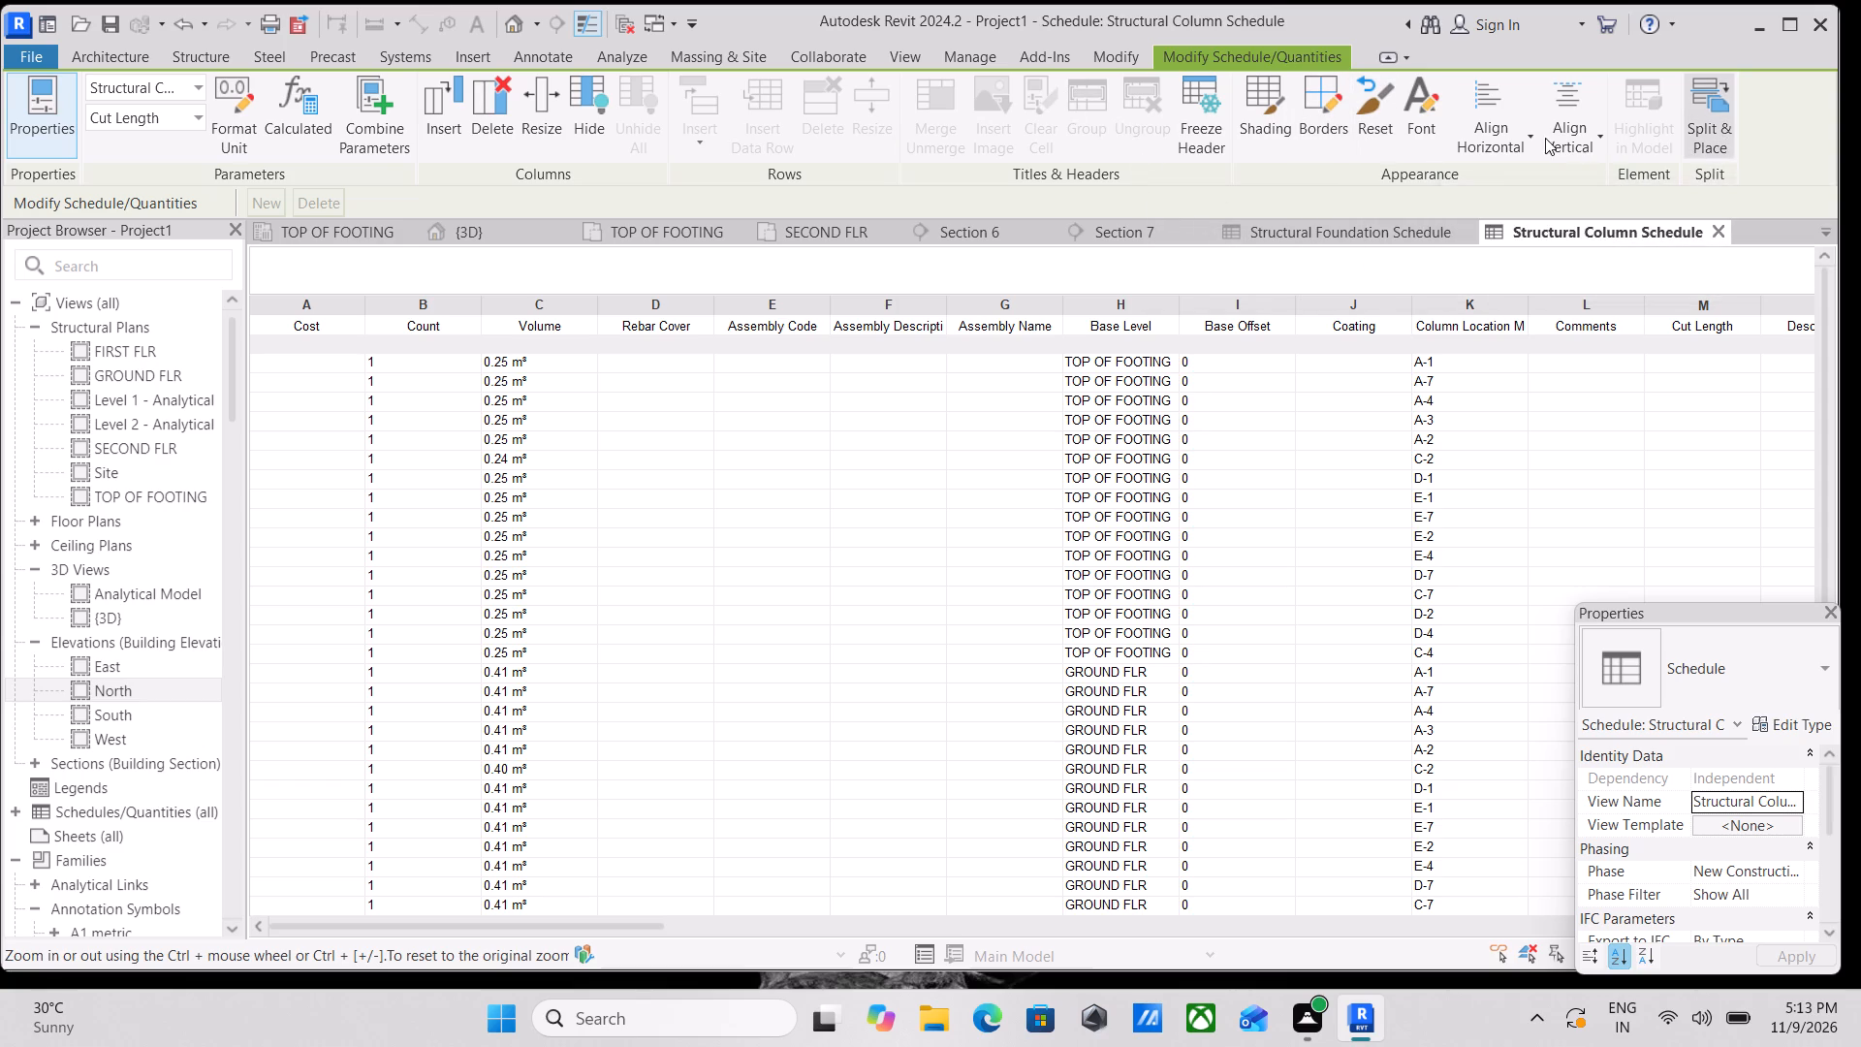
click(1250, 103)
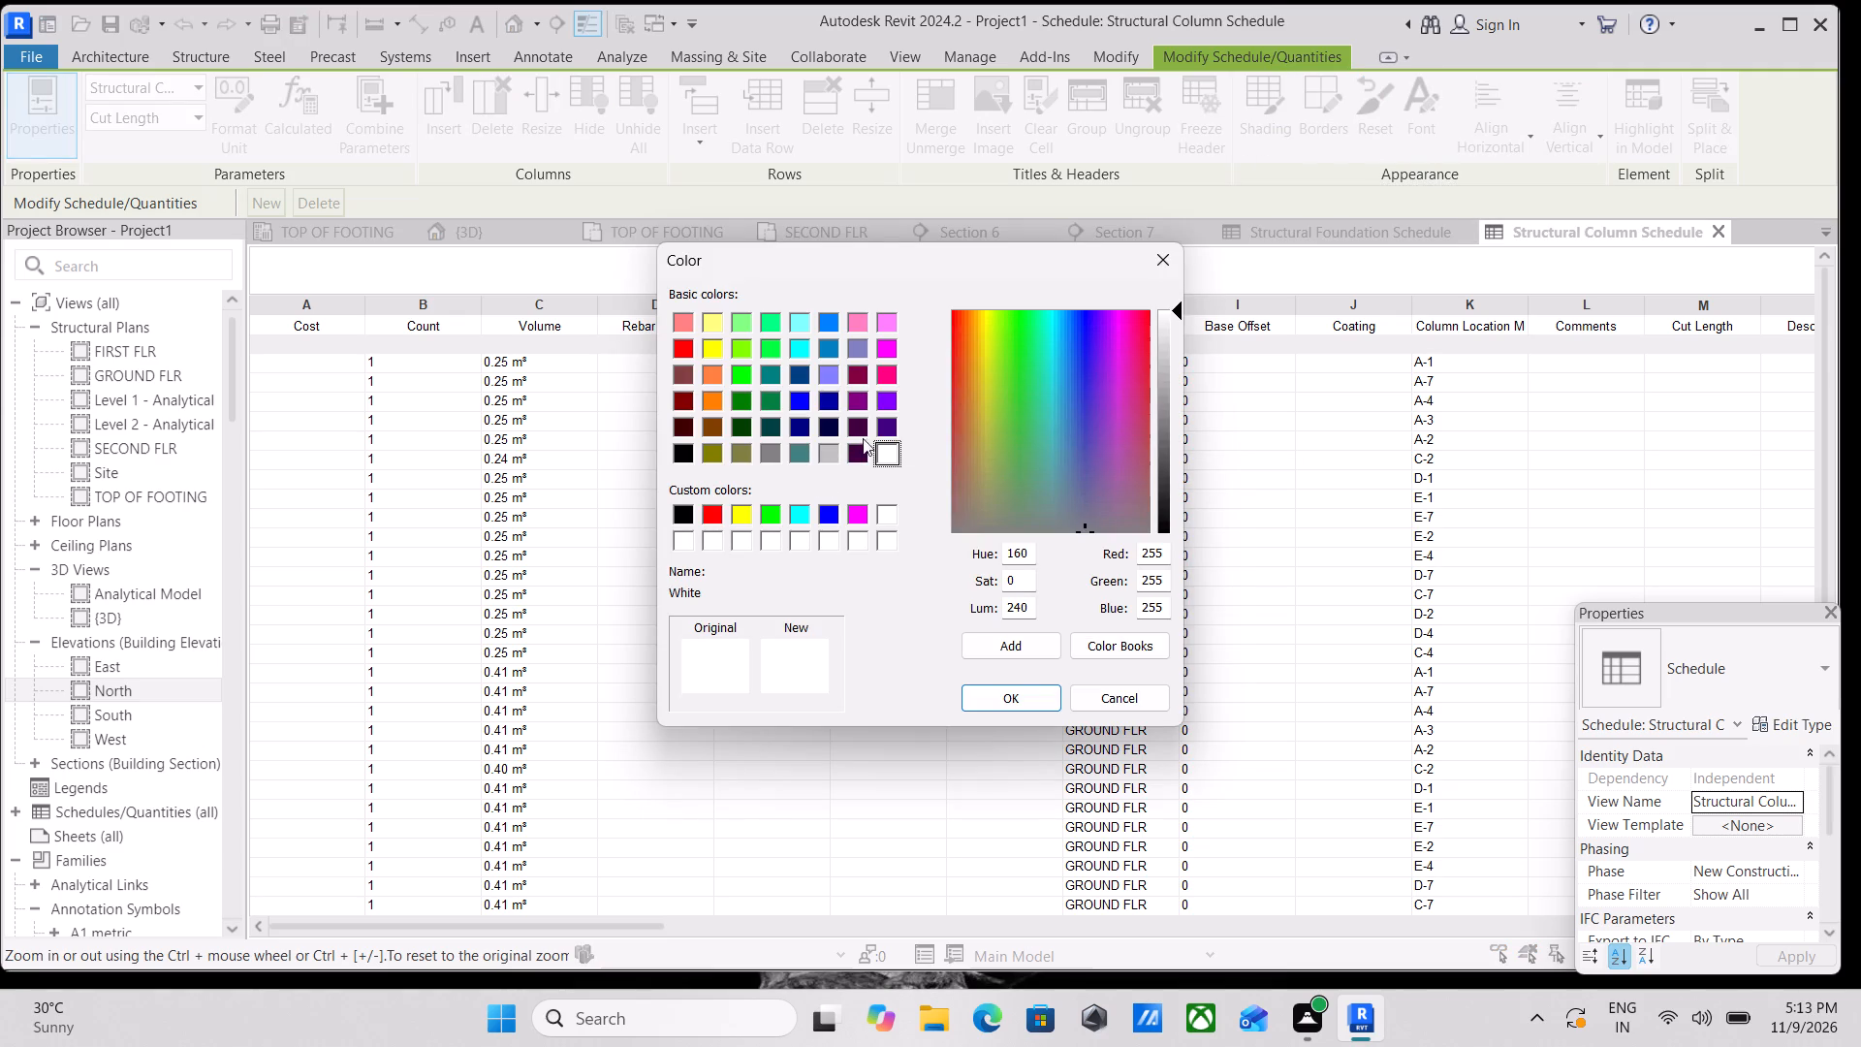
click(858, 451)
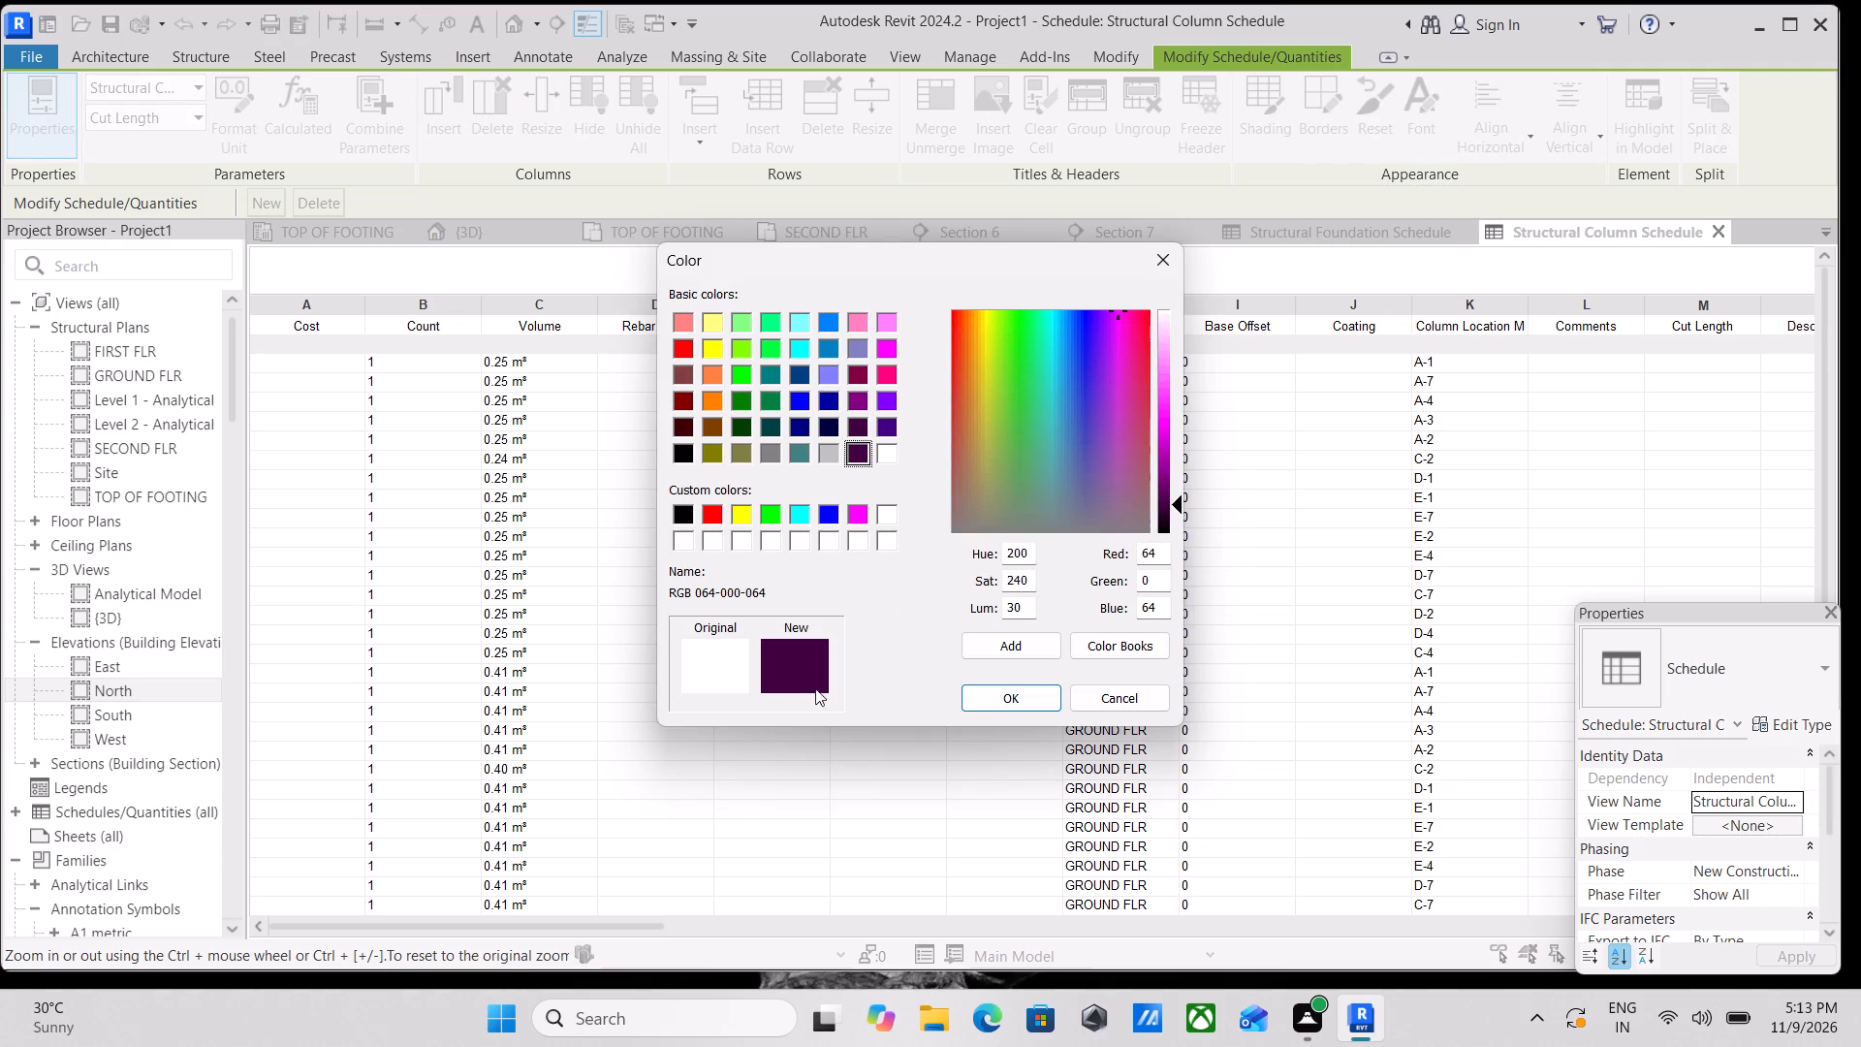
click(1019, 696)
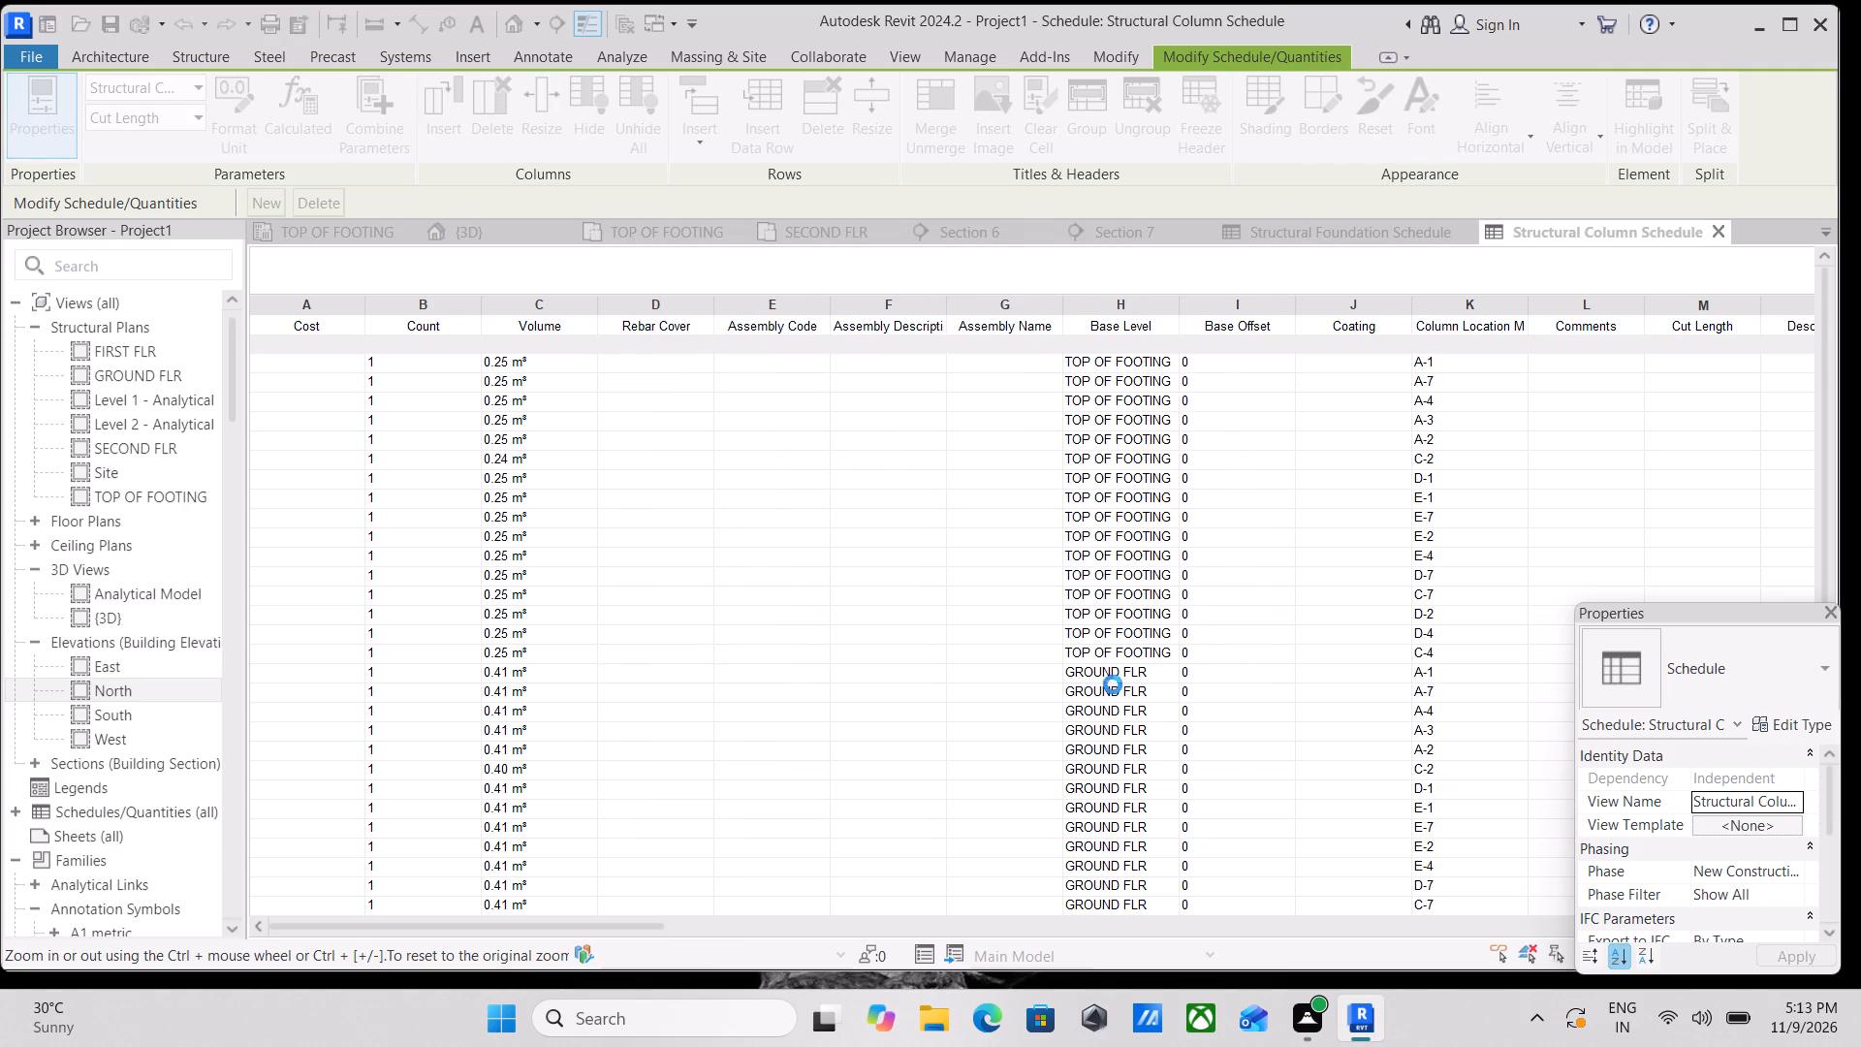
scroll(1463, 339, up, 1)
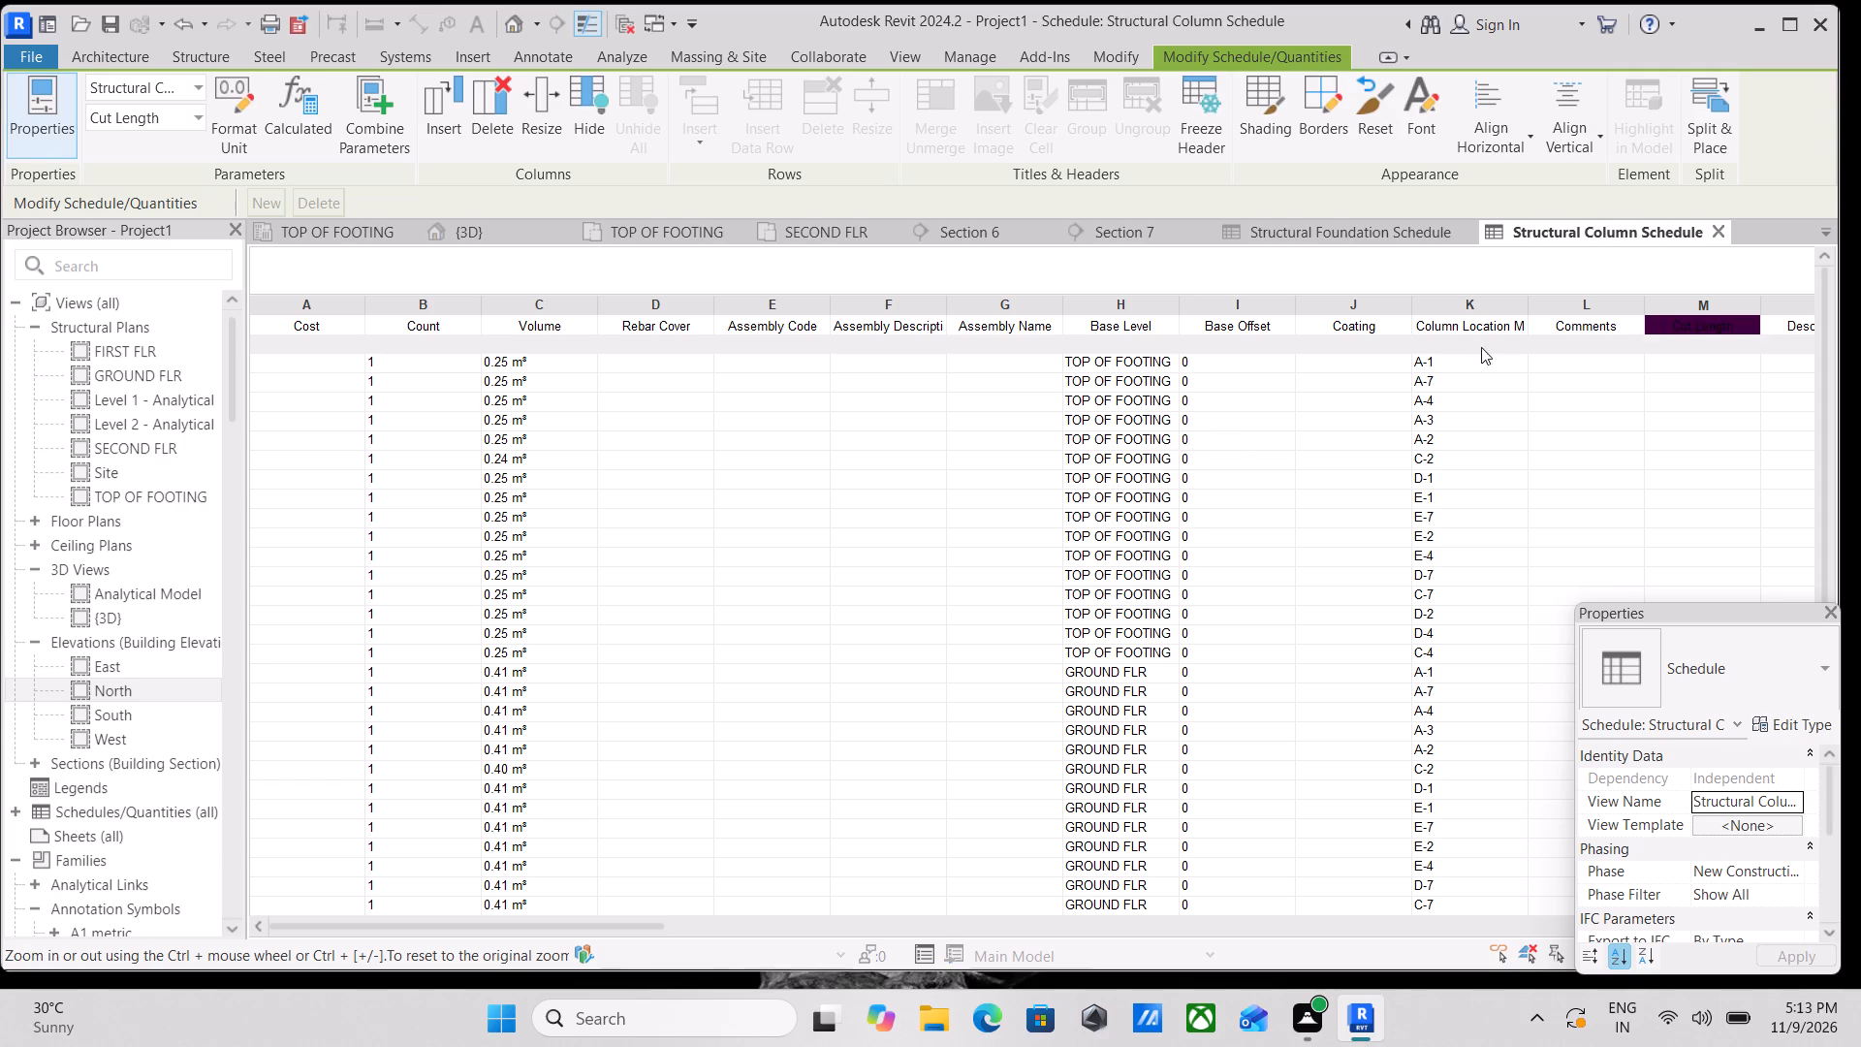
scroll(1481, 347, up, 1)
click(1698, 321)
Highlight the TOP OF FOOTING column A-1 in the model from its schedule row and examine it in the TOP OF FOOTING floor plan.
click(1701, 364)
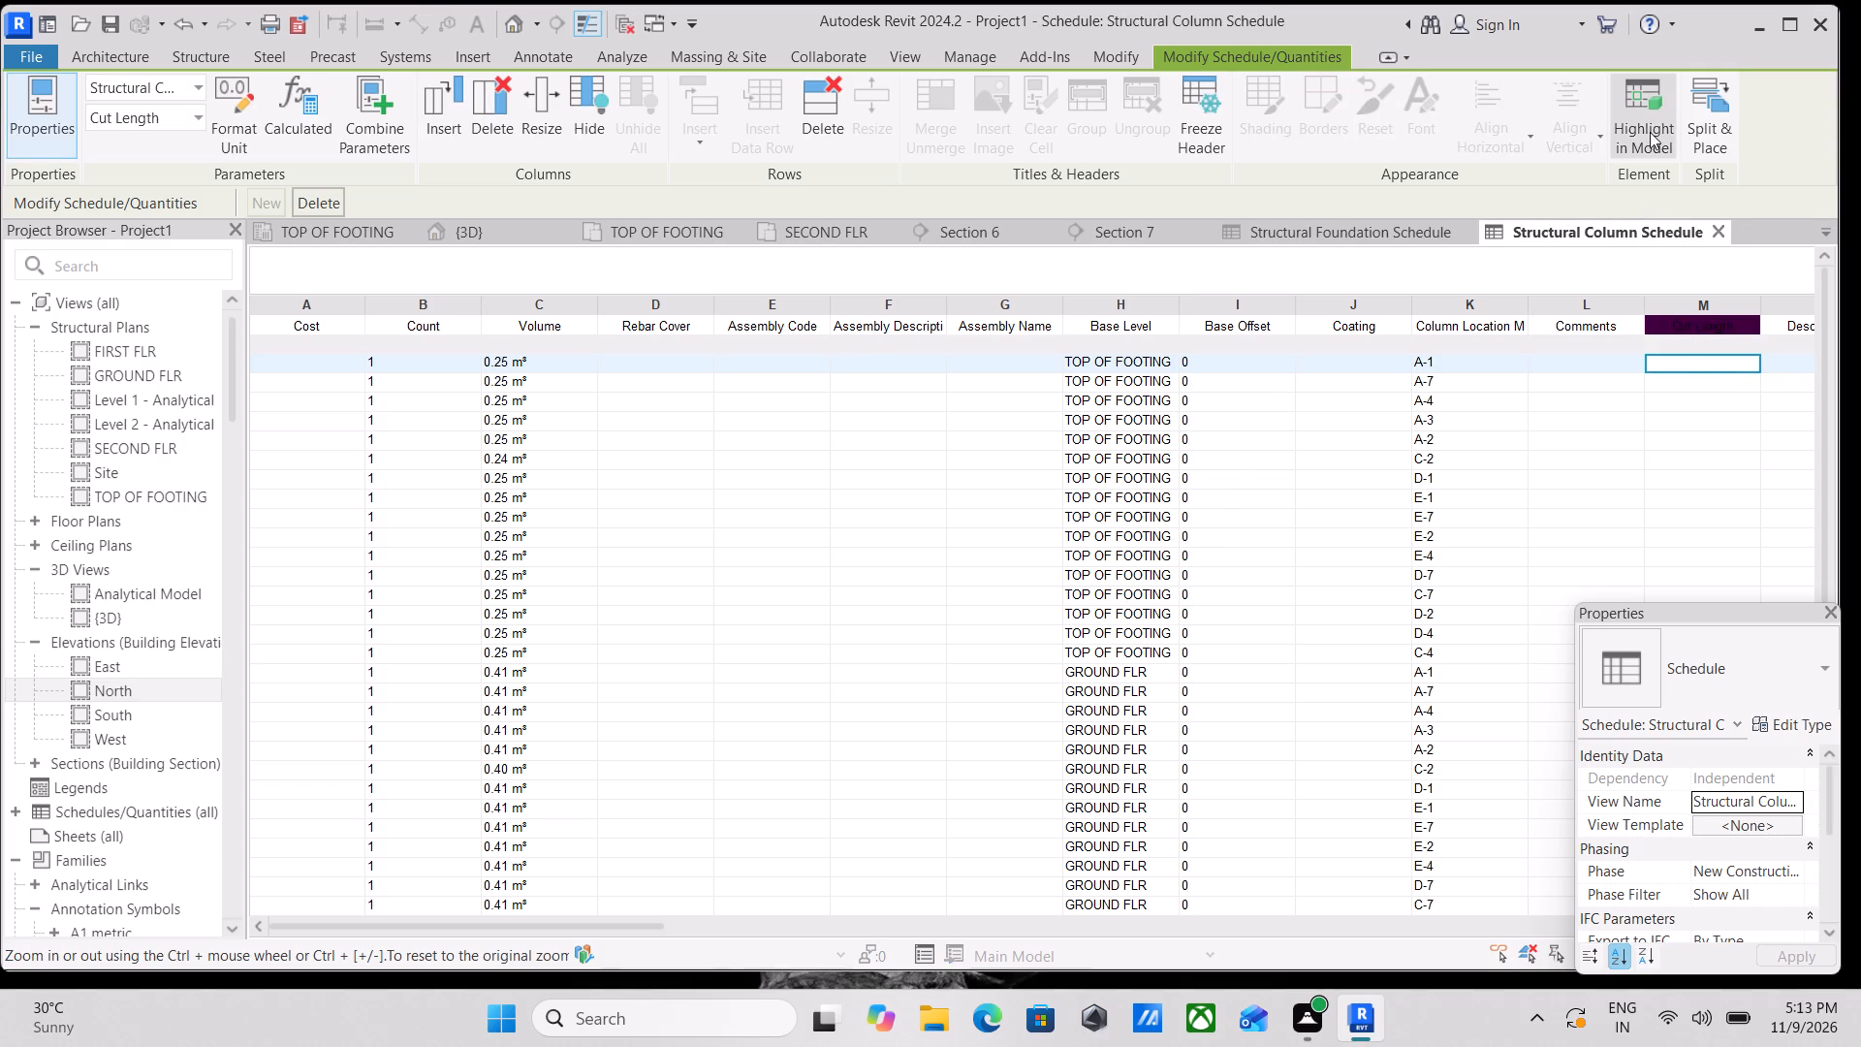
click(1651, 131)
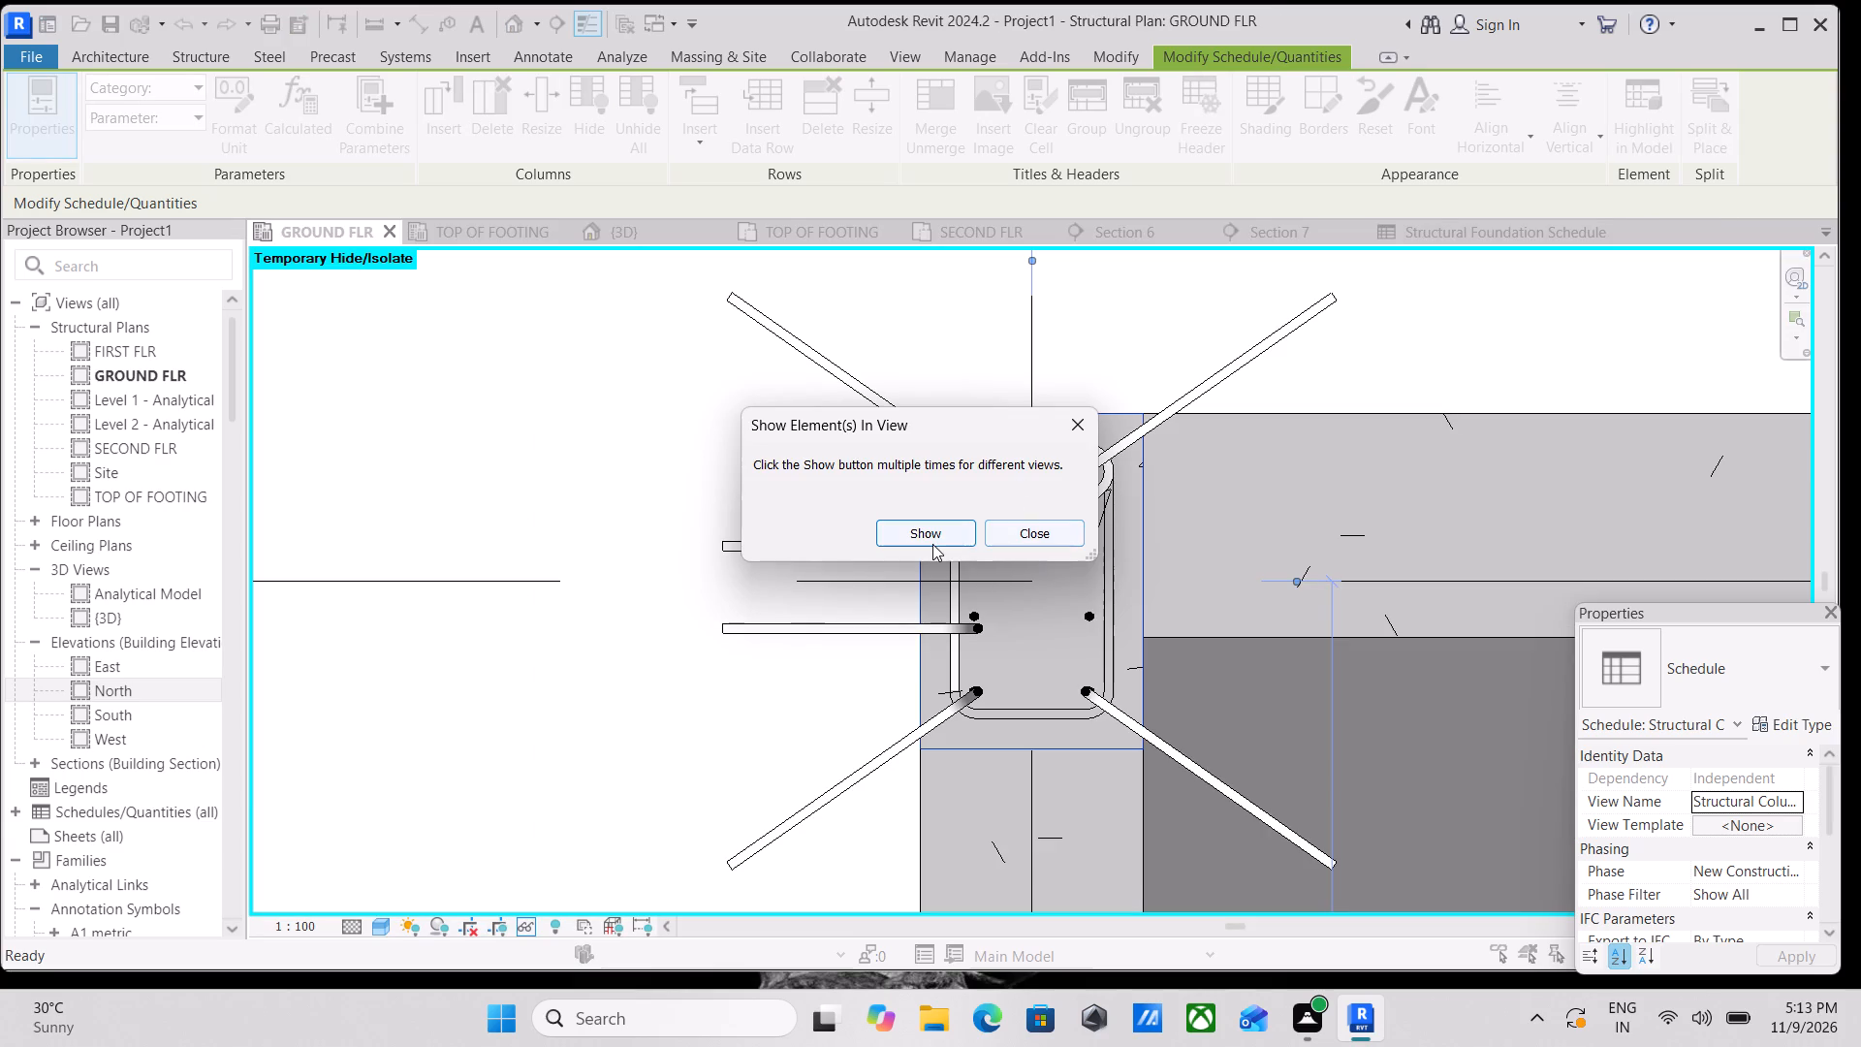
click(932, 544)
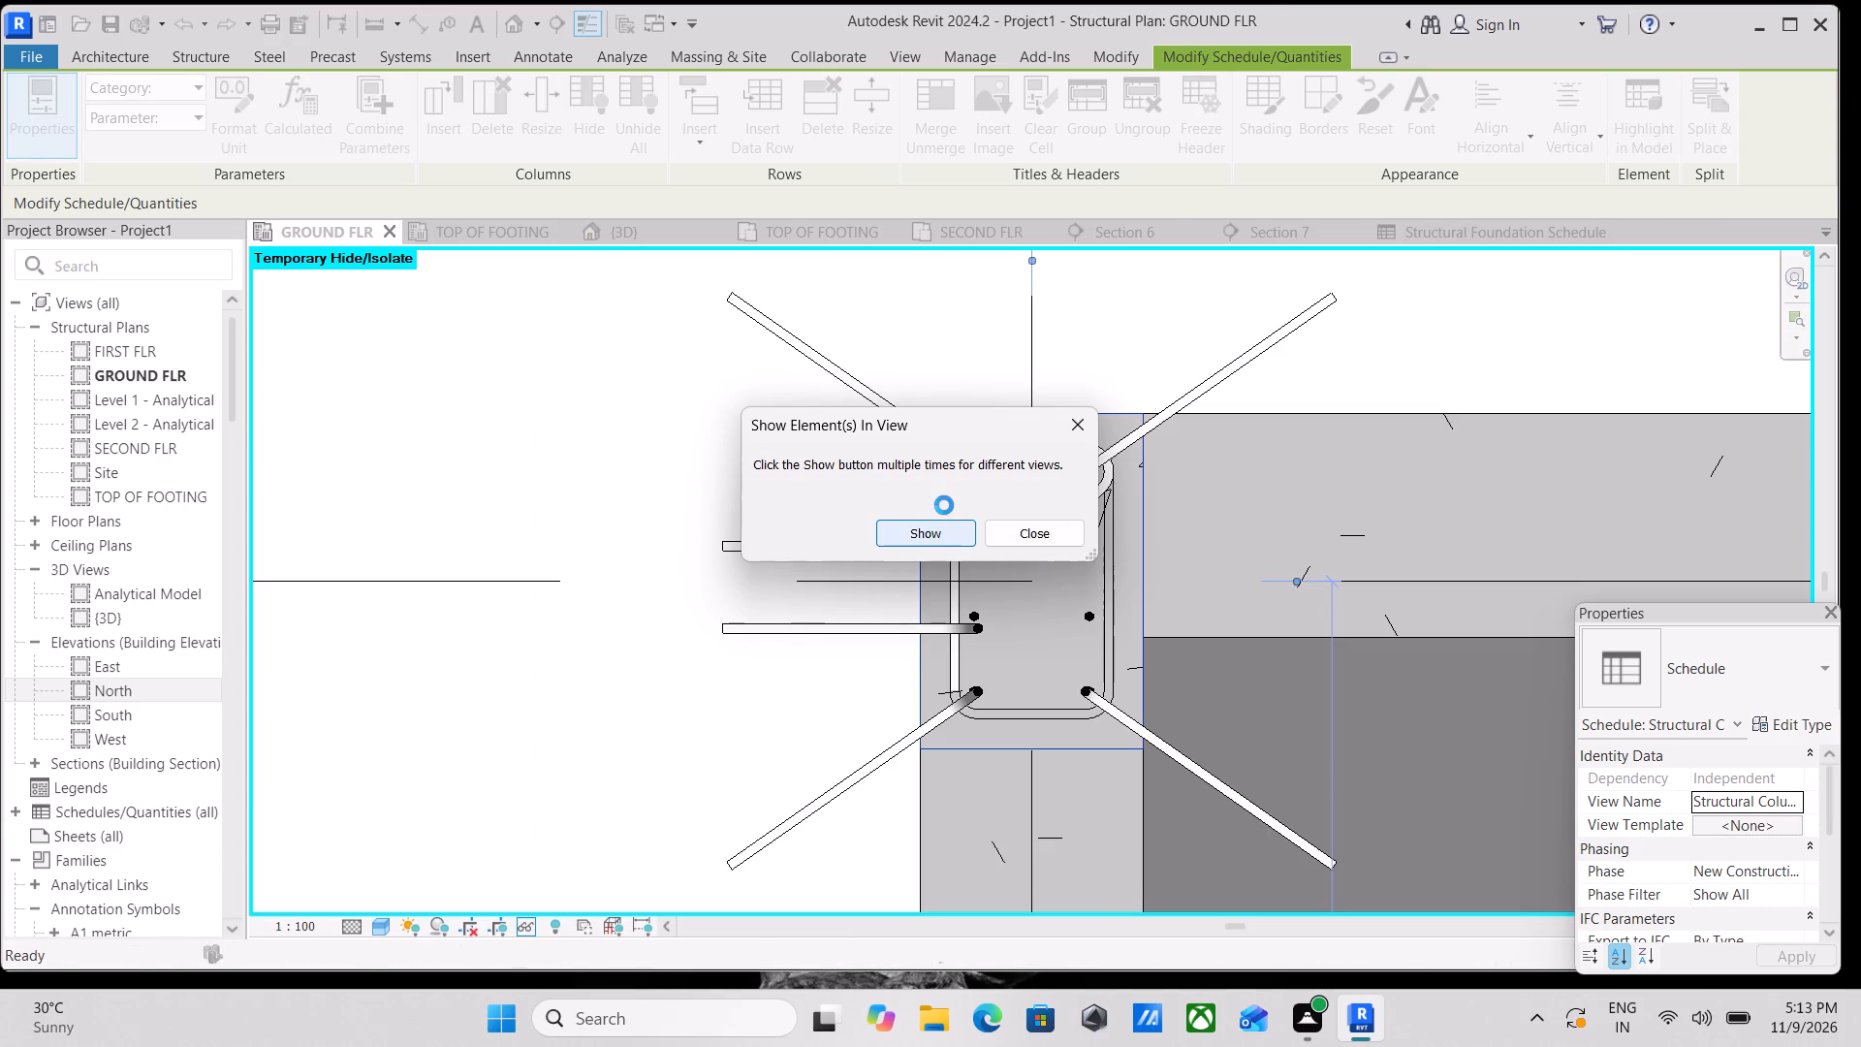
scroll(1144, 463, down, 1)
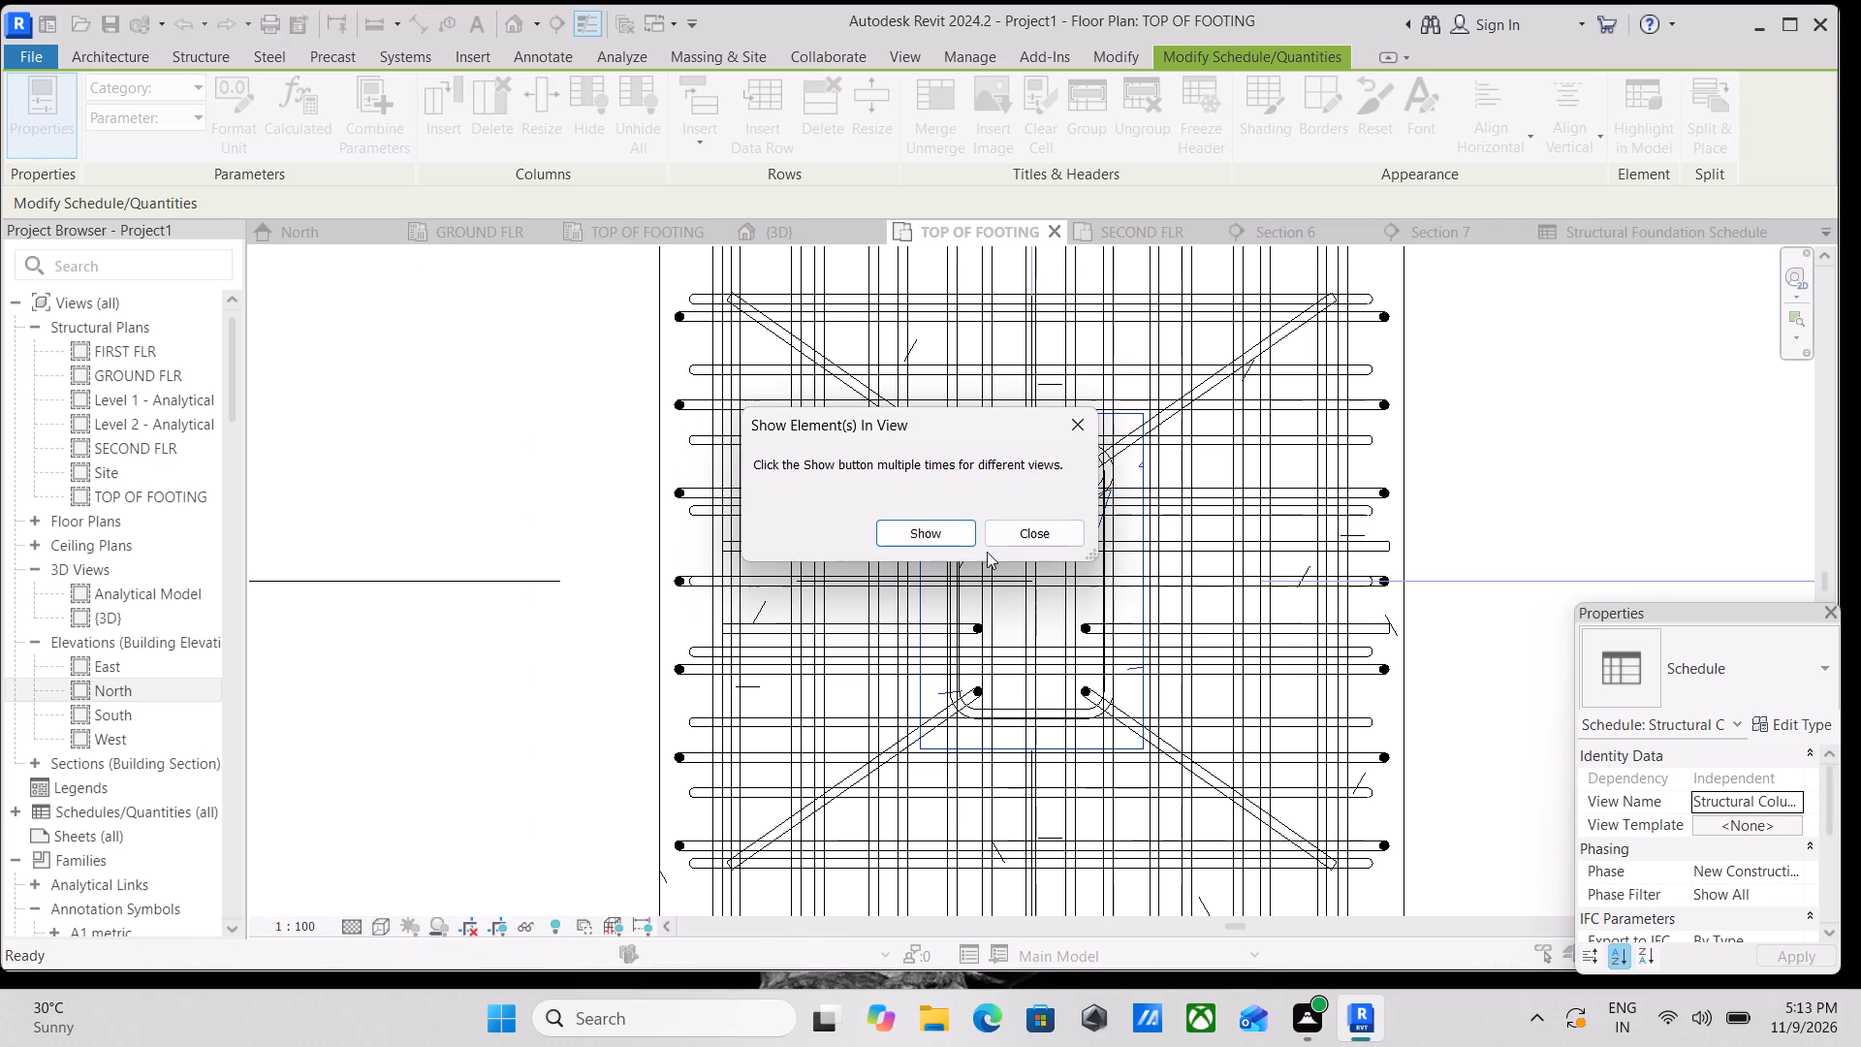
click(1002, 541)
scroll(1025, 533, down, 3)
scroll(1149, 514, down, 9)
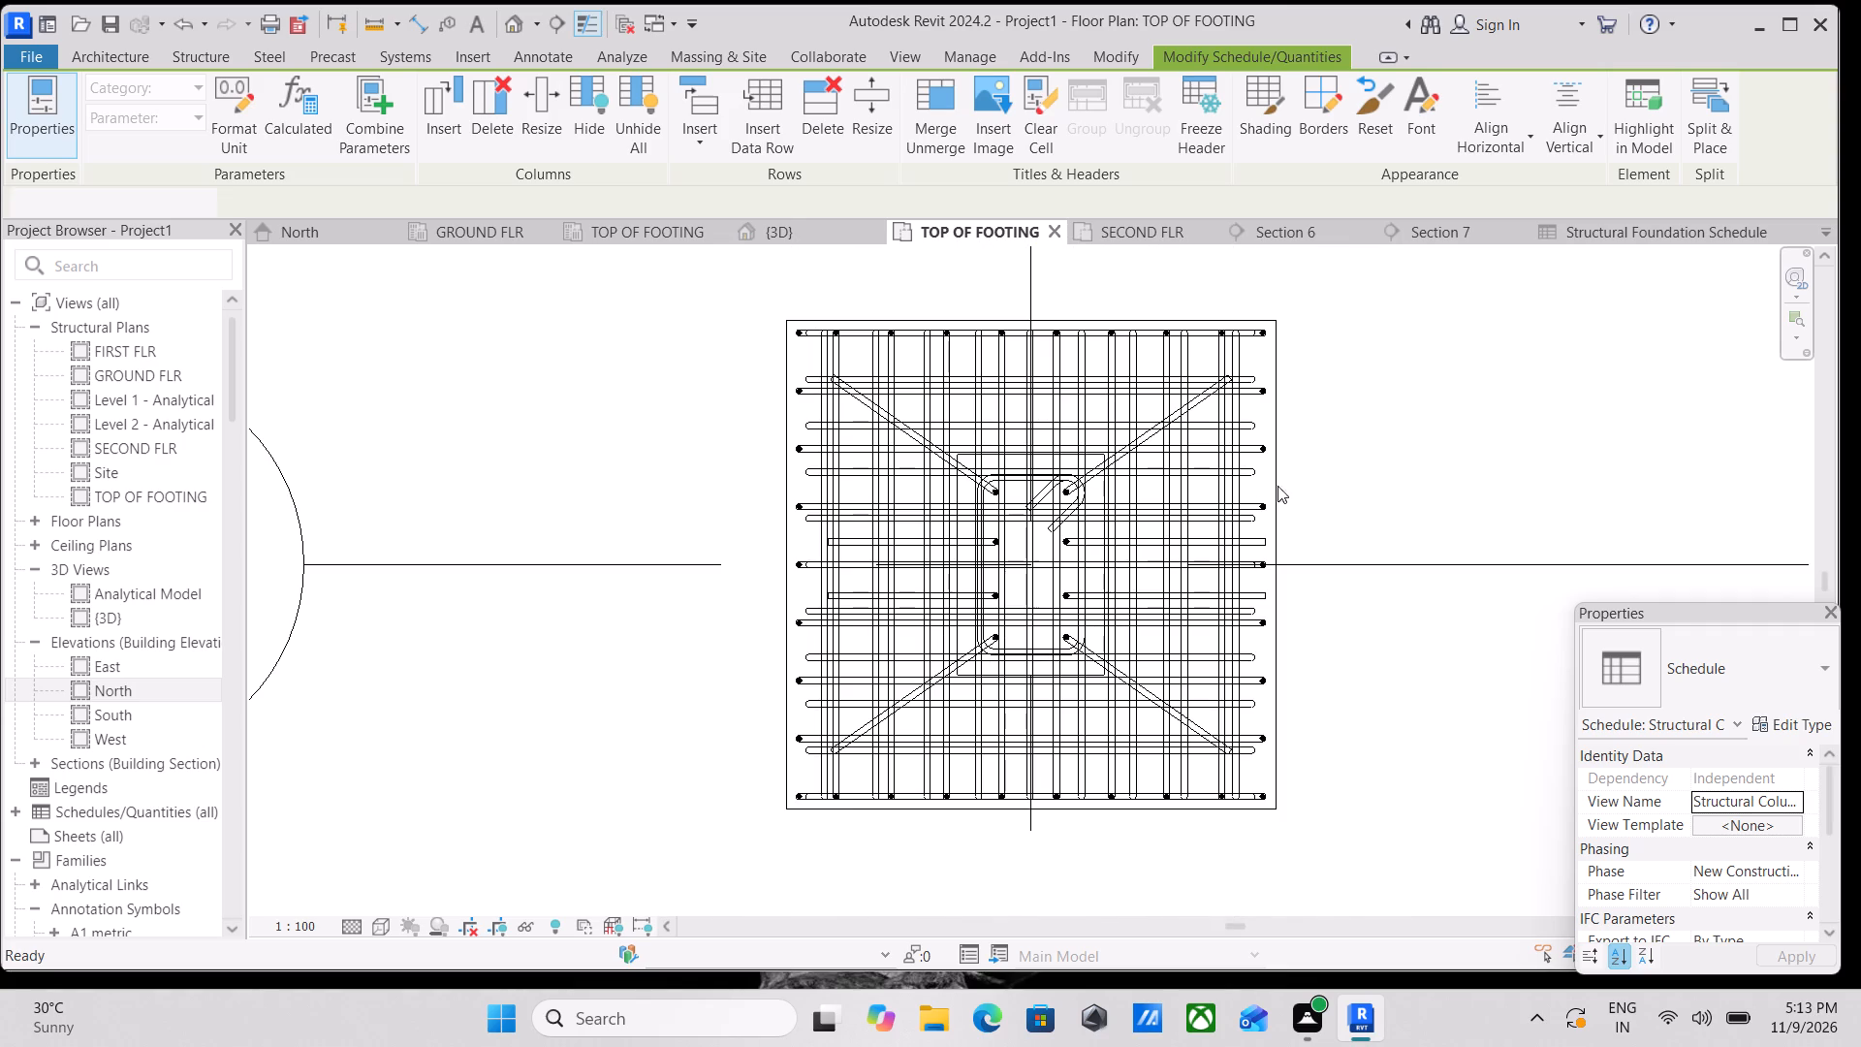
scroll(1341, 432, down, 4)
middle_drag(1333, 456, 1230, 555)
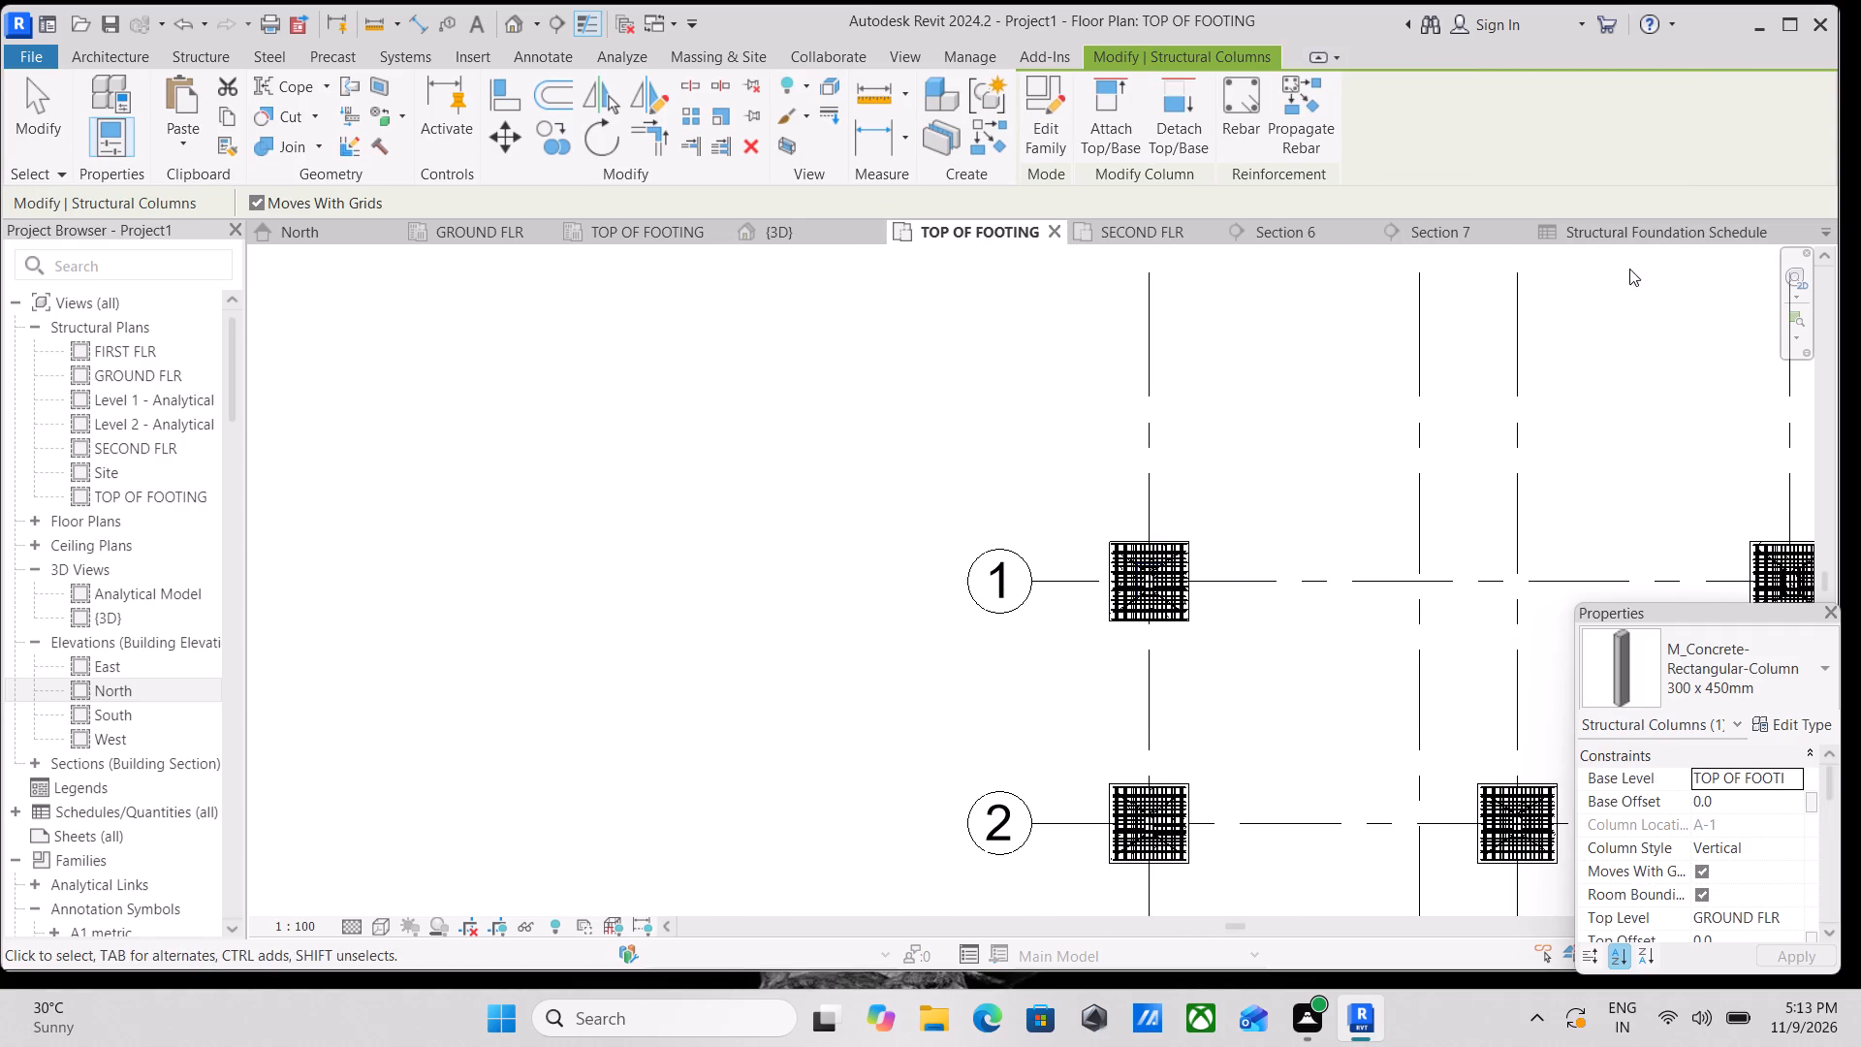
Switch back to the Structural Foundation Schedule and expand the Schedules/Quantities group in the project browser.
click(1662, 228)
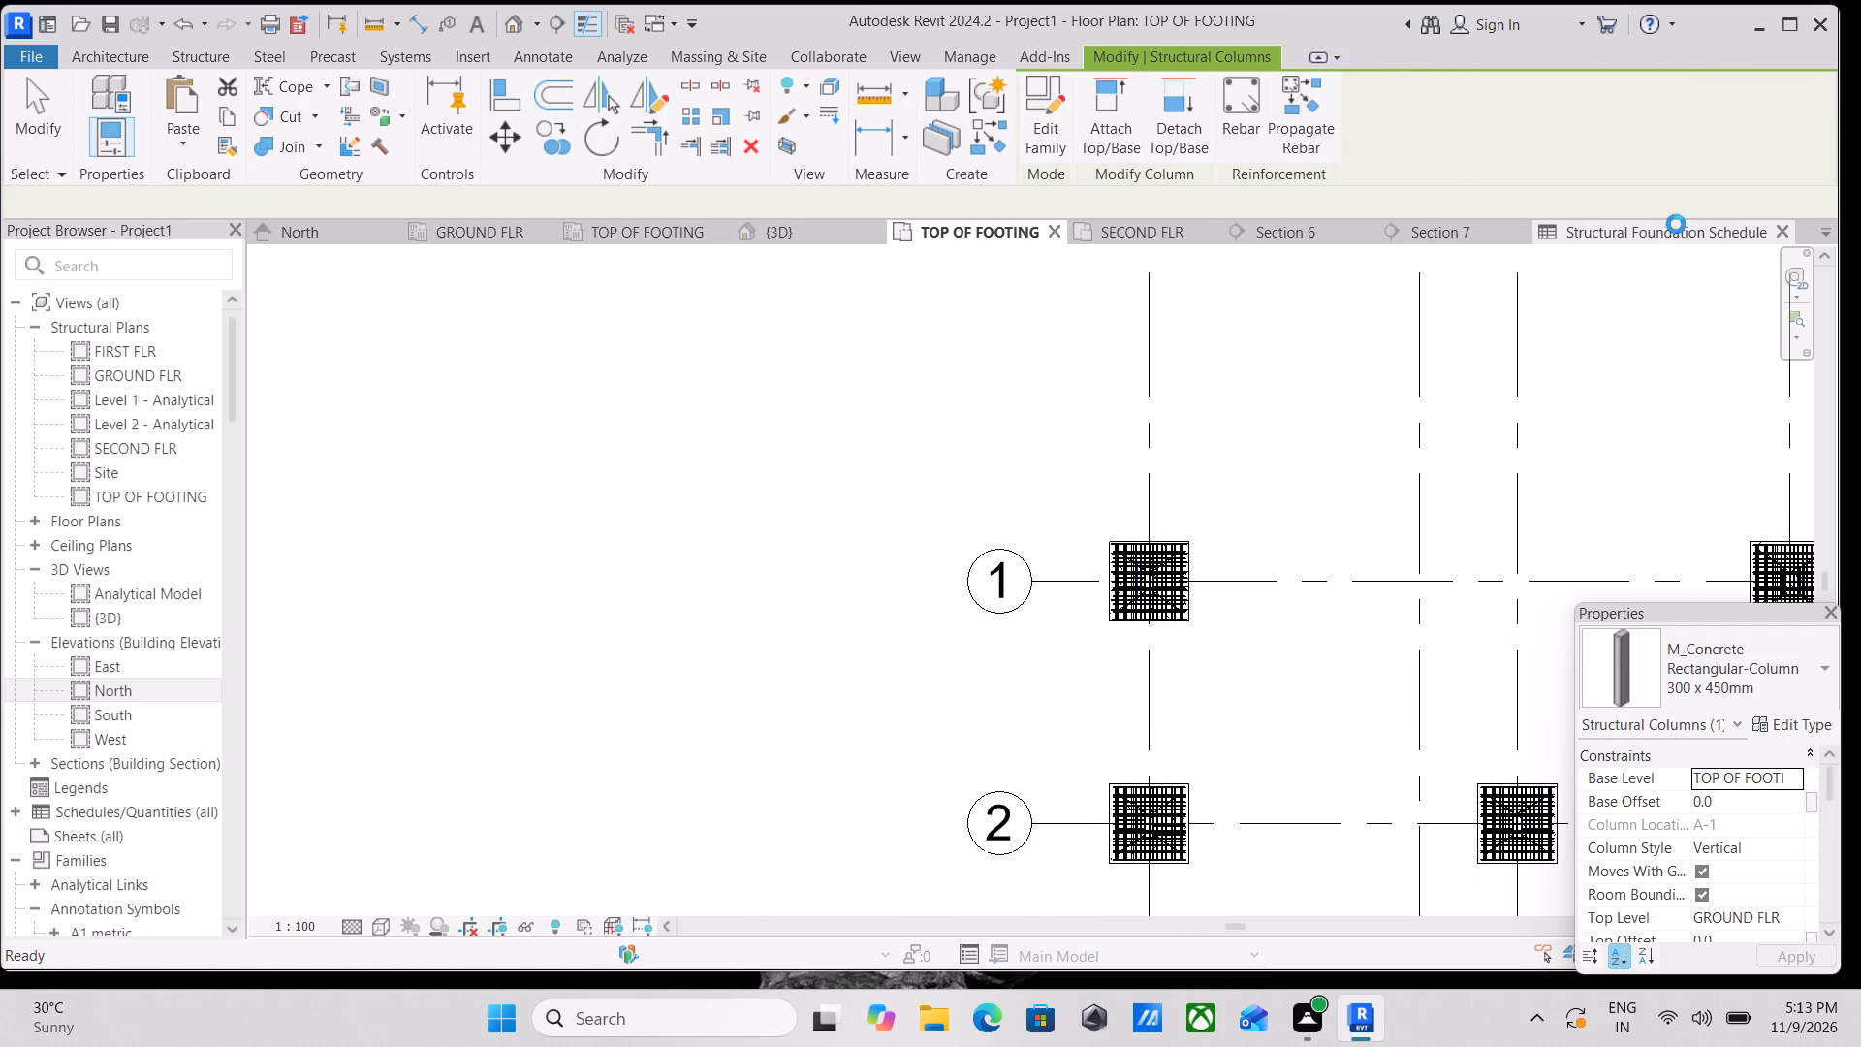
scroll(777, 476, up, 3)
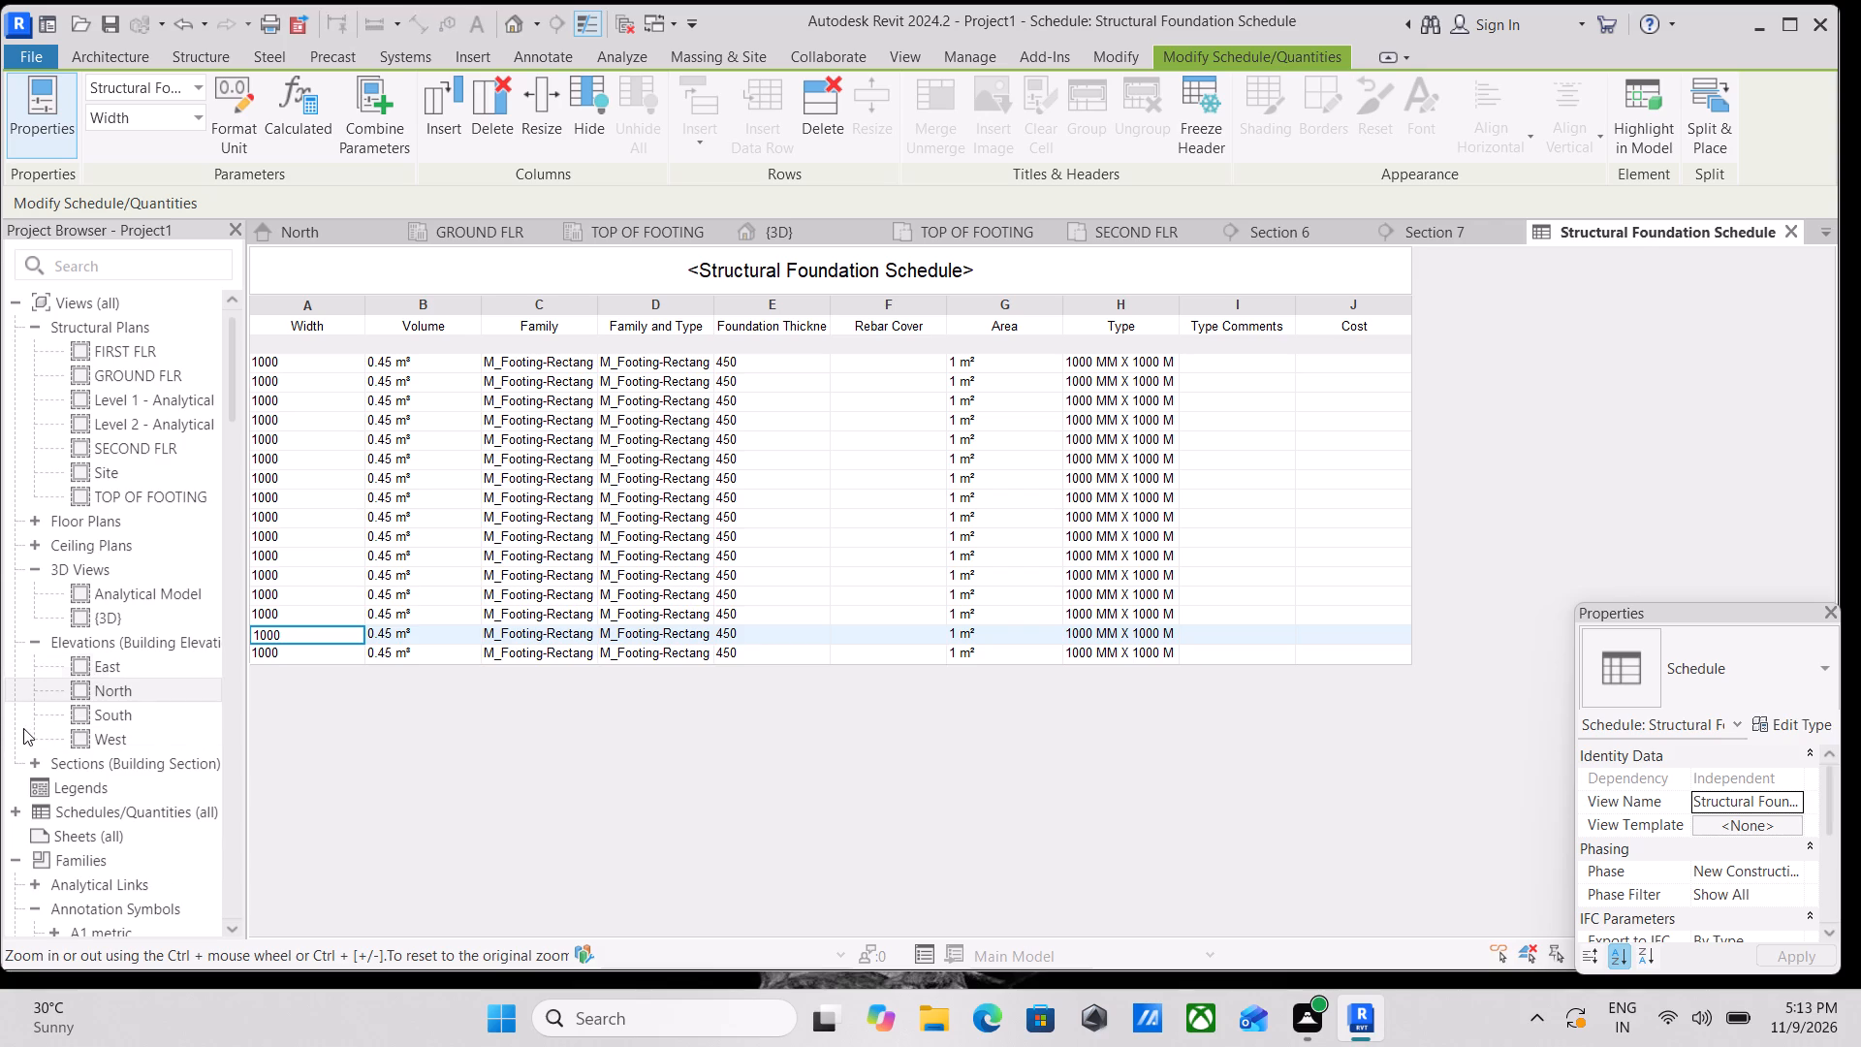
click(12, 809)
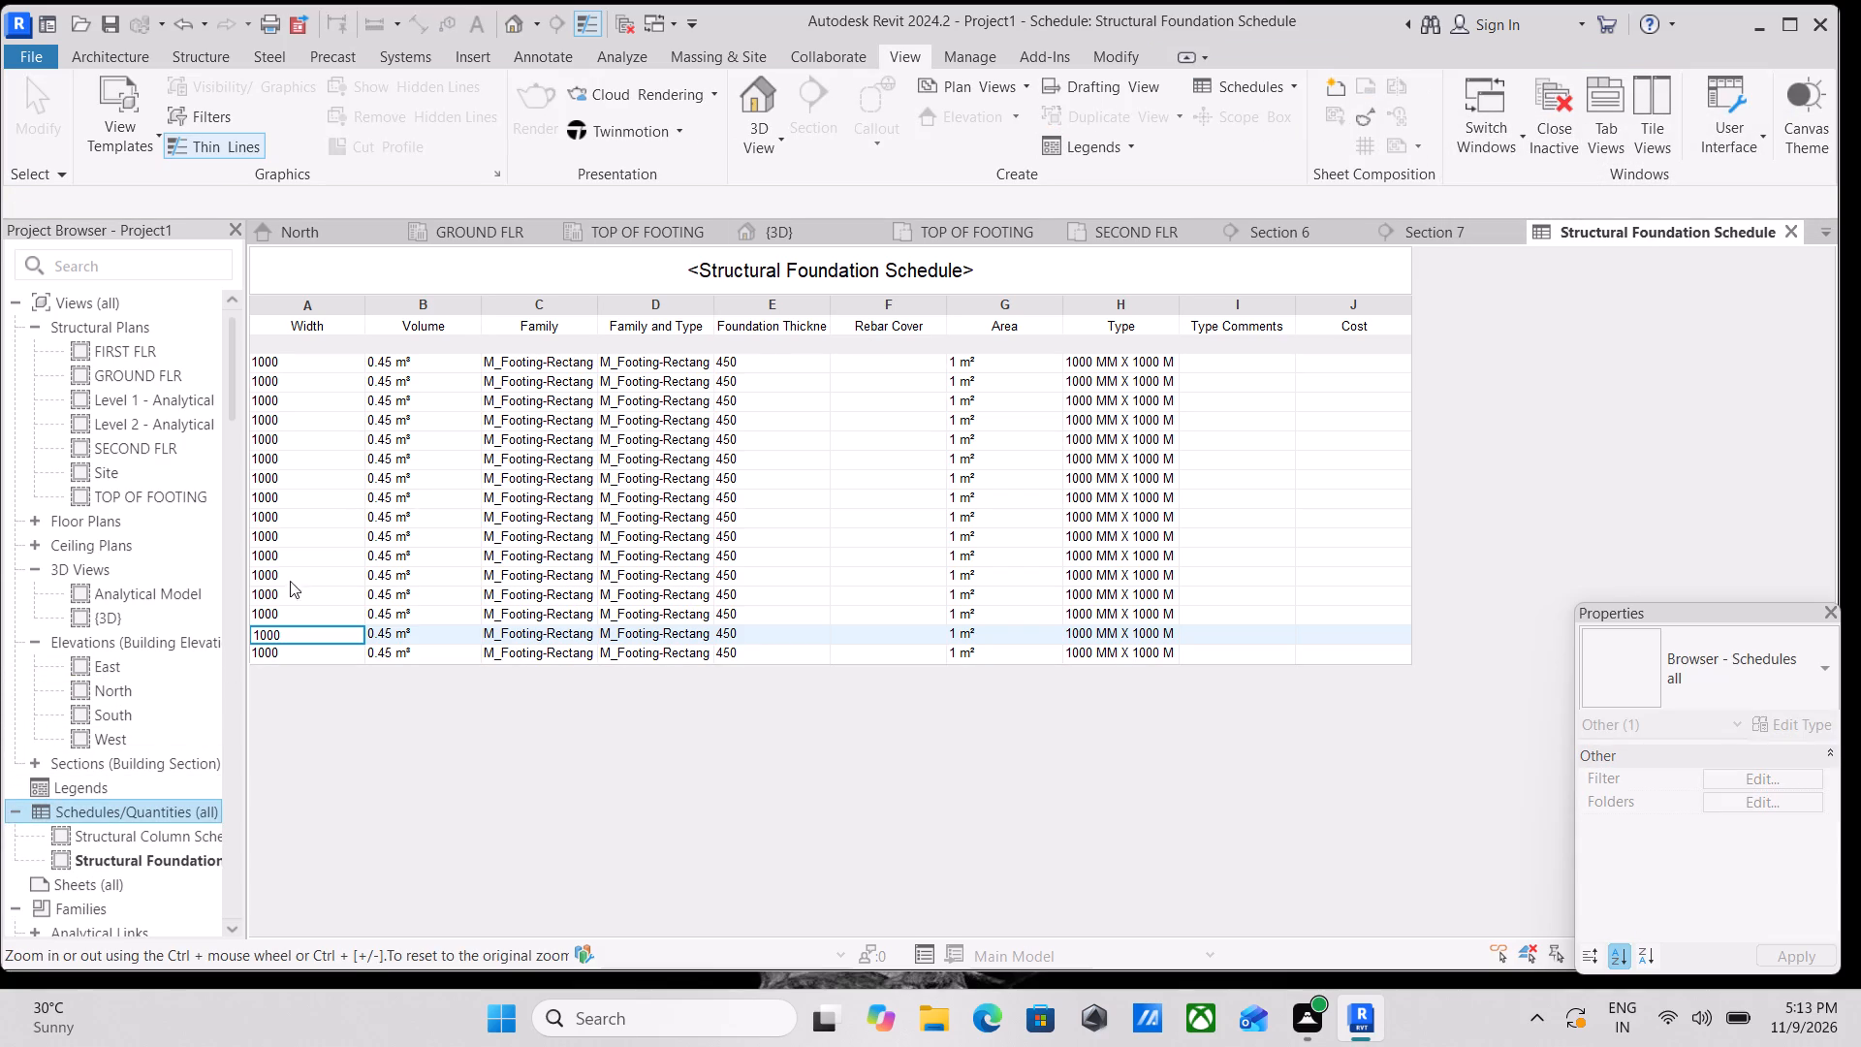
drag(130, 772, 127, 796)
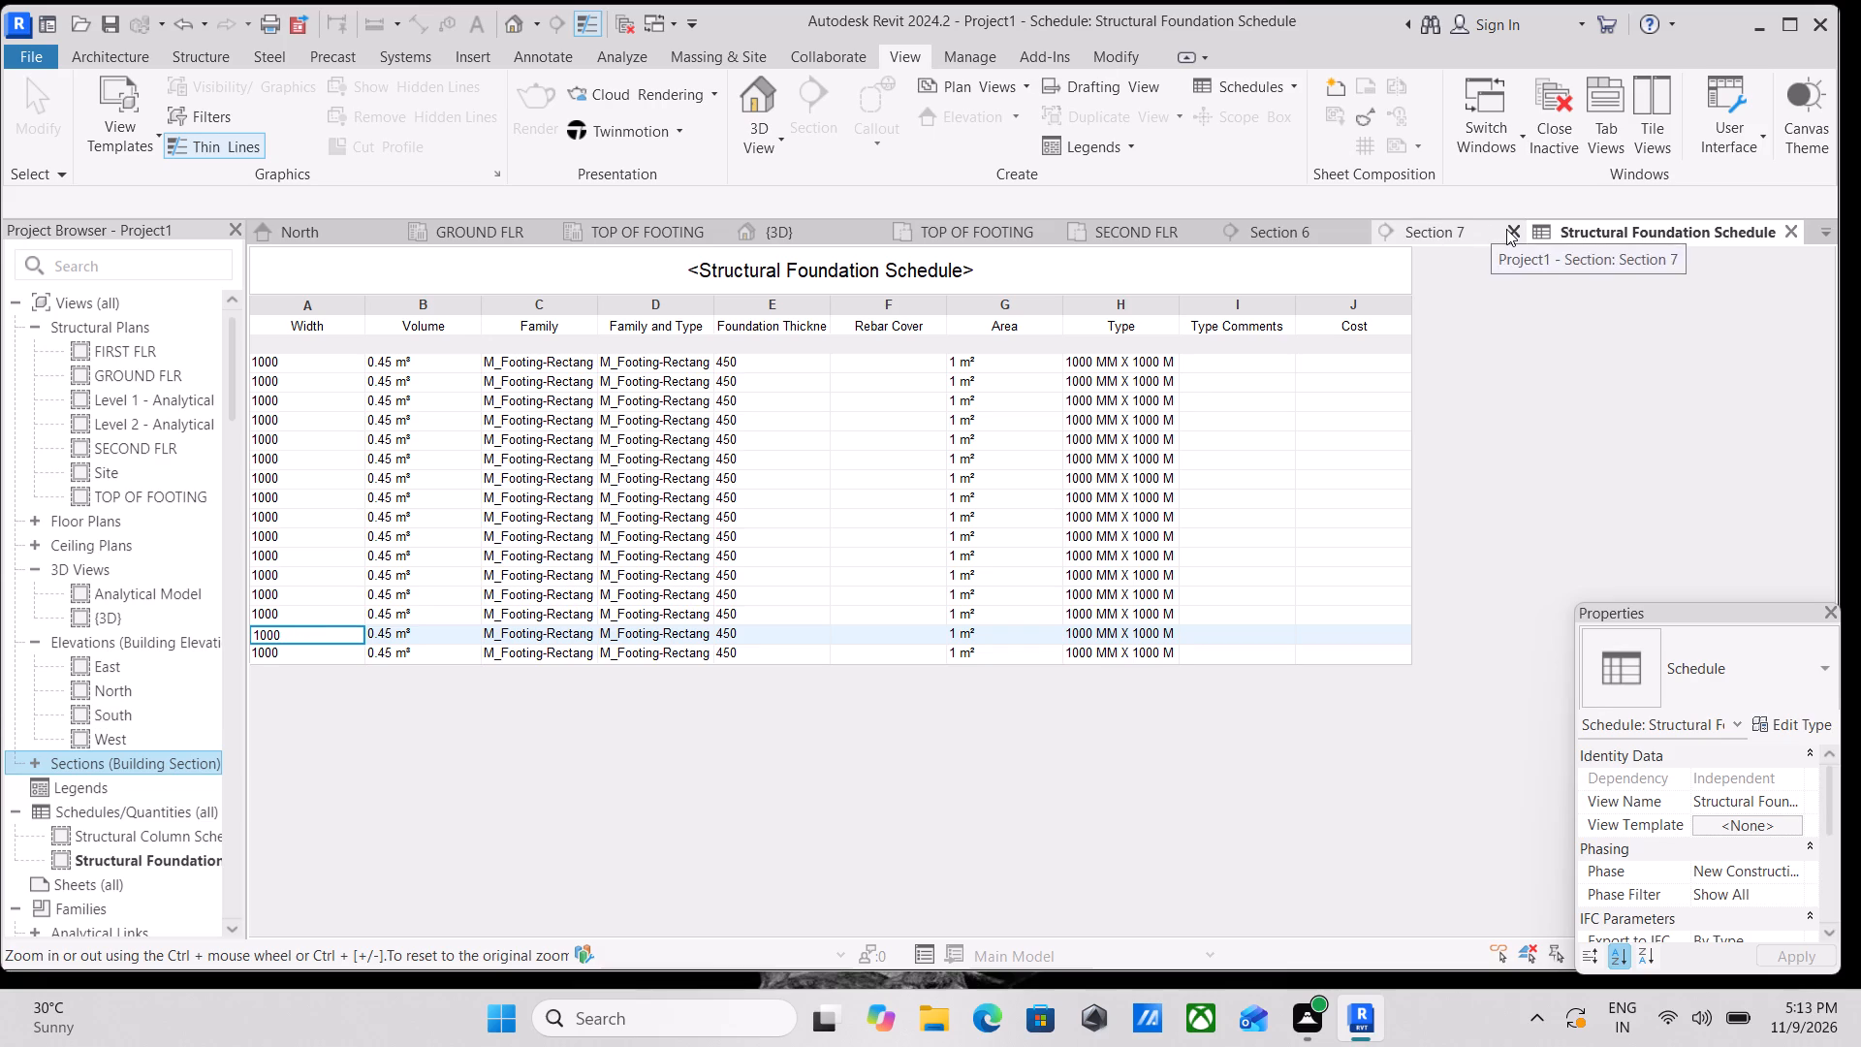
Close all open plan, elevation, section and 3D views, keeping only the structural foundation and column schedules open.
click(1506, 229)
click(1515, 229)
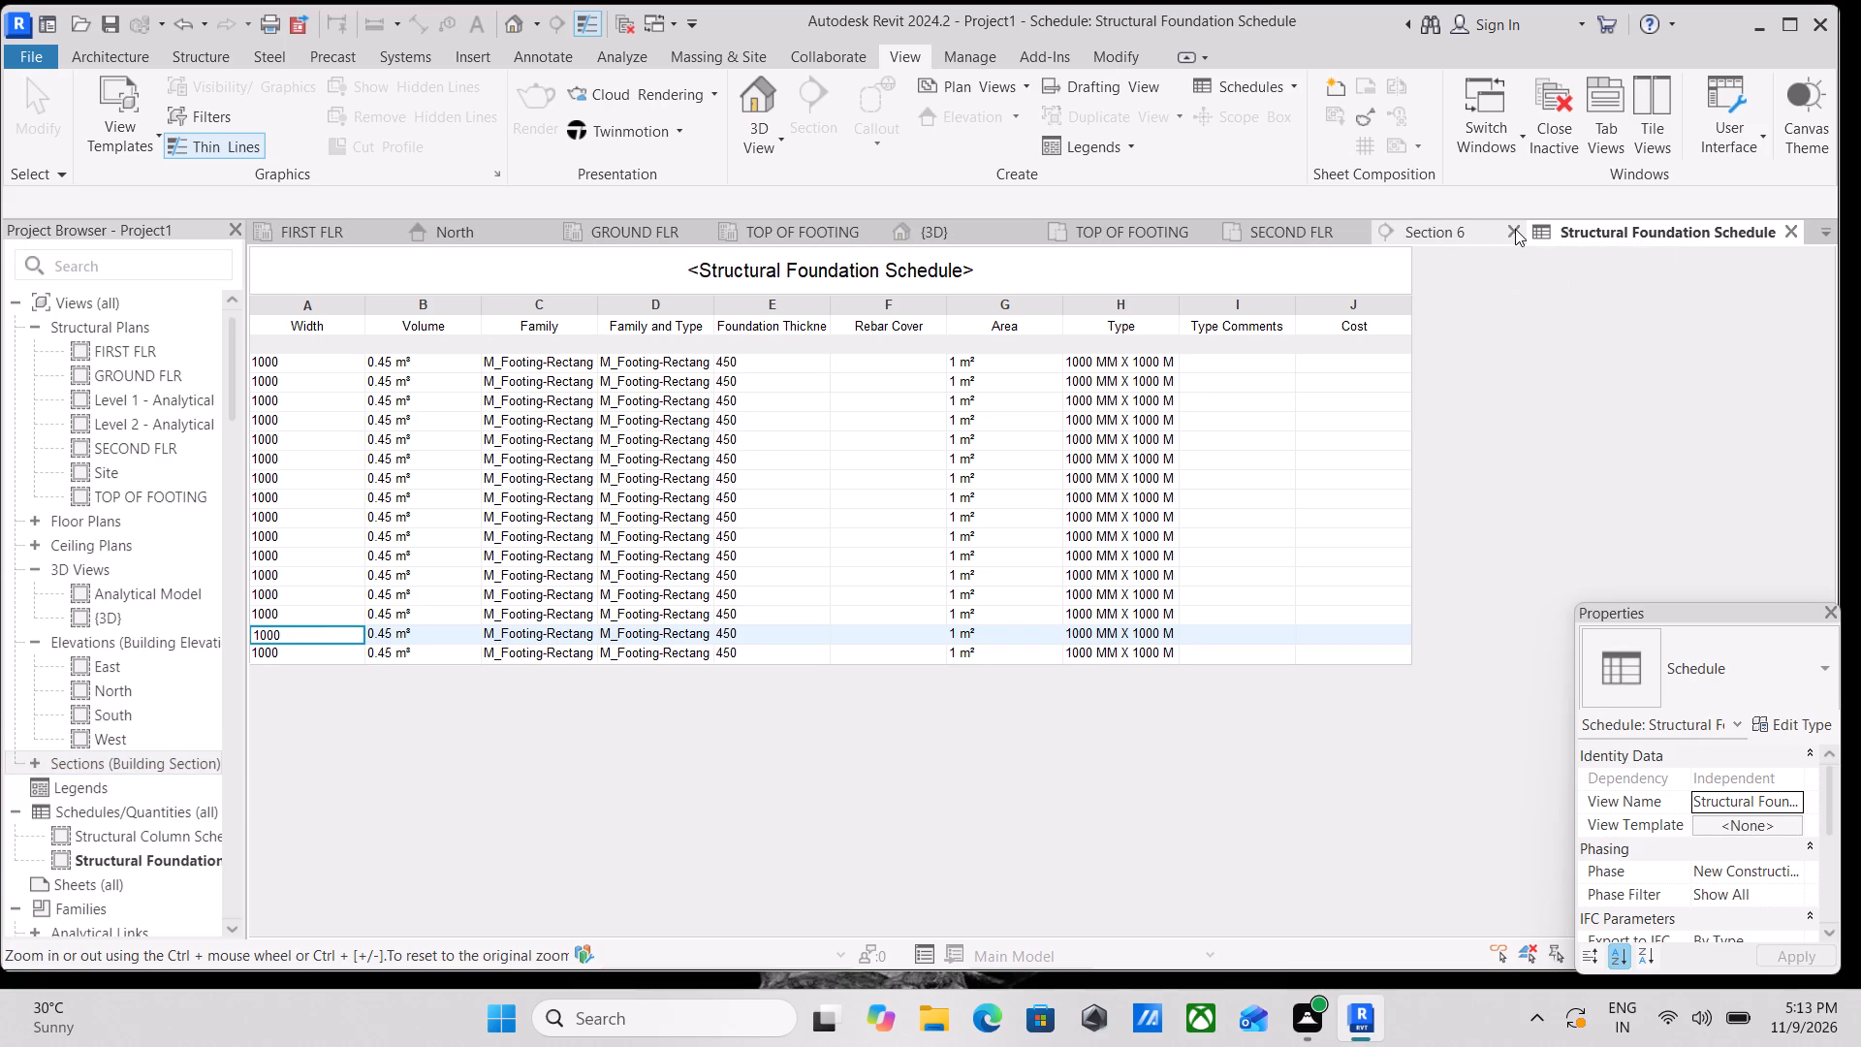
click(1345, 233)
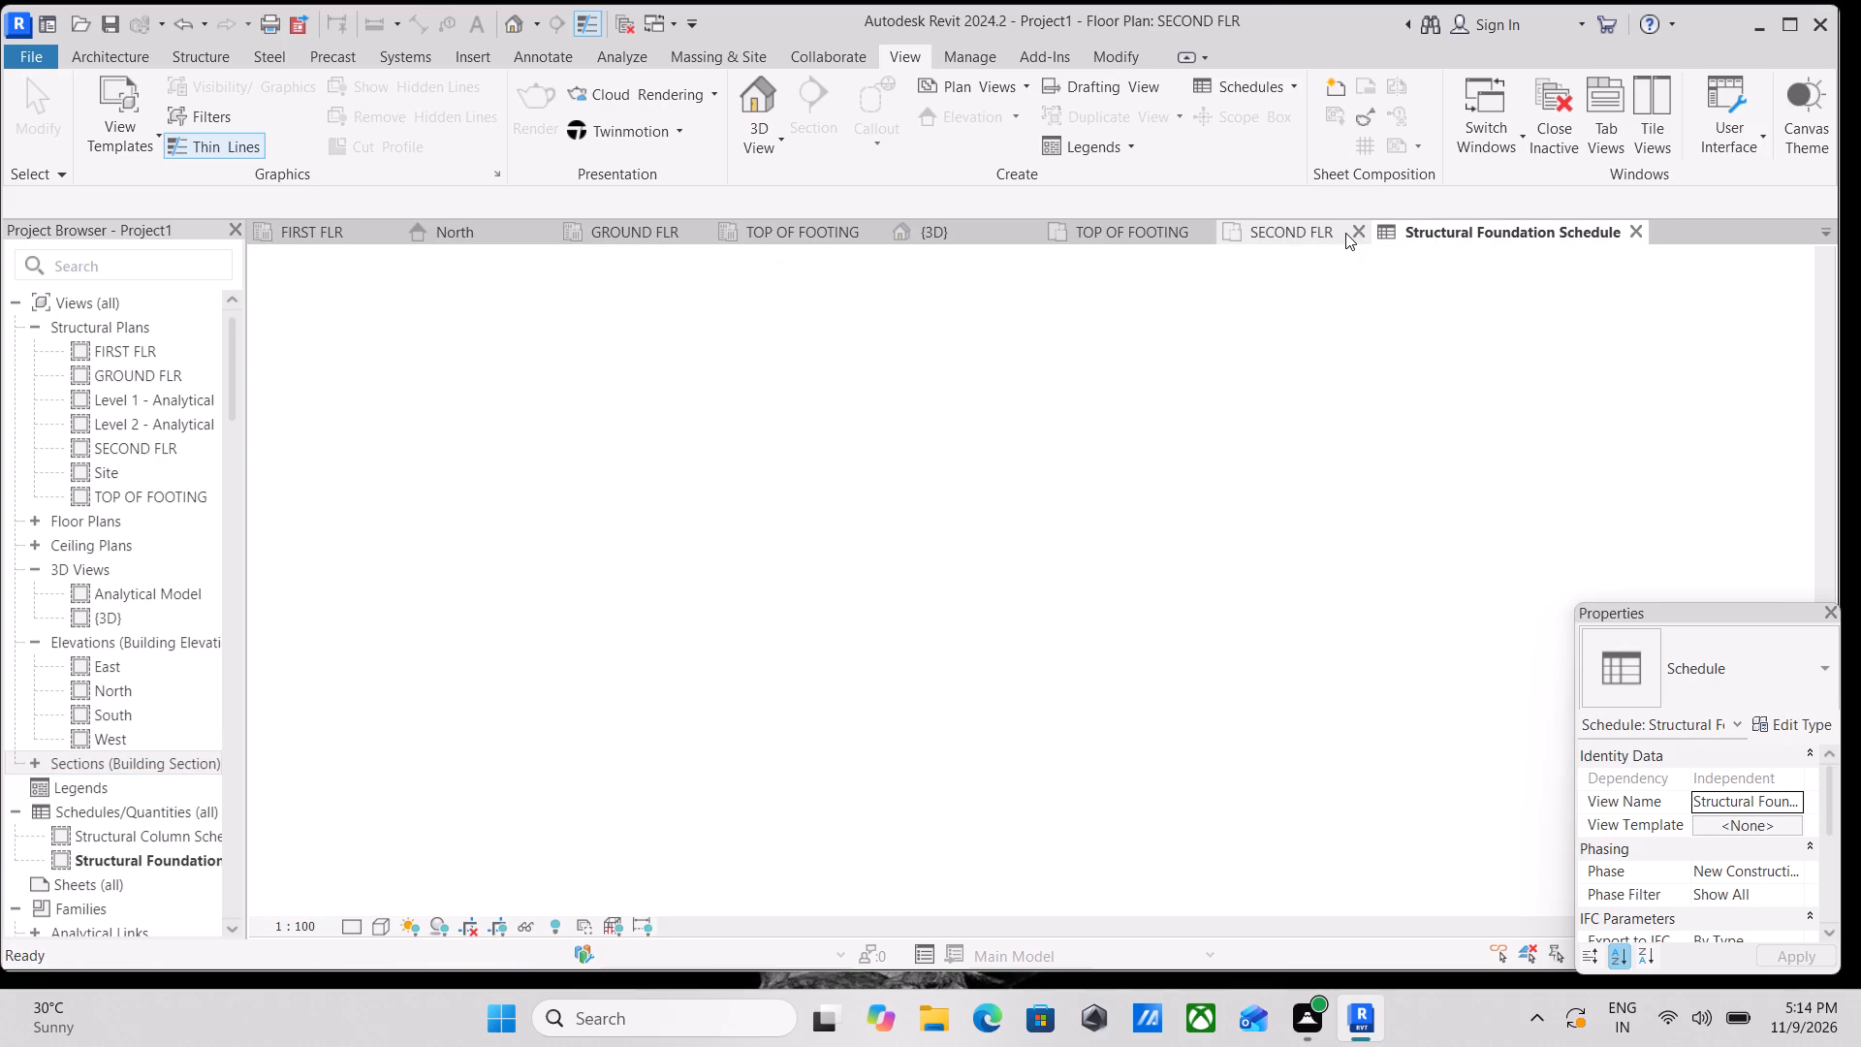
click(1357, 230)
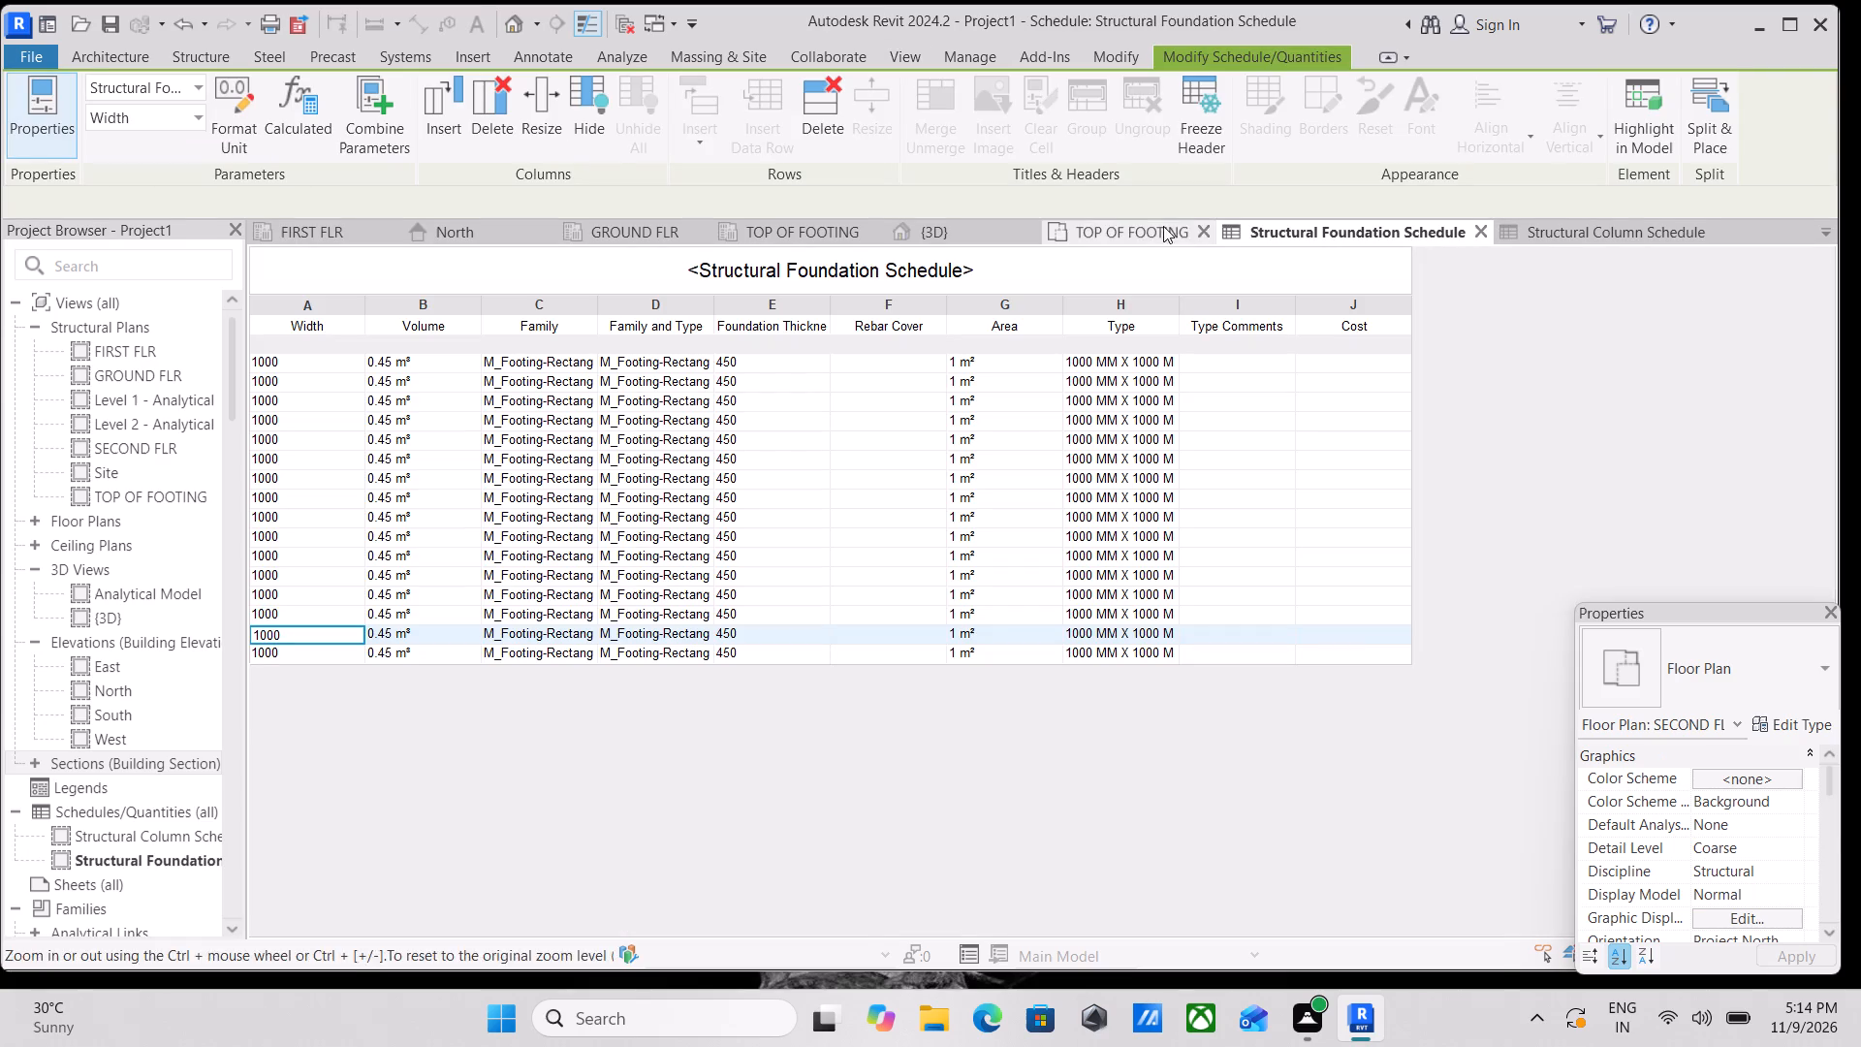
click(1201, 229)
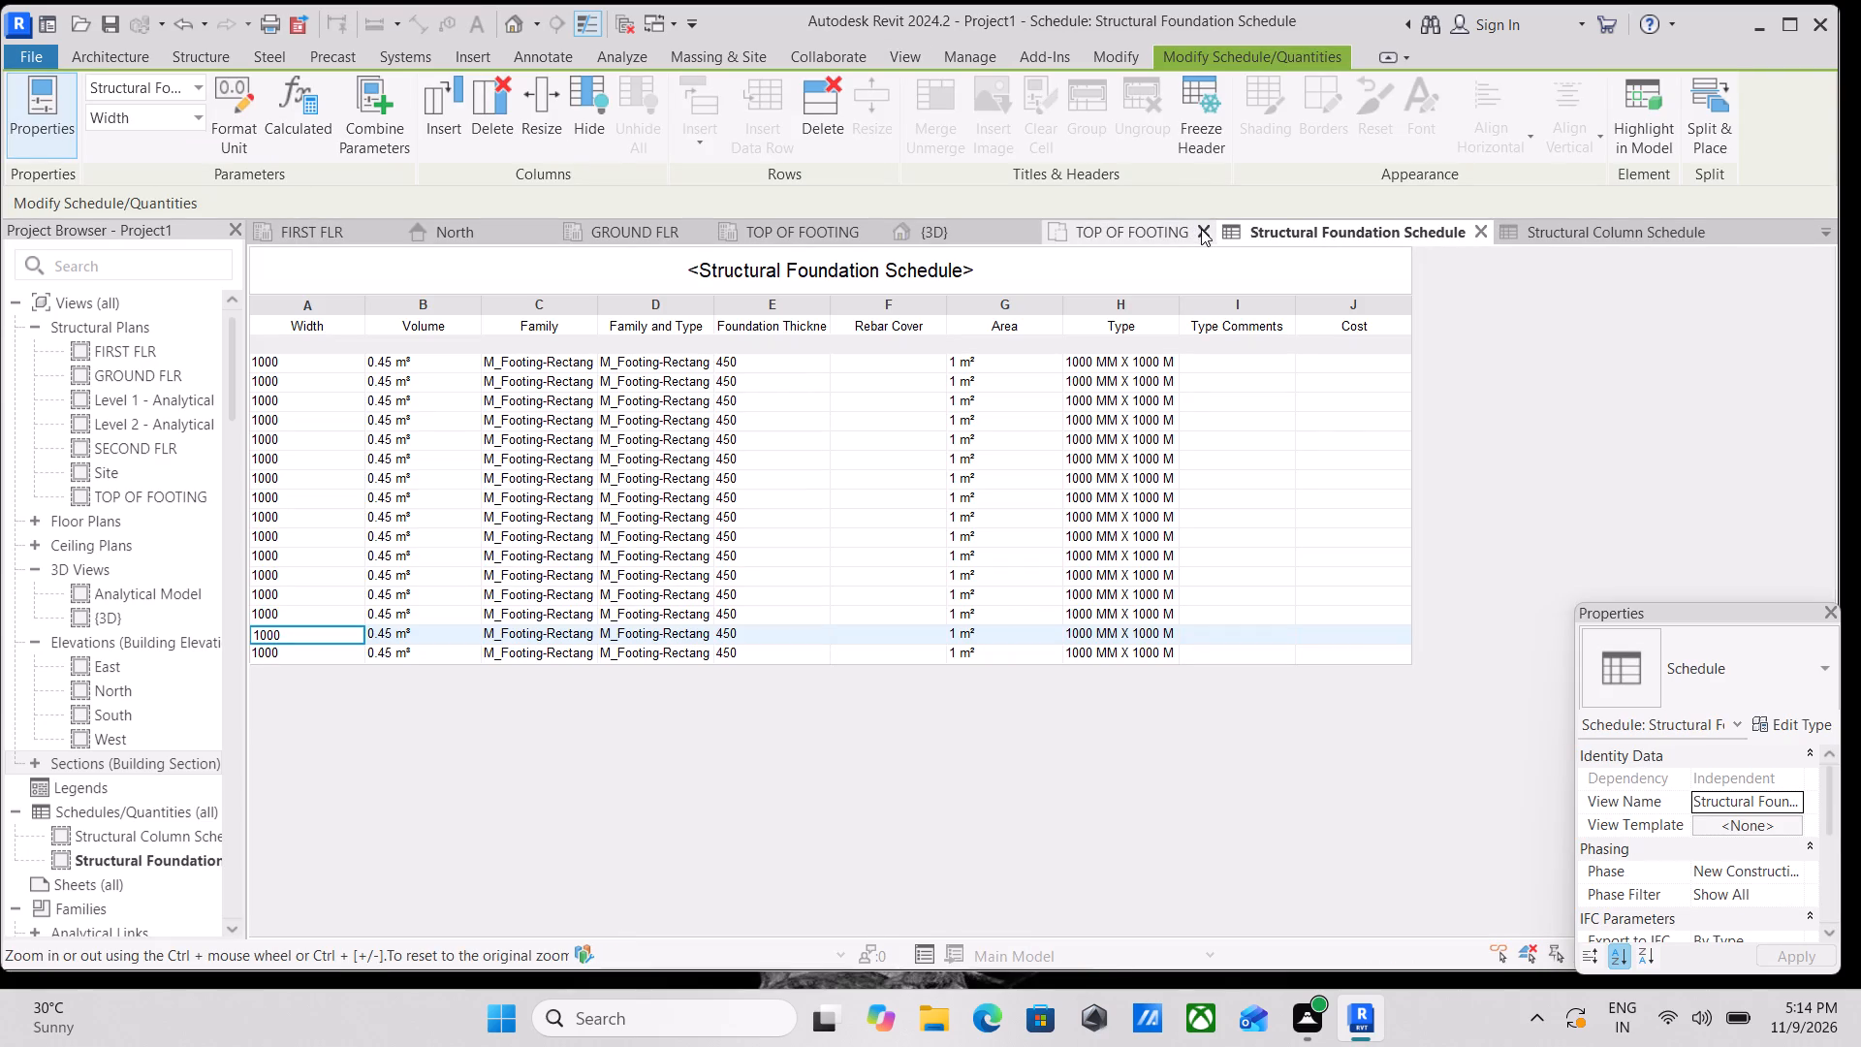
click(1026, 228)
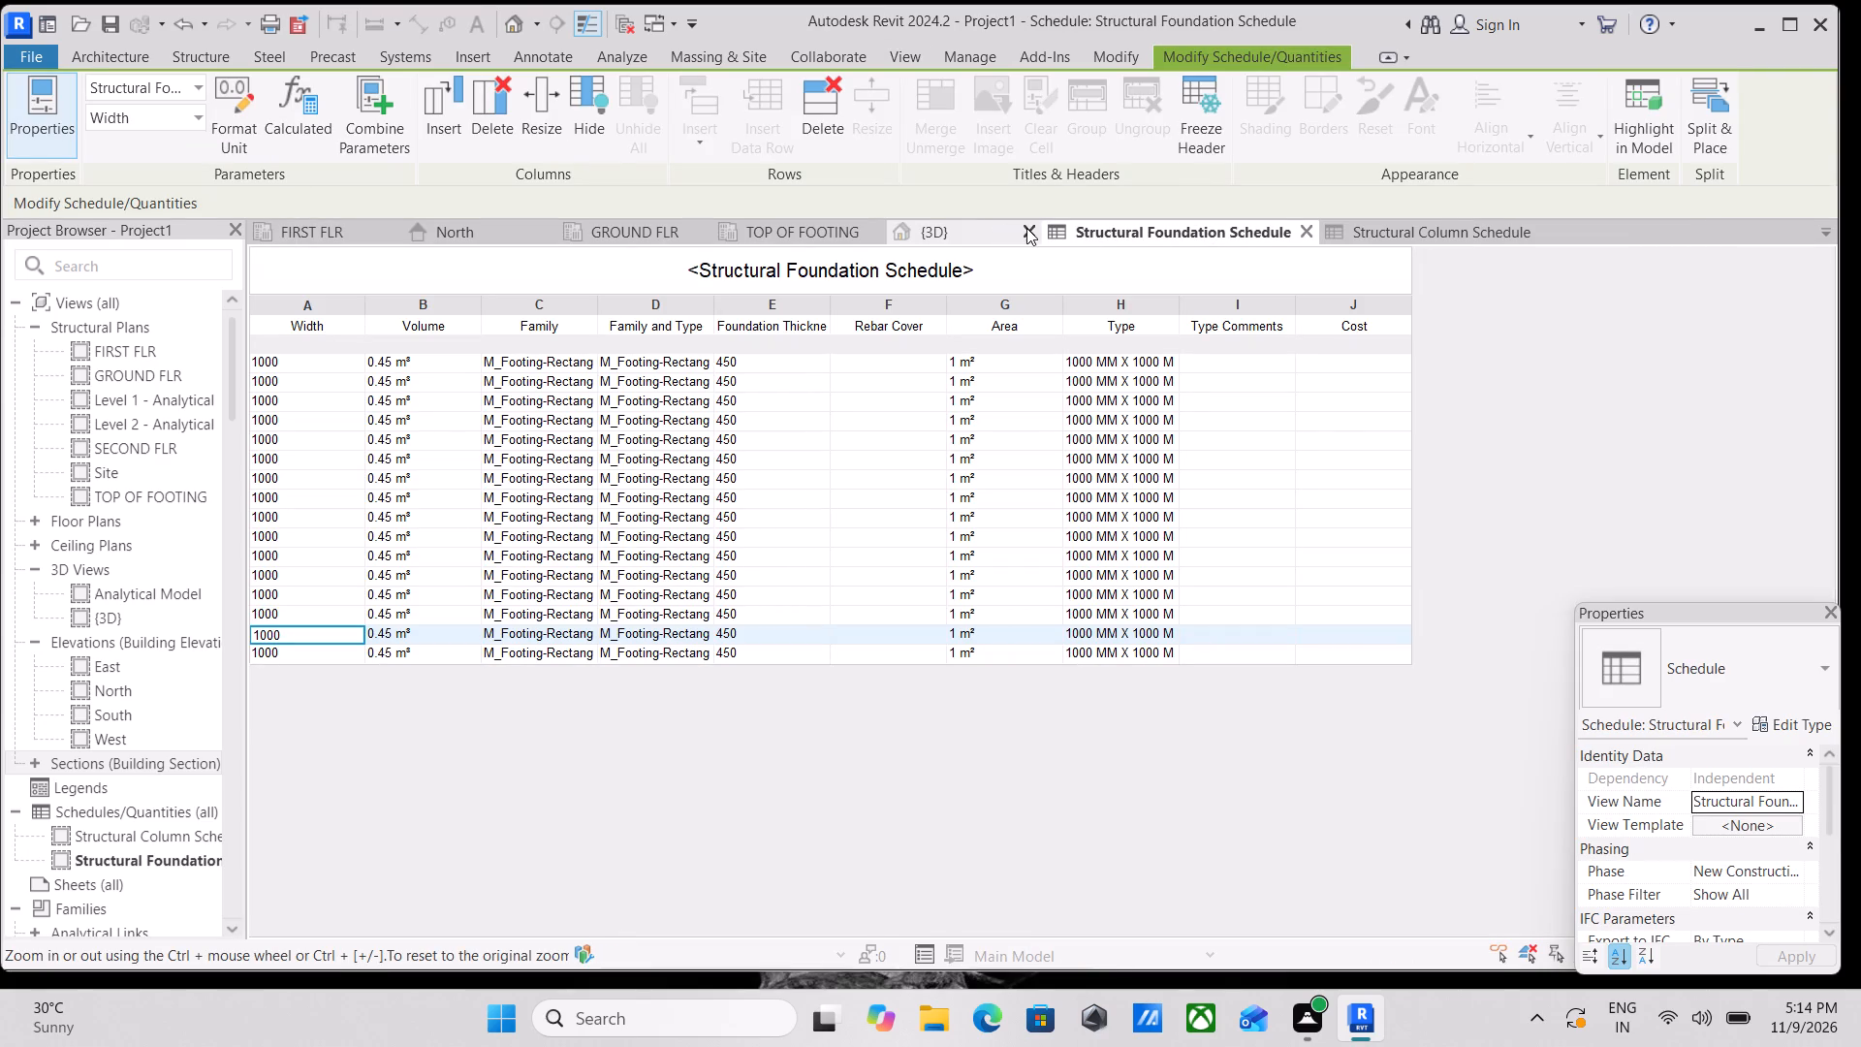
click(875, 225)
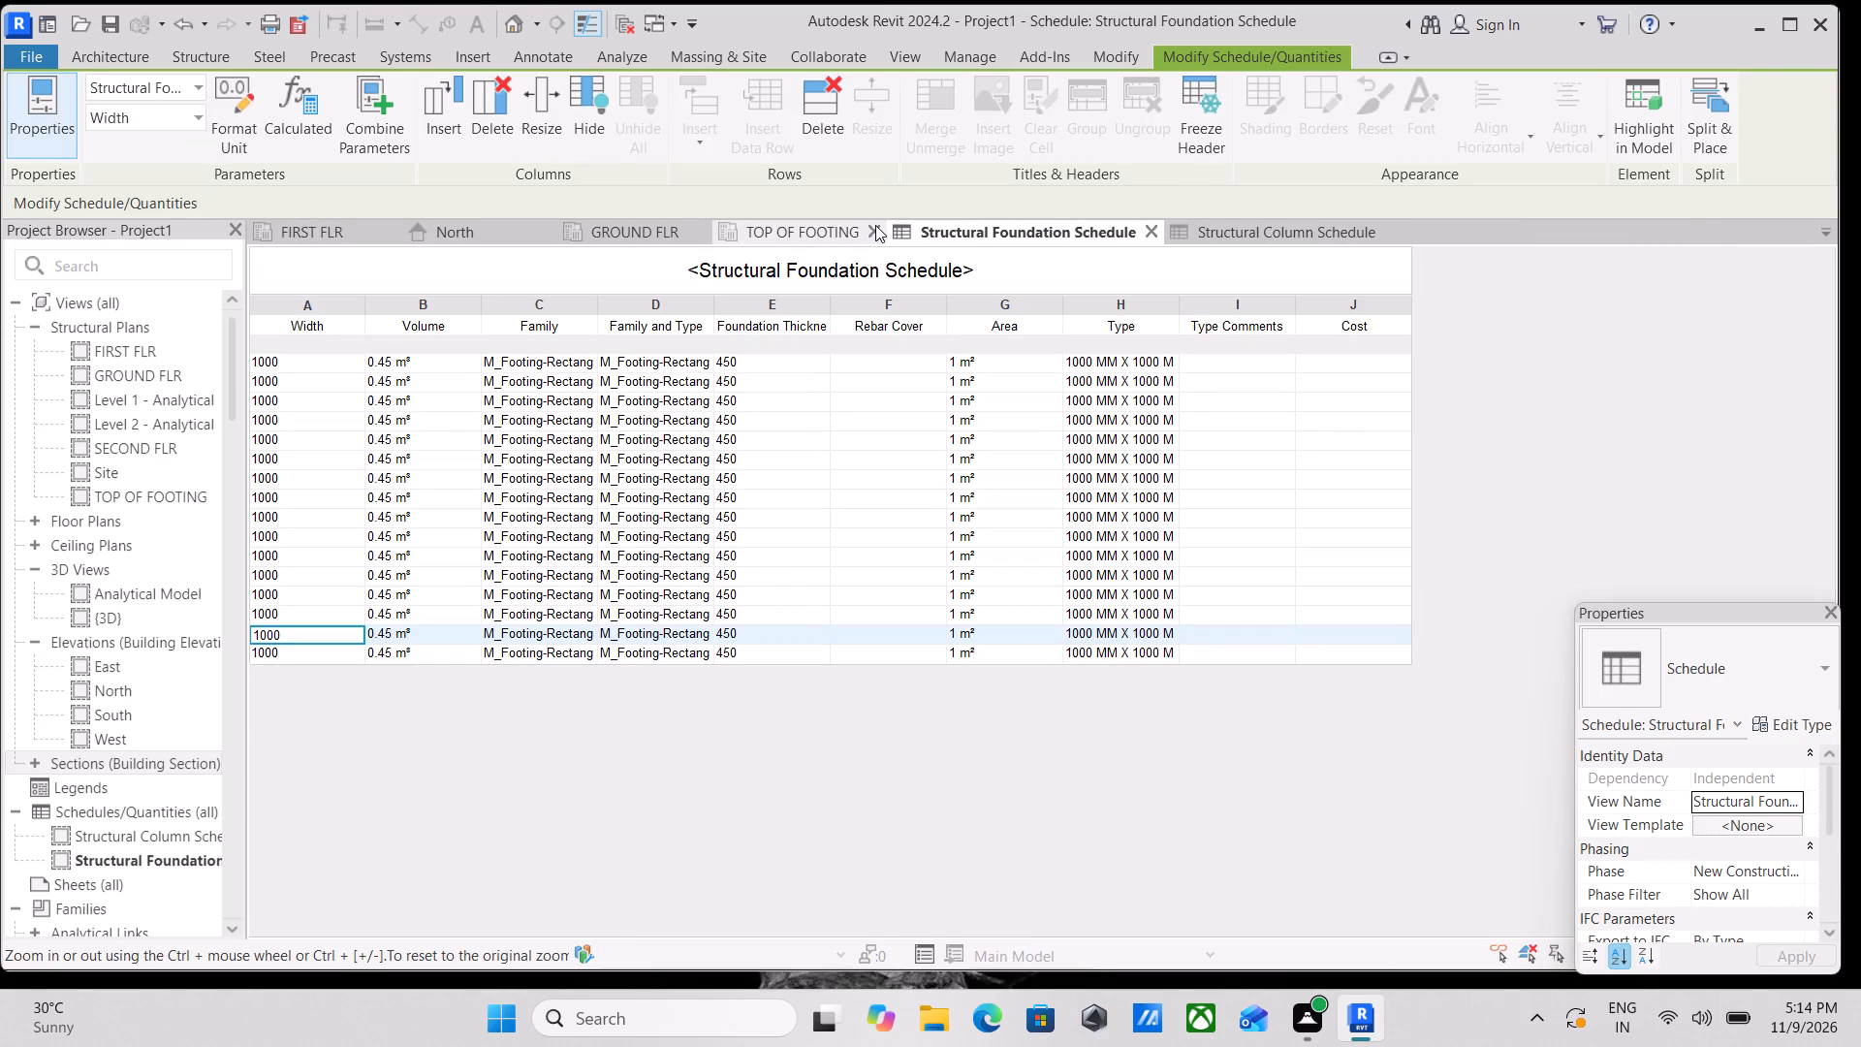
click(700, 226)
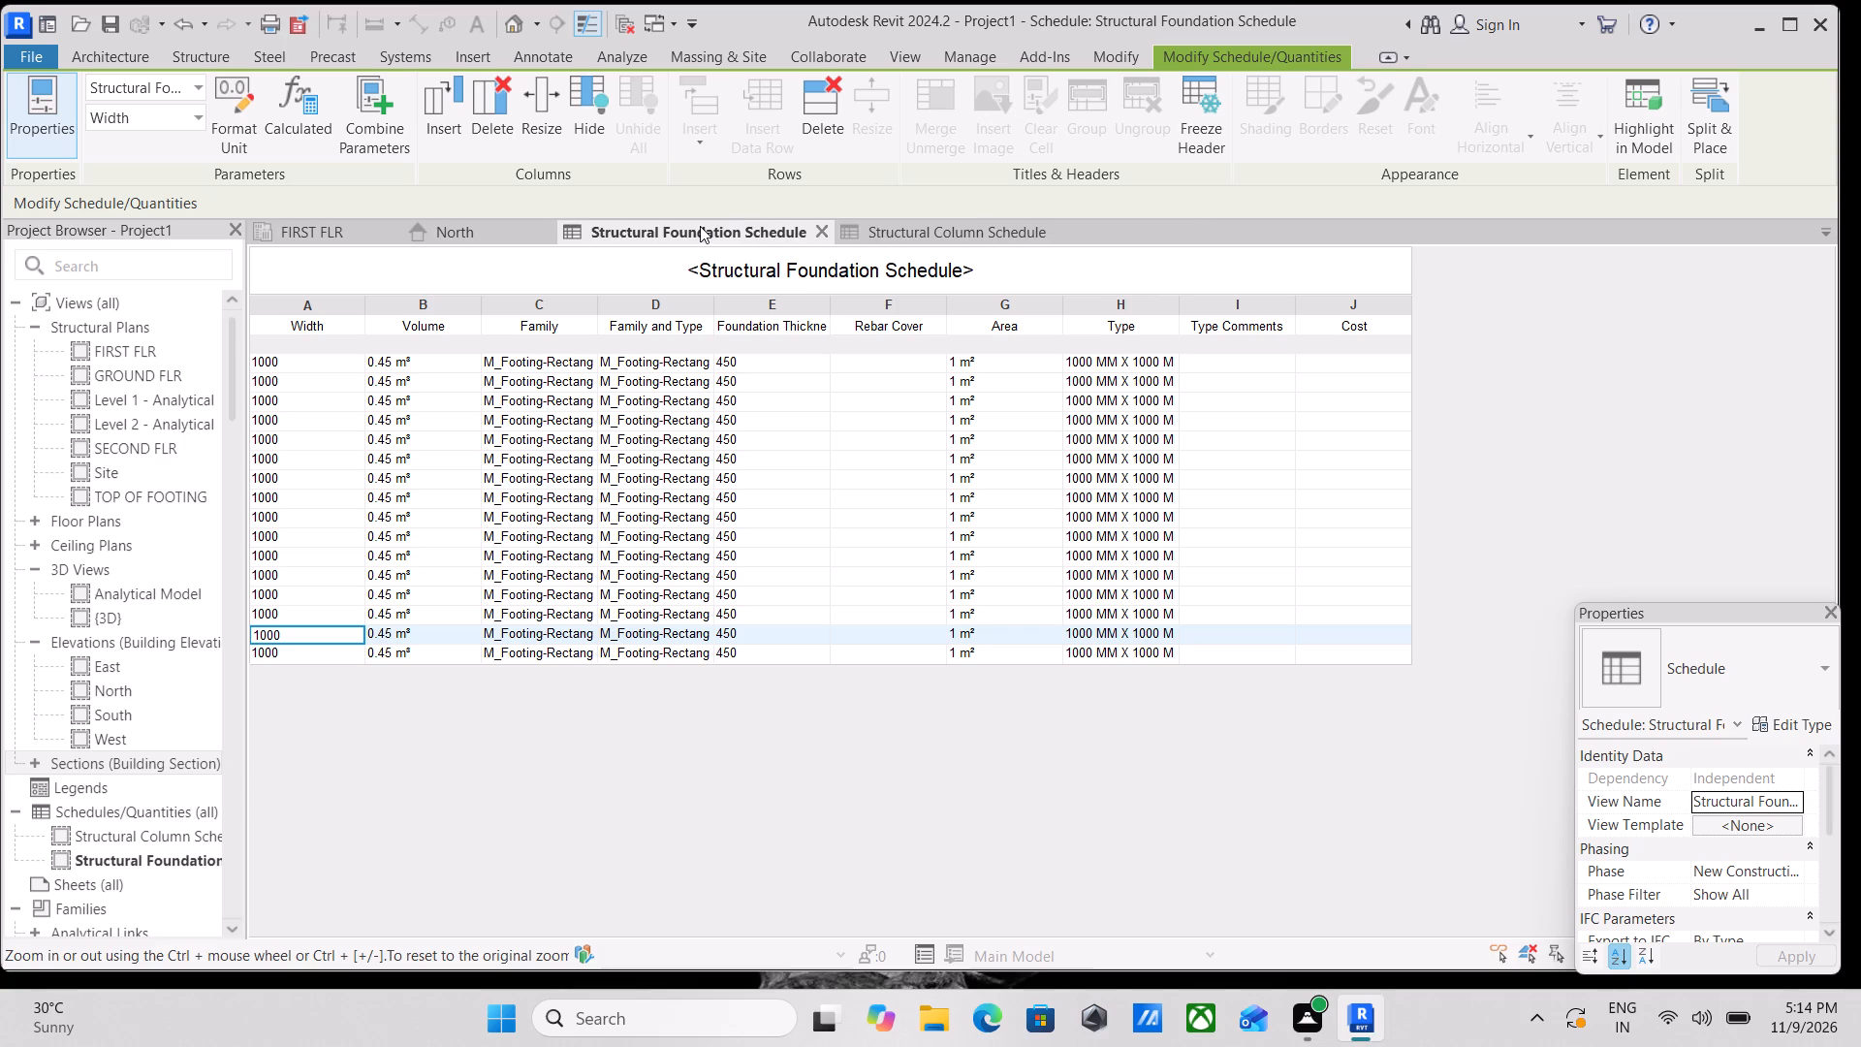
click(544, 230)
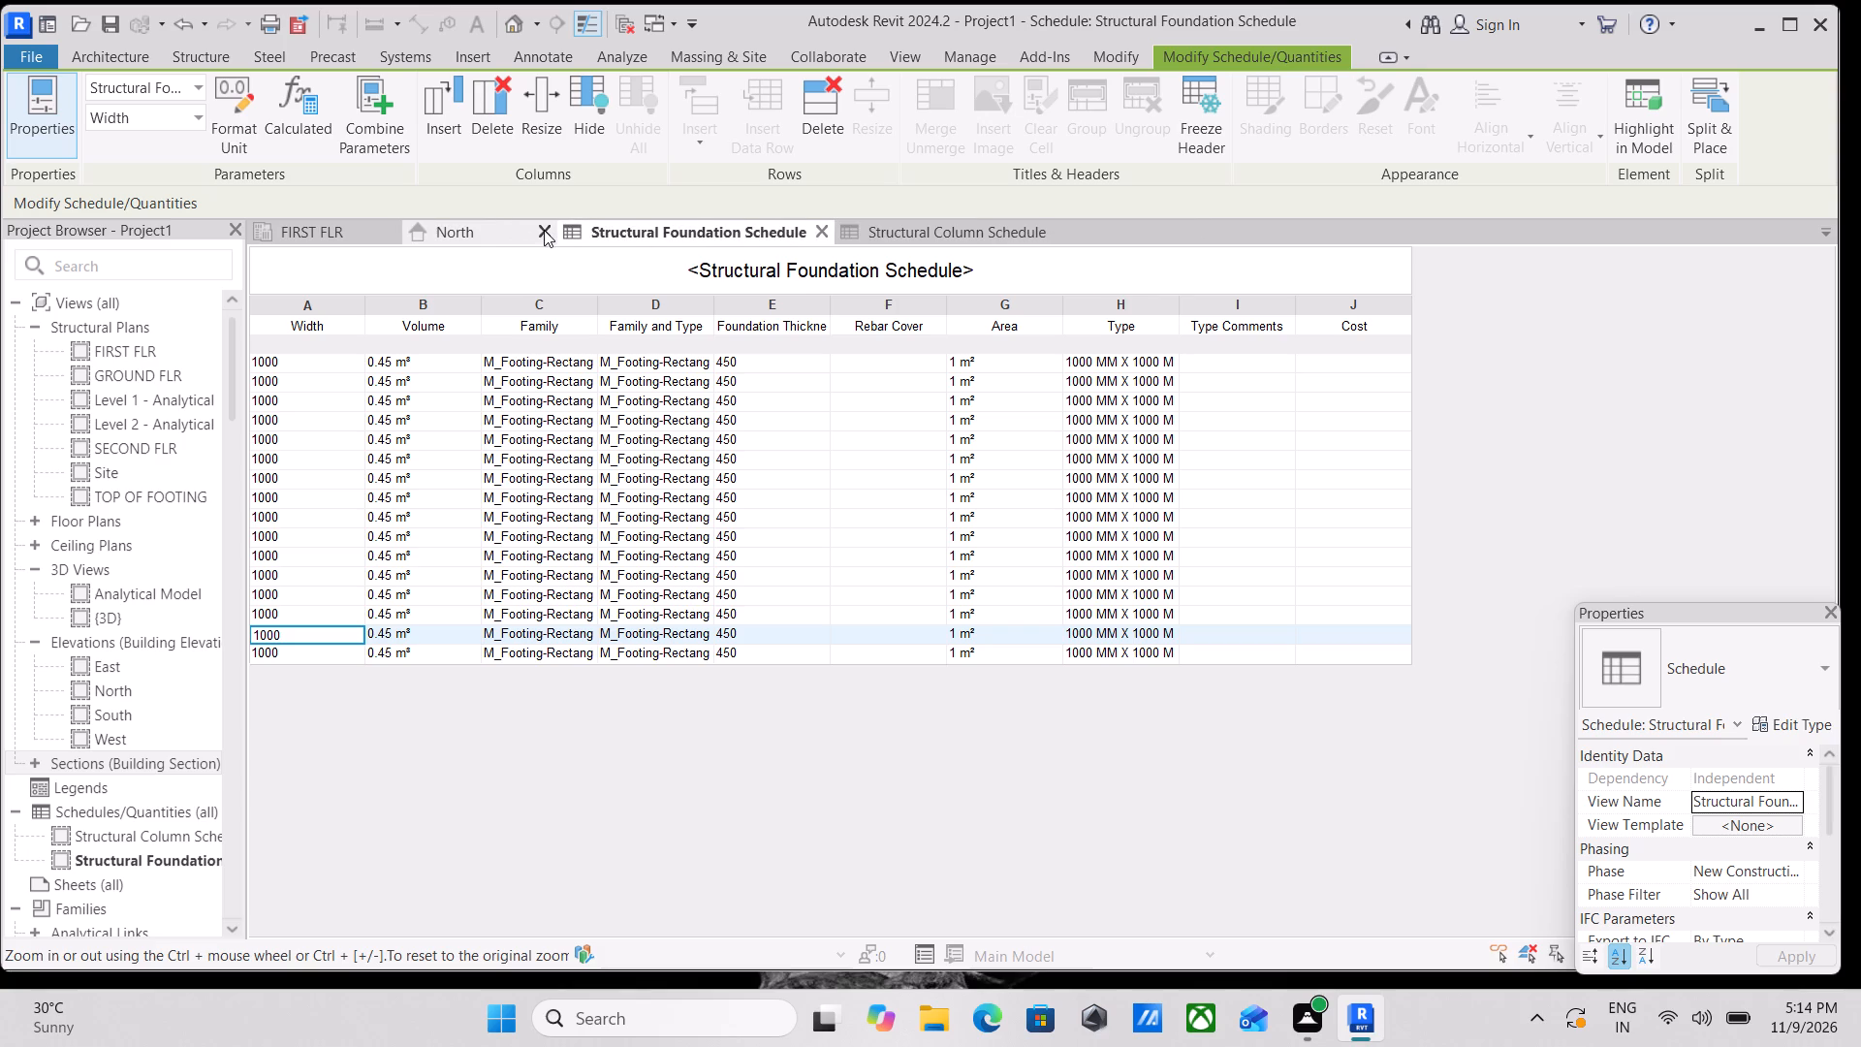
click(382, 230)
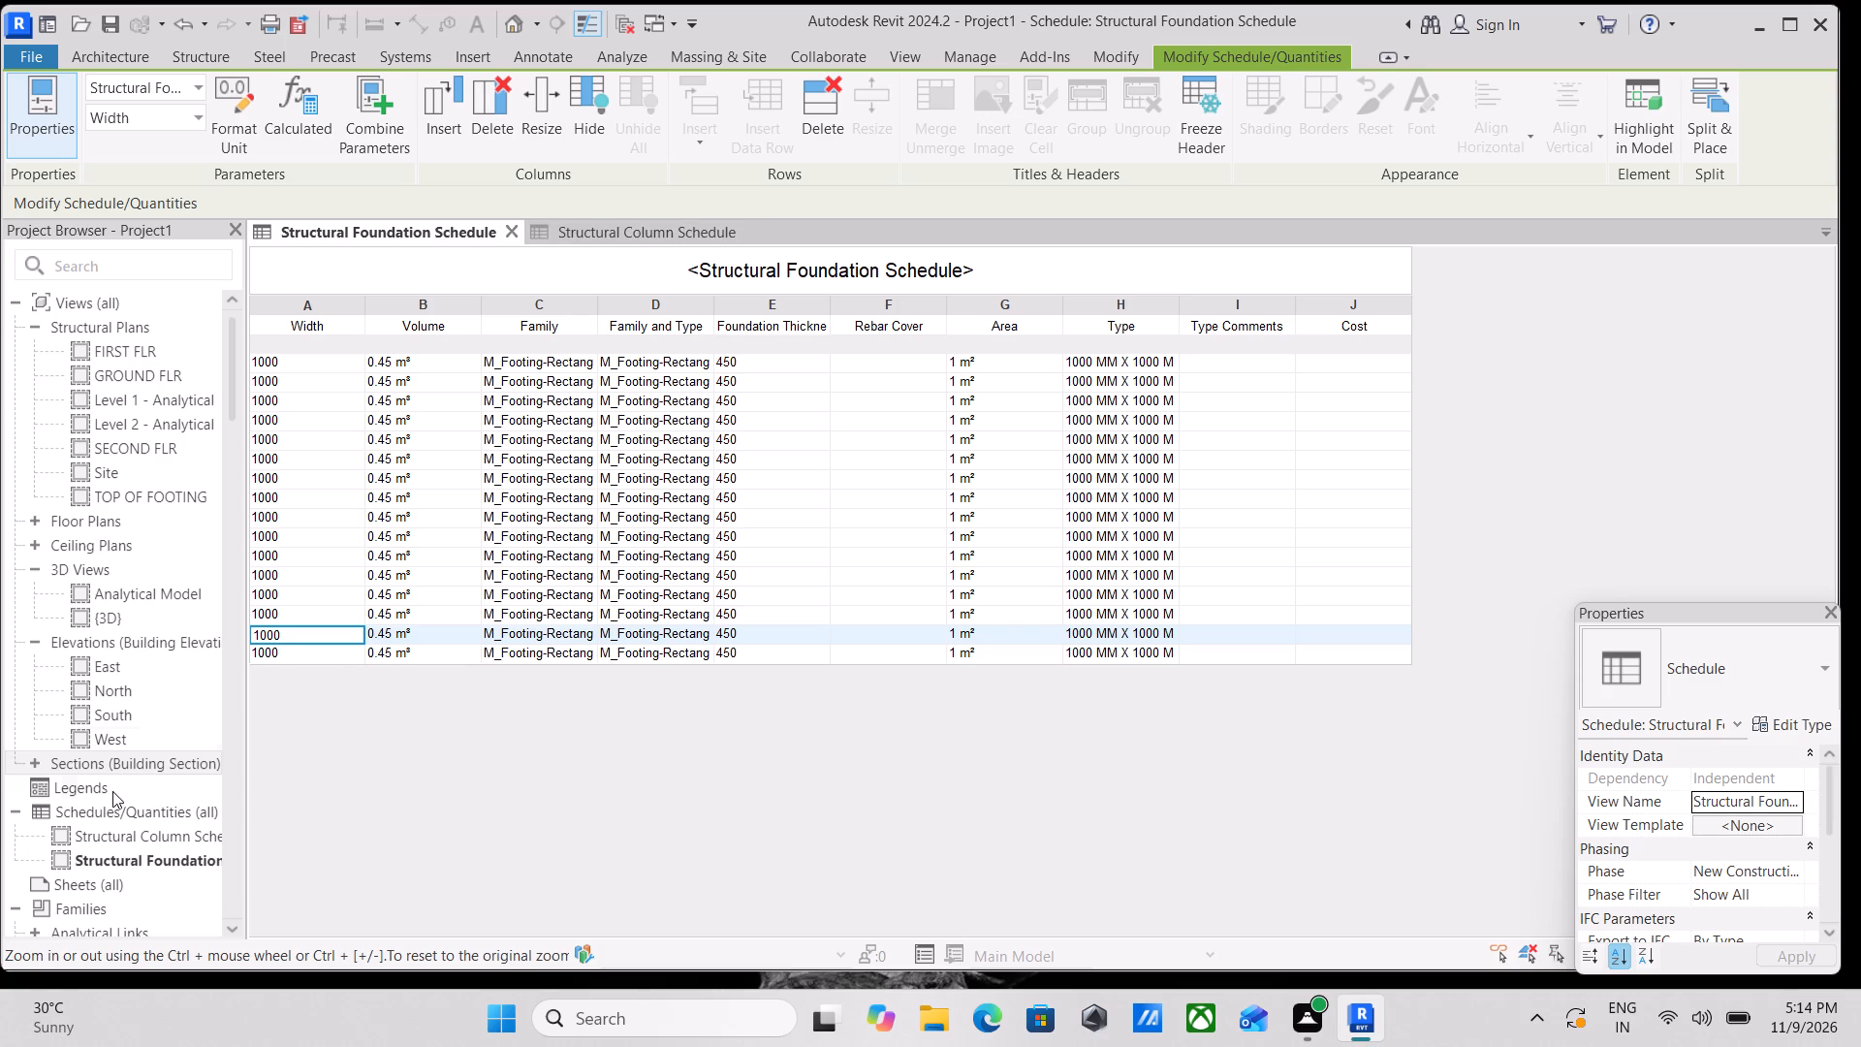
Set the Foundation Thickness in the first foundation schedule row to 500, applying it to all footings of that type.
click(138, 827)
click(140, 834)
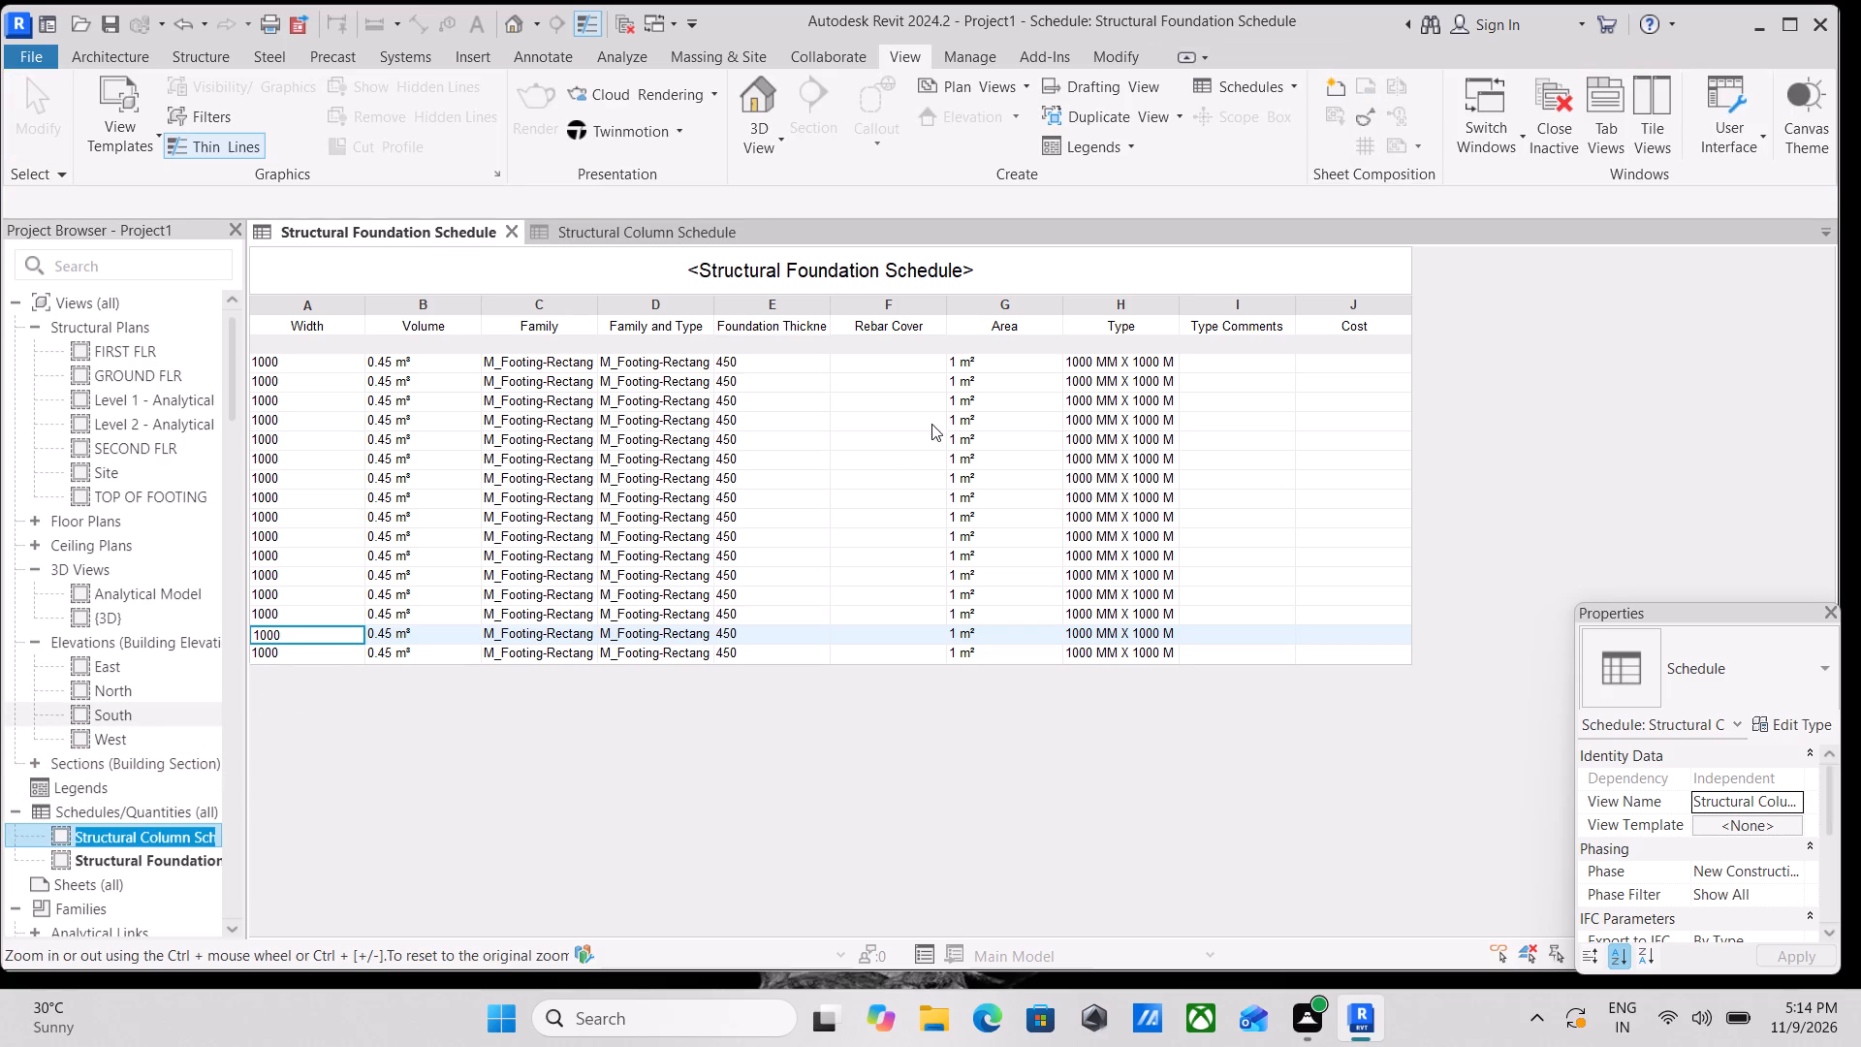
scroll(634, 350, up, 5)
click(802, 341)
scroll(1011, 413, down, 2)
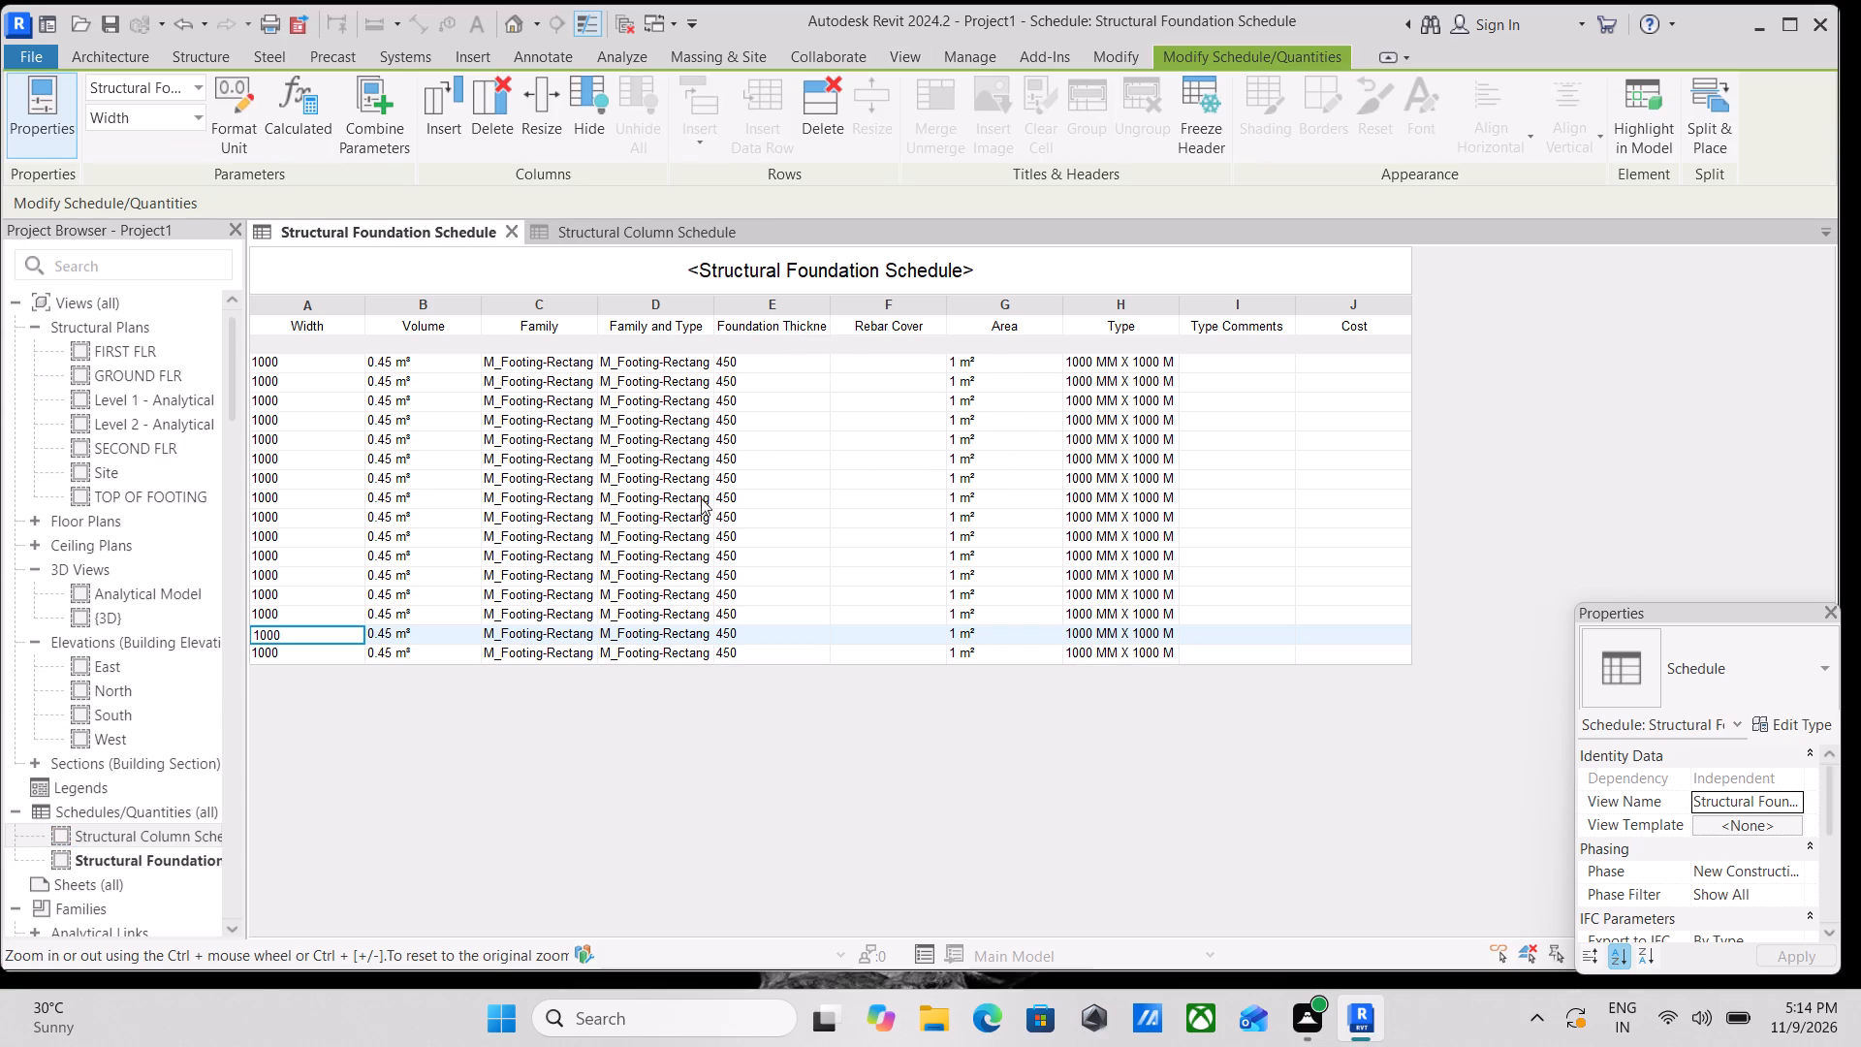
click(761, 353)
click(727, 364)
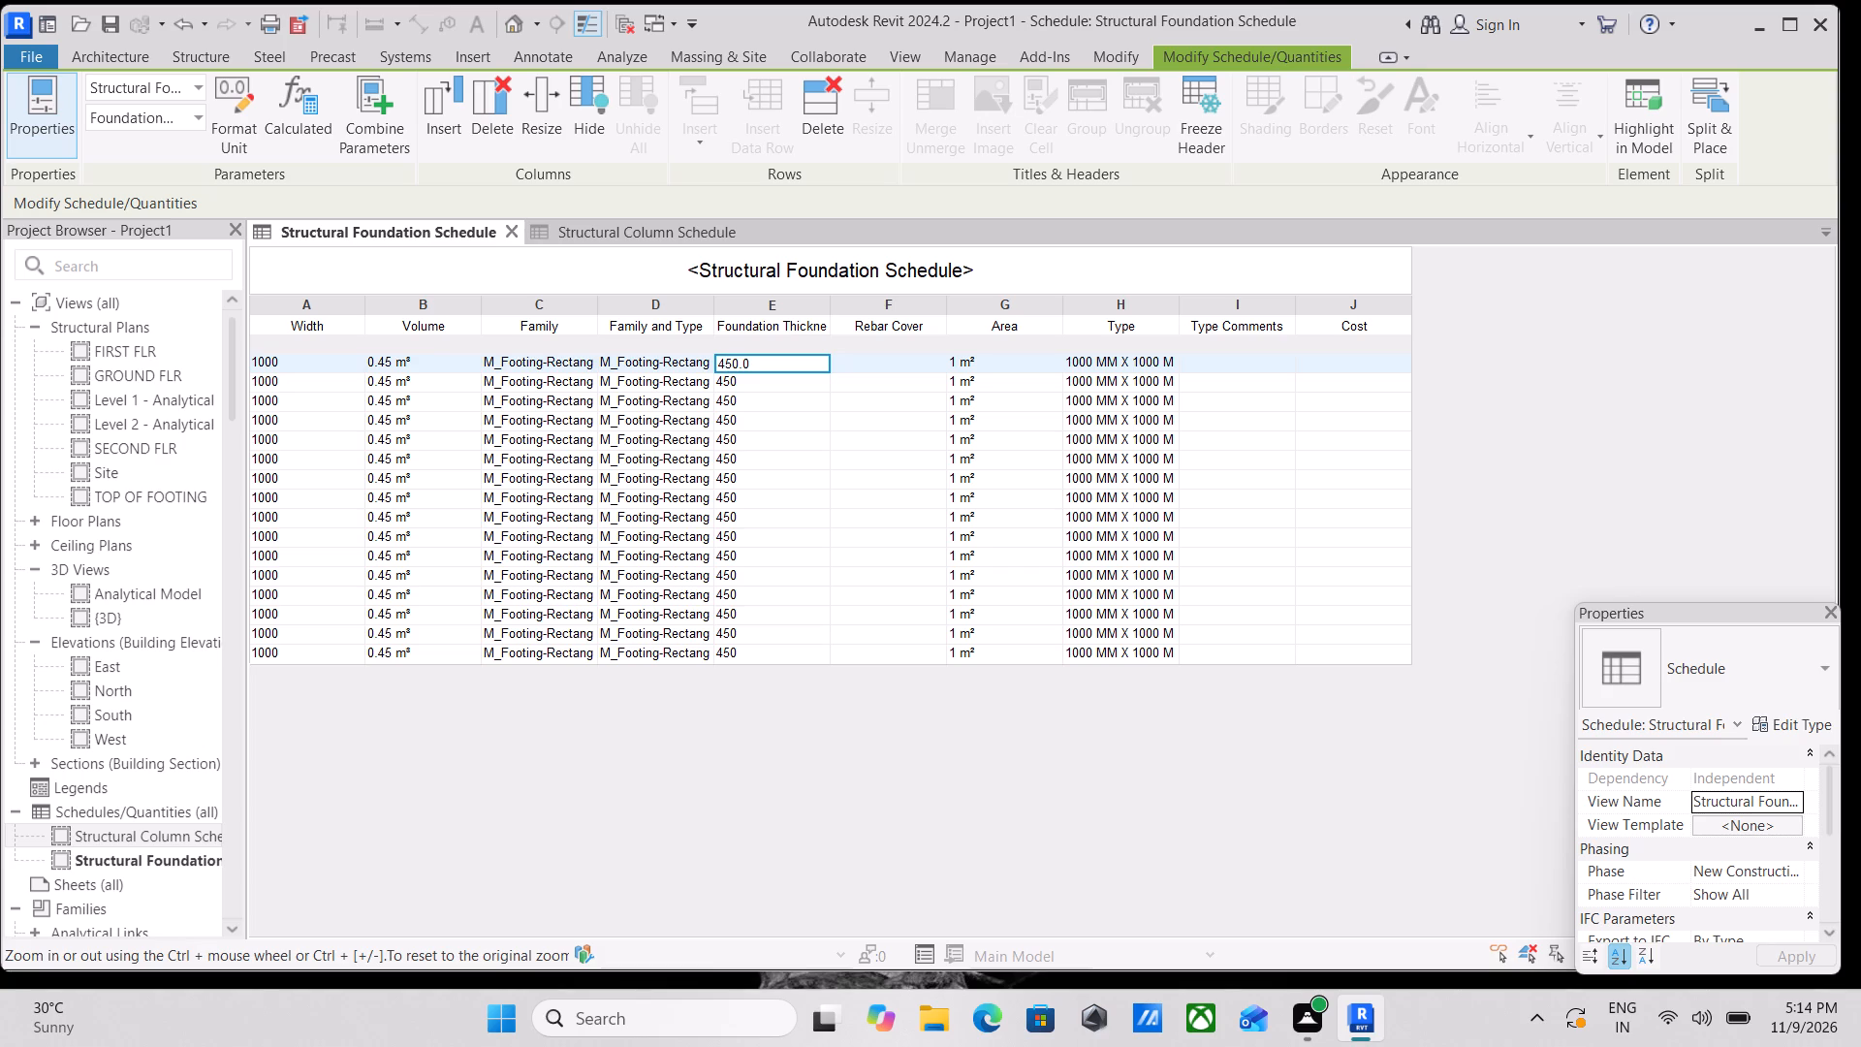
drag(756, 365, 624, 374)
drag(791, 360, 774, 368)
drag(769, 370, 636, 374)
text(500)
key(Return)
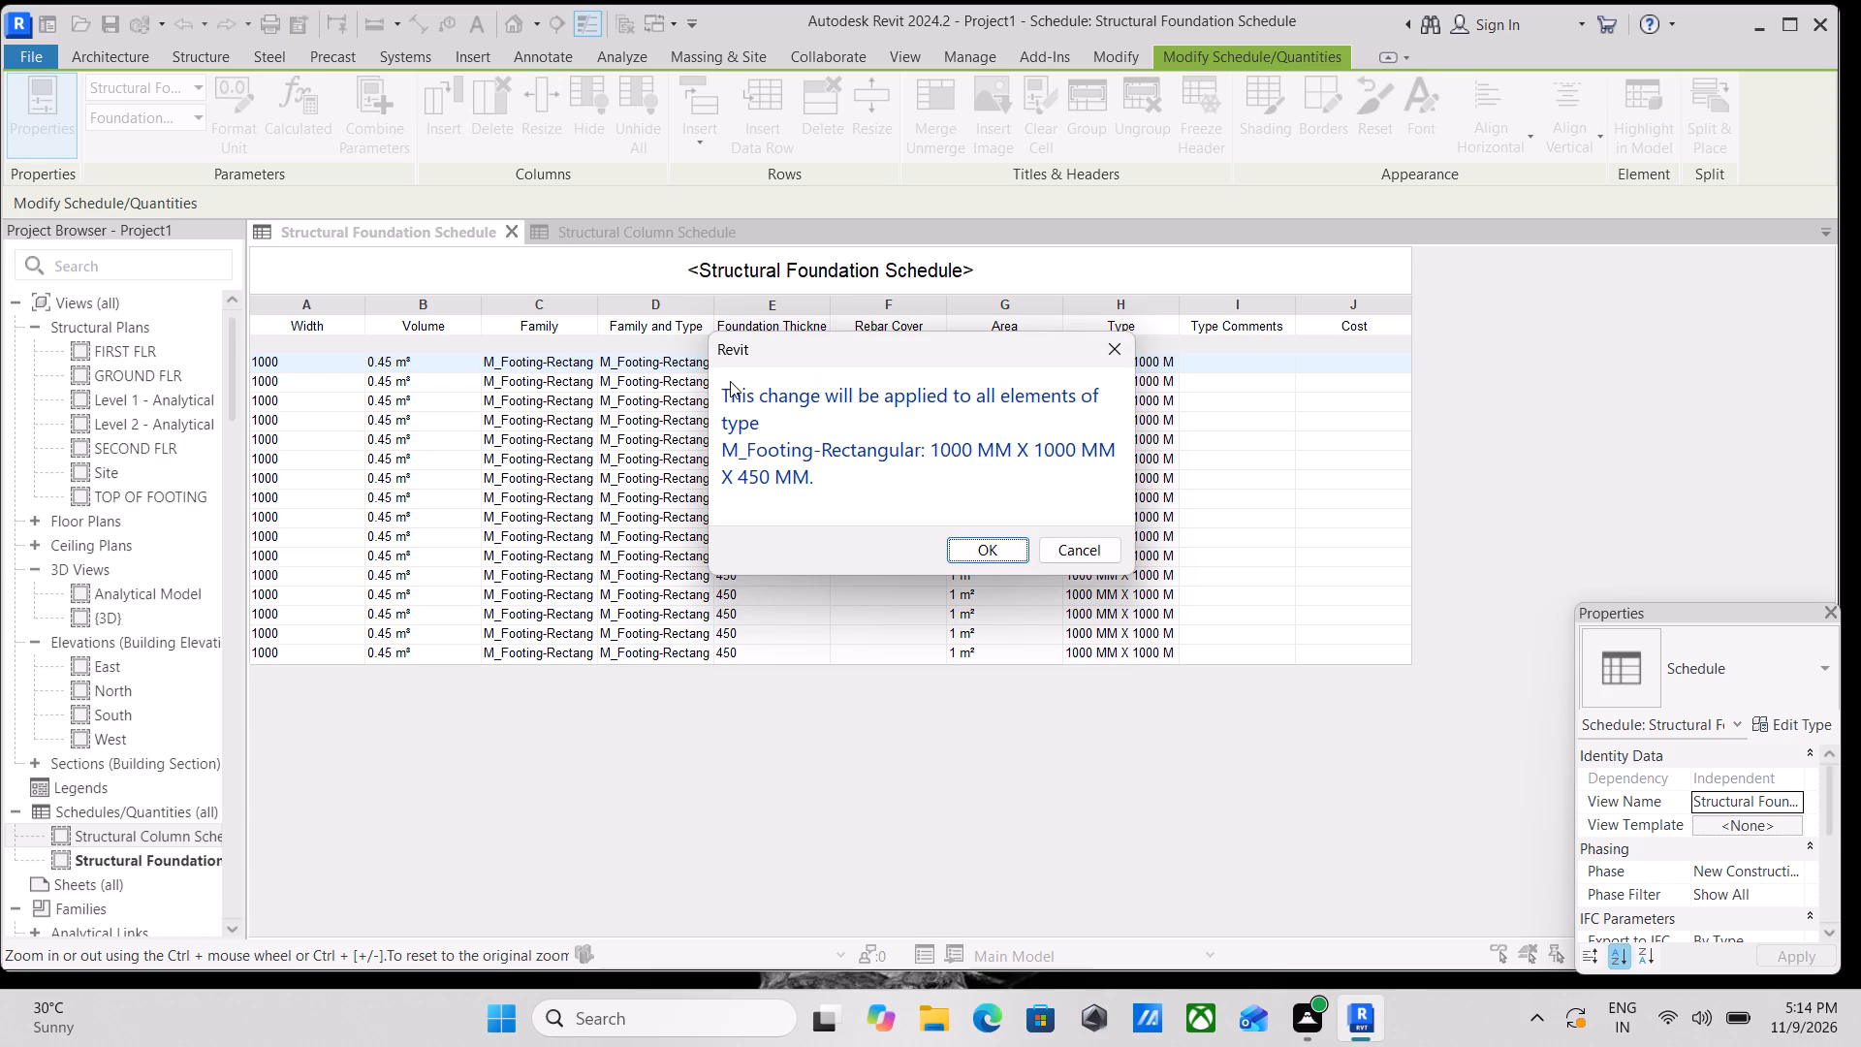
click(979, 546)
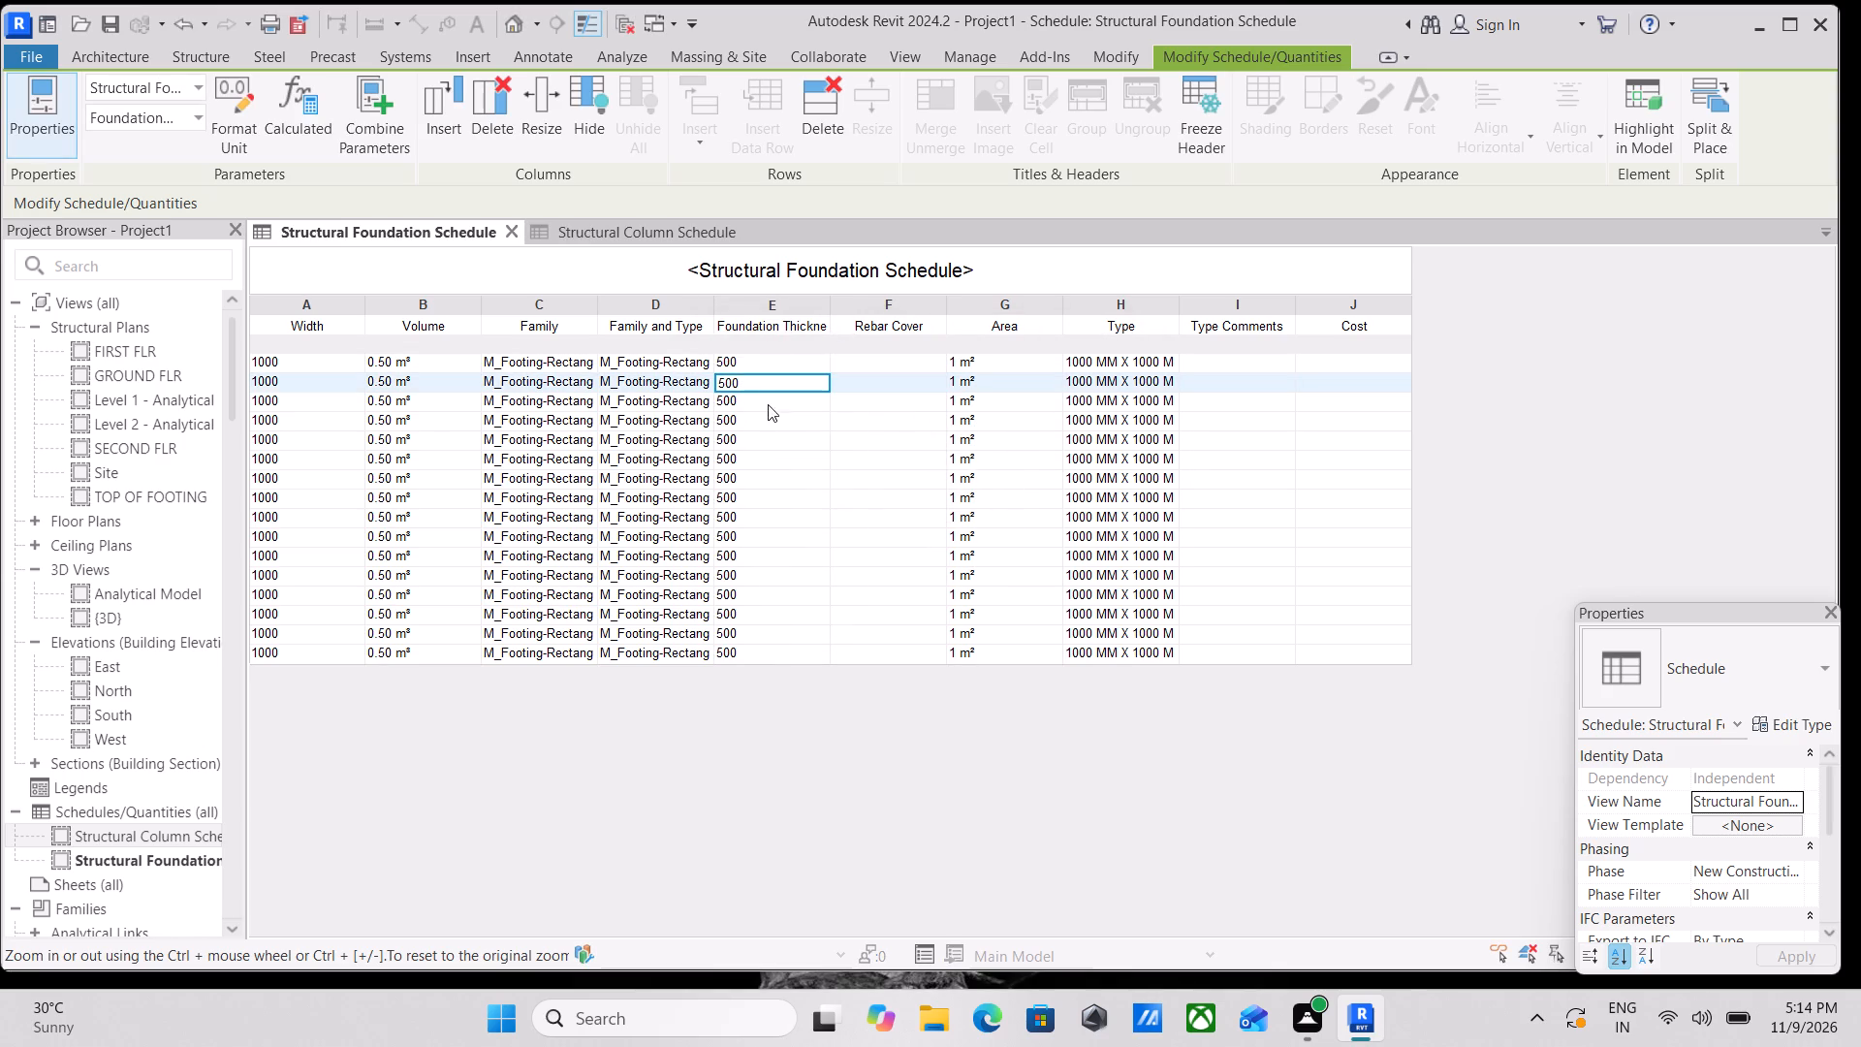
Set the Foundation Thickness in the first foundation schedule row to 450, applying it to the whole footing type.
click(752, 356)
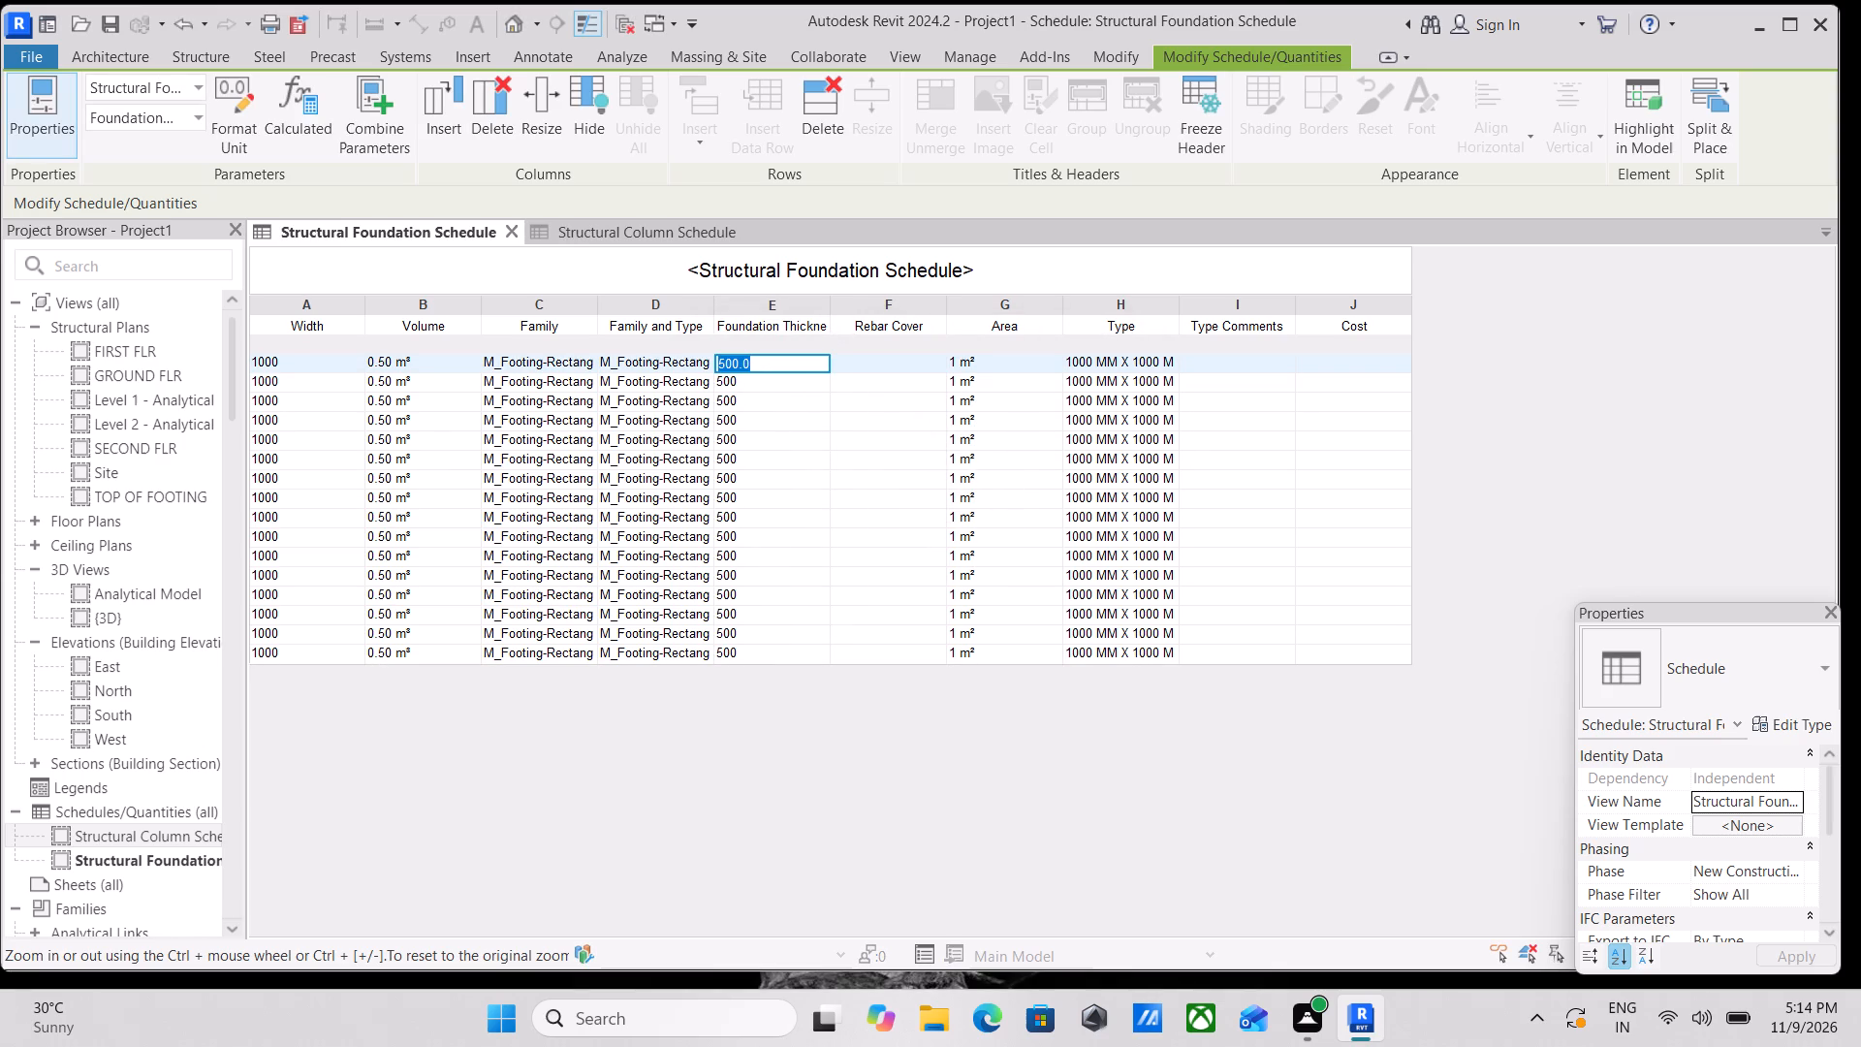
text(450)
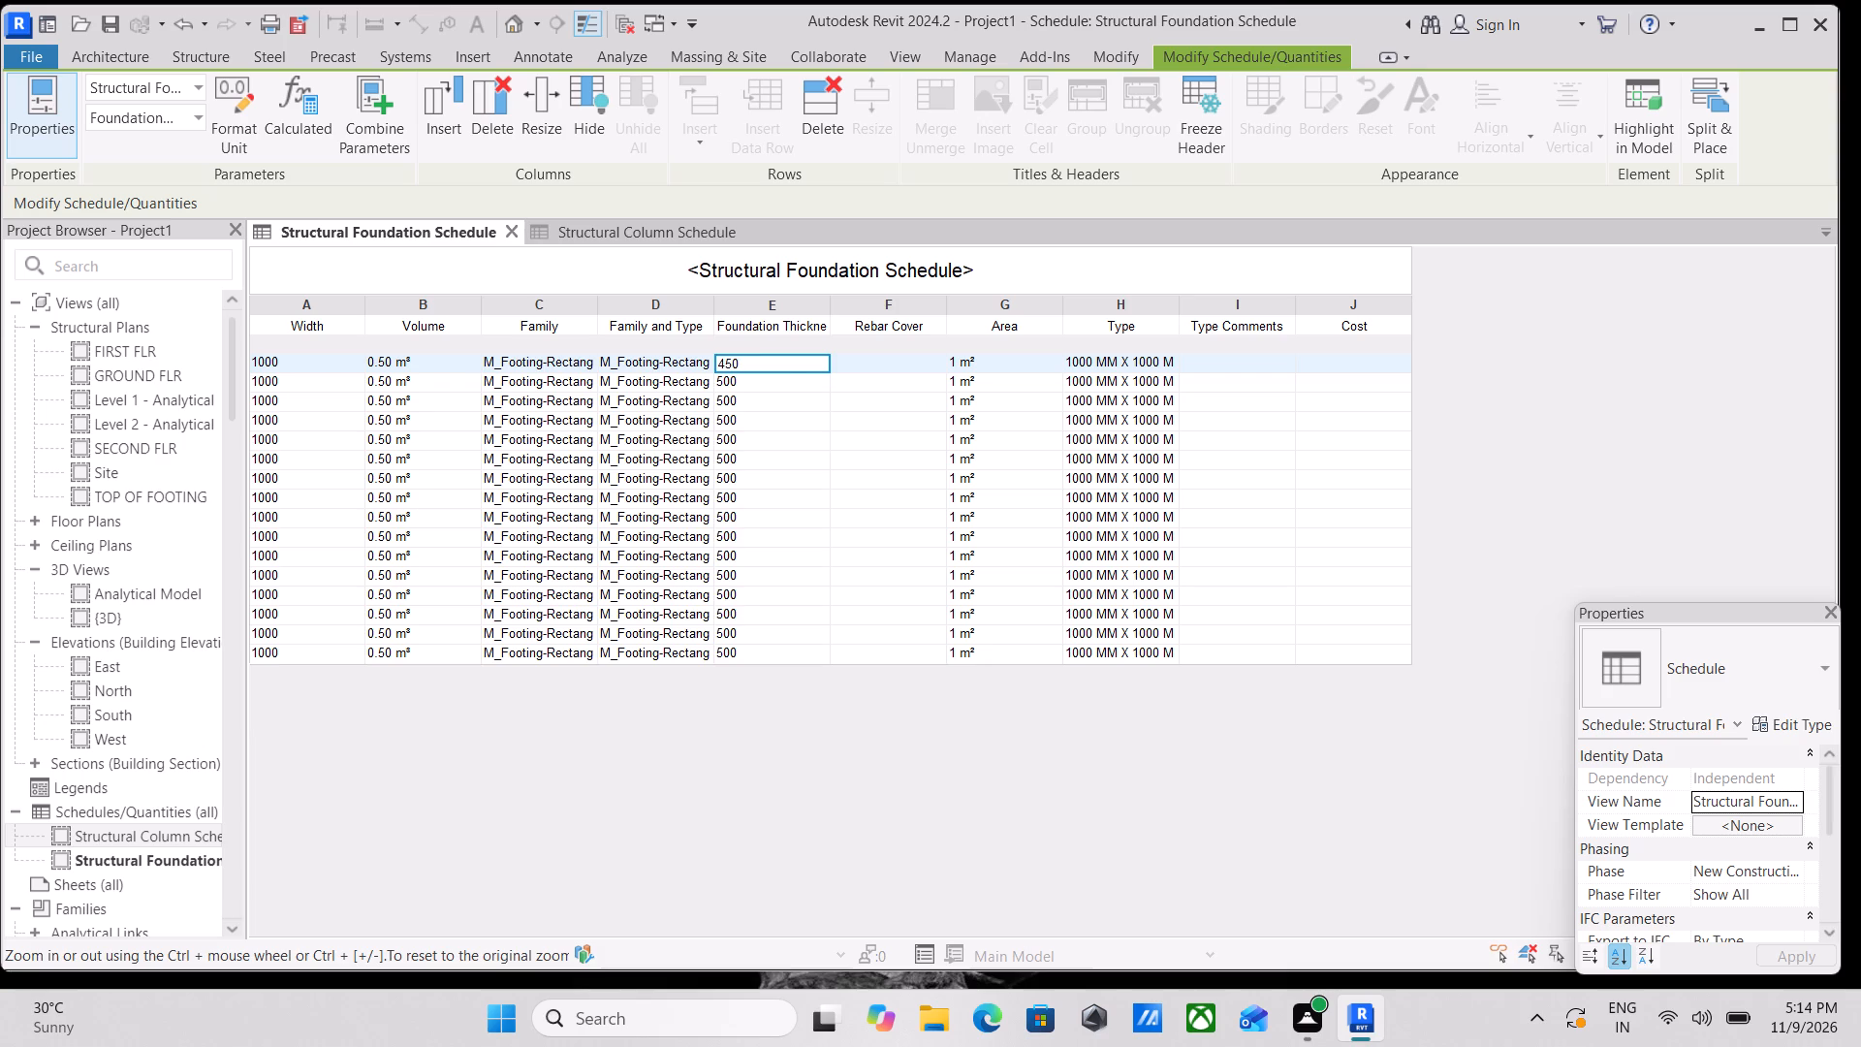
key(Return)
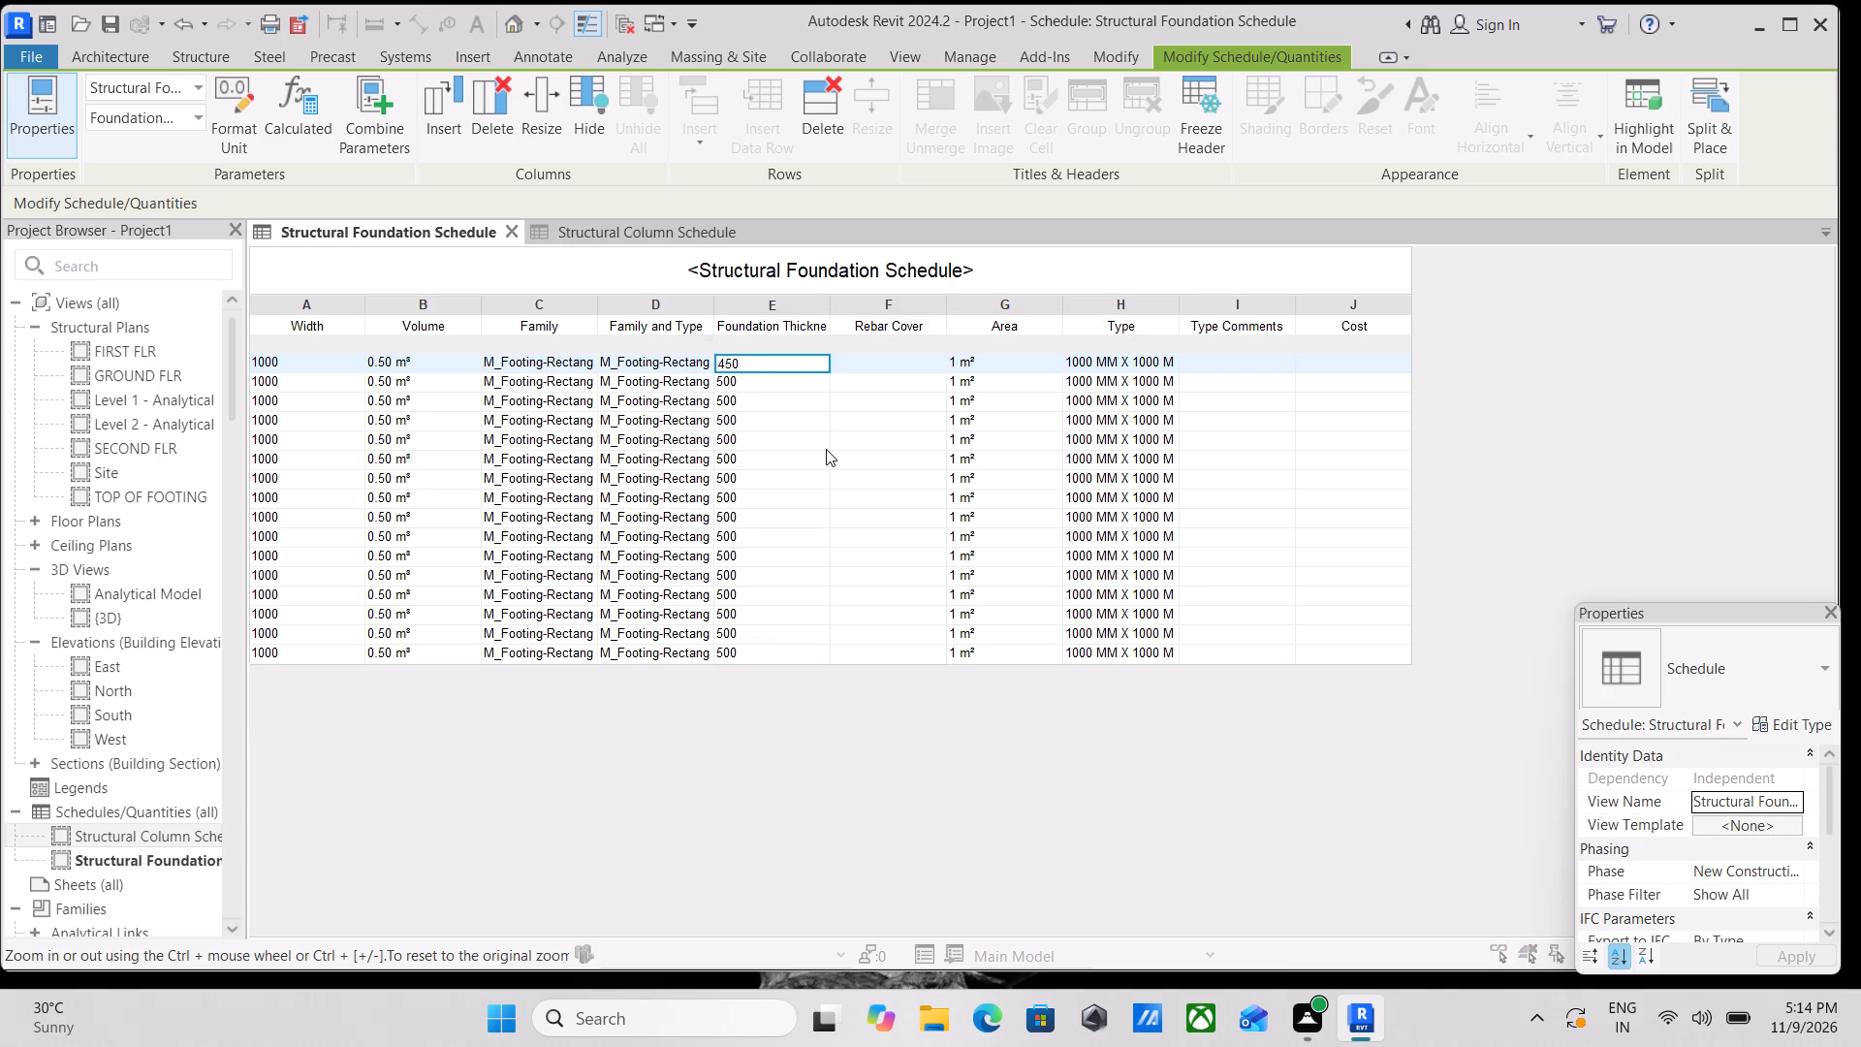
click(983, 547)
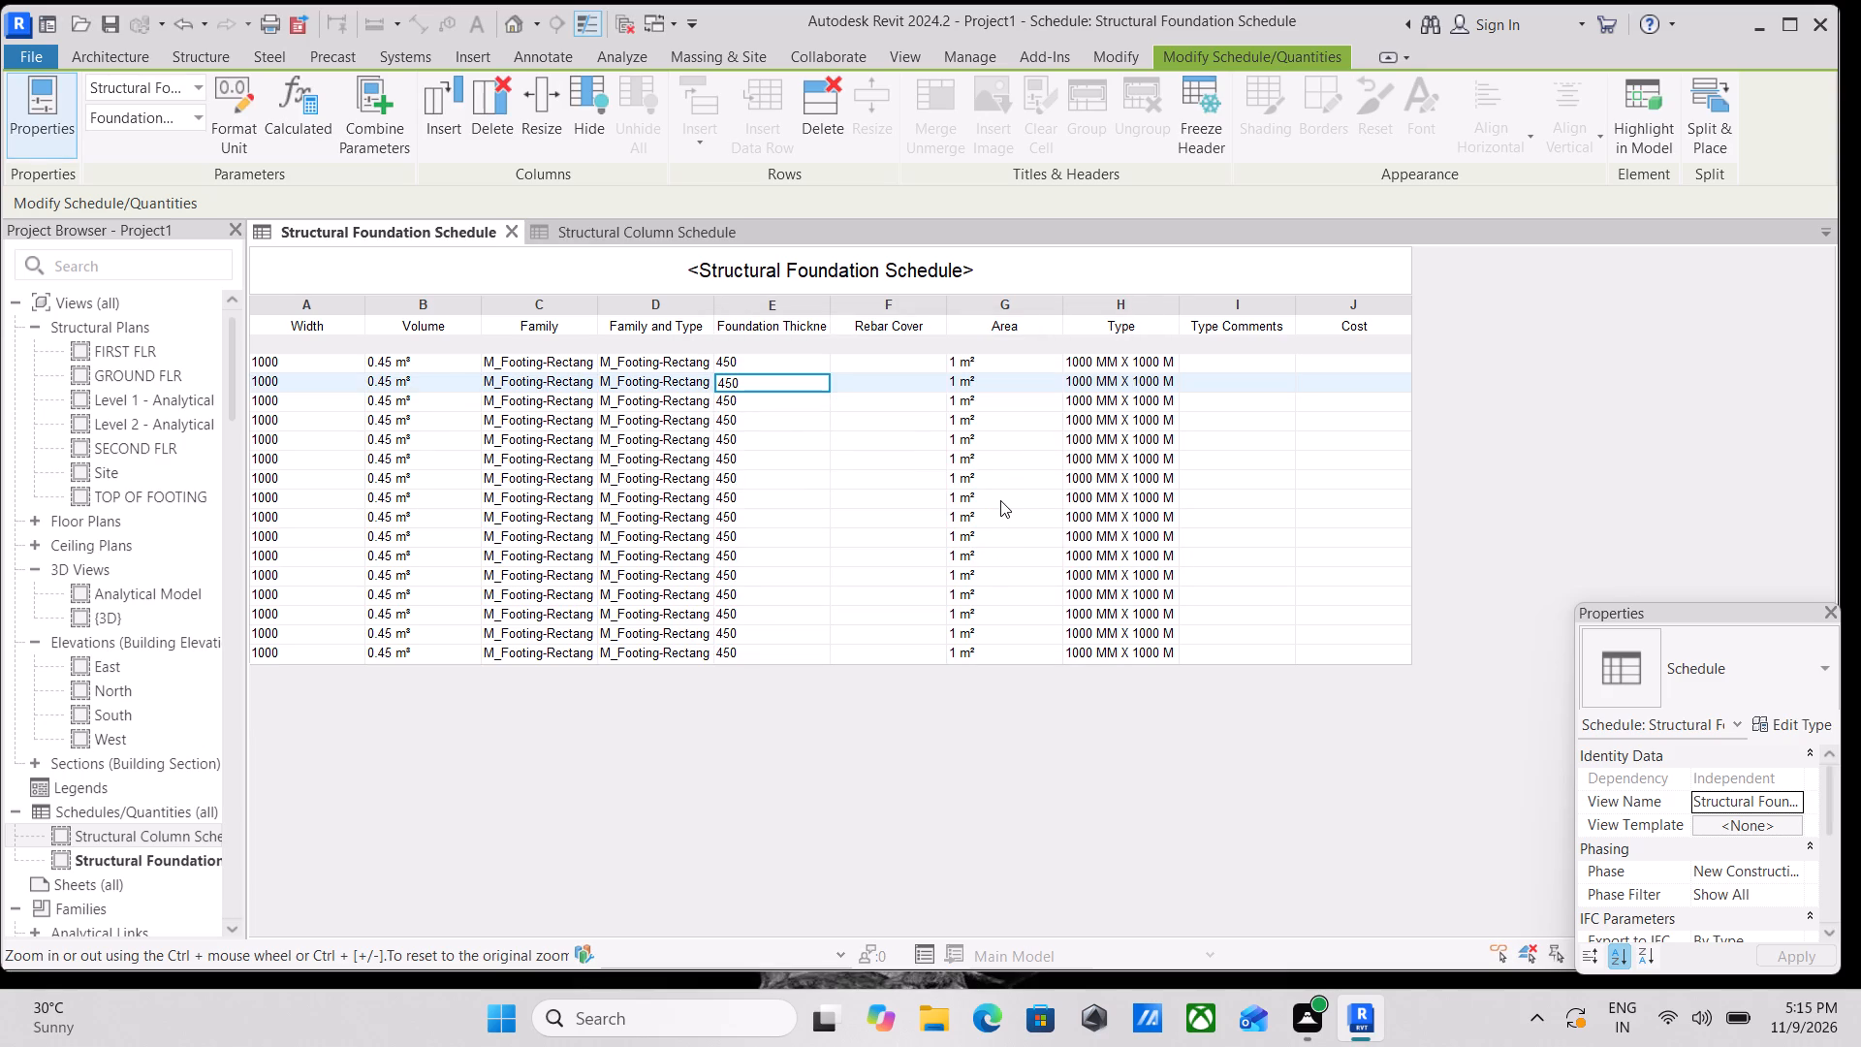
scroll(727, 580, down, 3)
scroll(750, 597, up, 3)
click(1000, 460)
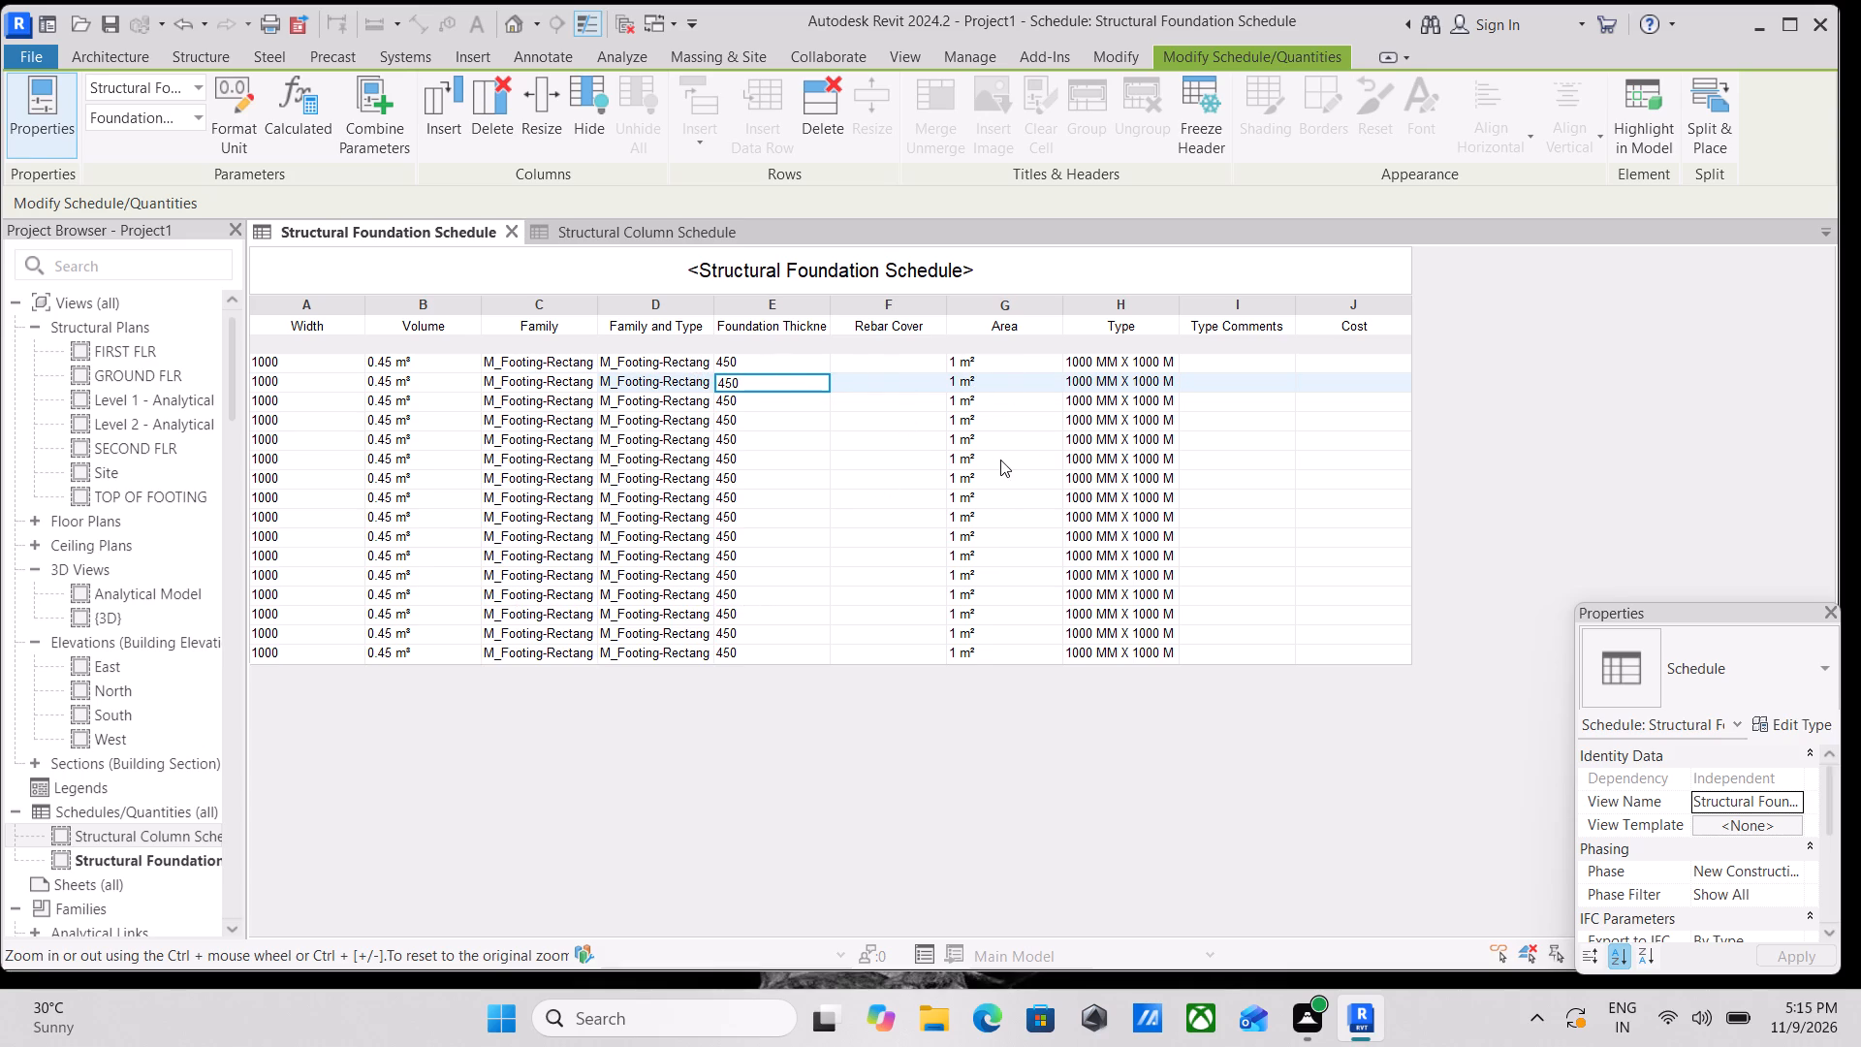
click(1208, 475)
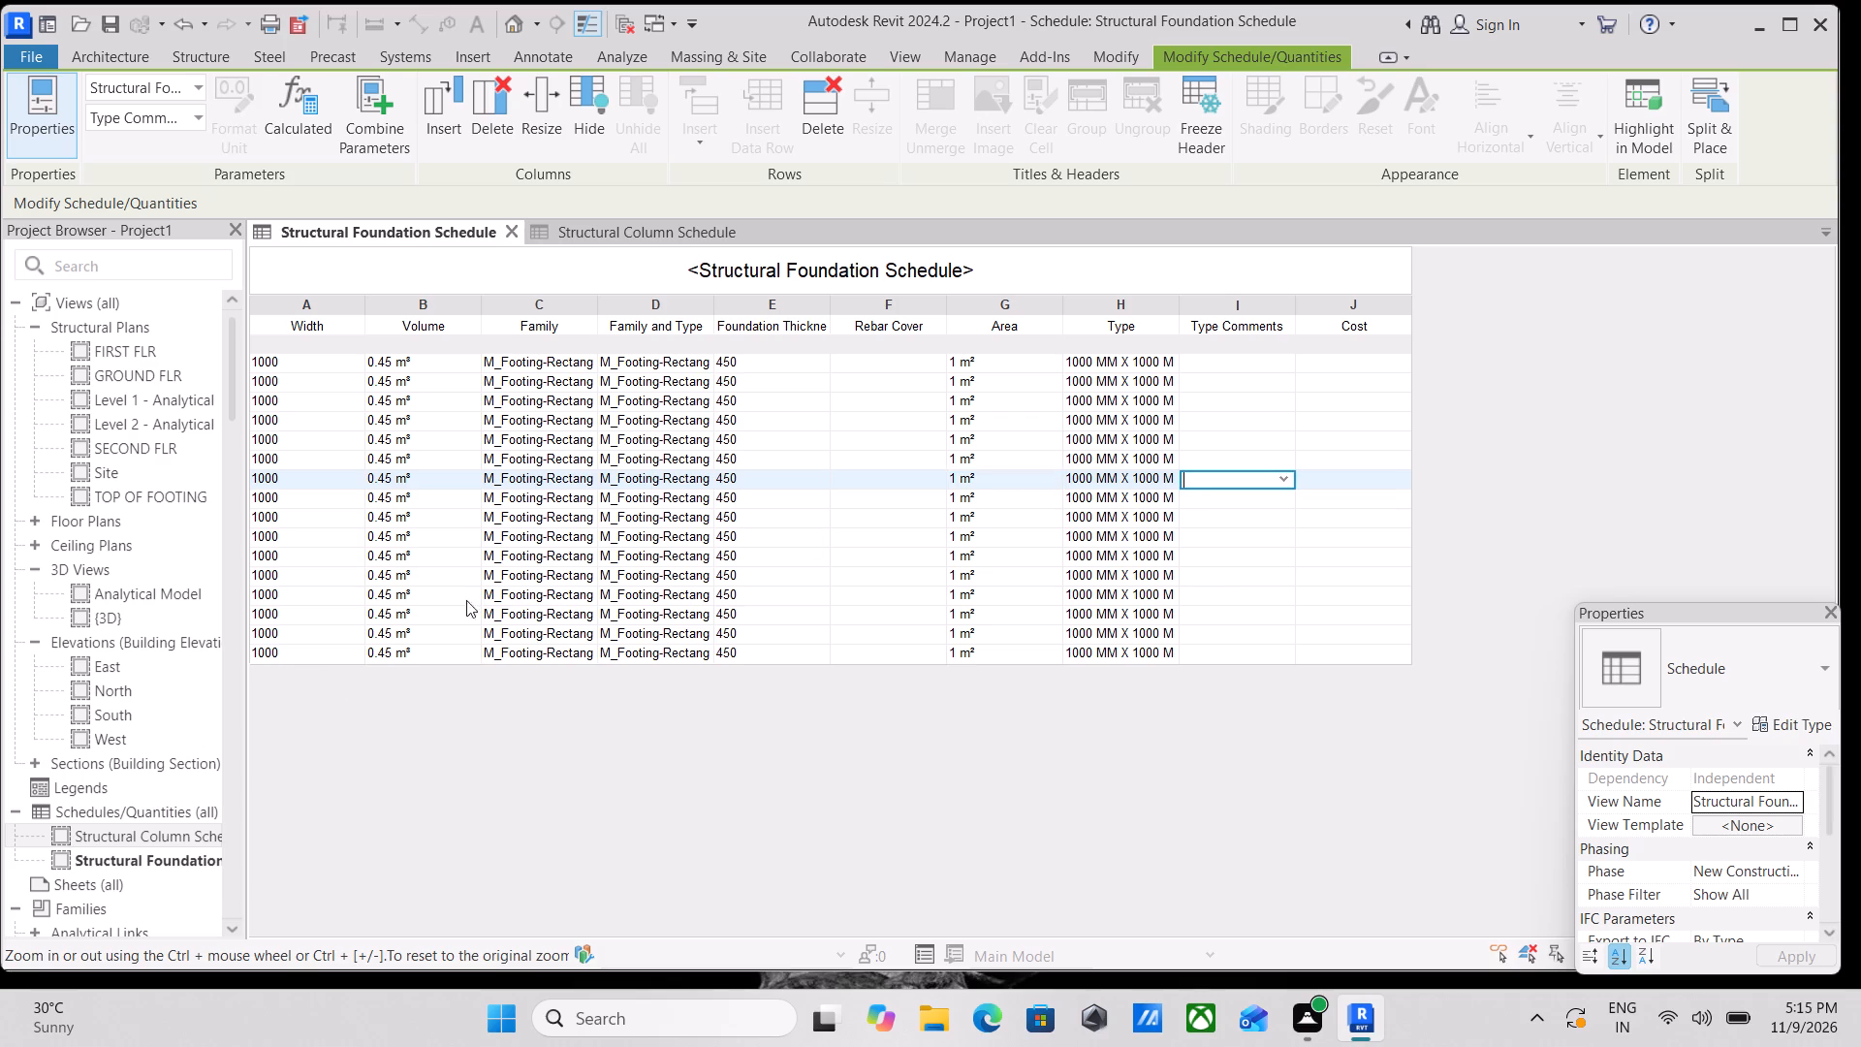
Open the Structural Column Schedule from the project browser.
double_click(110, 838)
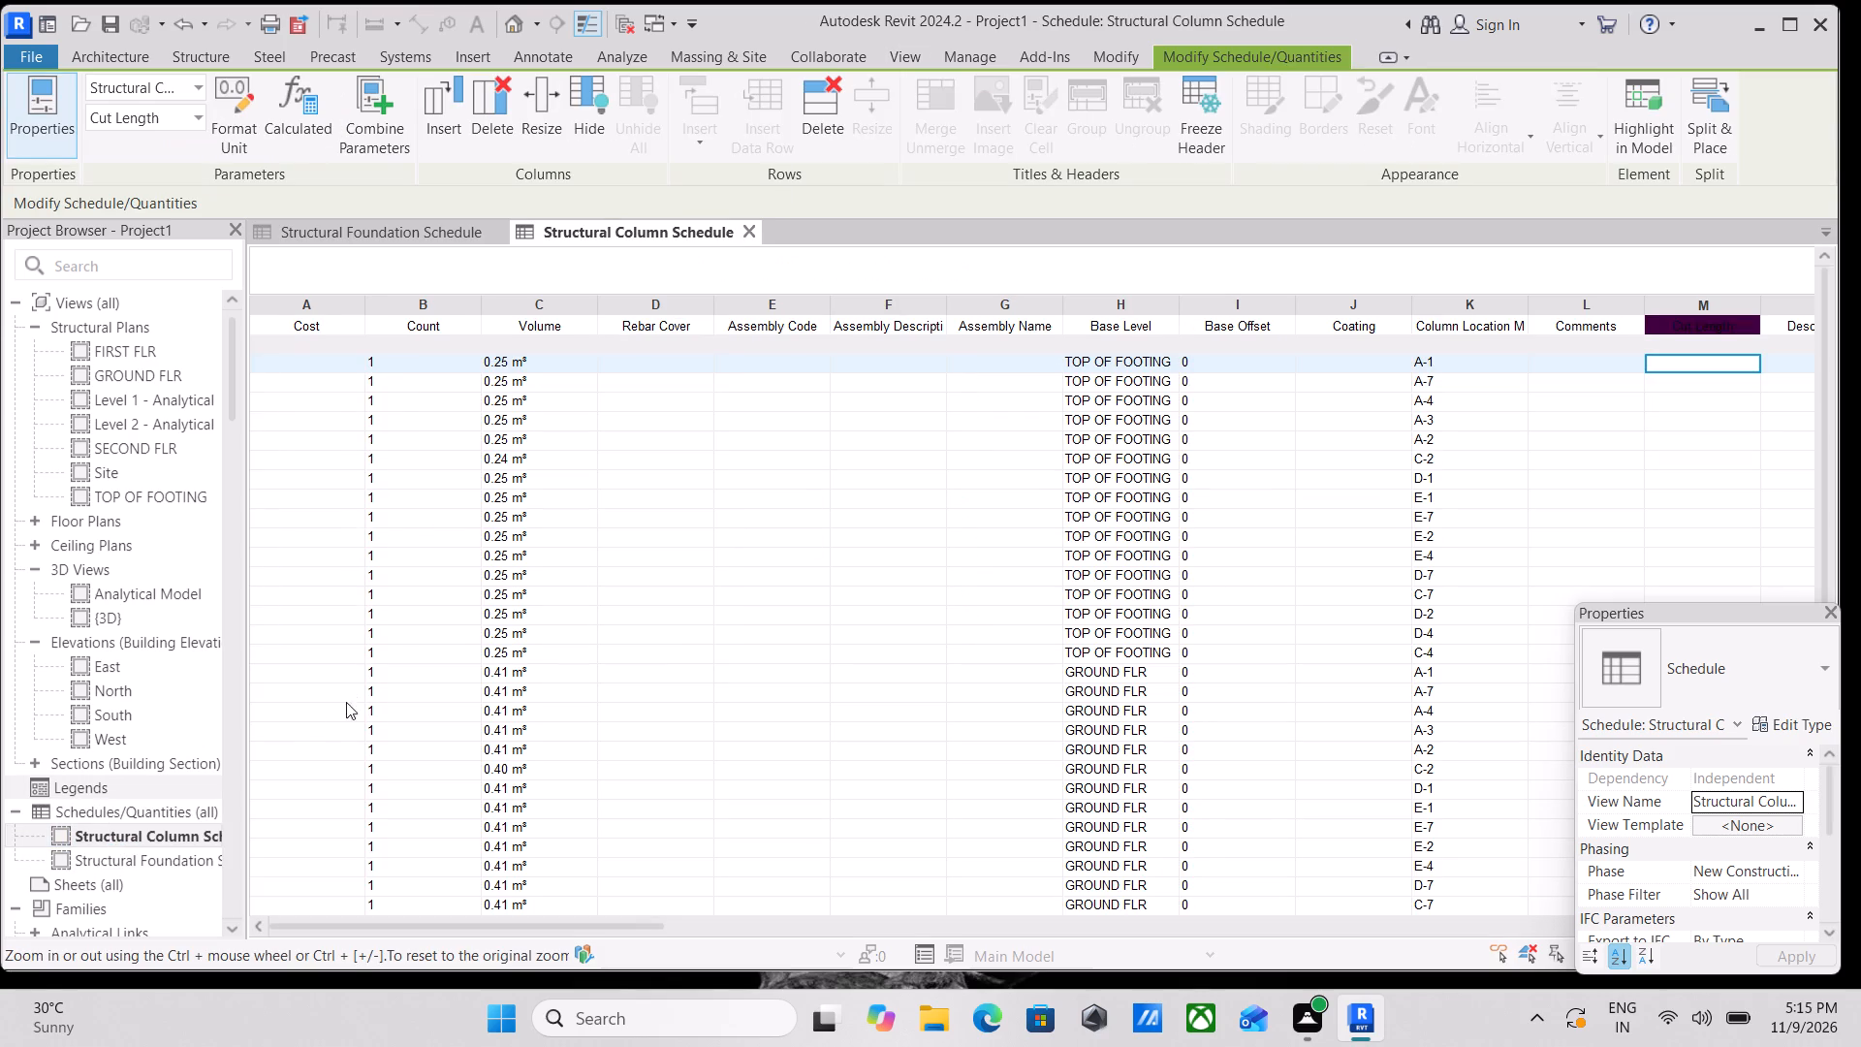
click(137, 863)
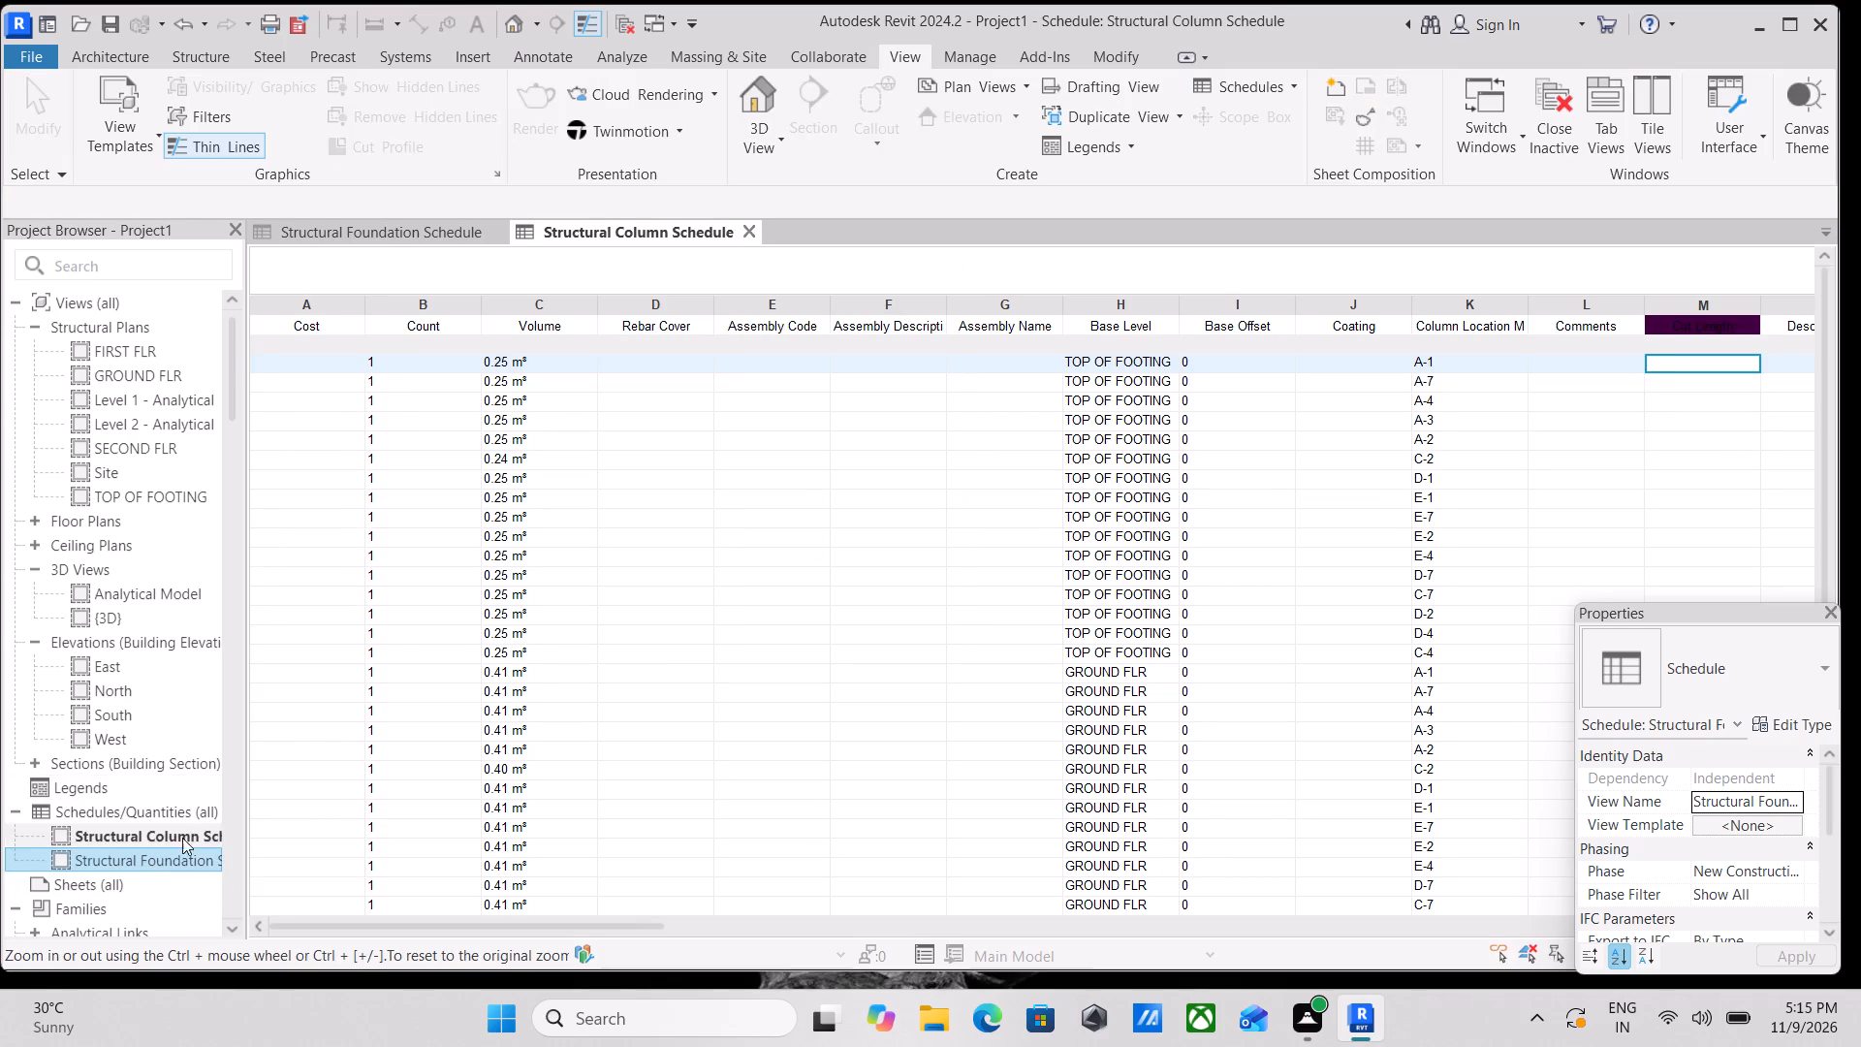
click(185, 831)
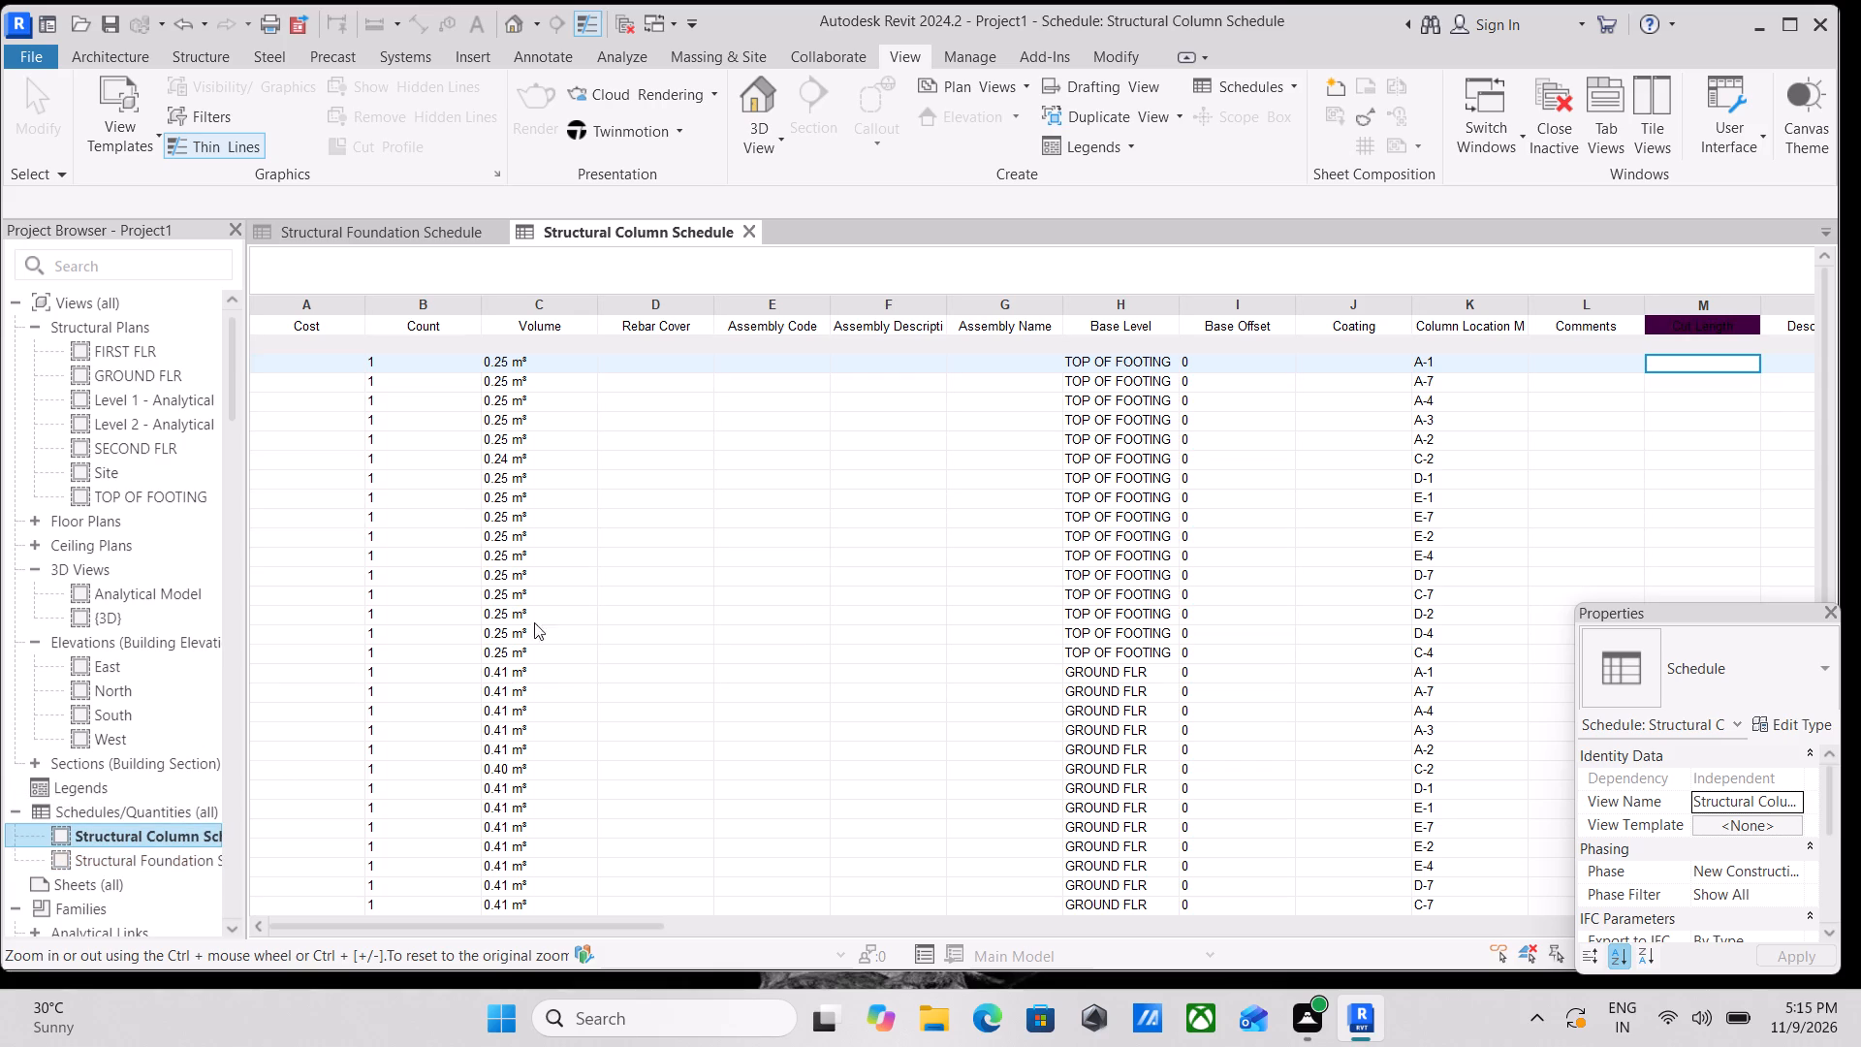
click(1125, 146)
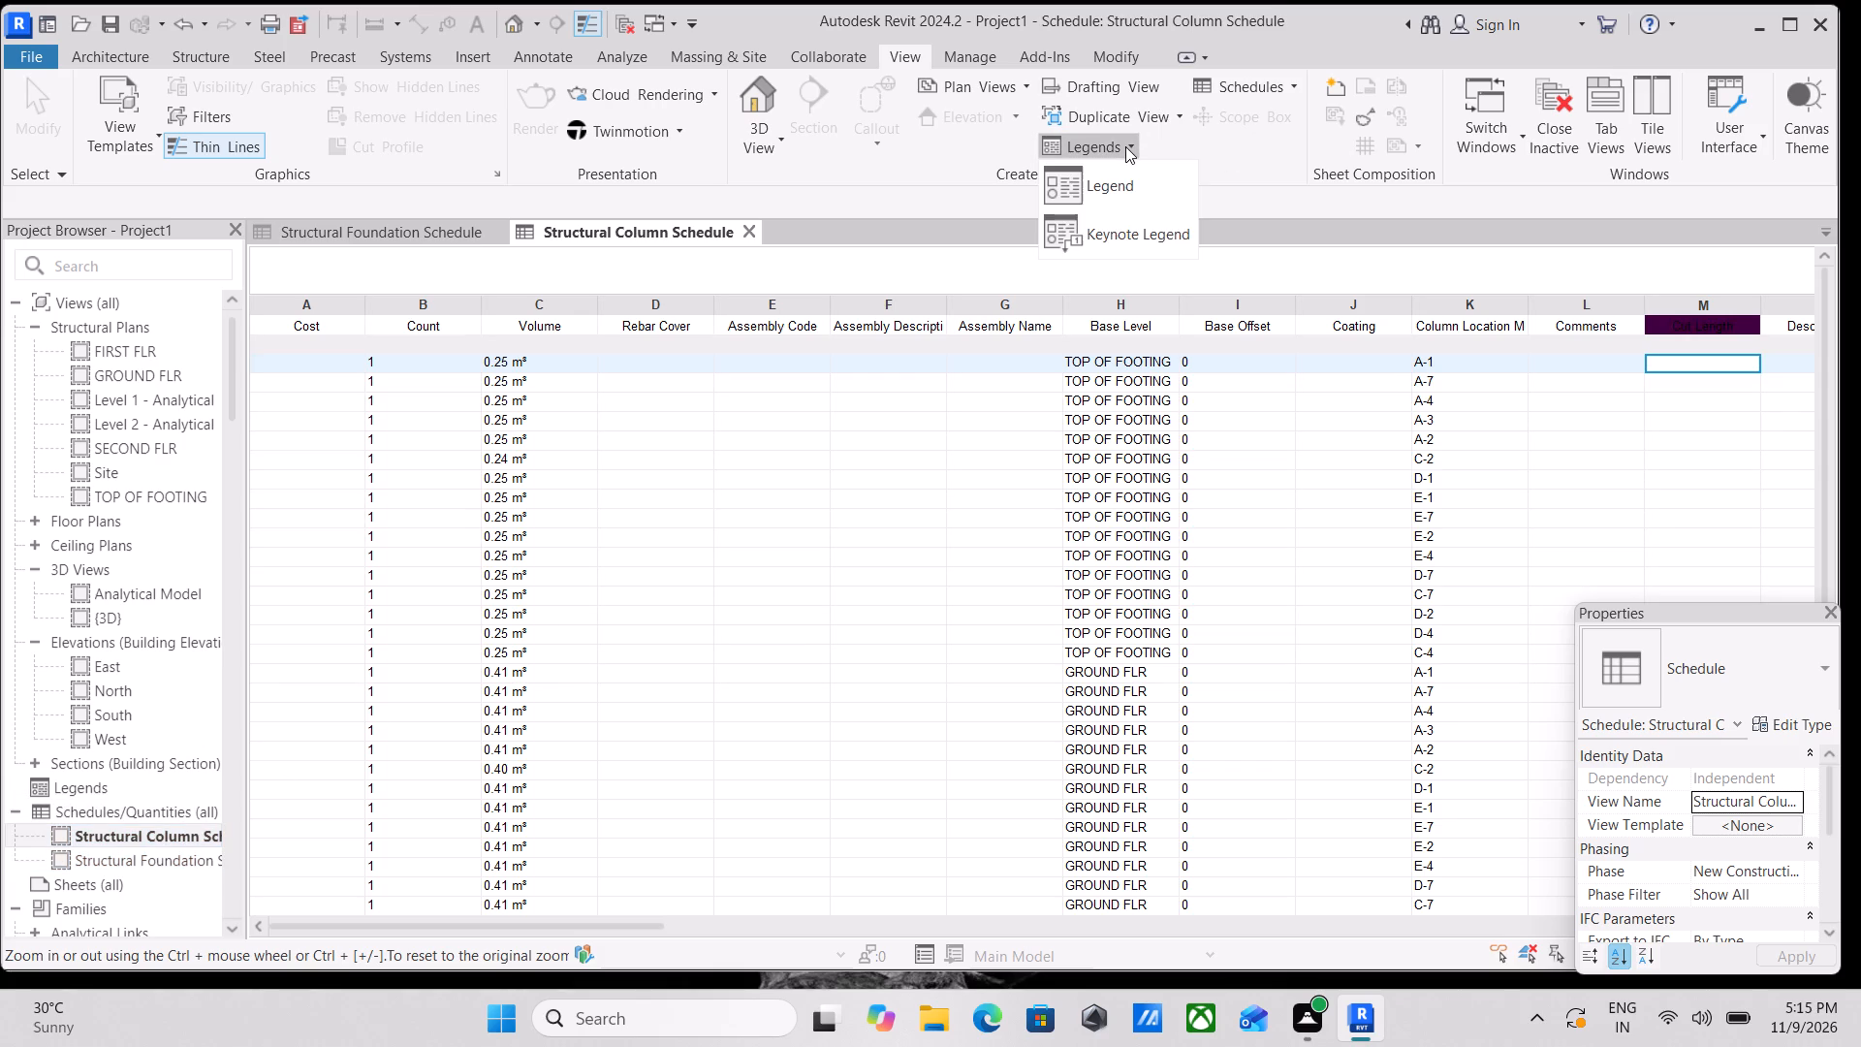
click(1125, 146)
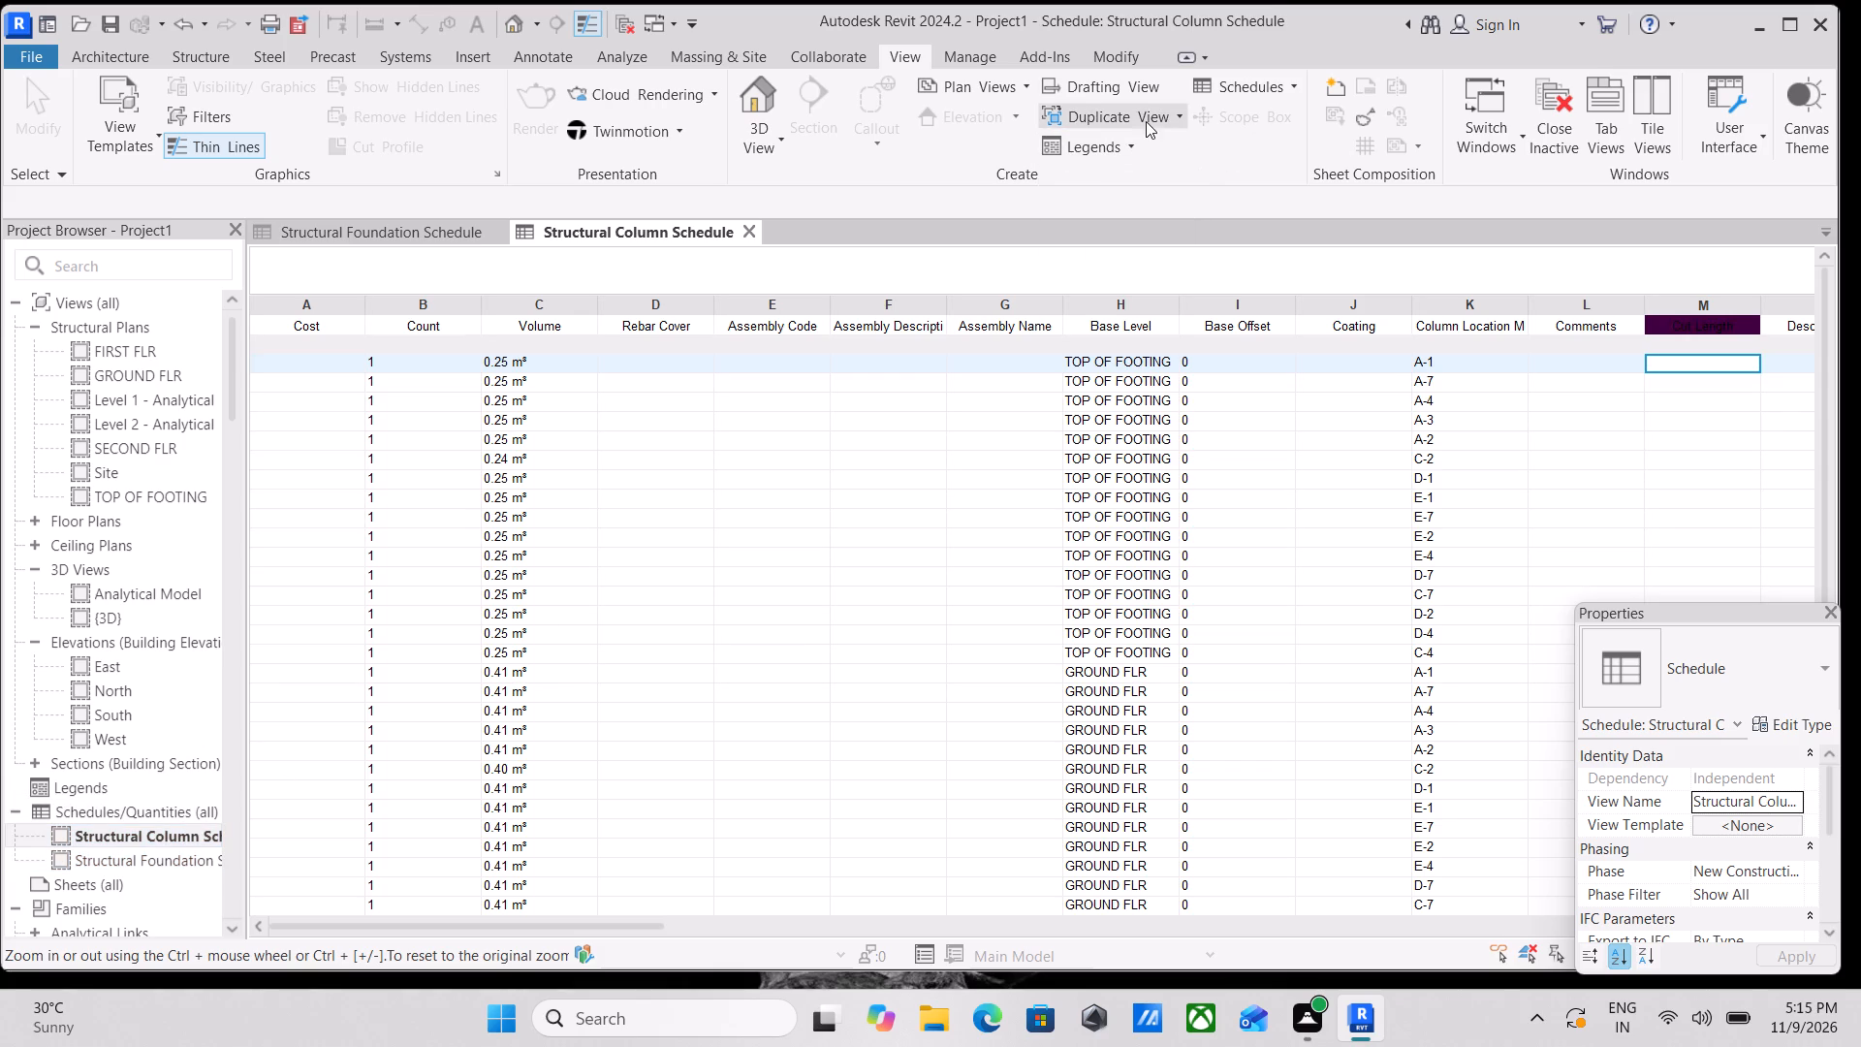
Start a new Schedule/Quantities and search its Structure categories for BEAMS.
click(1216, 81)
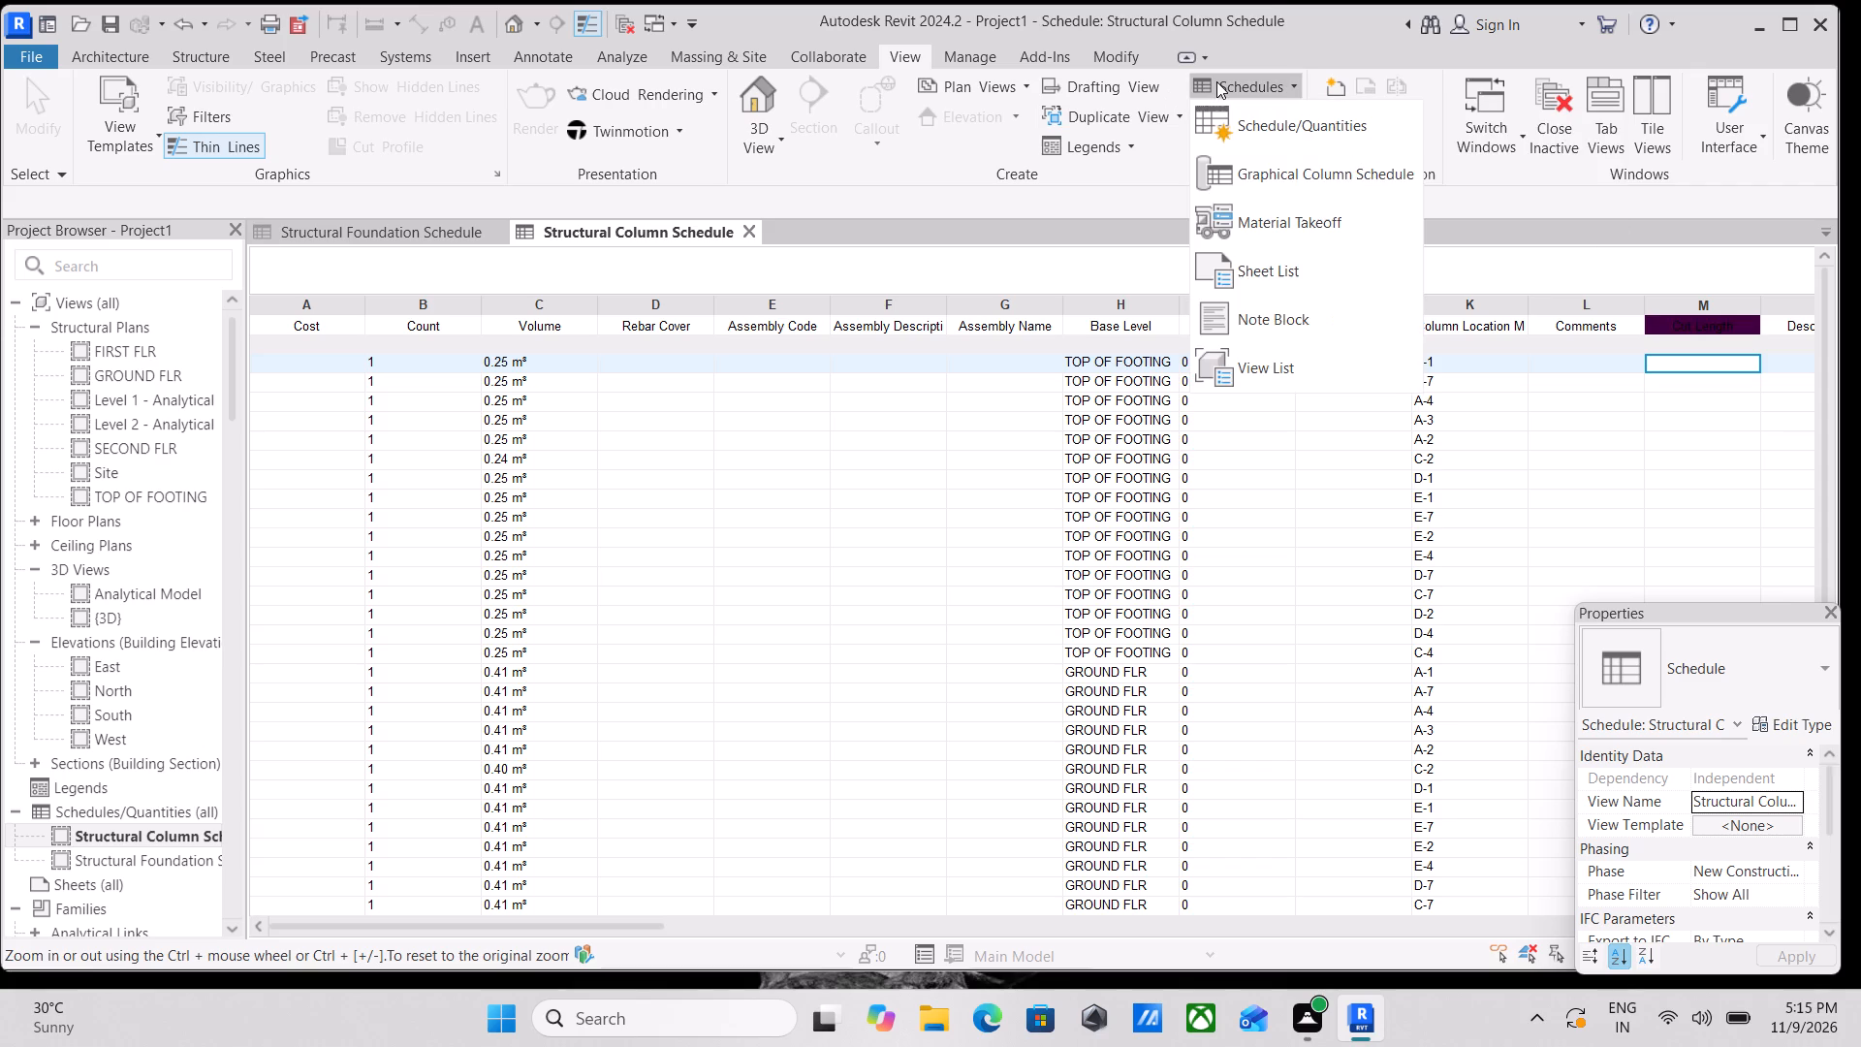
click(1231, 127)
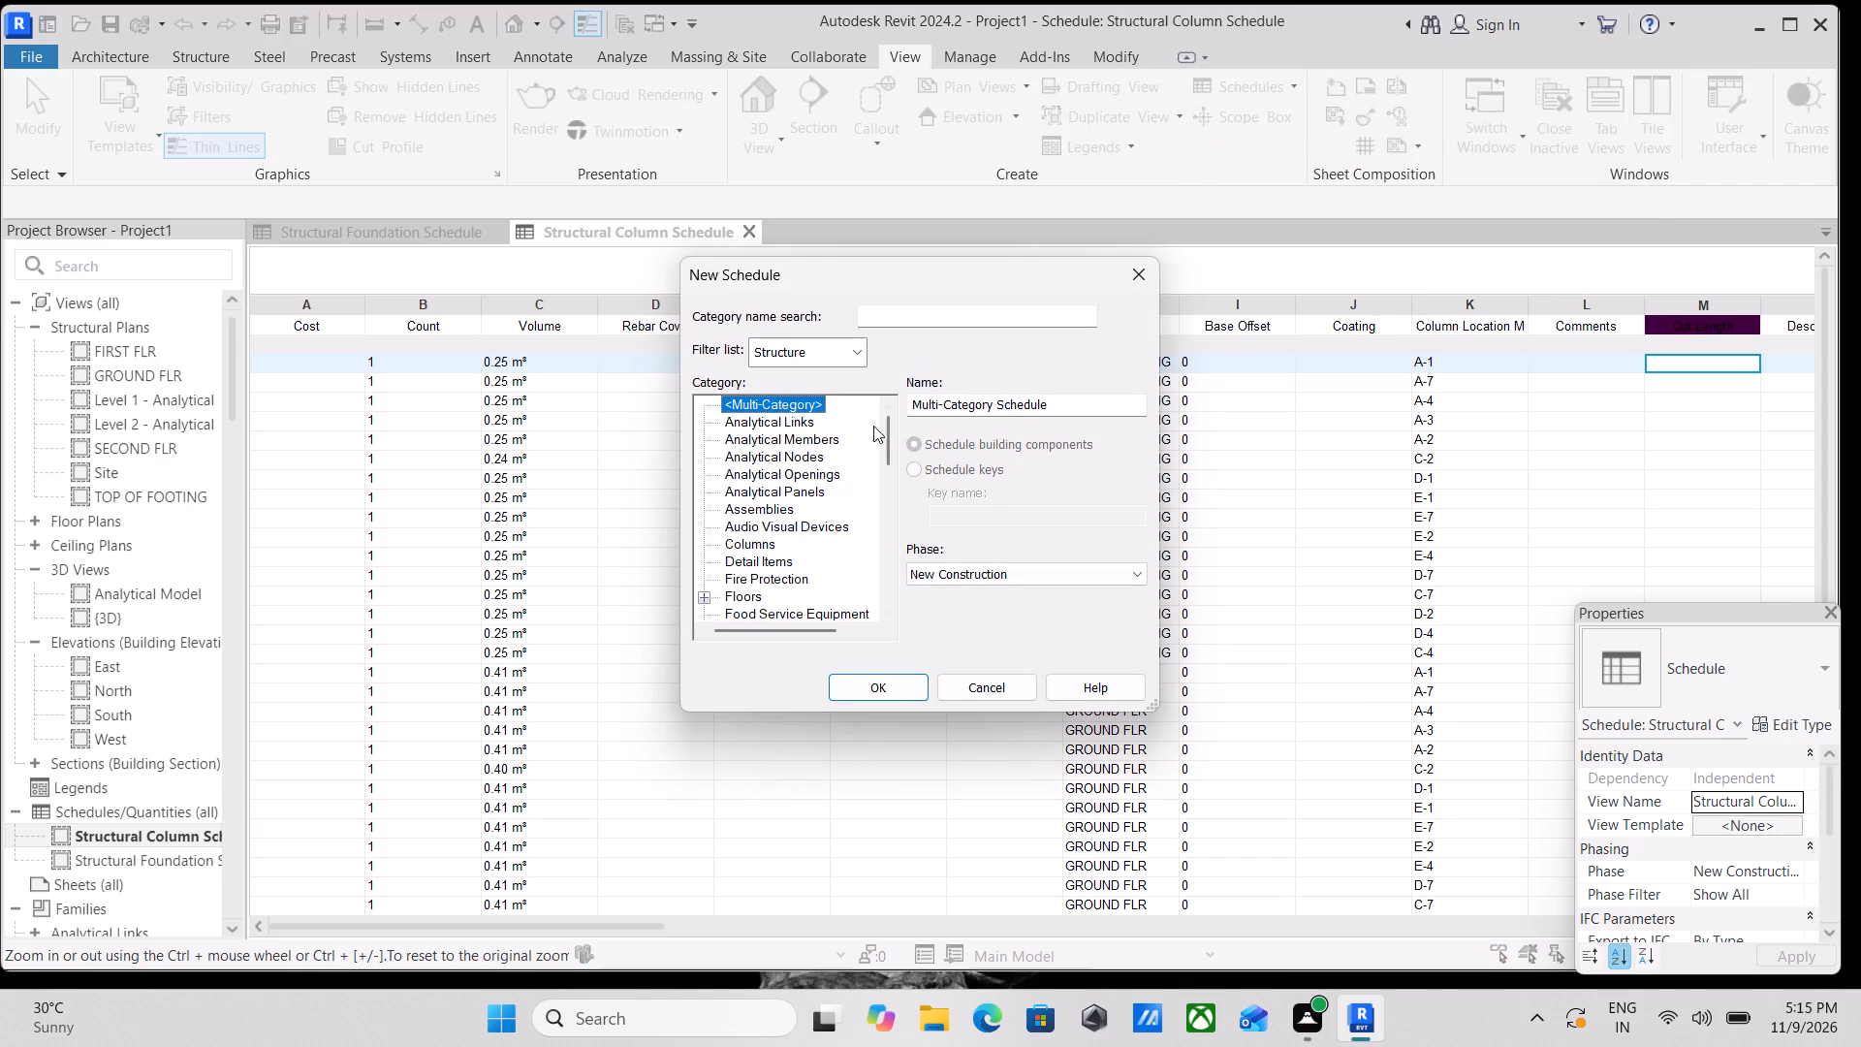
click(945, 317)
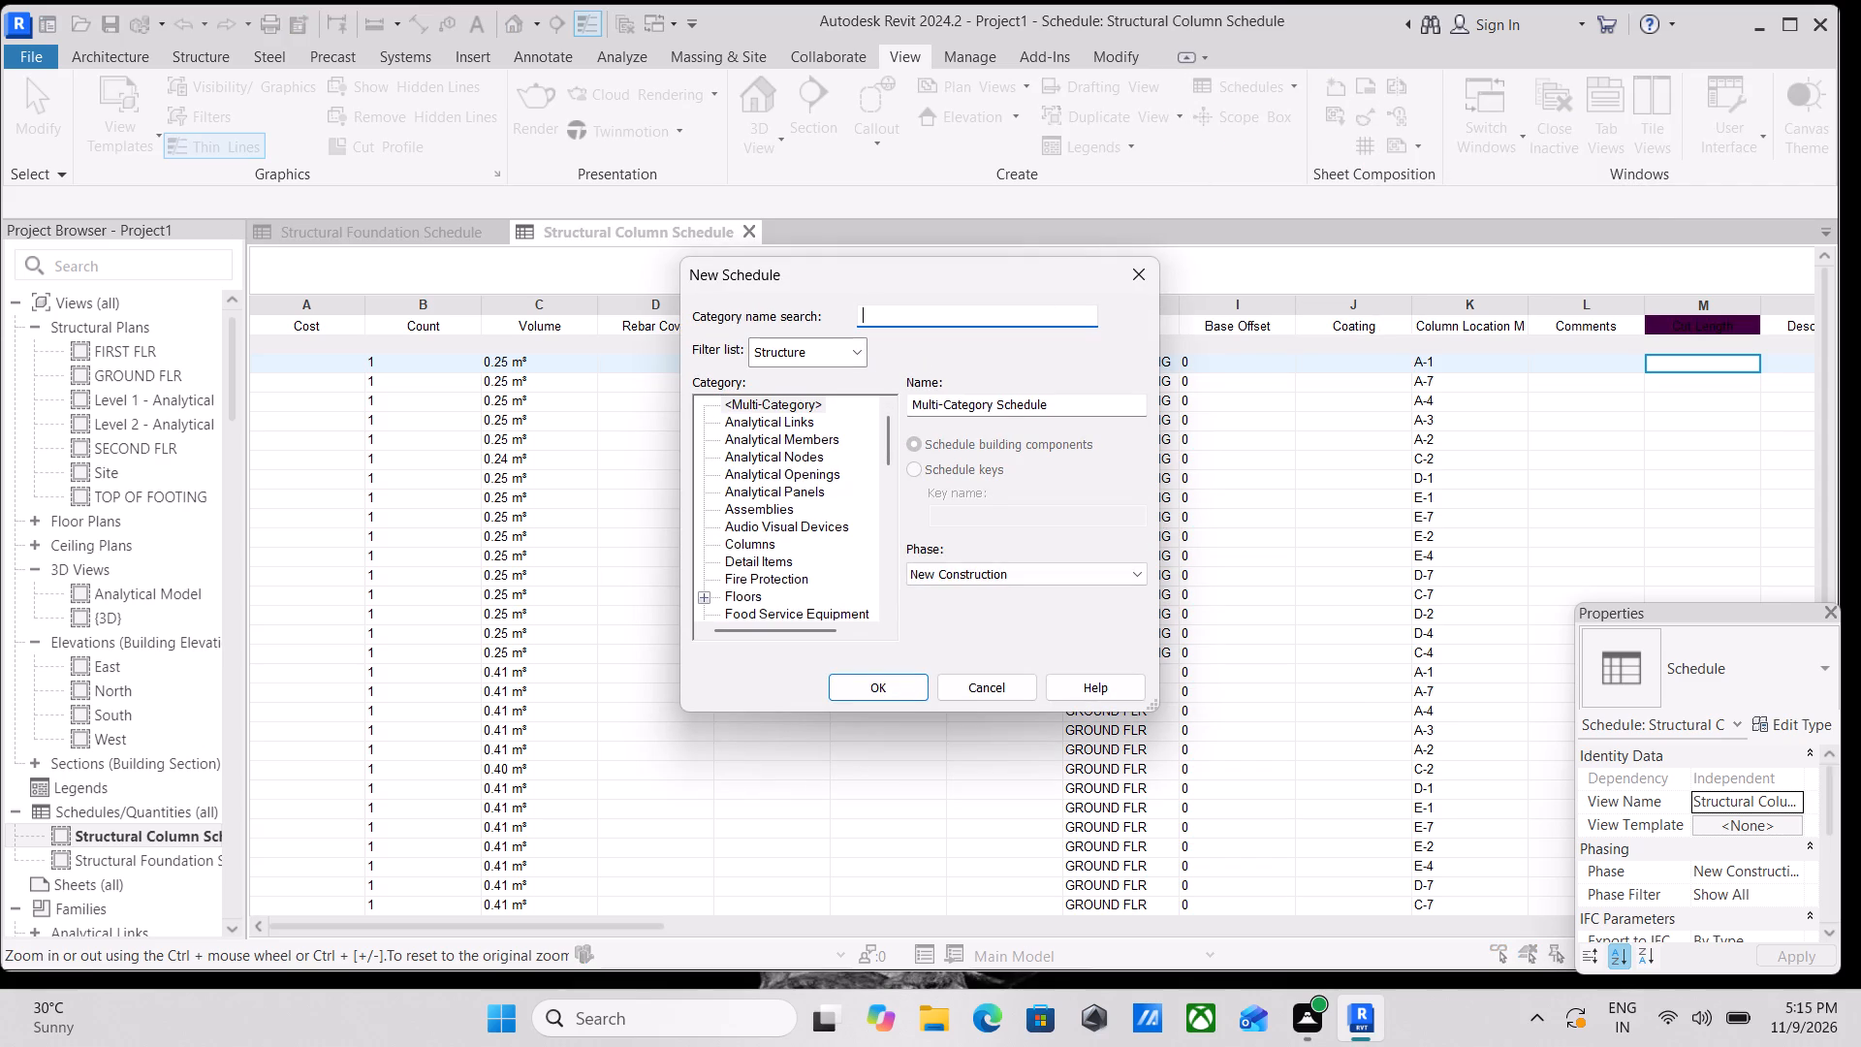
text(BEAM)
key(s)
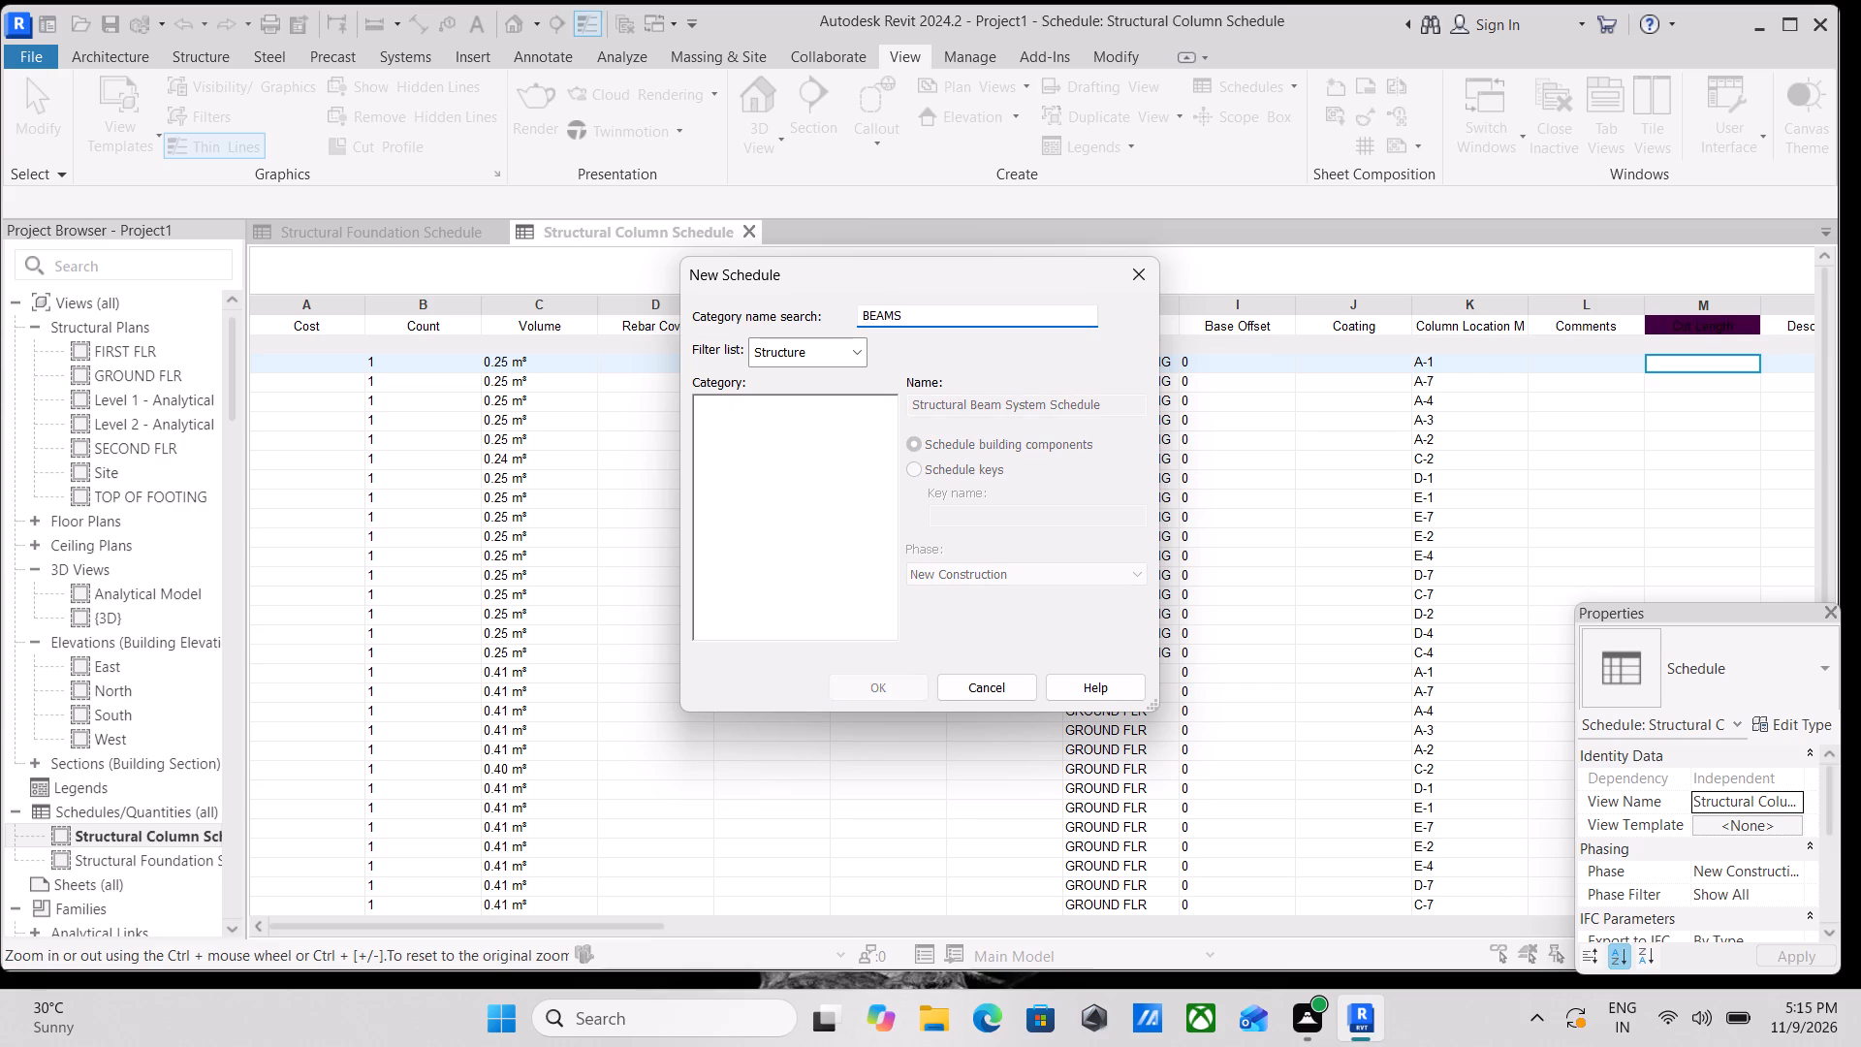
click(836, 357)
click(836, 357)
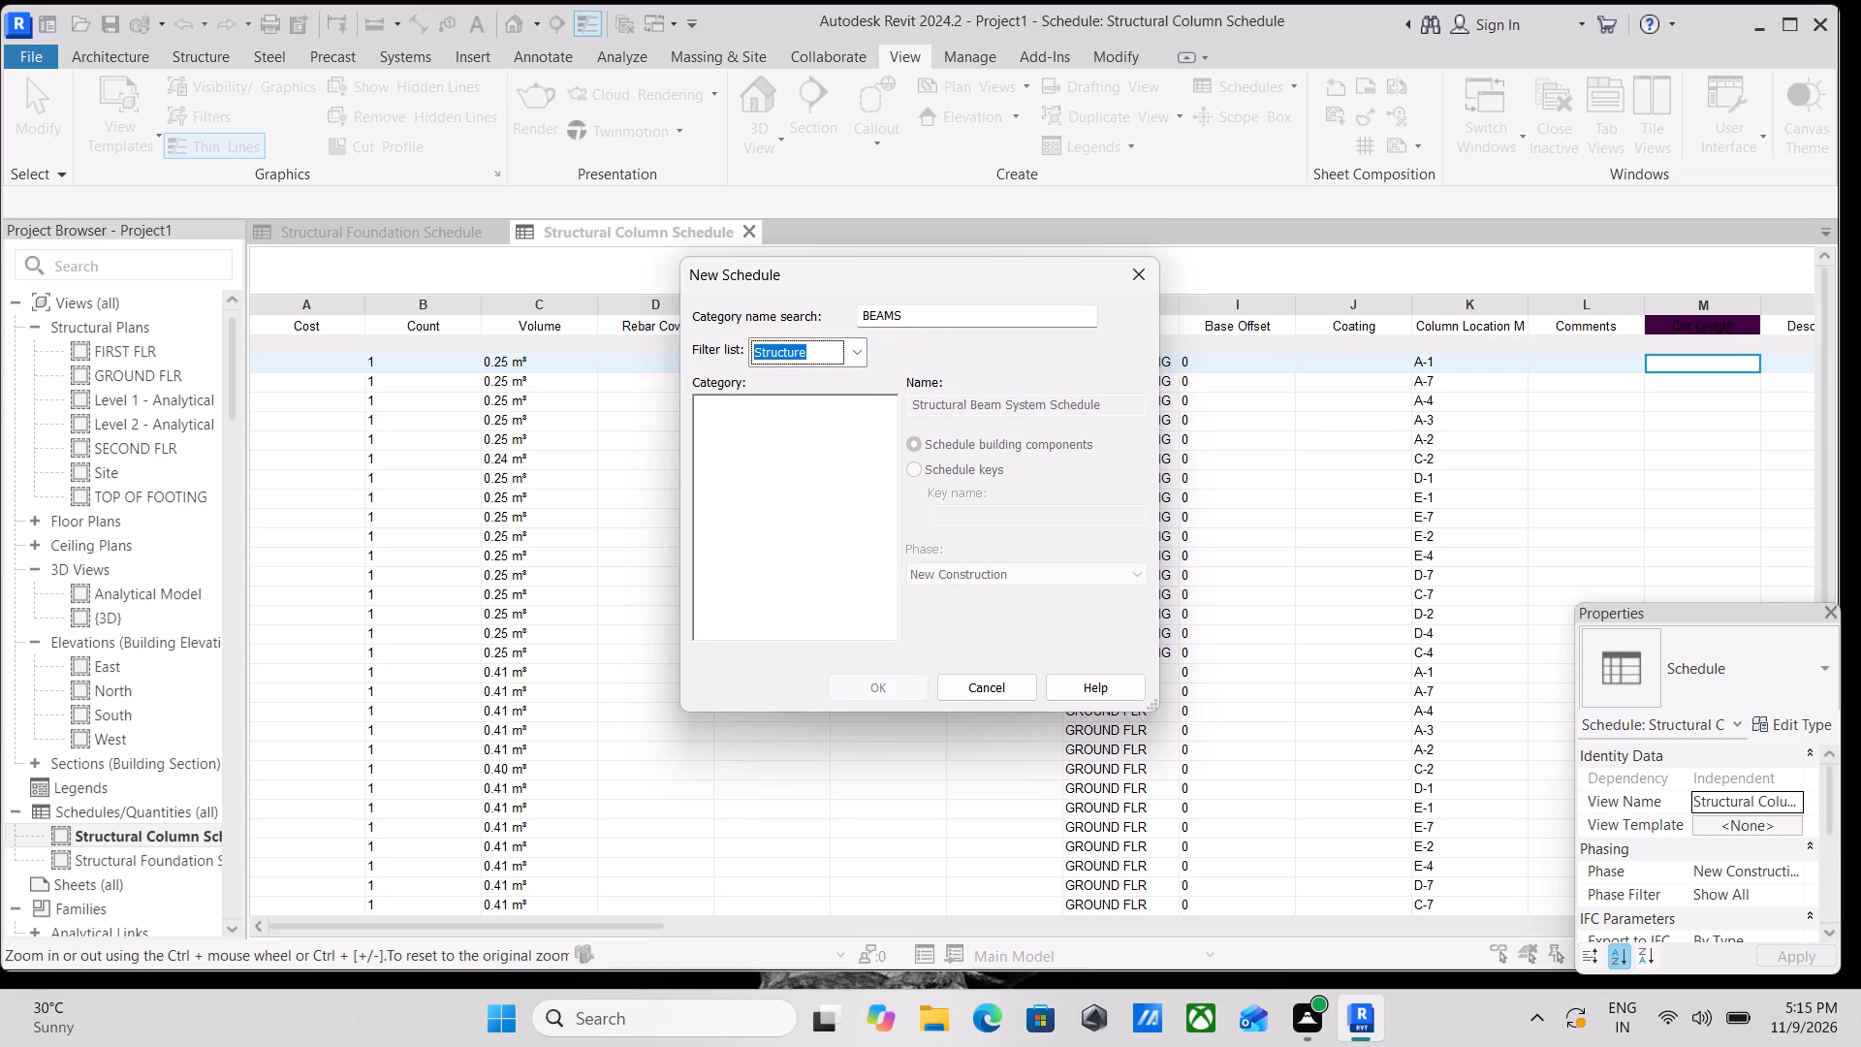
Replace the category search with STRUCTURAL FRA and choose Structural Framing as the new schedule's category.
click(935, 311)
key(BackSpace)
key(BackSpace)
key(BackSpace)
key(BackSpace)
key(BackSpace)
key(BackSpace)
key(BackSpace)
key(BackSpace)
key(BackSpace)
key(BackSpace)
key(BackSpace)
key(BackSpace)
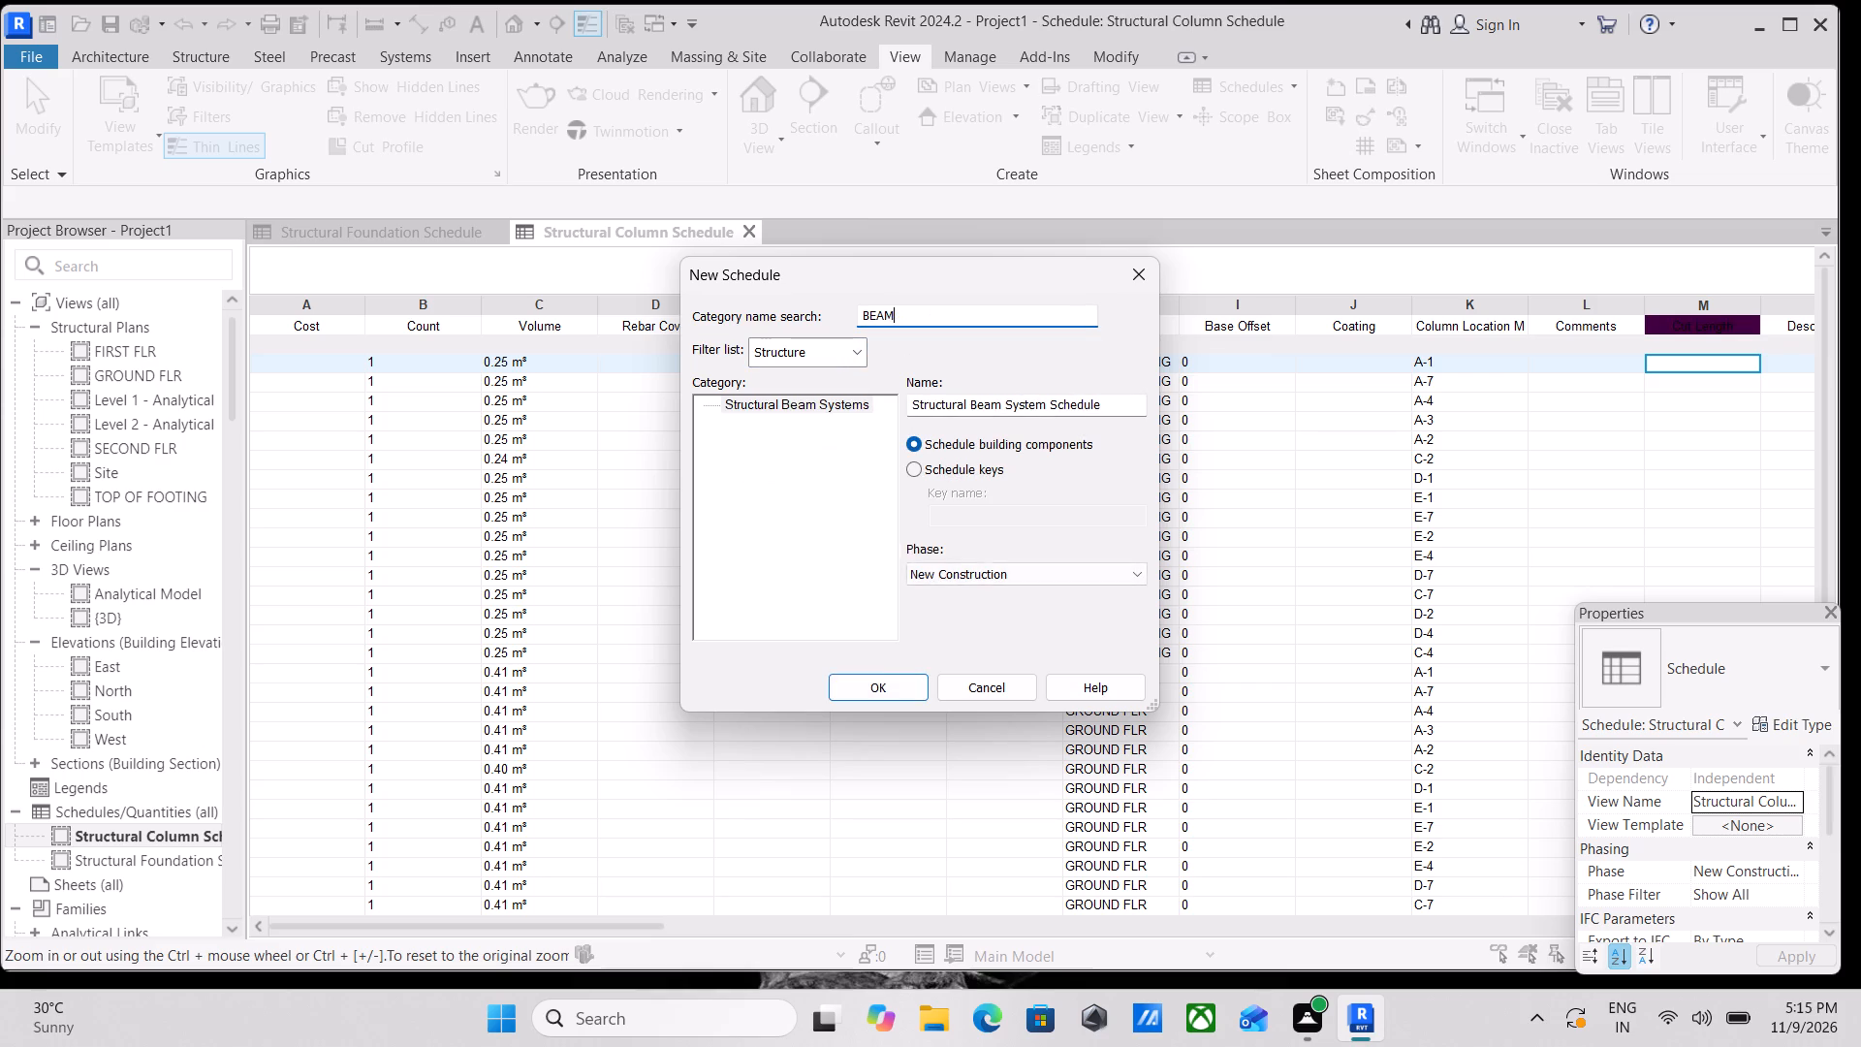
text(STRUCTURA)
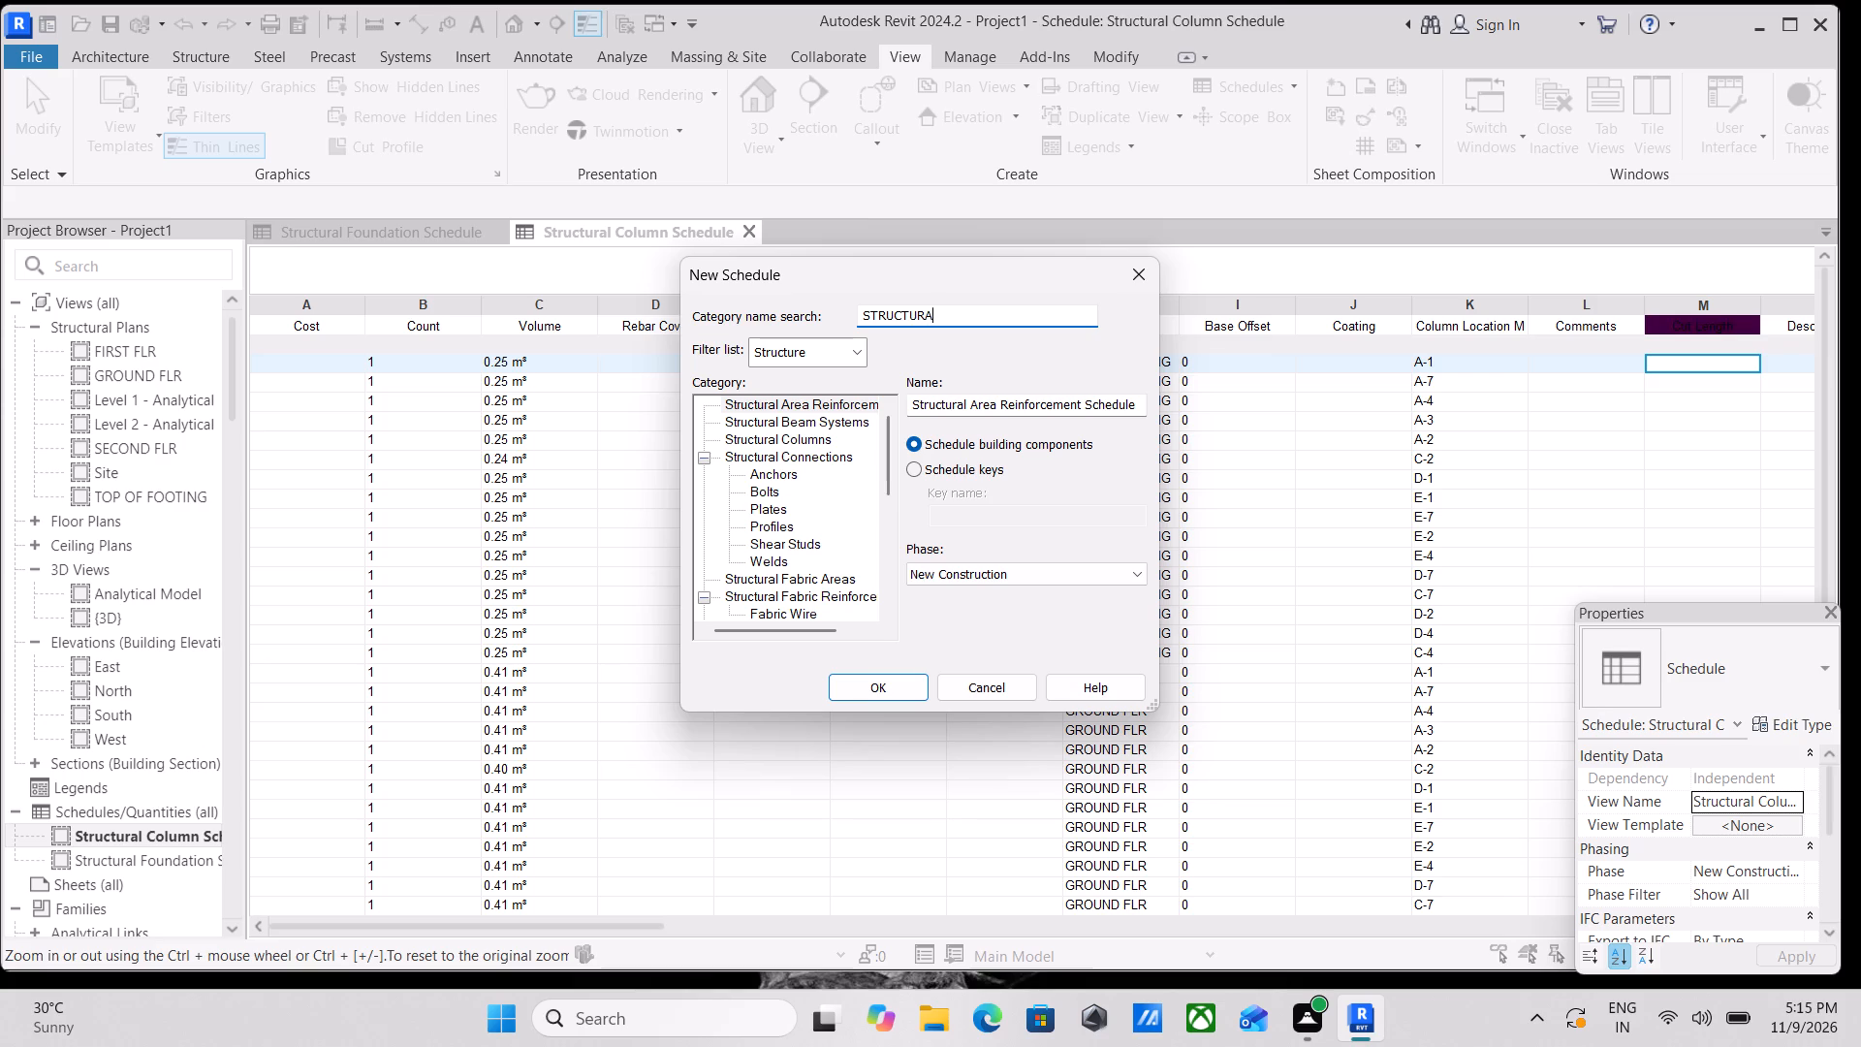
text(L FRA)
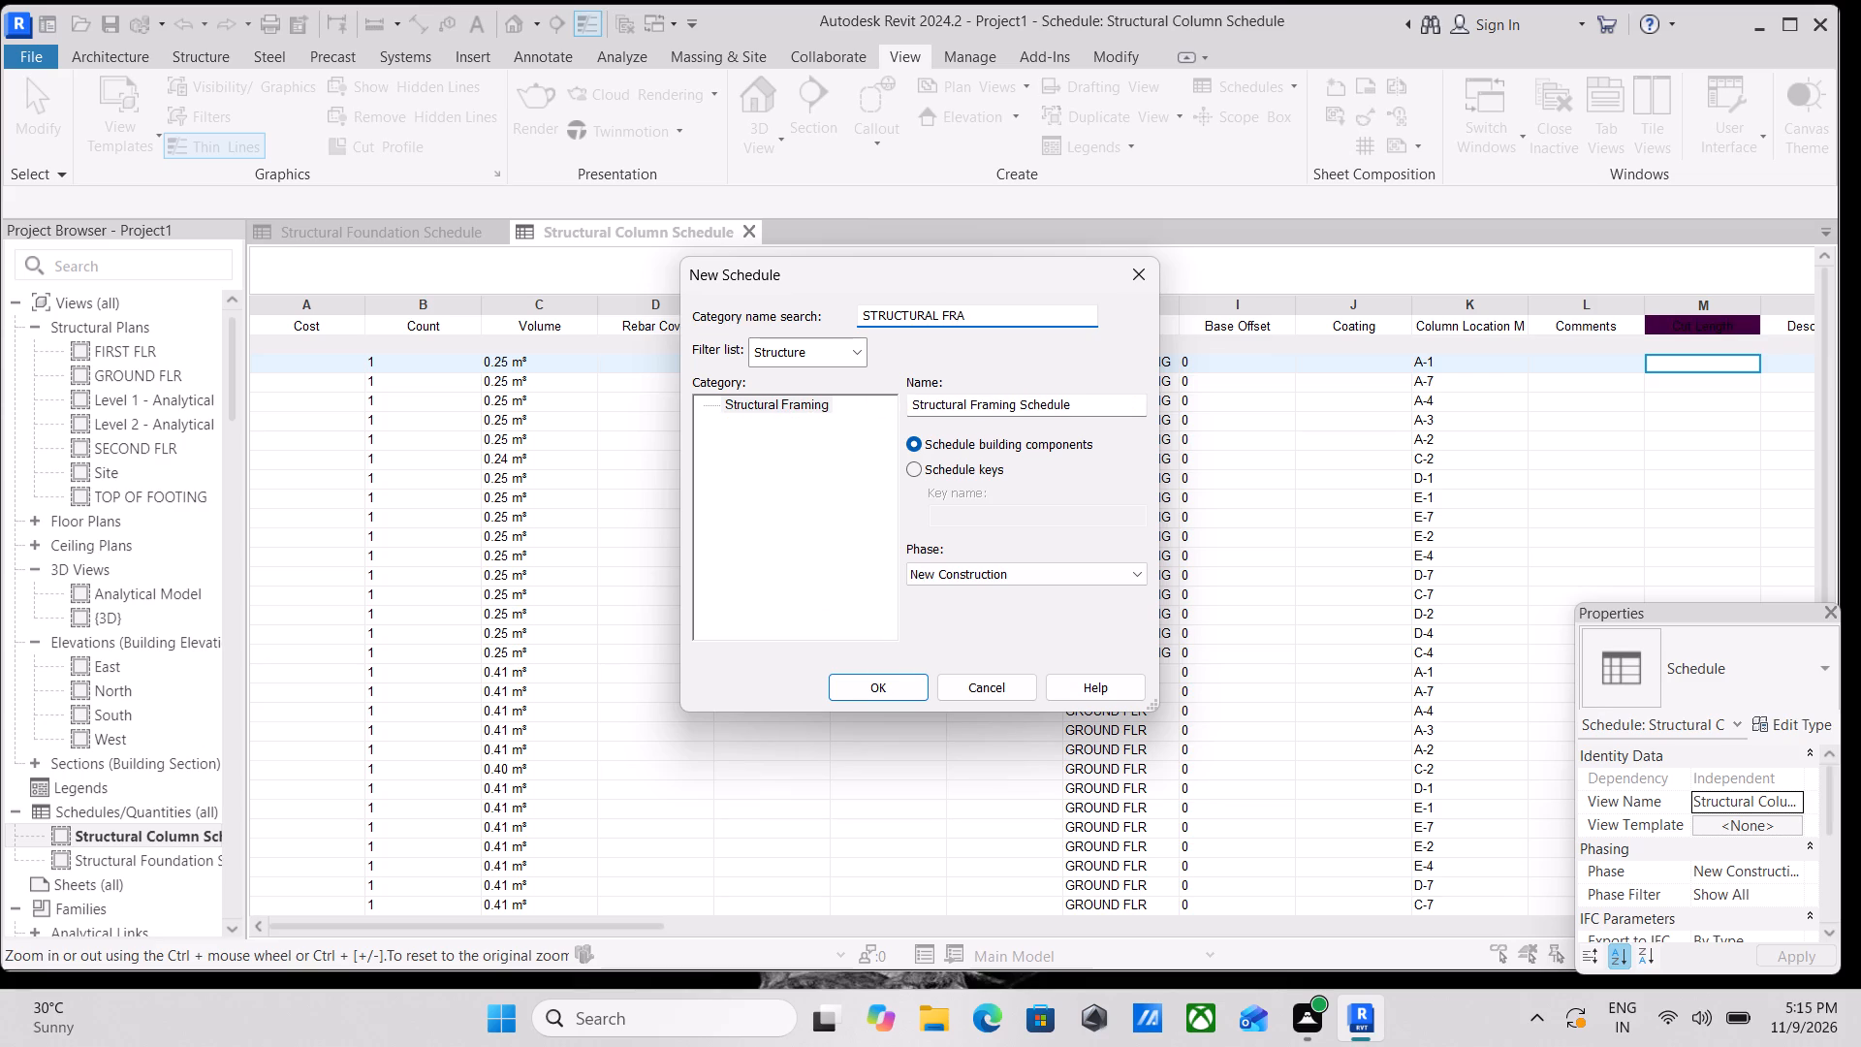
double_click(802, 408)
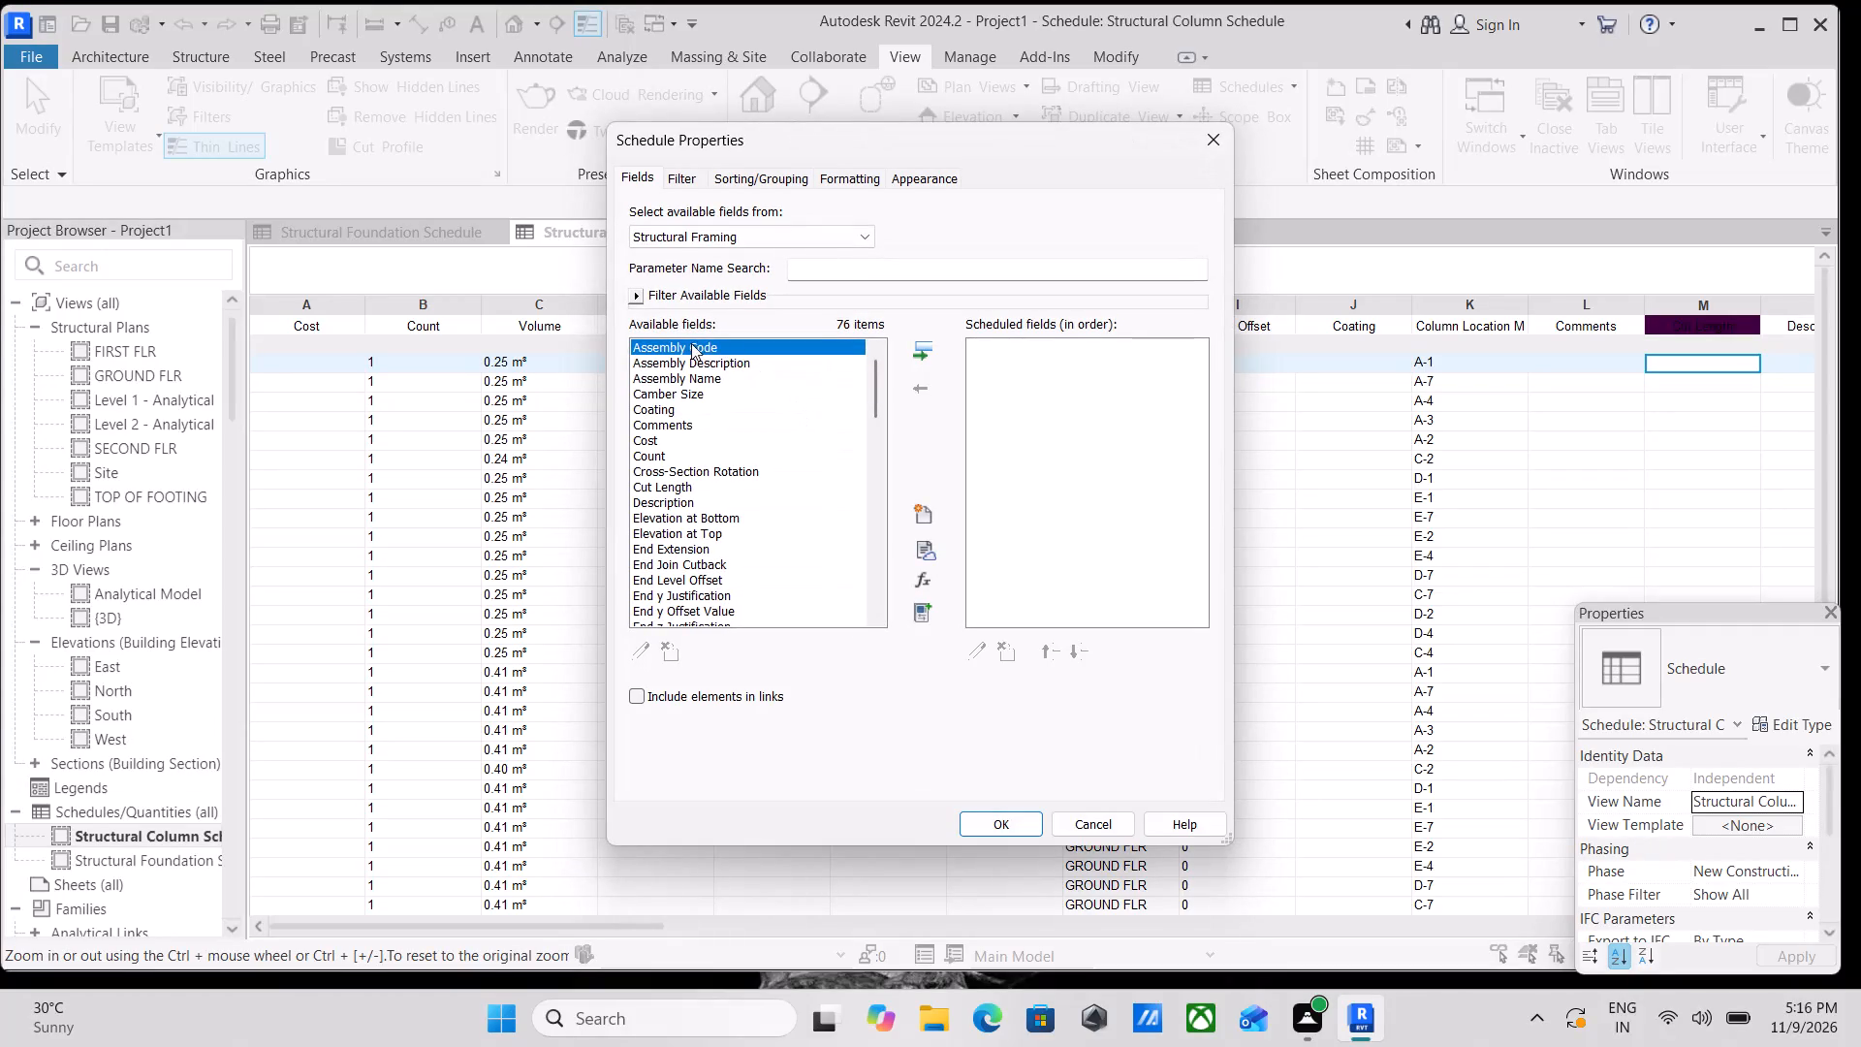
Add all available Structural Framing fields to the scheduled fields and create the schedule.
drag(705, 343, 655, 724)
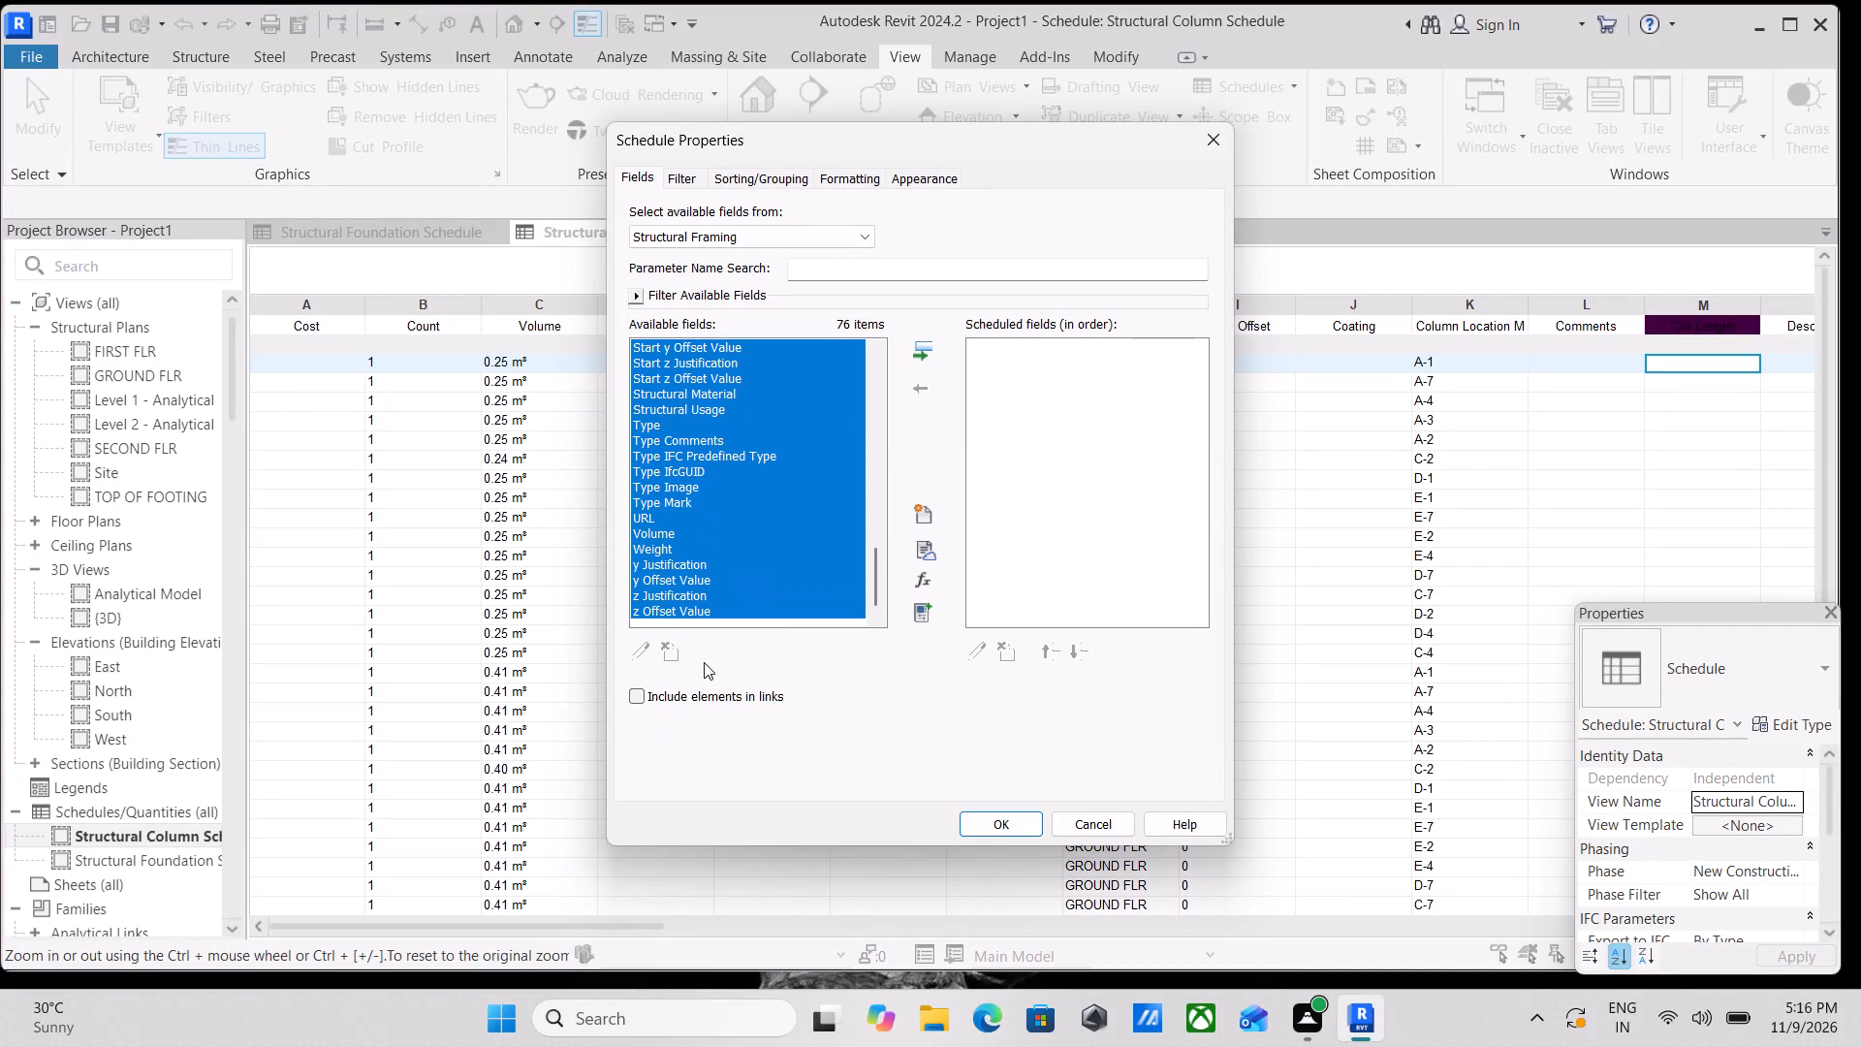
click(923, 349)
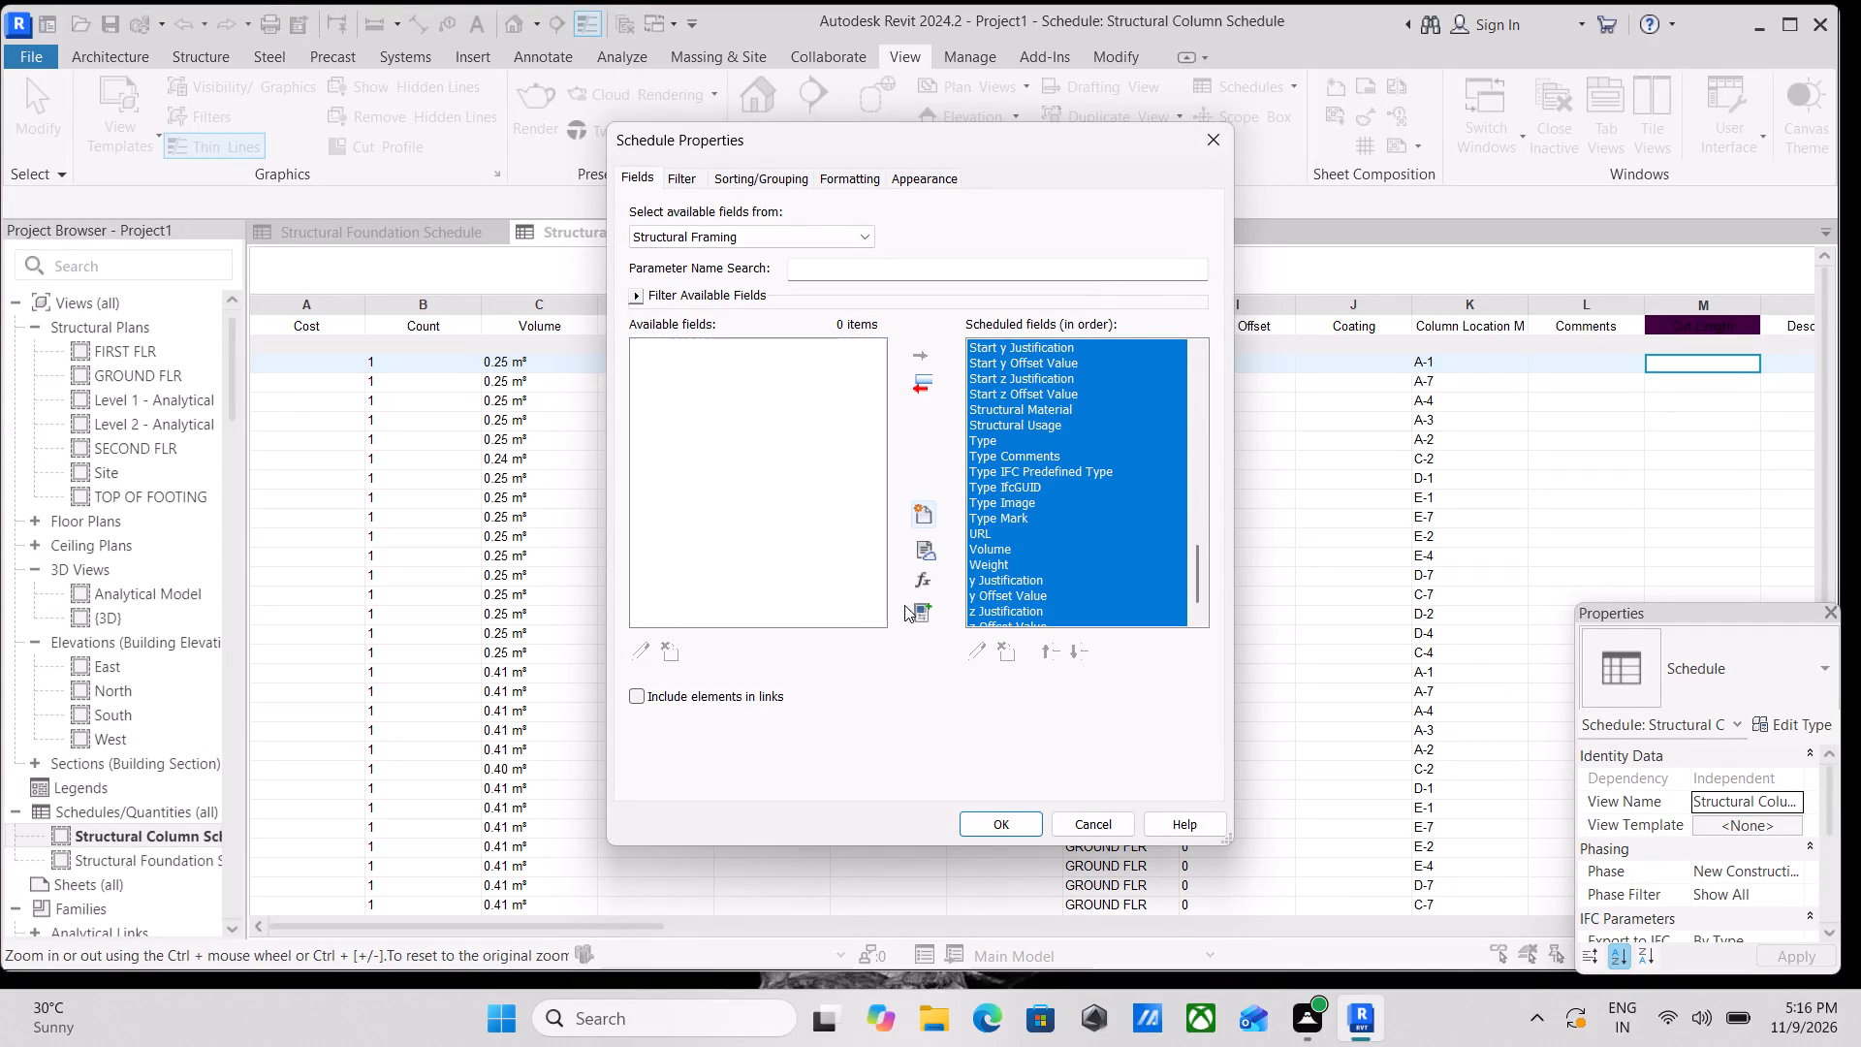
click(1004, 823)
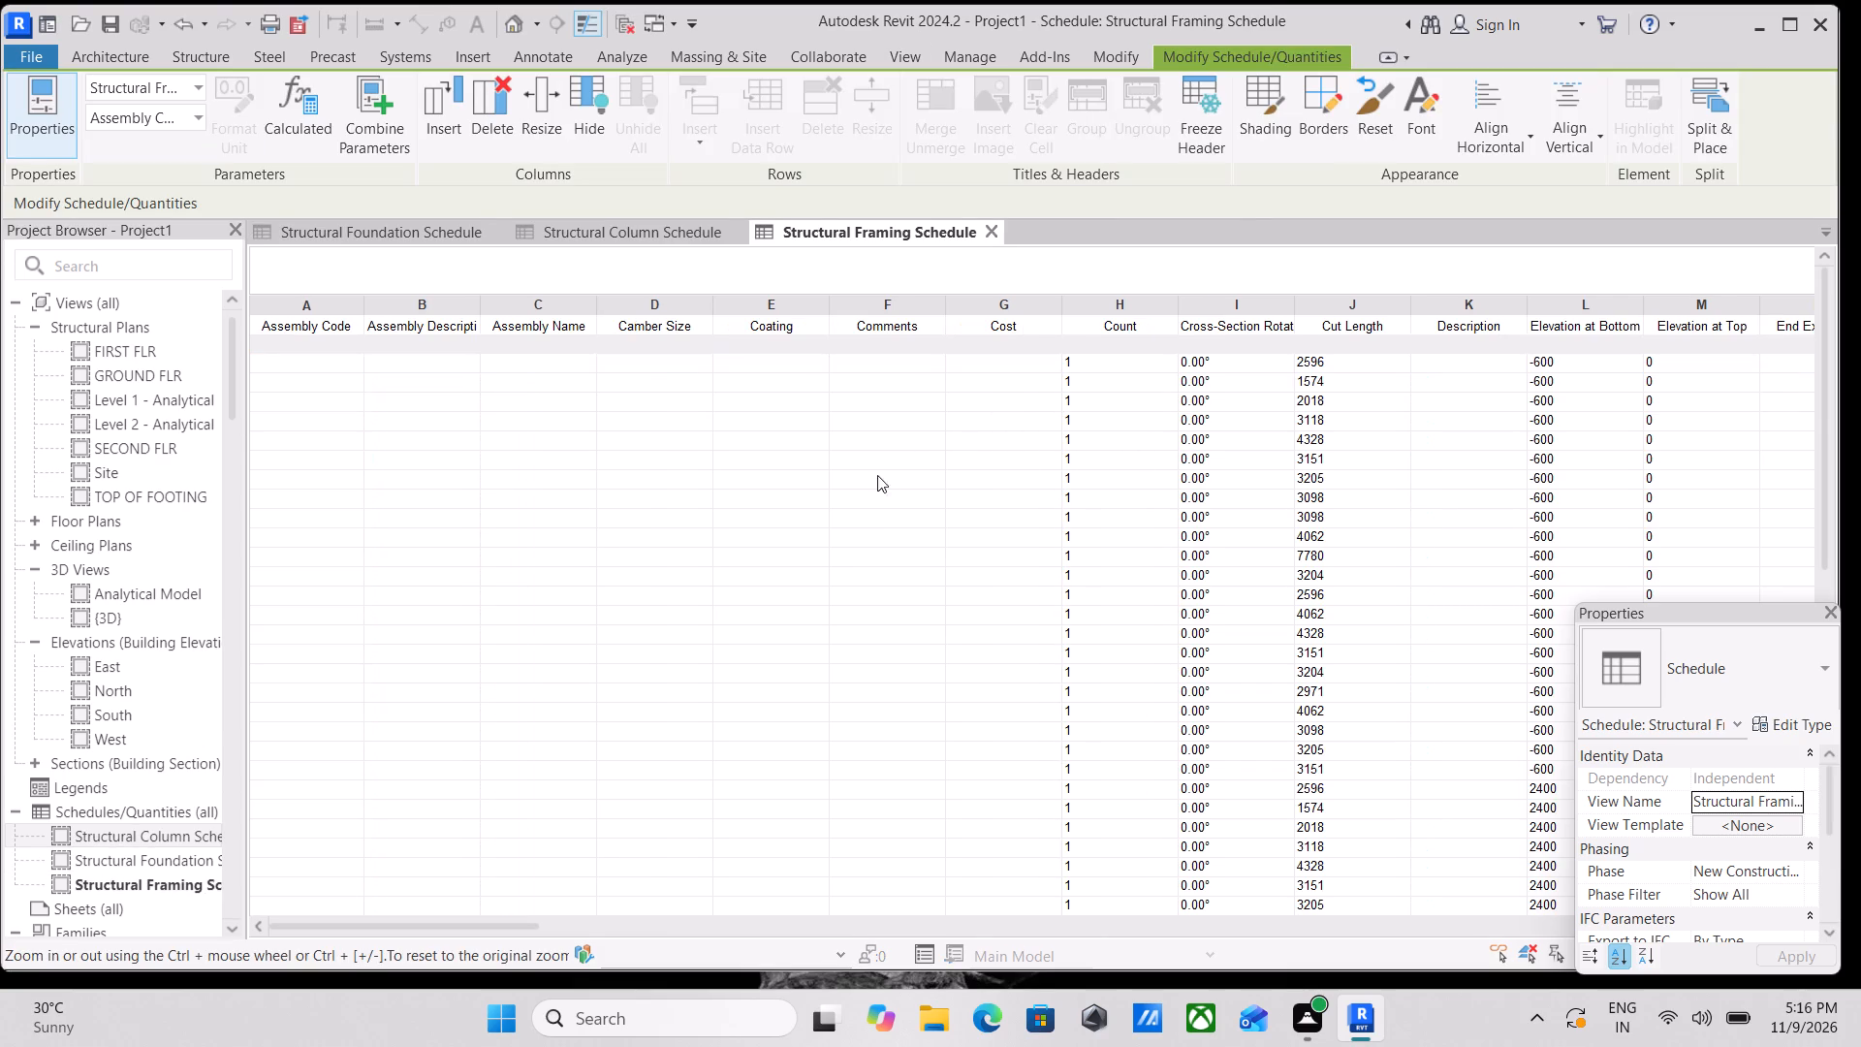
Clear the Assembly Code heading text of column A in the Structural Framing Schedule.
scroll(1248, 410, down, 4)
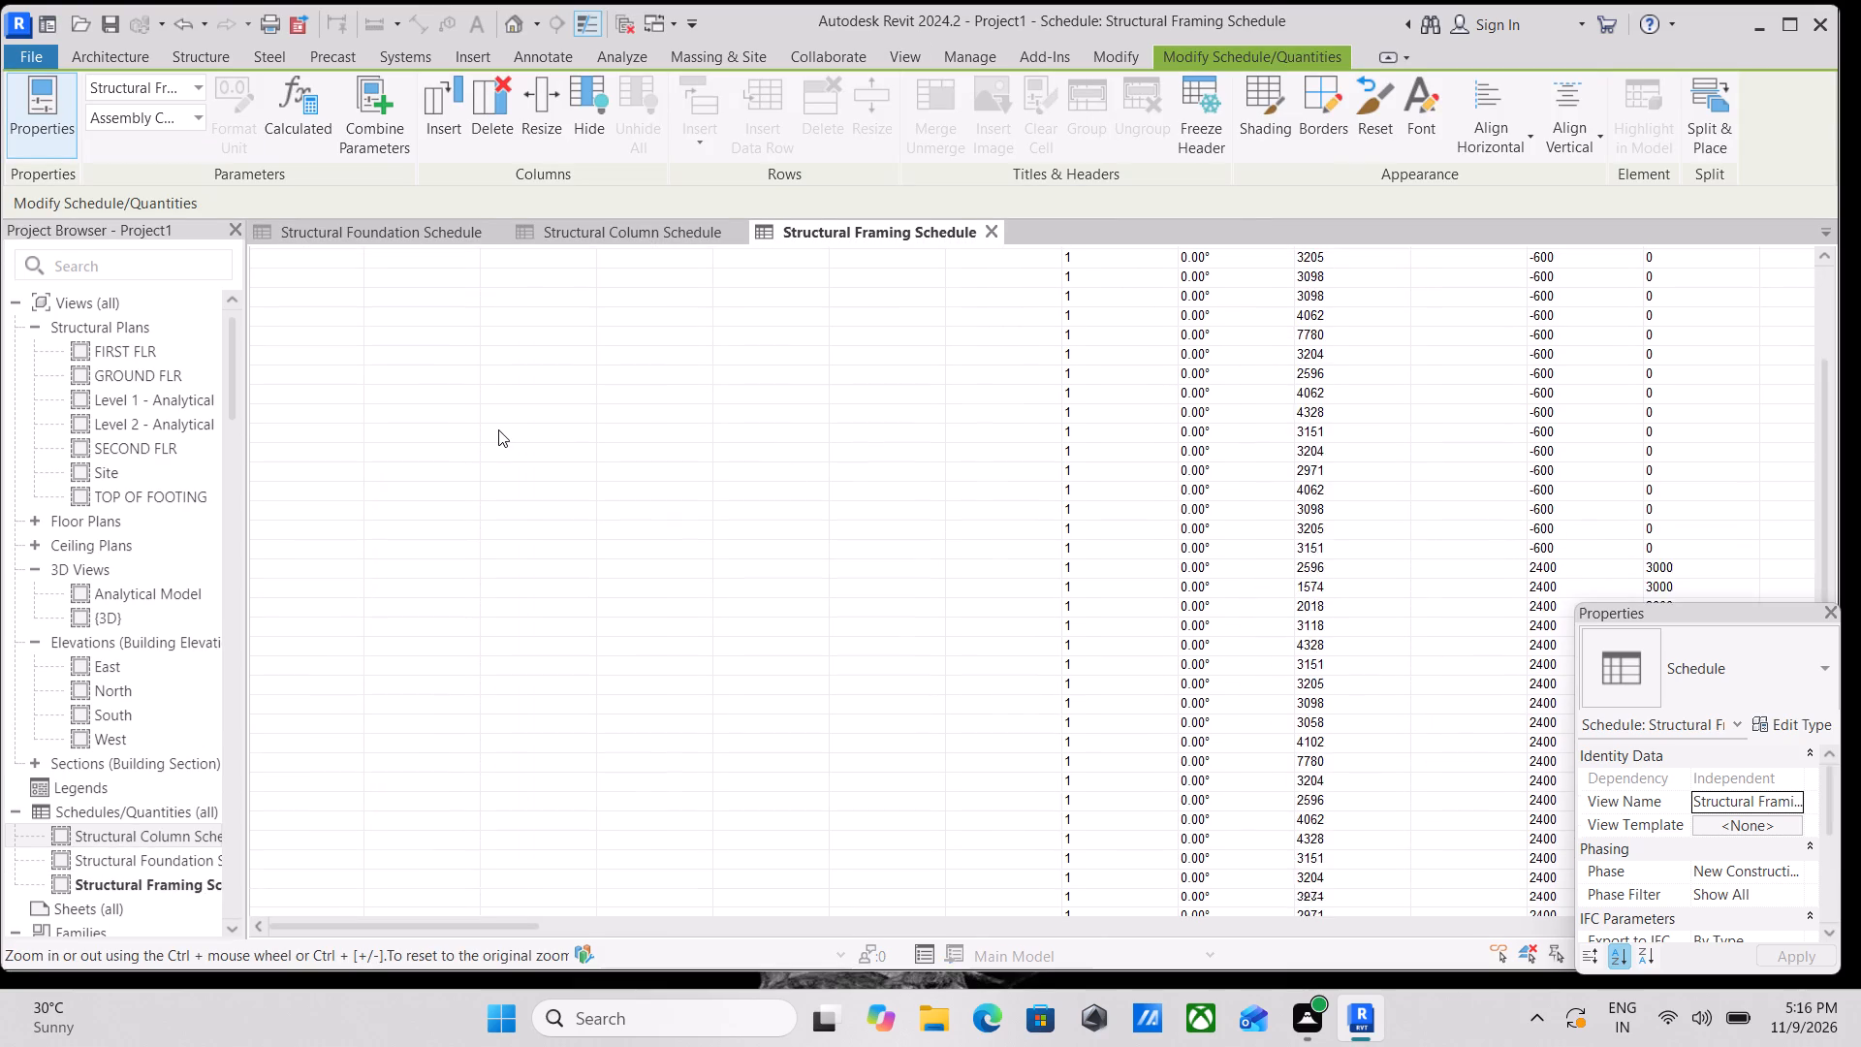
scroll(498, 429, up, 4)
scroll(401, 406, up, 5)
scroll(293, 326, up, 2)
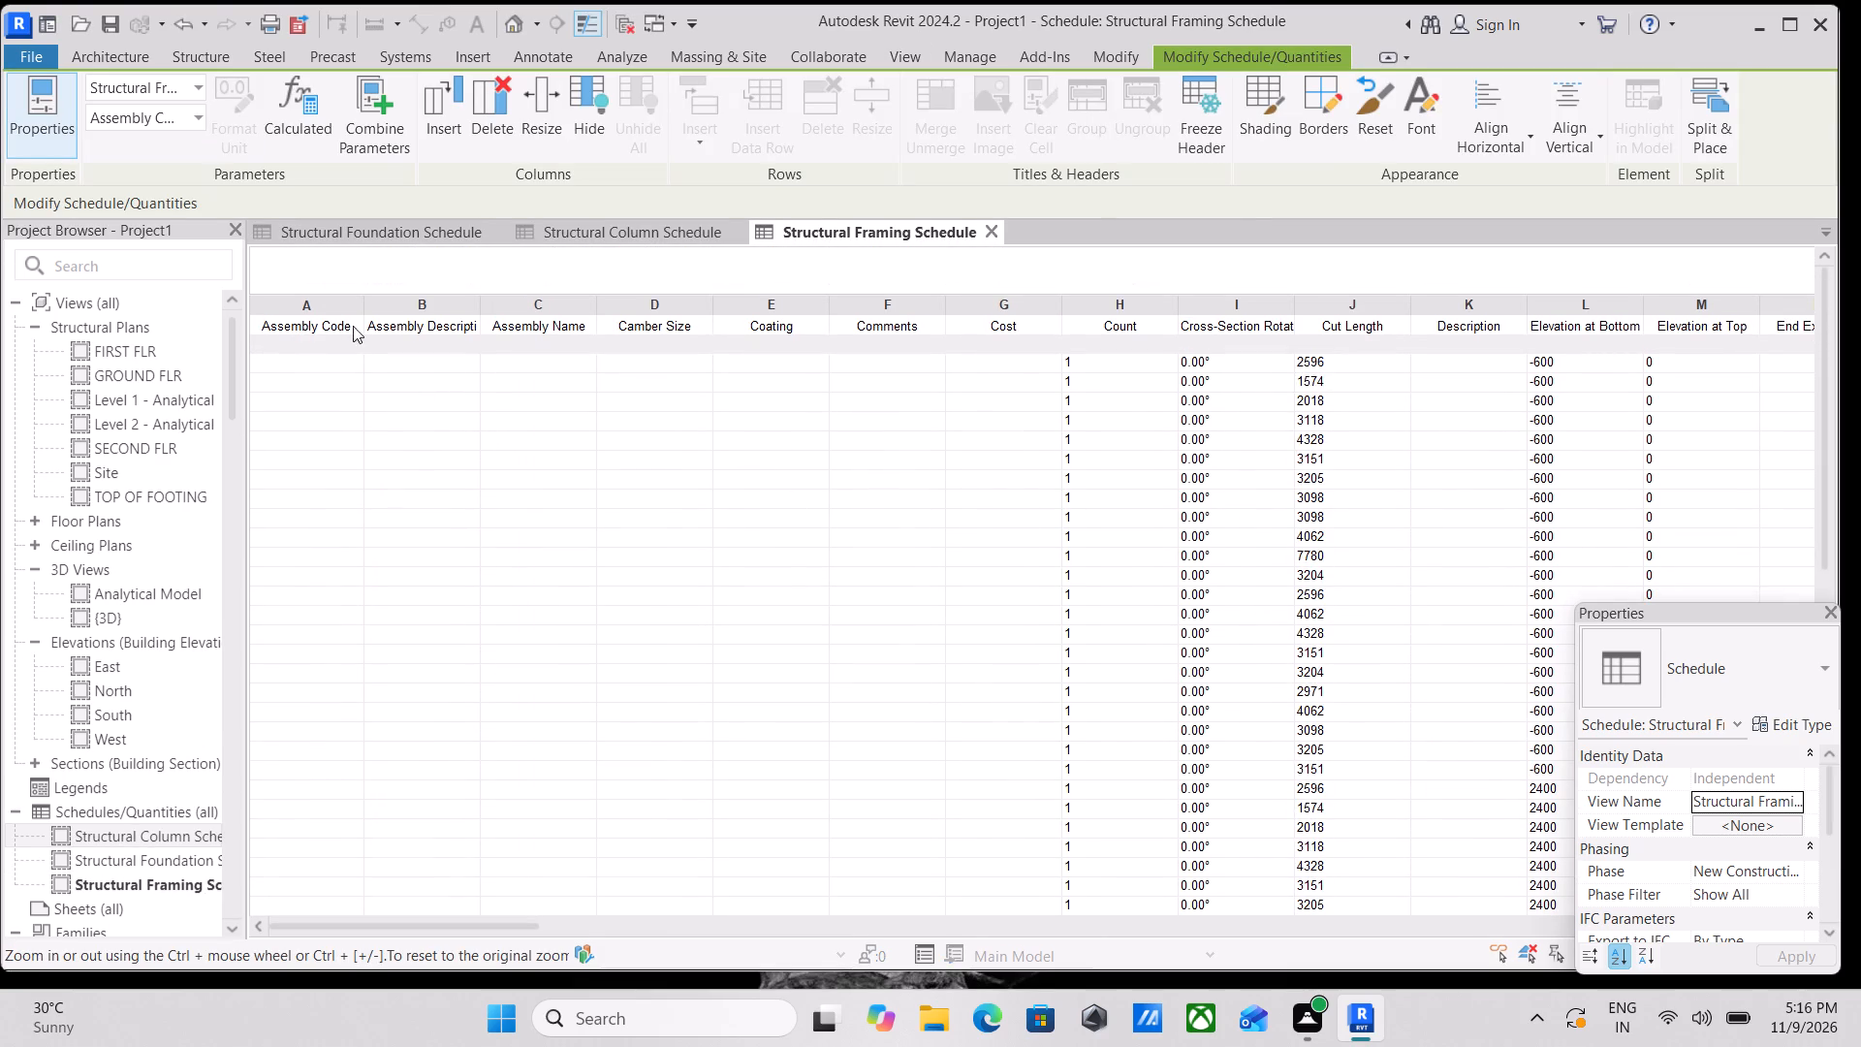
click(354, 326)
drag(354, 326, 173, 328)
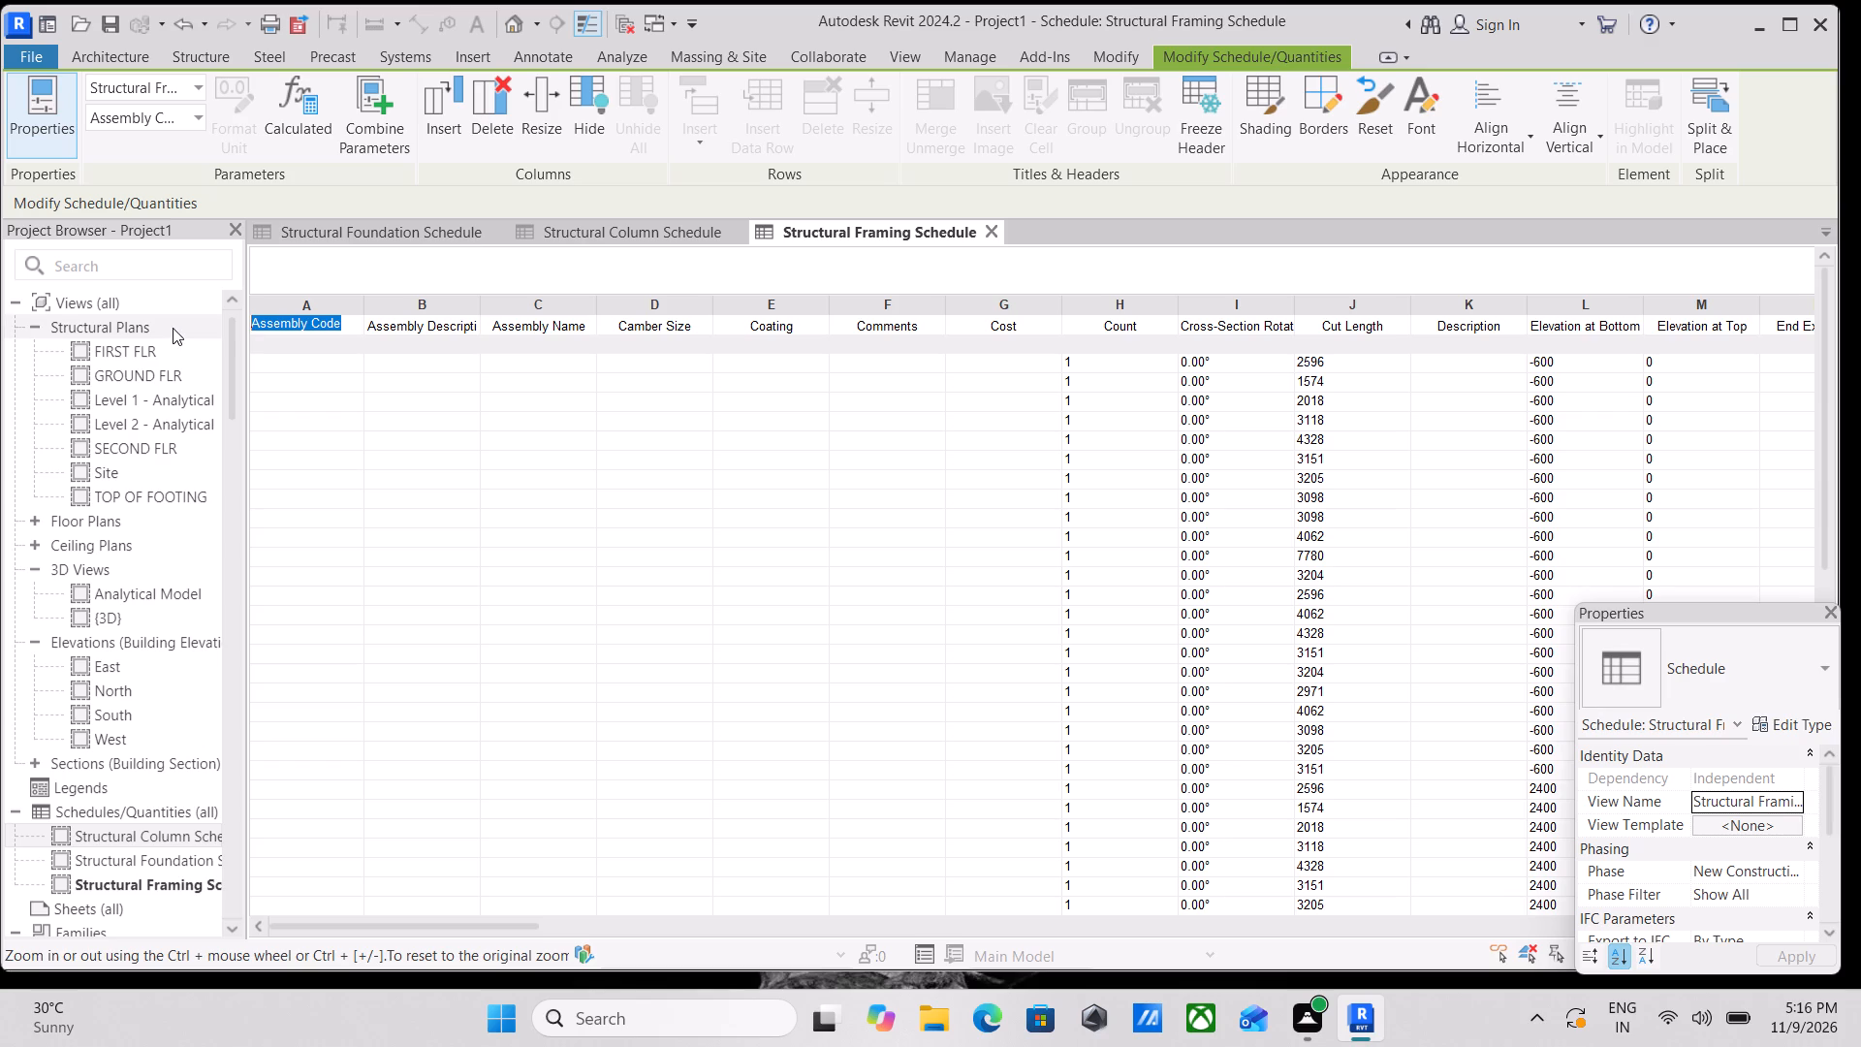
key(BackSpace)
click(298, 306)
Clear the Assembly Description heading text of column B in the Structural Framing Schedule.
click(452, 329)
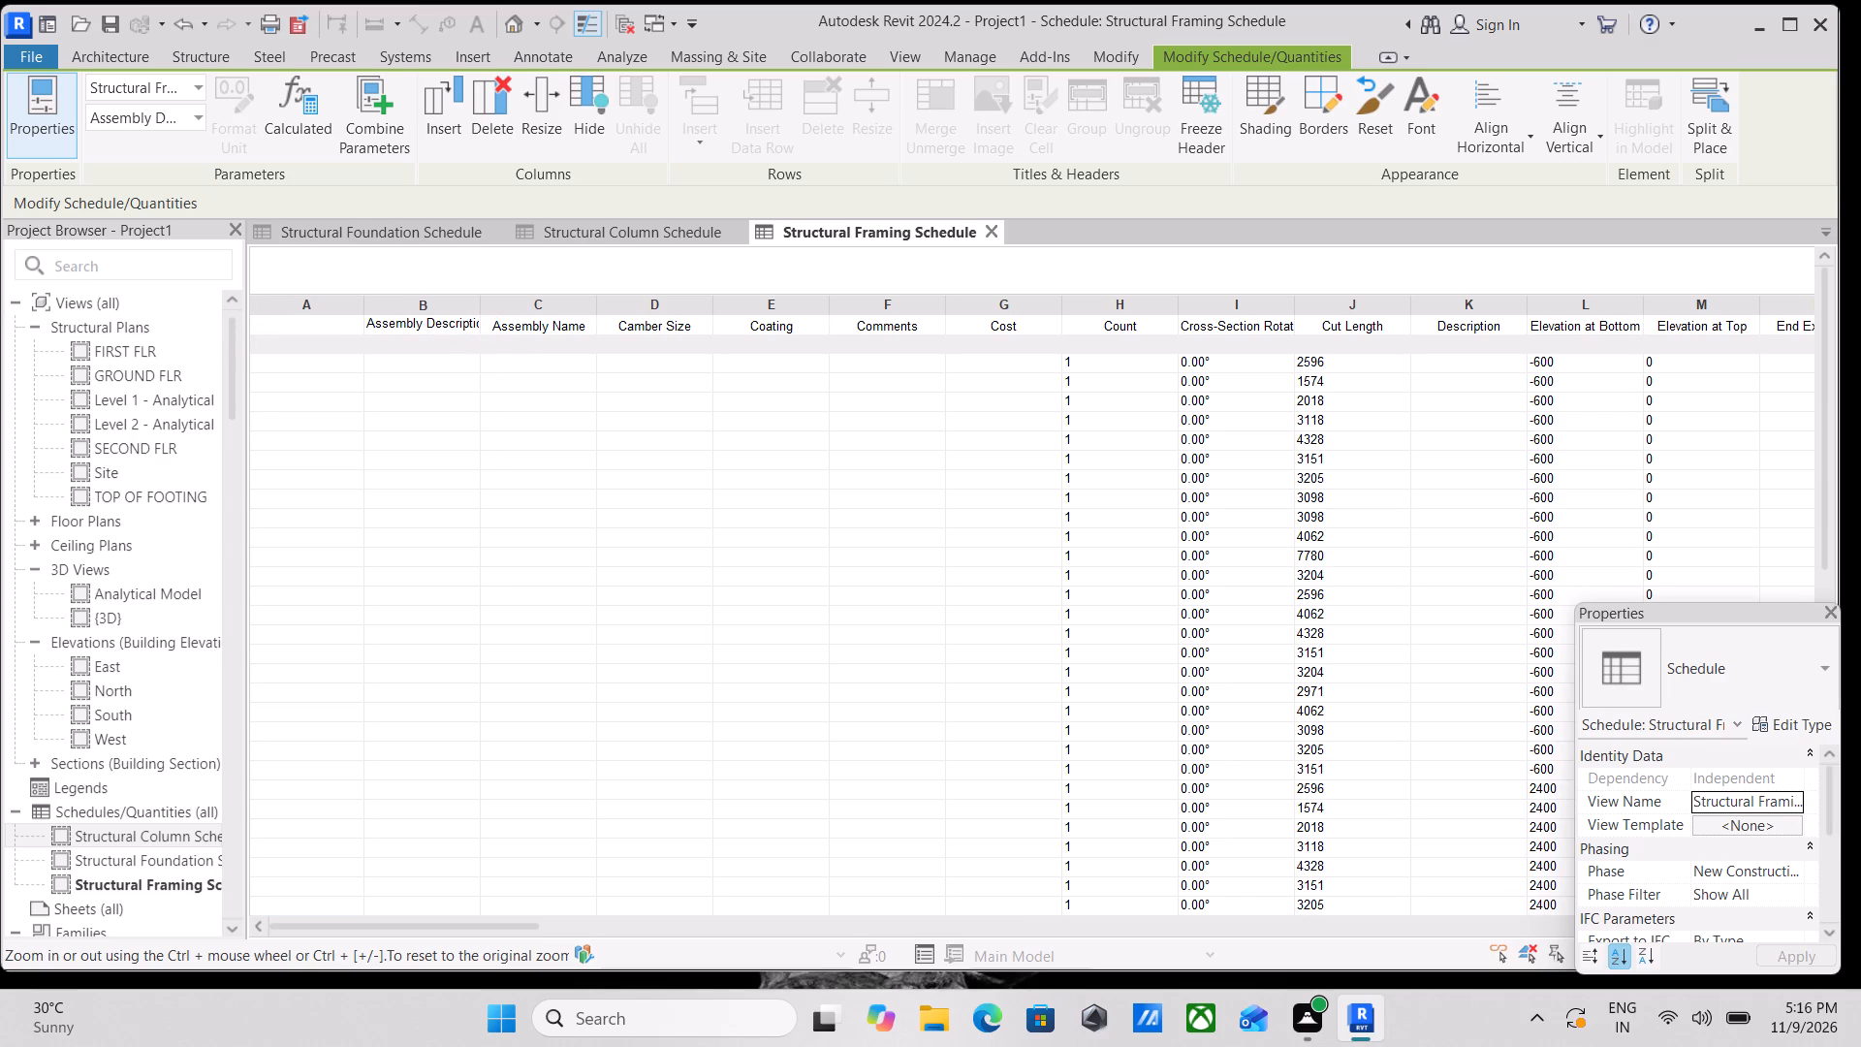
drag(474, 320, 325, 333)
right_click(394, 328)
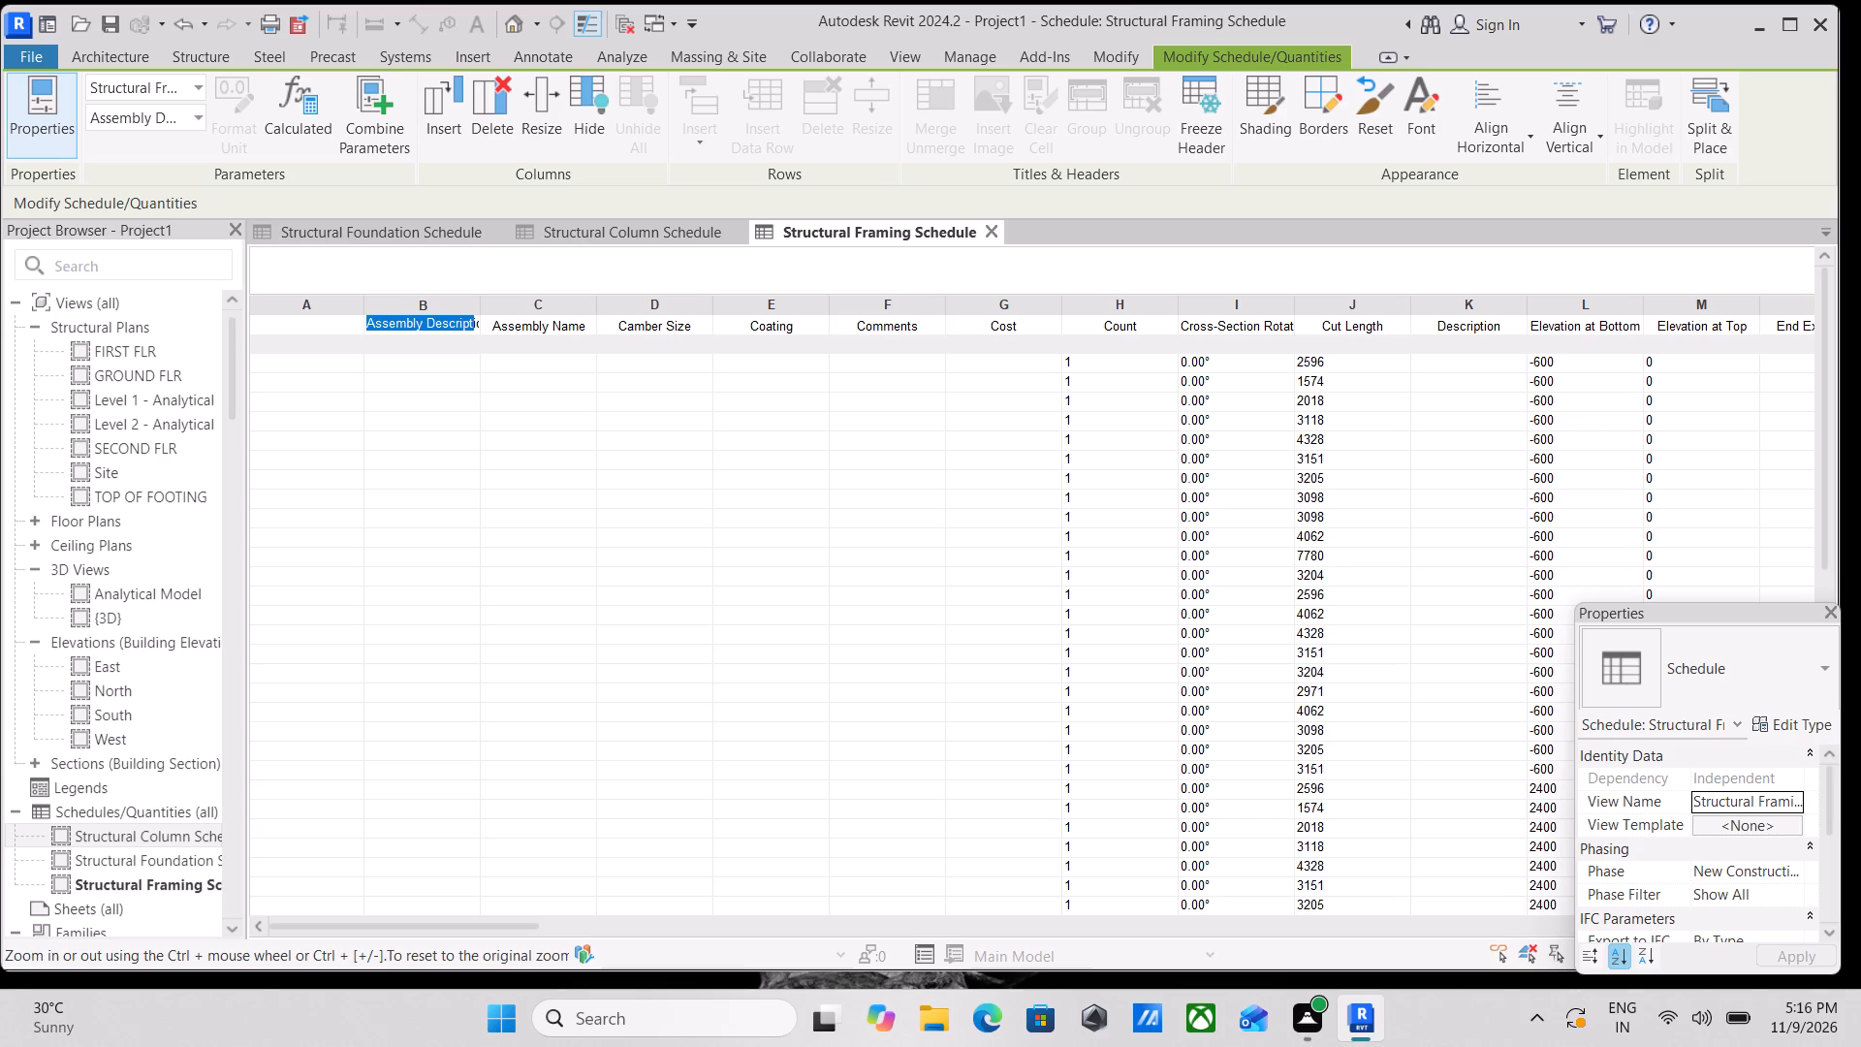
drag(478, 326, 248, 338)
key(BackSpace)
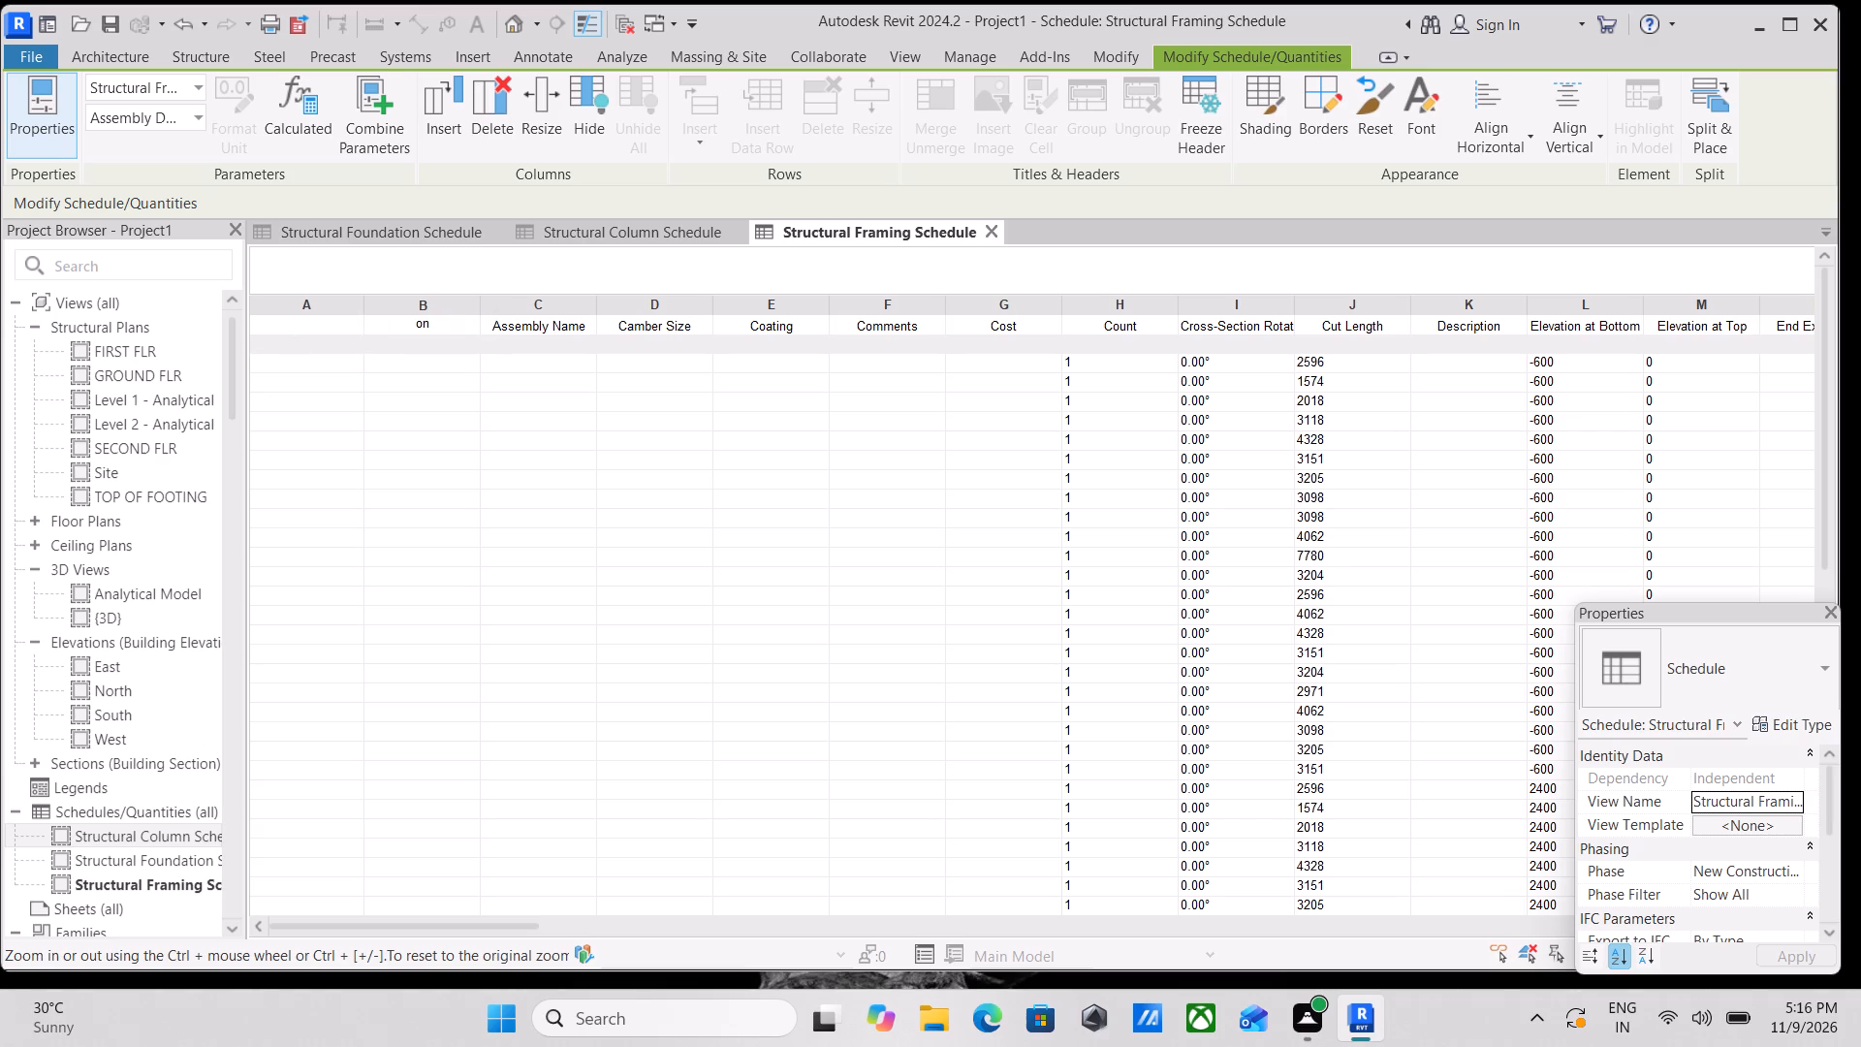
drag(445, 320, 344, 353)
key(BackSpace)
Review the Structural Framing Schedule rows, examining the count, cross-section rotation, cut length and bottom and top elevation values.
scroll(1622, 345, up, 2)
scroll(1468, 595, down, 7)
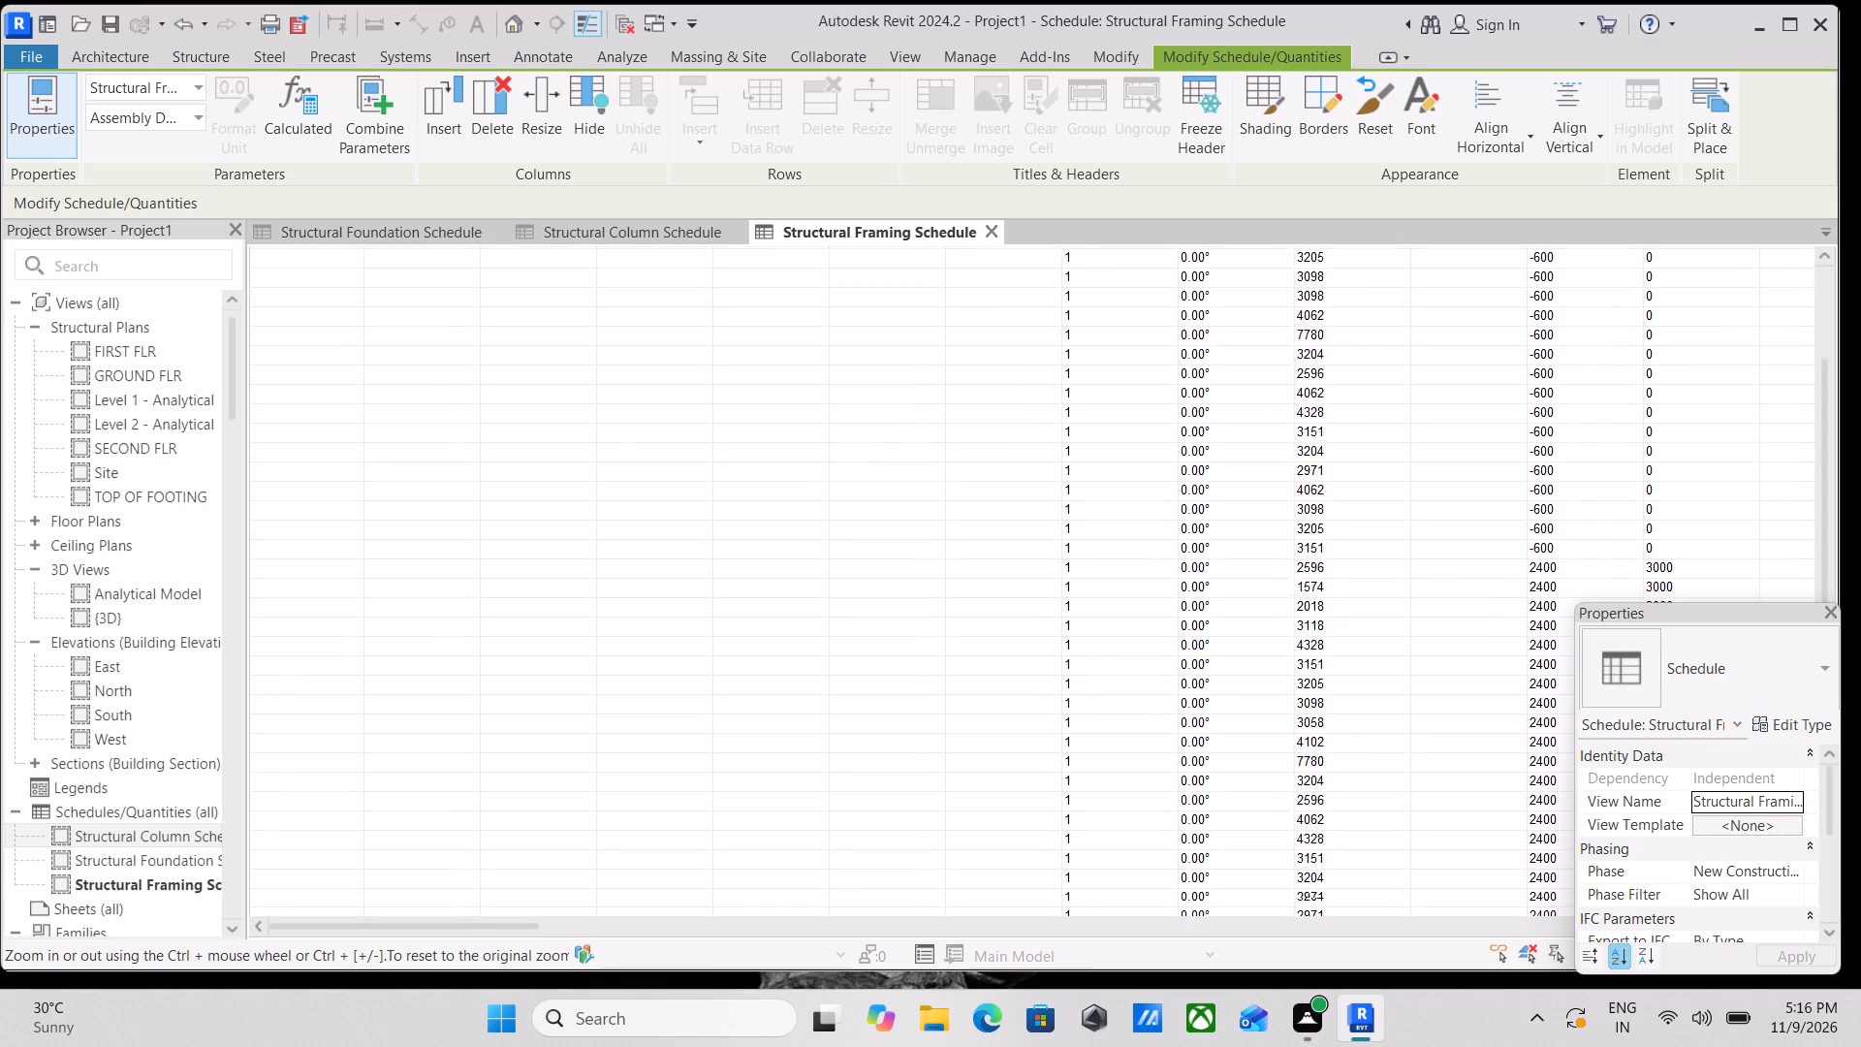
scroll(1523, 644, down, 10)
scroll(1520, 625, up, 19)
scroll(1501, 599, up, 5)
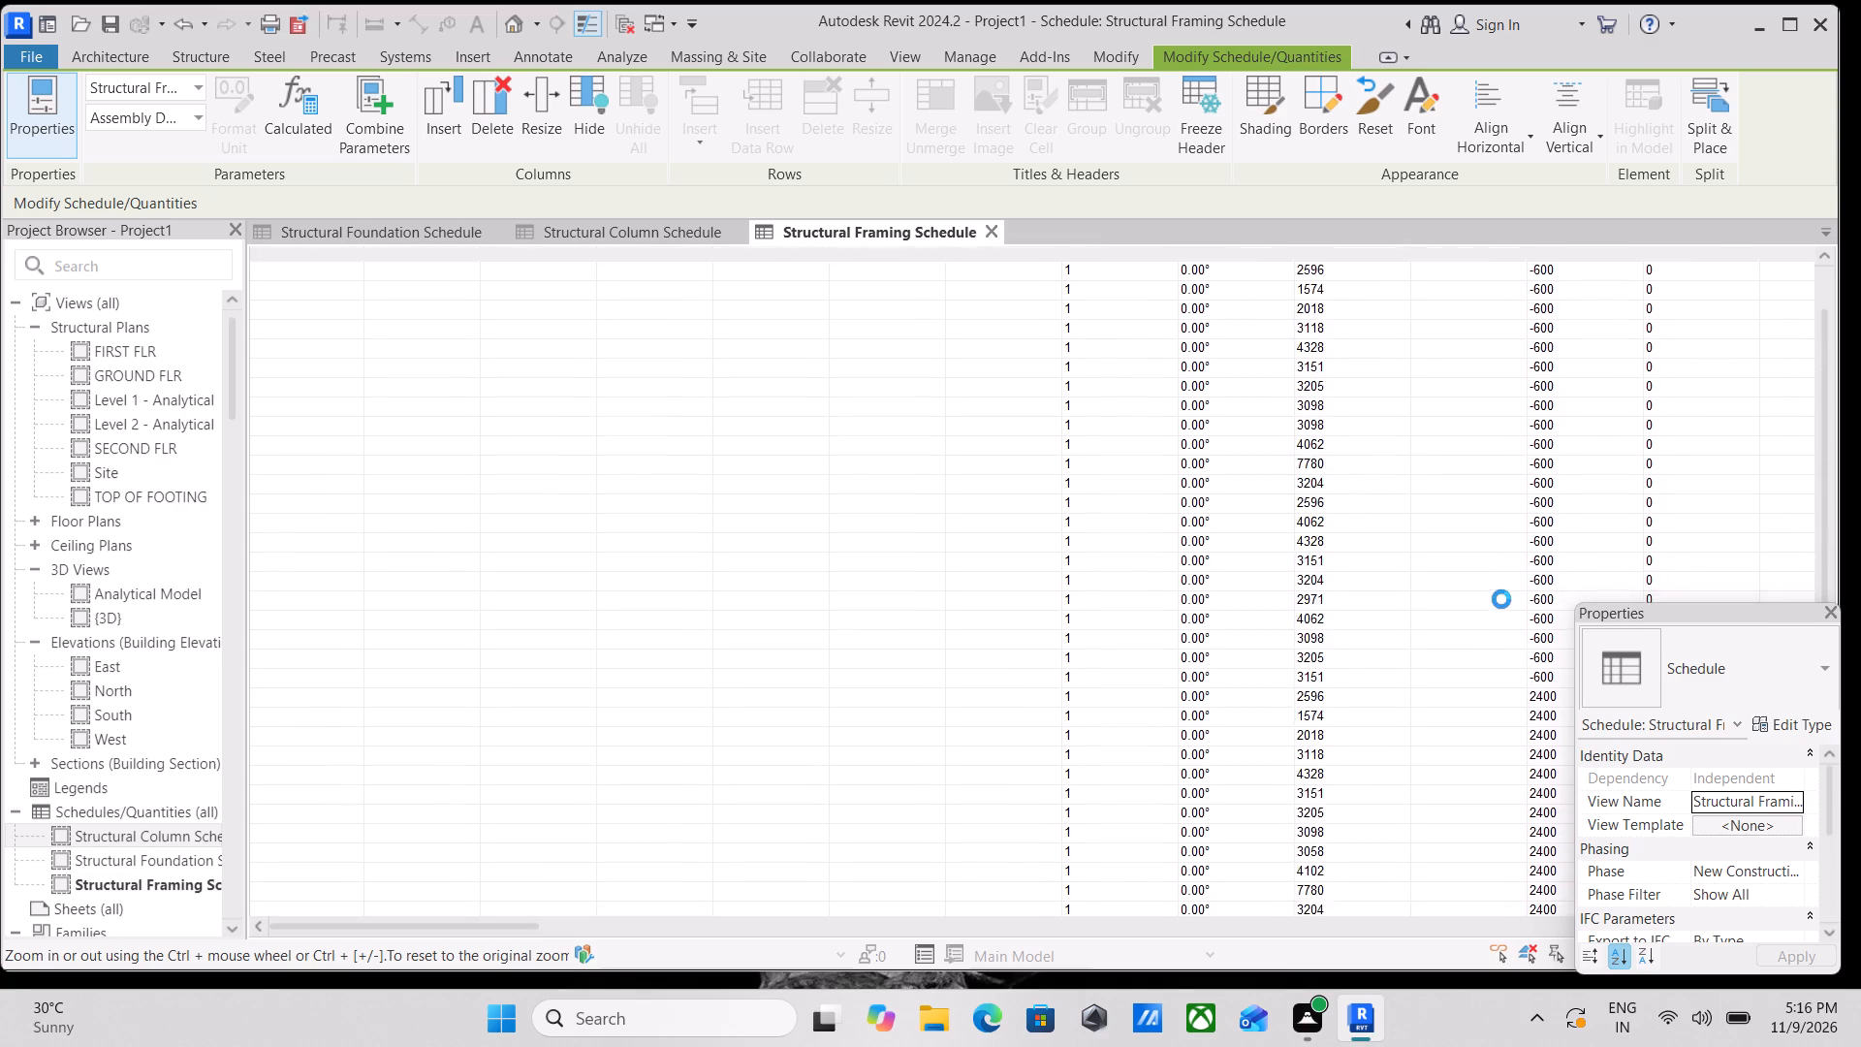
scroll(1501, 599, up, 5)
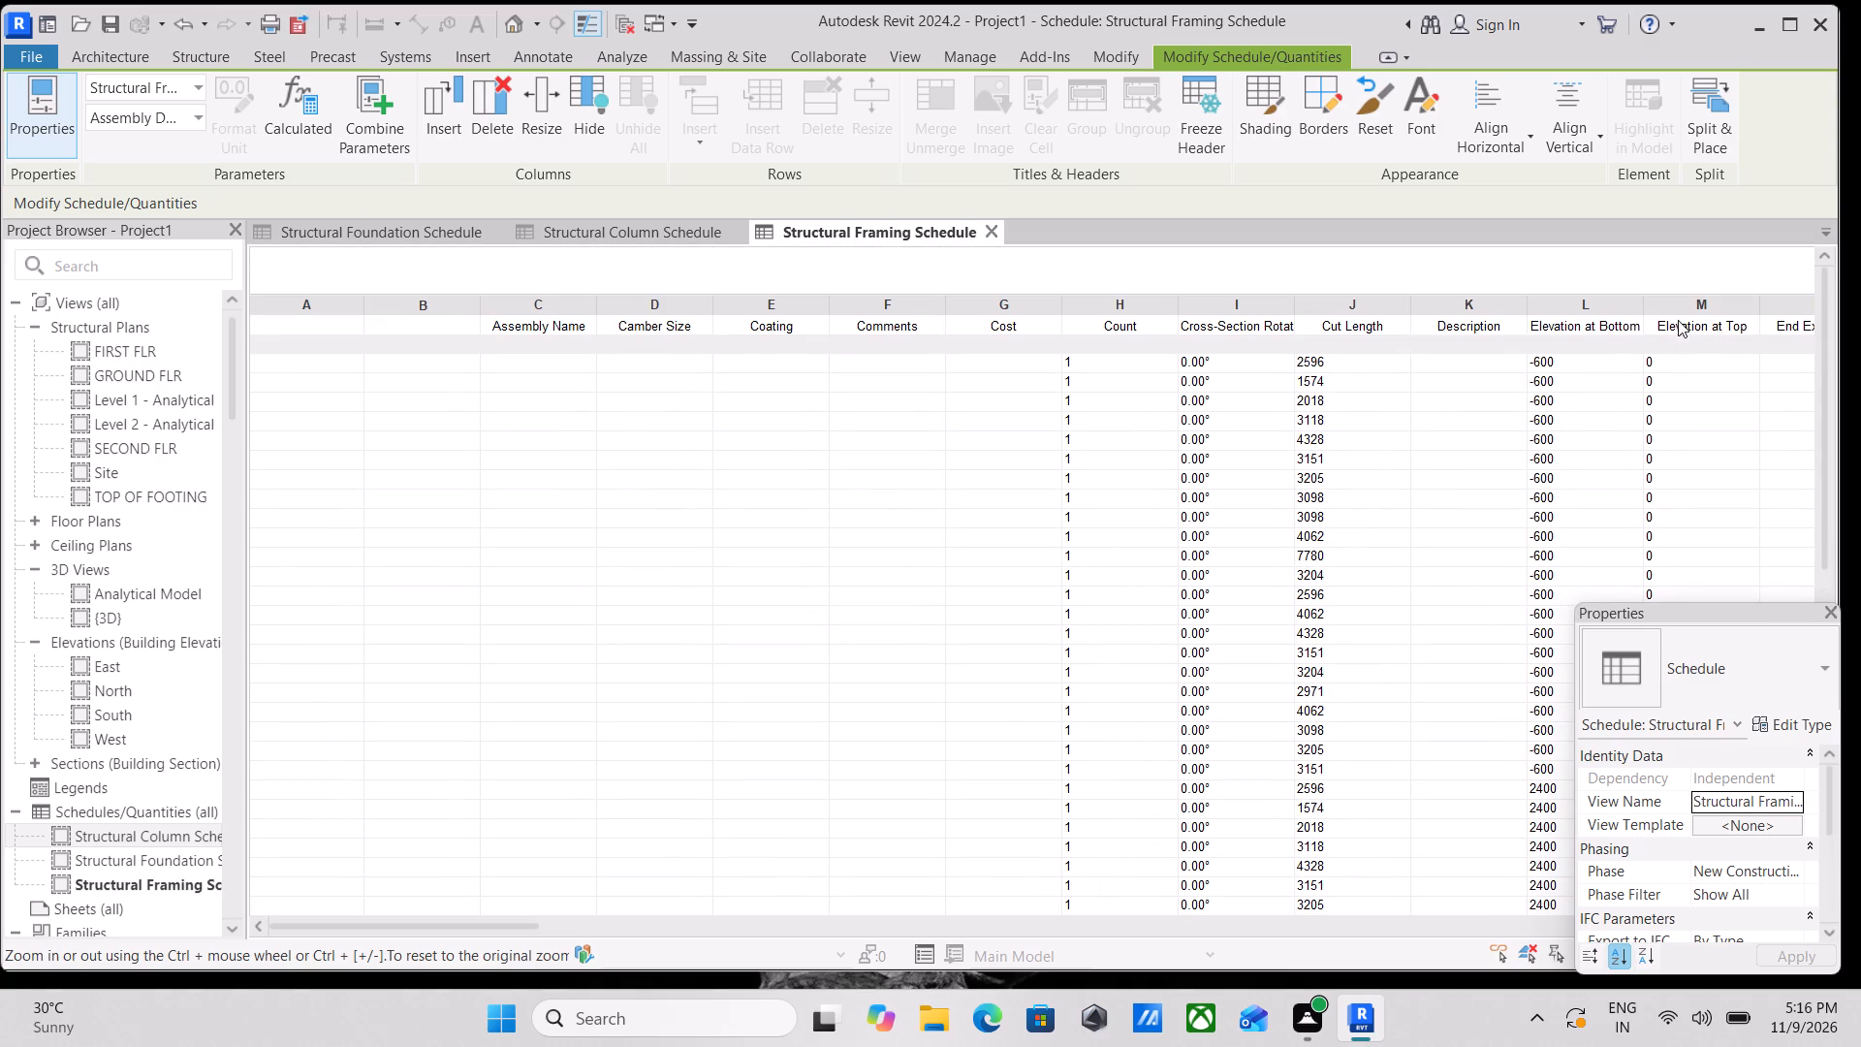
scroll(1671, 341, down, 1)
scroll(1684, 338, up, 2)
scroll(1326, 364, down, 4)
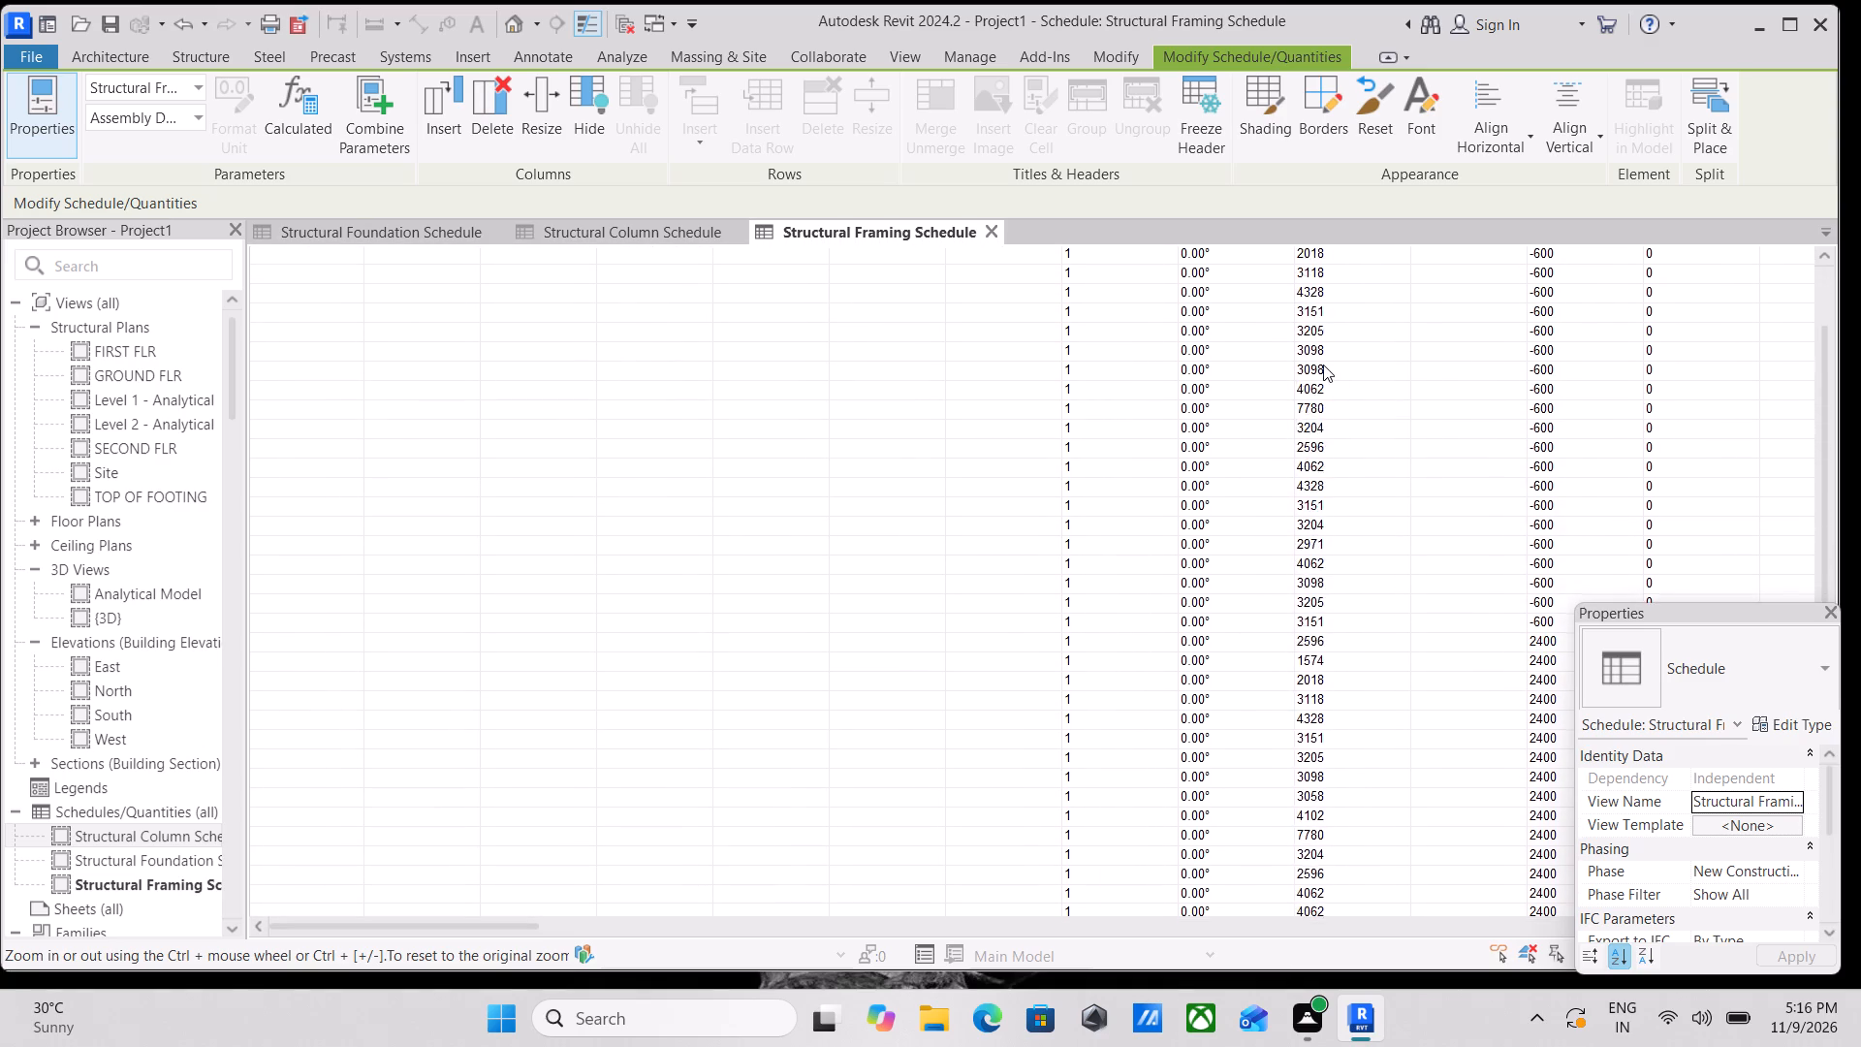
scroll(1314, 387, down, 7)
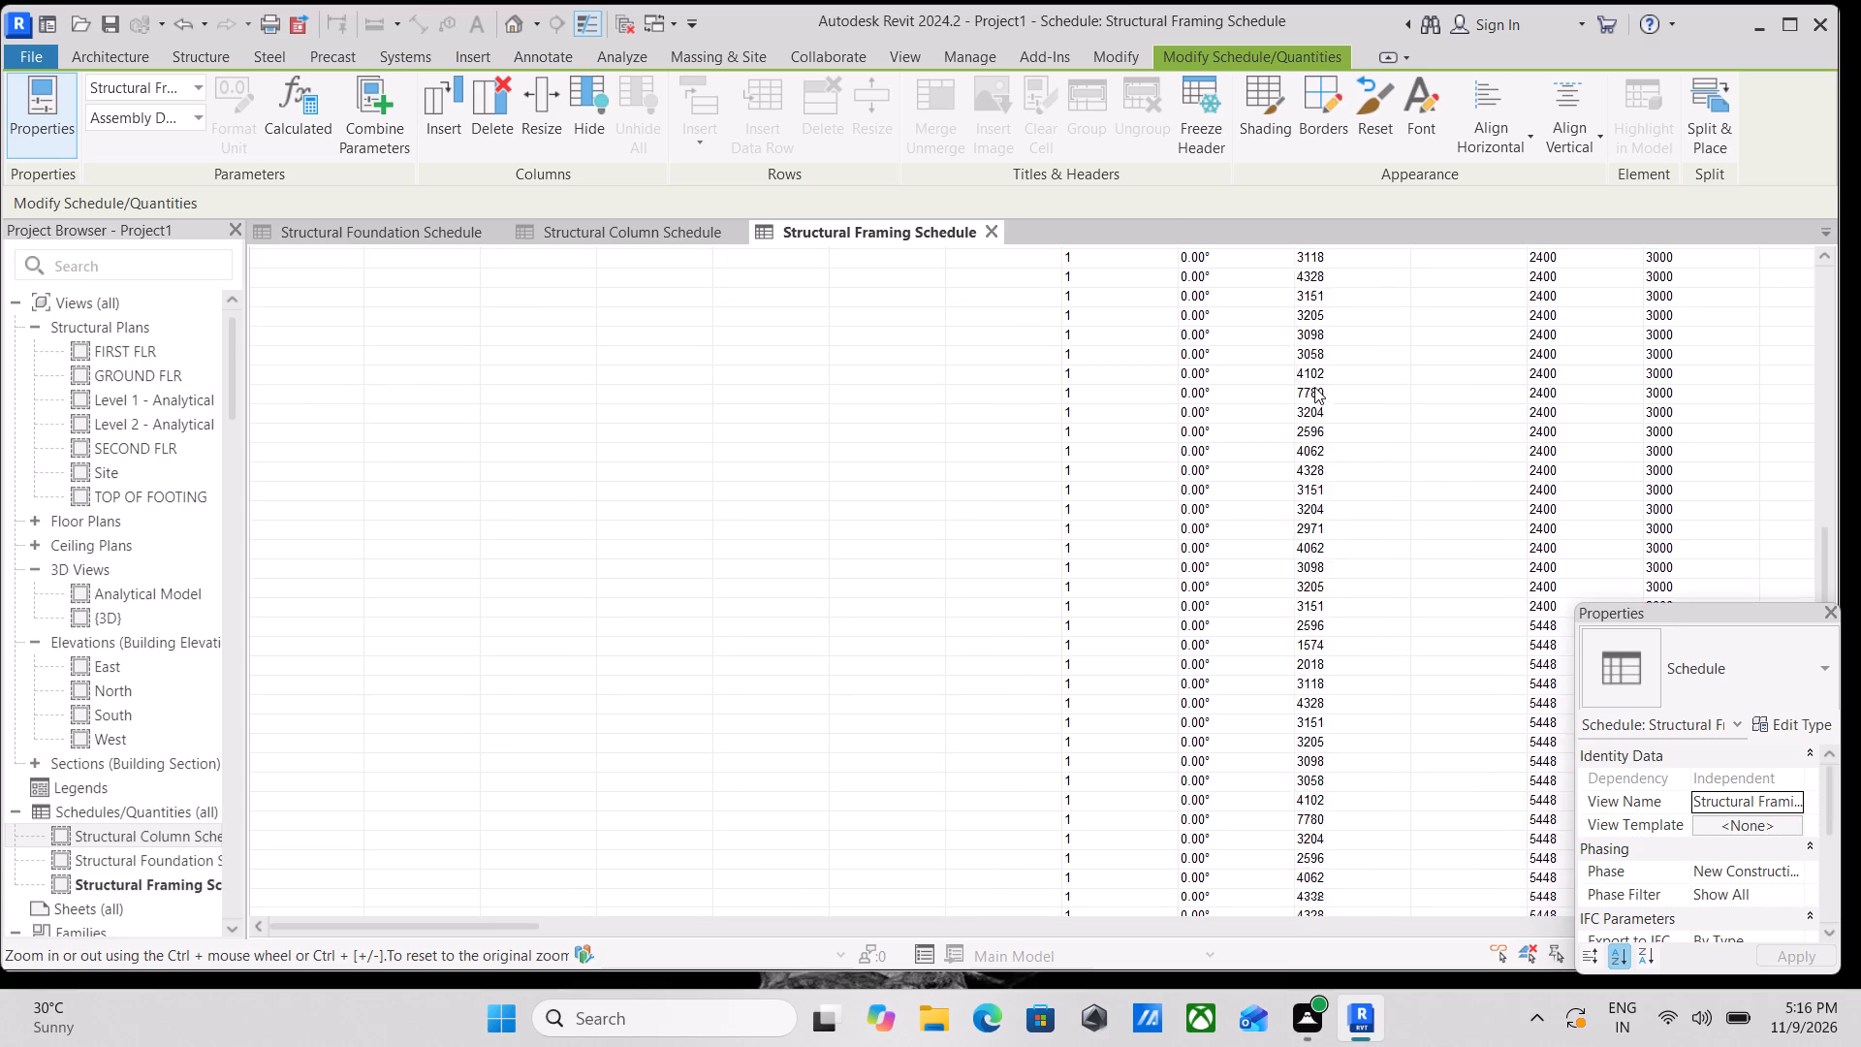
scroll(1314, 387, down, 11)
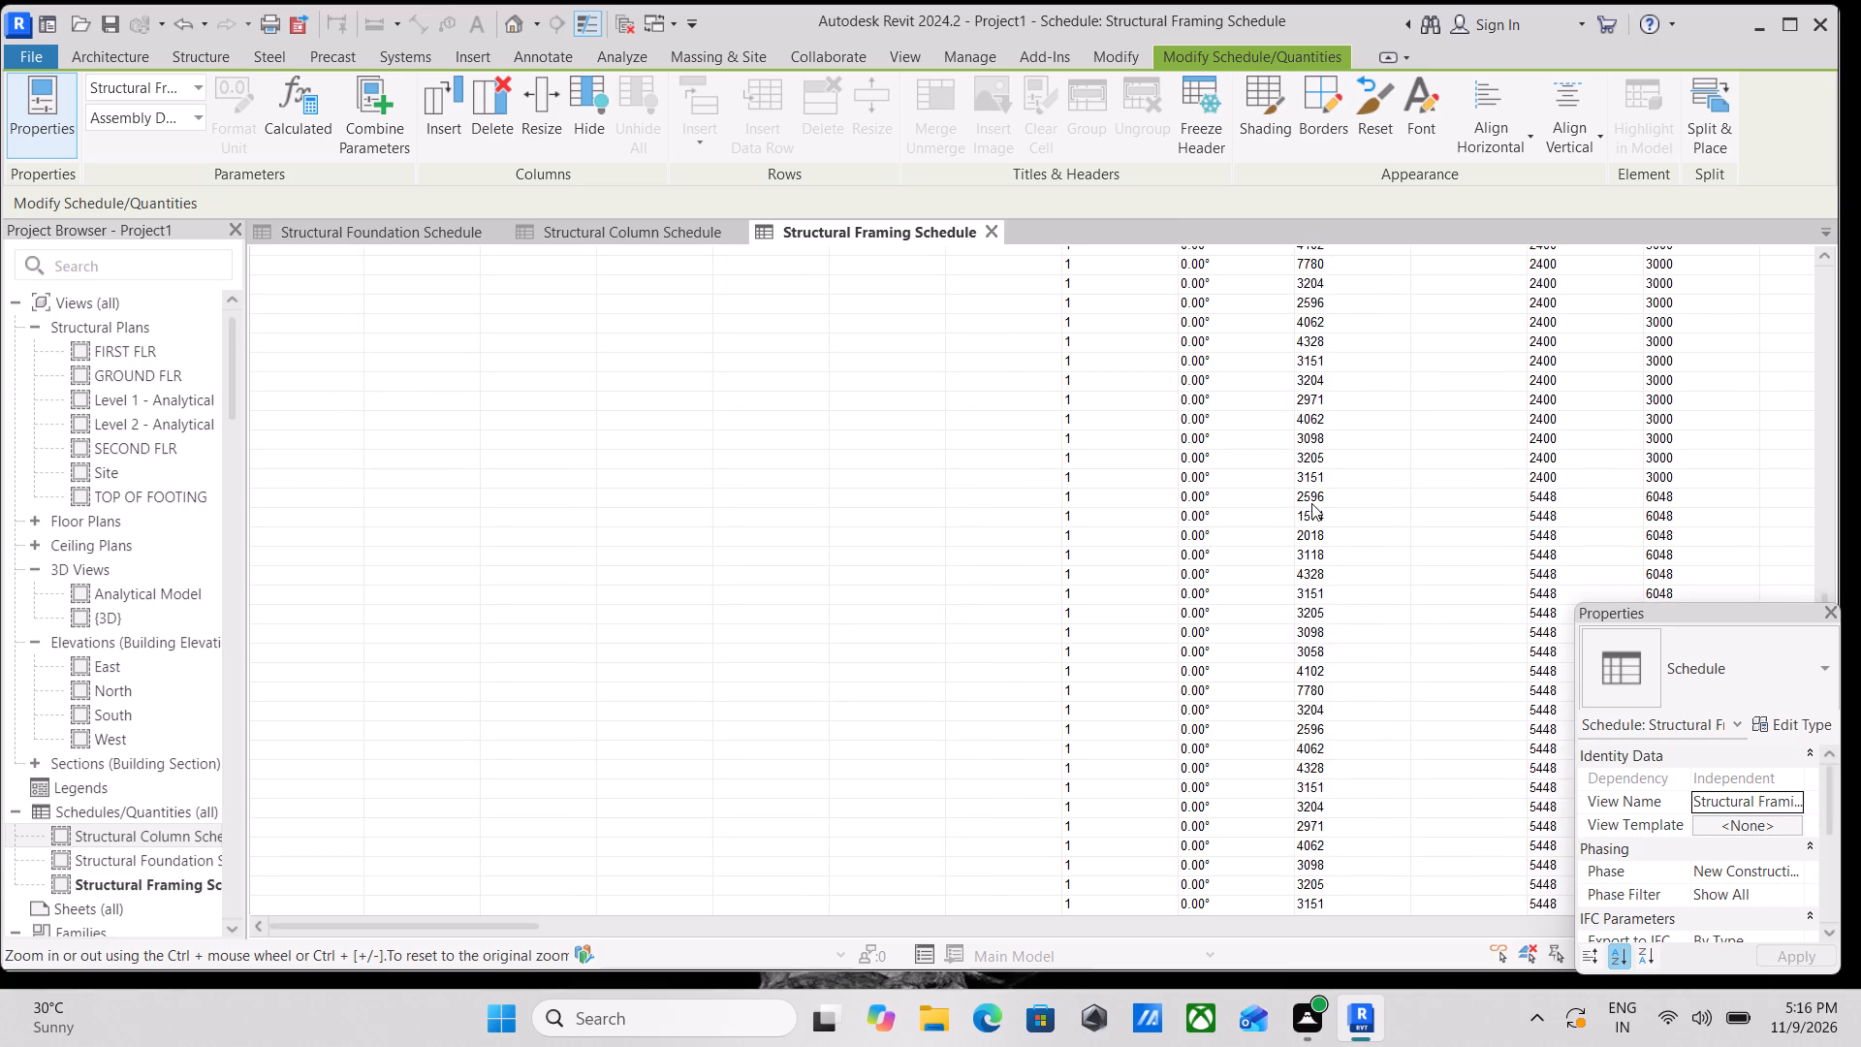
scroll(1311, 503, down, 5)
scroll(1216, 654, up, 8)
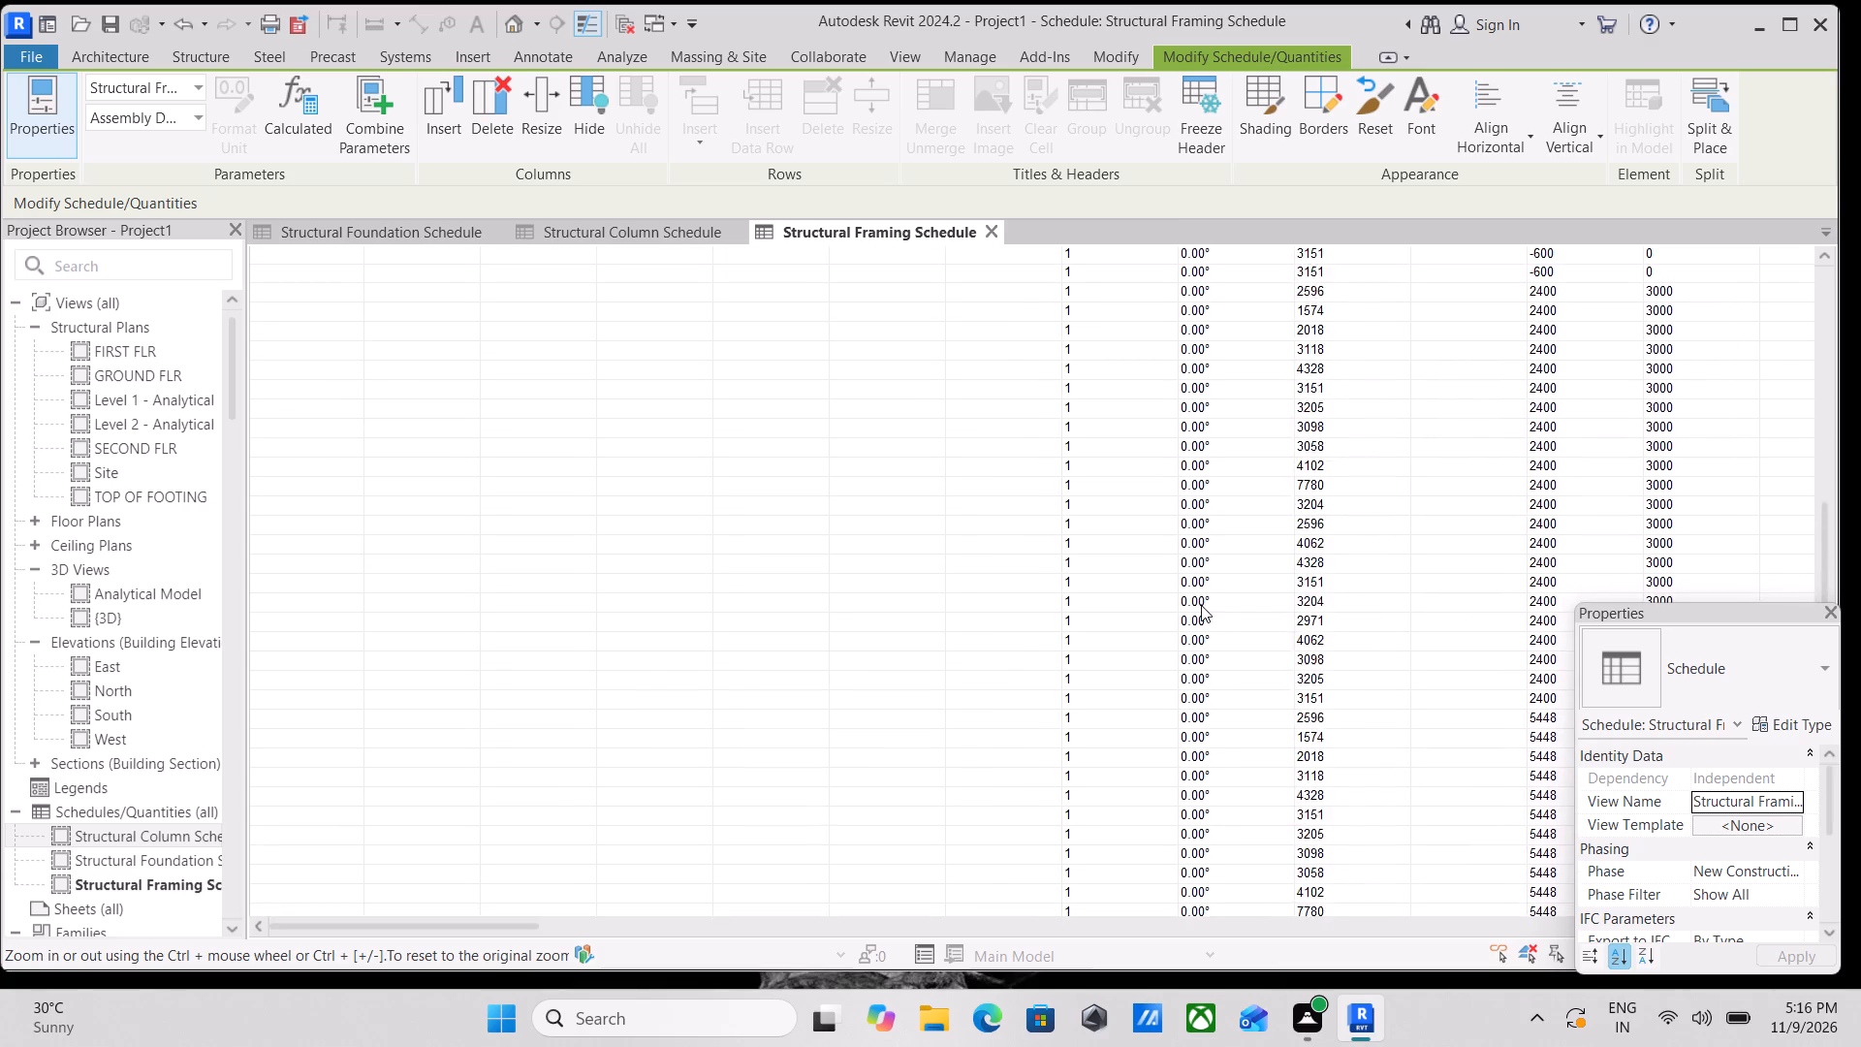
scroll(1212, 587, up, 17)
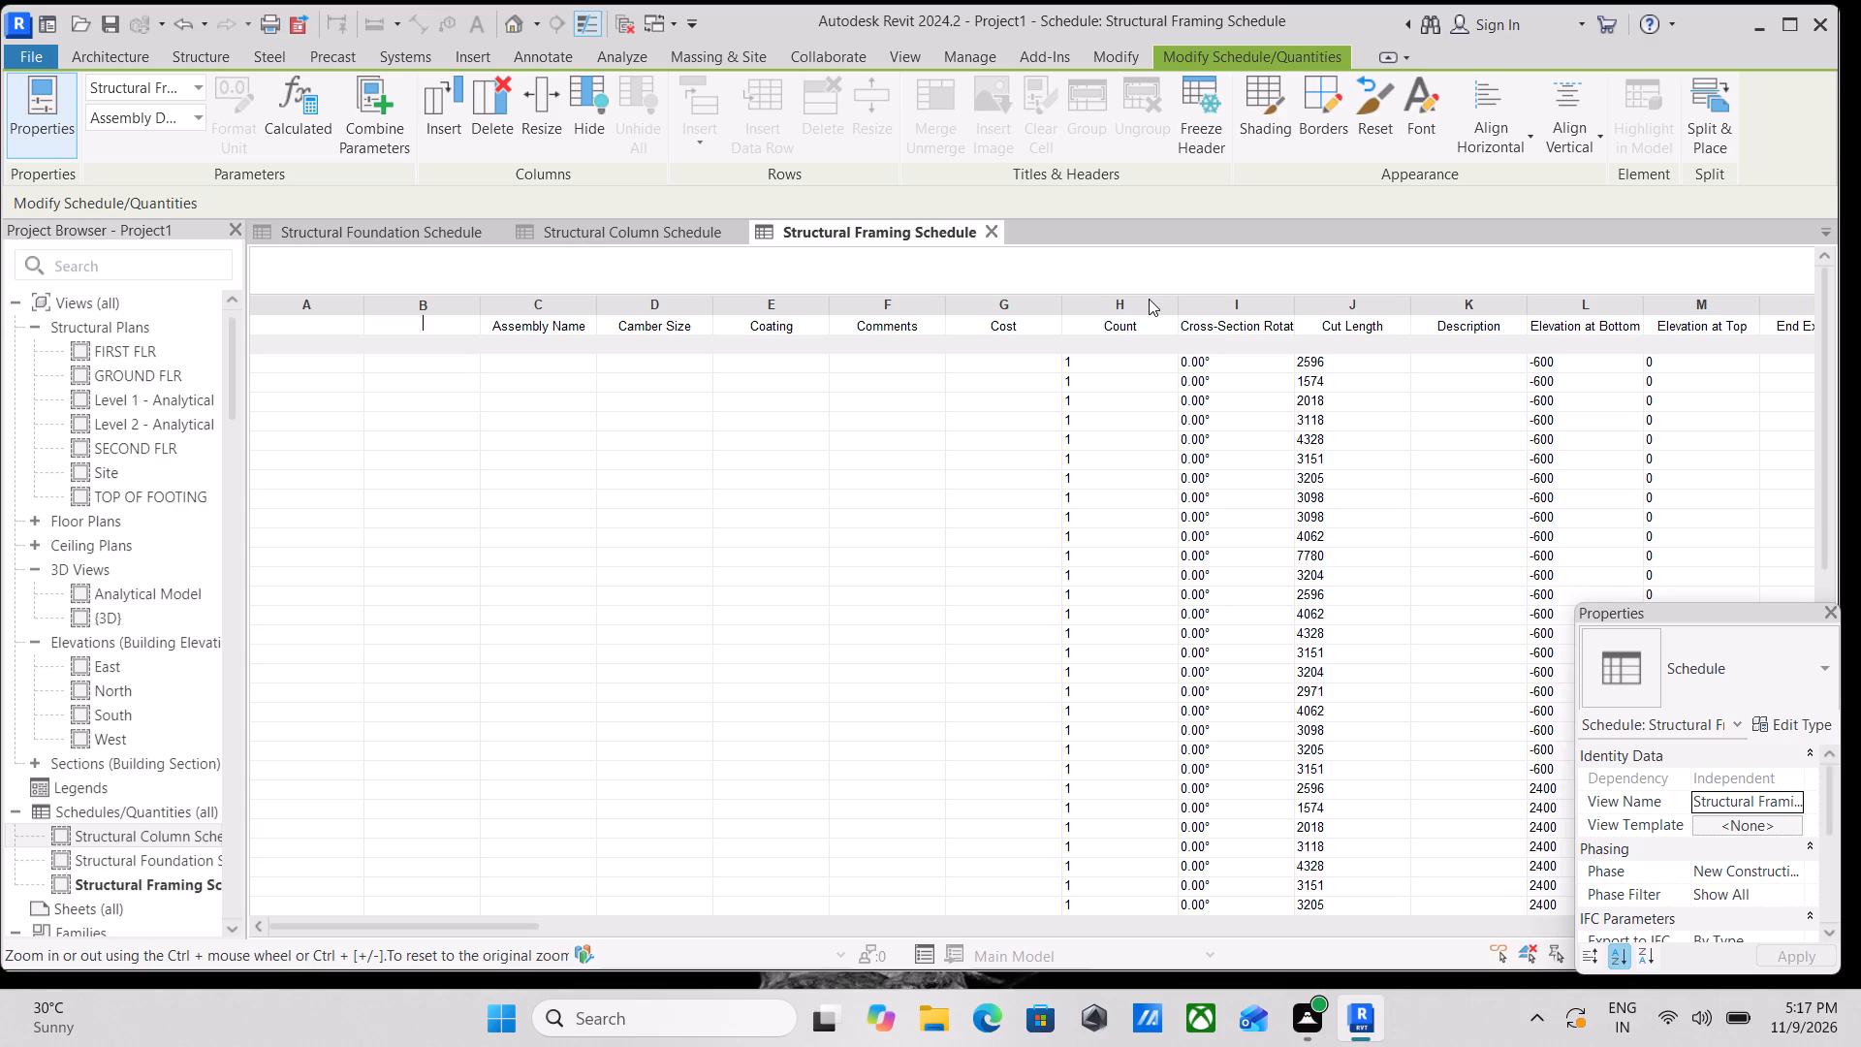
scroll(1209, 497, down, 2)
click(1203, 510)
click(1191, 571)
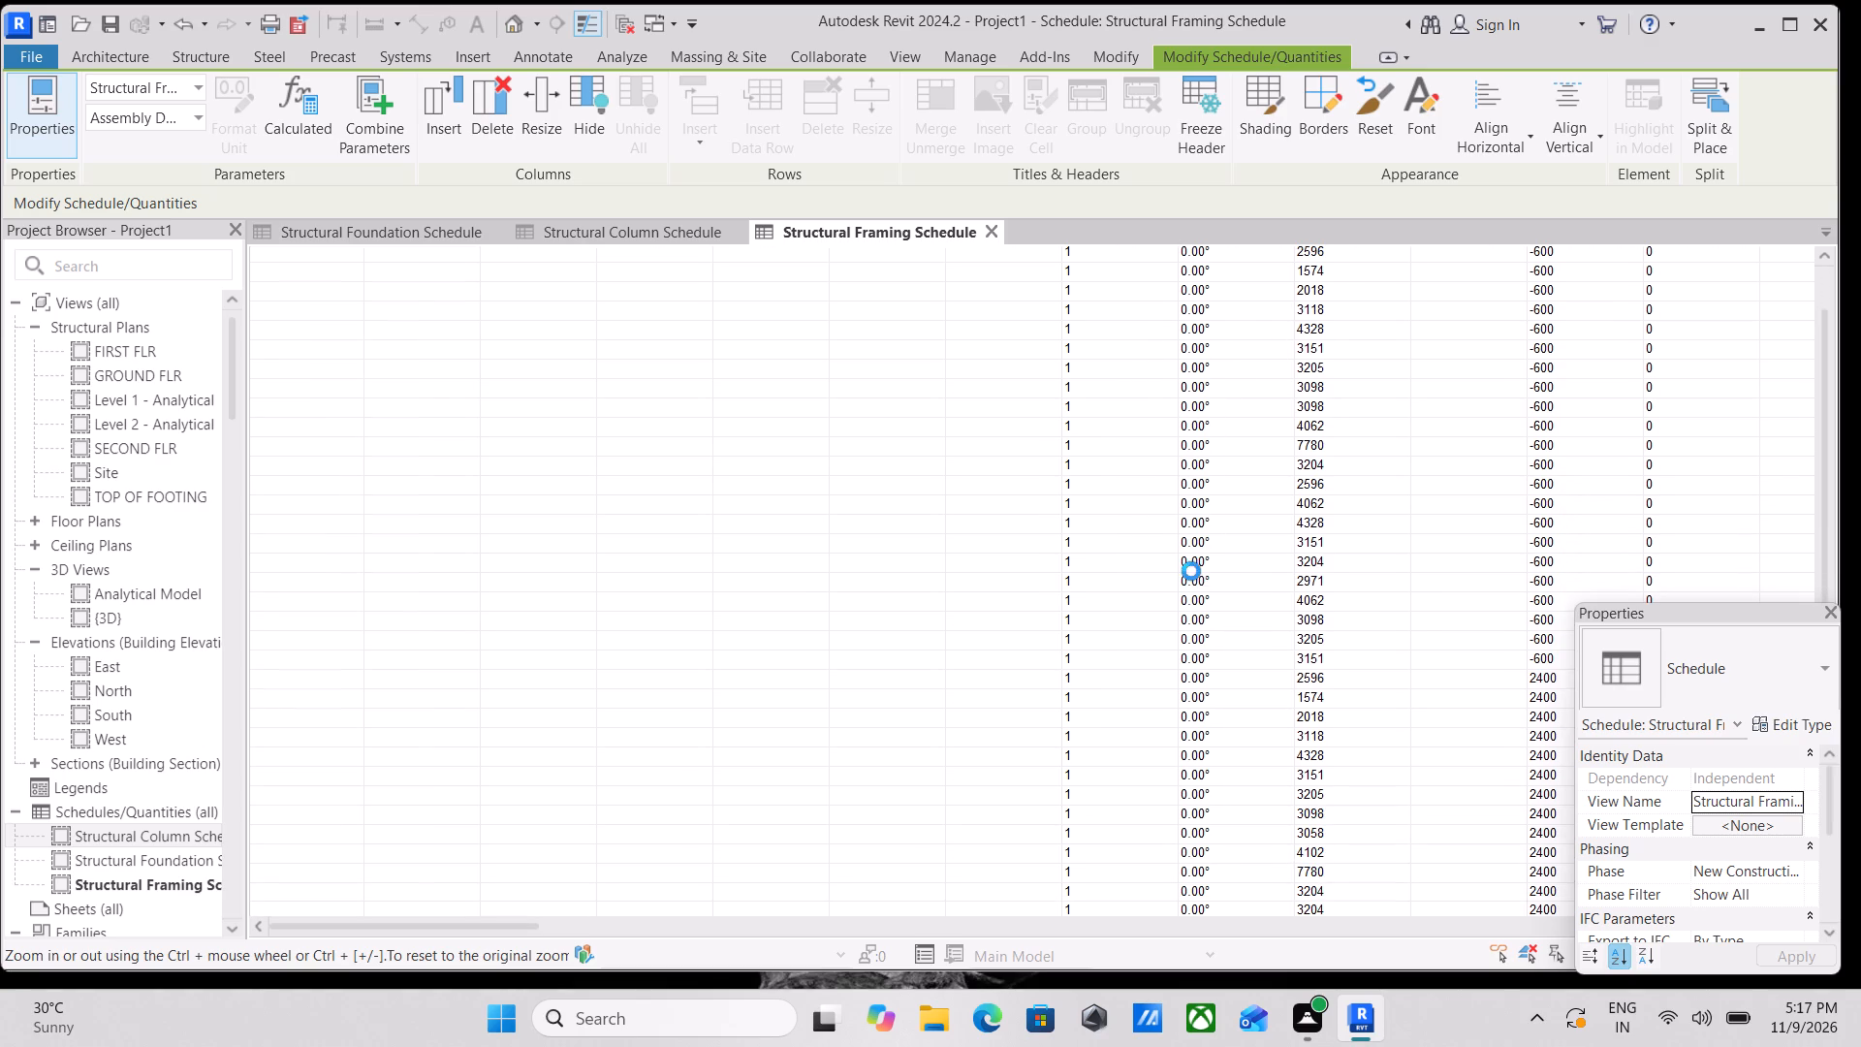
click(1208, 465)
click(1213, 420)
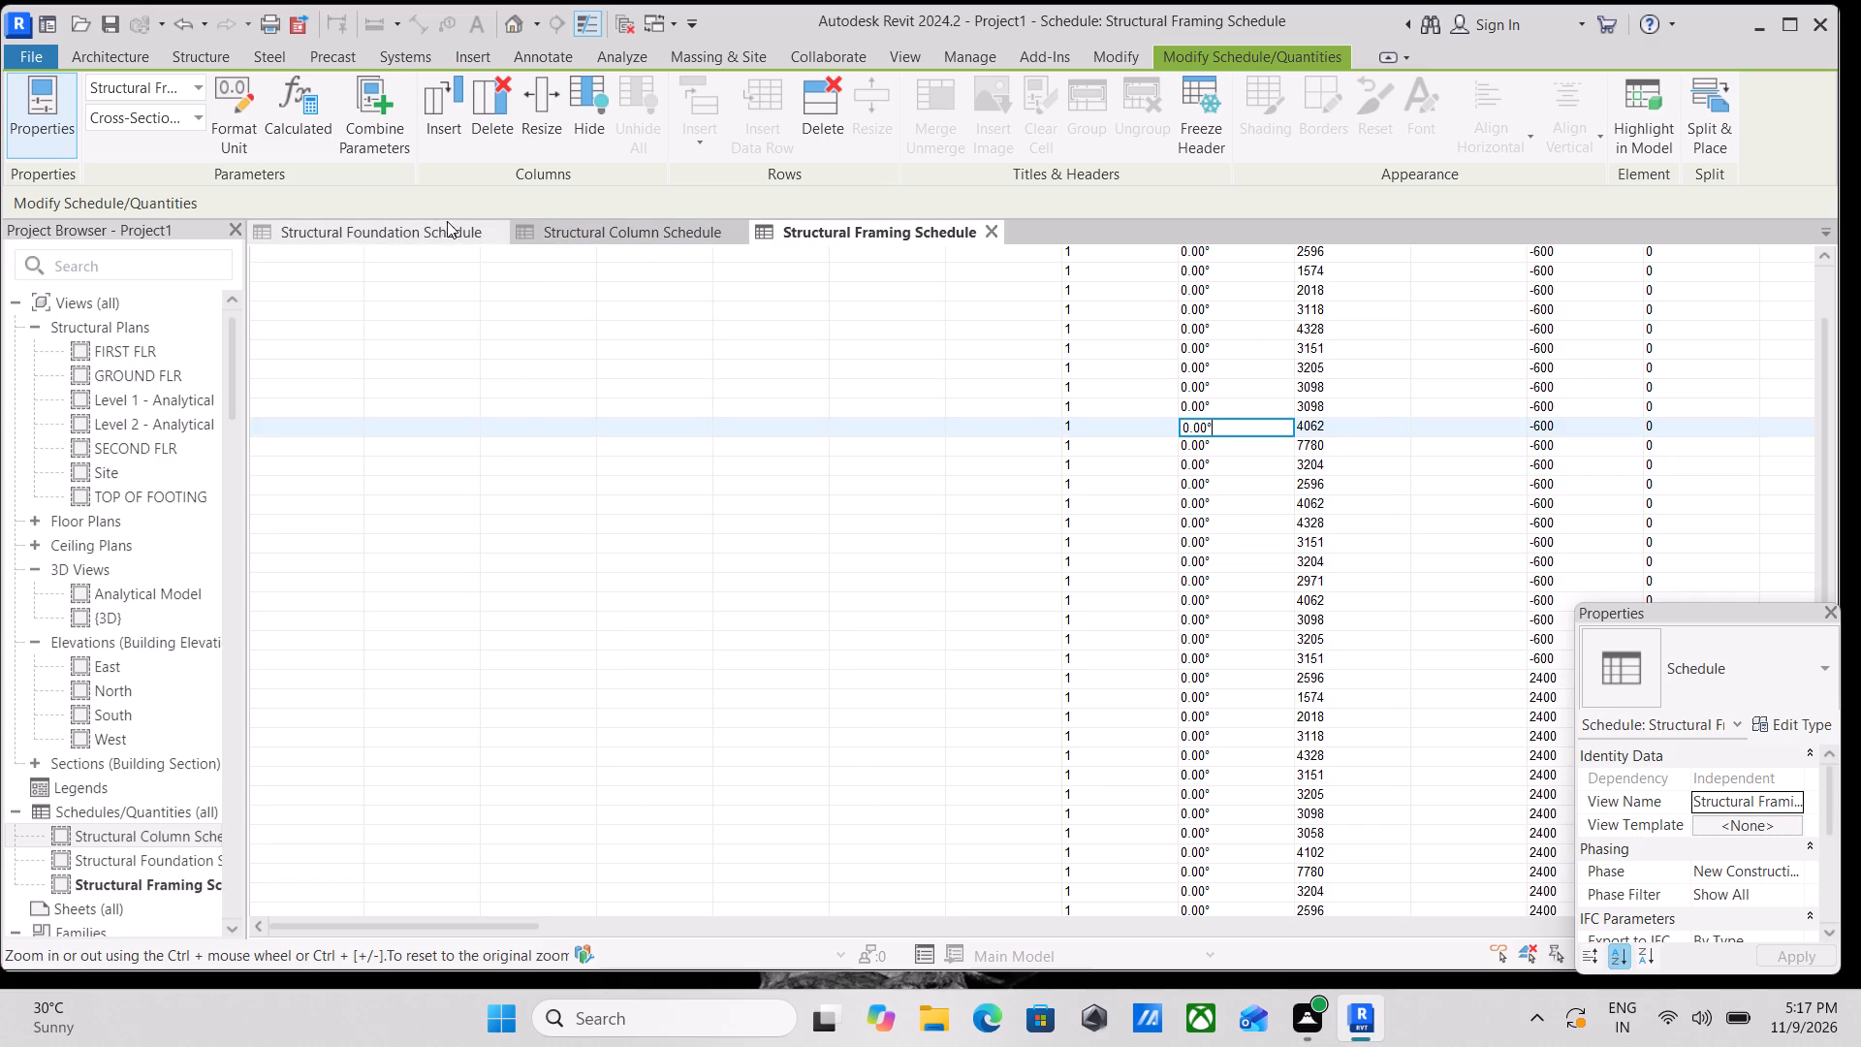
Review the Structural Framing Schedule from its column headings down through the rows, examining the cut length and bottom and top elevation columns.
scroll(1418, 357, up, 5)
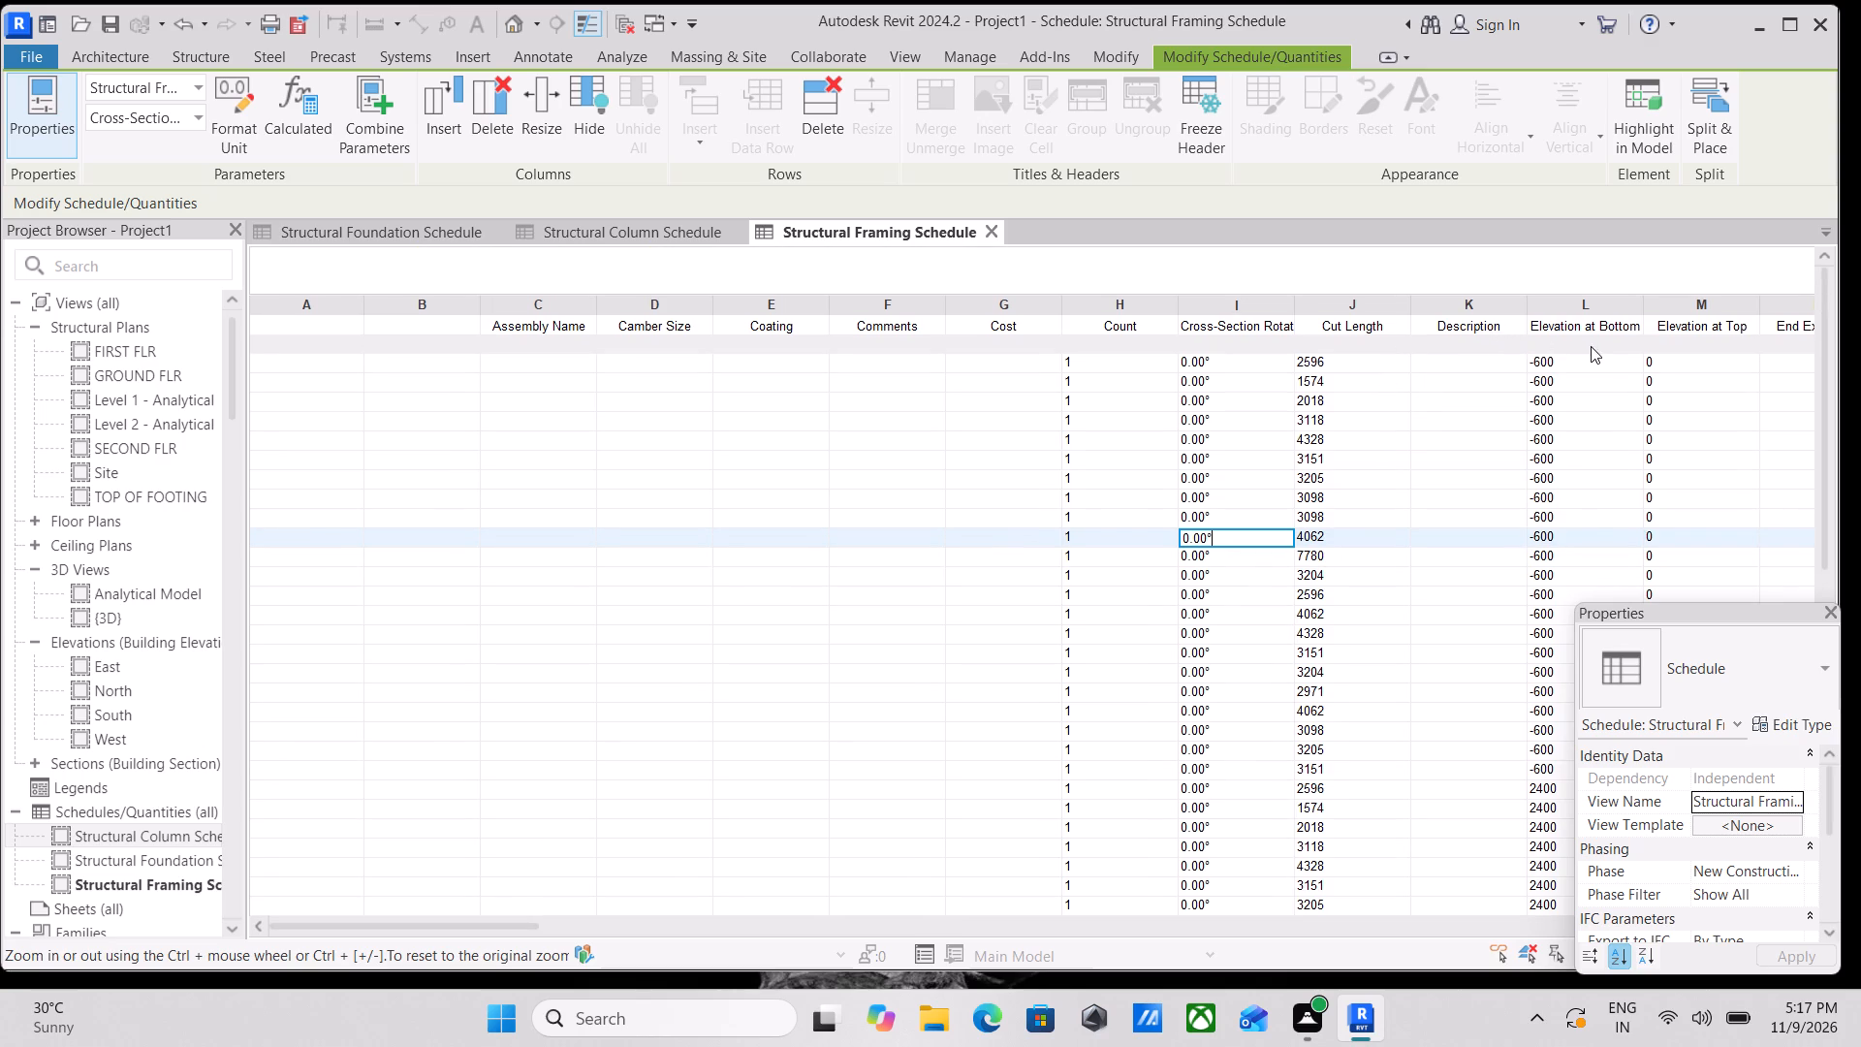
scroll(1793, 333, up, 1)
middle_drag(1798, 331, 1750, 333)
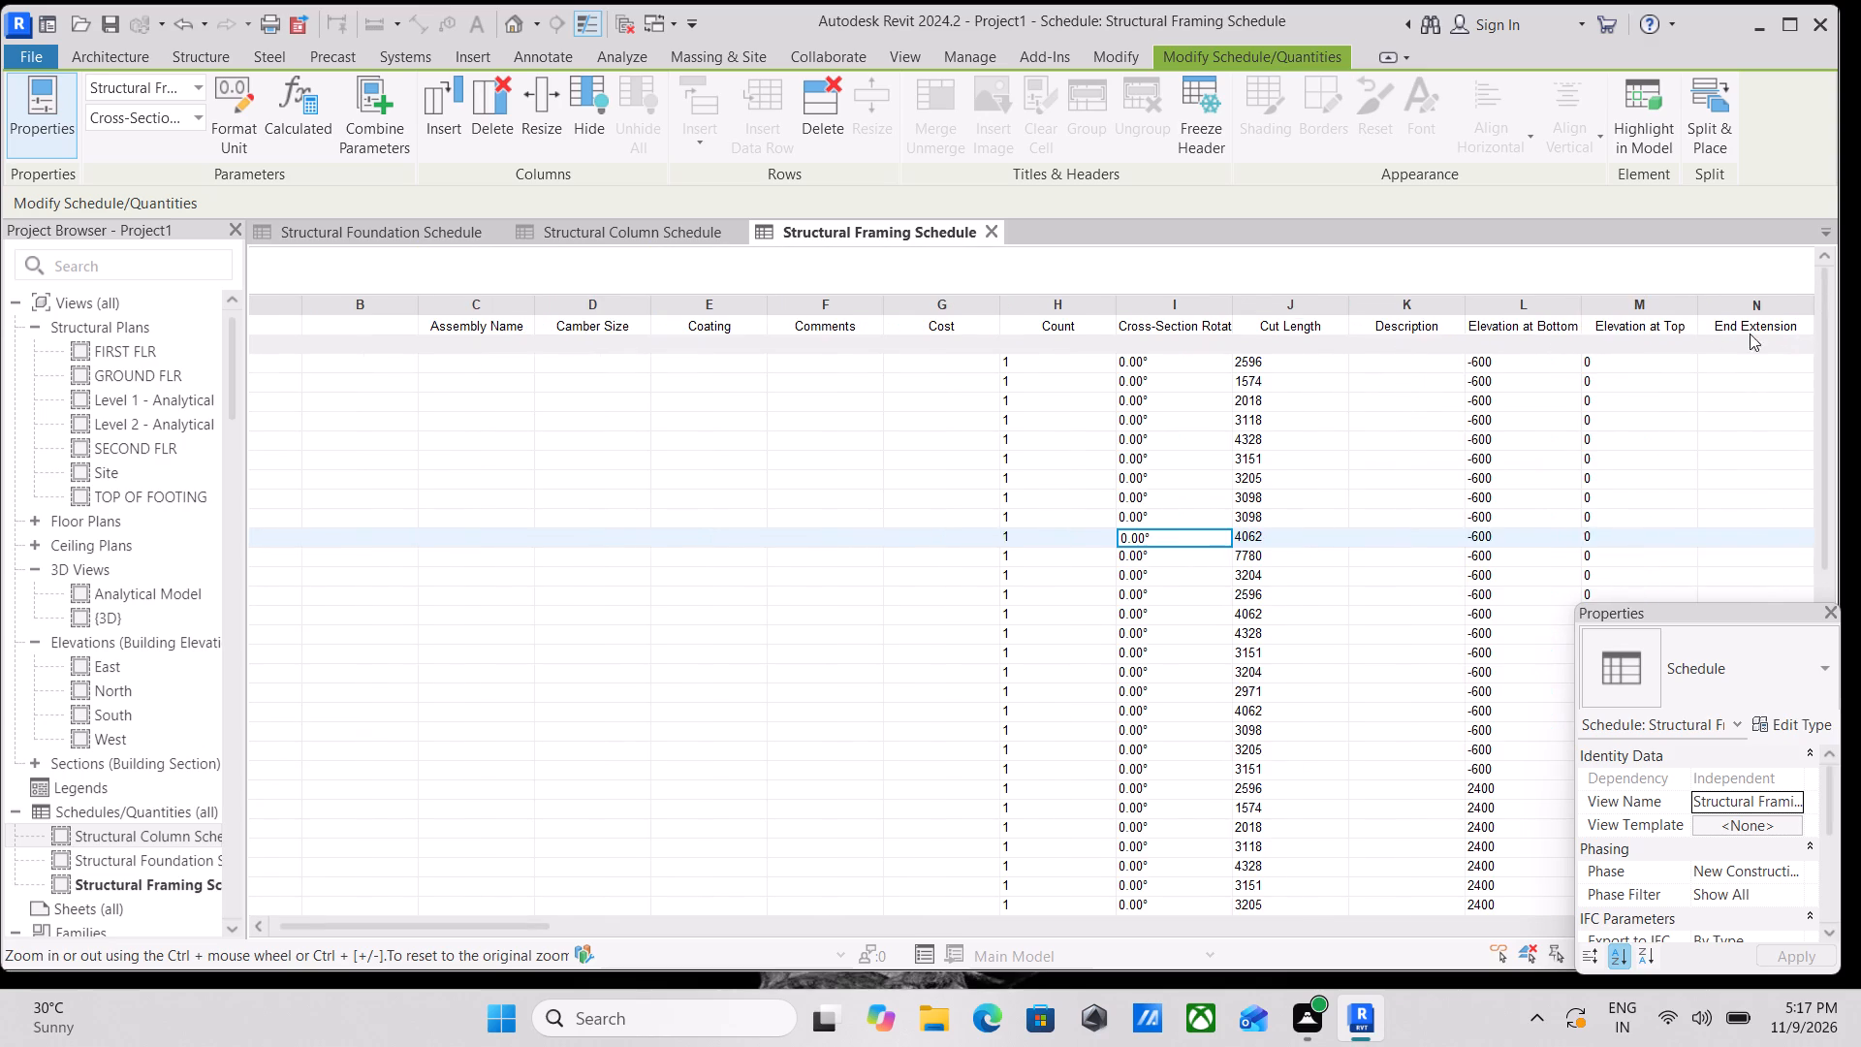
middle_drag(1750, 333, 1524, 345)
middle_drag(1457, 347, 1772, 365)
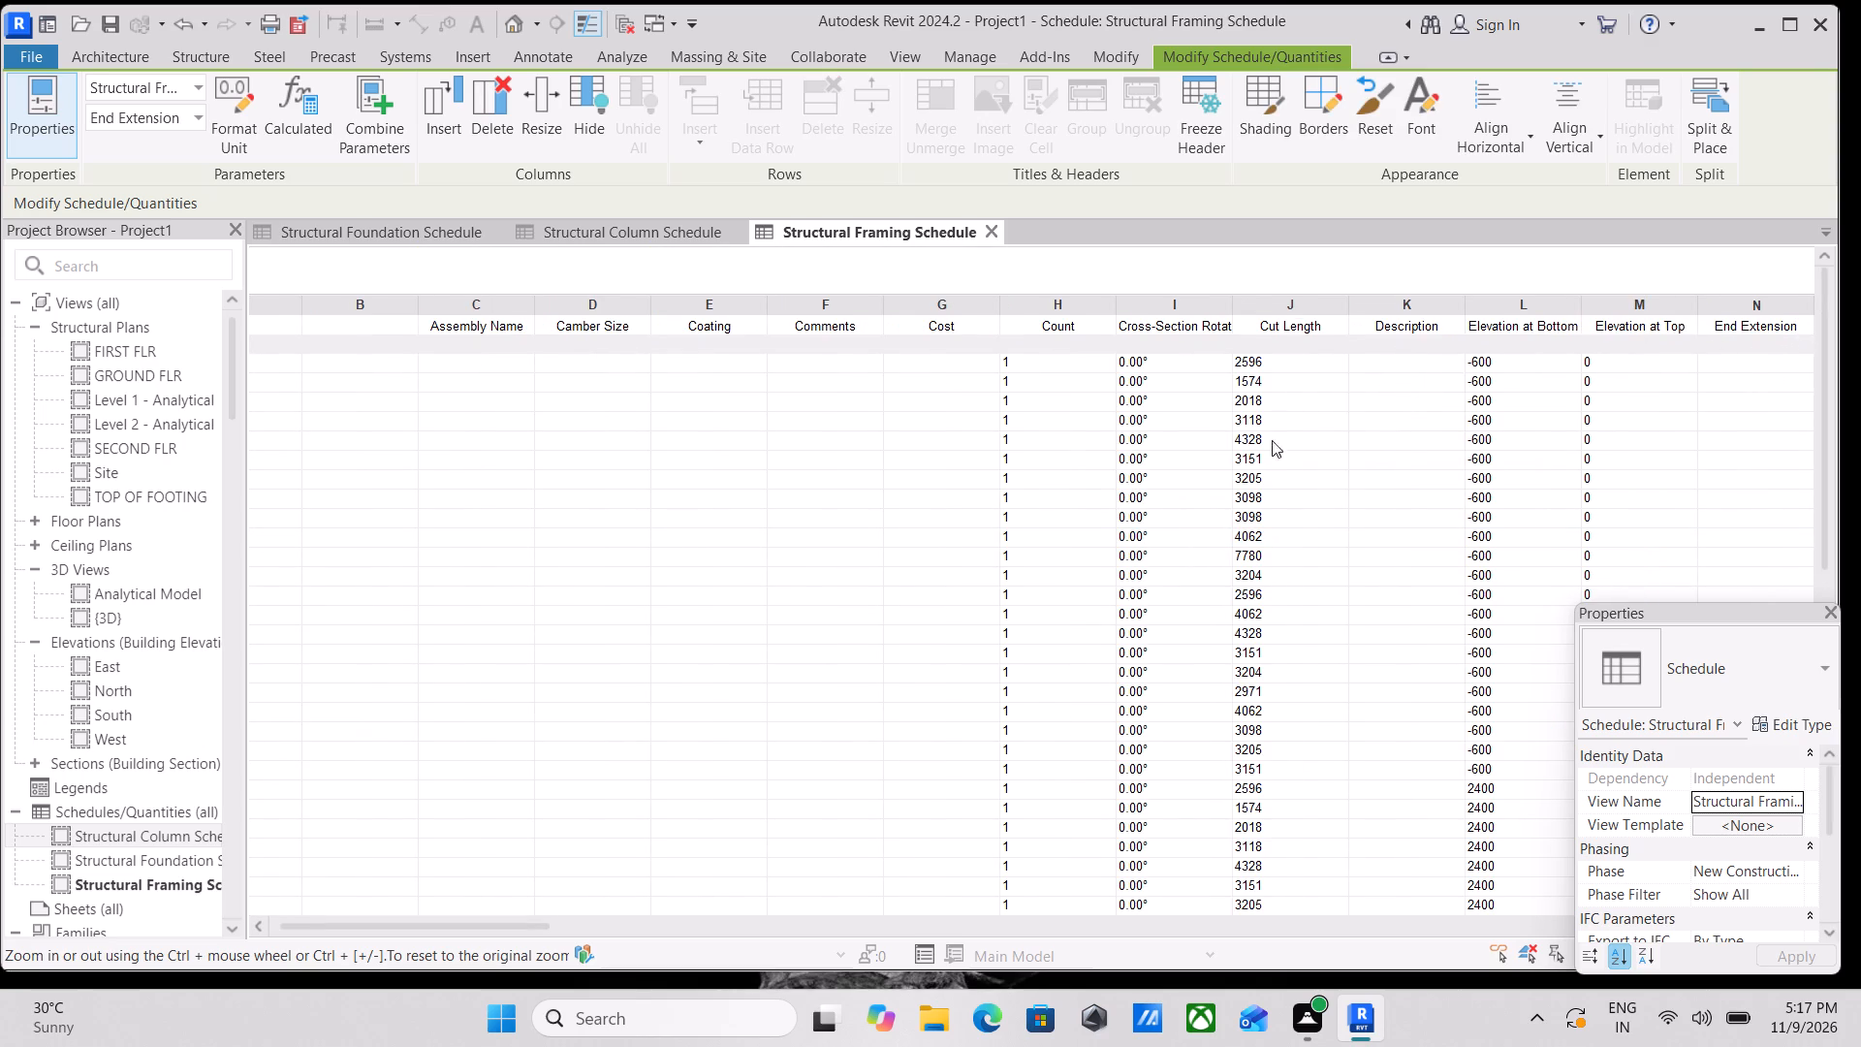
scroll(1221, 447, up, 1)
scroll(954, 461, down, 4)
scroll(763, 534, down, 15)
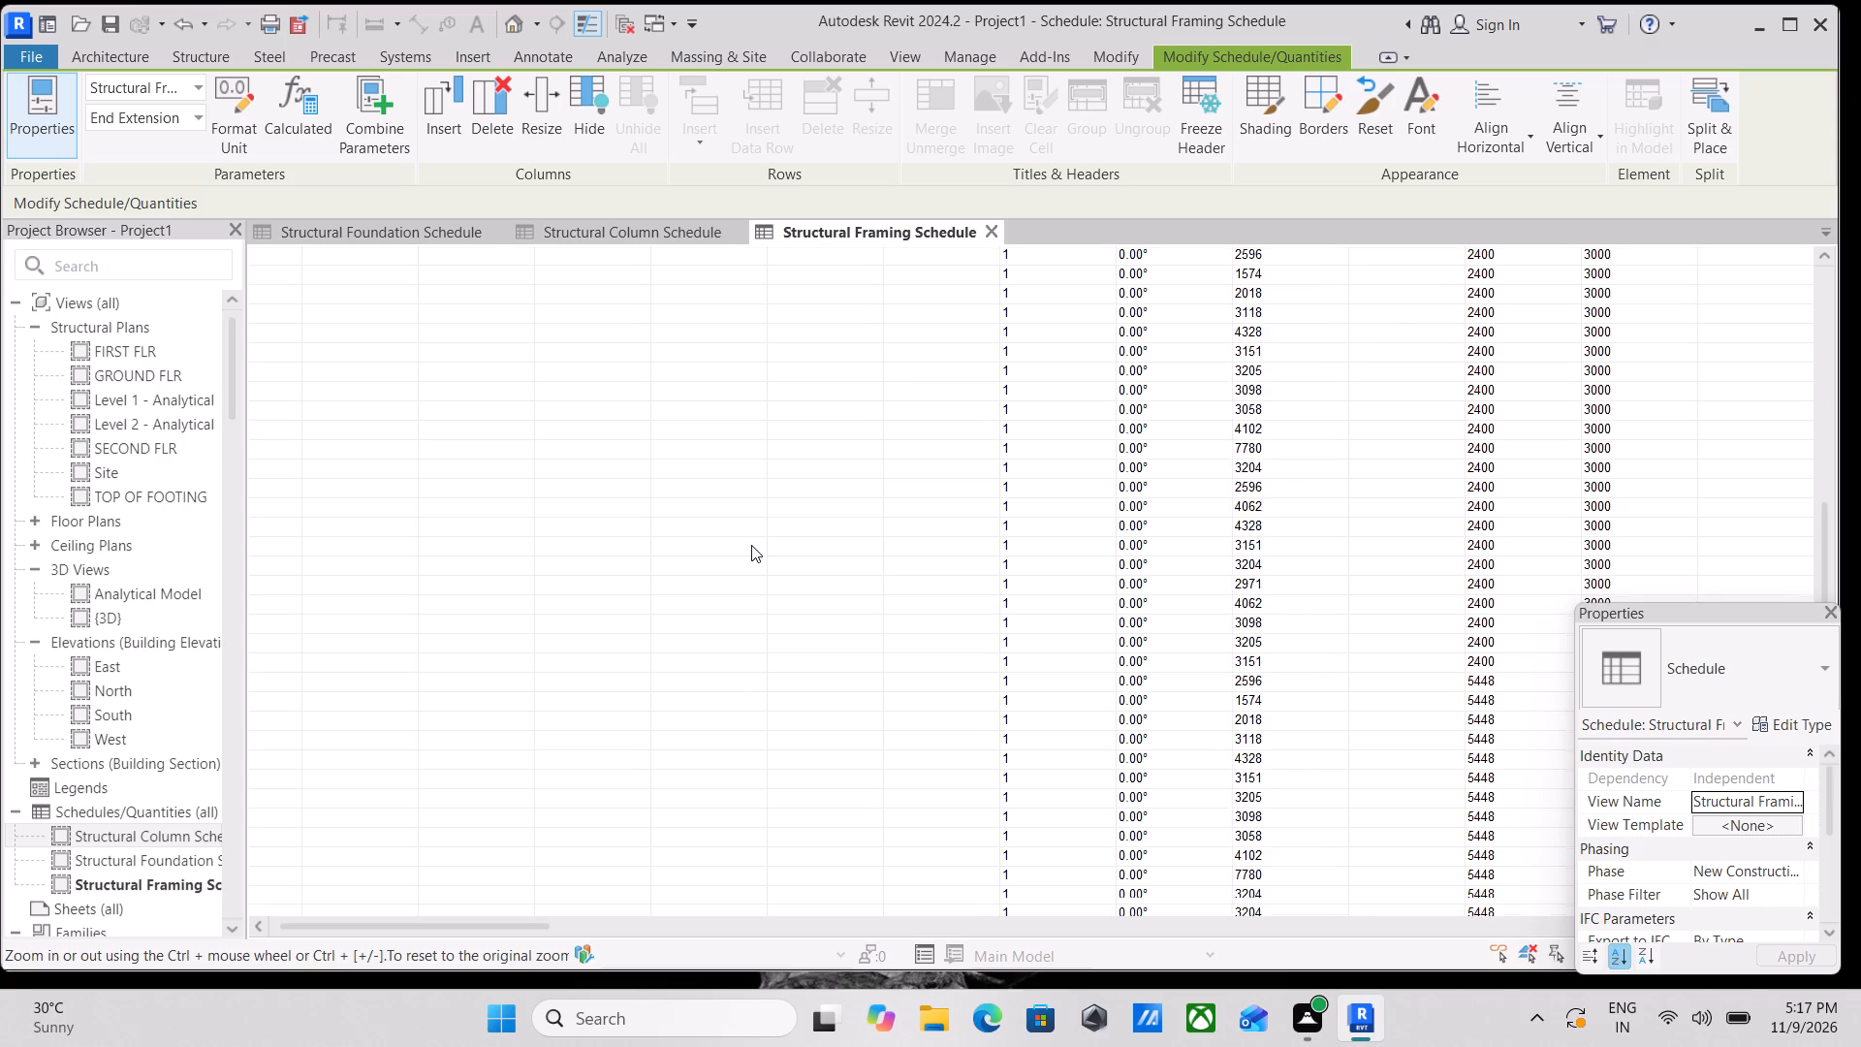
scroll(751, 545, up, 19)
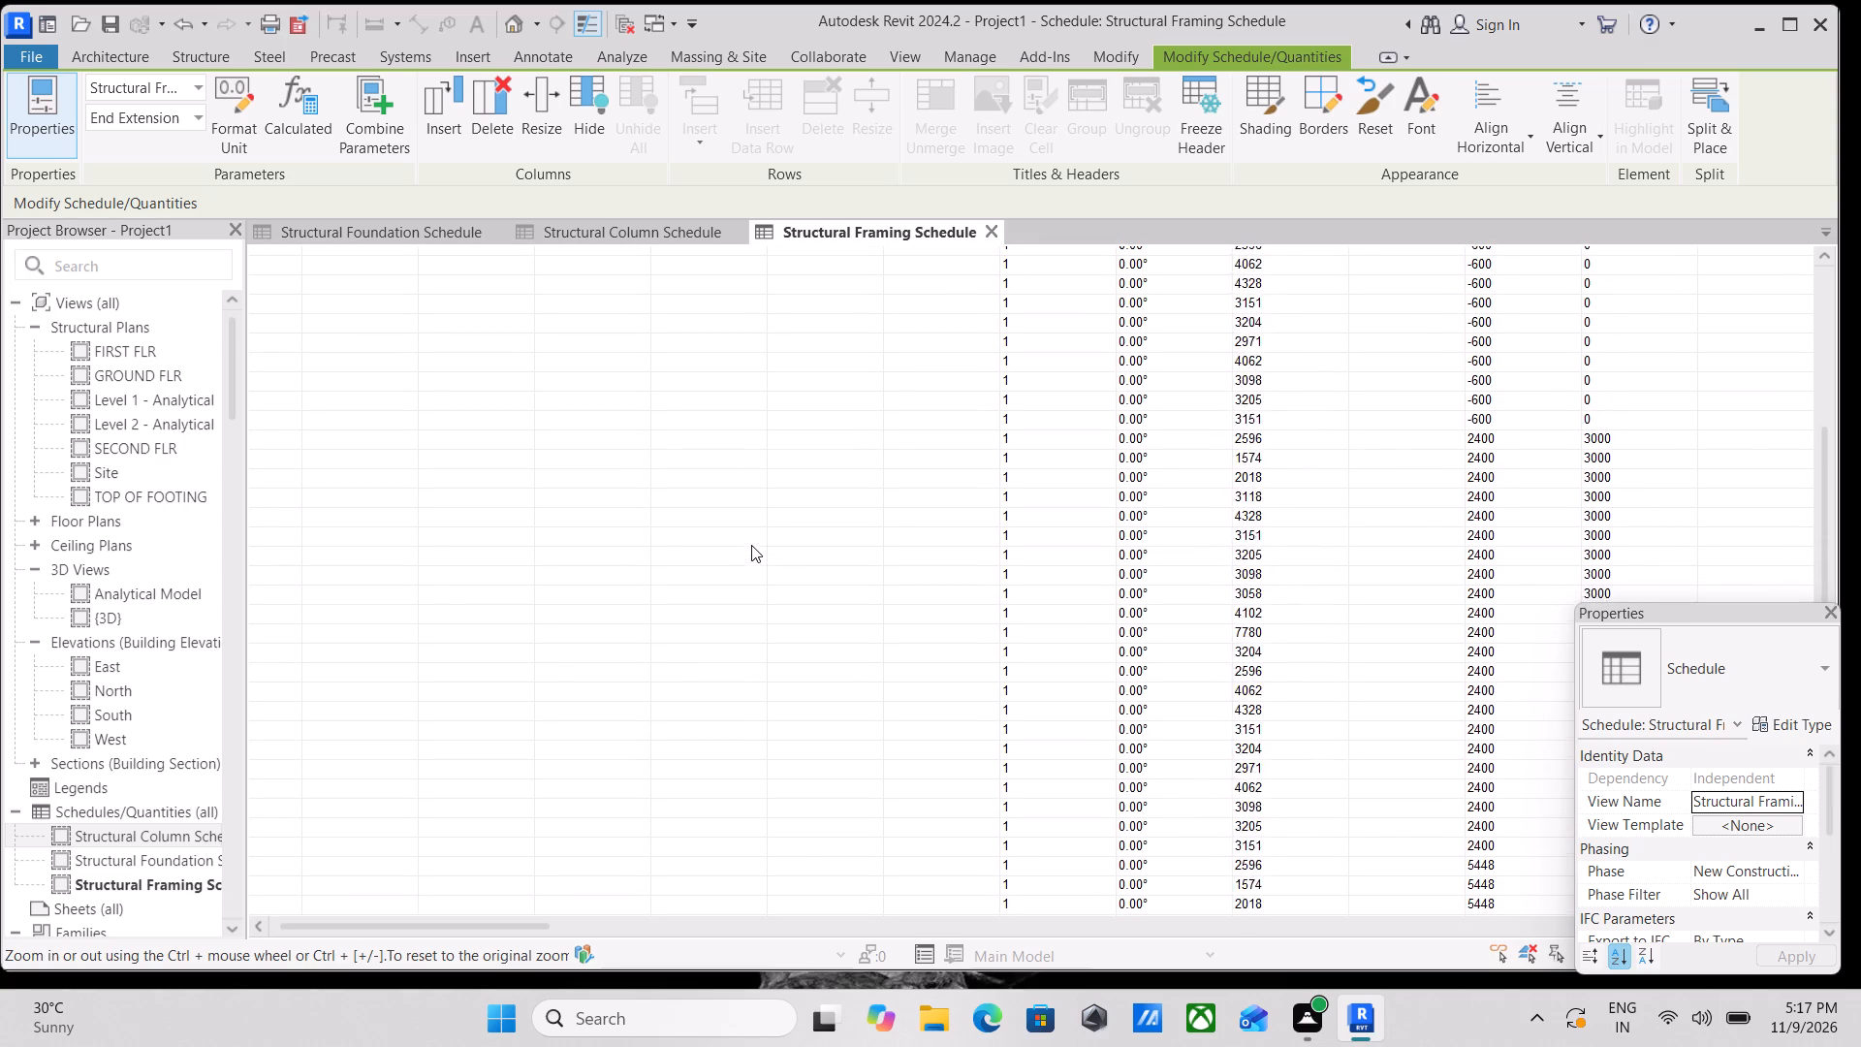
scroll(751, 545, up, 8)
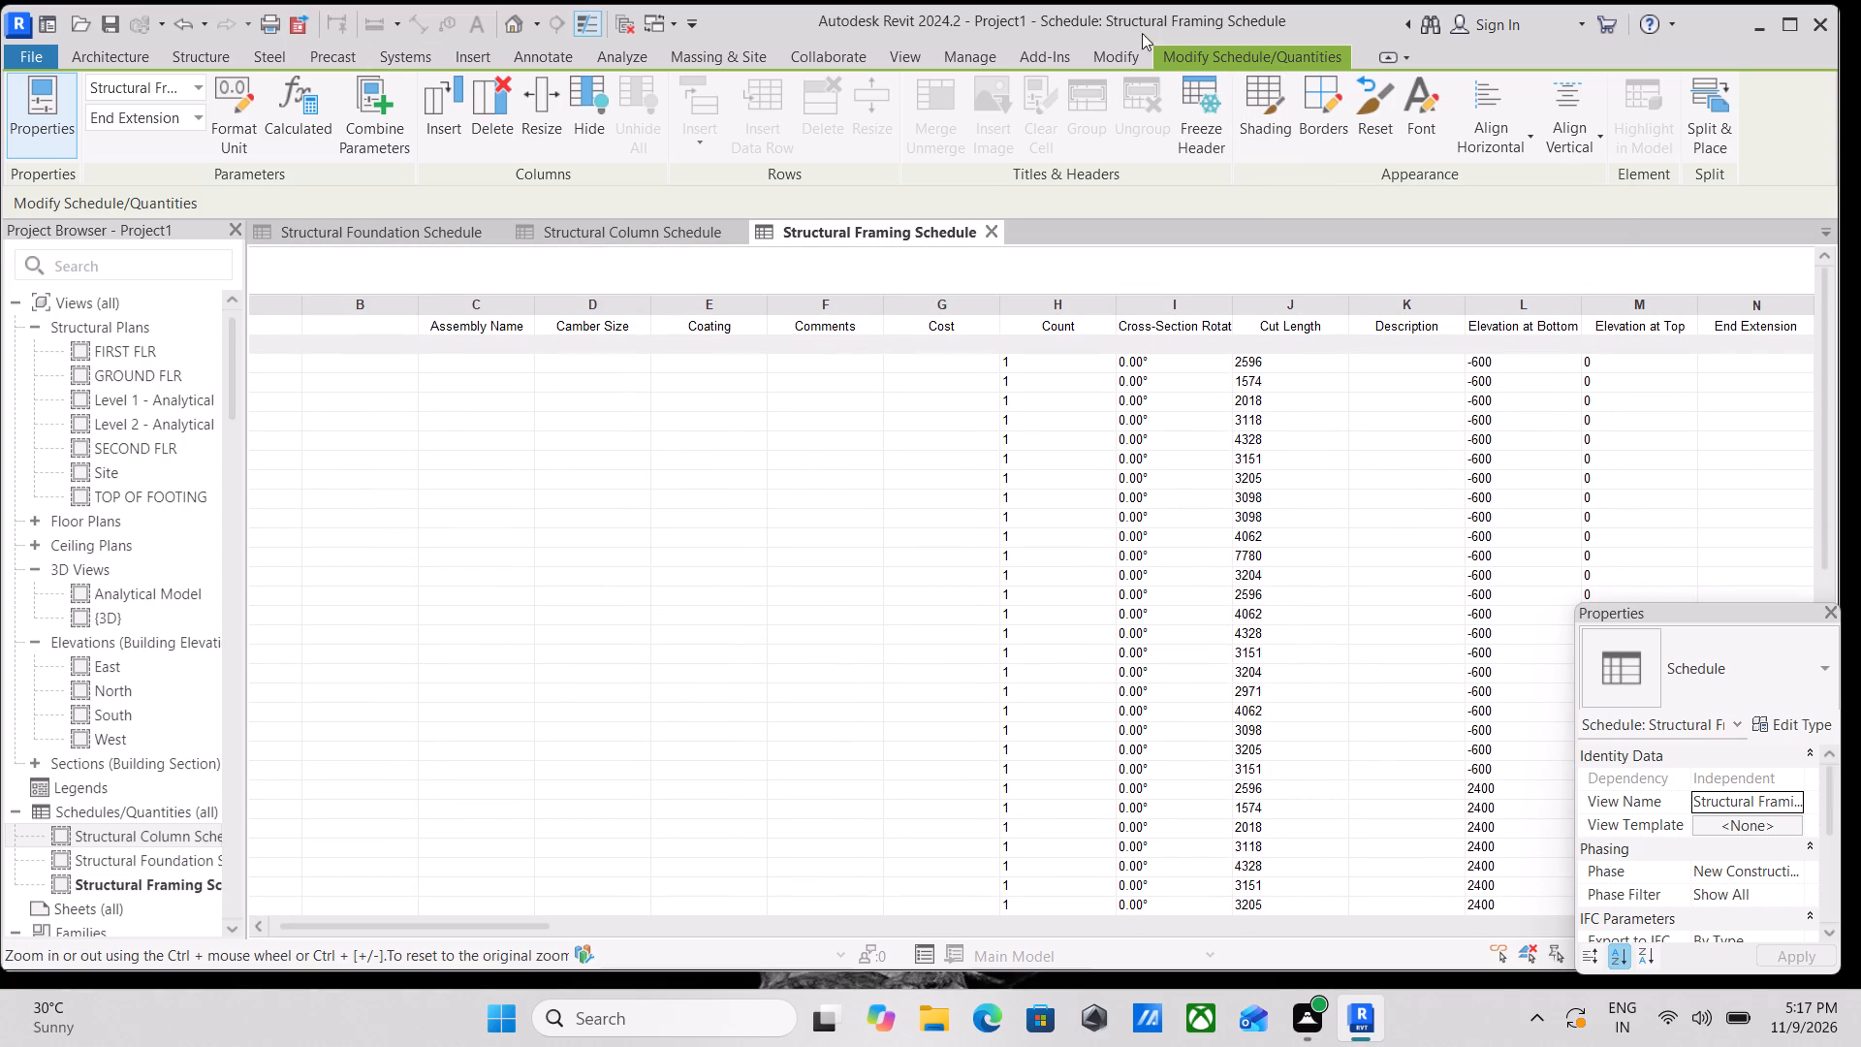
Start a new schedule of building components for the Structural Rebar category, searching the category names for STRUCTURAL REBAR.
click(1196, 46)
scroll(67, 858, down, 1)
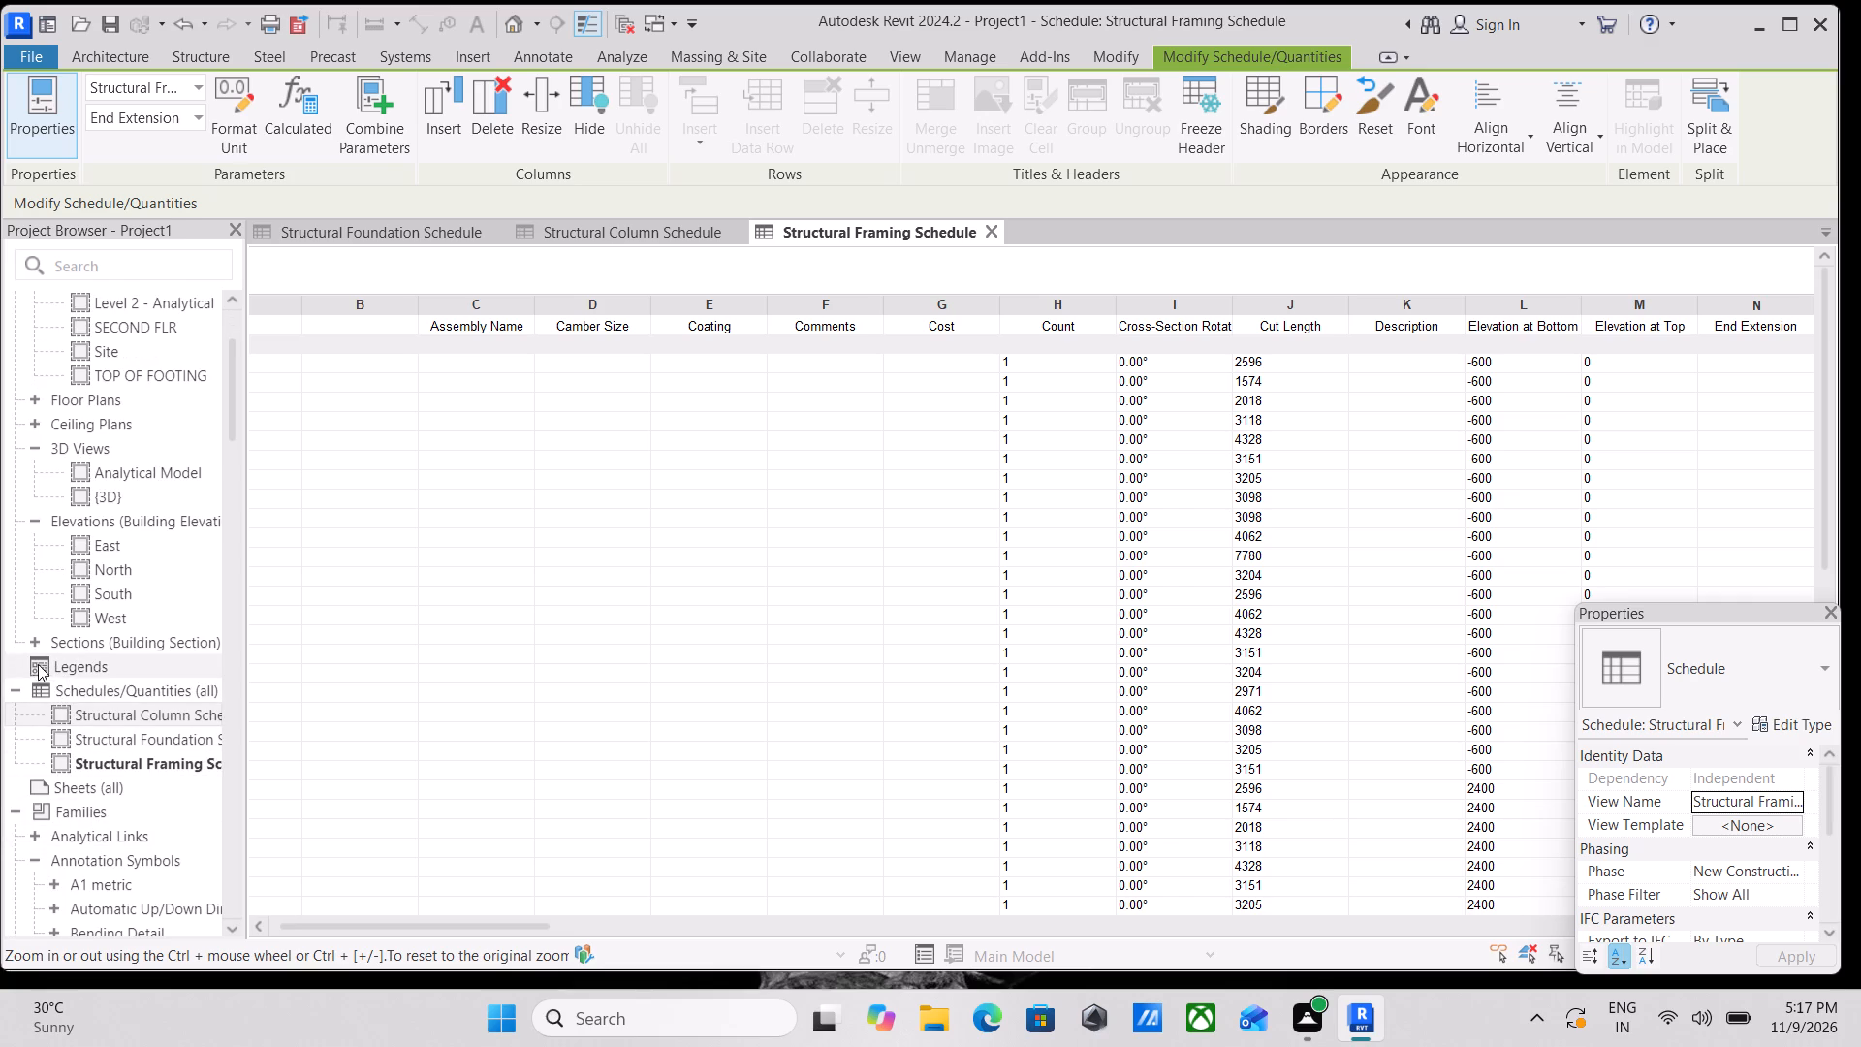
click(33, 685)
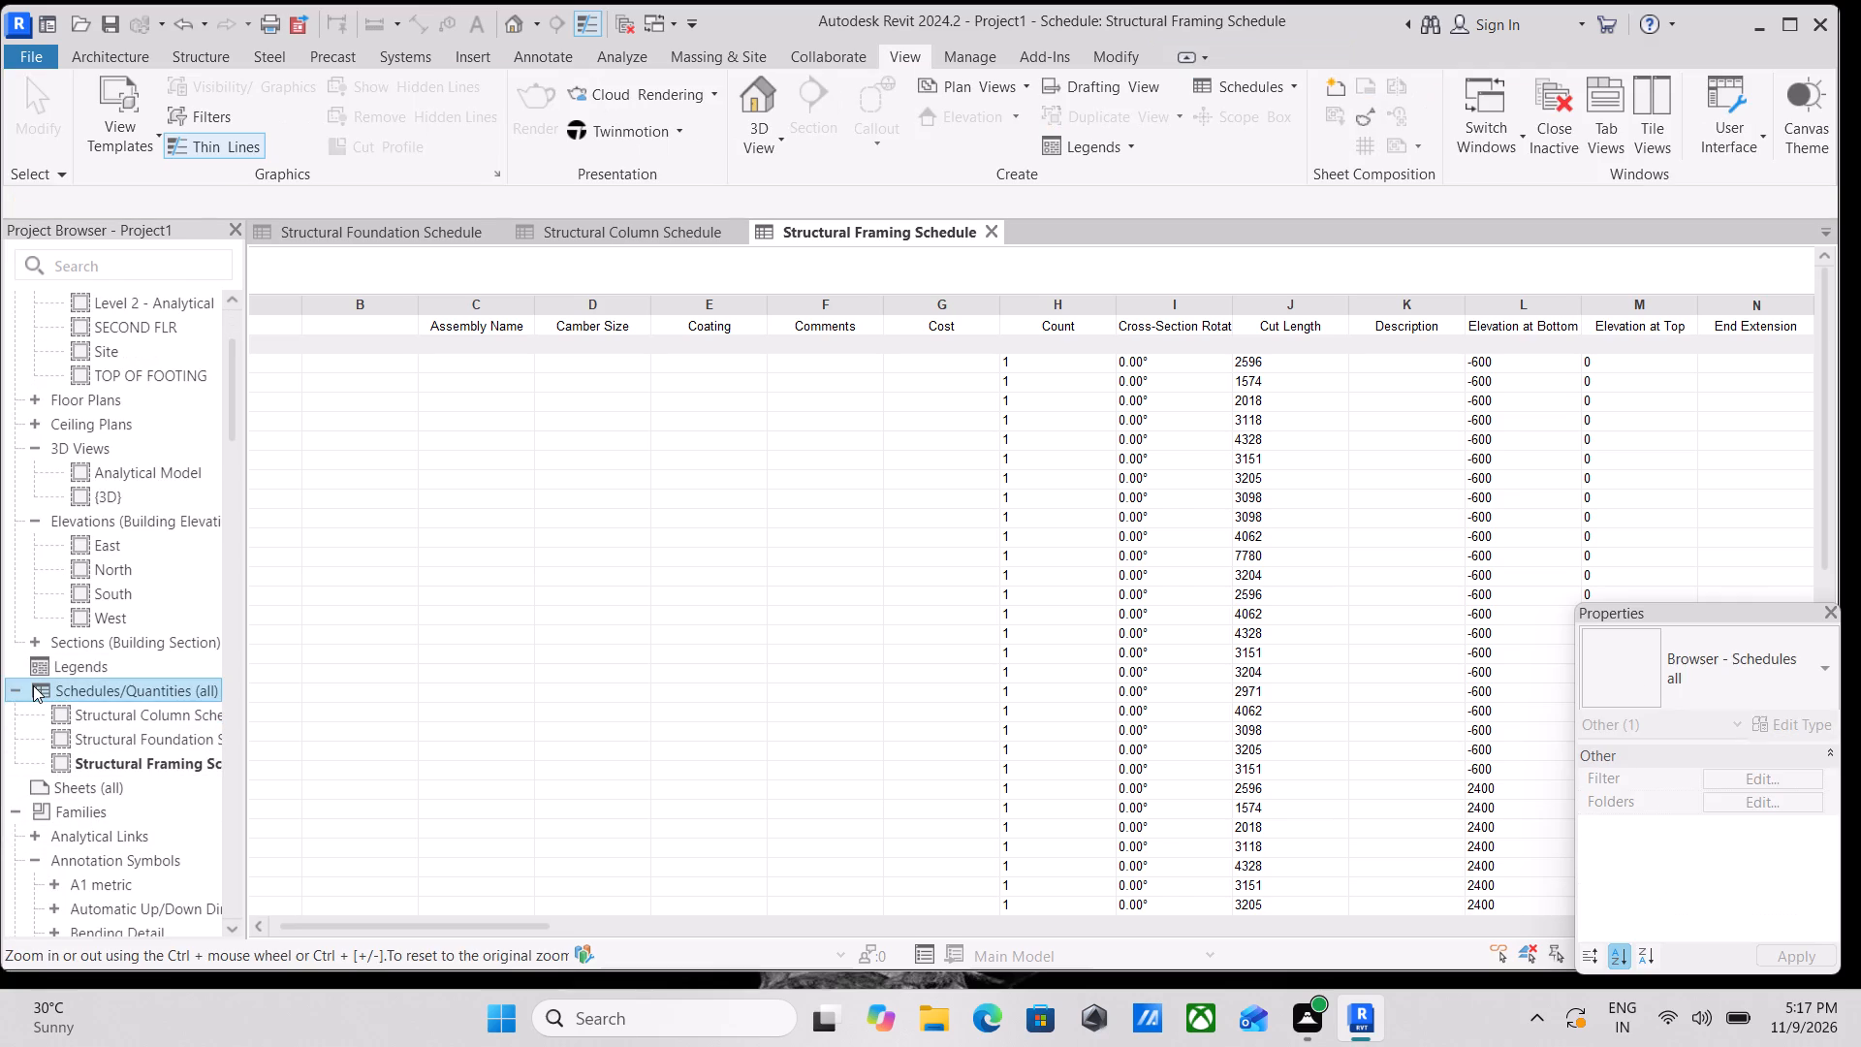
click(1239, 81)
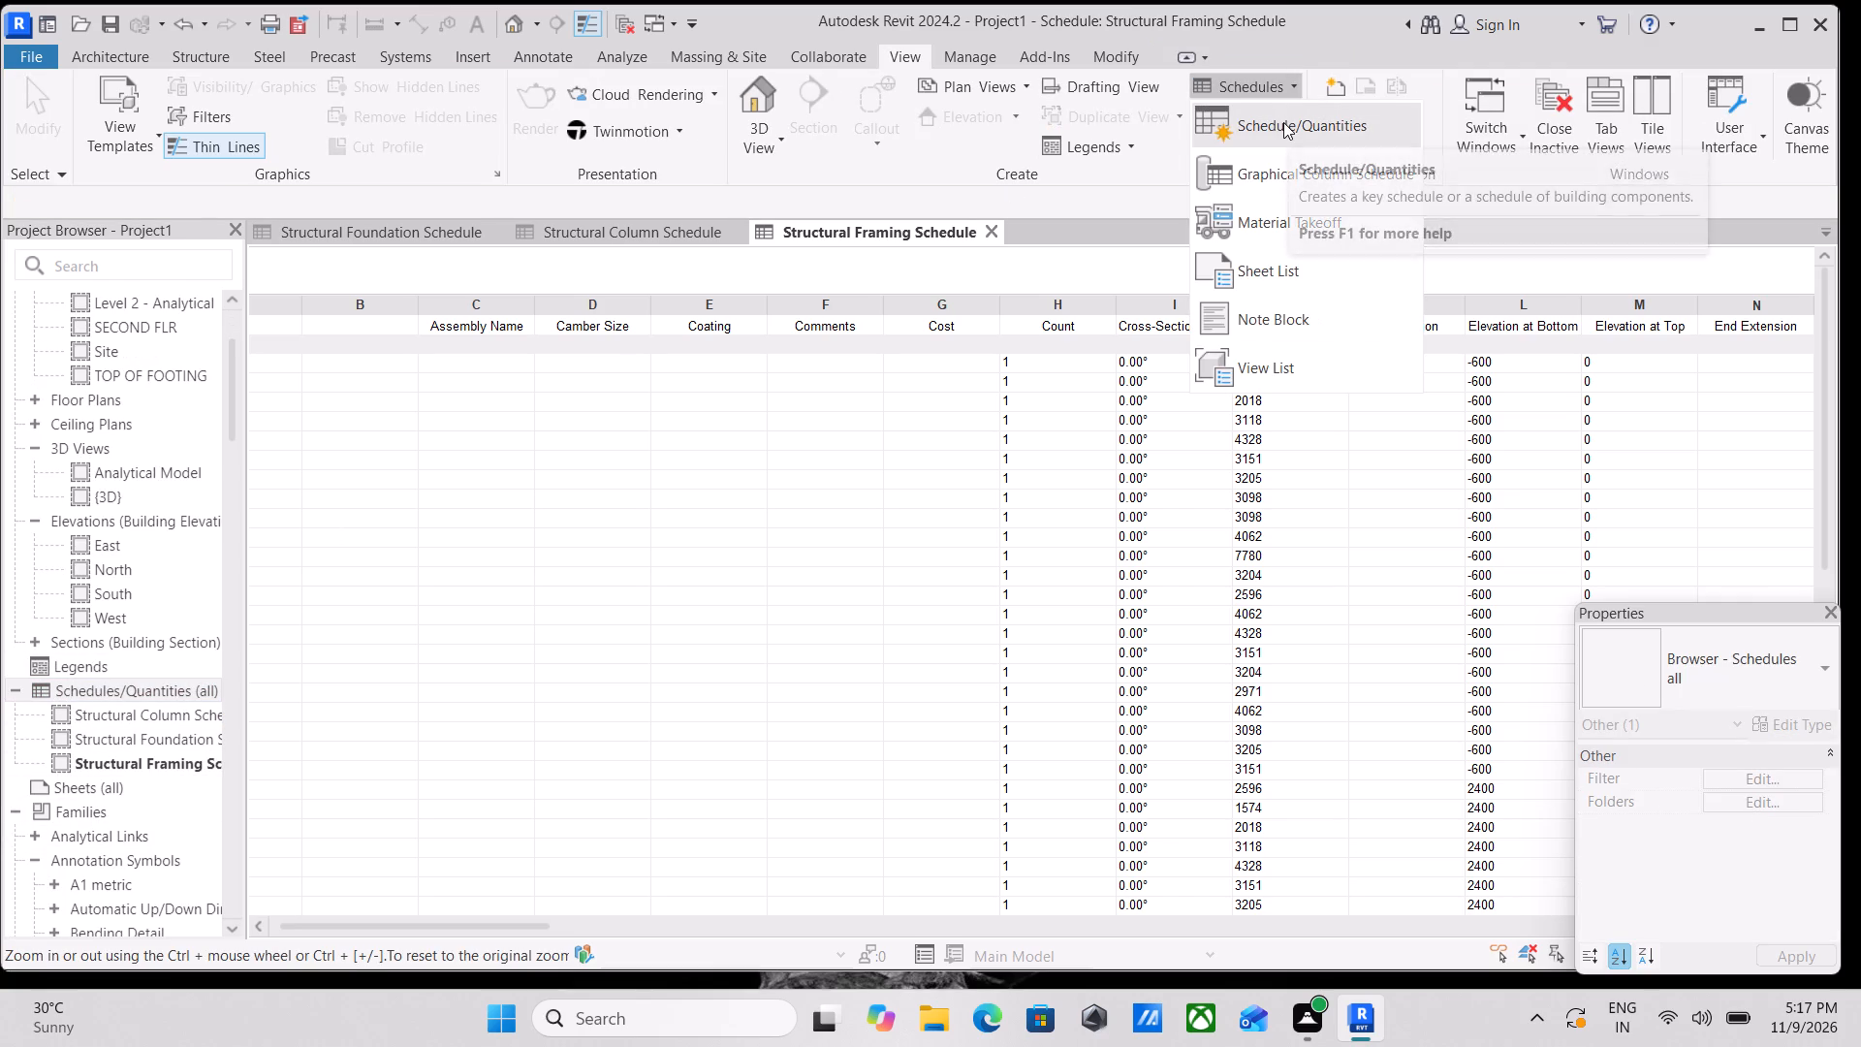
click(1283, 122)
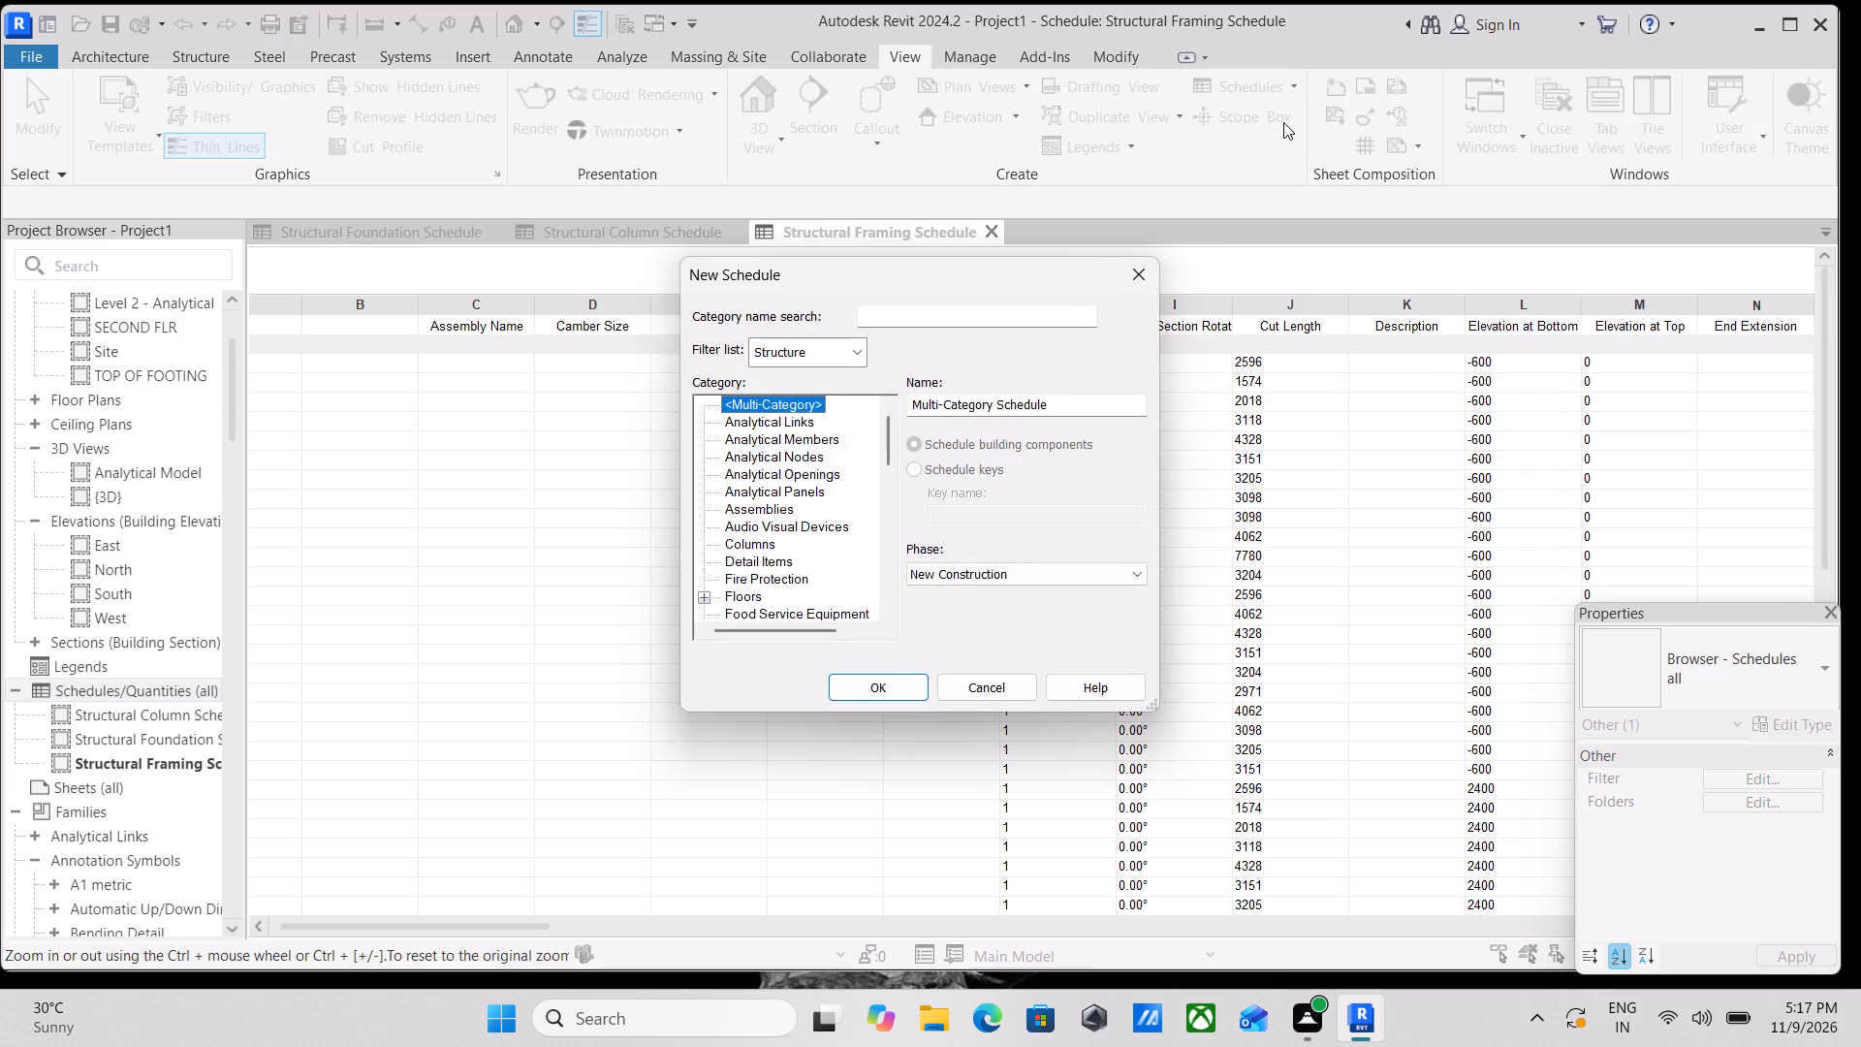
click(939, 313)
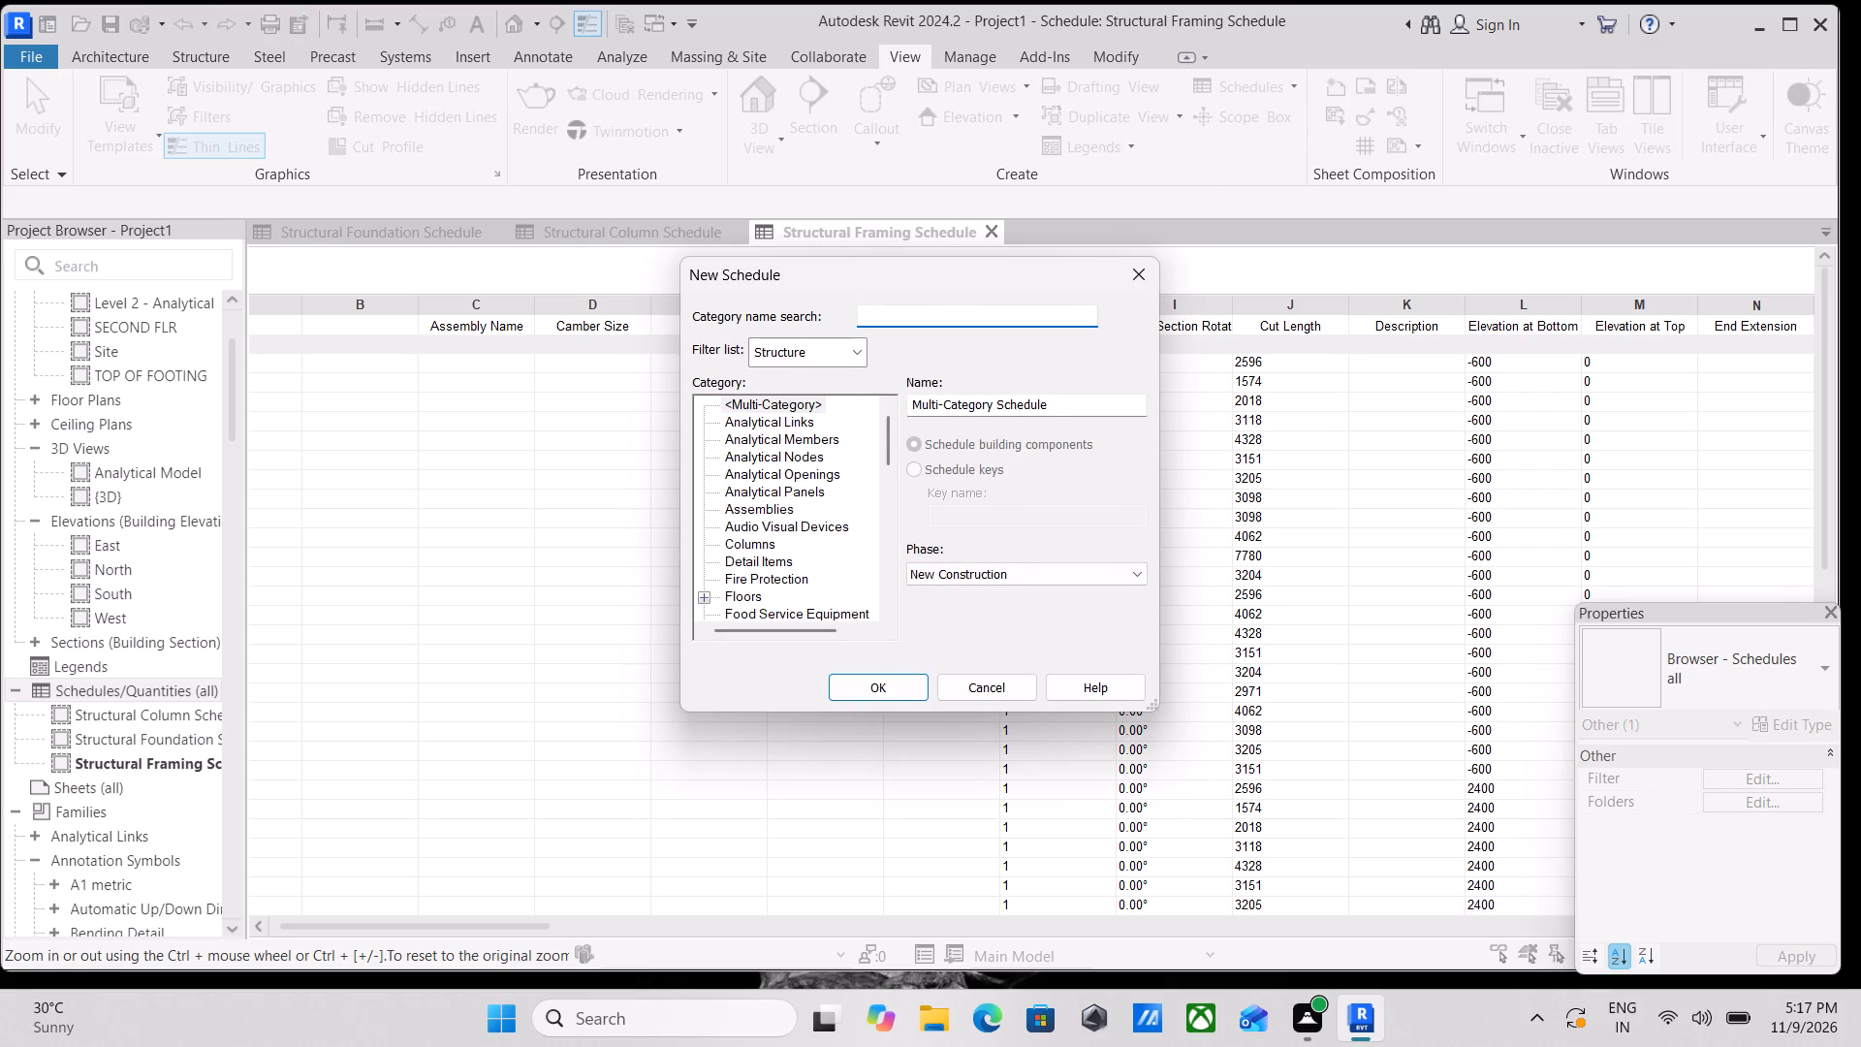
text(STR)
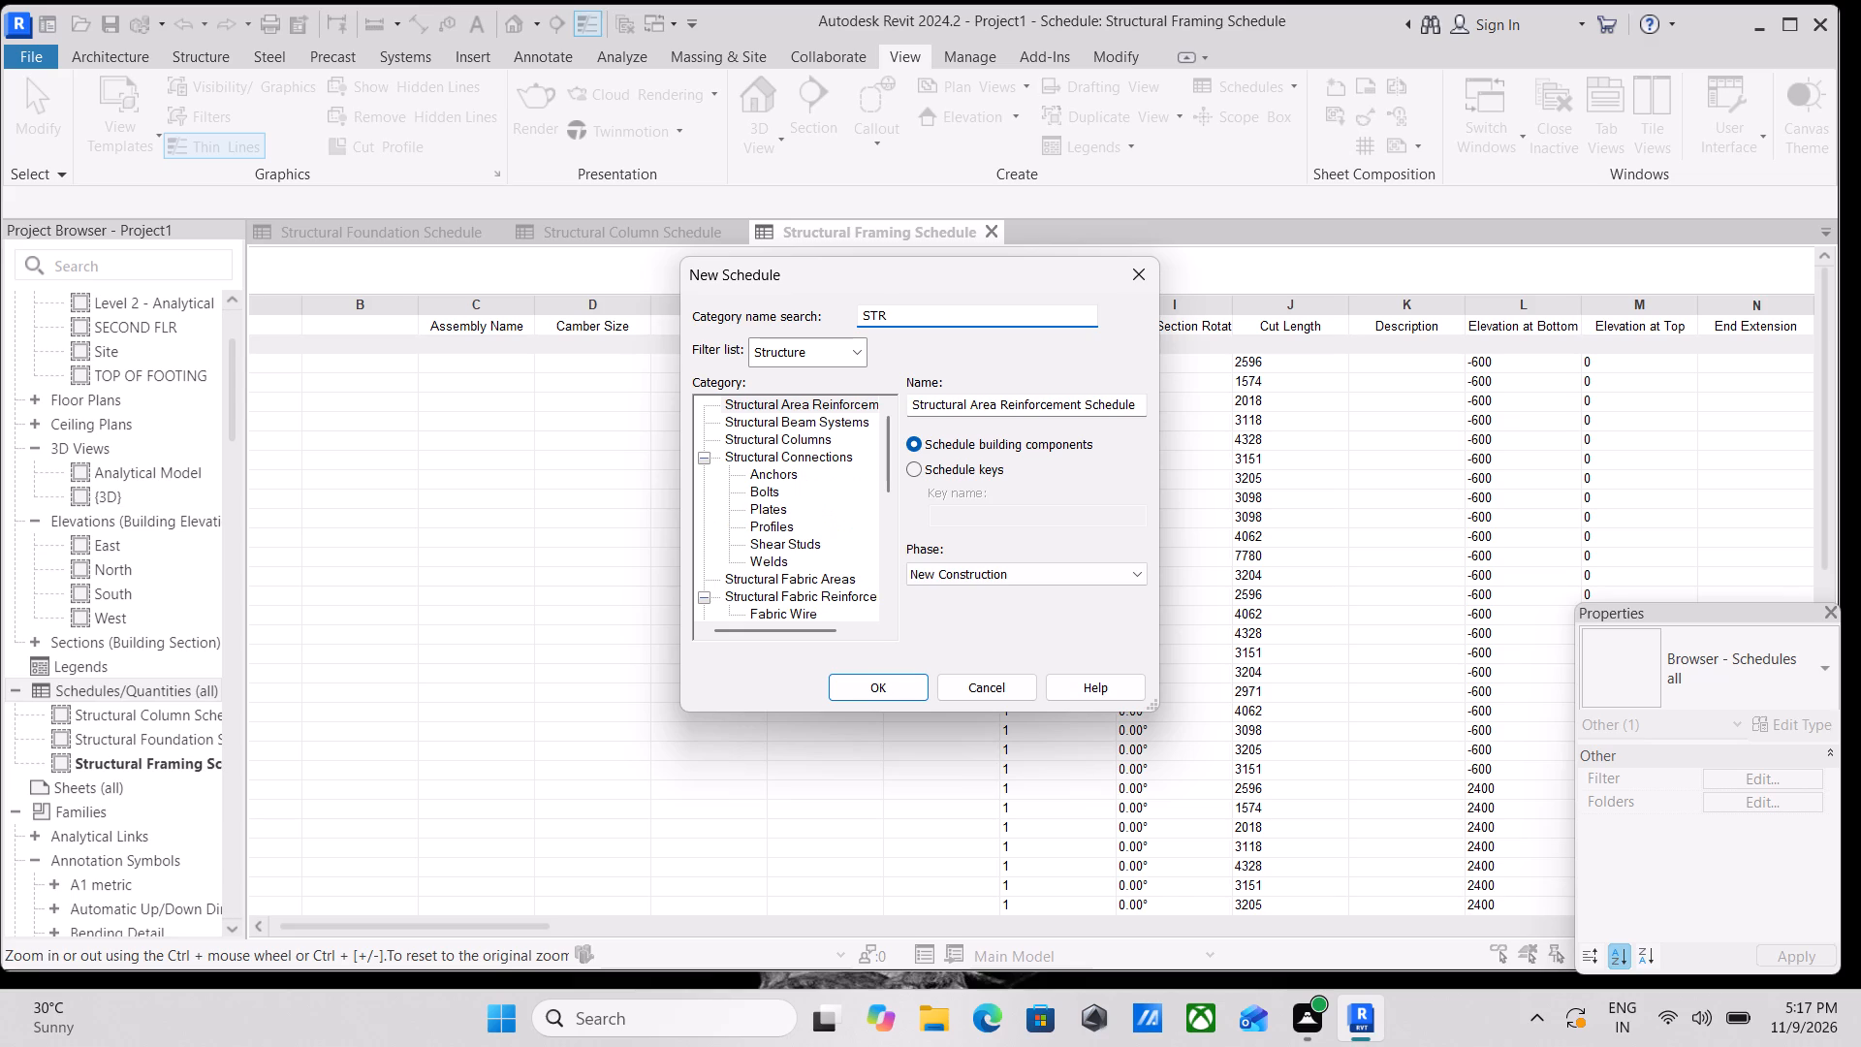
text(UCR)
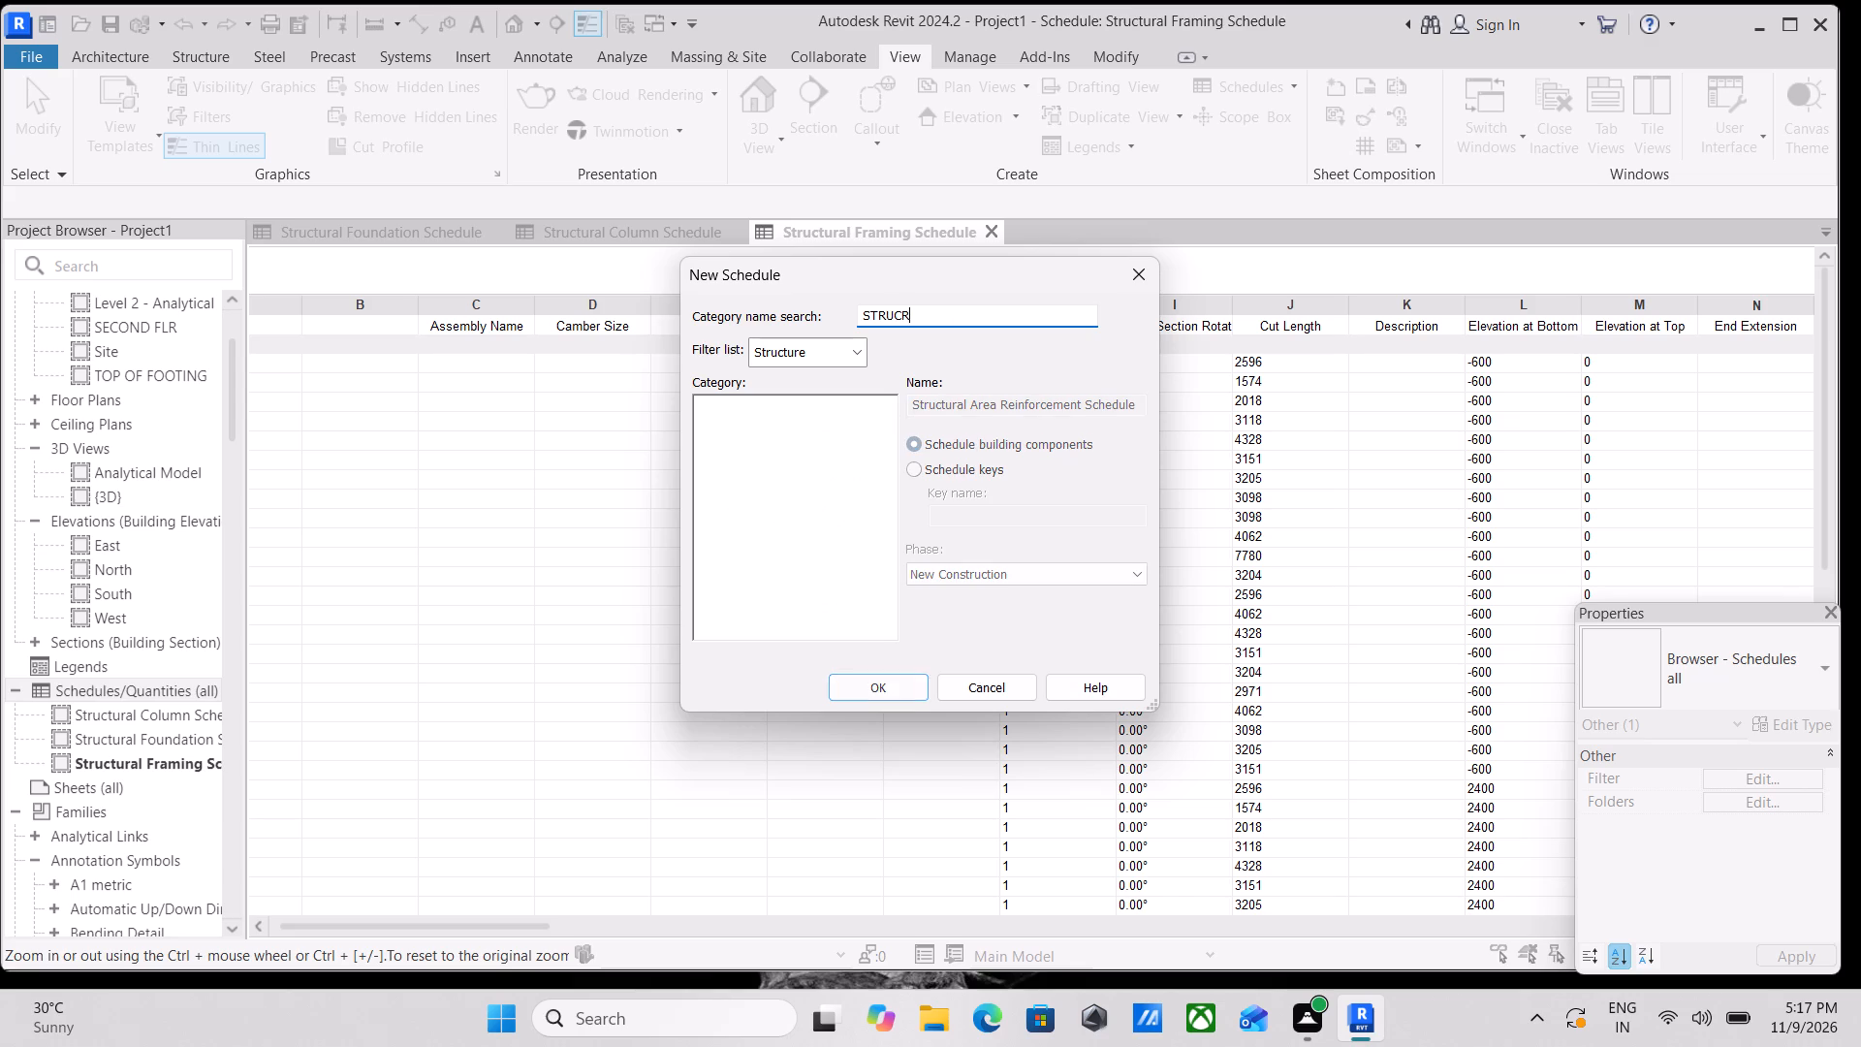
key(BackSpace)
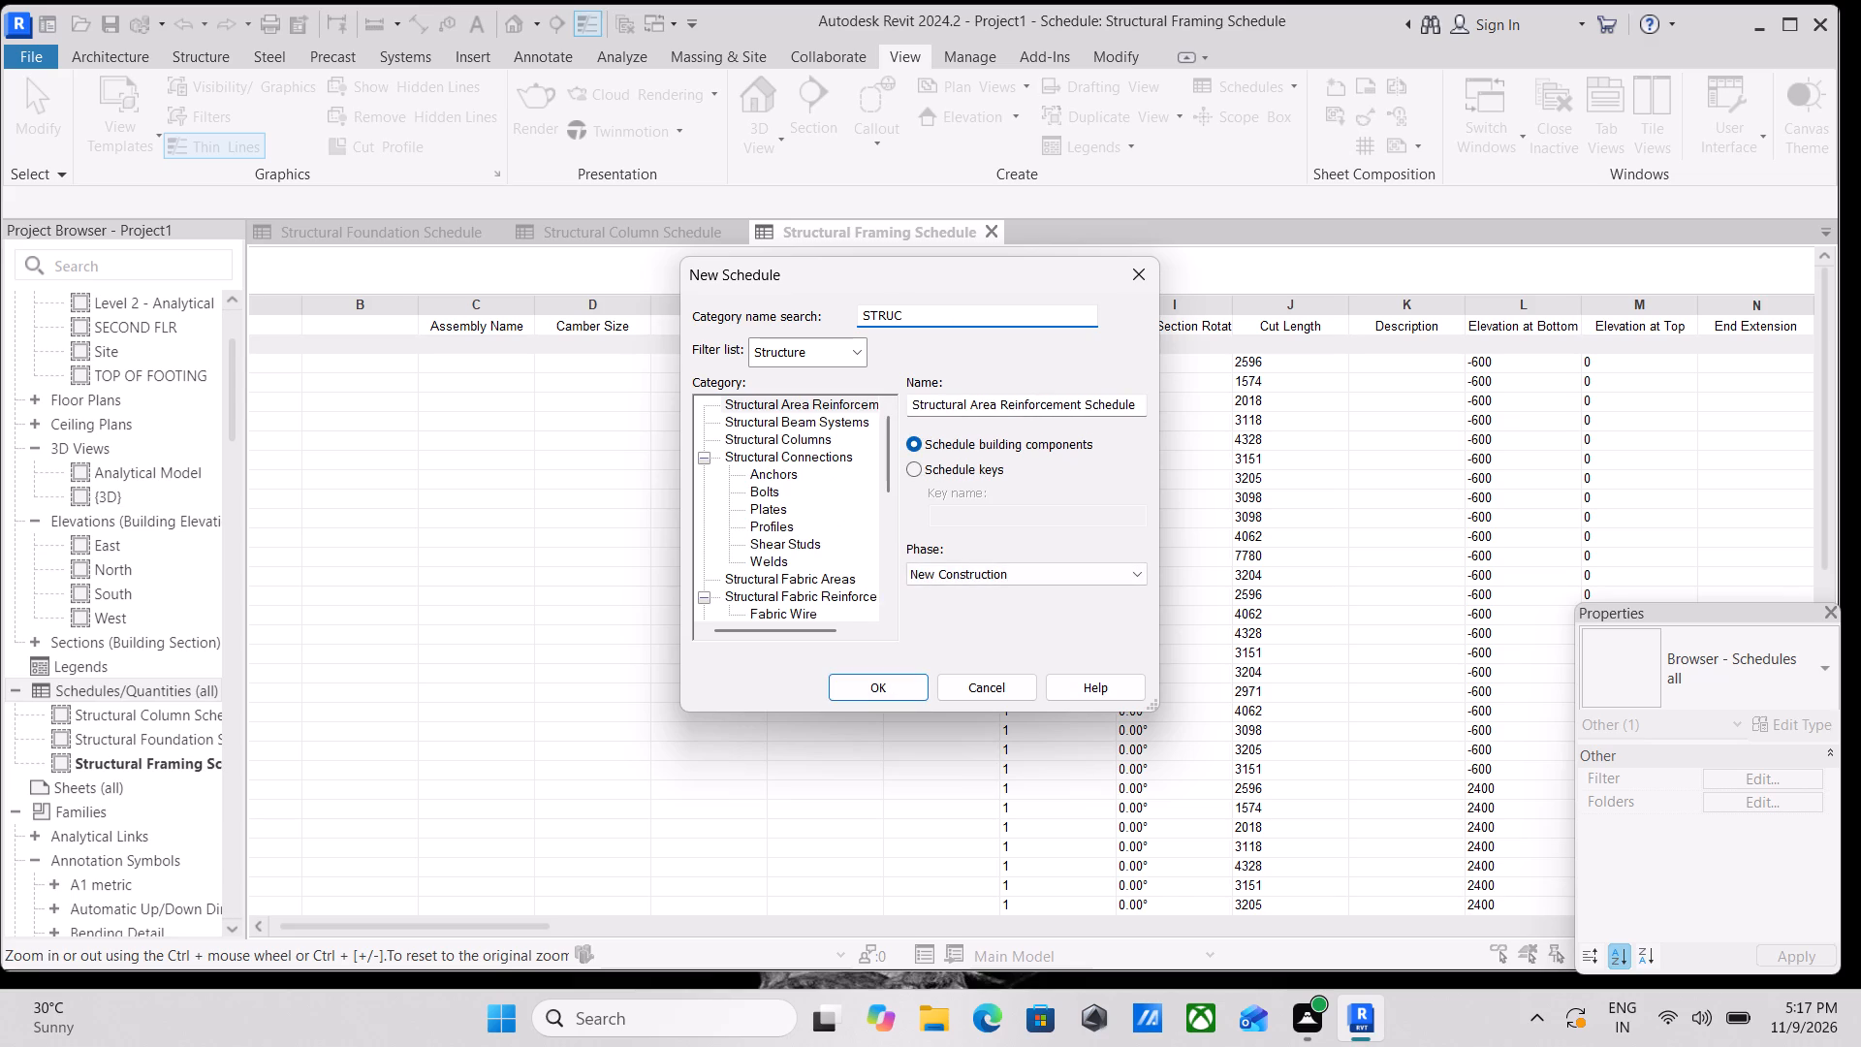
text(TURAL RE)
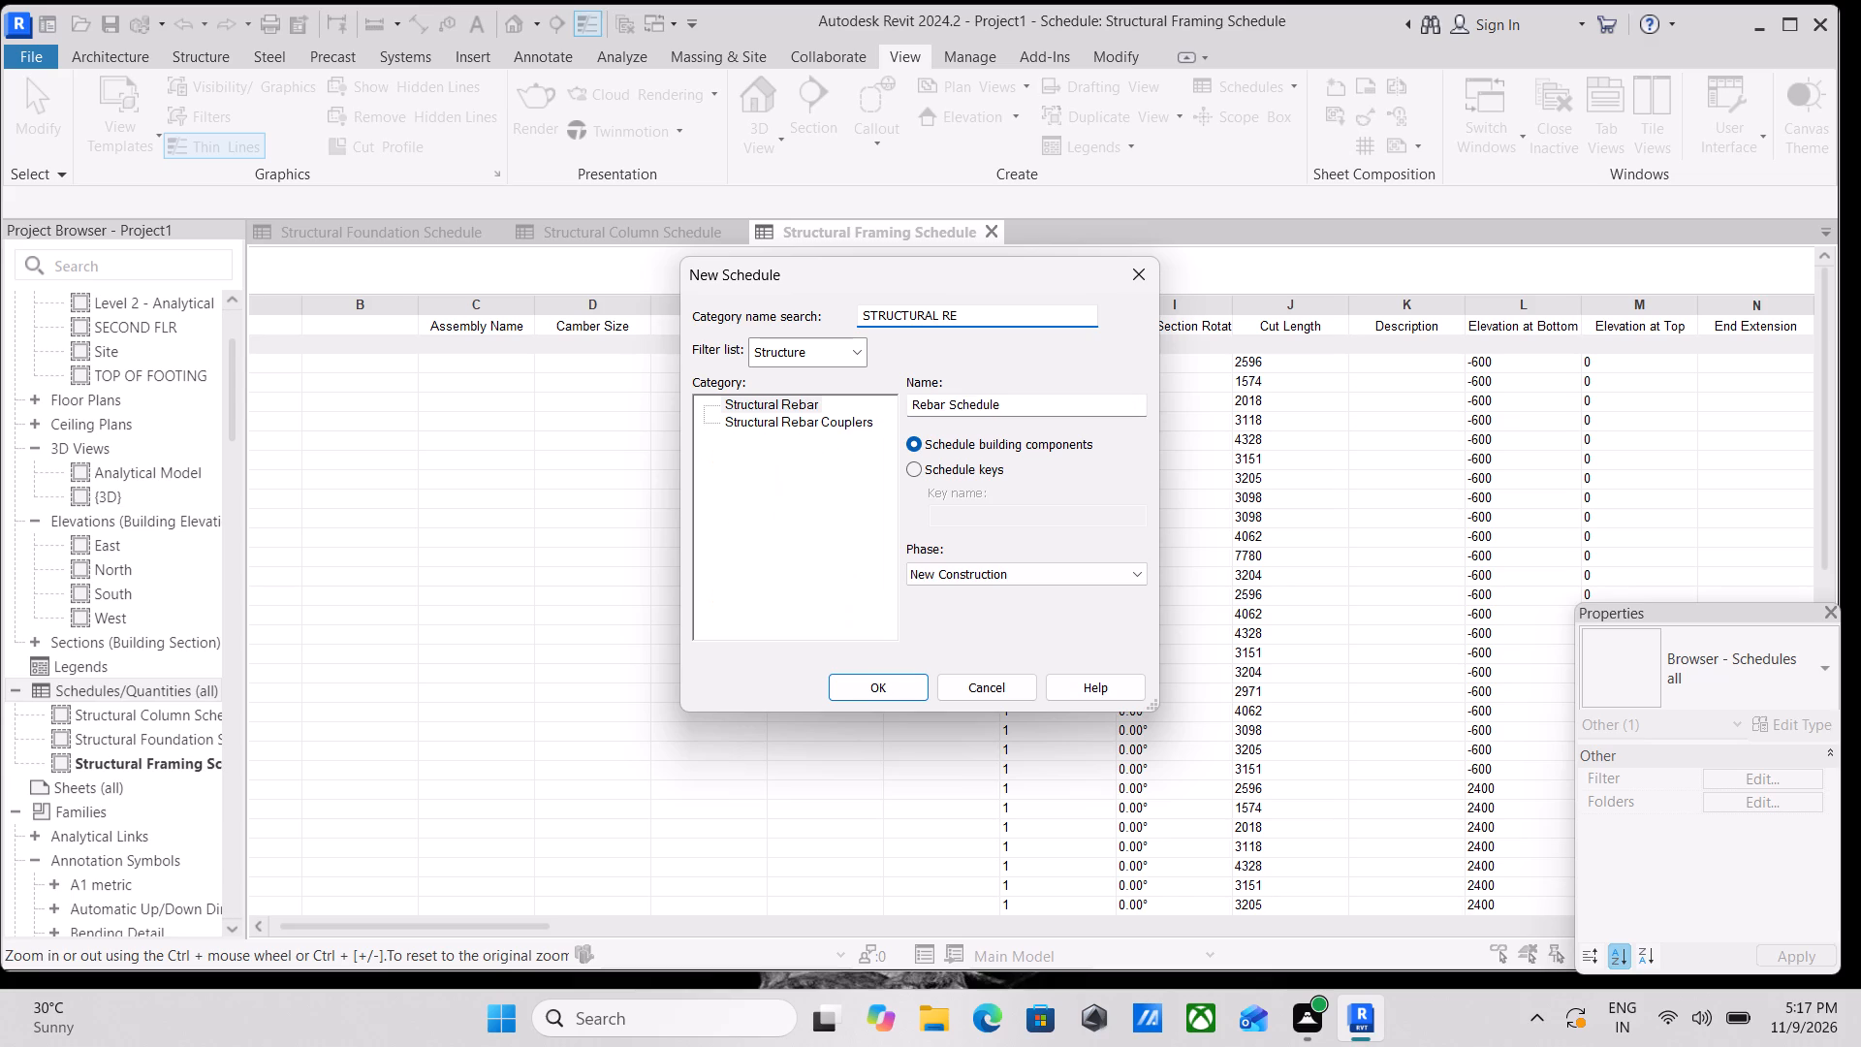
text(BAR)
click(732, 404)
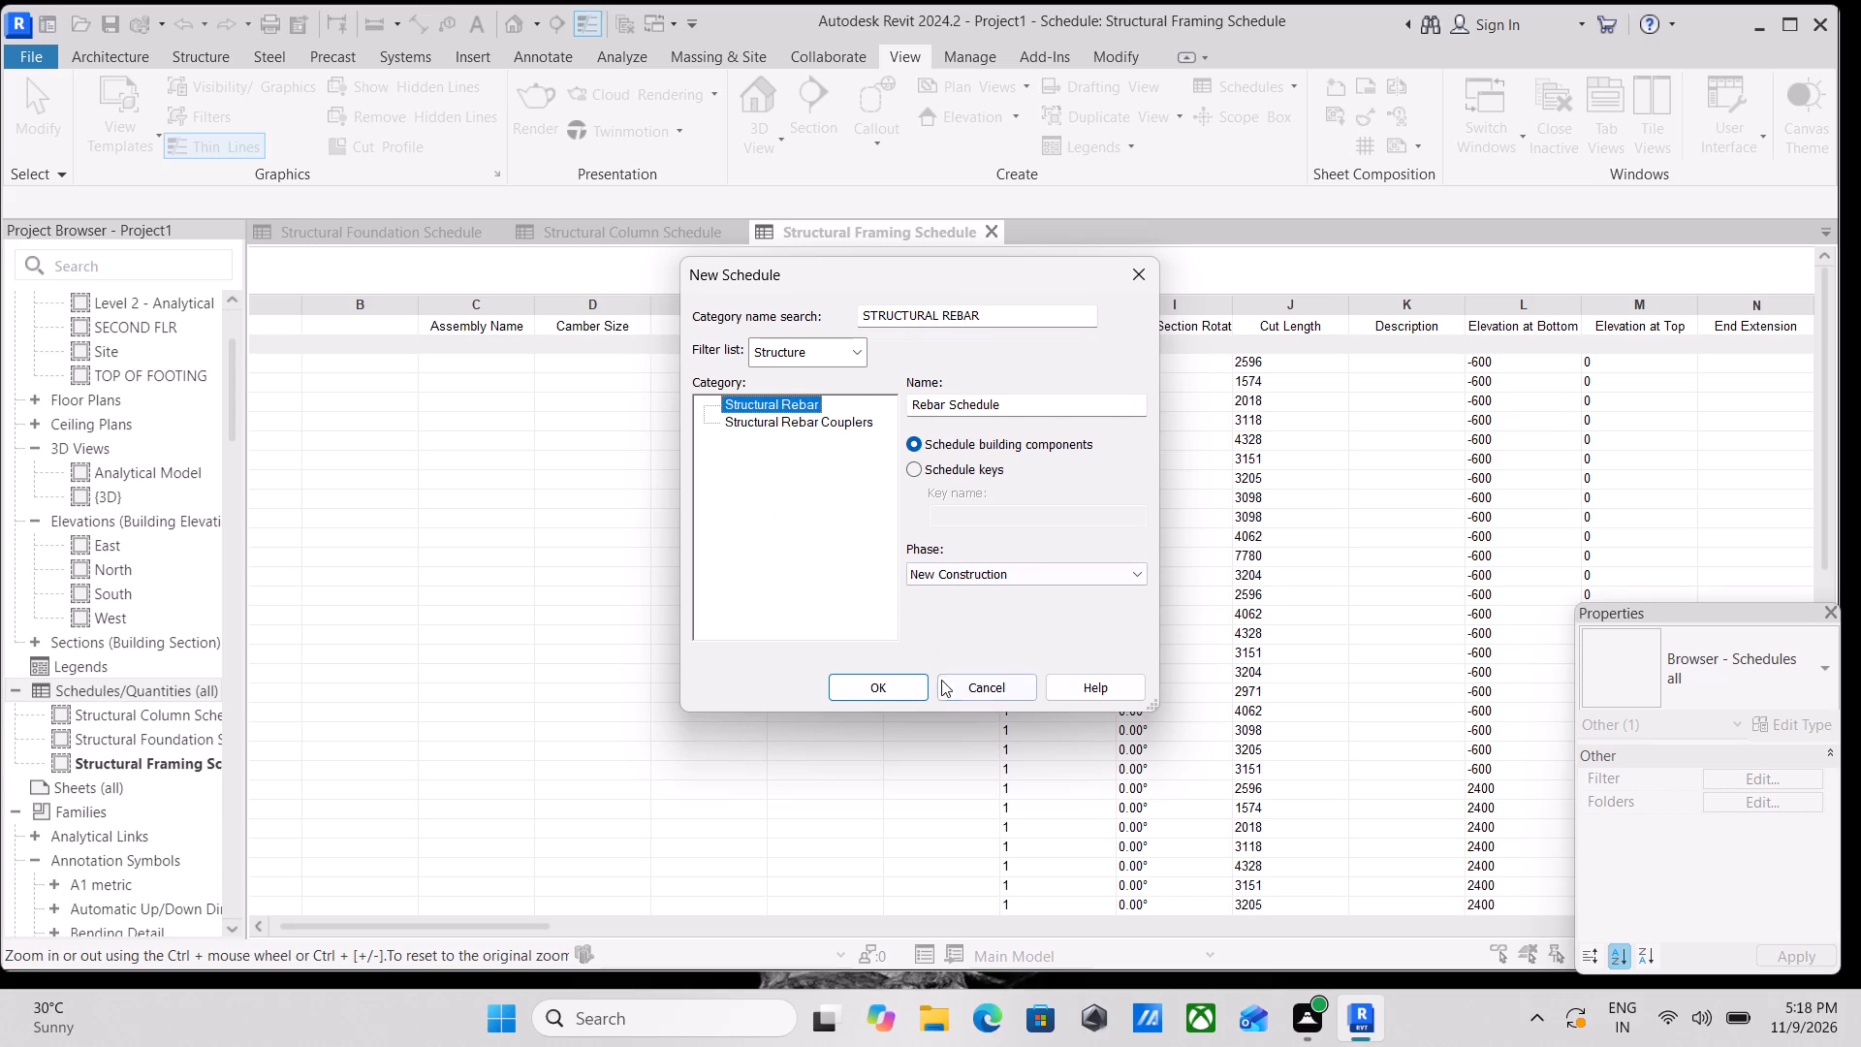
click(914, 692)
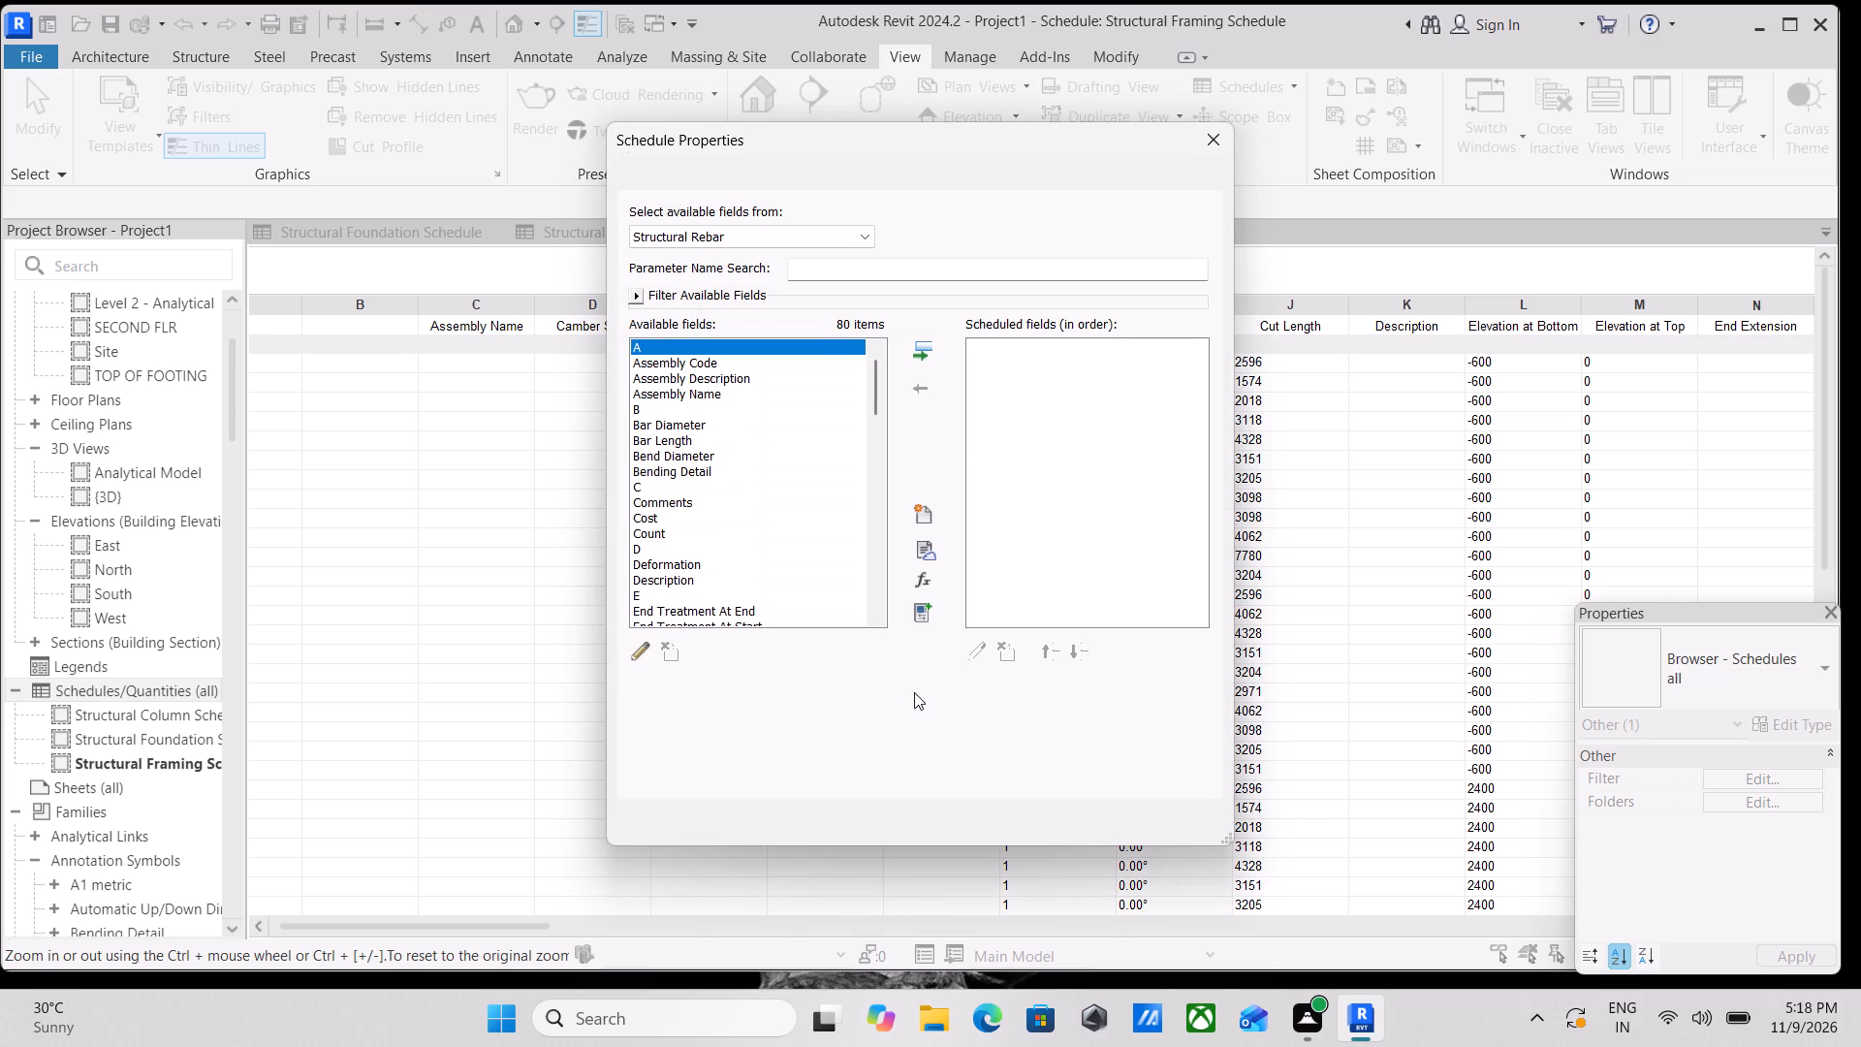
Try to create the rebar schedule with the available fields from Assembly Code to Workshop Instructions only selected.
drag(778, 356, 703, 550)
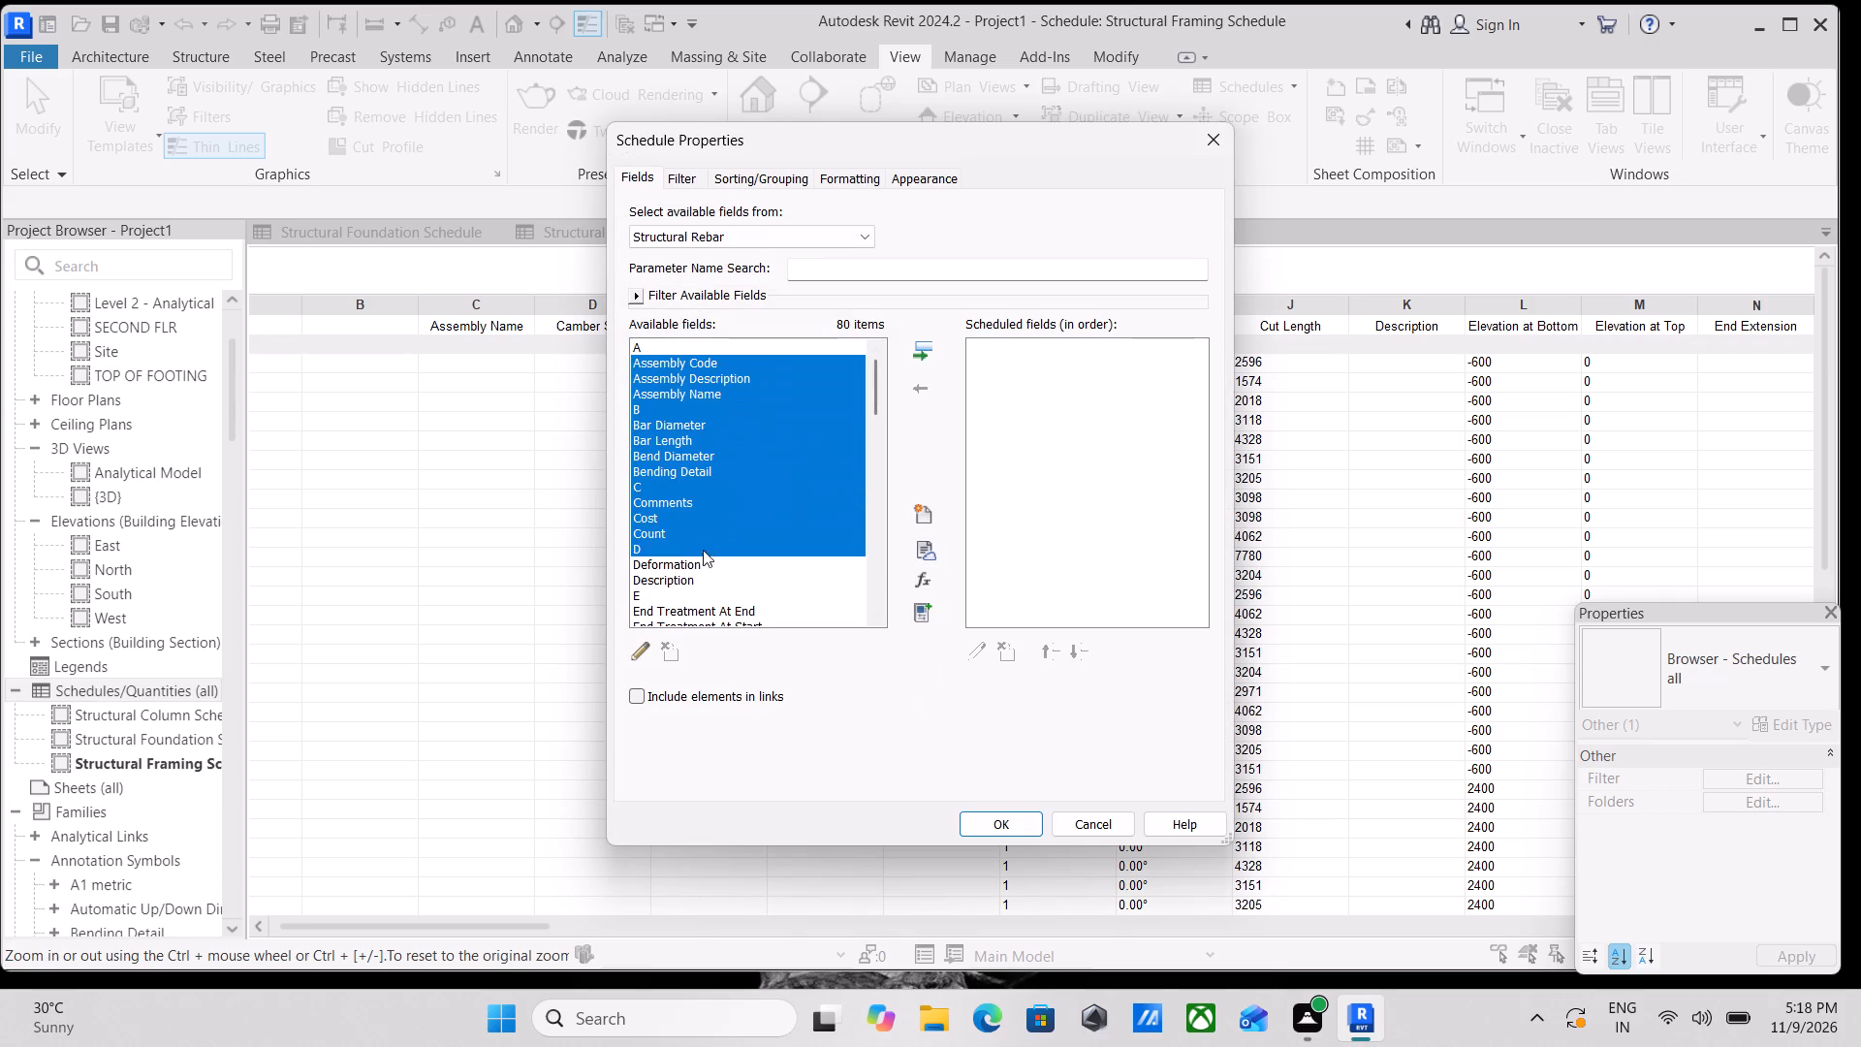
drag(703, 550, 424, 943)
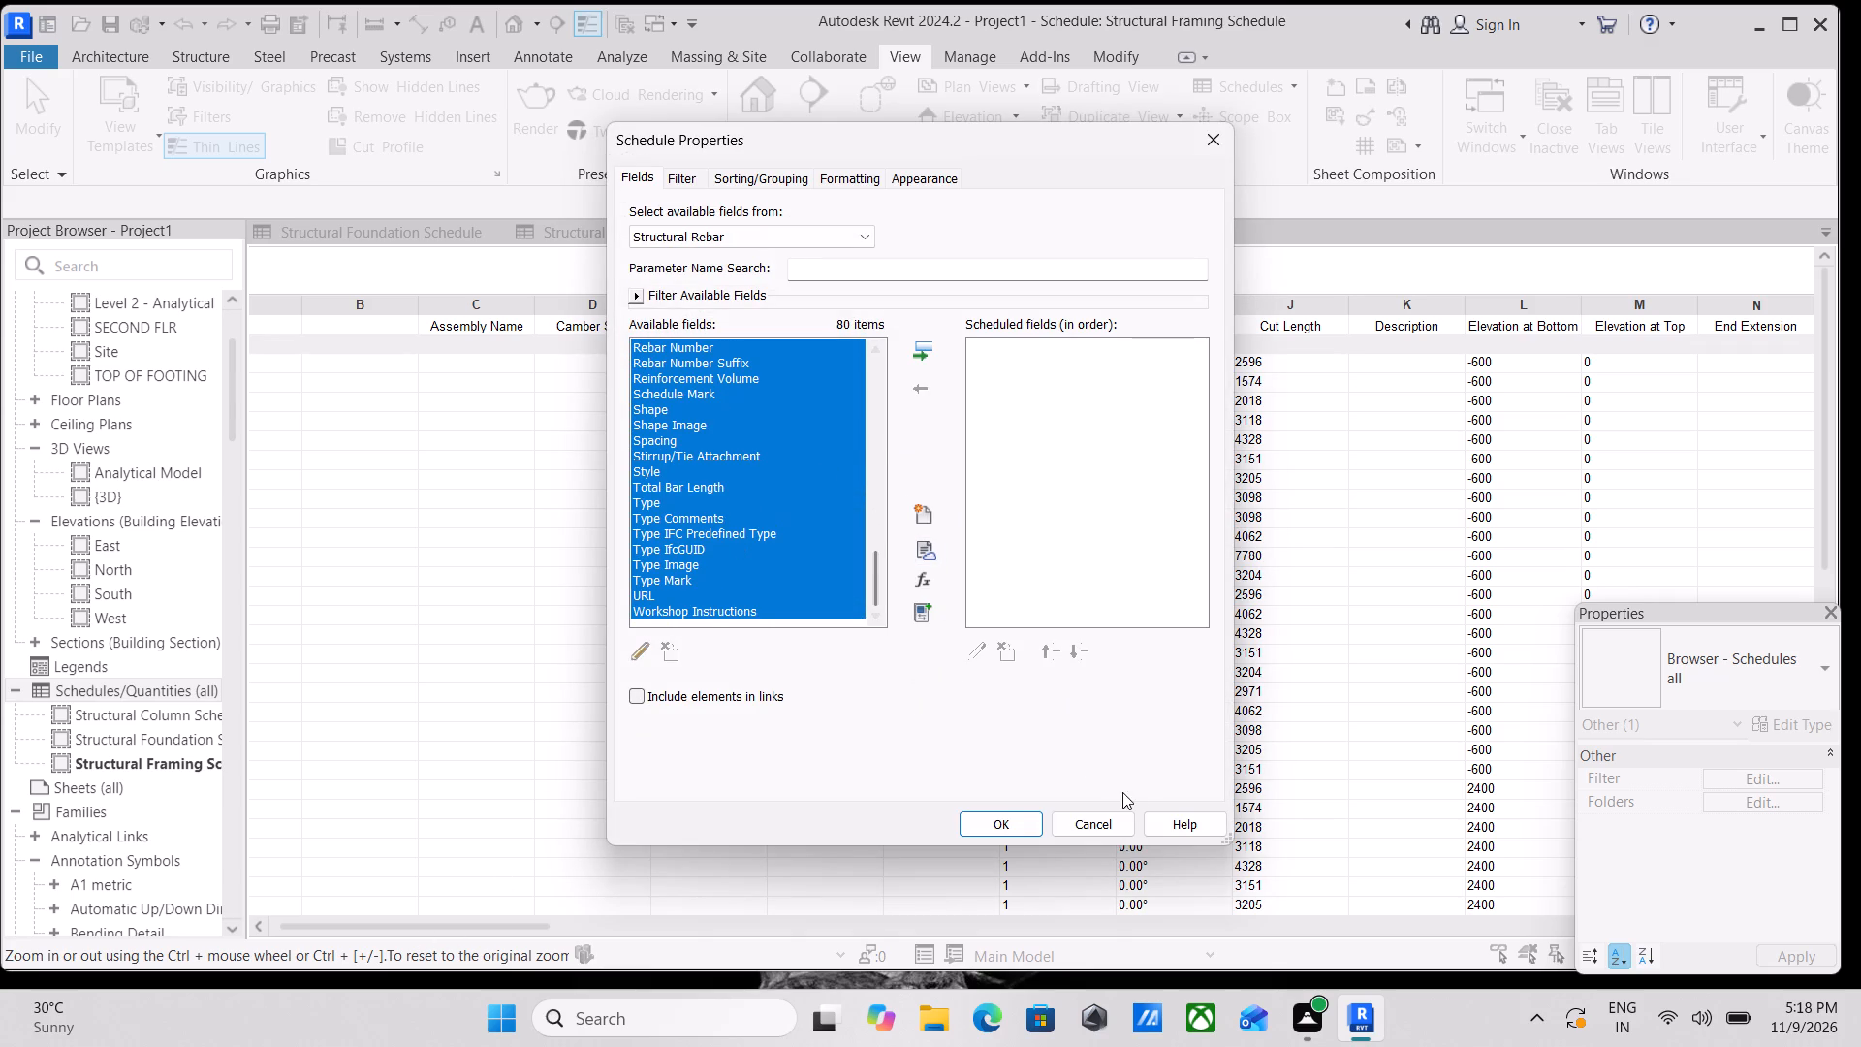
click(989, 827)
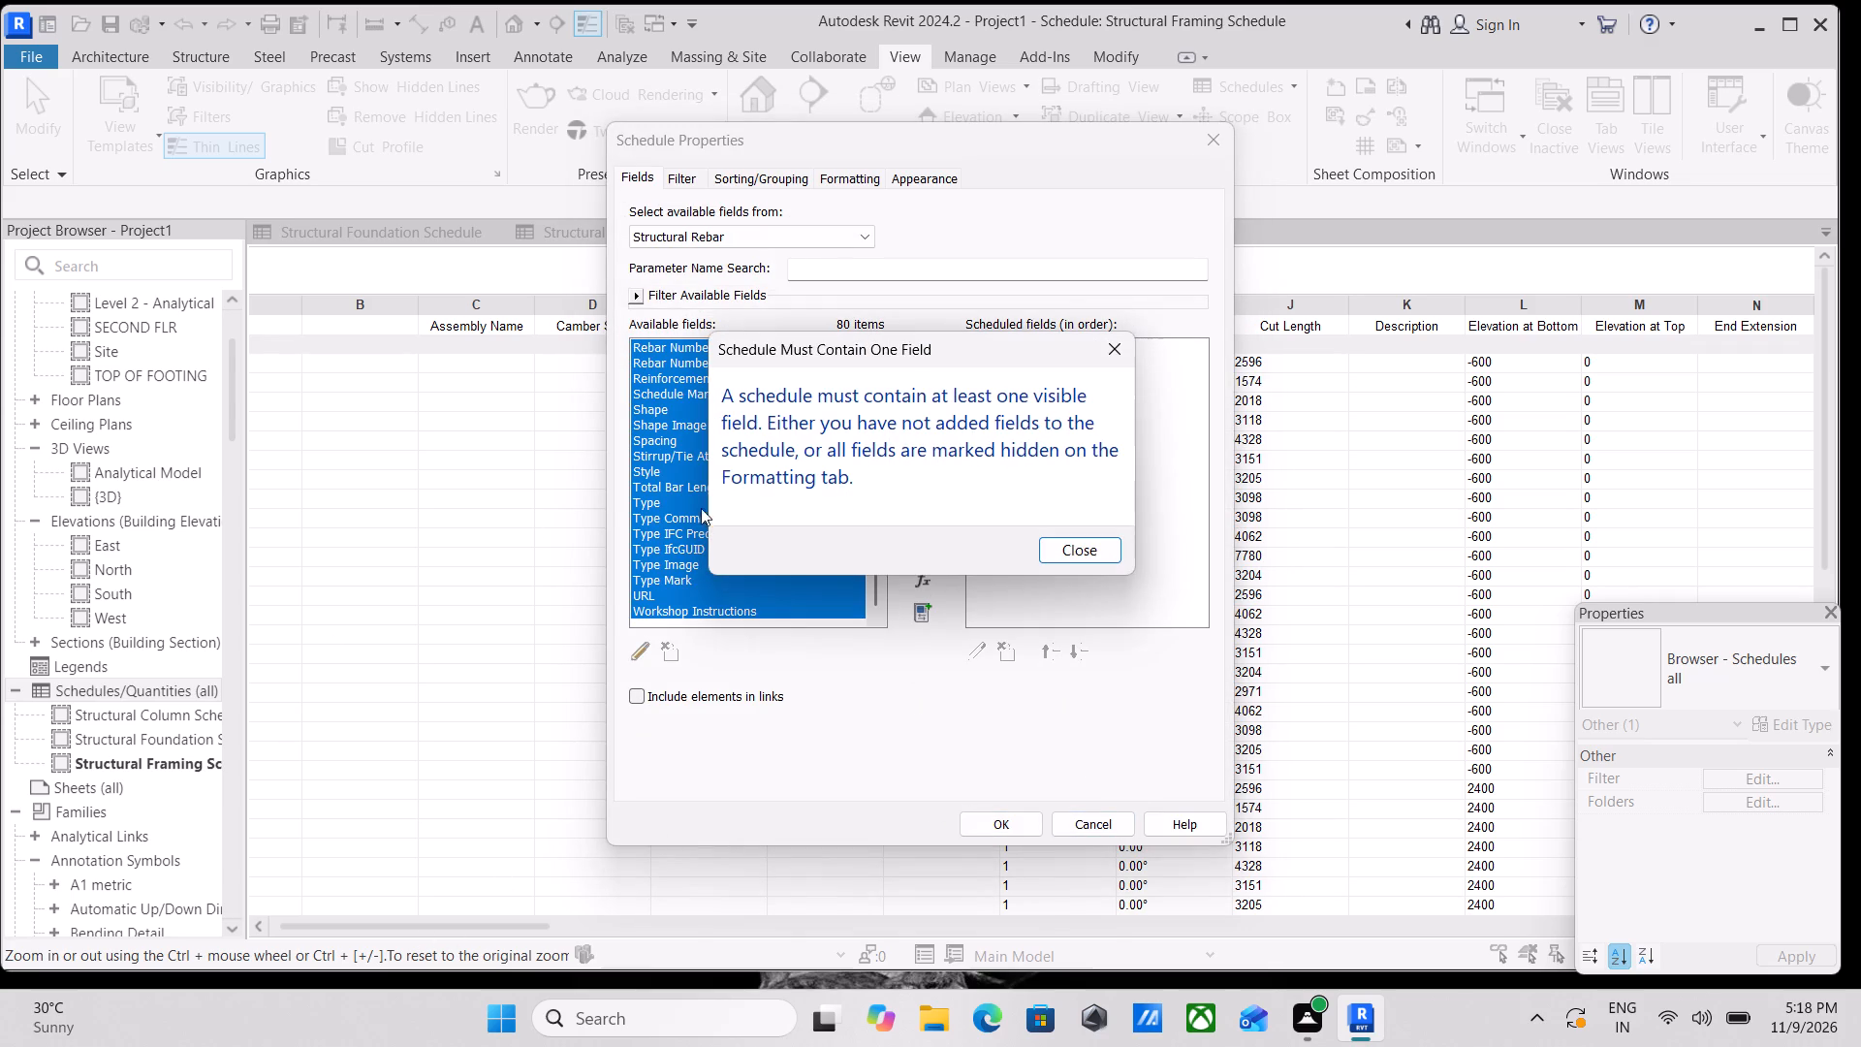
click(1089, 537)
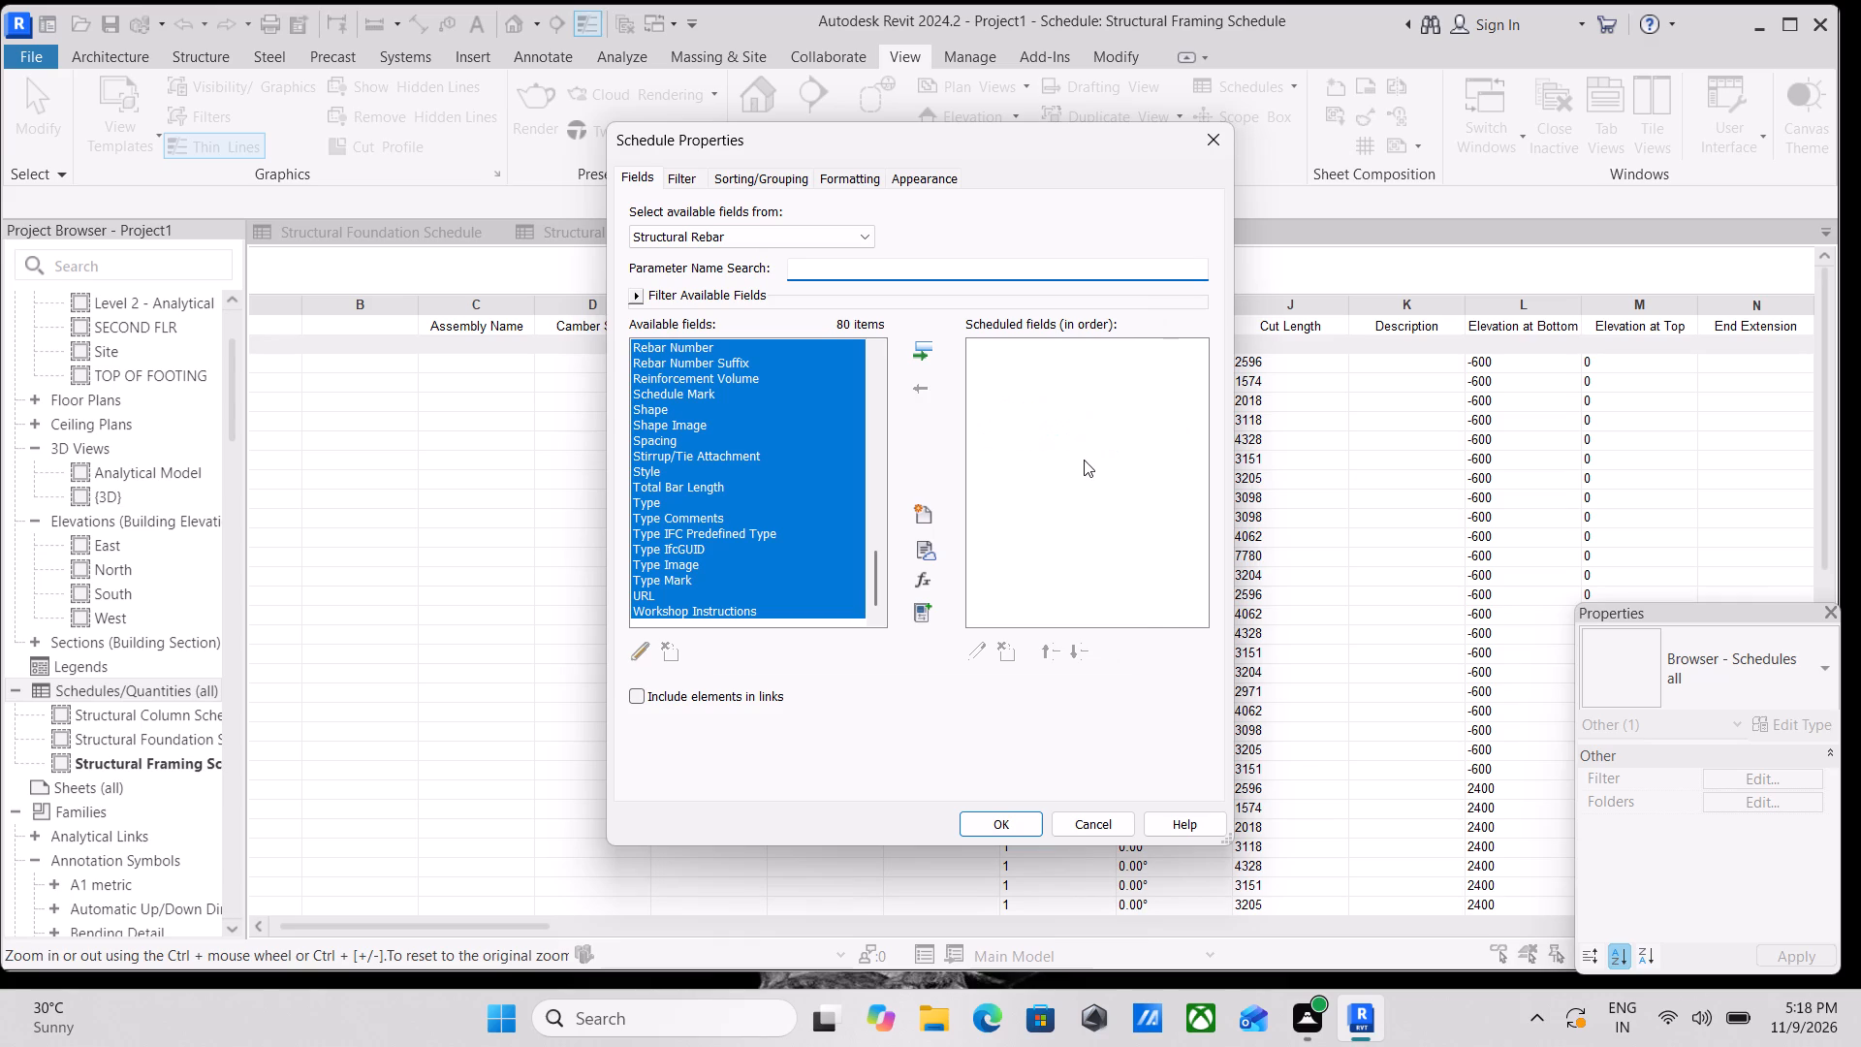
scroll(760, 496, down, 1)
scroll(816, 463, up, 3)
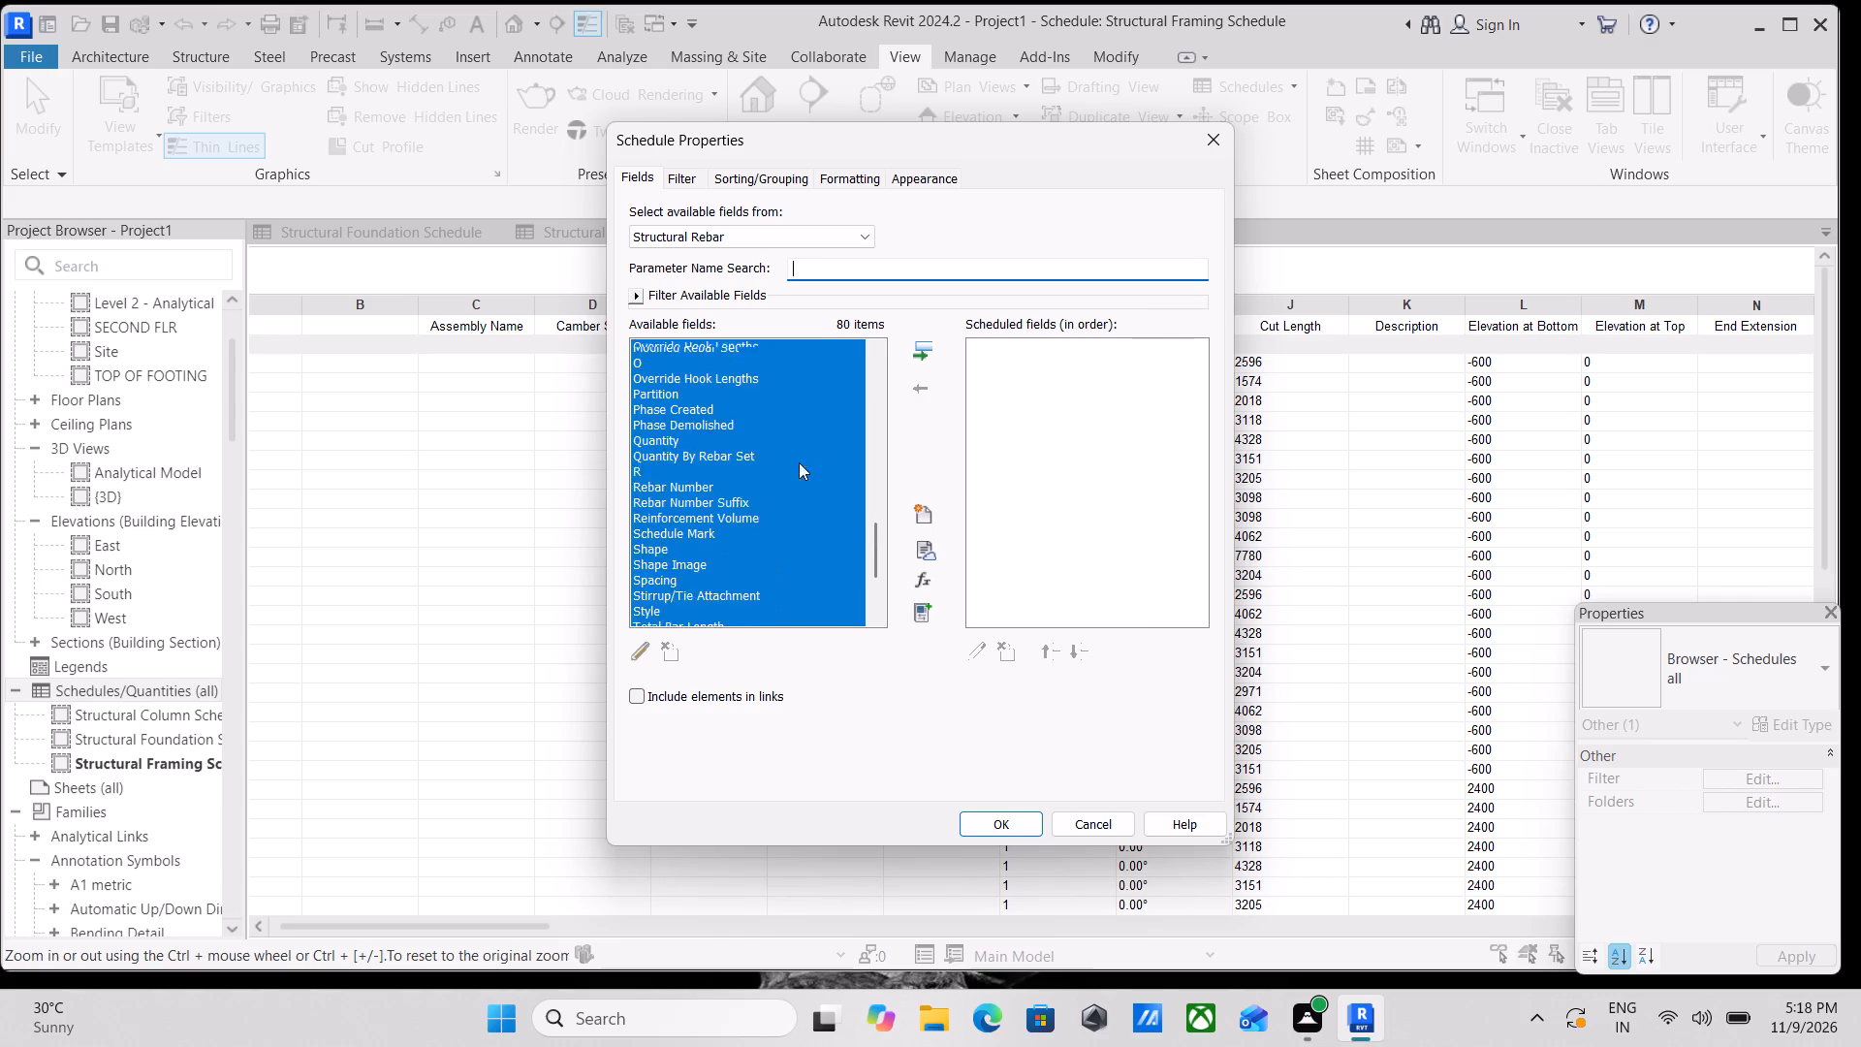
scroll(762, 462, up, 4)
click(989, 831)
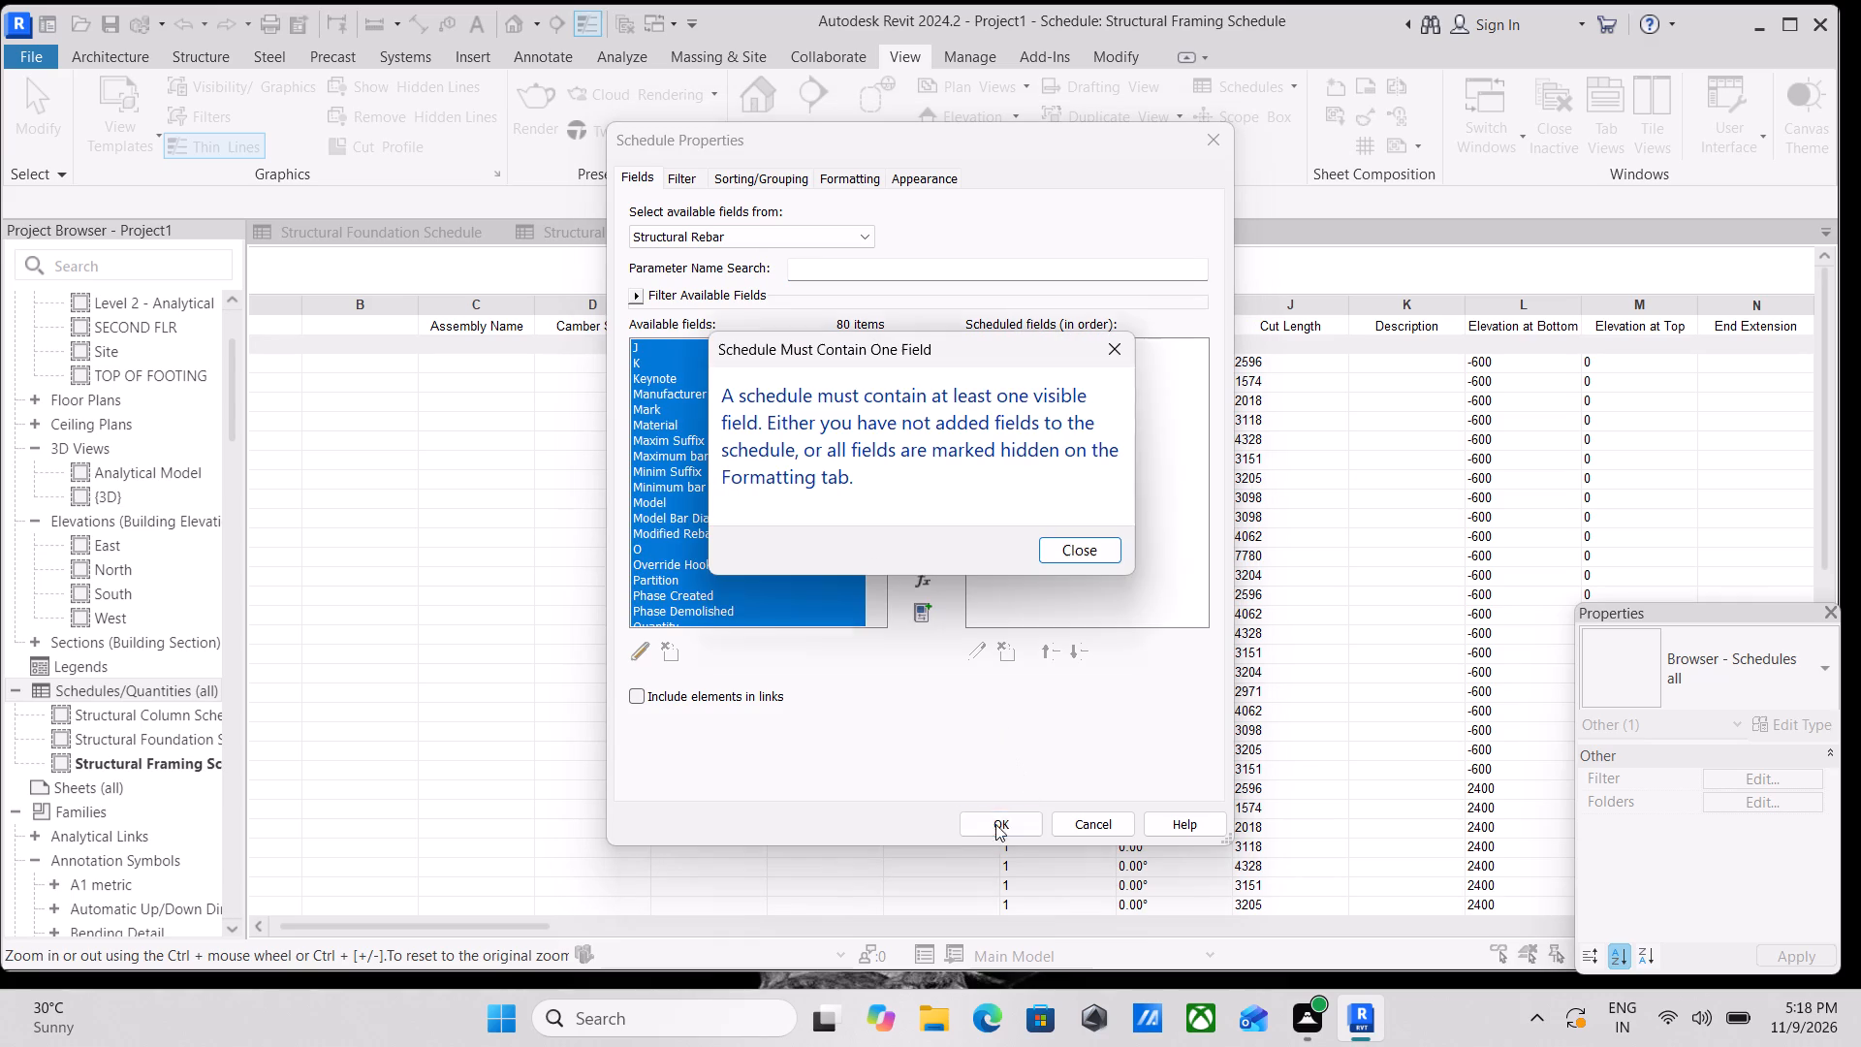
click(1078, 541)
Add the Minim Suffix field to the rebar schedule's scheduled fields.
click(728, 475)
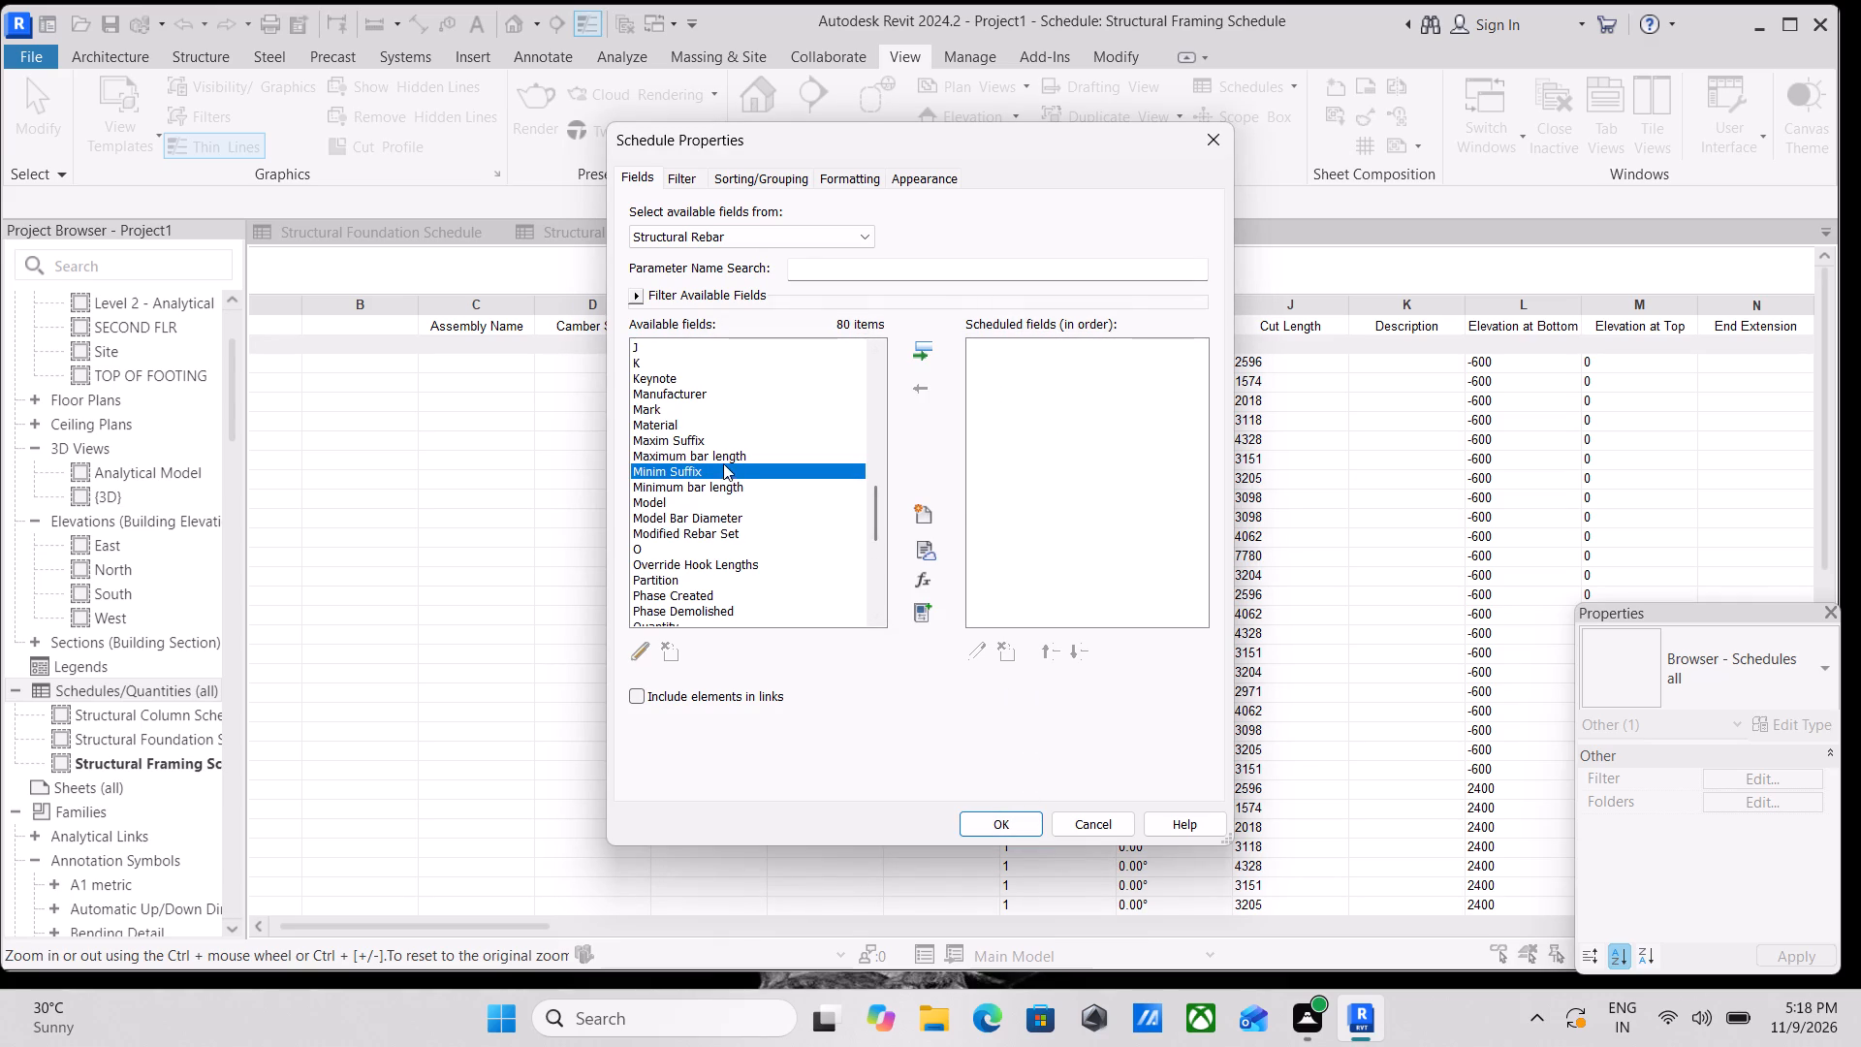
click(1015, 830)
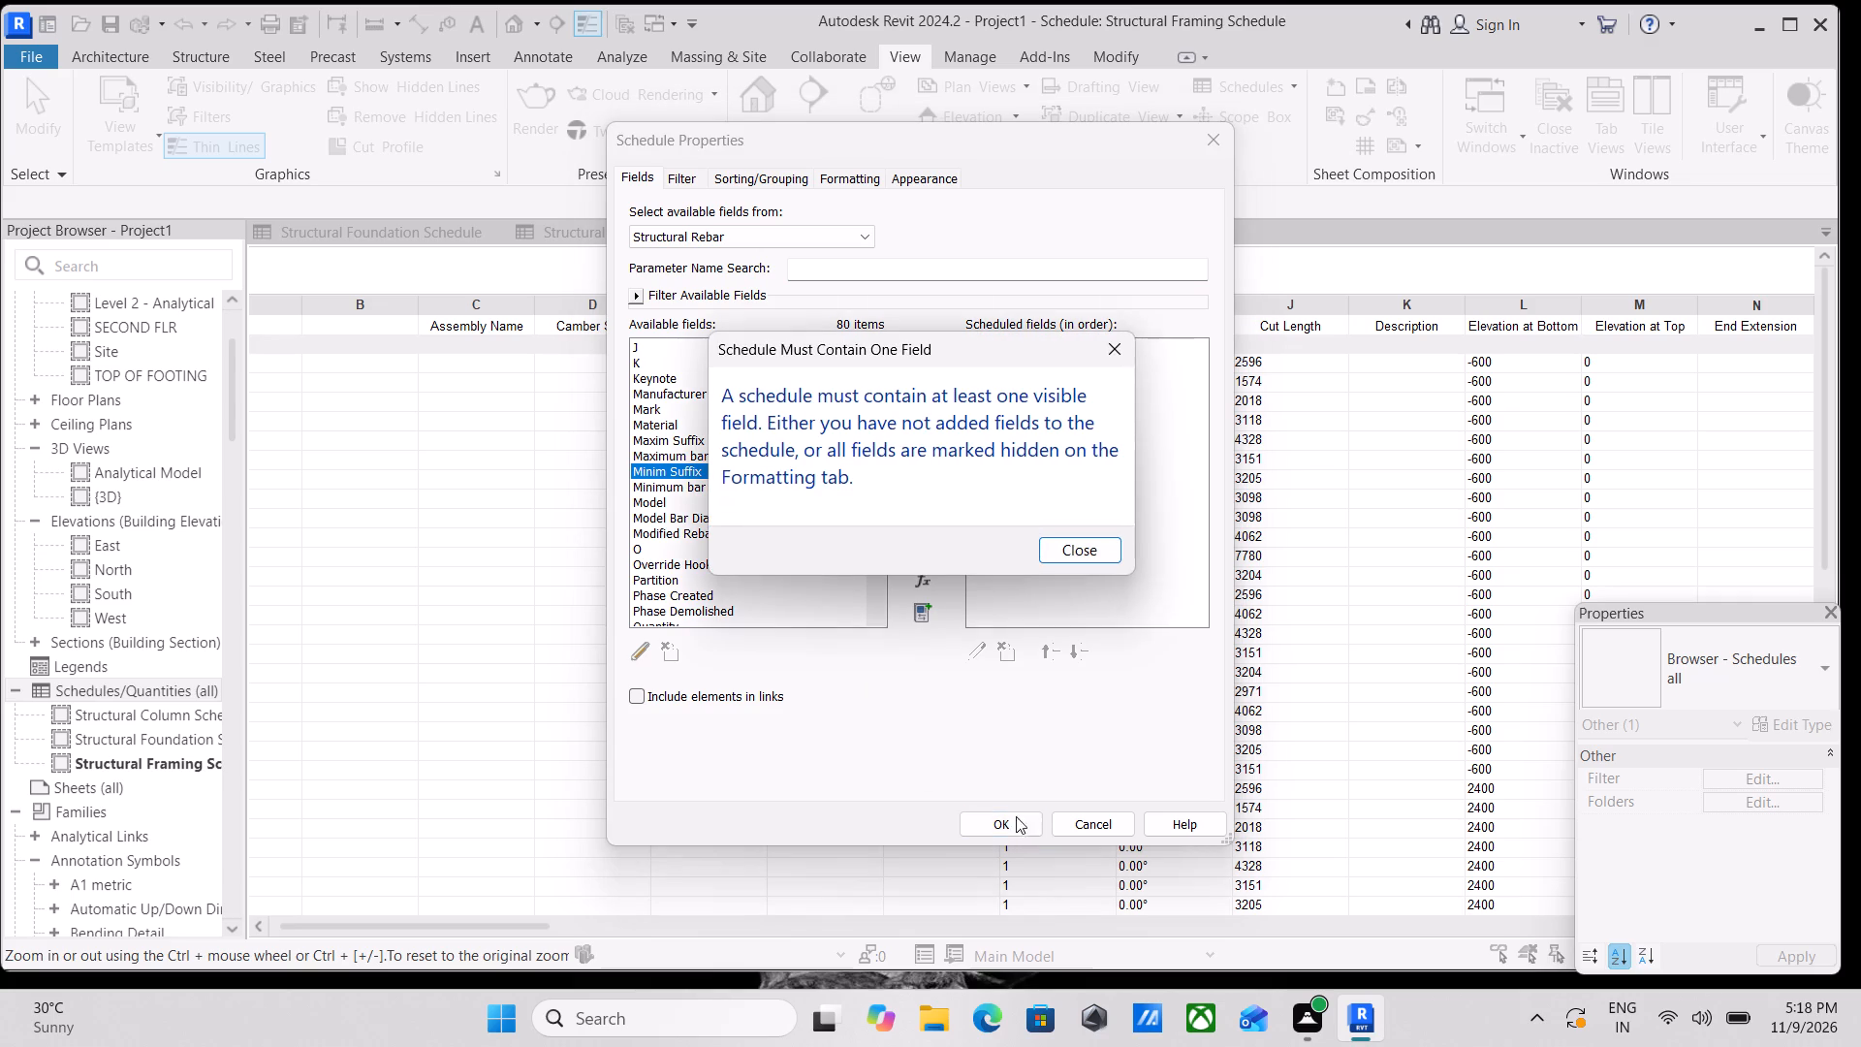
click(1073, 545)
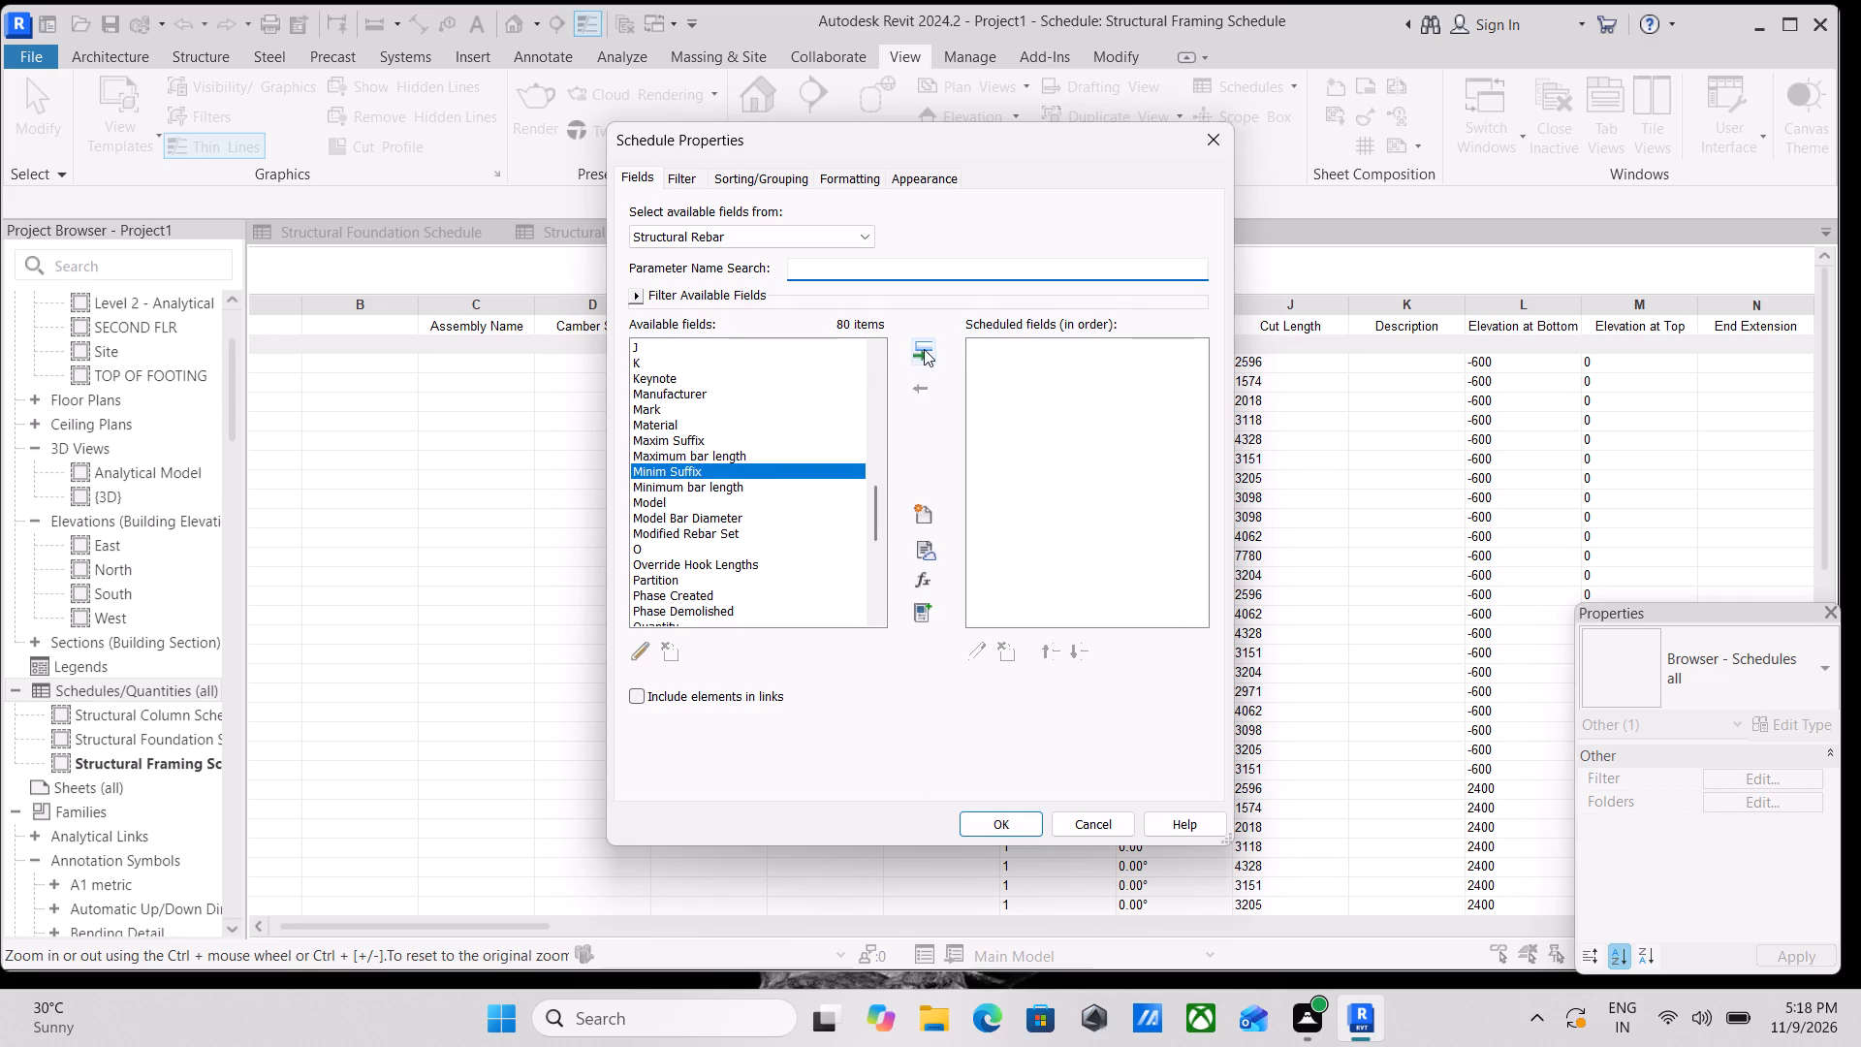
click(924, 349)
Add the remaining Structural Rebar fields from Assembly Code to Workshop Instructions, leaving out field A, and create the schedule.
click(679, 443)
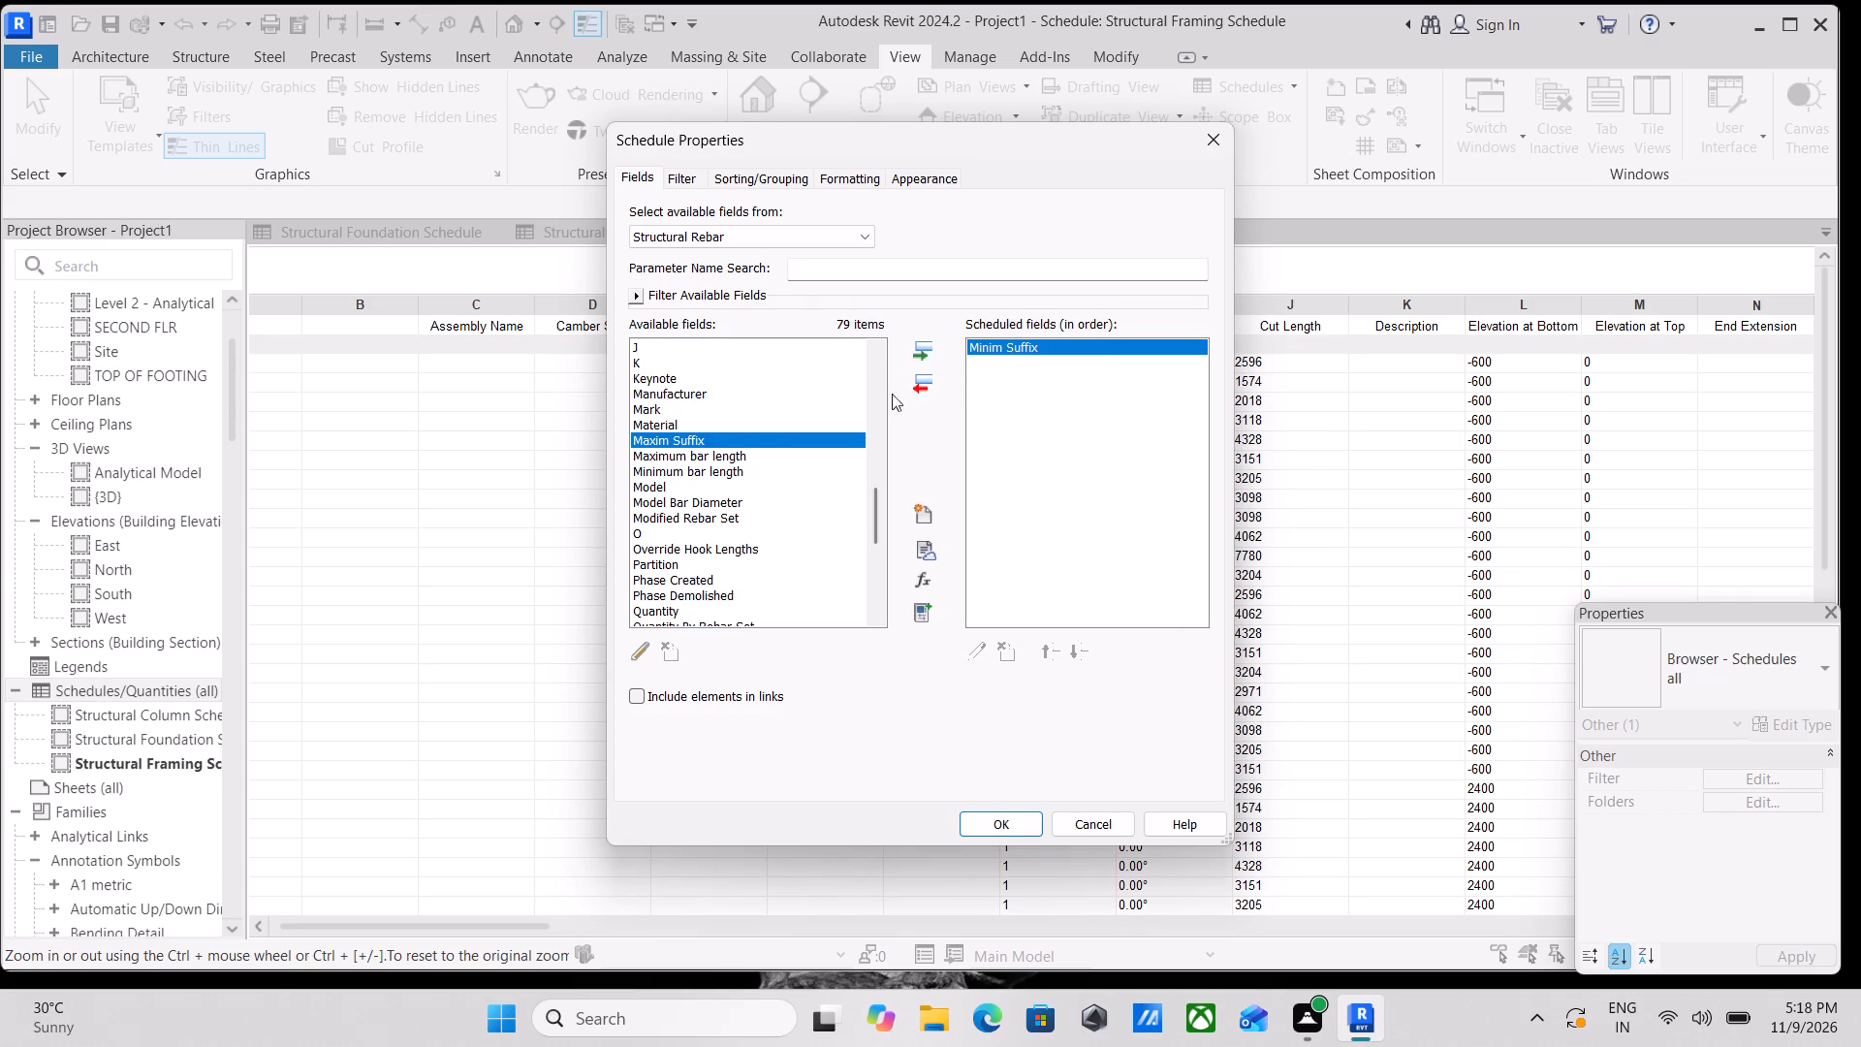
scroll(715, 521, up, 2)
scroll(689, 619, down, 4)
scroll(731, 435, up, 2)
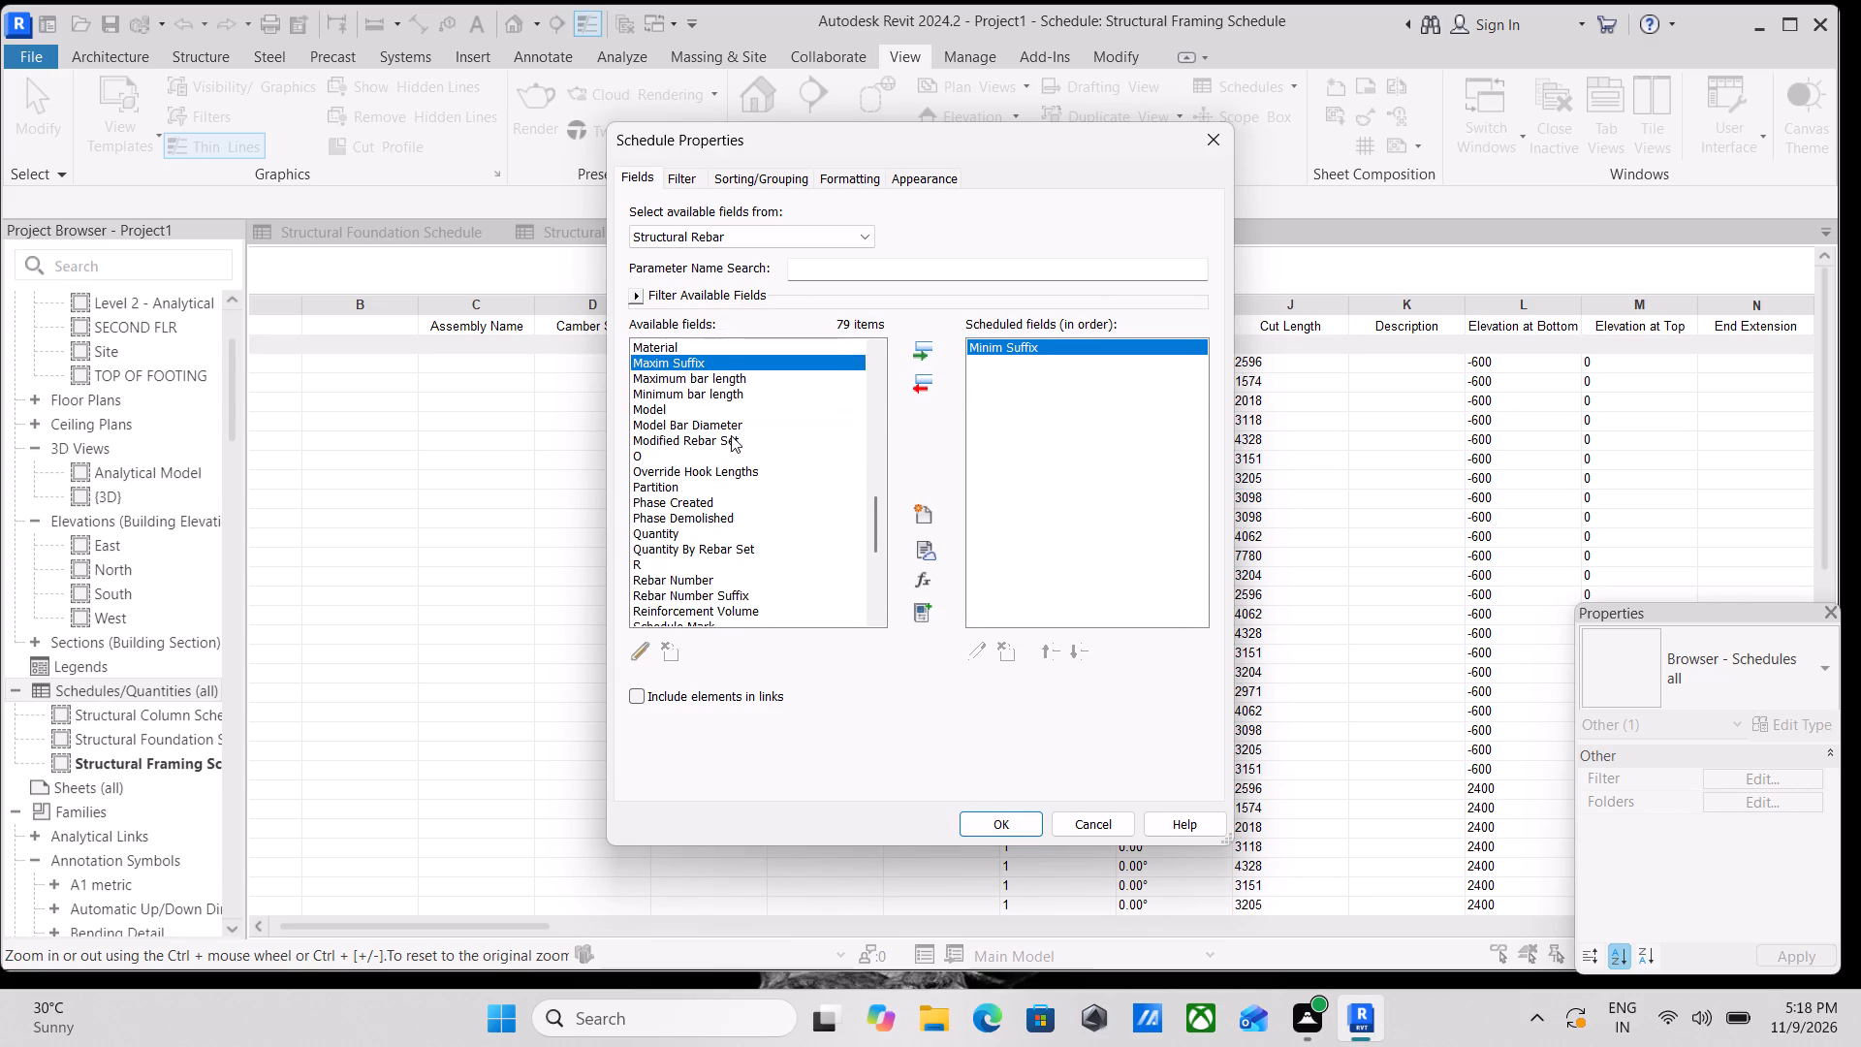
scroll(731, 435, up, 14)
drag(748, 360, 652, 637)
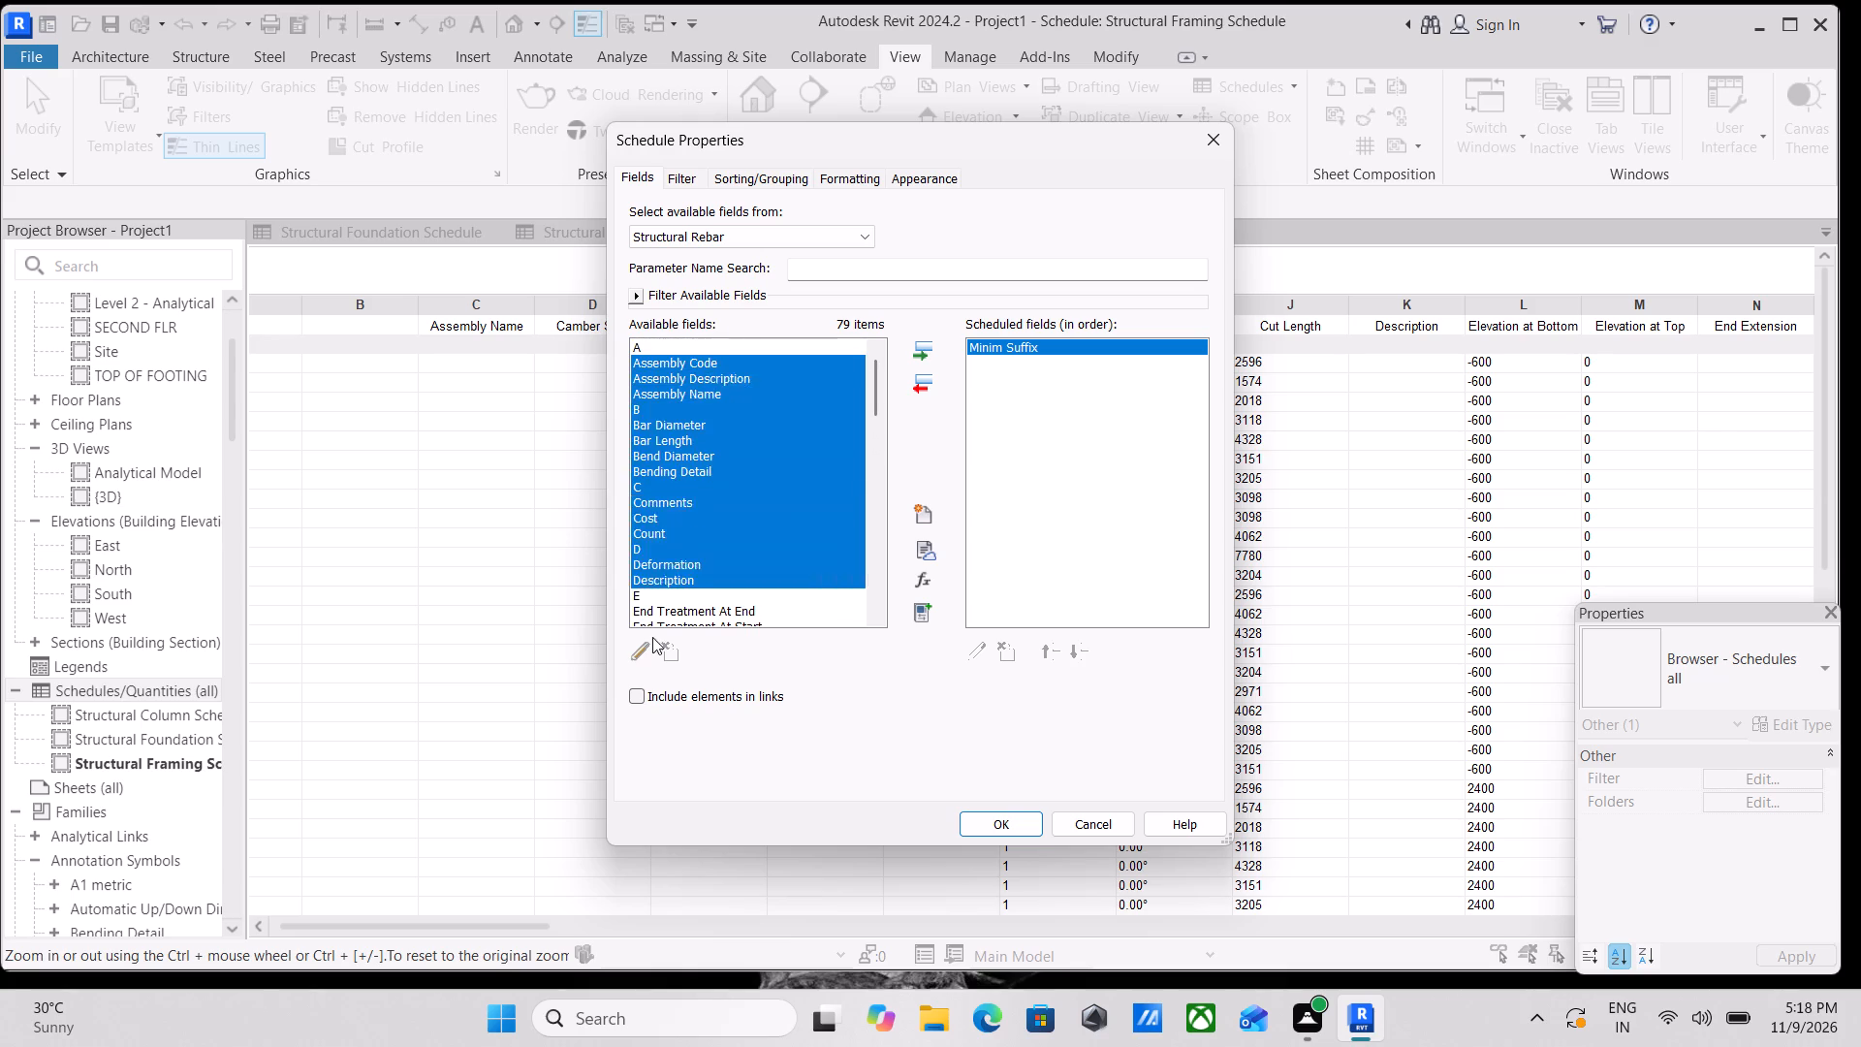
drag(652, 637, 442, 958)
click(919, 355)
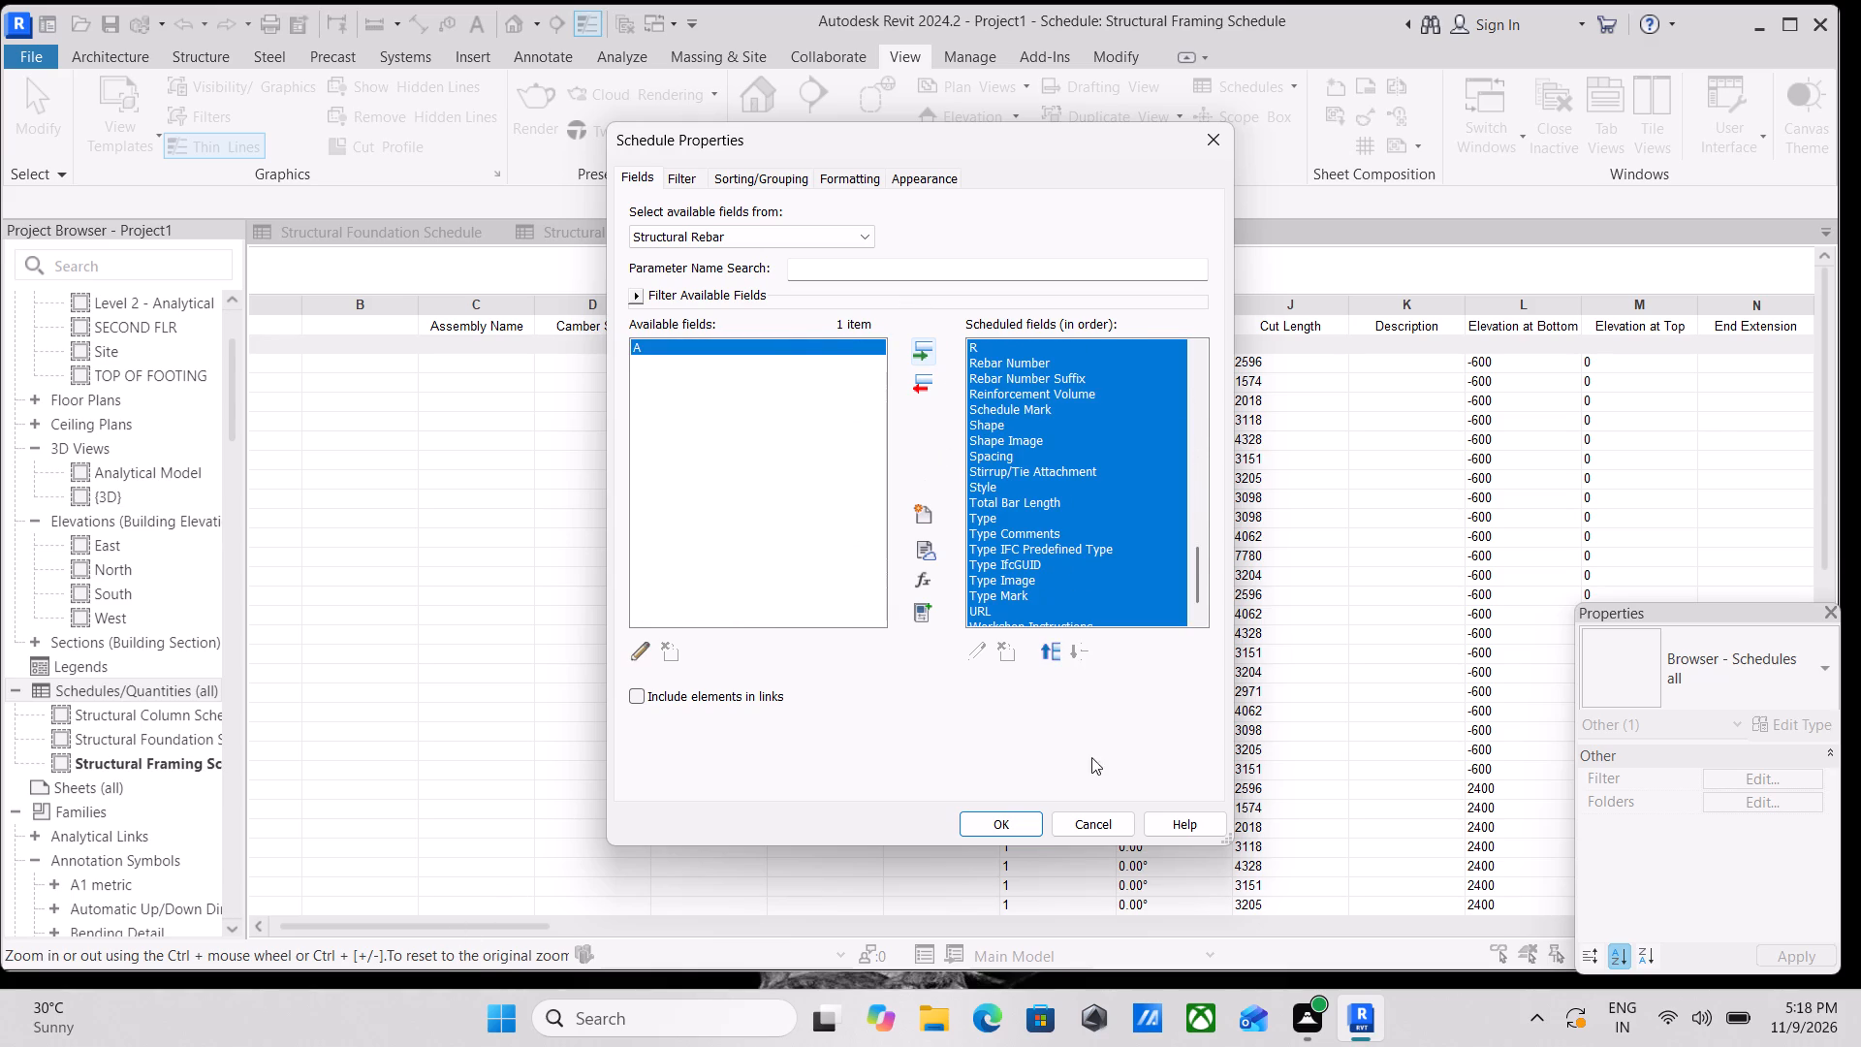
click(994, 840)
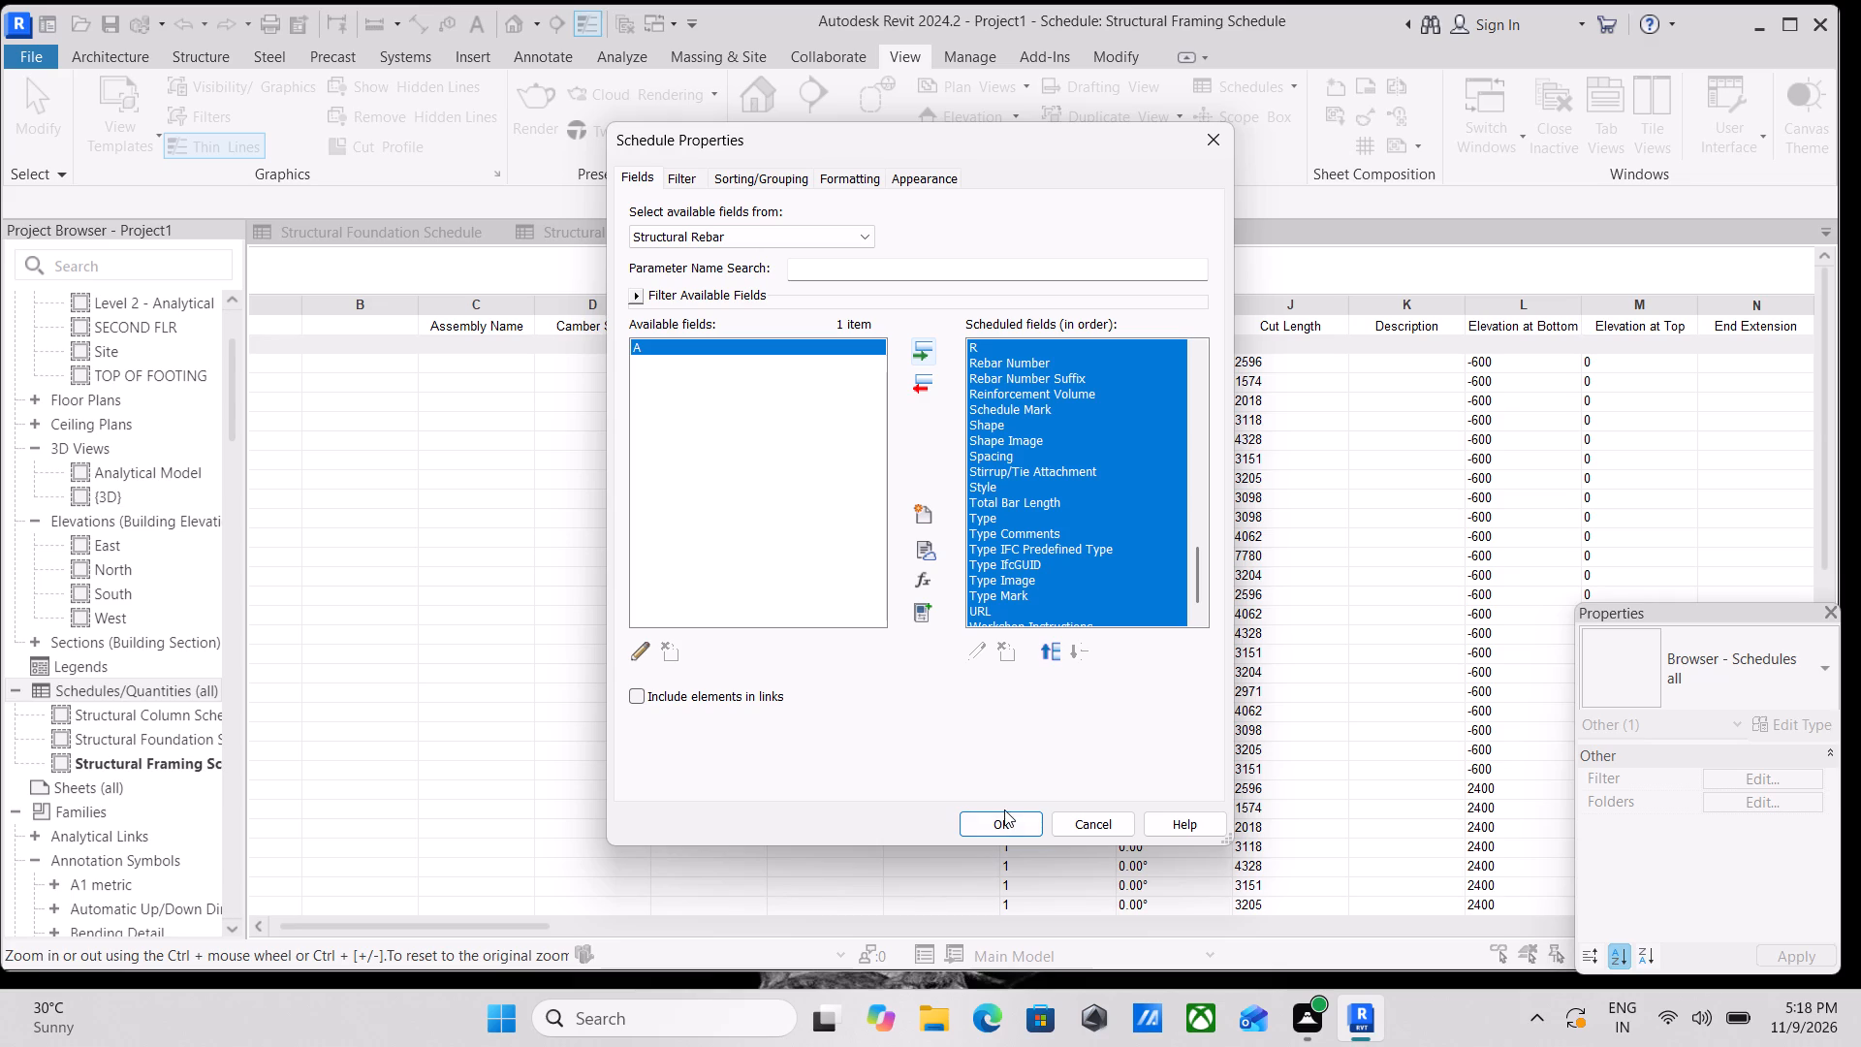
click(998, 818)
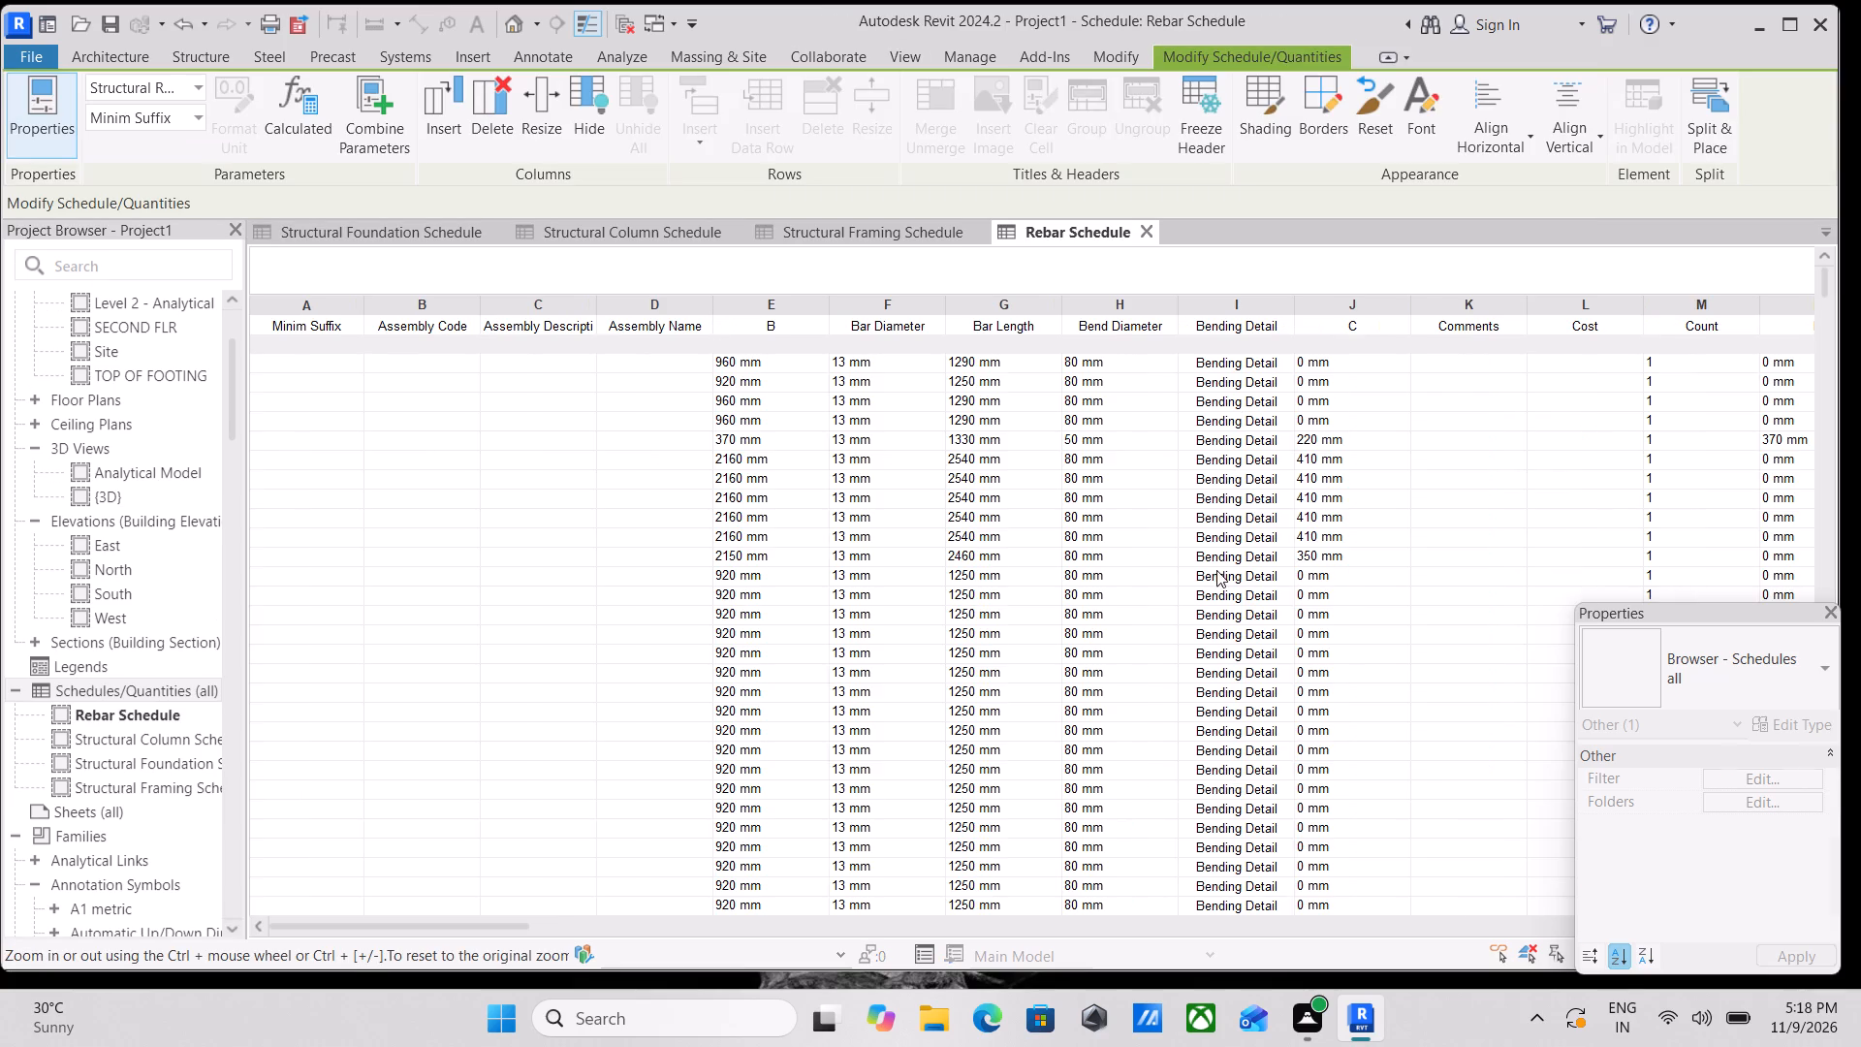
Inspect the first rows of the rebar schedule and its C, Comments, Cost and Count columns.
scroll(1192, 479, up, 2)
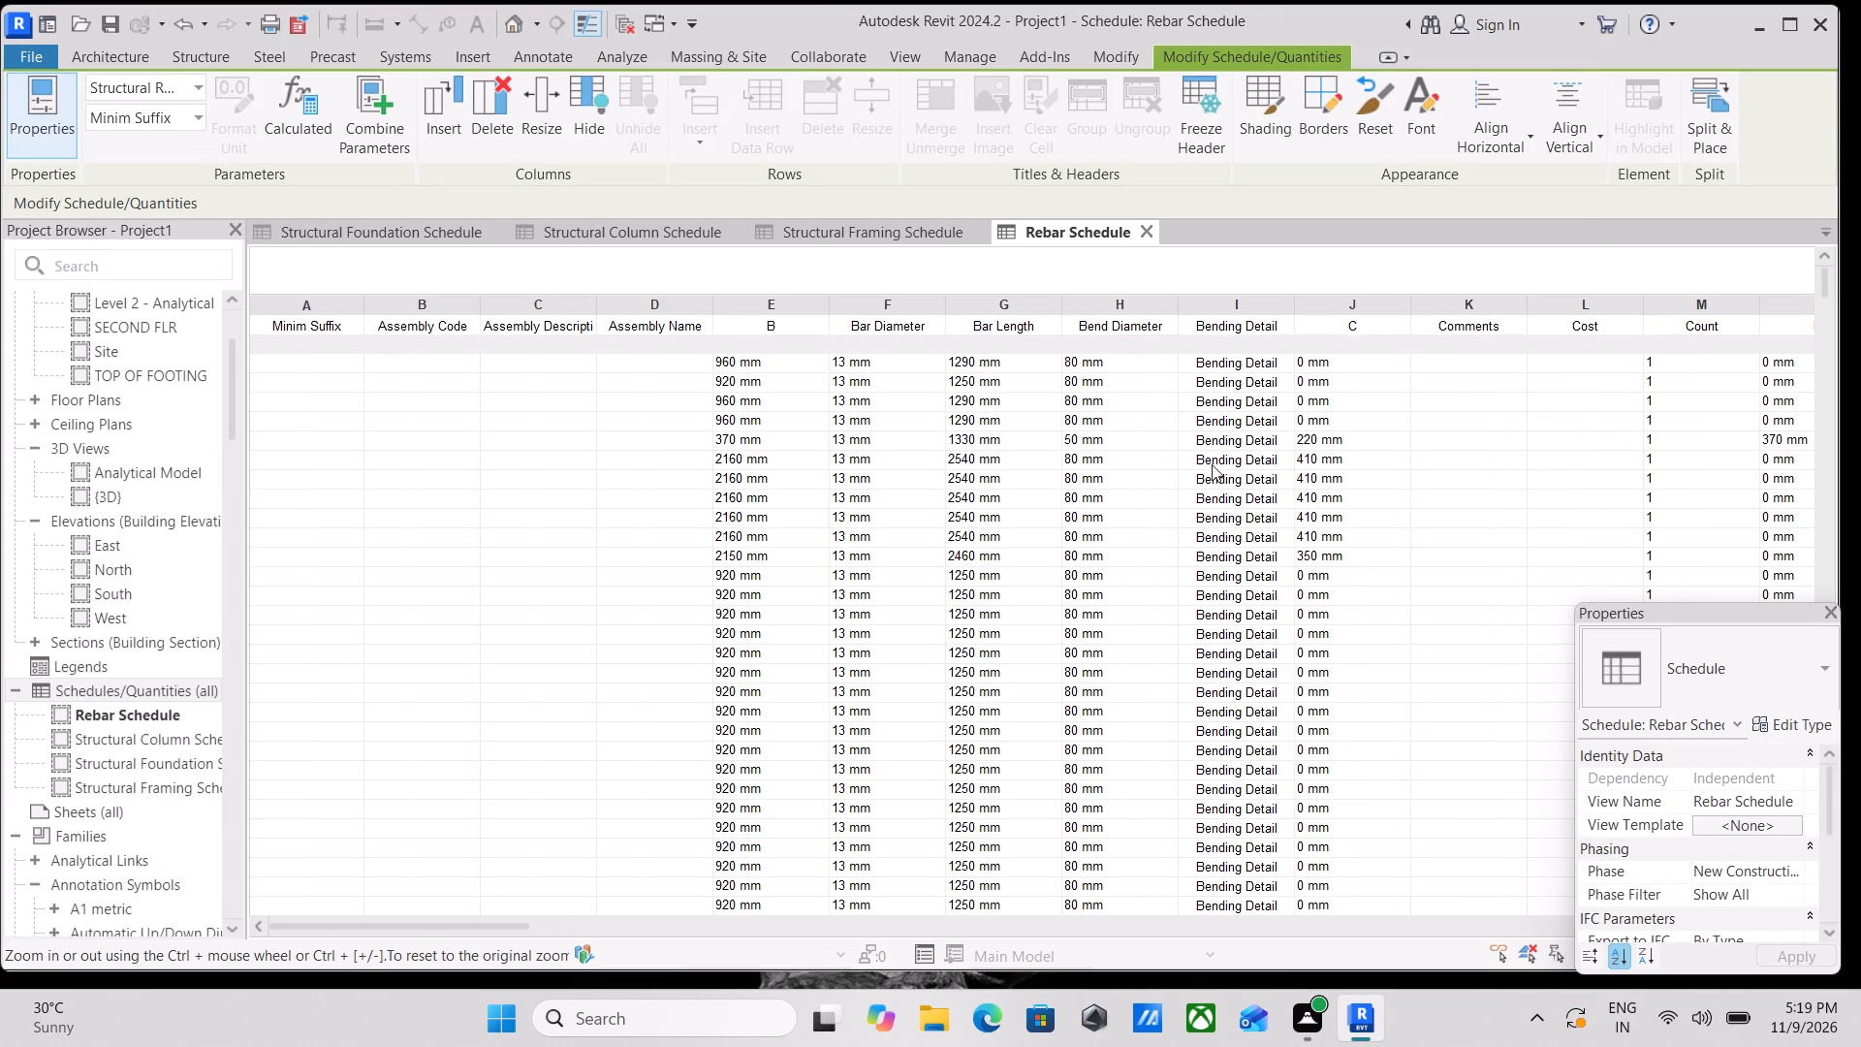
scroll(1493, 412, down, 2)
scroll(1320, 624, down, 4)
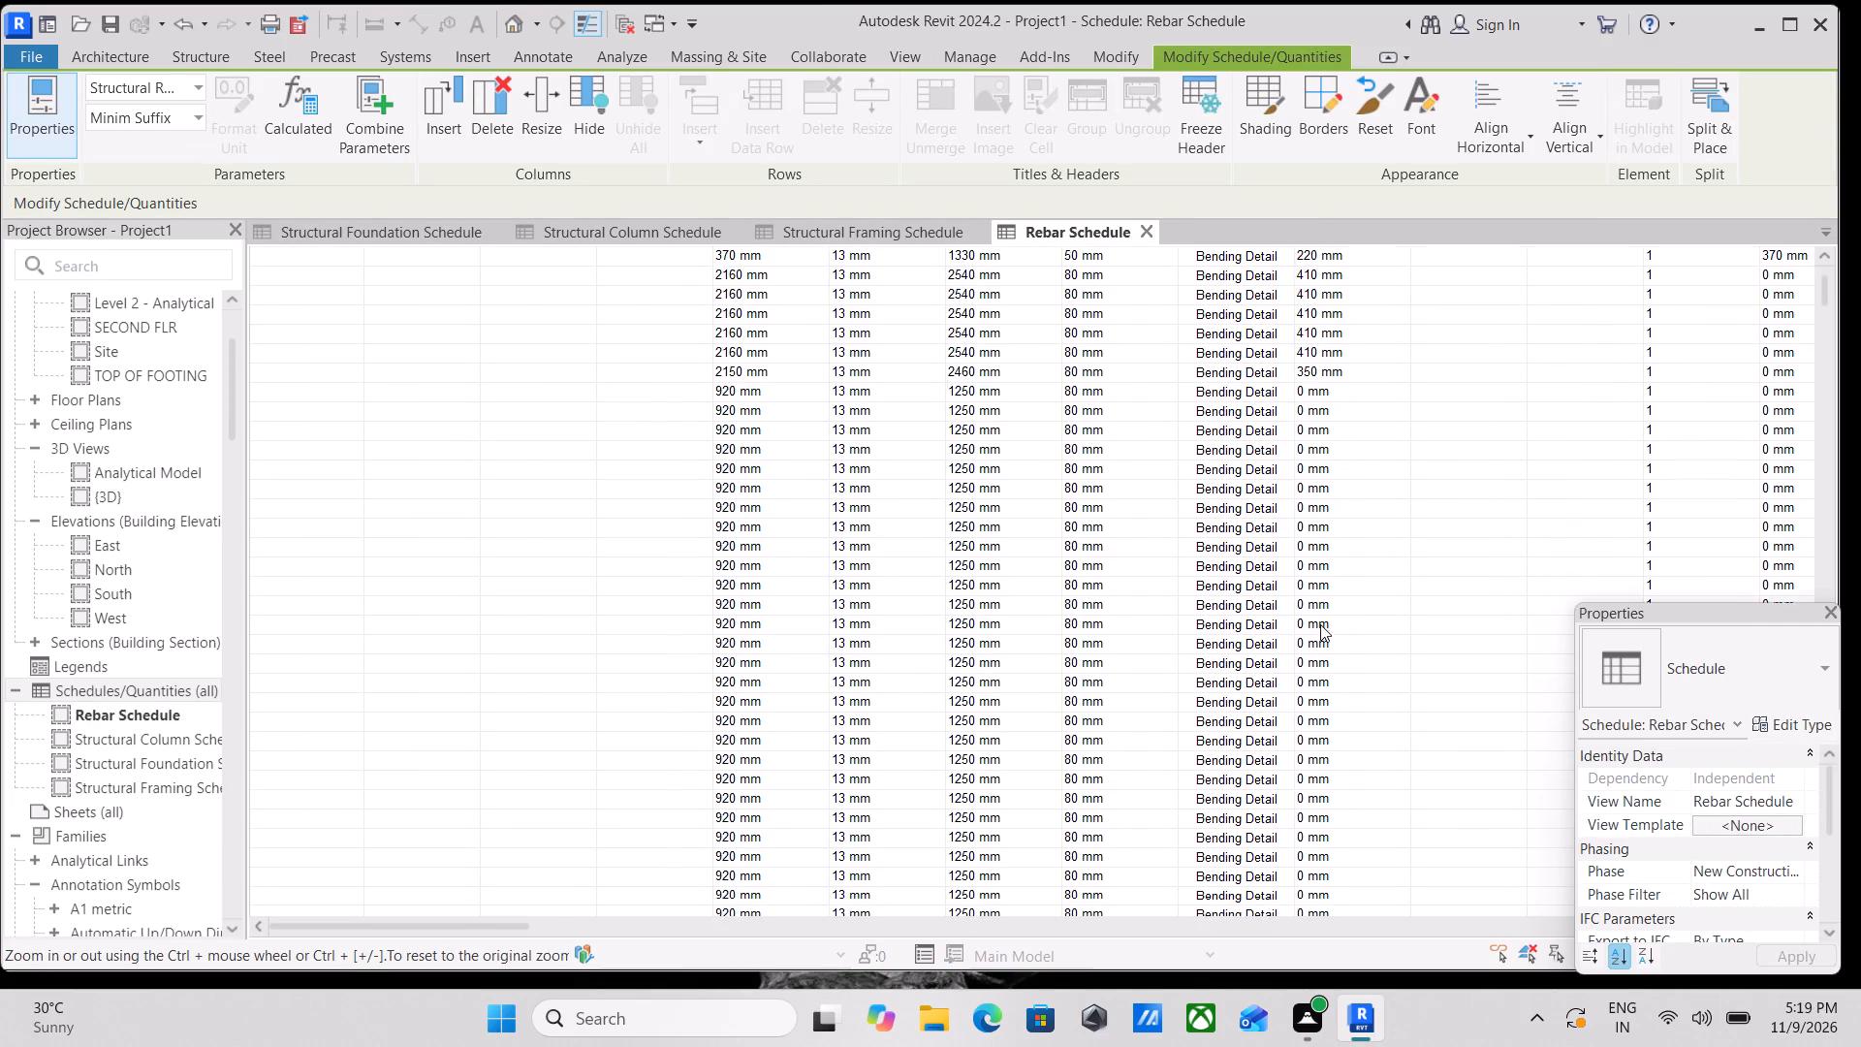
scroll(1323, 633, up, 12)
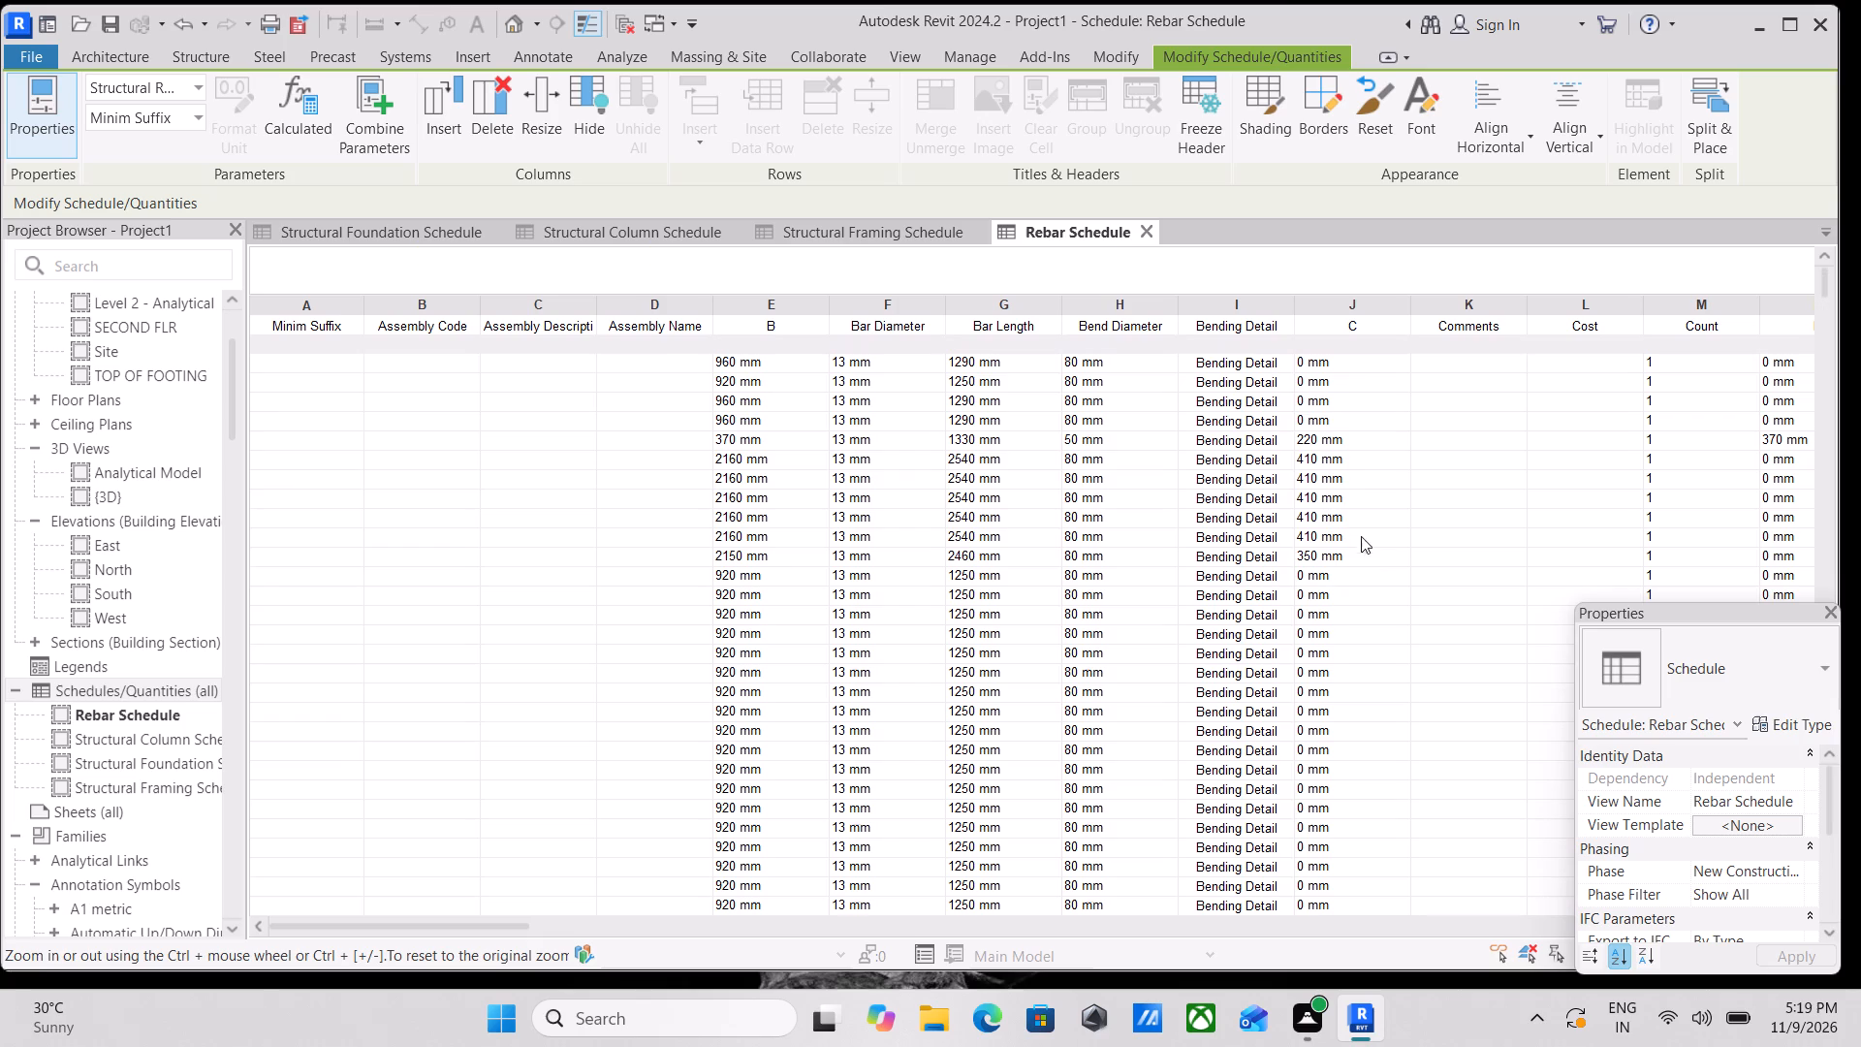
click(1352, 329)
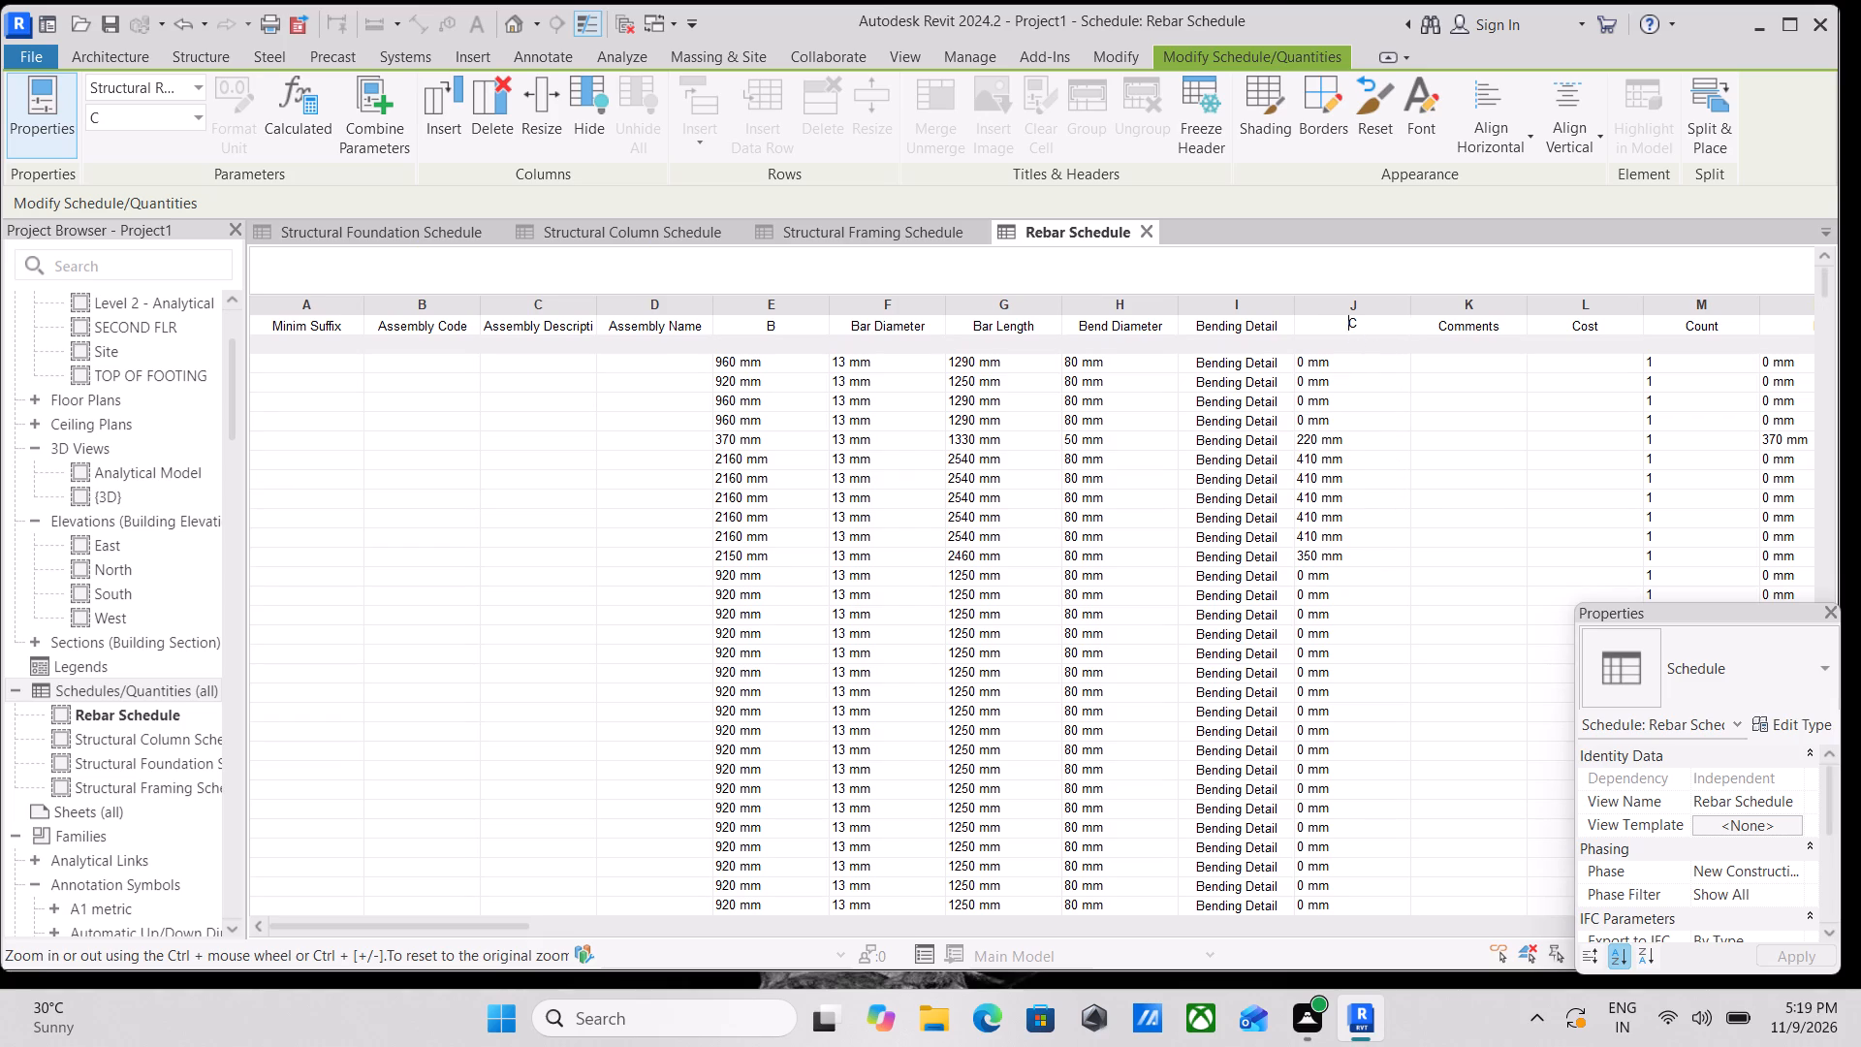
click(1366, 332)
click(1510, 328)
click(1622, 327)
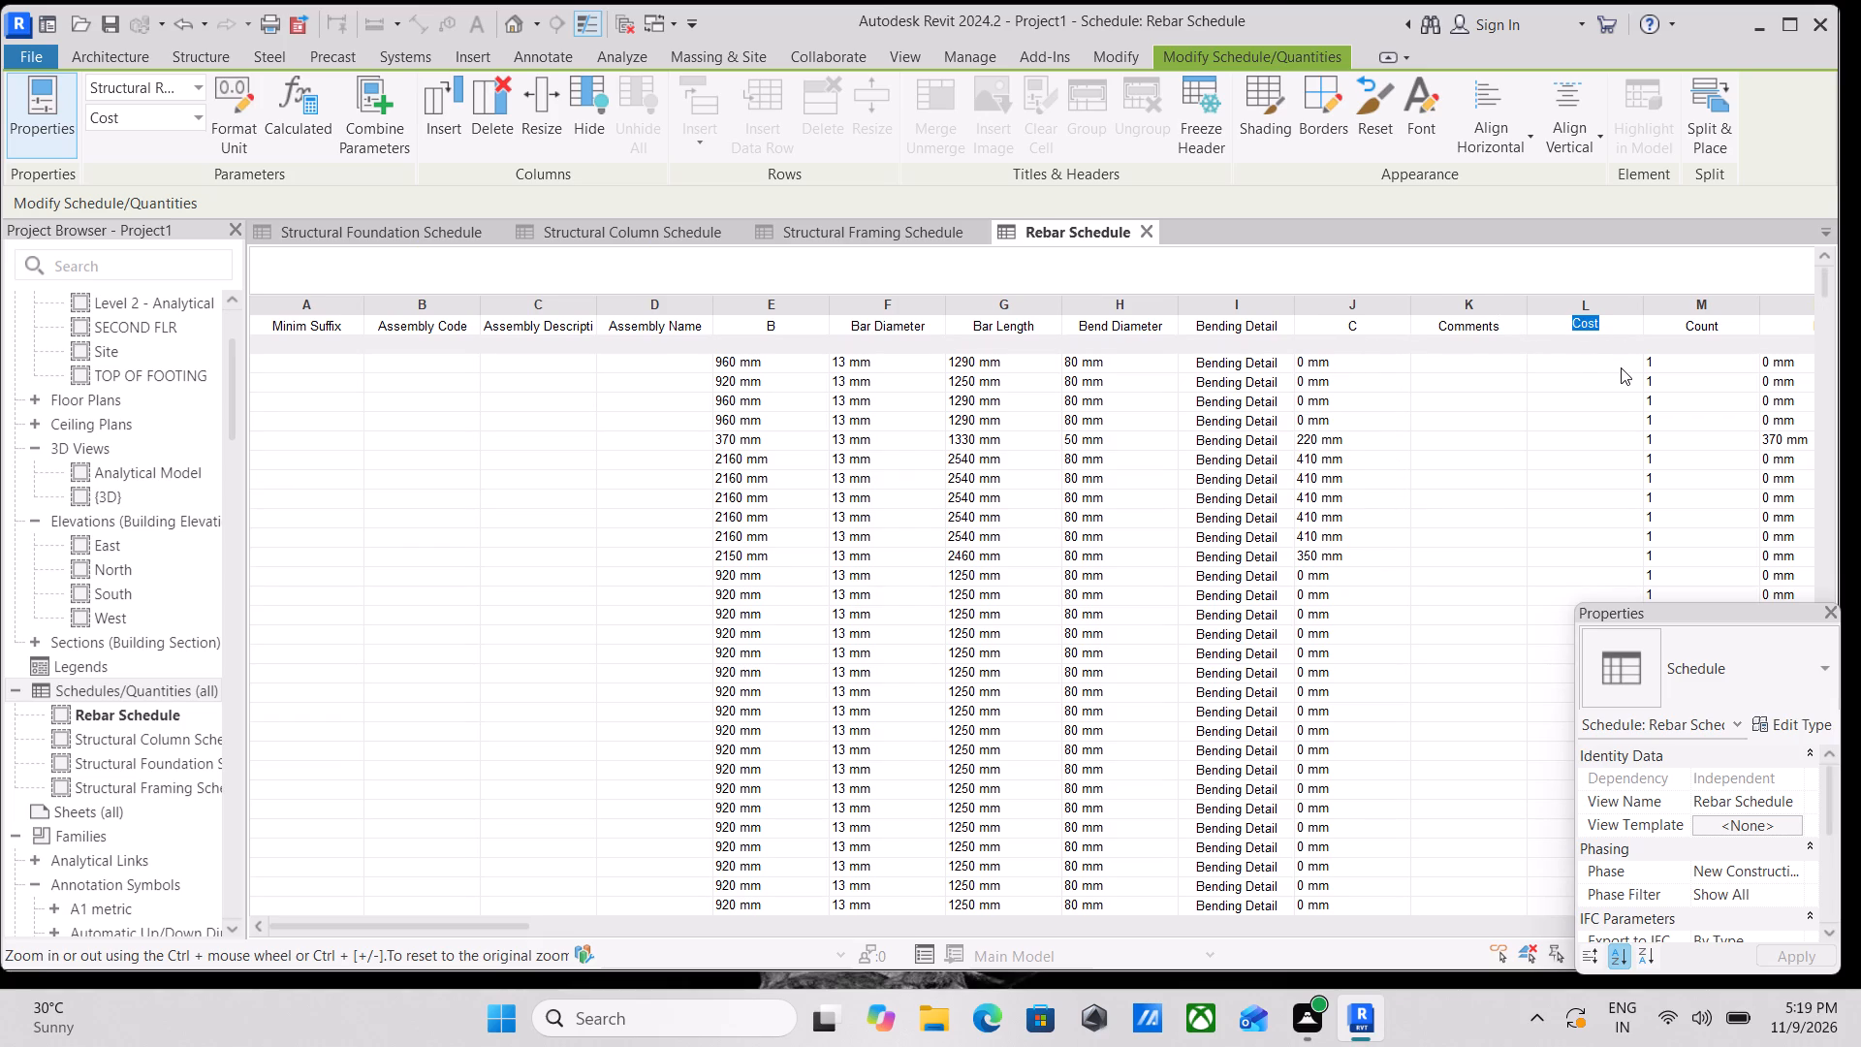
click(1621, 367)
click(1709, 335)
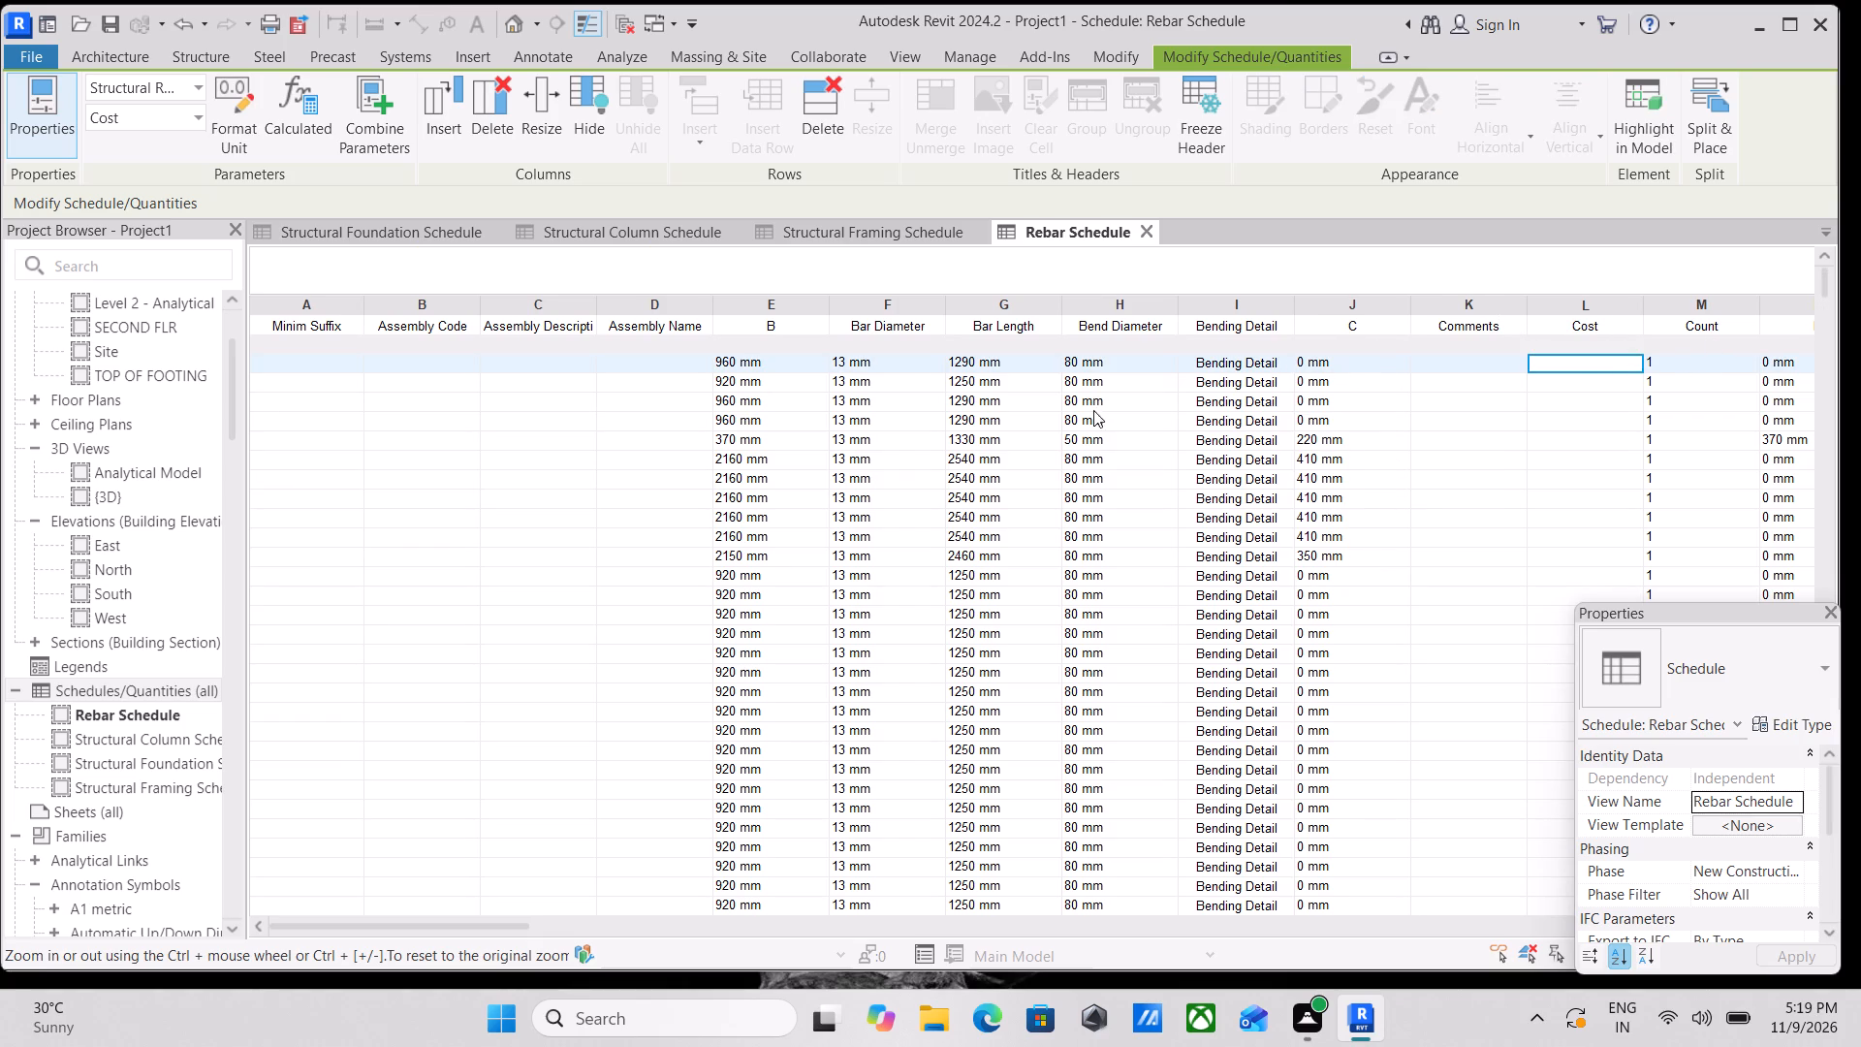
Review the rebar schedule's rows through to the end of the list, examining bar diameters, bar lengths and bend diameters.
click(829, 476)
scroll(836, 595, down, 4)
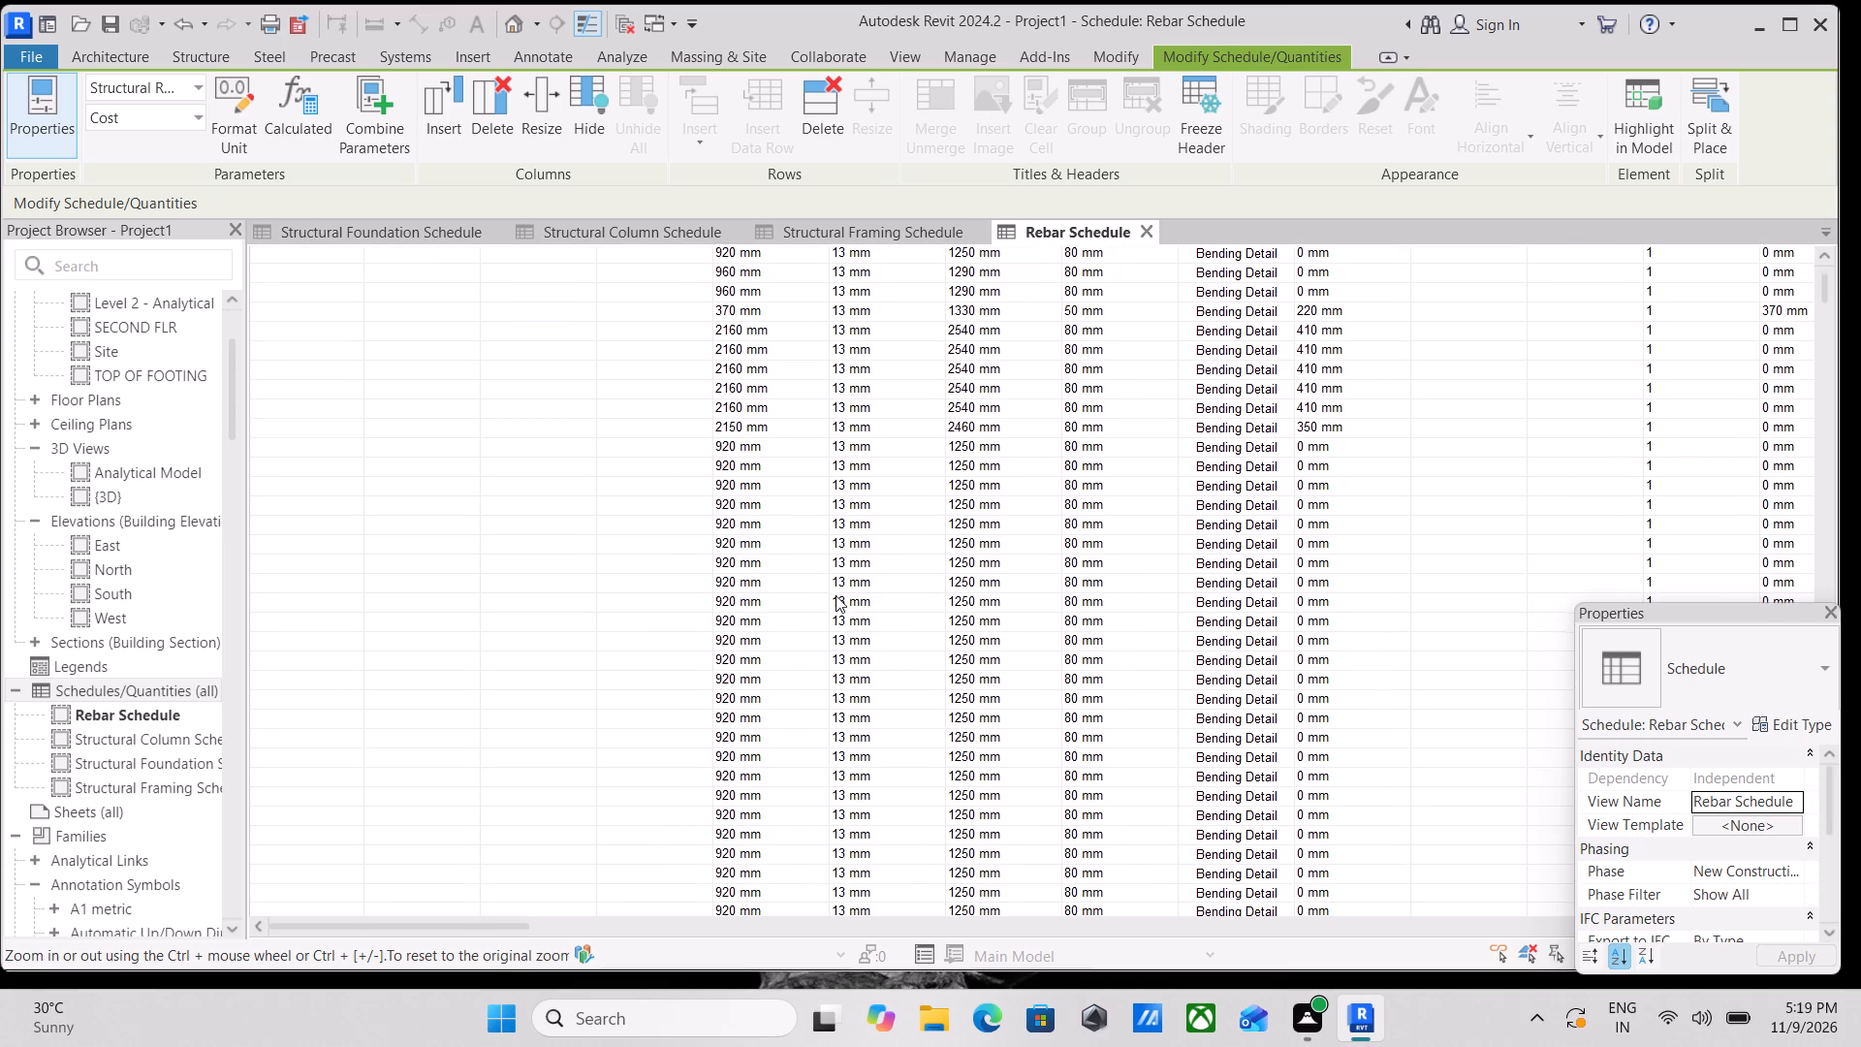
scroll(836, 595, down, 5)
scroll(834, 595, up, 12)
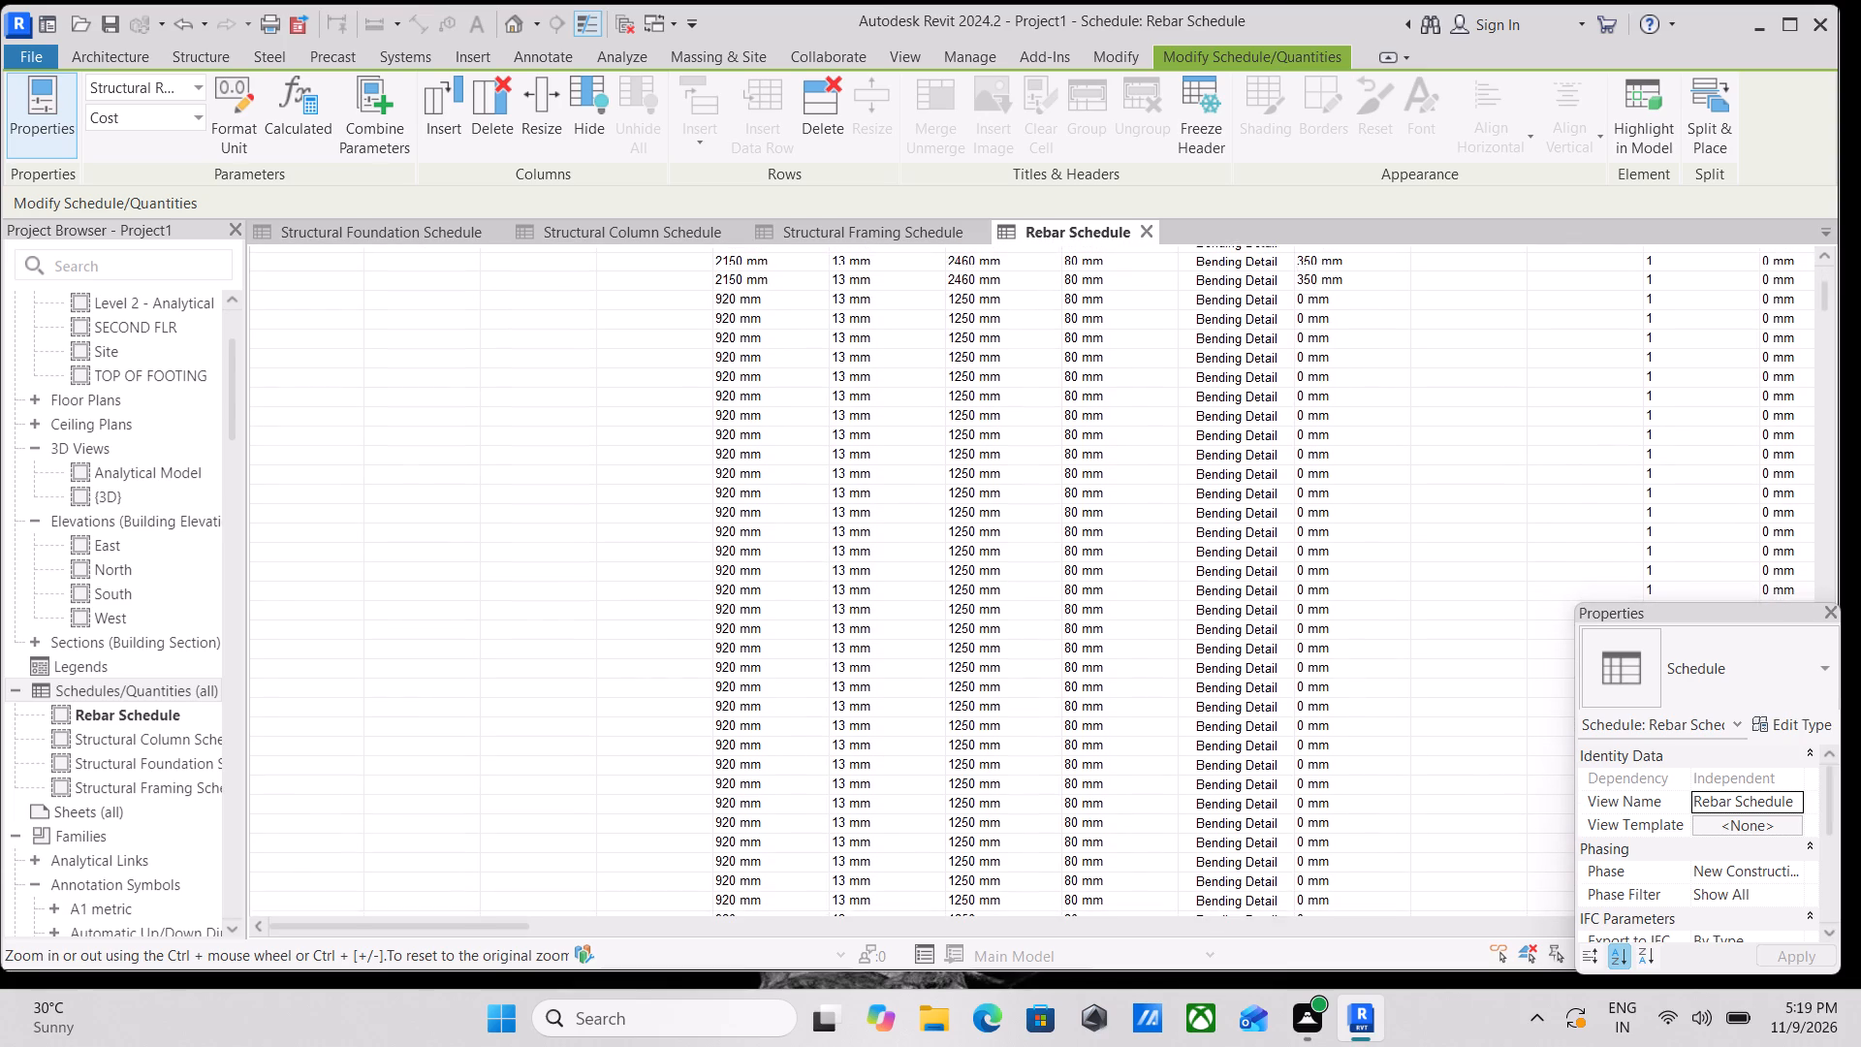
scroll(834, 595, up, 10)
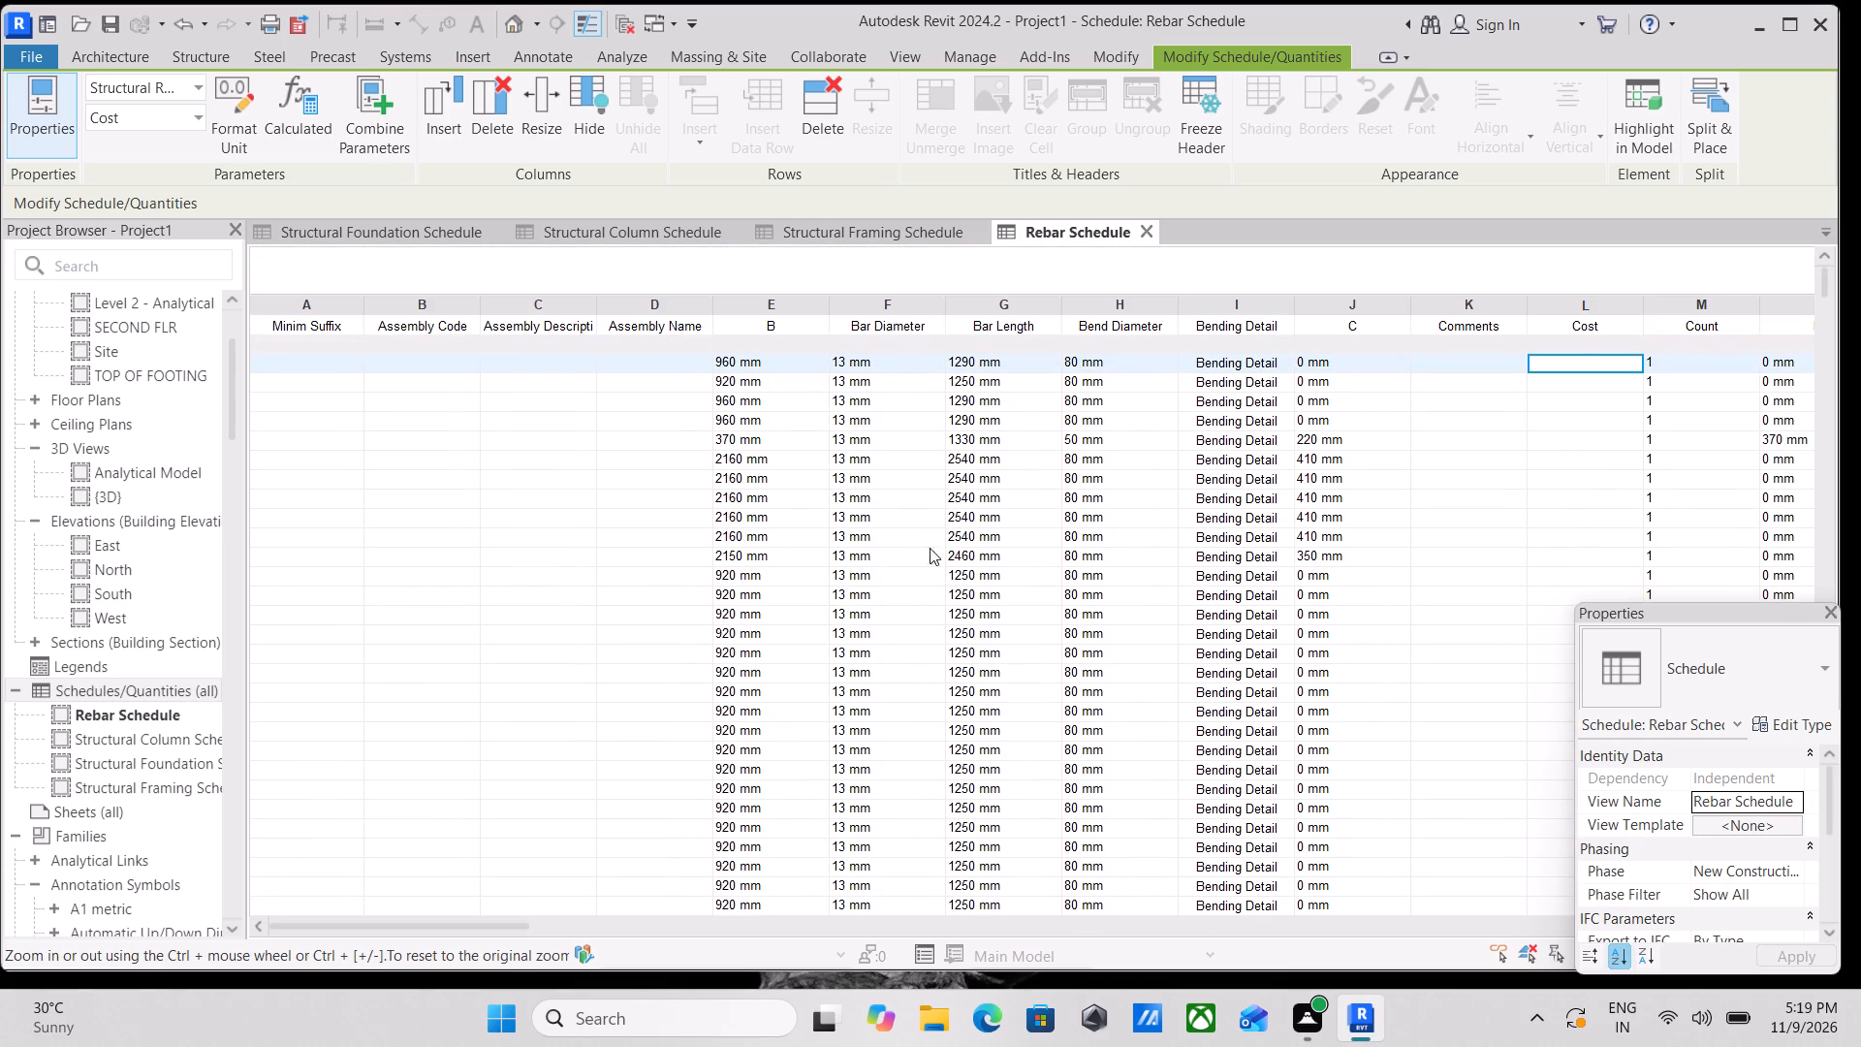
scroll(1013, 545, down, 14)
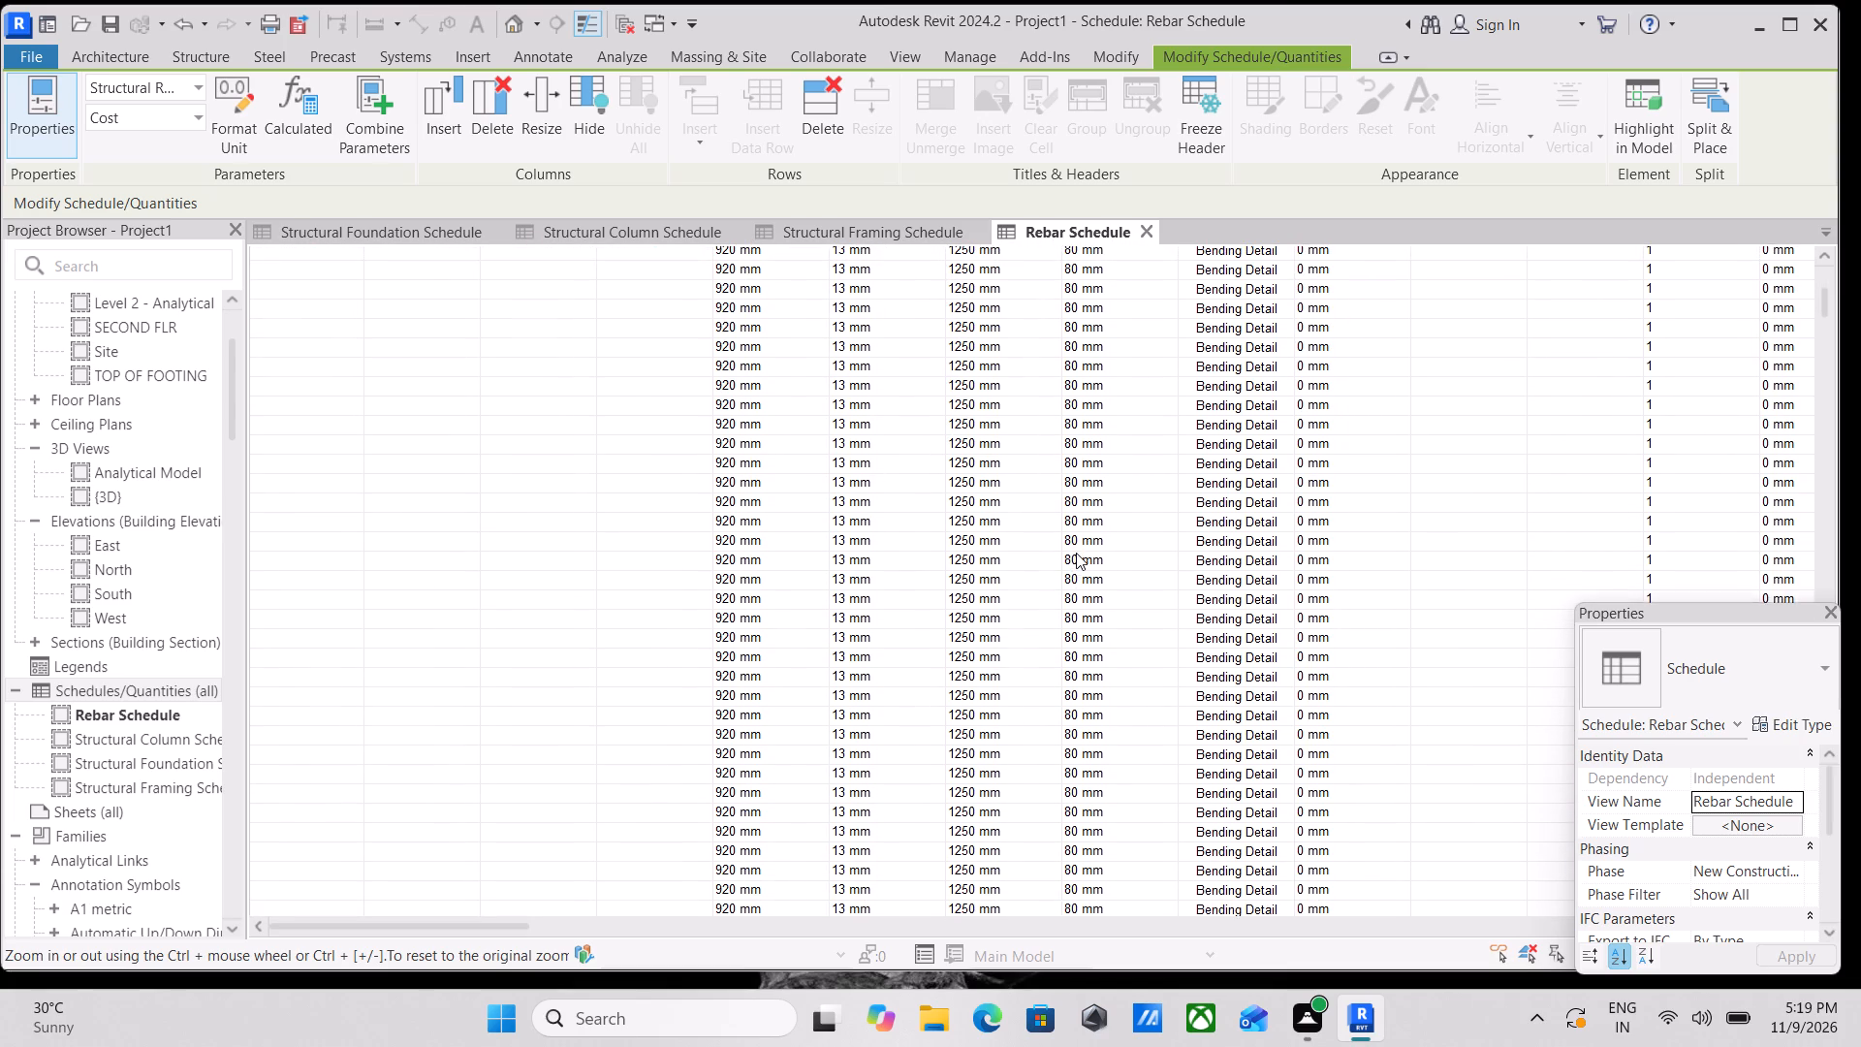
scroll(1076, 553, down, 12)
scroll(950, 637, down, 5)
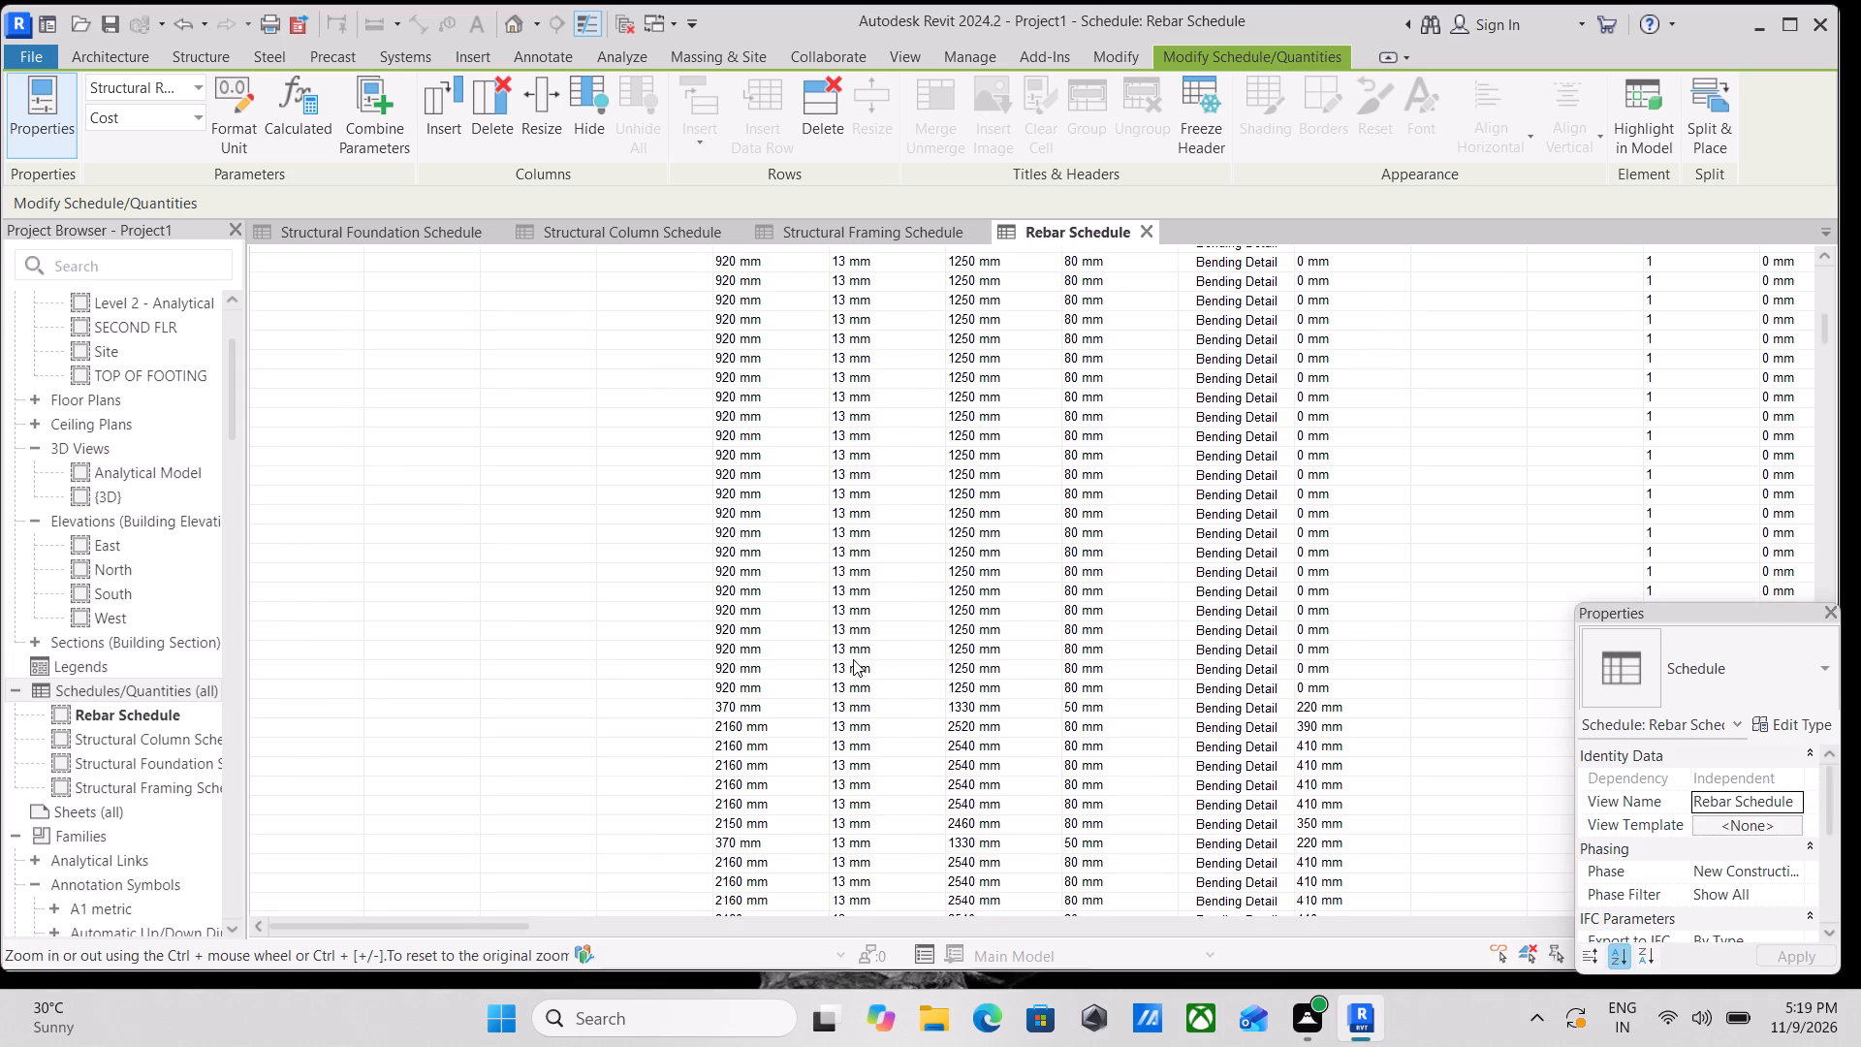
scroll(845, 661, down, 2)
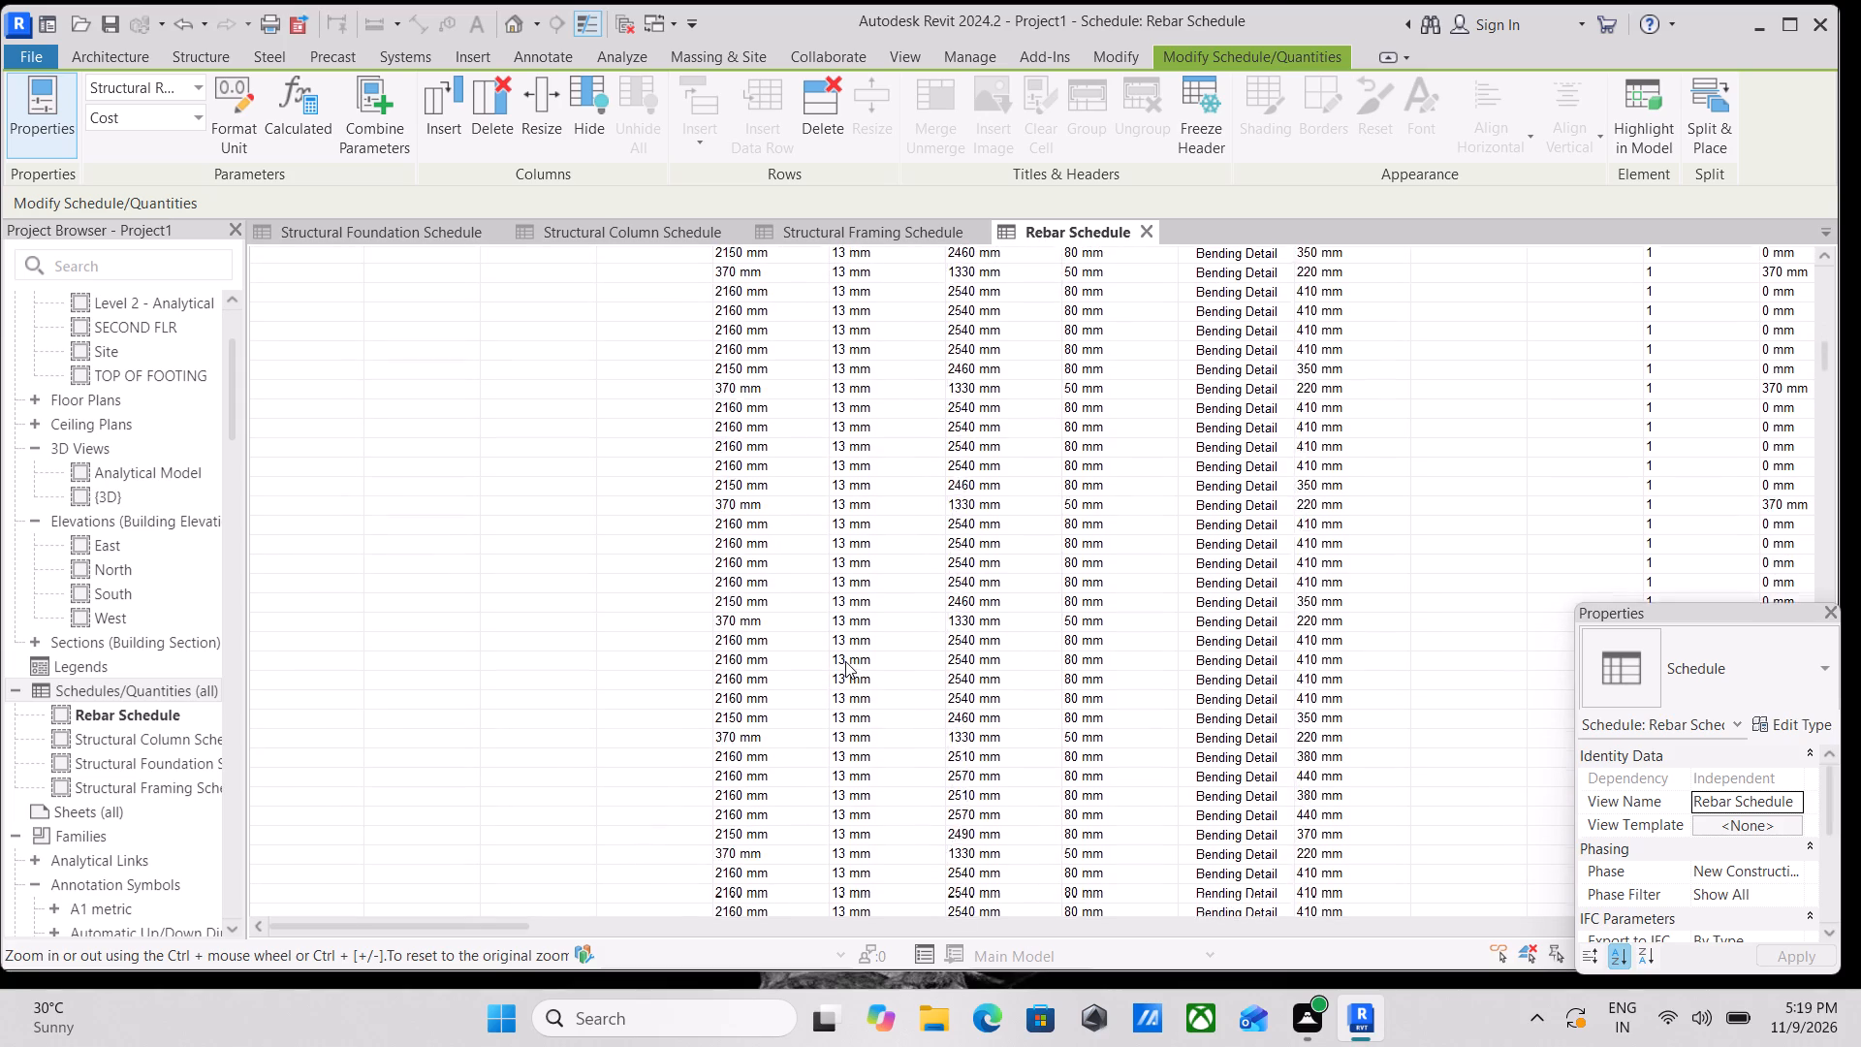
scroll(845, 661, down, 9)
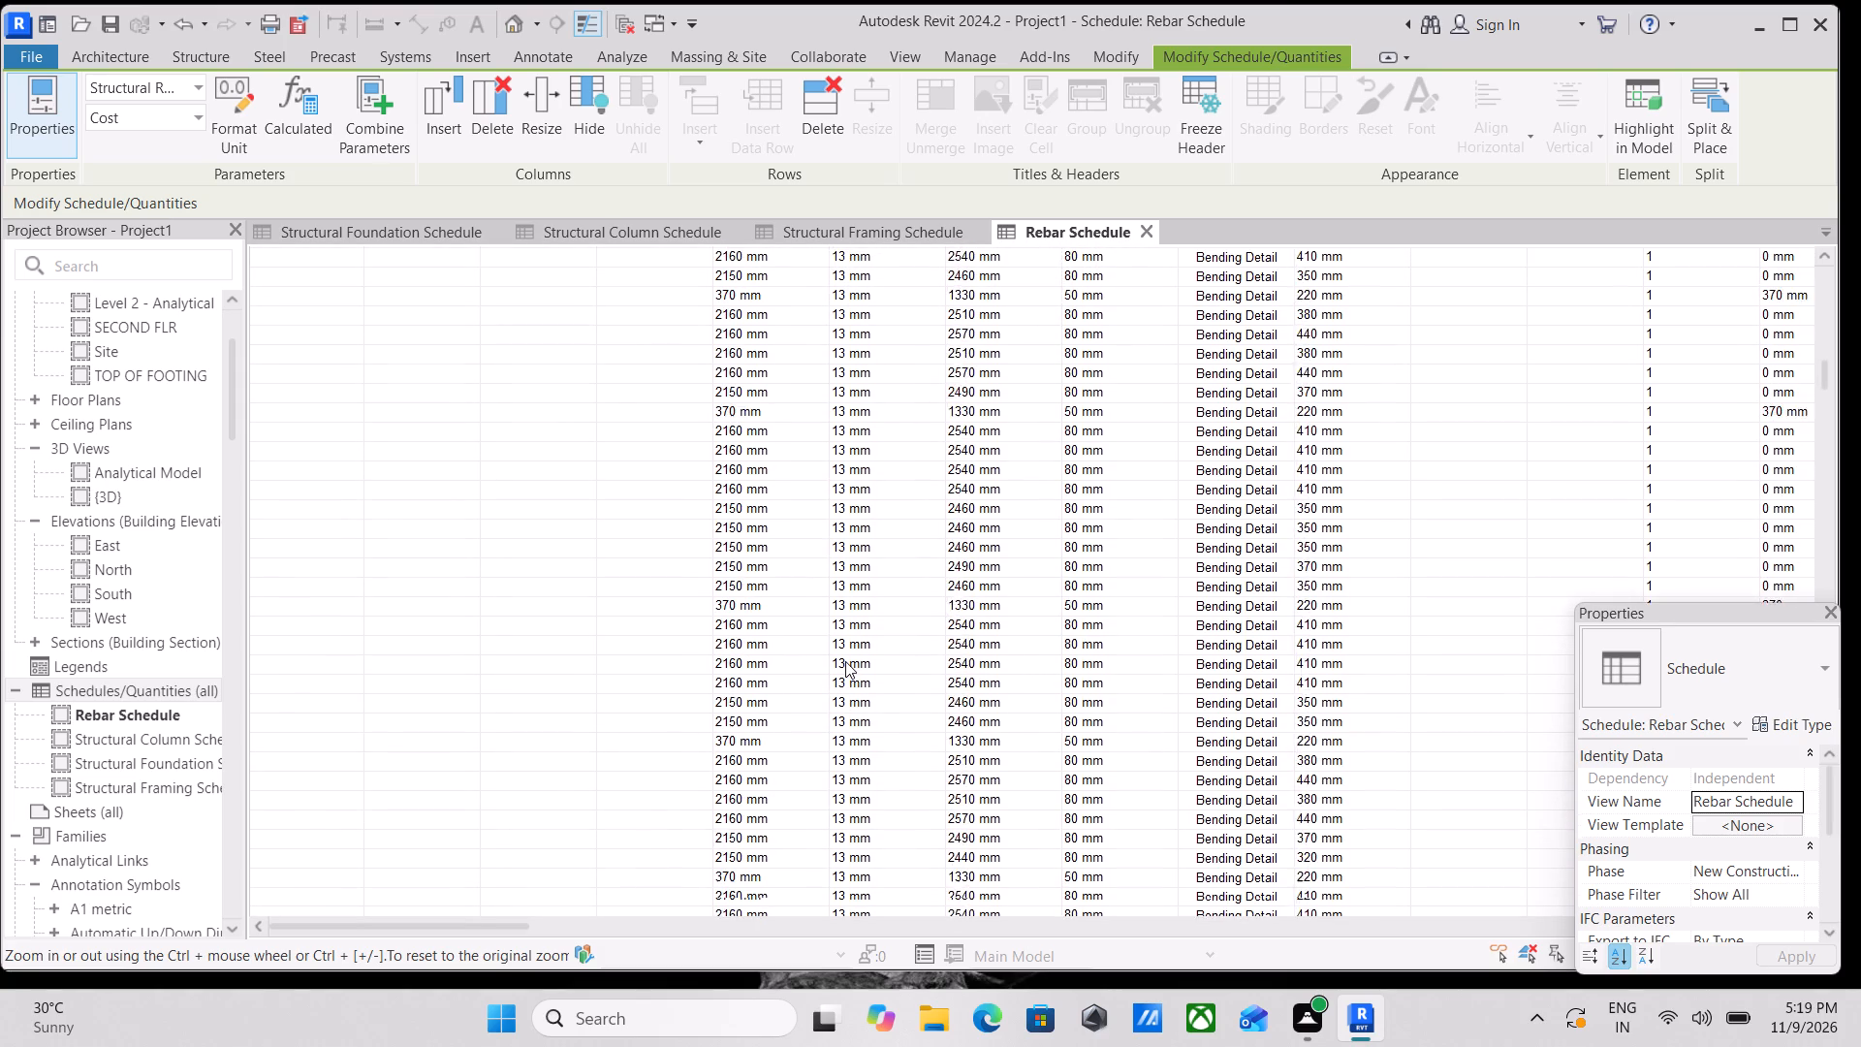
scroll(845, 661, down, 10)
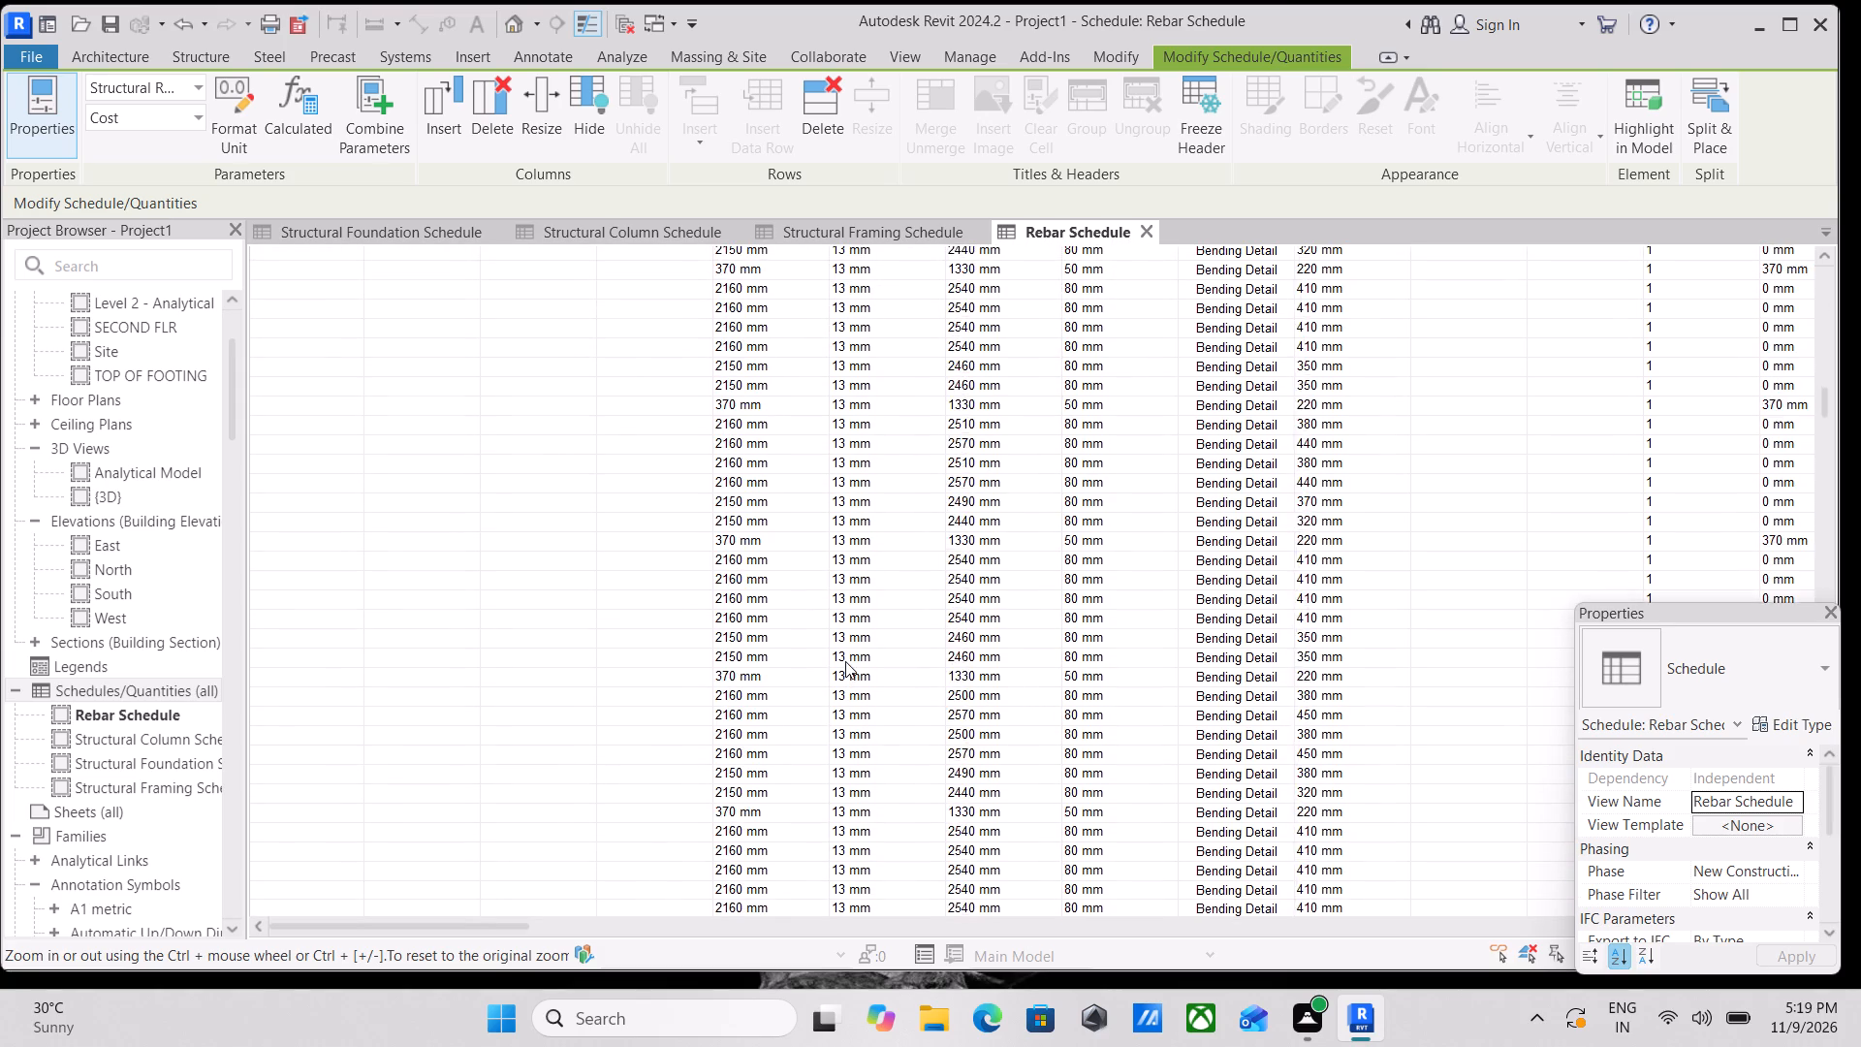
scroll(845, 661, down, 5)
scroll(1056, 712, down, 6)
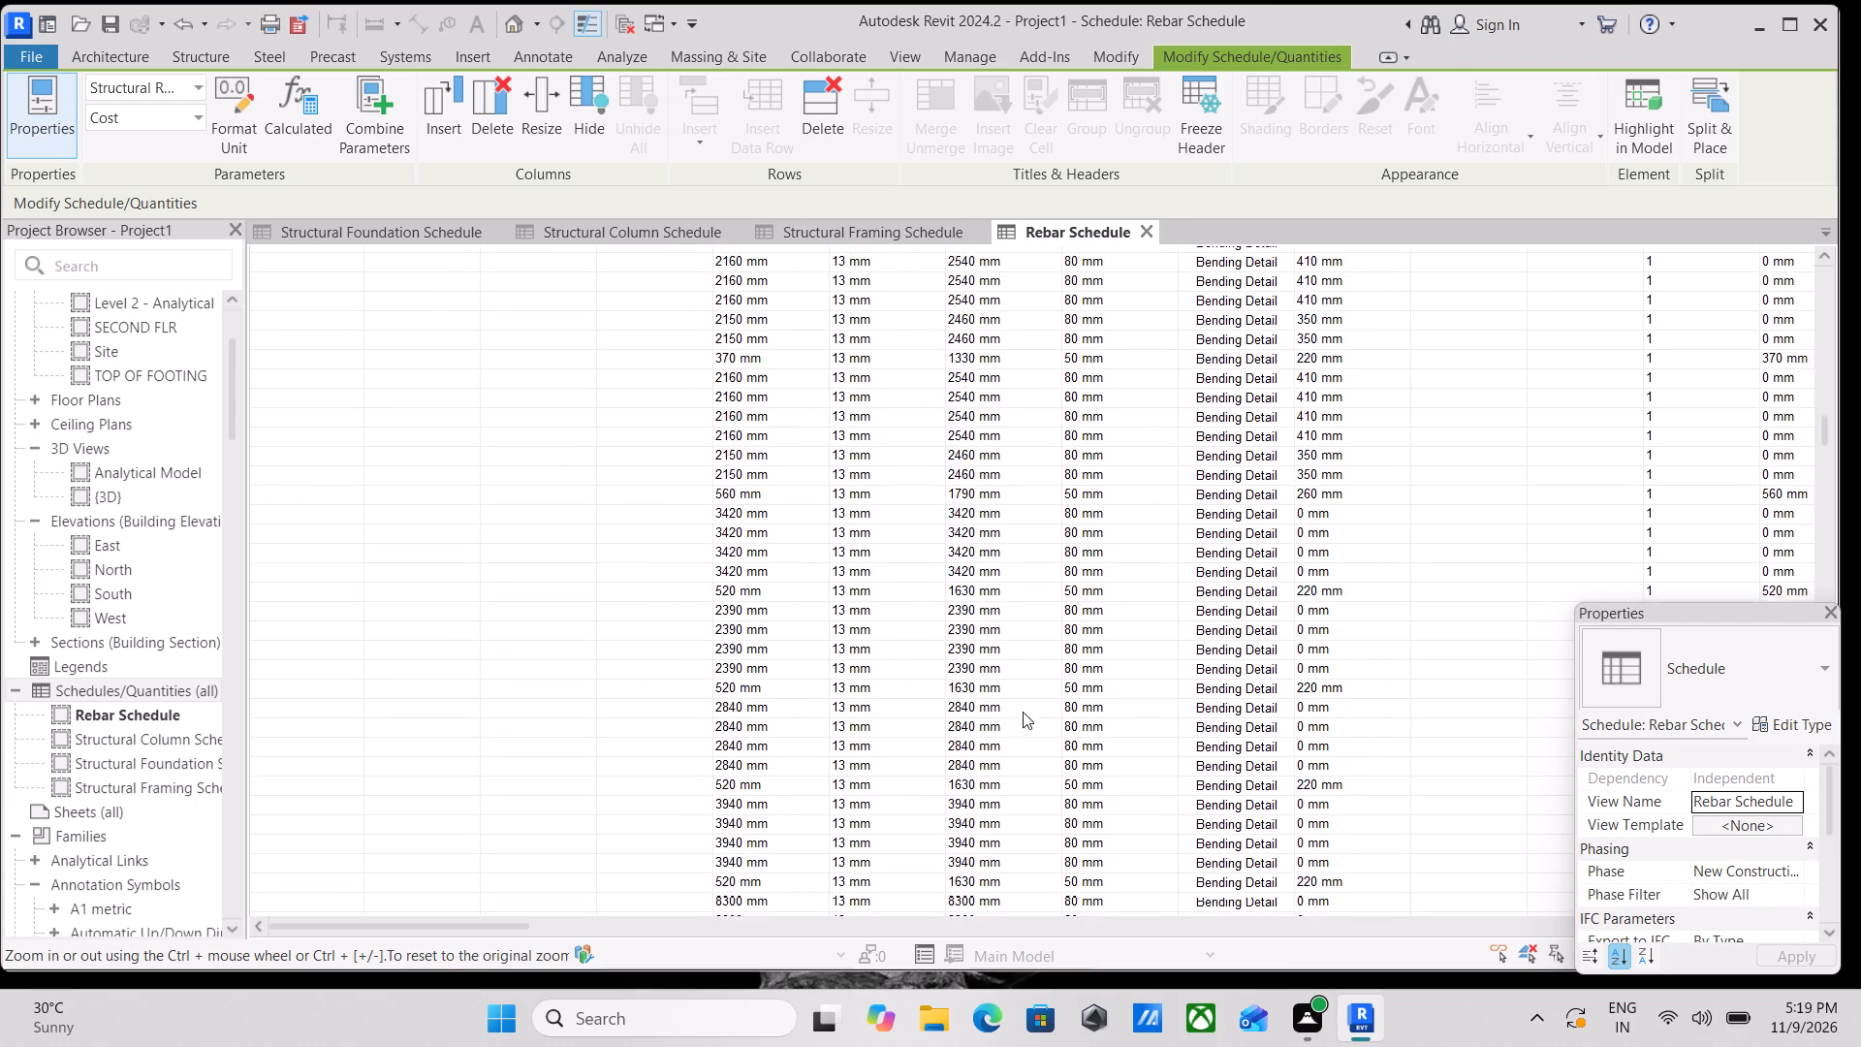
scroll(915, 714, down, 20)
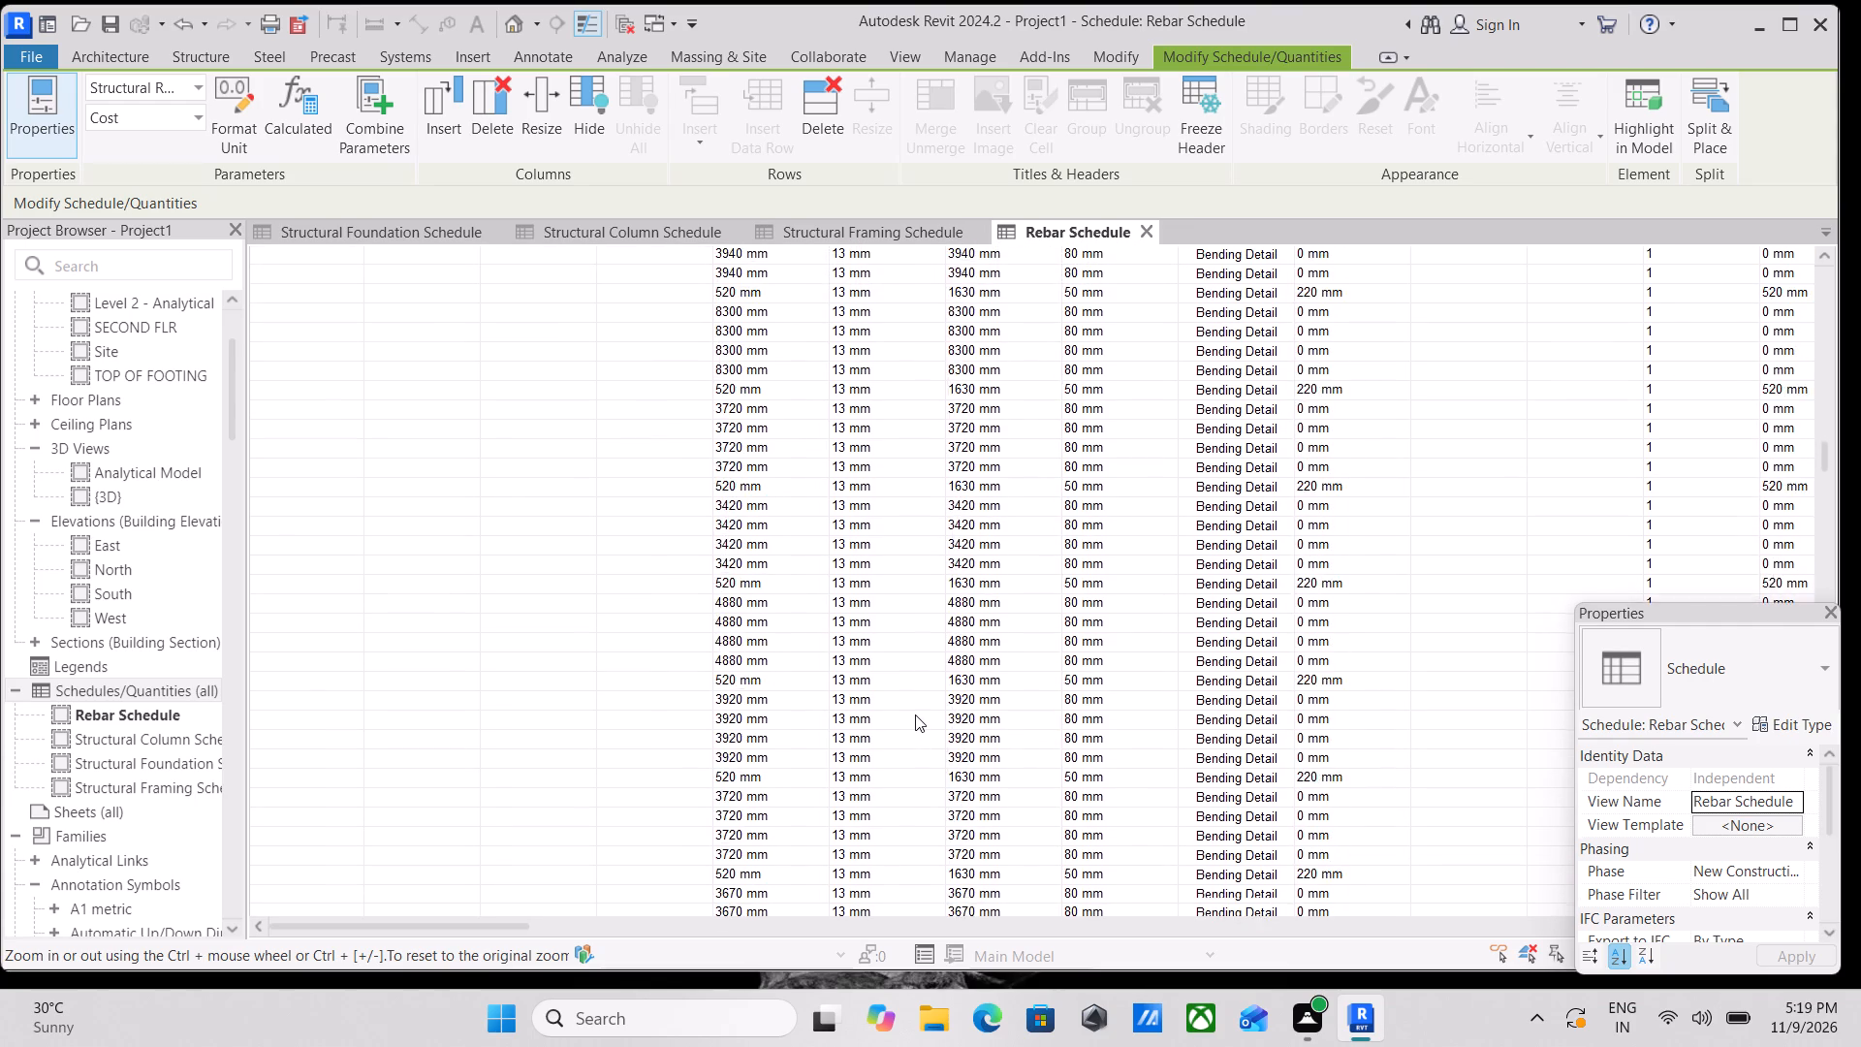
scroll(915, 714, down, 20)
scroll(915, 714, down, 15)
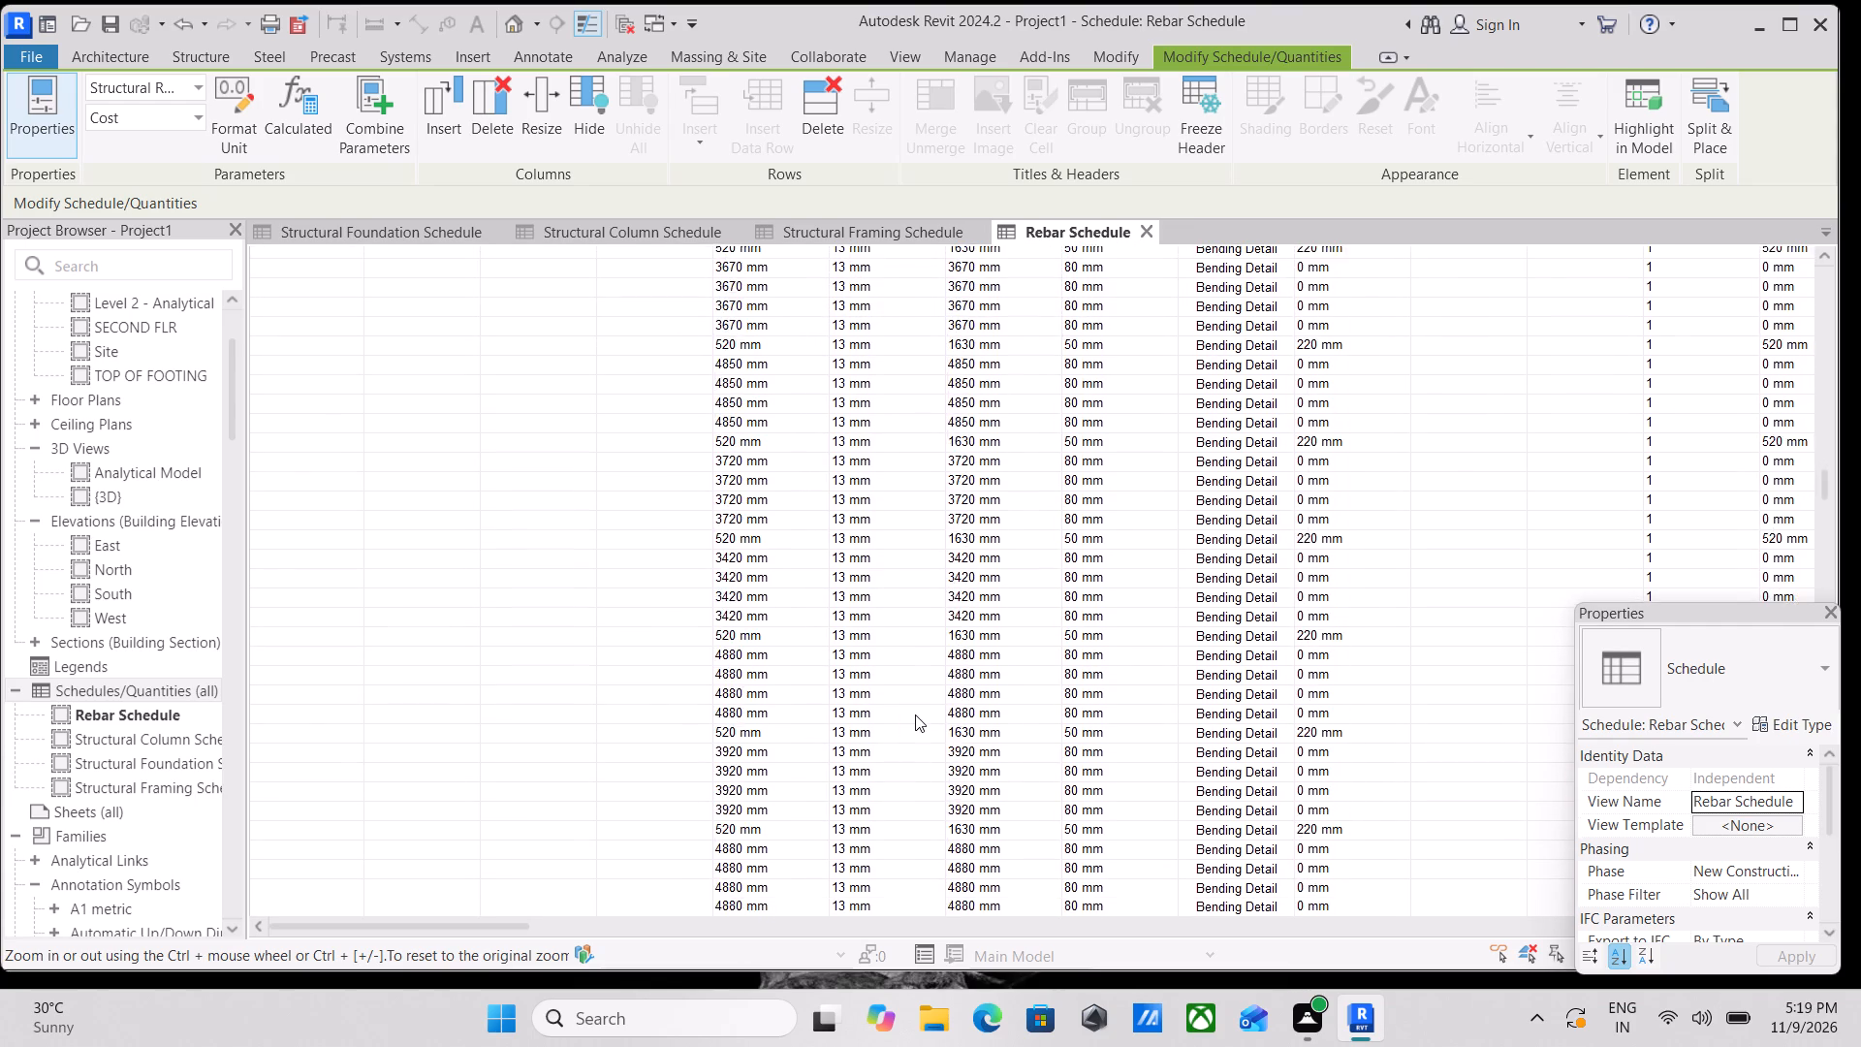
scroll(915, 714, up, 20)
scroll(915, 714, up, 7)
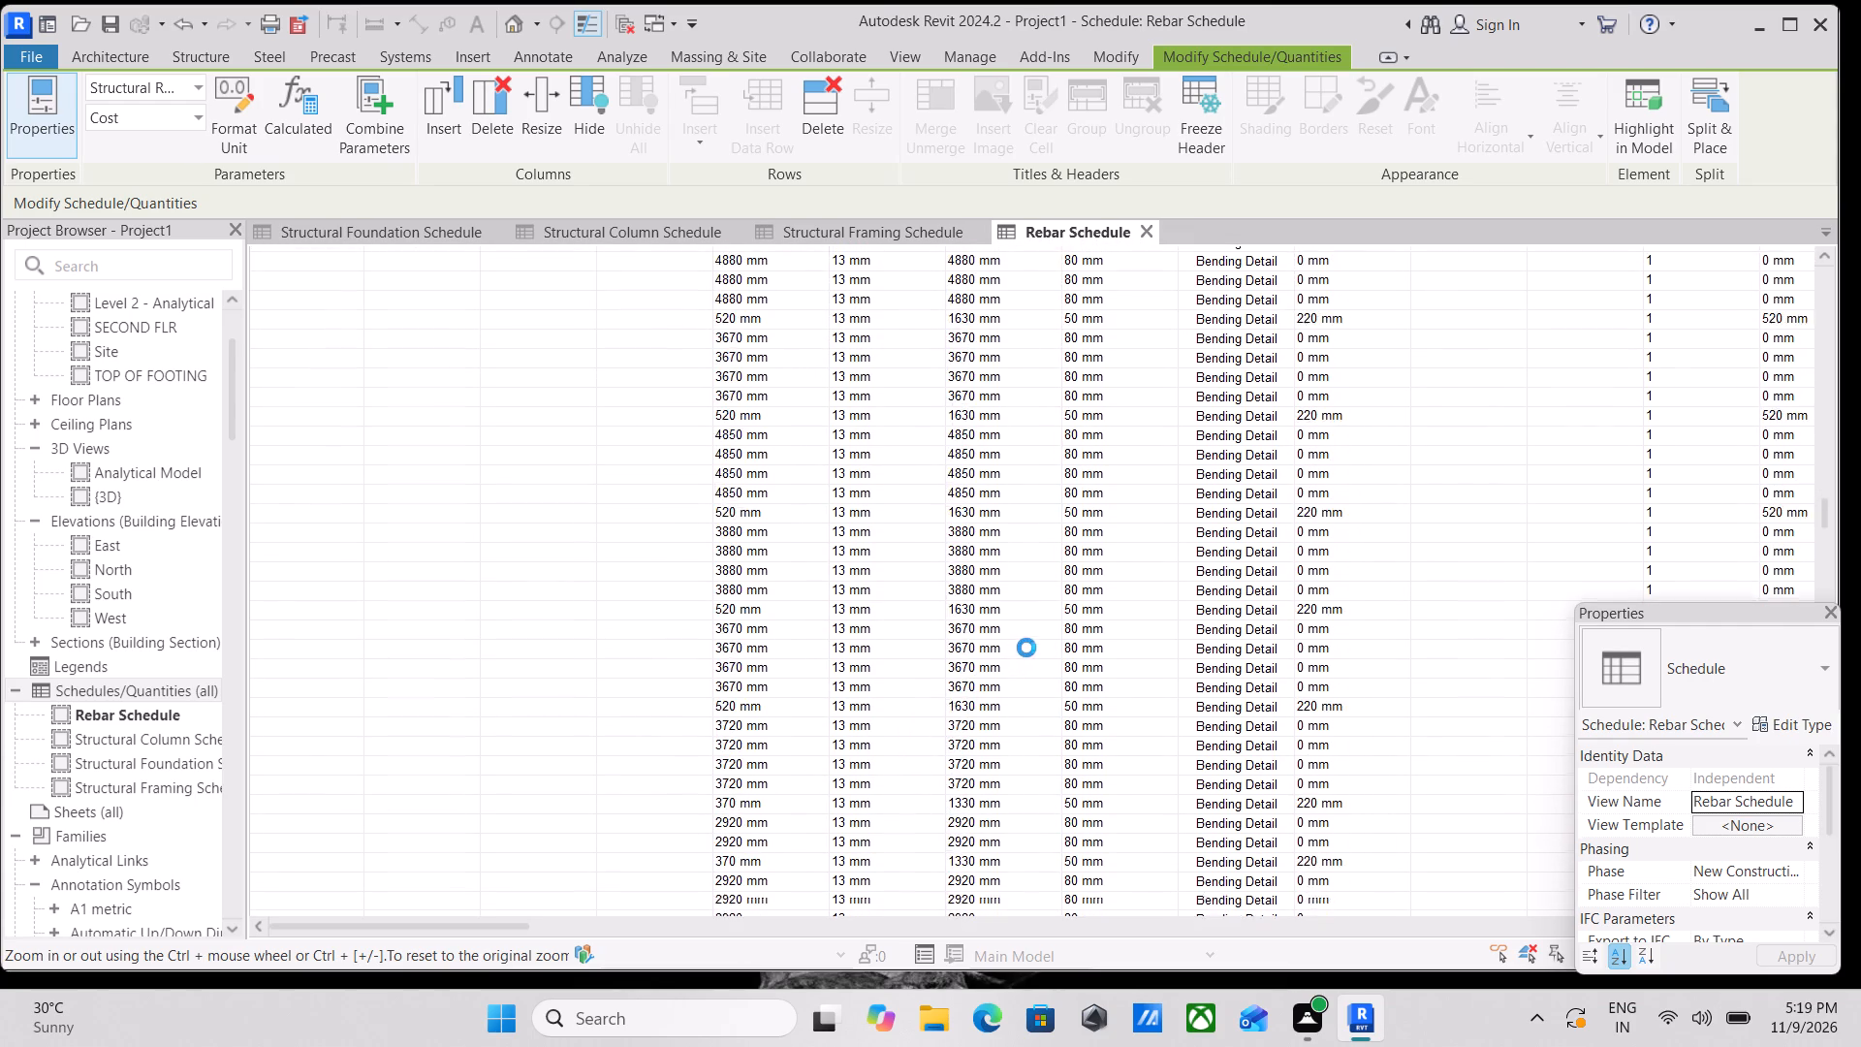
scroll(1026, 648, up, 17)
scroll(1043, 637, up, 5)
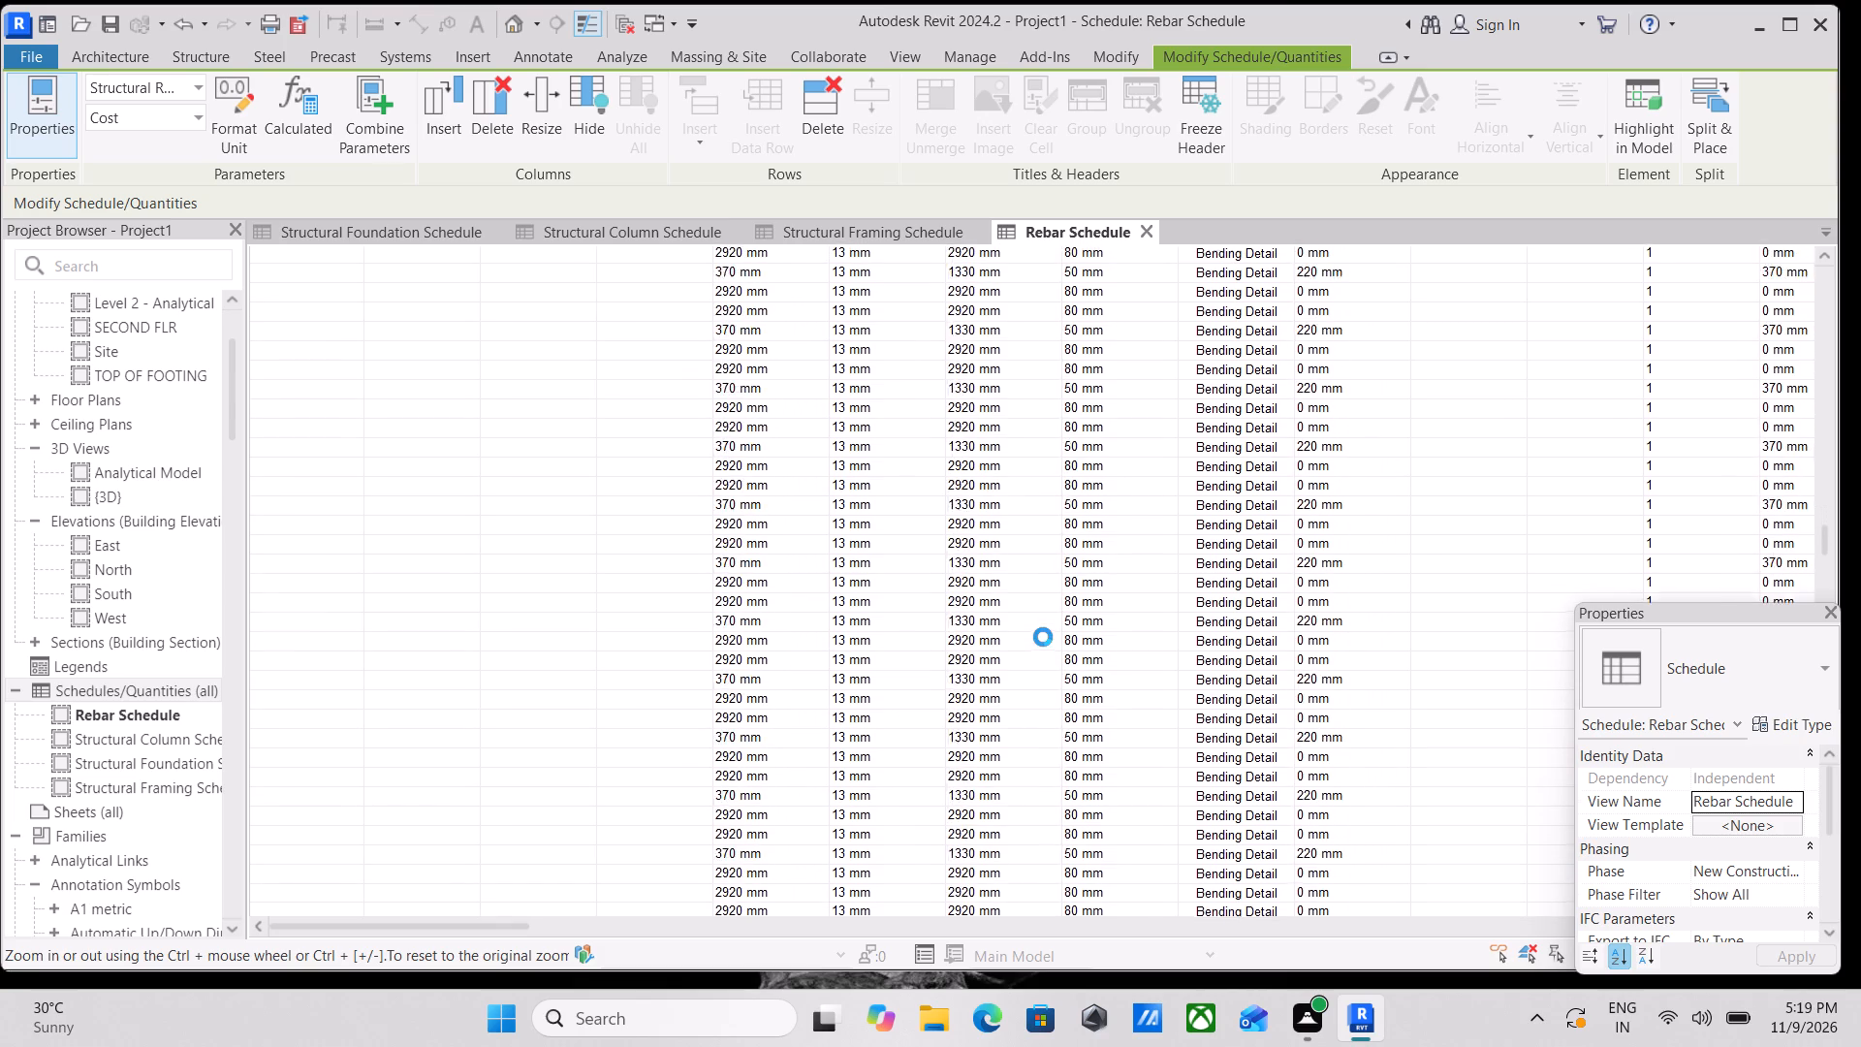
scroll(1259, 735, down, 5)
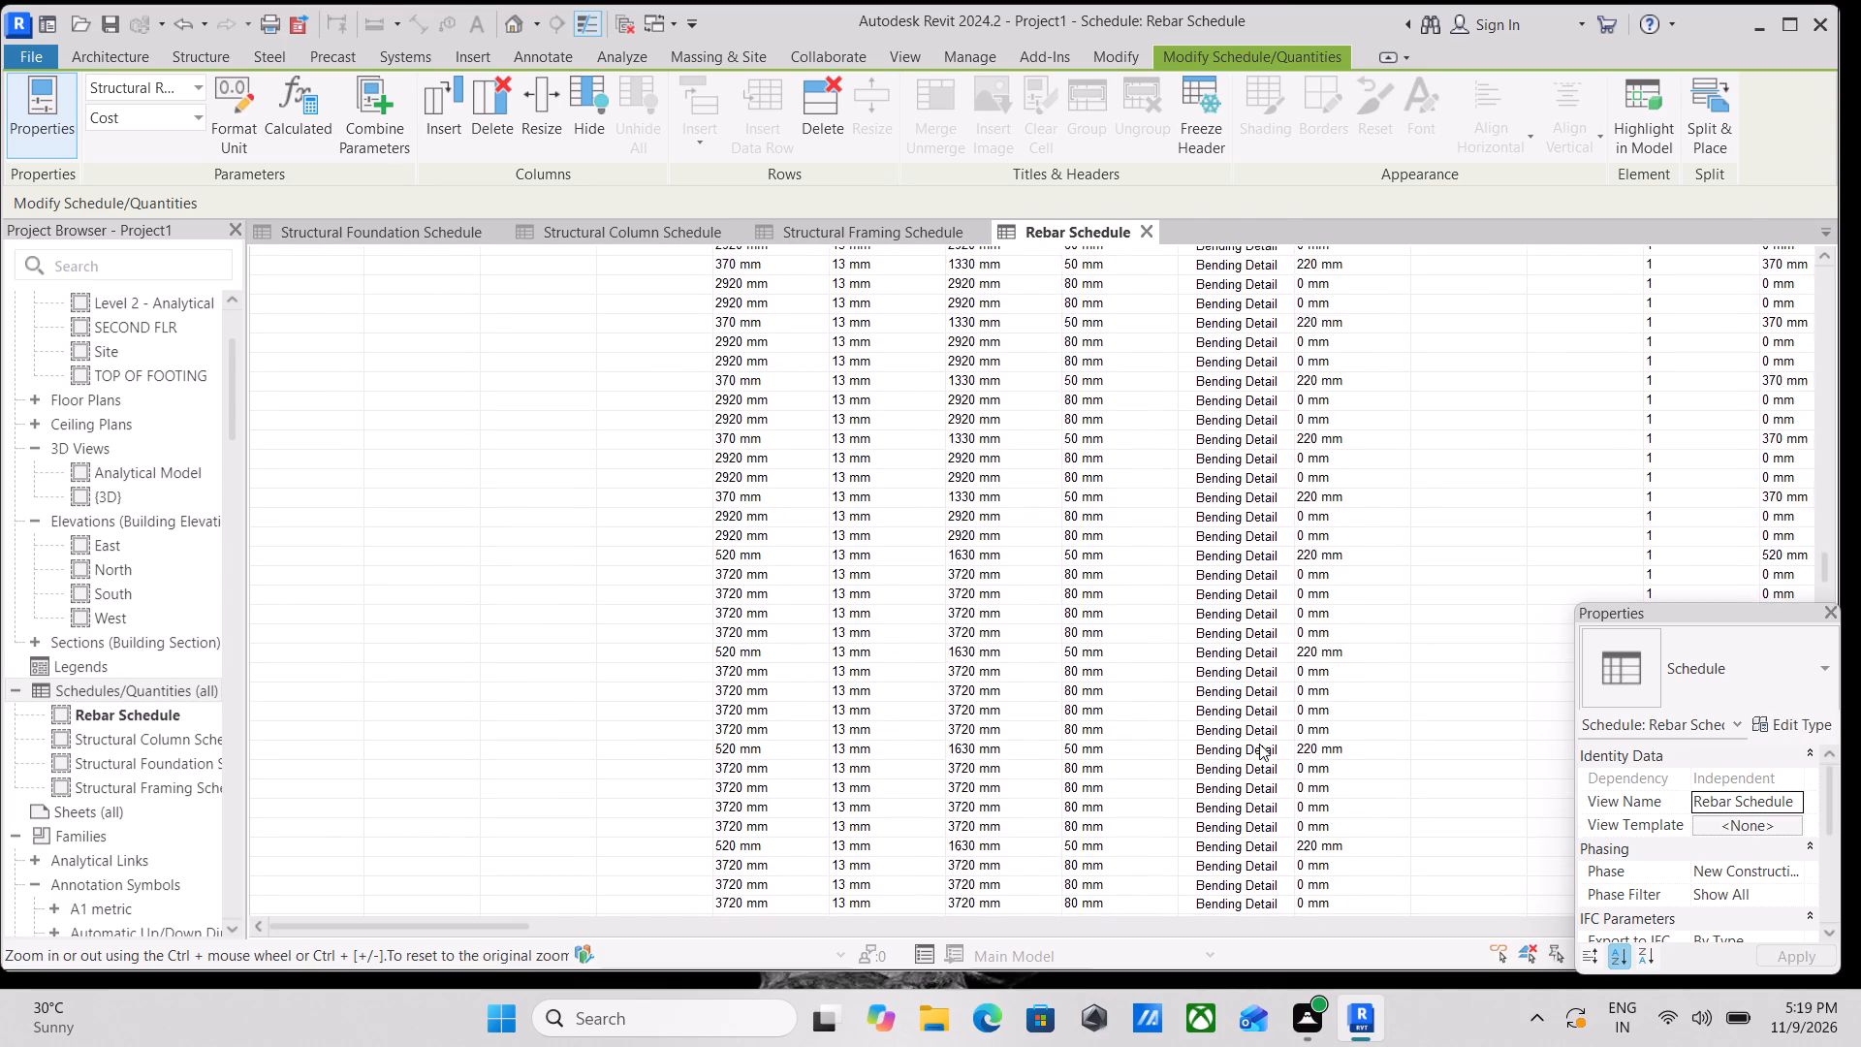
scroll(1258, 745, down, 5)
scroll(996, 766, down, 8)
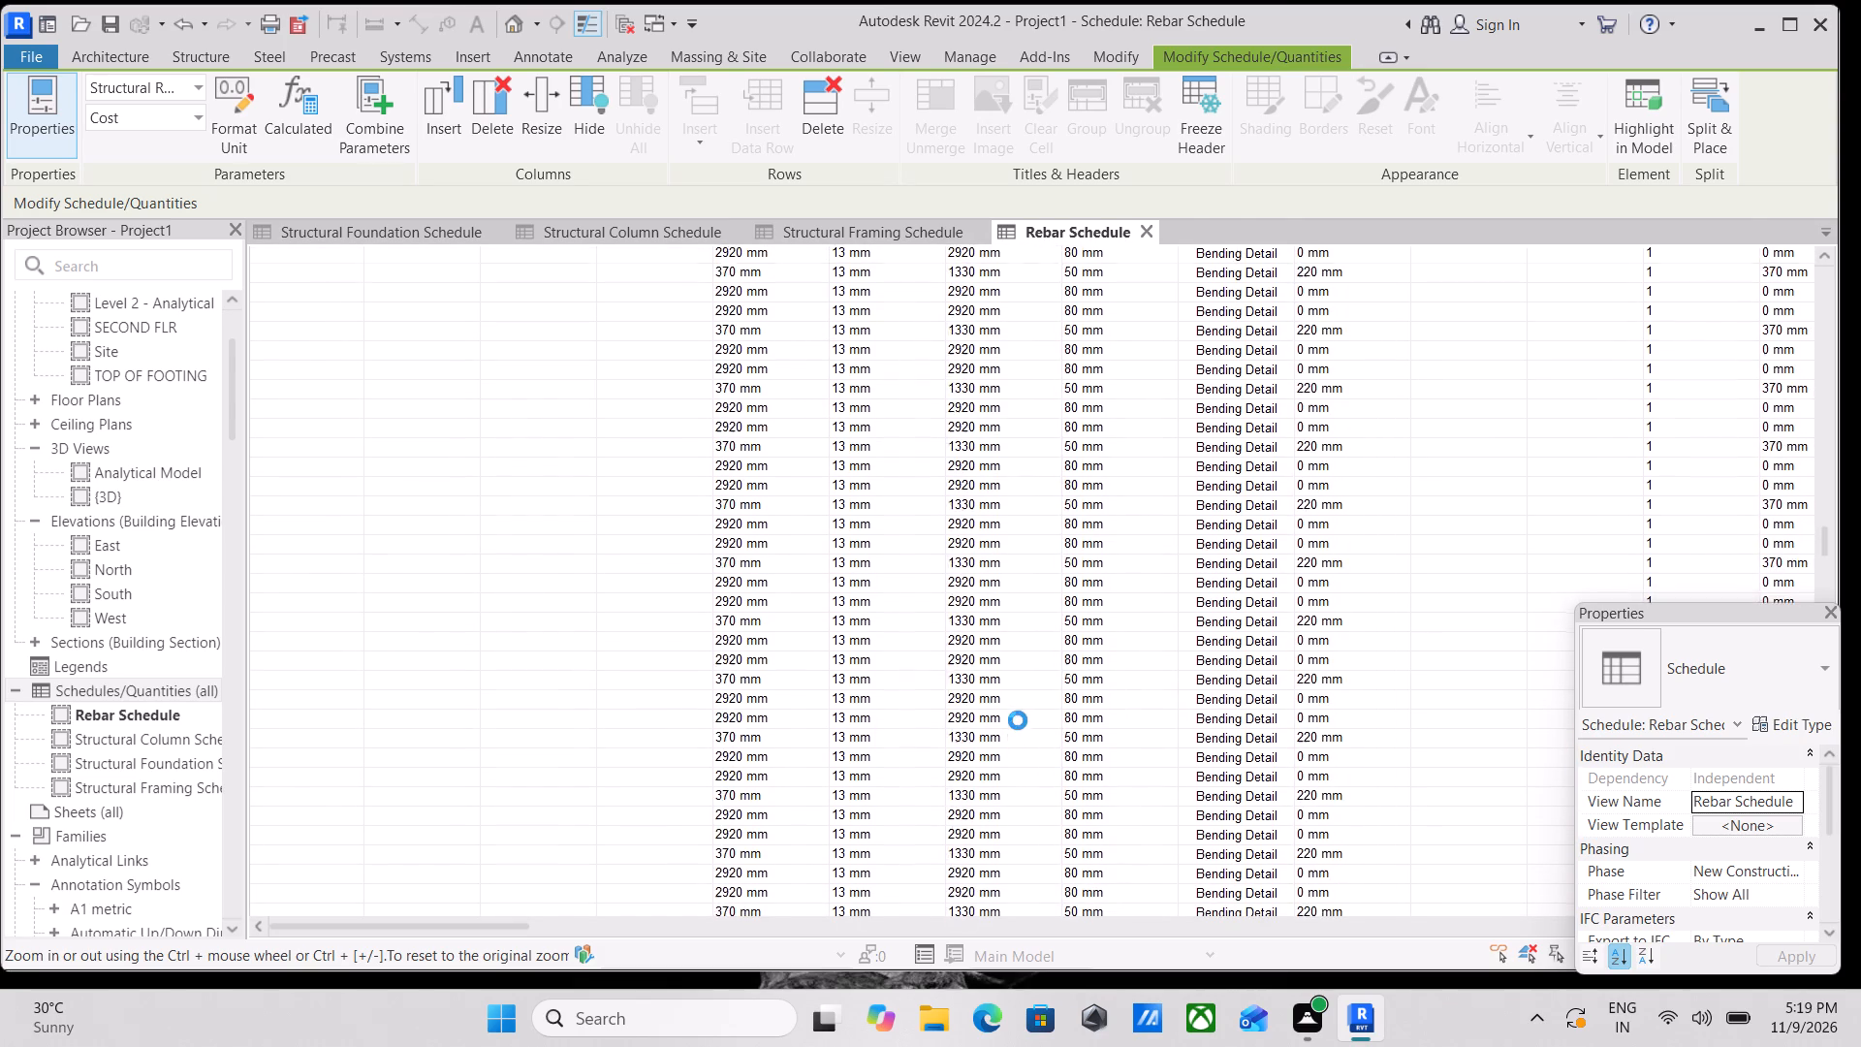
scroll(1018, 720, down, 14)
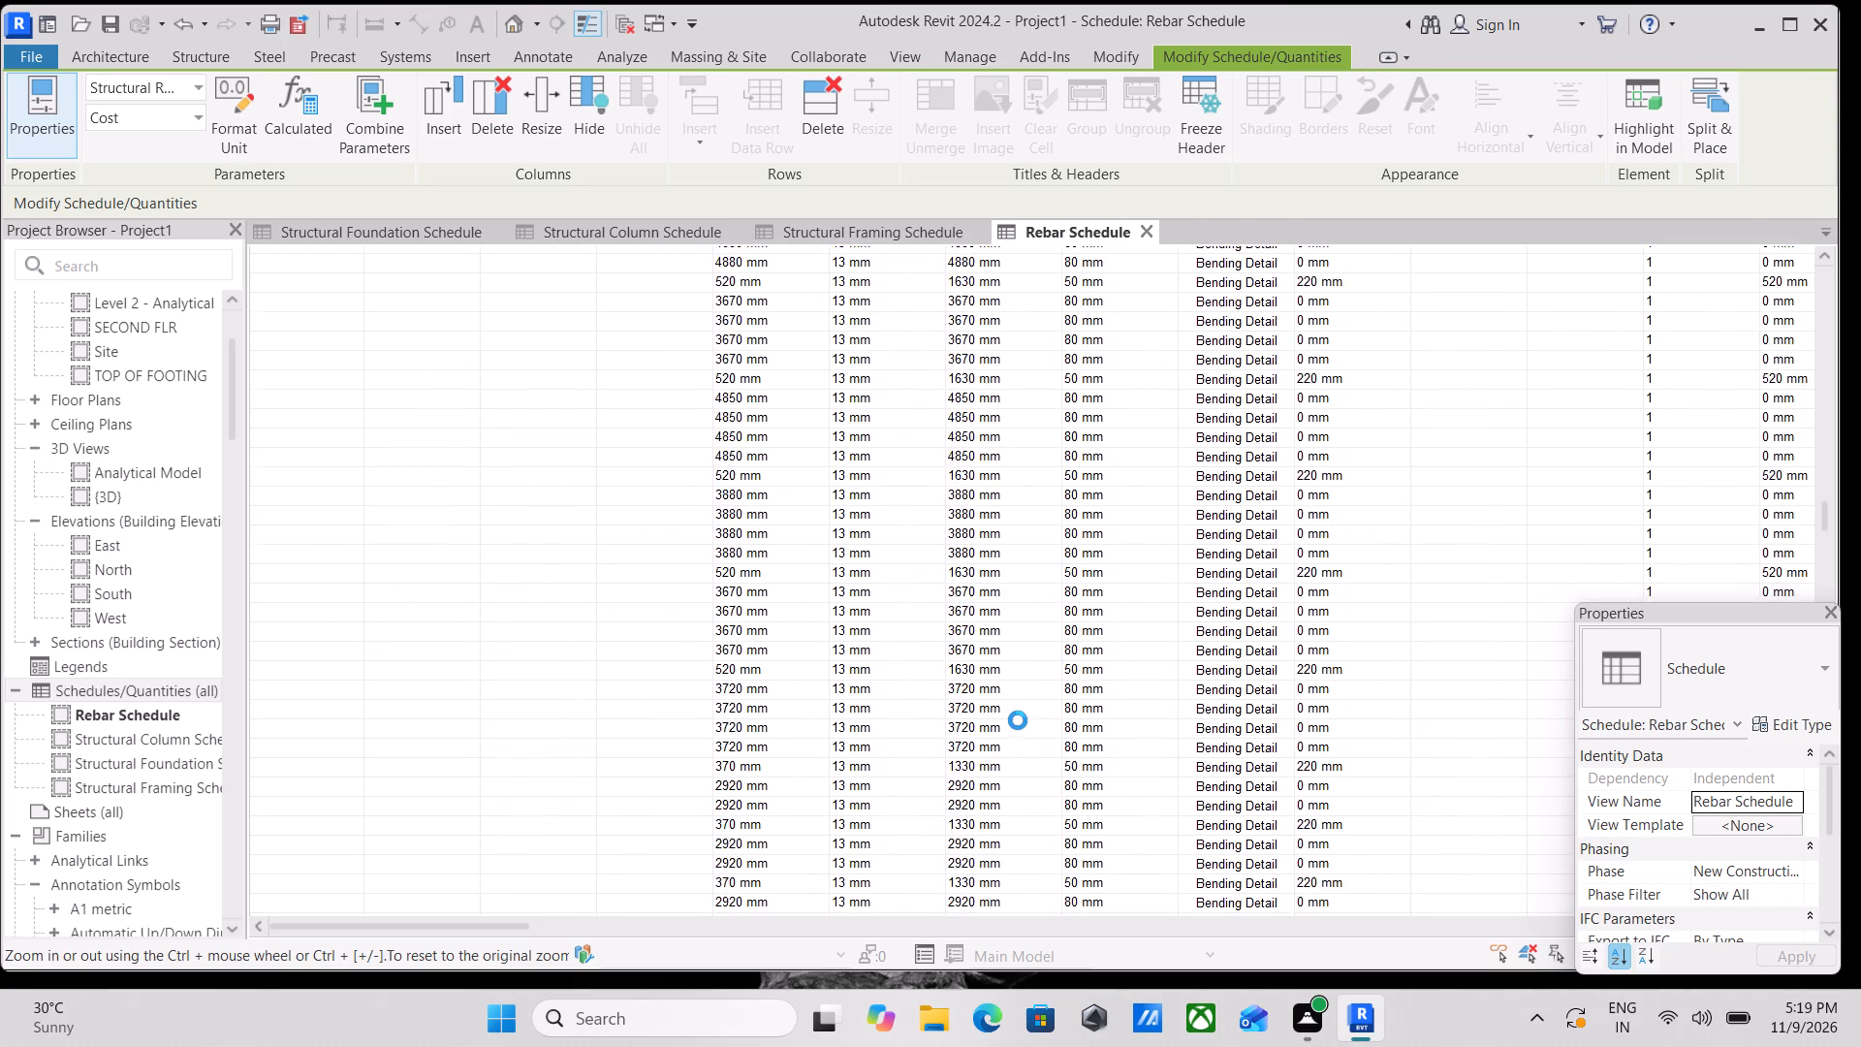
scroll(1018, 720, down, 2)
scroll(1181, 714, down, 10)
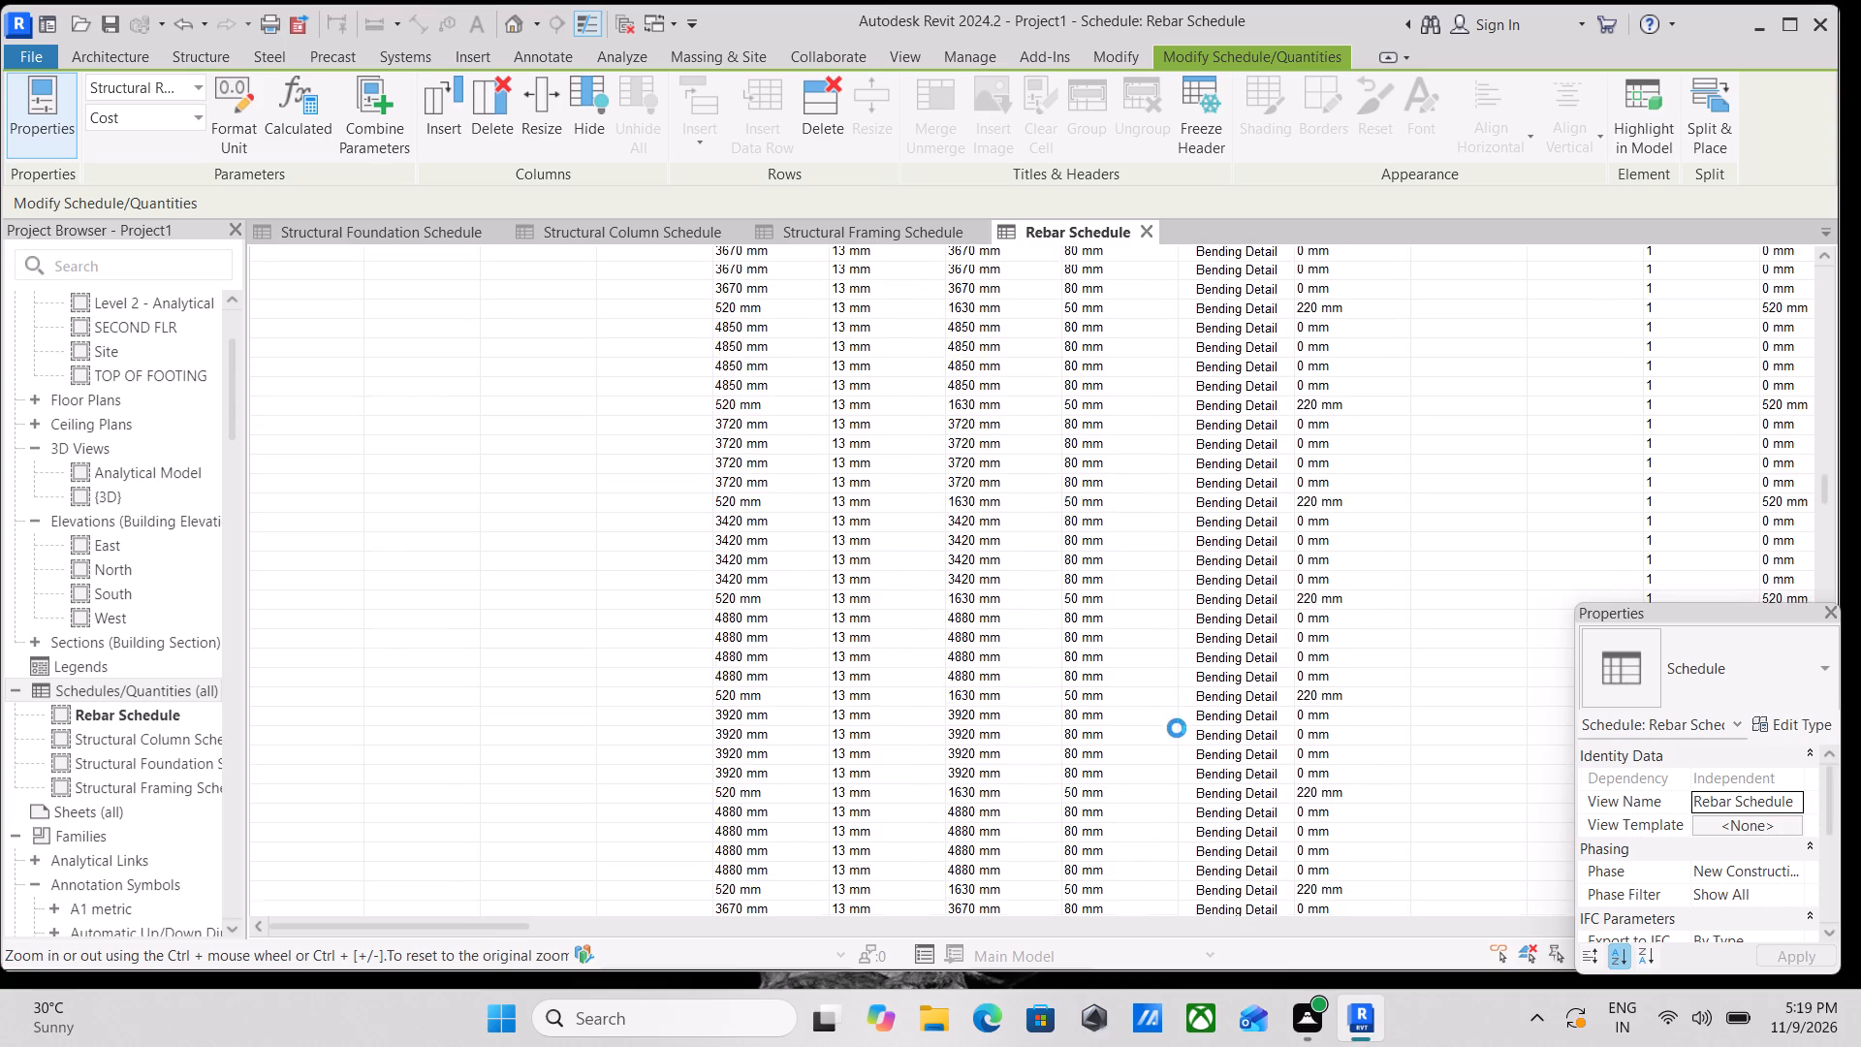
scroll(1176, 732, down, 10)
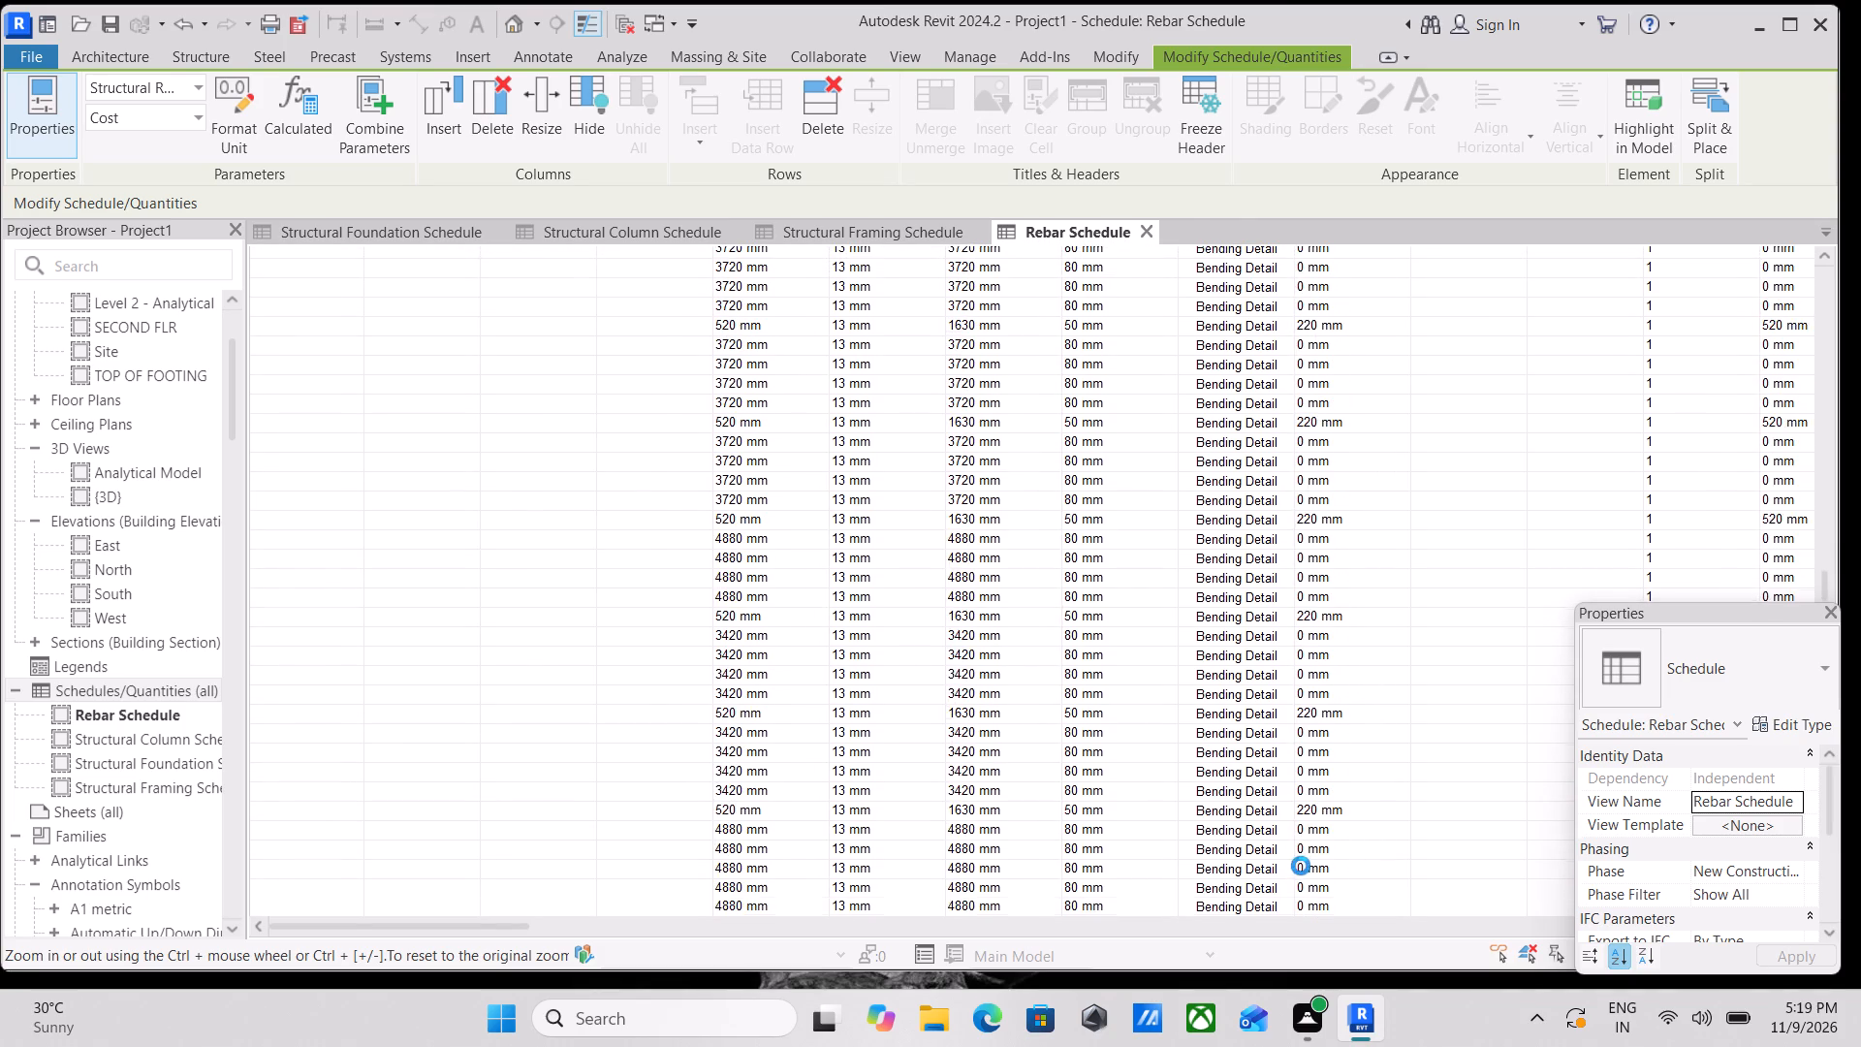
scroll(1292, 875, down, 8)
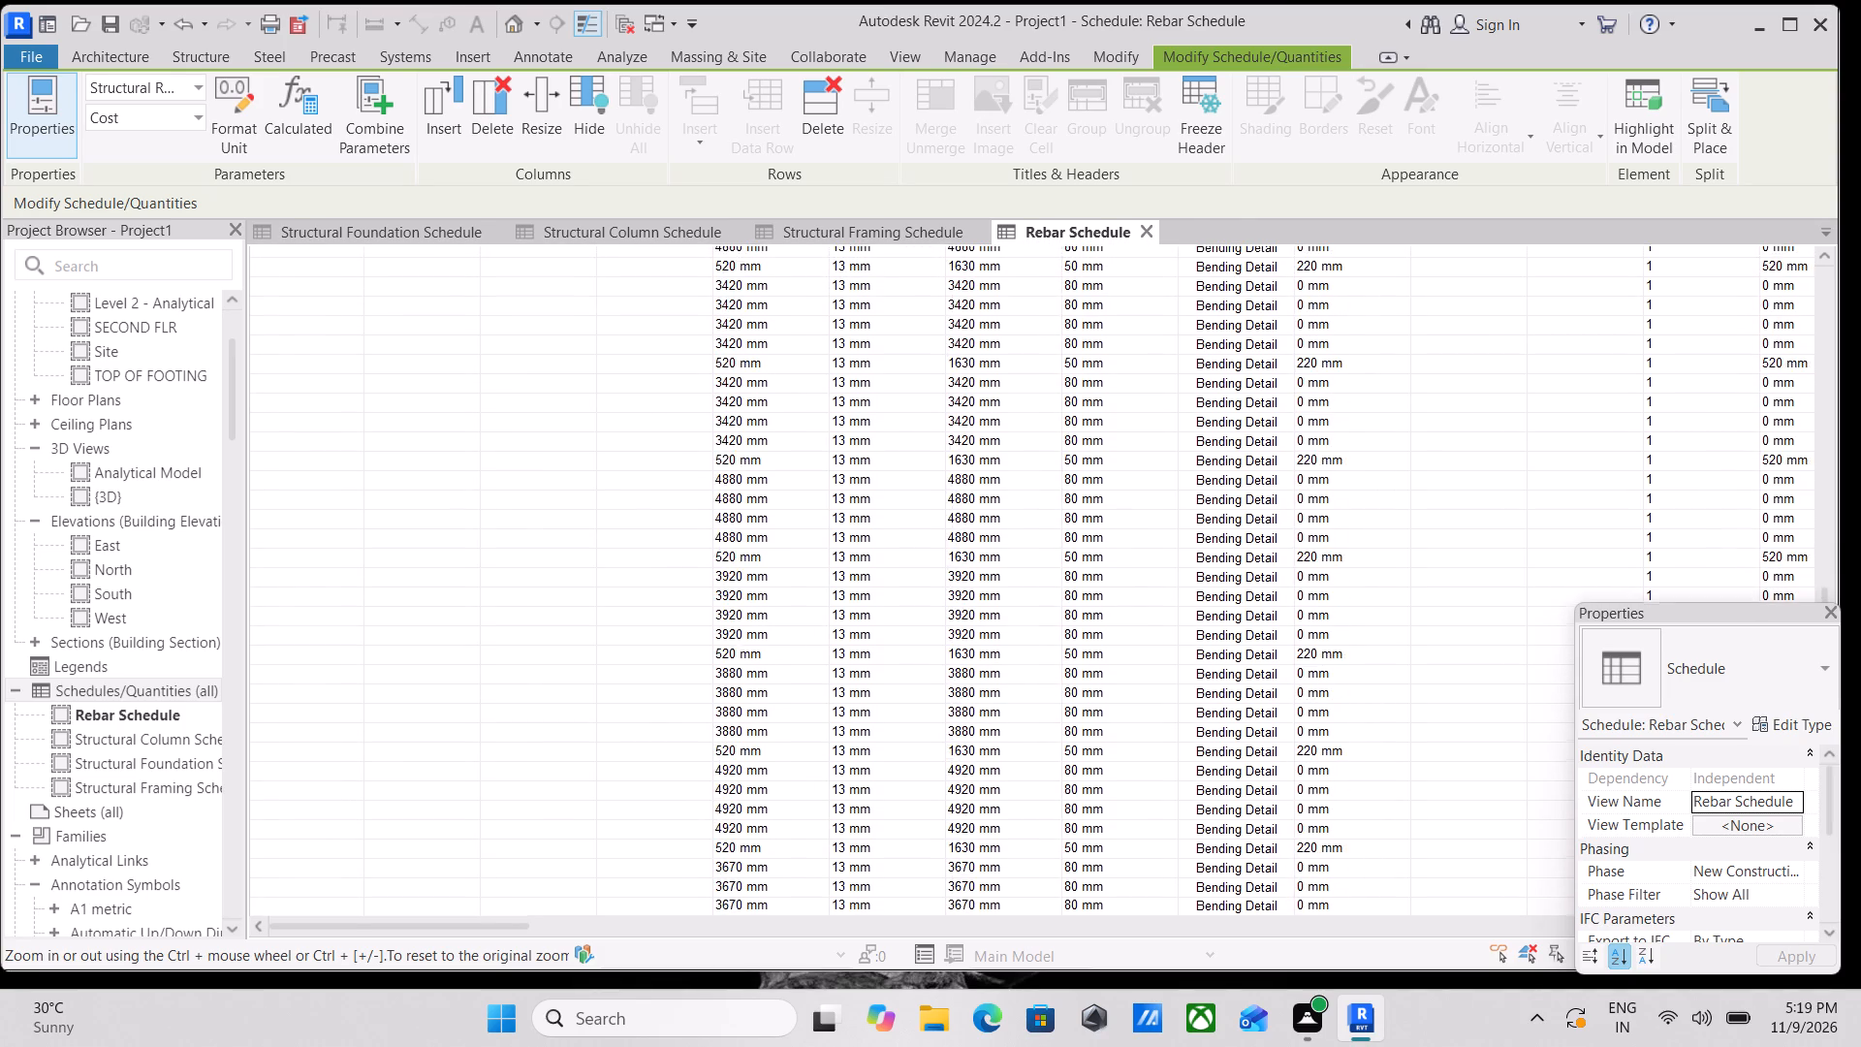
scroll(1292, 875, down, 13)
scroll(1315, 843, down, 11)
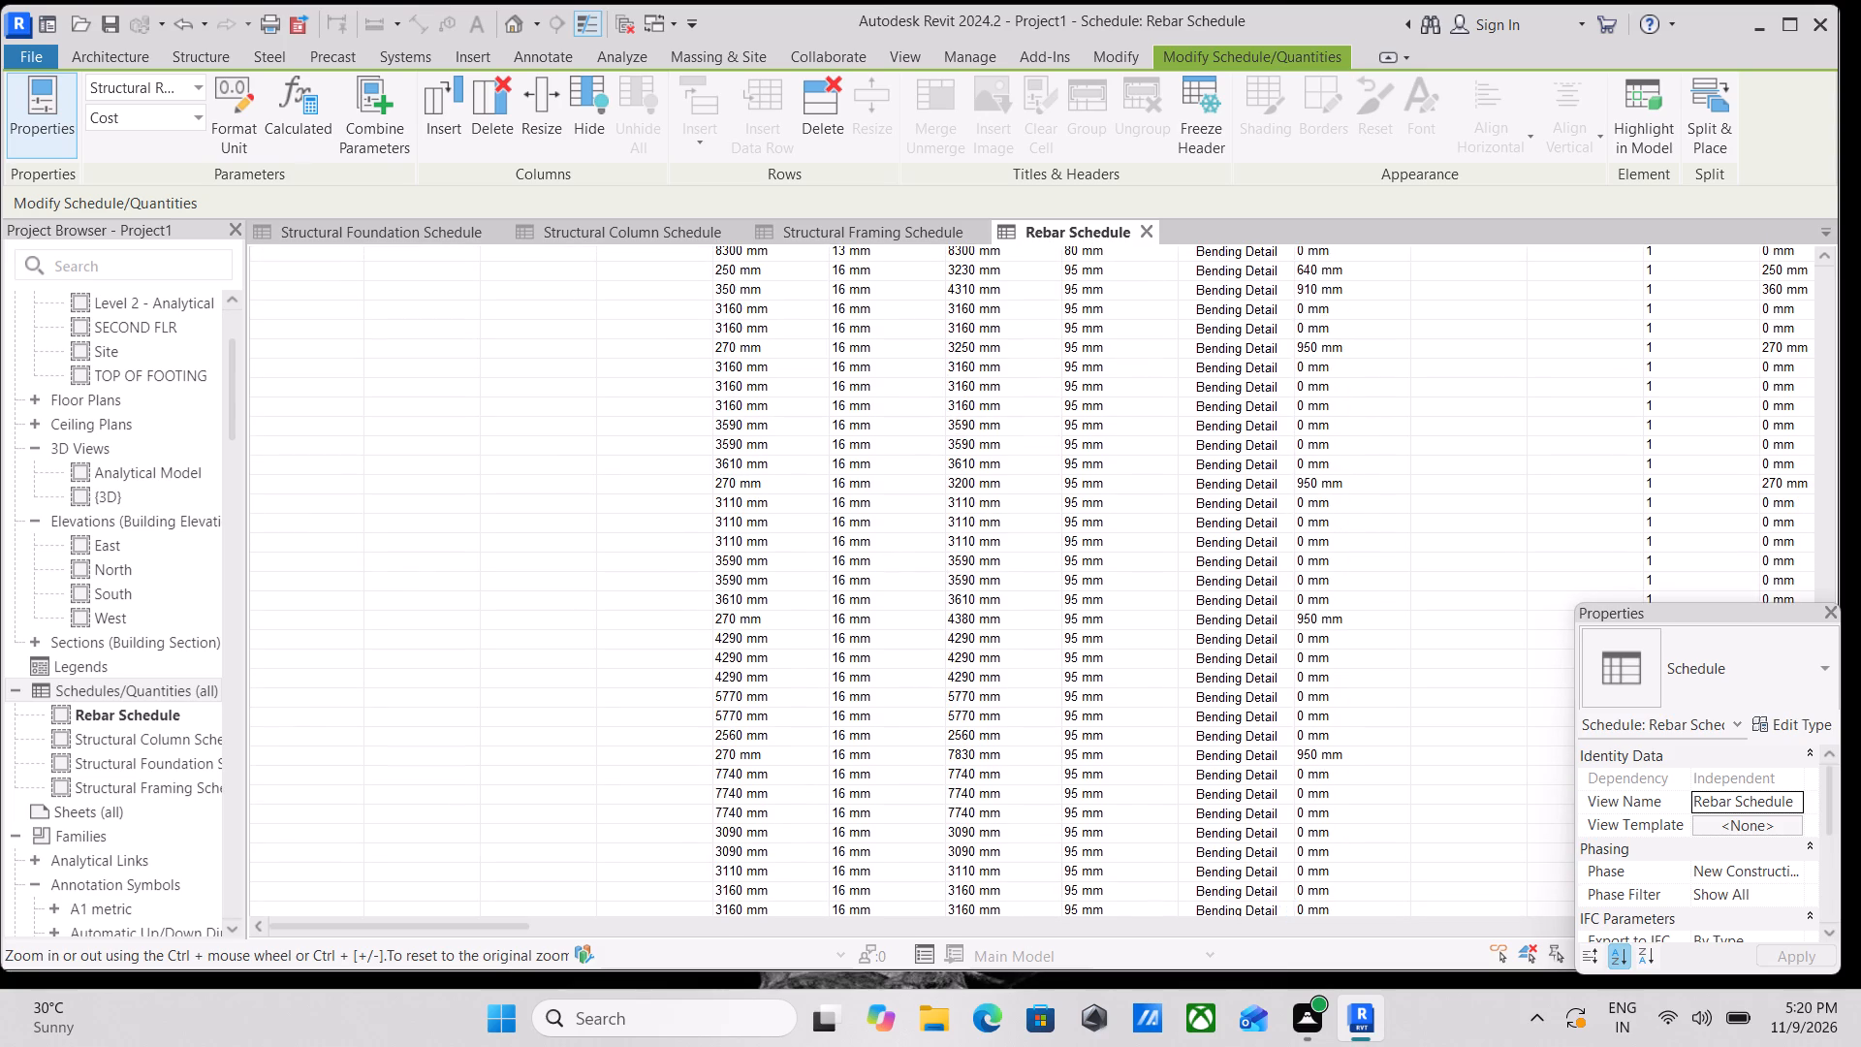
scroll(1299, 898, down, 18)
scroll(1289, 877, down, 6)
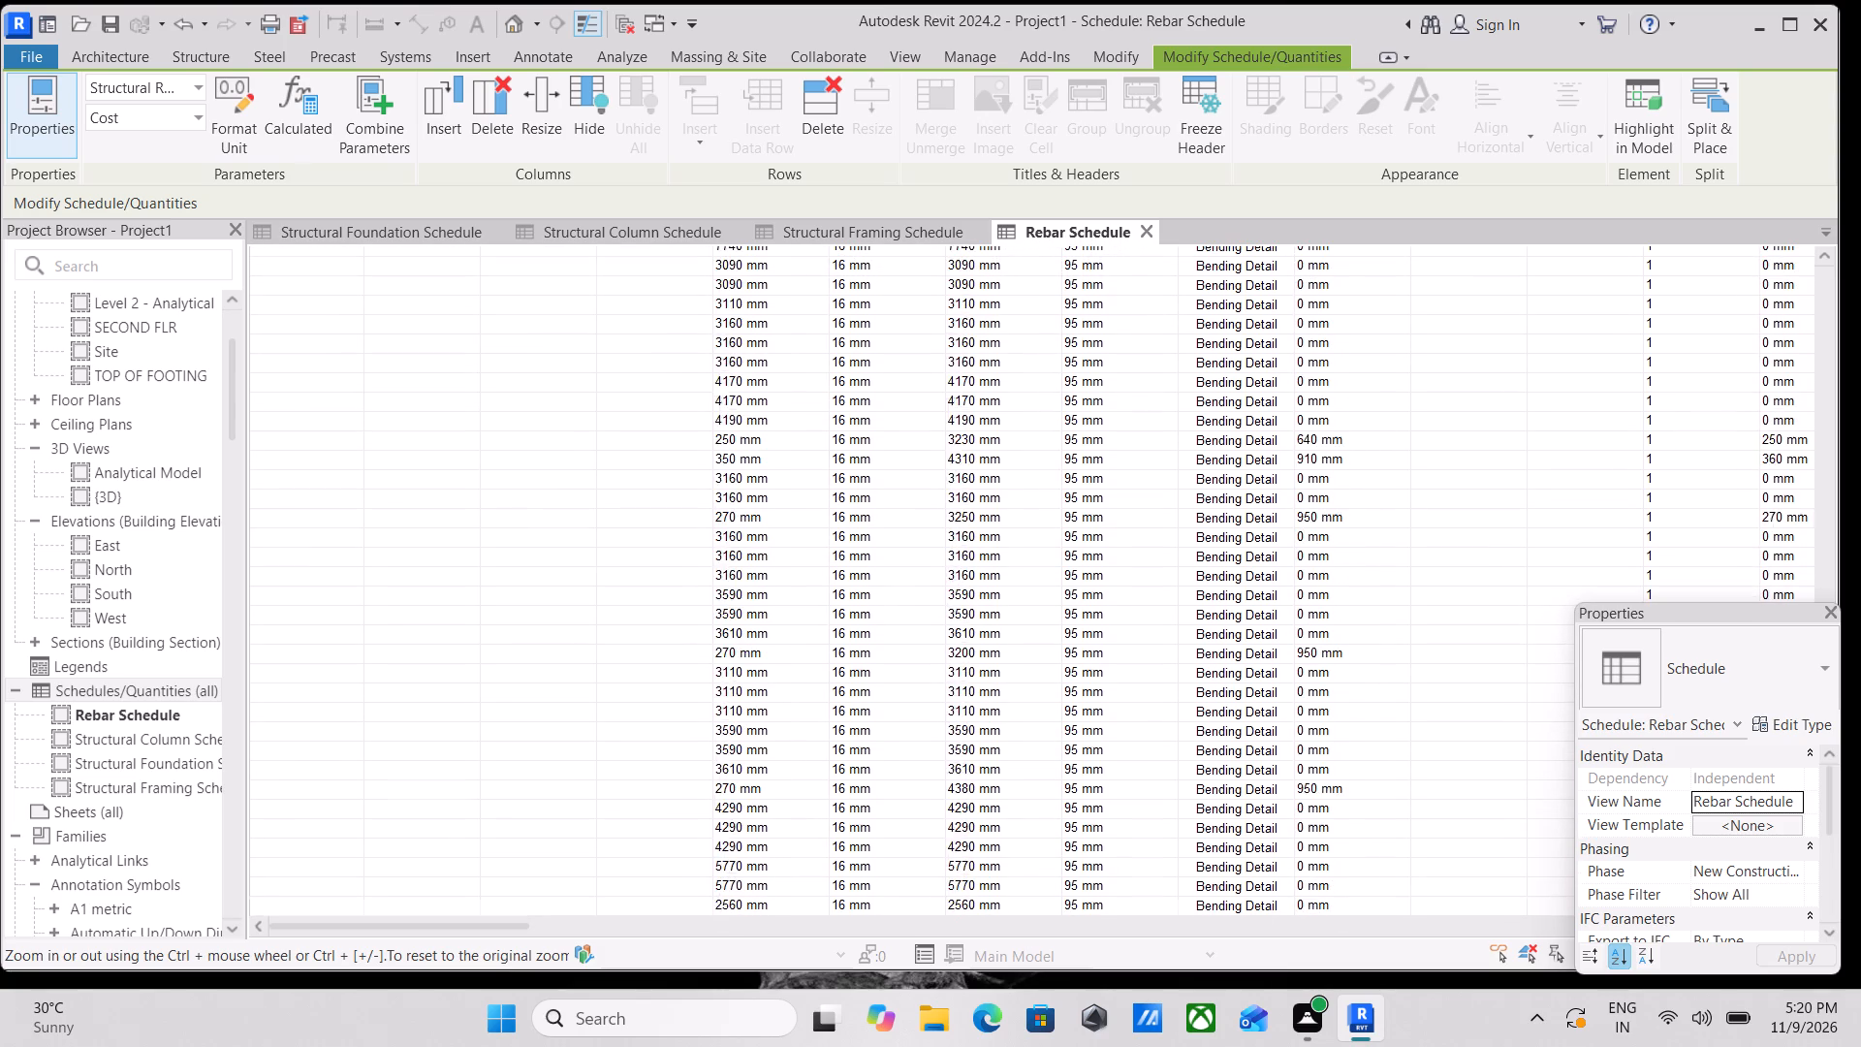
scroll(1268, 823, down, 15)
scroll(1277, 841, down, 8)
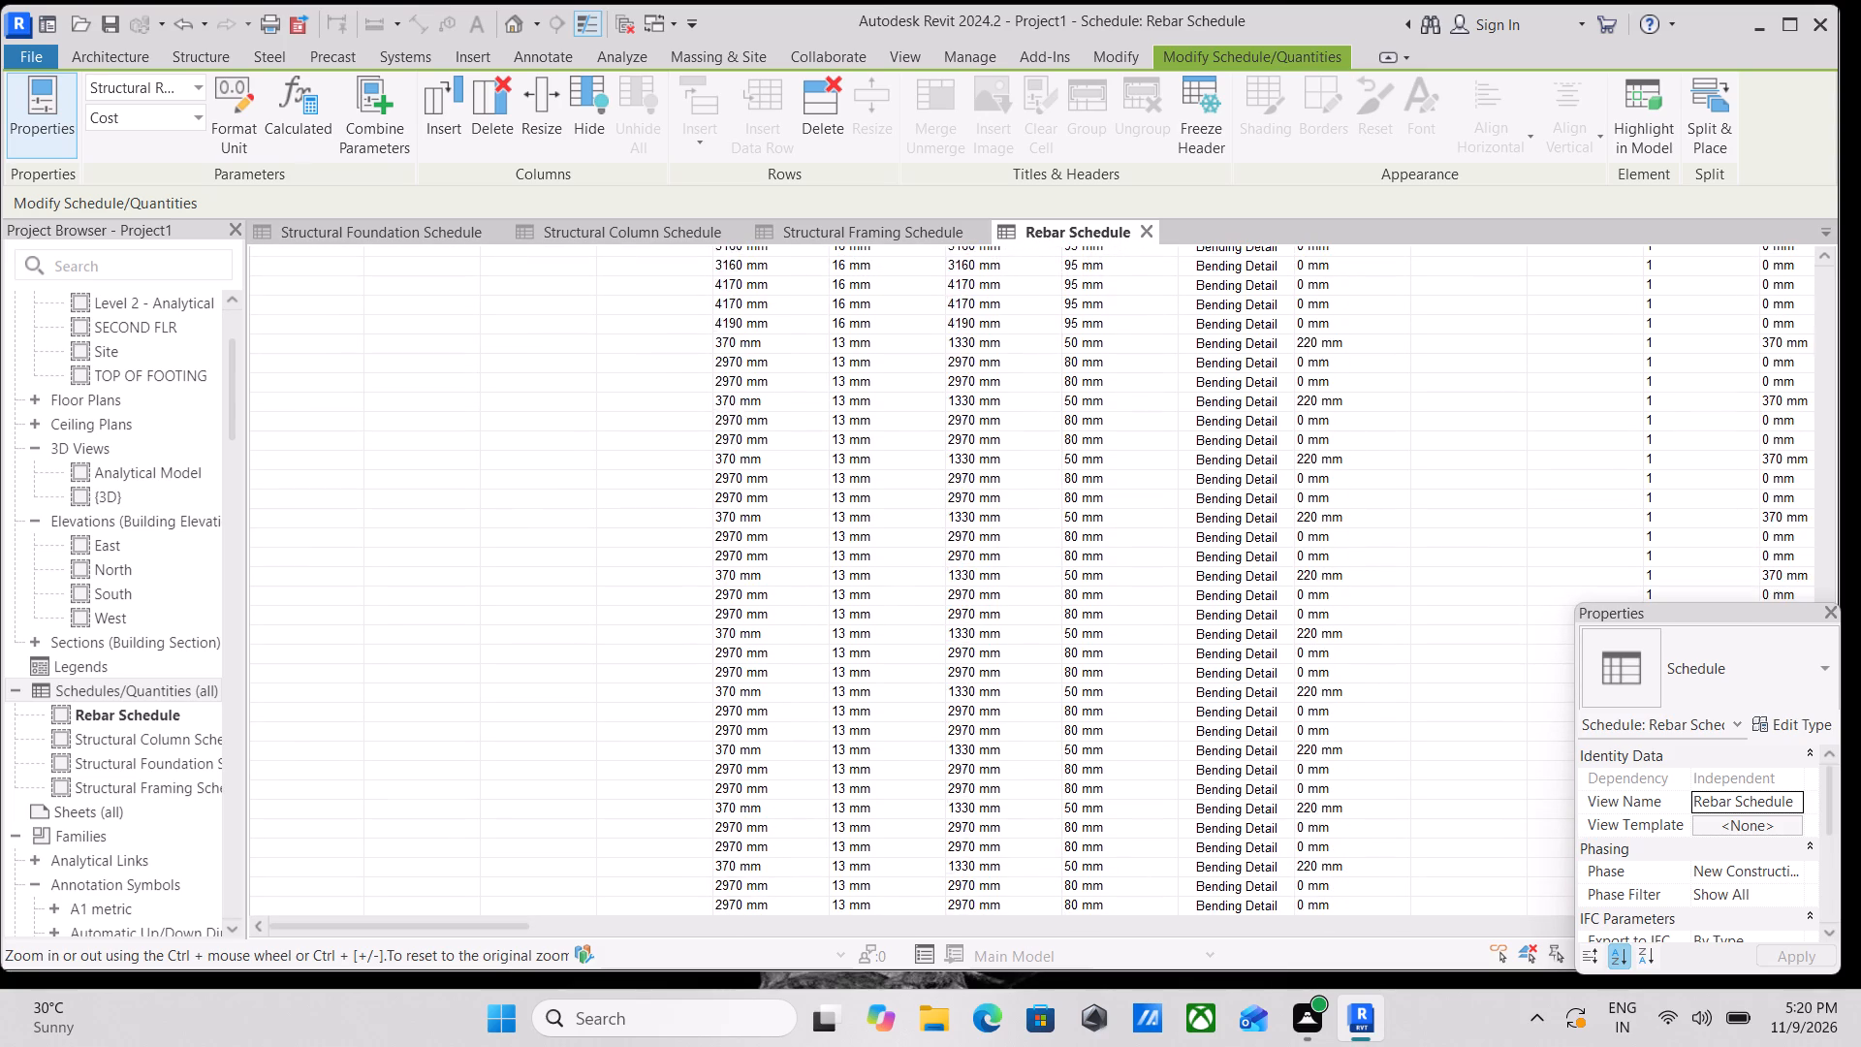
scroll(1276, 842, down, 9)
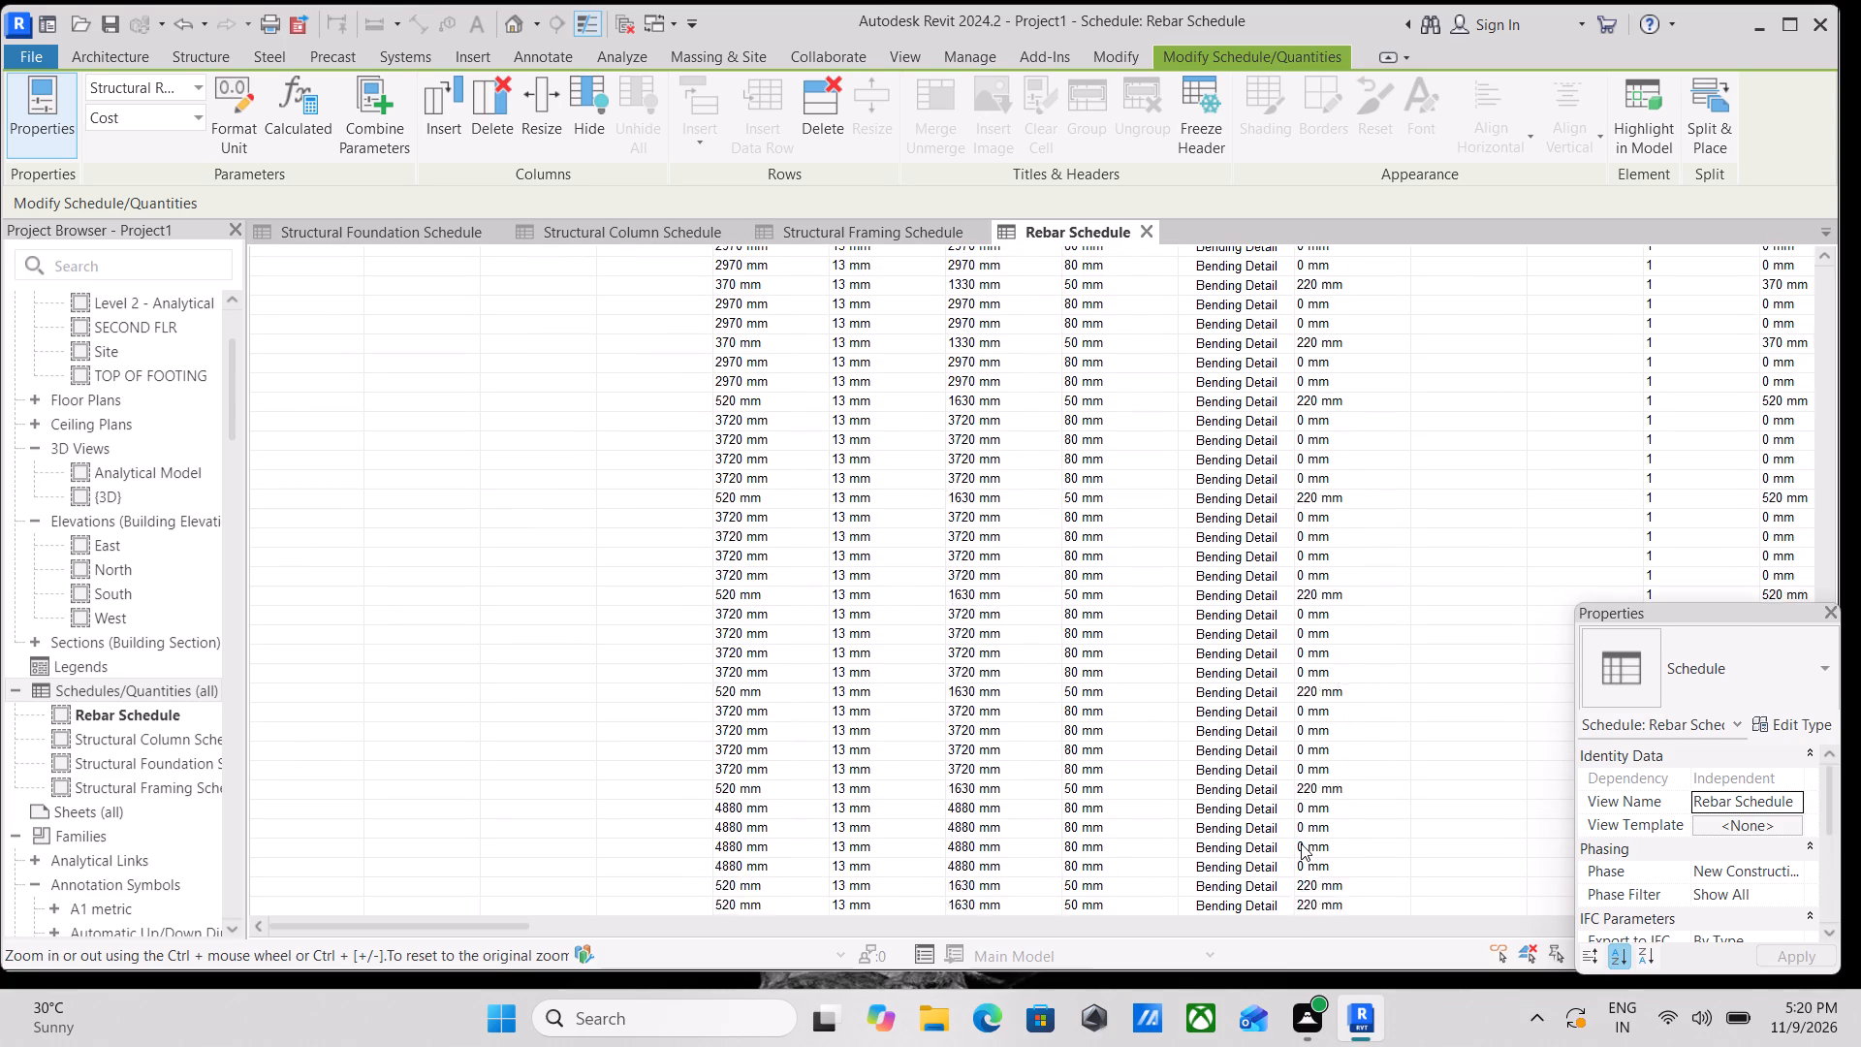
scroll(1301, 843, down, 3)
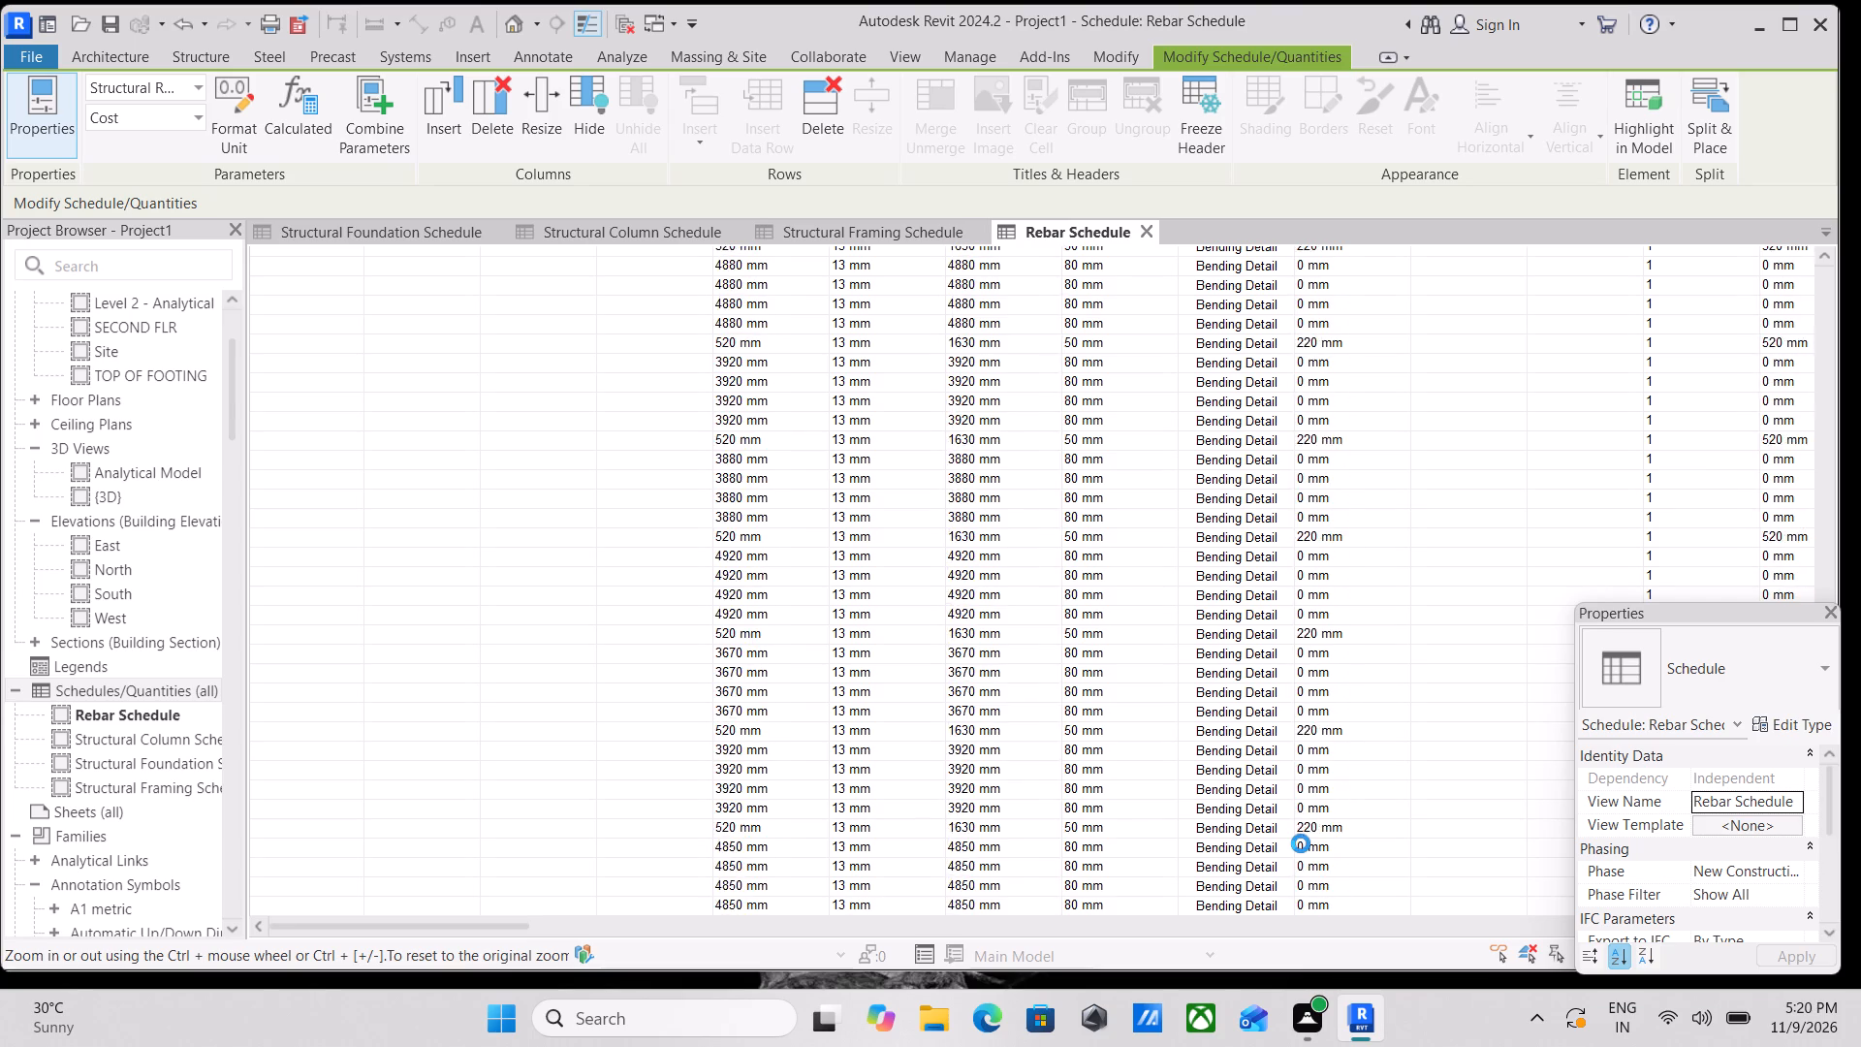
scroll(1301, 843, down, 10)
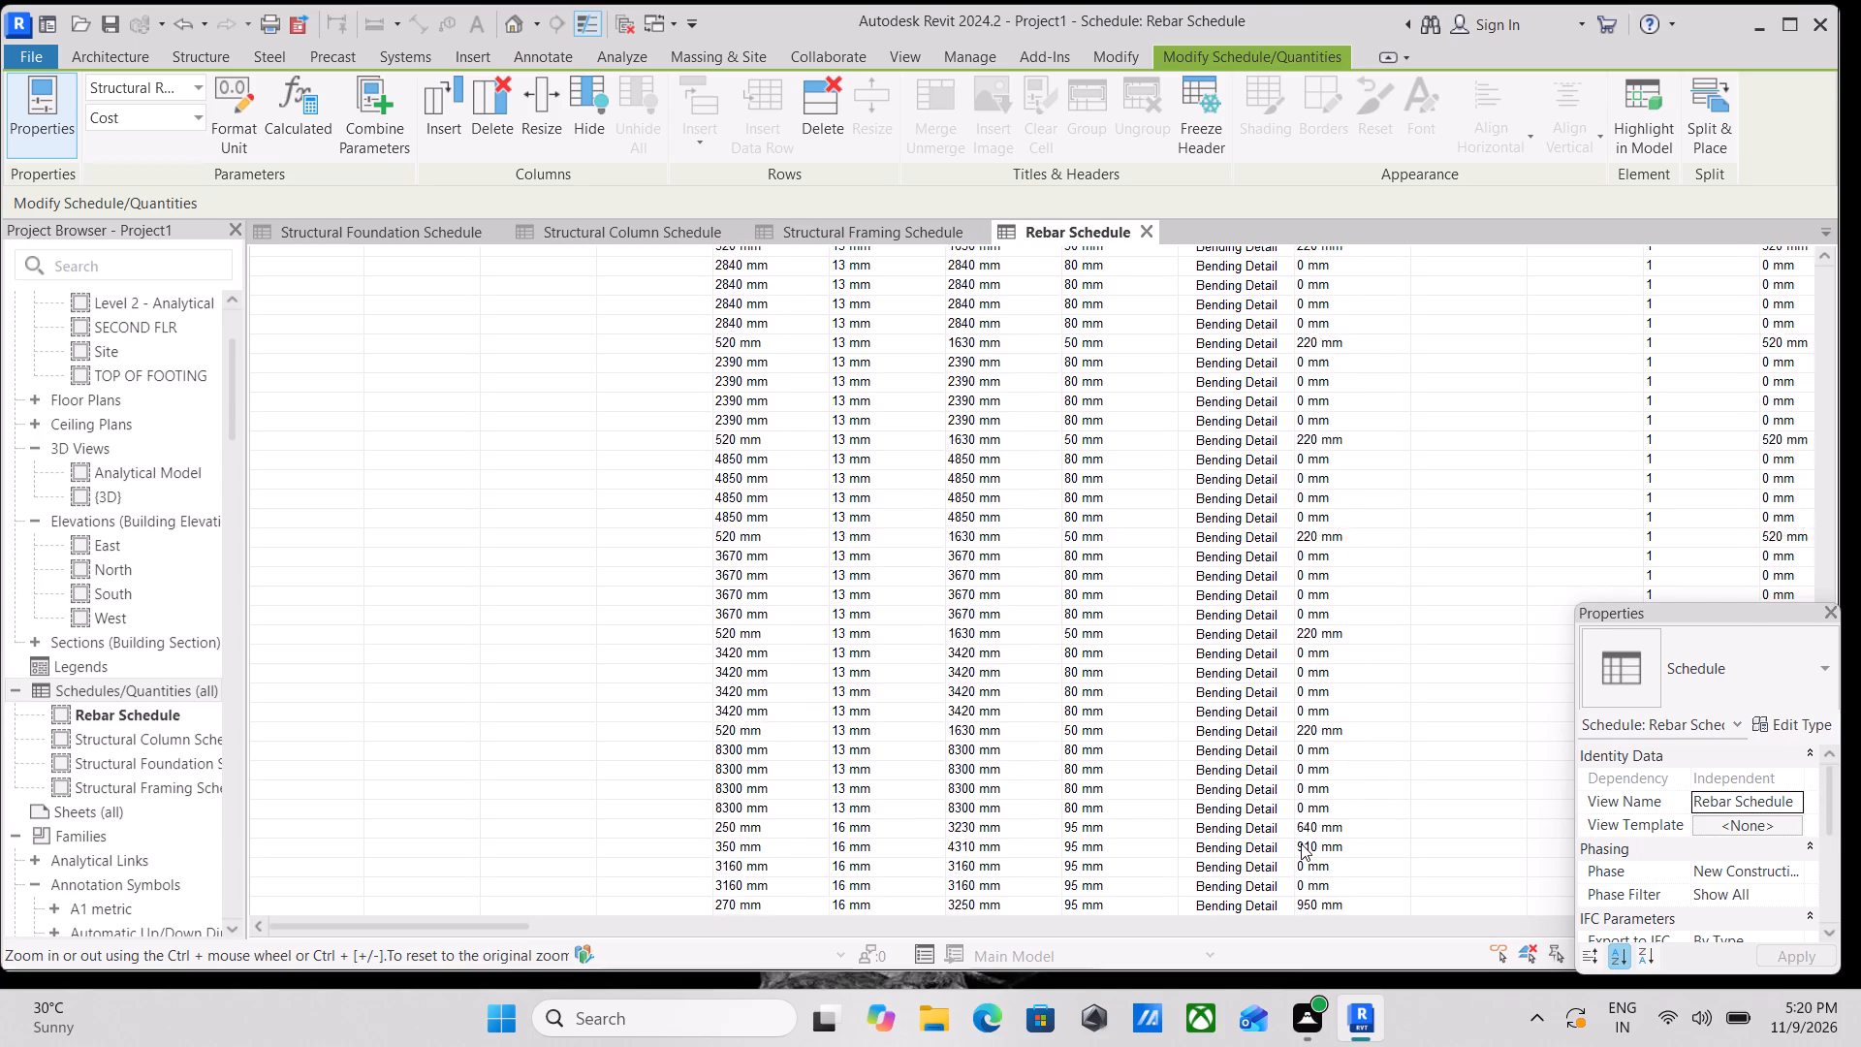
scroll(1301, 843, down, 15)
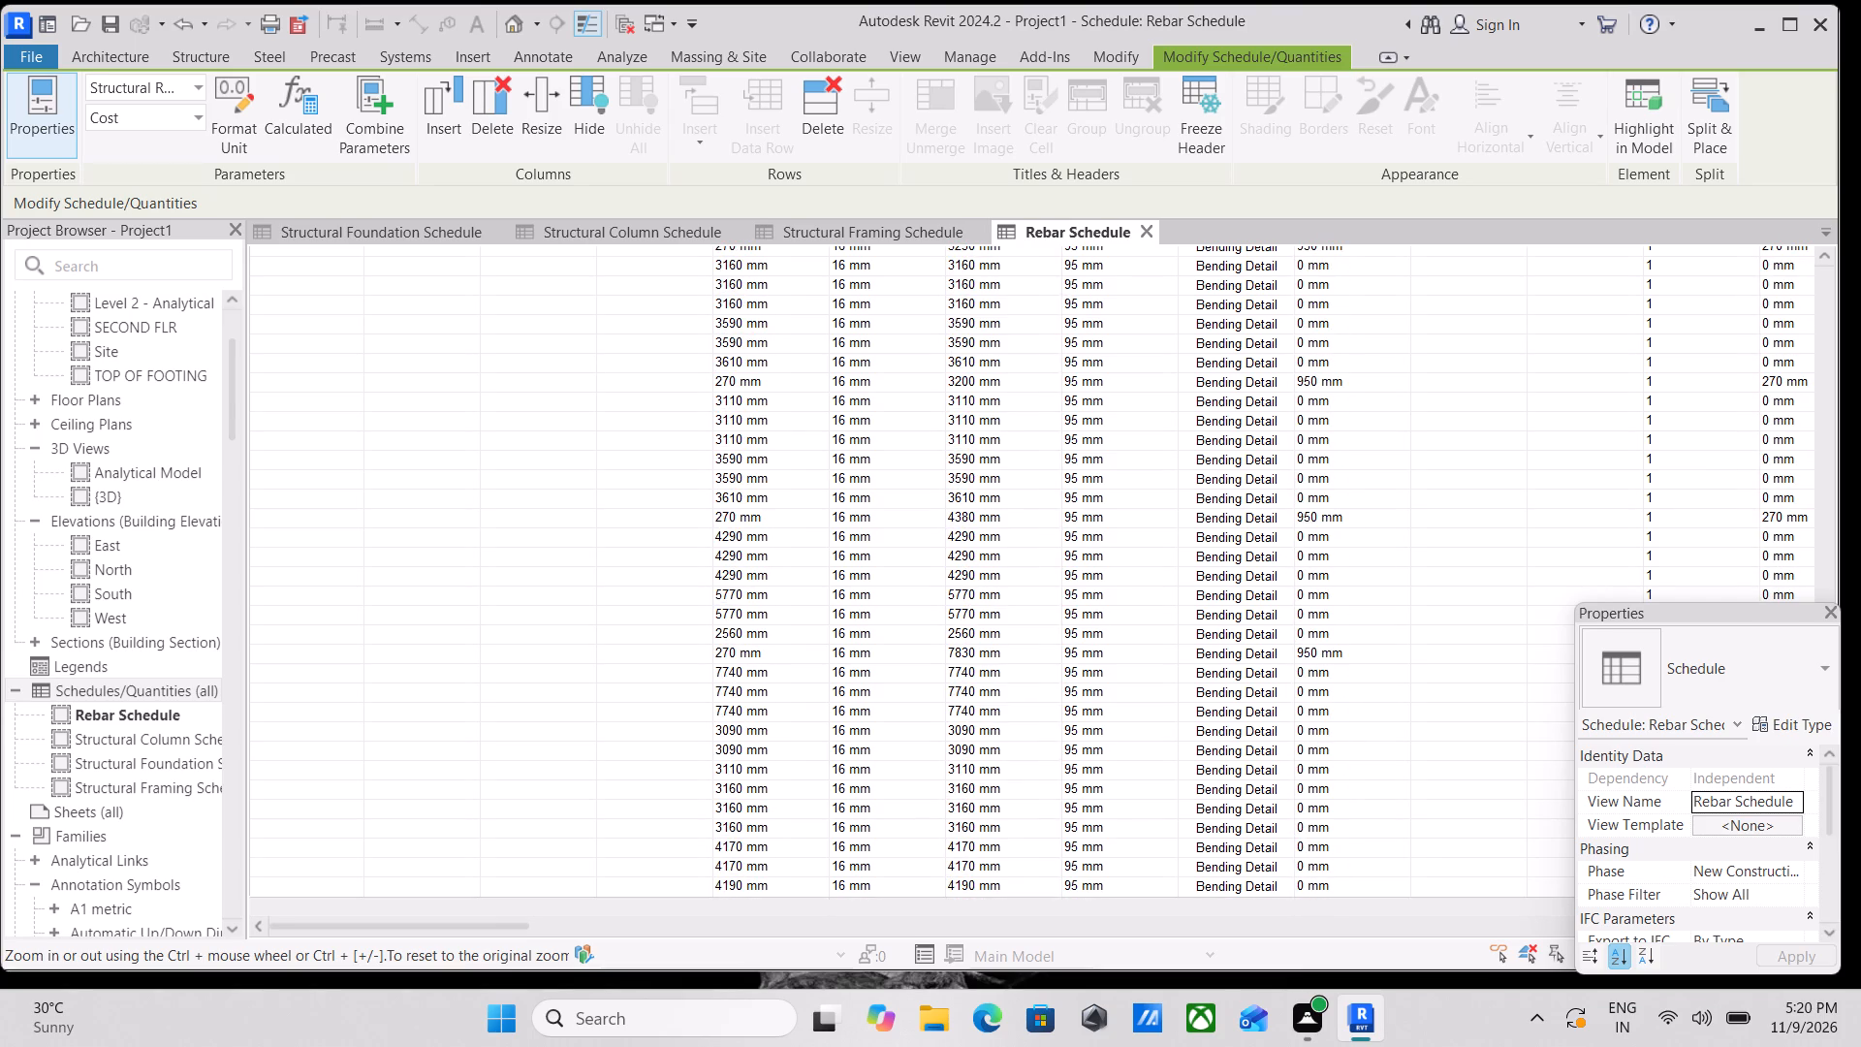
scroll(1295, 838, down, 5)
scroll(697, 789, up, 4)
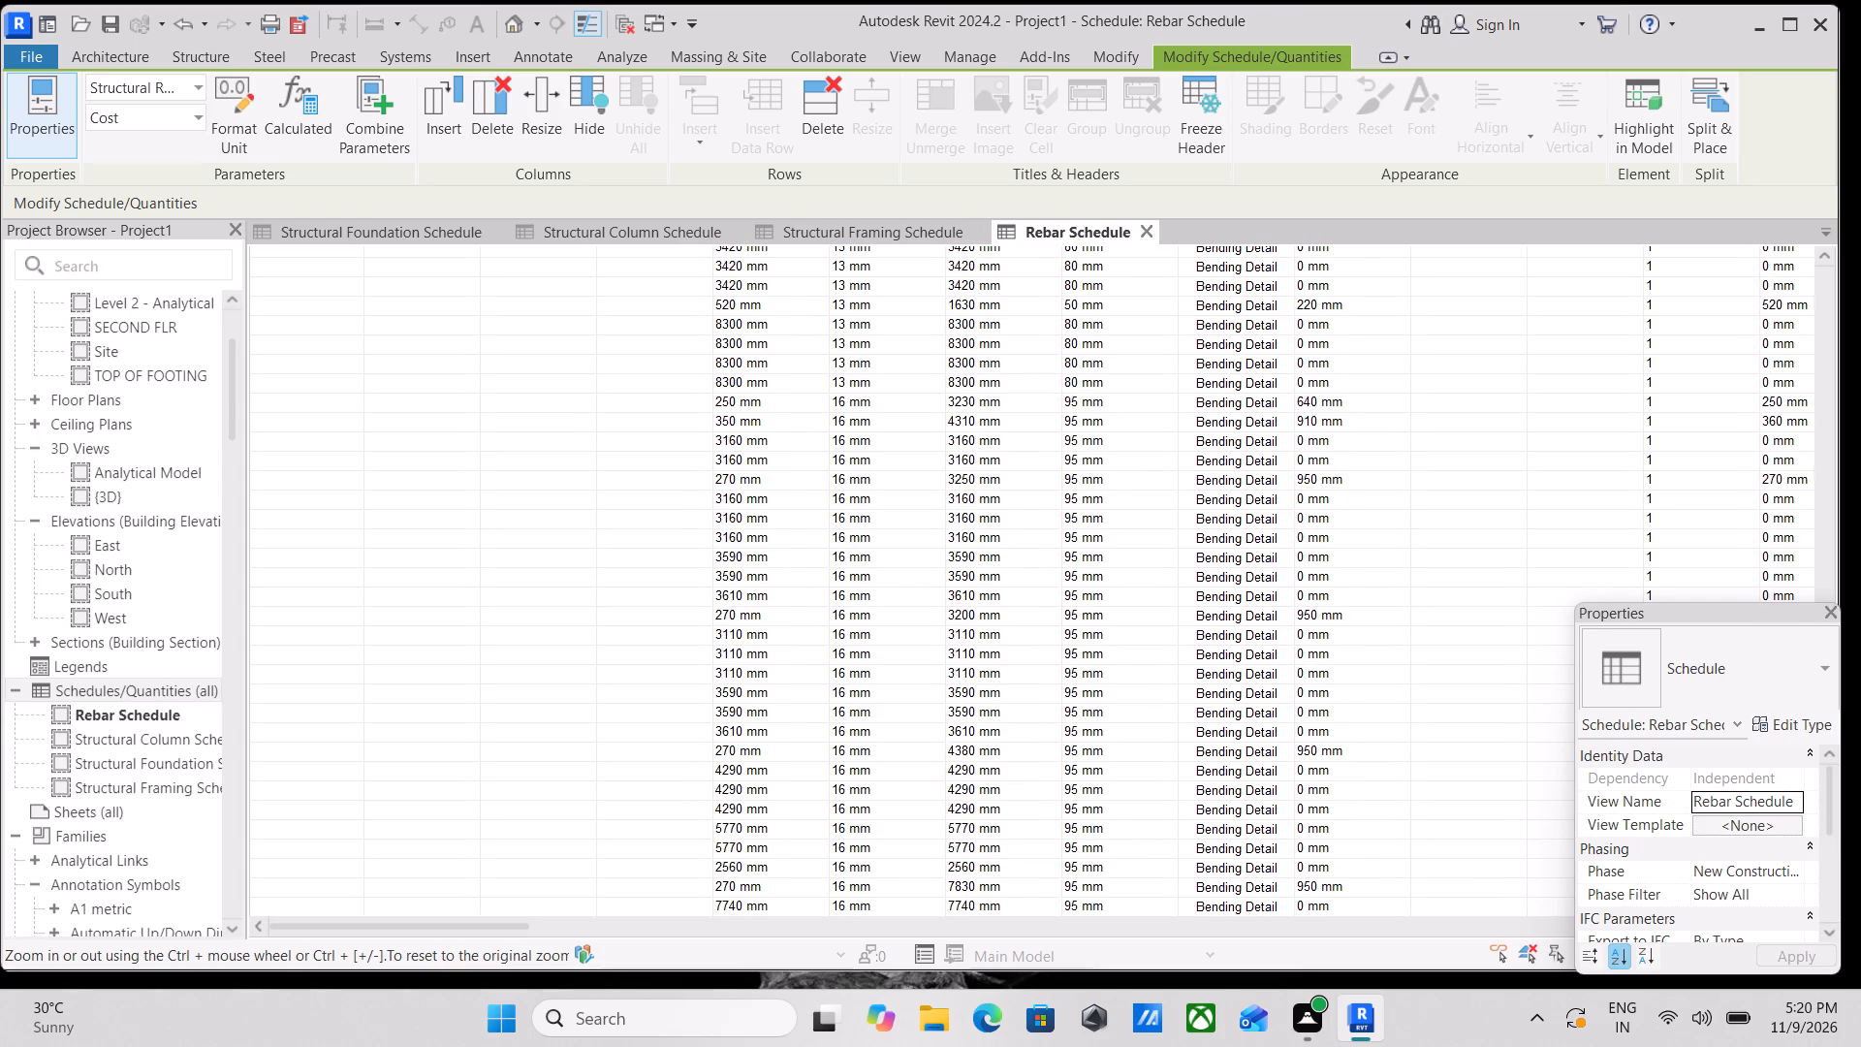
scroll(717, 727, down, 9)
scroll(1322, 672, up, 3)
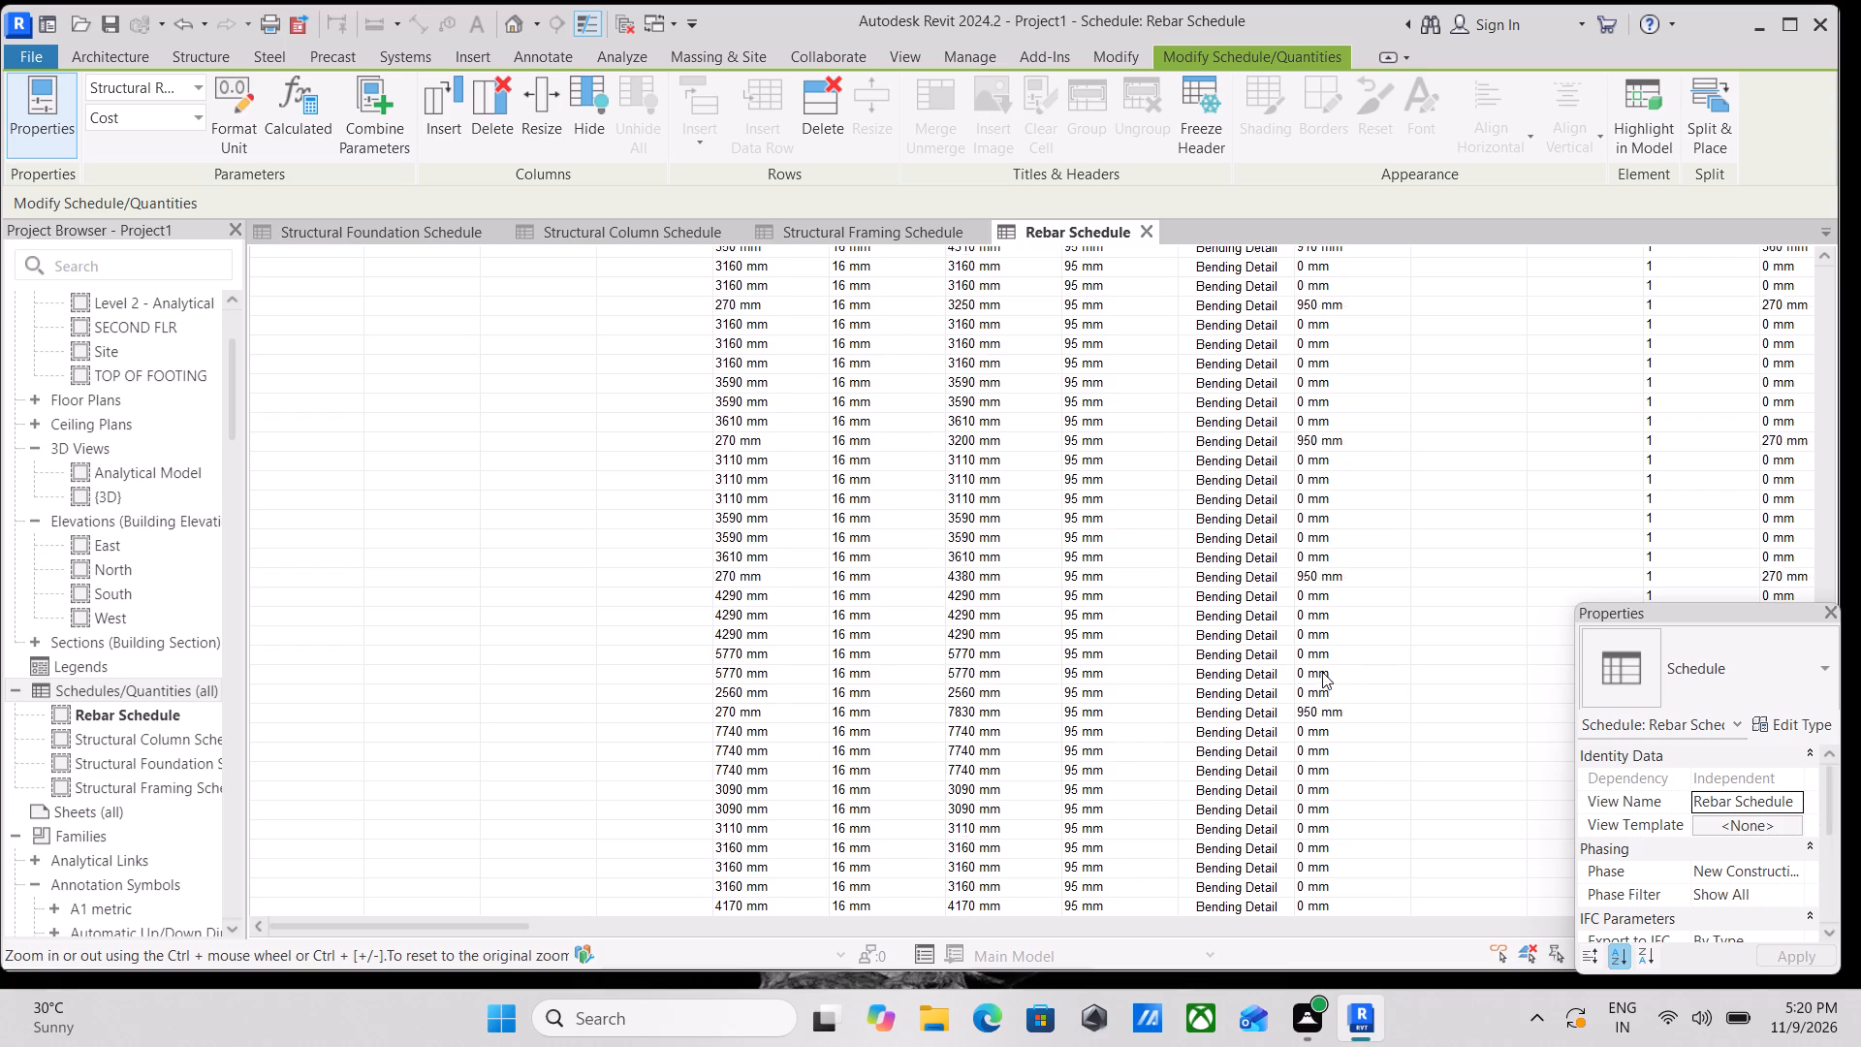
Review the rebar schedule's rows from the end of the list back to the column headers and first row.
scroll(1327, 609, up, 8)
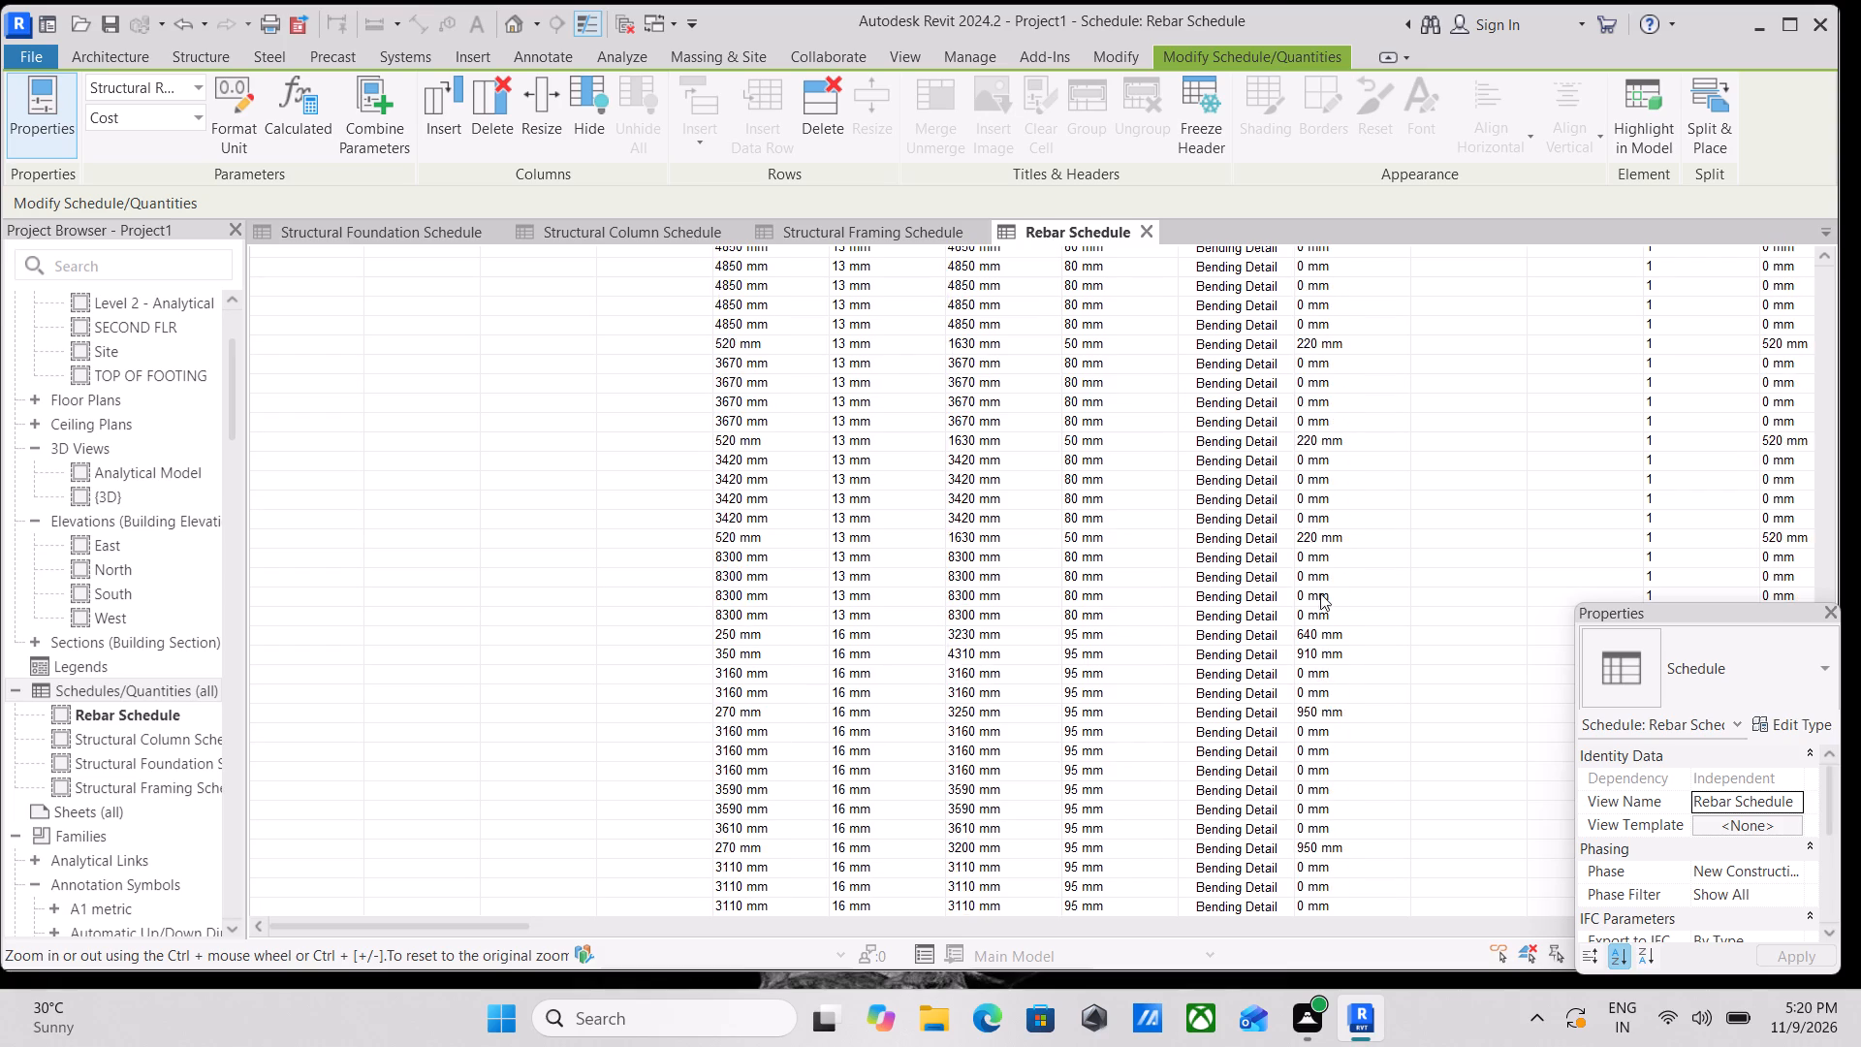
scroll(1320, 593, up, 1)
scroll(1104, 256, up, 12)
scroll(516, 214, up, 4)
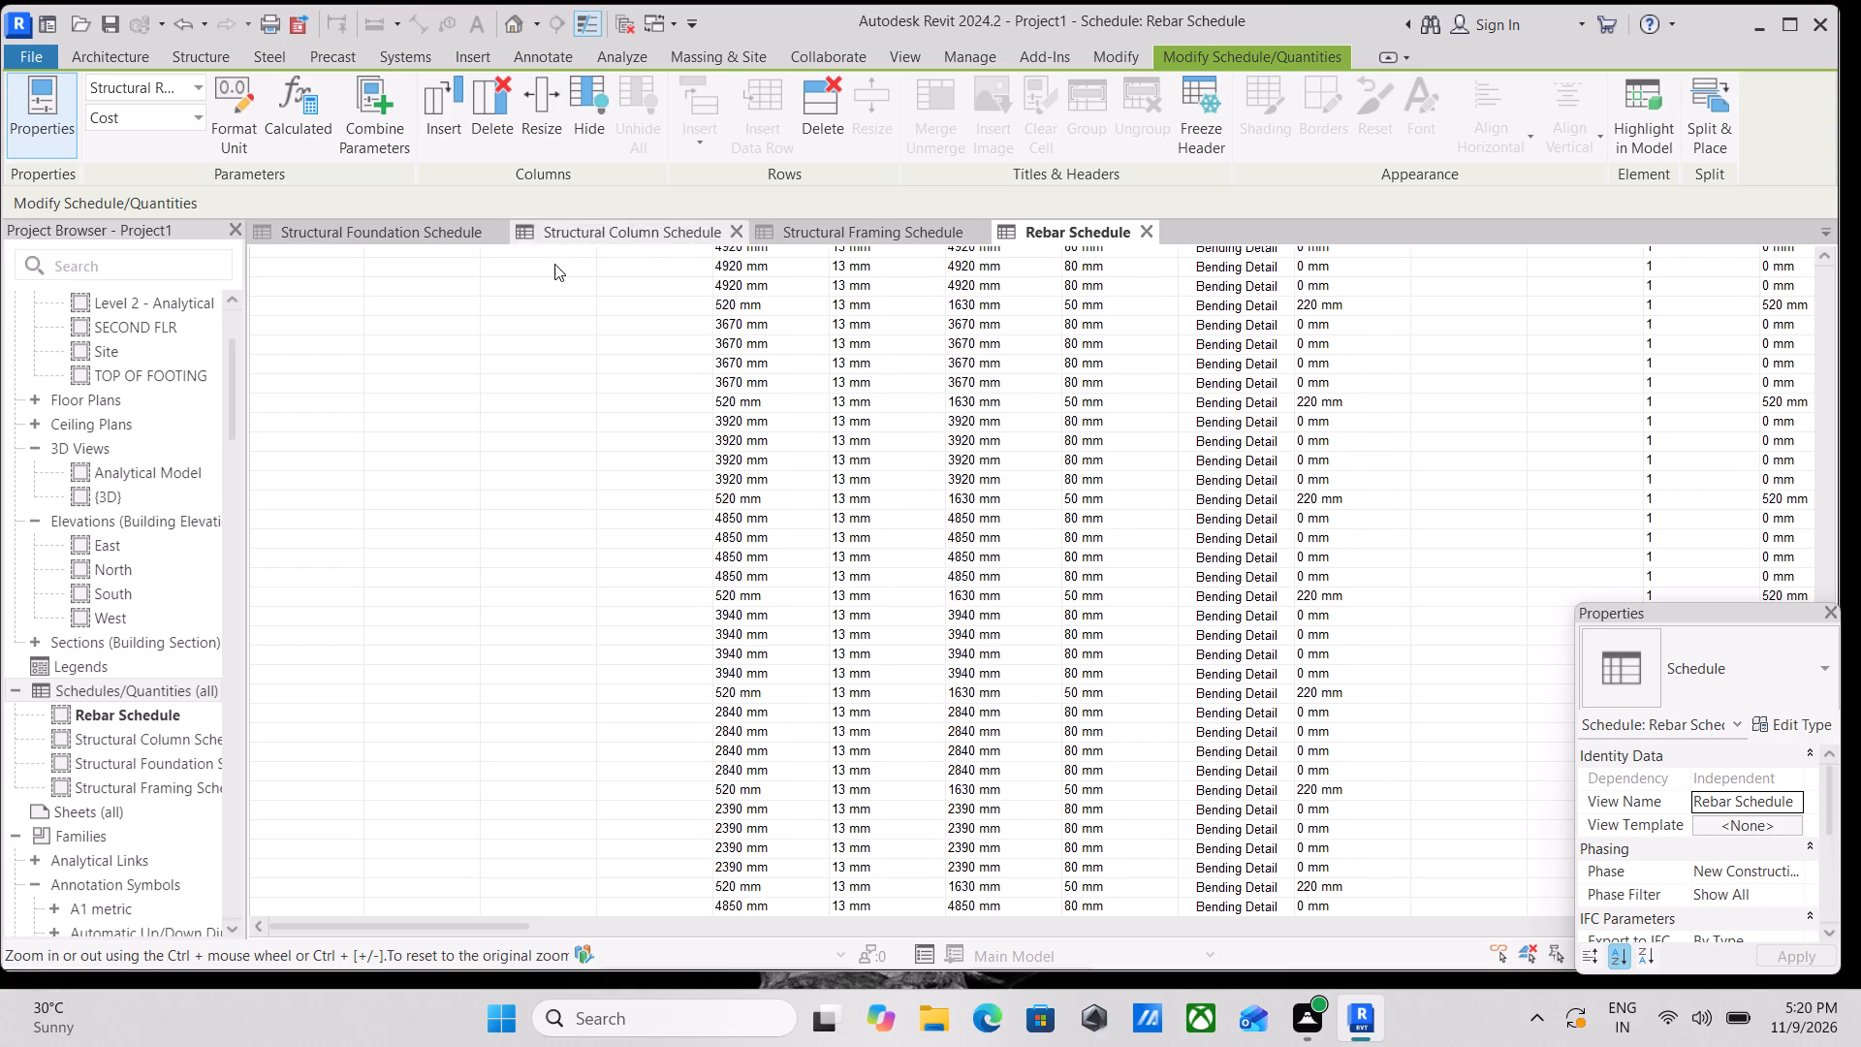
scroll(554, 264, up, 17)
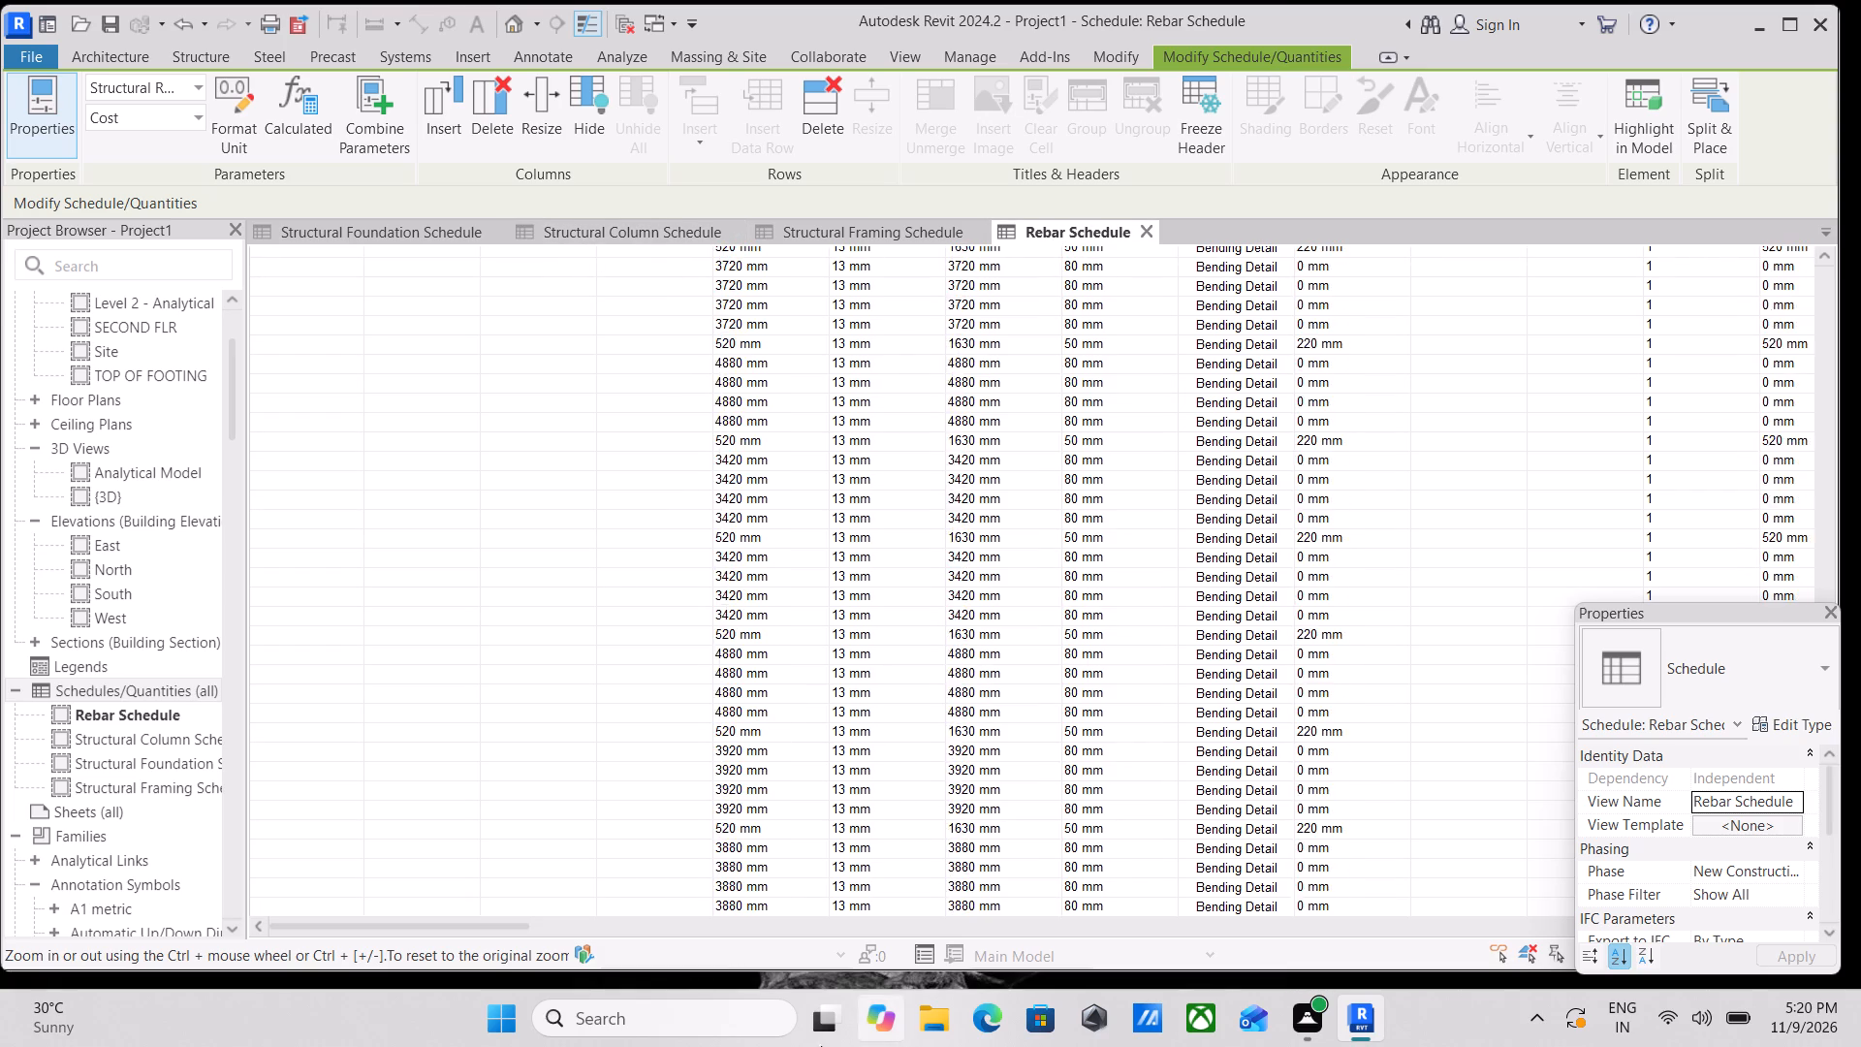
scroll(939, 872, up, 5)
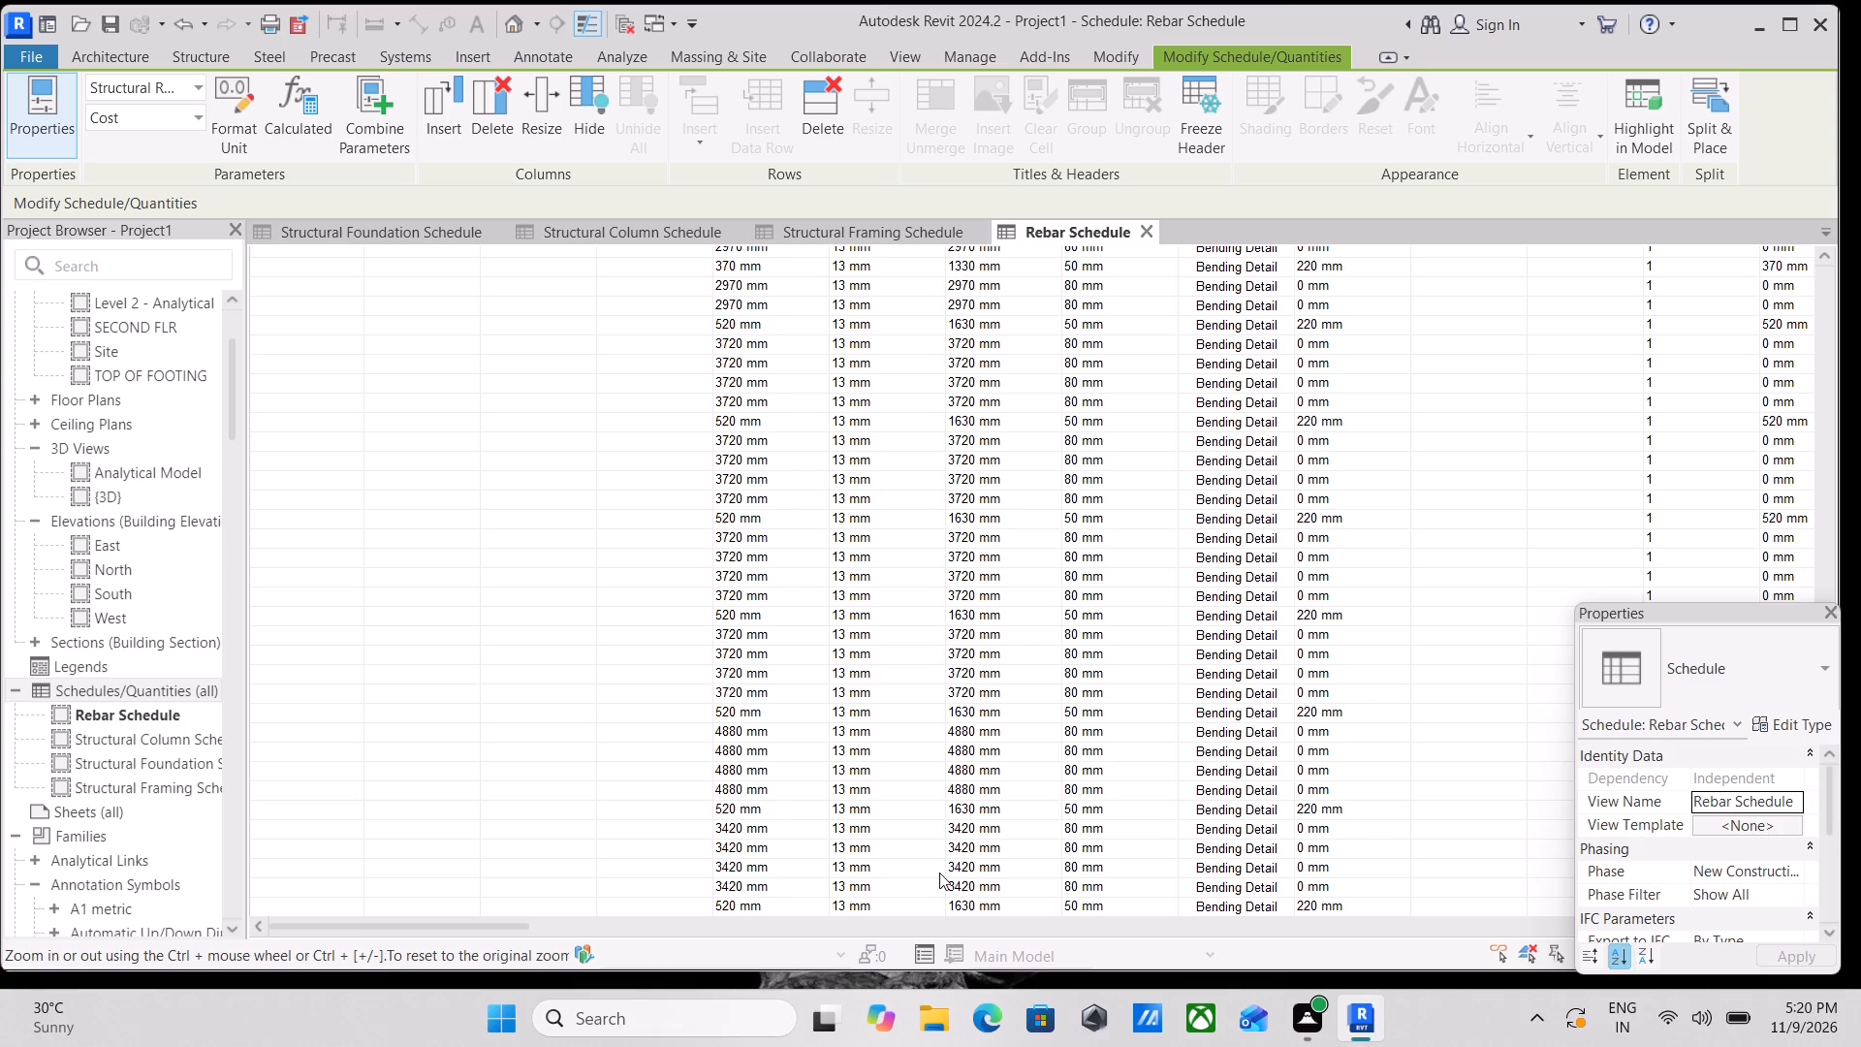
scroll(939, 872, up, 20)
scroll(939, 872, up, 6)
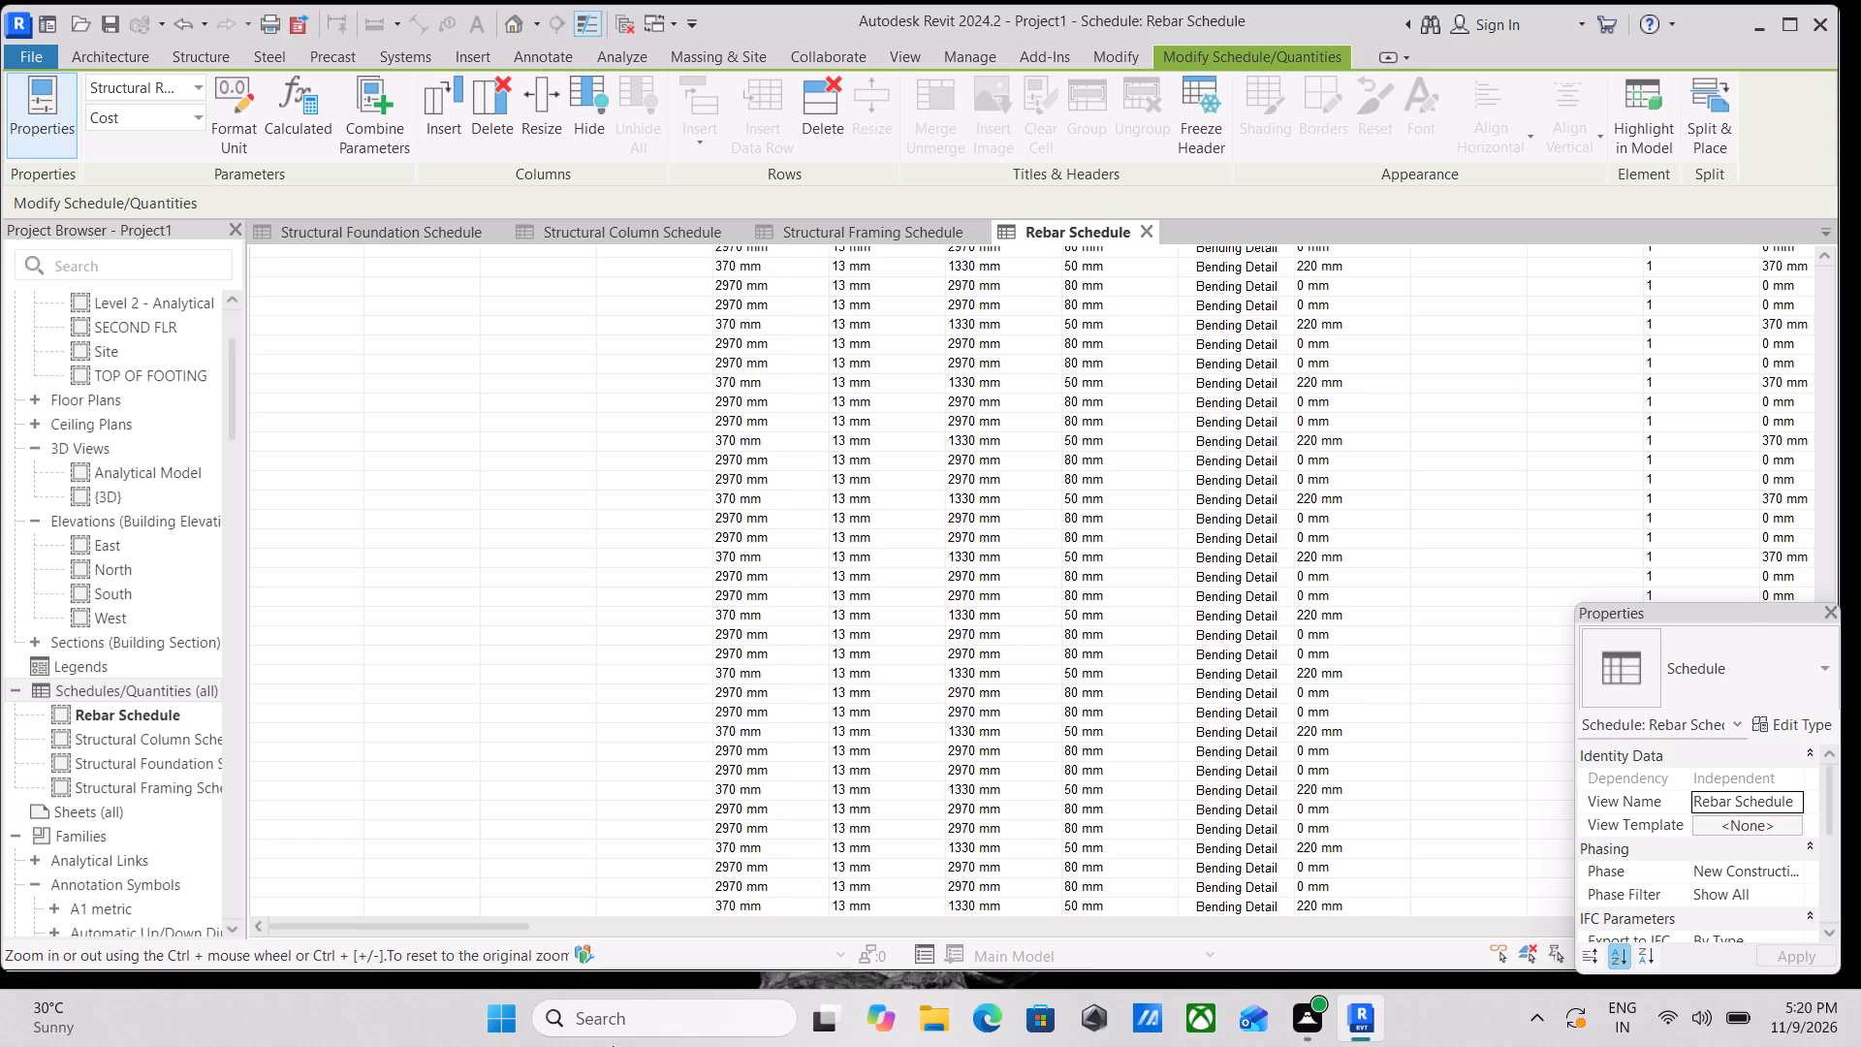
scroll(0, 1043, up, 5)
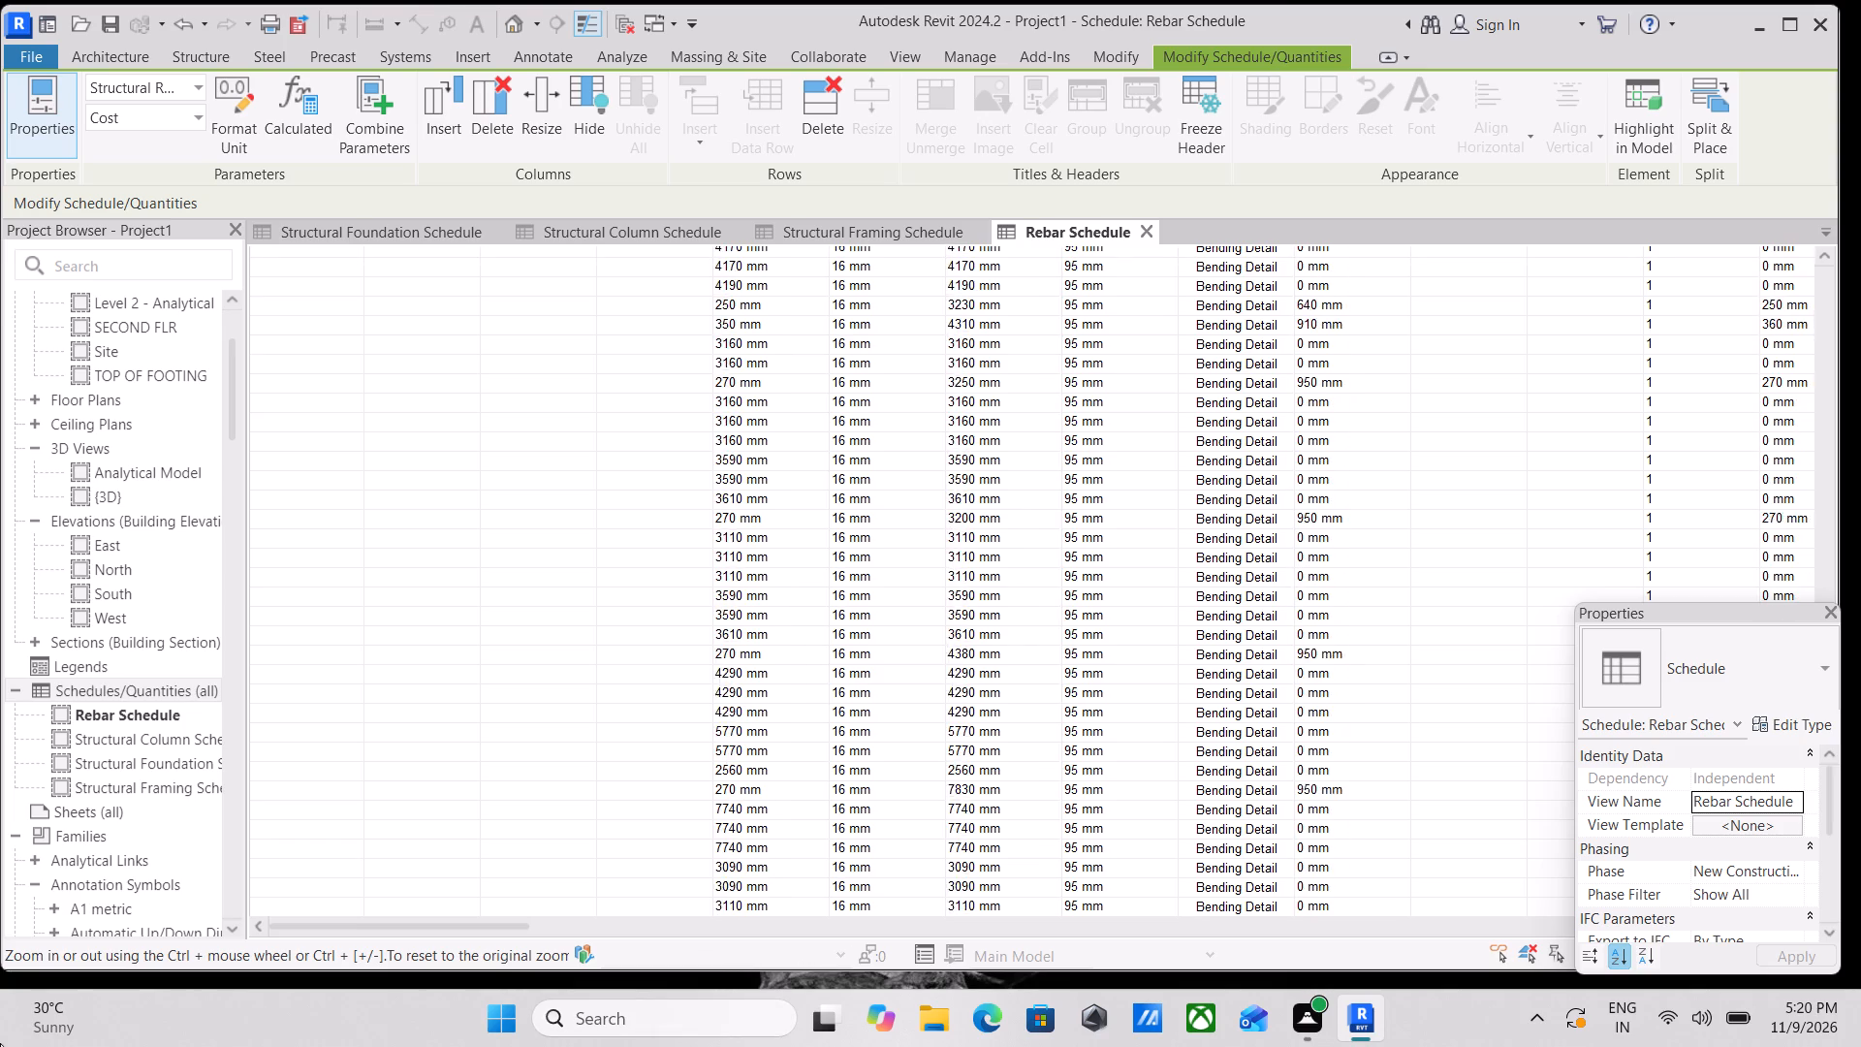
scroll(0, 1043, up, 11)
scroll(14, 668, up, 1)
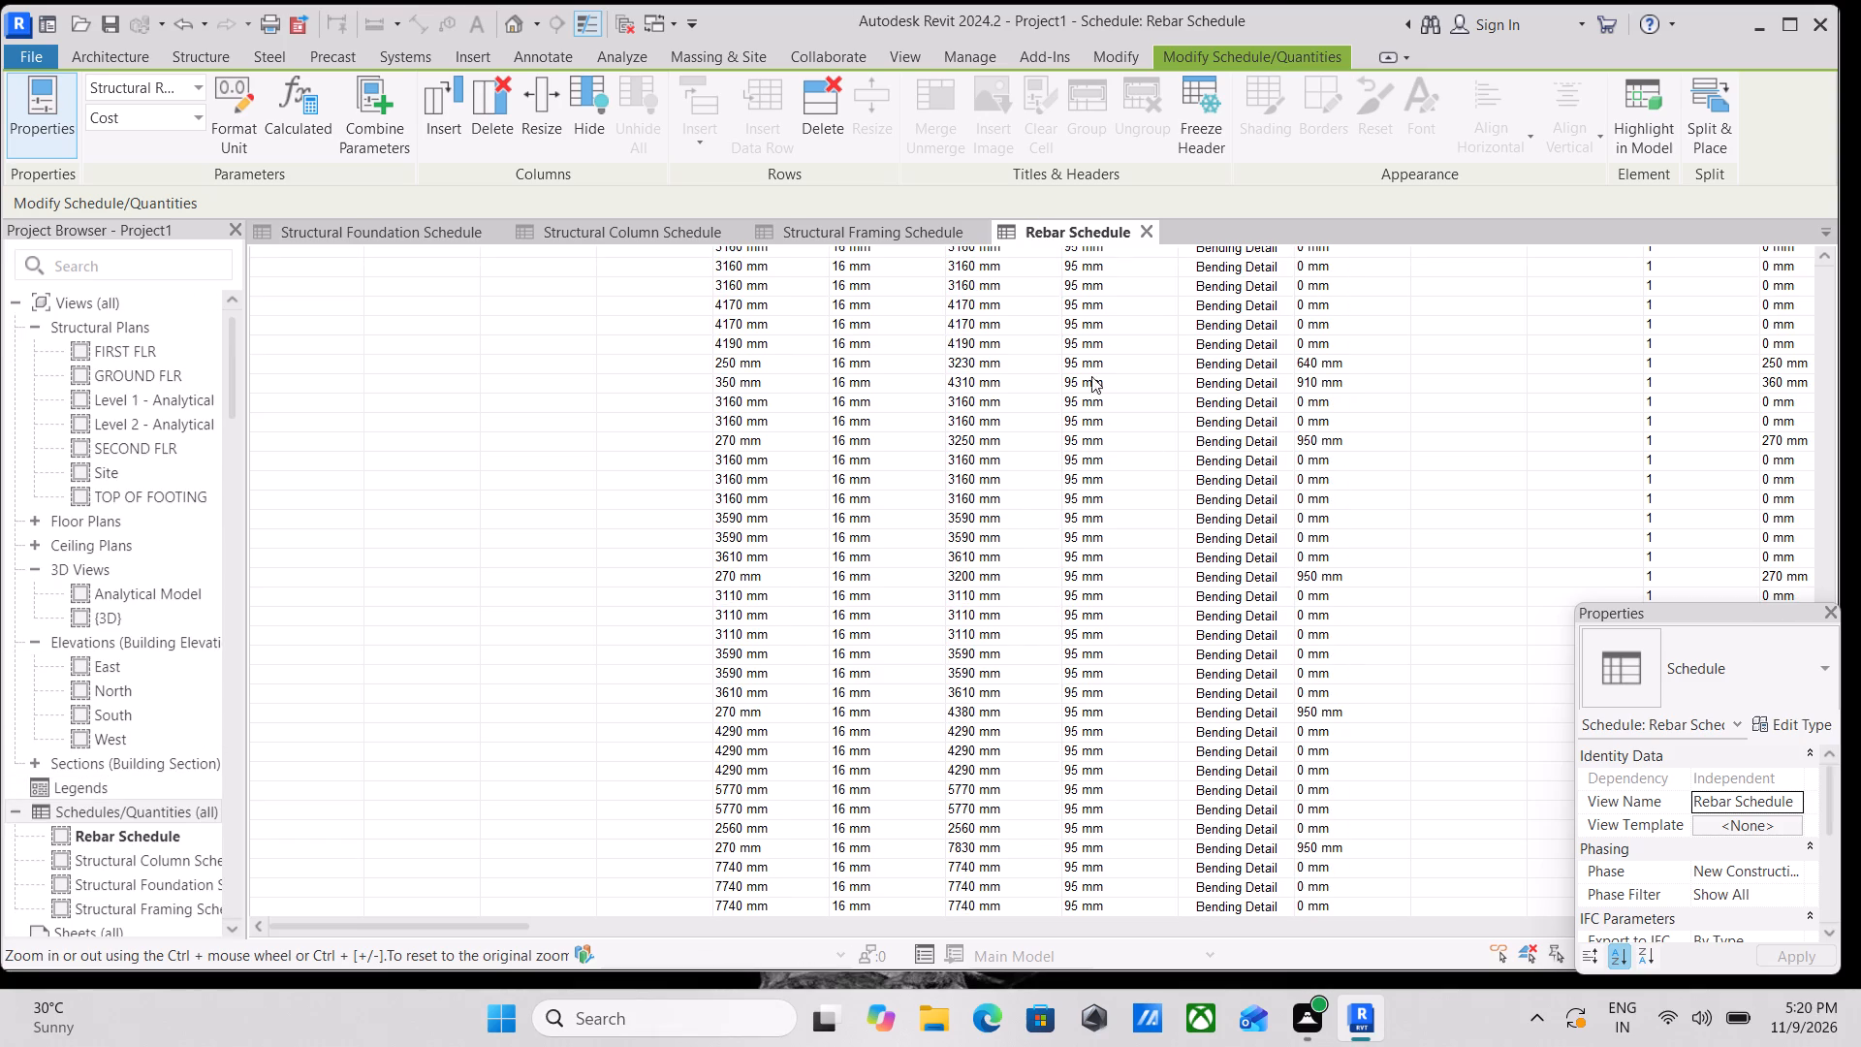
scroll(1177, 459, up, 16)
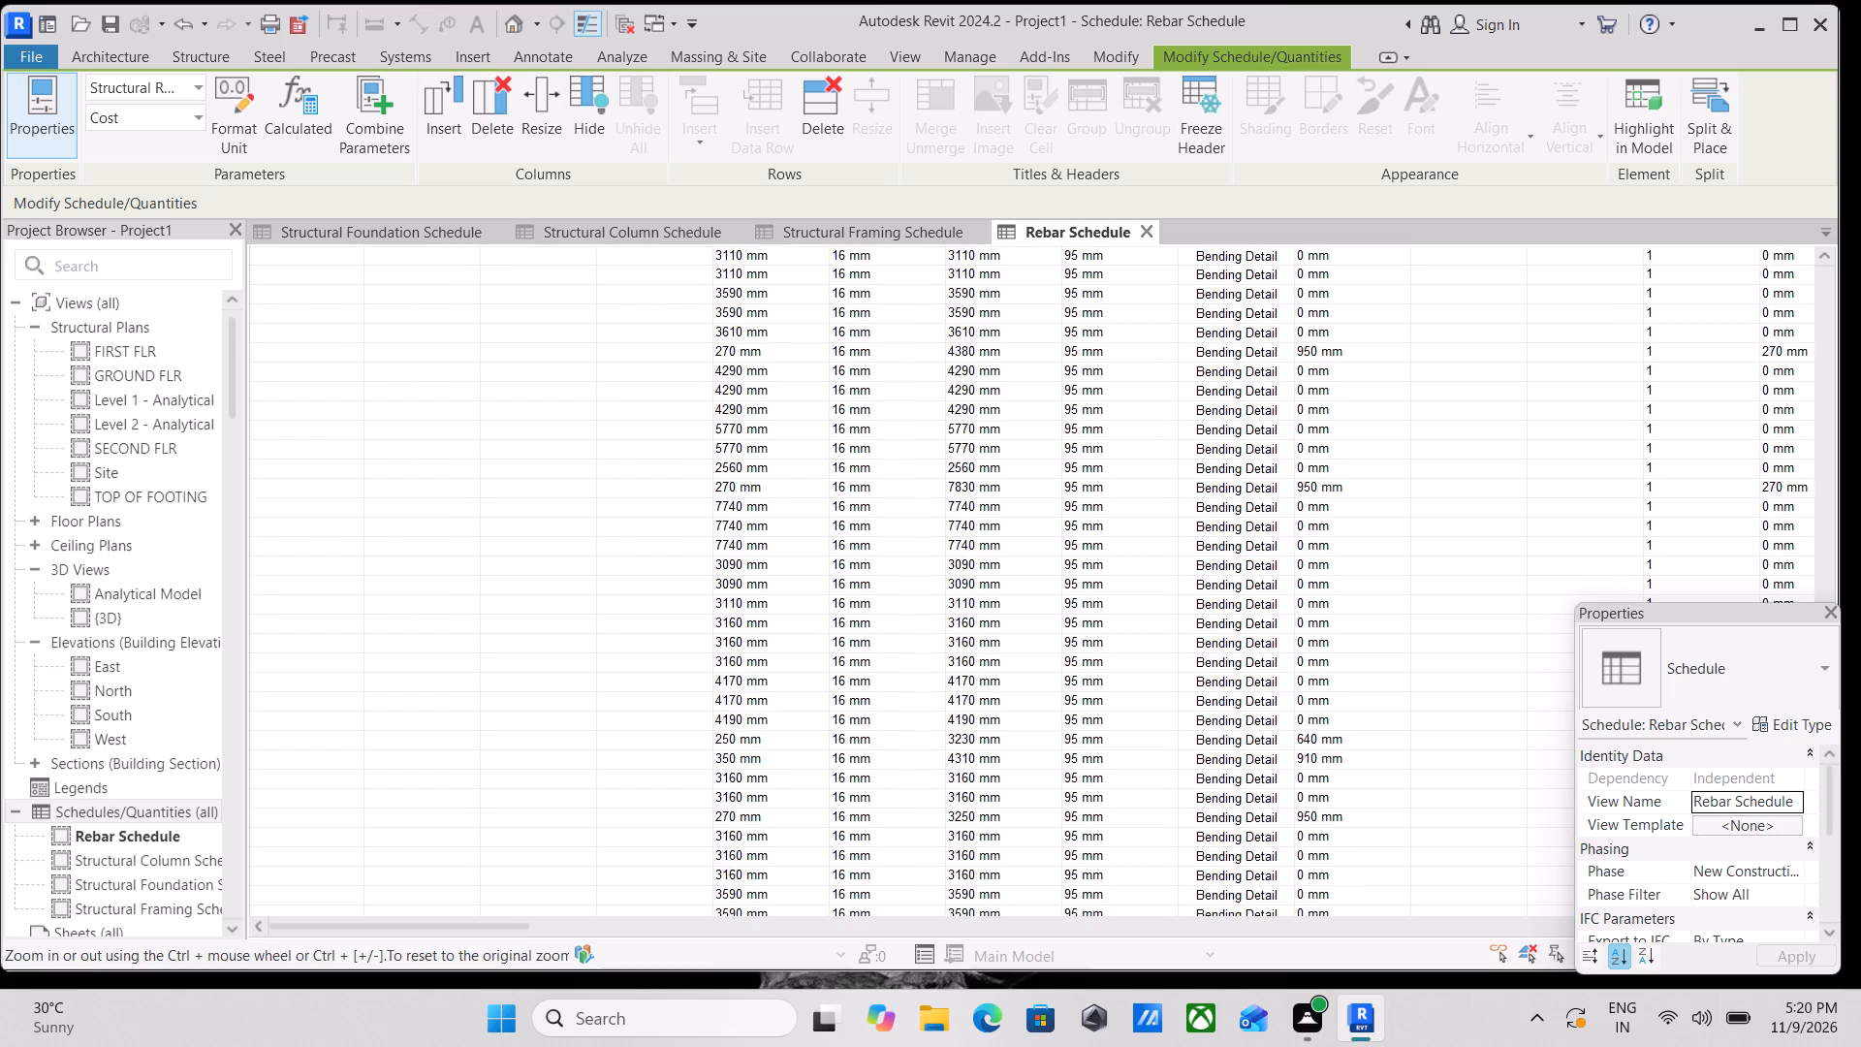
scroll(1177, 459, up, 15)
scroll(1177, 459, up, 11)
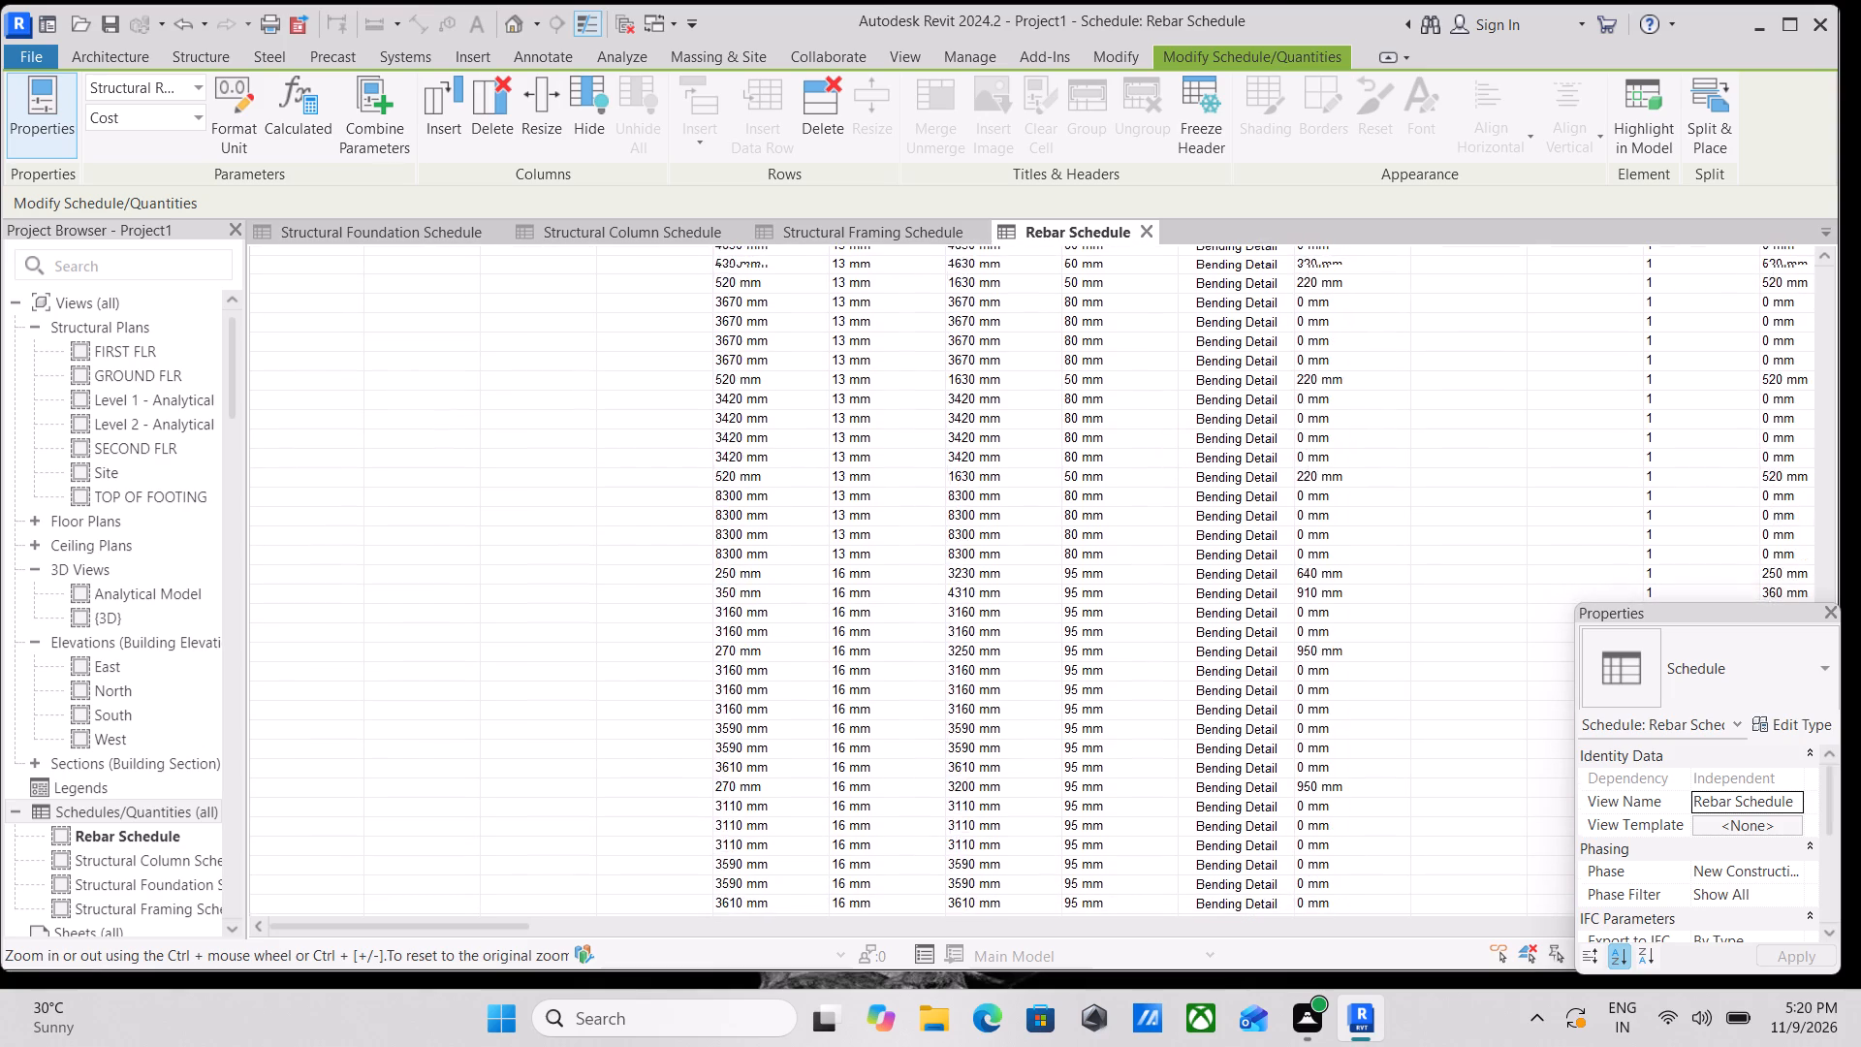
scroll(1177, 459, up, 16)
scroll(1177, 459, up, 8)
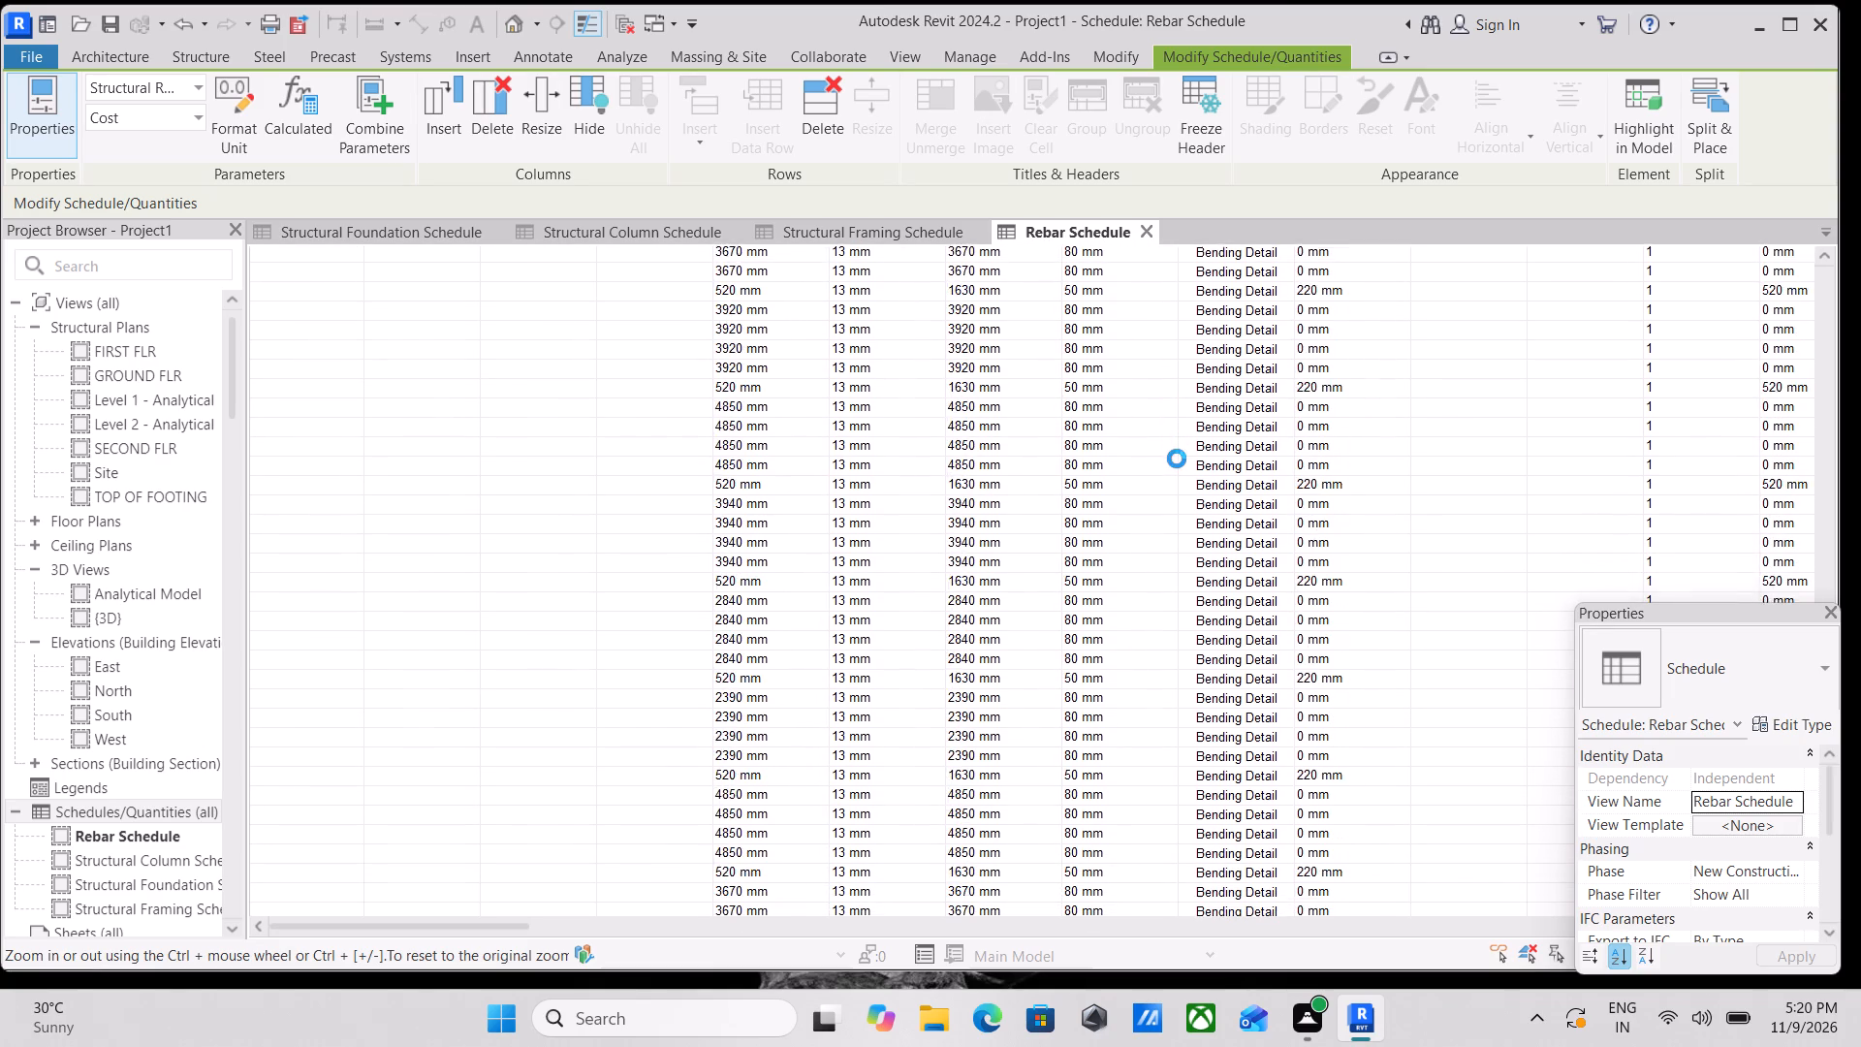
scroll(1177, 459, up, 20)
scroll(1177, 459, up, 4)
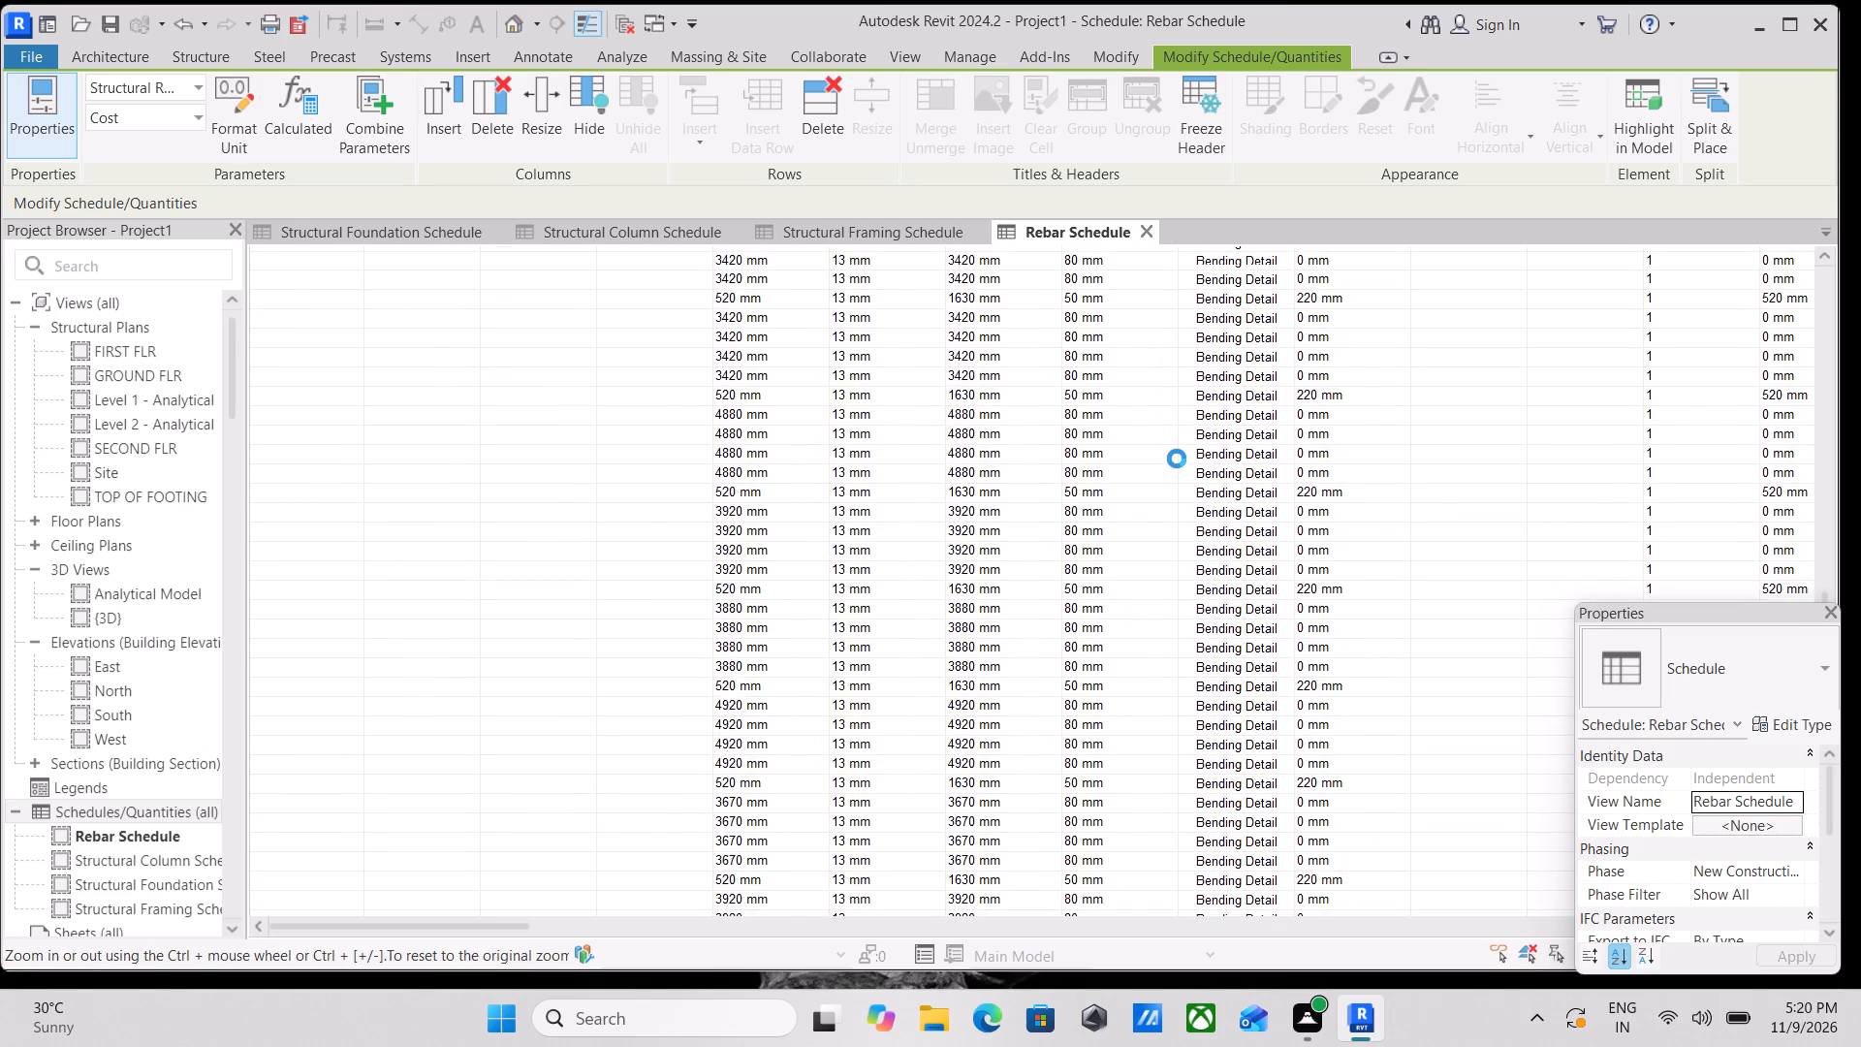
scroll(1177, 459, up, 3)
scroll(1177, 459, up, 20)
scroll(1177, 459, up, 4)
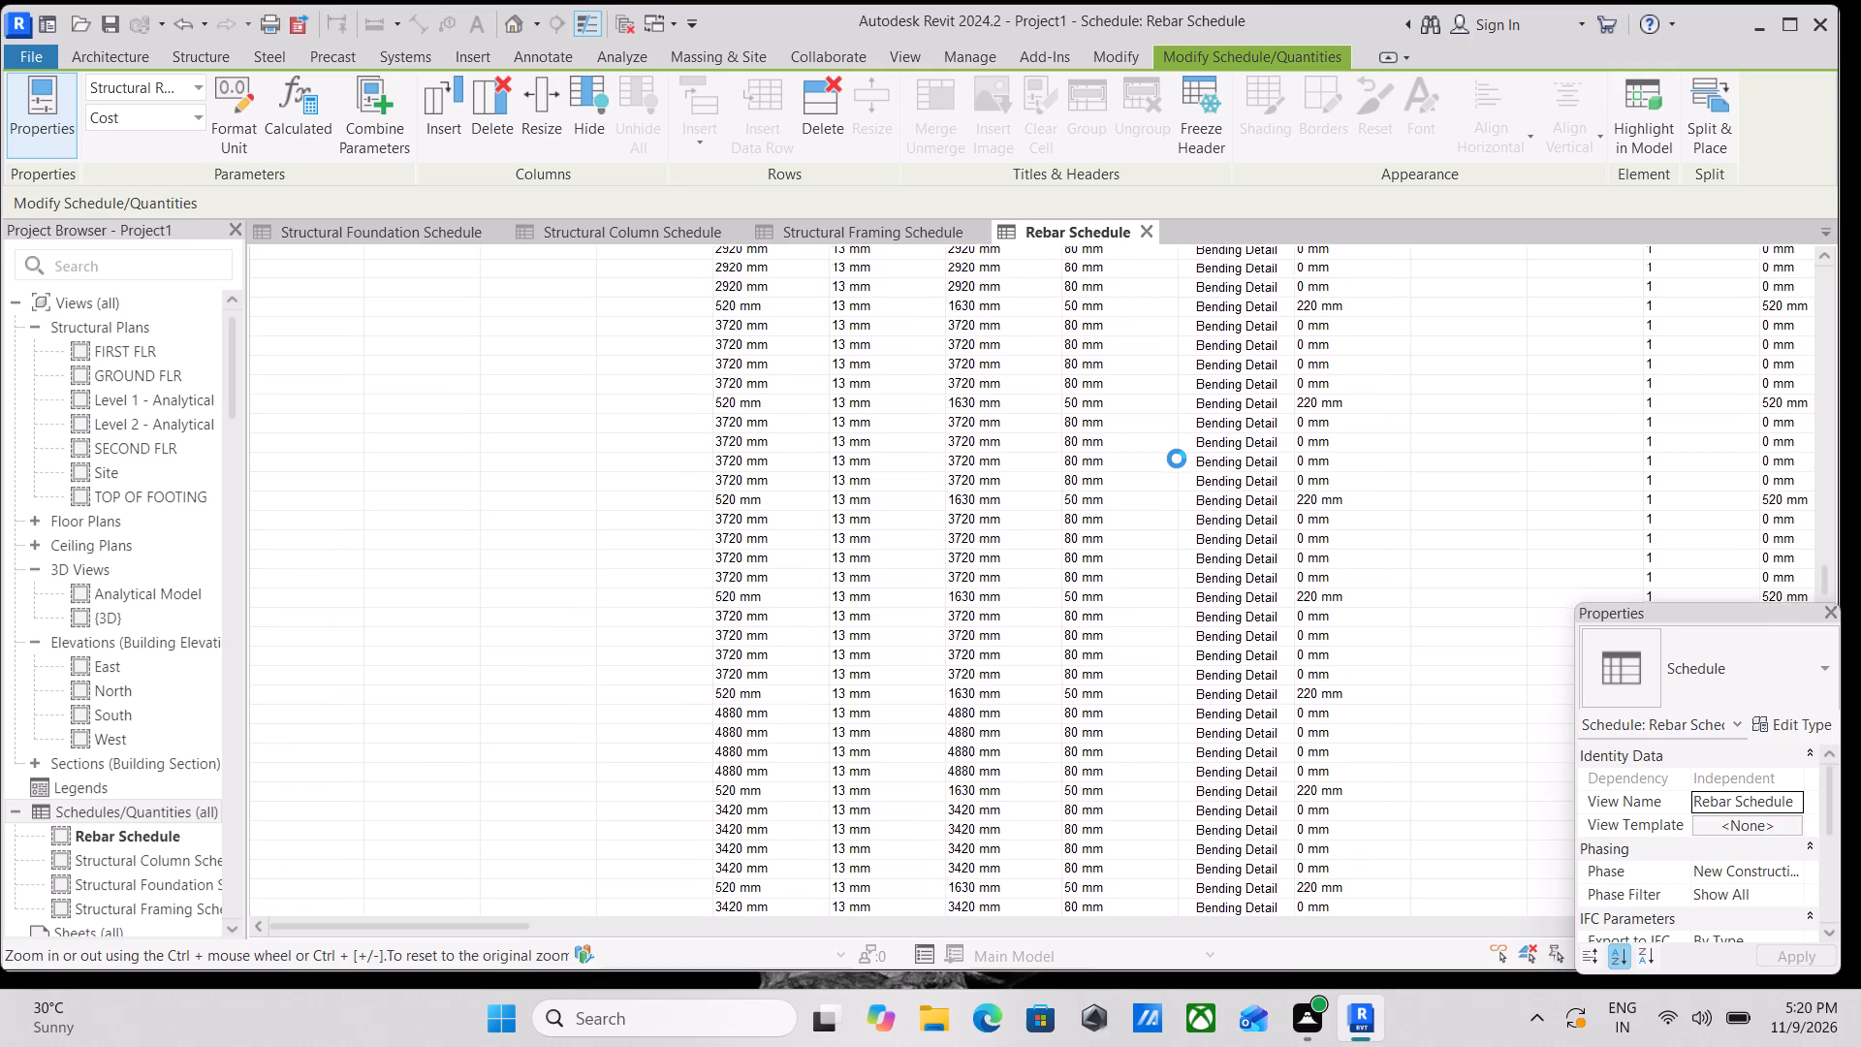
scroll(1177, 459, up, 17)
scroll(1177, 459, up, 5)
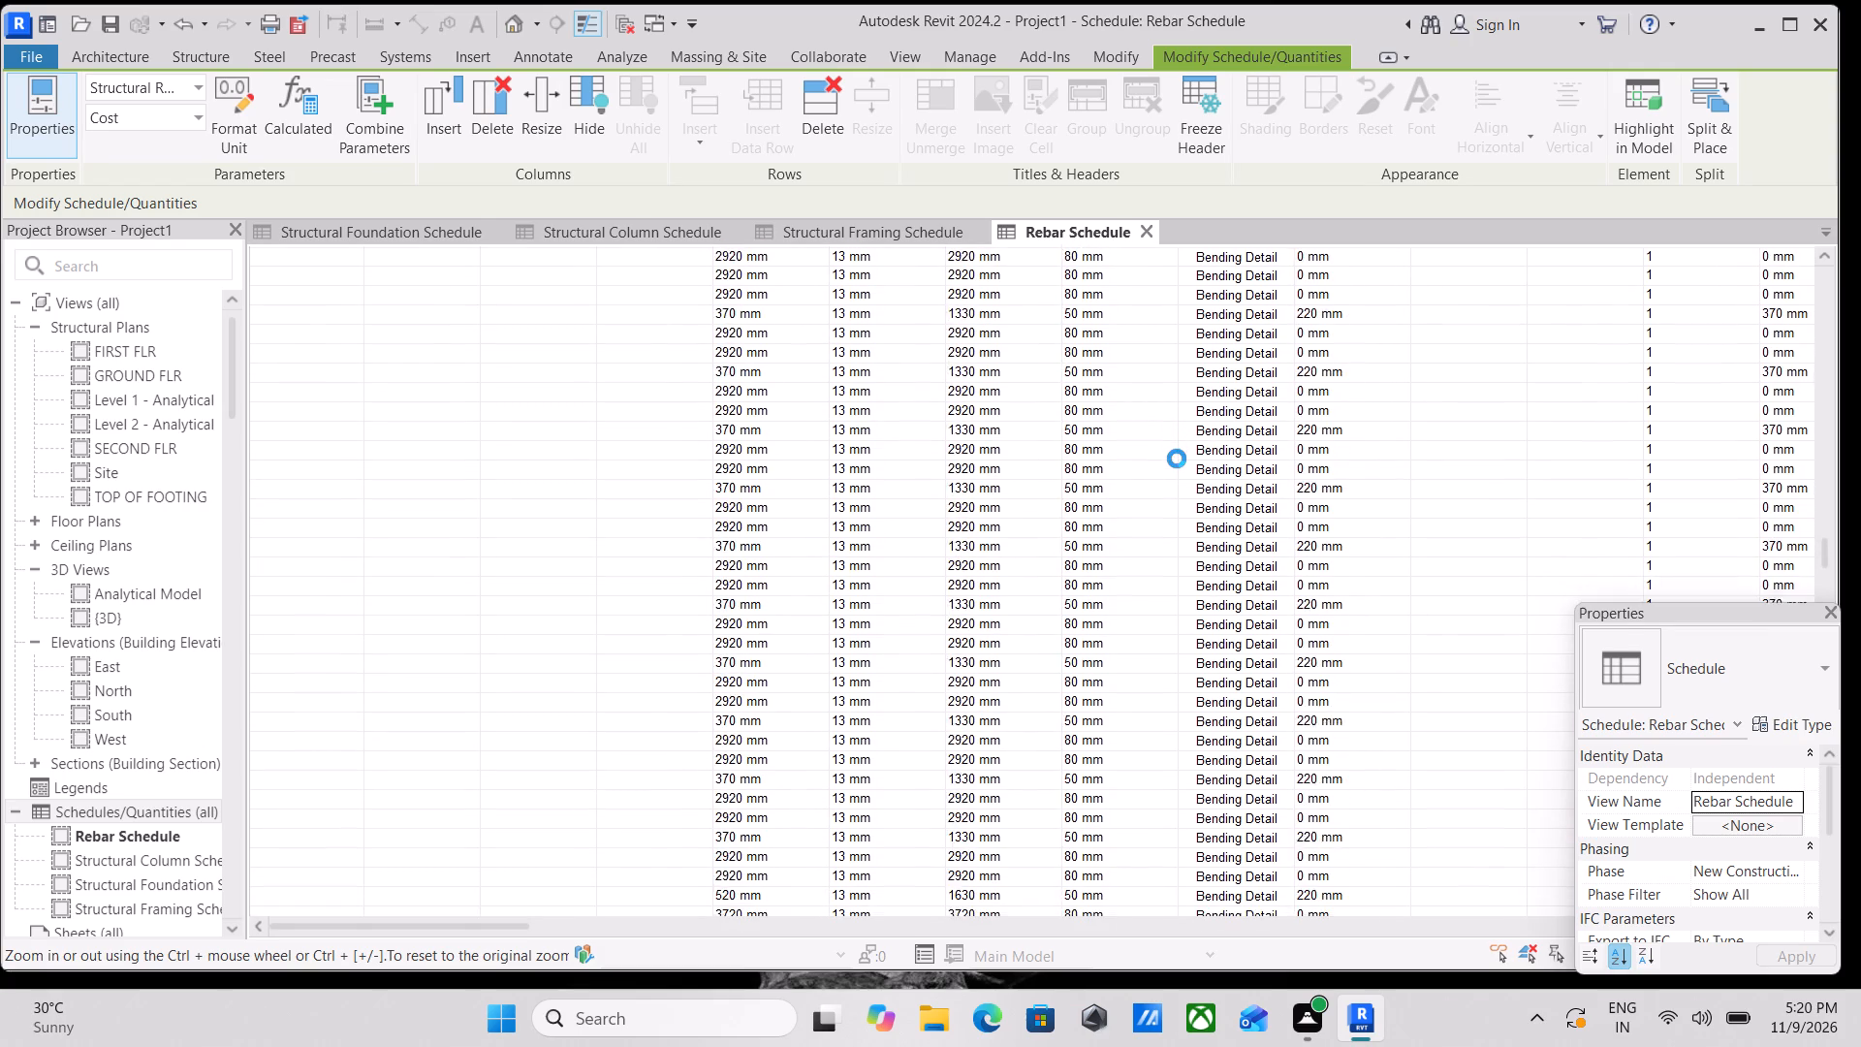
scroll(1177, 459, up, 17)
scroll(1177, 459, up, 12)
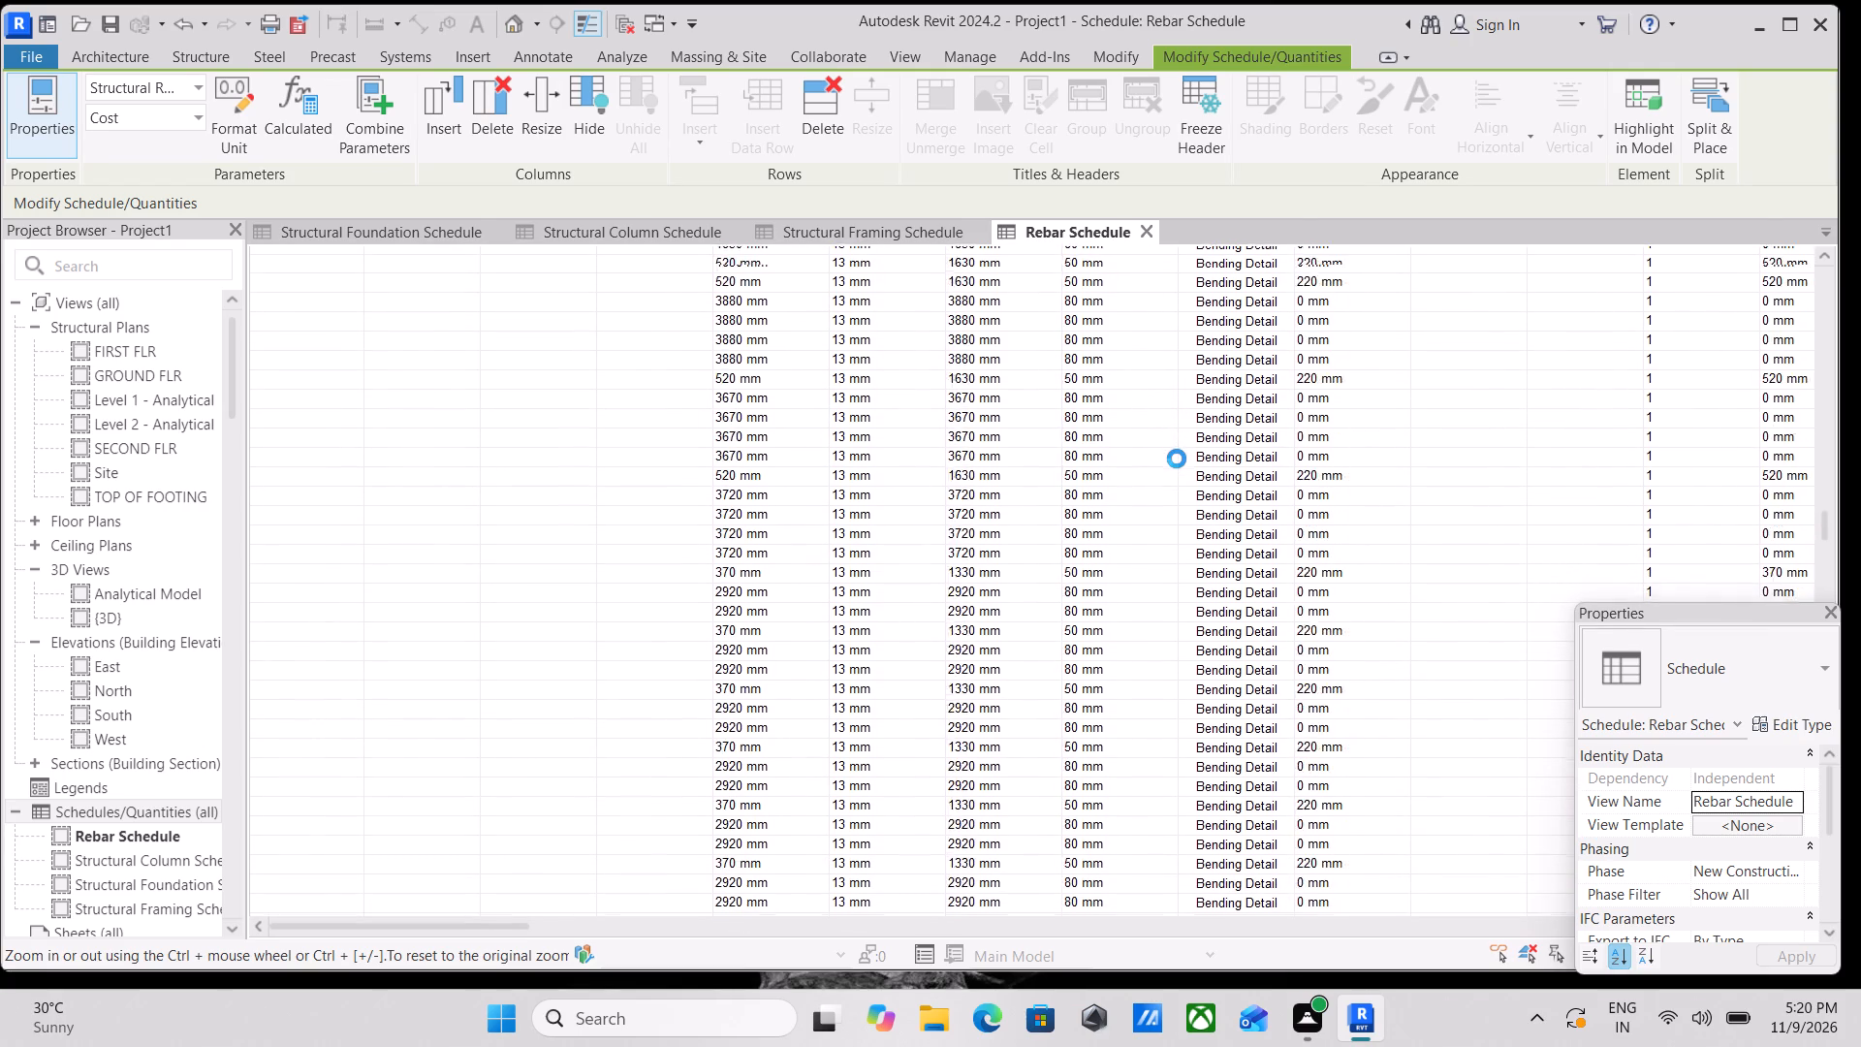
scroll(1177, 459, up, 11)
scroll(1176, 457, up, 17)
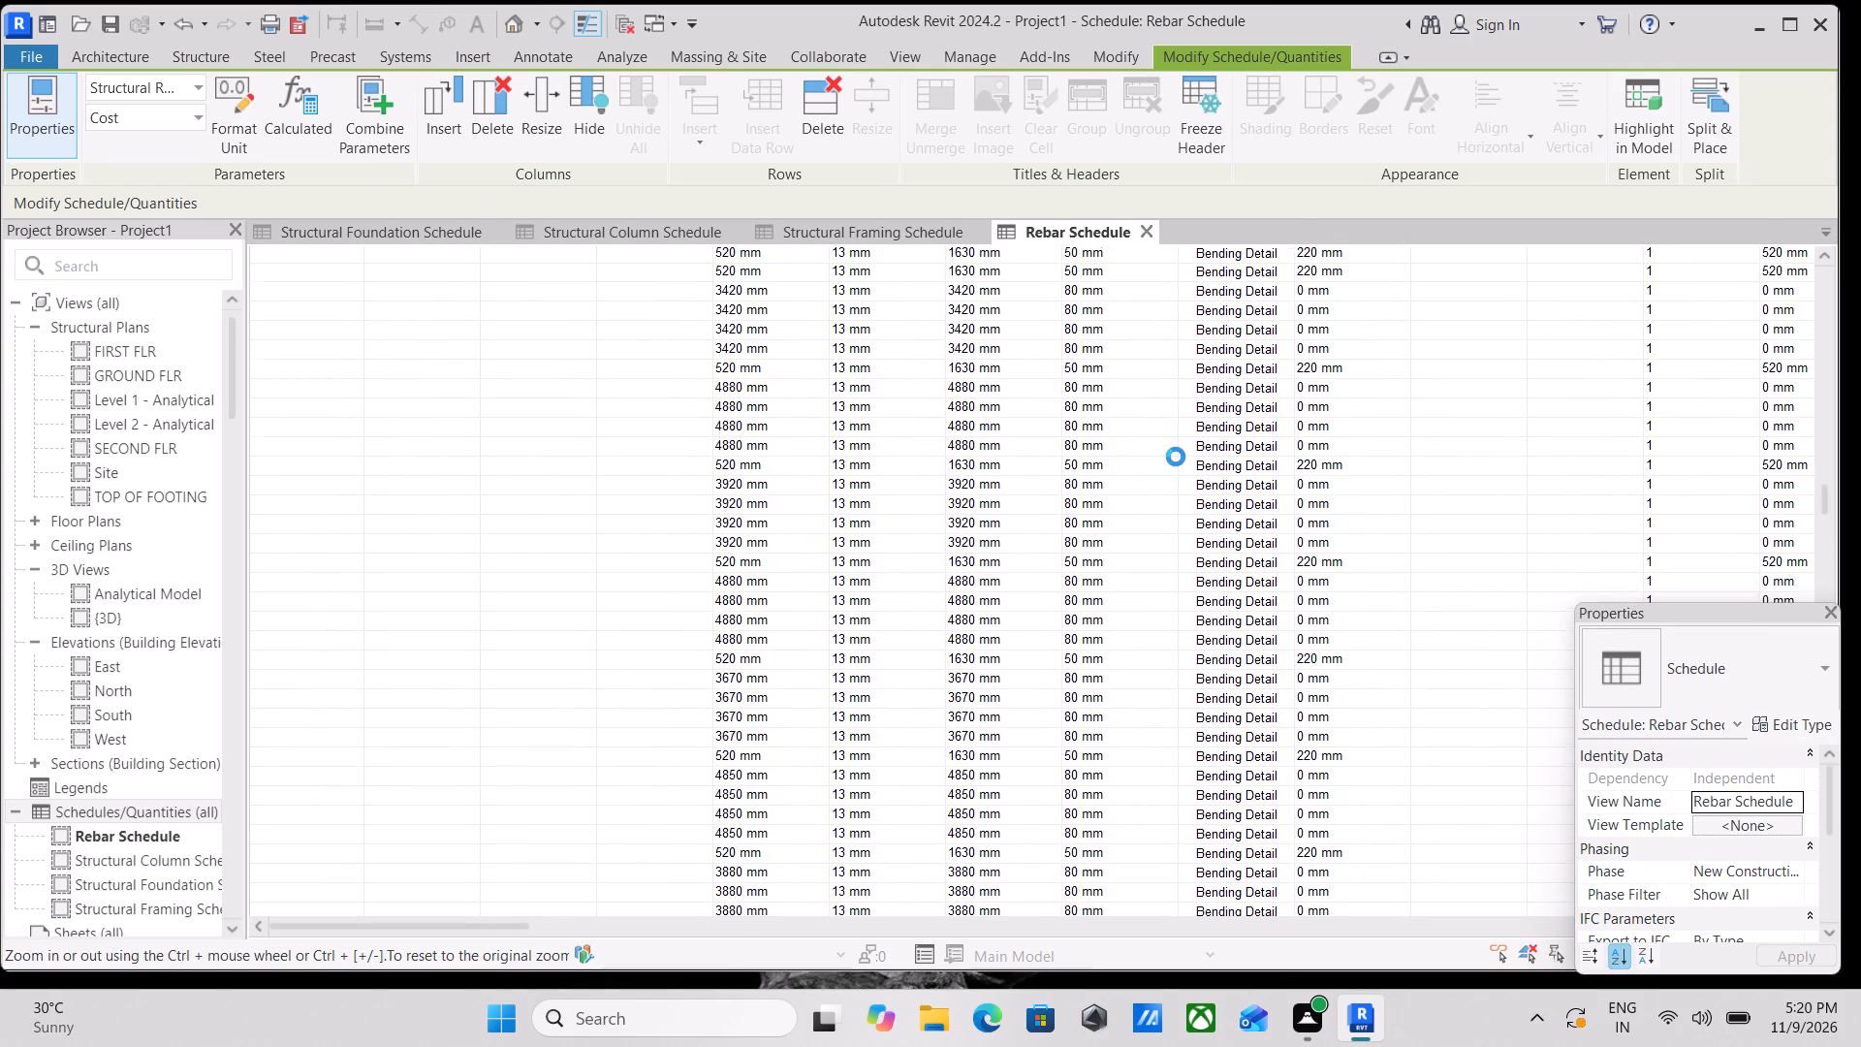
scroll(1176, 457, up, 20)
scroll(1176, 457, up, 9)
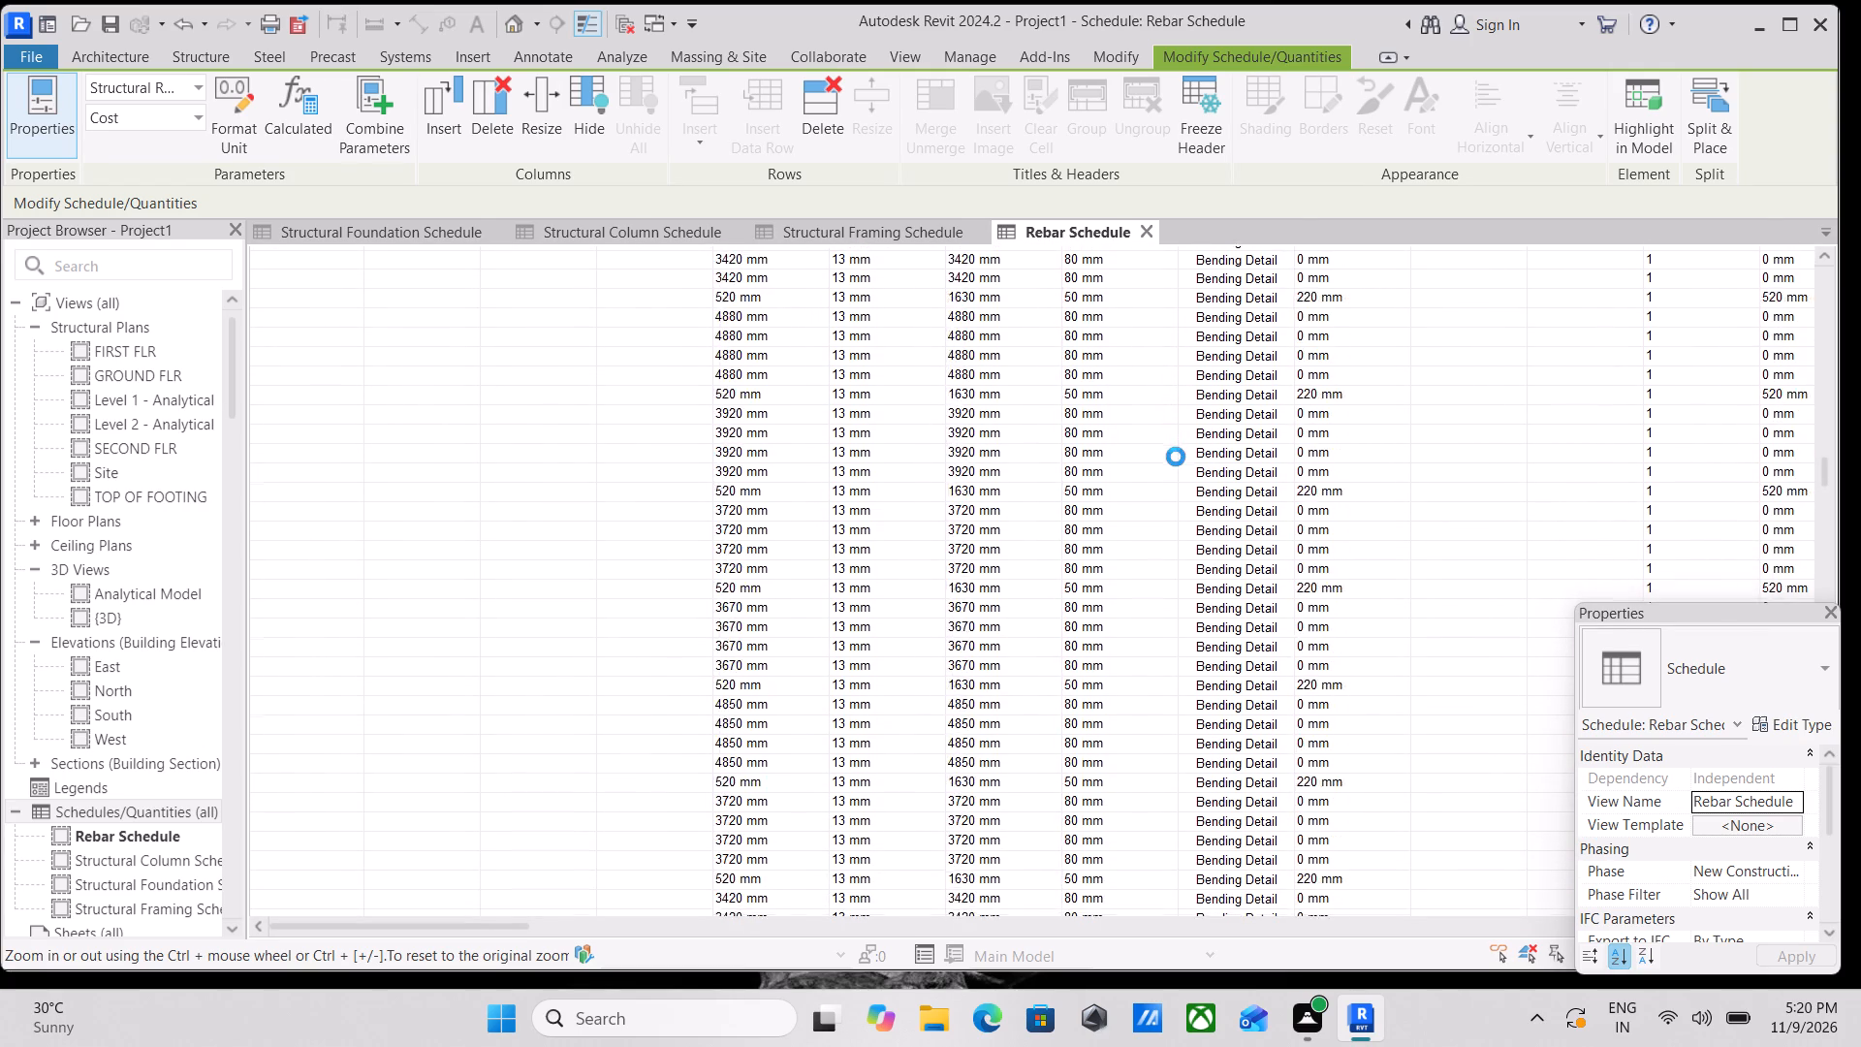
scroll(1176, 457, up, 18)
scroll(1176, 457, up, 5)
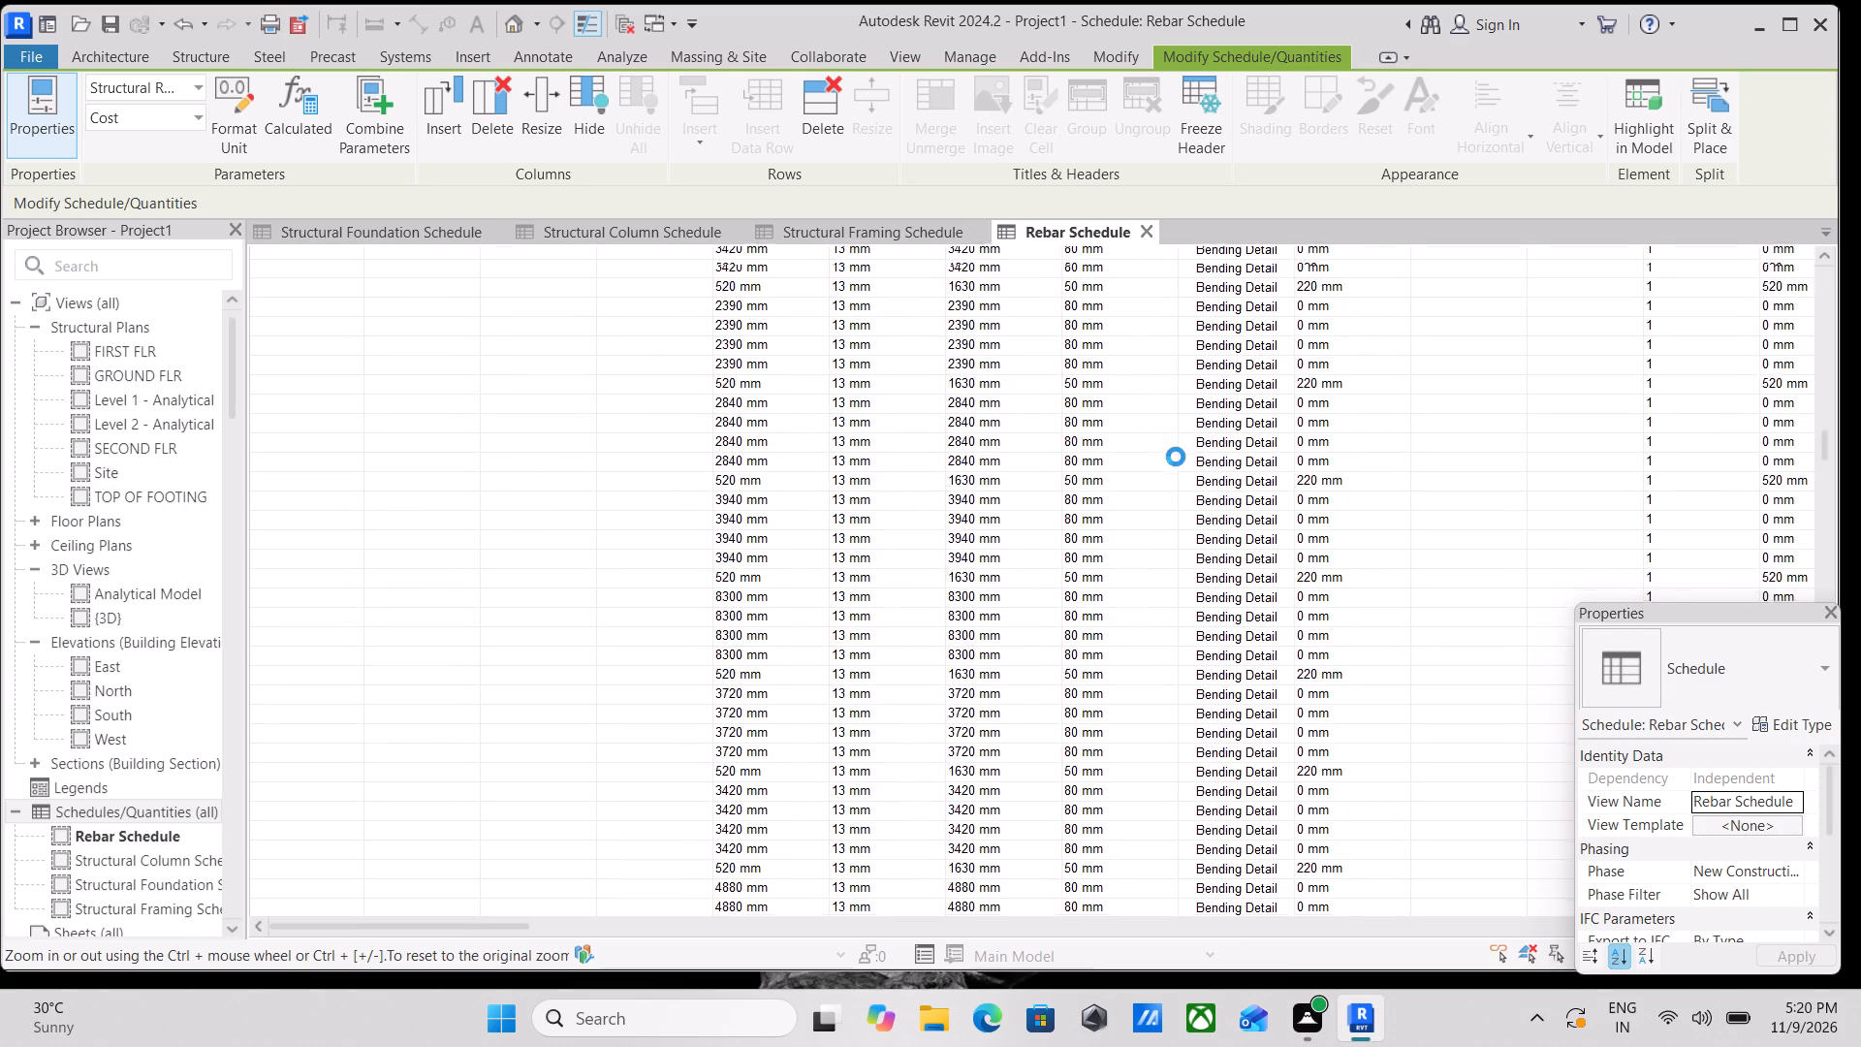
scroll(1176, 457, up, 20)
scroll(1176, 457, up, 5)
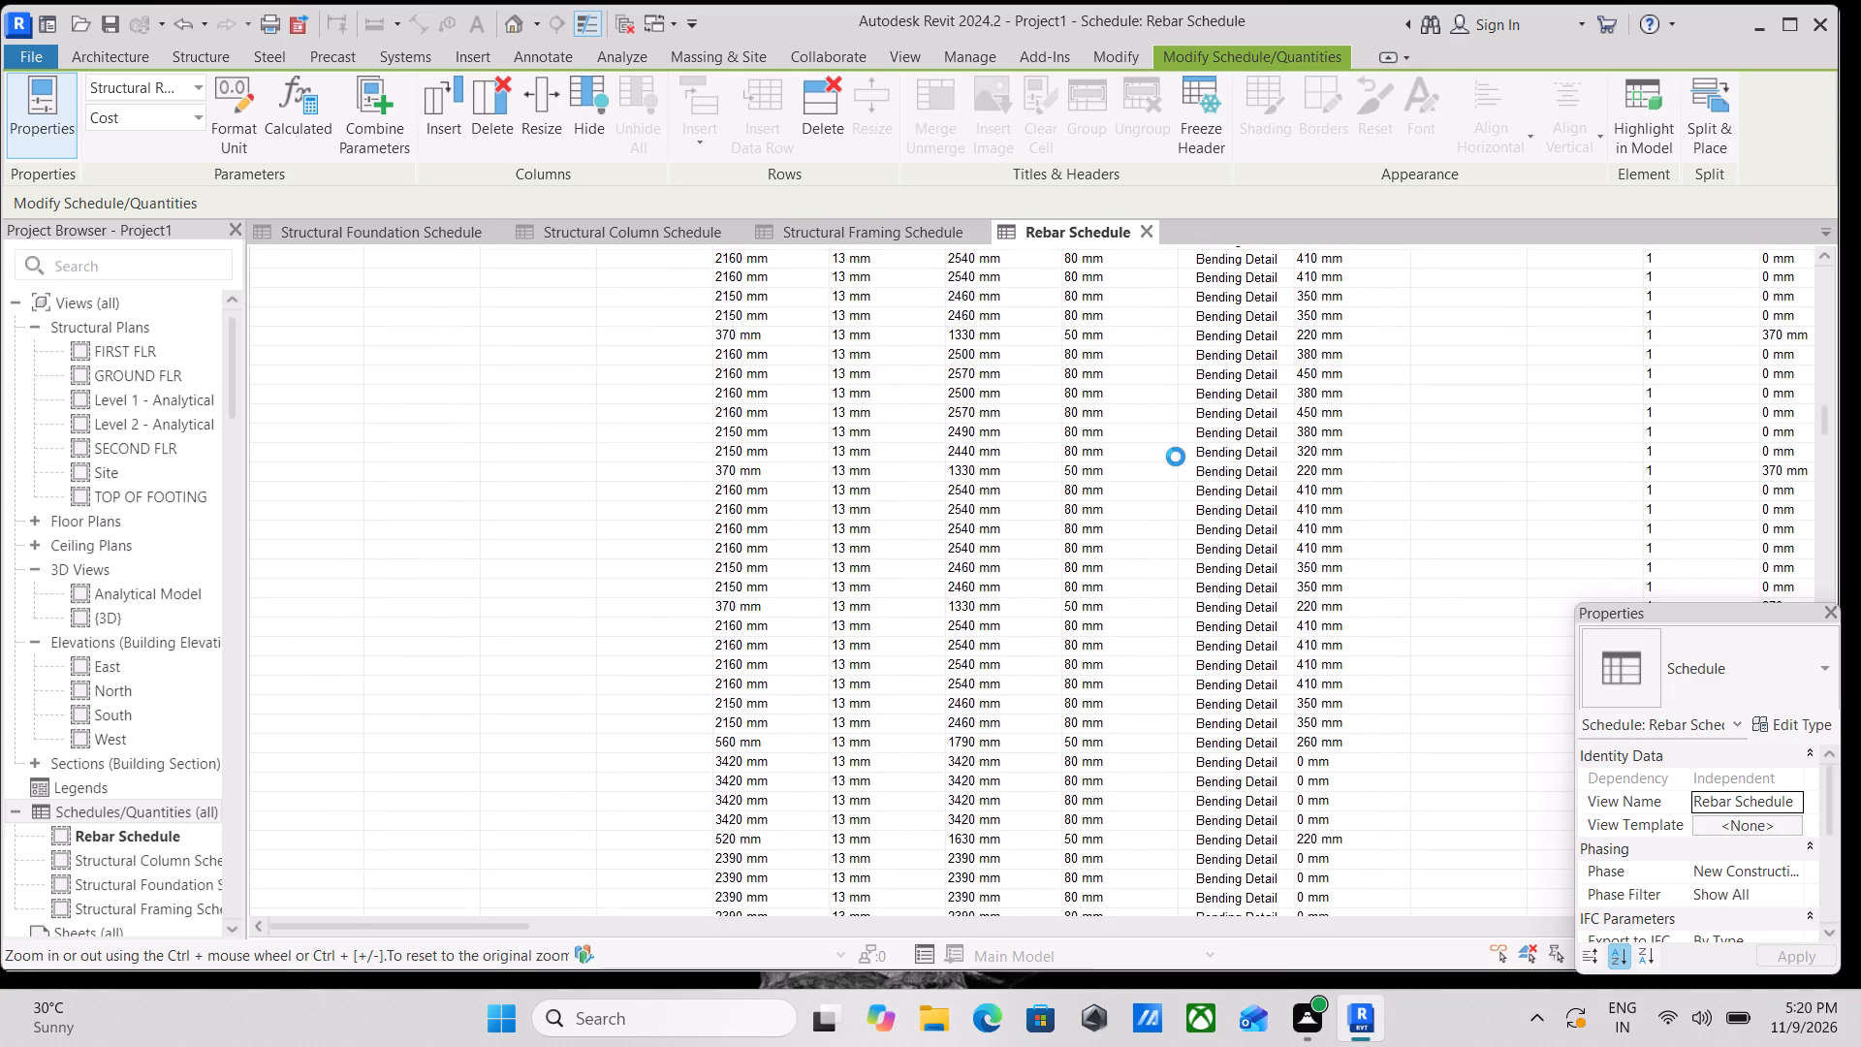
scroll(1176, 457, up, 19)
scroll(1176, 457, up, 6)
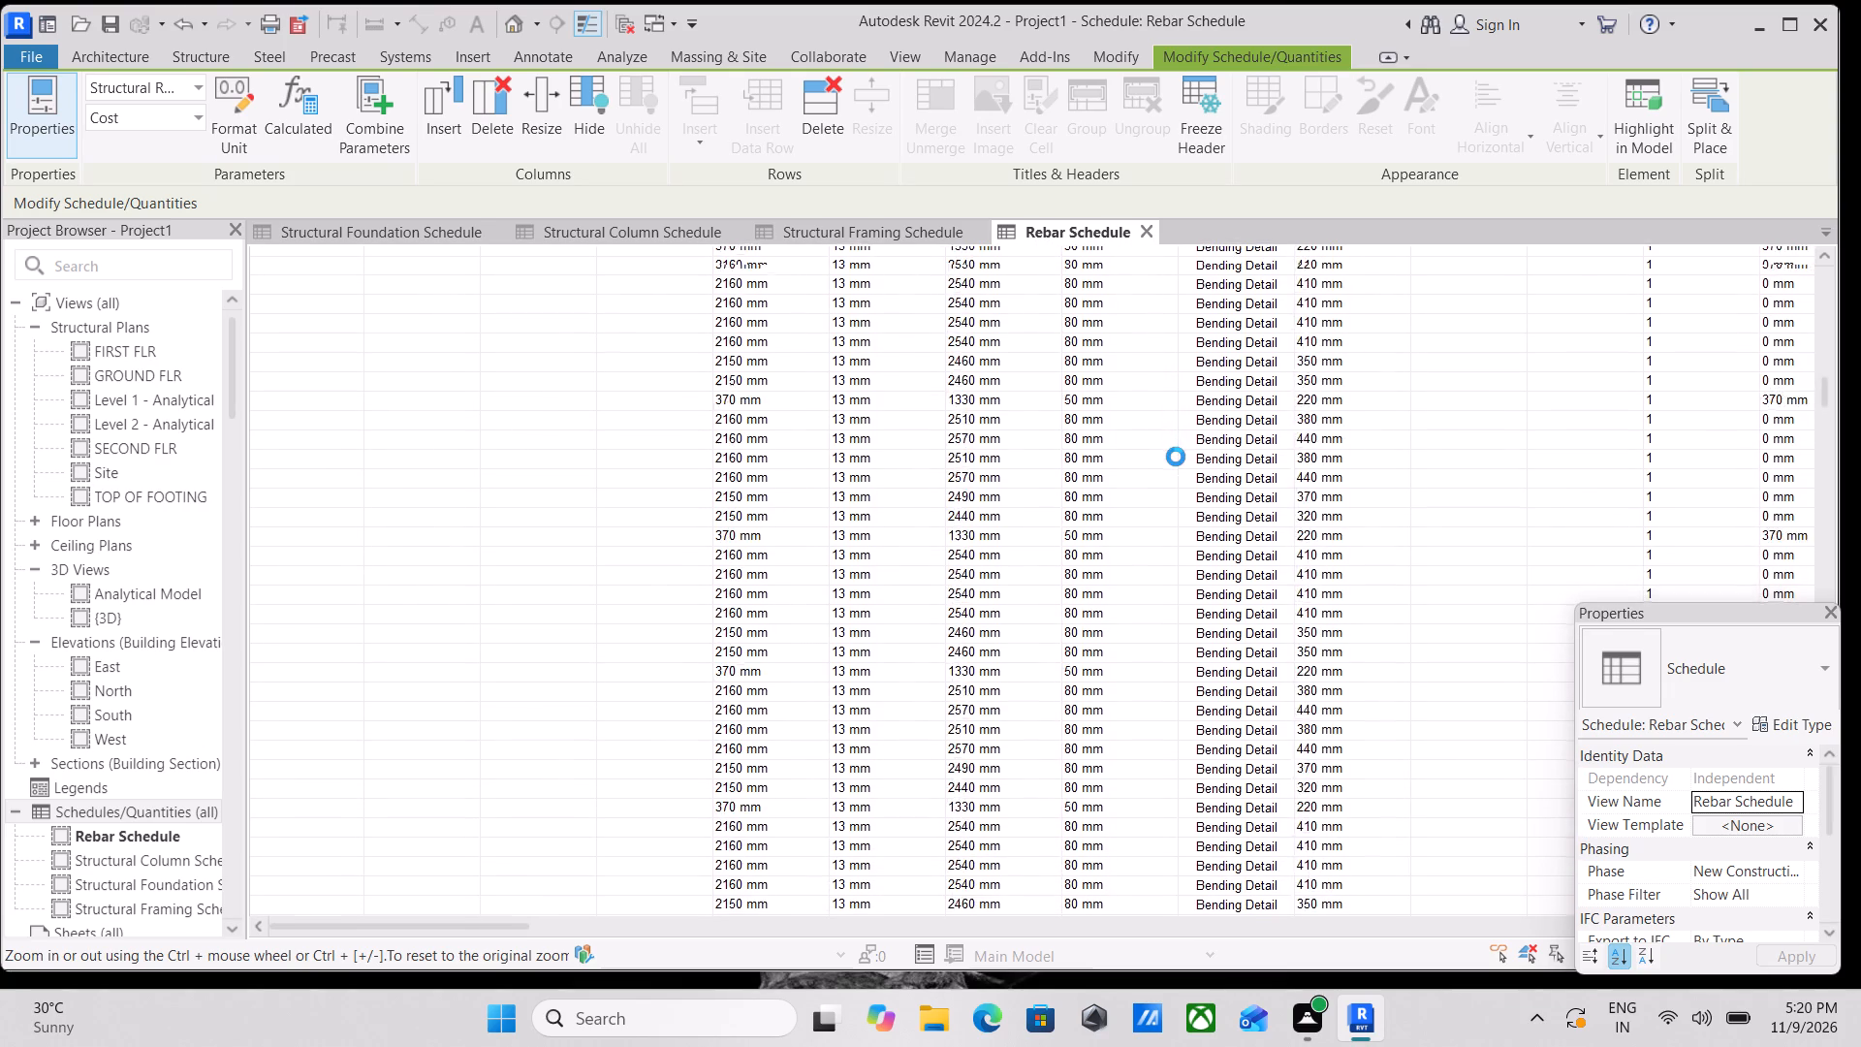
scroll(1176, 457, up, 19)
scroll(1176, 457, up, 6)
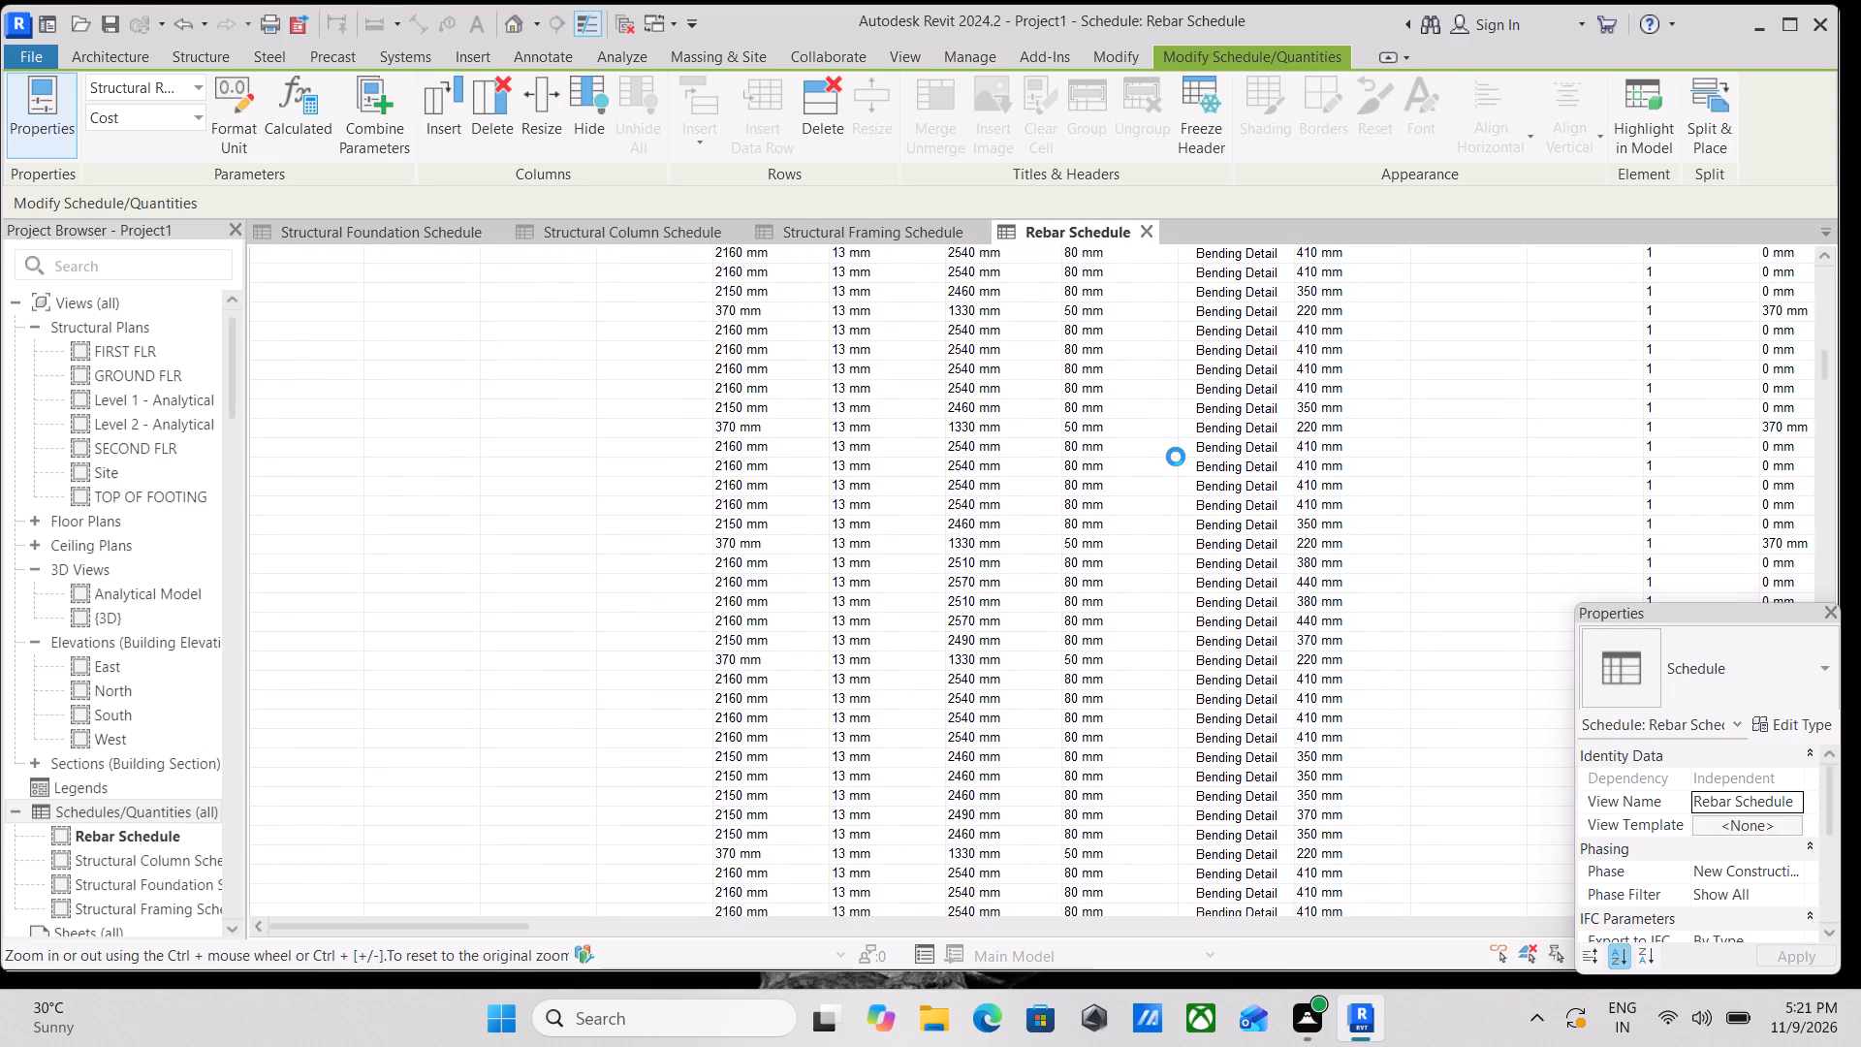
scroll(1176, 457, up, 19)
scroll(1176, 457, up, 18)
scroll(1176, 457, up, 18)
scroll(1176, 457, up, 3)
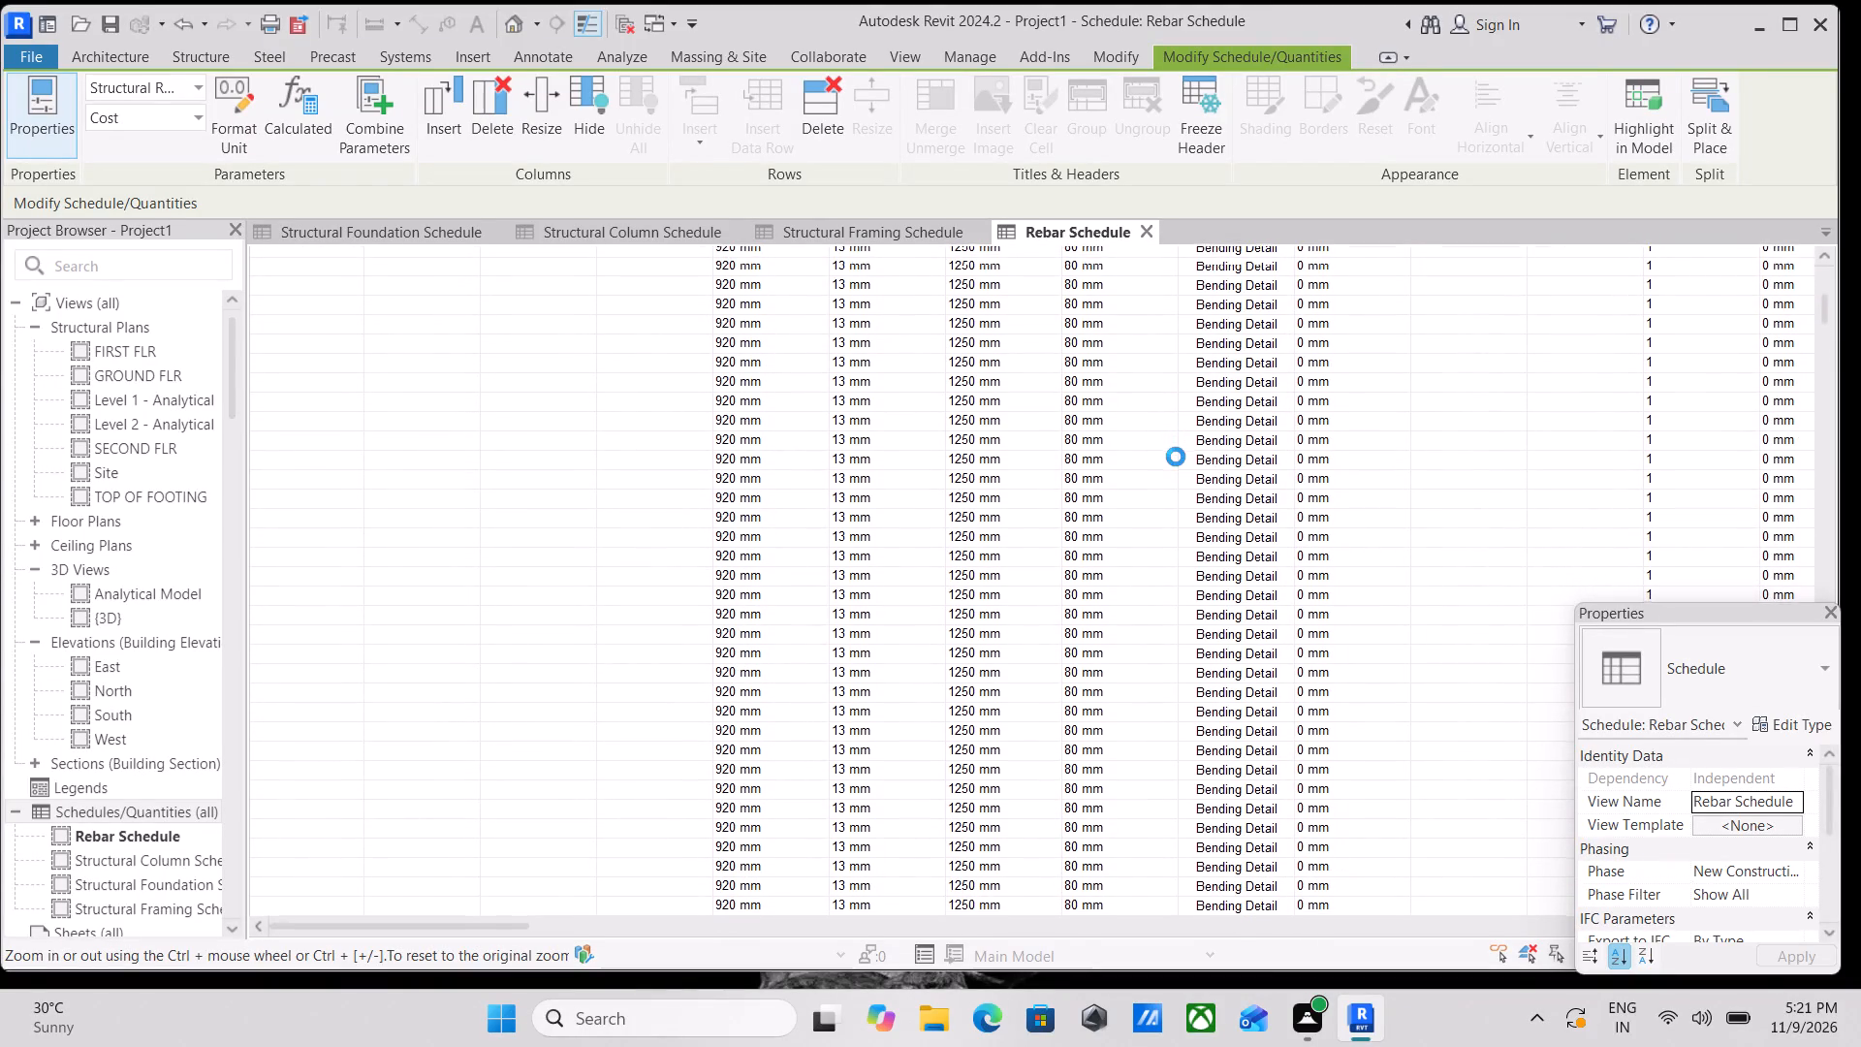
scroll(1176, 457, up, 15)
scroll(1176, 457, up, 12)
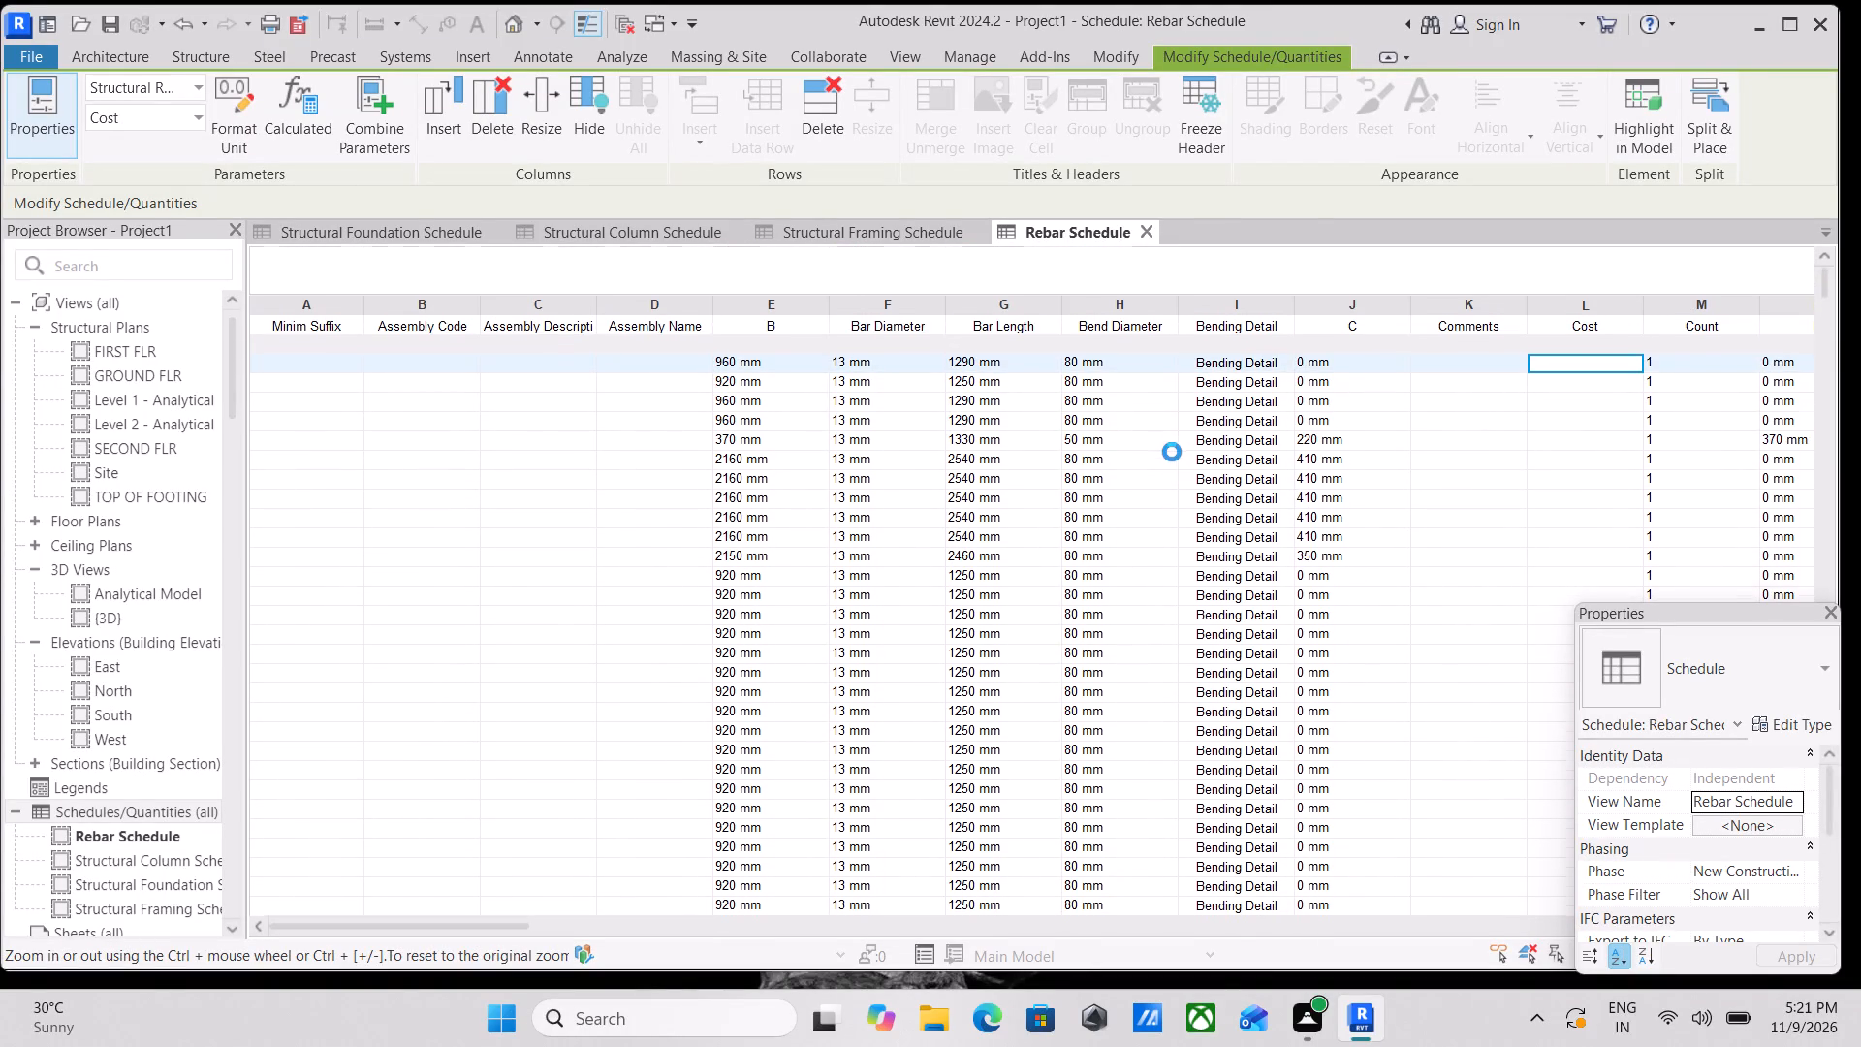
scroll(1172, 451, up, 6)
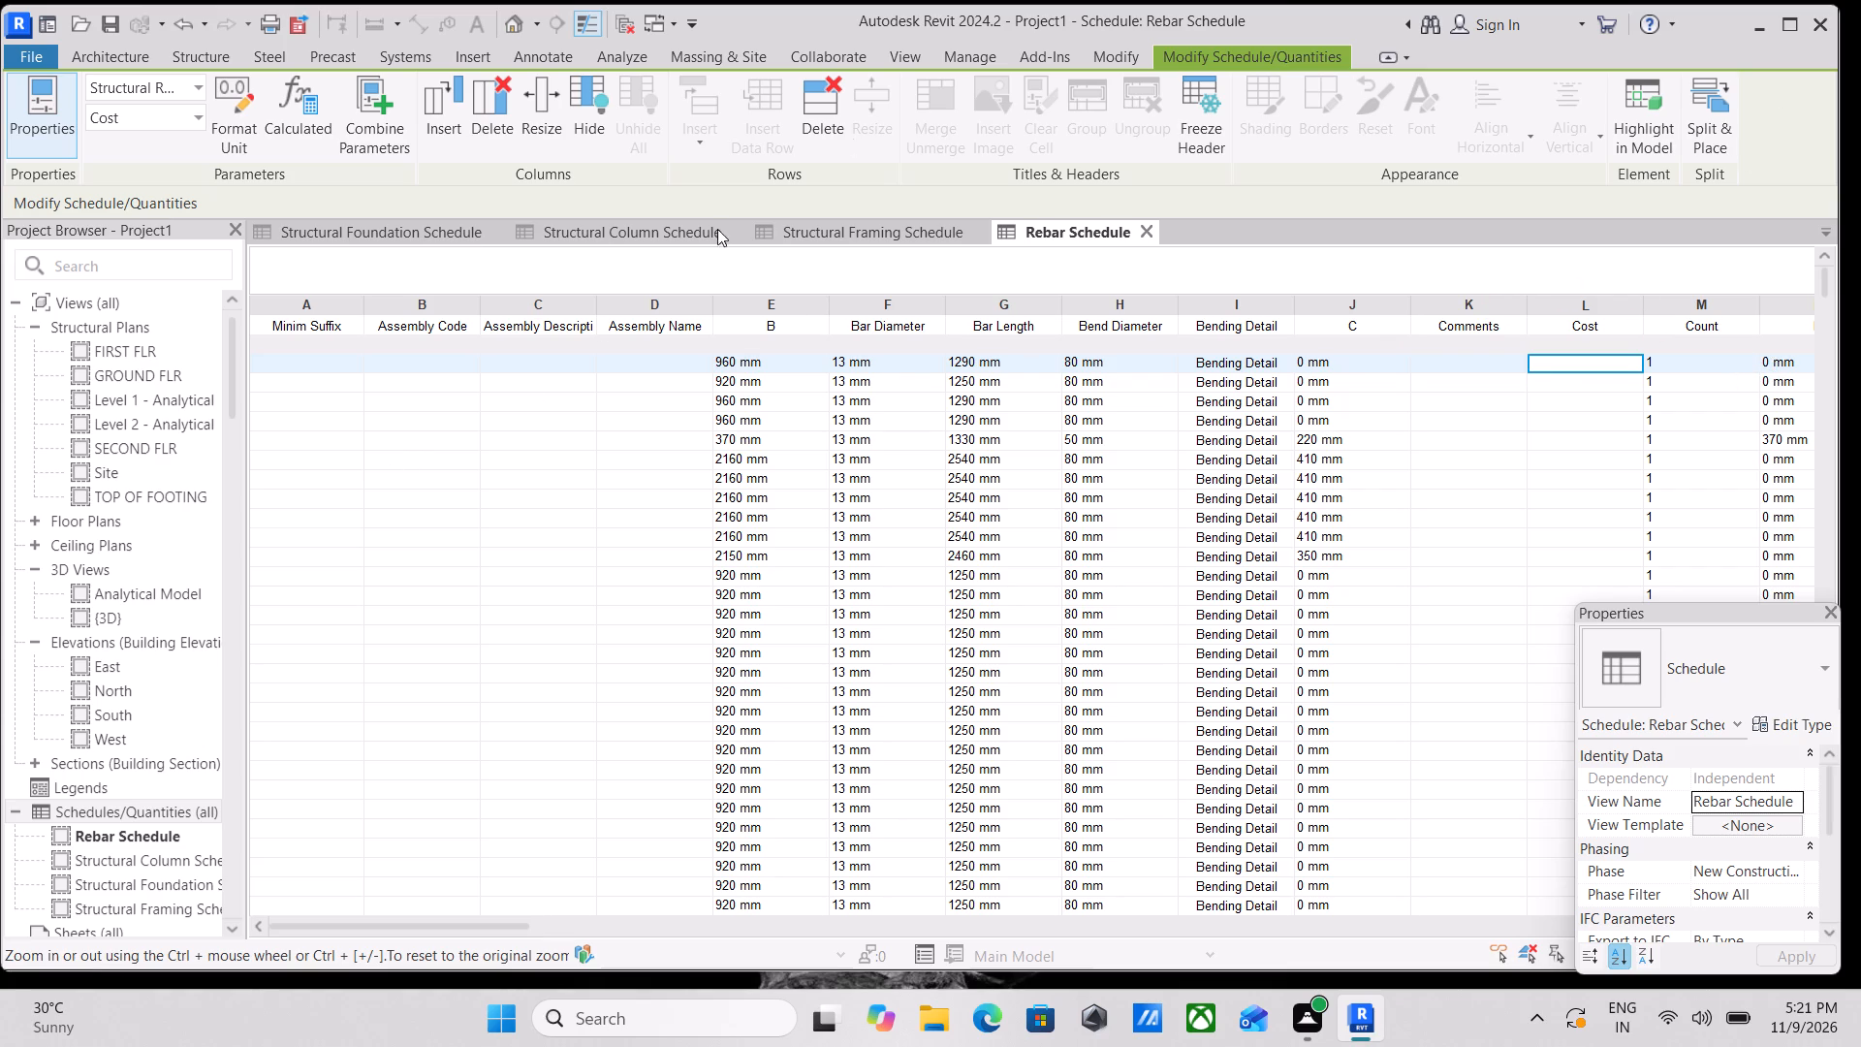
Collapse the Schedules/Quantities (all) group in the project tree.
click(1249, 59)
click(37, 808)
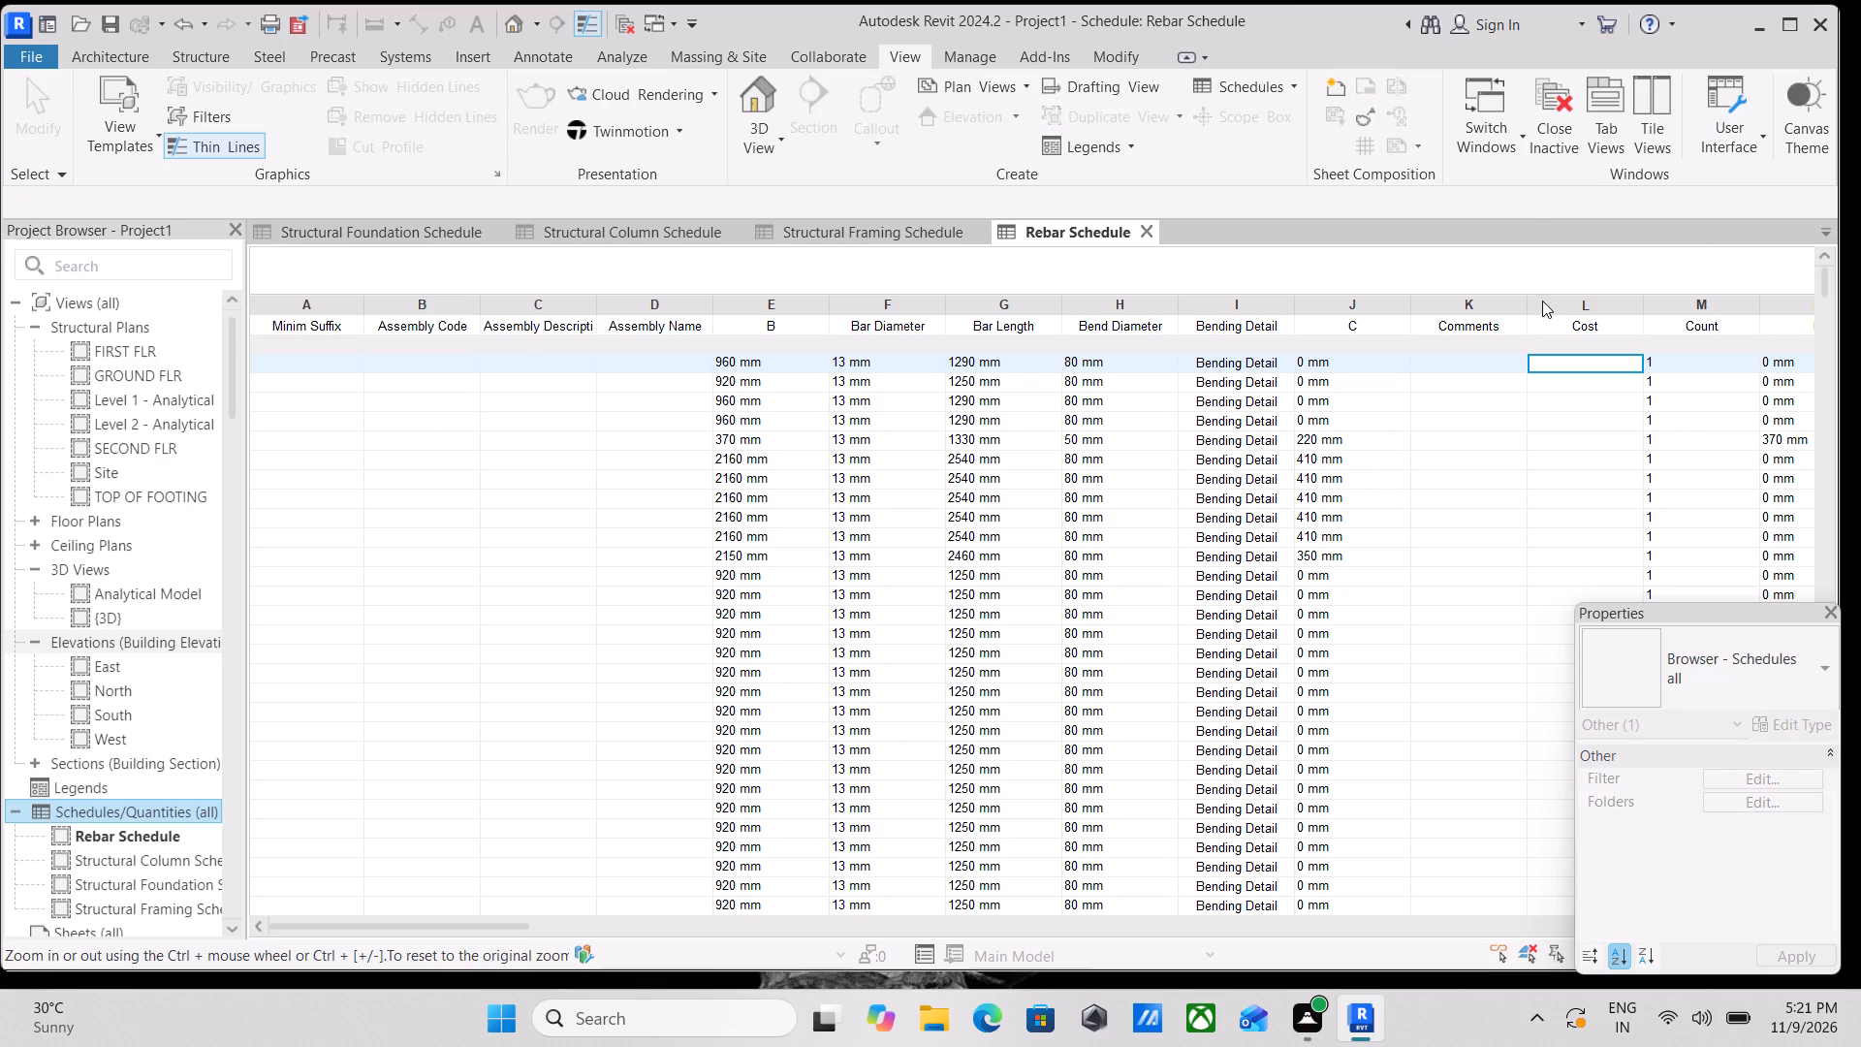
click(55, 809)
double_click(34, 810)
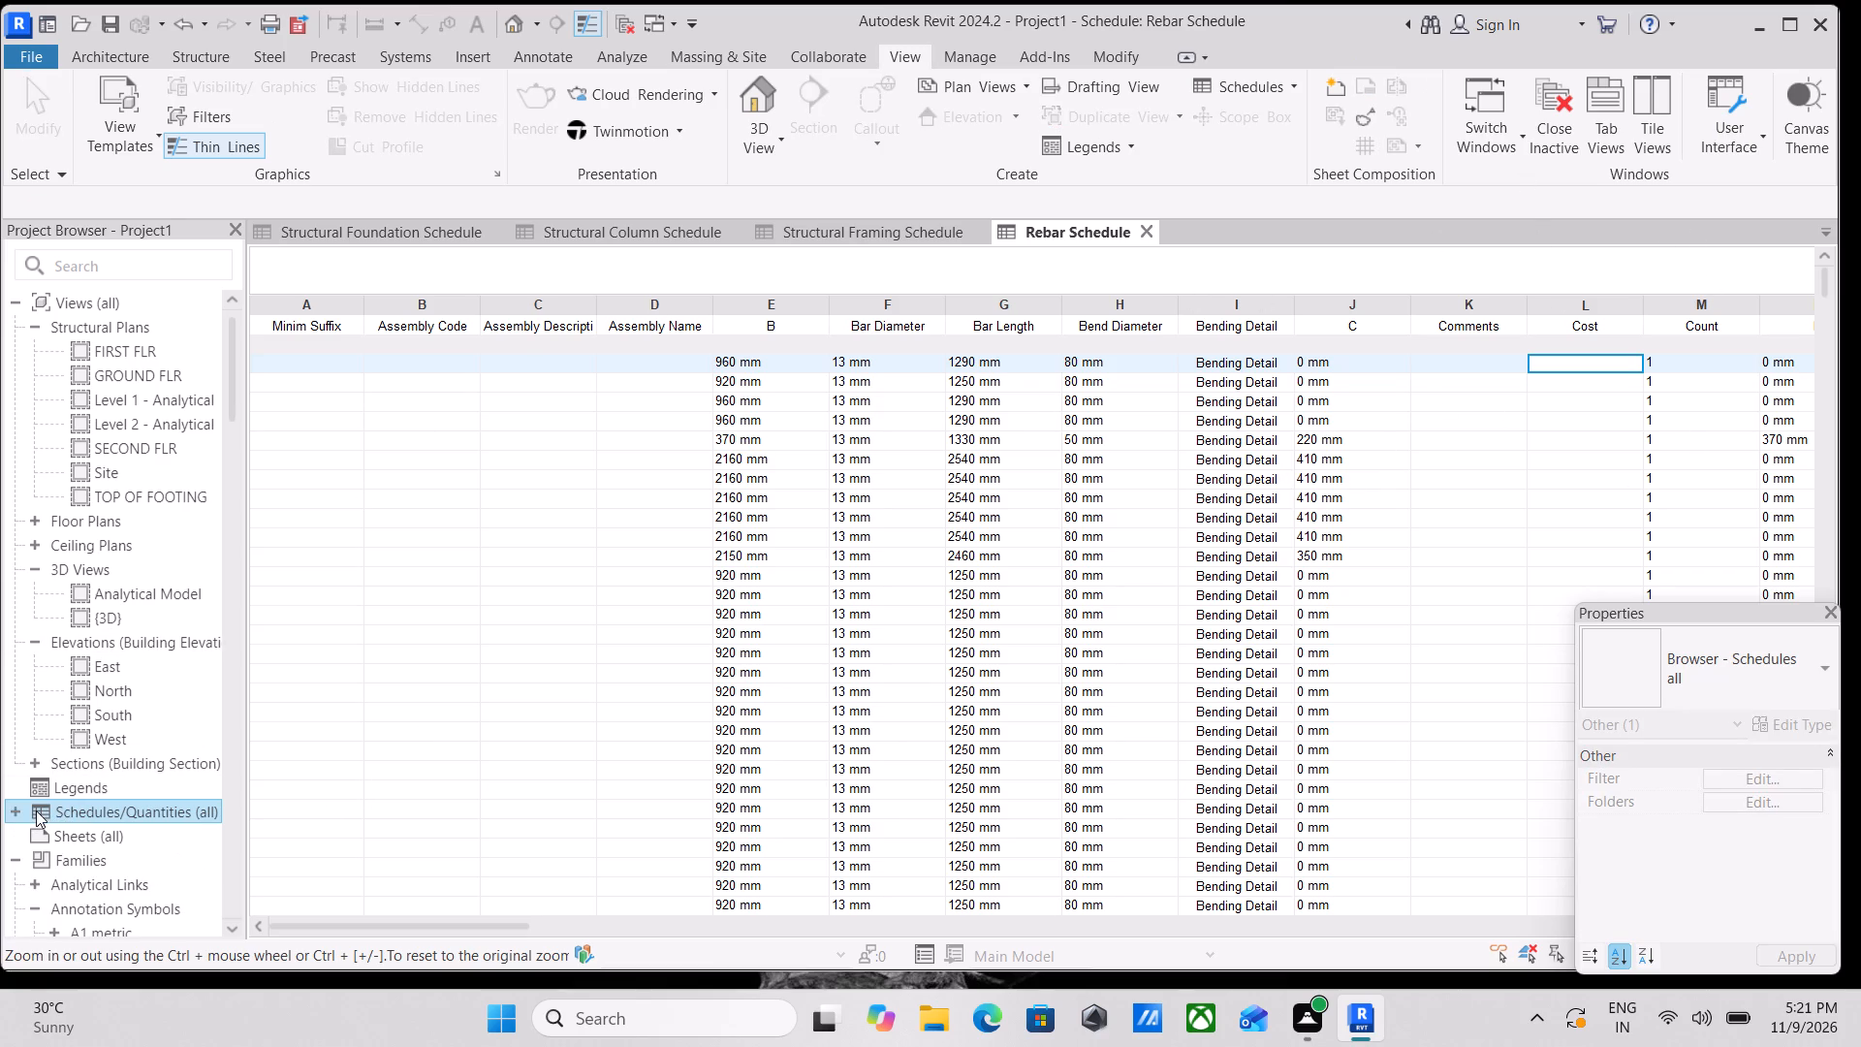
click(36, 810)
Start a new schedule and search the Structure categories for STRUCTURAL FLOORS.
click(1260, 83)
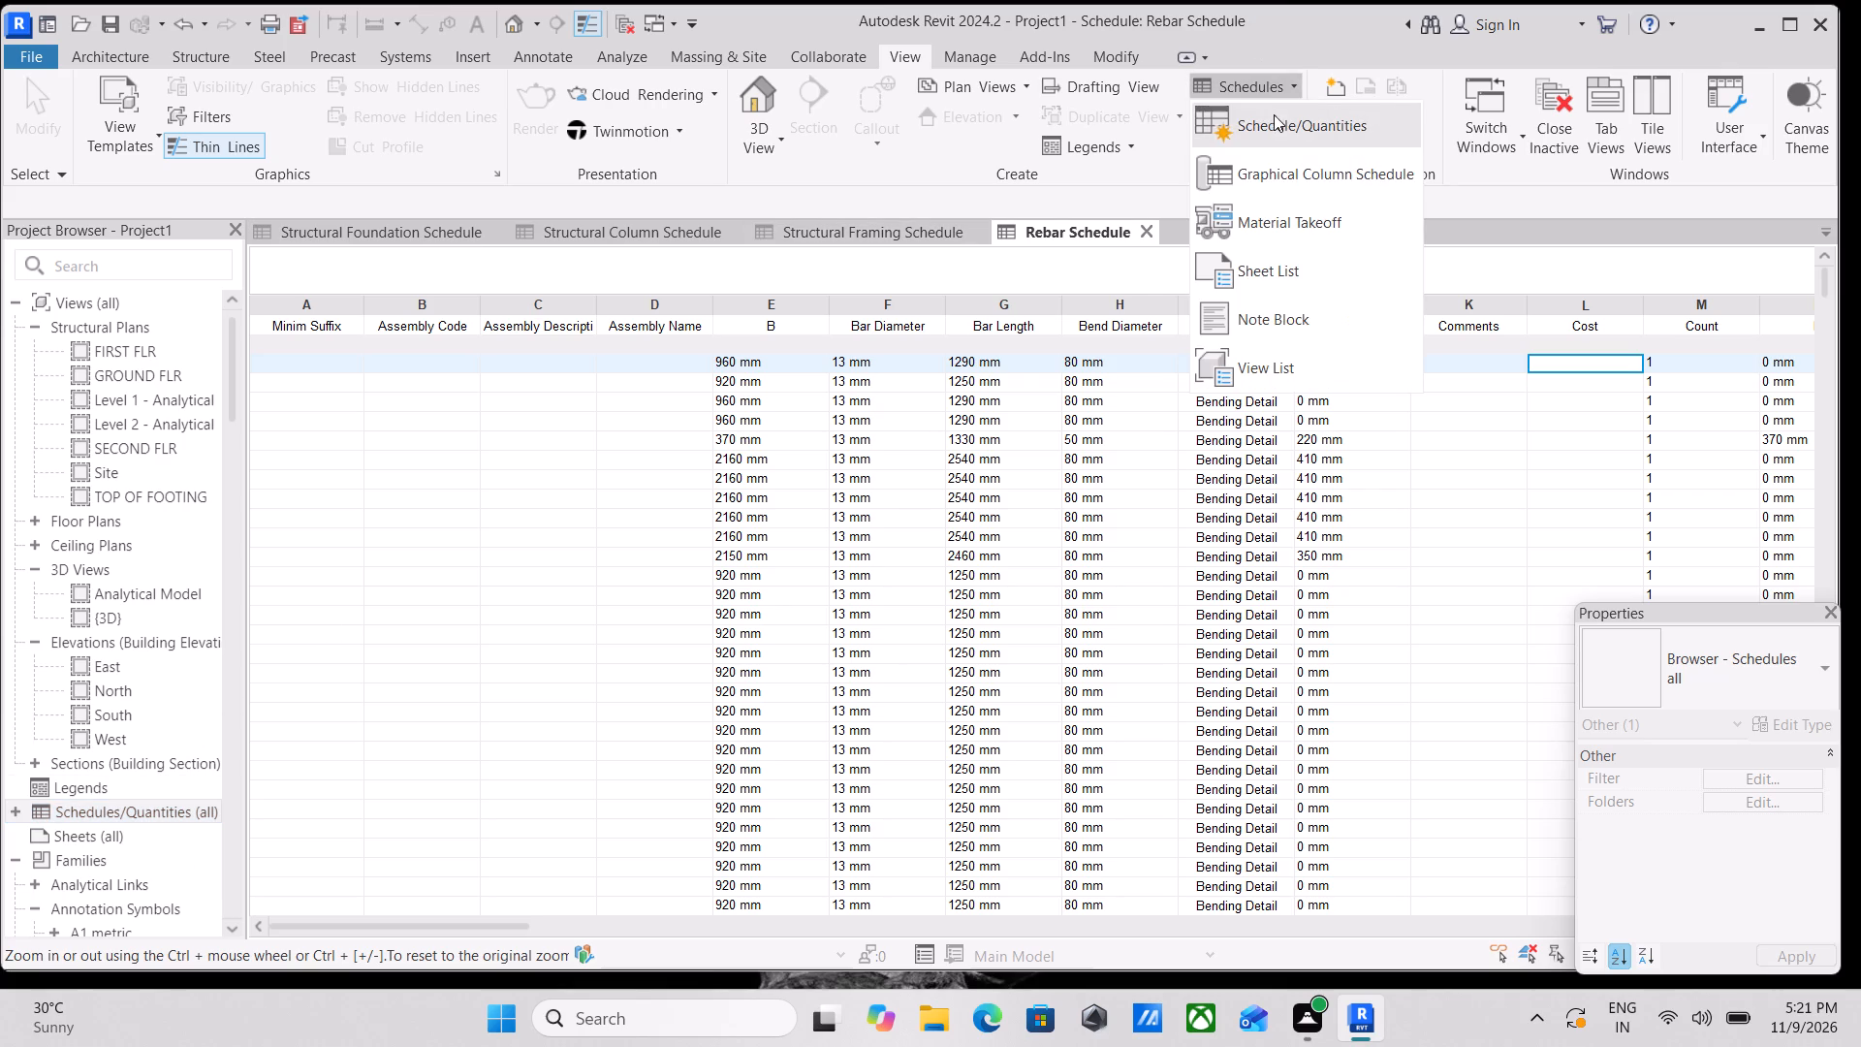
click(1274, 116)
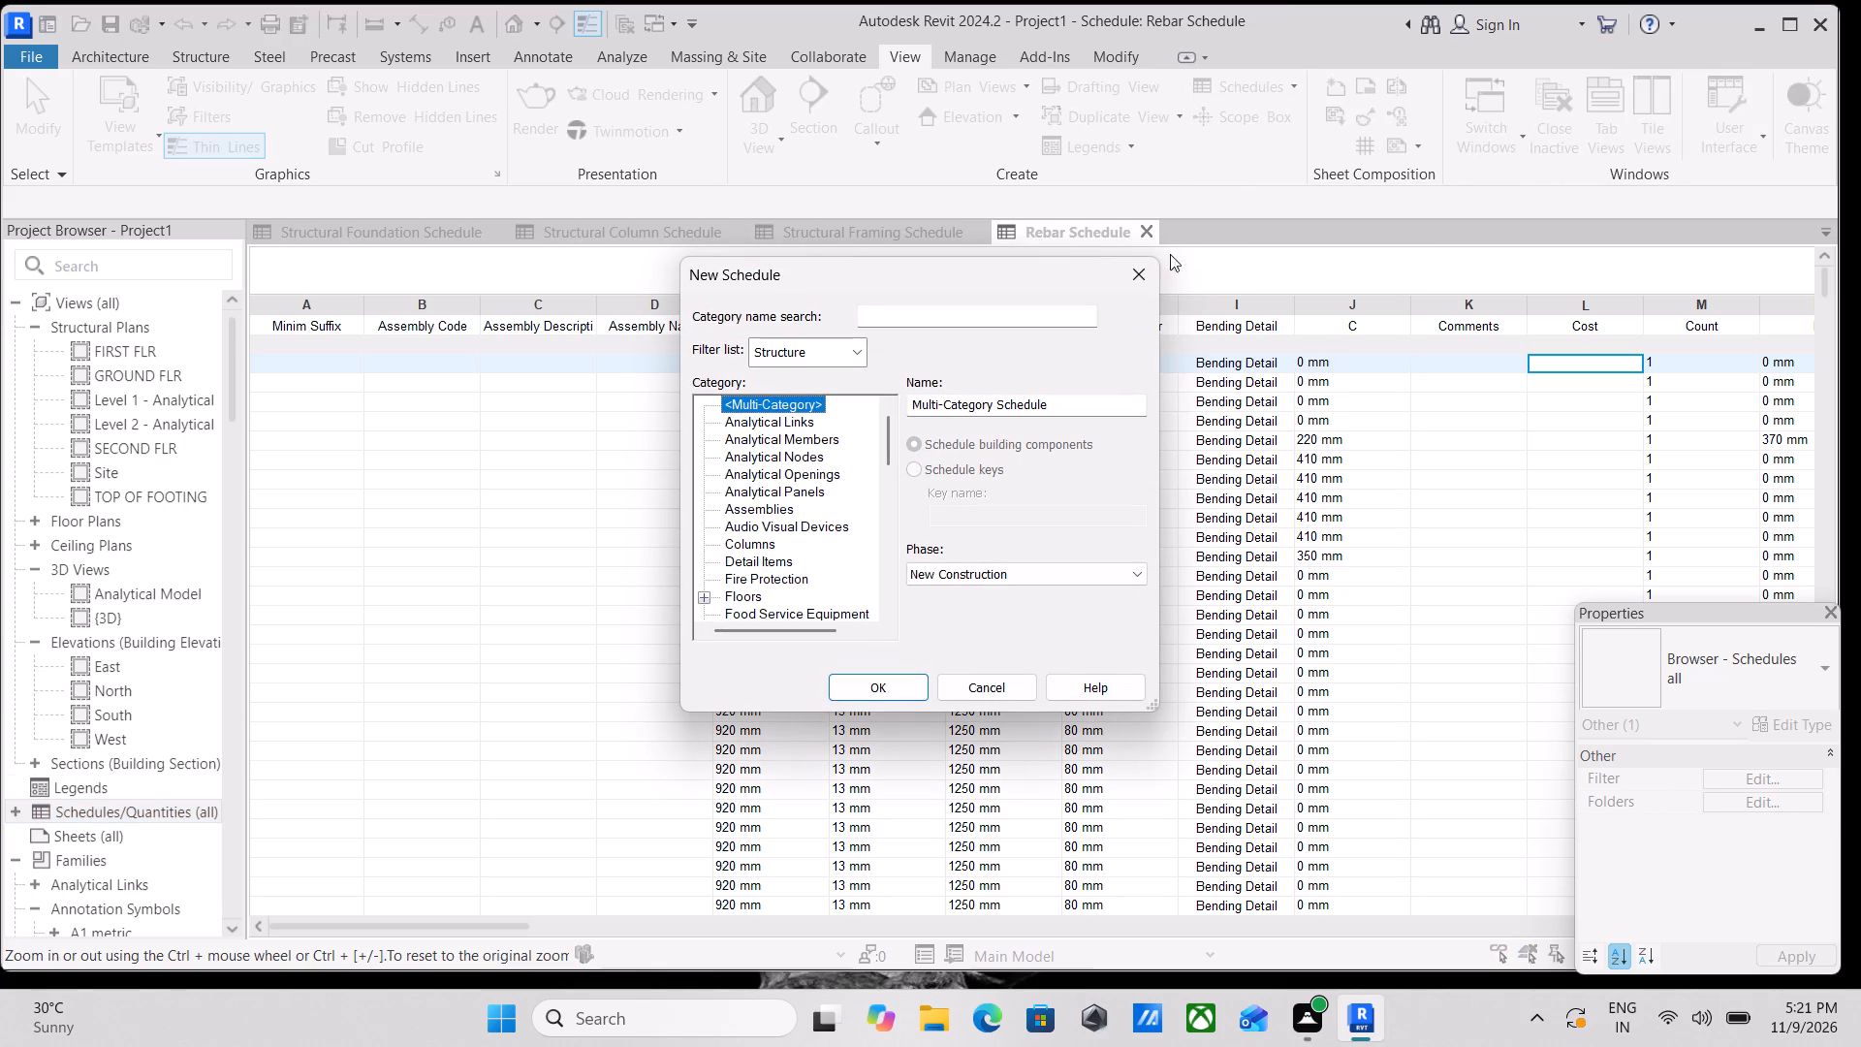
click(984, 324)
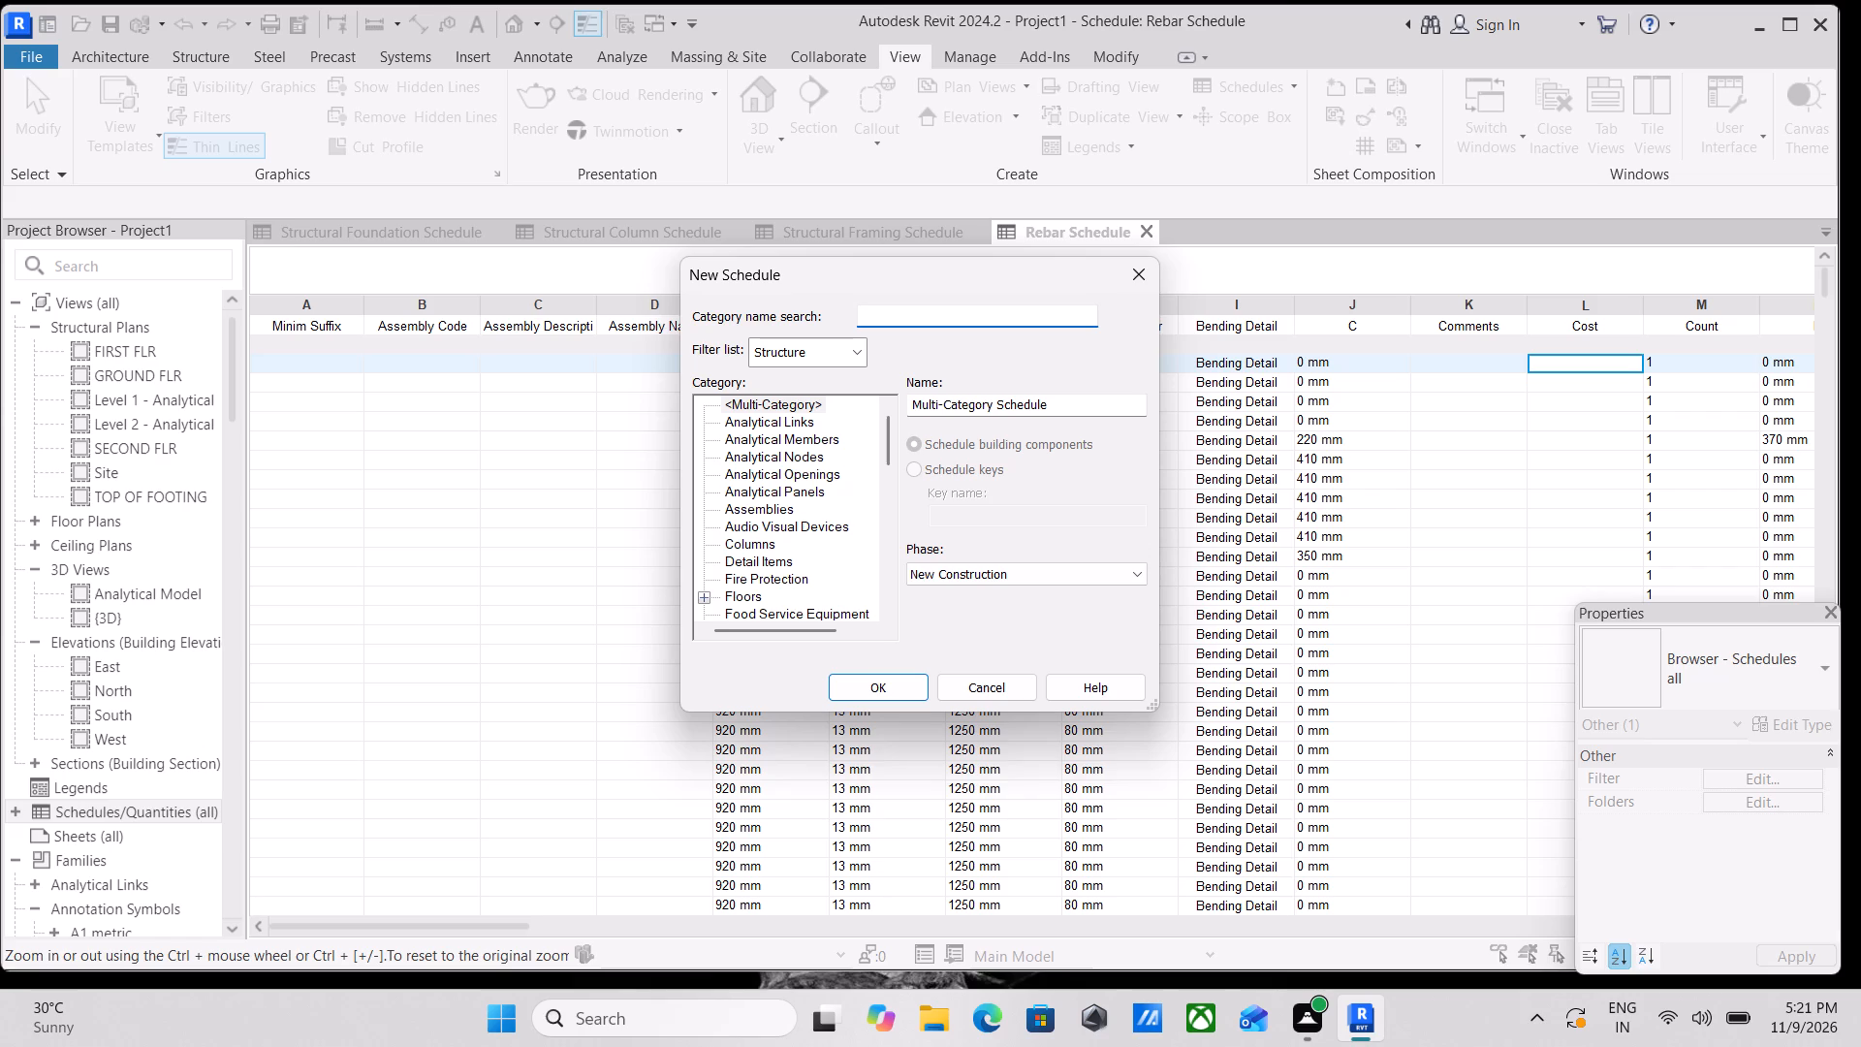
text(STR)
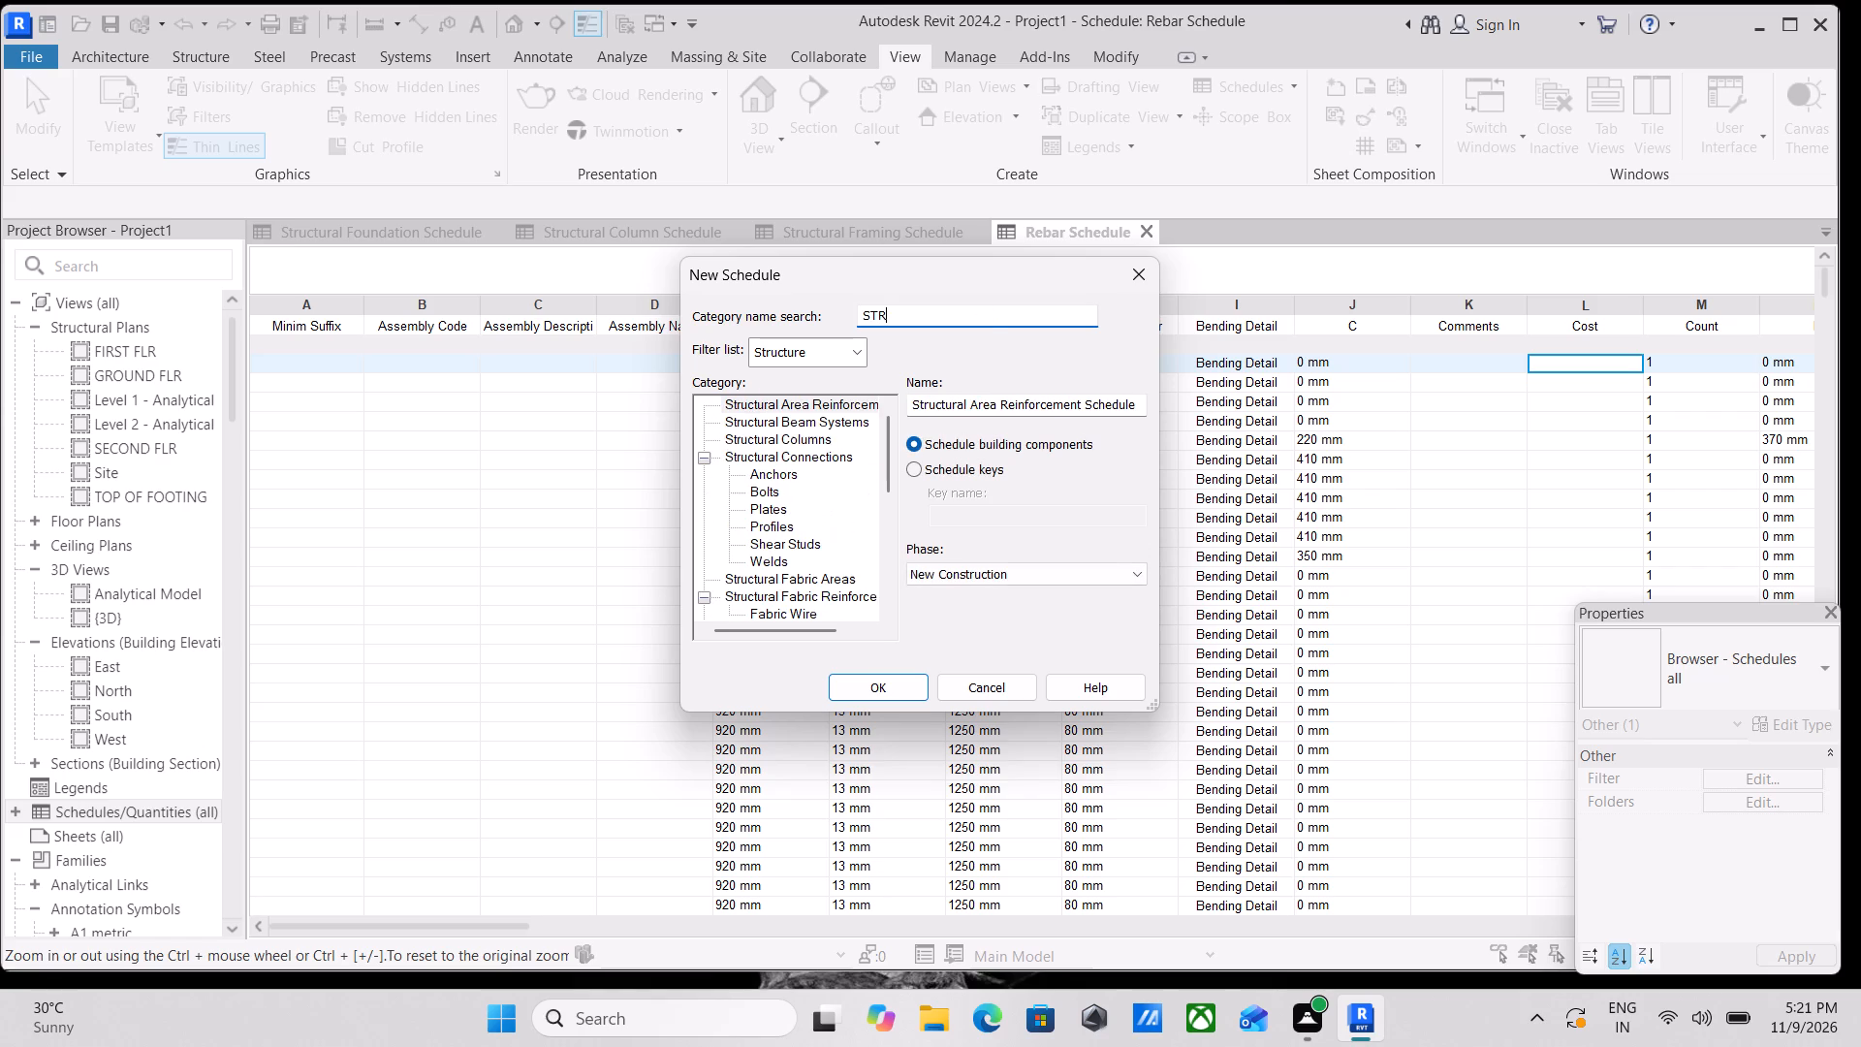
text(UCTURAL FLOOR)
key(s)
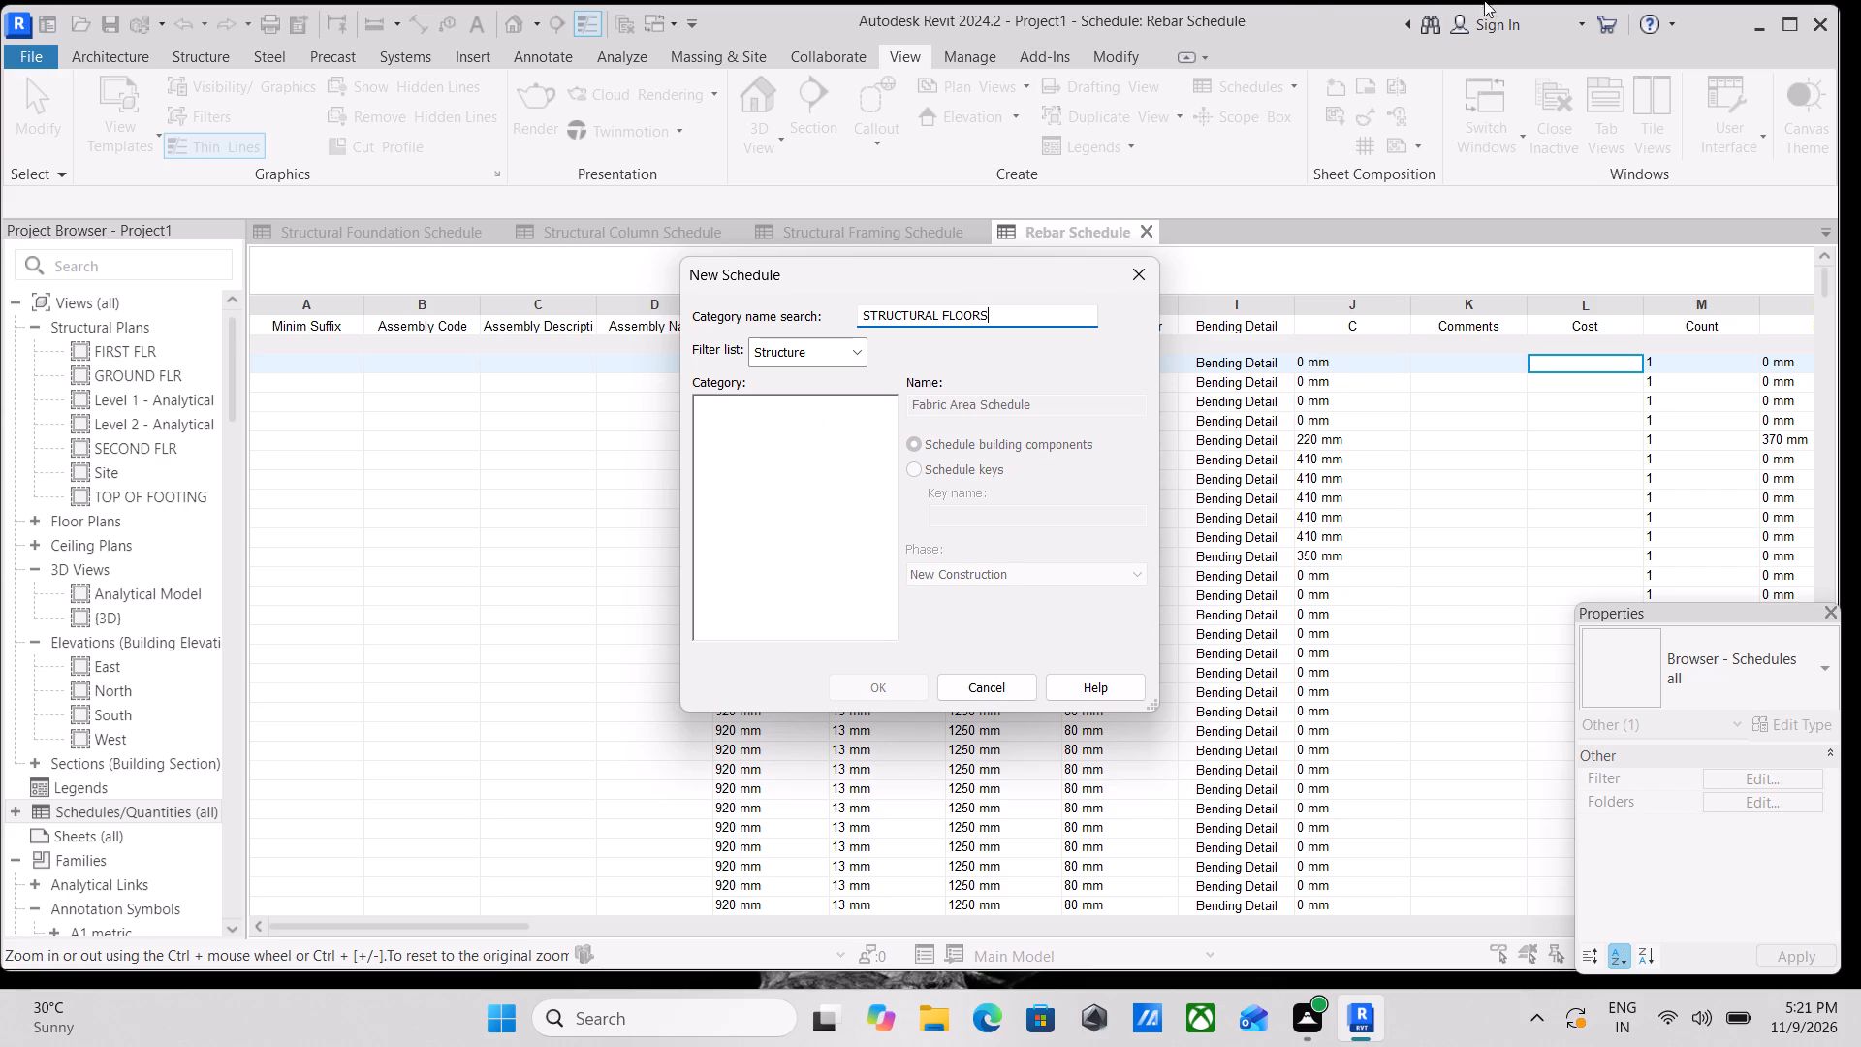
click(832, 347)
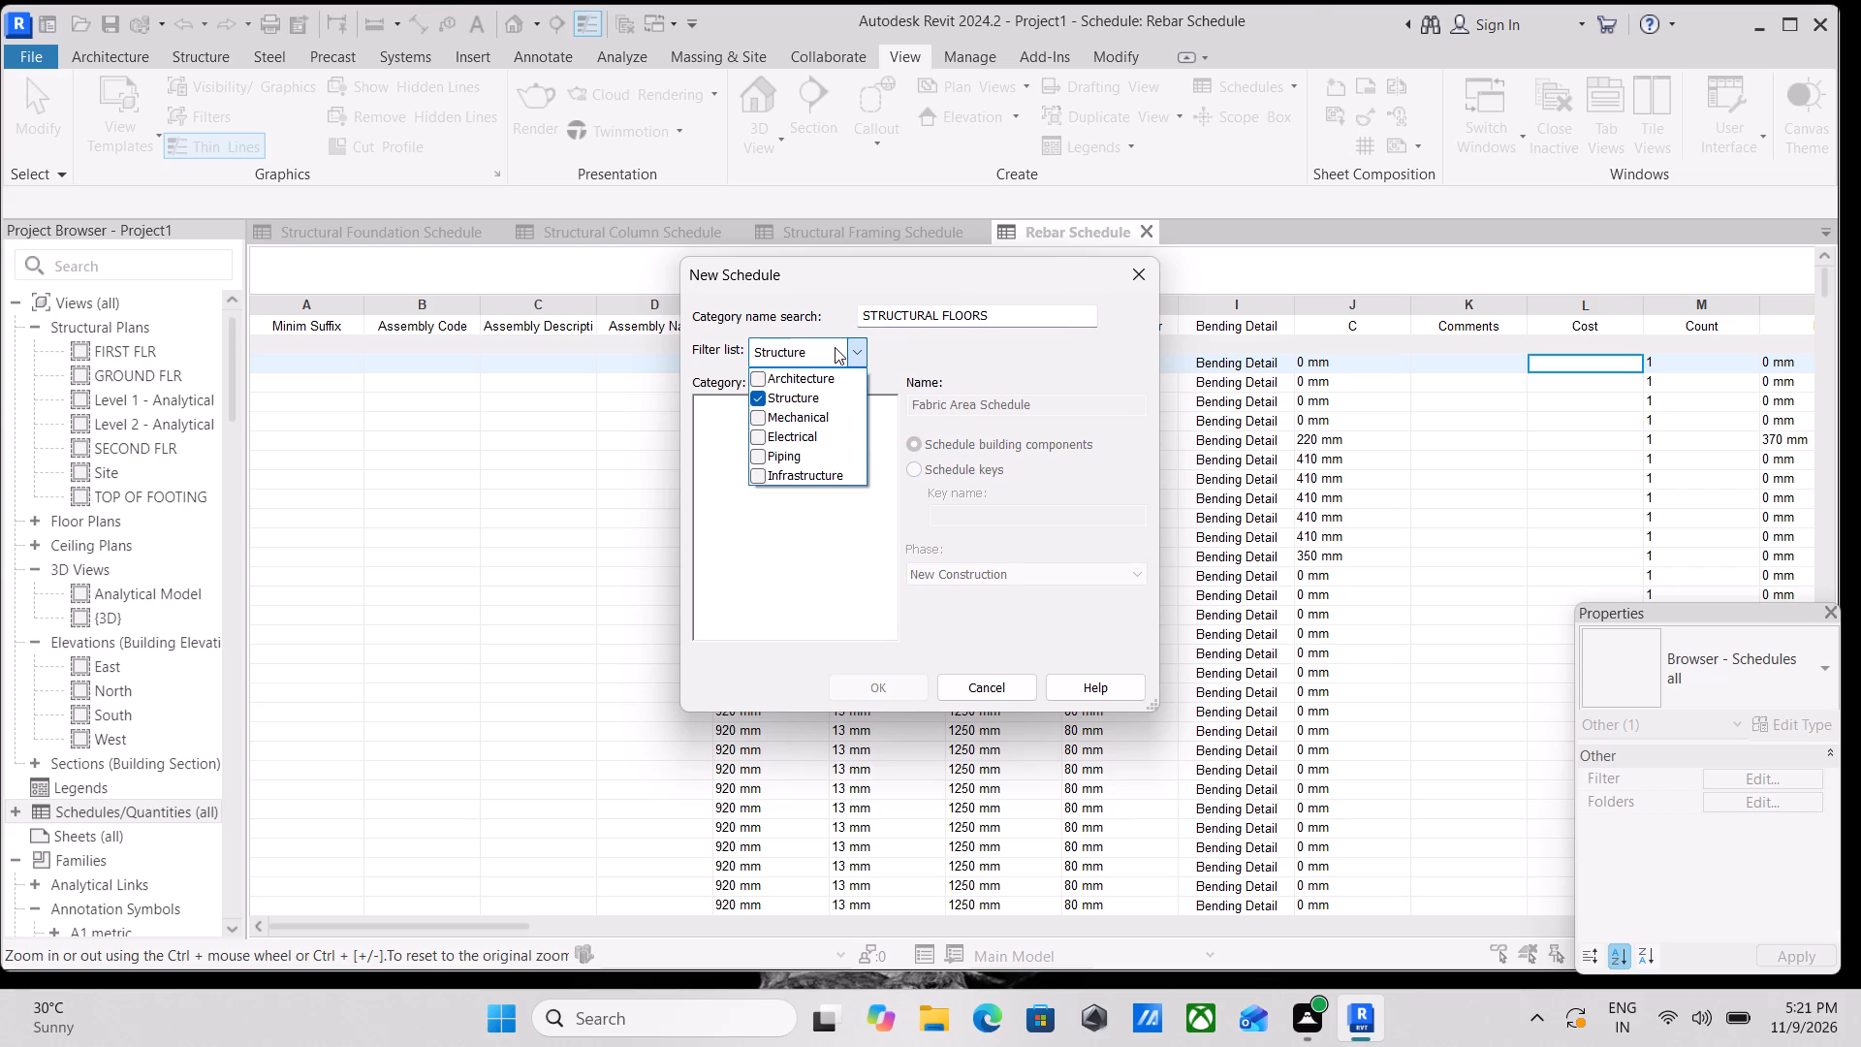
click(835, 347)
click(1025, 321)
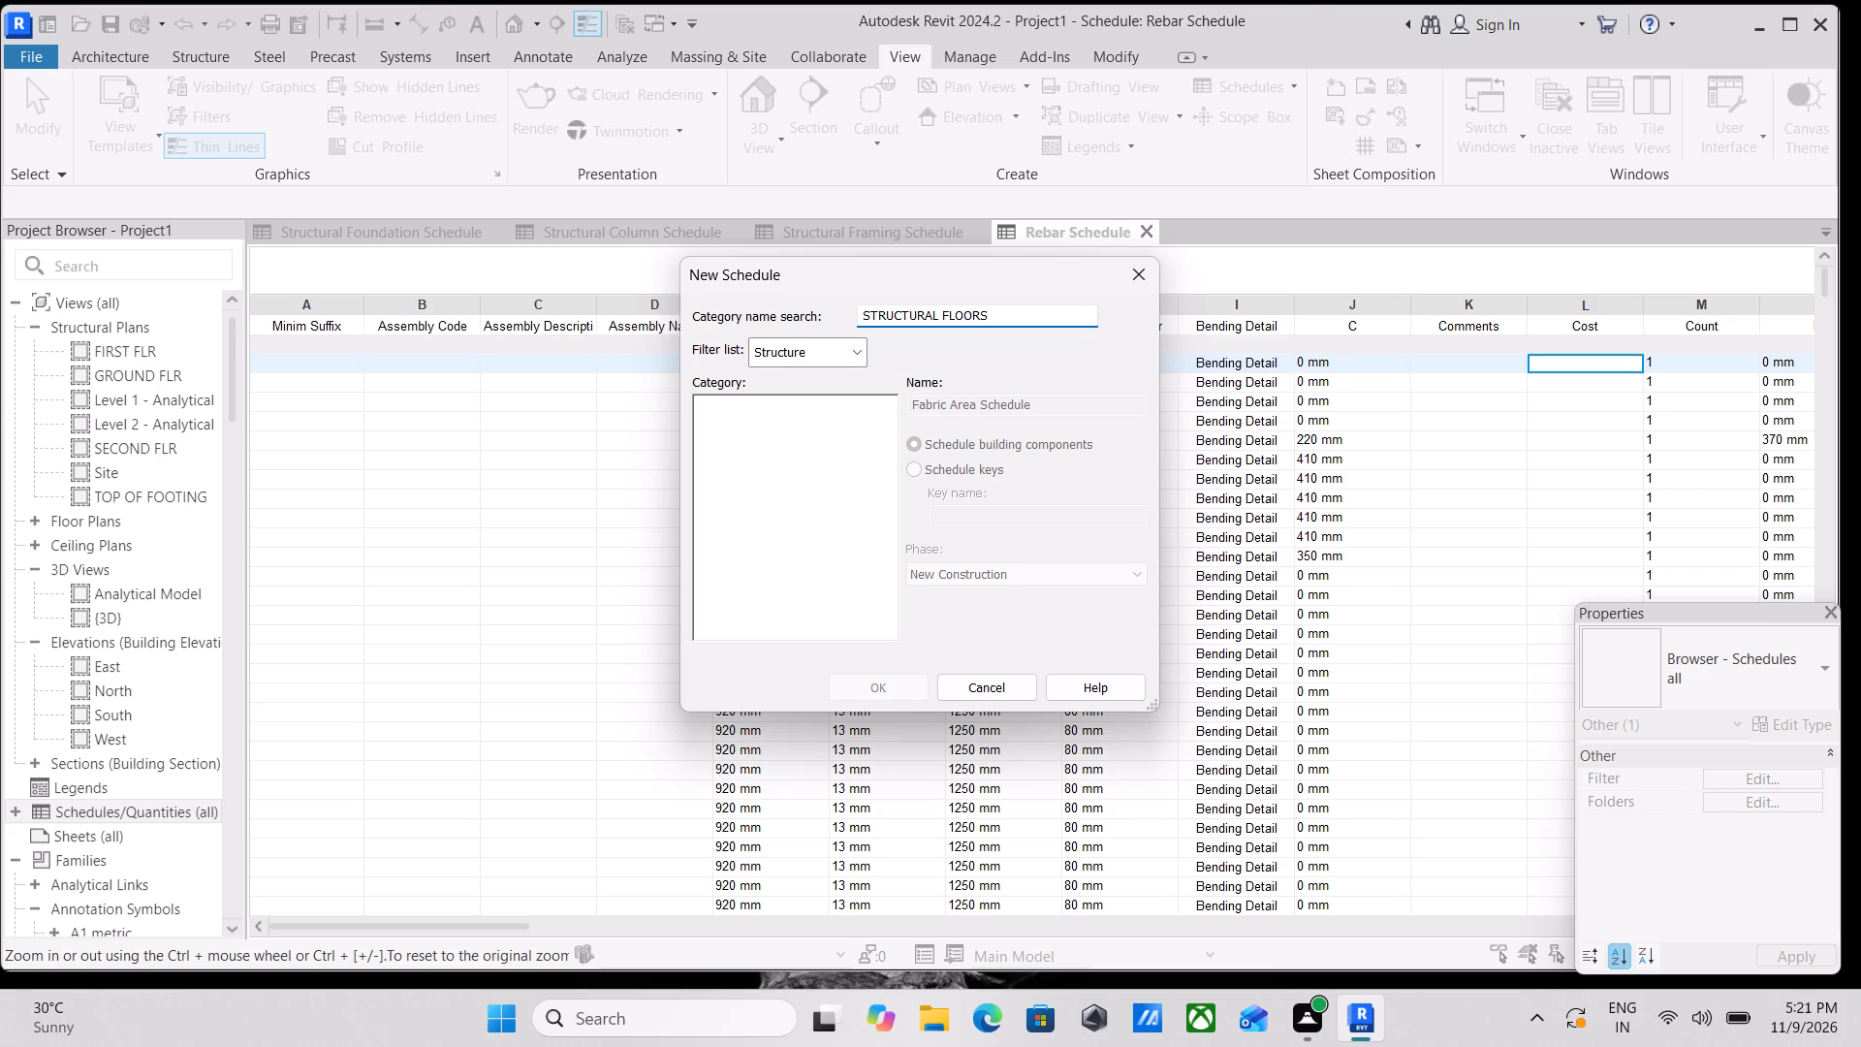
key(Return)
click(836, 351)
click(836, 351)
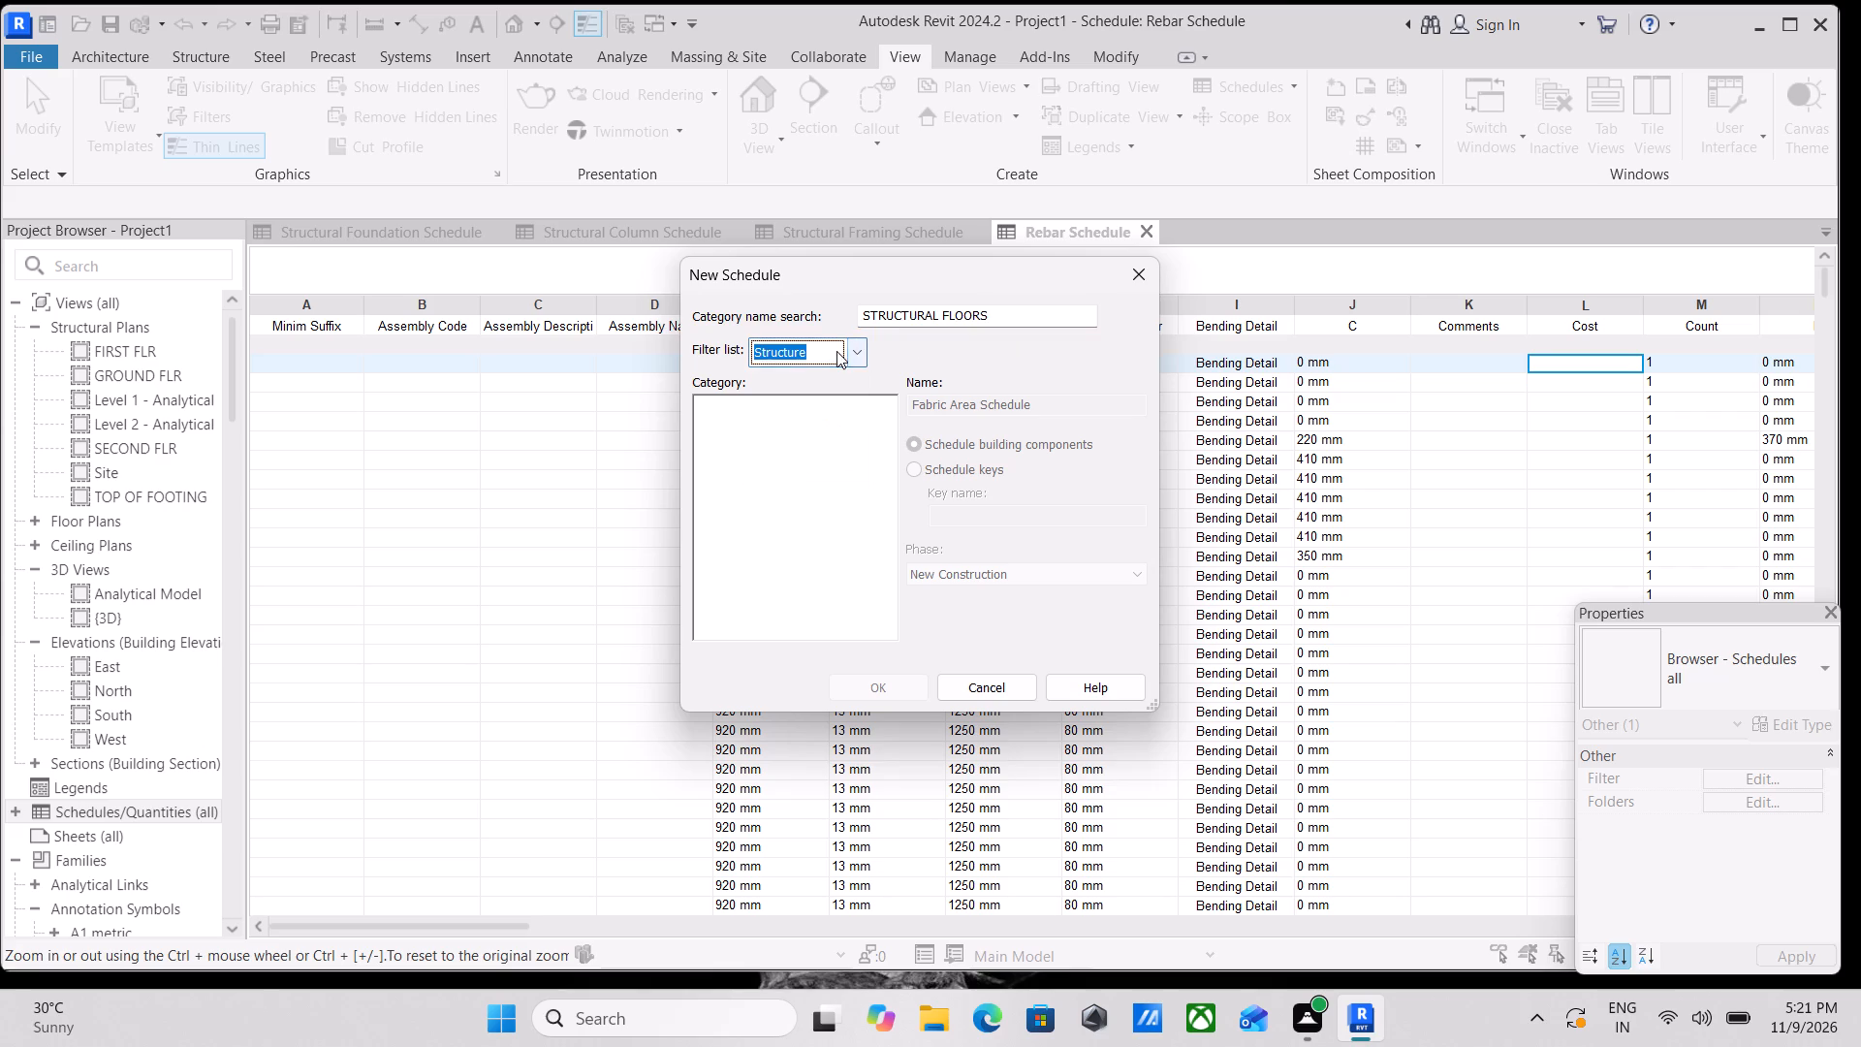
Change the category search to FLO and create a schedule for the Slab Edges category under Floors.
drag(1028, 313, 813, 293)
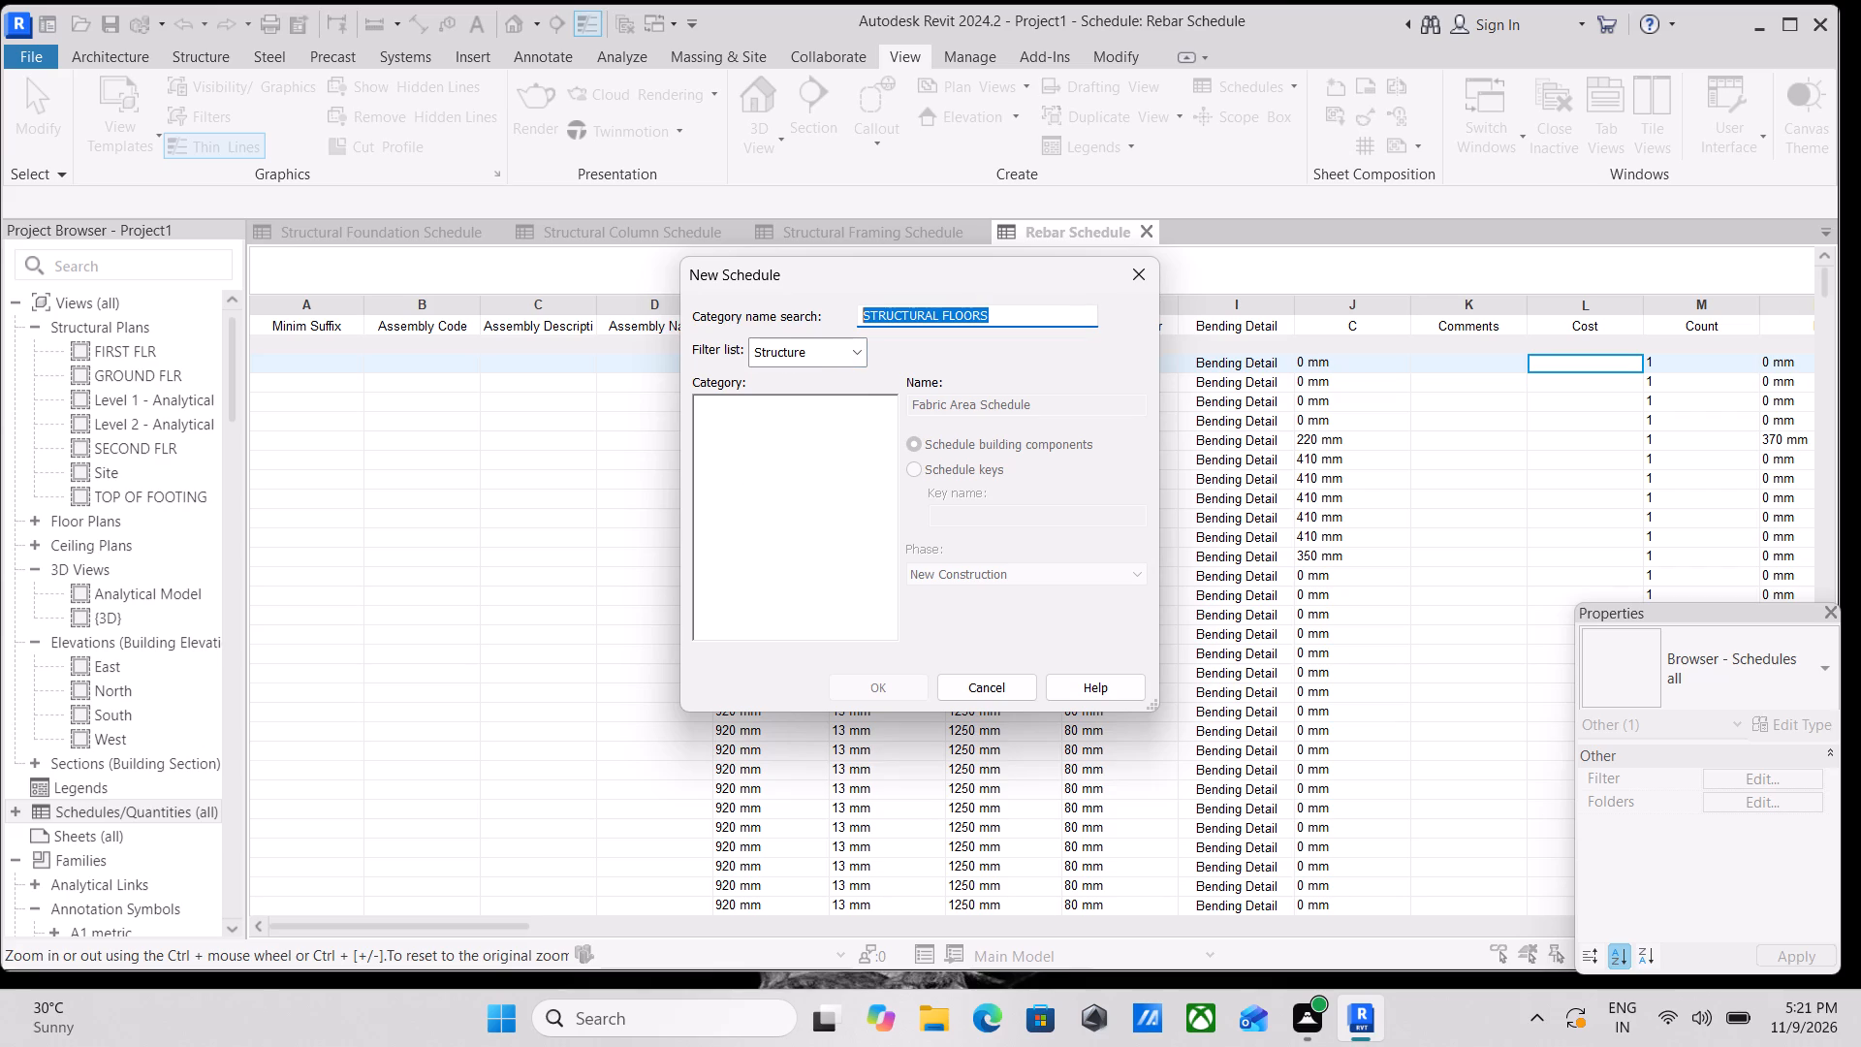
drag(813, 293, 810, 292)
key(f)
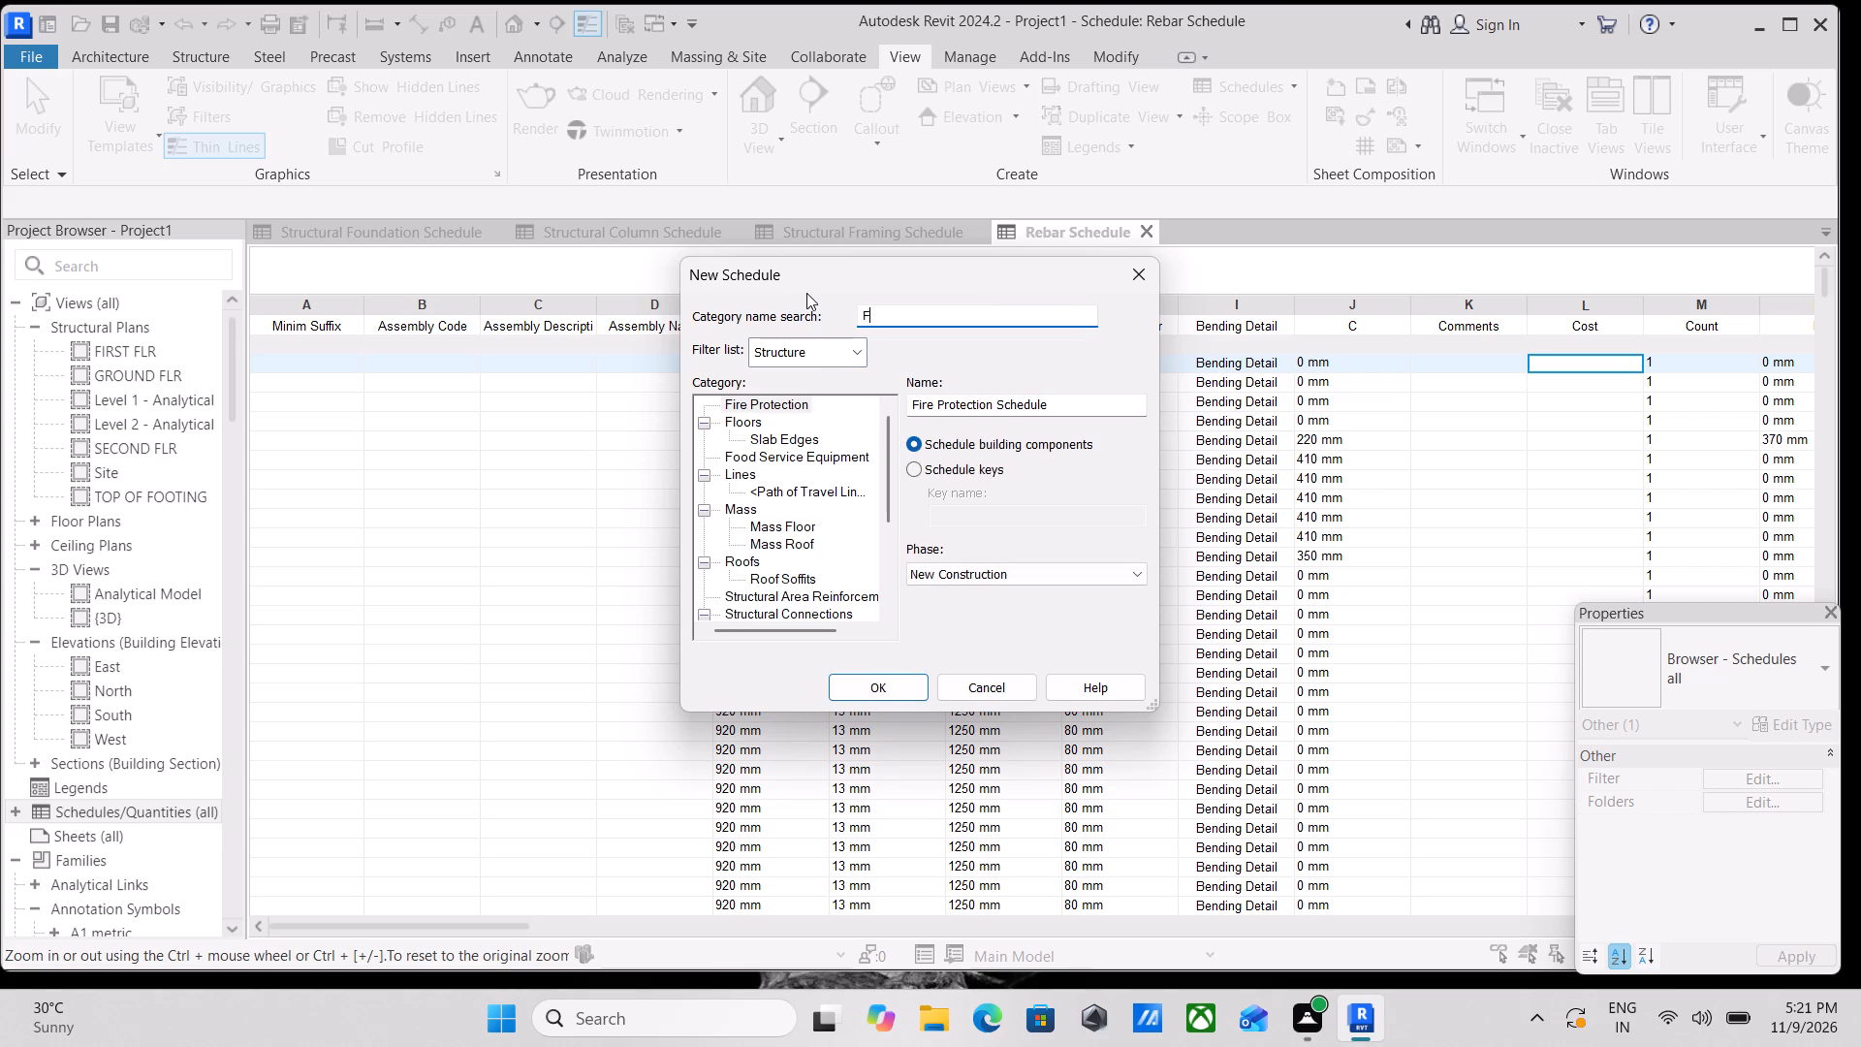
text(LO)
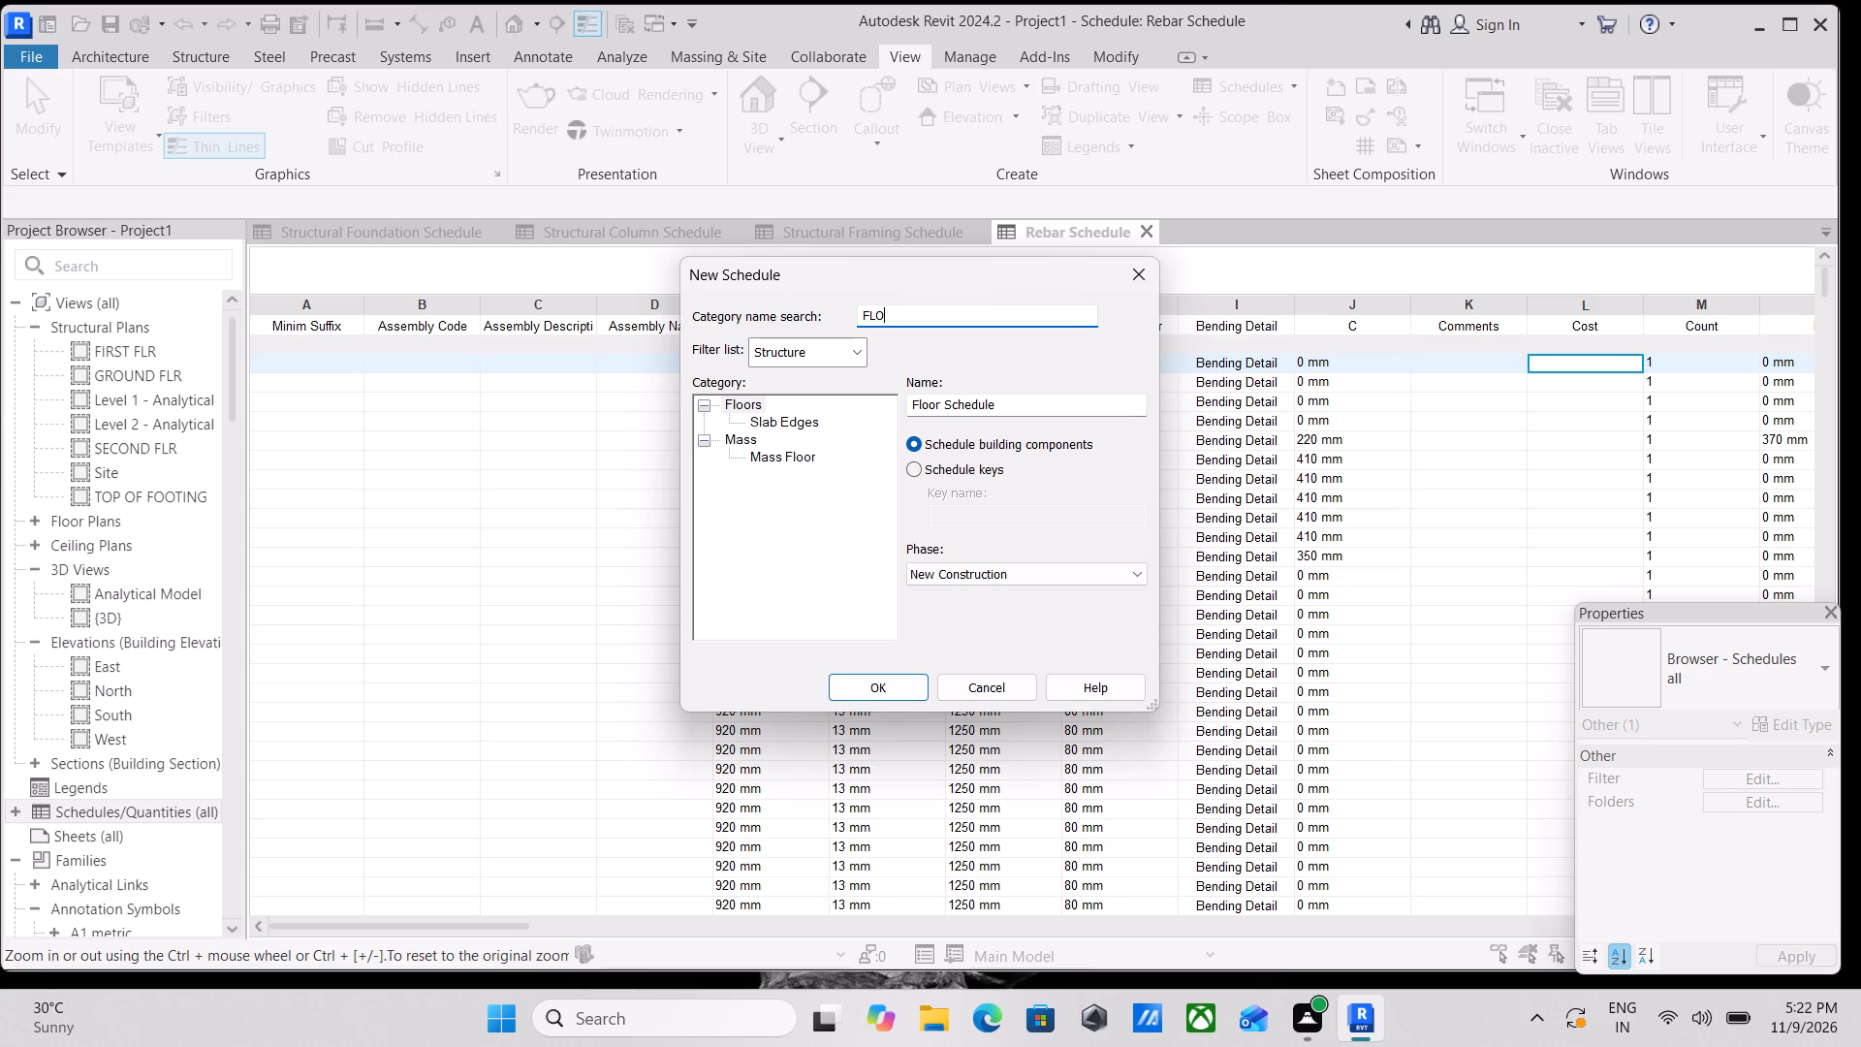
click(744, 403)
click(799, 415)
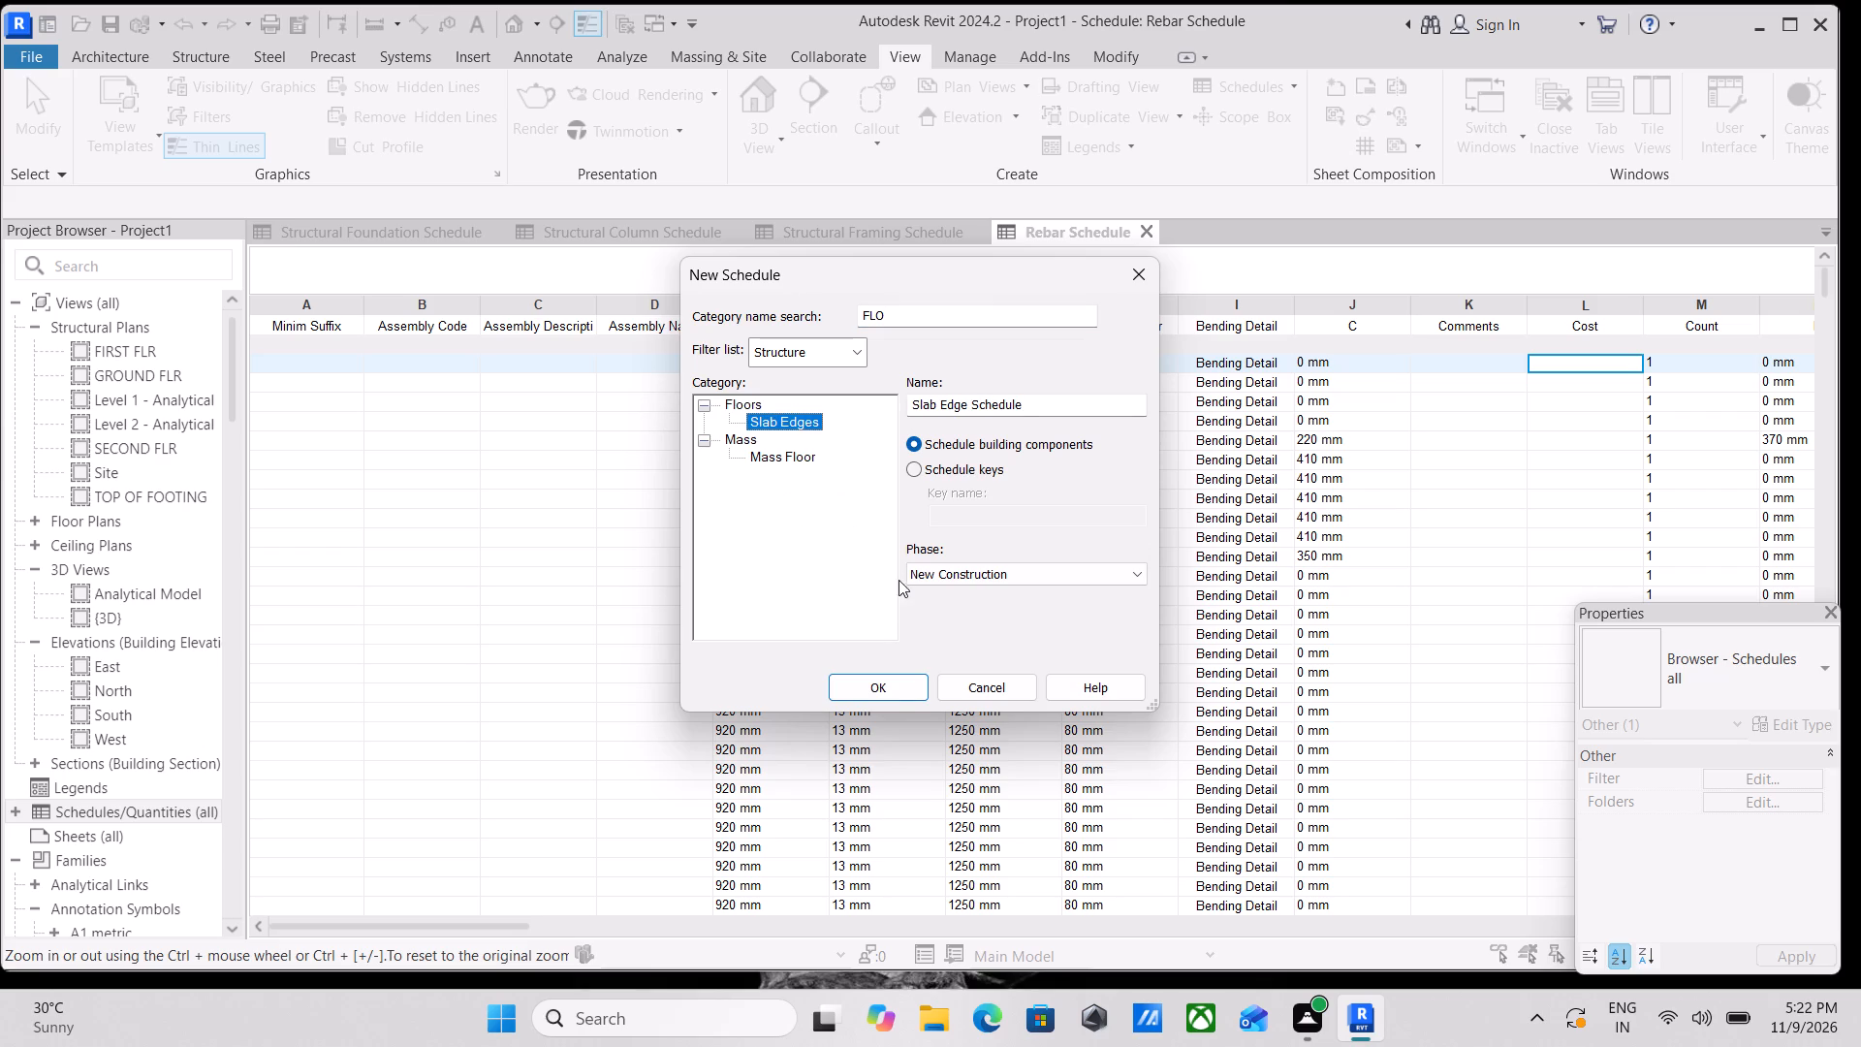
click(886, 696)
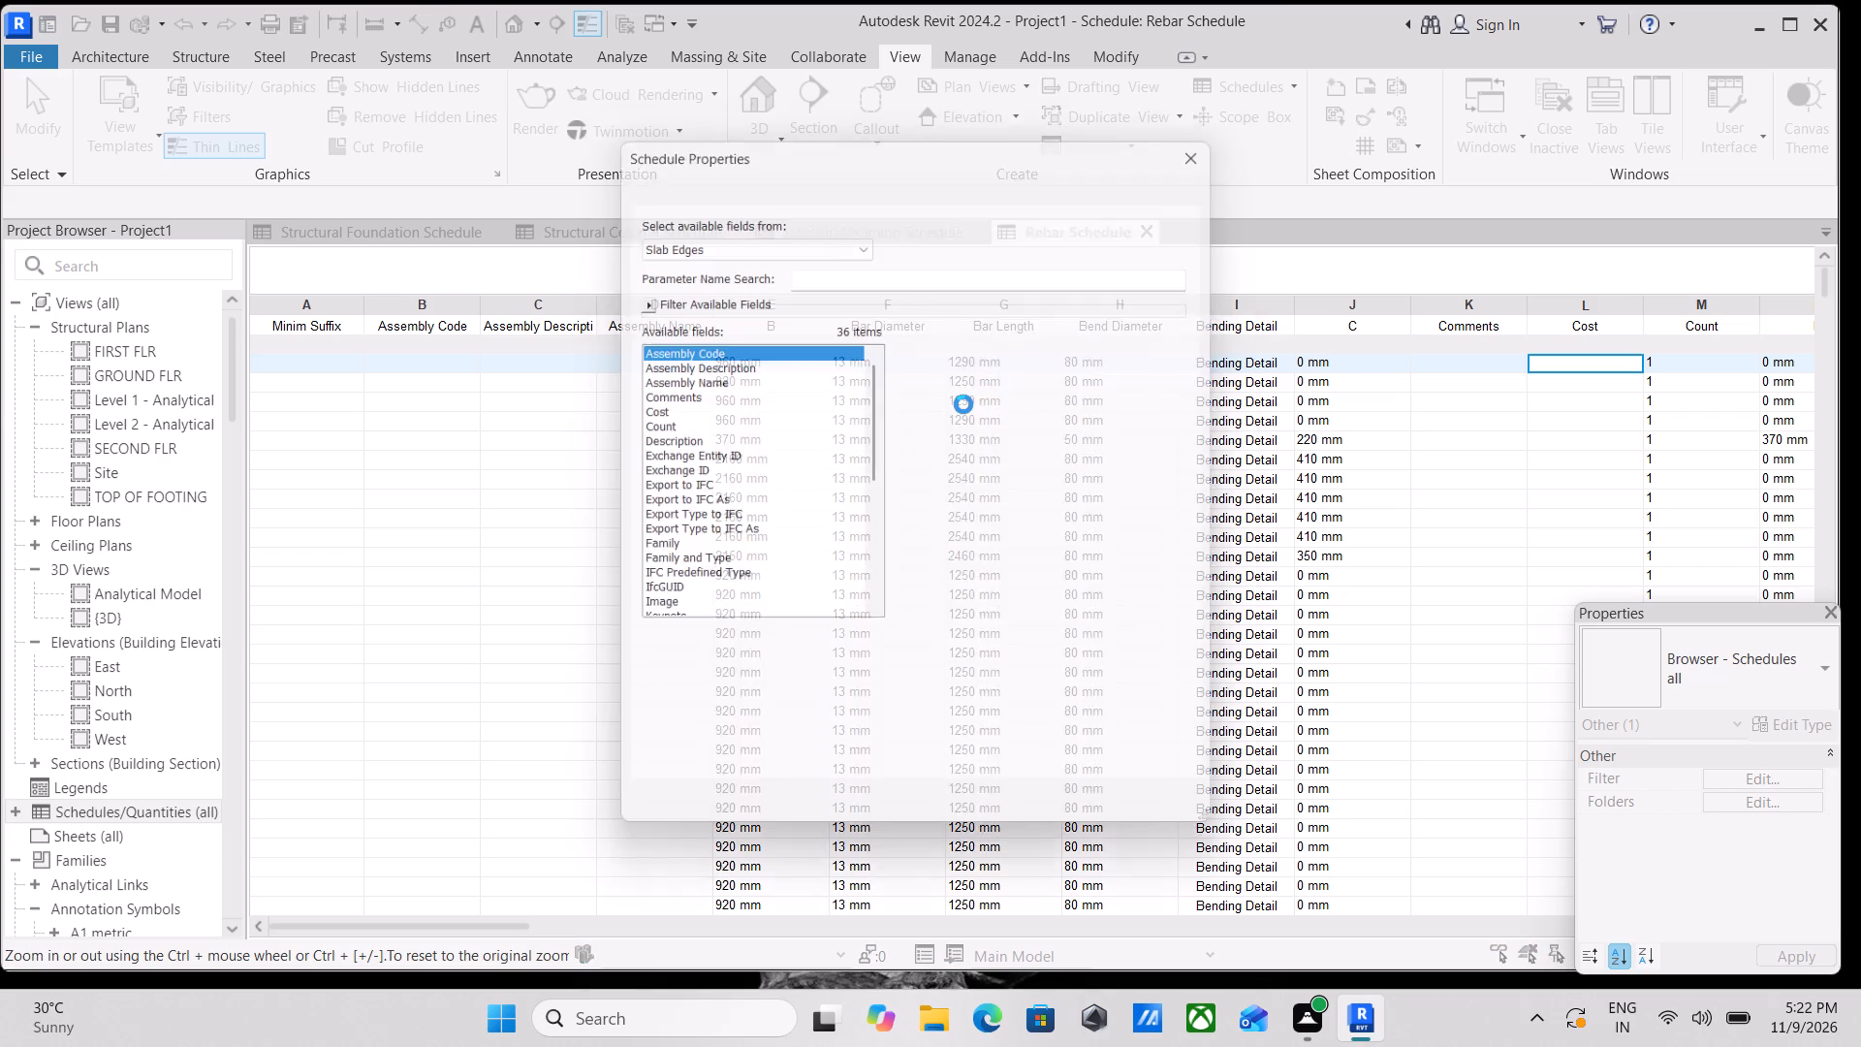
Add the available fields from Assembly Code through IfcGUID to the slab edge schedule and generate it.
drag(672, 350, 661, 441)
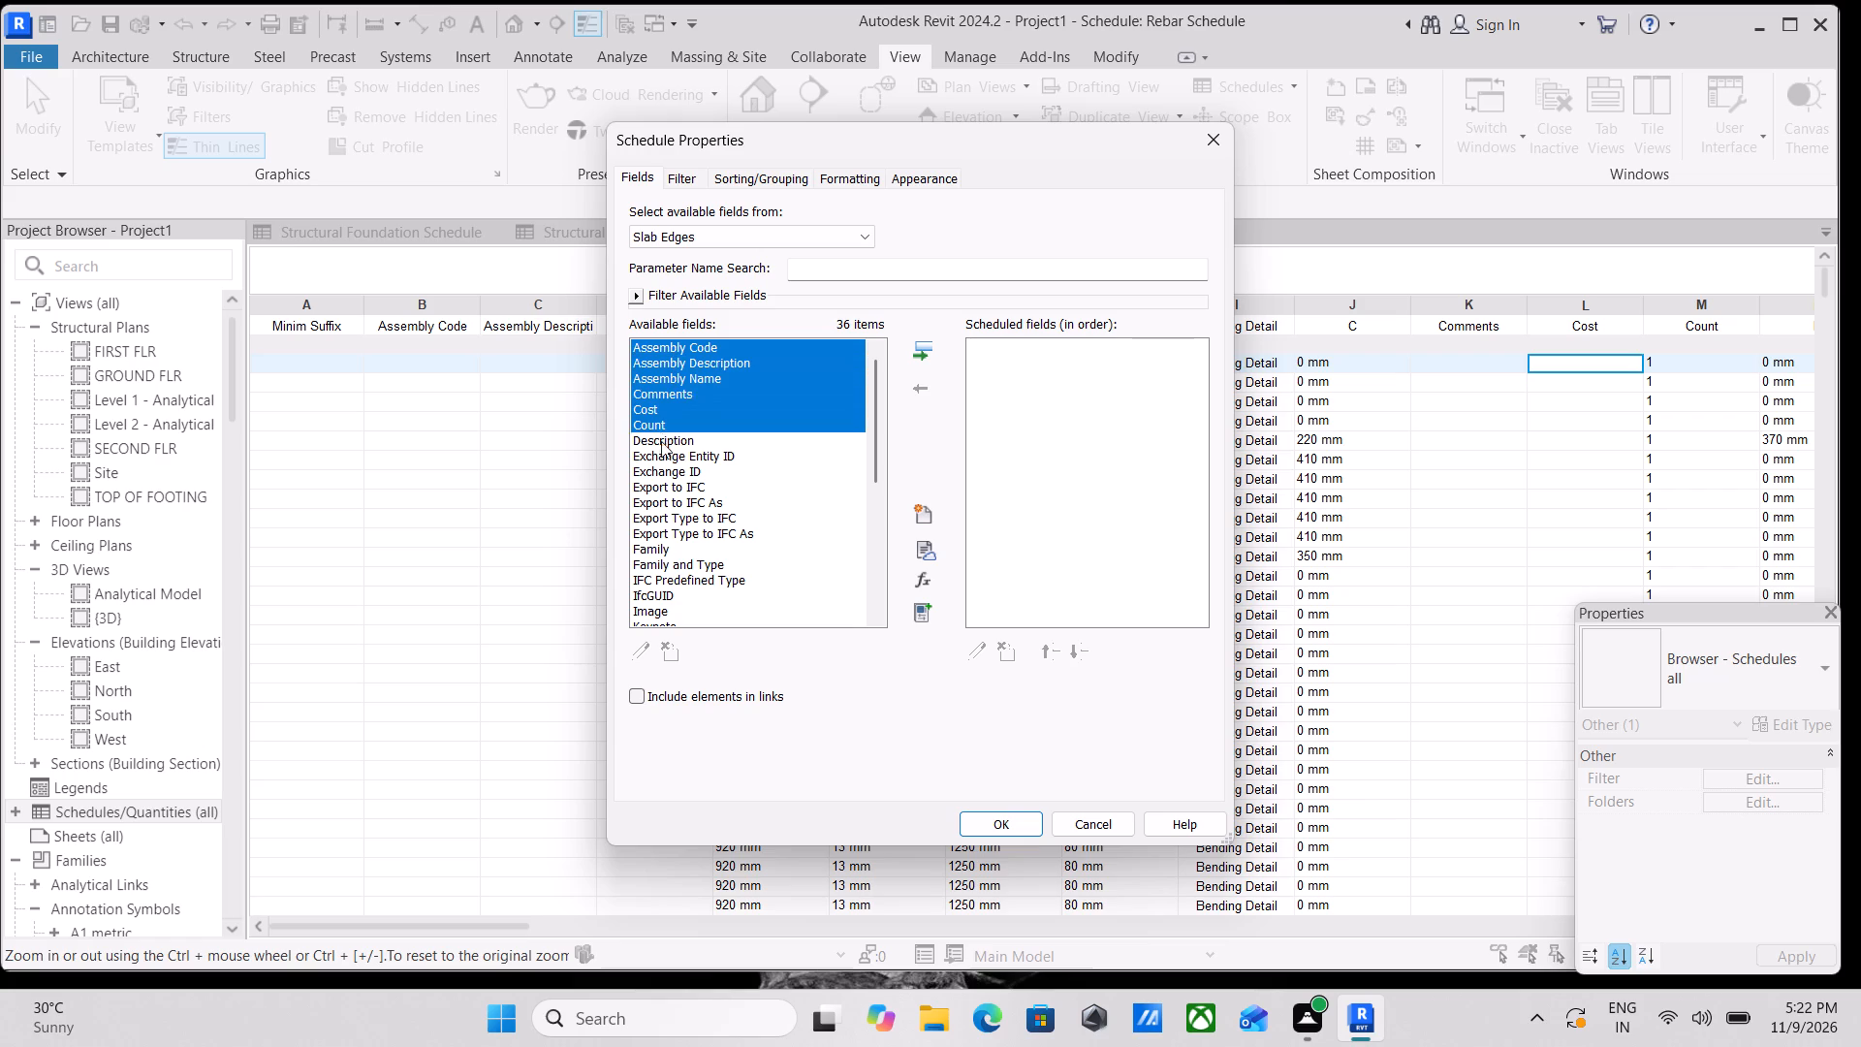
drag(661, 441, 658, 592)
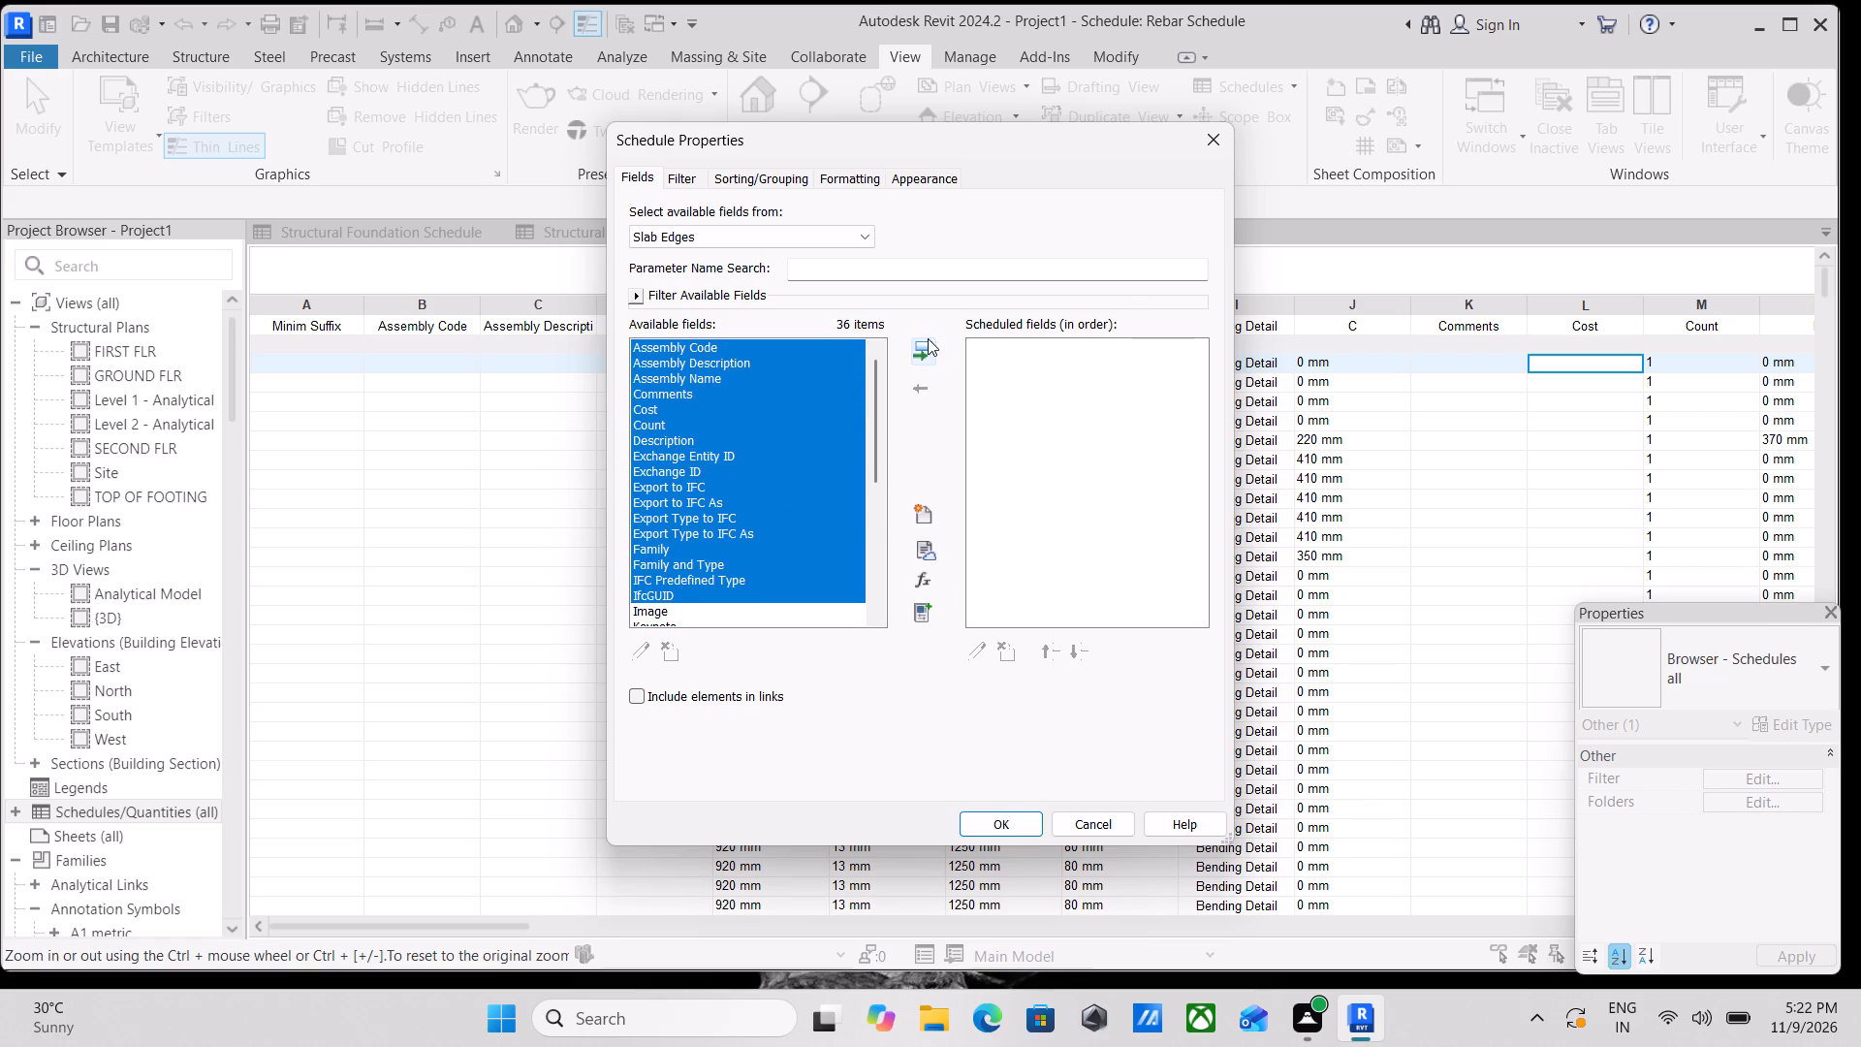
click(928, 338)
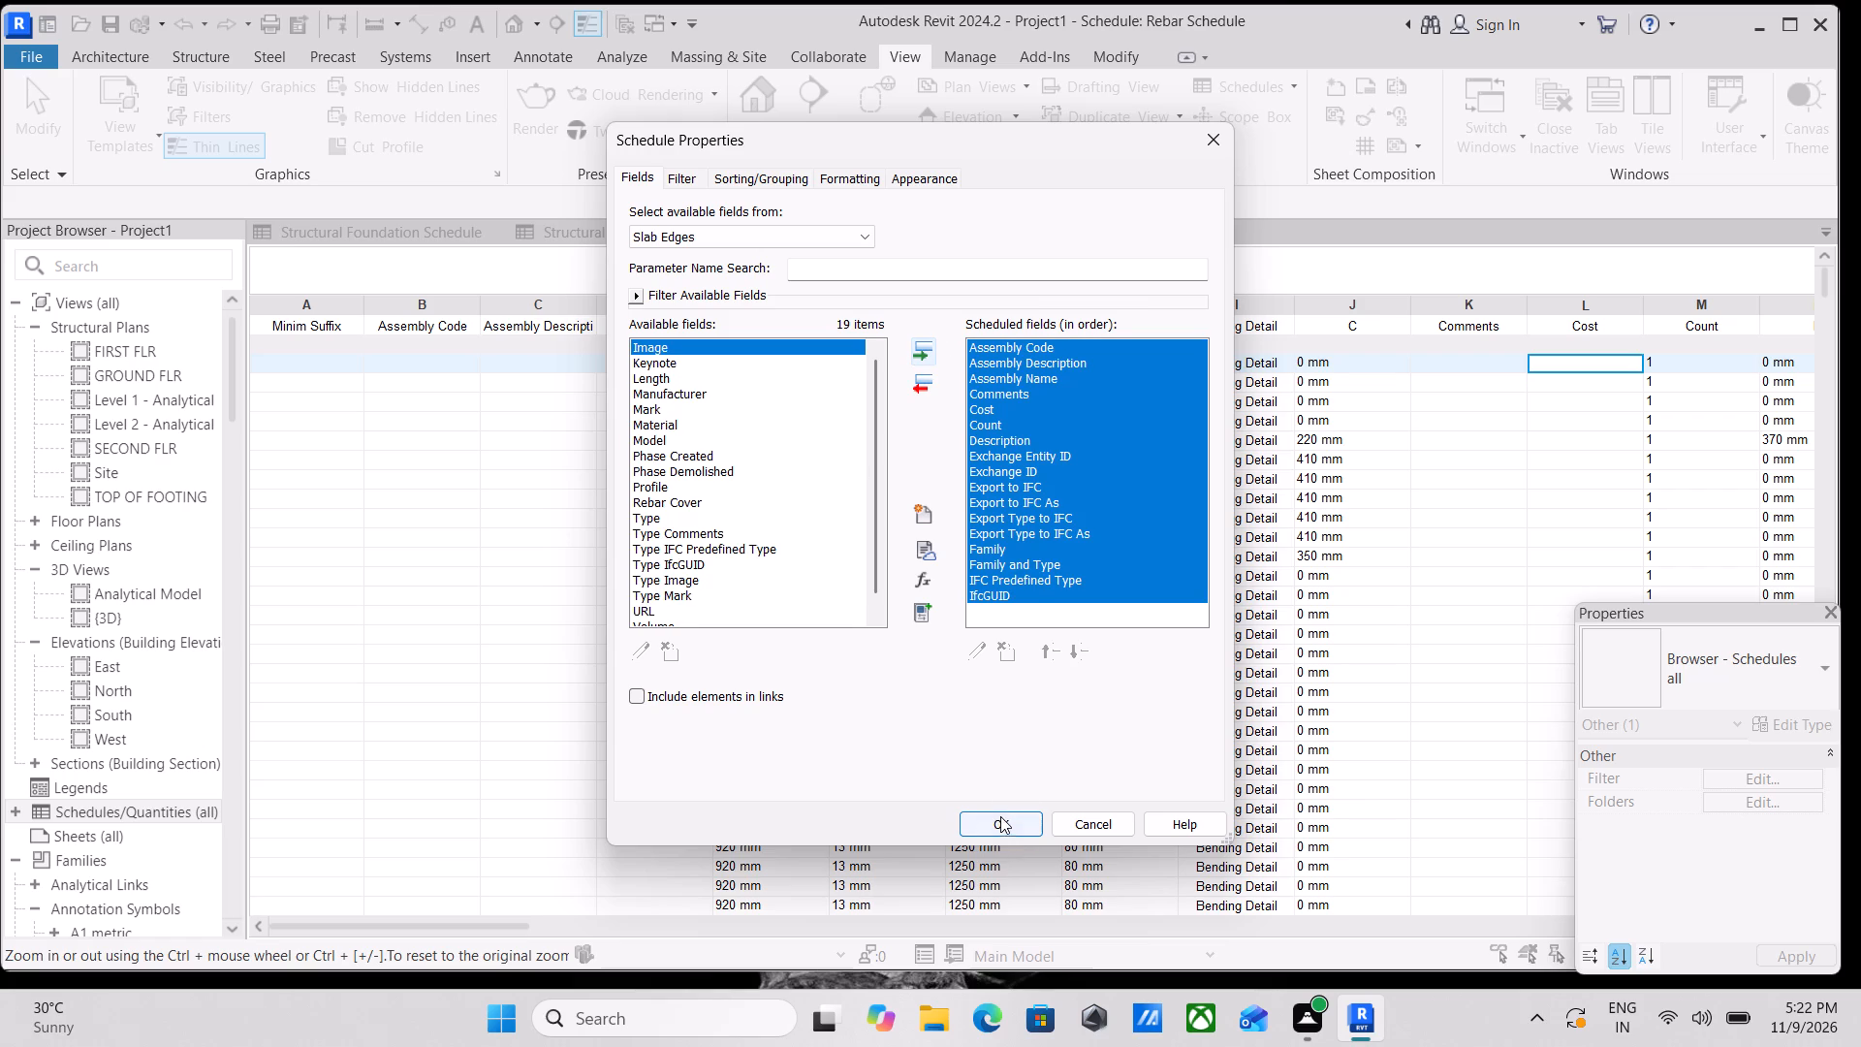
click(1000, 816)
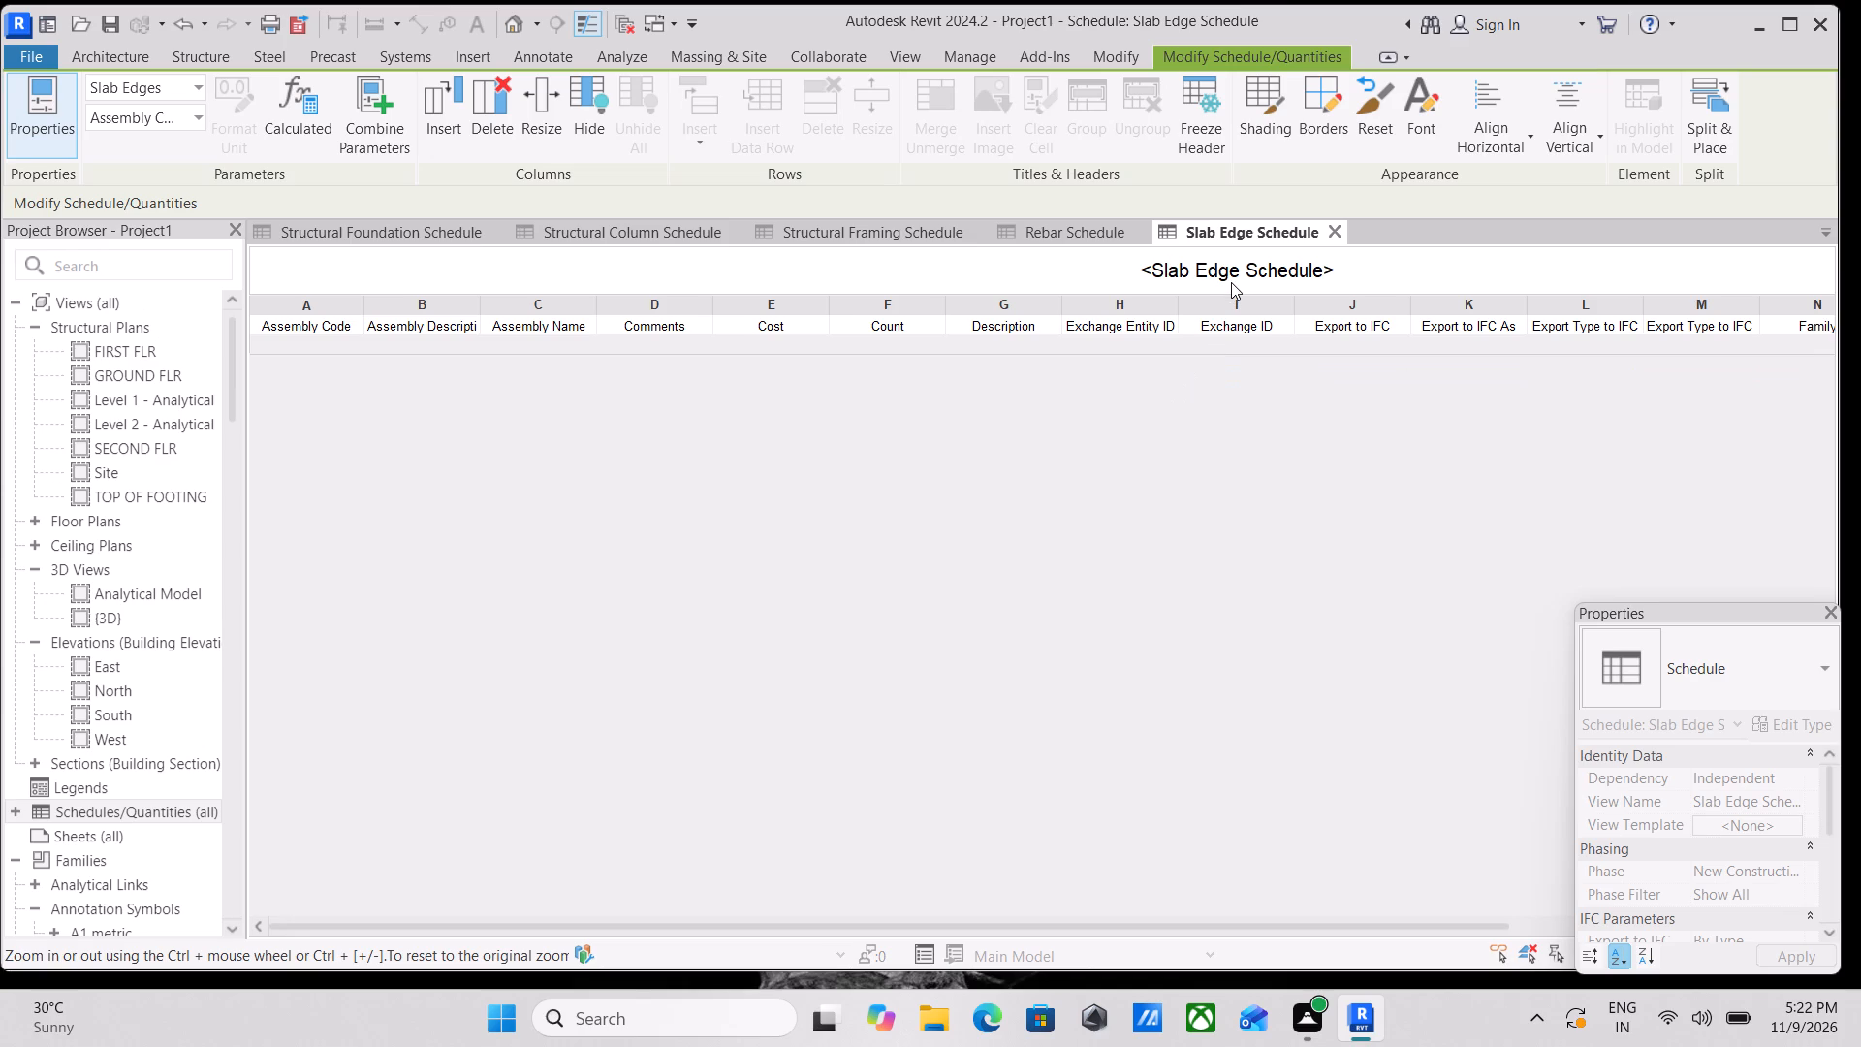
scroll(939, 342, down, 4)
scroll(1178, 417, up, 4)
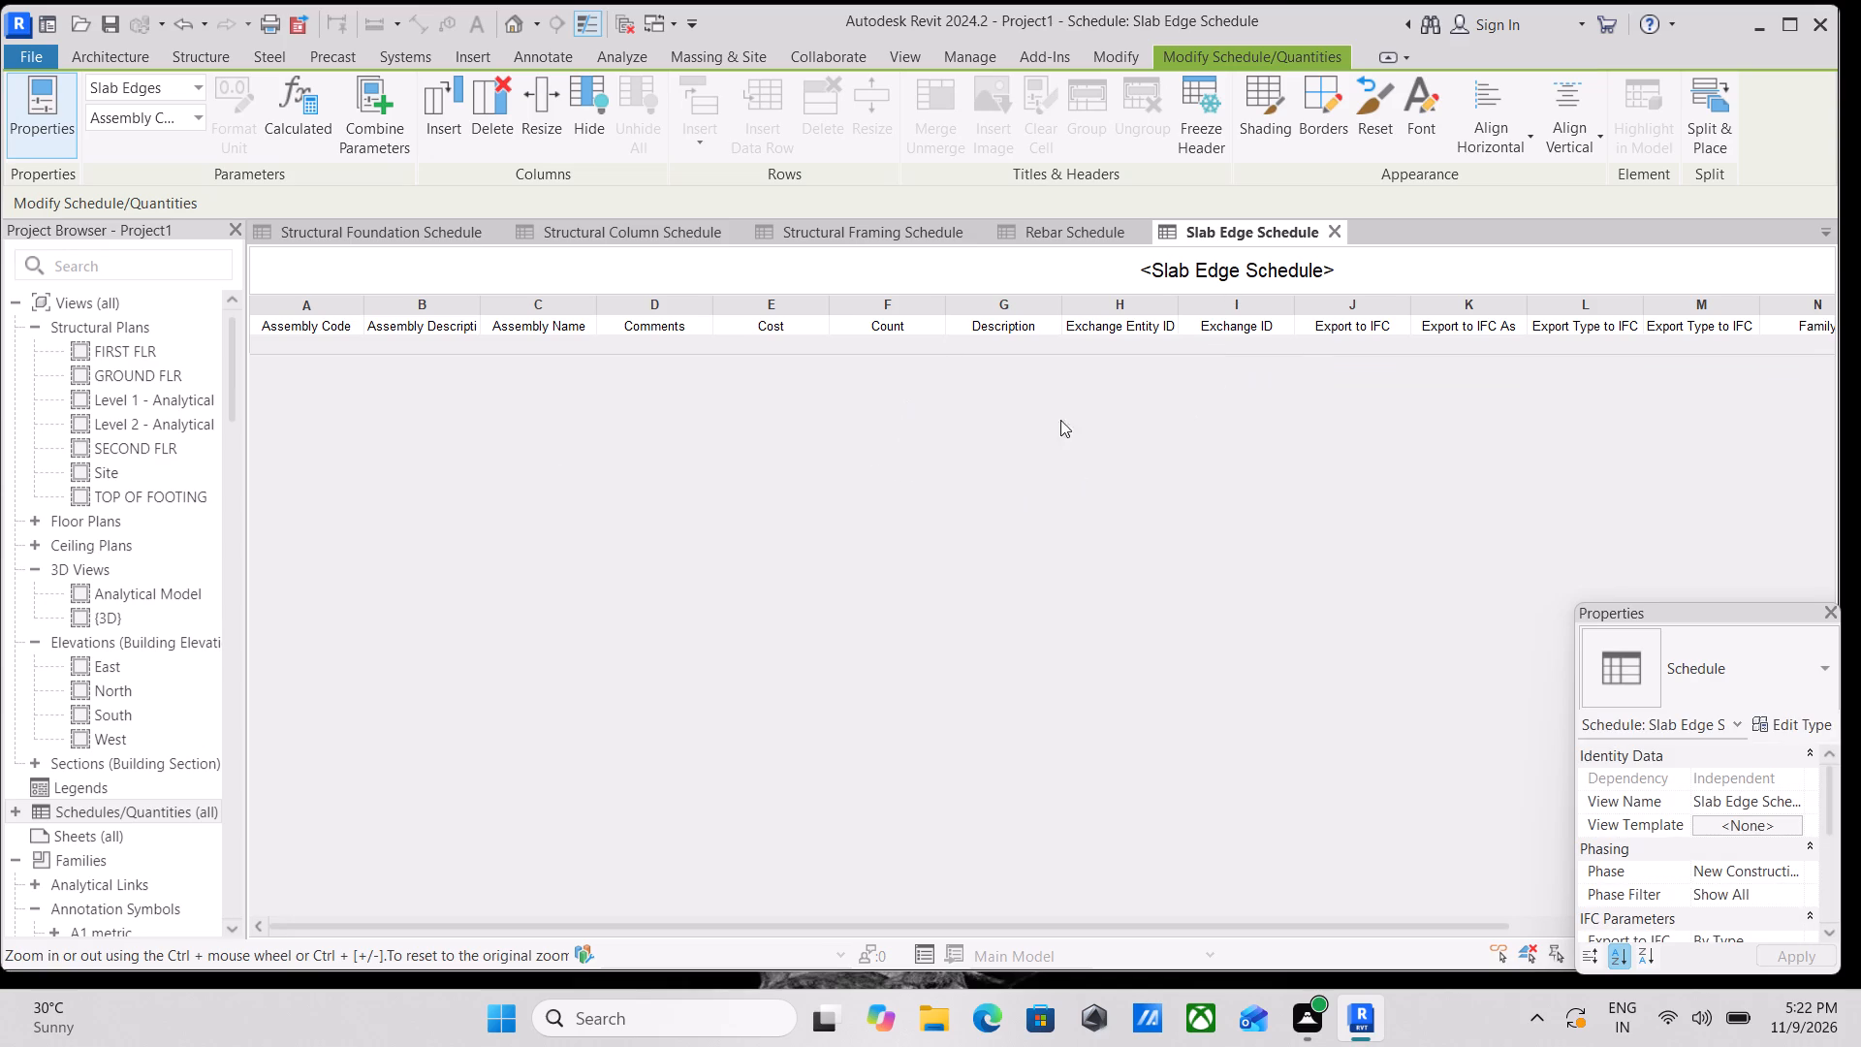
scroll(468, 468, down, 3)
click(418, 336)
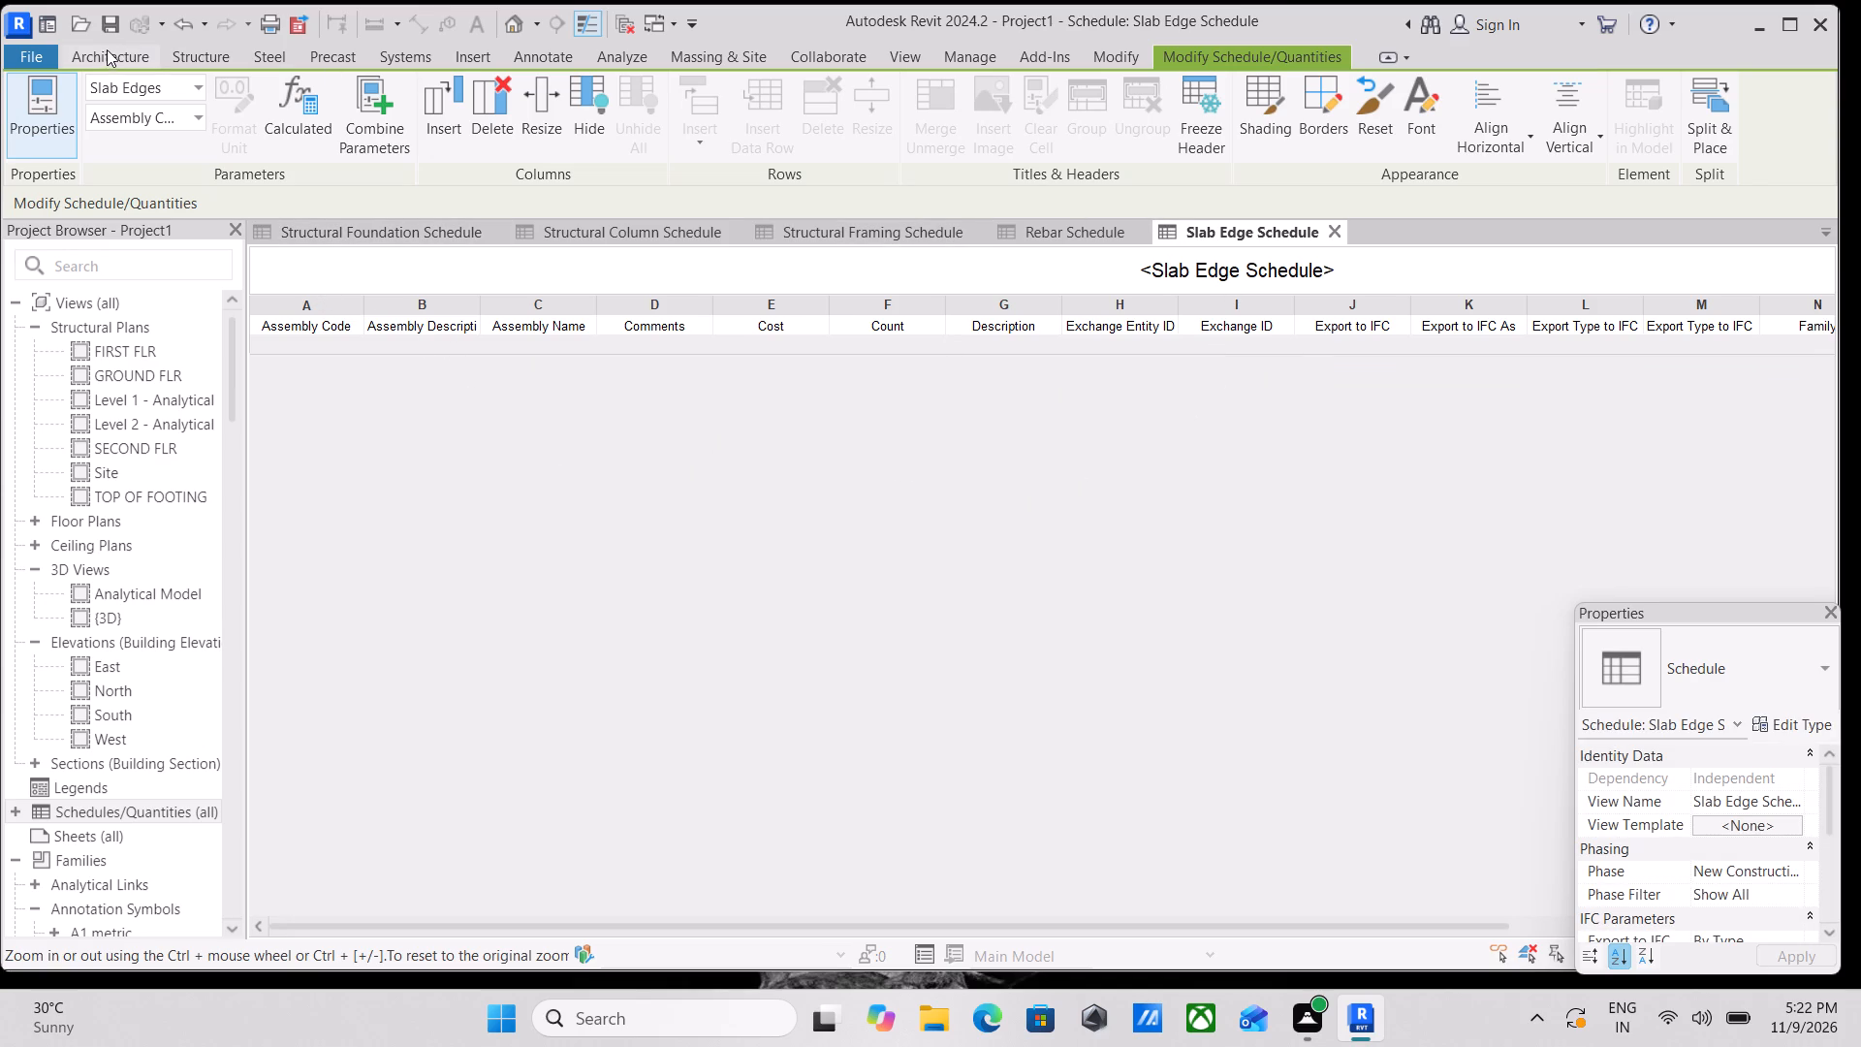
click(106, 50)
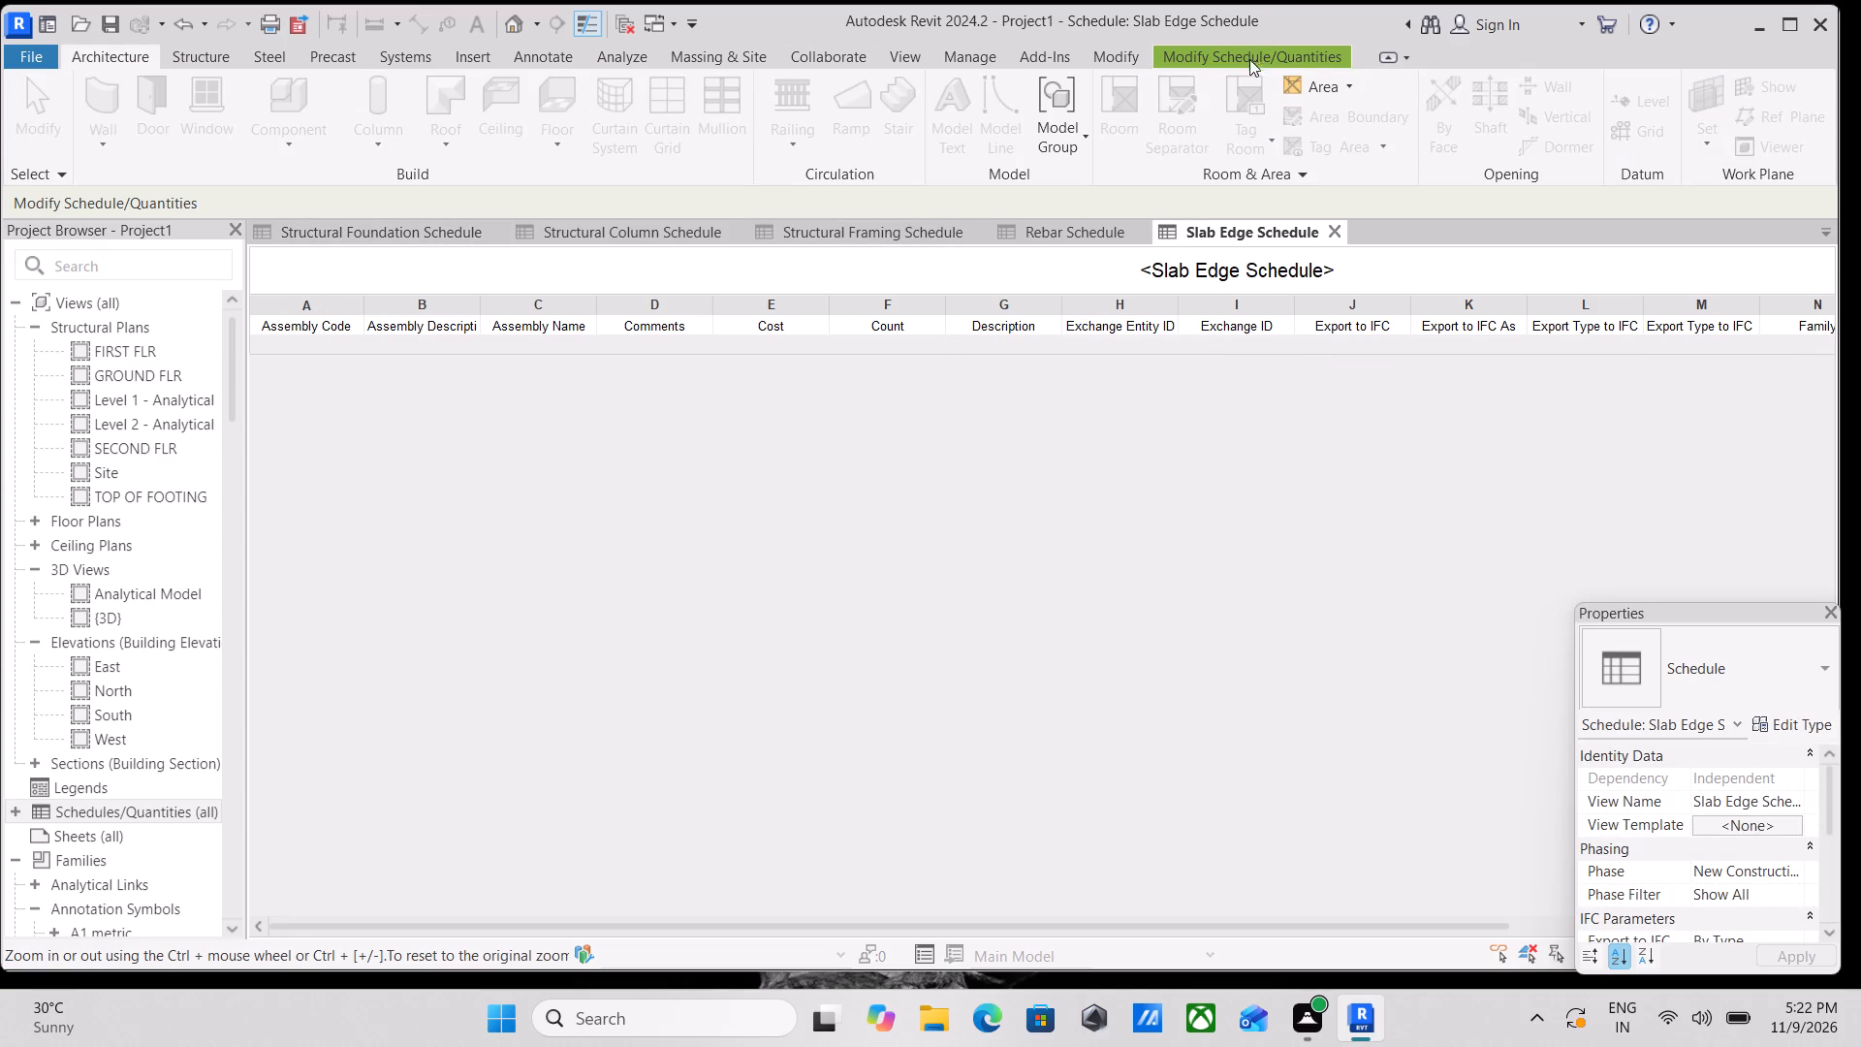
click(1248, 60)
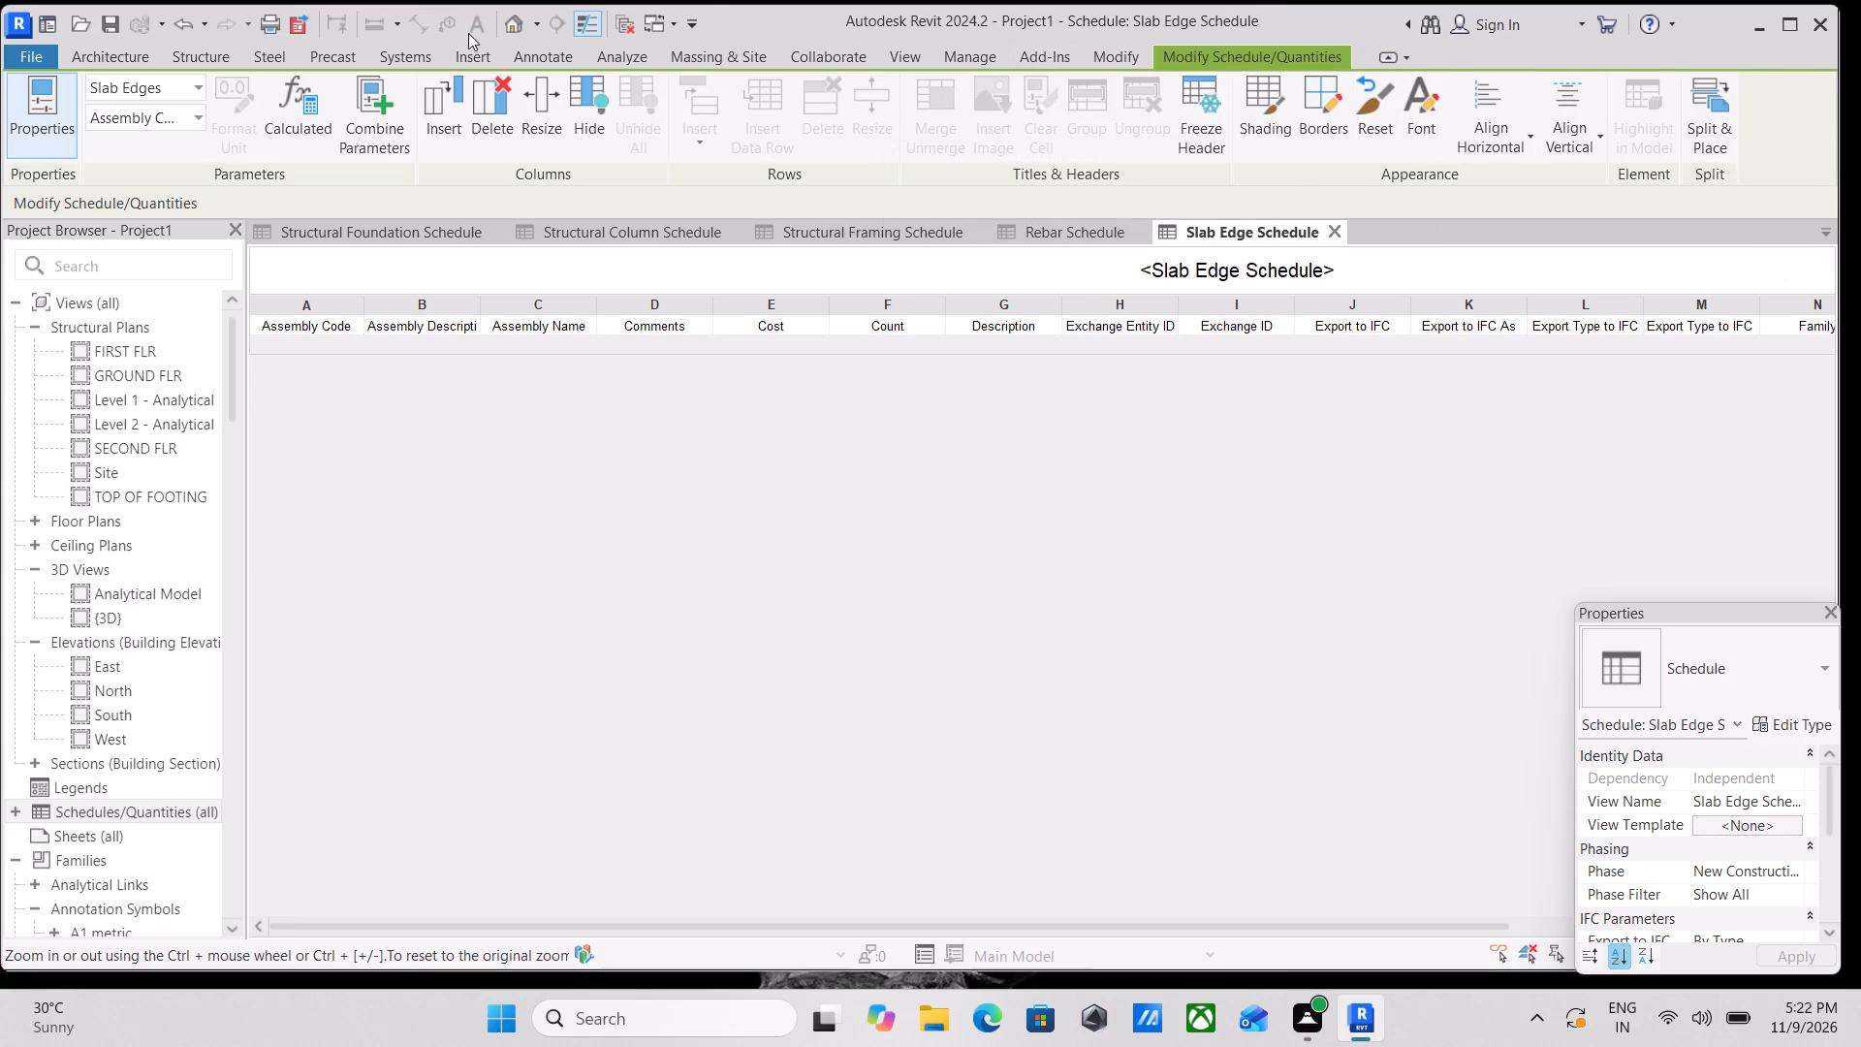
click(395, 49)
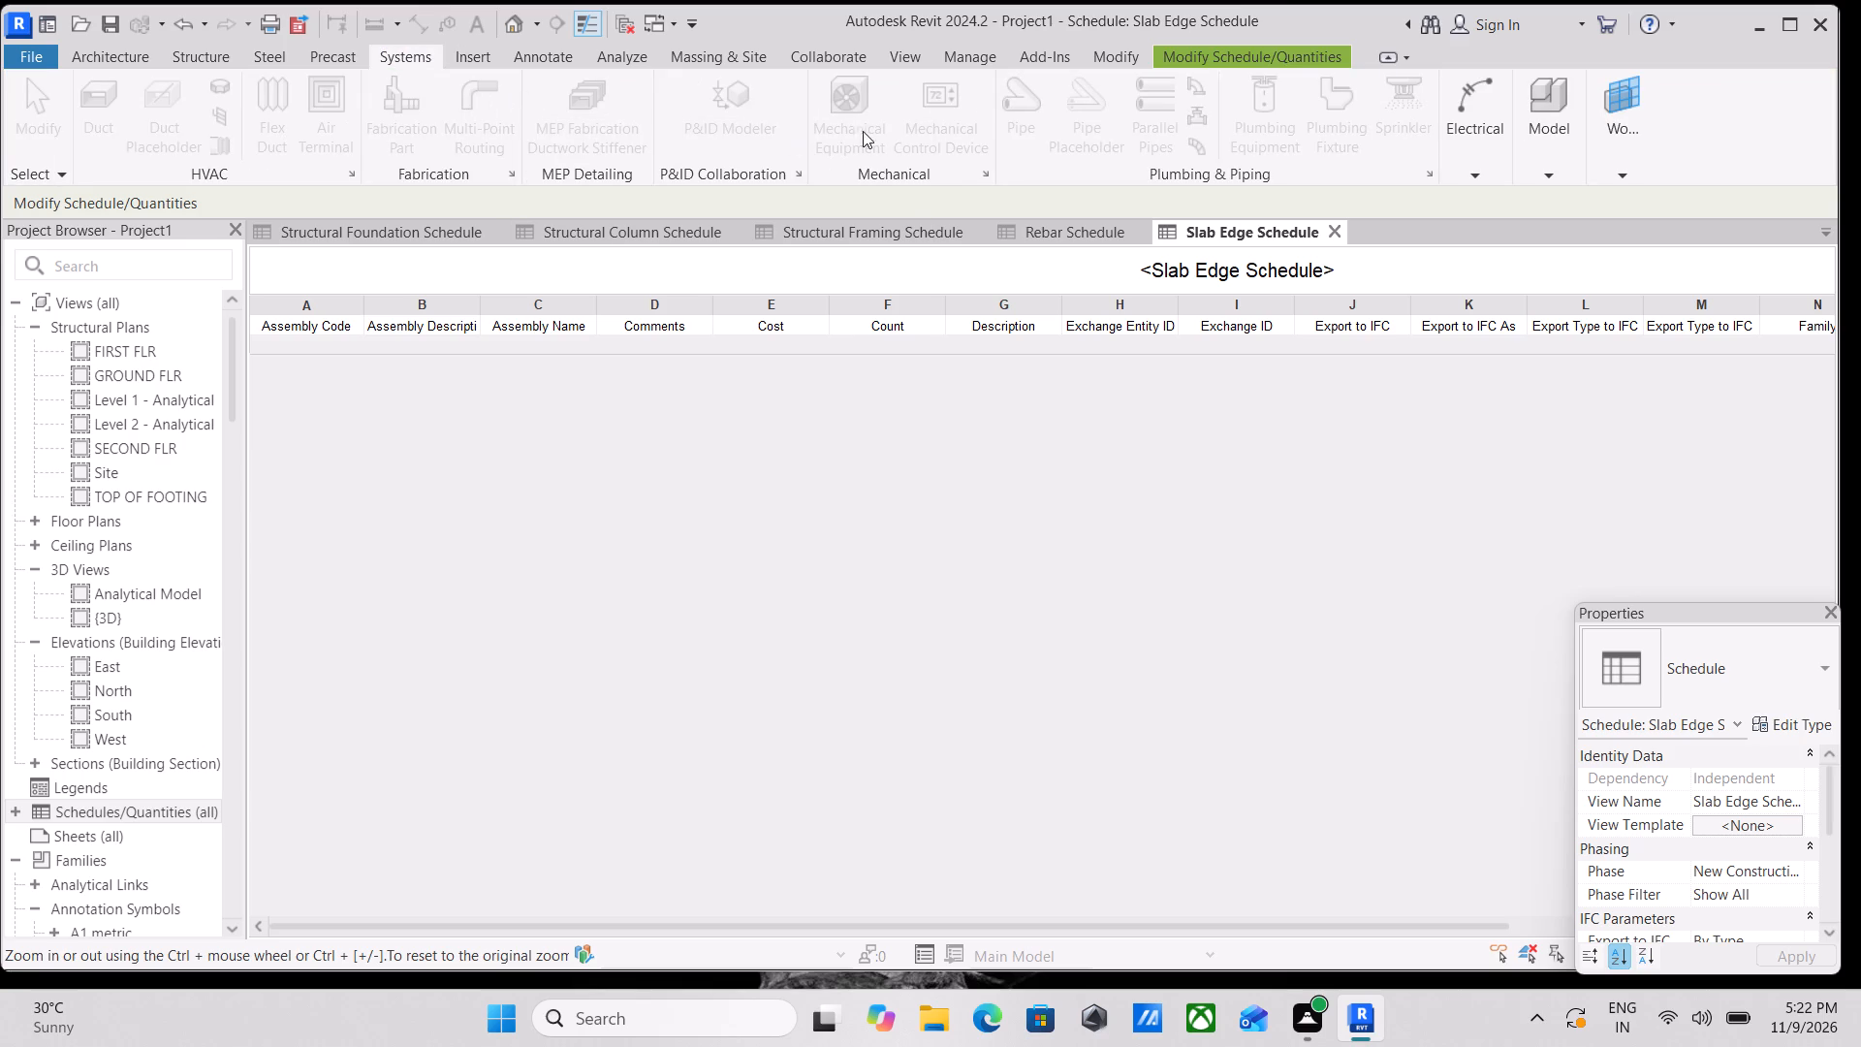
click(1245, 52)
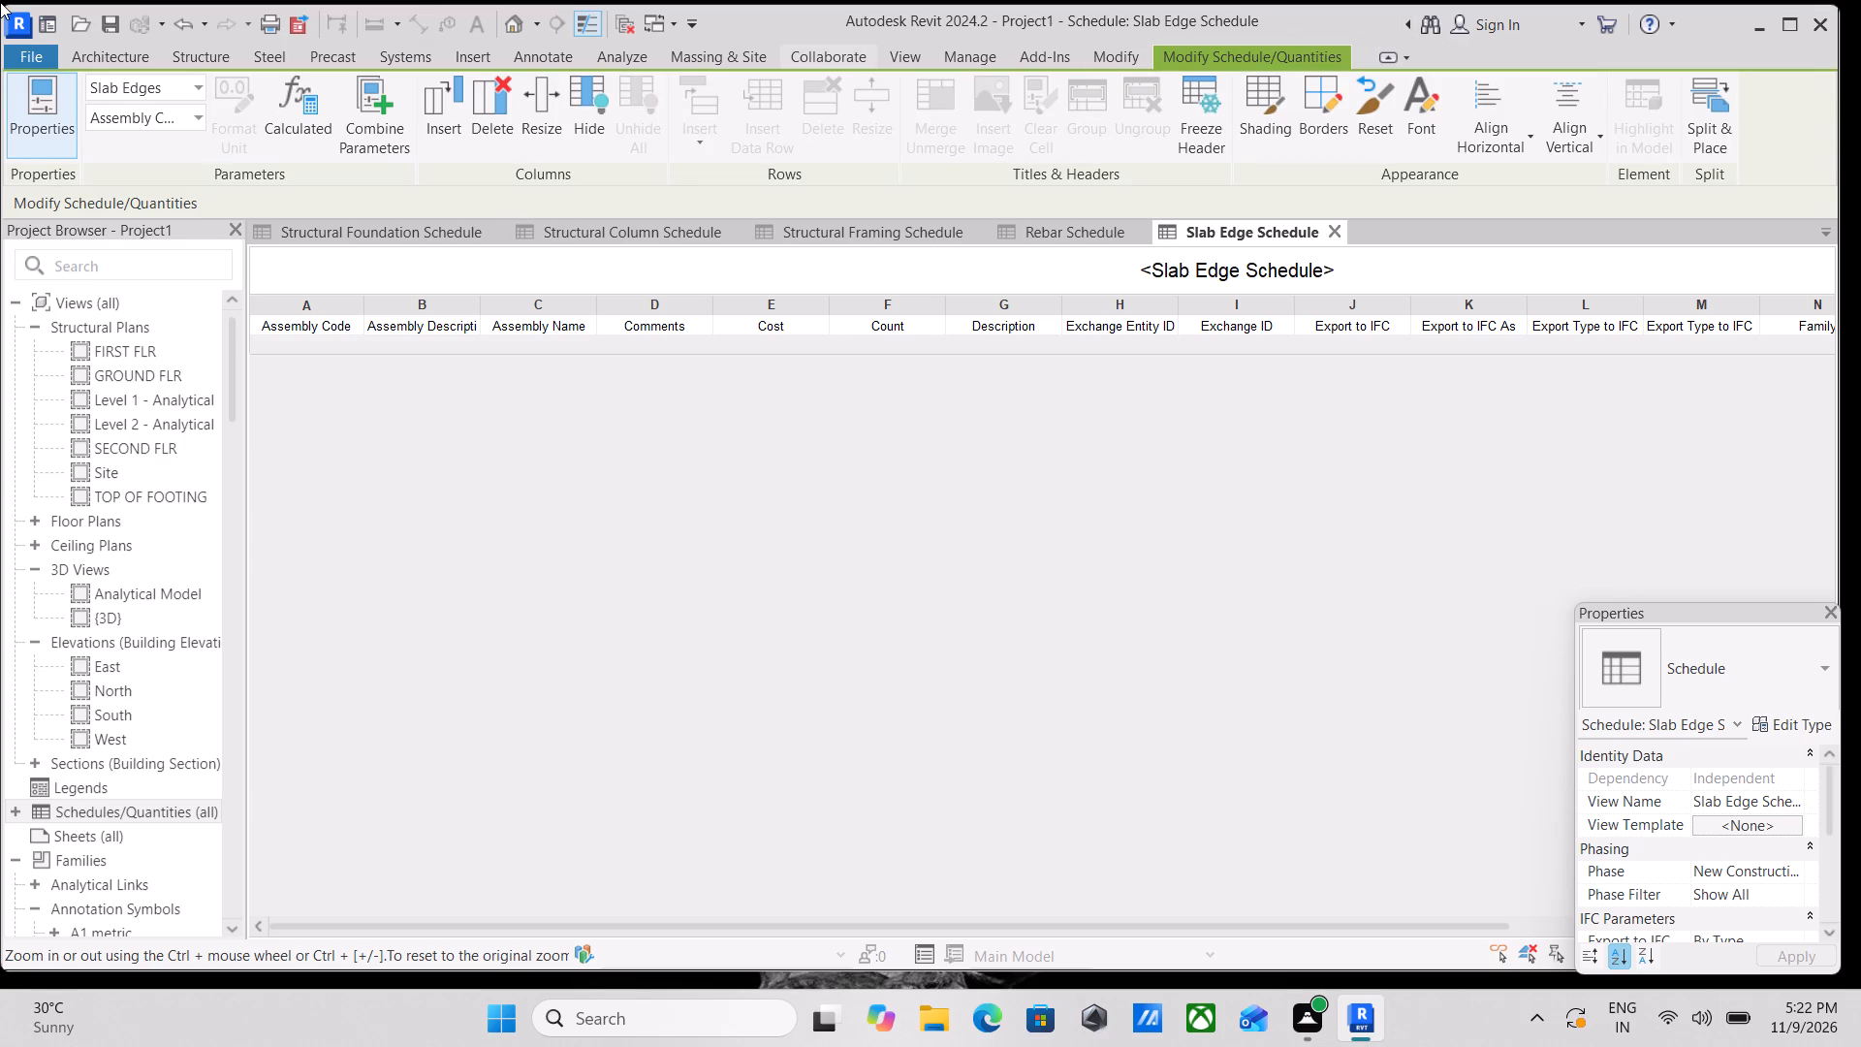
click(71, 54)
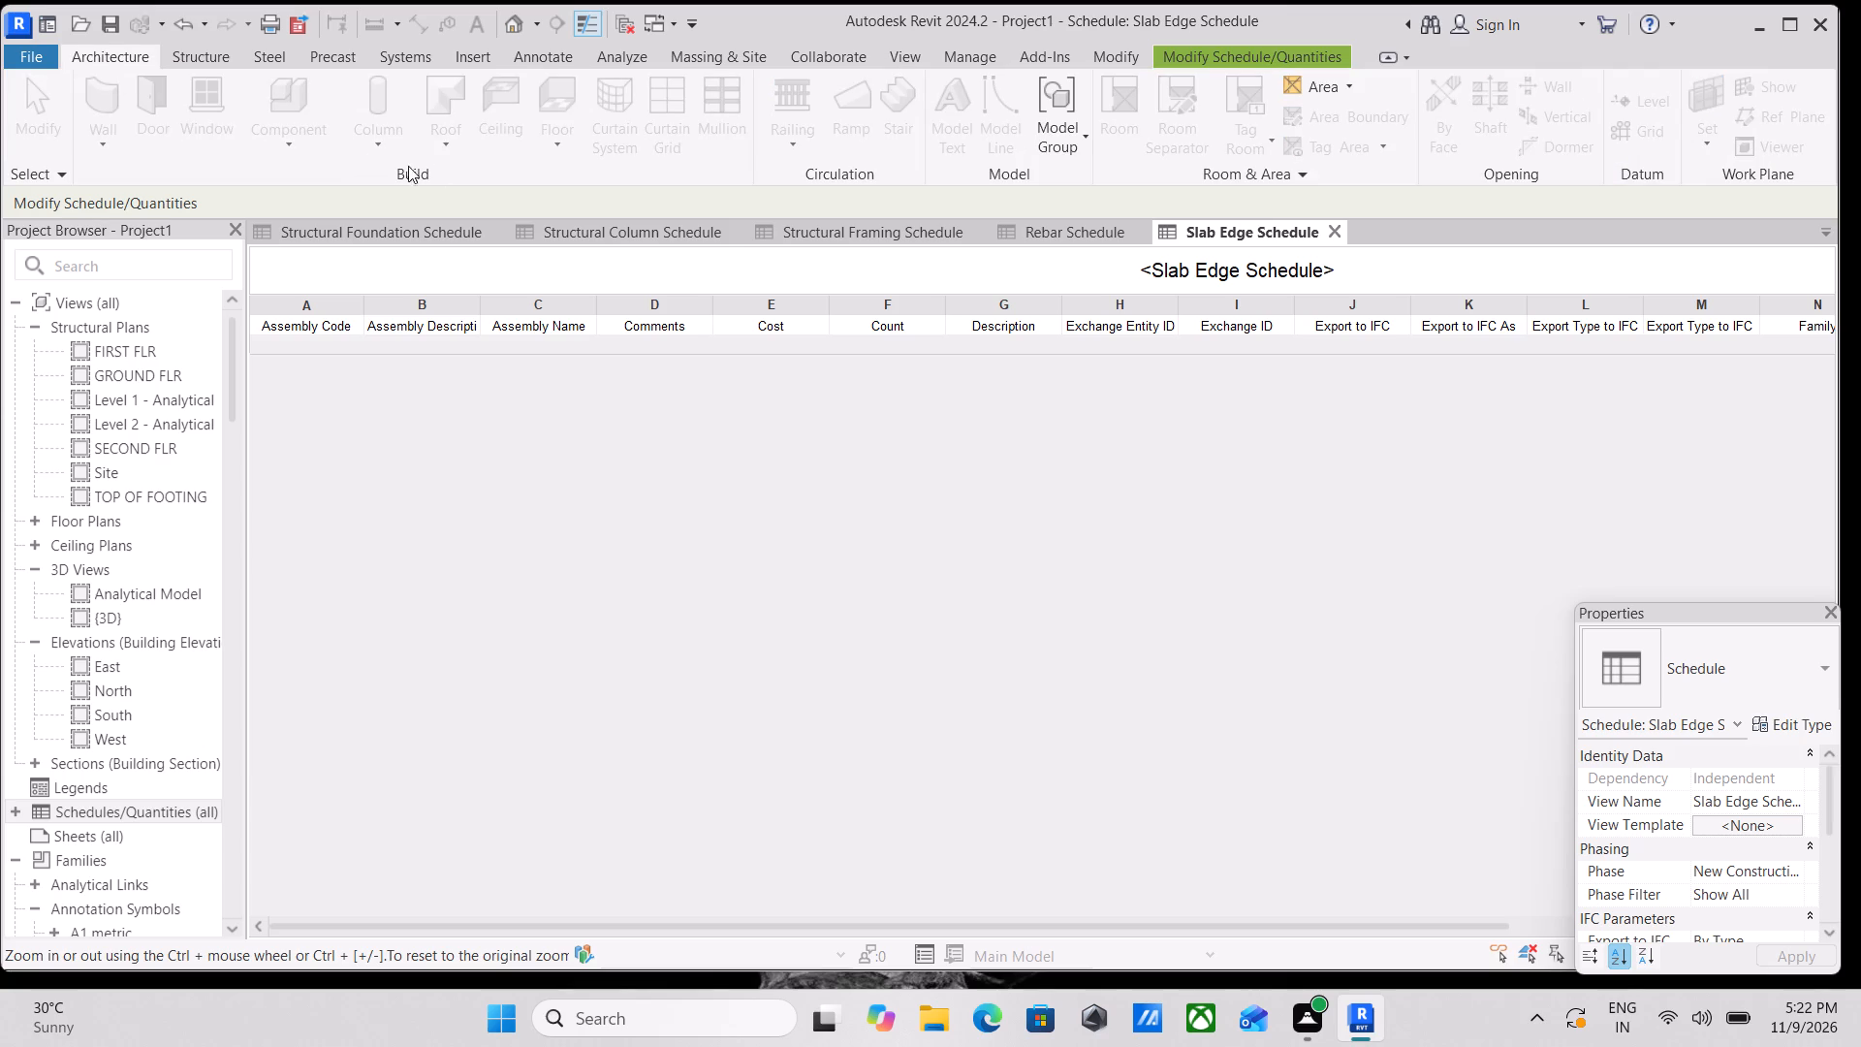
Switch to the open Structural Column Schedule.
click(572, 226)
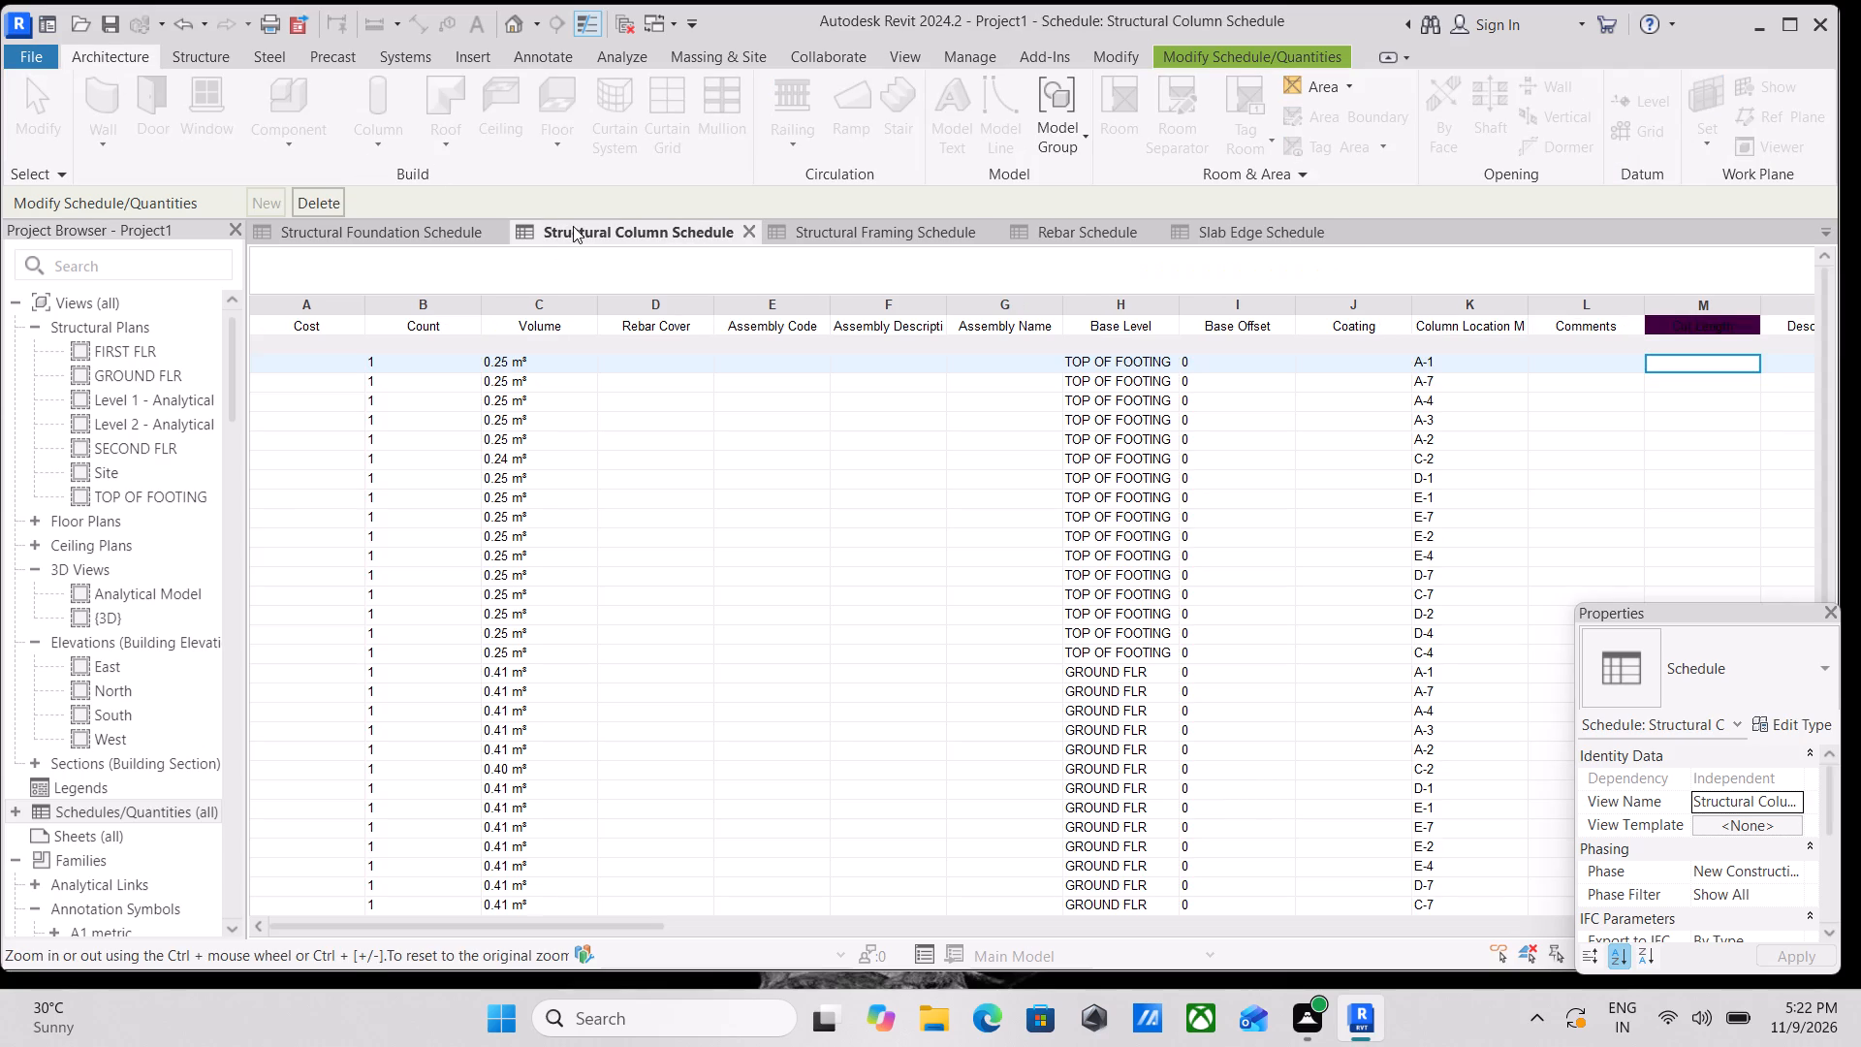
key(Escape)
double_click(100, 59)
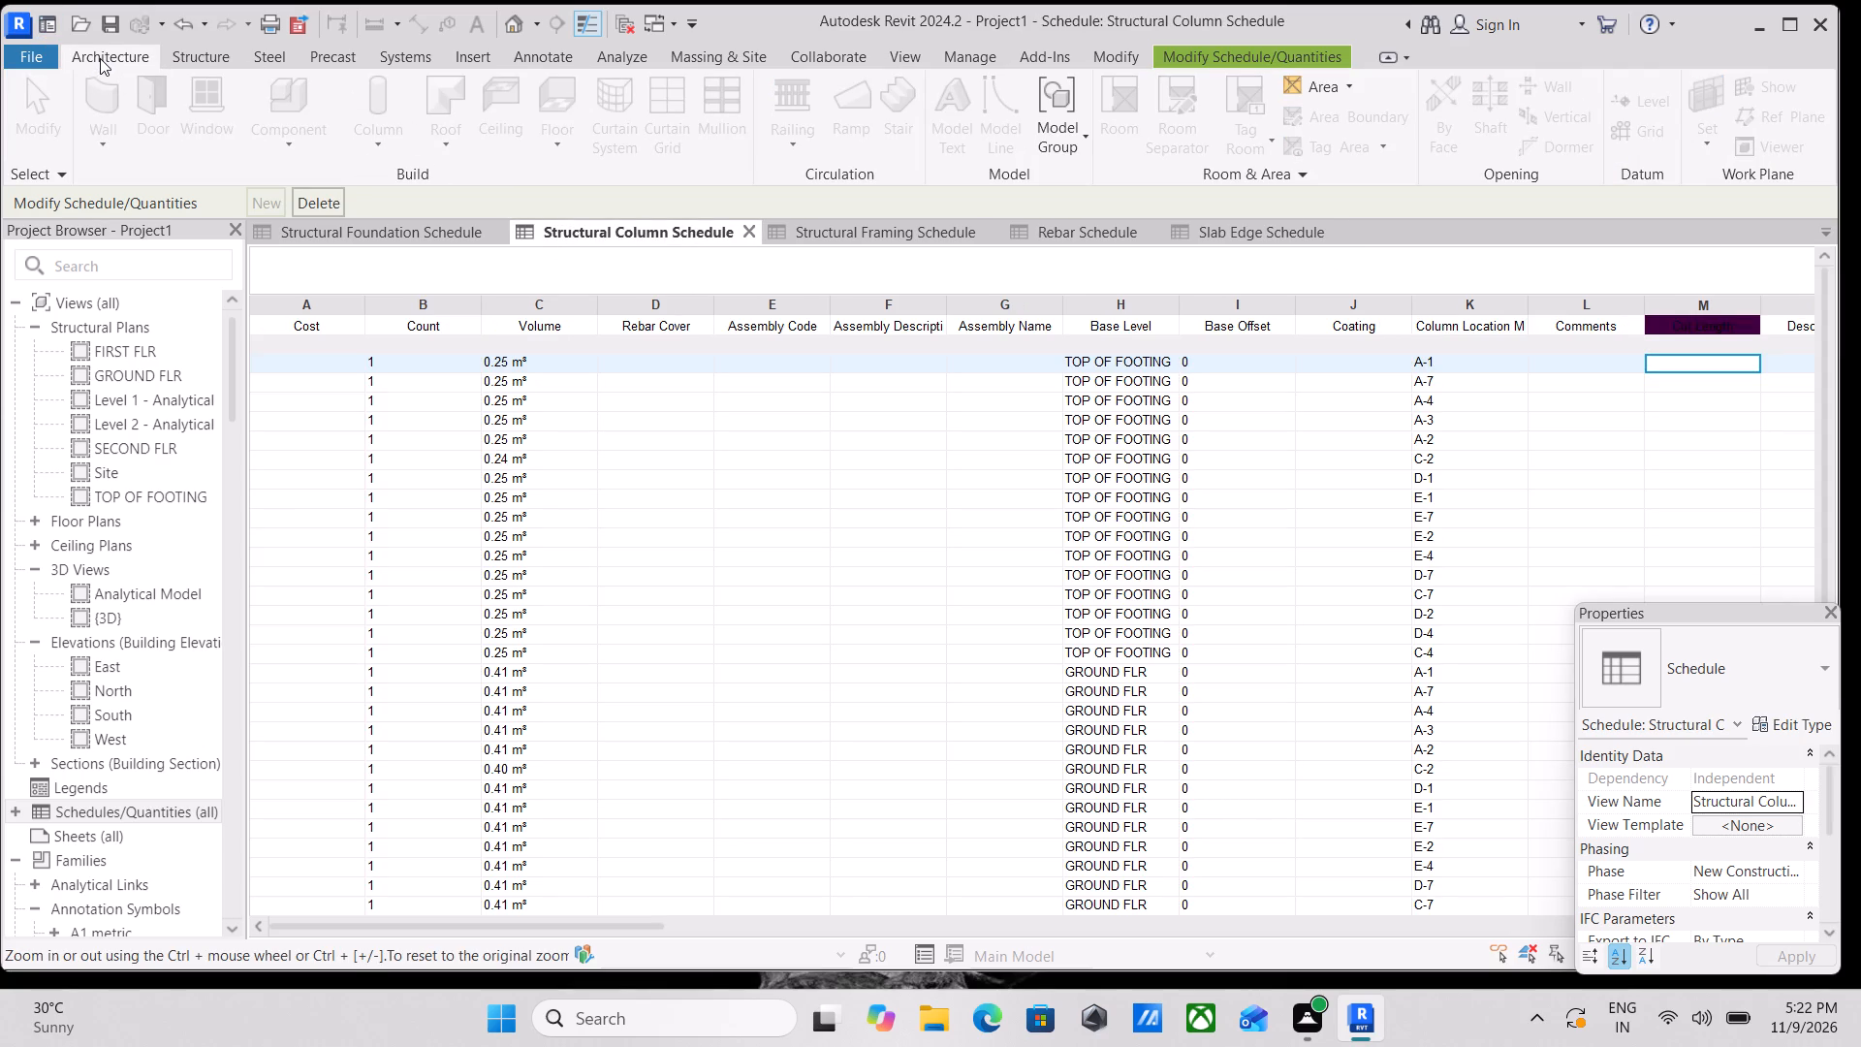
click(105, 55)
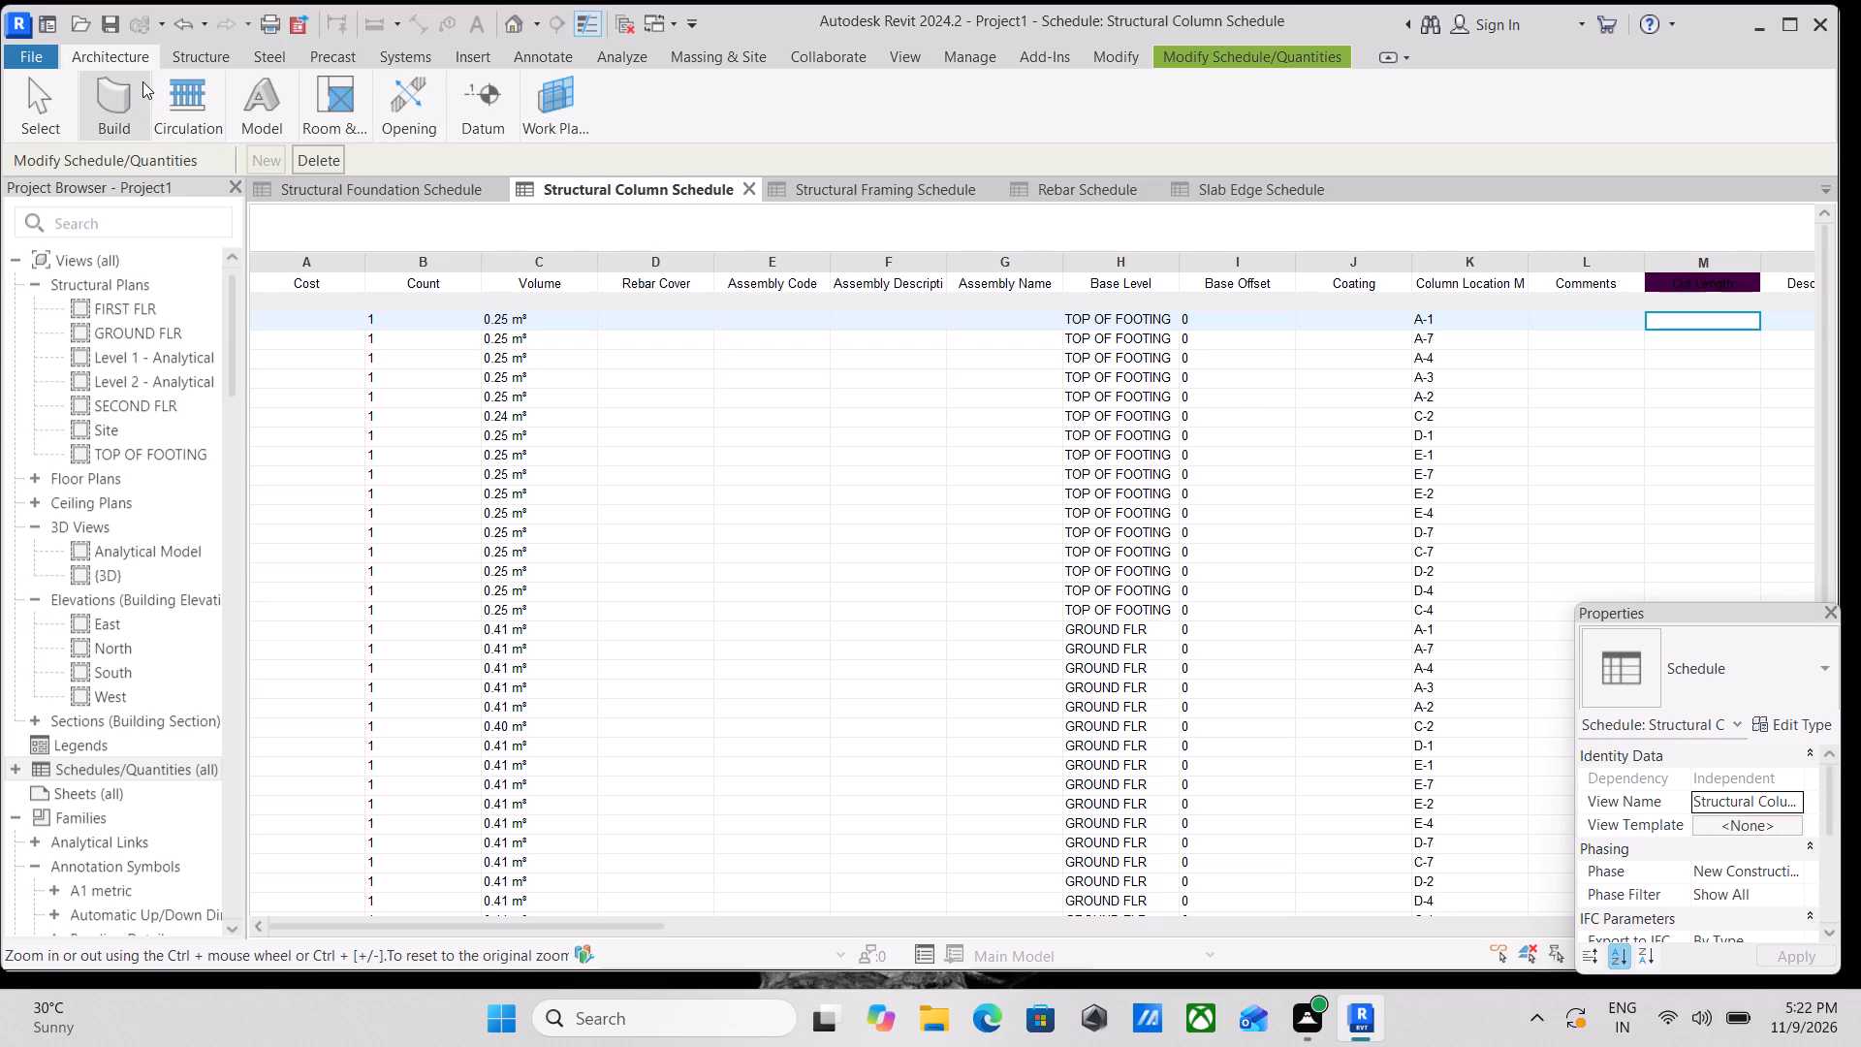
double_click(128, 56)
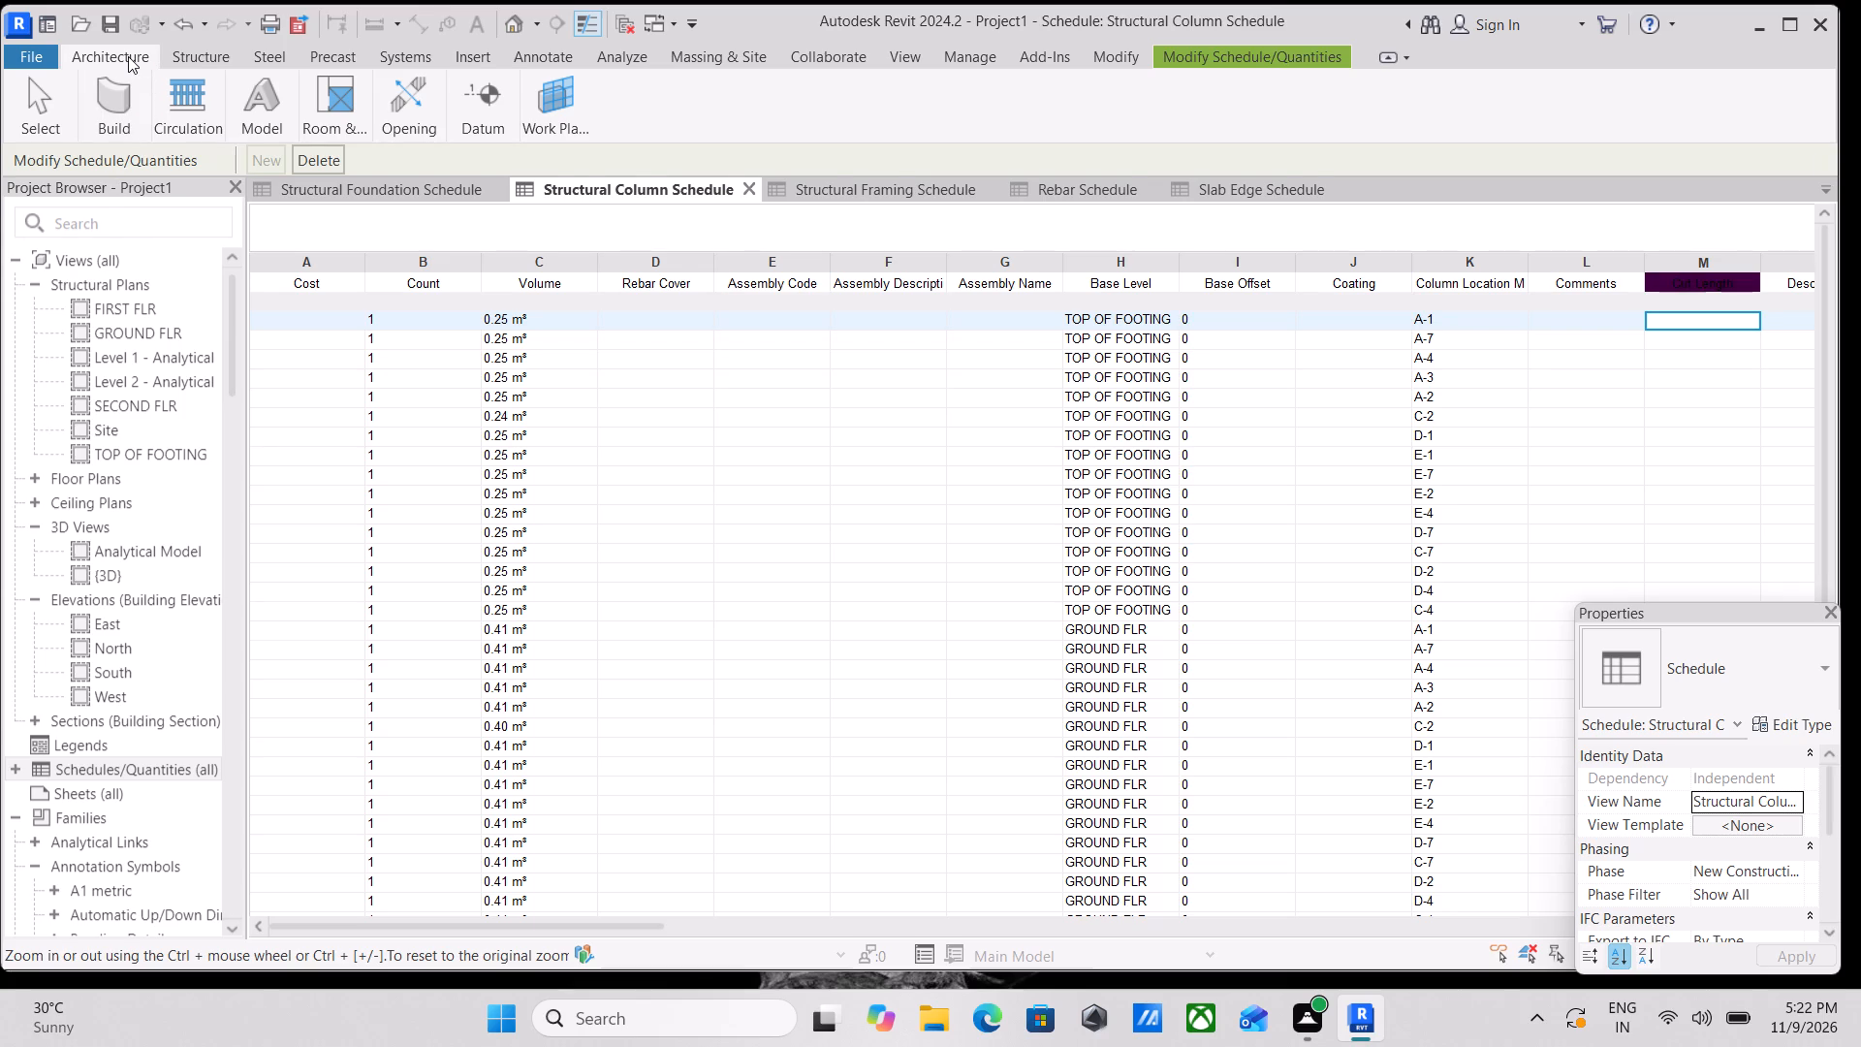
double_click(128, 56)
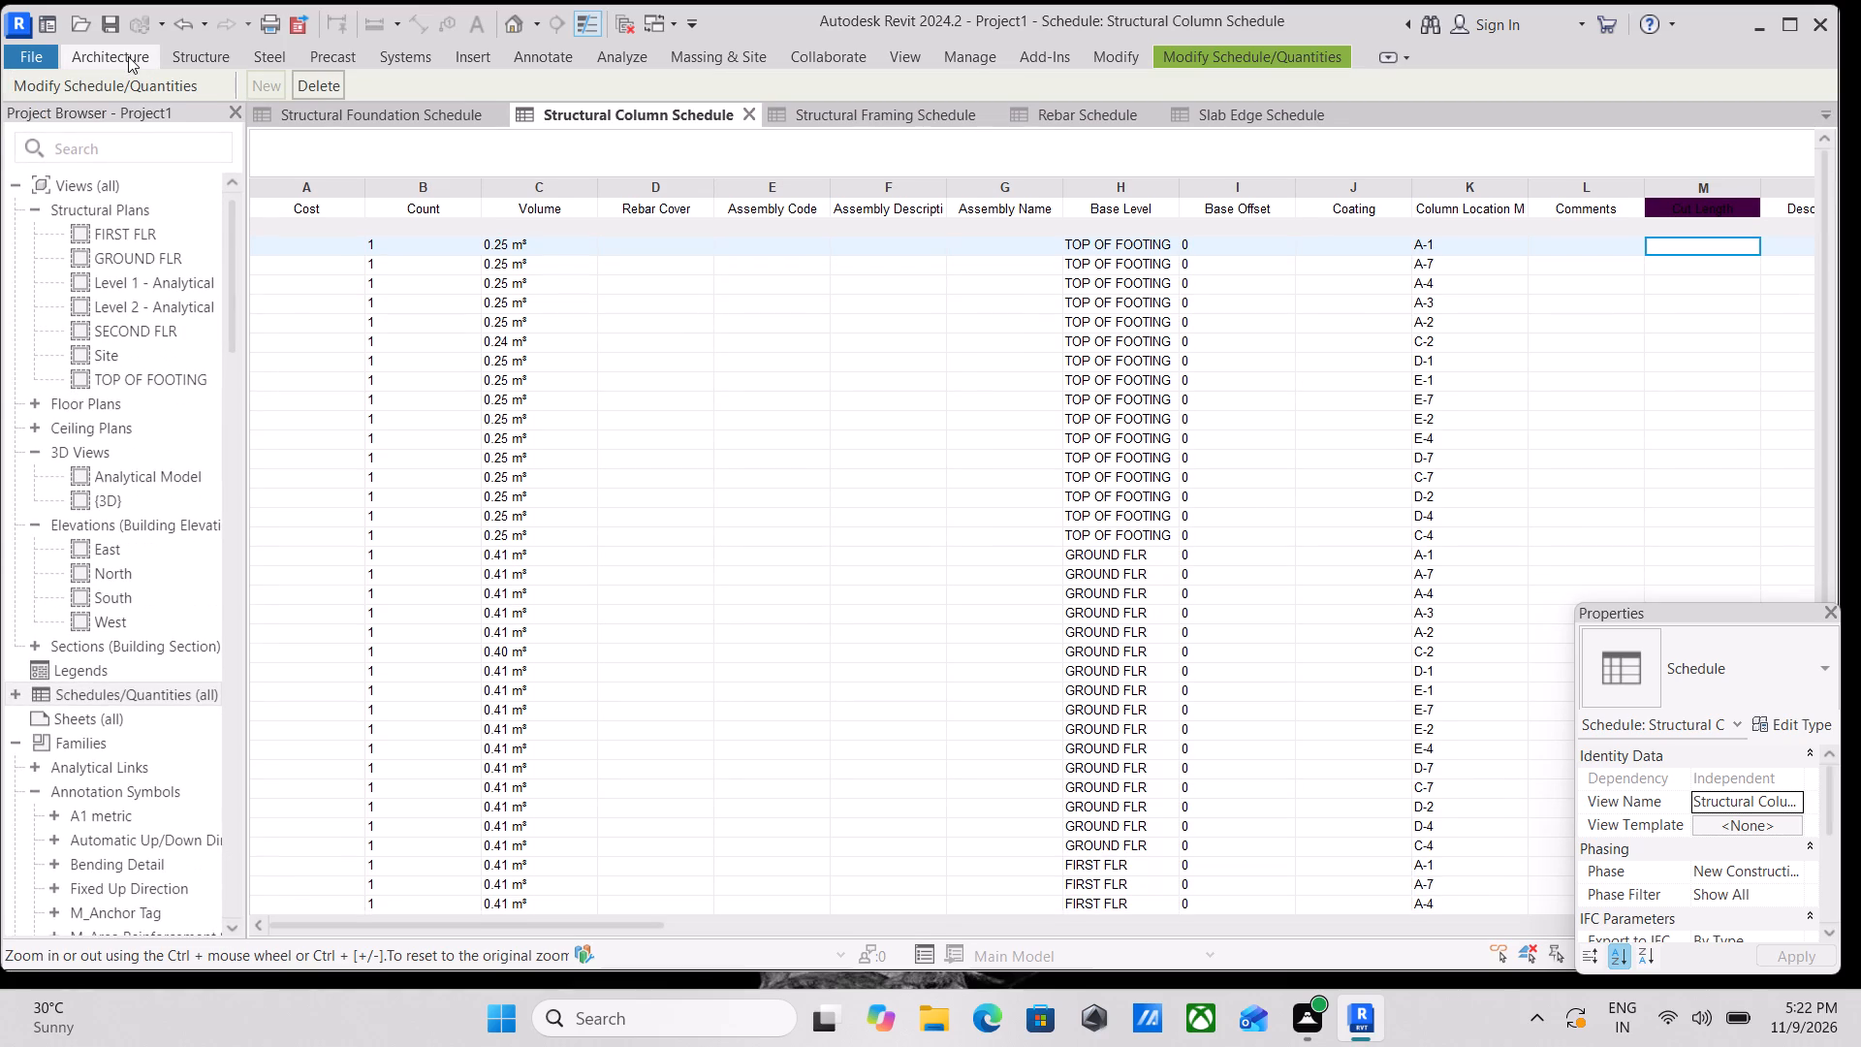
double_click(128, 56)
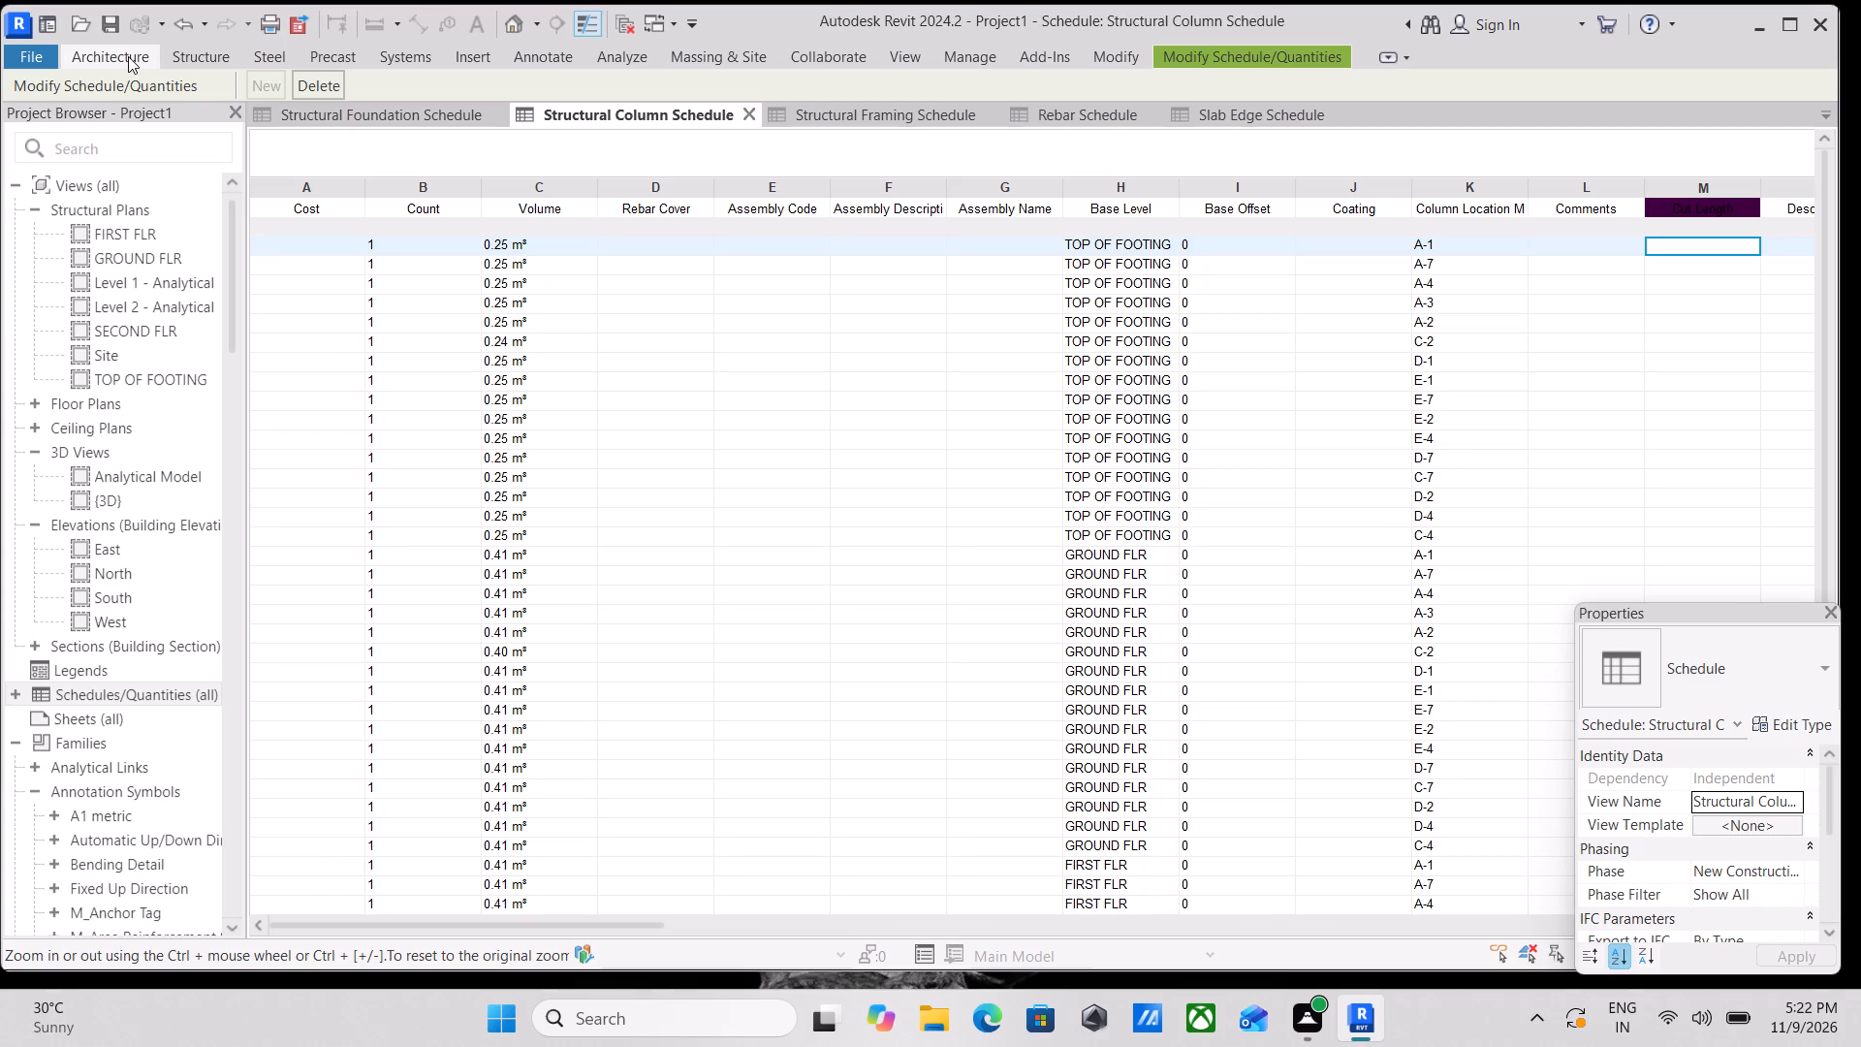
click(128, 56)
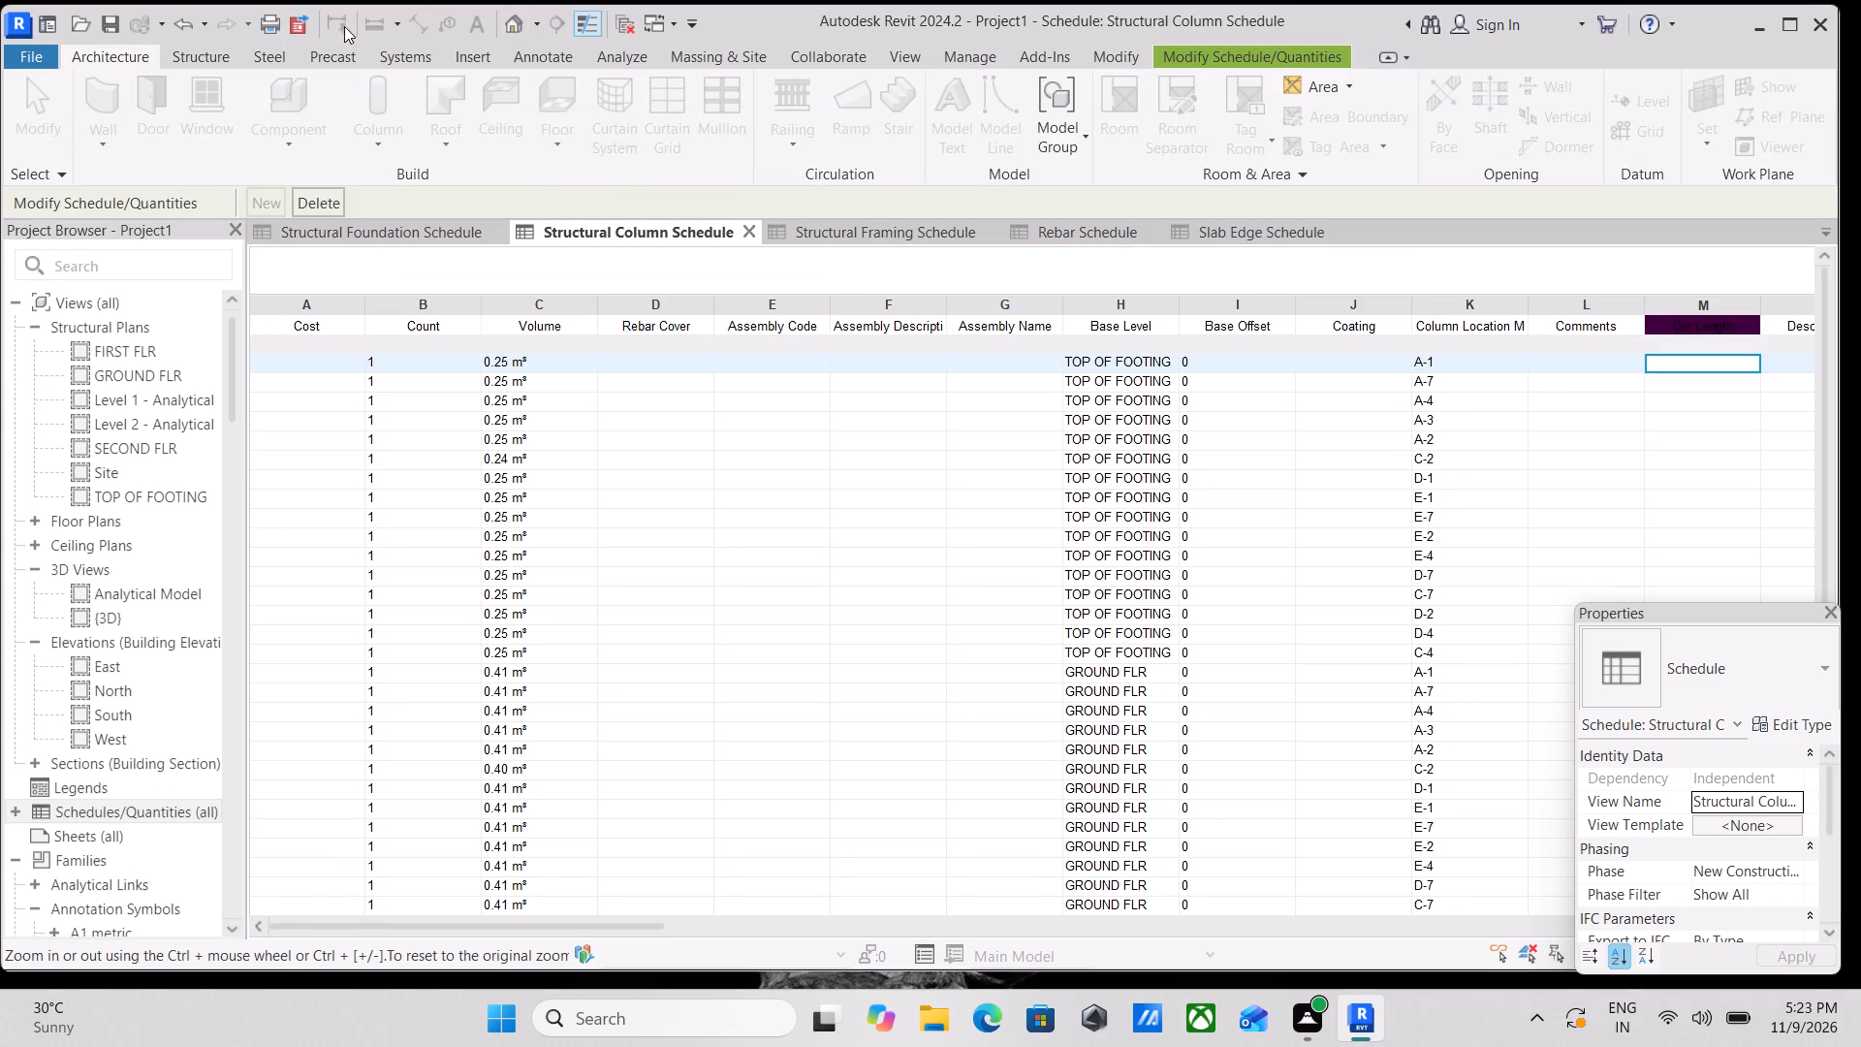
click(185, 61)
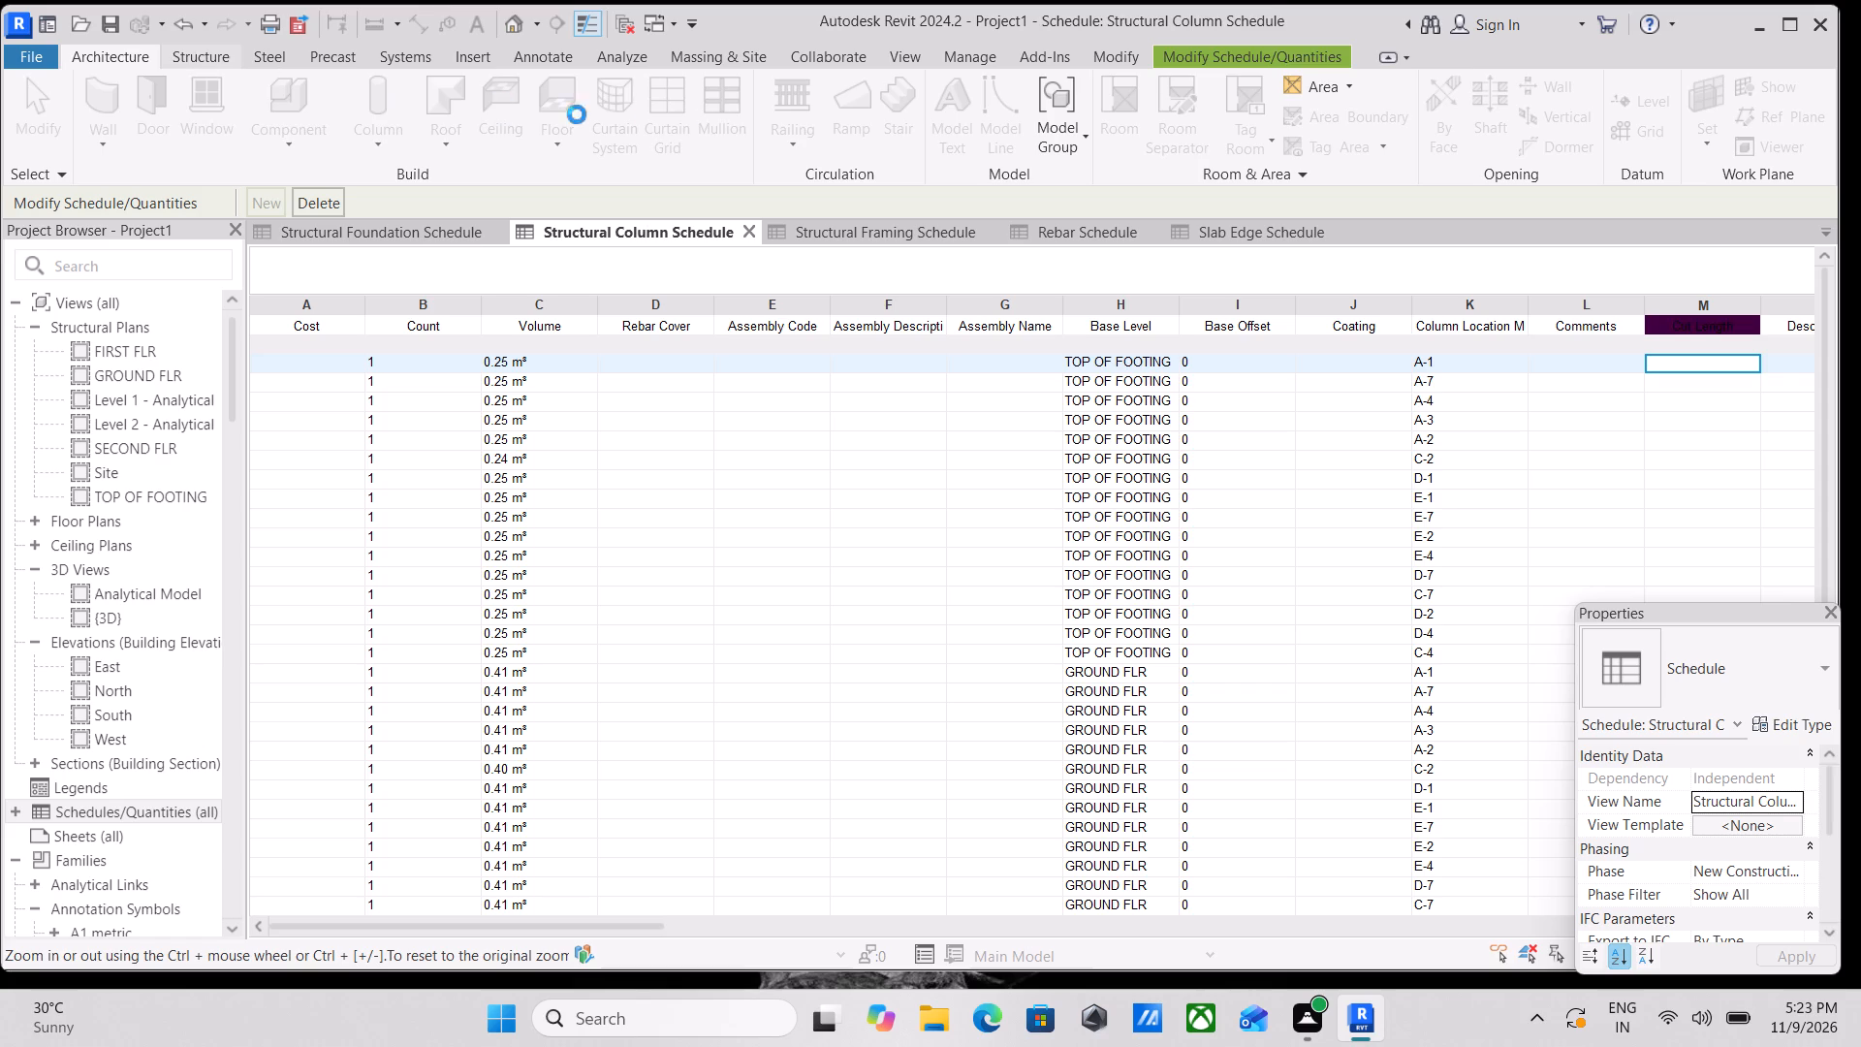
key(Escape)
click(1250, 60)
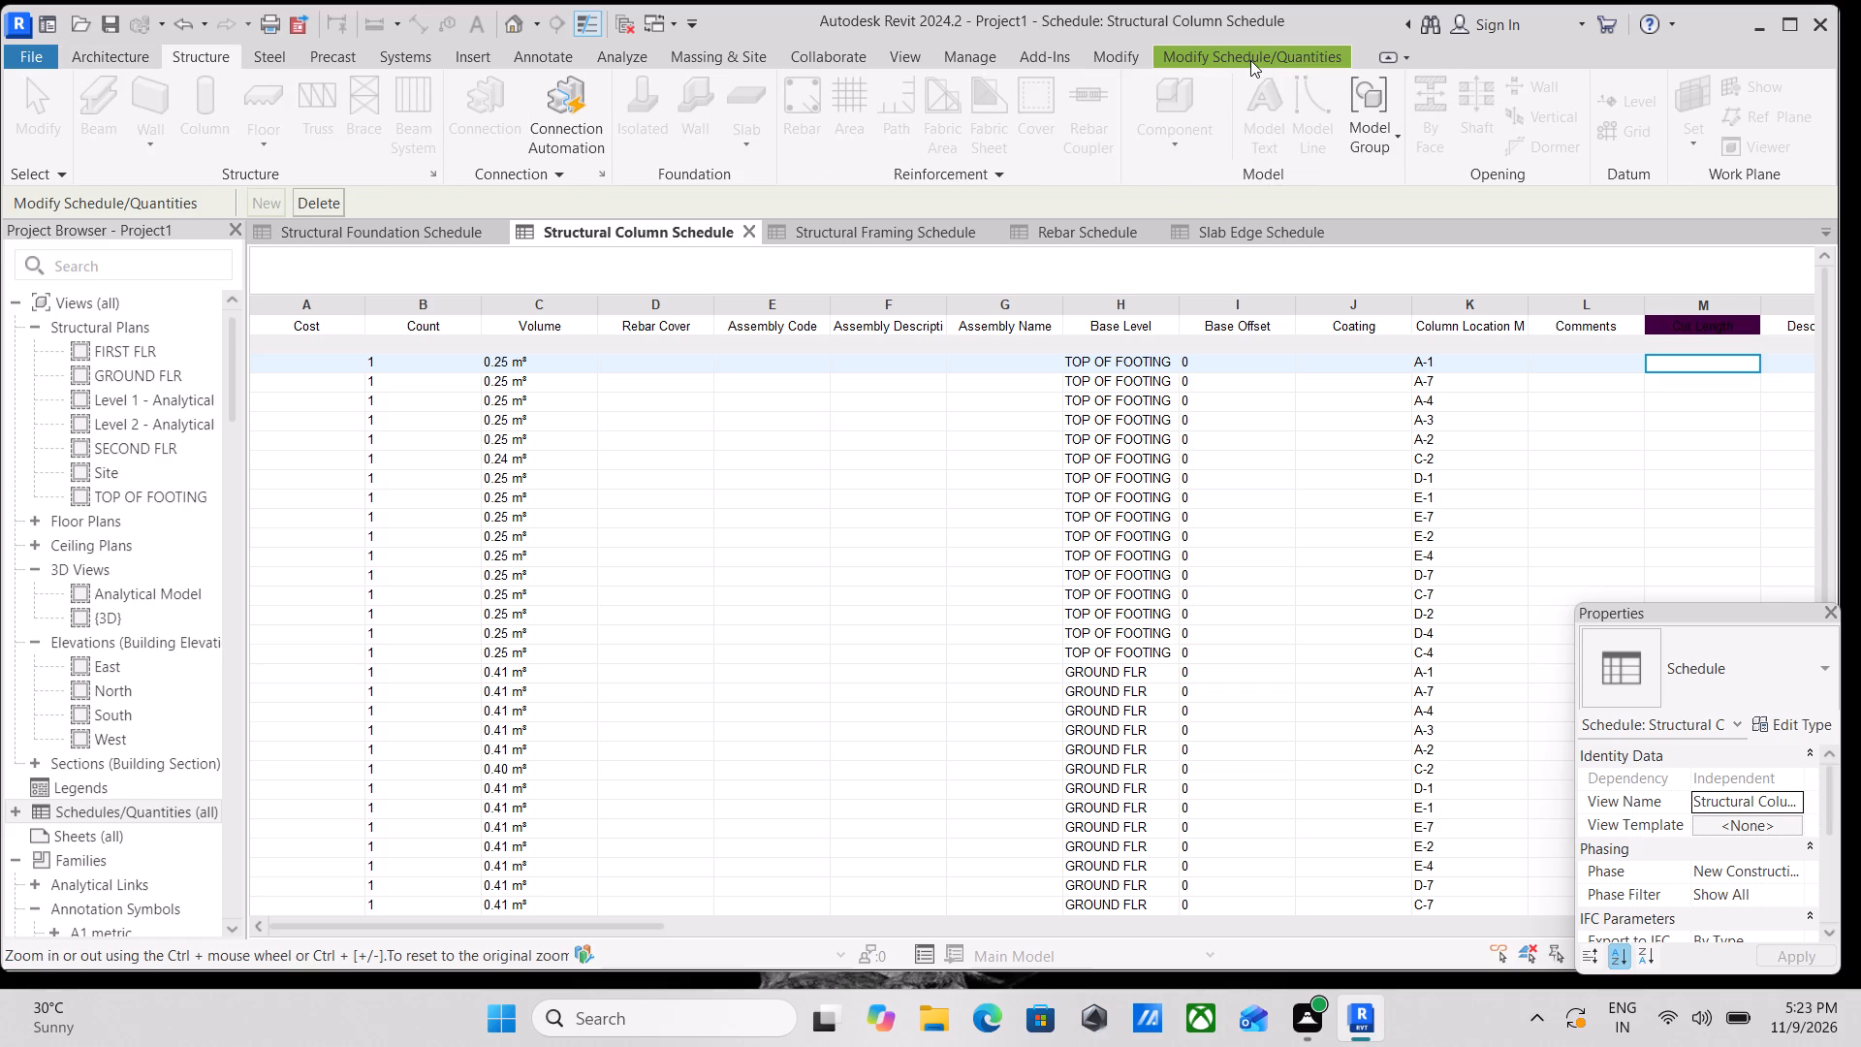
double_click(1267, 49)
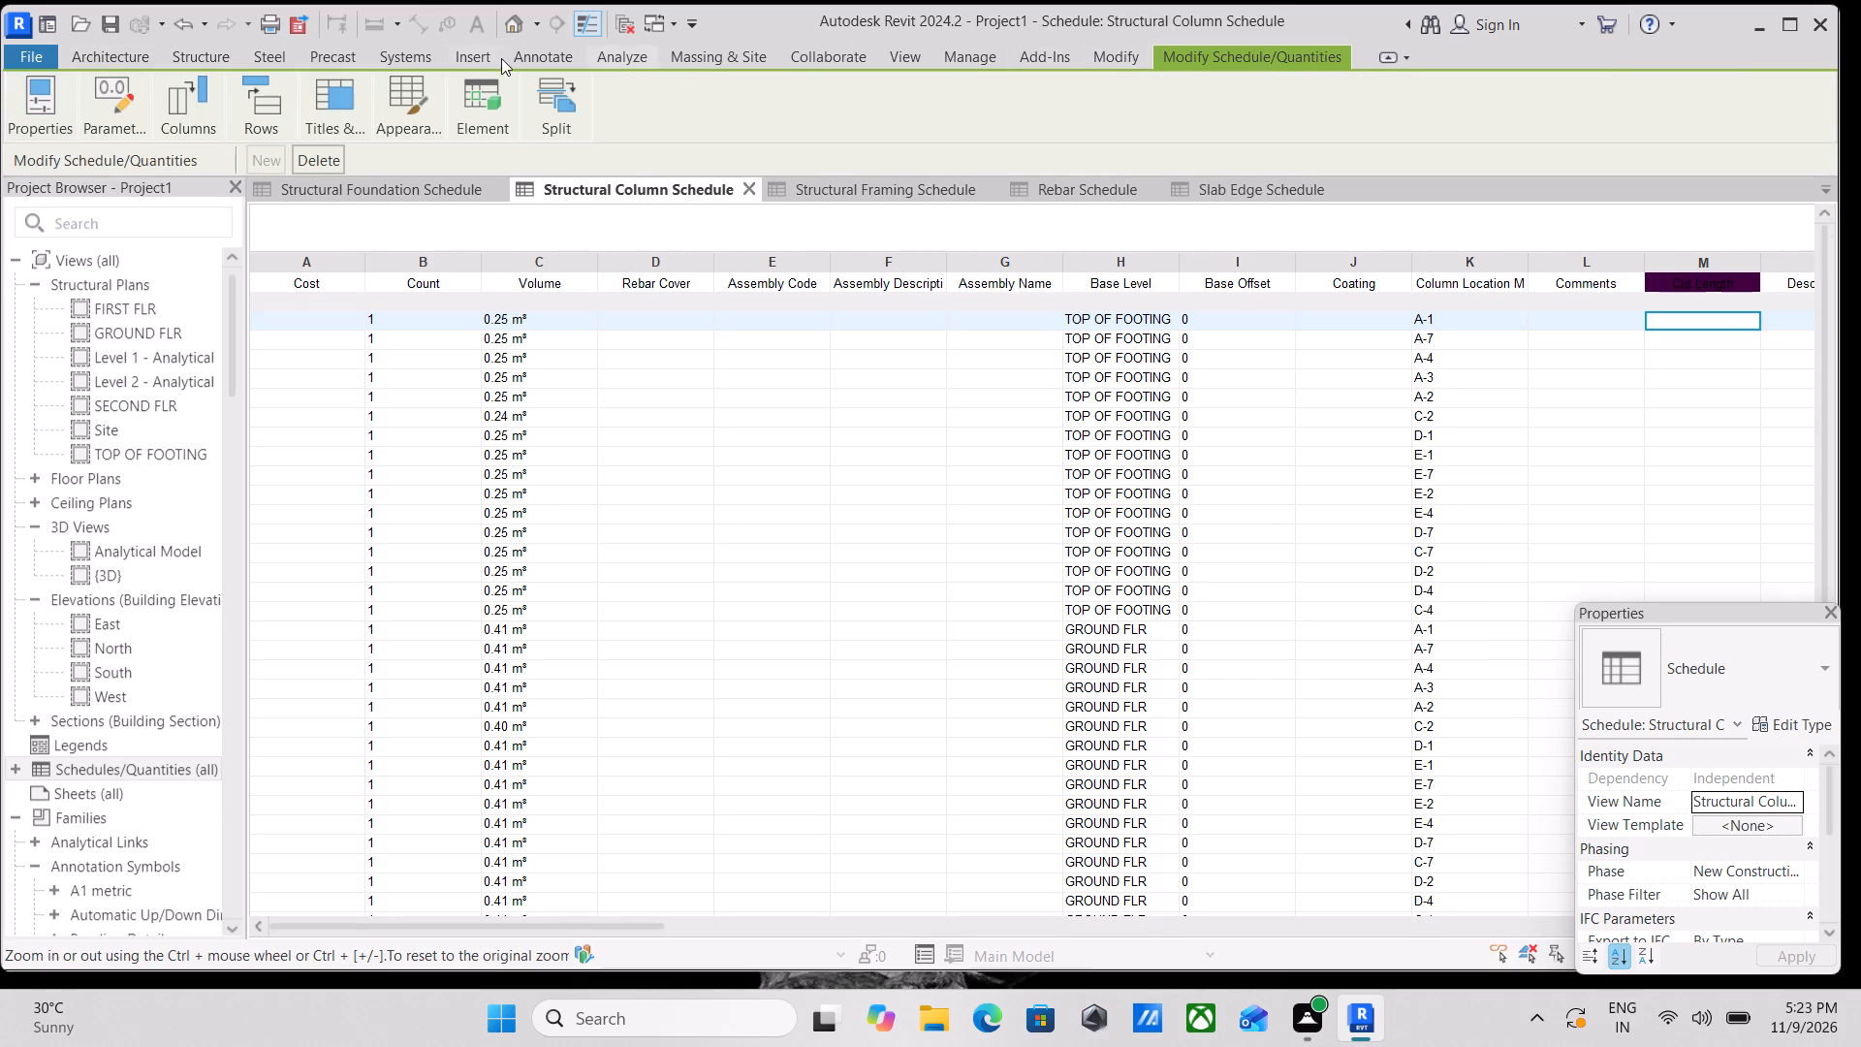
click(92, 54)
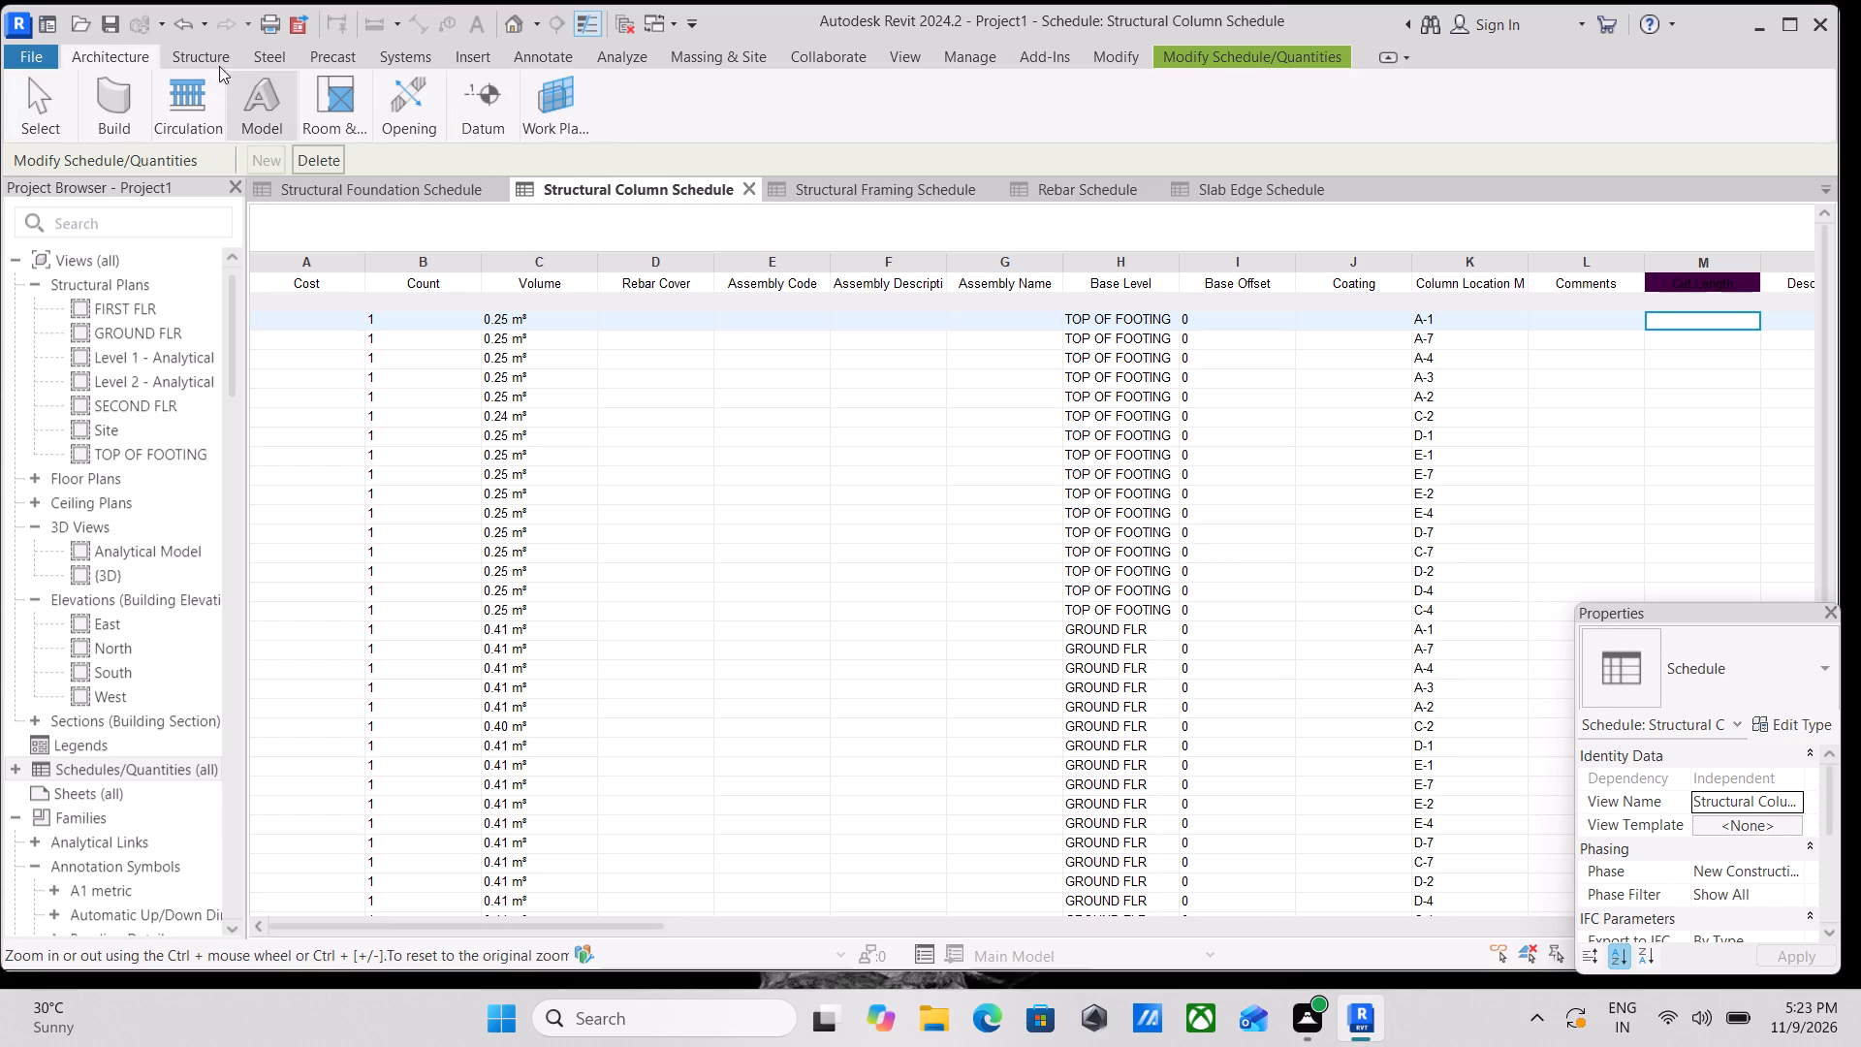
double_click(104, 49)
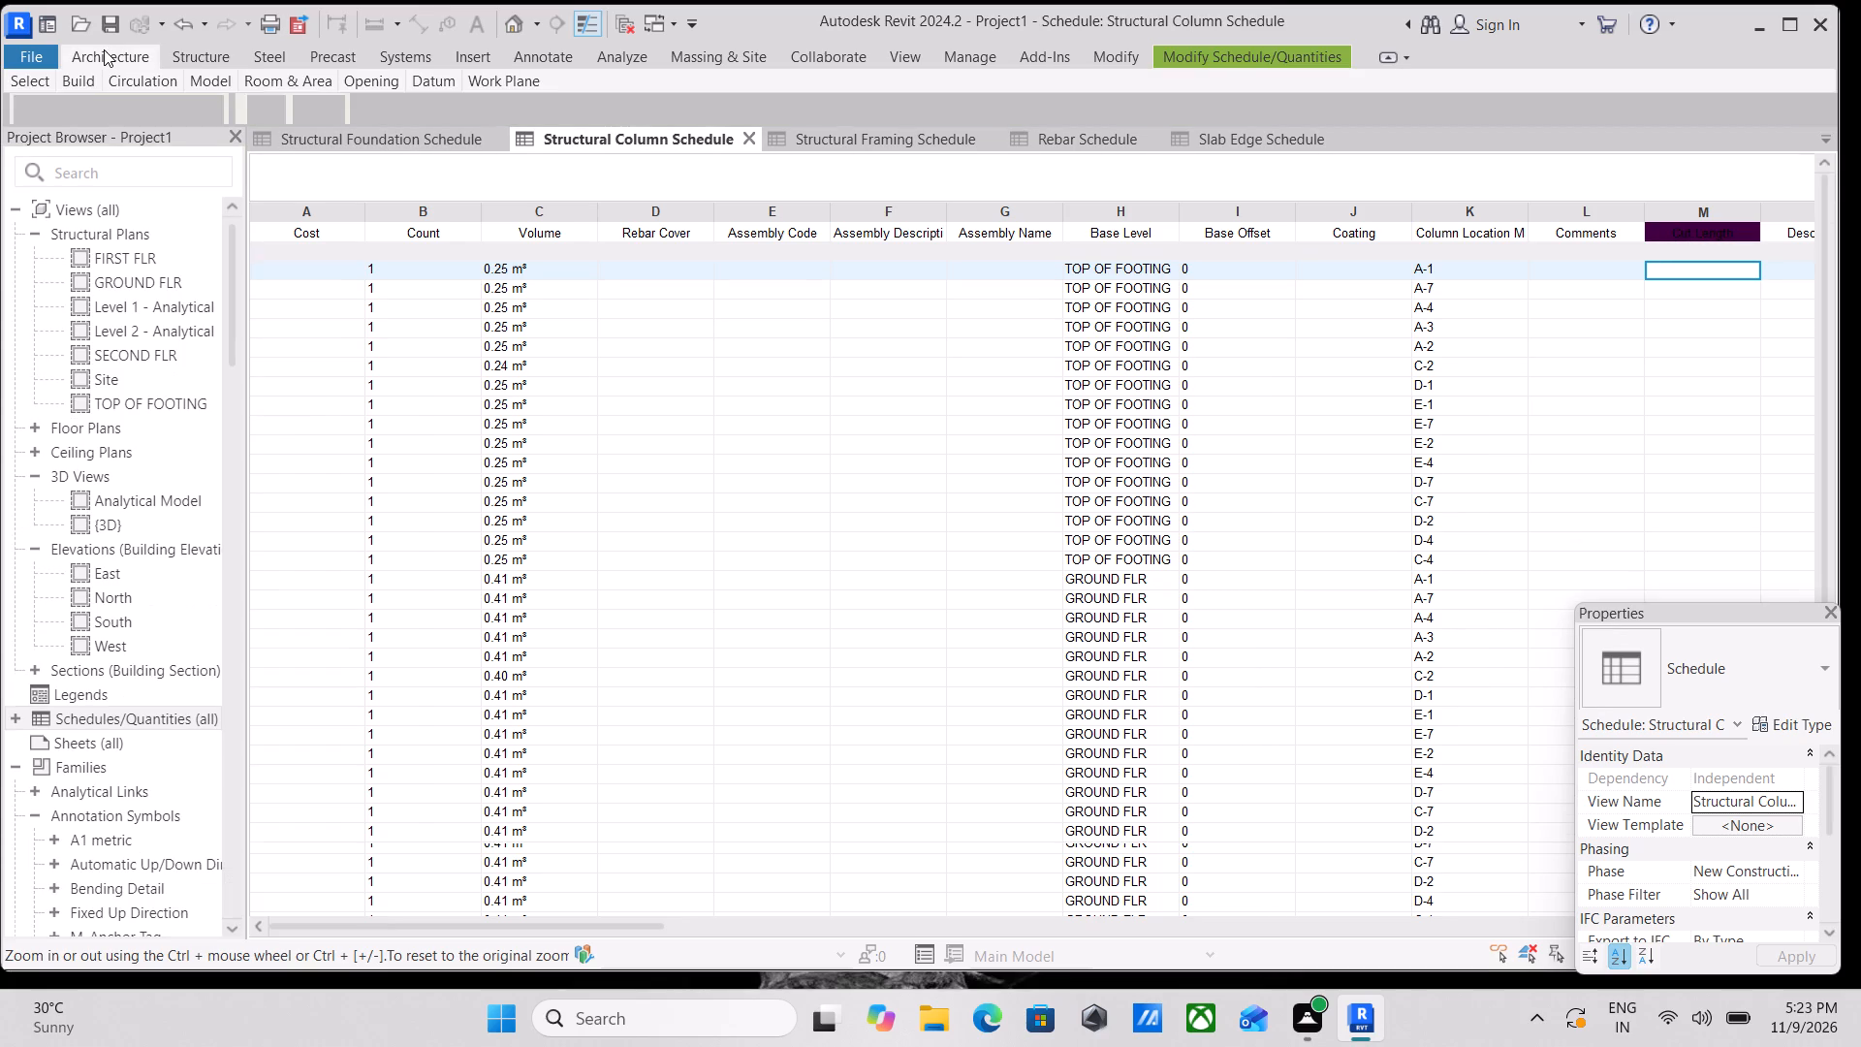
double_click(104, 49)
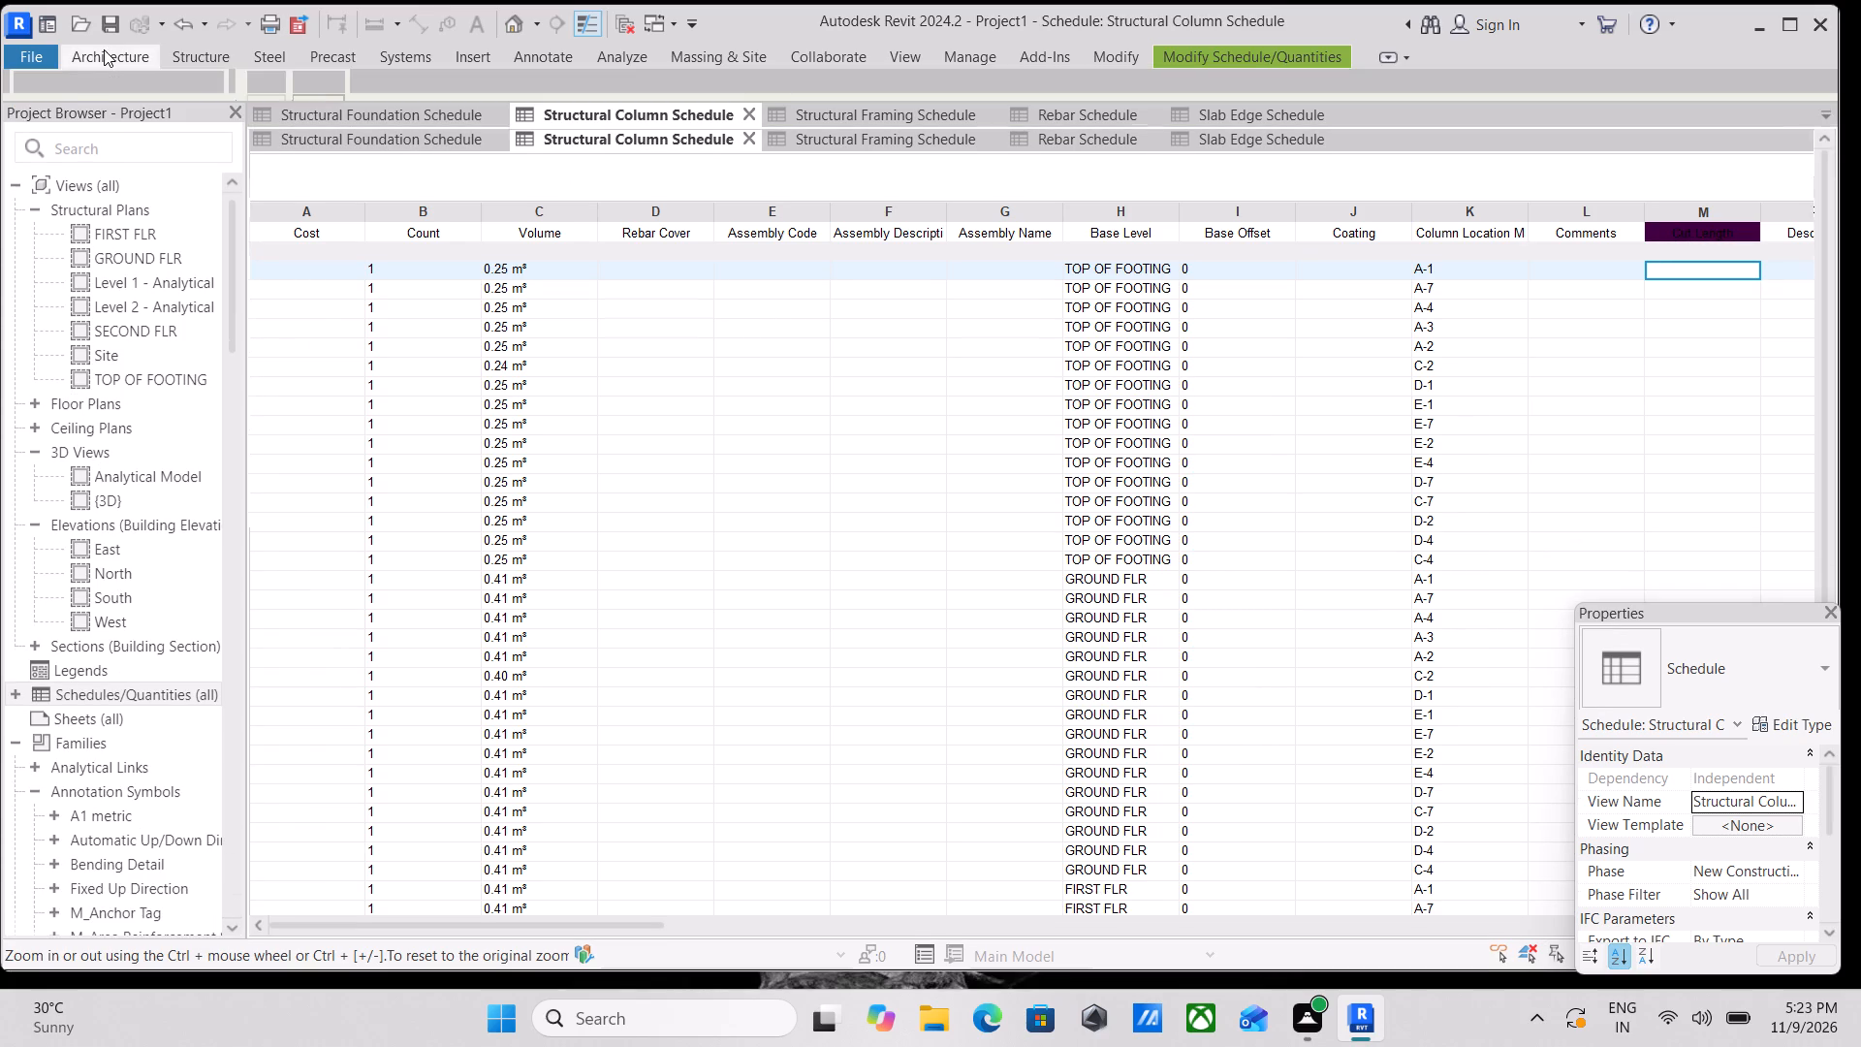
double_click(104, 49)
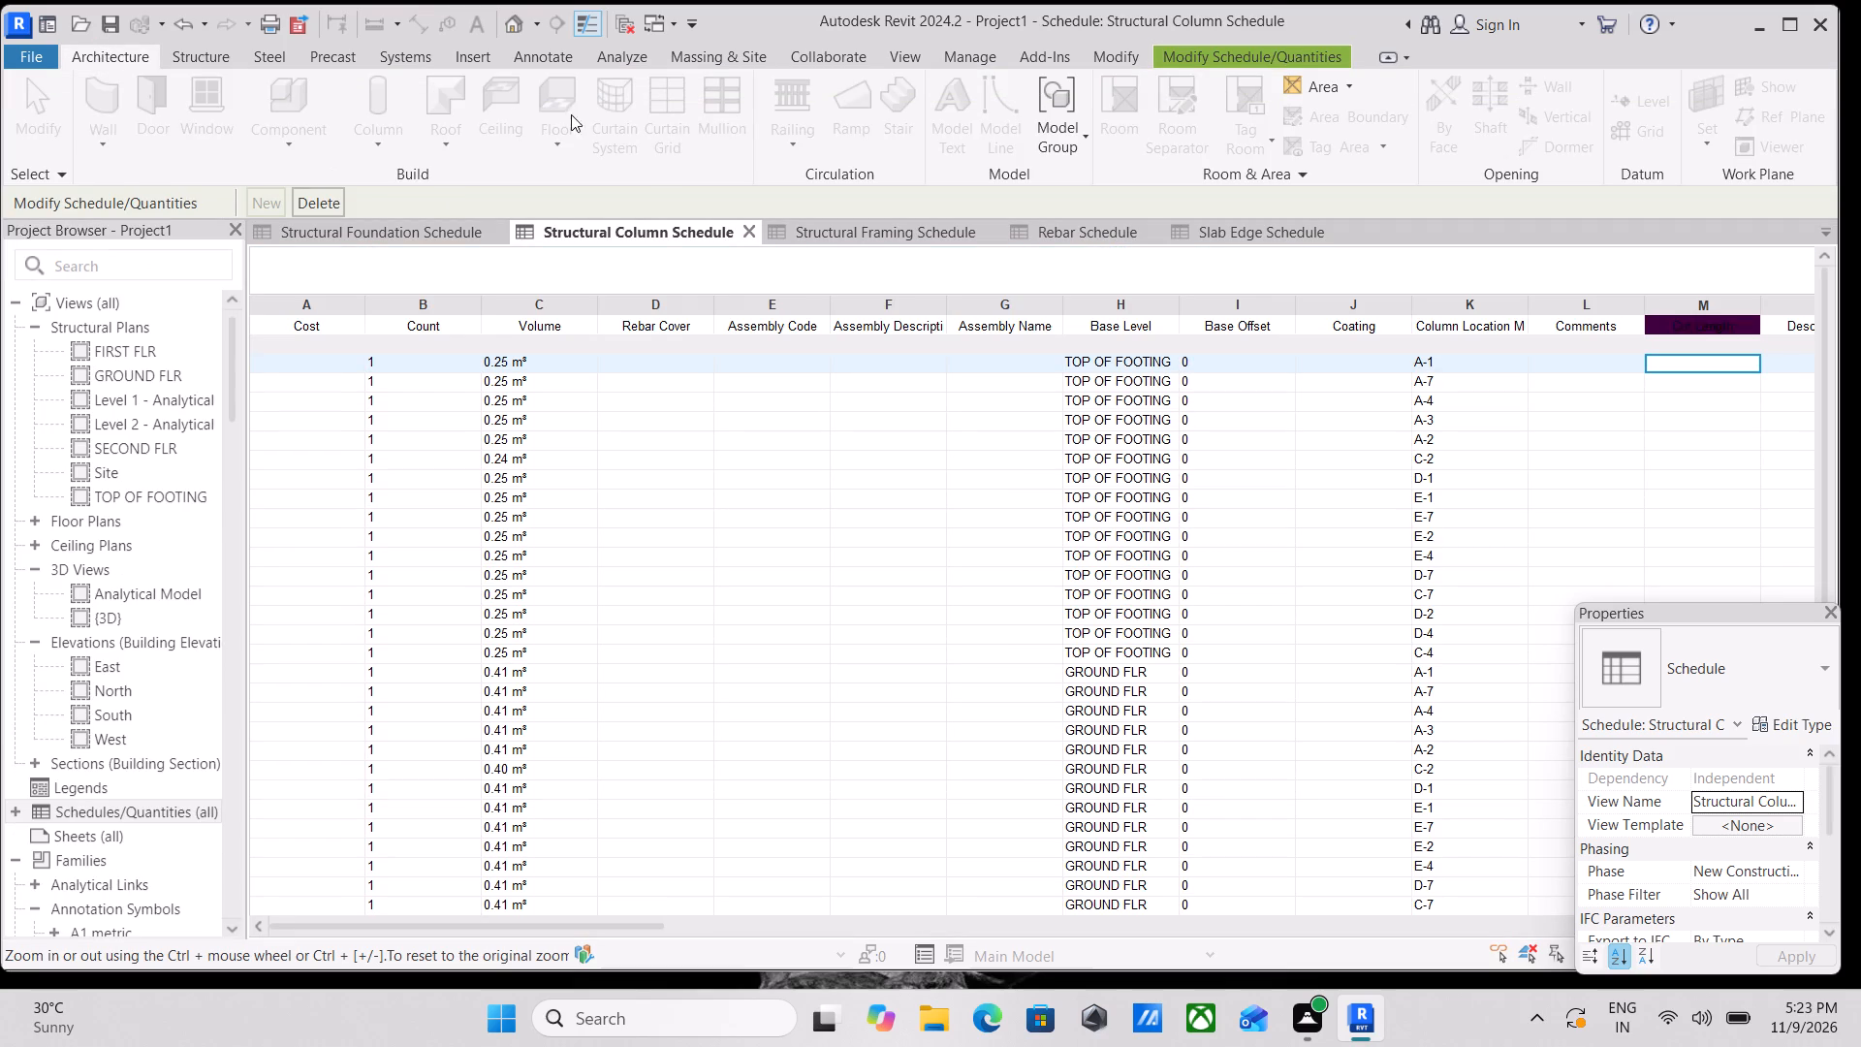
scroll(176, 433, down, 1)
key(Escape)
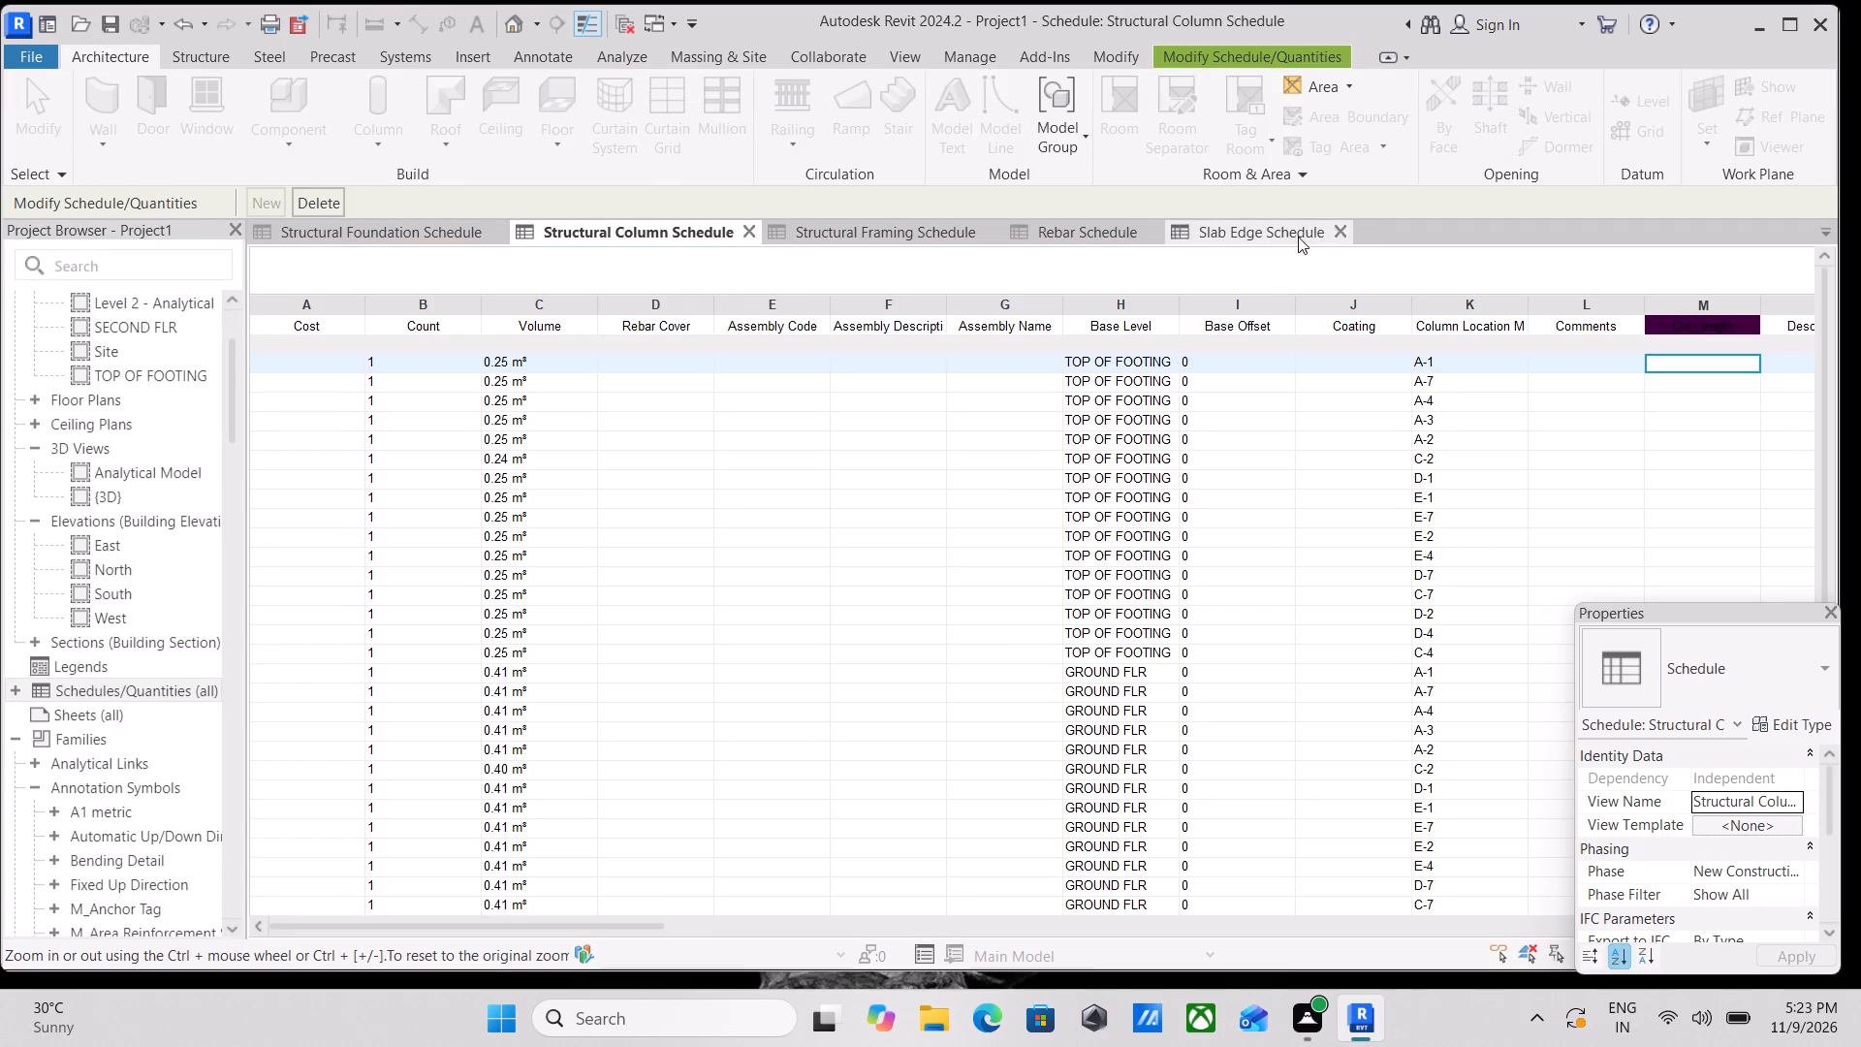
Delete the seventh footing row from the Structural Foundation Schedule, together with its associated model element.
click(377, 229)
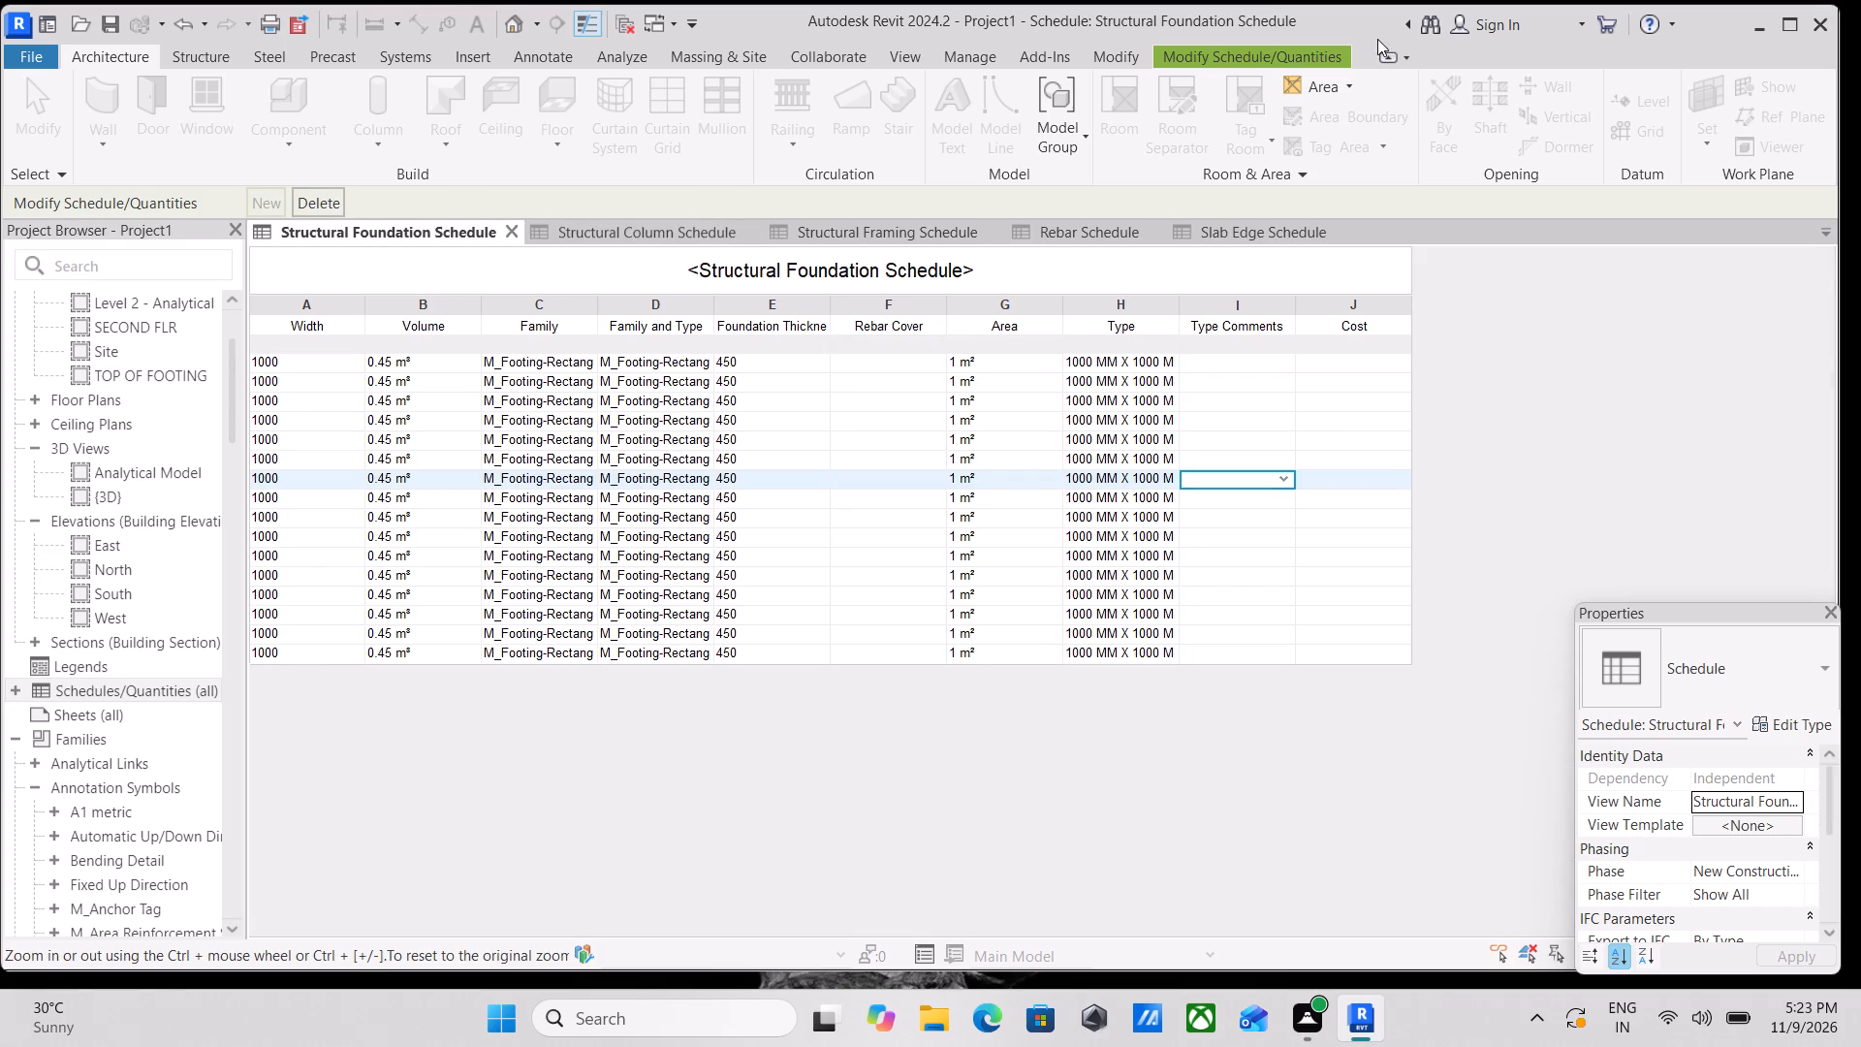
click(1342, 59)
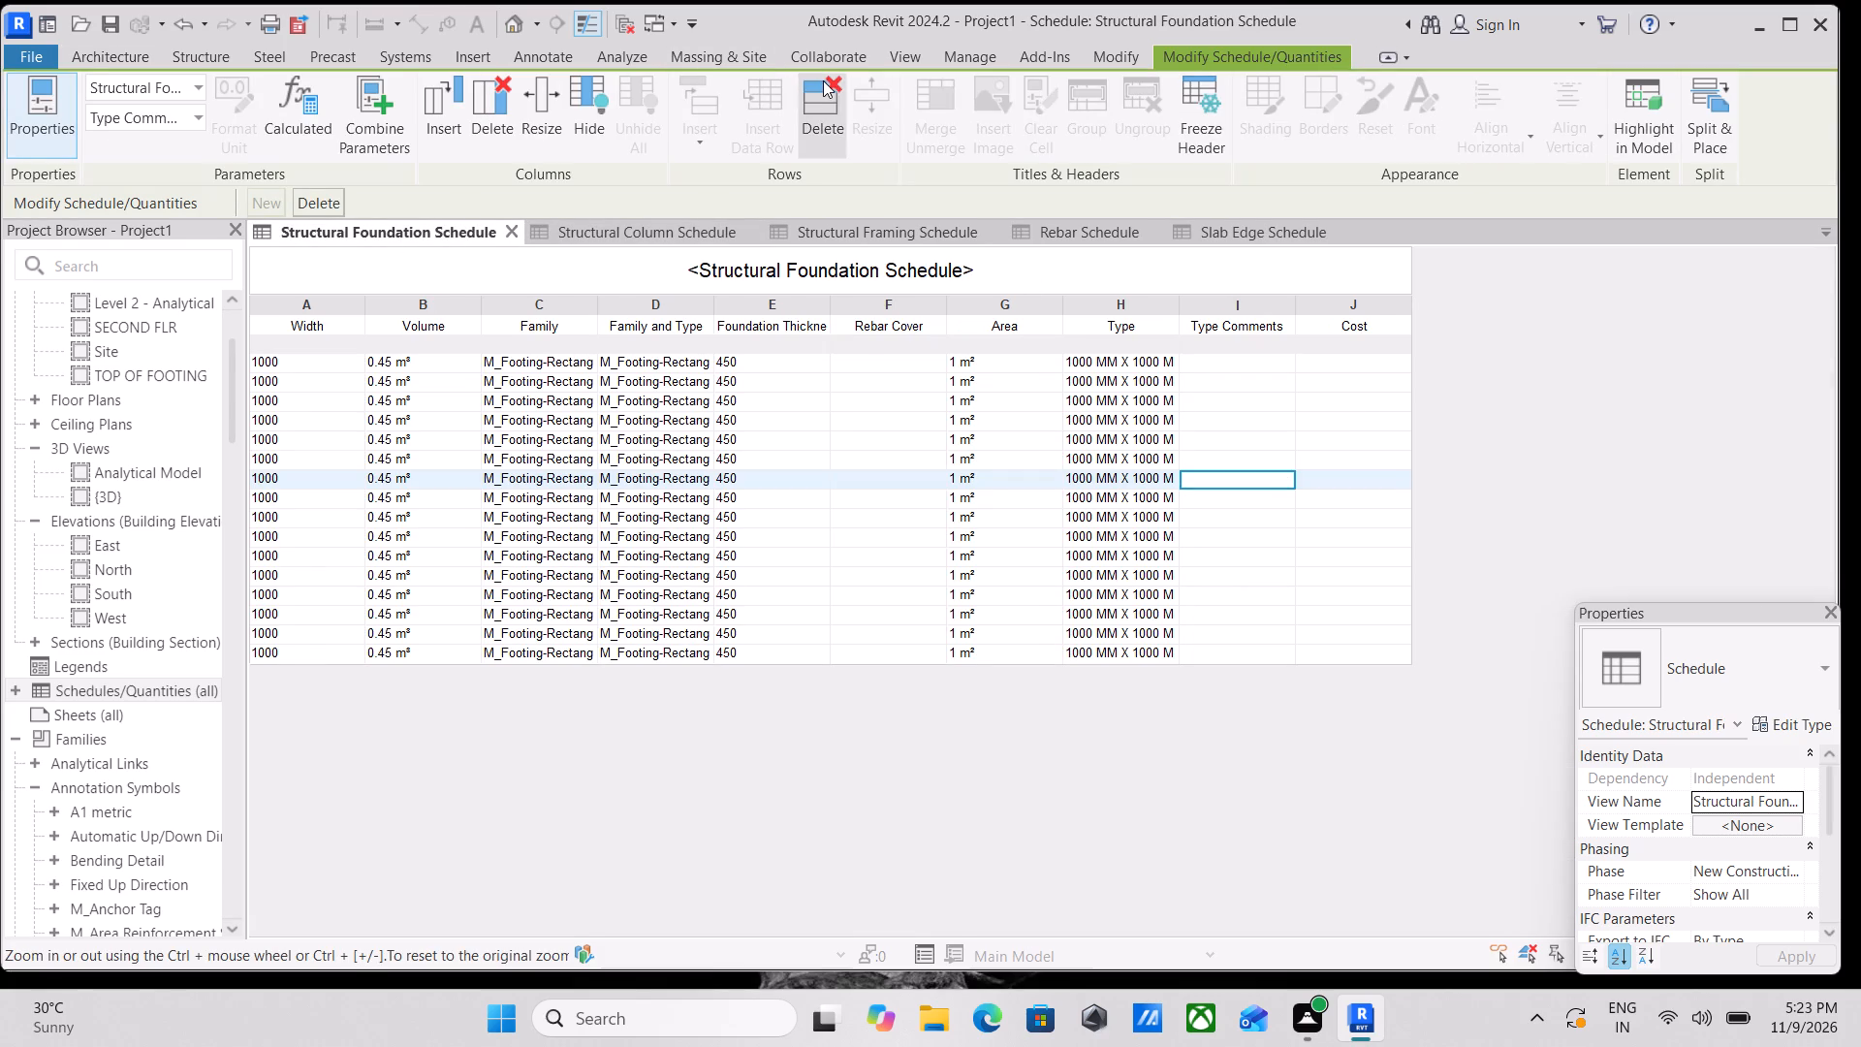
click(823, 80)
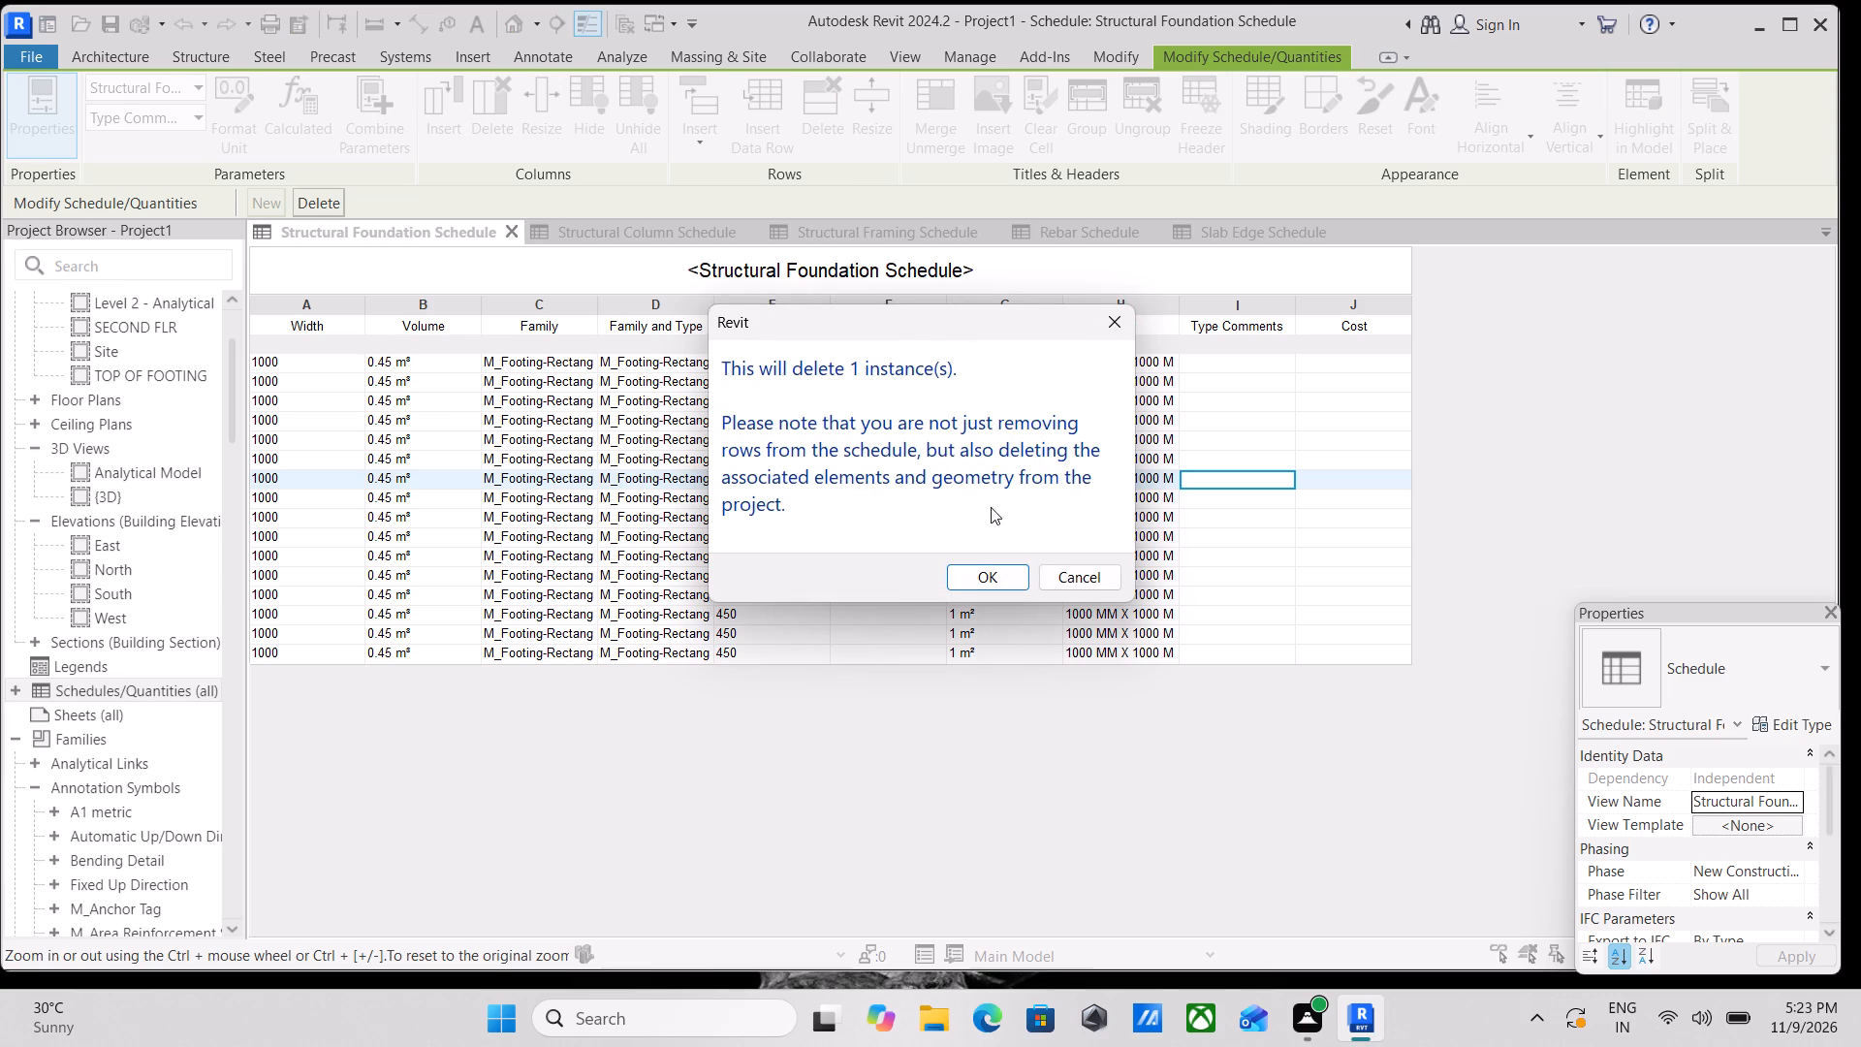
click(1008, 588)
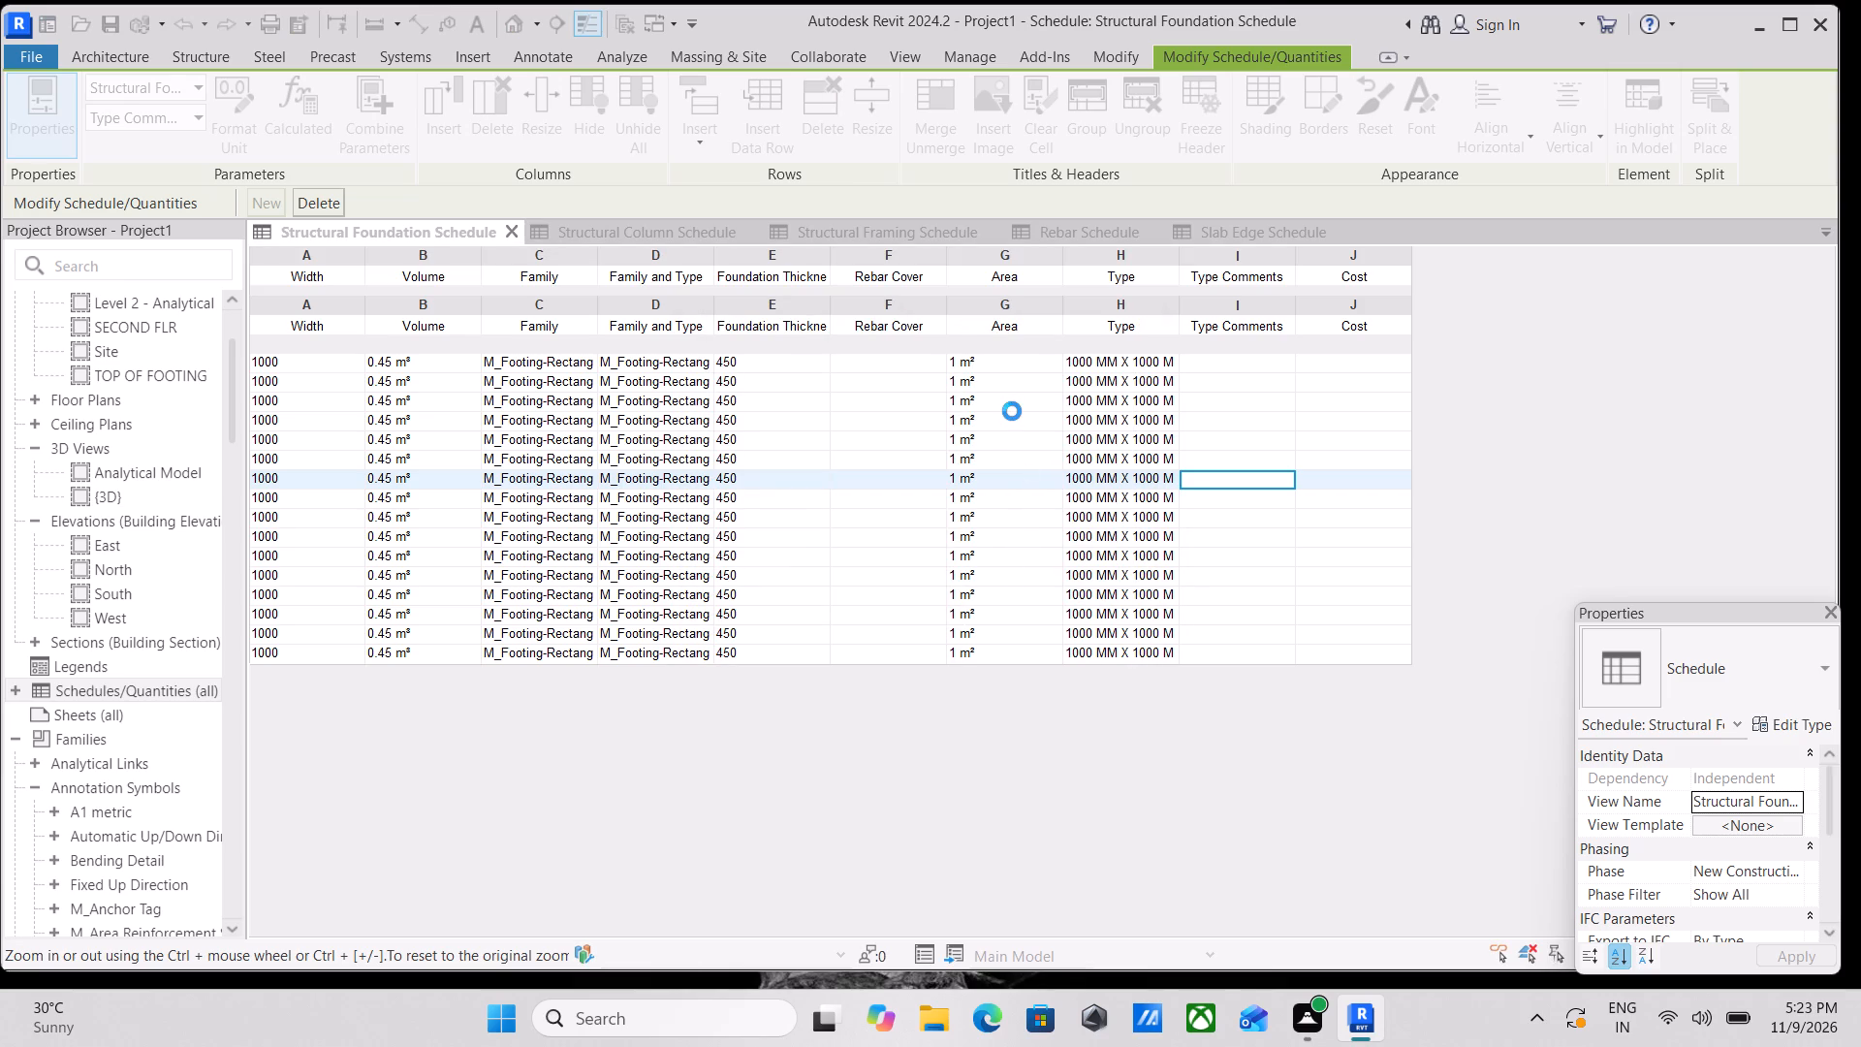
scroll(1012, 411, down, 1)
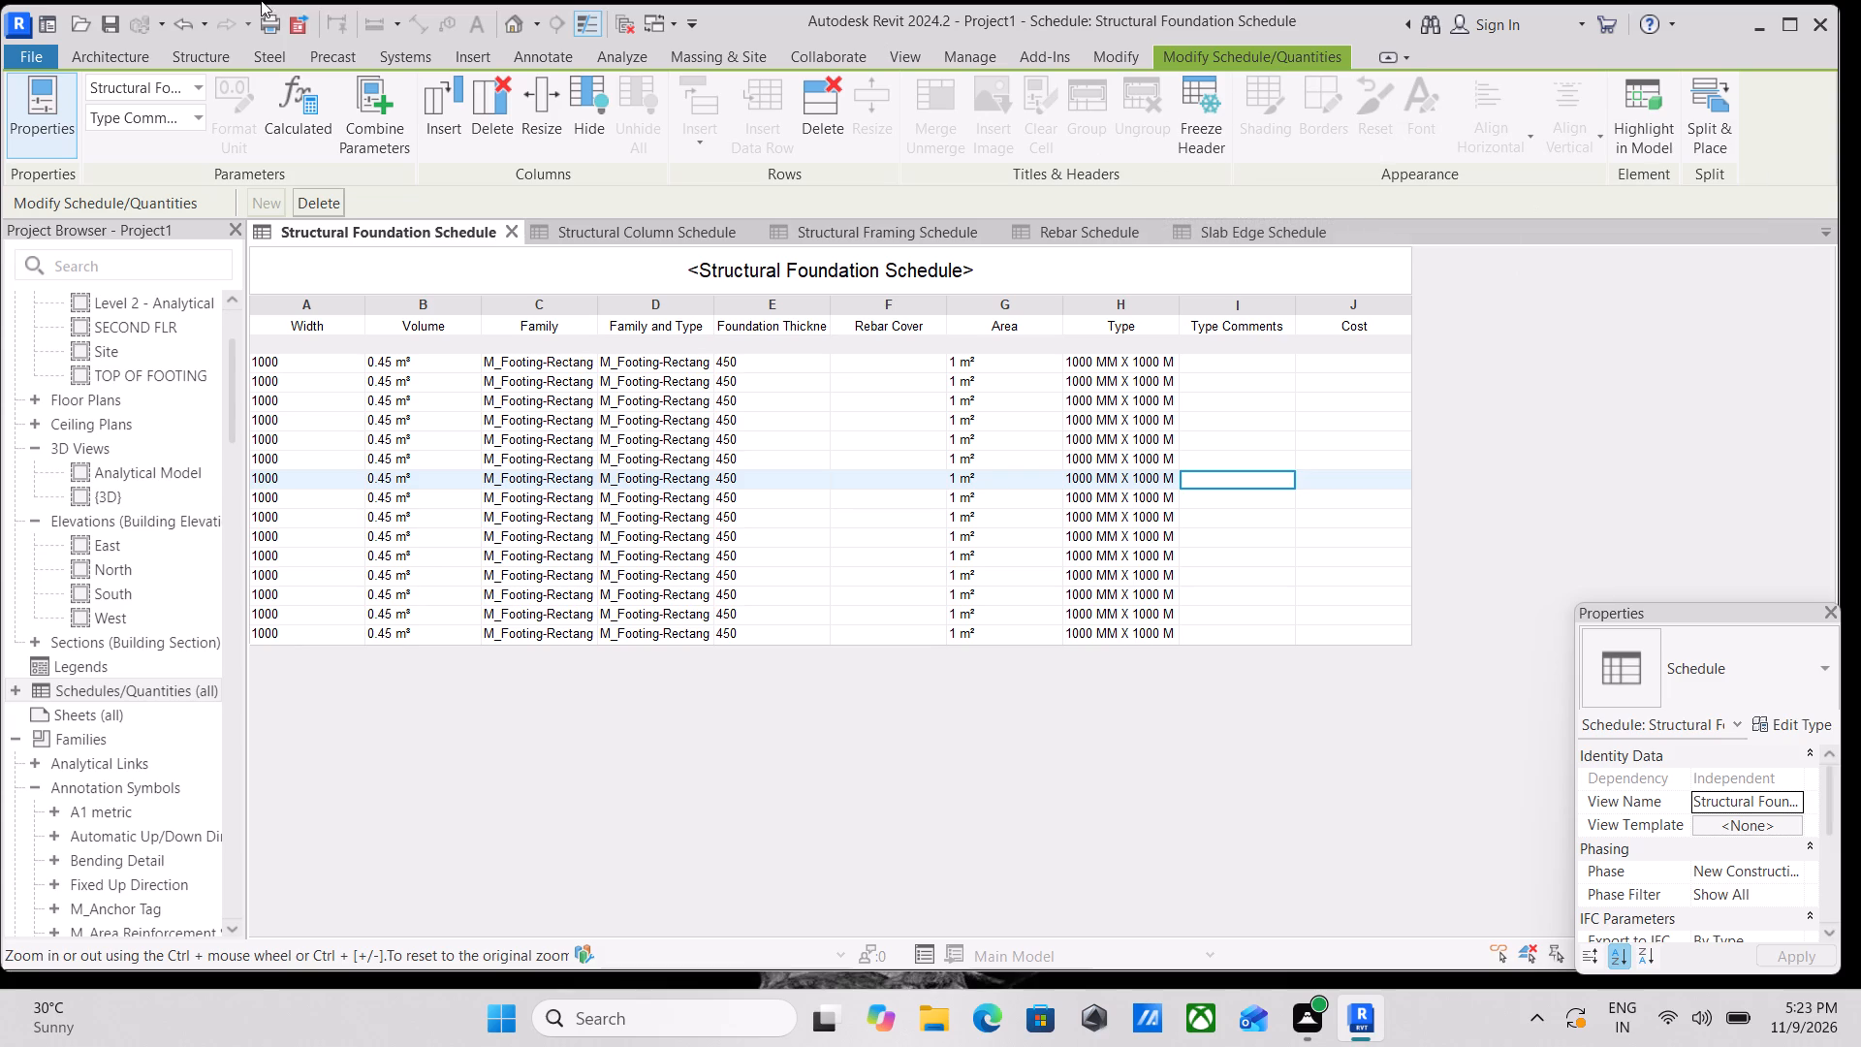
Open the {3D} view and inspect the structural frame with its grids and levels.
click(98, 54)
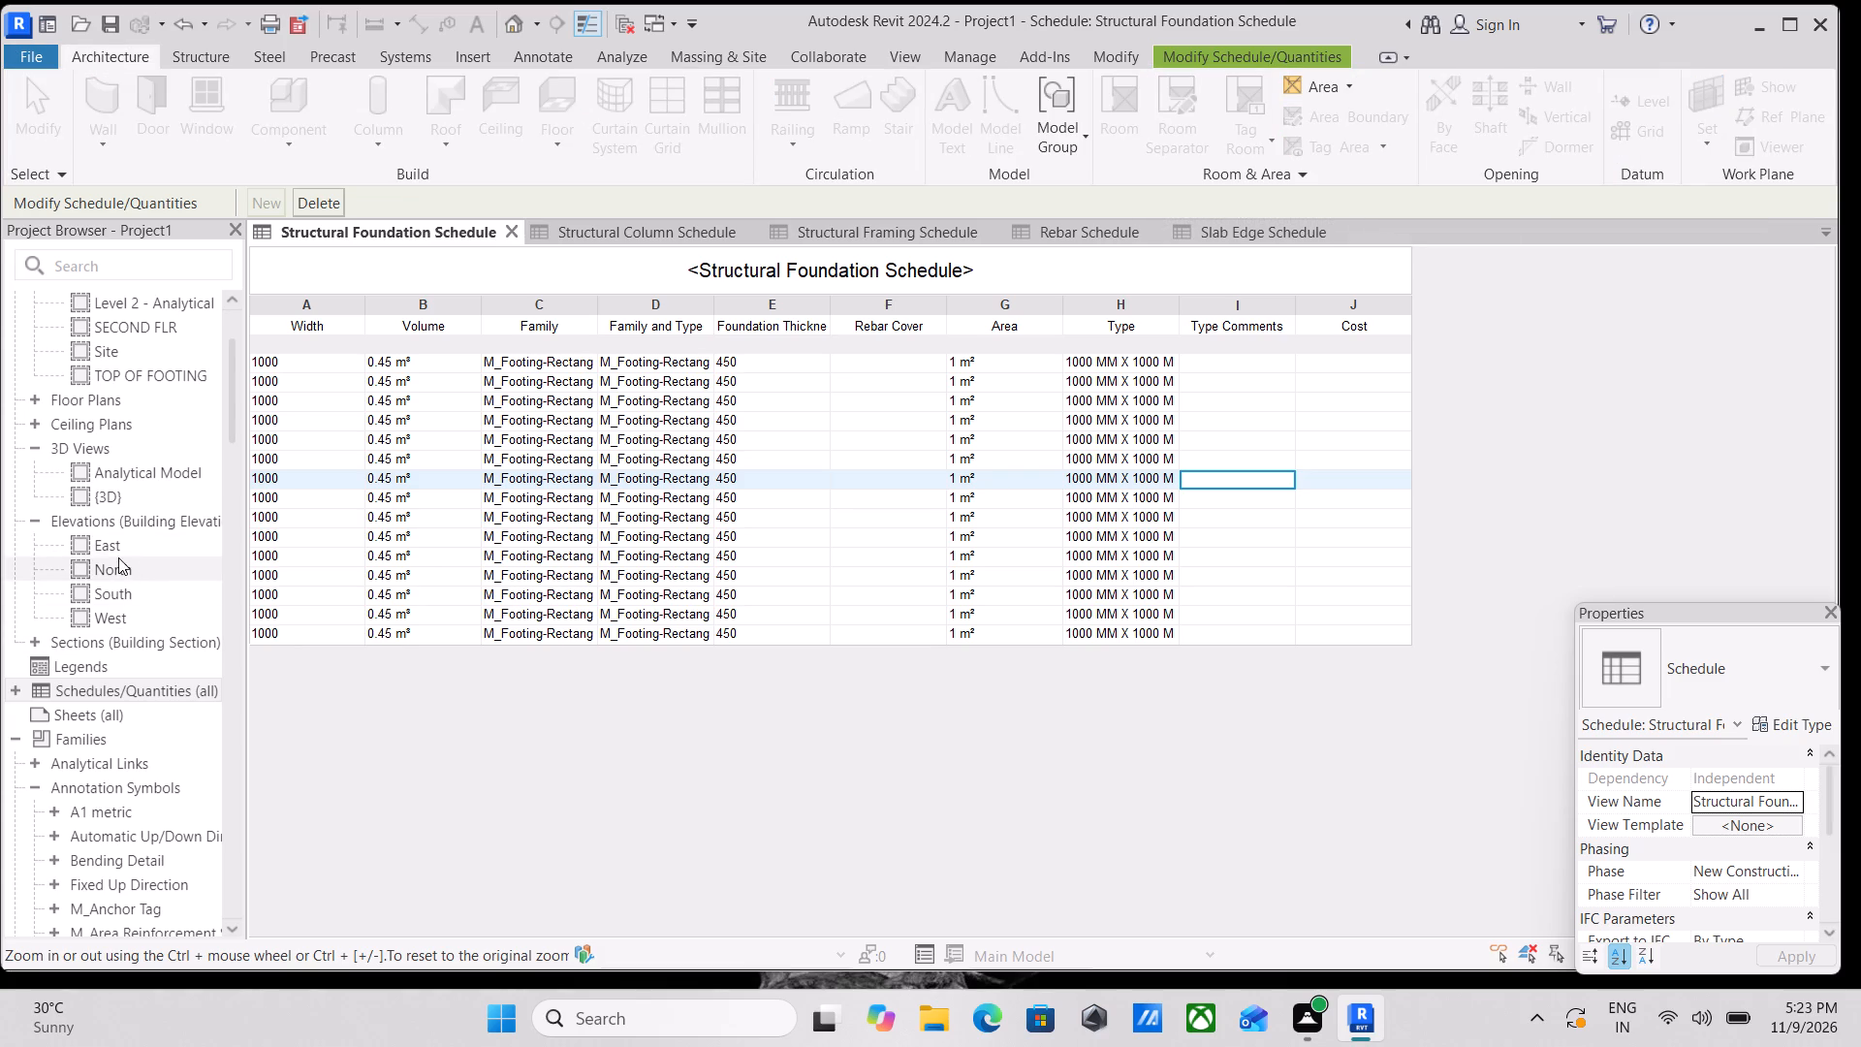
double_click(91, 490)
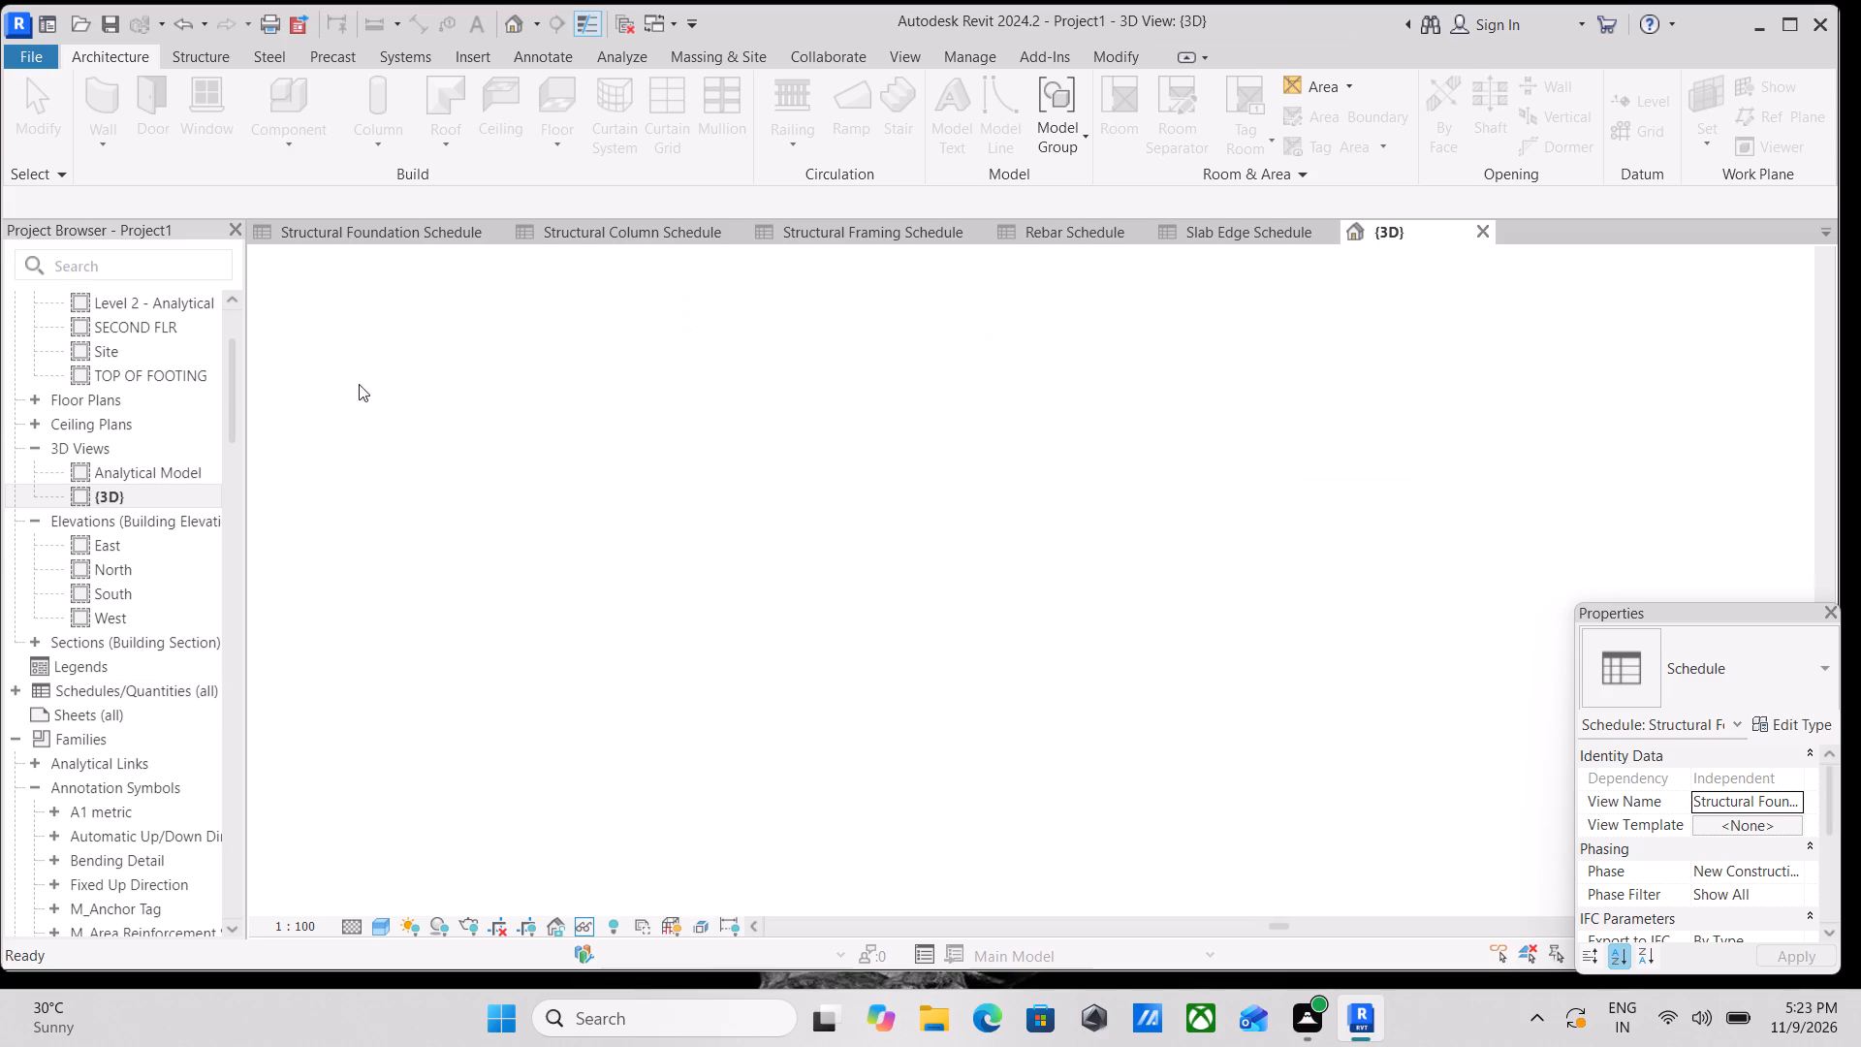
scroll(1109, 277, up, 1)
scroll(1219, 365, down, 1)
middle_drag(1219, 365, 1287, 431)
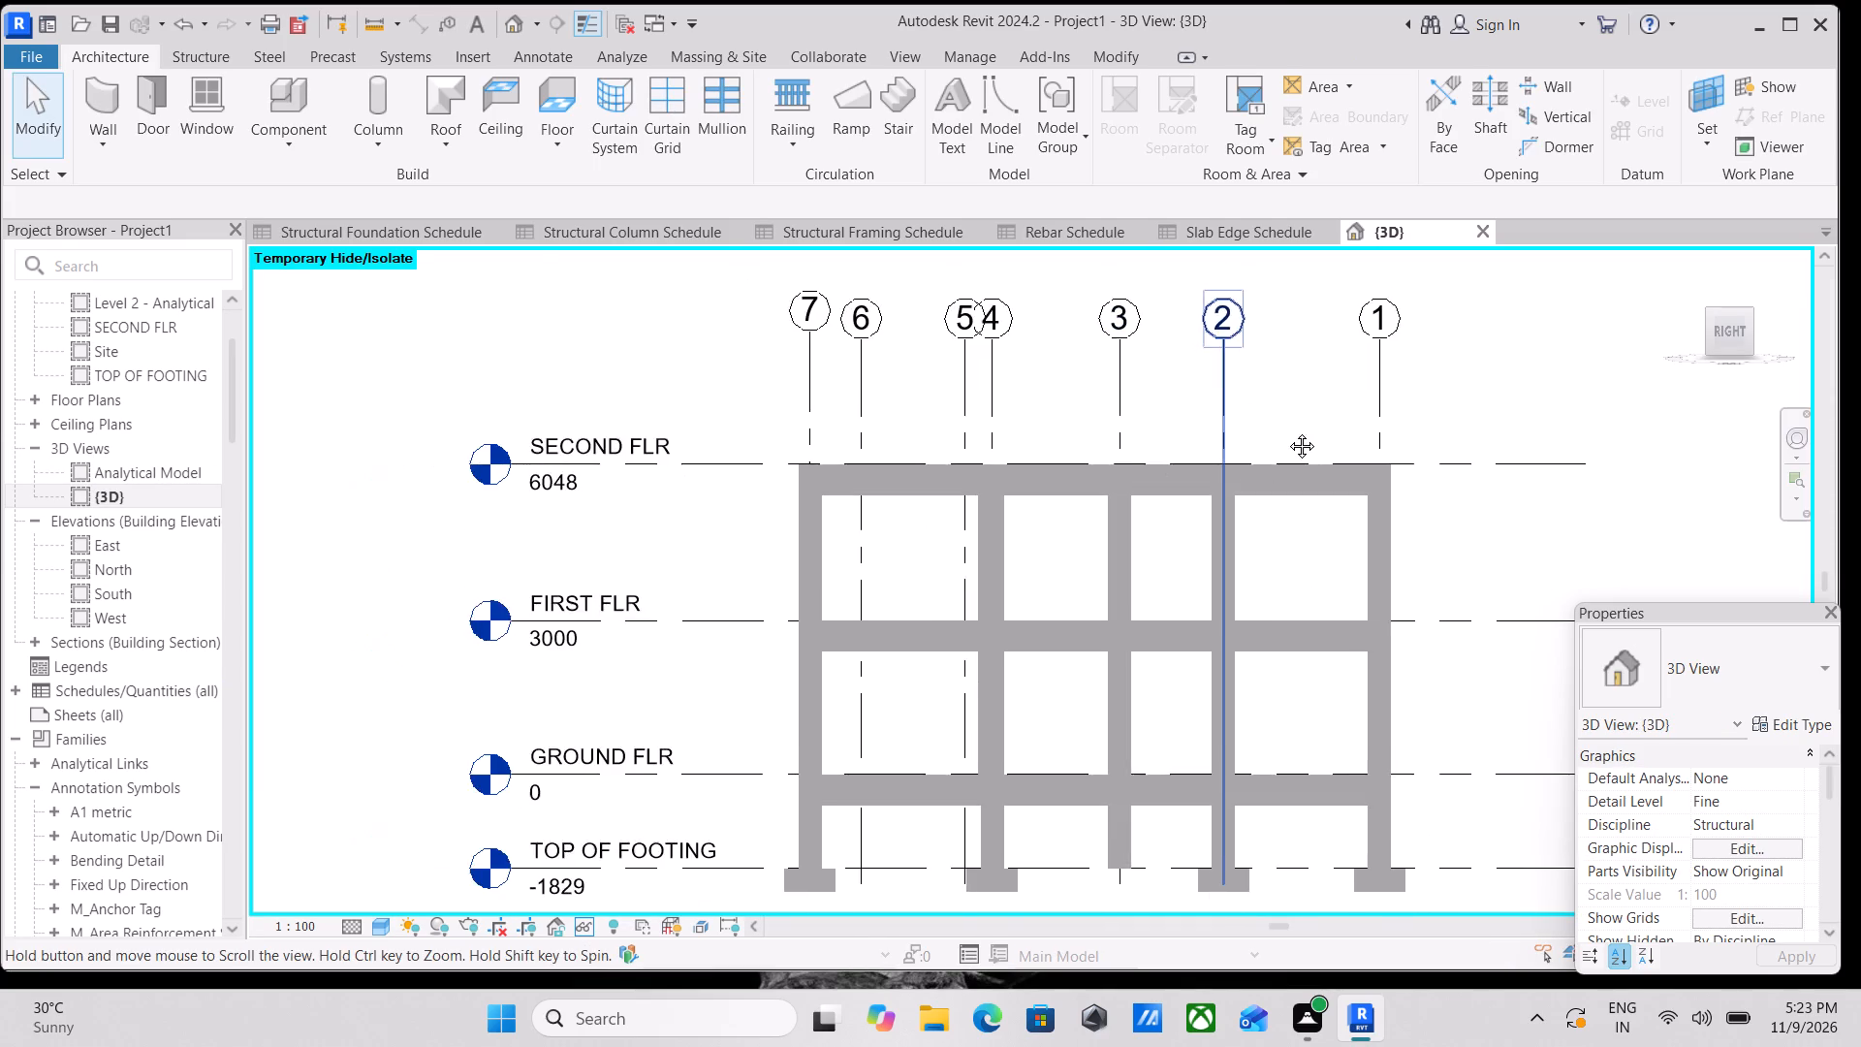
middle_drag(1287, 431, 1291, 435)
scroll(1112, 420, down, 2)
middle_drag(1229, 351, 1386, 551)
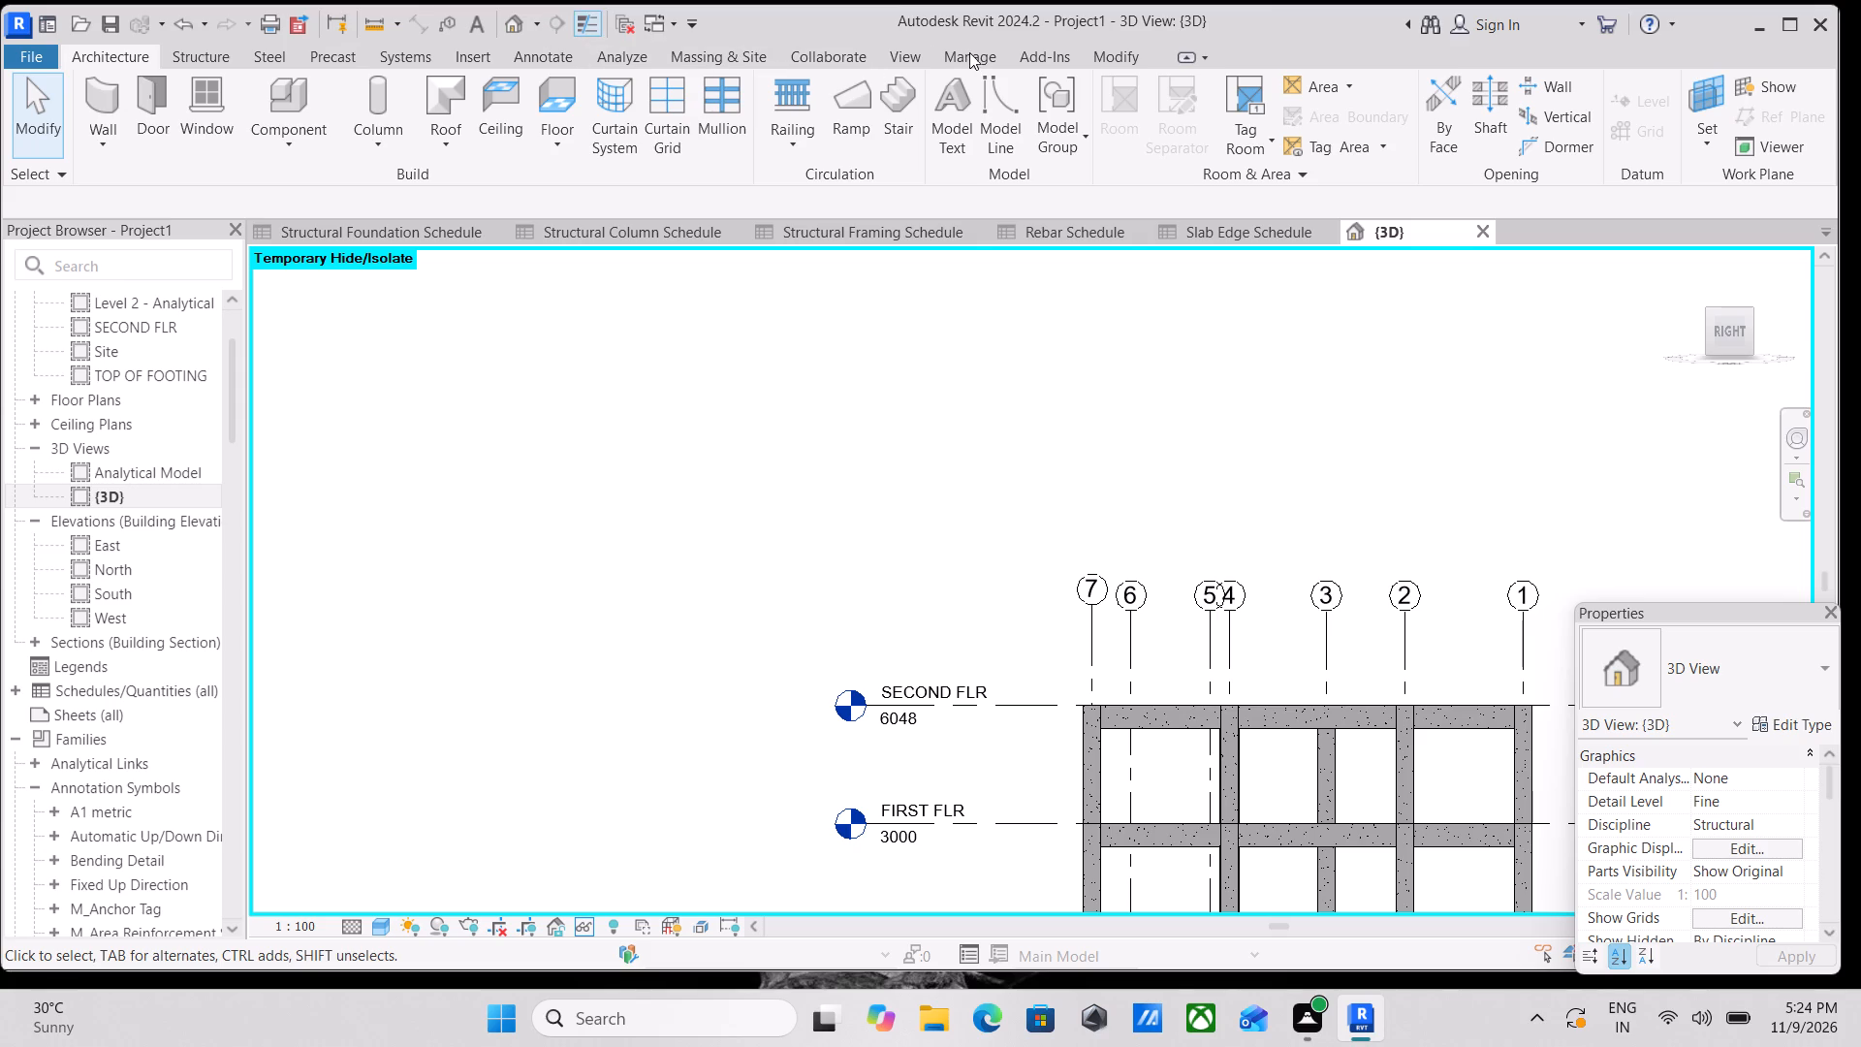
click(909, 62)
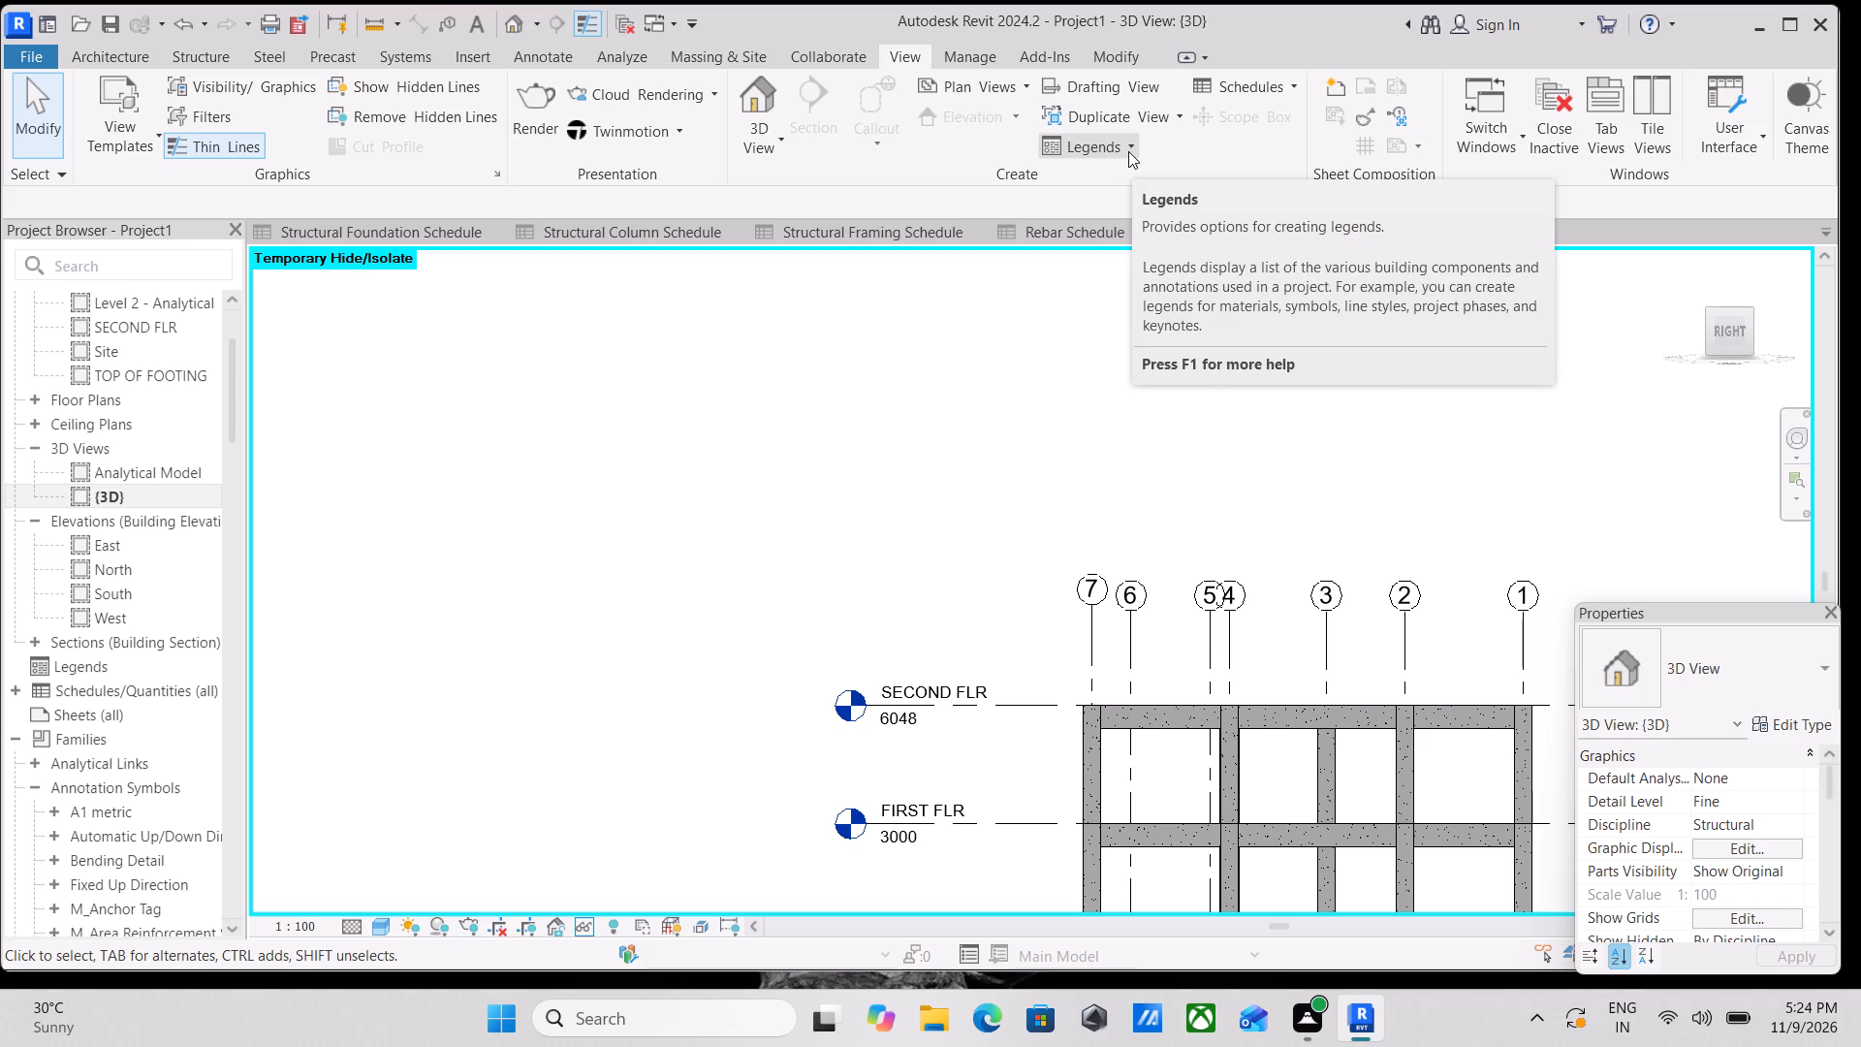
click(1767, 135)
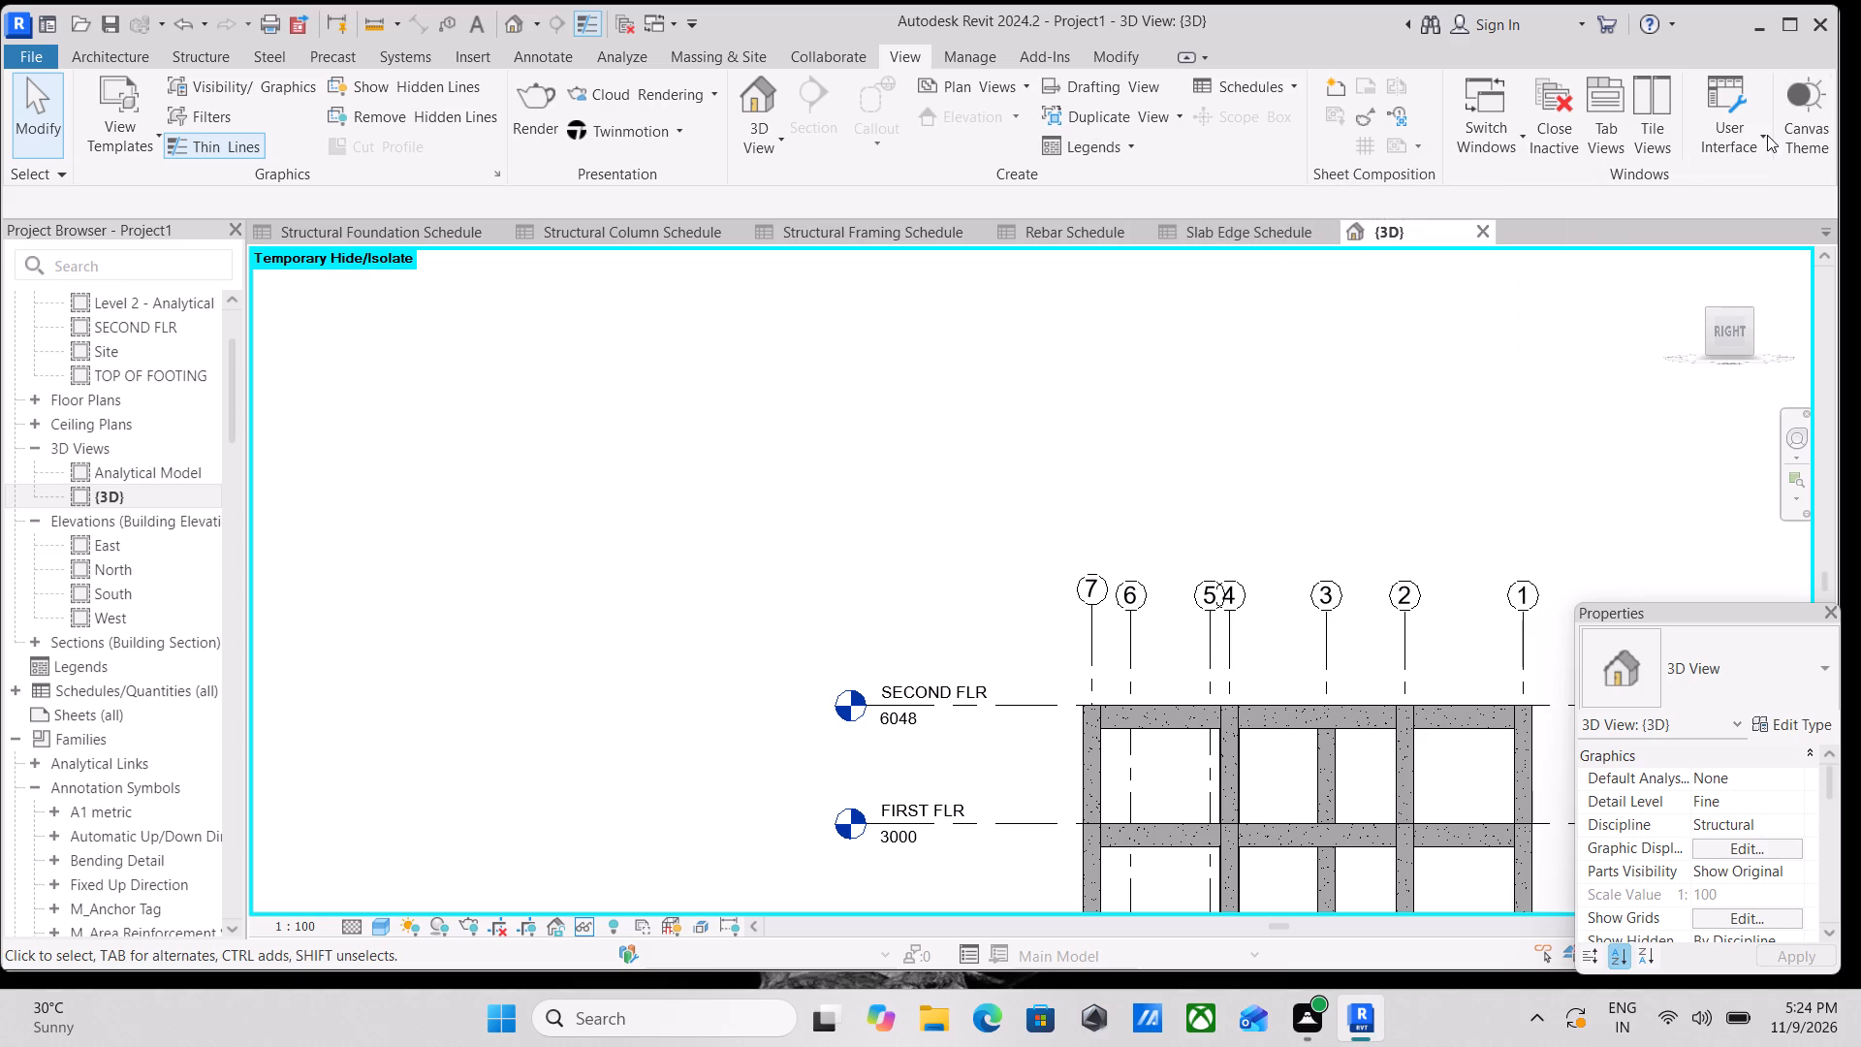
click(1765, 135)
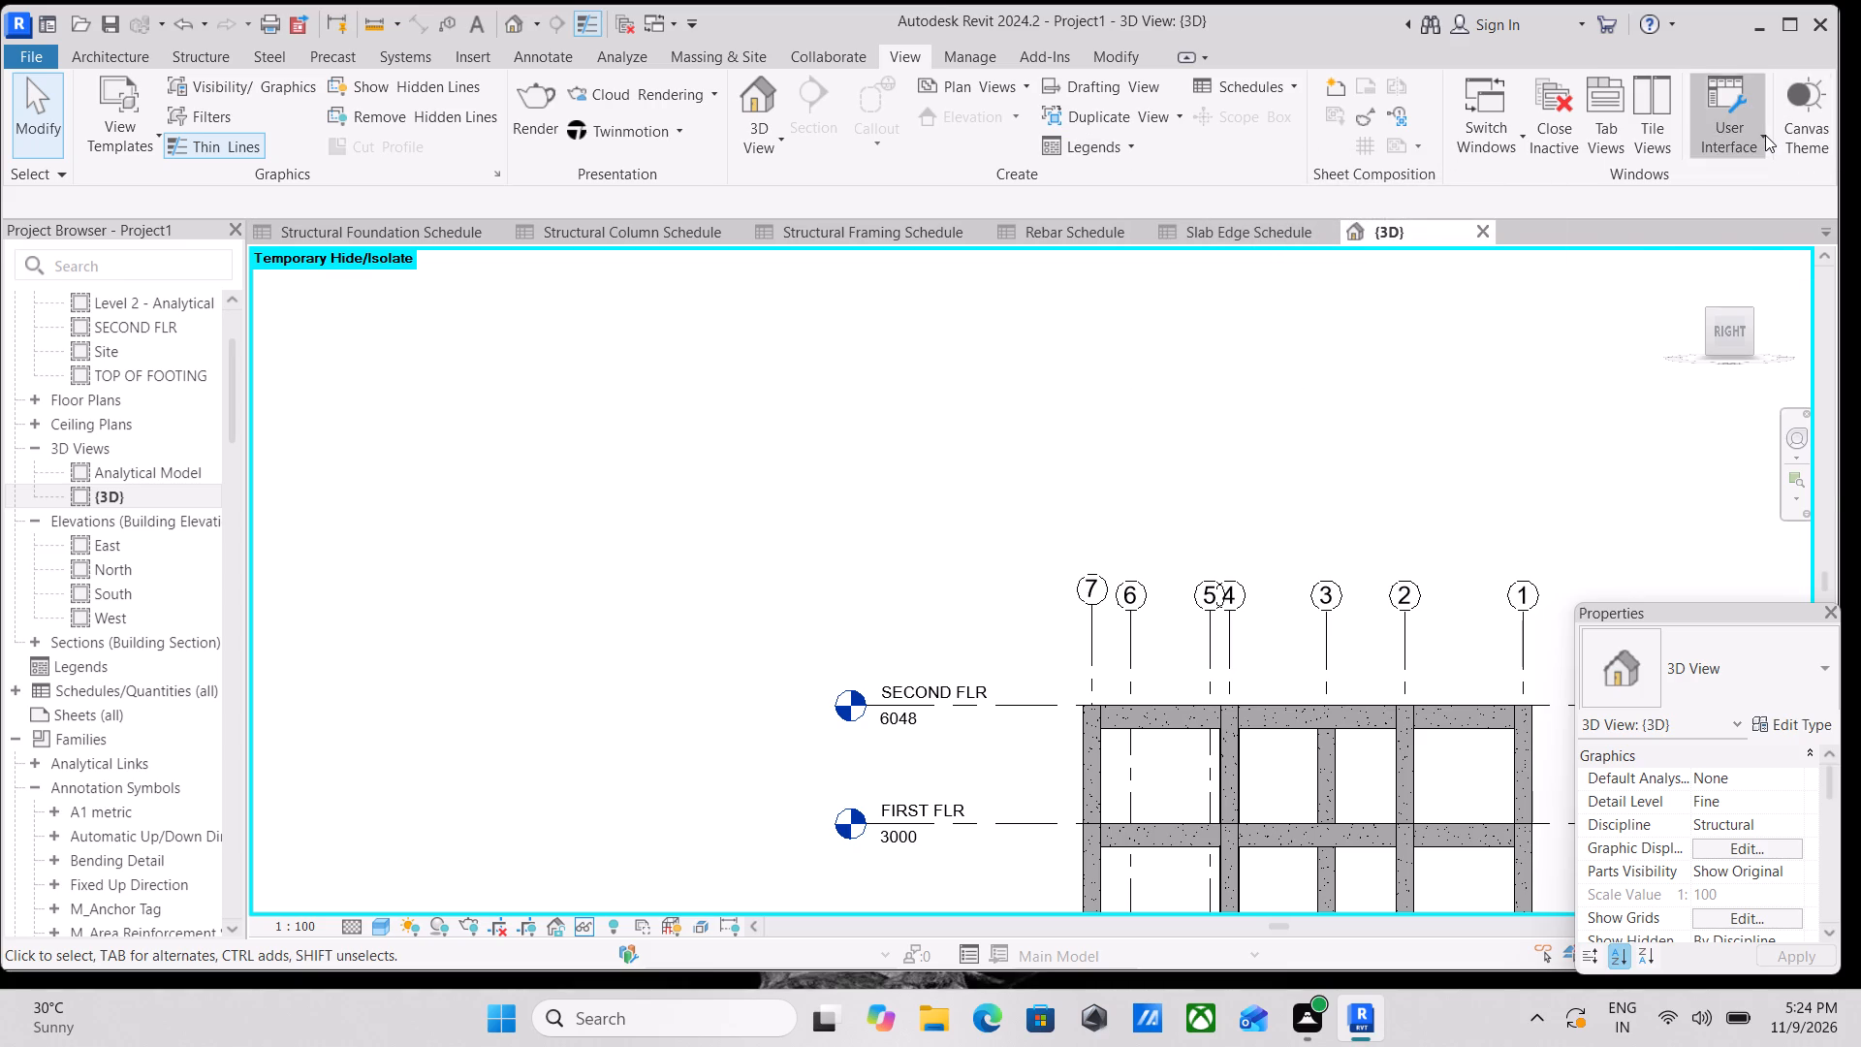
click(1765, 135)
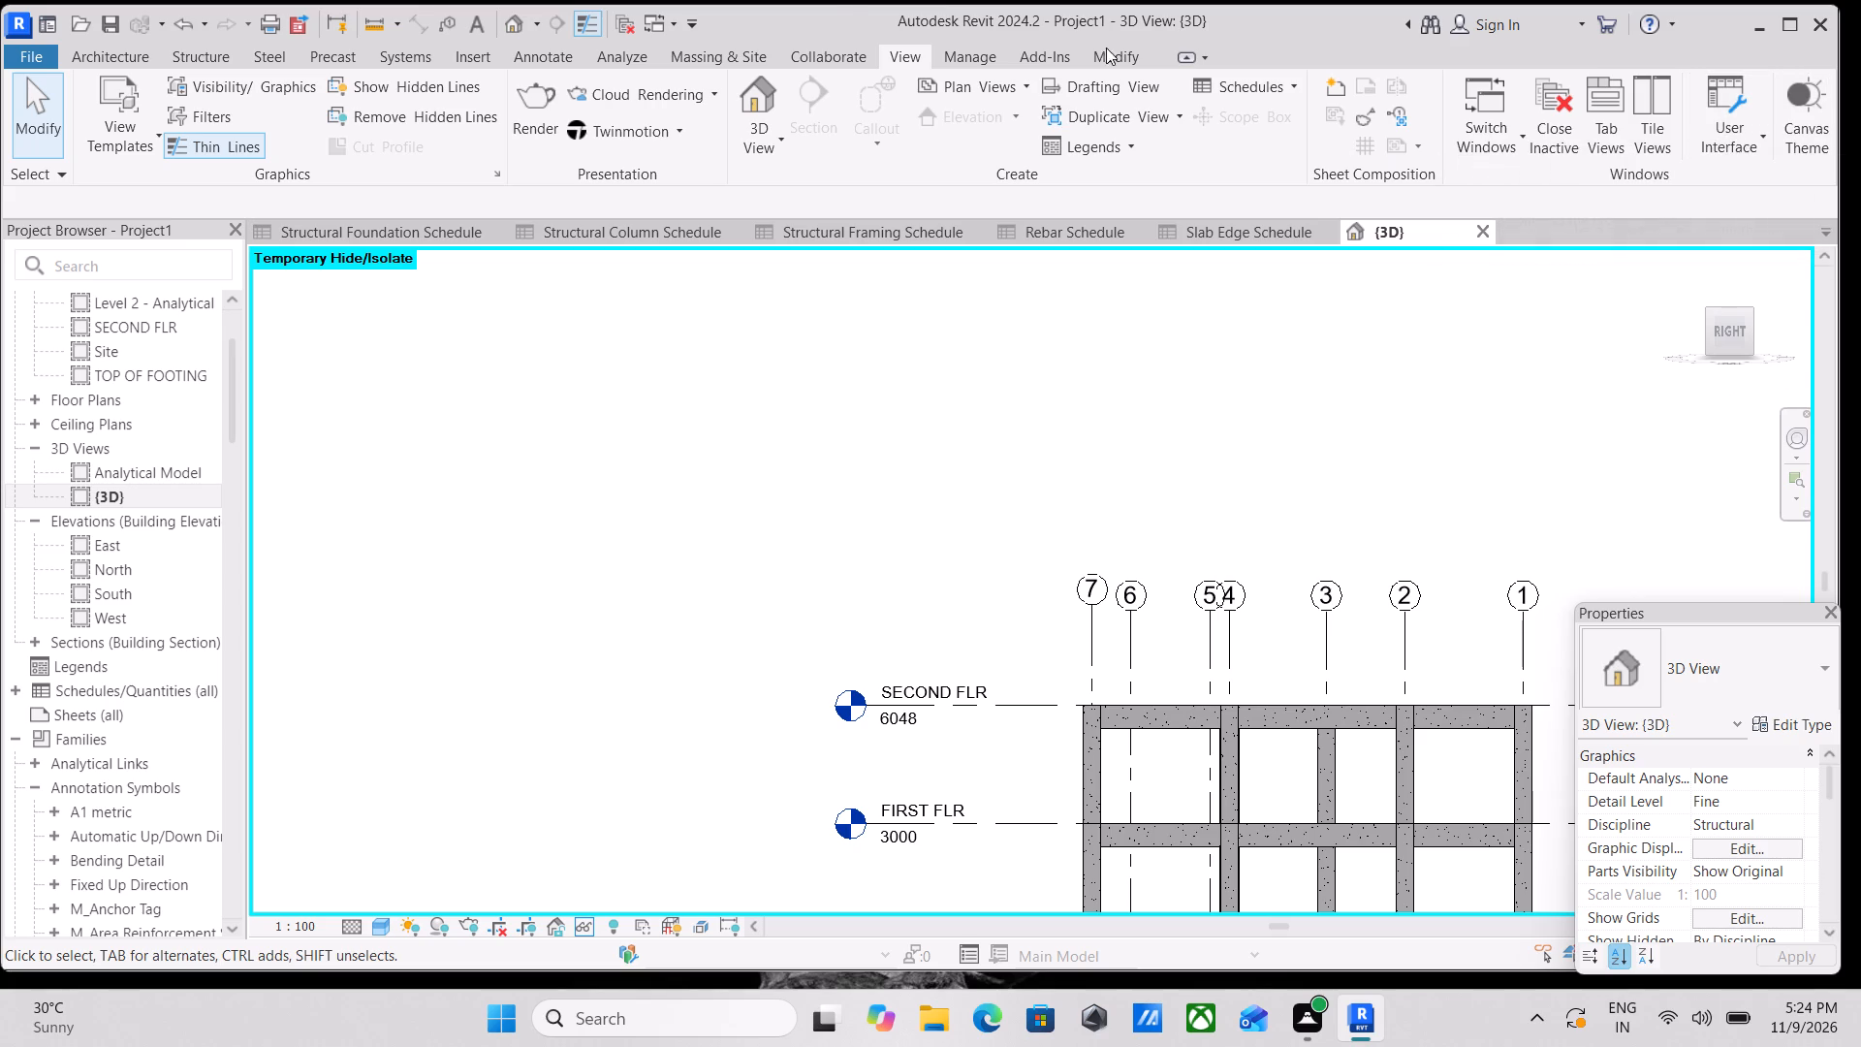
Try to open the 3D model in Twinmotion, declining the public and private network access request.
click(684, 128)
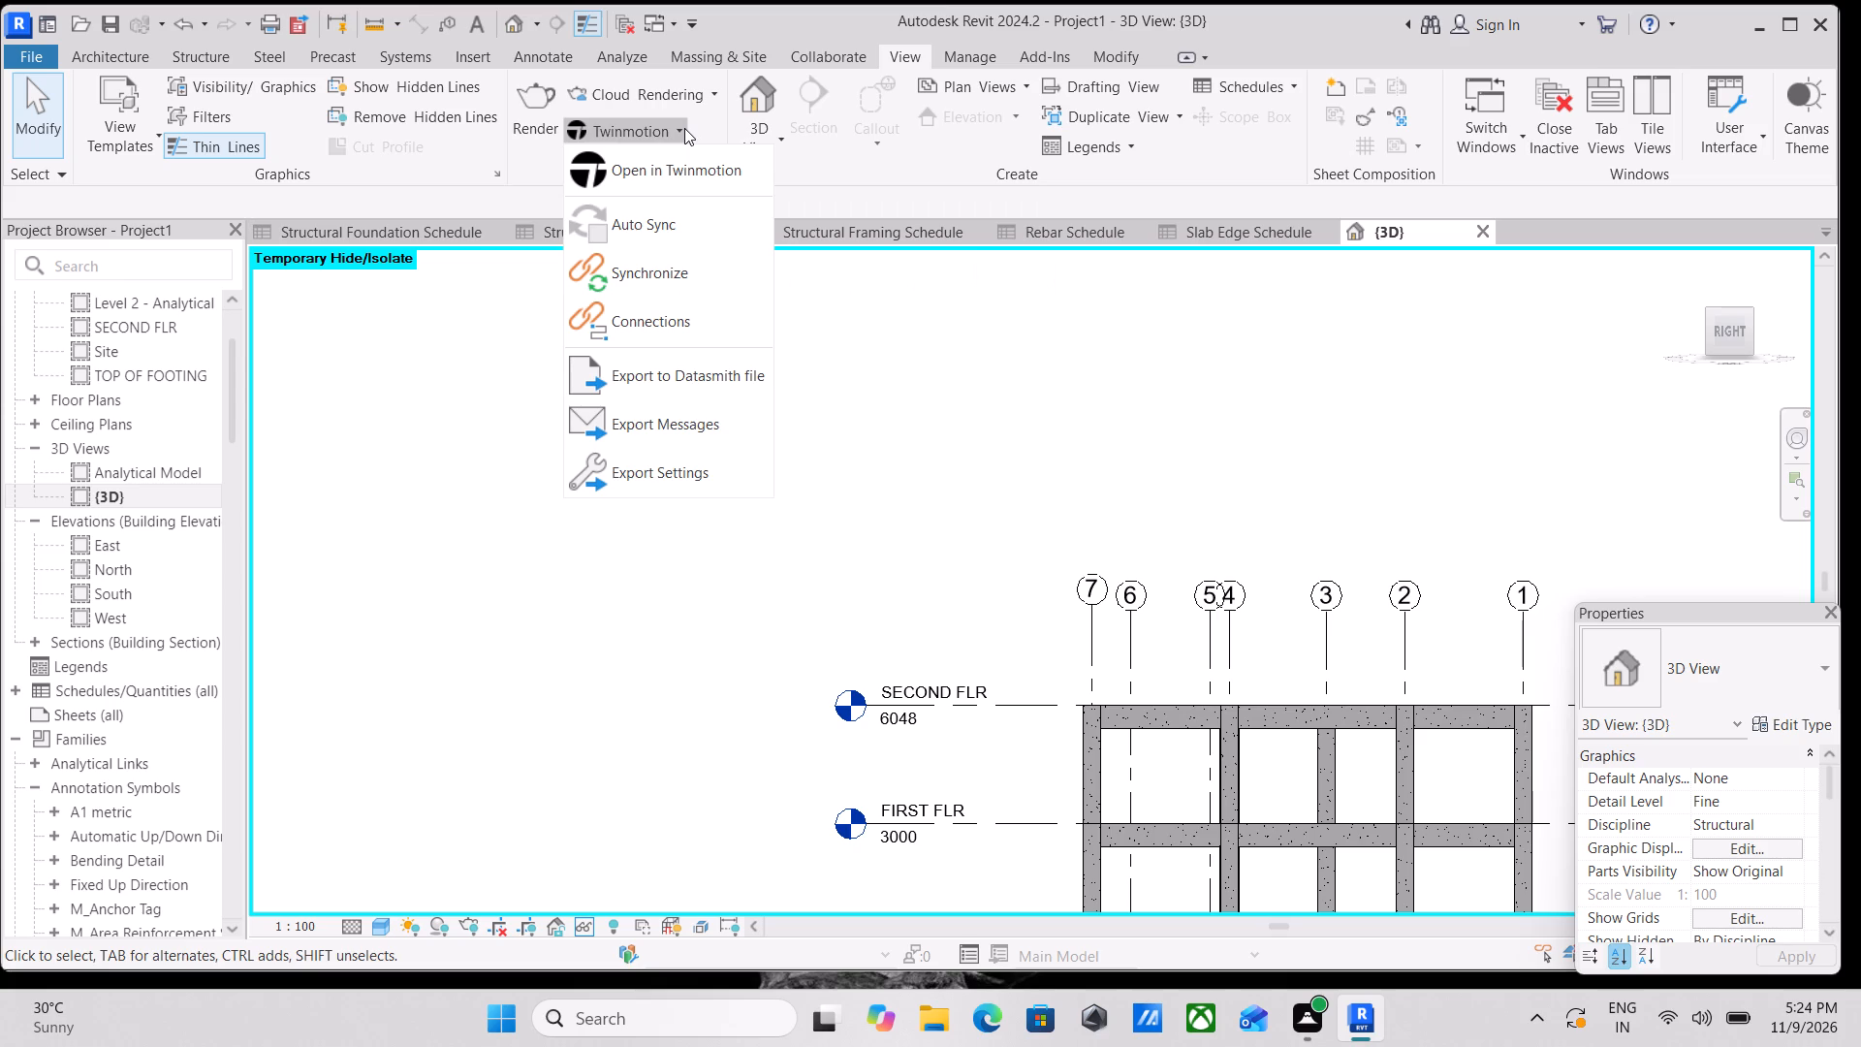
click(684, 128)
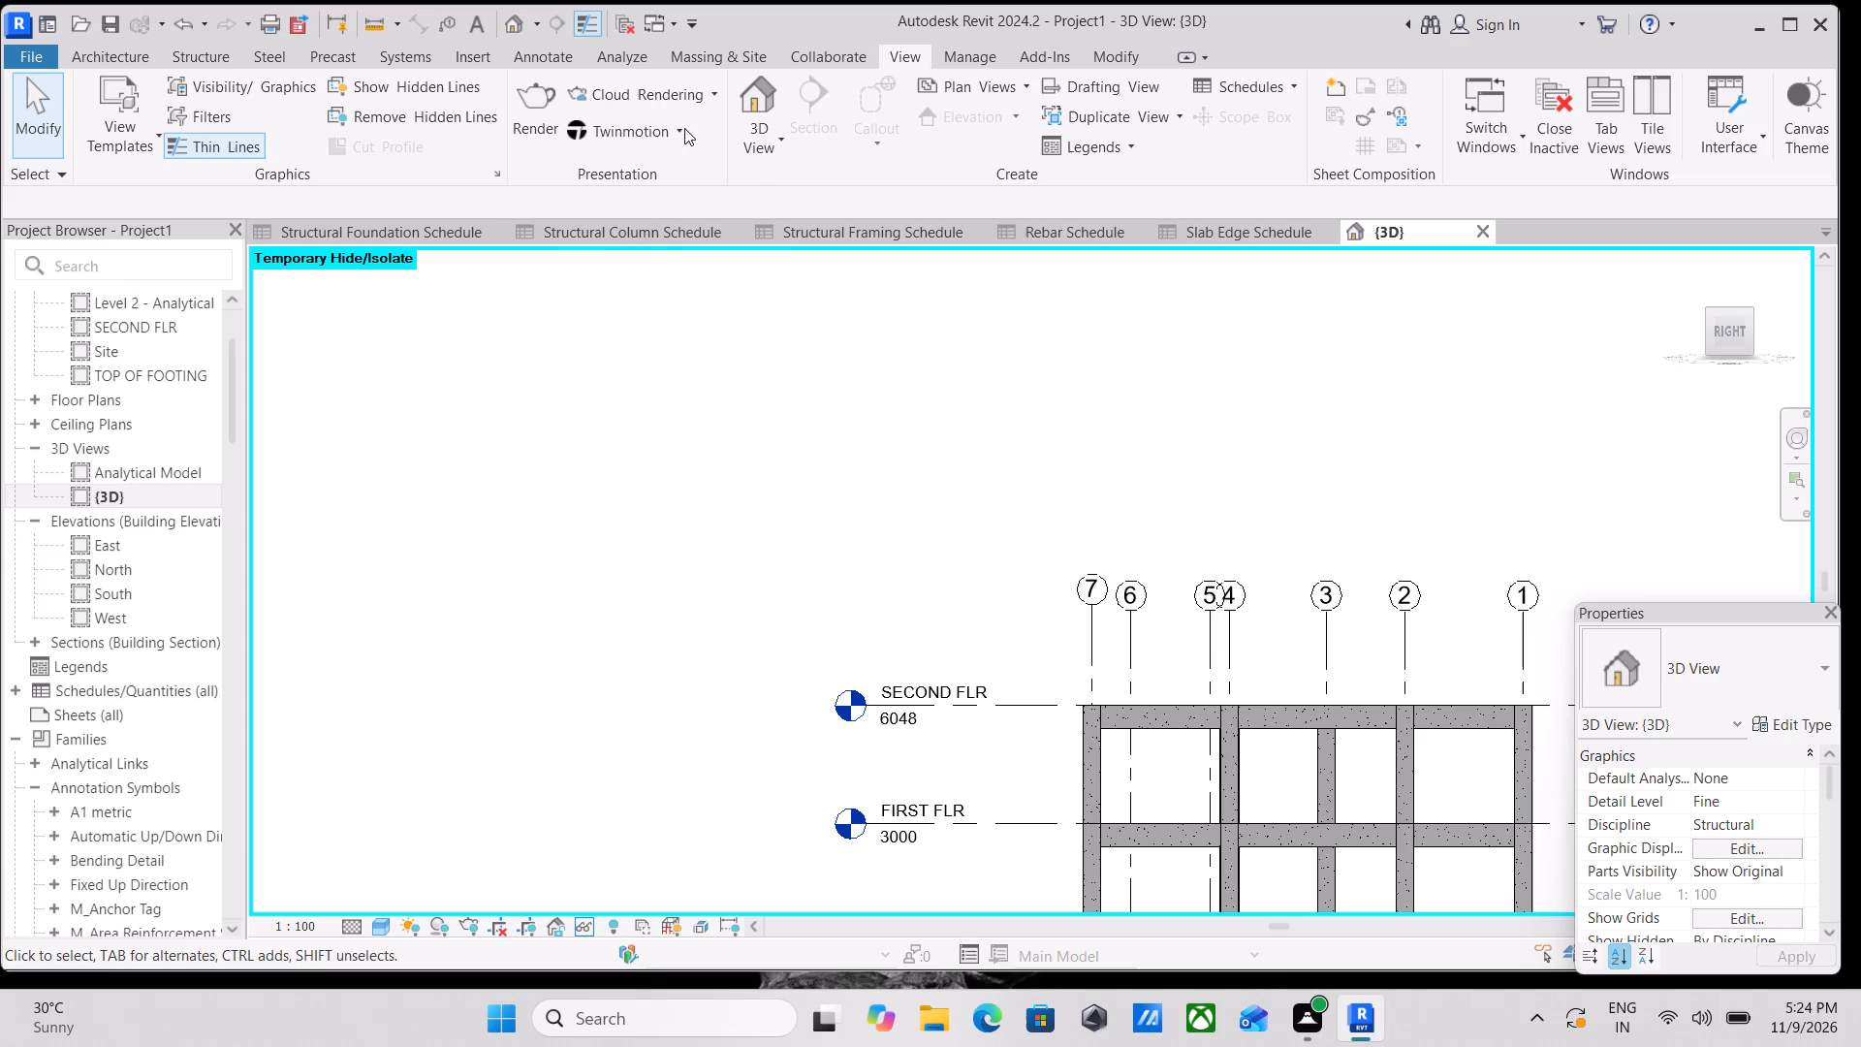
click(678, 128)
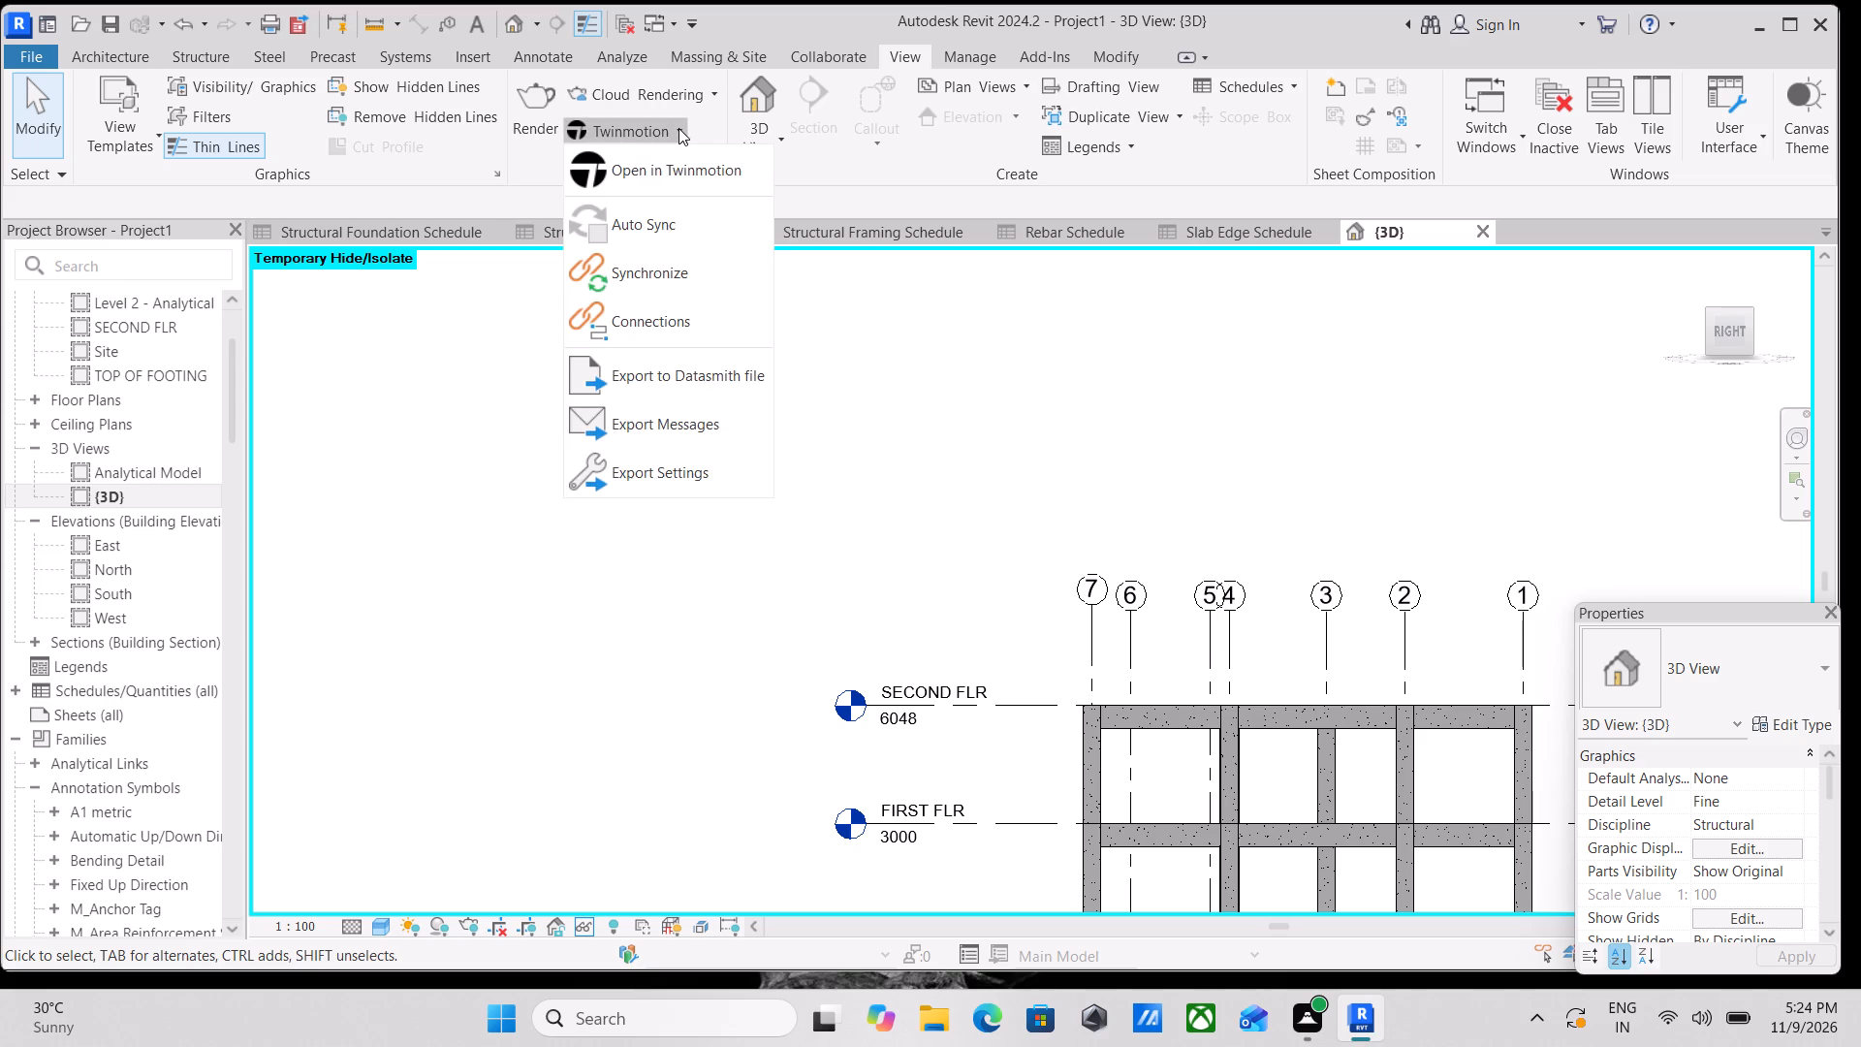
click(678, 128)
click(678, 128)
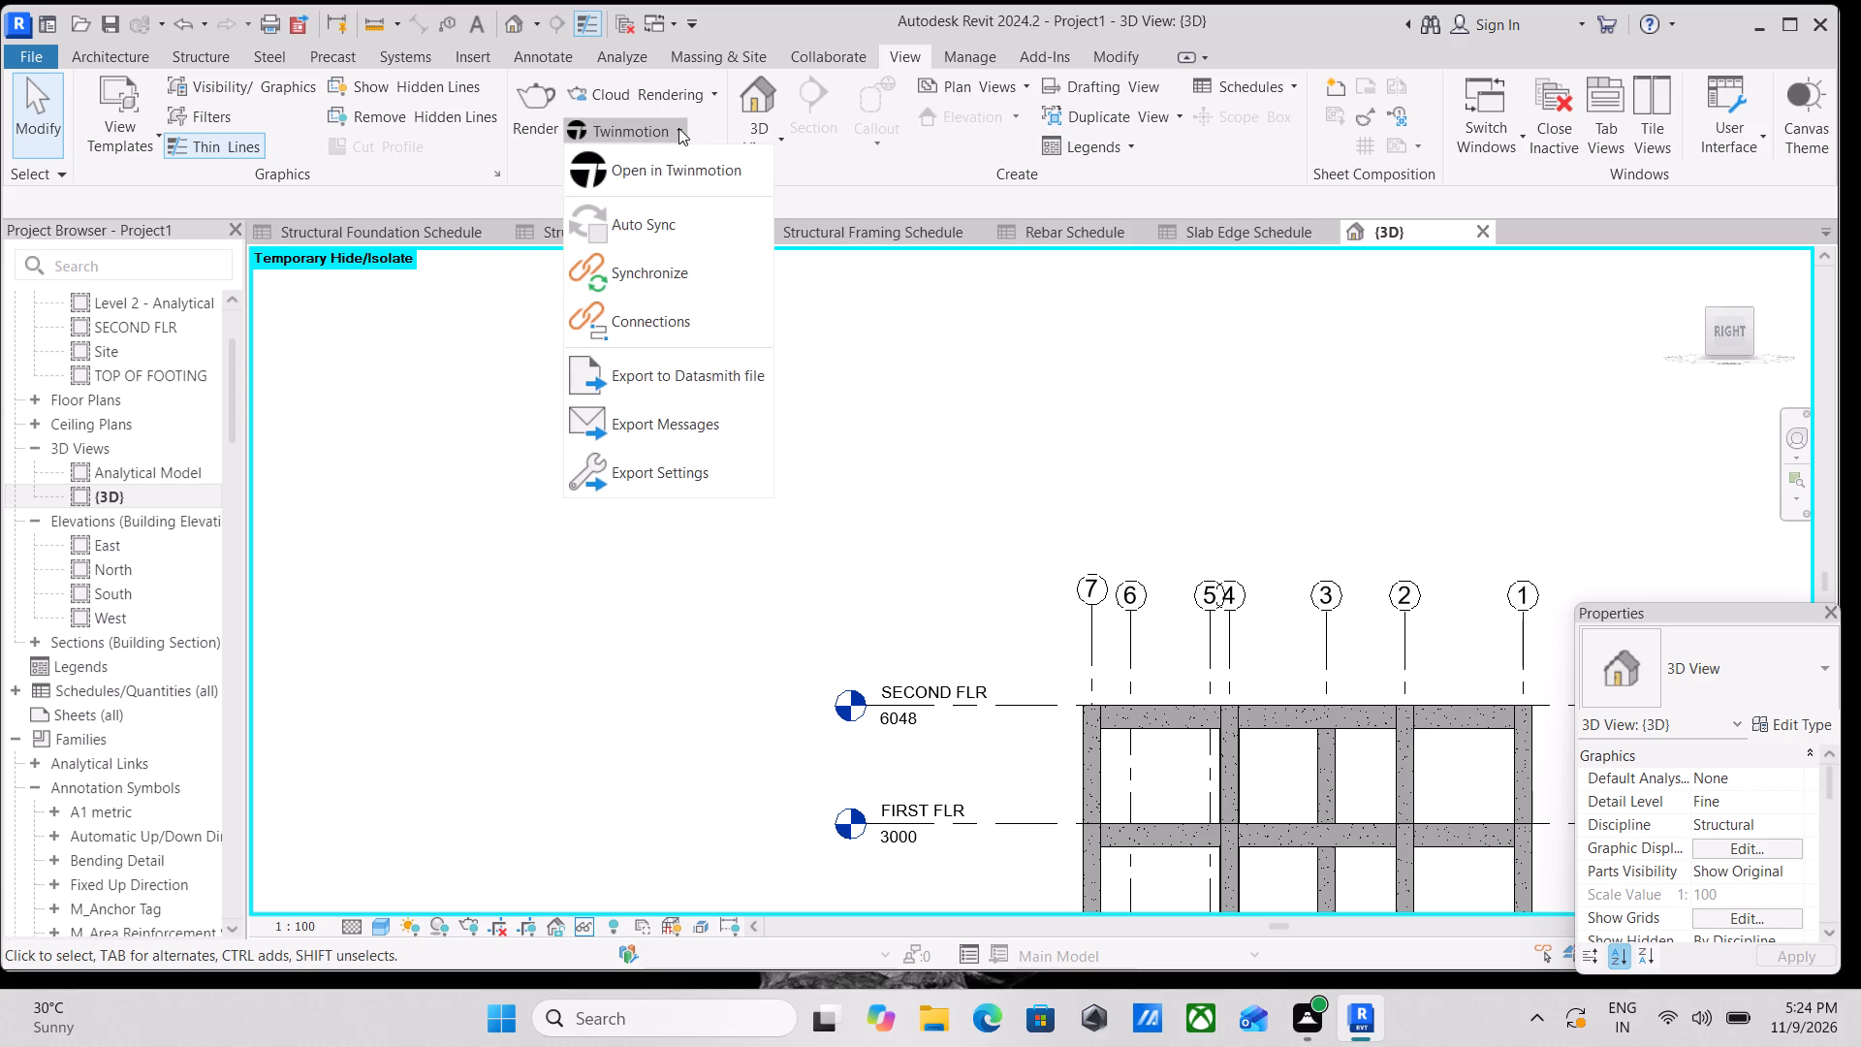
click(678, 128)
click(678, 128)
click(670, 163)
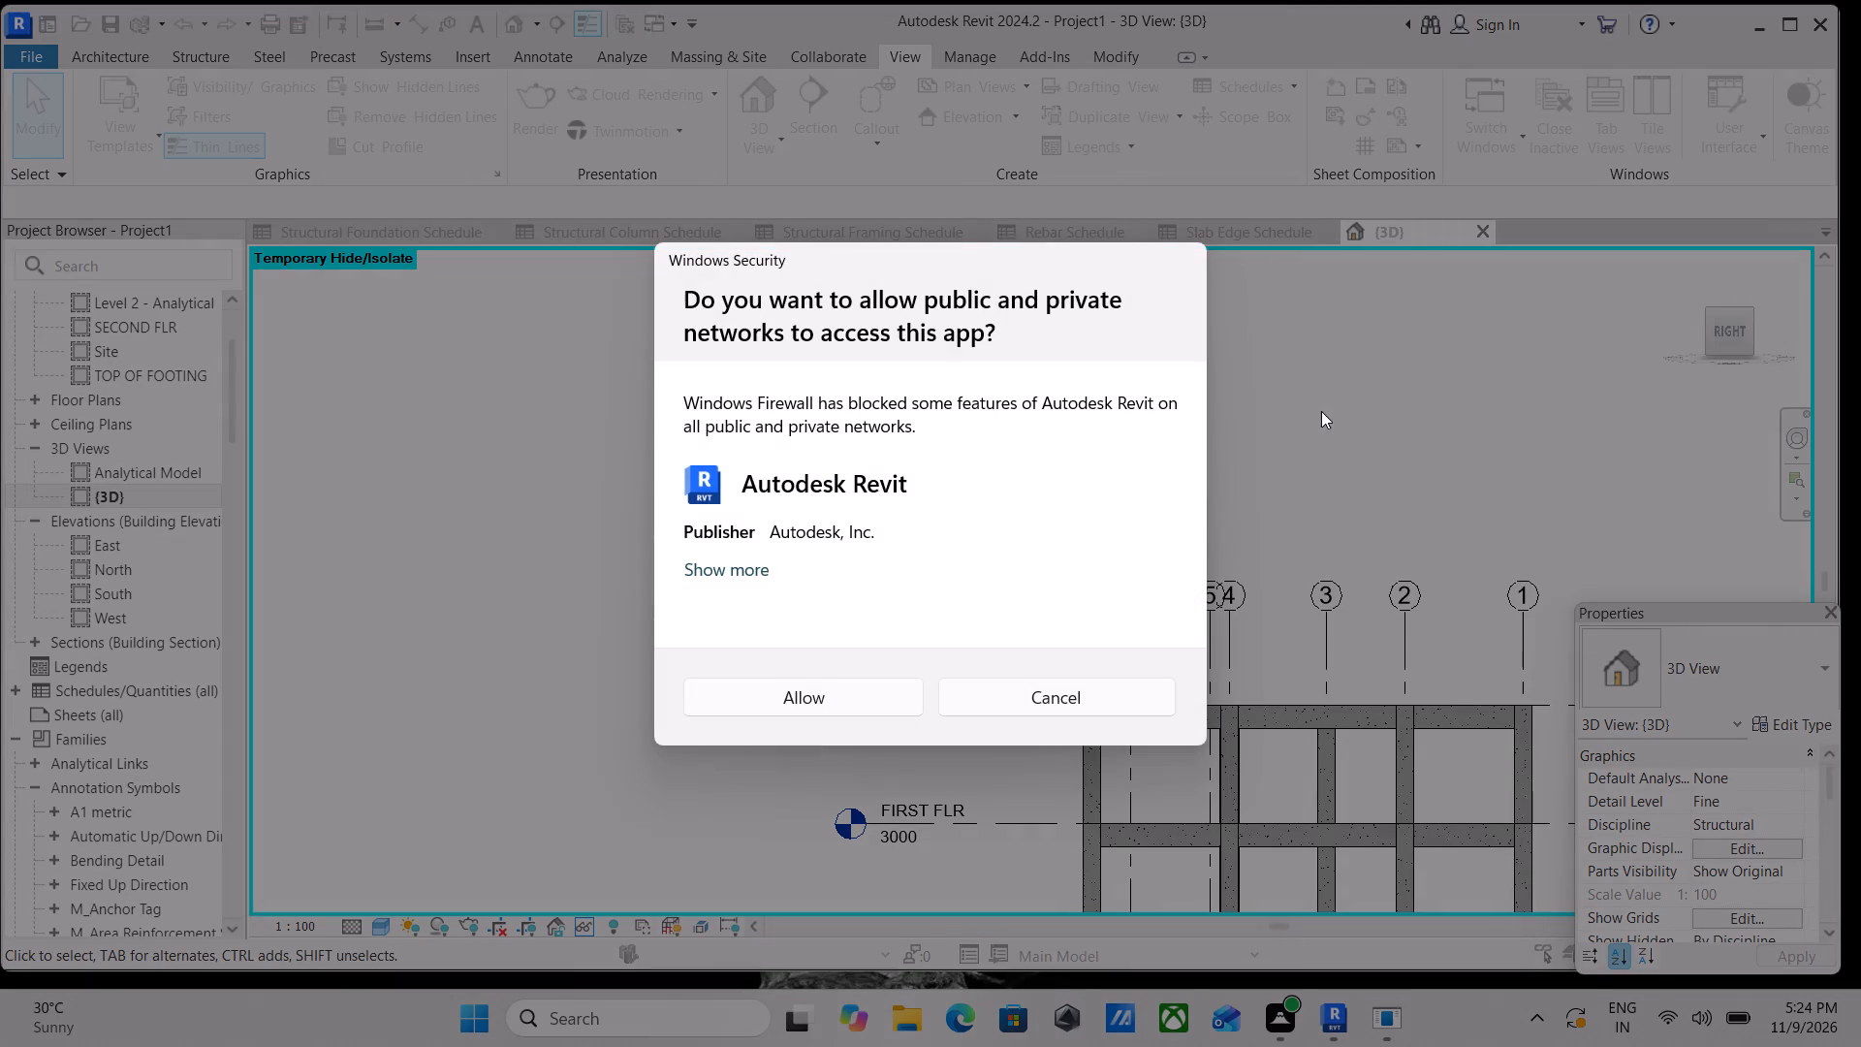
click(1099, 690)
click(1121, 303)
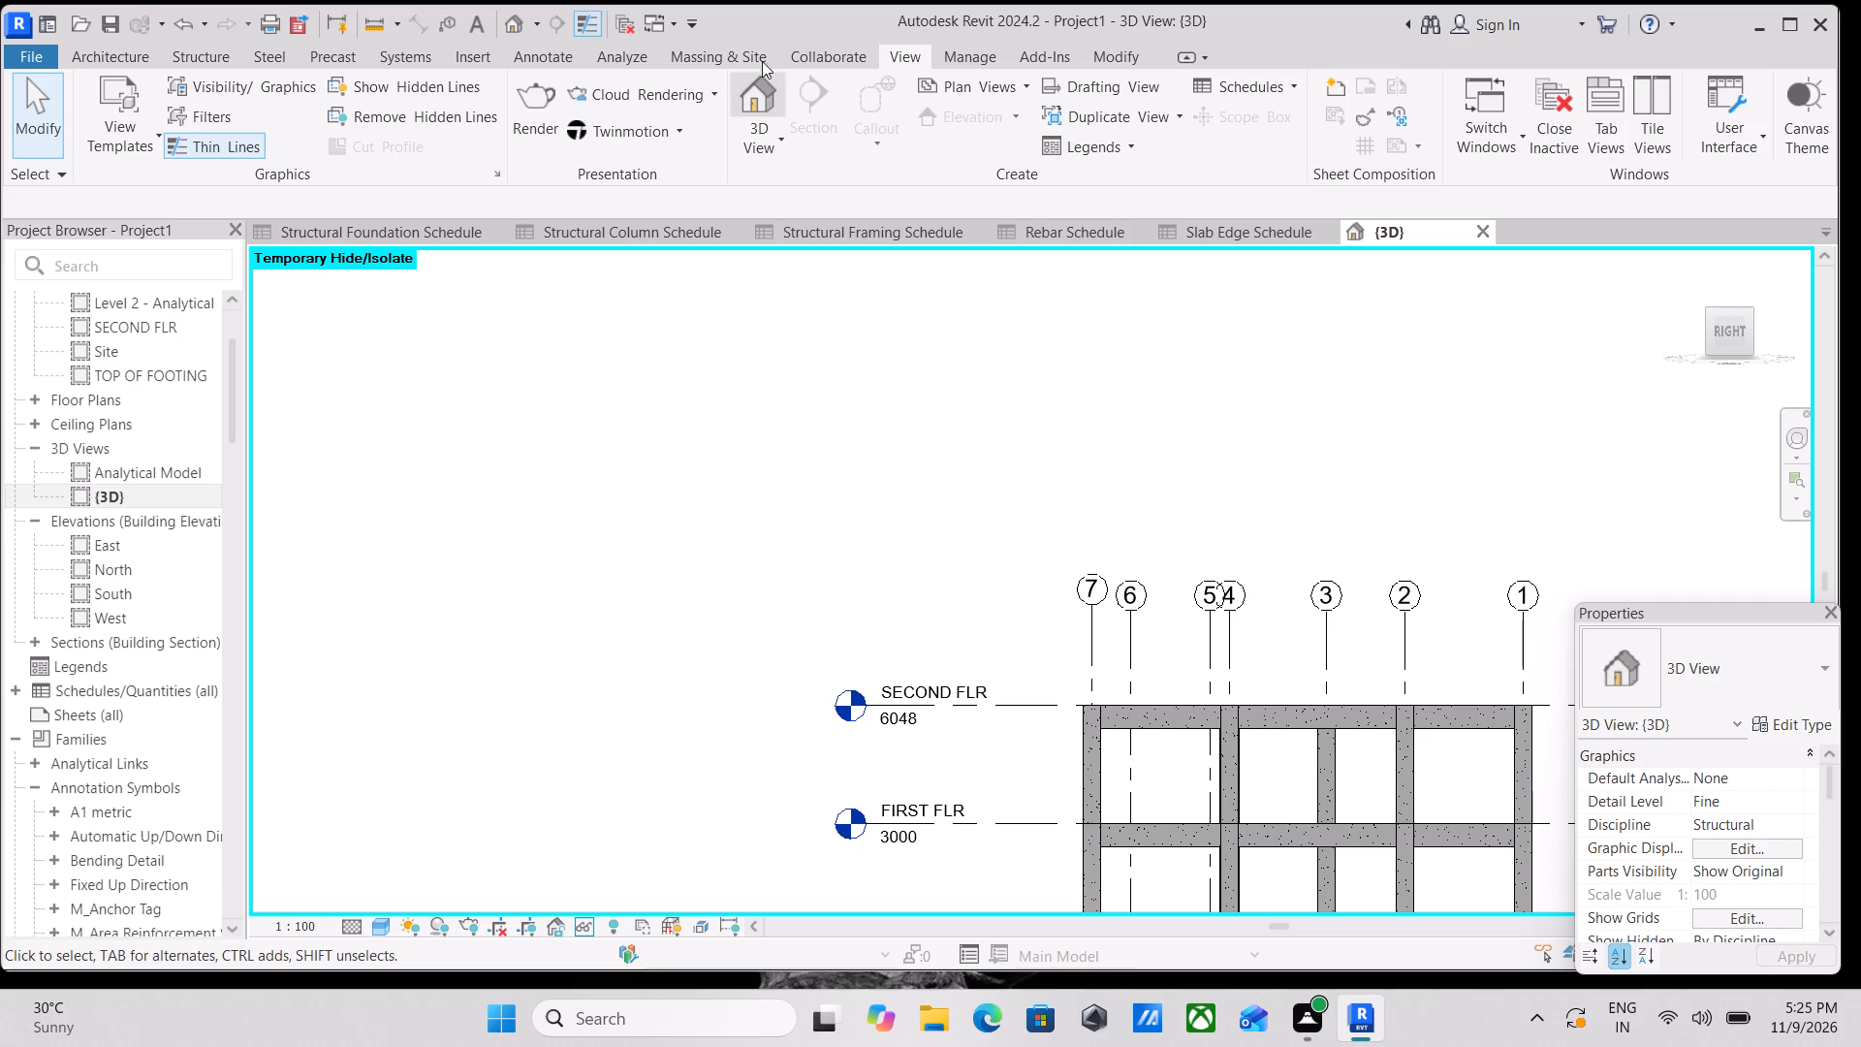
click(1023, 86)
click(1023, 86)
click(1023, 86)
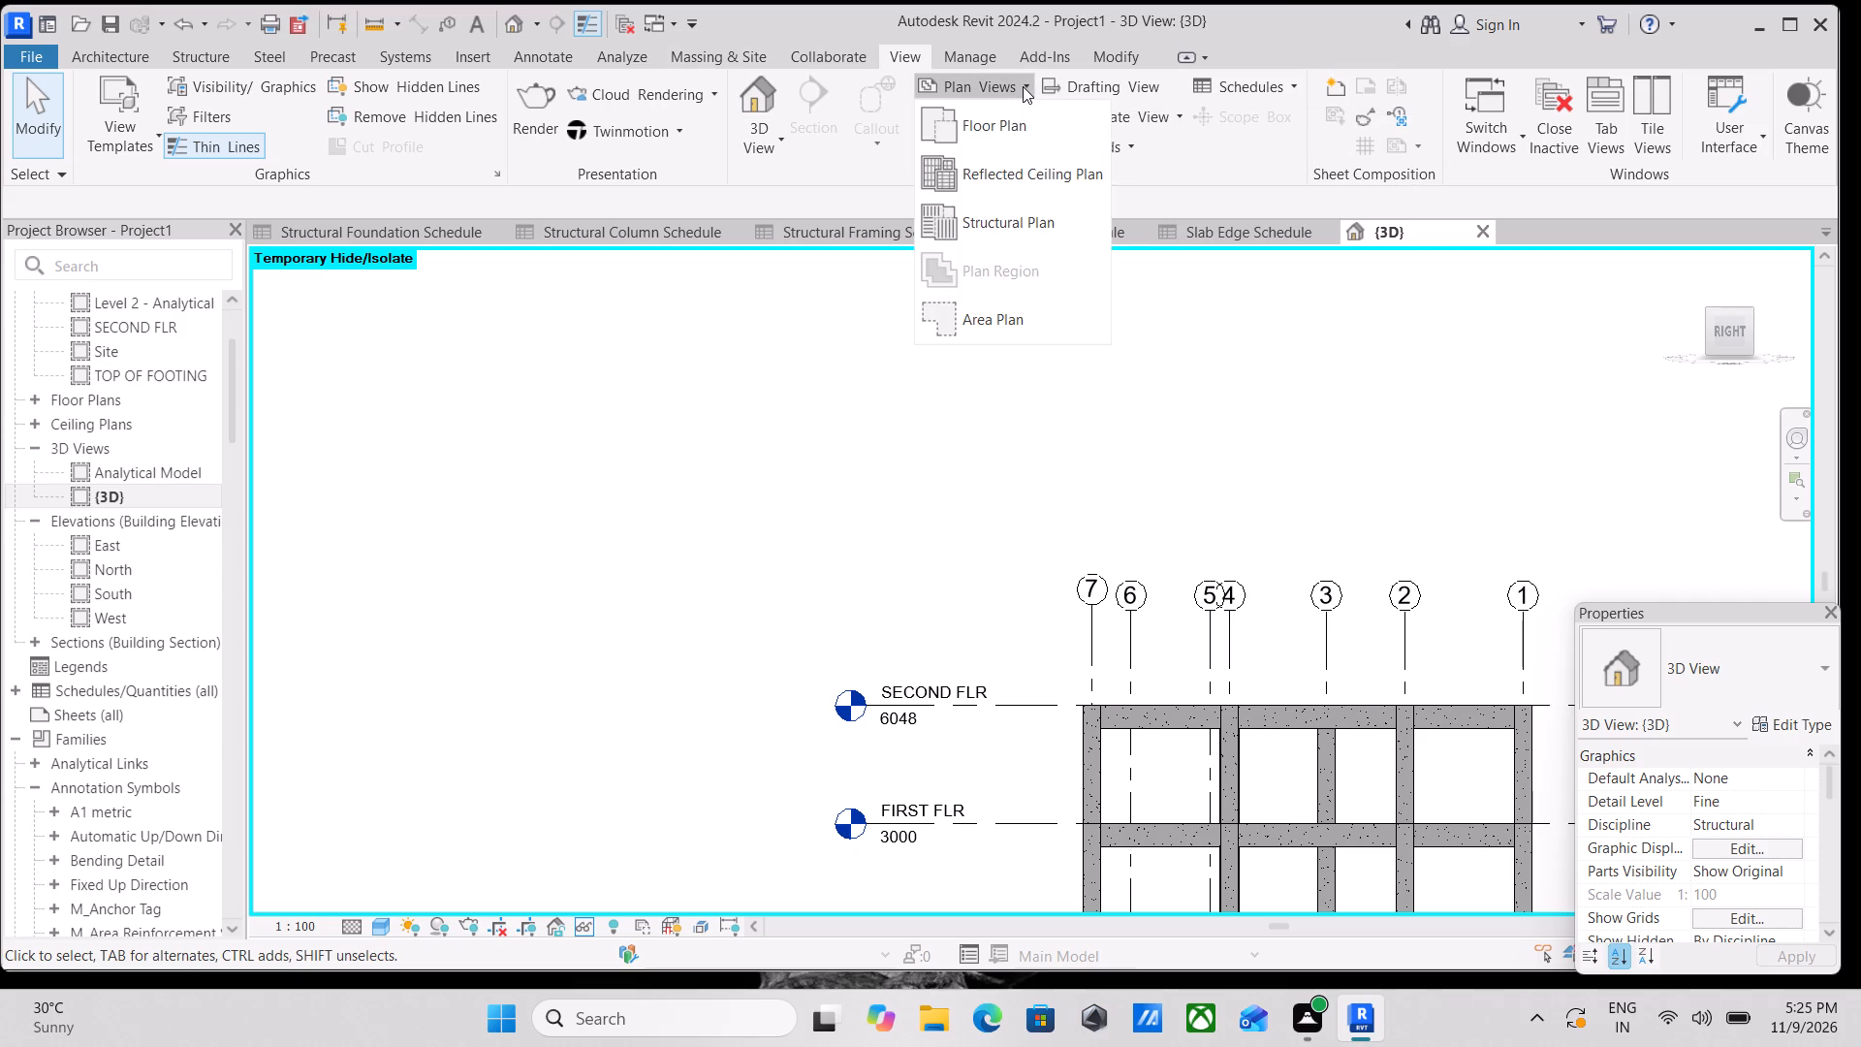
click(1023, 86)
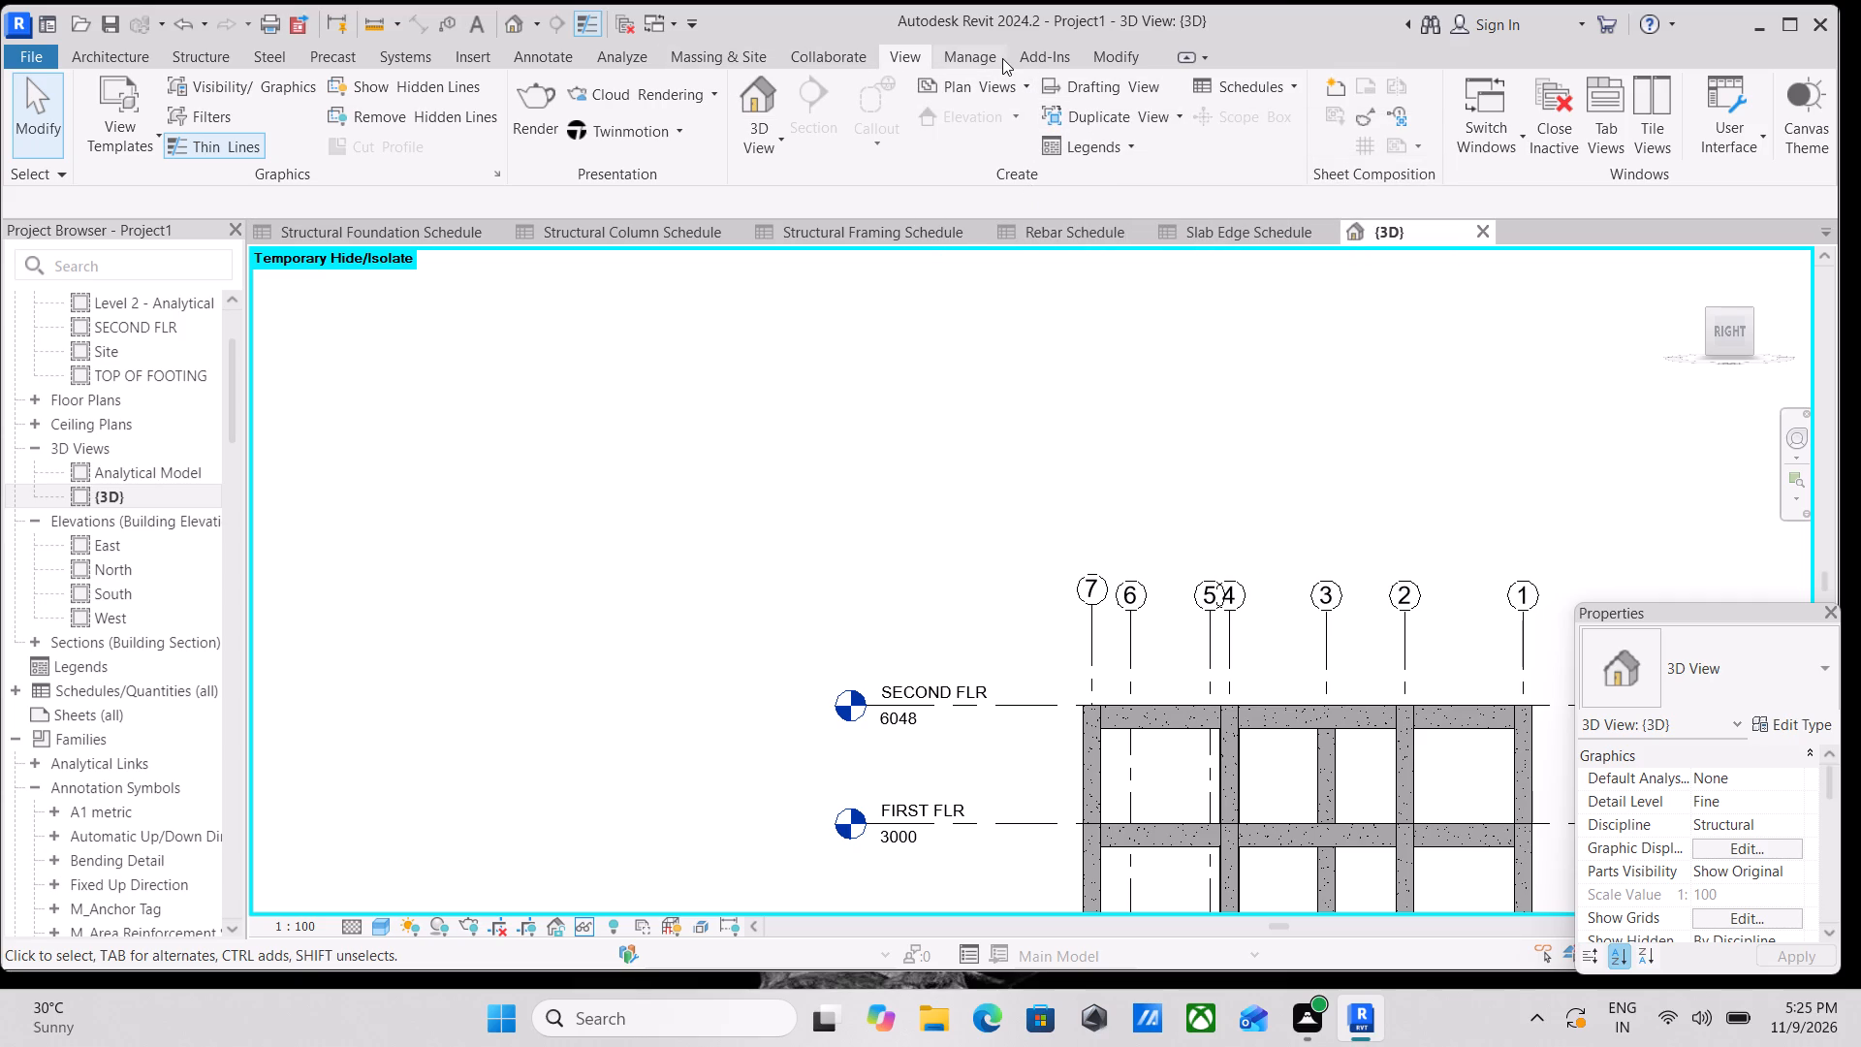
Start a new sheet and browse the US imperial family library for a title block to load.
click(1341, 89)
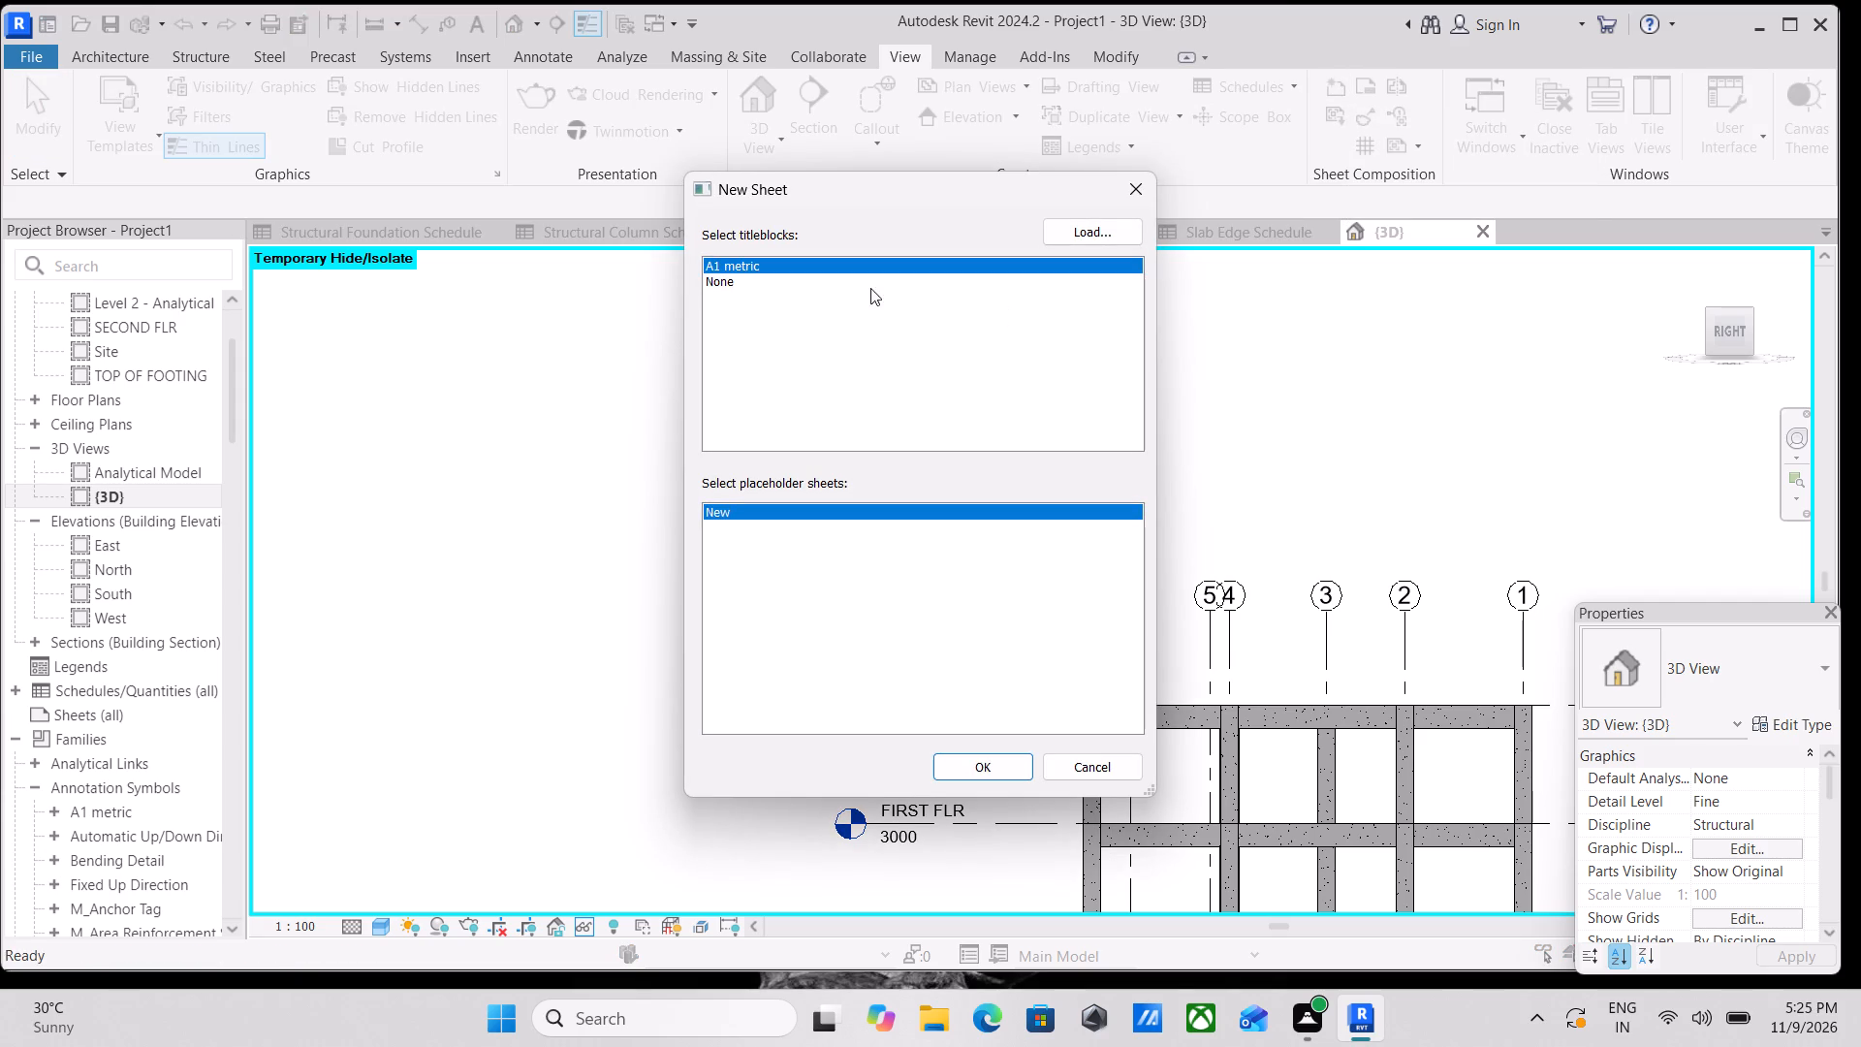
click(1113, 225)
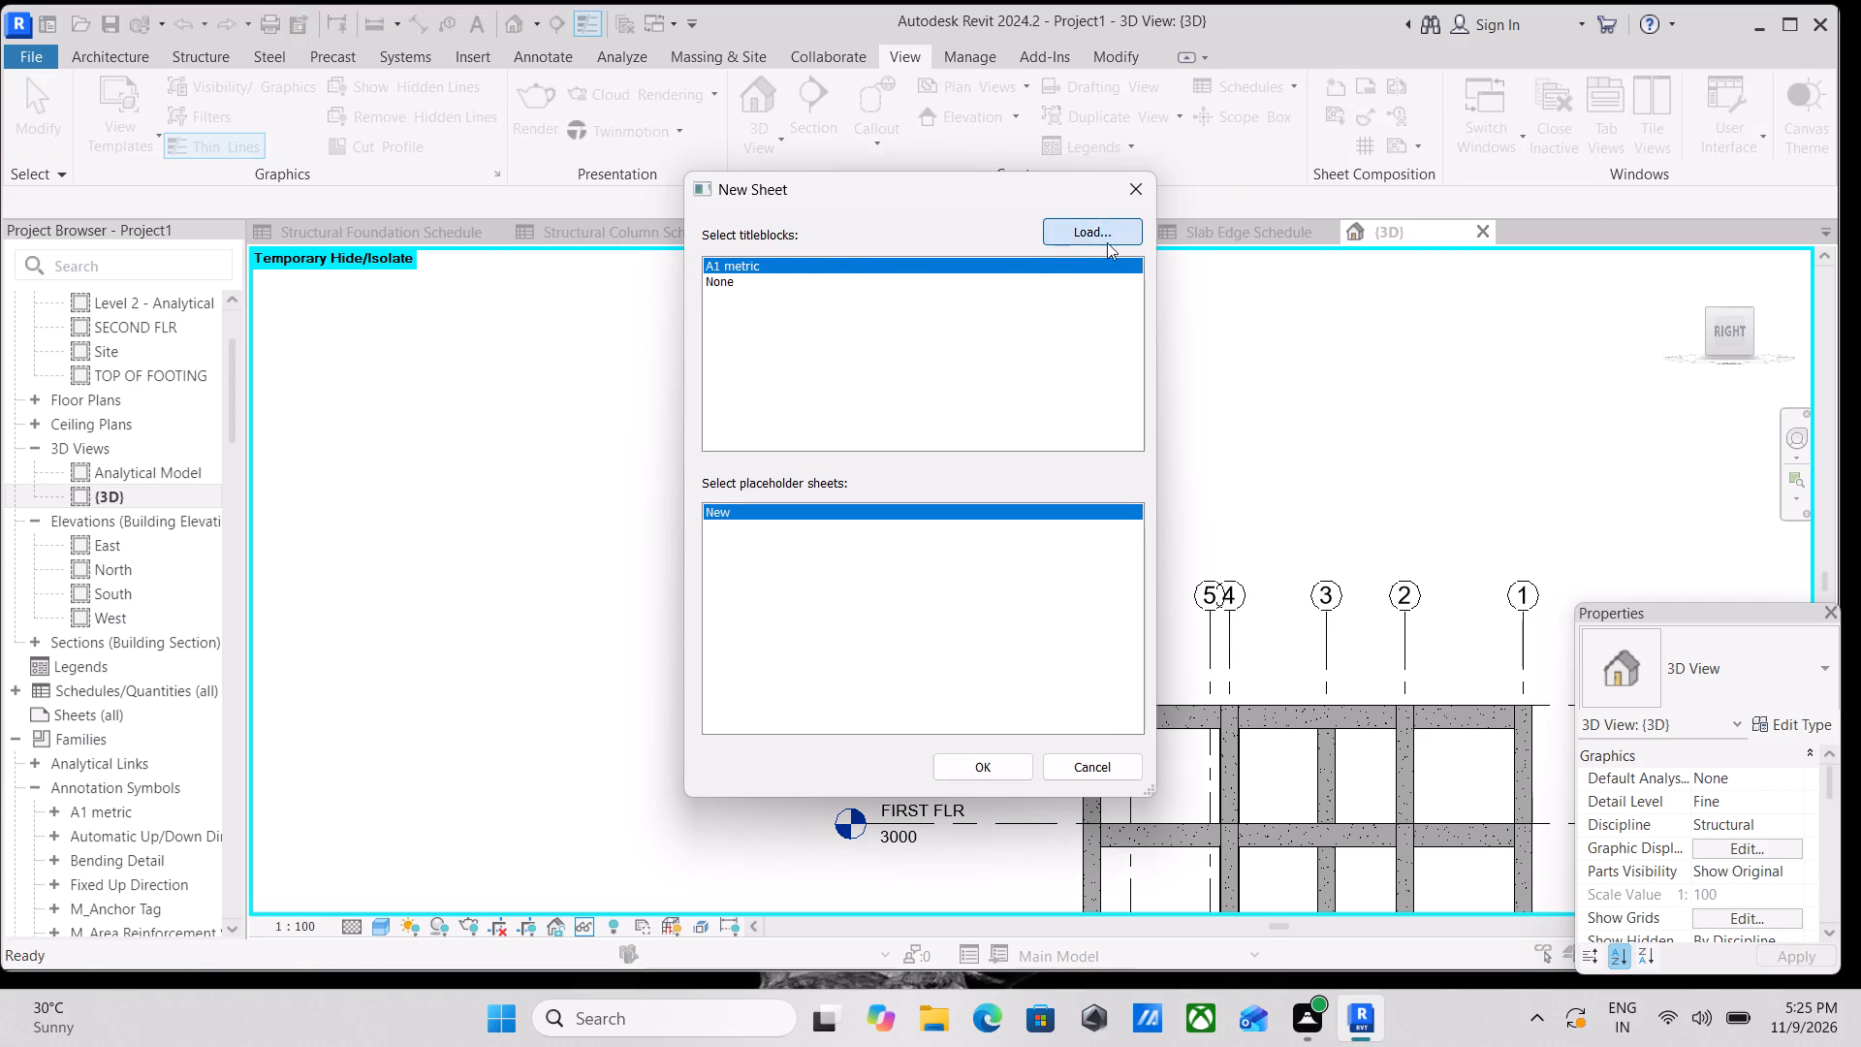
scroll(723, 603, down, 5)
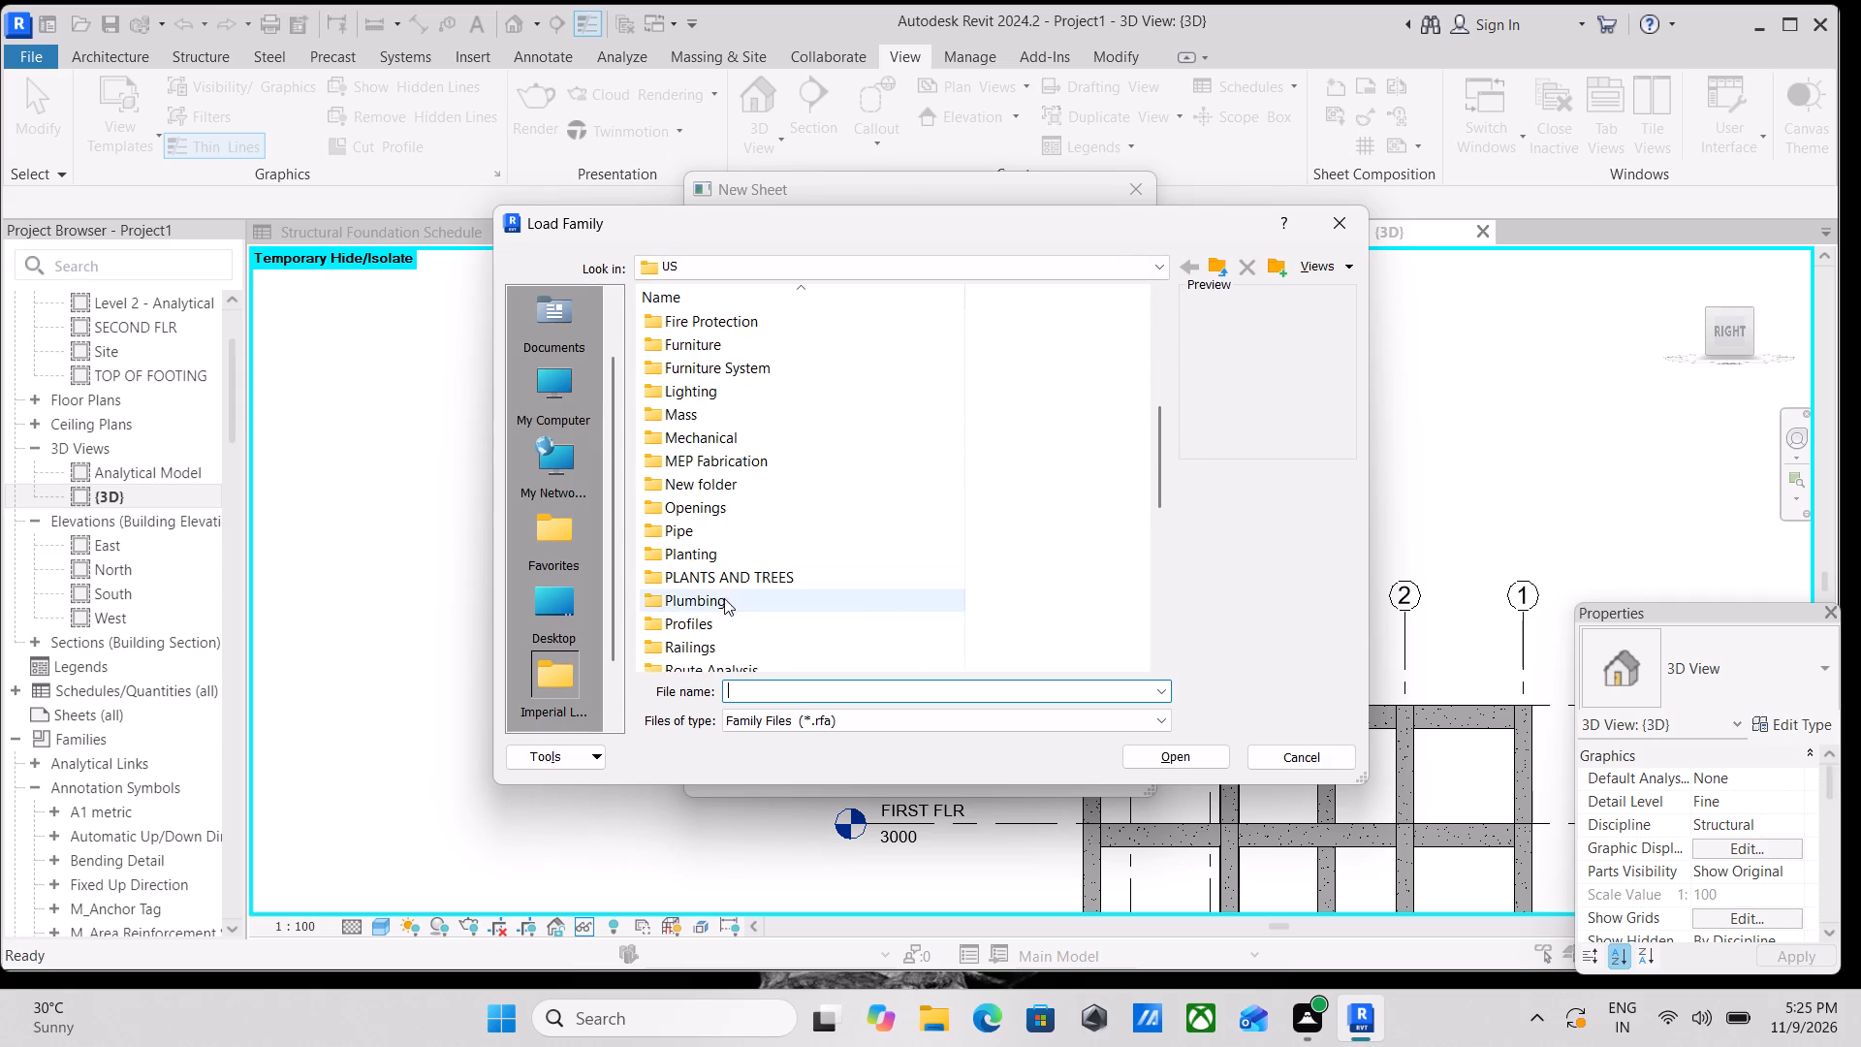
scroll(727, 593, down, 2)
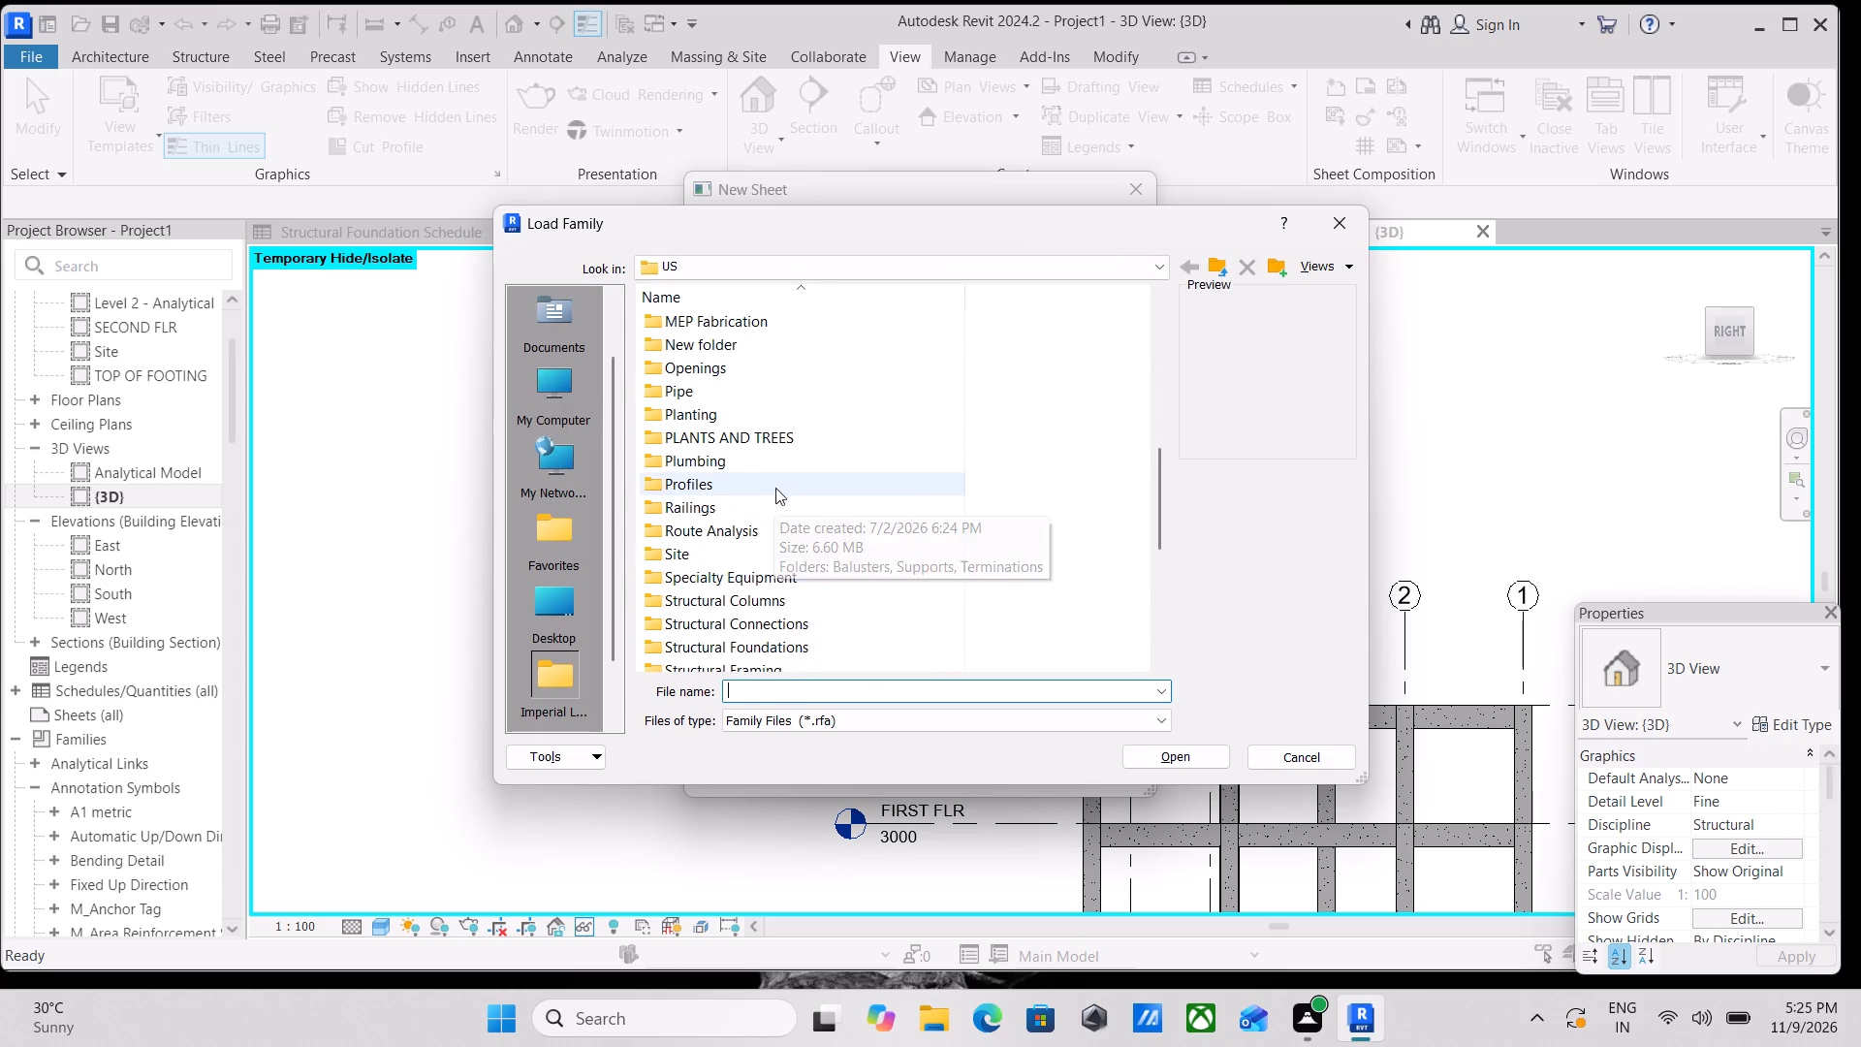
scroll(774, 492, down, 5)
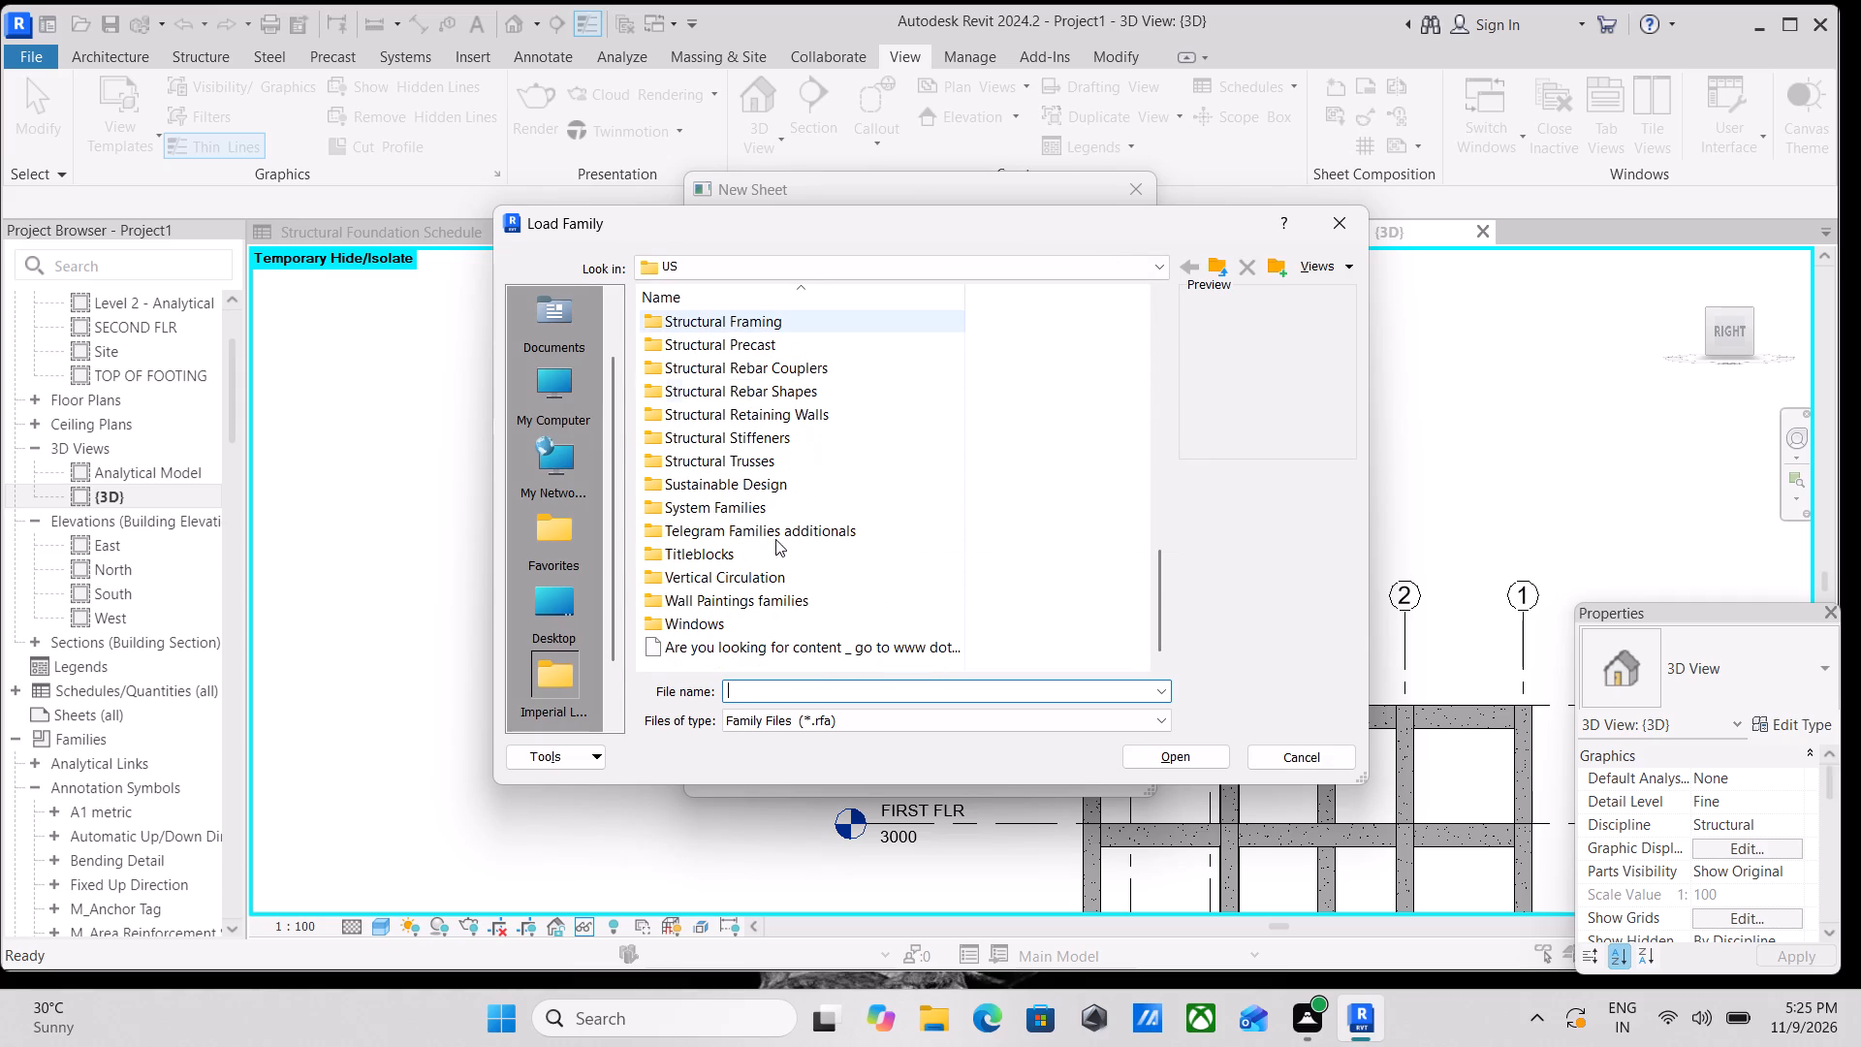
scroll(783, 462, down, 1)
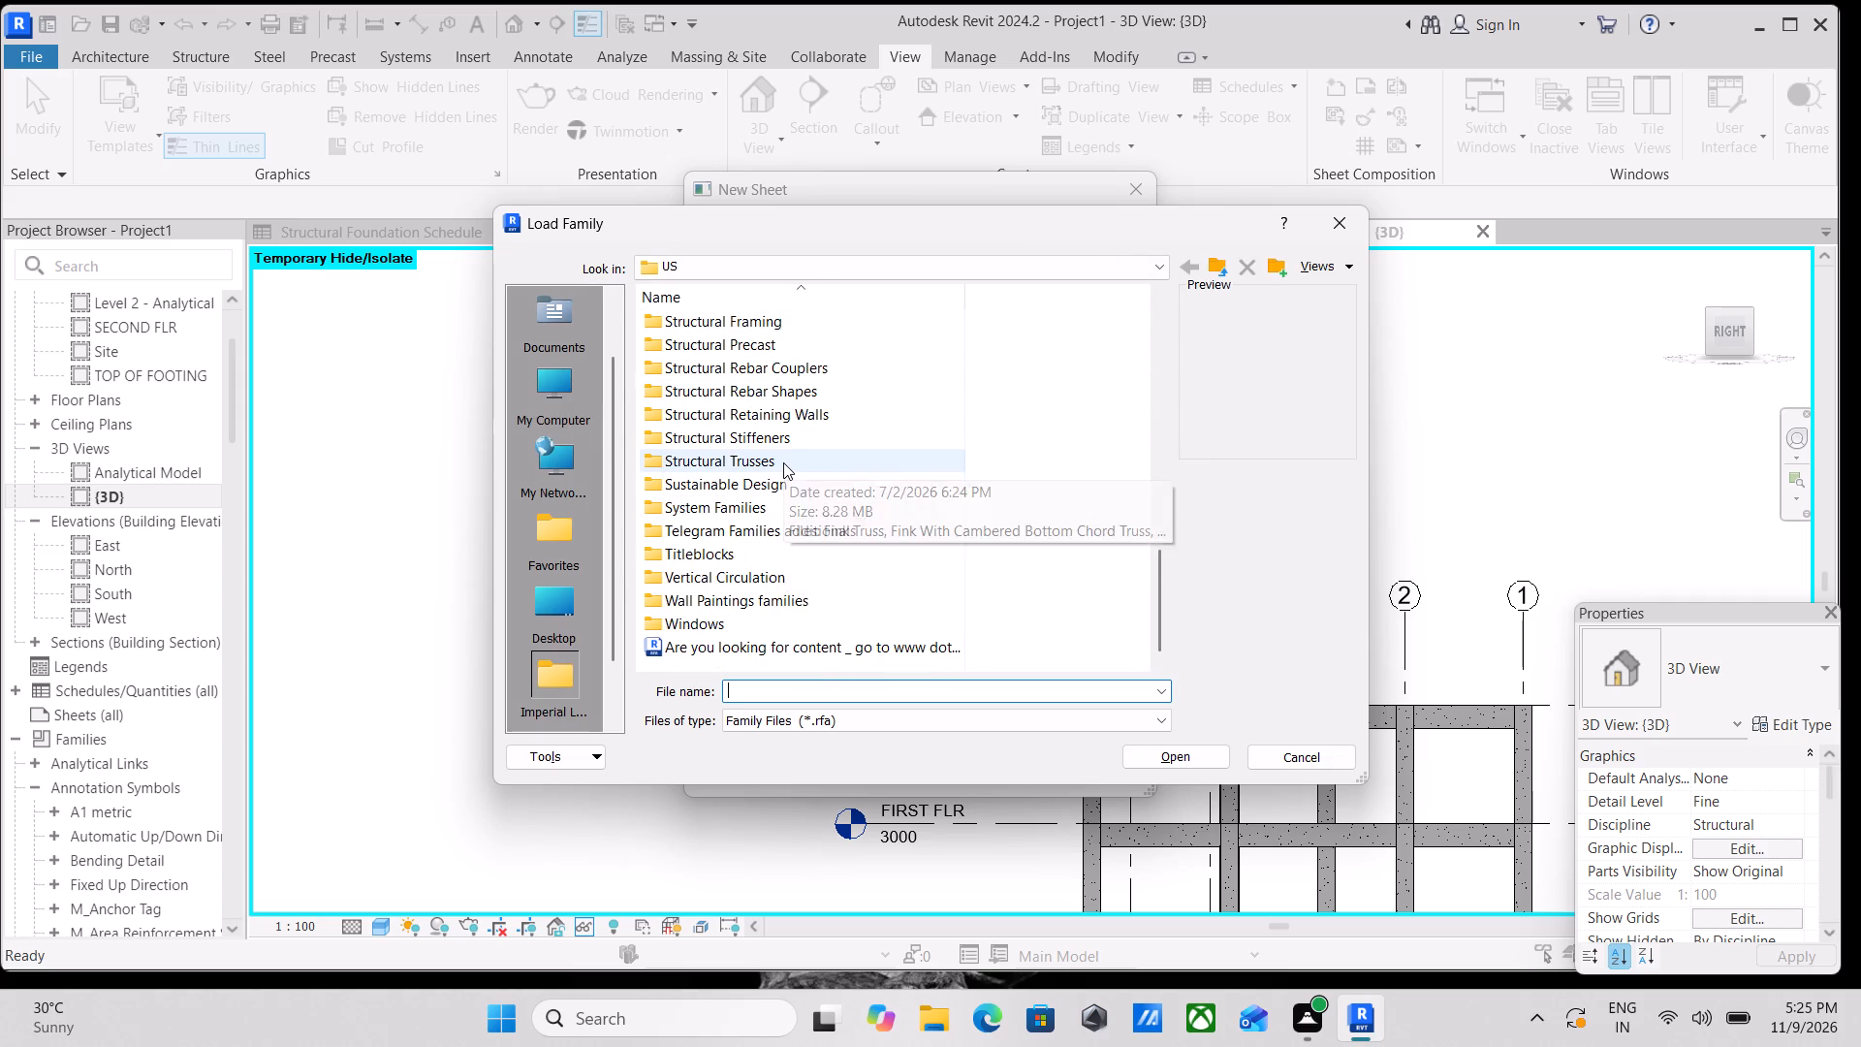
scroll(783, 462, down, 1)
scroll(769, 581, down, 1)
scroll(766, 614, up, 11)
scroll(769, 580, up, 11)
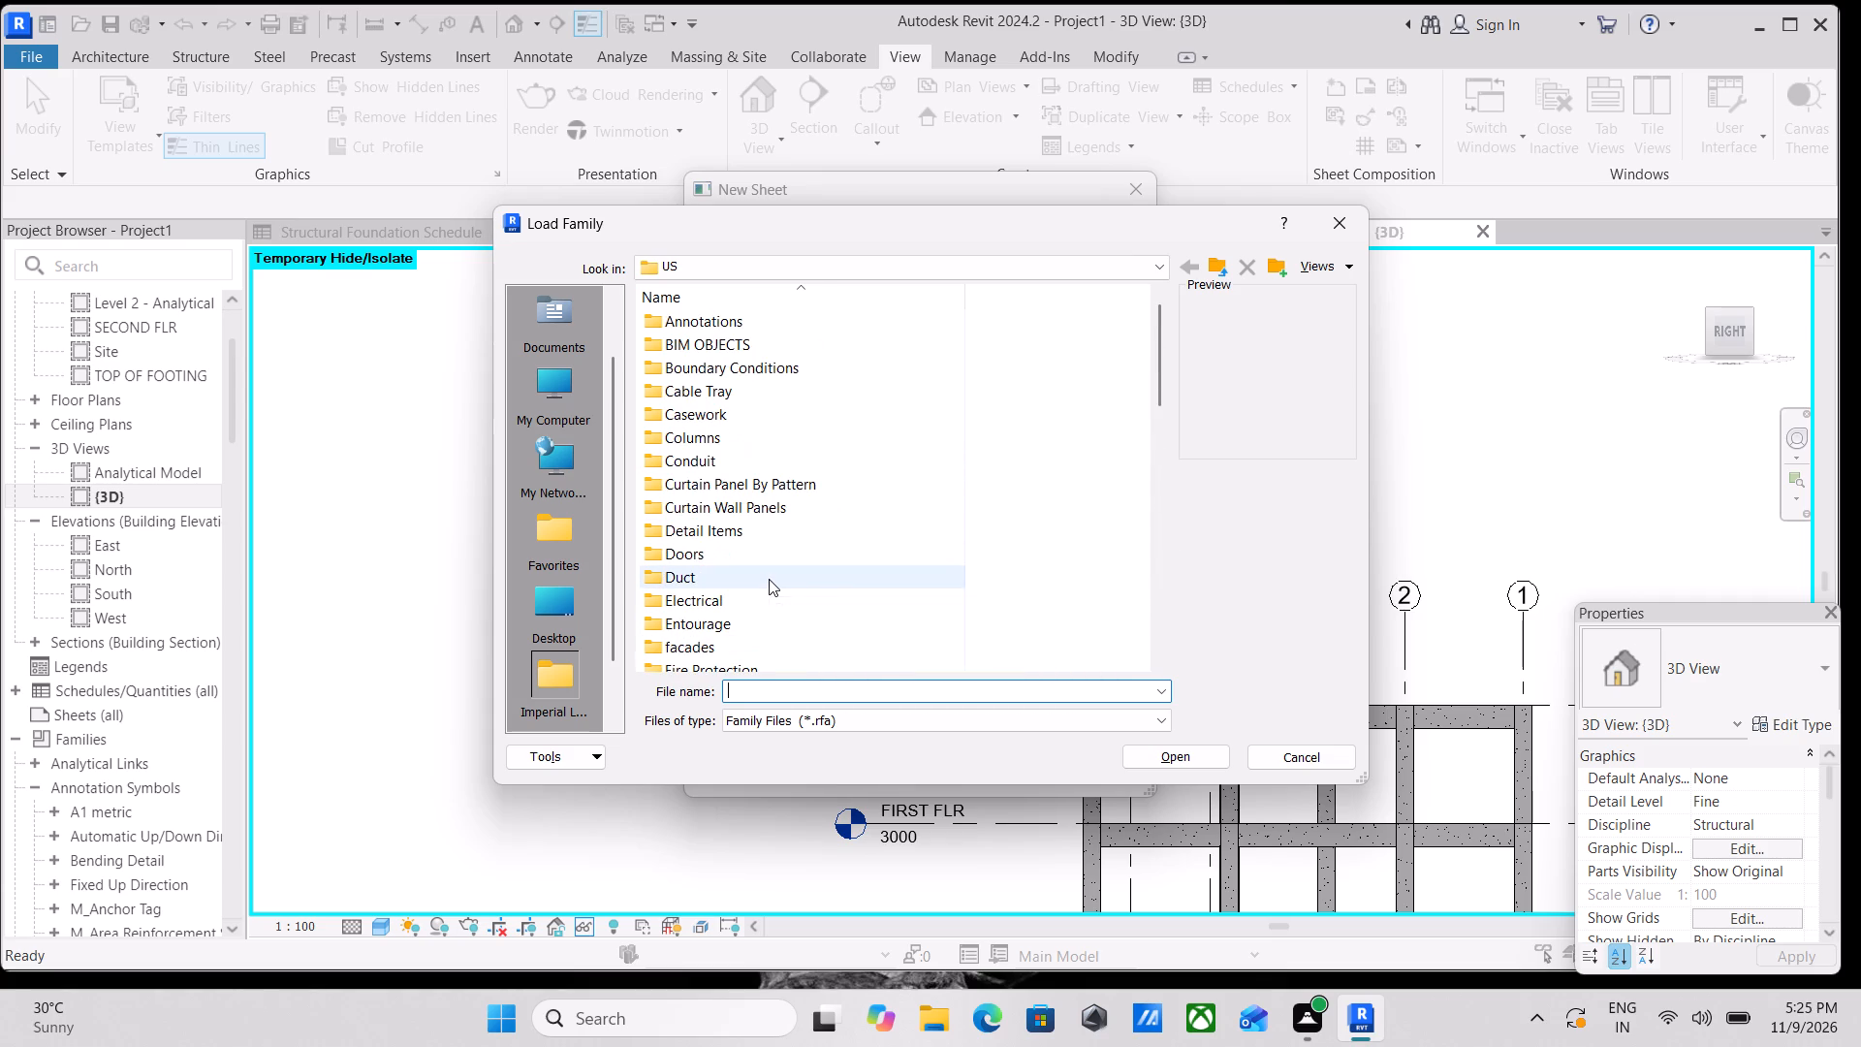
scroll(769, 579, up, 3)
Load the A3 metric title block from the Titleblocks folder of the English US library.
click(1147, 269)
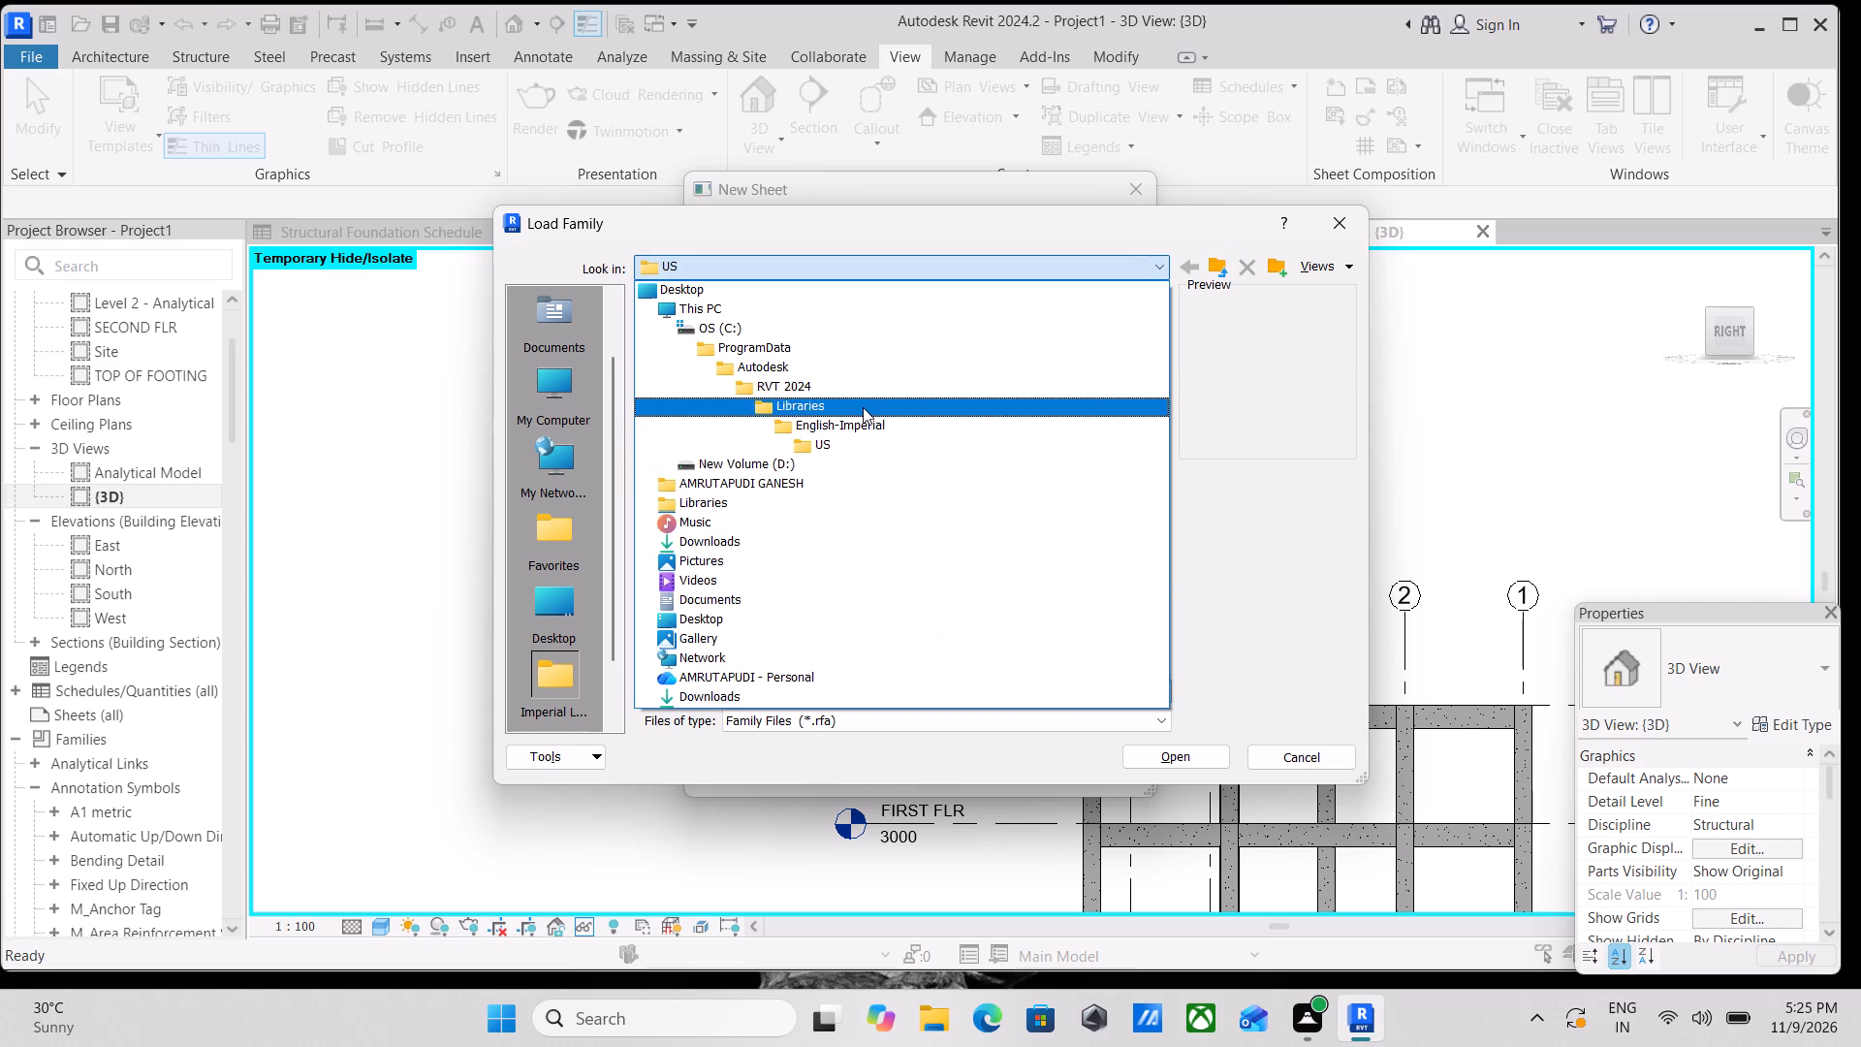
click(863, 407)
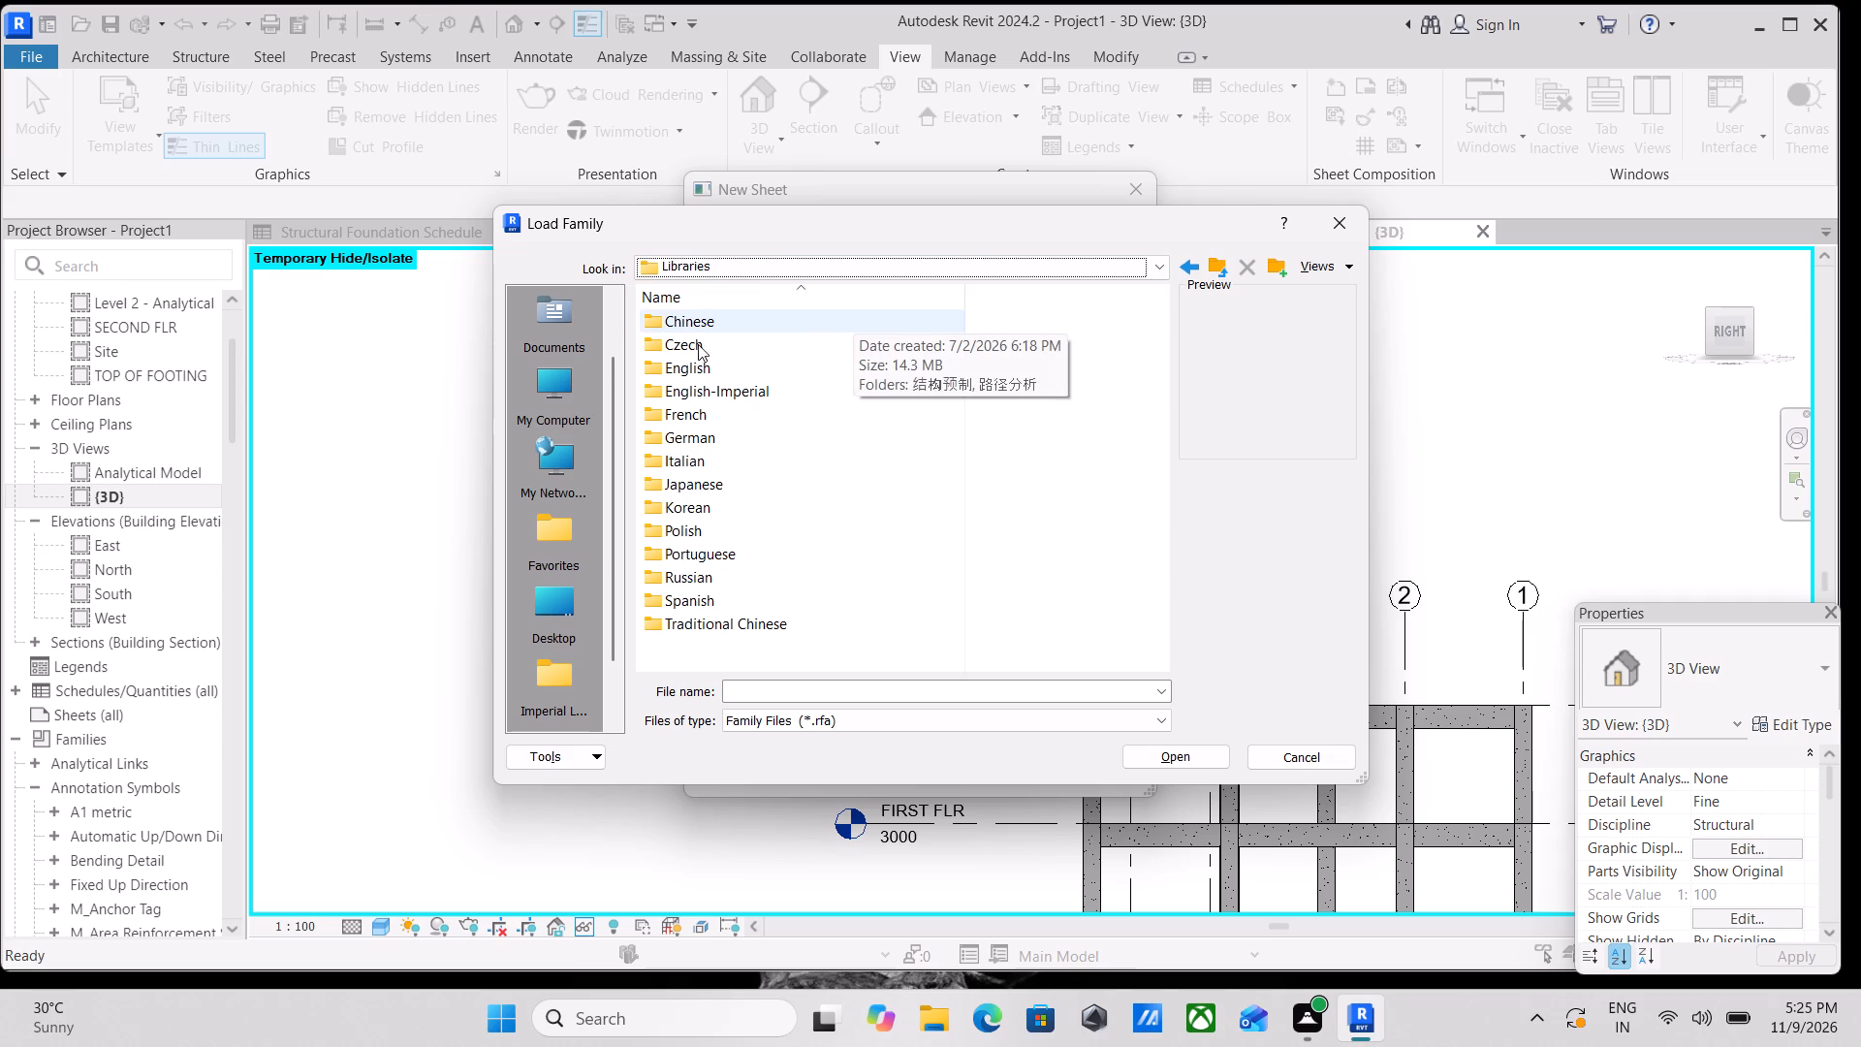
double_click(687, 364)
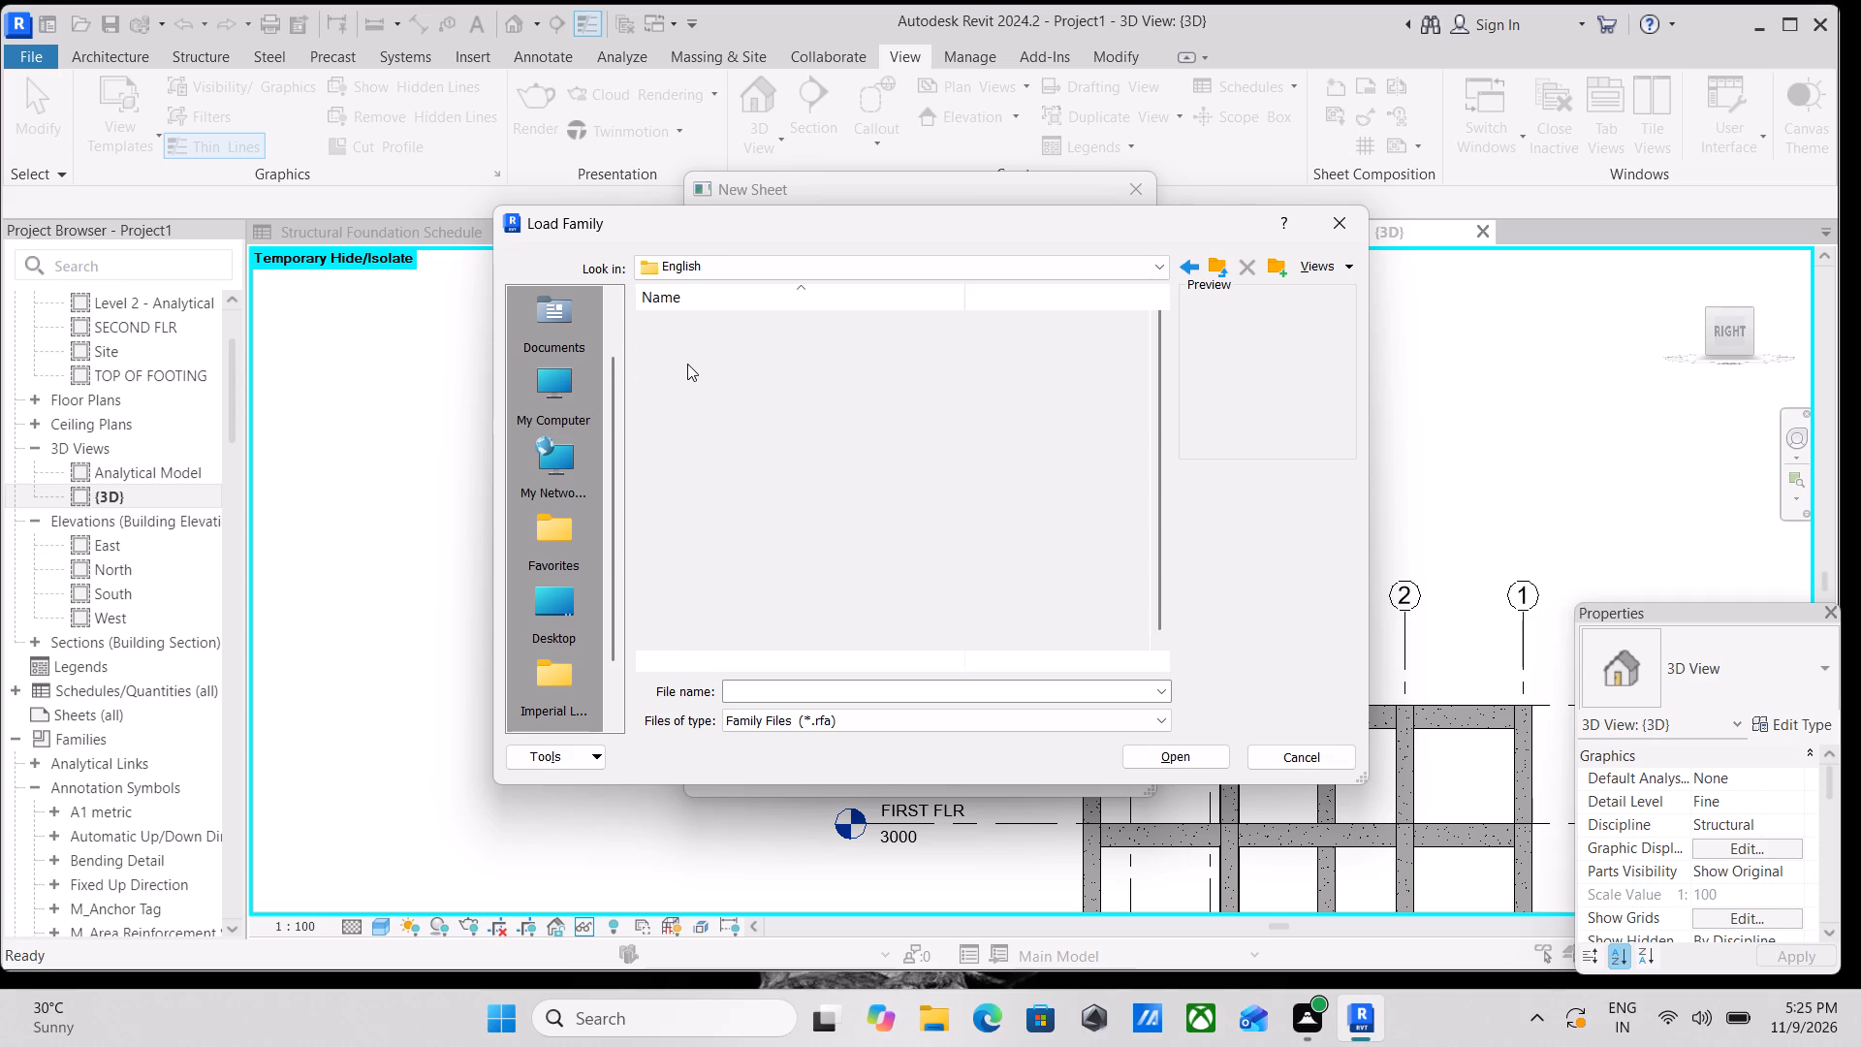
double_click(750, 317)
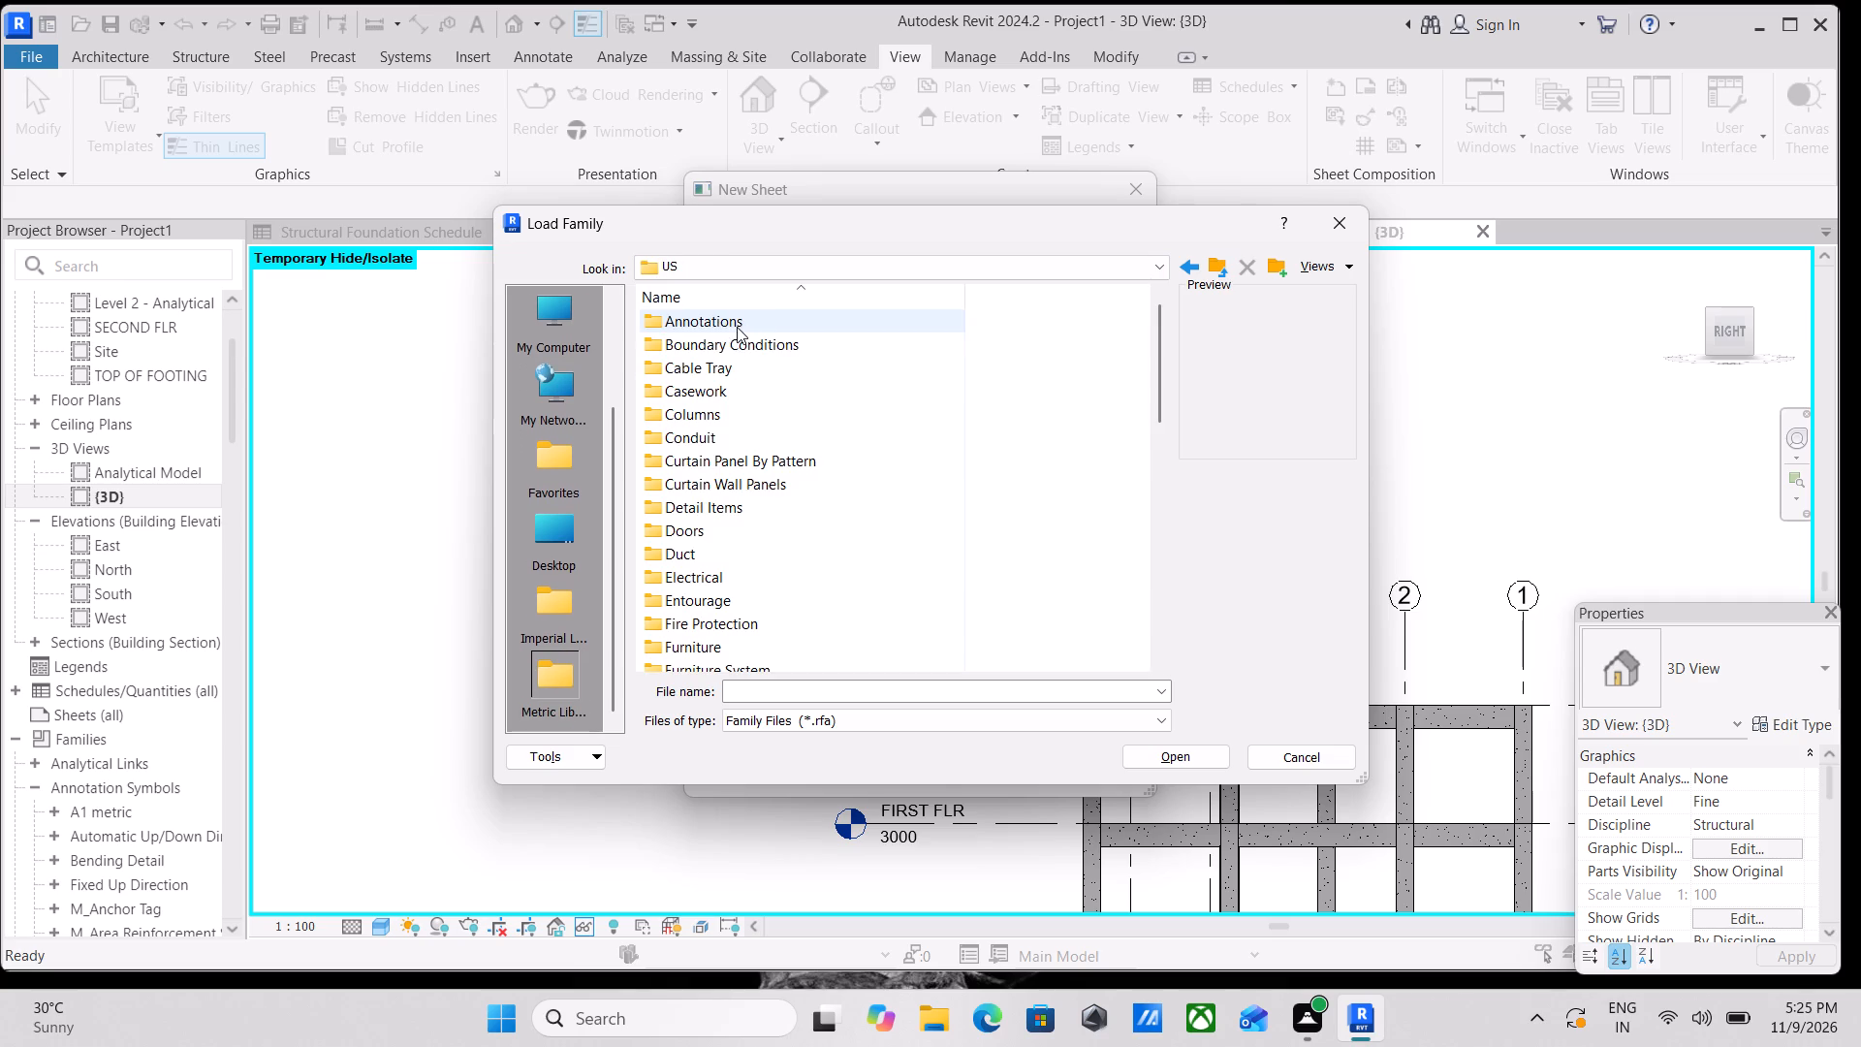
scroll(730, 391, down, 4)
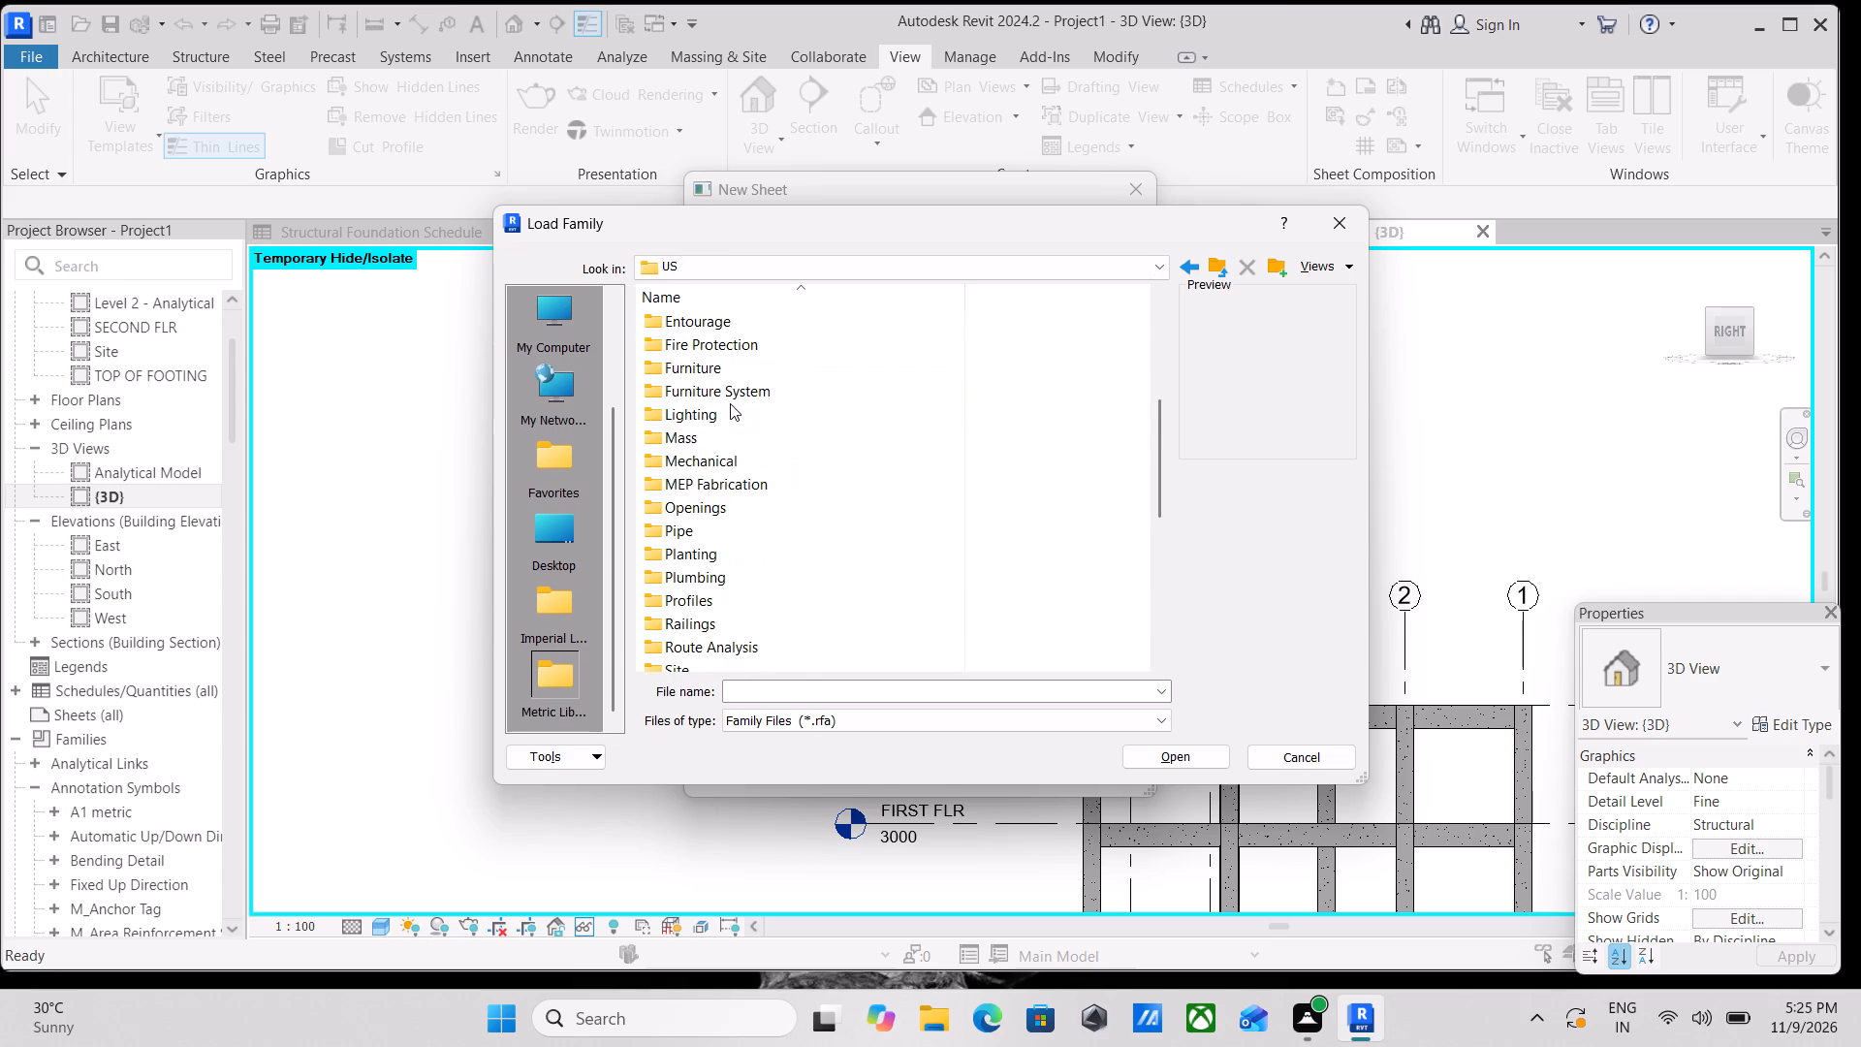
scroll(730, 403, down, 3)
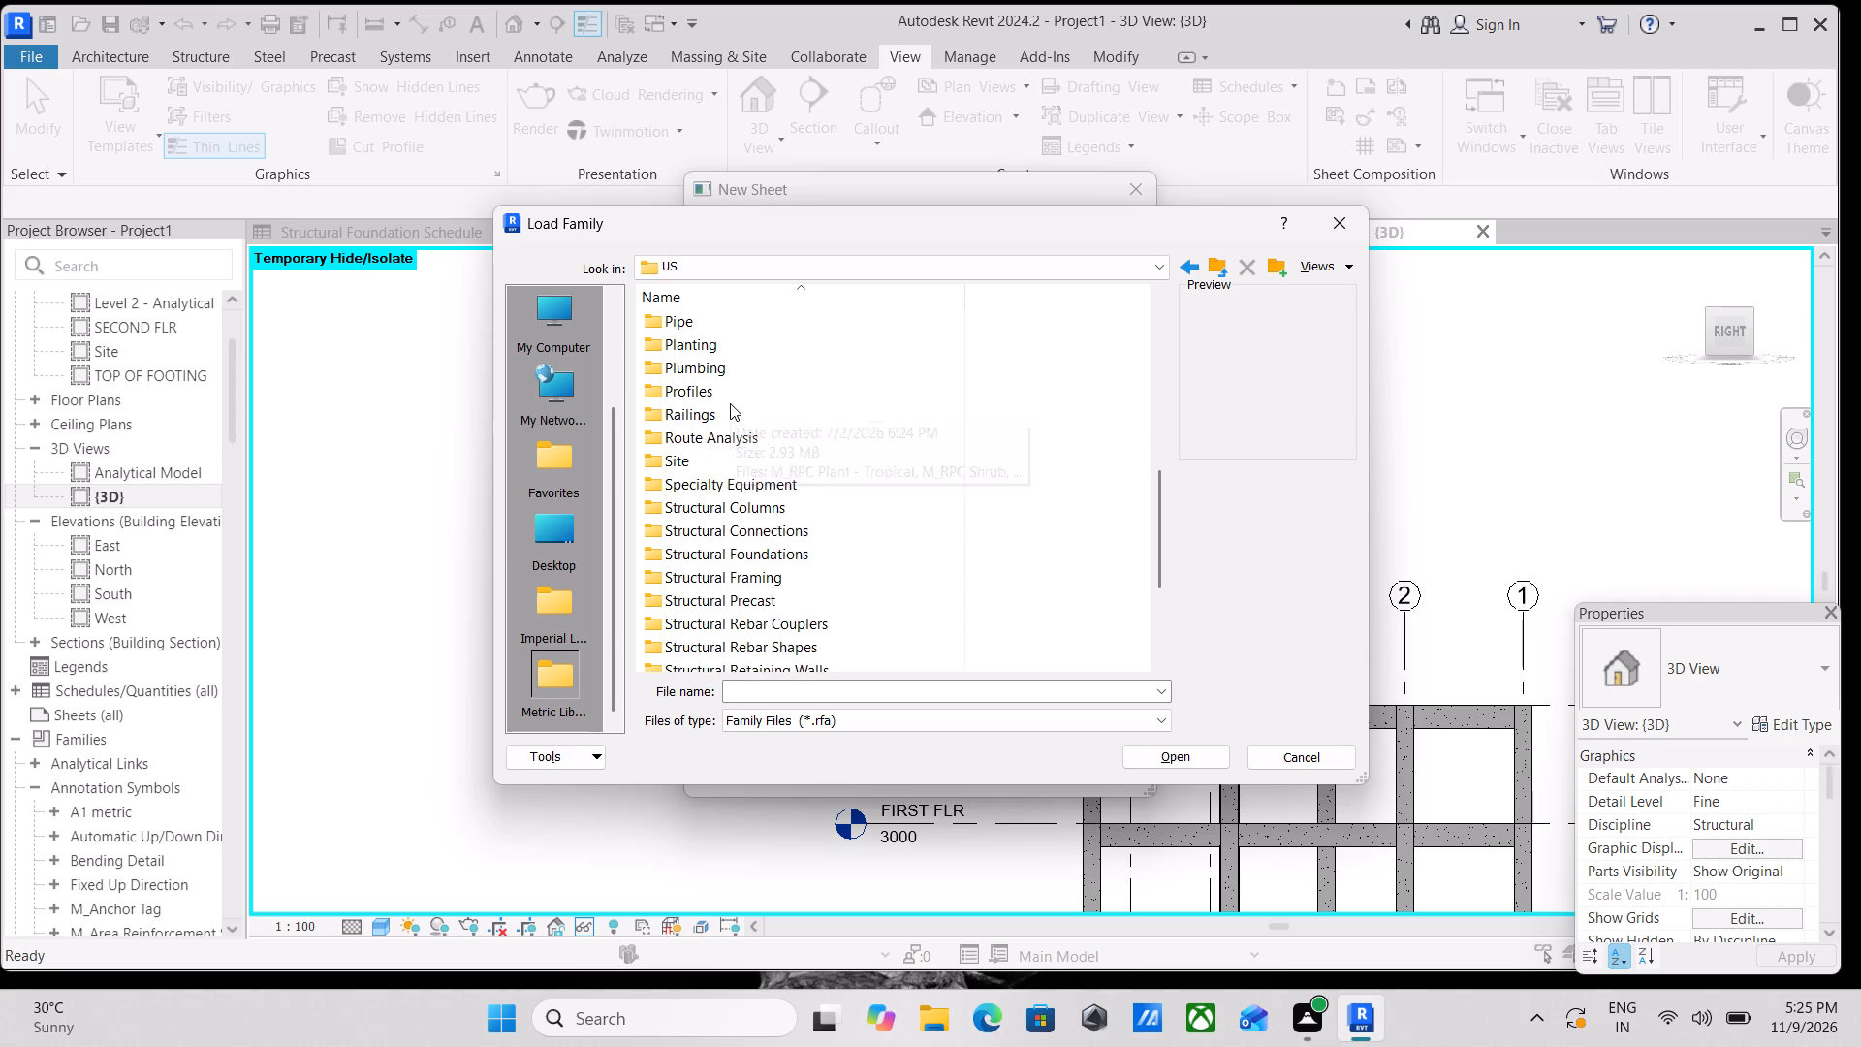
scroll(730, 403, down, 2)
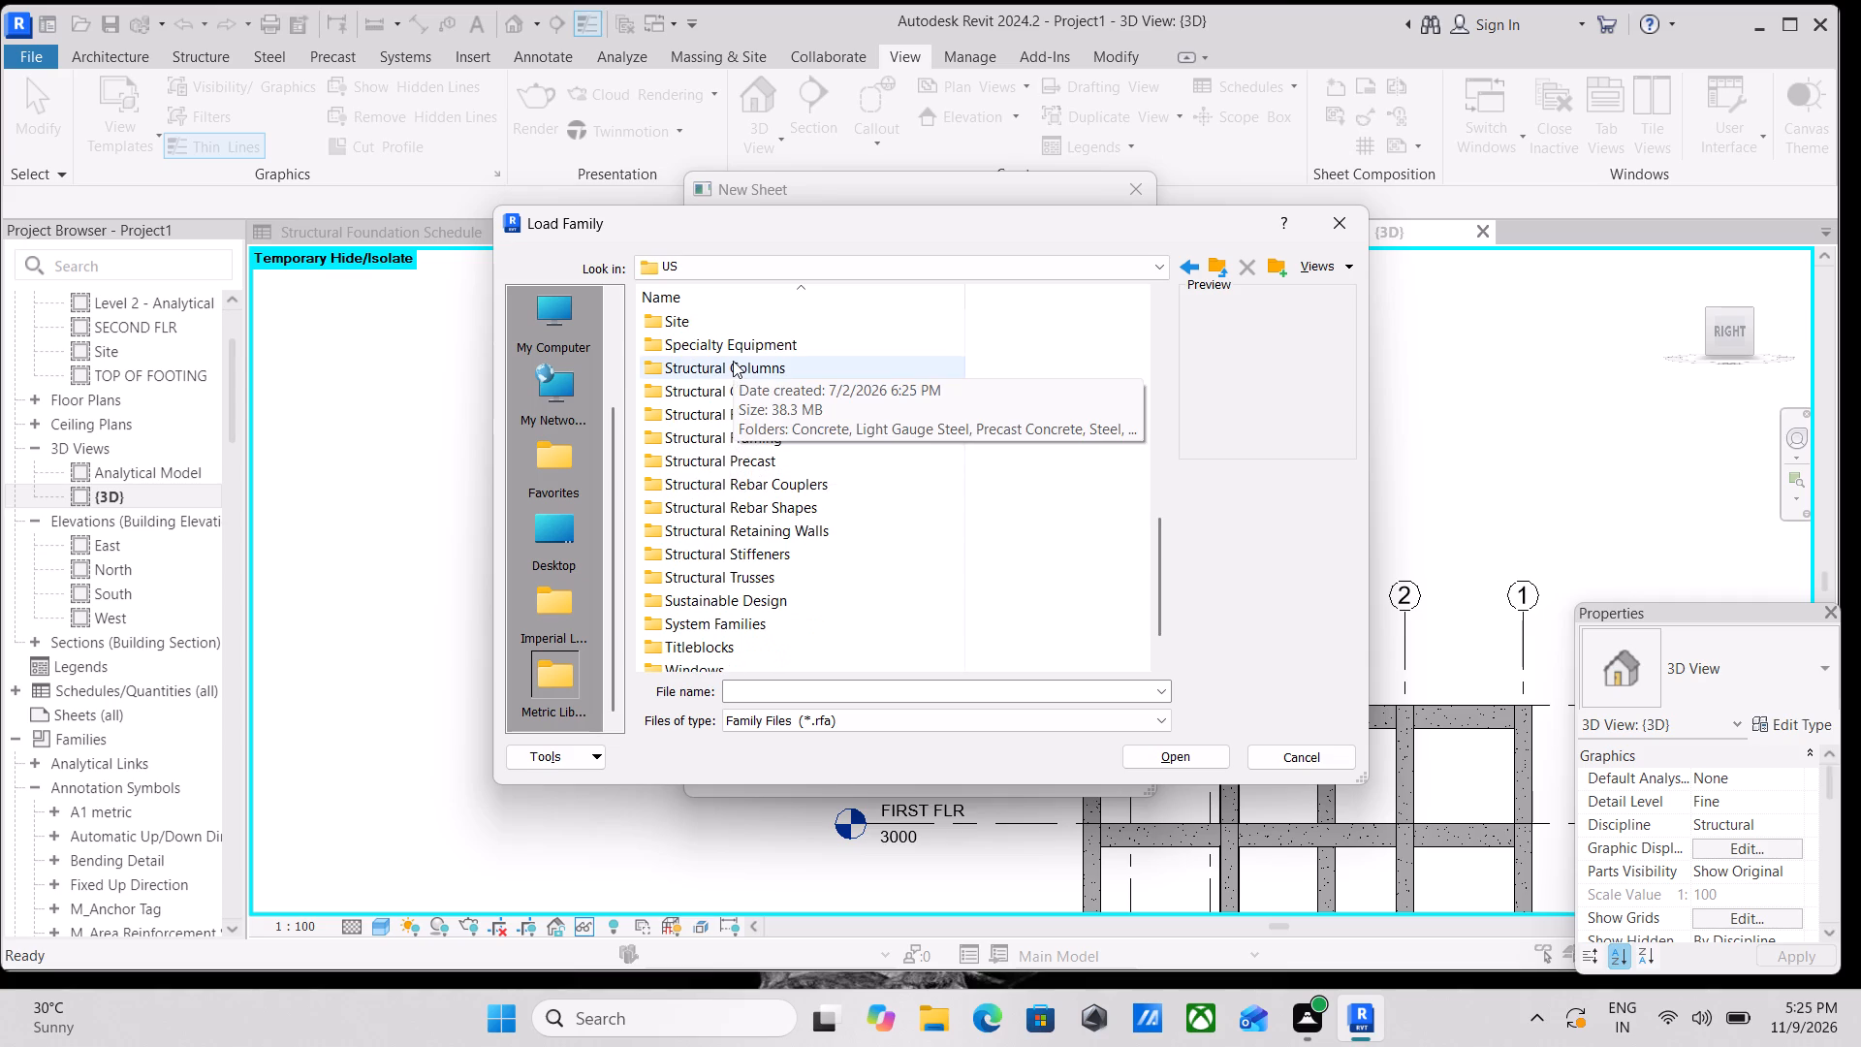
scroll(732, 440, down, 1)
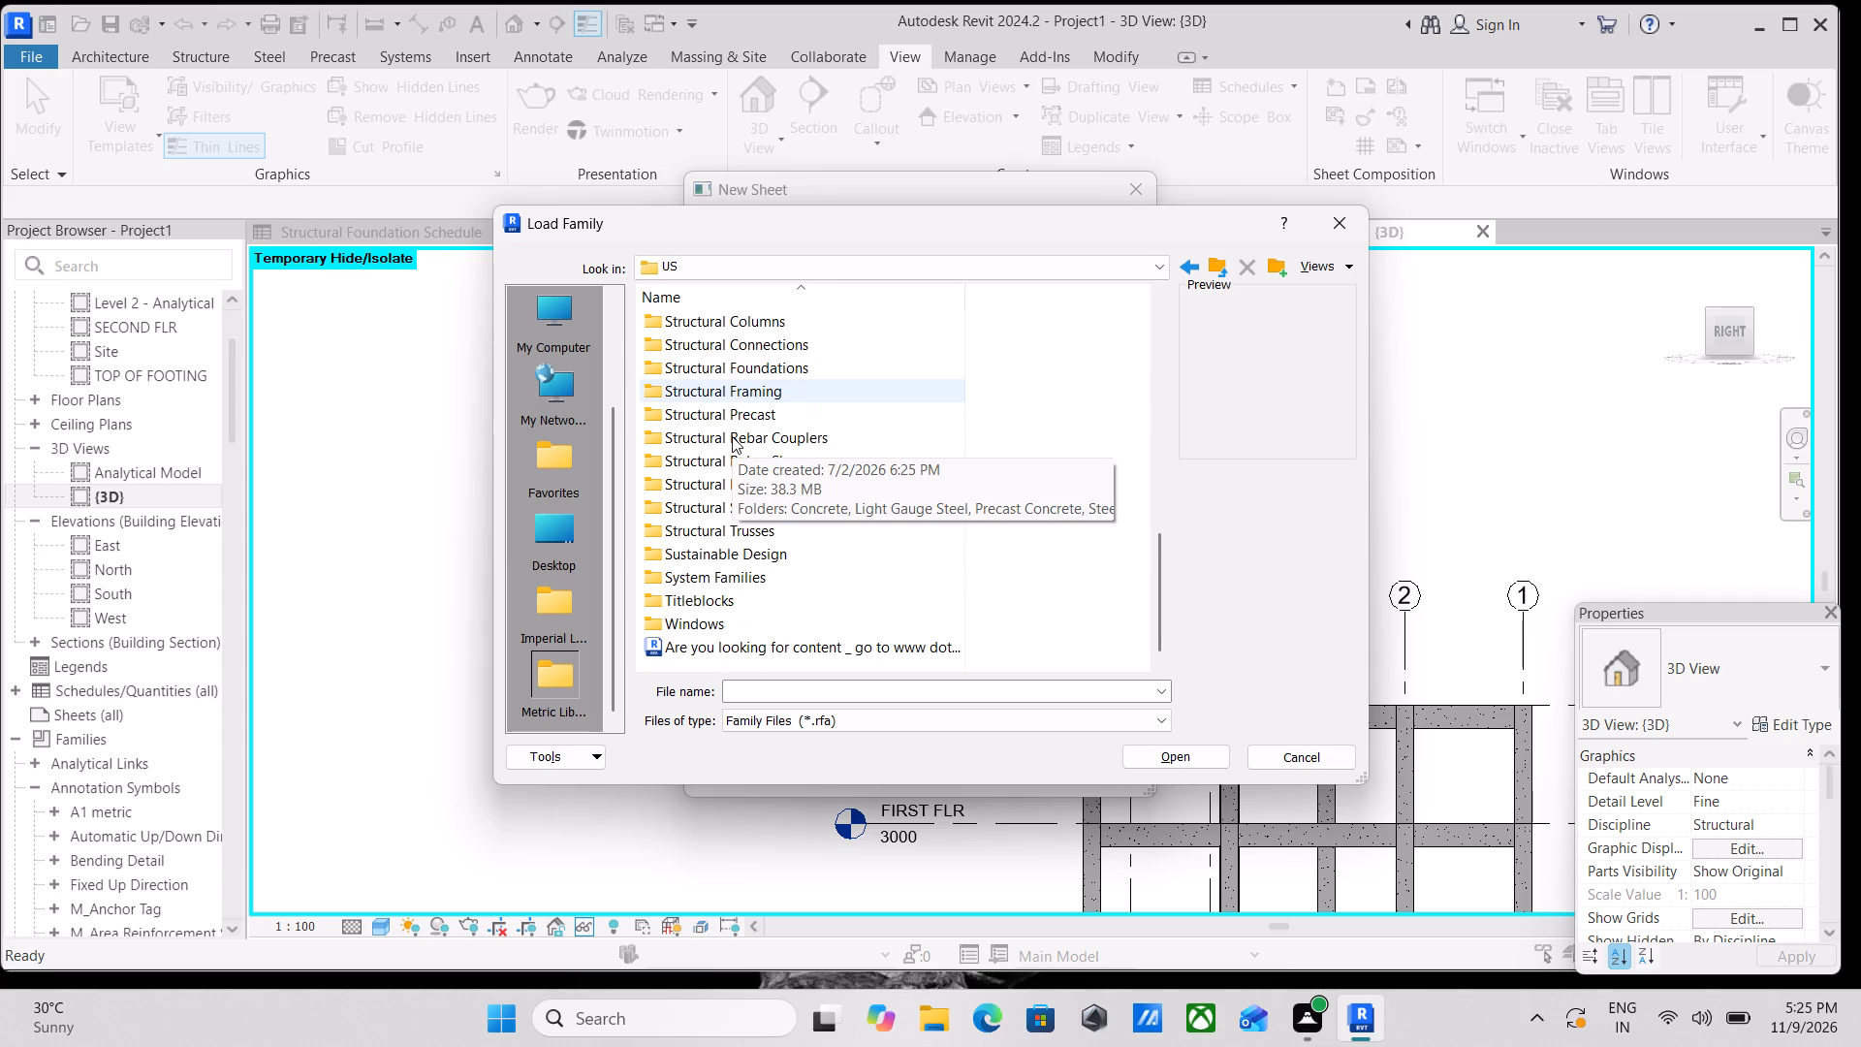
scroll(732, 435, down, 2)
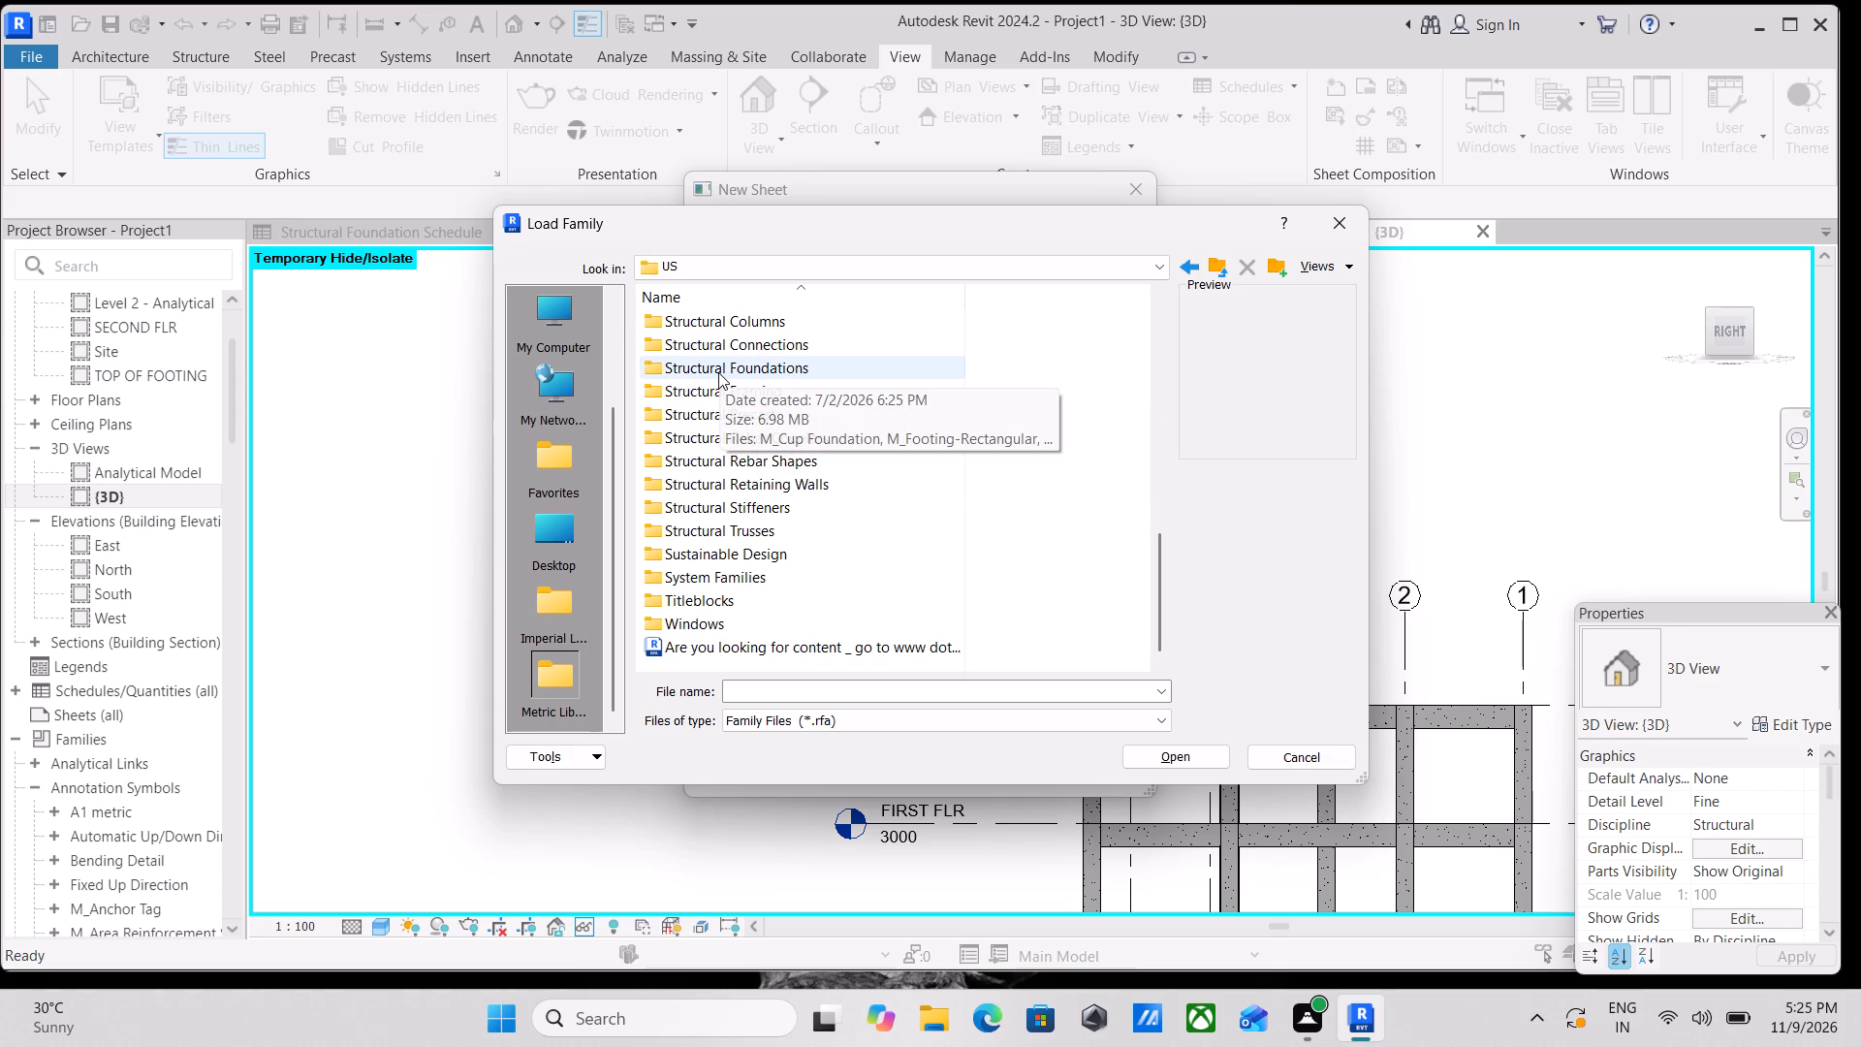
scroll(718, 372, down, 2)
scroll(697, 576, down, 1)
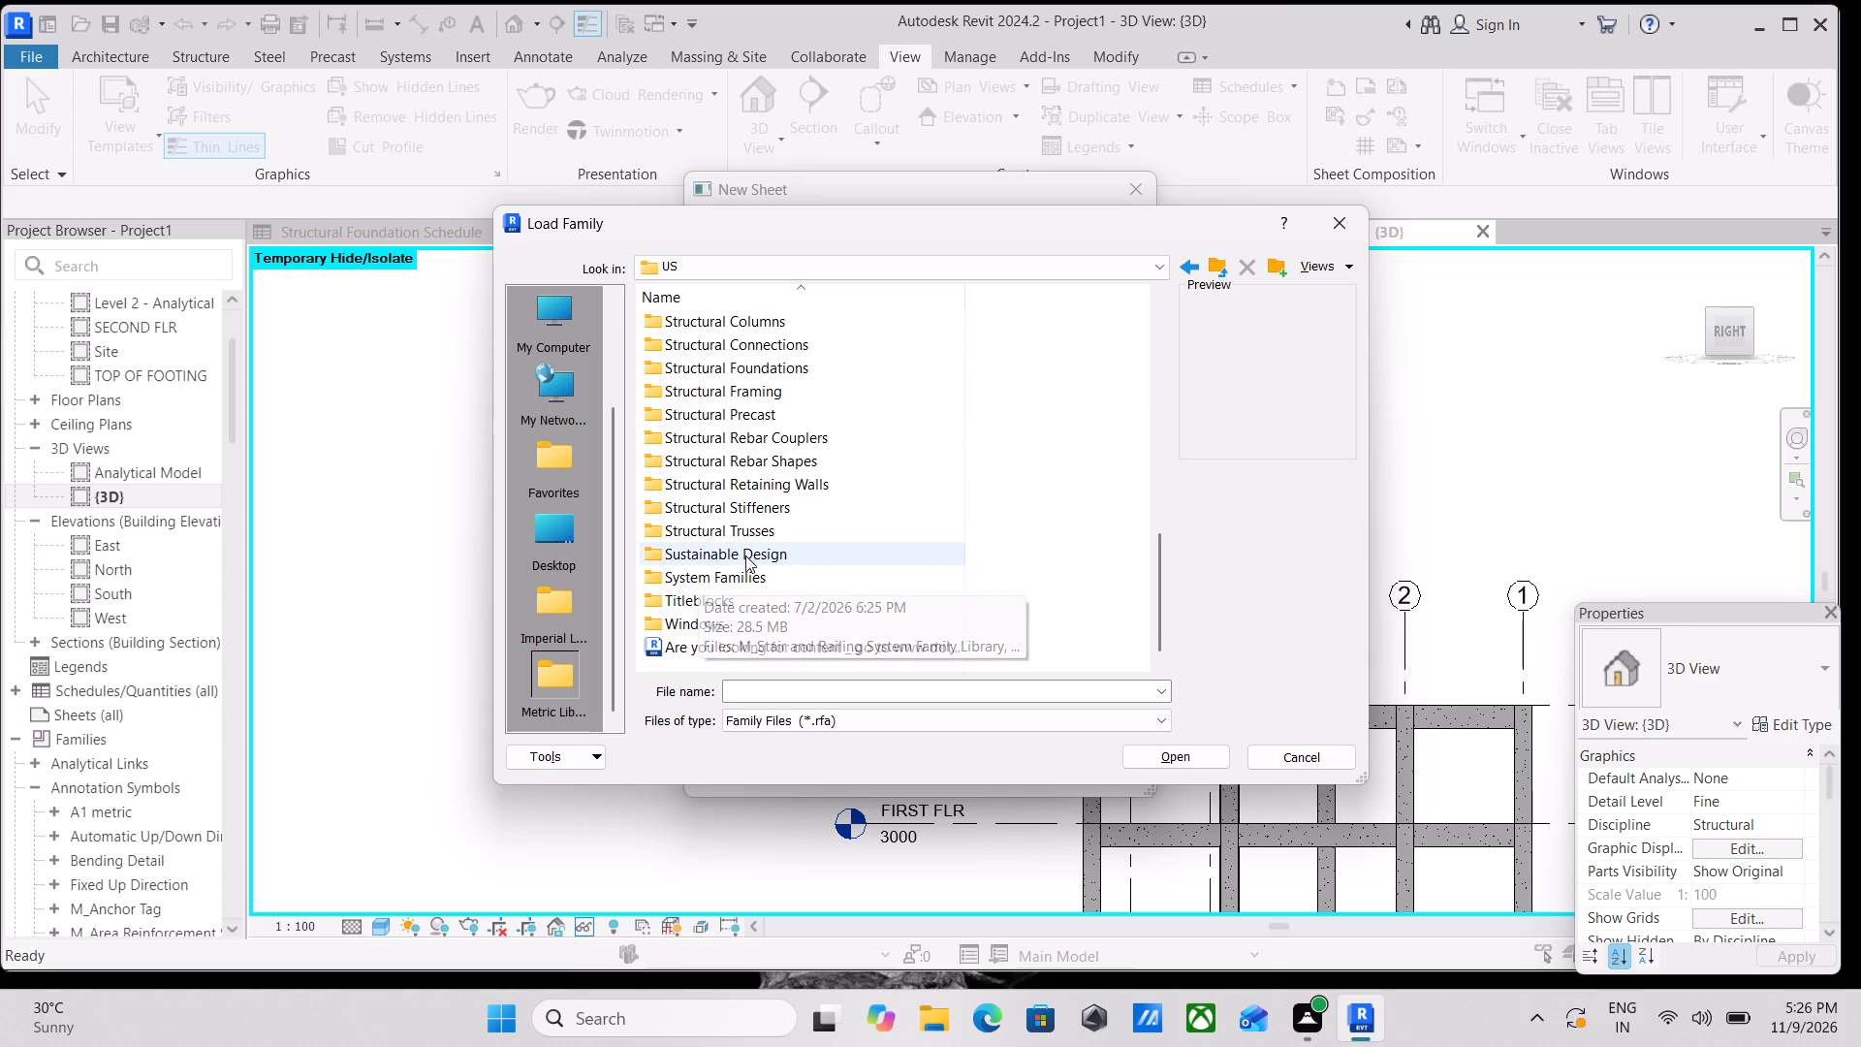
double_click(720, 600)
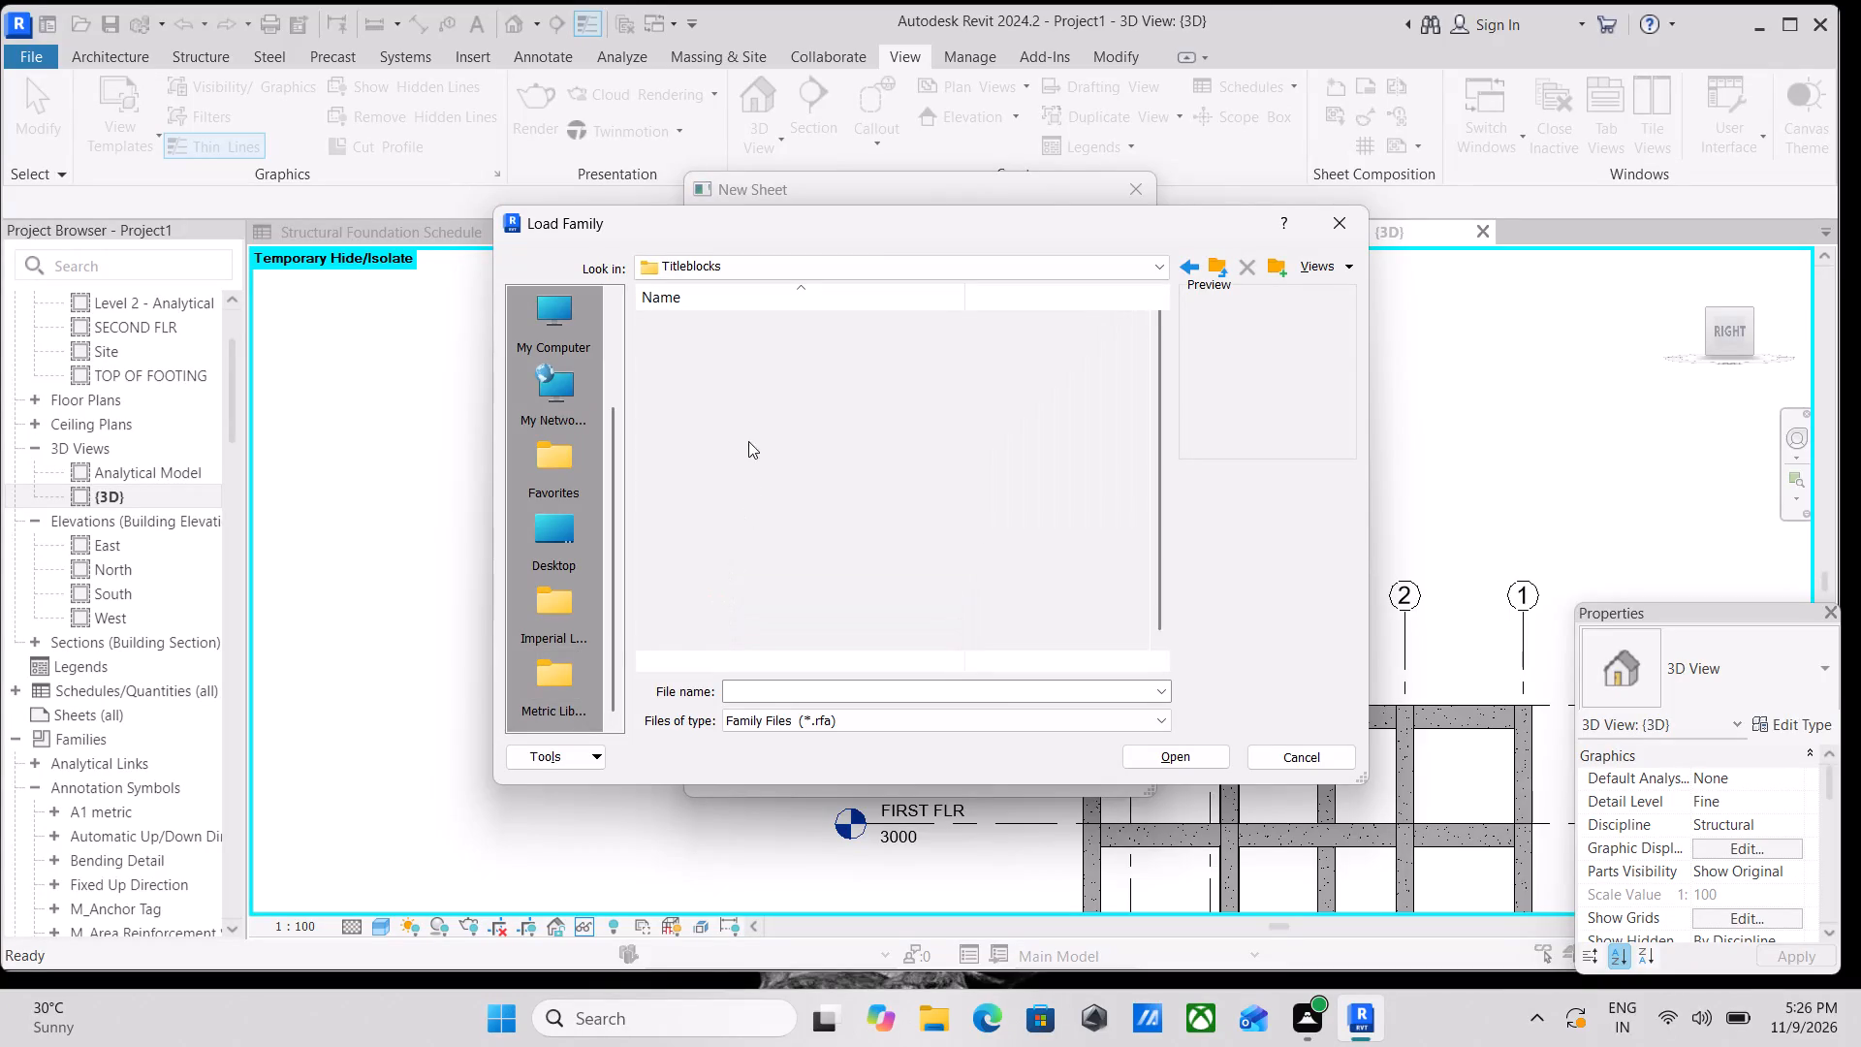
click(744, 349)
click(739, 385)
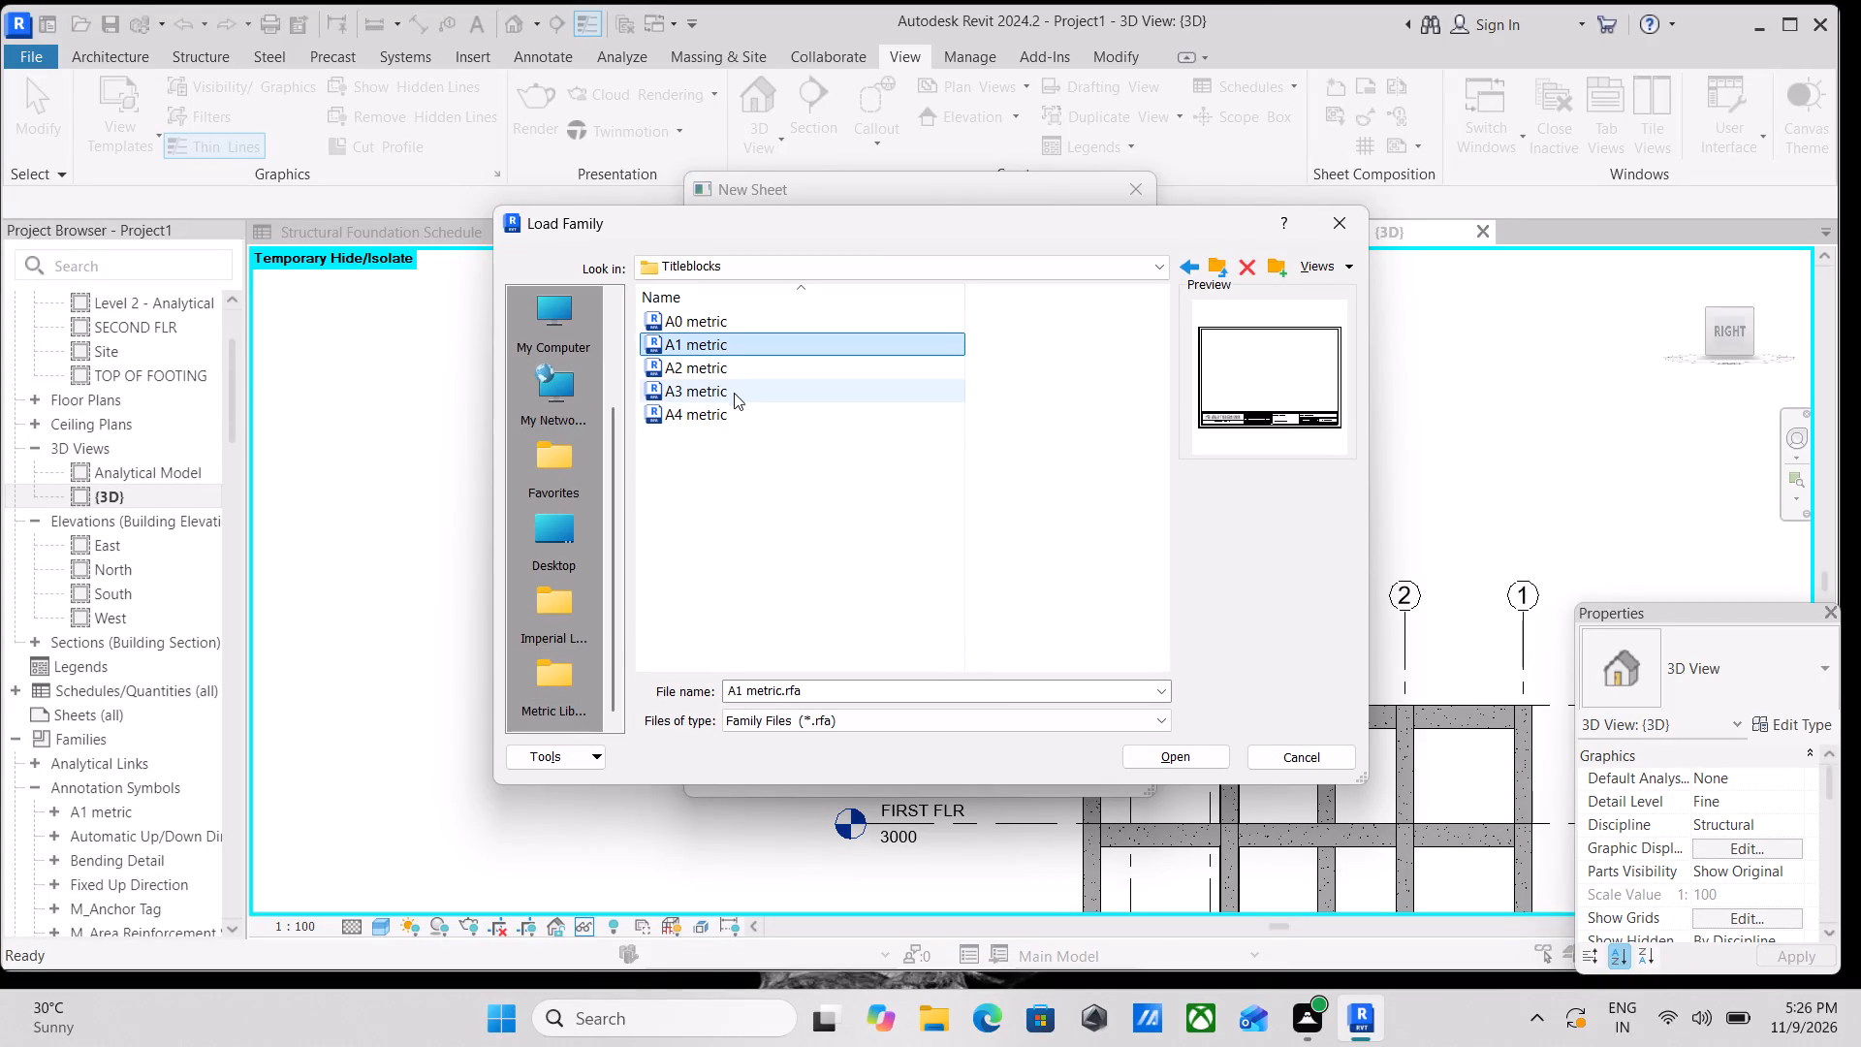
click(721, 413)
click(735, 384)
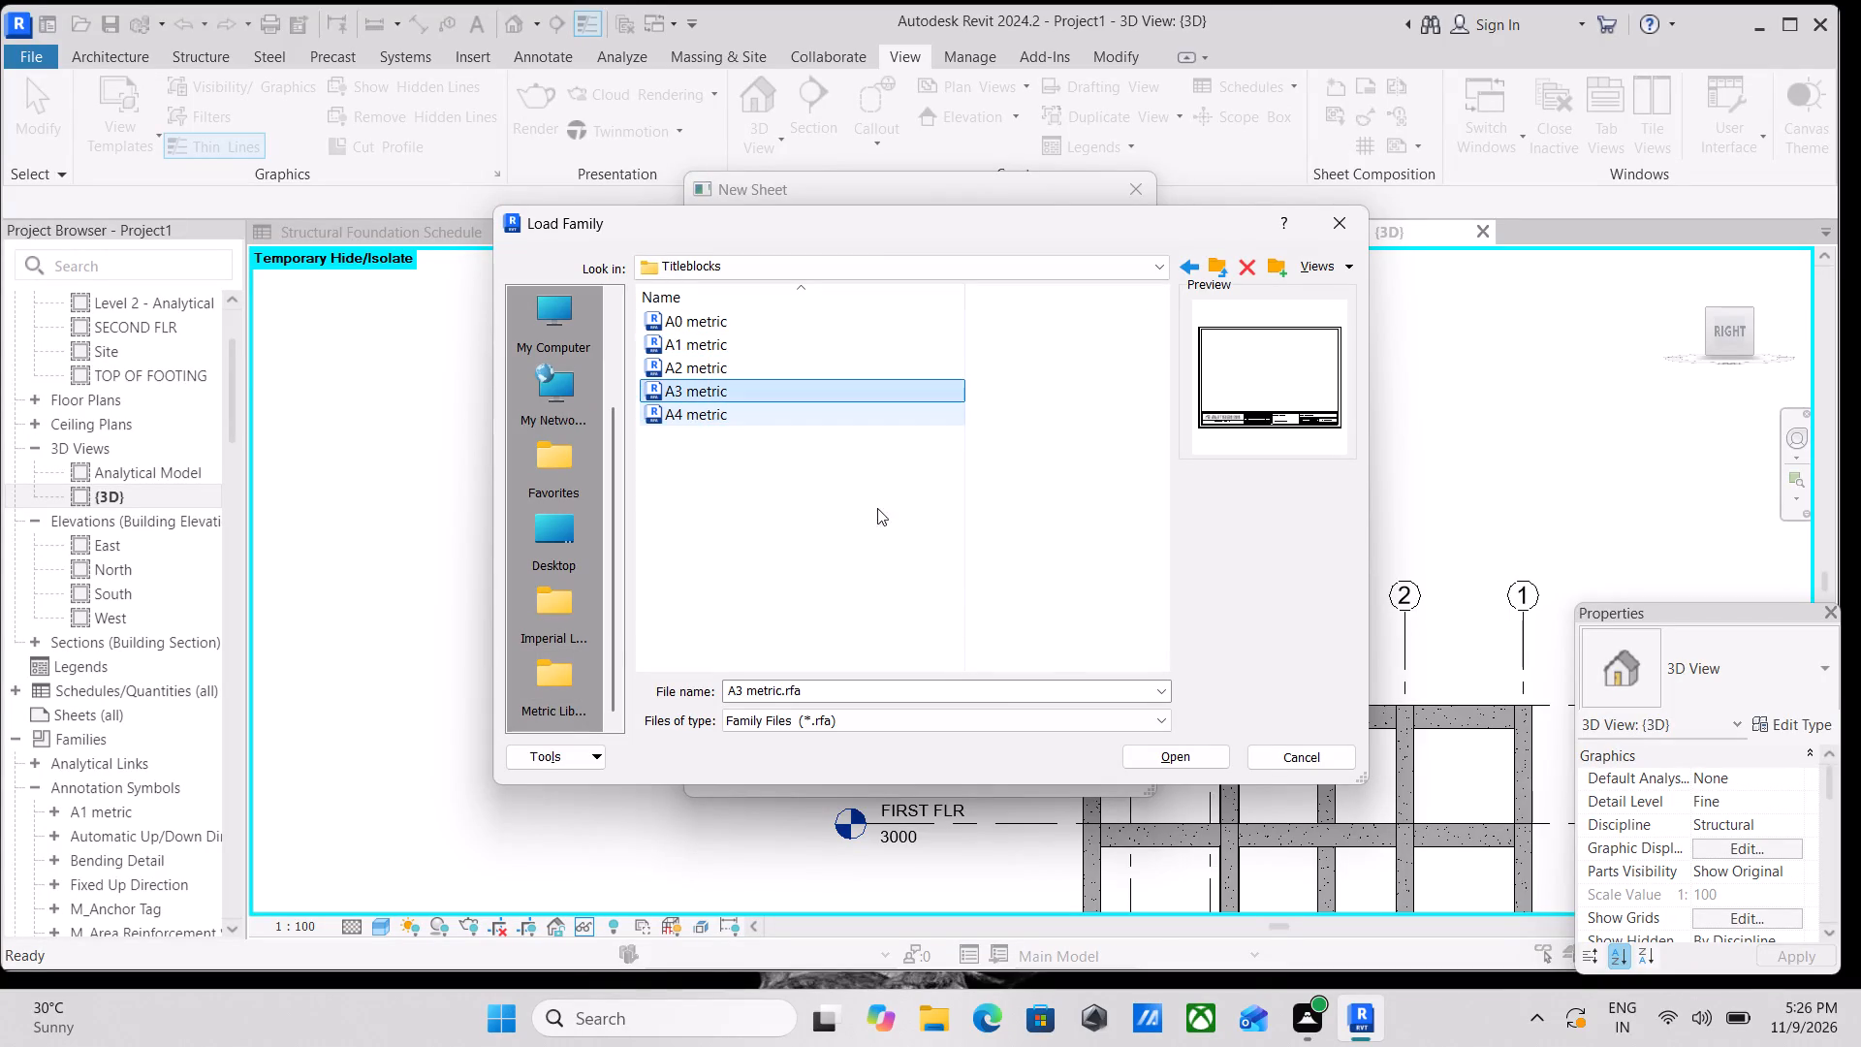
click(1173, 748)
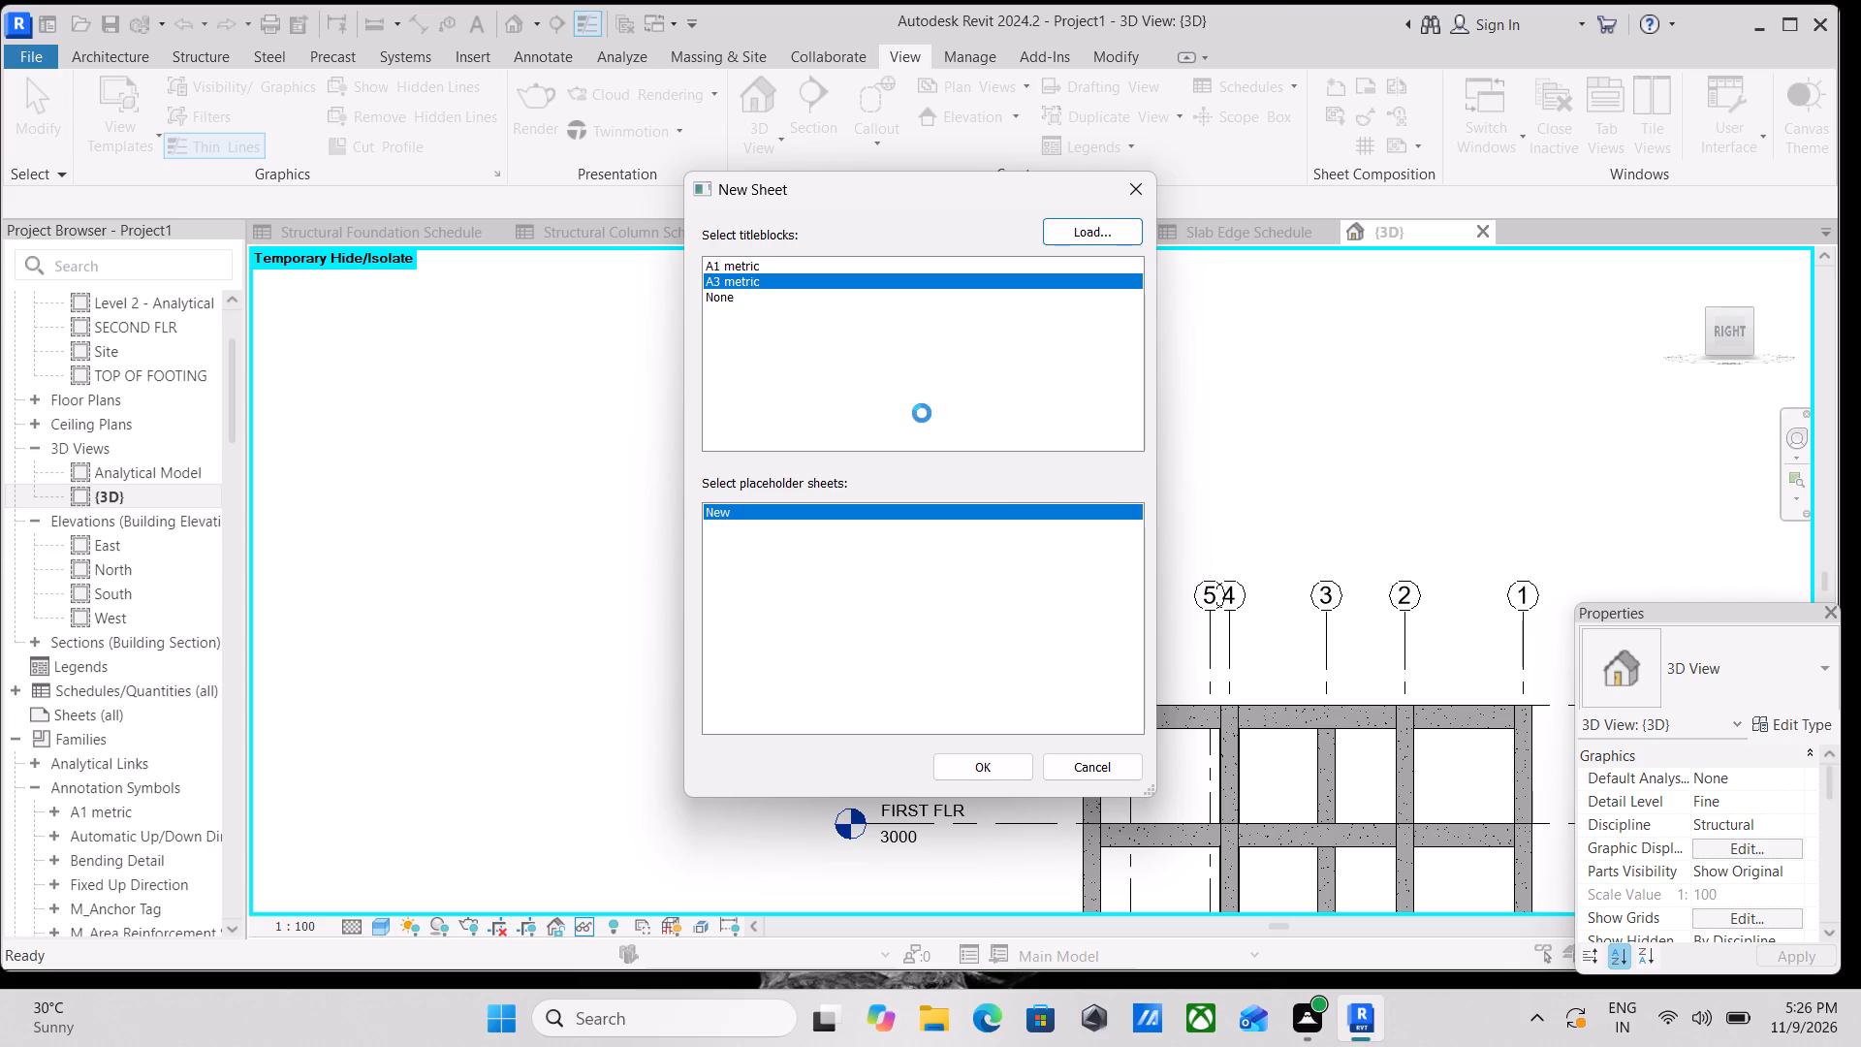
Create the new sheet with the A3 metric title block.
click(987, 766)
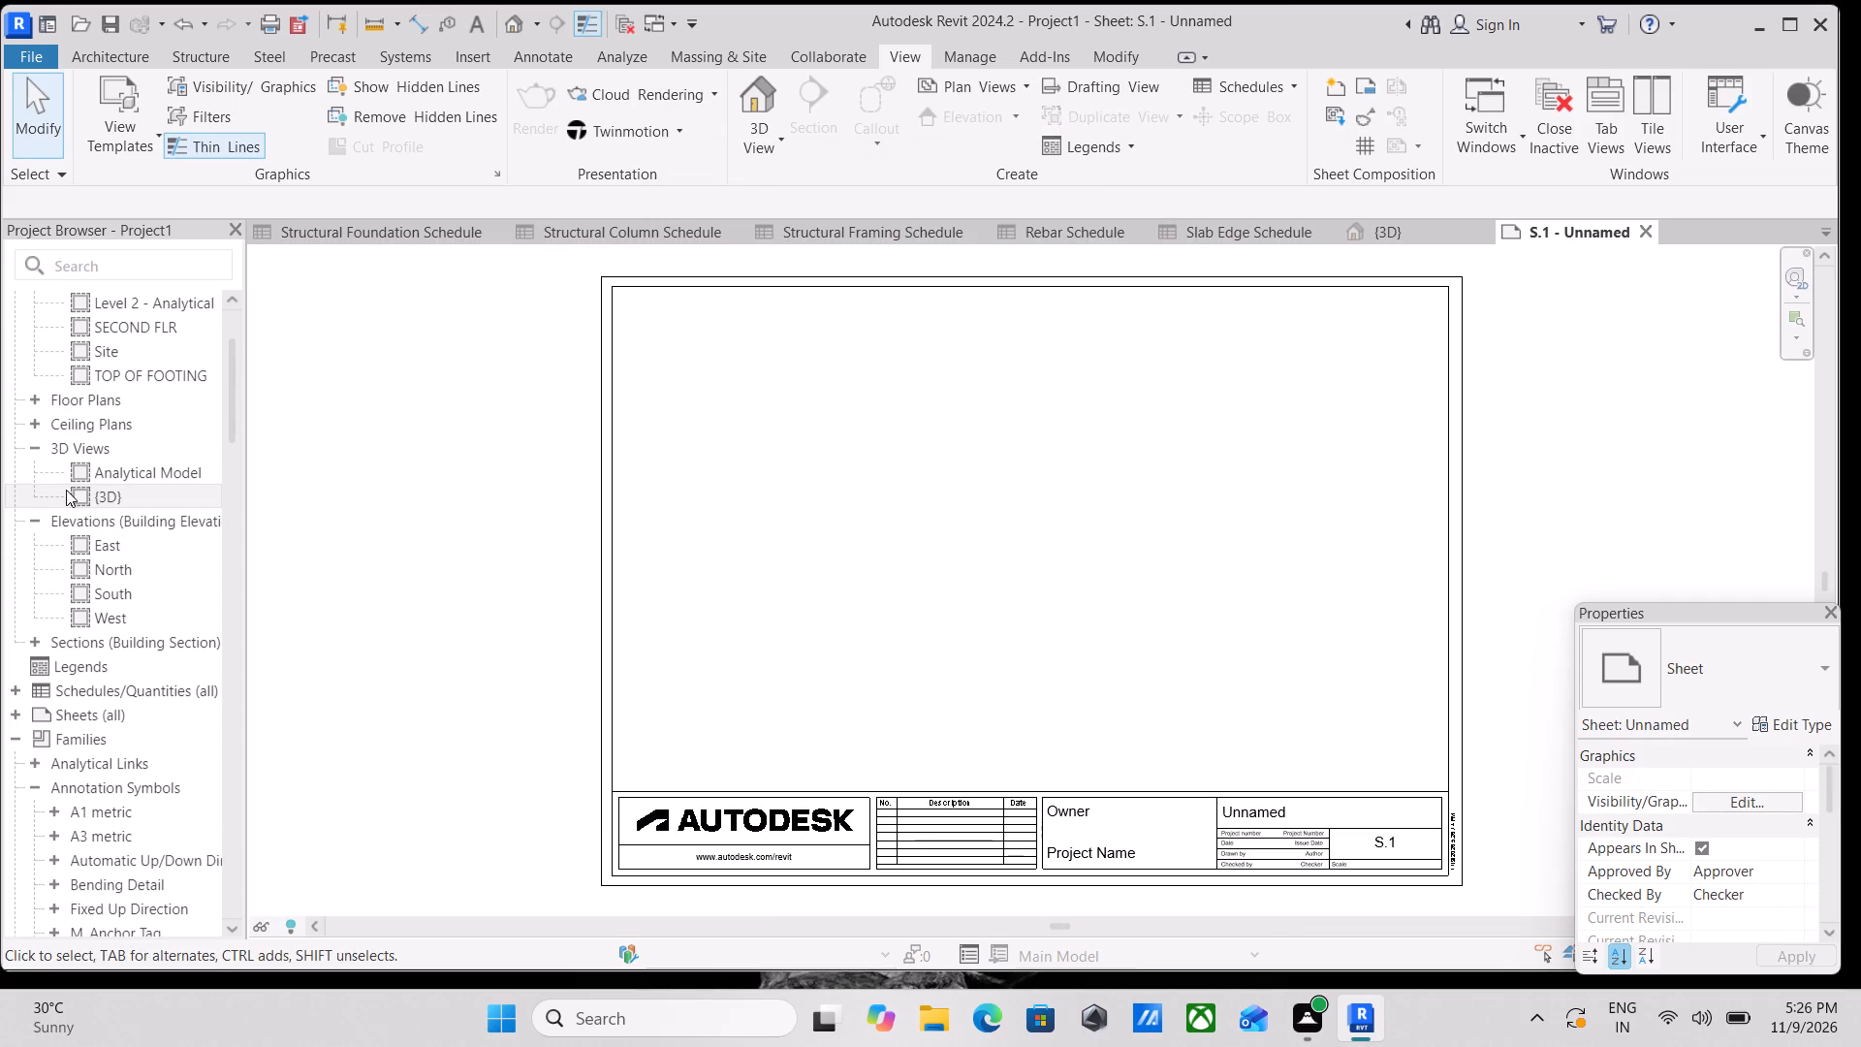
Place the {3D} view on sheet S.1, centred in the upper half of the drawing area.
drag(76, 493, 770, 574)
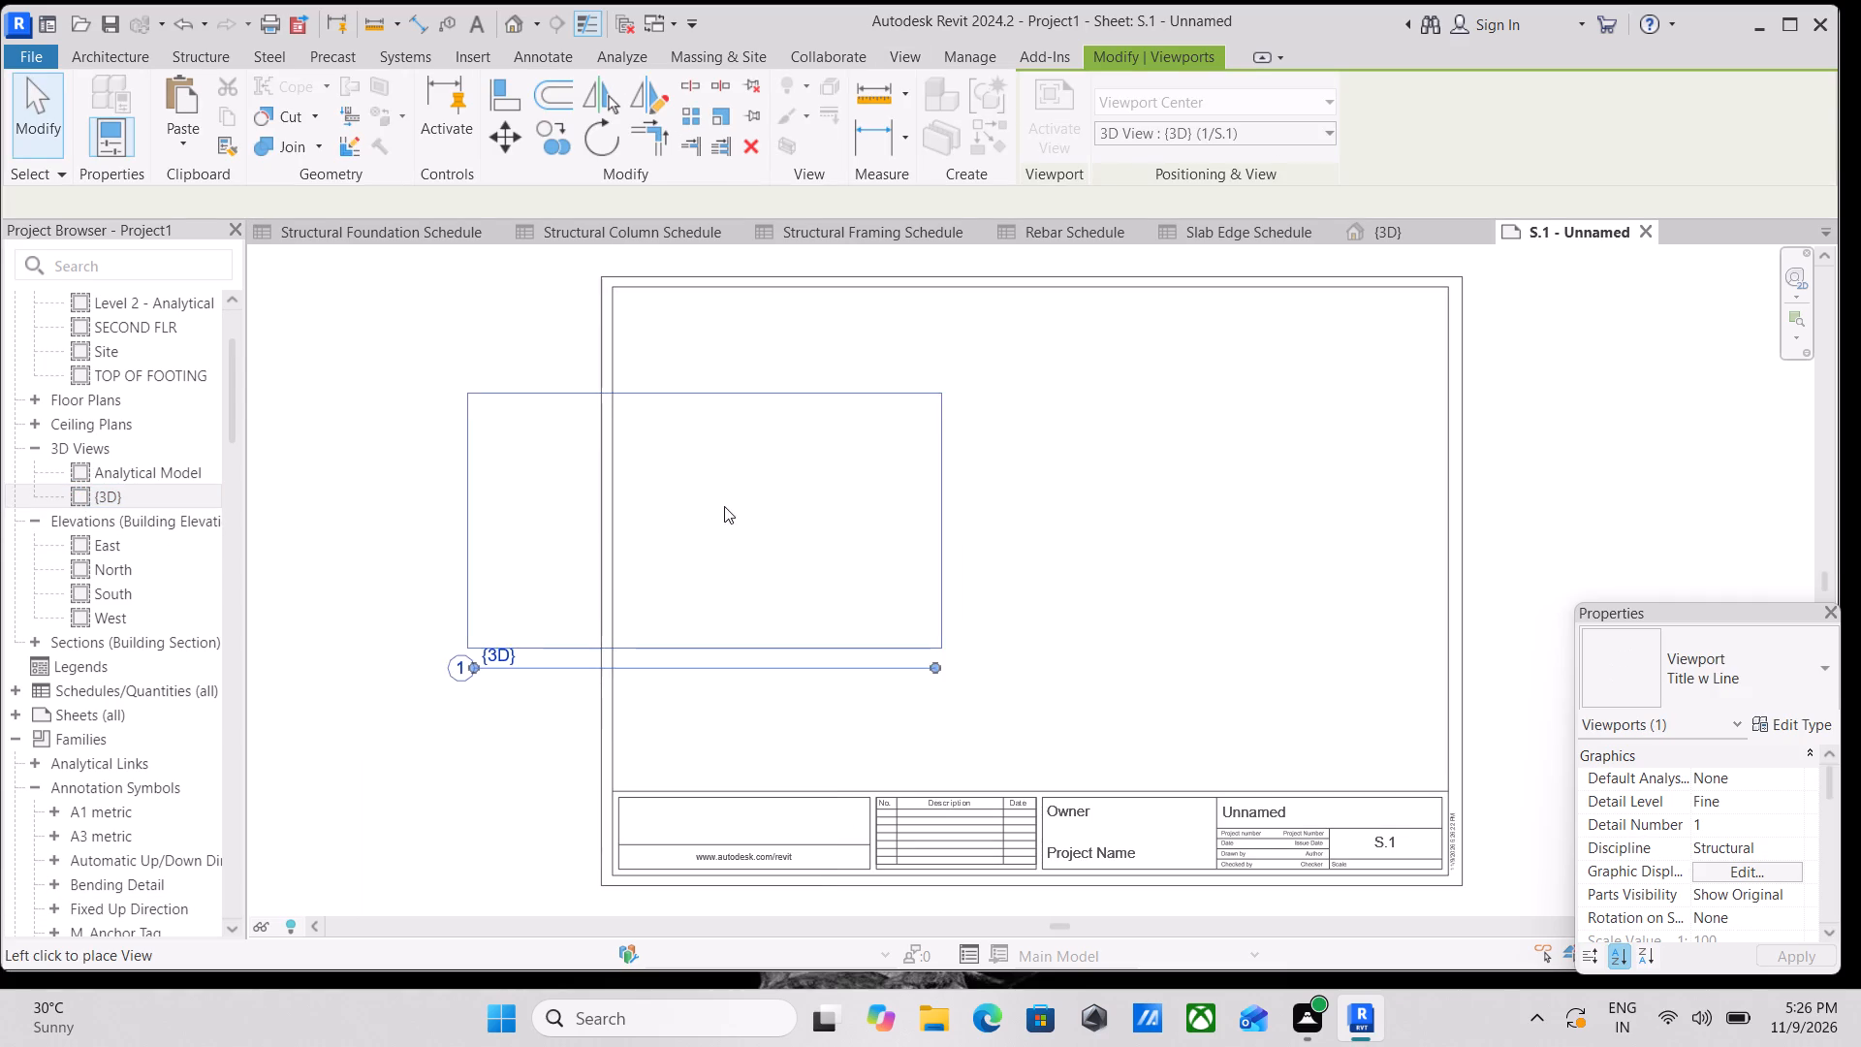
scroll(1180, 466, up, 3)
scroll(1115, 471, down, 1)
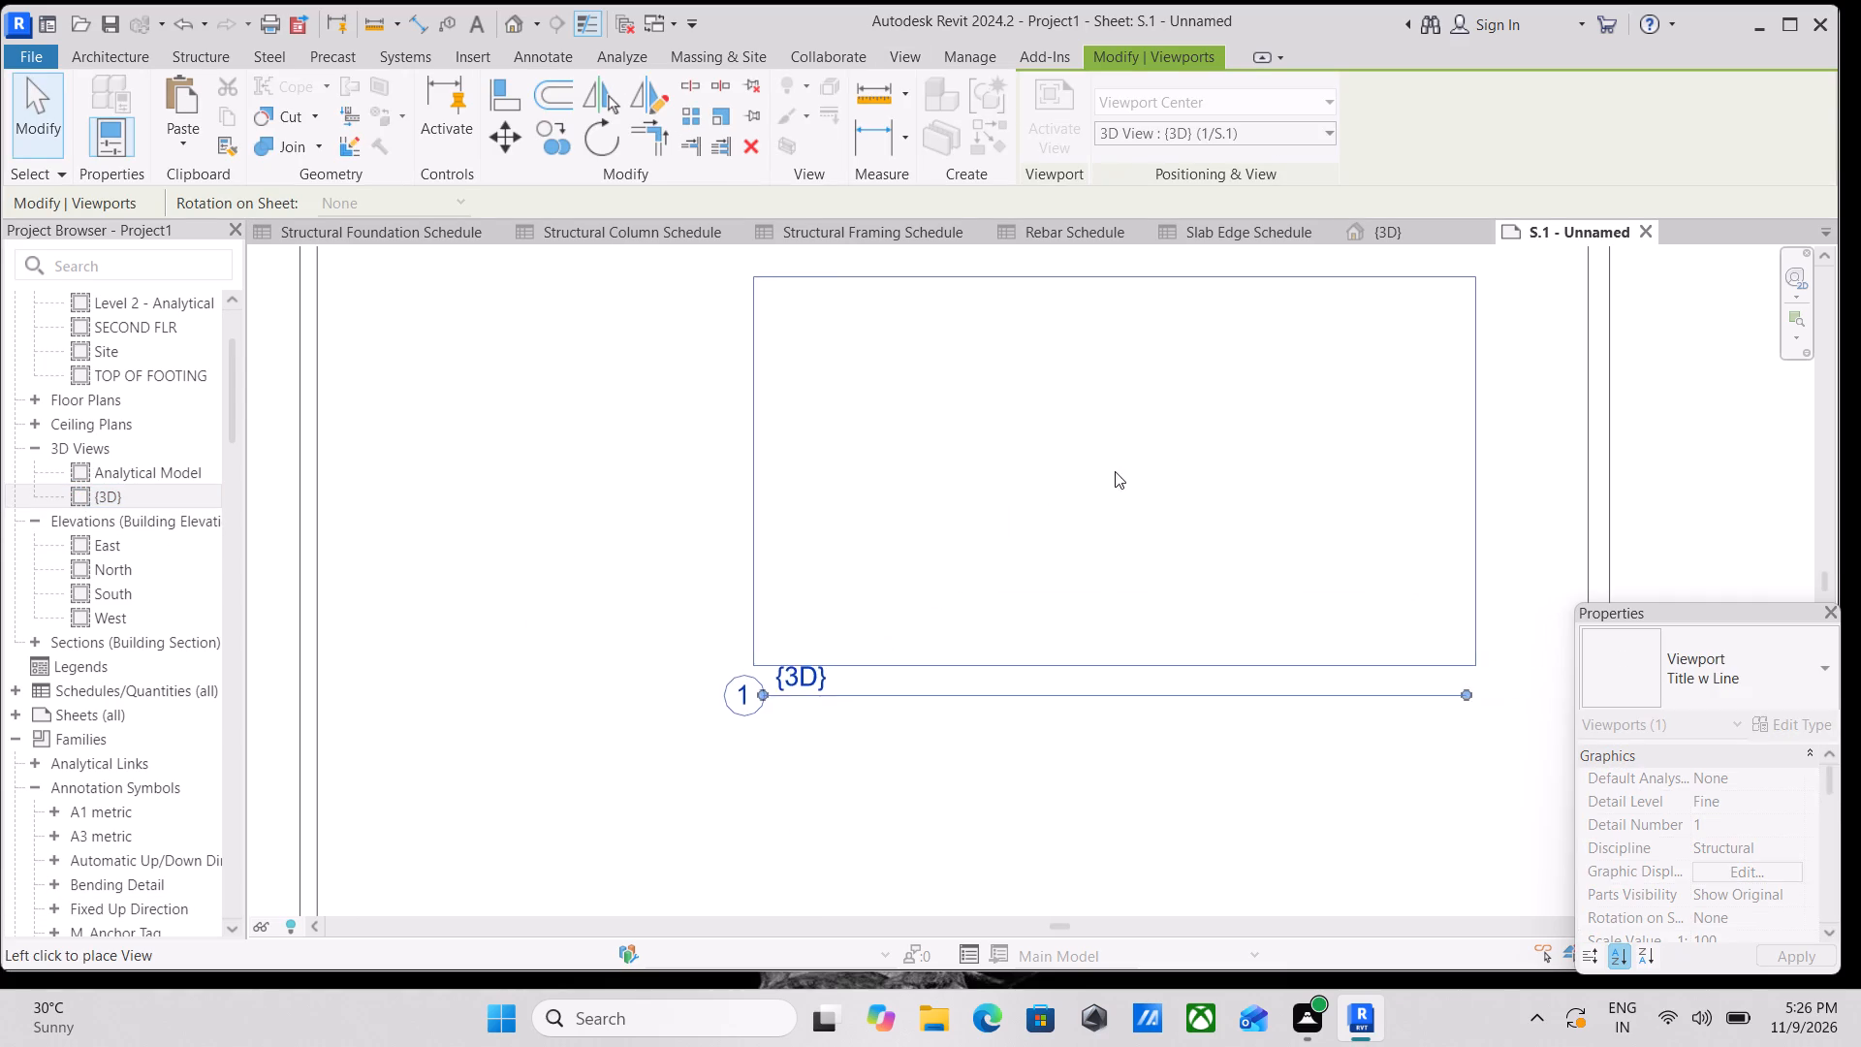
middle_drag(1115, 471, 1224, 564)
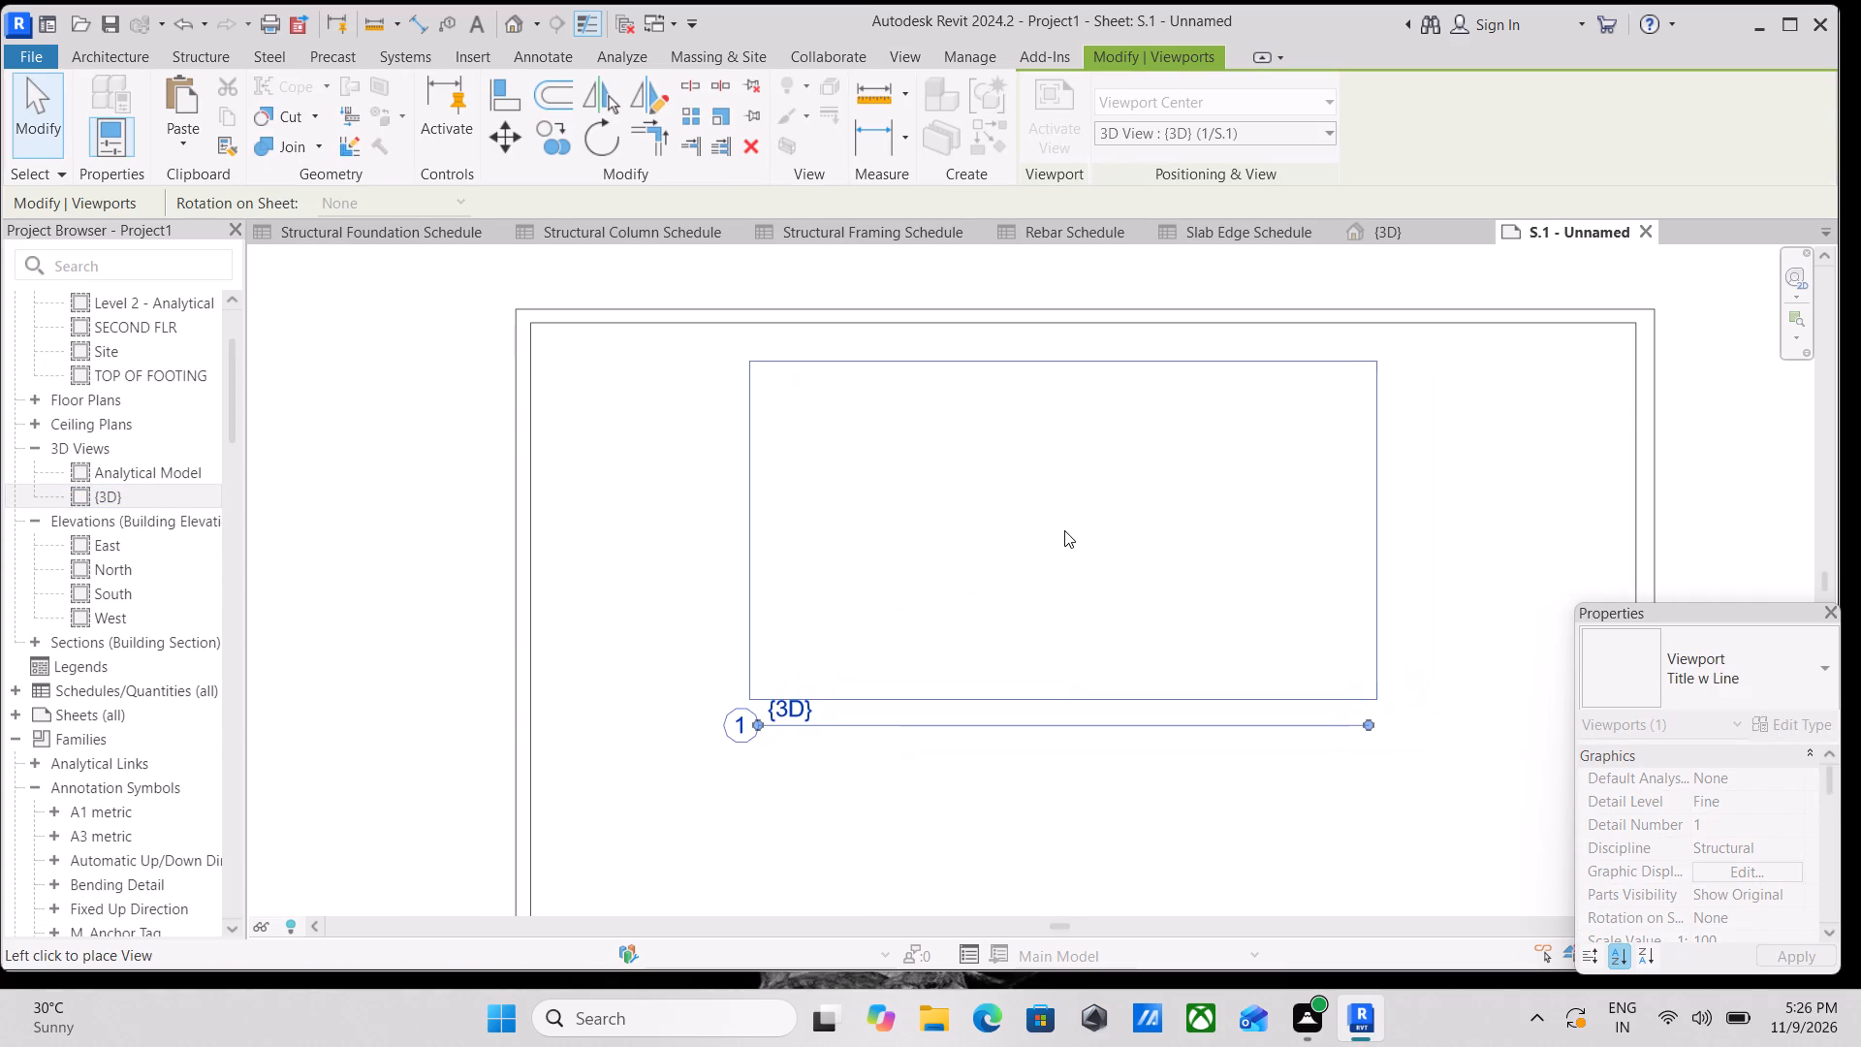
click(1067, 530)
scroll(1067, 530, up, 3)
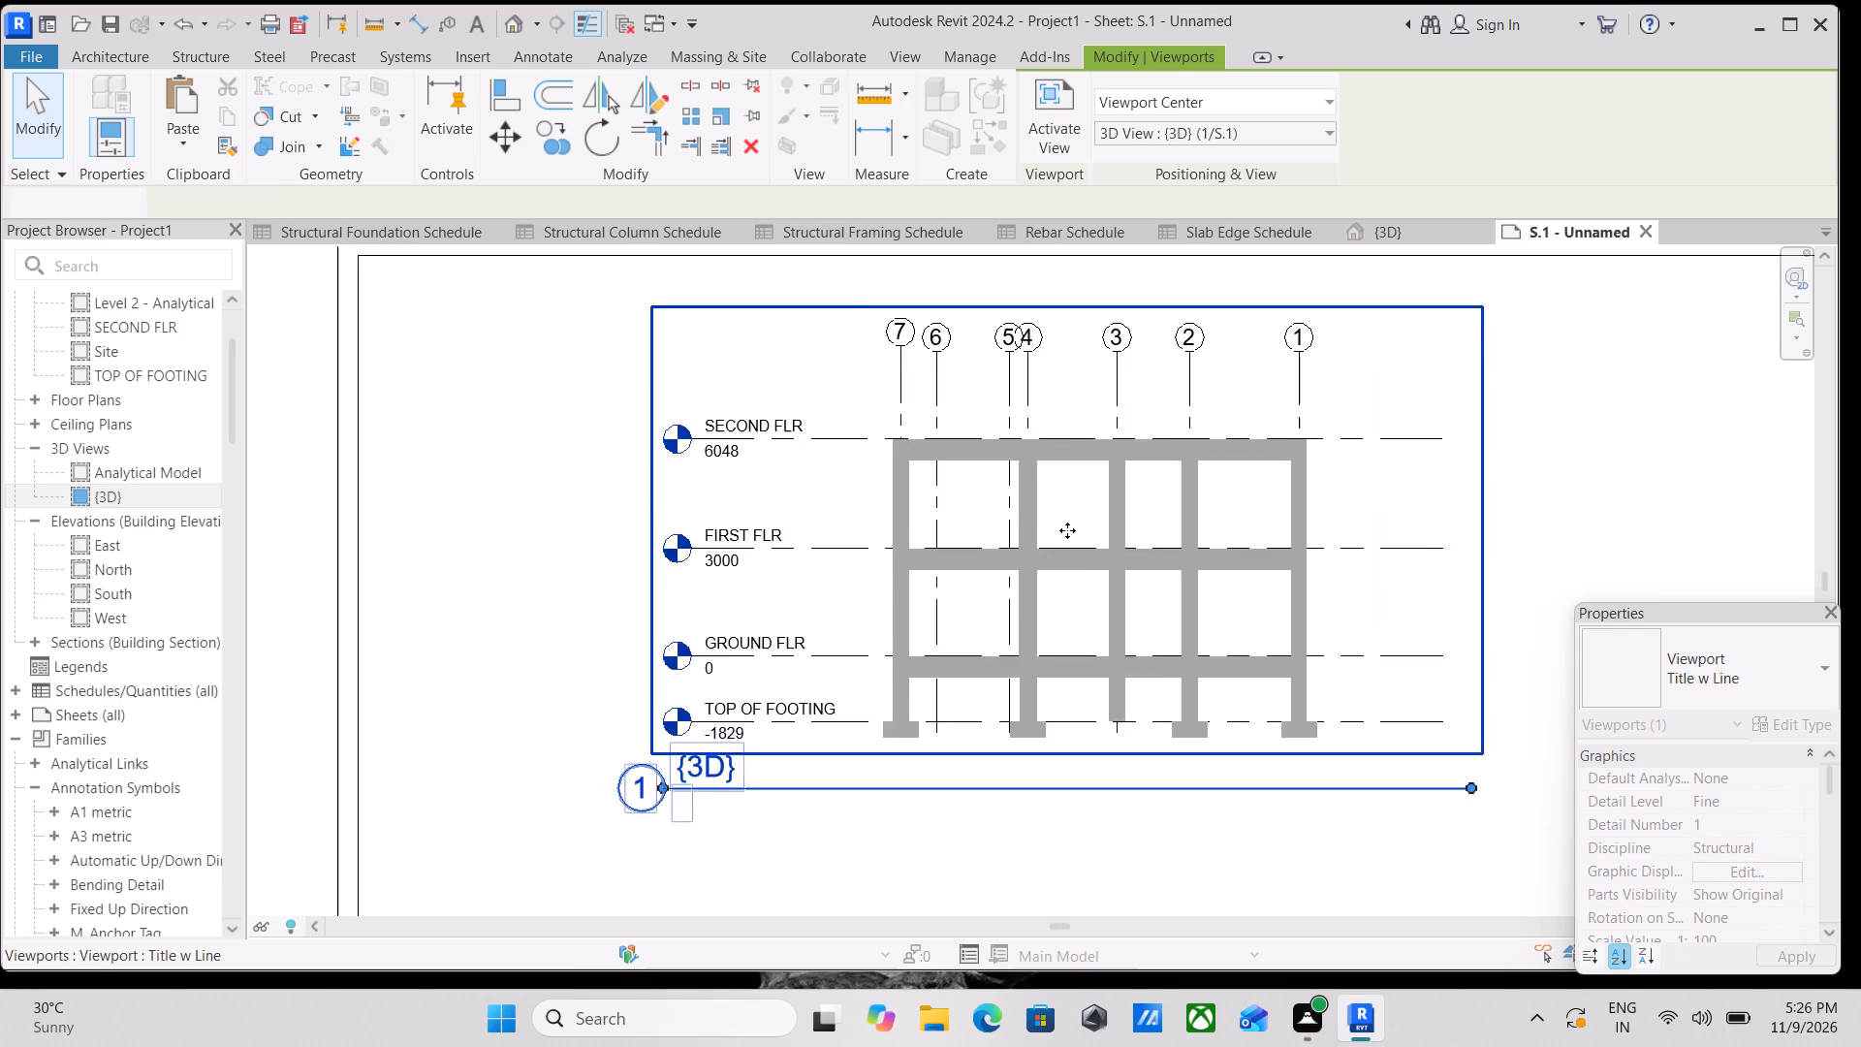
scroll(1067, 530, down, 6)
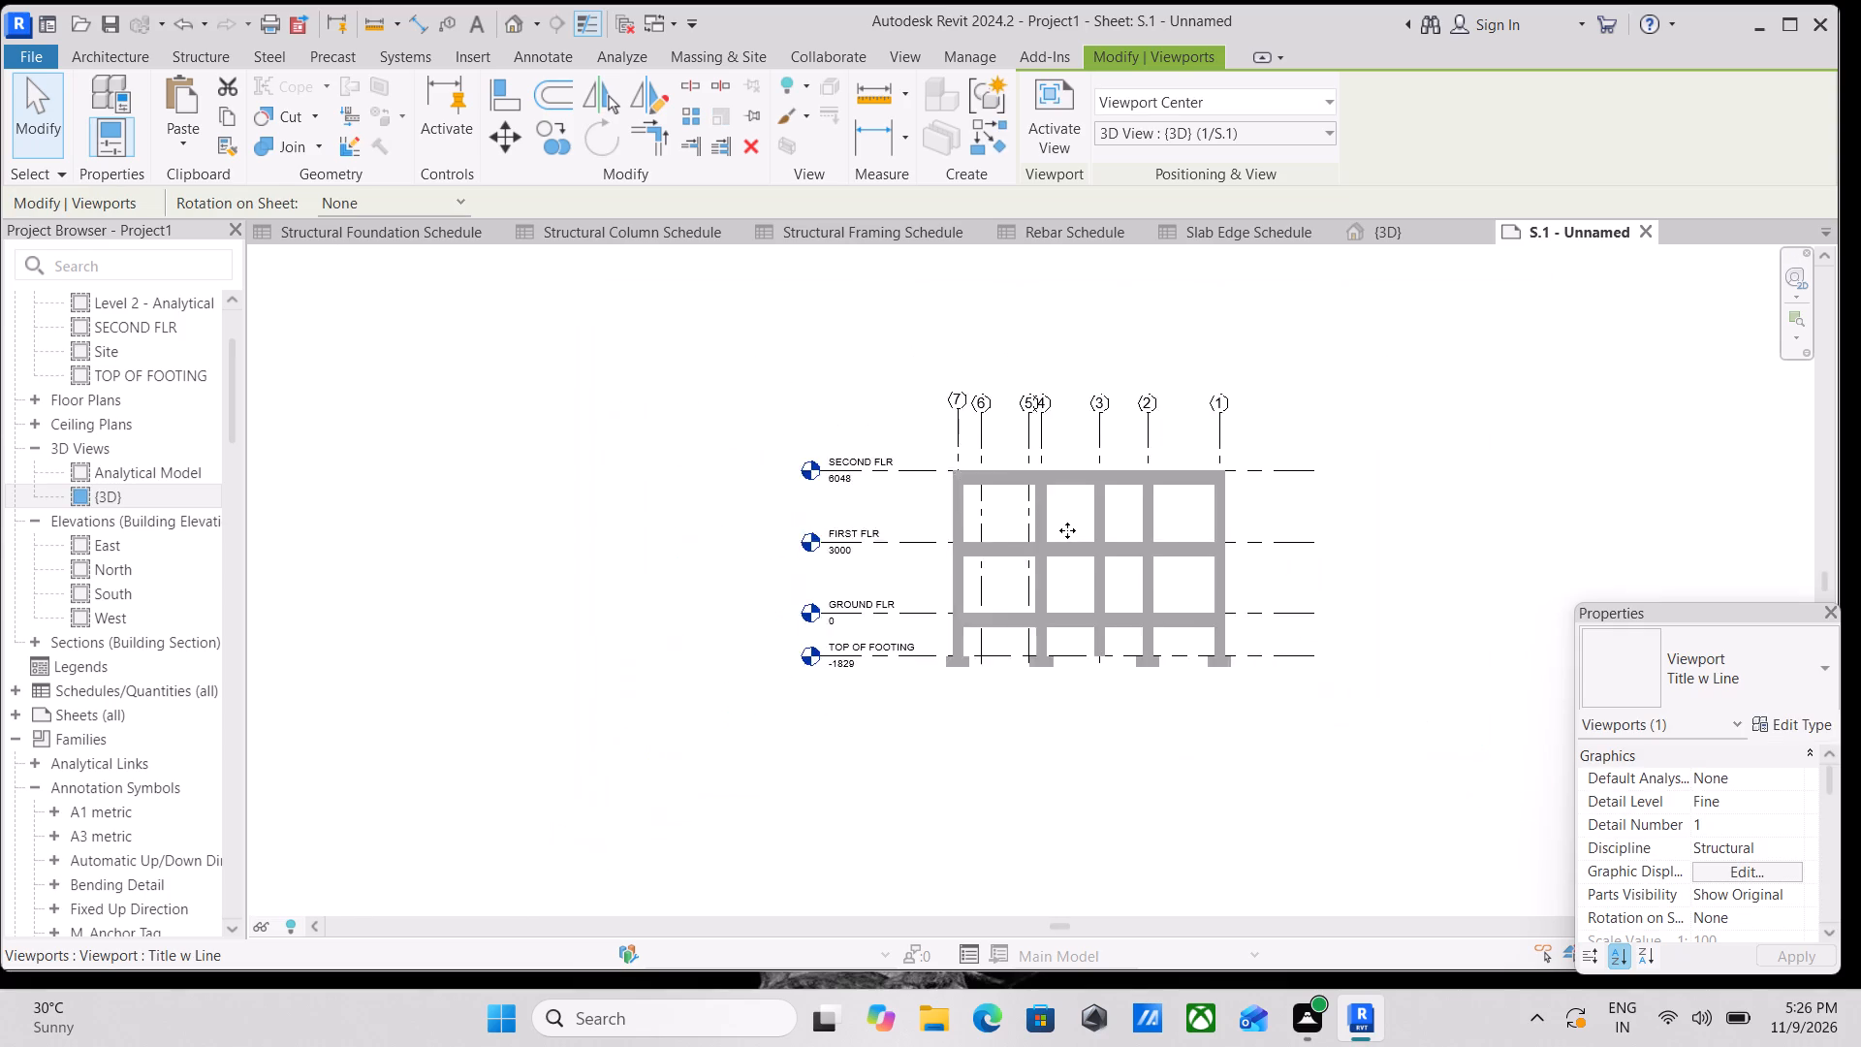
middle_drag(1067, 530, 1071, 497)
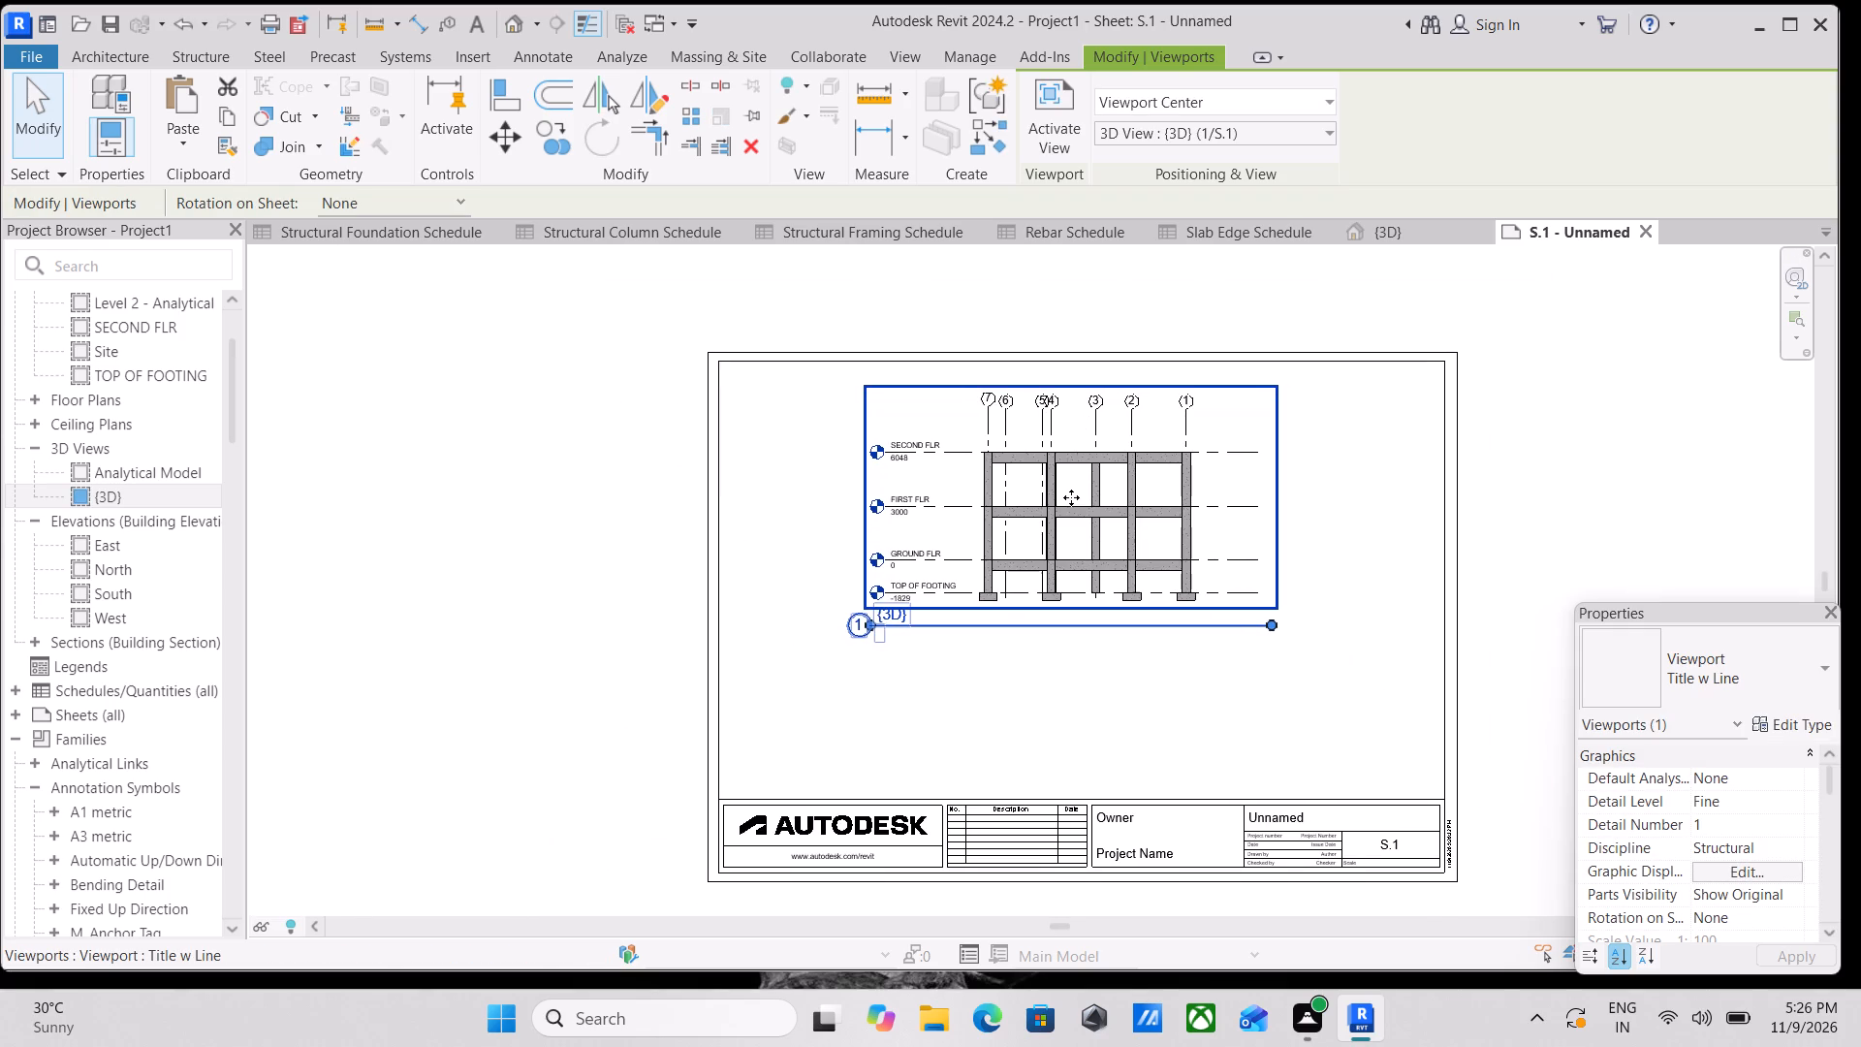
Place the North elevation on sheet S.1, directly below the {3D} view and above the title block.
scroll(1006, 627, up, 4)
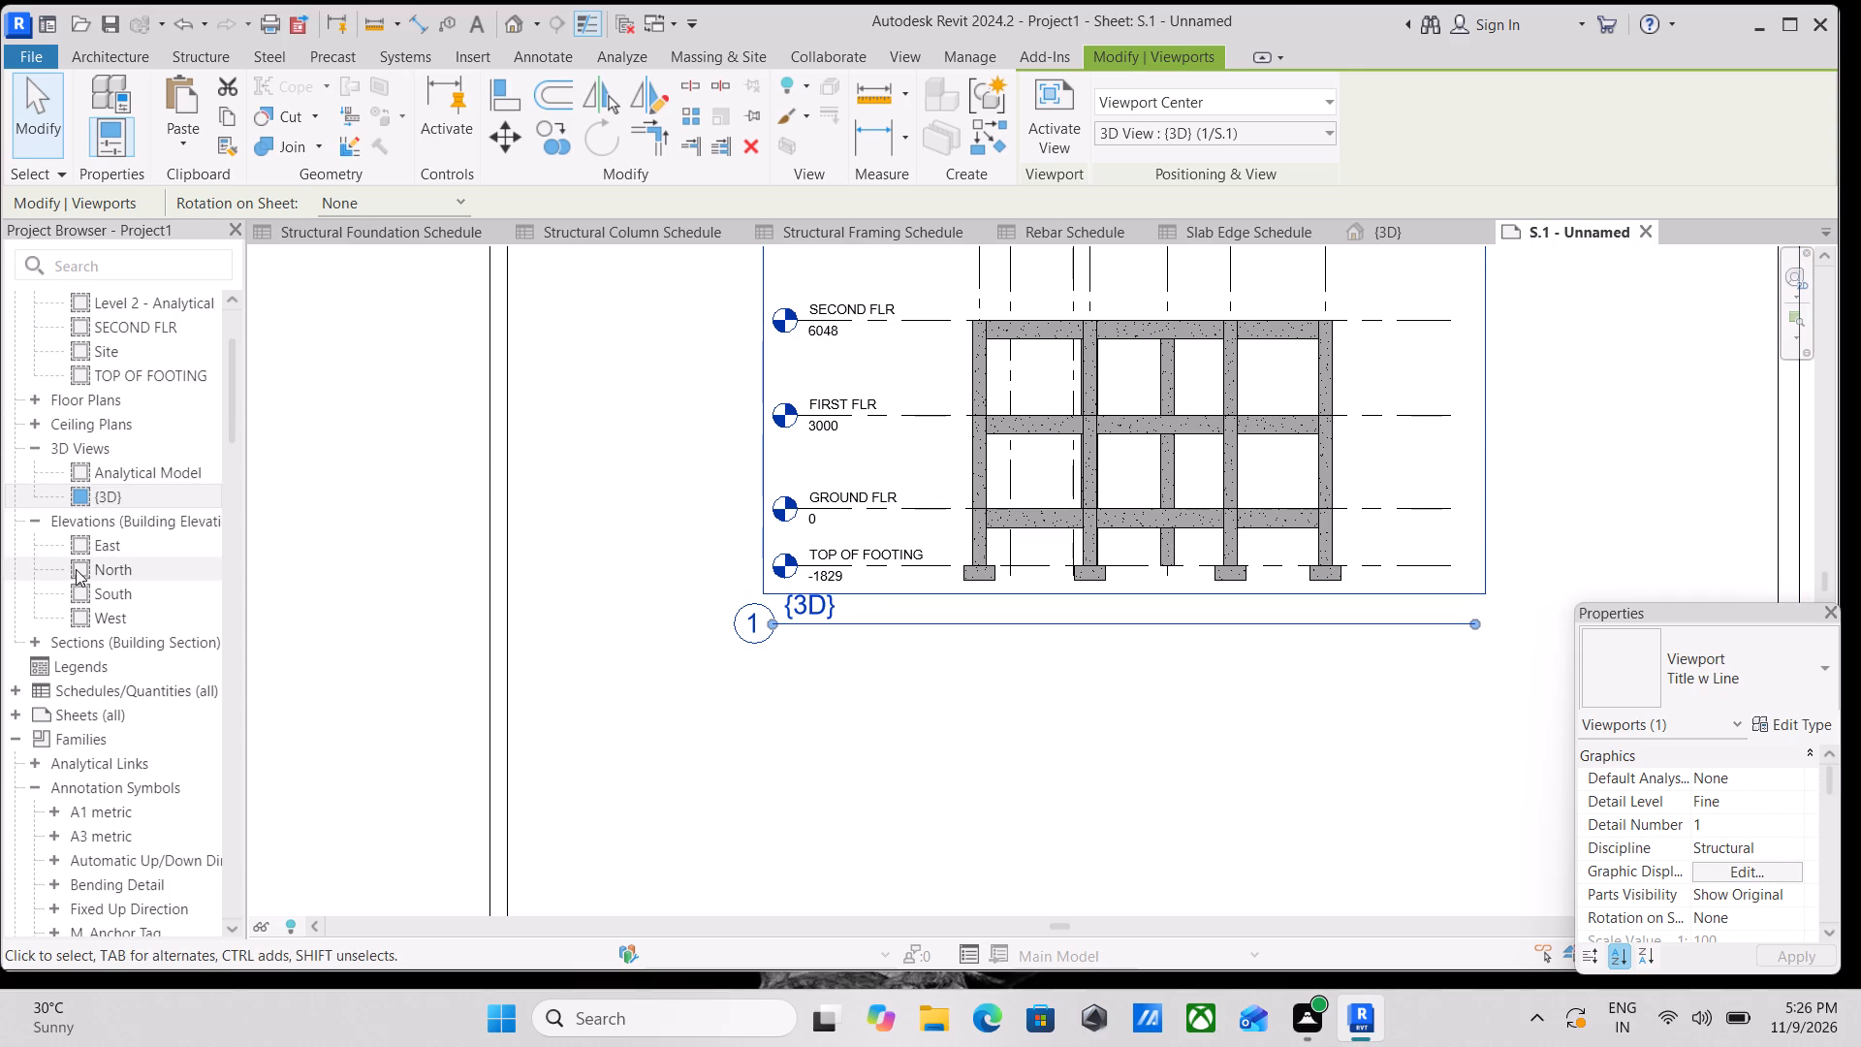
drag(76, 569, 491, 666)
scroll(797, 727, down, 2)
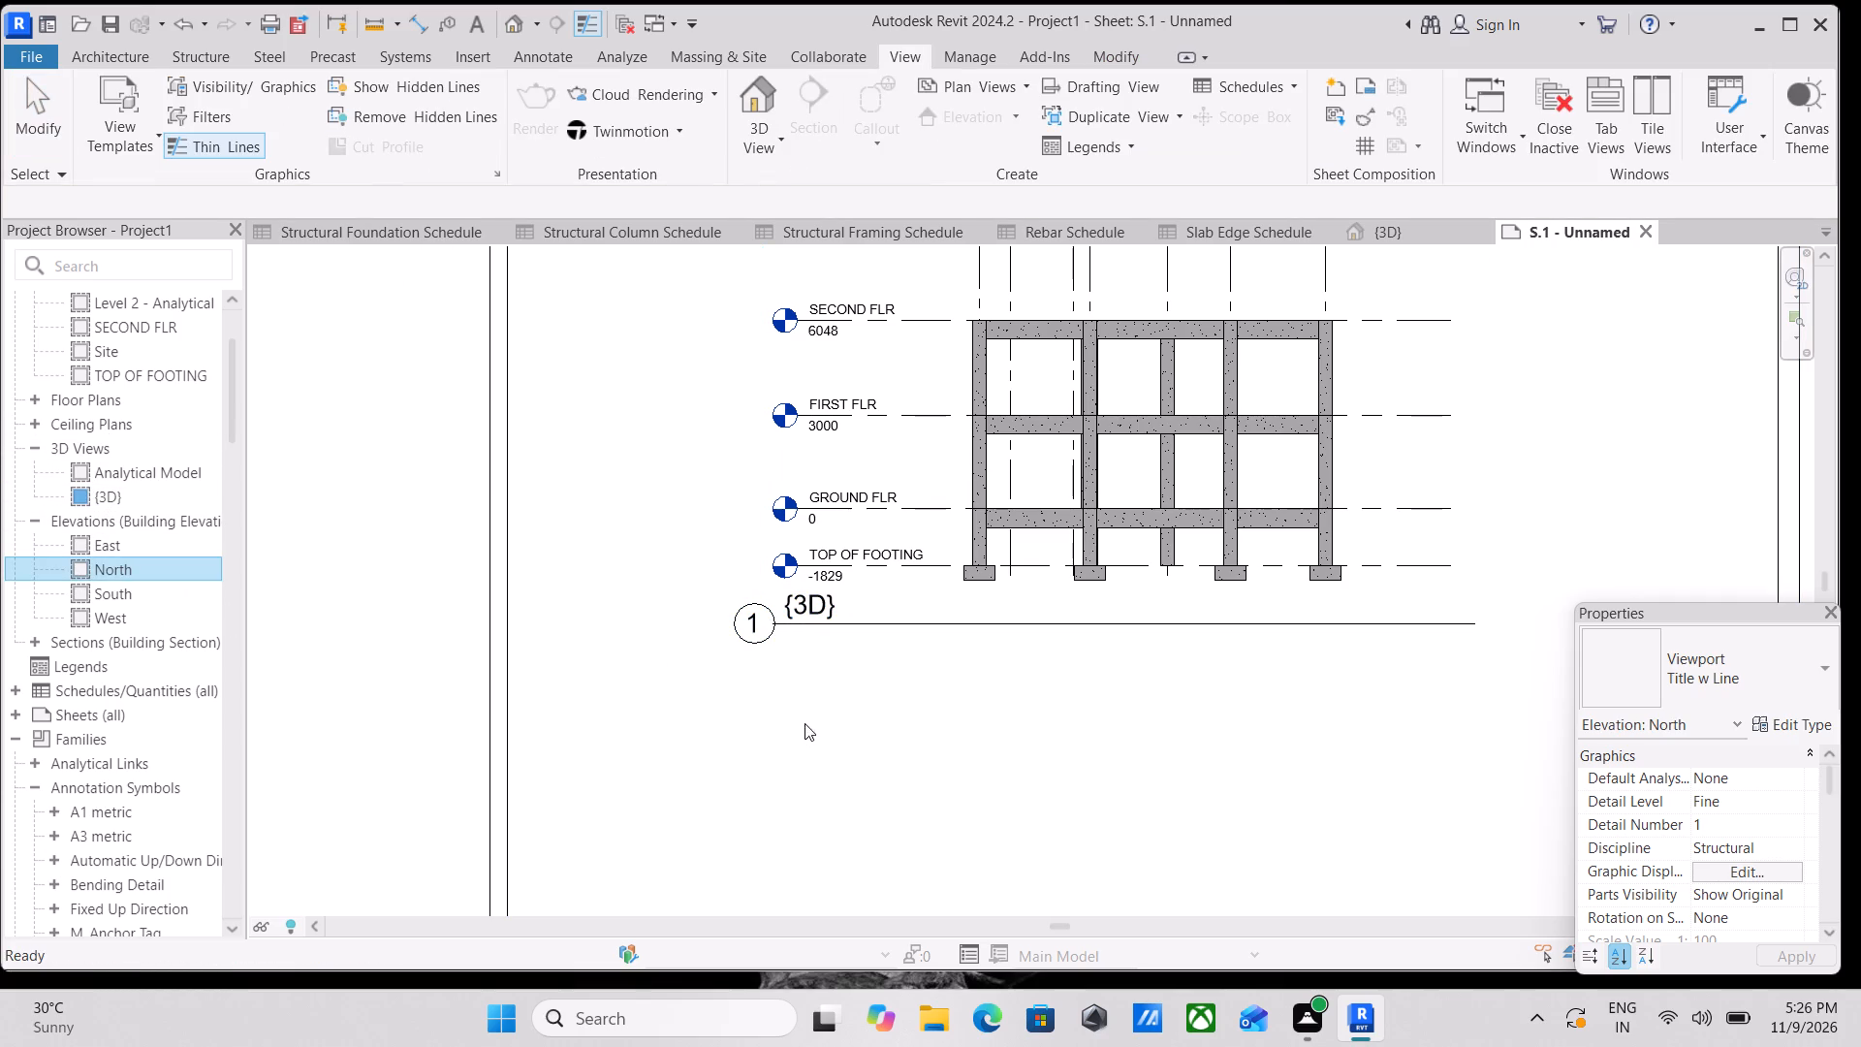
scroll(804, 723, down, 1)
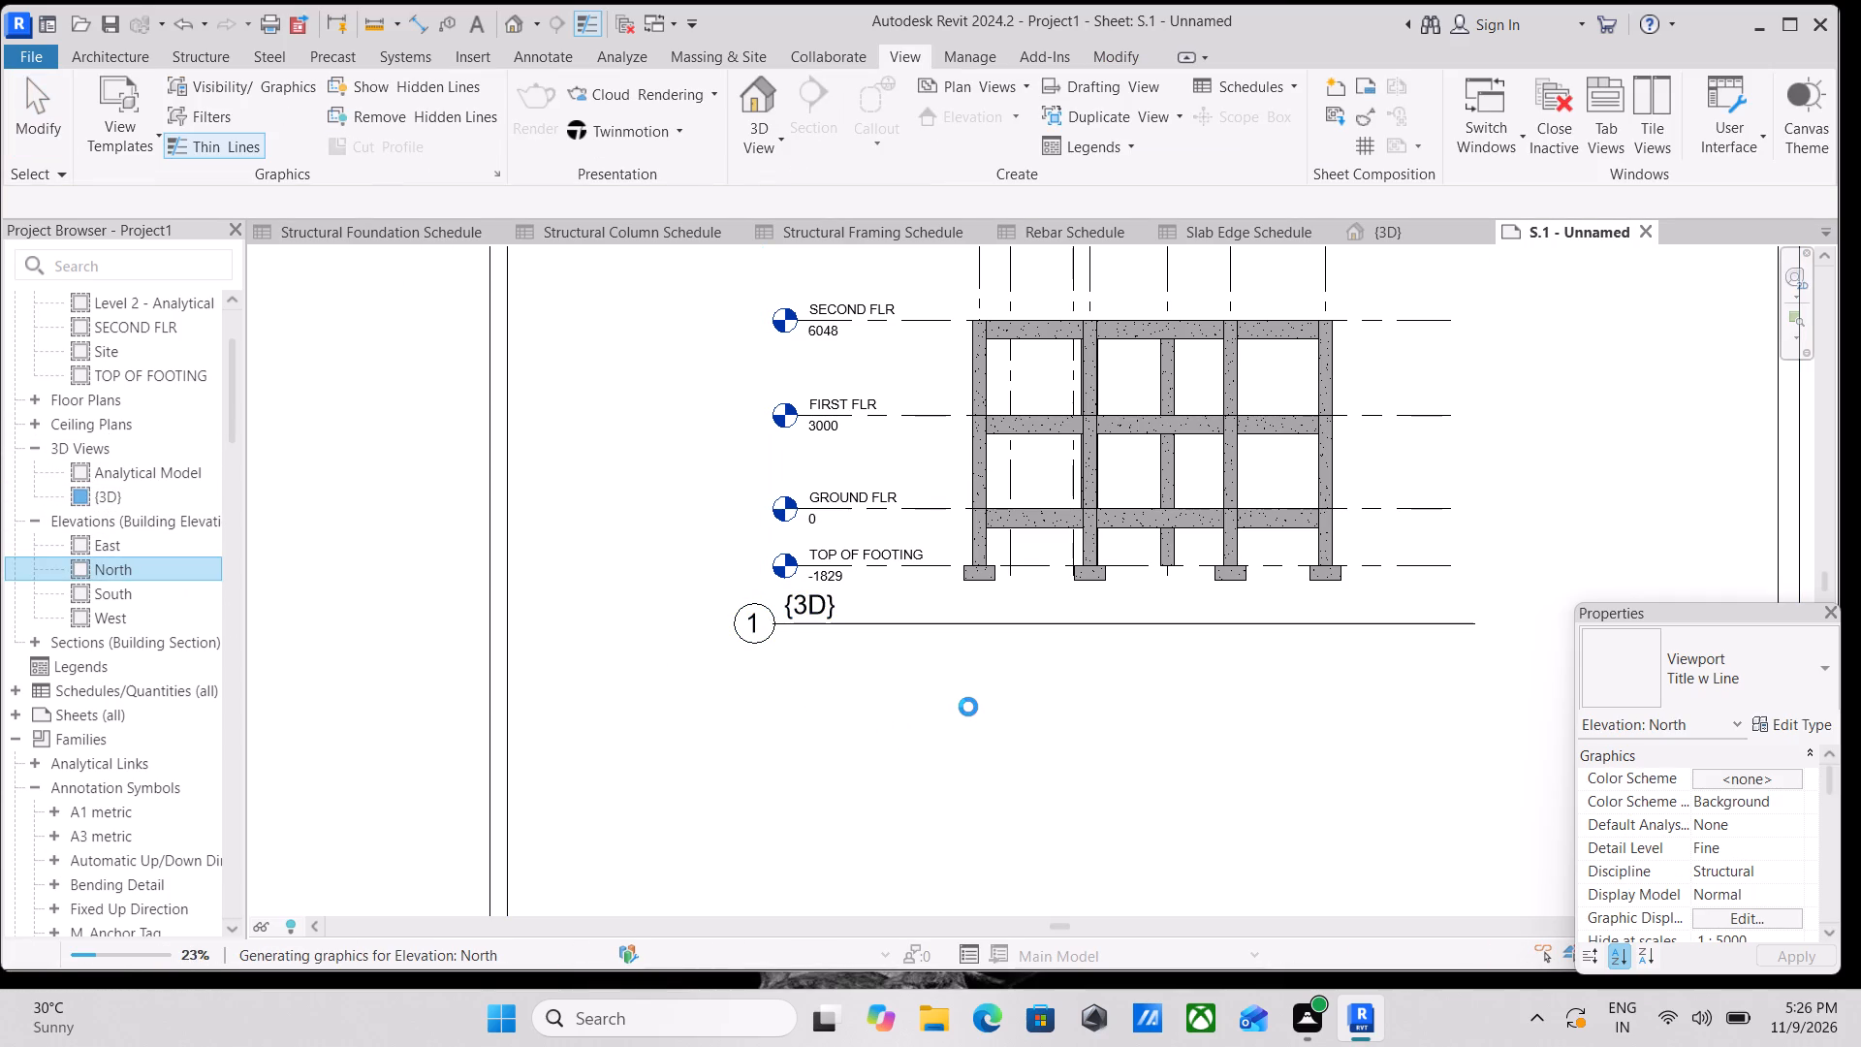
scroll(974, 704, down, 2)
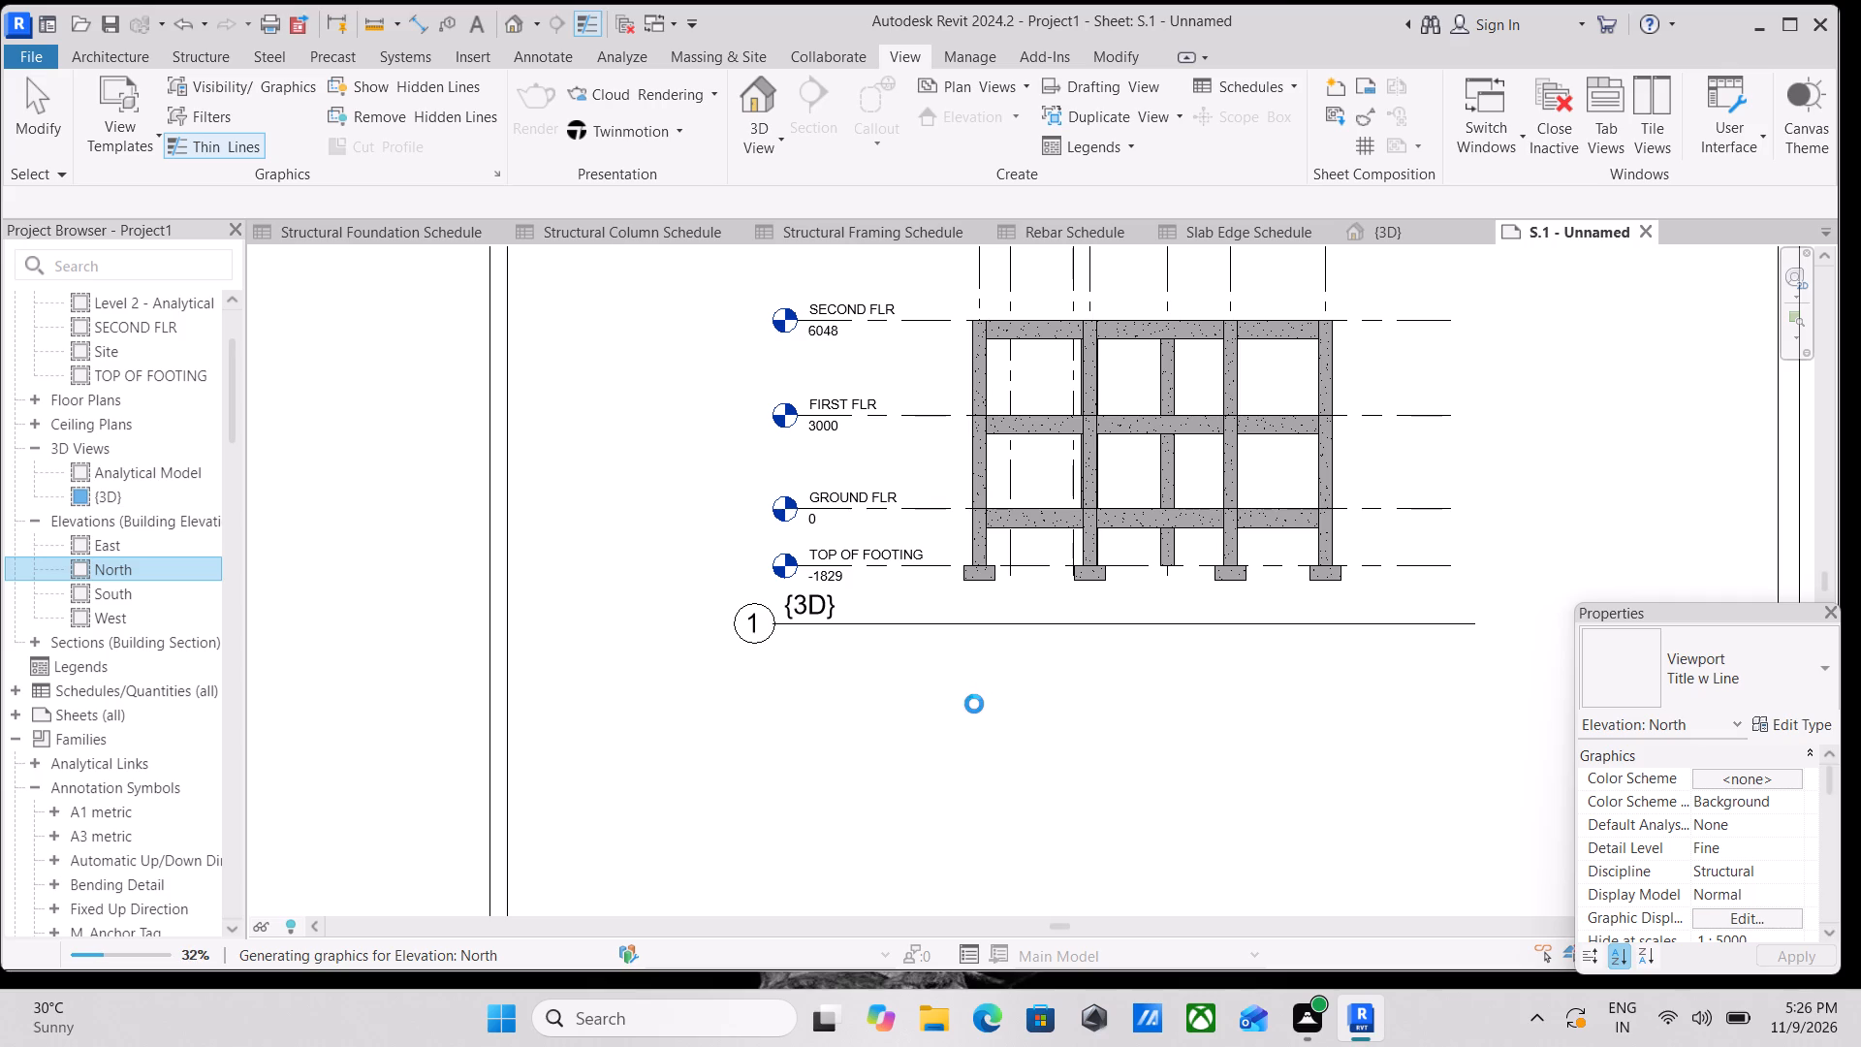
scroll(982, 696, down, 7)
scroll(613, 667, down, 2)
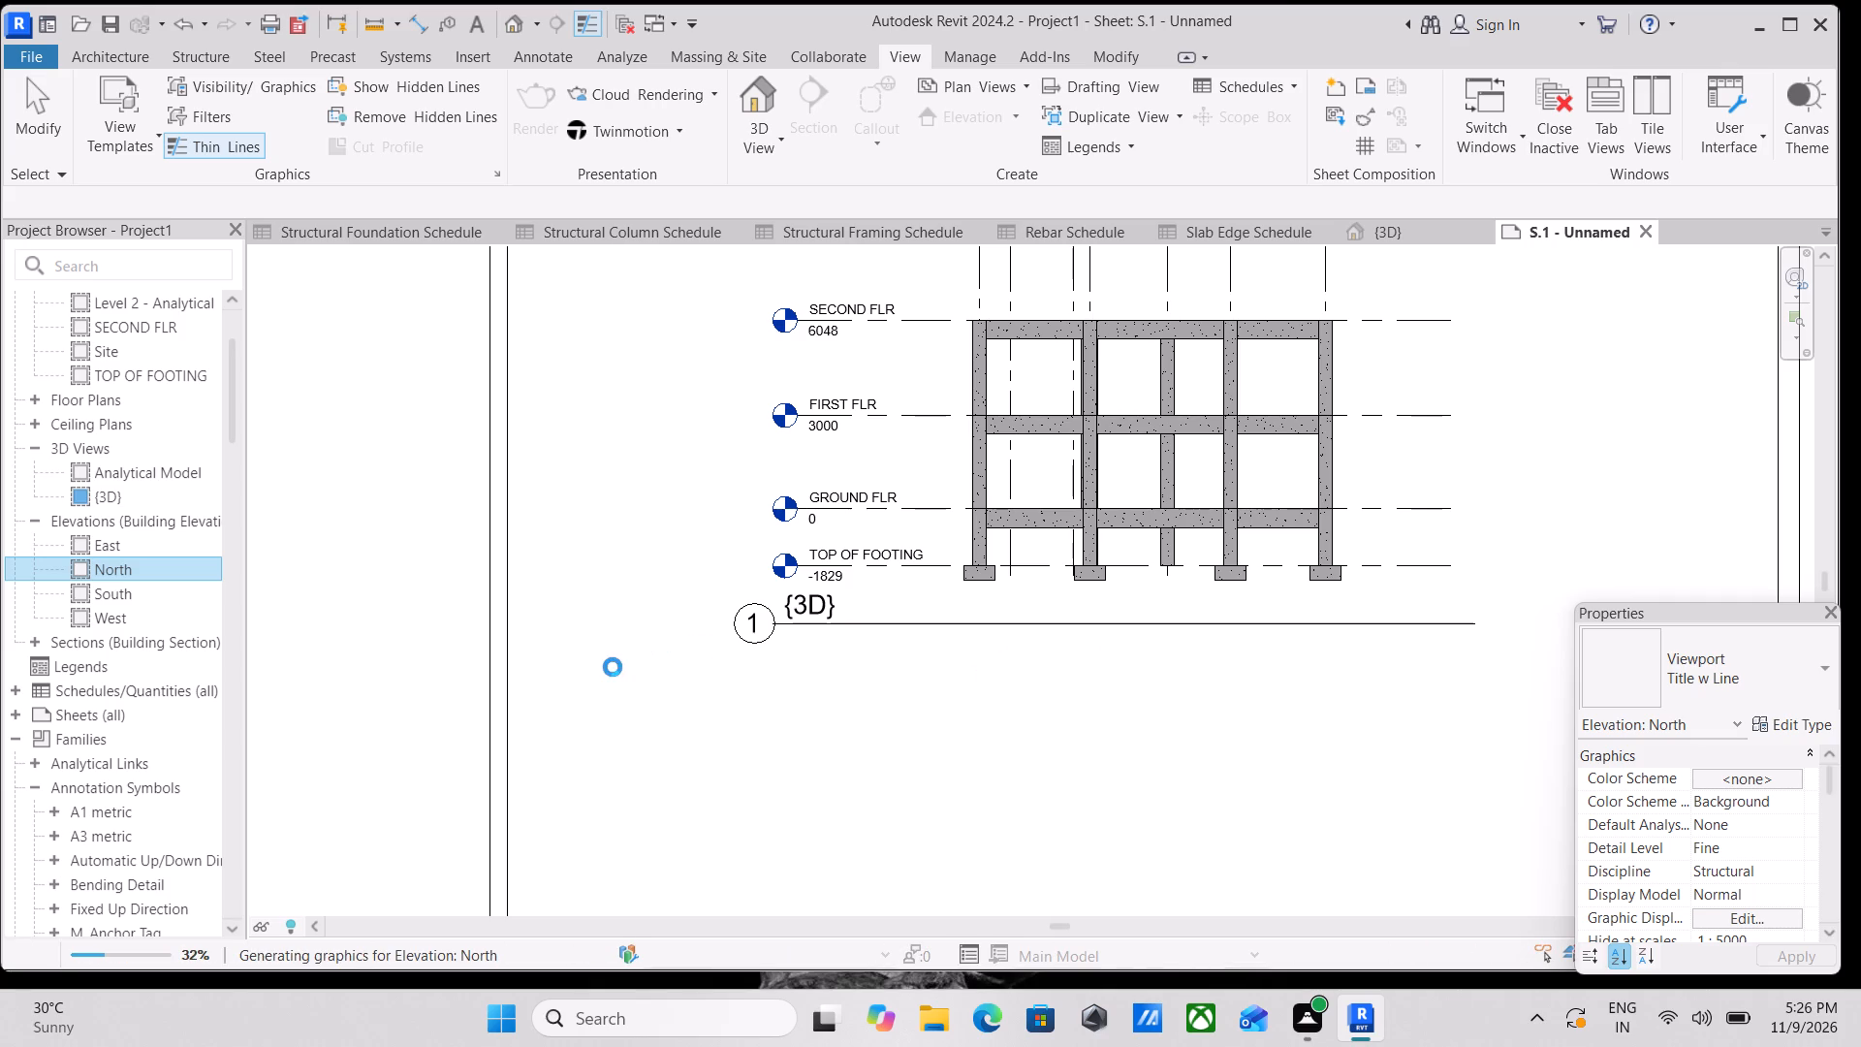
scroll(613, 667, down, 2)
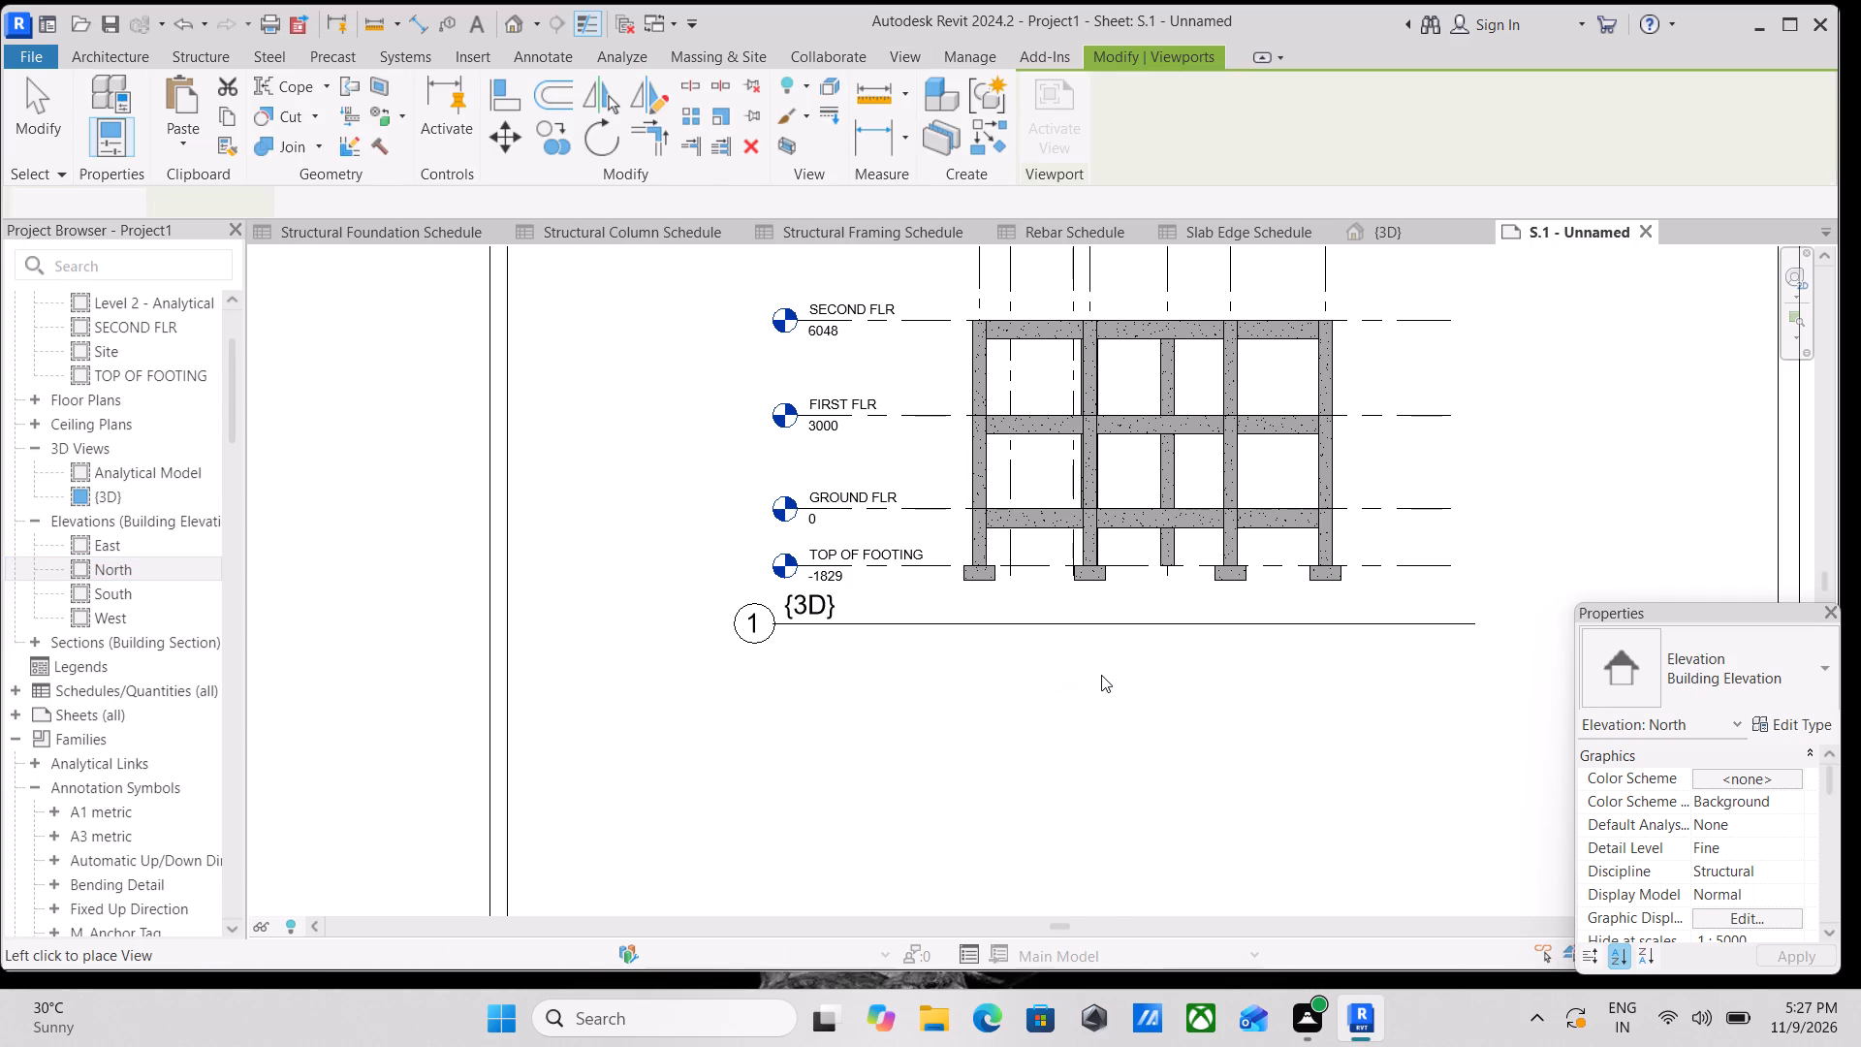
scroll(865, 692, down, 2)
scroll(1009, 732, down, 2)
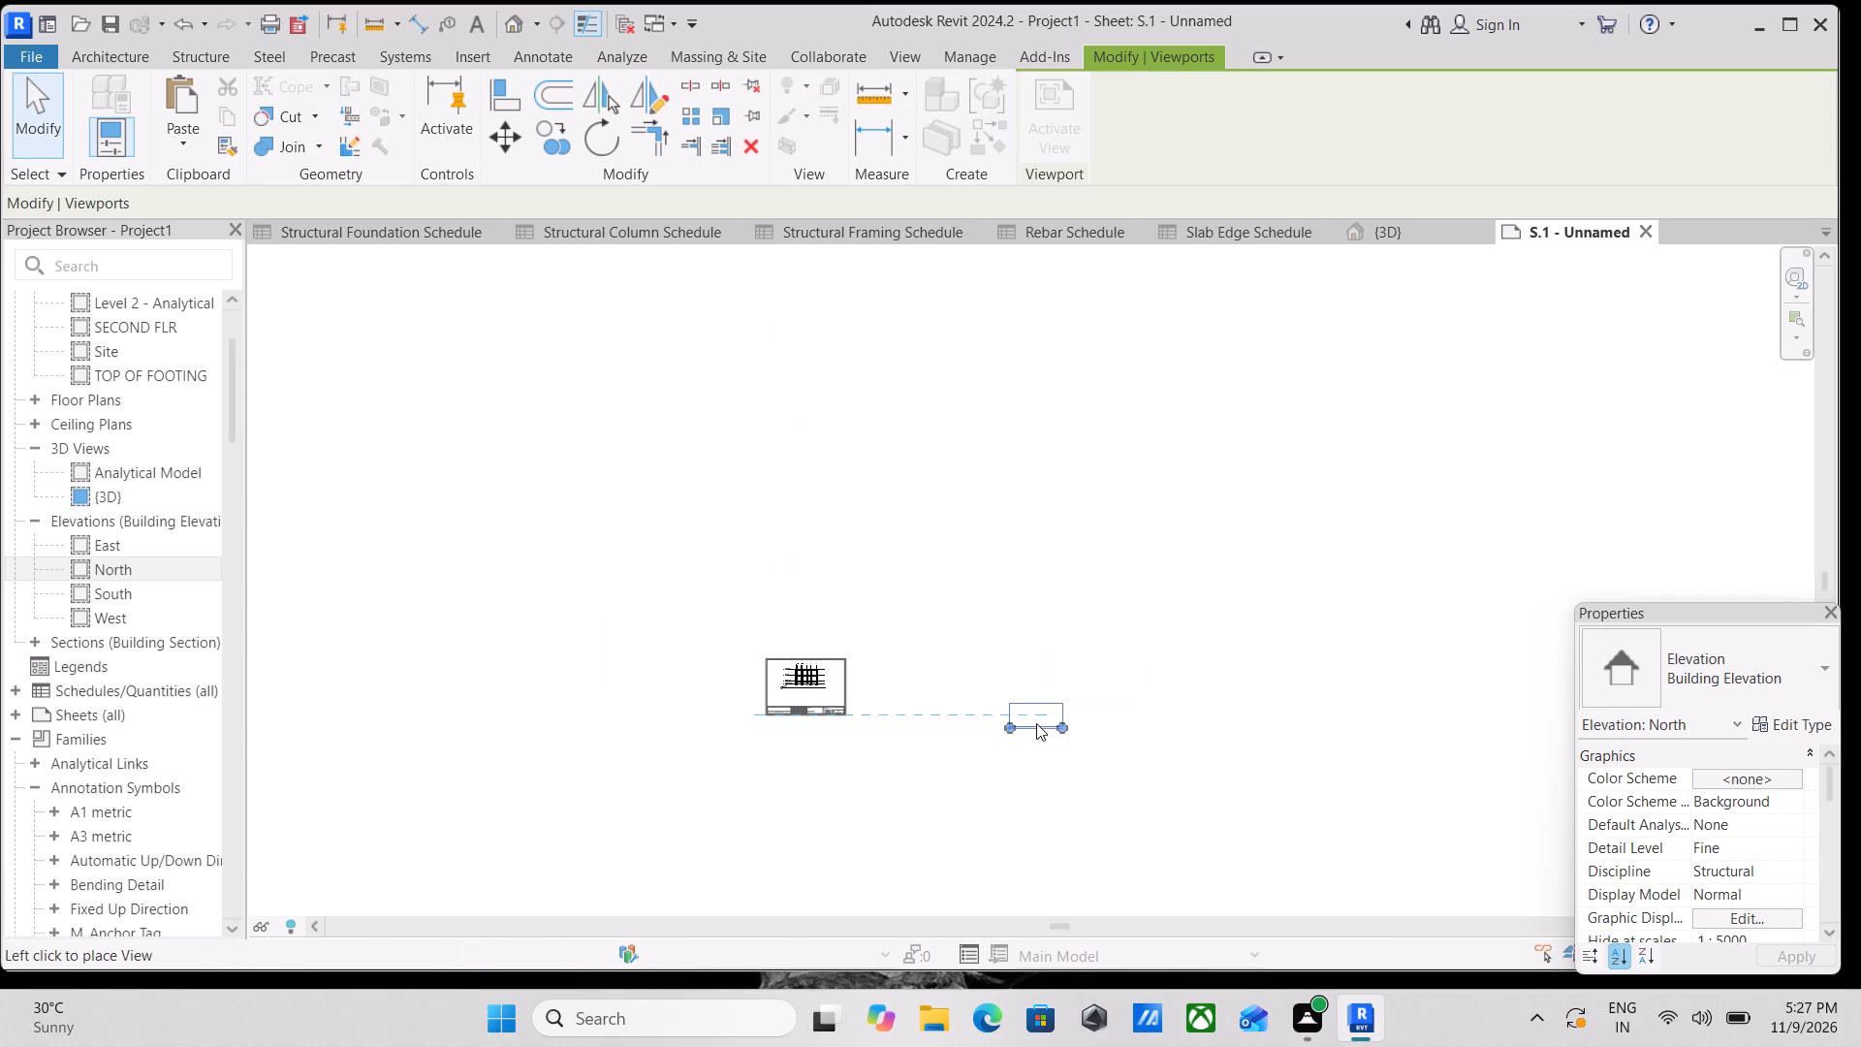
scroll(676, 713, up, 1)
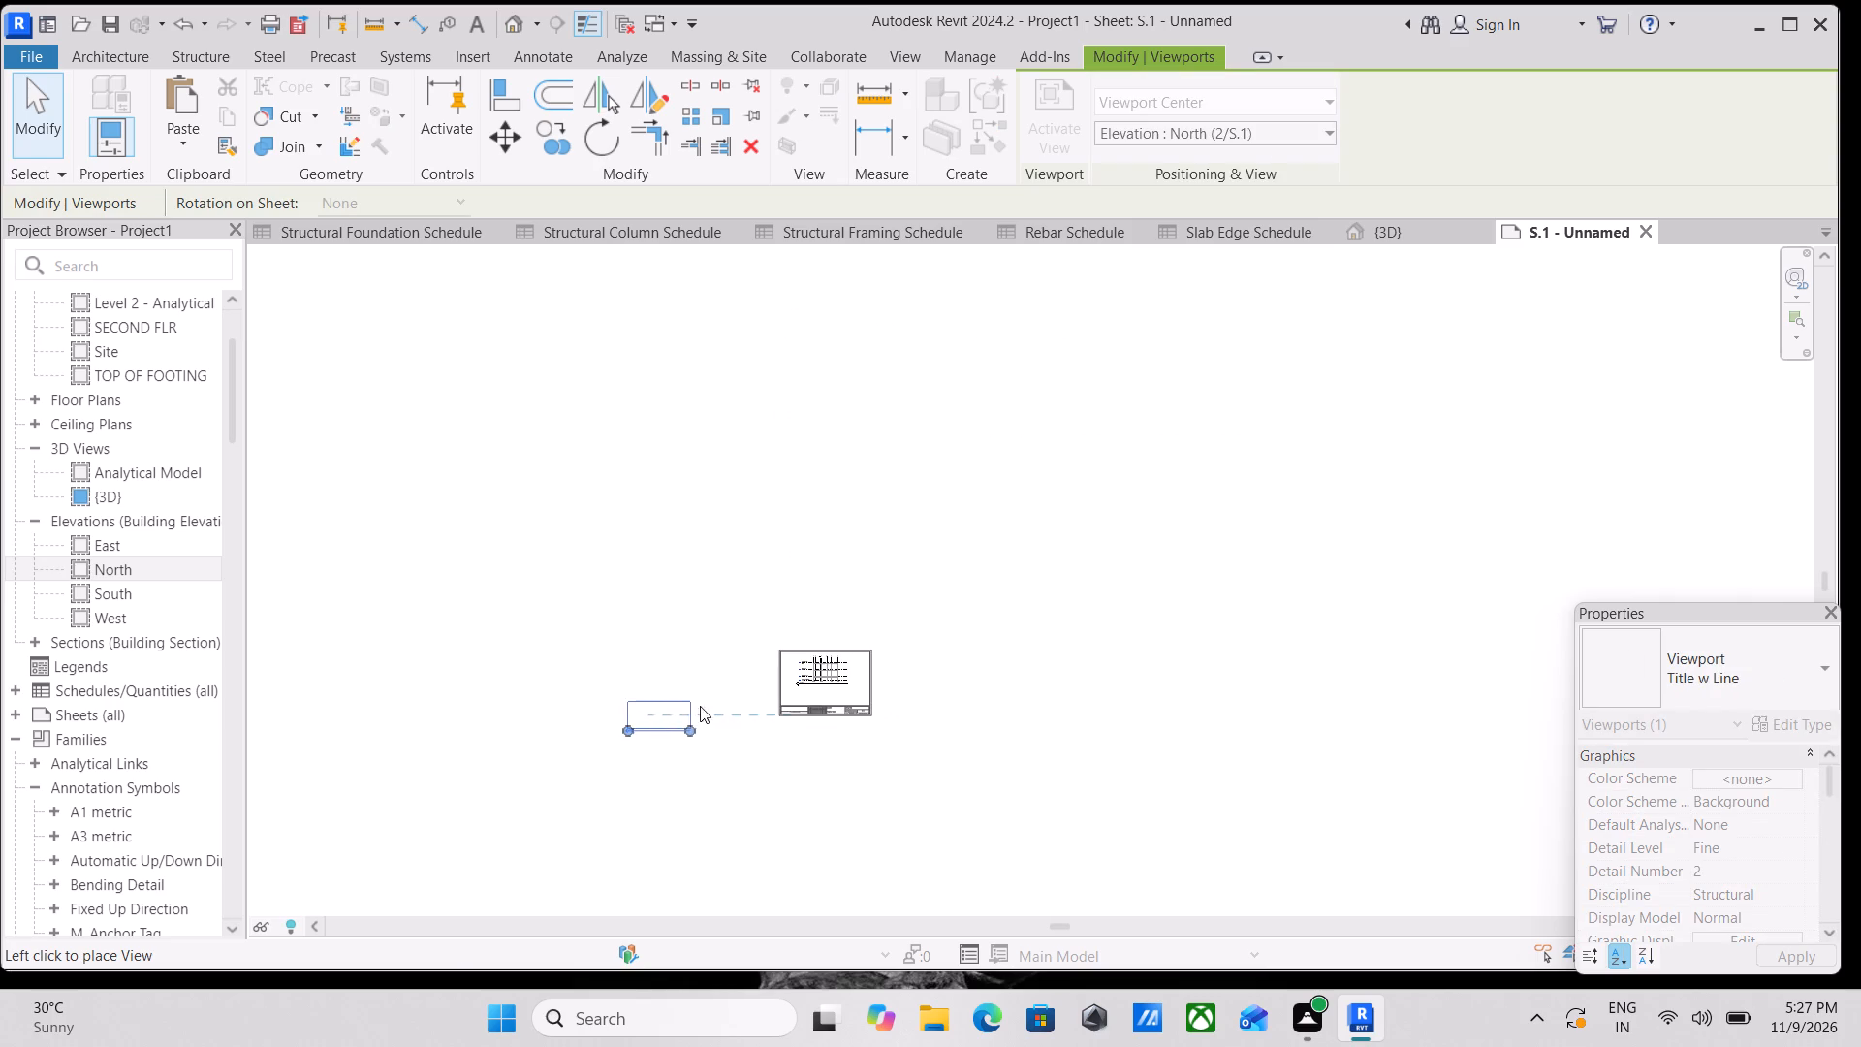
scroll(740, 710, up, 9)
scroll(877, 683, up, 5)
scroll(999, 658, up, 3)
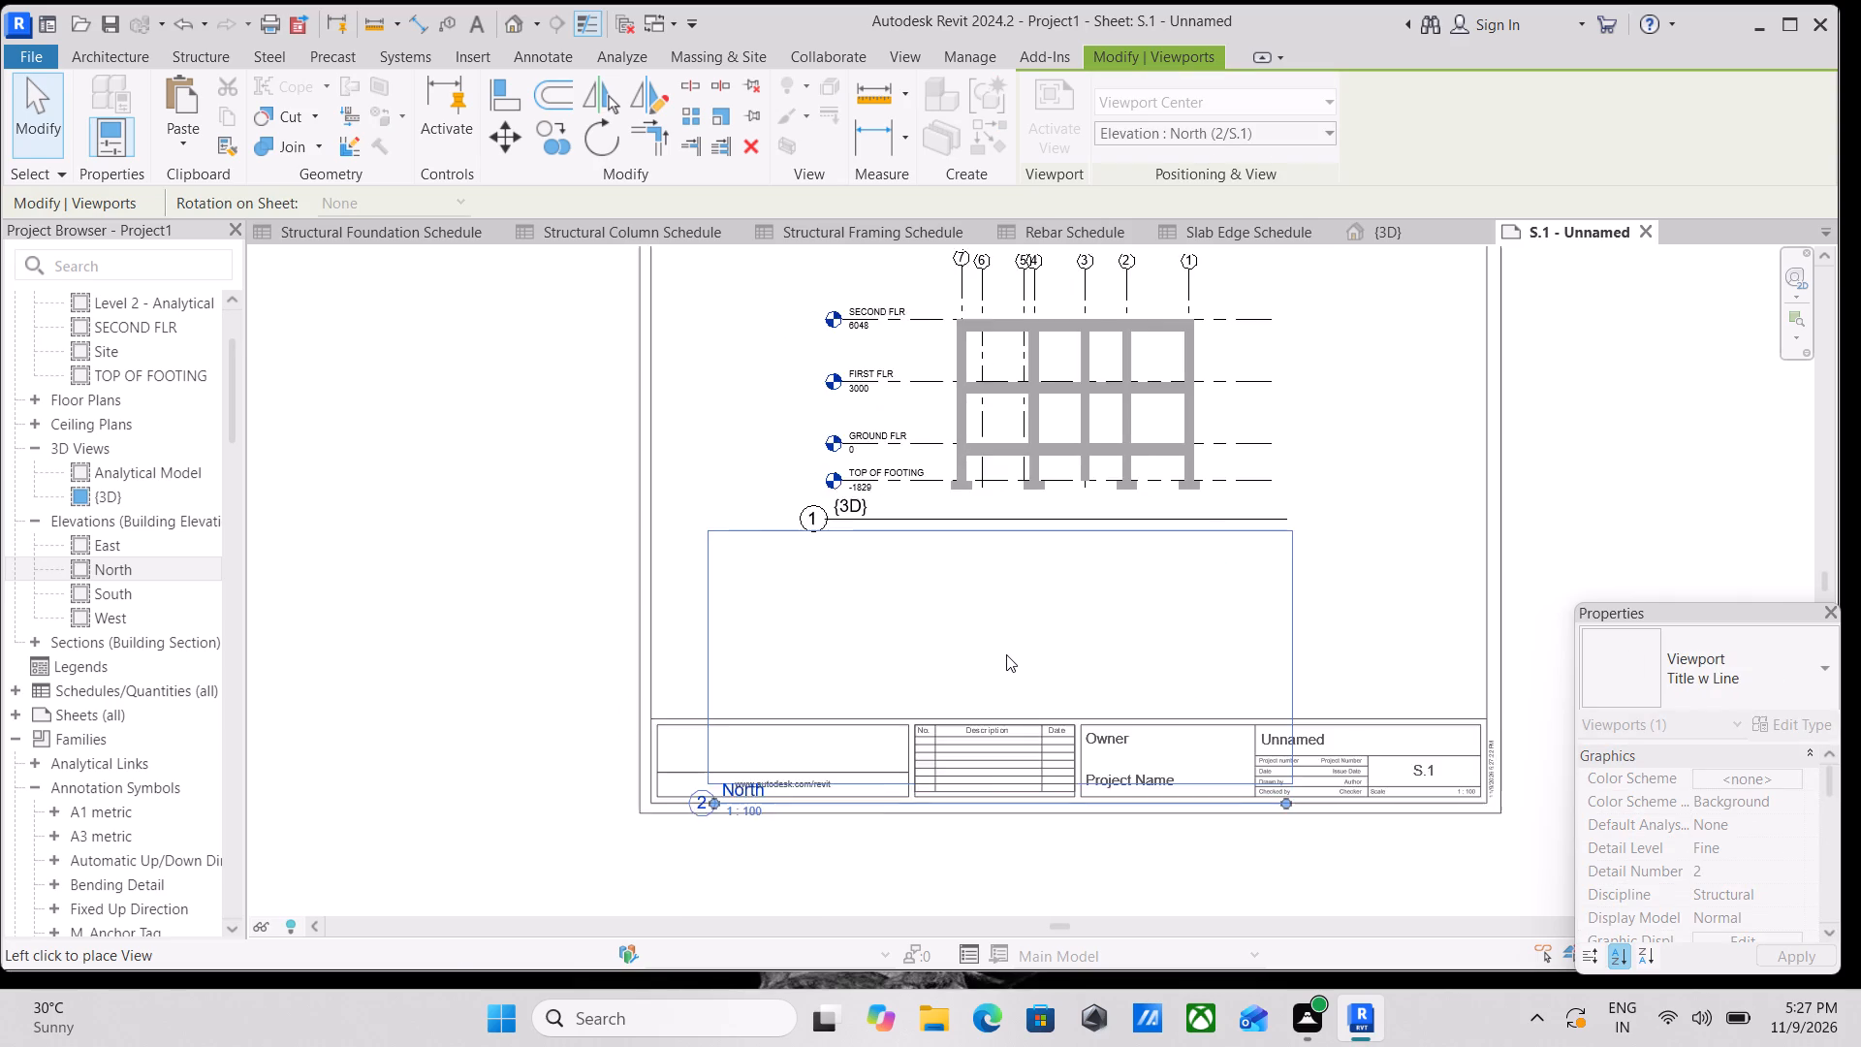
scroll(1006, 654, up, 1)
scroll(1076, 619, down, 3)
middle_drag(1076, 619, 1072, 679)
scroll(1072, 679, up, 8)
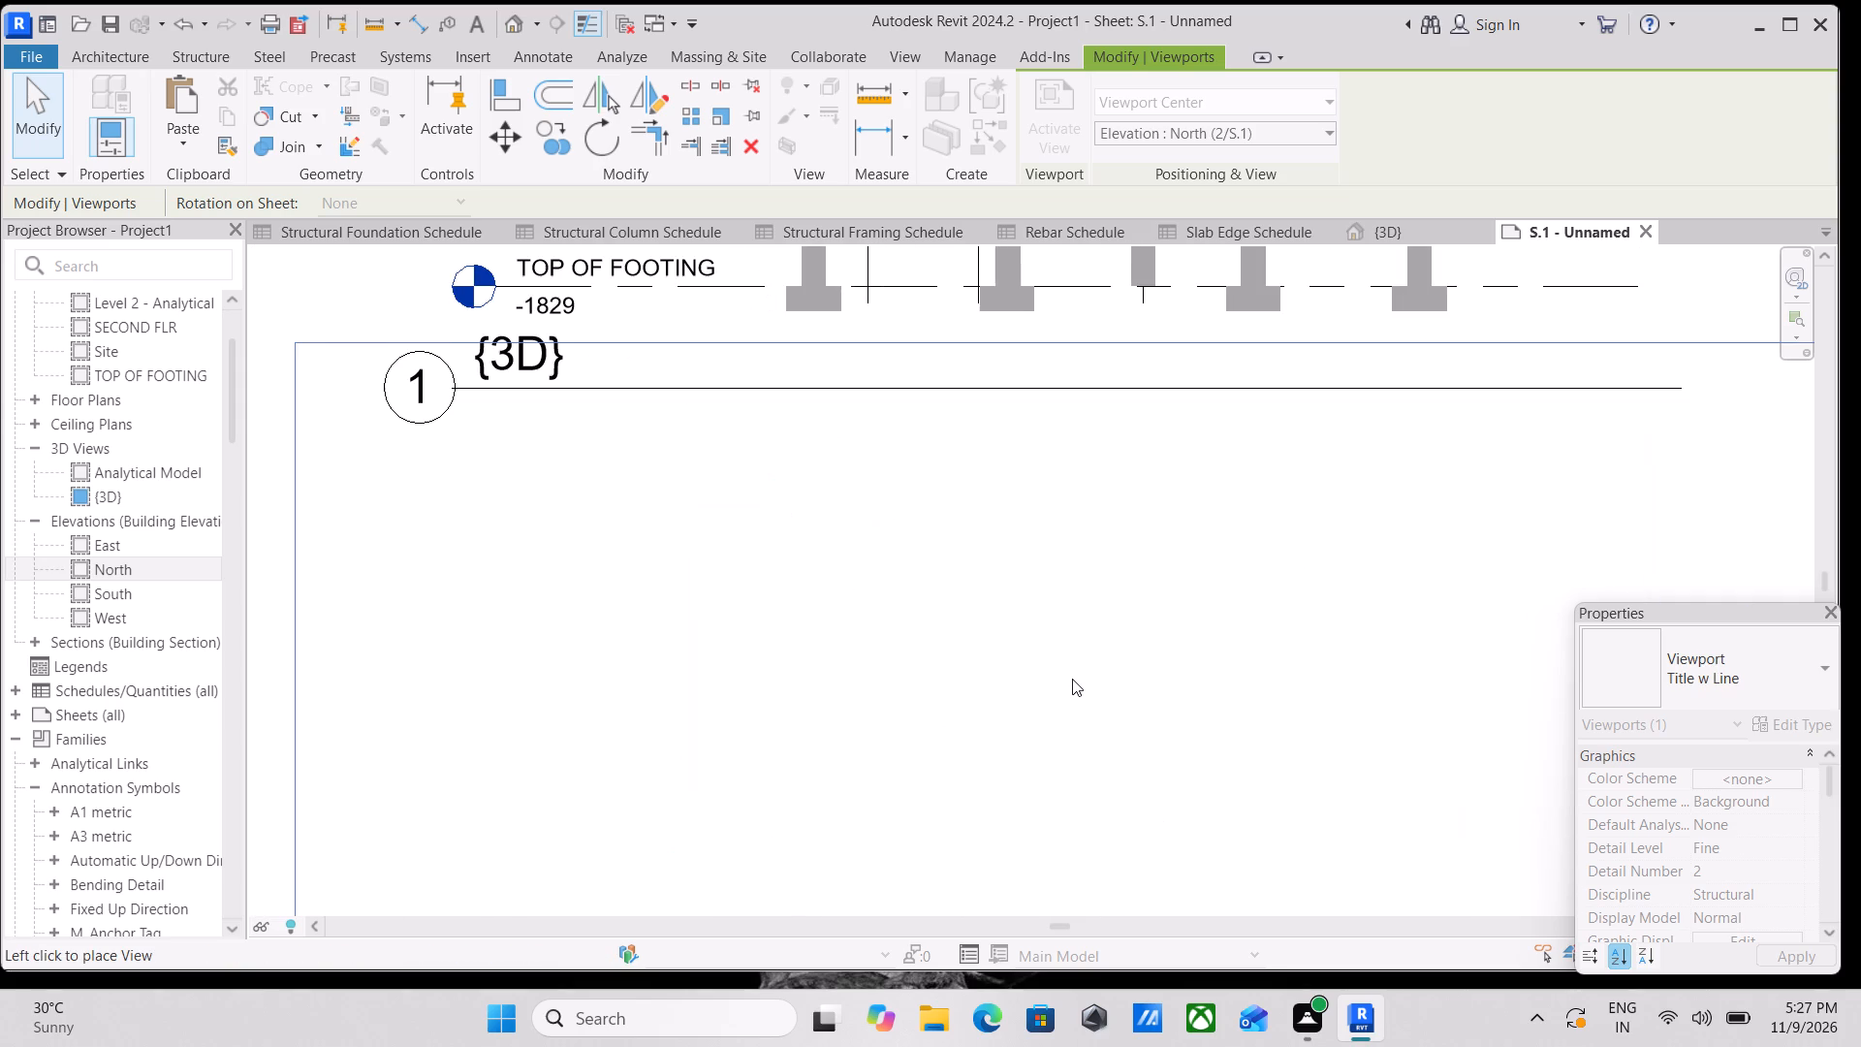
scroll(984, 639, down, 2)
middle_drag(984, 639, 986, 710)
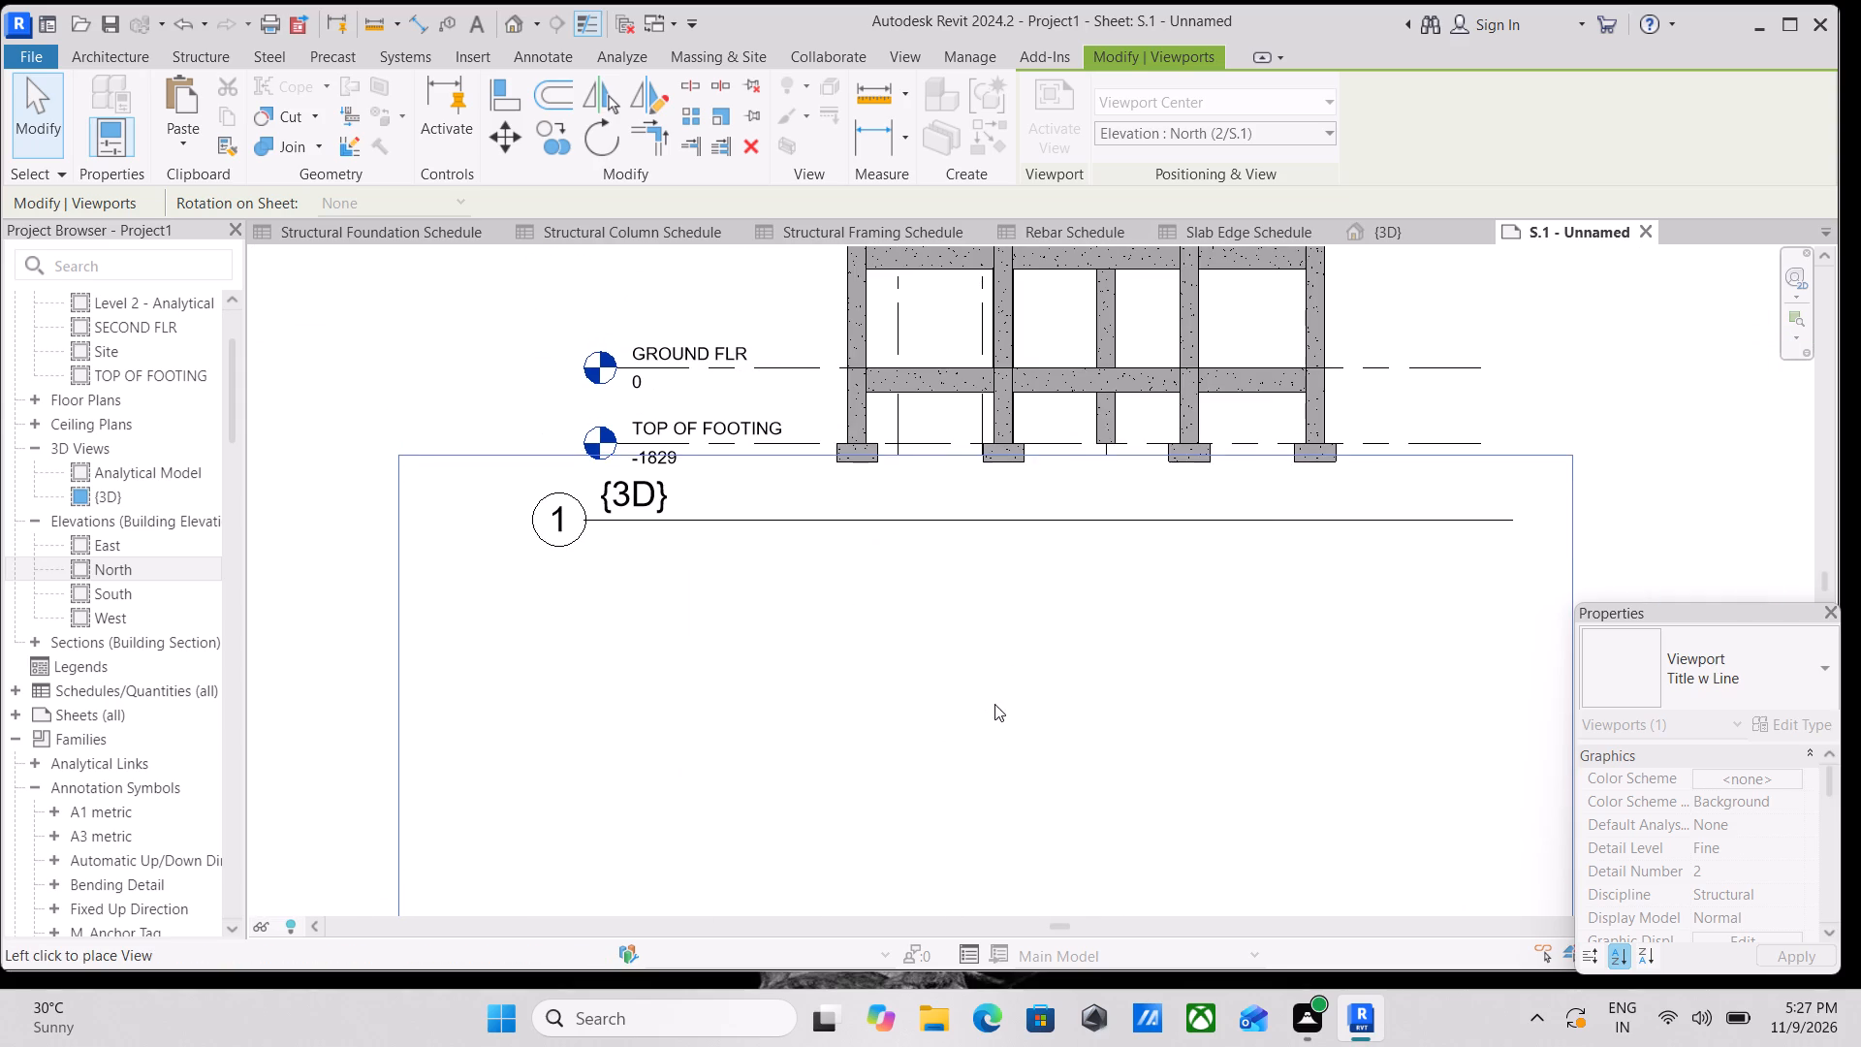
click(1021, 646)
Nudge the {3D} viewport up until its upper edge sits at the sheet's inner top border.
scroll(1027, 641, down, 3)
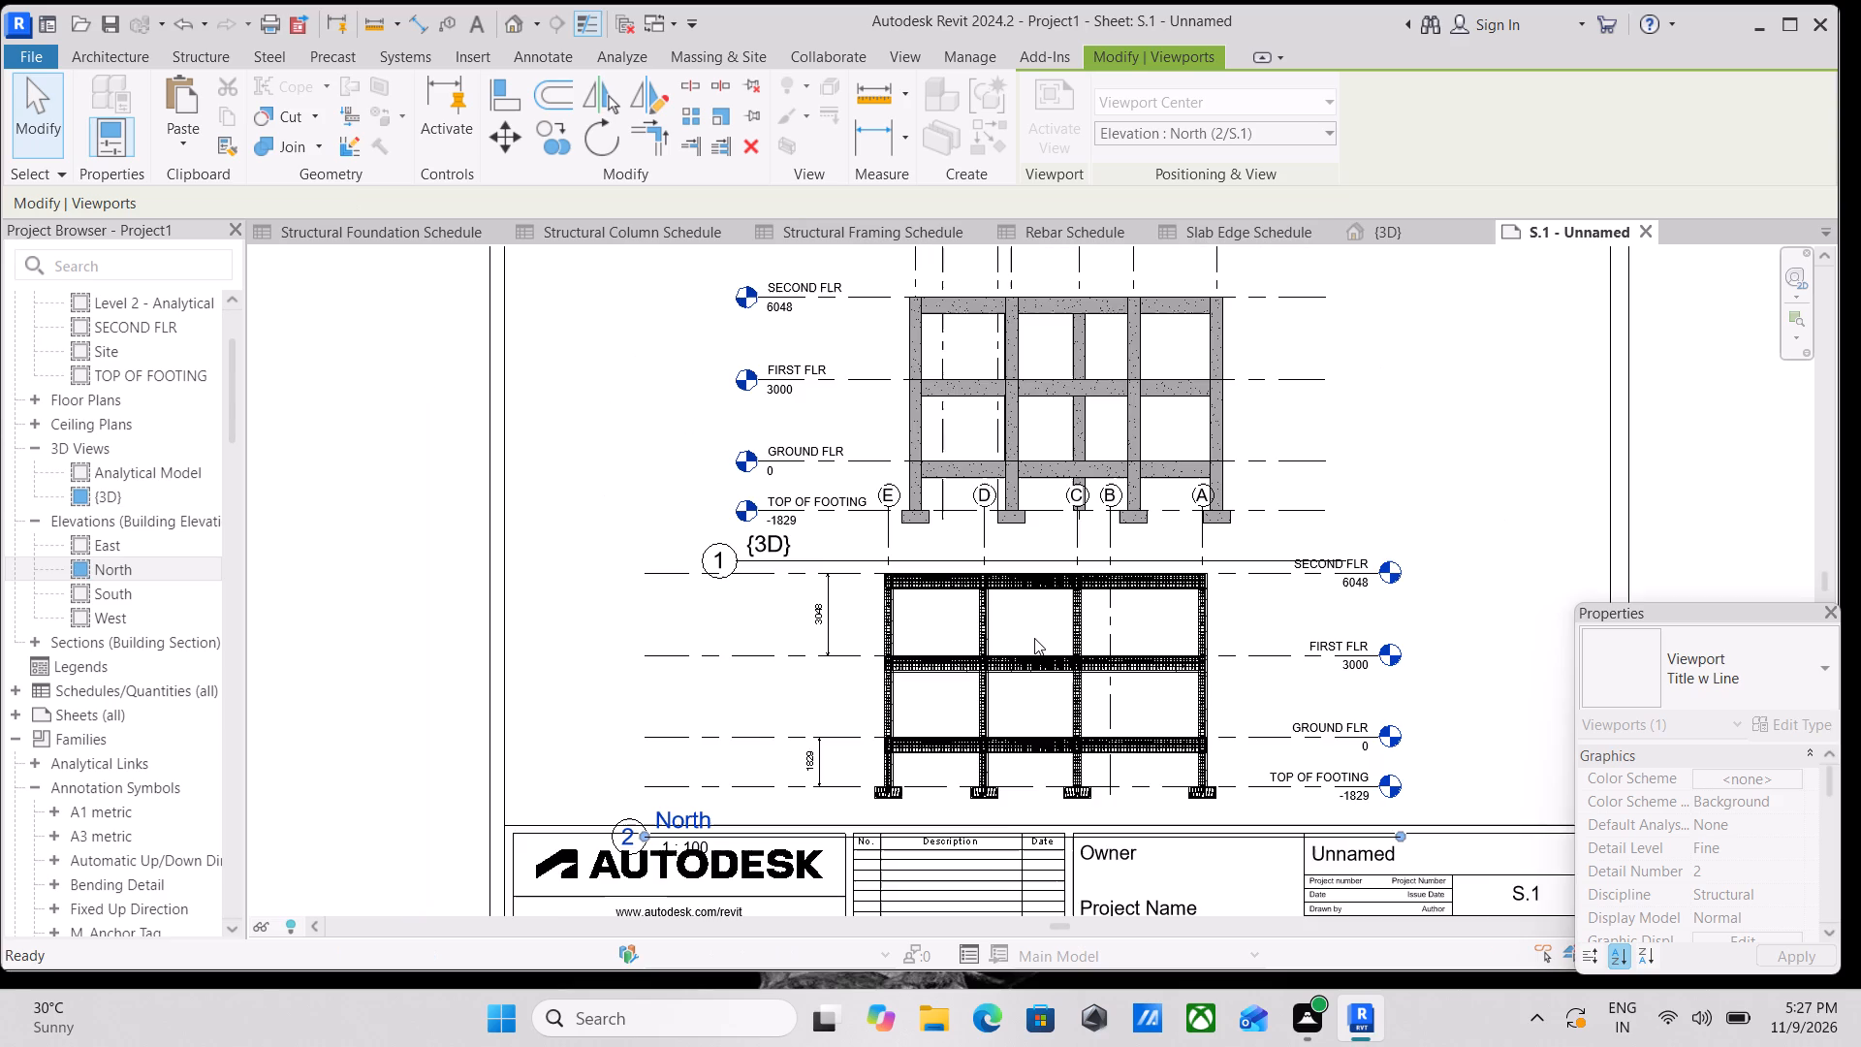
scroll(1034, 638, up, 1)
middle_drag(1049, 628, 1072, 729)
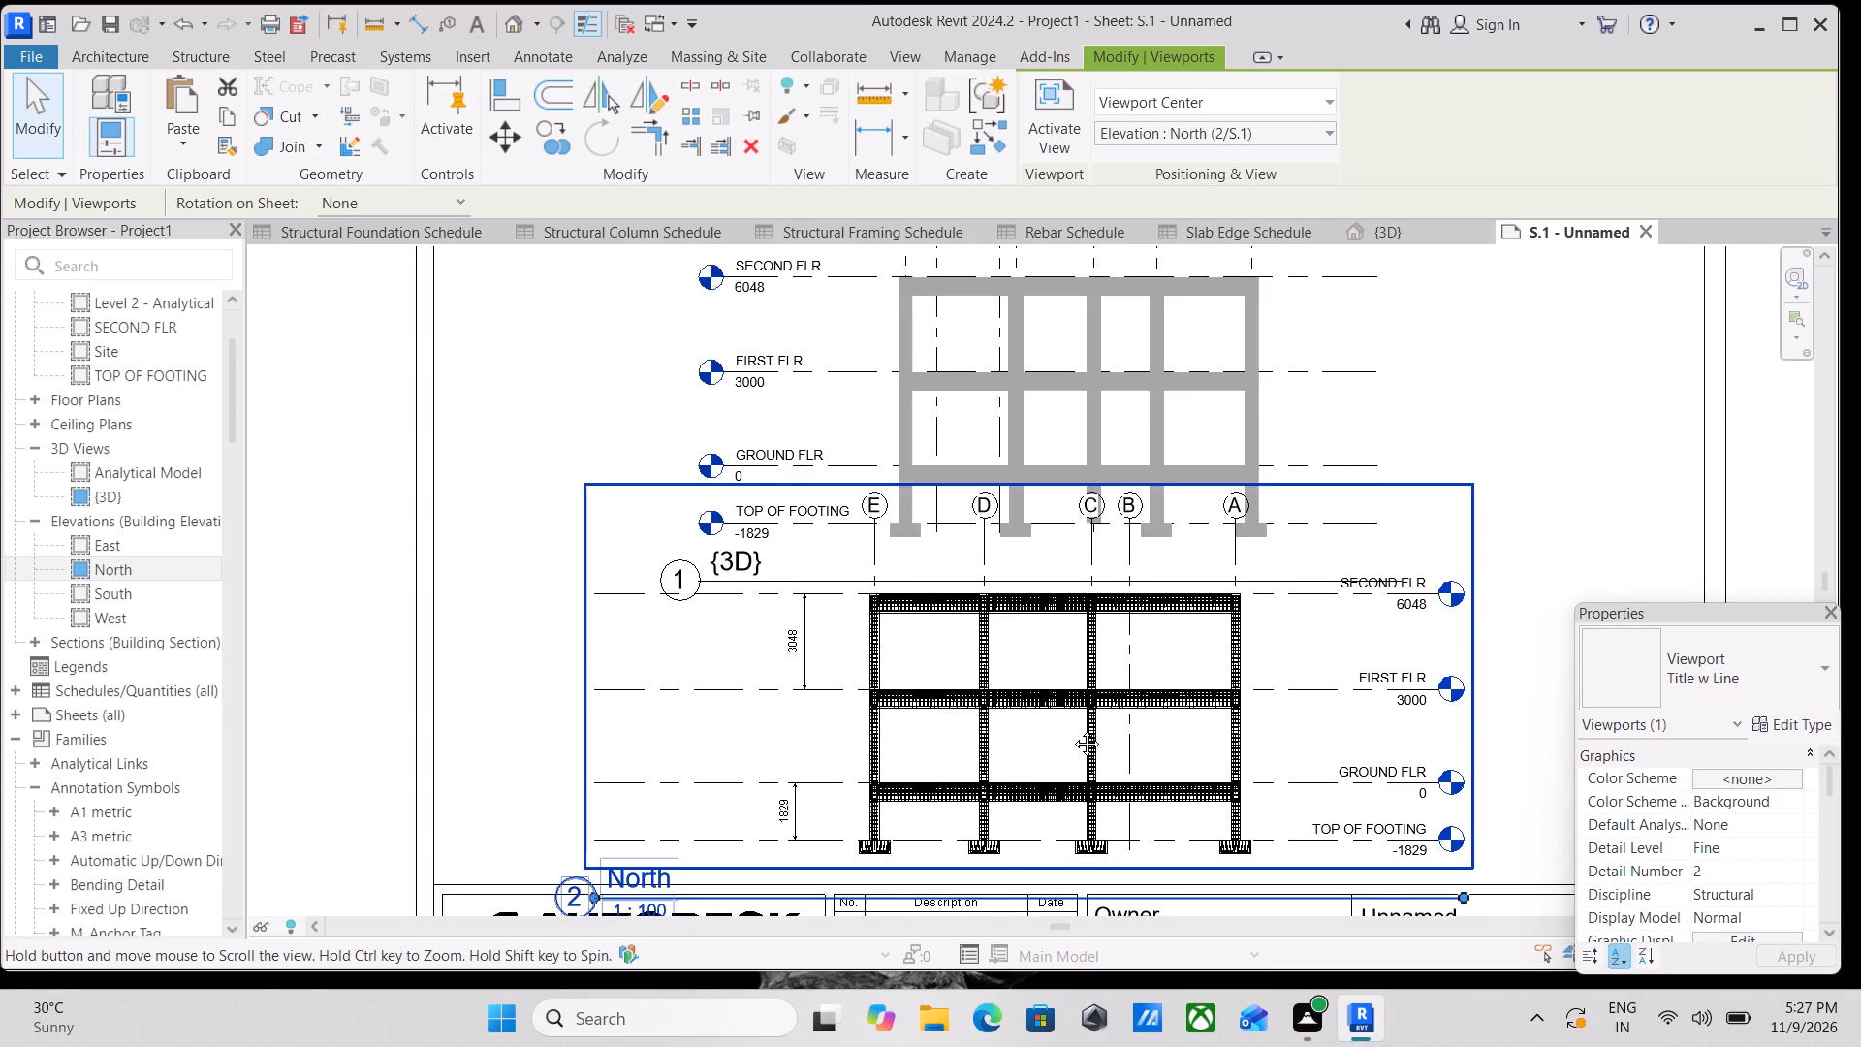
middle_drag(1072, 729, 1074, 746)
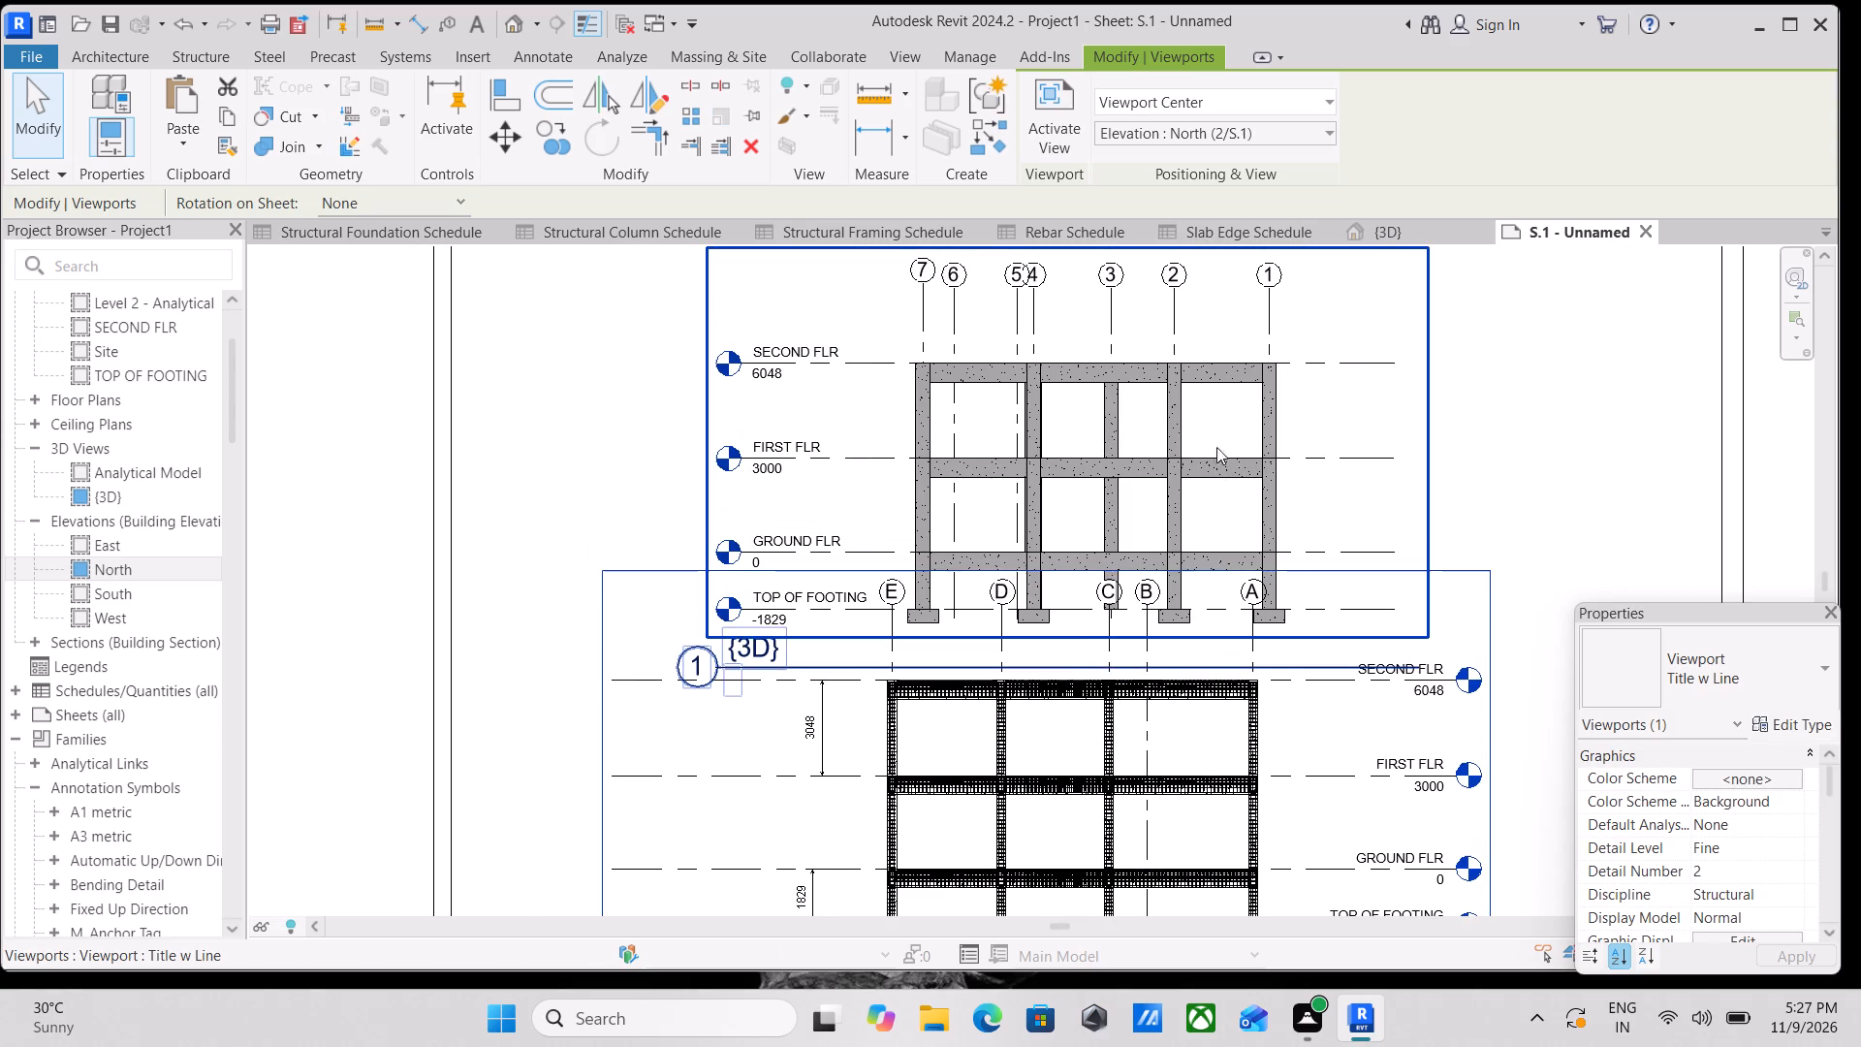
click(1362, 412)
middle_drag(1517, 429, 1527, 635)
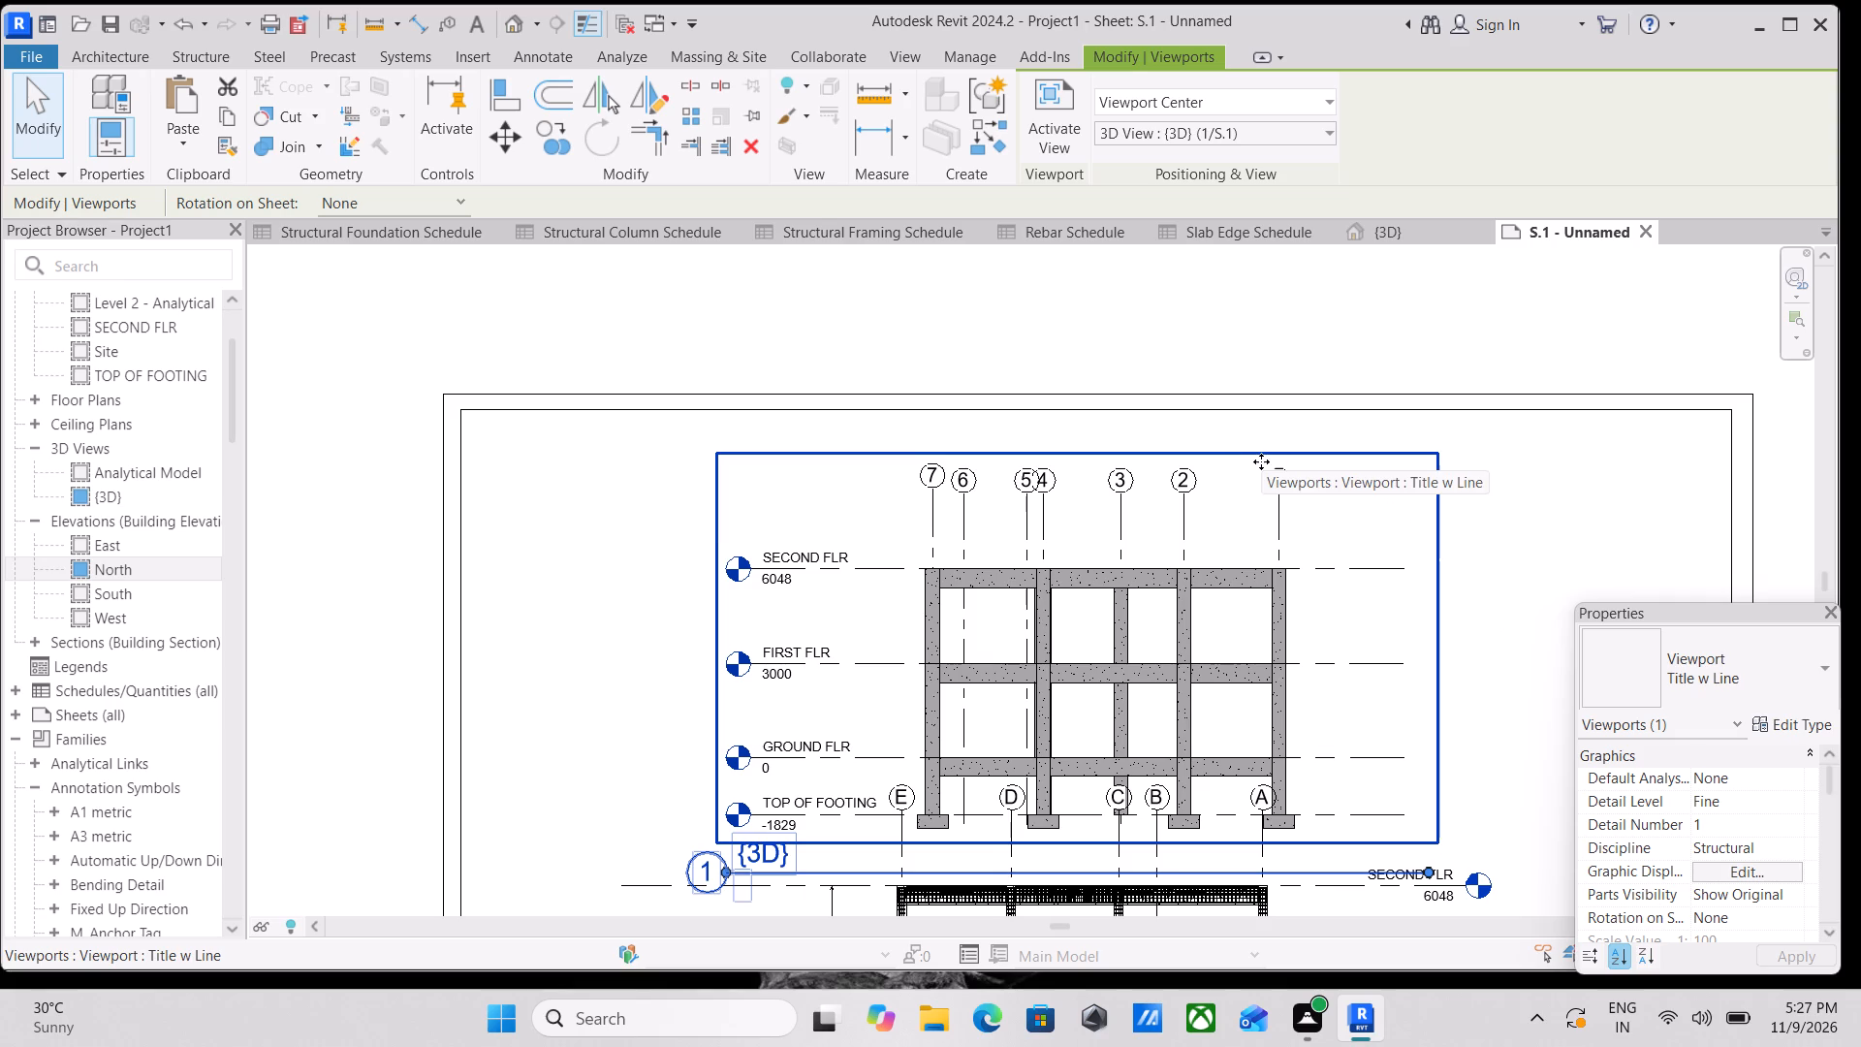
click(1261, 461)
key(Up)
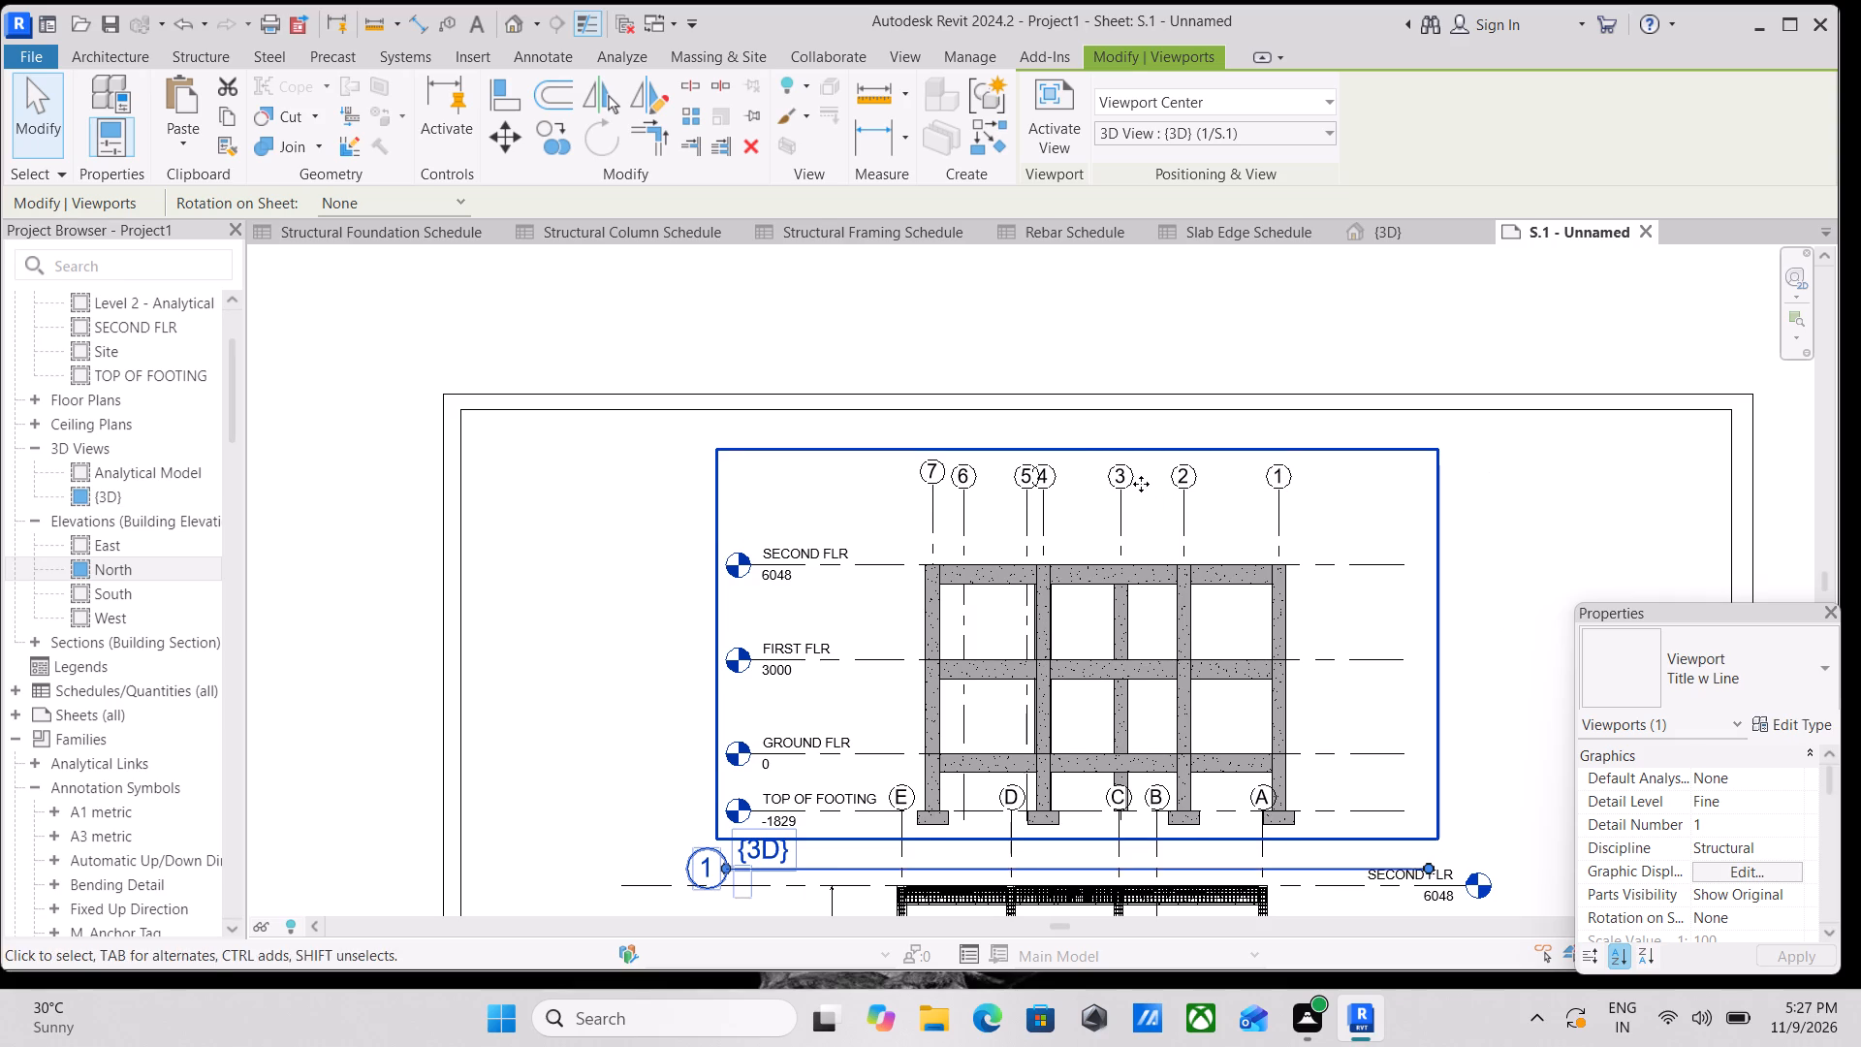
key(Up)
key(Up)
key(Up)
key(Up)
key(Up)
key(Up)
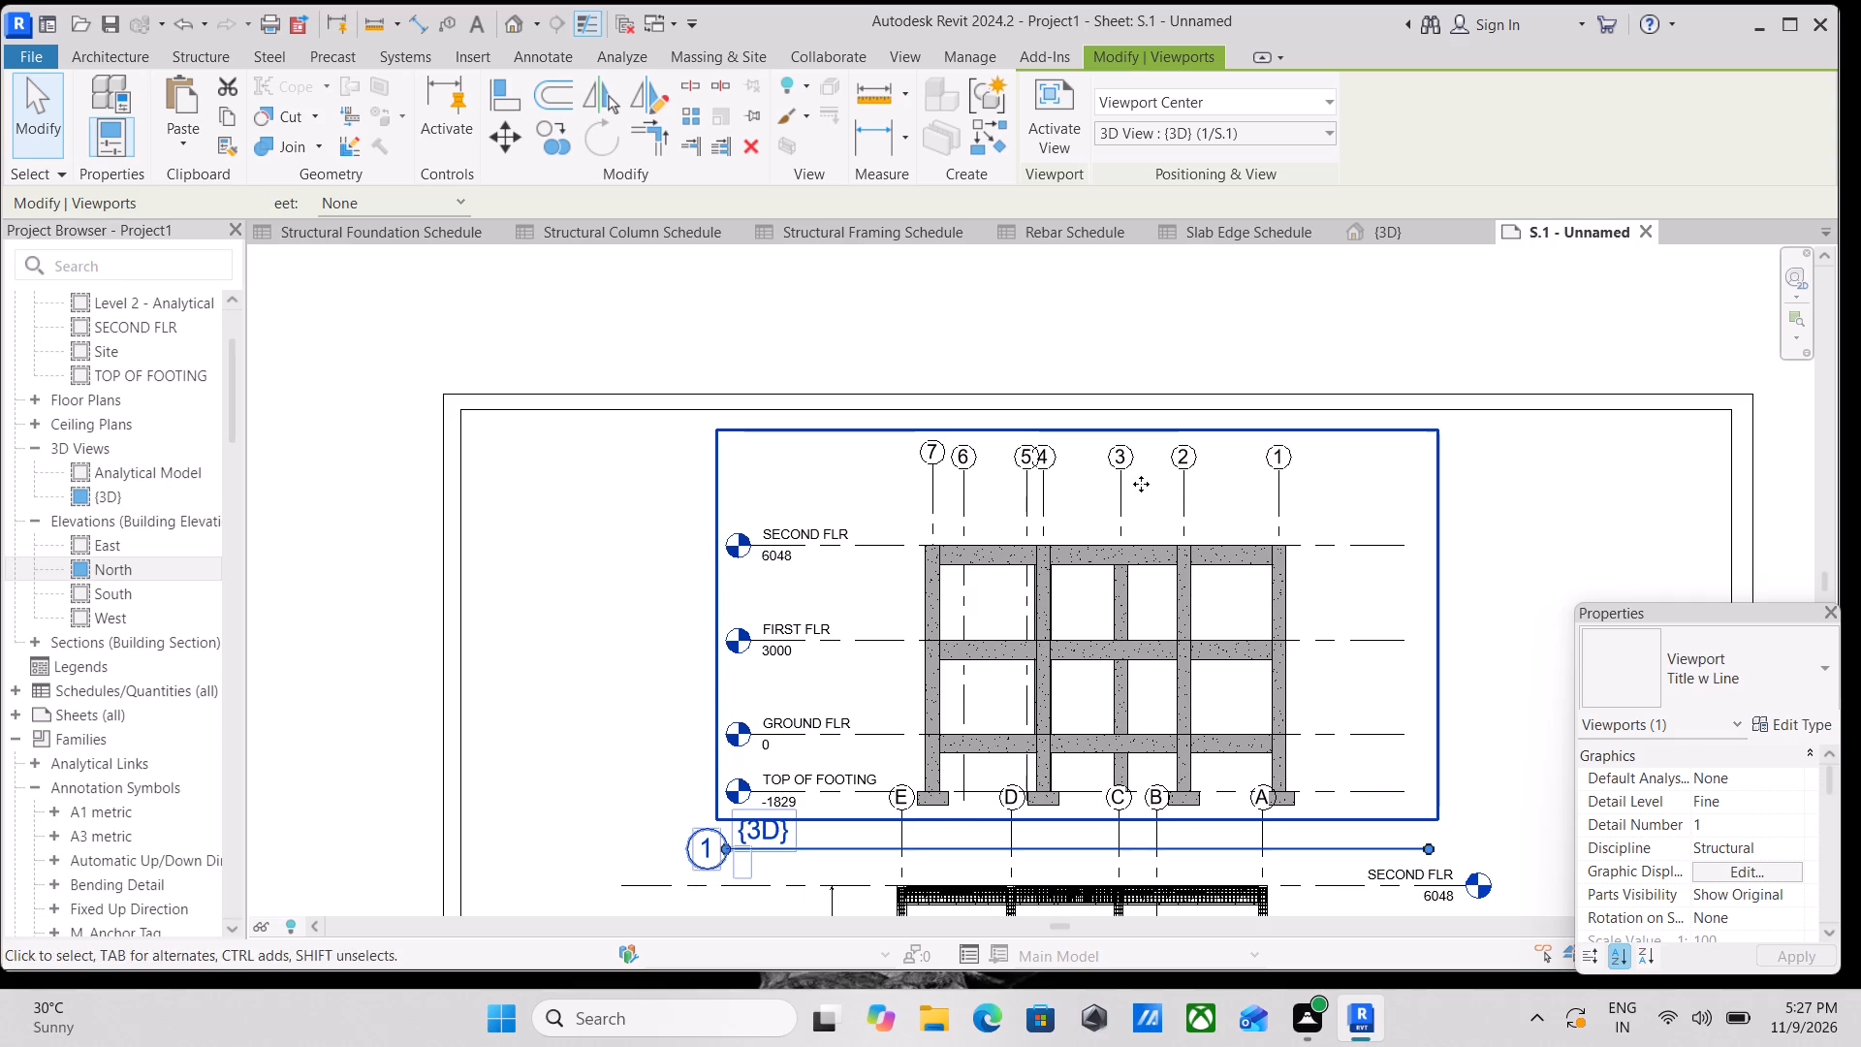
key(Up)
key(Up)
key(Up)
key(Up)
key(Up)
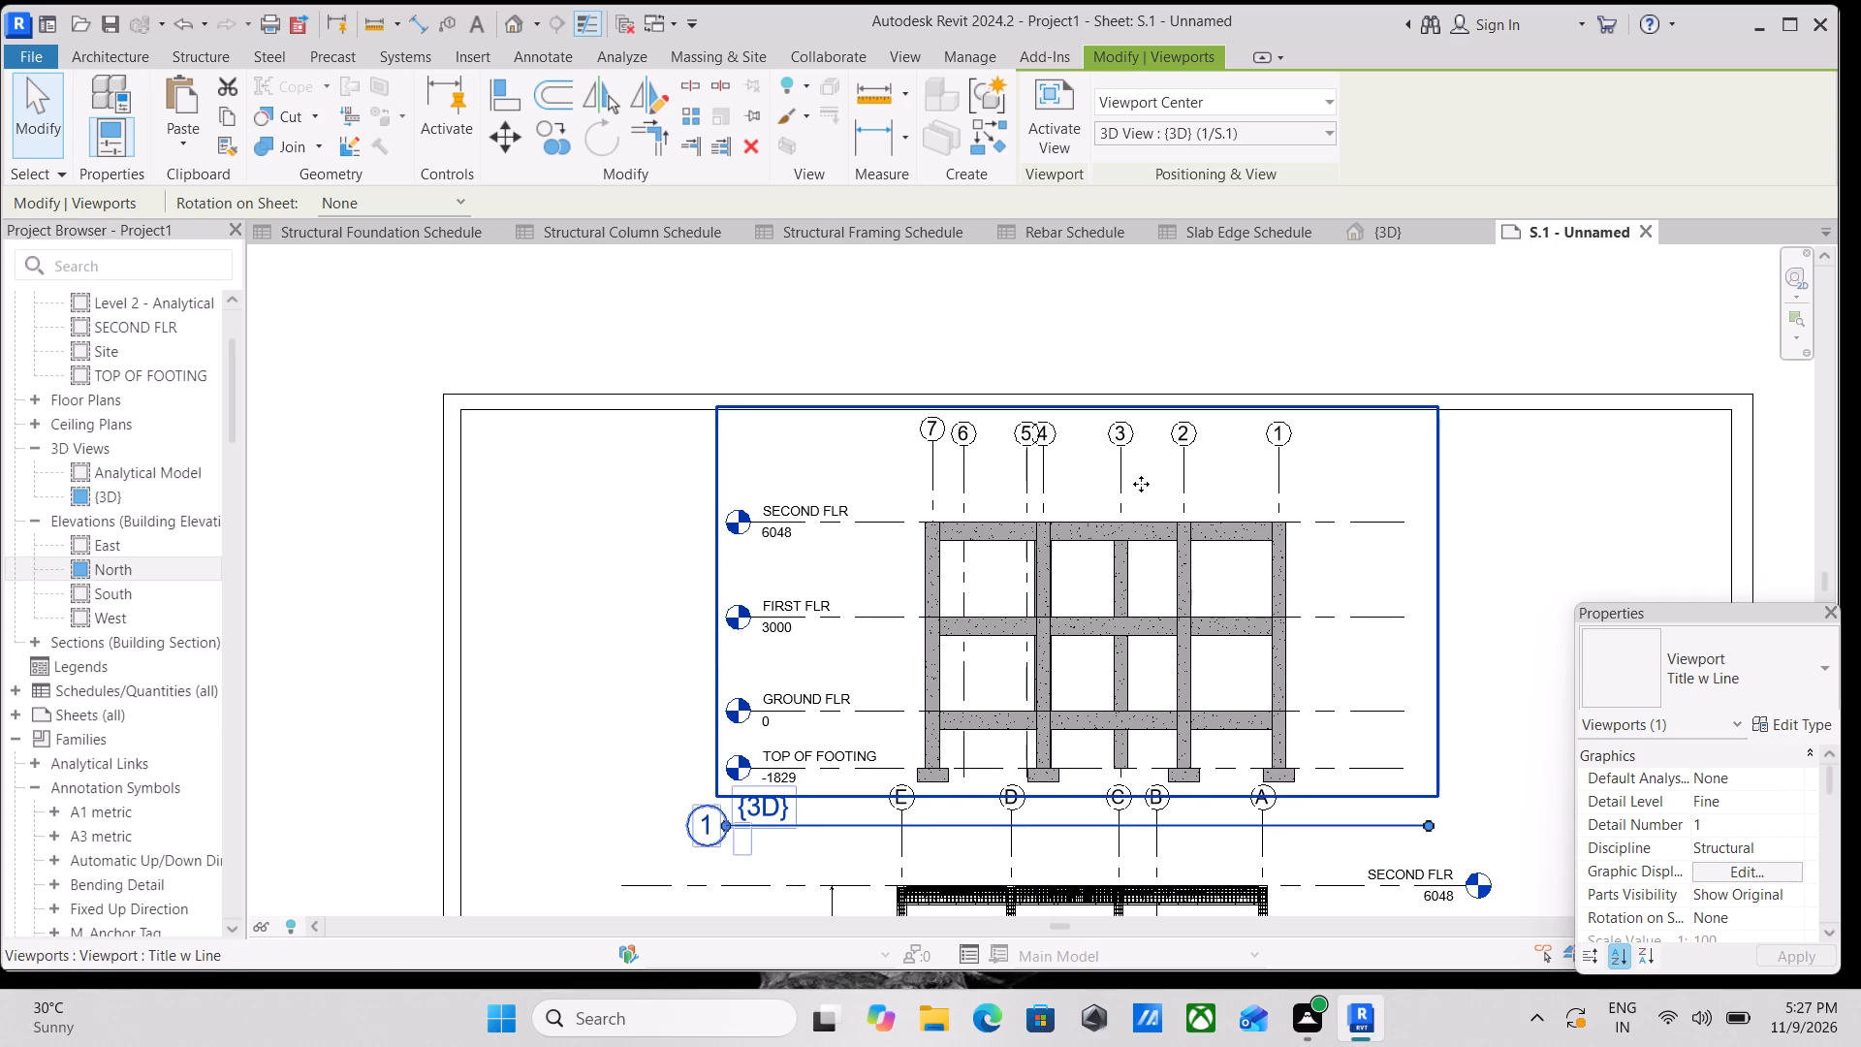
key(Up)
key(Down)
key(Down)
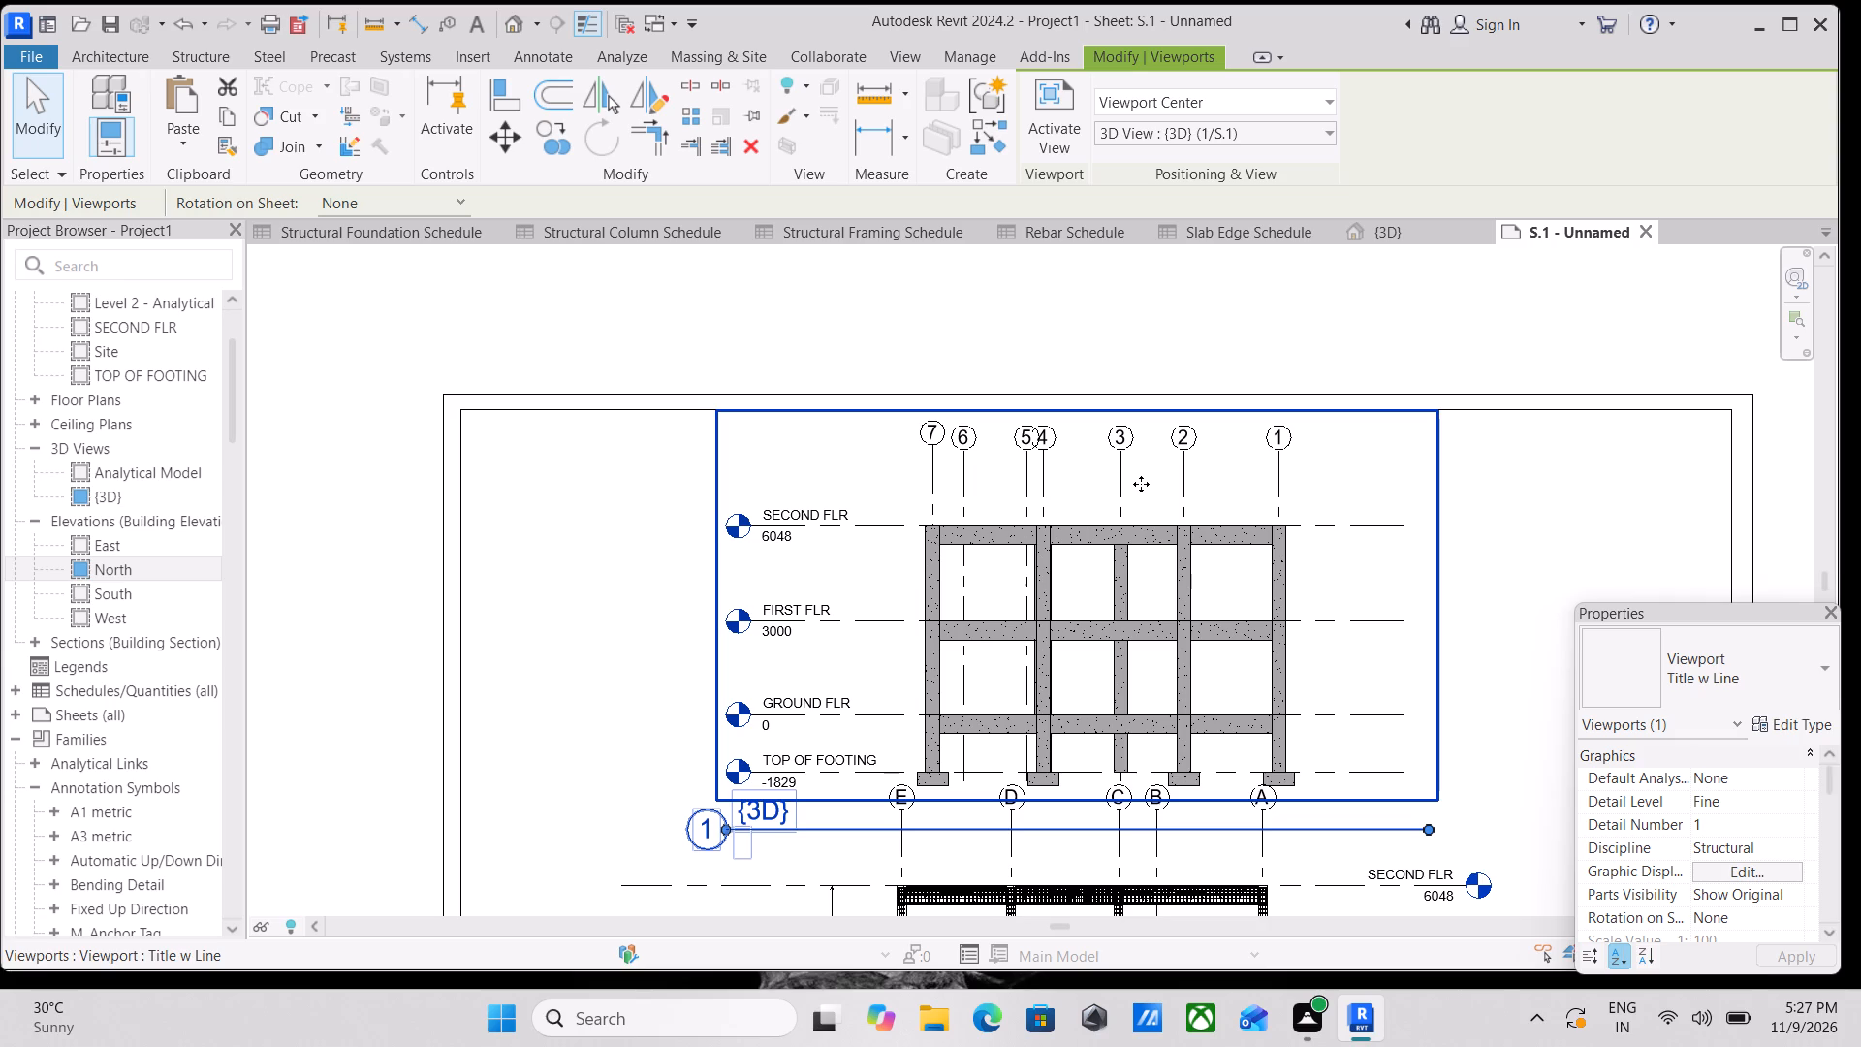
Nudge the North elevation viewport down four increments so its upper edge clears the footings in the {3D} view.
middle_drag(1520, 636, 1477, 535)
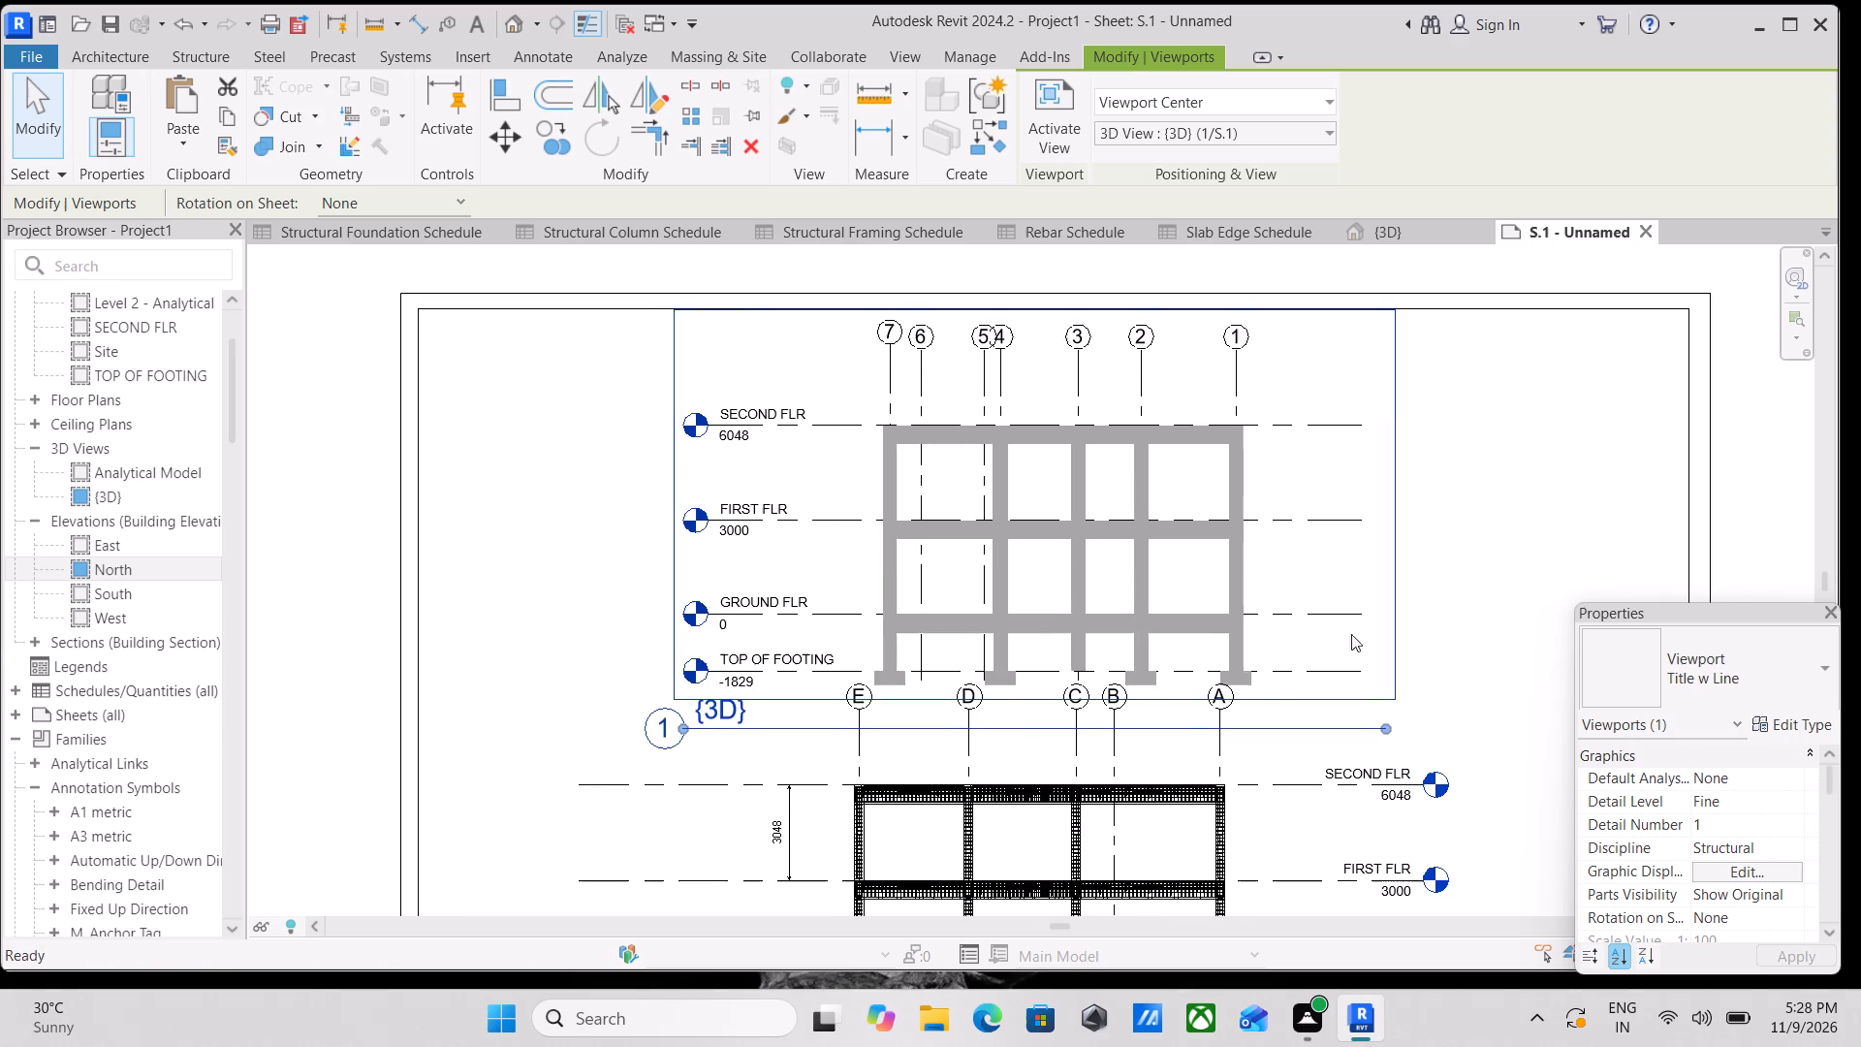
middle_drag(877, 801, 1128, 606)
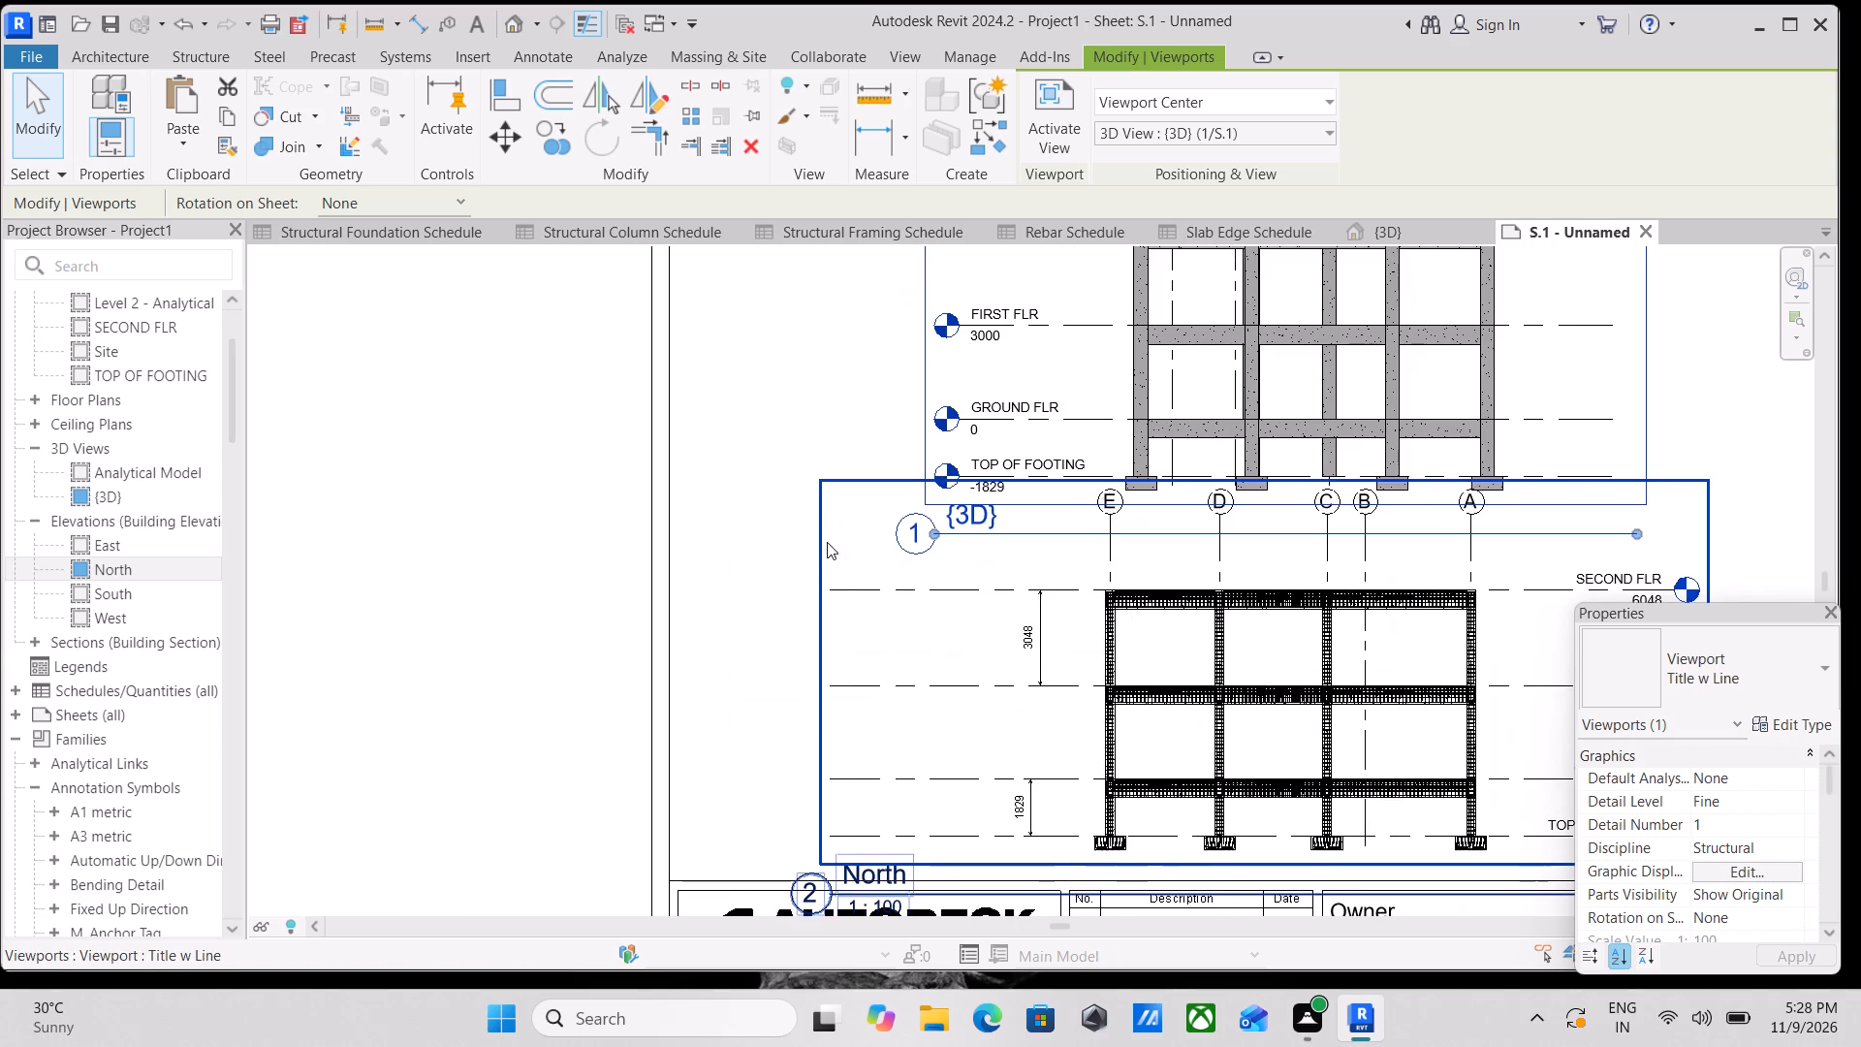
click(839, 487)
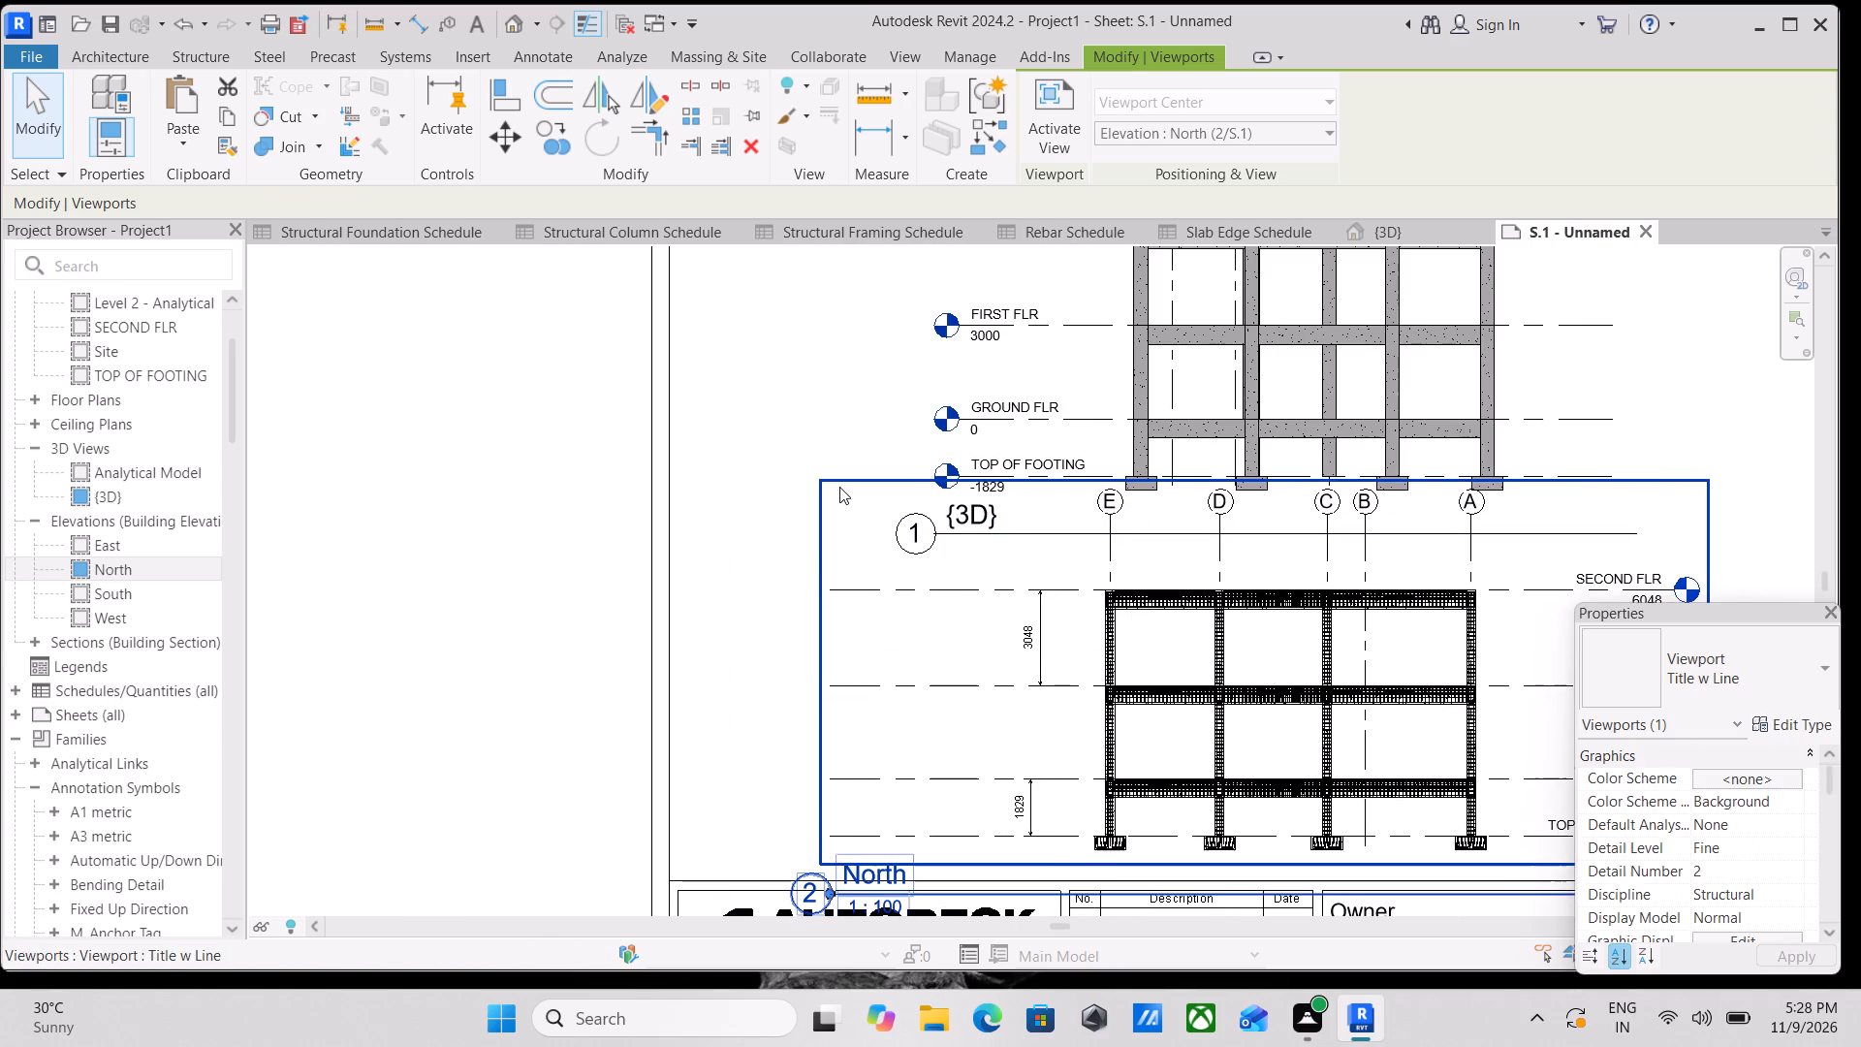
middle_drag(1416, 524, 1232, 490)
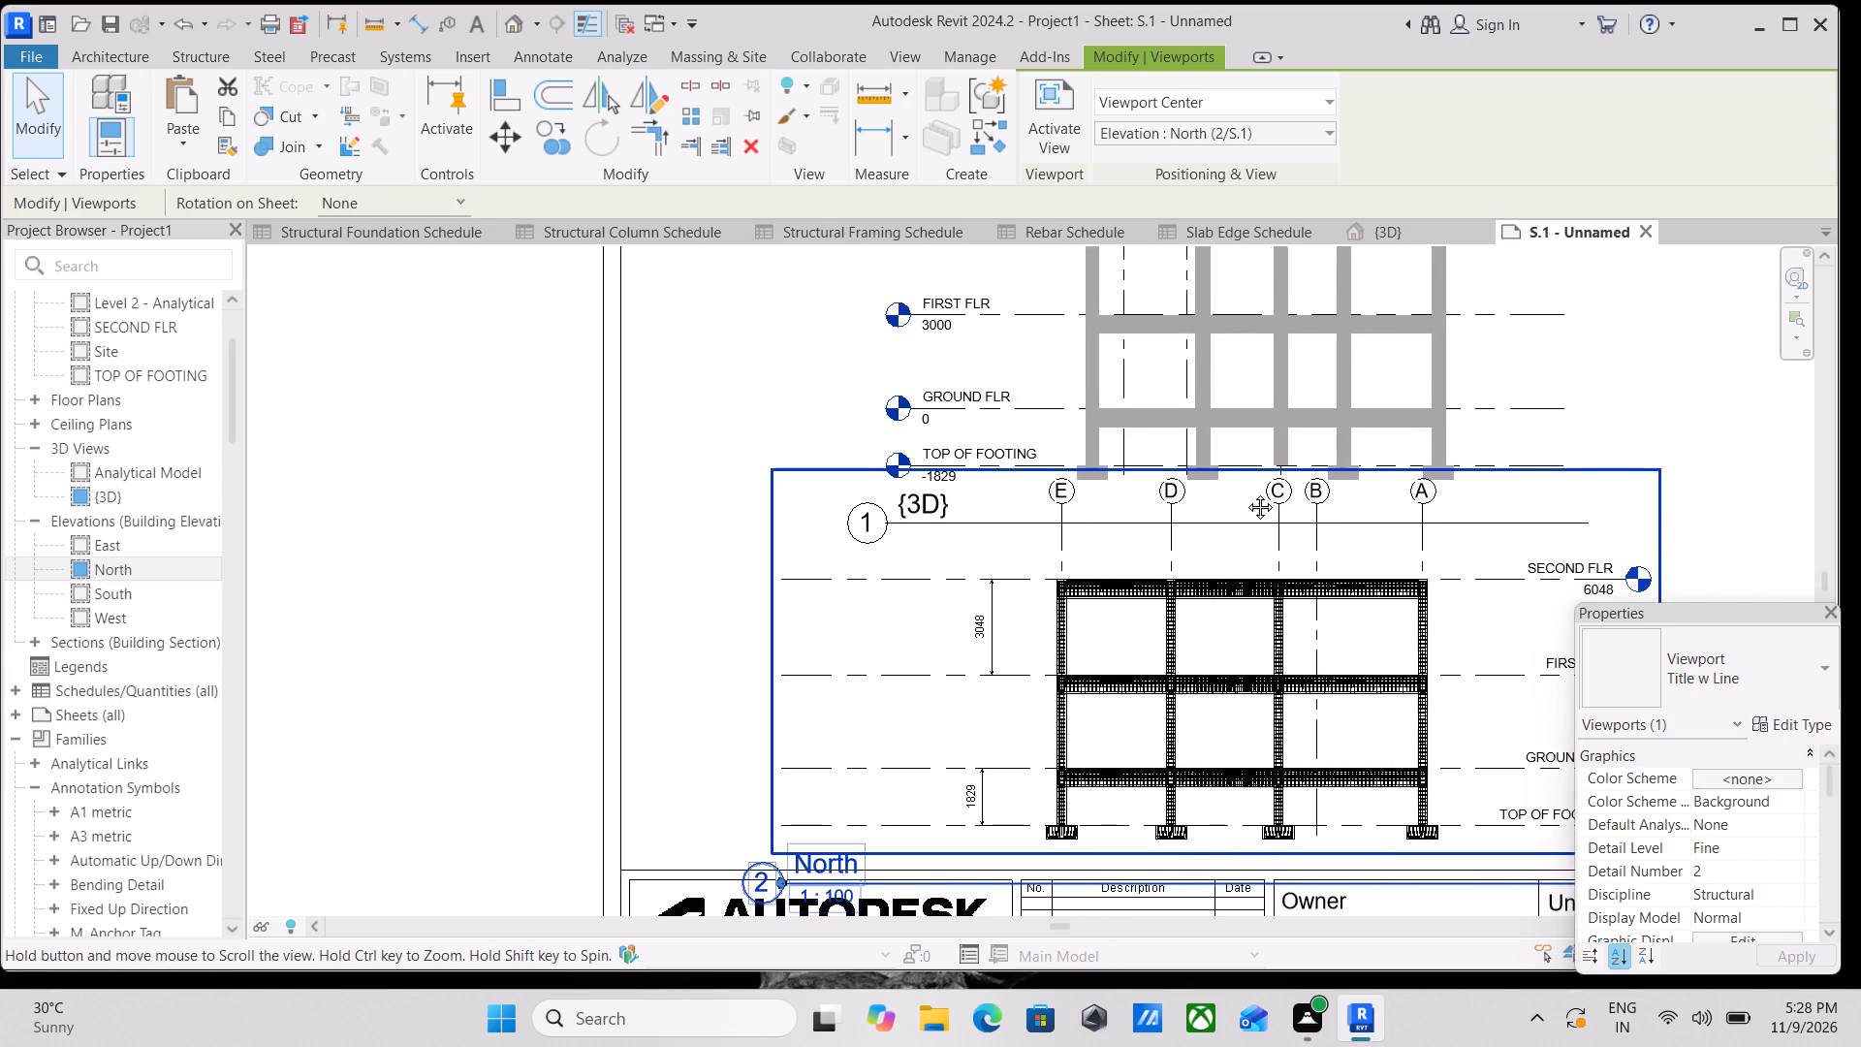
middle_drag(1232, 490, 1175, 480)
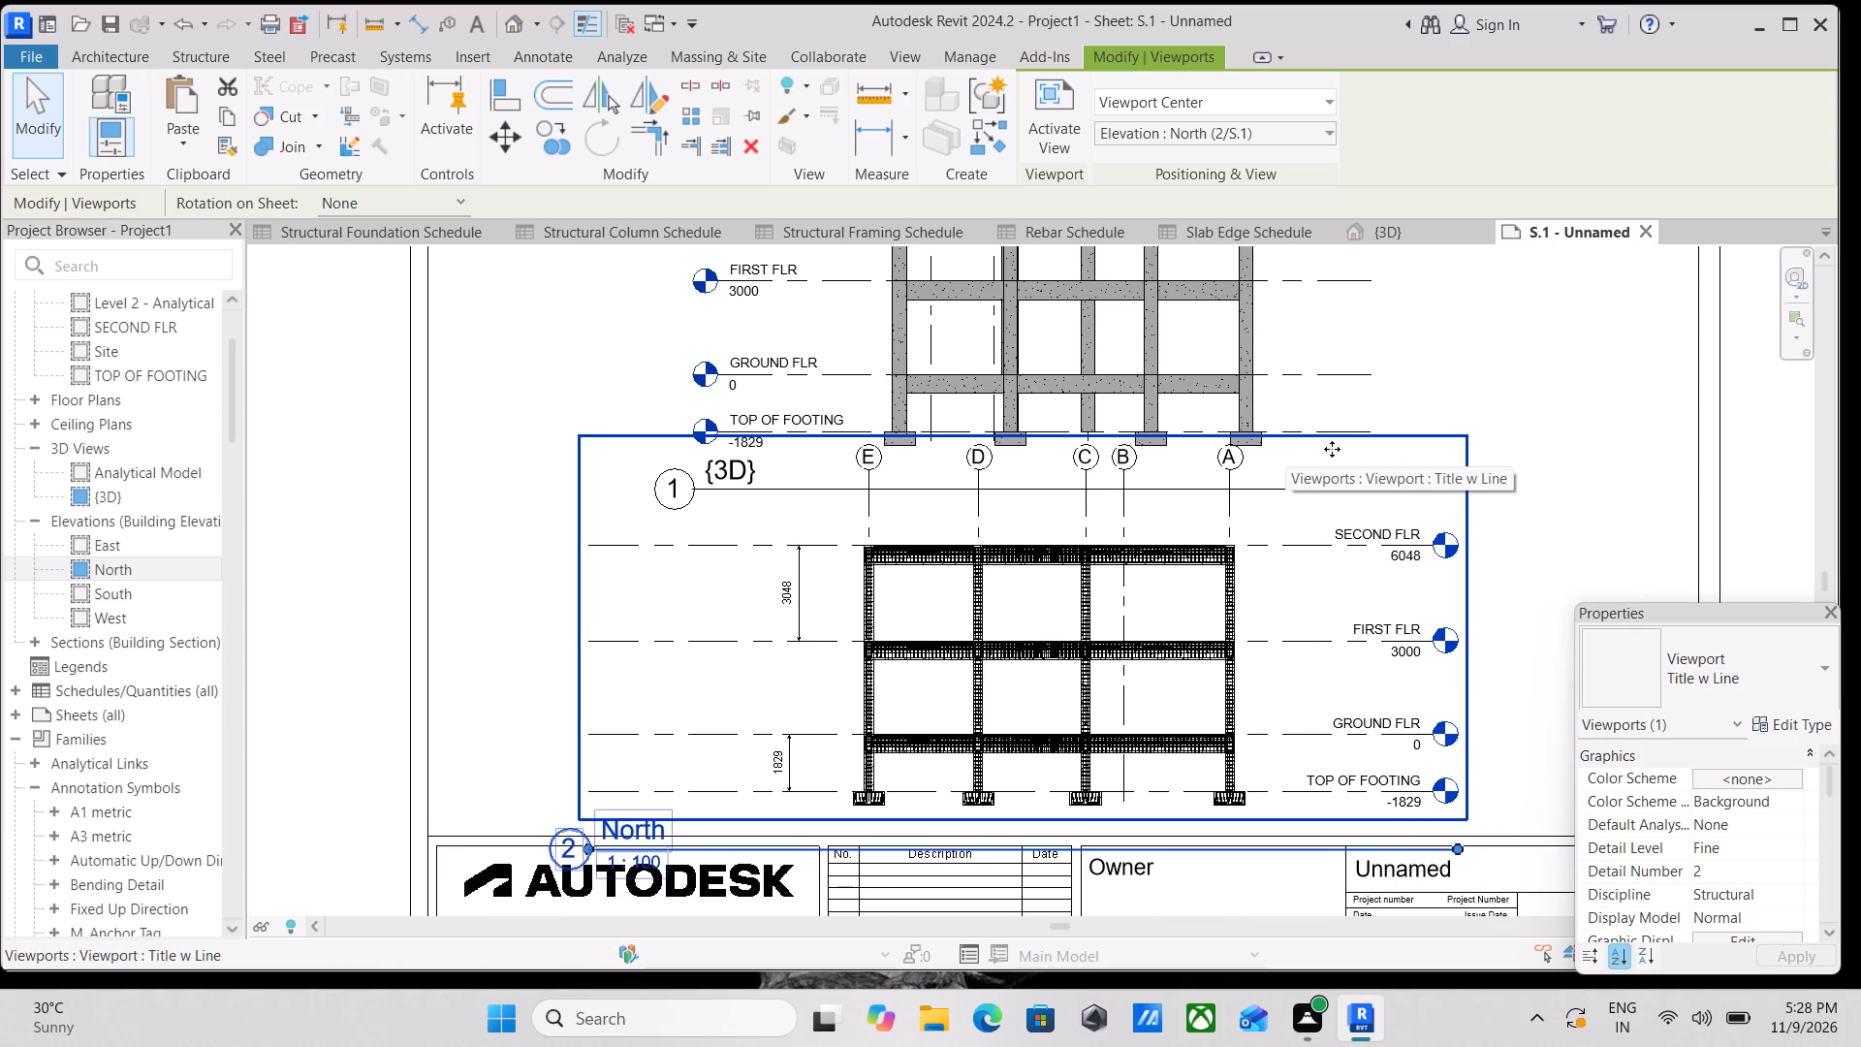
key(Down)
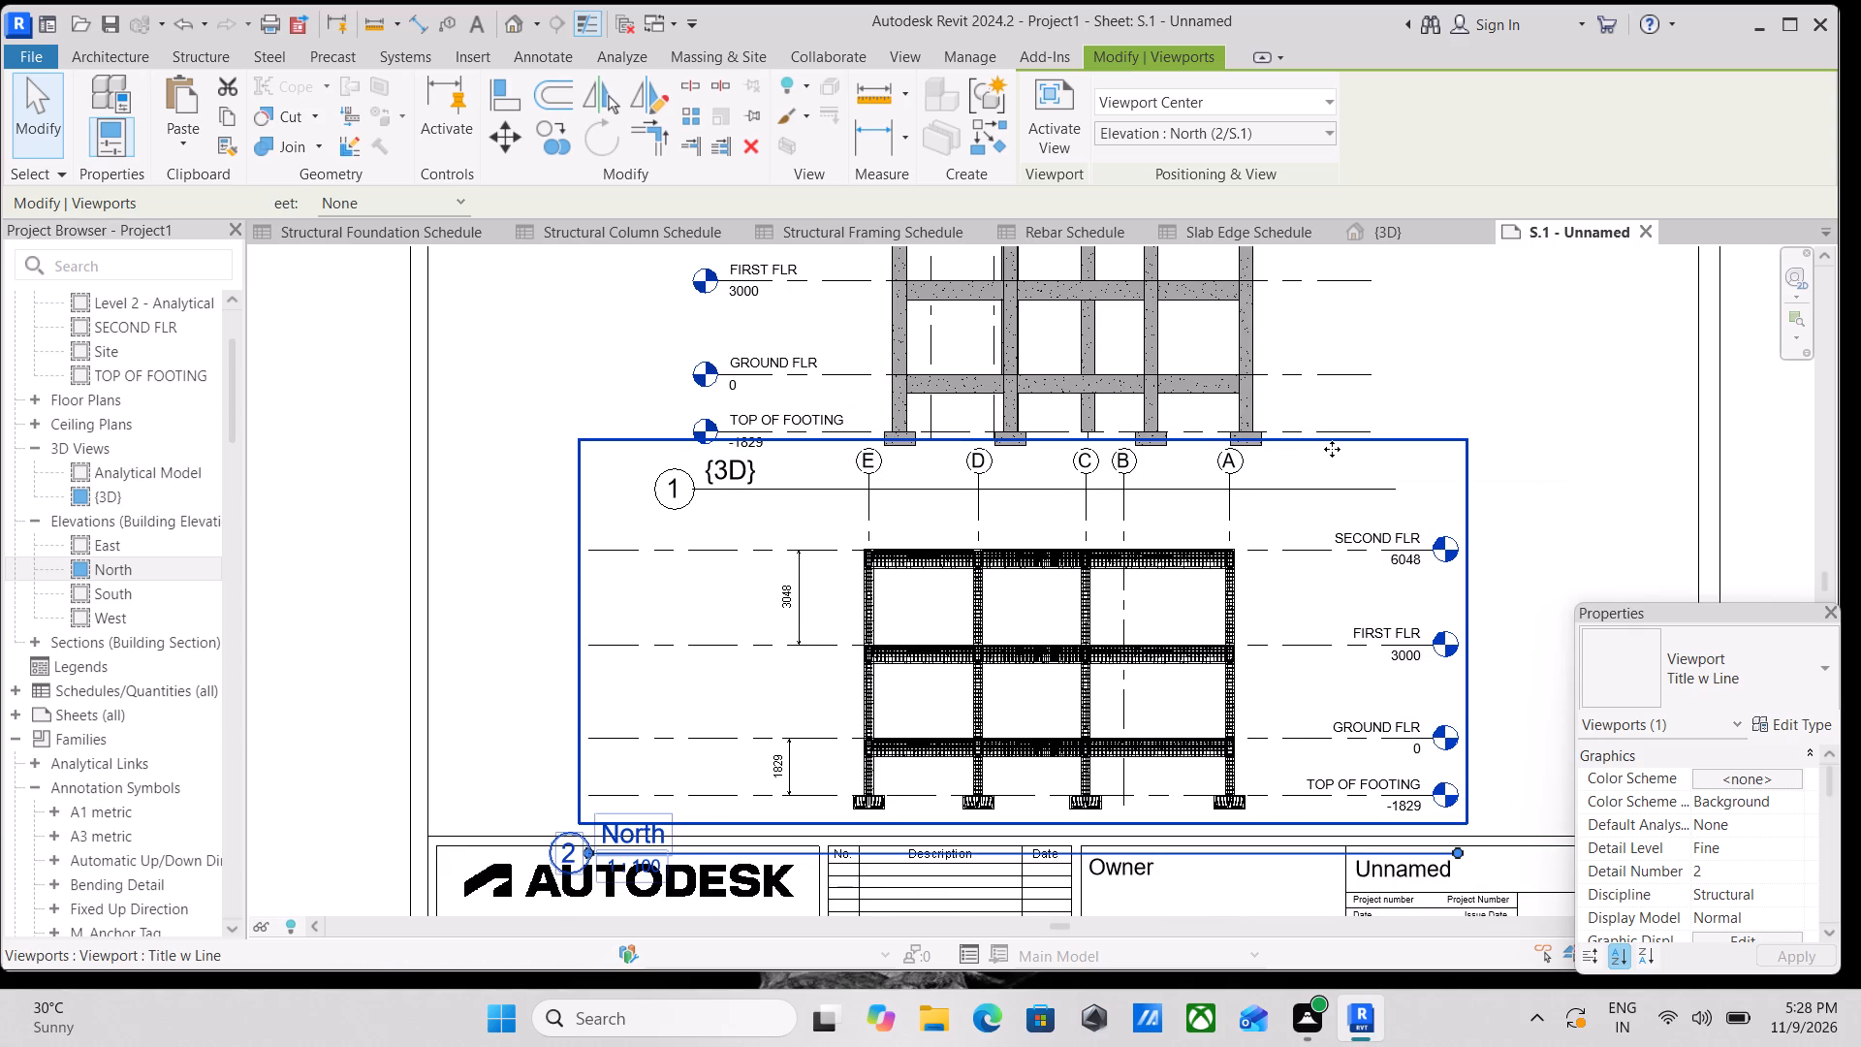
key(Down)
key(Down)
key(Down)
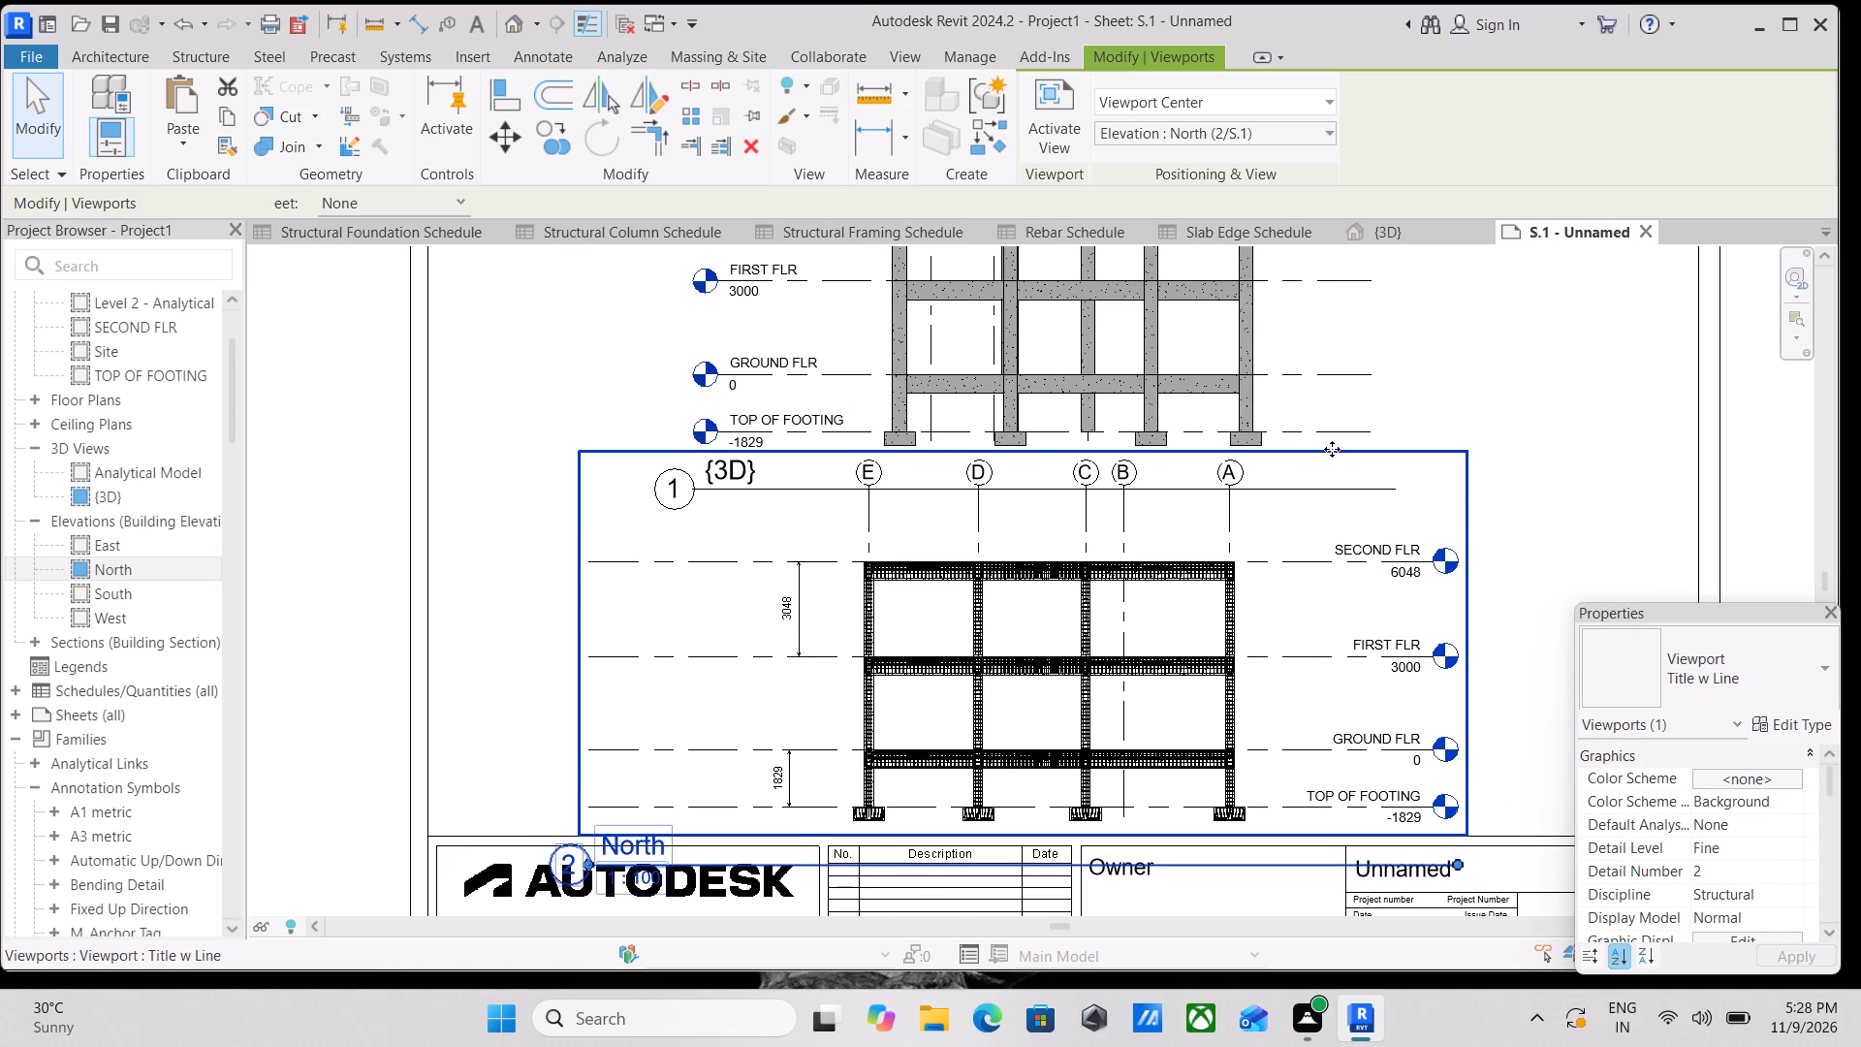
Open the {3D} view and examine the concrete frame from several sides, focusing on the column bases and footings.
scroll(1258, 583, down, 1)
middle_drag(1258, 583, 1315, 677)
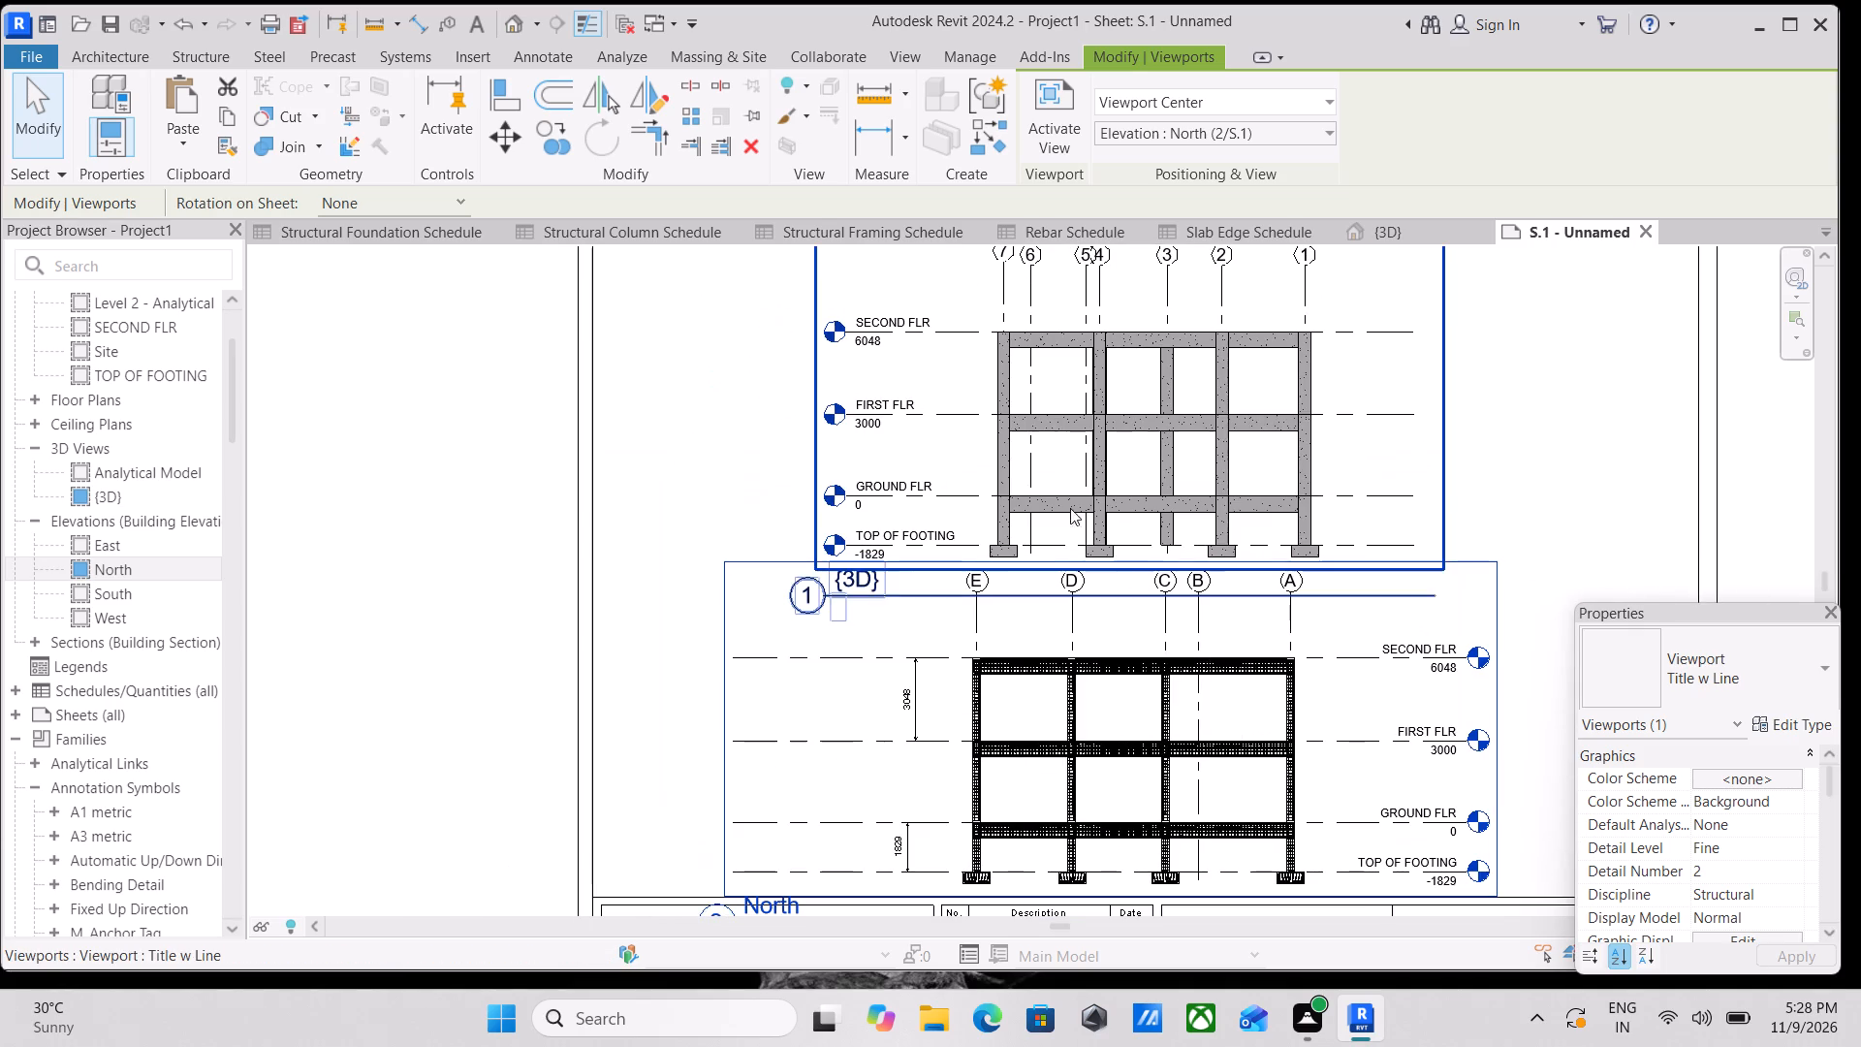
click(1359, 234)
scroll(1167, 773, down, 2)
middle_drag(1167, 773, 1275, 676)
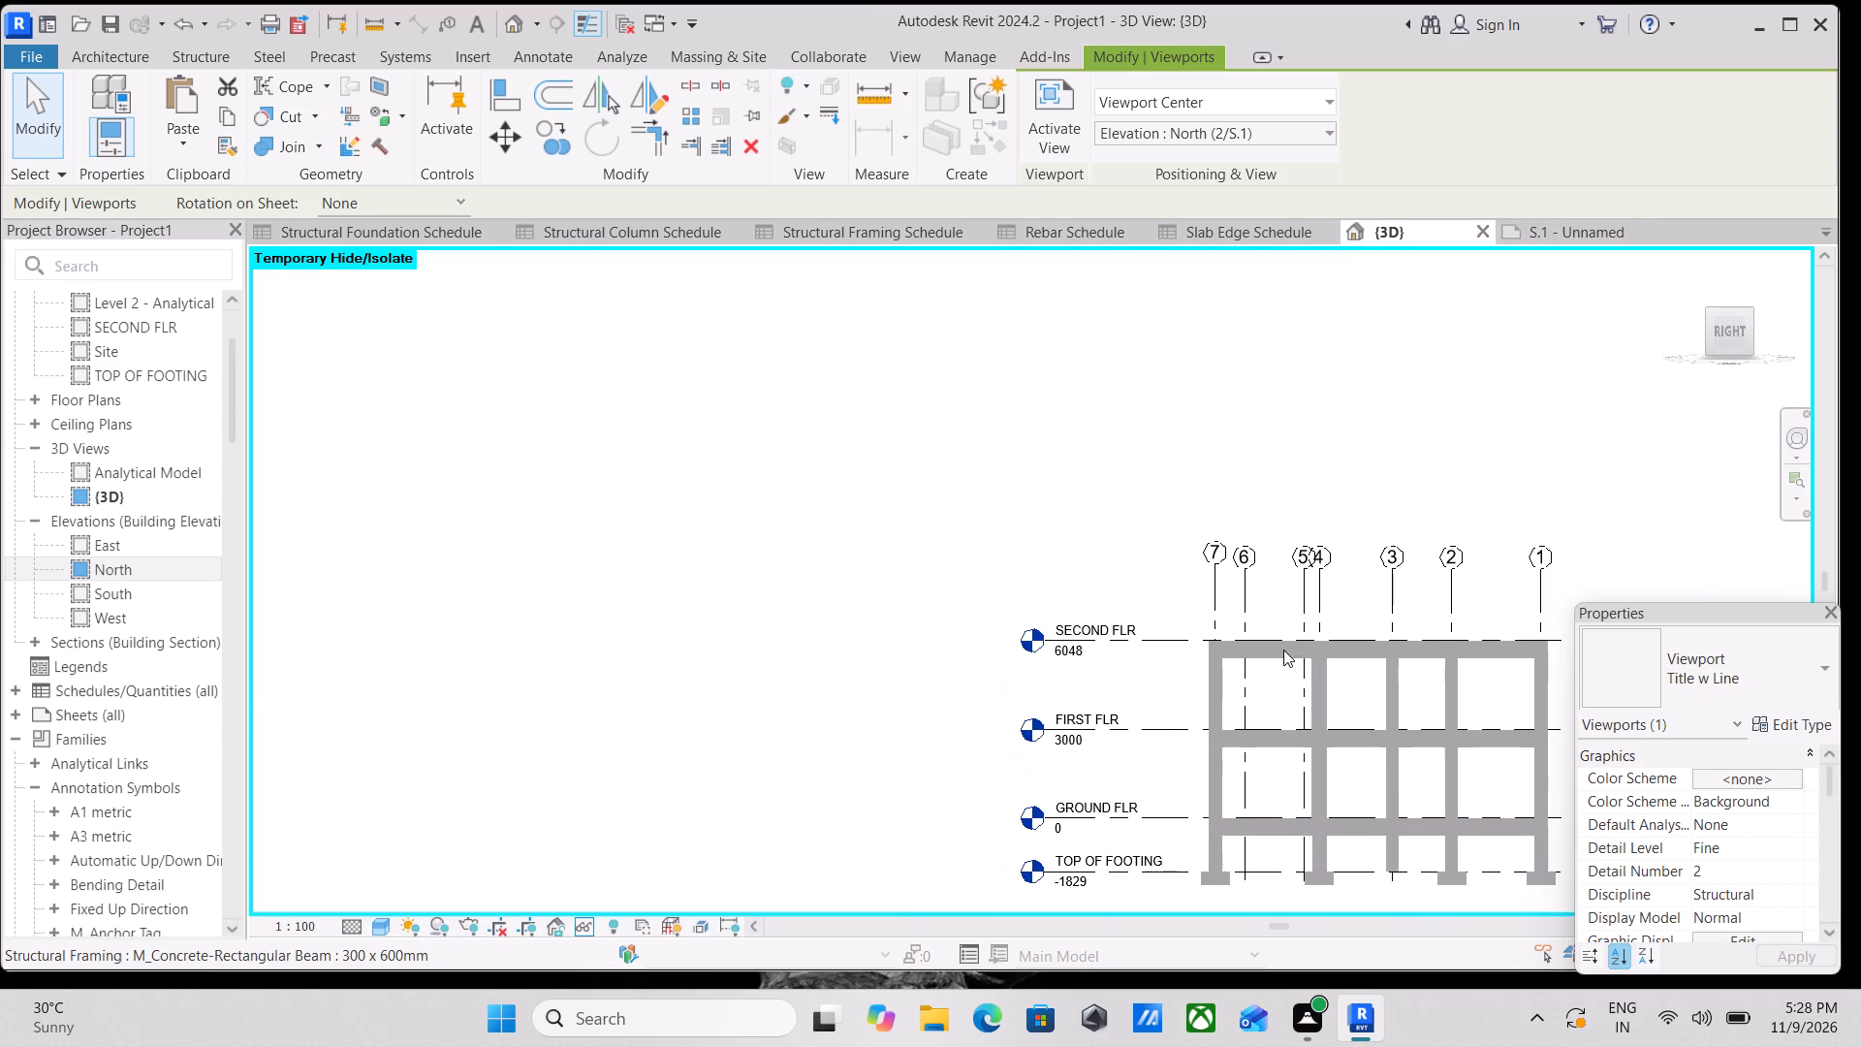
shift+middle_drag(1373, 867, 1480, 762)
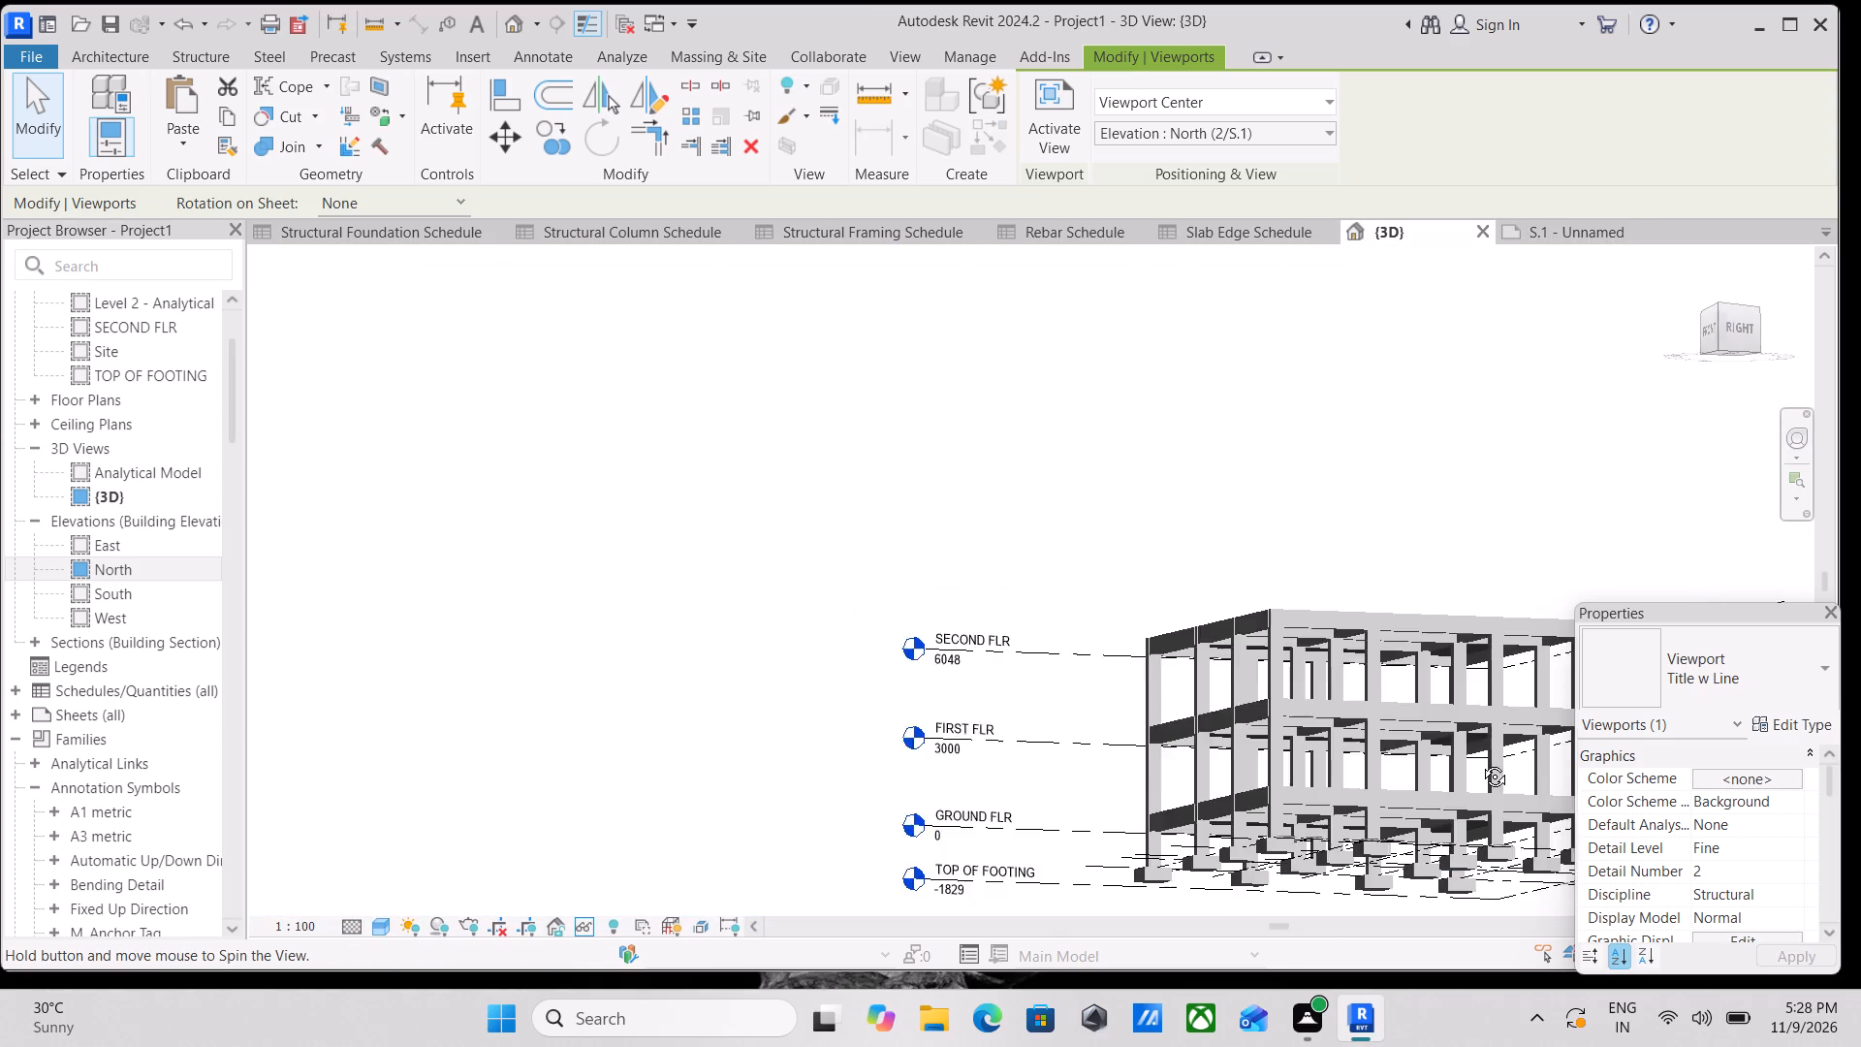
shift+middle_drag(1480, 762, 1496, 753)
middle_drag(1396, 884, 1304, 677)
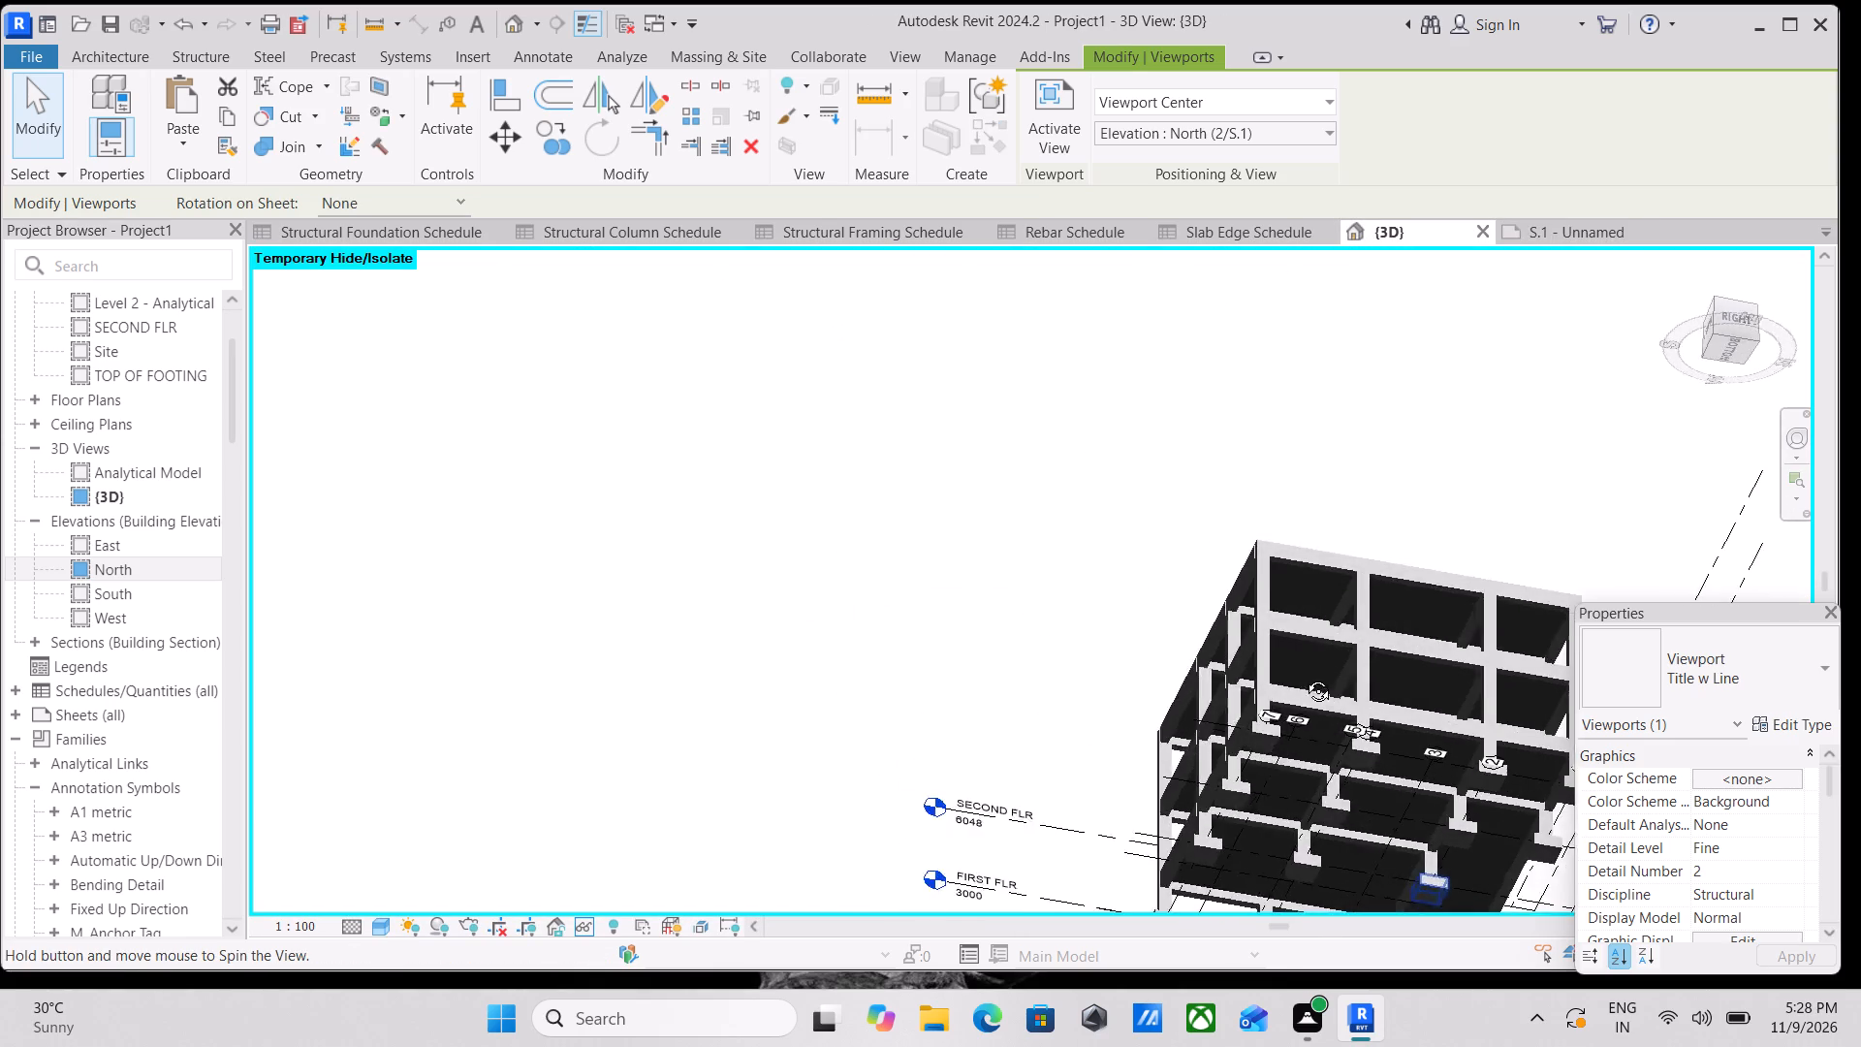
middle_drag(1304, 677, 1231, 859)
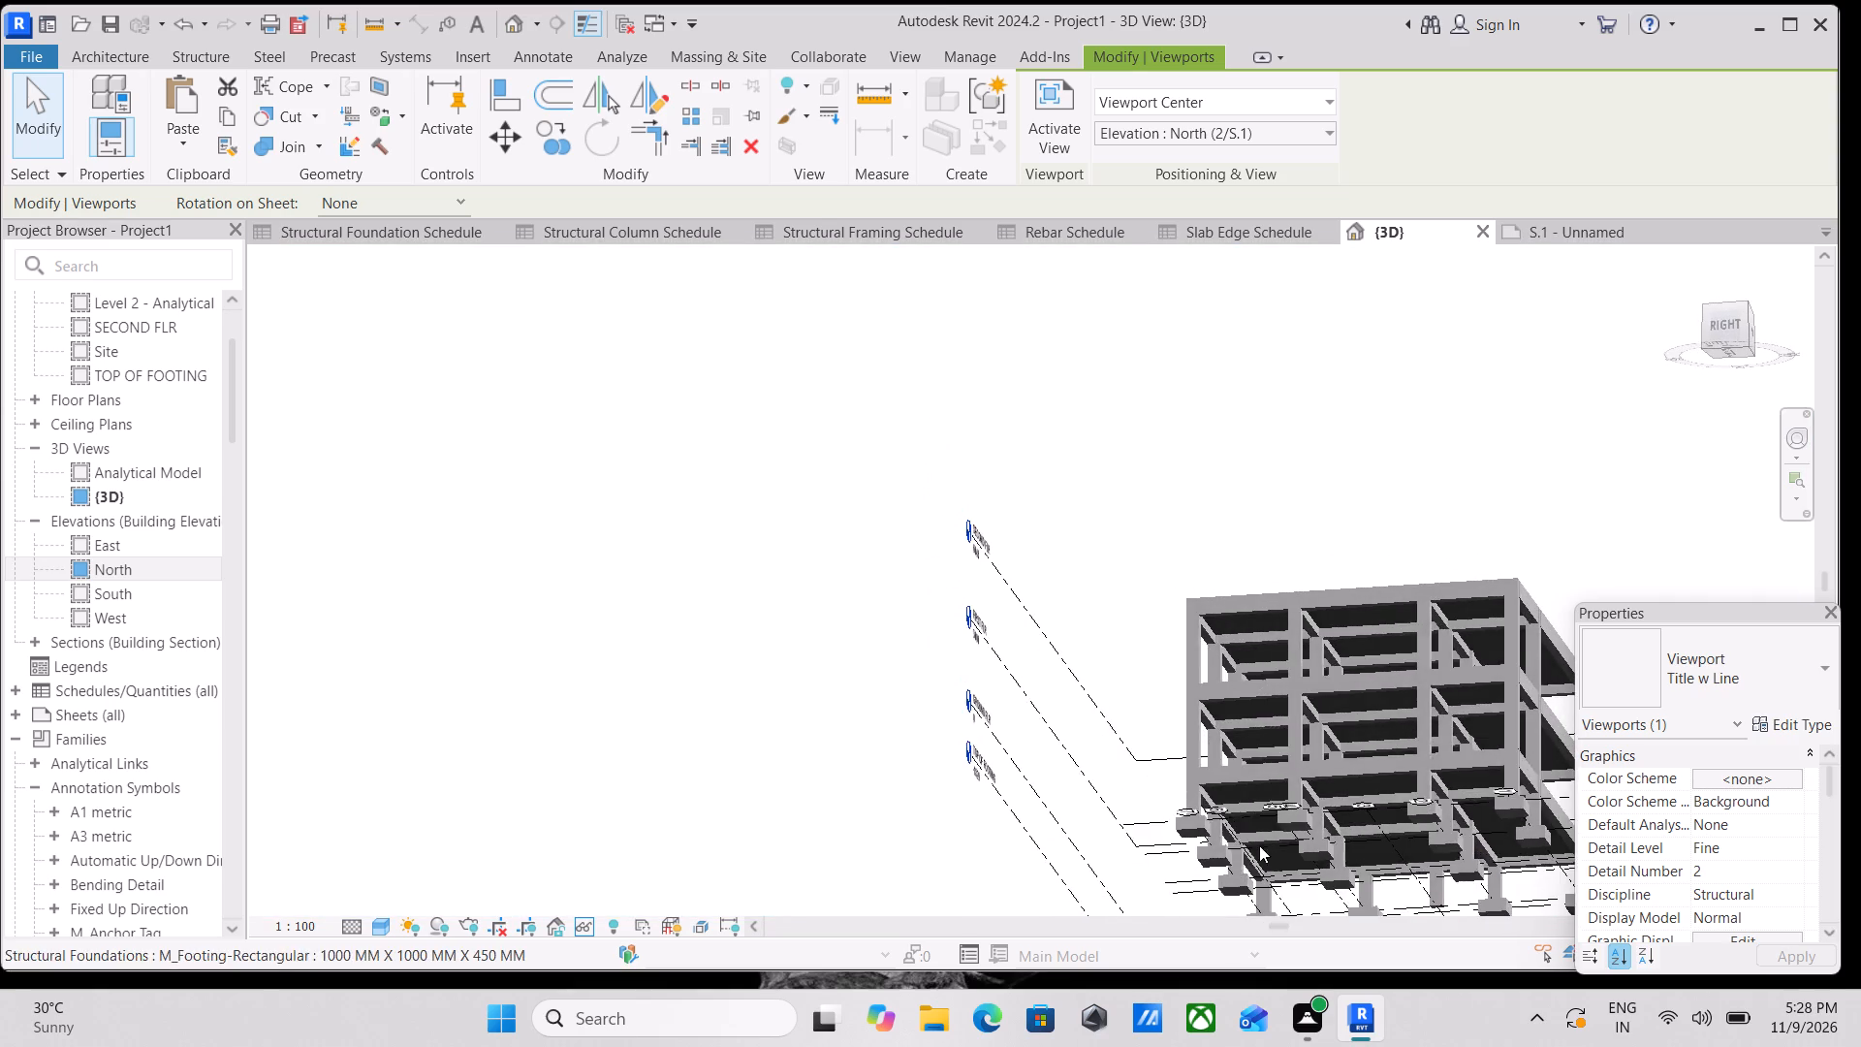
middle_drag(1262, 844, 1566, 852)
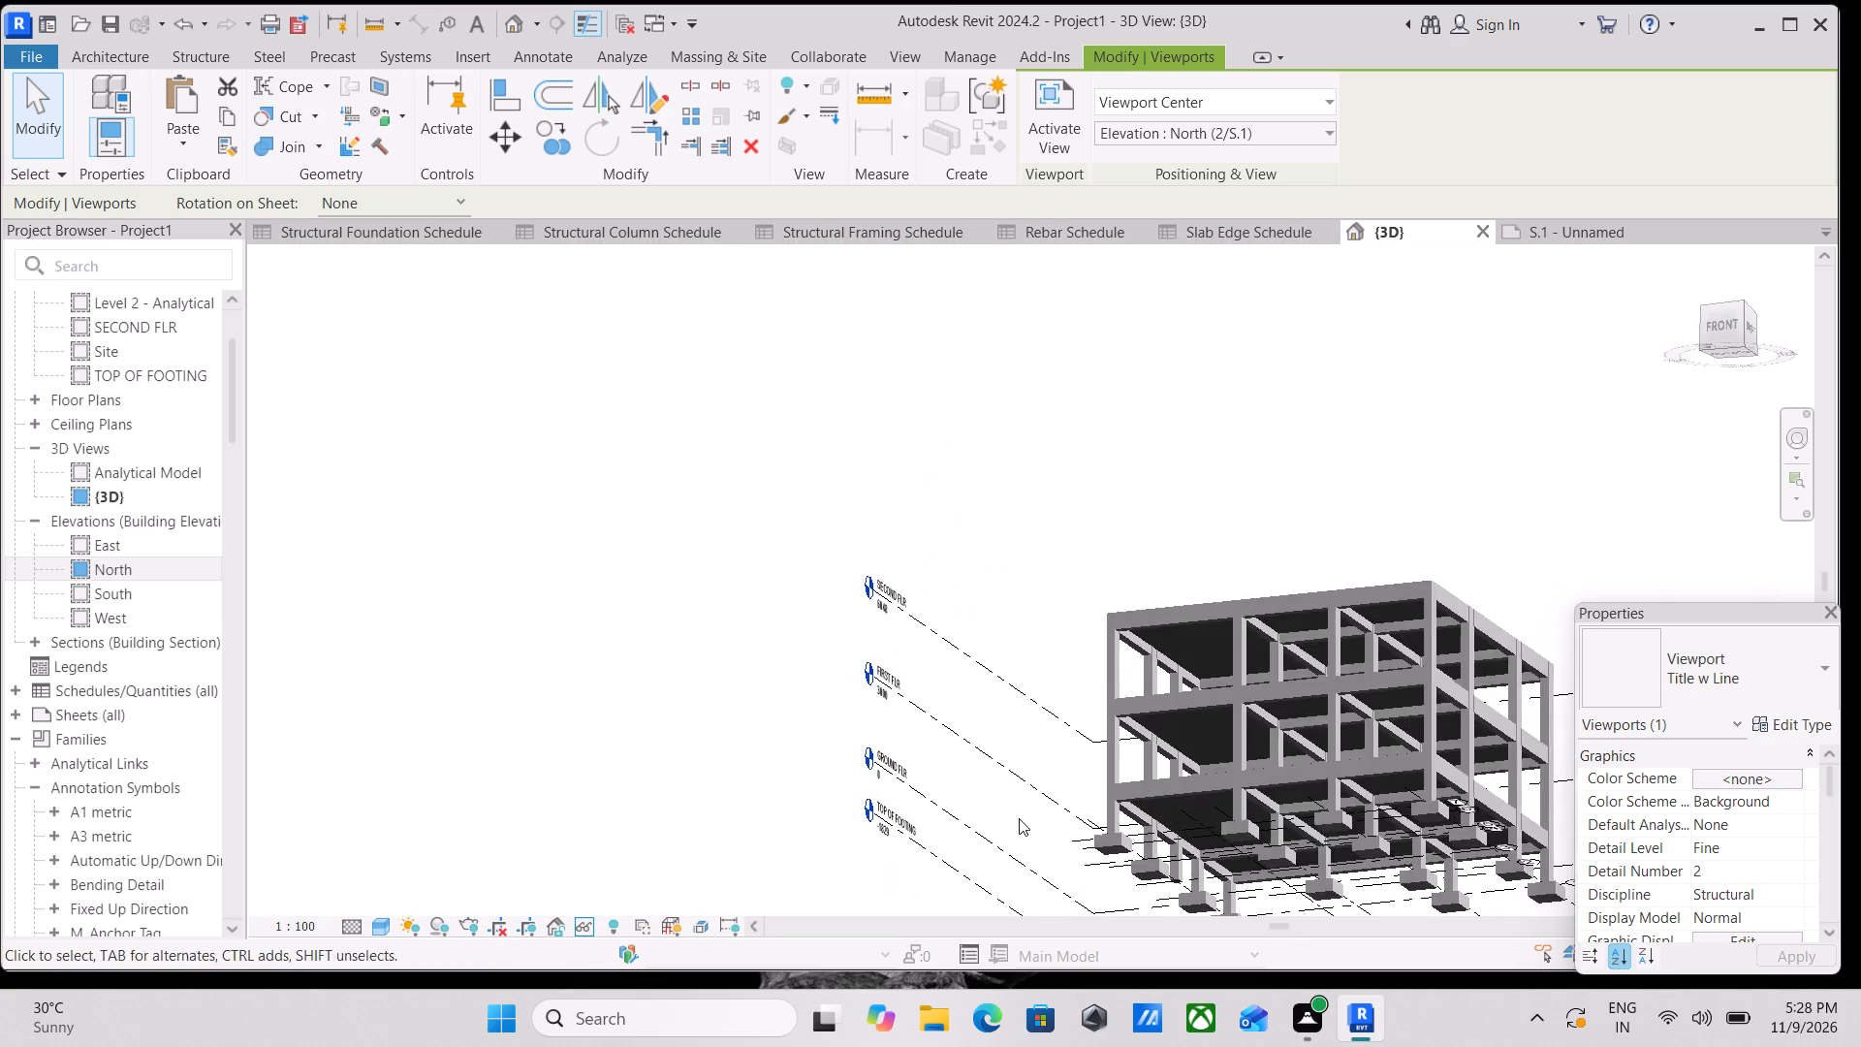
shift+middle_drag(1019, 818, 1447, 864)
scroll(1448, 859, up, 3)
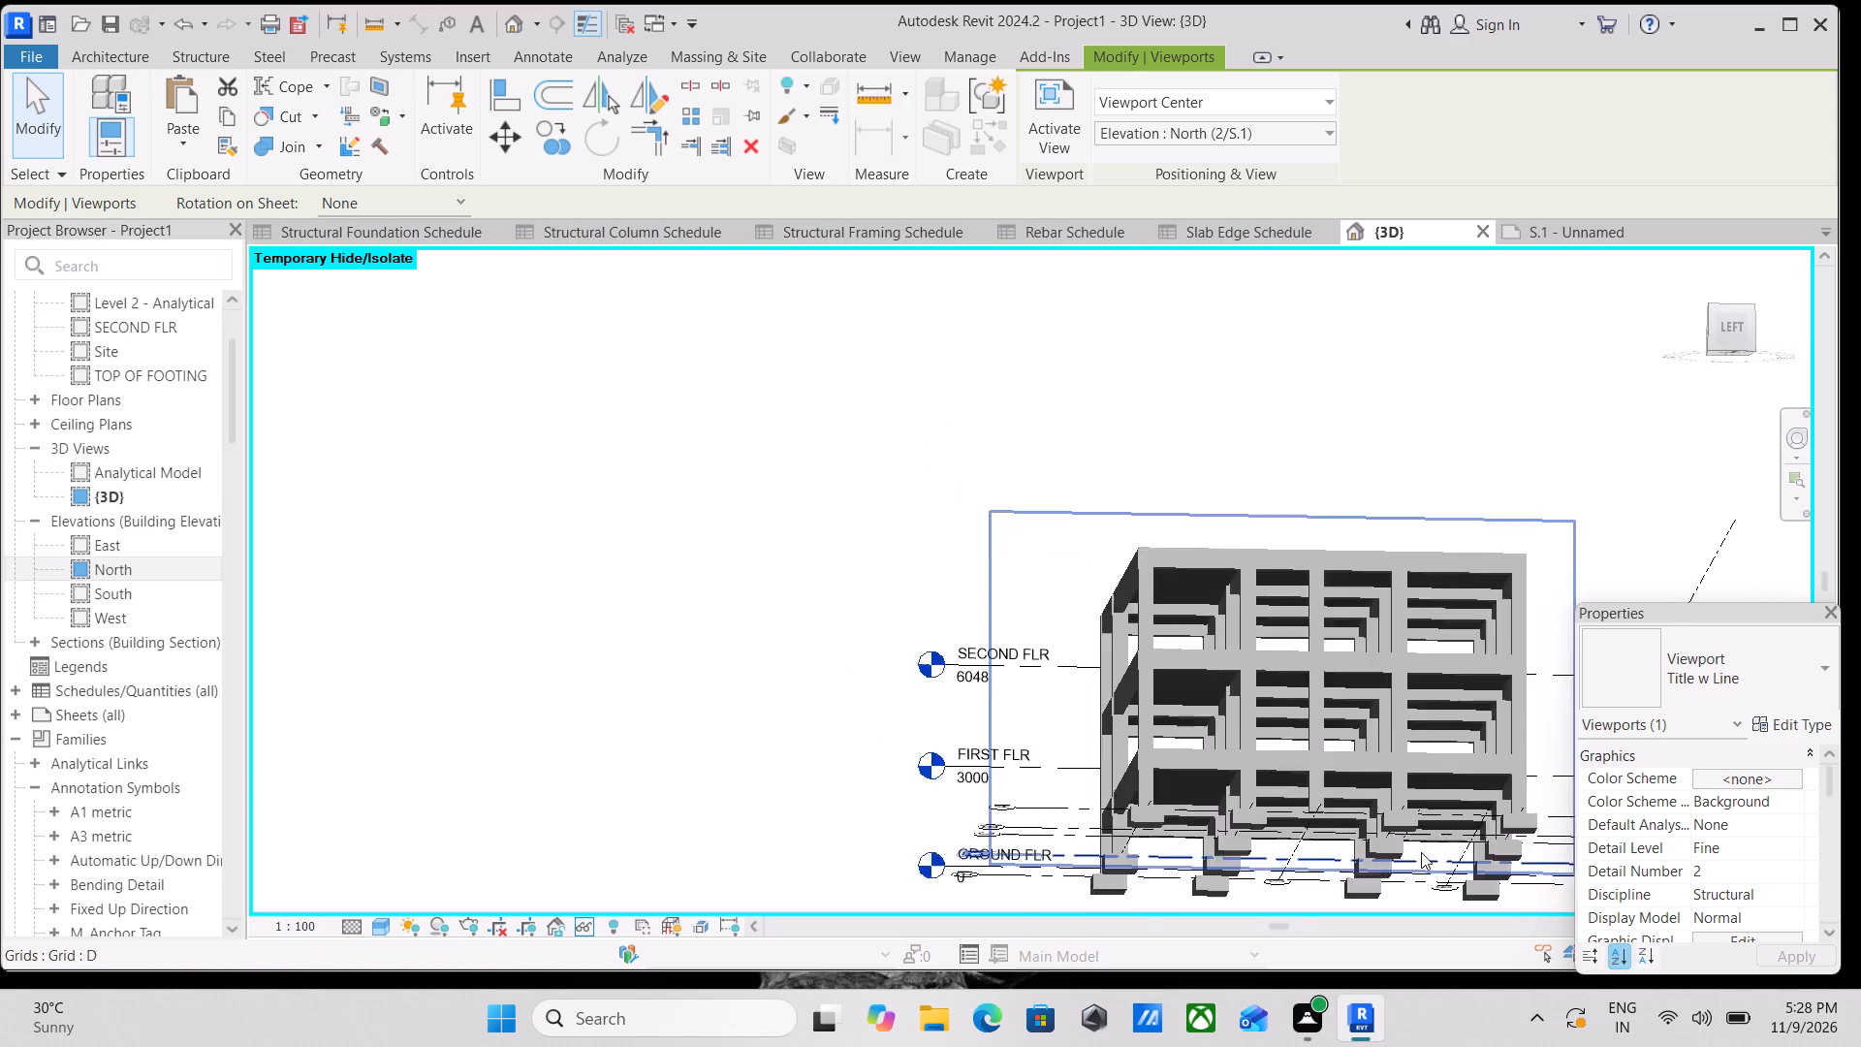
scroll(1331, 810, up, 5)
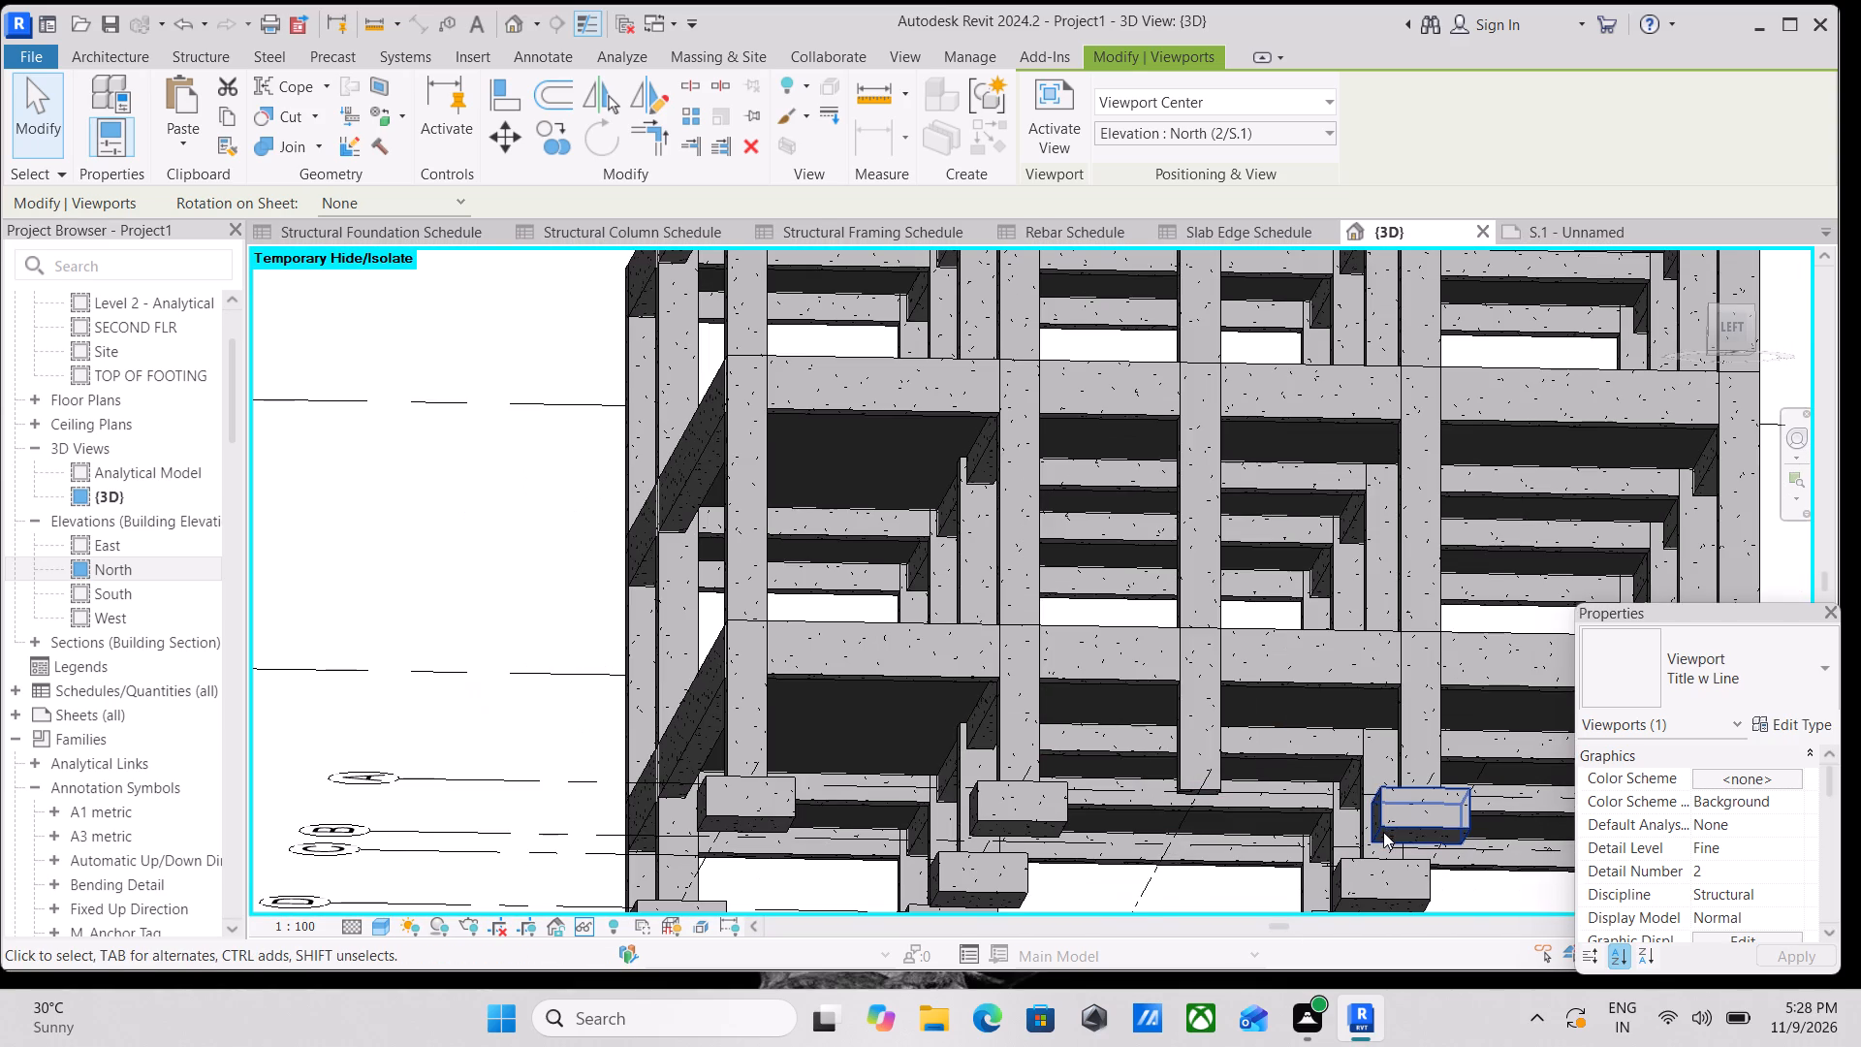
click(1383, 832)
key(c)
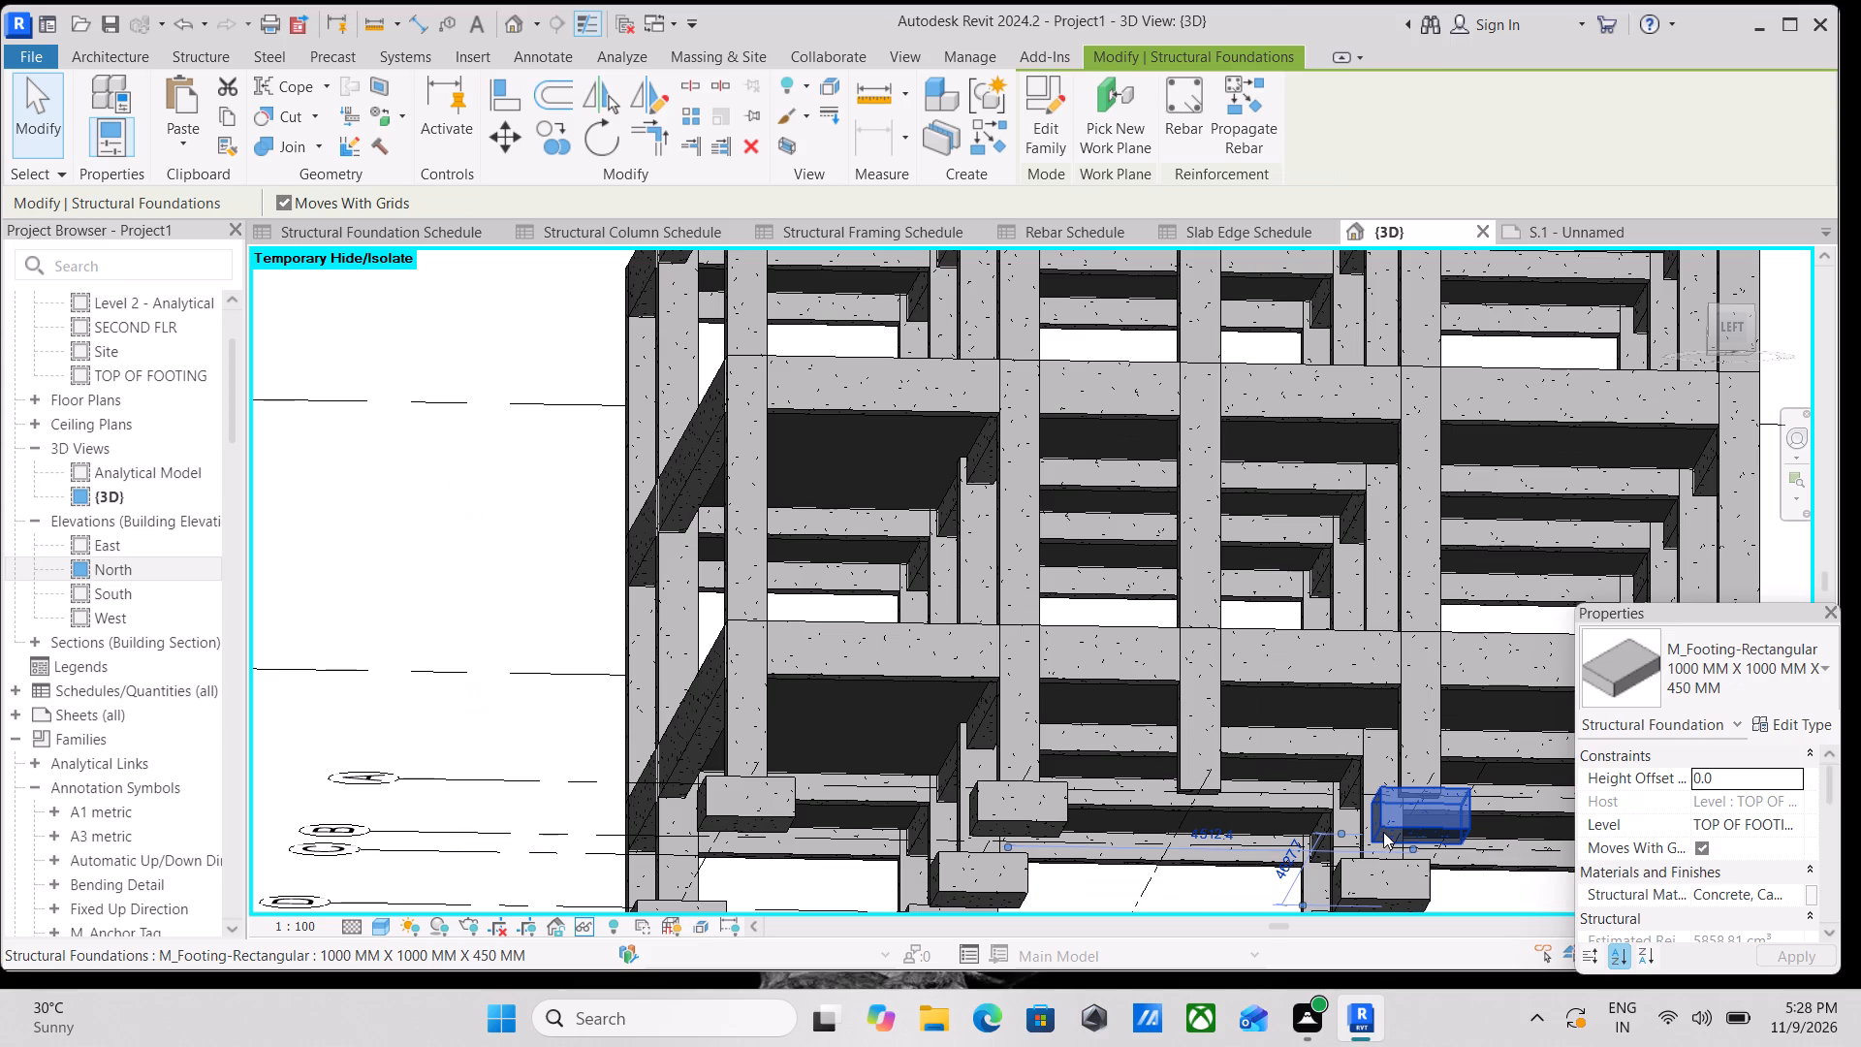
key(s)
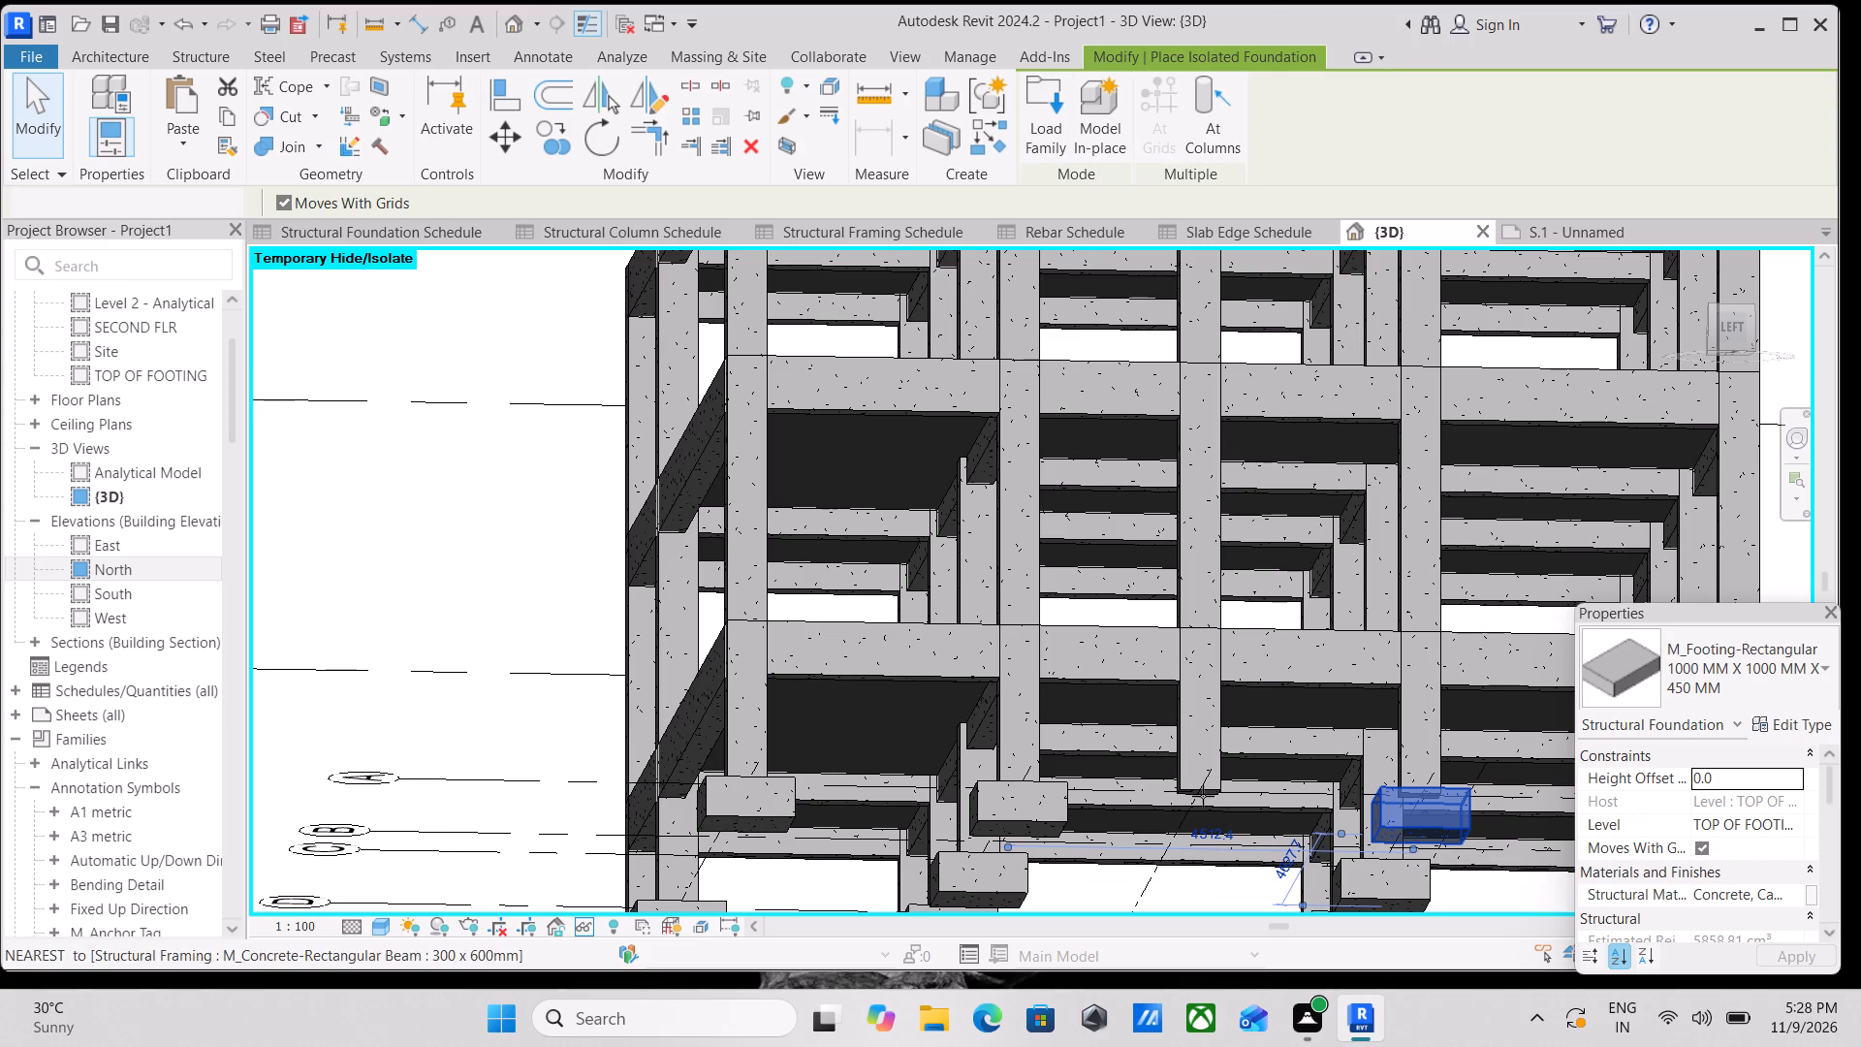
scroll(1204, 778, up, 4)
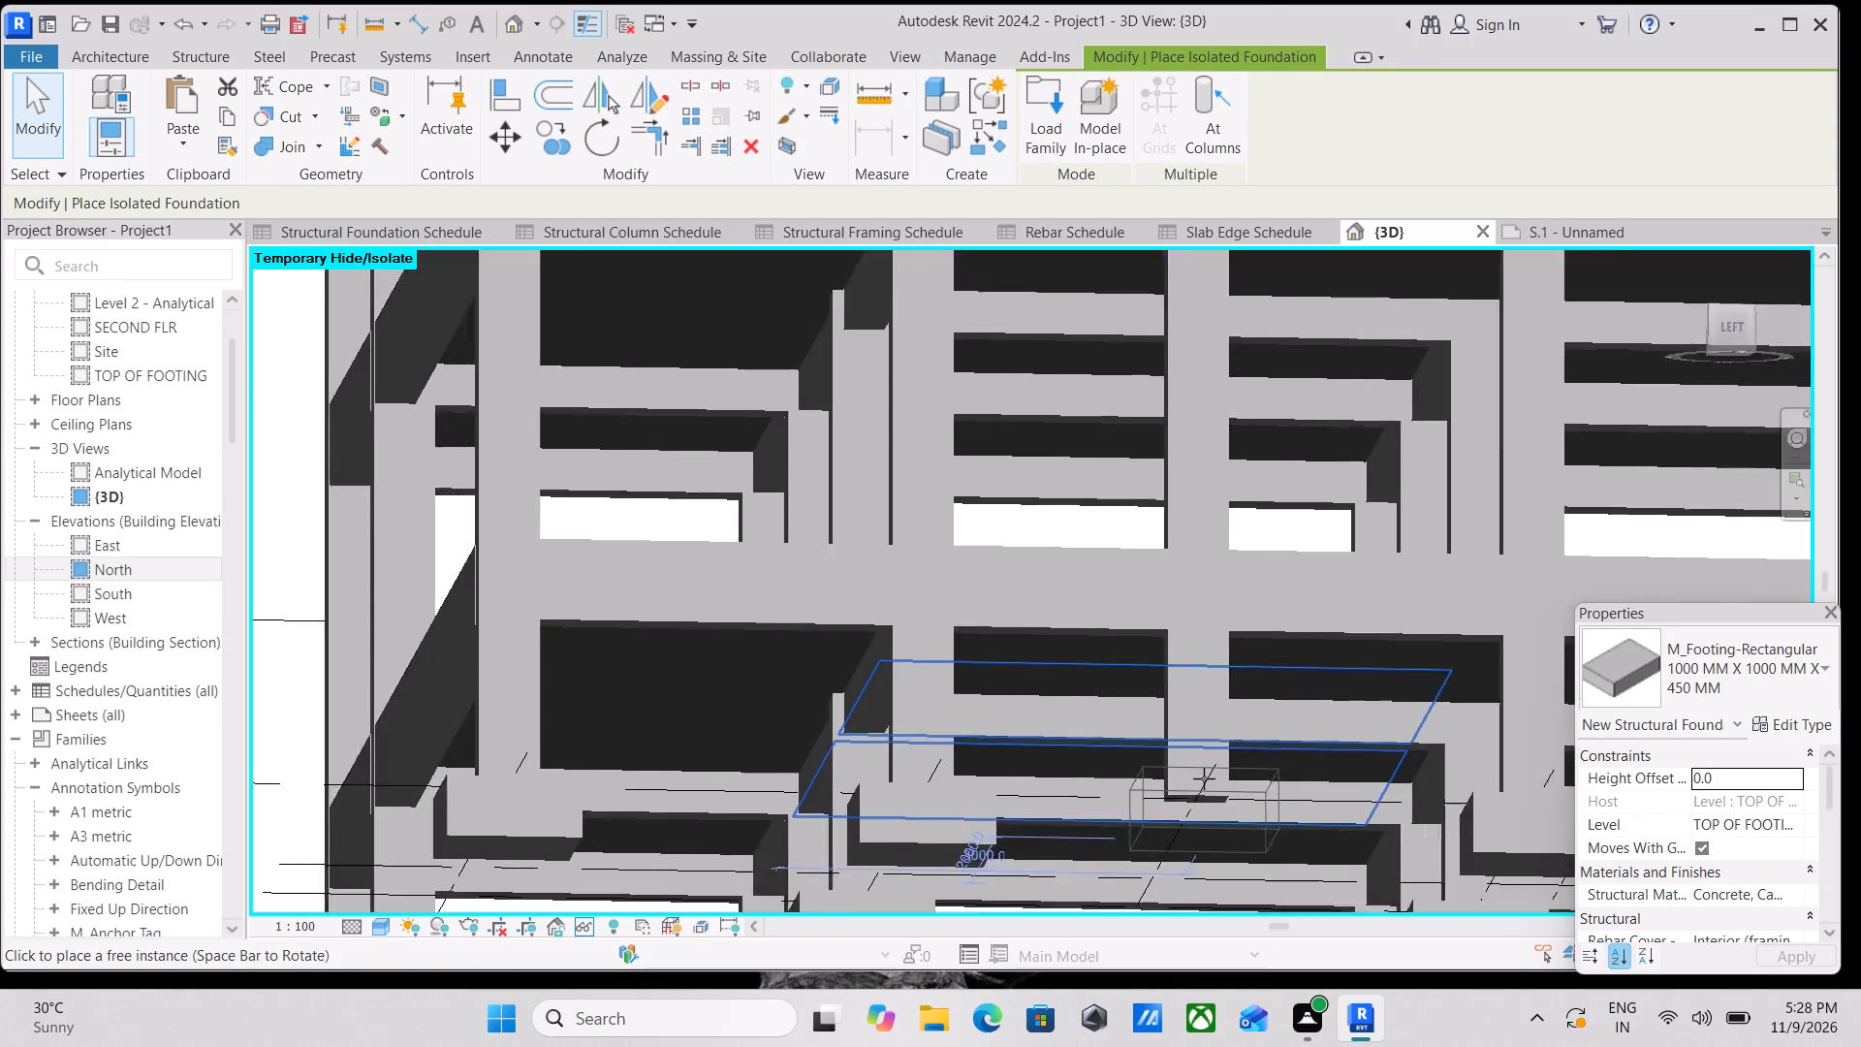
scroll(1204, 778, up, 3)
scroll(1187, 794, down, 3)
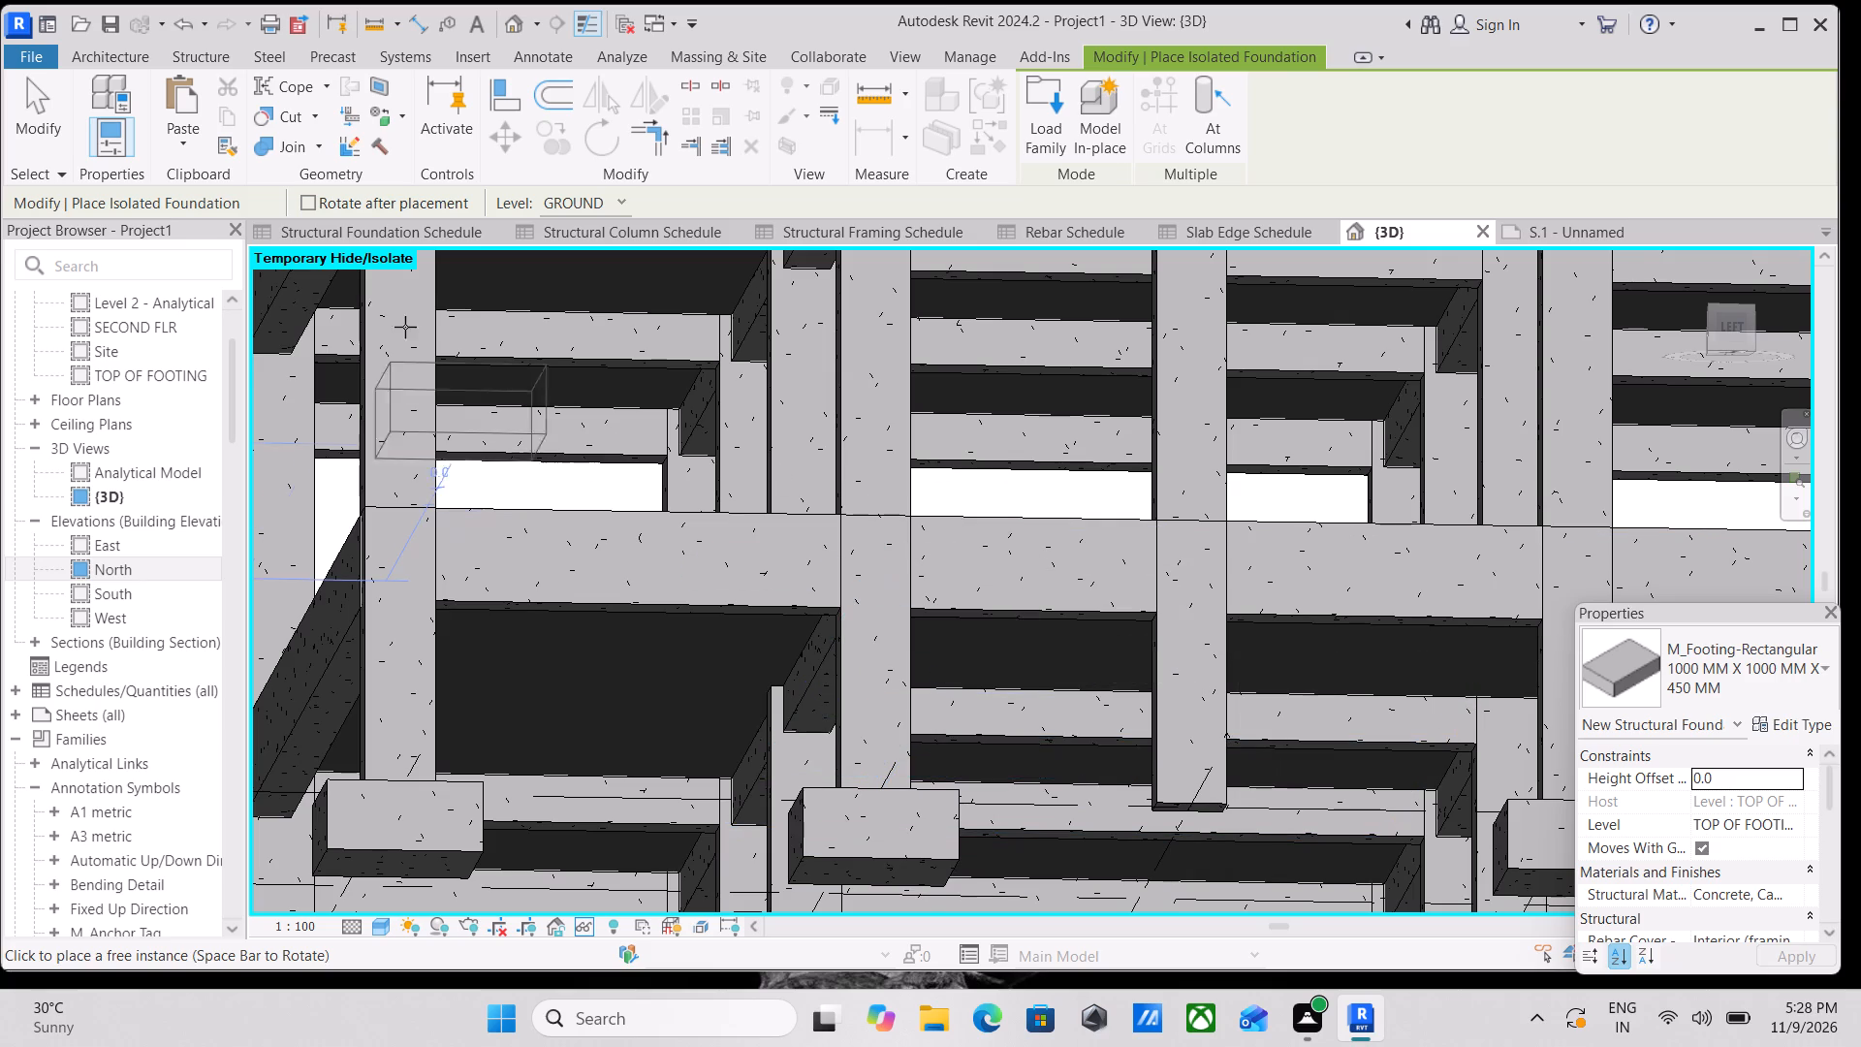
Open the TOP OF FOOTING structural plan and check which column on the grid lacks a footing.
scroll(92, 383, up, 3)
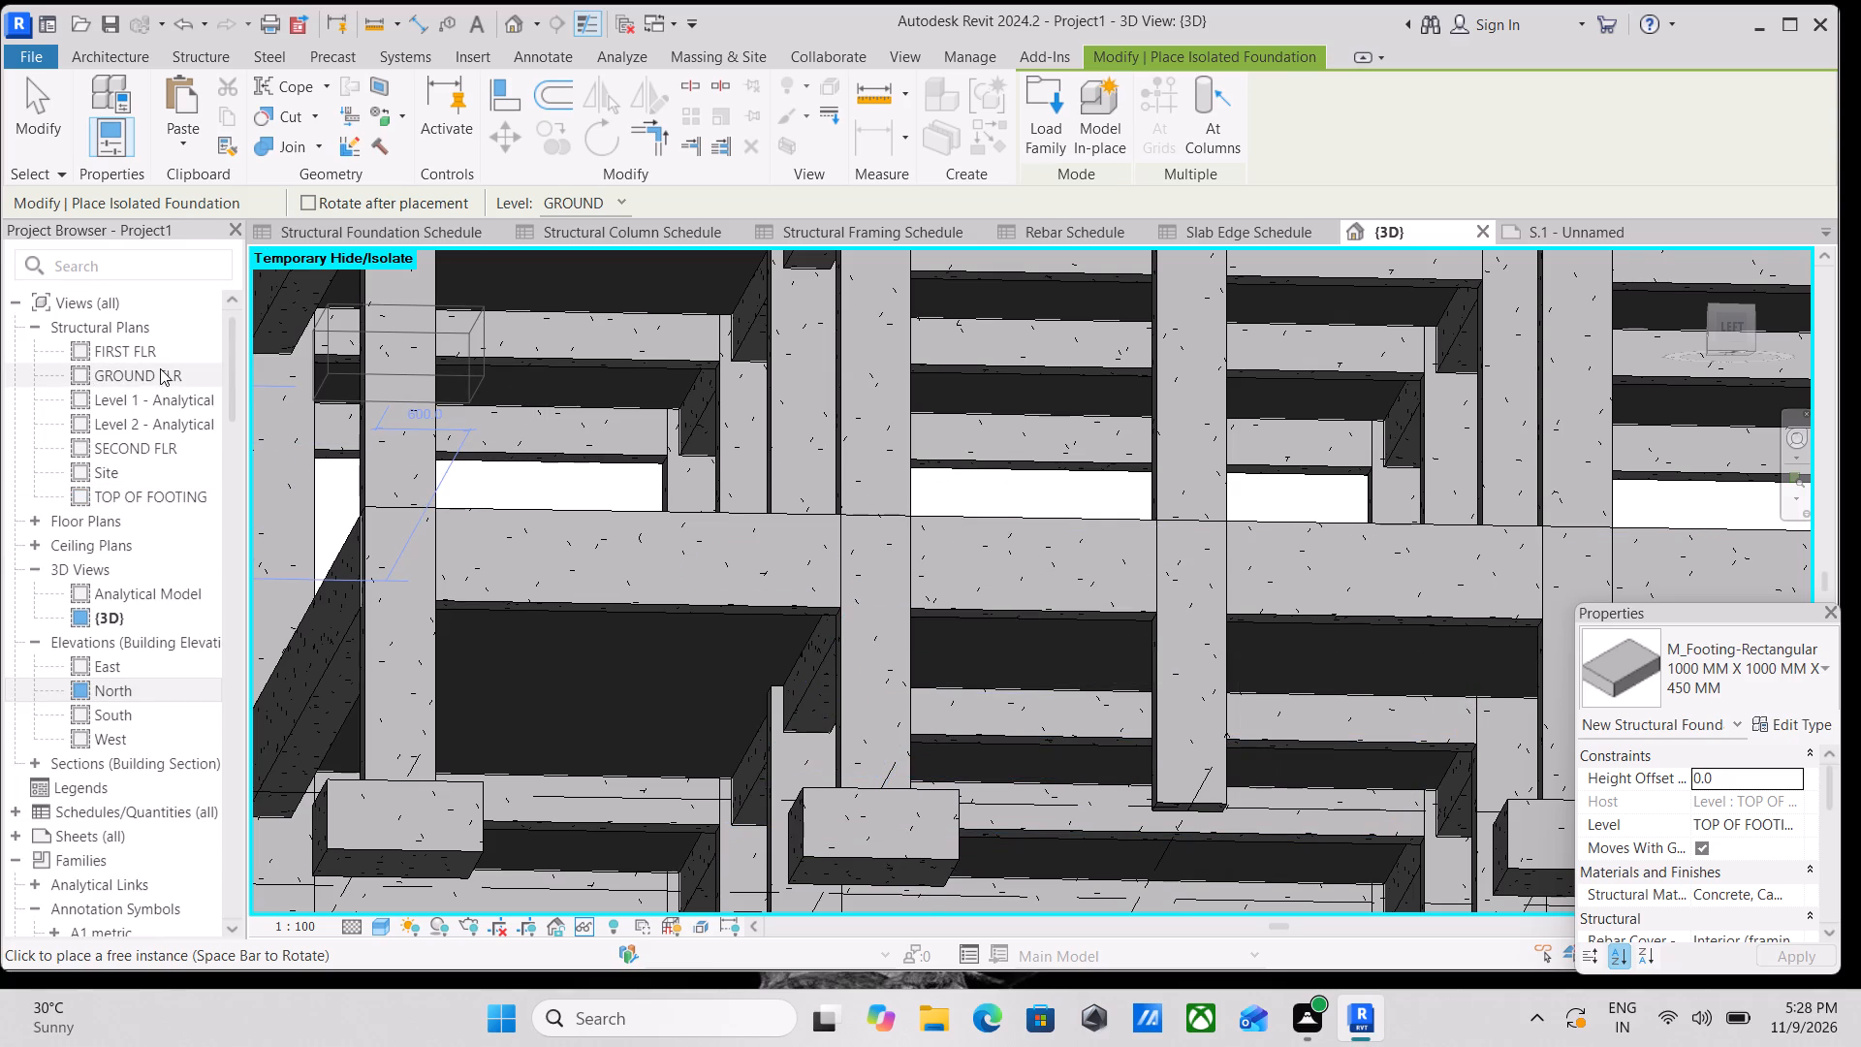
double_click(121, 501)
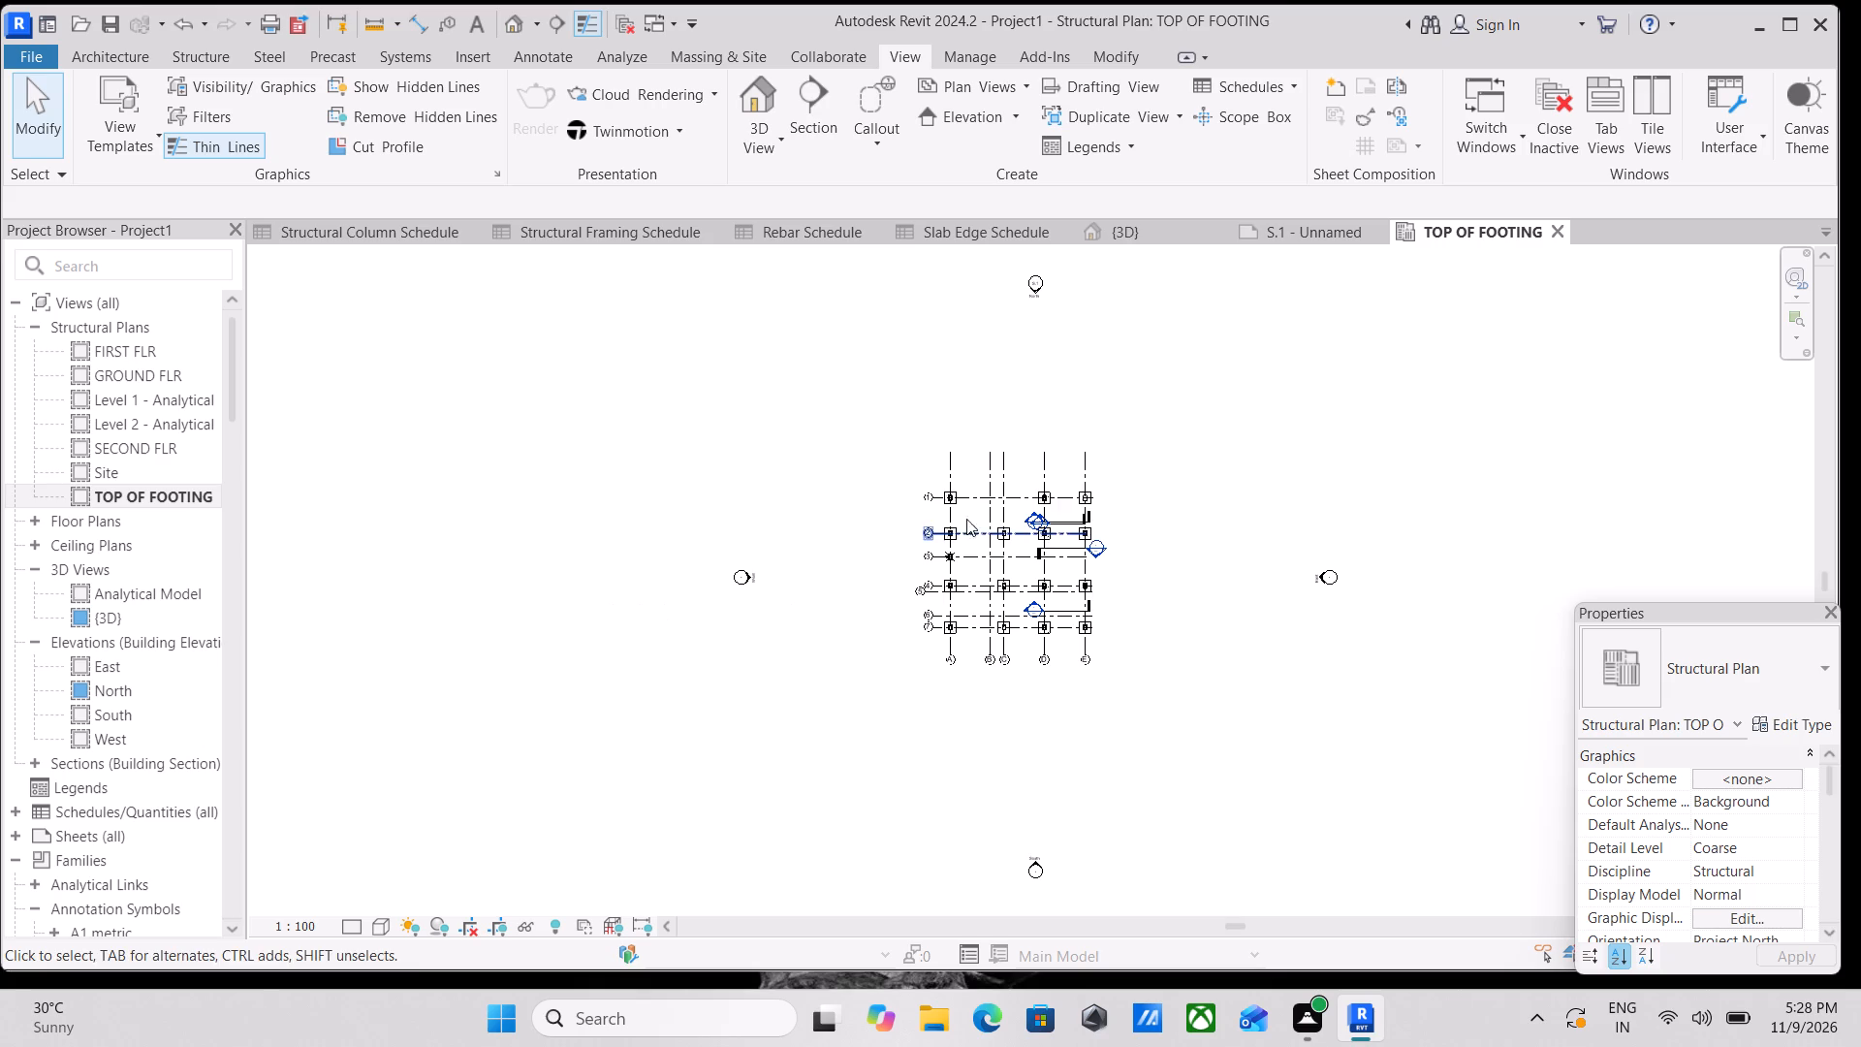
scroll(1028, 500, up, 4)
scroll(1074, 618, up, 2)
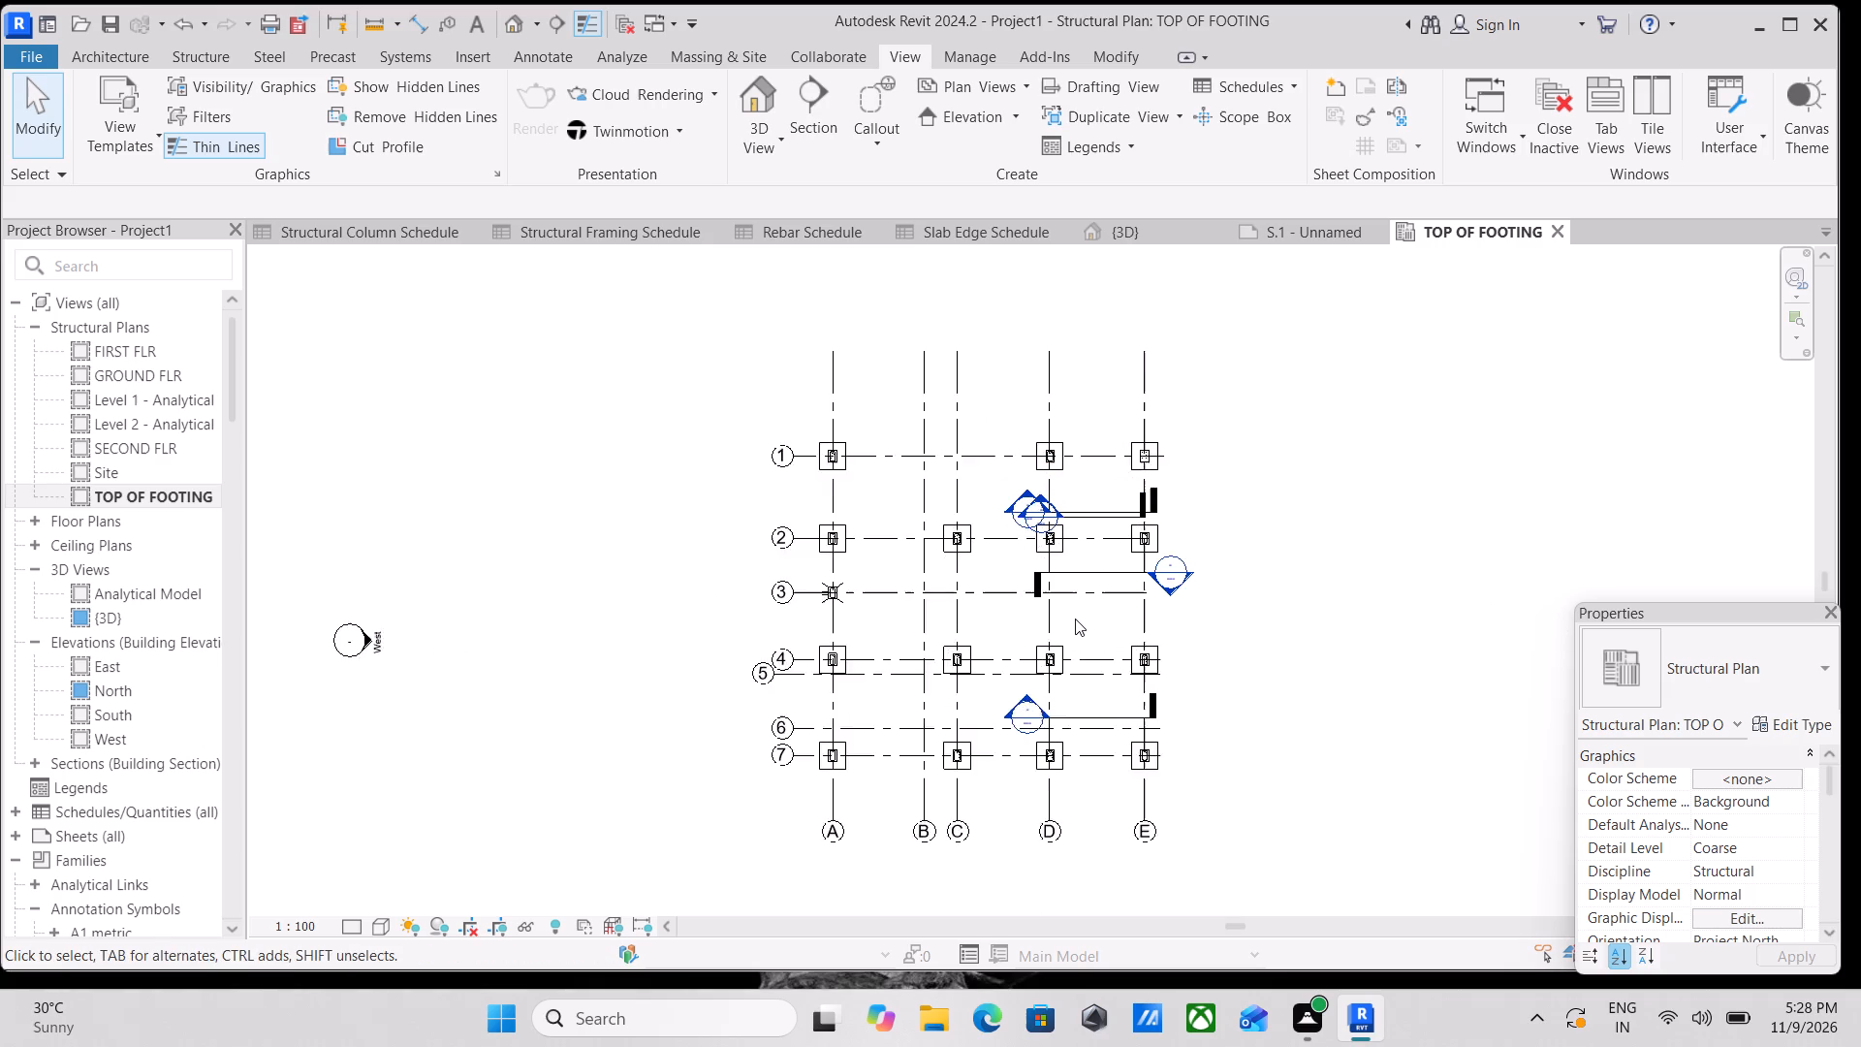
scroll(1075, 619, up, 3)
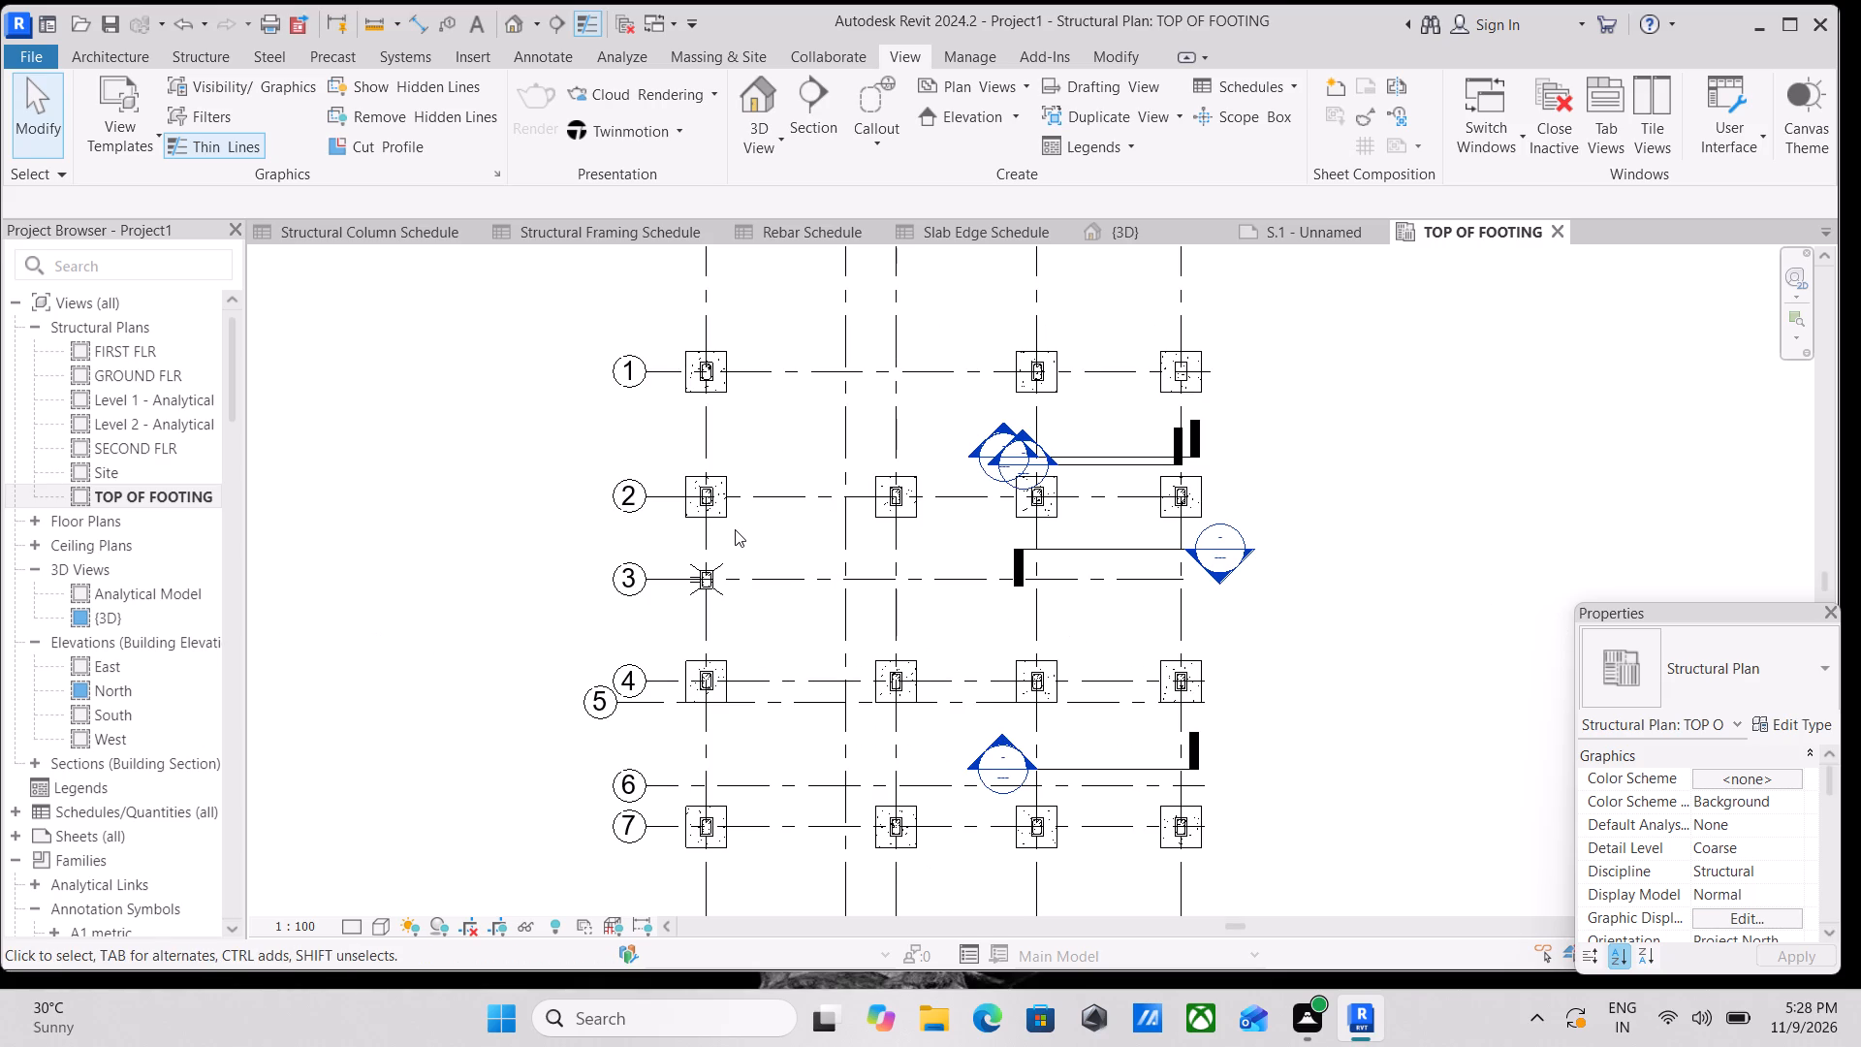
scroll(743, 519, down, 2)
middle_drag(794, 434, 833, 483)
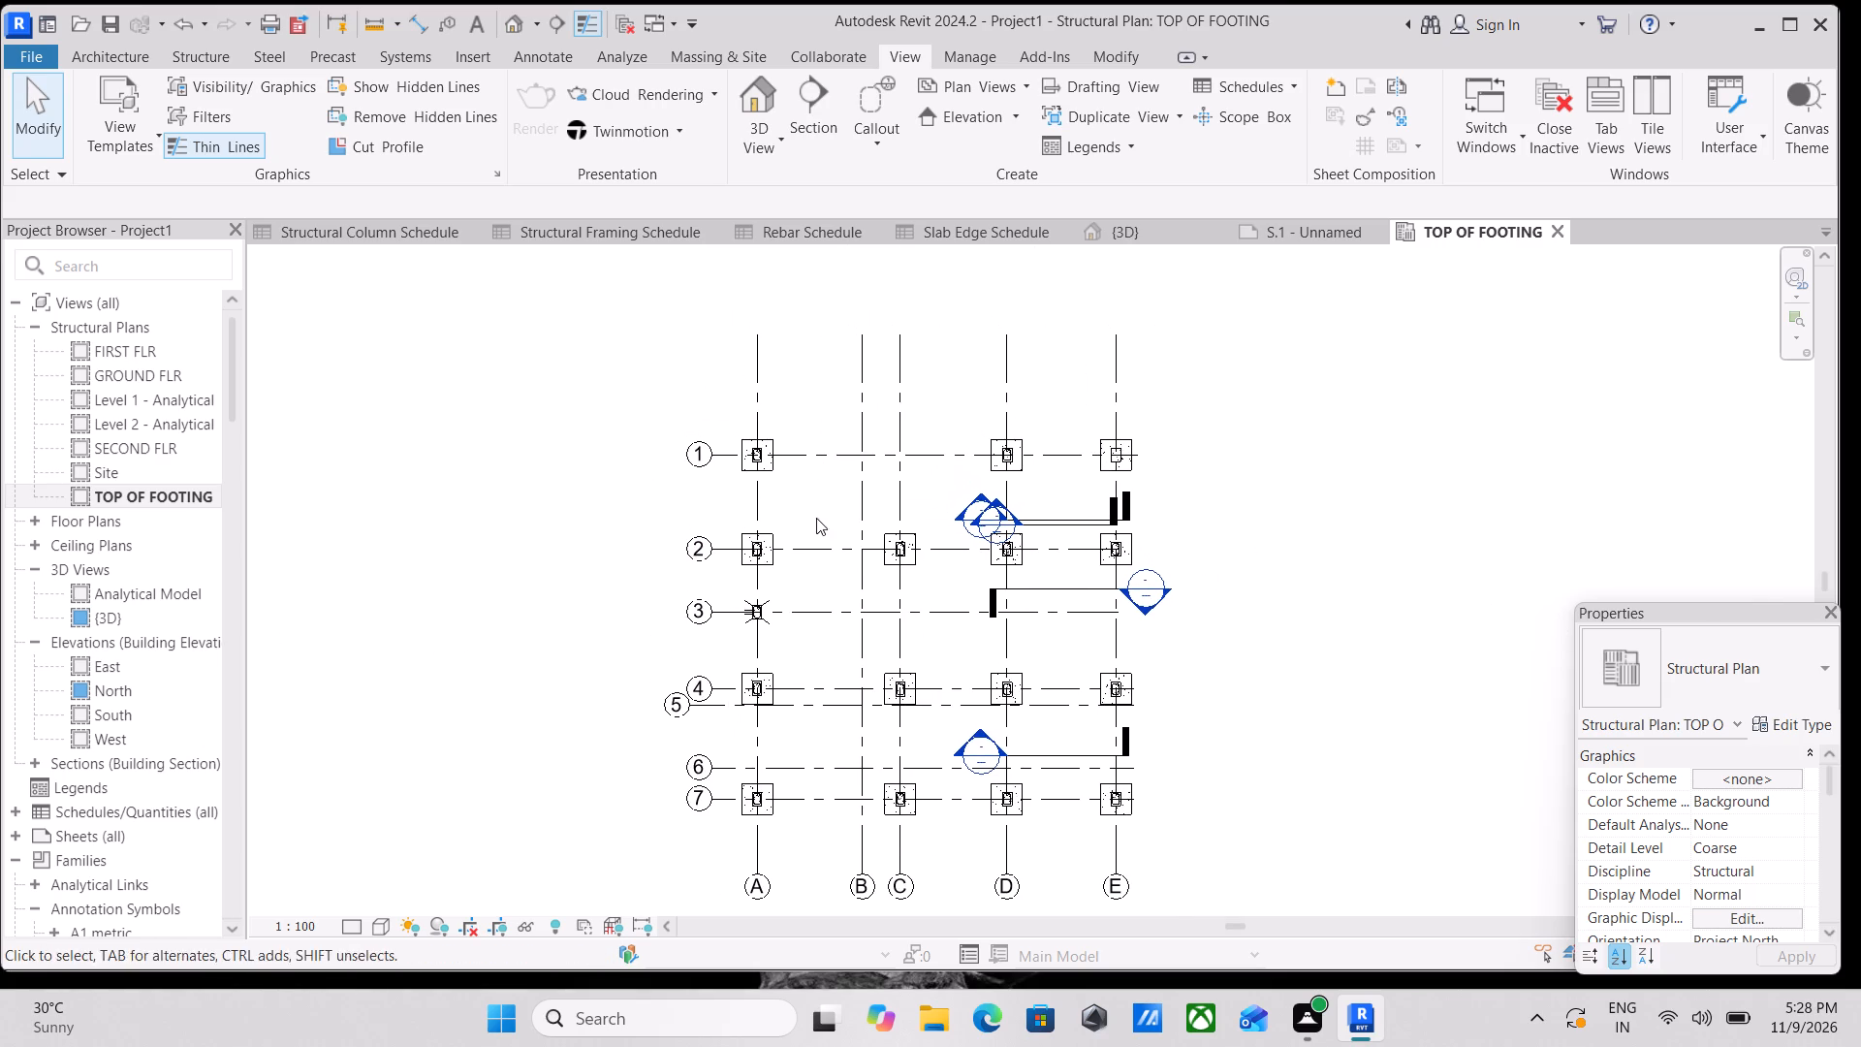
Place a matching 1000 MM X 1000 MM X 450 MM rectangular footing under the column at grids A and 3.
scroll(748, 520, up, 12)
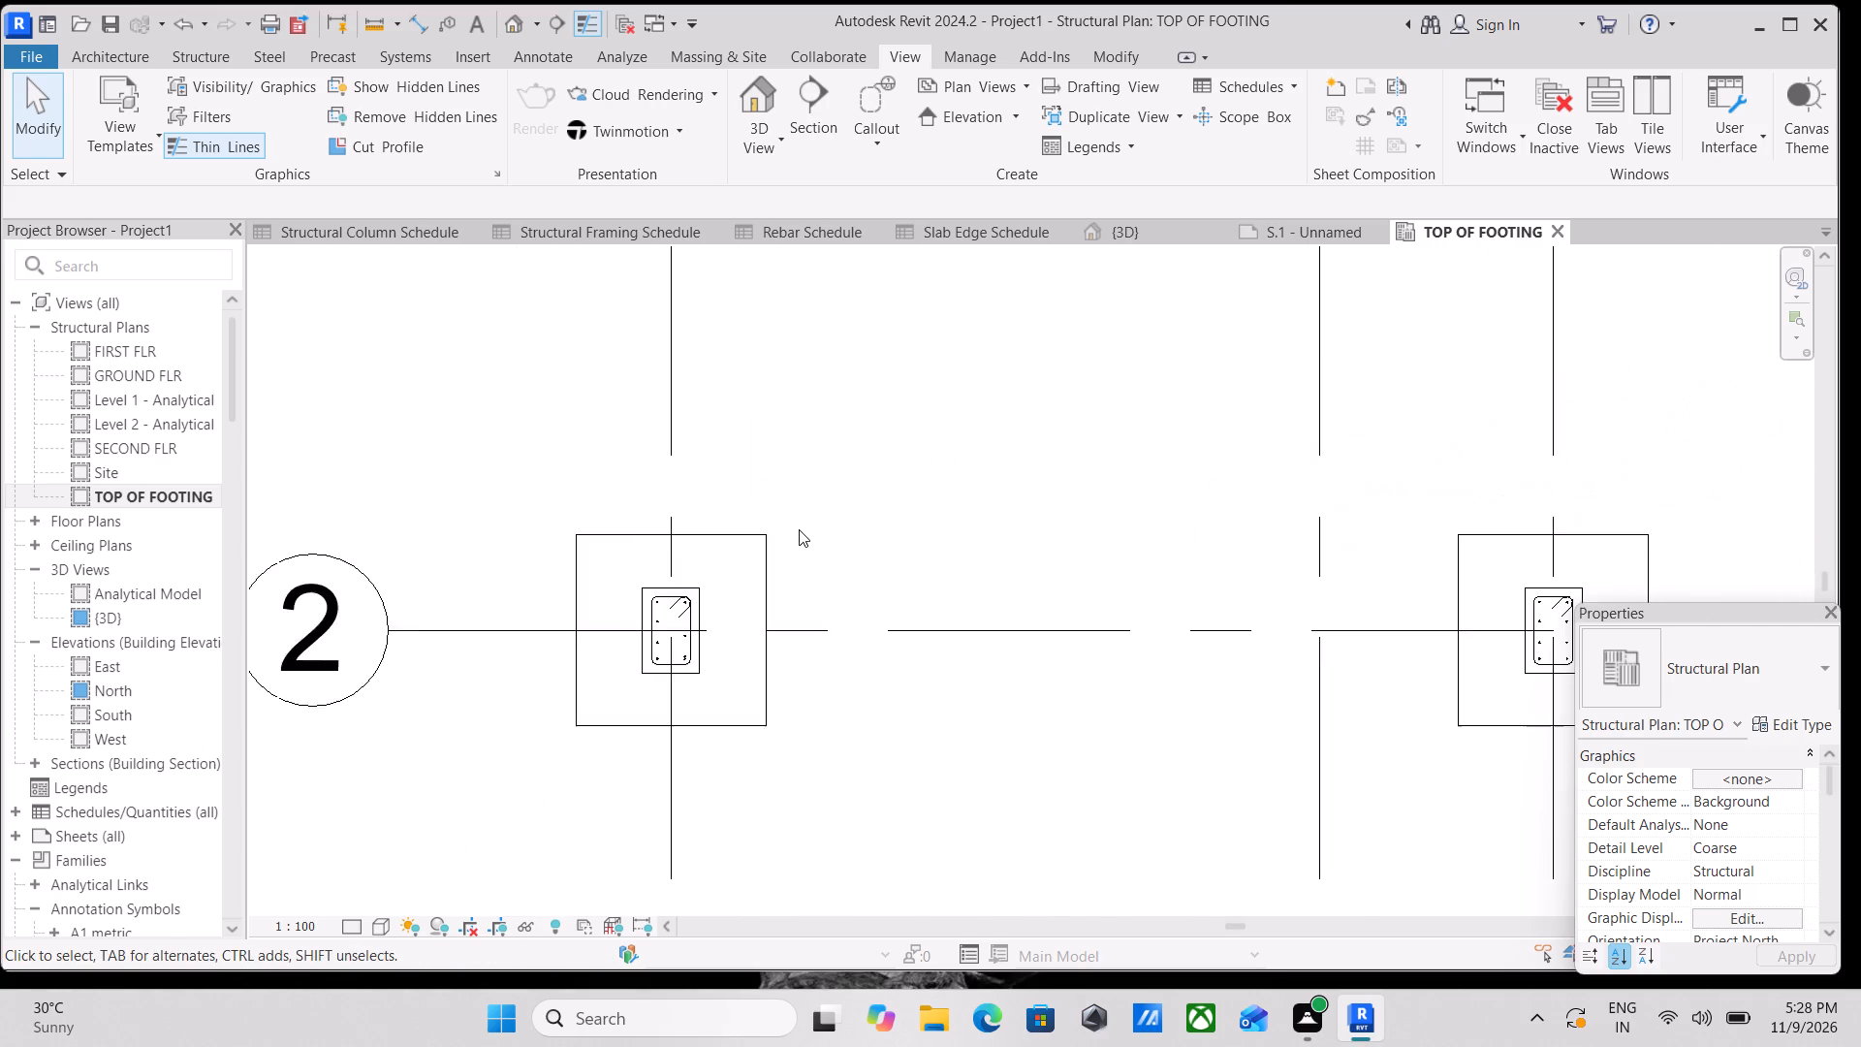
scroll(799, 529, up, 5)
click(754, 539)
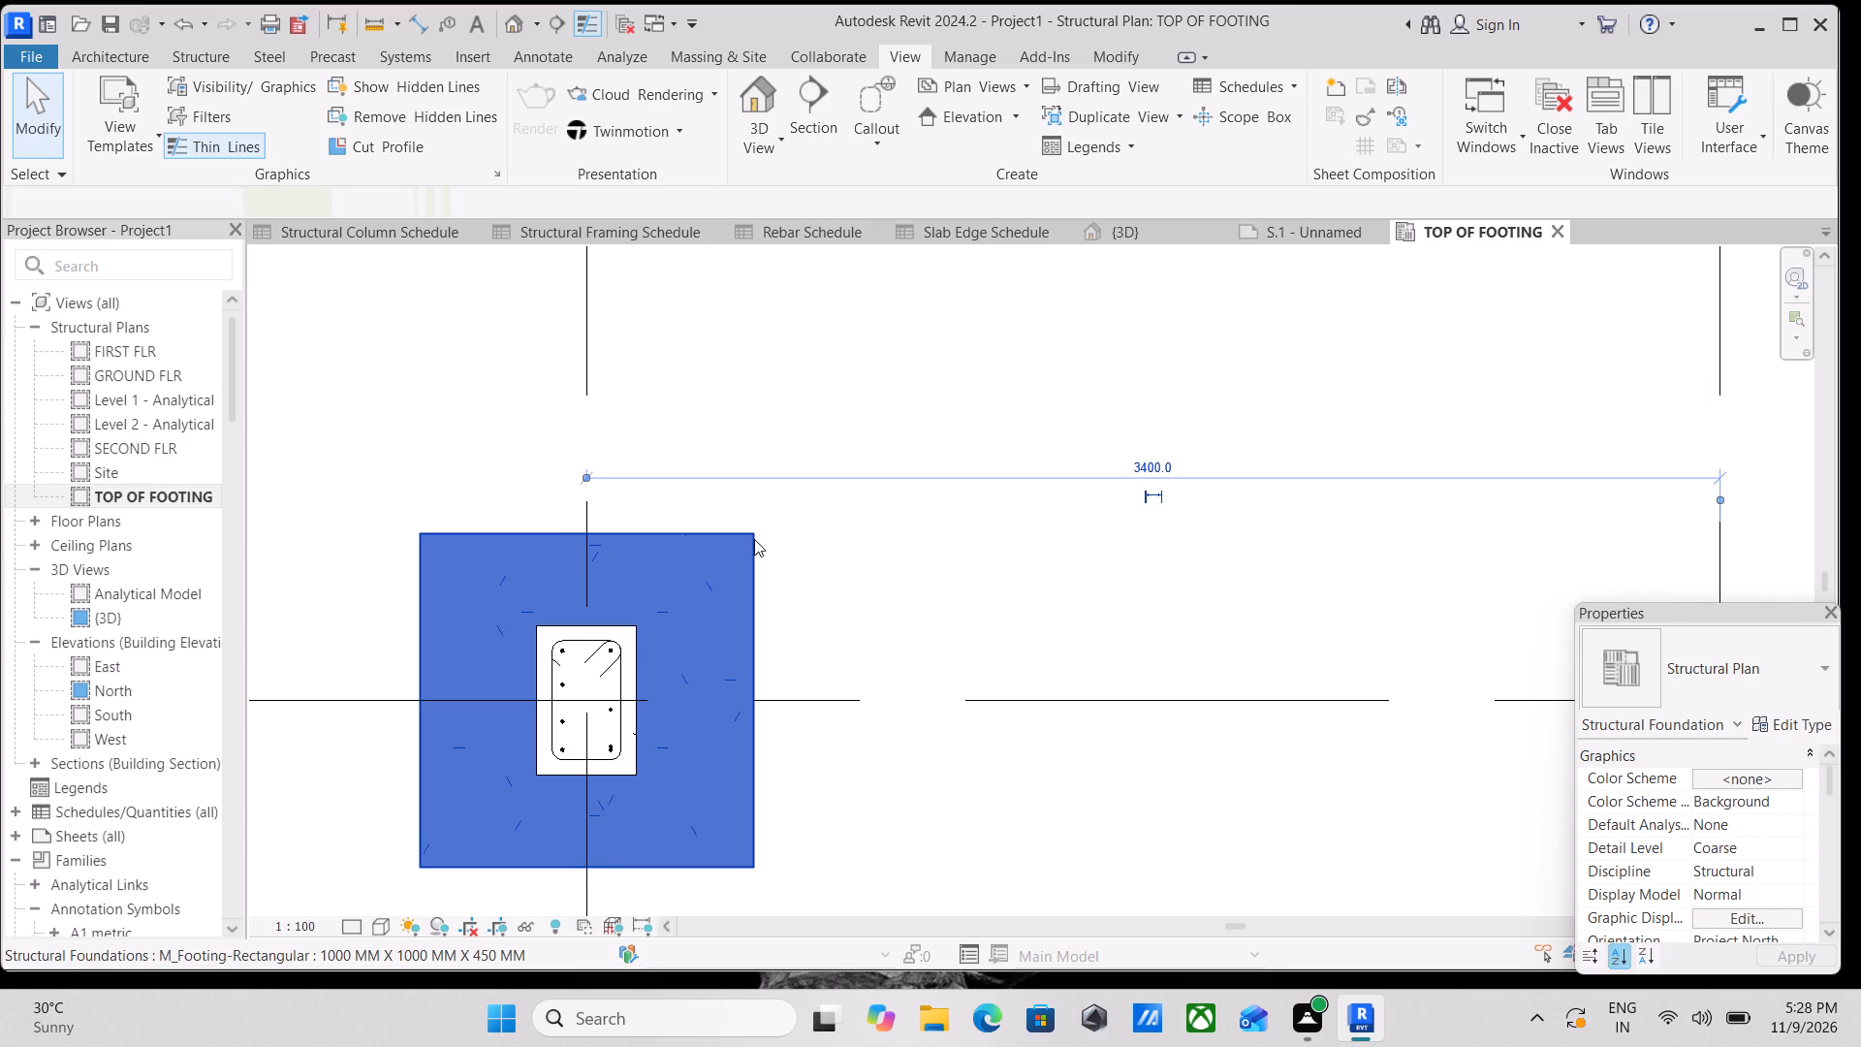
text(CS)
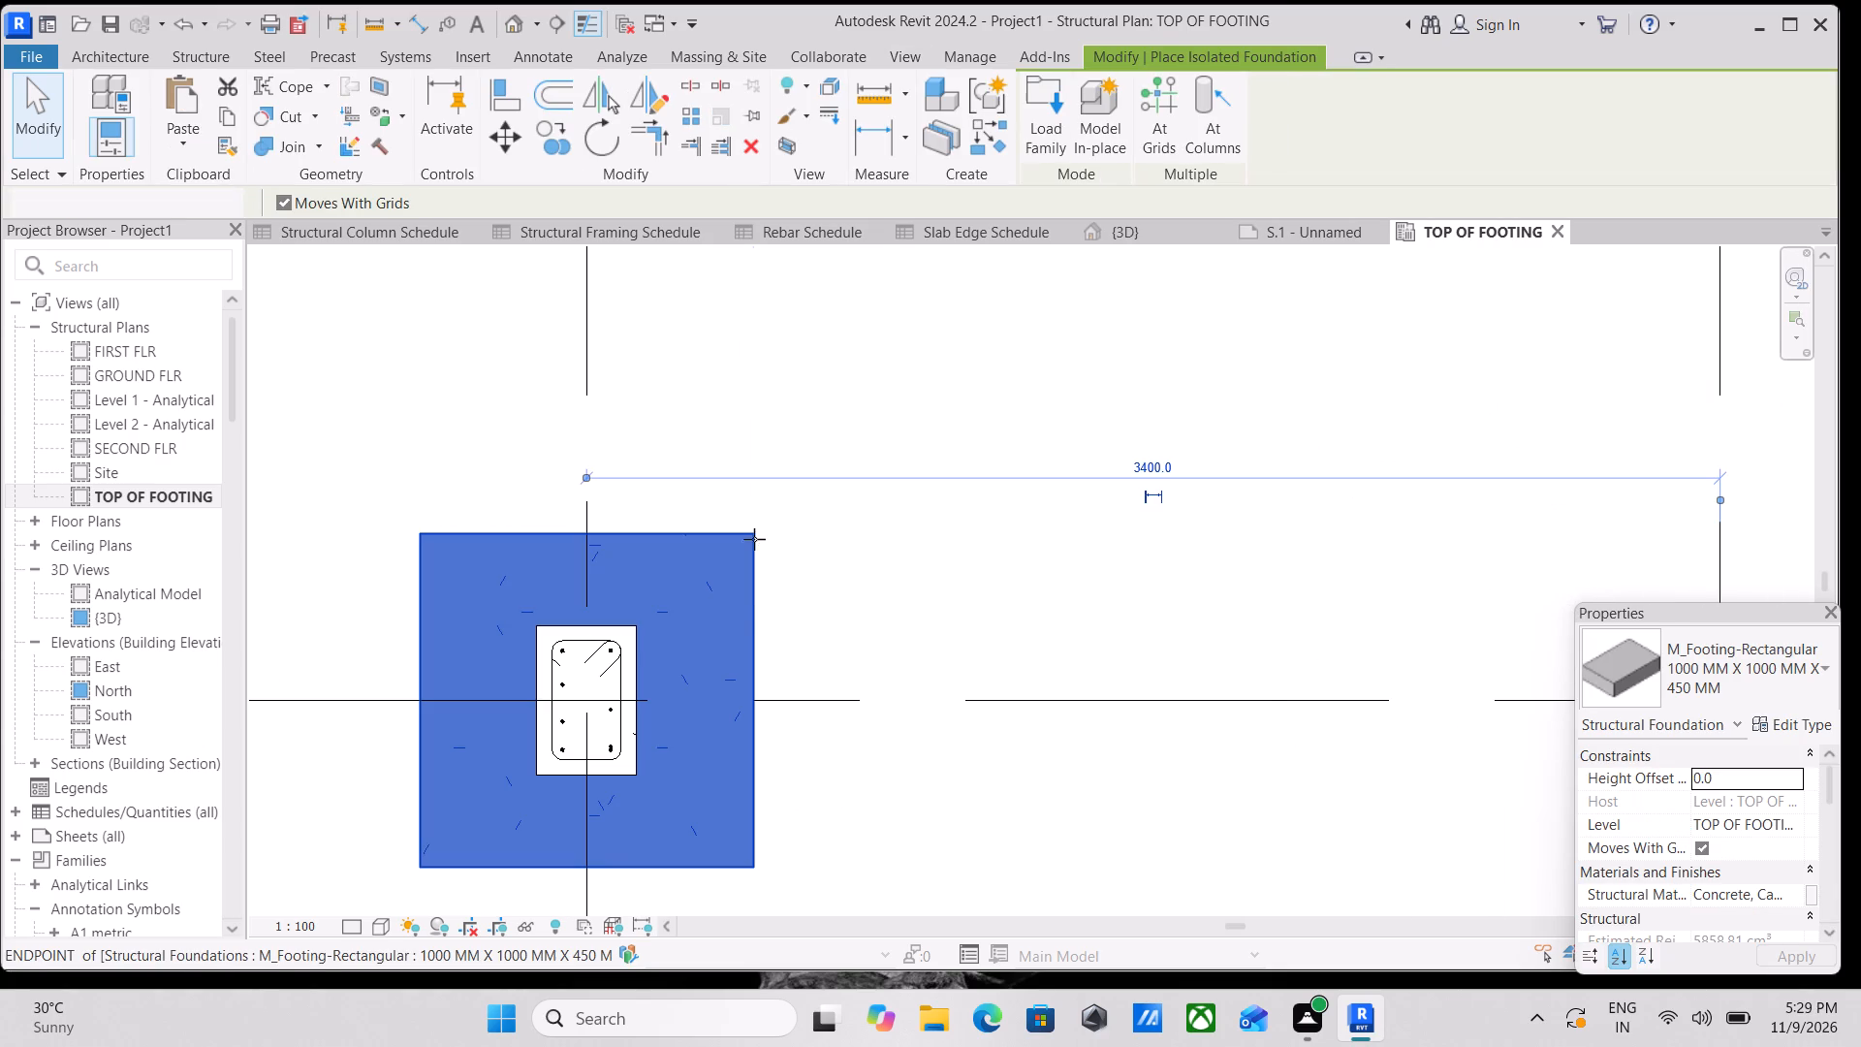
scroll(754, 539, down, 2)
scroll(594, 648, down, 2)
middle_drag(607, 641, 647, 595)
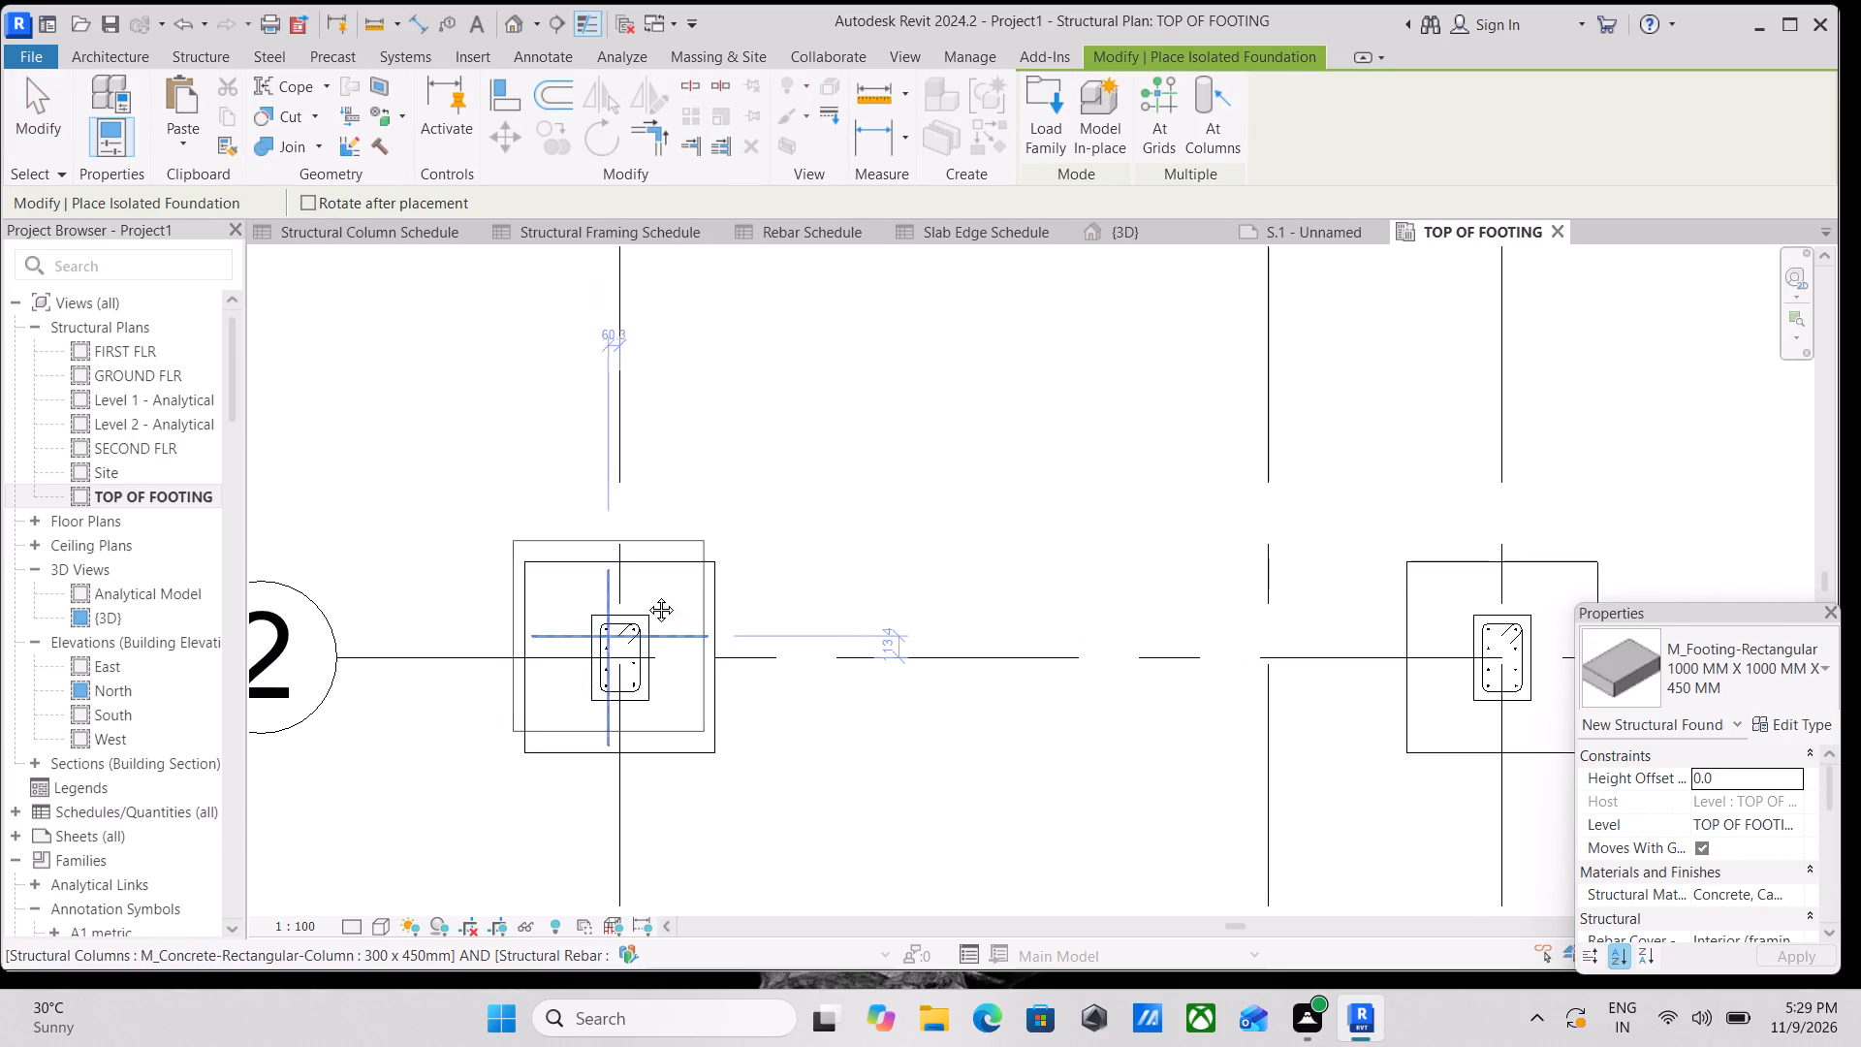
middle_drag(647, 595, 911, 438)
scroll(882, 592, down, 2)
middle_drag(882, 592, 978, 442)
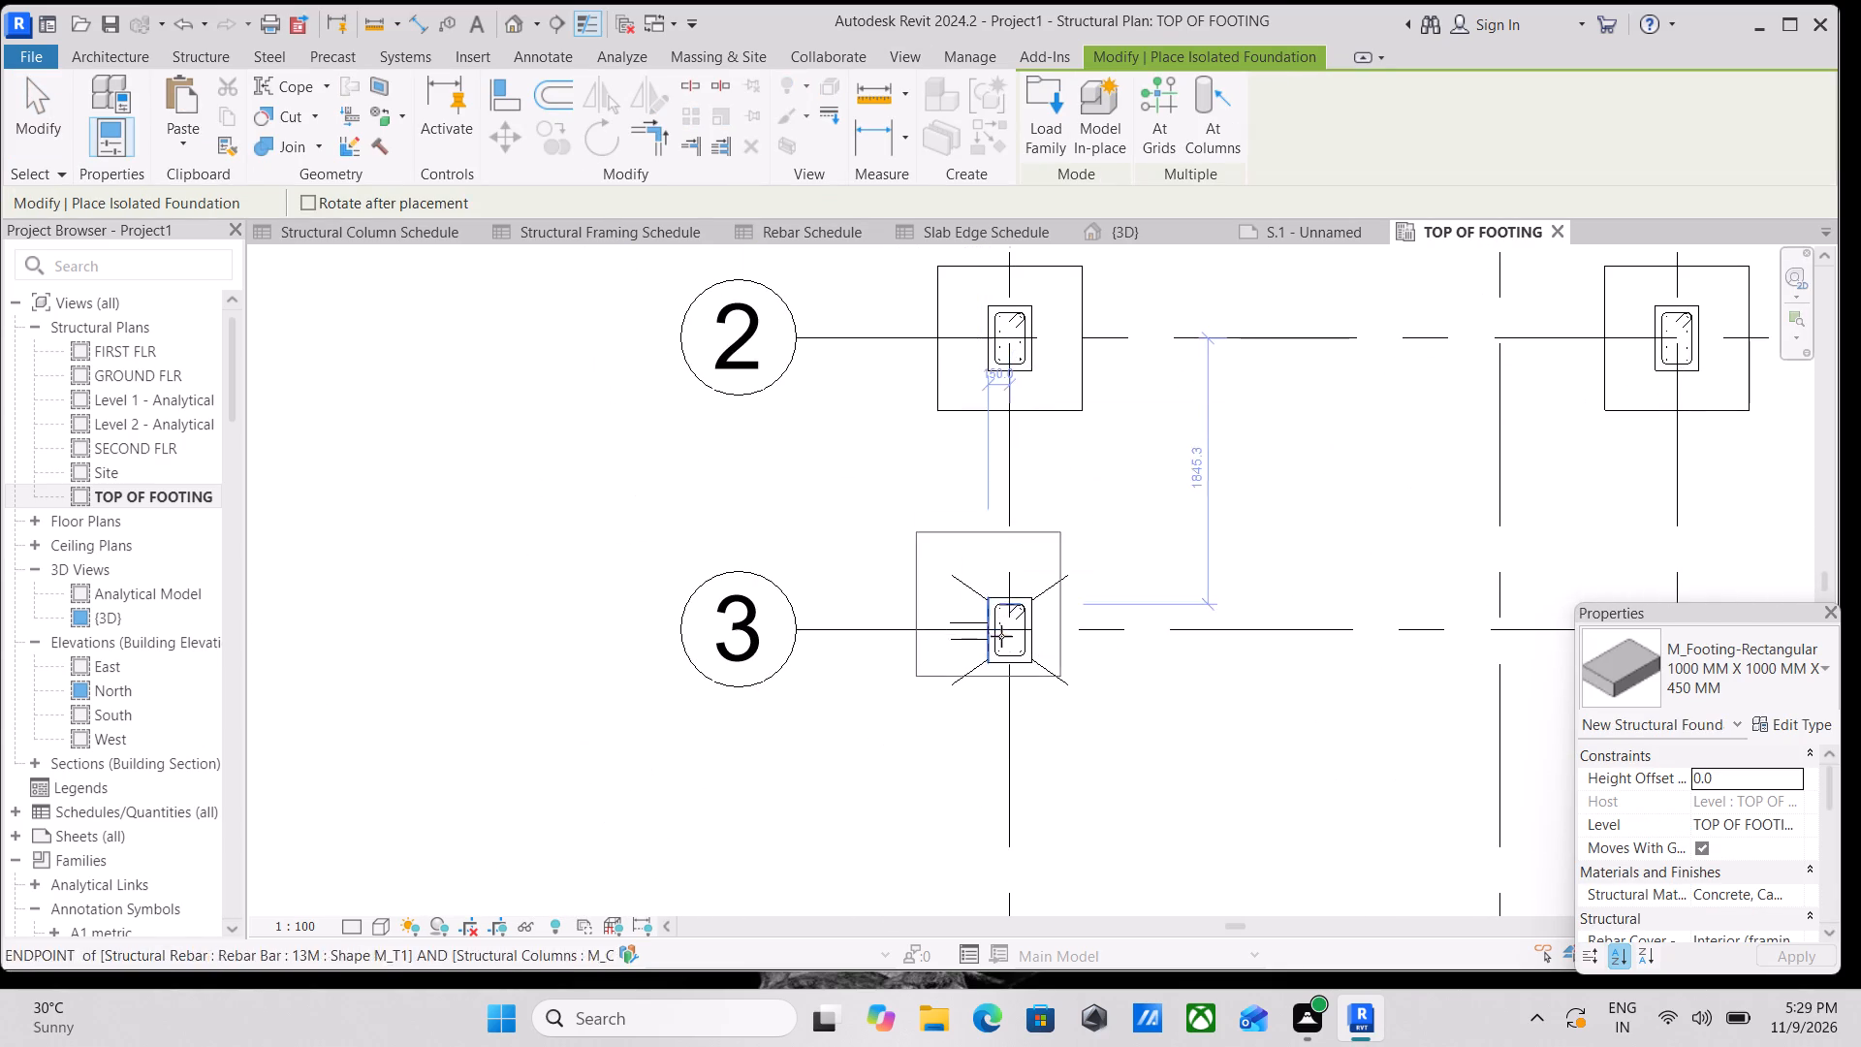
click(1006, 639)
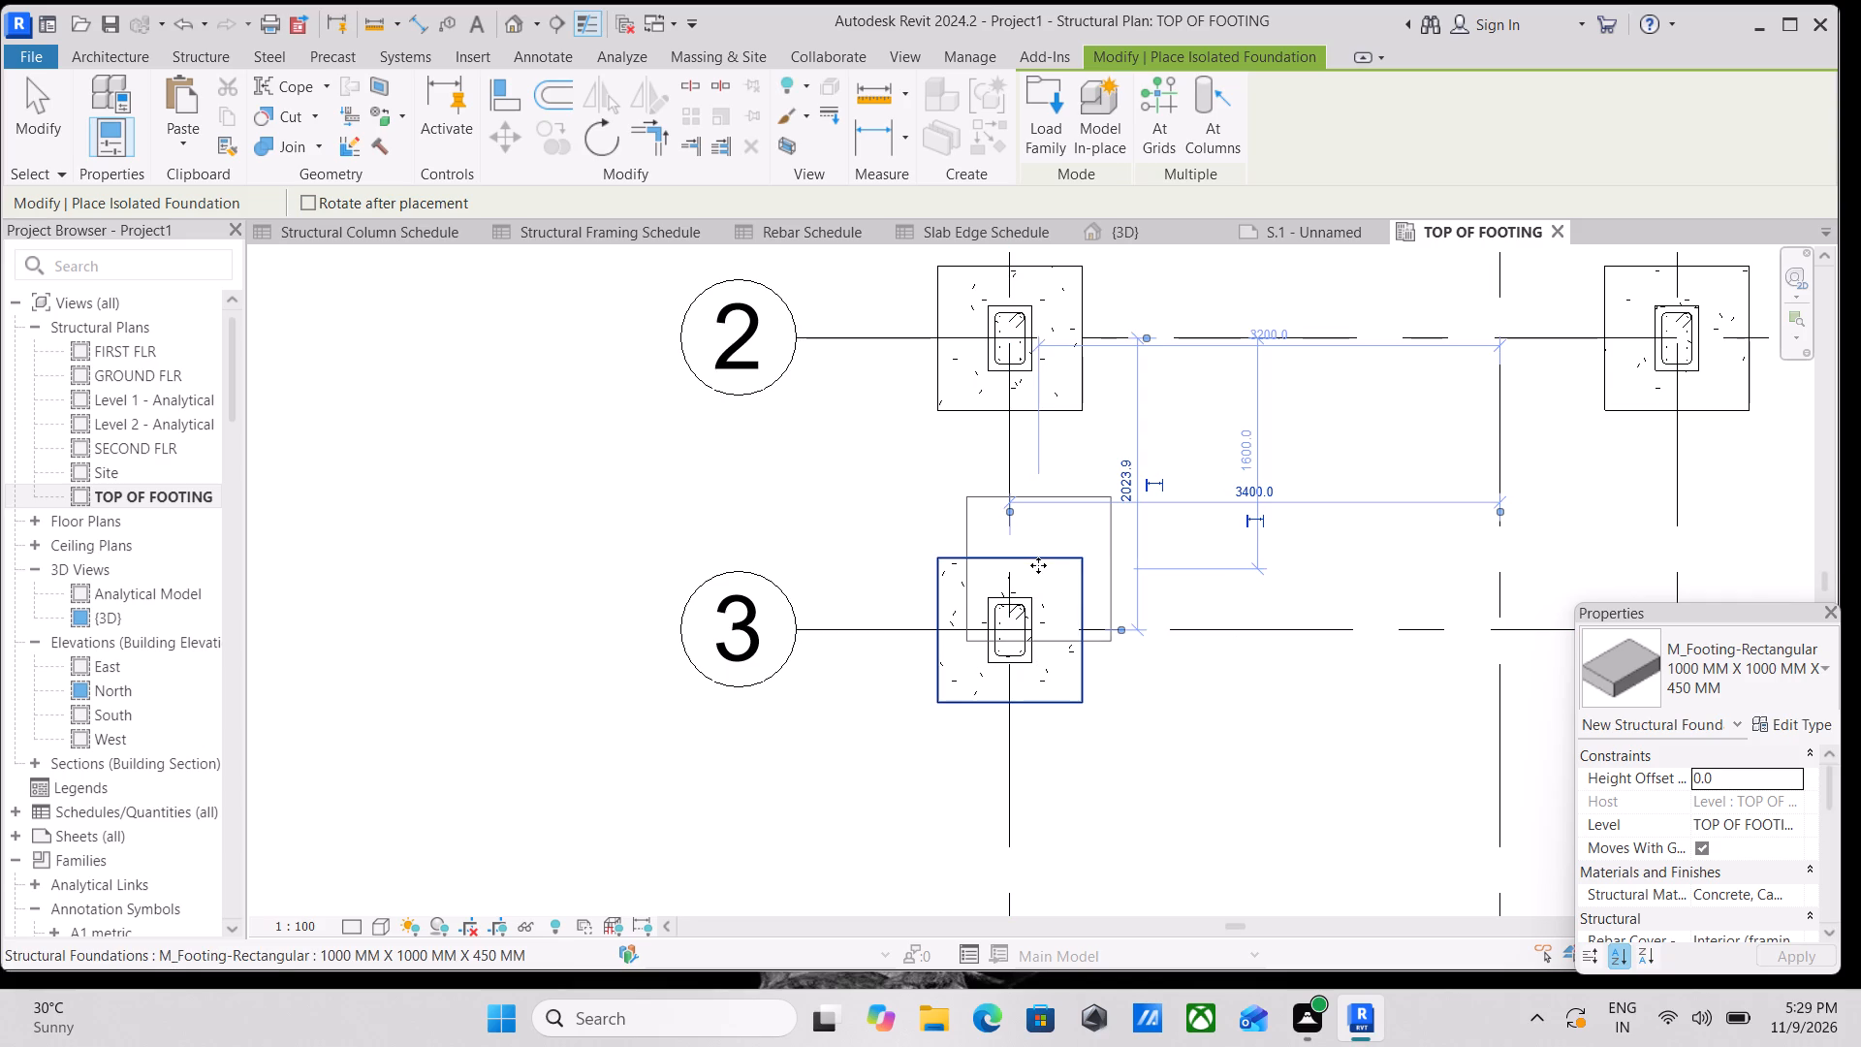
key(Escape)
key(Escape)
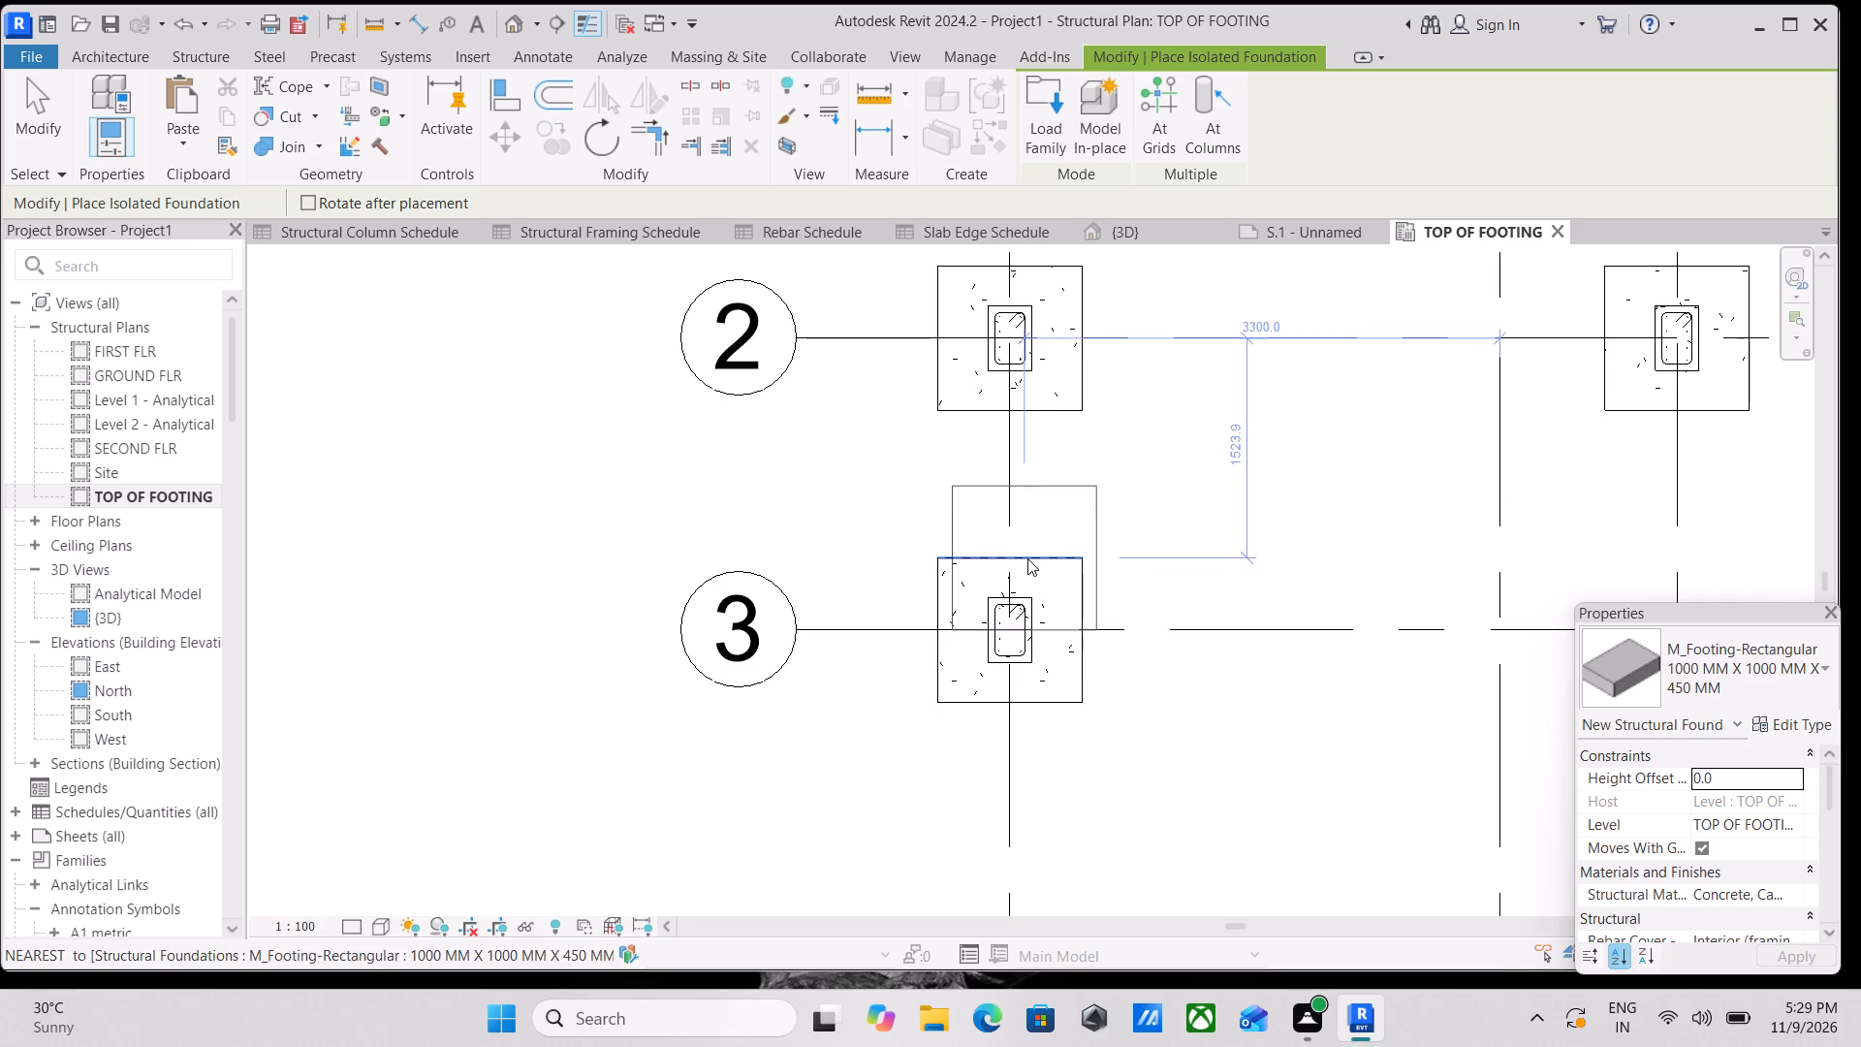
Examine the footing at grids A and 3 against the neighbouring footings on the plan.
scroll(1027, 558, down, 3)
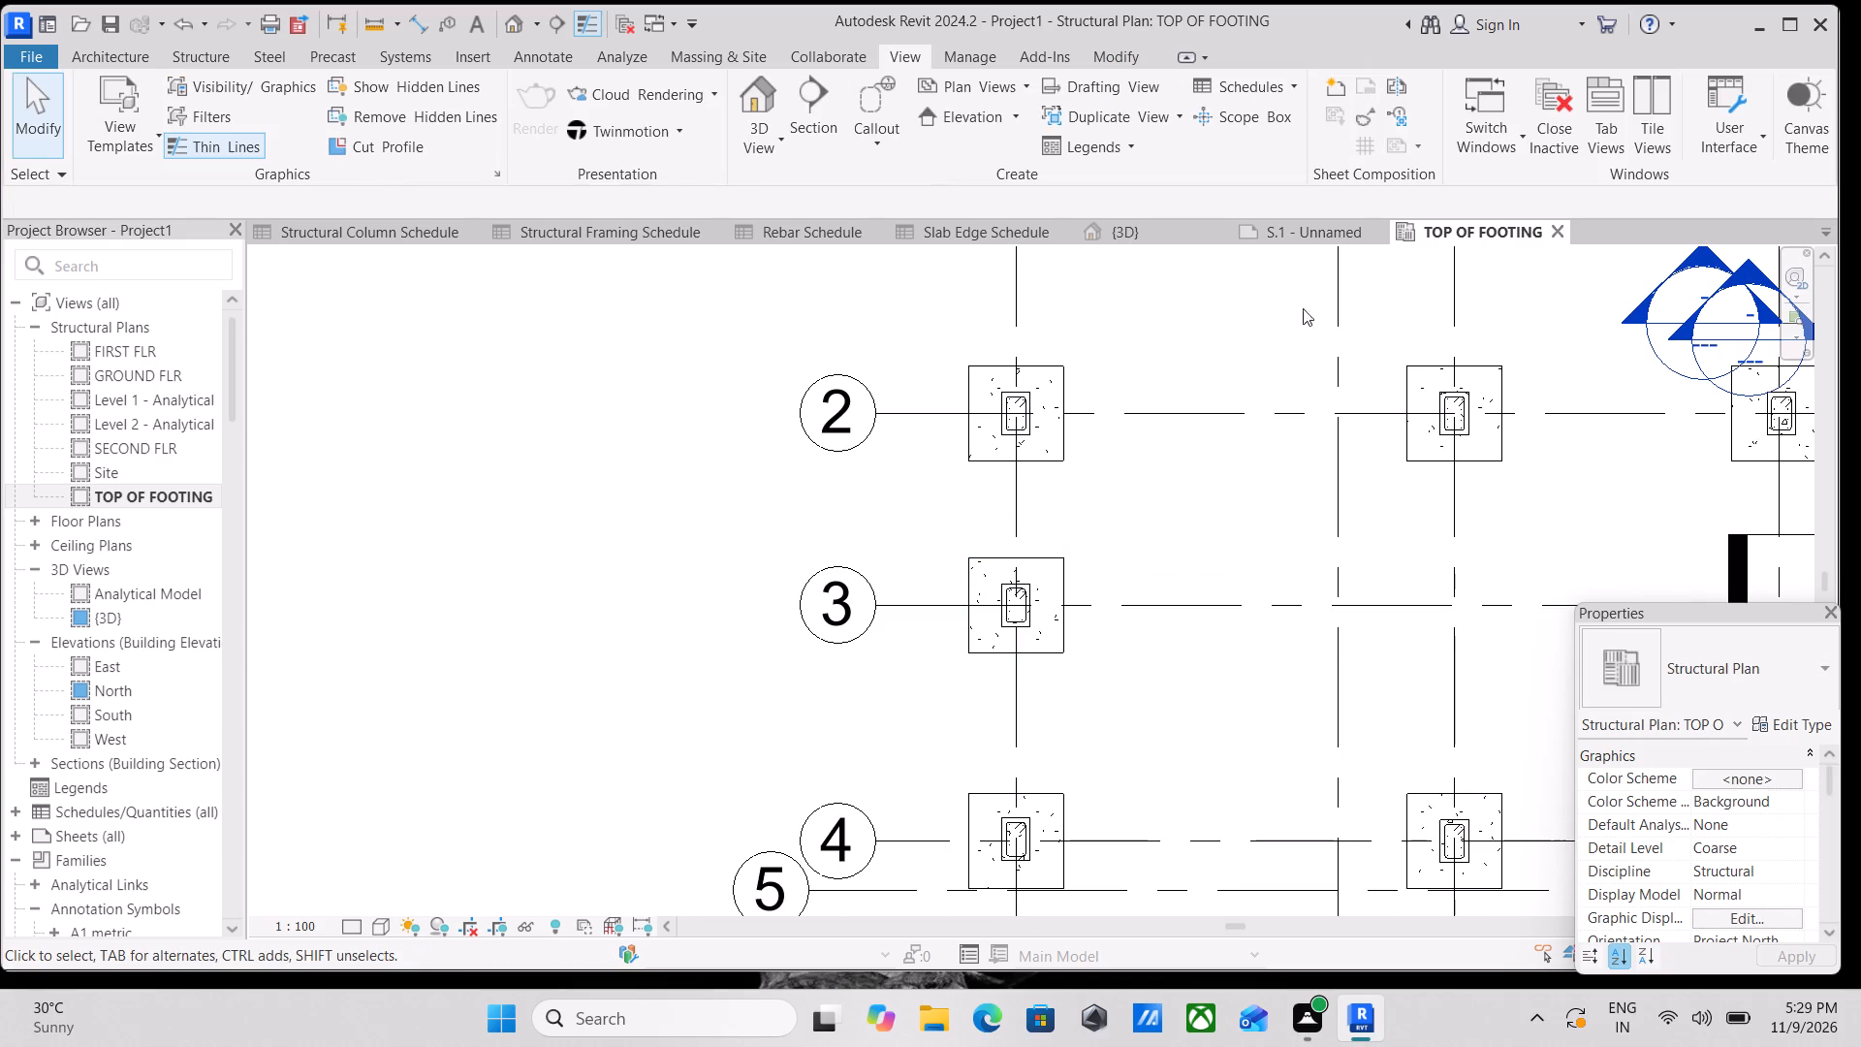
scroll(1235, 428, down, 2)
scroll(1233, 428, up, 1)
middle_drag(1233, 428, 1144, 448)
scroll(985, 506, up, 2)
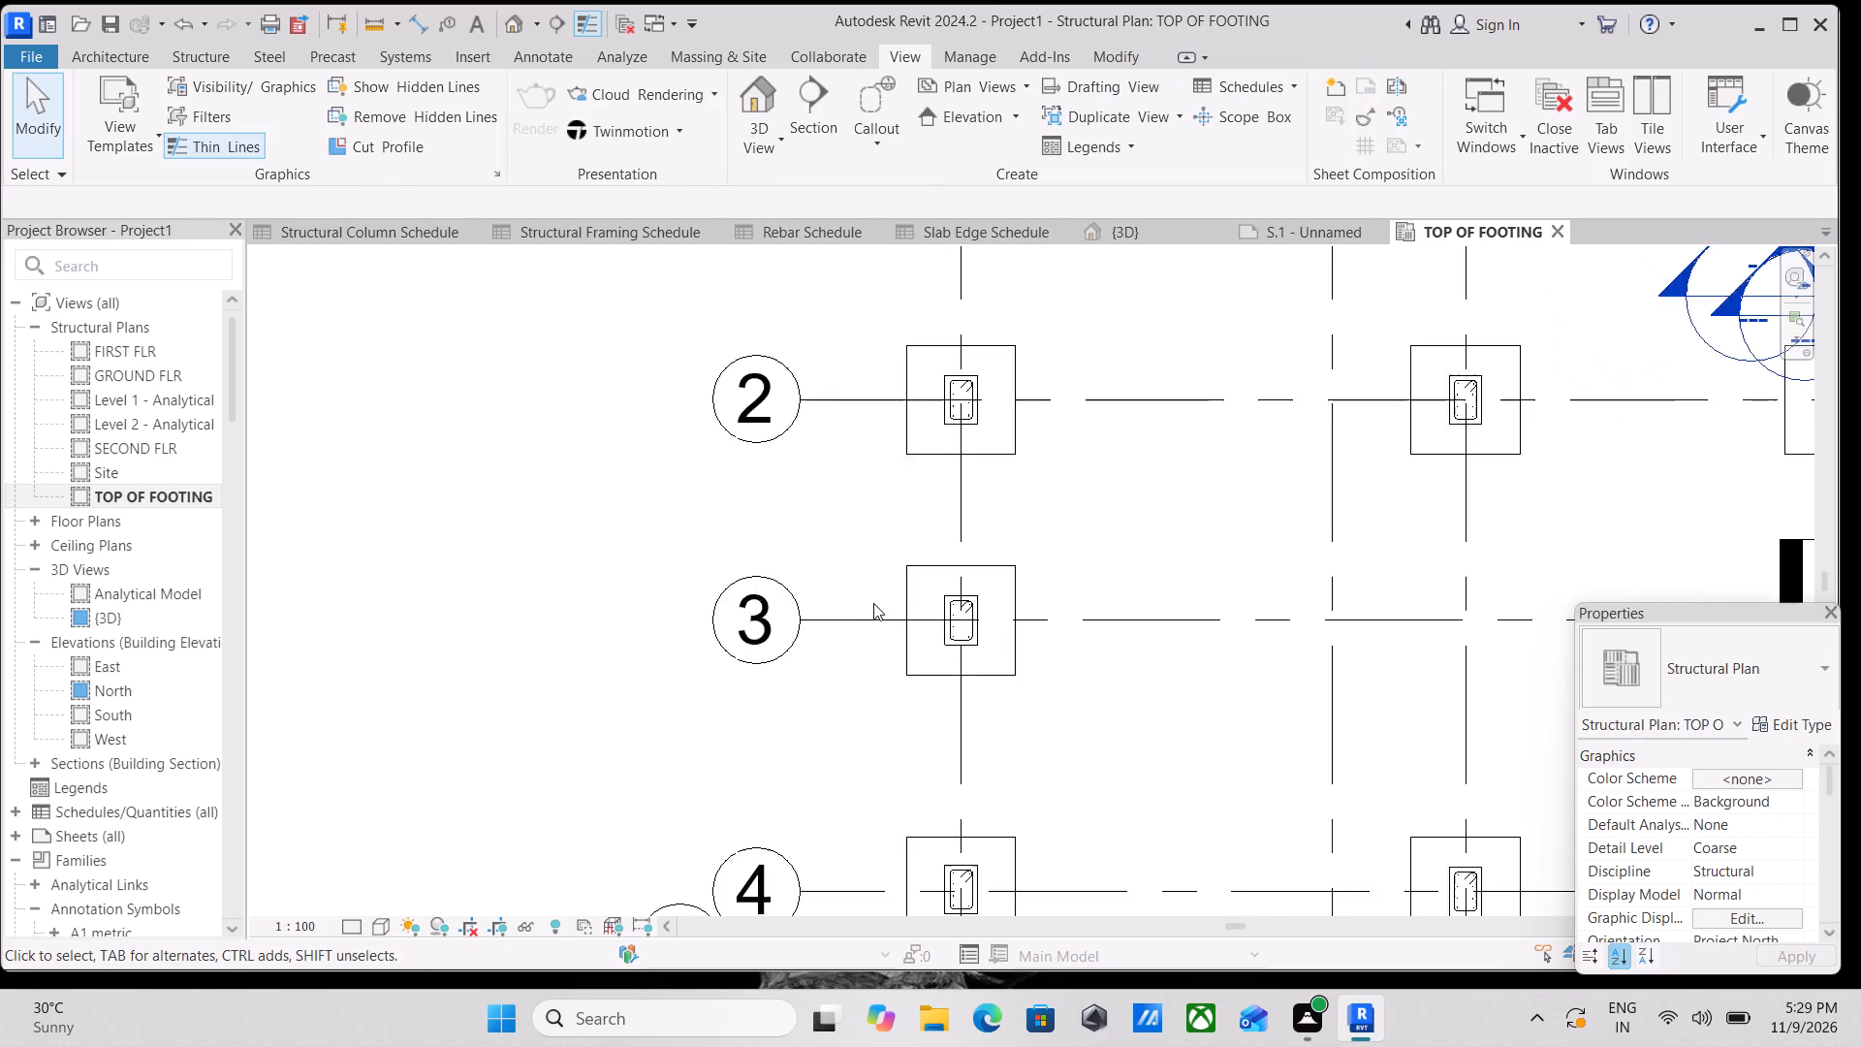
scroll(873, 603, up, 1)
scroll(957, 466, up, 2)
scroll(957, 466, down, 2)
middle_drag(957, 466, 960, 493)
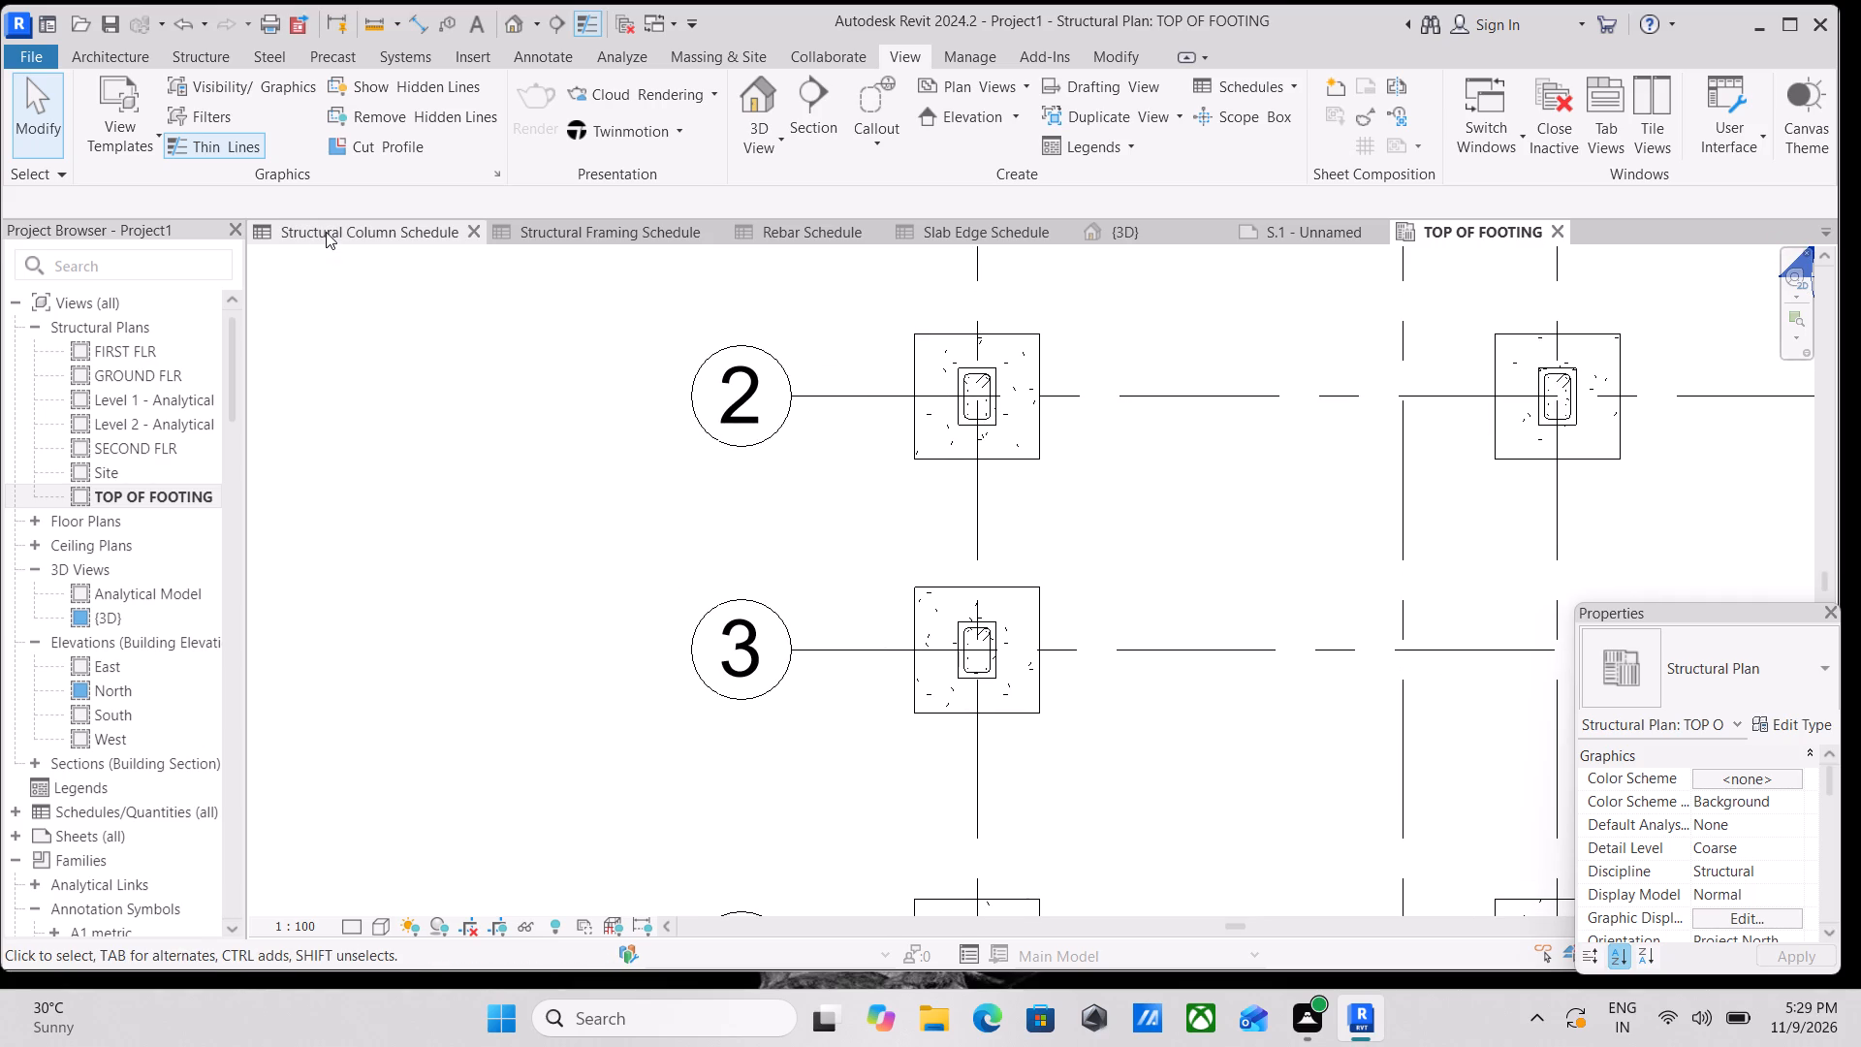
Return to sheet S.1 and delete the North elevation viewport.
click(1315, 233)
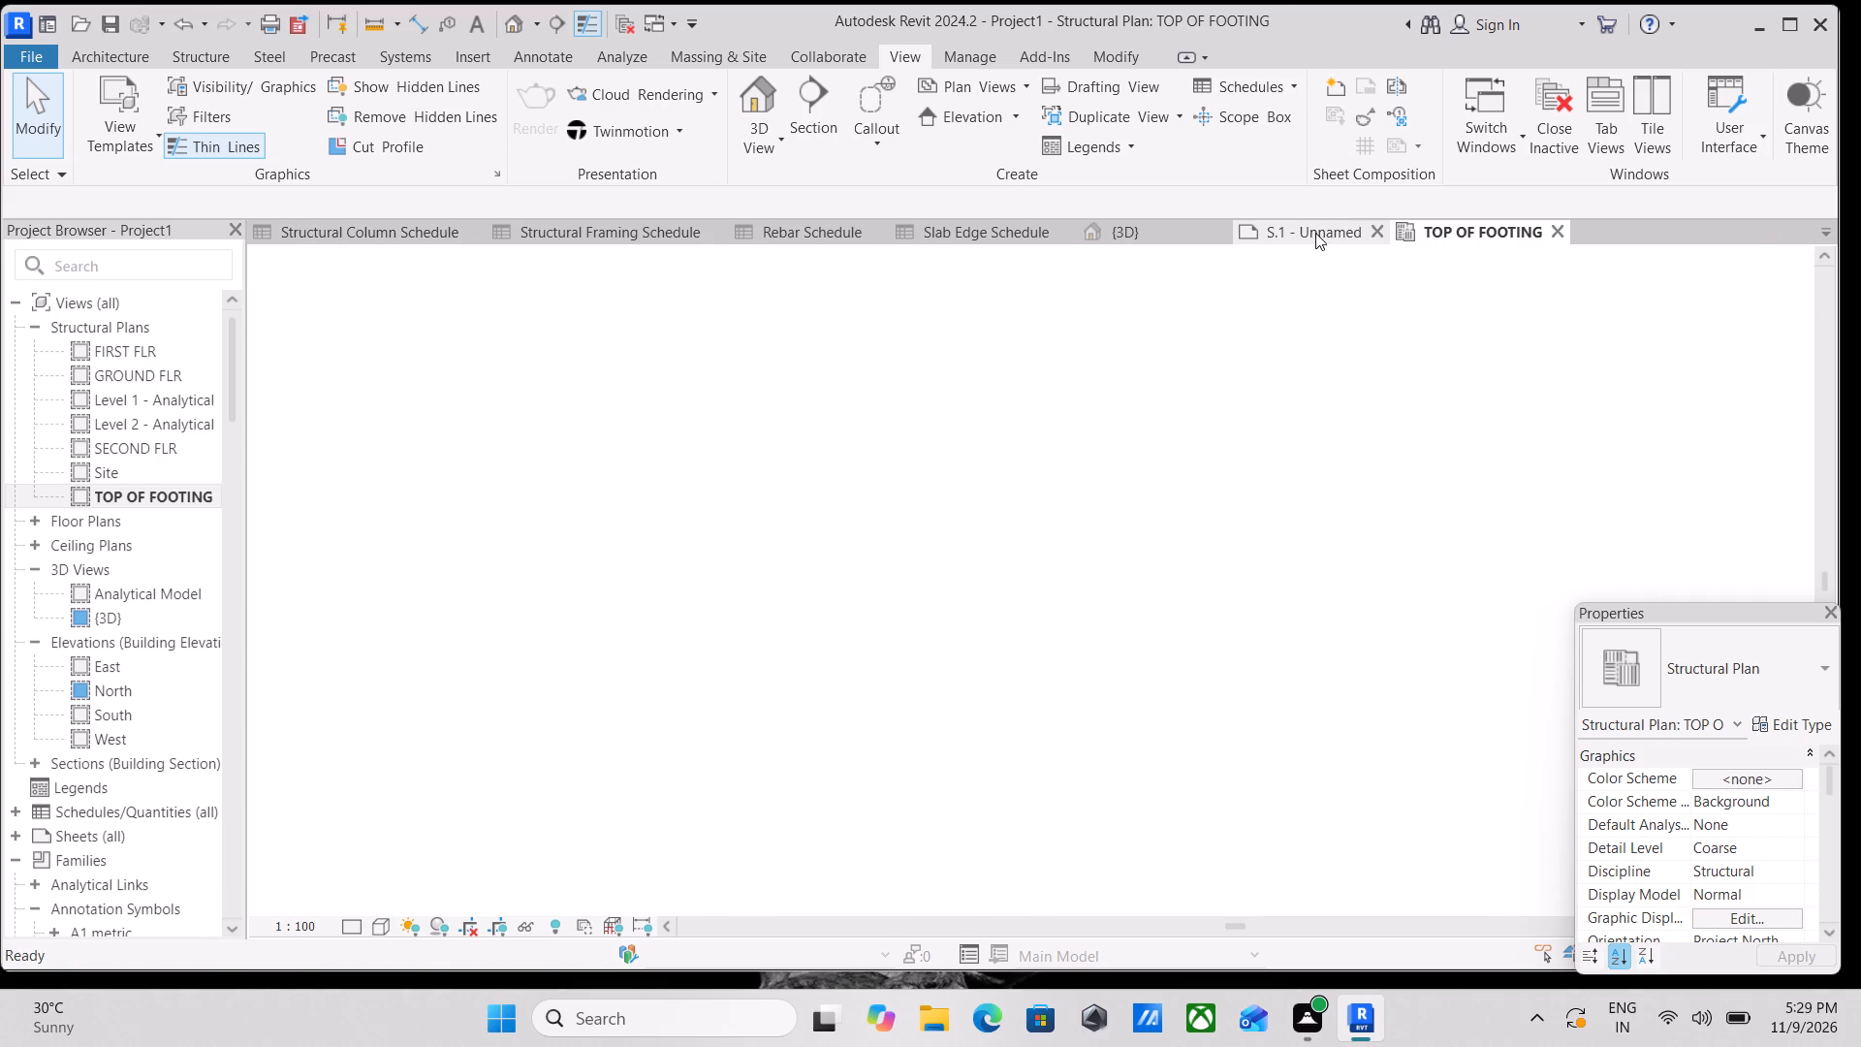
scroll(1090, 500, down, 1)
middle_drag(1092, 498, 1106, 495)
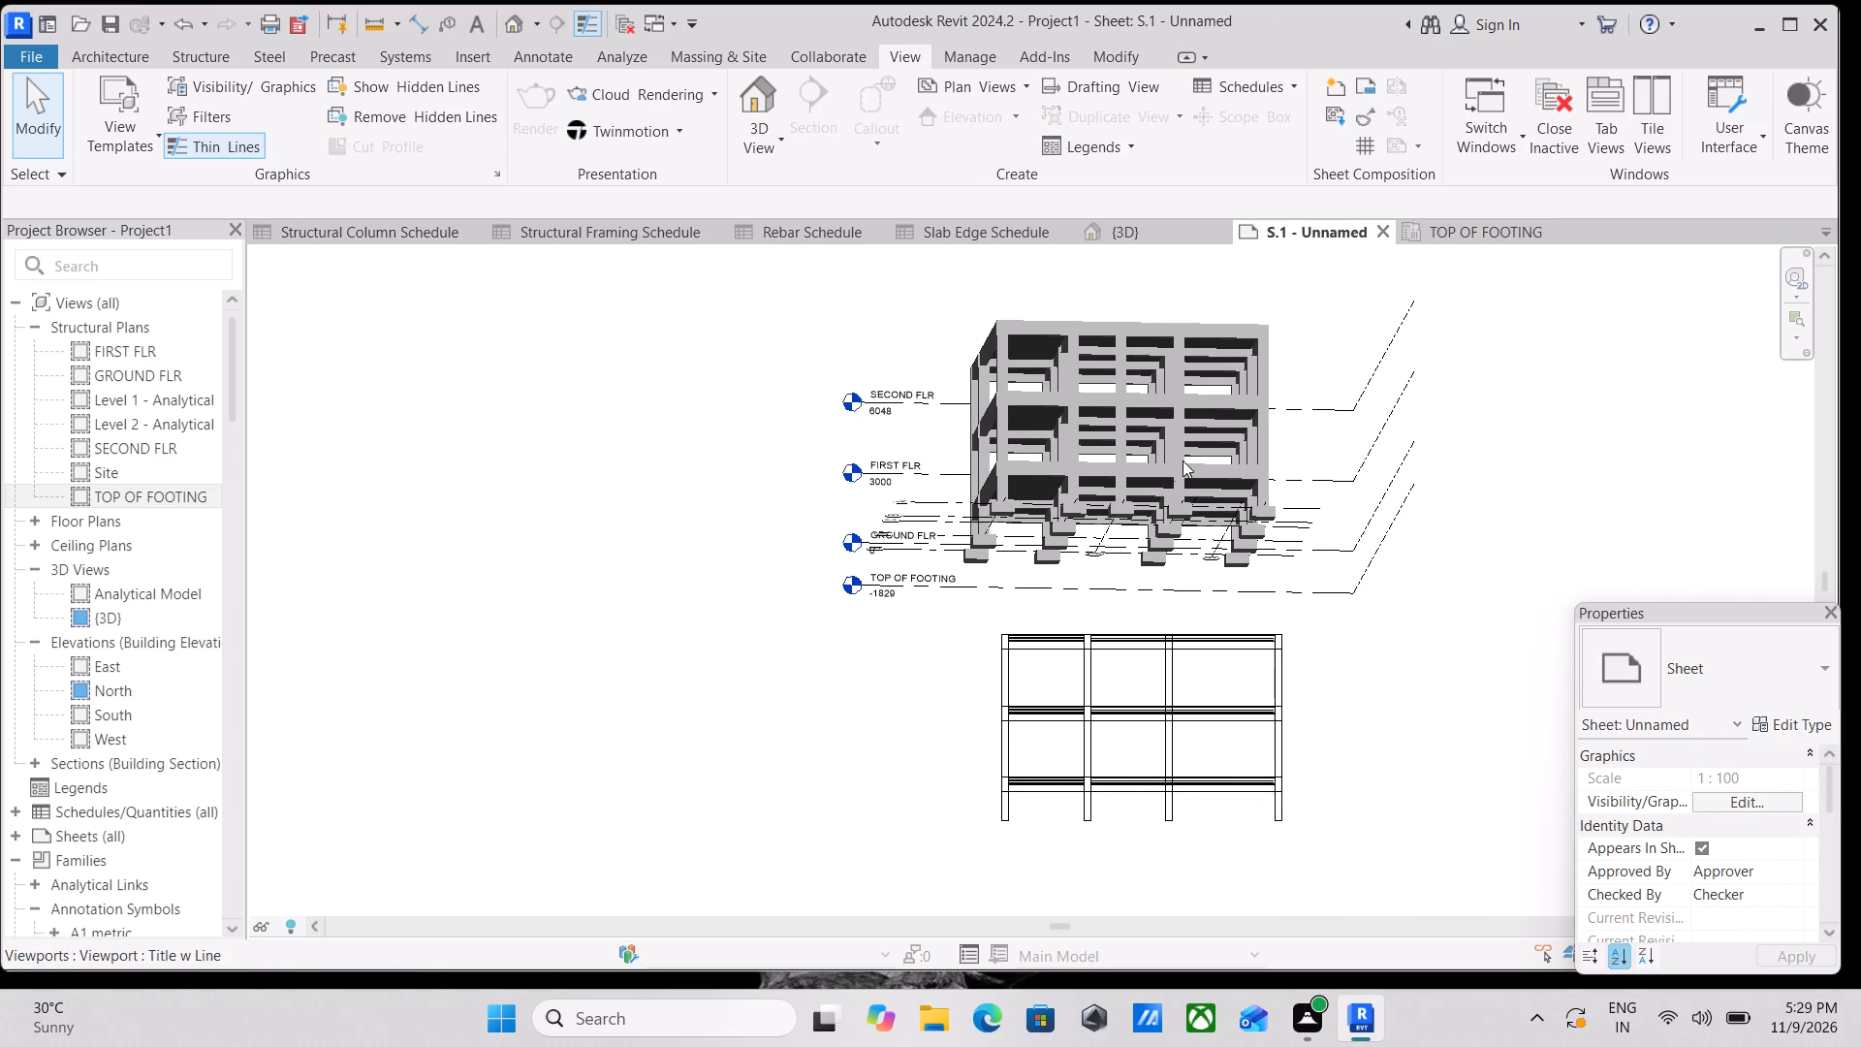
middle_drag(1259, 402, 1247, 469)
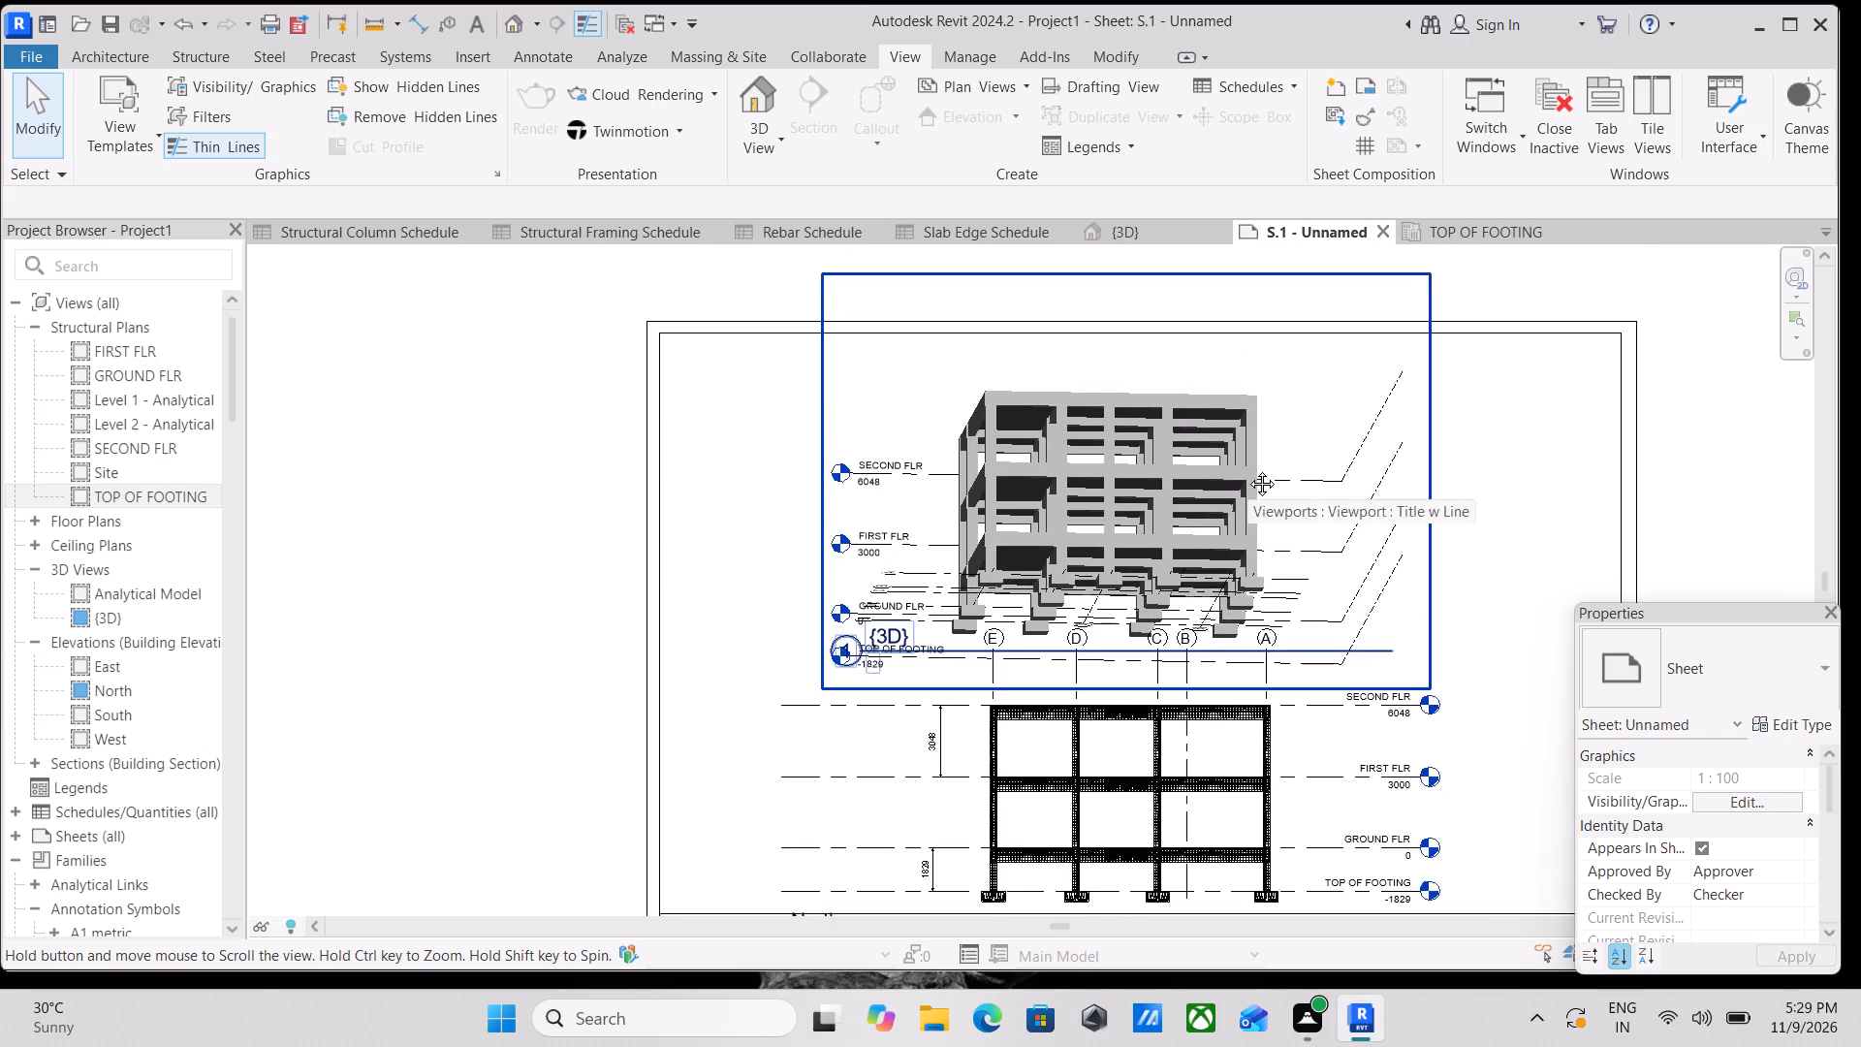
middle_drag(1247, 469, 1243, 411)
middle_drag(1271, 494, 1293, 397)
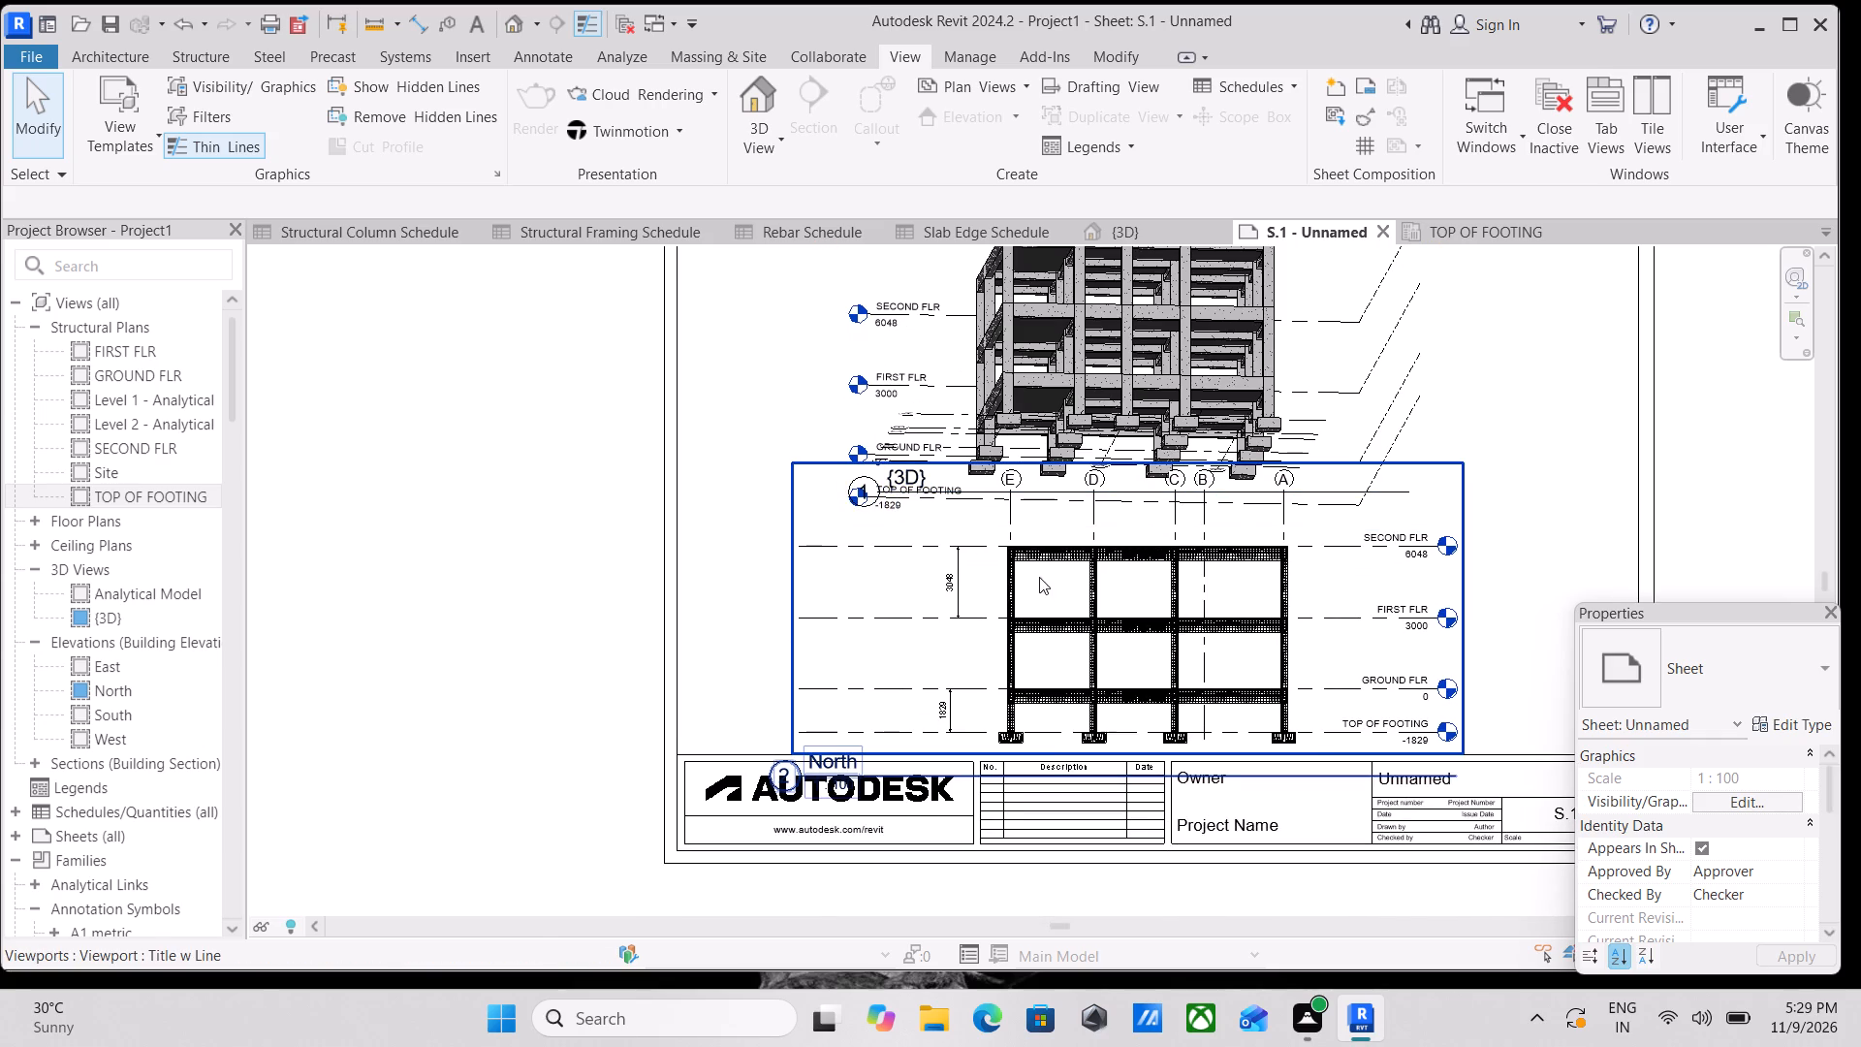
click(1460, 457)
right_click(1460, 457)
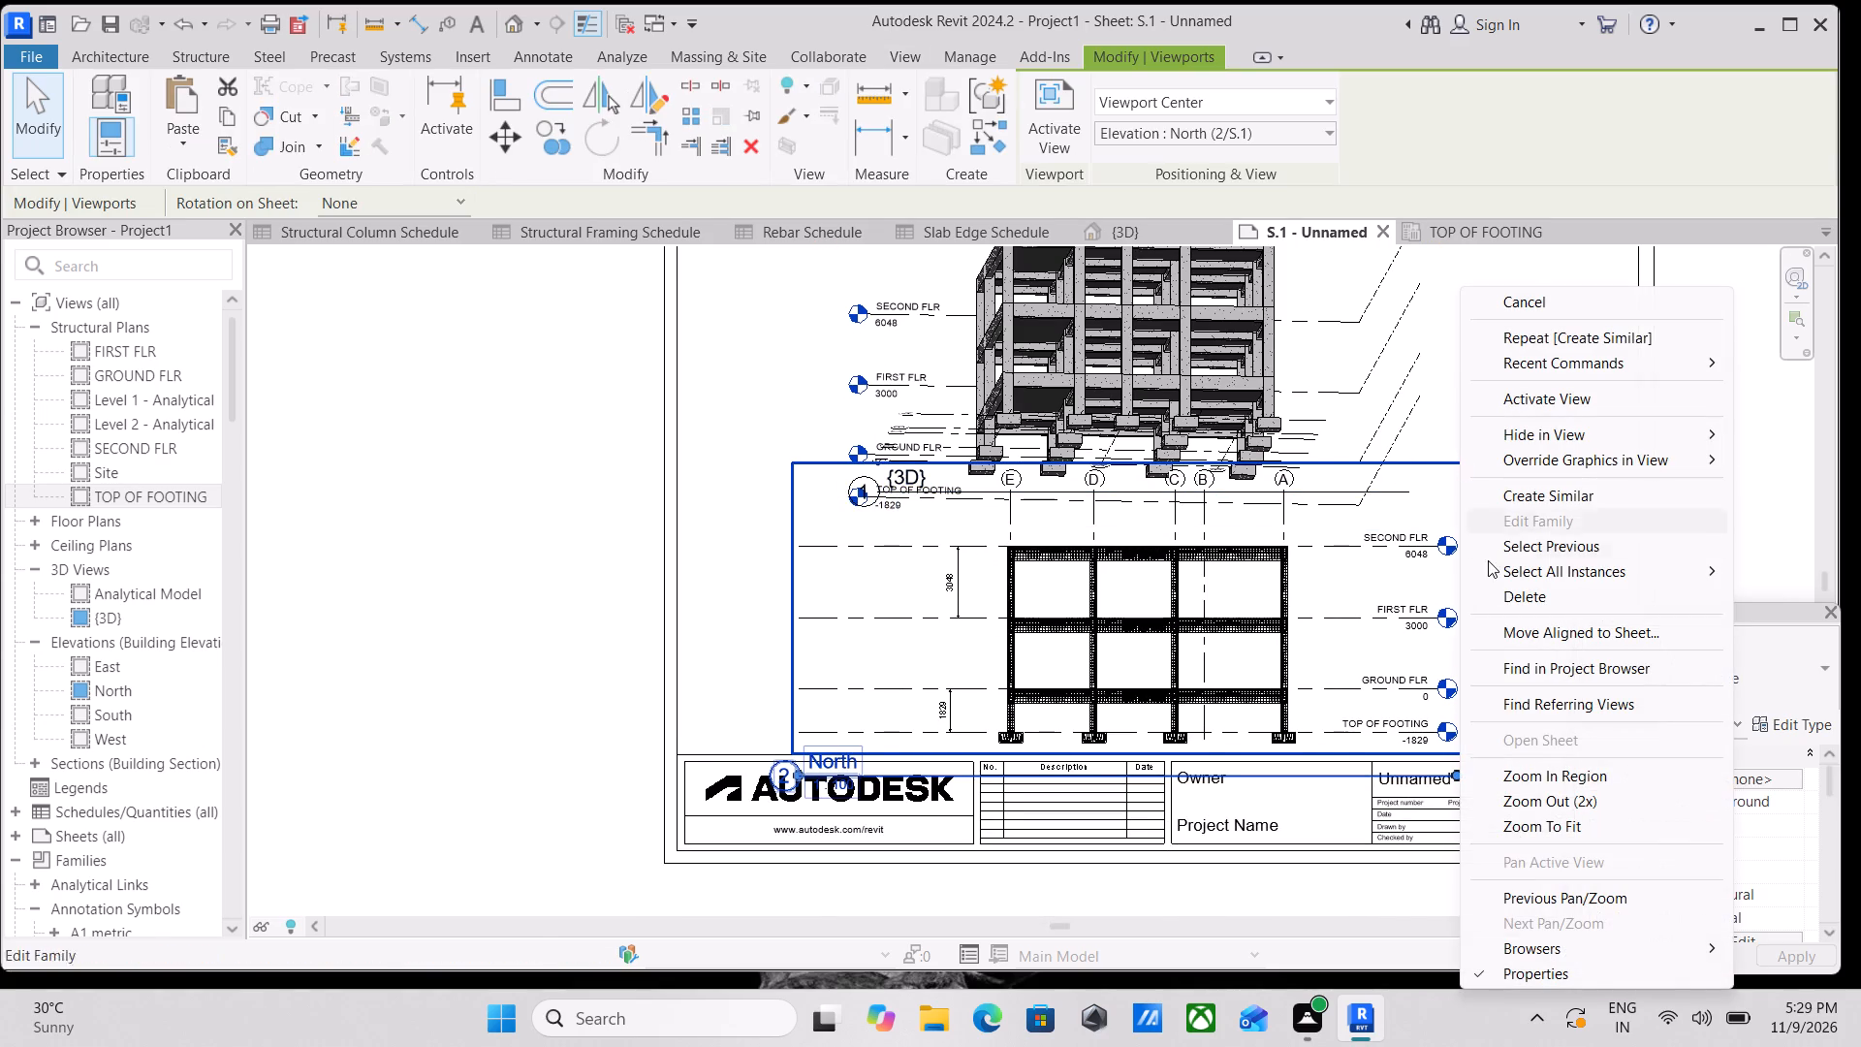
click(1530, 599)
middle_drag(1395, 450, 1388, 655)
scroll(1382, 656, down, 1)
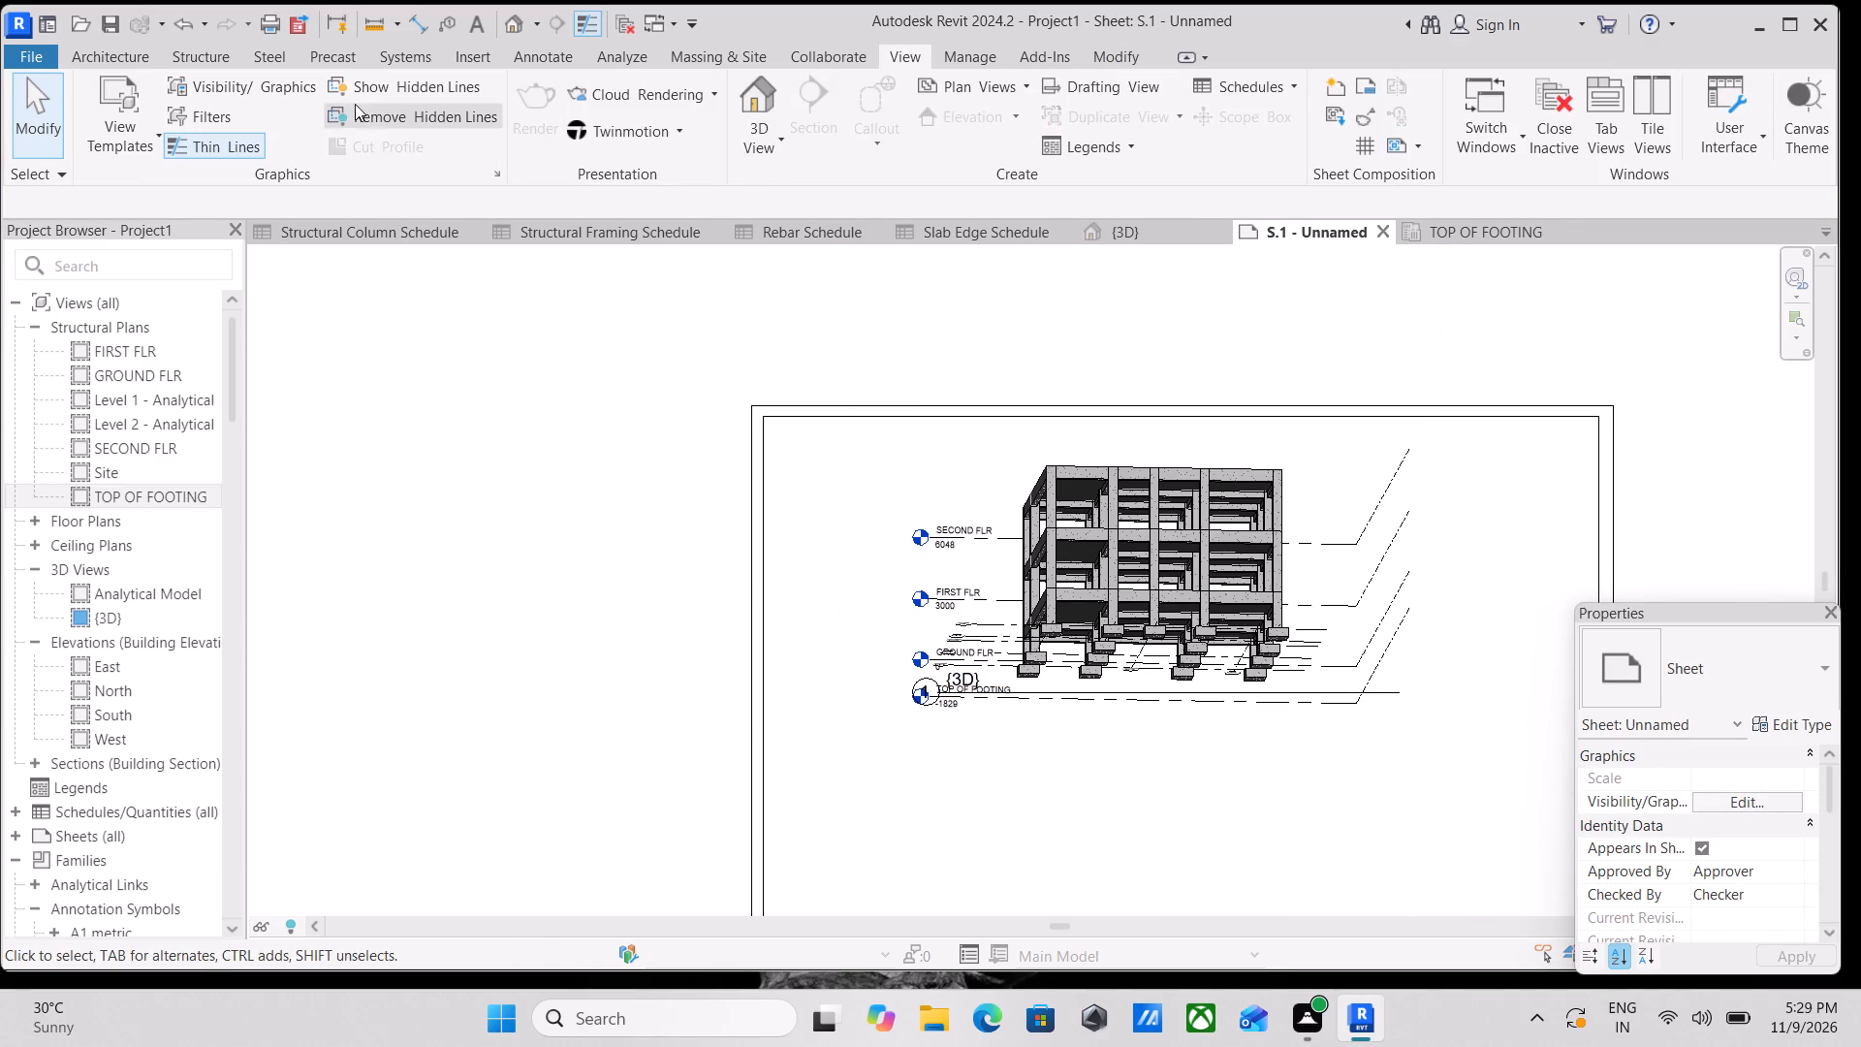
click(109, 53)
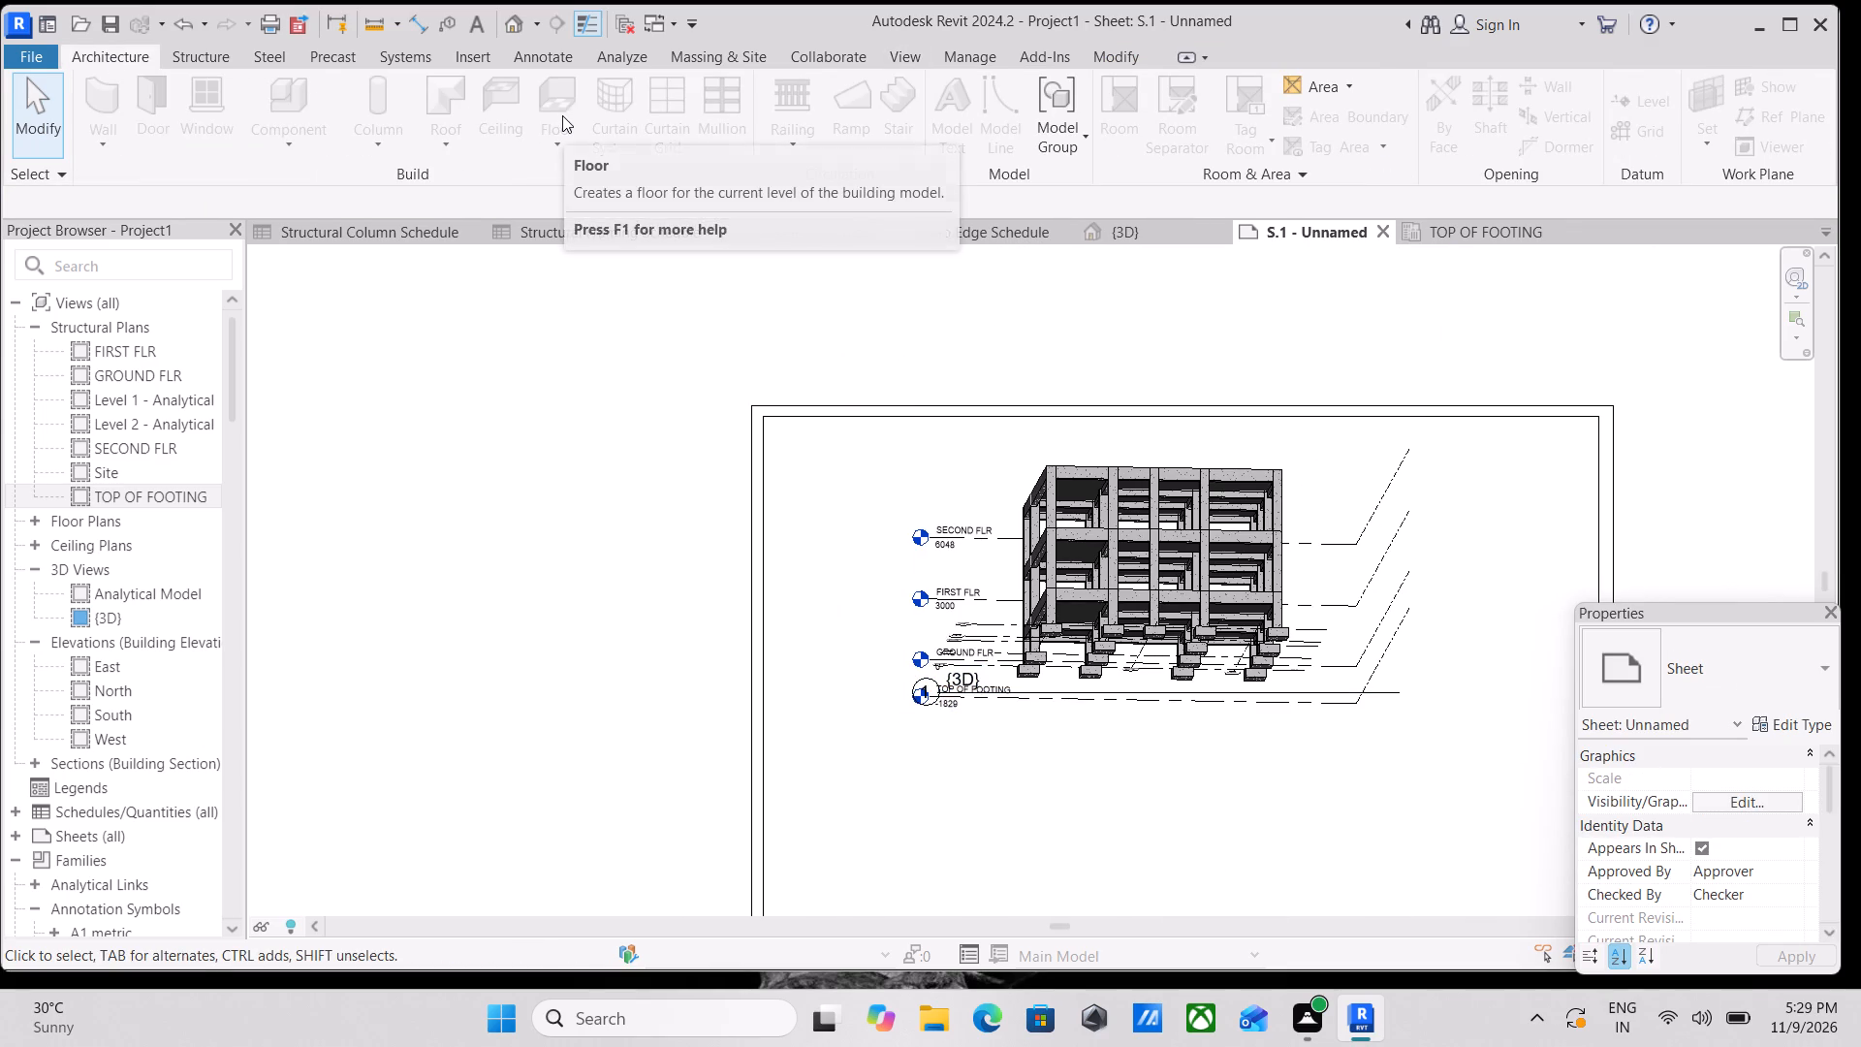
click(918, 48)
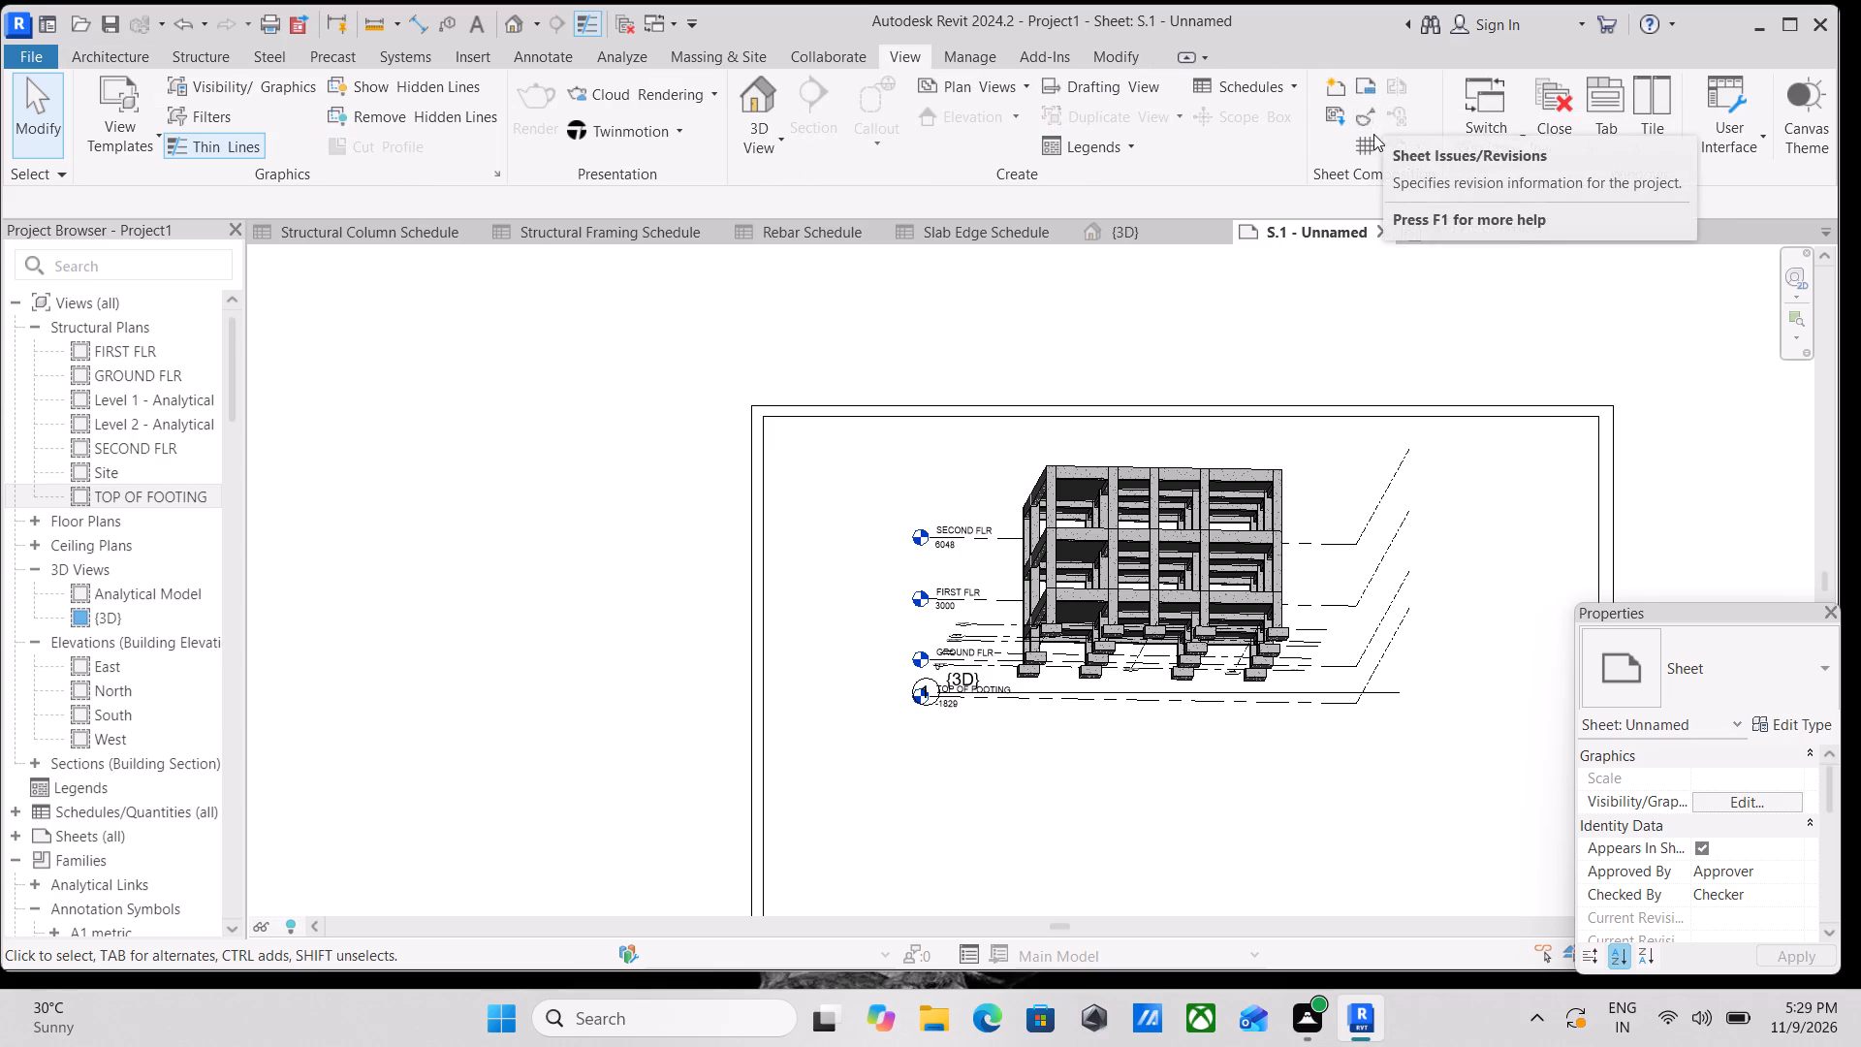
Create a new legend view at a scale of 1 : 50, keeping the default name.
click(1127, 147)
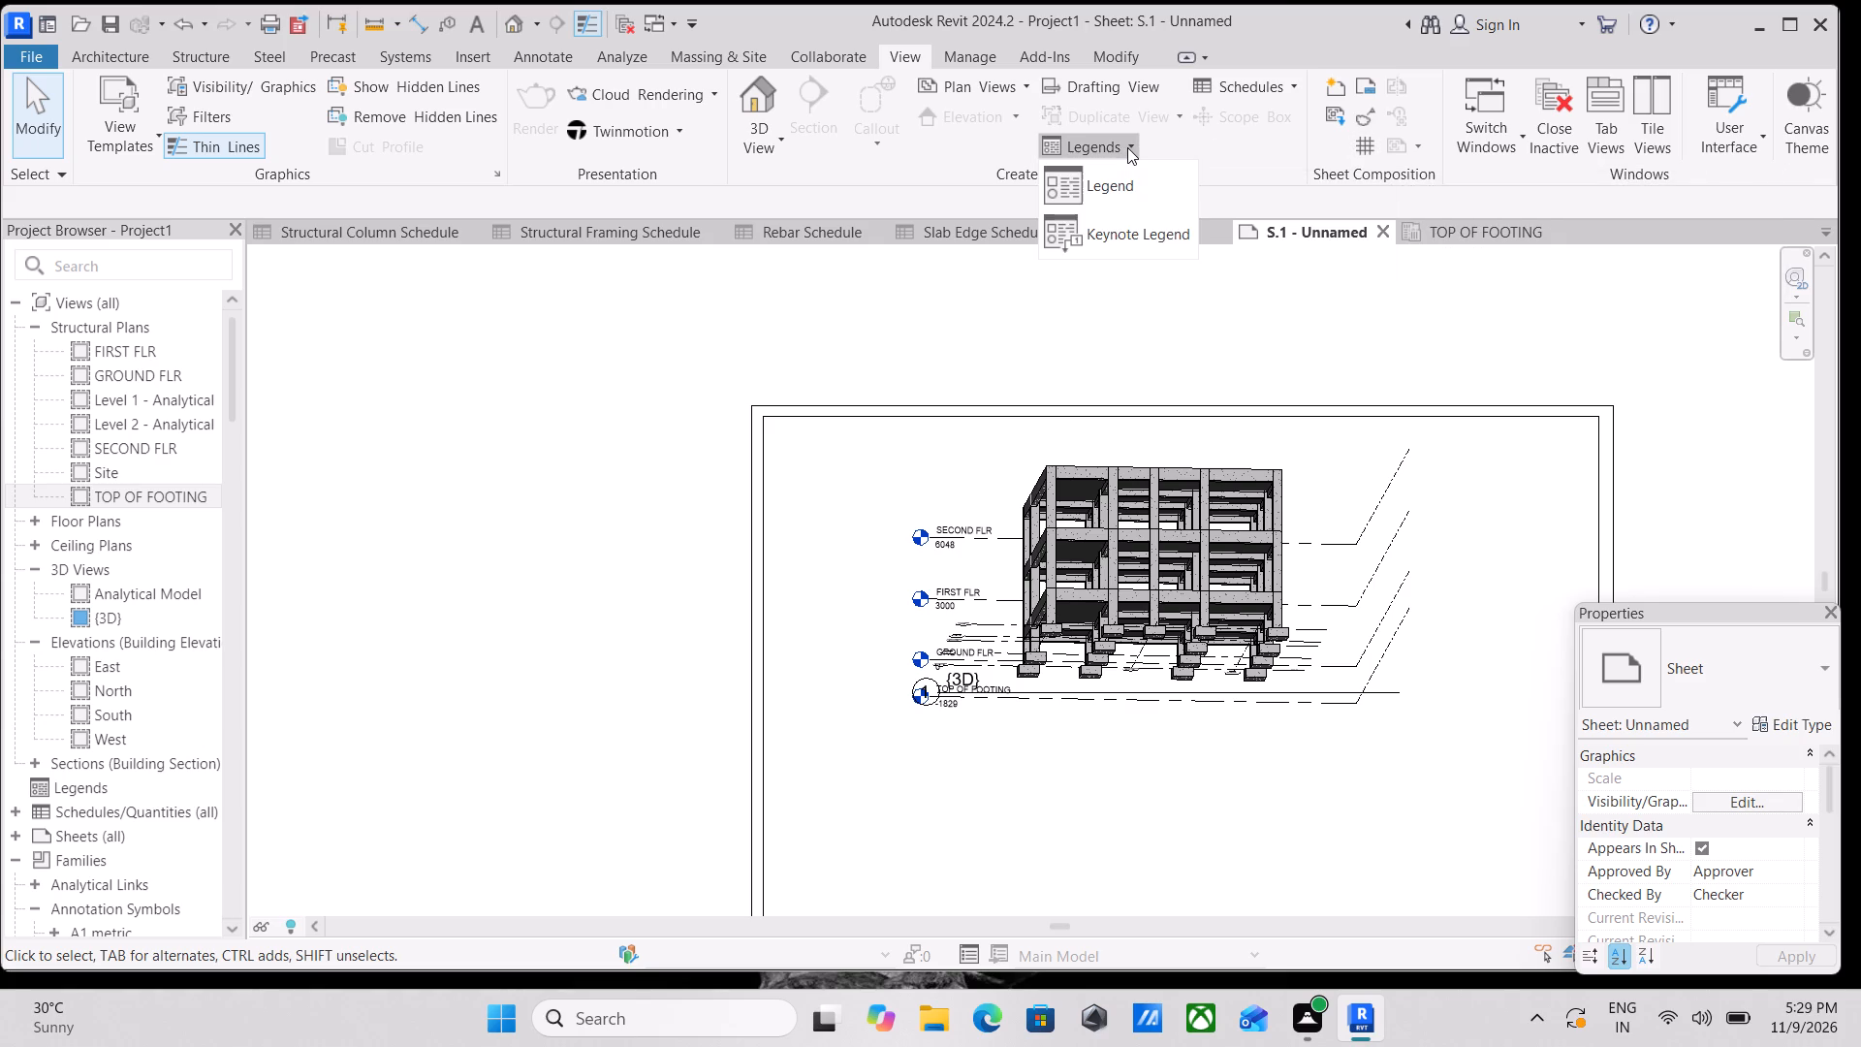
click(1127, 184)
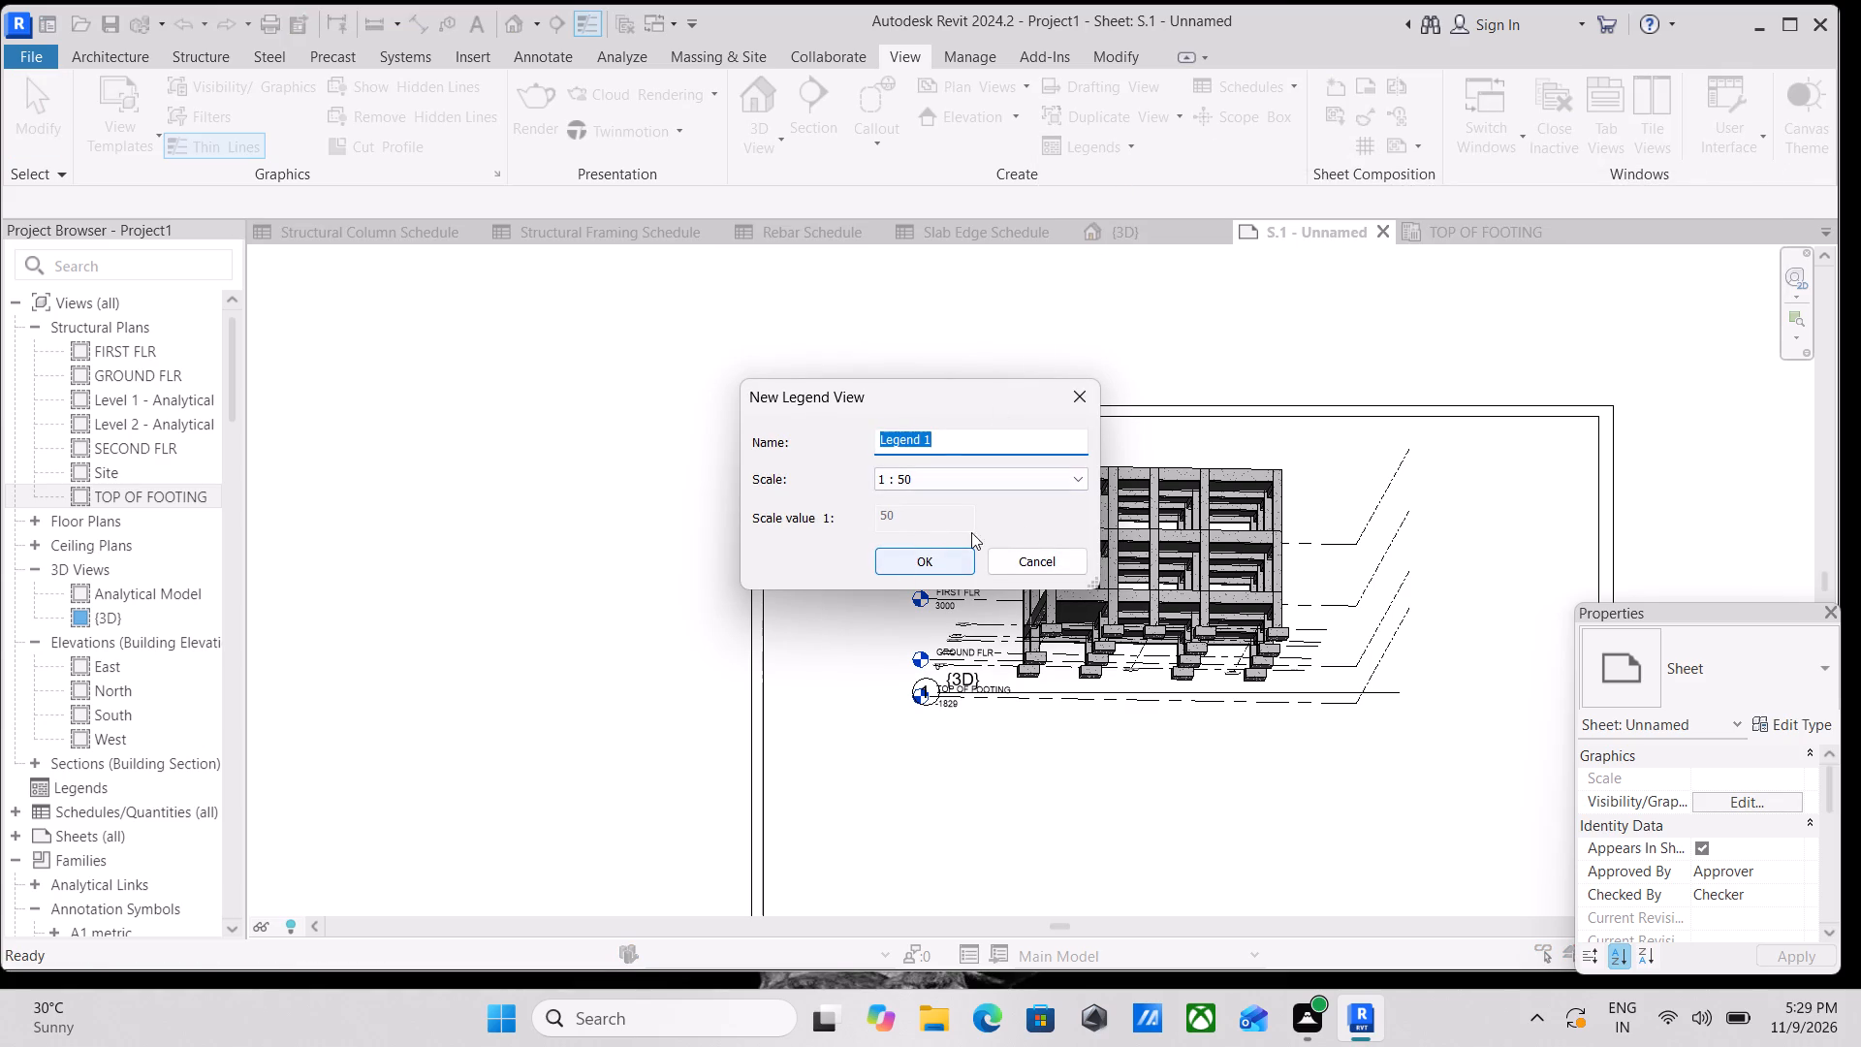
click(1078, 483)
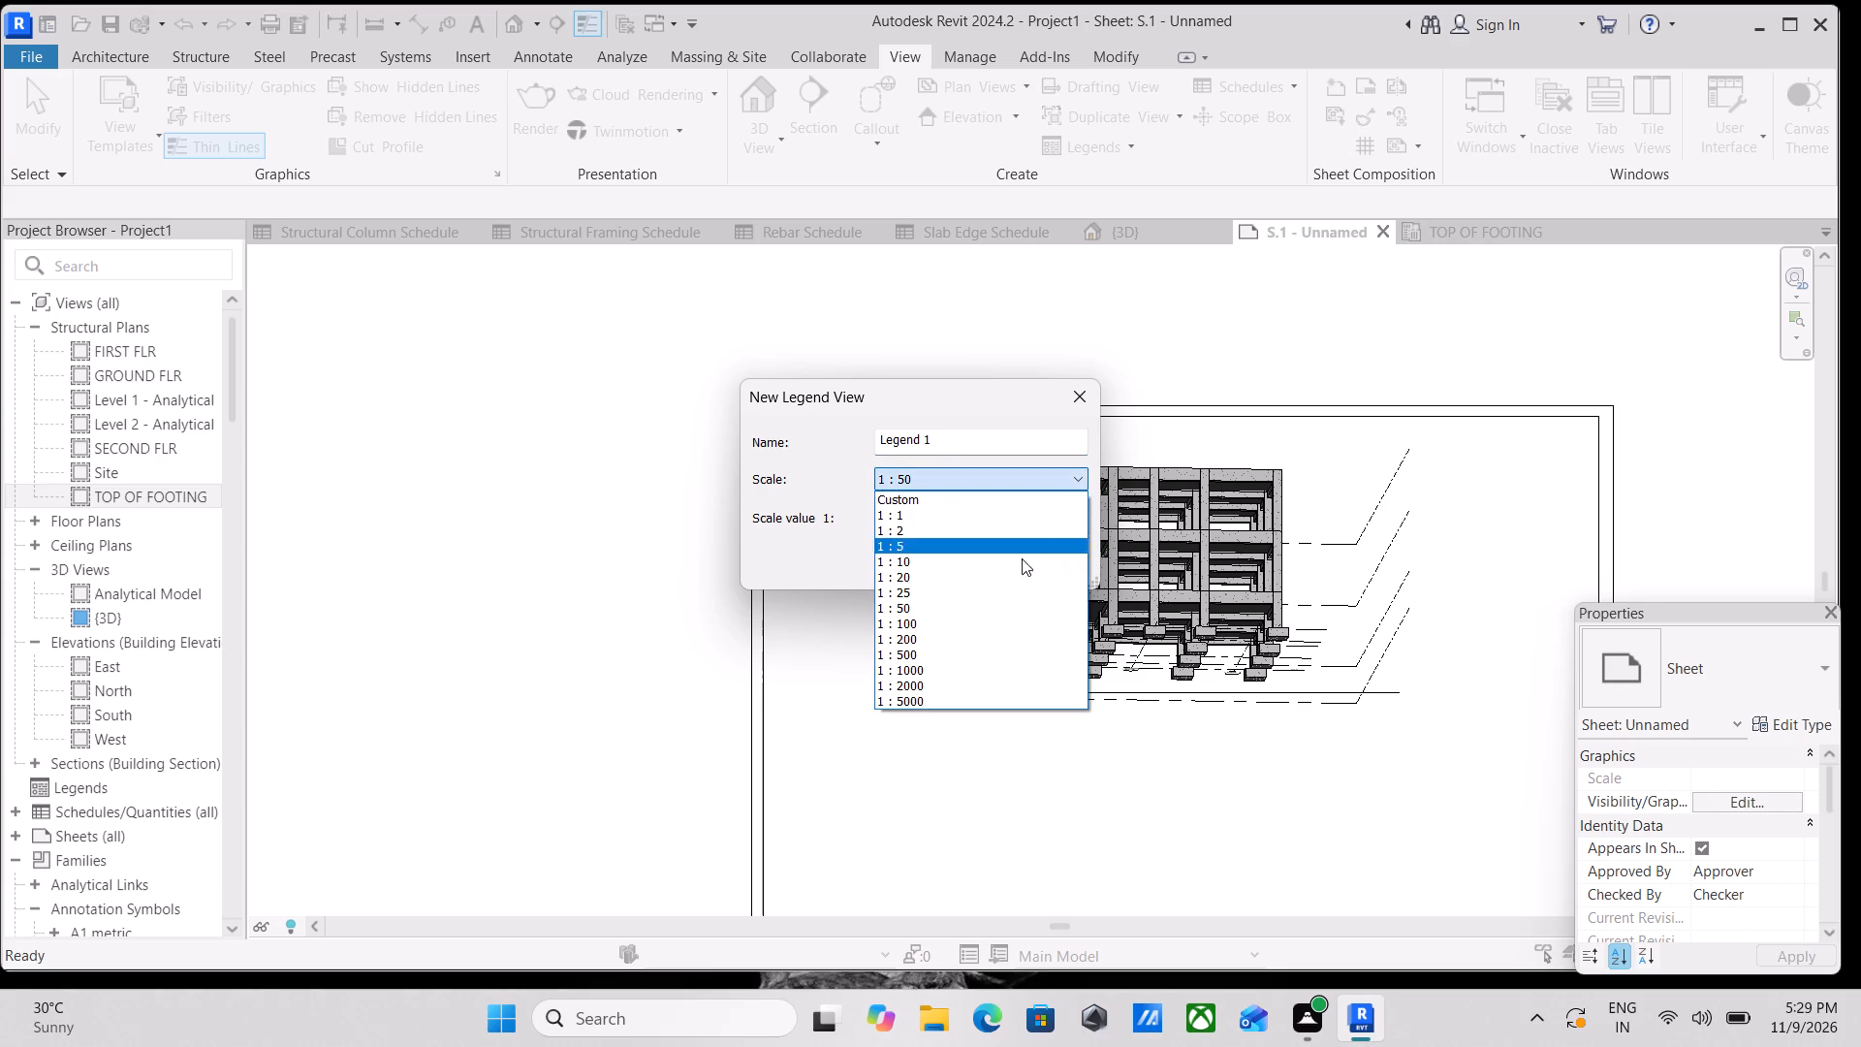
click(938, 608)
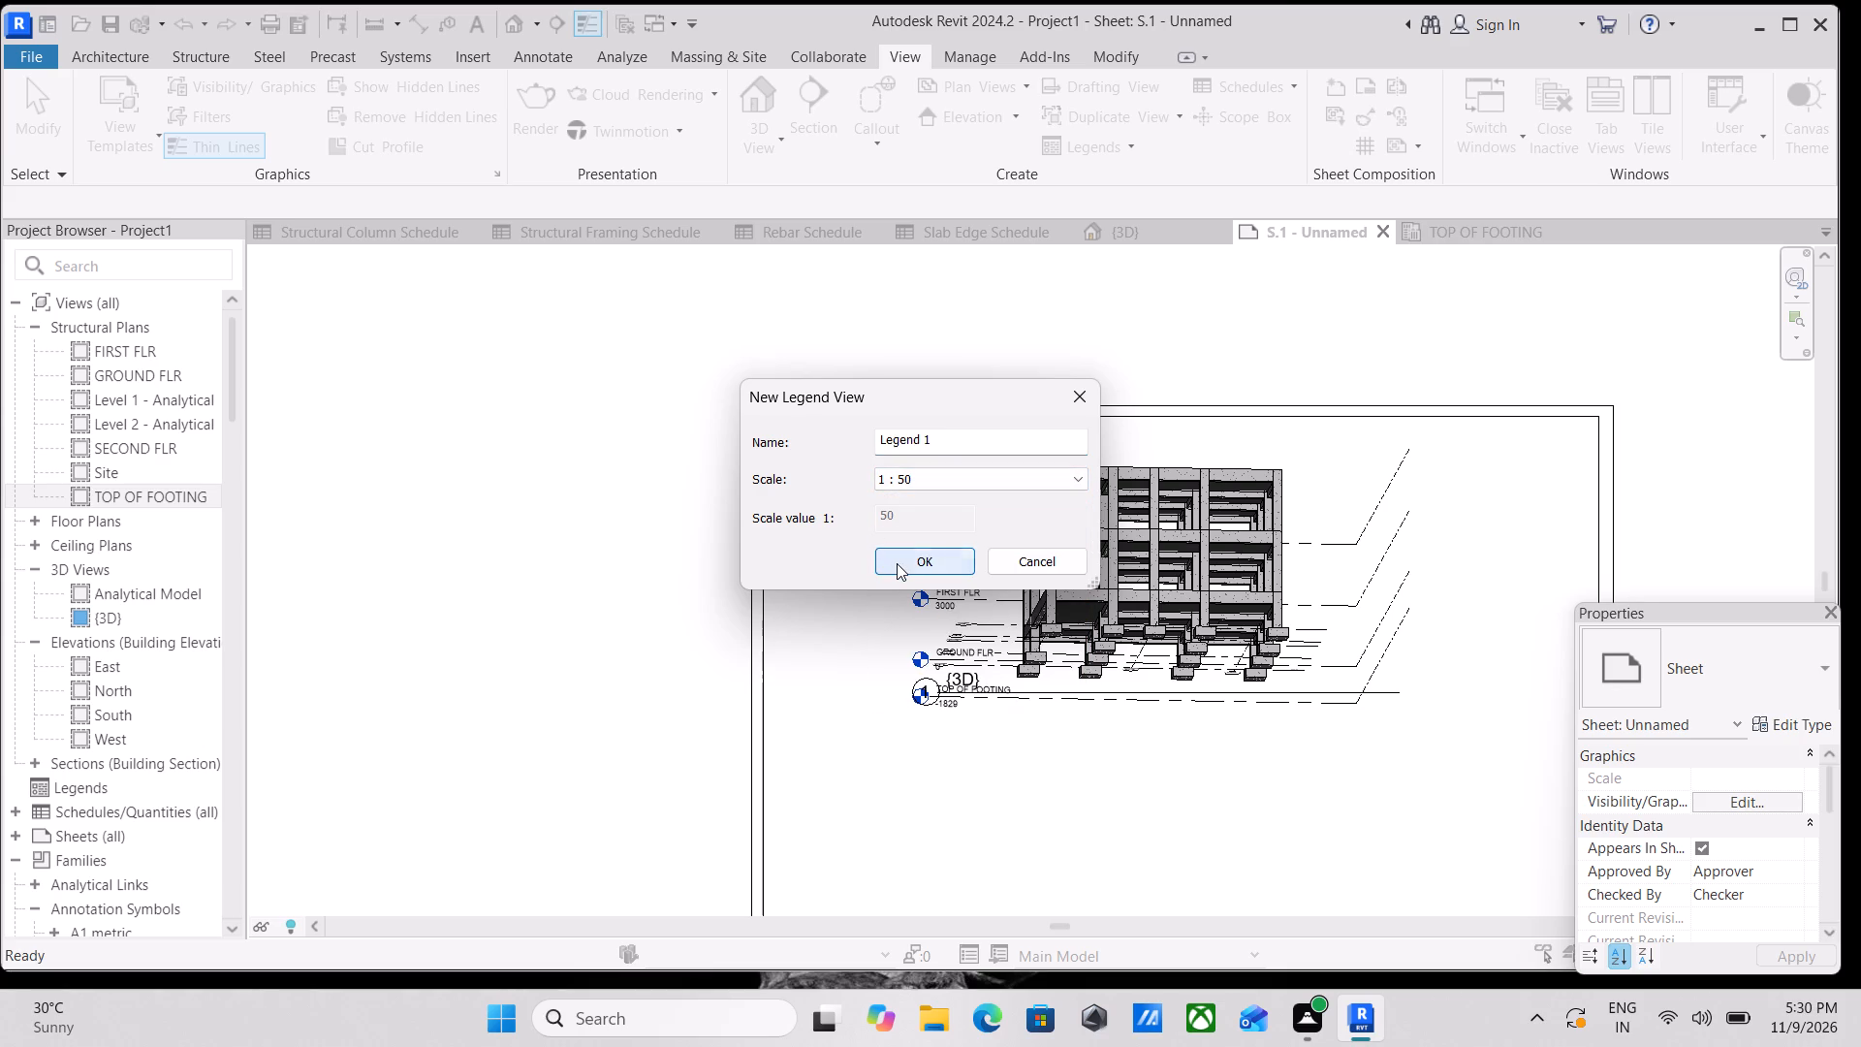
click(897, 563)
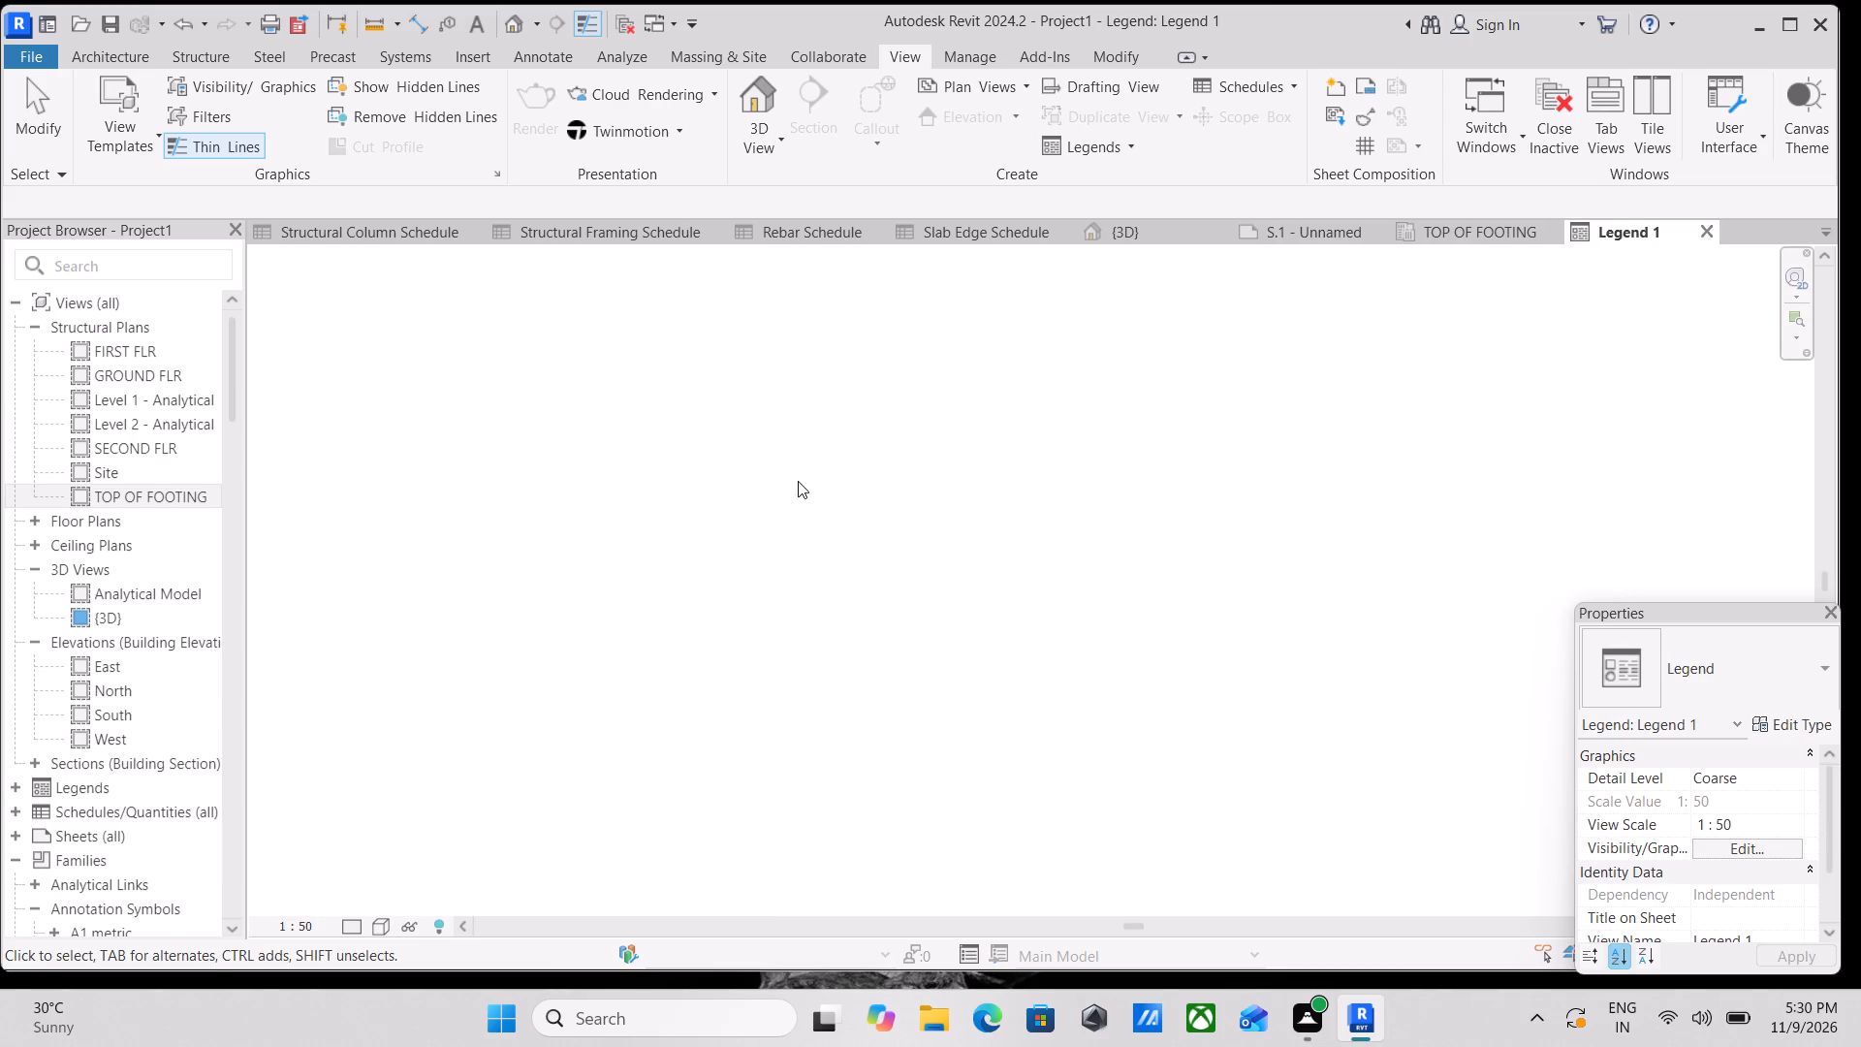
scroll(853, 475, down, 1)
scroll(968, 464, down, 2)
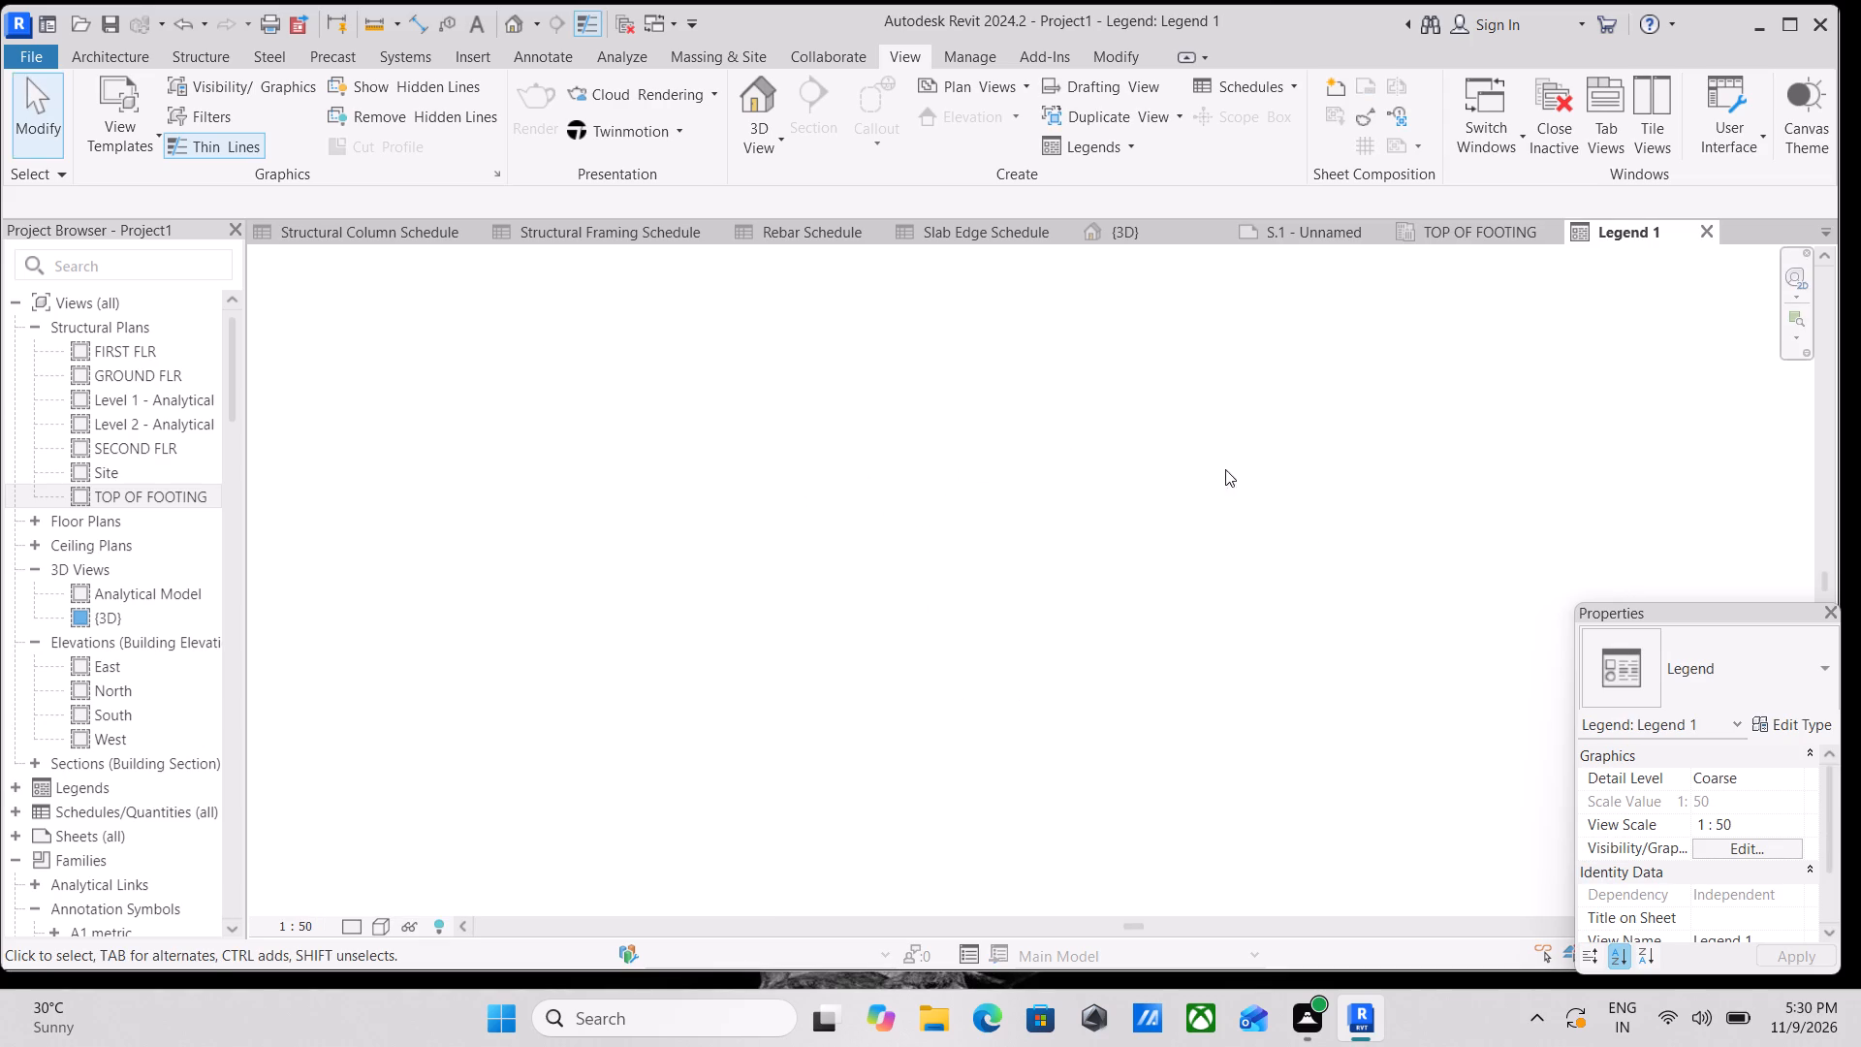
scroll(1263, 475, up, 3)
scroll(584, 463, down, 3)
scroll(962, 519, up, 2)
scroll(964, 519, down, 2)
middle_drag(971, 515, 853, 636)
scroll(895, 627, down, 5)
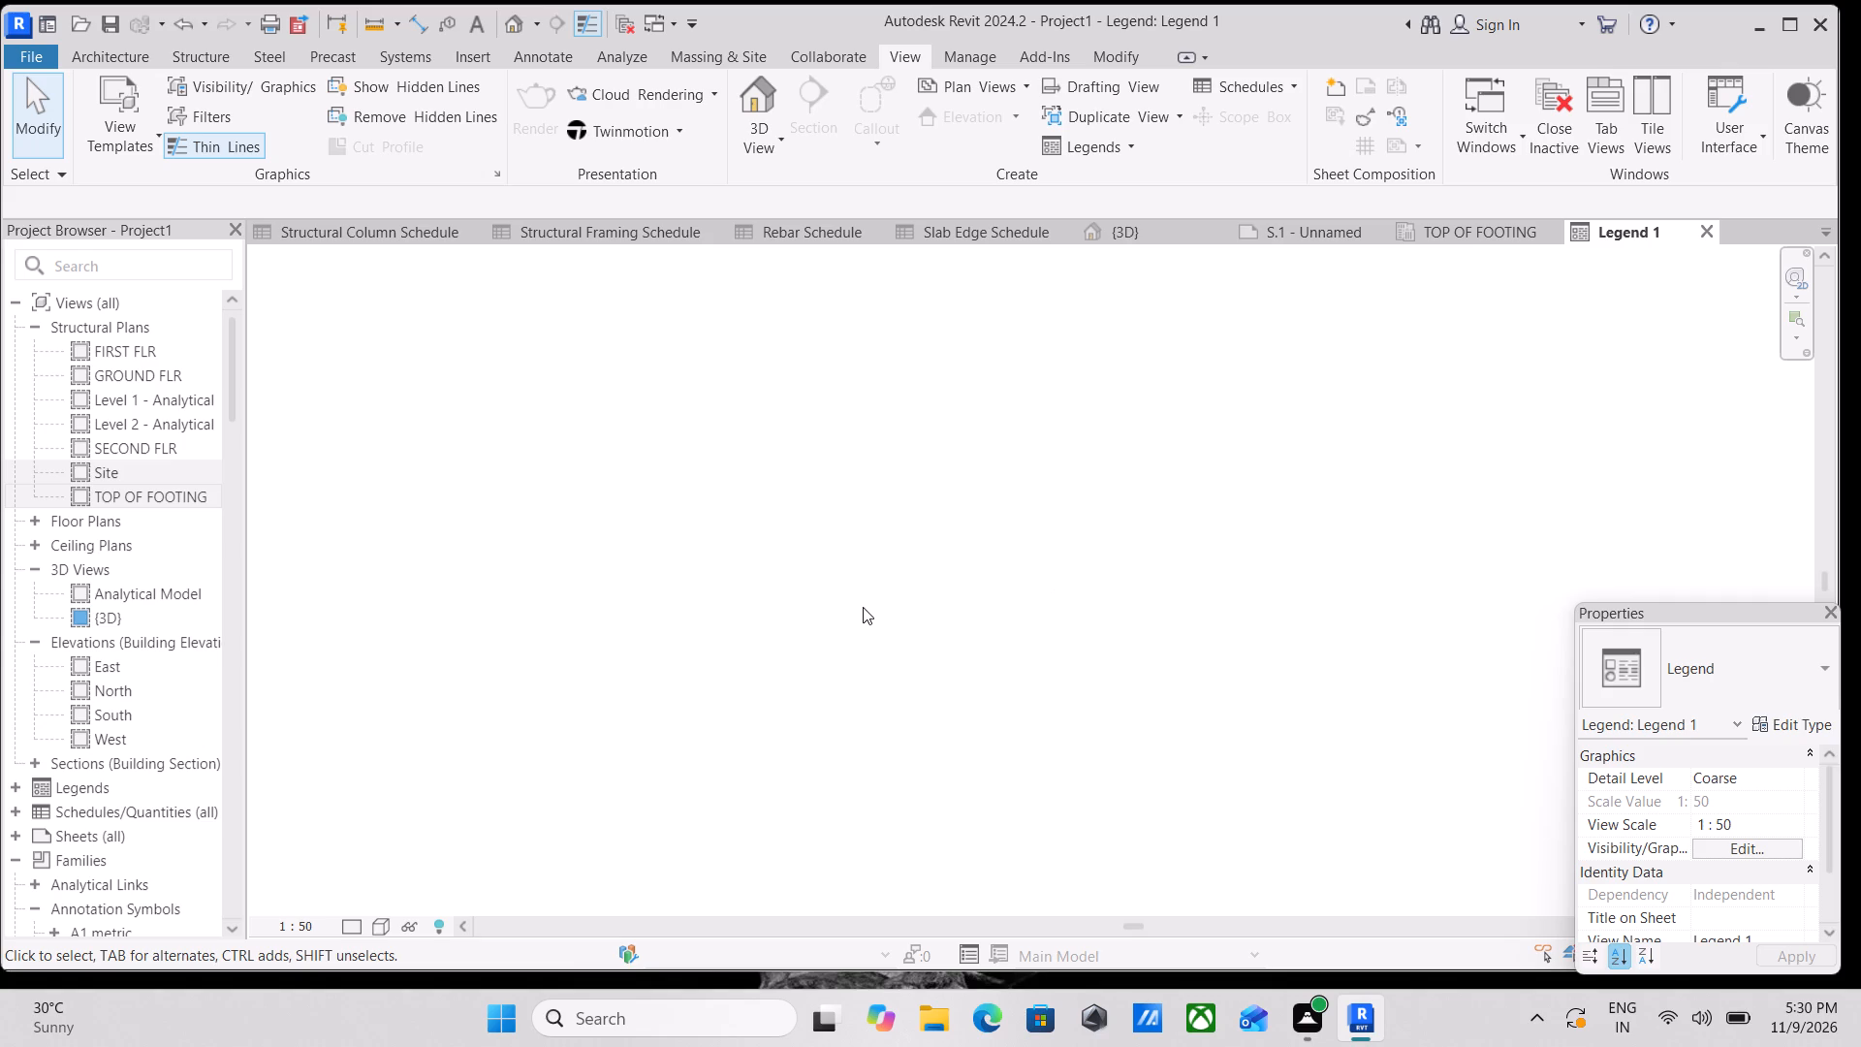
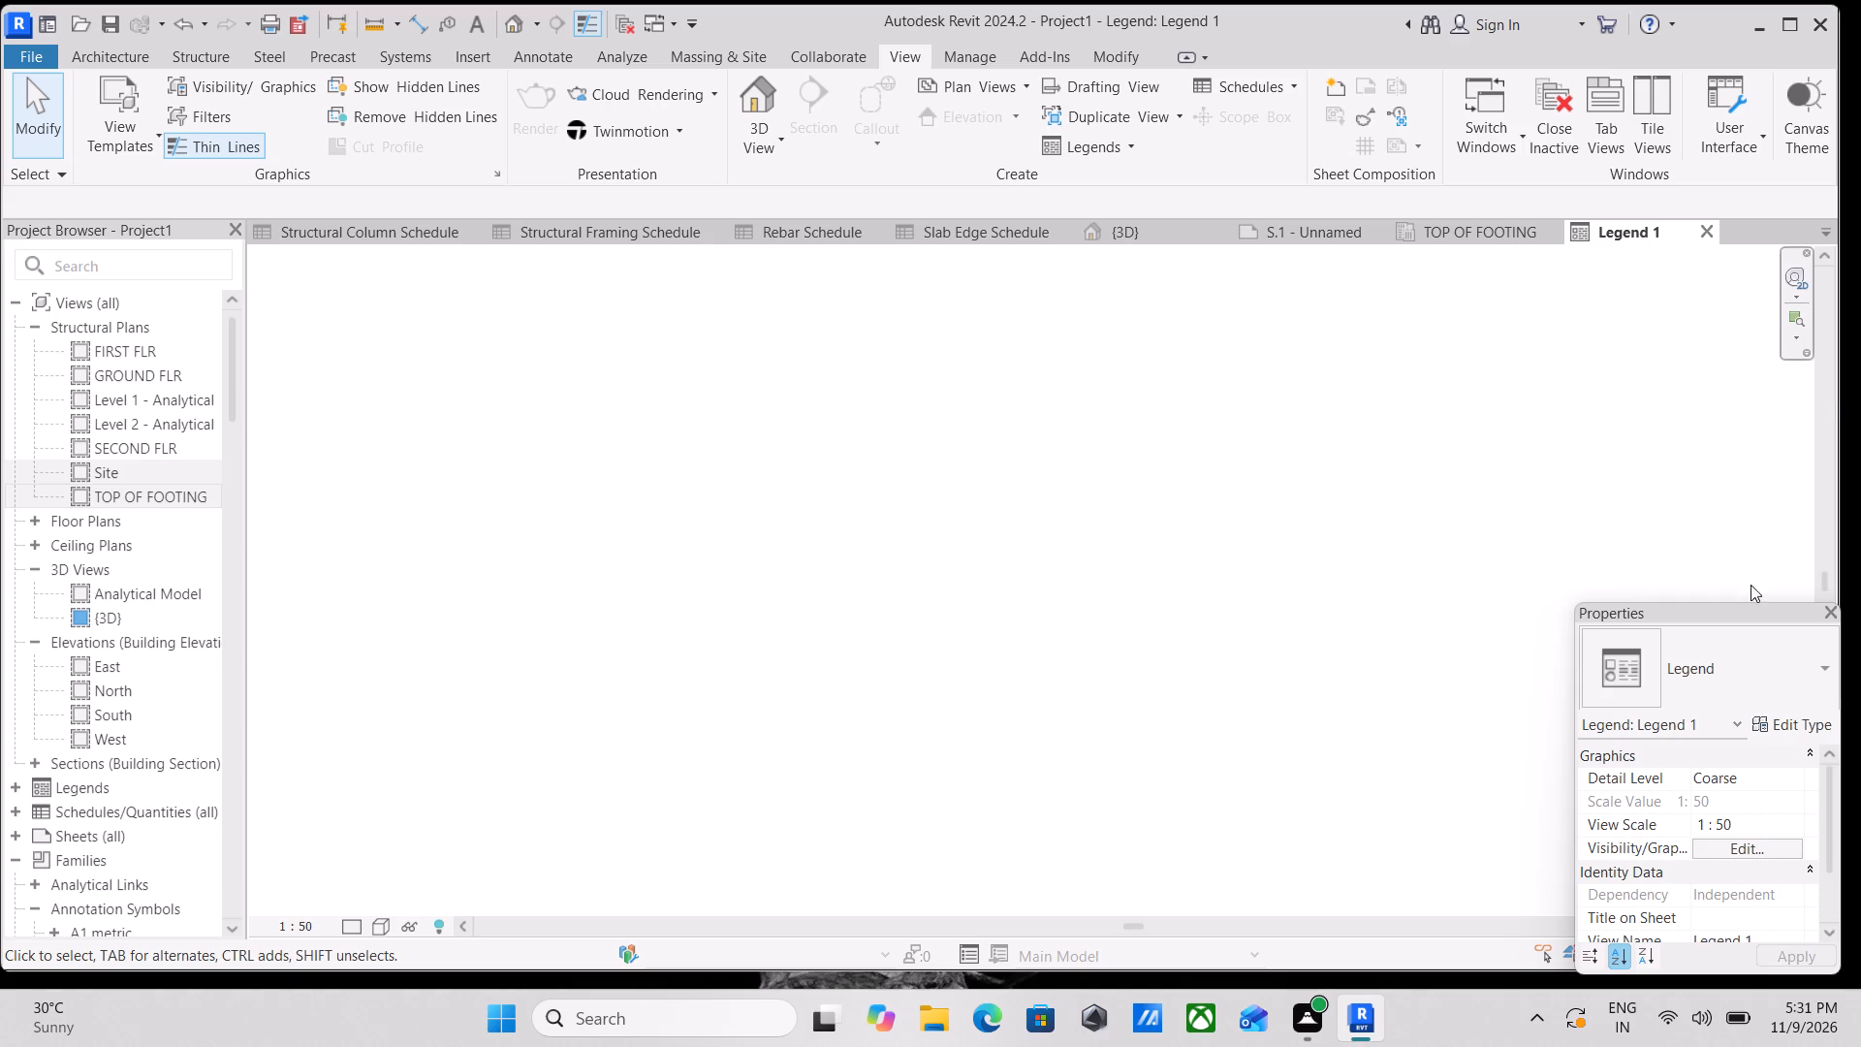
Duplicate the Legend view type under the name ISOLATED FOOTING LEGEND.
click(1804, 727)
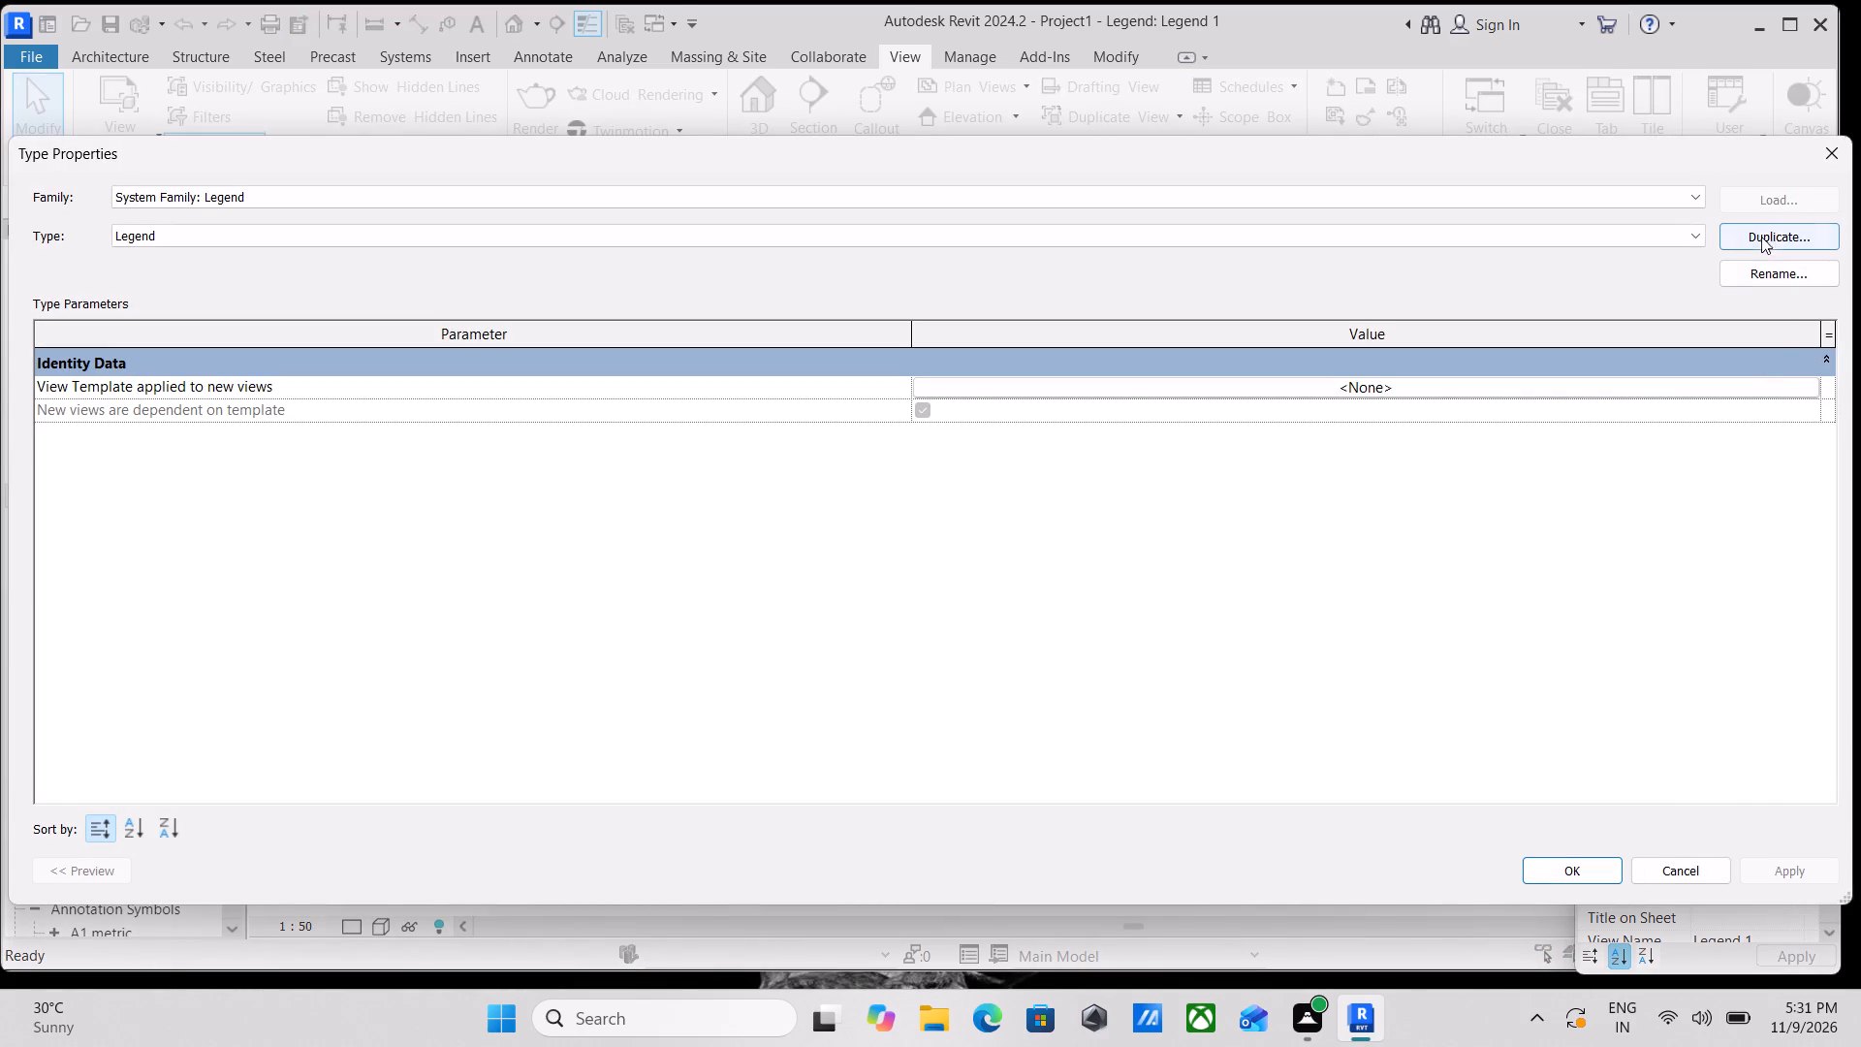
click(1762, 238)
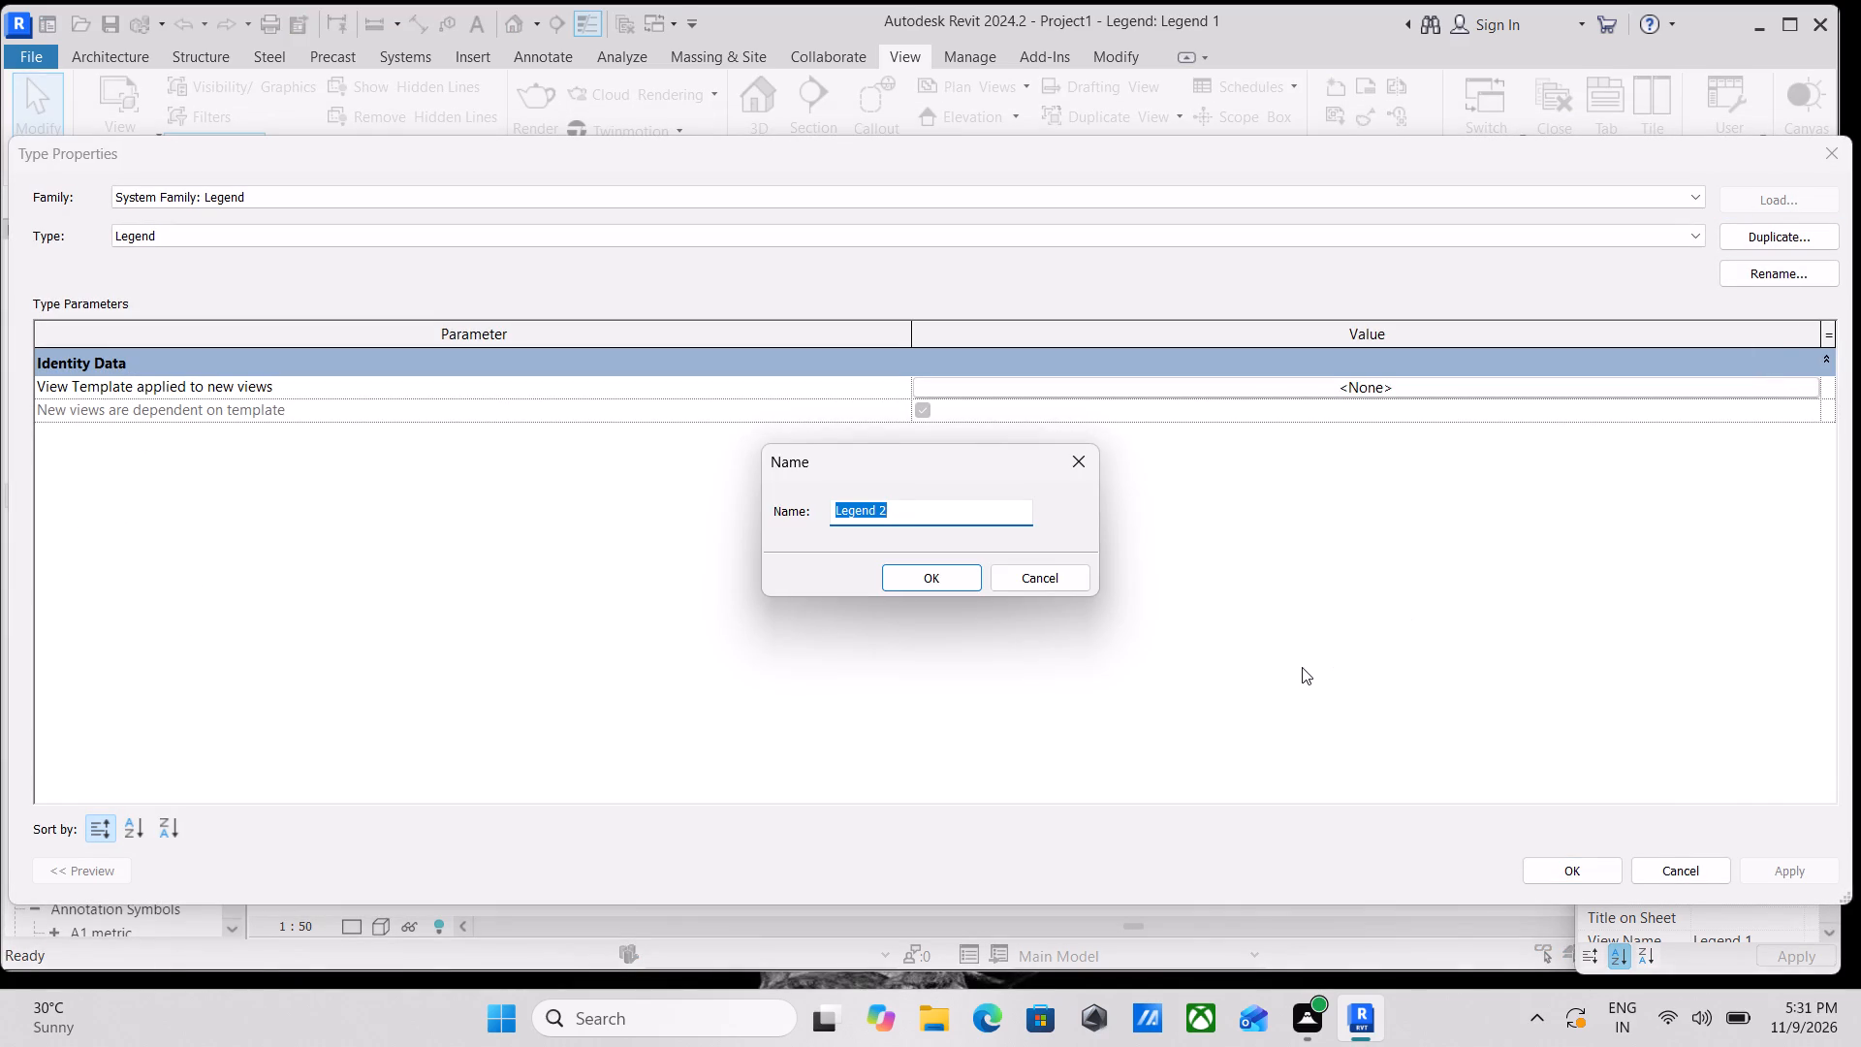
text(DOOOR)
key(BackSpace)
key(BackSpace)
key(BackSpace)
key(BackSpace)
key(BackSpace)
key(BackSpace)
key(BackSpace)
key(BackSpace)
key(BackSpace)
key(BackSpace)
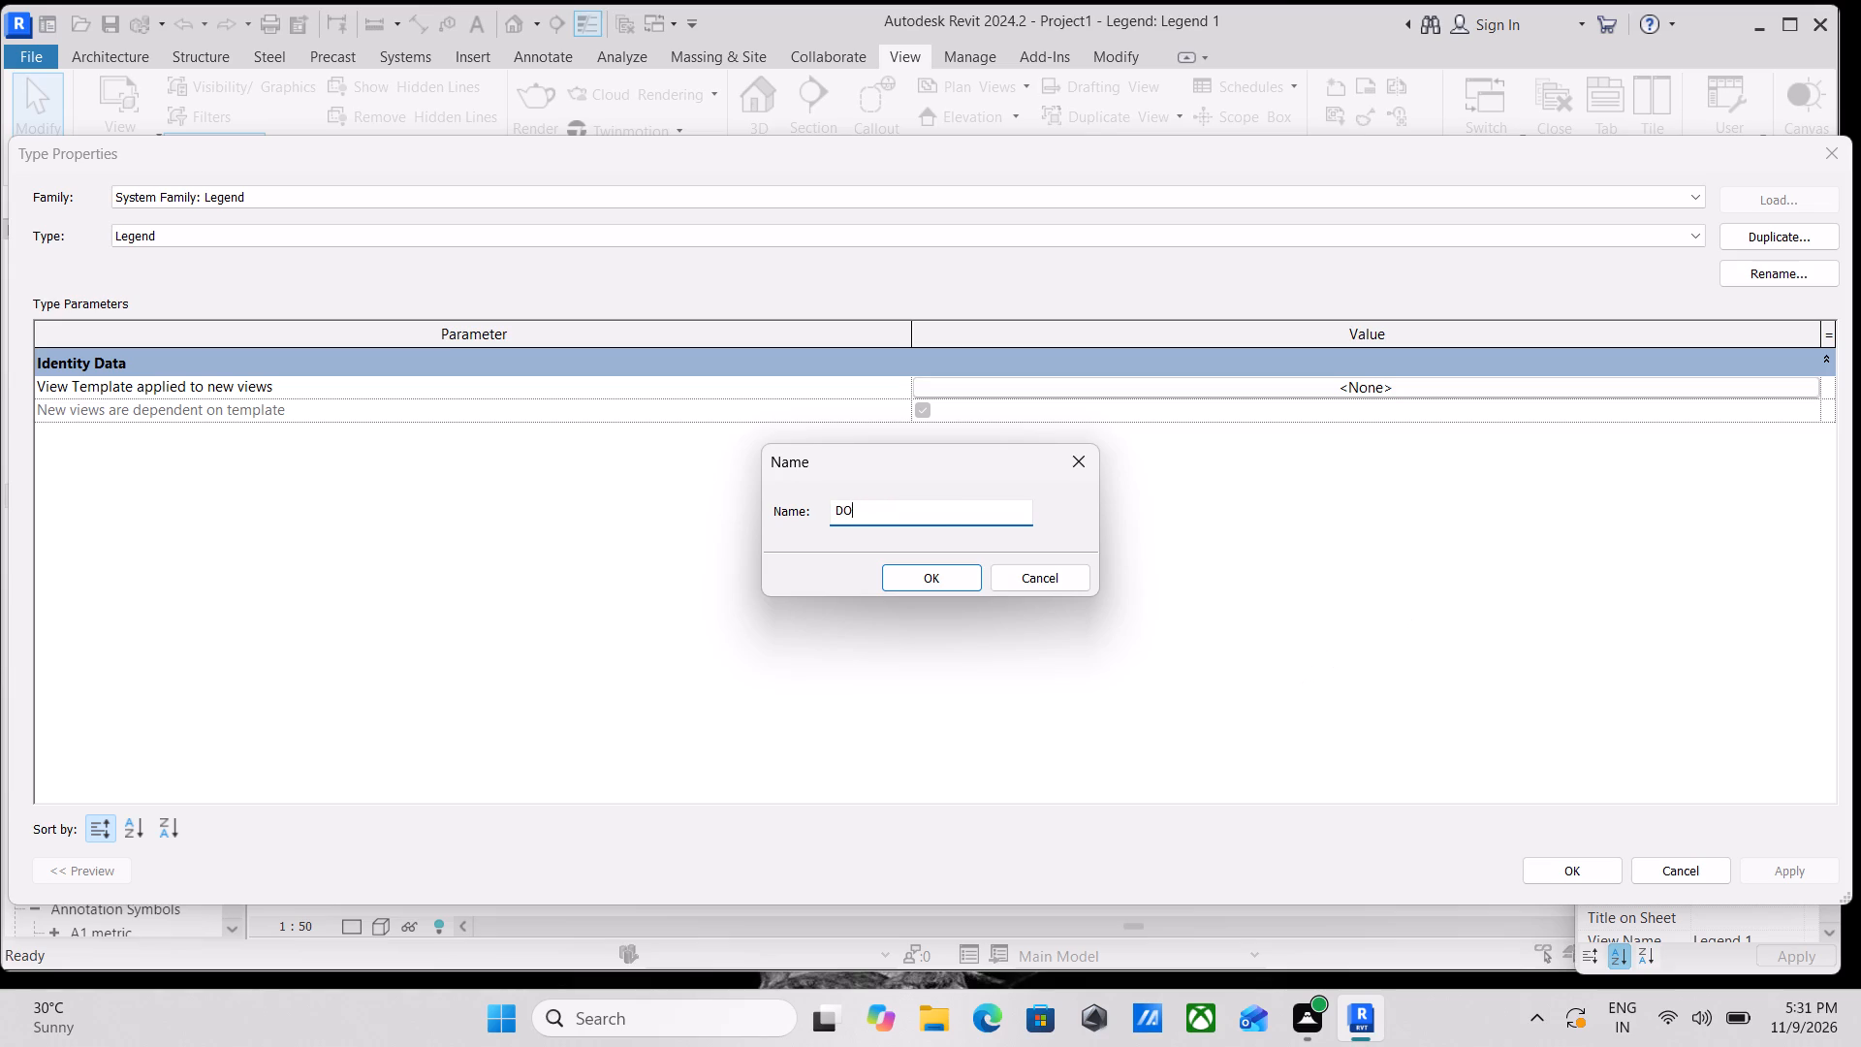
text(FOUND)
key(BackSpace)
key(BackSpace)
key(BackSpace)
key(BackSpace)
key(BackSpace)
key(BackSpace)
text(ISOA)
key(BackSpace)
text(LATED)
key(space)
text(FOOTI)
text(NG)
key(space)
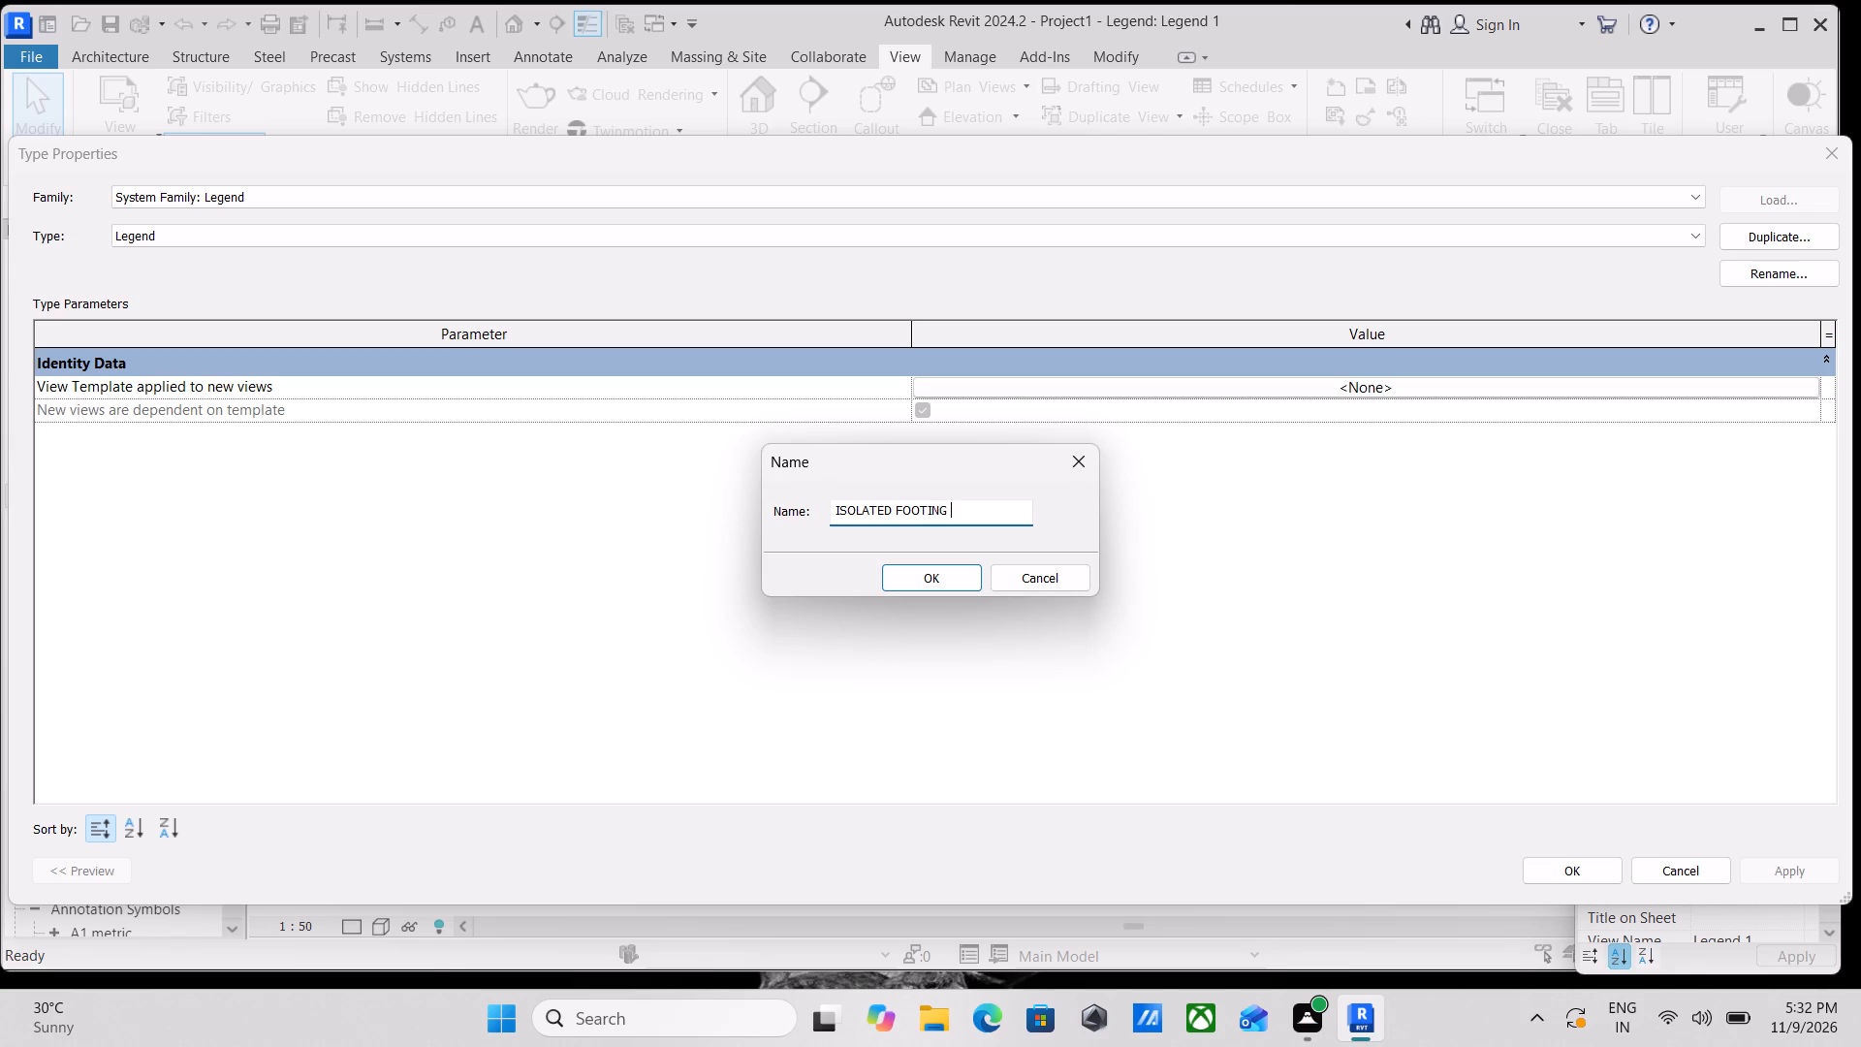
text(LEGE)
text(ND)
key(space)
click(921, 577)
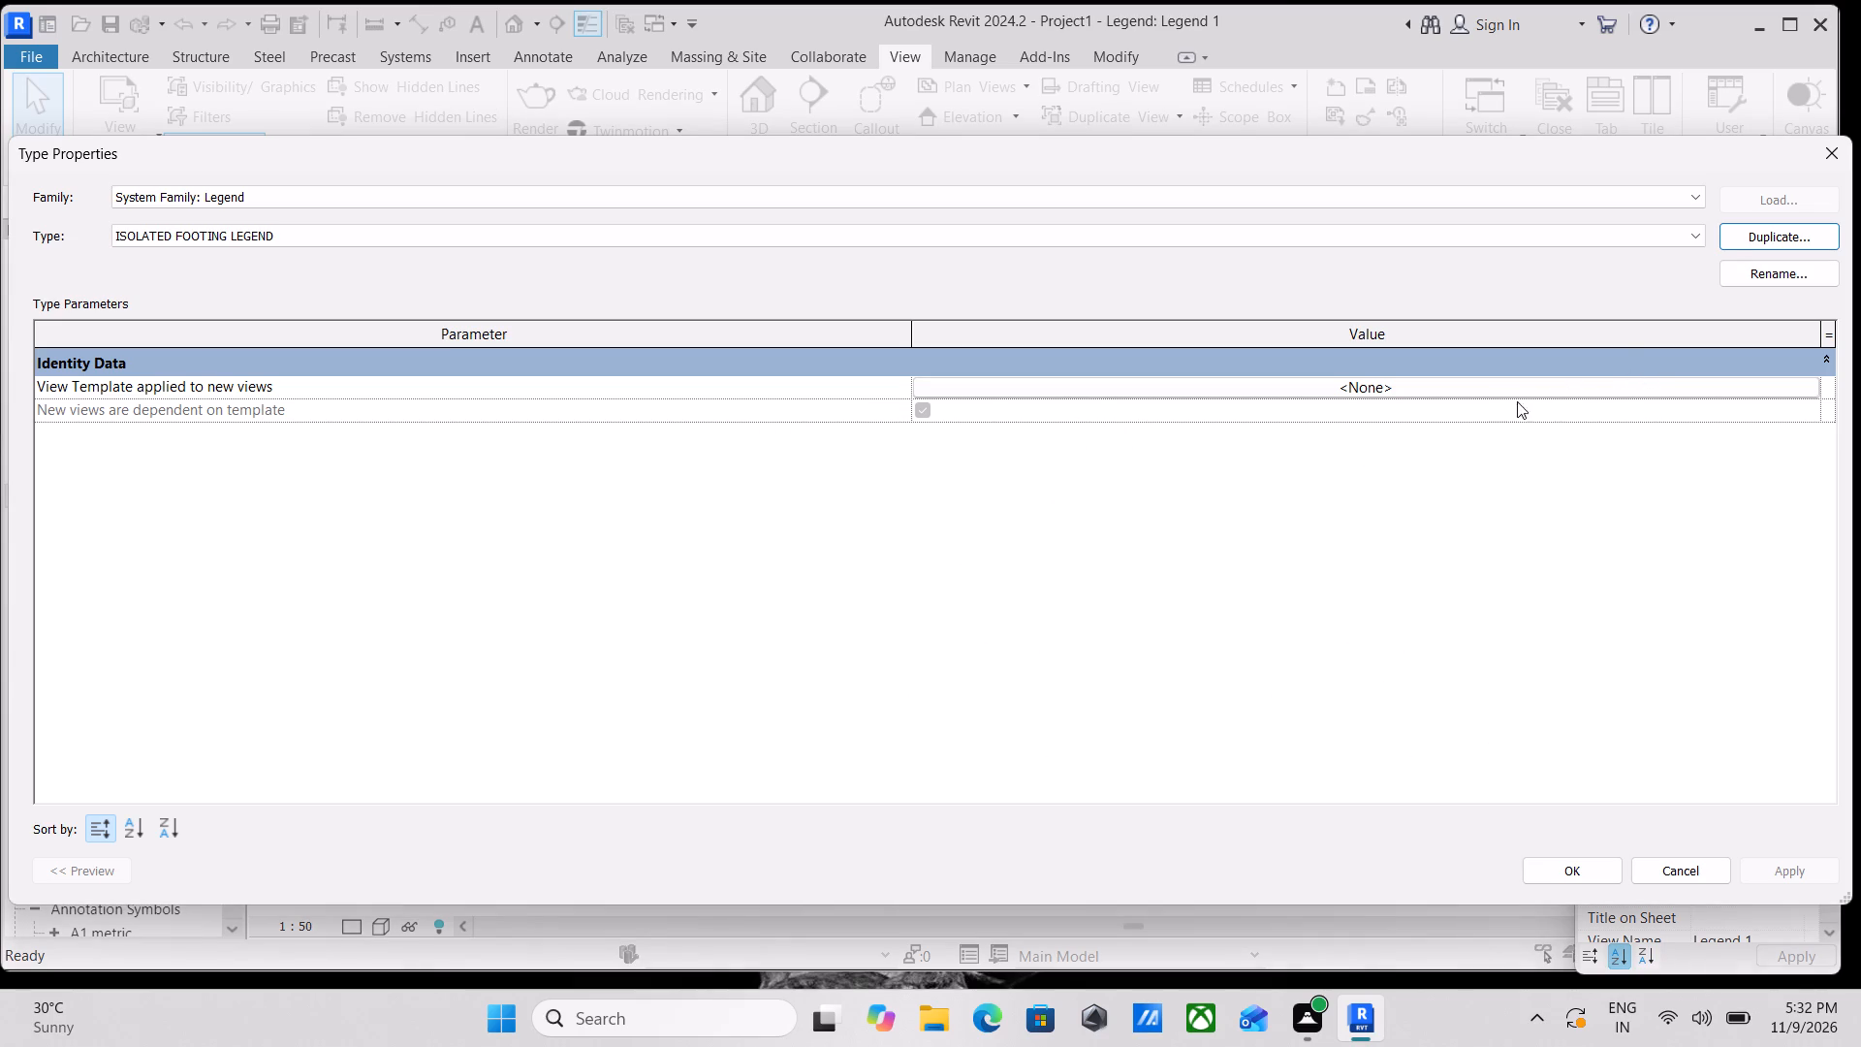
Examine the Structural Analytical Isolated and Structural Foundation Plan view templates available for new legend views, then close the type properties without applying anything.
click(1378, 390)
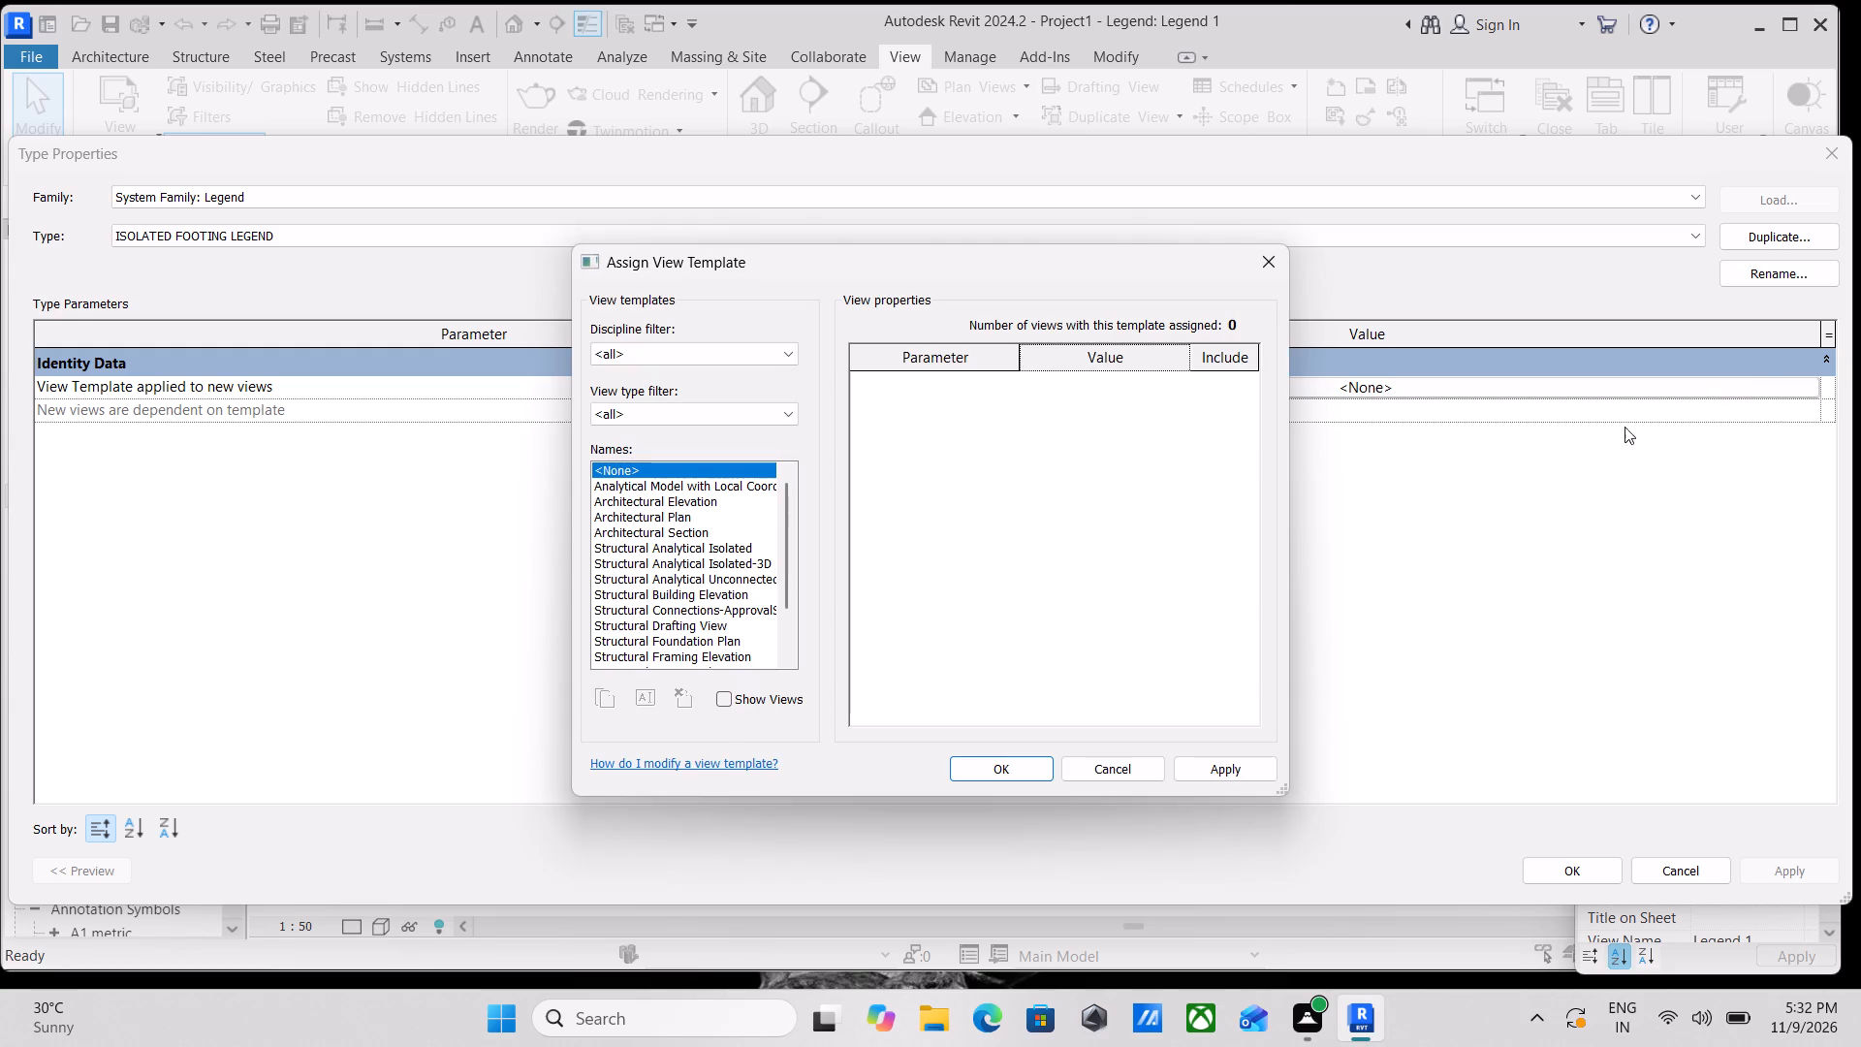
scroll(667, 527, down, 1)
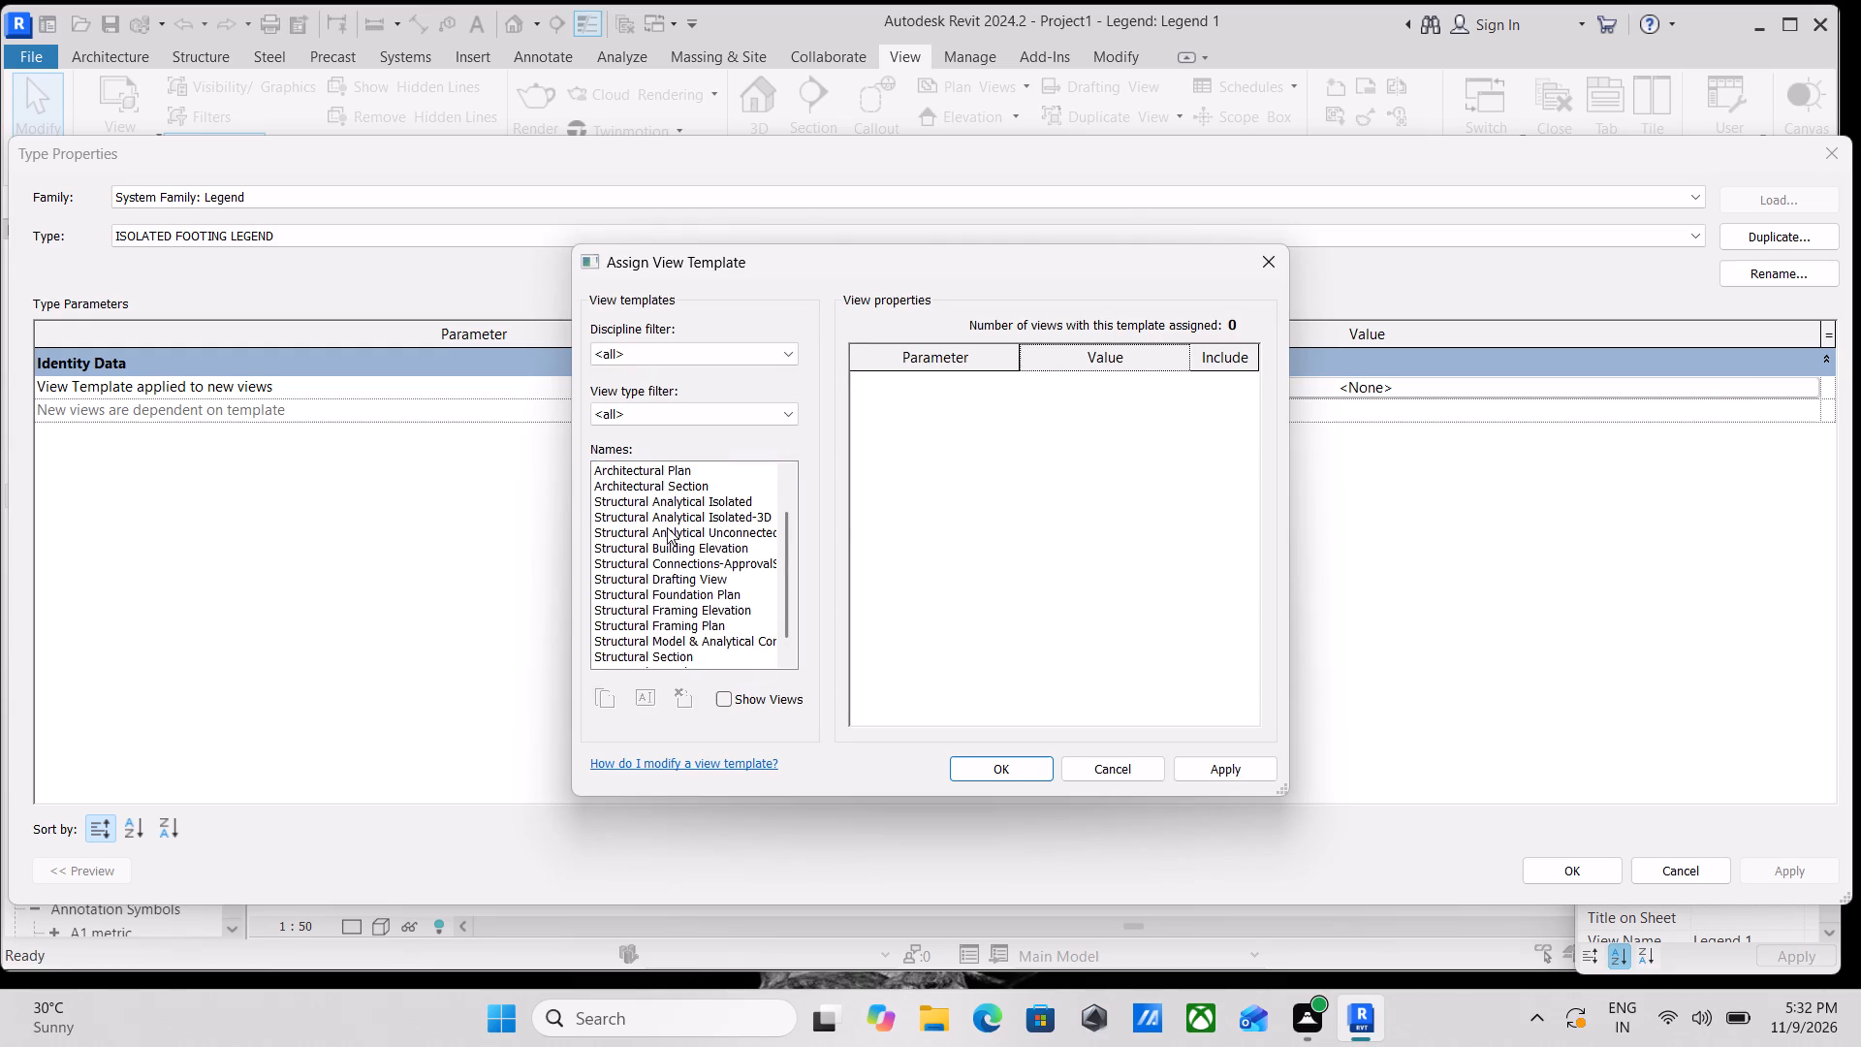
scroll(667, 527, down, 3)
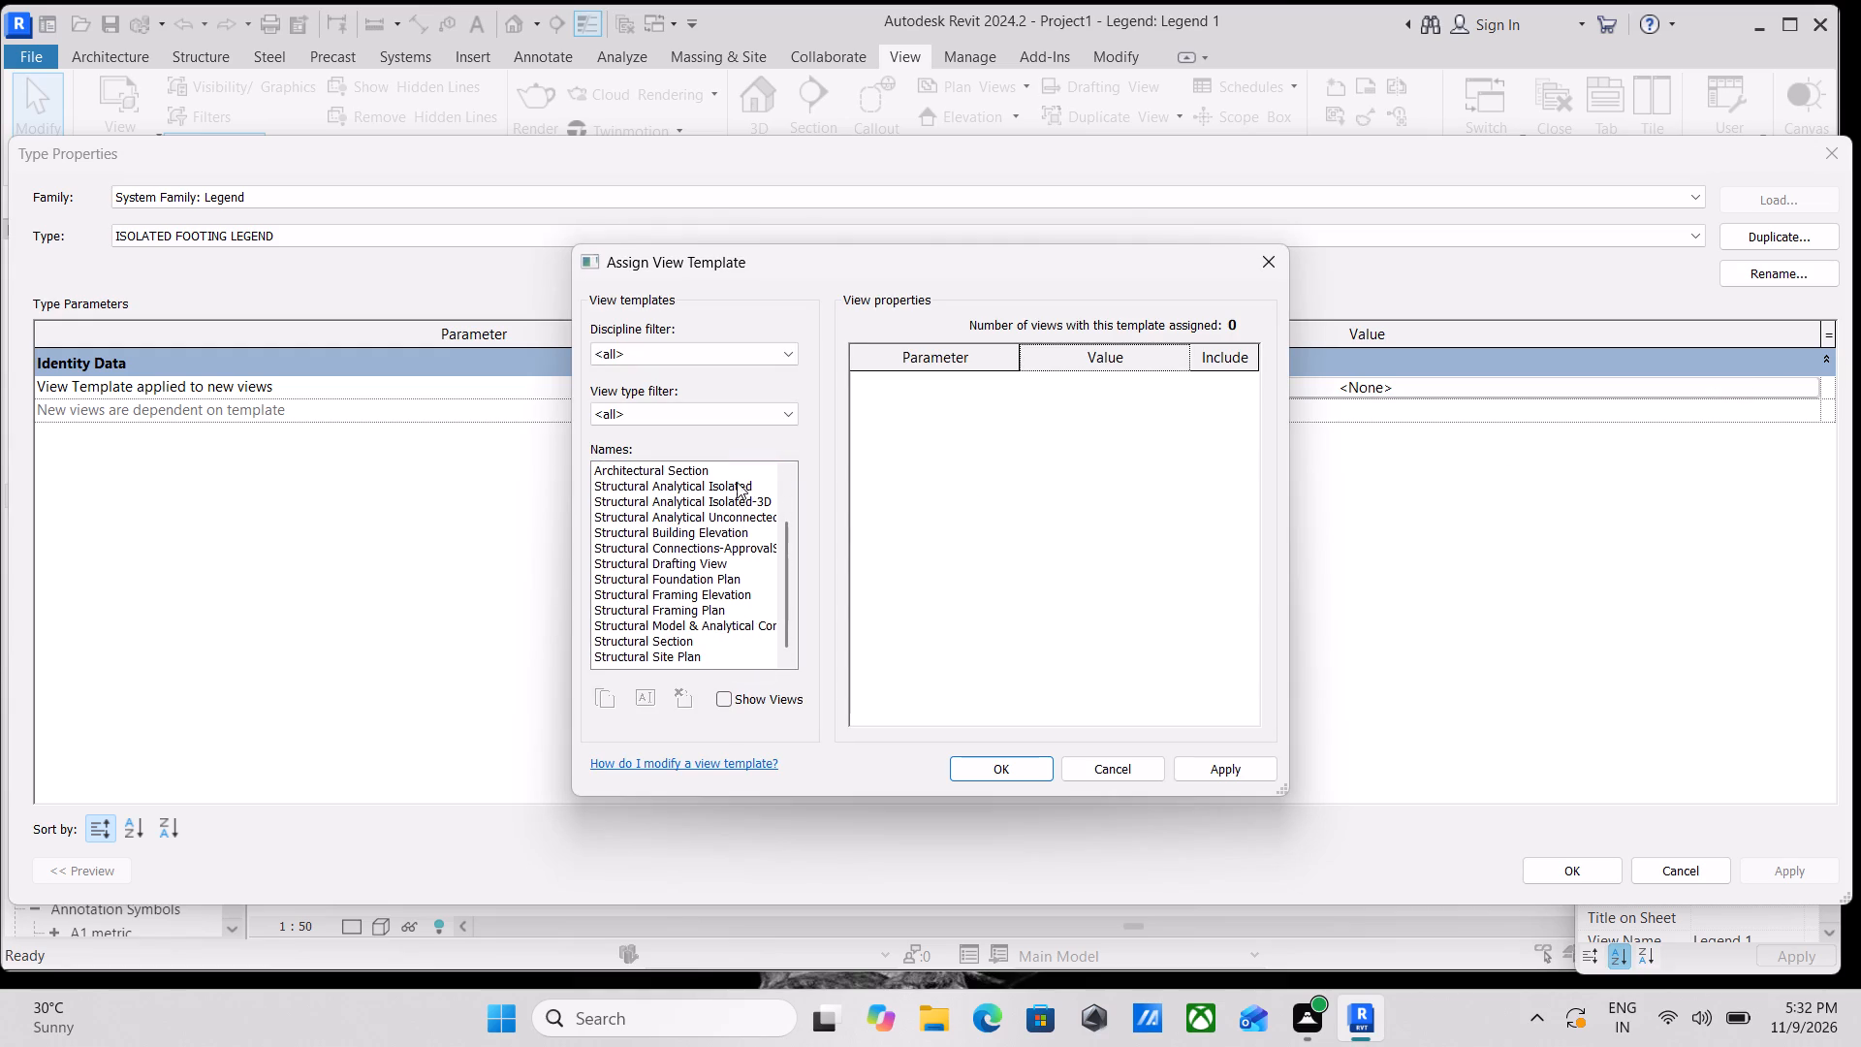
click(732, 485)
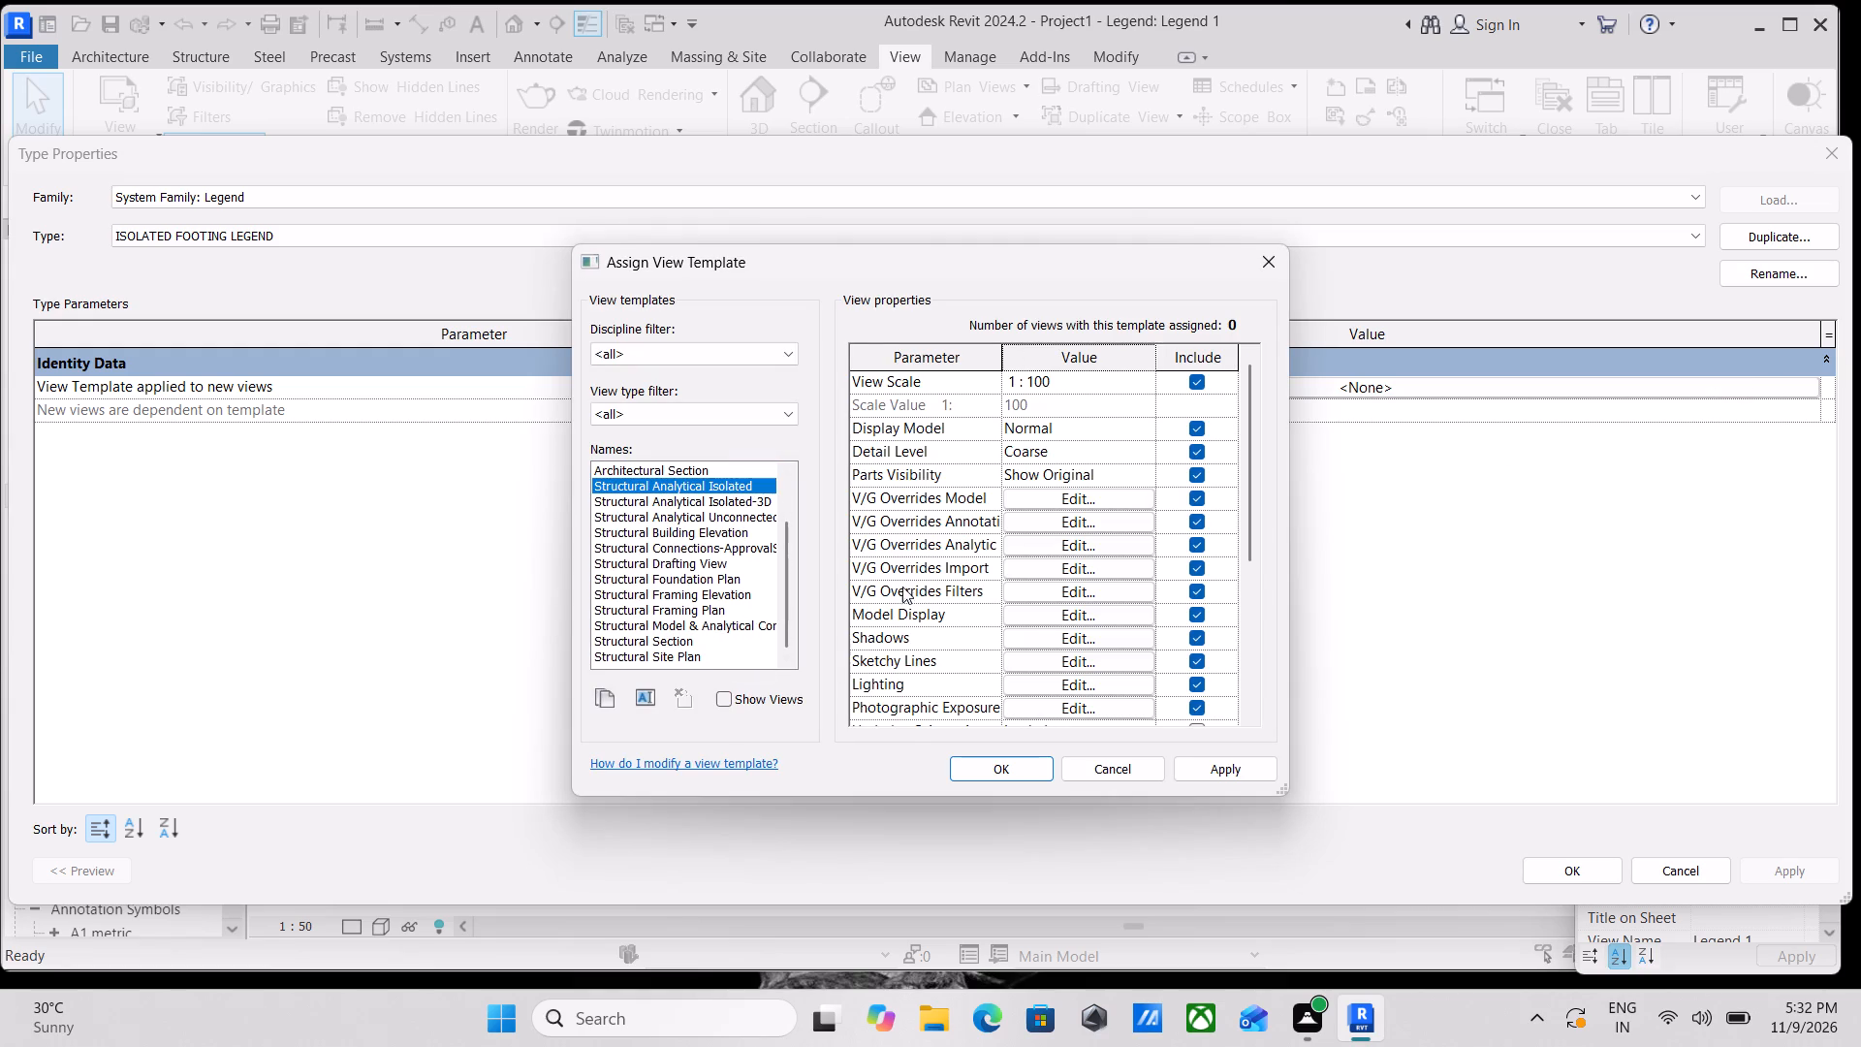
scroll(1016, 598, down, 7)
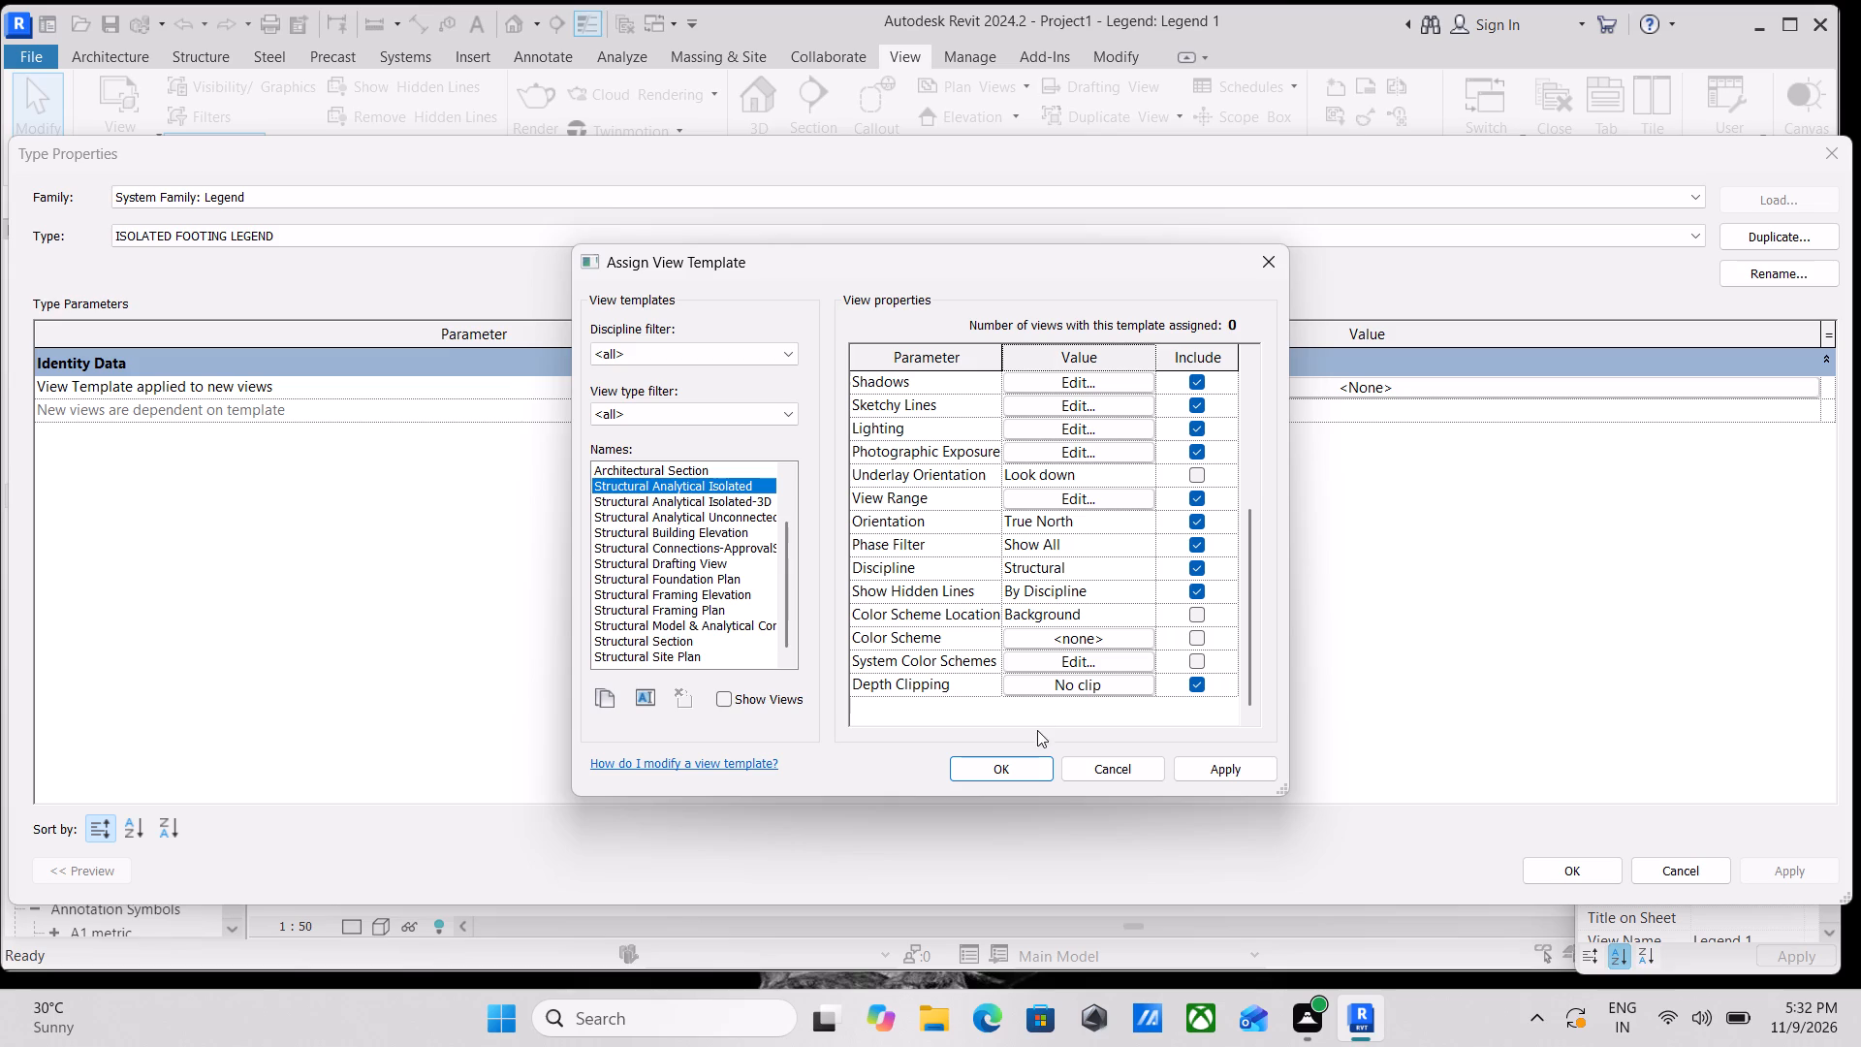
scroll(699, 608, down, 2)
click(685, 578)
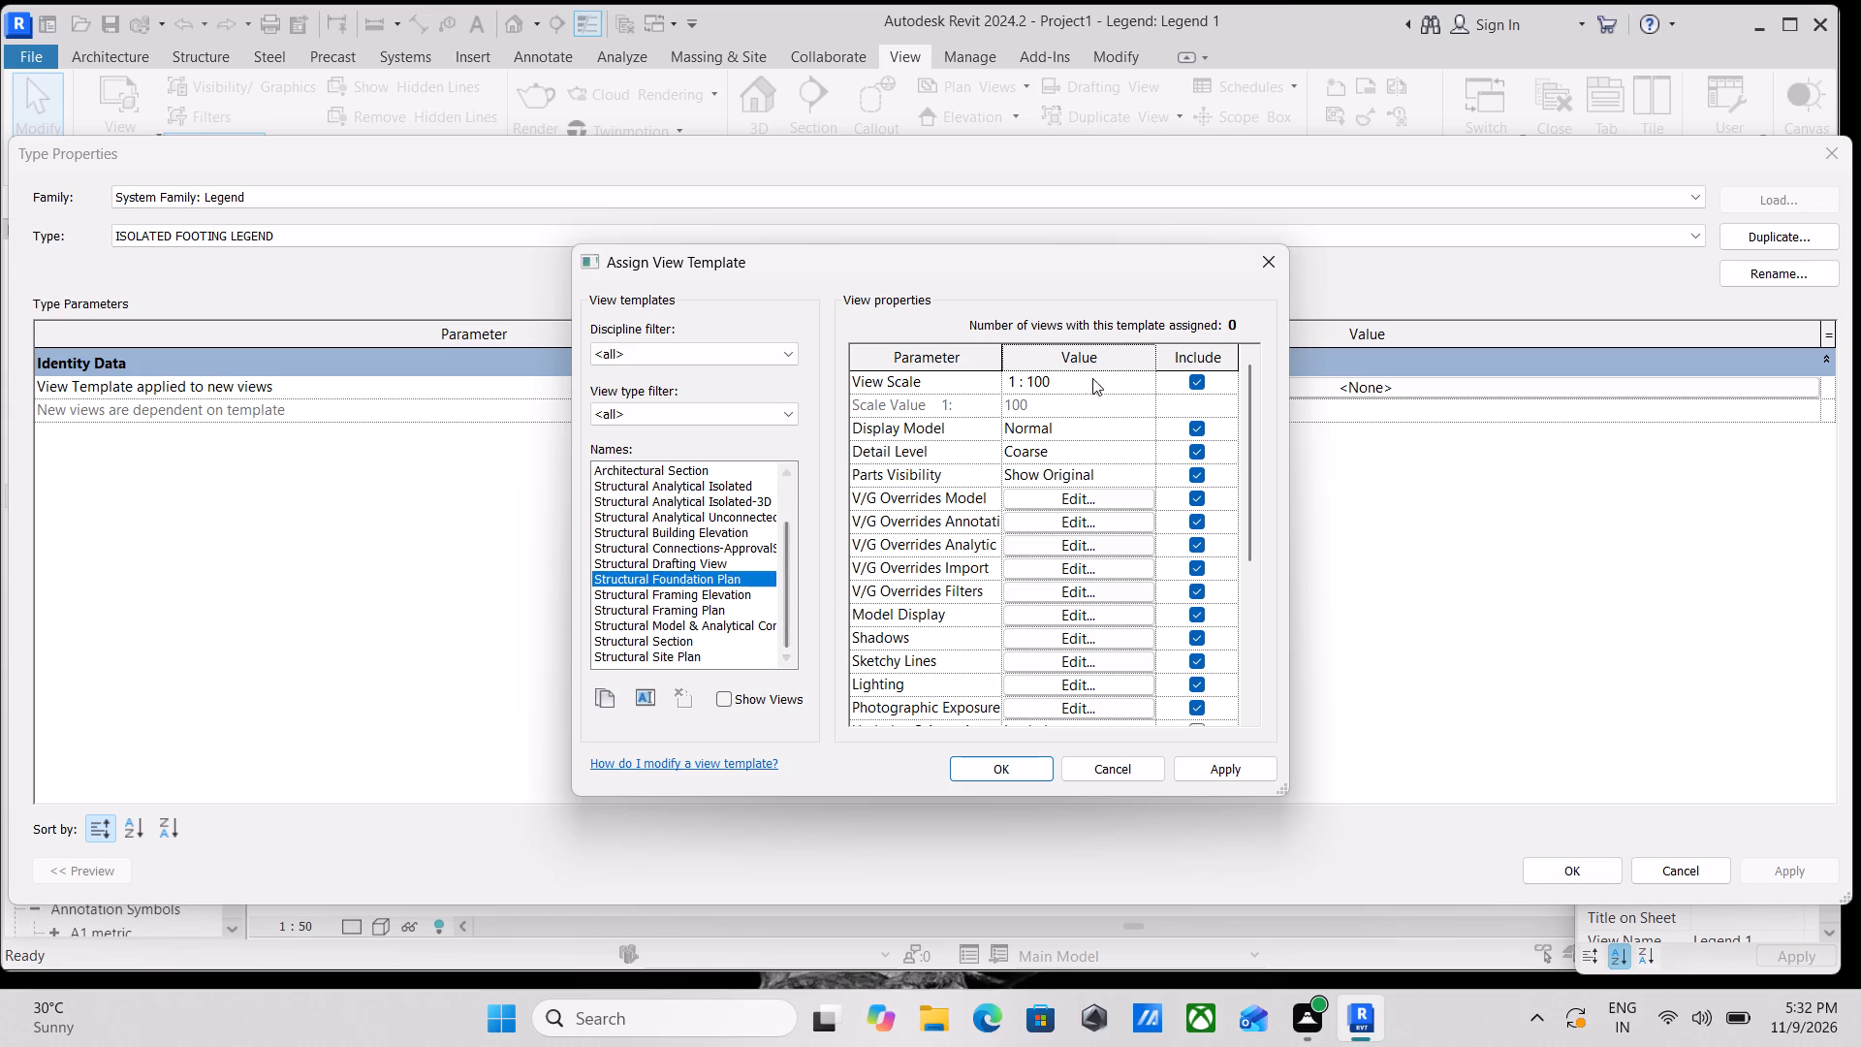
click(1277, 267)
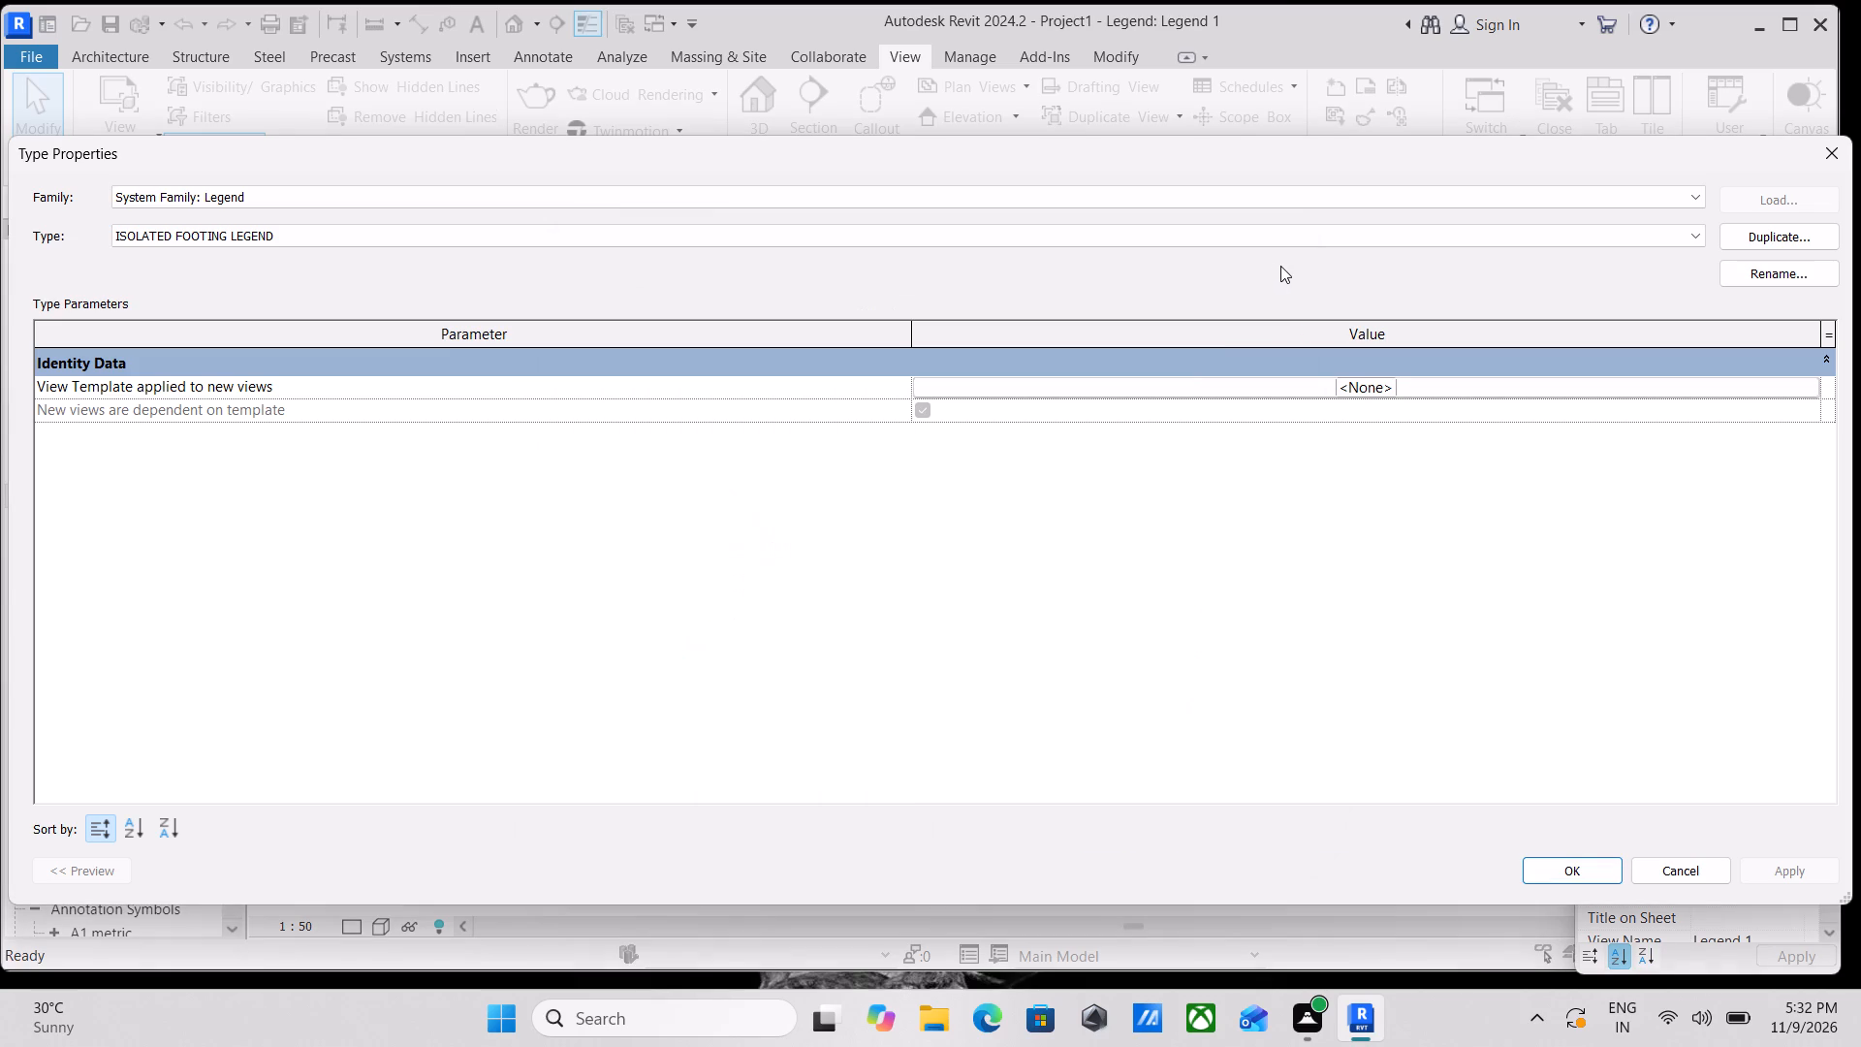
click(1832, 155)
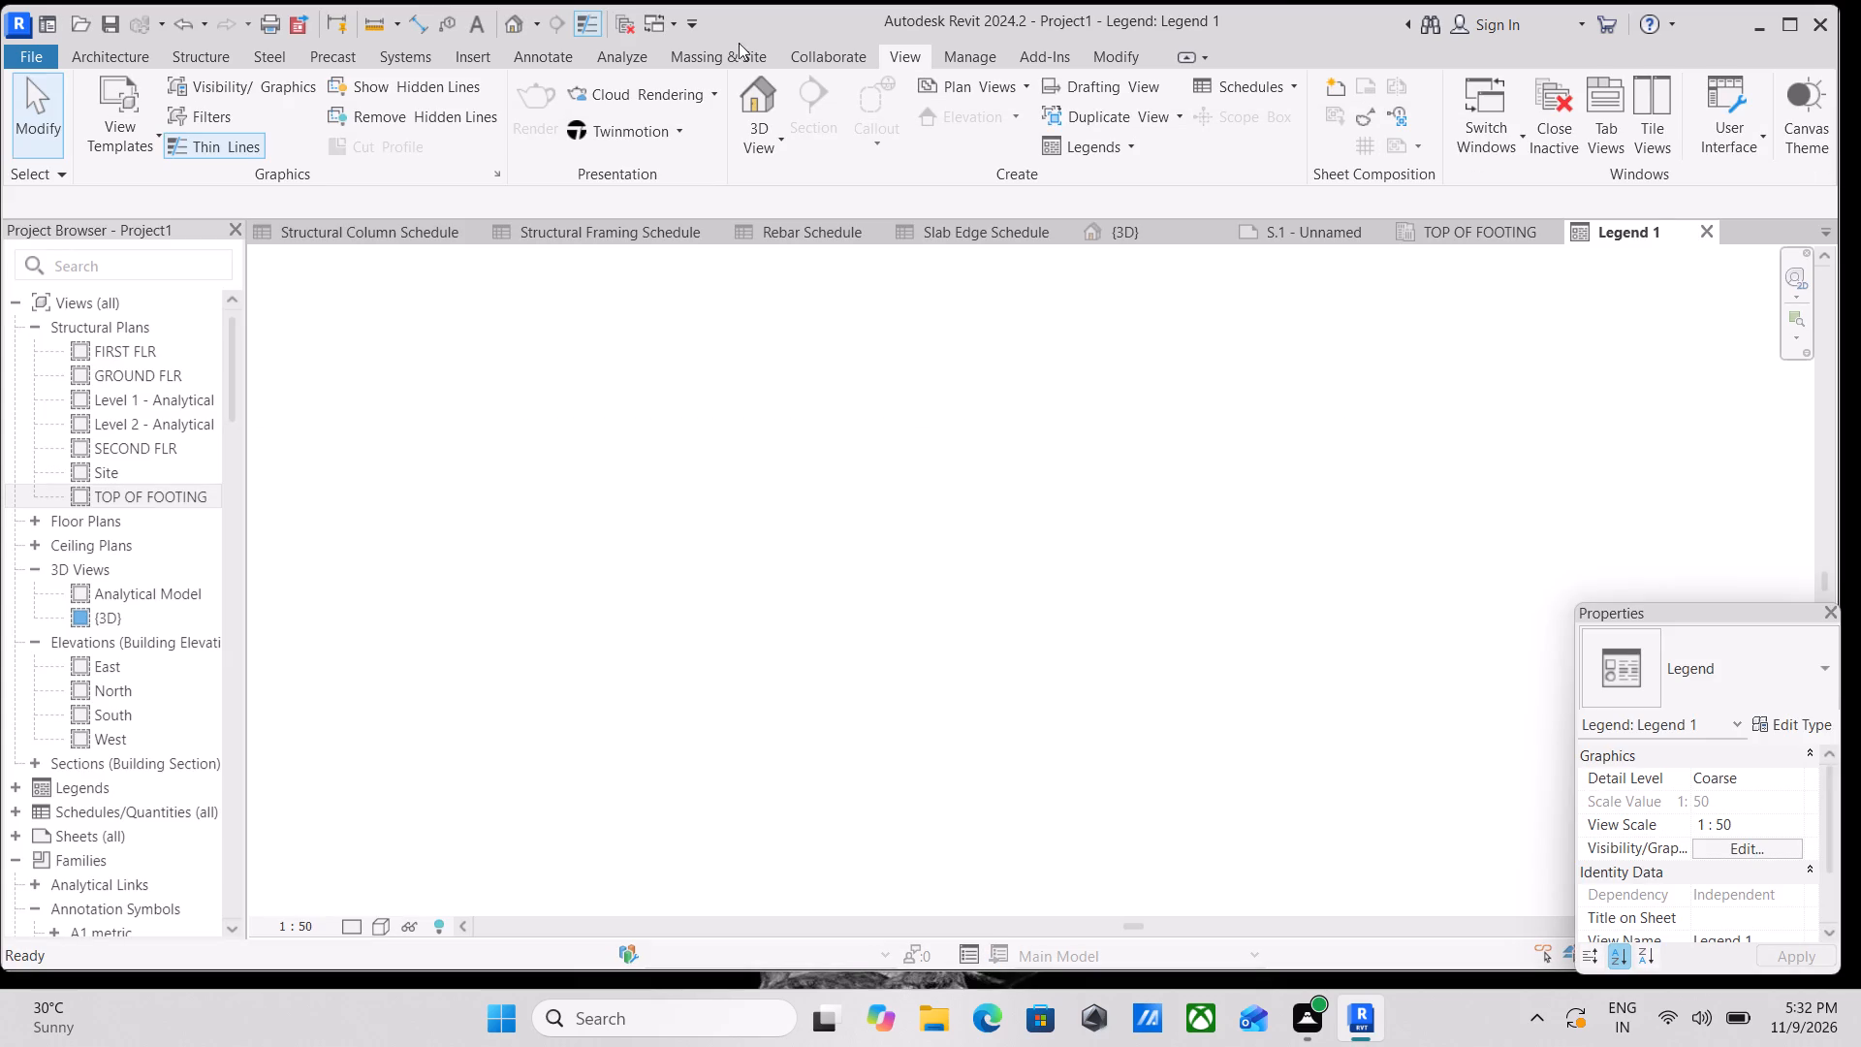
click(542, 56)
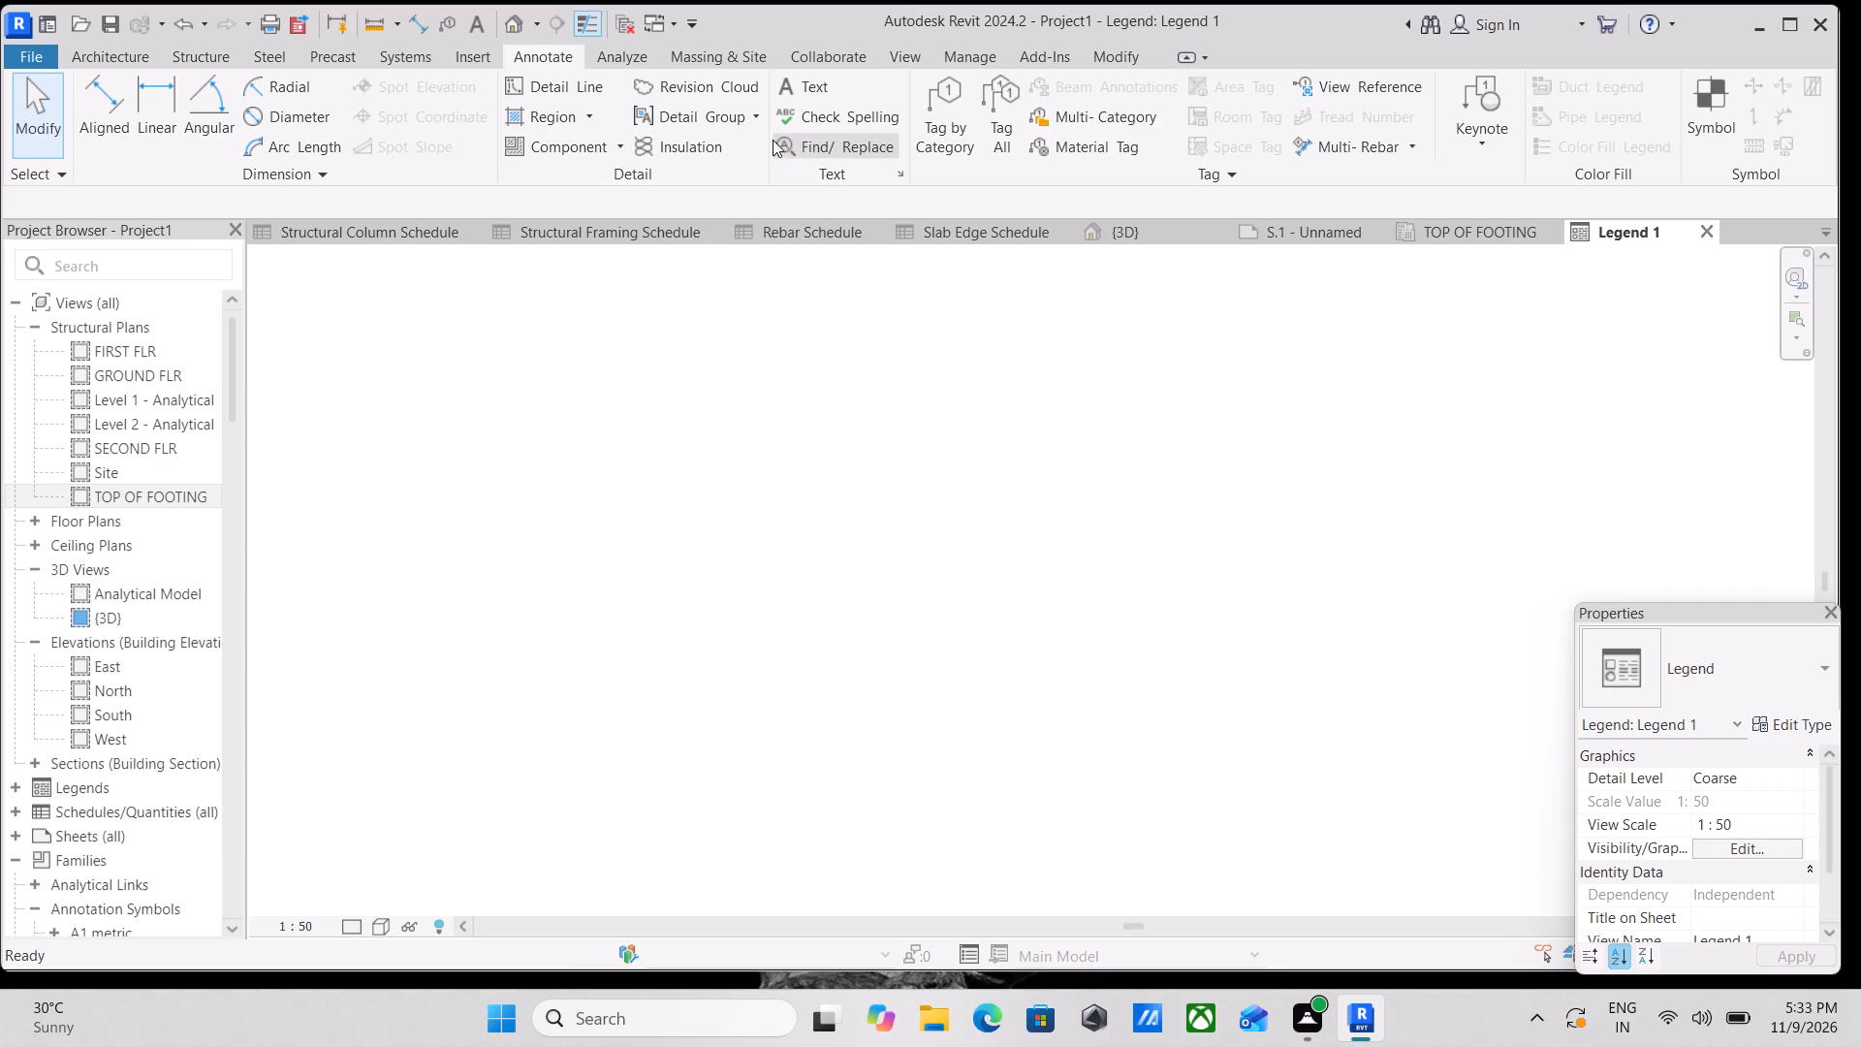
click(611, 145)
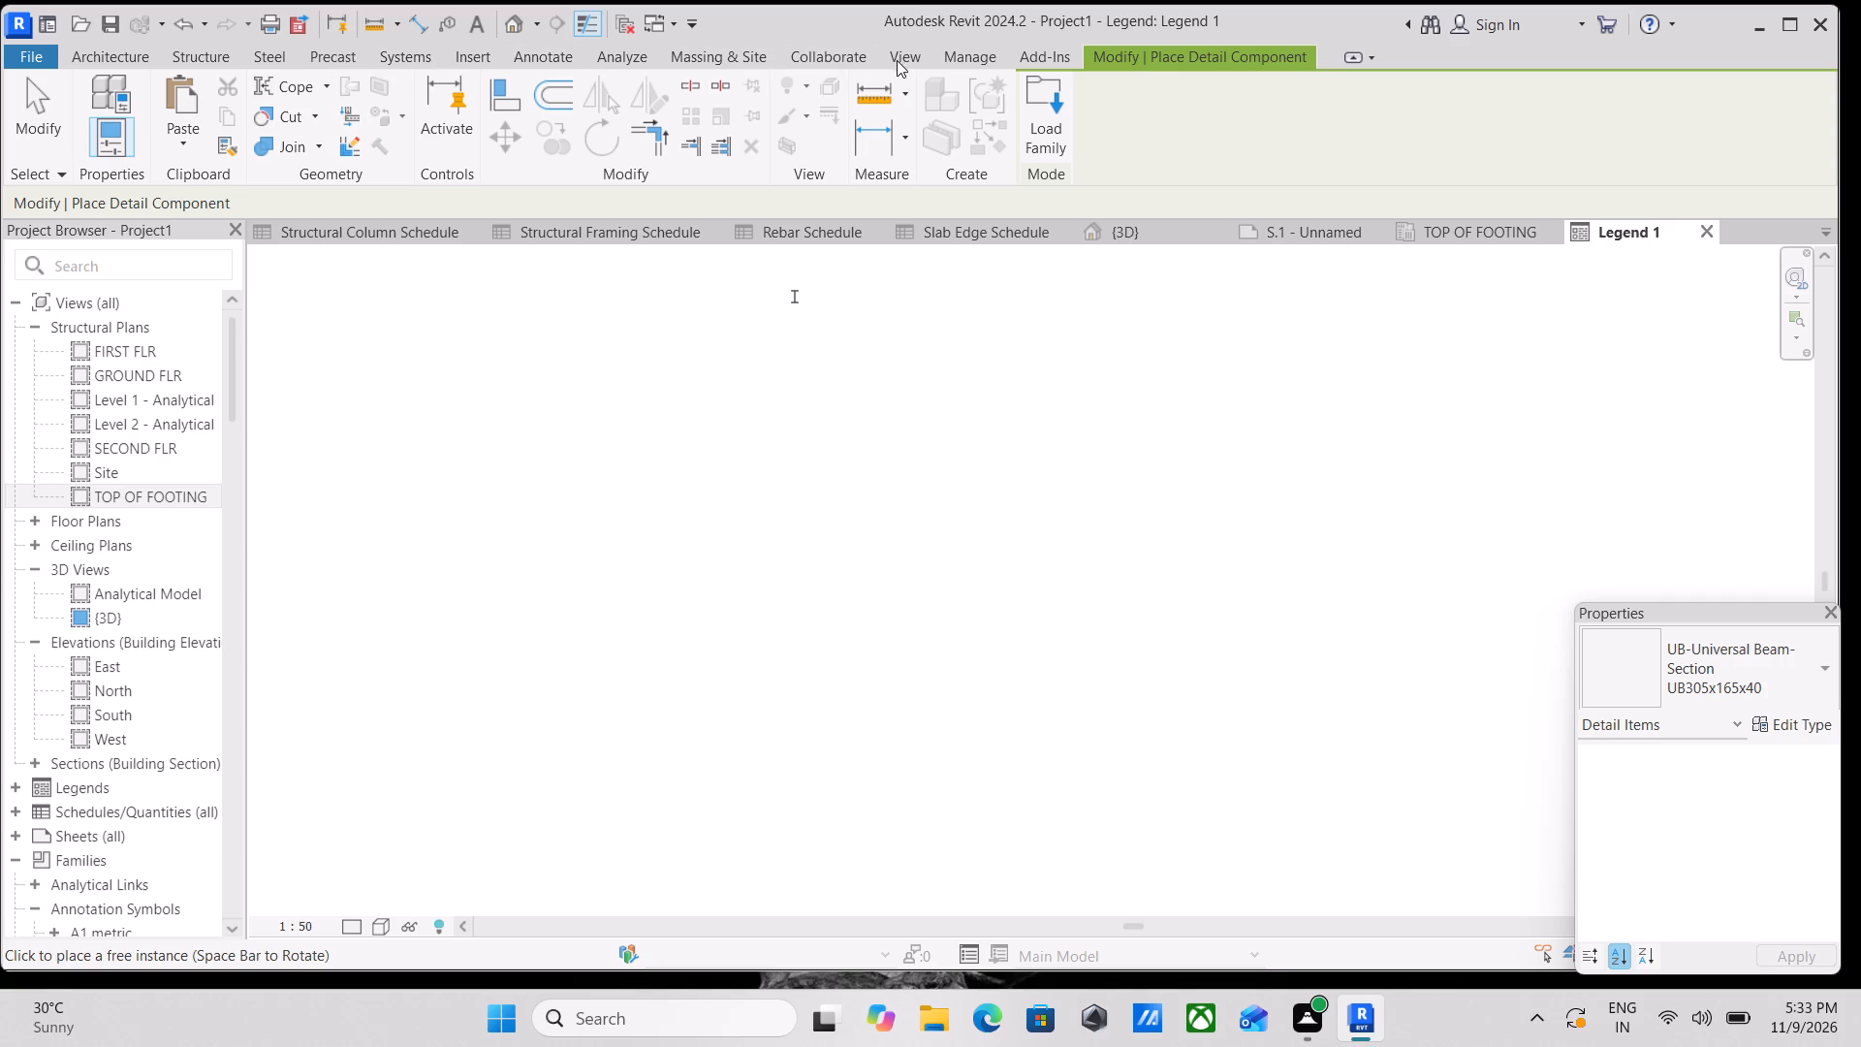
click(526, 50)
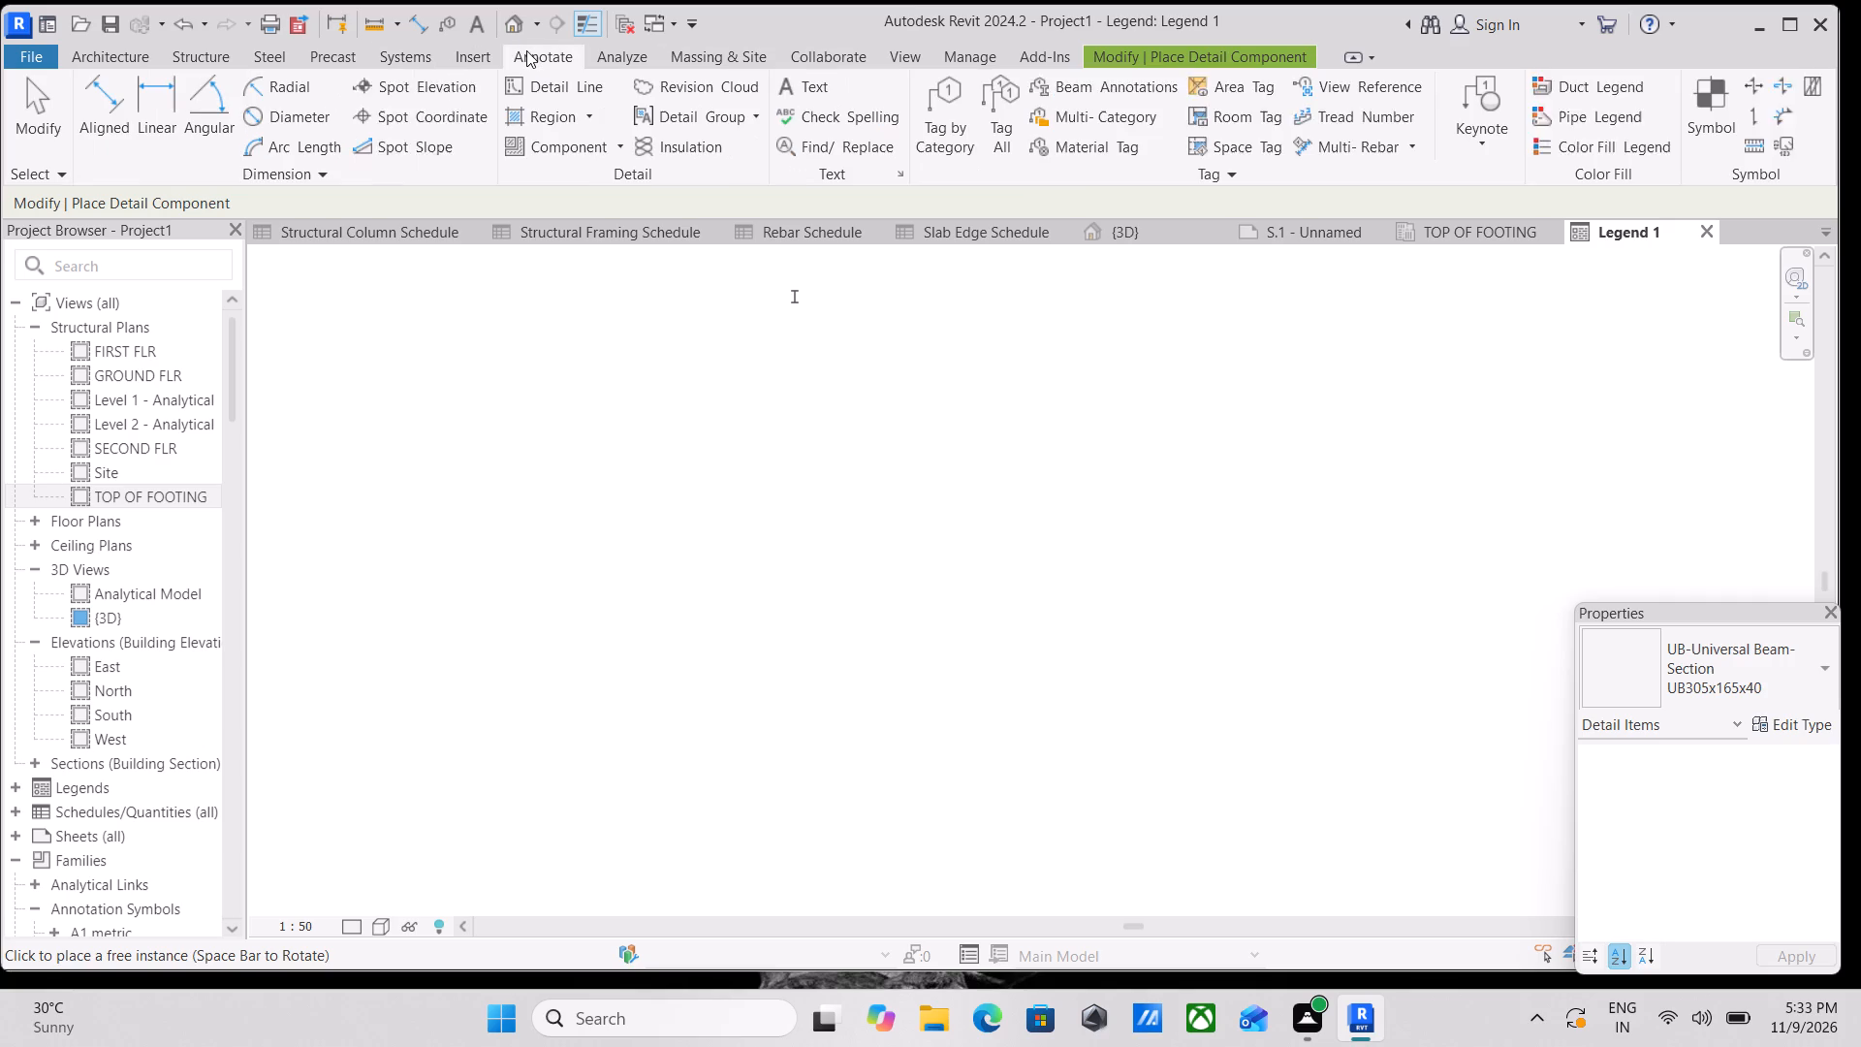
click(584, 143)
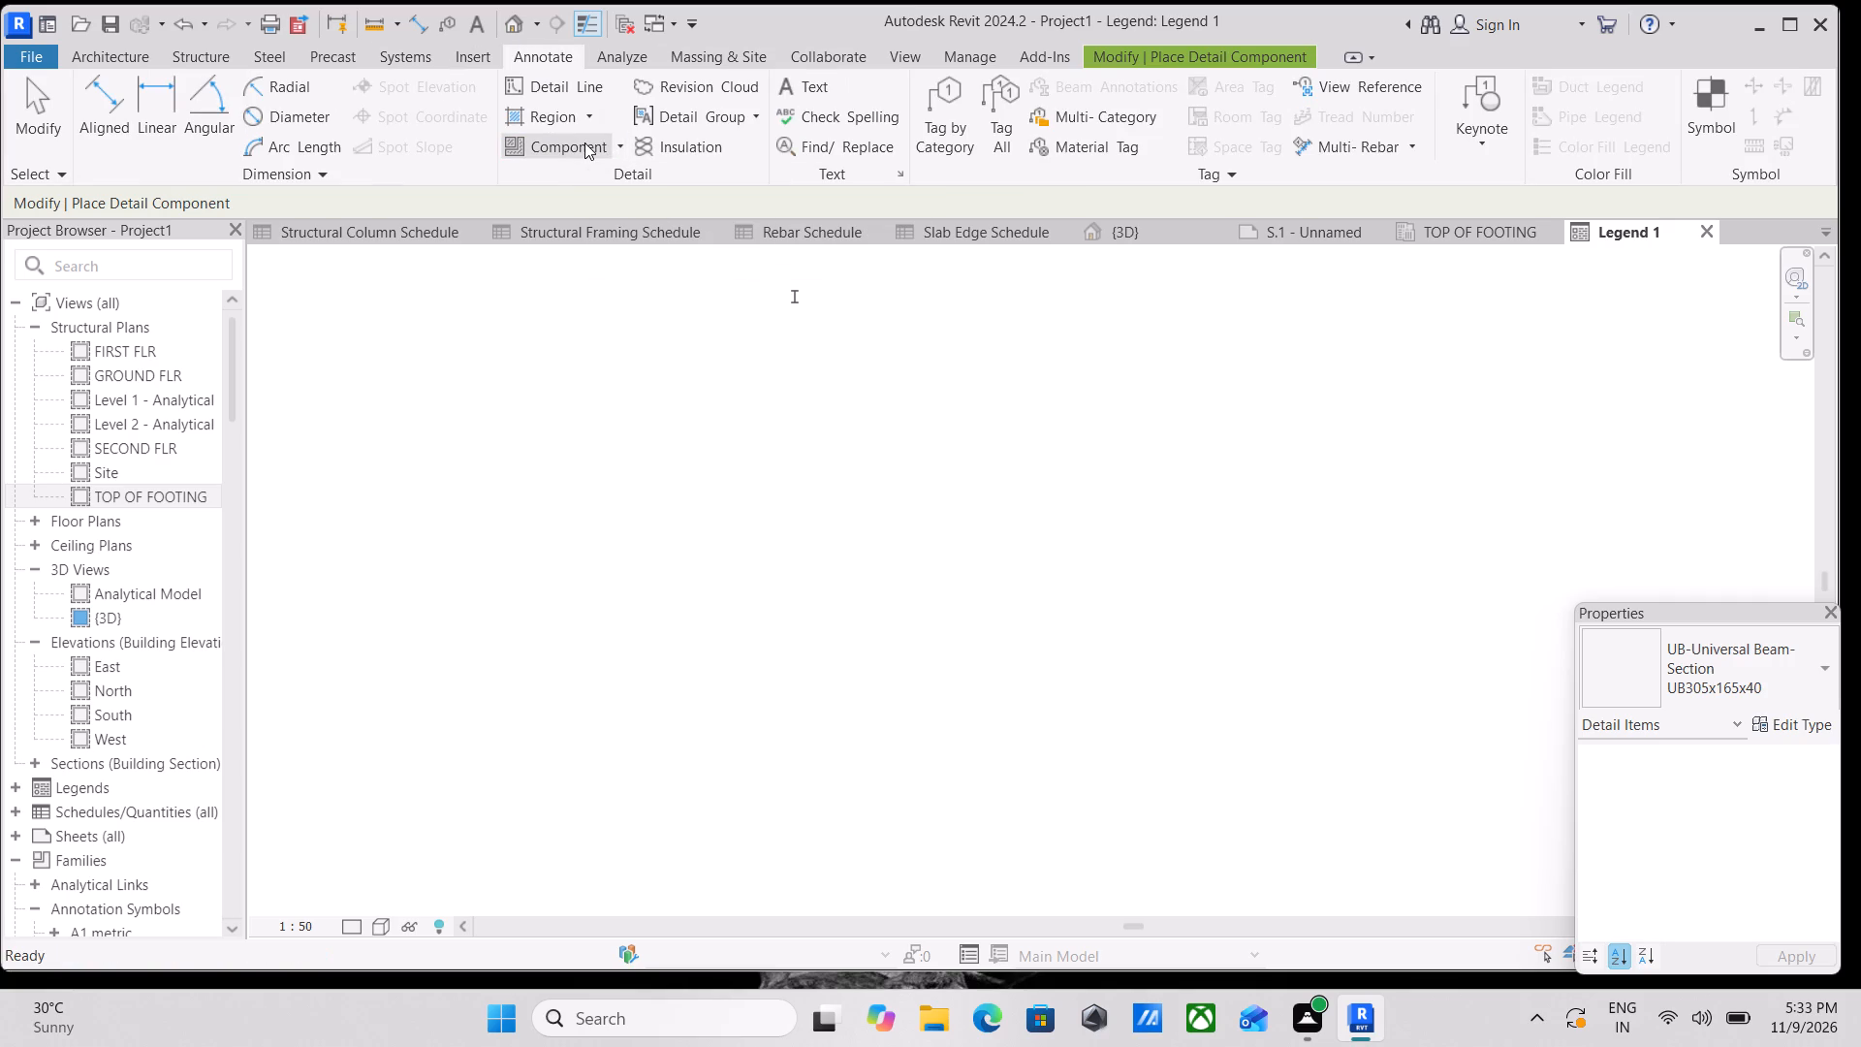
Place a Cable Tray with Fittings legend component in Section view in the empty Legend 1 view.
click(615, 142)
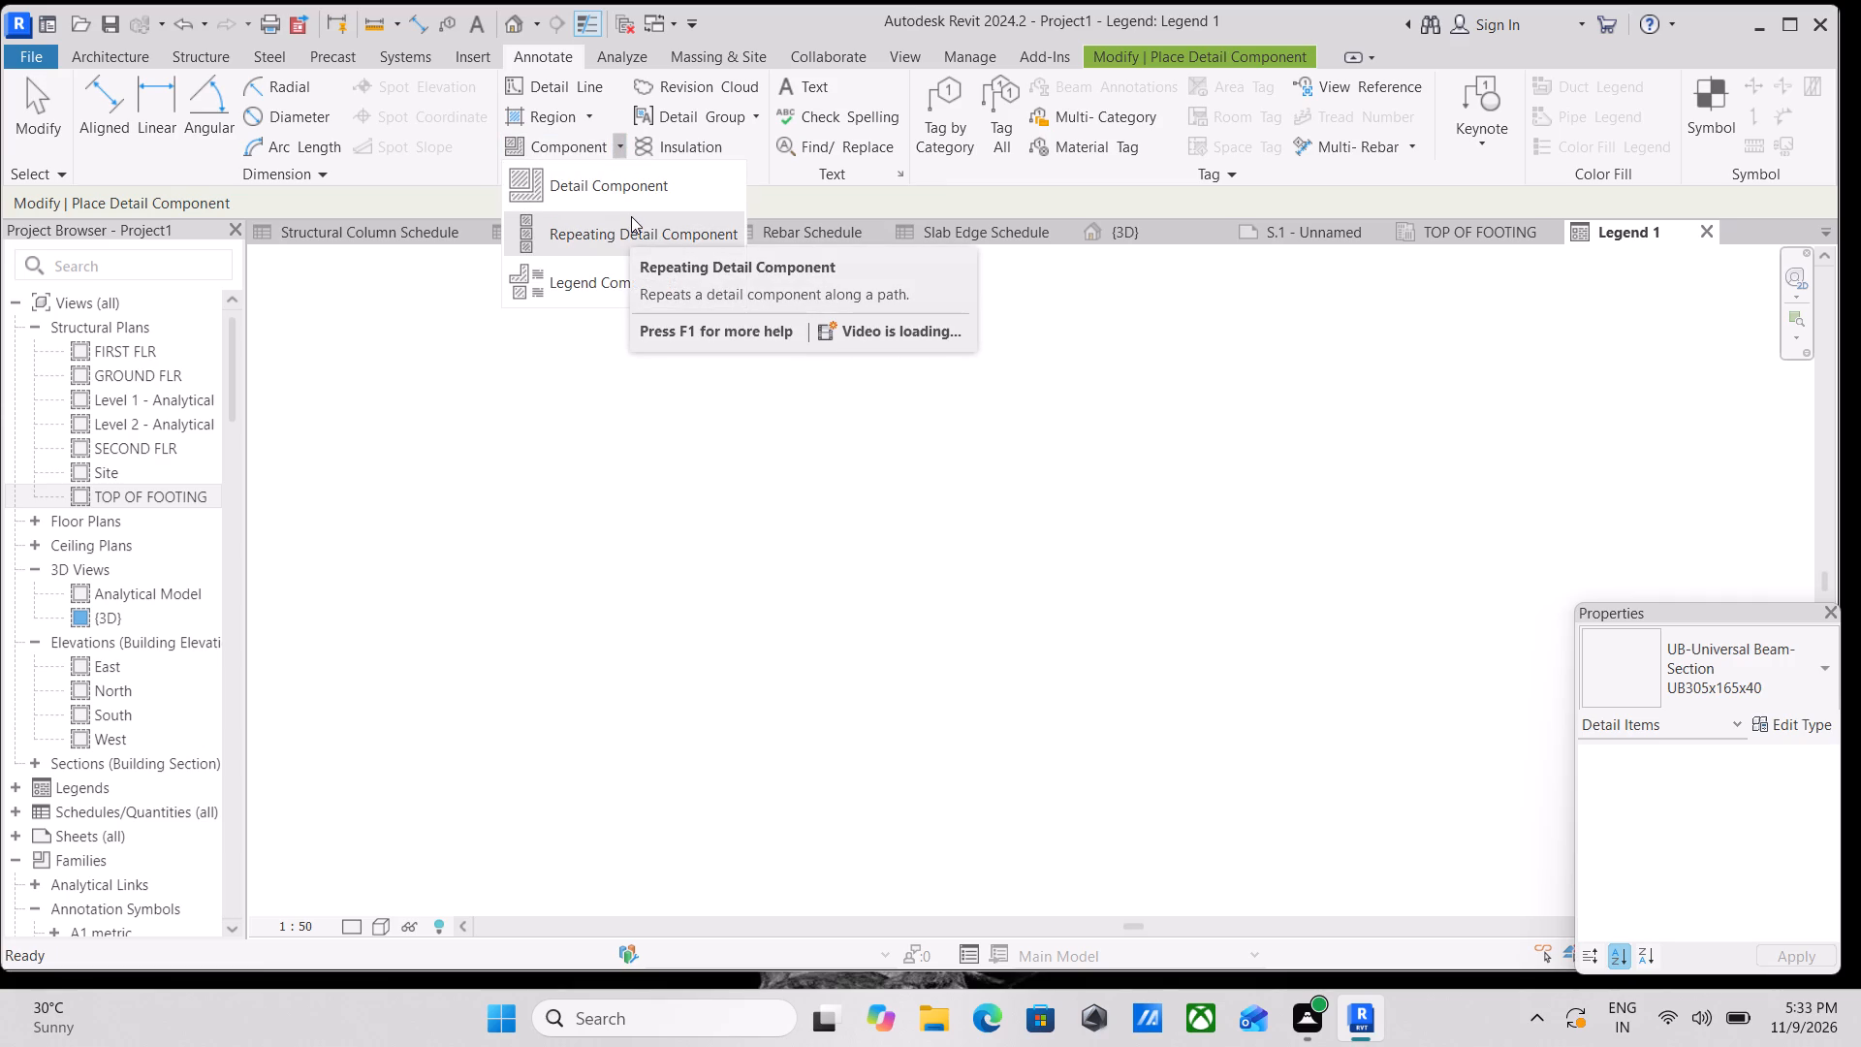
click(544, 287)
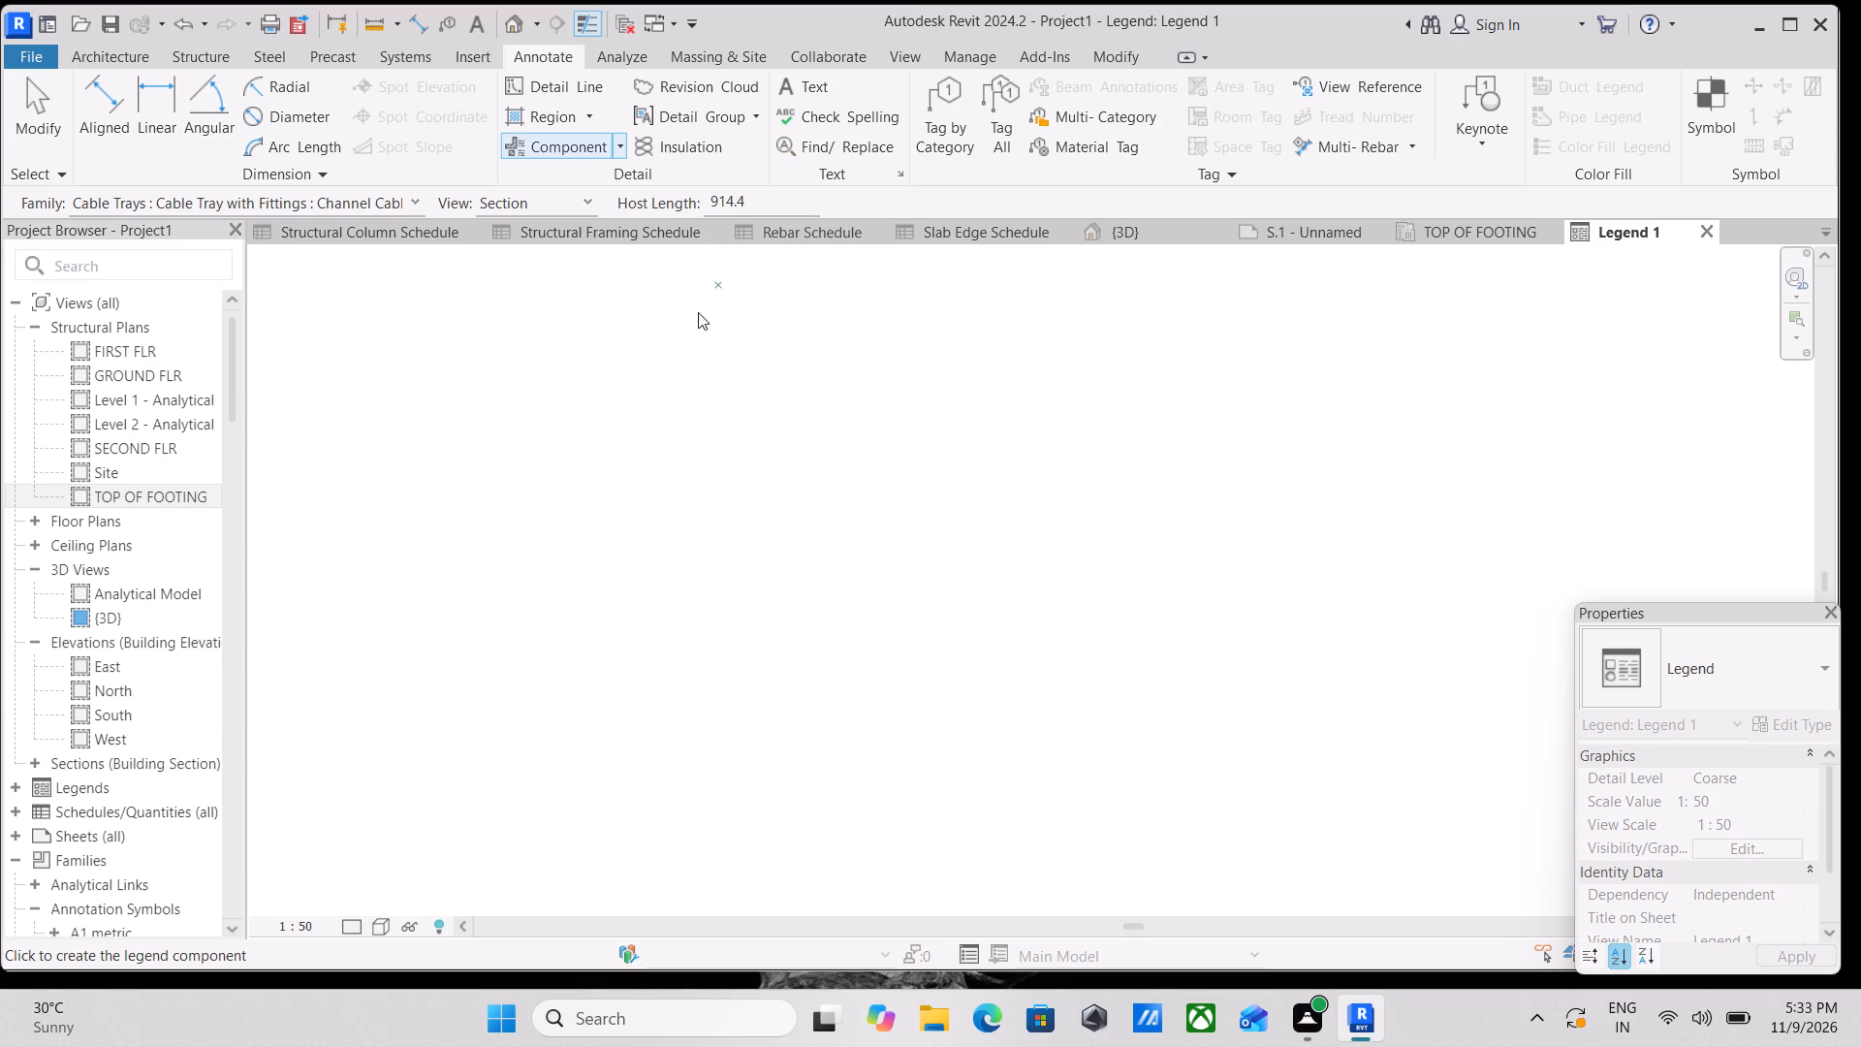
scroll(740, 421, down, 1)
scroll(542, 495, down, 1)
scroll(693, 531, down, 1)
scroll(746, 408, down, 1)
click(767, 523)
Place a second Cable Tray with Fittings section legend component beside the first one, roughly level with it.
scroll(775, 556, up, 16)
scroll(936, 515, down, 2)
middle_drag(936, 515, 551, 551)
scroll(780, 528, down, 4)
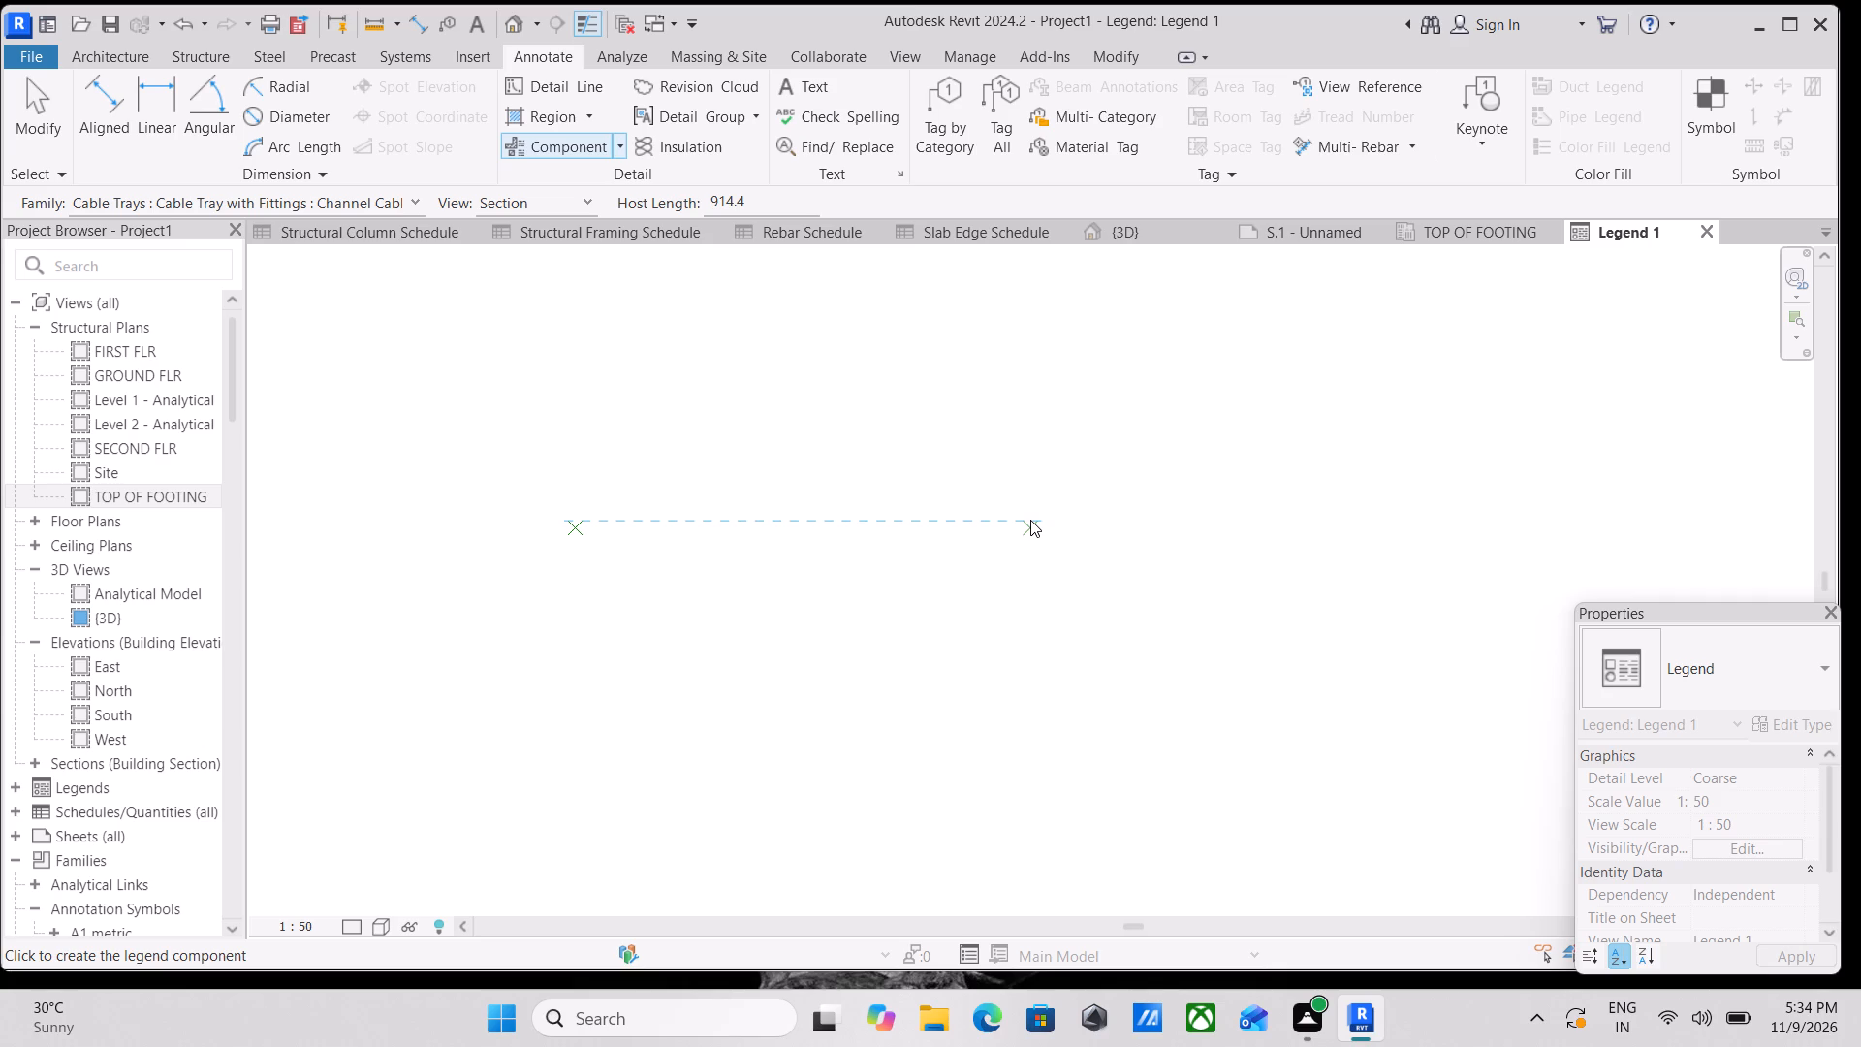
scroll(549, 504, up, 3)
click(615, 142)
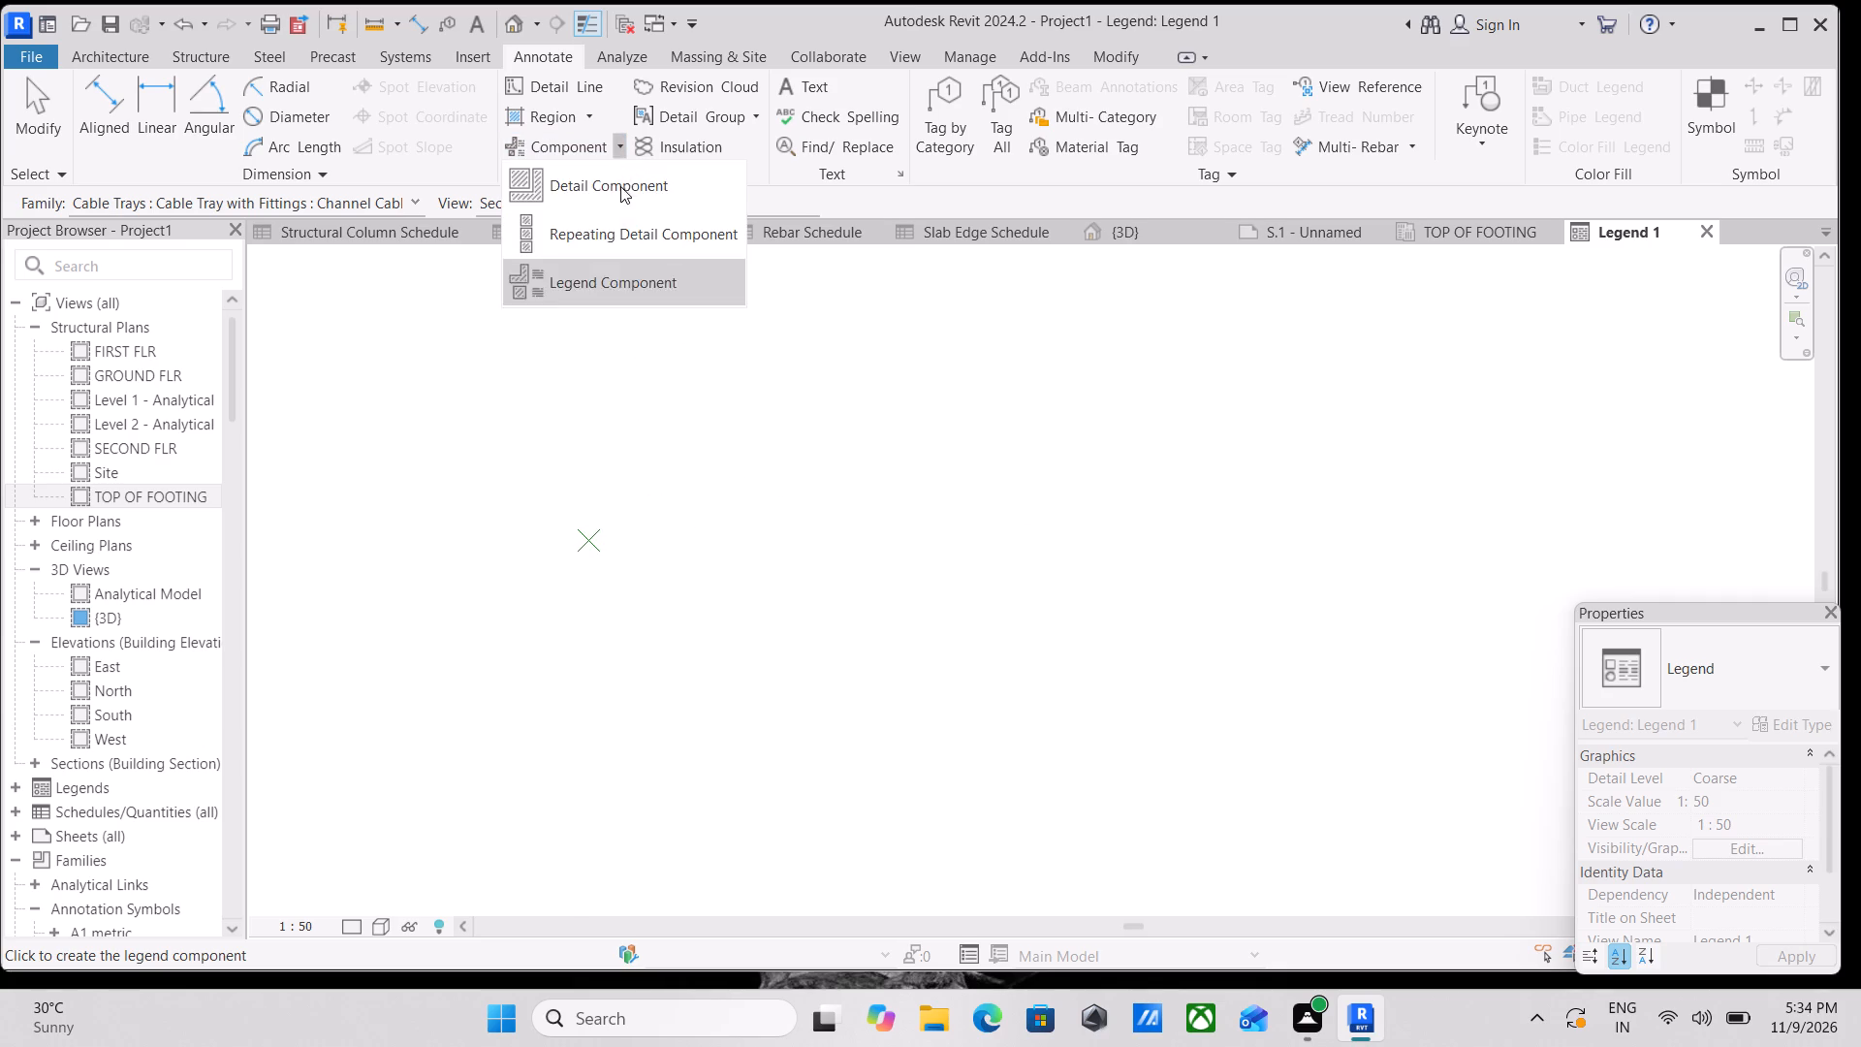
click(611, 267)
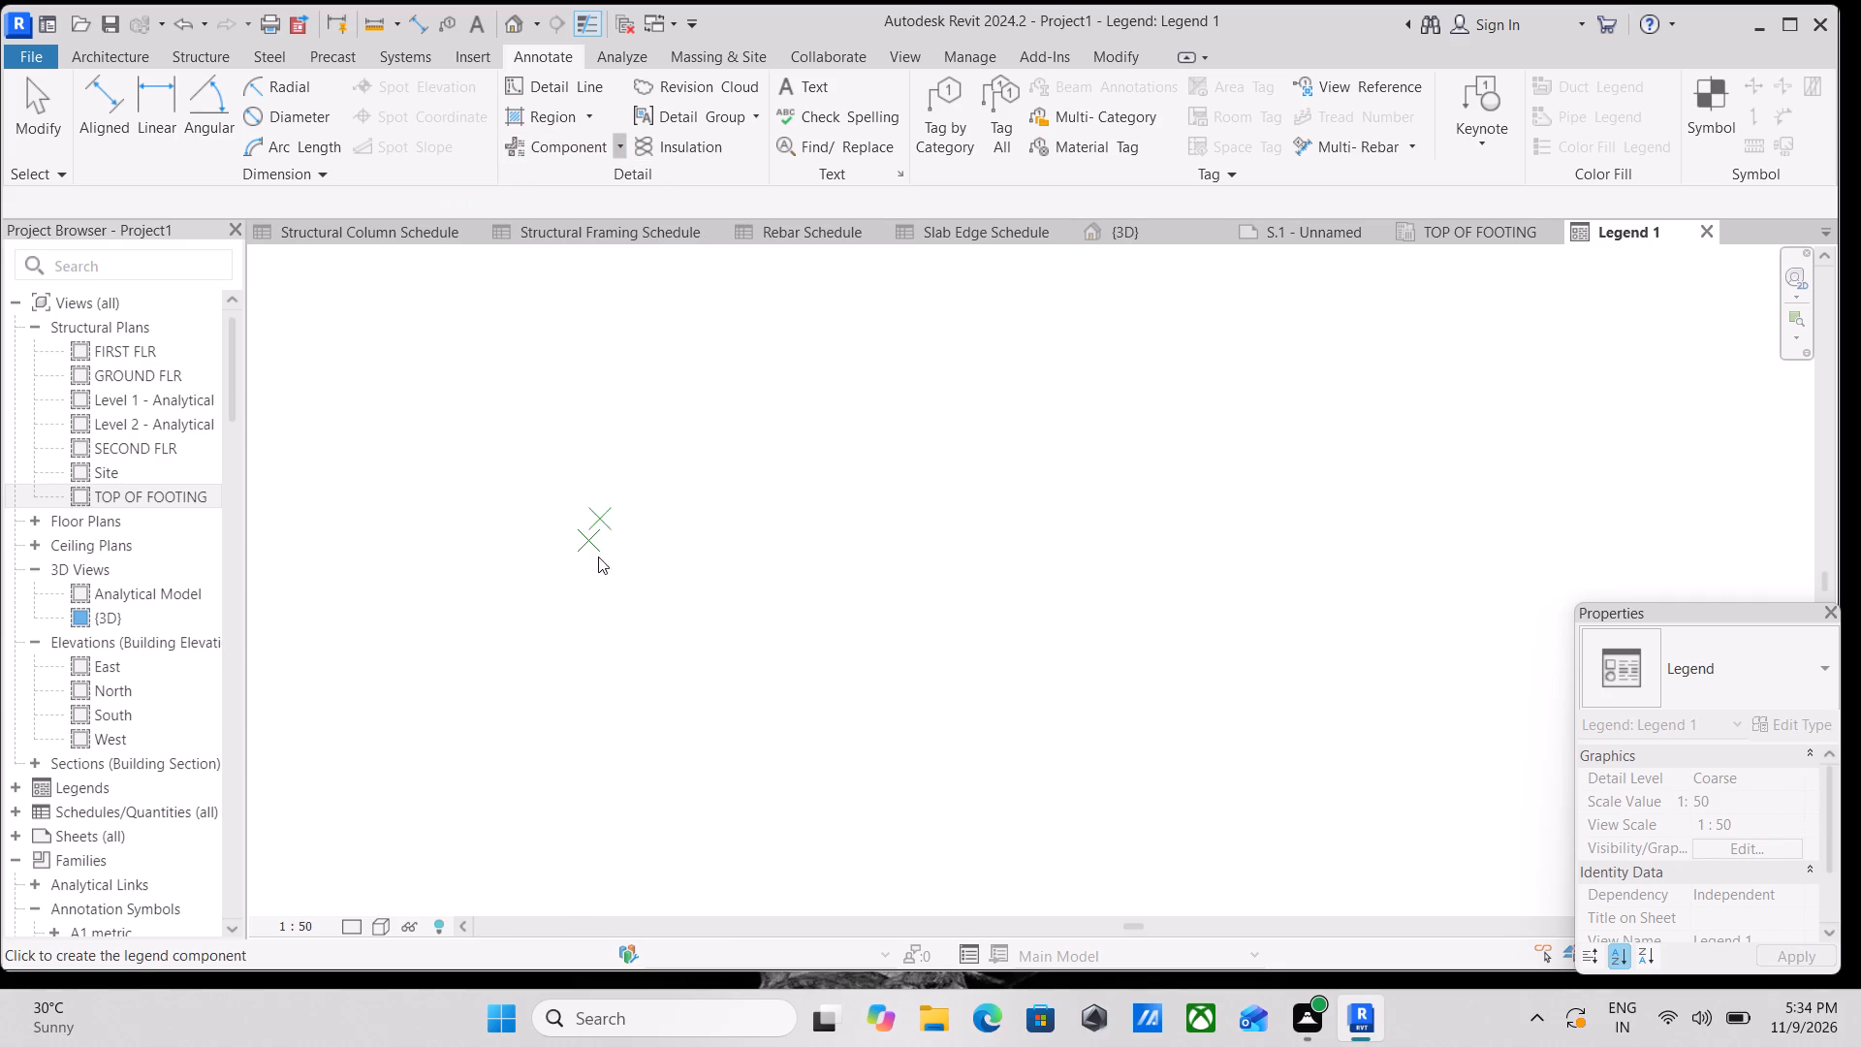
scroll(598, 584, up, 5)
scroll(630, 501, up, 3)
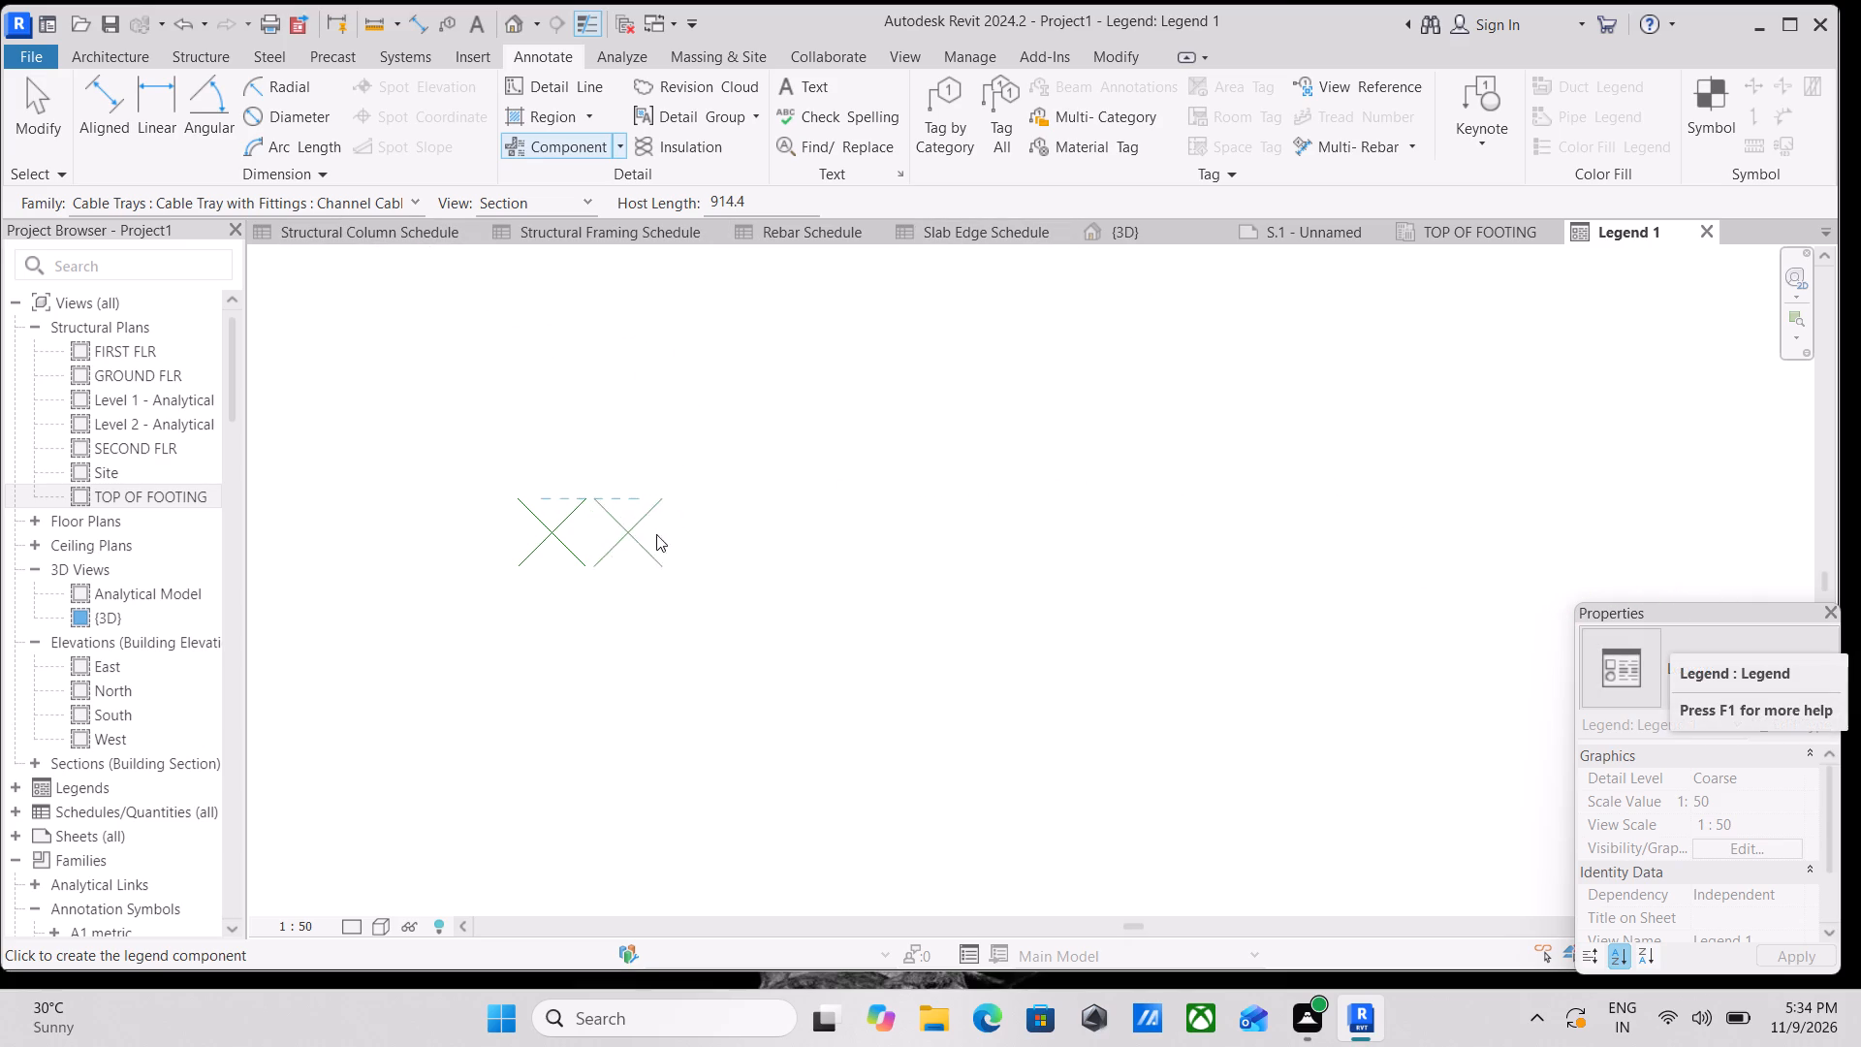
click(867, 537)
key(Escape)
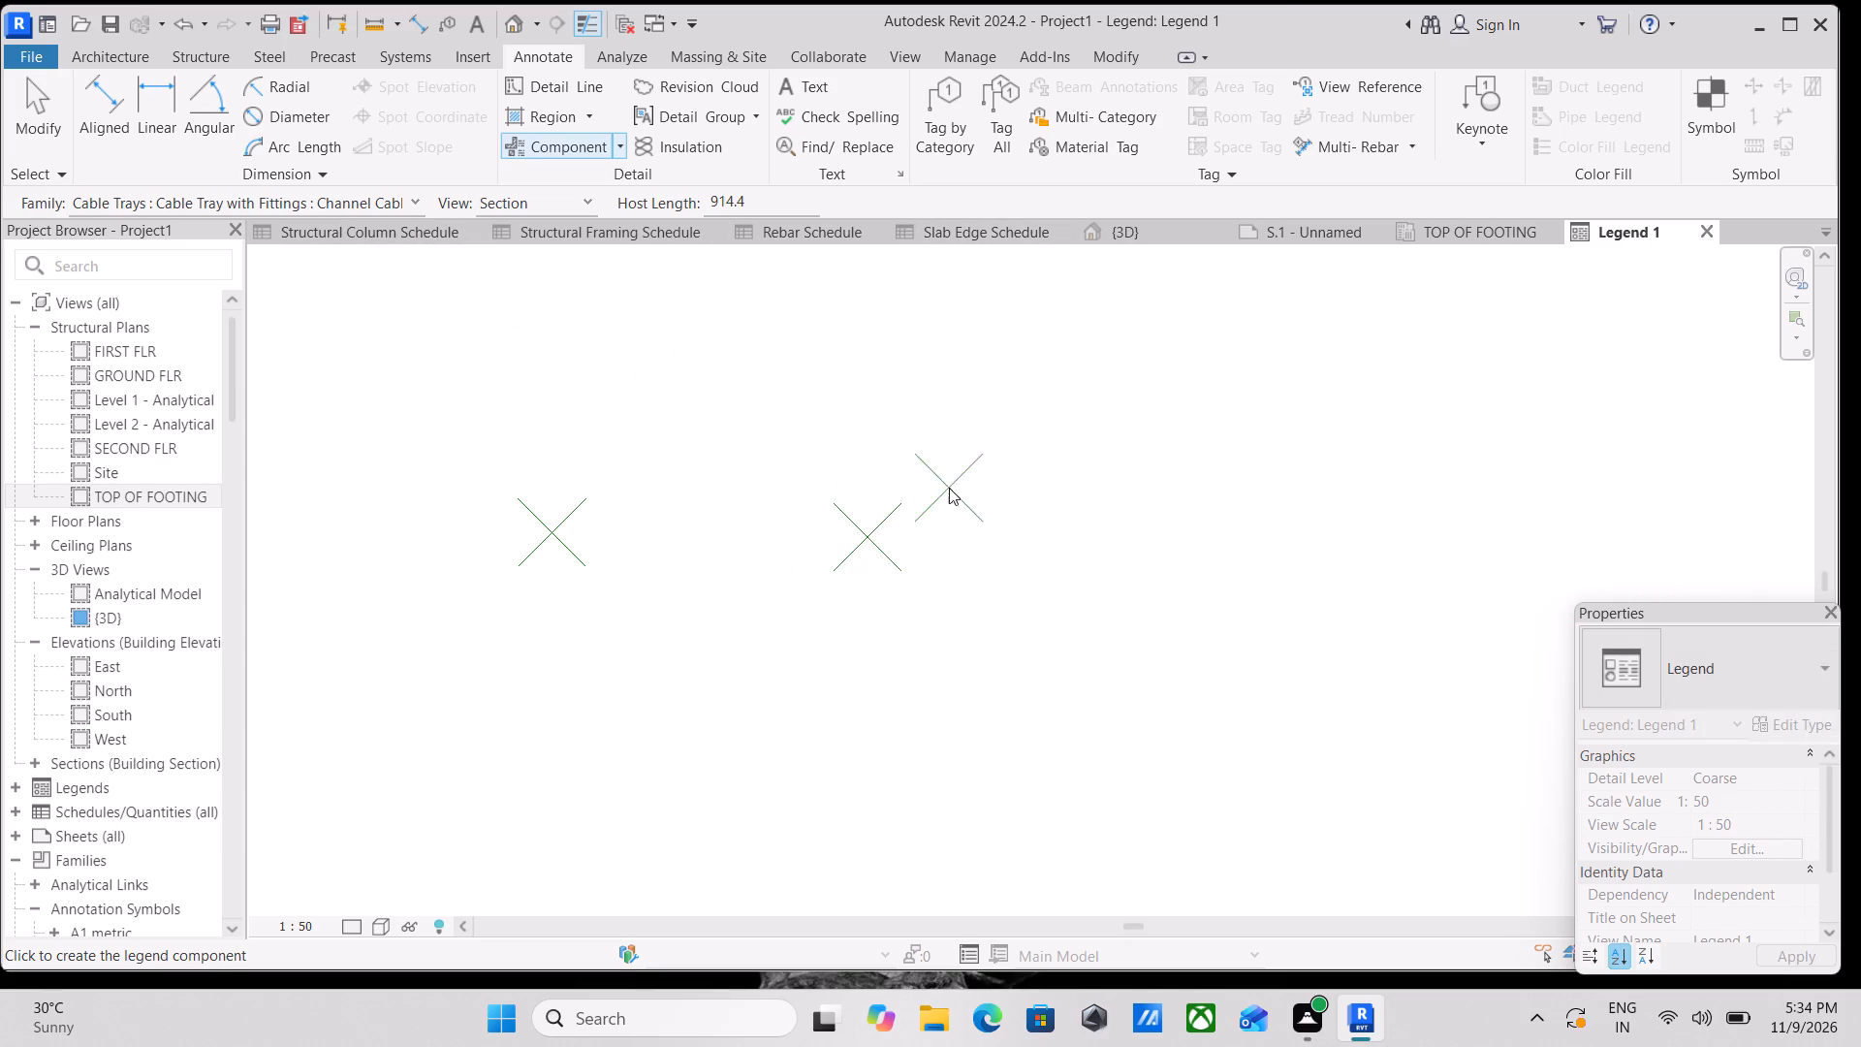
Delete both Cable Tray with Fittings section legend components from the Legend 1 view.
key(Escape)
scroll(854, 528, up, 1)
click(872, 532)
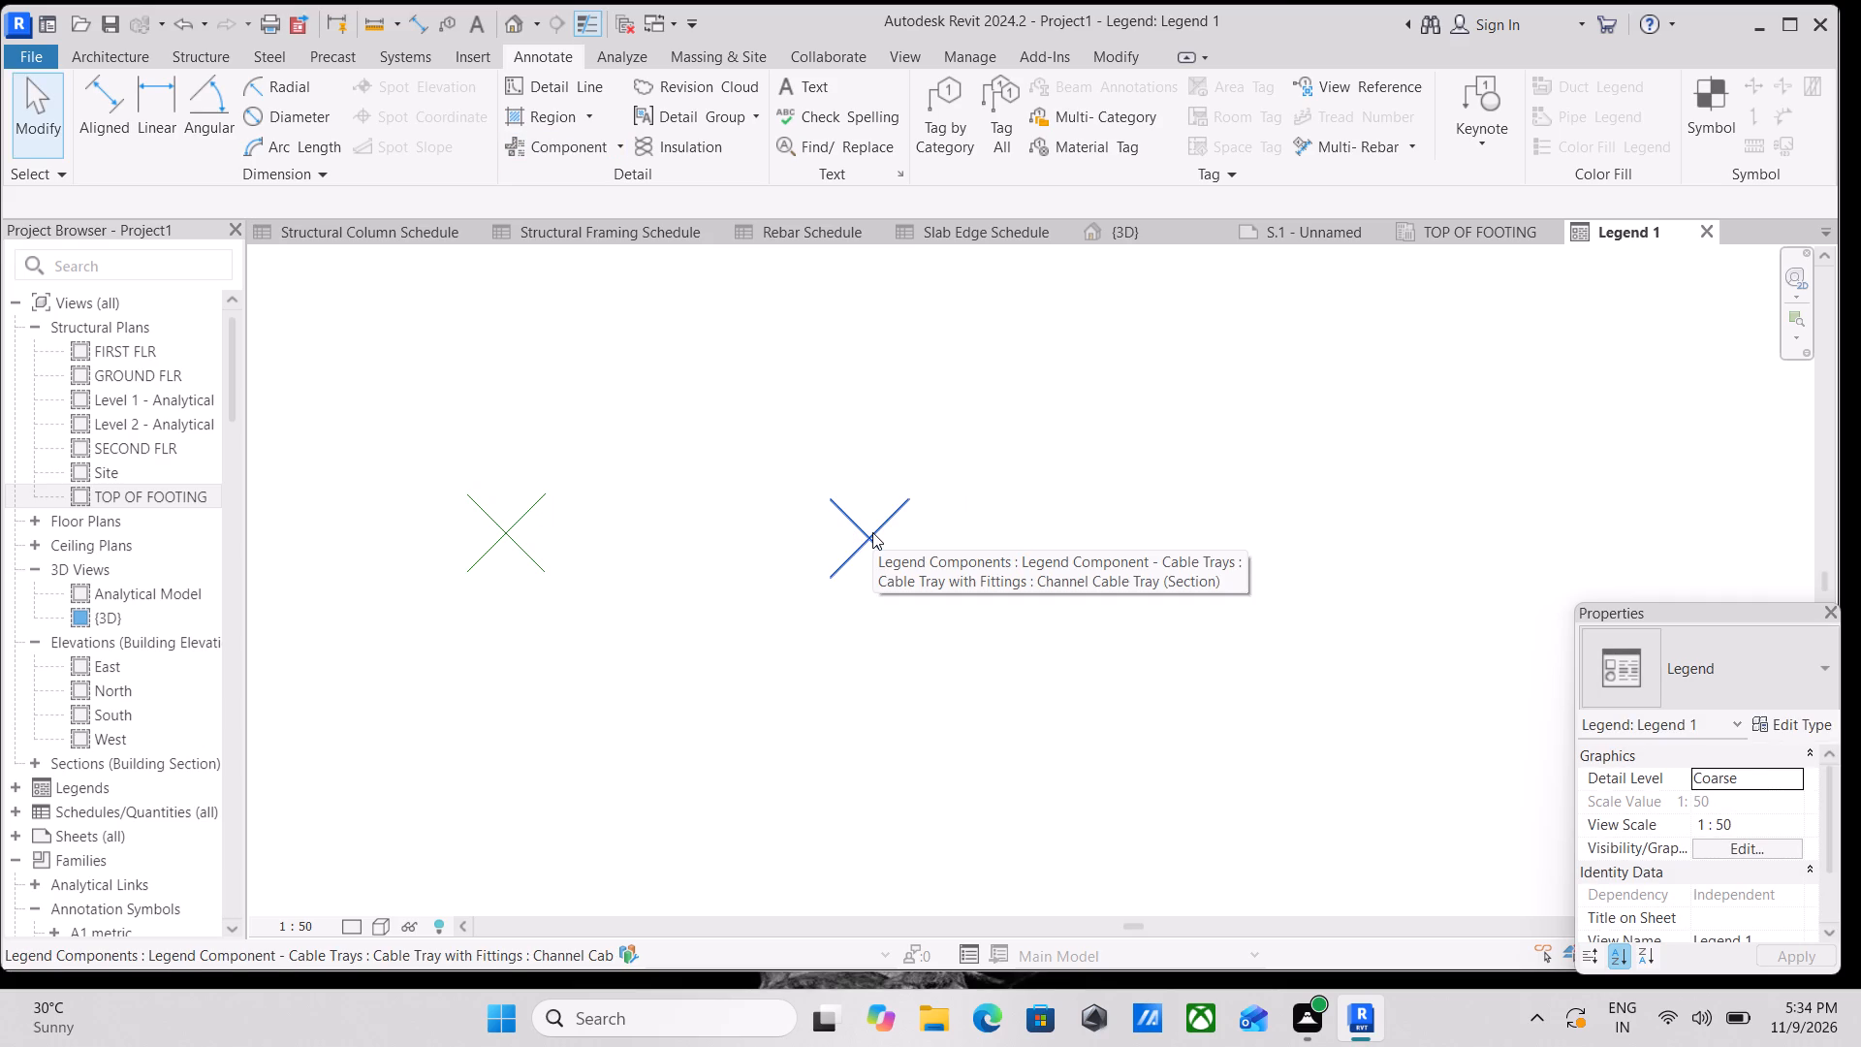
right_click(872, 532)
click(946, 682)
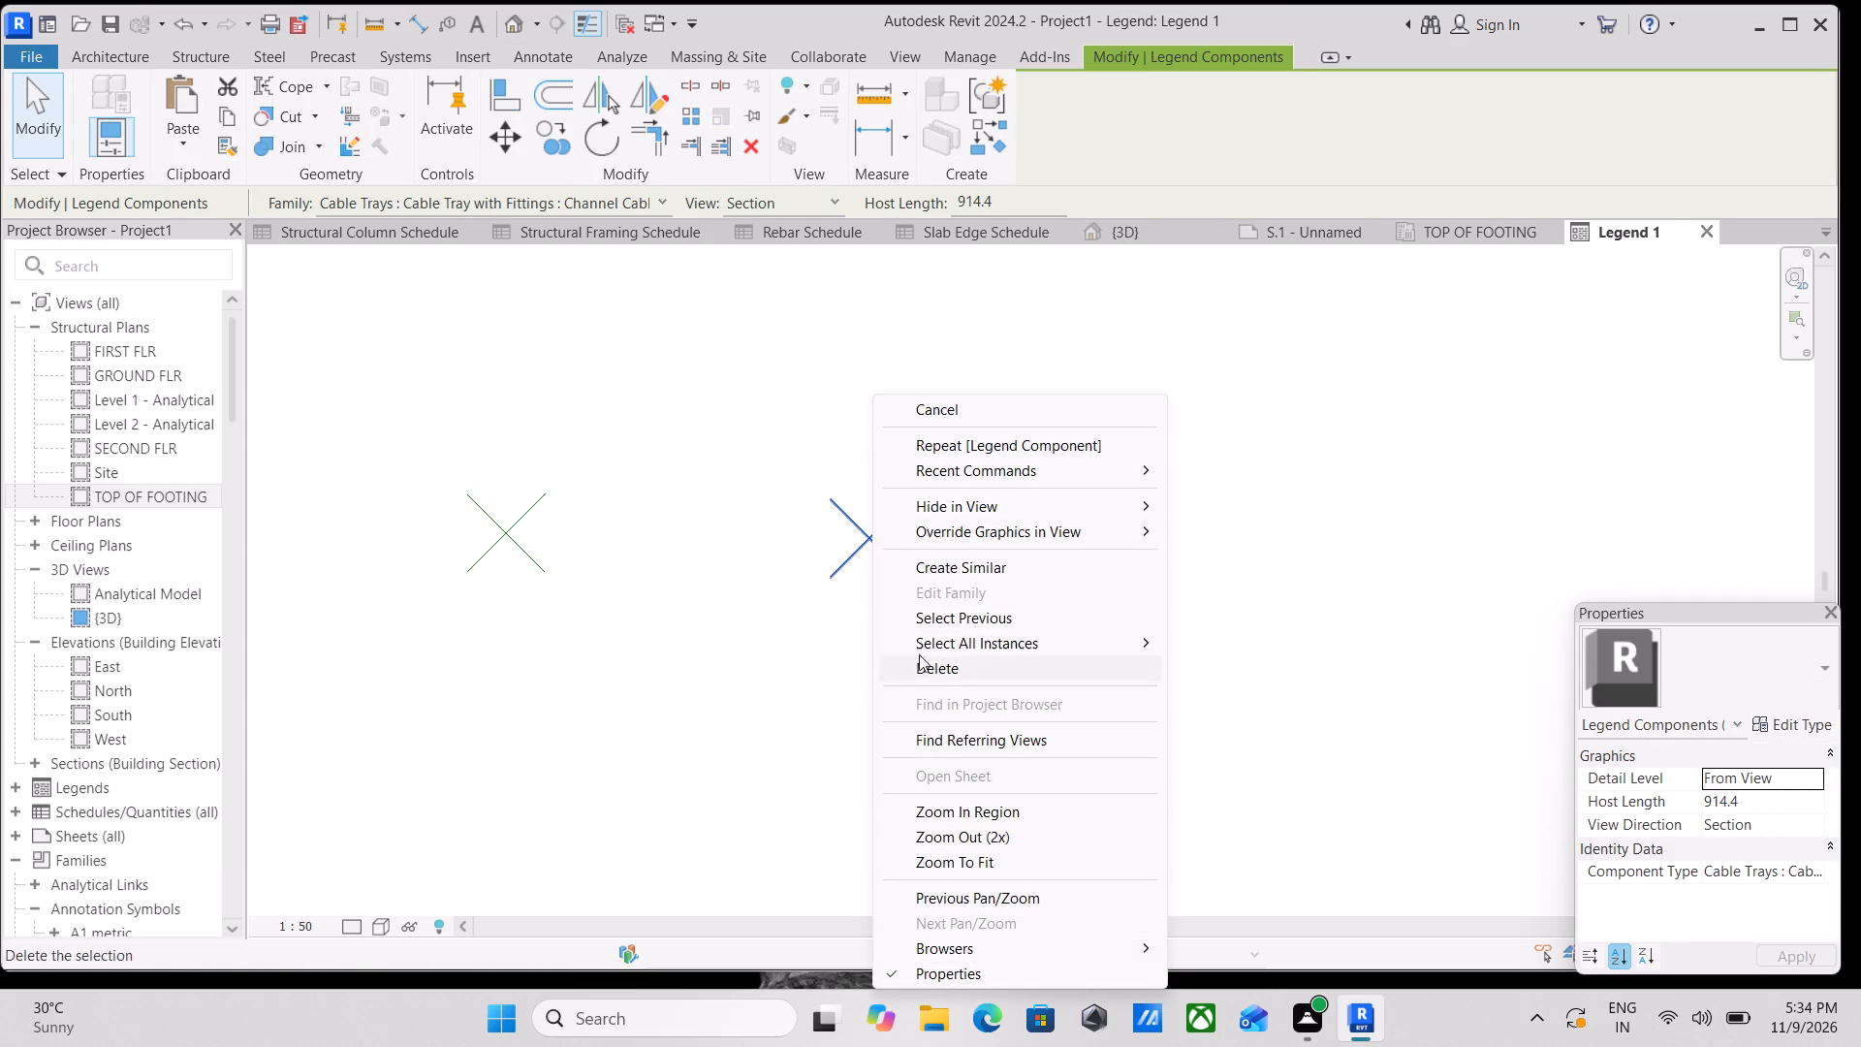
click(918, 672)
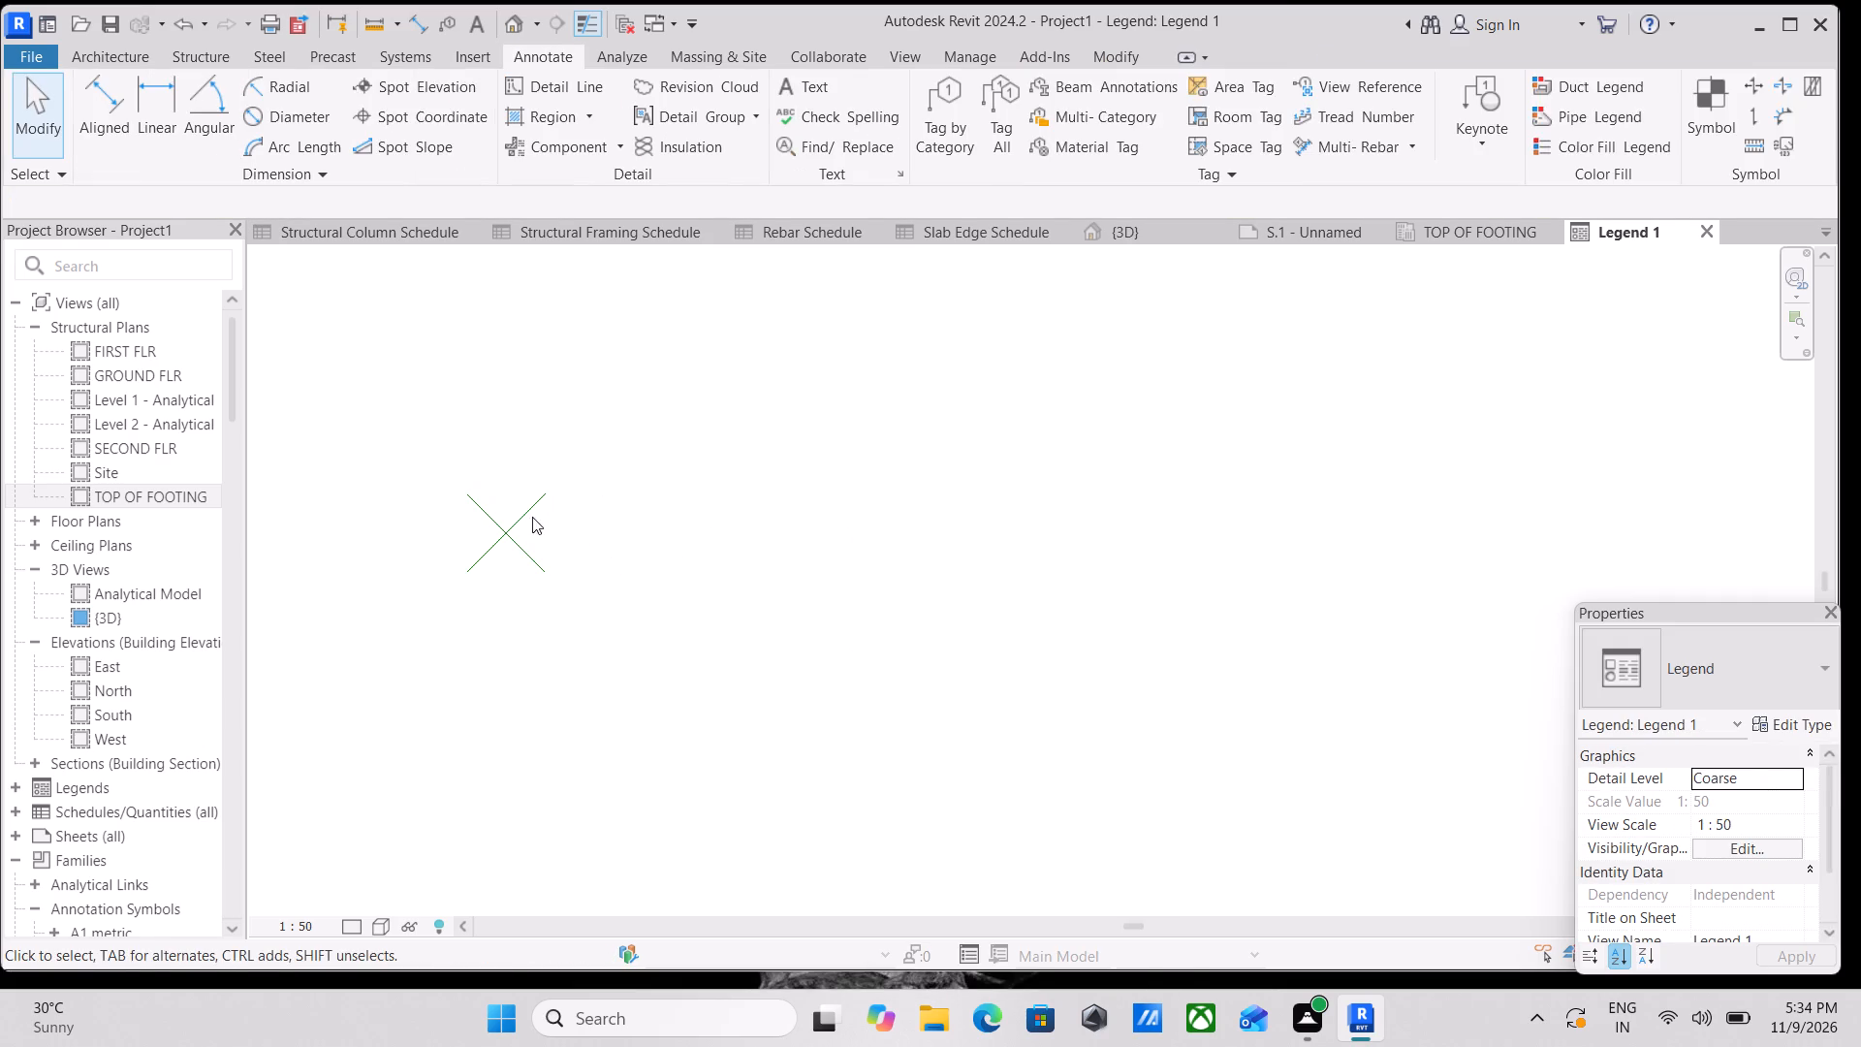
click(501, 521)
right_click(501, 521)
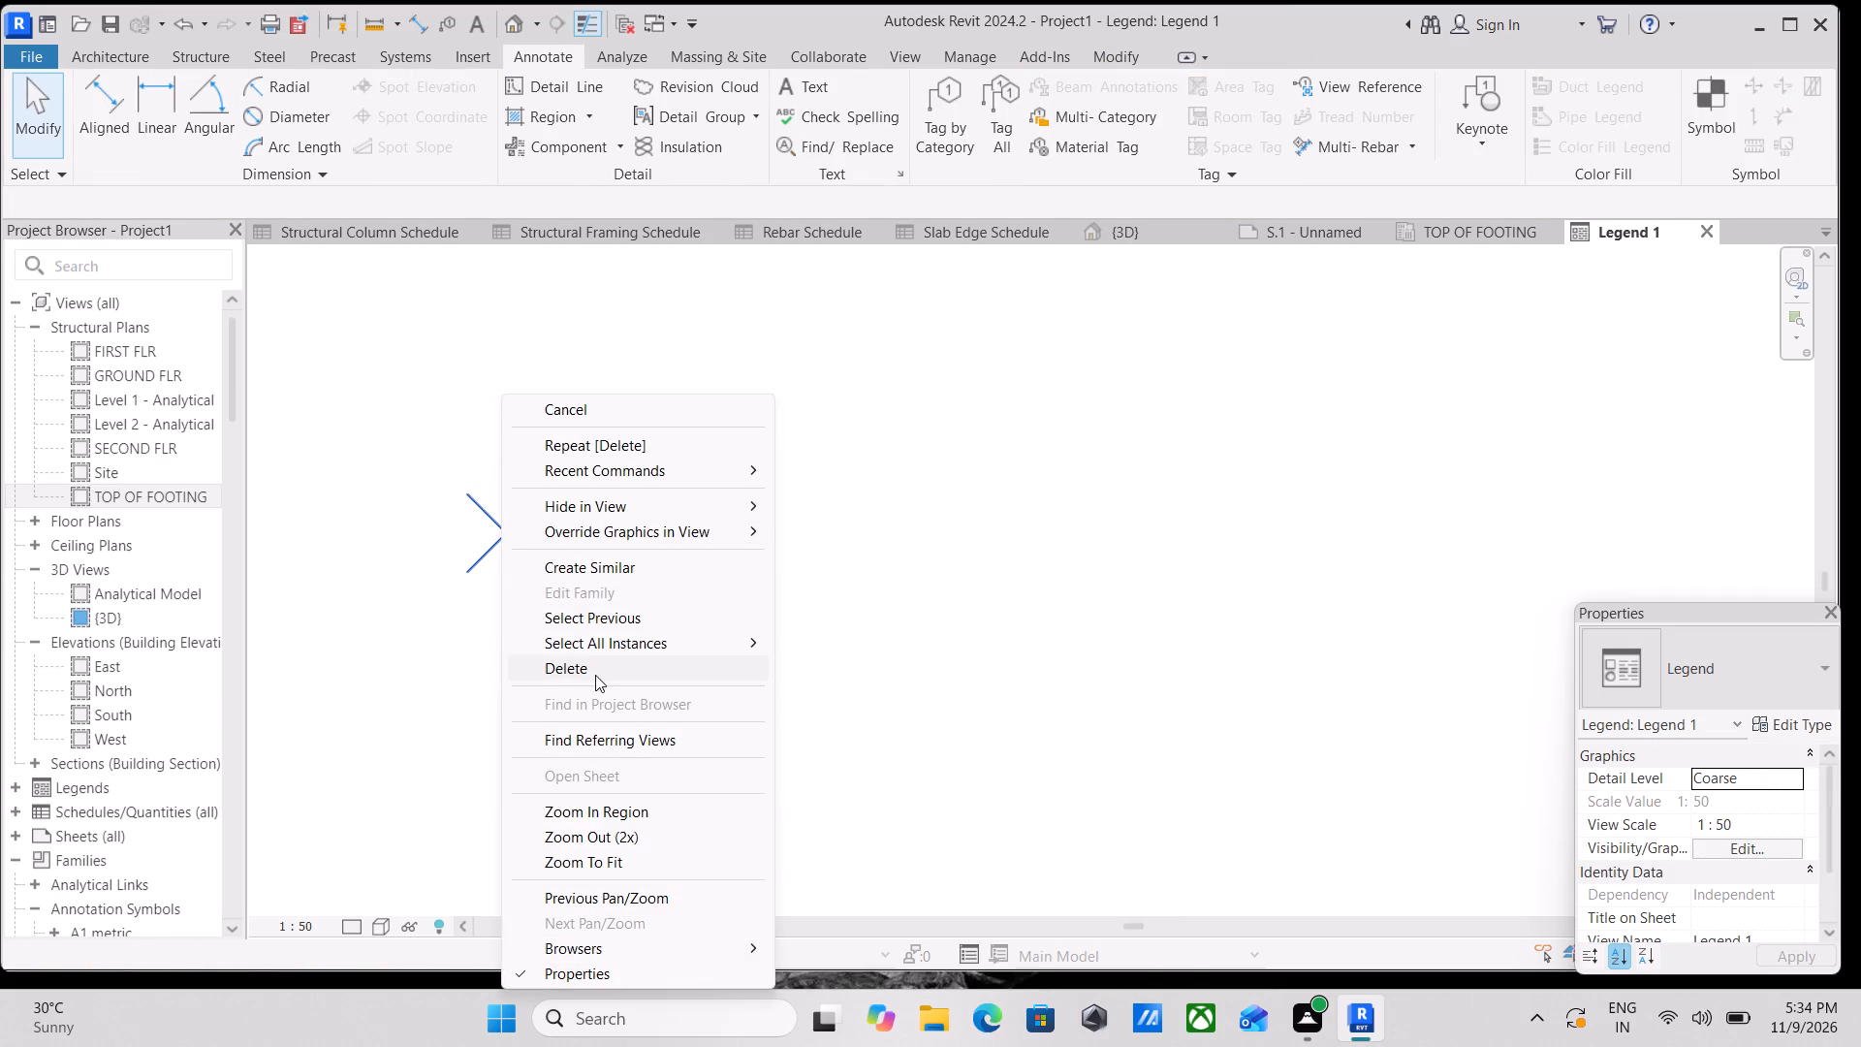
click(595, 675)
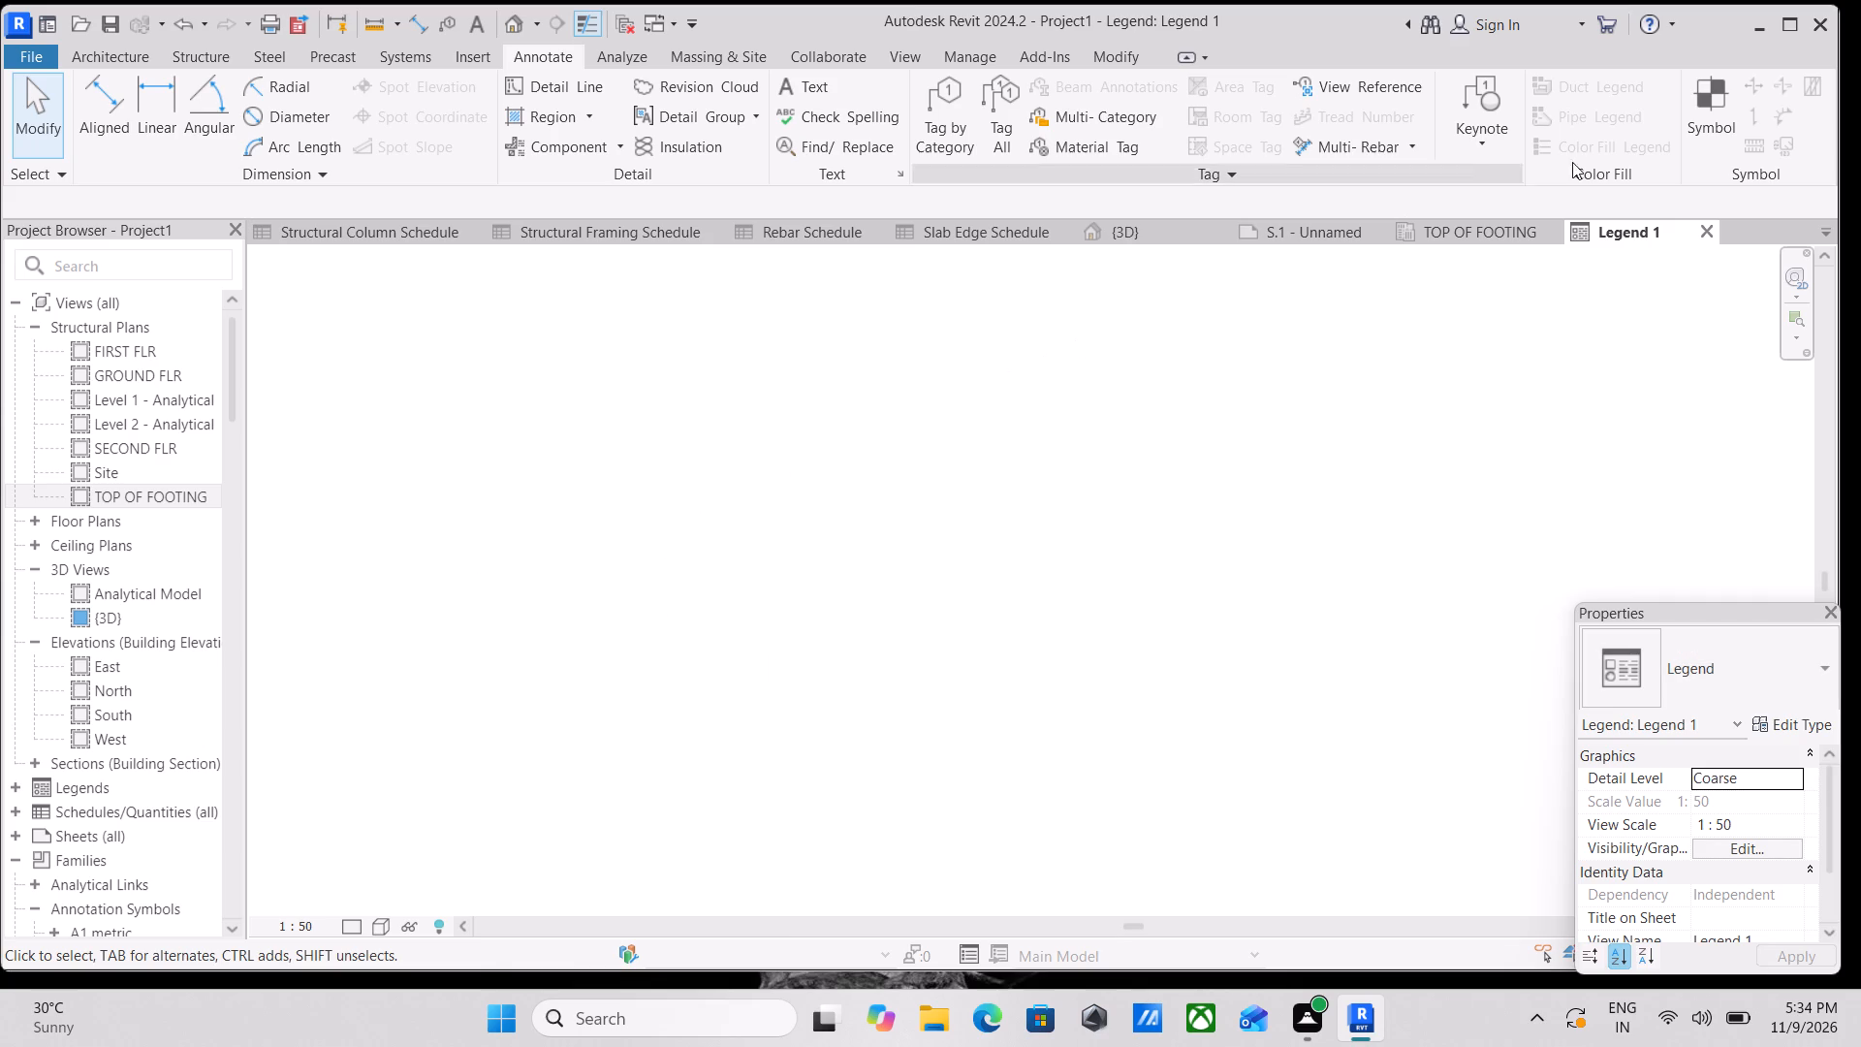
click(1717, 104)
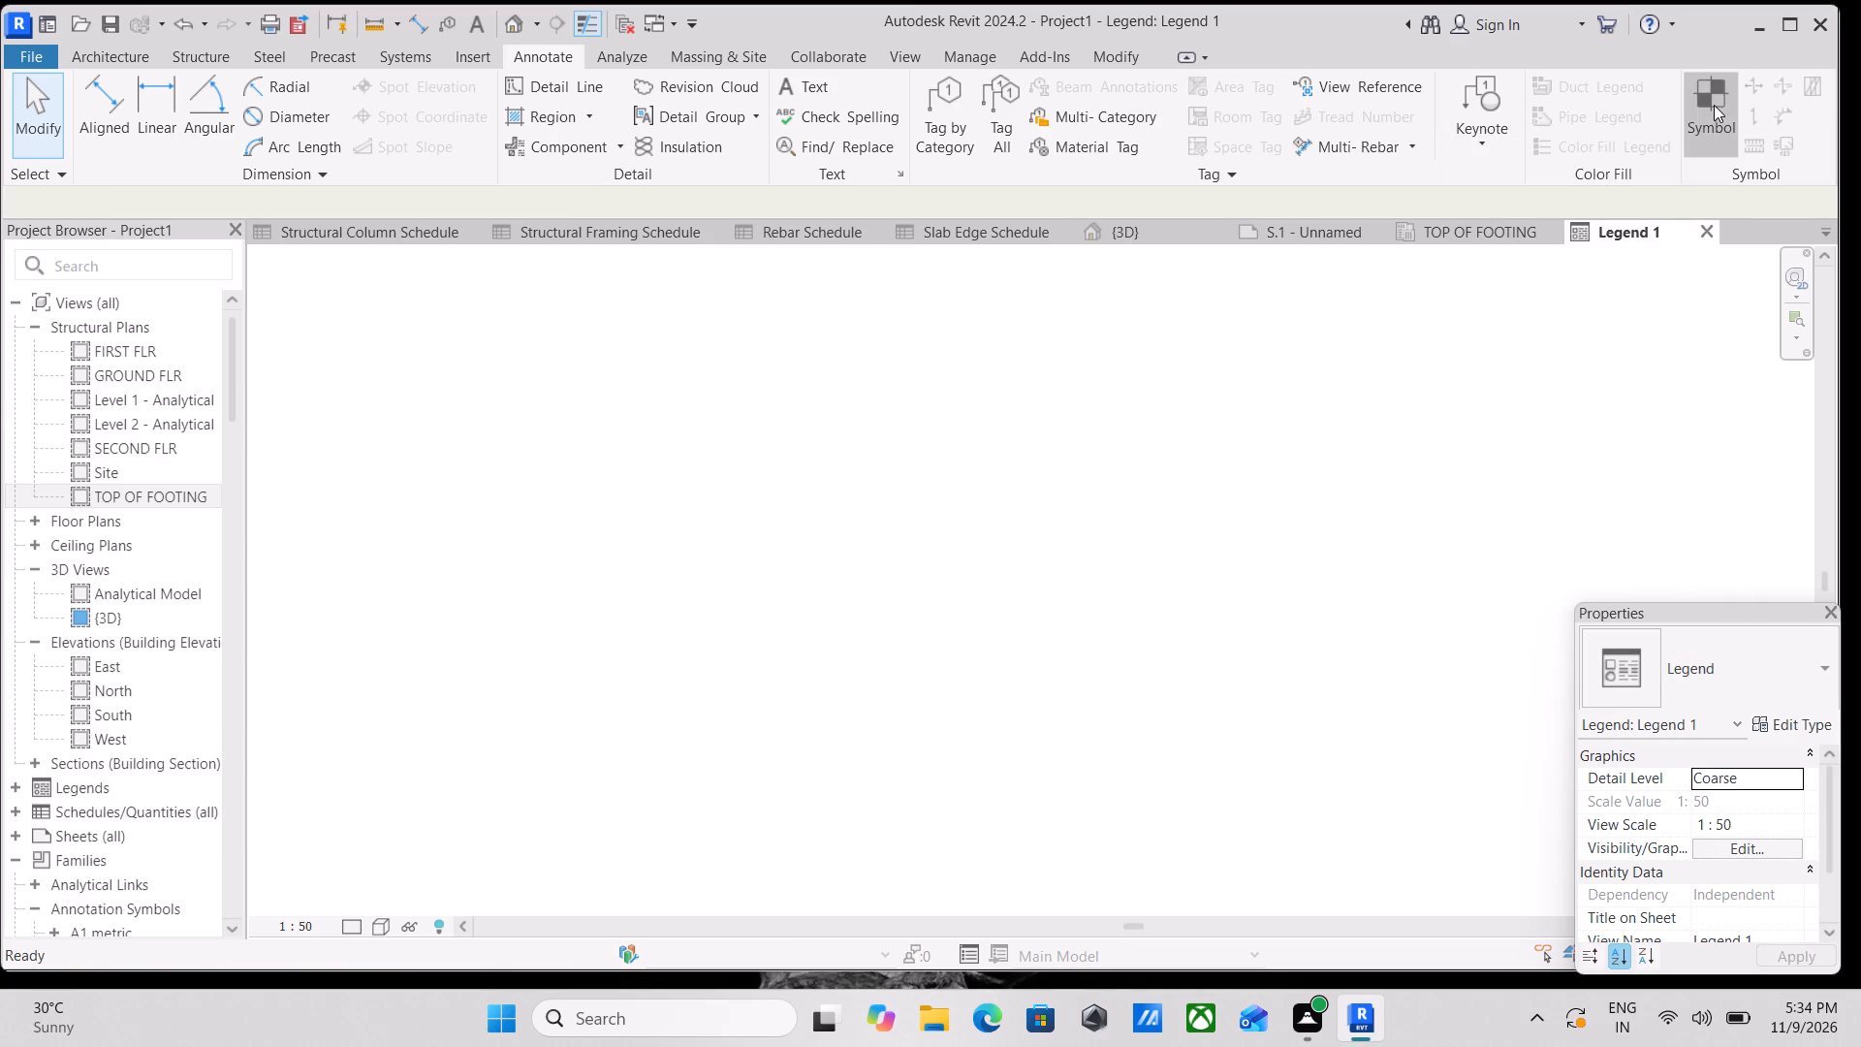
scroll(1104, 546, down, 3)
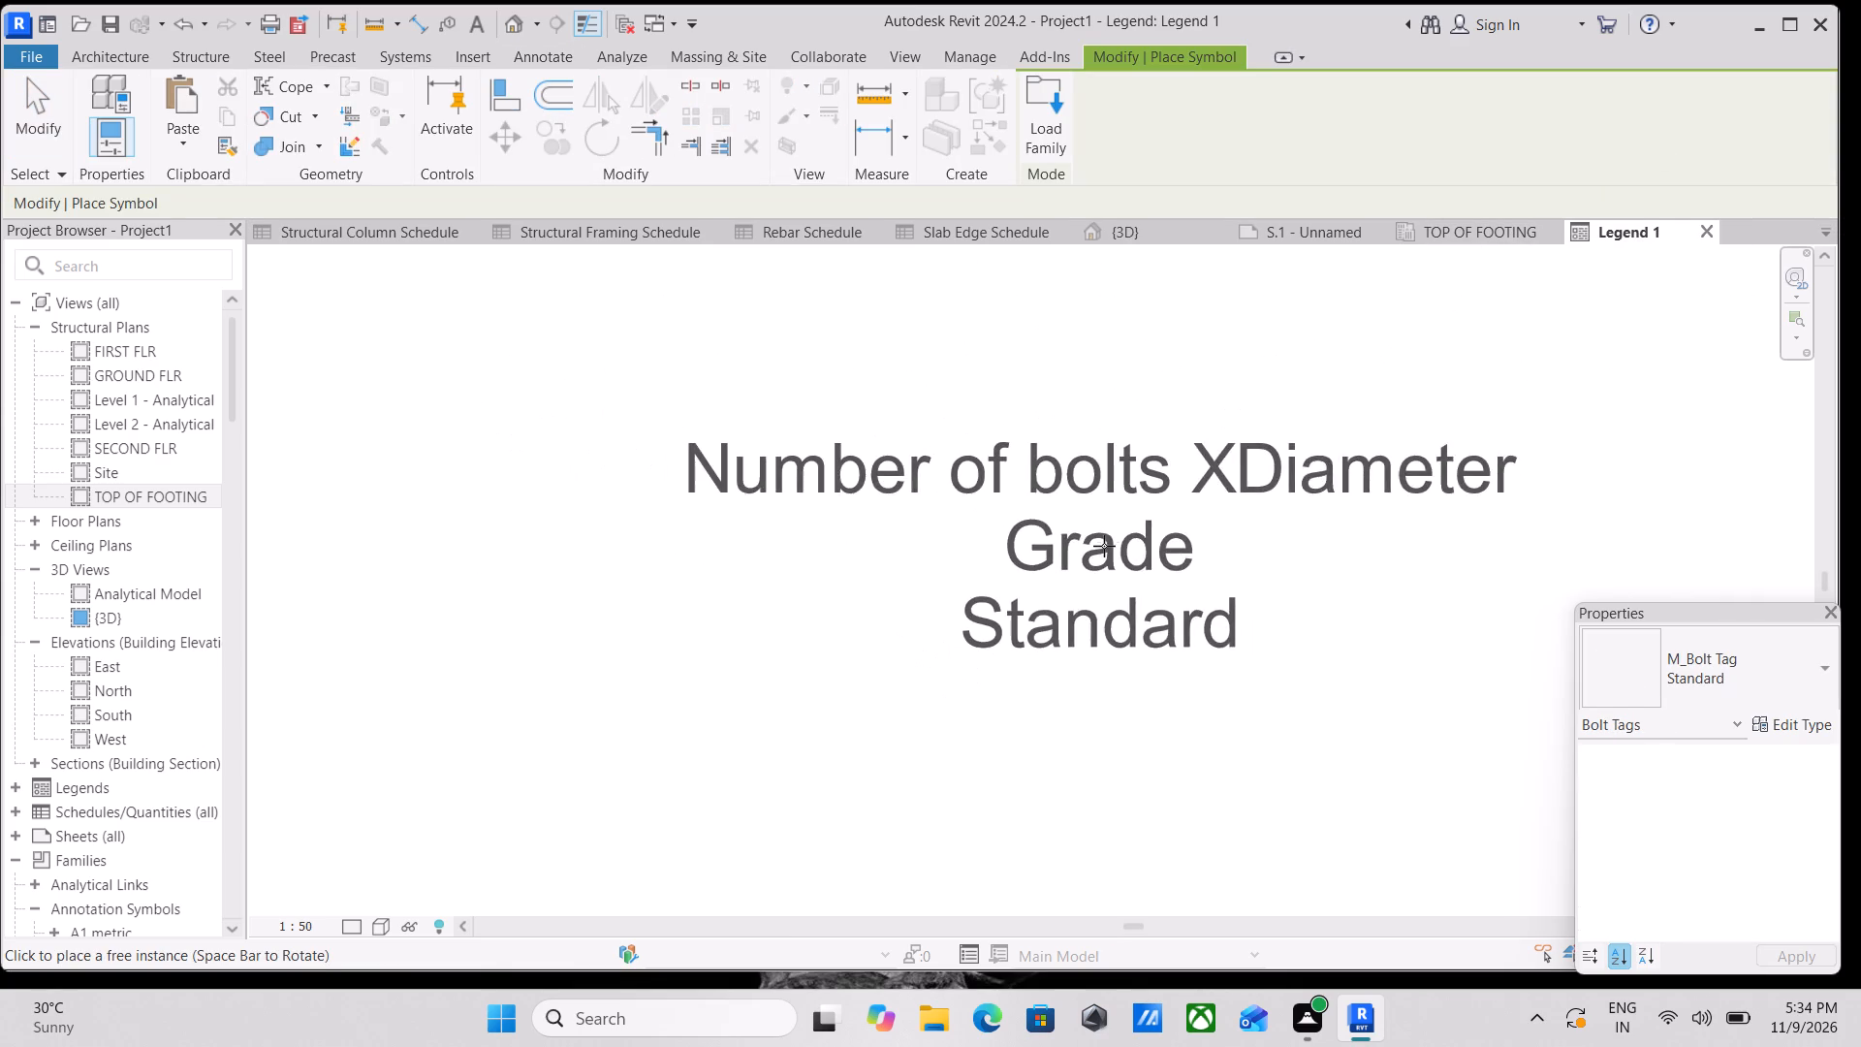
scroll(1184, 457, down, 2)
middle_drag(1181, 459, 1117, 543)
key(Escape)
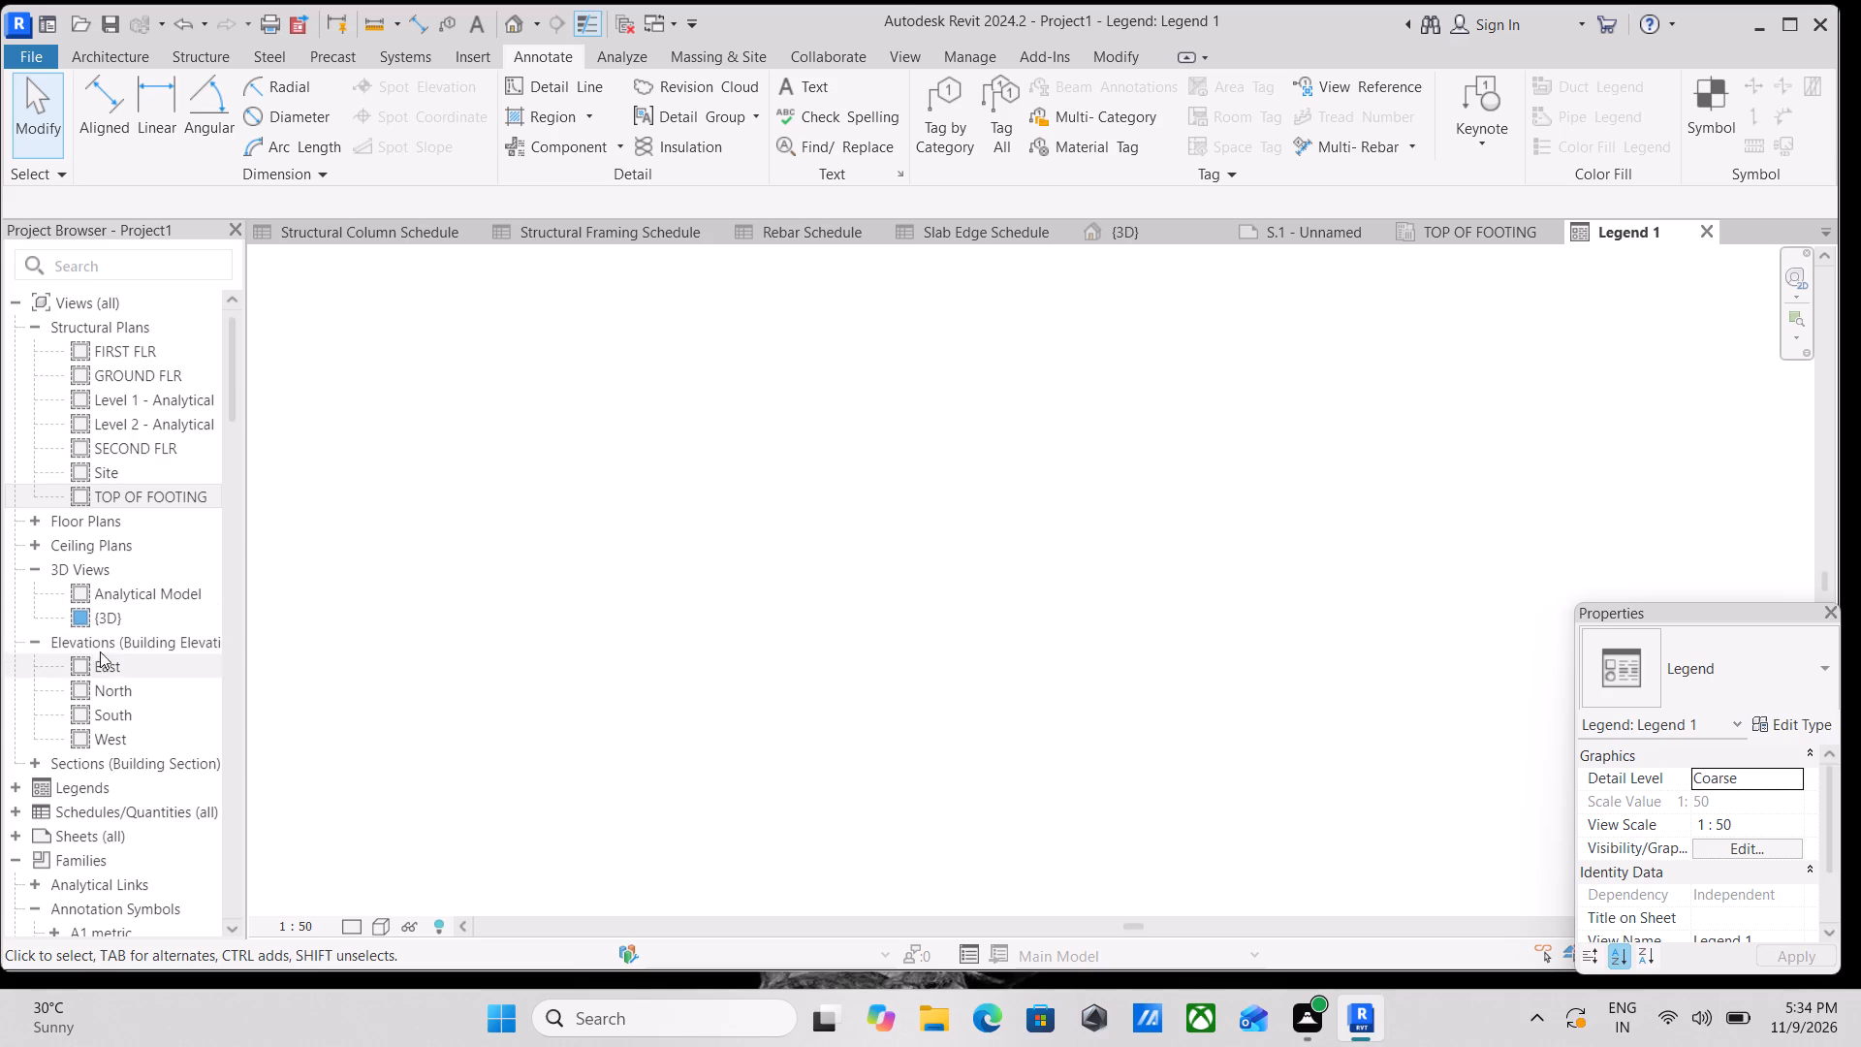
Place a legend component of the structural foundation M_Footing-Rectangular 1800 x 1200 x 450mm in Floor Plan view in the empty legend.
click(616, 142)
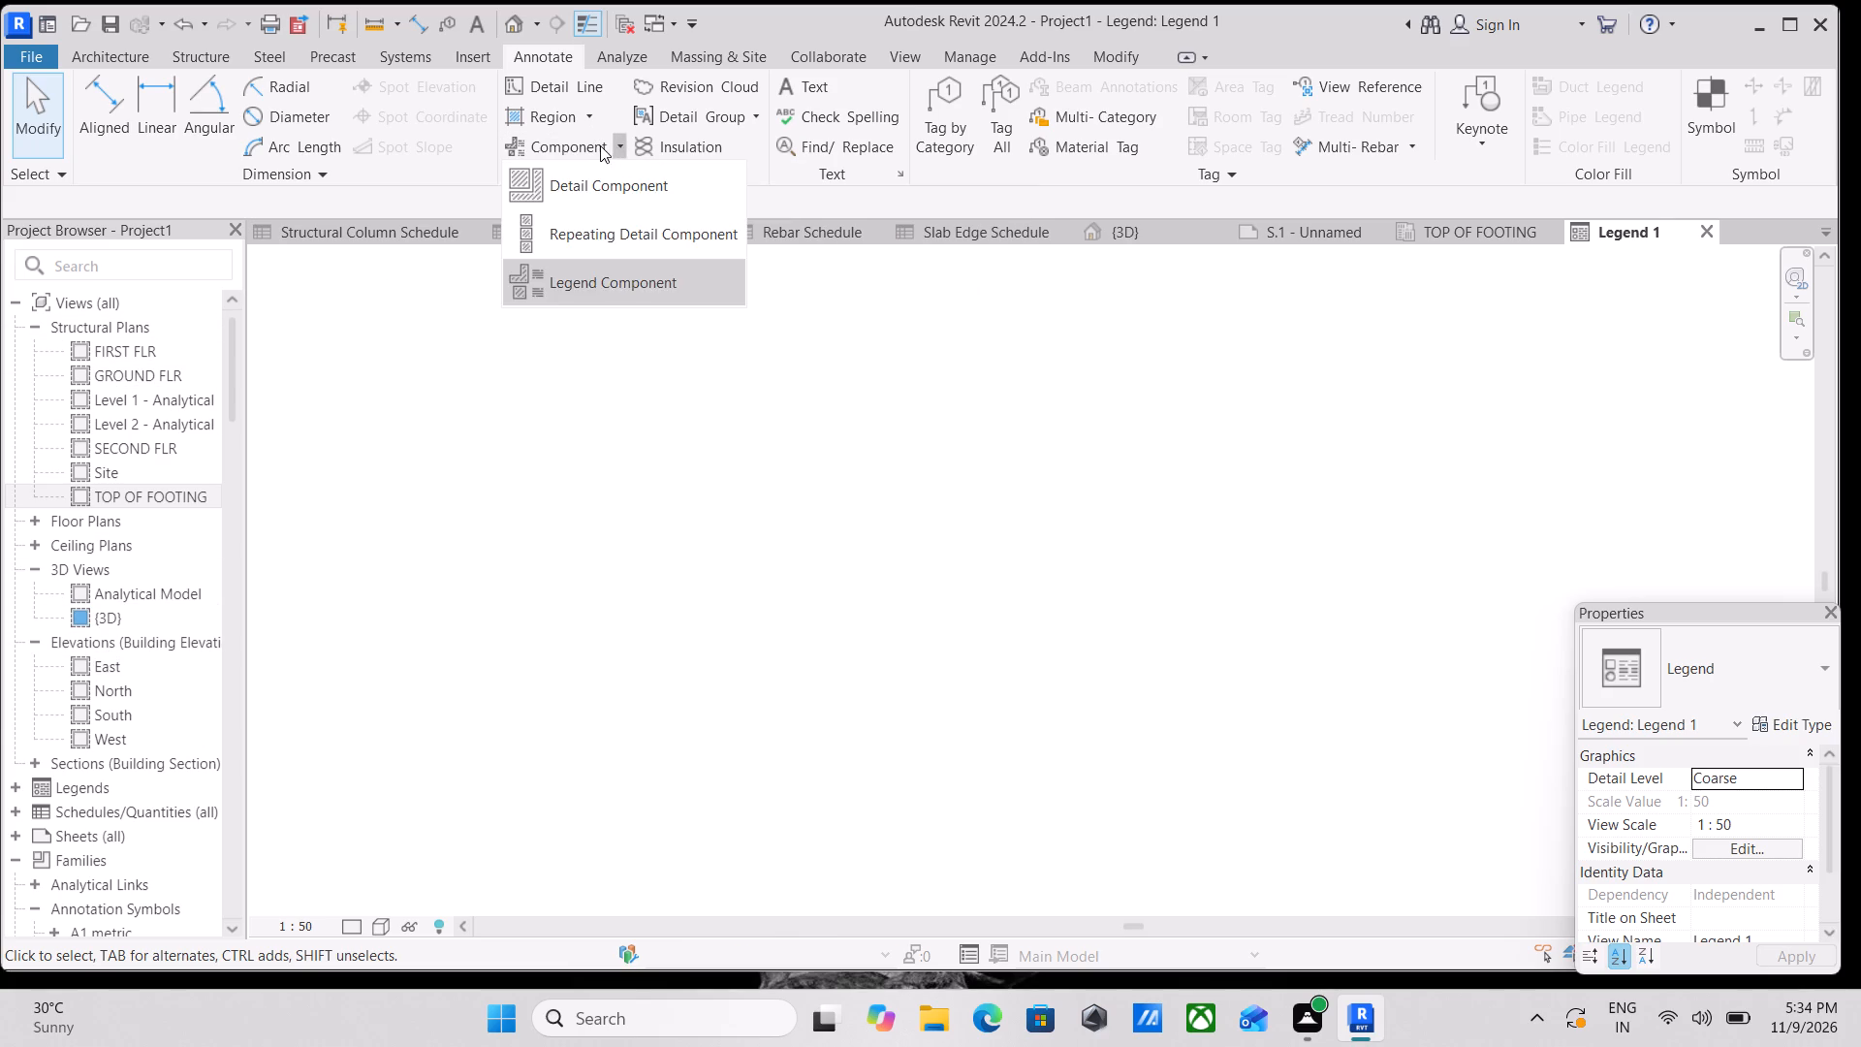
click(594, 295)
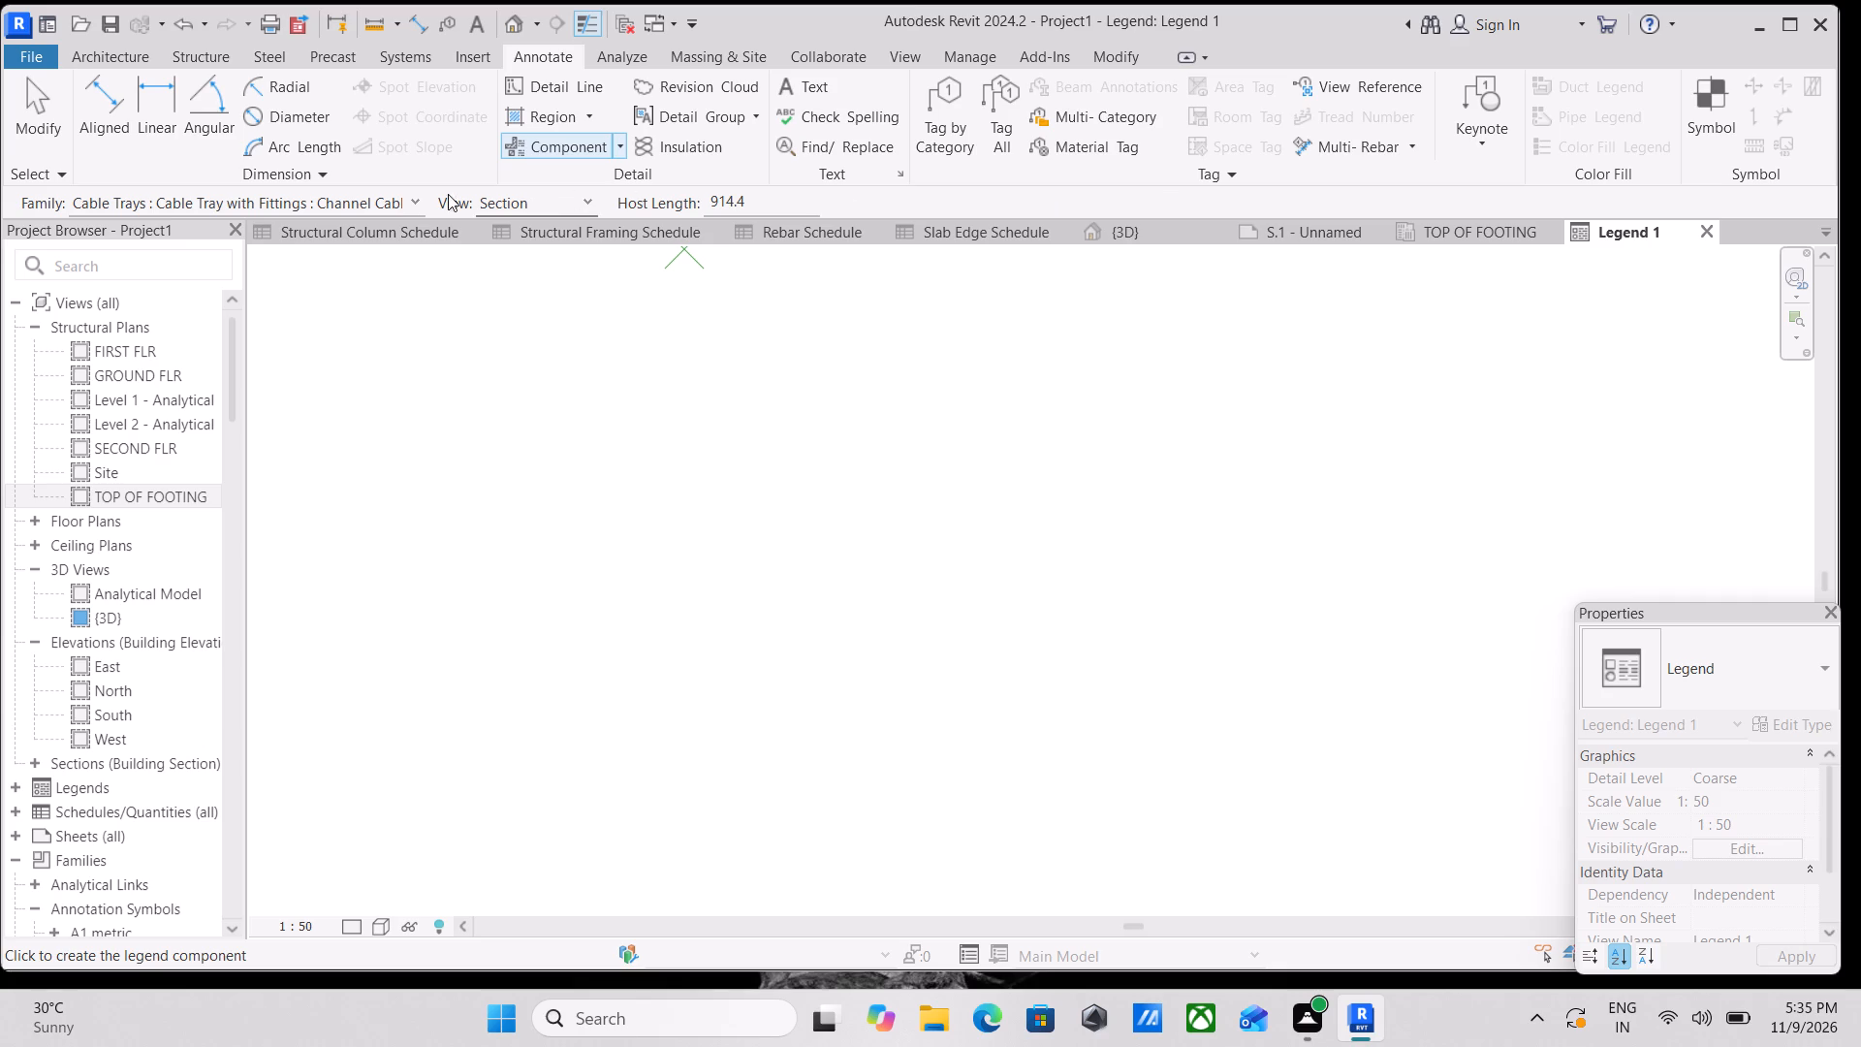
click(414, 202)
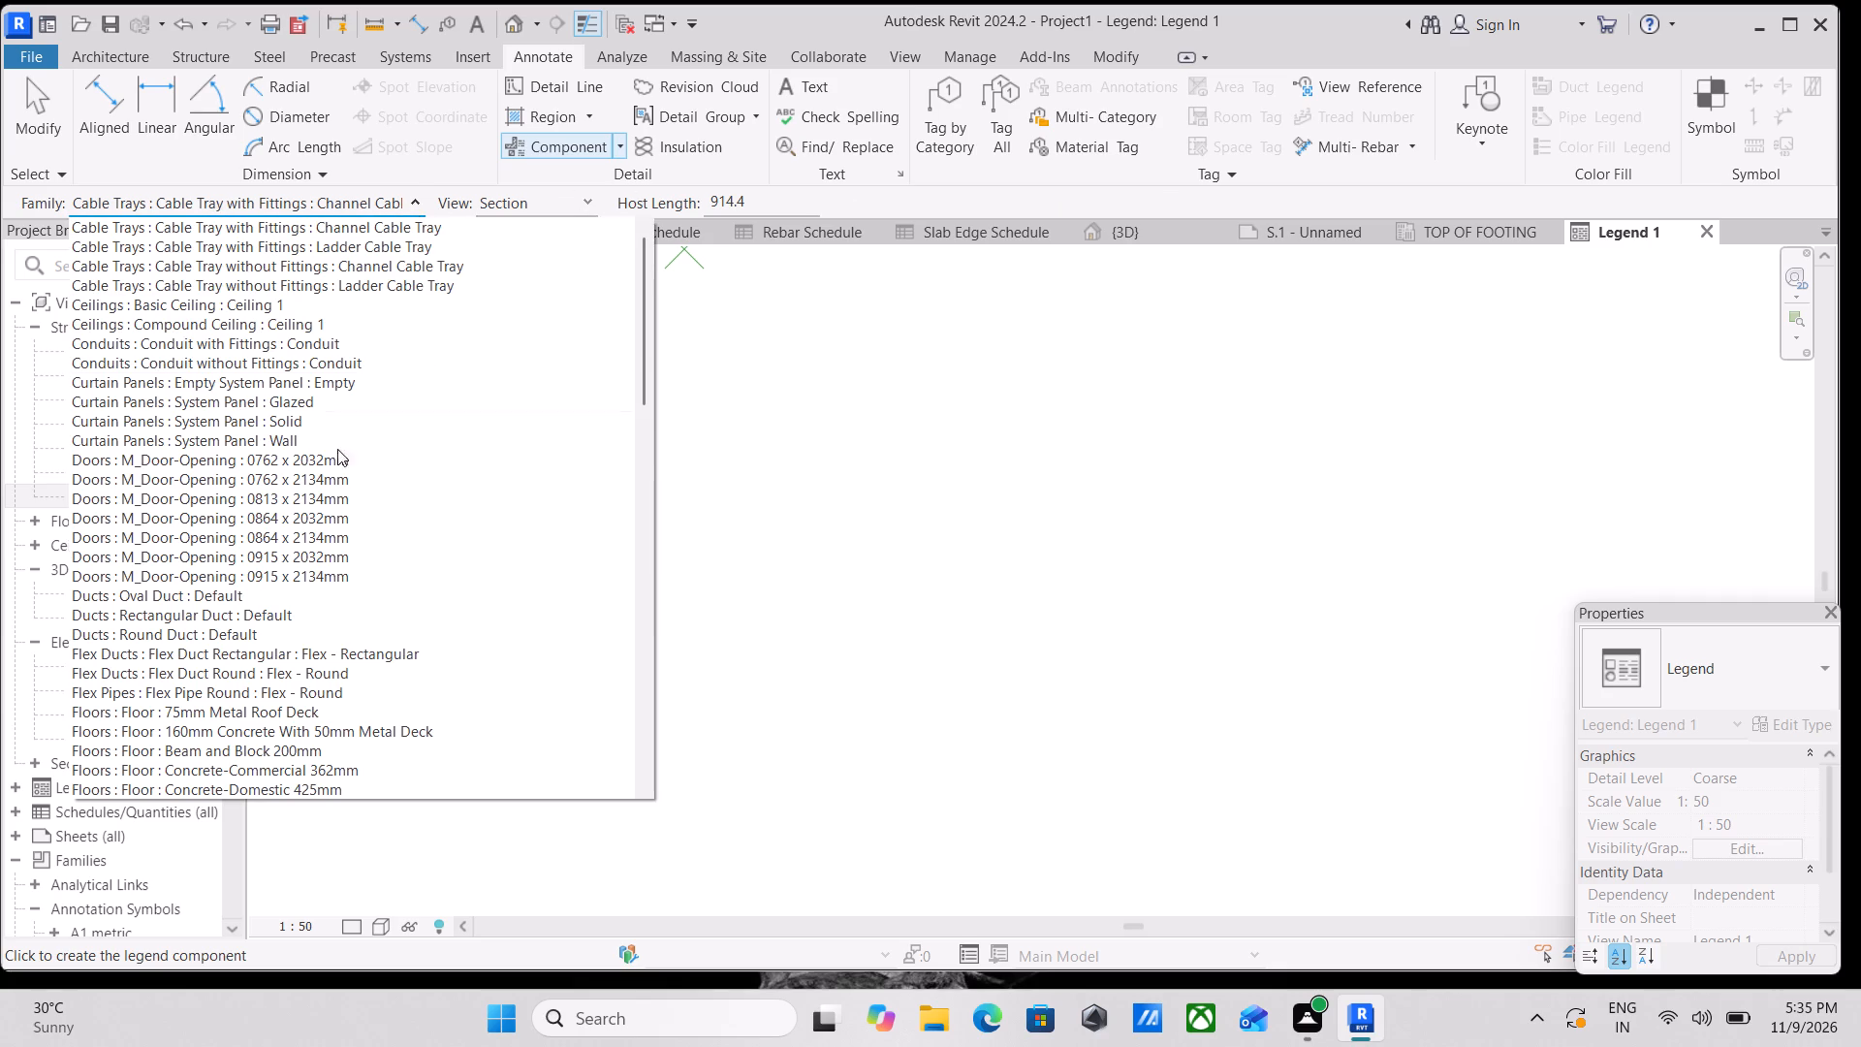
scroll(263, 560, down, 1)
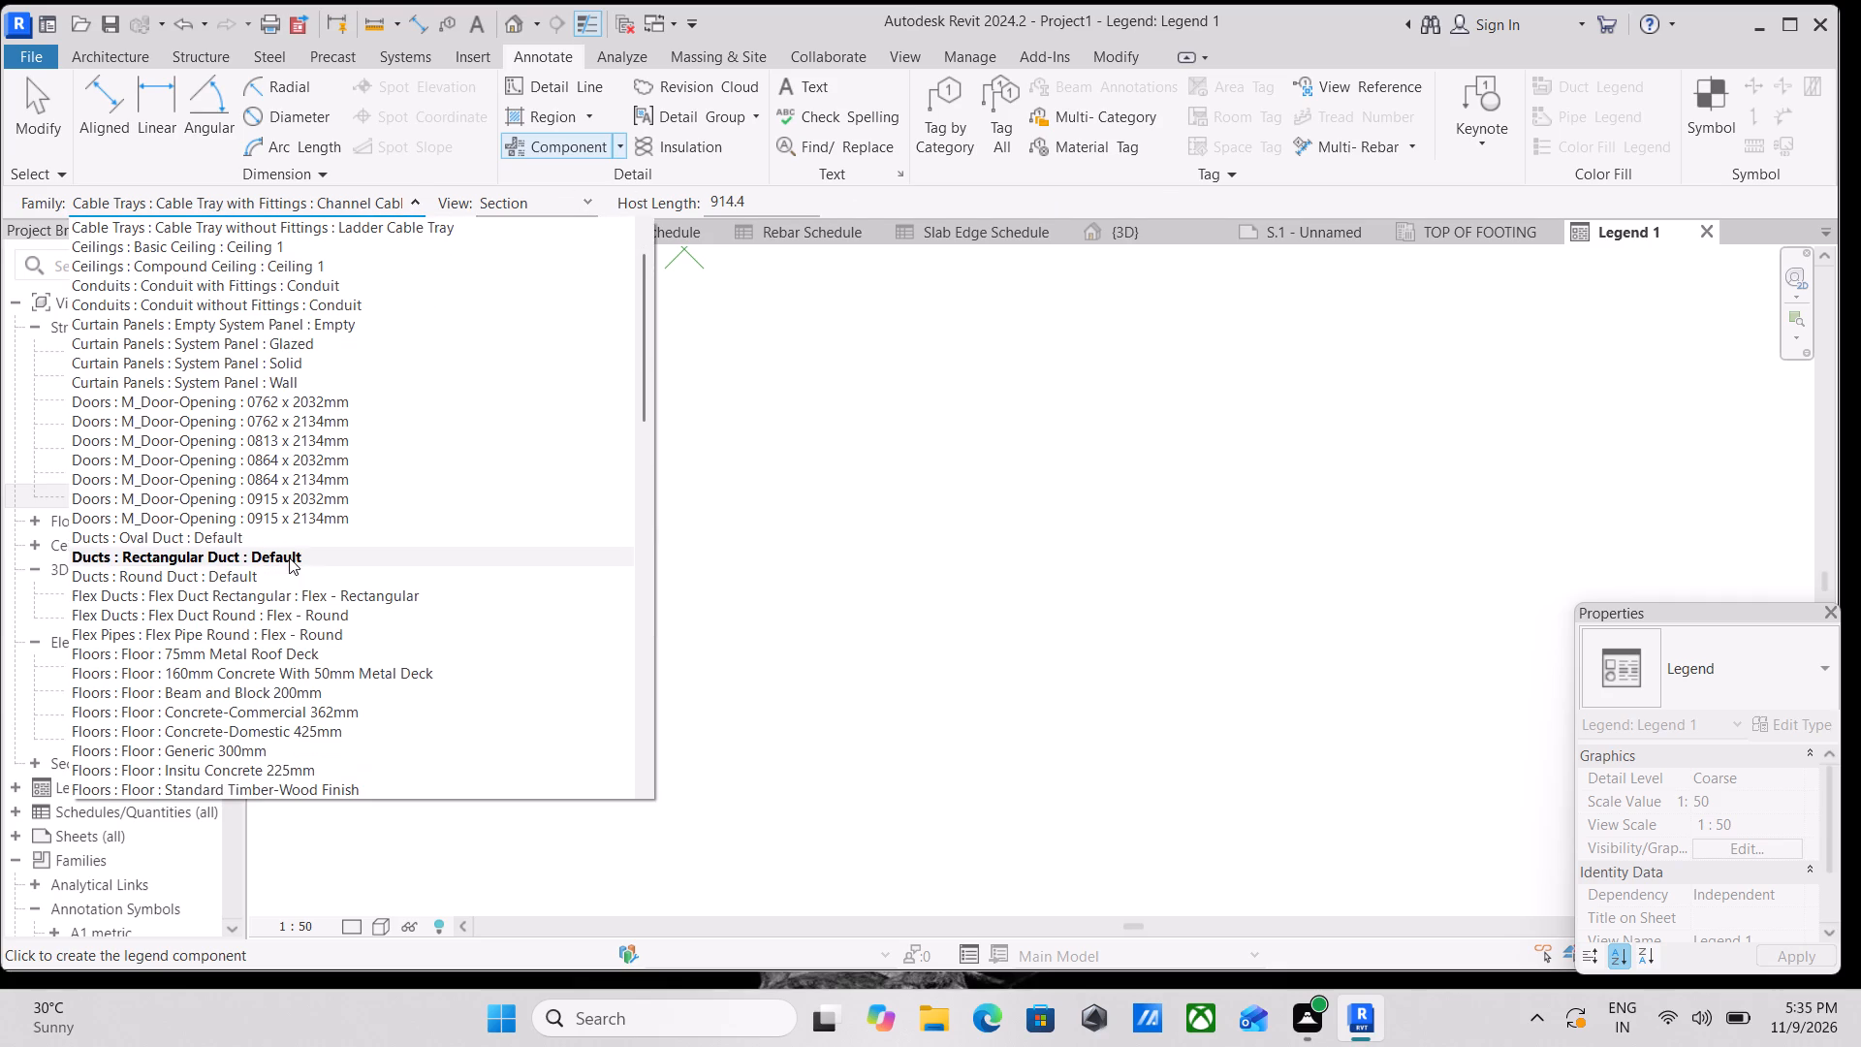
scroll(305, 547, down, 11)
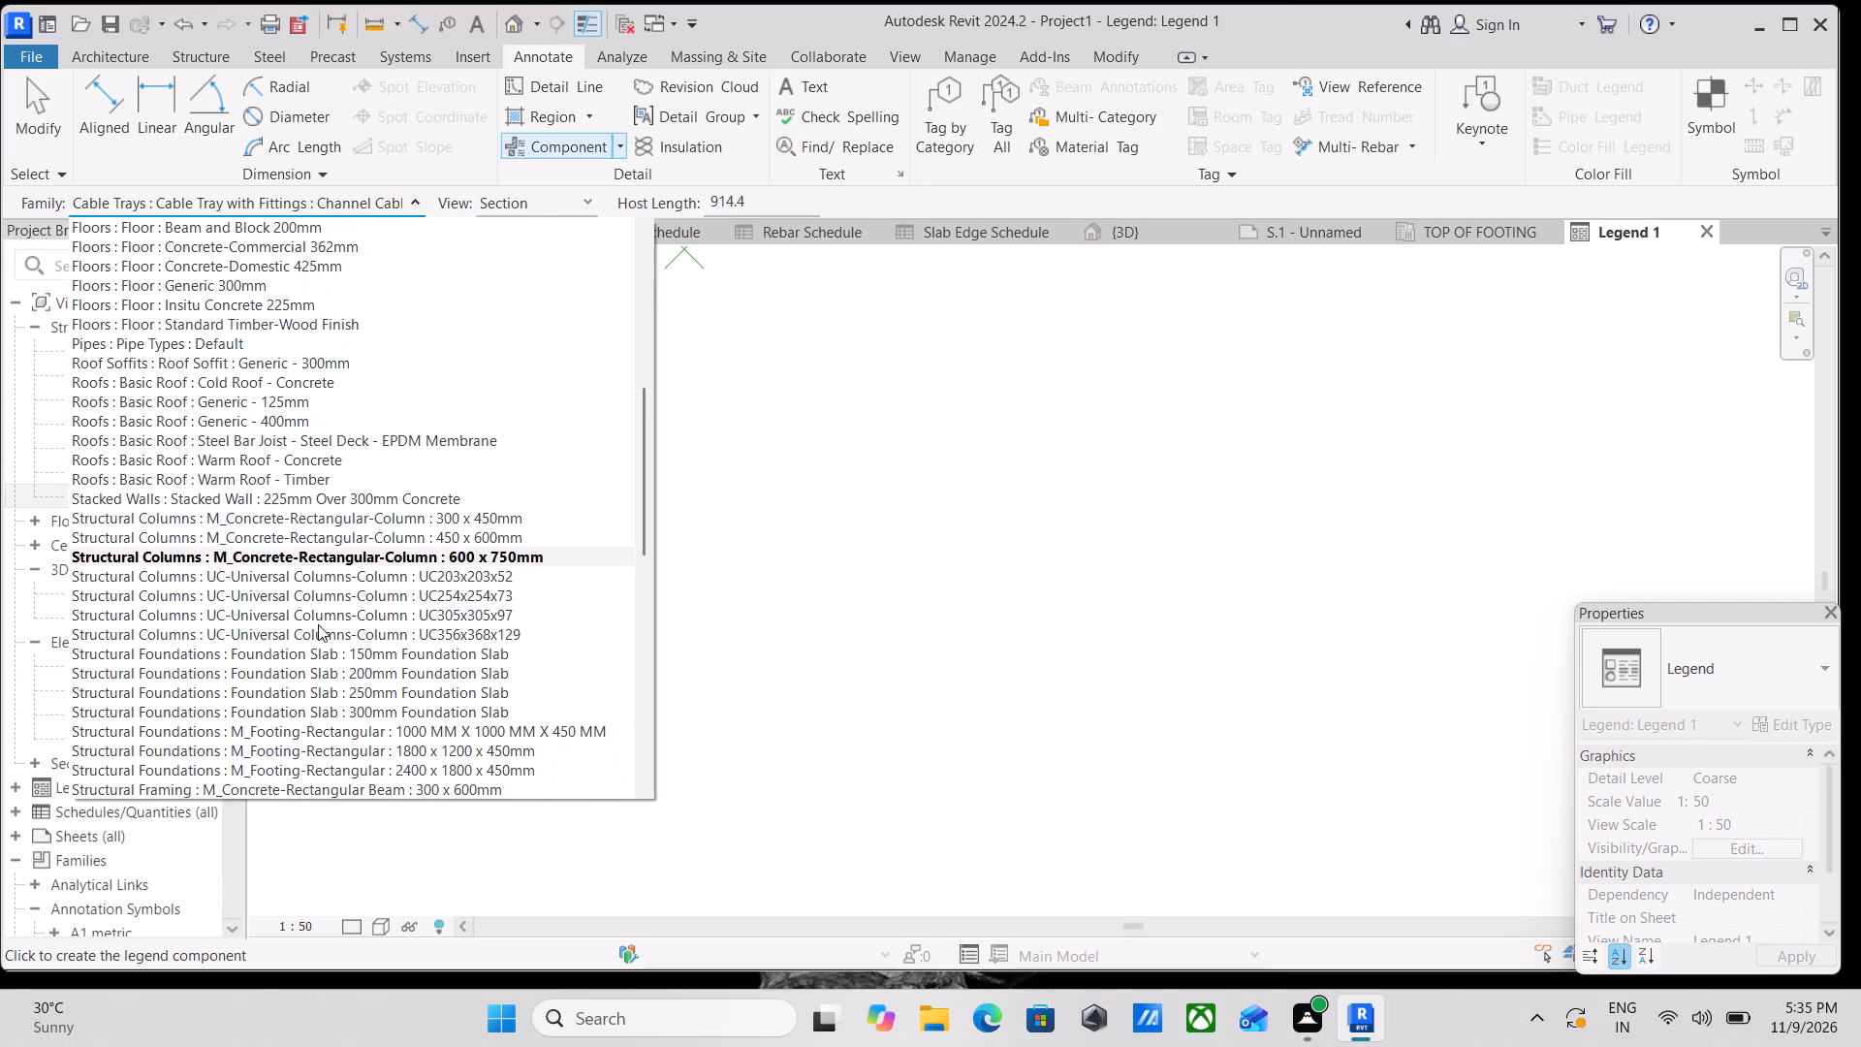
scroll(318, 624, down, 4)
scroll(330, 567, up, 2)
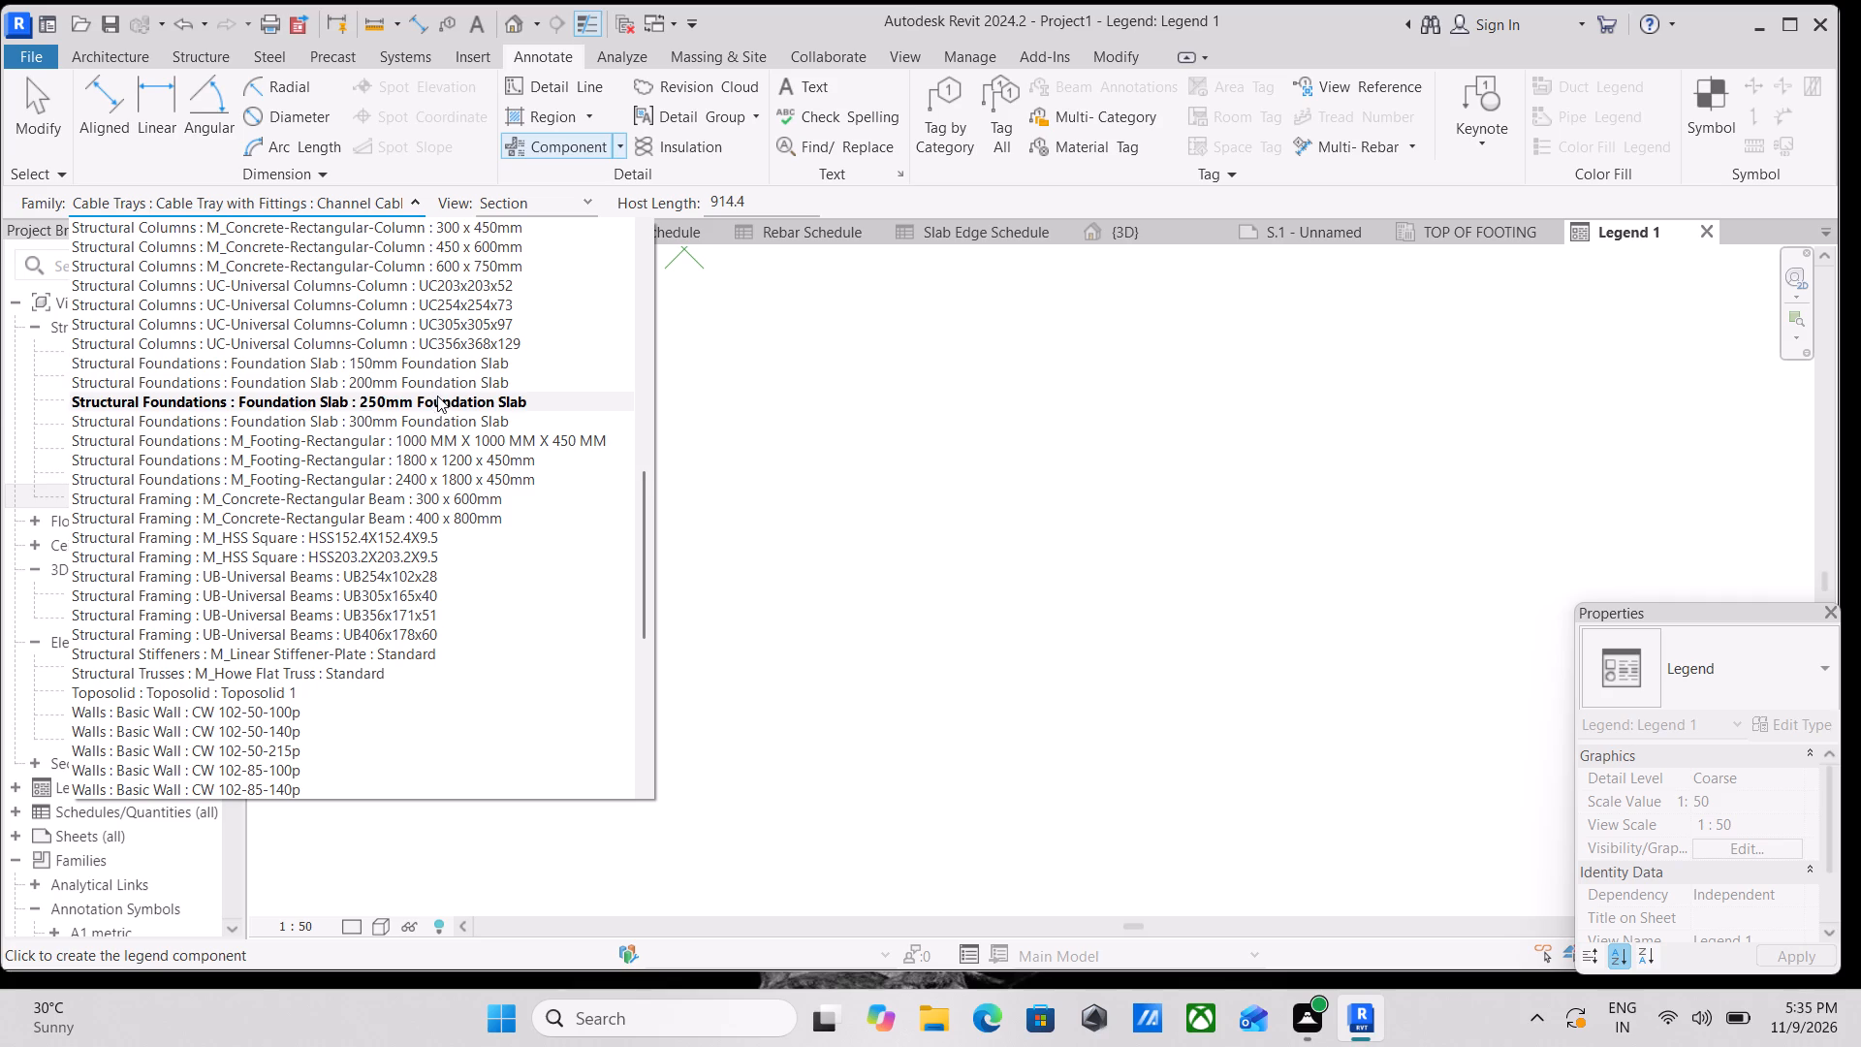
scroll(335, 516, down, 3)
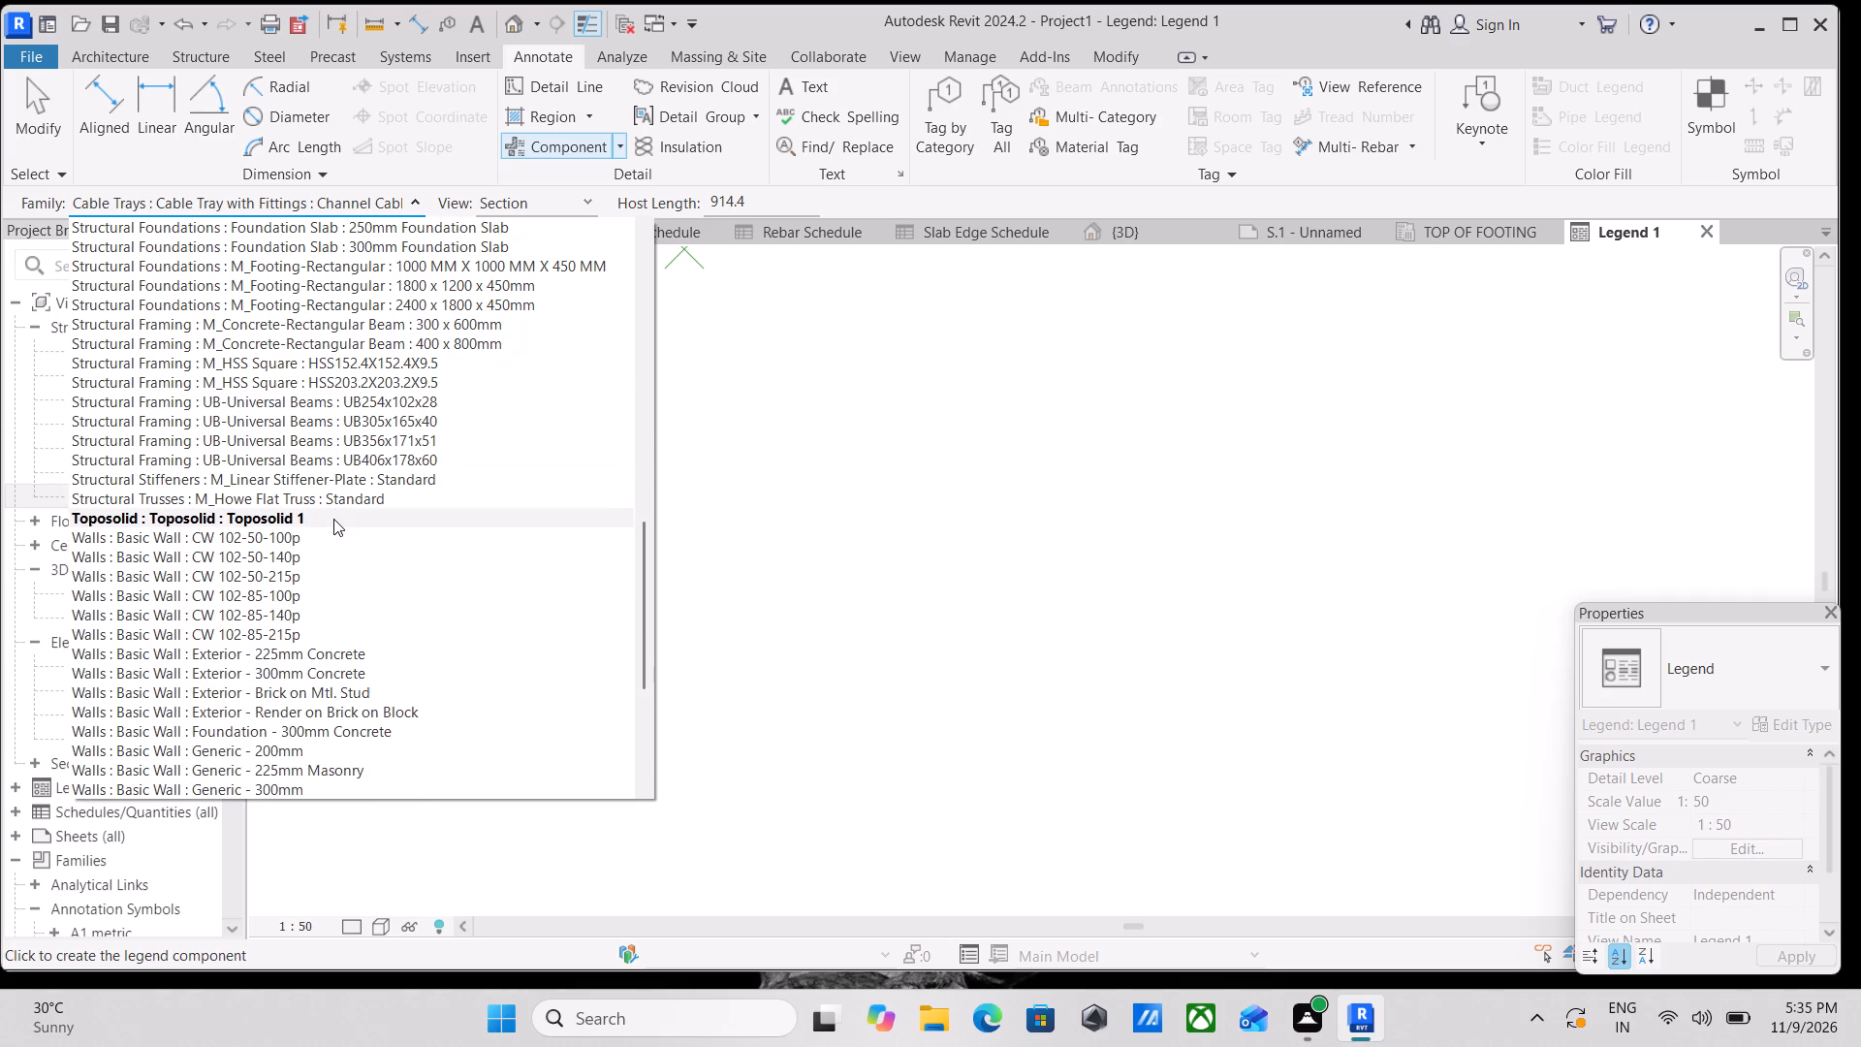
scroll(333, 519, down, 20)
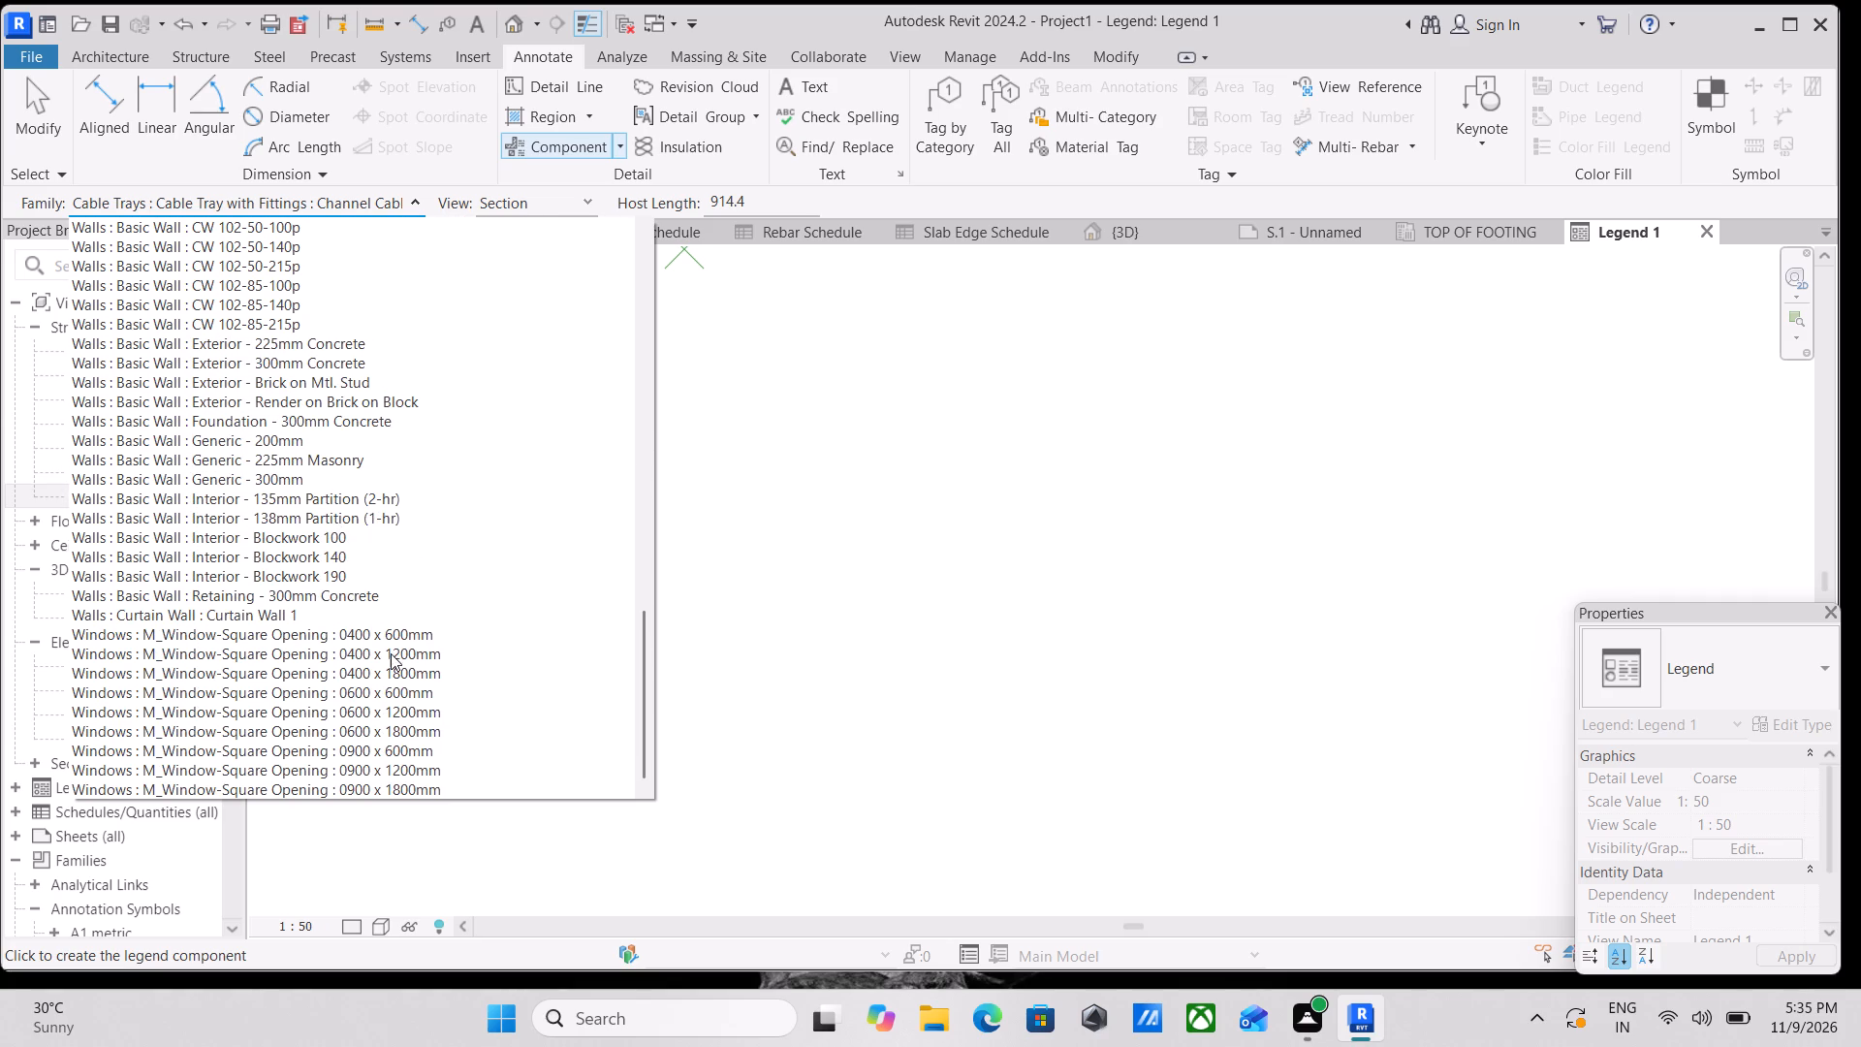
scroll(457, 668, up, 2)
scroll(462, 663, down, 5)
scroll(378, 651, down, 5)
scroll(361, 651, up, 2)
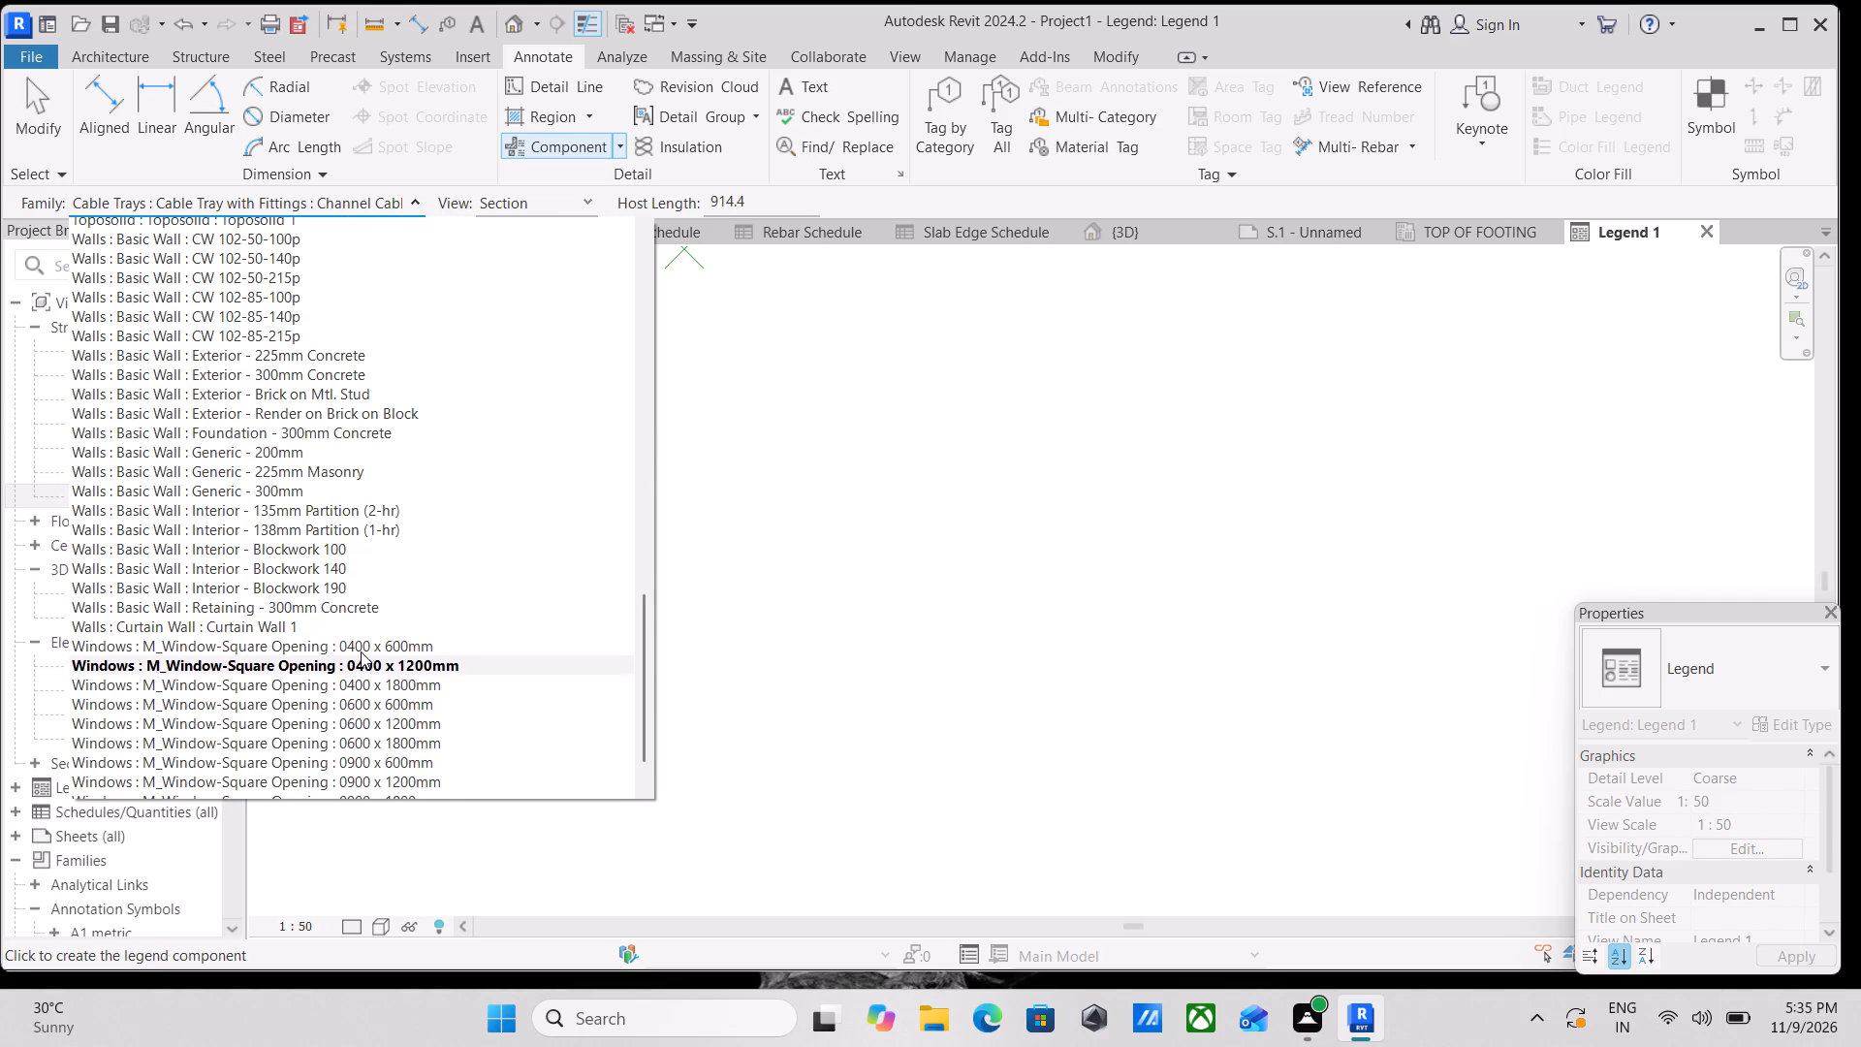
scroll(361, 651, up, 1)
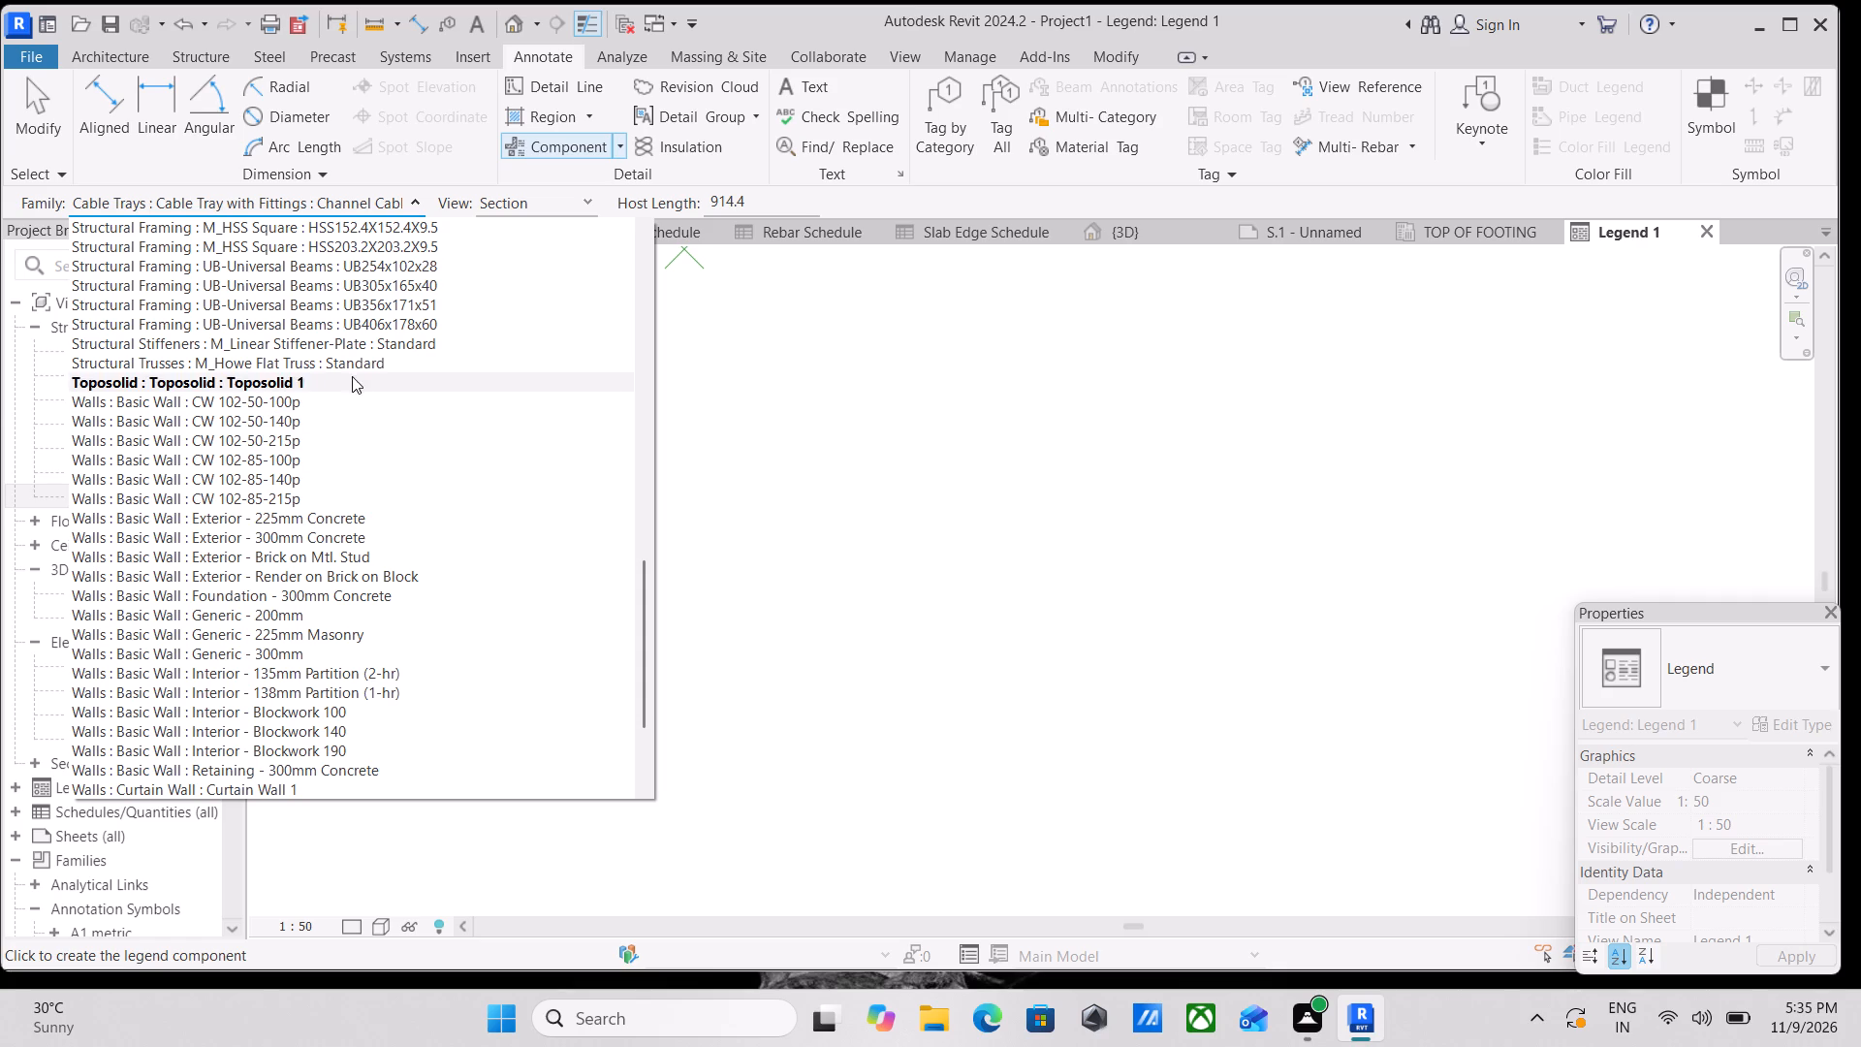
scroll(243, 336, up, 2)
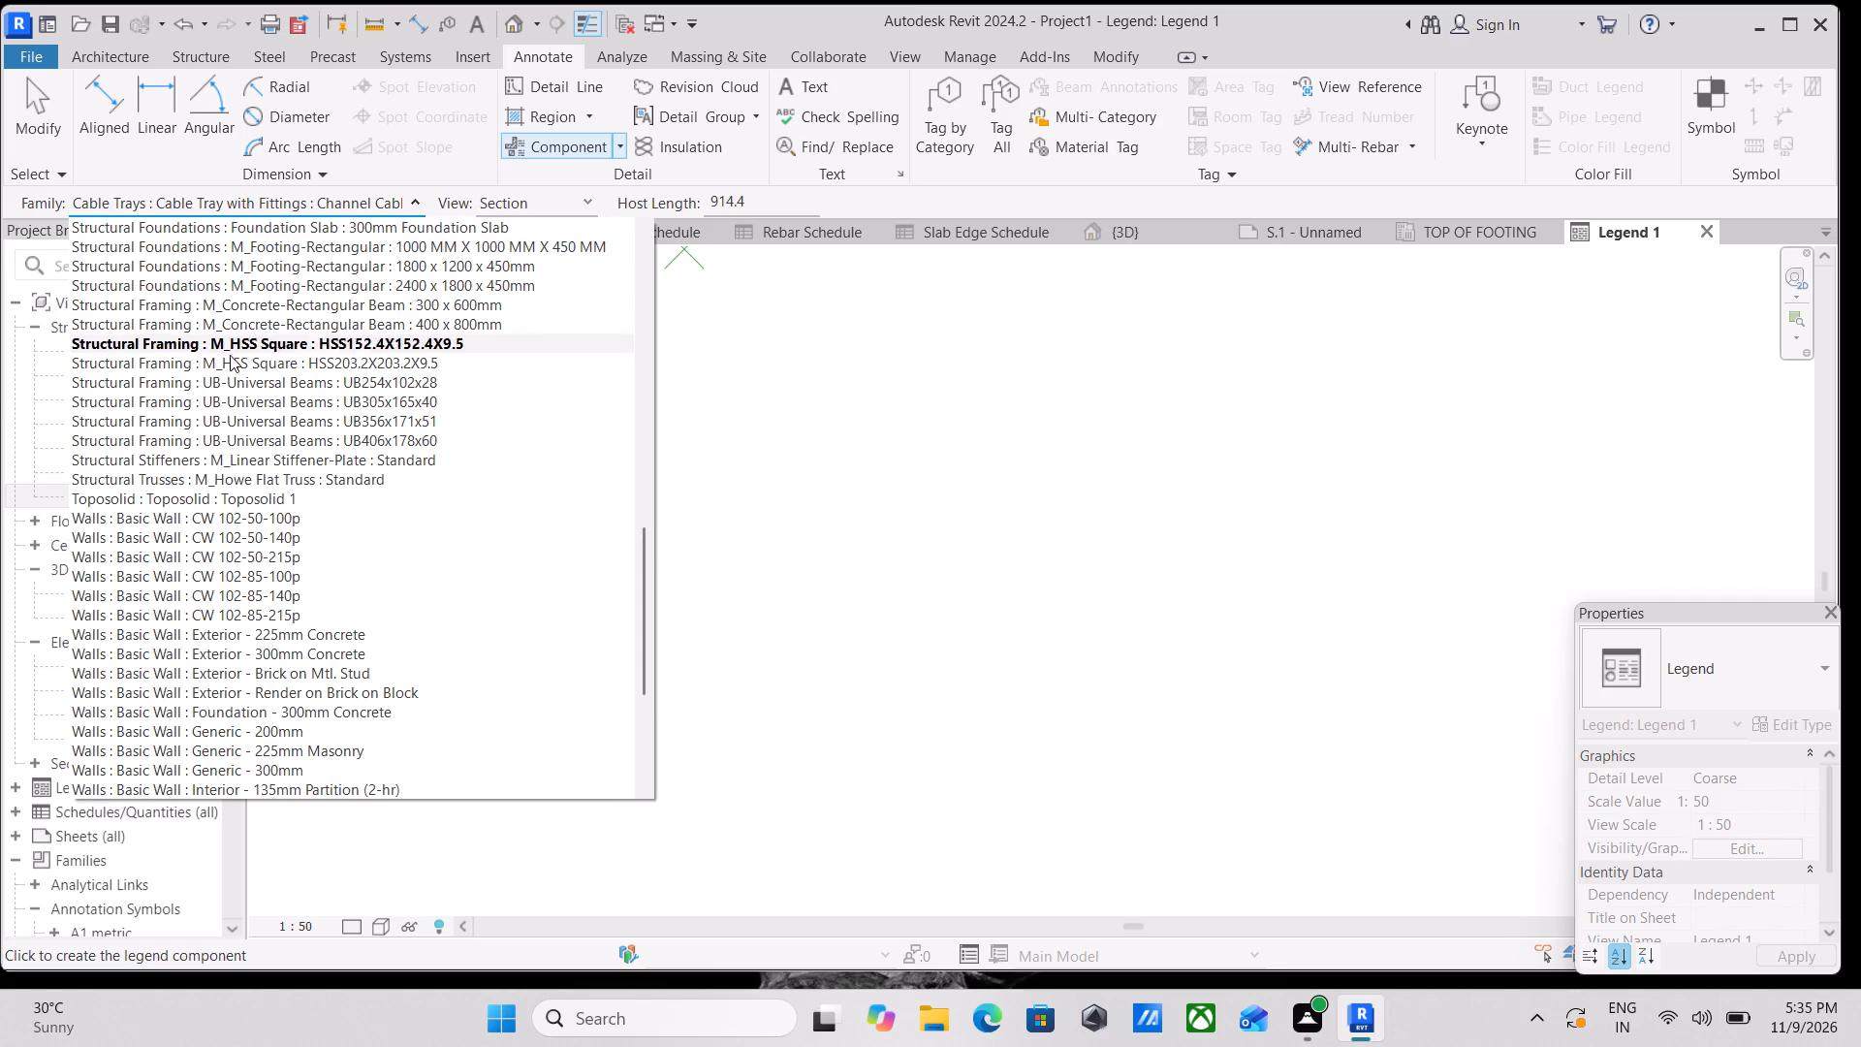
scroll(219, 335, up, 1)
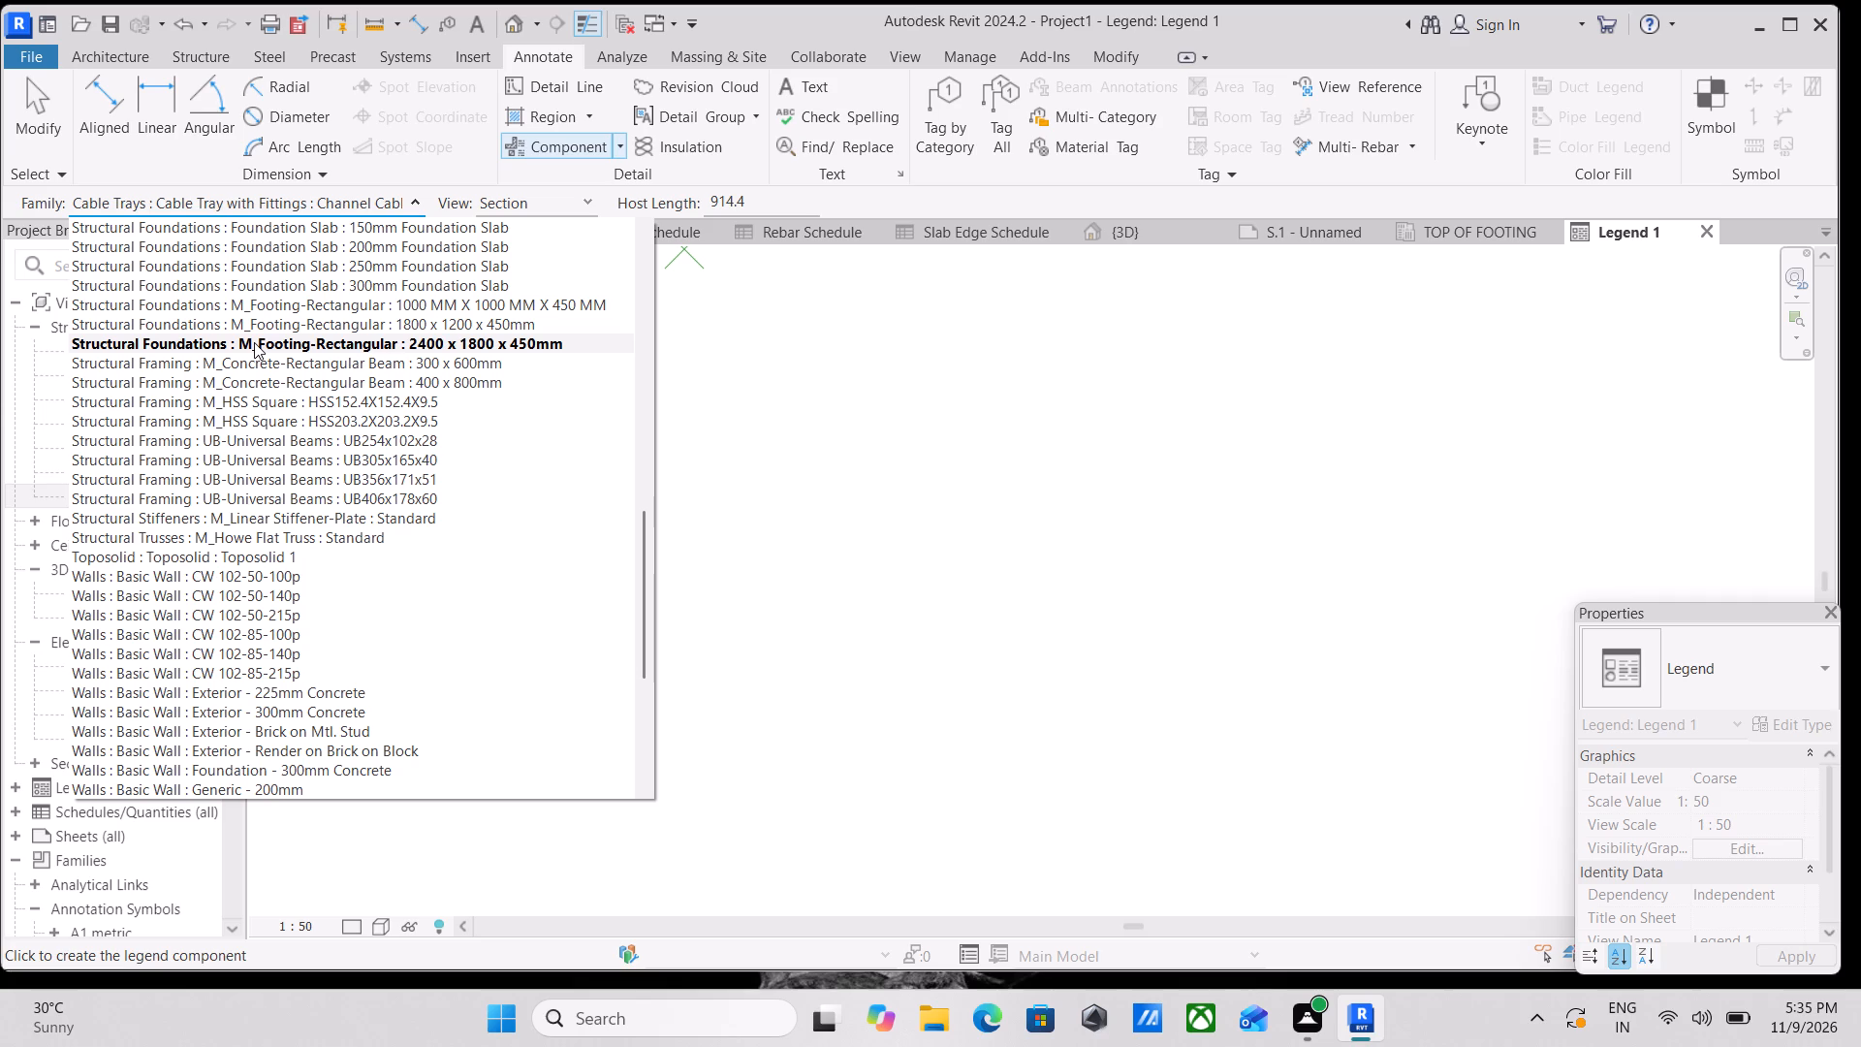
click(262, 325)
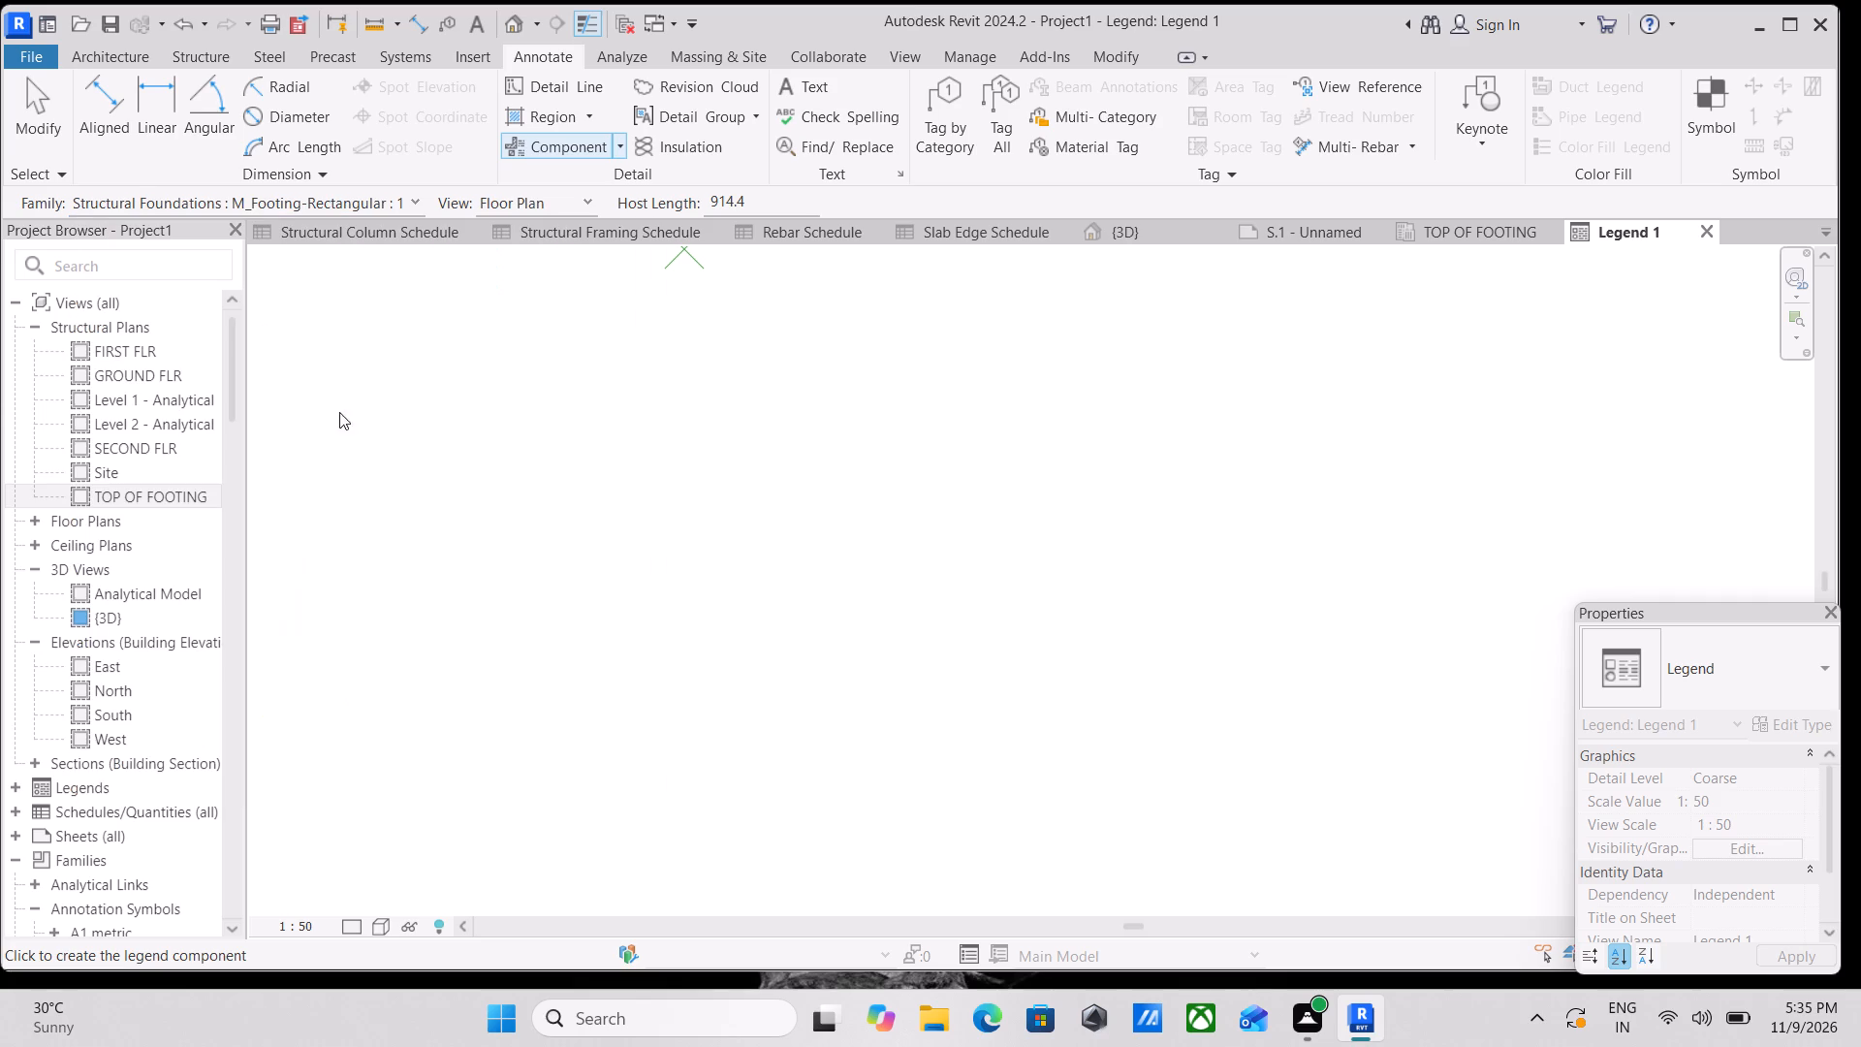
scroll(899, 547, down, 2)
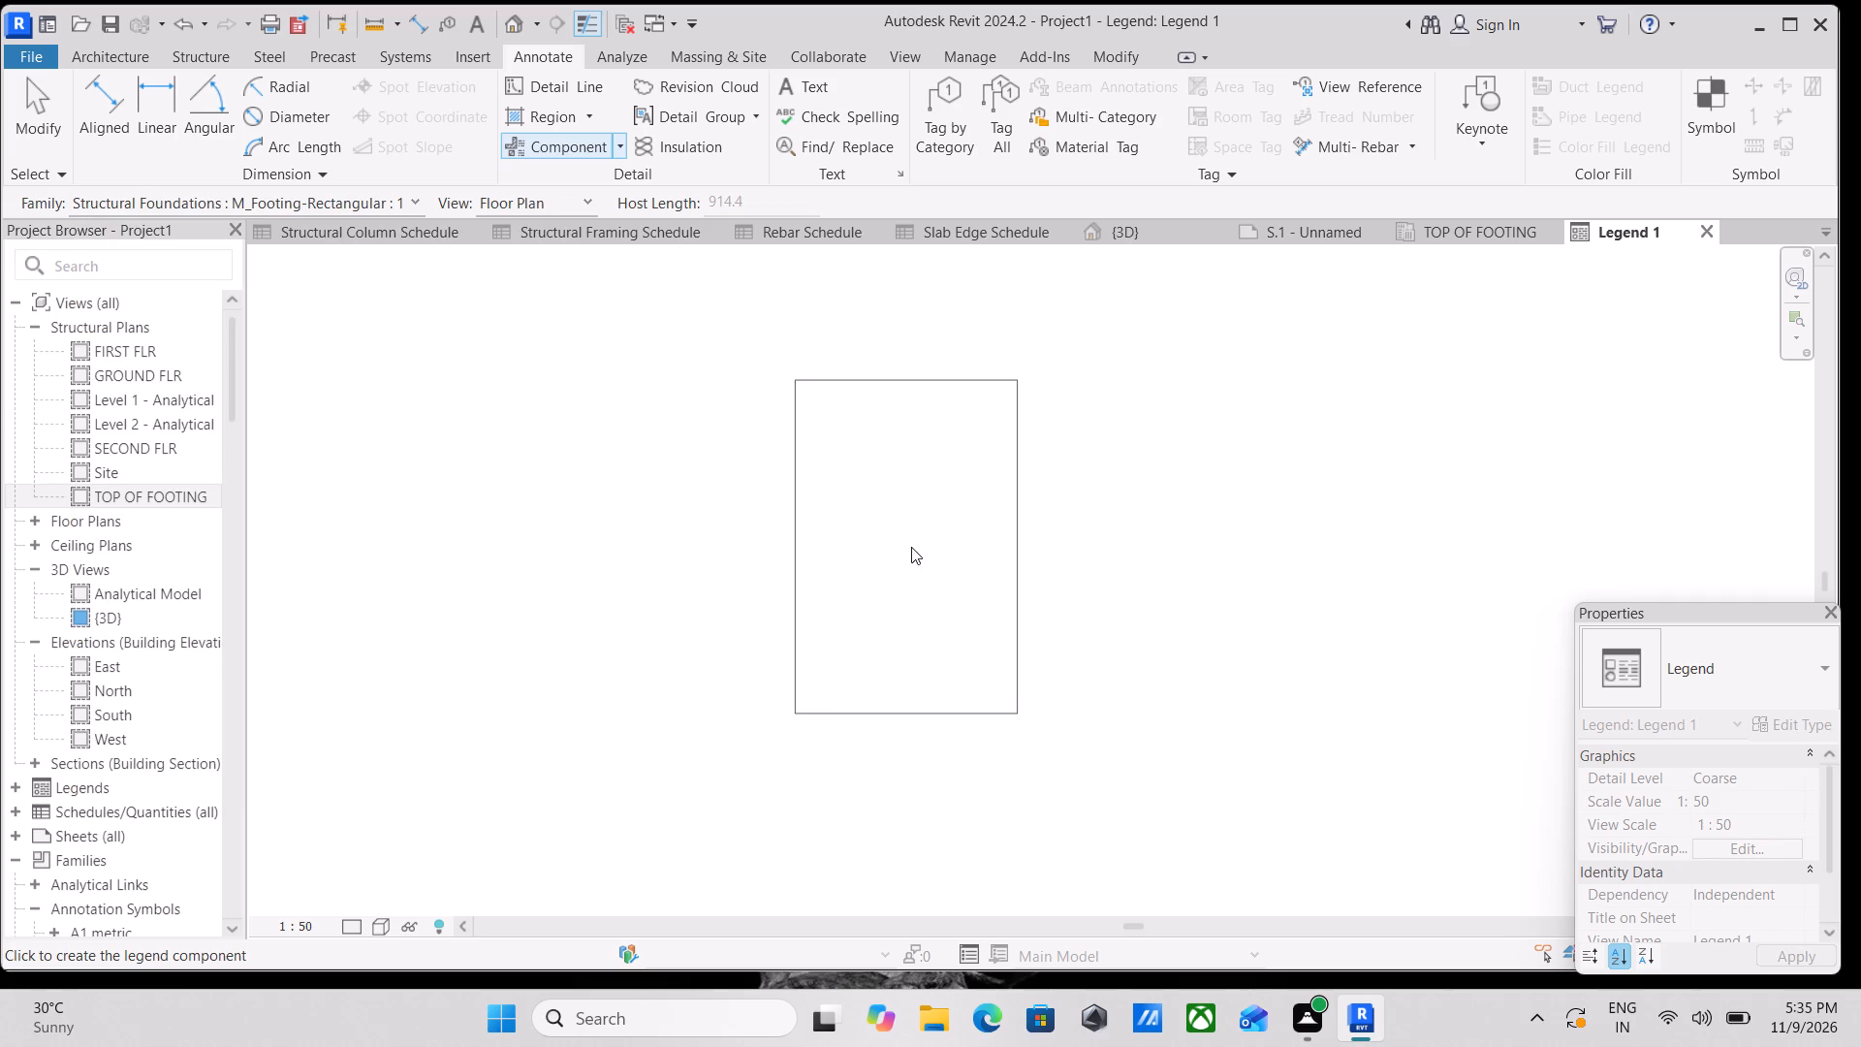
scroll(950, 550, down, 2)
middle_drag(962, 549, 933, 554)
click(749, 552)
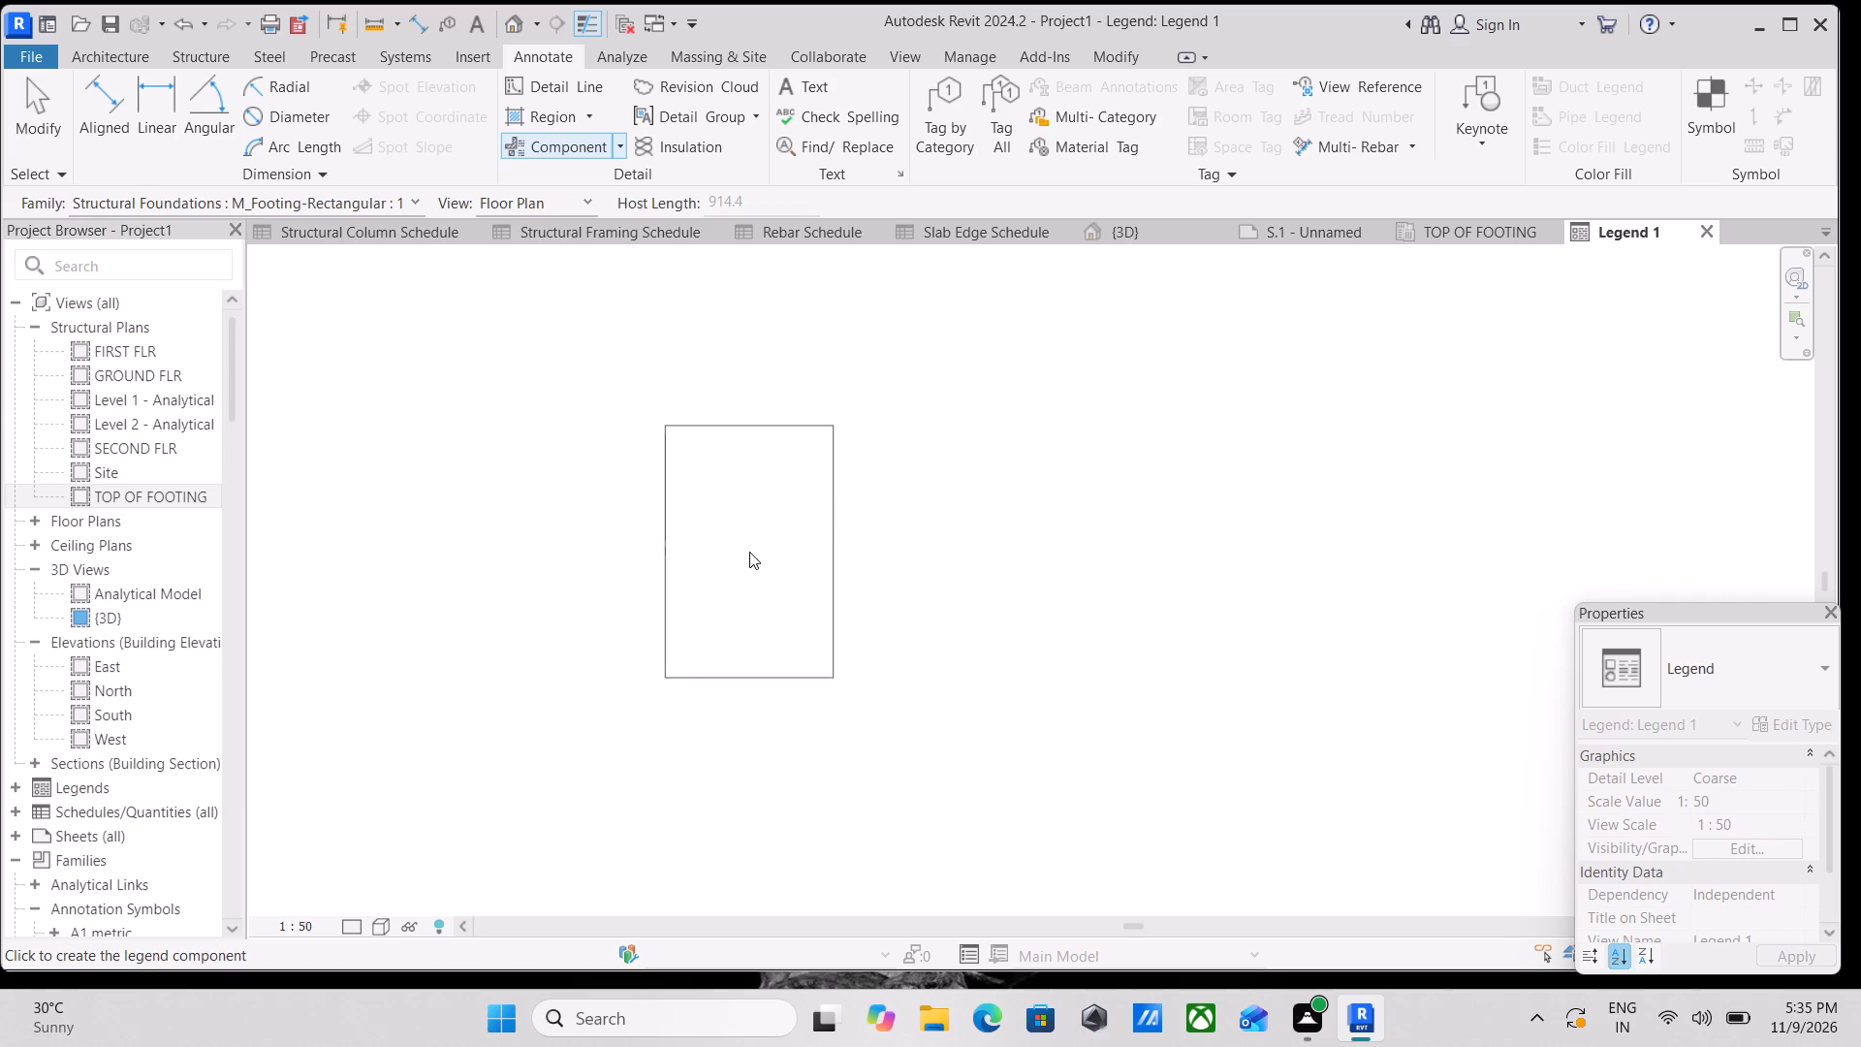
Place a second M_Footing-Rectangular 1800 x 1200 x 450mm floor plan legend component well to the right of the first, slightly higher.
middle_drag(884, 589, 1014, 581)
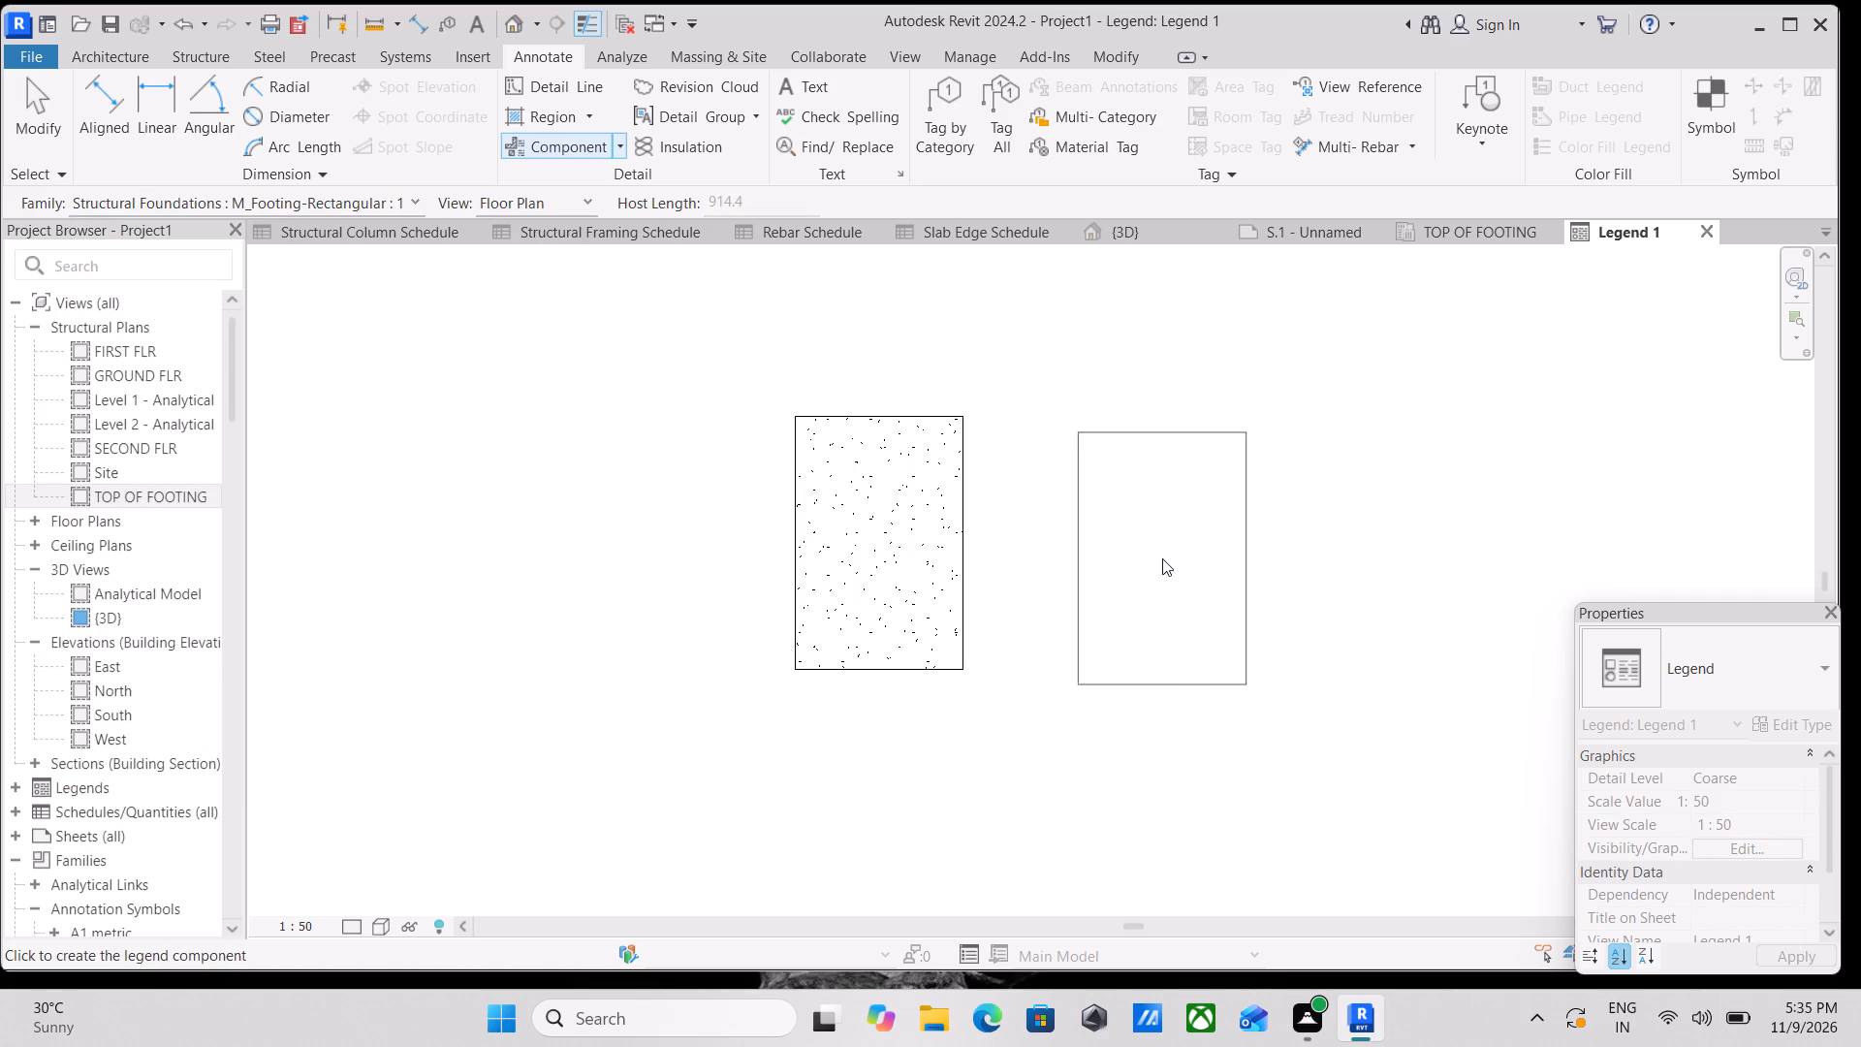
scroll(1162, 558, down, 1)
middle_drag(1162, 558, 918, 559)
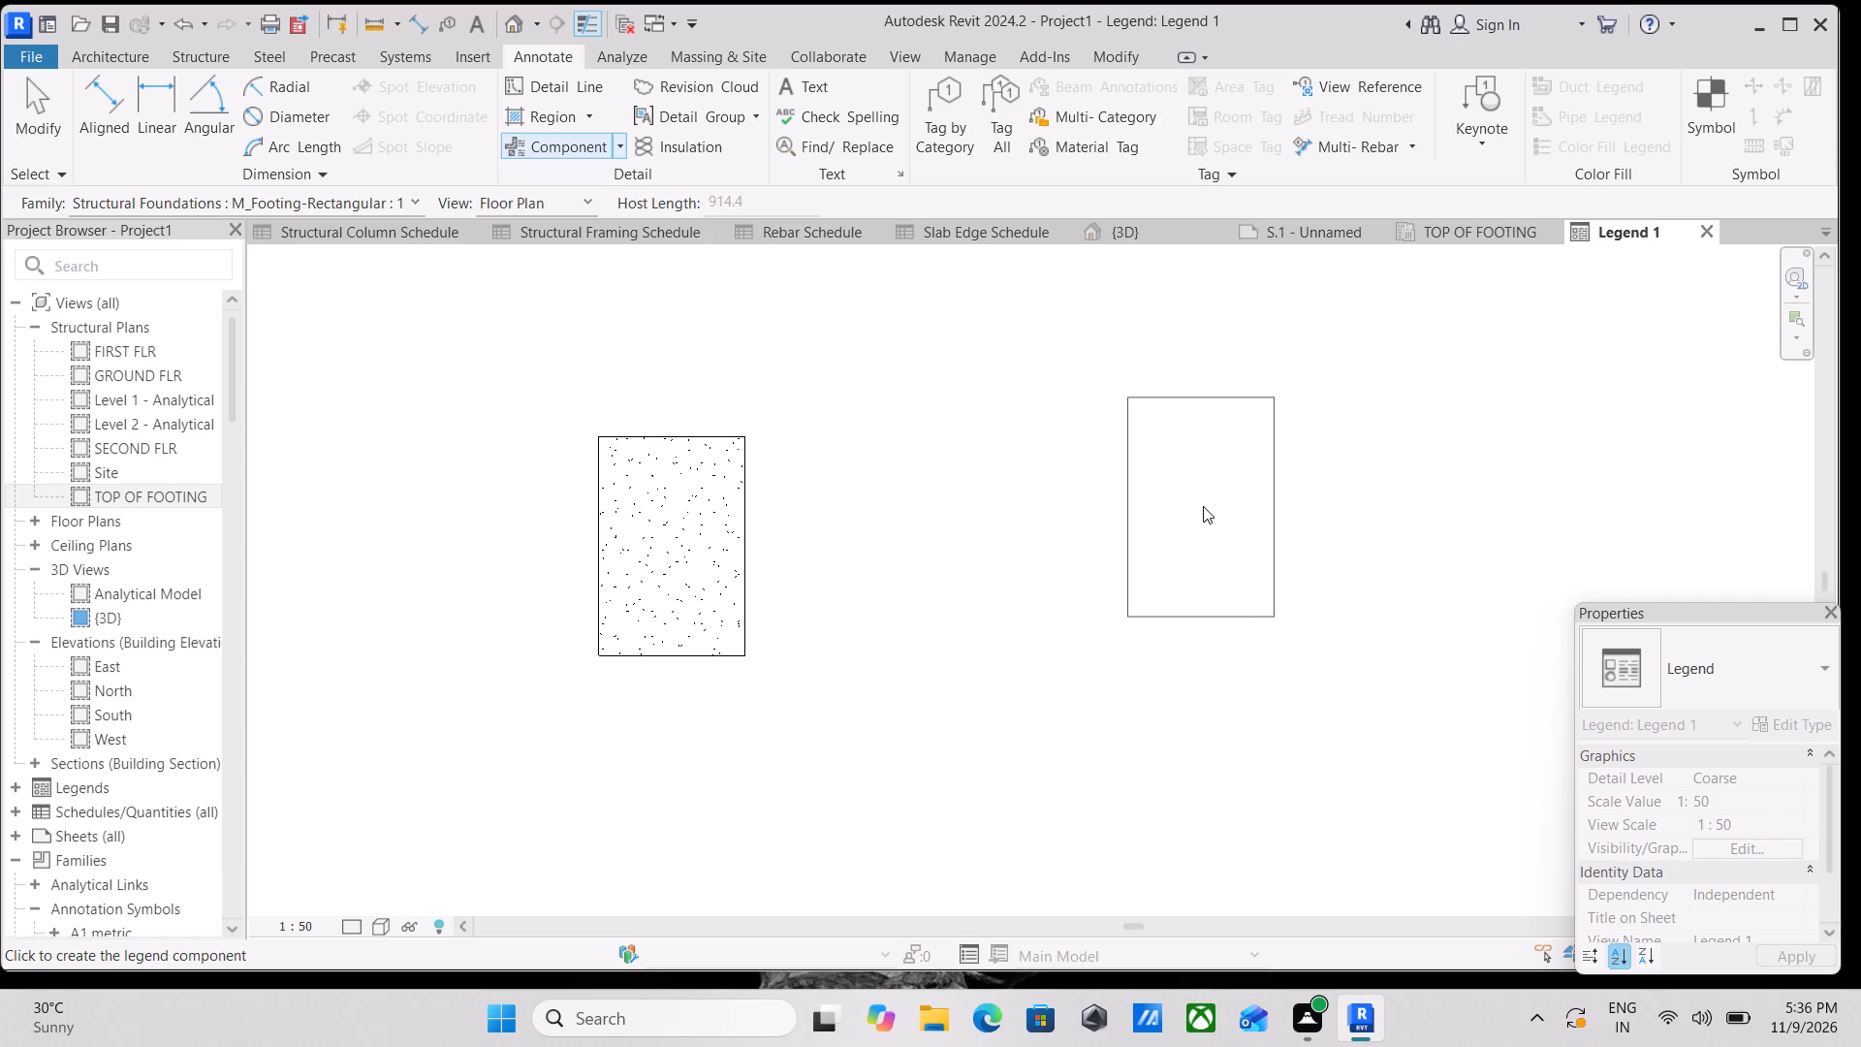
click(1270, 486)
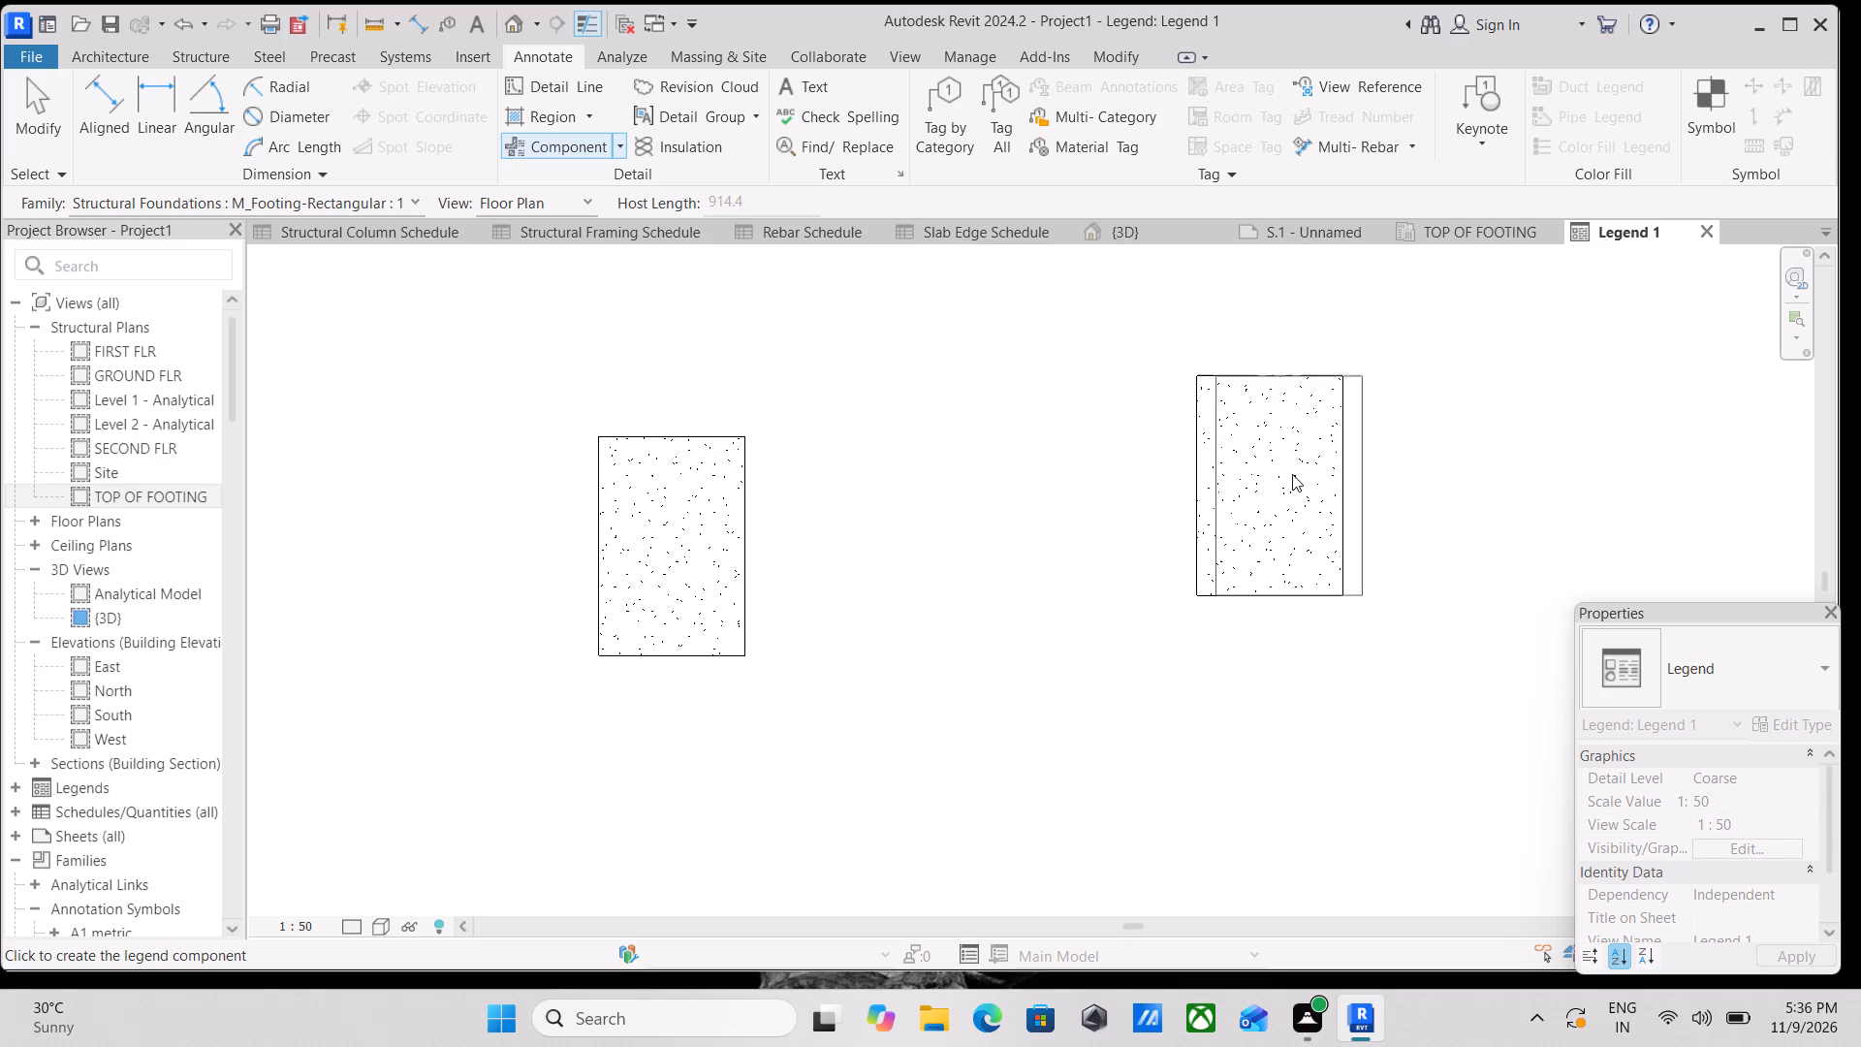
key(Escape)
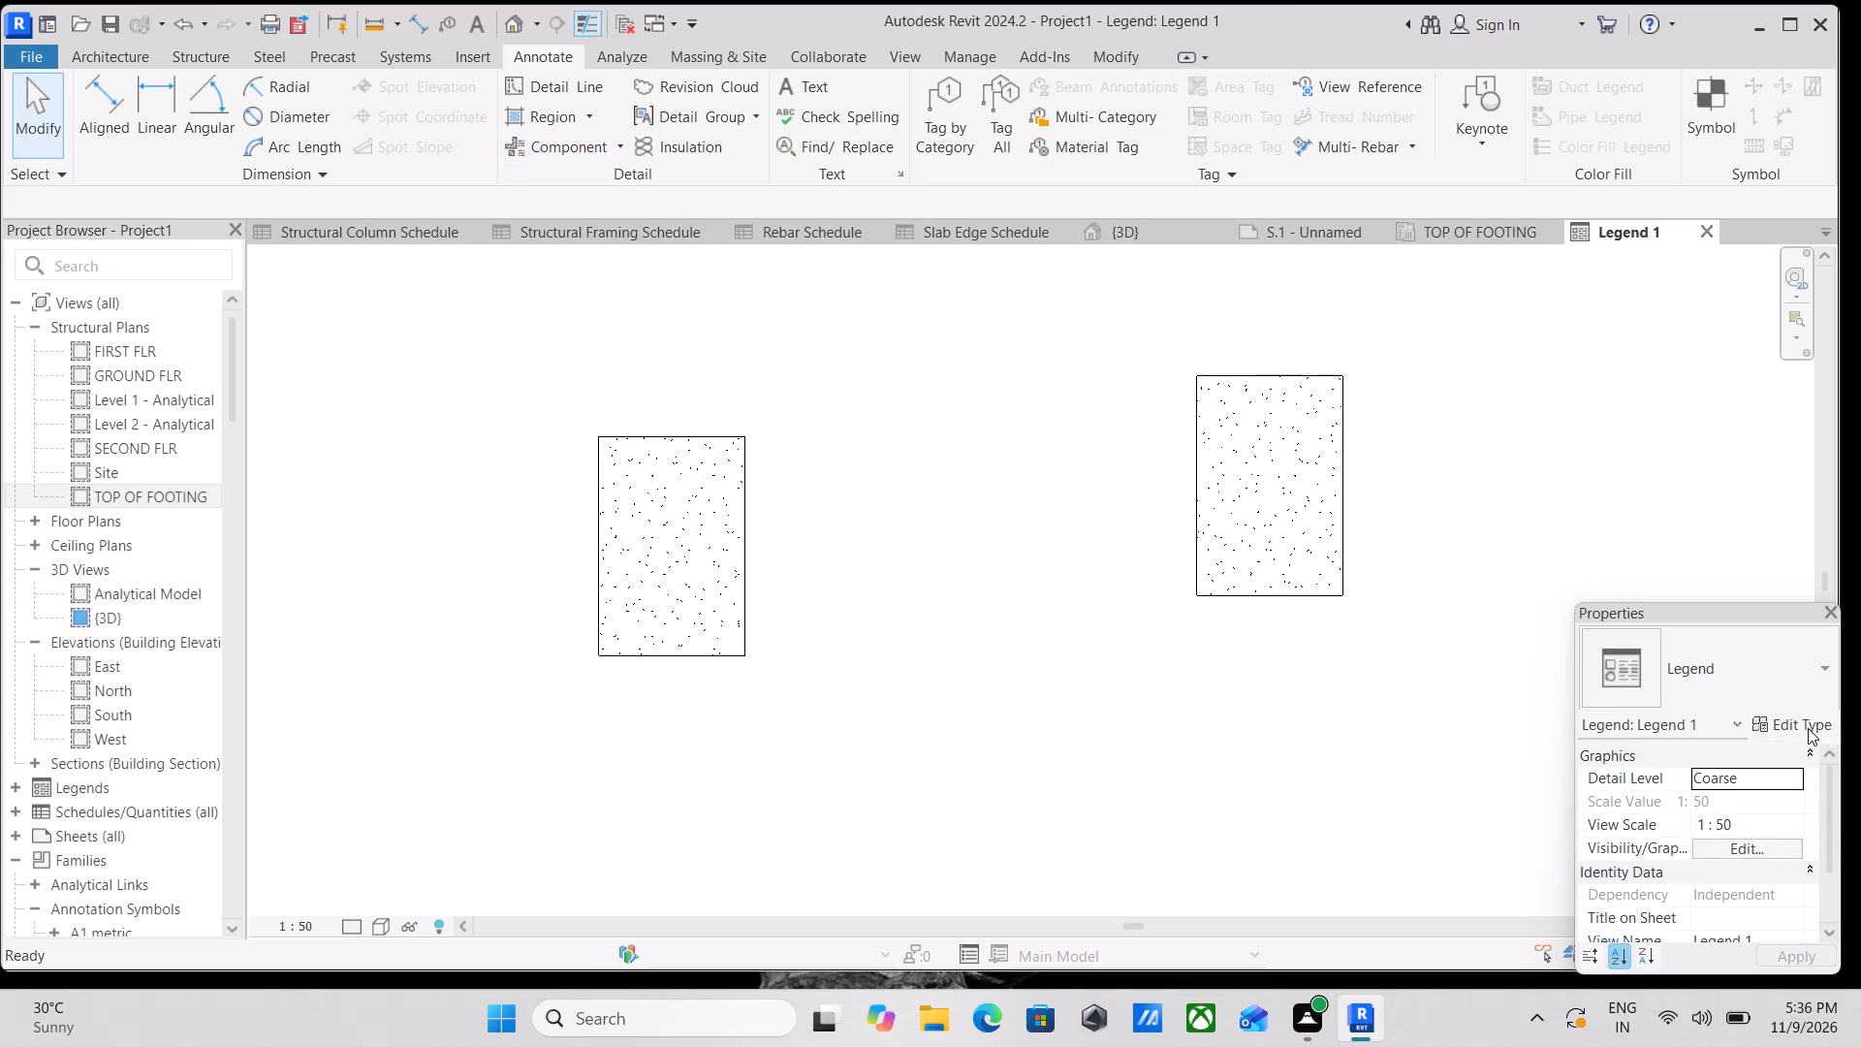
Check the legend view's type properties and its model category visibility/graphic overrides without changing anything.
click(1808, 720)
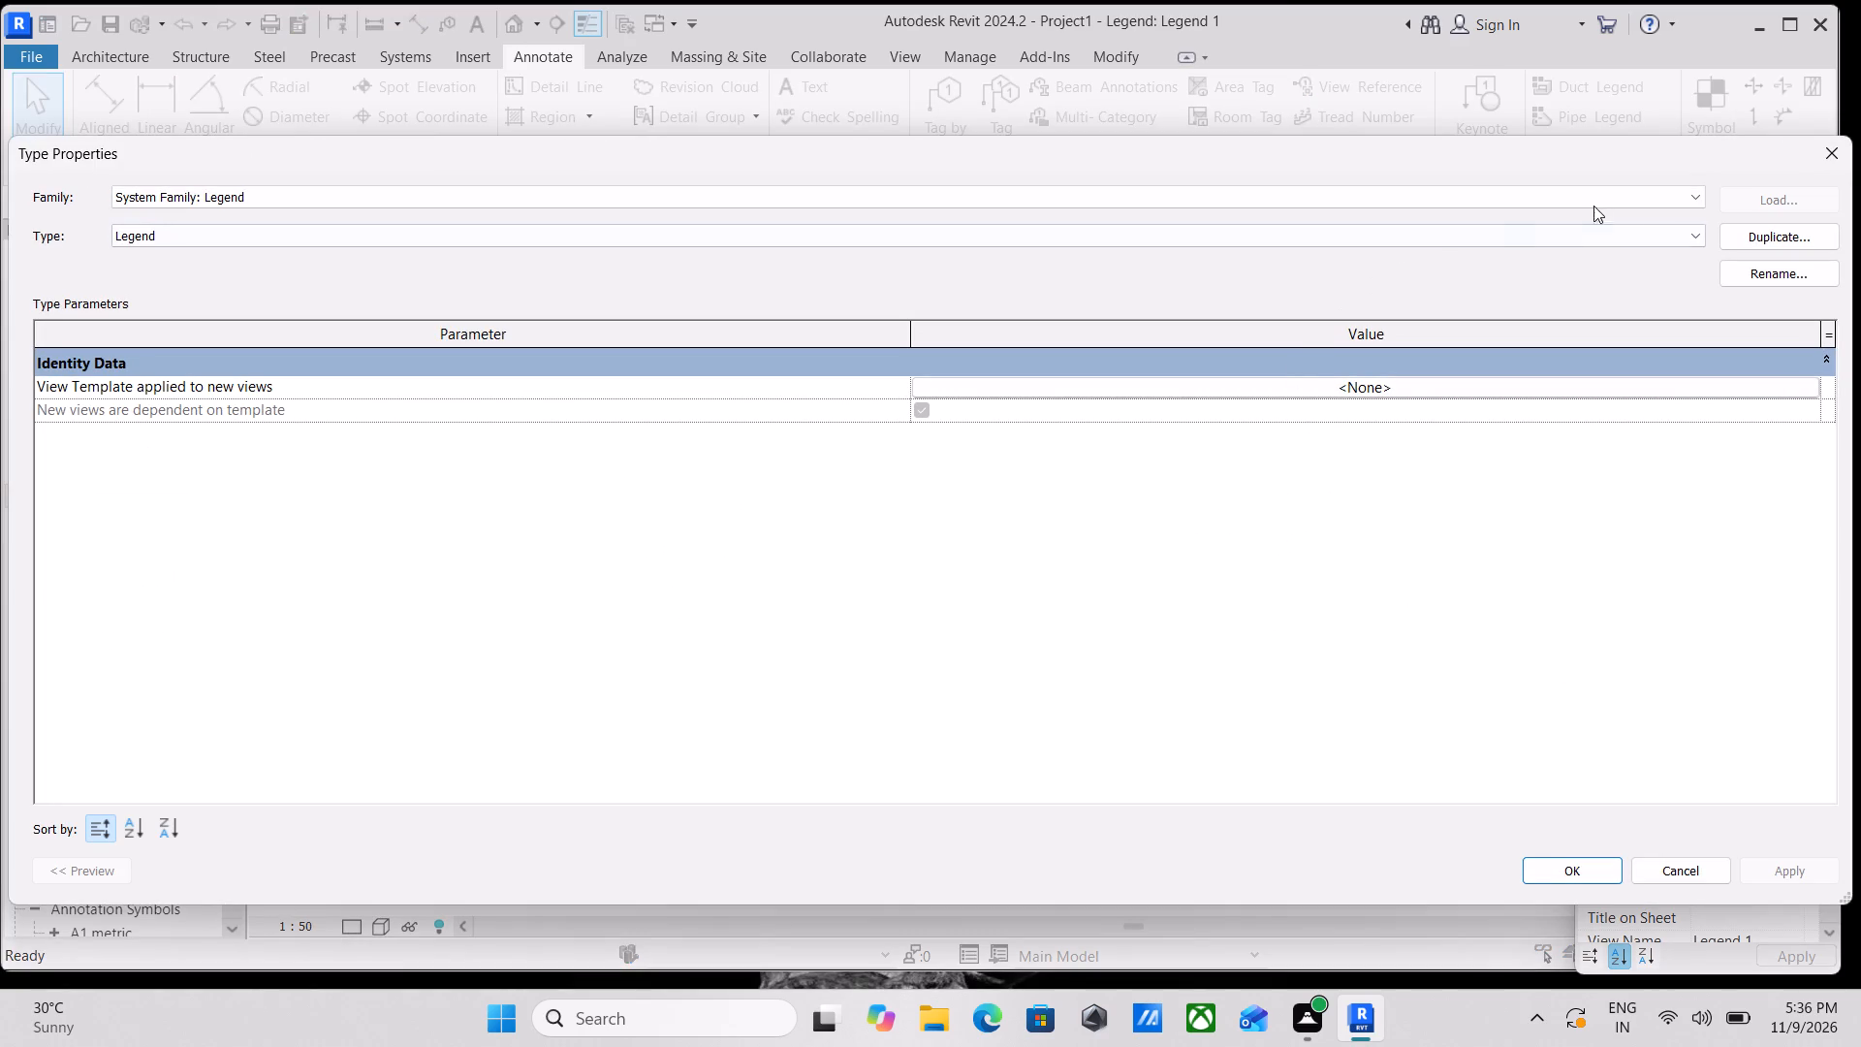
click(1832, 153)
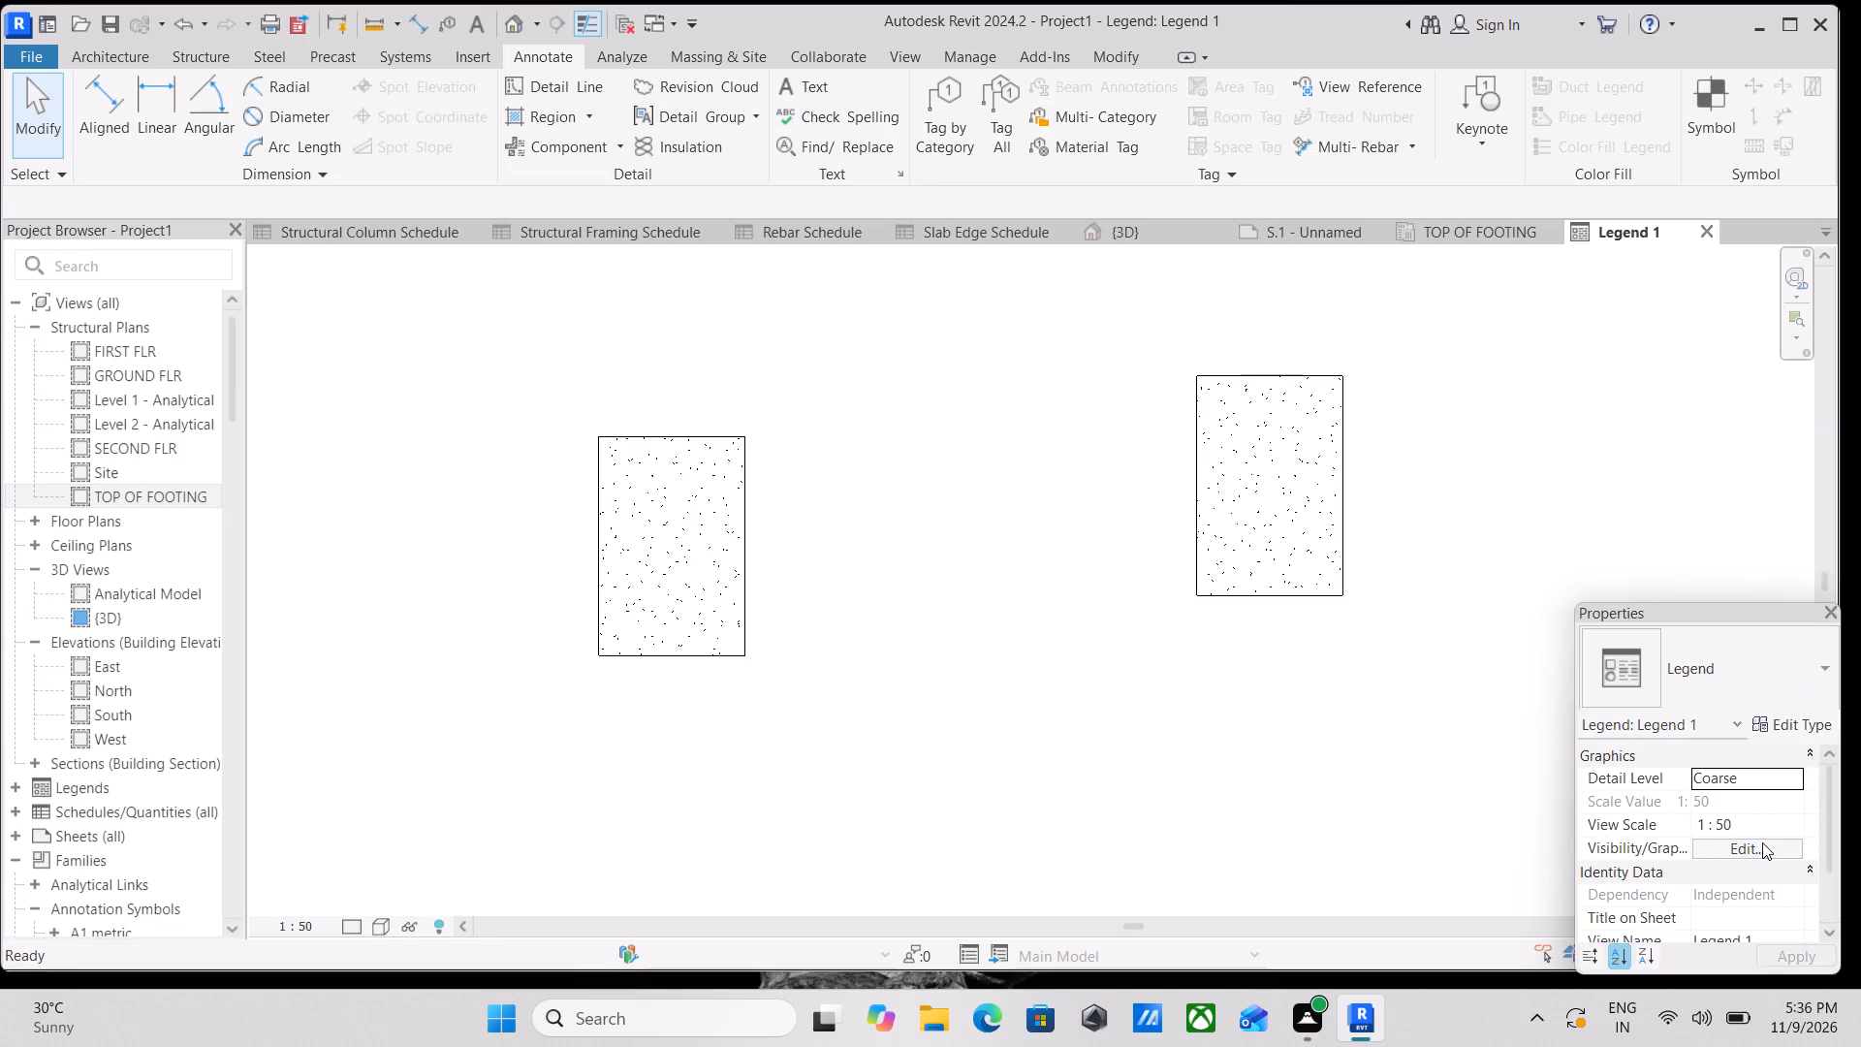
click(1760, 845)
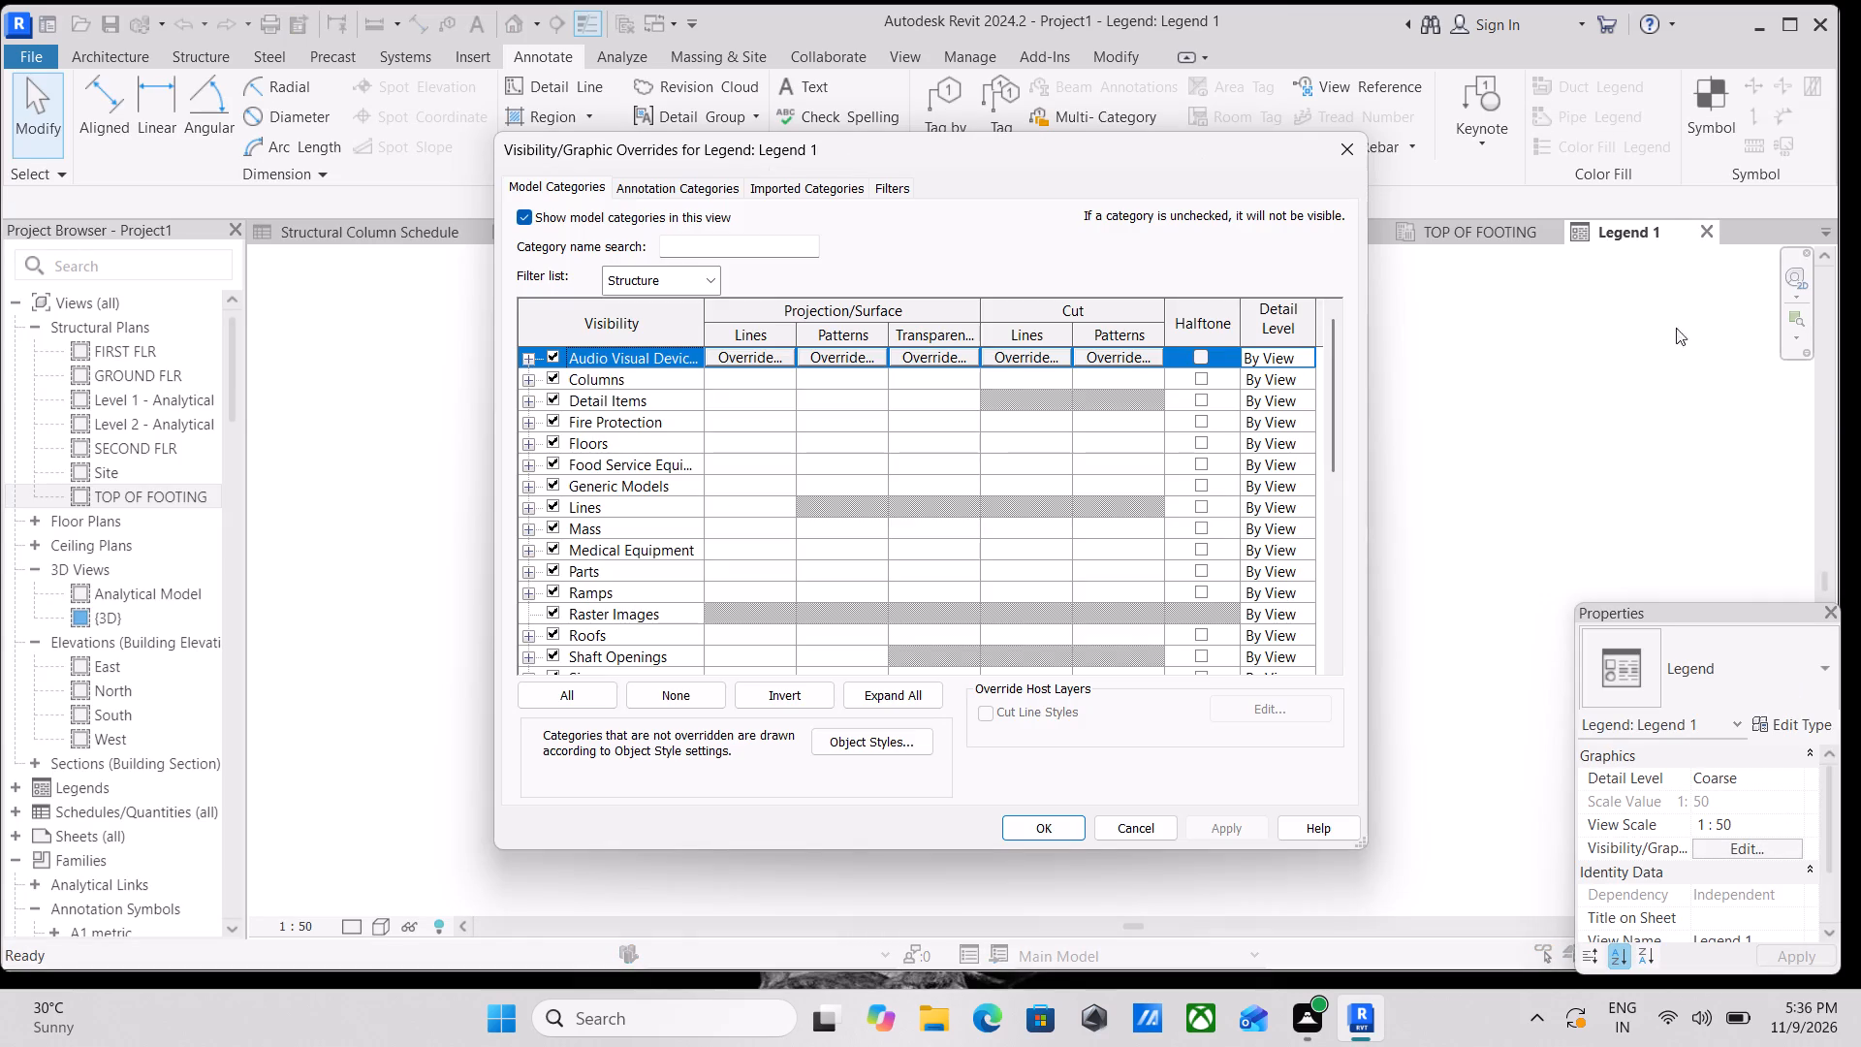
click(1341, 155)
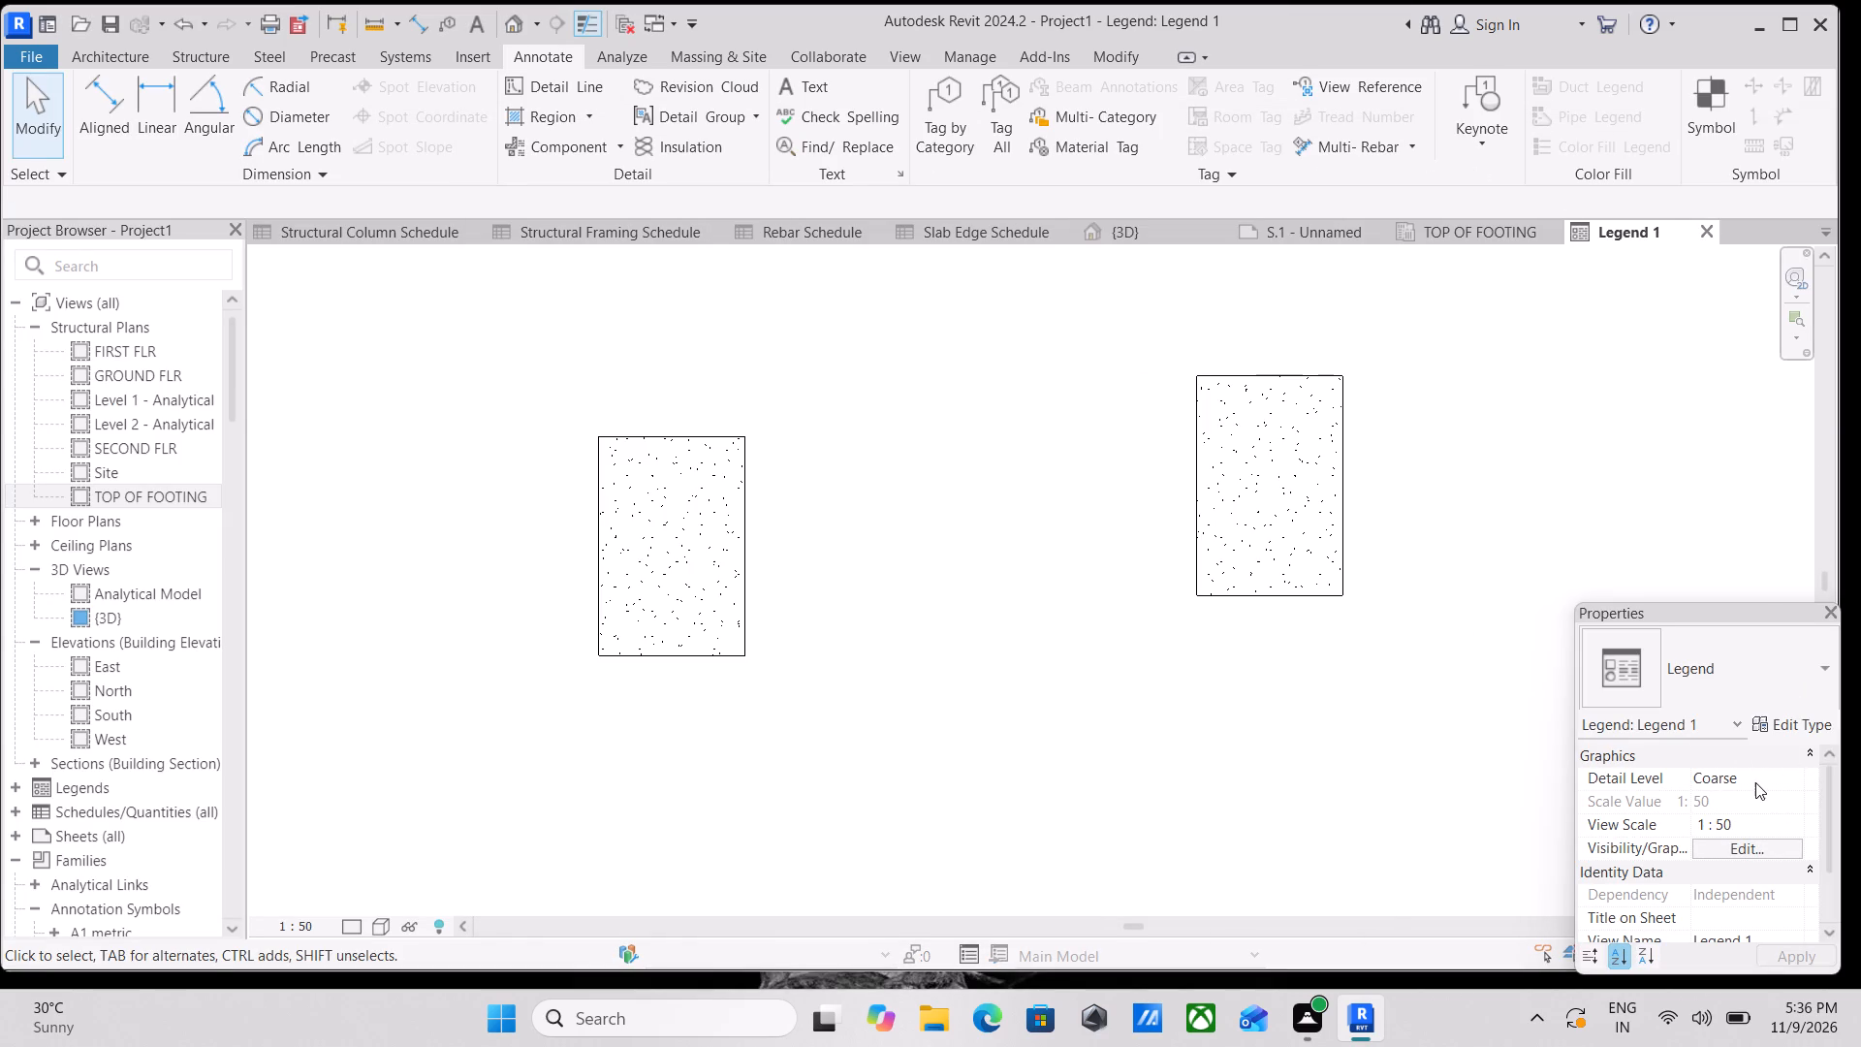
Set the detail level of the Legend 1 view to Fine.
click(1754, 782)
click(1789, 776)
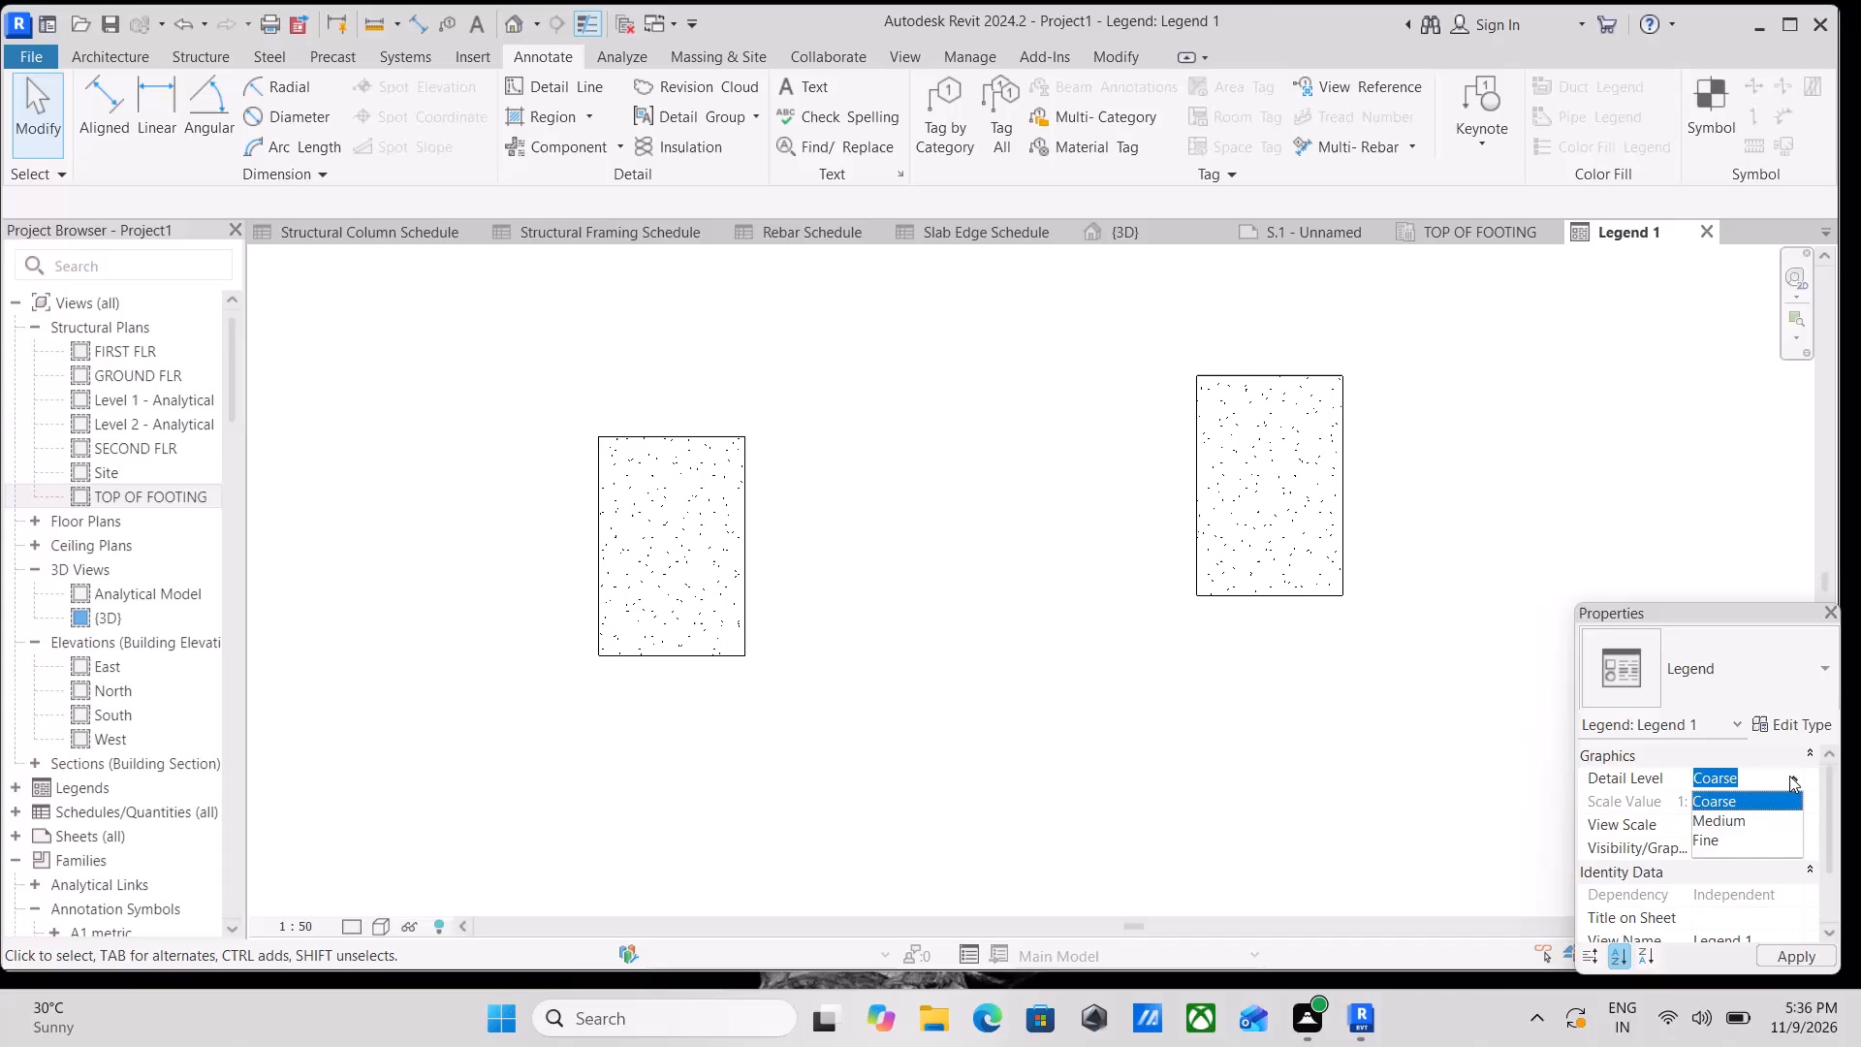
click(1729, 847)
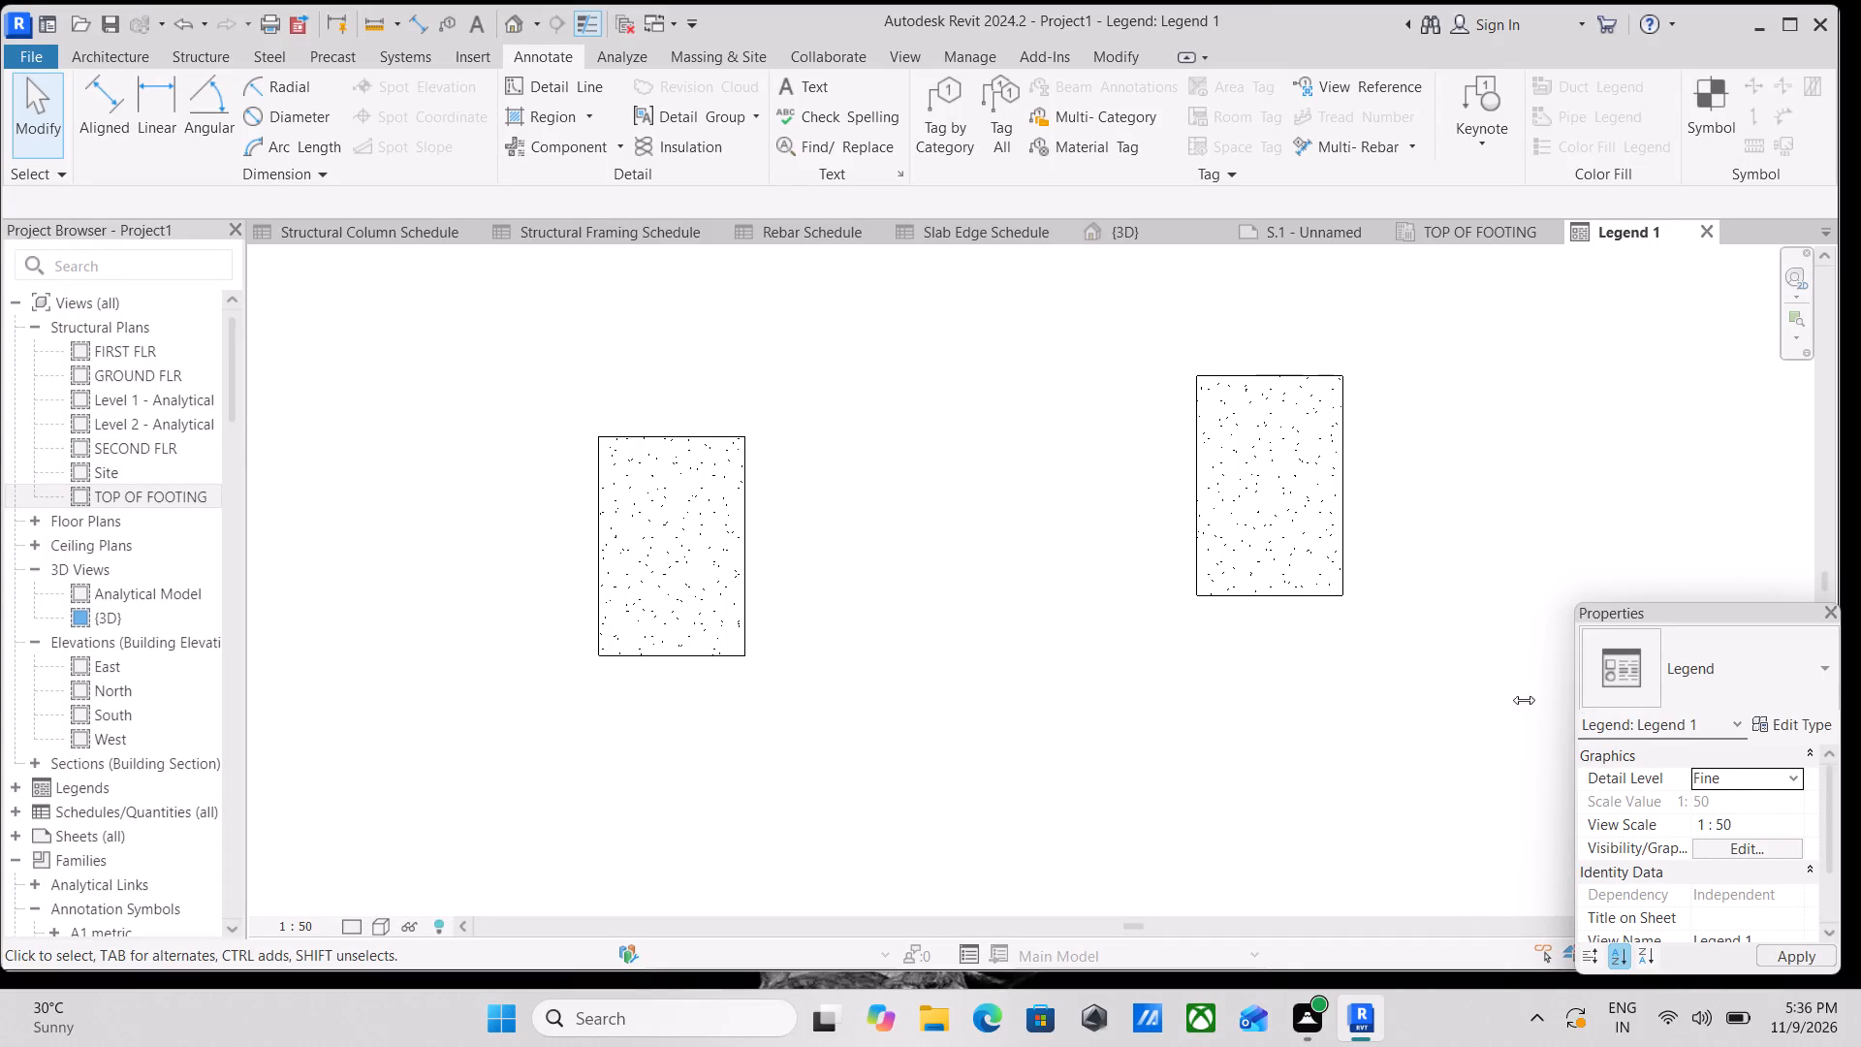
Nudge the second footing legend component down and slightly left to bring it closer in line with the first footing.
scroll(1342, 667, up, 2)
middle_drag(1259, 602, 1277, 702)
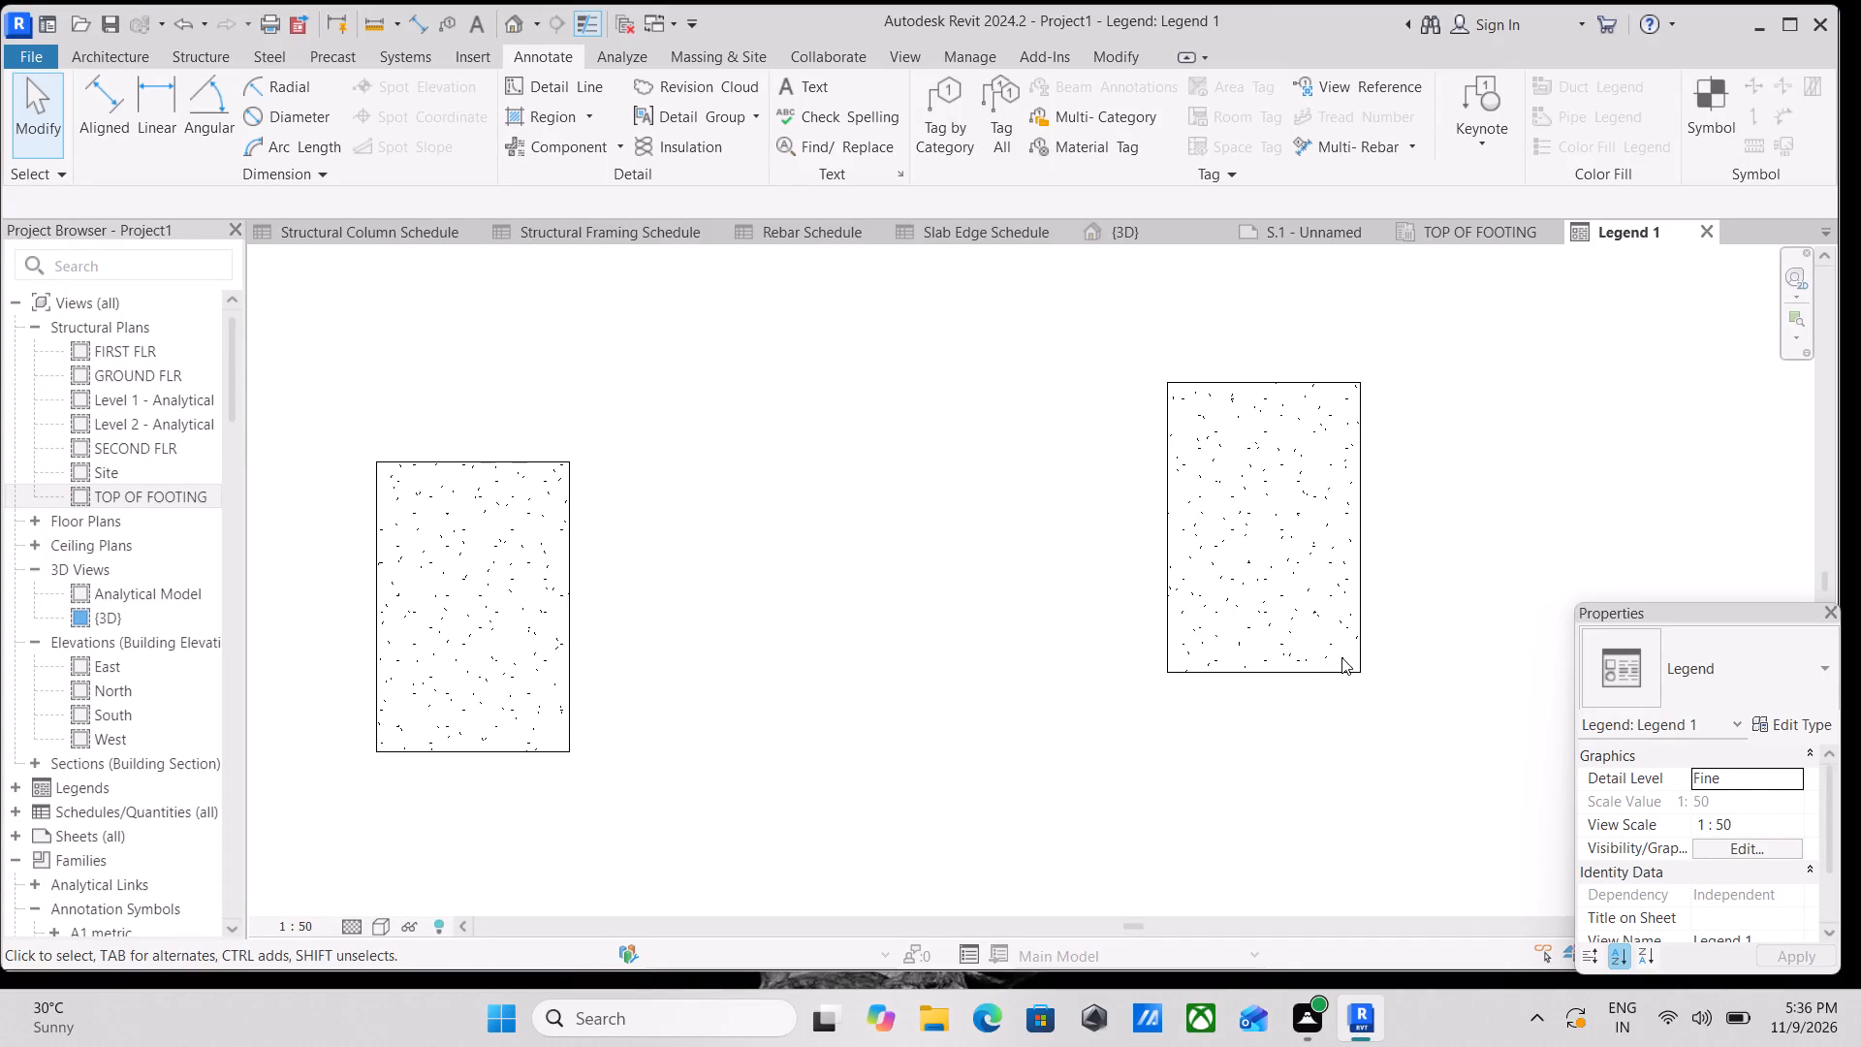
click(1354, 676)
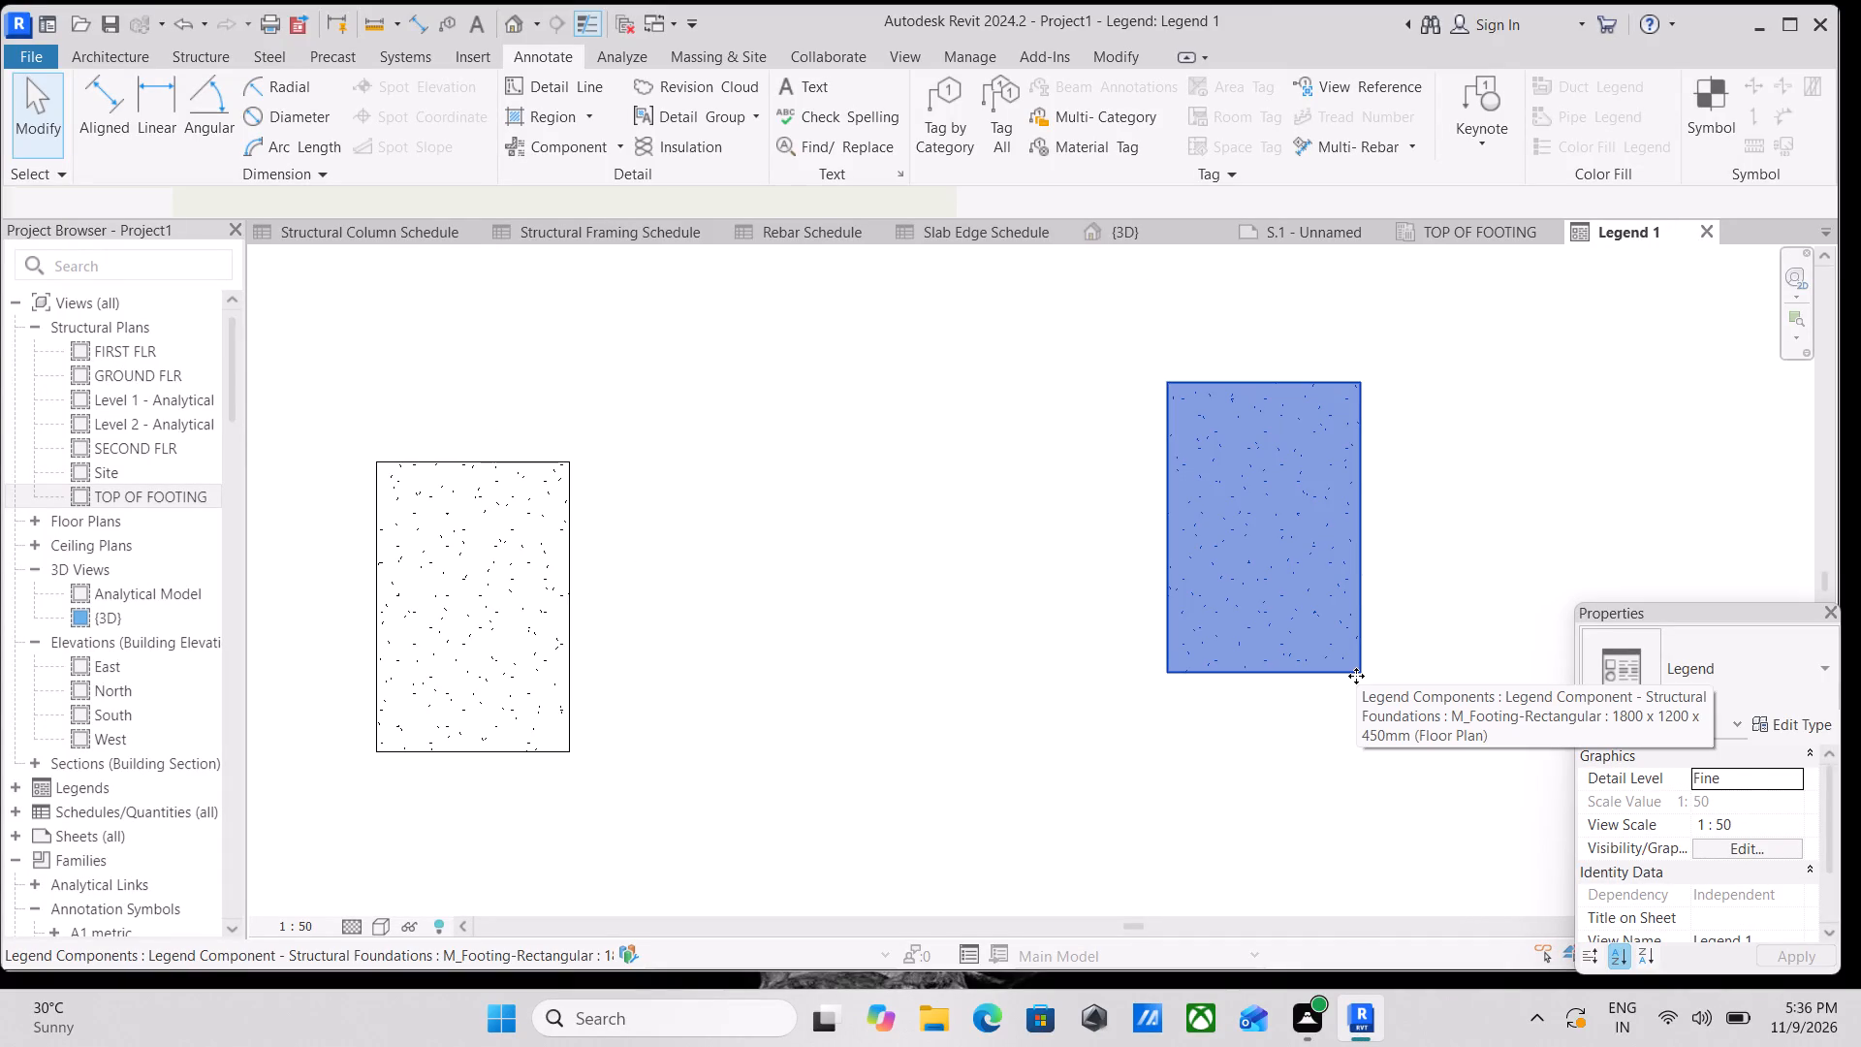
key(Down)
key(Down)
key(Down)
key(Down)
key(Down)
key(Down)
key(Down)
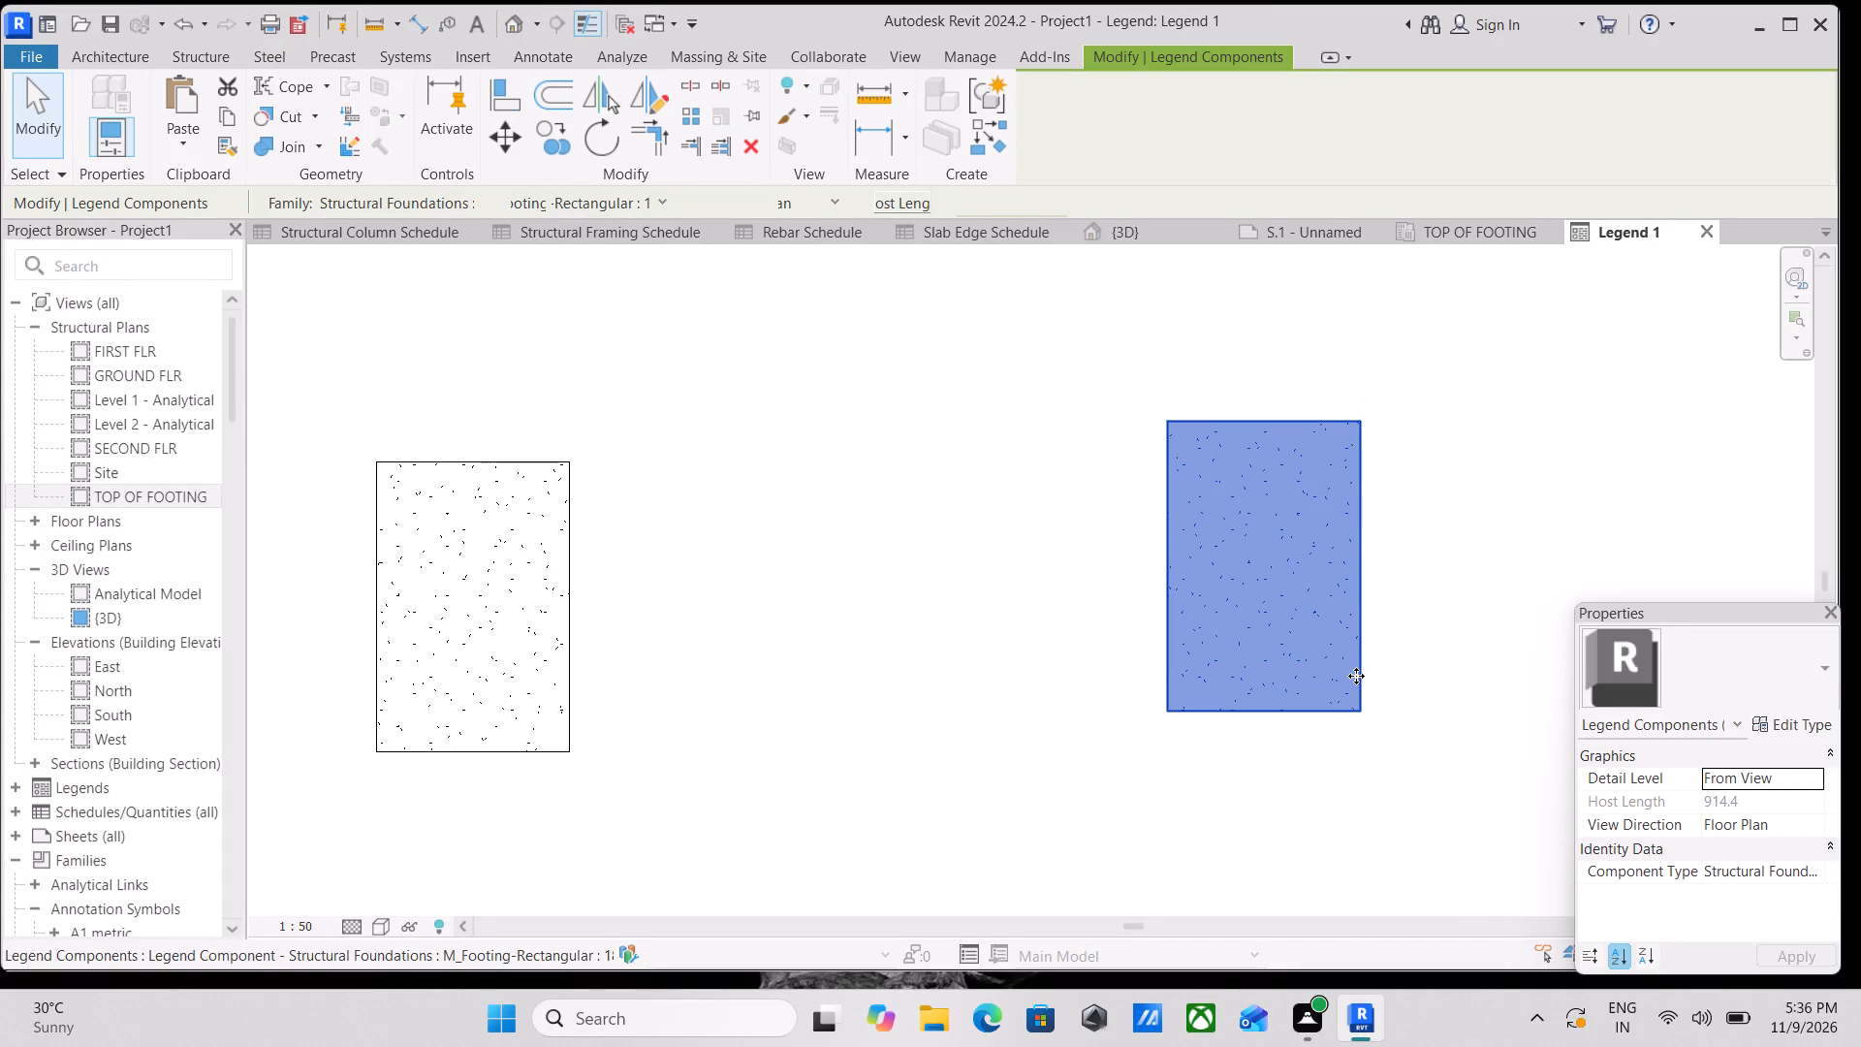
key(Down)
key(Down)
key(Left)
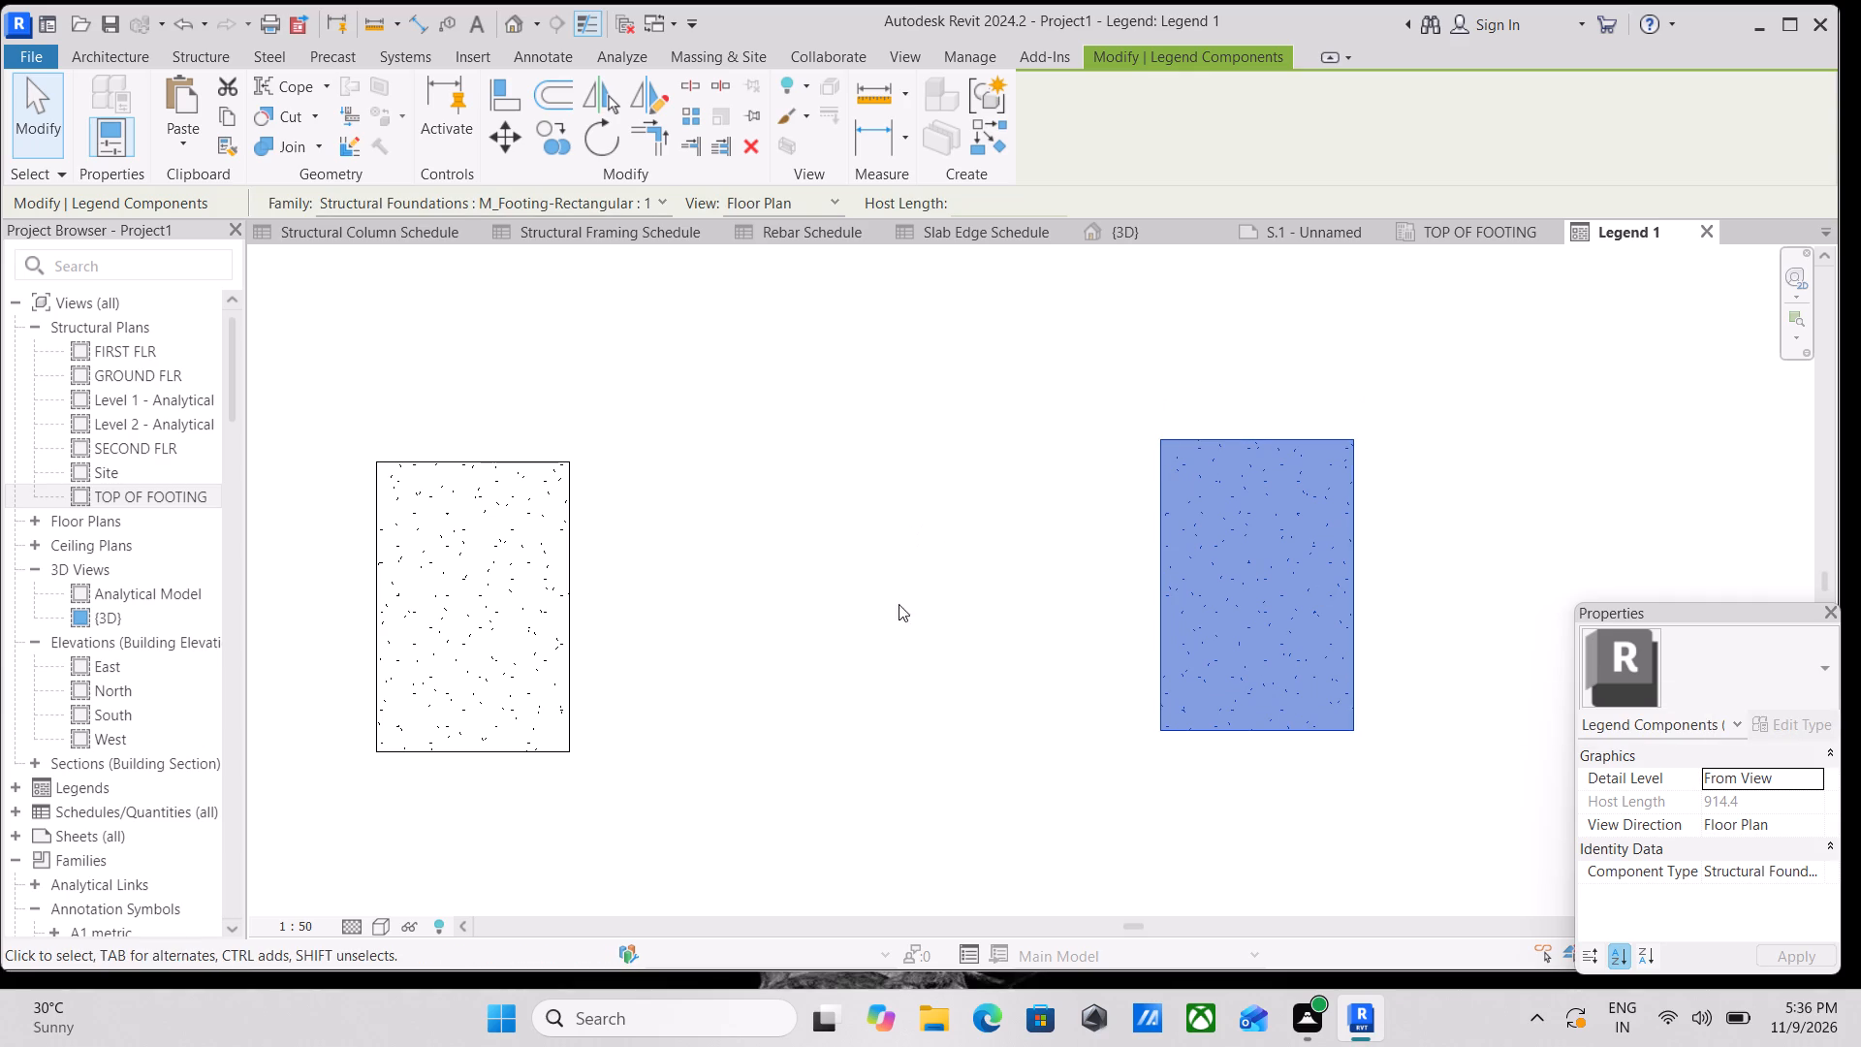
middle_drag(1043, 618, 1063, 627)
key(Escape)
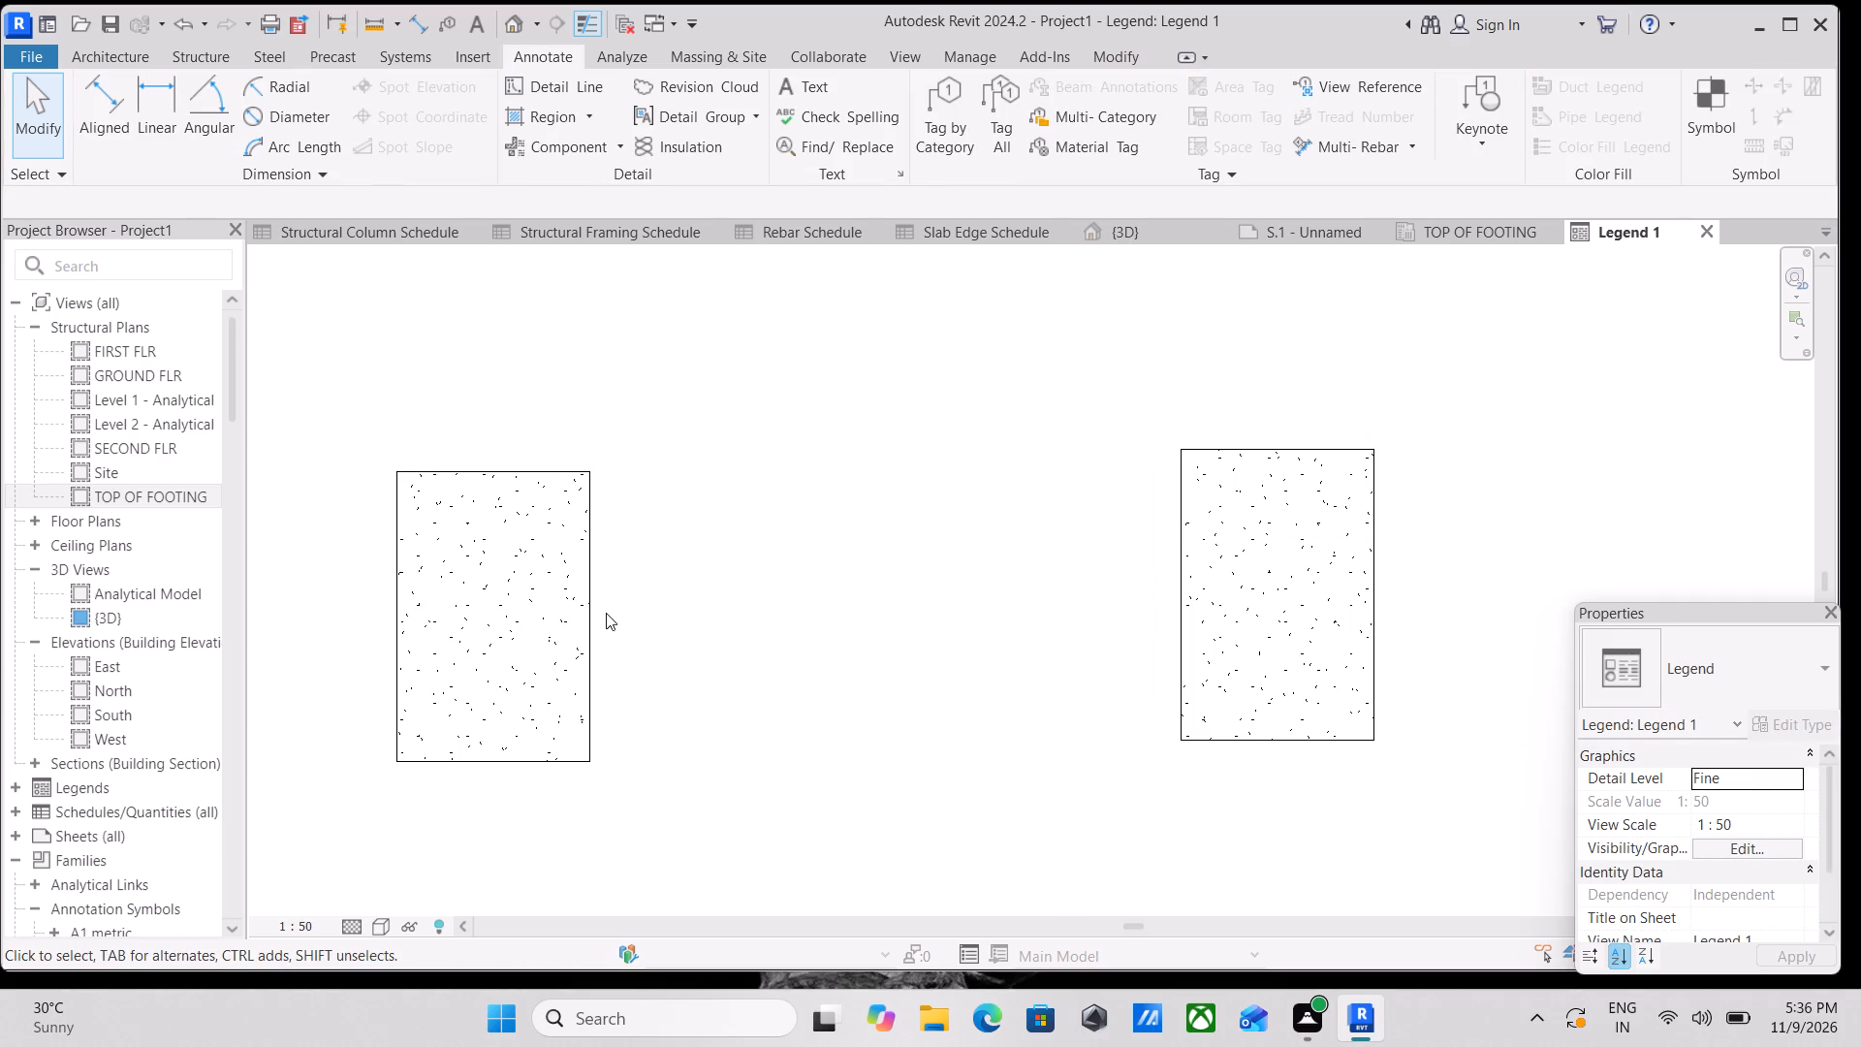
Nudge the first footing legend component toward the second one and slightly up so their tops nearly align.
click(583, 561)
key(Right)
key(Right)
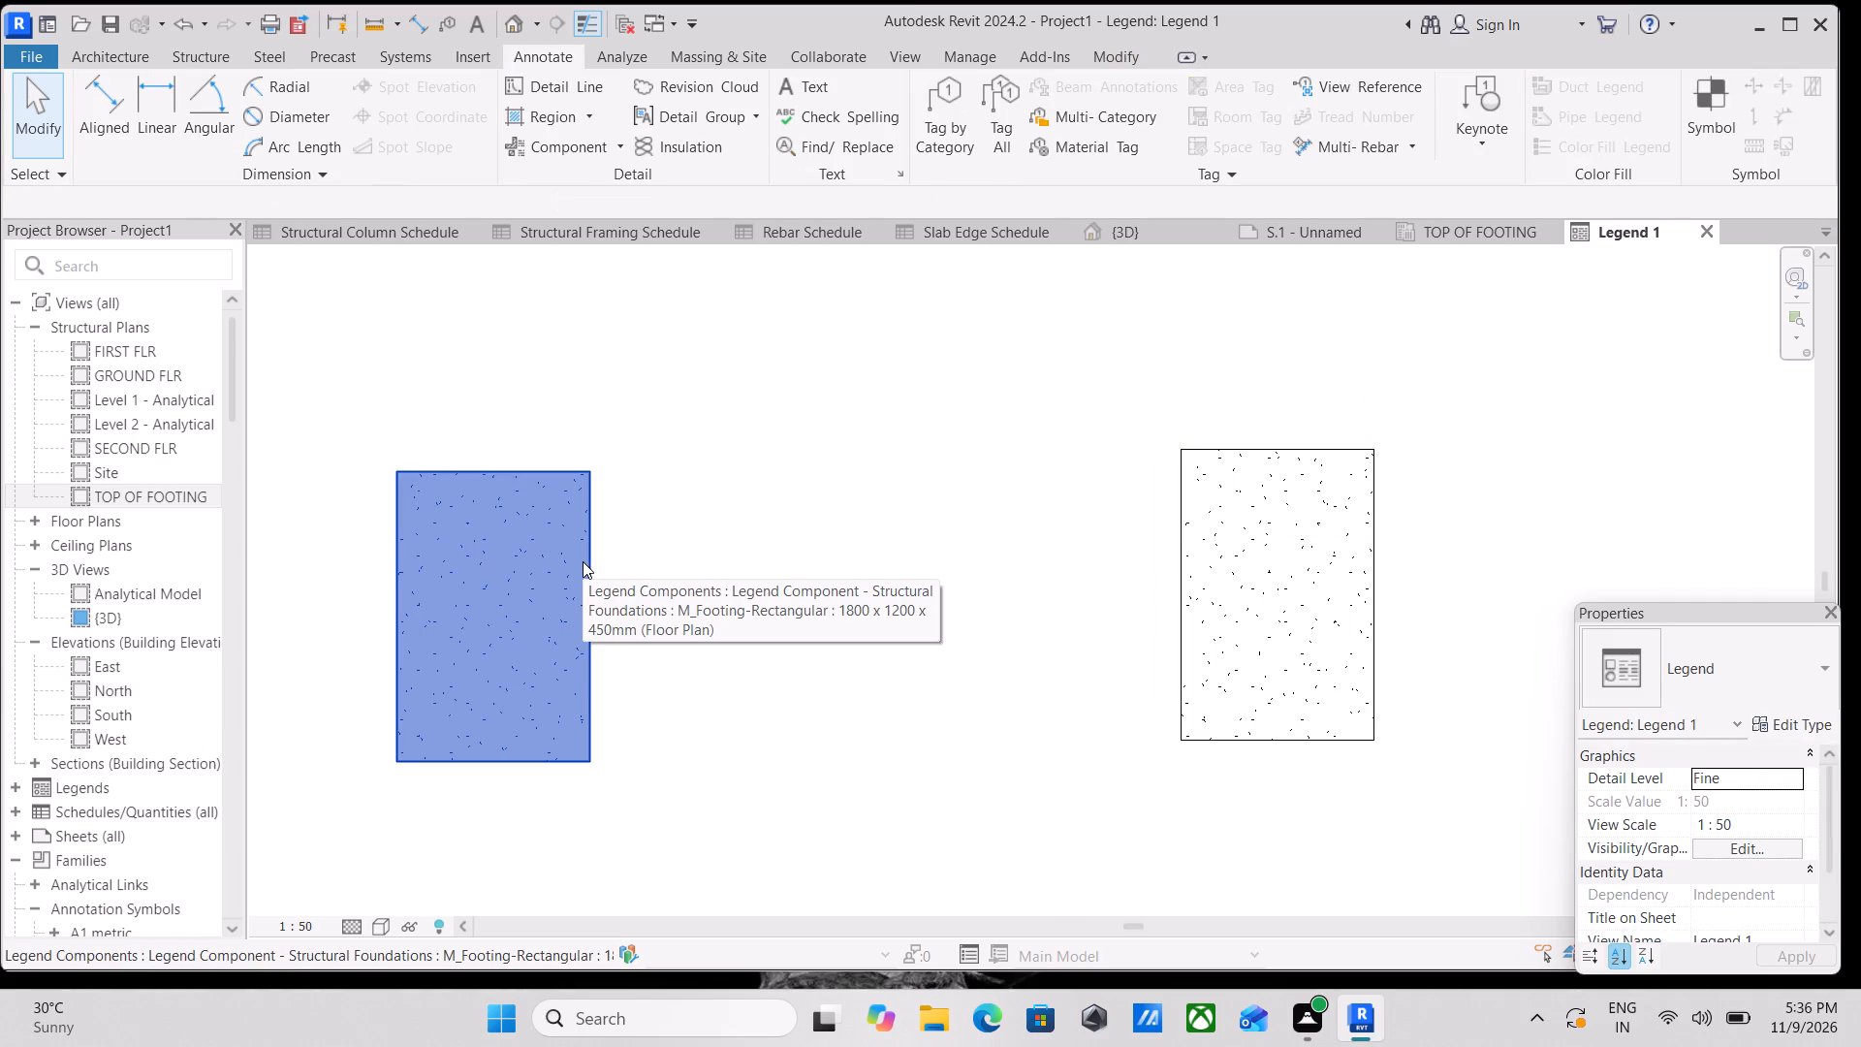
key(Right)
key(Right)
key(Right)
key(Right)
key(Right)
key(Right)
key(Right)
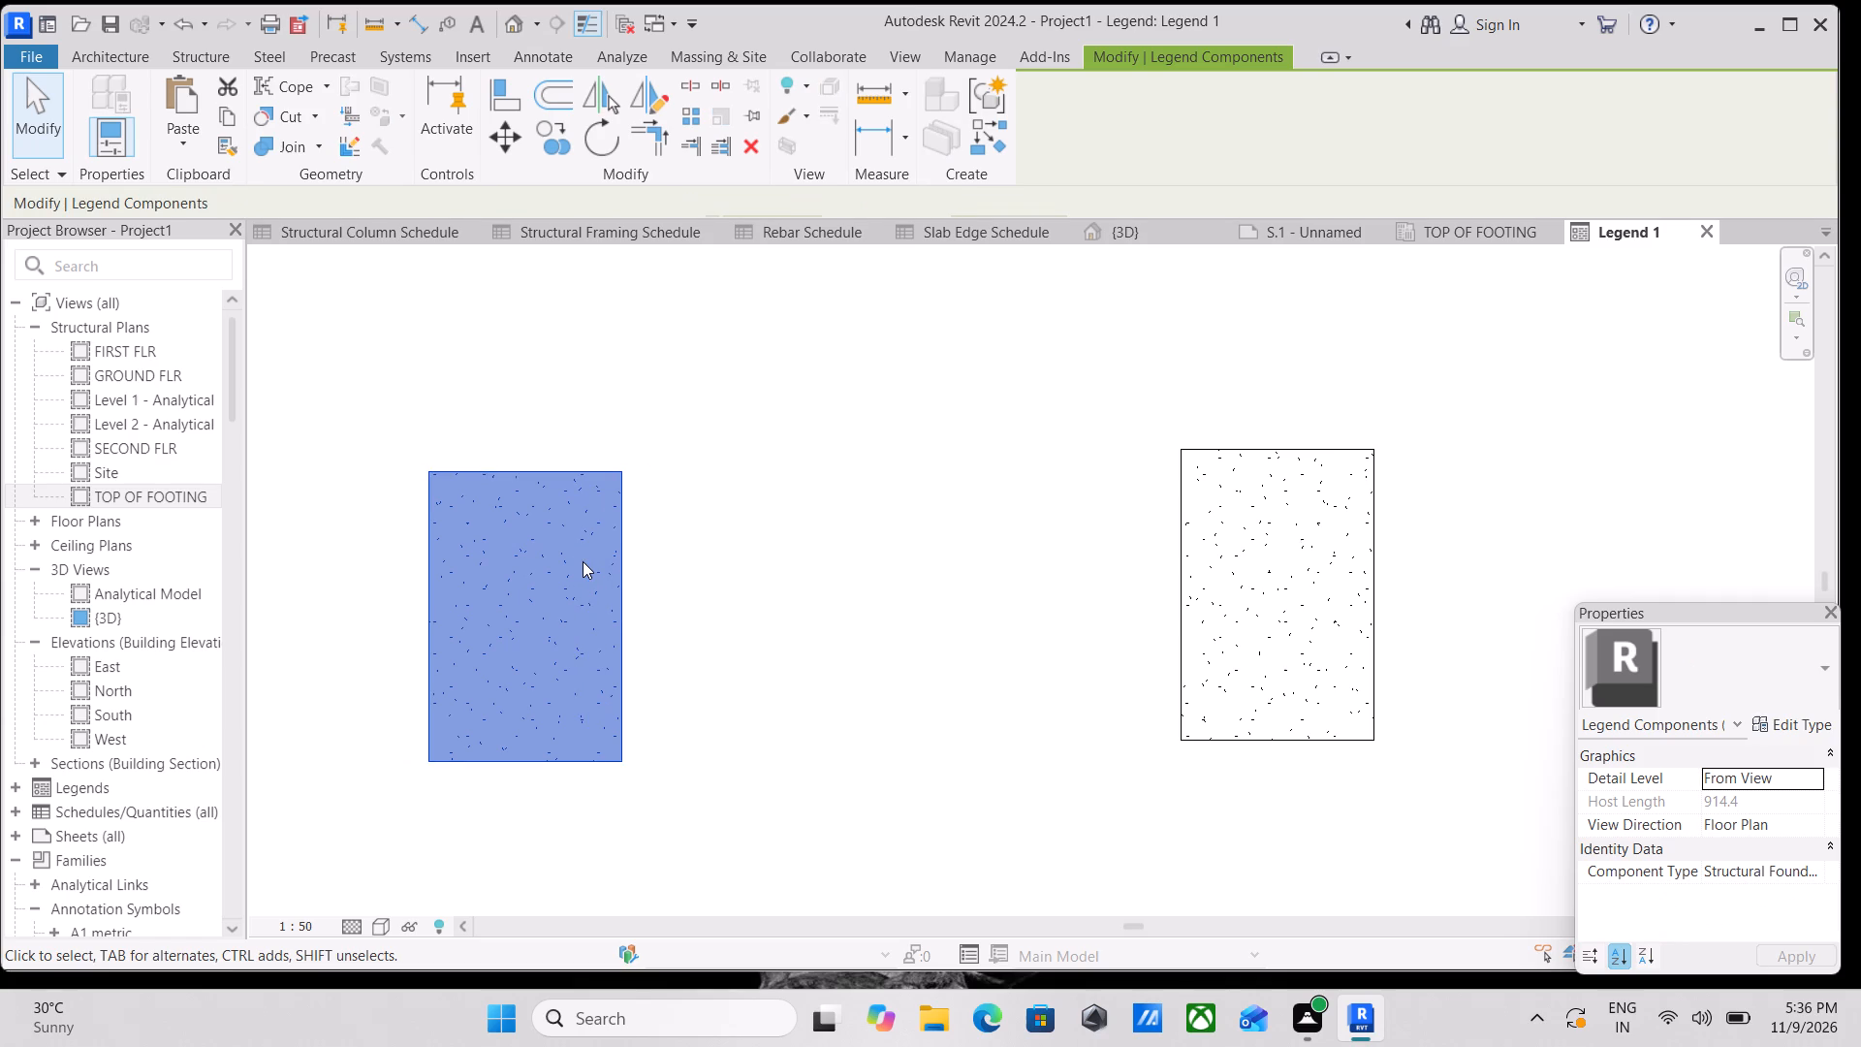
key(Right)
key(Right)
key(Right)
key(Right)
key(Right)
key(Right)
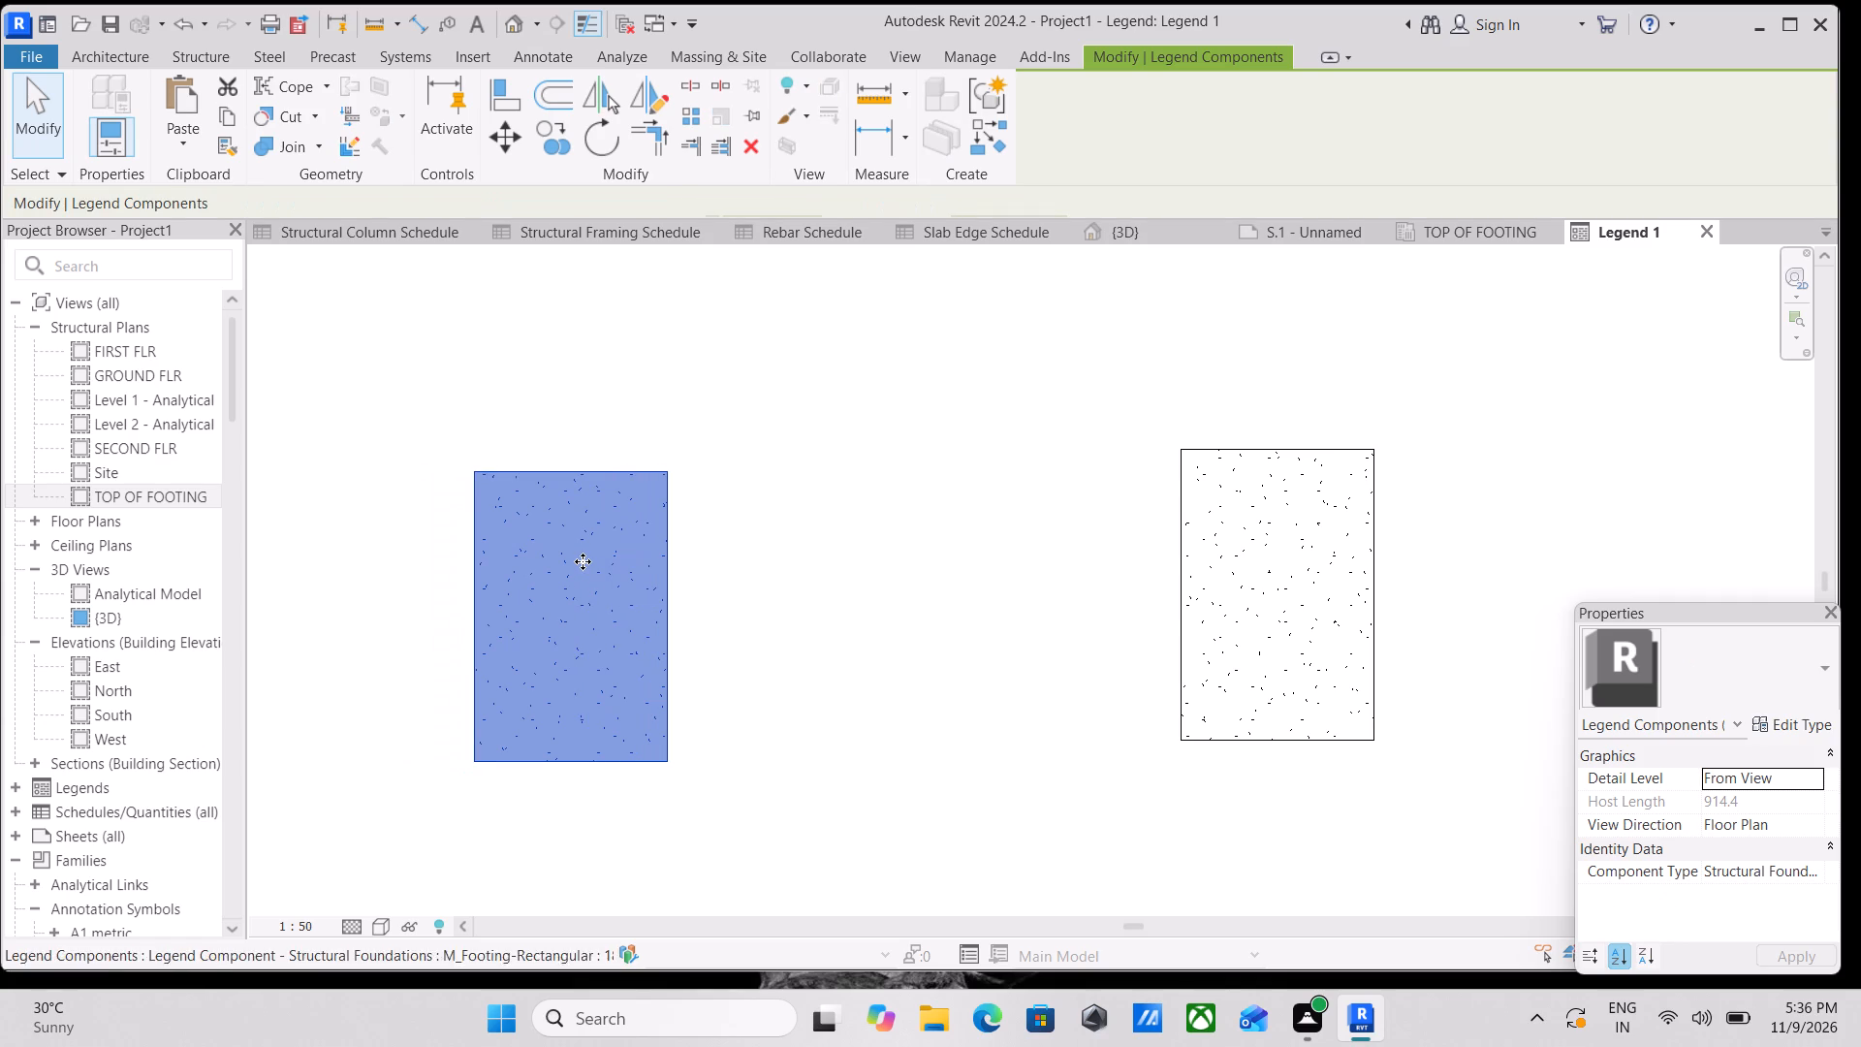
key(Right)
key(Right)
key(Right)
key(Right)
key(Right)
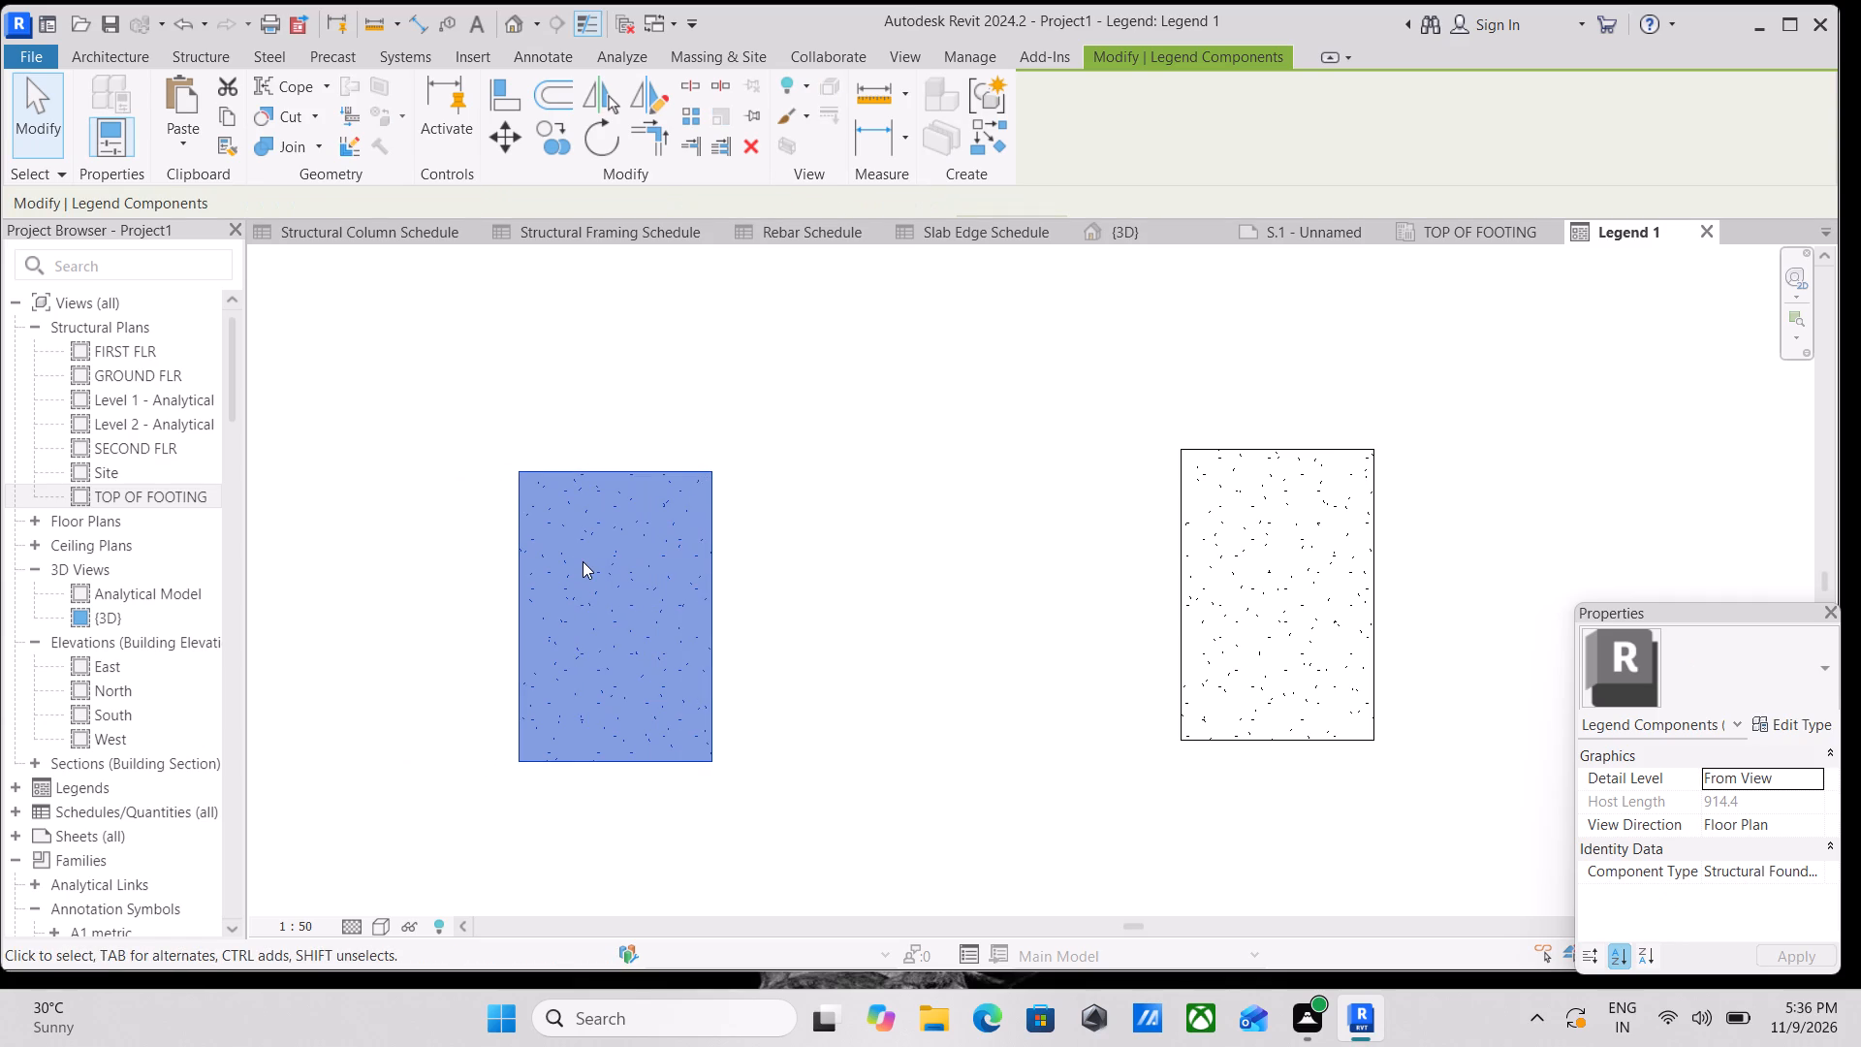
key(Right)
key(Up)
key(Up)
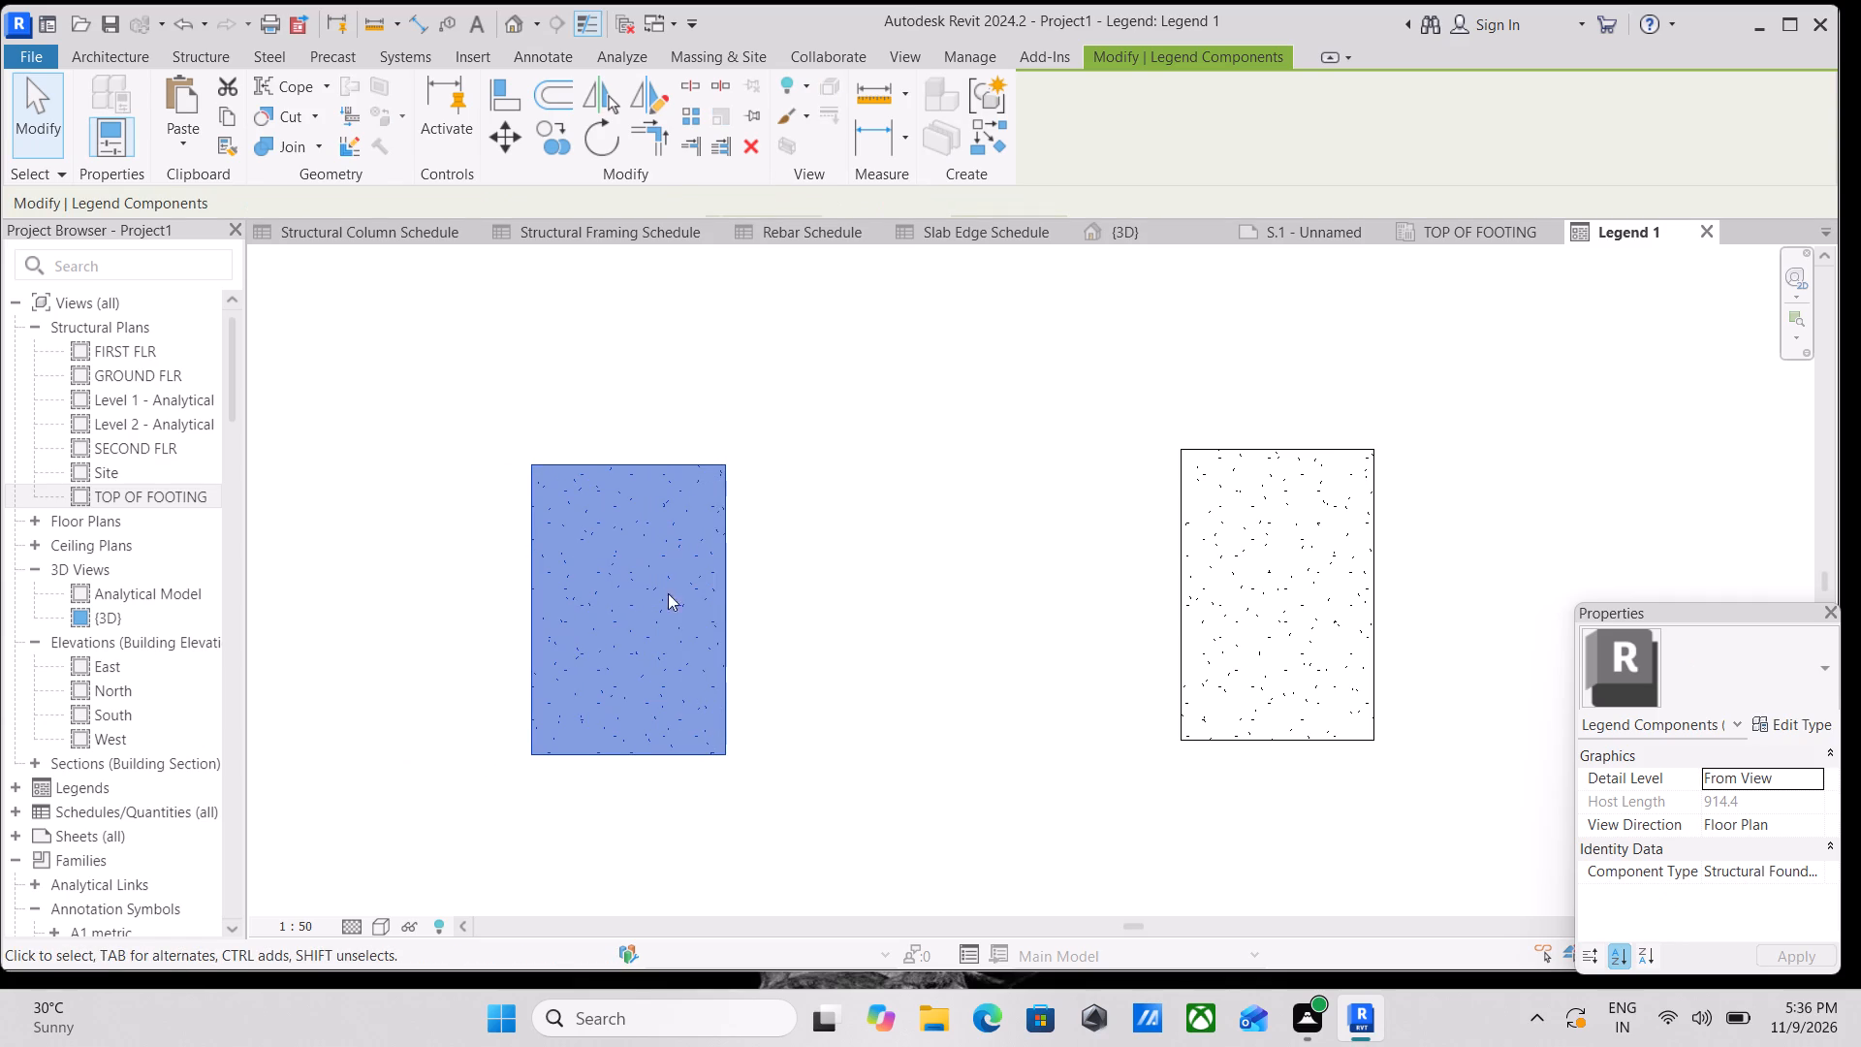
key(Escape)
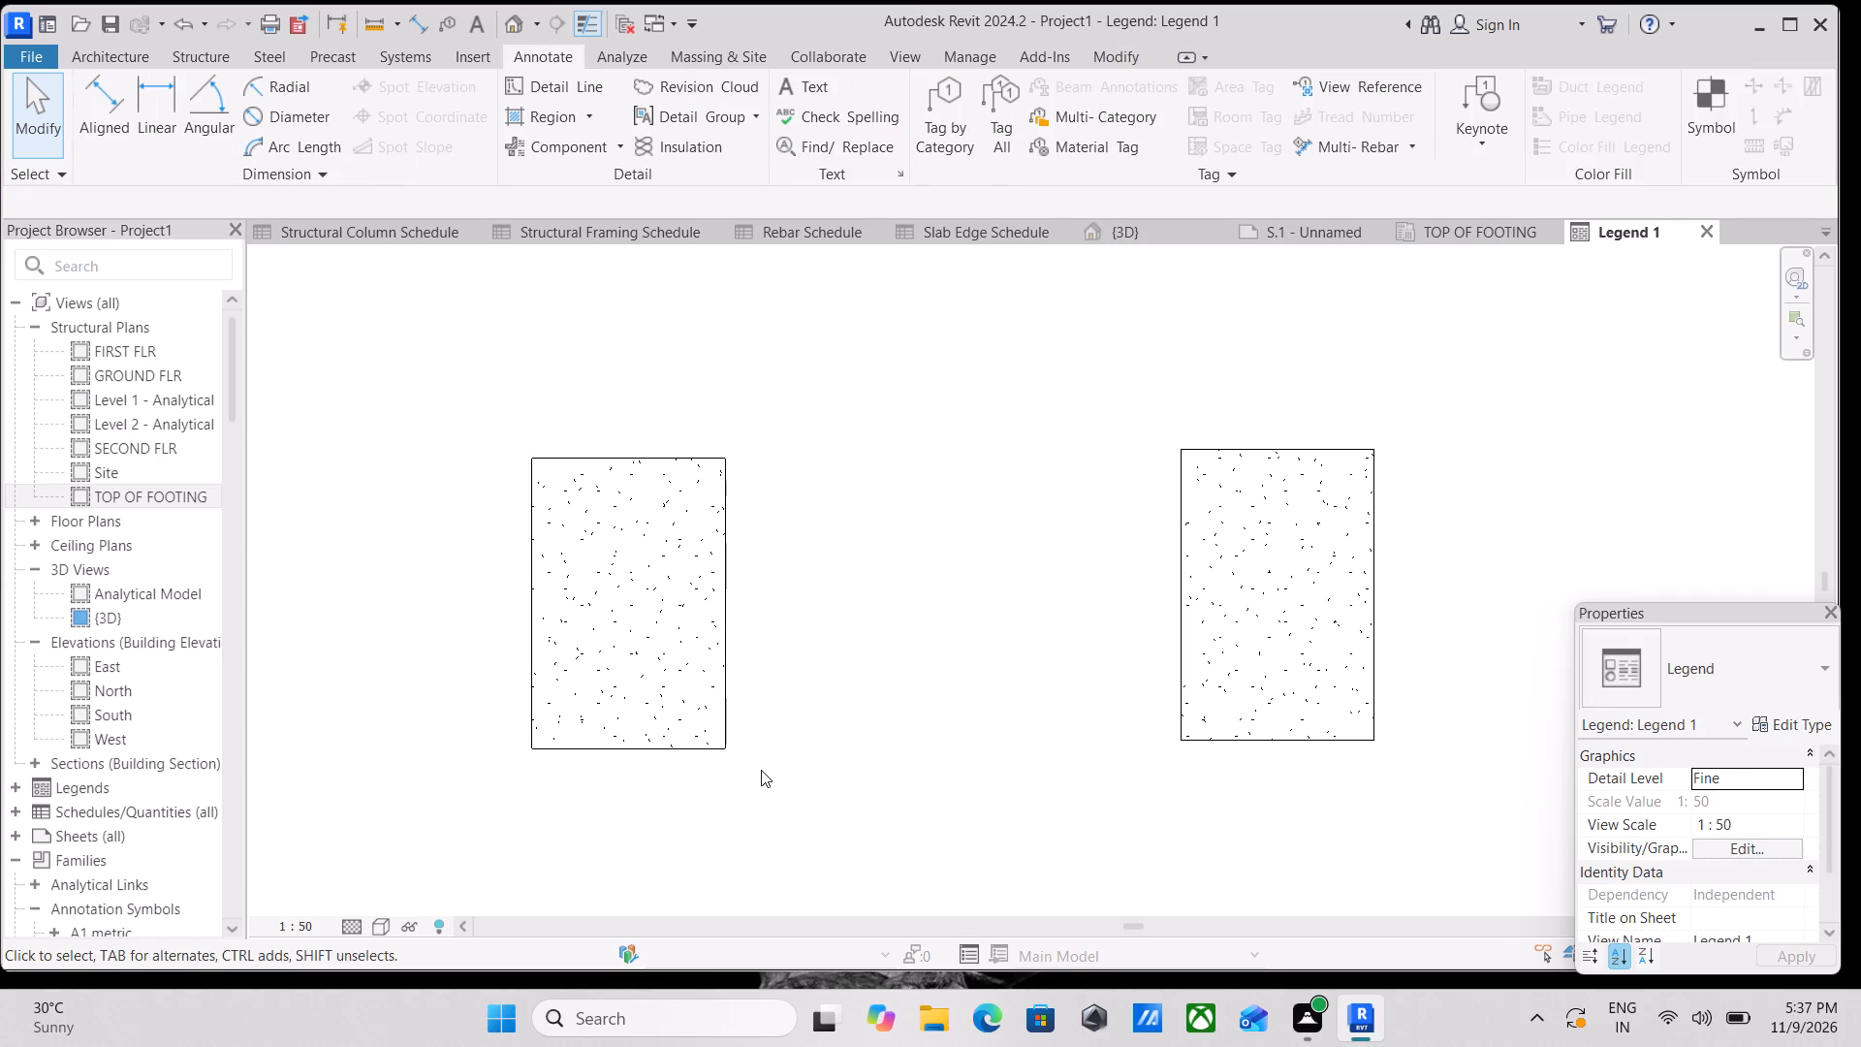
Switch to the S.1 - Unnamed sheet.
scroll(720, 701, down, 1)
middle_drag(695, 712, 793, 728)
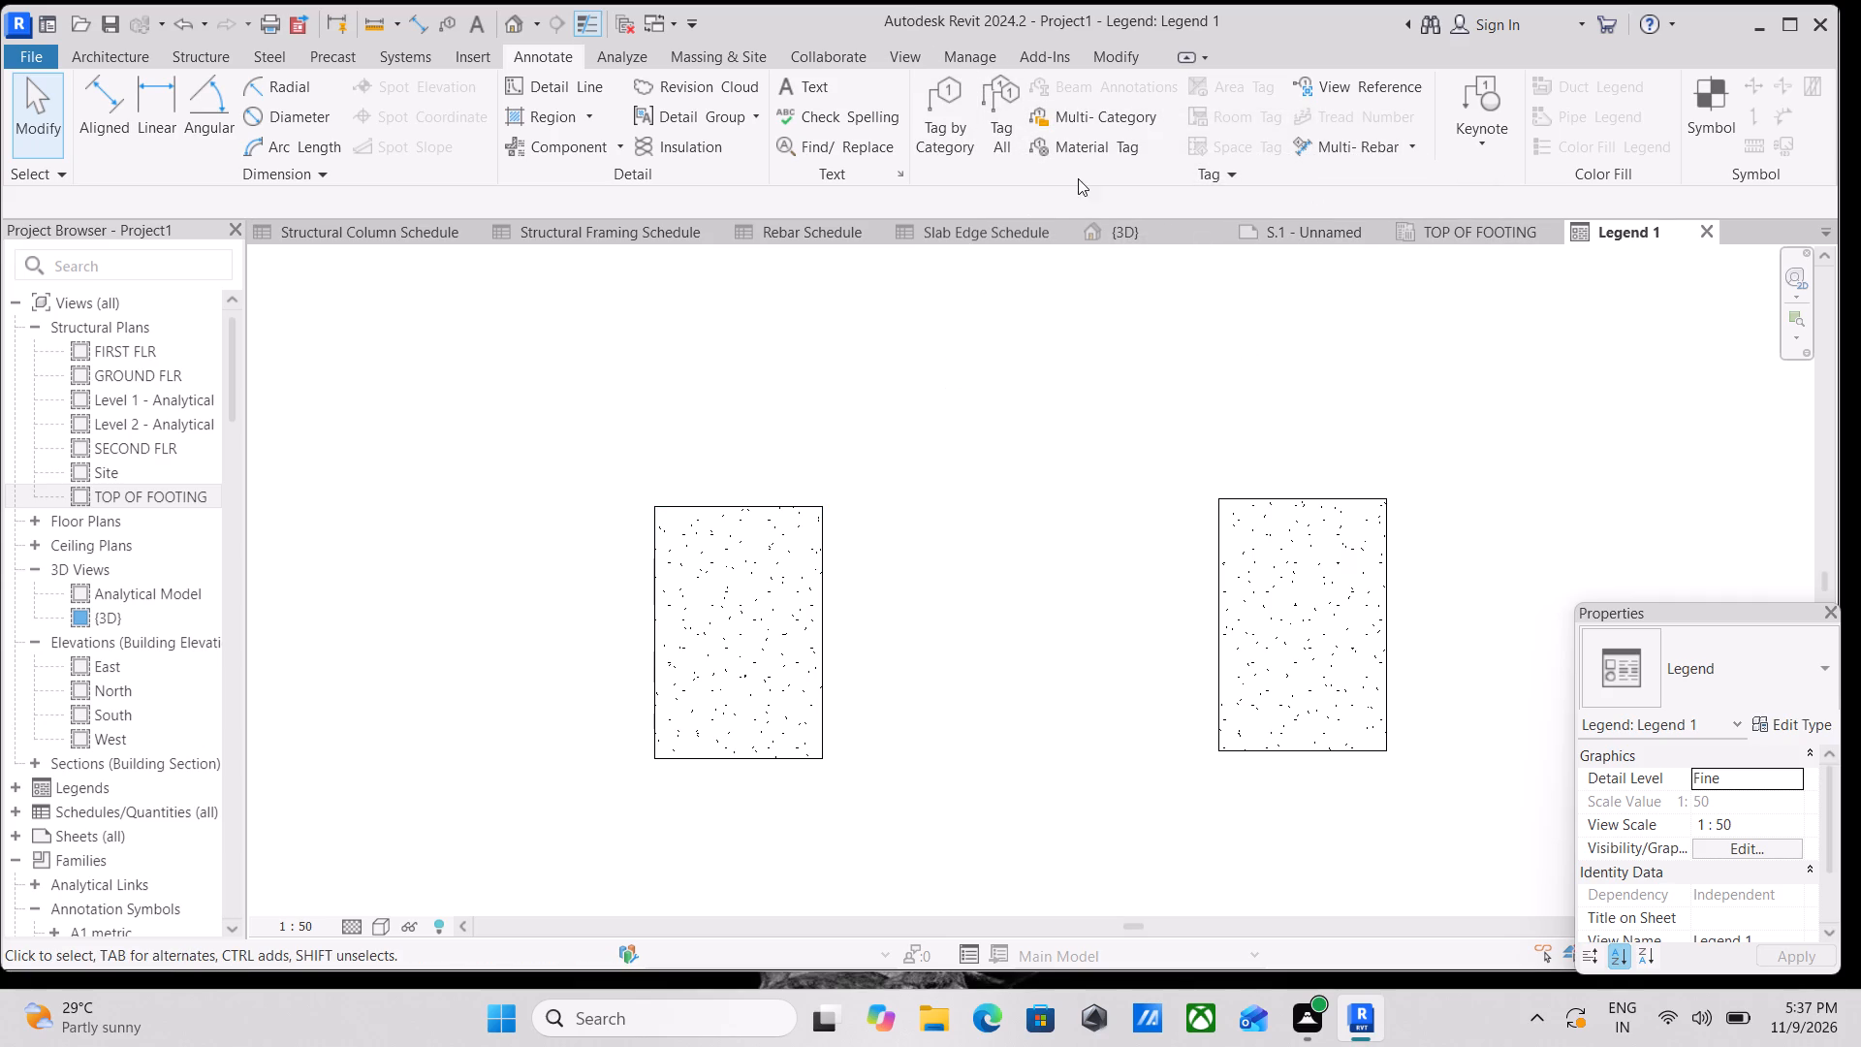
click(1319, 228)
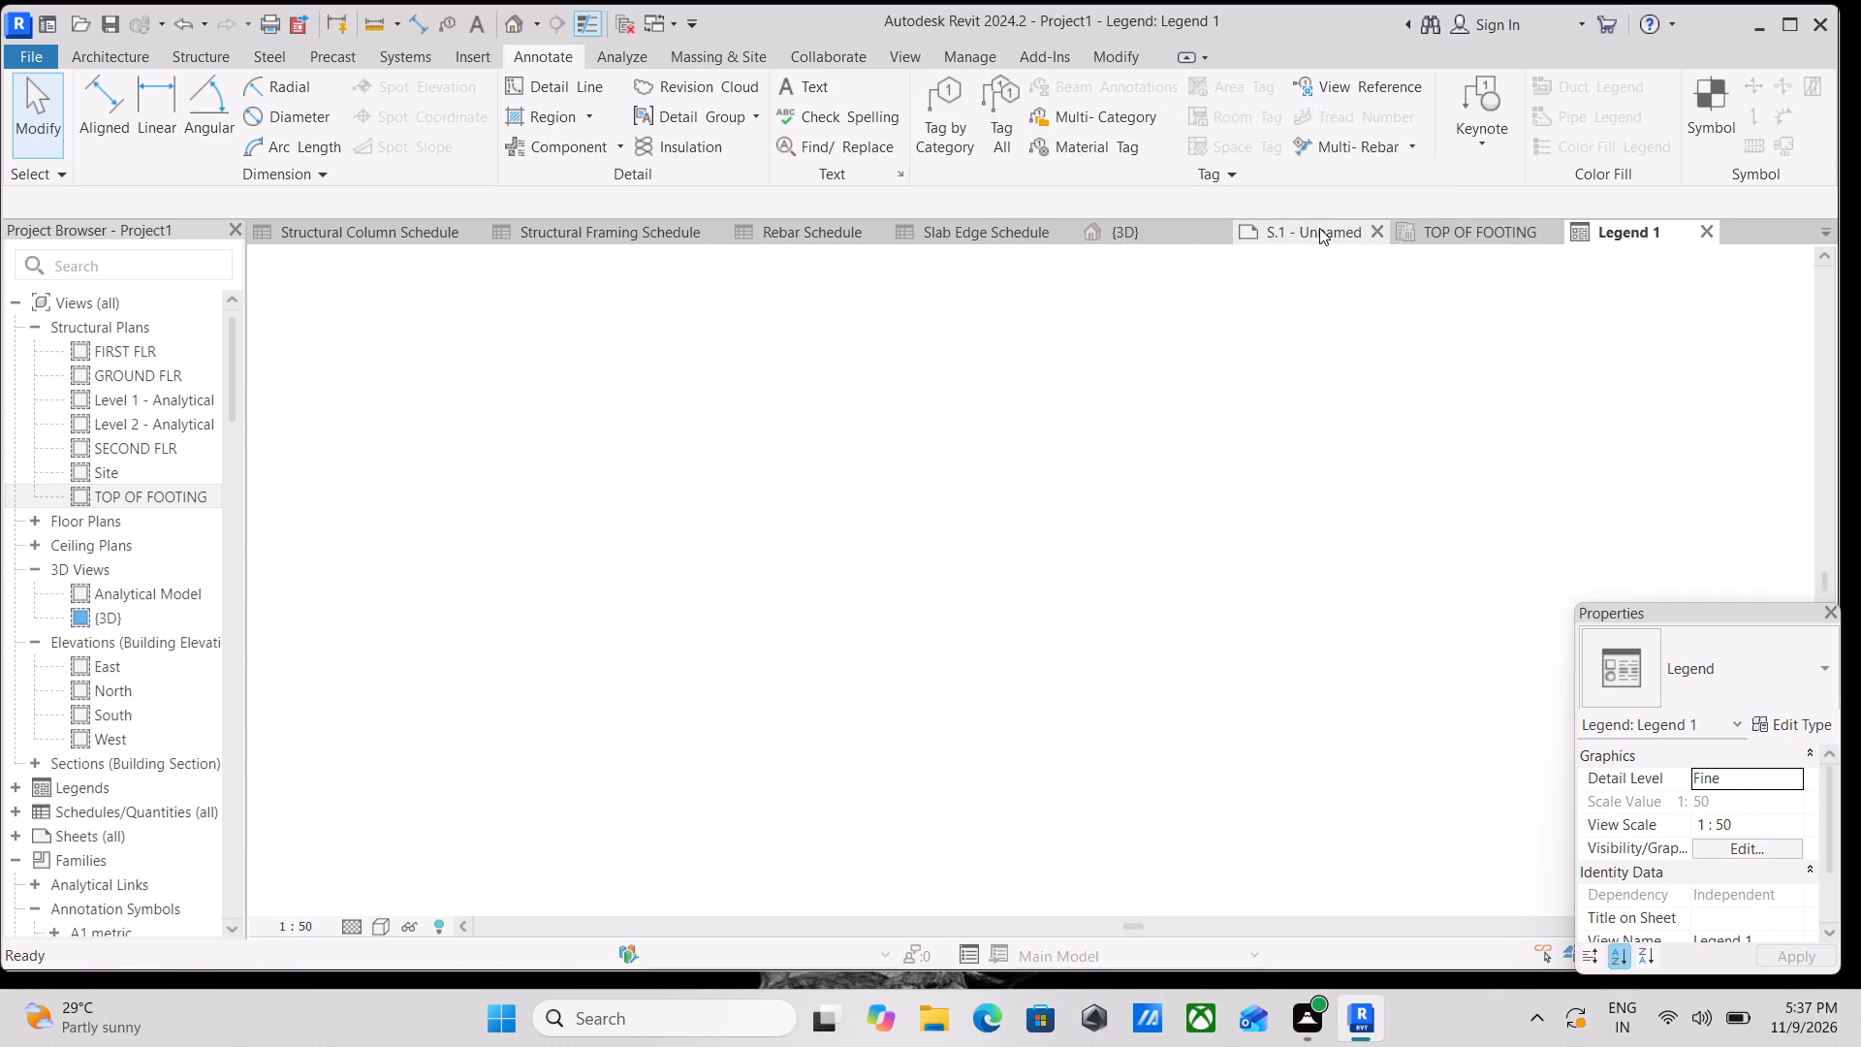
scroll(923, 783, down, 3)
middle_drag(958, 735, 1033, 533)
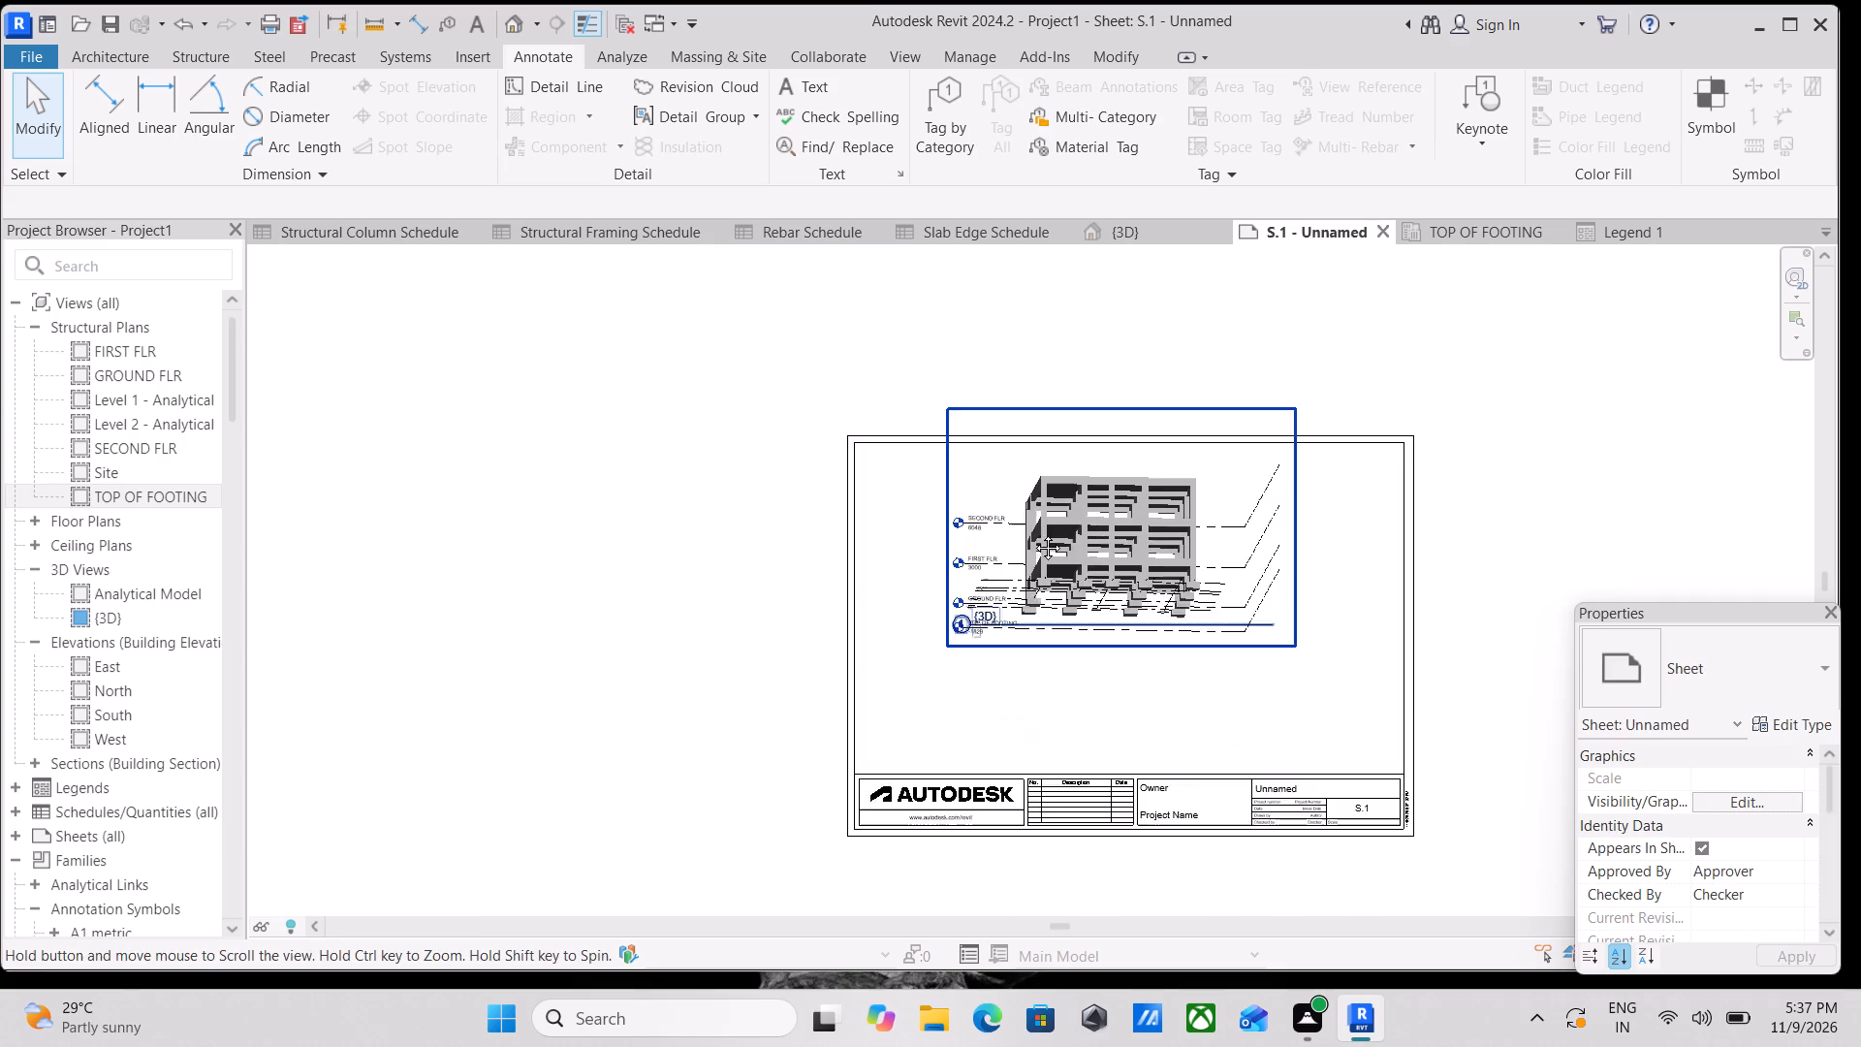
middle_drag(1033, 533, 1037, 523)
scroll(968, 612, up, 2)
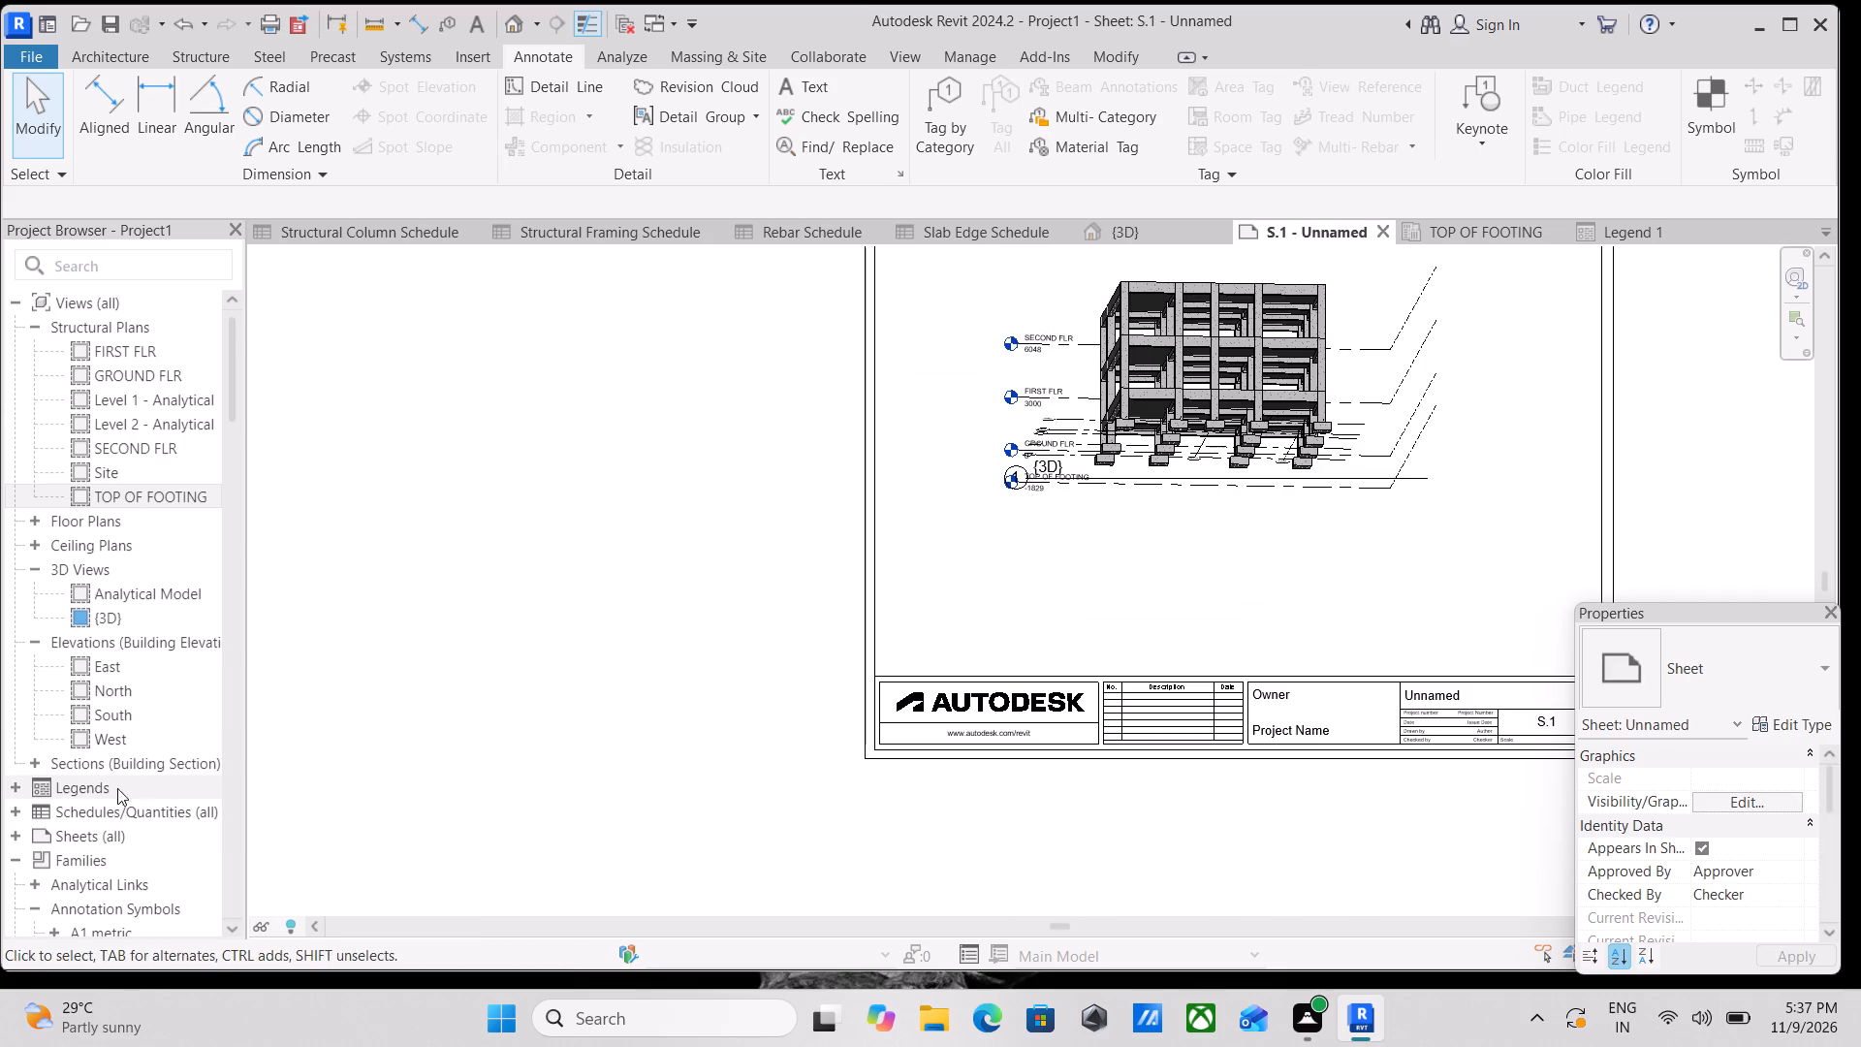
Place the Legend 1 view on sheet S.1 below the 3D view and above the title block, dismissing the save reminder without saving.
click(15, 784)
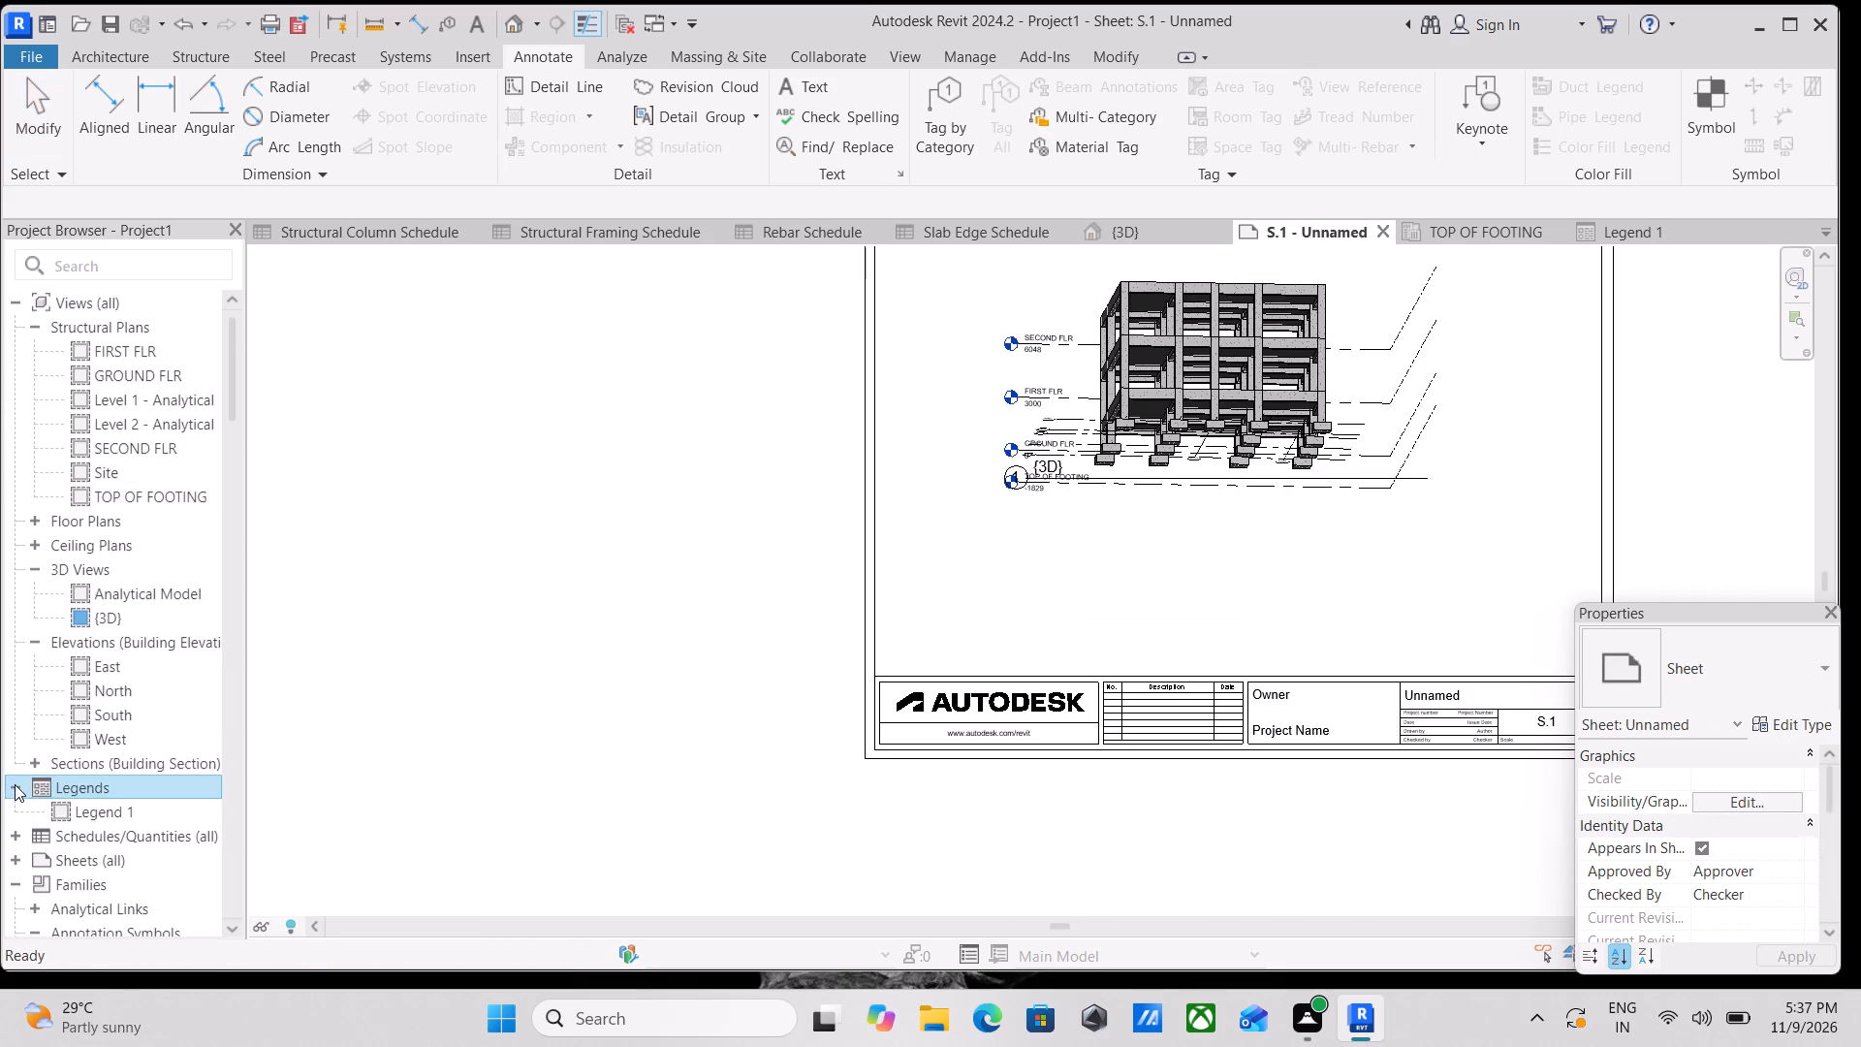
click(64, 810)
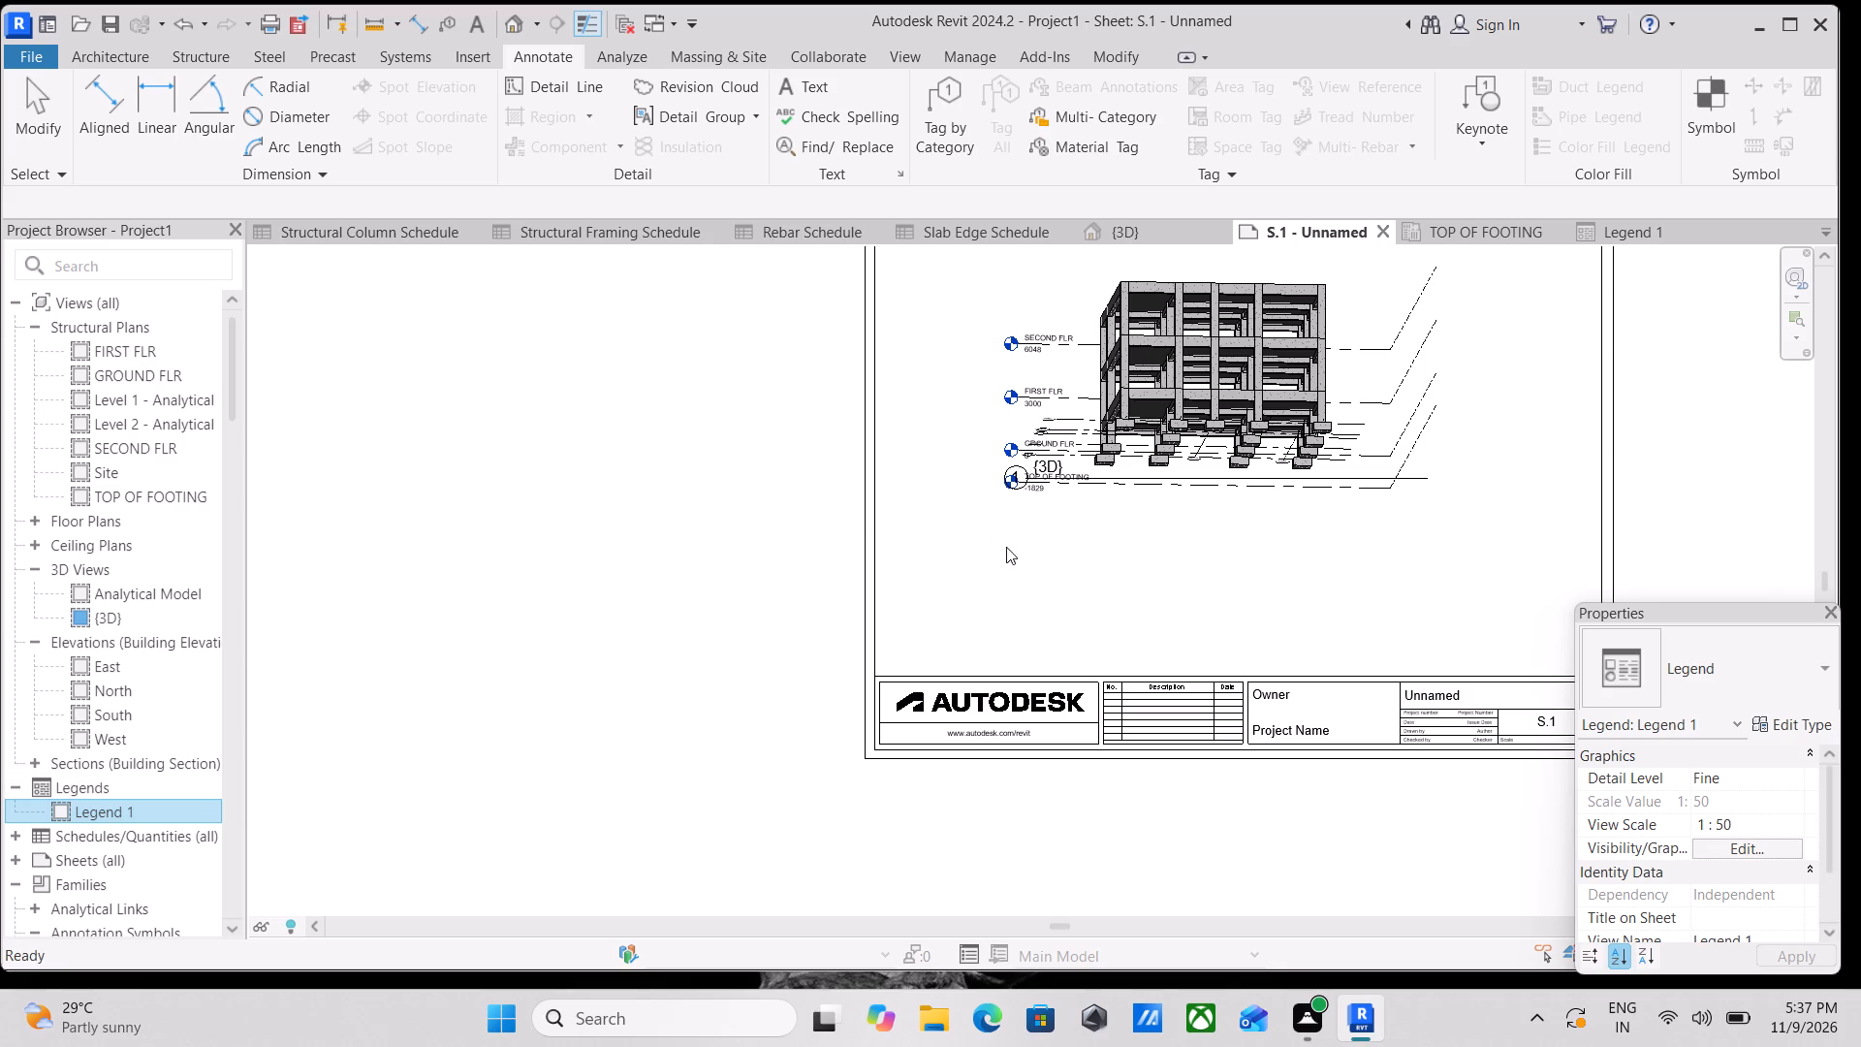
scroll(1031, 570, down, 1)
middle_drag(1031, 570, 1040, 641)
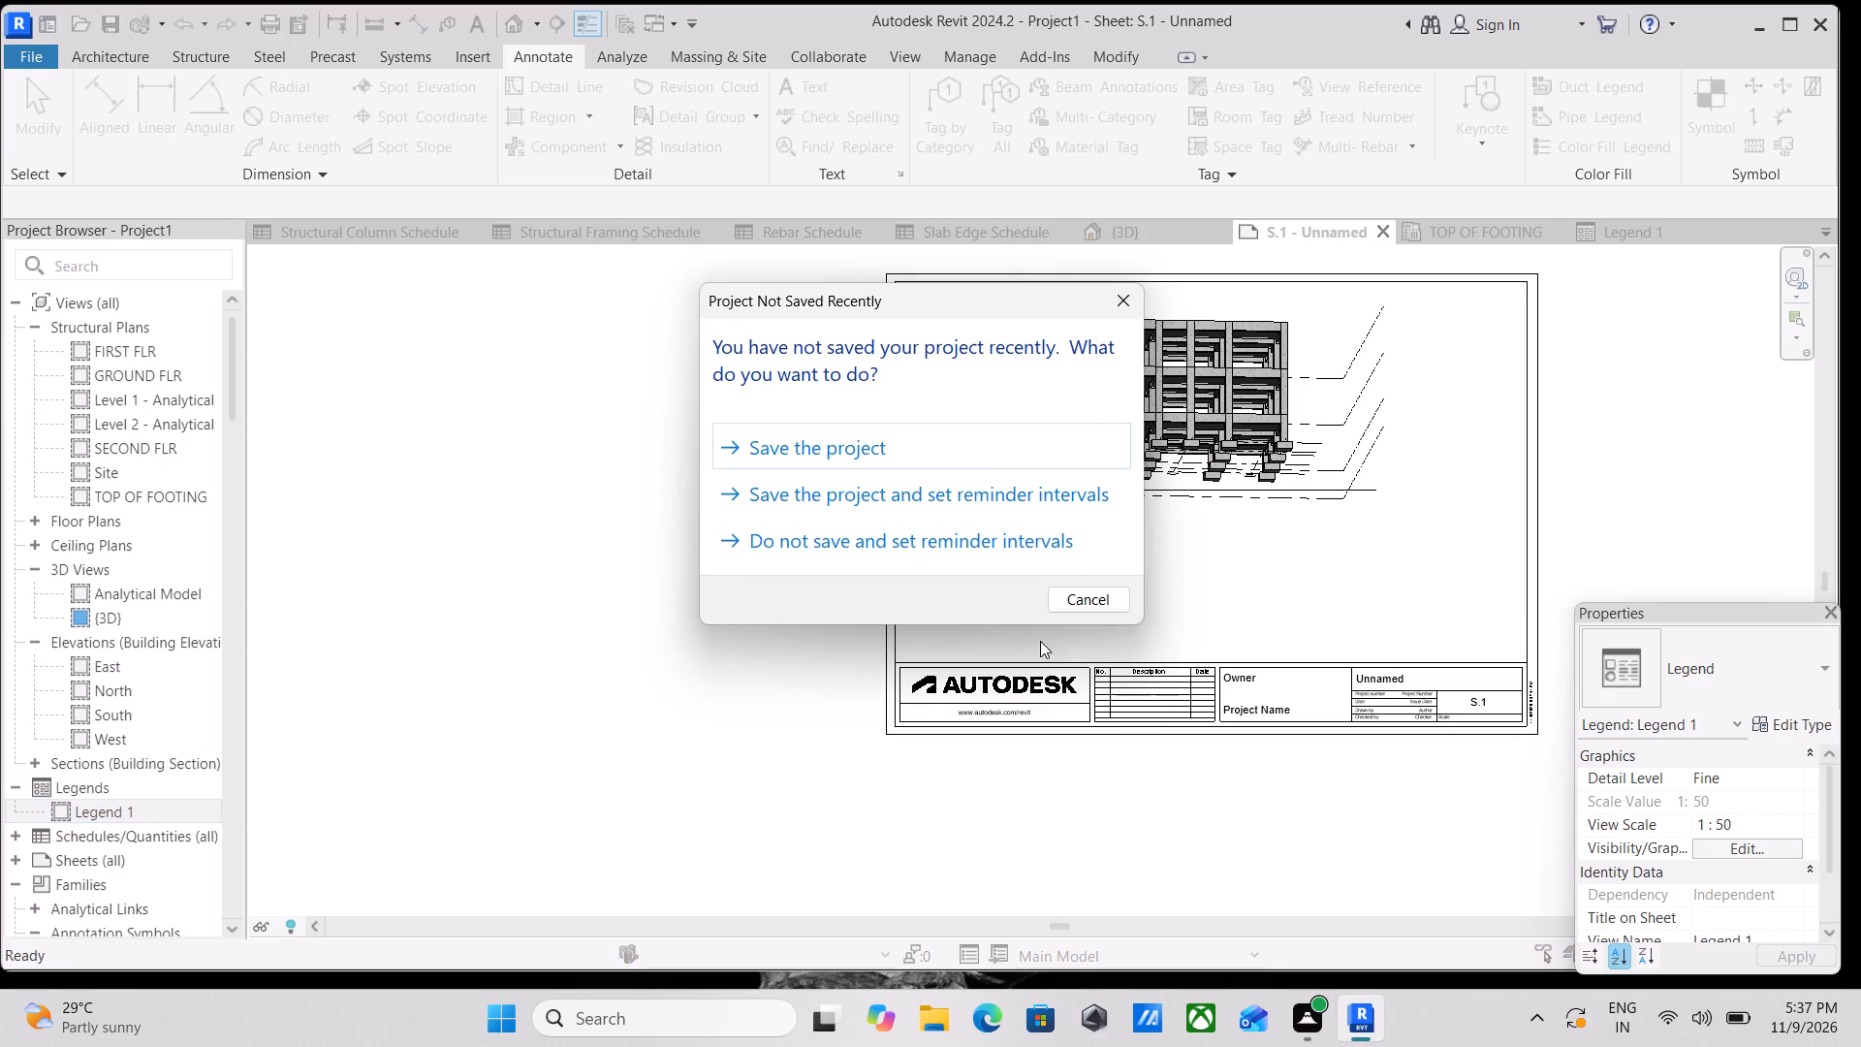
click(1123, 293)
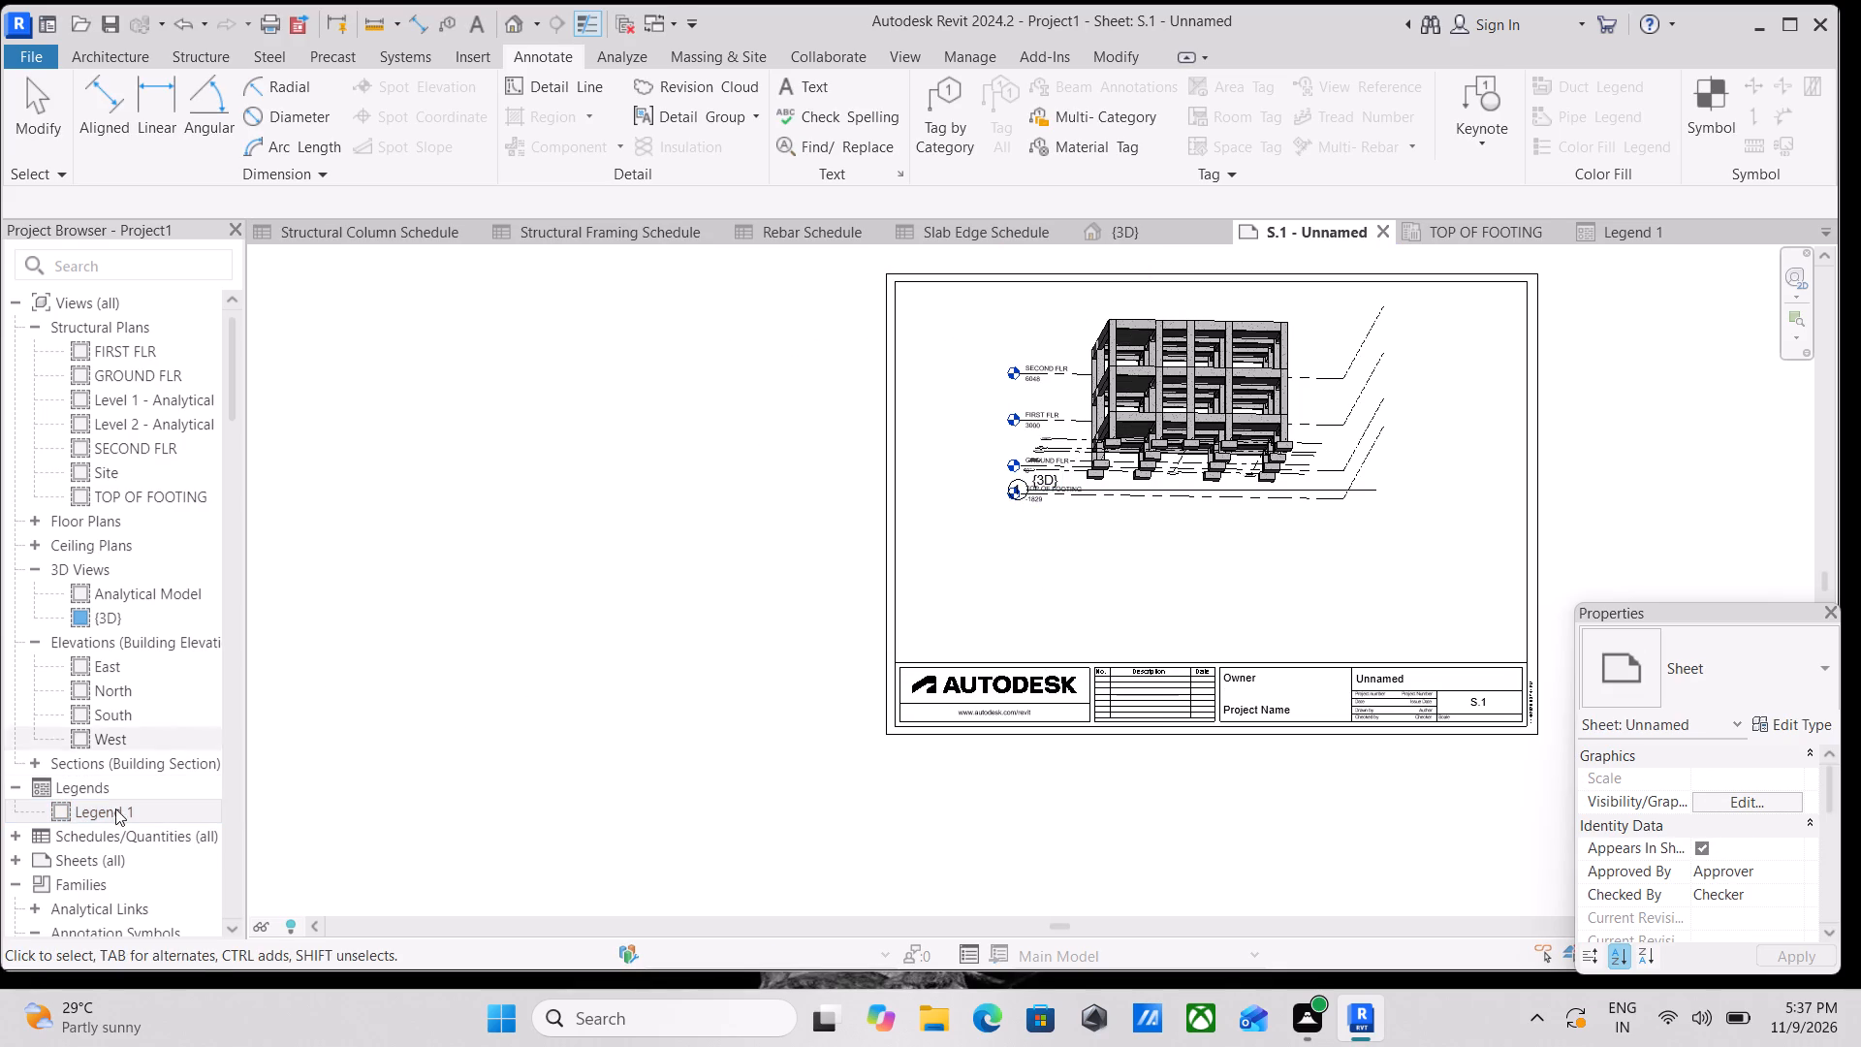
drag(57, 809, 260, 804)
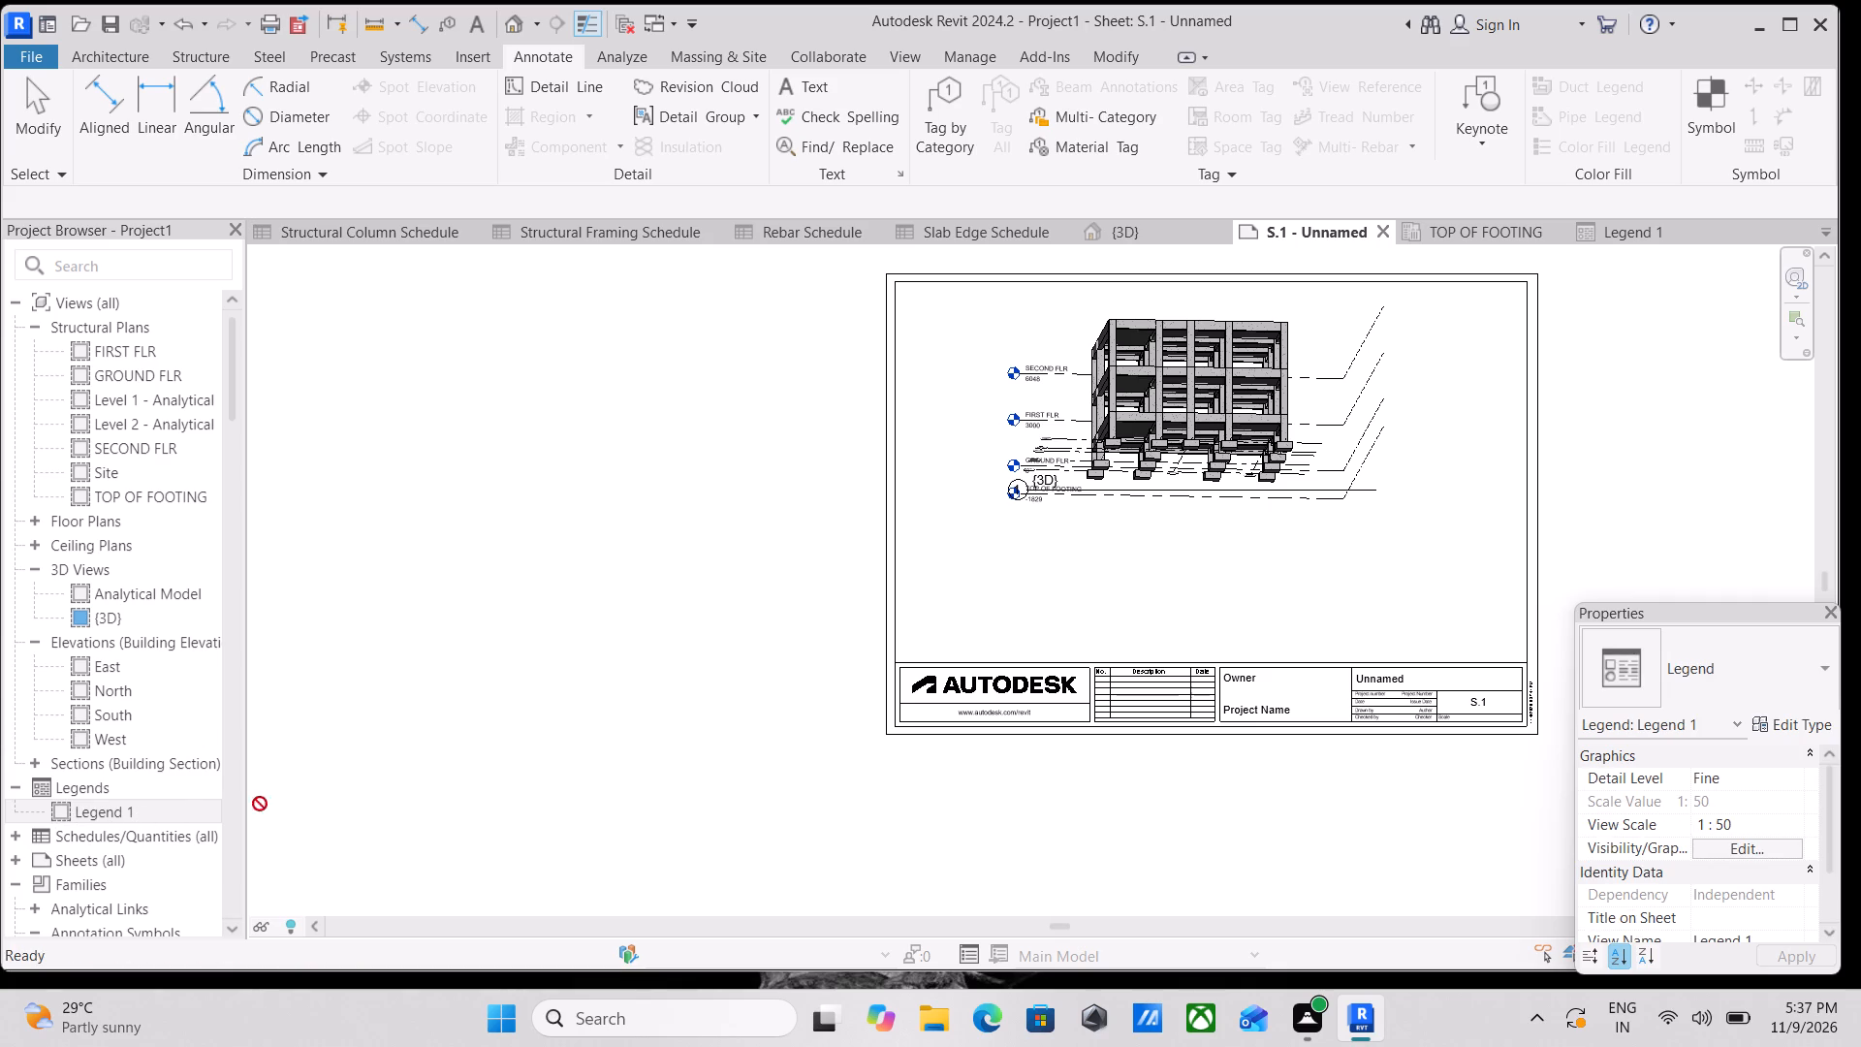
drag(260, 804, 518, 716)
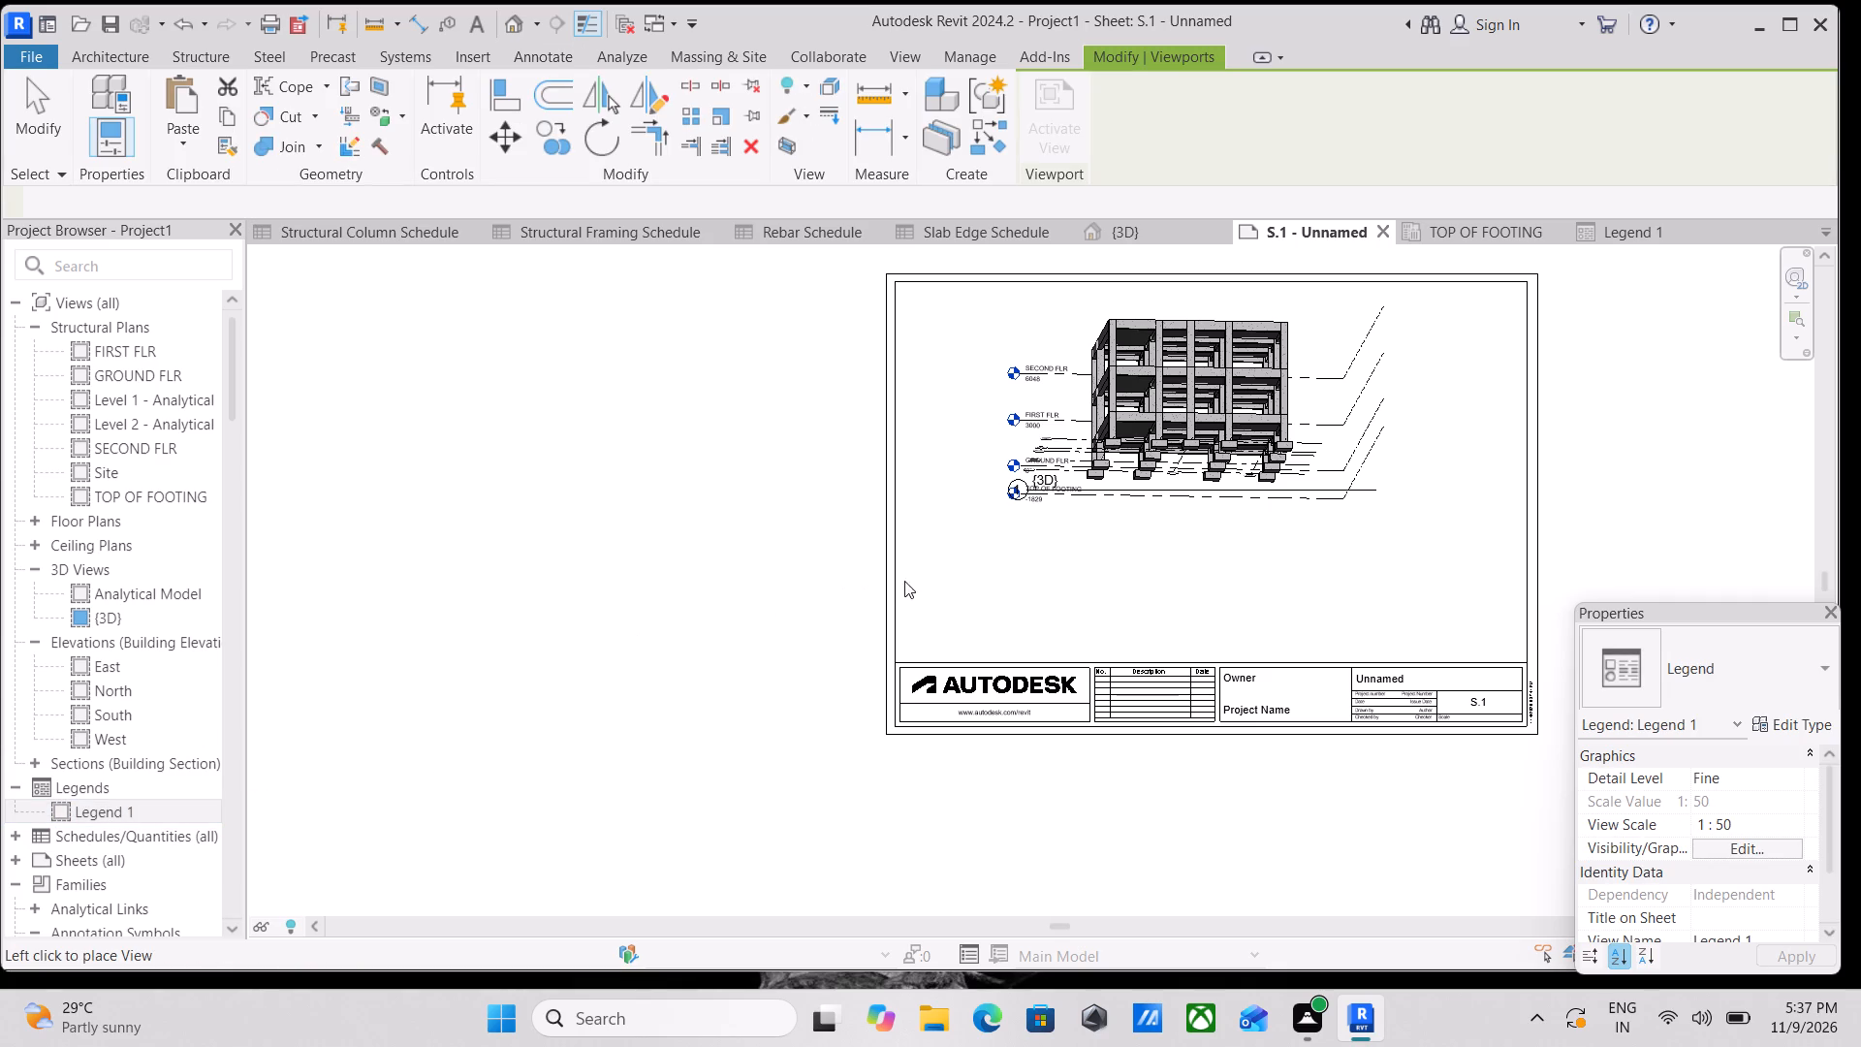
scroll(982, 618, up, 5)
middle_drag(1011, 605, 1015, 694)
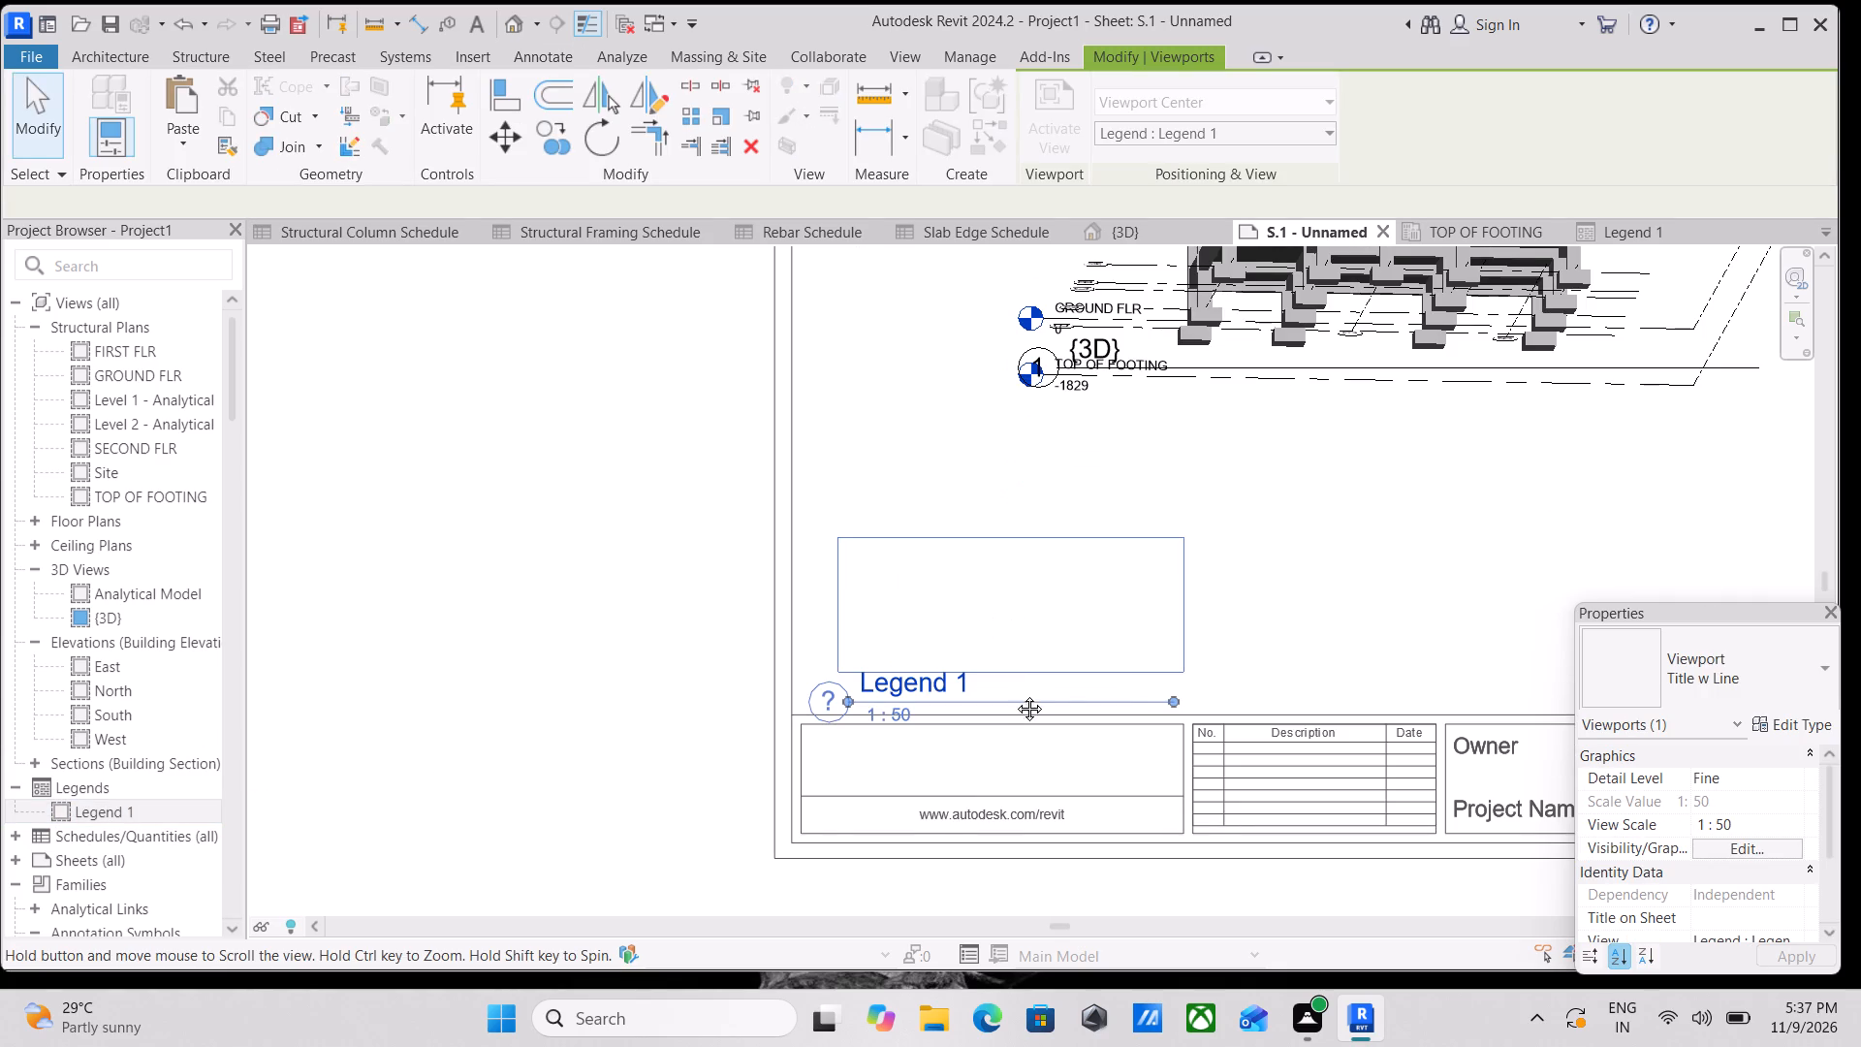
middle_drag(1015, 694, 1024, 752)
scroll(1024, 752, up, 1)
scroll(1094, 695, up, 3)
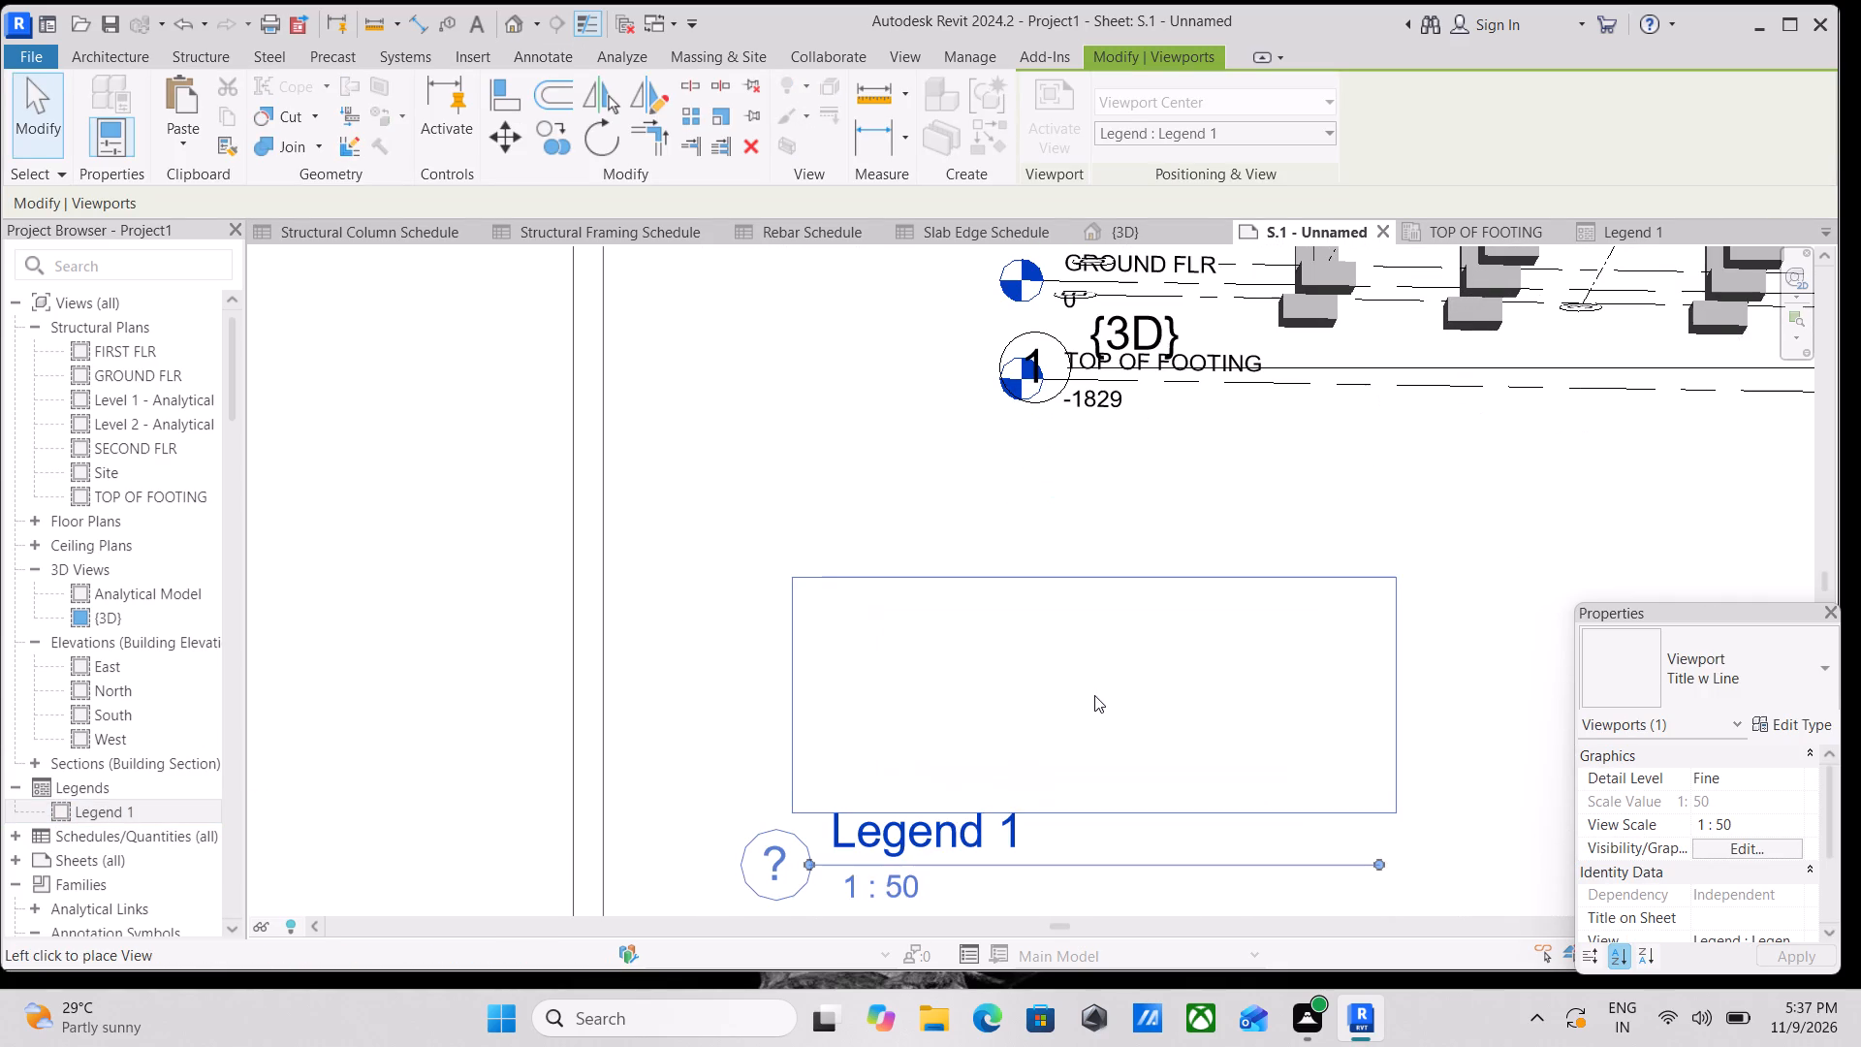
click(1114, 685)
scroll(1114, 685, down, 3)
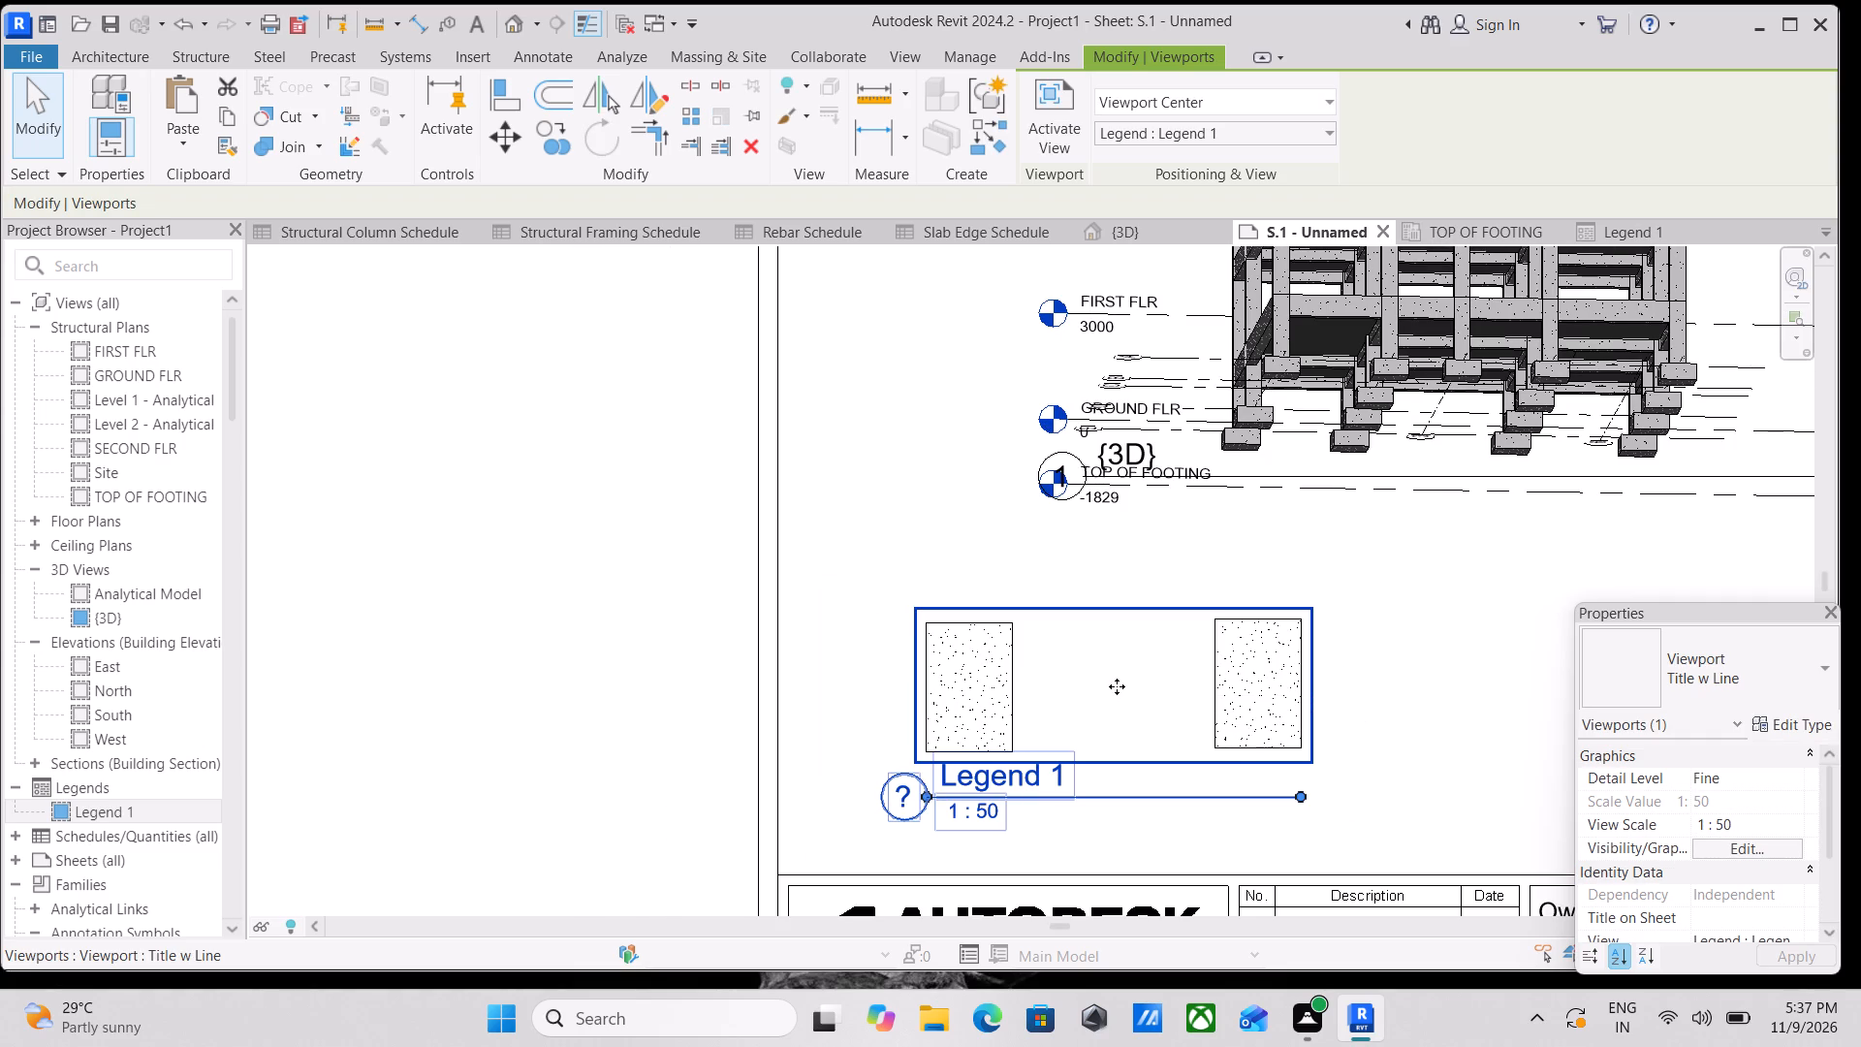
key(Escape)
scroll(997, 693, up, 2)
key(Escape)
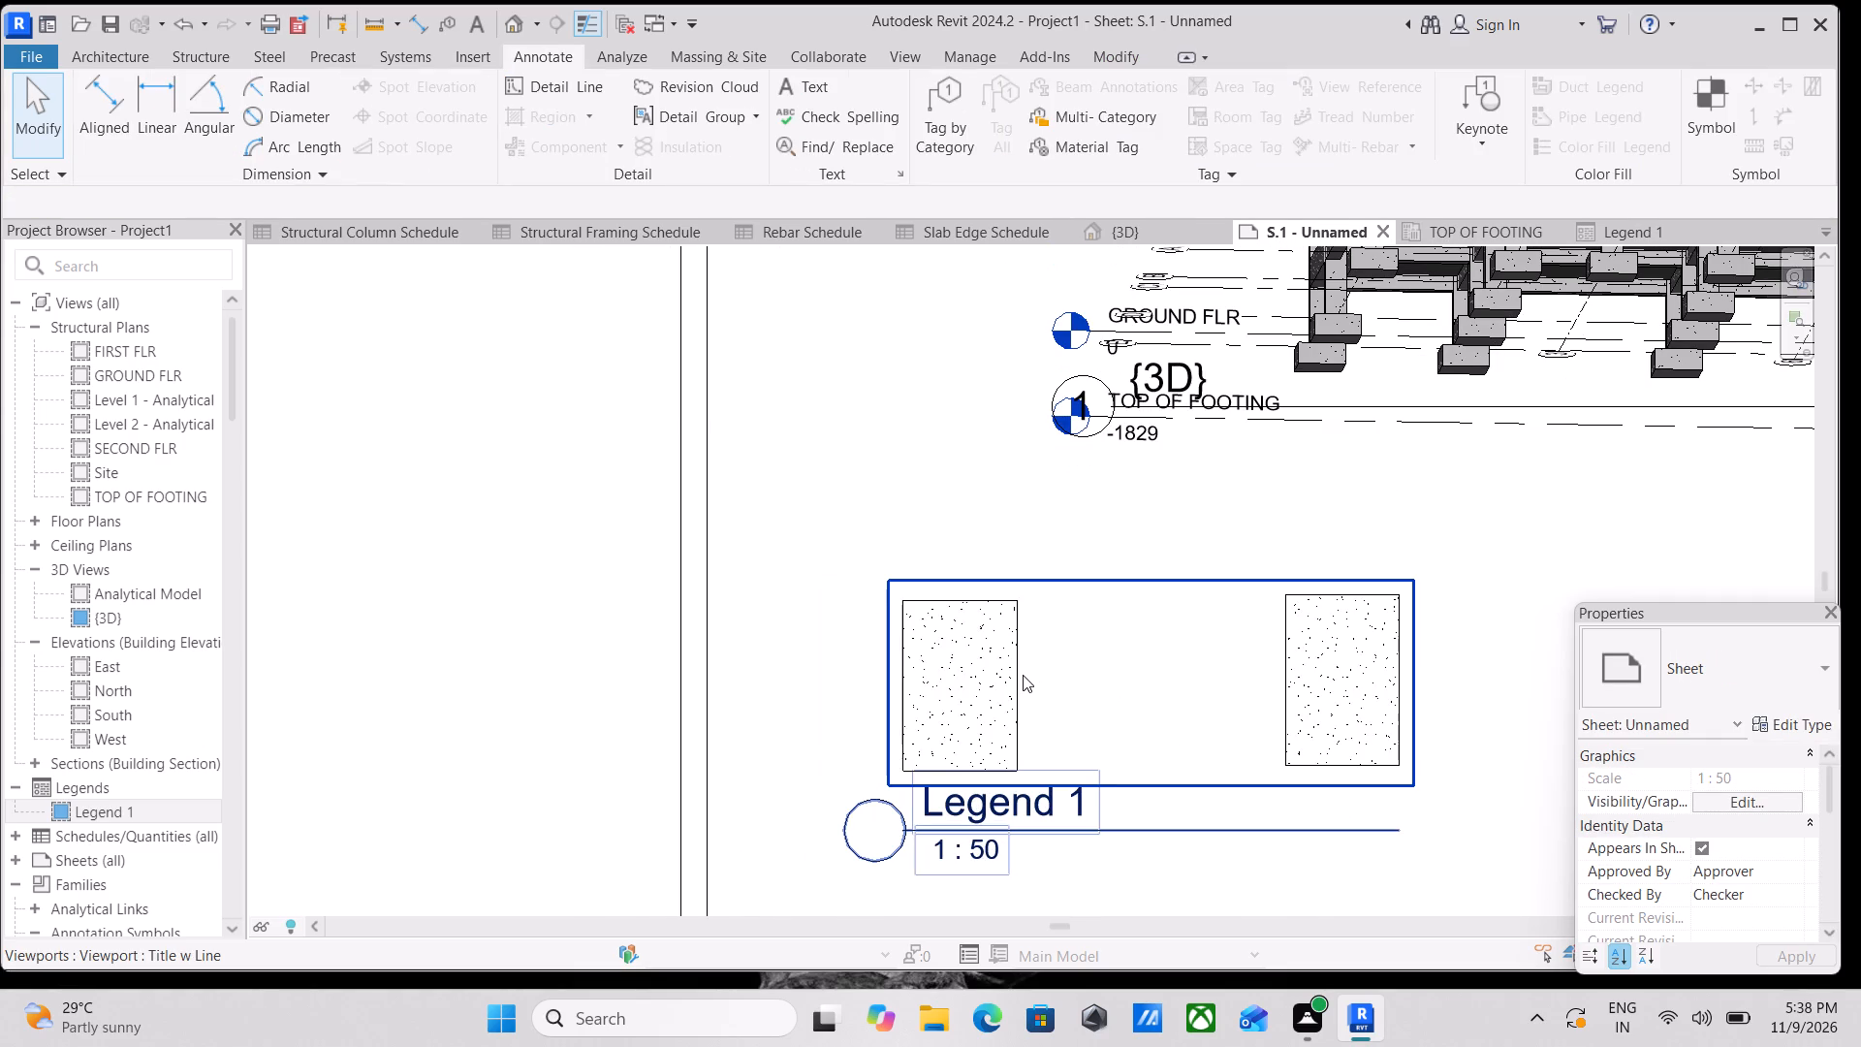
Examine the placed Legend 1 viewport in relation to the 3D view and the sheet layout.
click(1023, 675)
key(Escape)
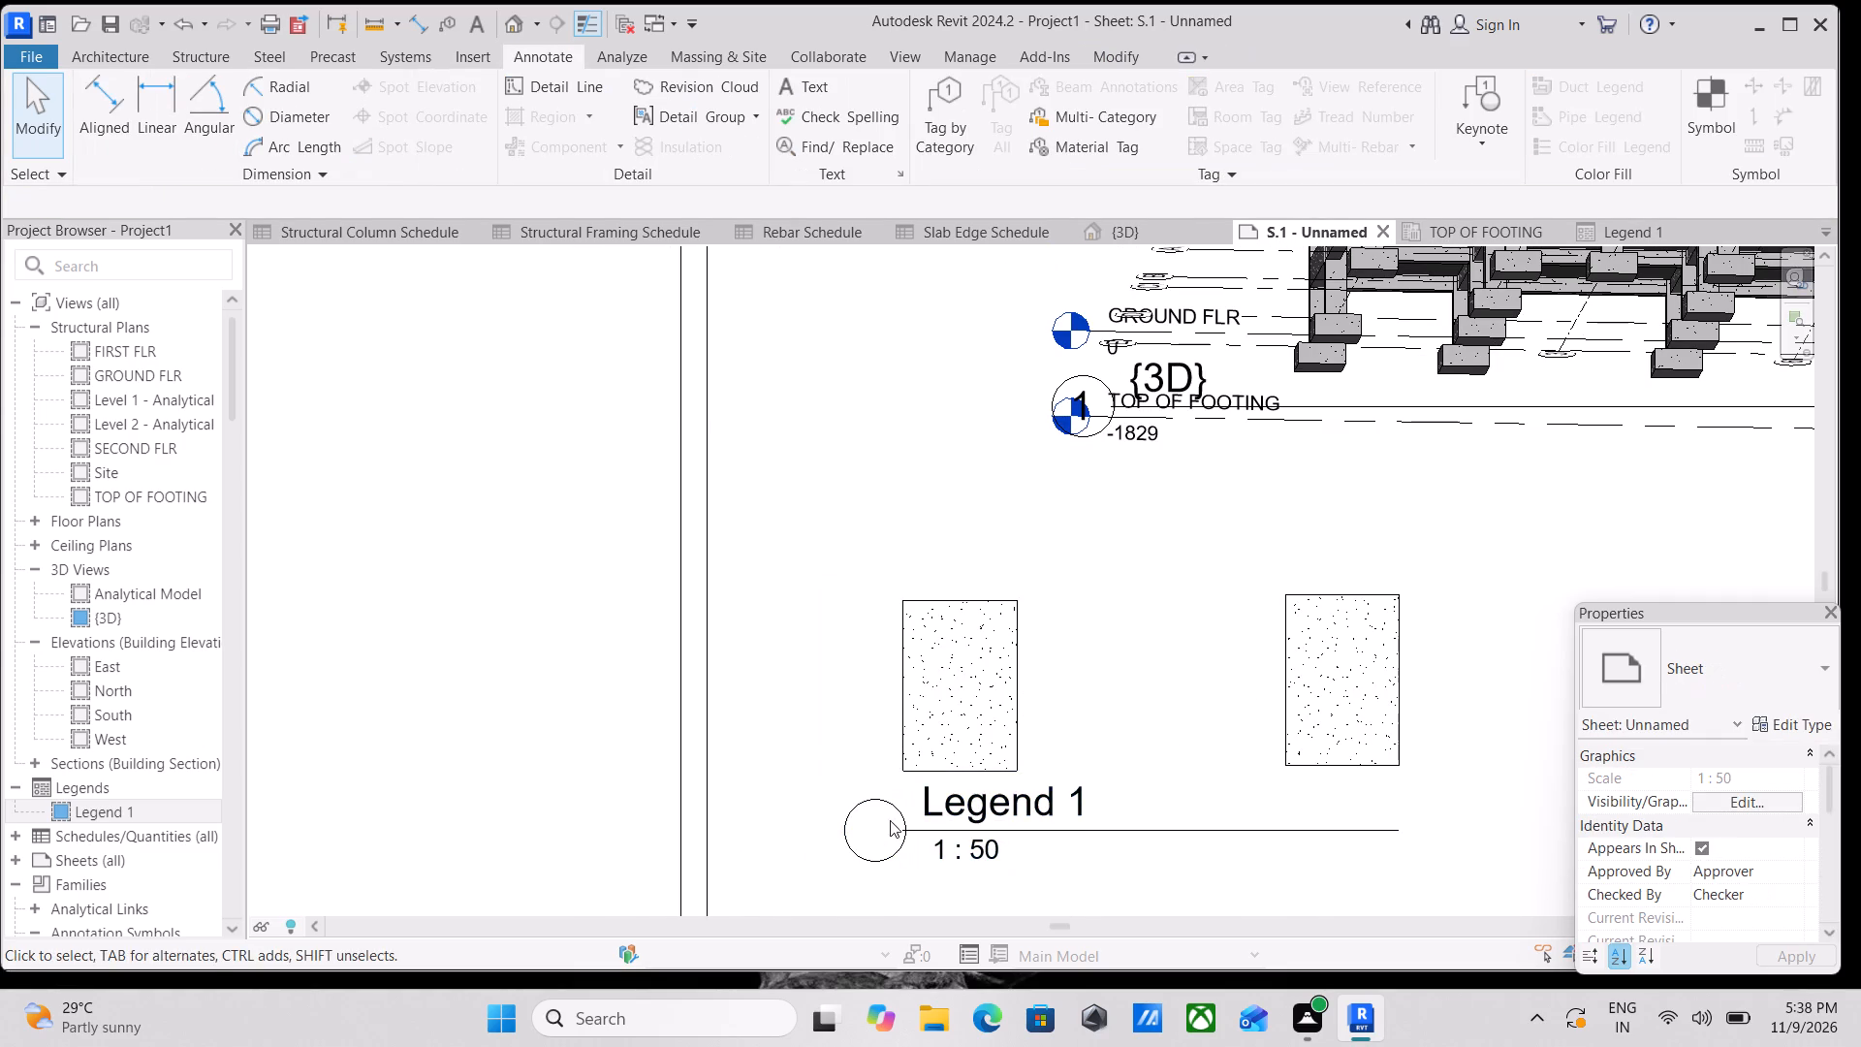
scroll(909, 795, down, 2)
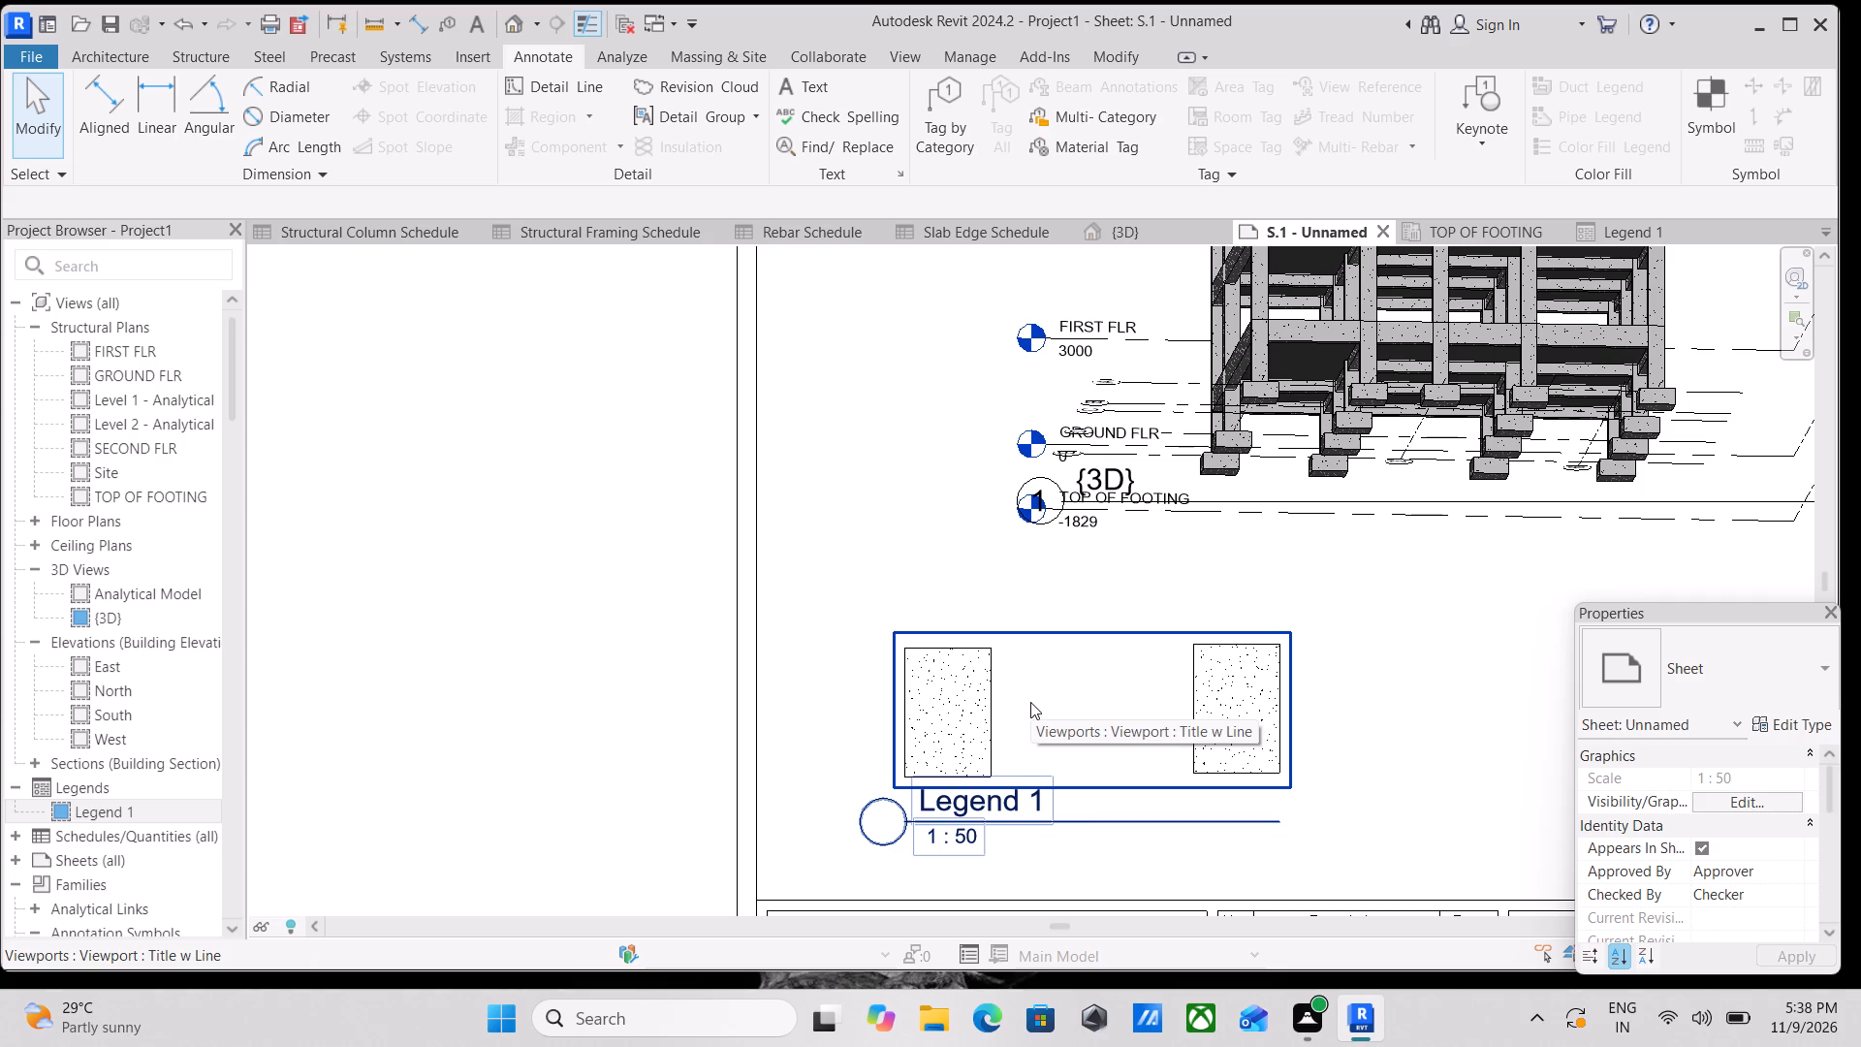
scroll(1033, 700, down, 1)
scroll(1184, 683, down, 2)
middle_drag(1183, 684, 1005, 745)
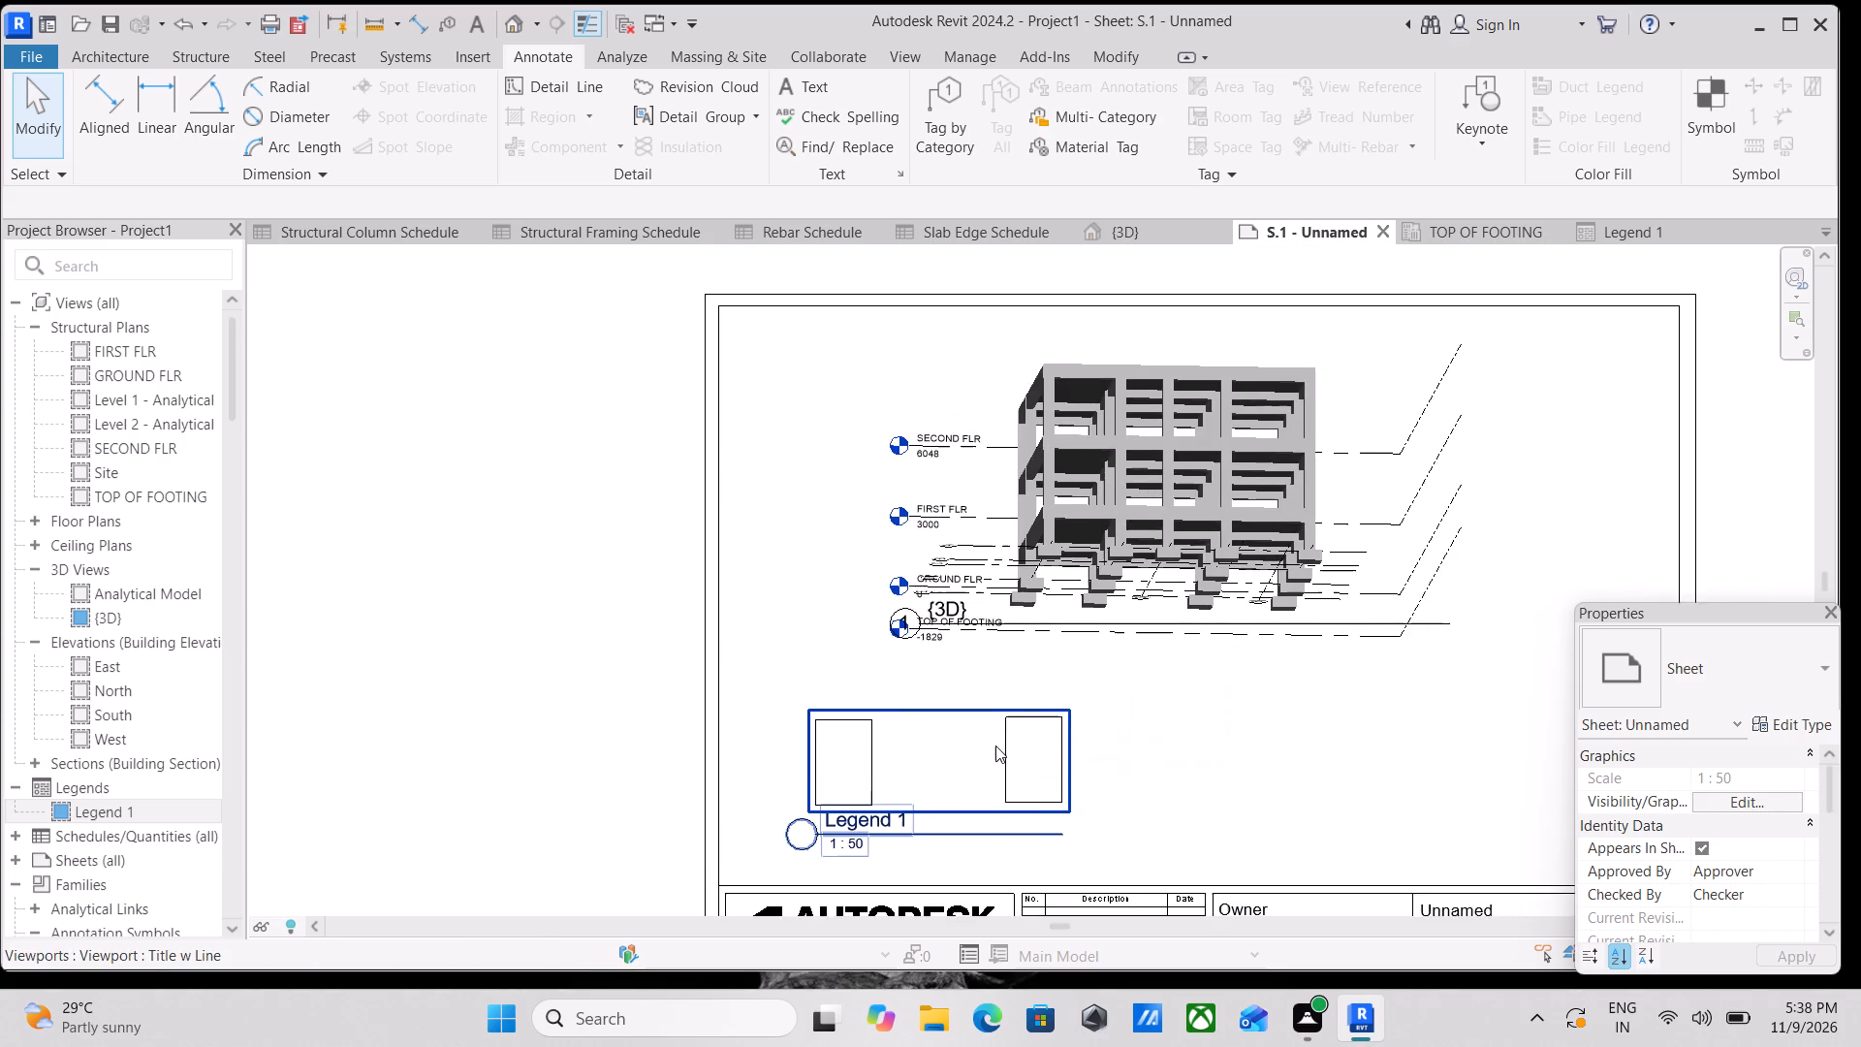
scroll(1064, 754, down, 1)
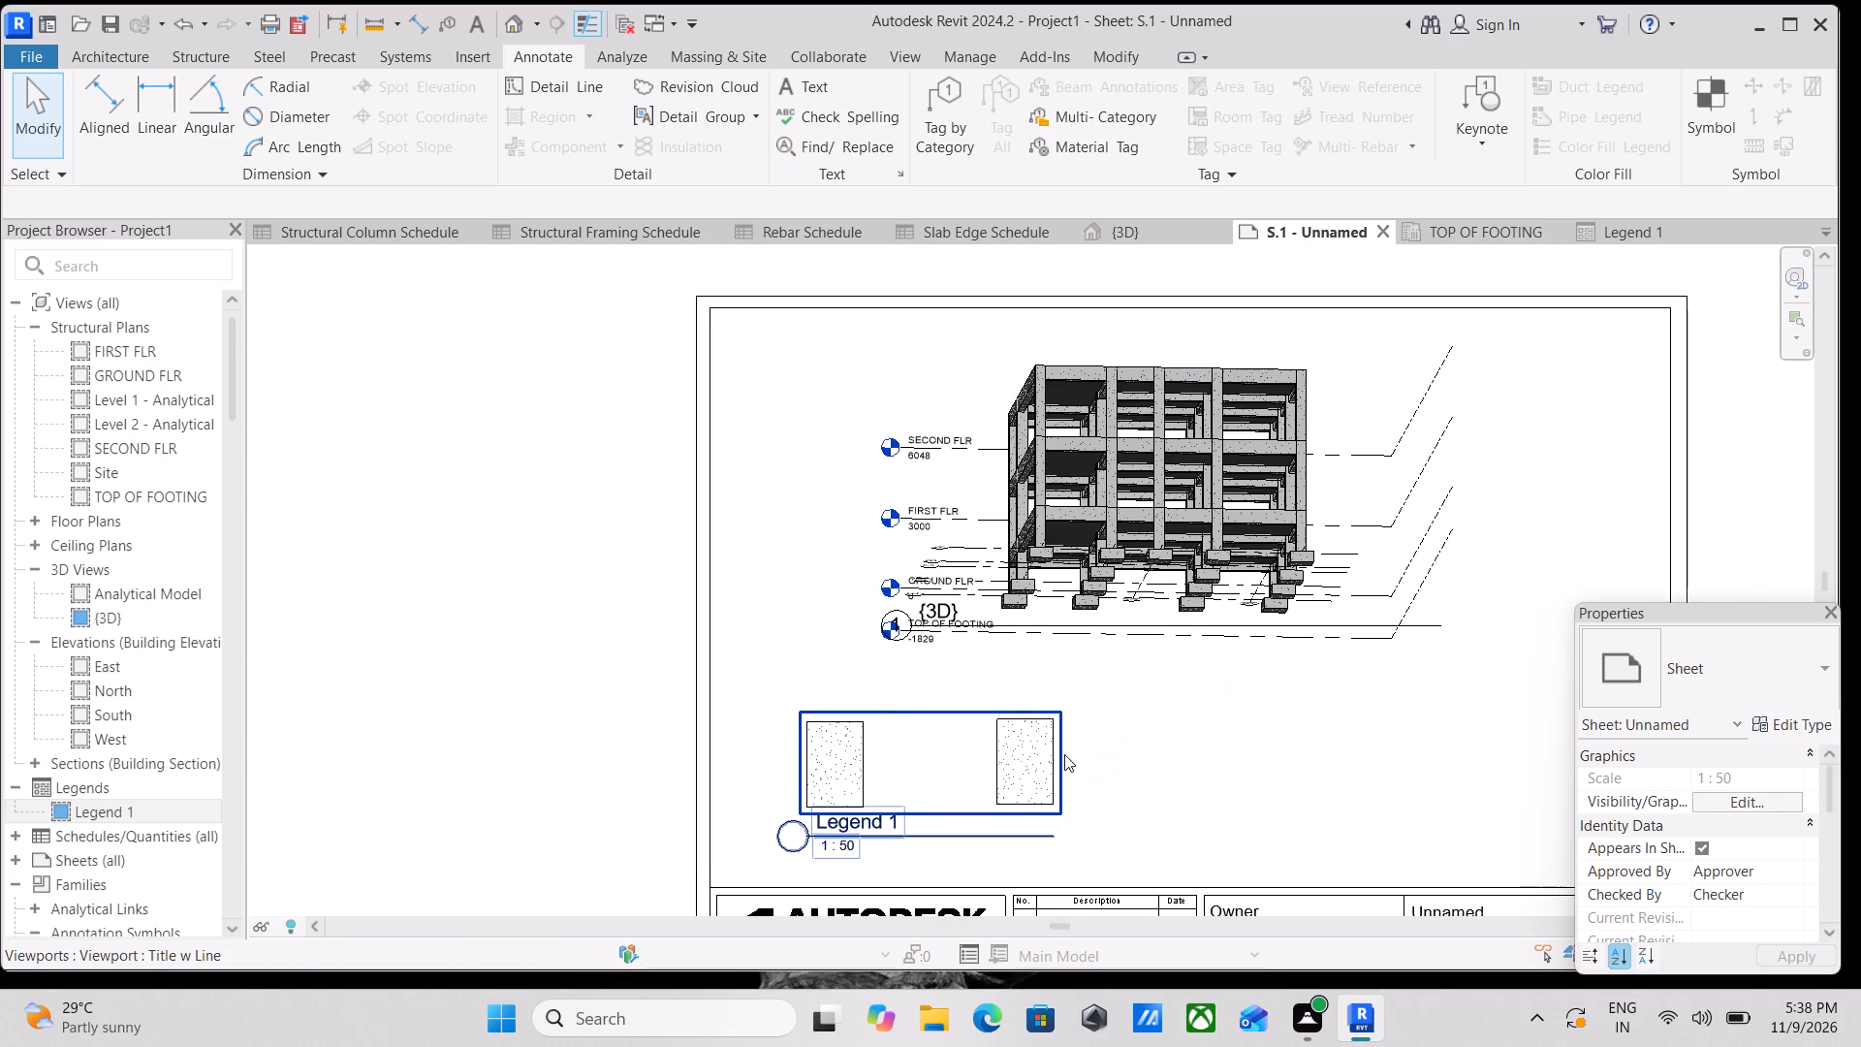
middle_drag(1064, 754, 1033, 753)
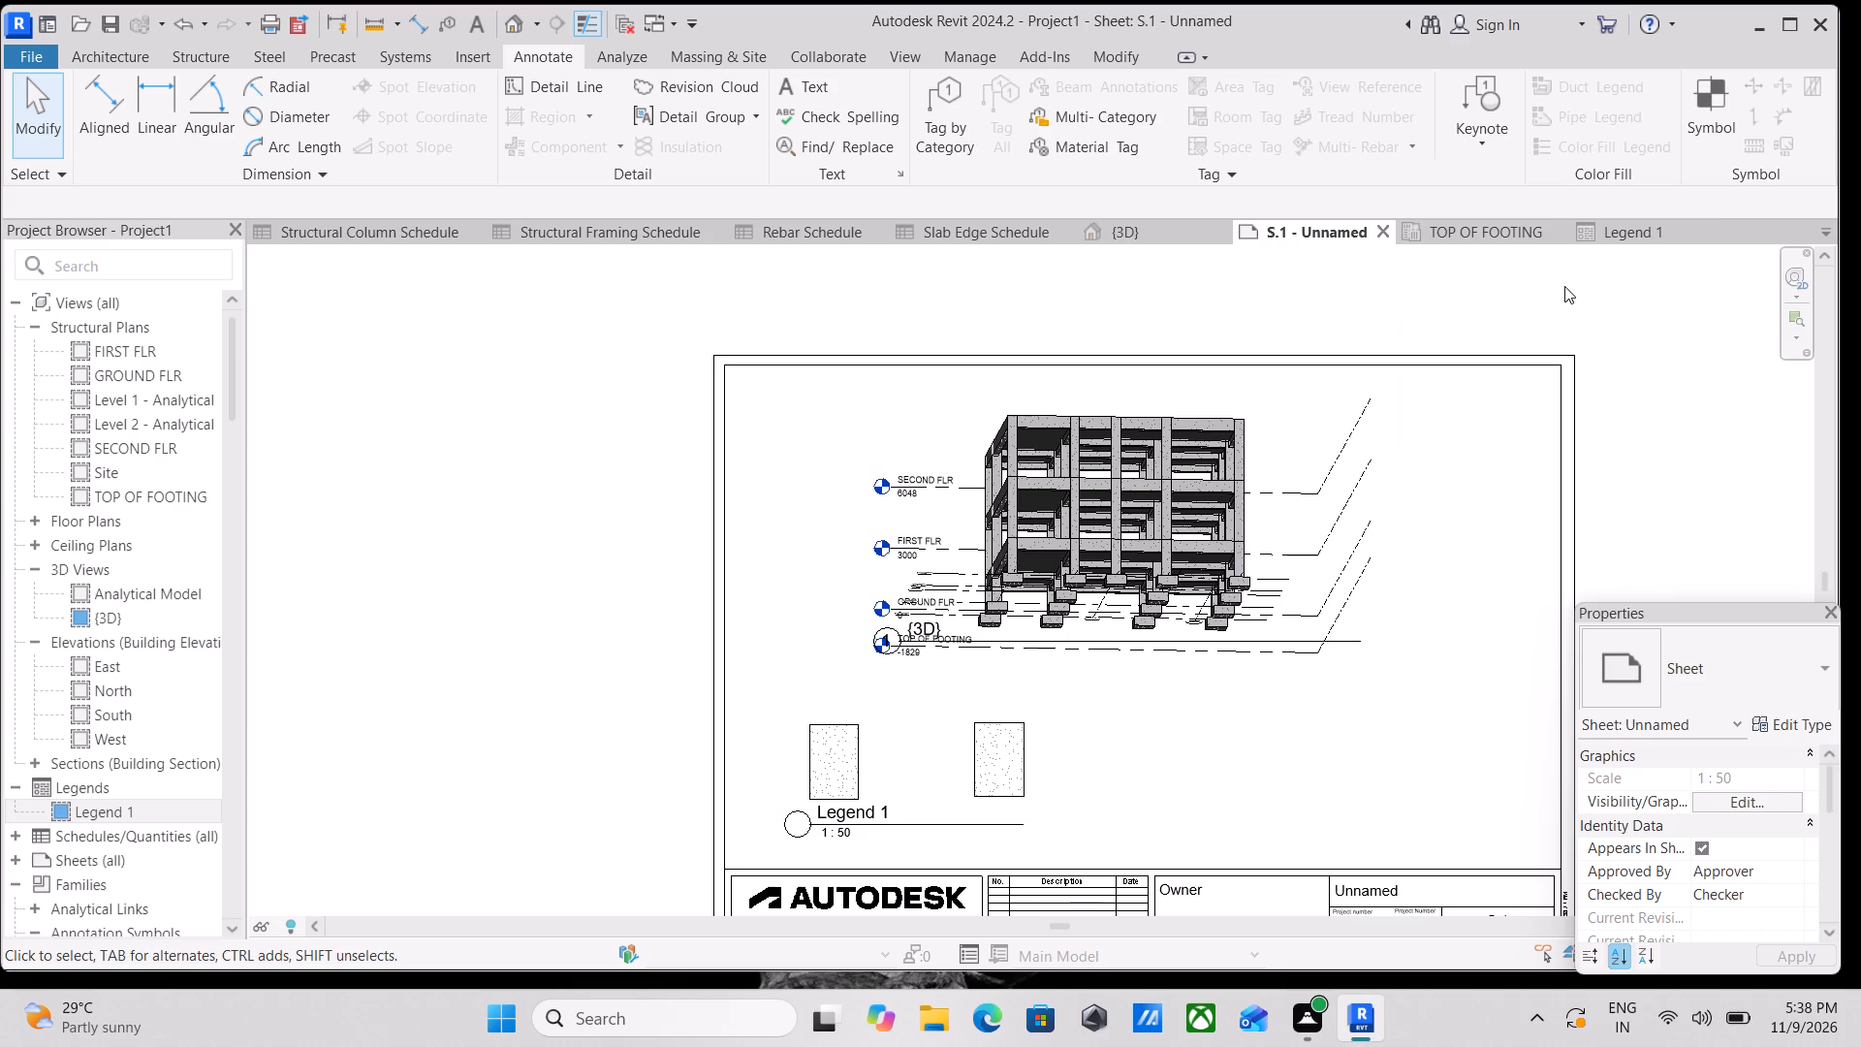
Return to the Legend 1 view.
click(1623, 223)
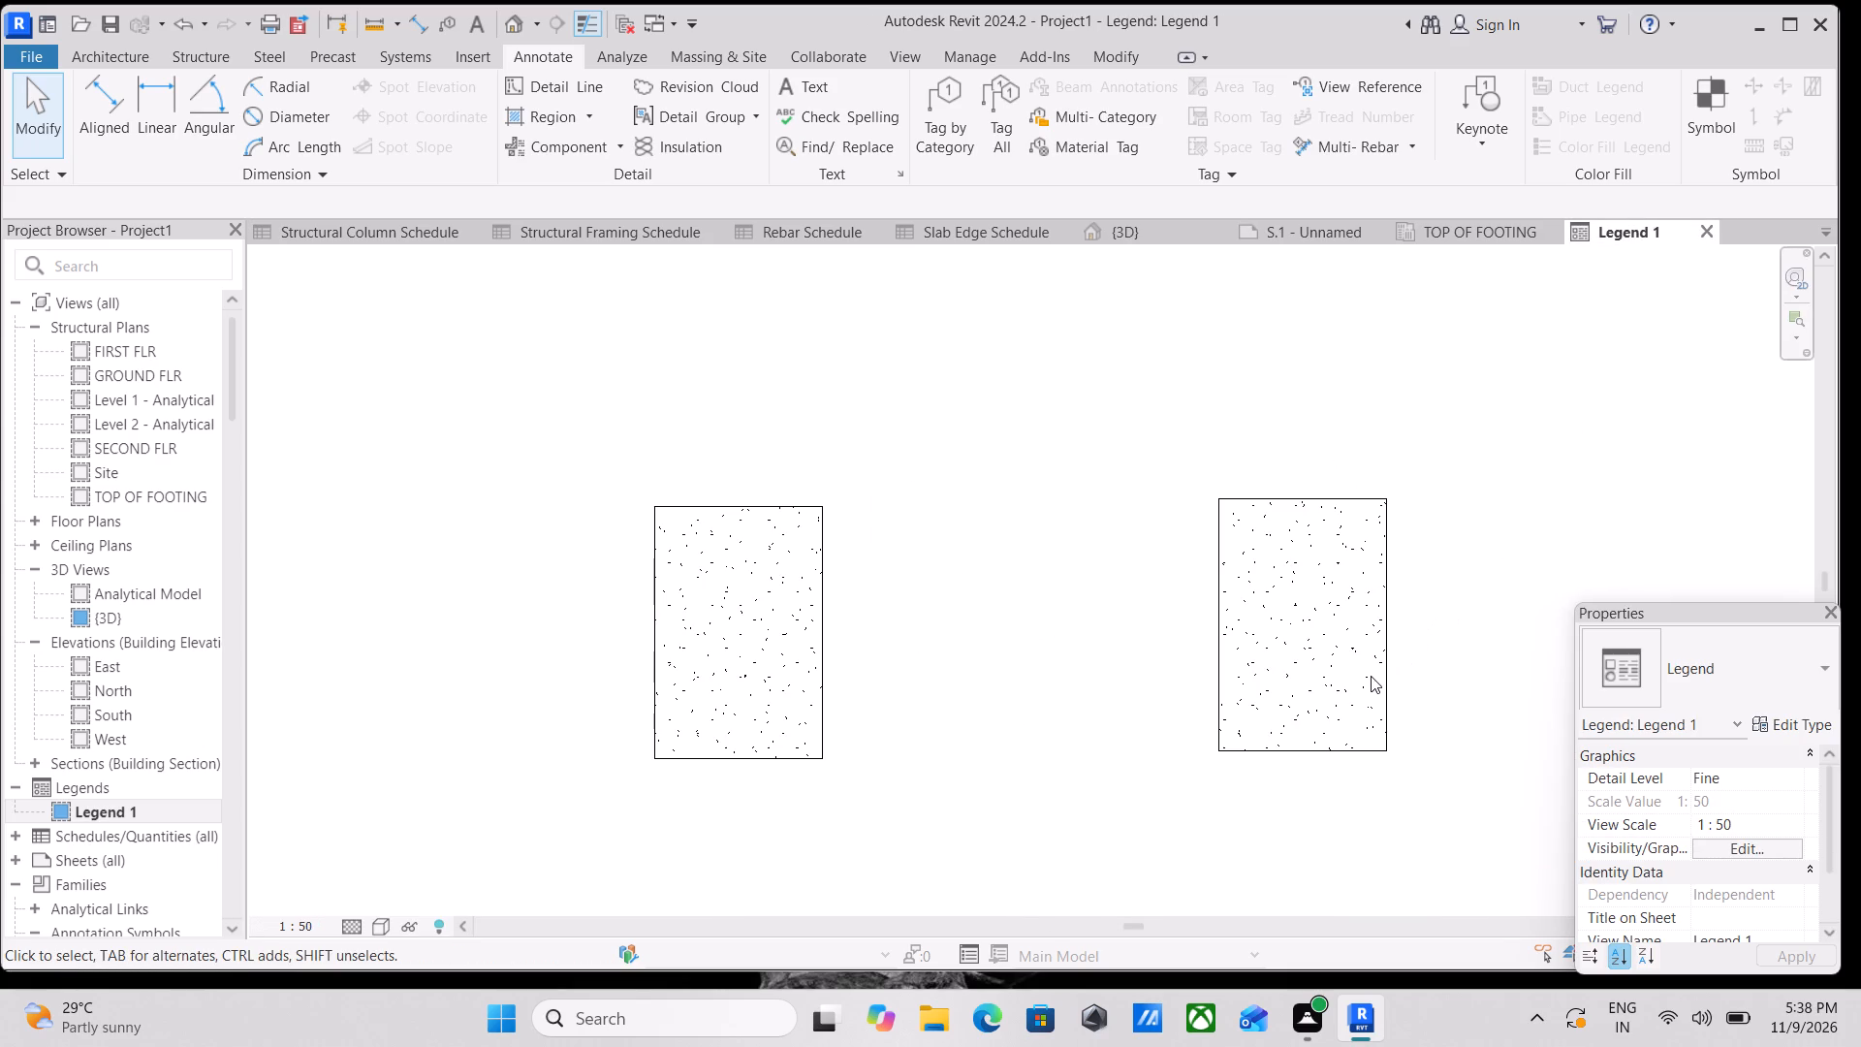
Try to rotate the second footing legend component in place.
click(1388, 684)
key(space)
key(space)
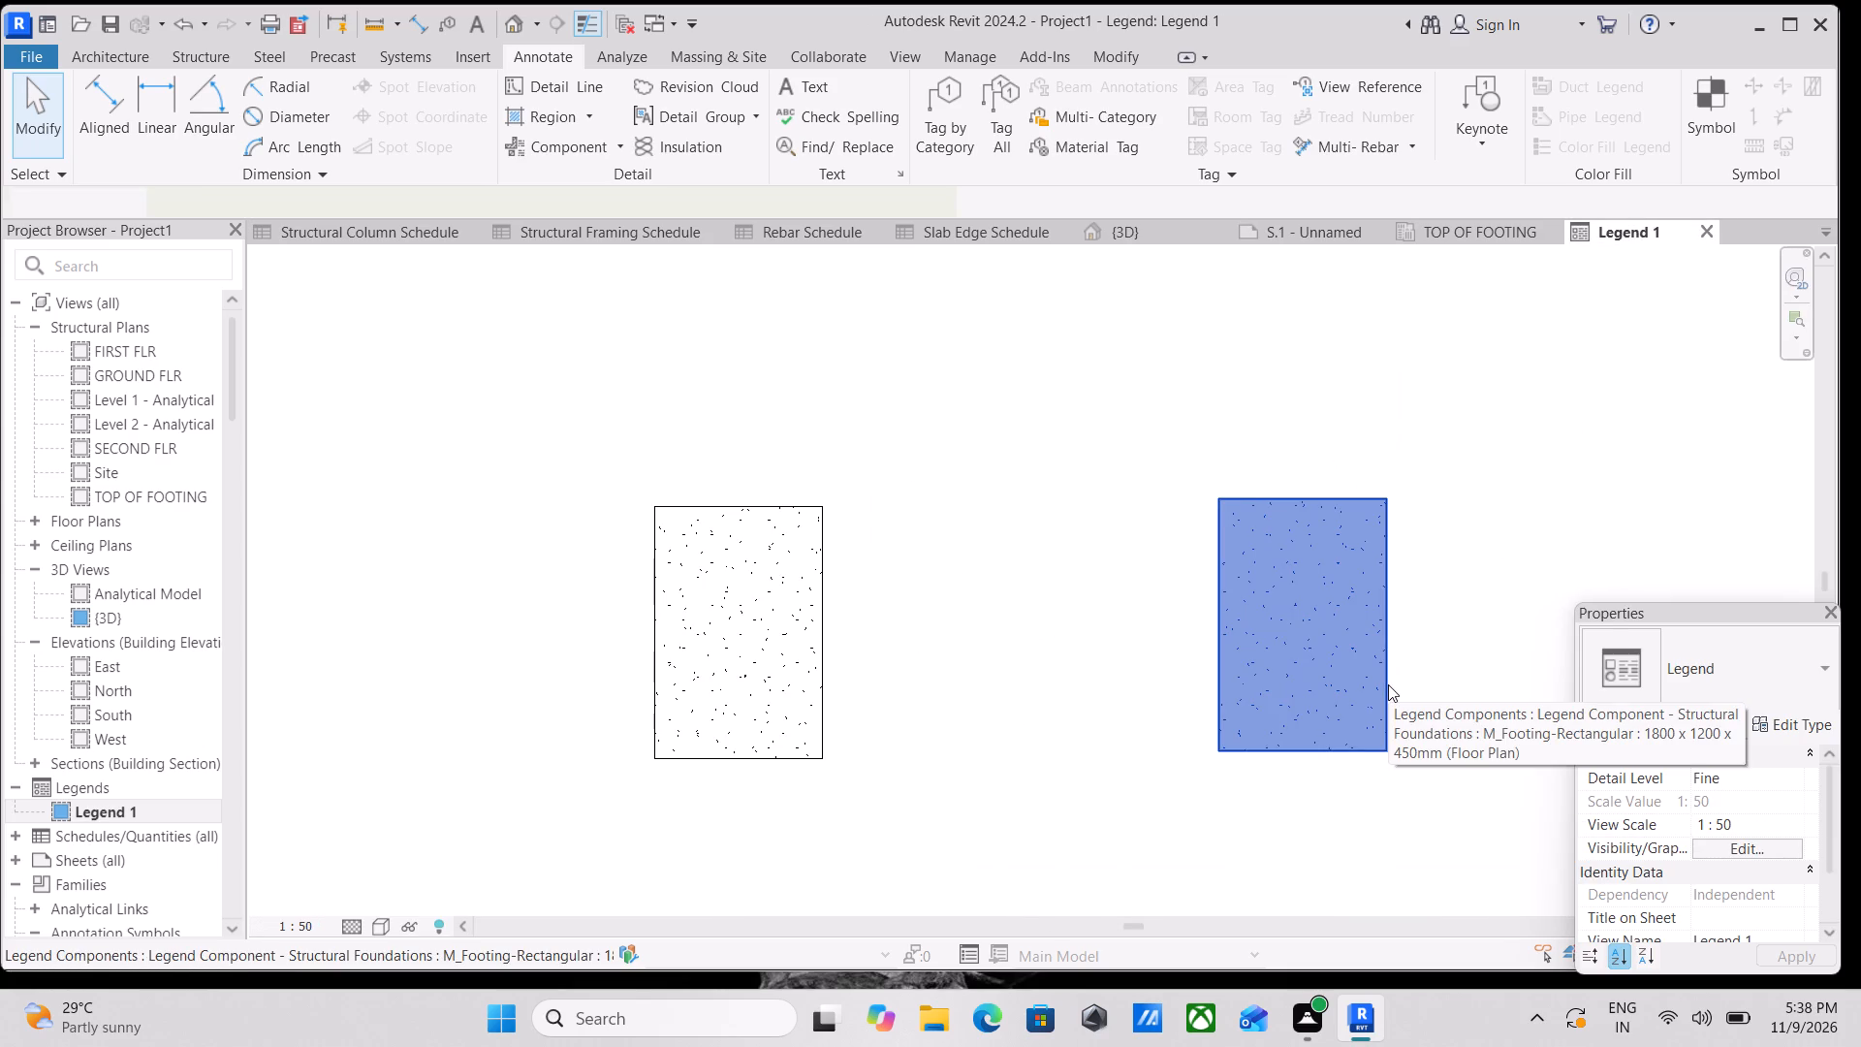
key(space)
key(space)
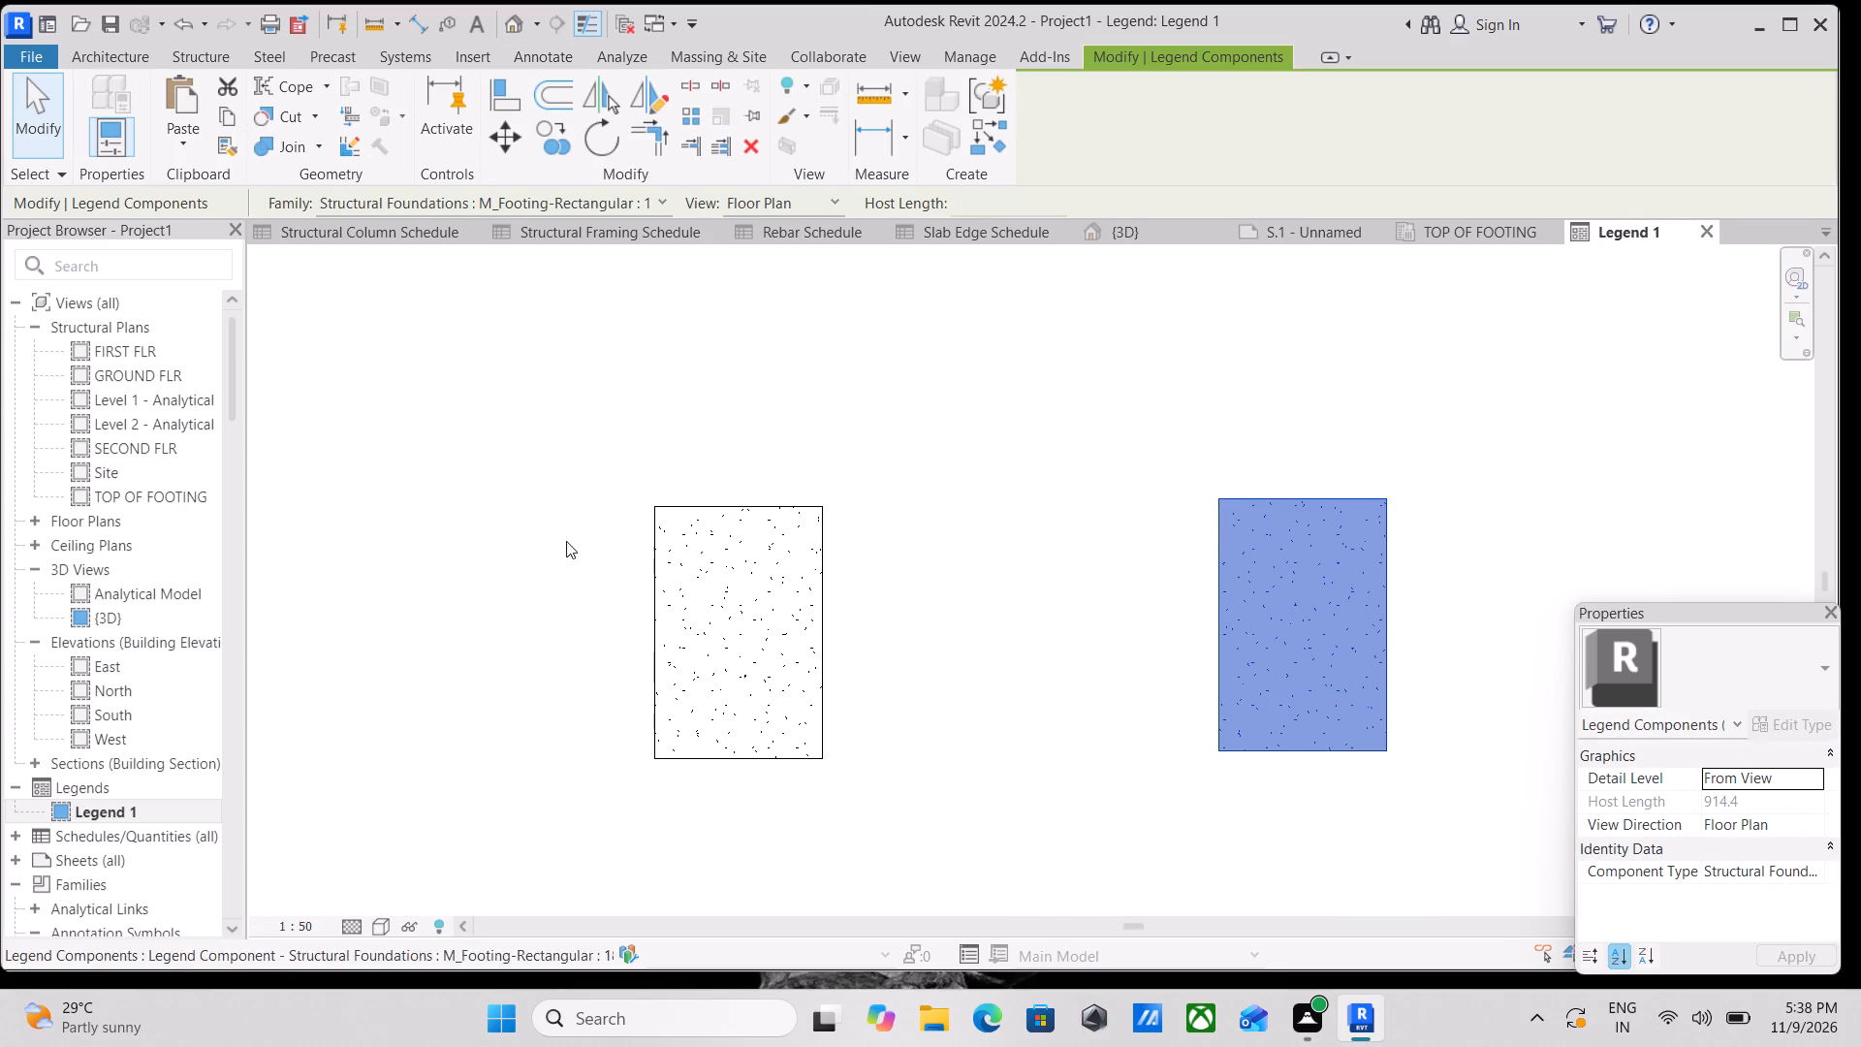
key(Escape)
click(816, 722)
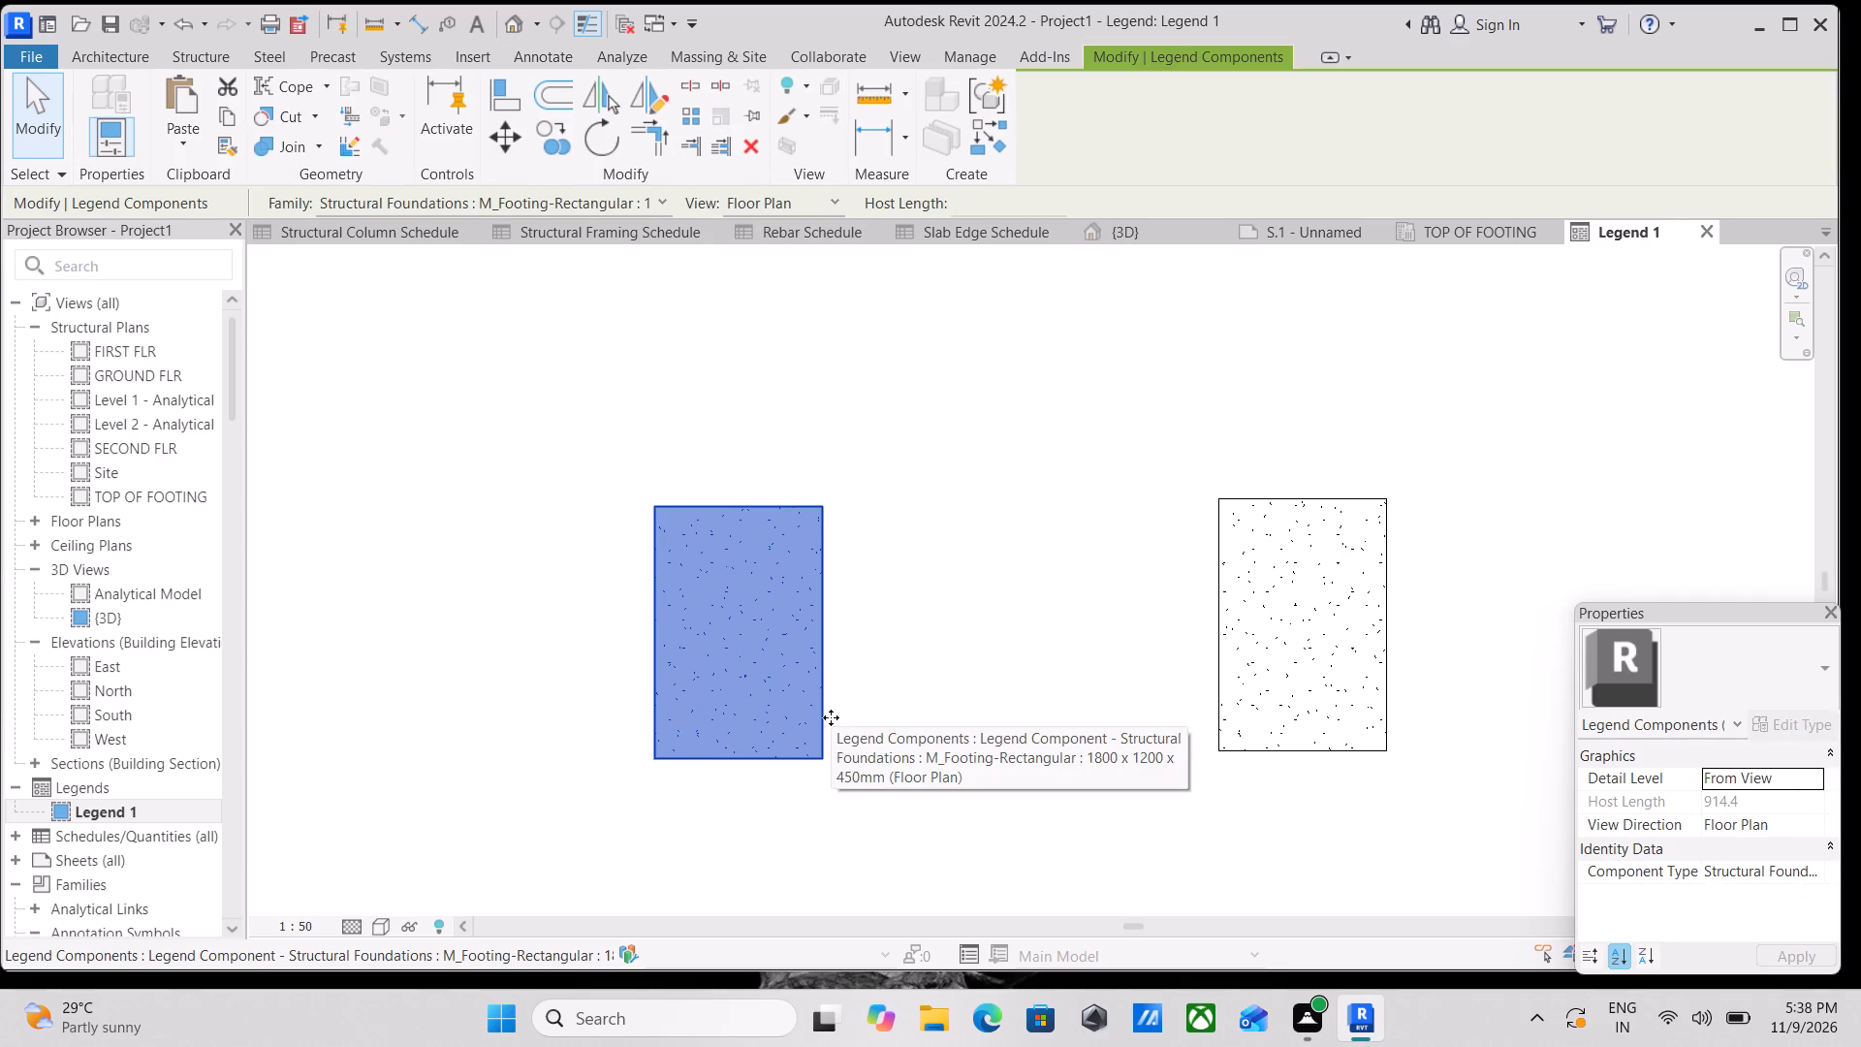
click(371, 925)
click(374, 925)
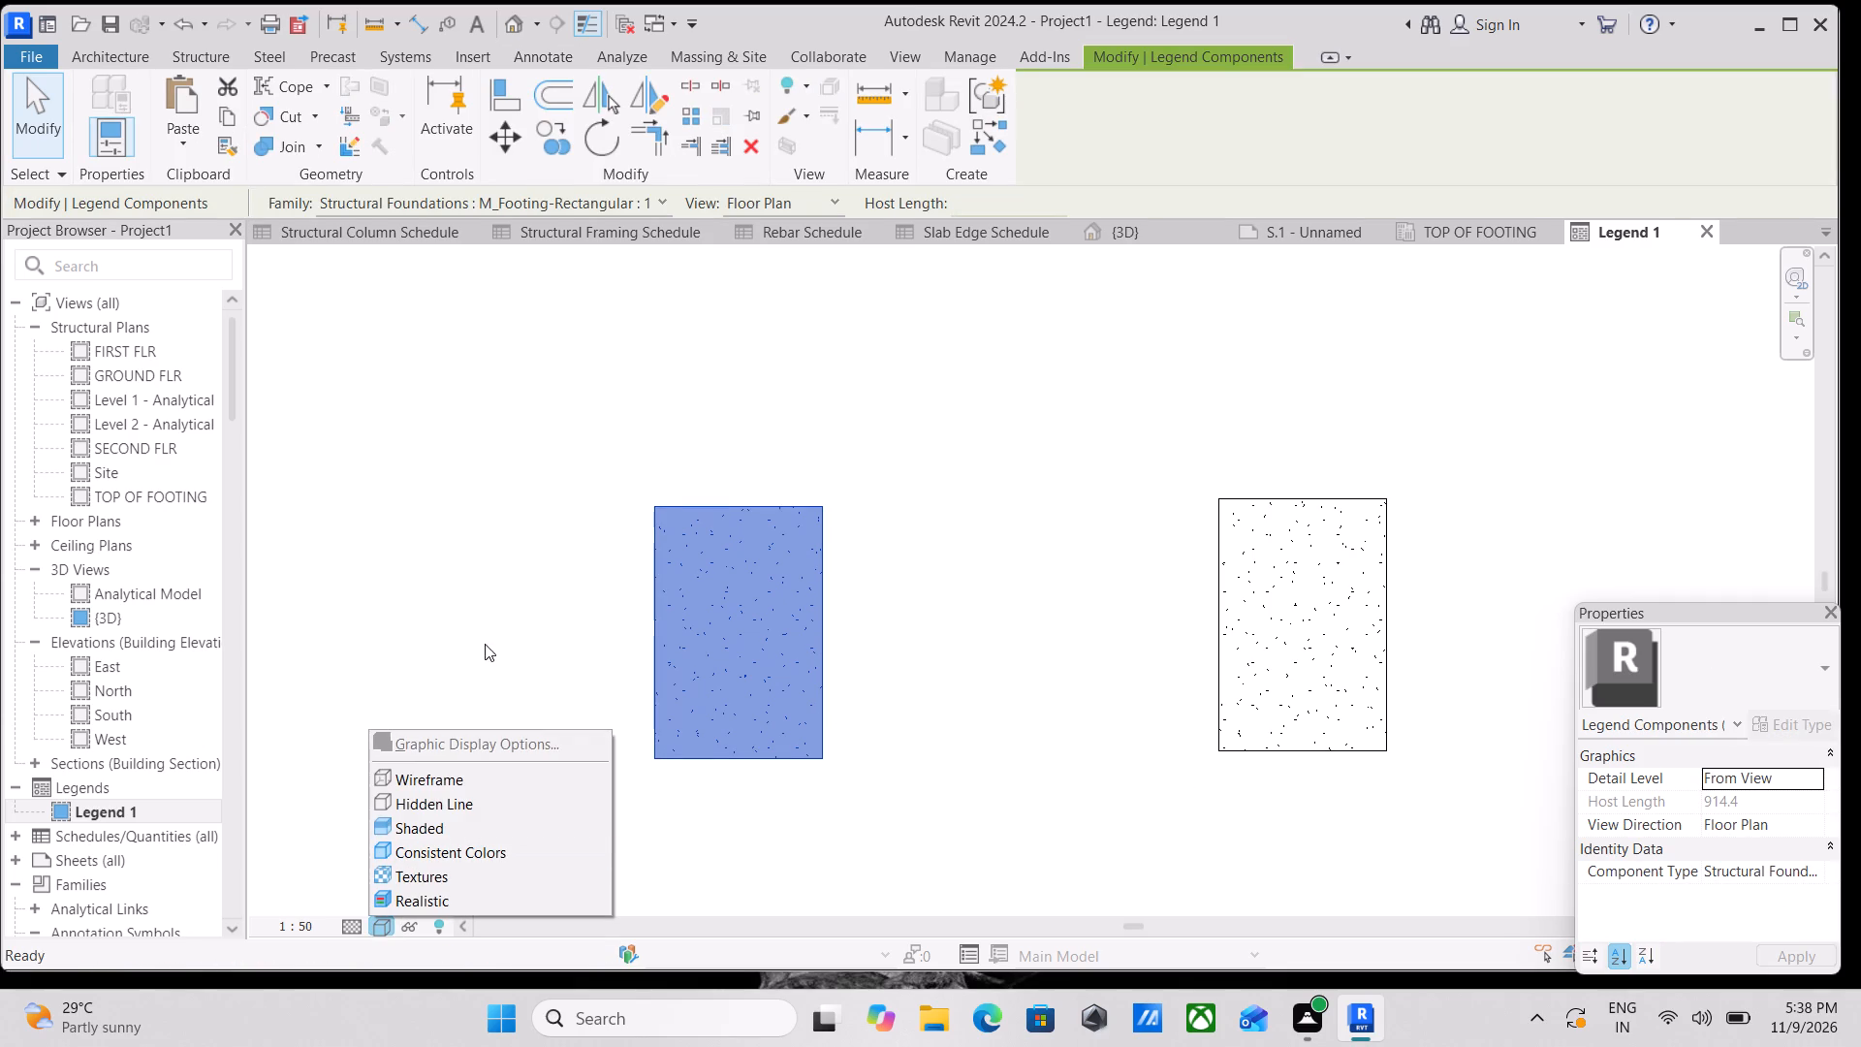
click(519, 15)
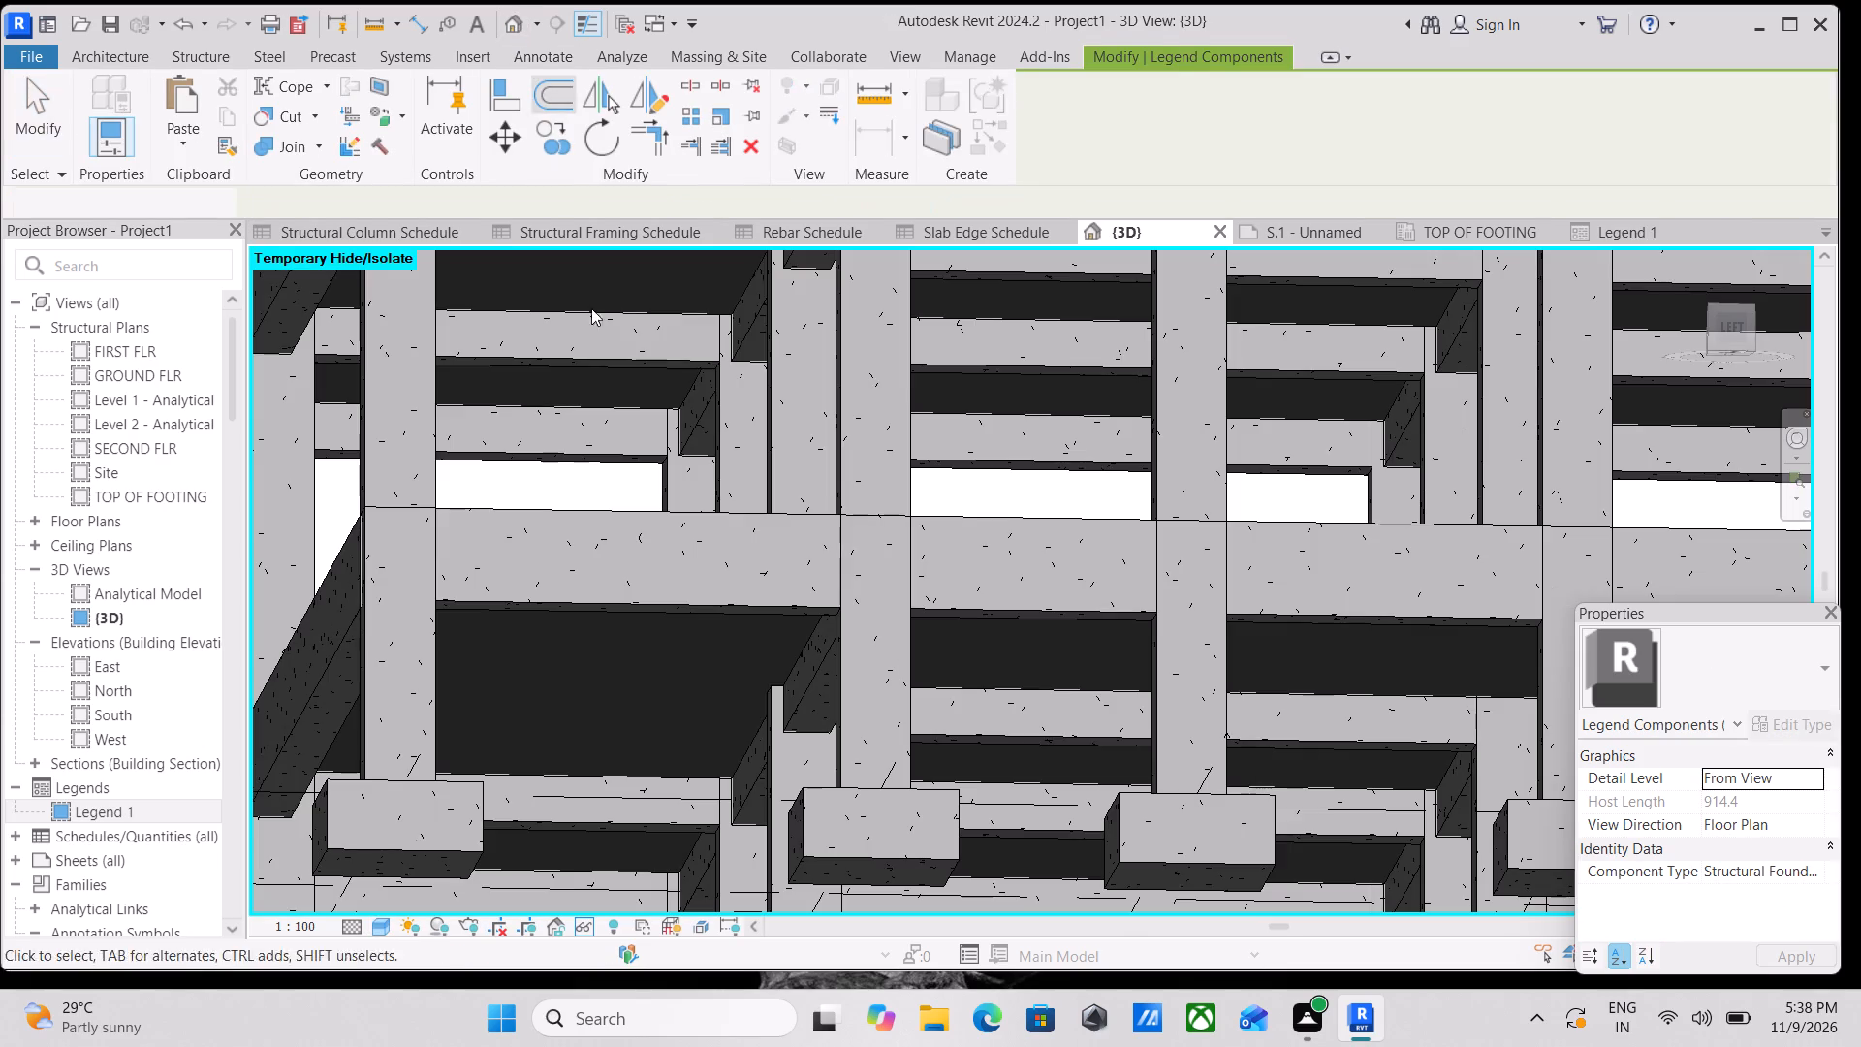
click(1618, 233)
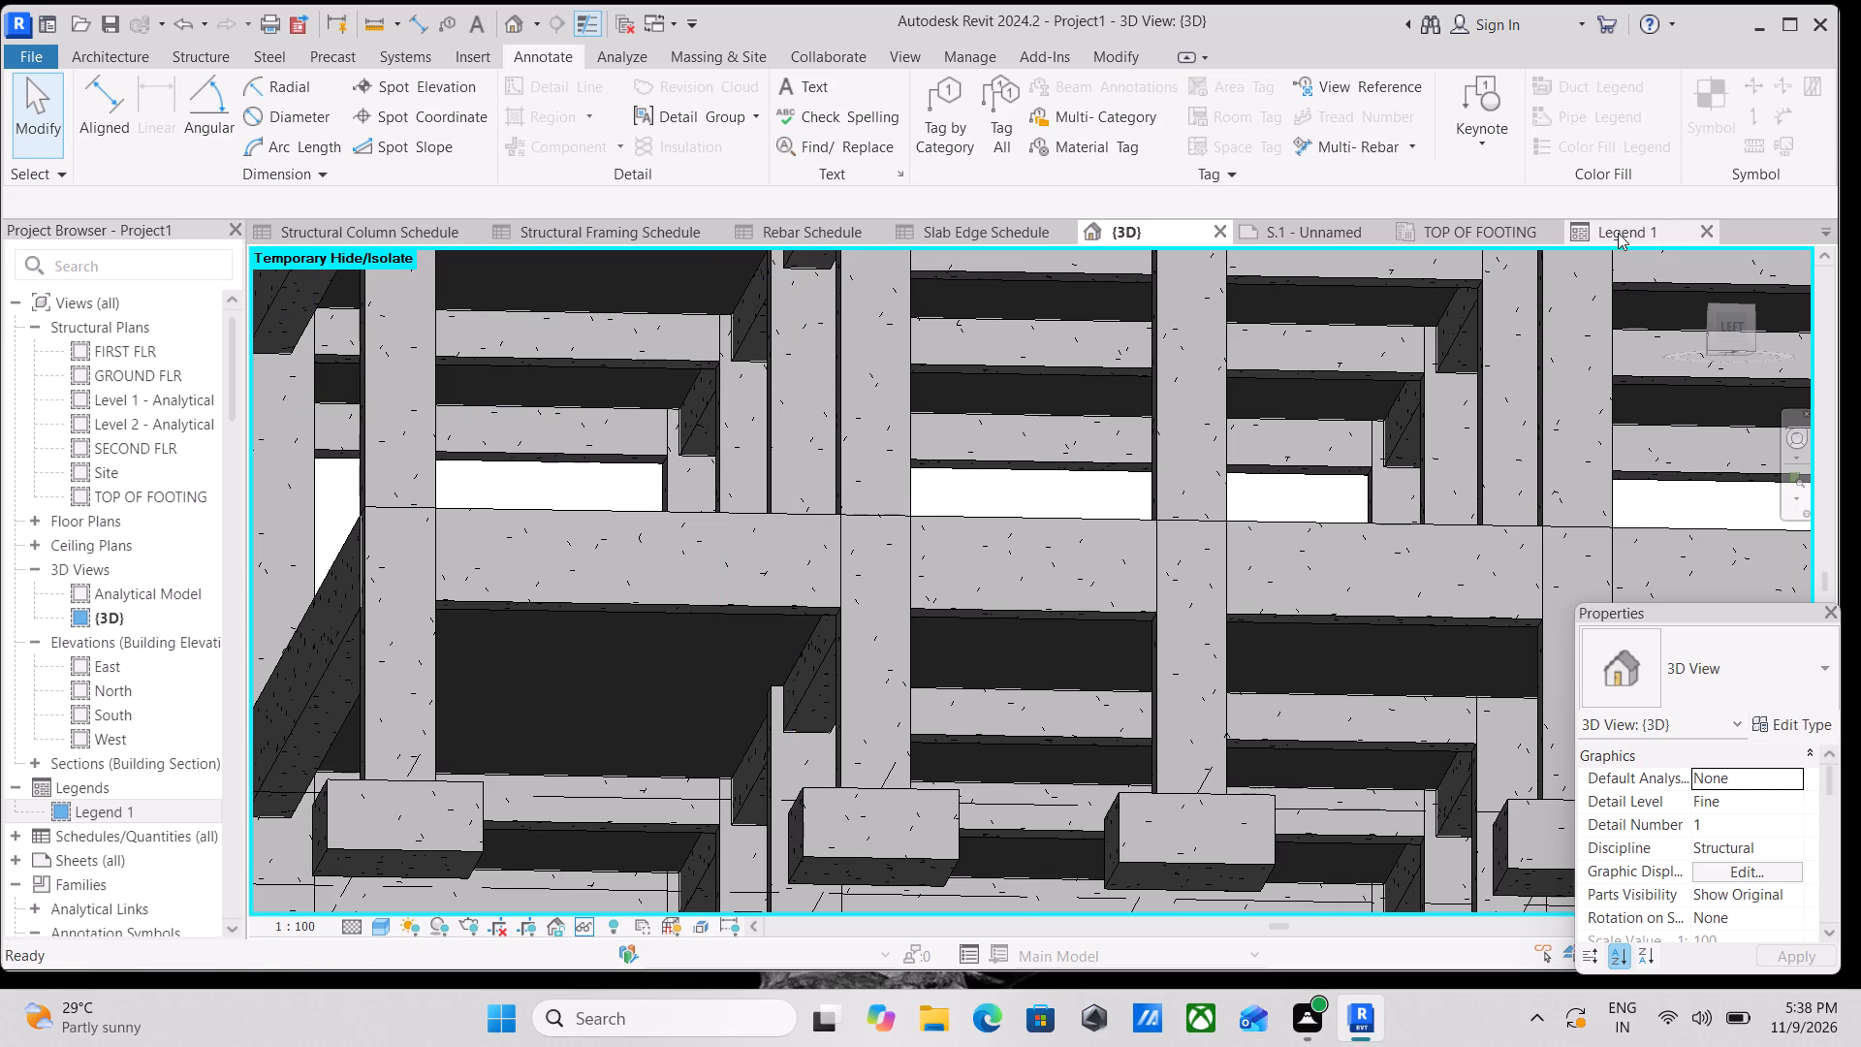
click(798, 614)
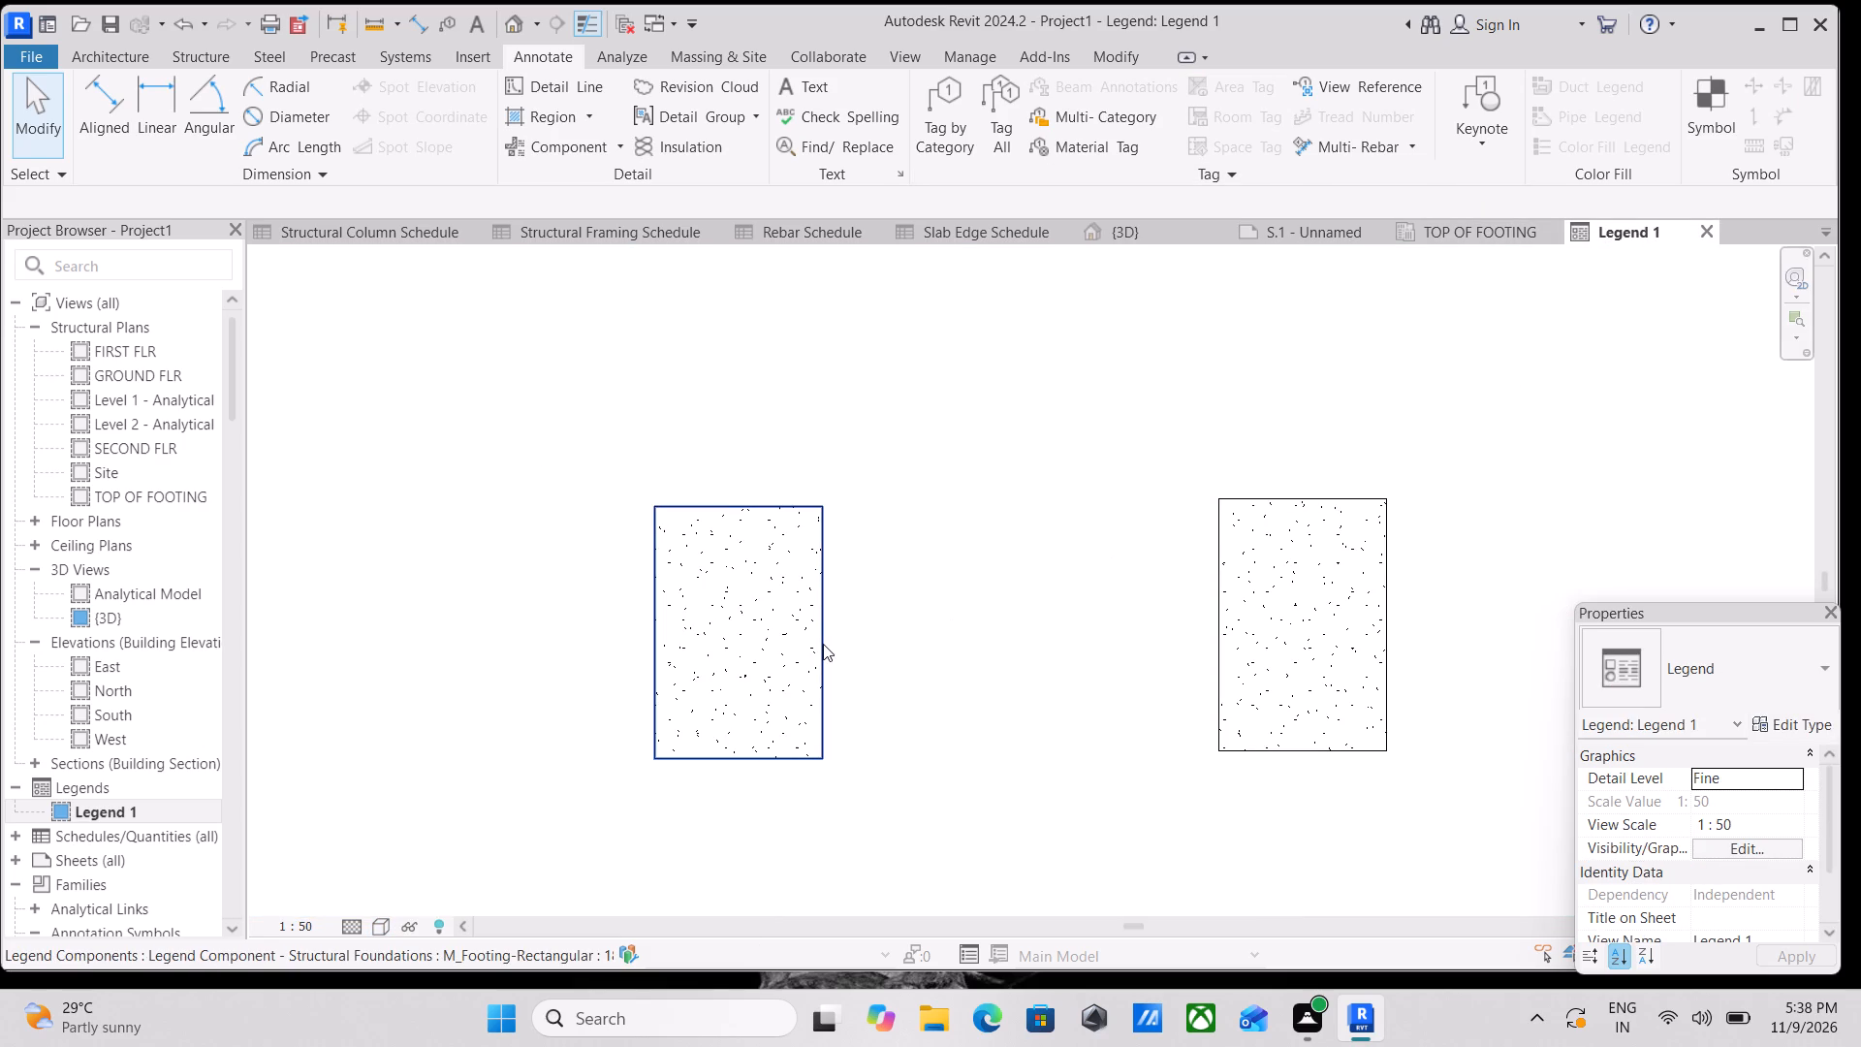
Set the first footing legend component's detail level to Fine and its view direction to Elevation : Front.
click(823, 644)
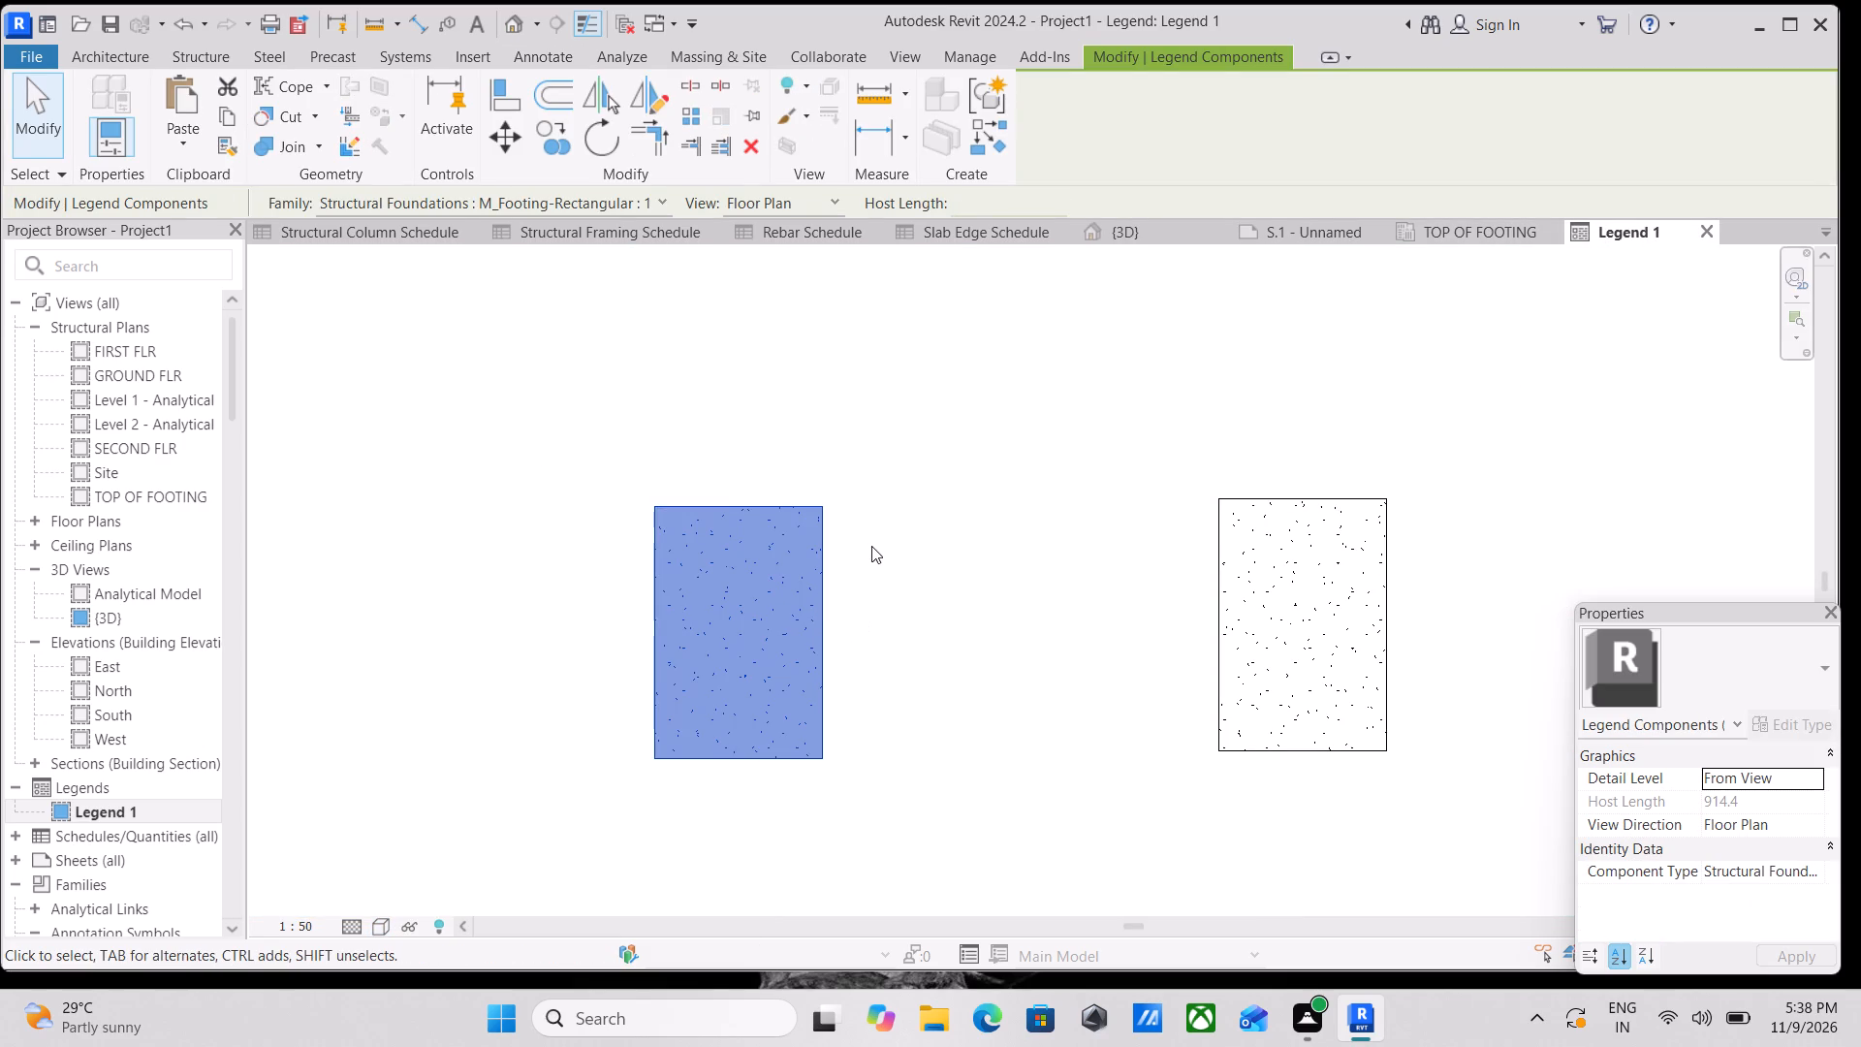
click(1804, 775)
click(1818, 777)
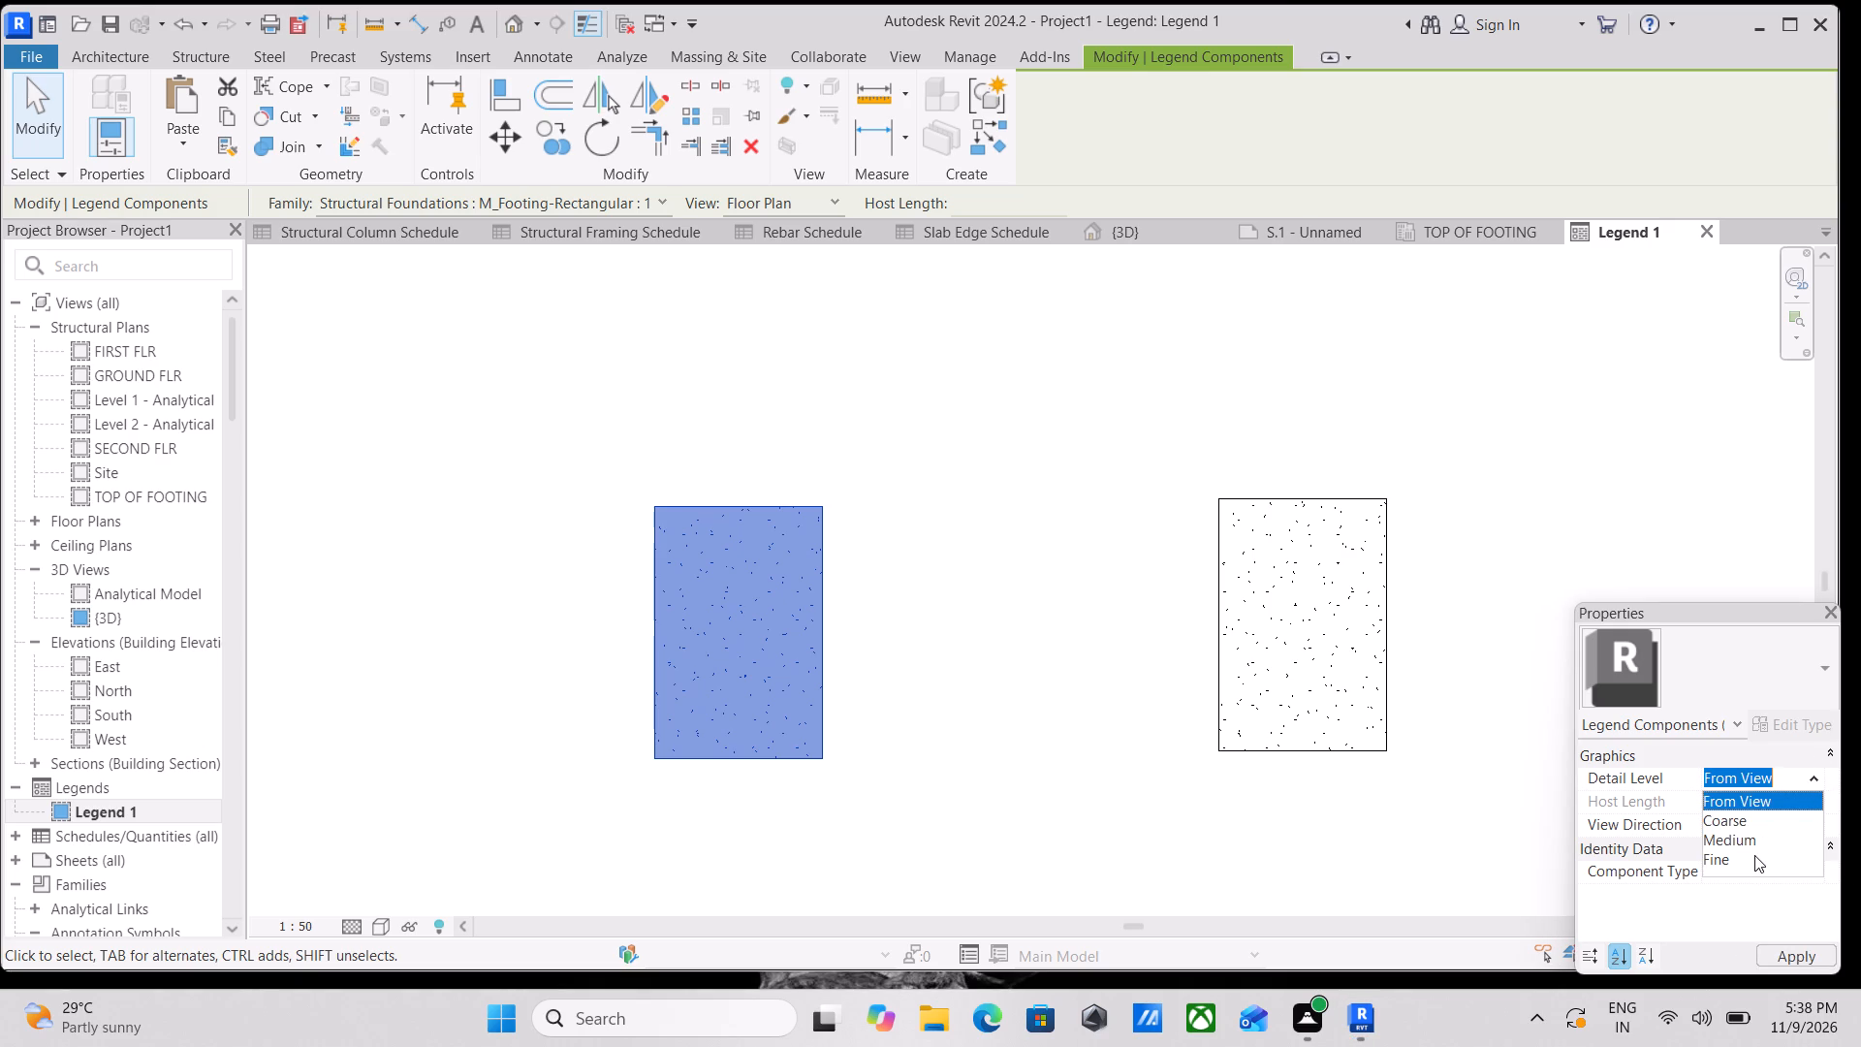
scroll(1754, 855, down, 1)
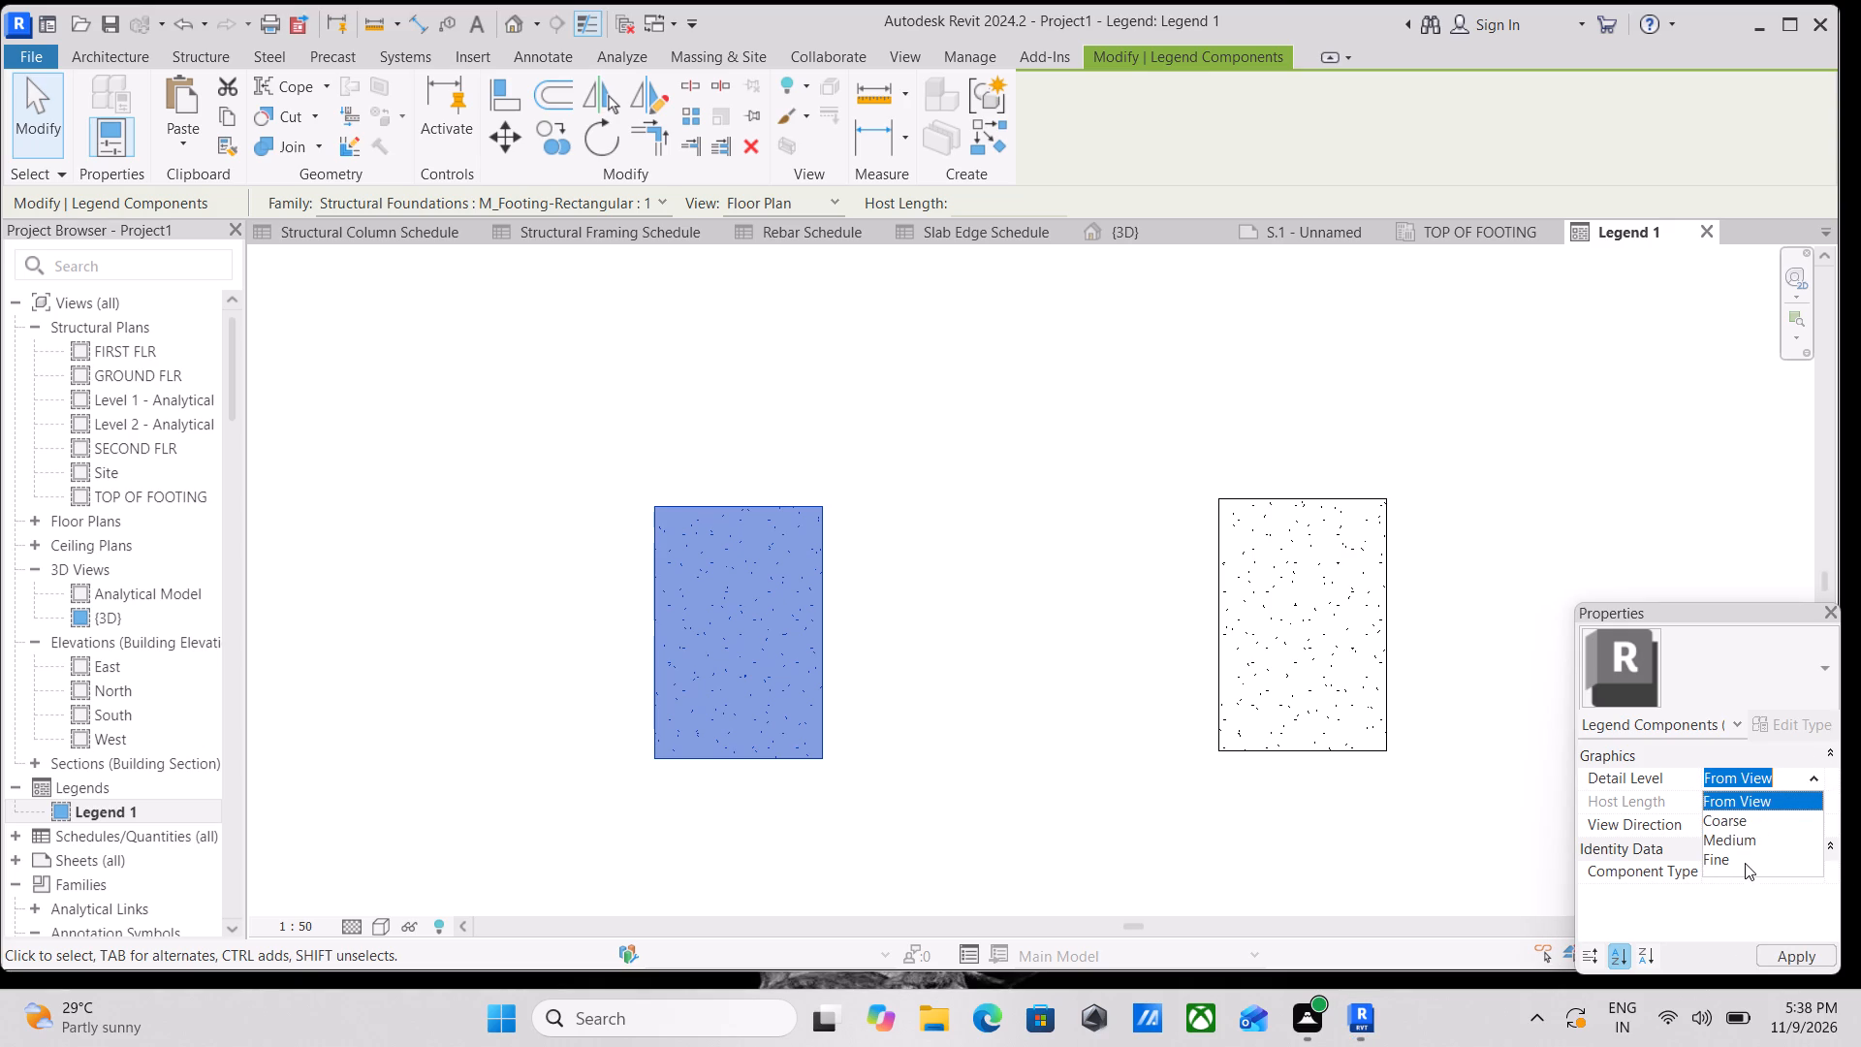
click(1745, 863)
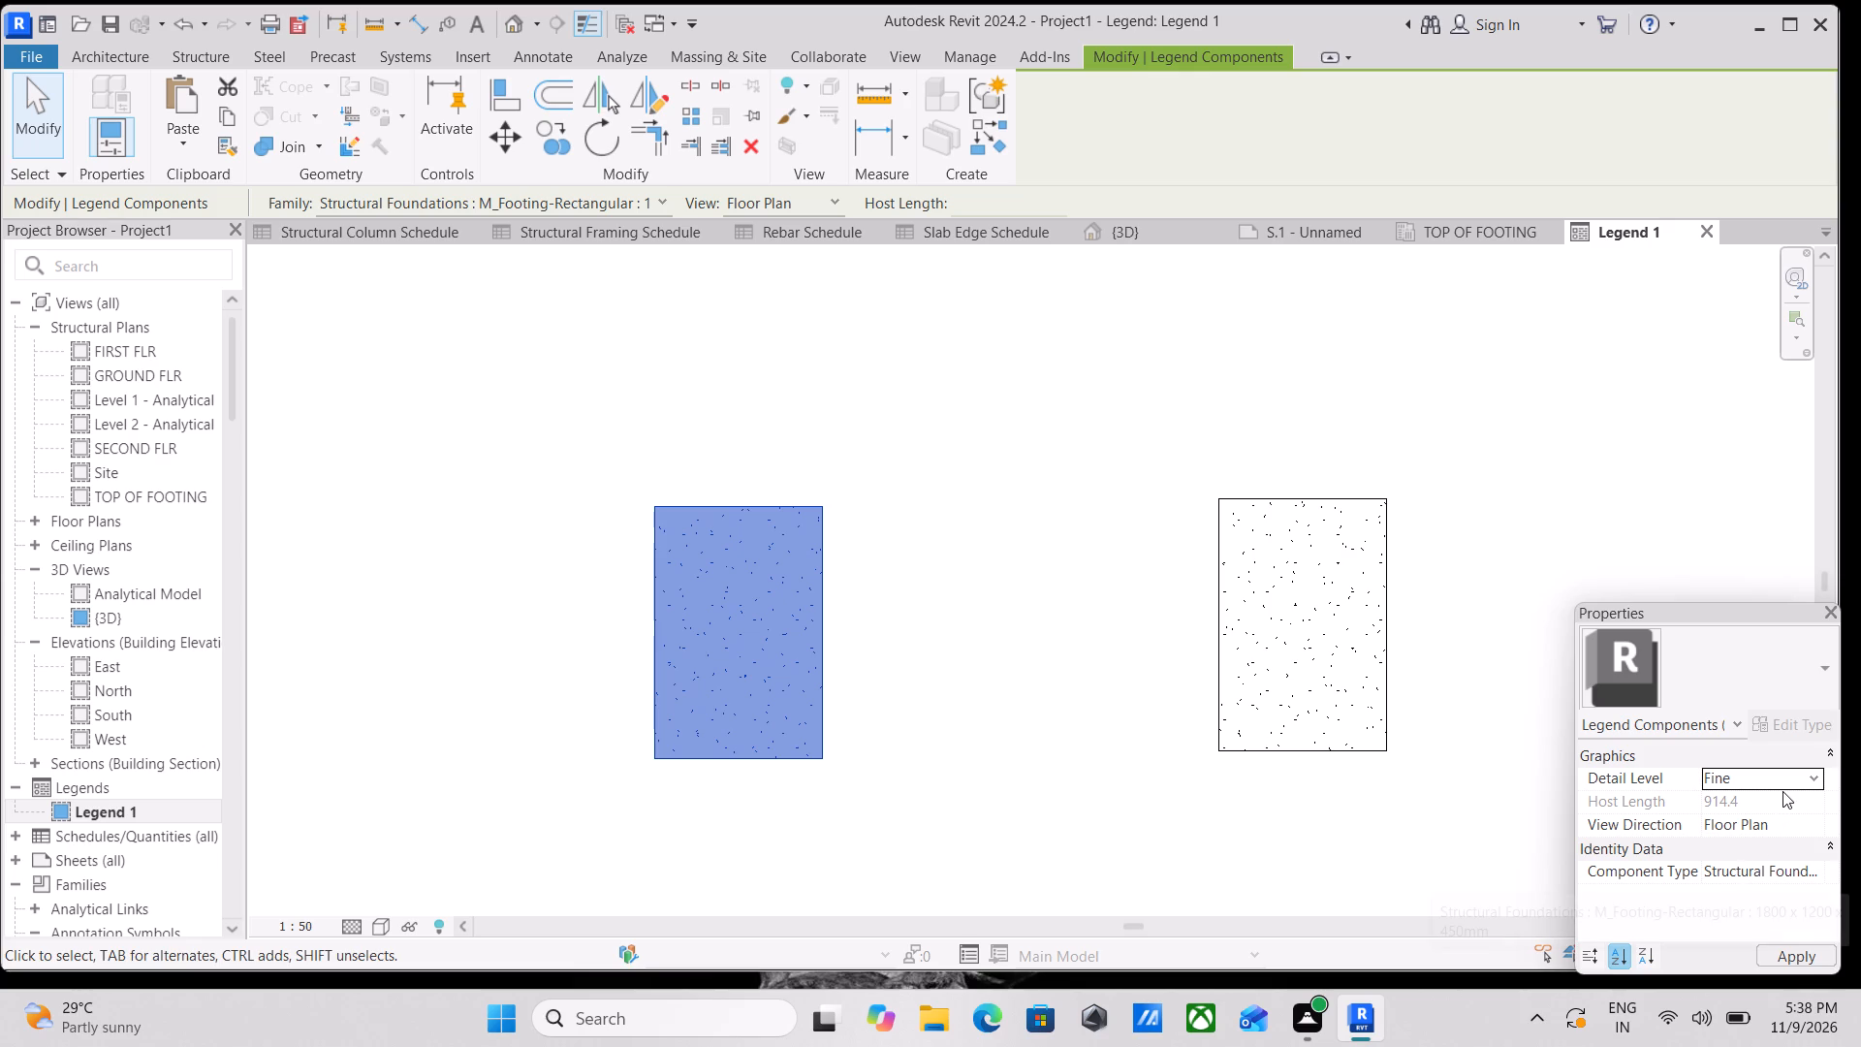
click(1798, 825)
click(1818, 825)
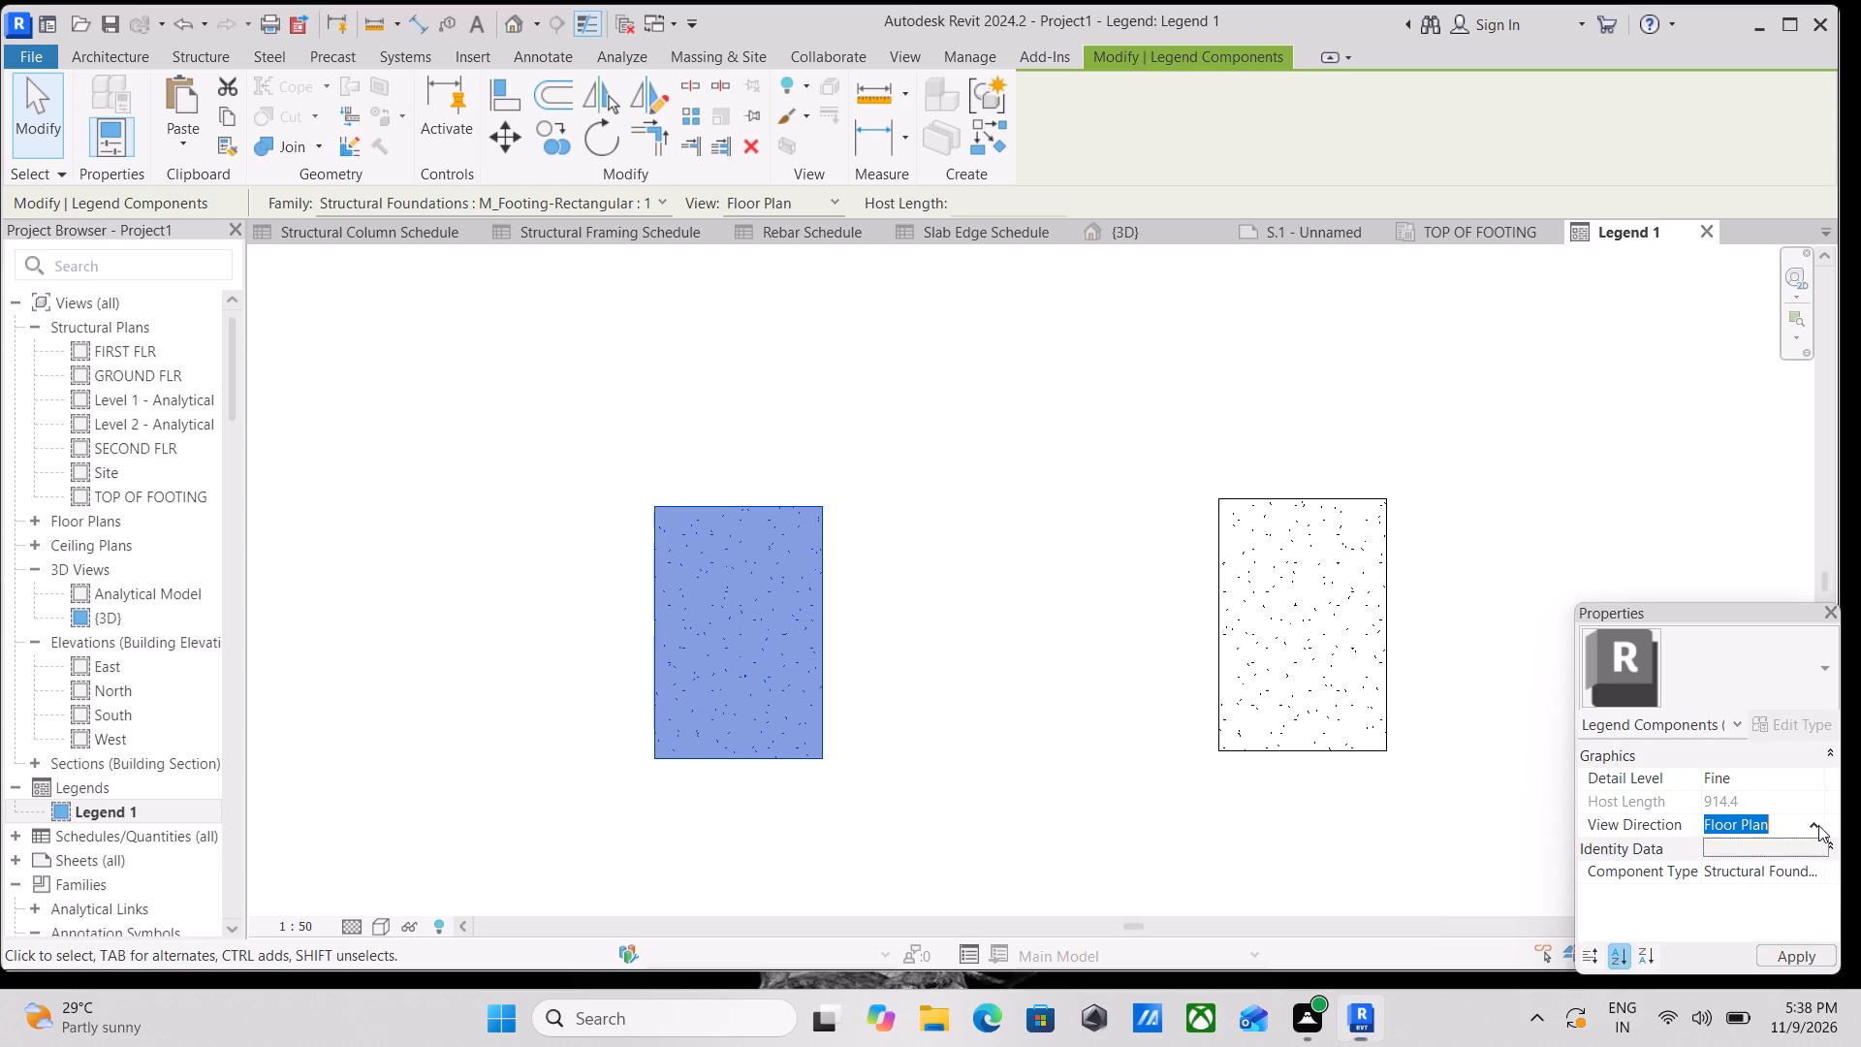
click(1807, 869)
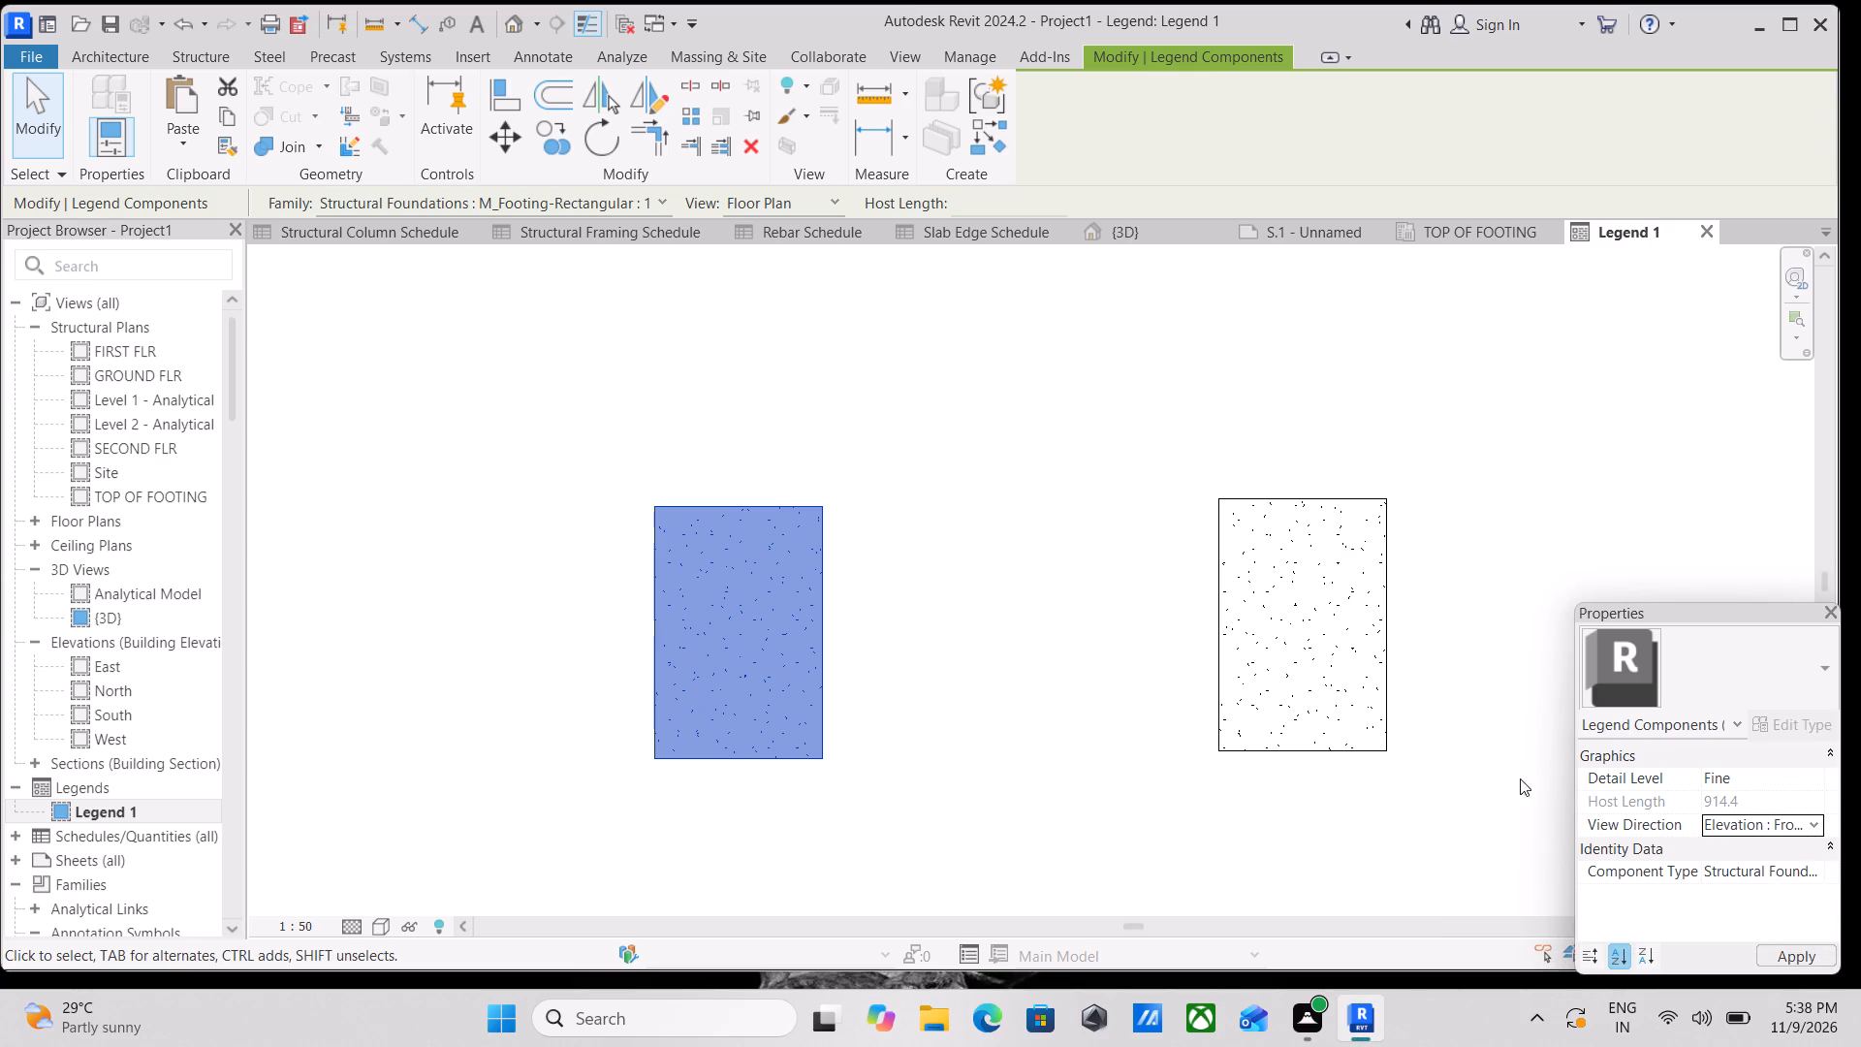
scroll(1062, 739, down, 2)
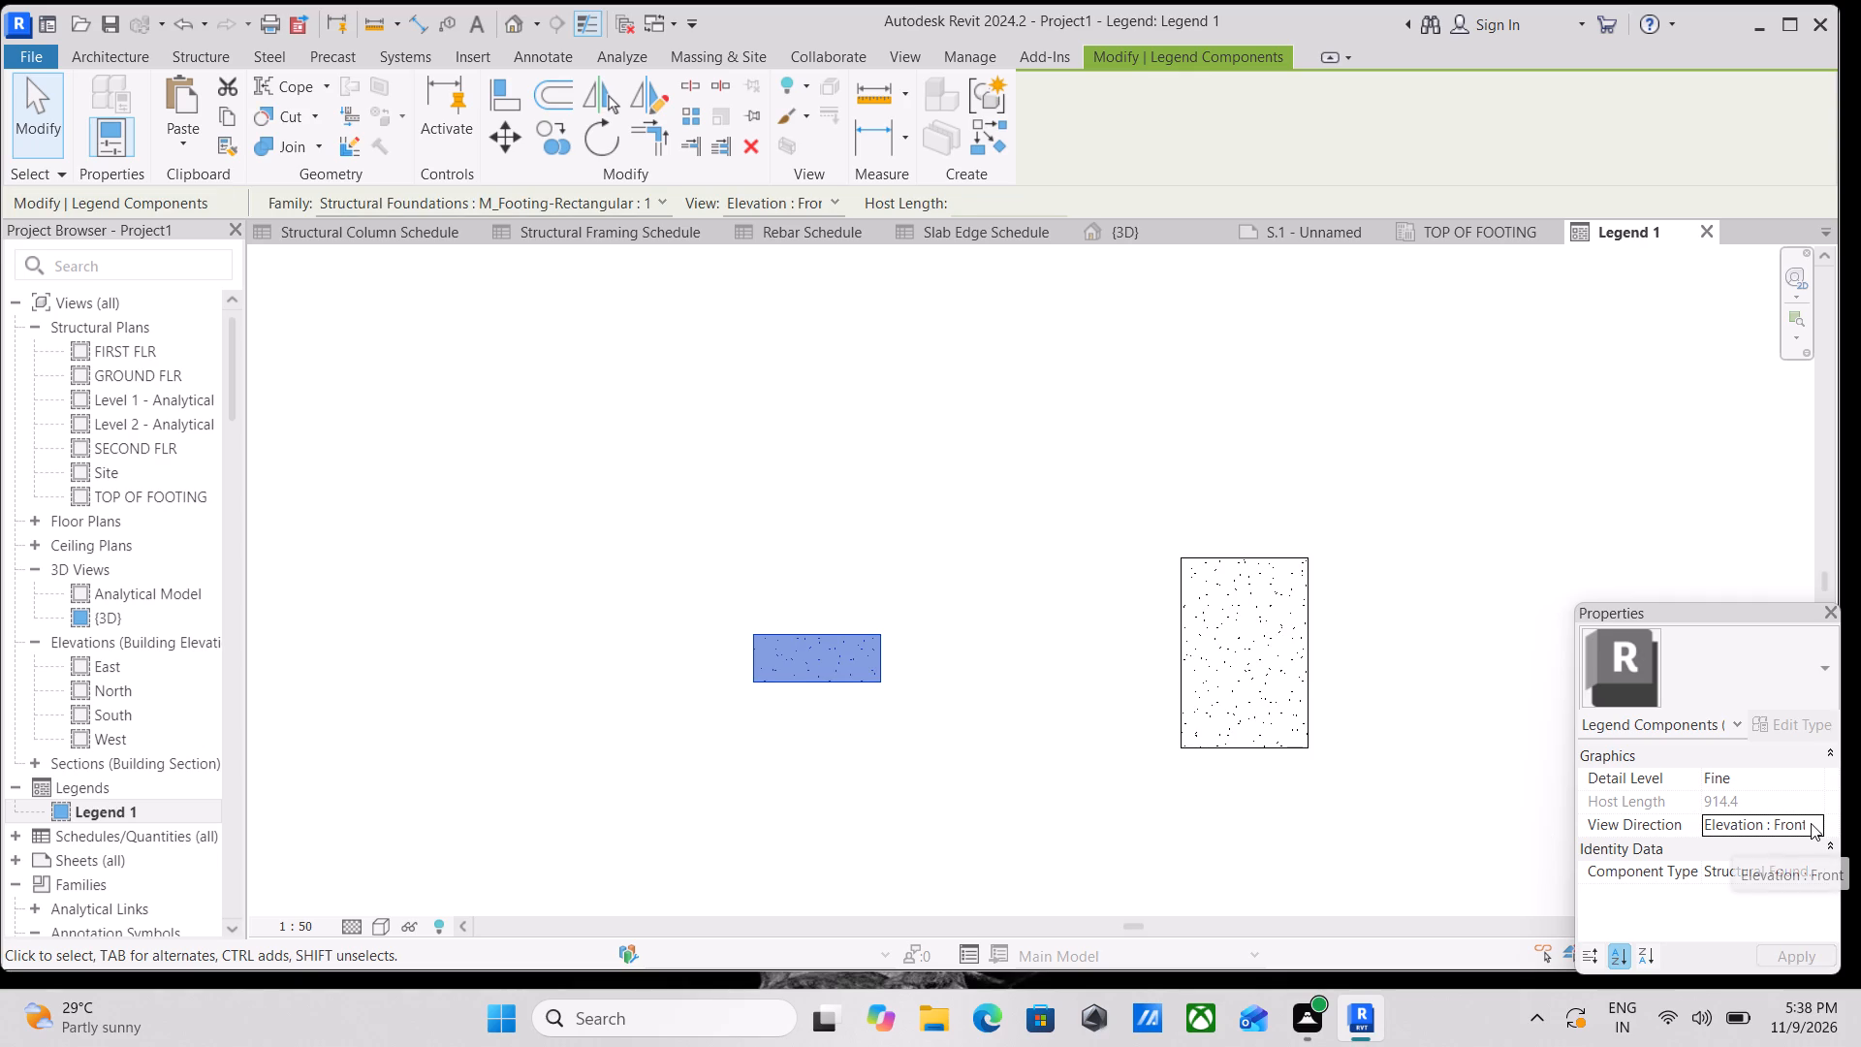
click(1224, 737)
key(Escape)
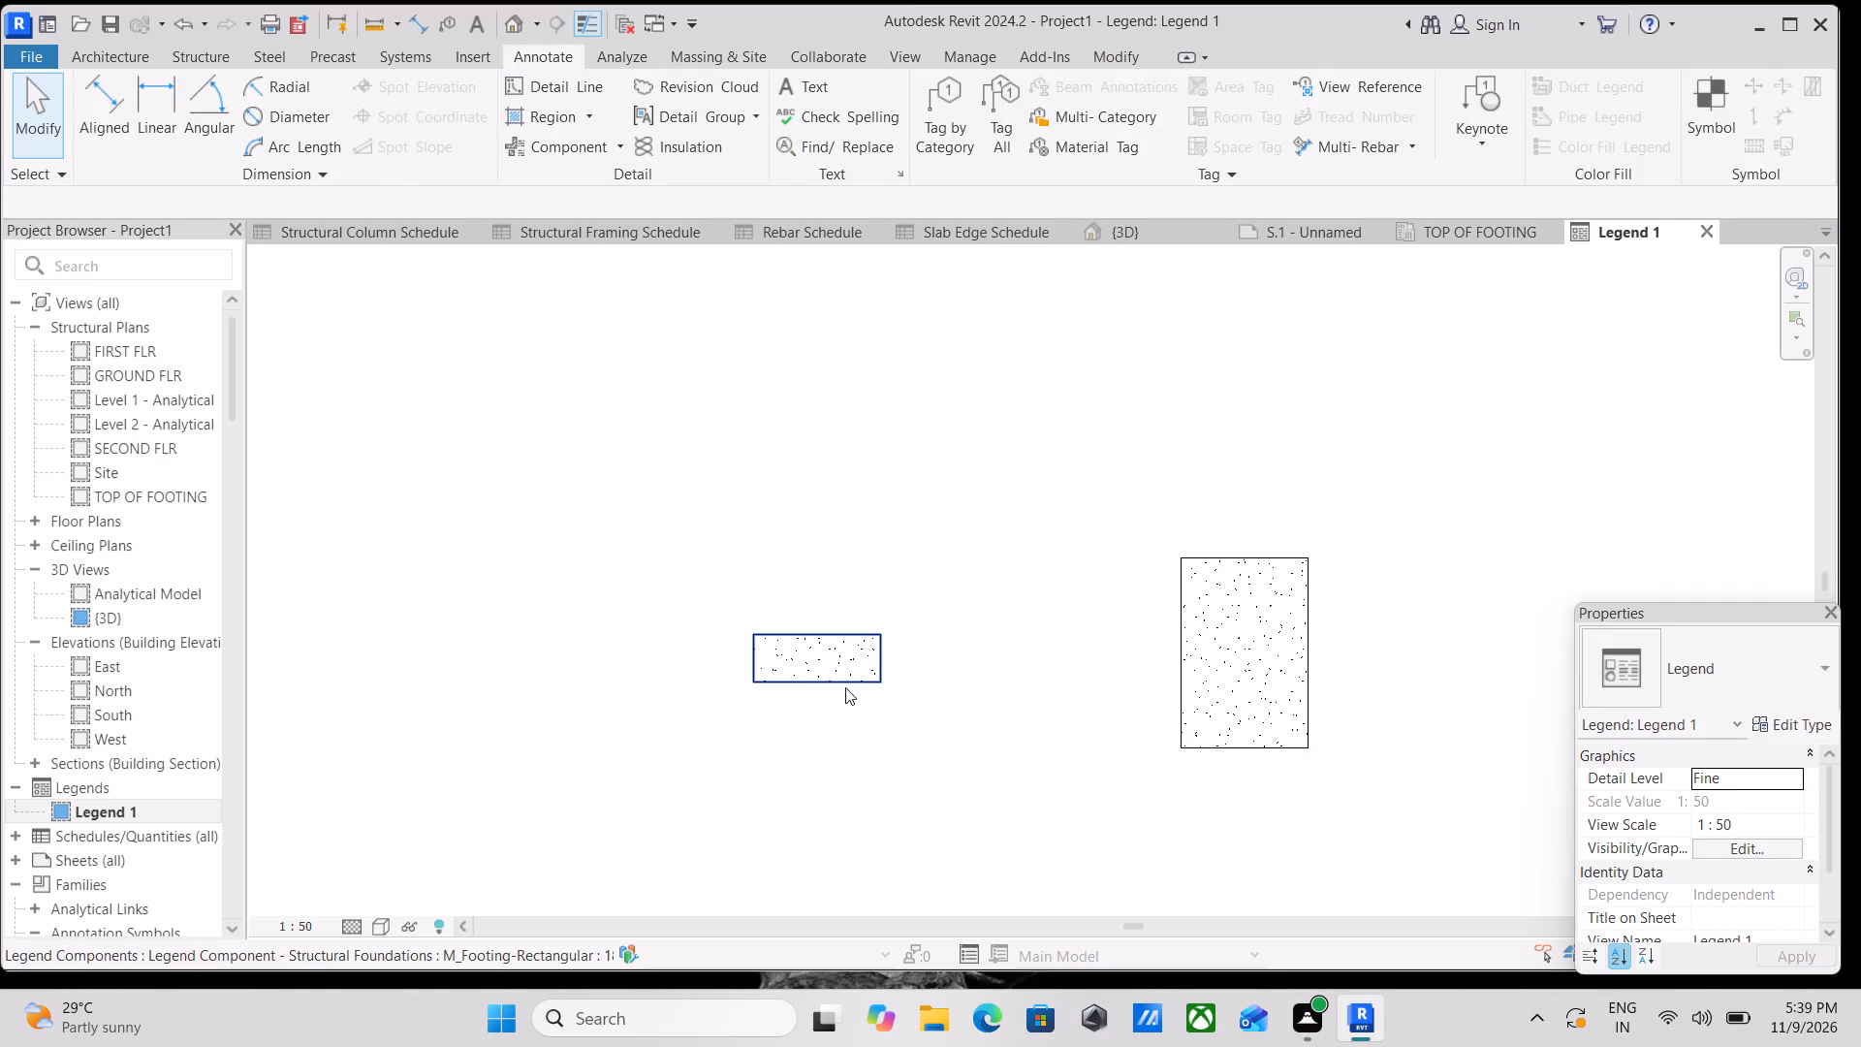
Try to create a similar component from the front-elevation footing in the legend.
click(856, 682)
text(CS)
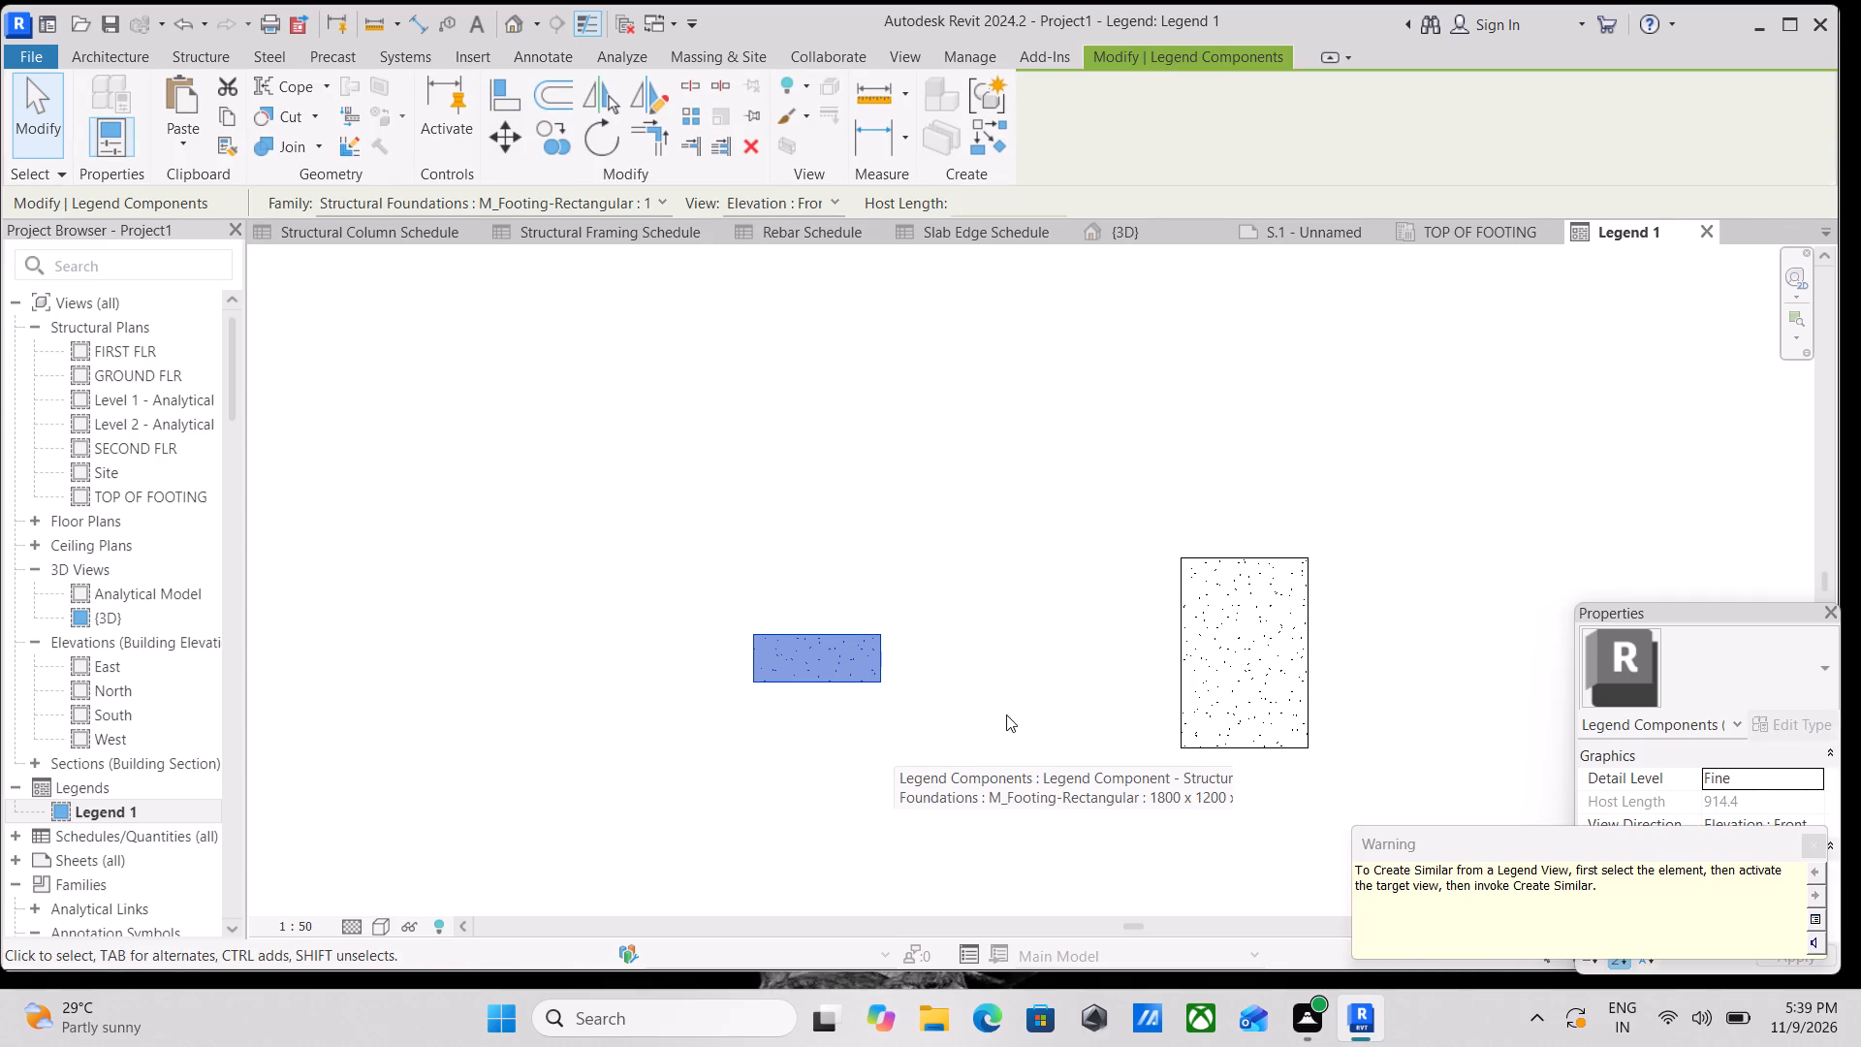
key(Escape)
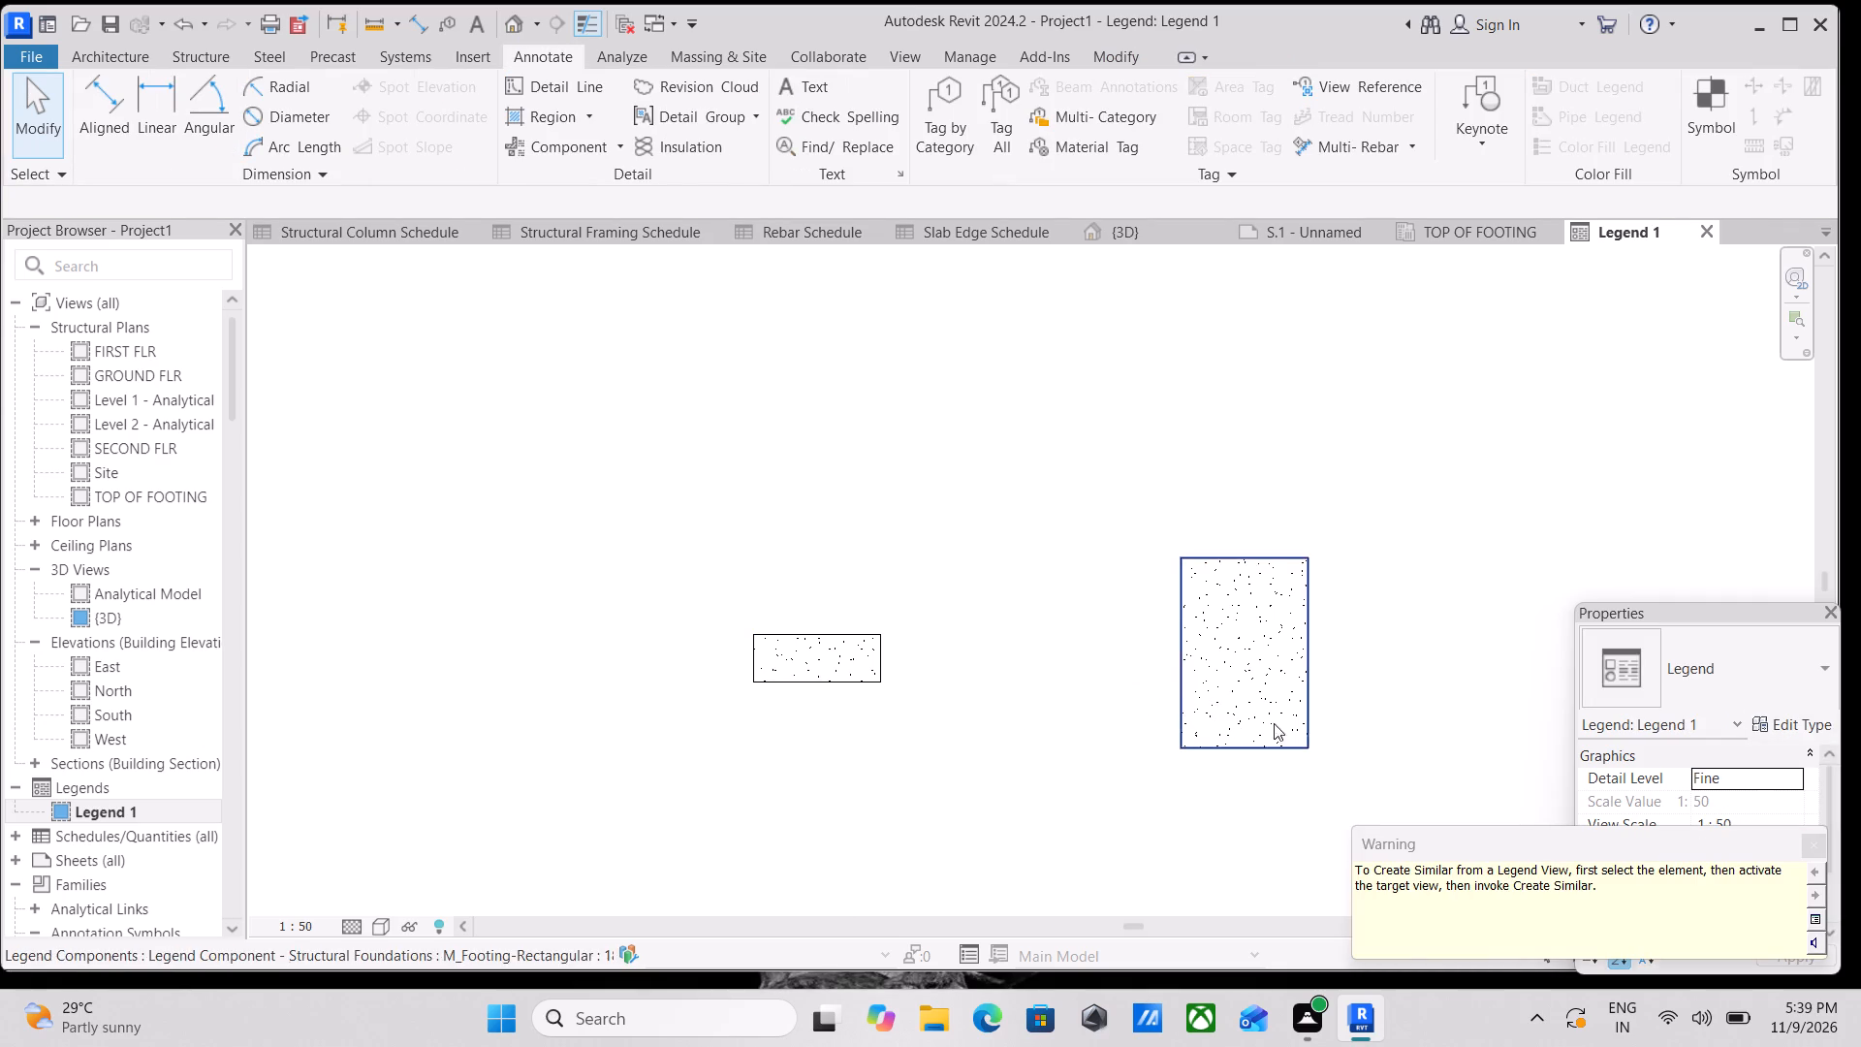
Set the second footing legend component's view direction to Elevation : Left.
click(1309, 747)
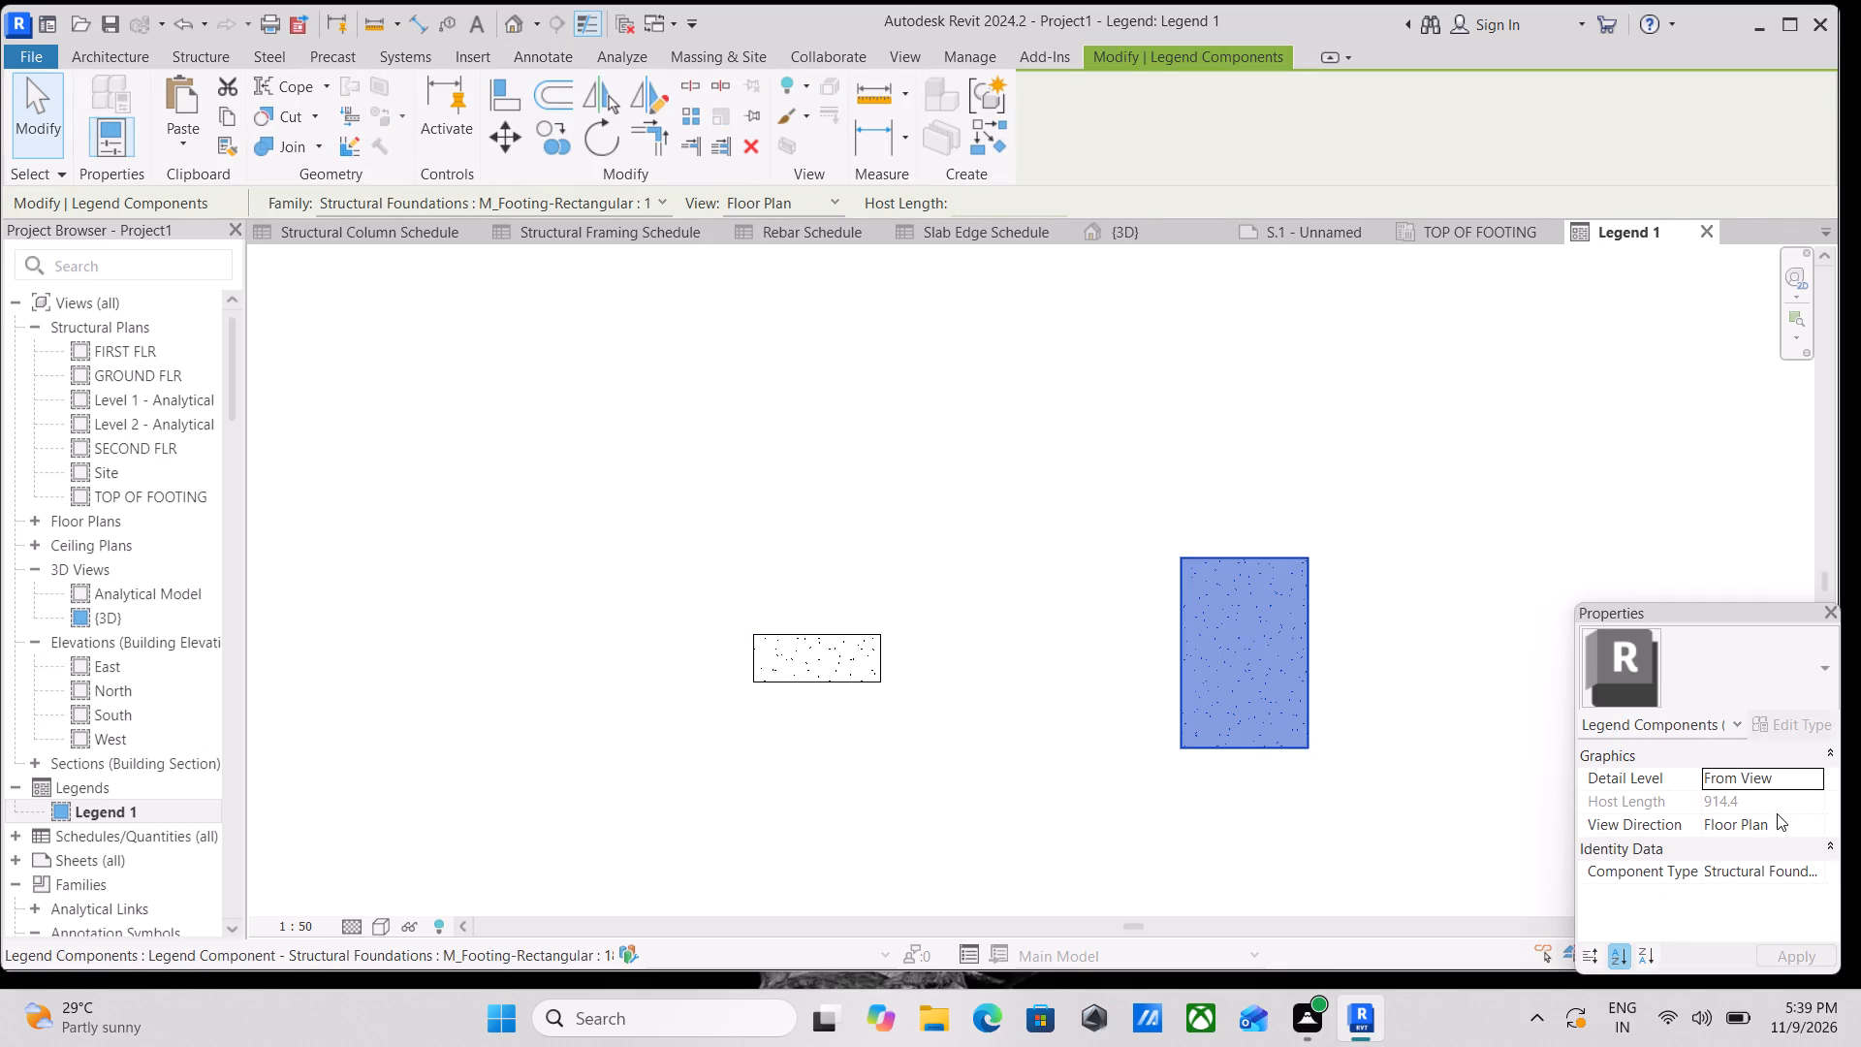
key(Escape)
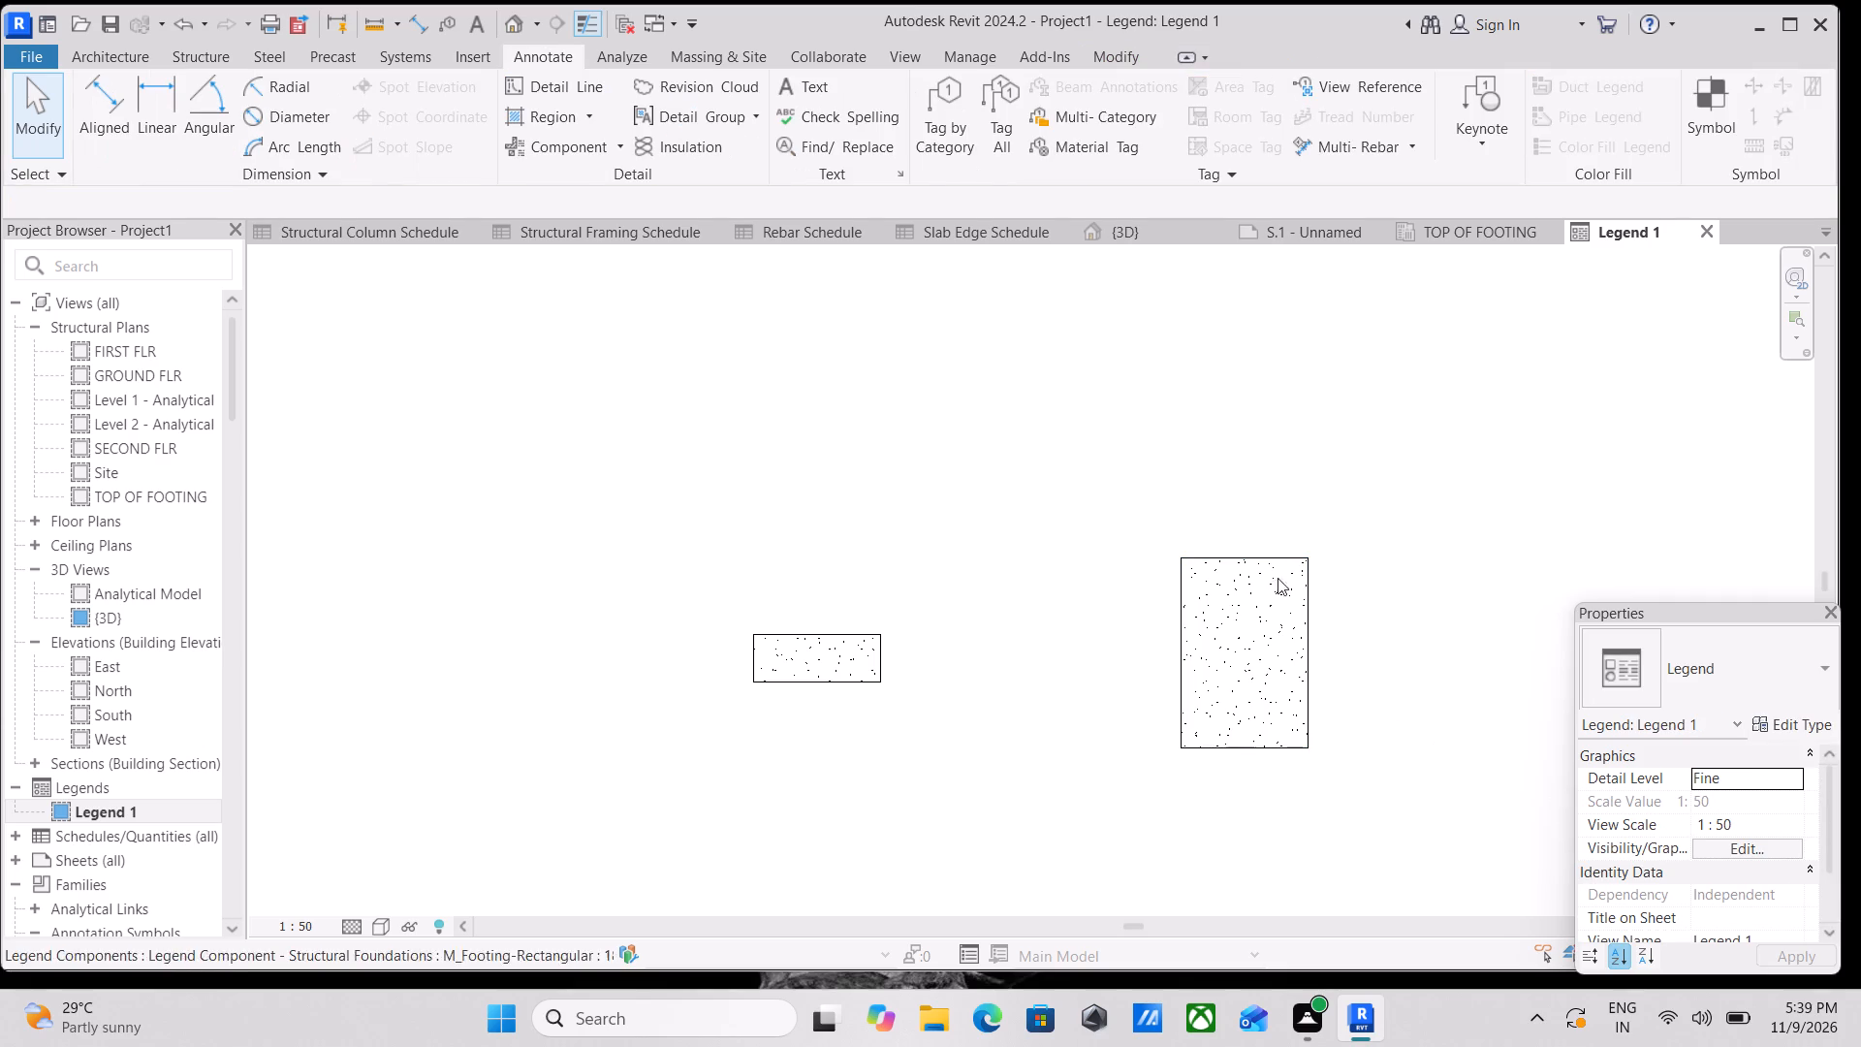
click(1261, 555)
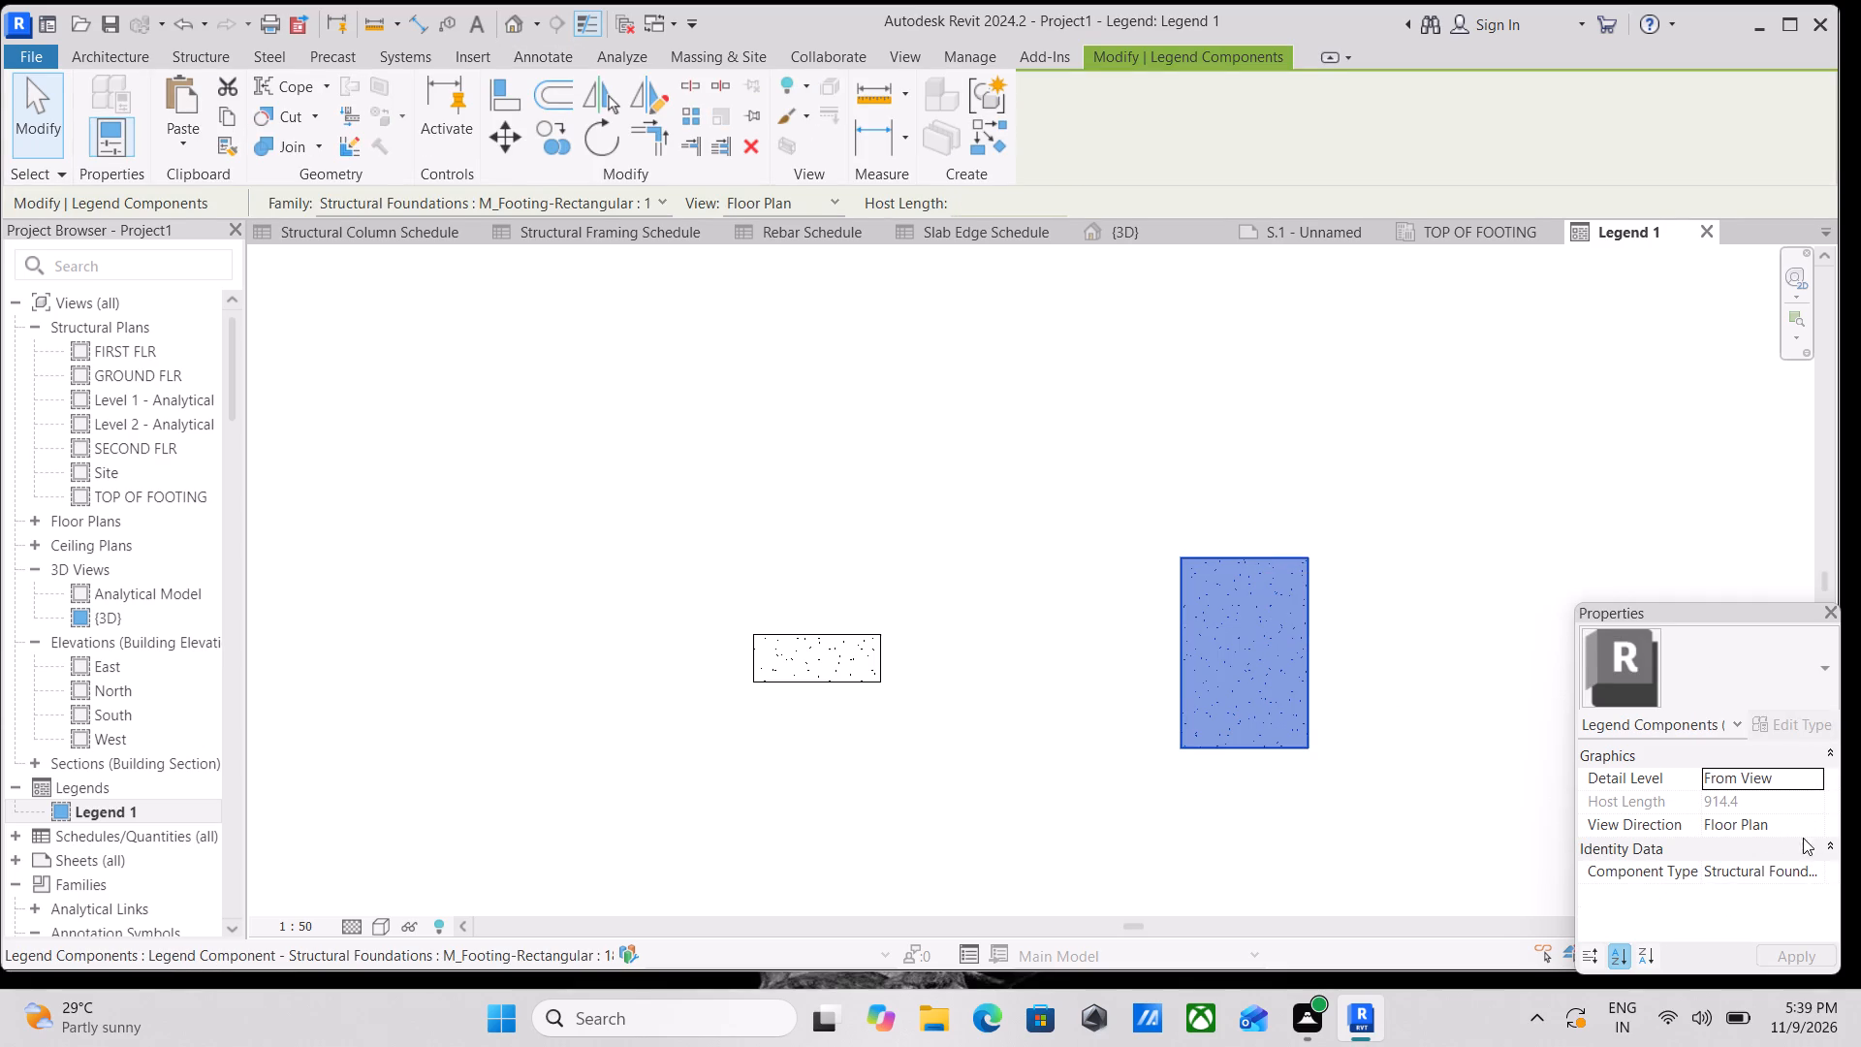
click(1814, 829)
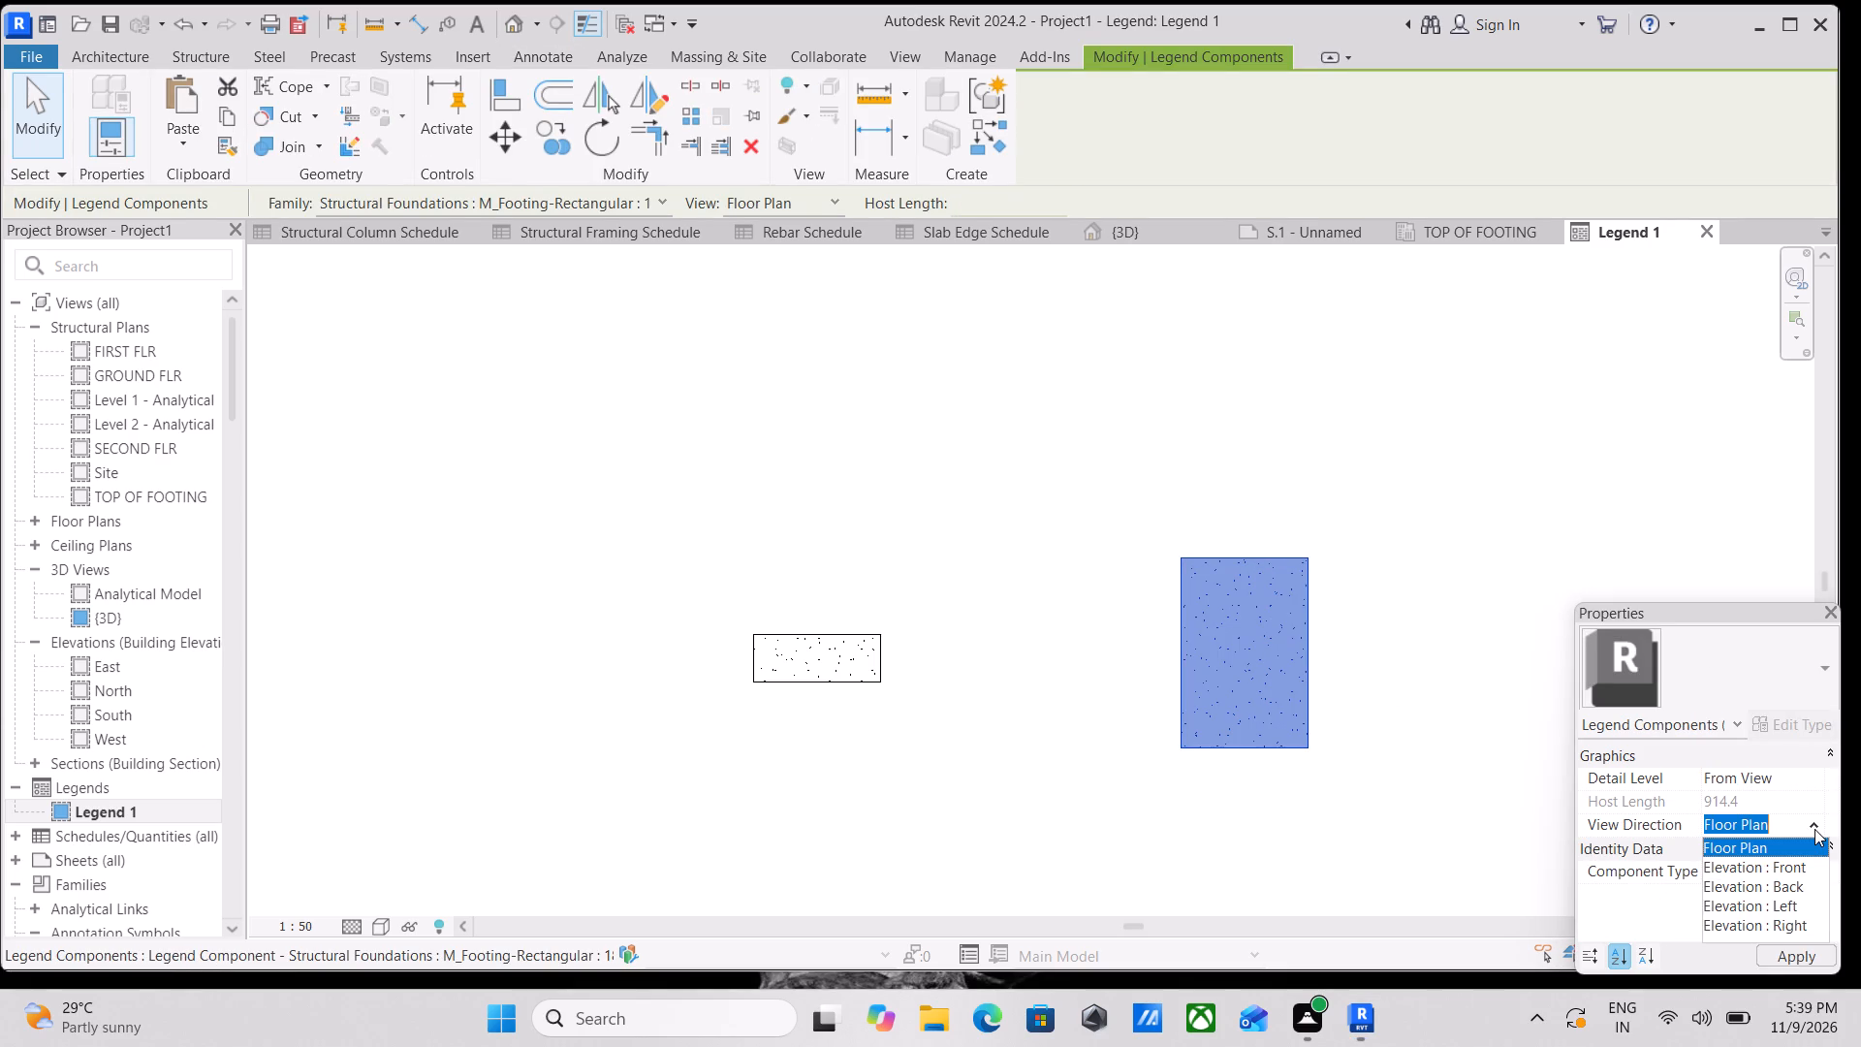
click(1780, 908)
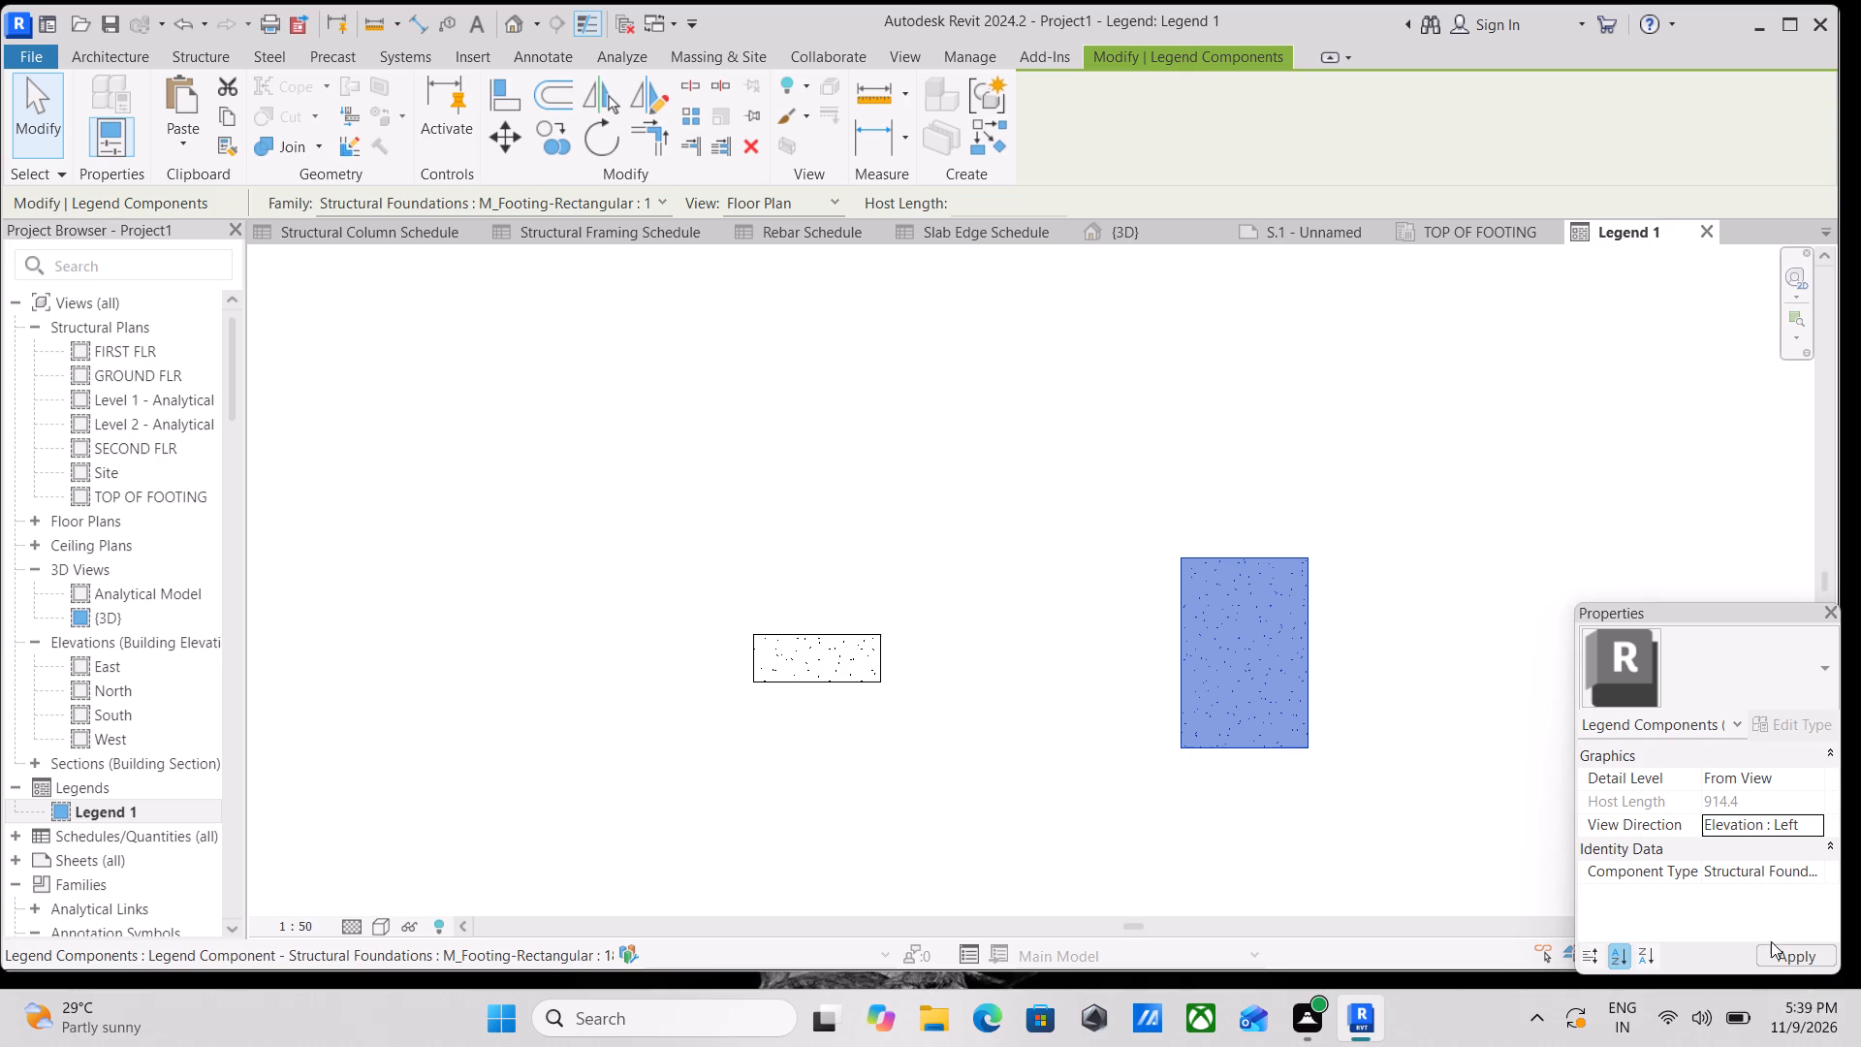
click(1786, 964)
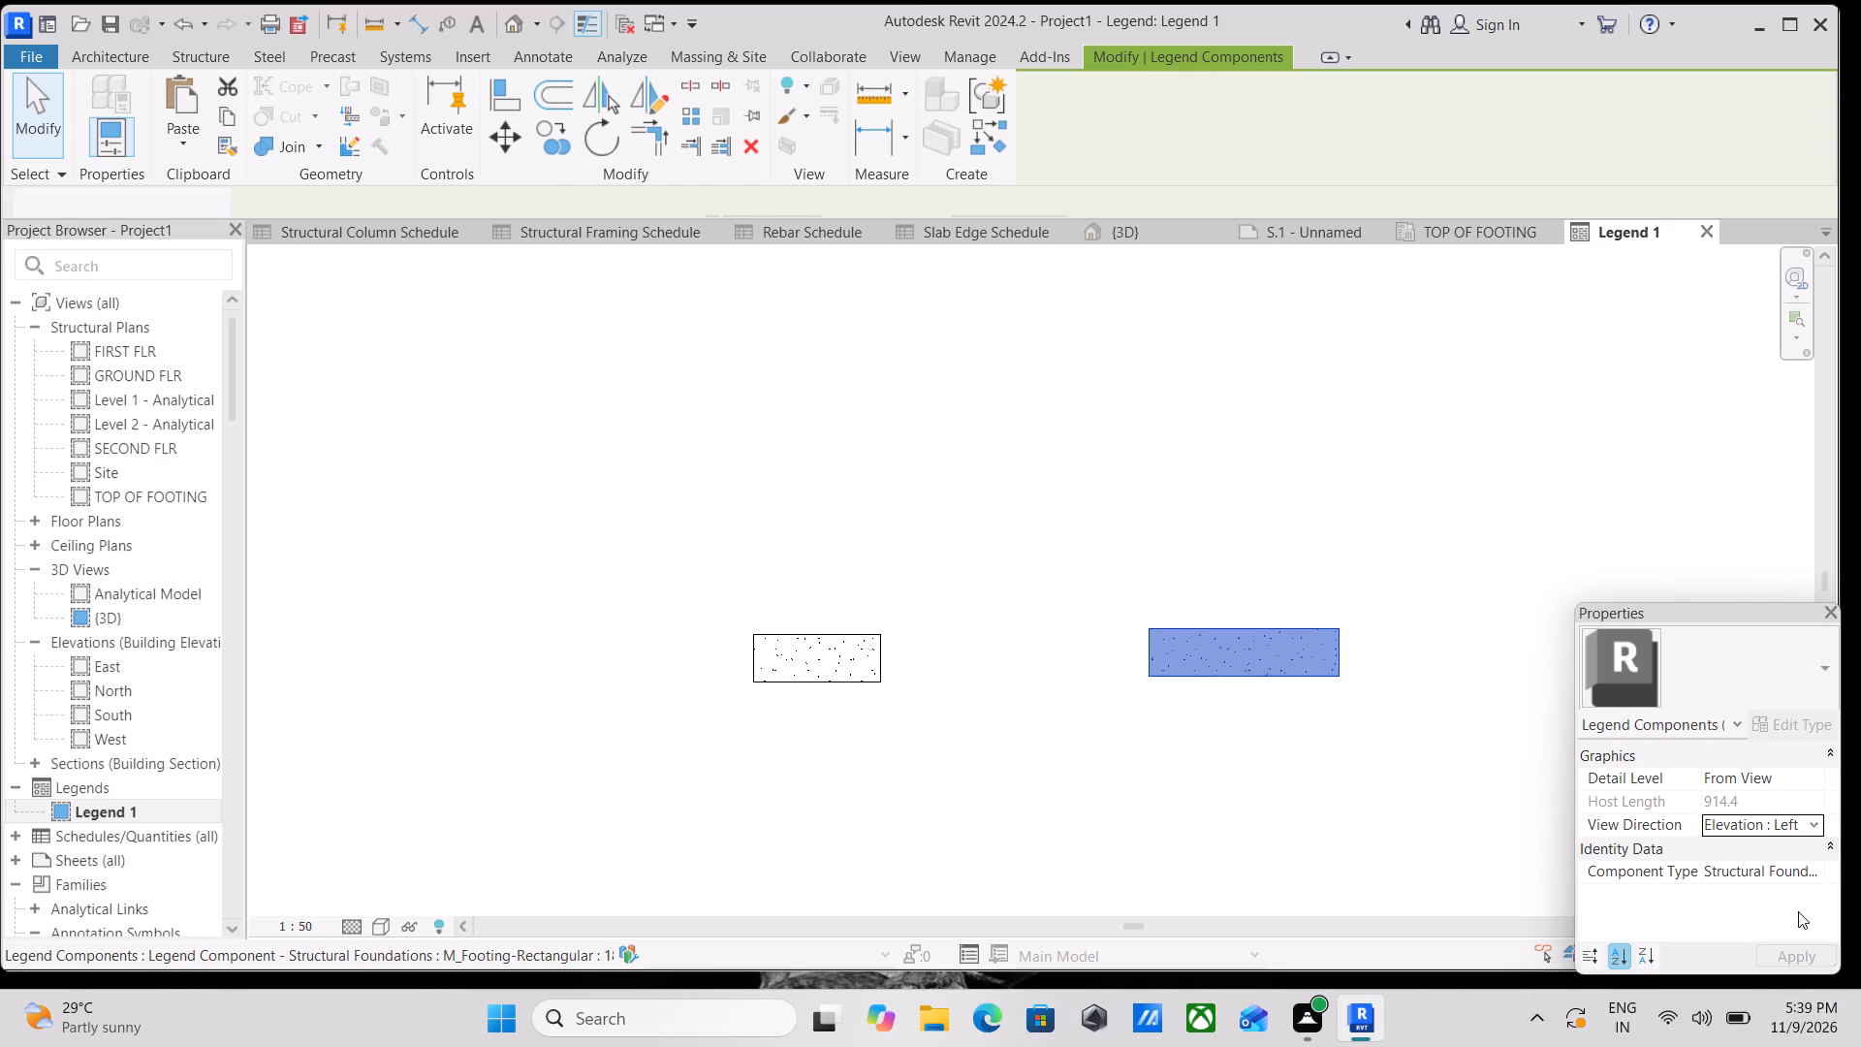
scroll(1088, 662, up, 2)
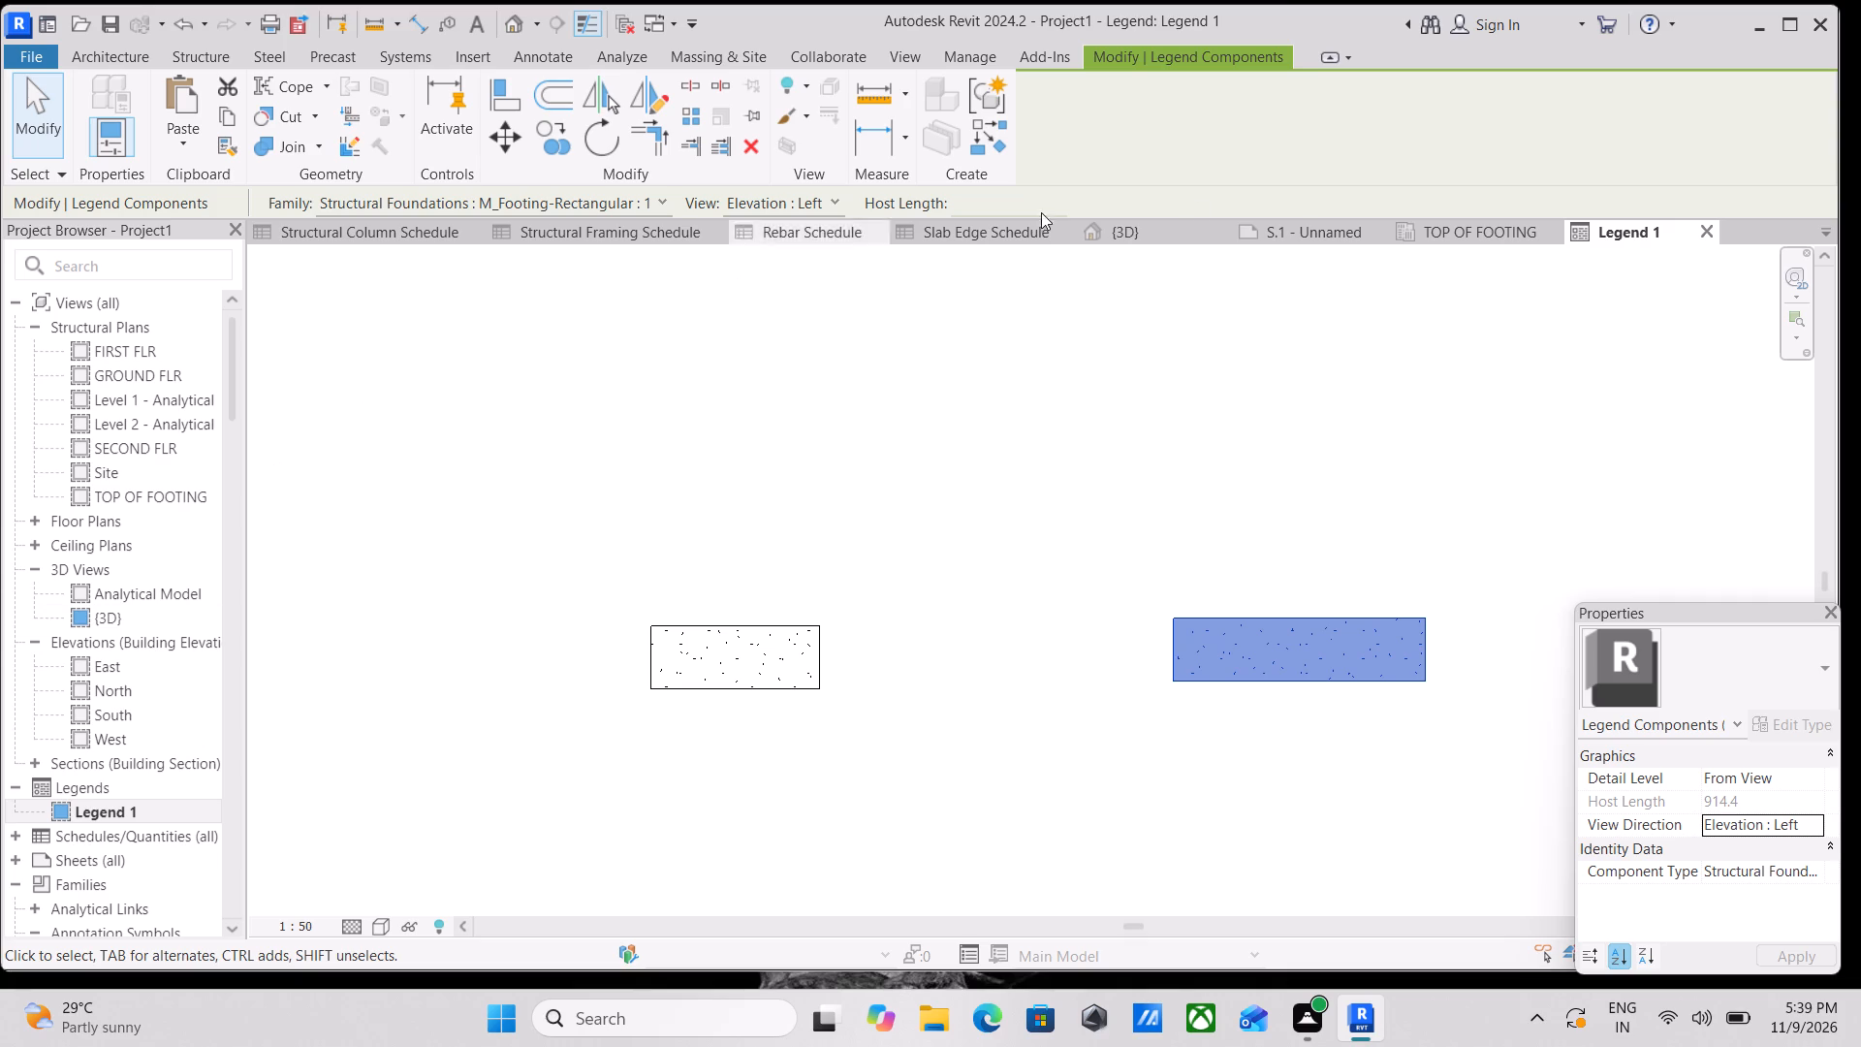
Examine the updated Legend 1 footings on sheet S.1 in relation to the 3D view above them.
click(1459, 227)
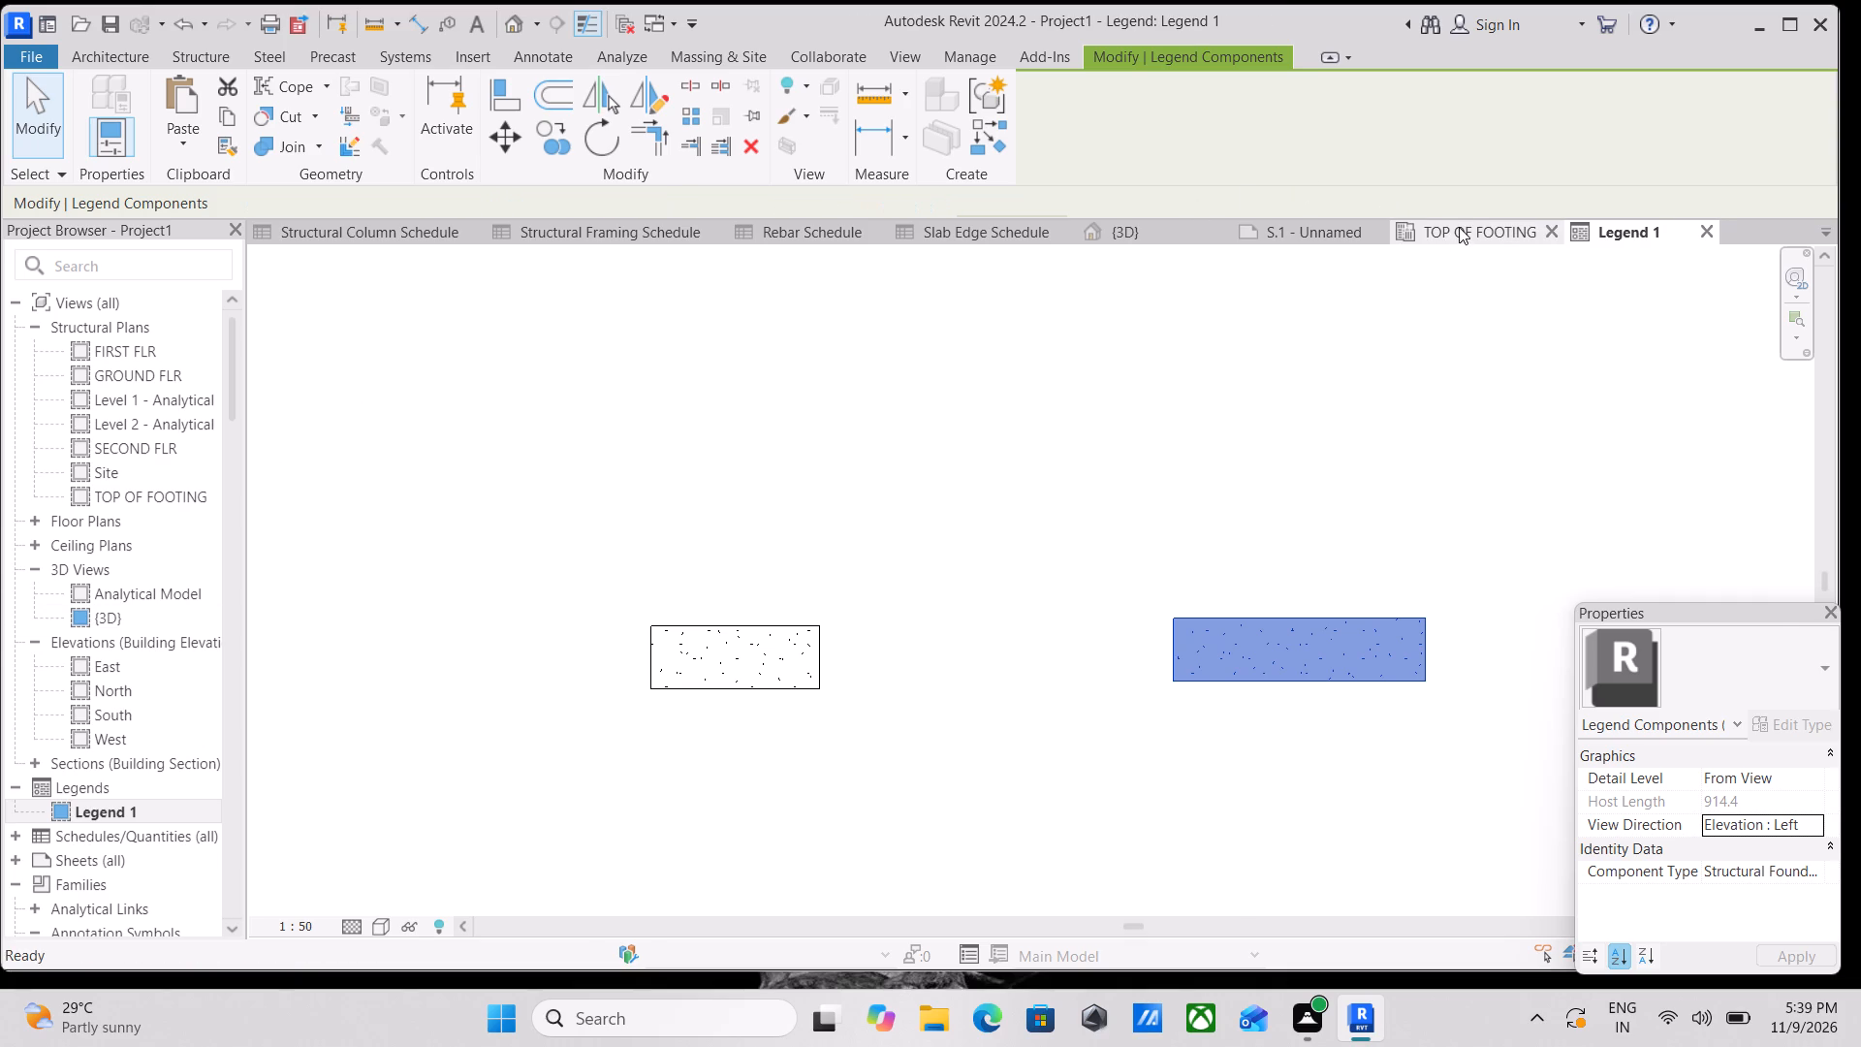
click(1318, 238)
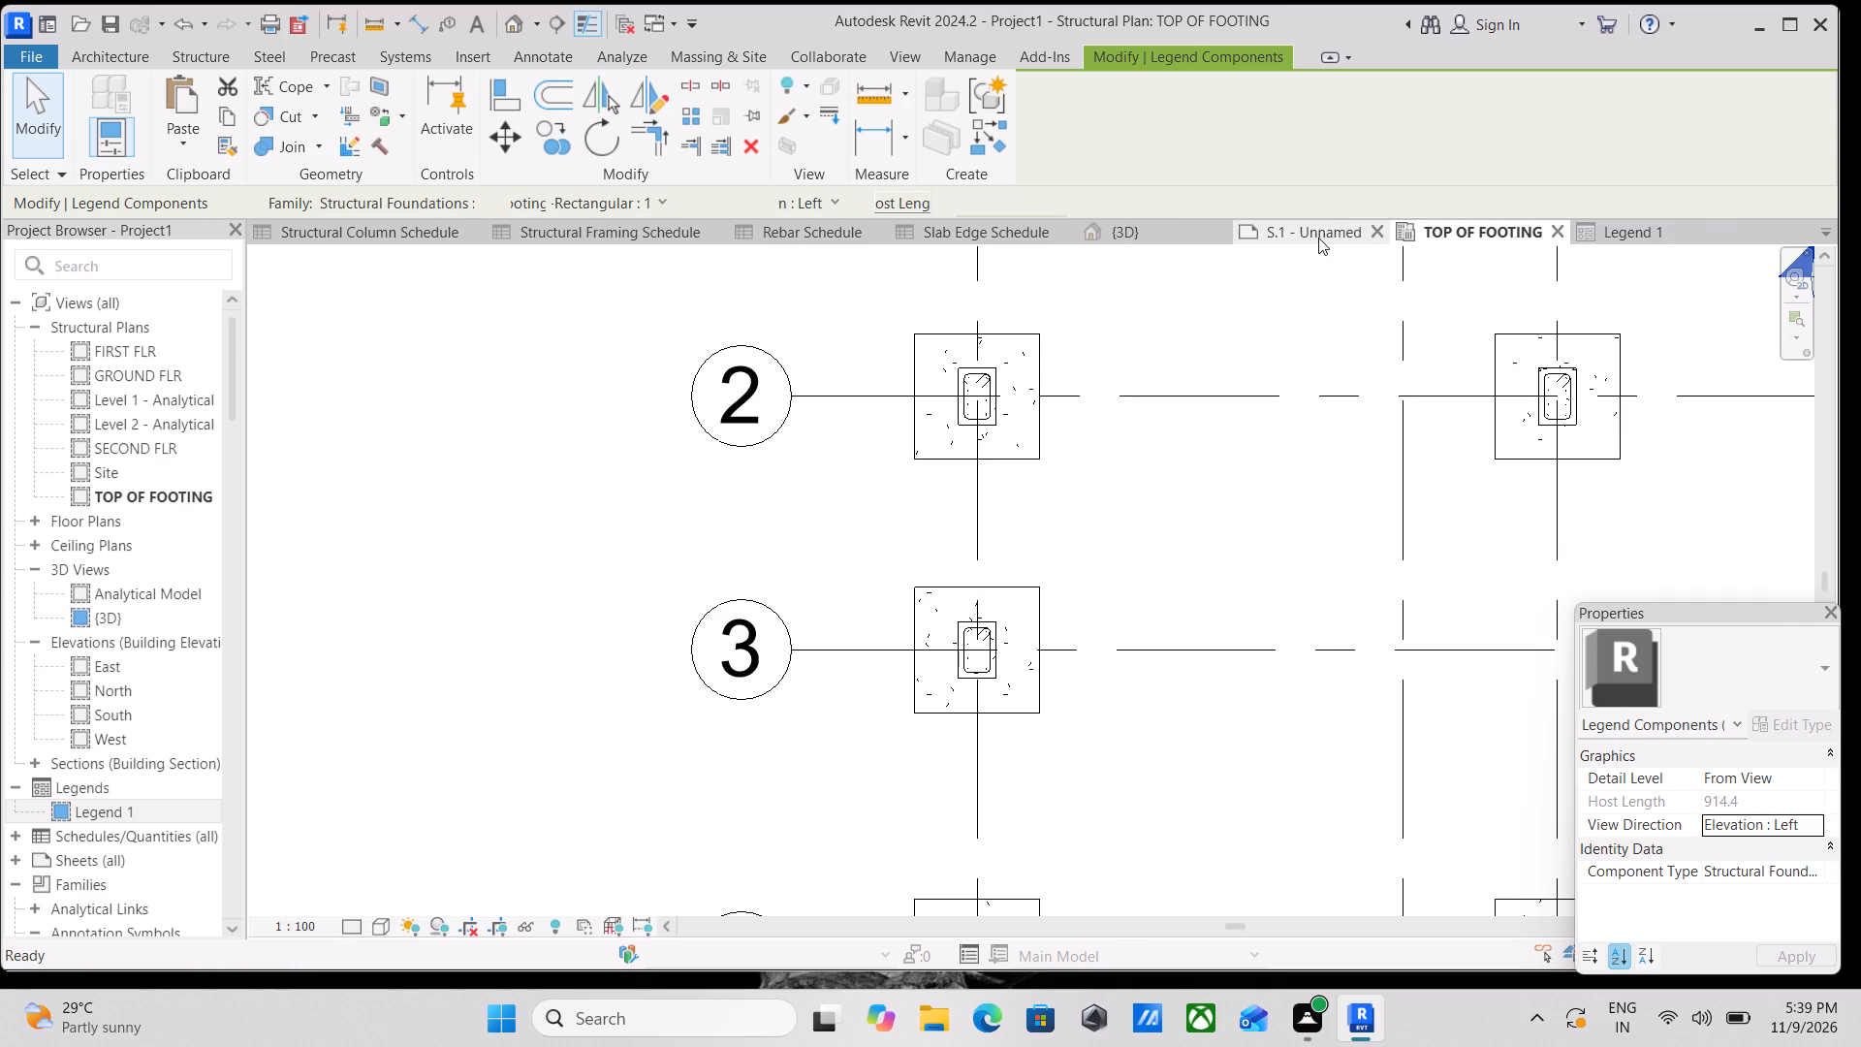
scroll(864, 799, up, 4)
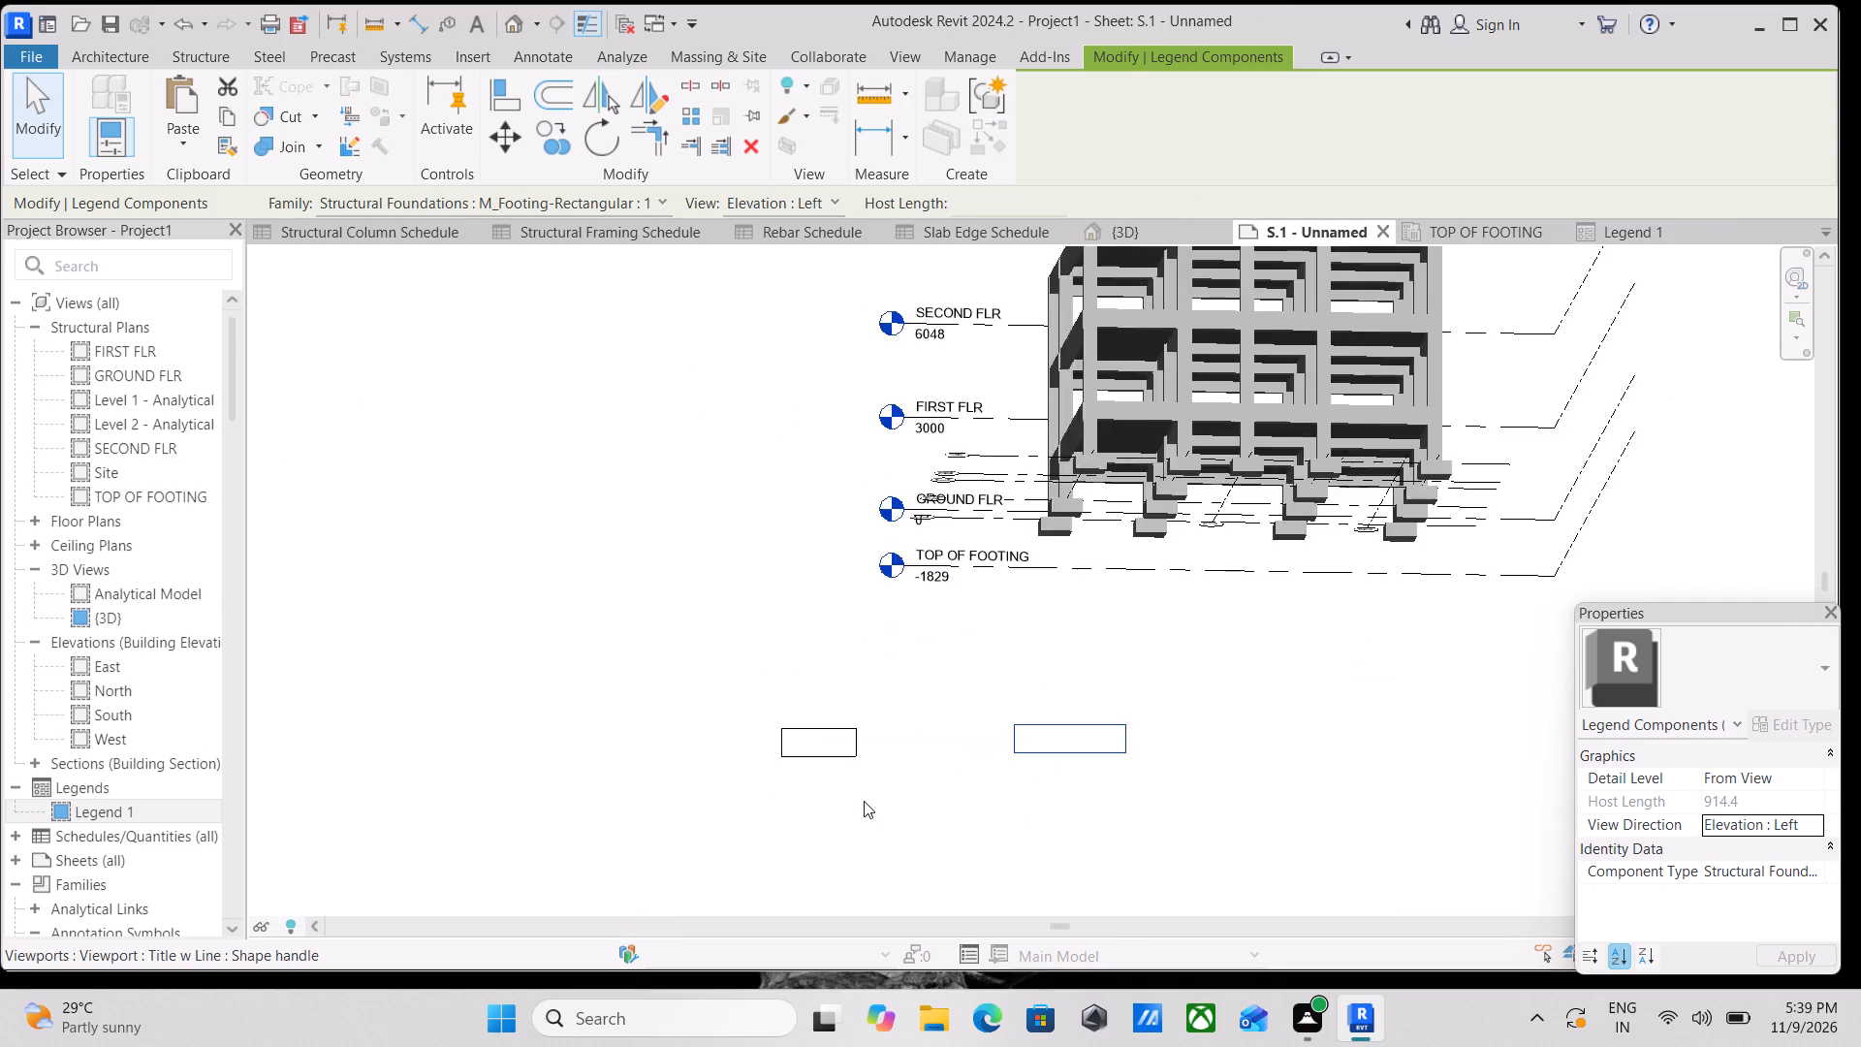
scroll(864, 801, up, 3)
scroll(990, 660, down, 1)
middle_drag(990, 660, 951, 729)
scroll(901, 850, up, 2)
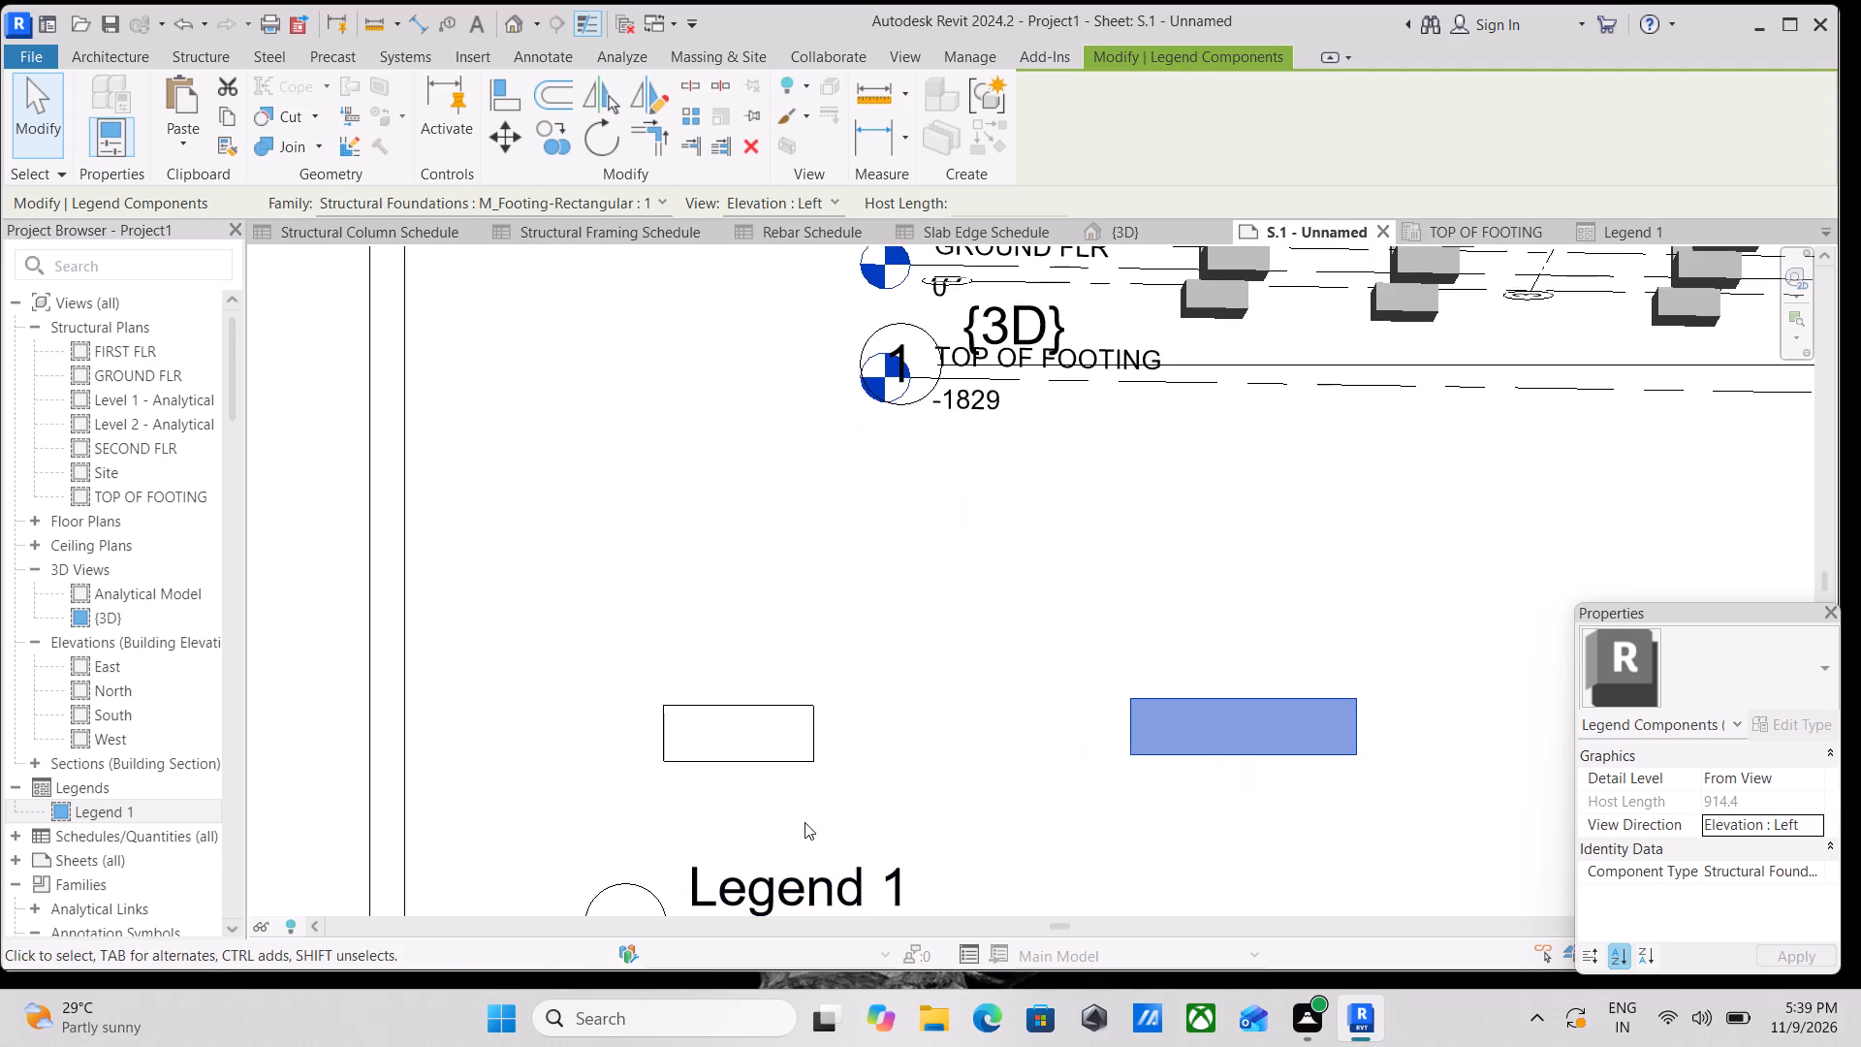
middle_drag(804, 815, 986, 625)
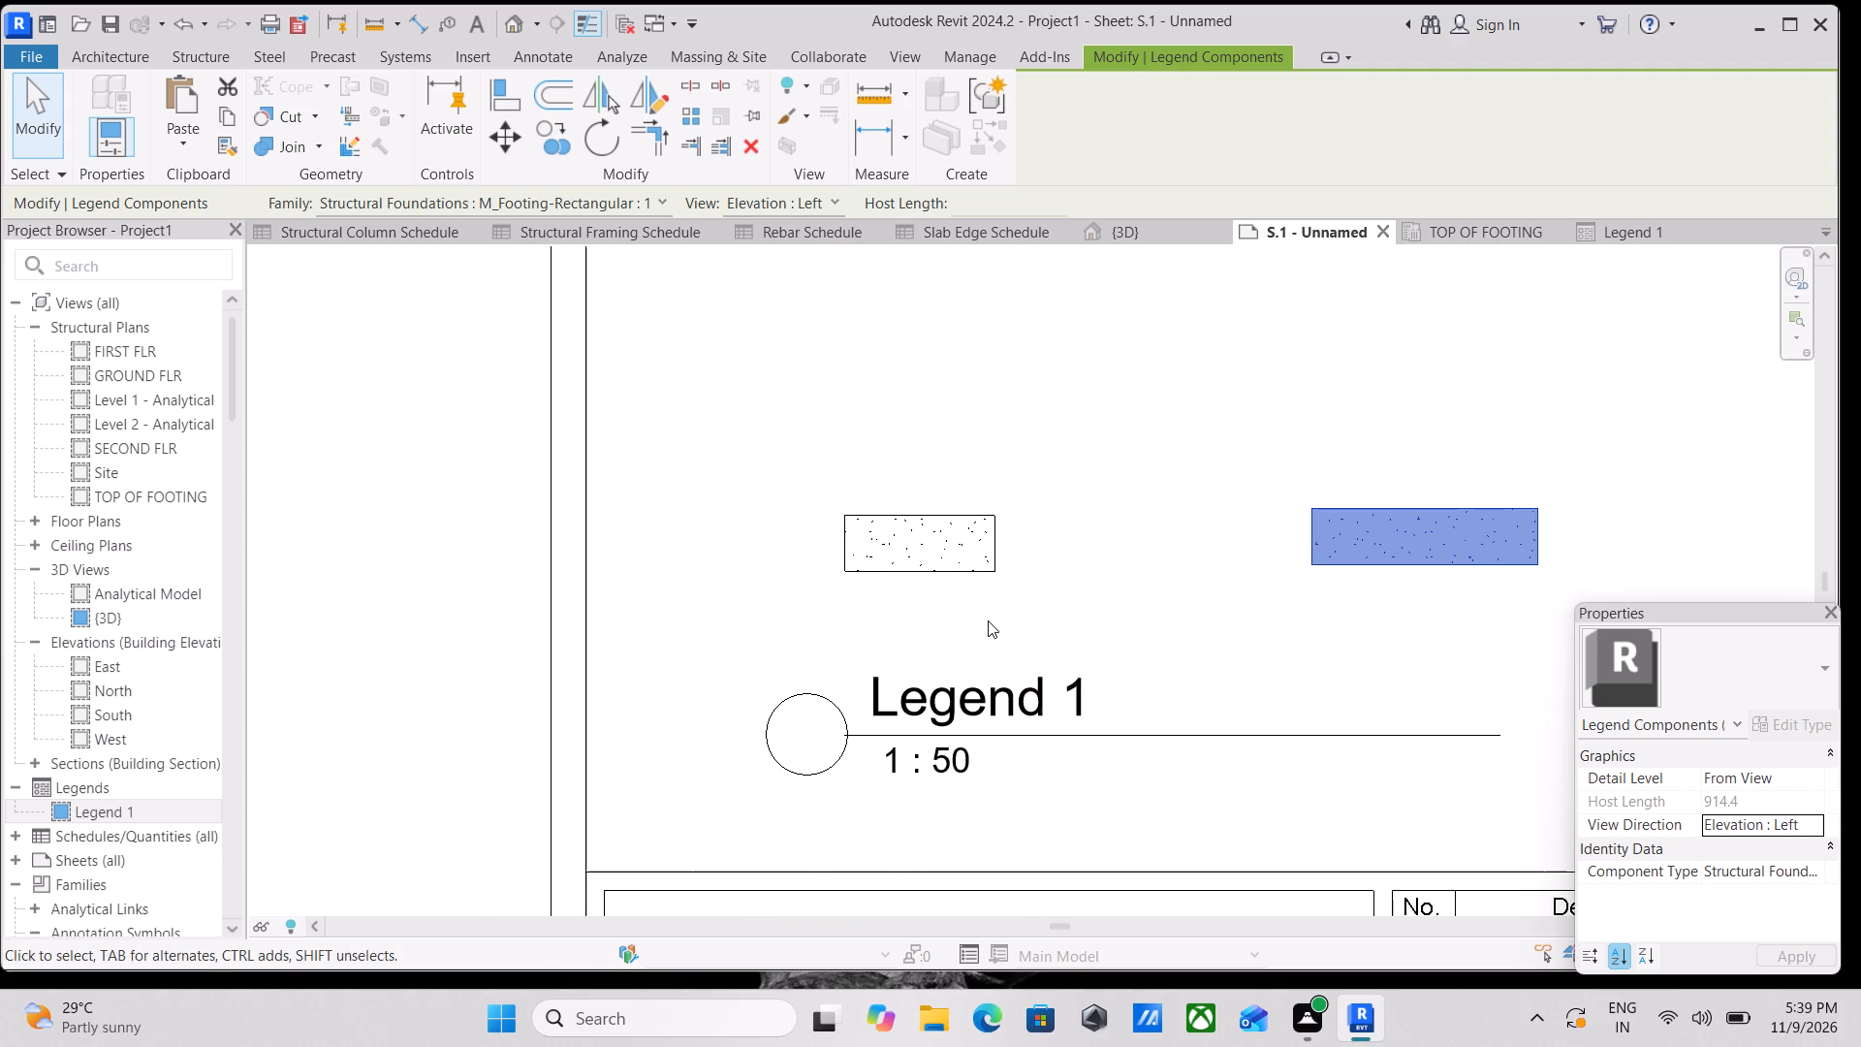
scroll(988, 620, down, 1)
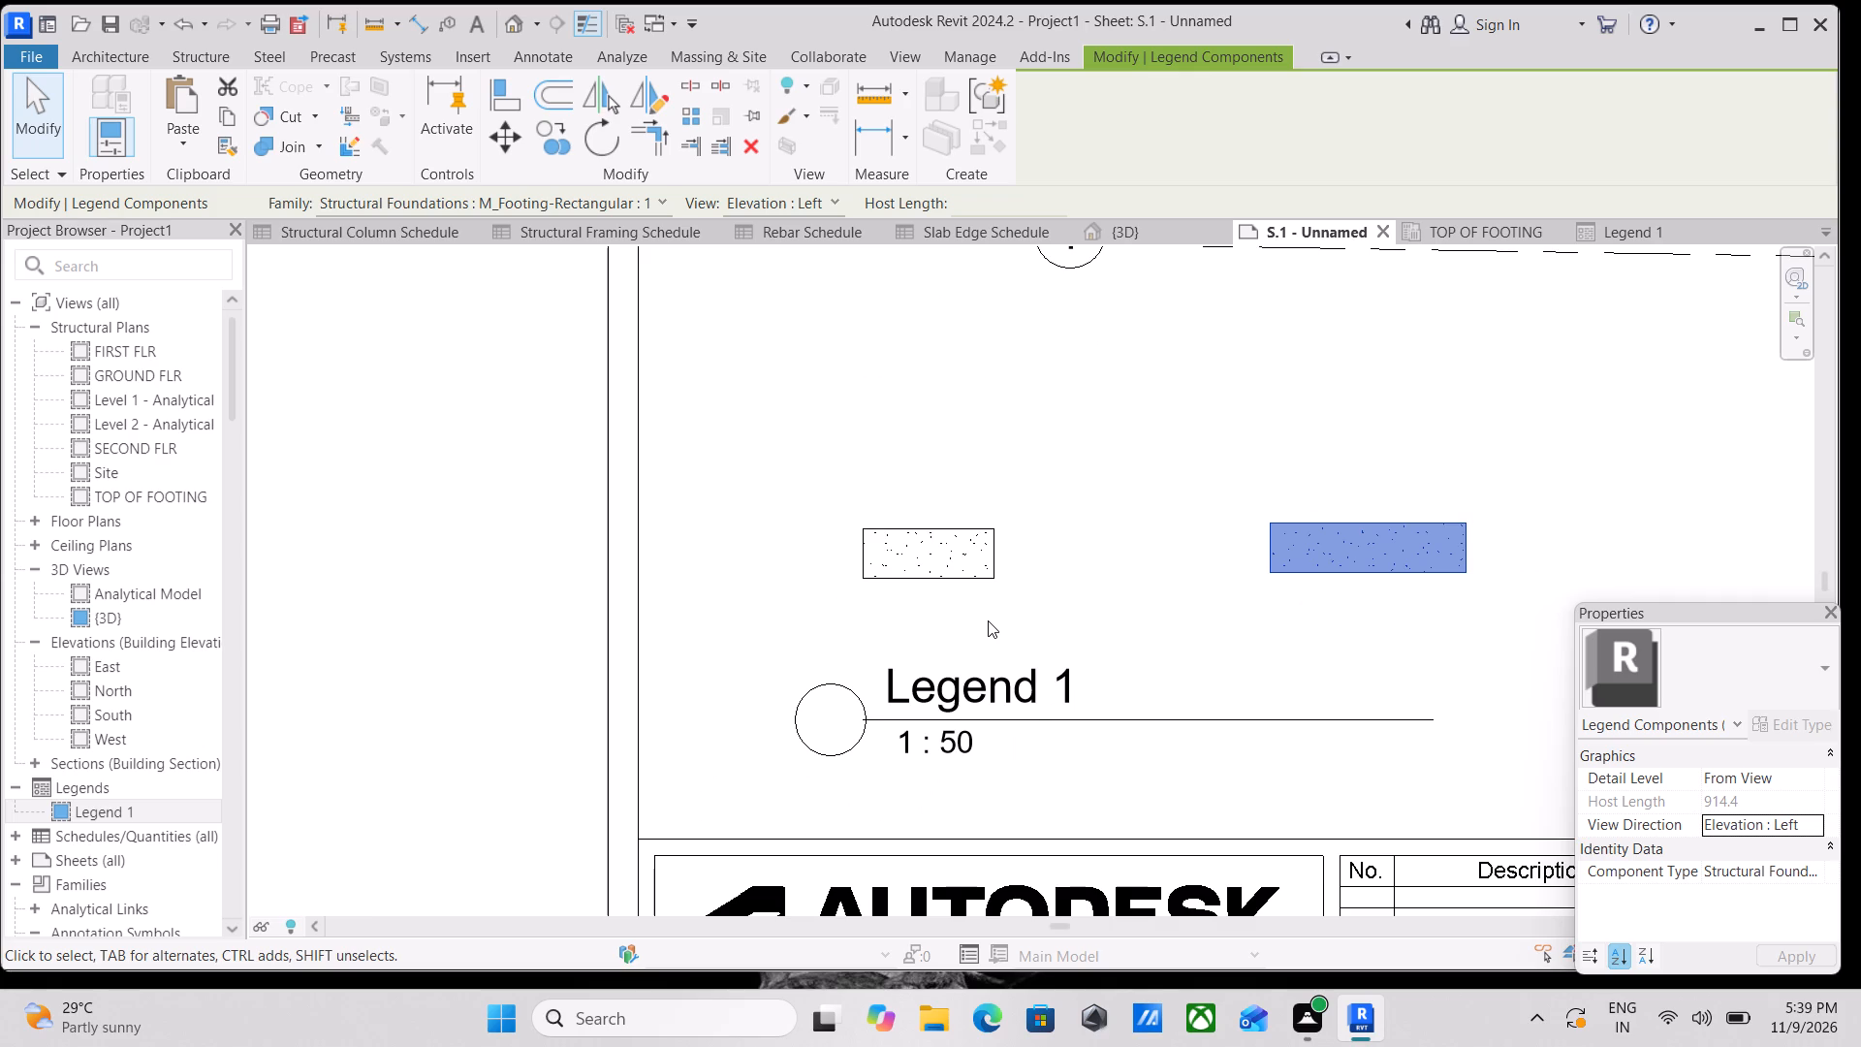
scroll(1116, 523, up, 4)
scroll(1175, 460, down, 5)
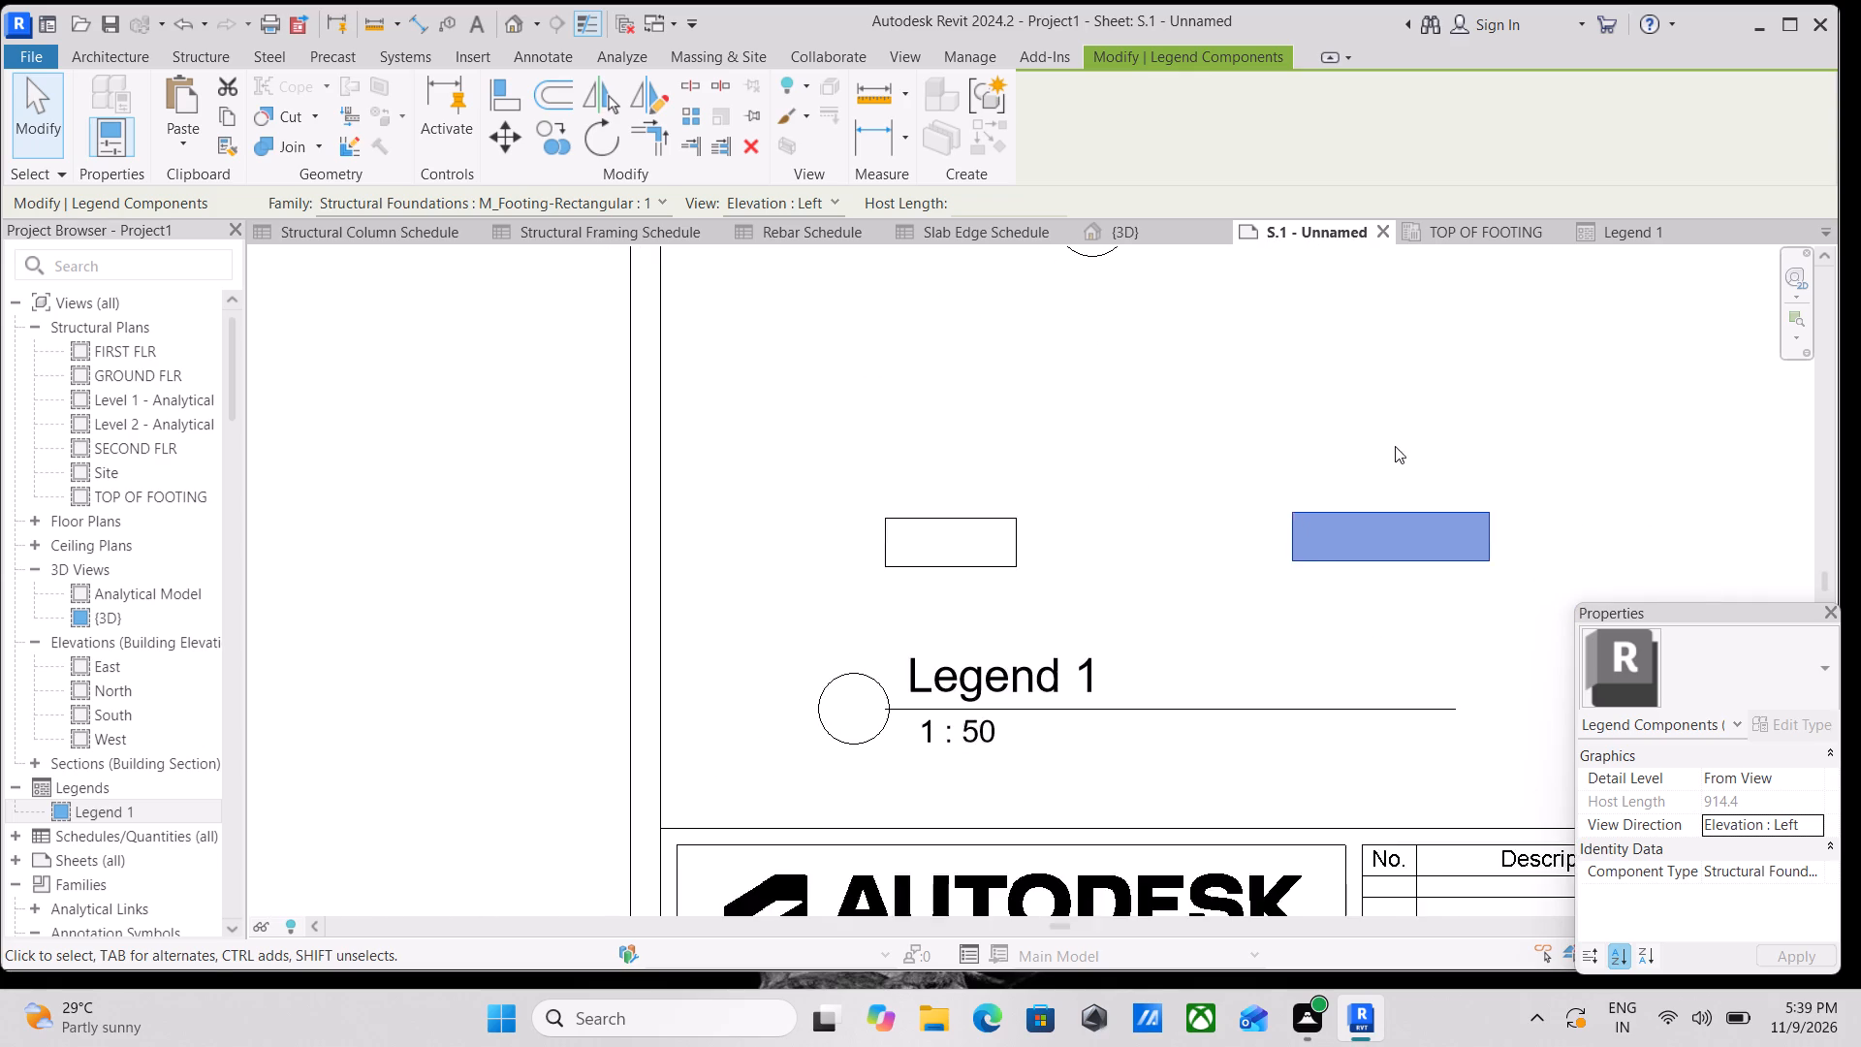
scroll(1395, 446, down, 1)
middle_drag(1395, 446, 1010, 628)
scroll(1230, 549, down, 3)
middle_drag(1230, 549, 1199, 667)
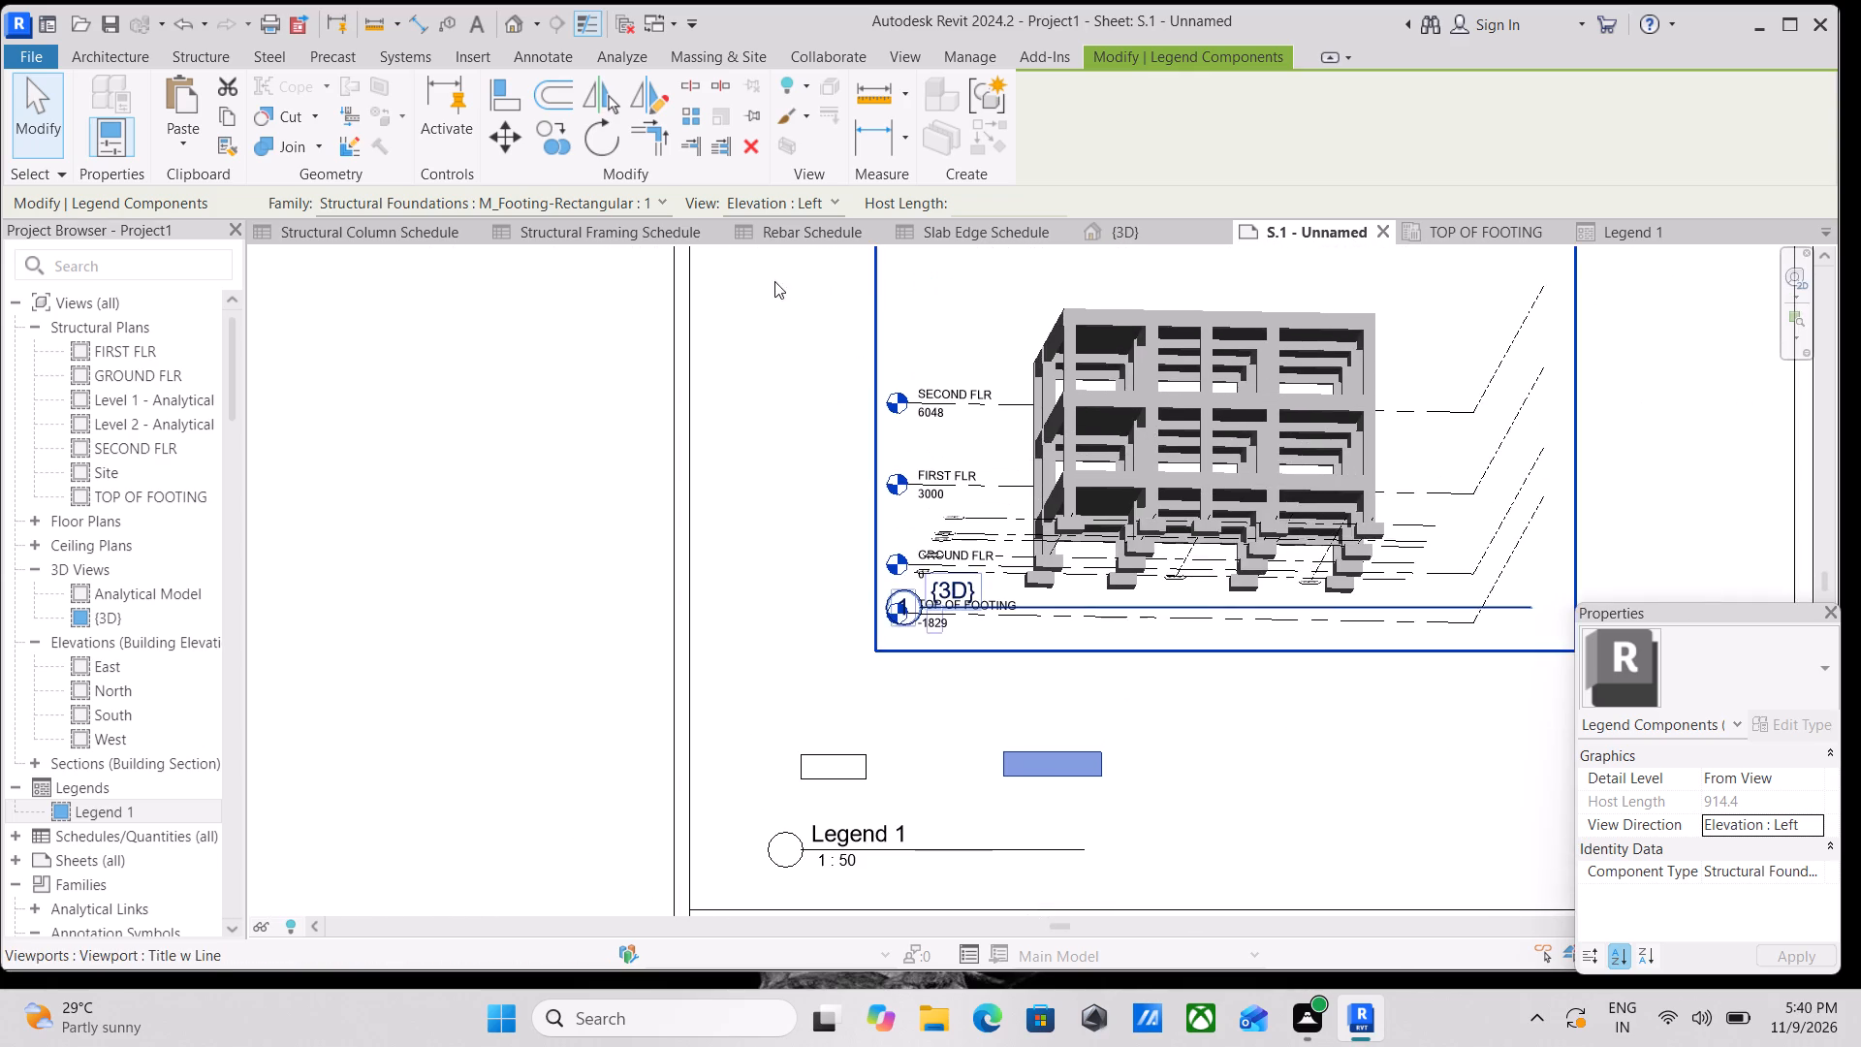
Orient the {3D} view to the Left face so the building frame is seen square-on.
click(1127, 229)
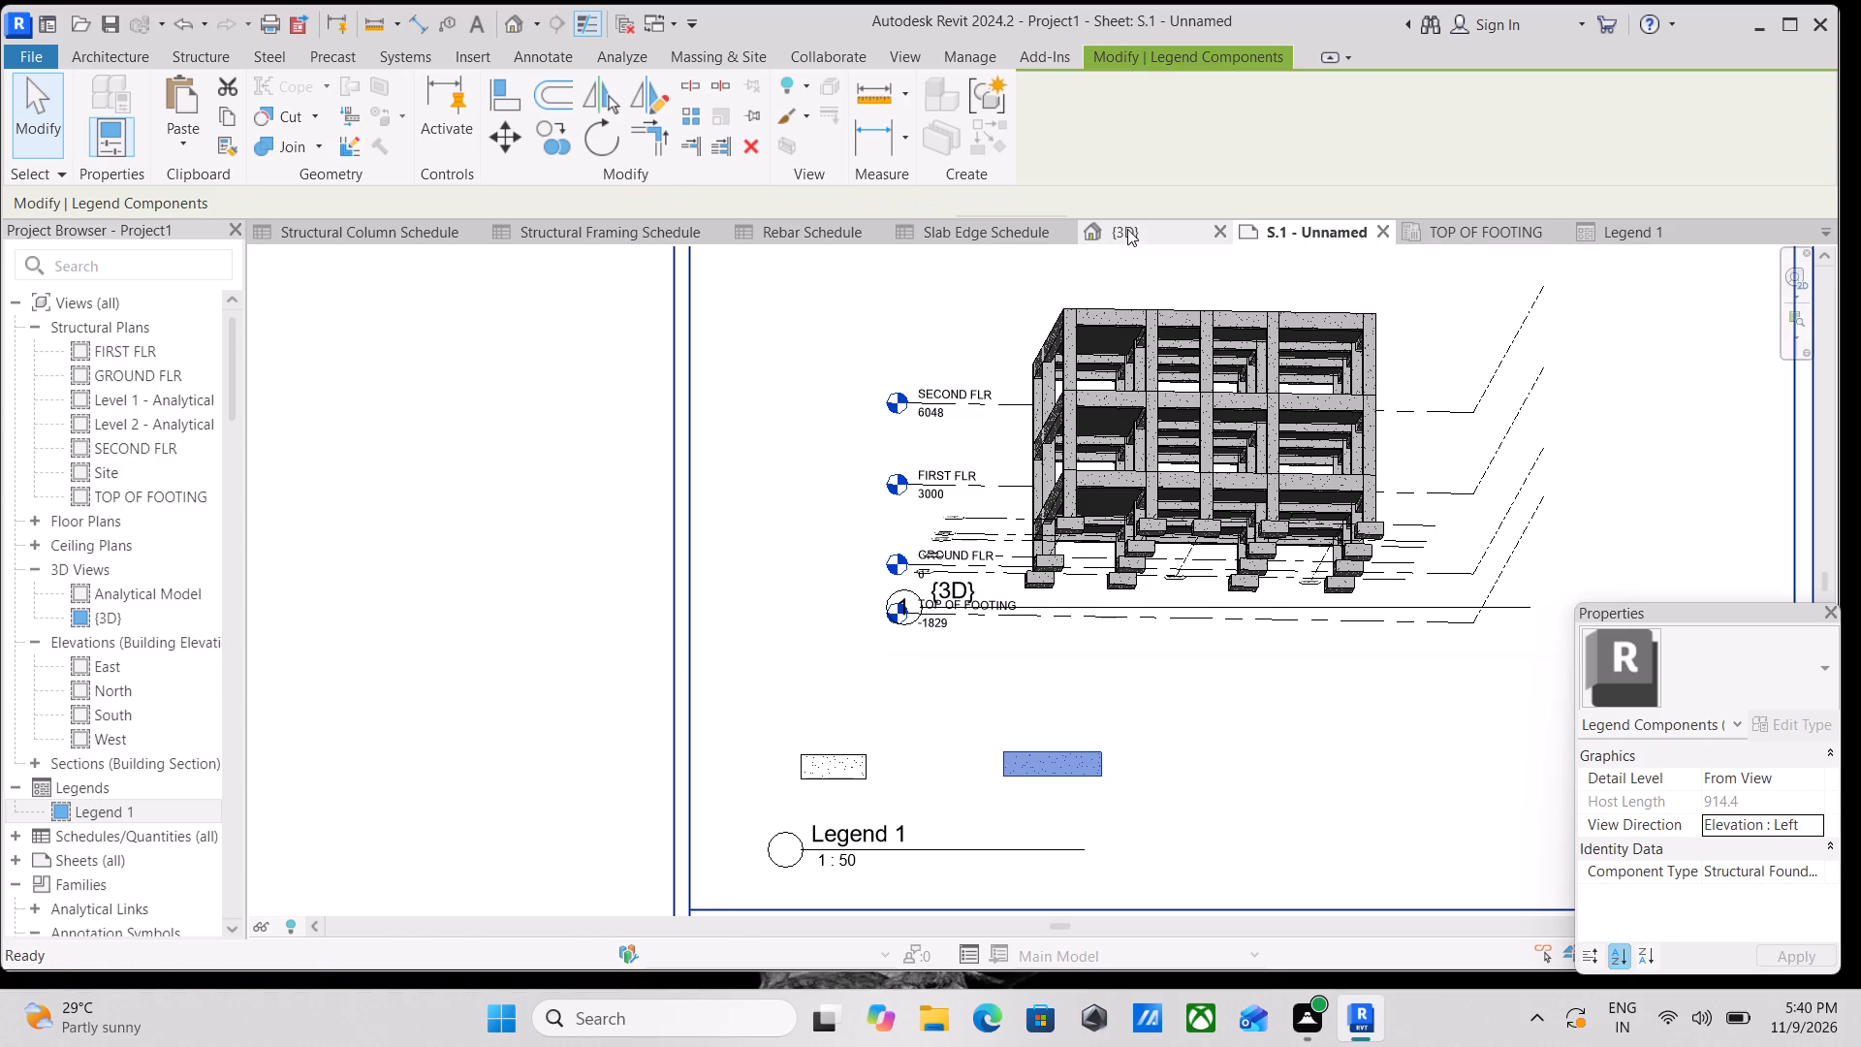
scroll(1131, 663, down, 2)
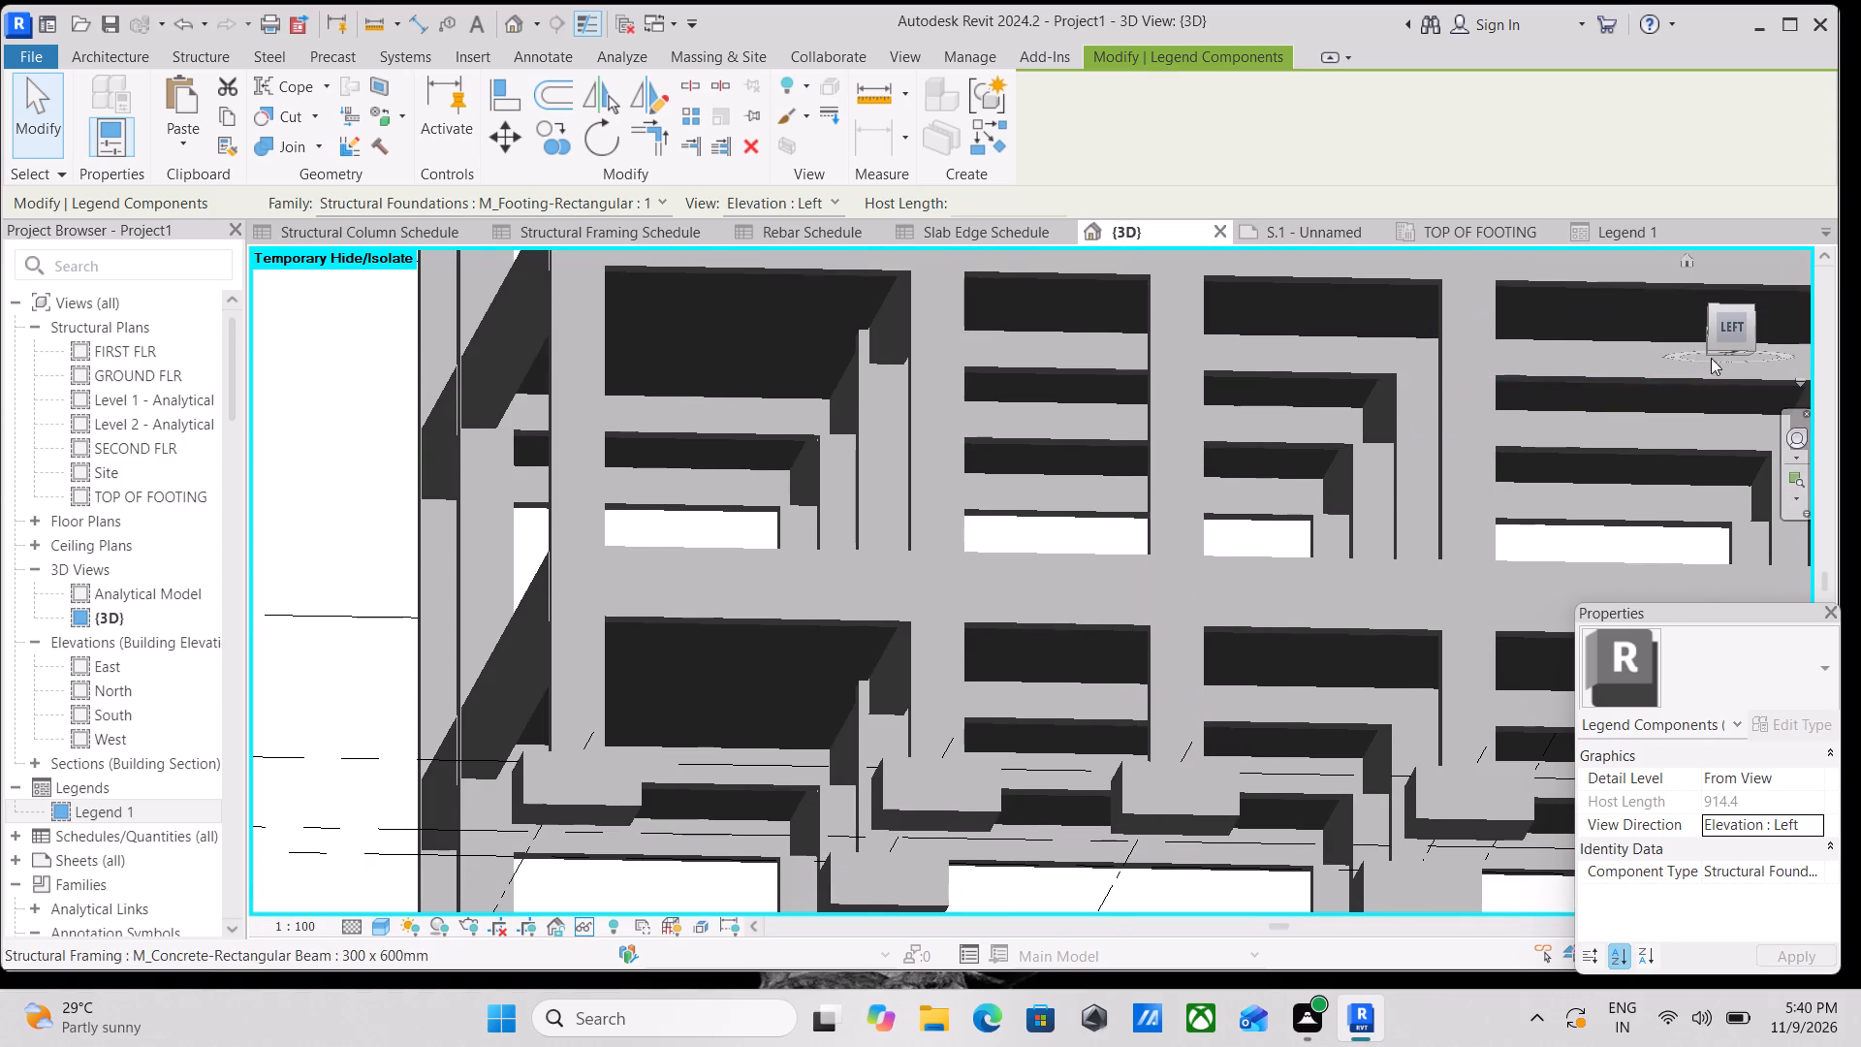
click(1737, 322)
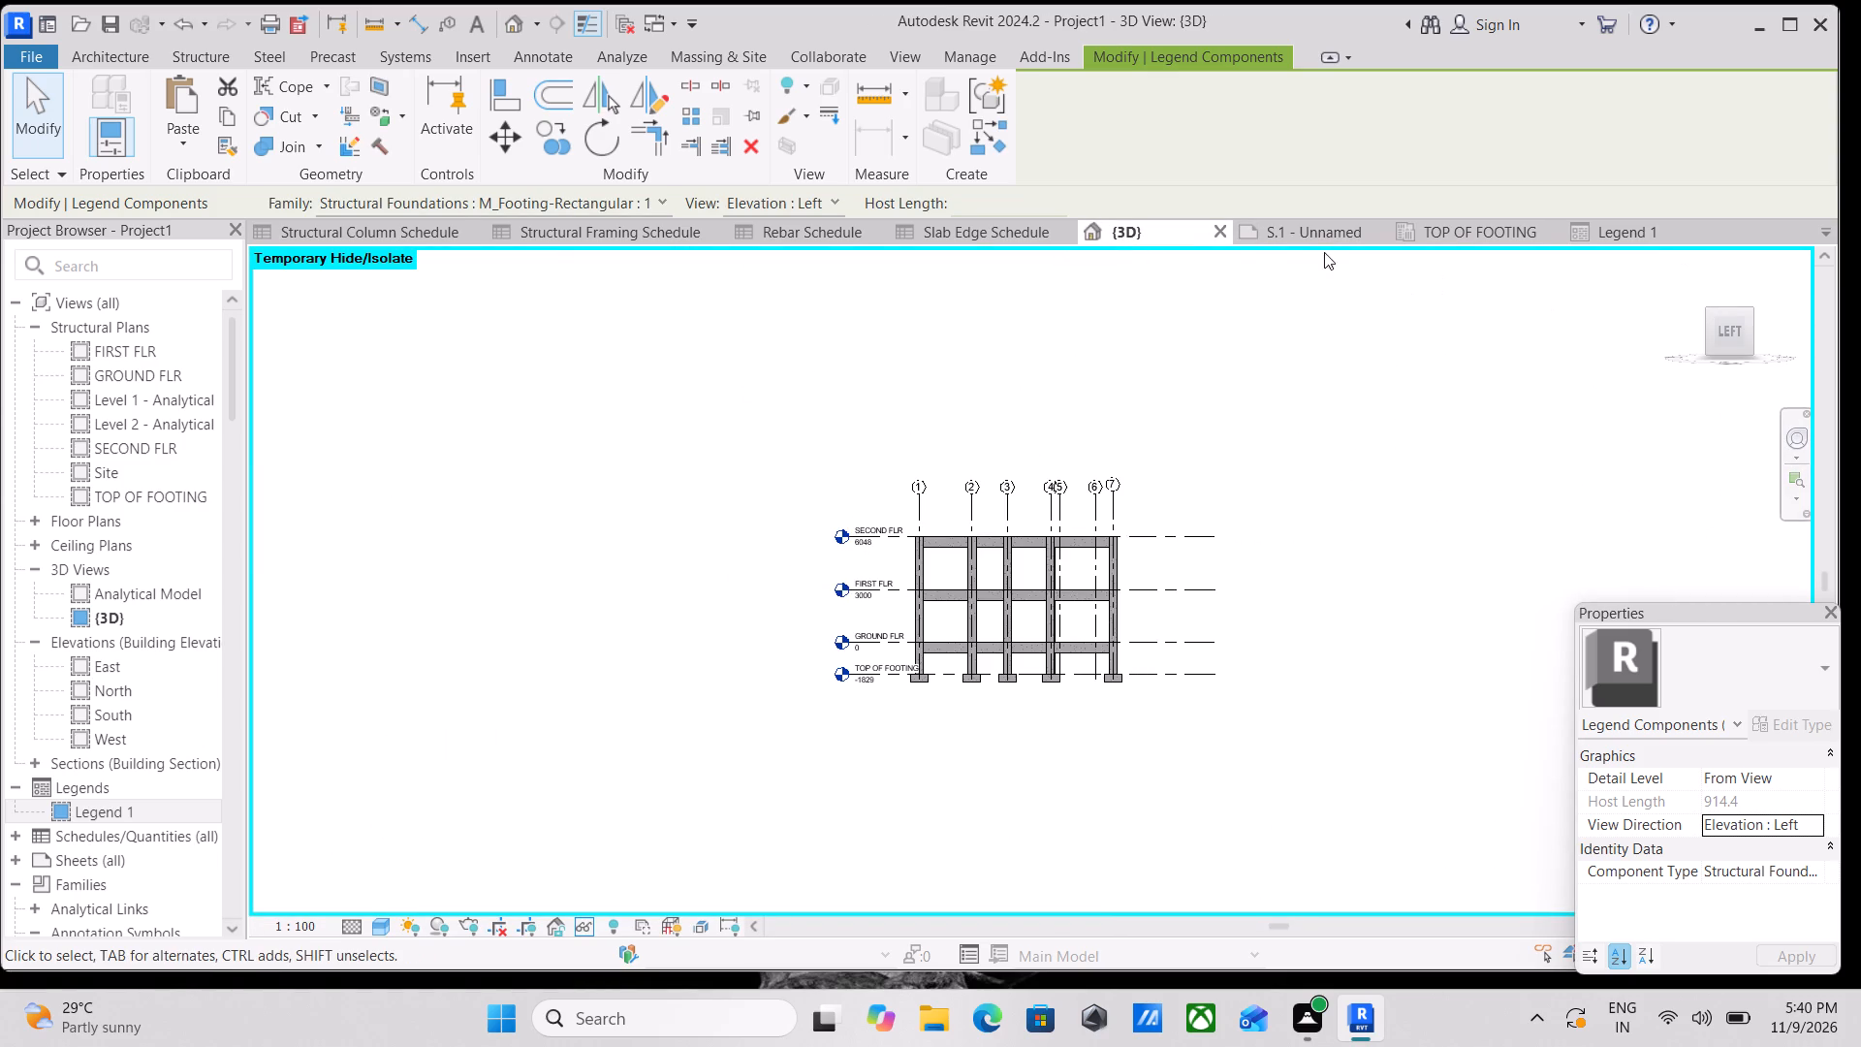
Examine the reoriented {3D} viewport on sheet S.1, focusing on the frame and its footings.
click(1309, 230)
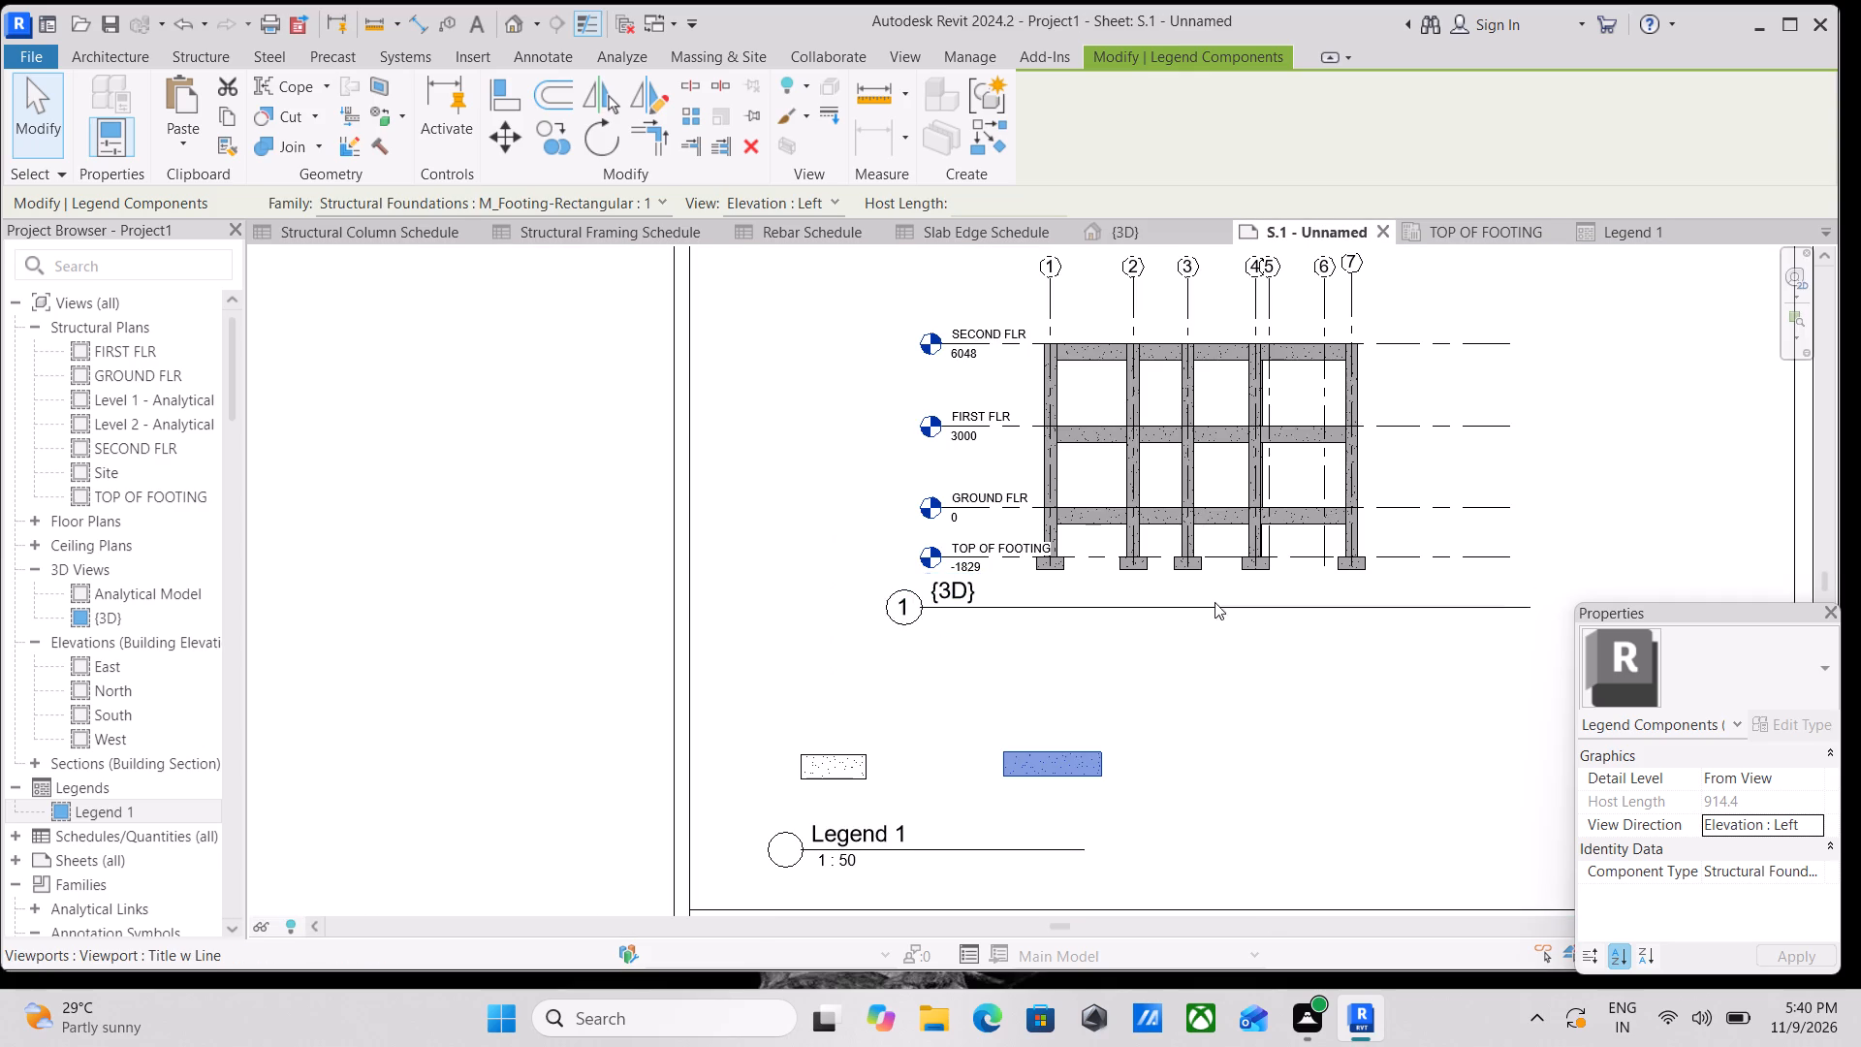
scroll(1206, 664, up, 3)
middle_drag(1299, 585, 970, 820)
scroll(970, 824, up, 1)
scroll(1281, 548, up, 2)
middle_drag(1183, 543, 1219, 642)
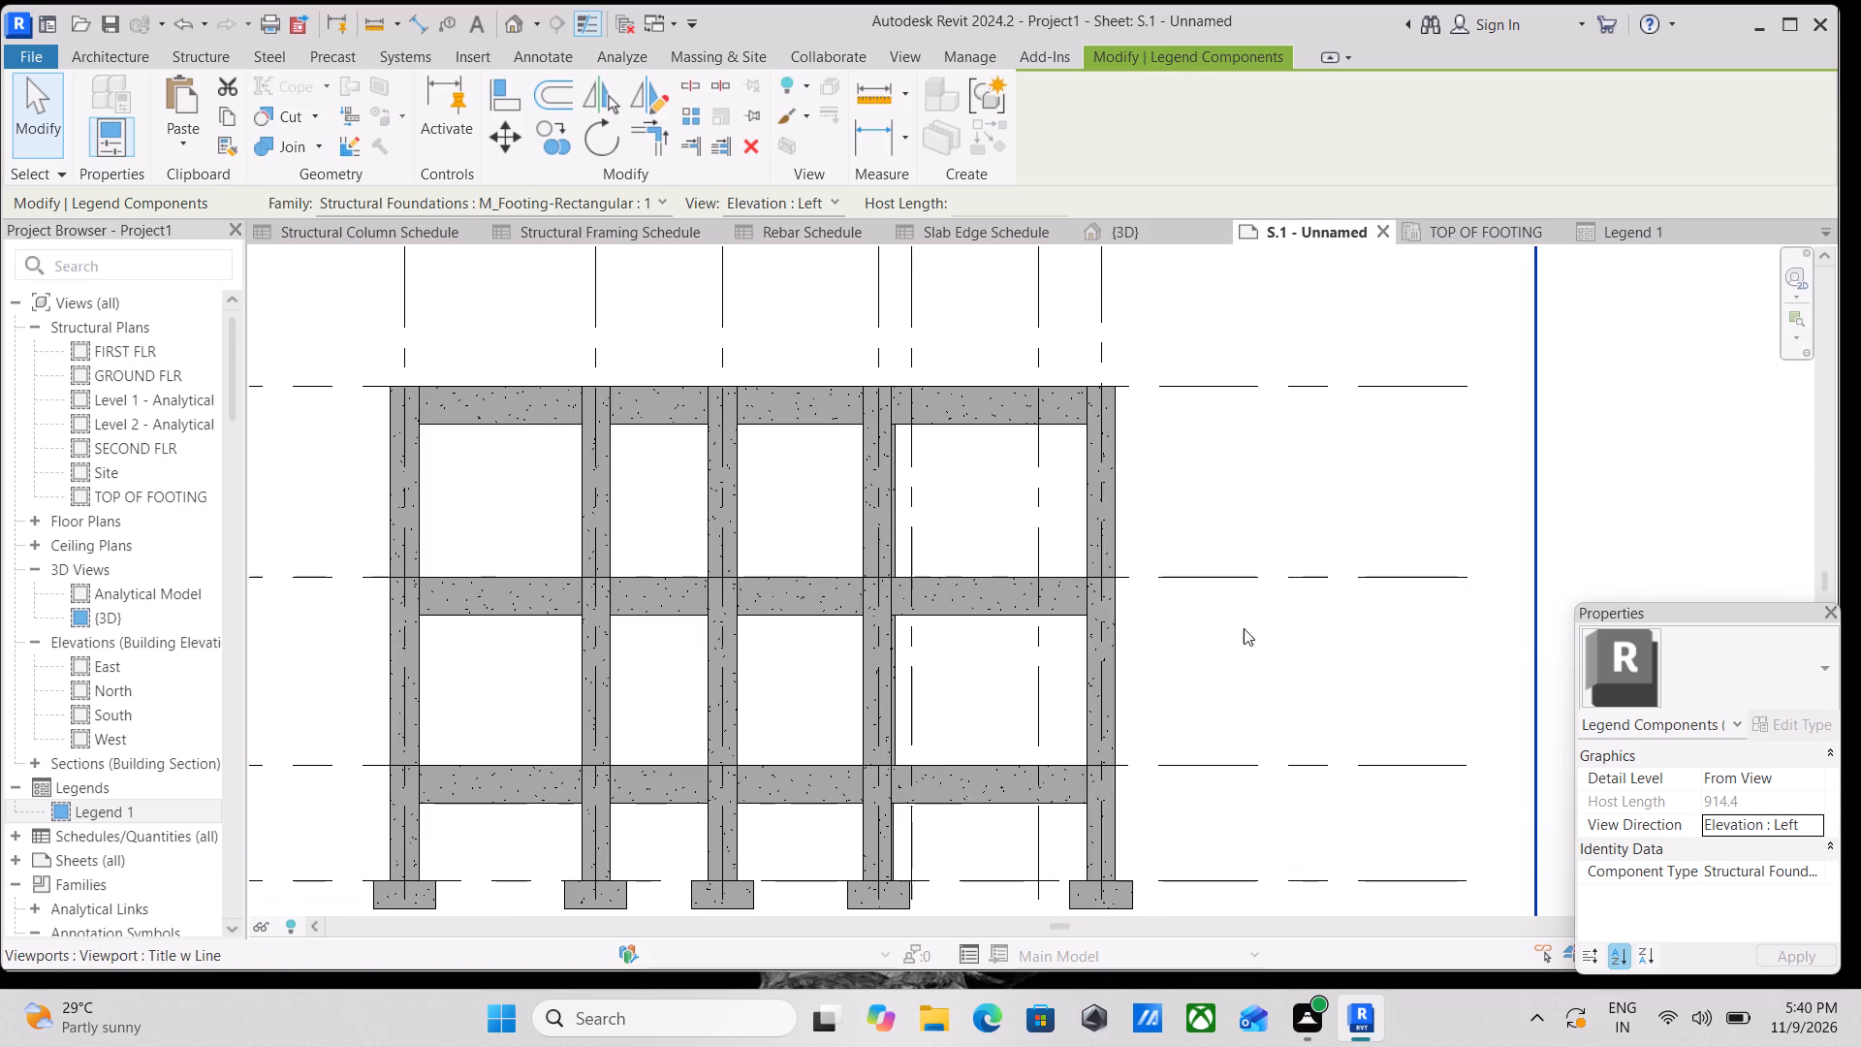
Examine the {3D} viewport's grid lines, level markers and frame, and its placement within the border of sheet S.1.
scroll(1368, 456, down, 1)
middle_drag(1365, 459, 1396, 592)
scroll(1289, 660, up, 2)
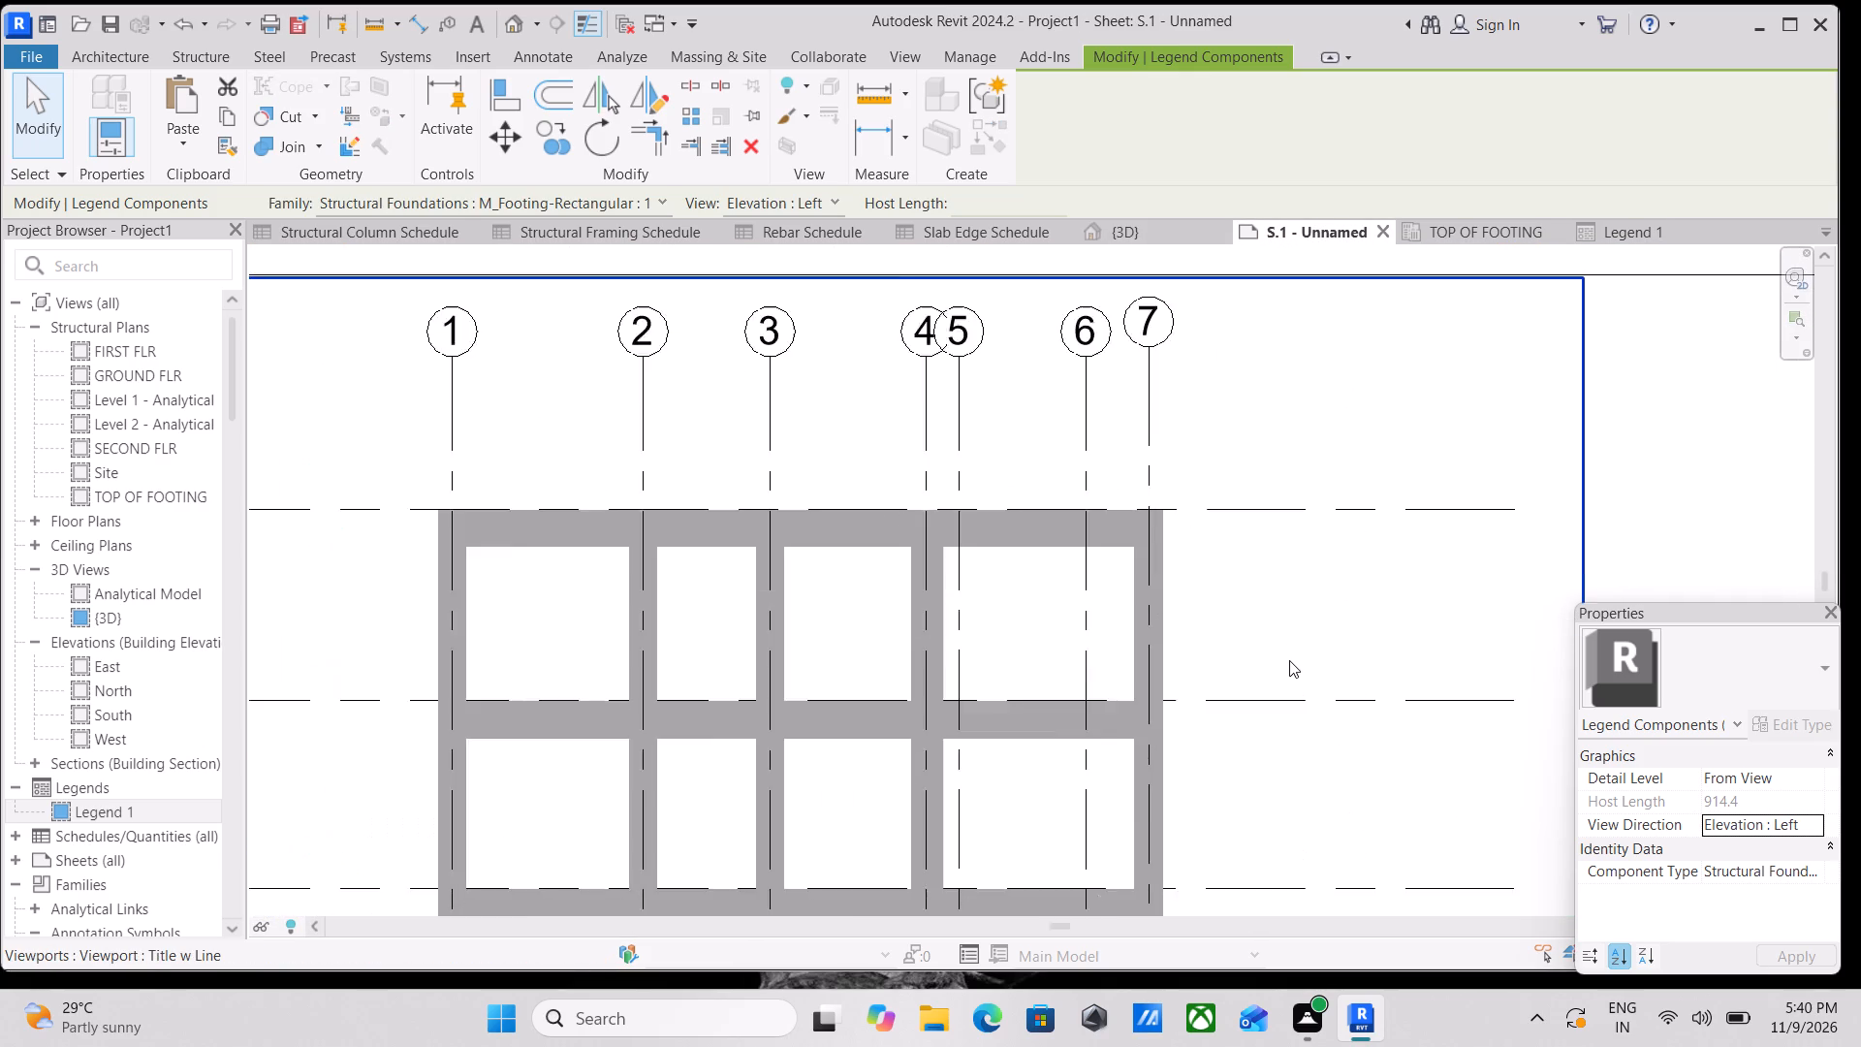
scroll(1289, 660, up, 1)
scroll(1289, 660, down, 4)
middle_drag(1301, 630, 1325, 700)
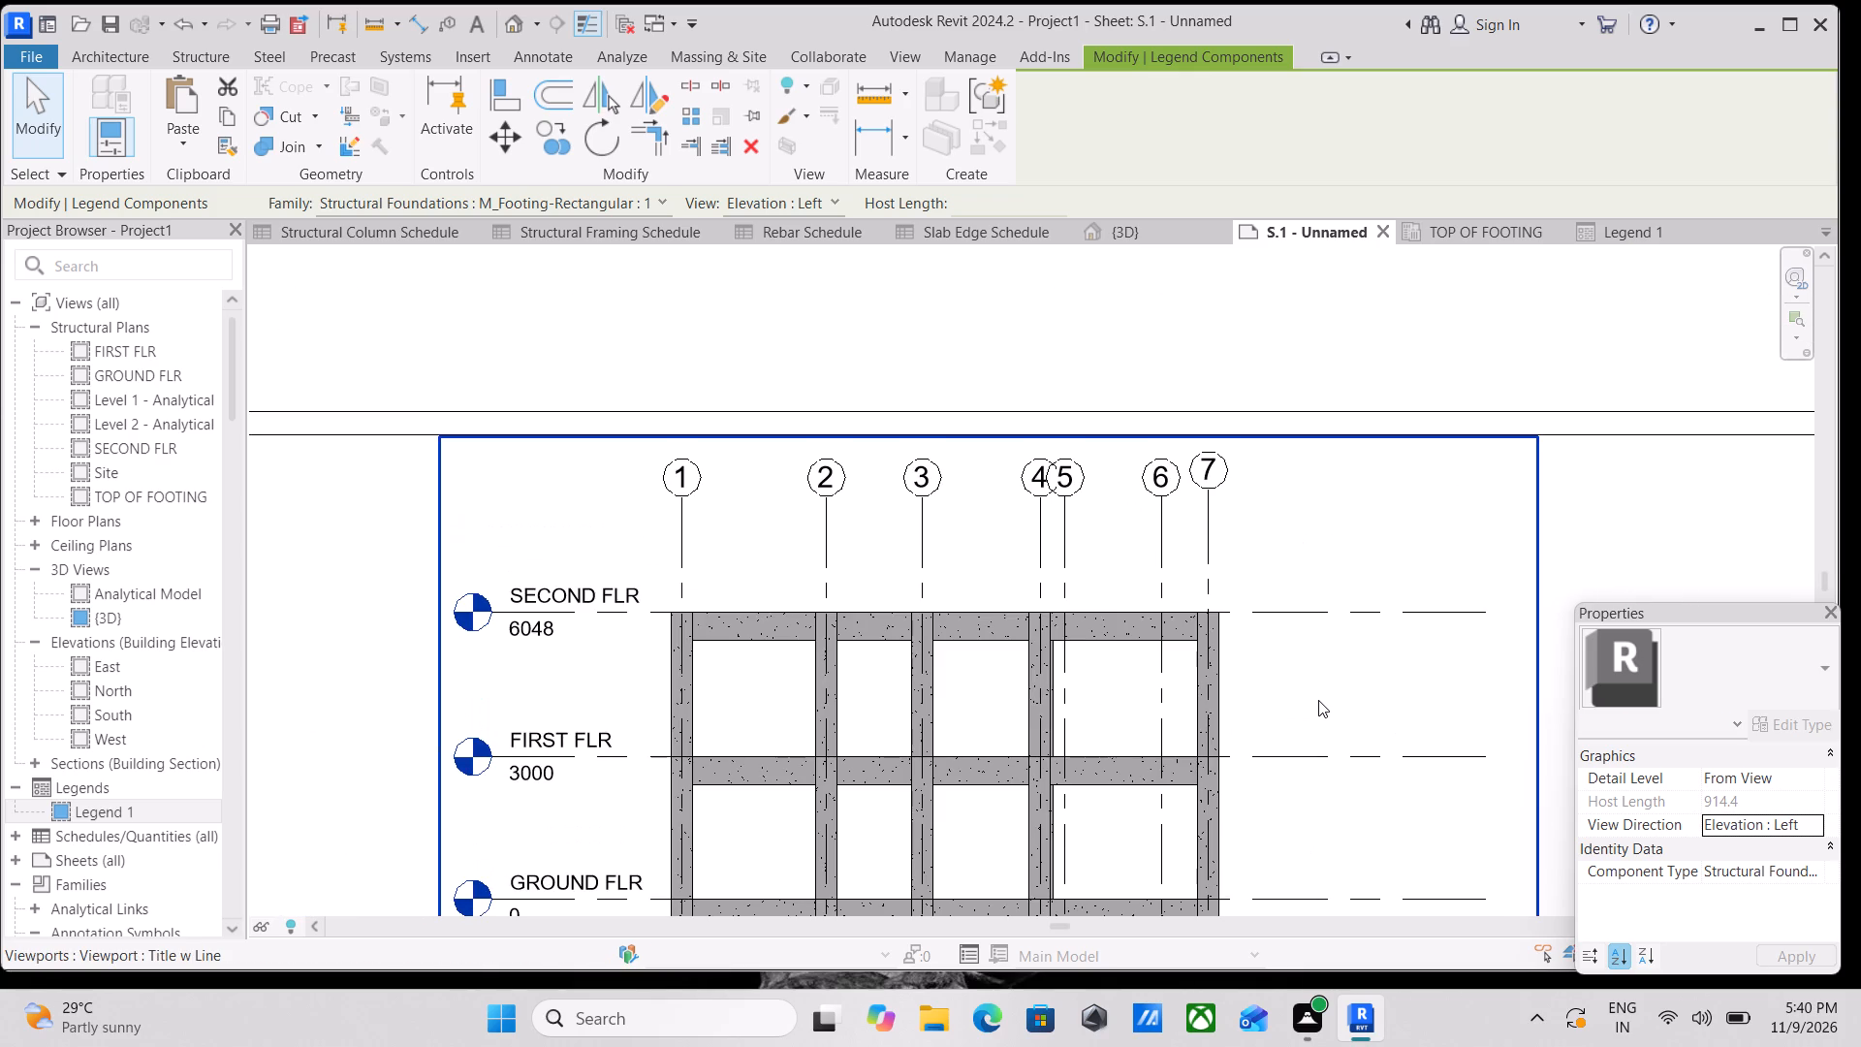
scroll(1302, 700, up, 2)
scroll(1261, 656, down, 3)
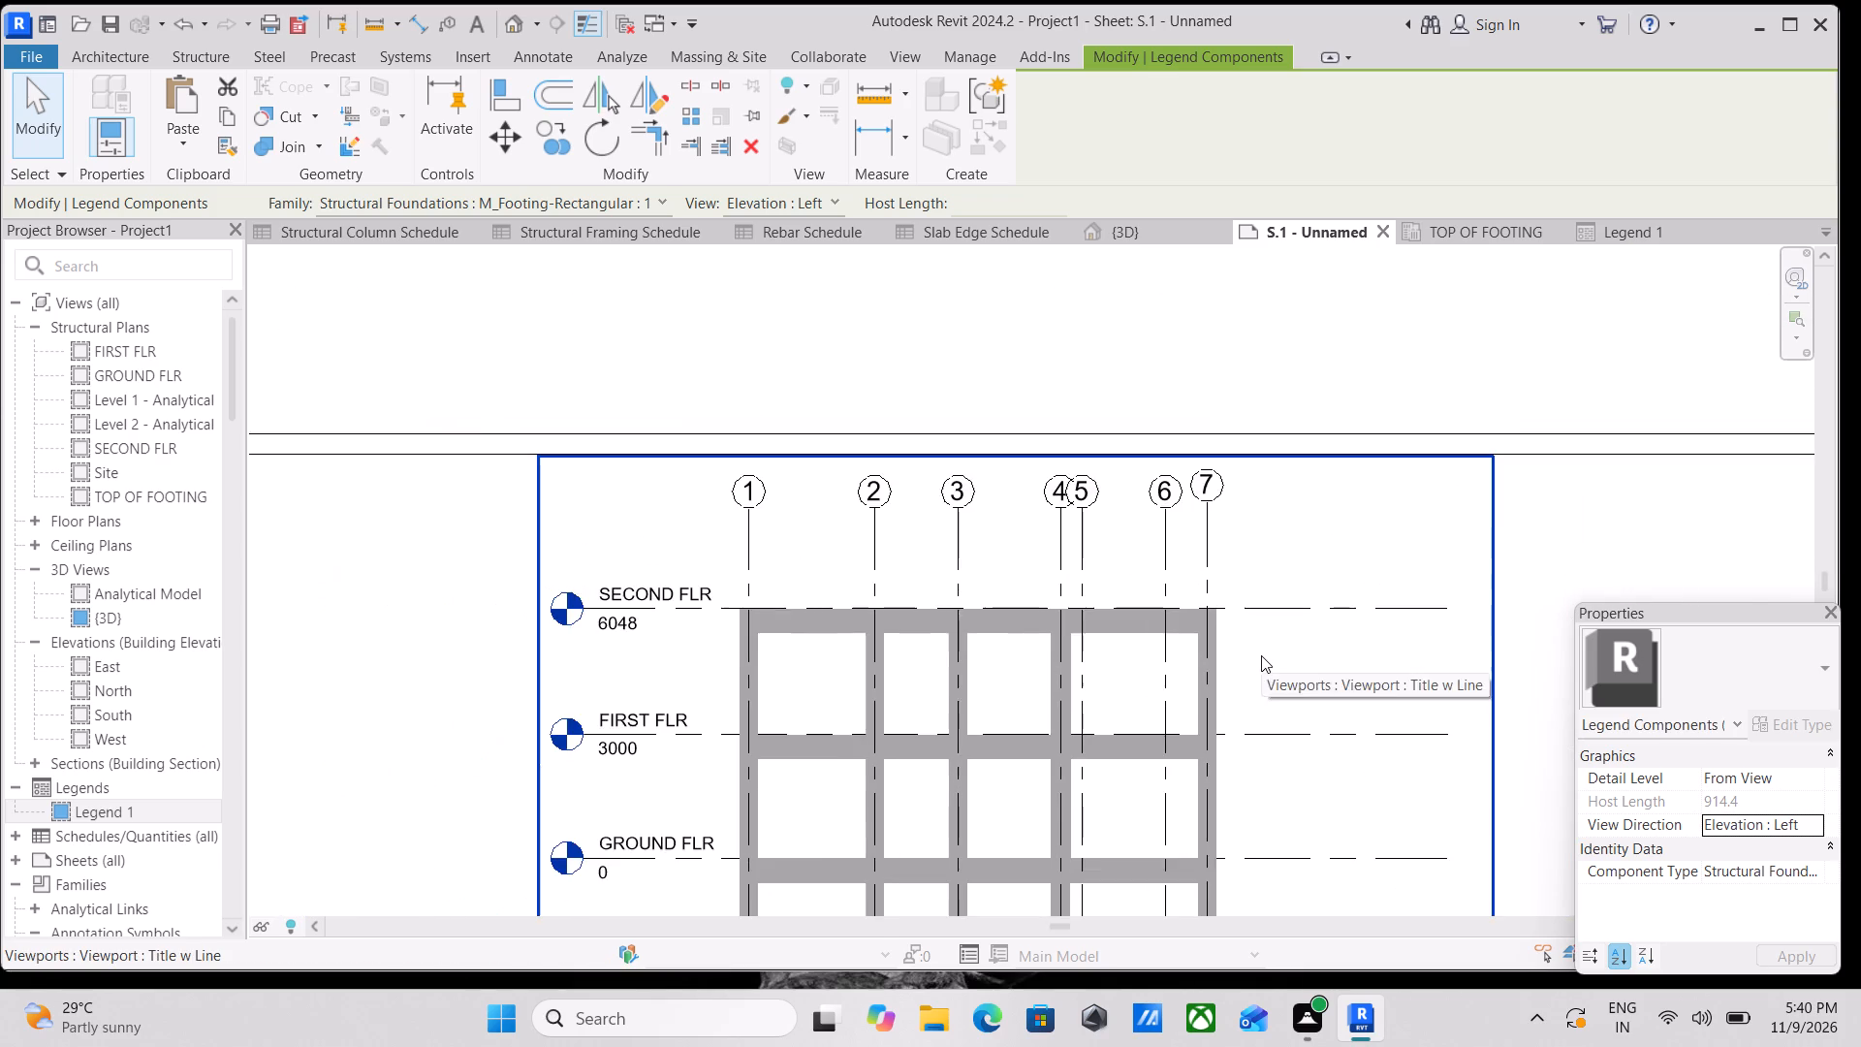
scroll(1261, 655, down, 2)
scroll(1261, 655, up, 1)
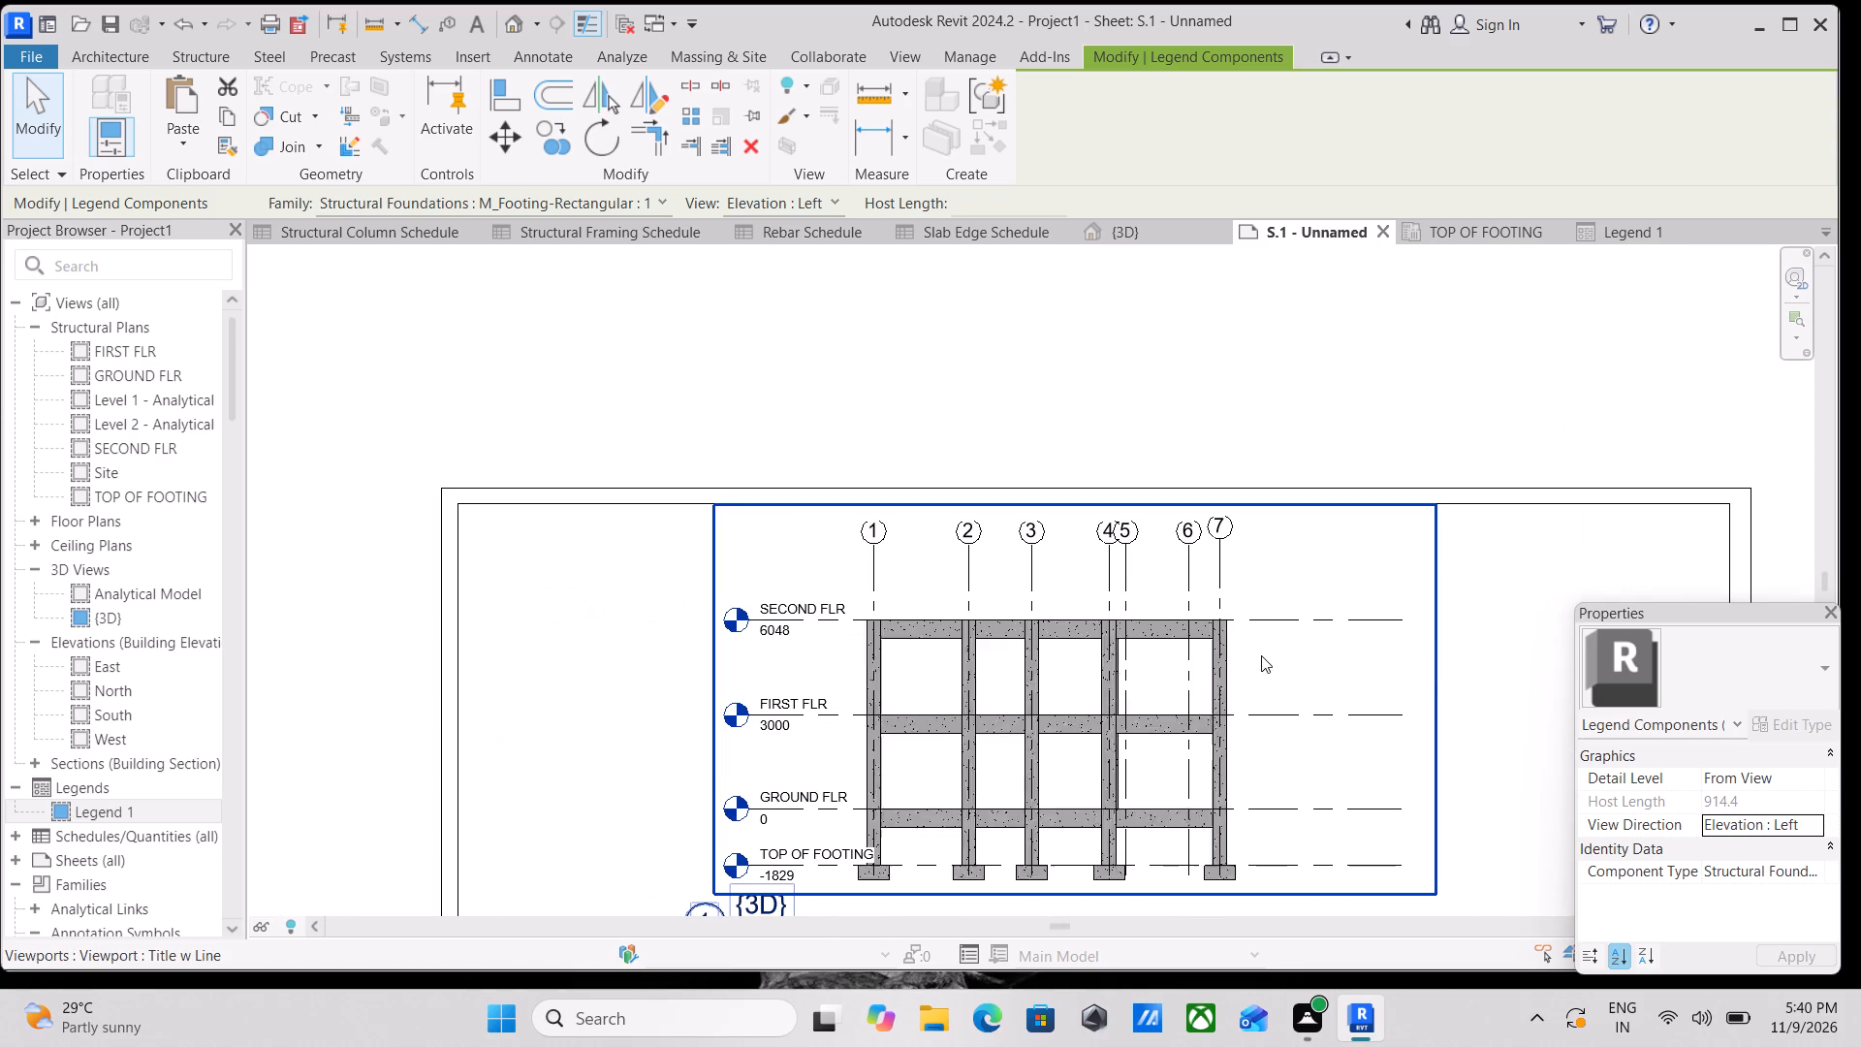
scroll(1261, 655, up, 1)
middle_drag(1261, 655, 1317, 597)
scroll(1324, 672, up, 4)
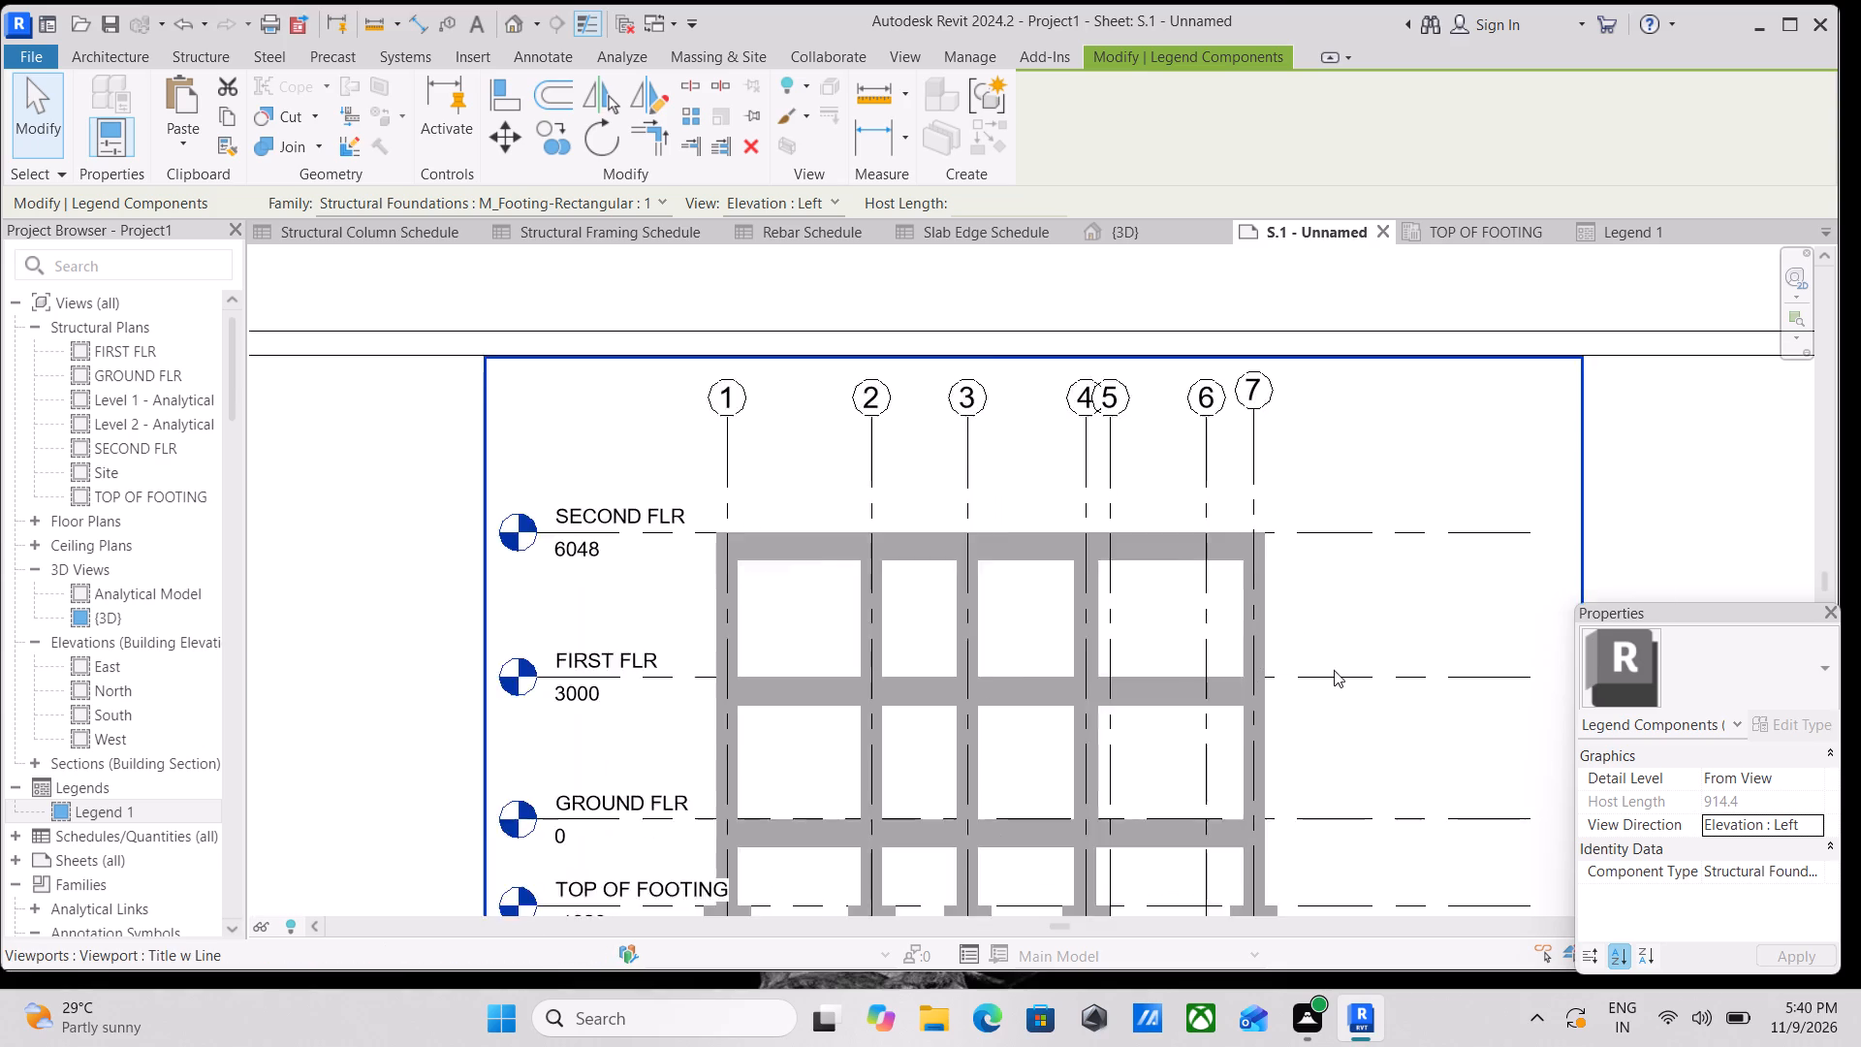
scroll(1368, 635, down, 3)
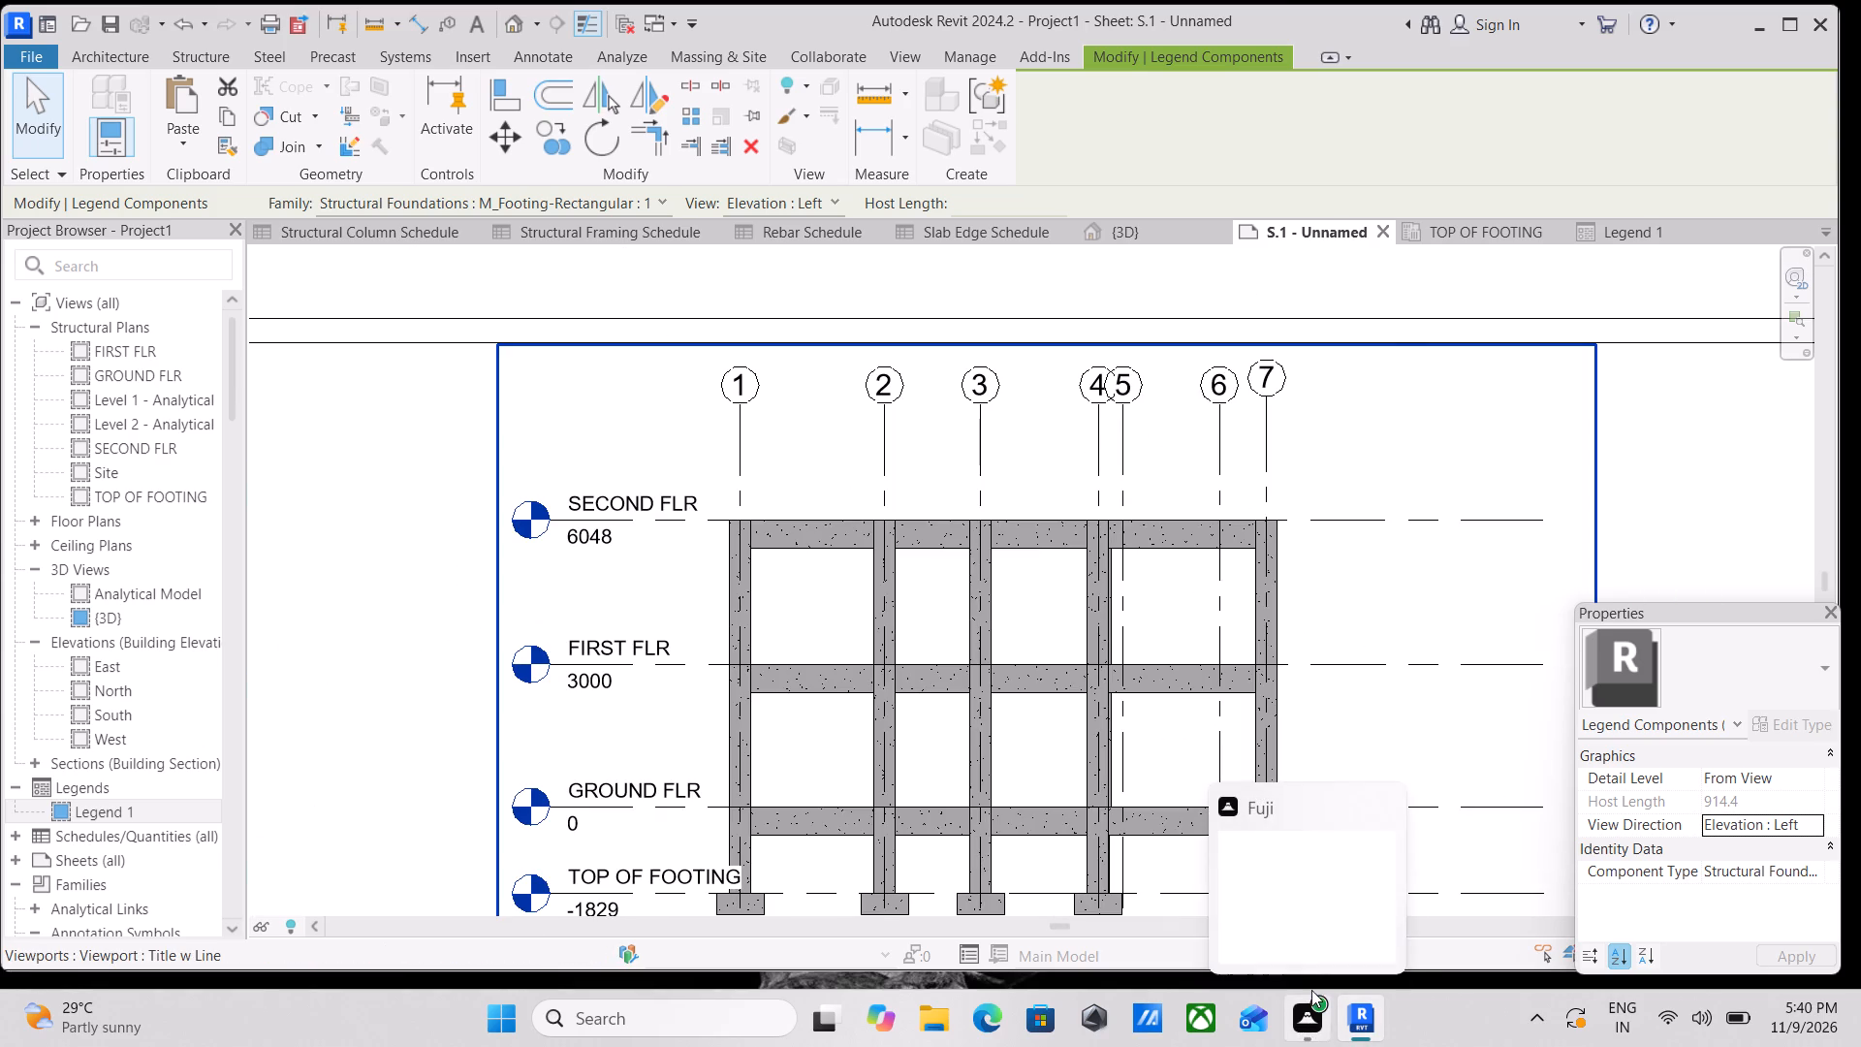
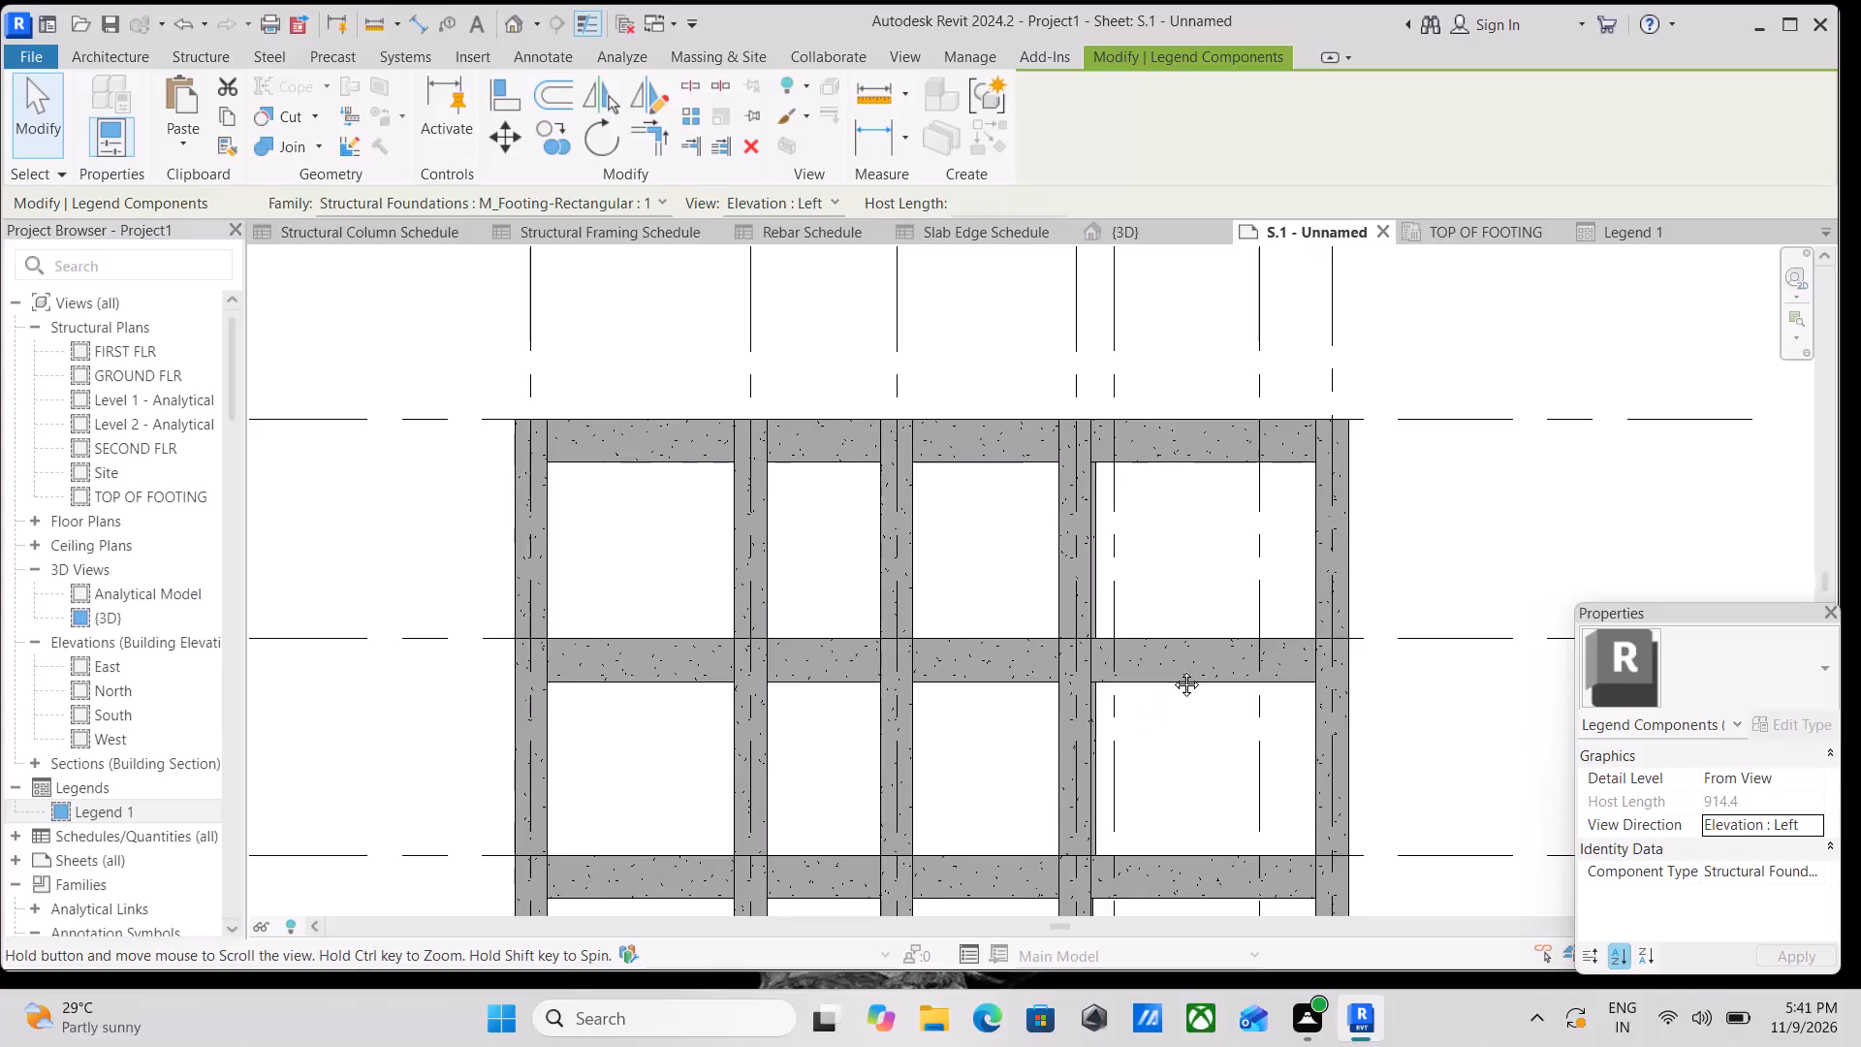
Examine the {3D} viewport's frame, levels and footings and its placement above Legend 1 on sheet S.1.
scroll(1132, 679, down, 2)
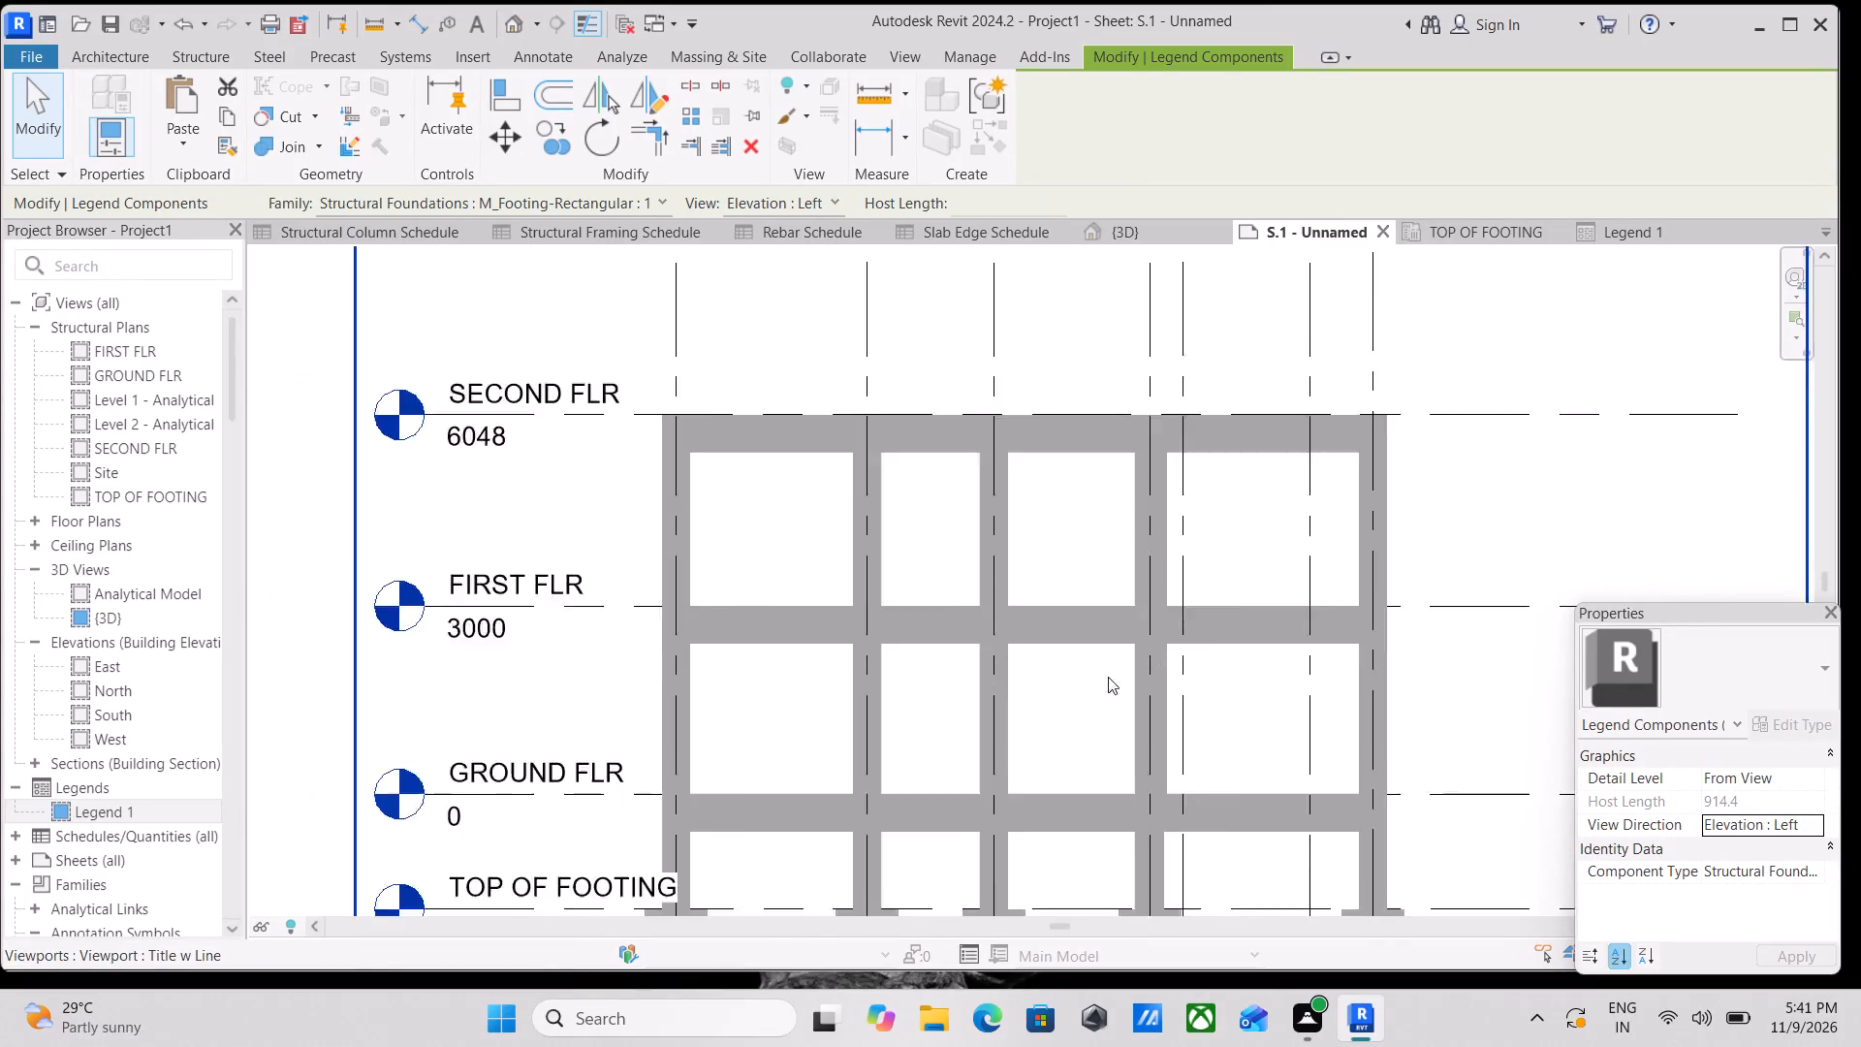
middle_drag(1108, 677, 1131, 758)
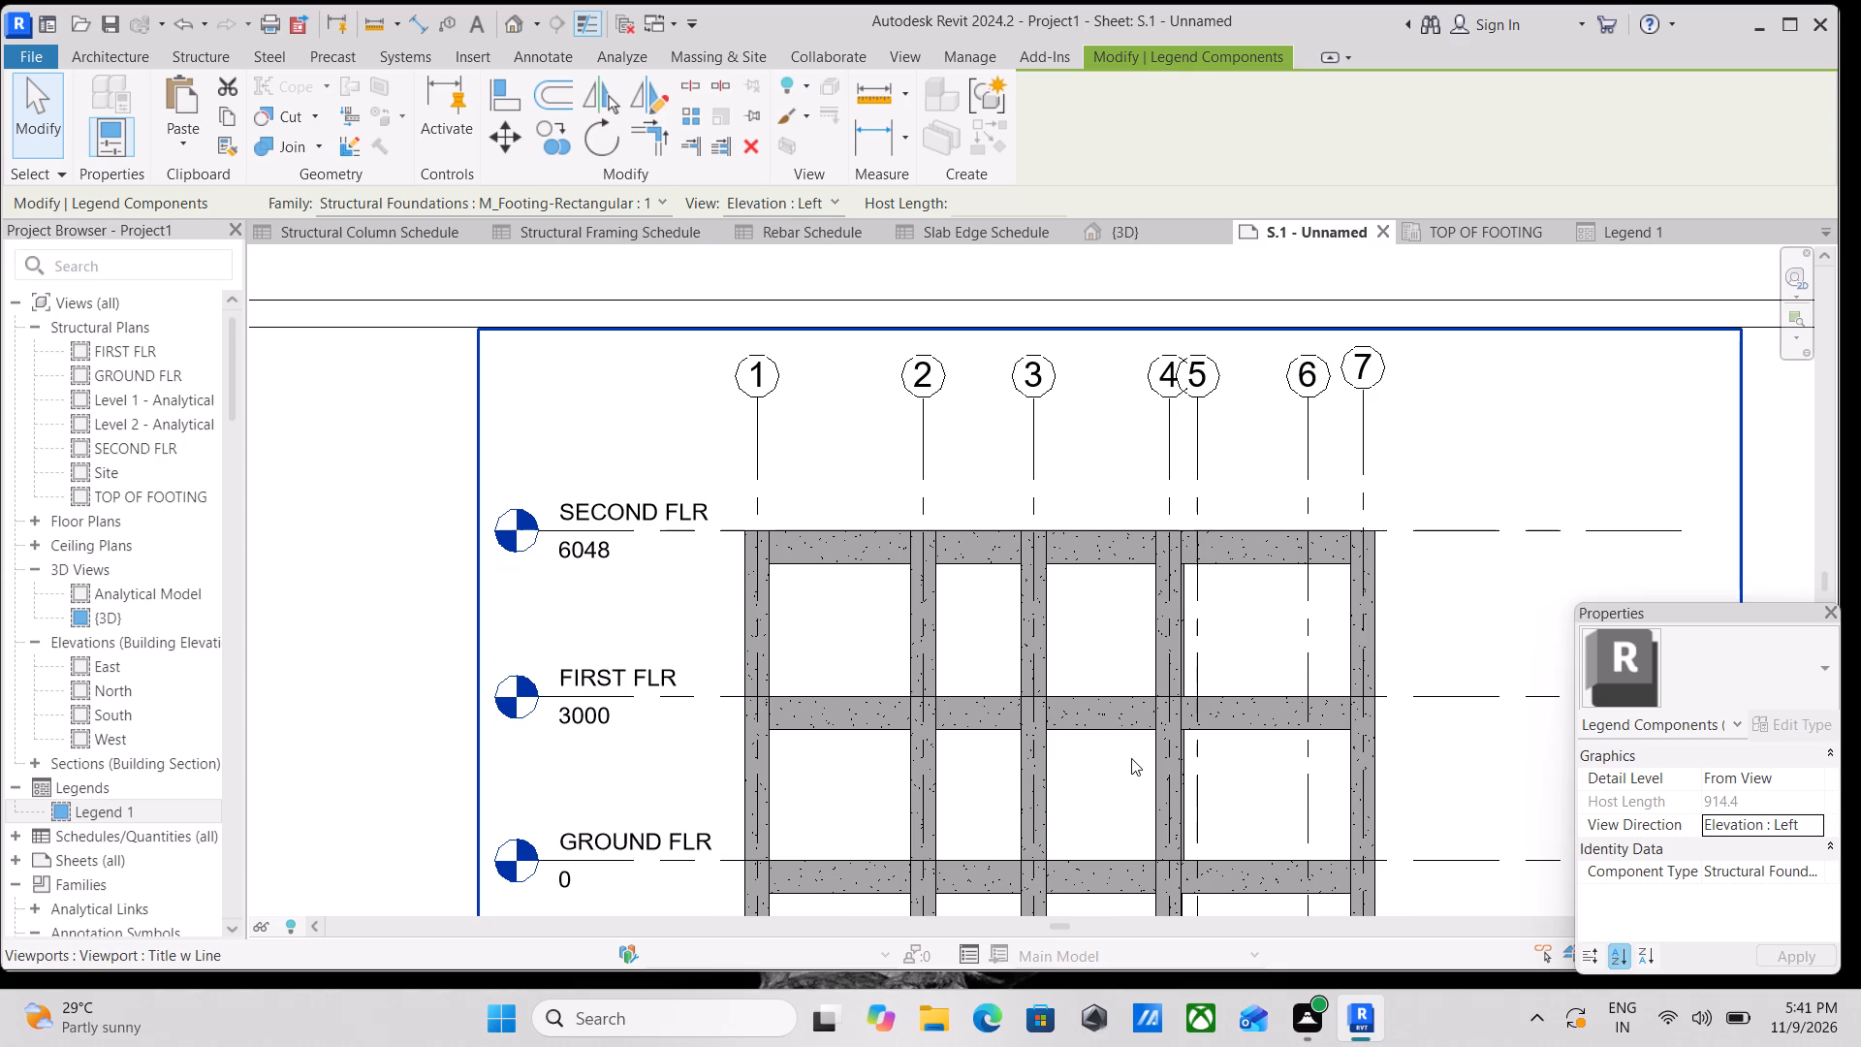
scroll(1335, 642, up, 3)
scroll(1276, 649, down, 4)
middle_drag(1276, 649, 1031, 617)
scroll(1030, 615, up, 1)
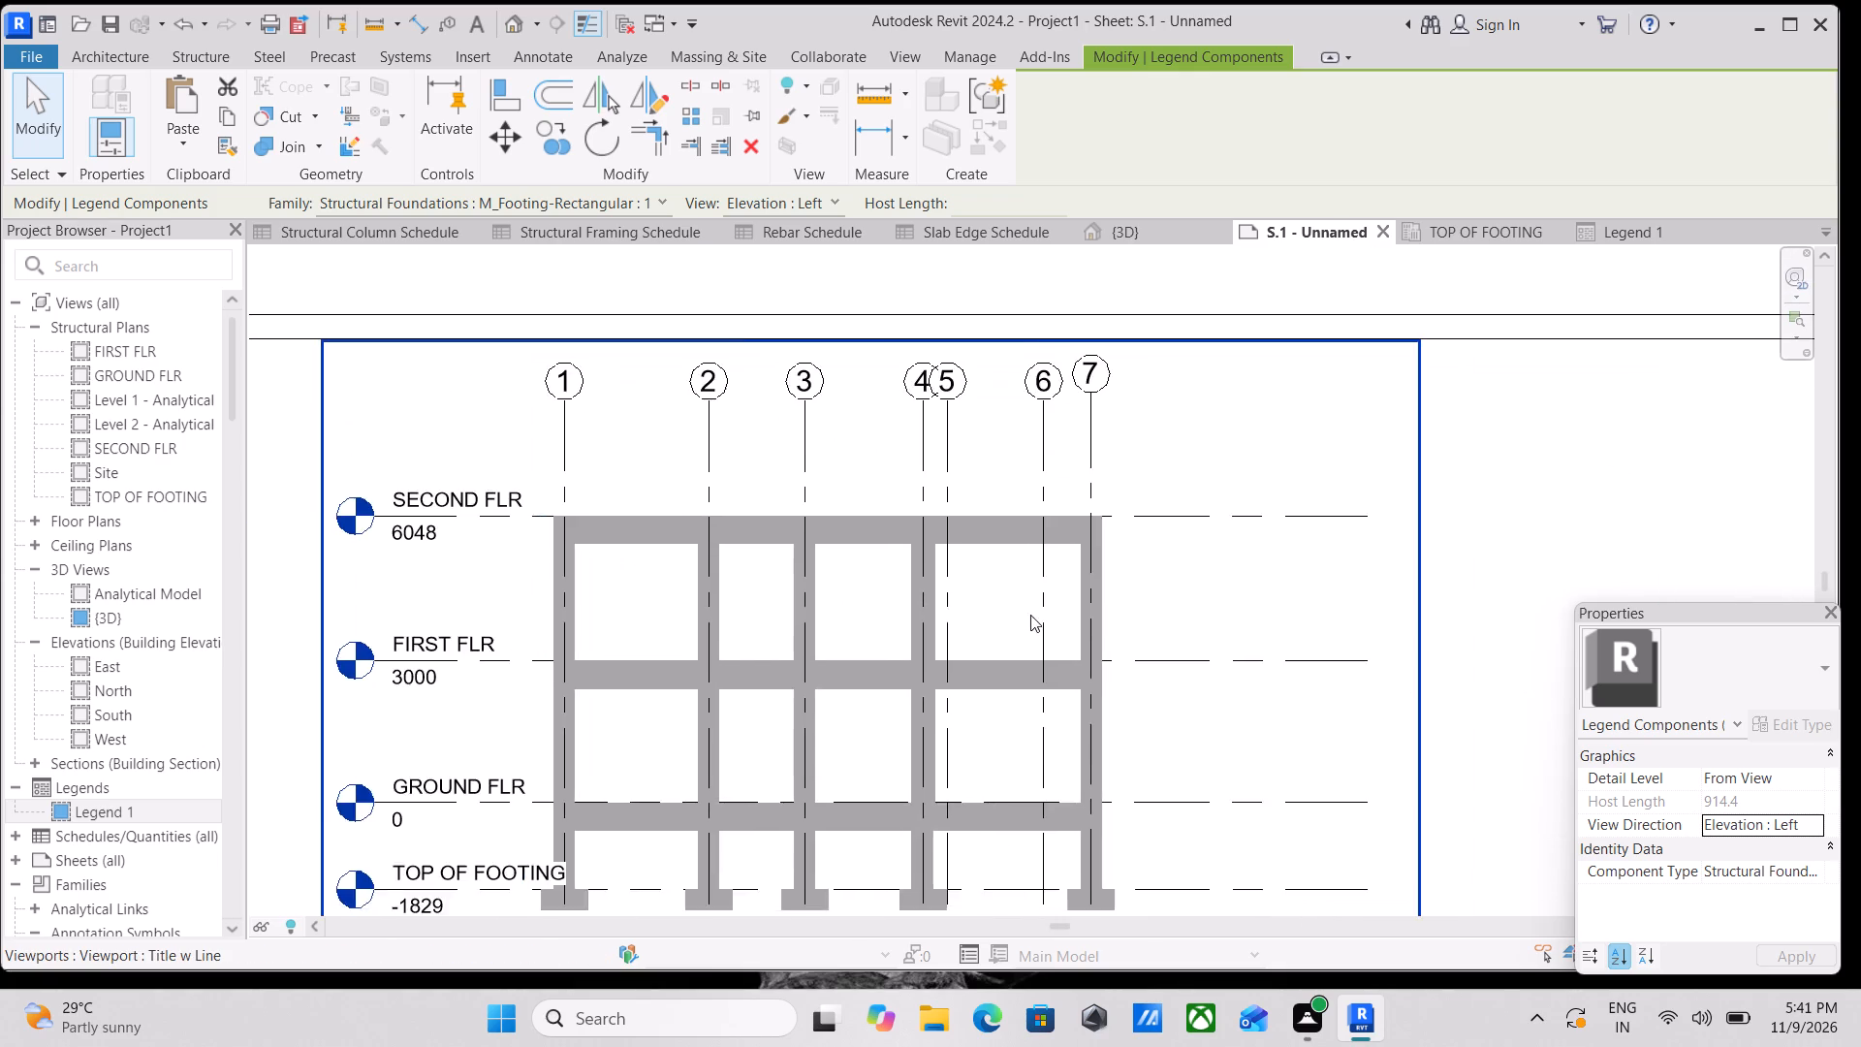
scroll(1035, 612, down, 5)
scroll(972, 748, up, 3)
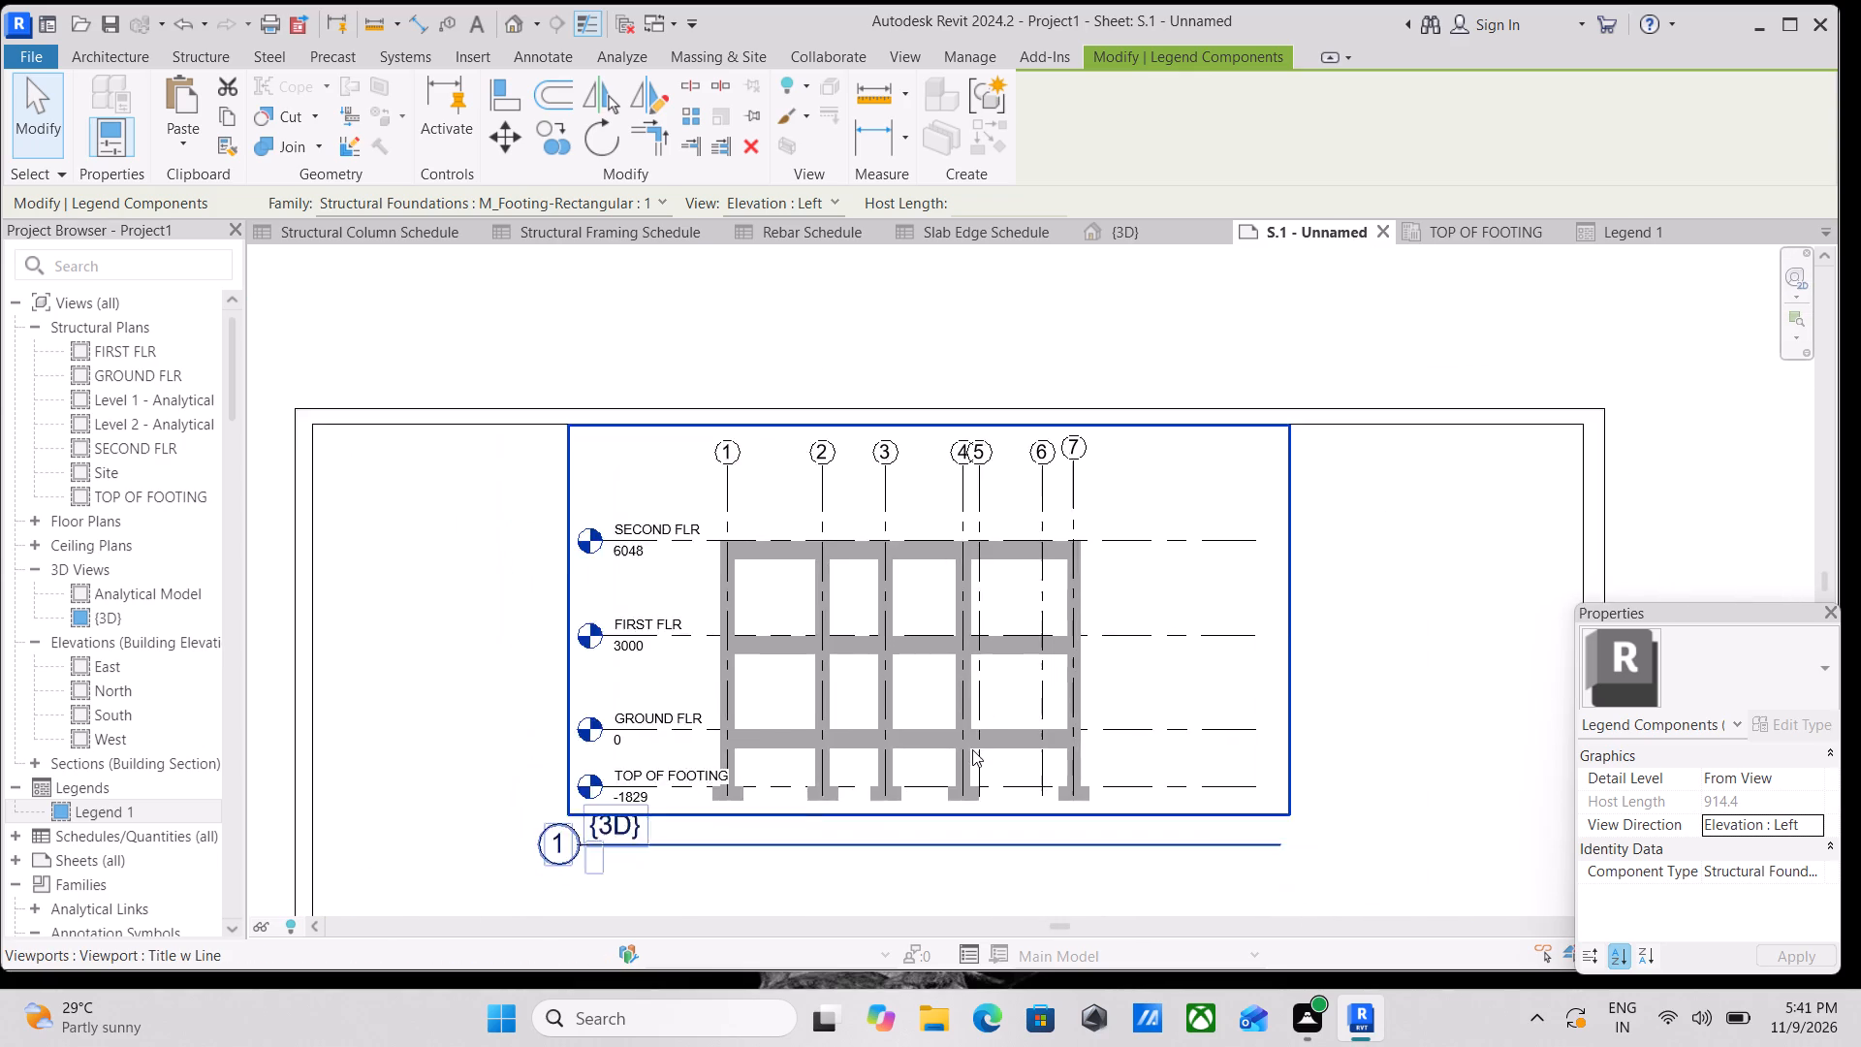
middle_drag(1000, 726, 1149, 602)
scroll(1099, 536, down, 2)
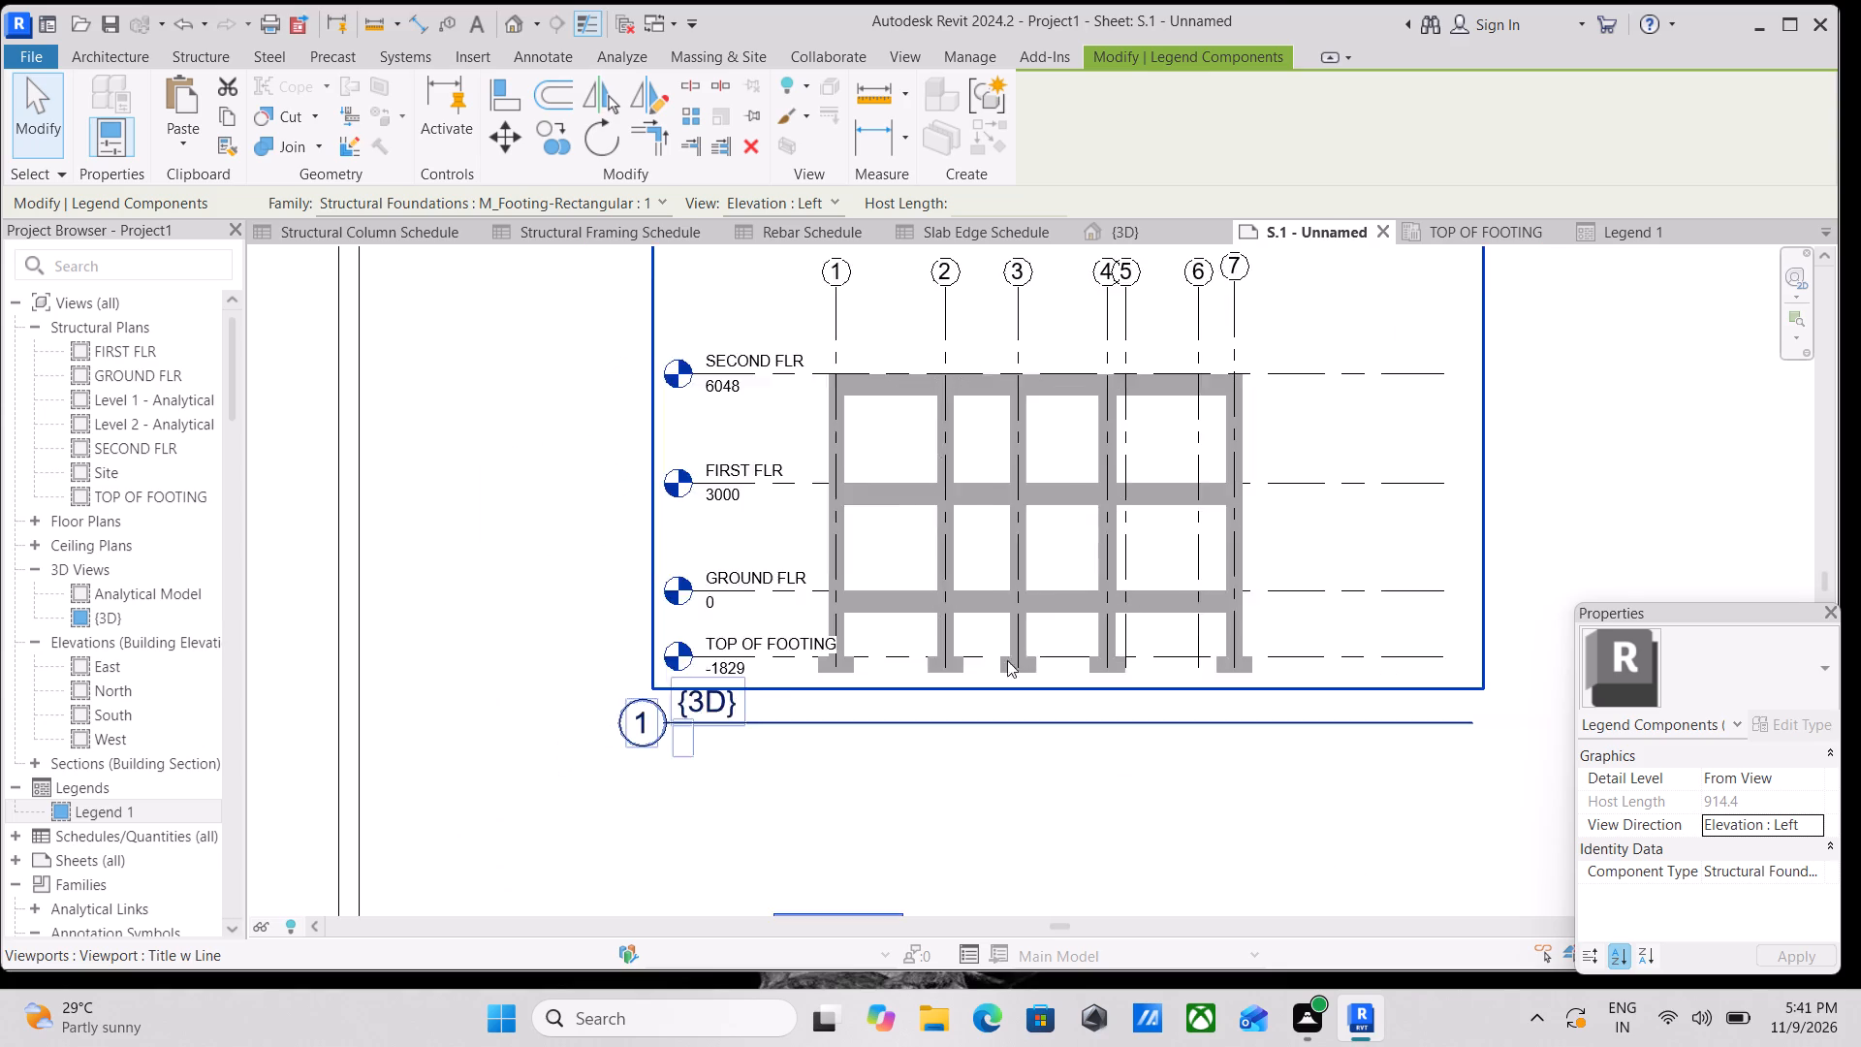
scroll(994, 668, down, 1)
middle_drag(994, 668, 1135, 514)
scroll(790, 728, up, 3)
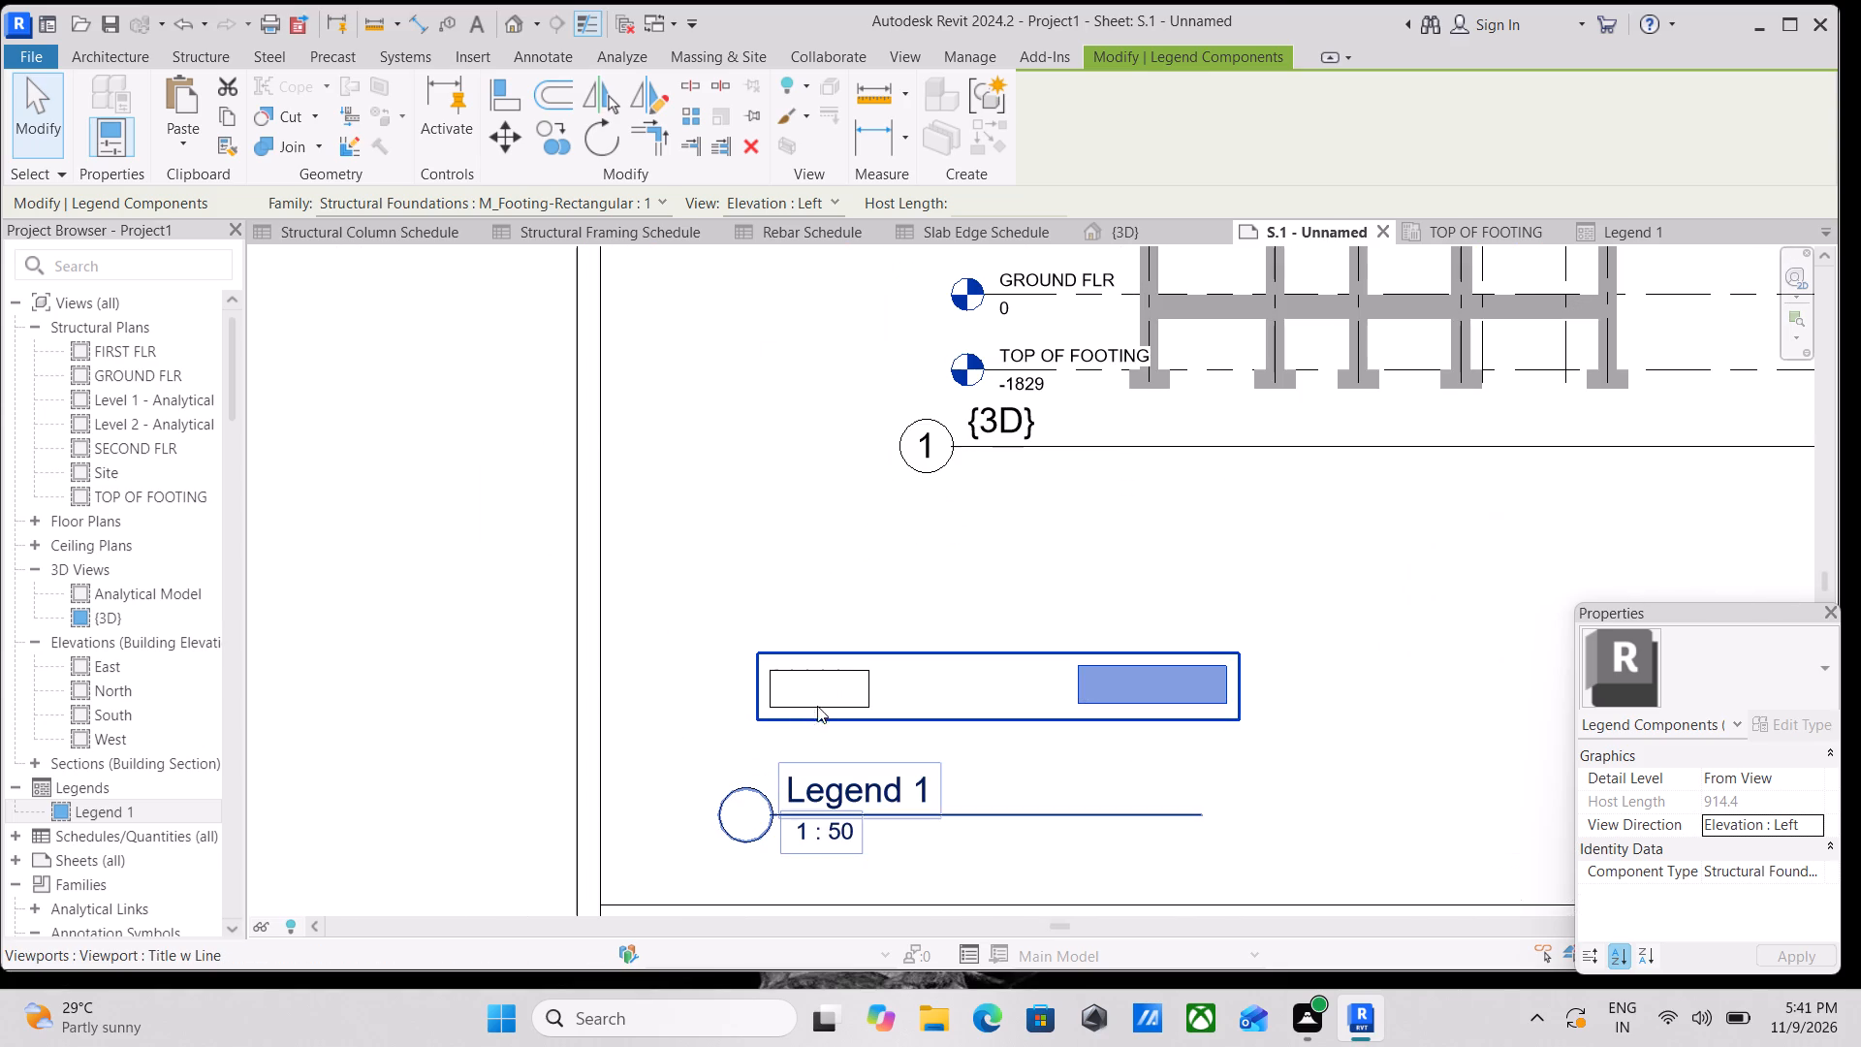
Activate the Legend 1 viewport on sheet S.1 for editing in place.
click(824, 701)
scroll(998, 612, down, 1)
key(Escape)
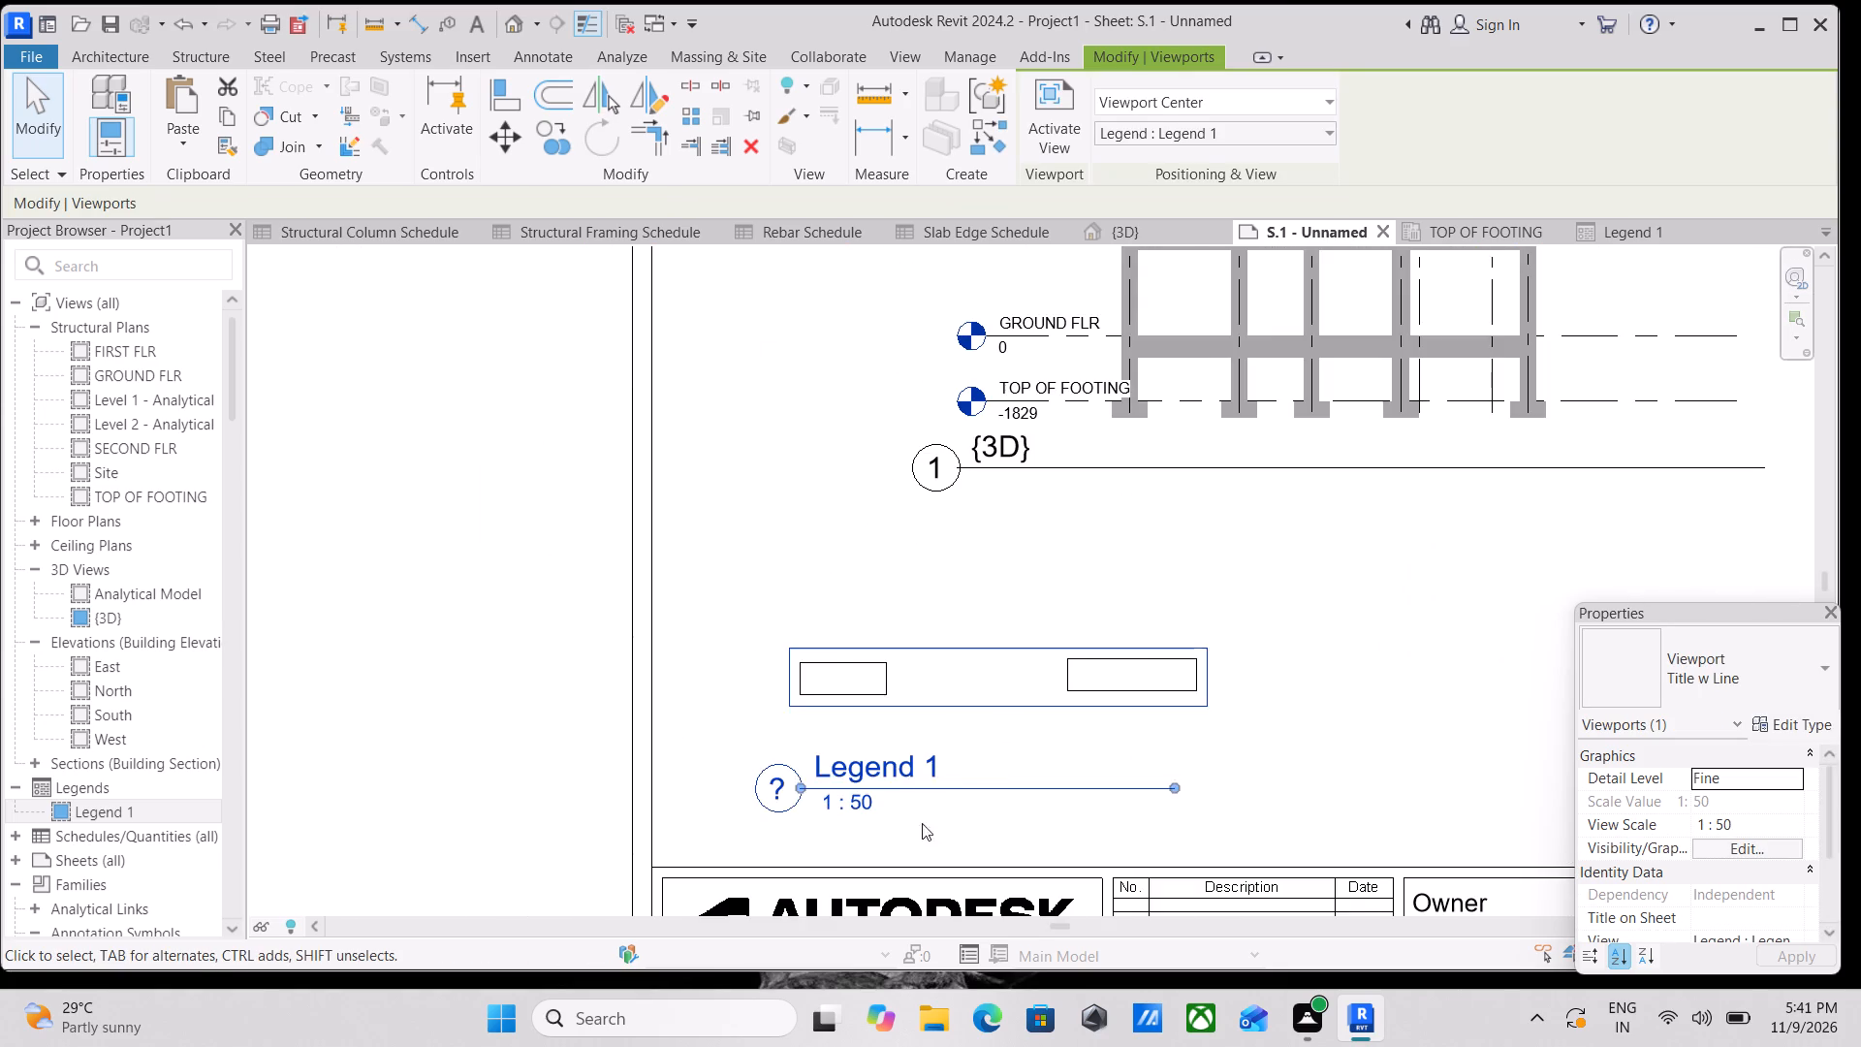
scroll(758, 829, up, 2)
click(930, 729)
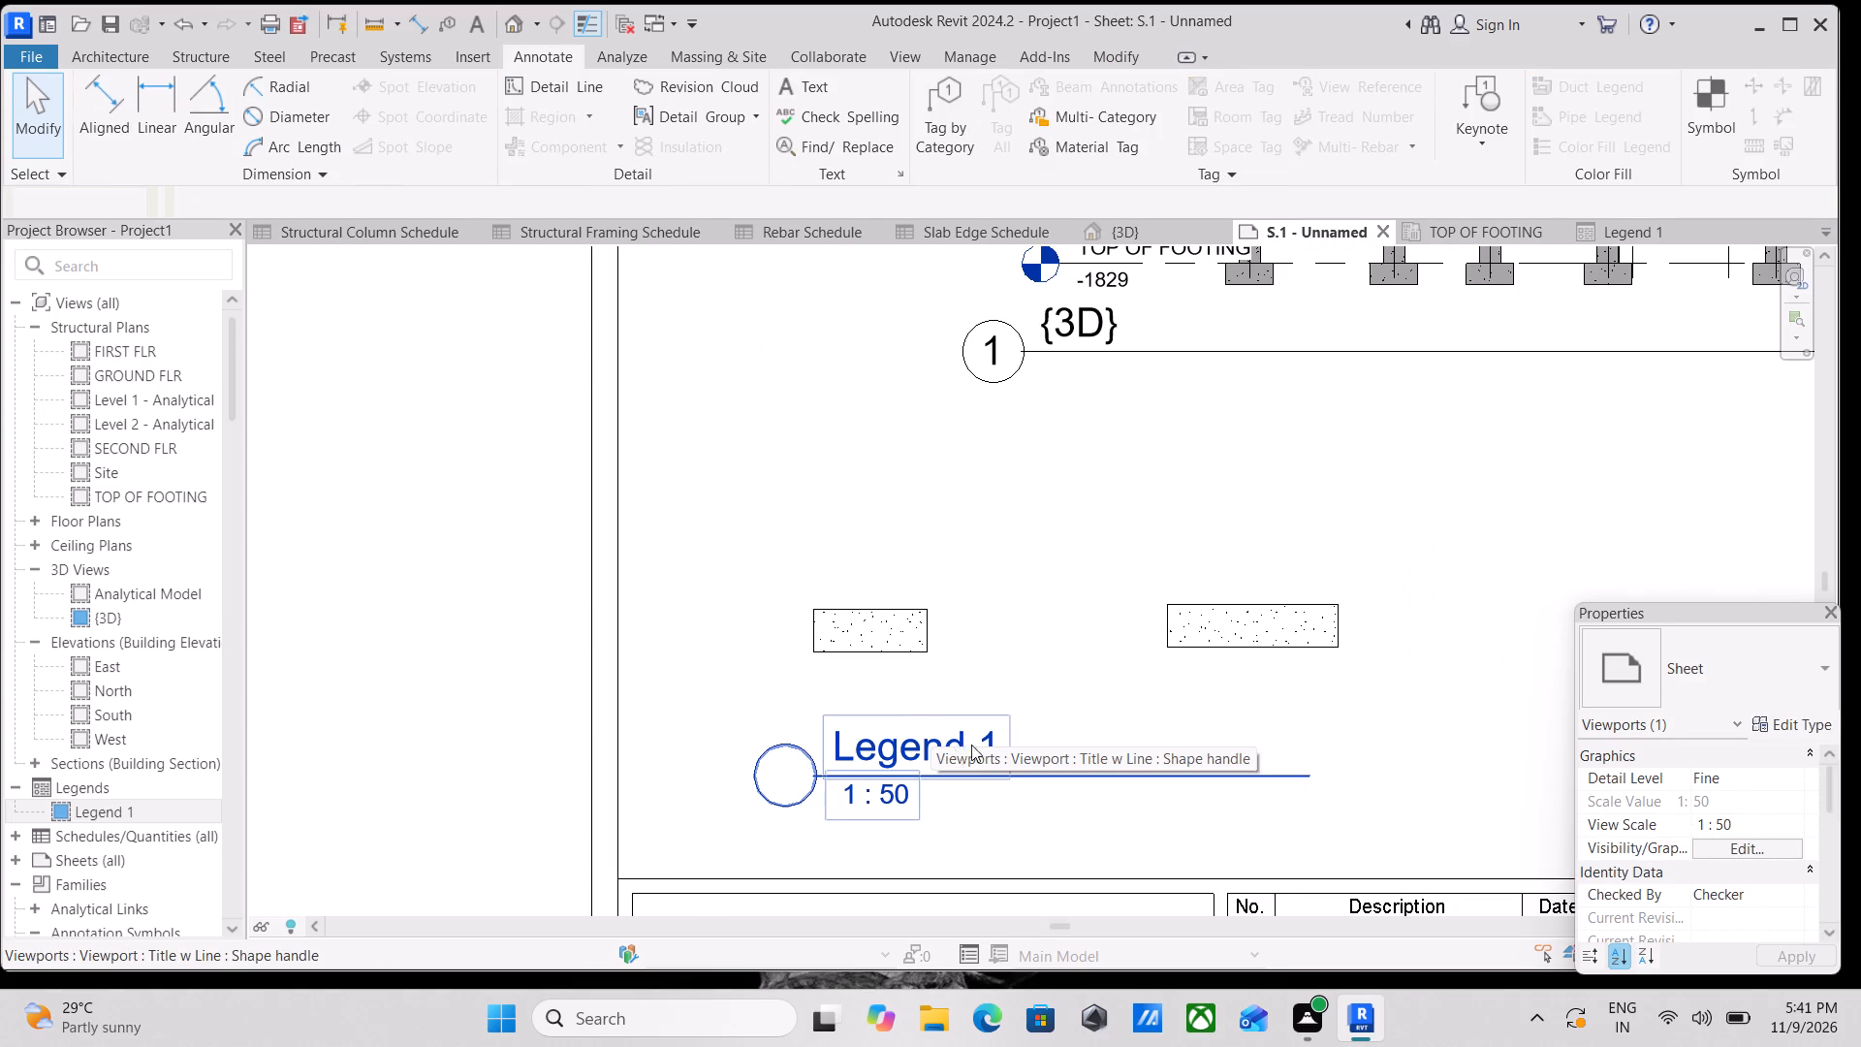
click(975, 745)
scroll(1009, 752, up, 3)
key(Escape)
click(984, 742)
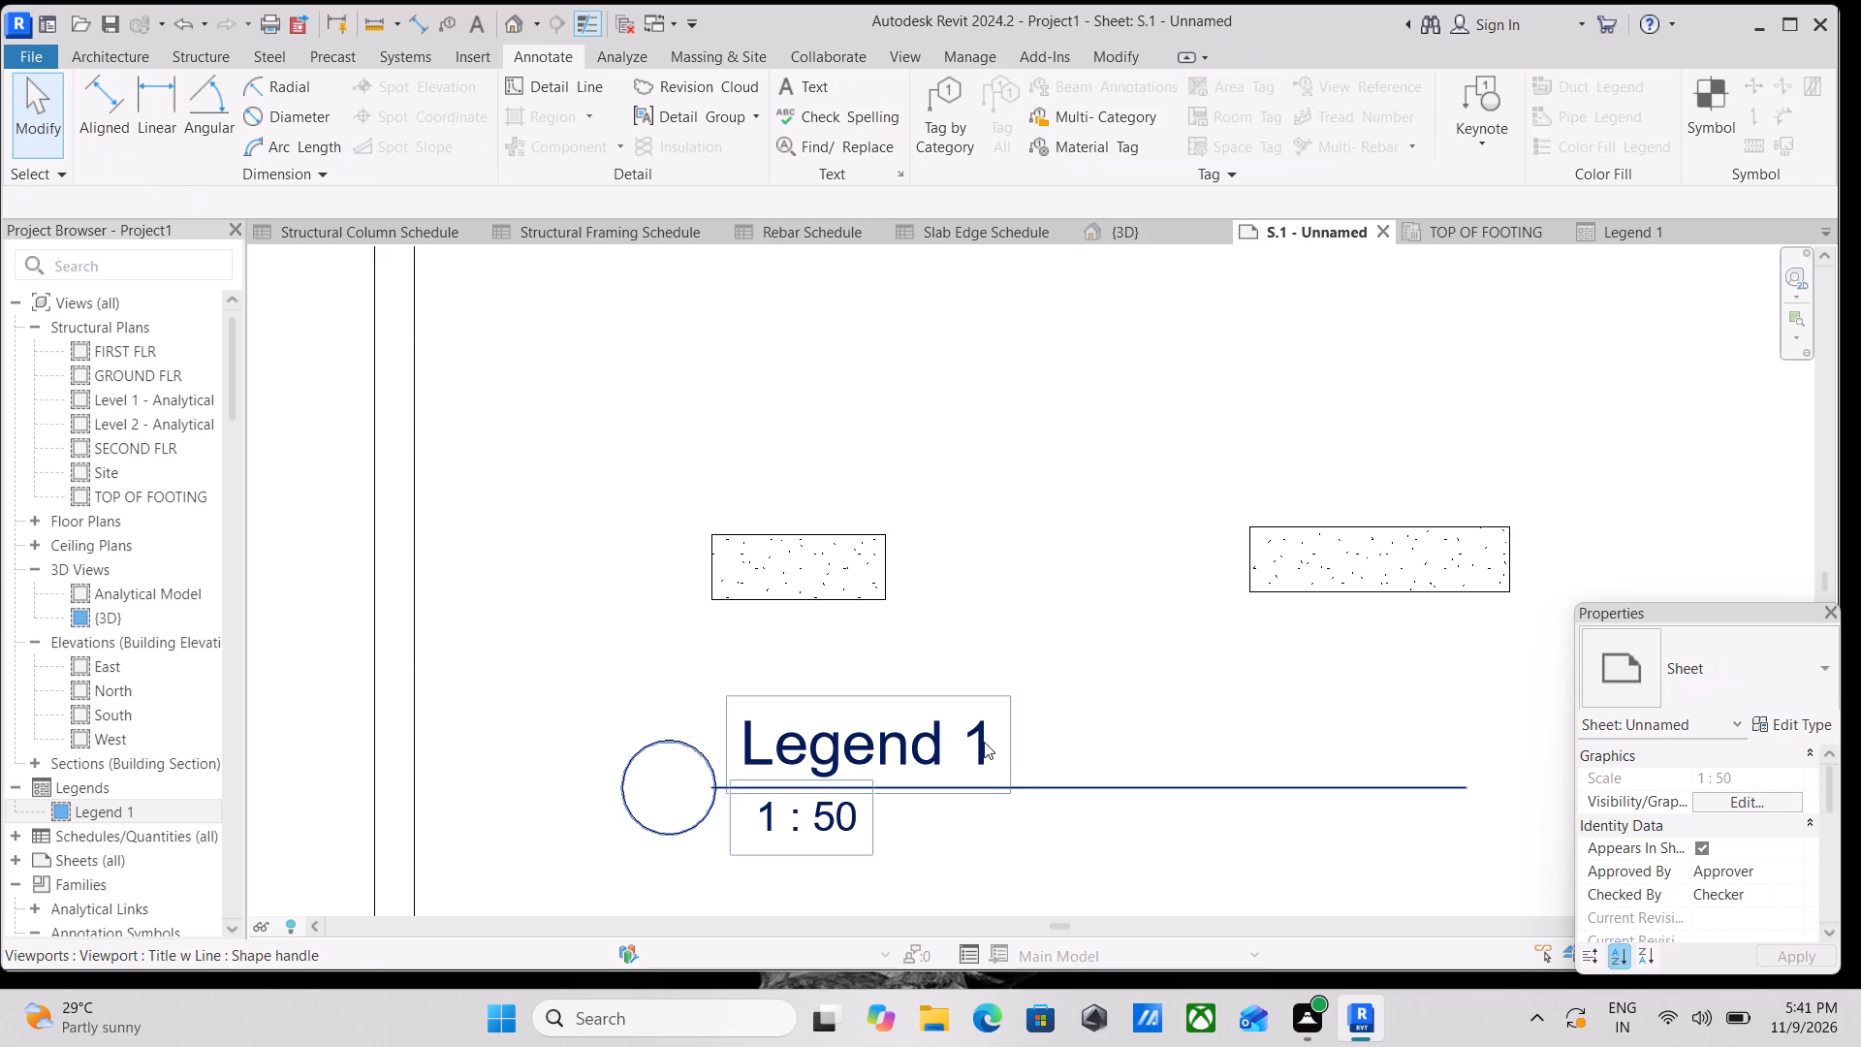
click(984, 742)
key(Escape)
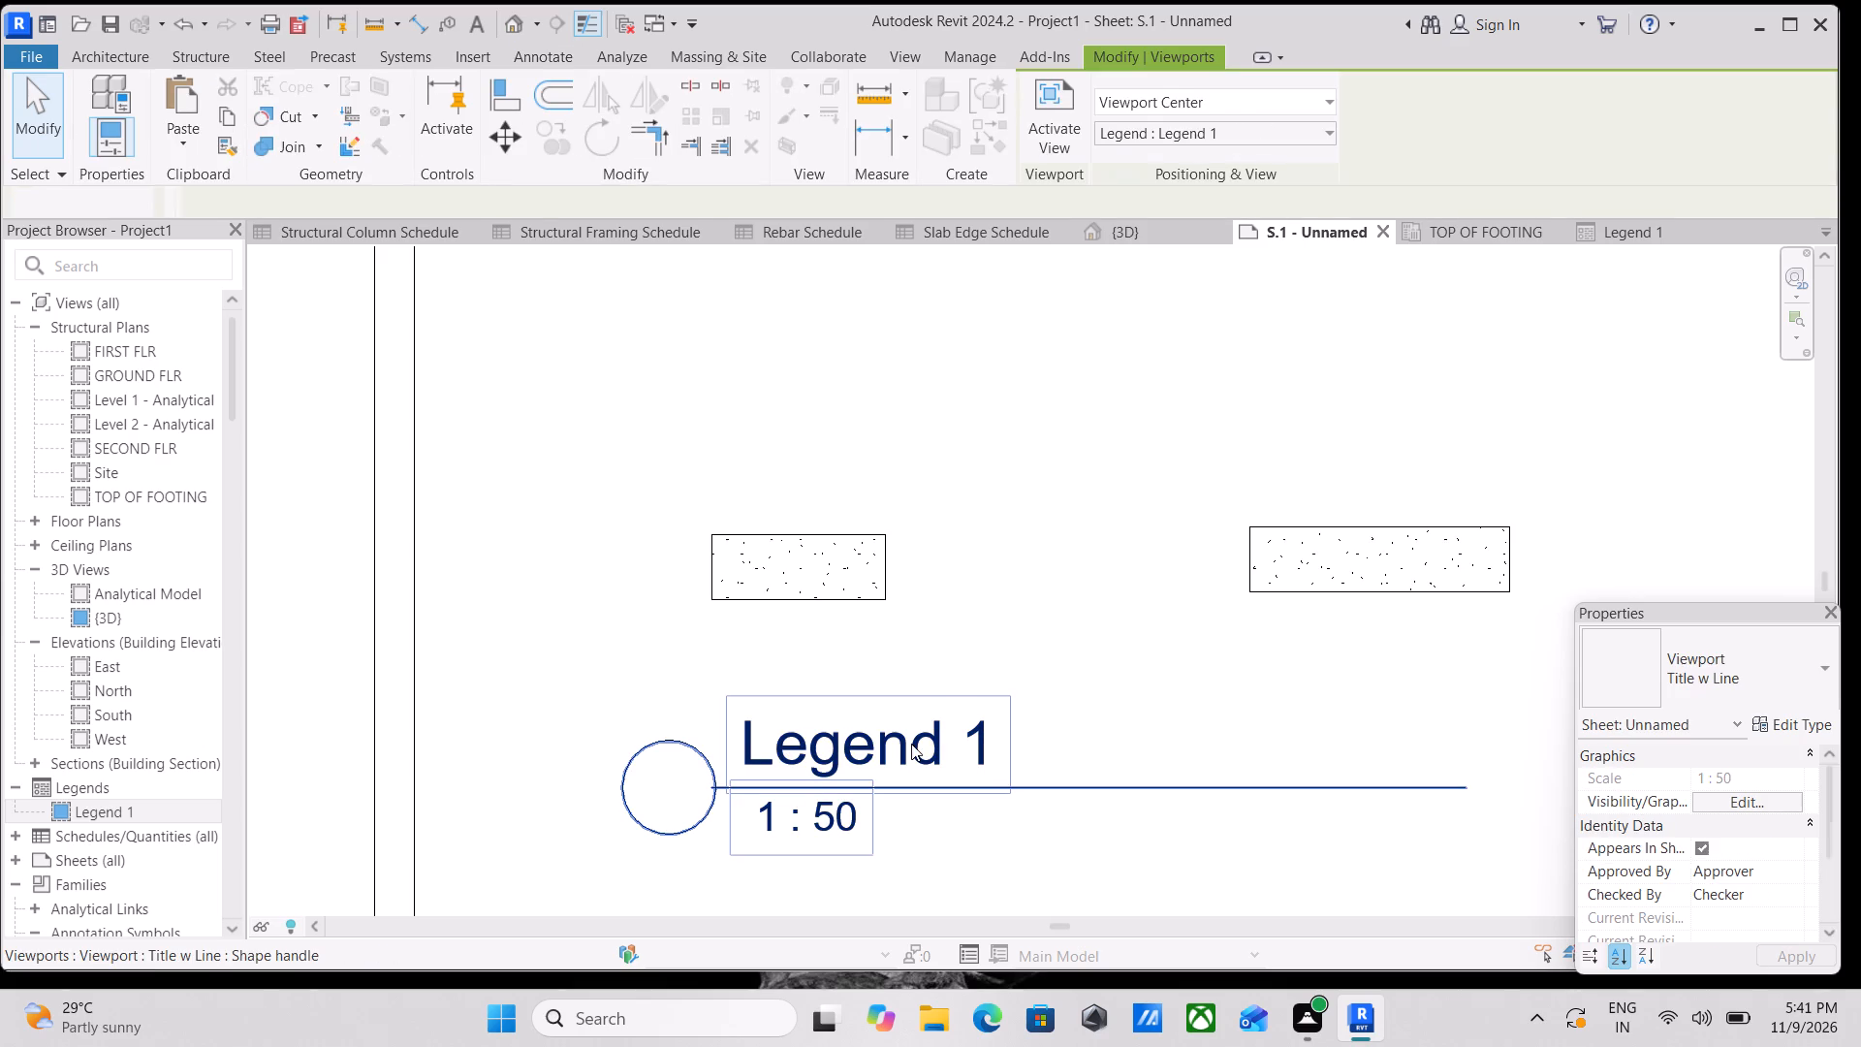
double_click(948, 734)
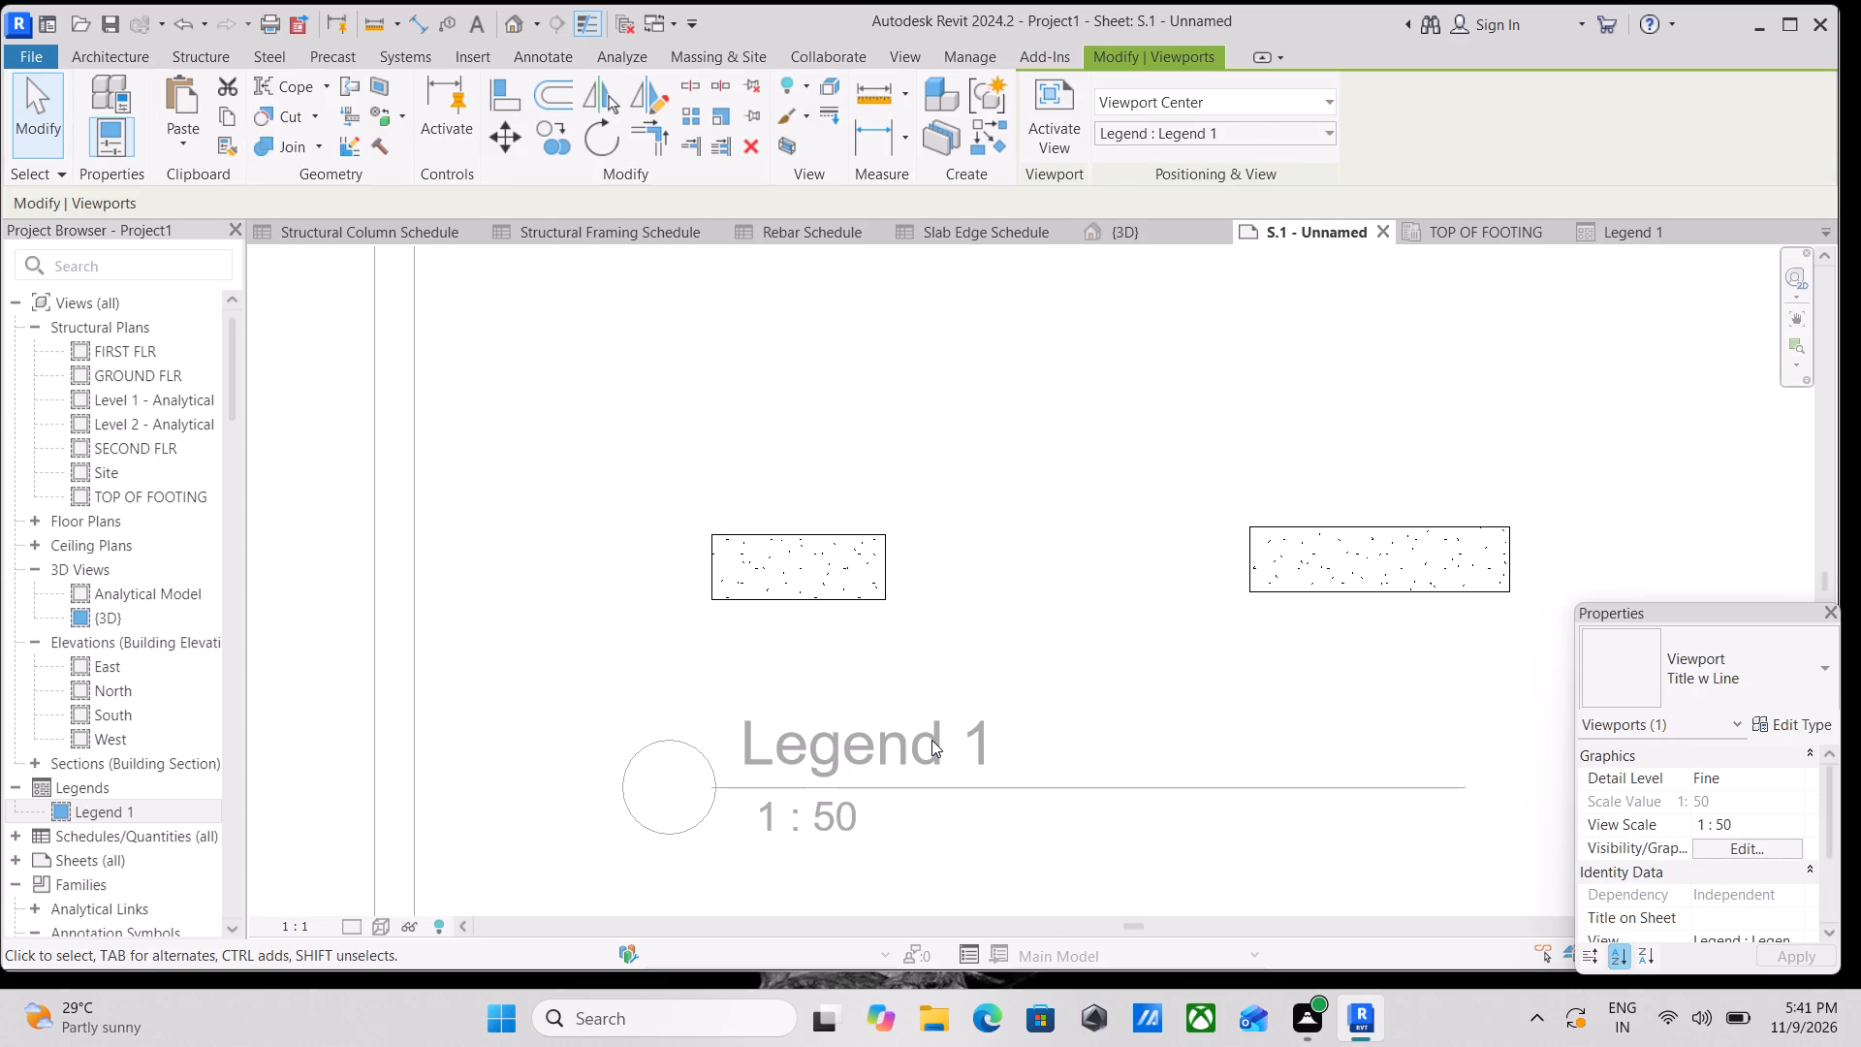
click(928, 743)
key(Escape)
Examine the two footing elevations in the activated Legend 1 viewport against the rest of sheet S.1.
scroll(939, 737, down, 3)
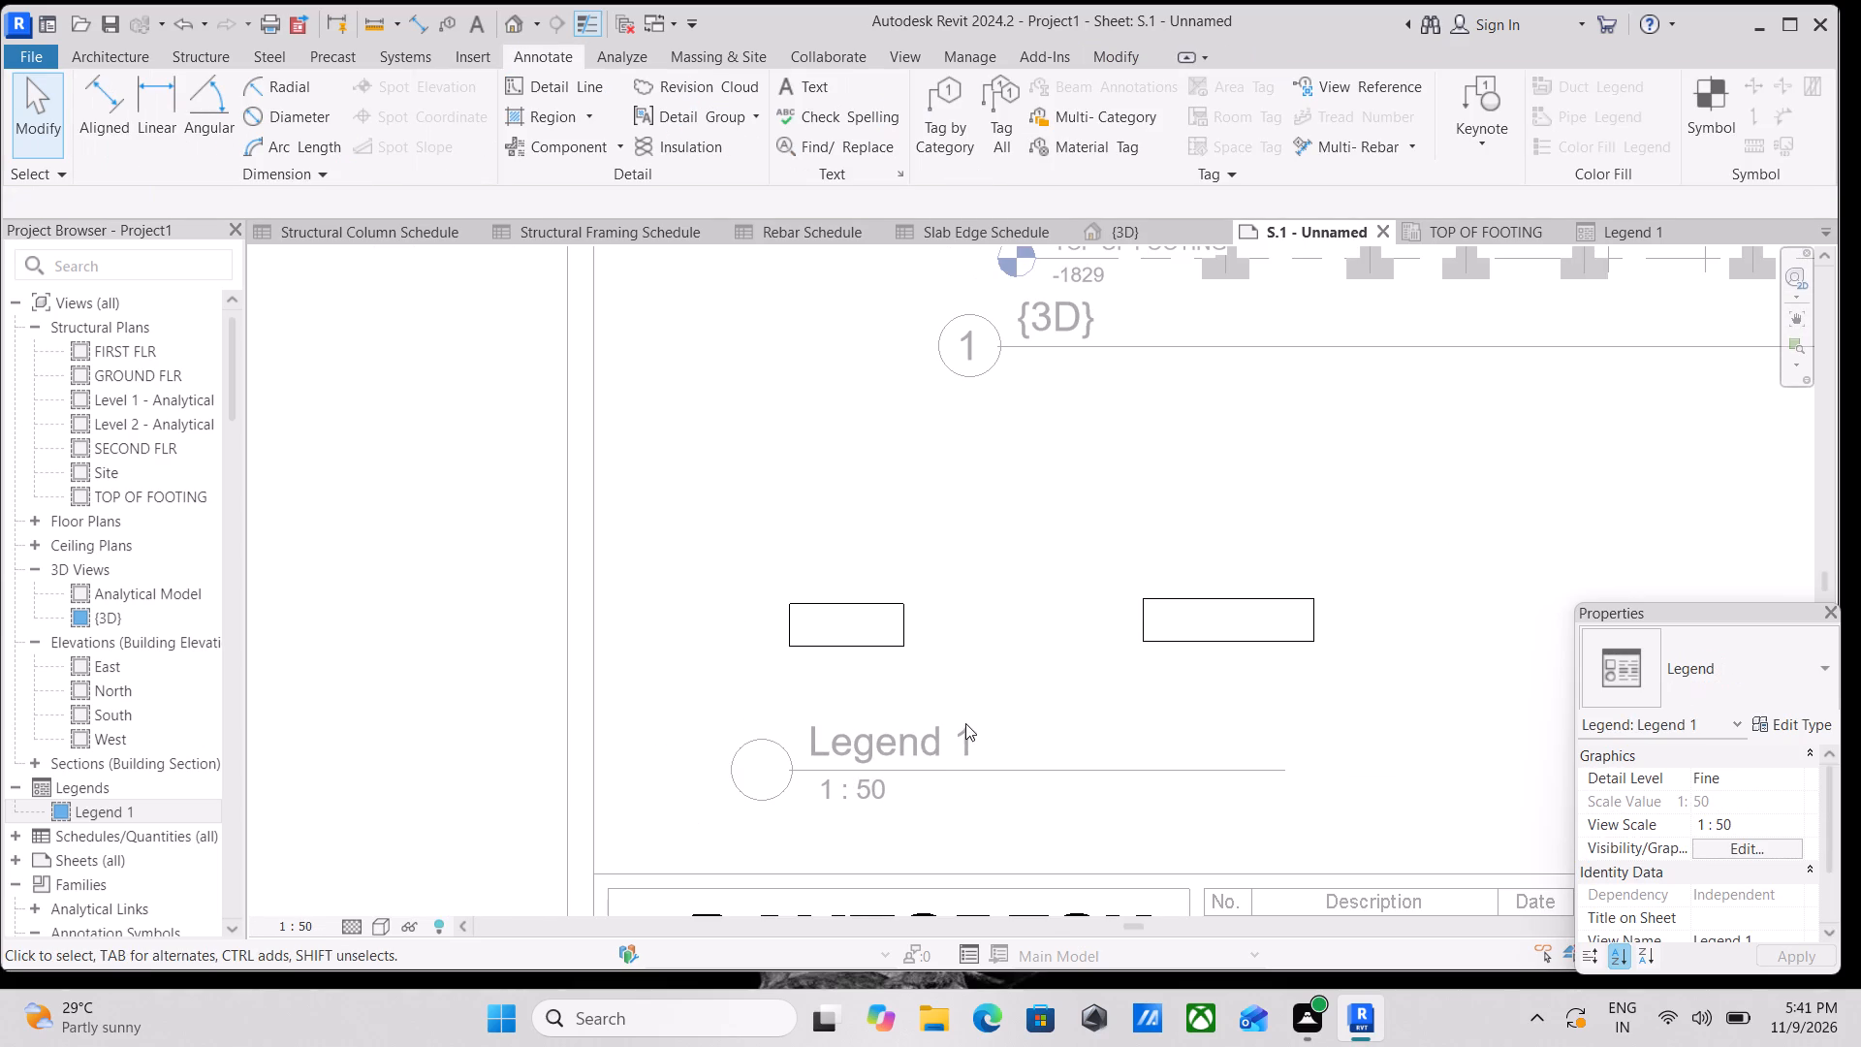
scroll(1011, 707, down, 5)
middle_drag(1079, 673, 1078, 692)
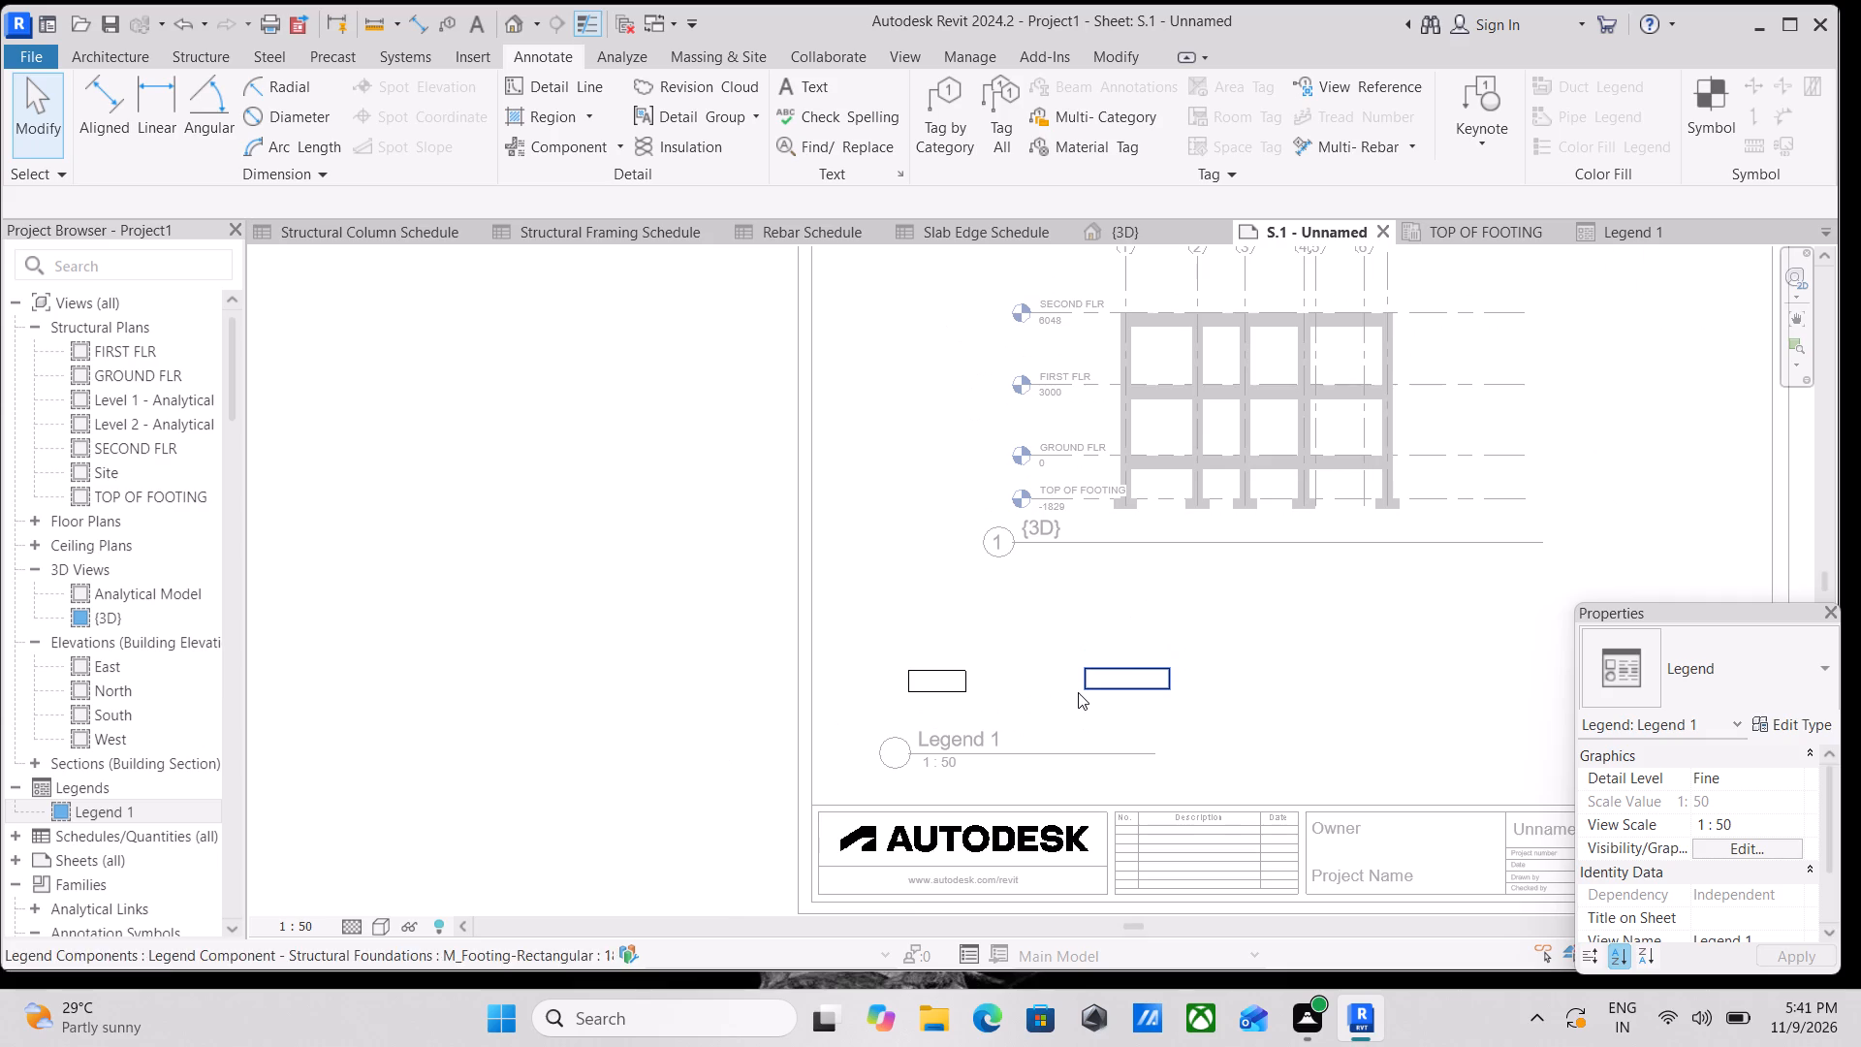
key(Escape)
scroll(974, 737, up, 5)
key(Escape)
middle_drag(1100, 589, 935, 673)
scroll(941, 671, up, 1)
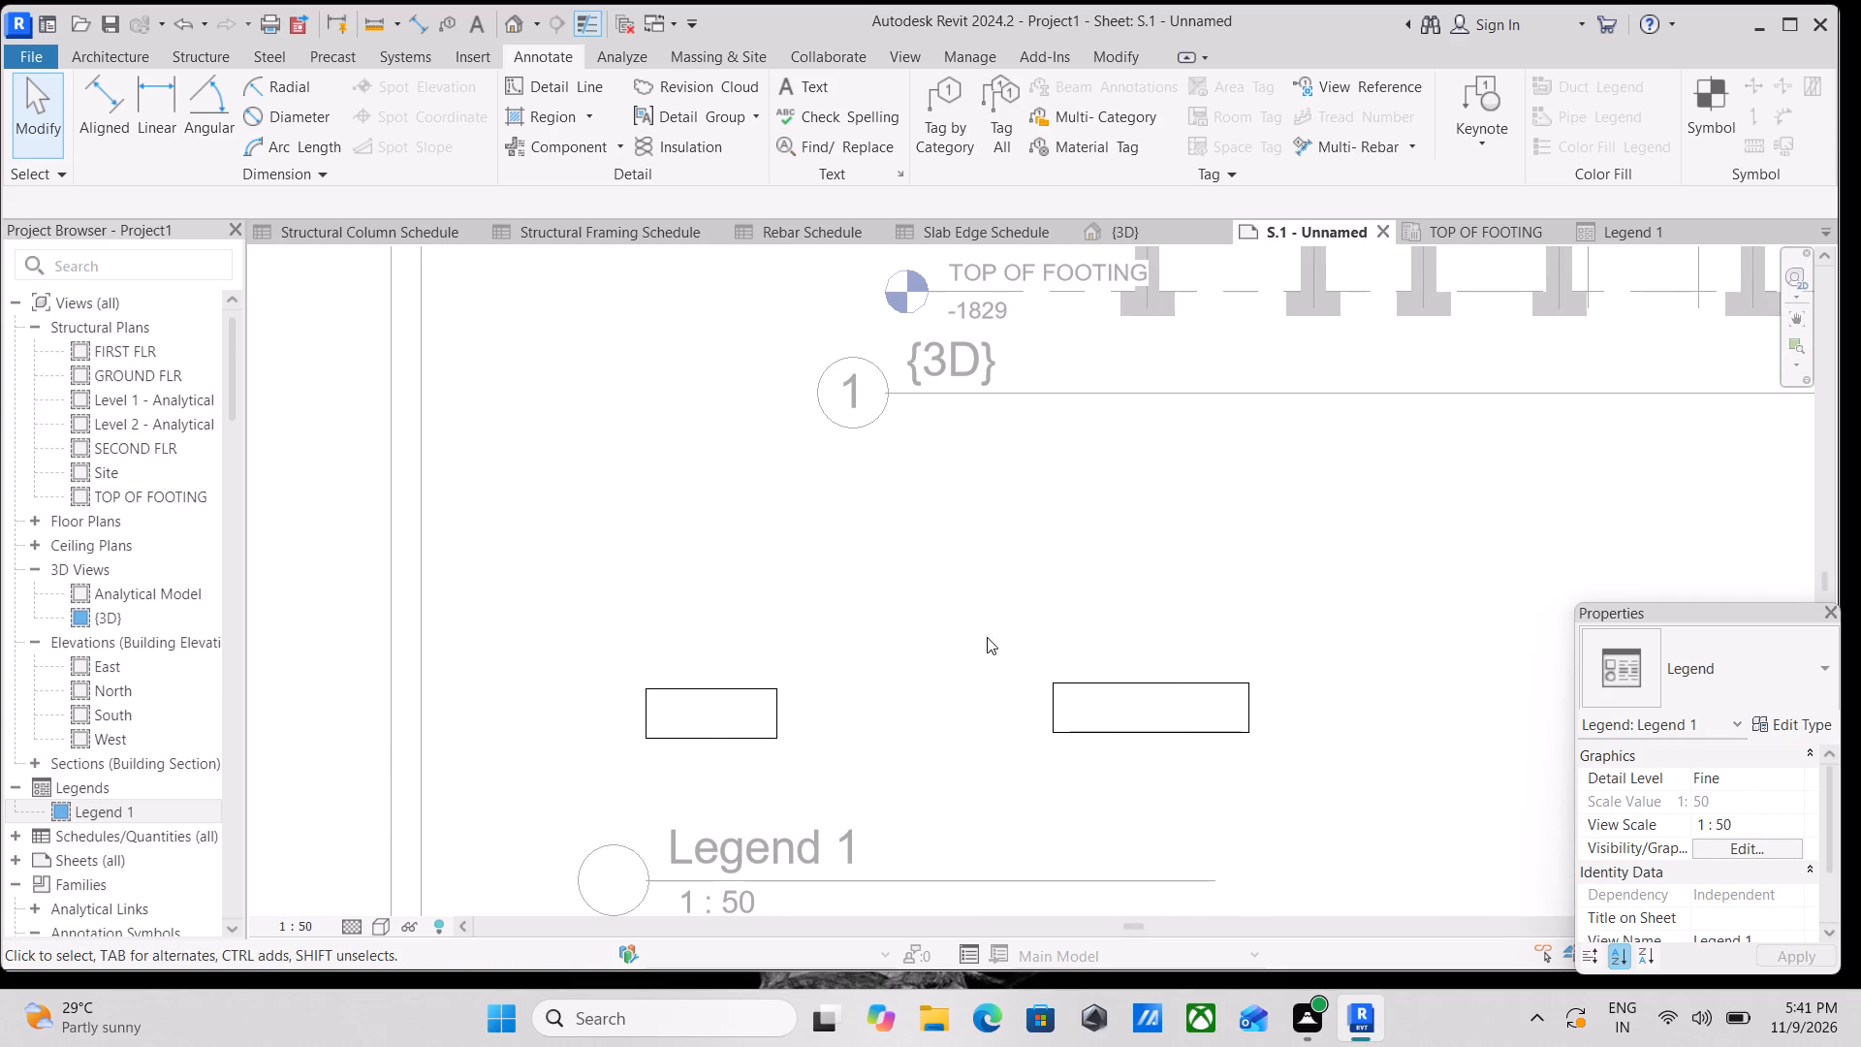
Compare the Legend 1 and {3D} views with how they are shown on sheet S.1.
click(1618, 230)
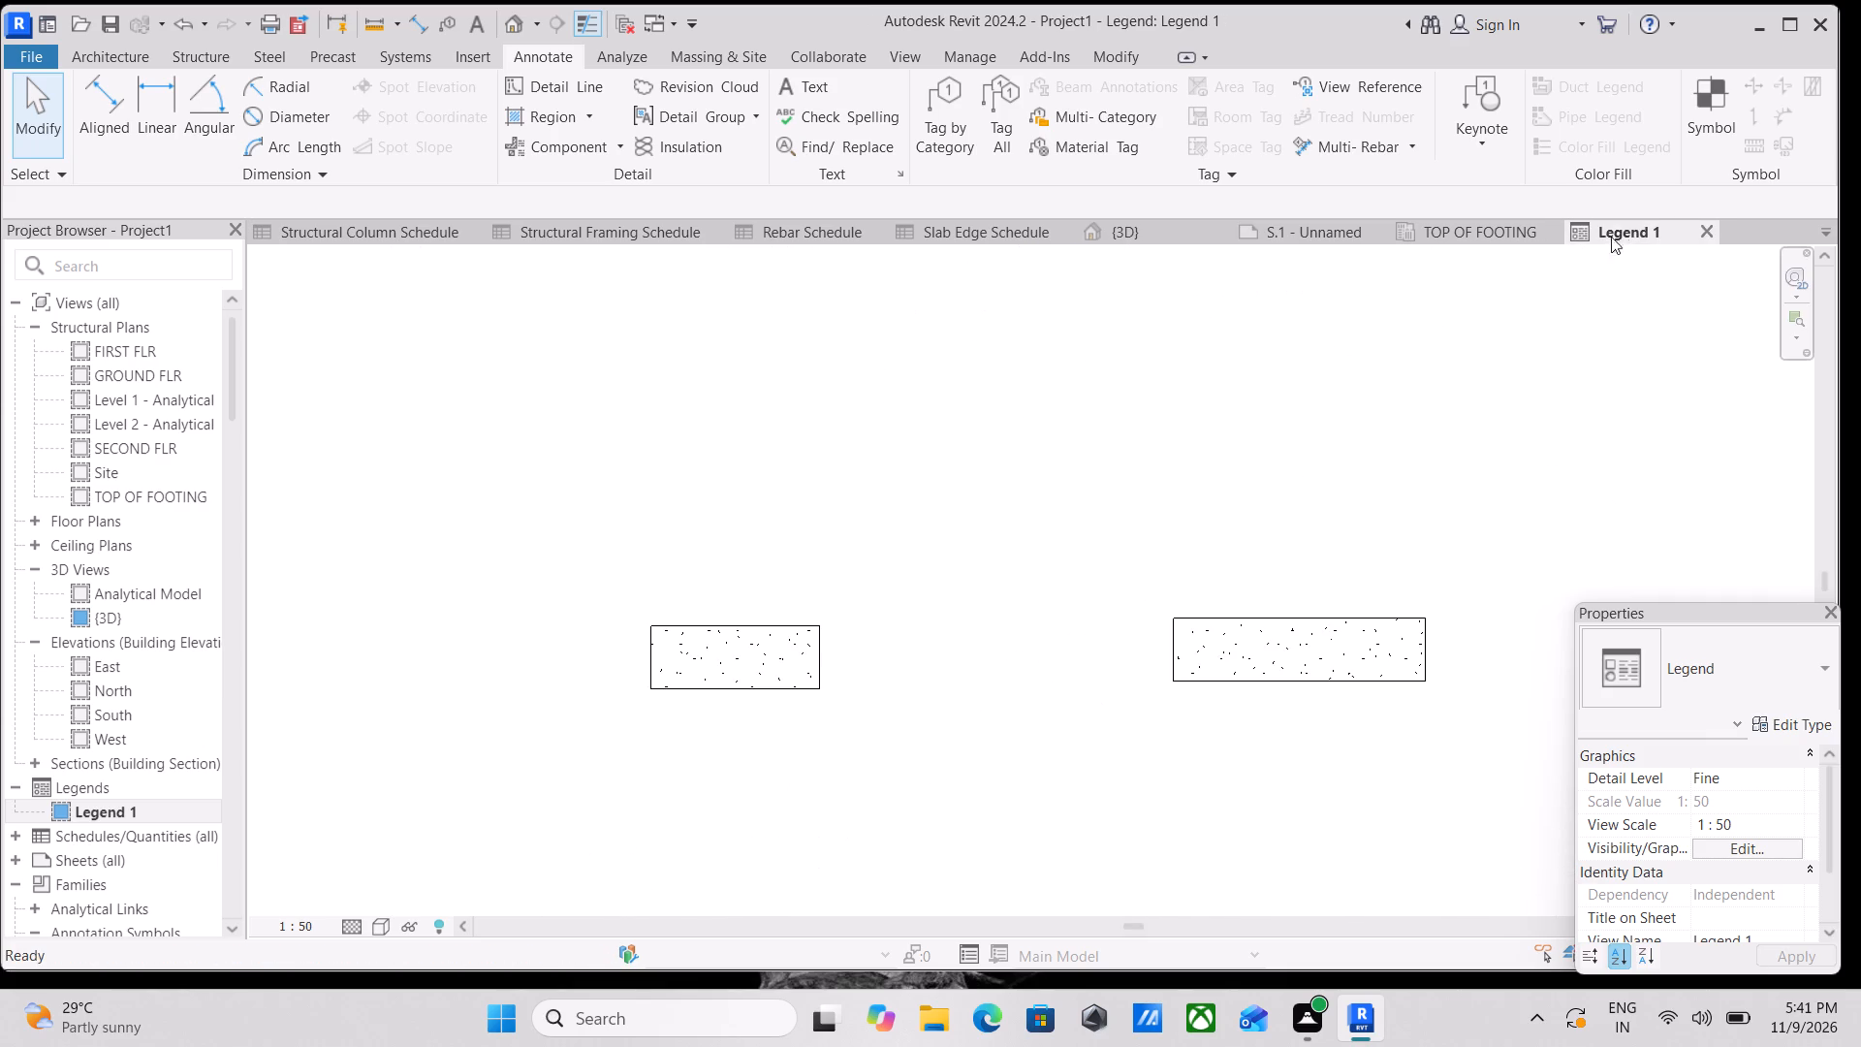
scroll(1132, 609, down, 3)
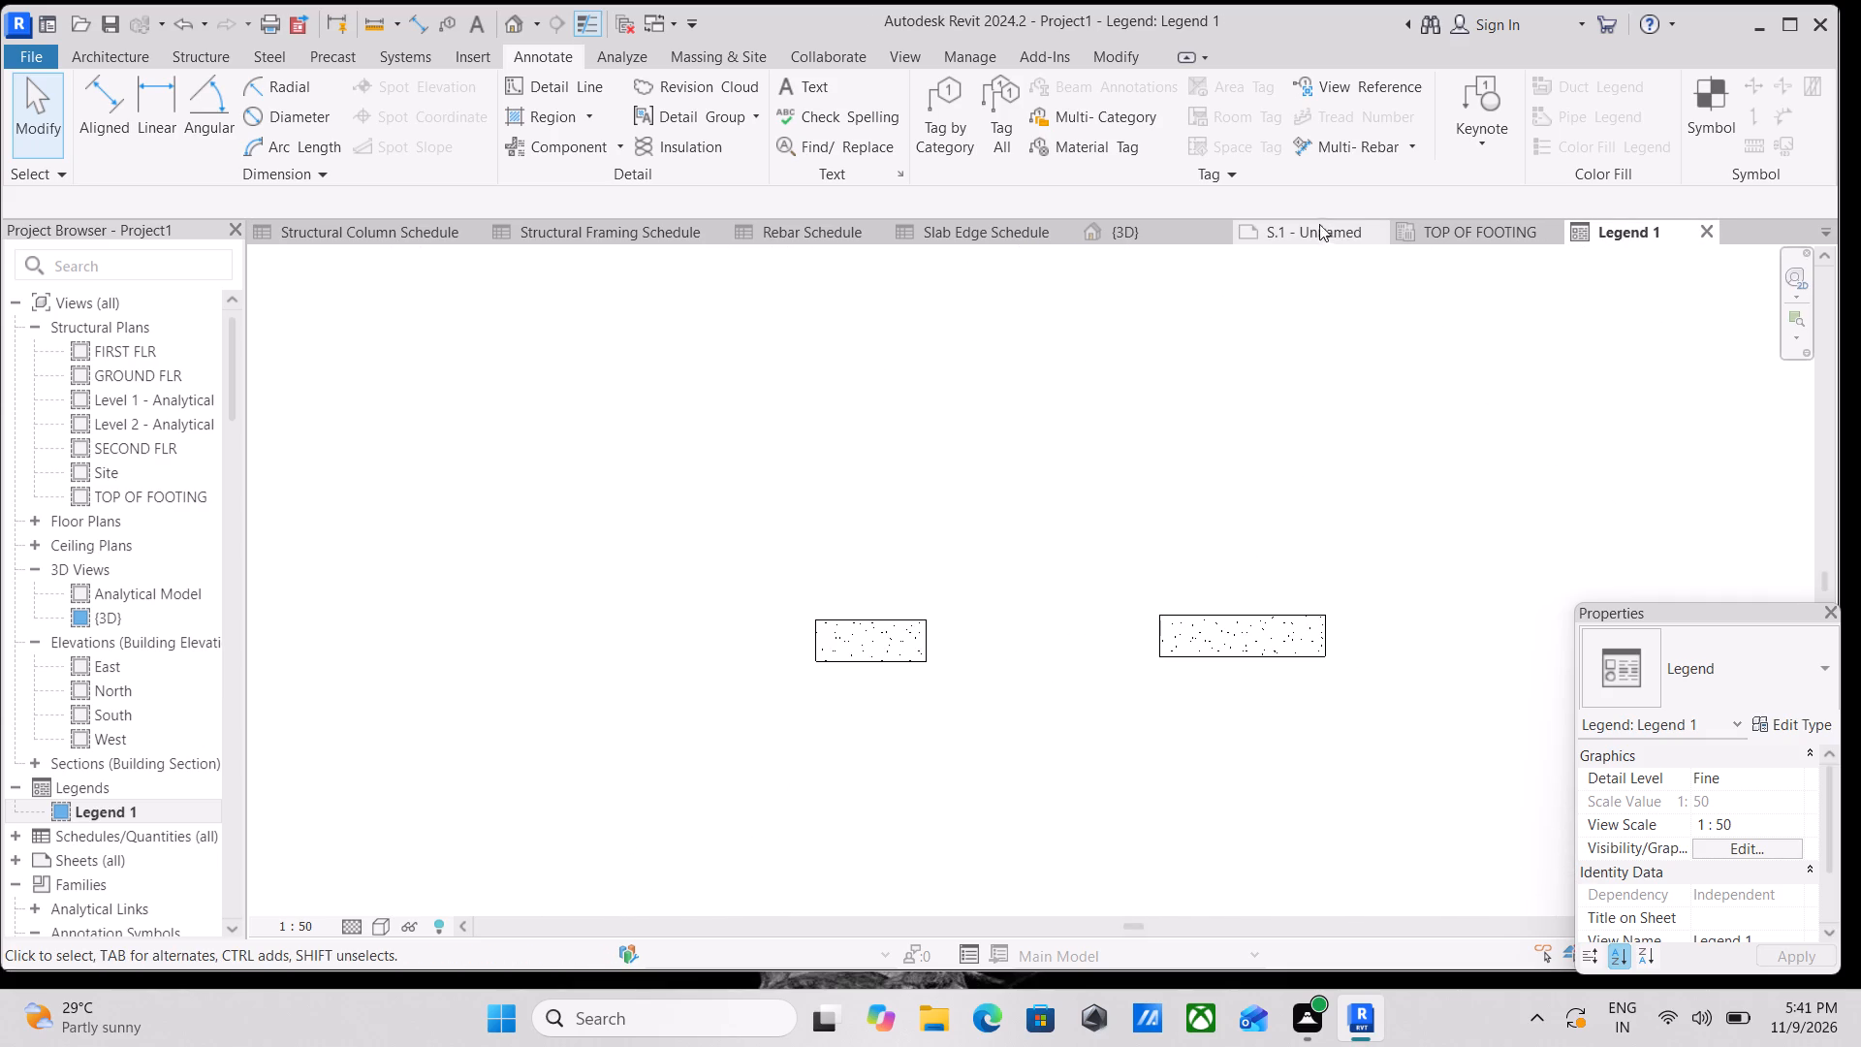
click(1313, 221)
scroll(870, 755, down, 2)
middle_drag(869, 756, 939, 656)
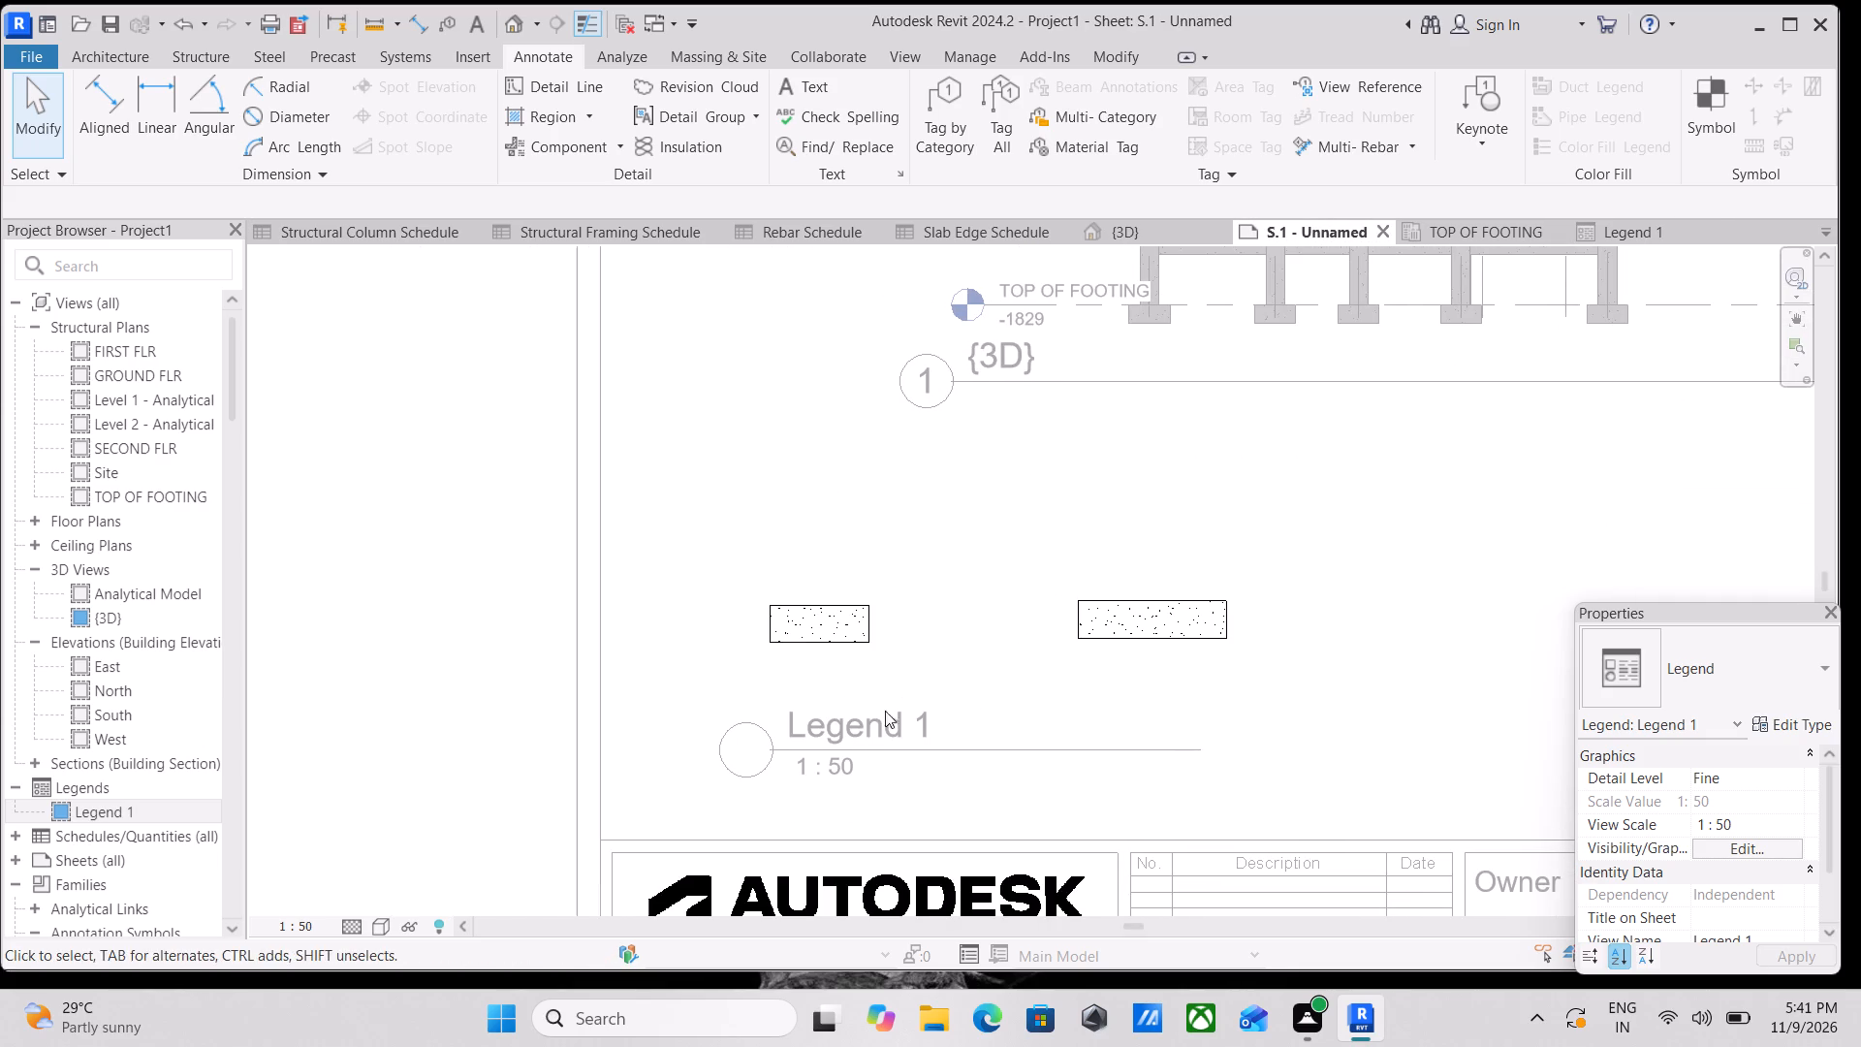
key(Escape)
click(789, 732)
scroll(847, 695, down, 2)
middle_drag(848, 694, 851, 716)
click(1146, 226)
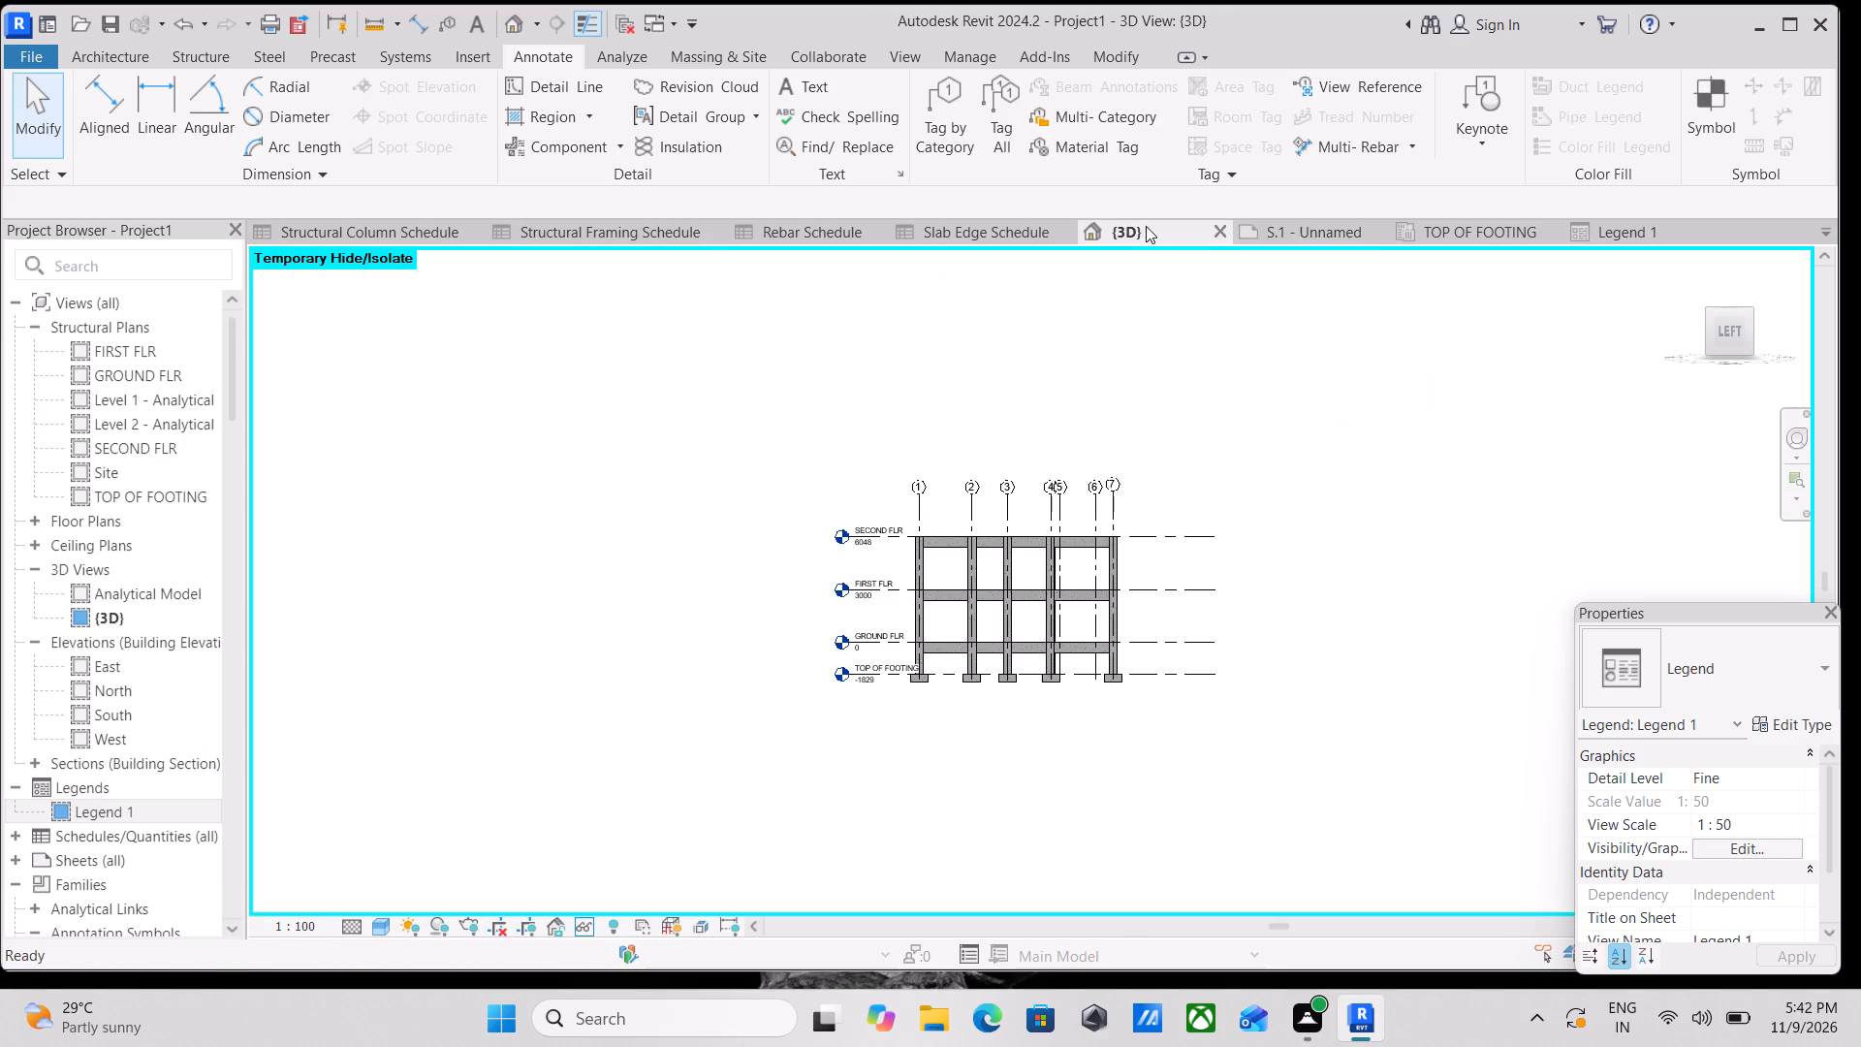
click(1312, 220)
scroll(978, 710, down, 1)
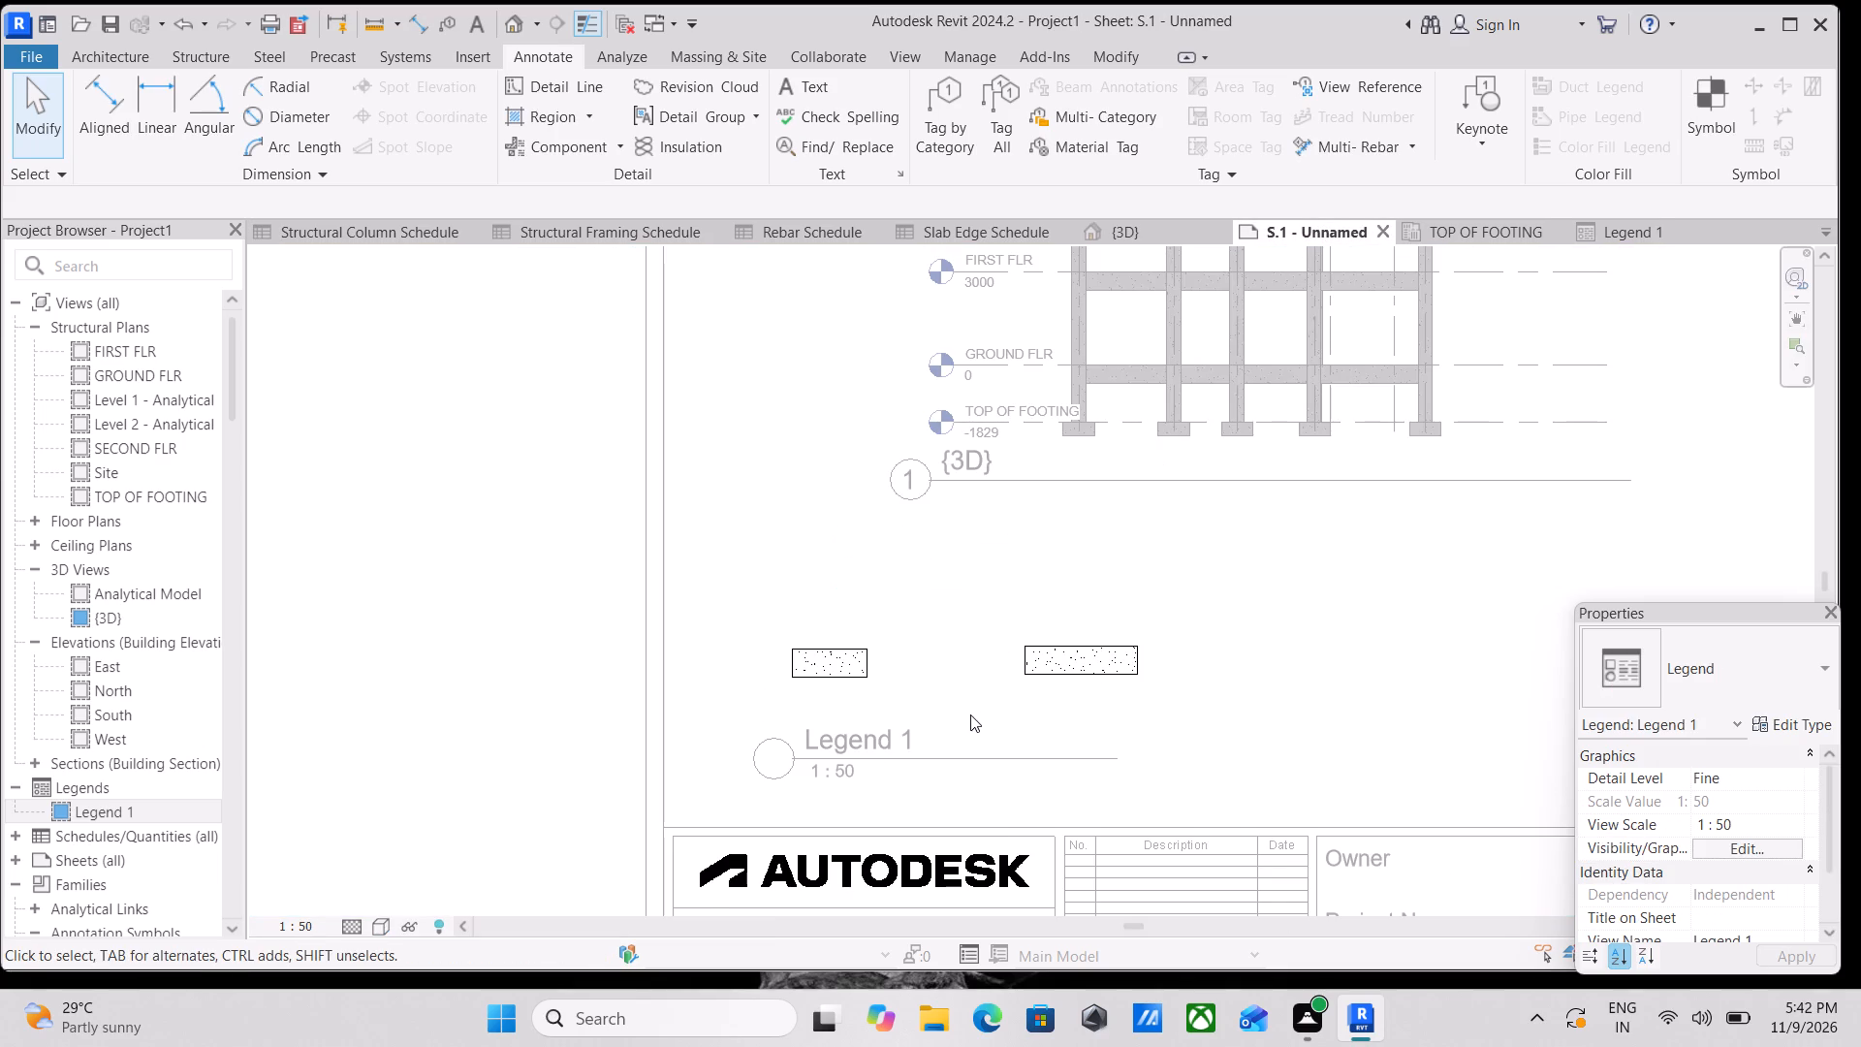
Inspect the front and left elevation footing components in Legend 1 on sheet S.1, one after the other.
key(Escape)
scroll(967, 716, up, 1)
click(852, 673)
key(Escape)
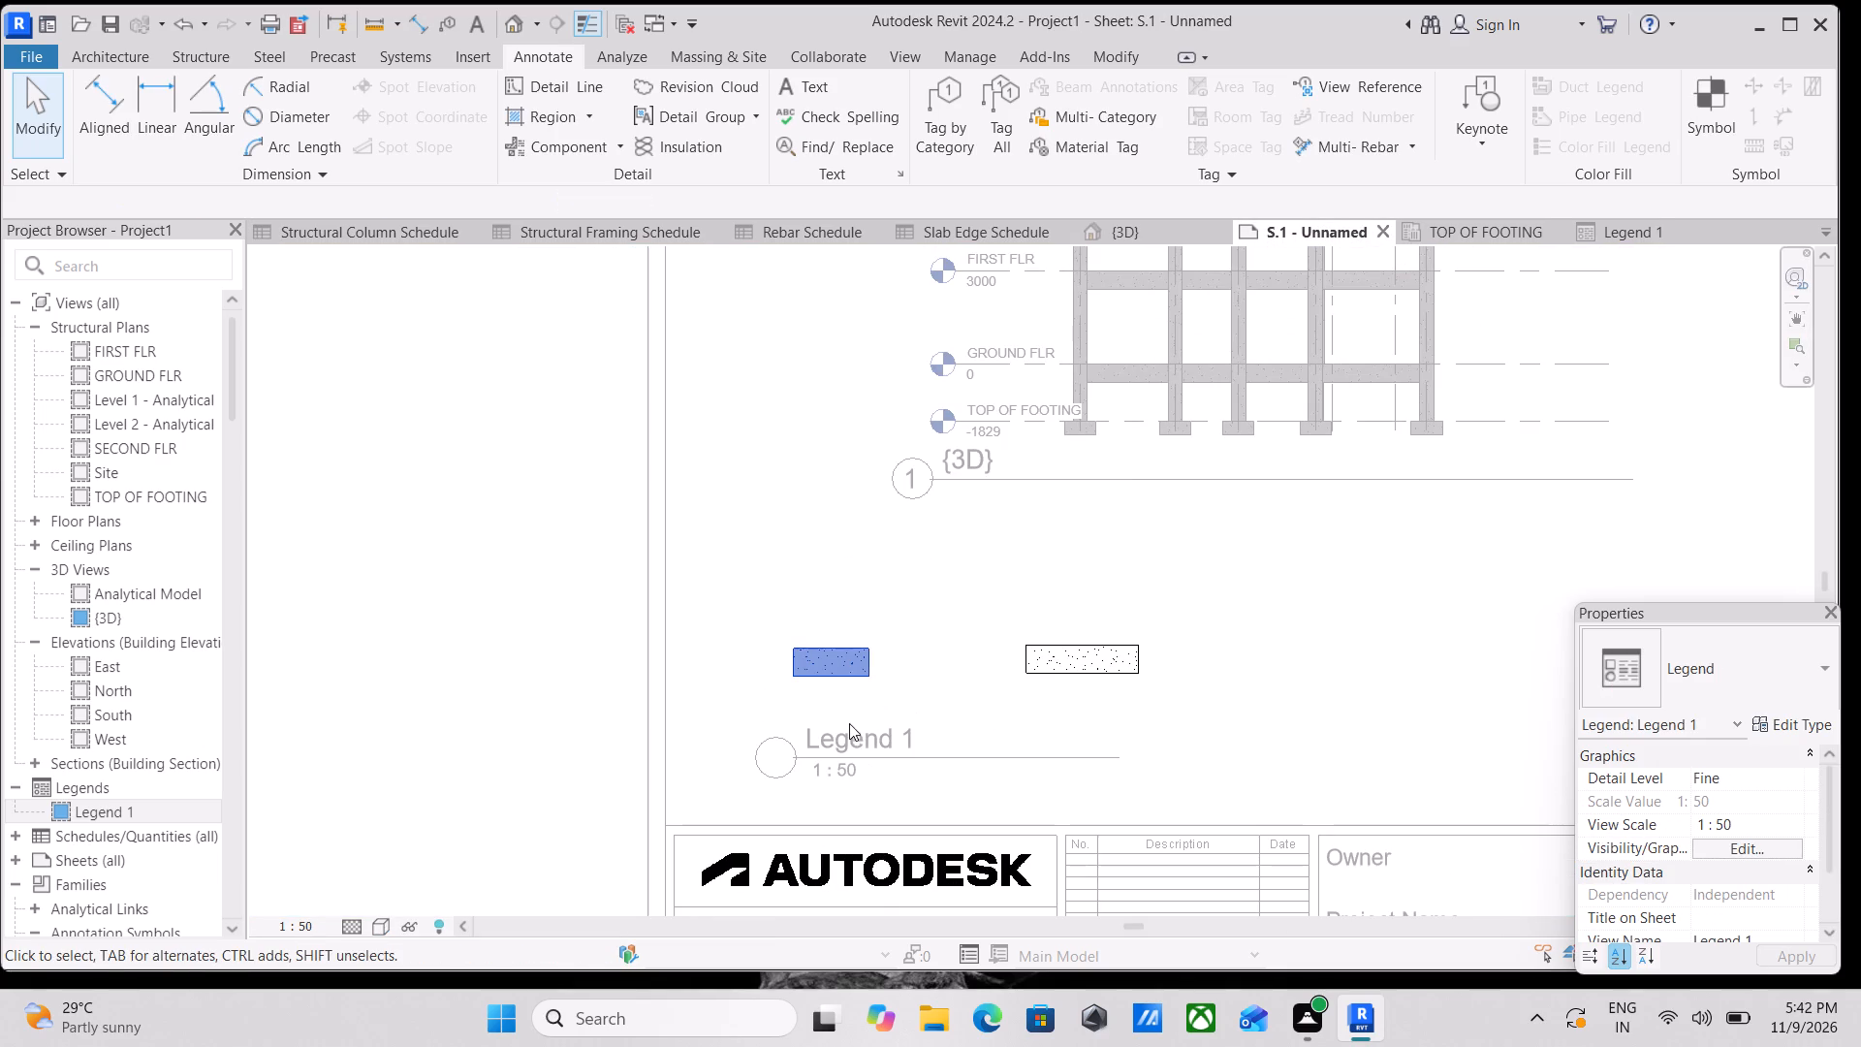
scroll(850, 726, up, 2)
key(Escape)
scroll(1103, 662, up, 2)
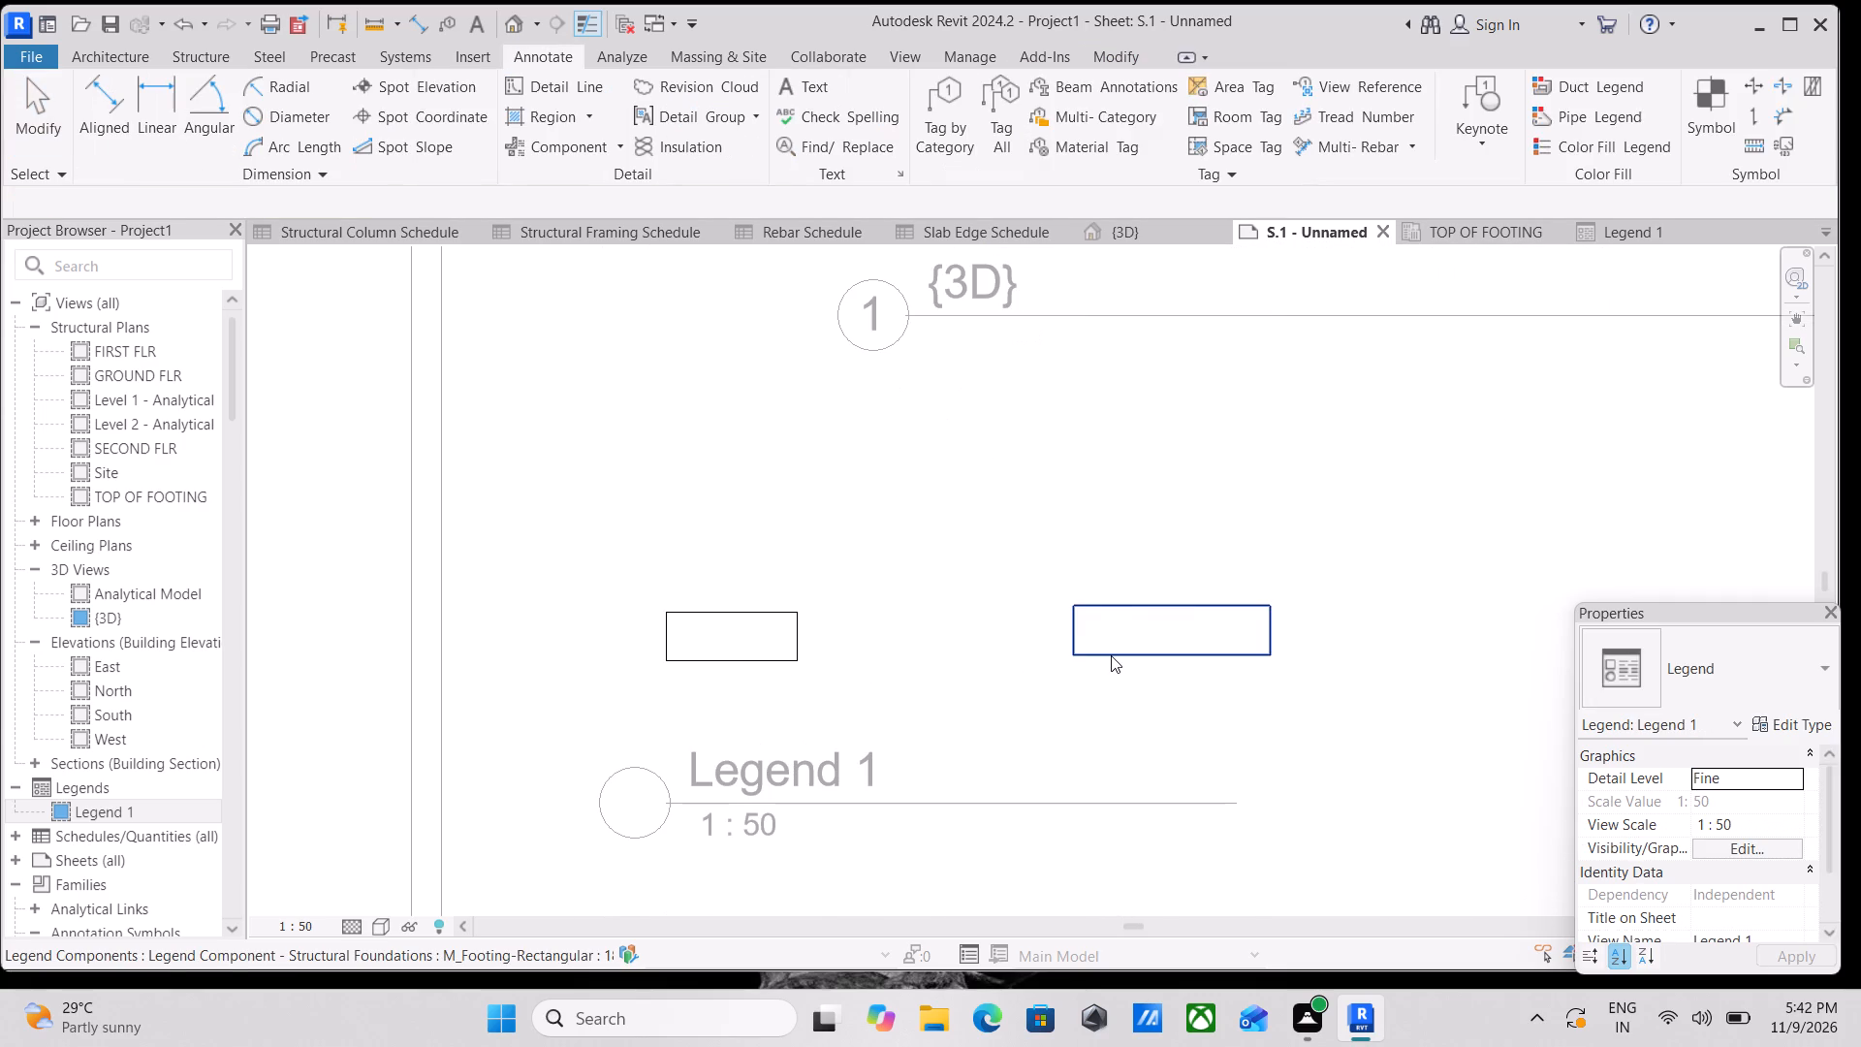
click(1111, 655)
key(Escape)
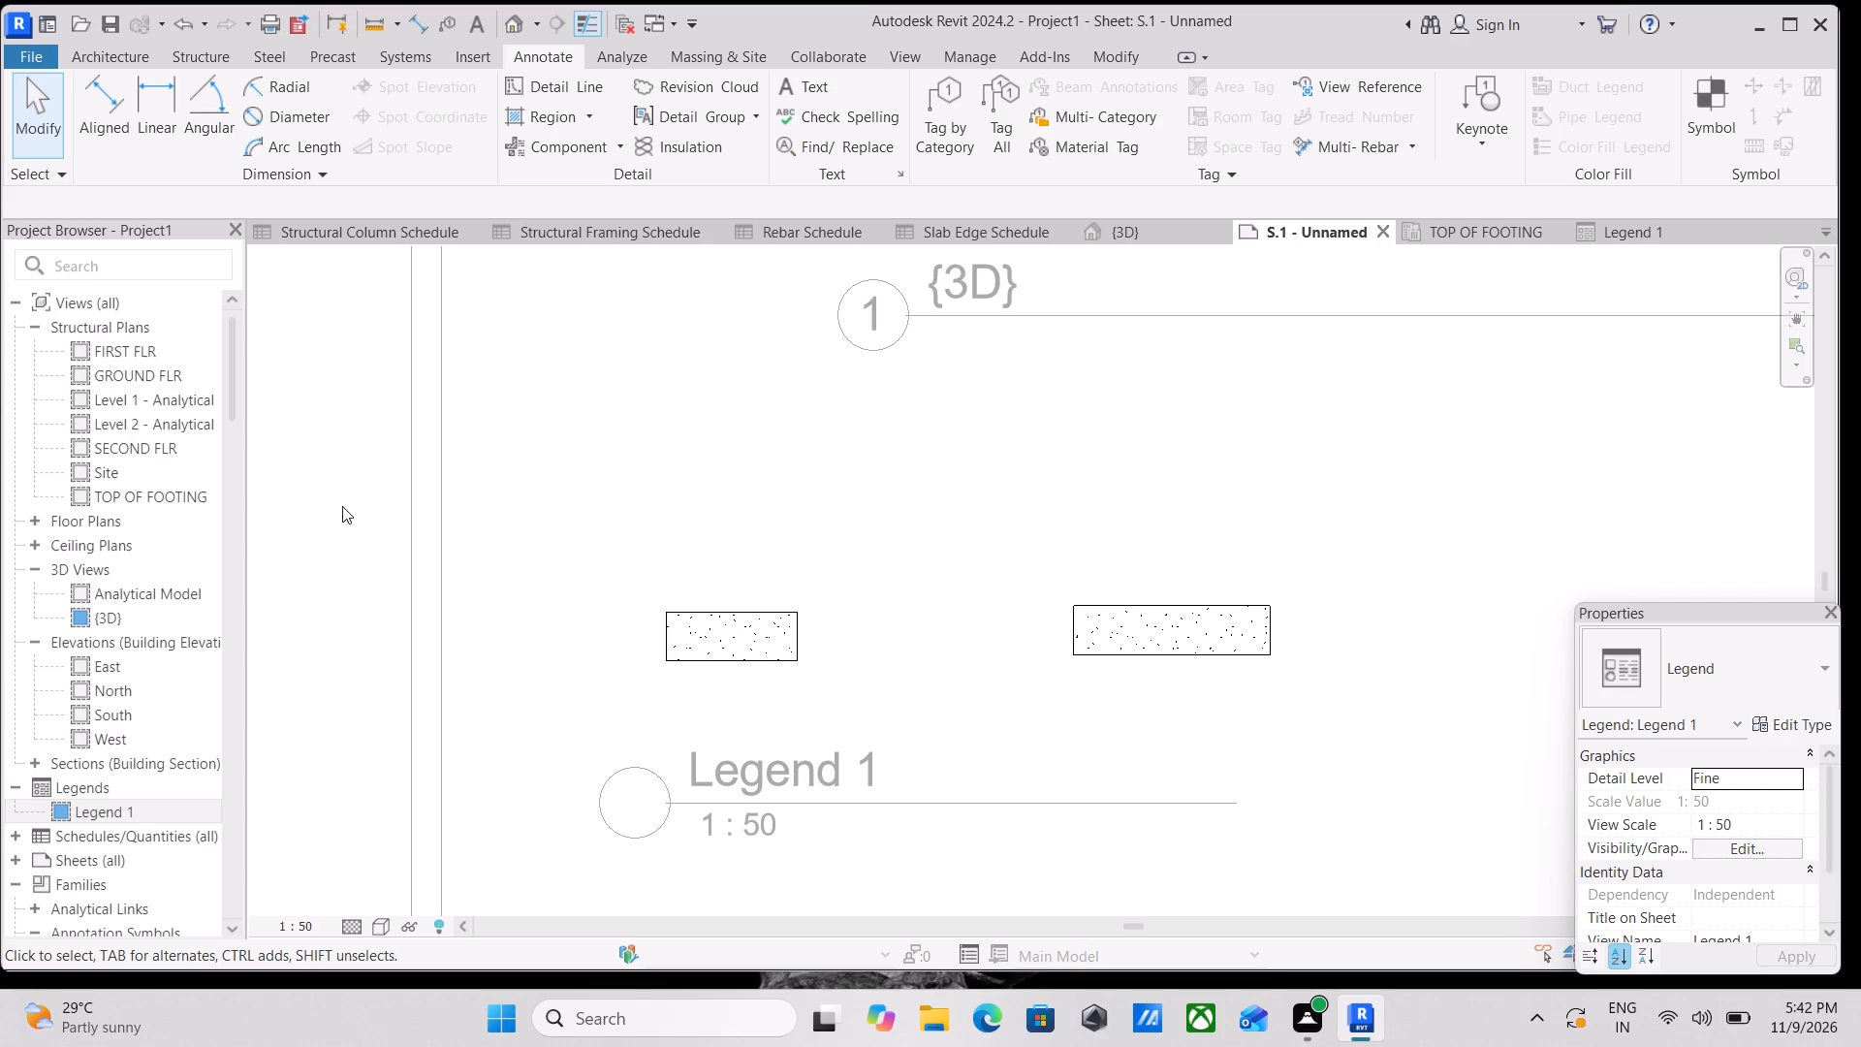
Examine the overall layout of sheet S.1, including the {3D} viewport, Legend 1 and the sheet border.
scroll(547, 608, up, 2)
scroll(442, 570, down, 2)
scroll(777, 642, down, 3)
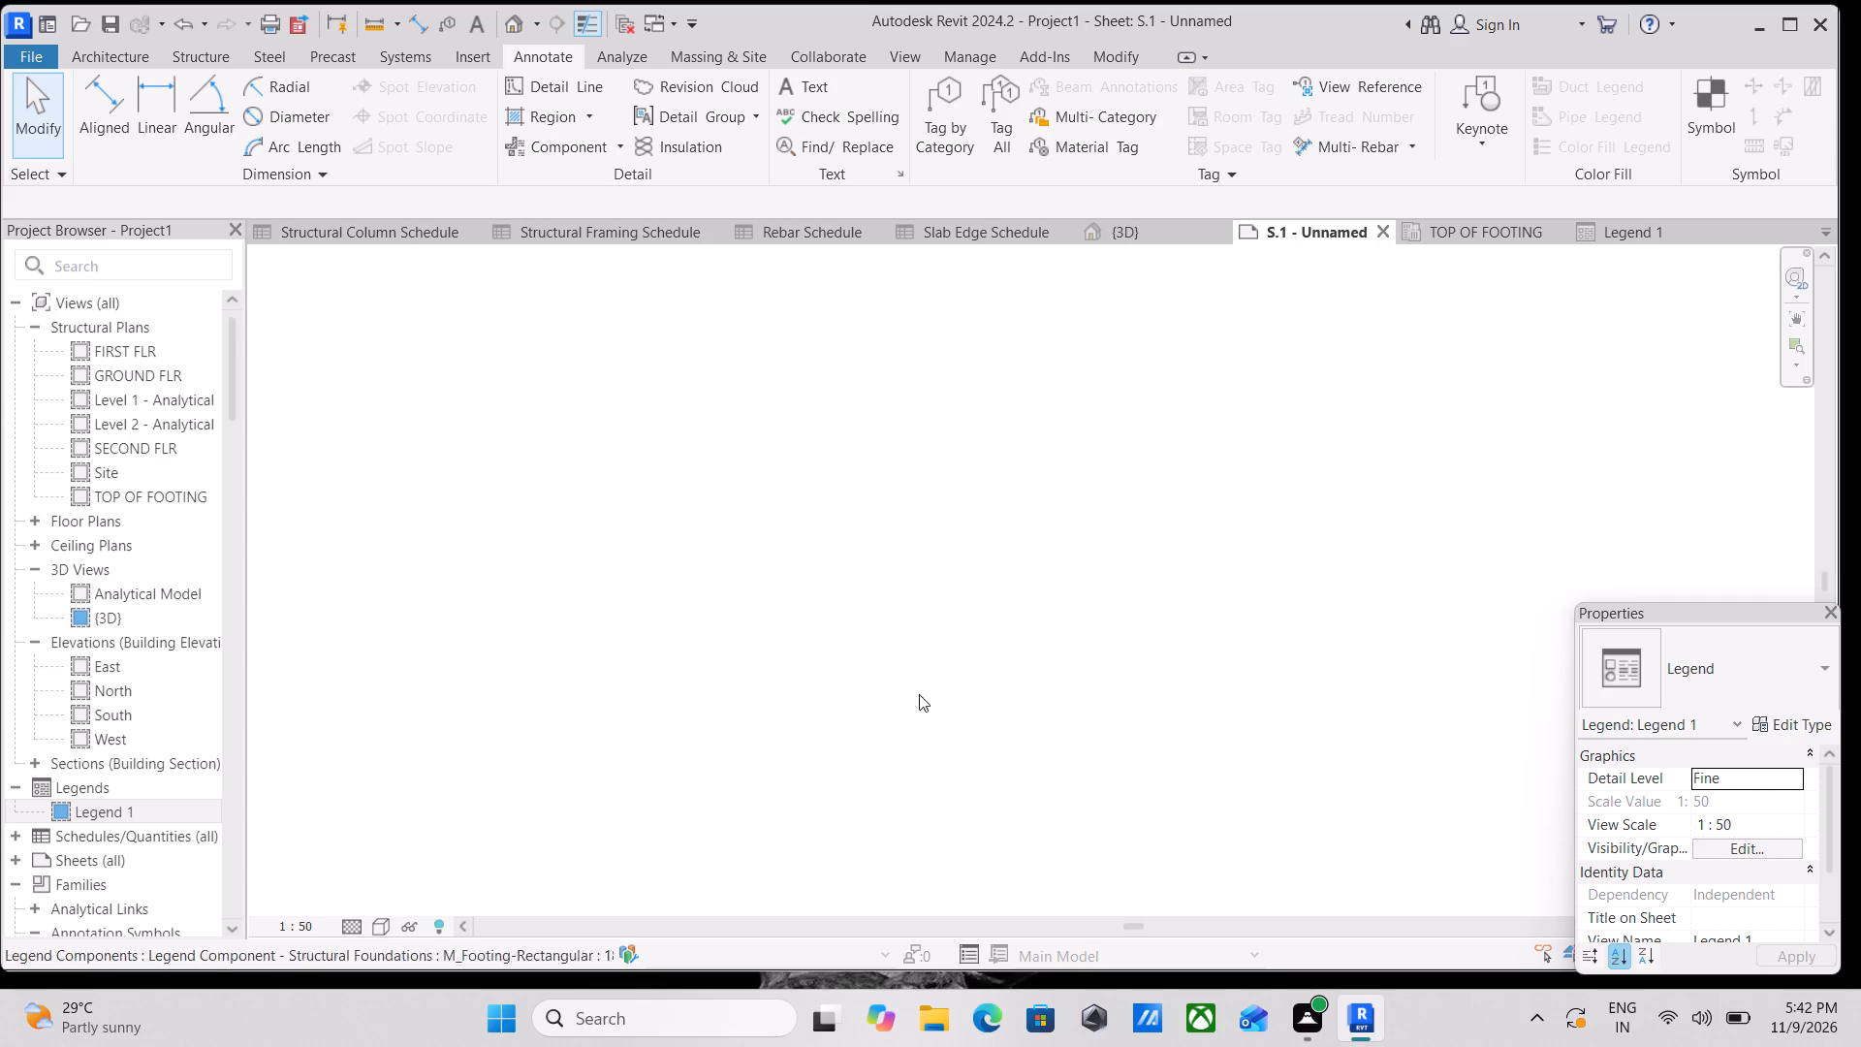
scroll(919, 694, down, 5)
middle_drag(1199, 679, 1028, 763)
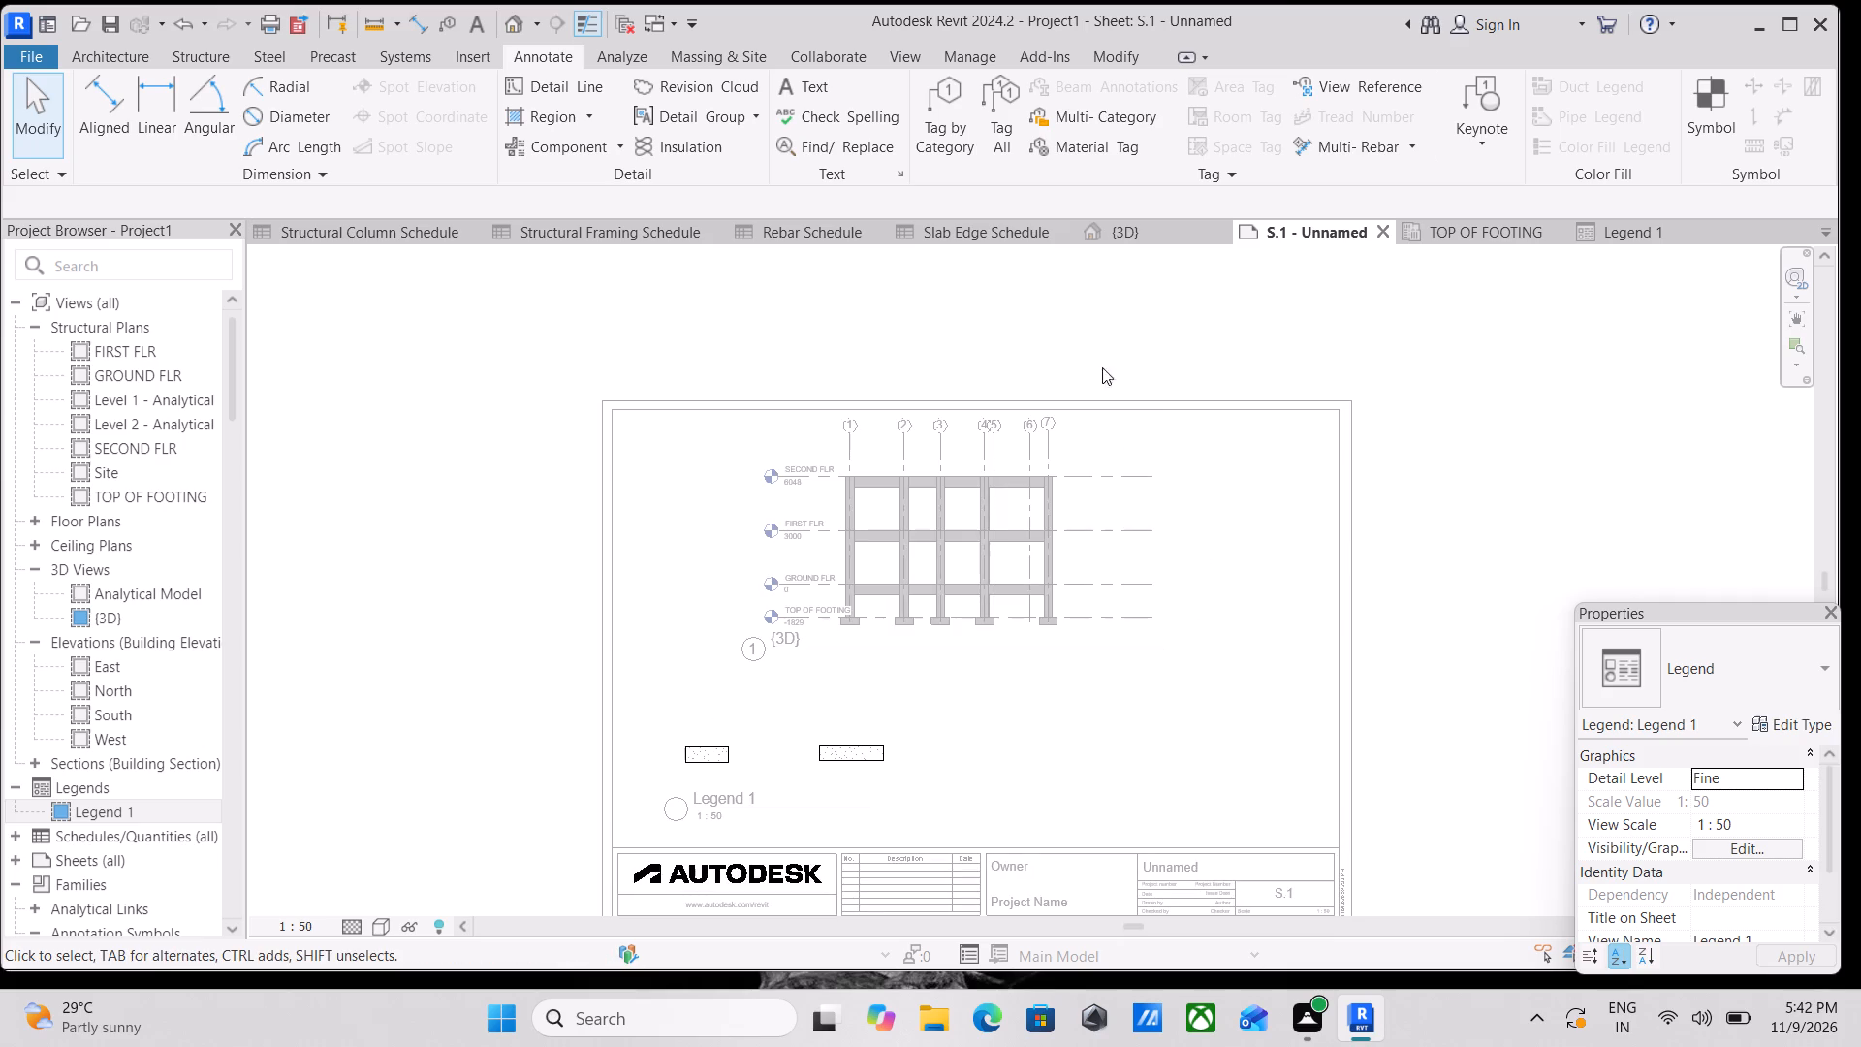
click(112, 51)
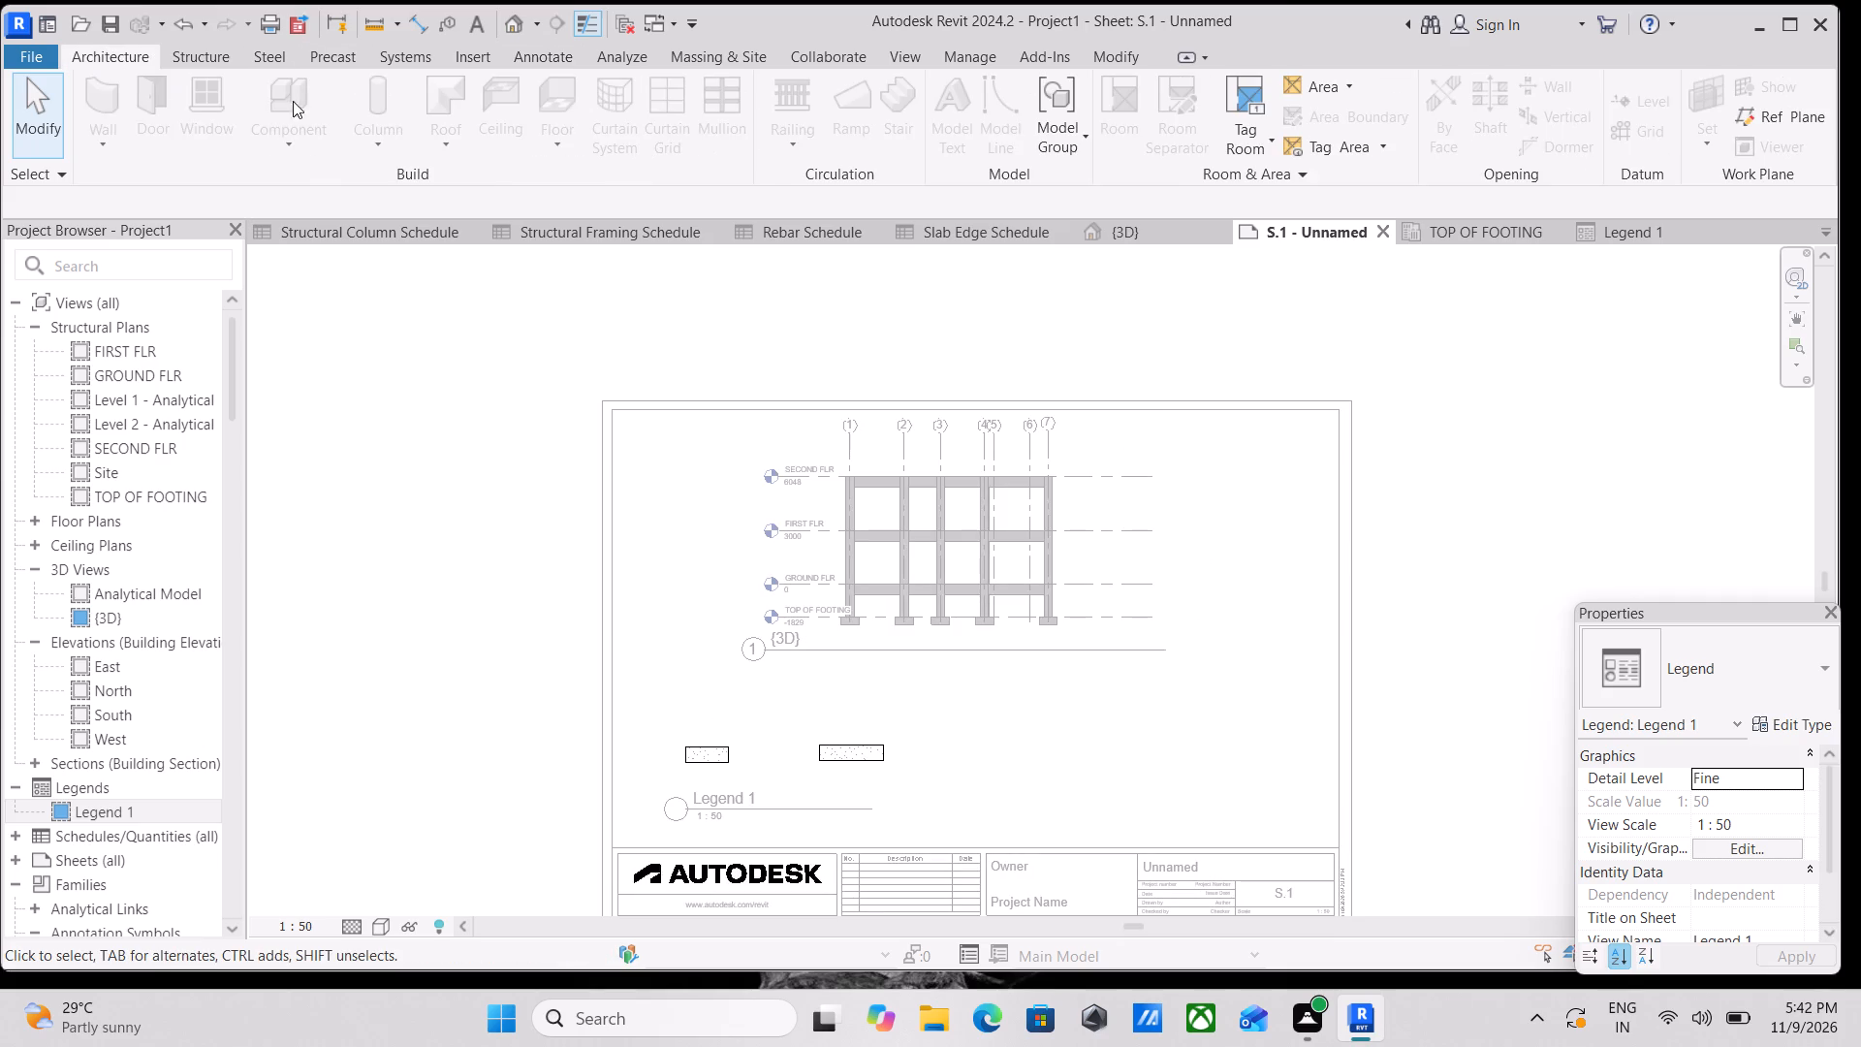
scroll(1062, 580, up, 2)
scroll(610, 499, down, 1)
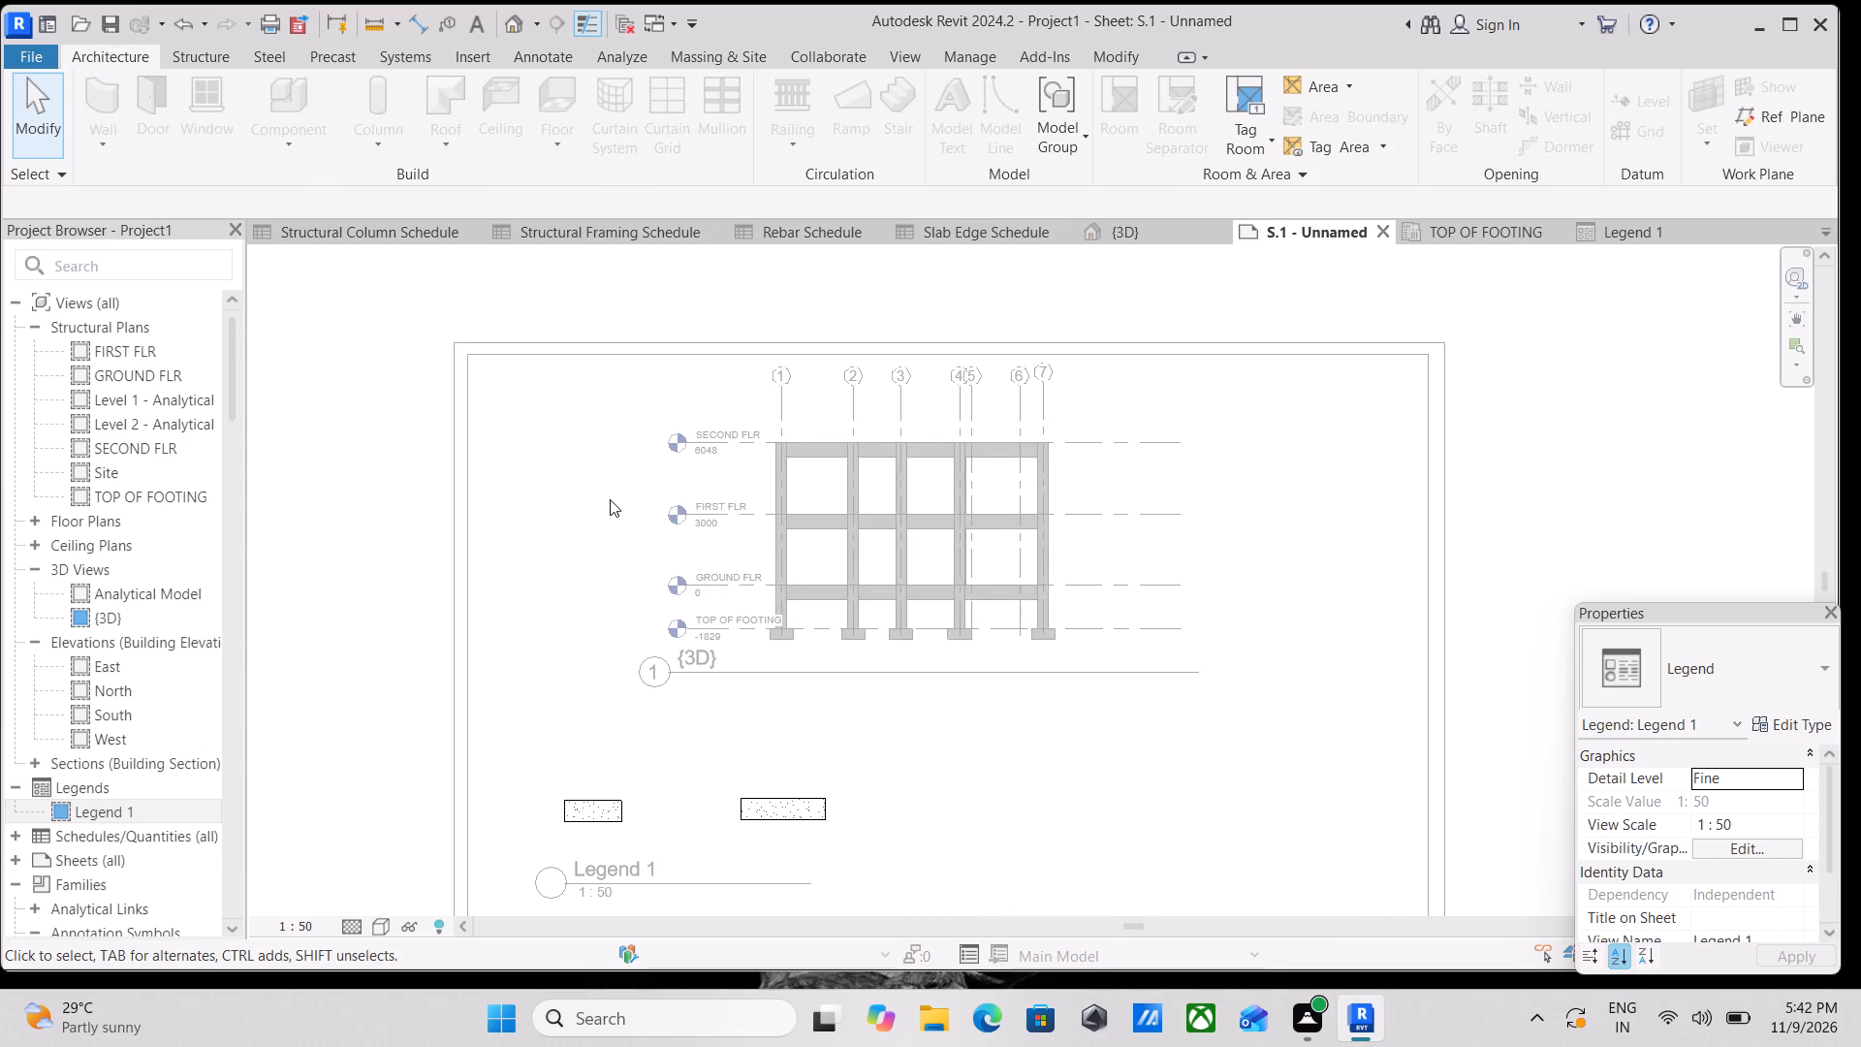
scroll(610, 499, down, 1)
middle_drag(636, 487, 760, 619)
scroll(878, 638, up, 3)
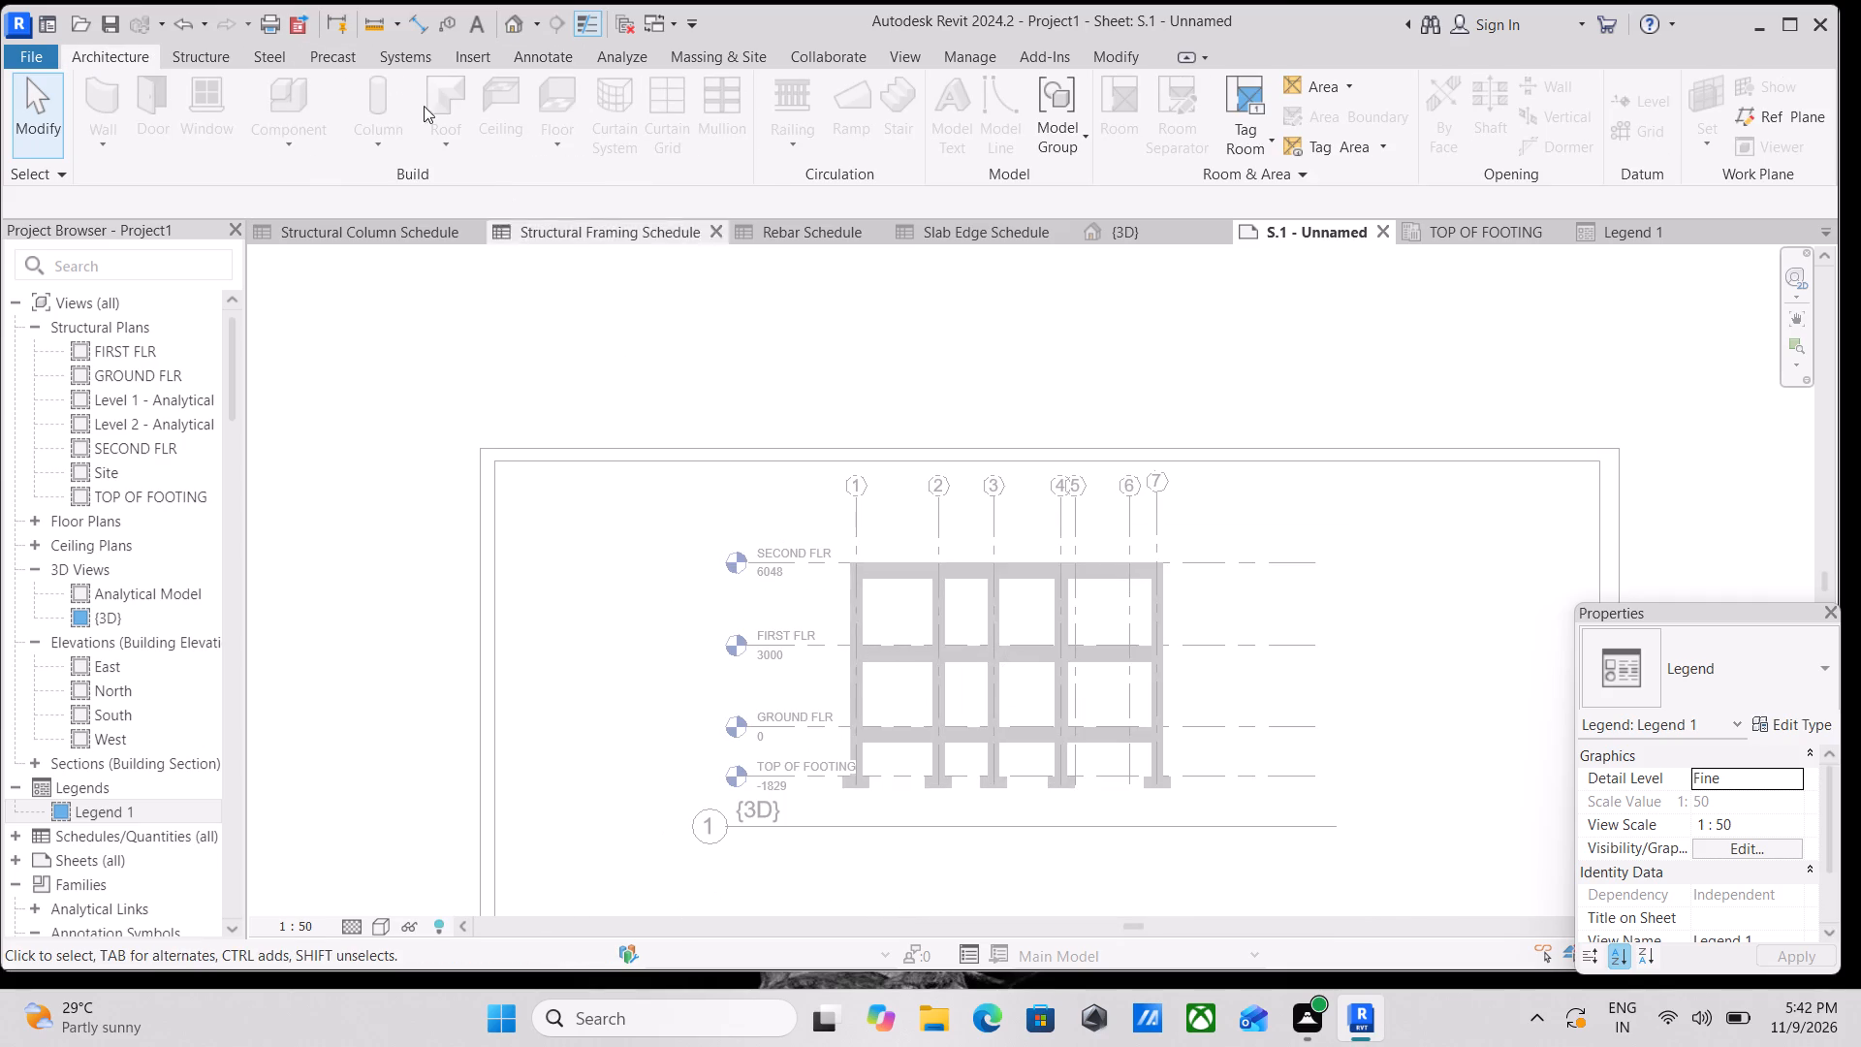
scroll(418, 373, up, 3)
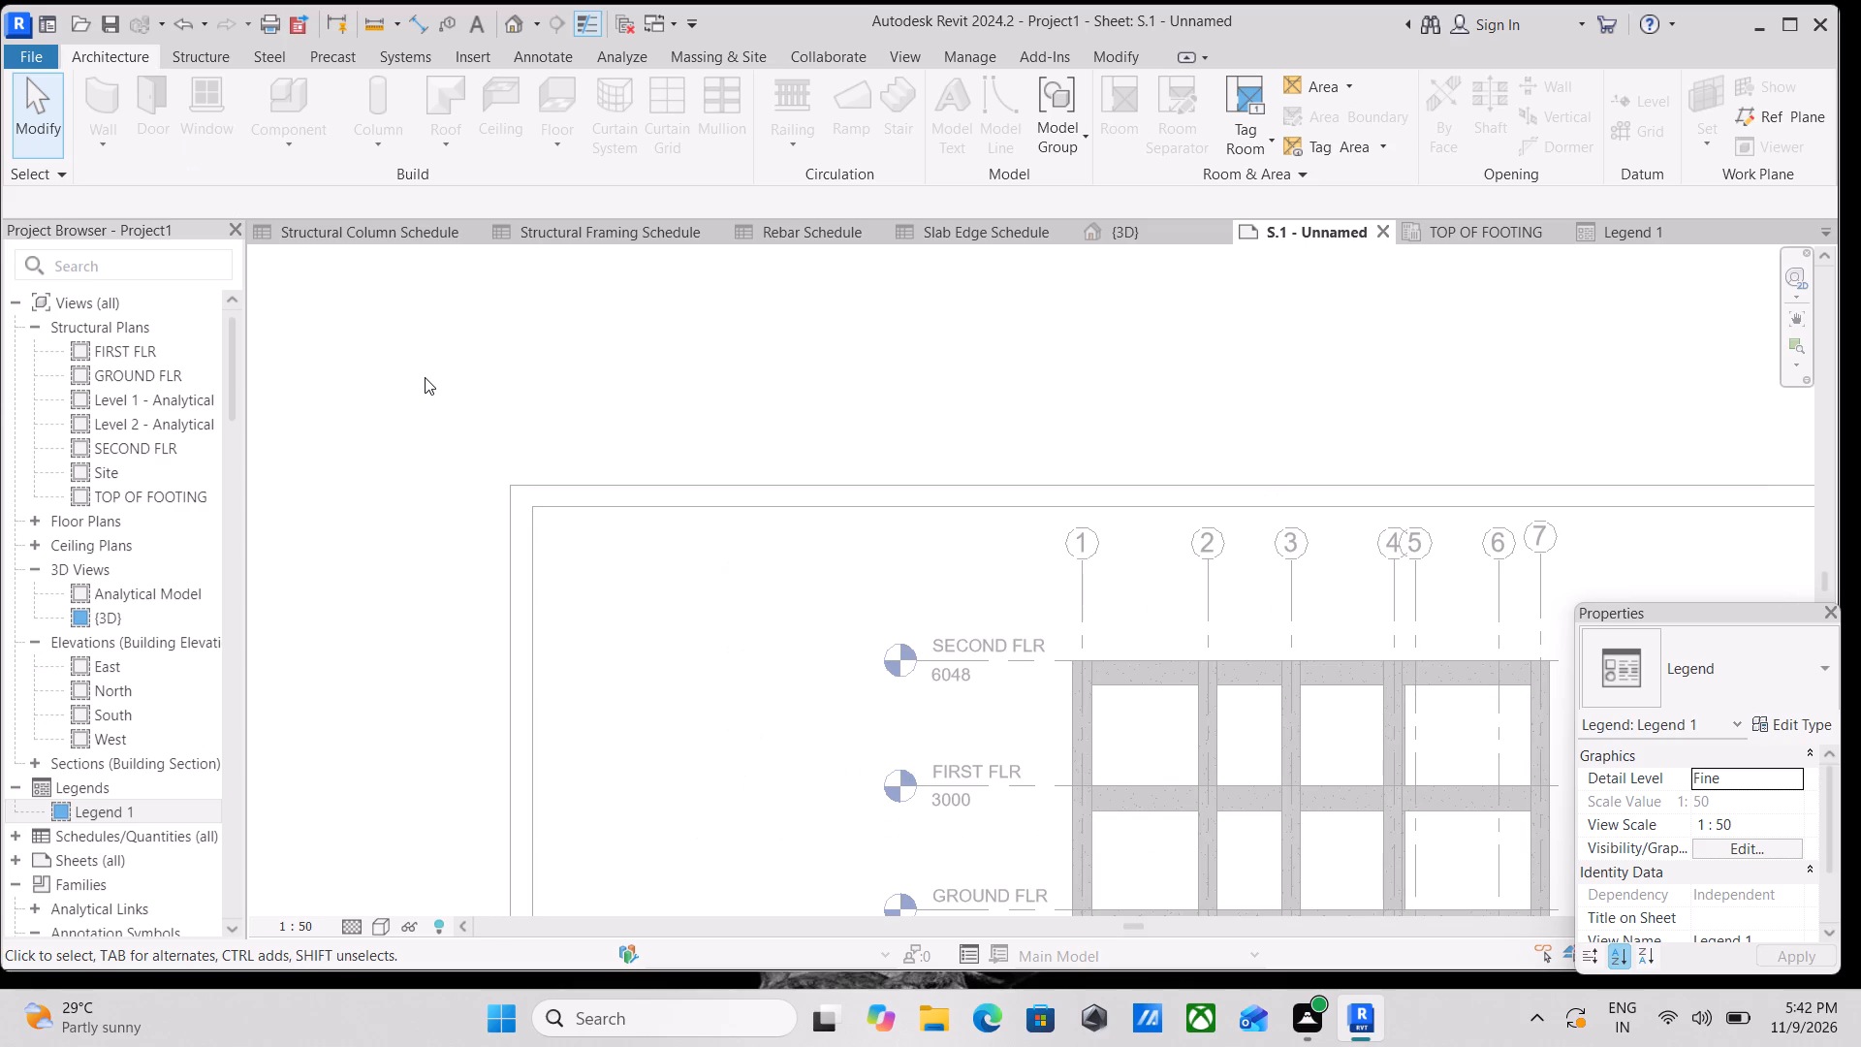
scroll(459, 359, down, 3)
scroll(621, 378, down, 2)
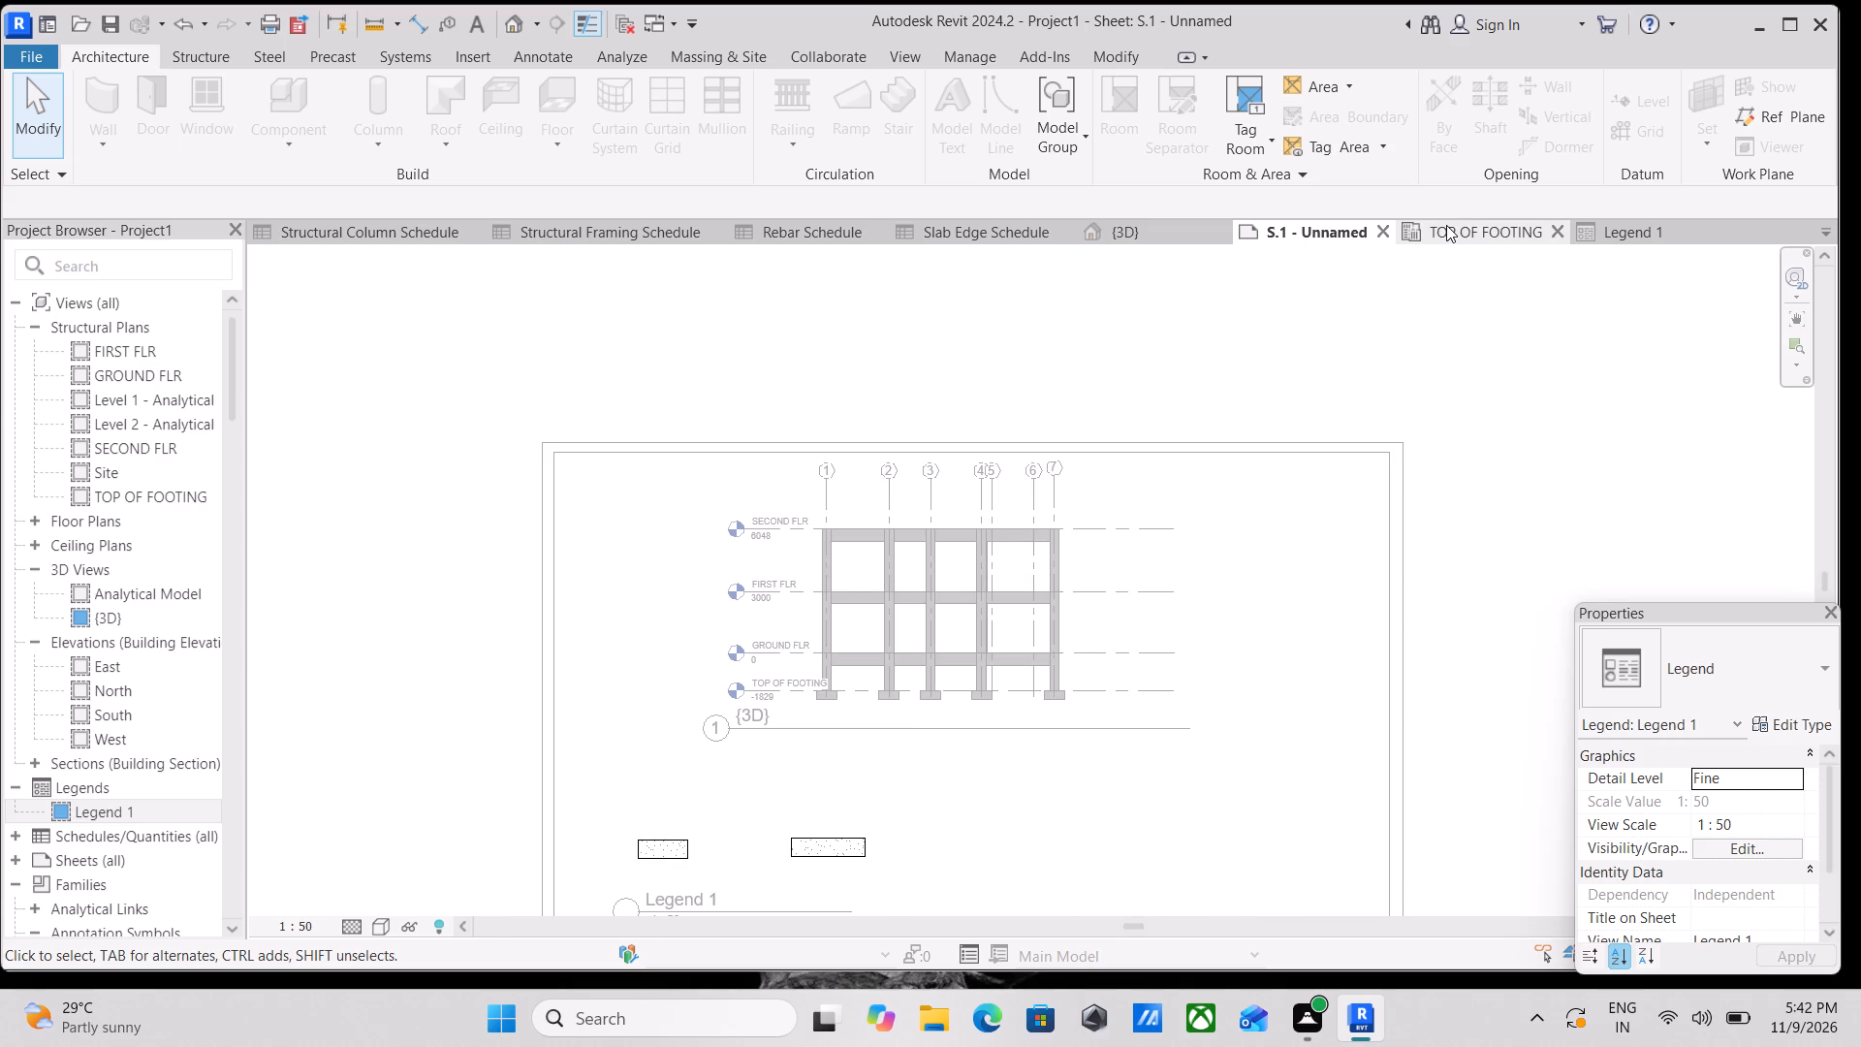
Review the footings and grids in the TOP OF FOOTING plan and the {3D} view.
click(1446, 225)
scroll(875, 487, down, 4)
scroll(1025, 474, down, 2)
middle_drag(1025, 474, 930, 492)
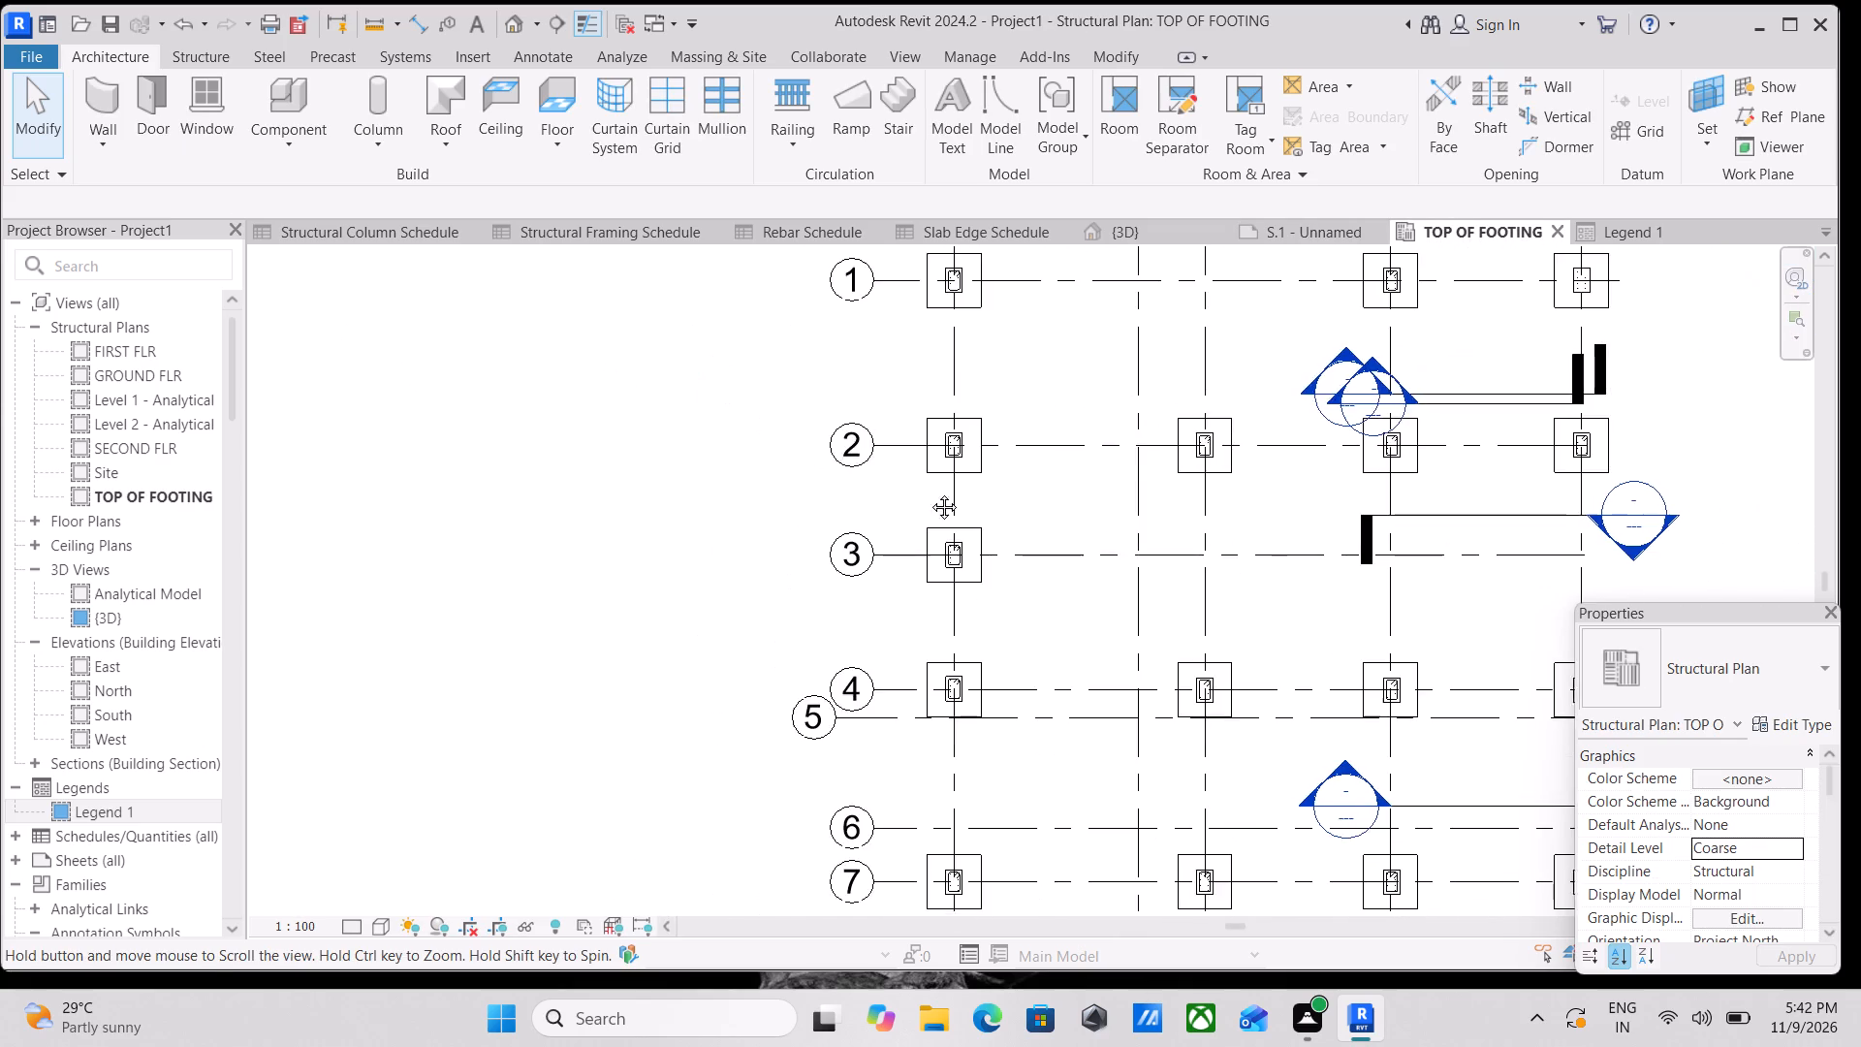
middle_drag(930, 492, 811, 514)
click(1117, 222)
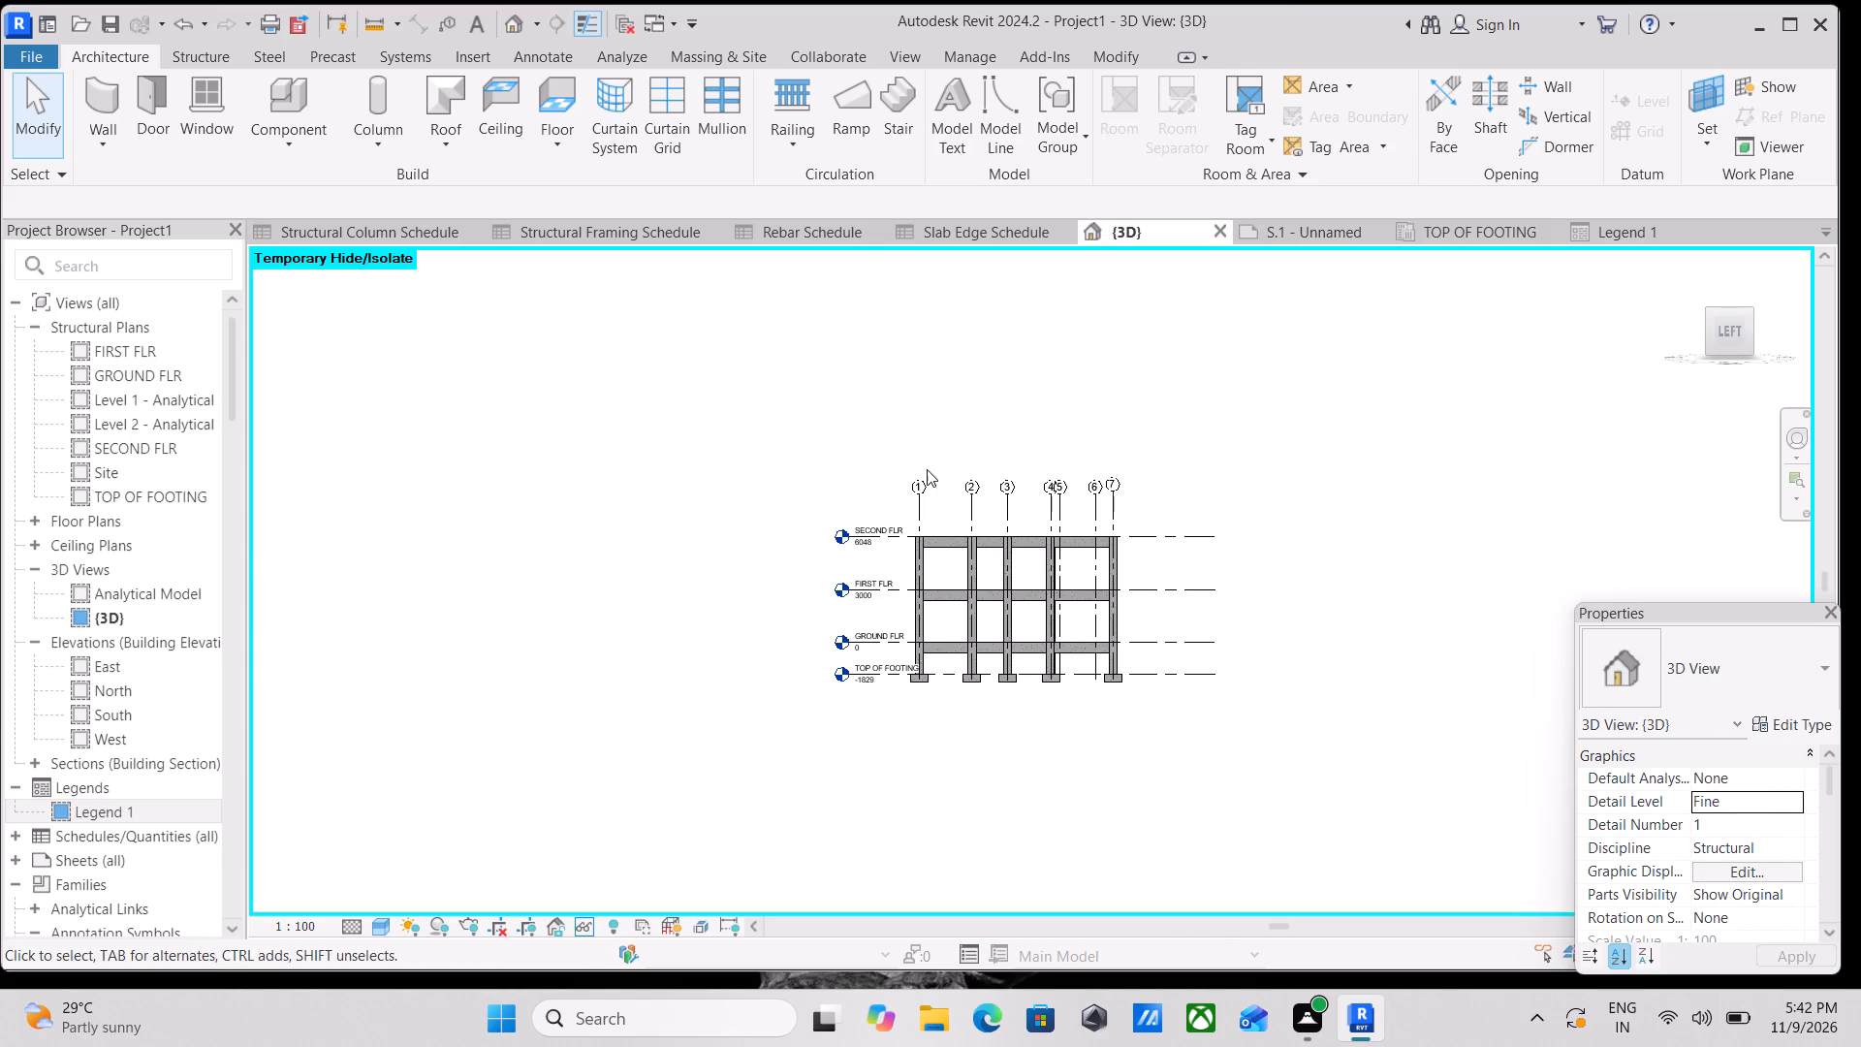
Look through the Rebar, Structural Framing and Structural Column schedules.
click(857, 224)
click(824, 226)
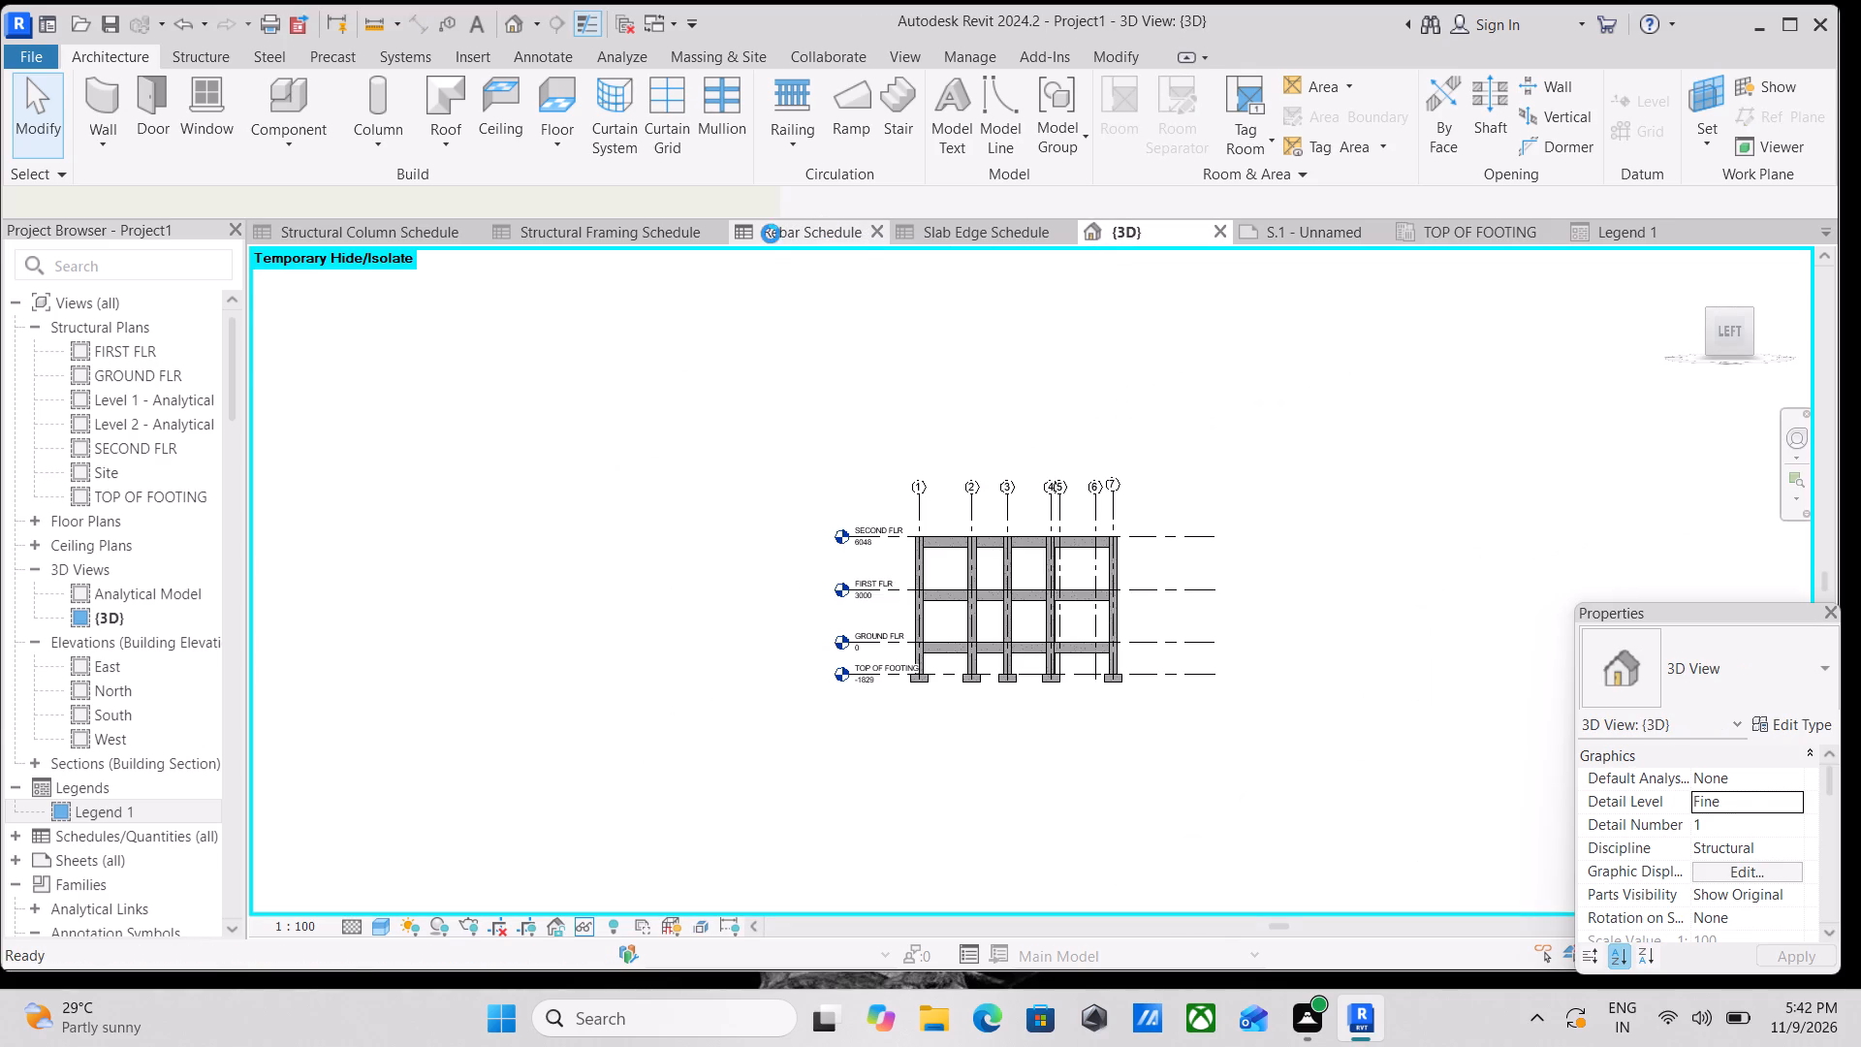
click(642, 237)
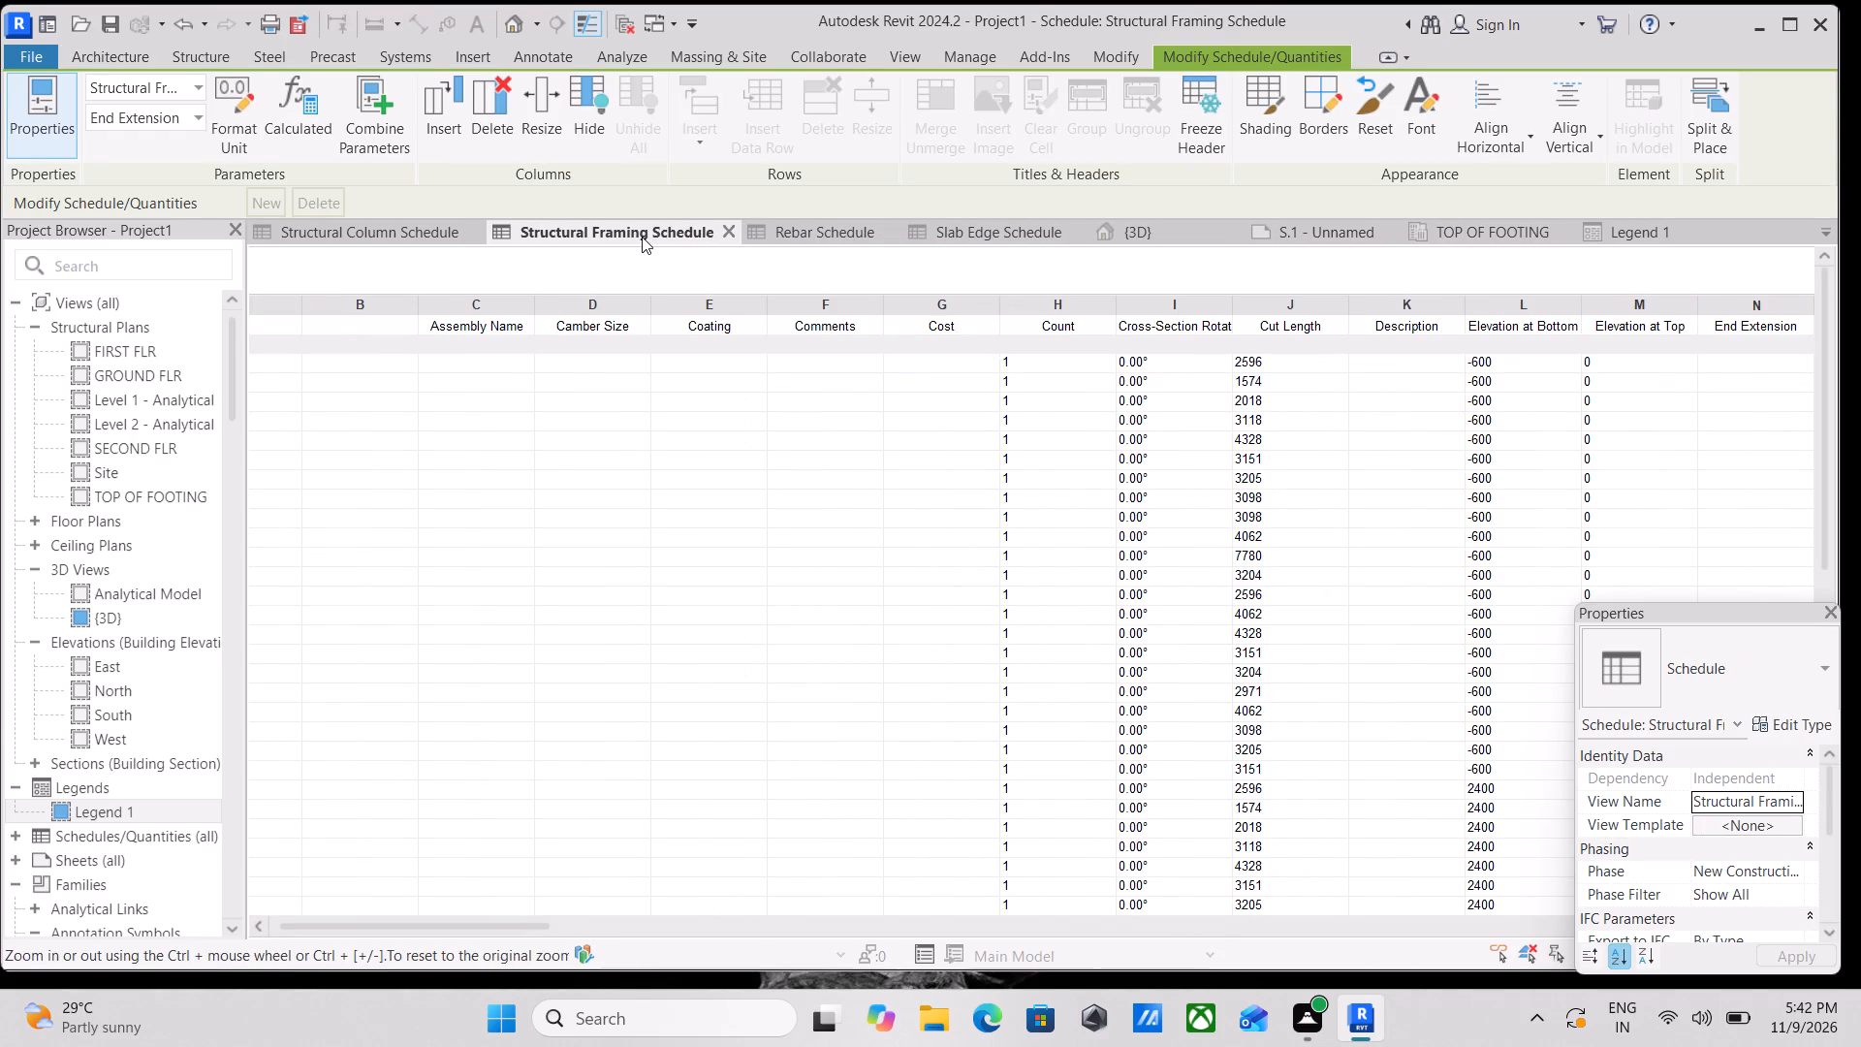
click(368, 230)
scroll(880, 537, down, 1)
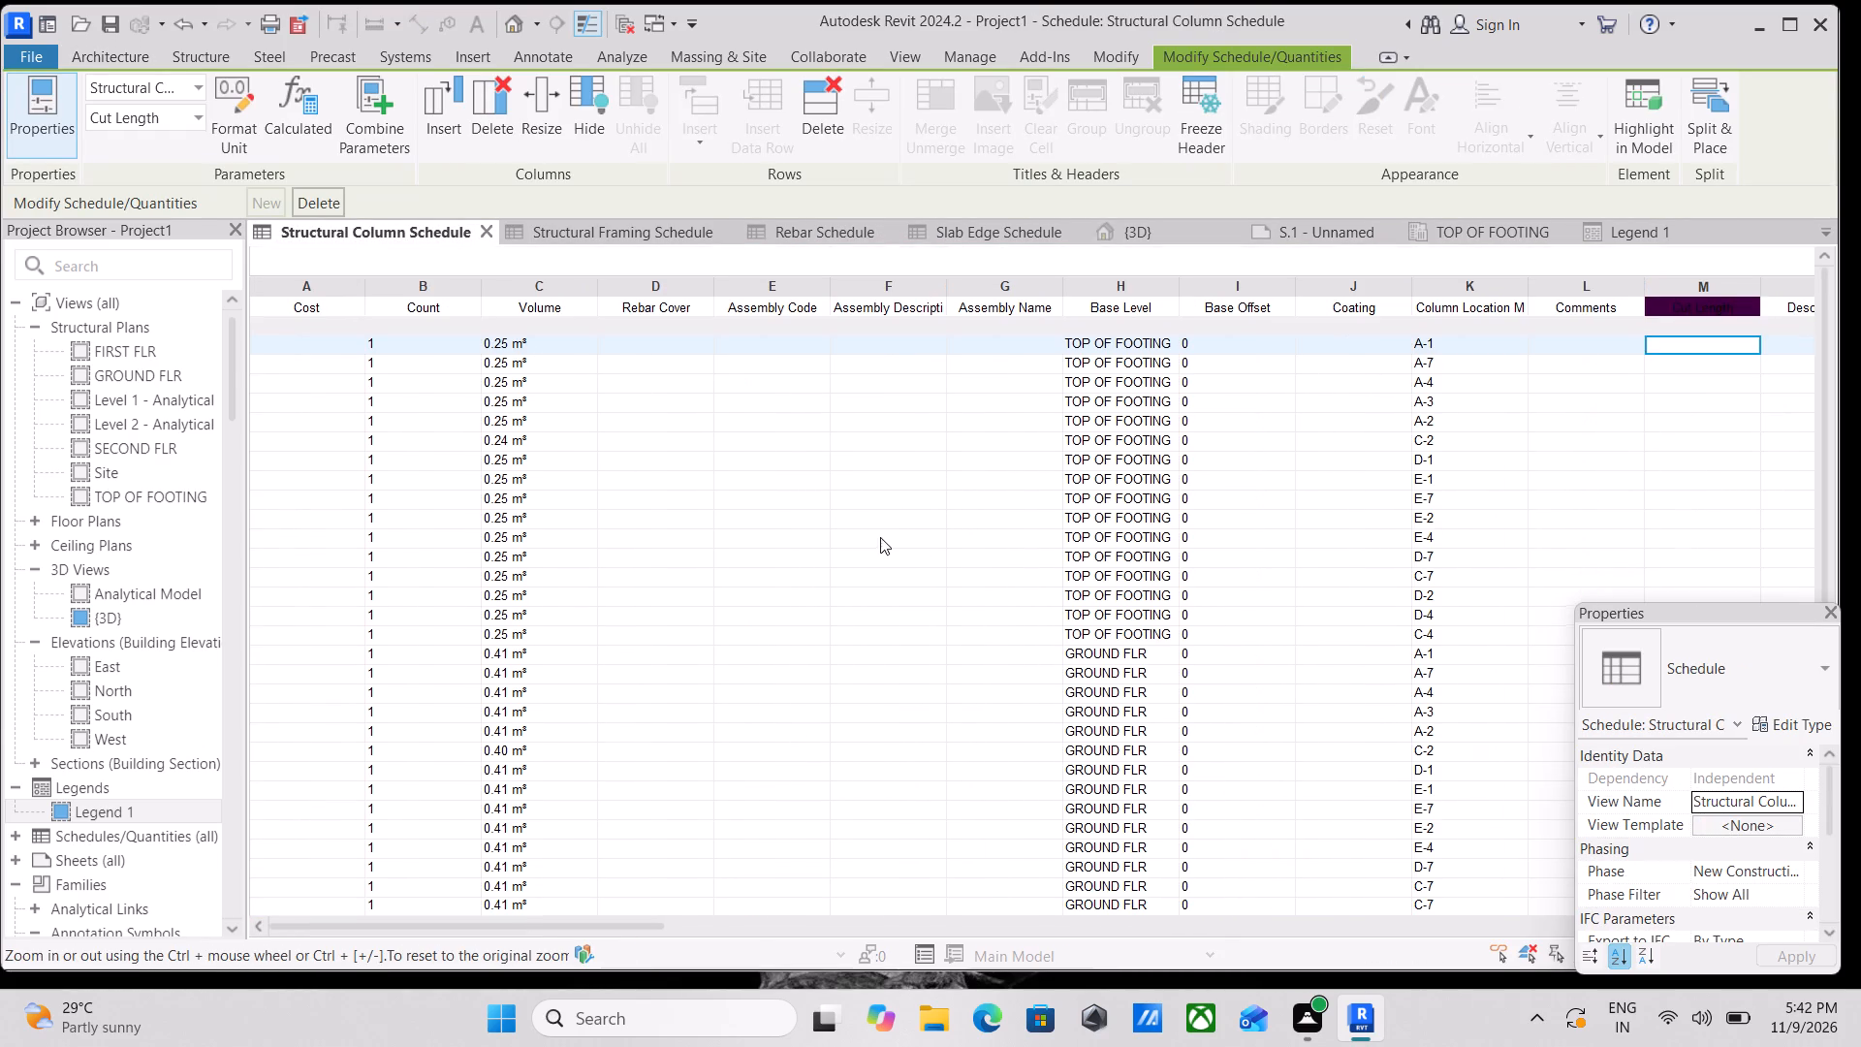
Return to the {3D} view and review the structural frame with its grids and floor levels from the left side.
click(1132, 222)
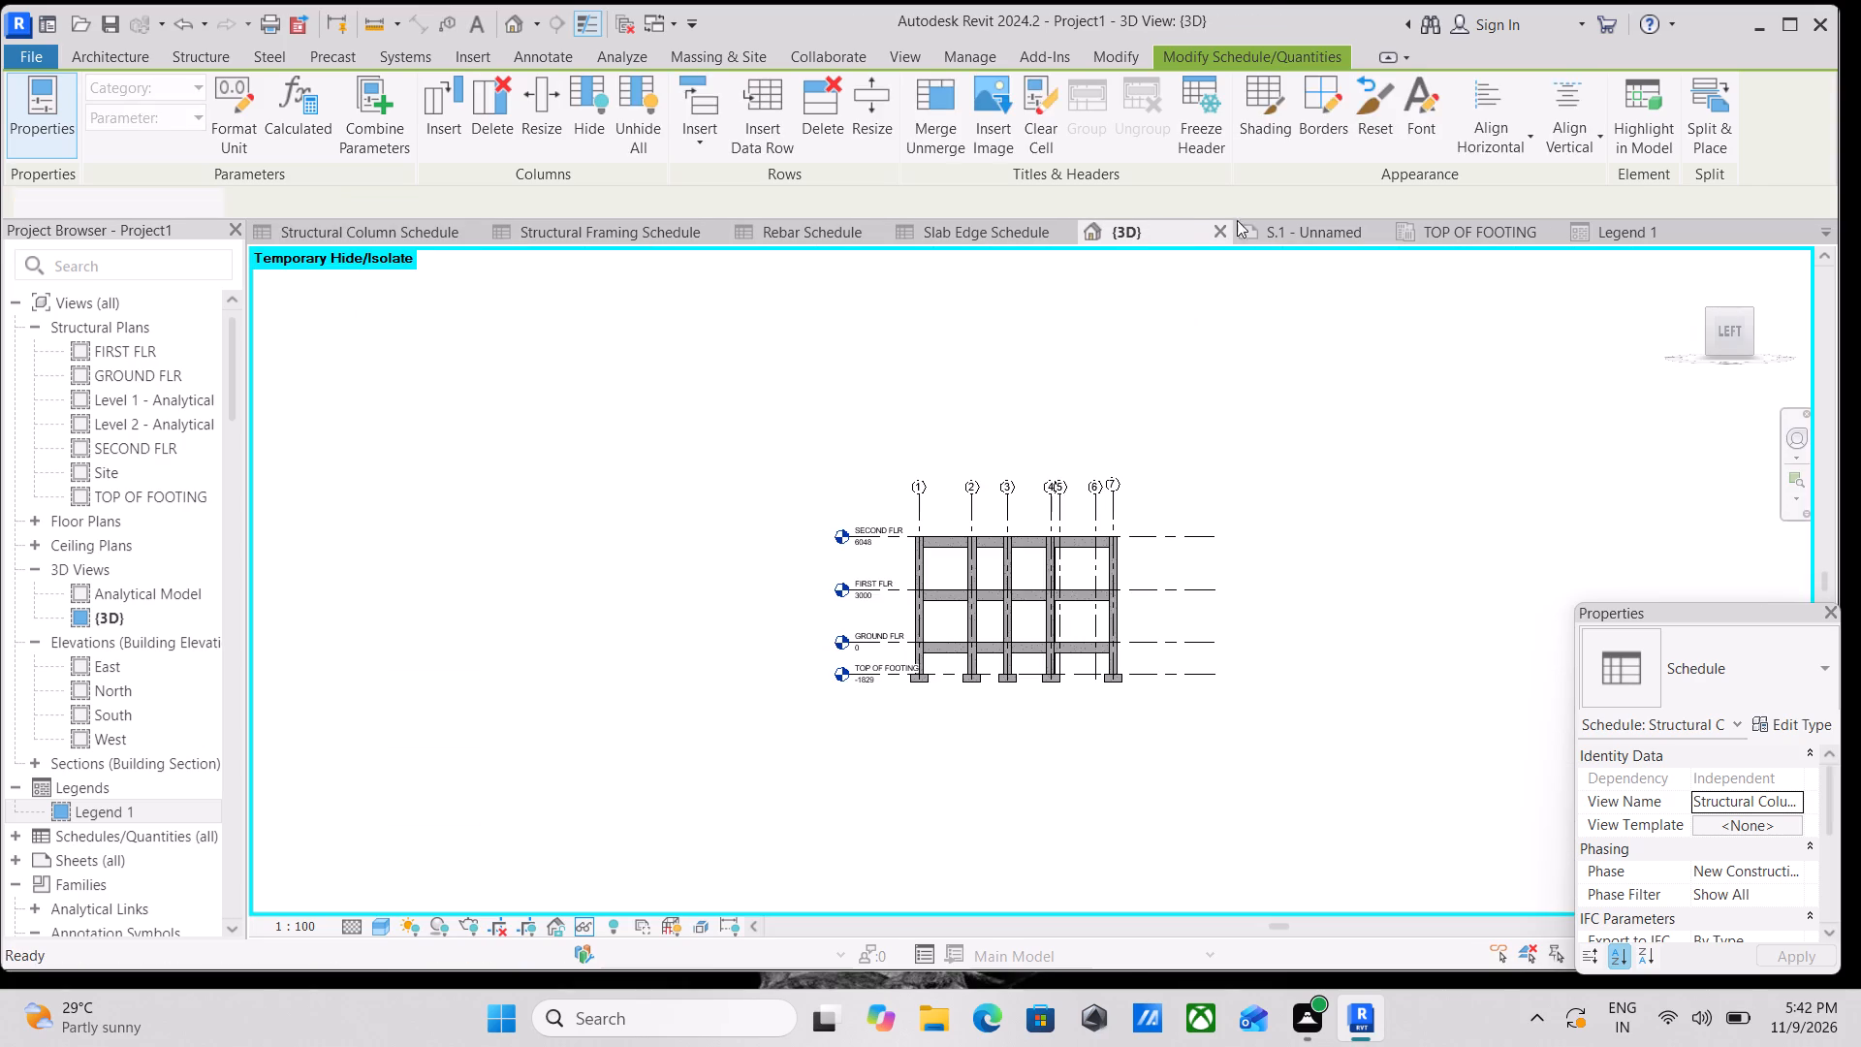
scroll(1140, 531, up, 5)
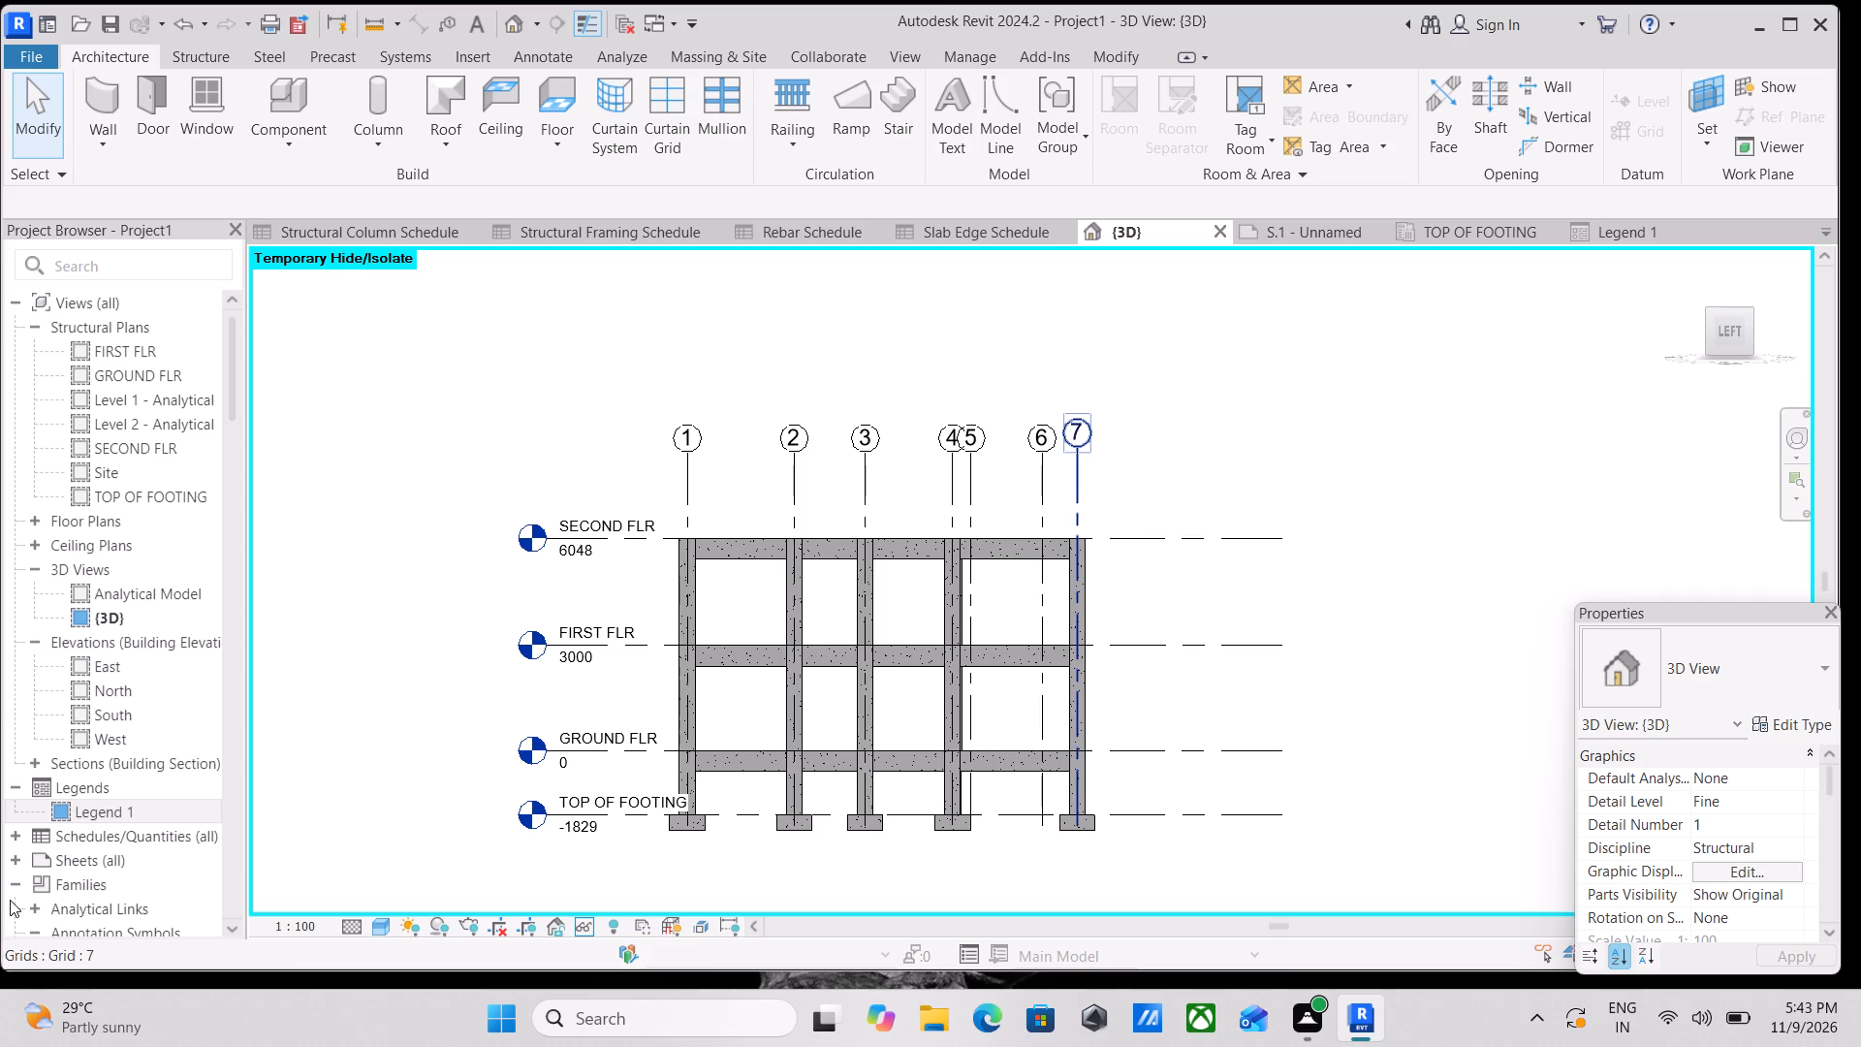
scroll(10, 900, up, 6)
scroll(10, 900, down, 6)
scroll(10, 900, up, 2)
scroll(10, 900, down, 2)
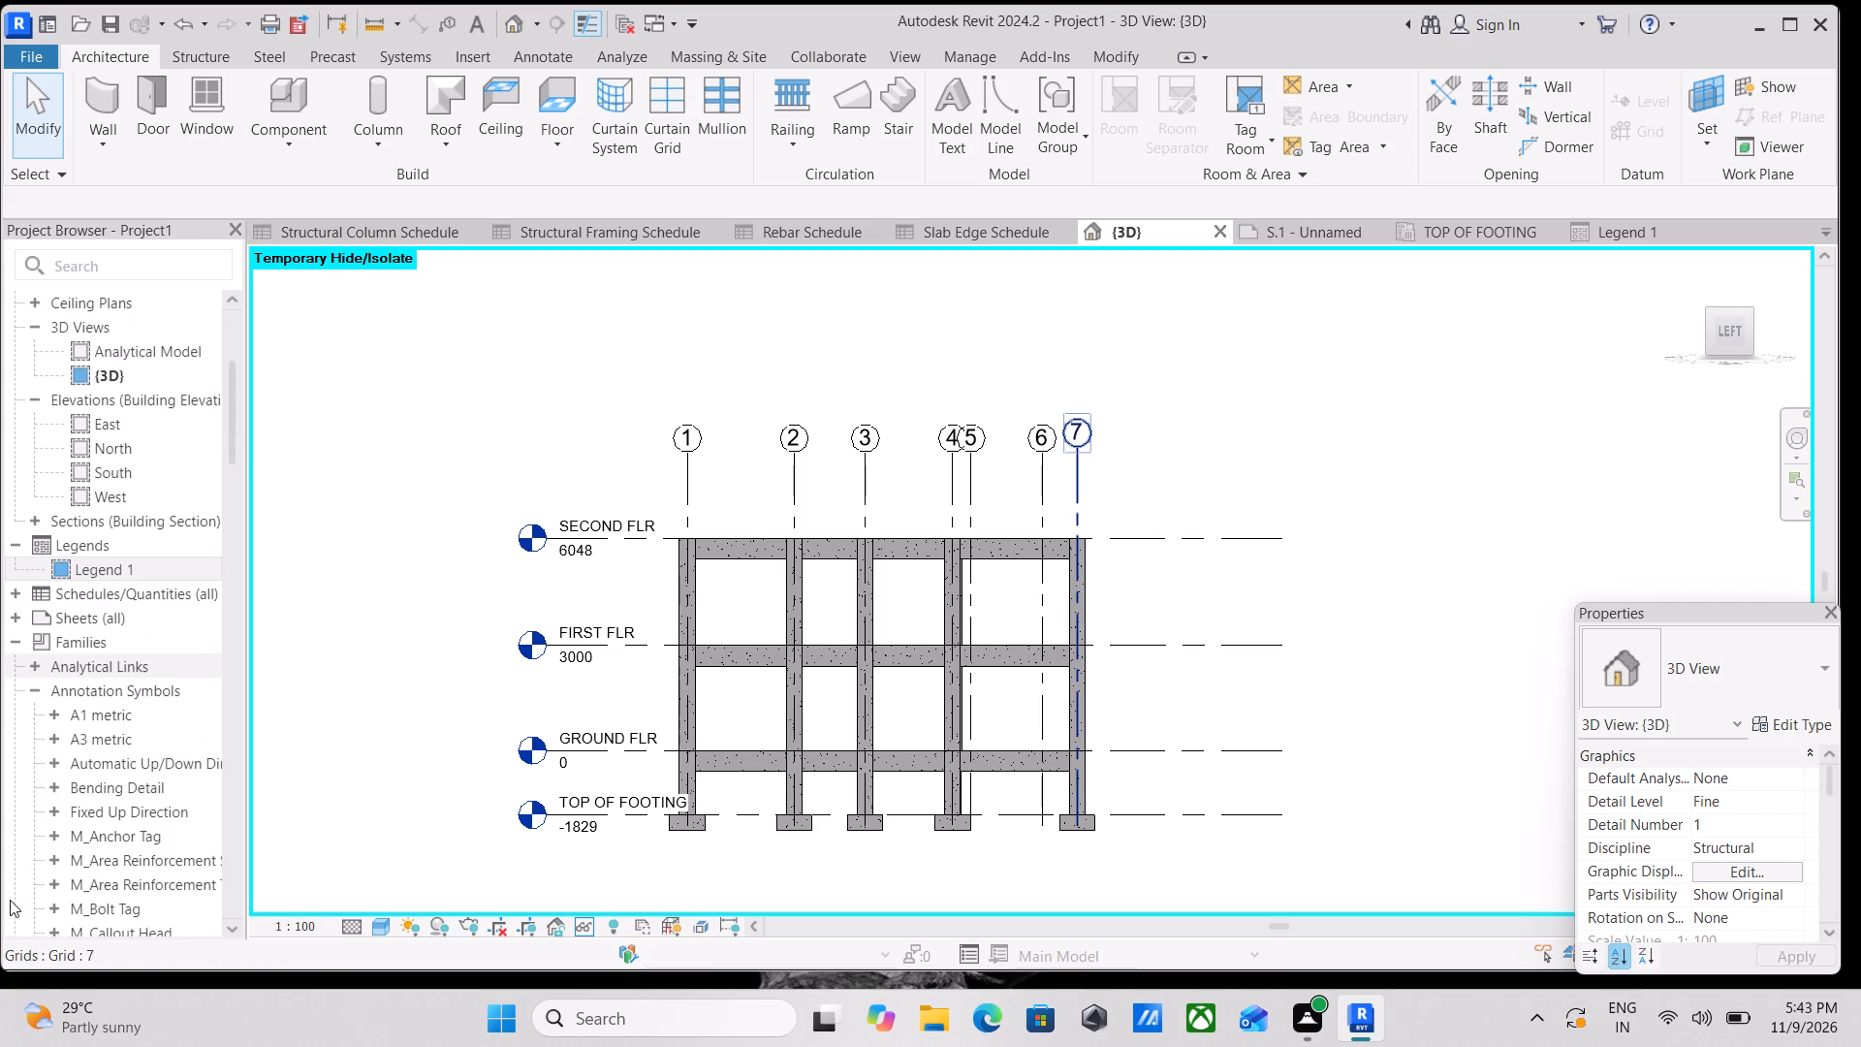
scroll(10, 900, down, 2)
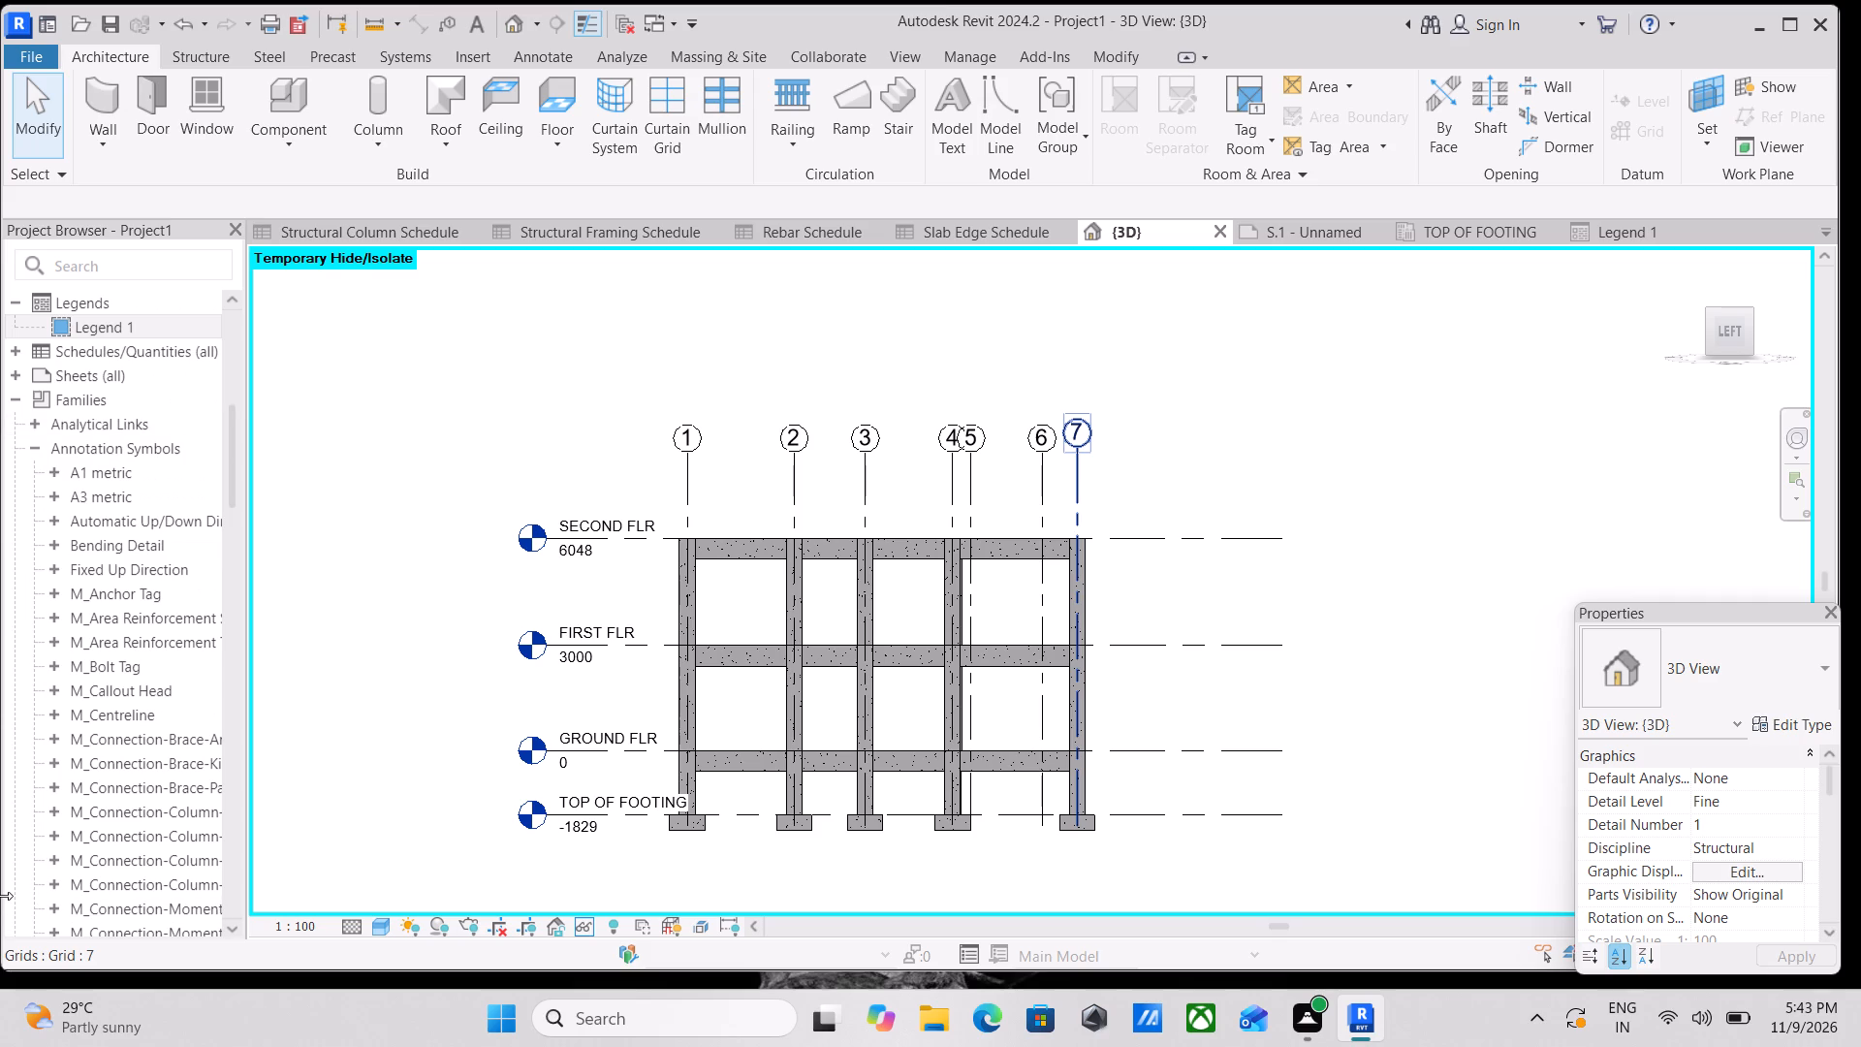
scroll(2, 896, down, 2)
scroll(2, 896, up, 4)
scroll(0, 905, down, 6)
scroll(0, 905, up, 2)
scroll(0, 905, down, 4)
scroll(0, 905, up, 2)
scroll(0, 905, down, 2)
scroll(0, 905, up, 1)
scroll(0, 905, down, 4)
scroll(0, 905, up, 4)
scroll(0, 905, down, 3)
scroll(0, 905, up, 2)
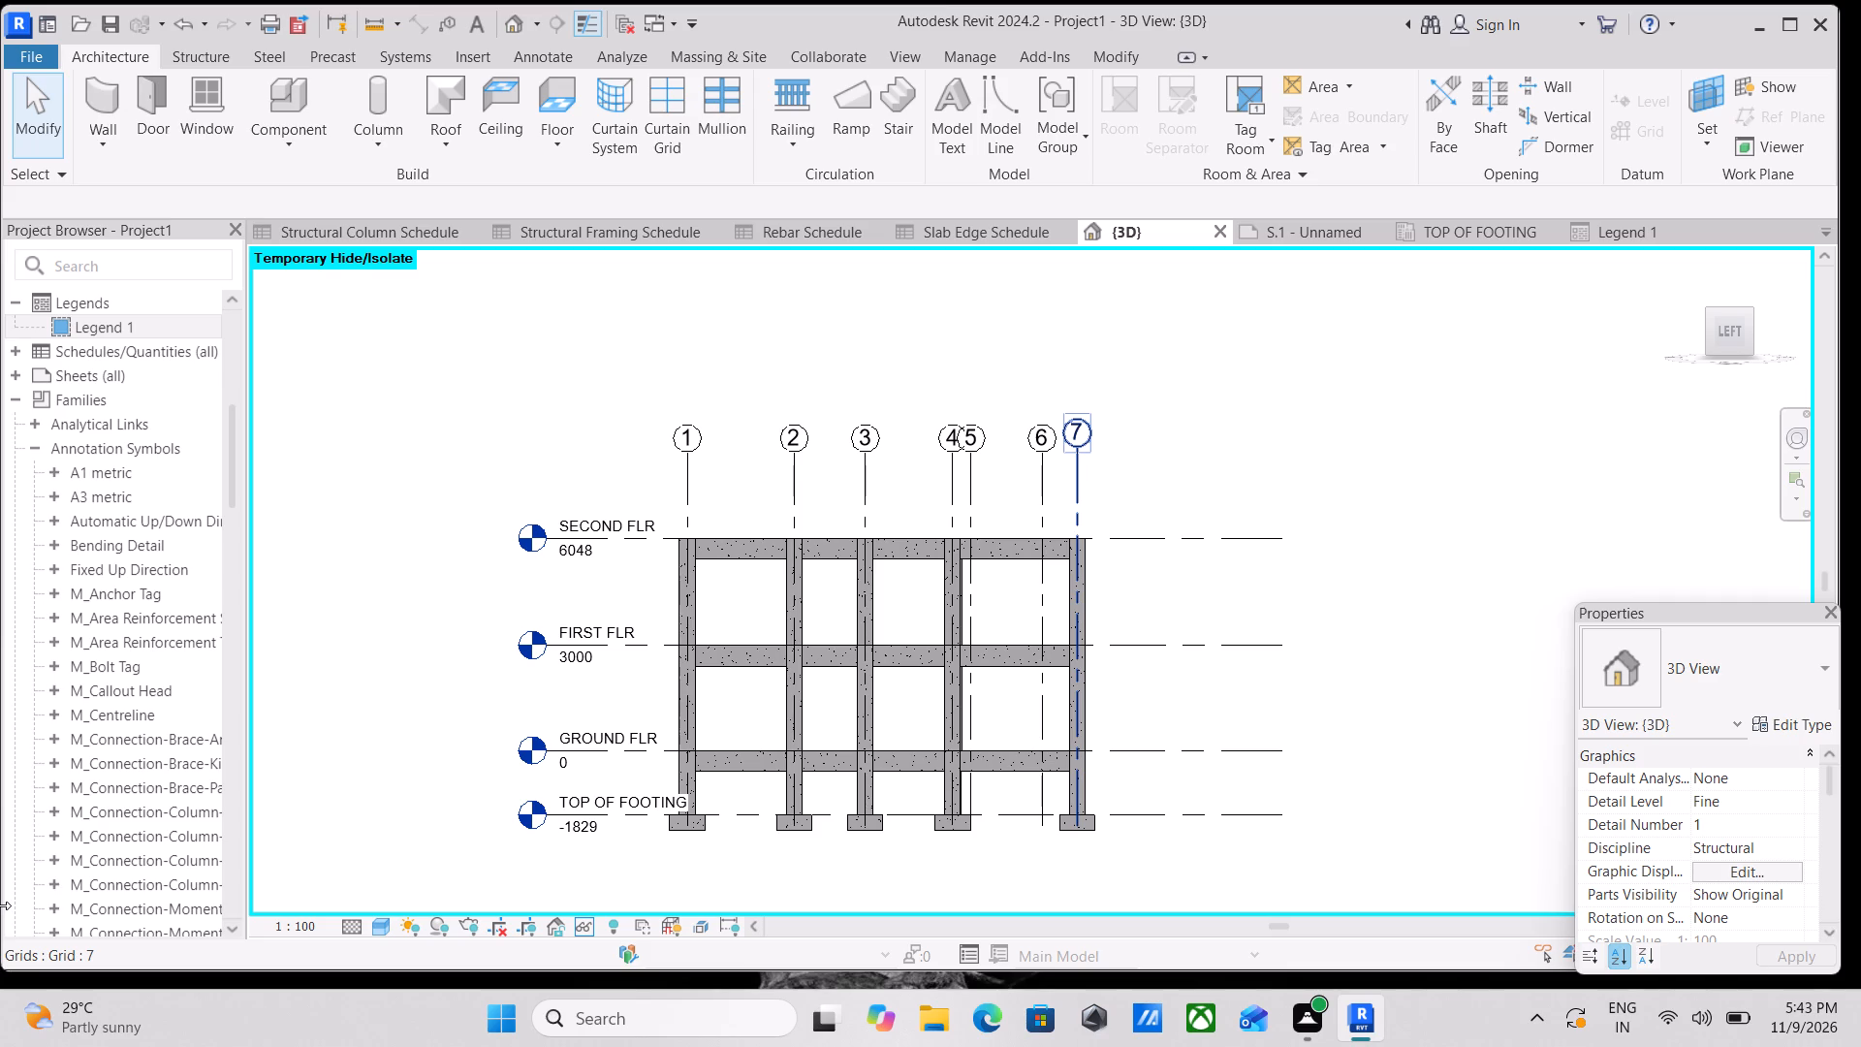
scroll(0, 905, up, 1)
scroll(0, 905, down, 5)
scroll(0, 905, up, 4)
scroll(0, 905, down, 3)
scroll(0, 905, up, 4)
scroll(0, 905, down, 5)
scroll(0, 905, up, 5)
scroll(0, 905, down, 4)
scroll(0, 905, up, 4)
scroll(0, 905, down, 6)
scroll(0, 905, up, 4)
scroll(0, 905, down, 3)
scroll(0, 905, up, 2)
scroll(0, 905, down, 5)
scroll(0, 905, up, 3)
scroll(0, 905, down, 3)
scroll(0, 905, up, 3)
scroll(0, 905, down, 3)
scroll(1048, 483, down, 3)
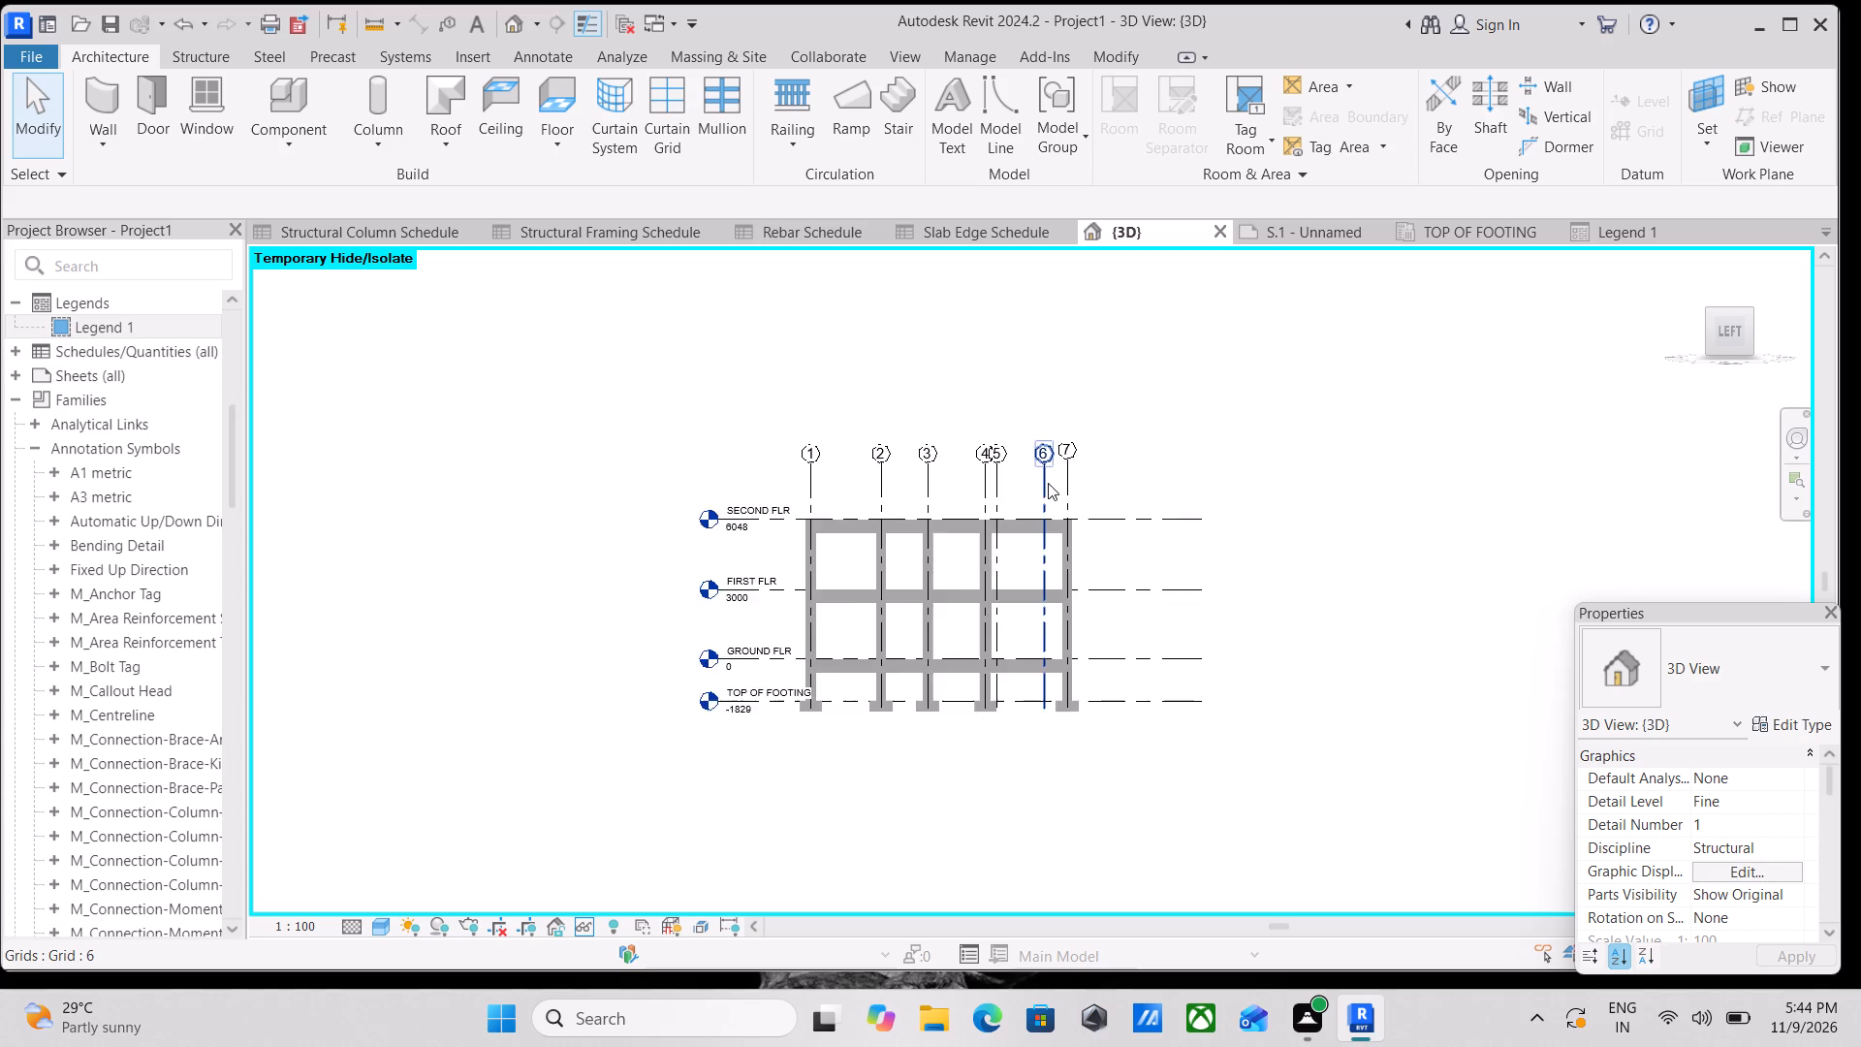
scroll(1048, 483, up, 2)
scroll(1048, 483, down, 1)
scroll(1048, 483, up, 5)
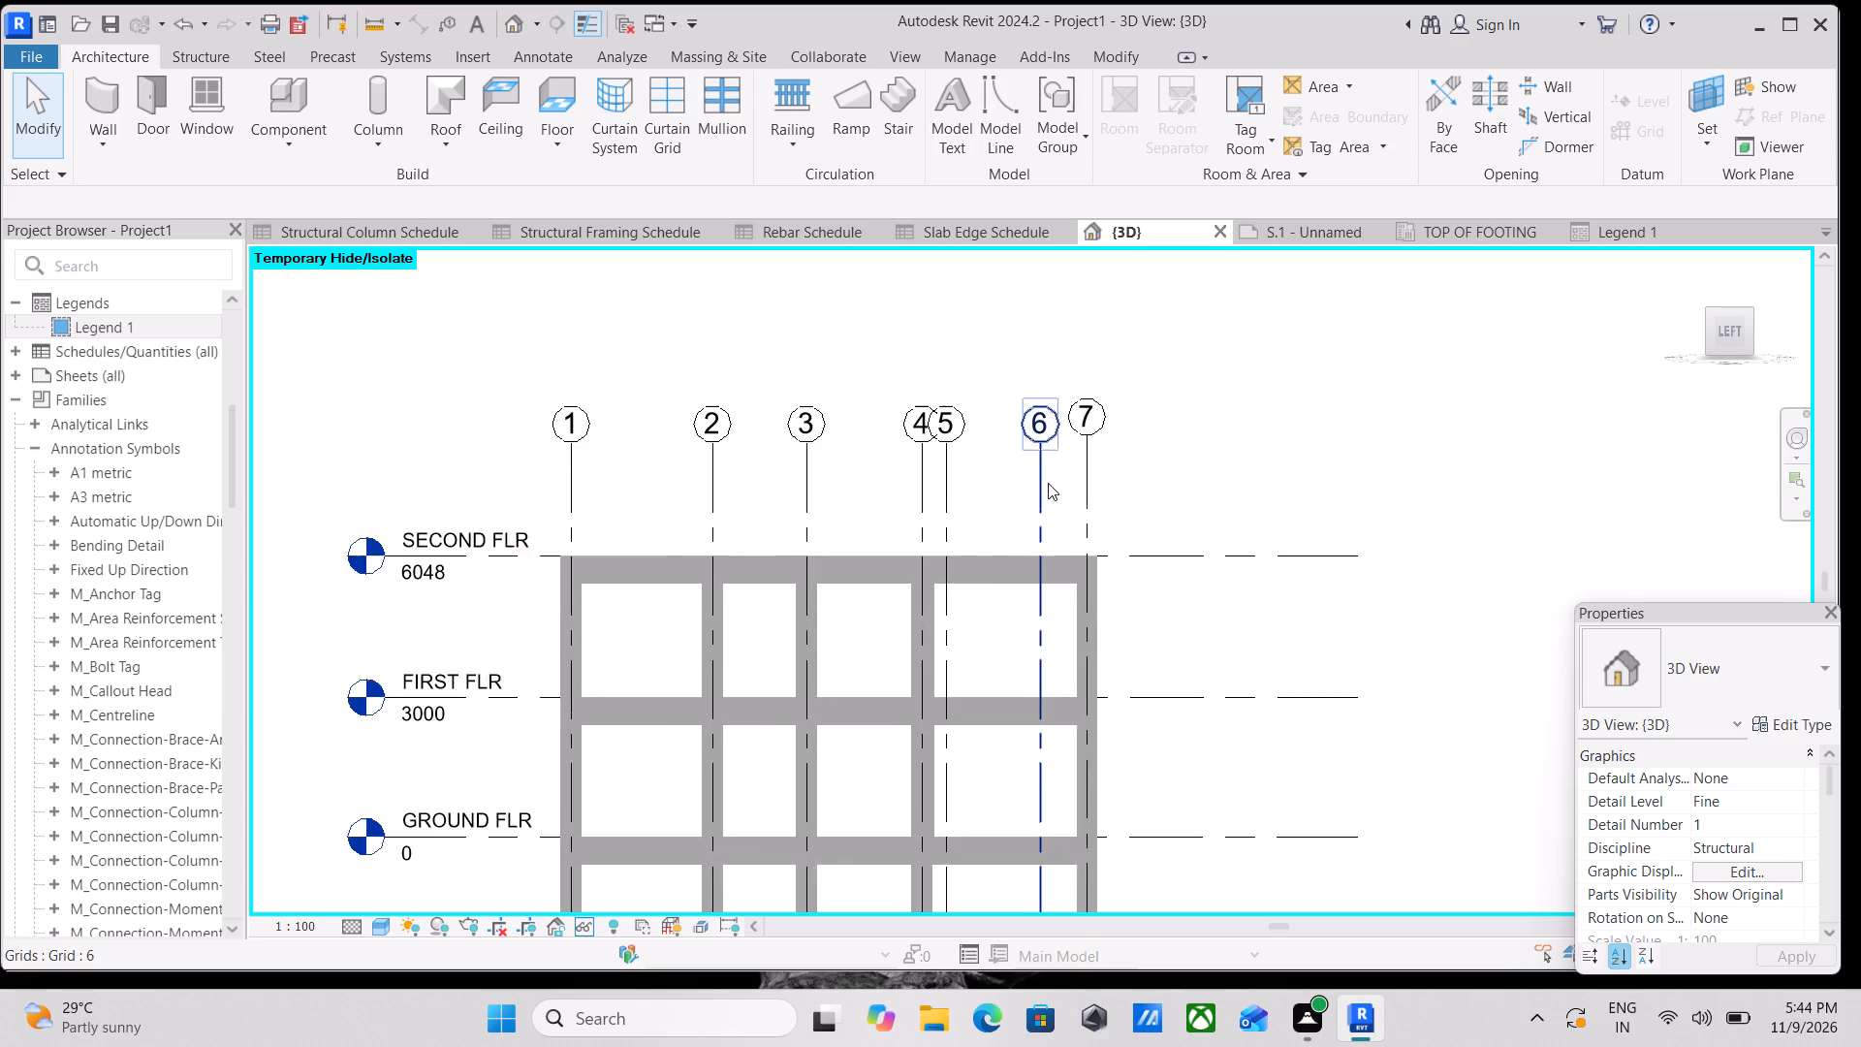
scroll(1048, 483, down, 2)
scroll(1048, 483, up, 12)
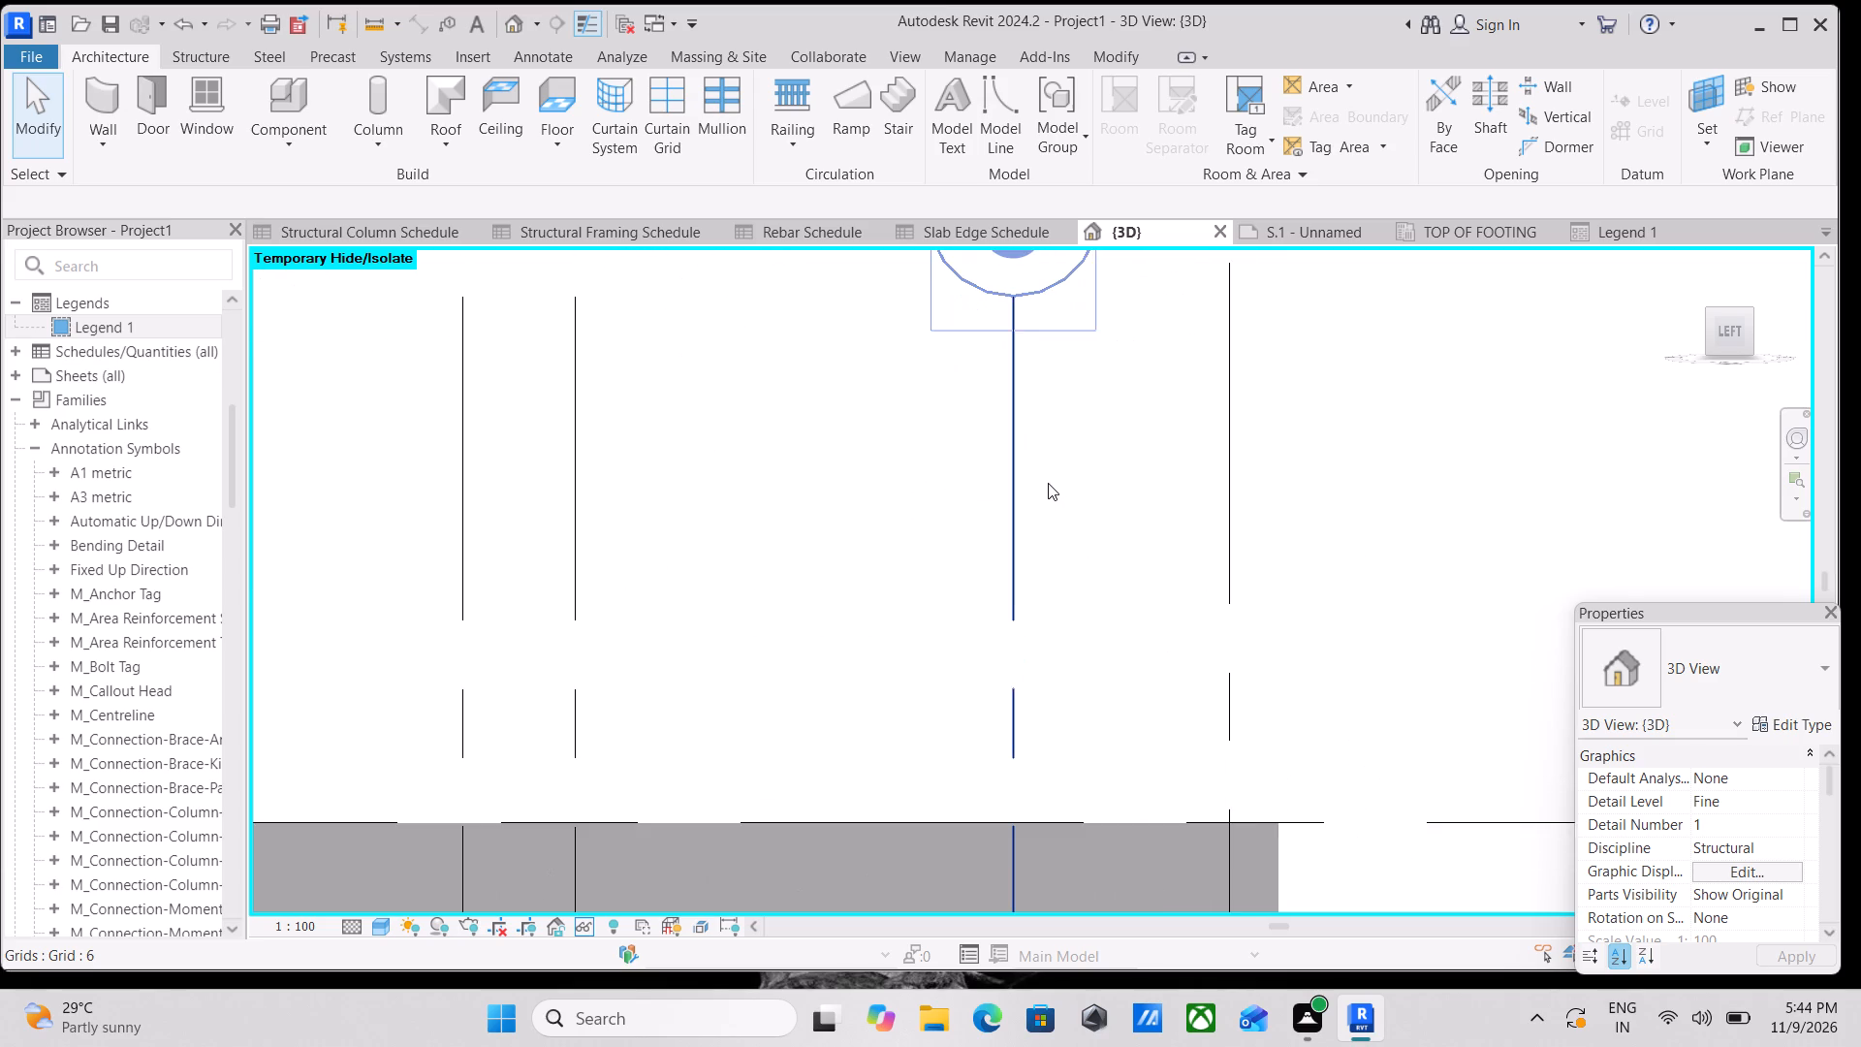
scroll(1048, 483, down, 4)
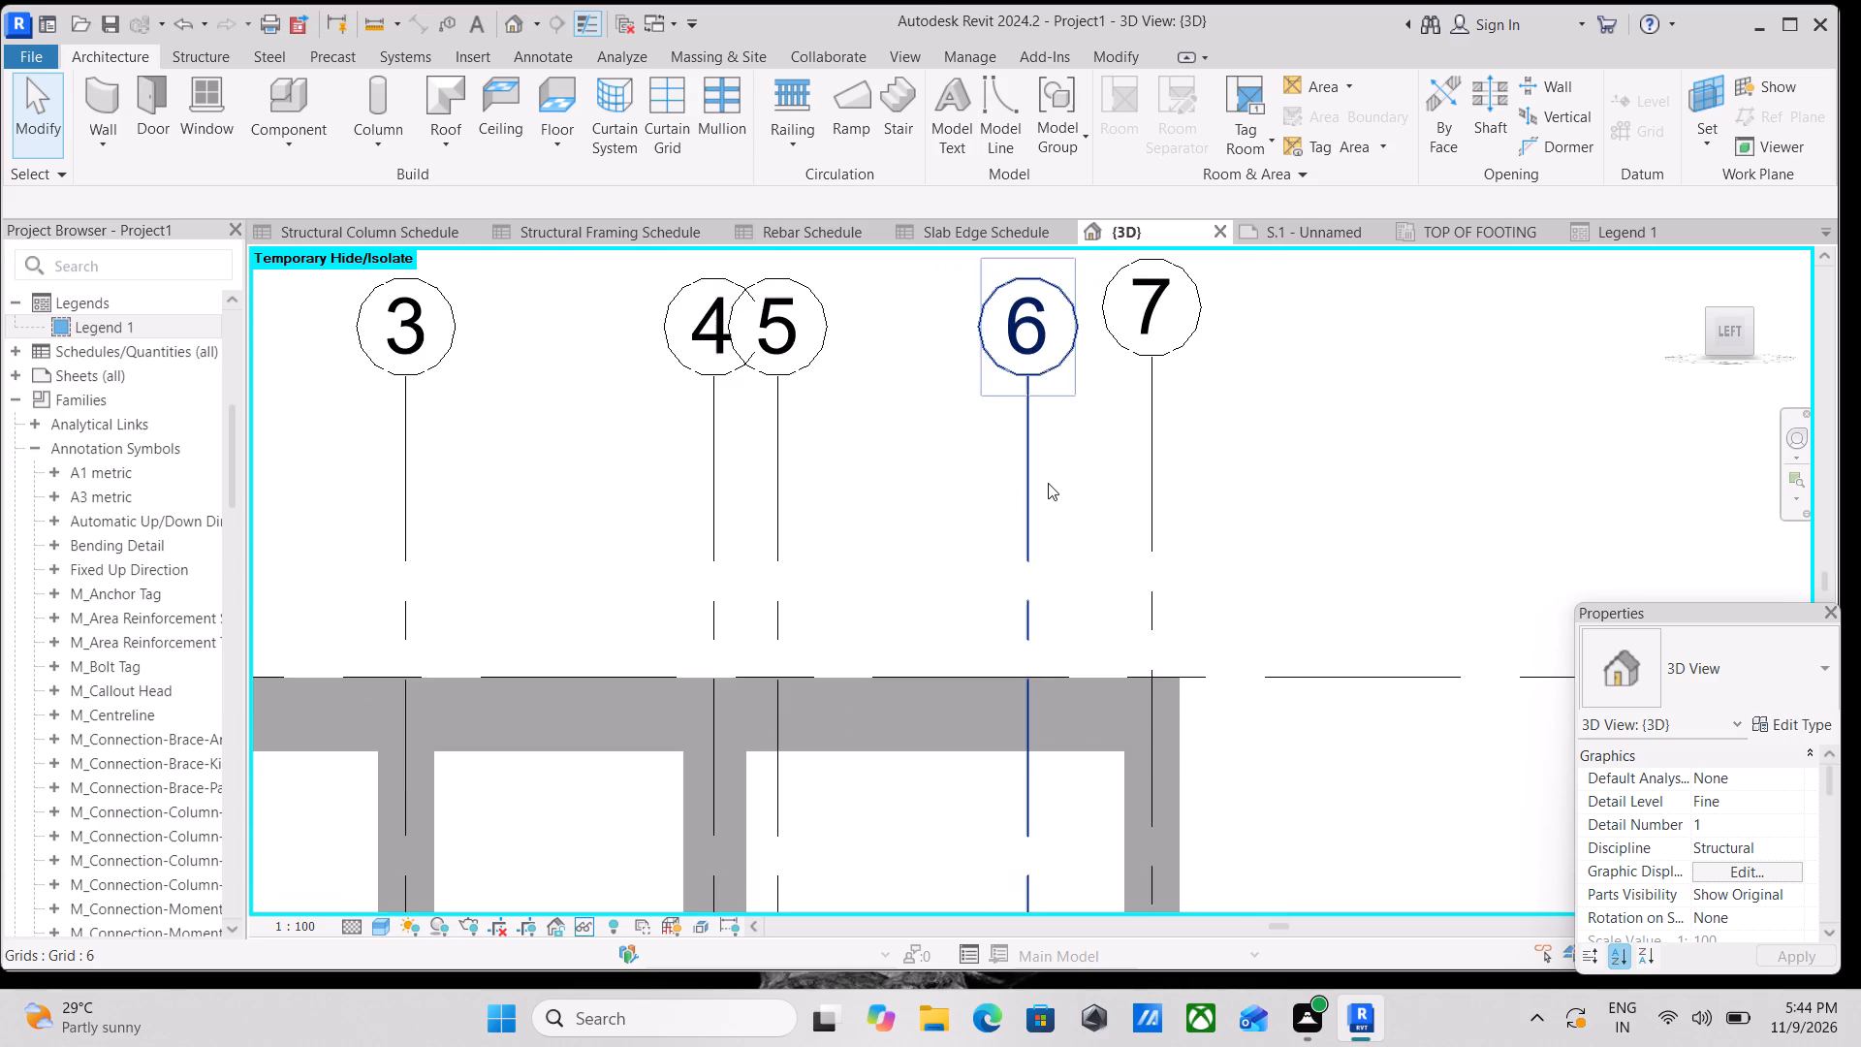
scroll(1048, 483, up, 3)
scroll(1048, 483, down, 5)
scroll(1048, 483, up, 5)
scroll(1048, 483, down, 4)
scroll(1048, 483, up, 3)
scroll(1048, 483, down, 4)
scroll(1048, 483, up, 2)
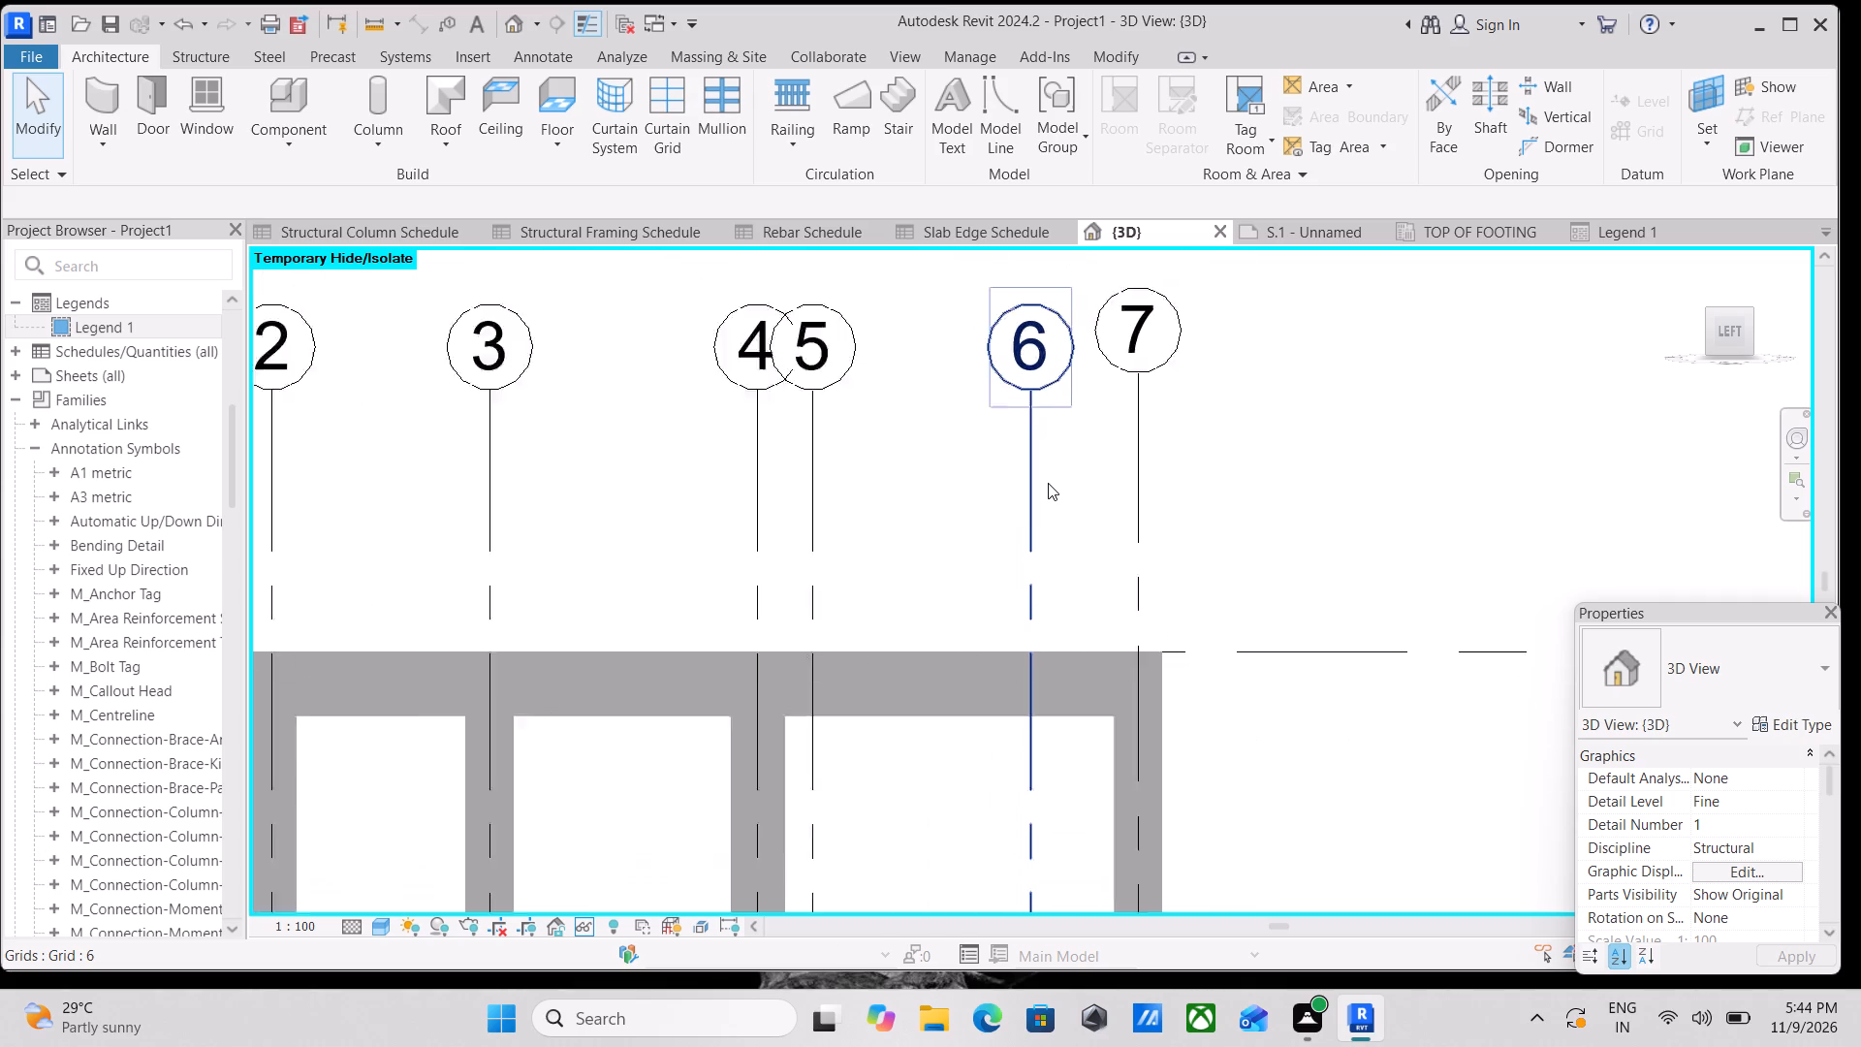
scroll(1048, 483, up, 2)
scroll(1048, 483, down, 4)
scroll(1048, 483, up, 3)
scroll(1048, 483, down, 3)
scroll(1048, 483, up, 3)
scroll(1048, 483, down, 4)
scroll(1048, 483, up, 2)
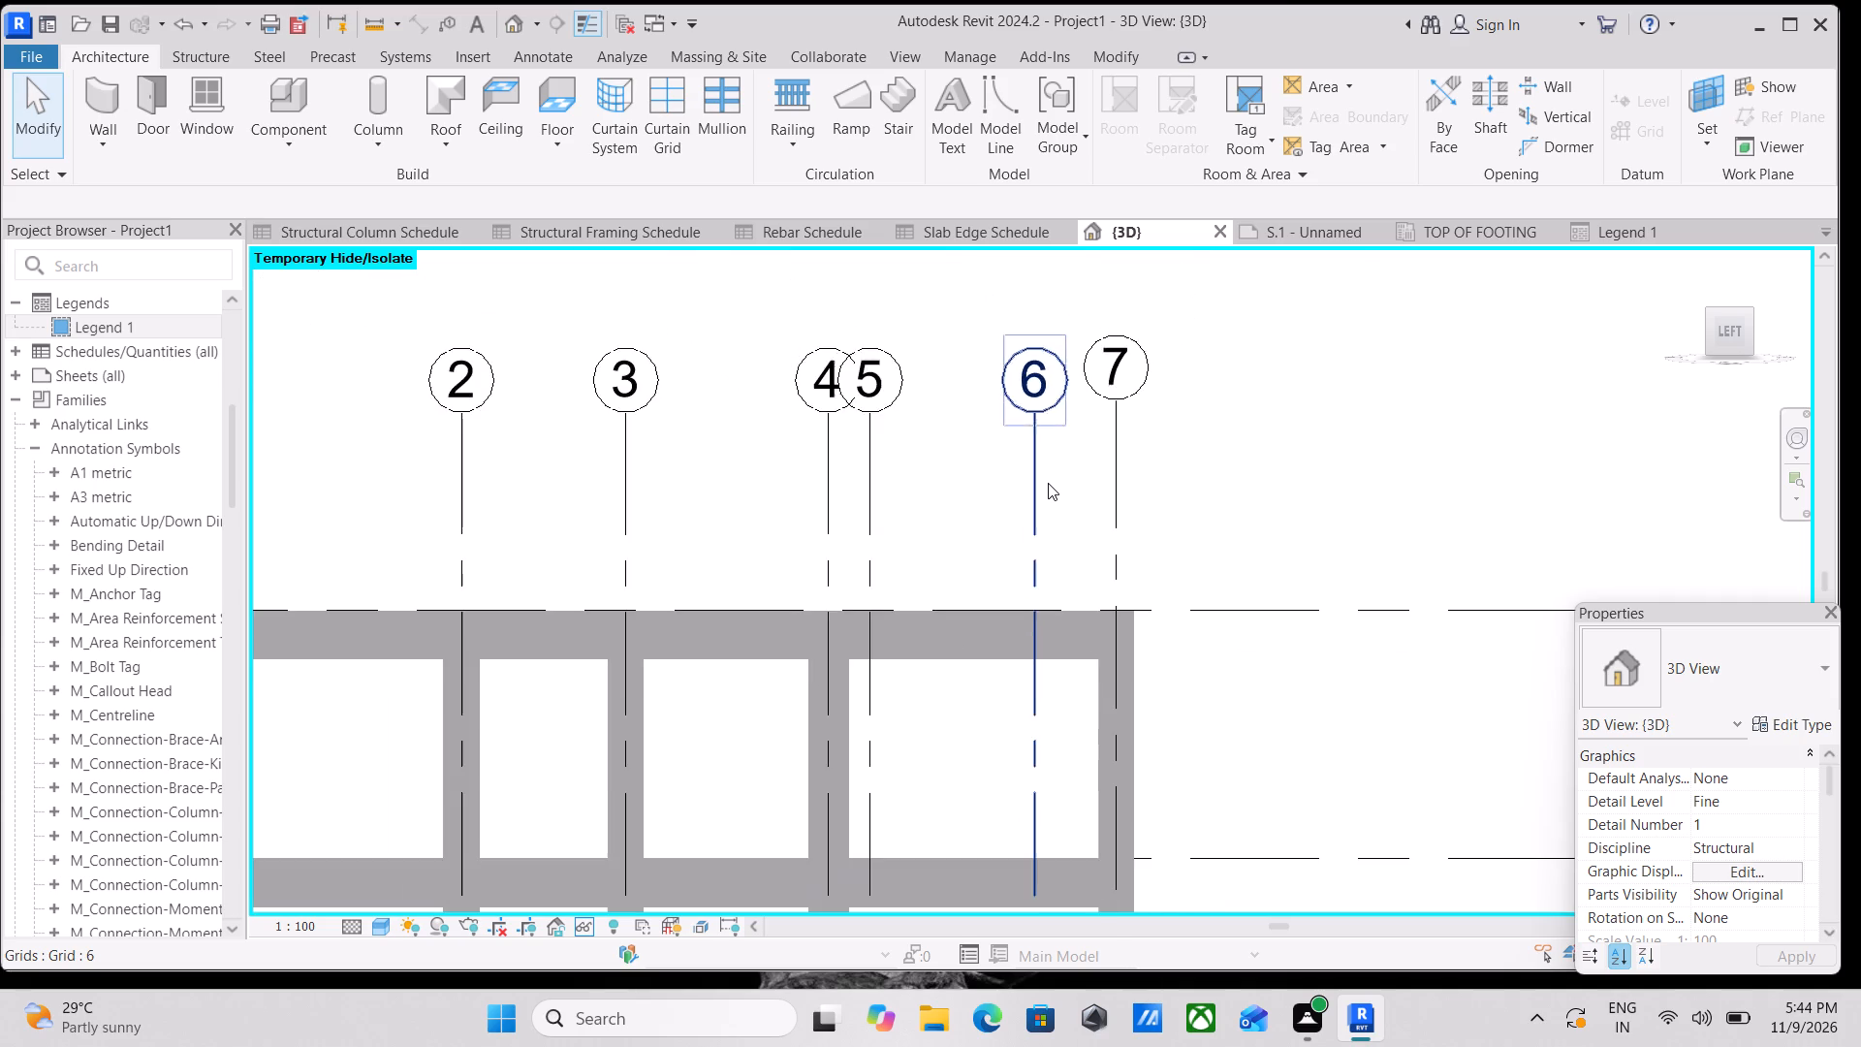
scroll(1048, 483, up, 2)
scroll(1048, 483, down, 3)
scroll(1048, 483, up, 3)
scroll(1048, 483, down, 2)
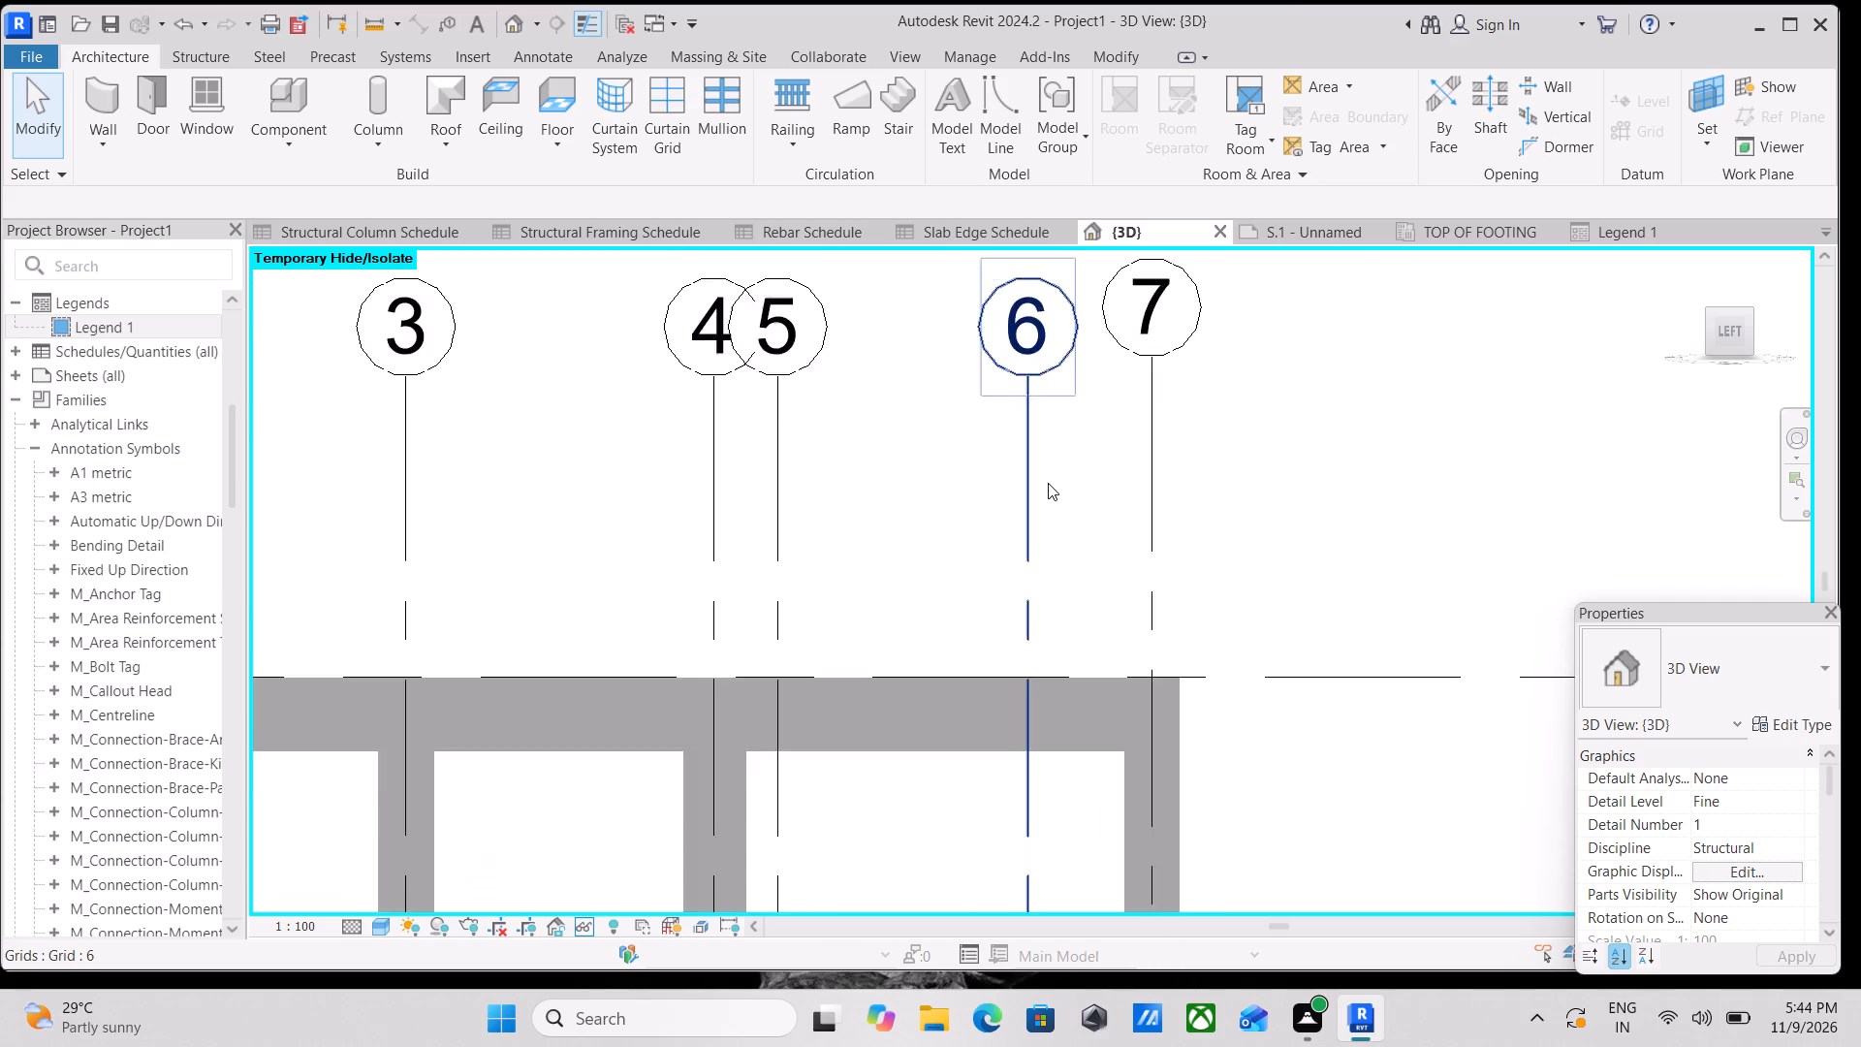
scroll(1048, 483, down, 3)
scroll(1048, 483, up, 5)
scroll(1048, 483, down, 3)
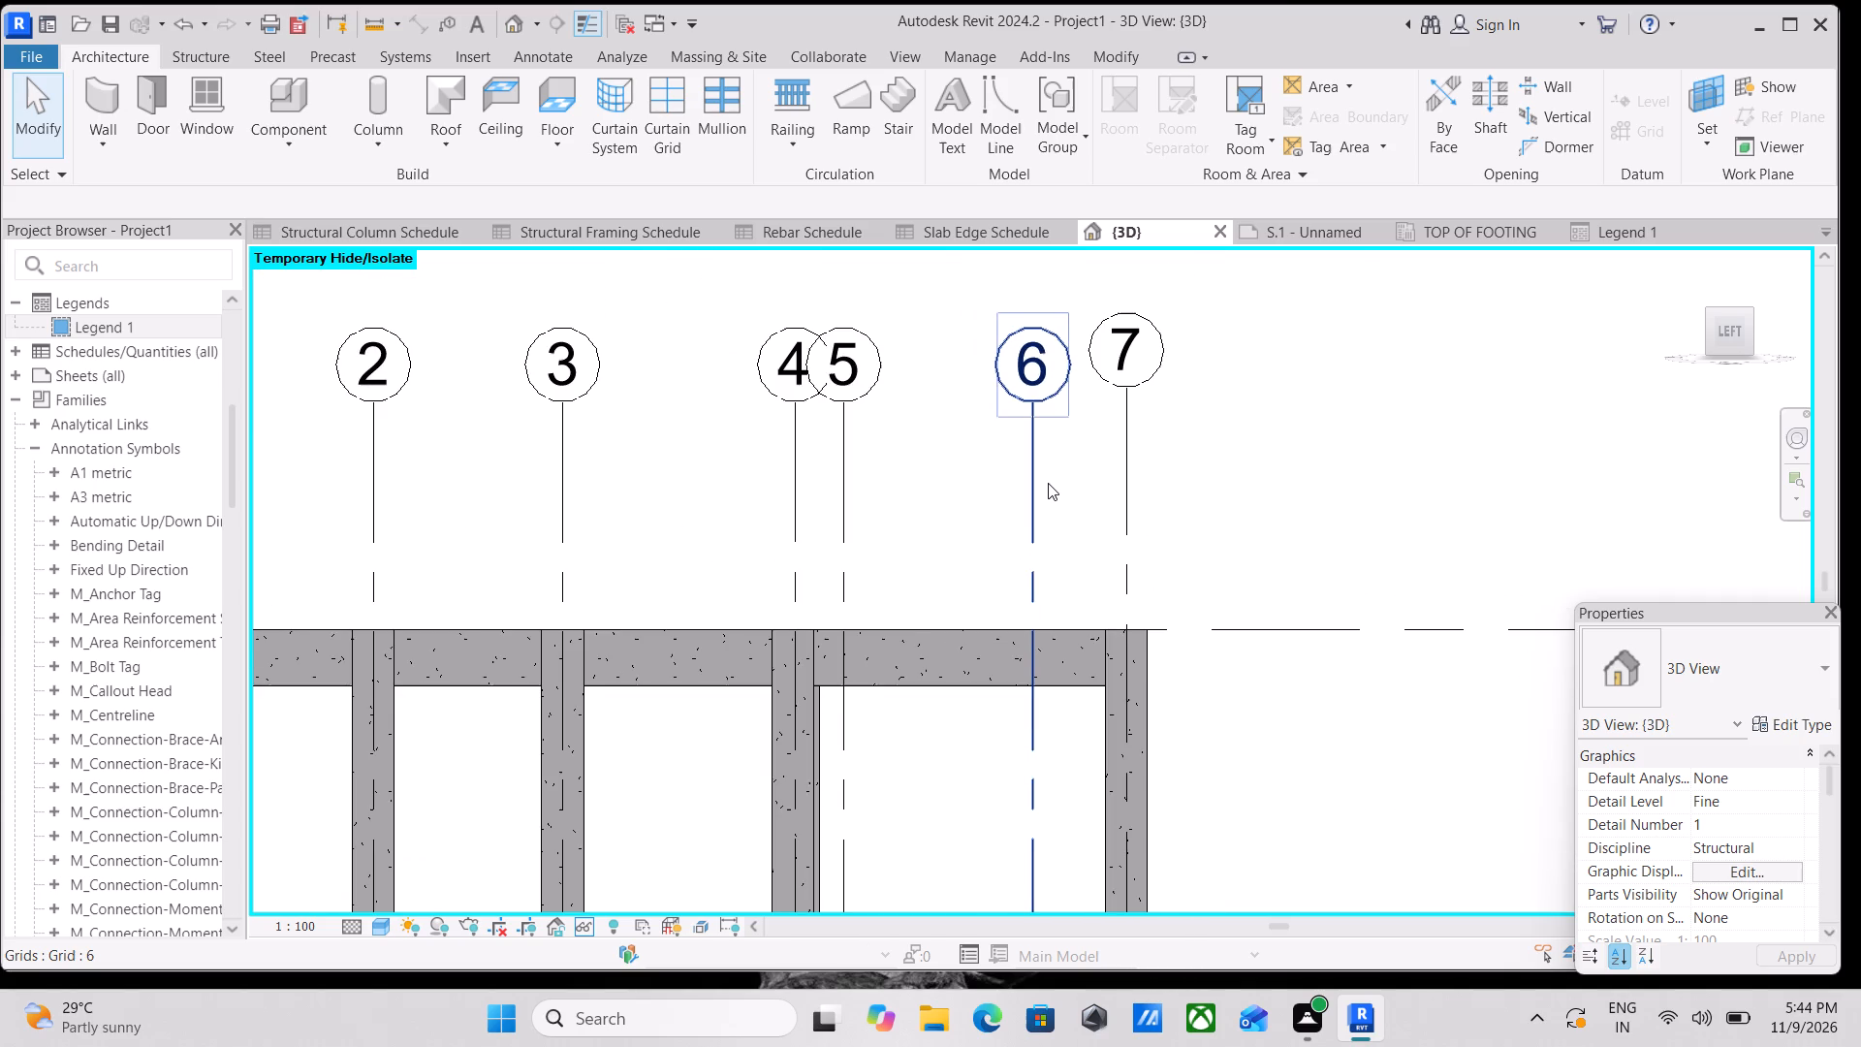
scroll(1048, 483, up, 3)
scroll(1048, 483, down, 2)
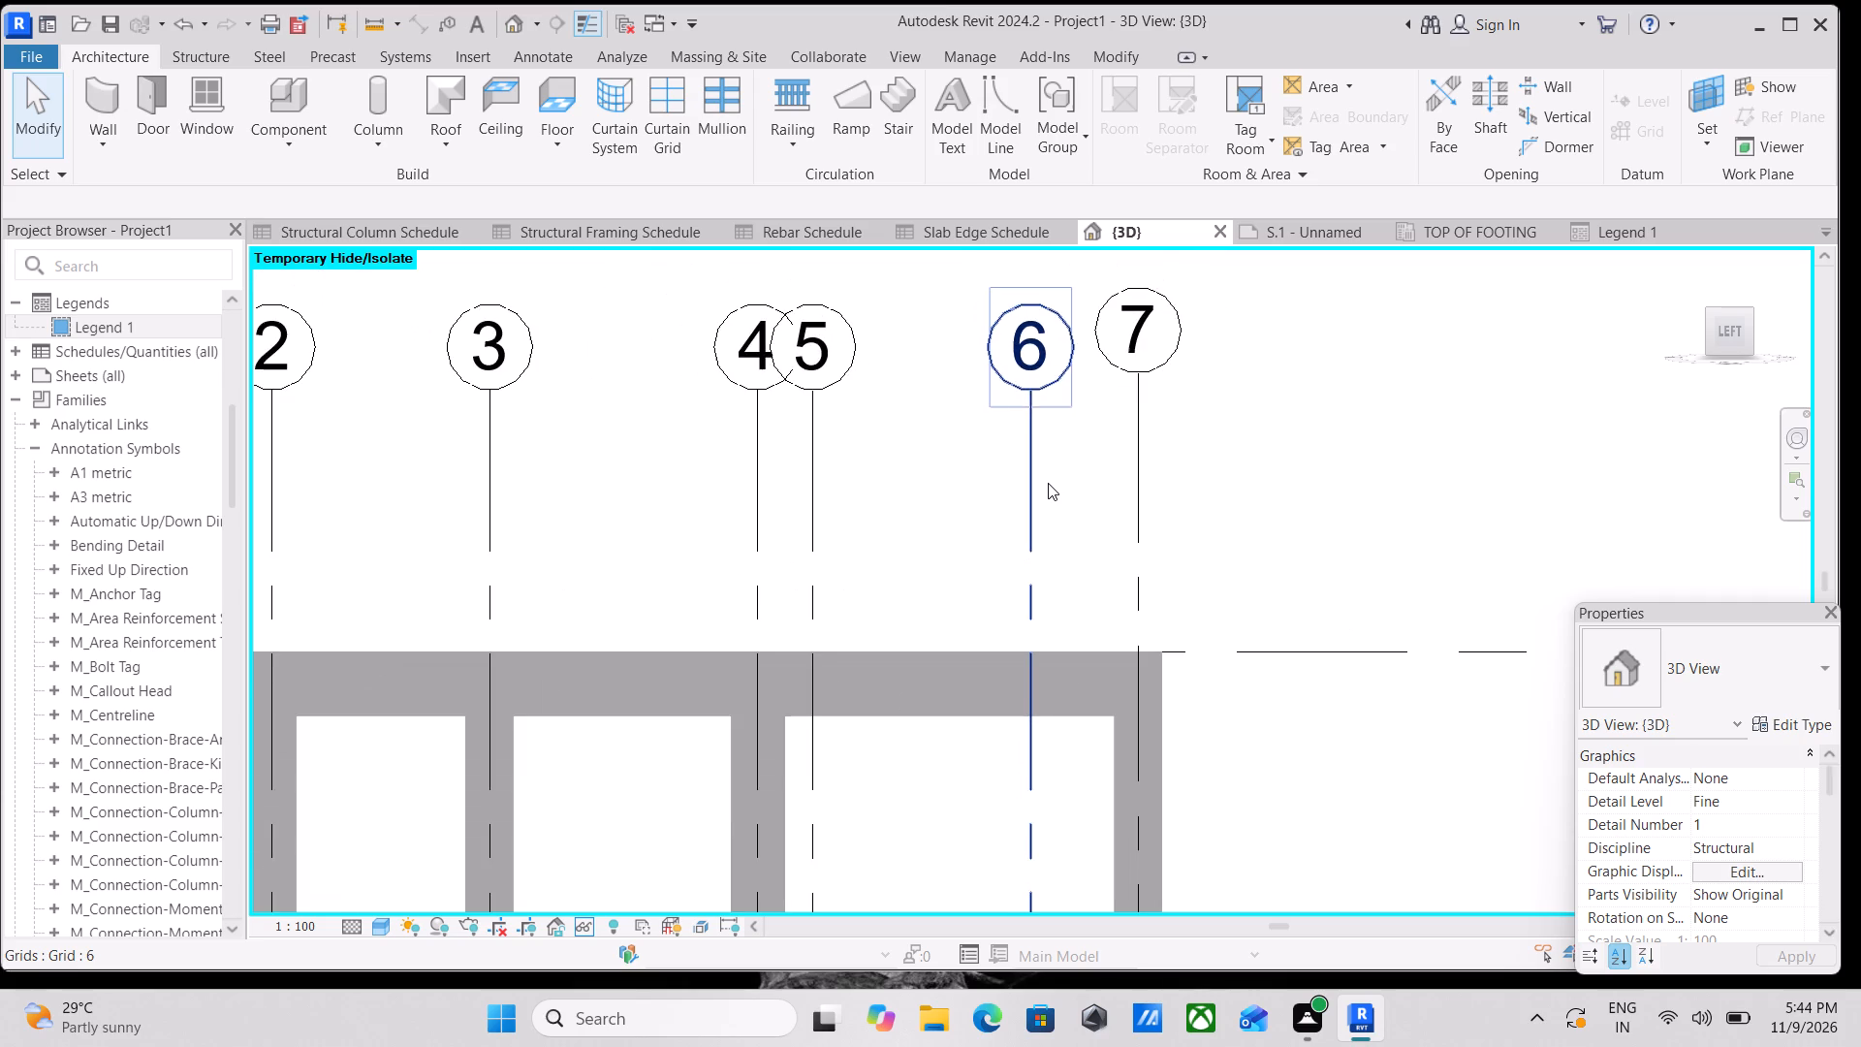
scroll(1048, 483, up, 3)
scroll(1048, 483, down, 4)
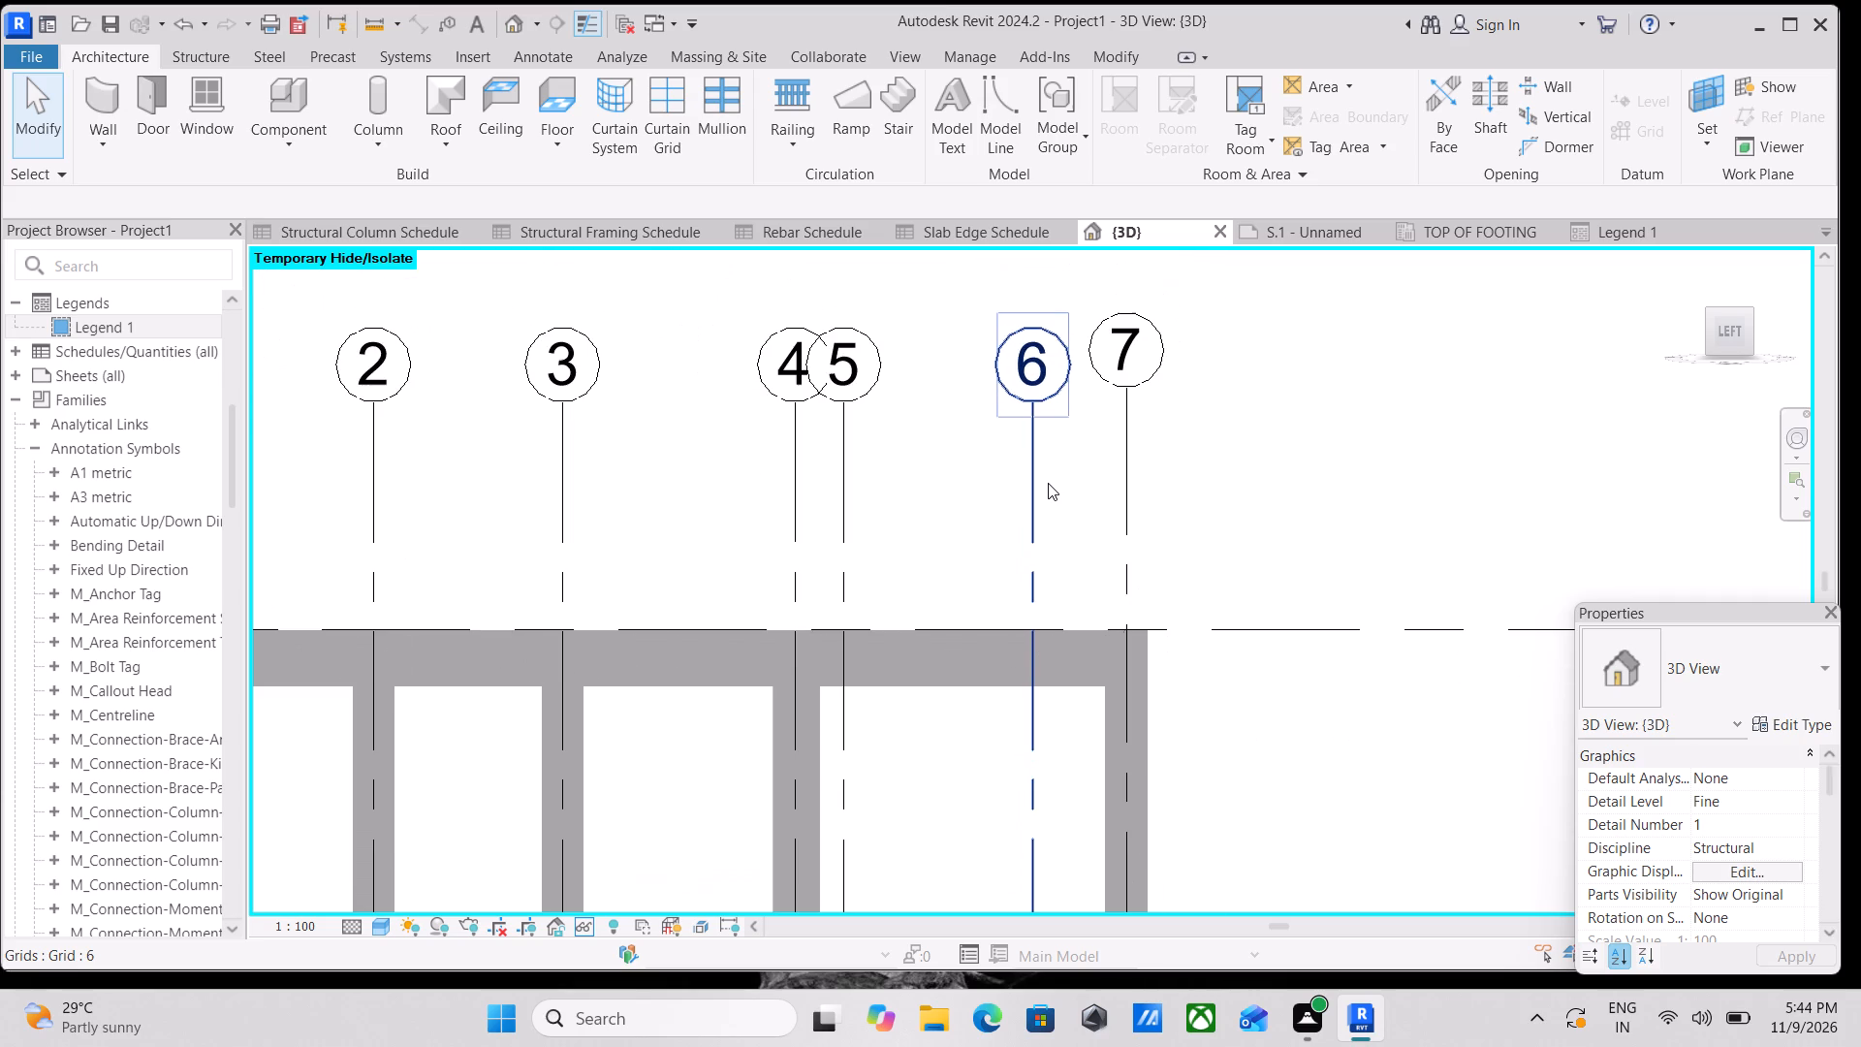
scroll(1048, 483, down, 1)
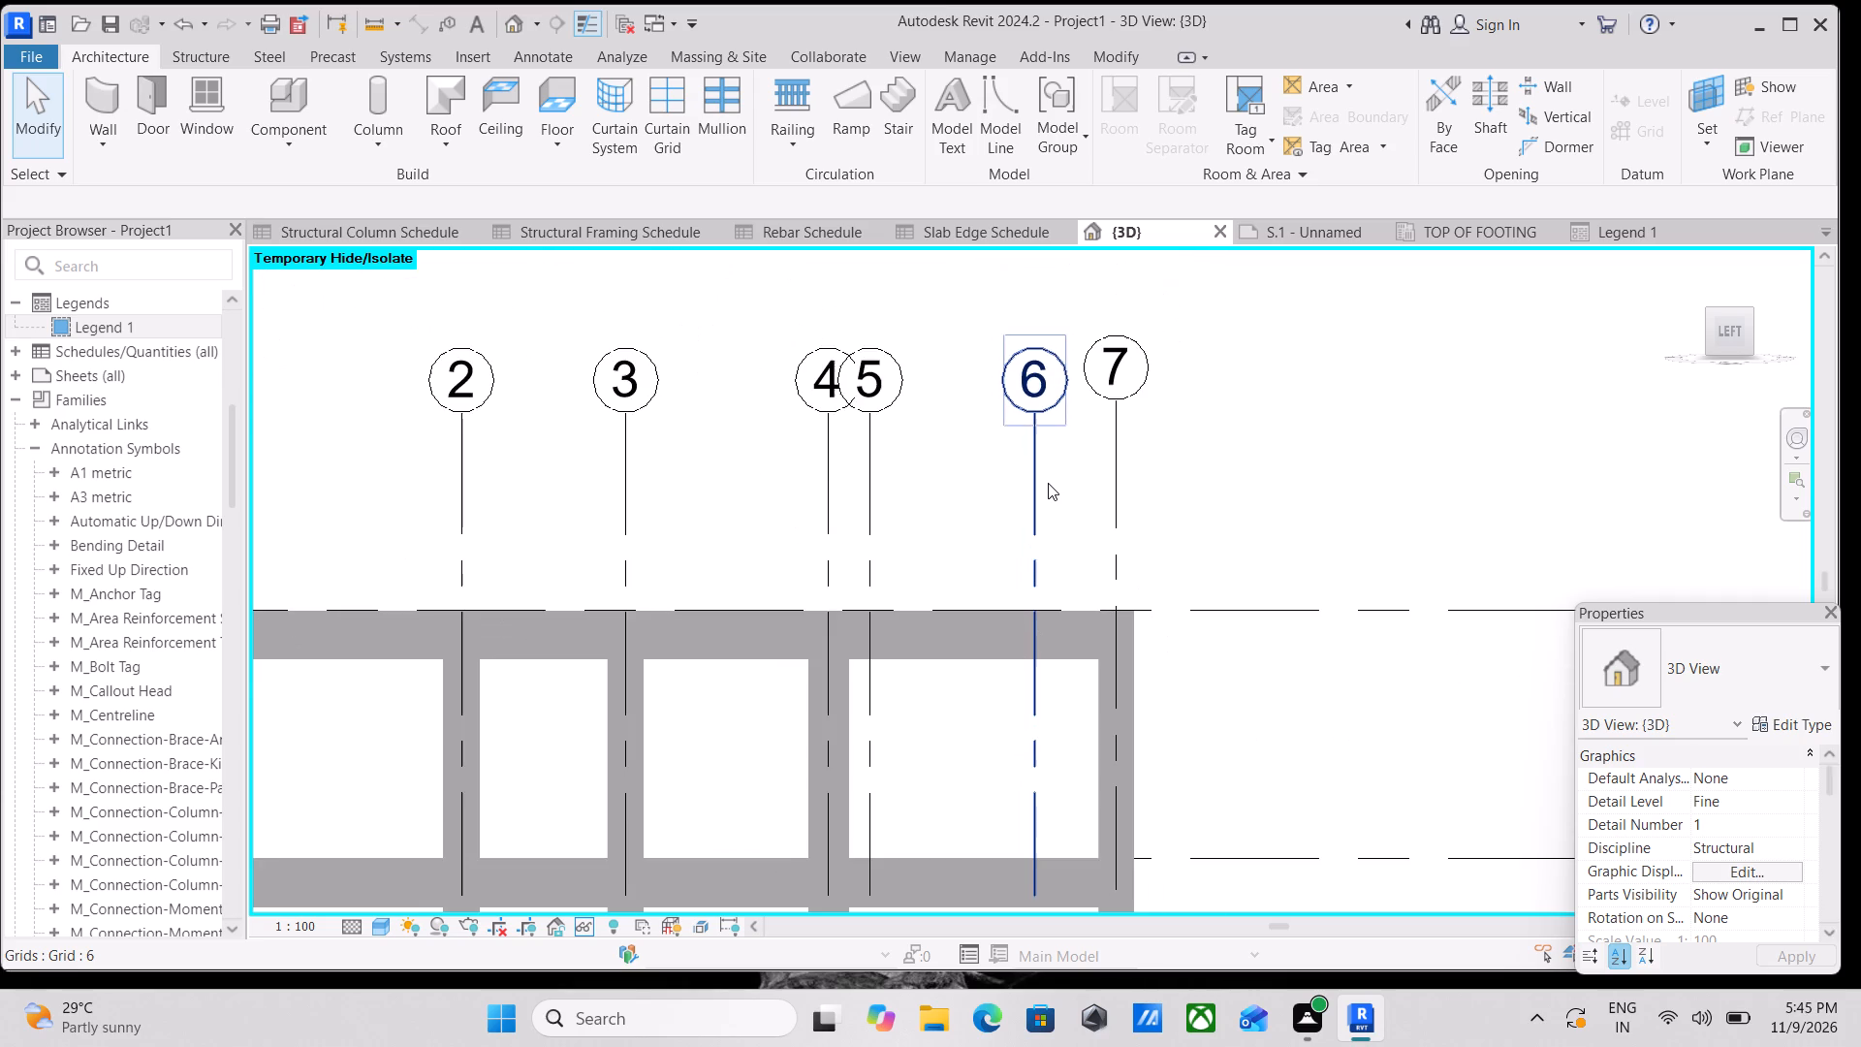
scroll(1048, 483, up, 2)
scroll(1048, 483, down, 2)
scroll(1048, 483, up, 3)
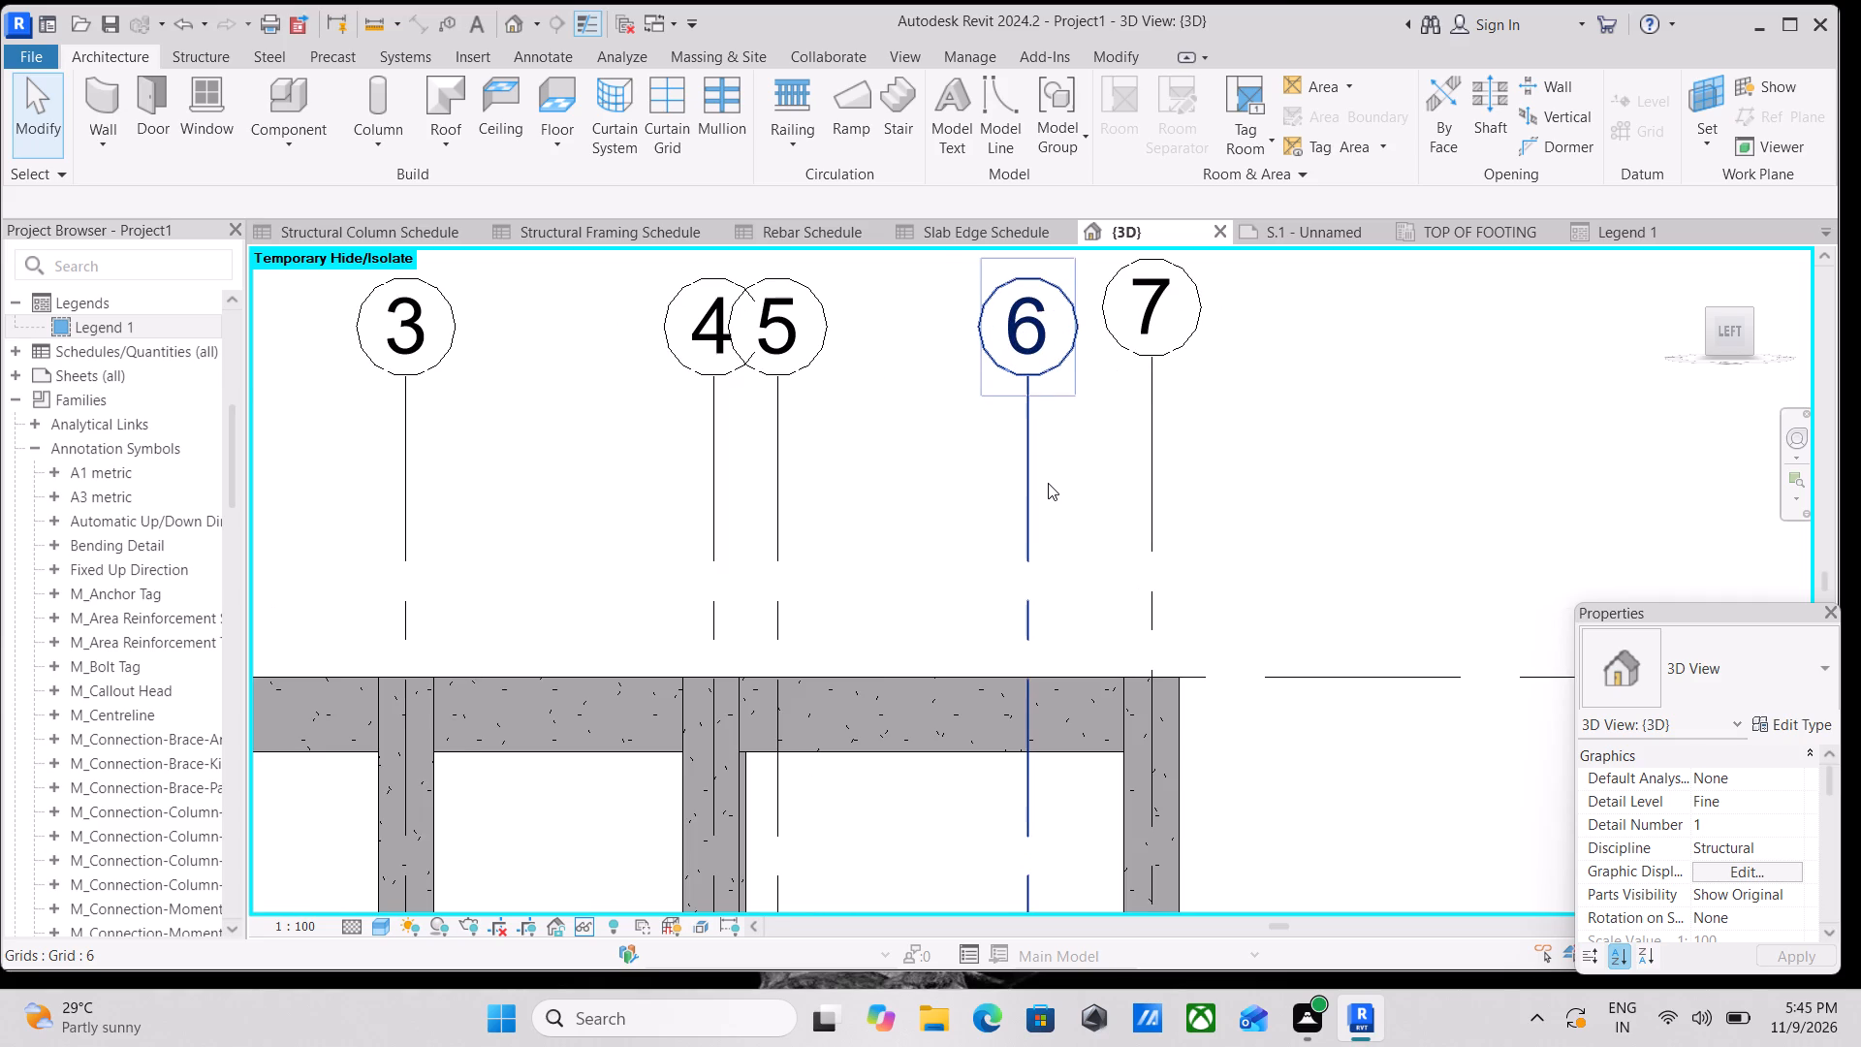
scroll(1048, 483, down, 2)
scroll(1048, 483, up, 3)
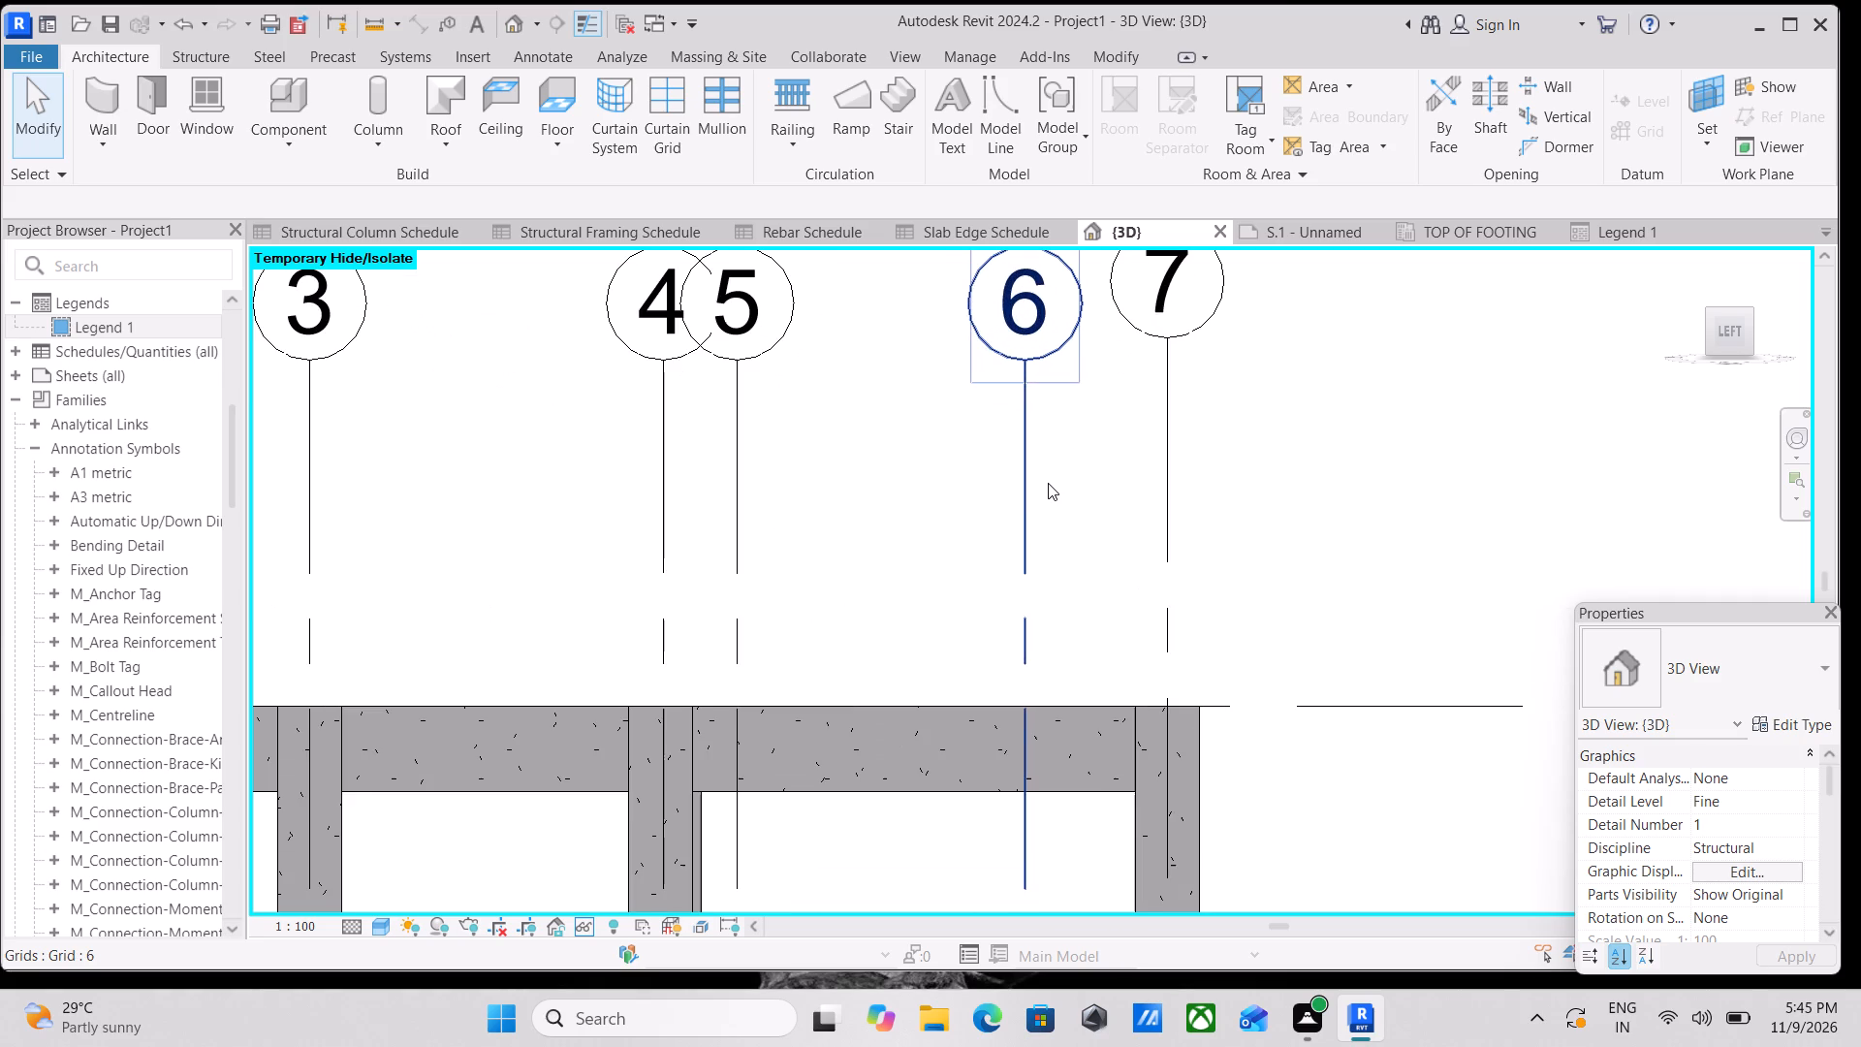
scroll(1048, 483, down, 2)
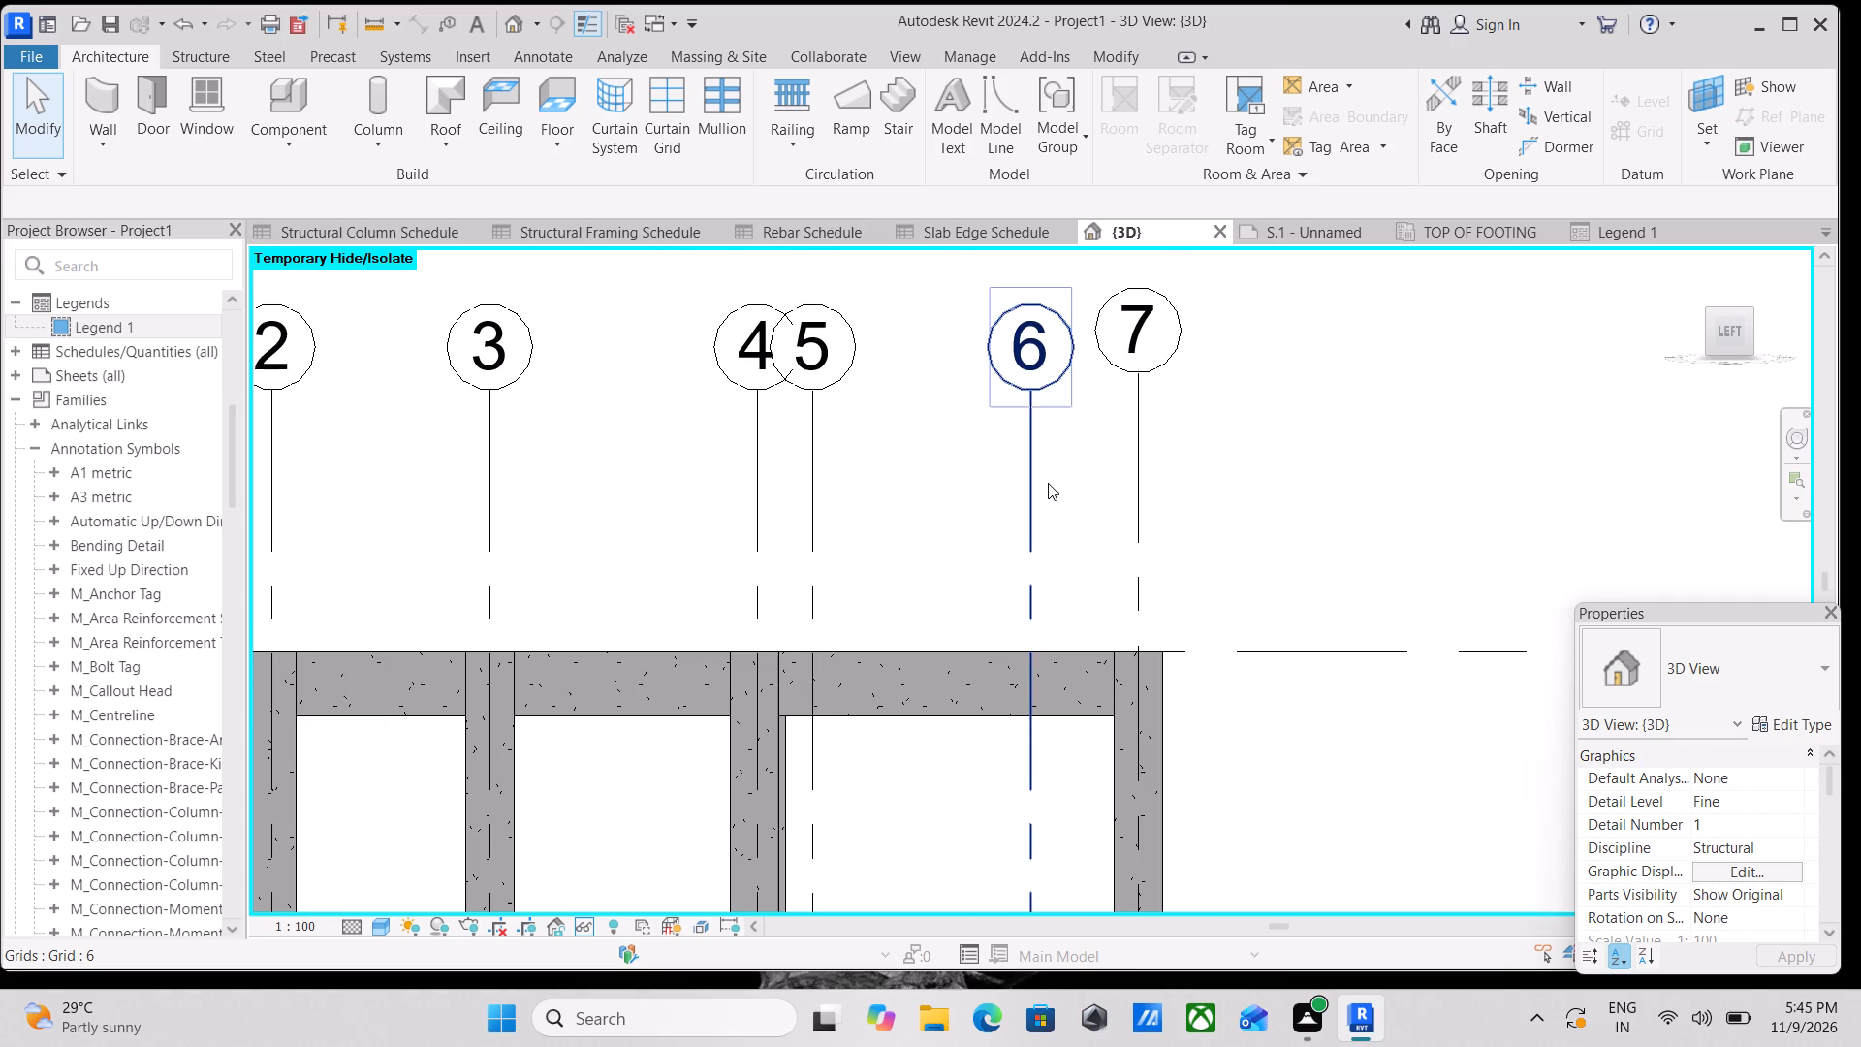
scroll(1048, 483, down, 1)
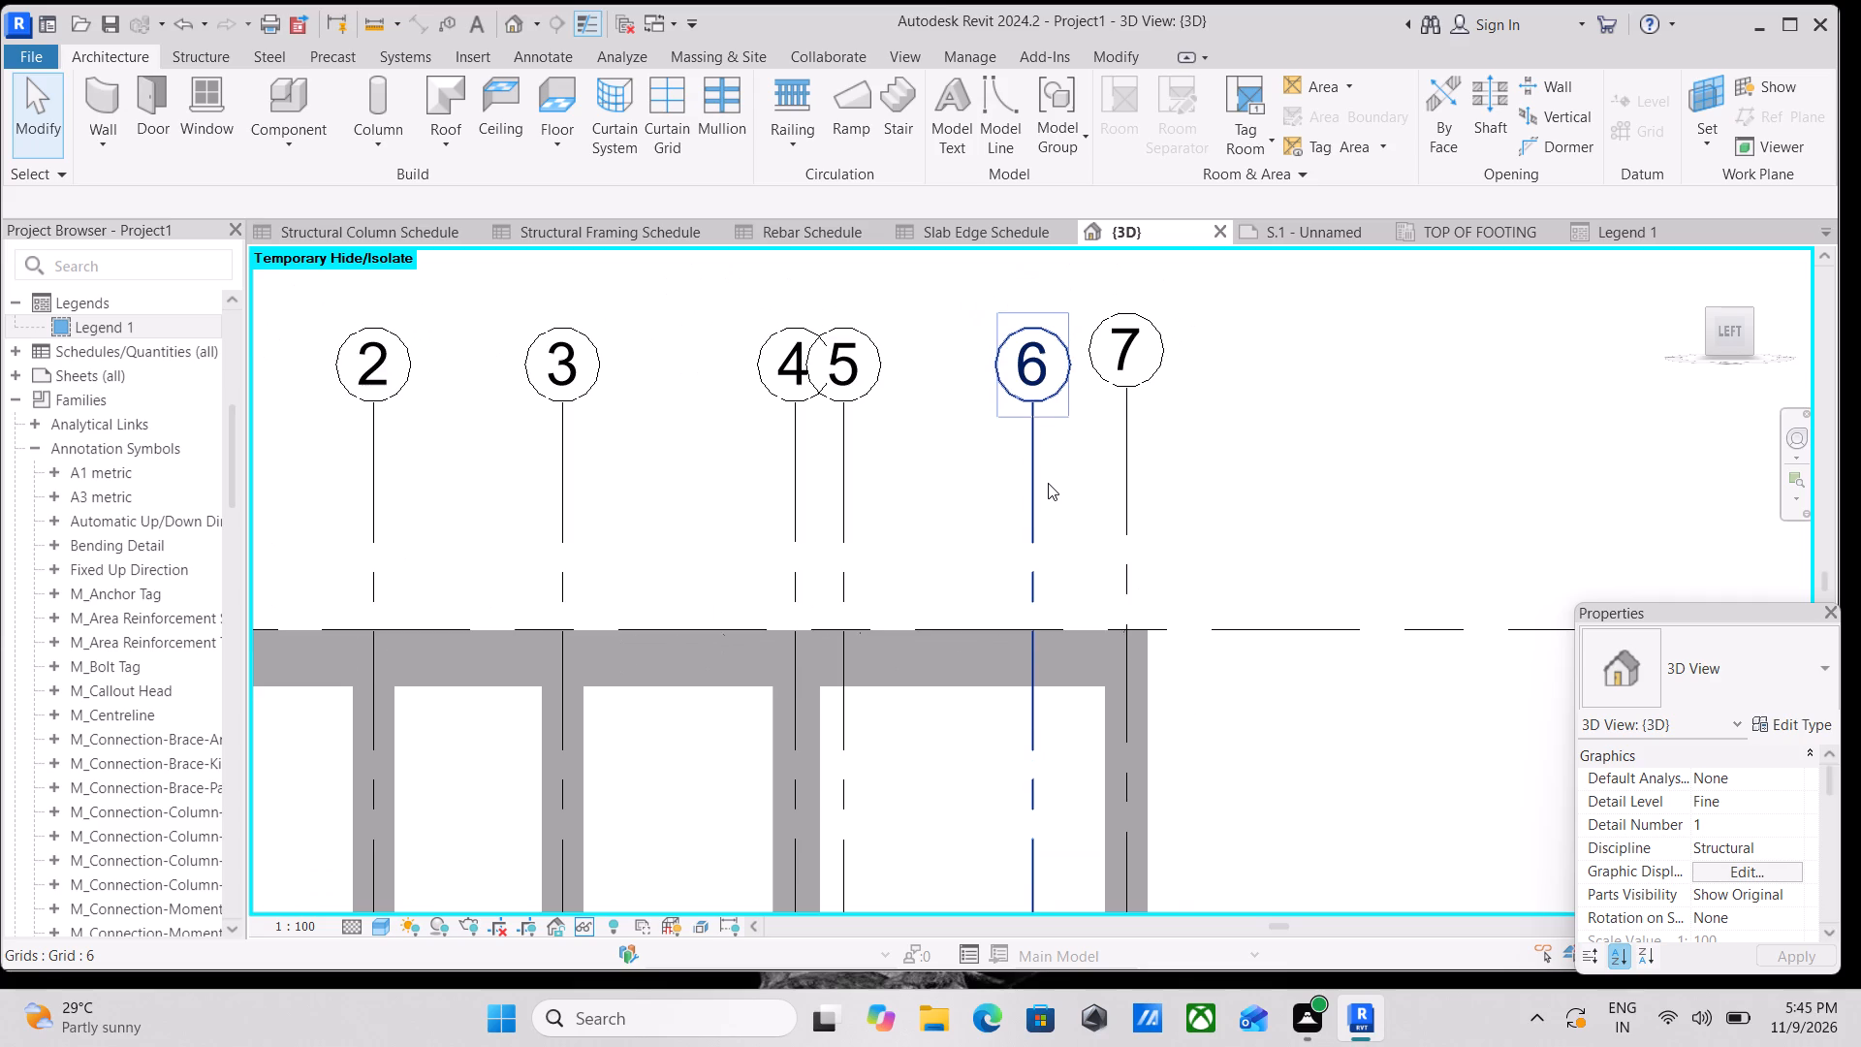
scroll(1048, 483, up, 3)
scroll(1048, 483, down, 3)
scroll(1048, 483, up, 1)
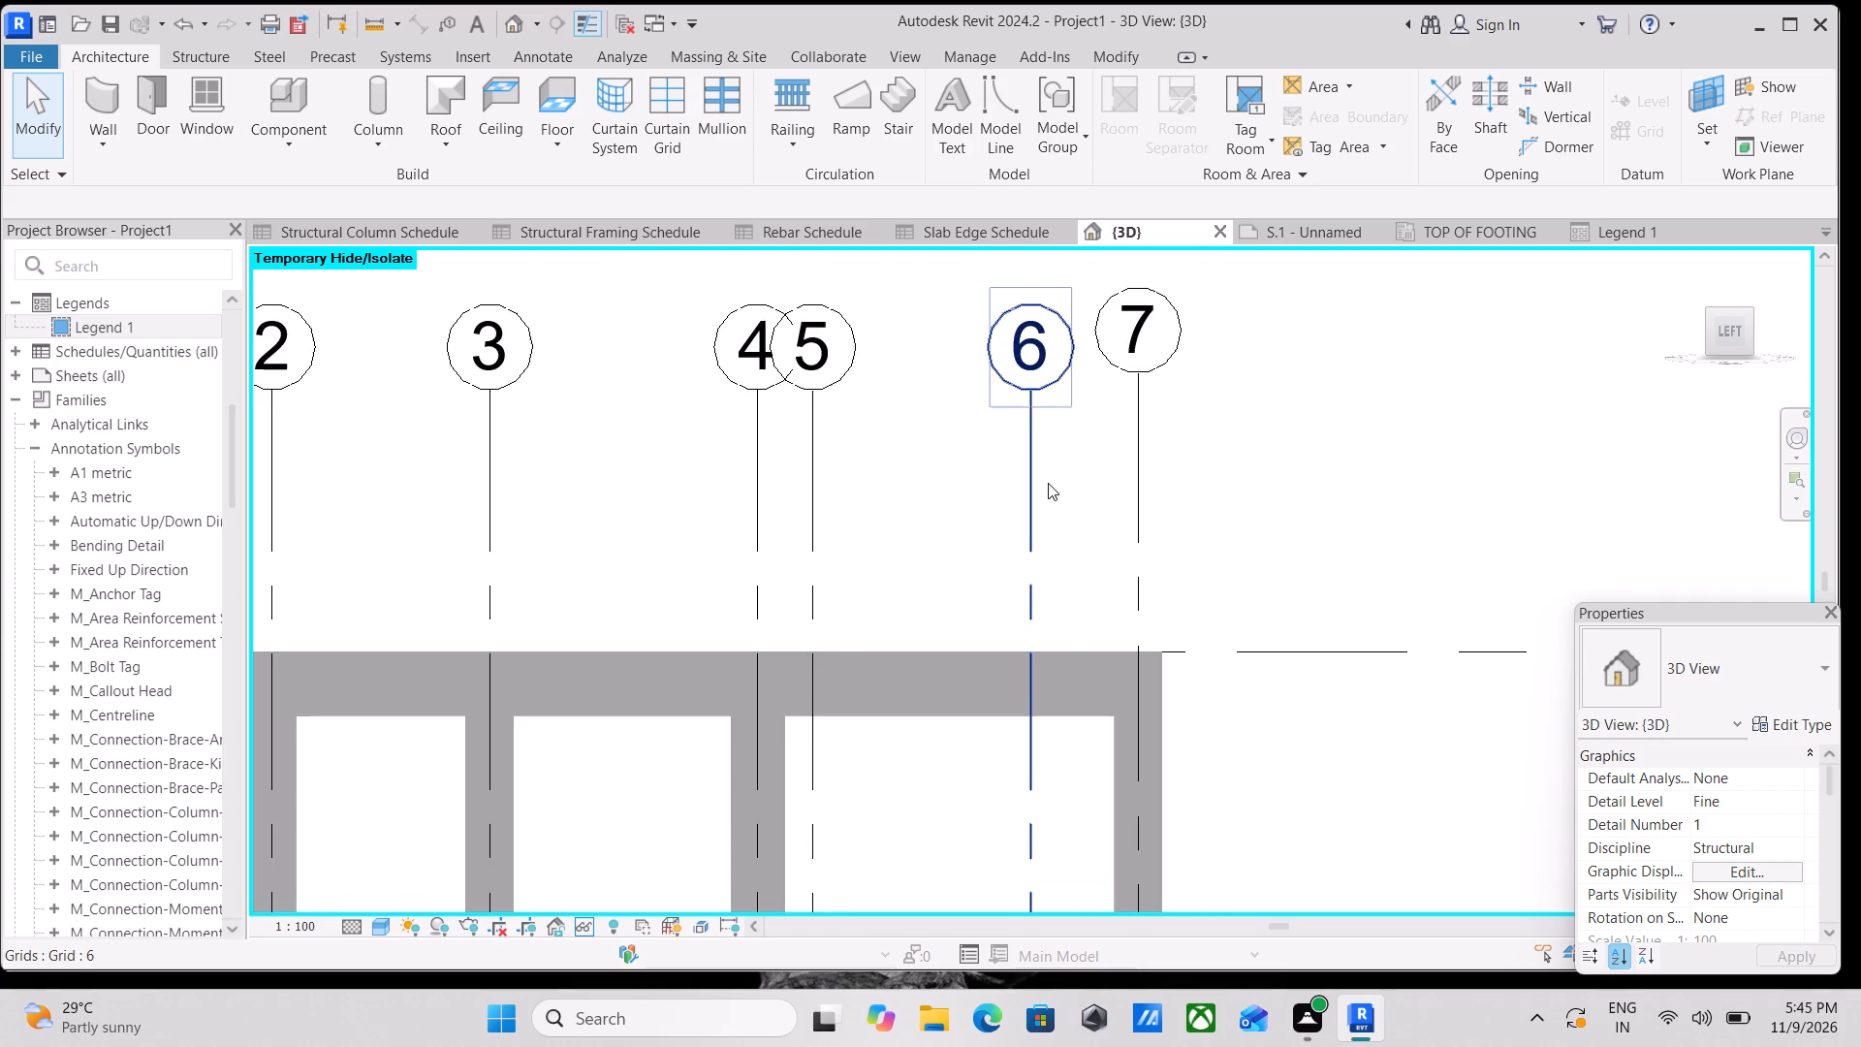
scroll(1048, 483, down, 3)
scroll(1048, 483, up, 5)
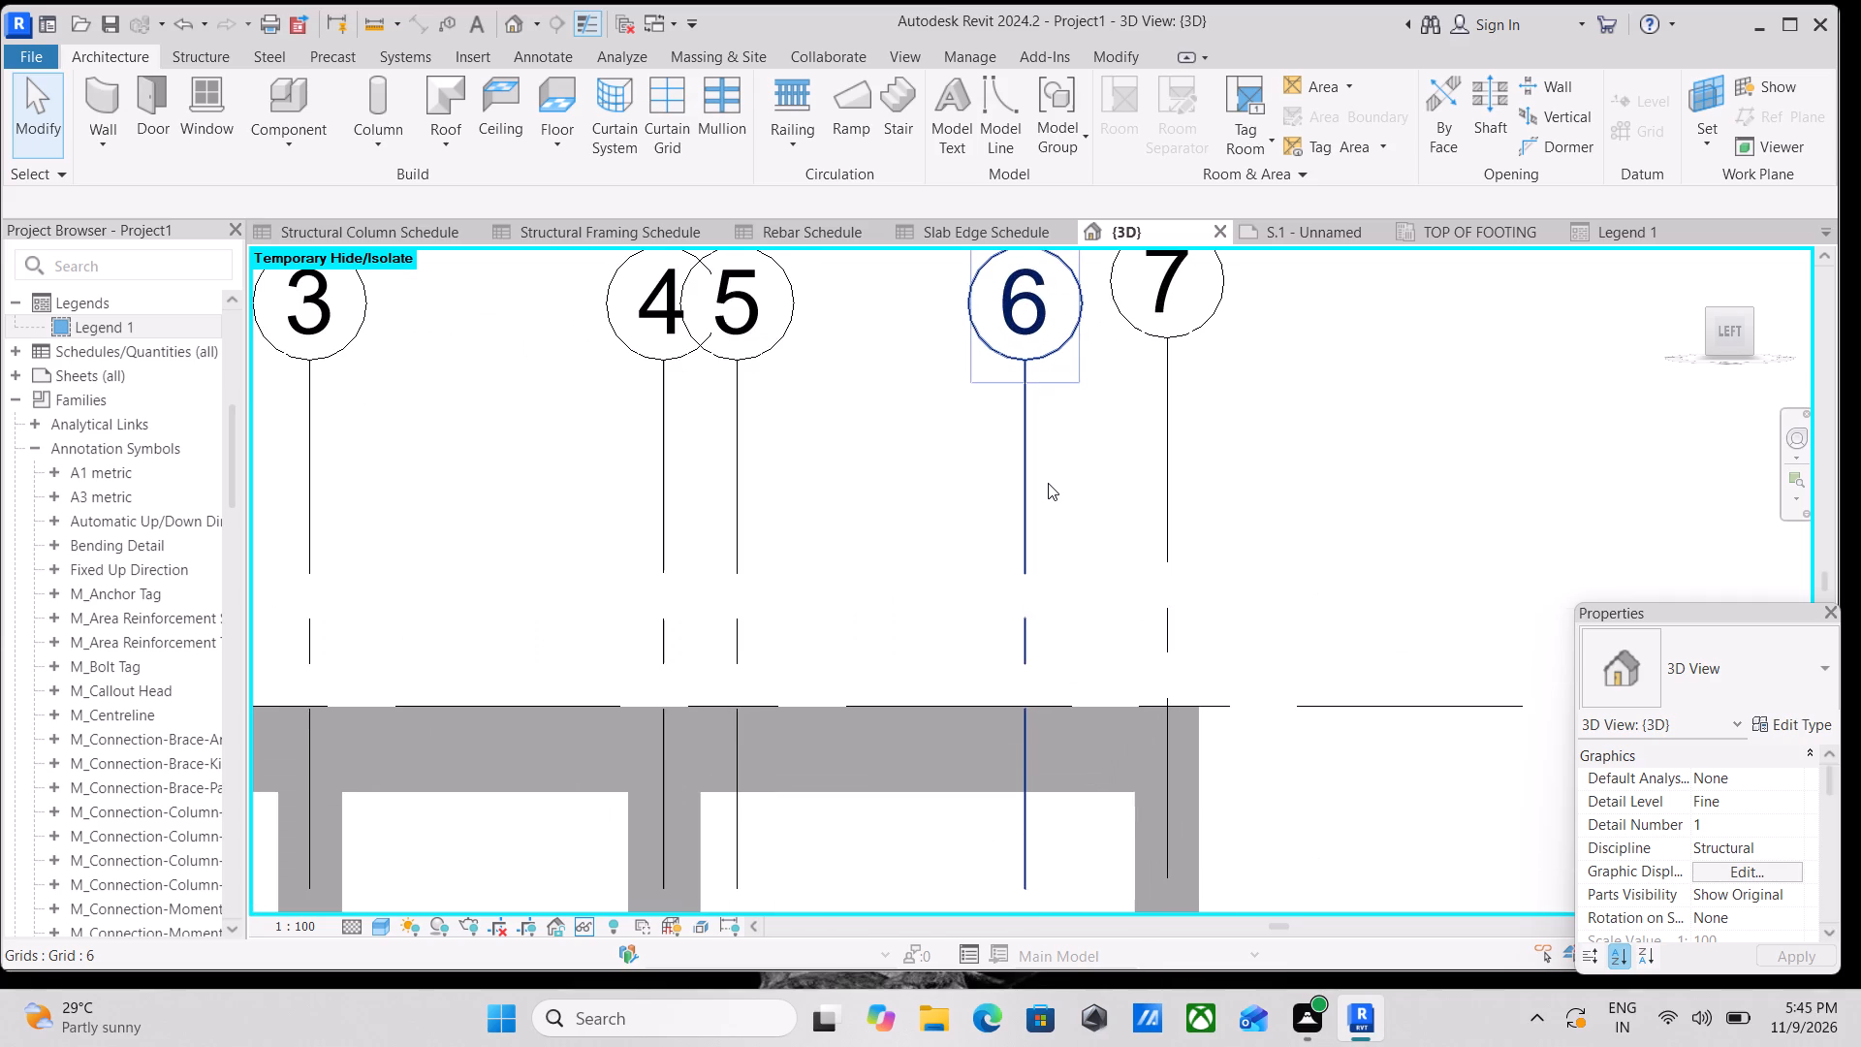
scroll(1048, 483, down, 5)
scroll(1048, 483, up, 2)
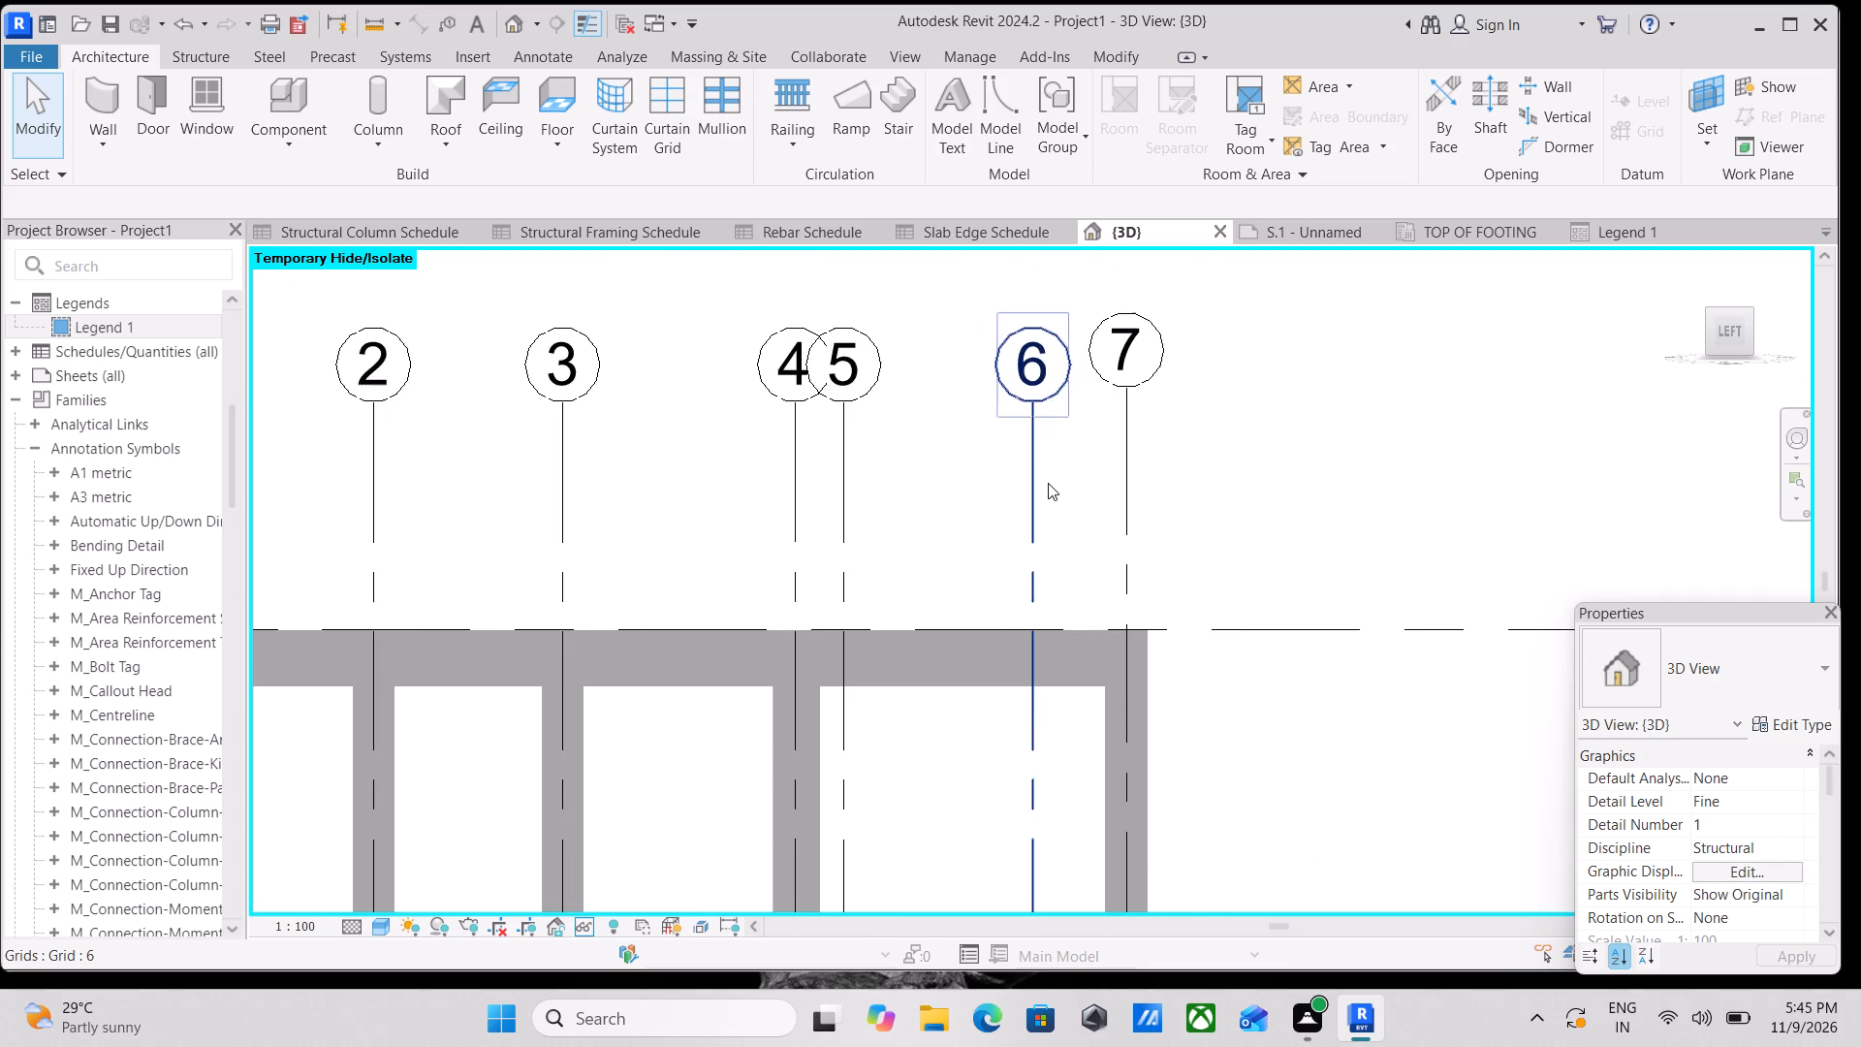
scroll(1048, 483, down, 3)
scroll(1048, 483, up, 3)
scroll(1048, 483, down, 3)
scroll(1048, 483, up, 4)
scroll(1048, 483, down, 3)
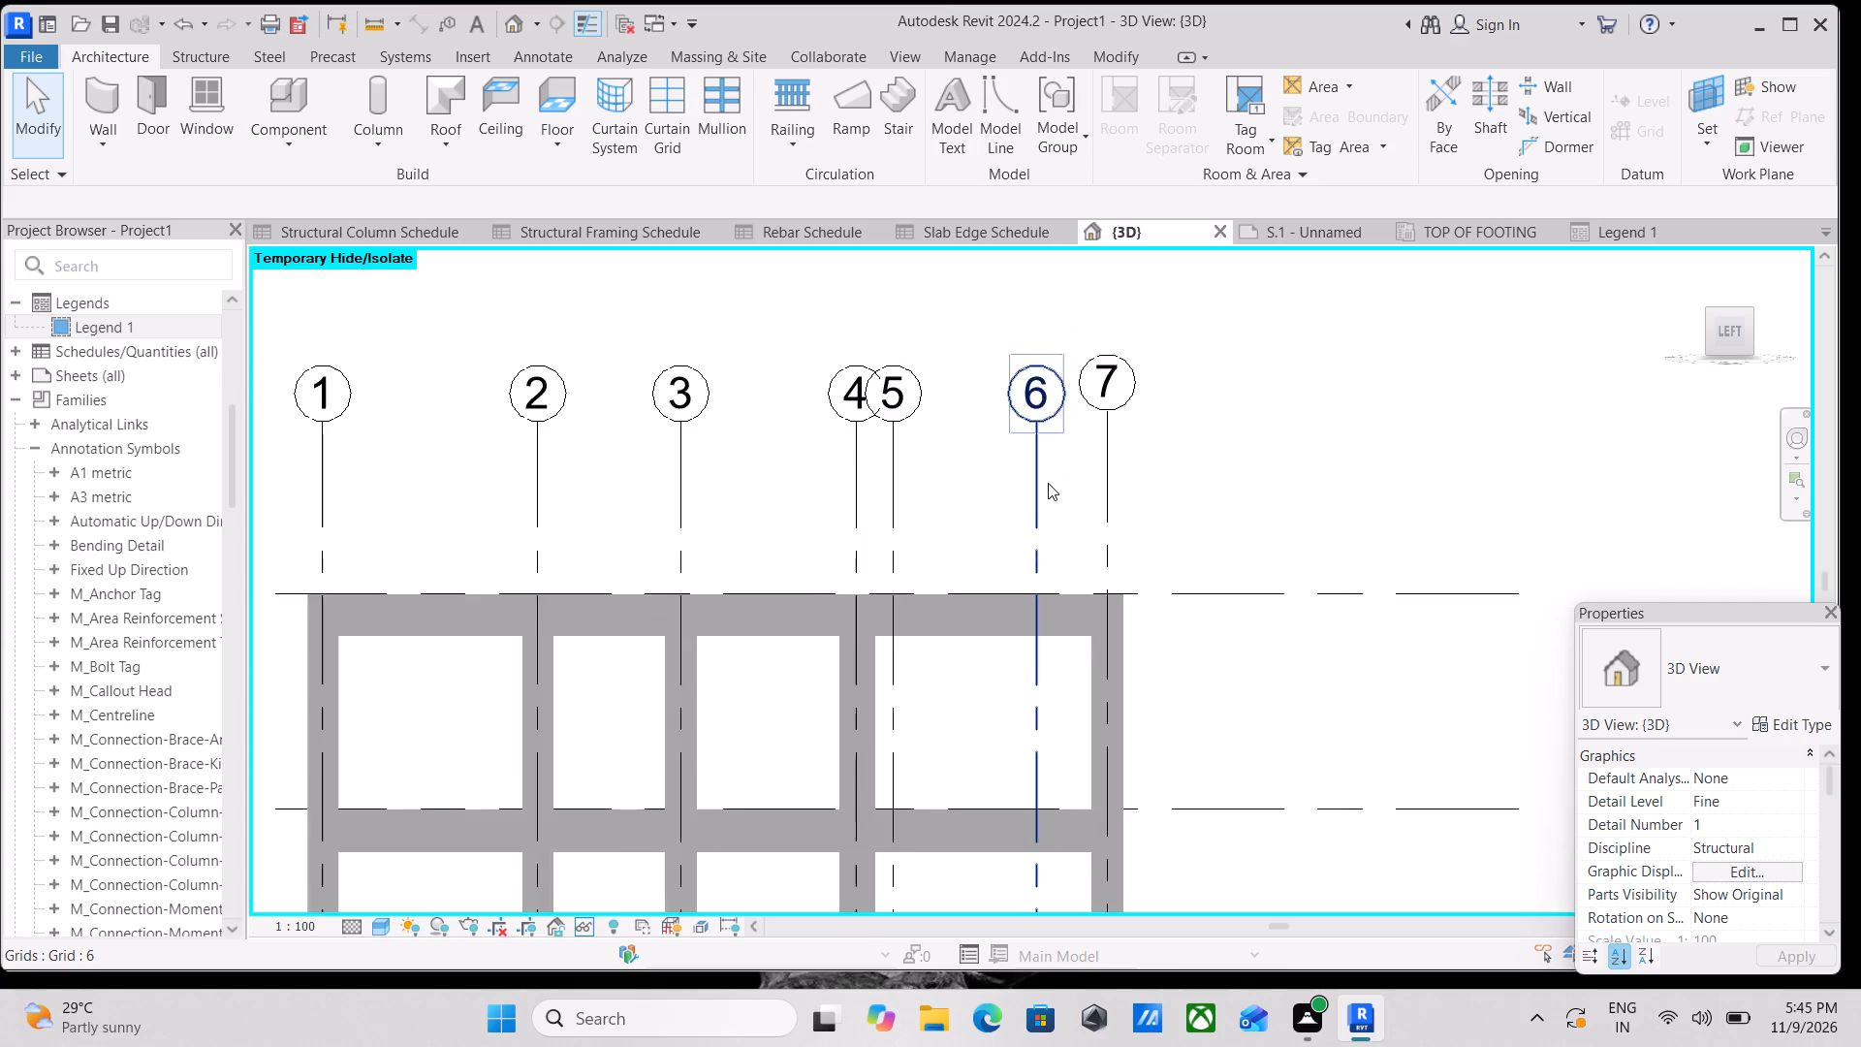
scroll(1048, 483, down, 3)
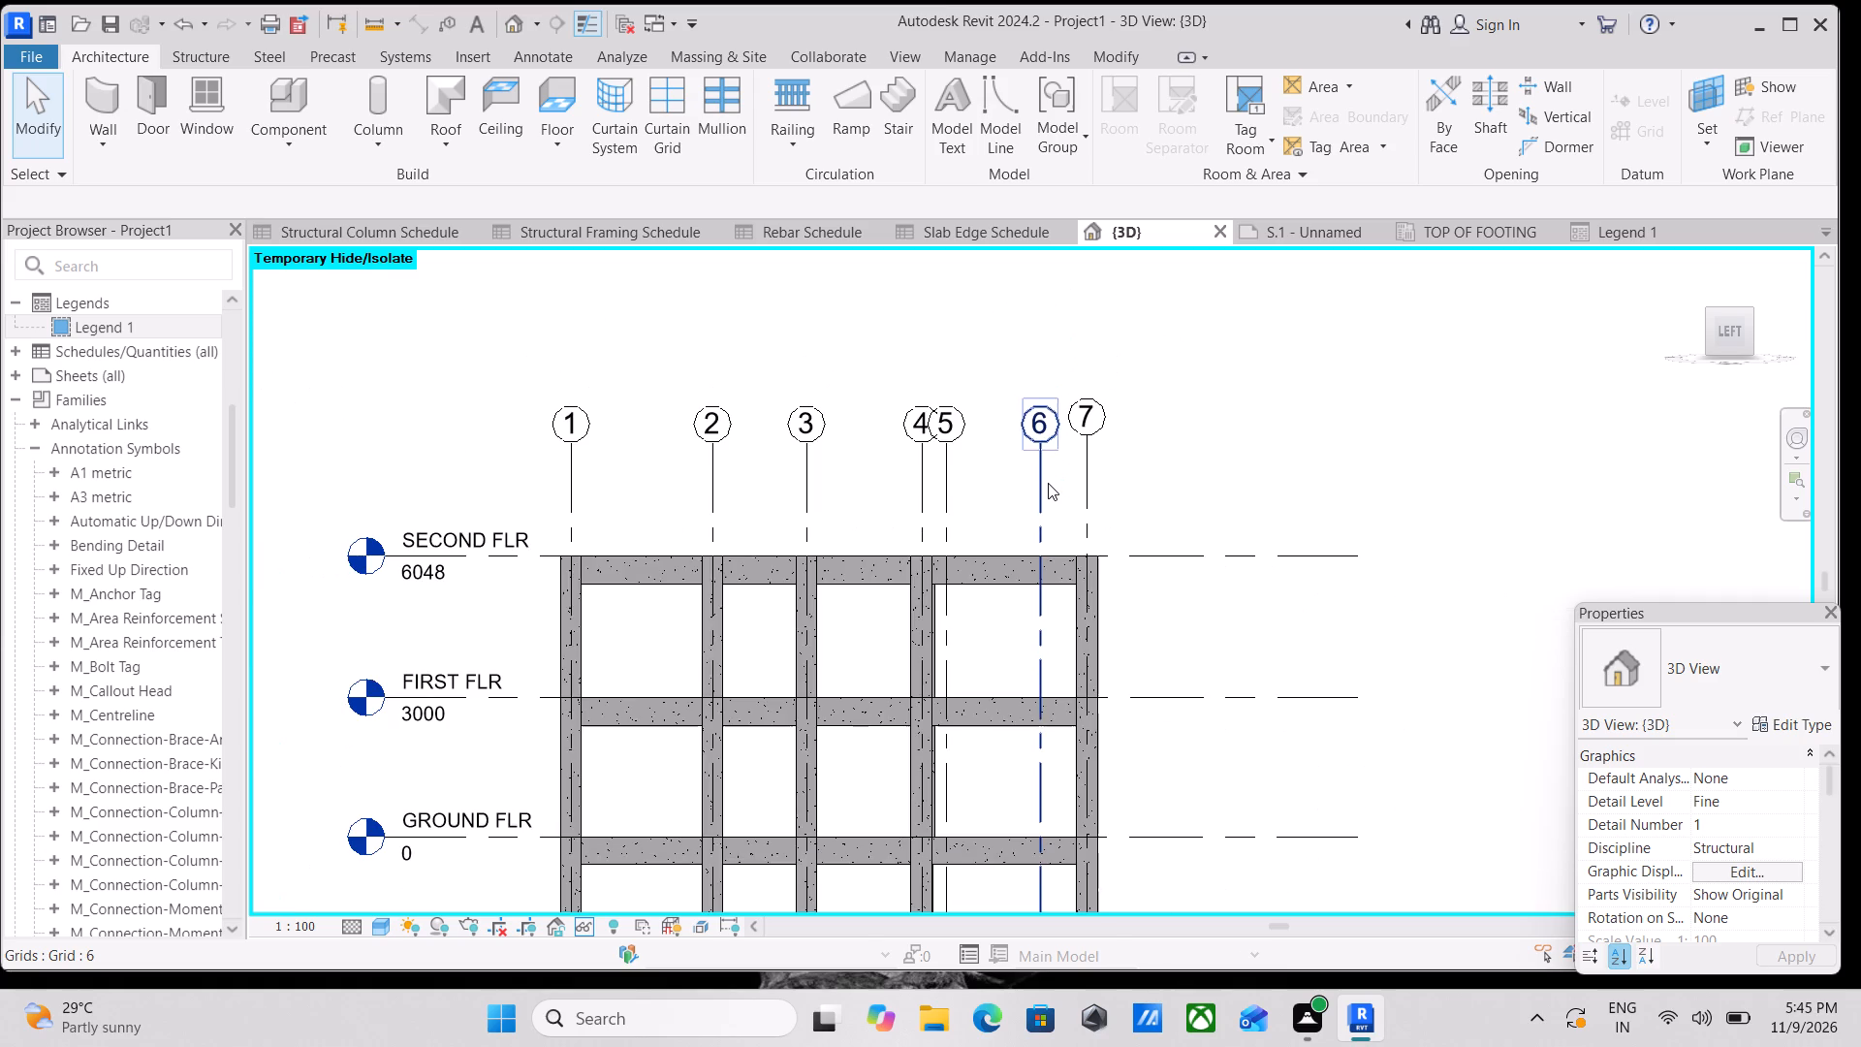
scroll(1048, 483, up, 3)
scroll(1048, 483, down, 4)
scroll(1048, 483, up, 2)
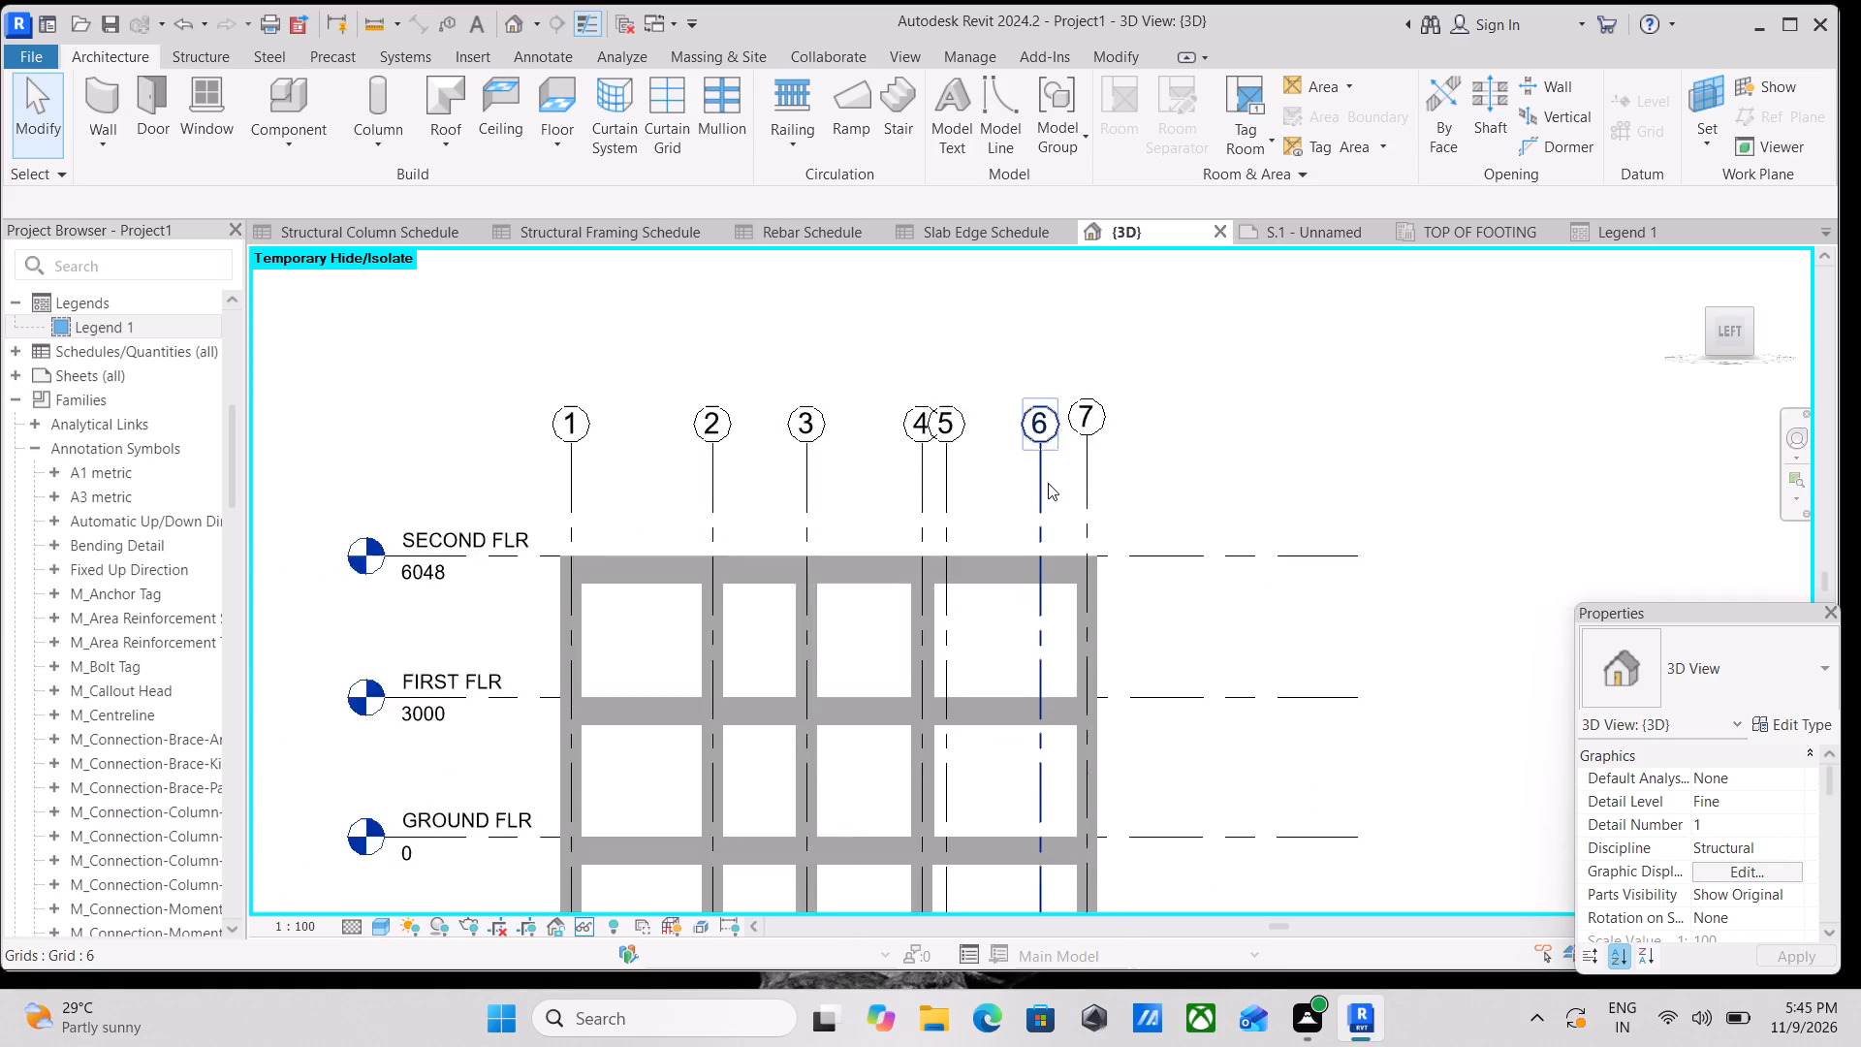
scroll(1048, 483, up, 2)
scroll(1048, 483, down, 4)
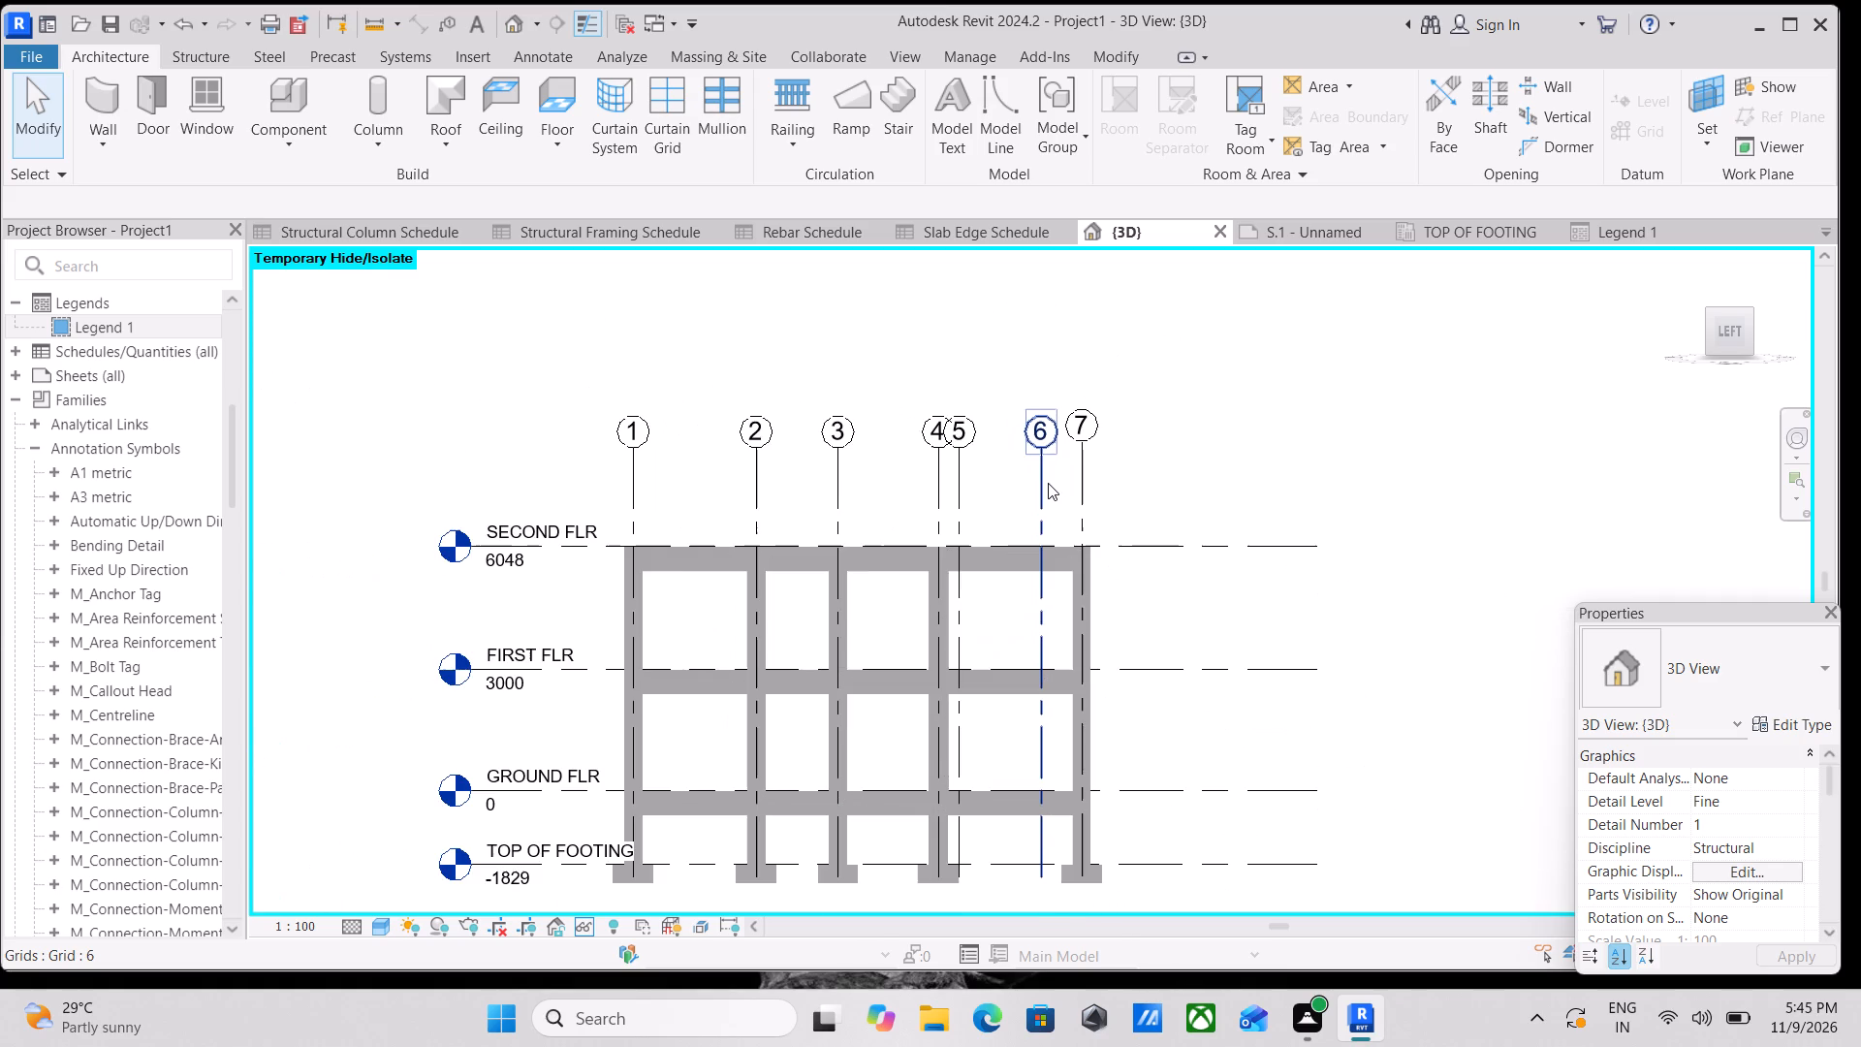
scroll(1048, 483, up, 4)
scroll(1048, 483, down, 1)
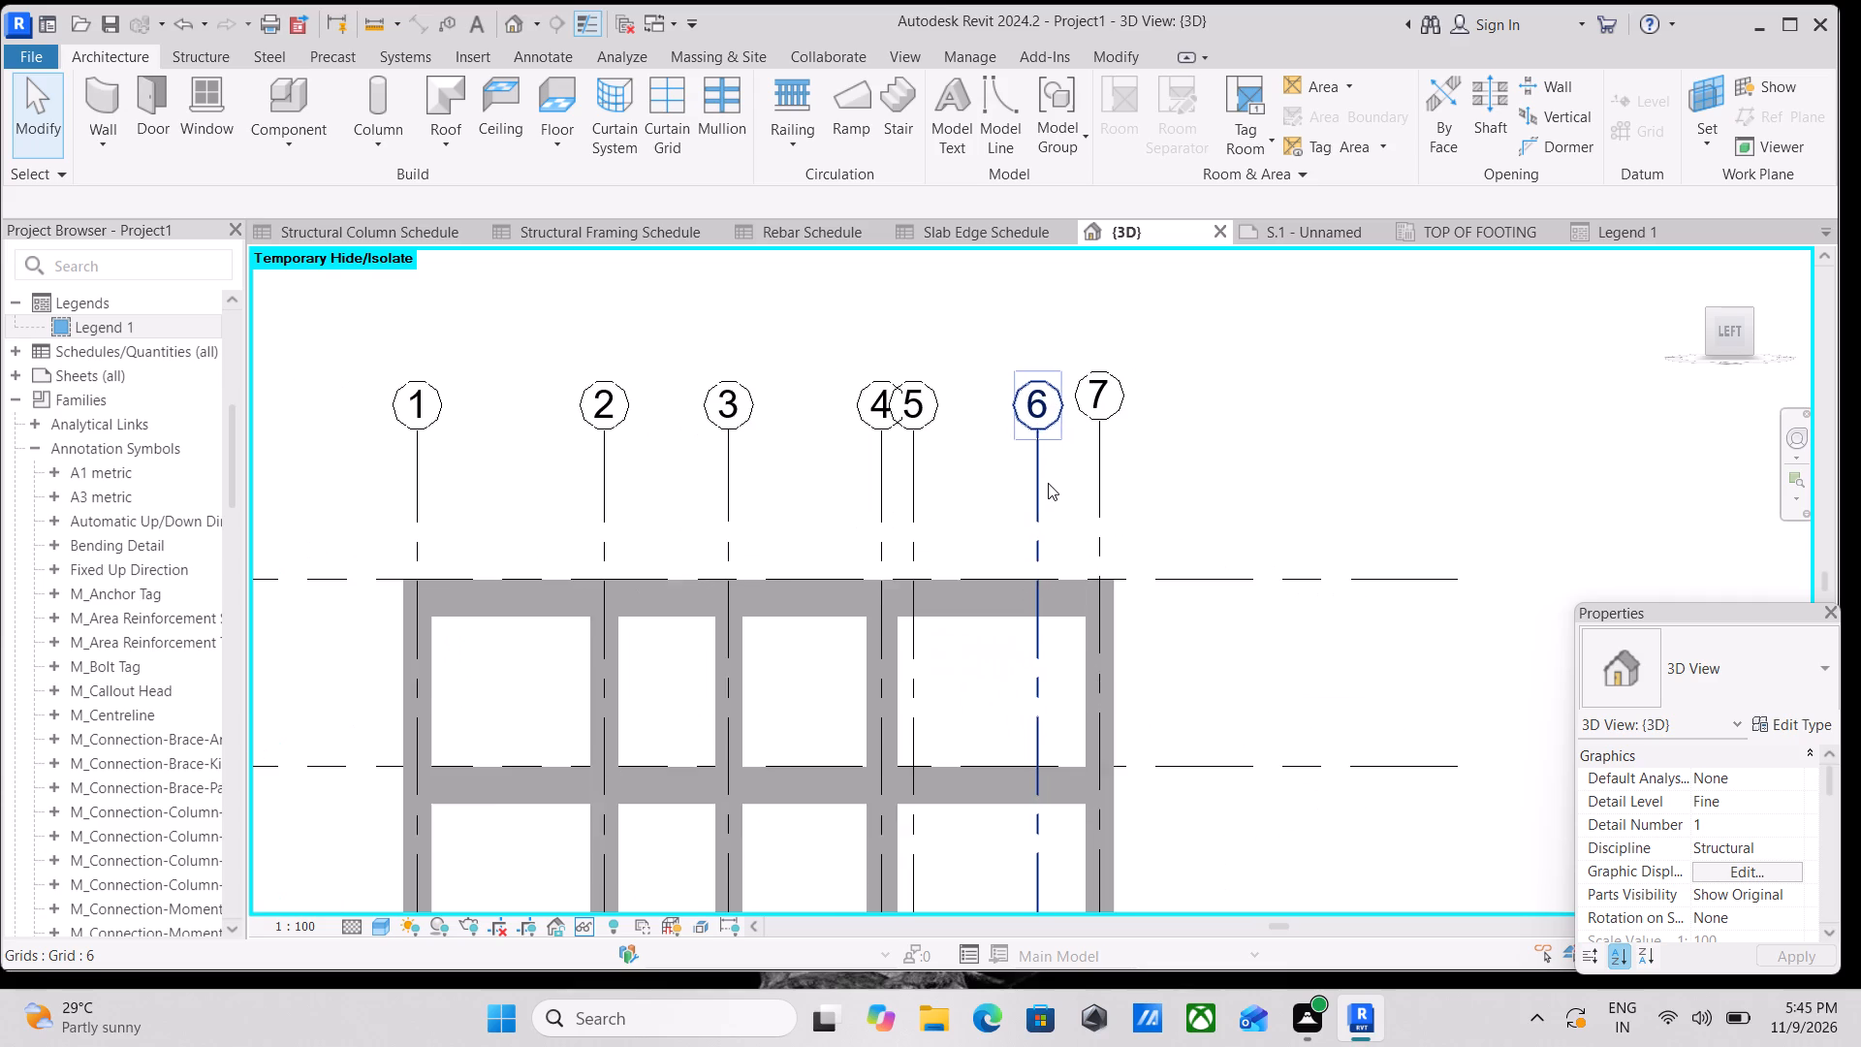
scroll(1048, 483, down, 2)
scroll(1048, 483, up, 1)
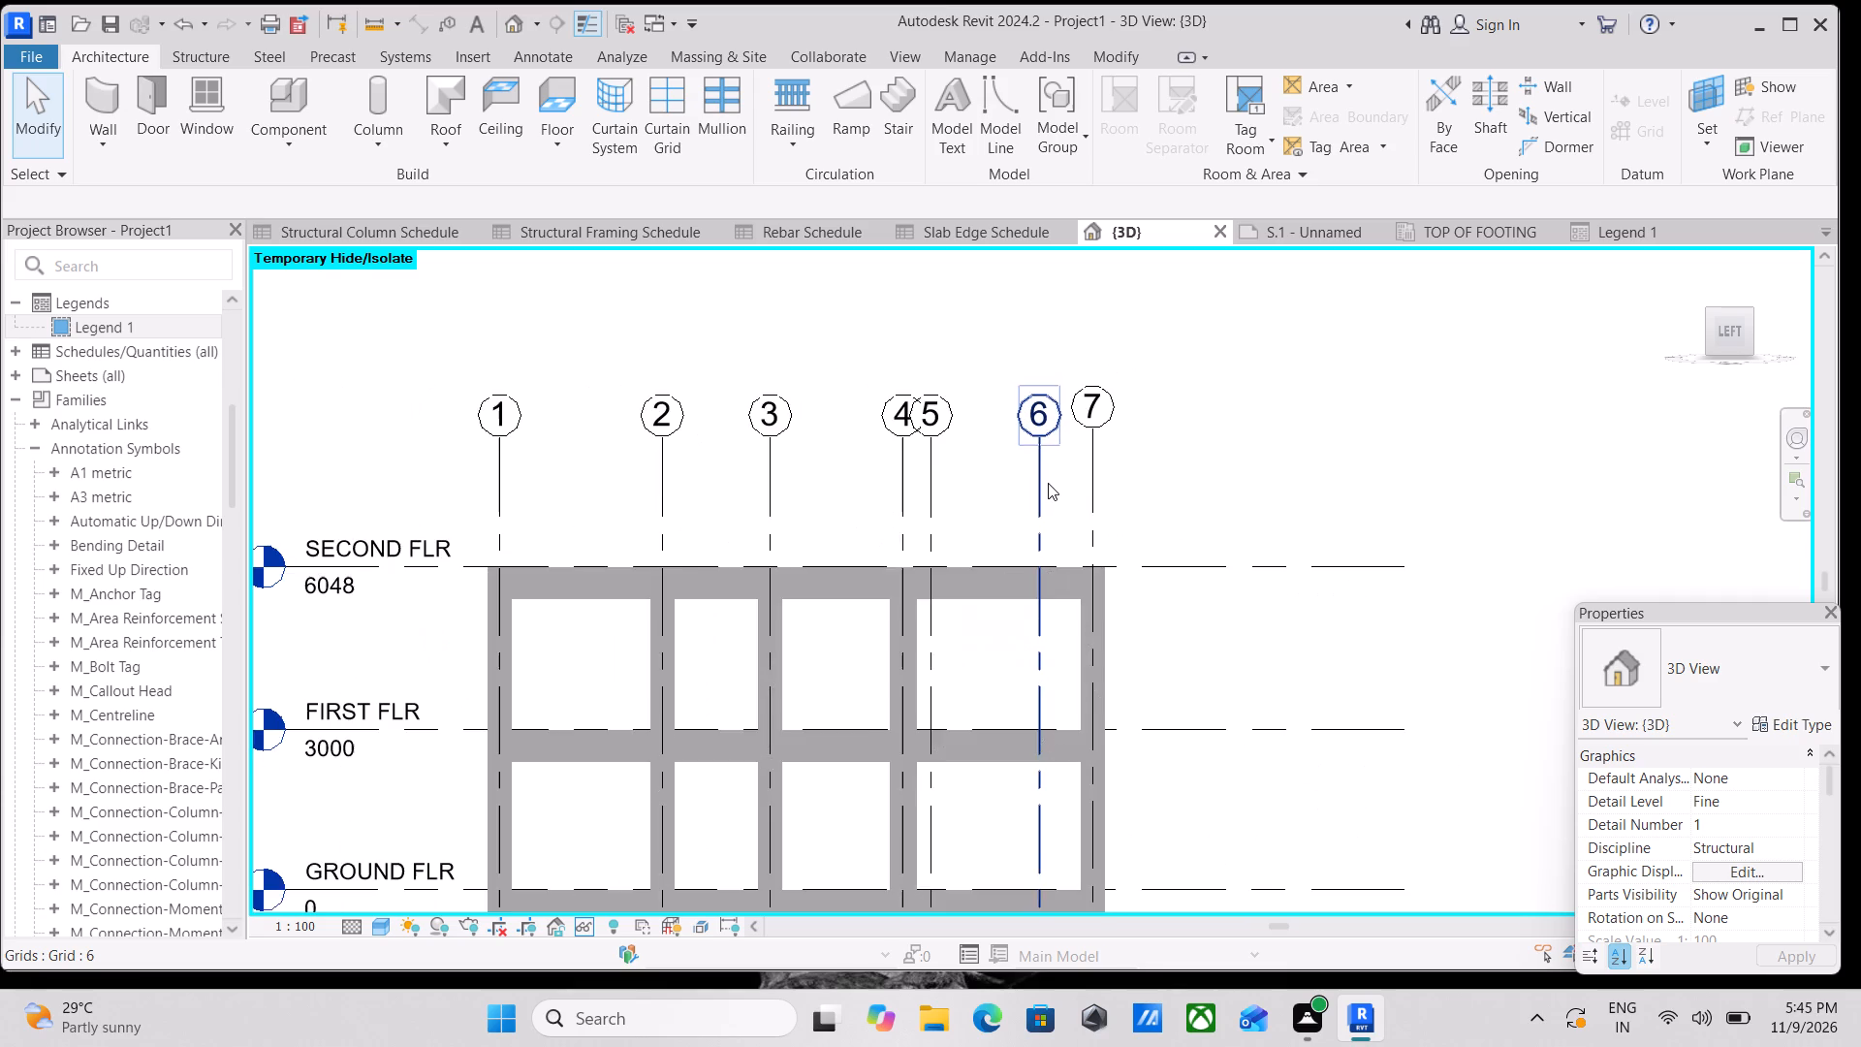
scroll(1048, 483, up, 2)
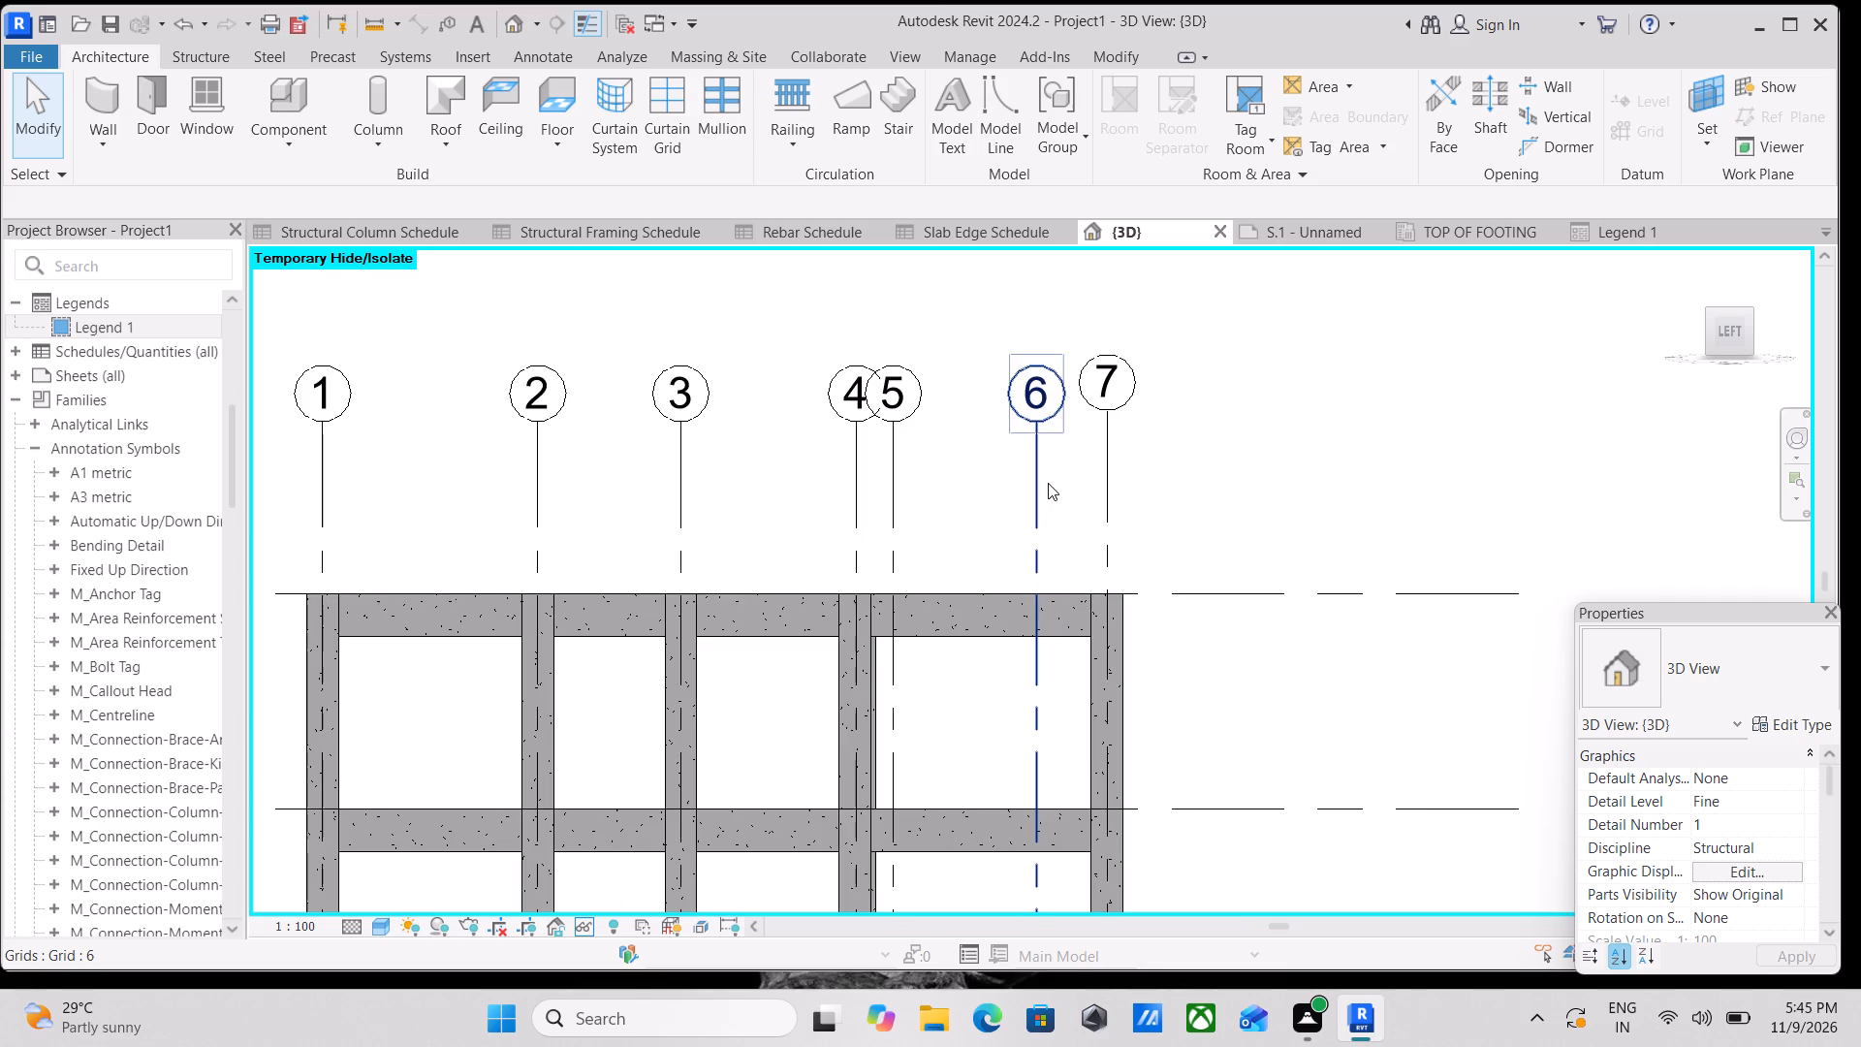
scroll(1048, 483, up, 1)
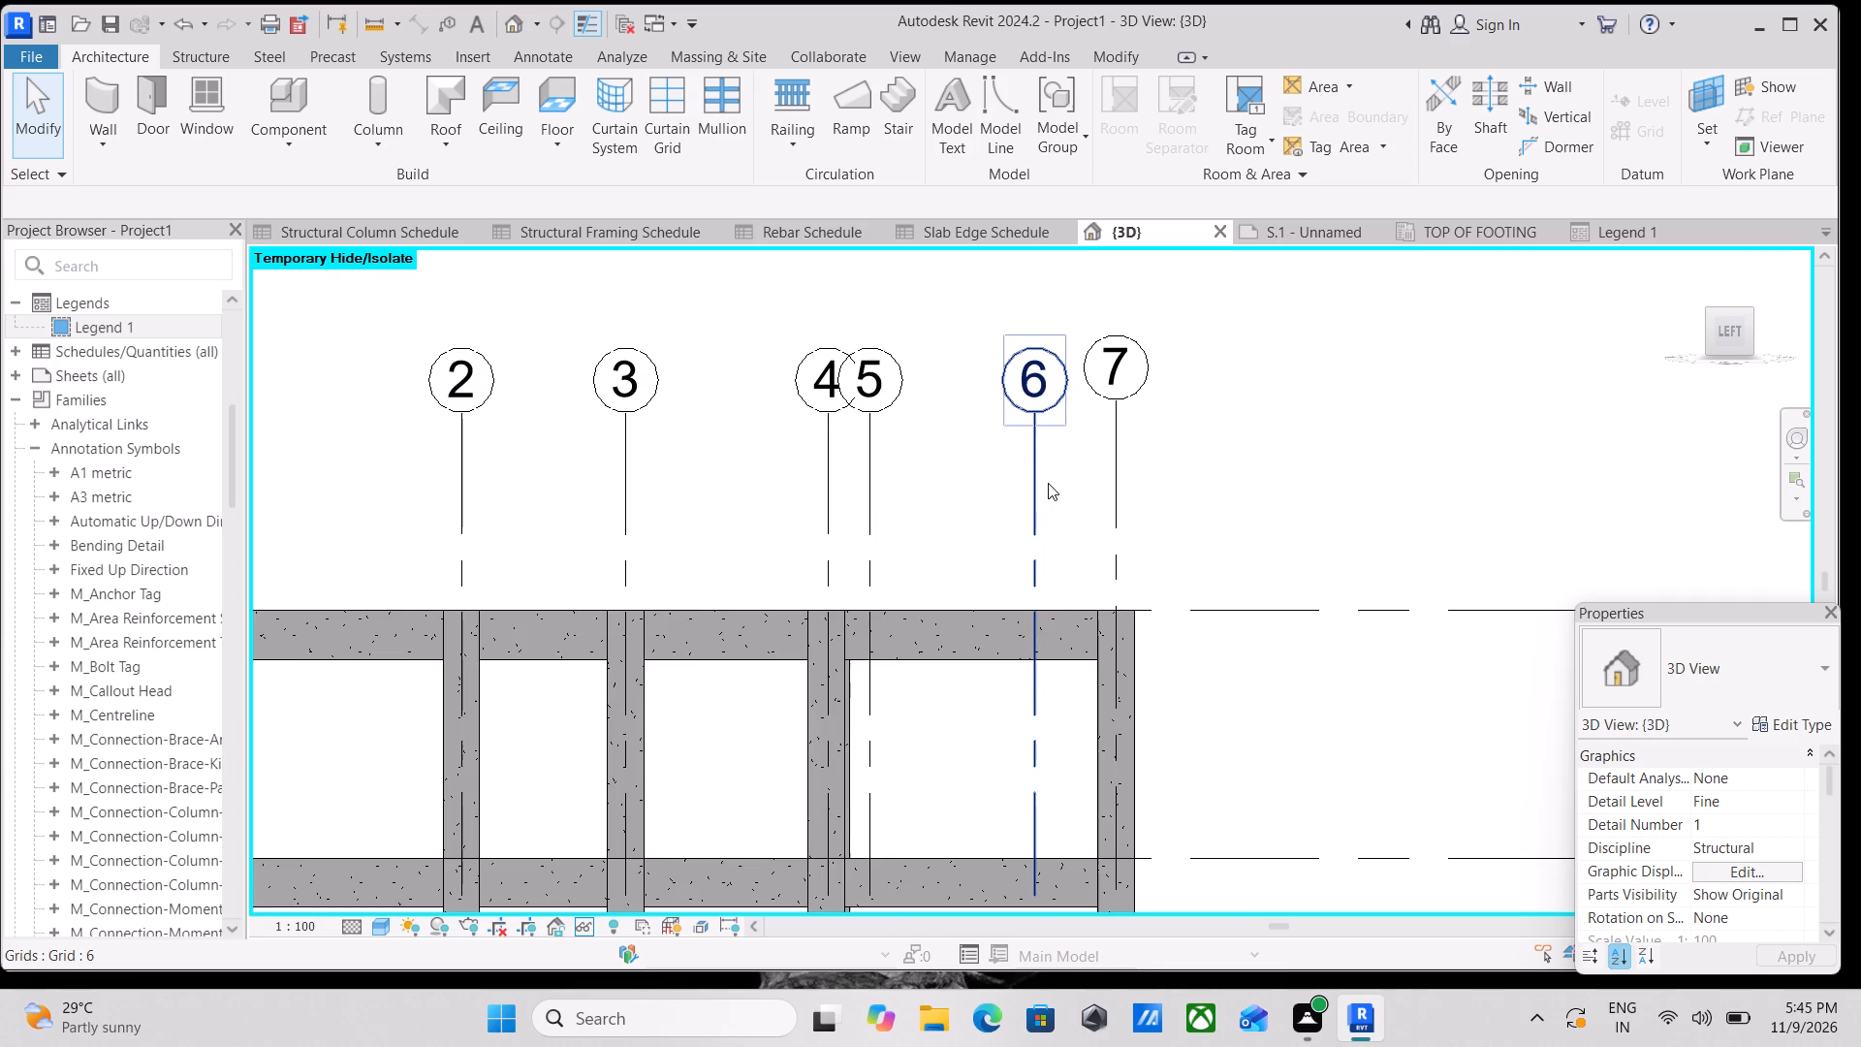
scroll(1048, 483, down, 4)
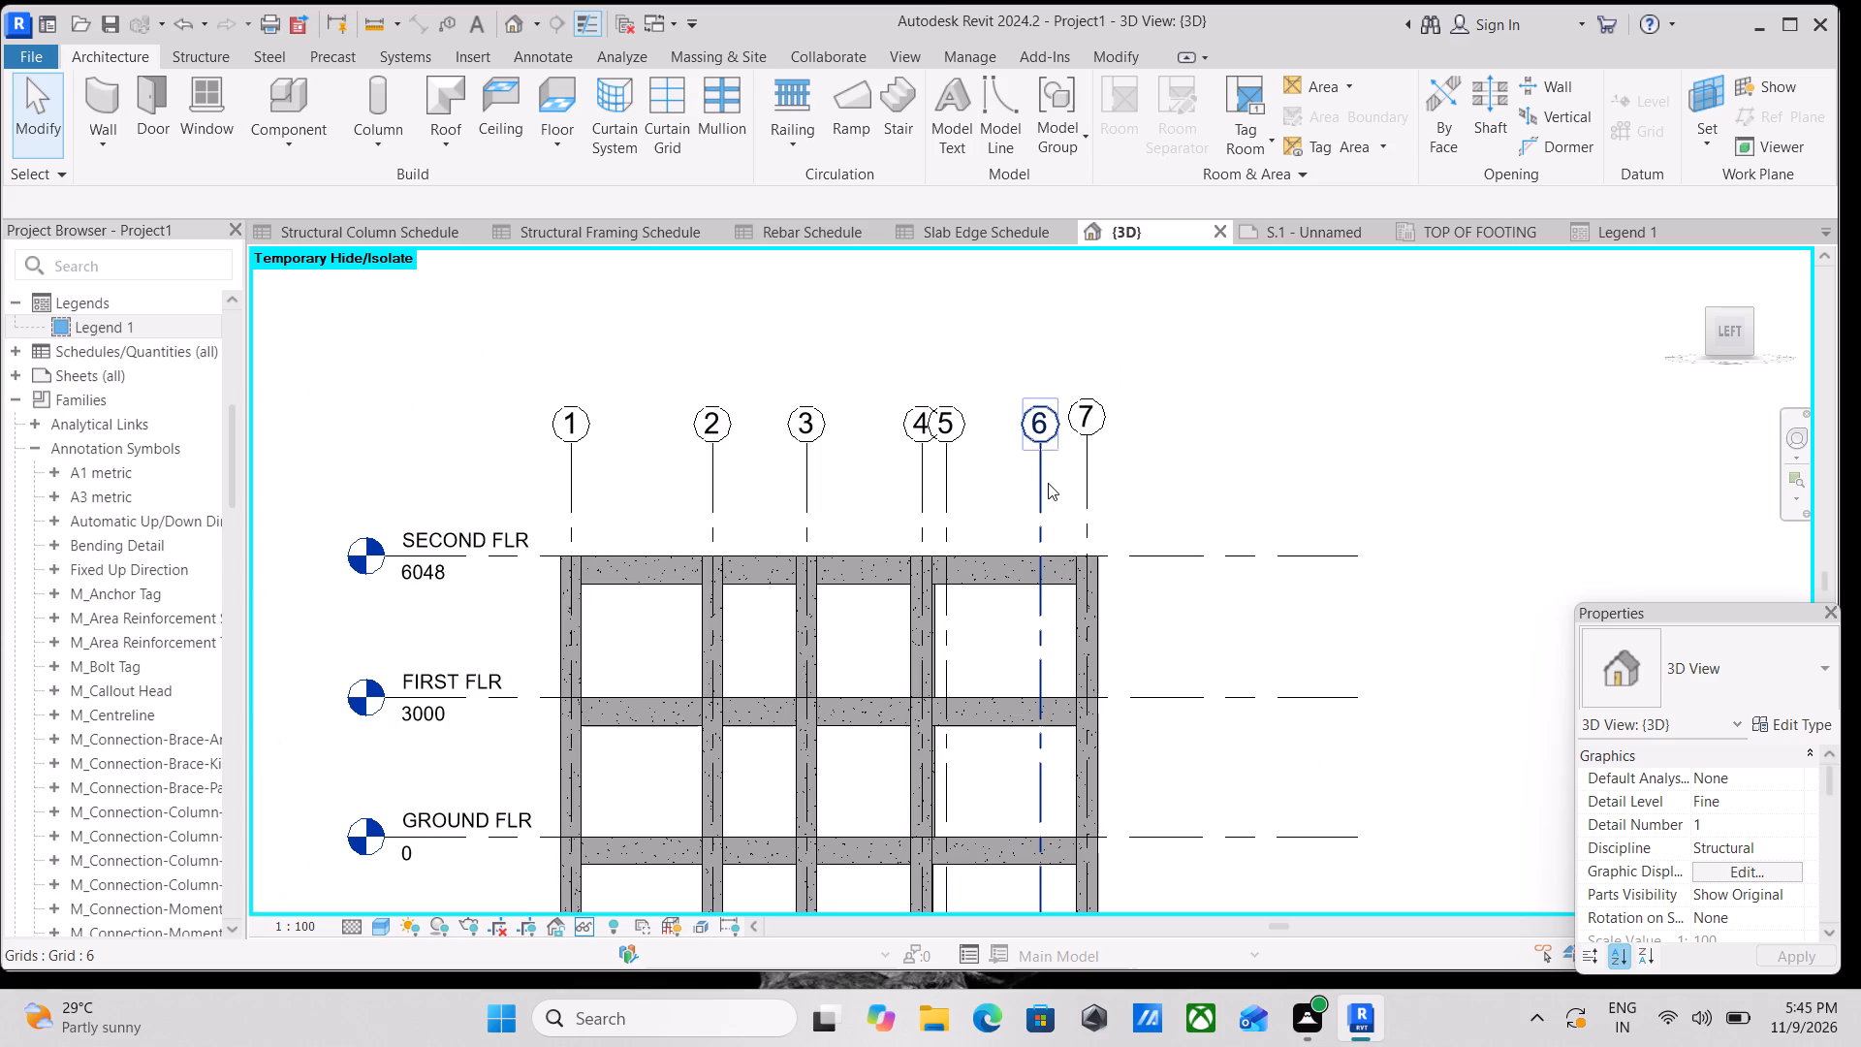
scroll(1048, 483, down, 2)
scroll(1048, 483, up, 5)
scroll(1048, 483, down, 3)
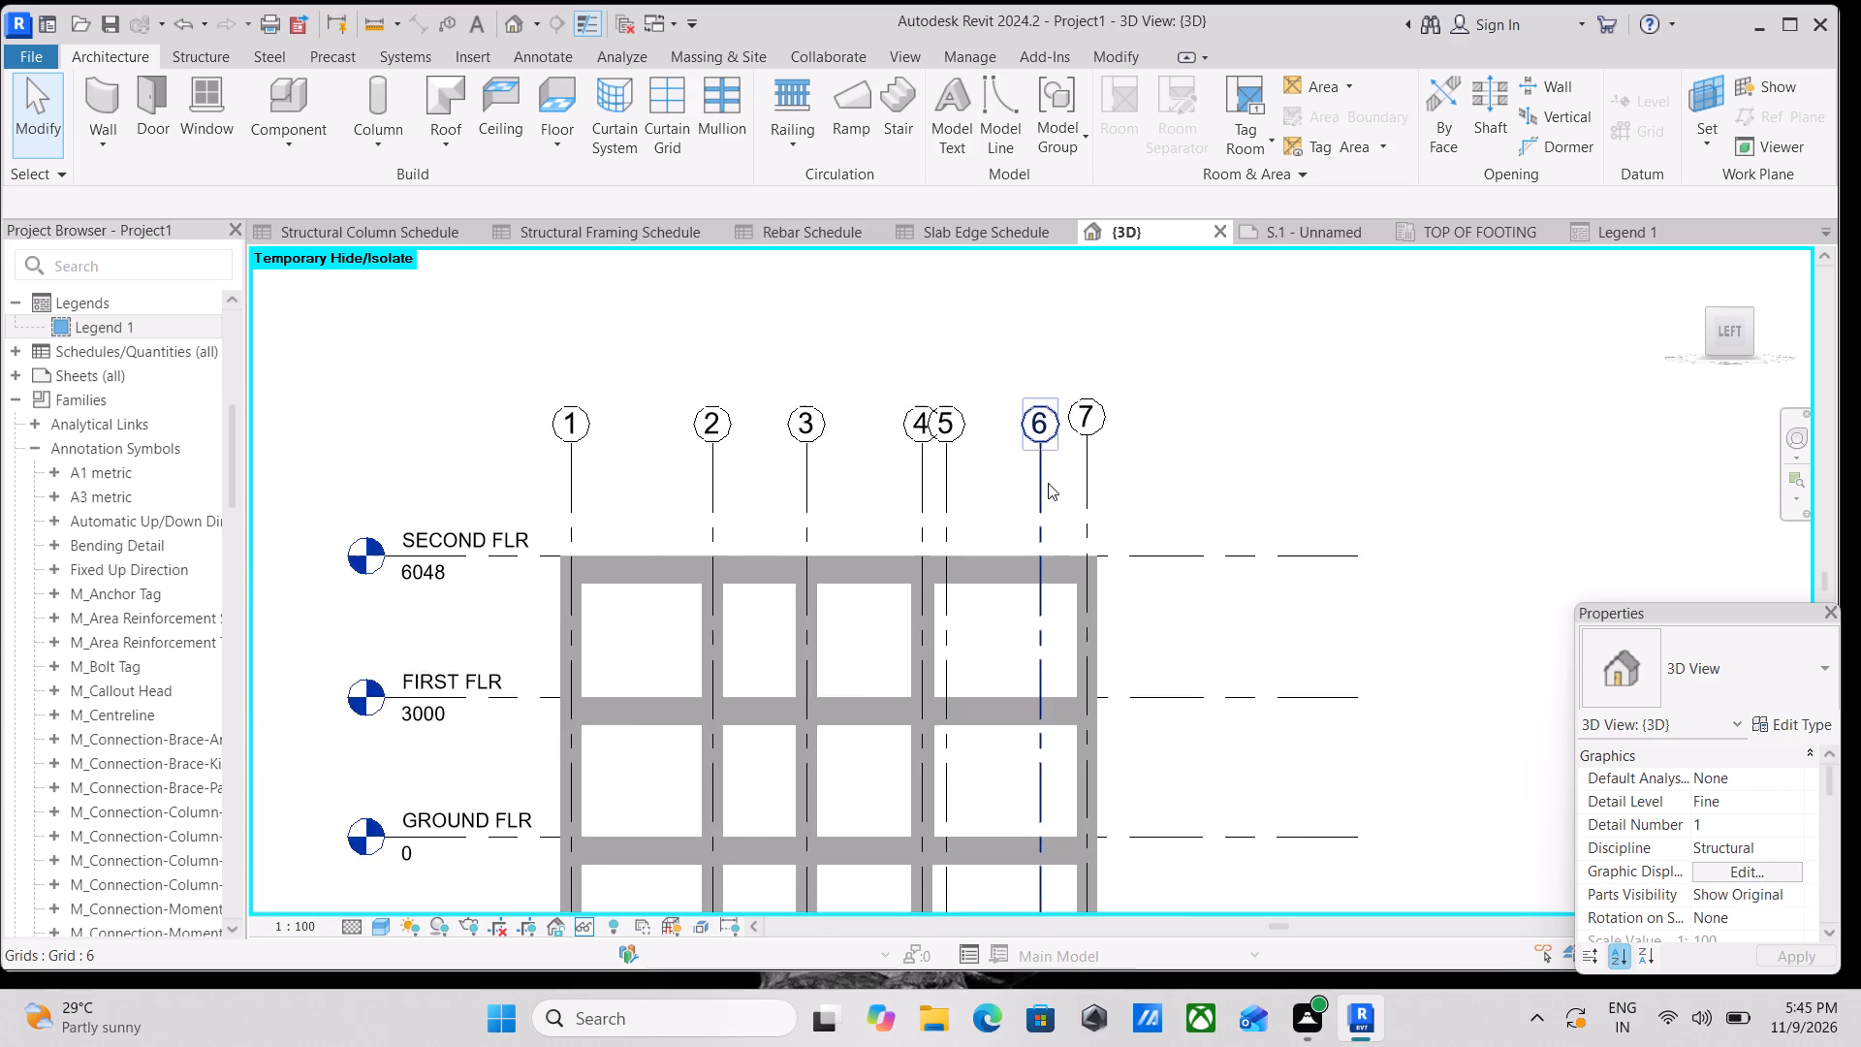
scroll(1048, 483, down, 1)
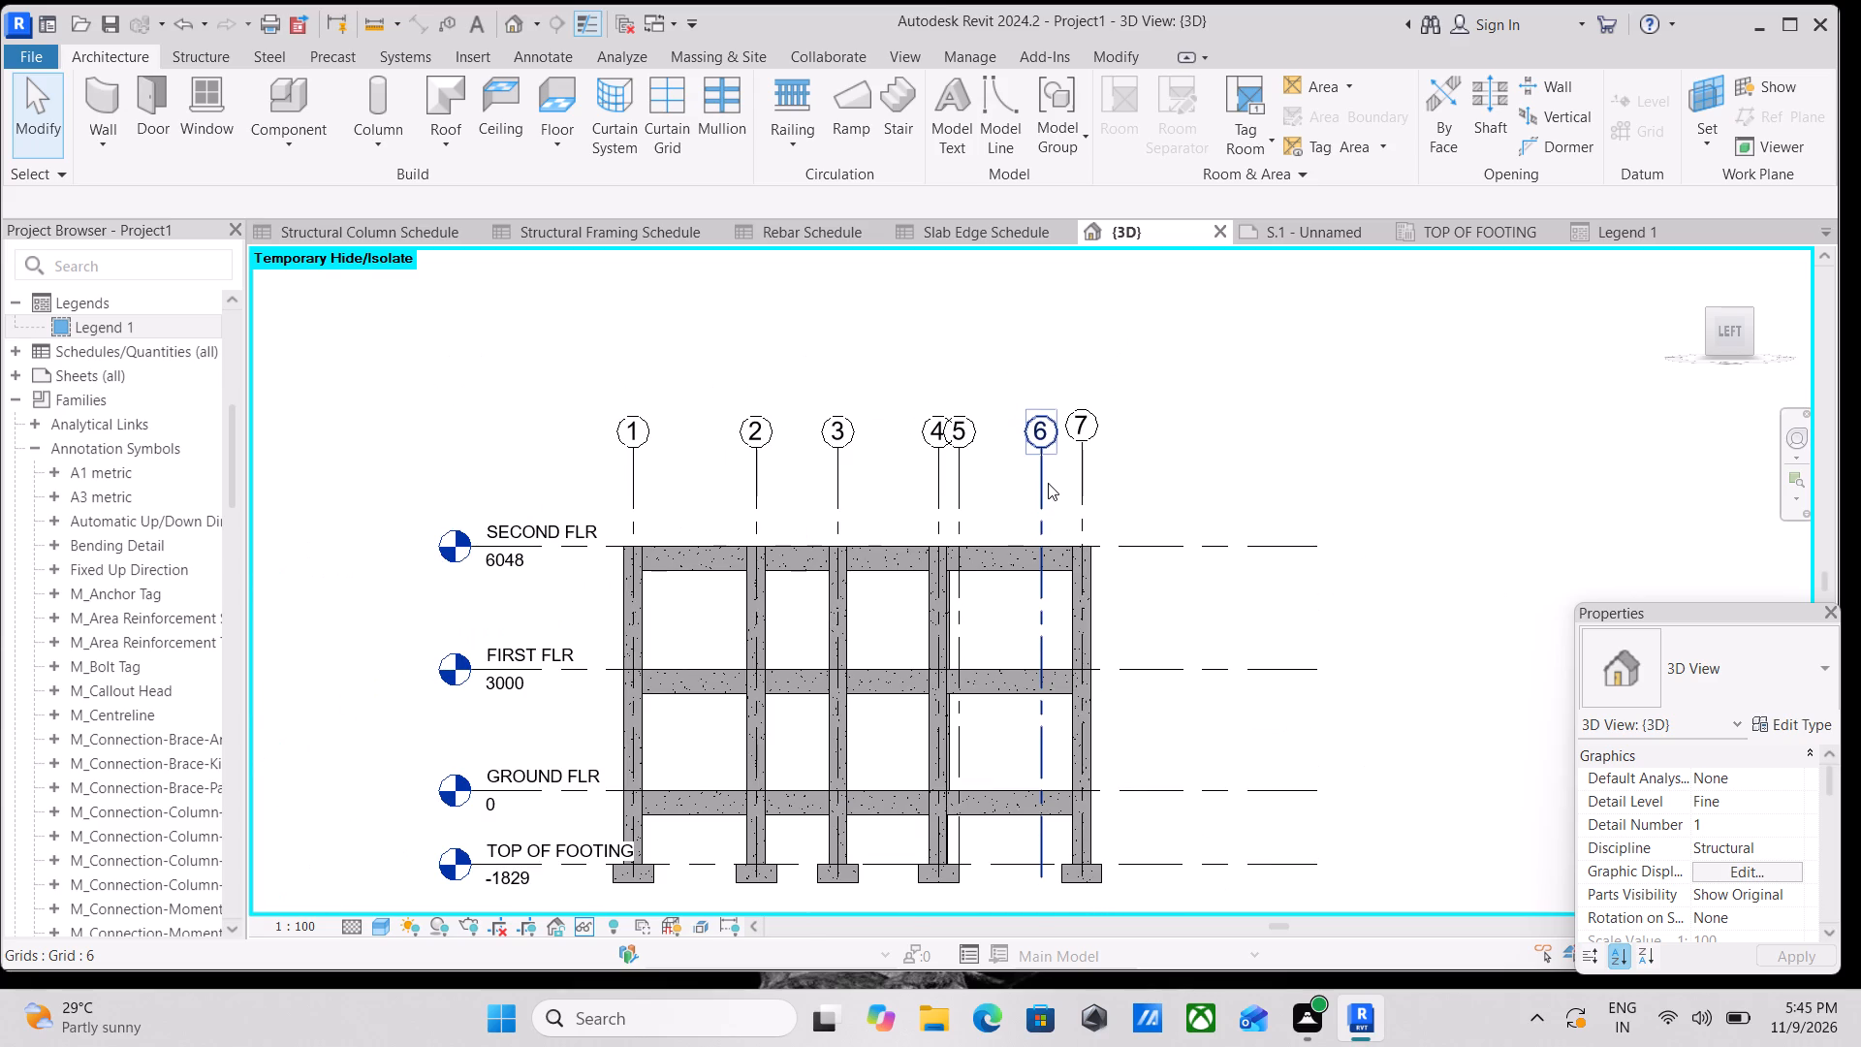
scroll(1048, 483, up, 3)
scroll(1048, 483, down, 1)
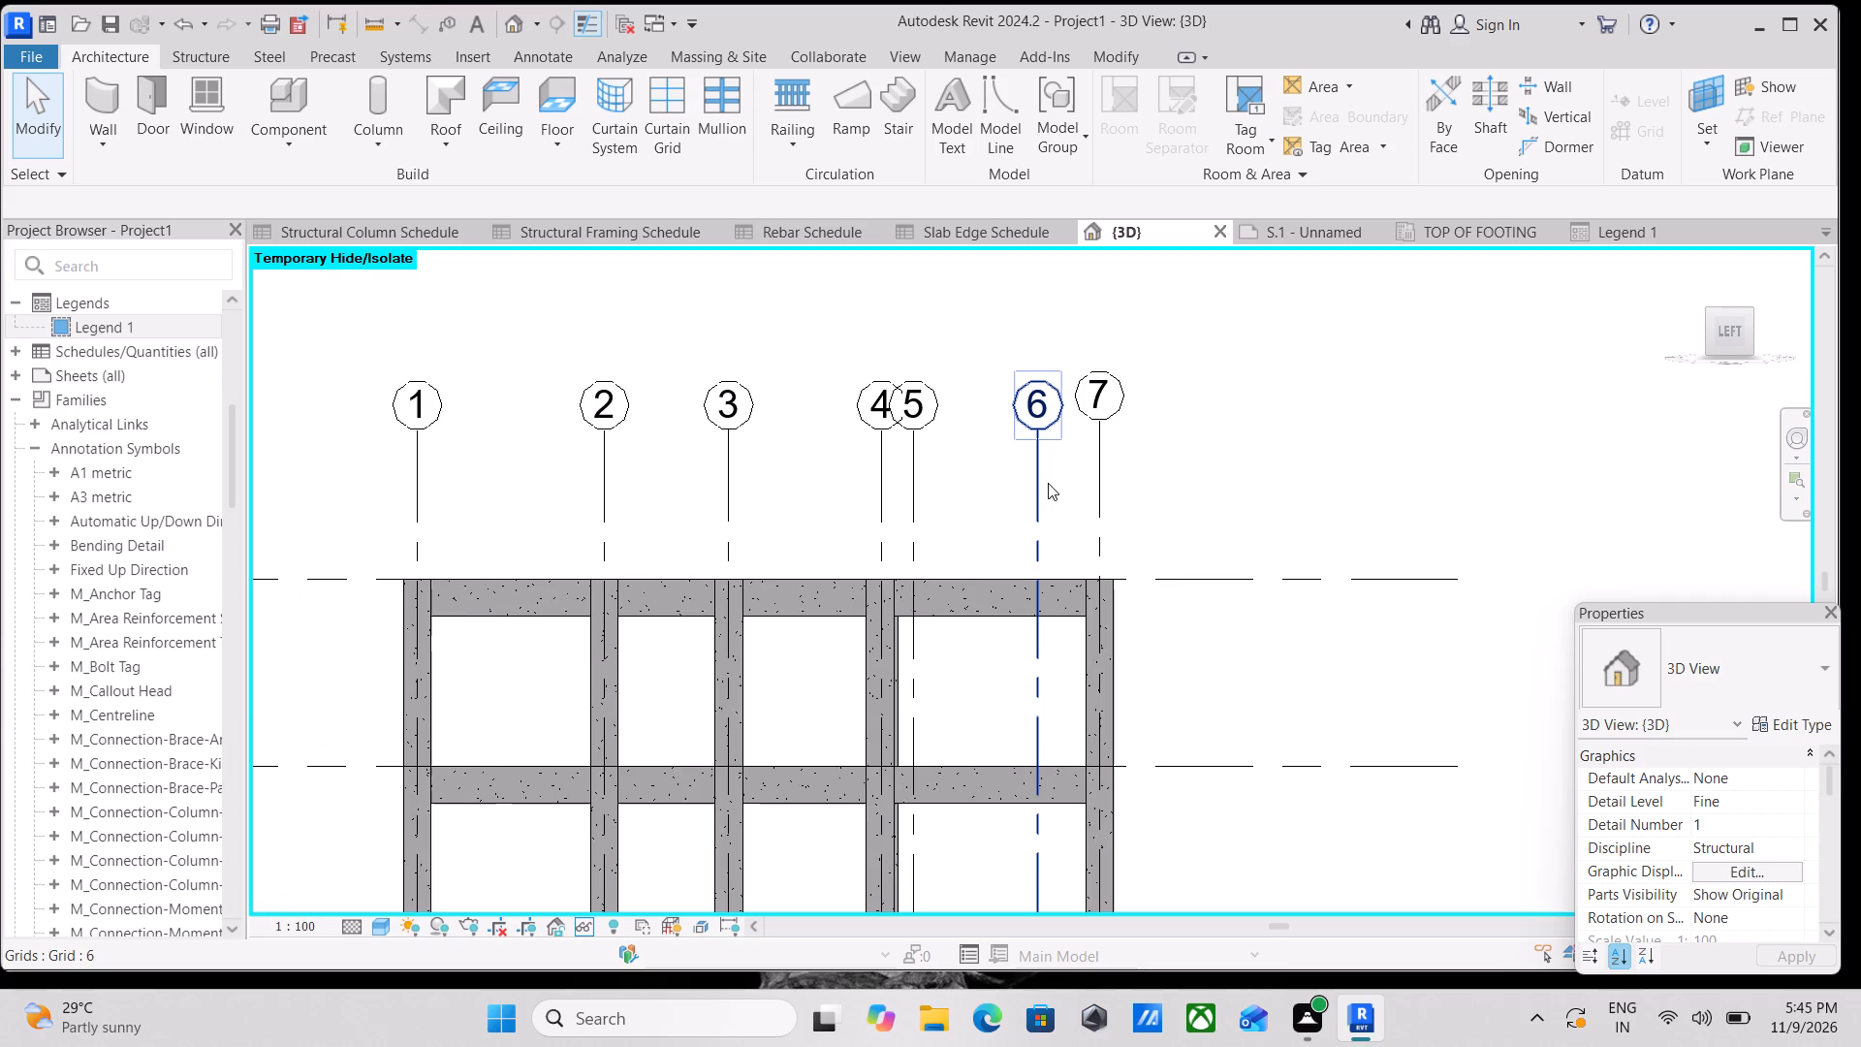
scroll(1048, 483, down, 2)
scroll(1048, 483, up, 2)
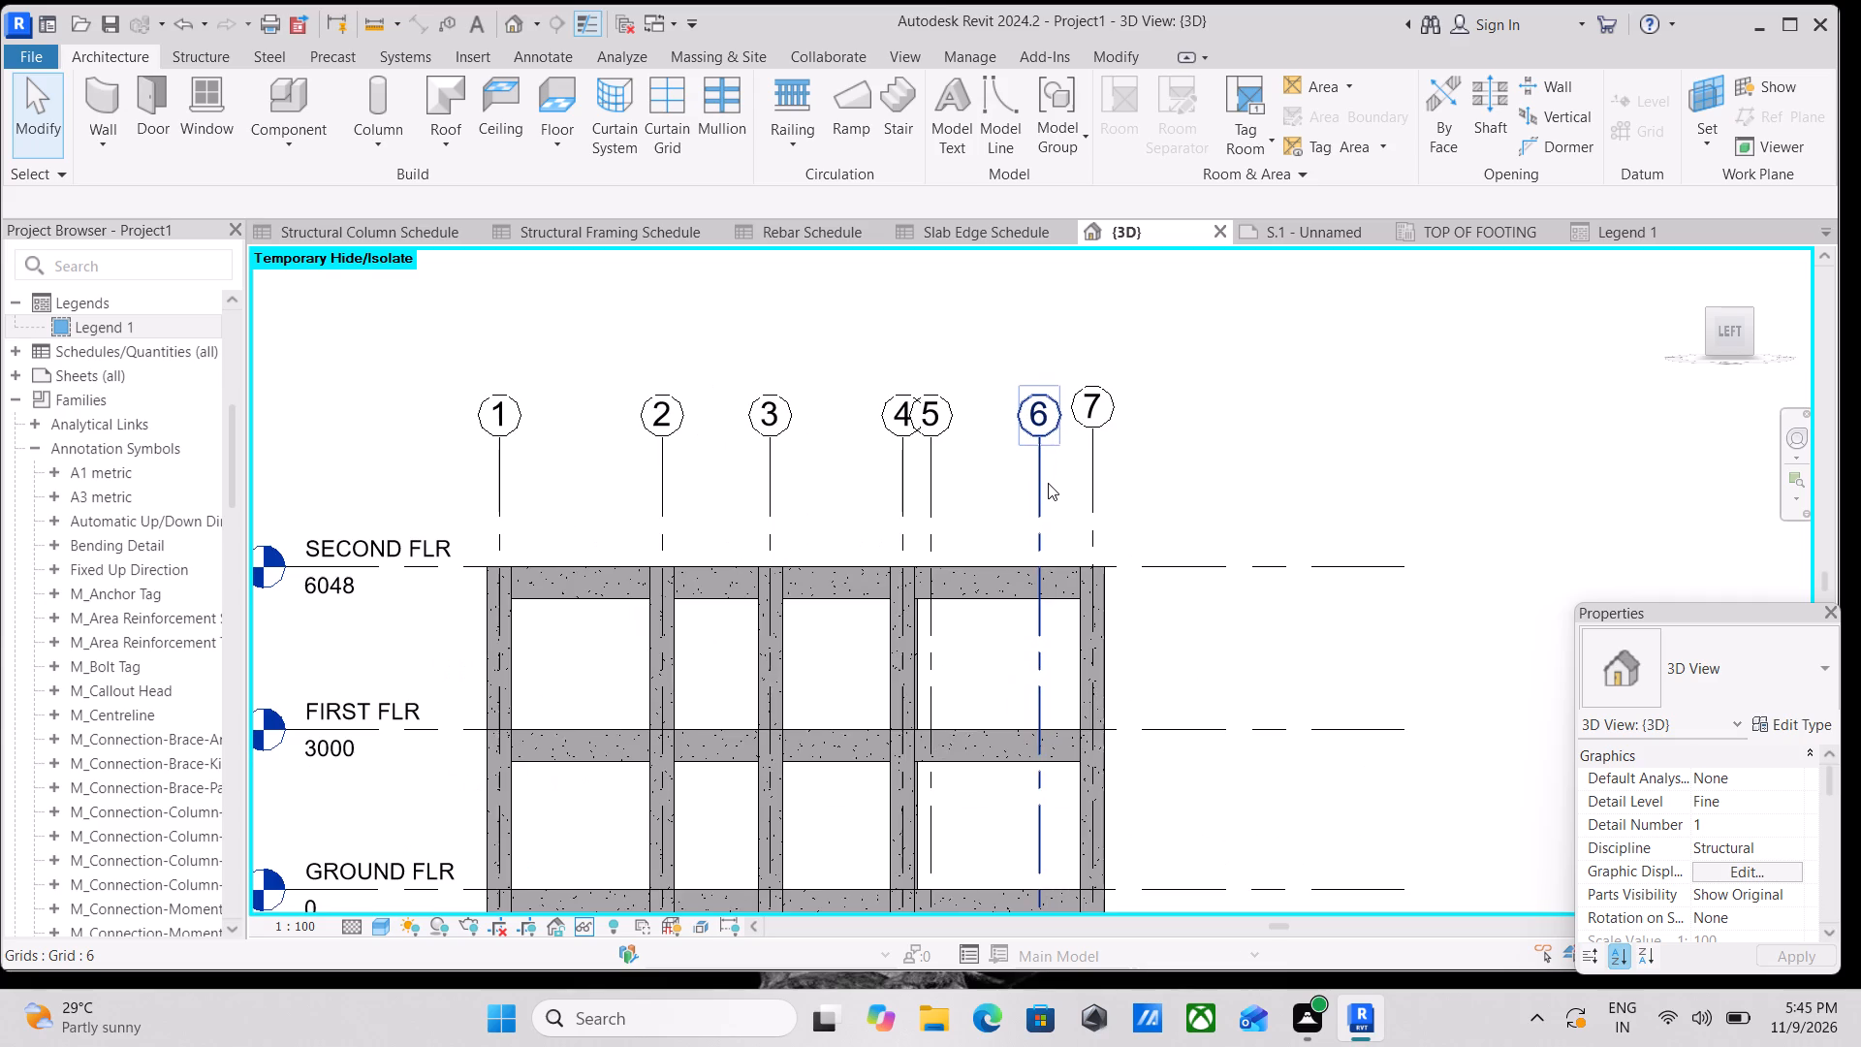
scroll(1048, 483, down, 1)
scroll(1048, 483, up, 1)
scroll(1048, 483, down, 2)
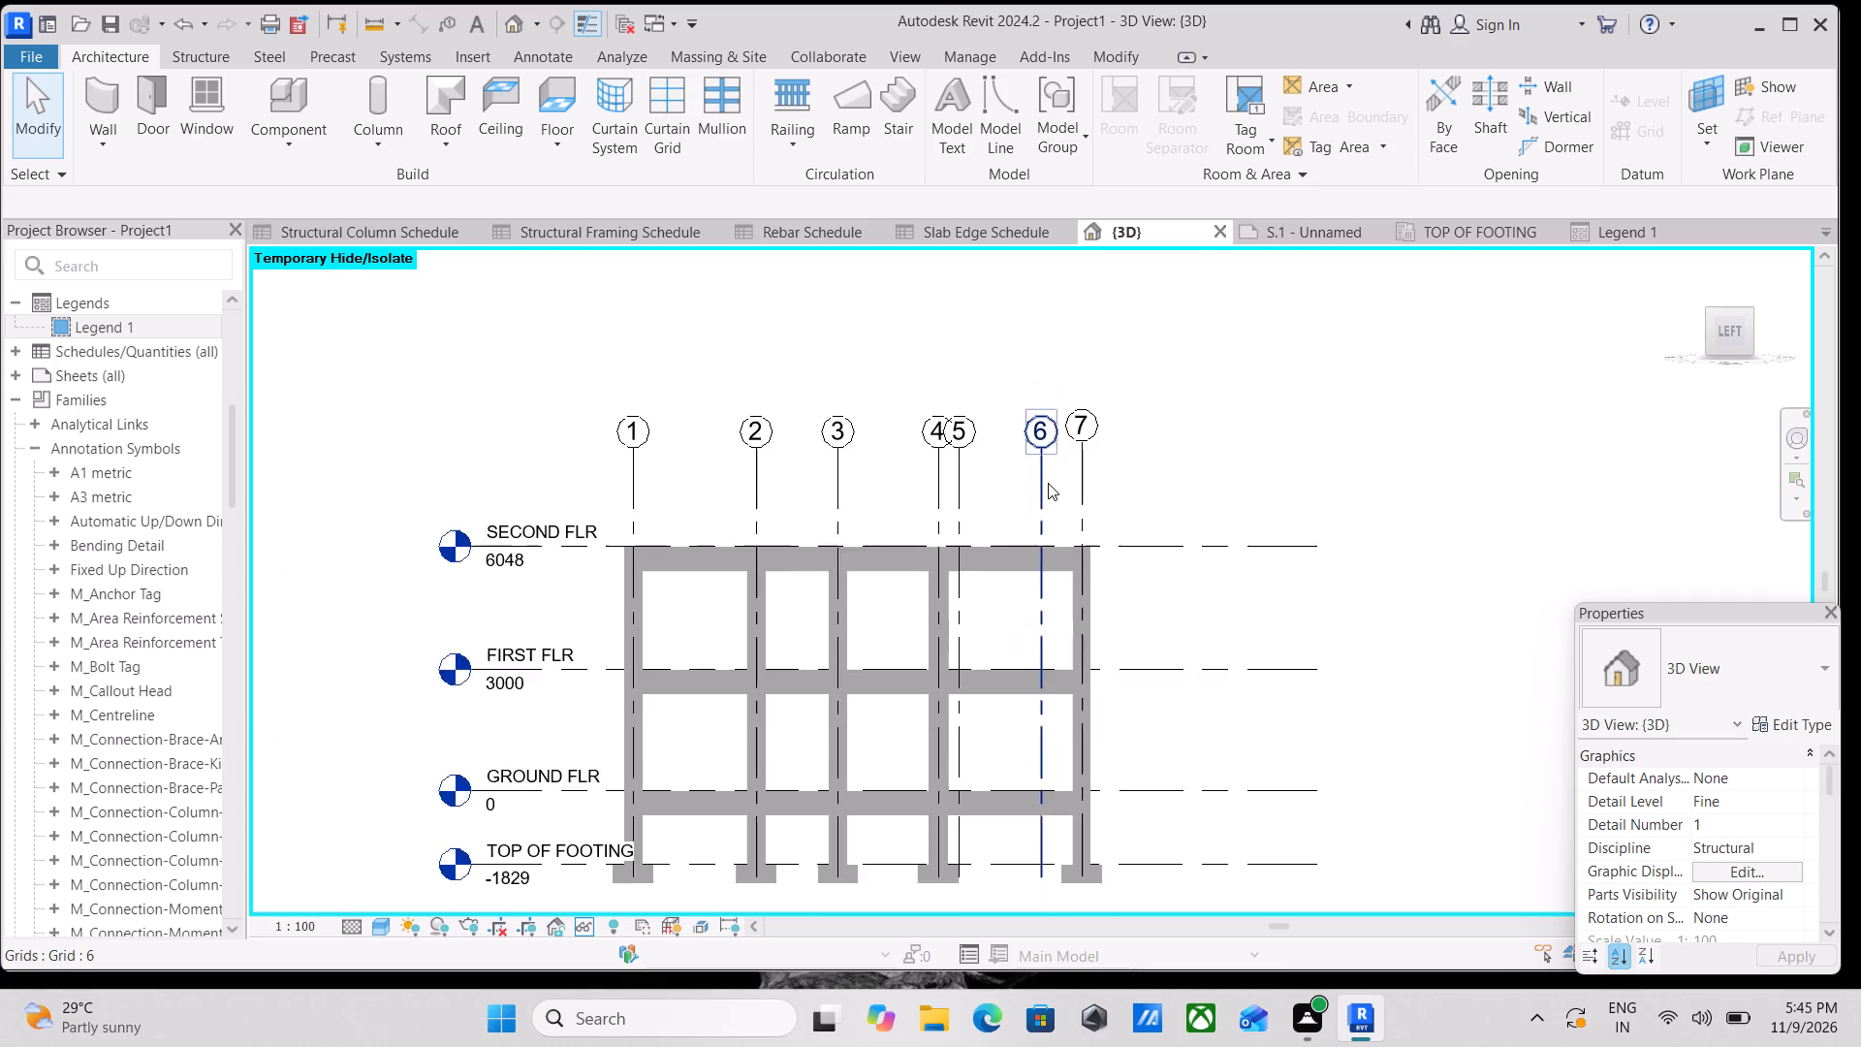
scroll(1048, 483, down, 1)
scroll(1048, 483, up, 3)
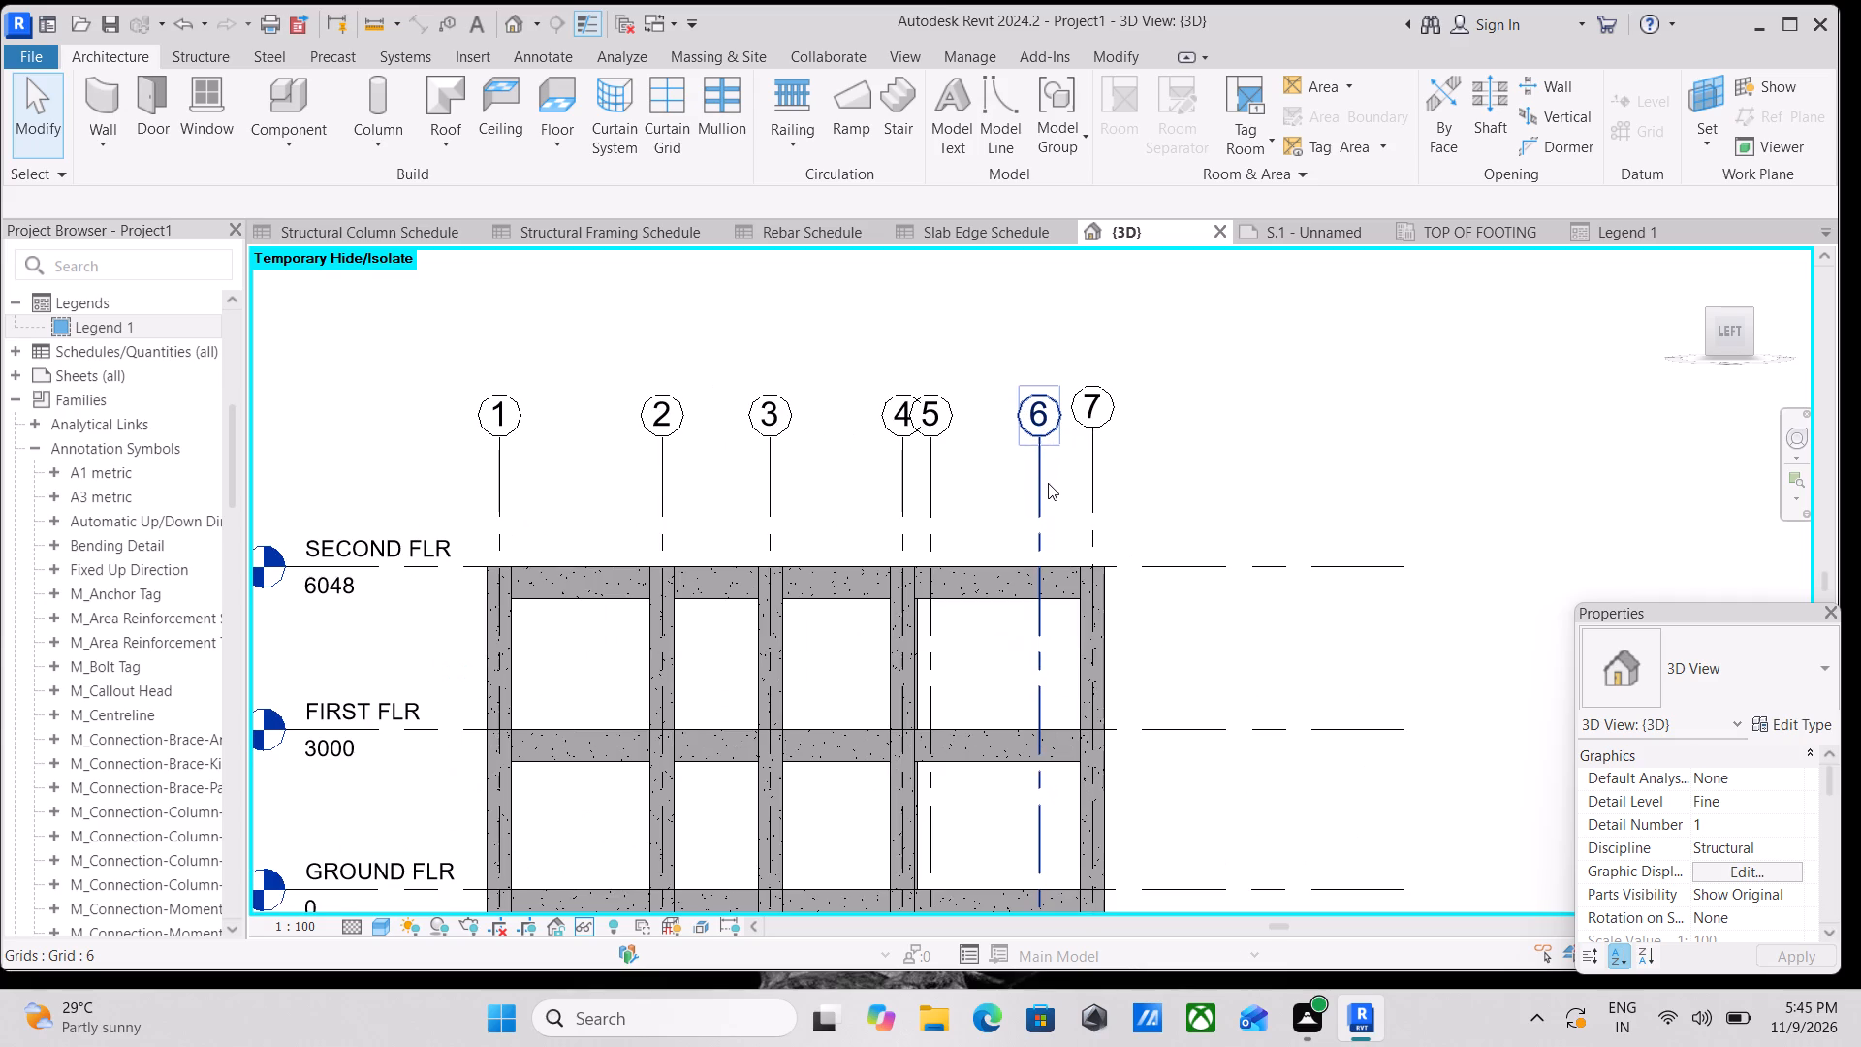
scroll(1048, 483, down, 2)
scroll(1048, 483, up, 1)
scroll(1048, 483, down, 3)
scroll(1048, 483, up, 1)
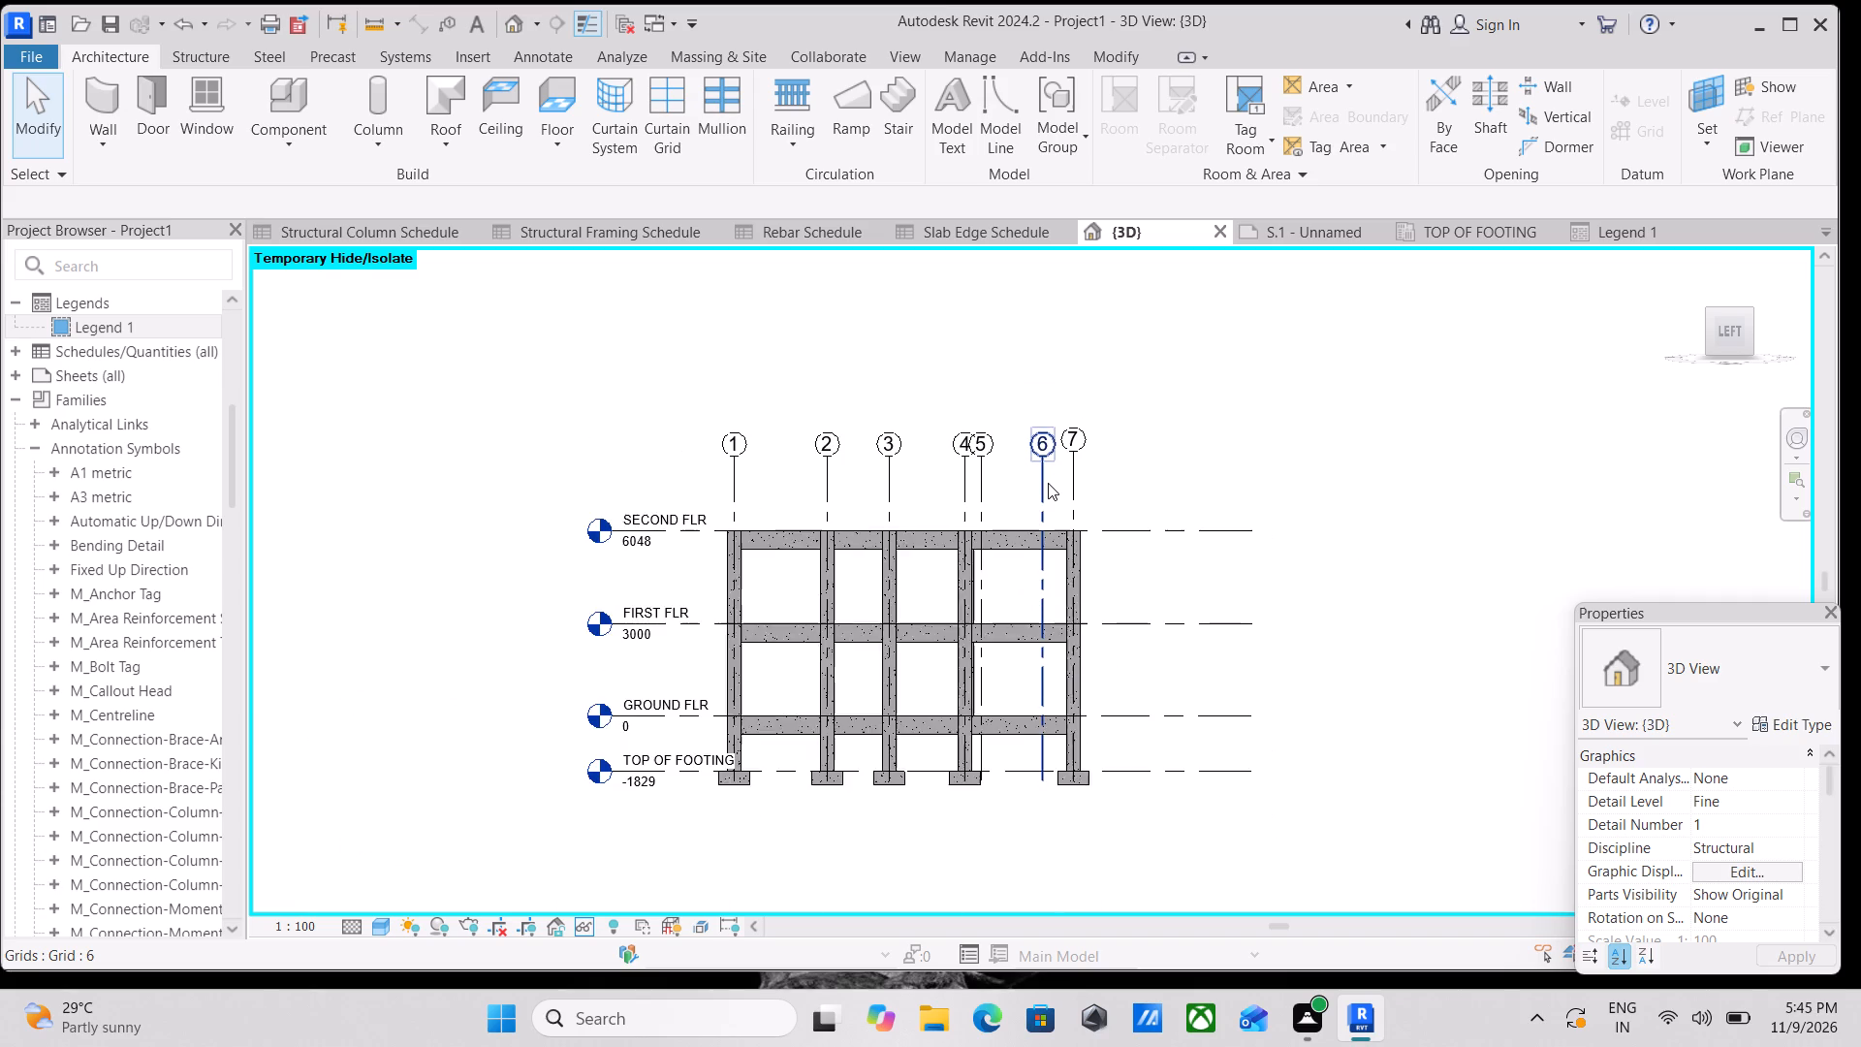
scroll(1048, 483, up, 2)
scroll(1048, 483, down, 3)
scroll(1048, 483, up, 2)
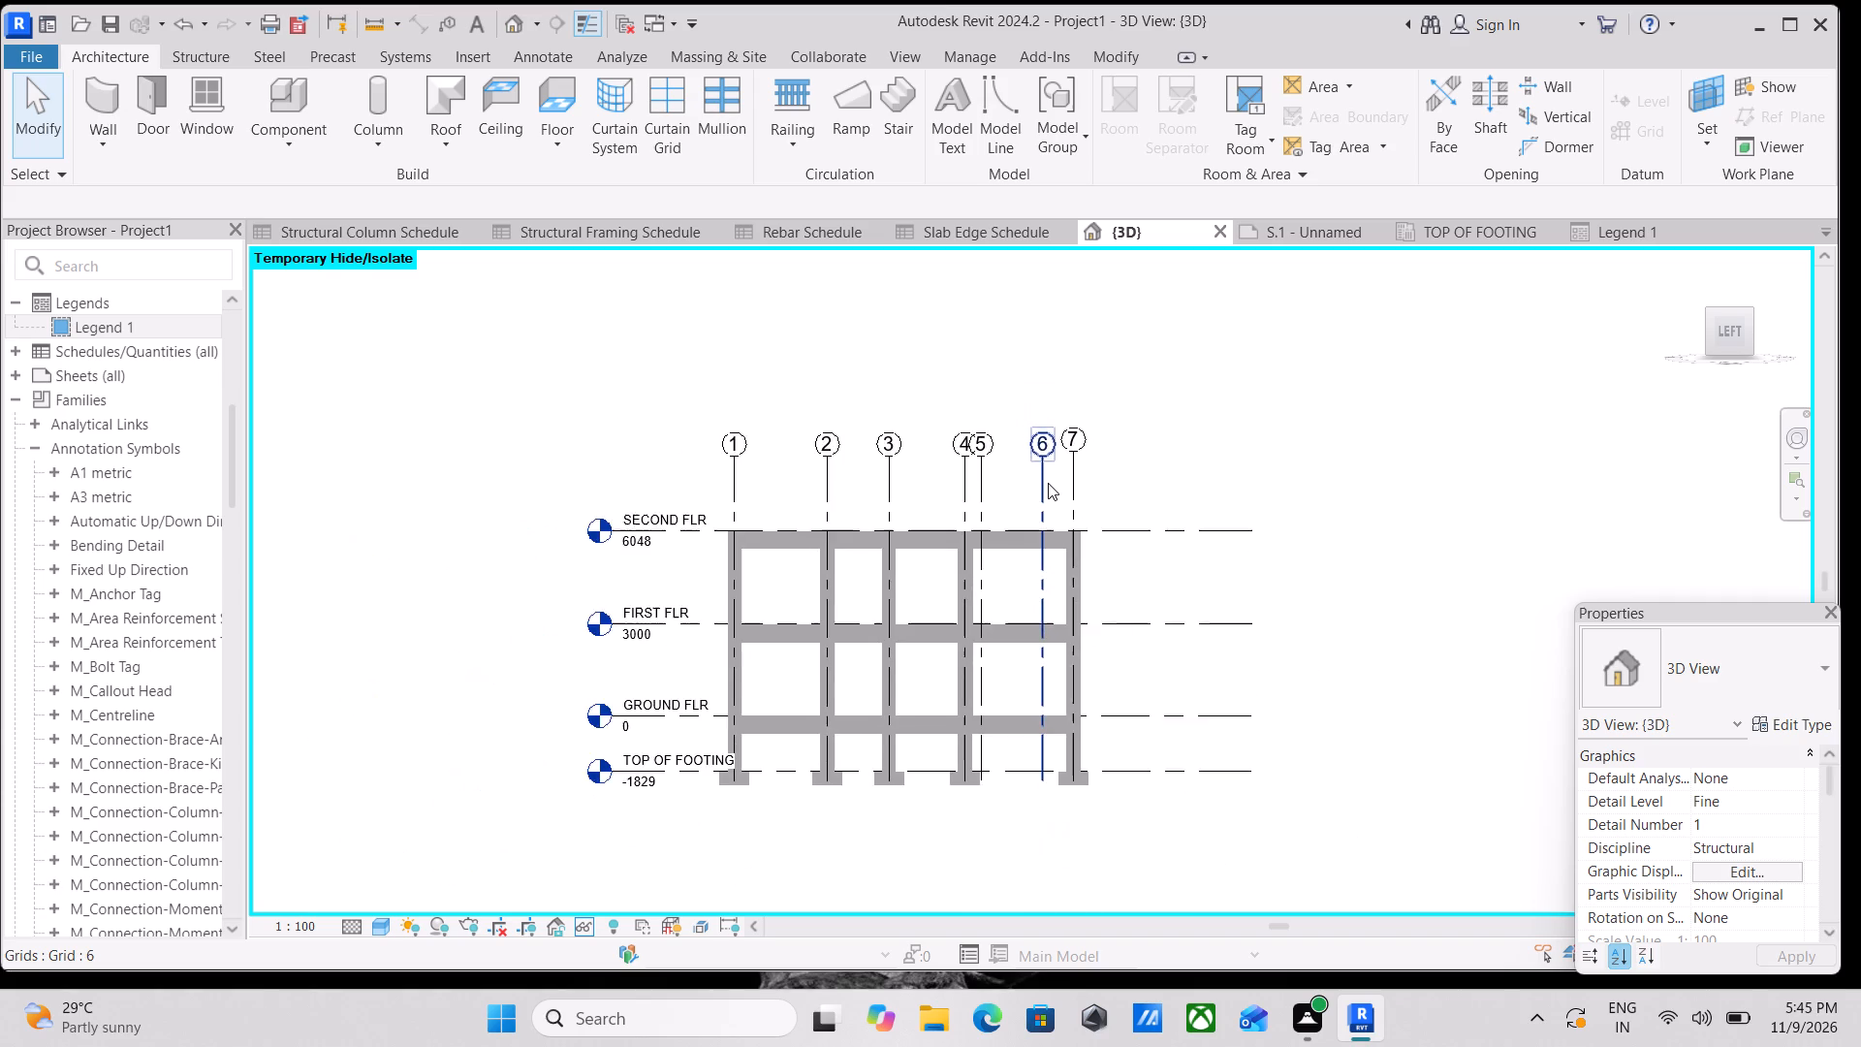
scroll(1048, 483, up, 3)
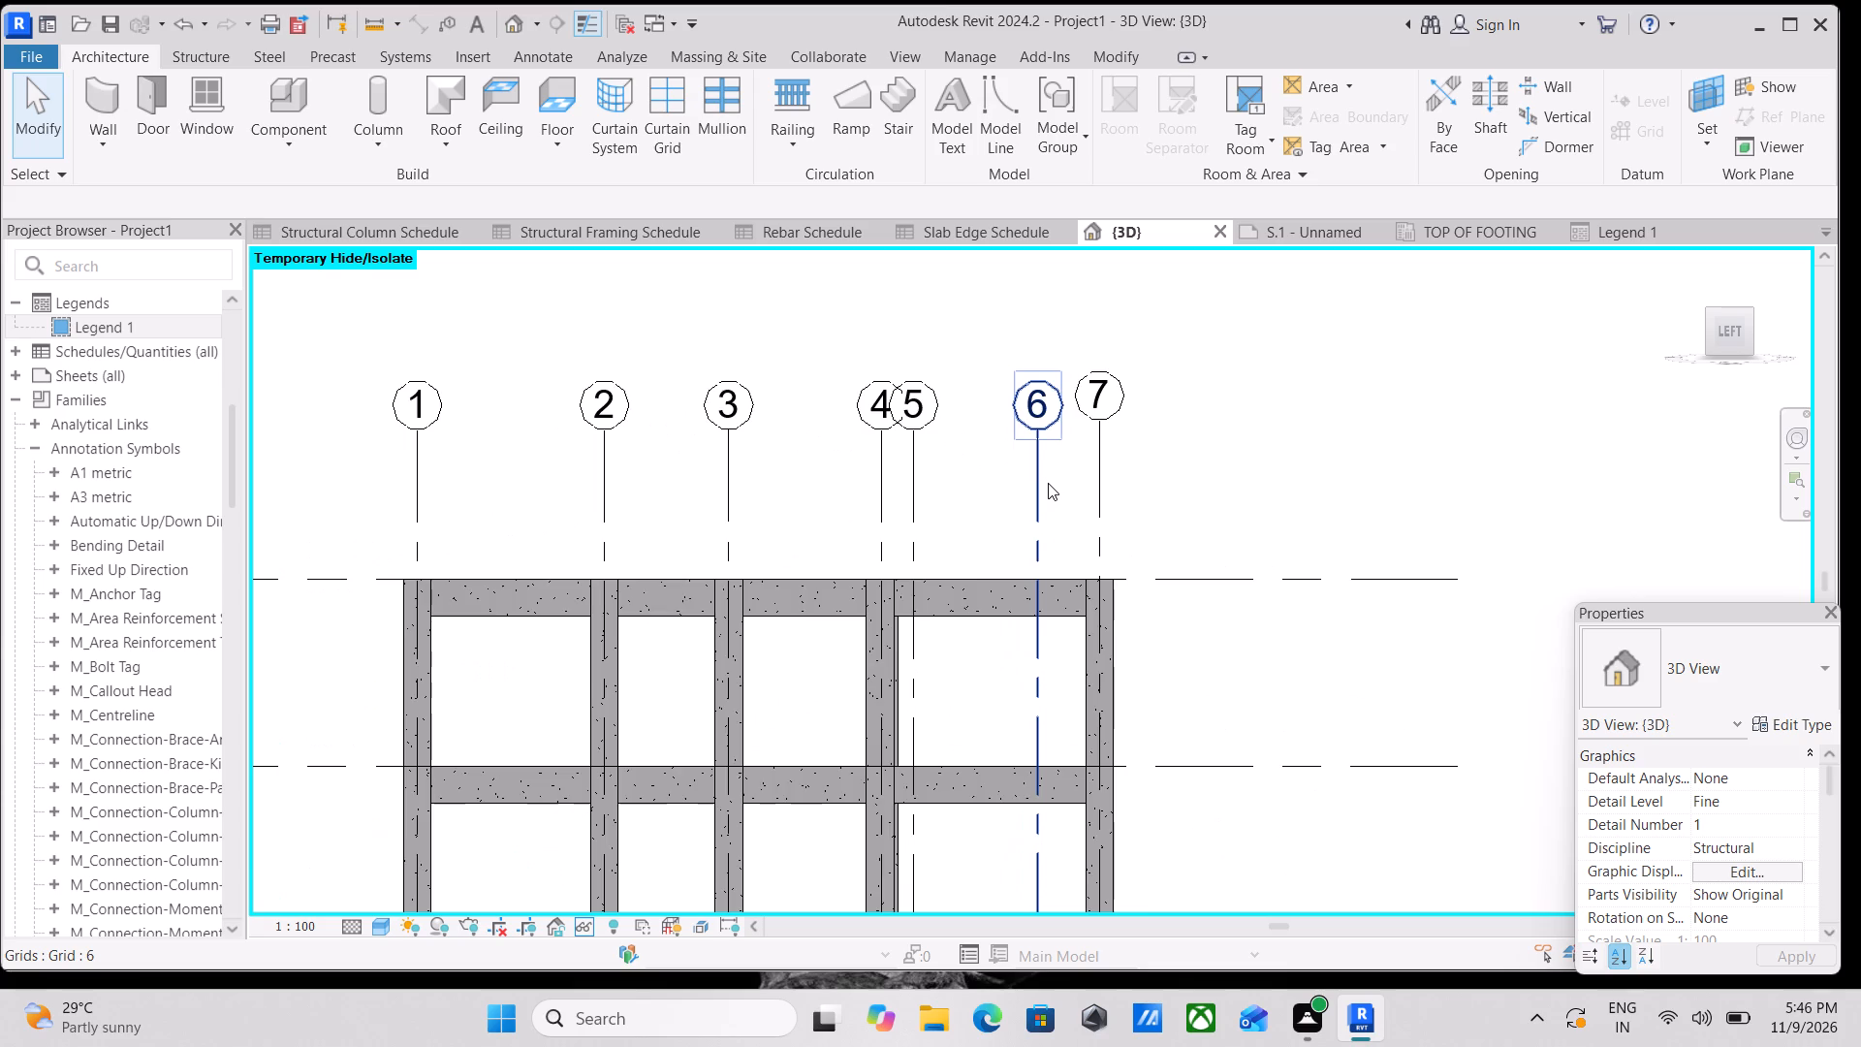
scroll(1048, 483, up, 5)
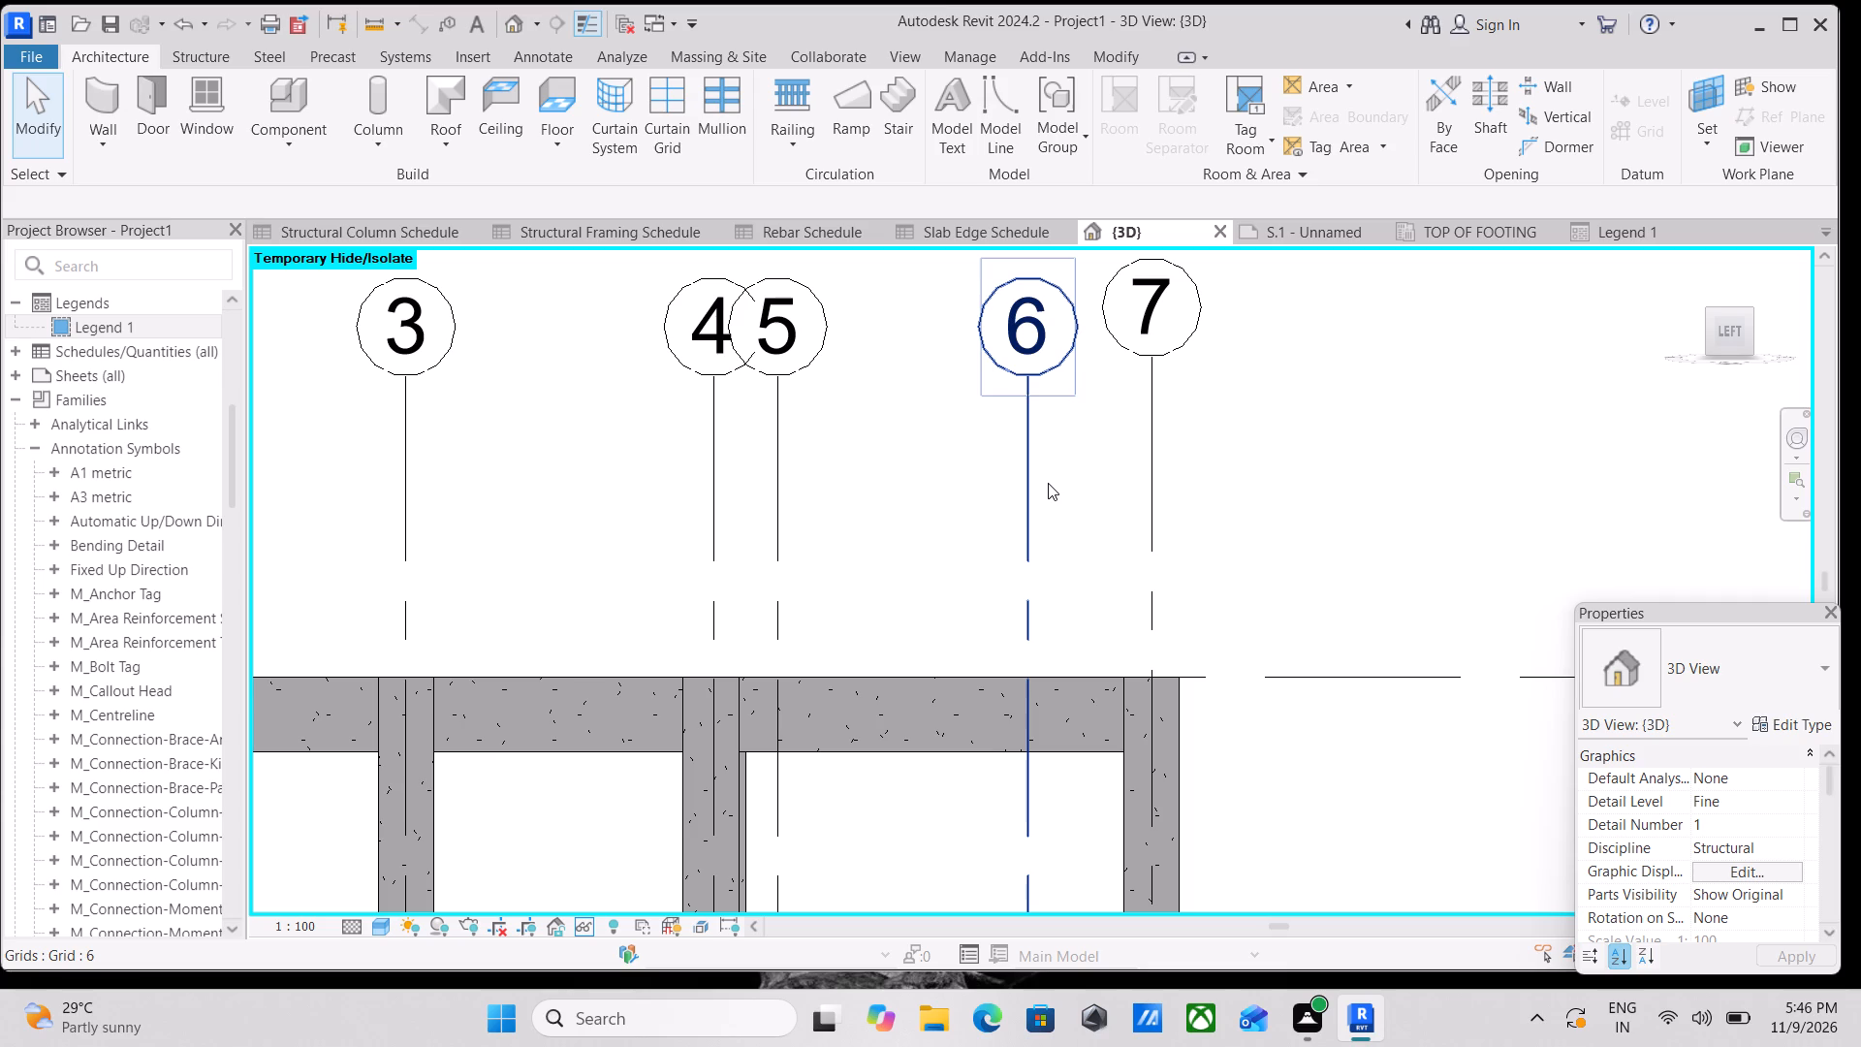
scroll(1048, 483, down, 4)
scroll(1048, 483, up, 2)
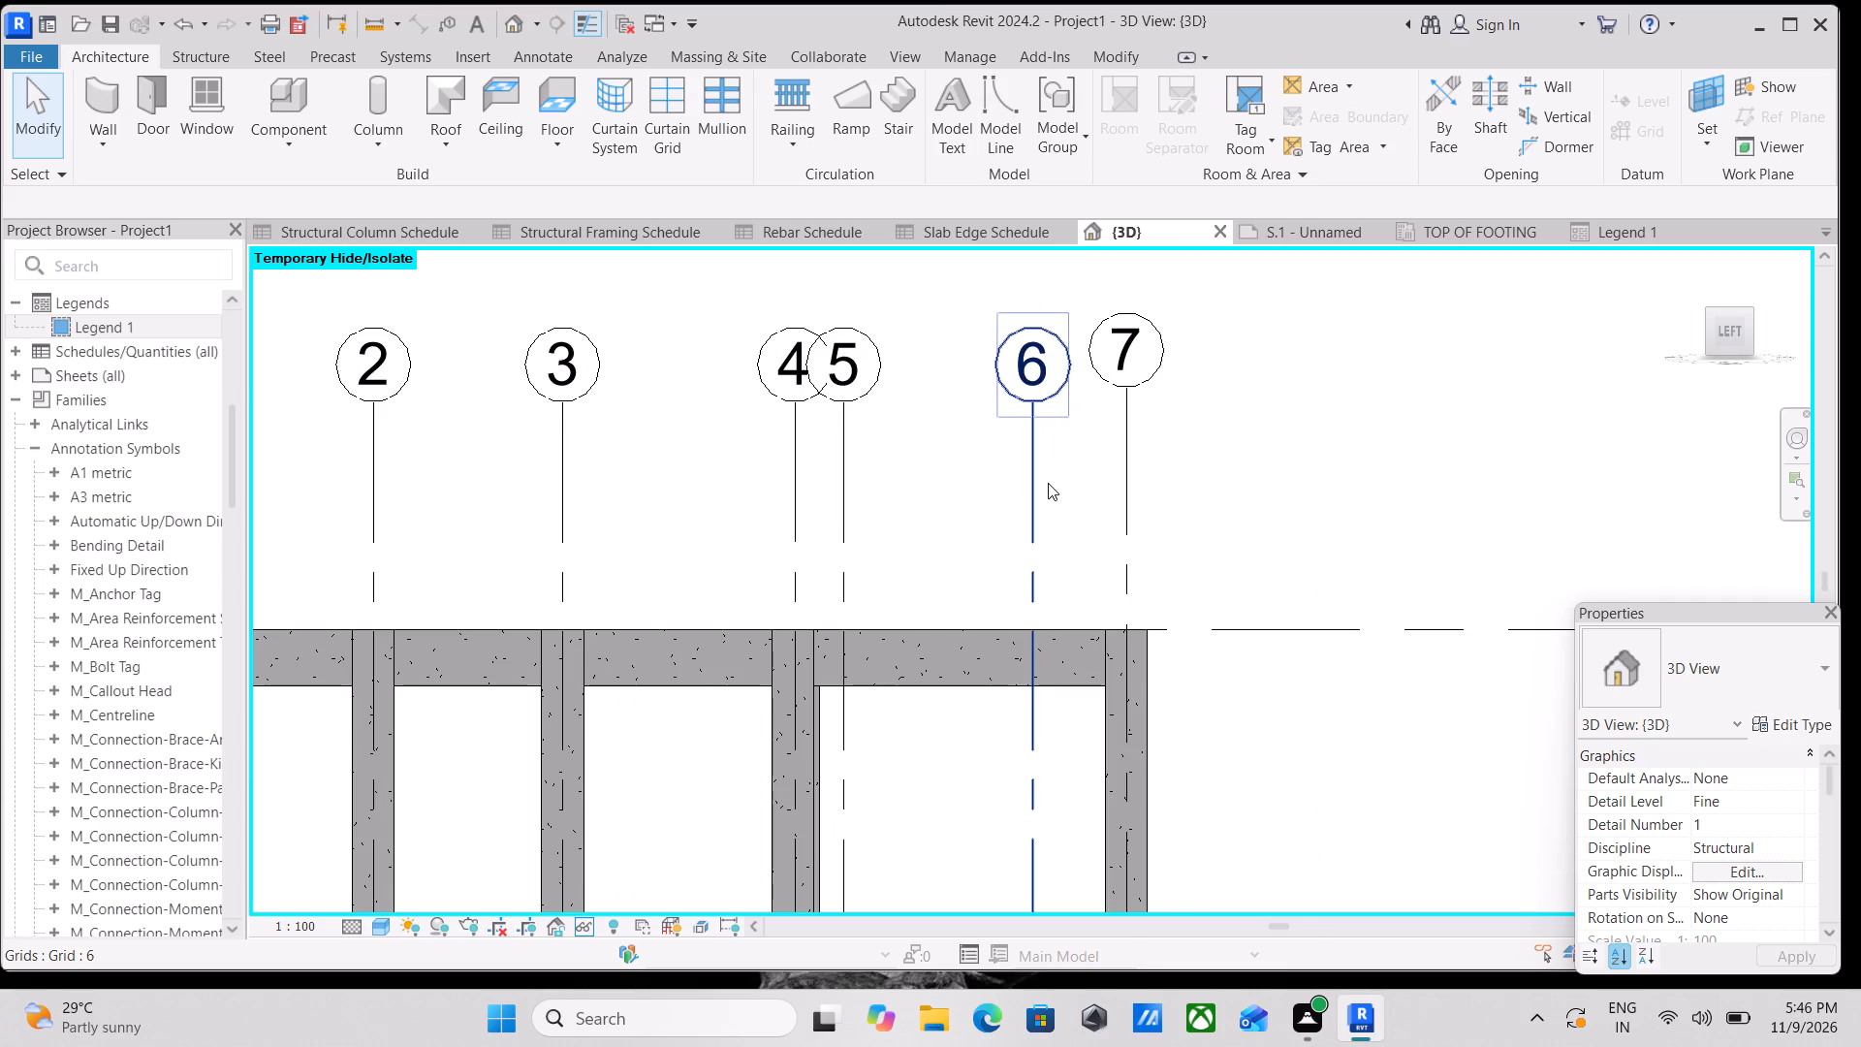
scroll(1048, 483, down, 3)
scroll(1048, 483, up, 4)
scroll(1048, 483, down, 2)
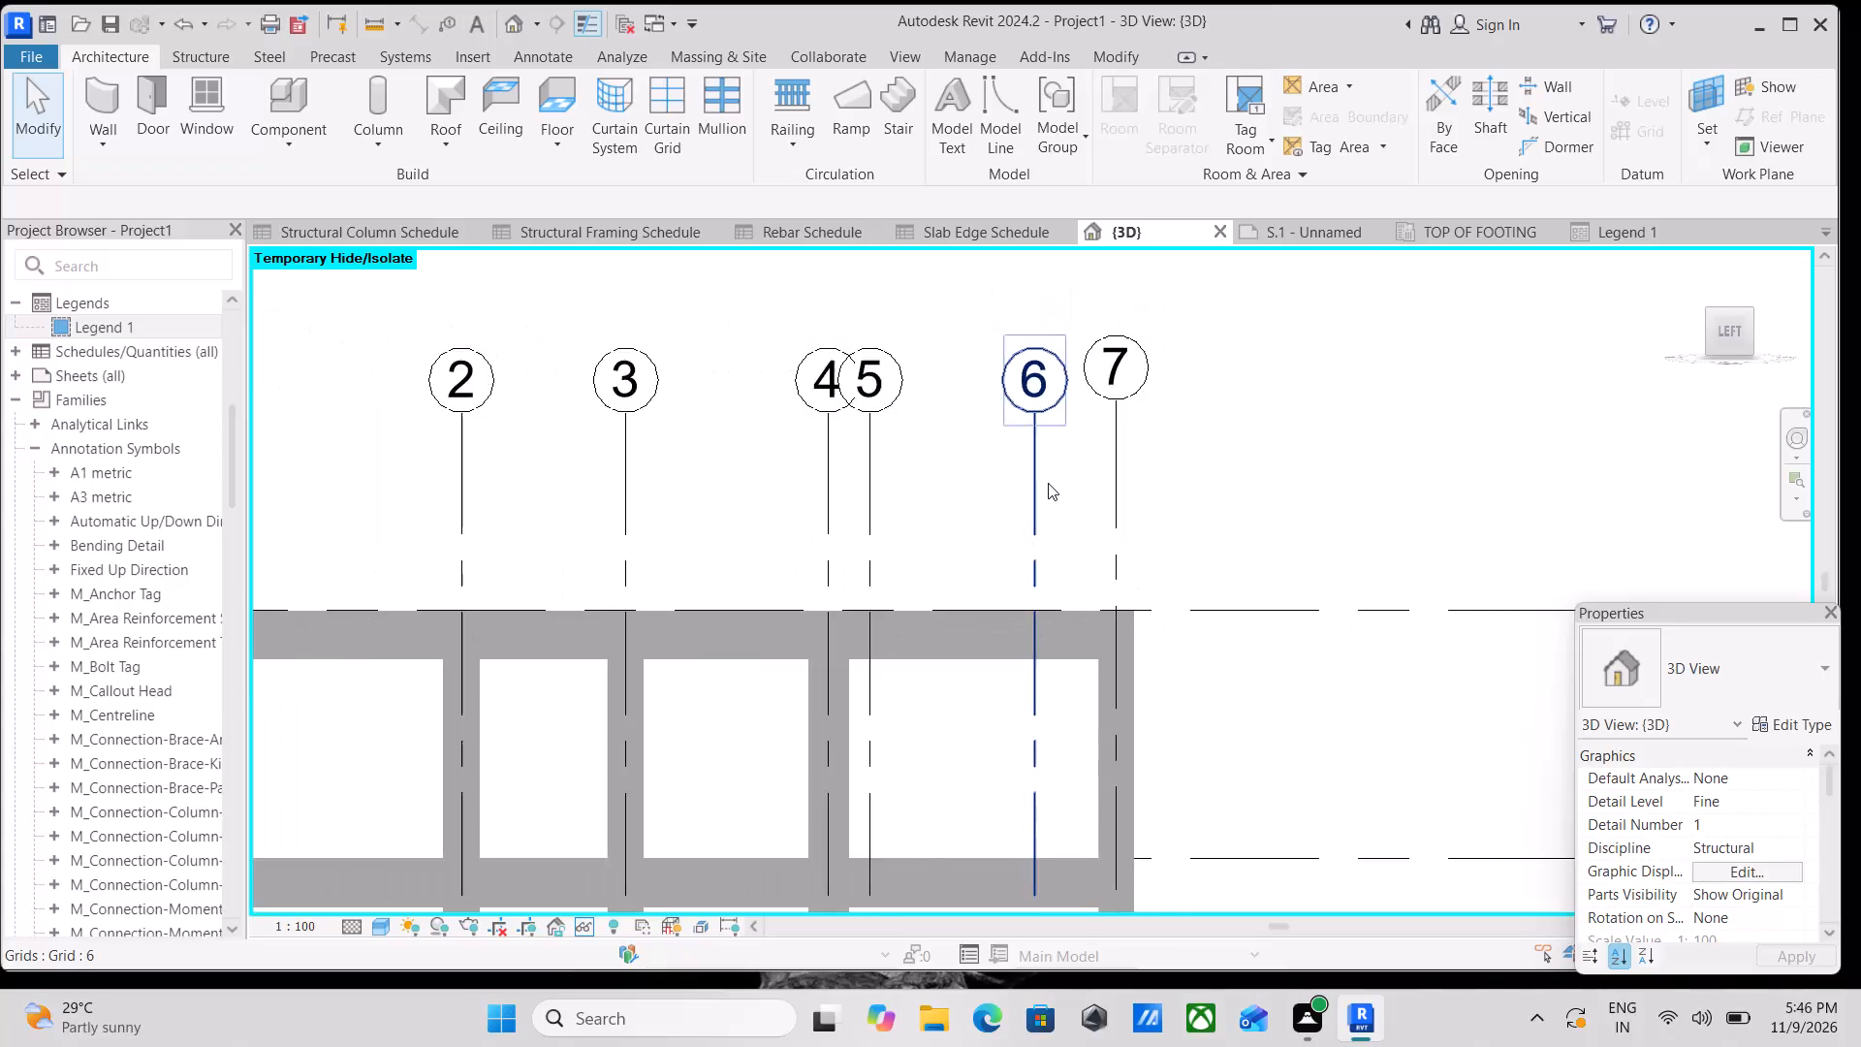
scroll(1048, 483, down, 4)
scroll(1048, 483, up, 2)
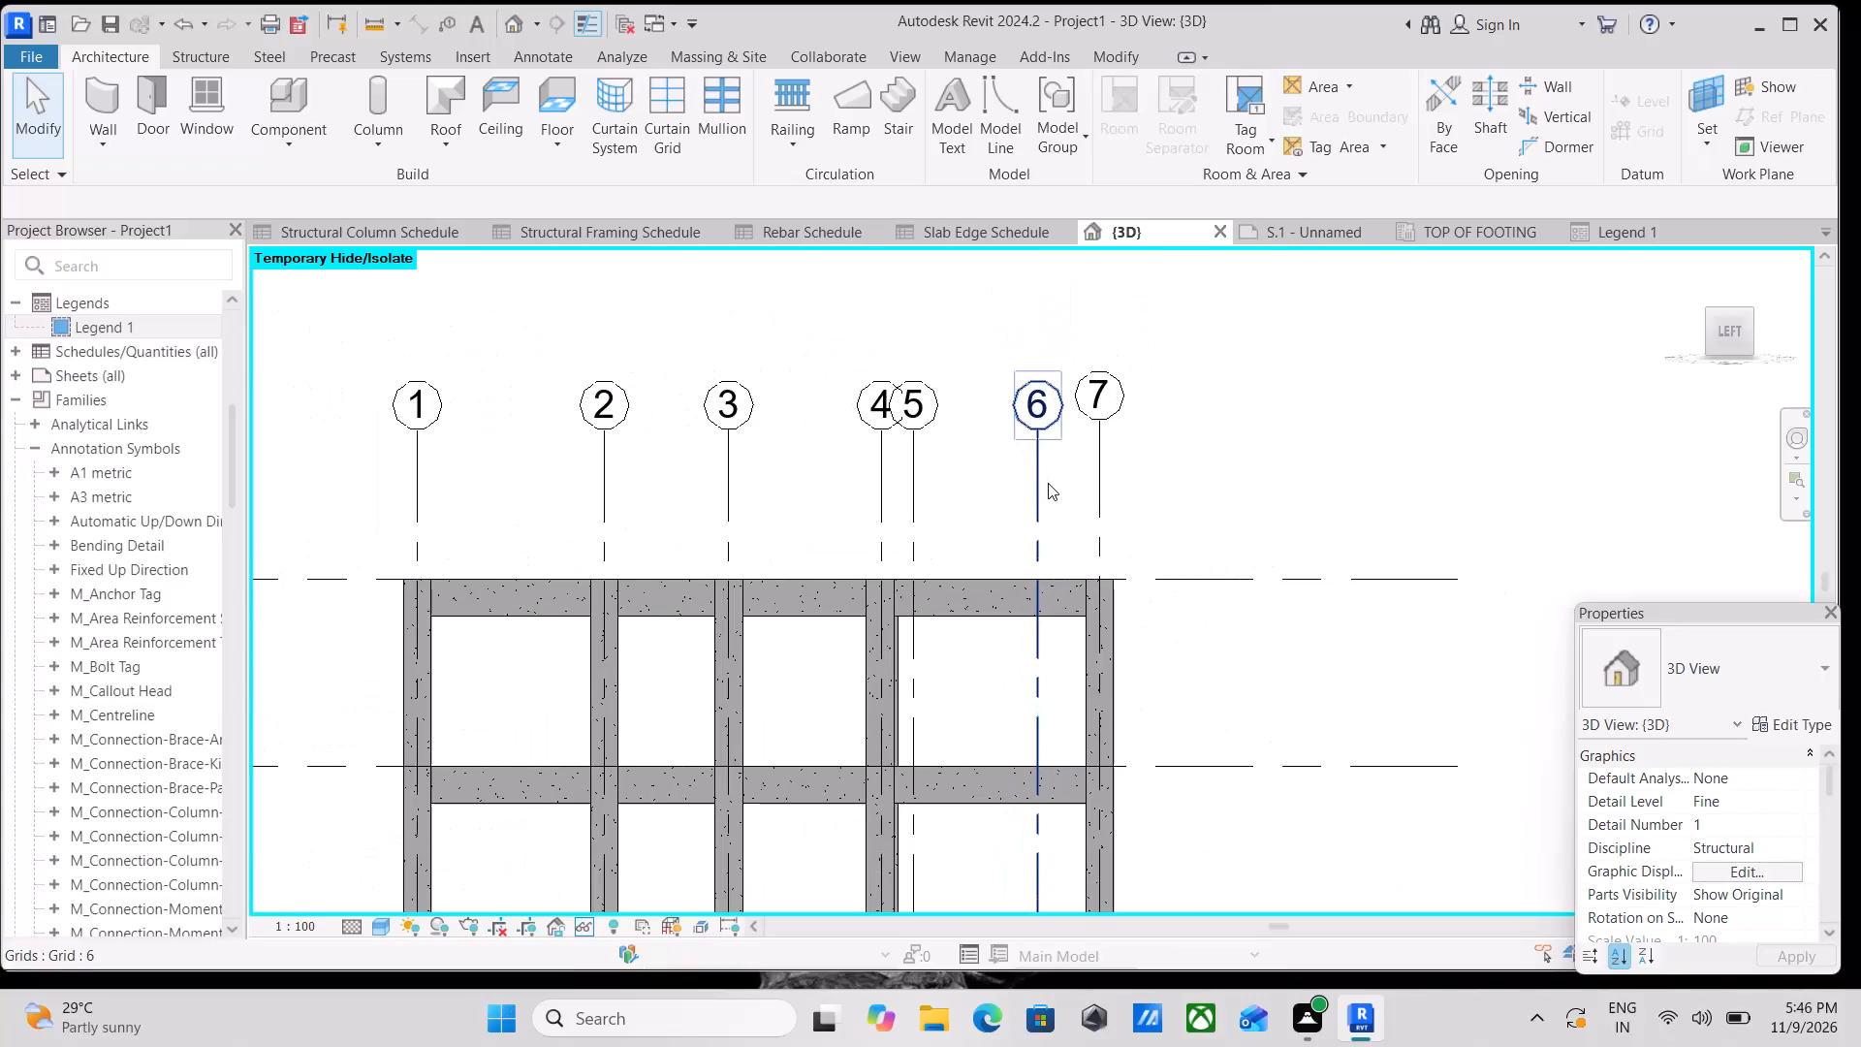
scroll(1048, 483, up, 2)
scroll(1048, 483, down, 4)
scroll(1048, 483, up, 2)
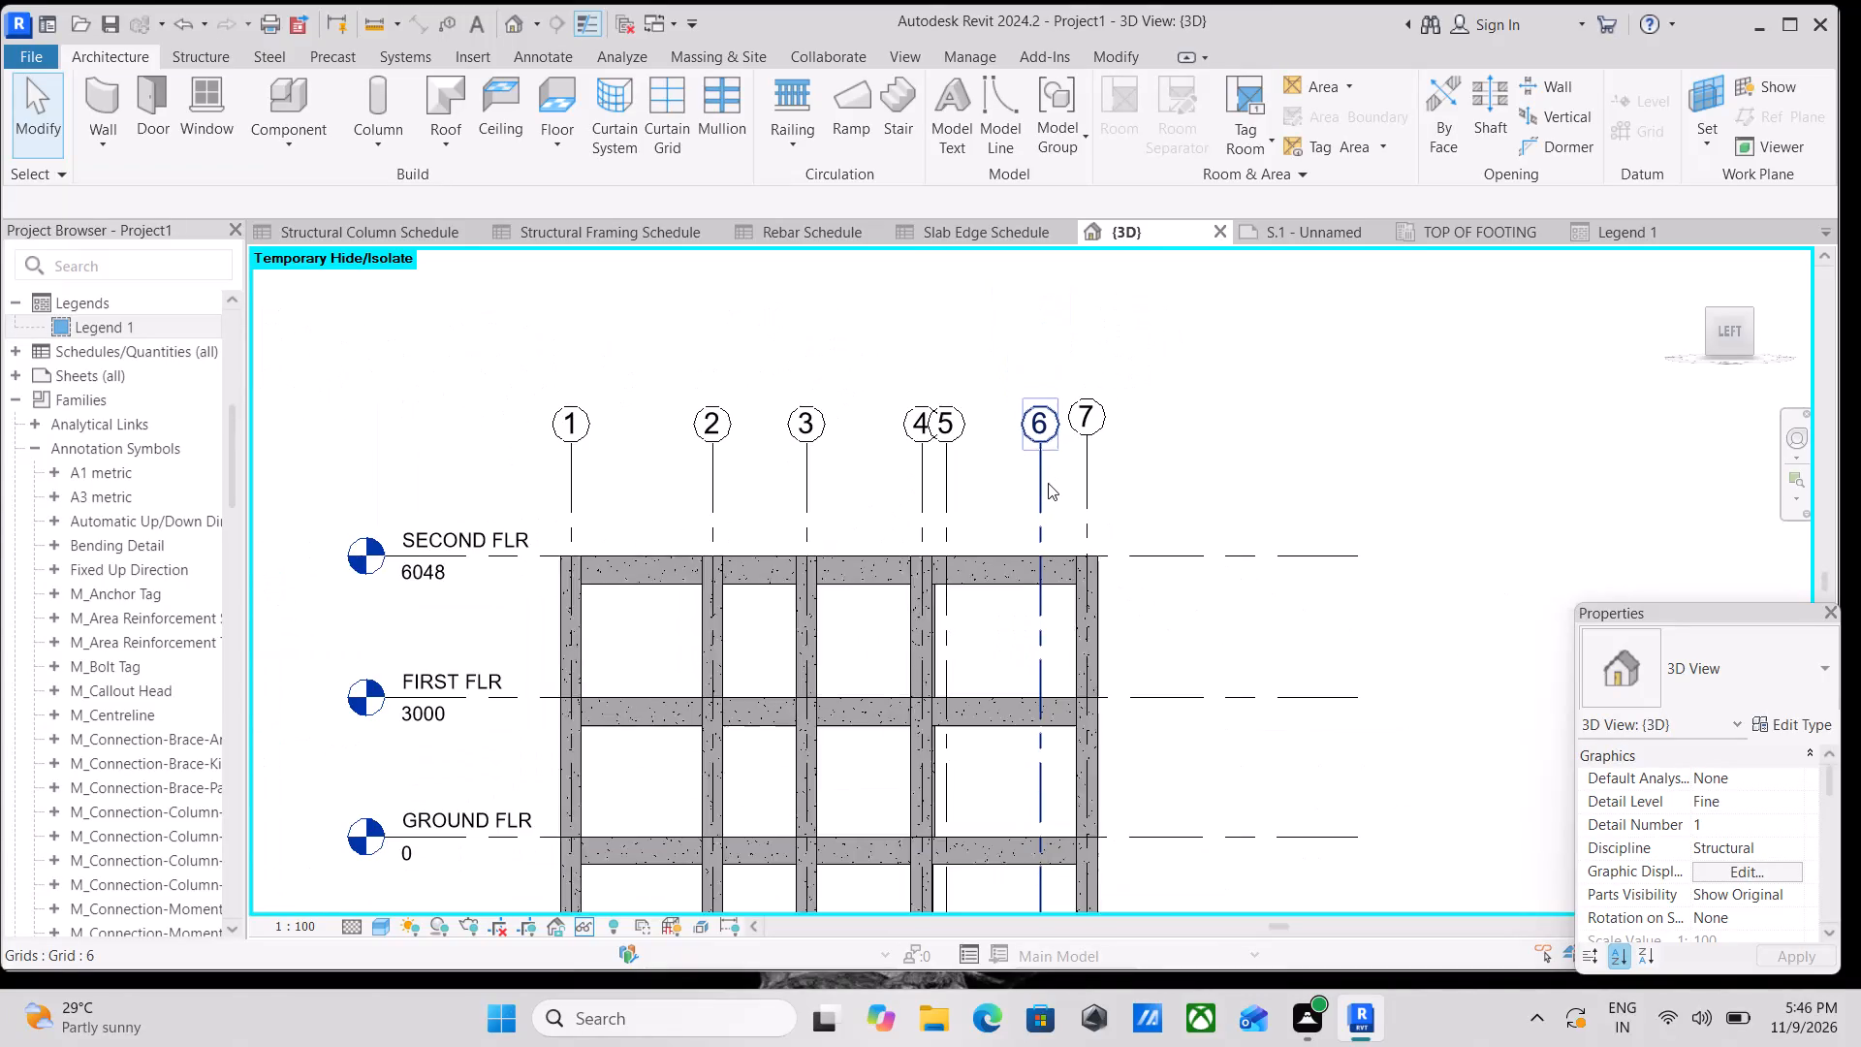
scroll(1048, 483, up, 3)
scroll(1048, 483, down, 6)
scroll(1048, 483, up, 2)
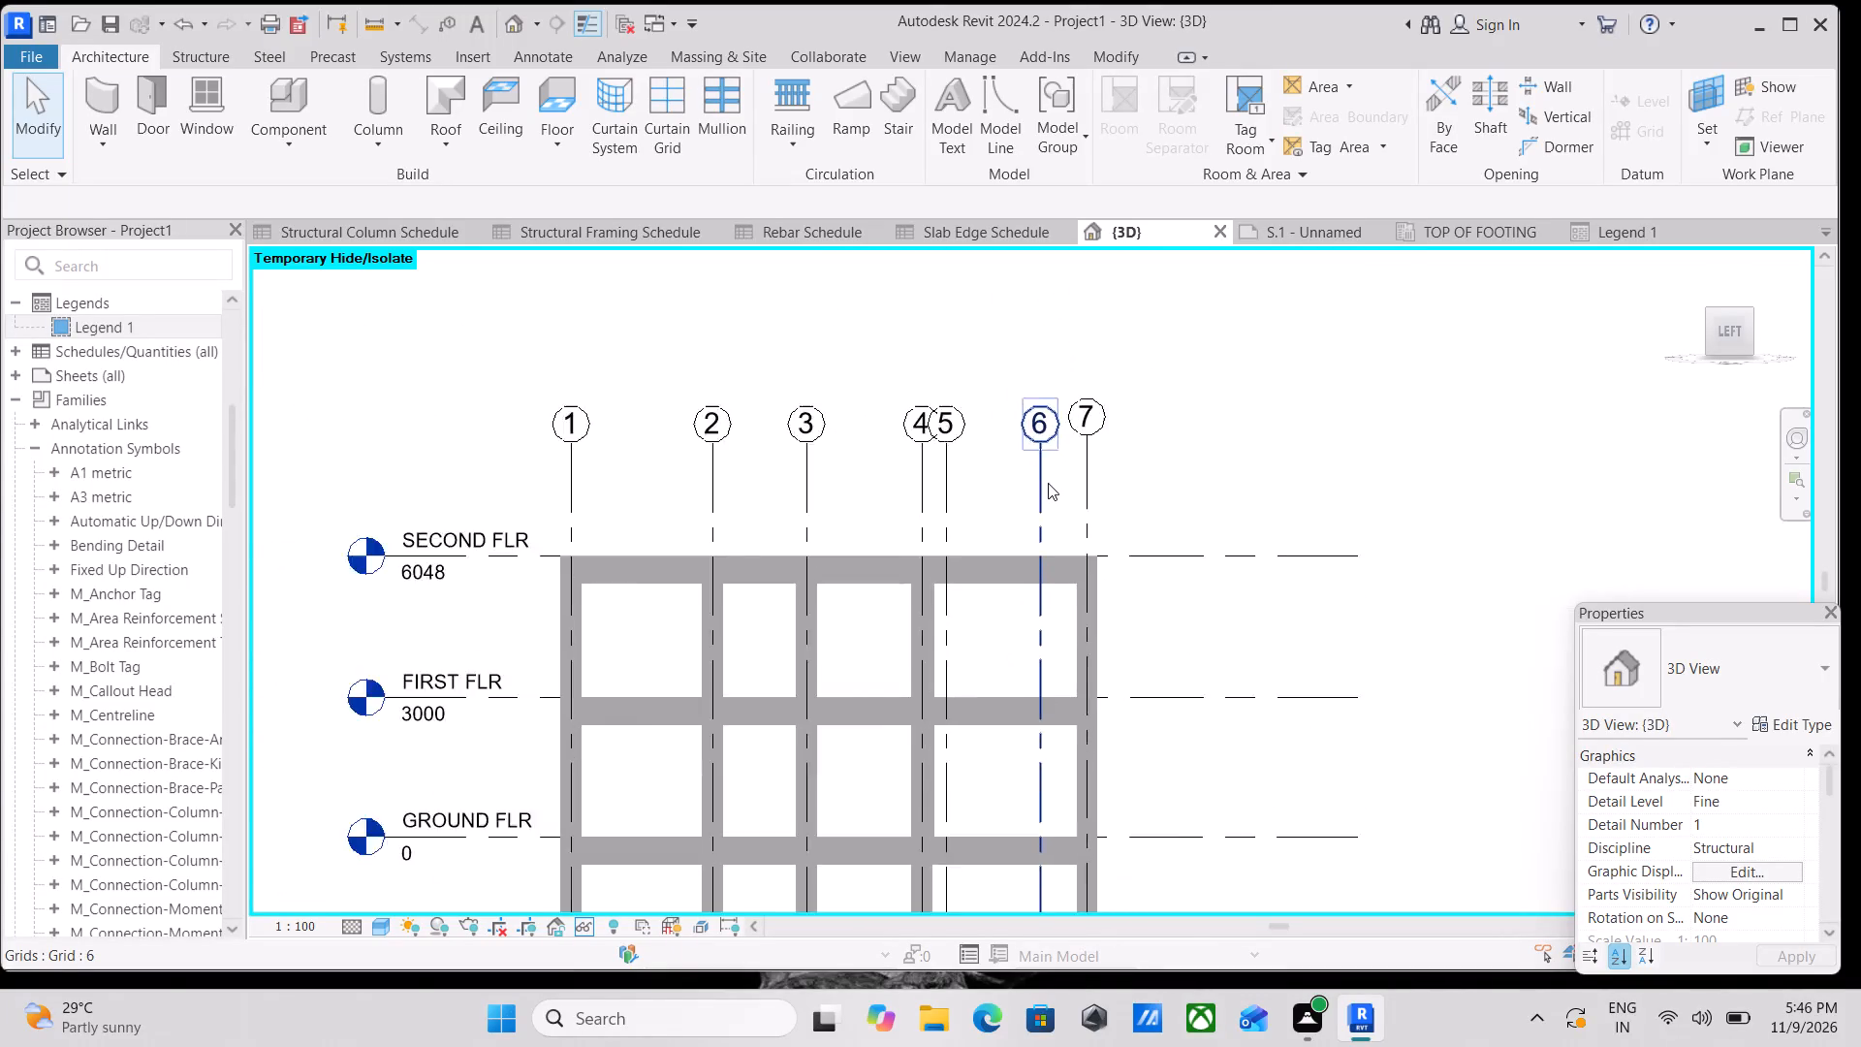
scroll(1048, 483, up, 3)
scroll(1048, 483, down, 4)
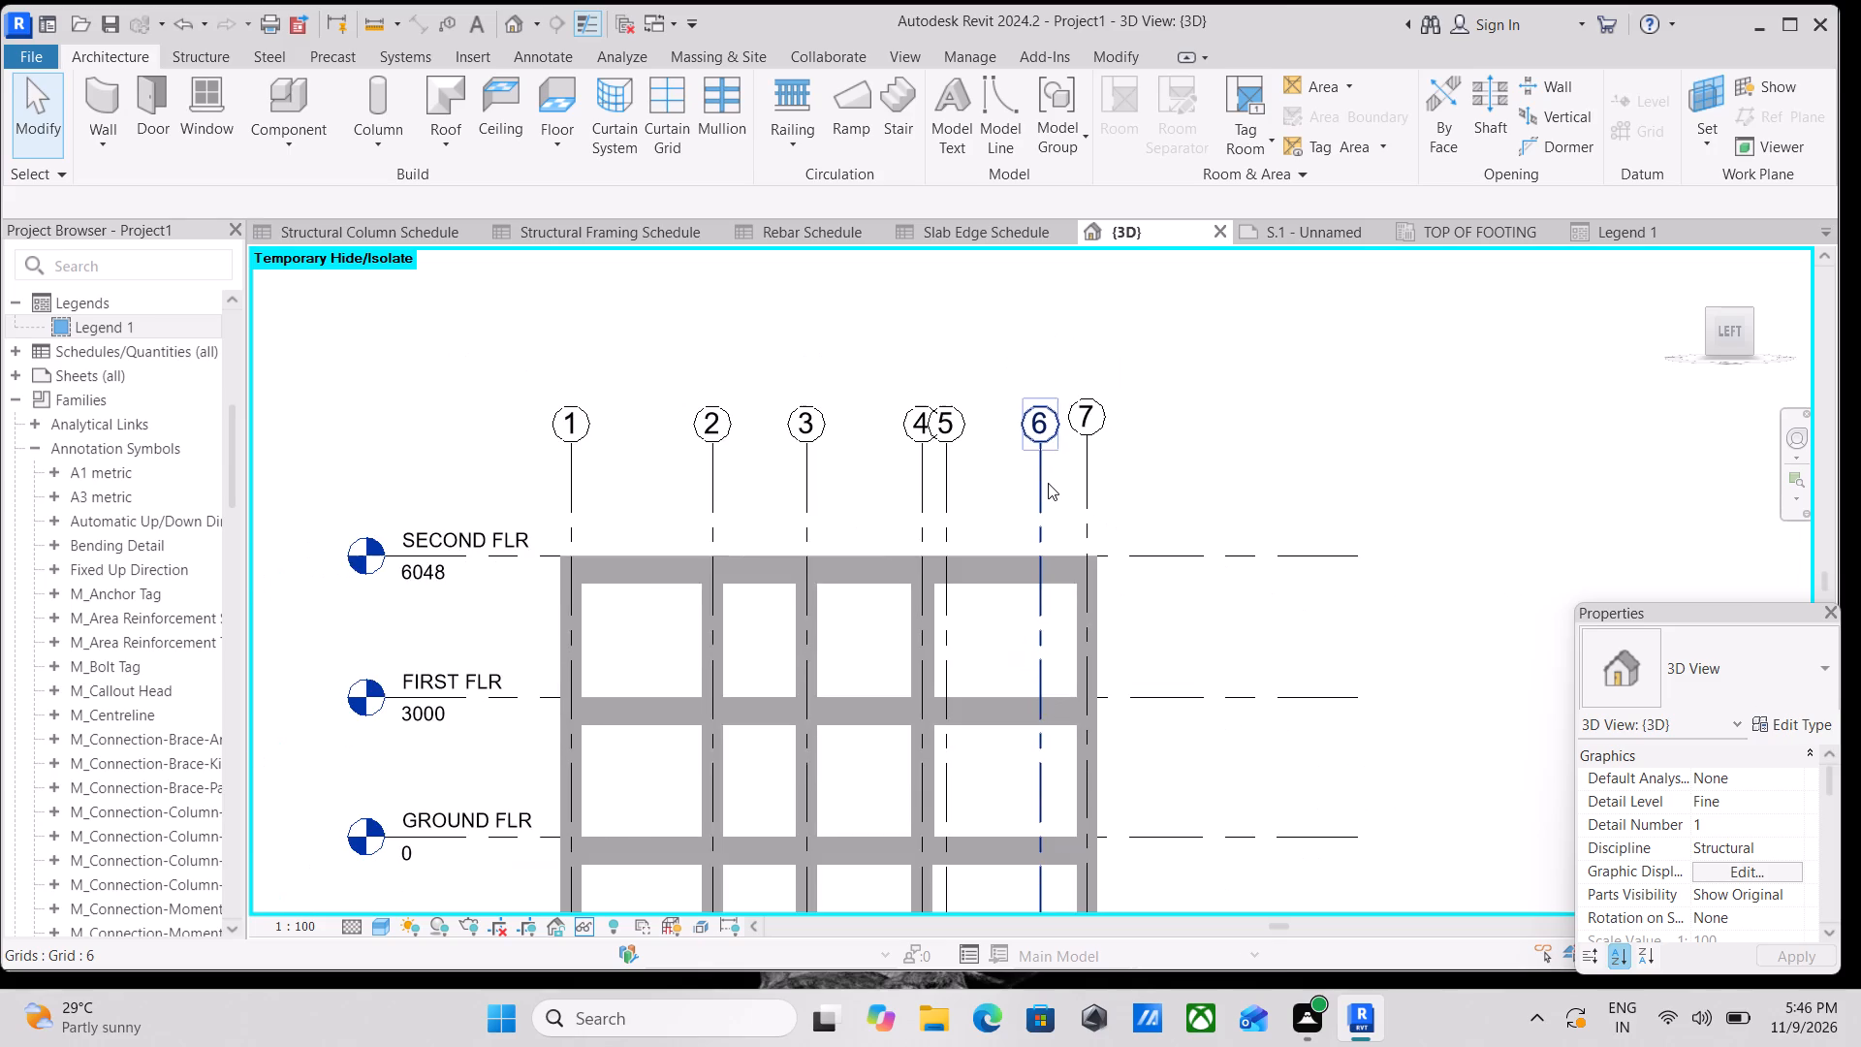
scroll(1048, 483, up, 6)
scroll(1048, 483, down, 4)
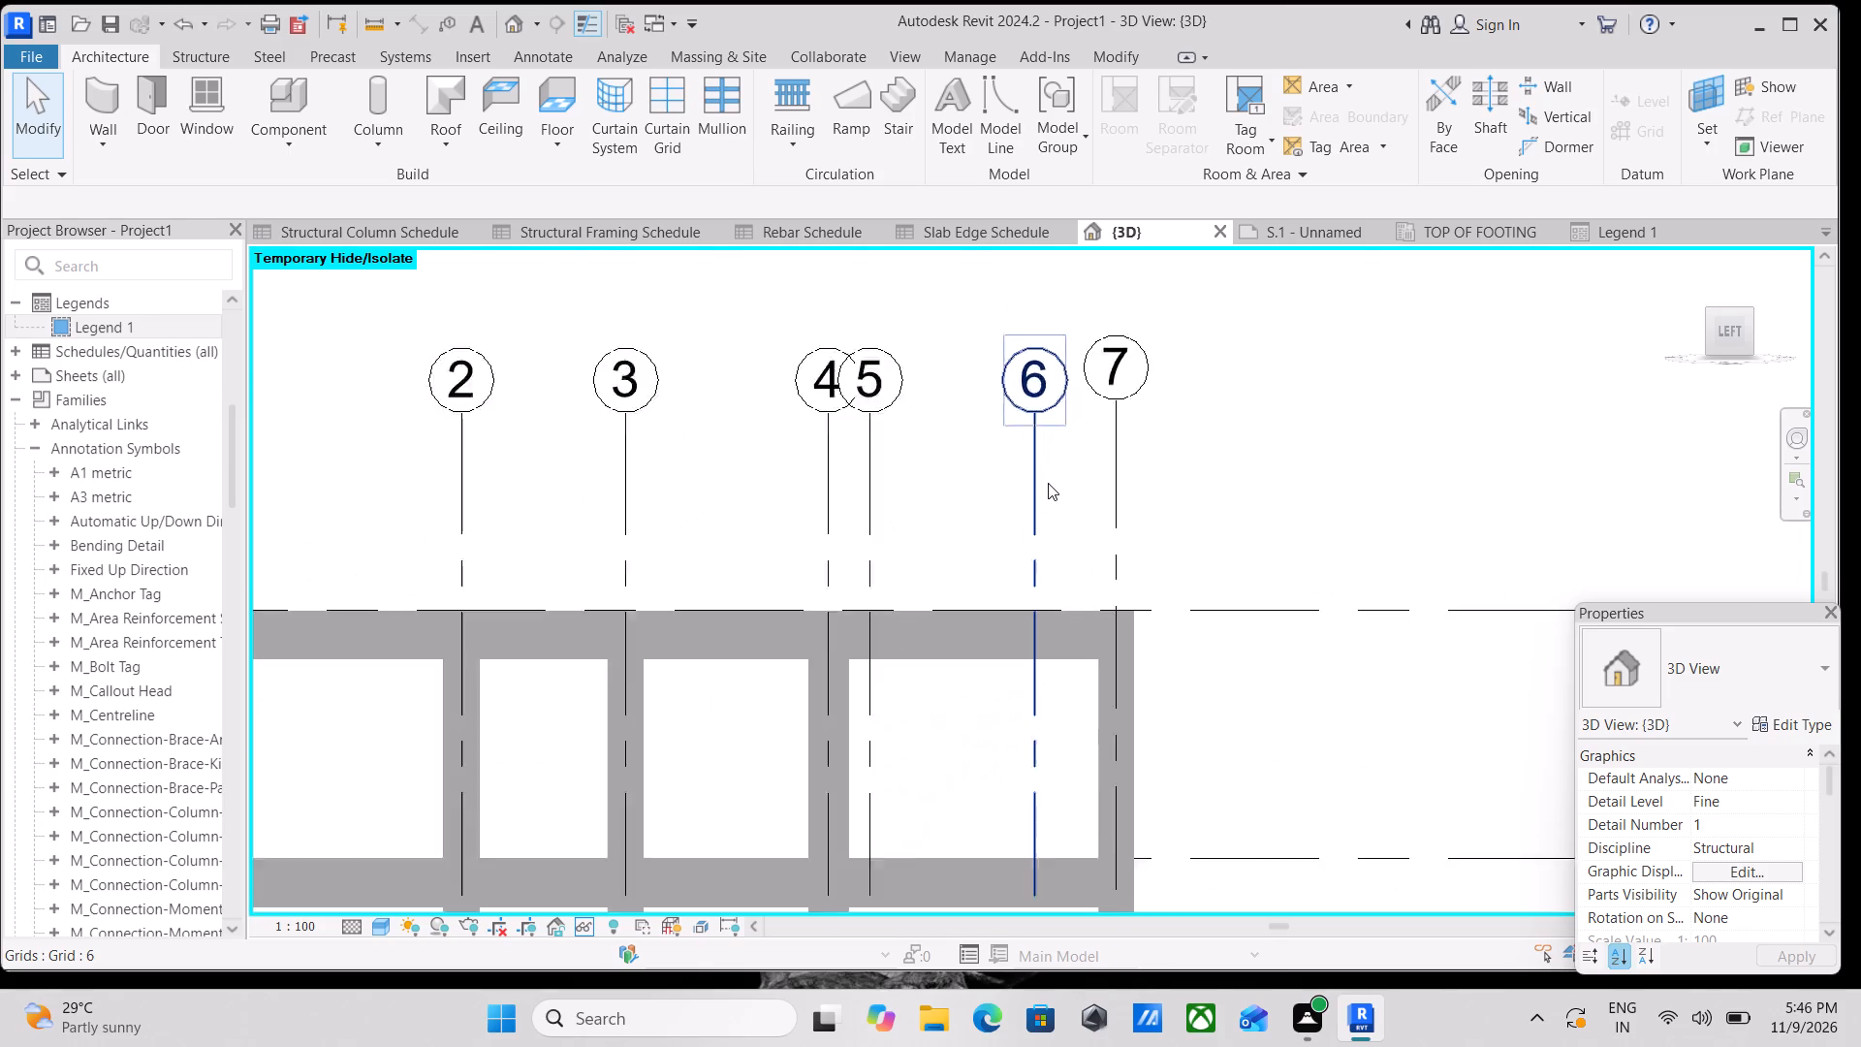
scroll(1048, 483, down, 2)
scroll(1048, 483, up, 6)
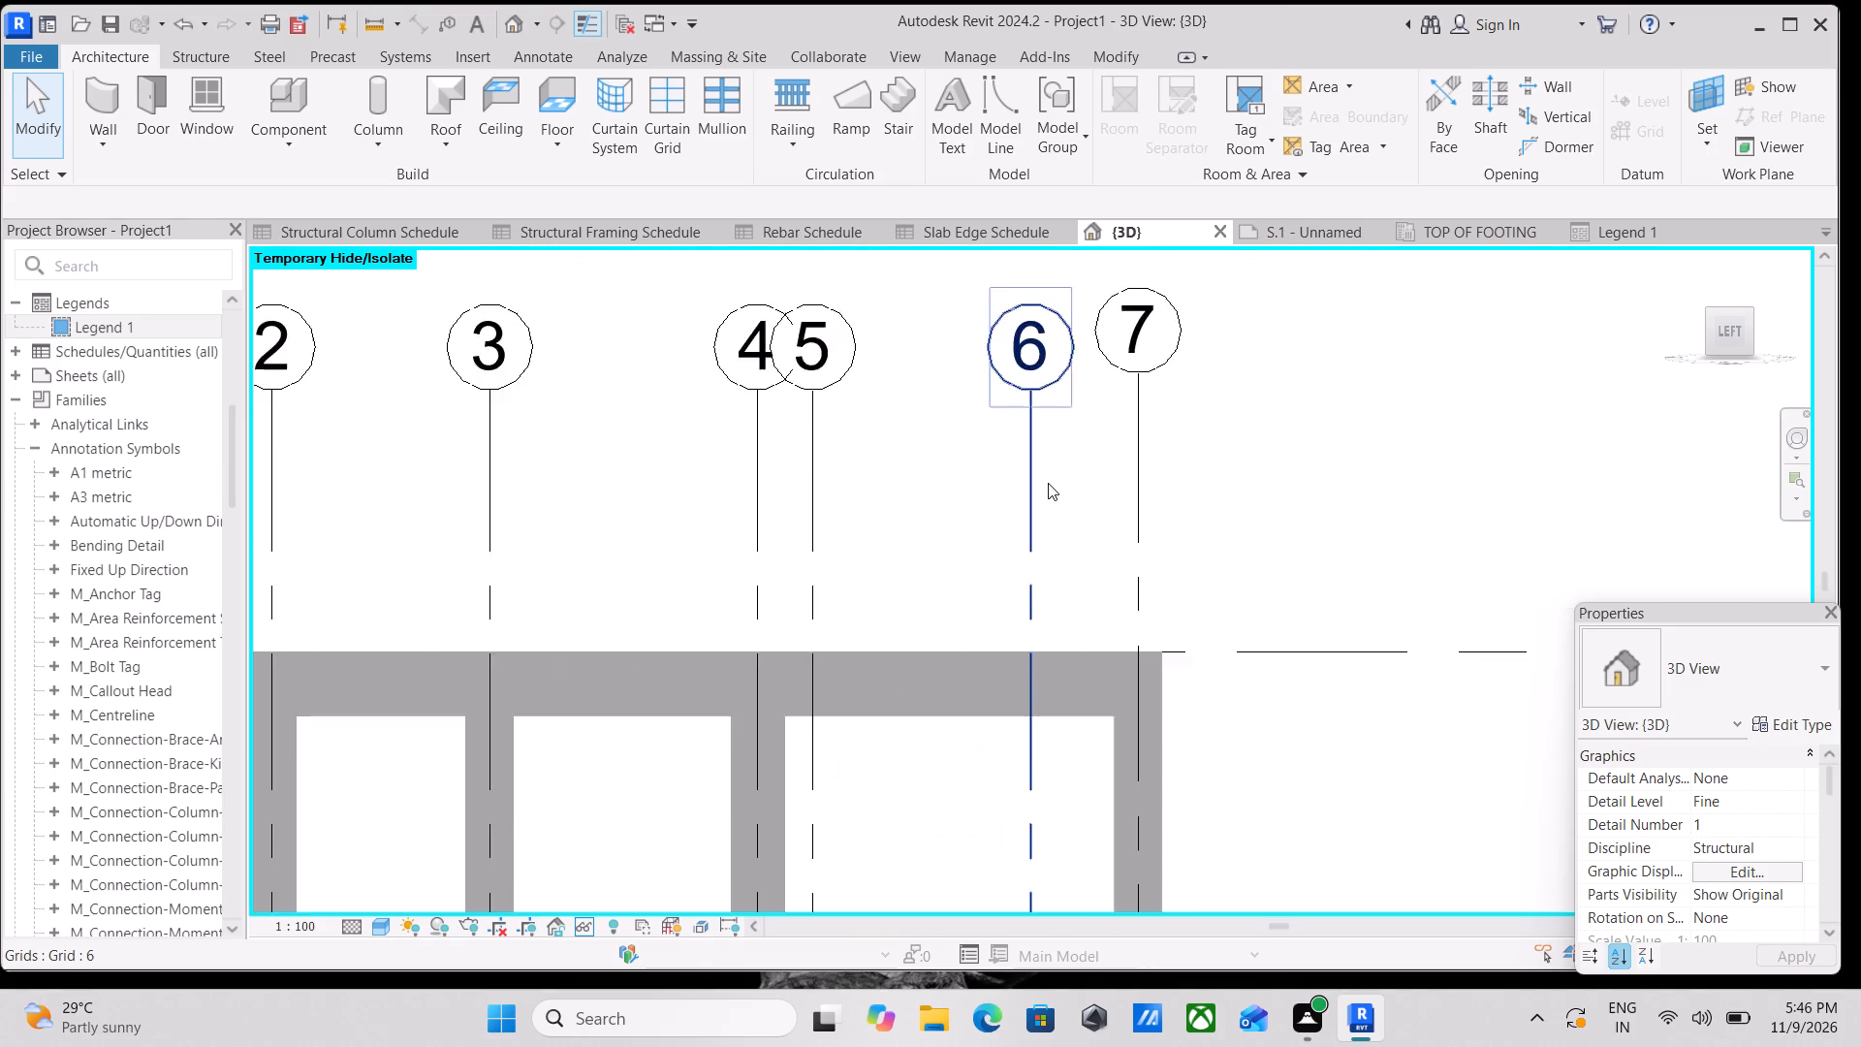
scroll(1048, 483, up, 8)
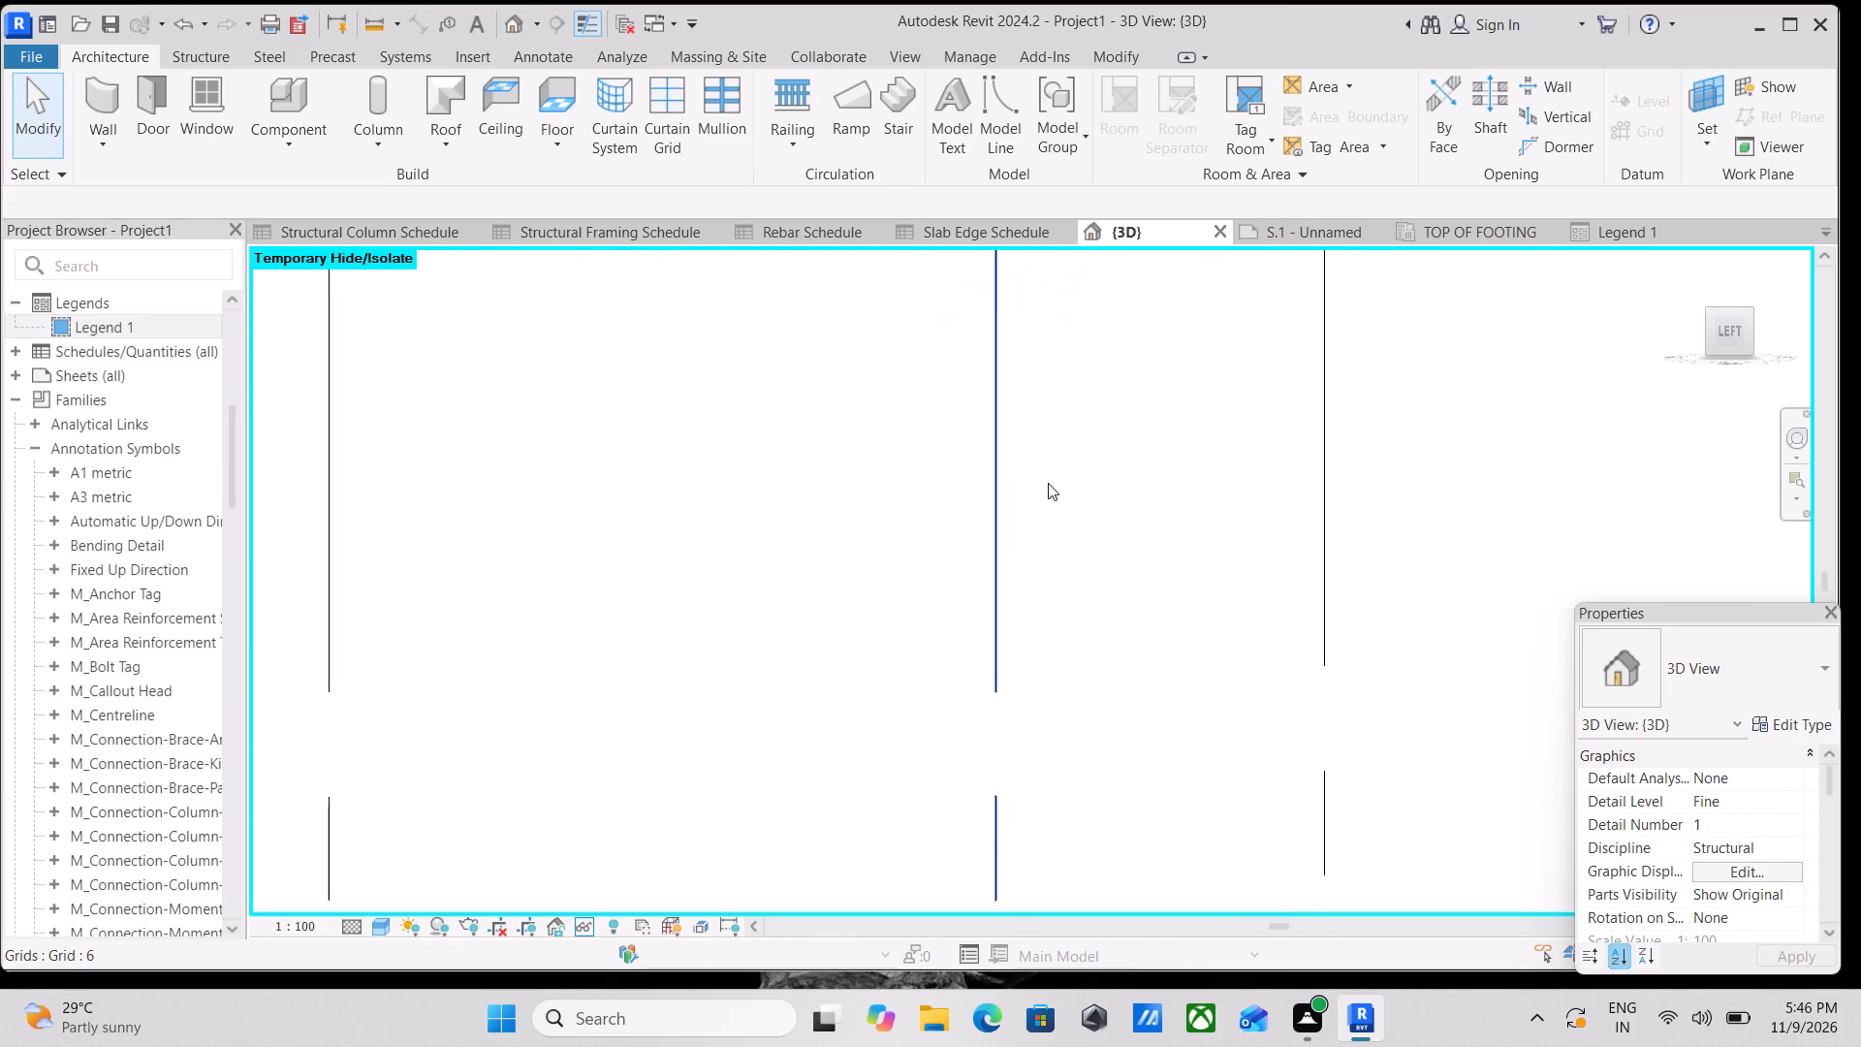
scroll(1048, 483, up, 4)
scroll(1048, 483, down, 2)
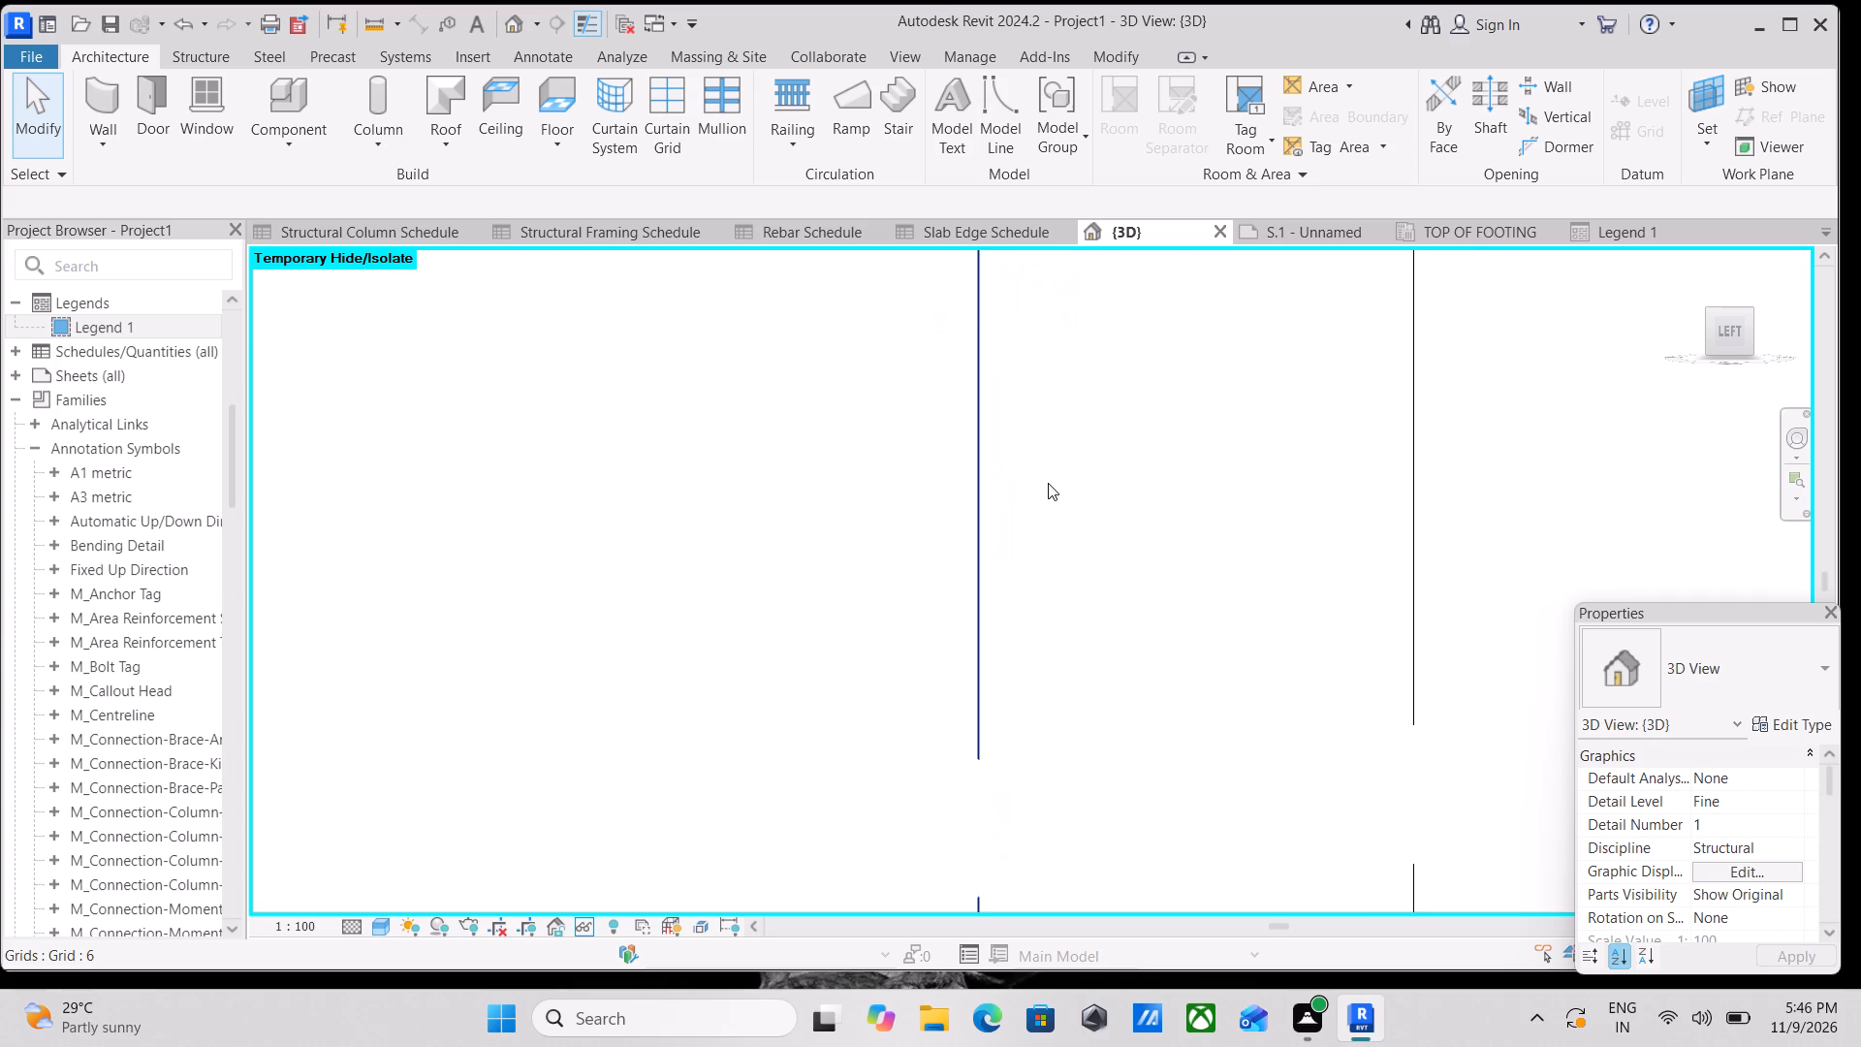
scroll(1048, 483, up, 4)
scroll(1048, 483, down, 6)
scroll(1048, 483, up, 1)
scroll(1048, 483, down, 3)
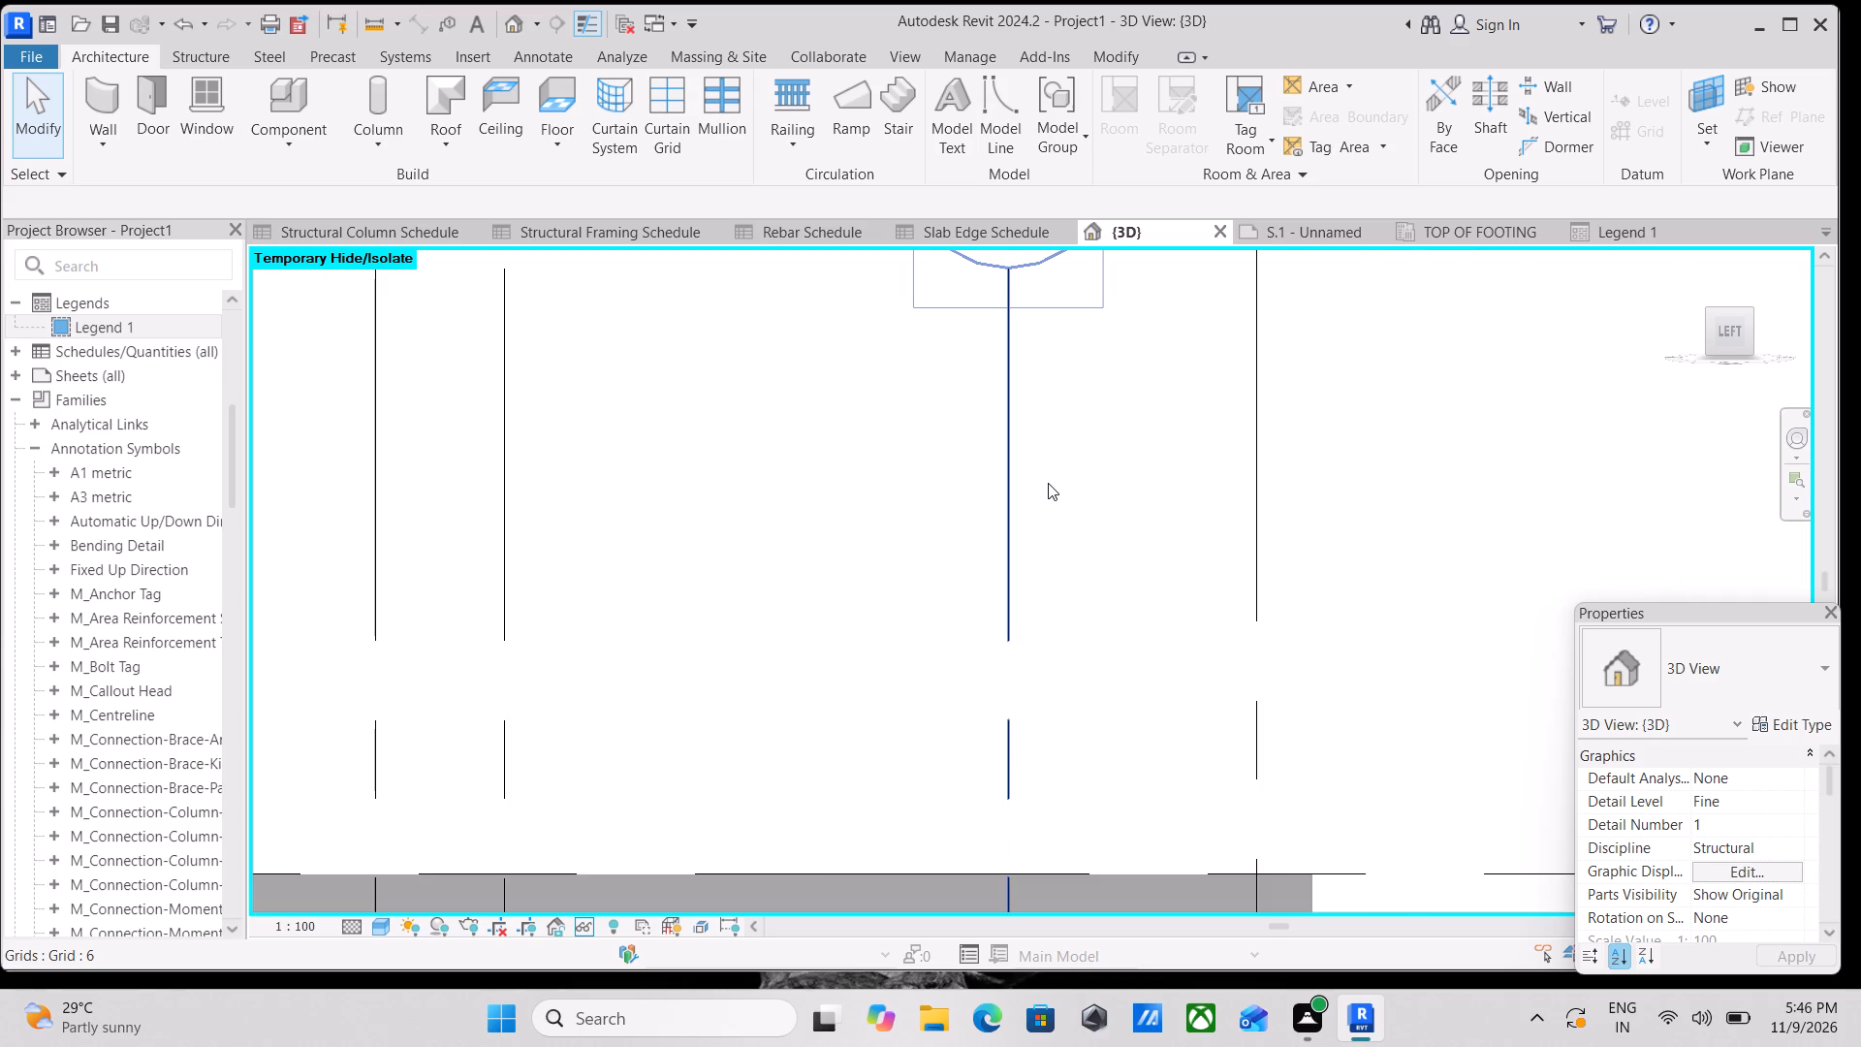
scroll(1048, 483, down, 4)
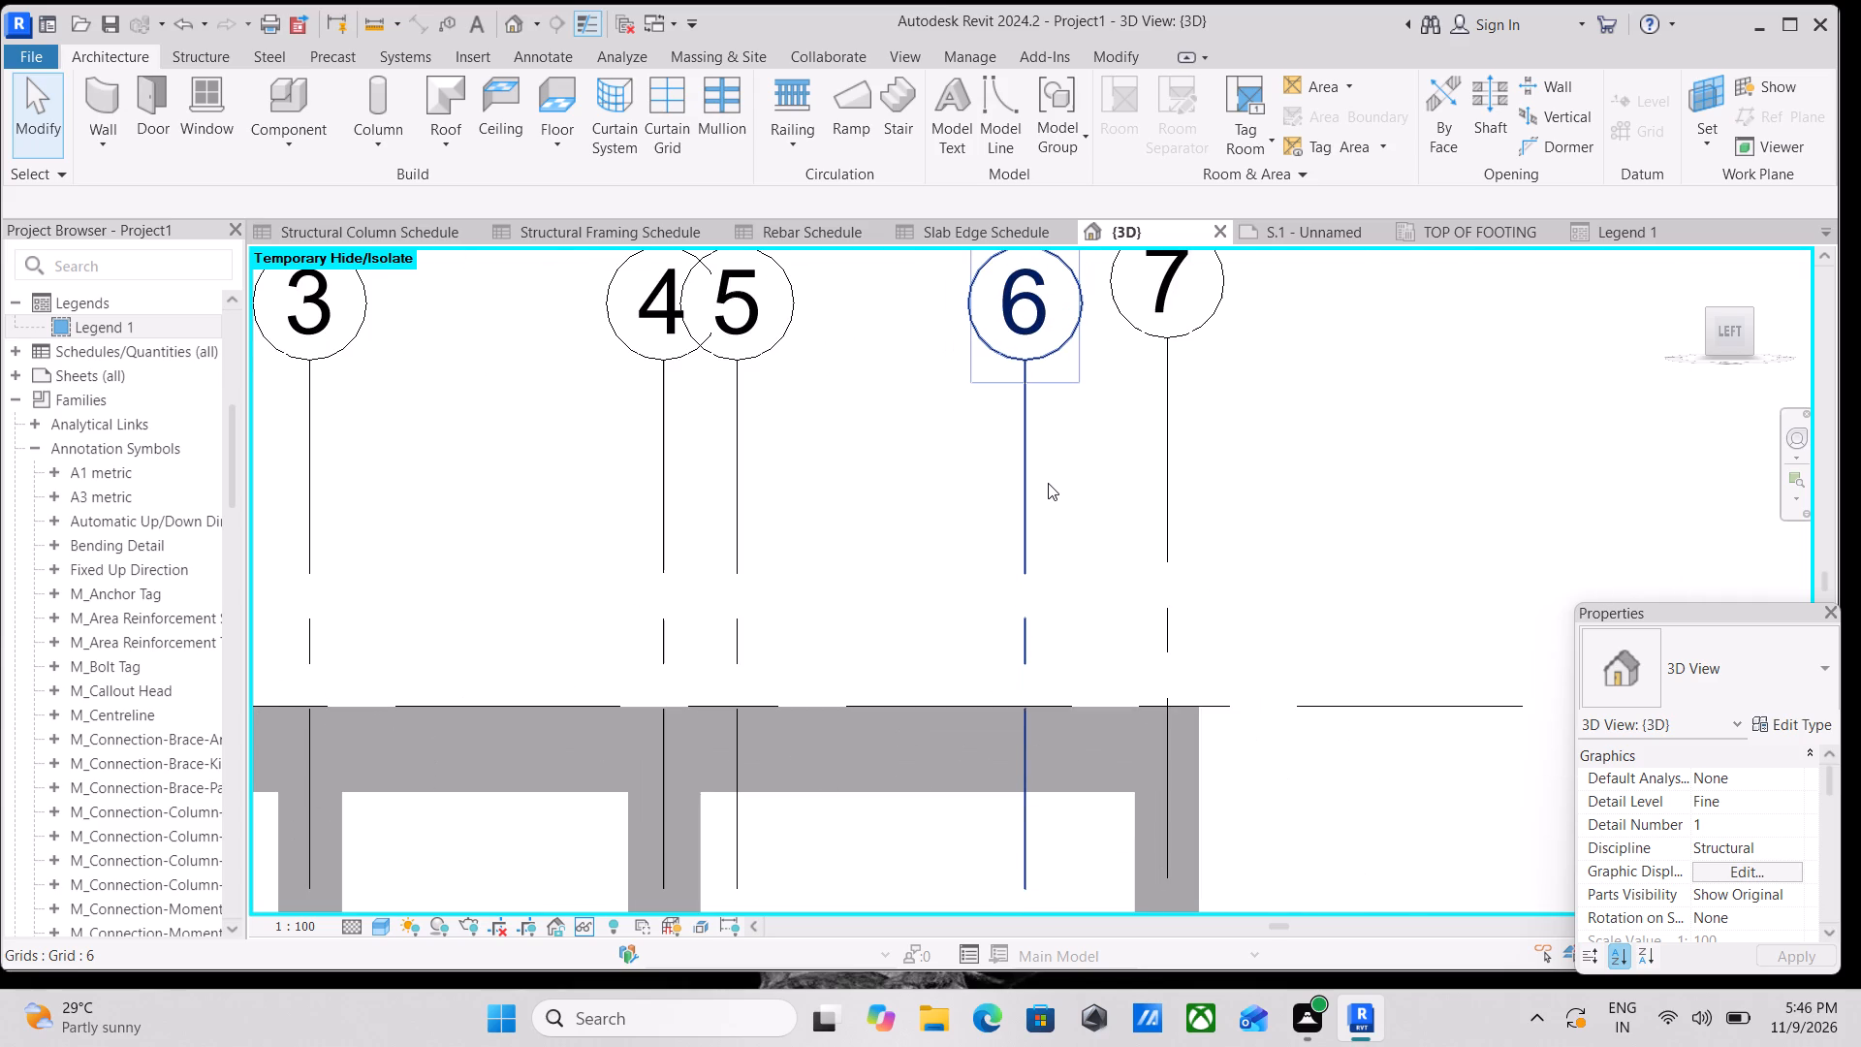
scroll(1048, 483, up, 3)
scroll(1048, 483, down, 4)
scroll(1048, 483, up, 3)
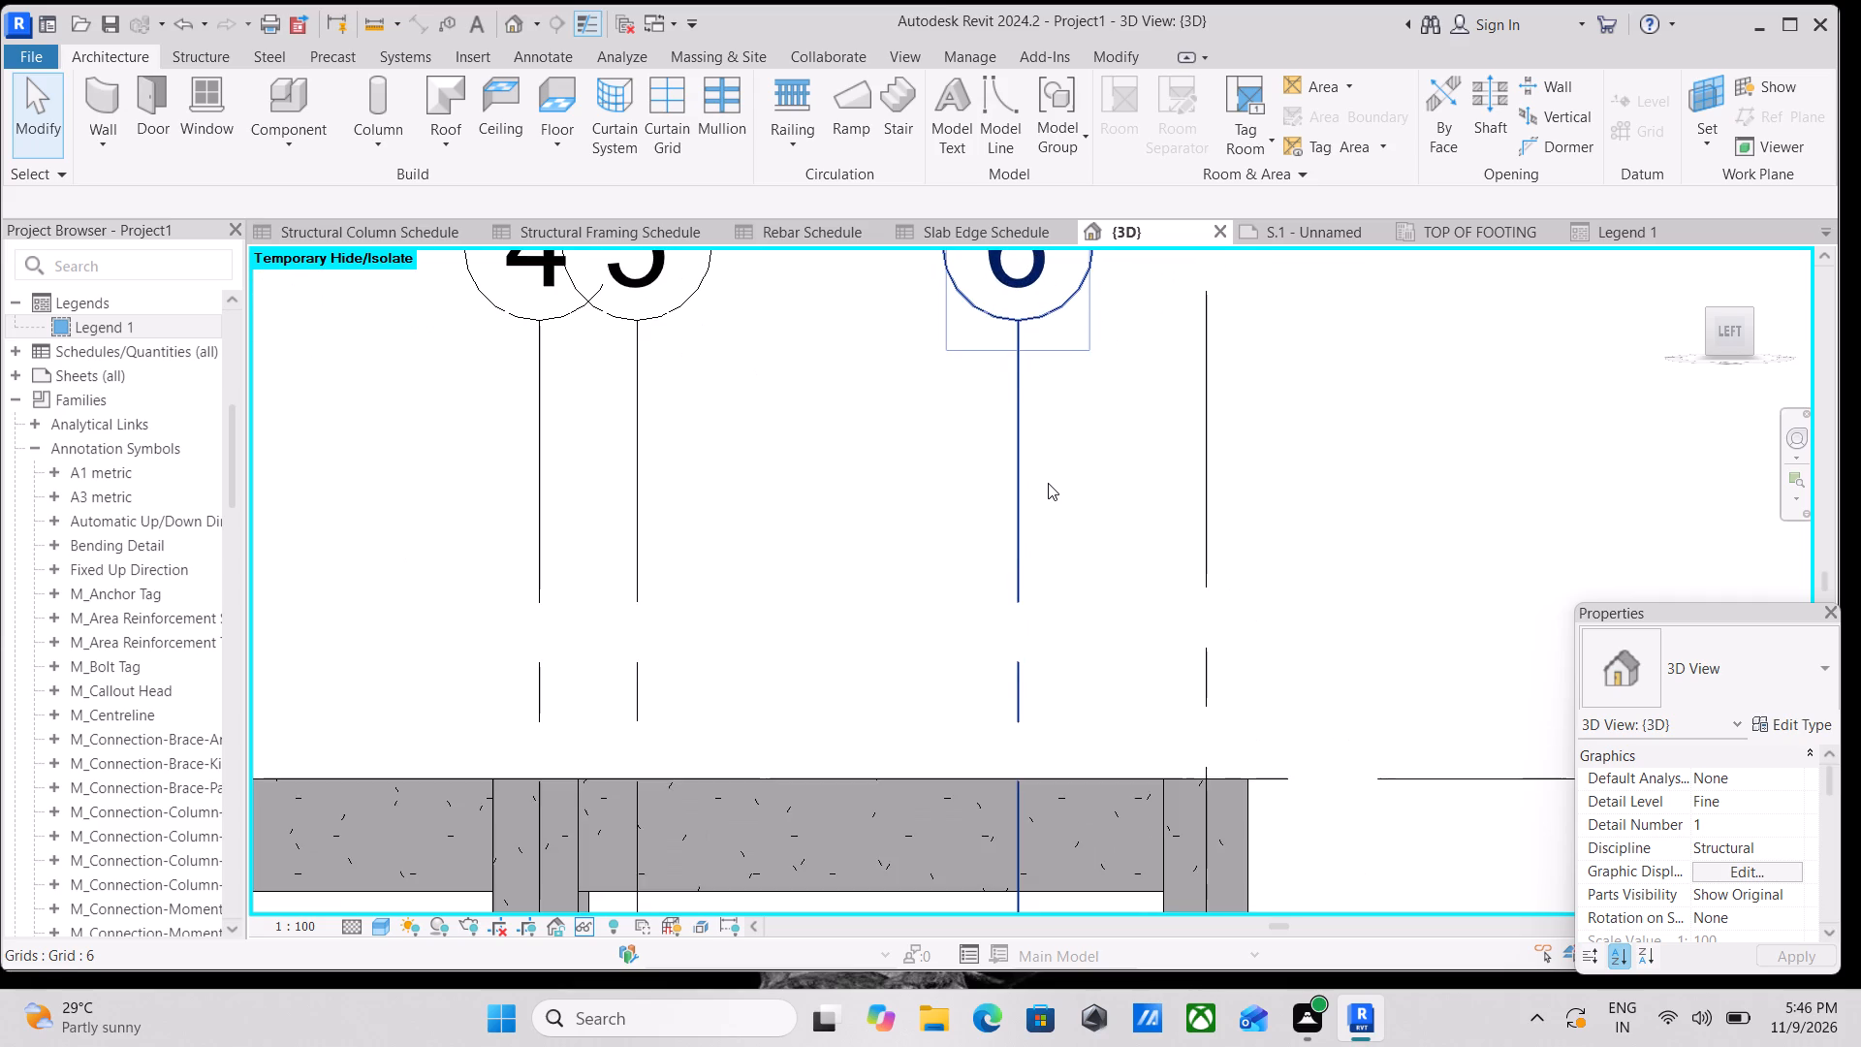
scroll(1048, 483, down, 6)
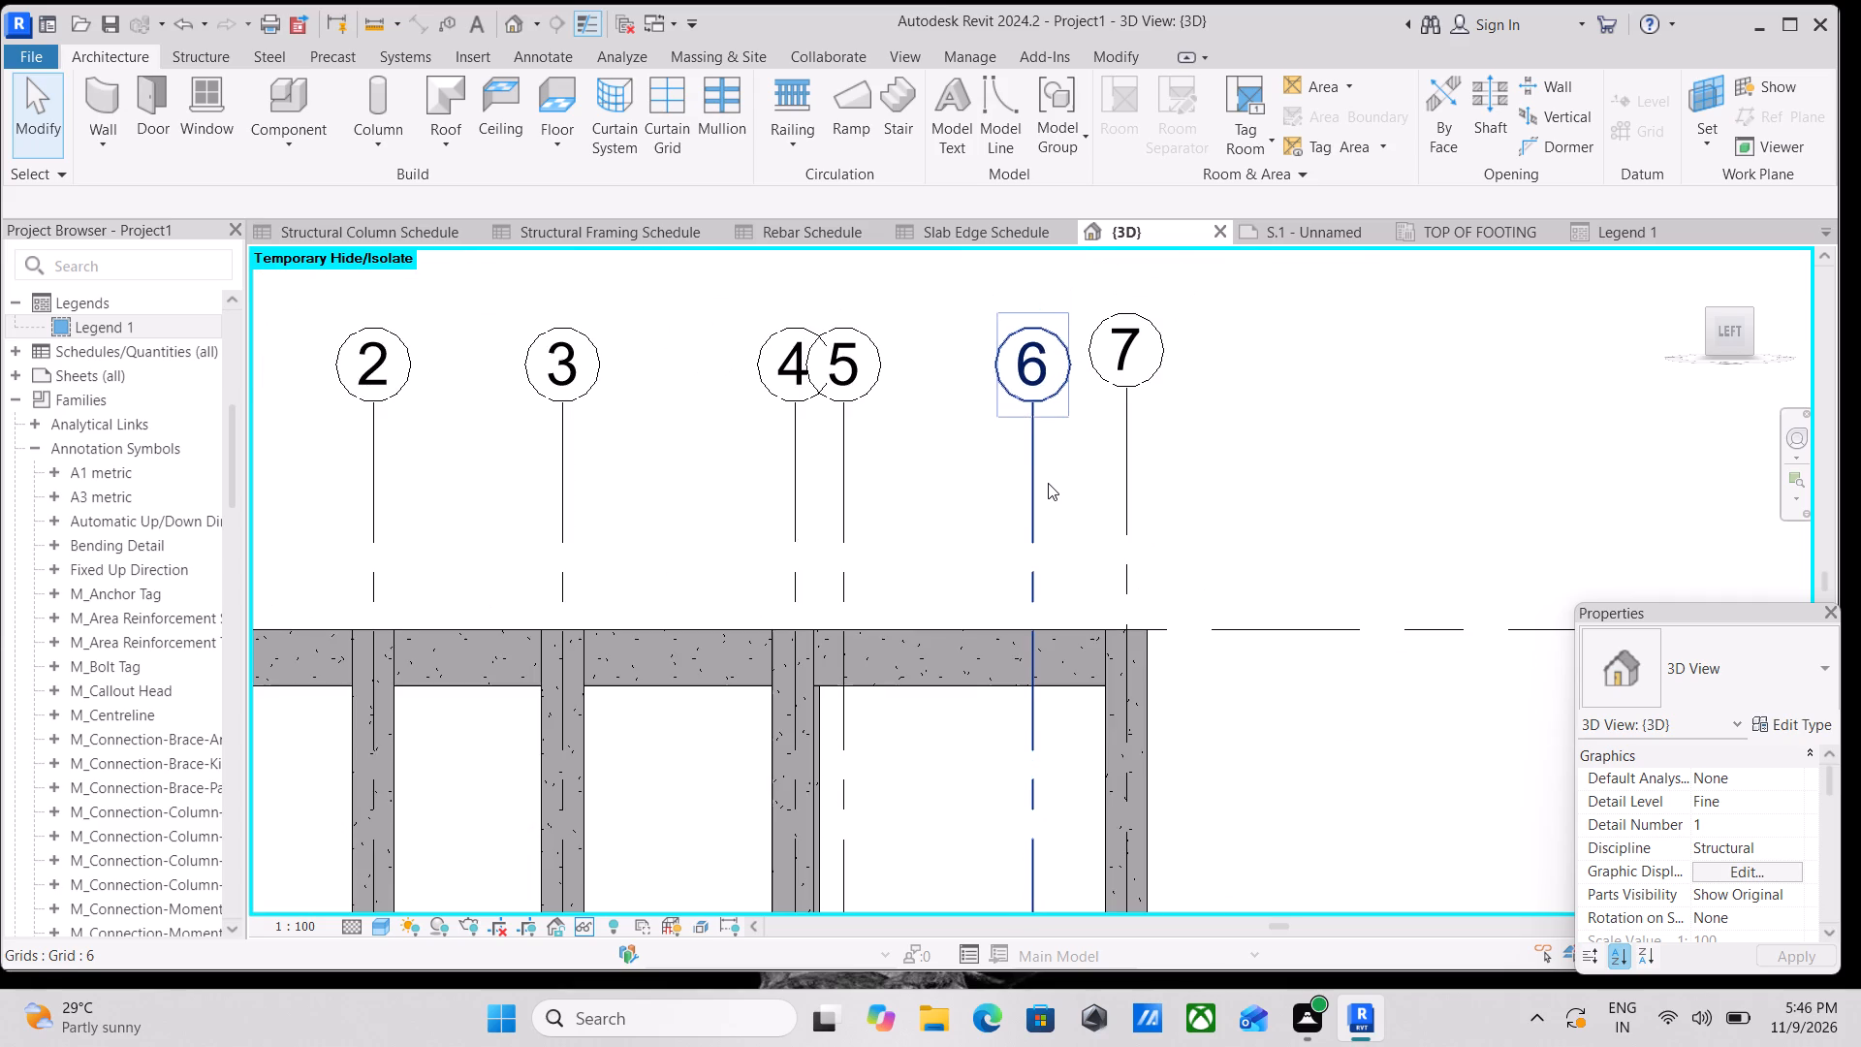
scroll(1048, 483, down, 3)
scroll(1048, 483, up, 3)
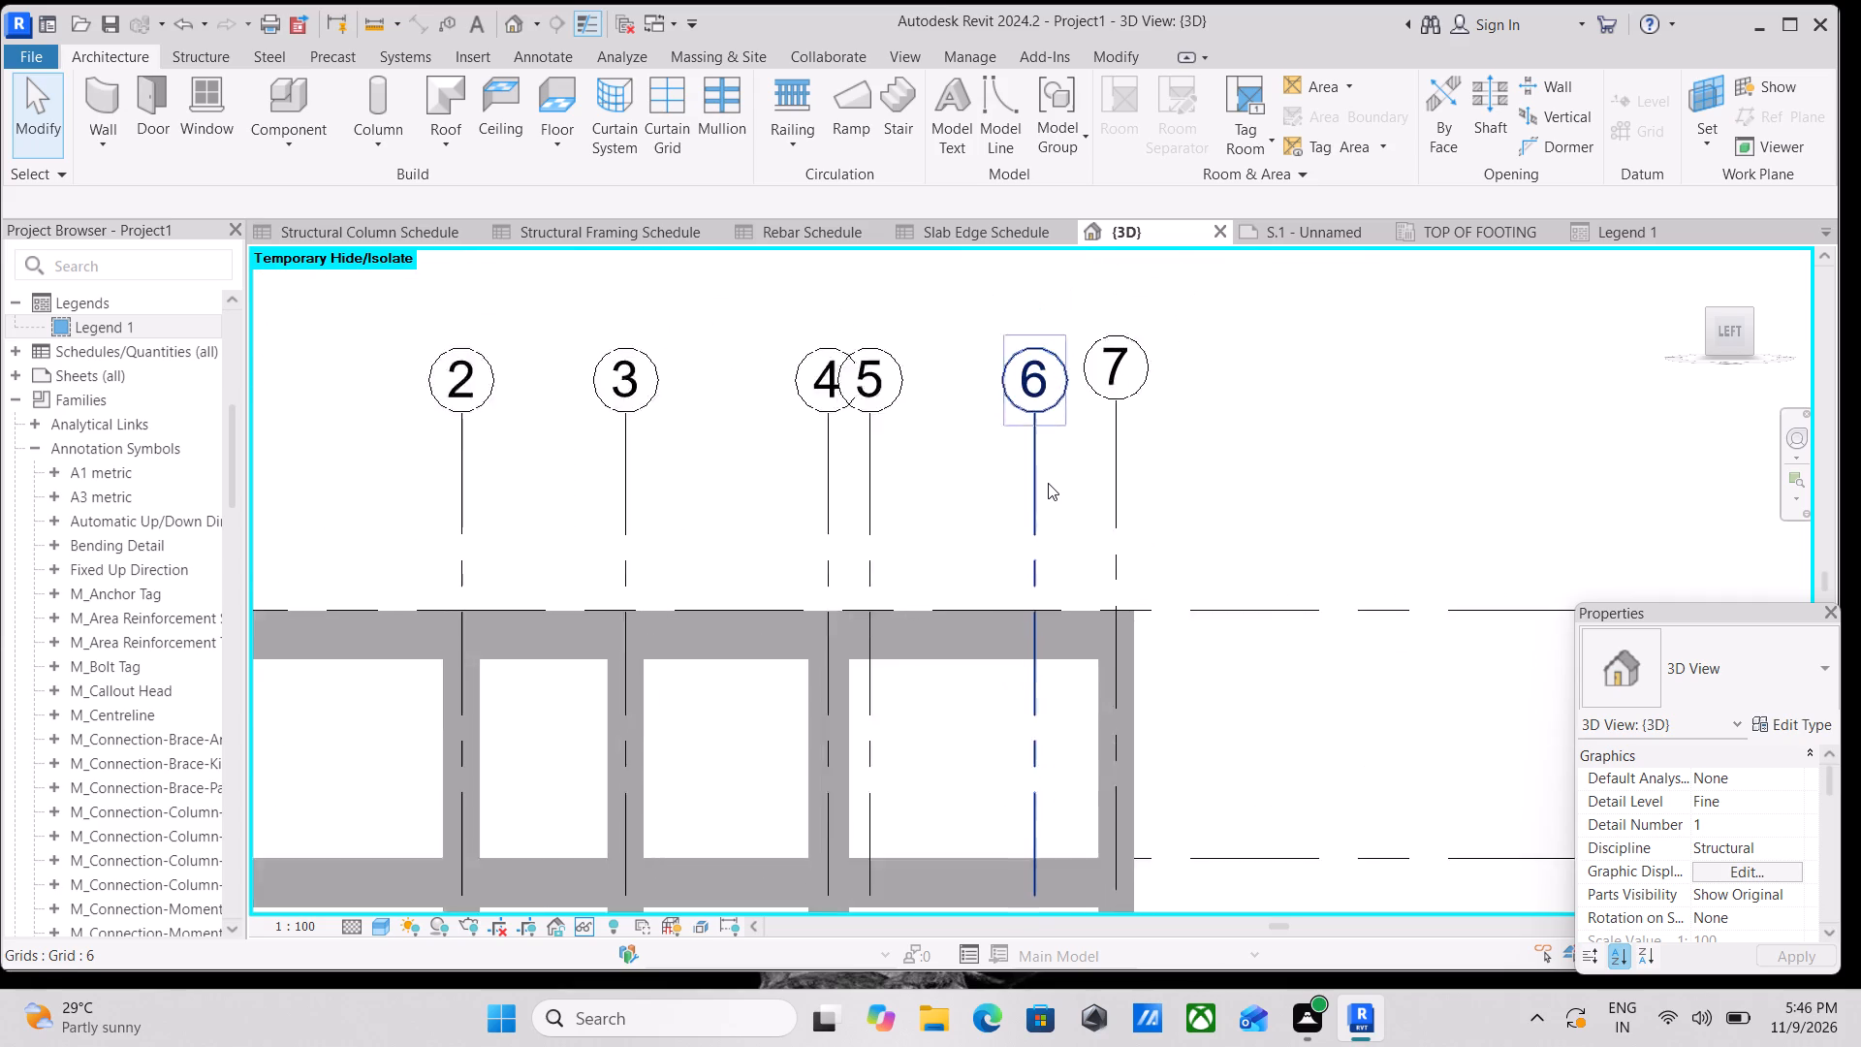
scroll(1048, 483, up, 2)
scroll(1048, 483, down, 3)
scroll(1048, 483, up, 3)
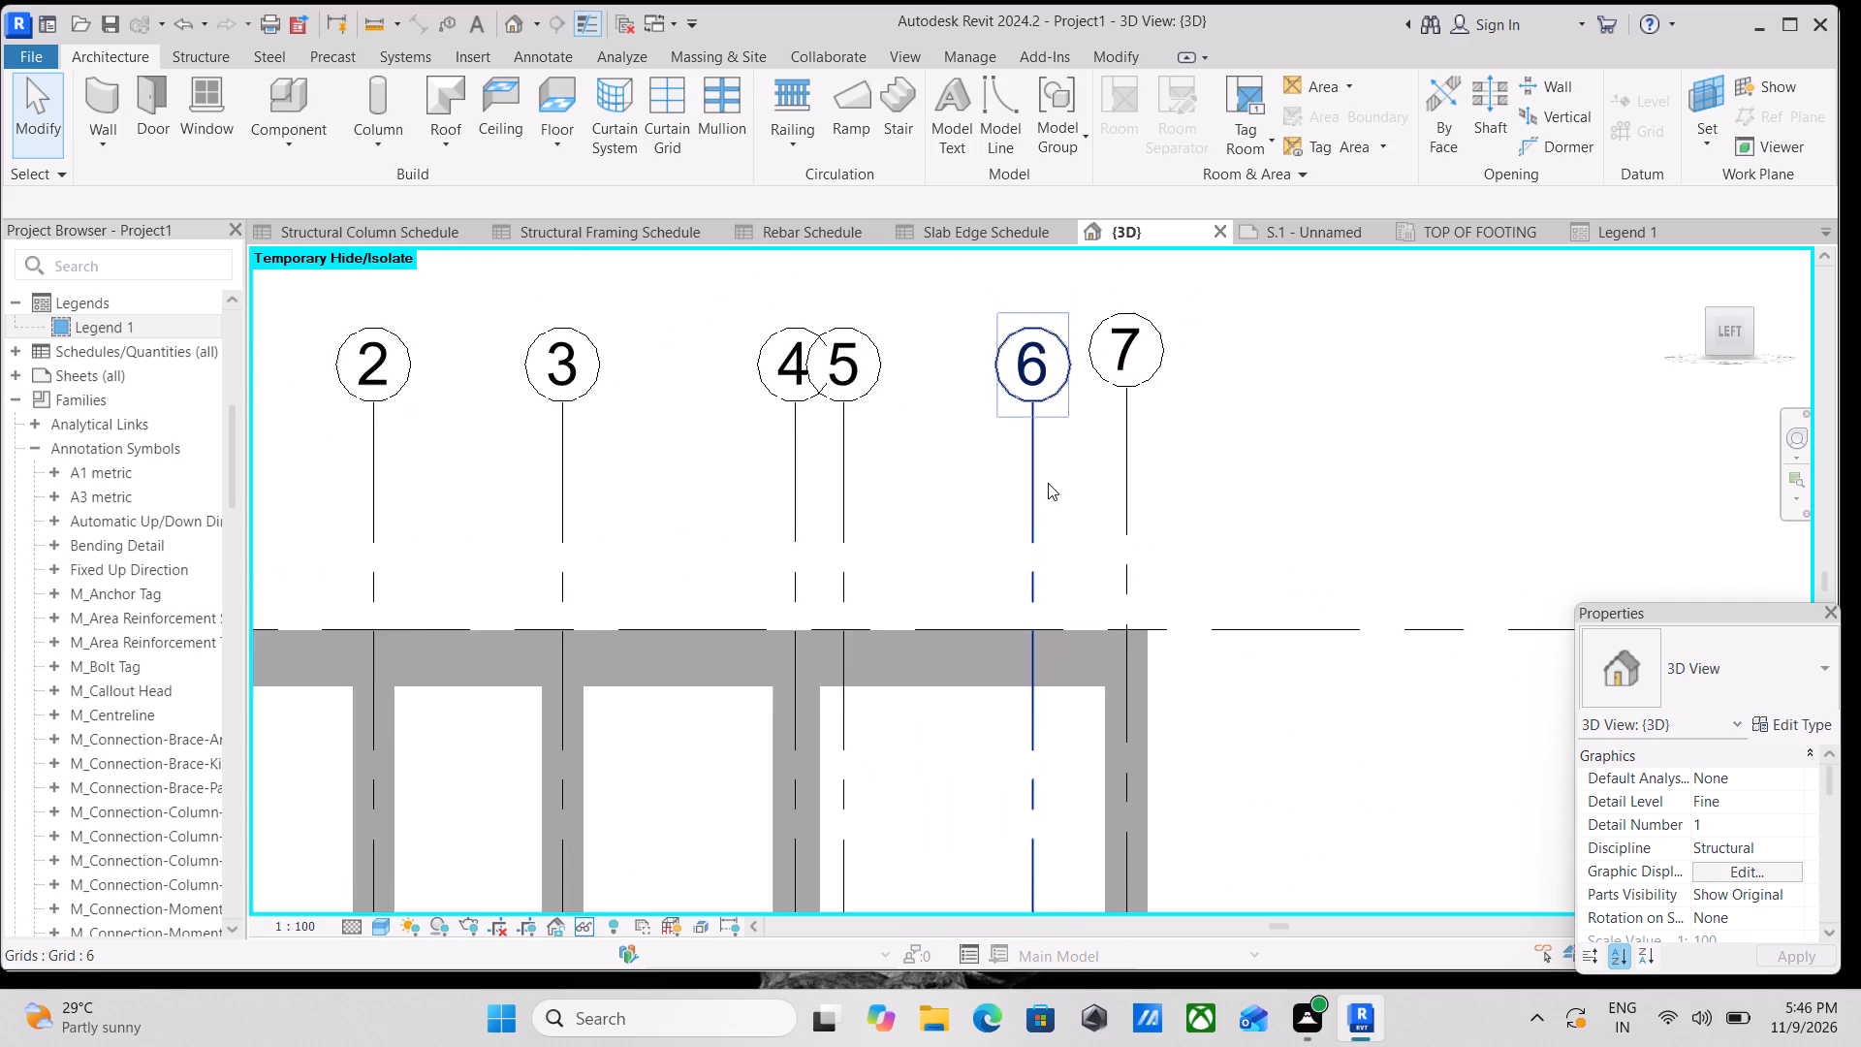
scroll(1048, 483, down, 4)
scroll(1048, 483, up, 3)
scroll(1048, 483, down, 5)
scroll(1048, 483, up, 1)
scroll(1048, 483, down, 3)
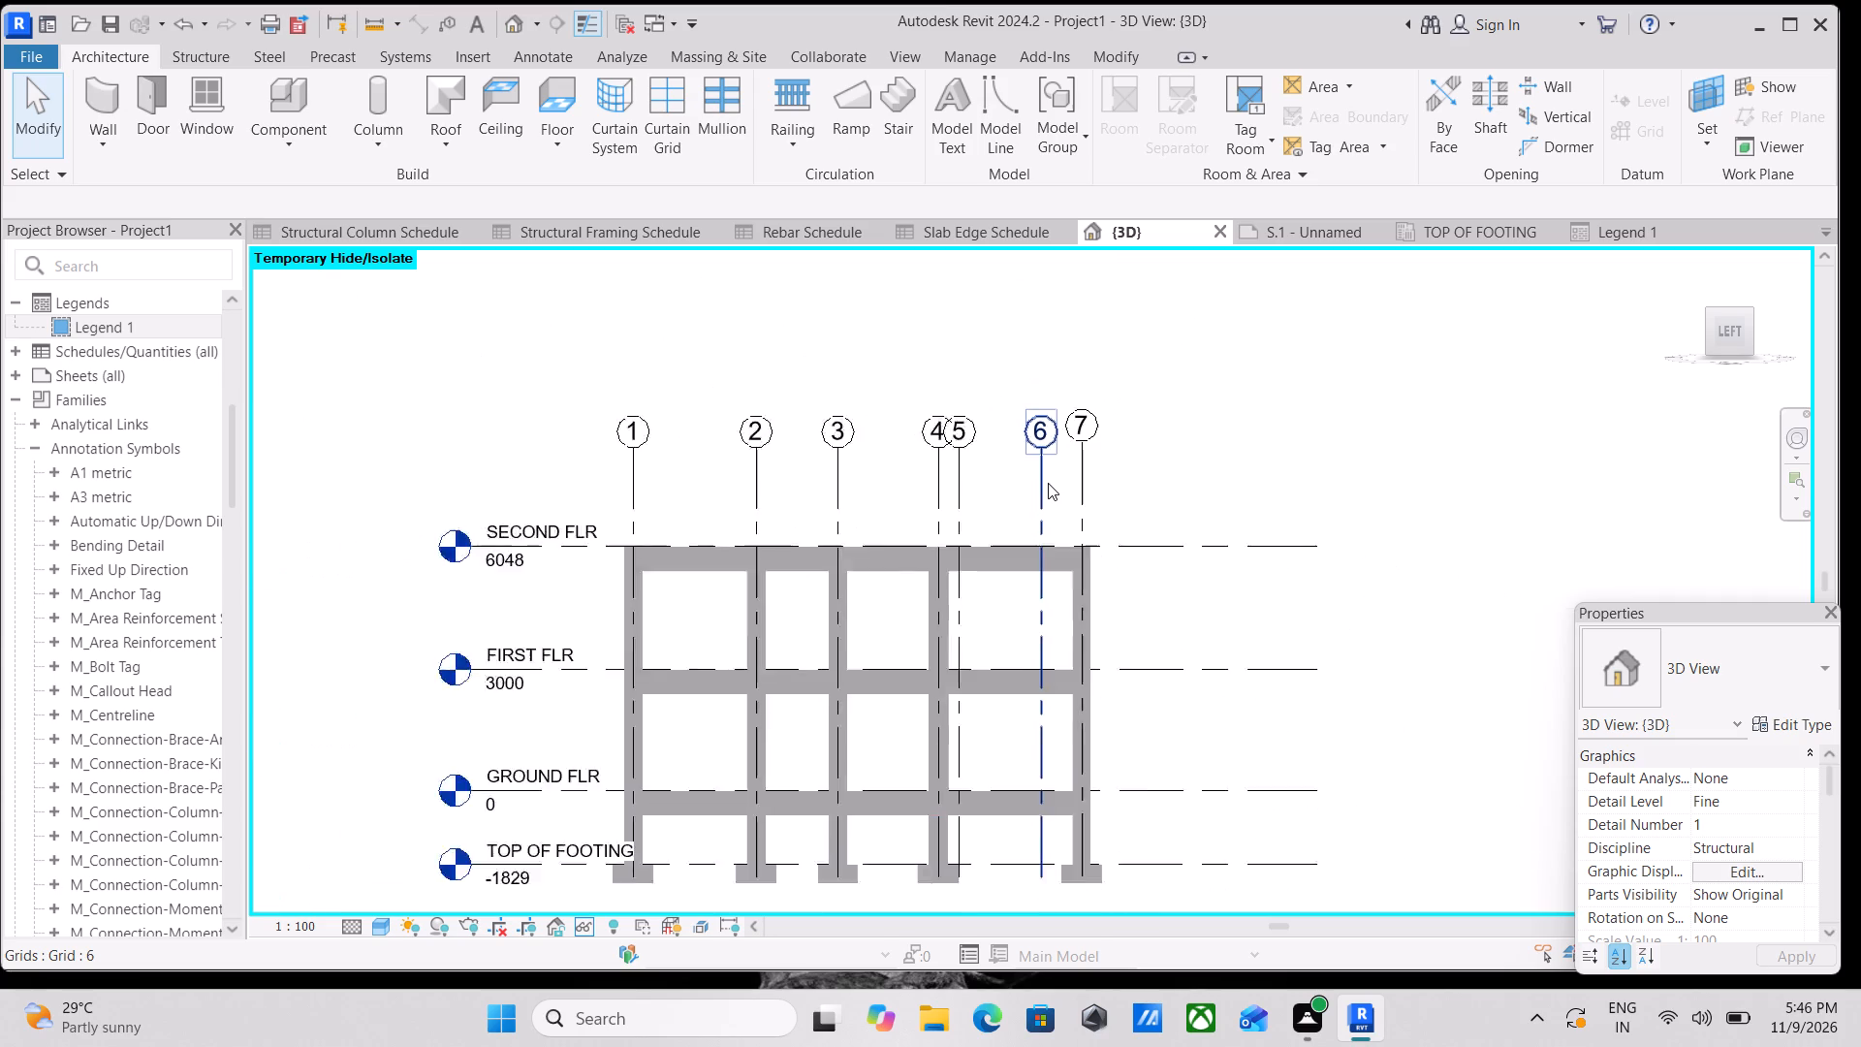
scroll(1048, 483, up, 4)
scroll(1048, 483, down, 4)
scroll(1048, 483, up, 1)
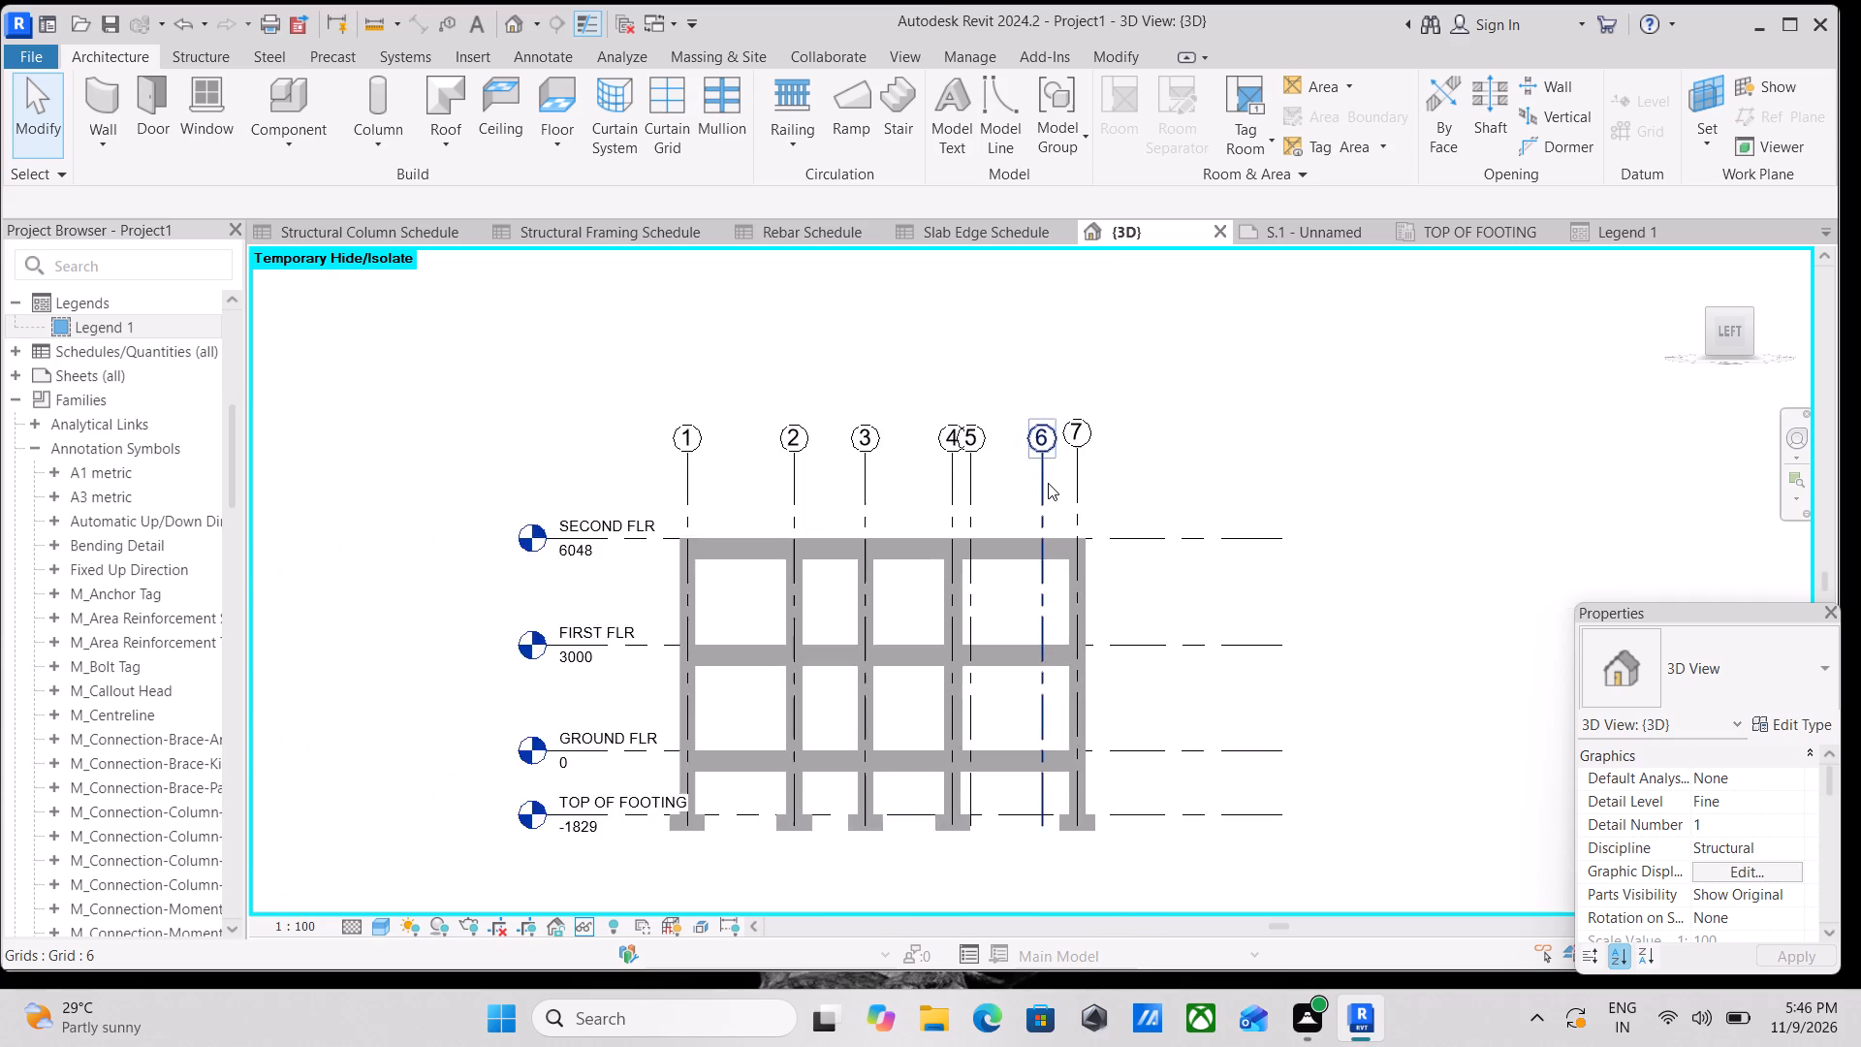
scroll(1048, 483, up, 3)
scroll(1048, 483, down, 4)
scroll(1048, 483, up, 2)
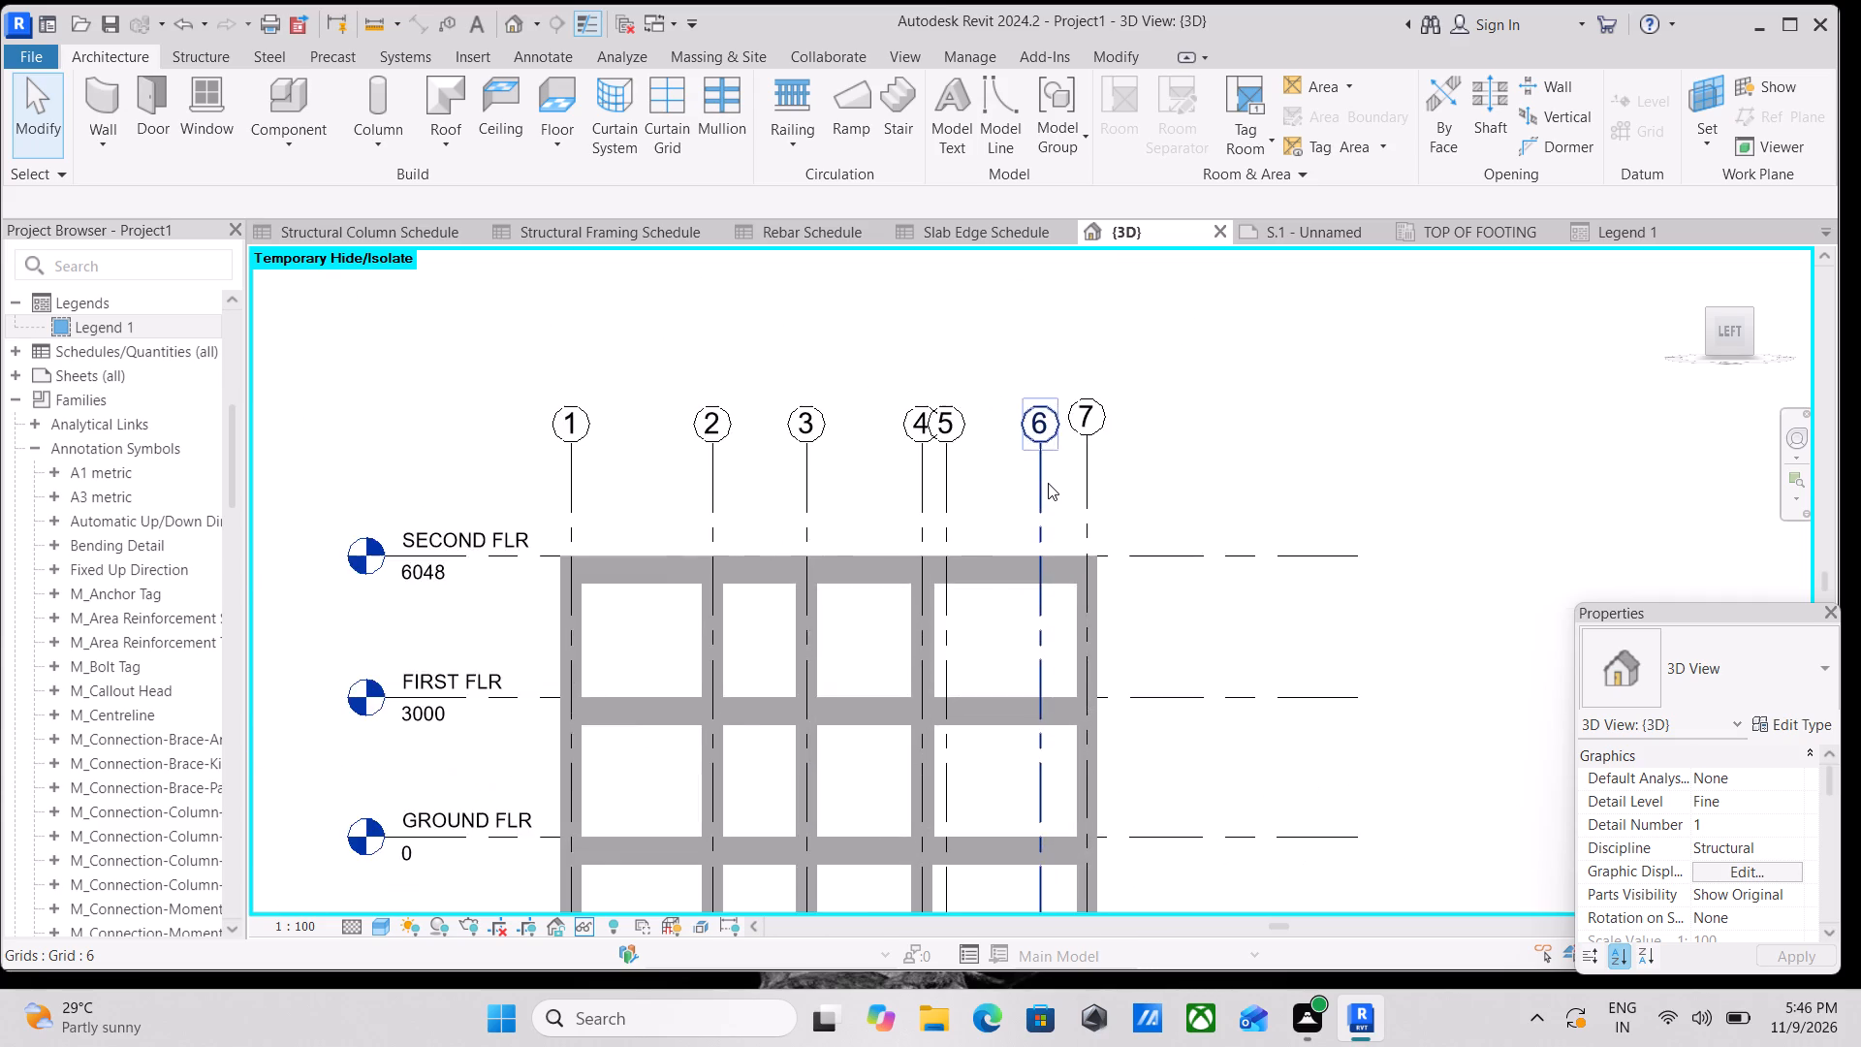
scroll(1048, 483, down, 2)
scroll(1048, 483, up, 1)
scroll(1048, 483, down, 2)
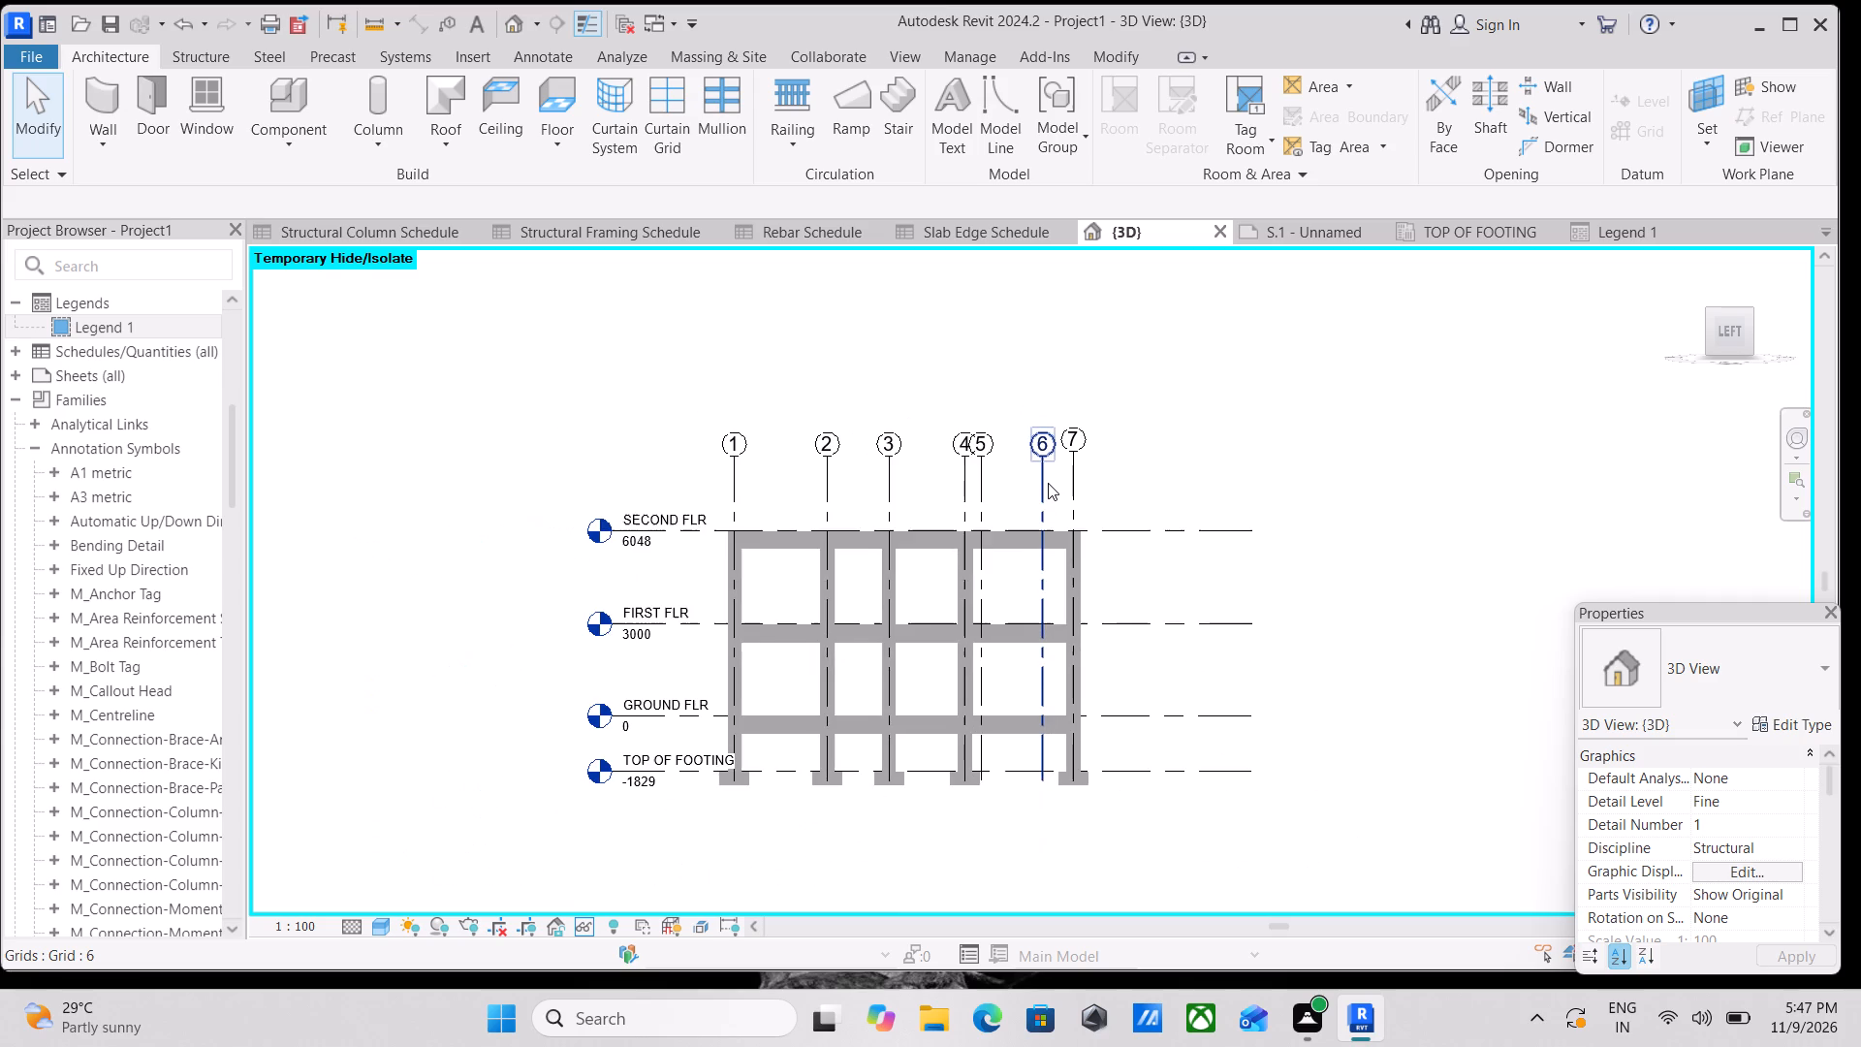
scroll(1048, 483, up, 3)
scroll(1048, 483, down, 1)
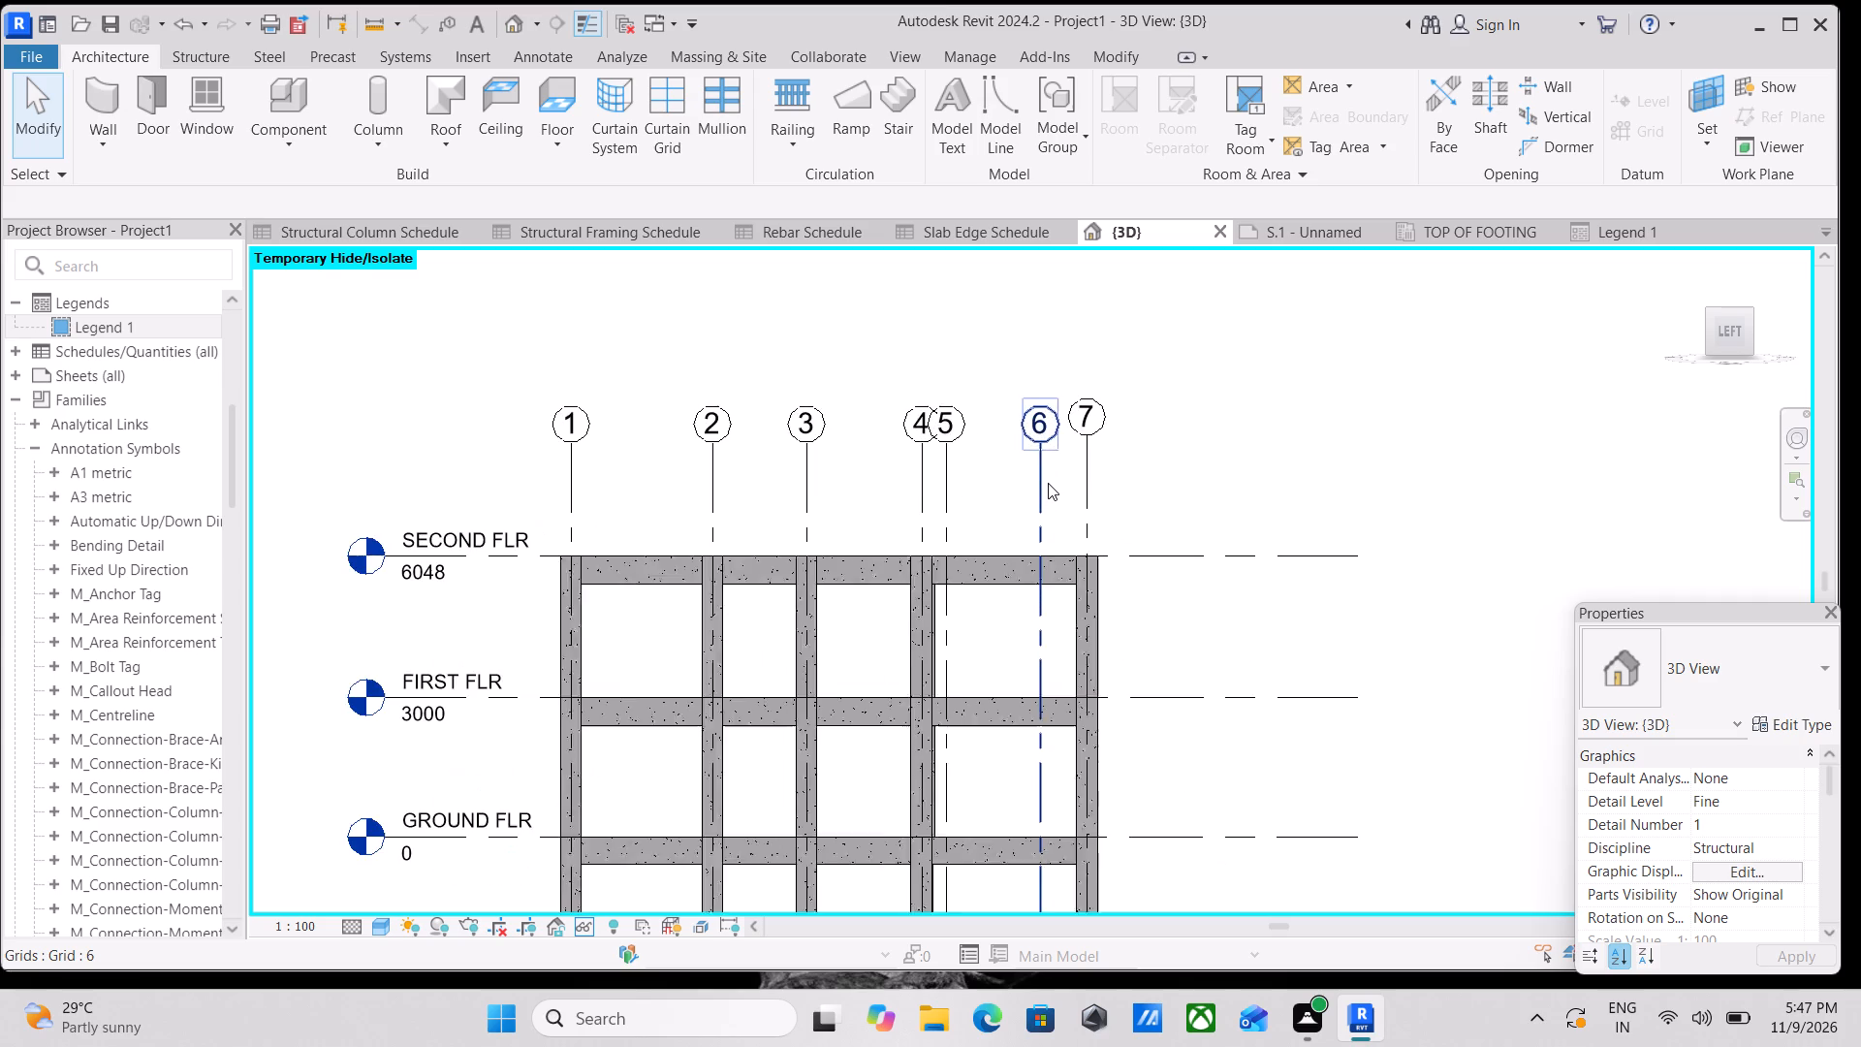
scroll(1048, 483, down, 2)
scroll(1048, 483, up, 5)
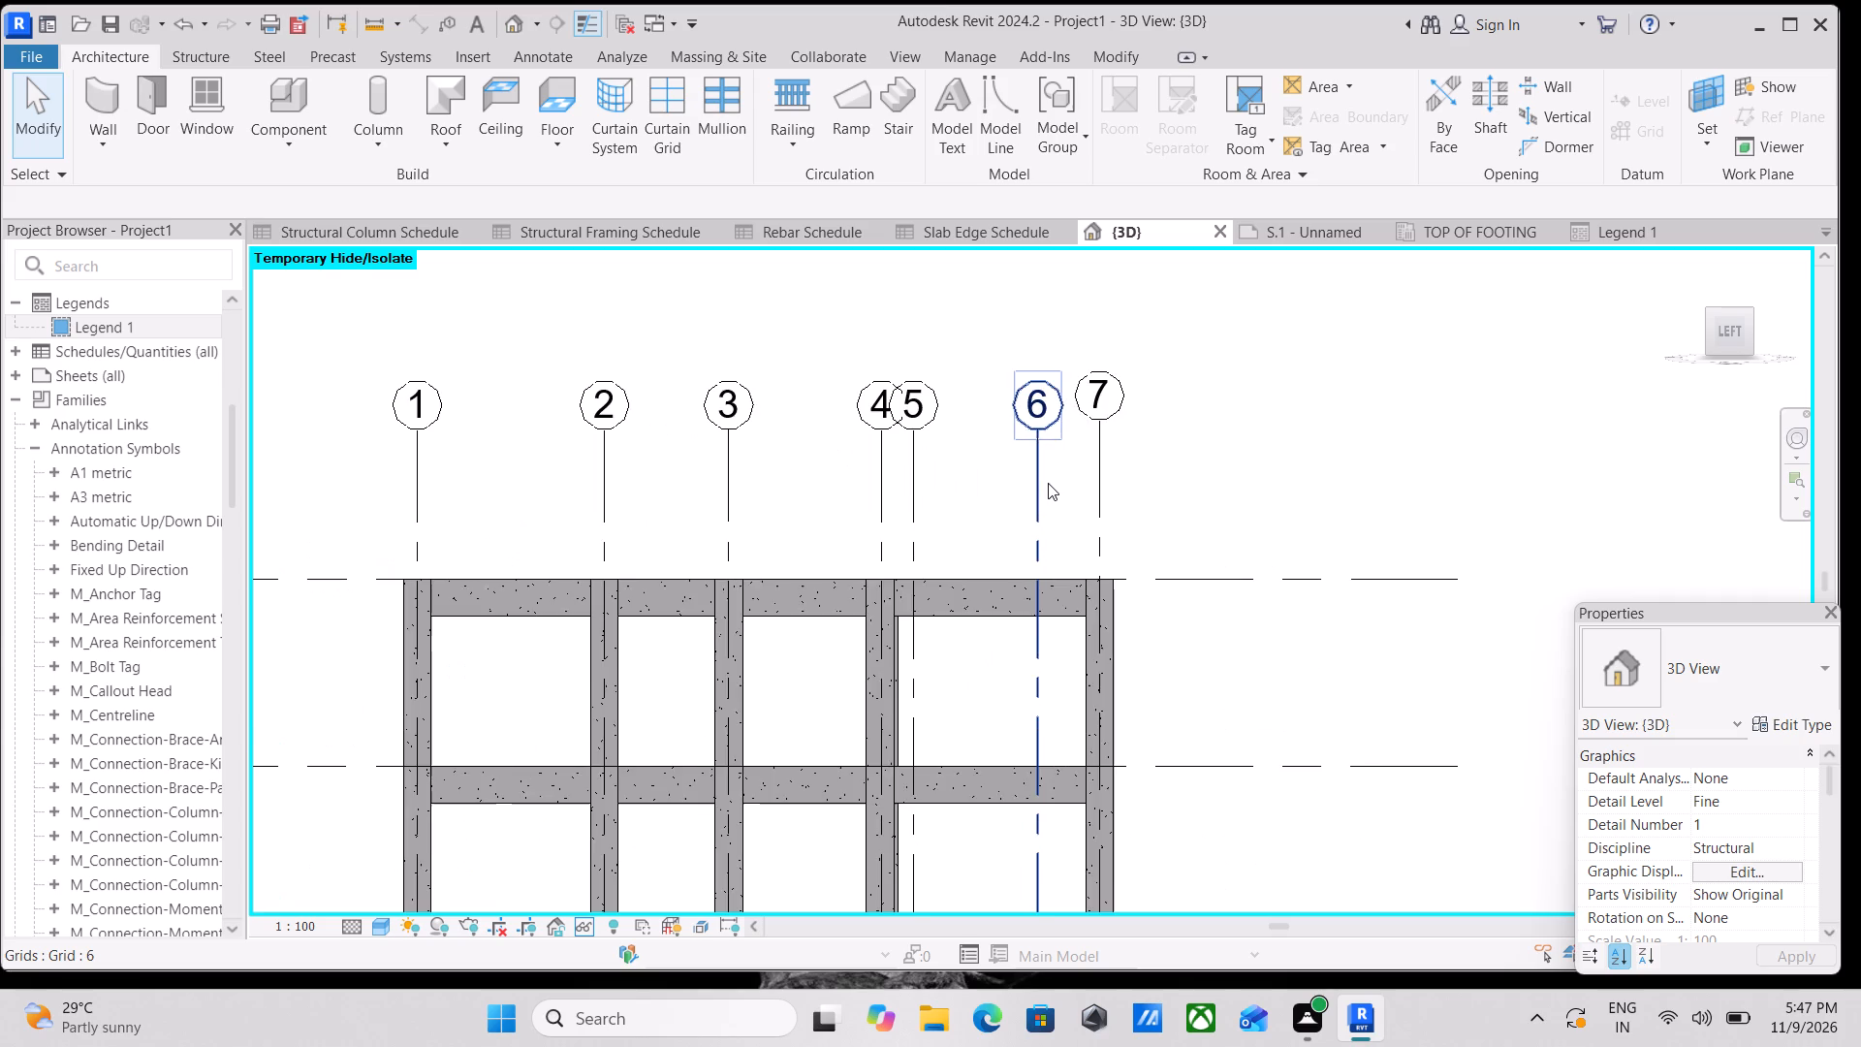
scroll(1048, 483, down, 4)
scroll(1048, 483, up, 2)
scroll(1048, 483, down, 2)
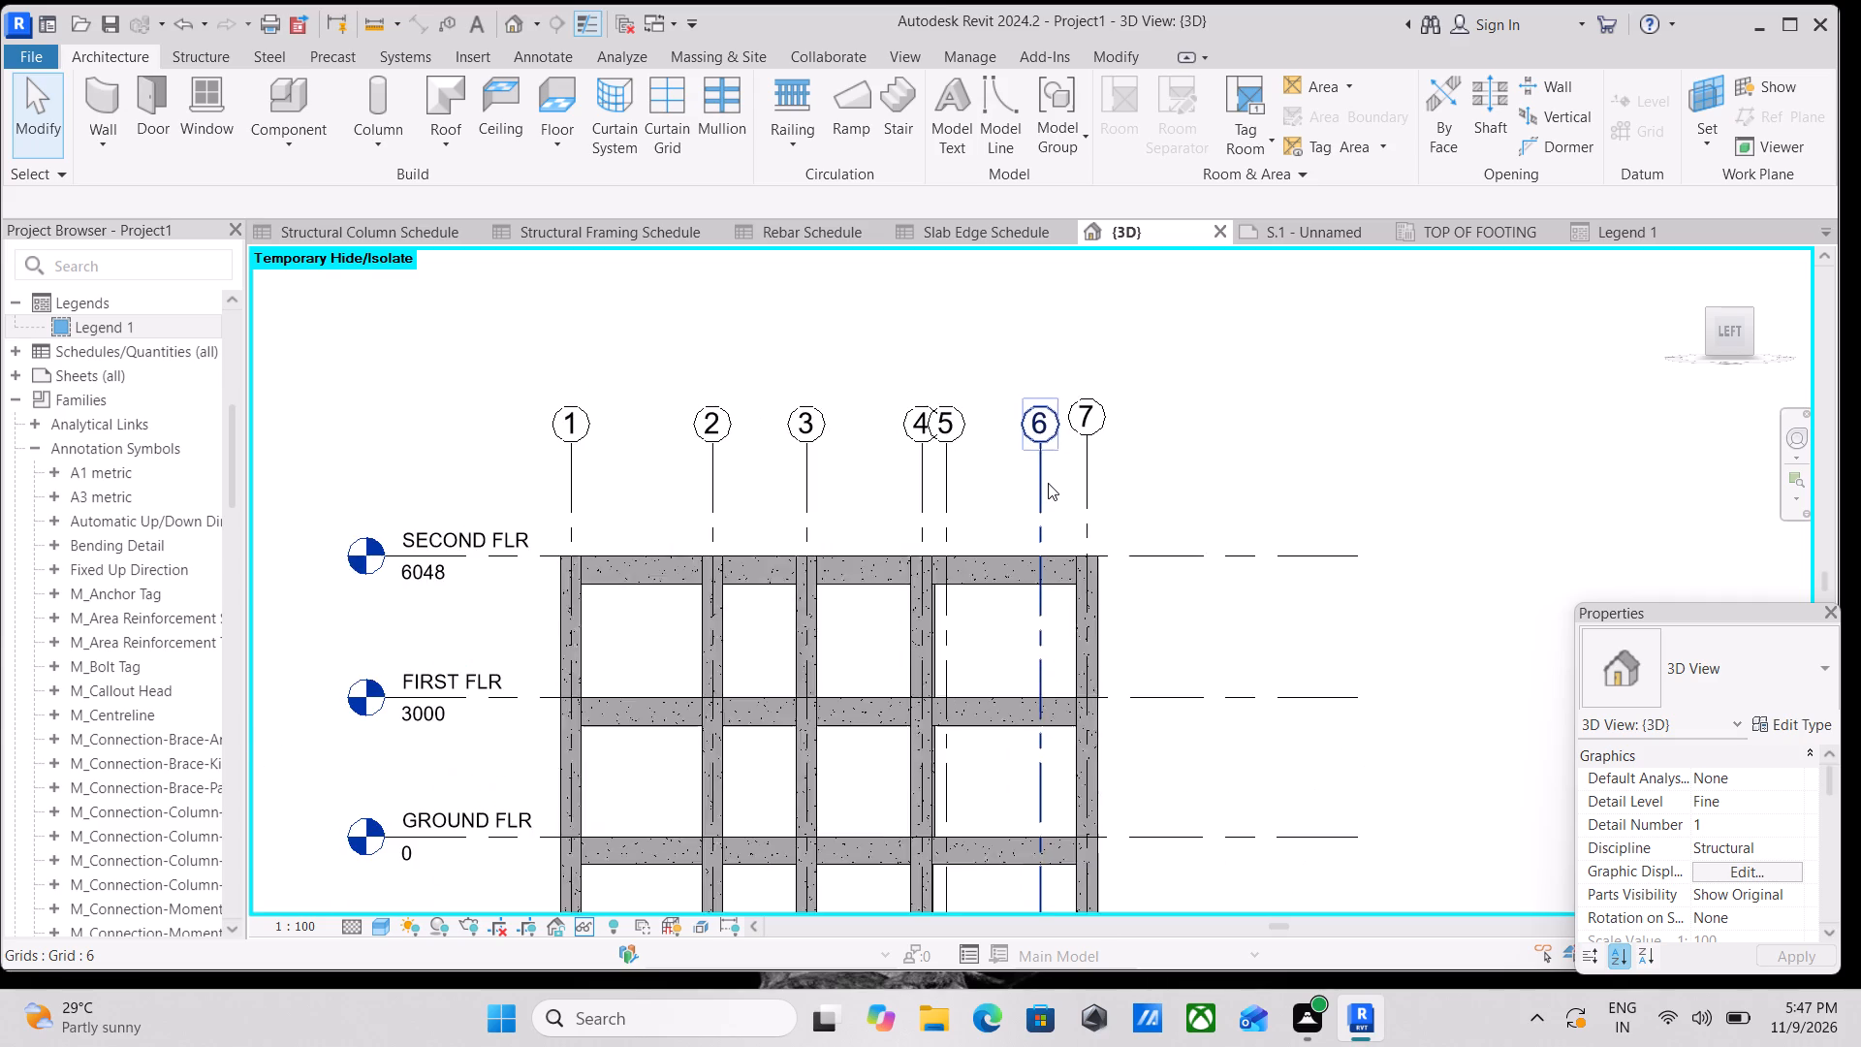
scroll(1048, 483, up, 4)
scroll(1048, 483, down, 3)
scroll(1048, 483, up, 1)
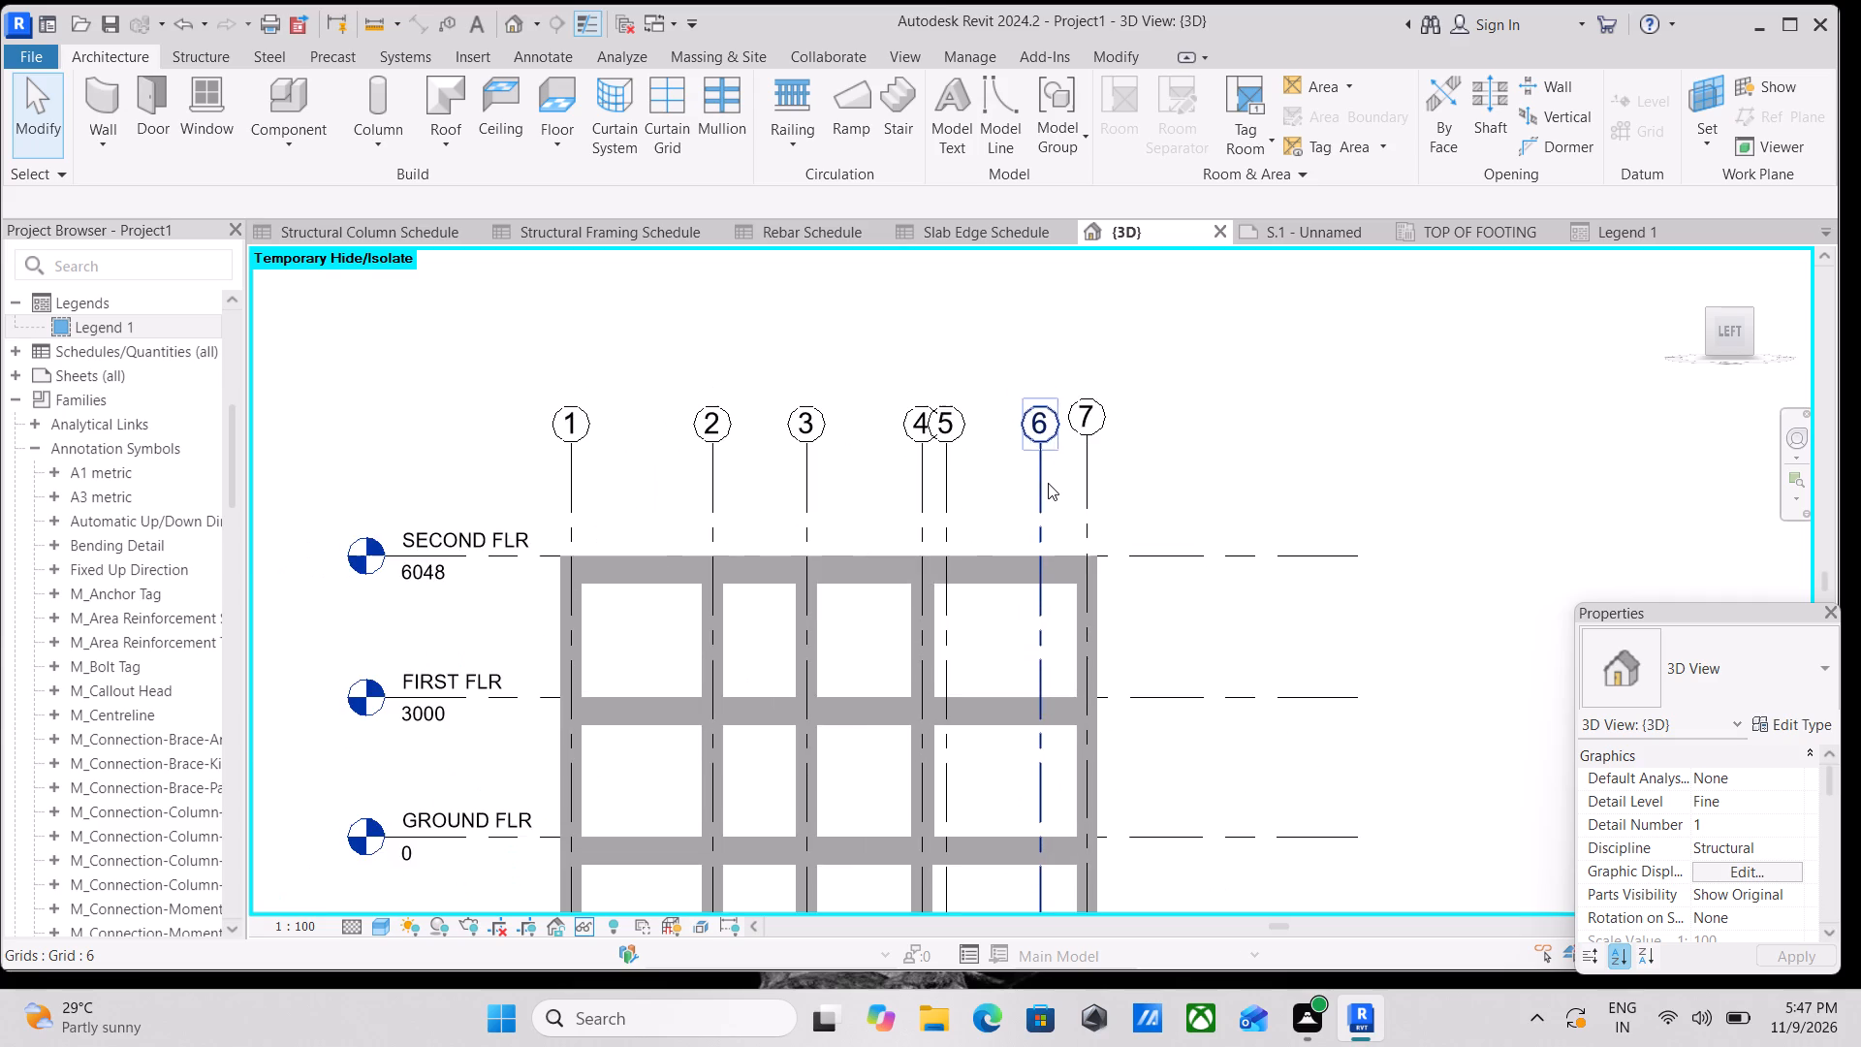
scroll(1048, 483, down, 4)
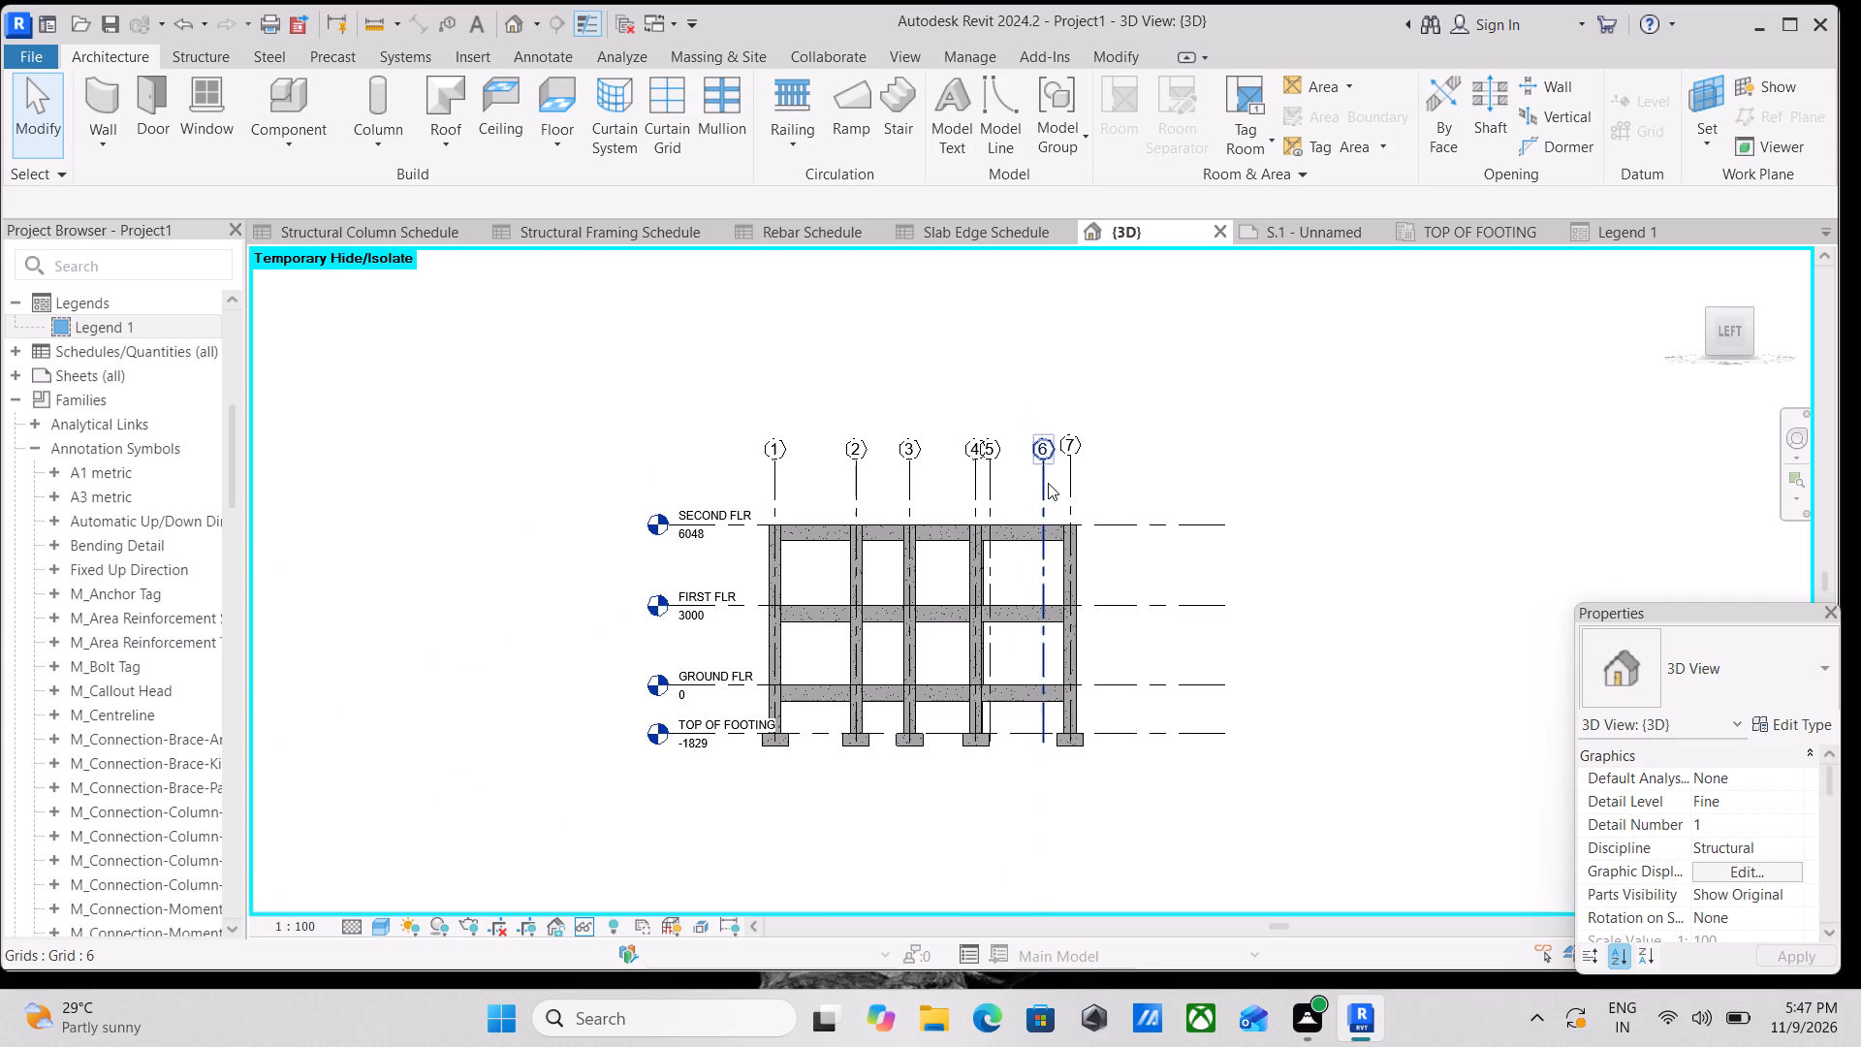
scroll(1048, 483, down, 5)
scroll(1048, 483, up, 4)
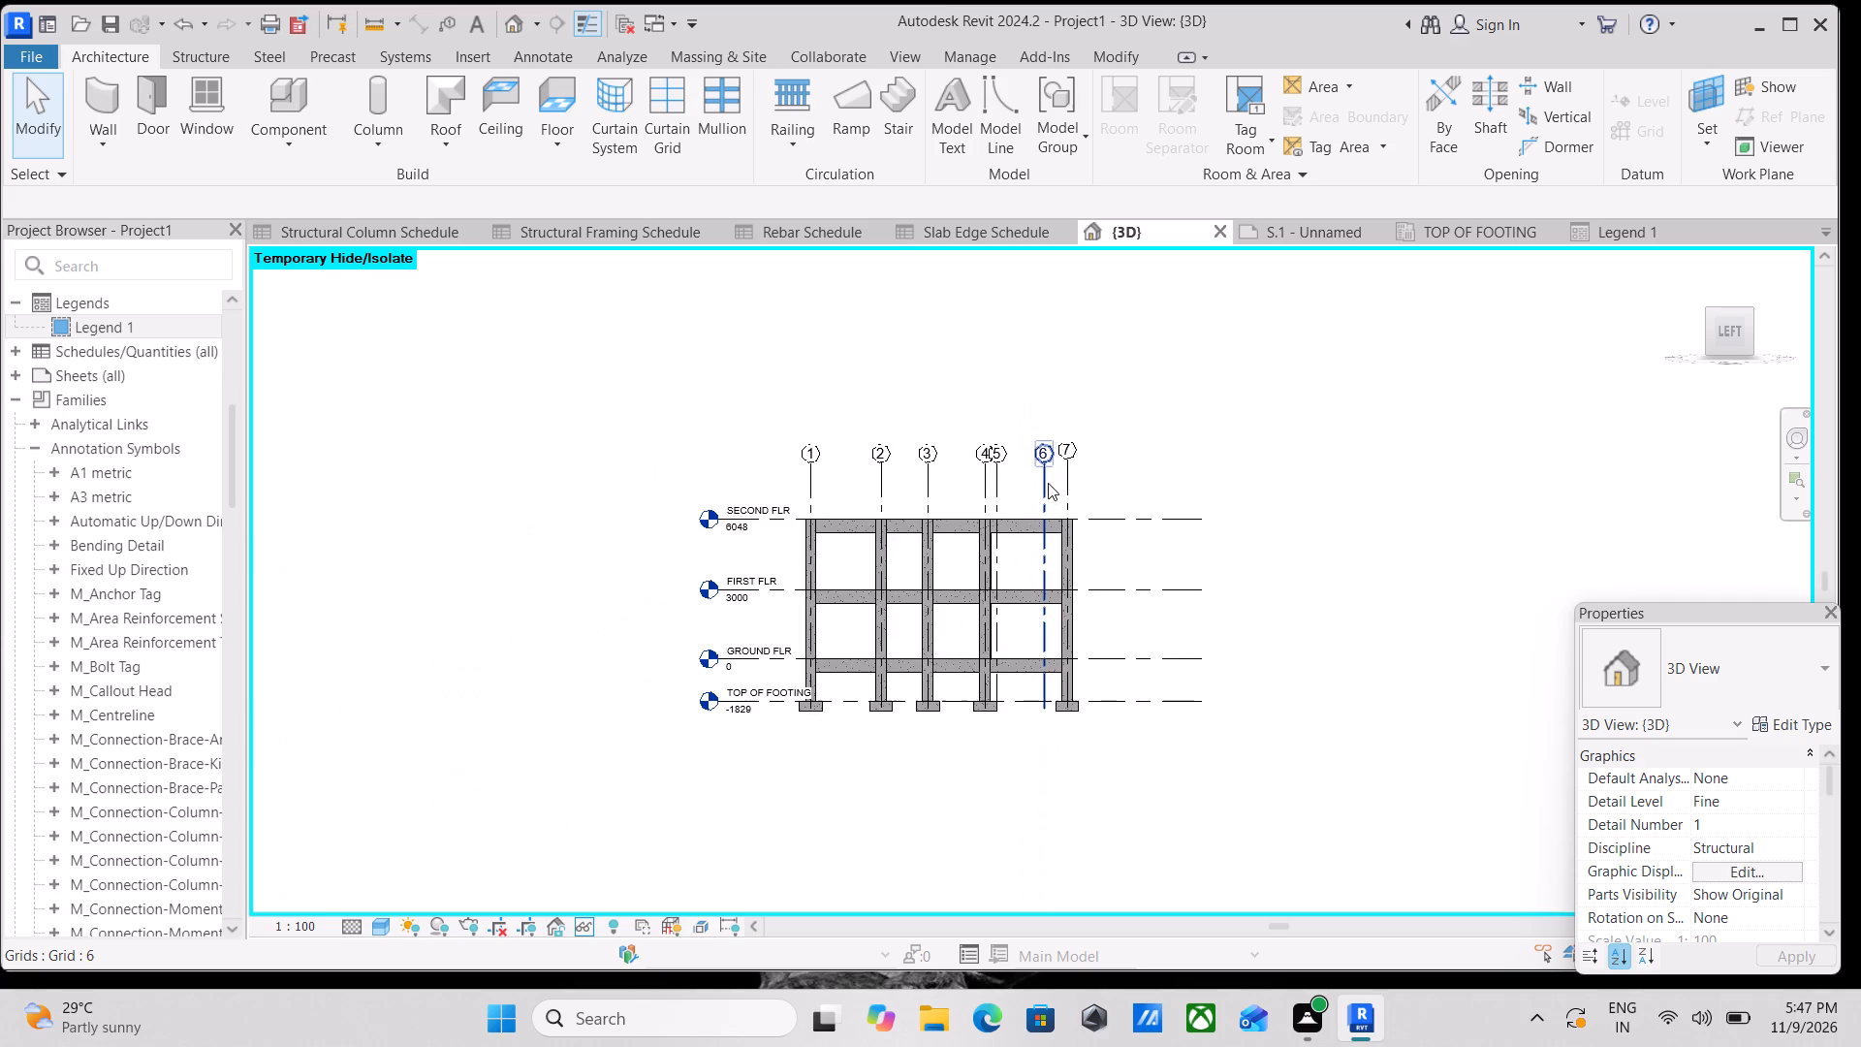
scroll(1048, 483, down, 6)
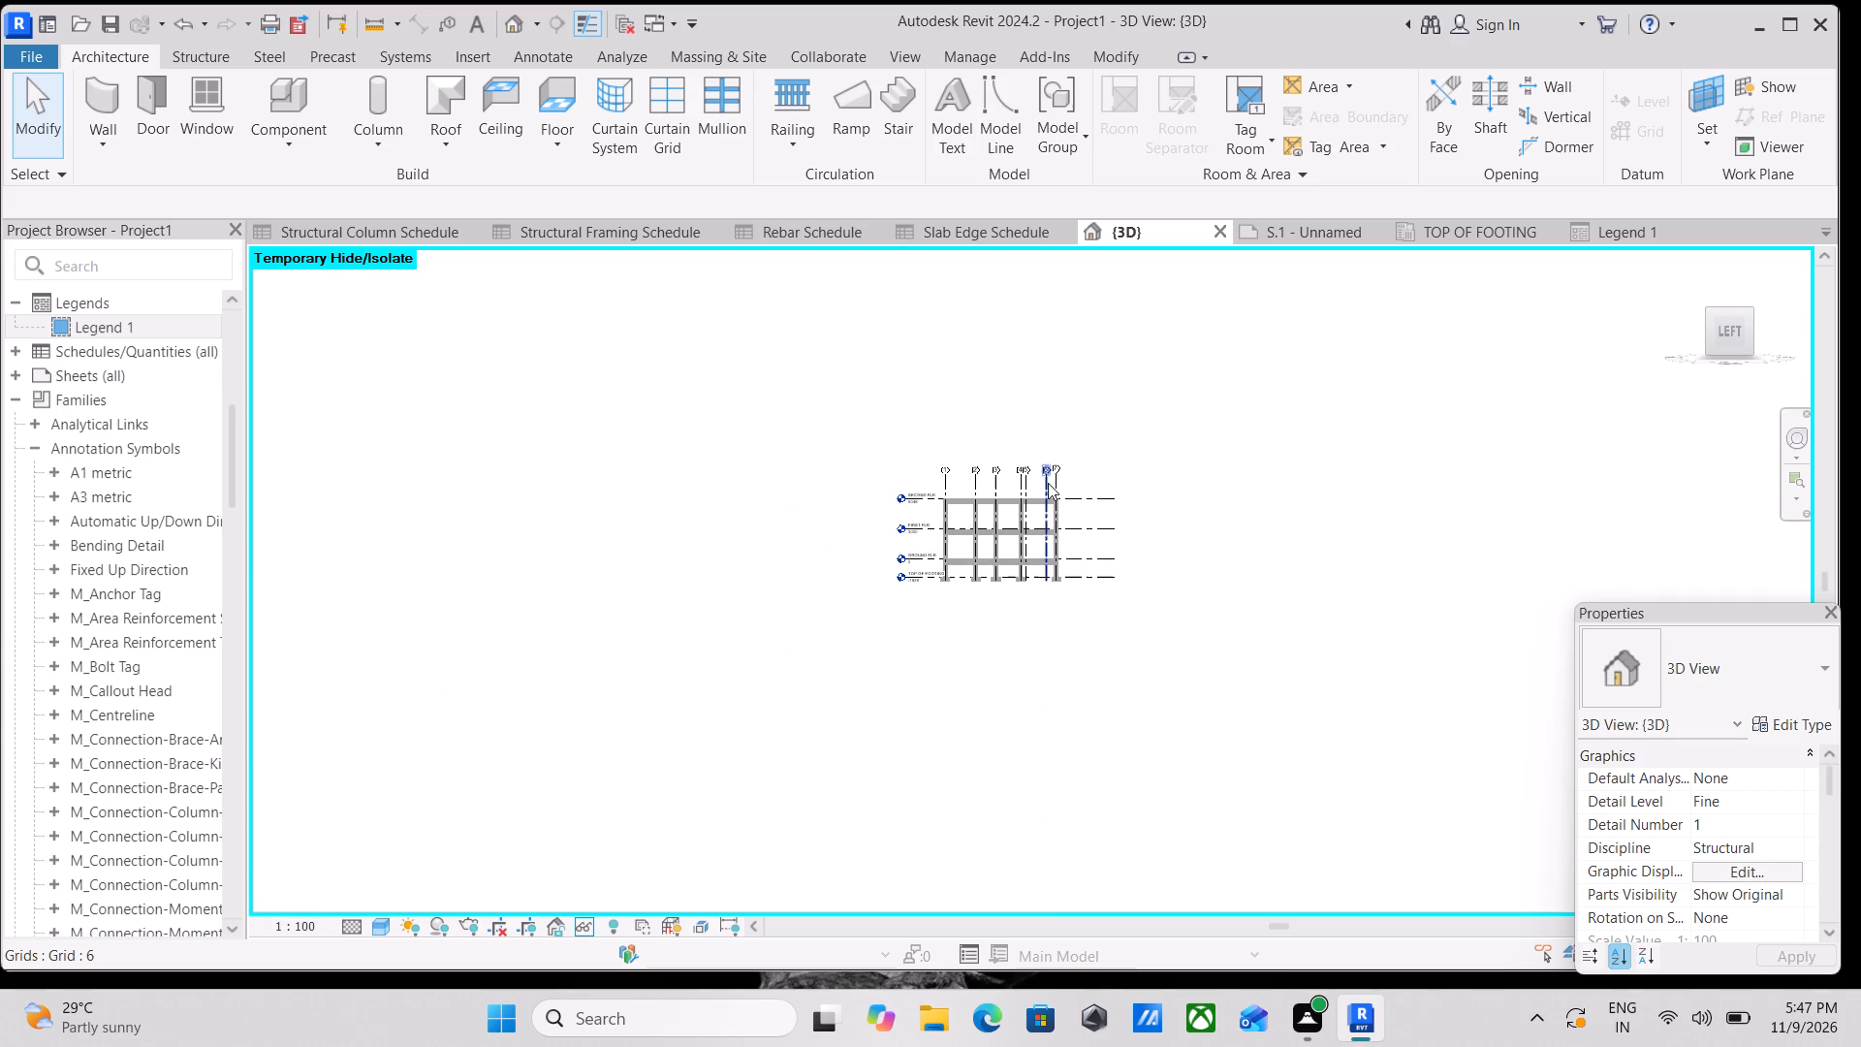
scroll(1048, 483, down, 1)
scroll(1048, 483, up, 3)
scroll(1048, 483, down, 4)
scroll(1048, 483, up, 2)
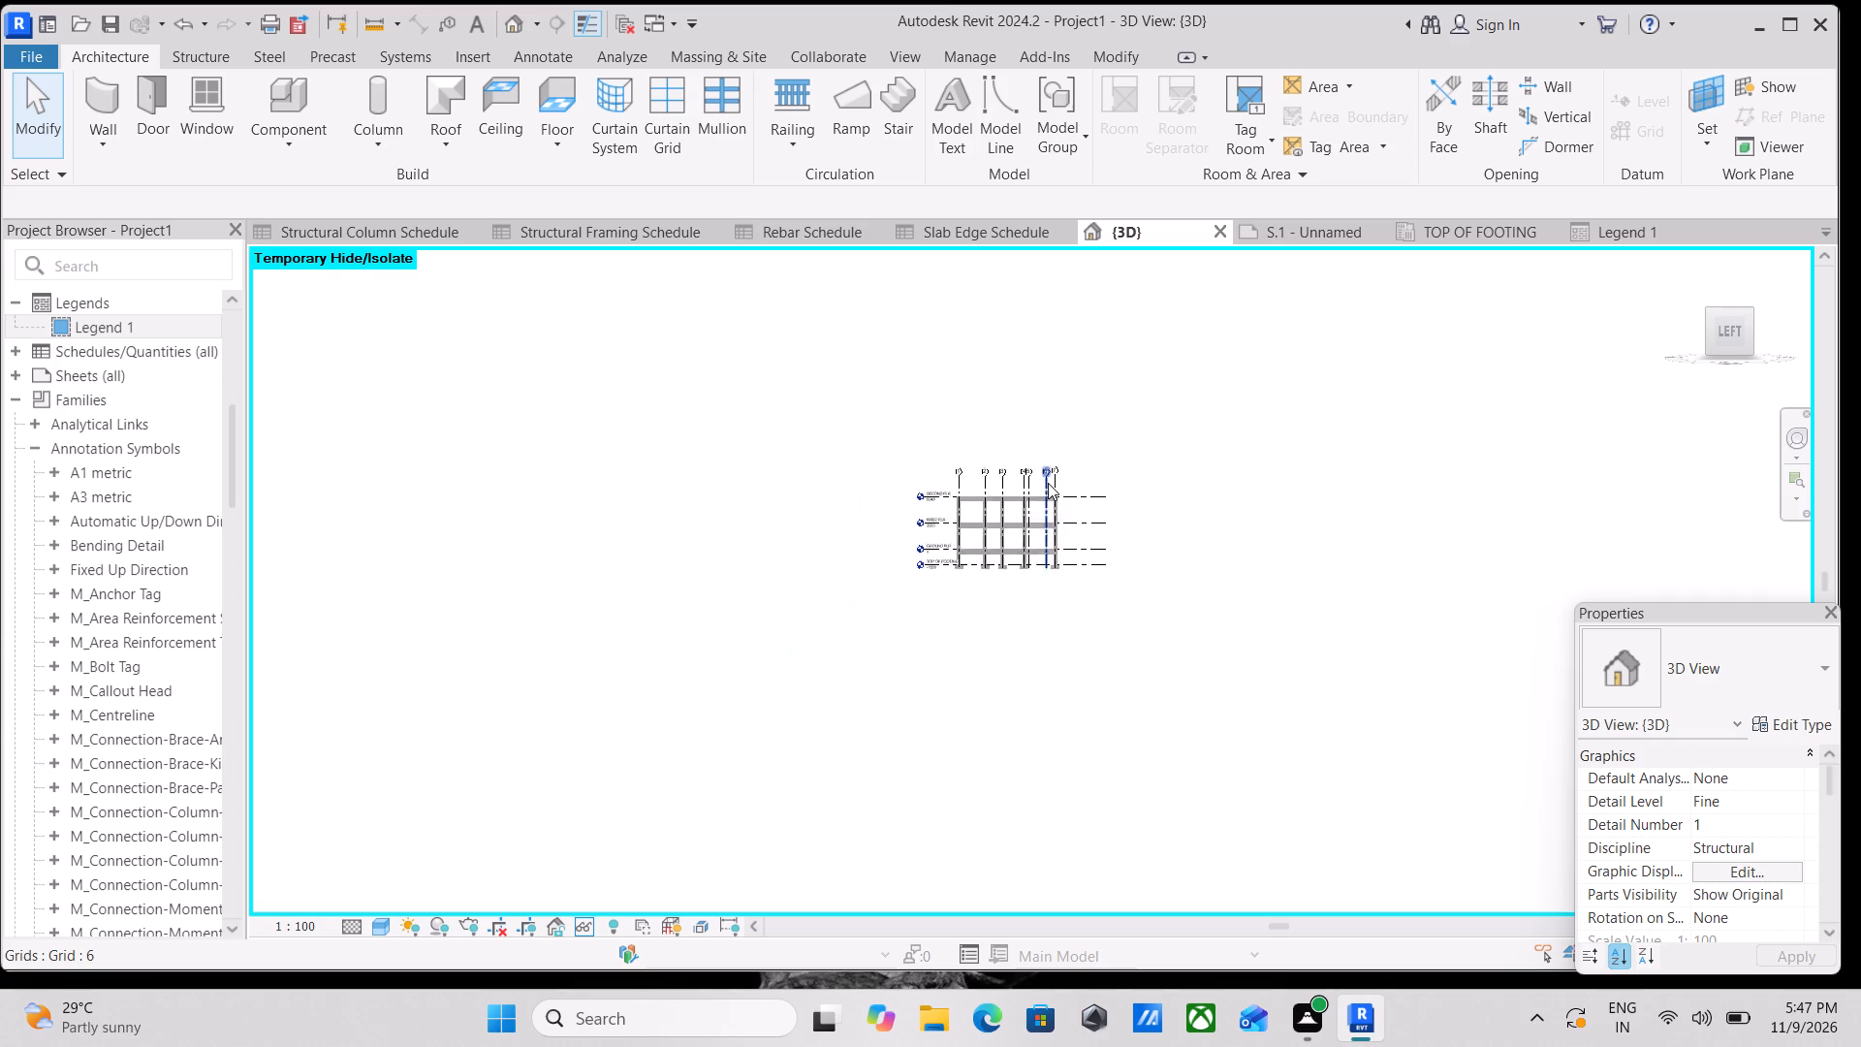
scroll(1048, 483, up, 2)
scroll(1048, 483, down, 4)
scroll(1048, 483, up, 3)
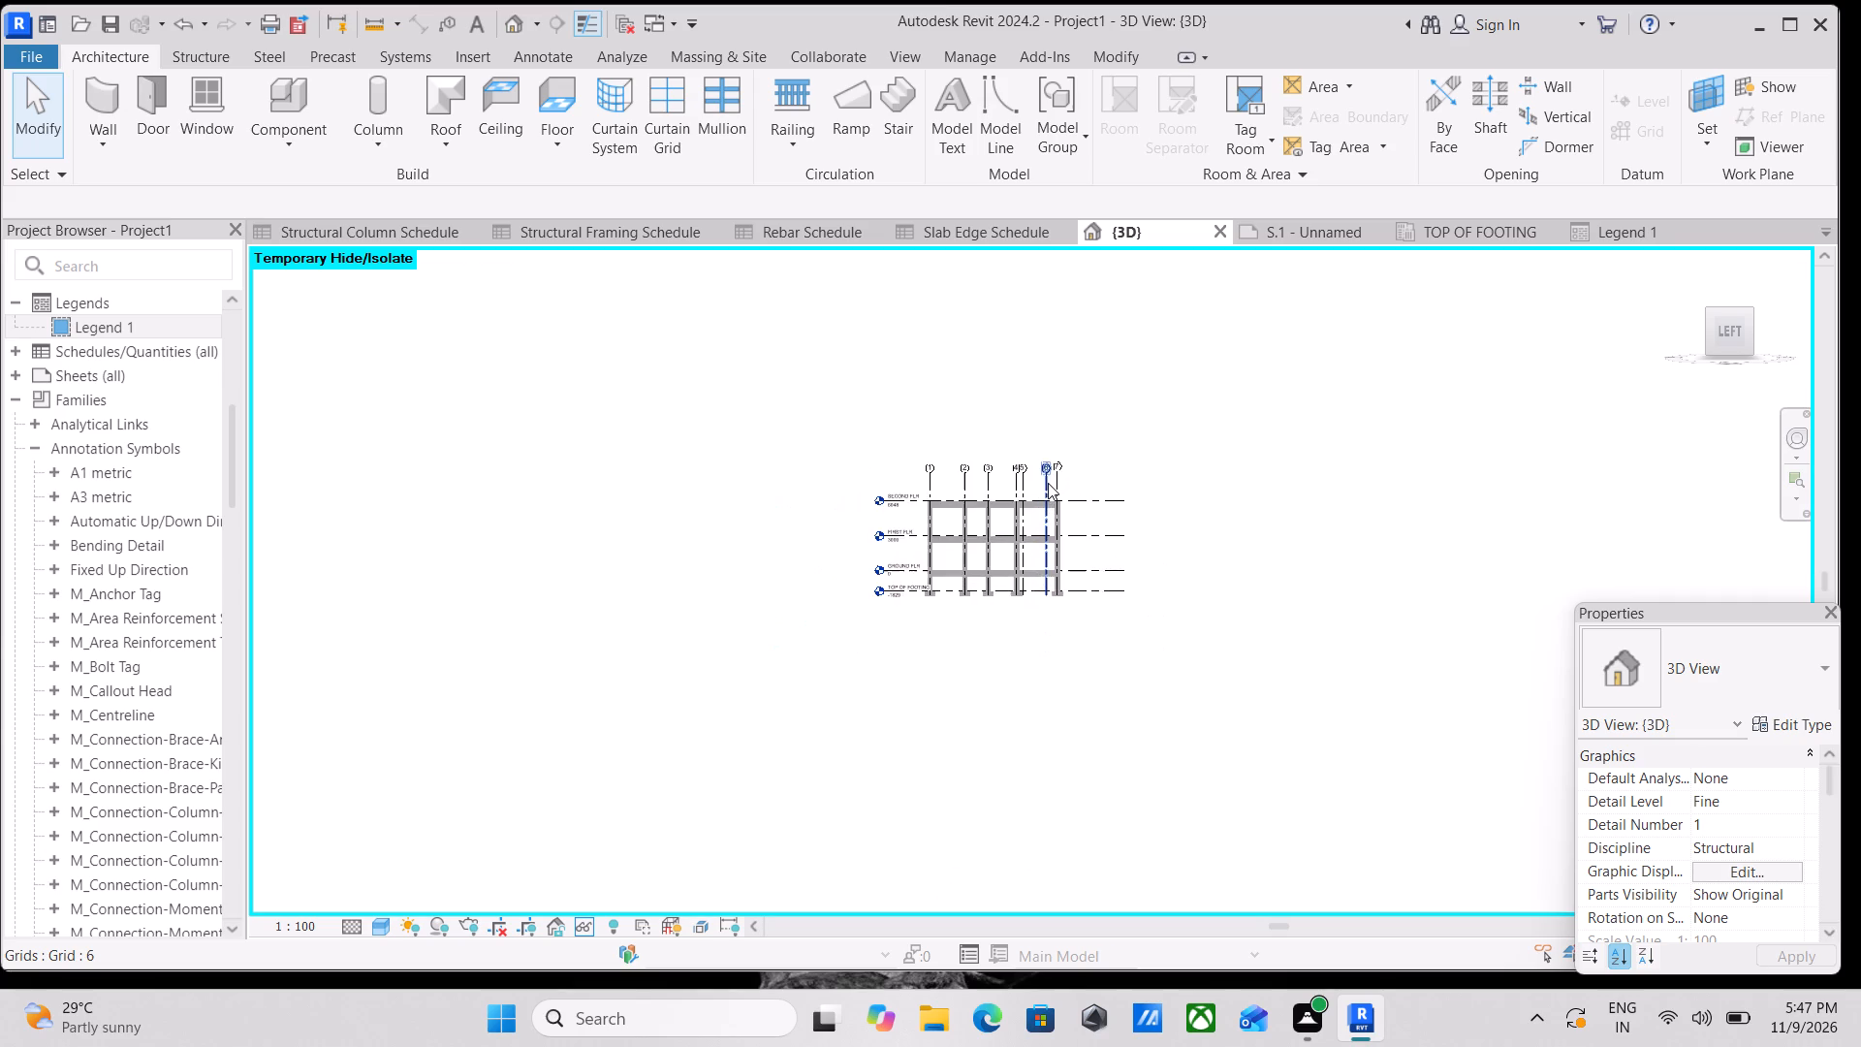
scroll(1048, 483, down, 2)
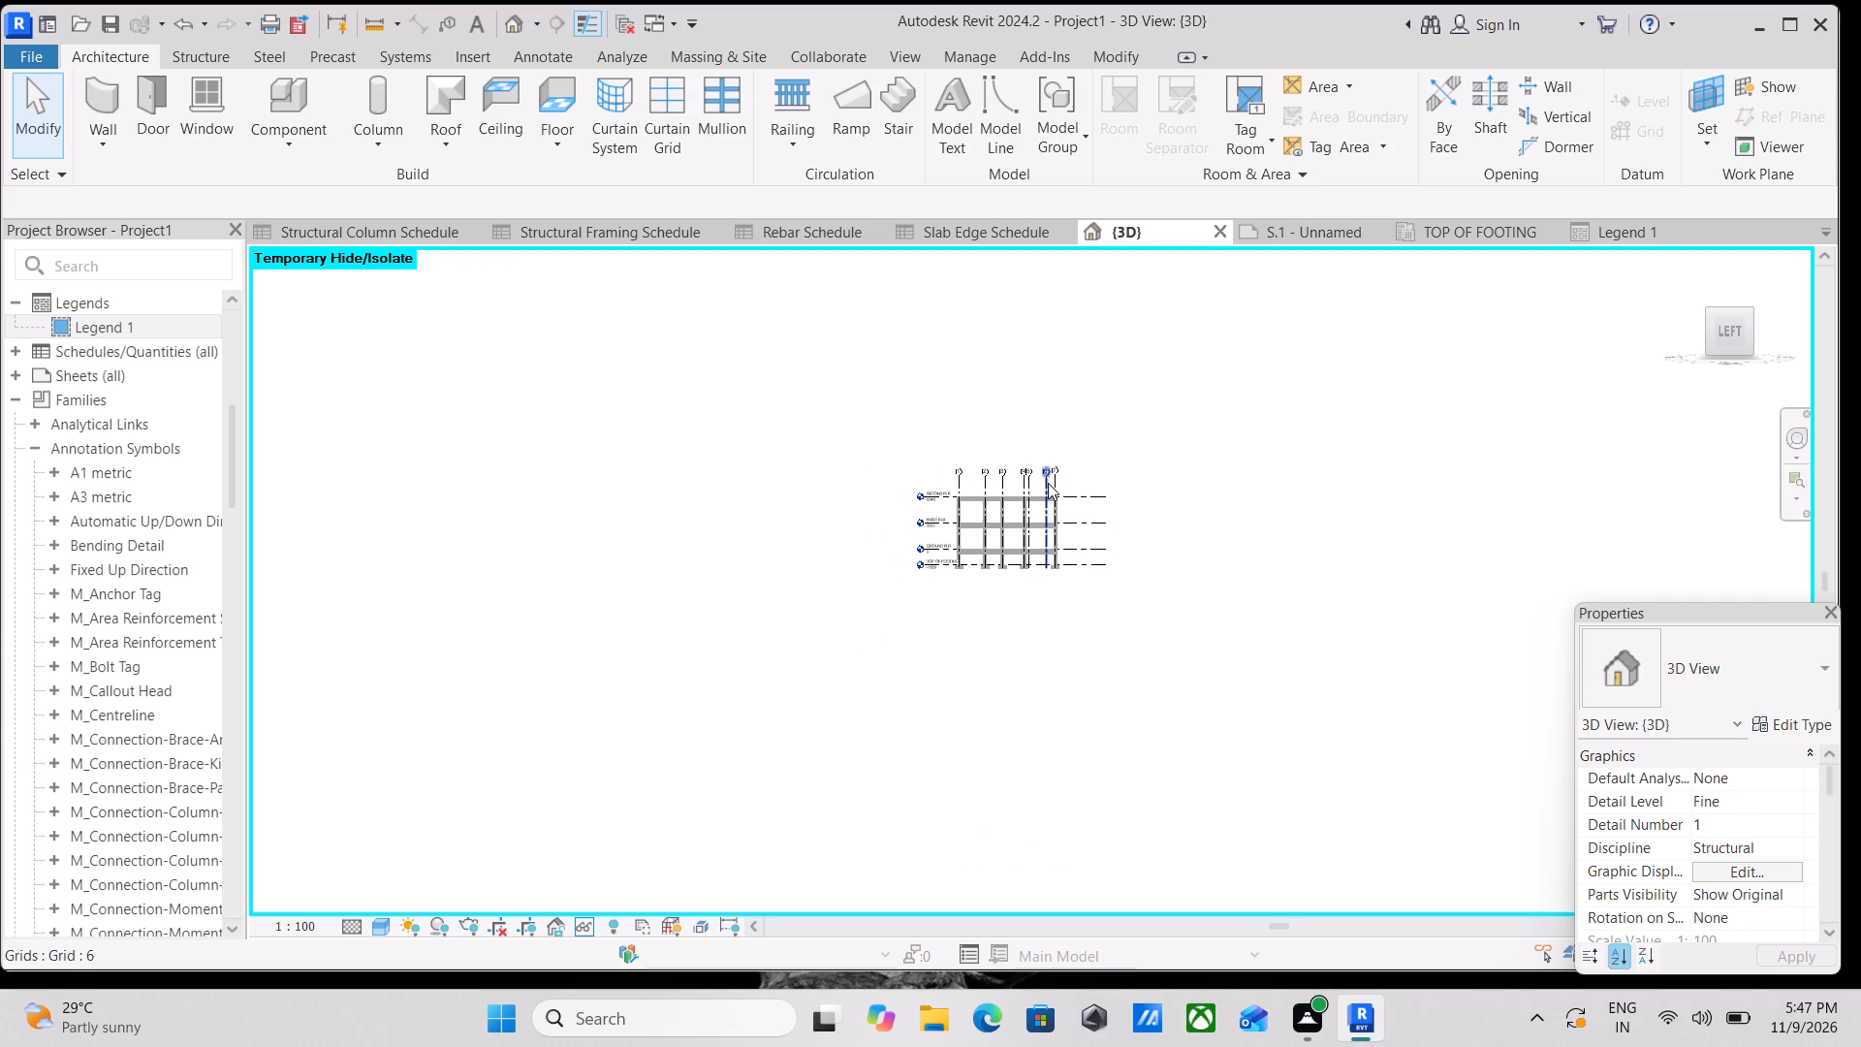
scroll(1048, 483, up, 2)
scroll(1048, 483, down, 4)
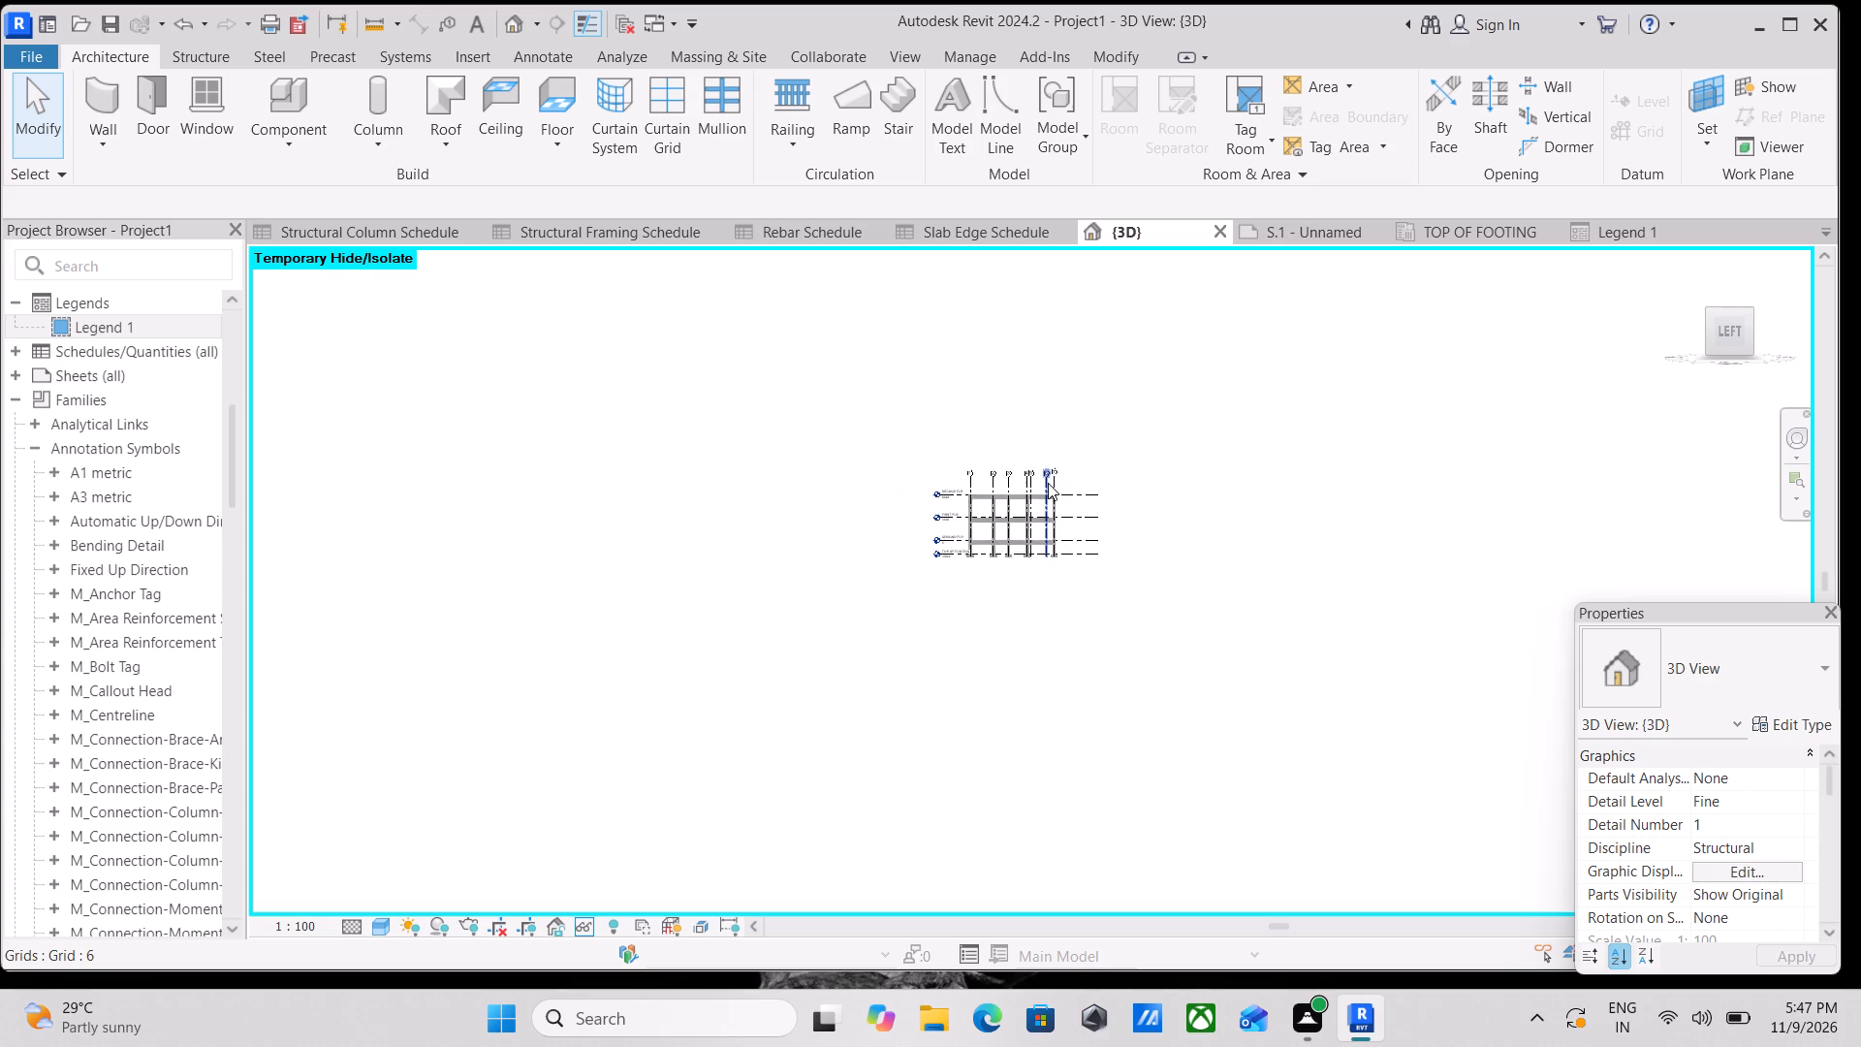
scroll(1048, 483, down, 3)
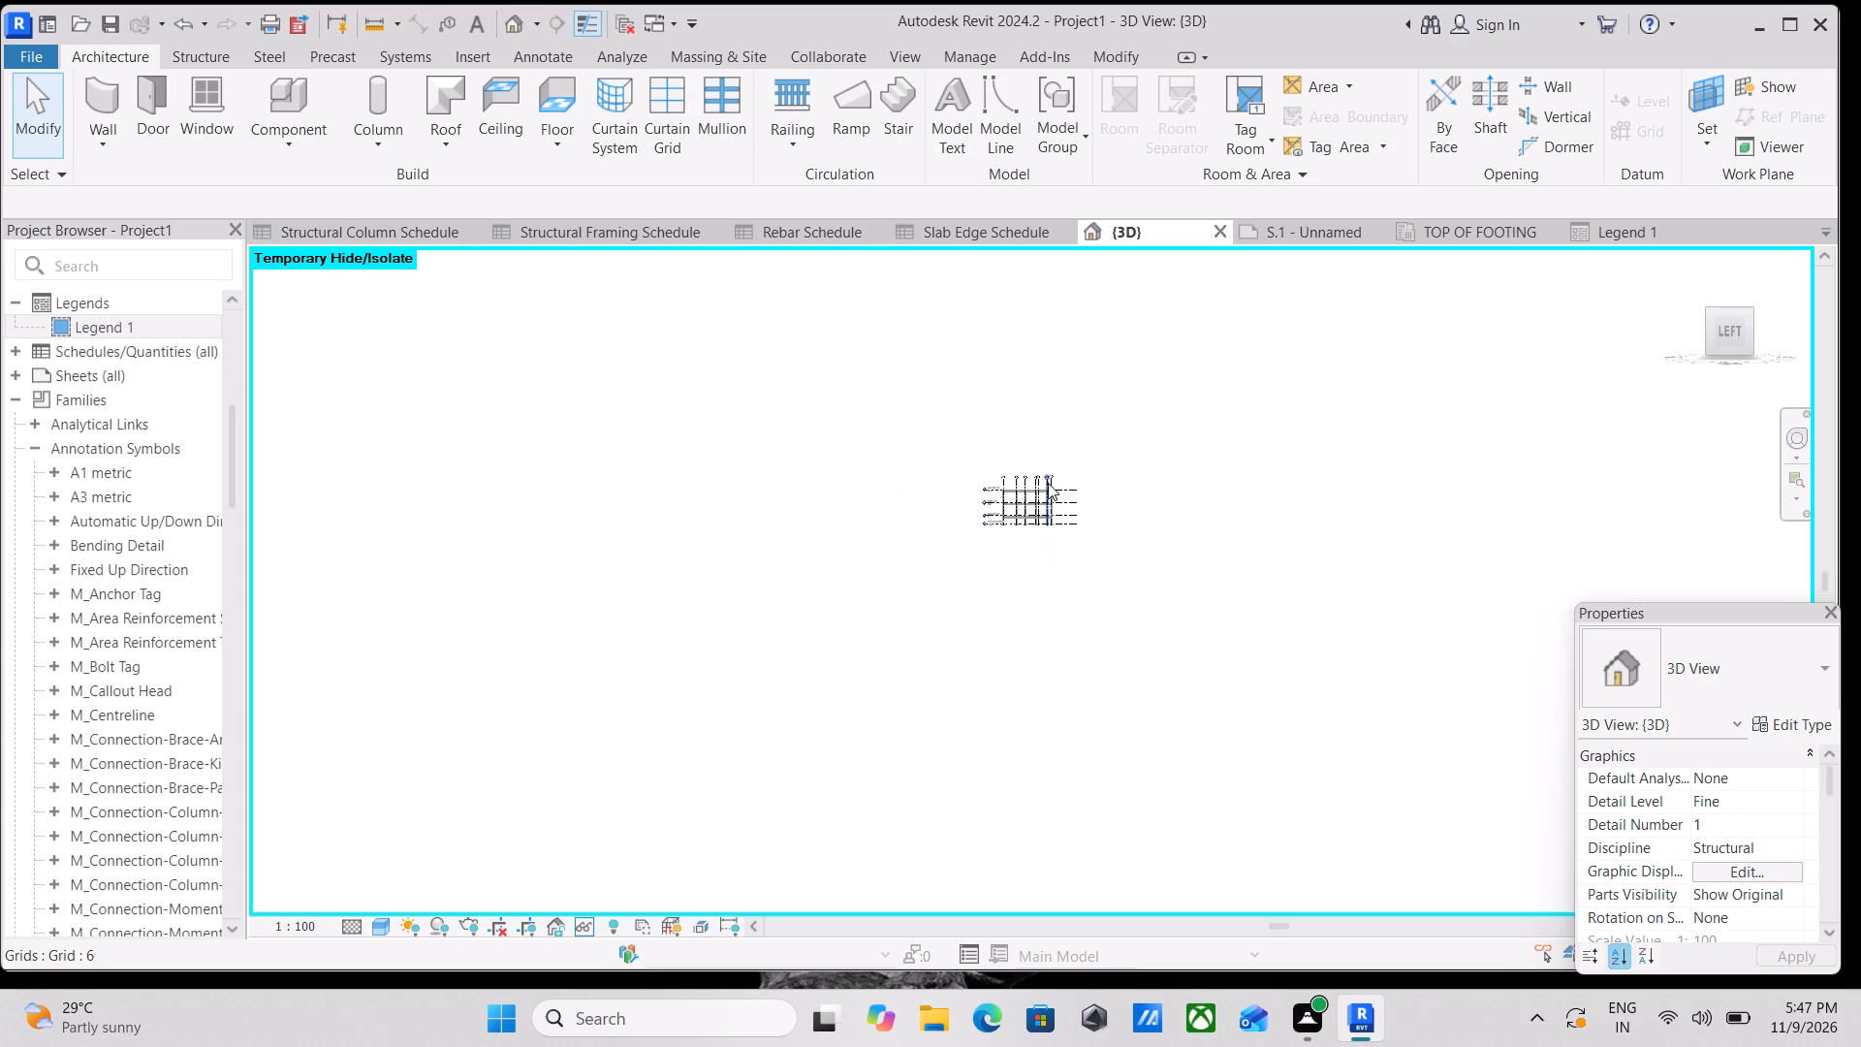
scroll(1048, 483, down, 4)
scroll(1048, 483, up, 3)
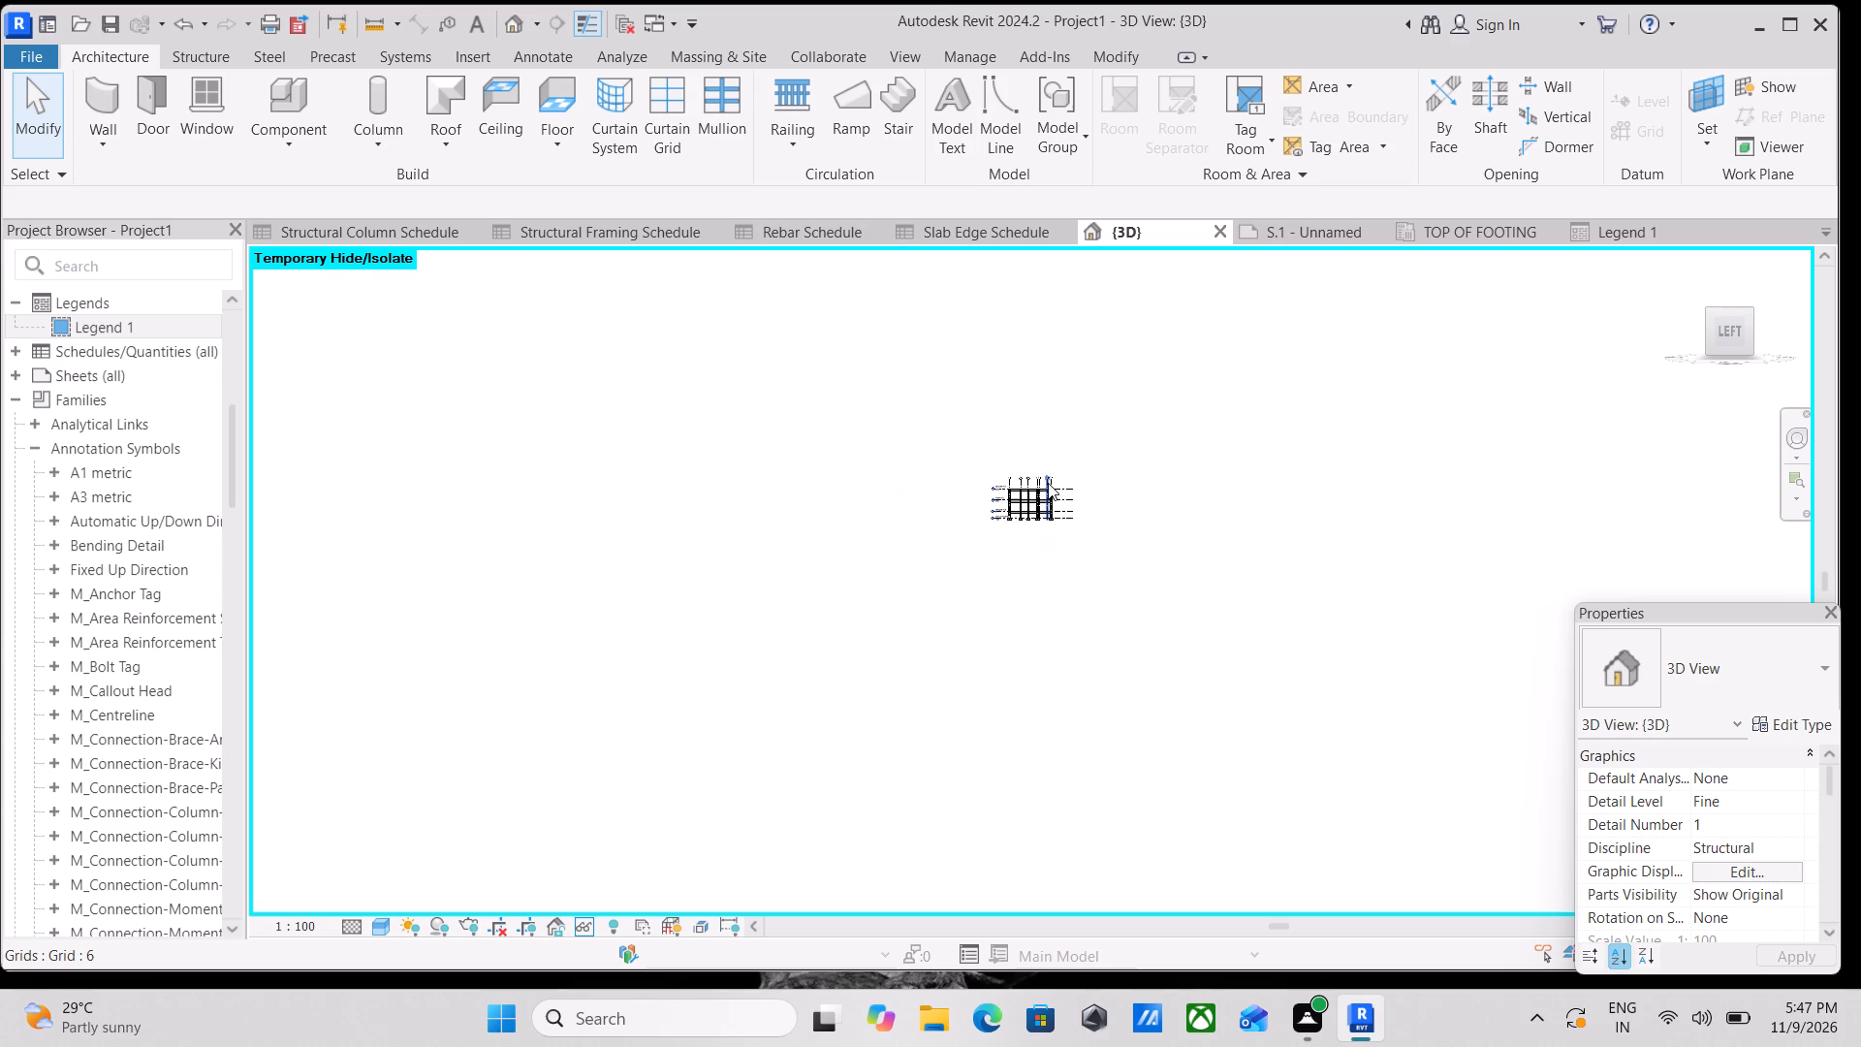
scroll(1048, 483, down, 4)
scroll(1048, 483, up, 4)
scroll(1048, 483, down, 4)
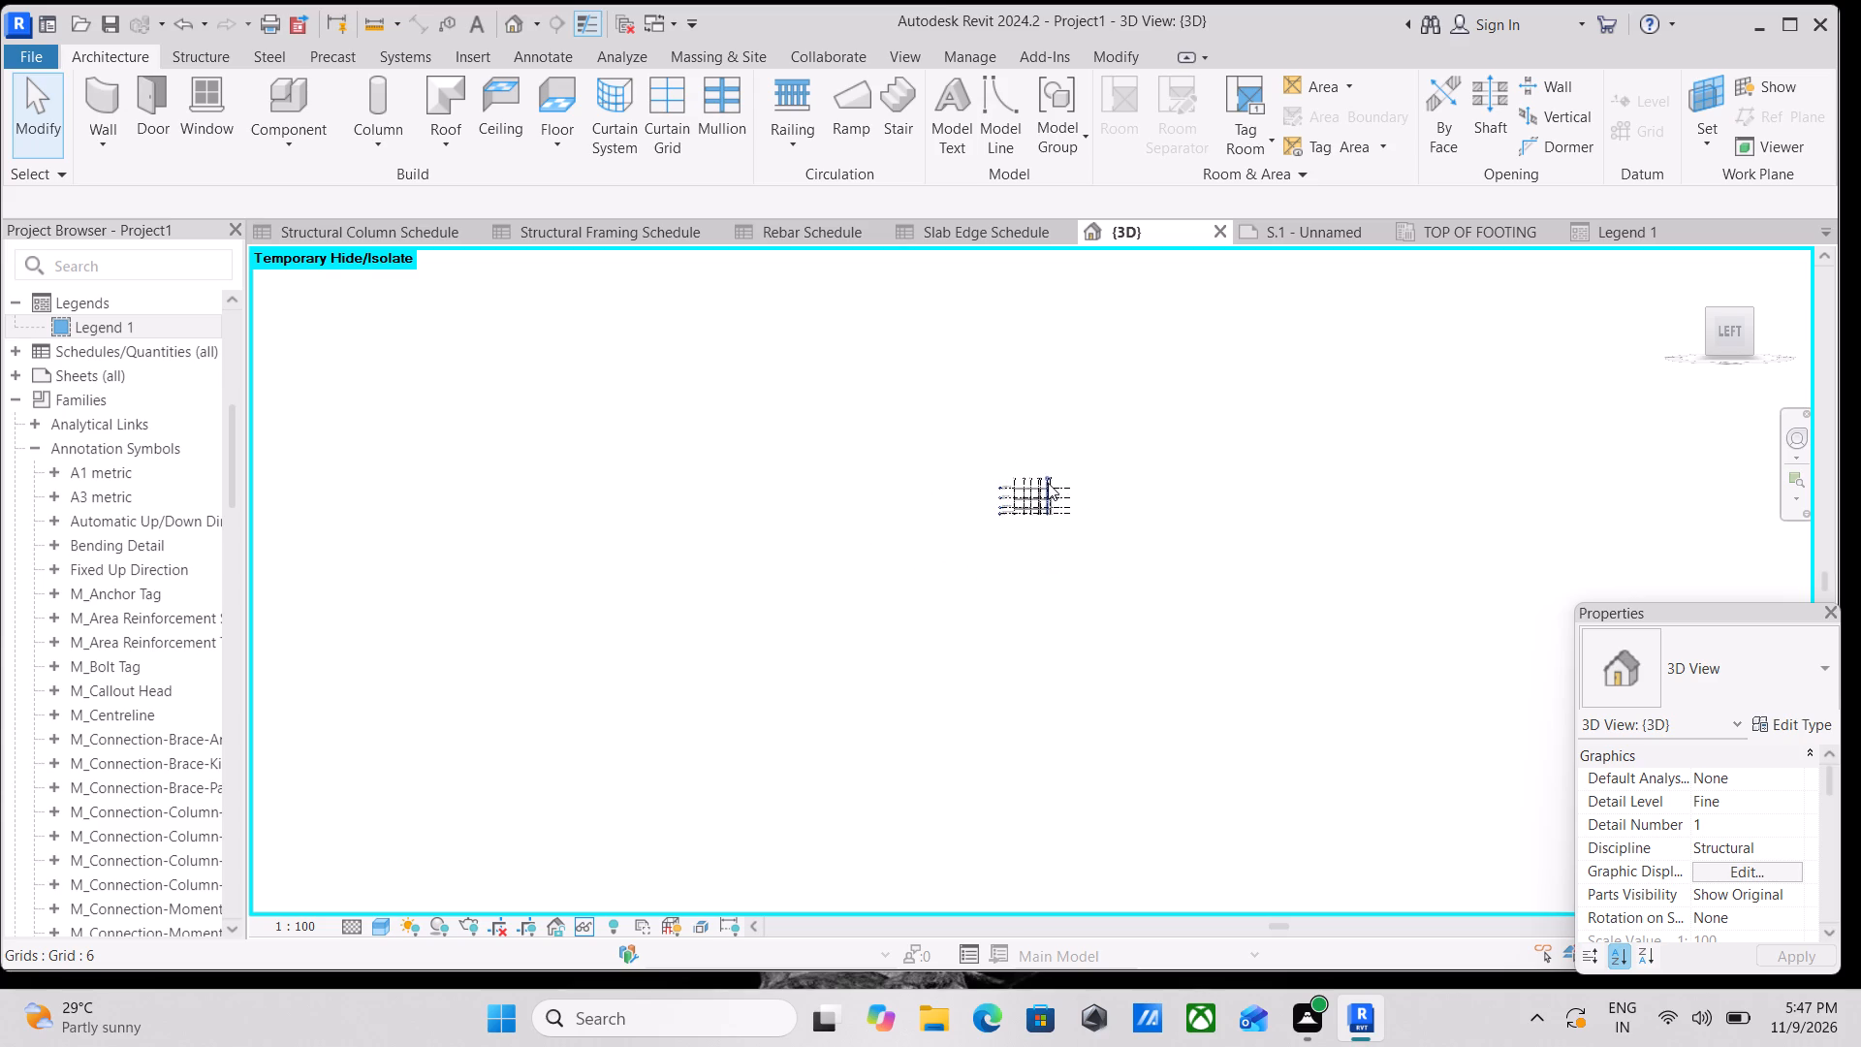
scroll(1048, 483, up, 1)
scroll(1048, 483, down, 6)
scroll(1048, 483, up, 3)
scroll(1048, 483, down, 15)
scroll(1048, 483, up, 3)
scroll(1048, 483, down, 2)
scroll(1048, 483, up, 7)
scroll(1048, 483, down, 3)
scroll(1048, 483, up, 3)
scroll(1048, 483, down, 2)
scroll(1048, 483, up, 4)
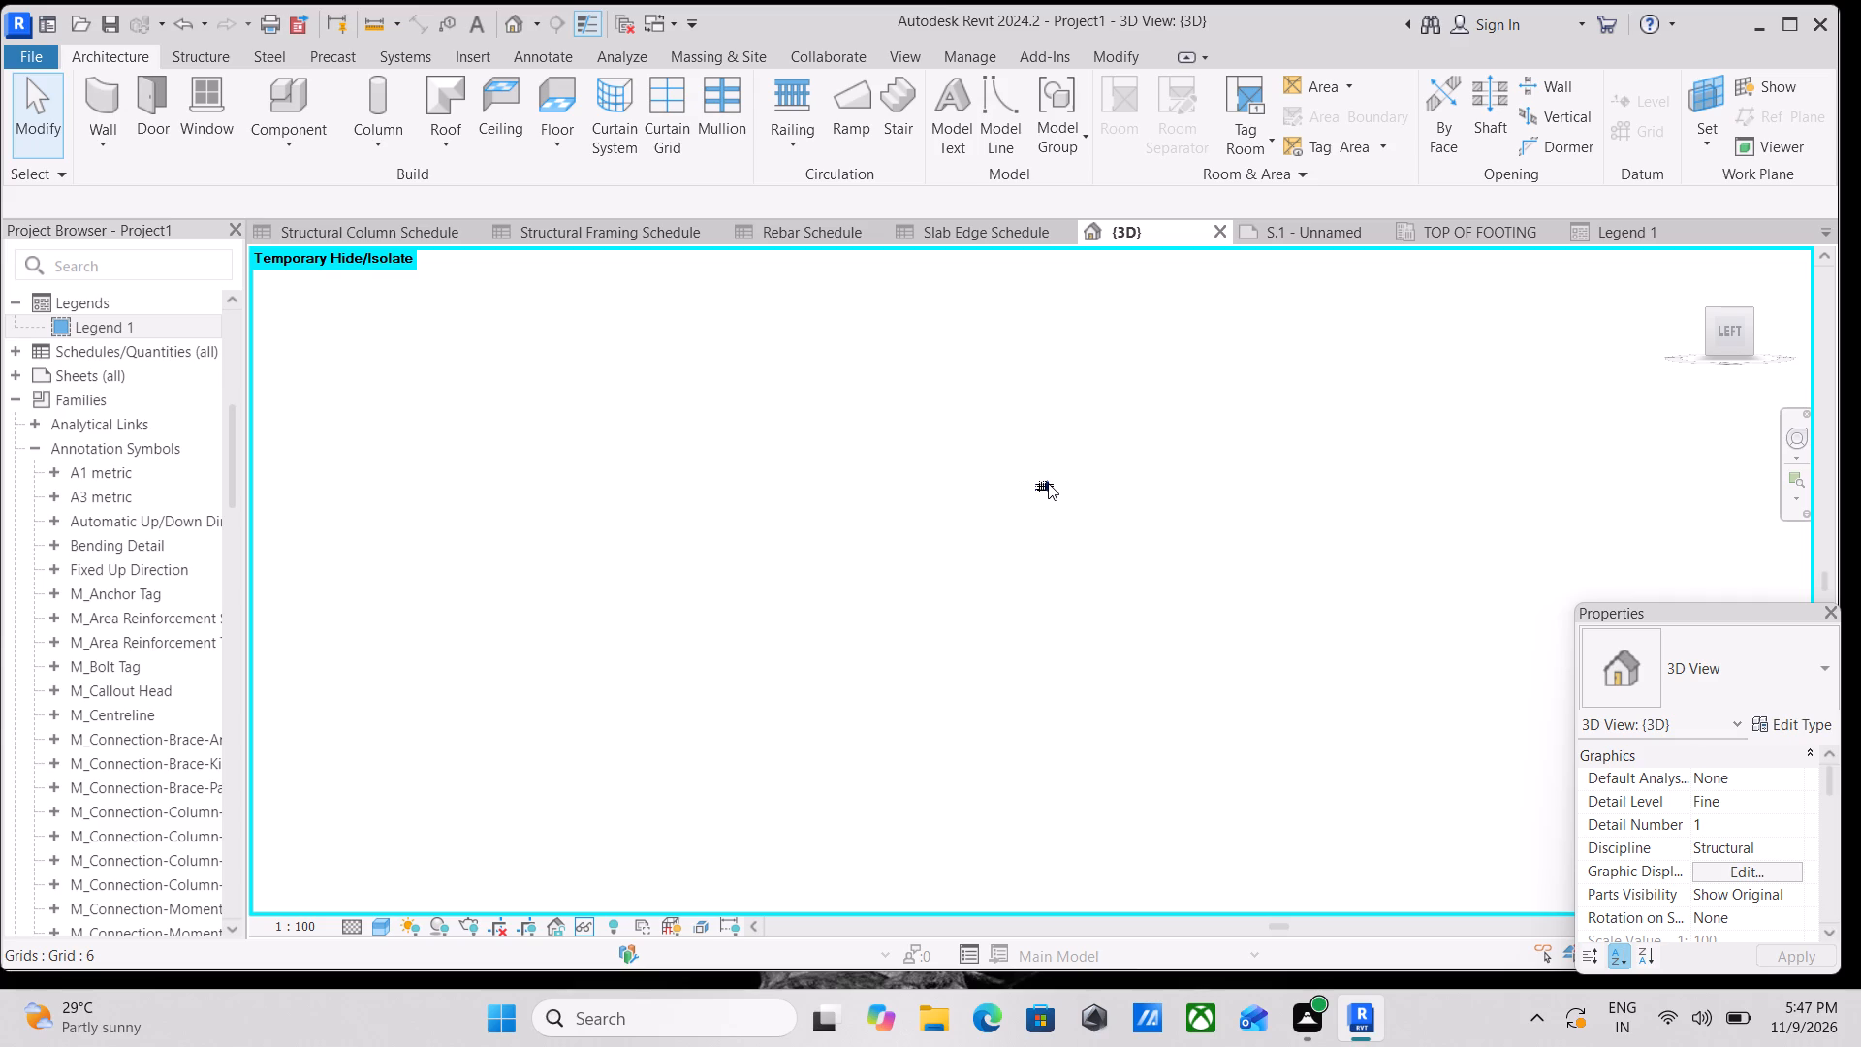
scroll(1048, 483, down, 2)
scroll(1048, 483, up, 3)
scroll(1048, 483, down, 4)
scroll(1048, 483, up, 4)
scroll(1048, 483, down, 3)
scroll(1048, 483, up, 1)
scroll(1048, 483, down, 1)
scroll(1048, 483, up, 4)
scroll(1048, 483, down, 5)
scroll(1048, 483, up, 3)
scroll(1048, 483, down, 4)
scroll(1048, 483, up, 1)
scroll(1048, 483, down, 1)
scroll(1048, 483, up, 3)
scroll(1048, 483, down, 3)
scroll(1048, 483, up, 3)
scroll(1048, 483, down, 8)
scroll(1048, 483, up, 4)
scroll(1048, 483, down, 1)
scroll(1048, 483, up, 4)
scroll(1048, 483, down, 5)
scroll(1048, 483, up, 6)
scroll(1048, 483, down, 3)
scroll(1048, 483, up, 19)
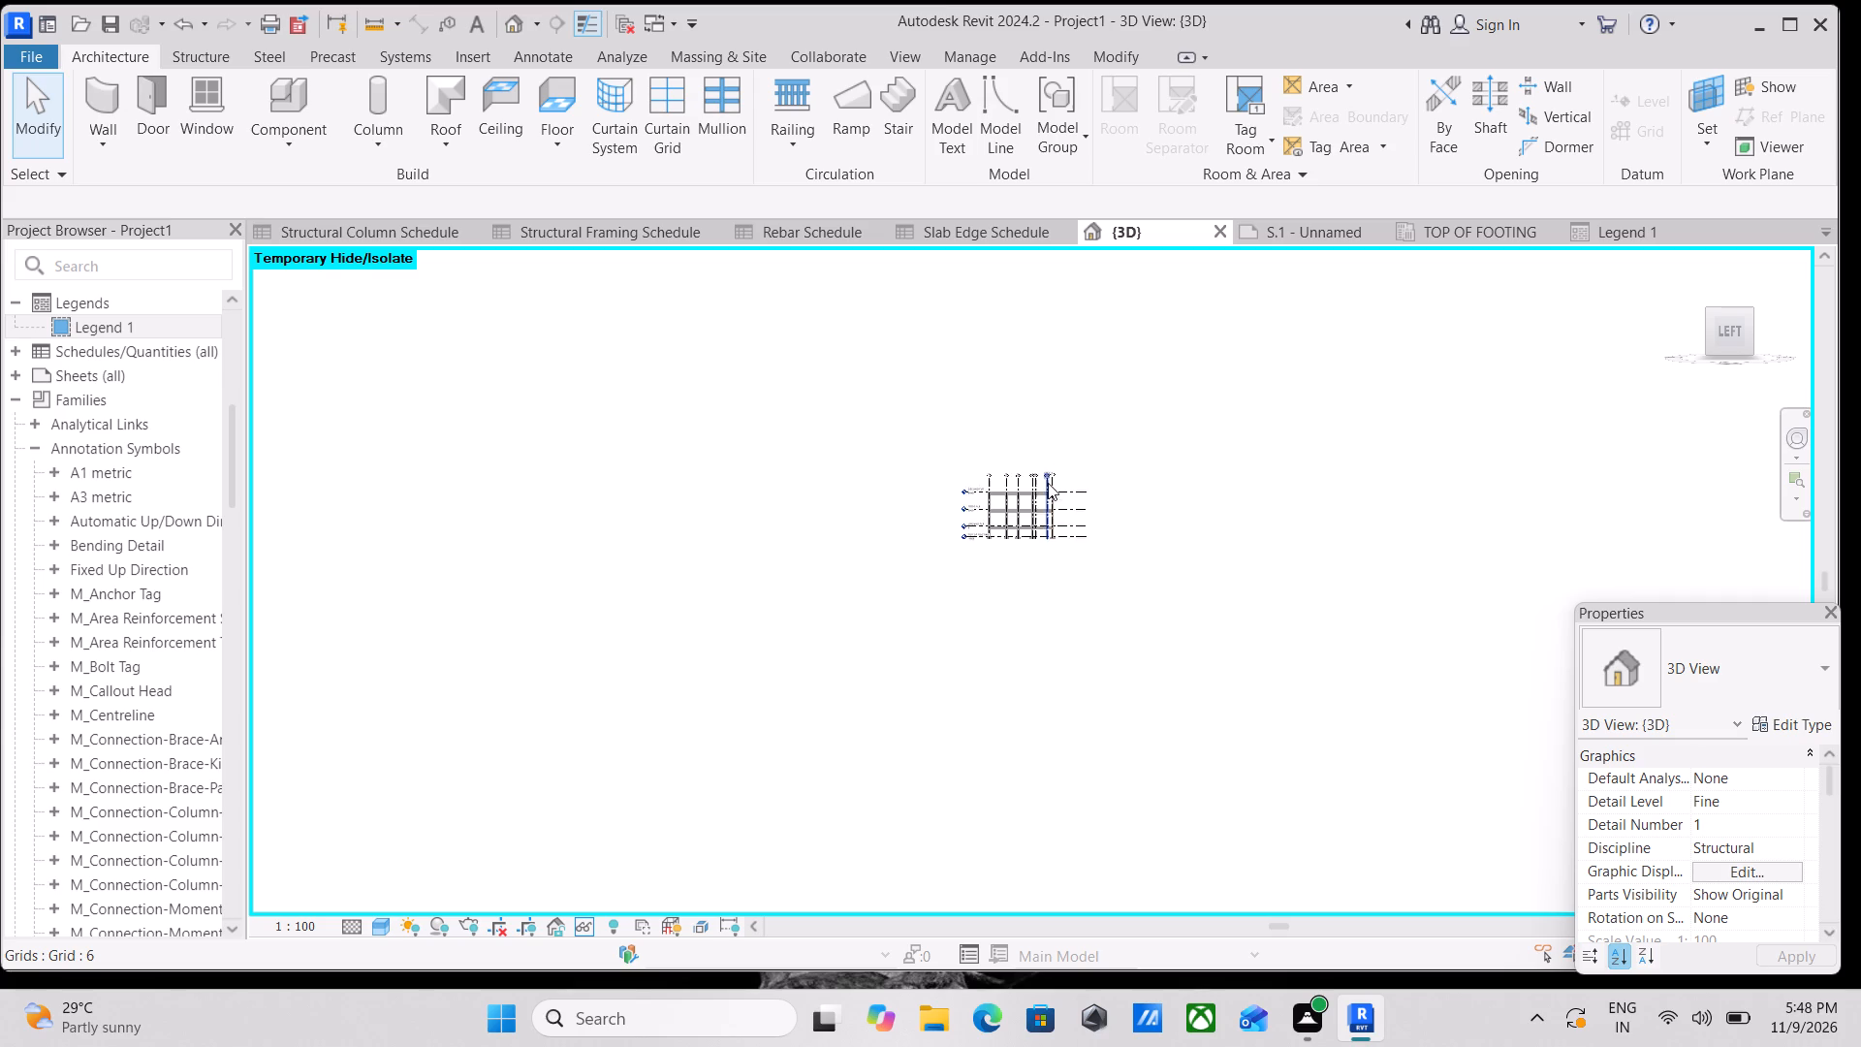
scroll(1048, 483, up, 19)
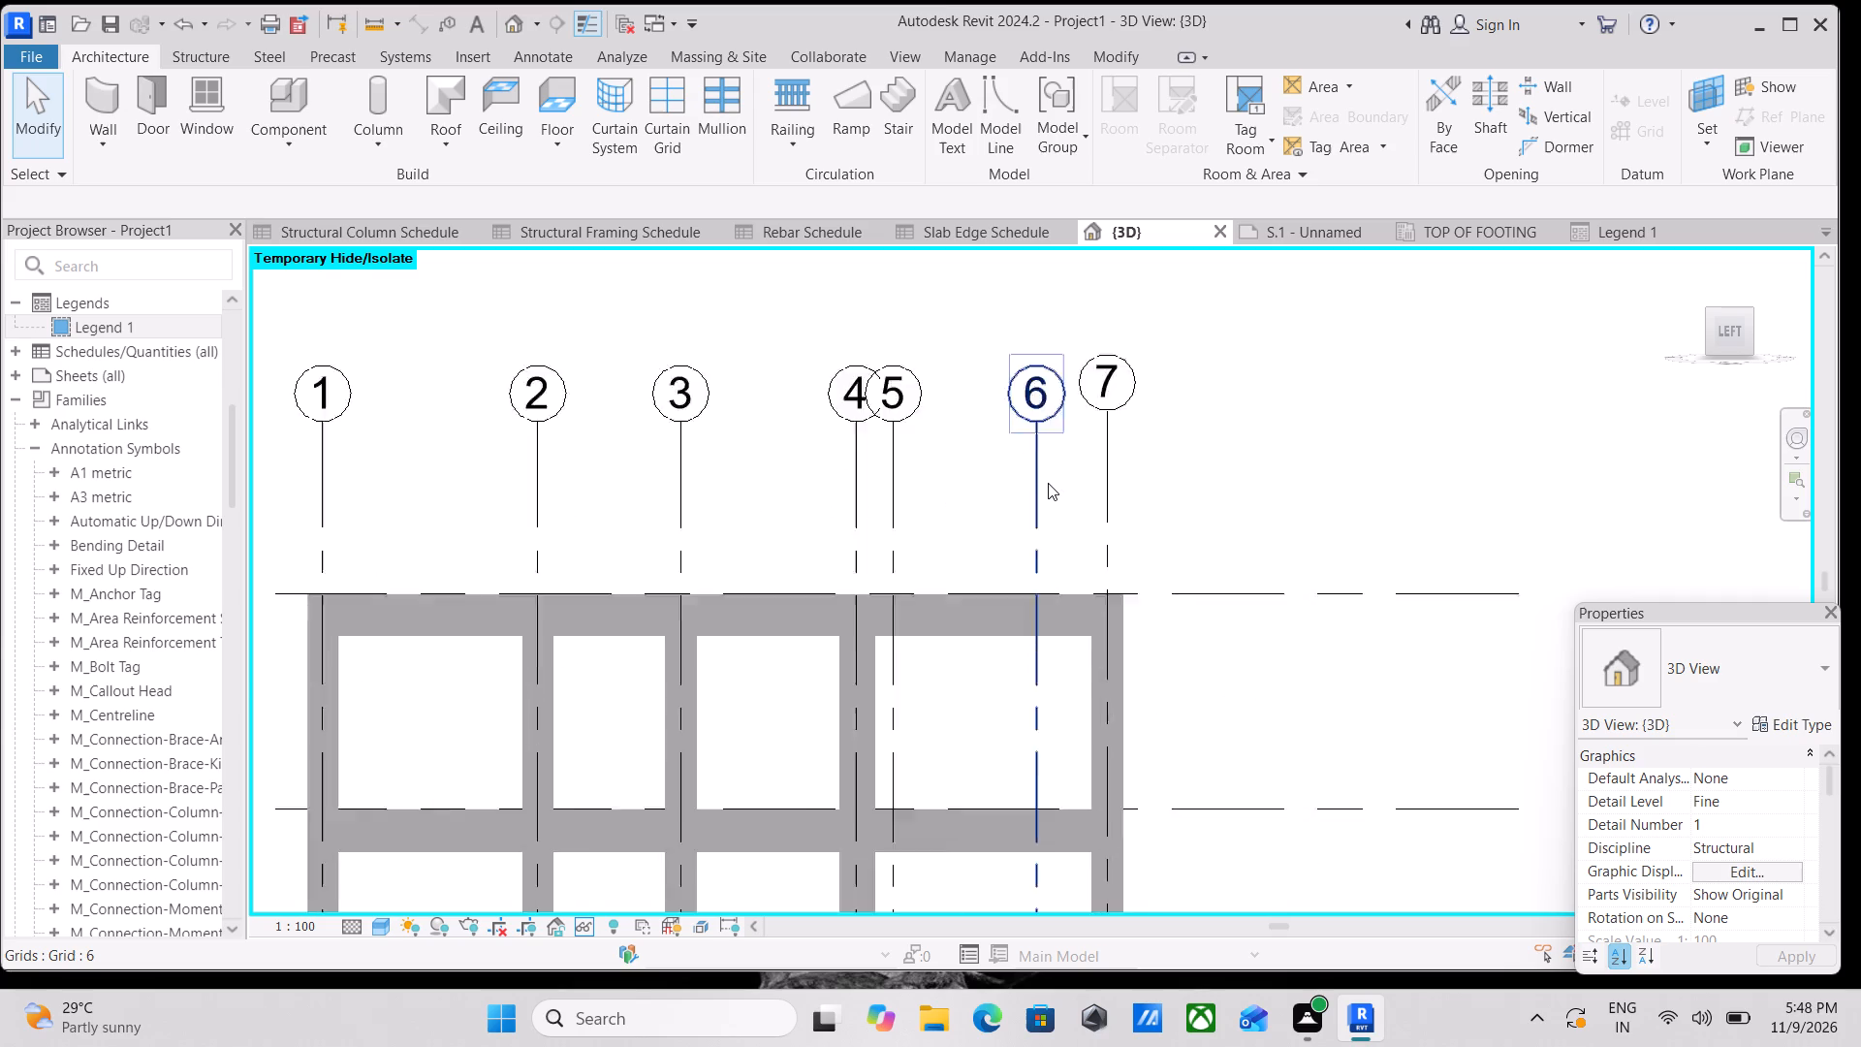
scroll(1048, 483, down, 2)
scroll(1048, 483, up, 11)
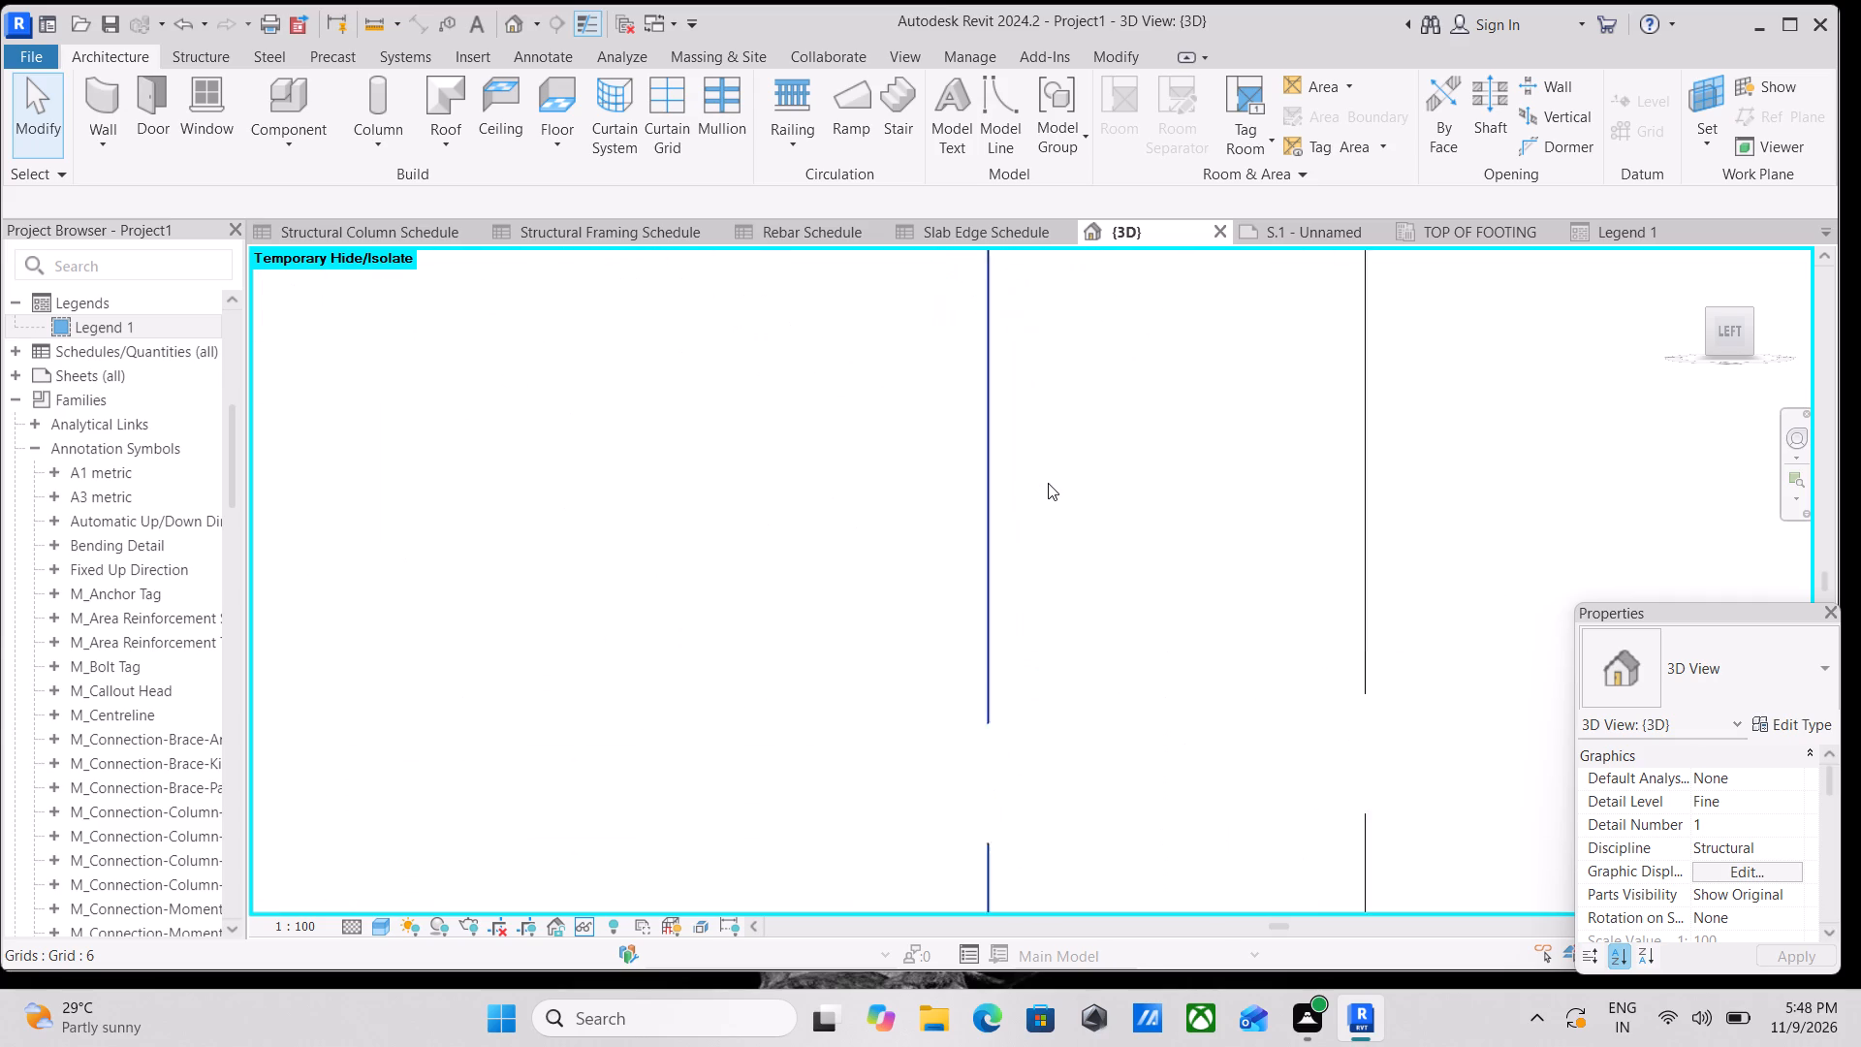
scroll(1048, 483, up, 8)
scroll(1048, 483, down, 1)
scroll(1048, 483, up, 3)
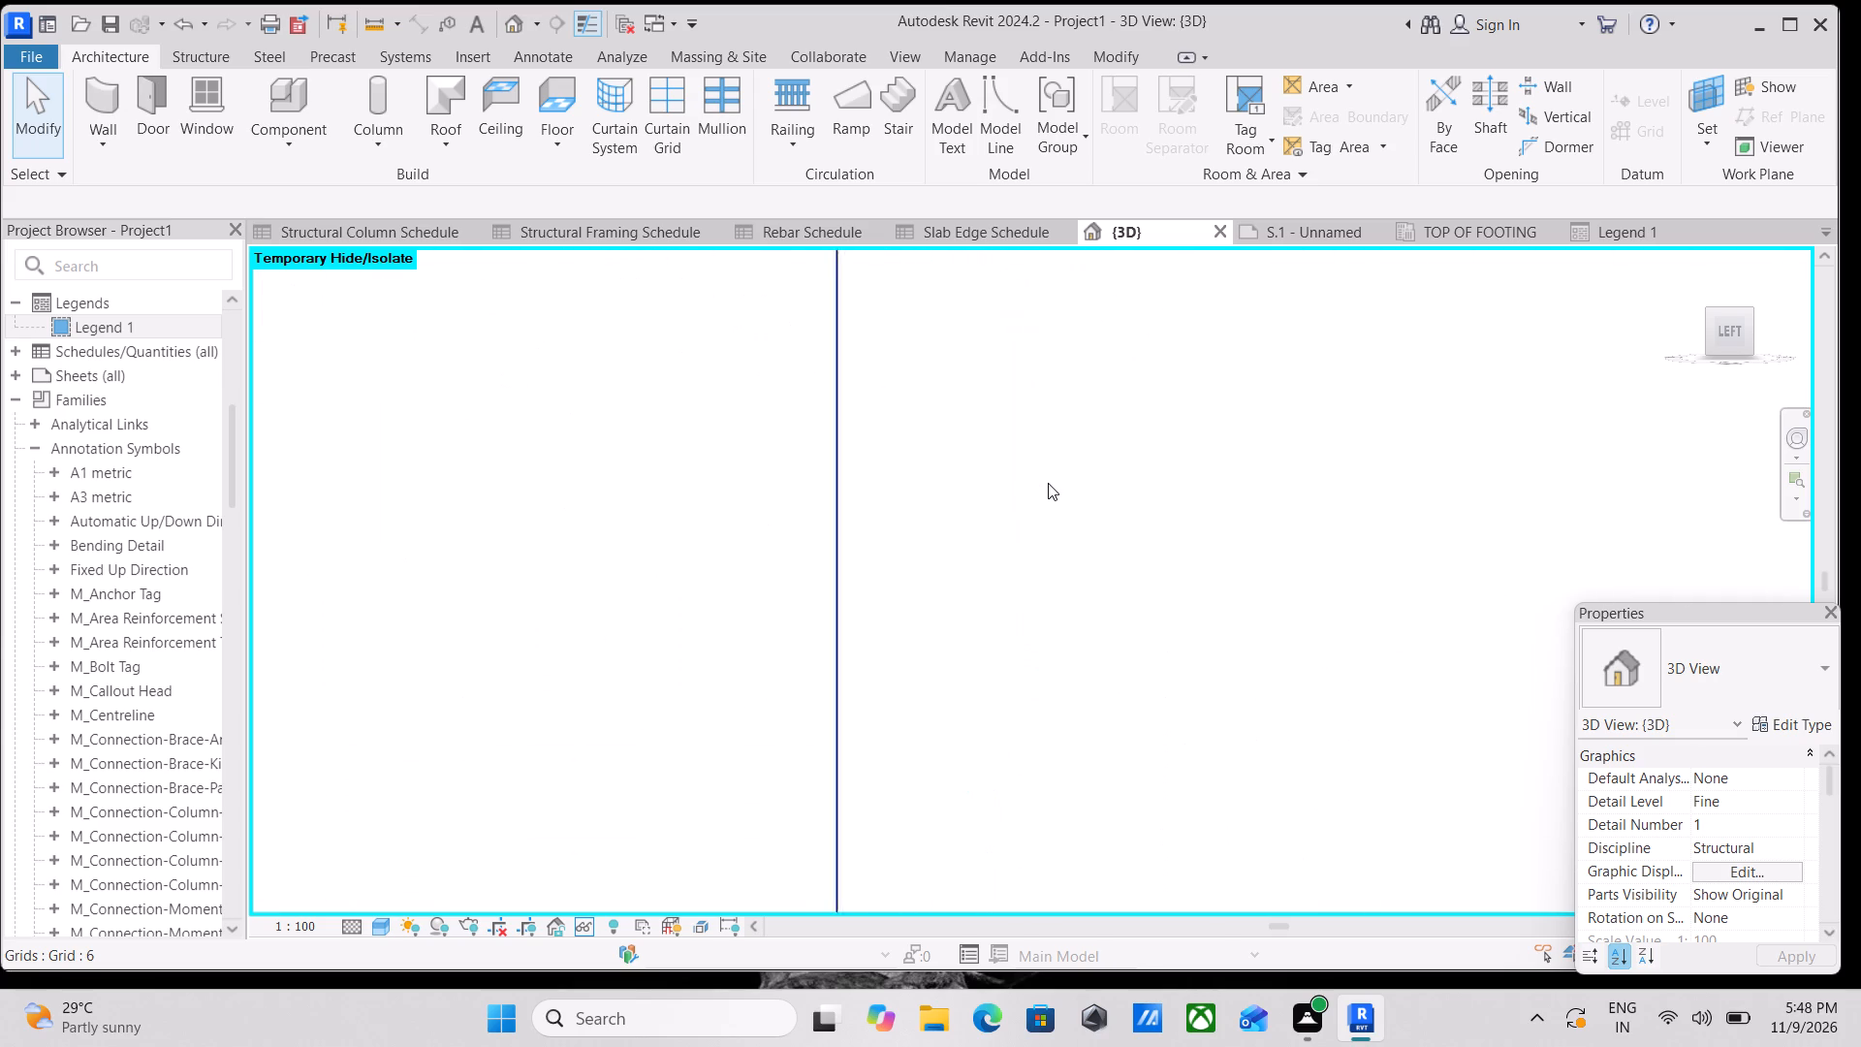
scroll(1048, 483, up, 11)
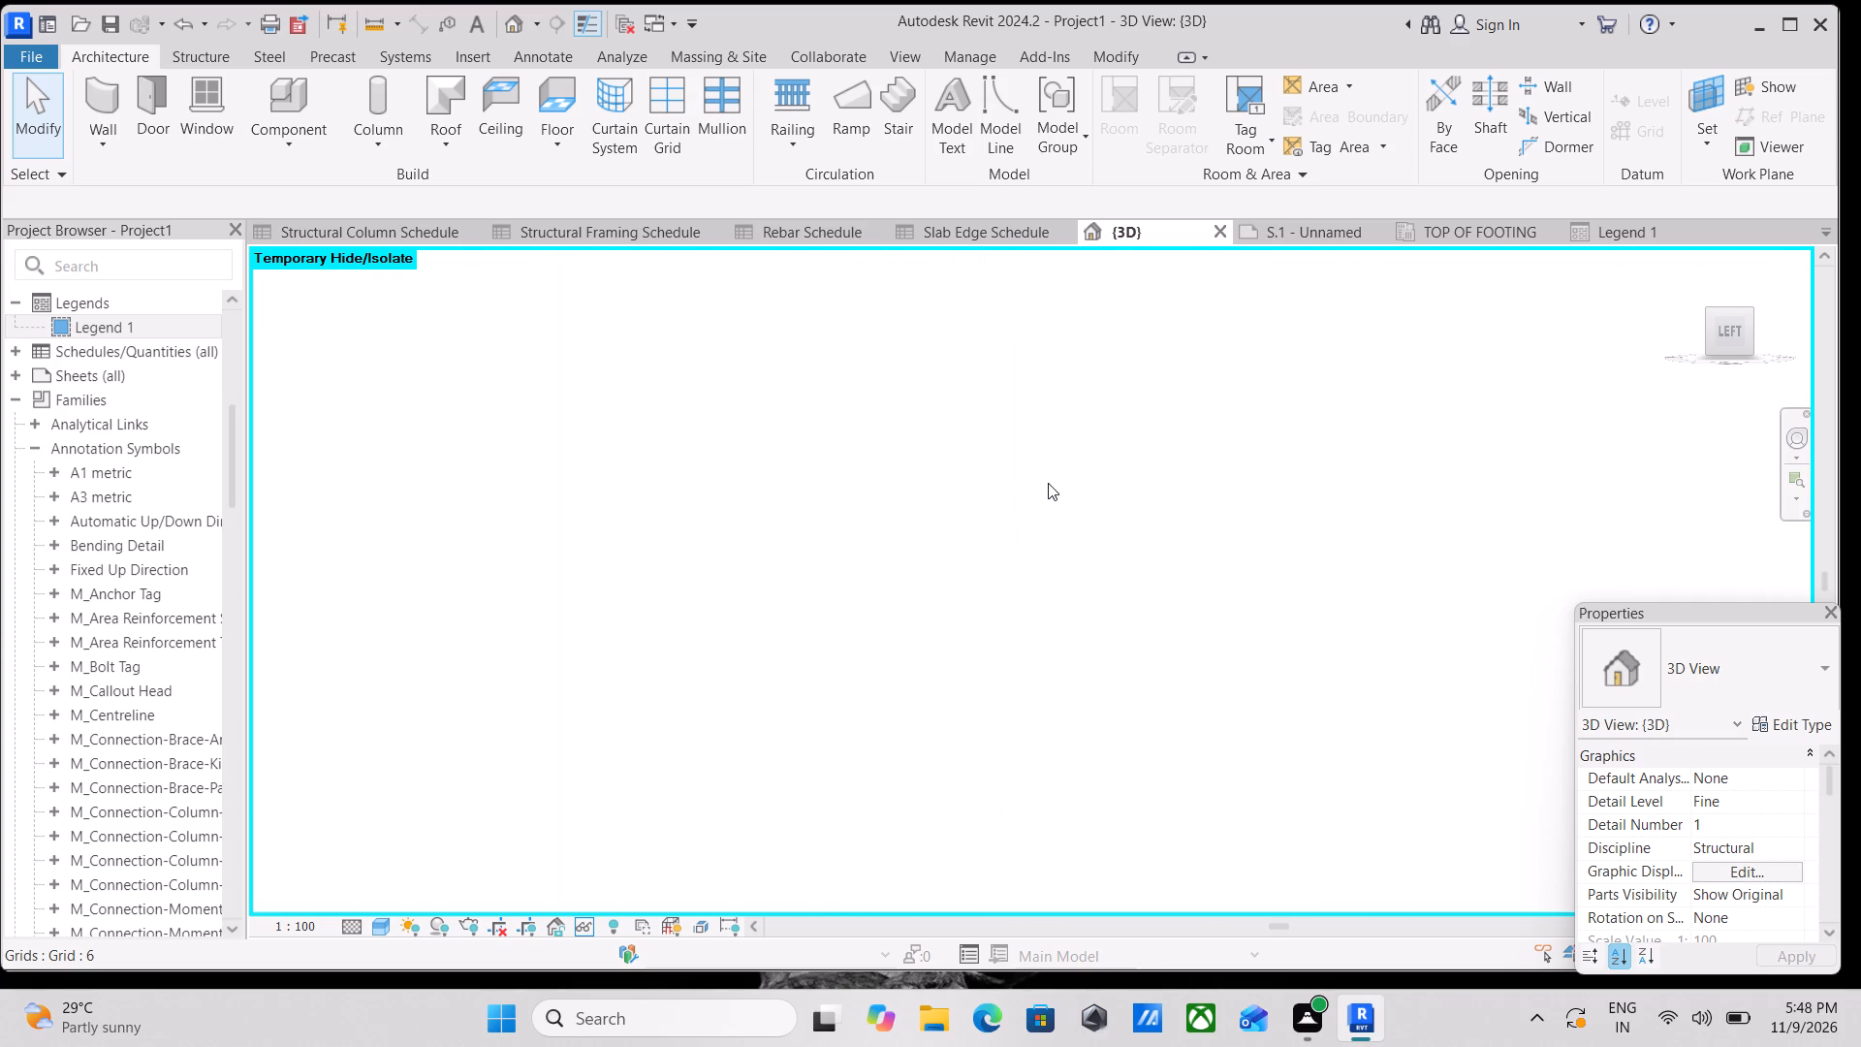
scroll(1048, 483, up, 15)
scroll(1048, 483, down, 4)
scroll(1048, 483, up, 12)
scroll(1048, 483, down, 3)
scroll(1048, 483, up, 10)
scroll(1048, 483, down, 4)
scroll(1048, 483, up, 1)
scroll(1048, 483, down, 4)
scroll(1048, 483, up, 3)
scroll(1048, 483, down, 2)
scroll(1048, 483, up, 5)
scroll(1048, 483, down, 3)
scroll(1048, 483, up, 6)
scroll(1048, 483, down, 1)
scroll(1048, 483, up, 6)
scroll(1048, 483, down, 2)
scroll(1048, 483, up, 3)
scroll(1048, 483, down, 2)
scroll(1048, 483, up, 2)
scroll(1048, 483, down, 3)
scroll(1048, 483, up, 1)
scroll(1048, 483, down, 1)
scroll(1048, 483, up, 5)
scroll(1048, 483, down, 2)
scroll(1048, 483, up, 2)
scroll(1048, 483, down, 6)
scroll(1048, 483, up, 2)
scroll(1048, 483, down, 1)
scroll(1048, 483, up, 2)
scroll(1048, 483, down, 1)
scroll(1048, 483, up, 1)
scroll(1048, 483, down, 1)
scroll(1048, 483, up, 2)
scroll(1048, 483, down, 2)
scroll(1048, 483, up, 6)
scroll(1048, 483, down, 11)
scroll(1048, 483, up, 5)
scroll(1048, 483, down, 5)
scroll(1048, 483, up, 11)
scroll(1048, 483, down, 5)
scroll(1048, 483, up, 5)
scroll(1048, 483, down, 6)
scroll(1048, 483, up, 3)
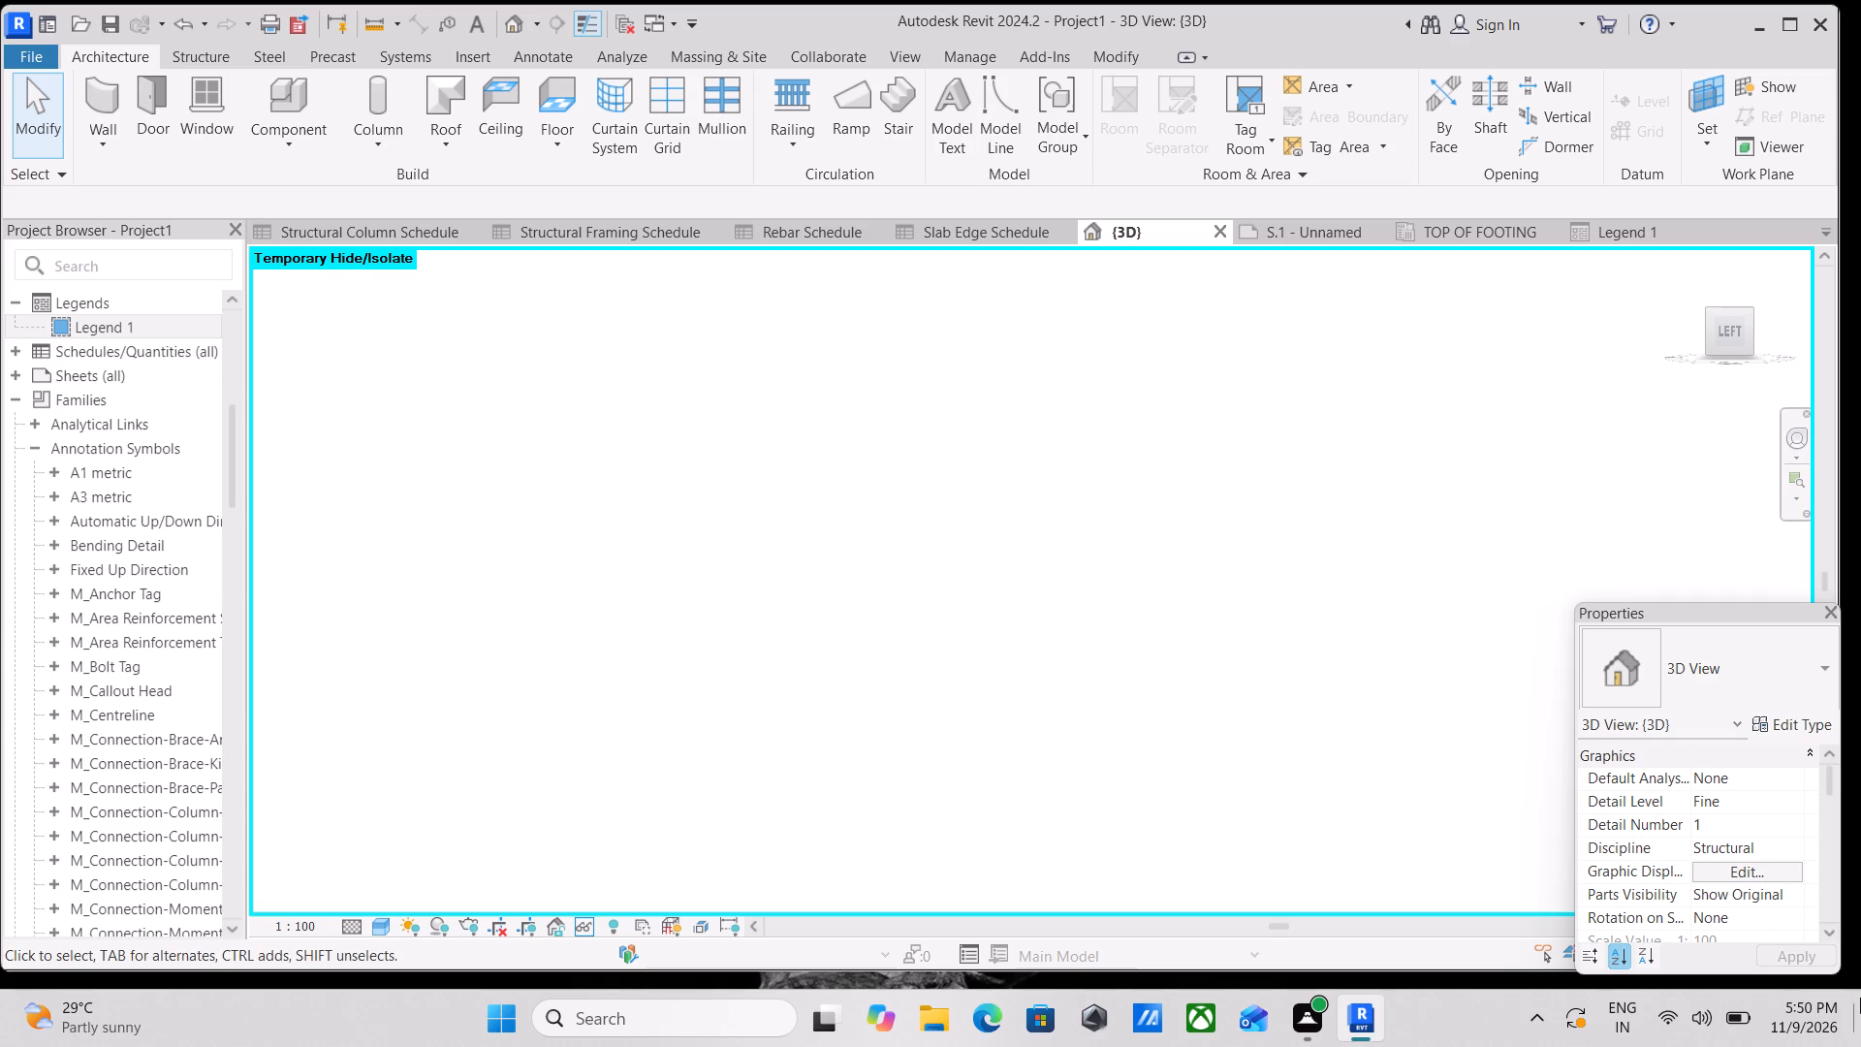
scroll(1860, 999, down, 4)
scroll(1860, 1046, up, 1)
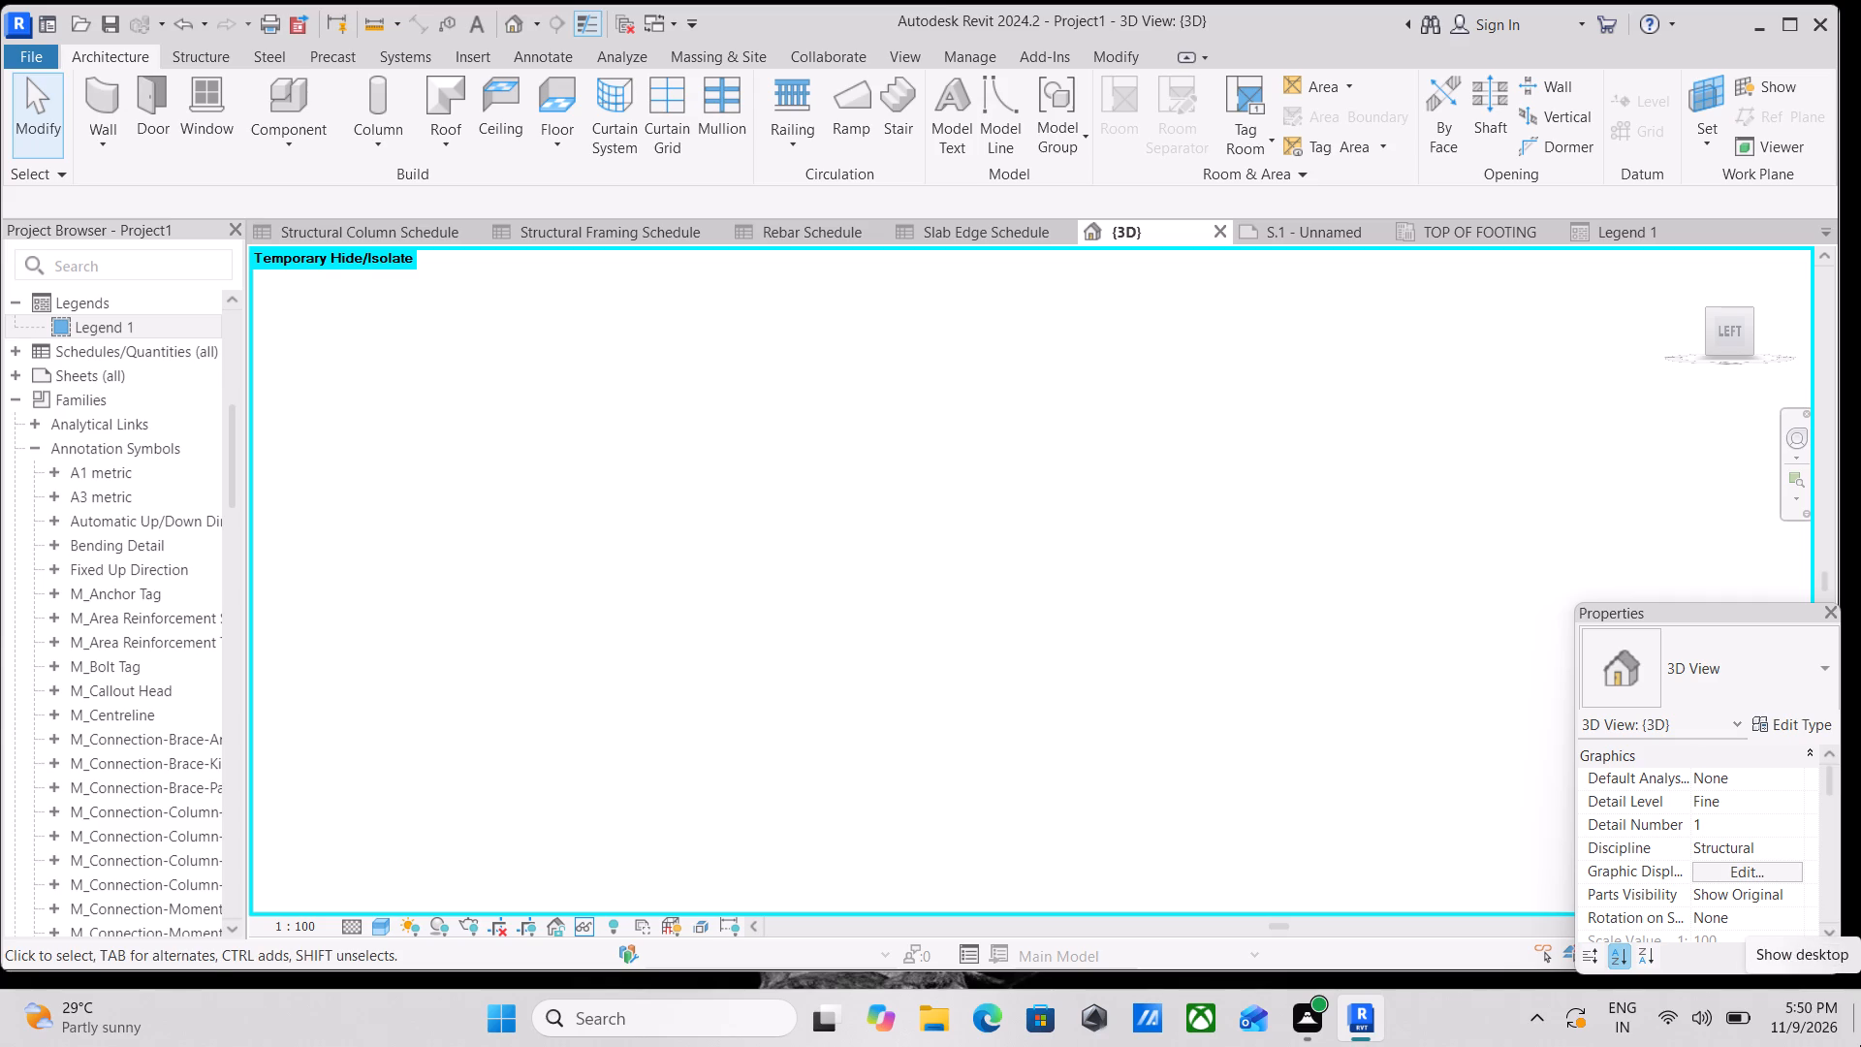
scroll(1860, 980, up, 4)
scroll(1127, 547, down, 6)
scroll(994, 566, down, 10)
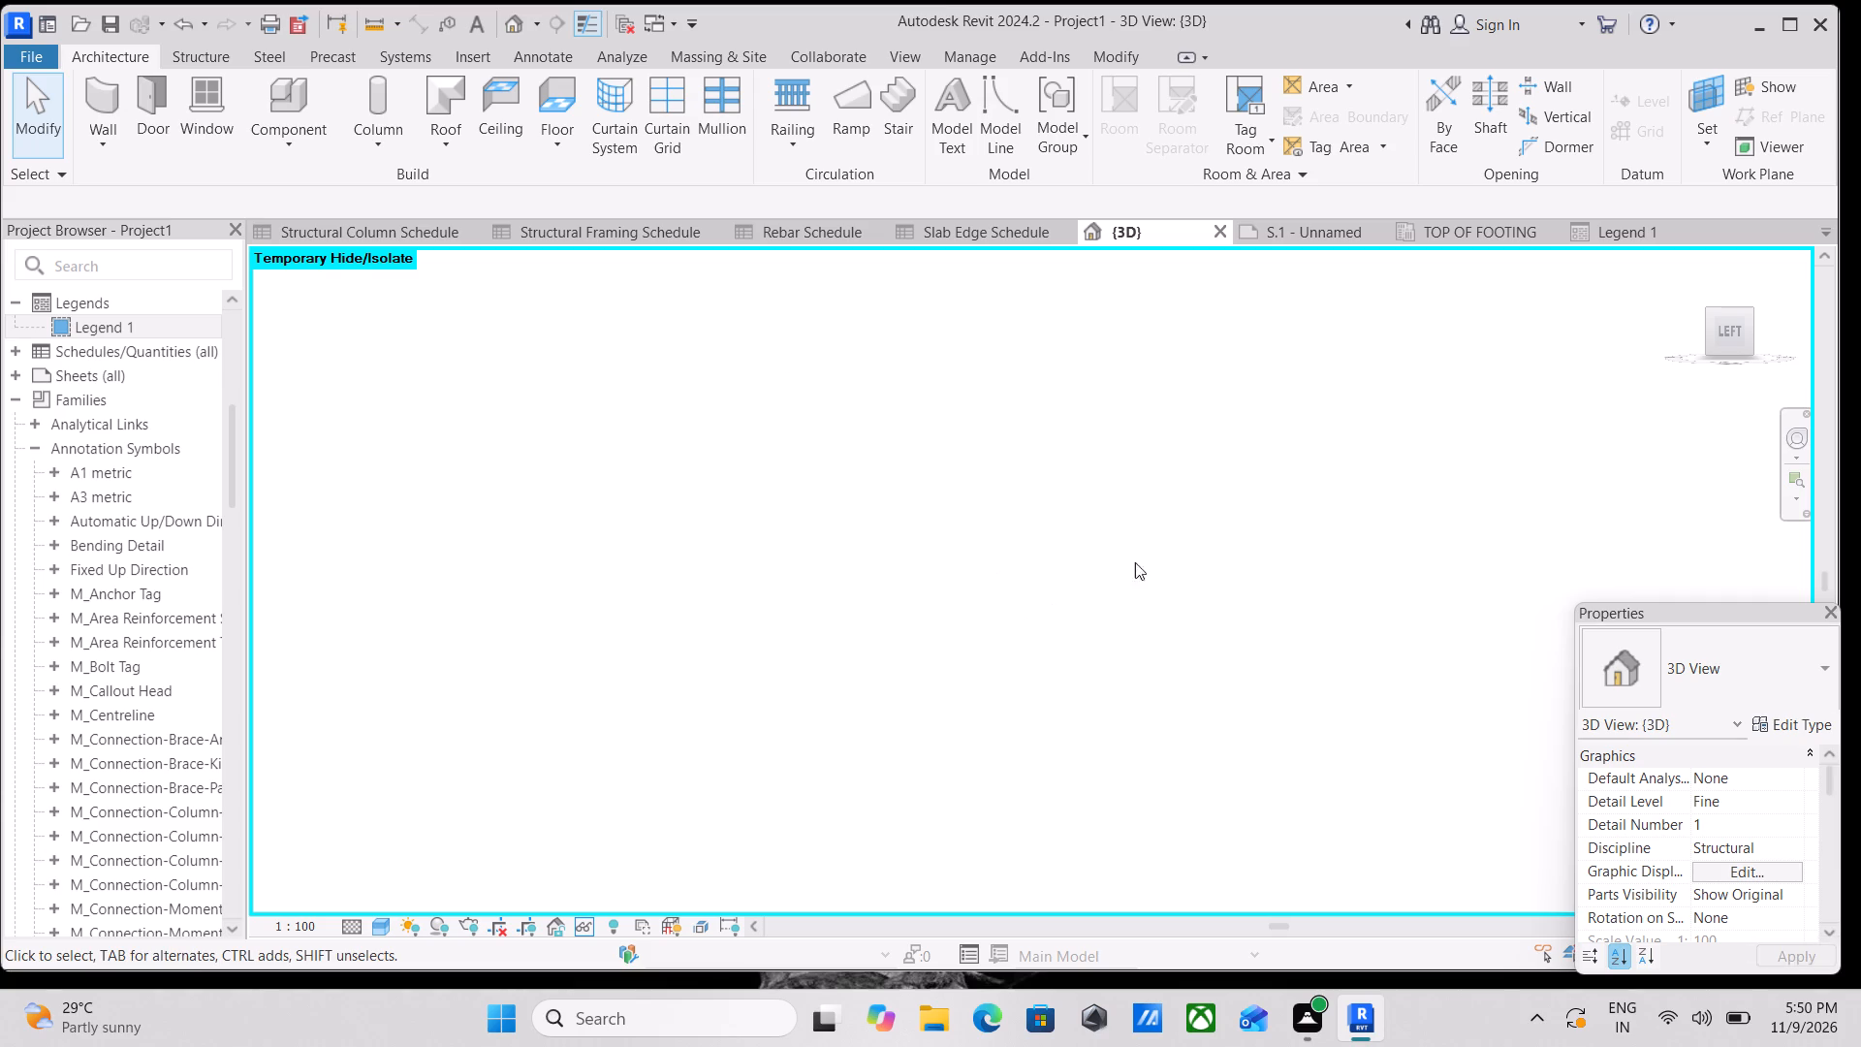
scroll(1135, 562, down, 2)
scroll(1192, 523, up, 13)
Reorient the {3D} view to the Left side and bring the whole structural frame with its grids and levels back into view.
click(1732, 333)
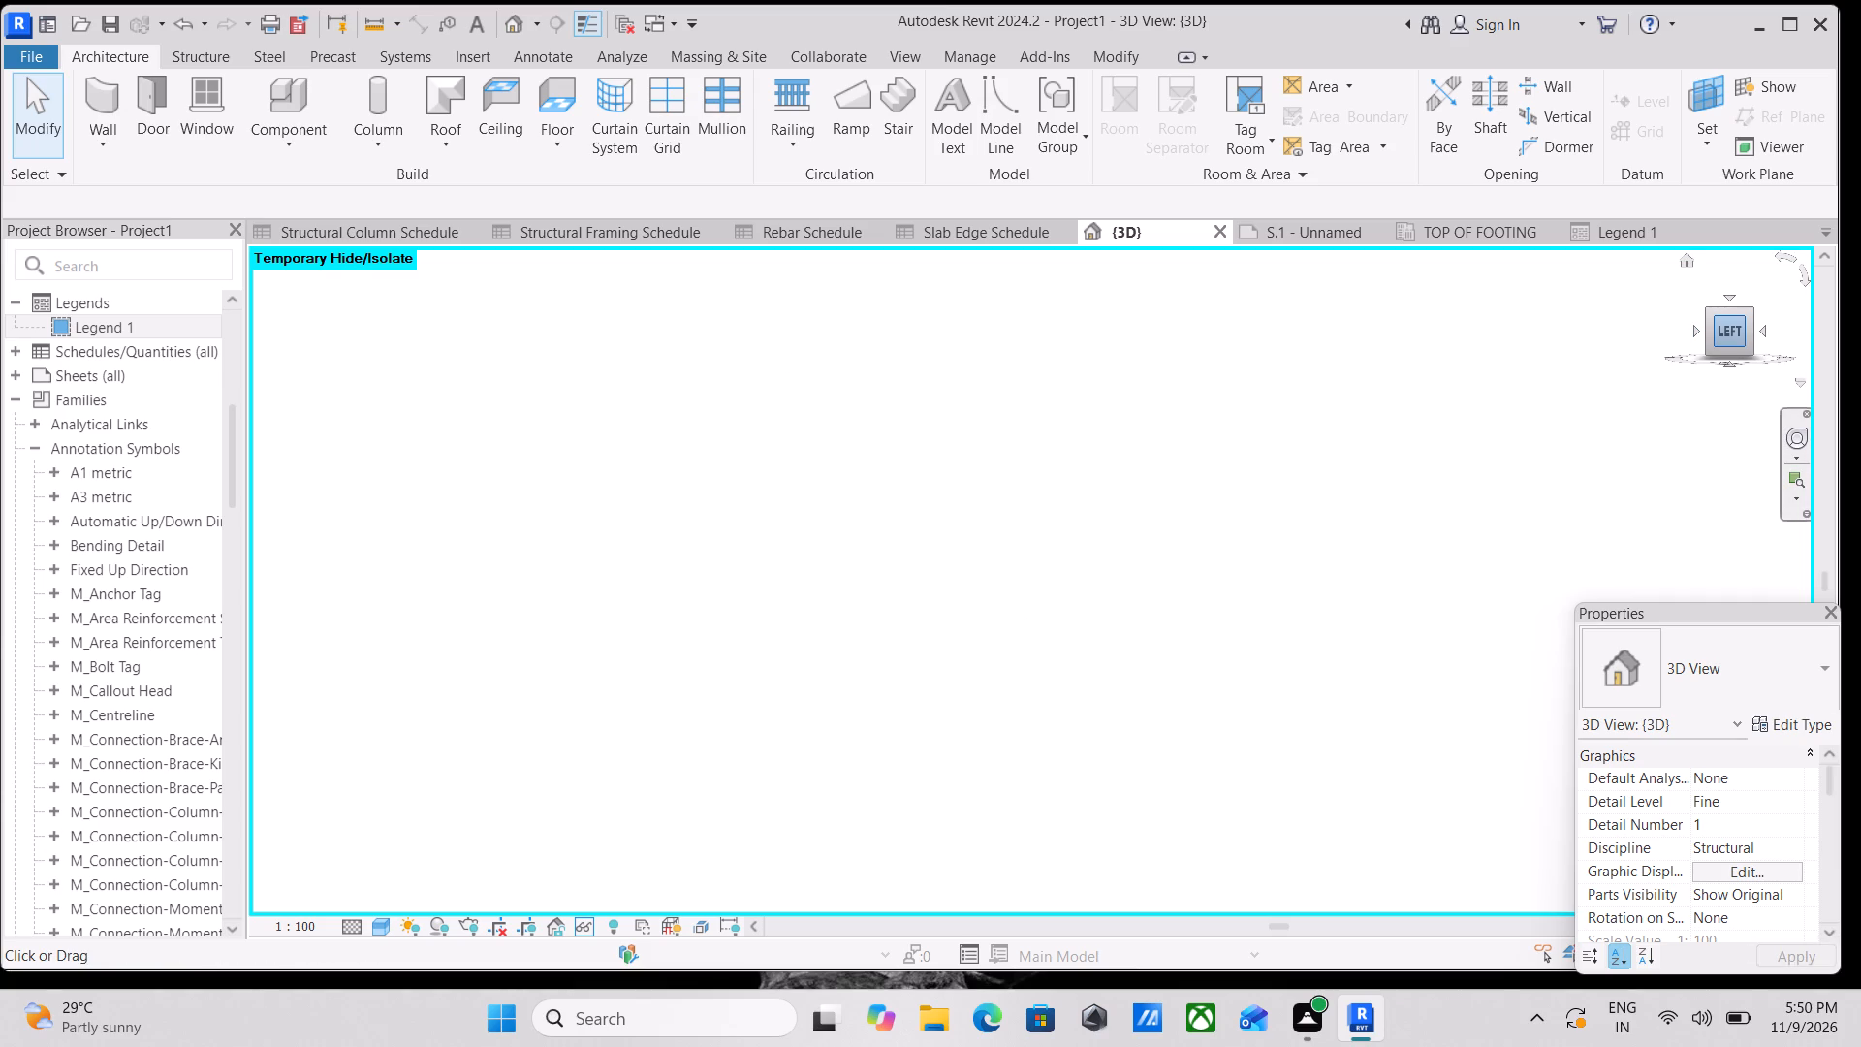
scroll(1735, 329, down, 4)
scroll(1394, 473, up, 1)
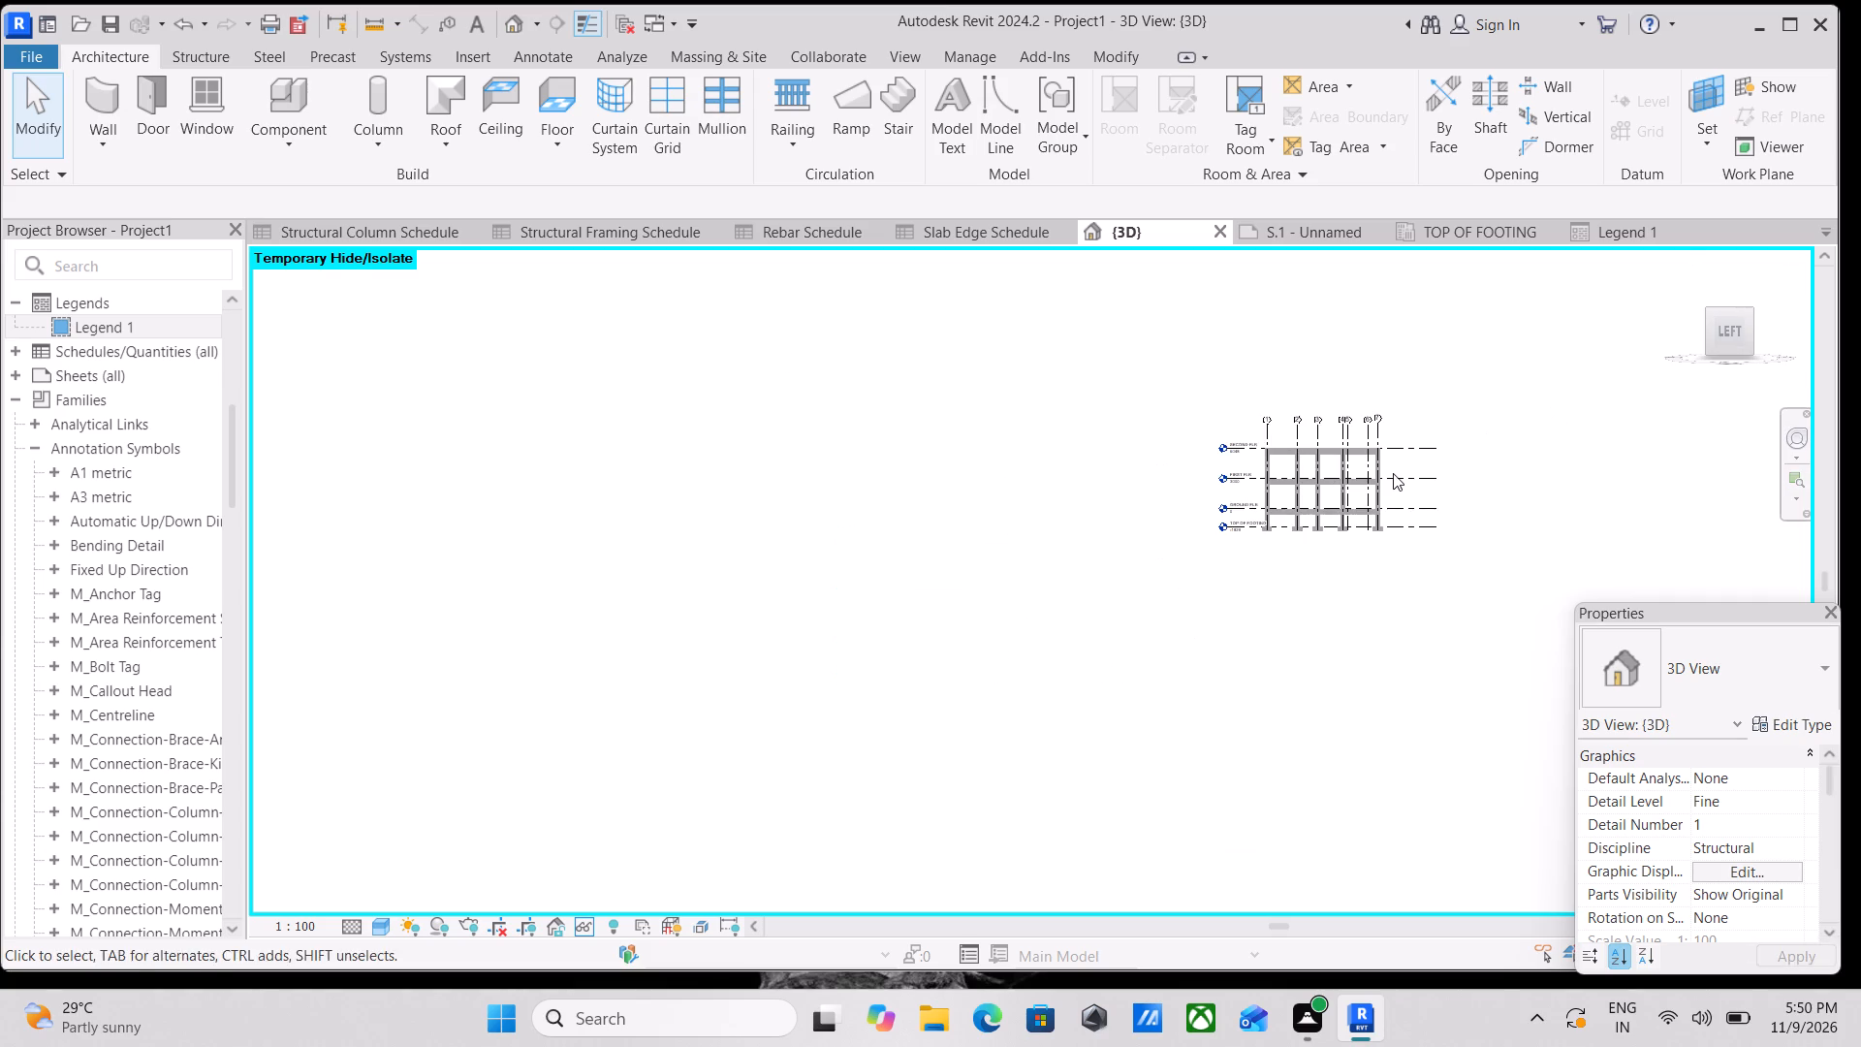
scroll(1393, 473, up, 2)
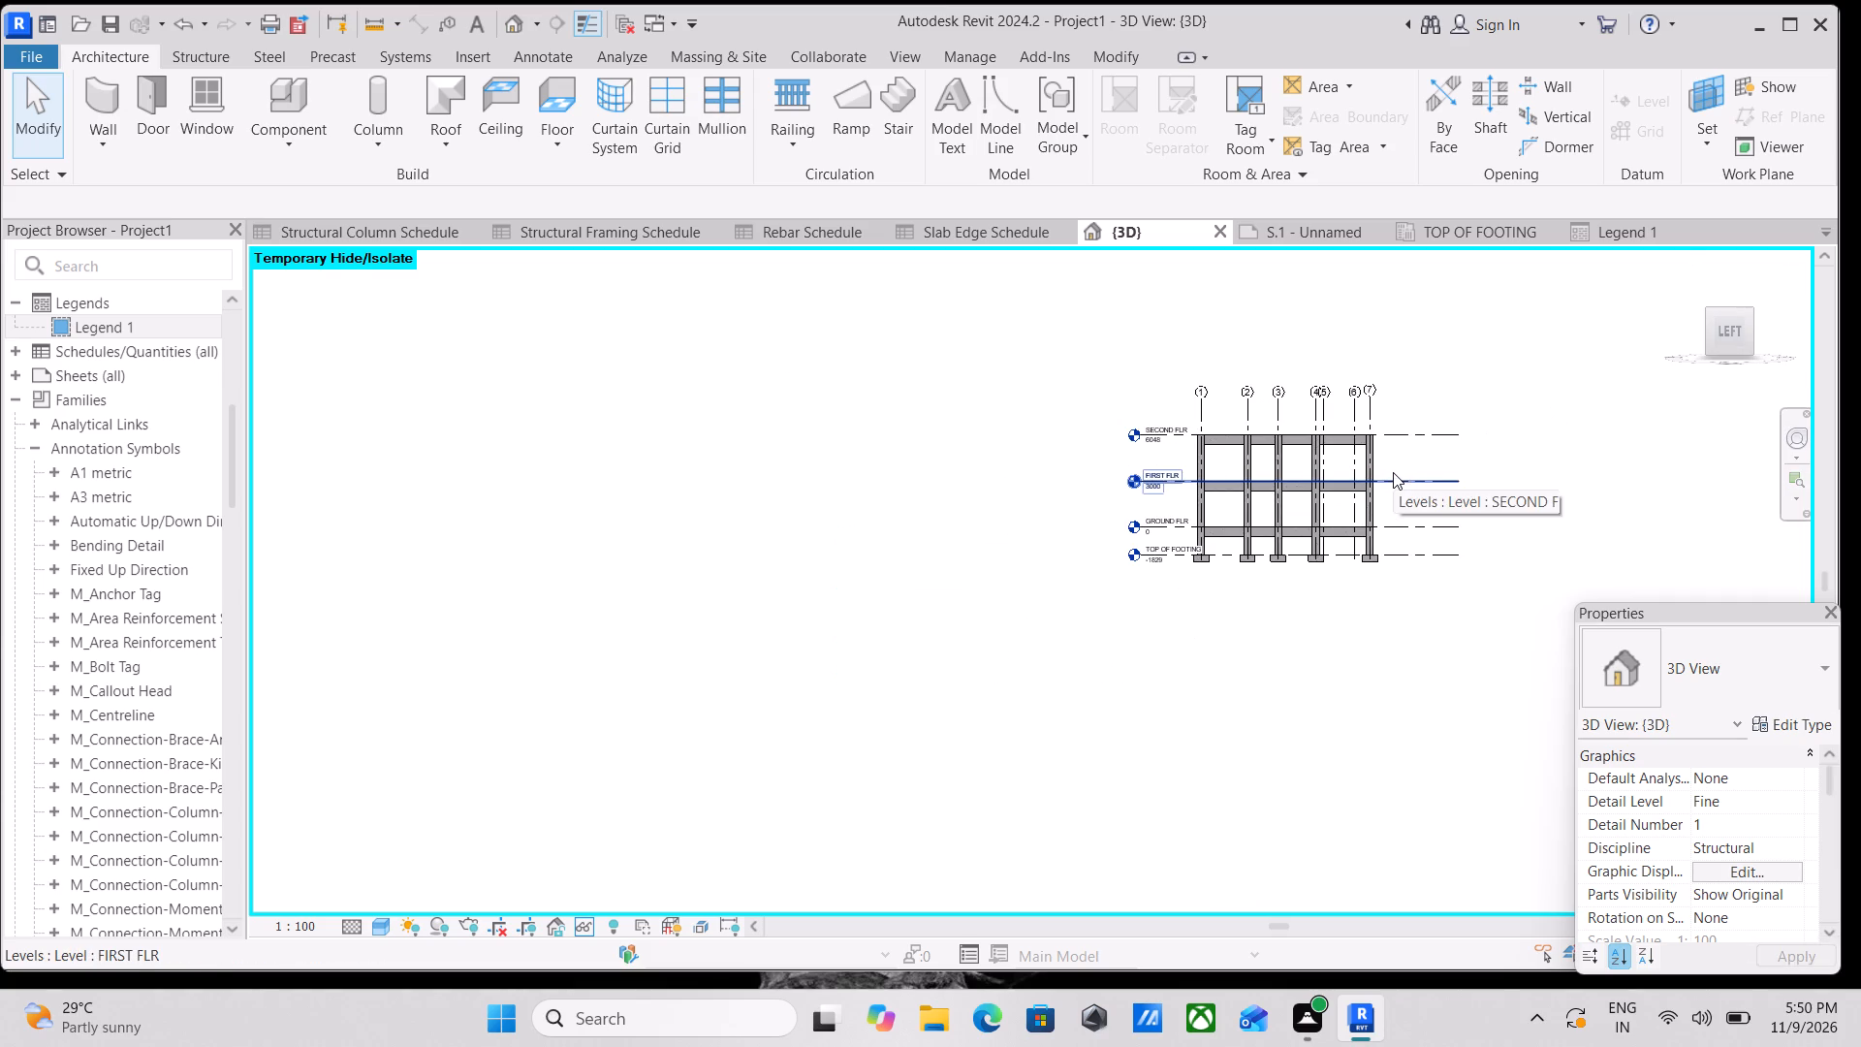
scroll(1190, 652, down, 1)
middle_drag(1101, 681, 897, 797)
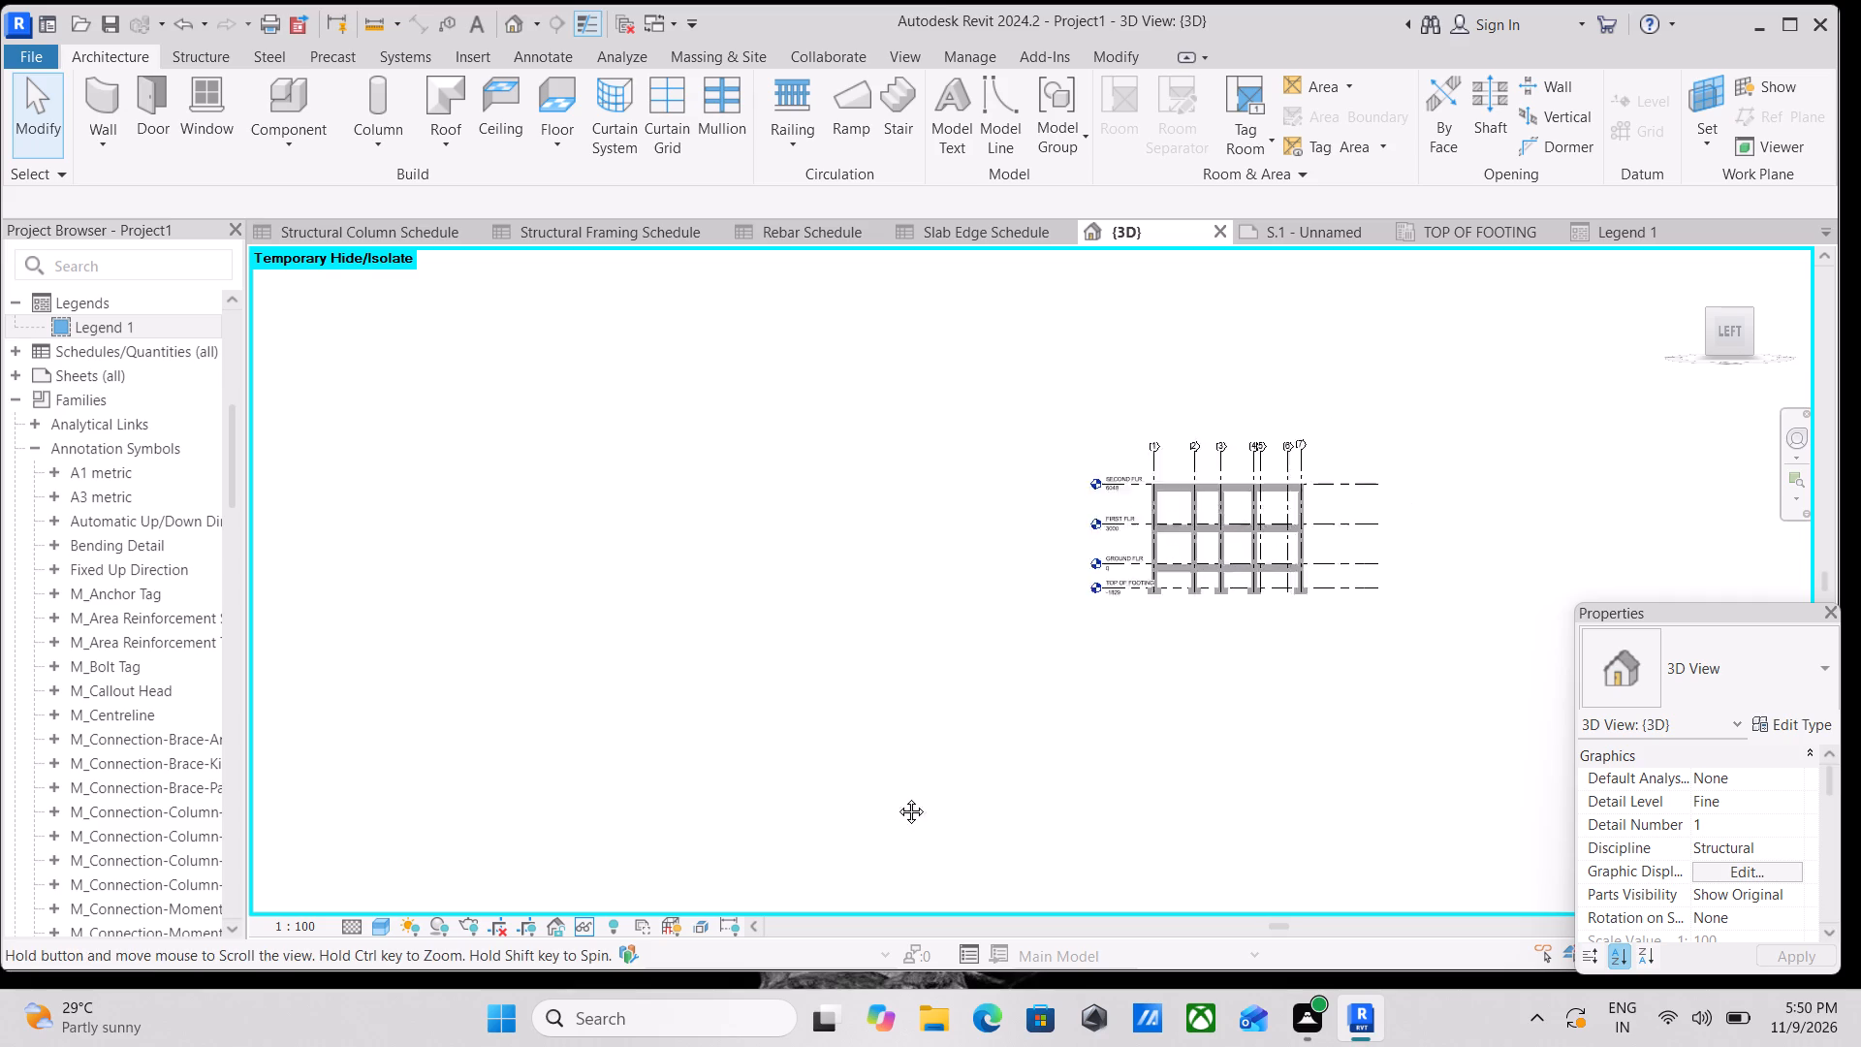
middle_drag(897, 797, 822, 838)
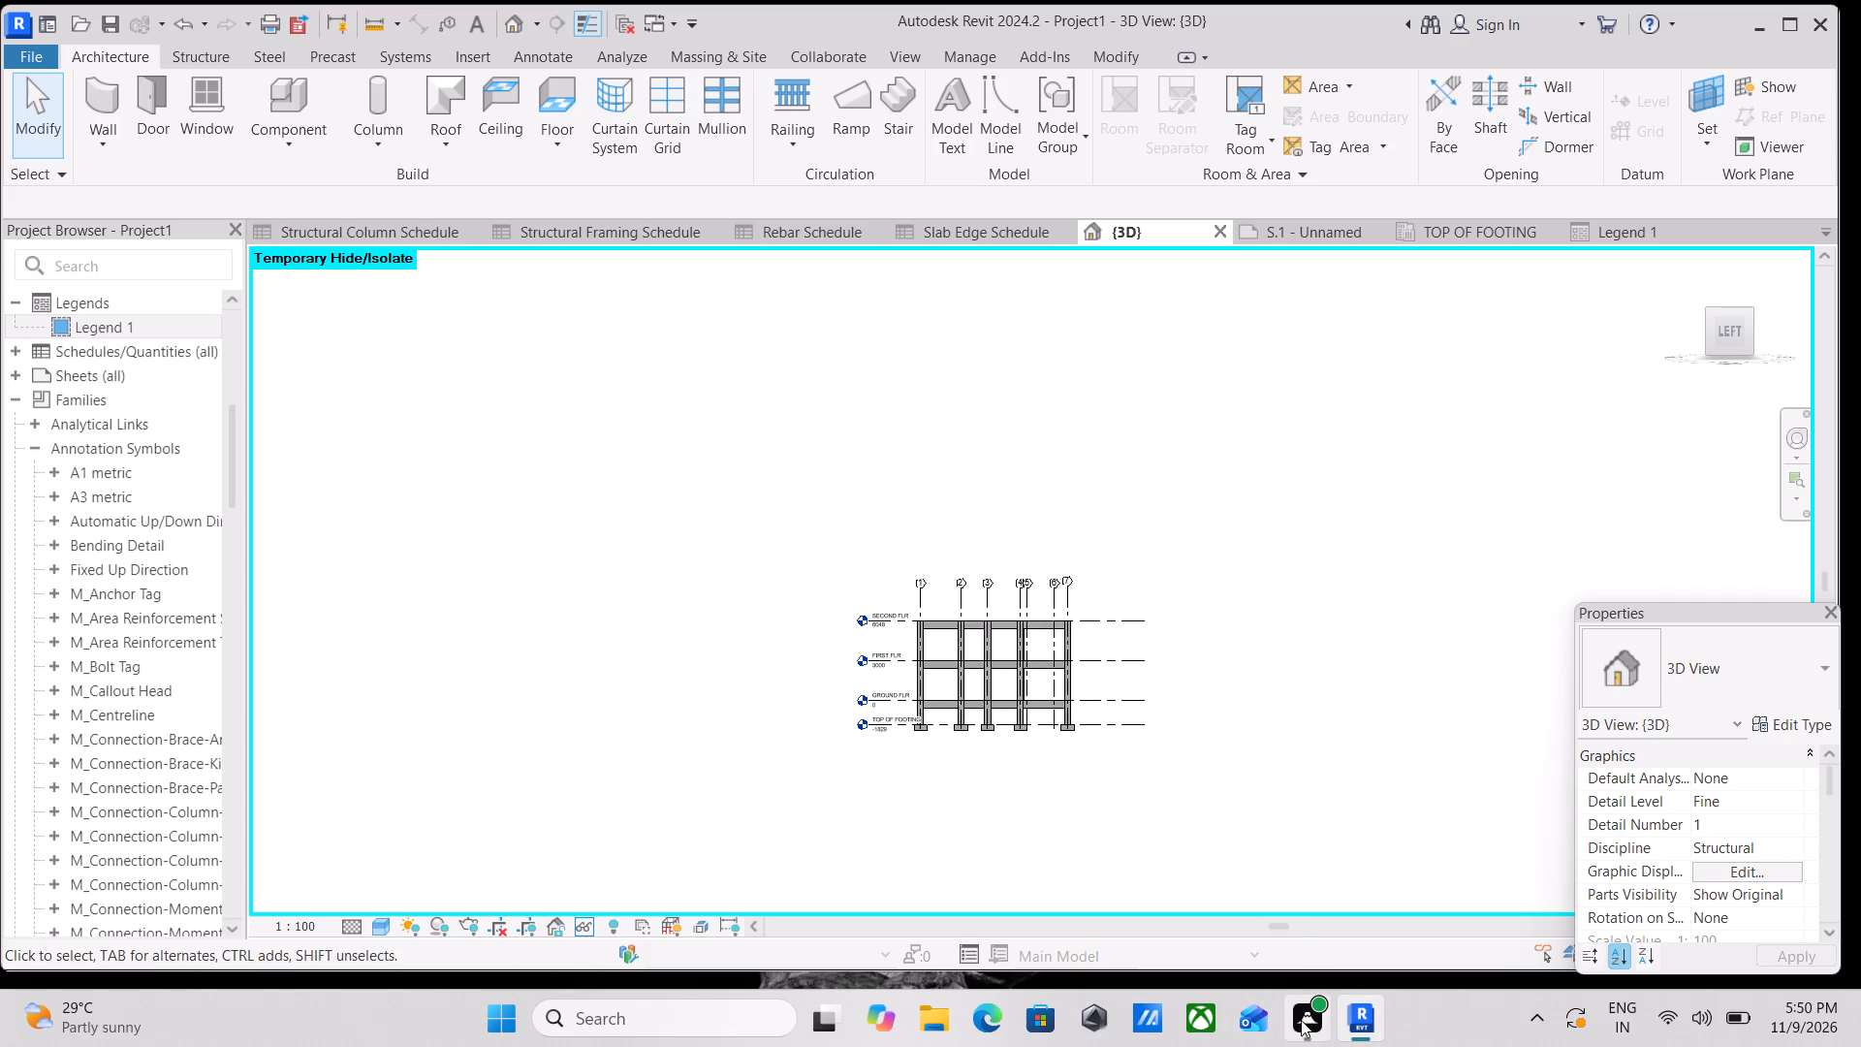
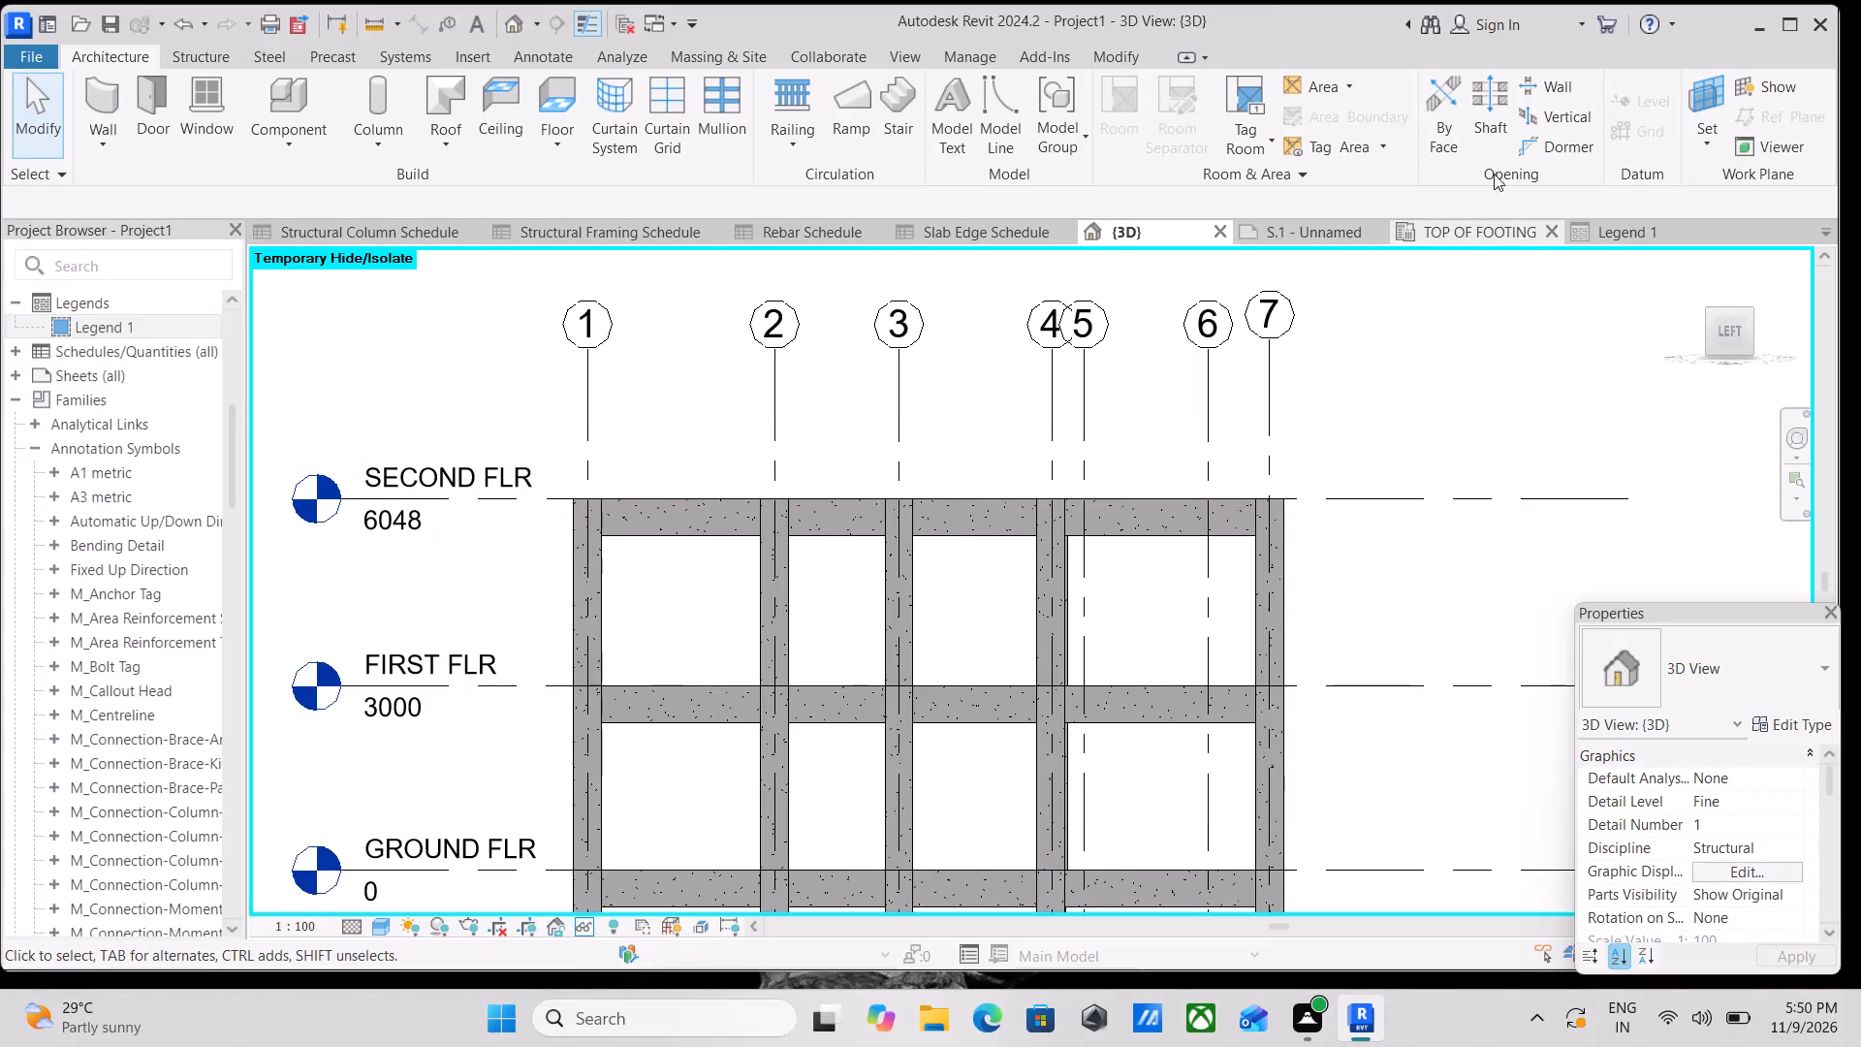
Review the 3D view placed on sheet S.1 and the column rows by base level in the Structural Column Schedule.
click(1284, 232)
scroll(979, 517, down, 2)
middle_drag(979, 517, 1063, 671)
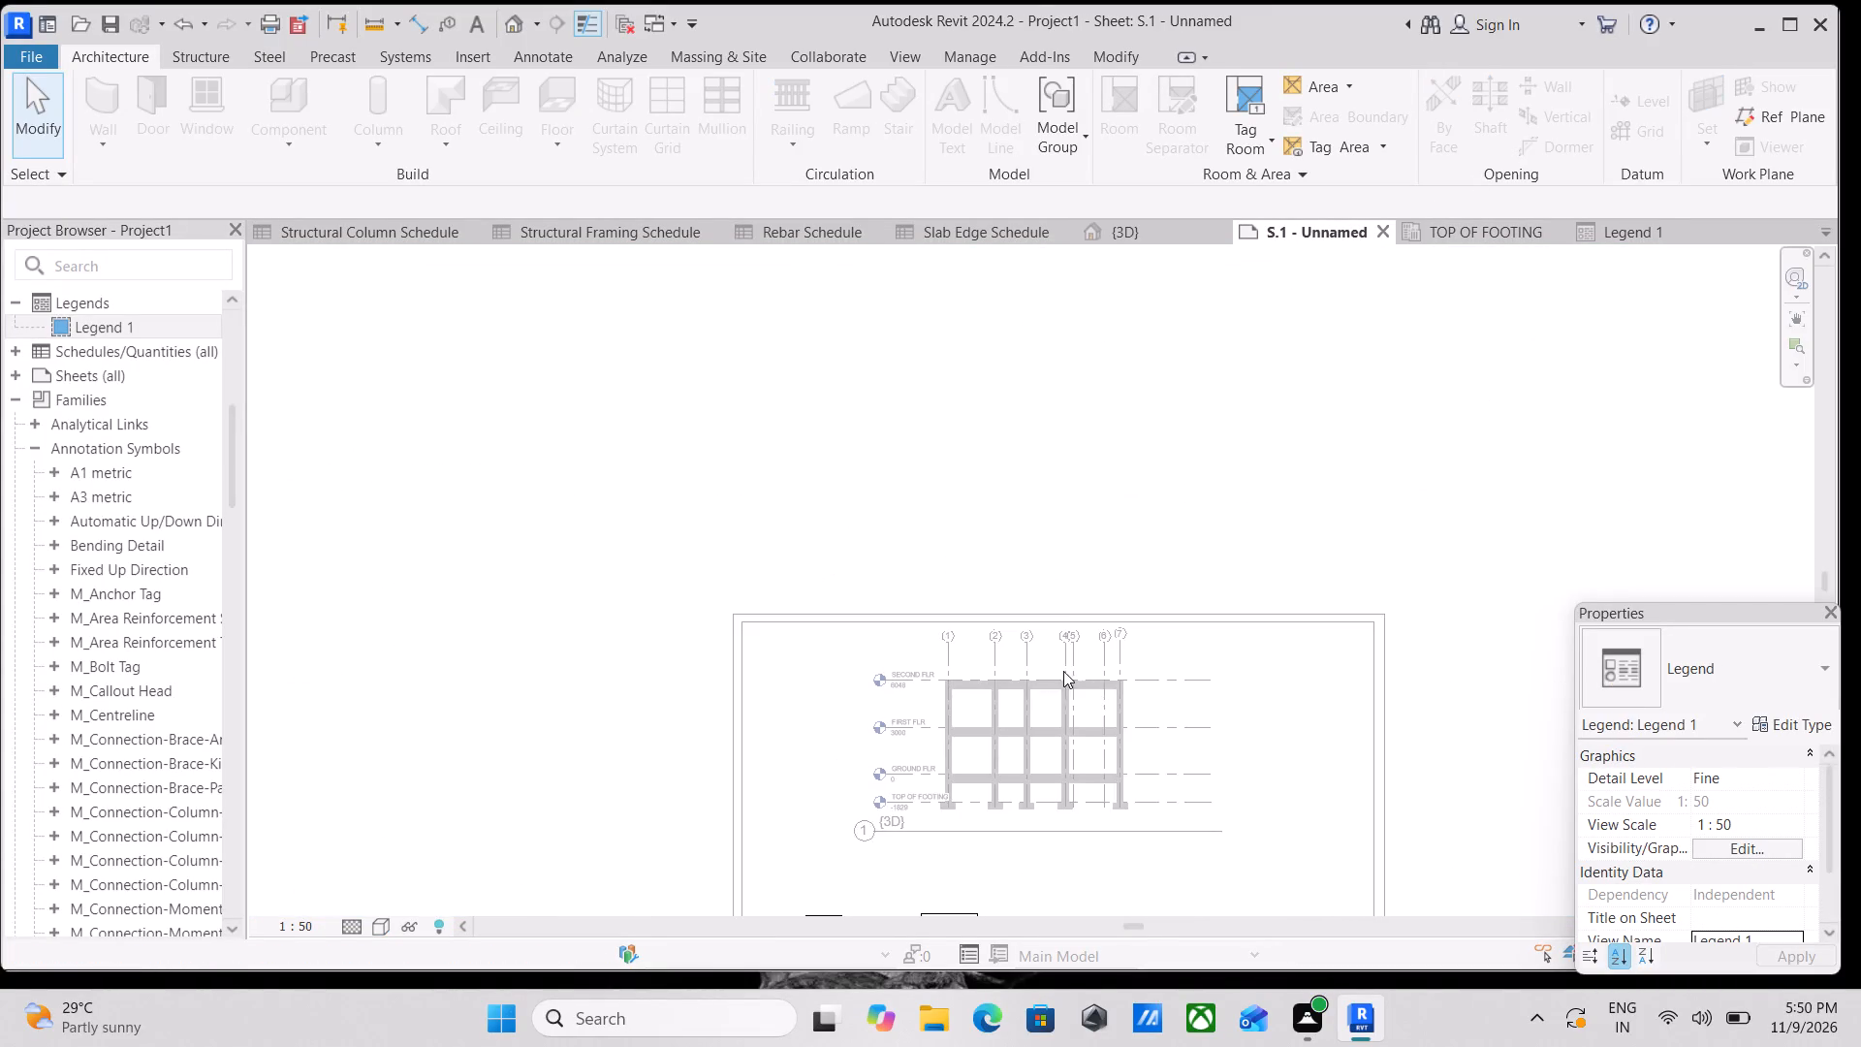
scroll(1057, 727, up, 4)
scroll(977, 678, up, 3)
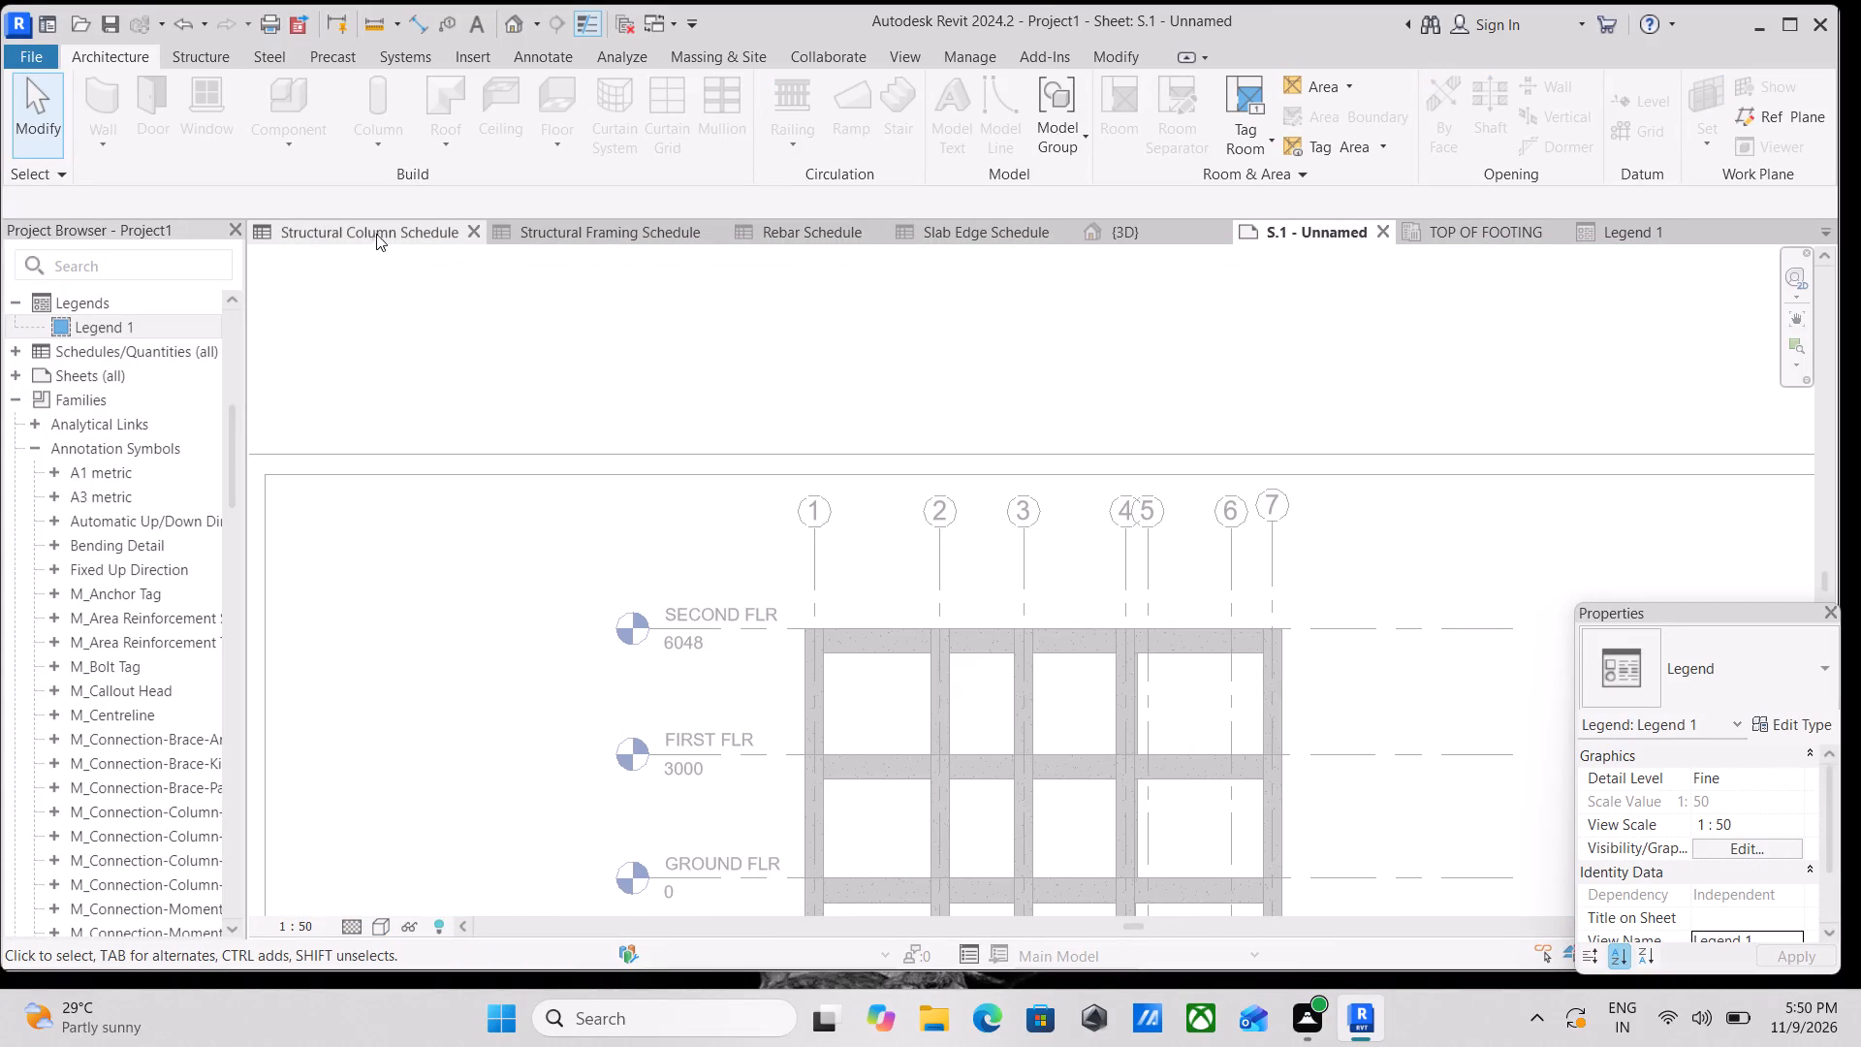
click(382, 230)
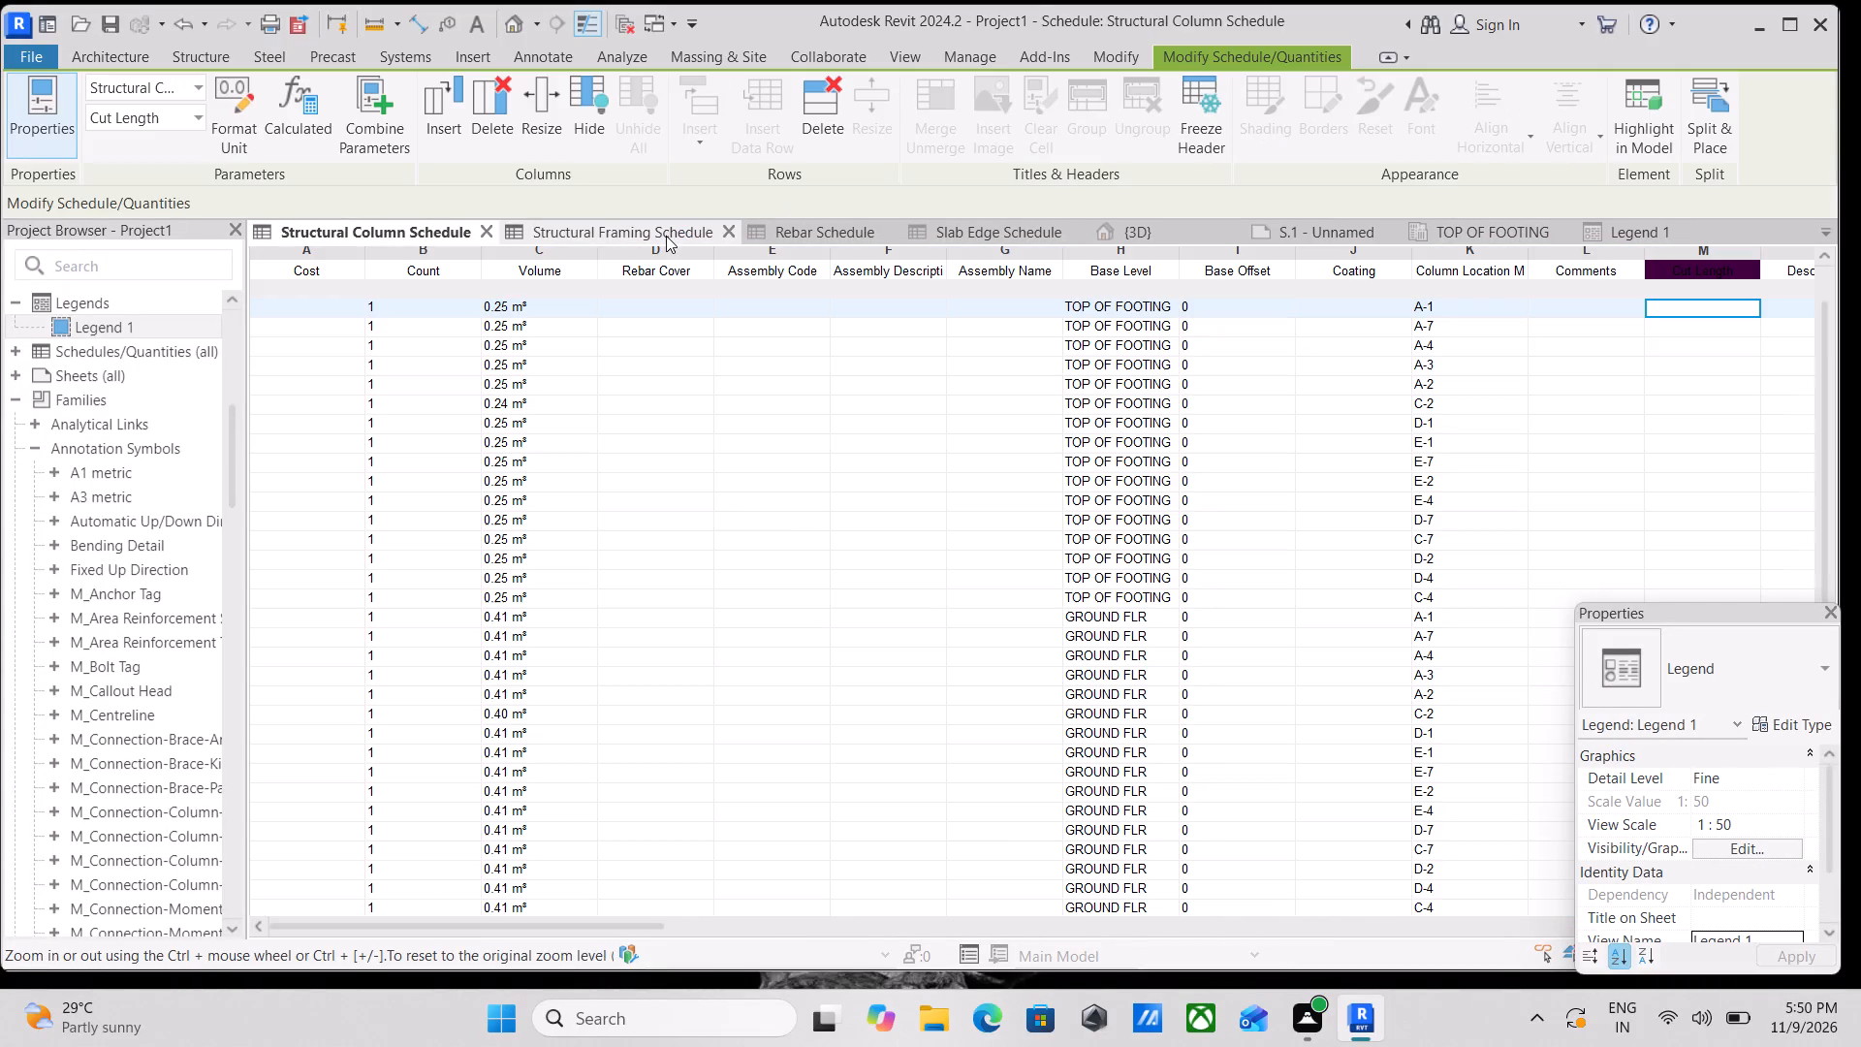
scroll(1160, 622, down, 5)
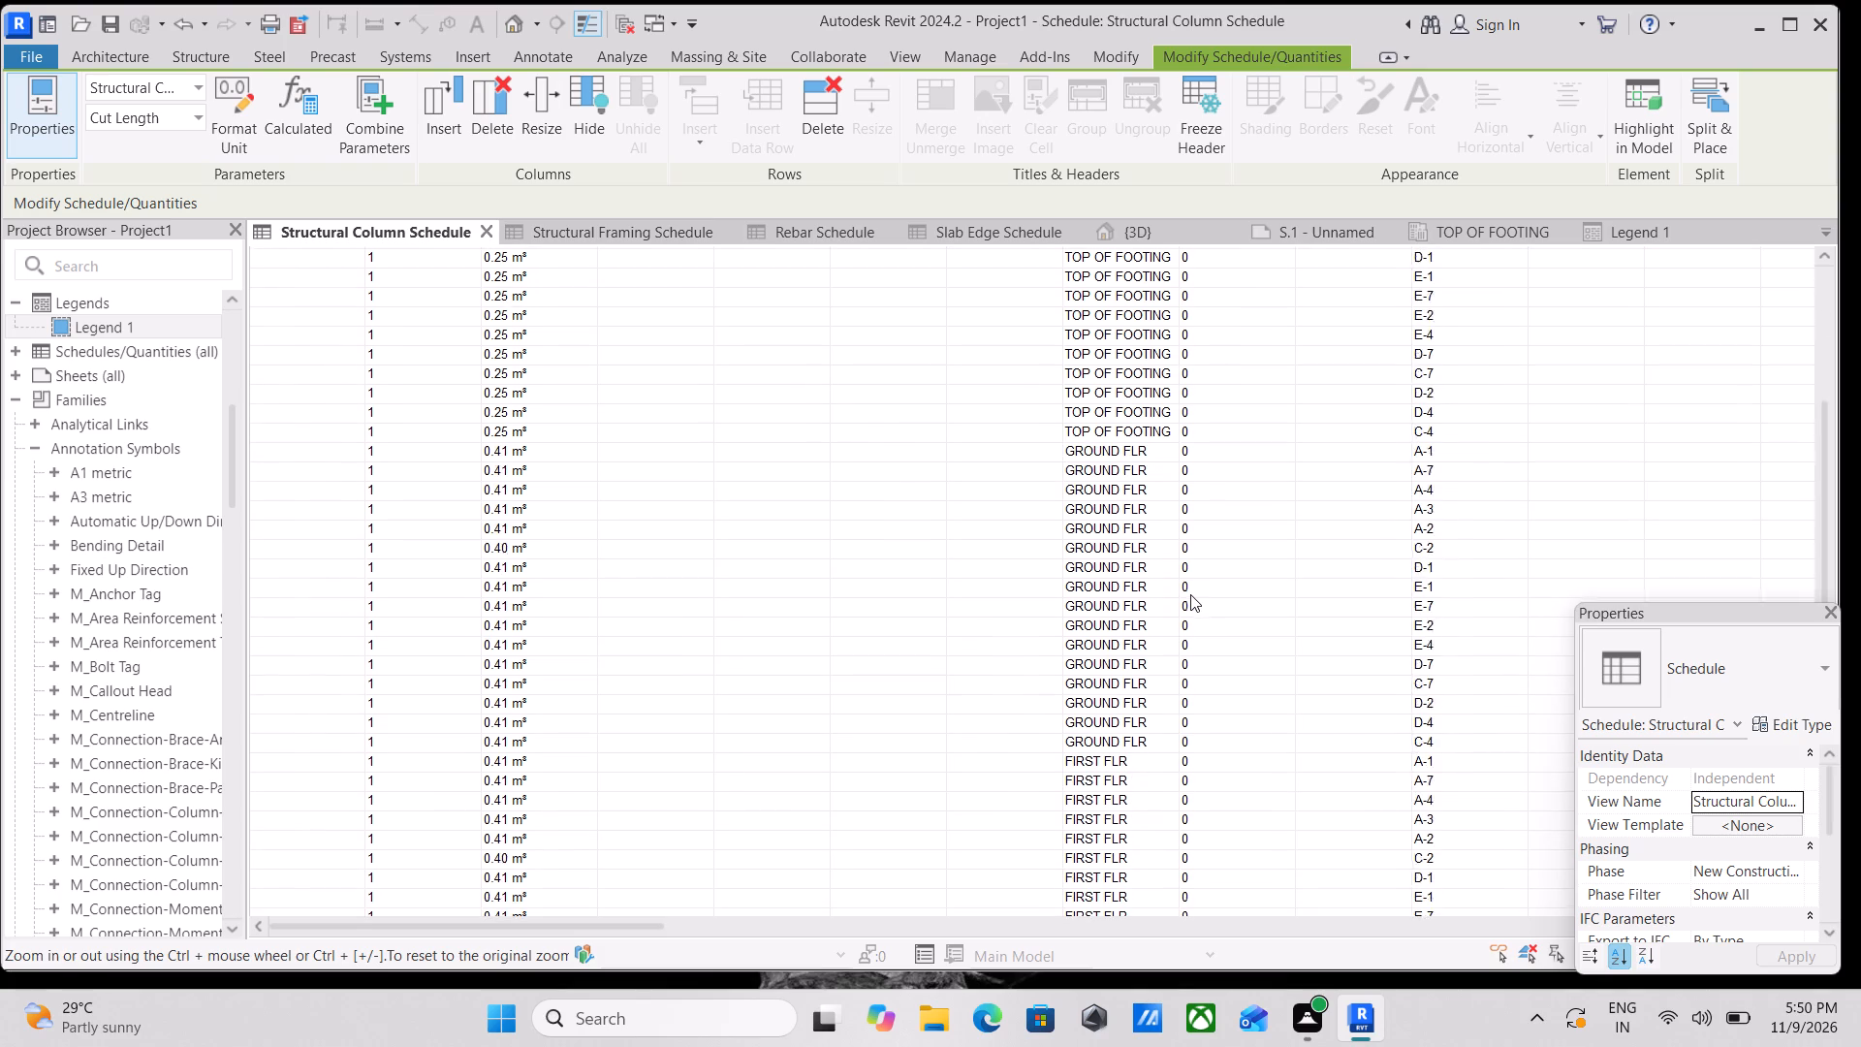
scroll(1190, 594, down, 7)
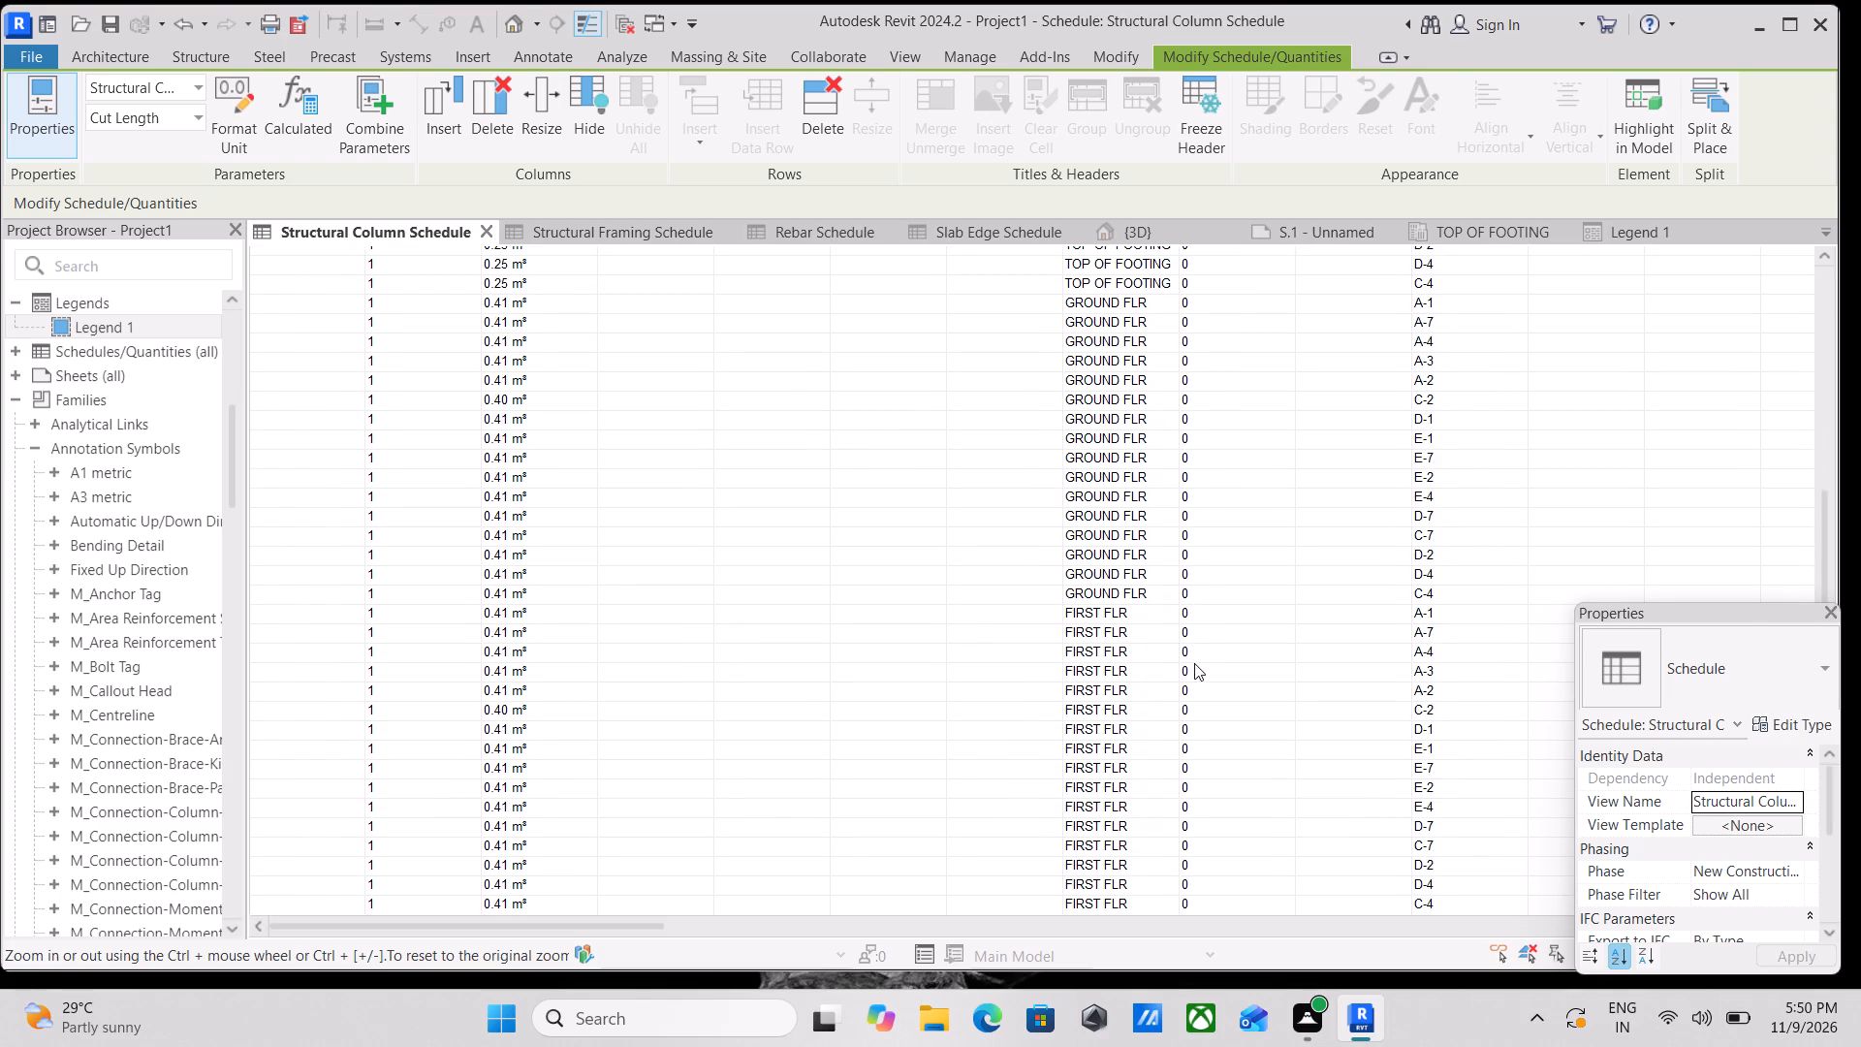
scroll(1194, 663, down, 2)
Examine the bar diameters, bar lengths and bend diameters in the opening rows of the Rebar Schedule.
click(839, 224)
scroll(834, 565, up, 3)
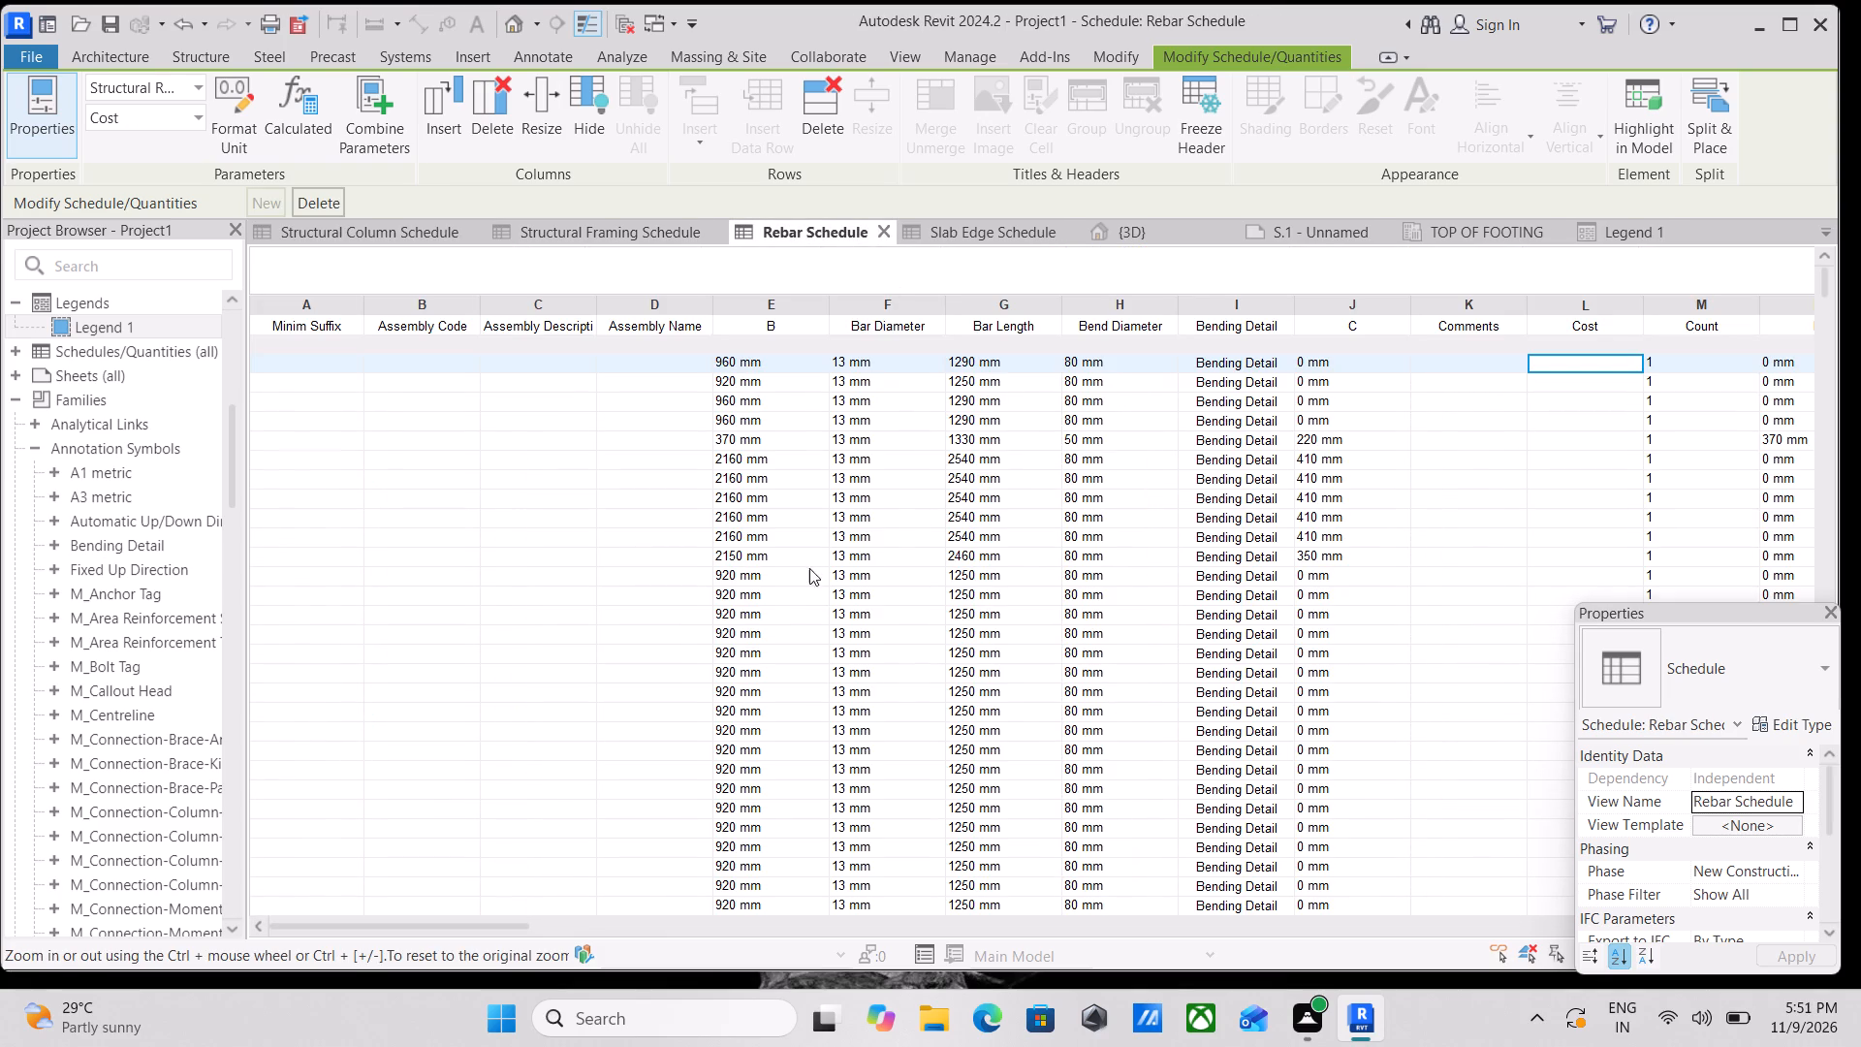
scroll(848, 576, up, 1)
scroll(893, 551, down, 3)
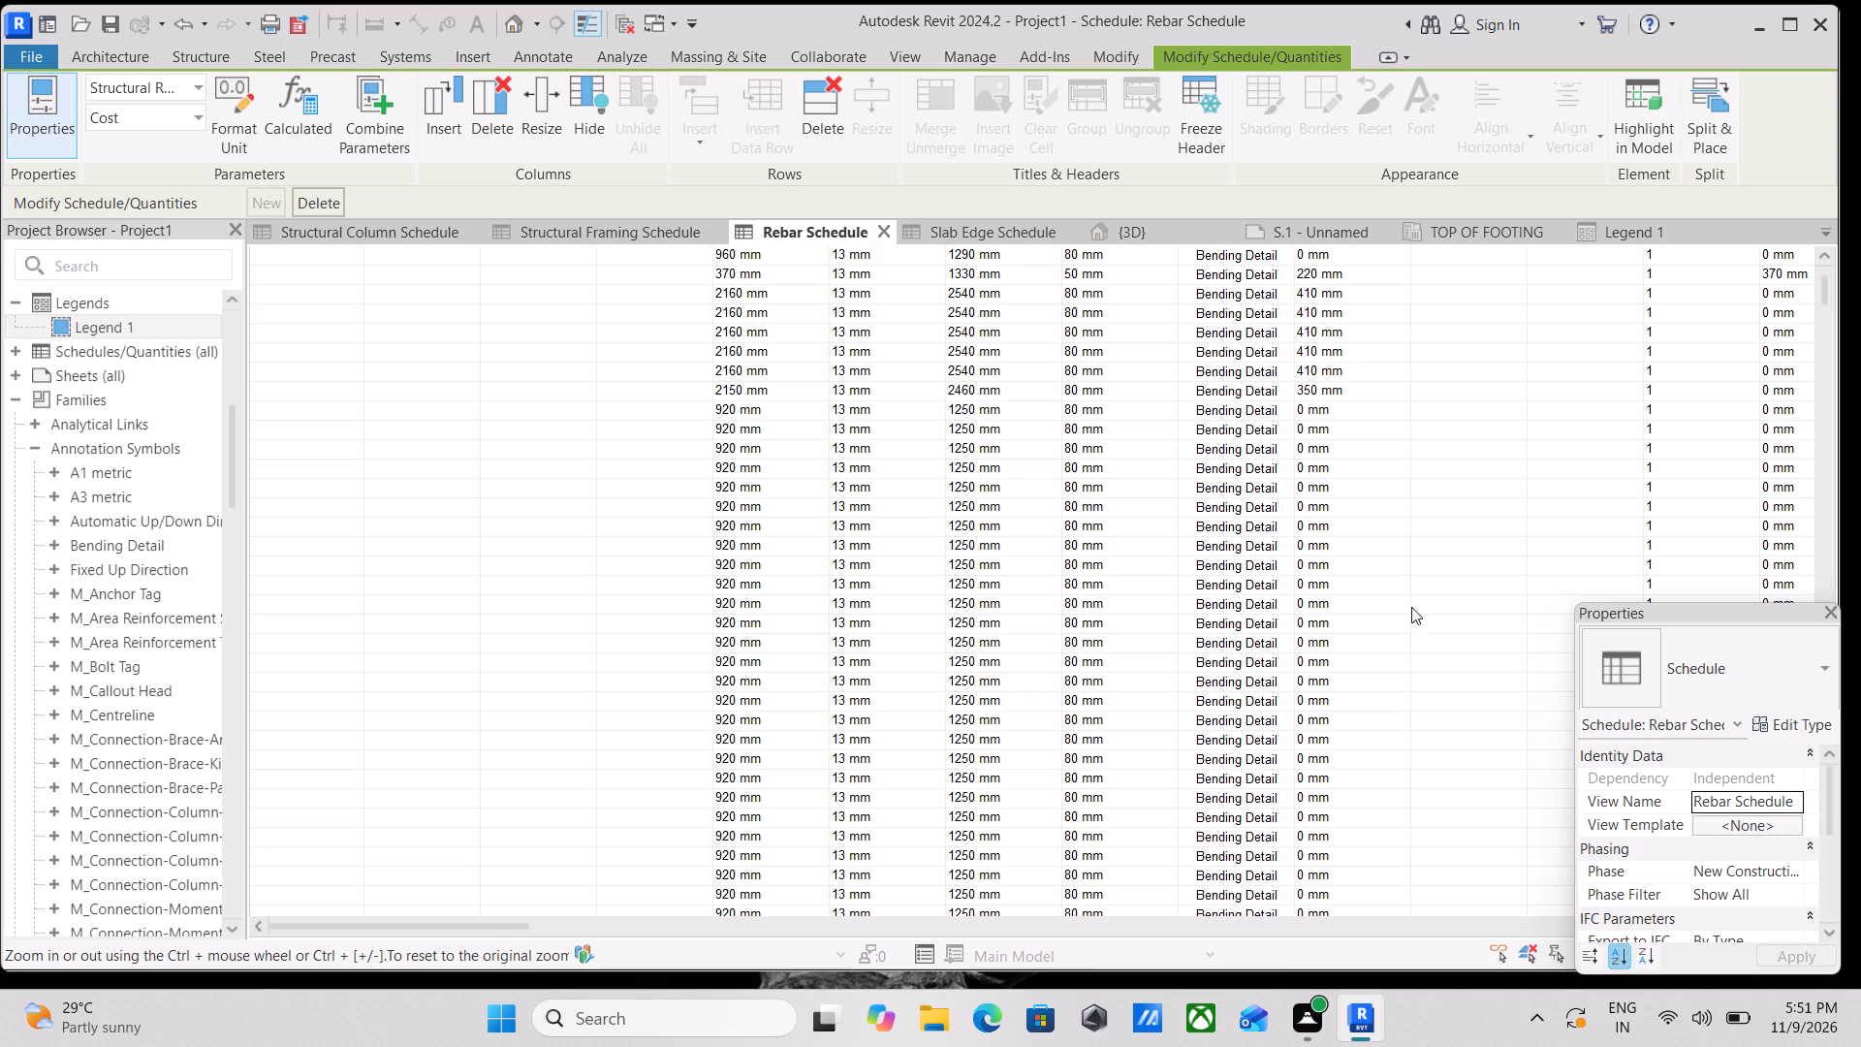
scroll(1117, 689, down, 4)
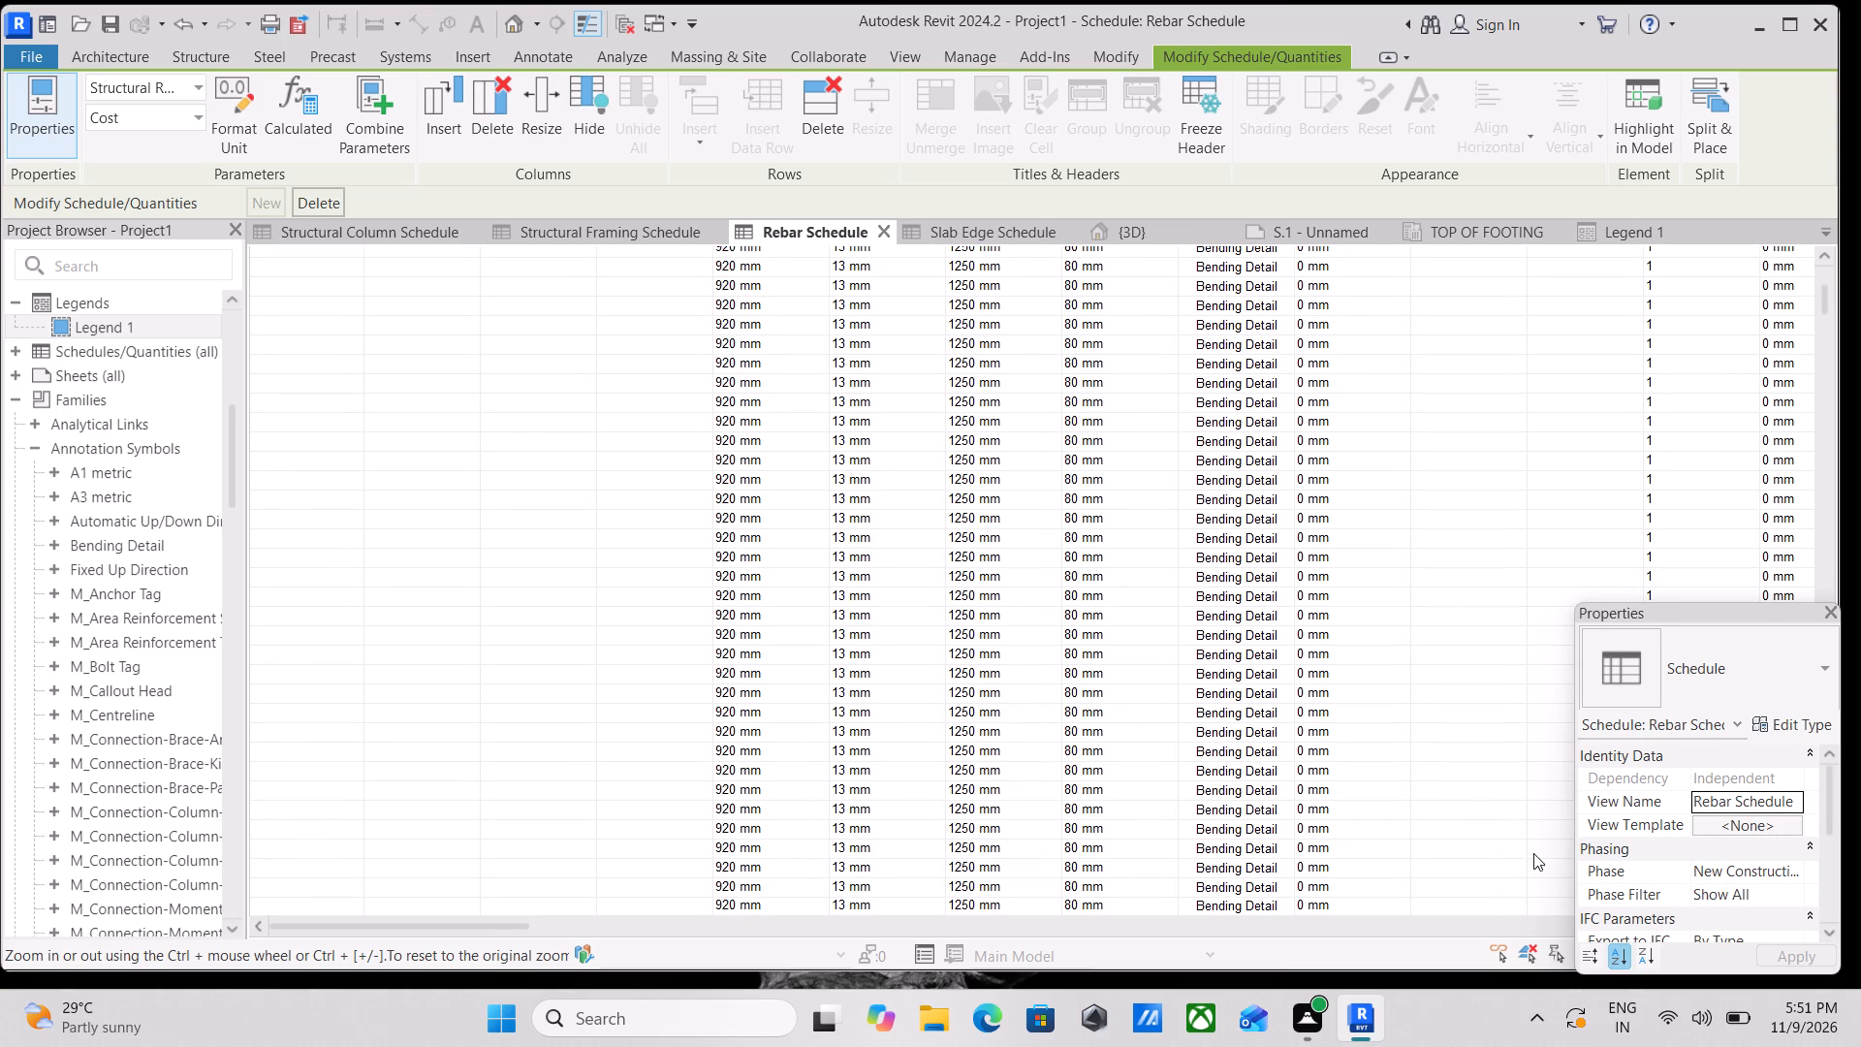
scroll(1190, 776, down, 2)
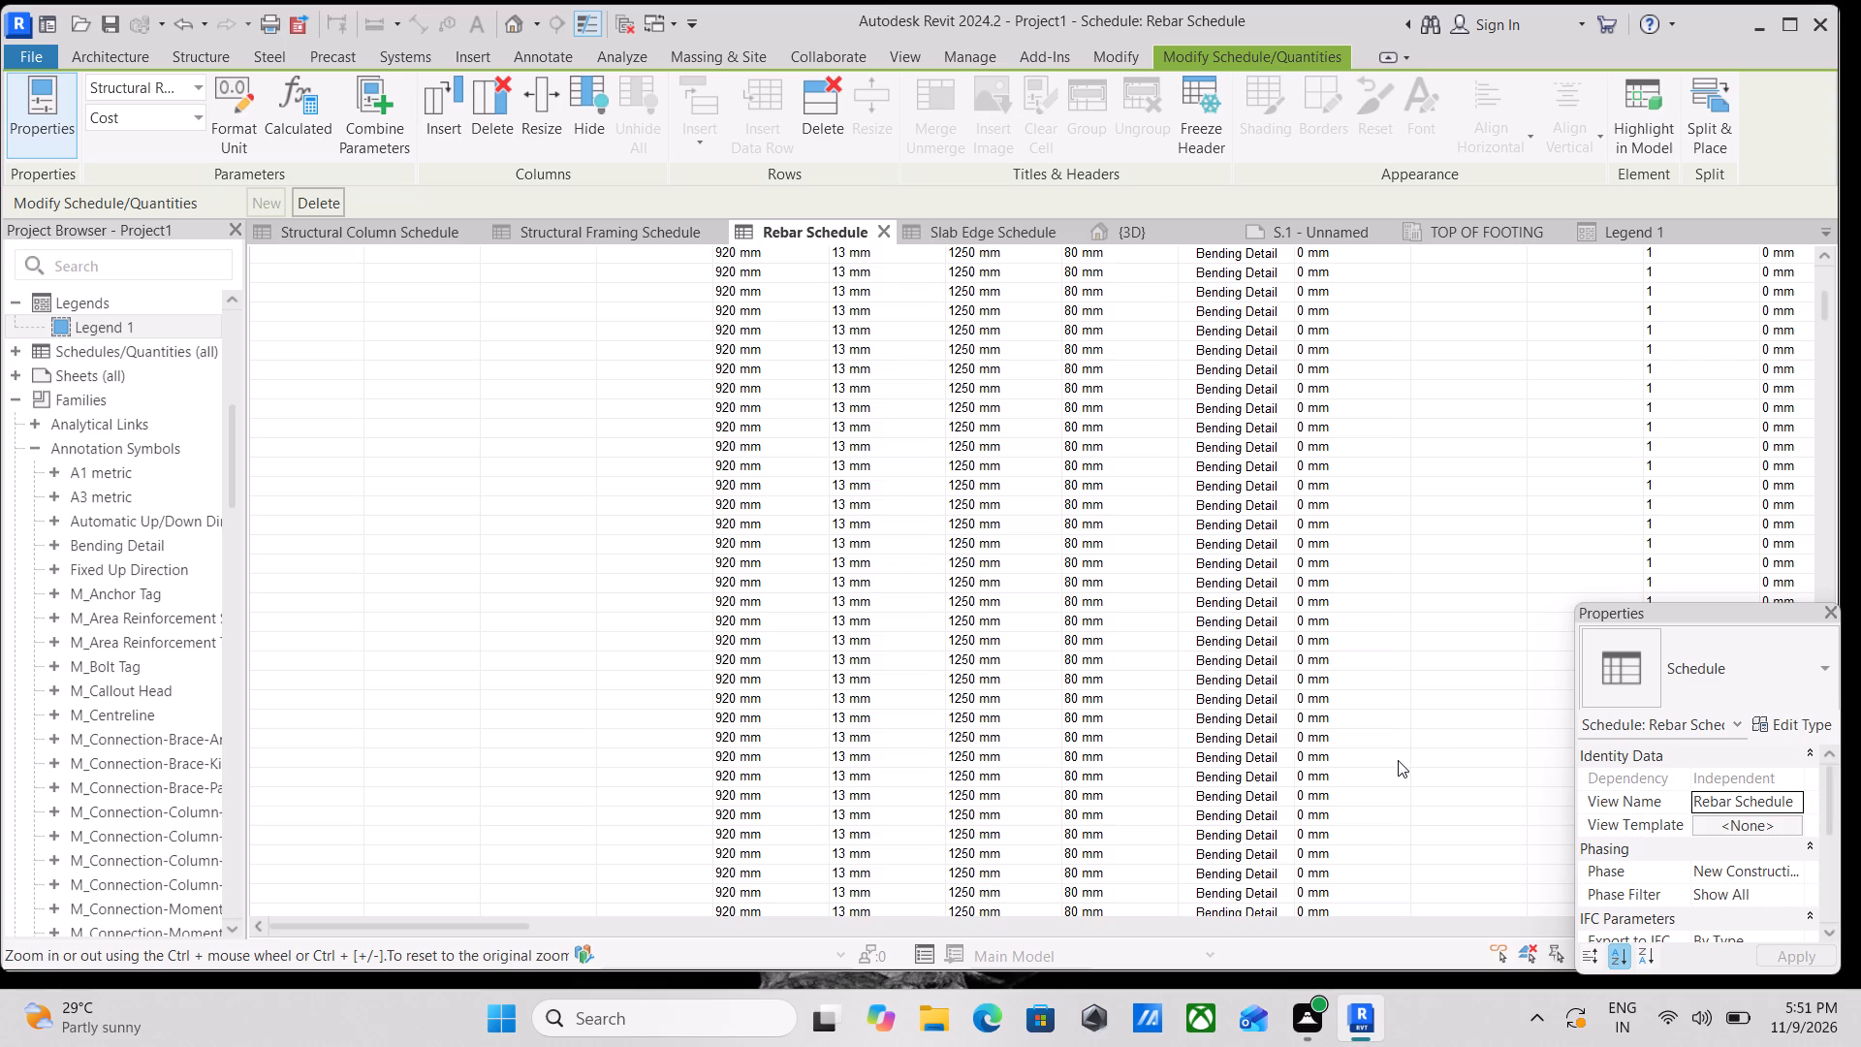
scroll(1398, 760, down, 3)
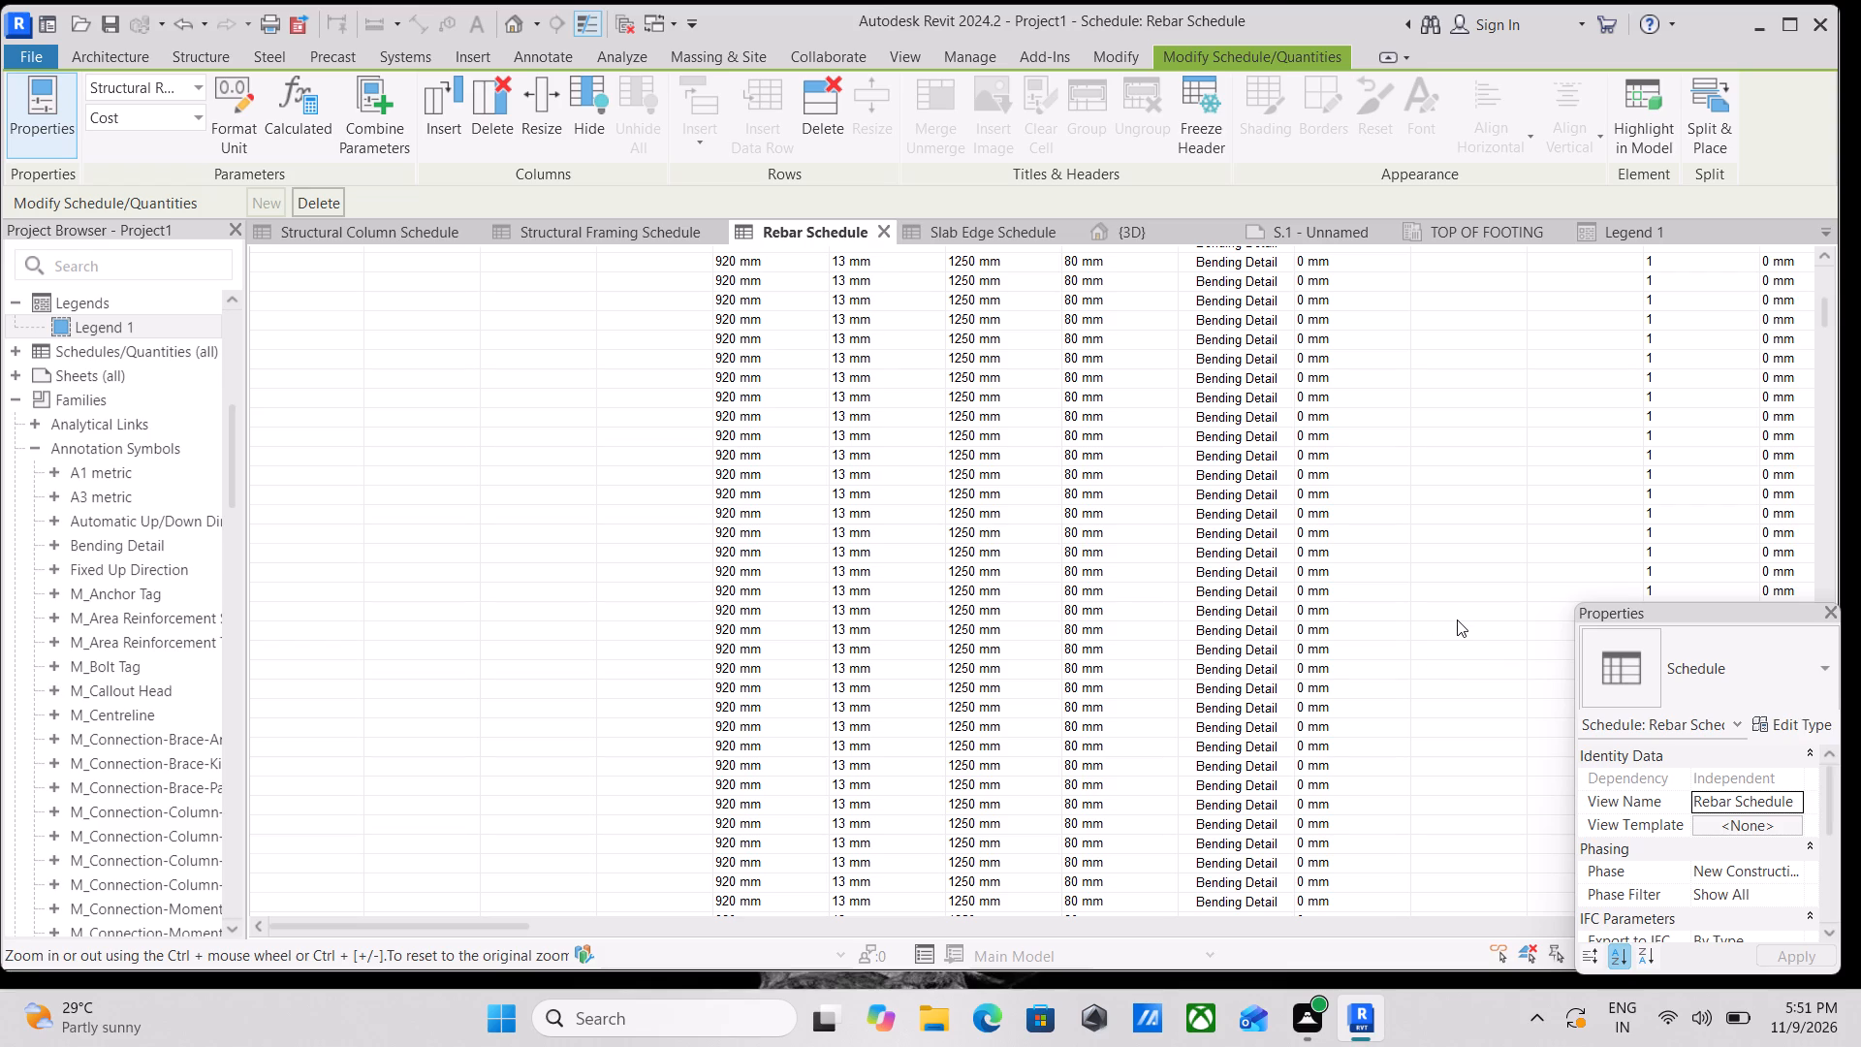
scroll(1658, 690, down, 3)
scroll(1528, 719, up, 1)
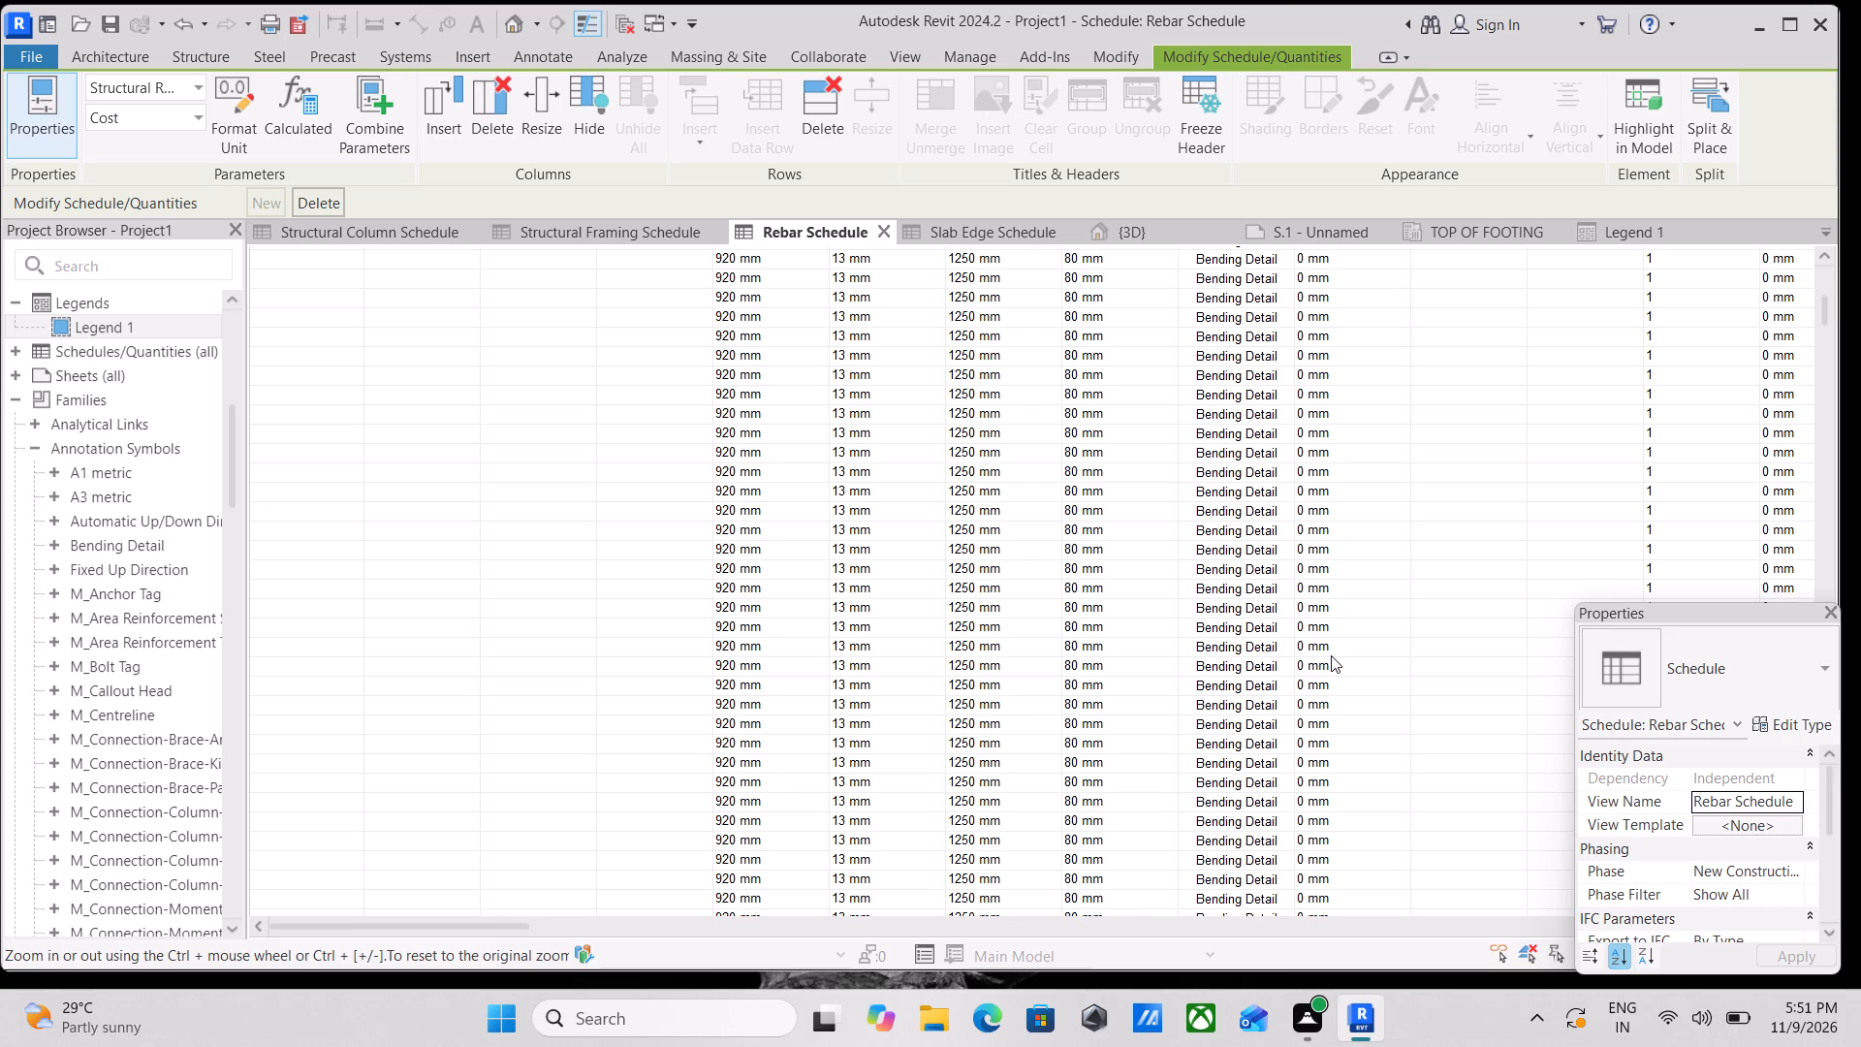
scroll(1331, 655, down, 3)
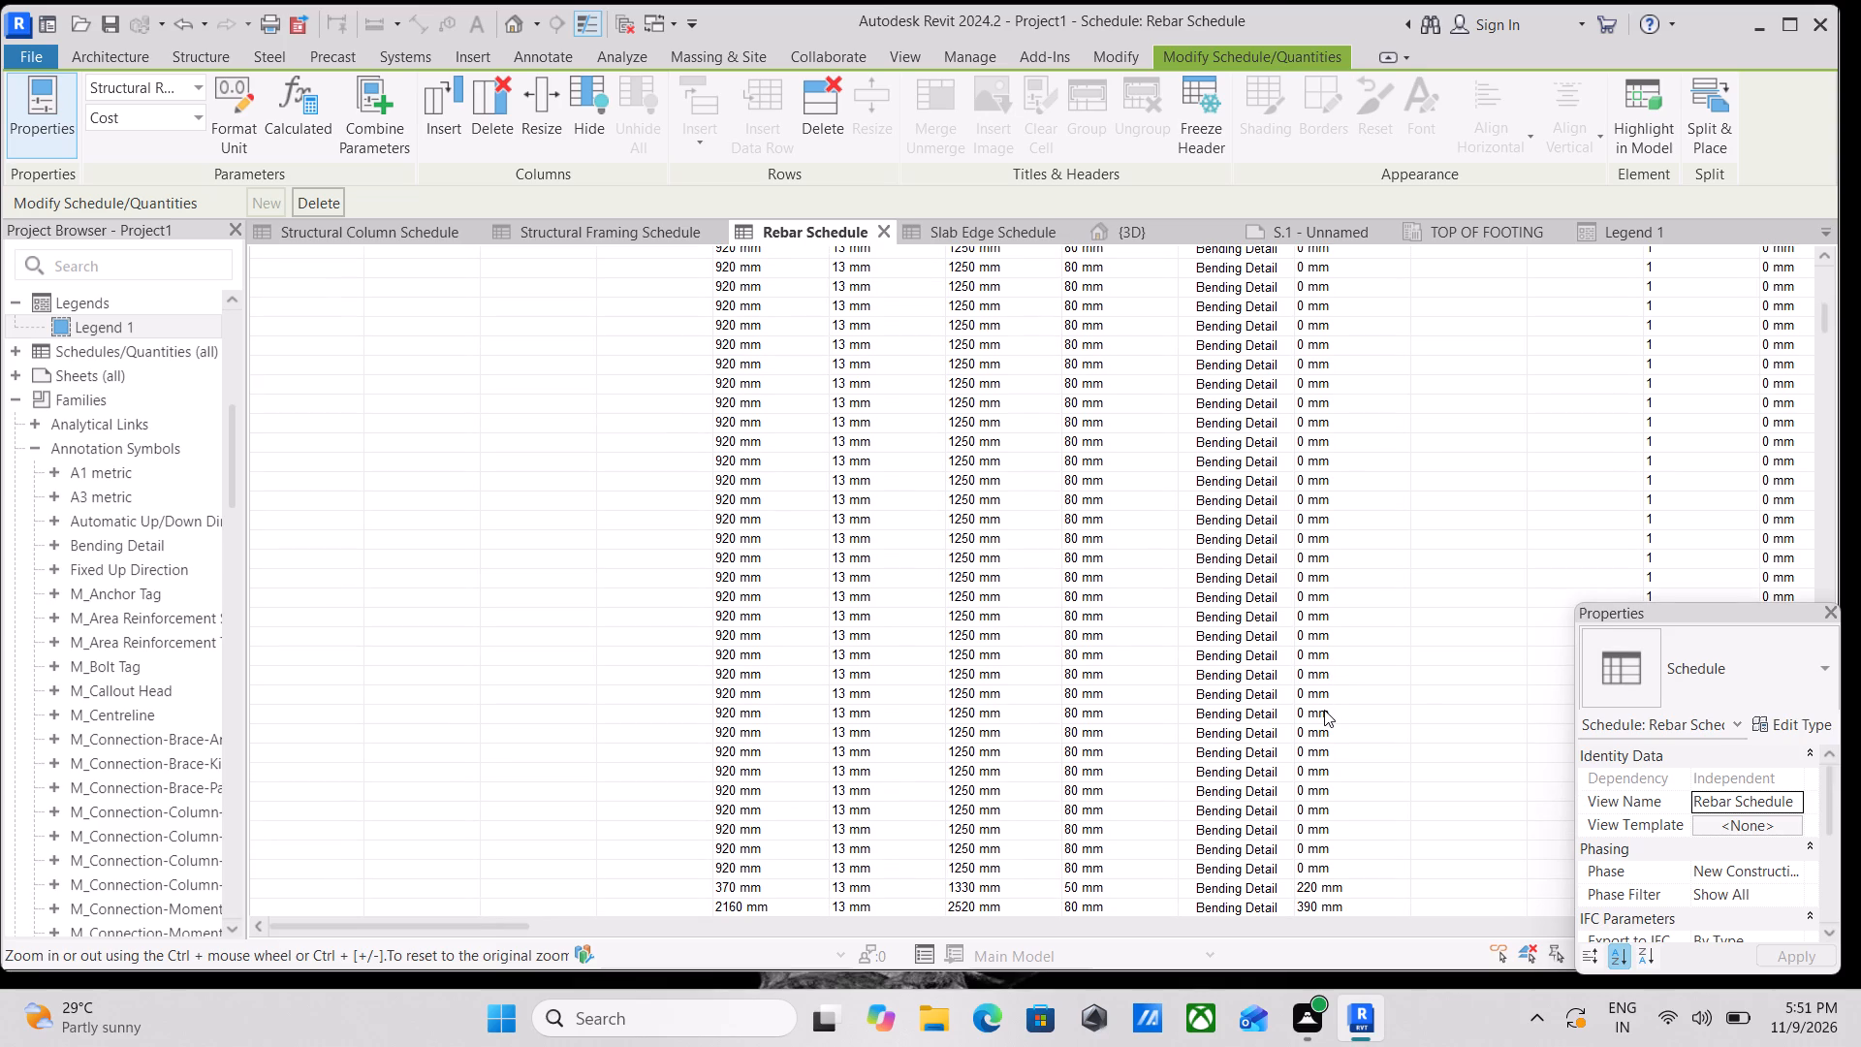
scroll(1324, 711, down, 1)
scroll(1324, 711, up, 6)
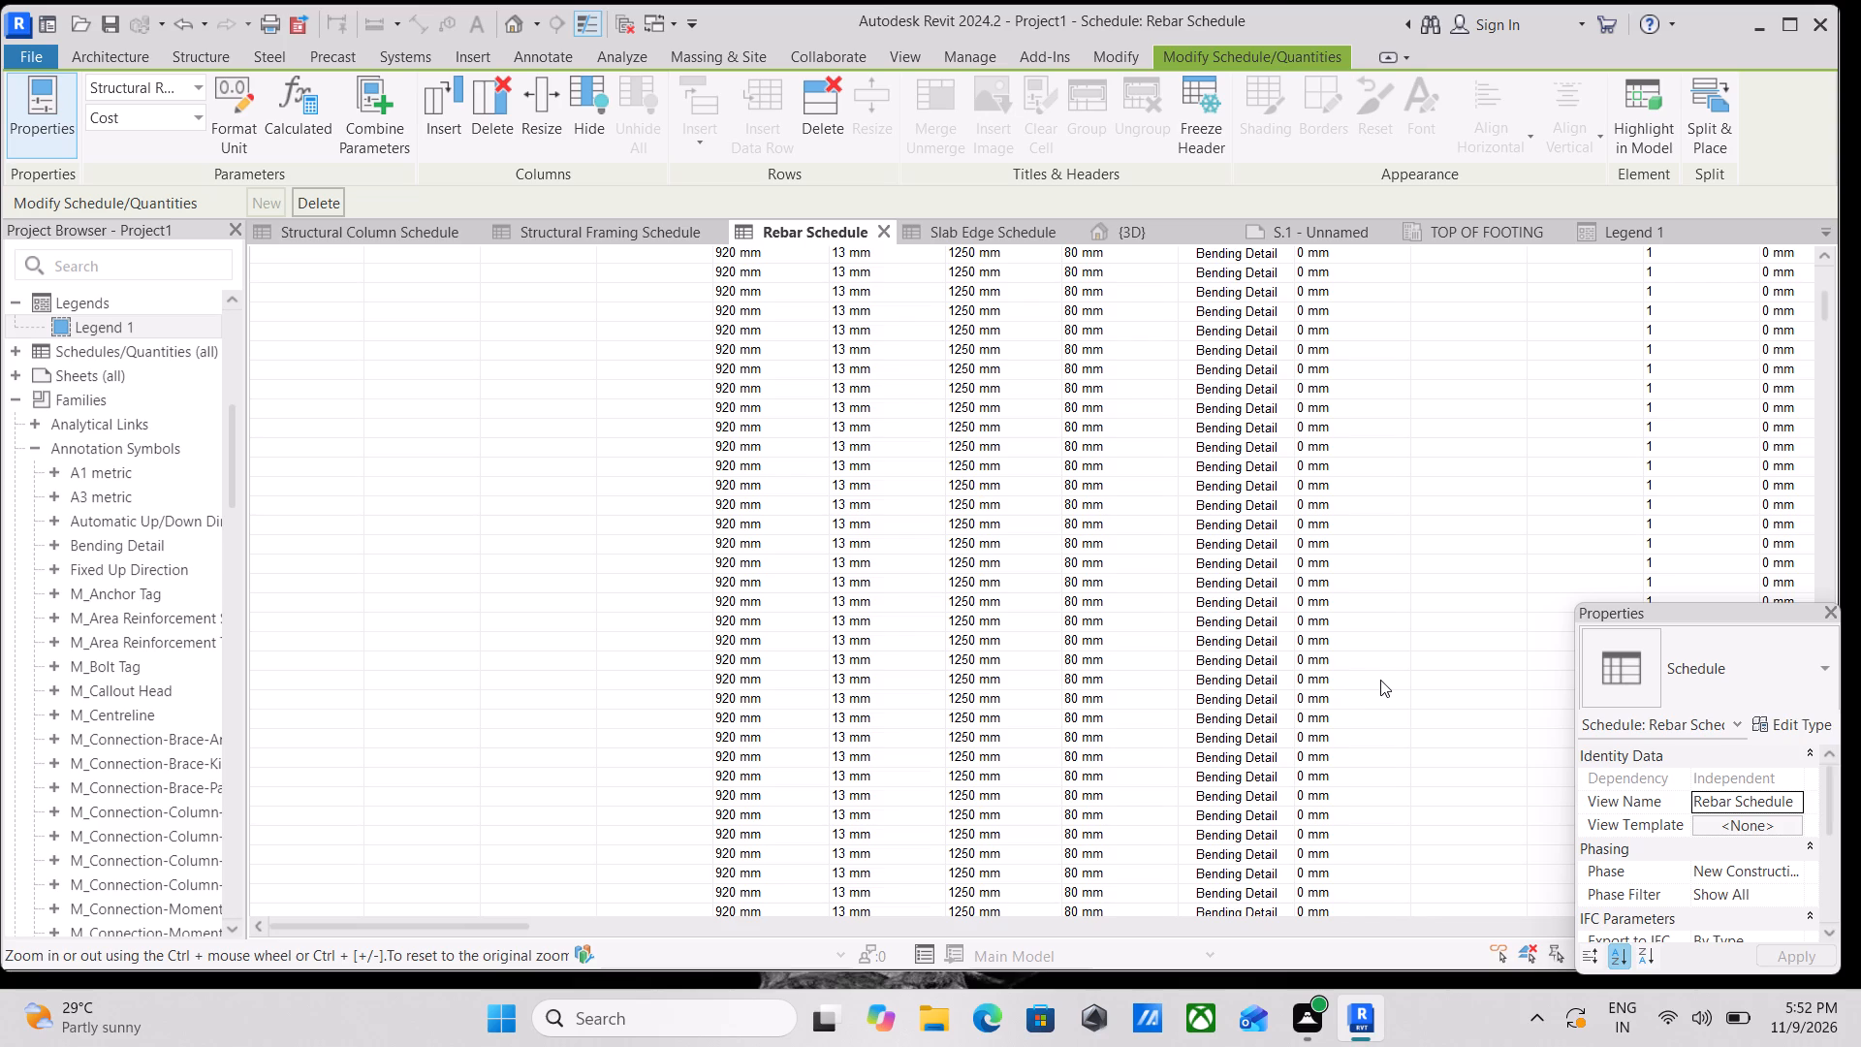
scroll(1380, 681, up, 4)
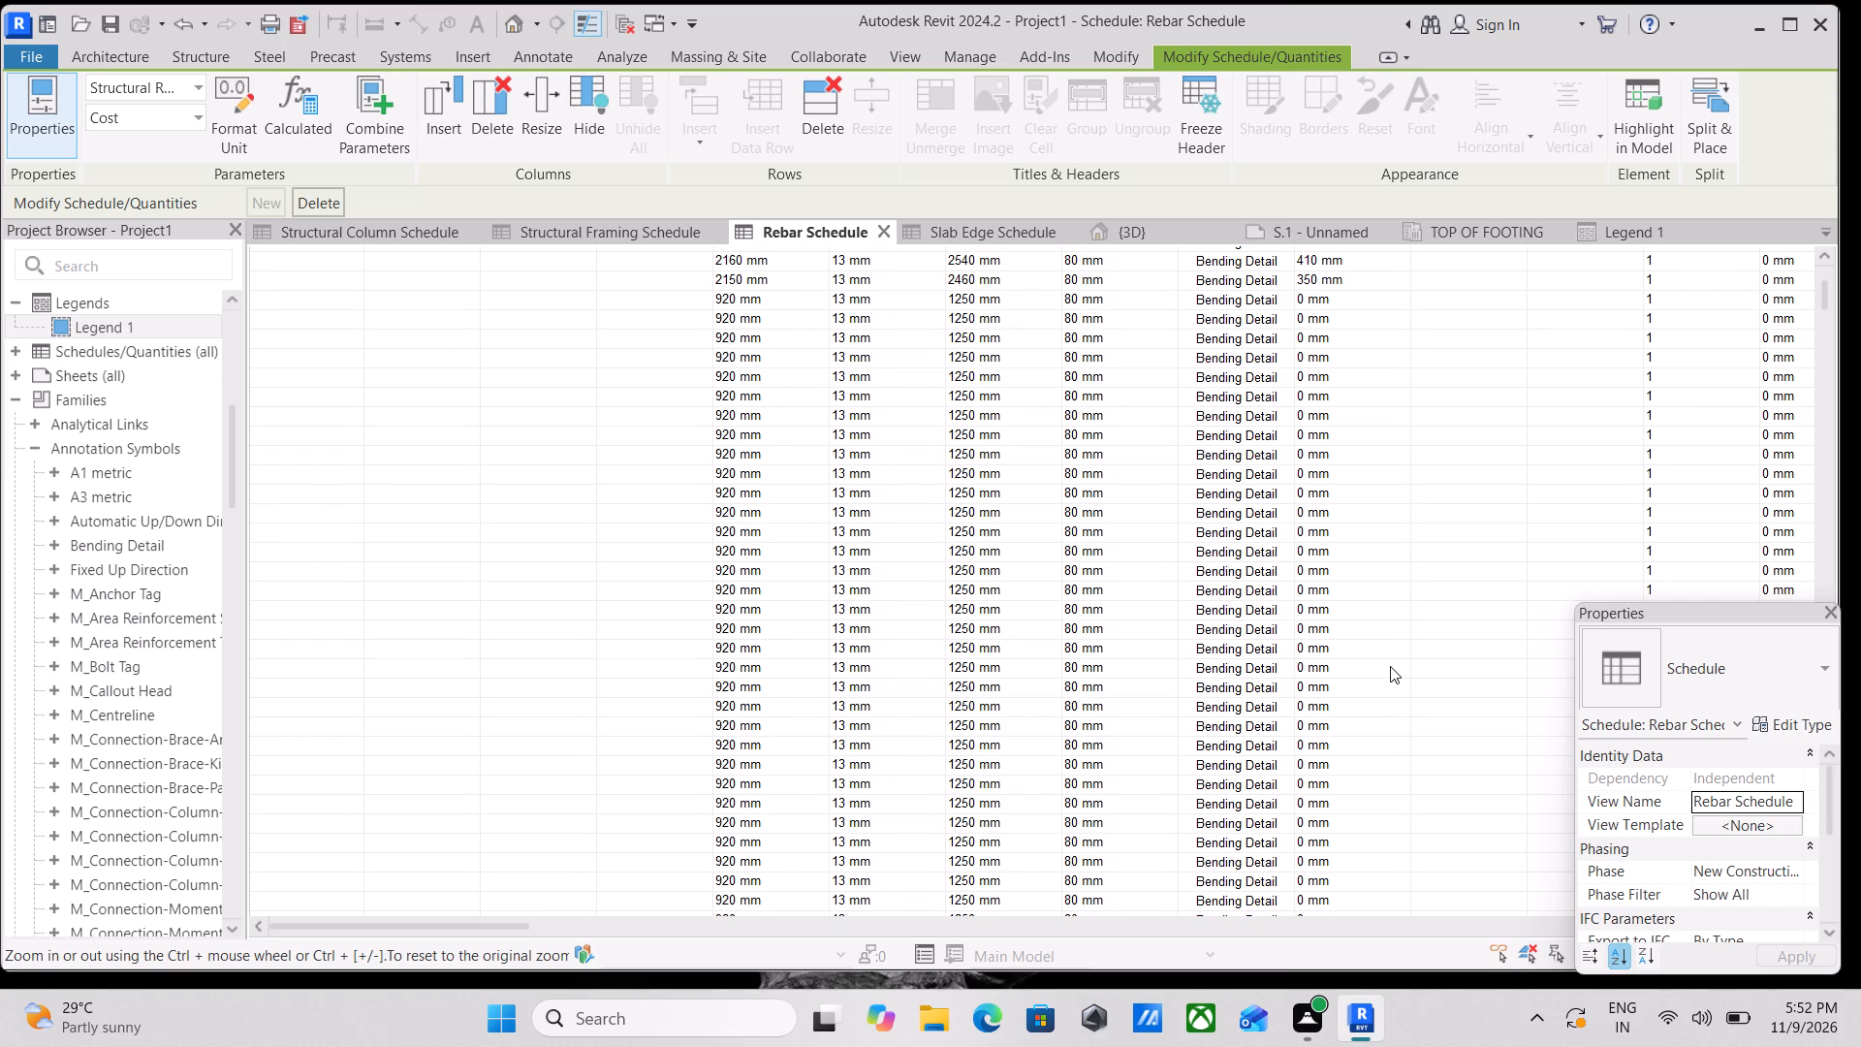
scroll(1390, 666, up, 2)
scroll(1390, 666, down, 2)
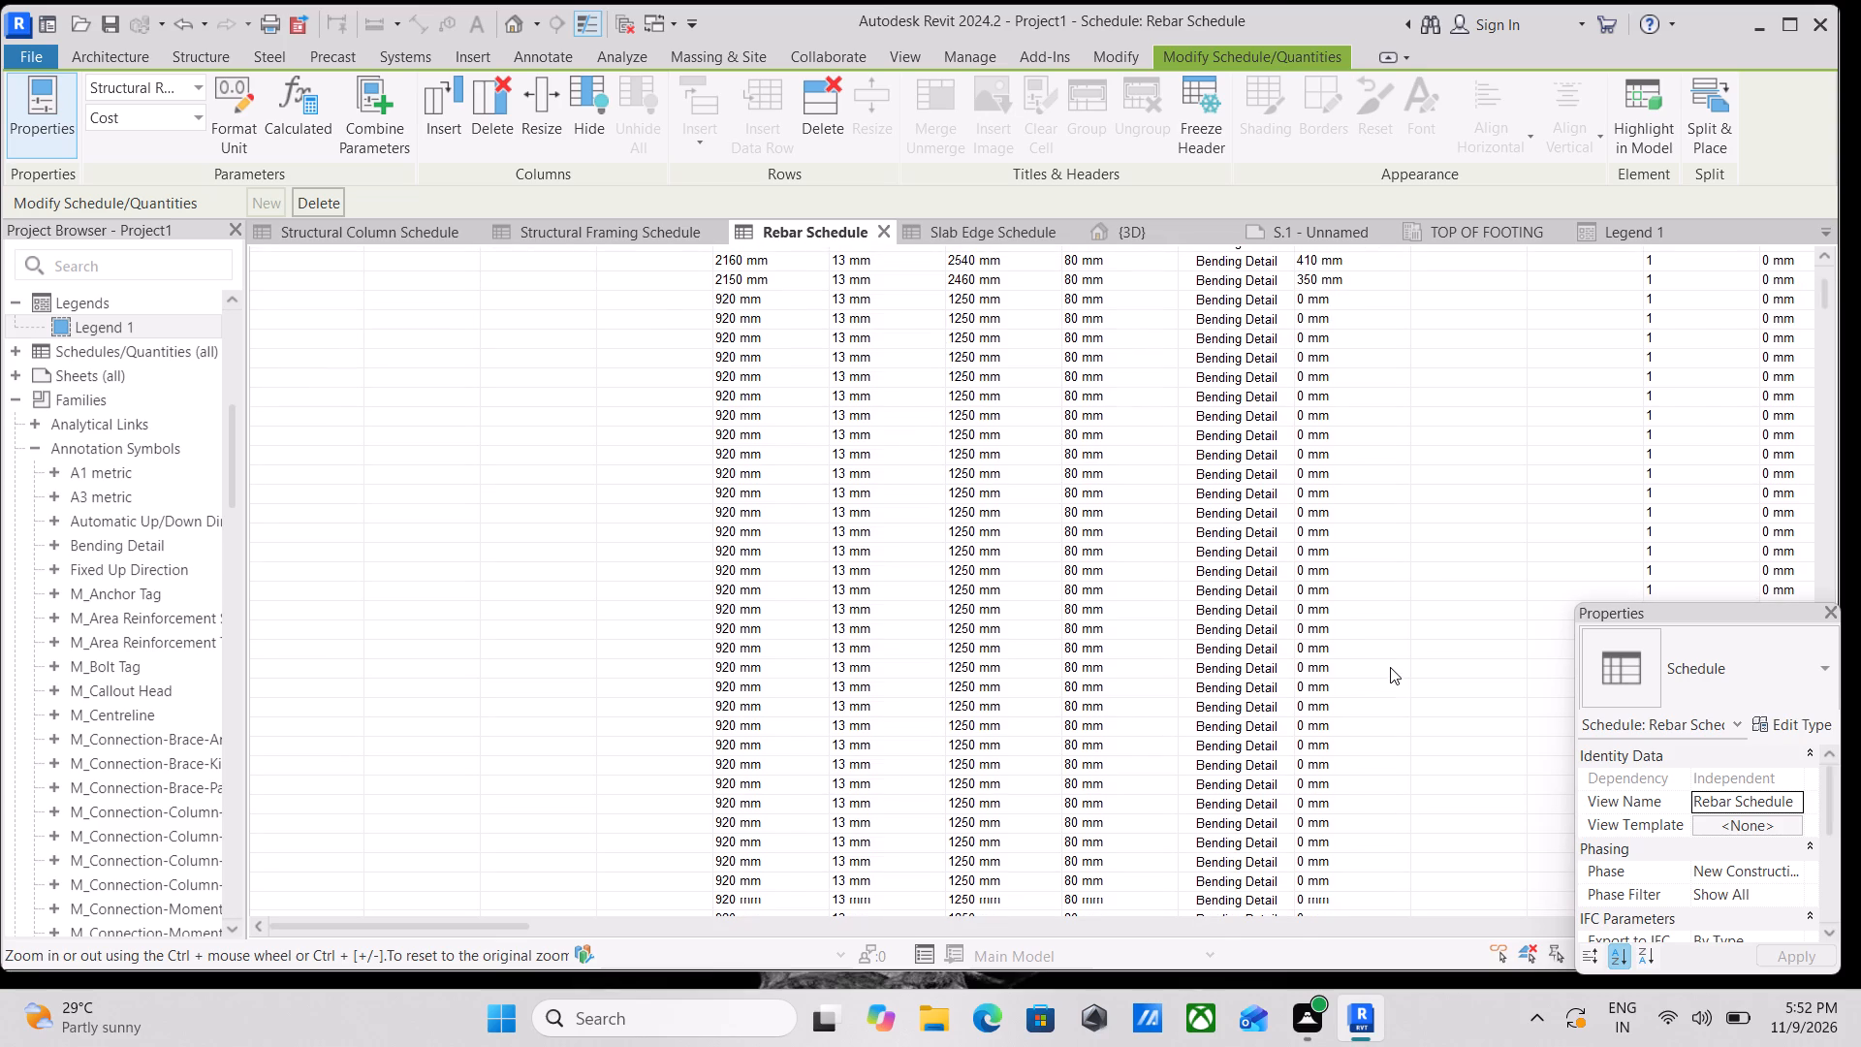
scroll(1125, 655, down, 3)
scroll(744, 786, up, 3)
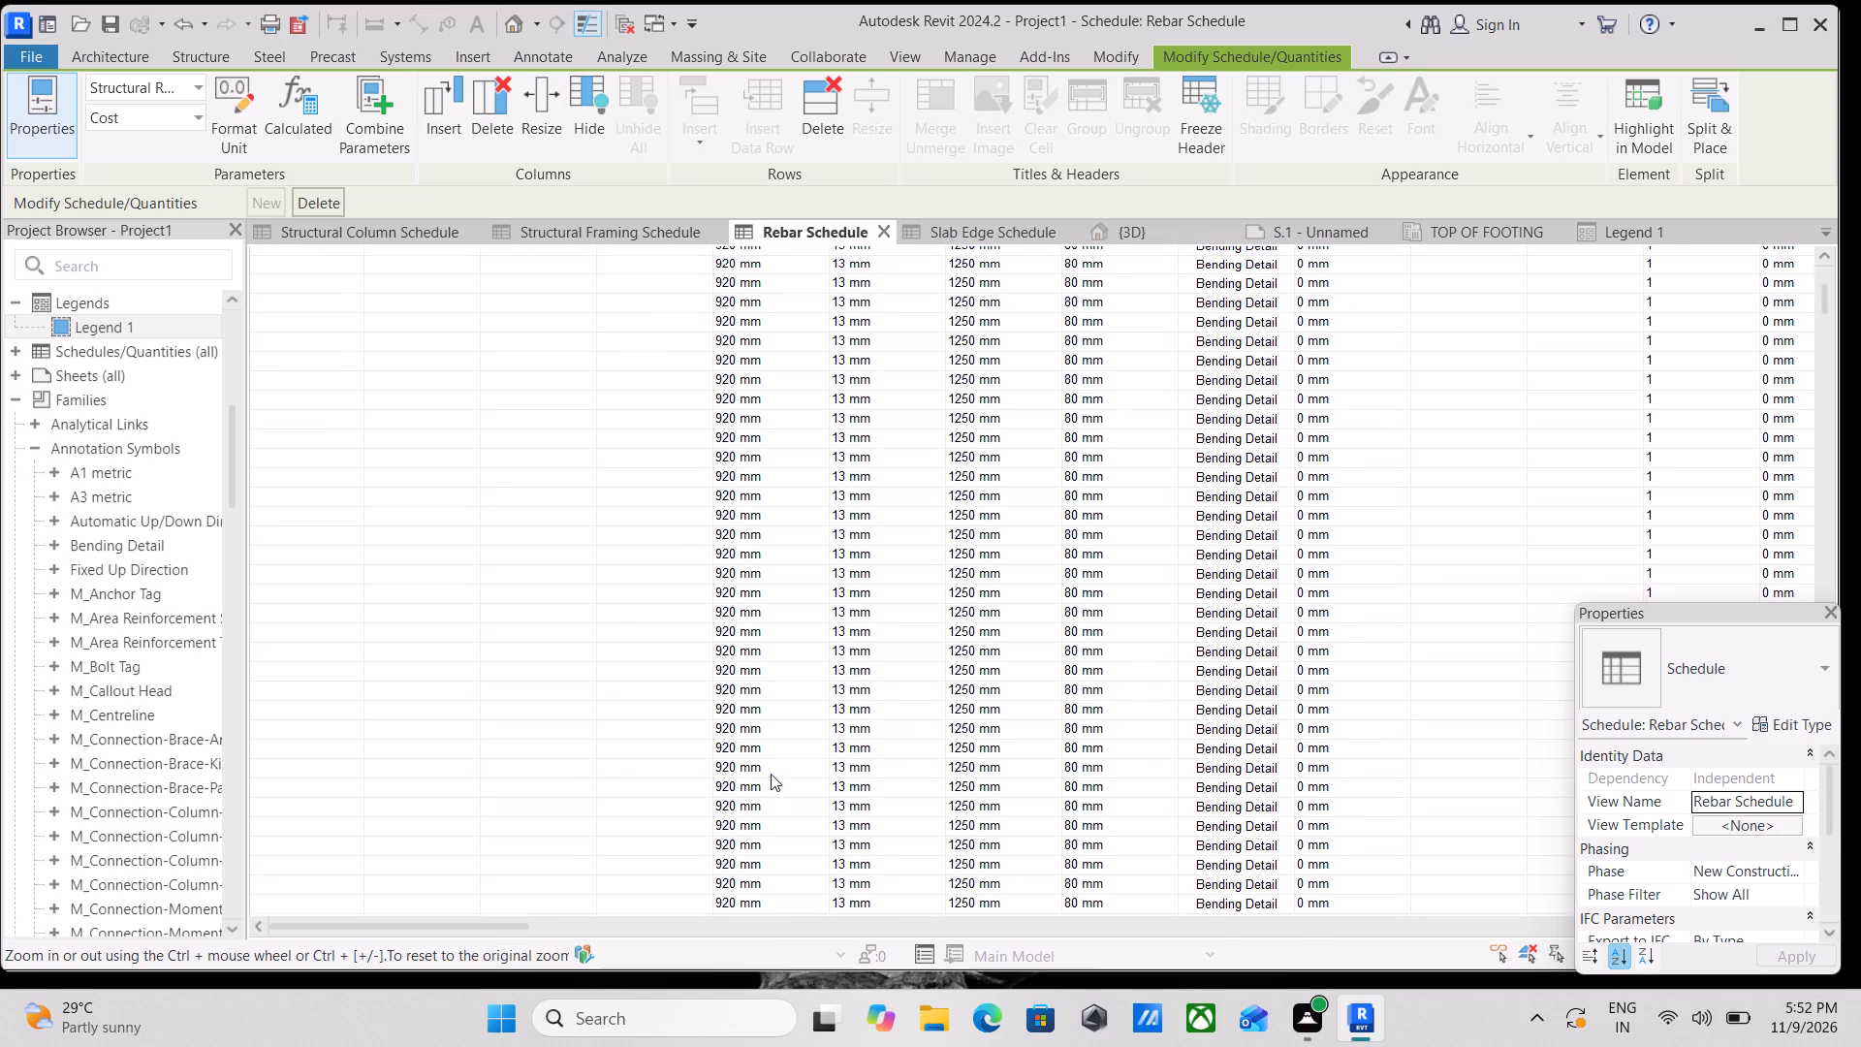
scroll(862, 709, up, 11)
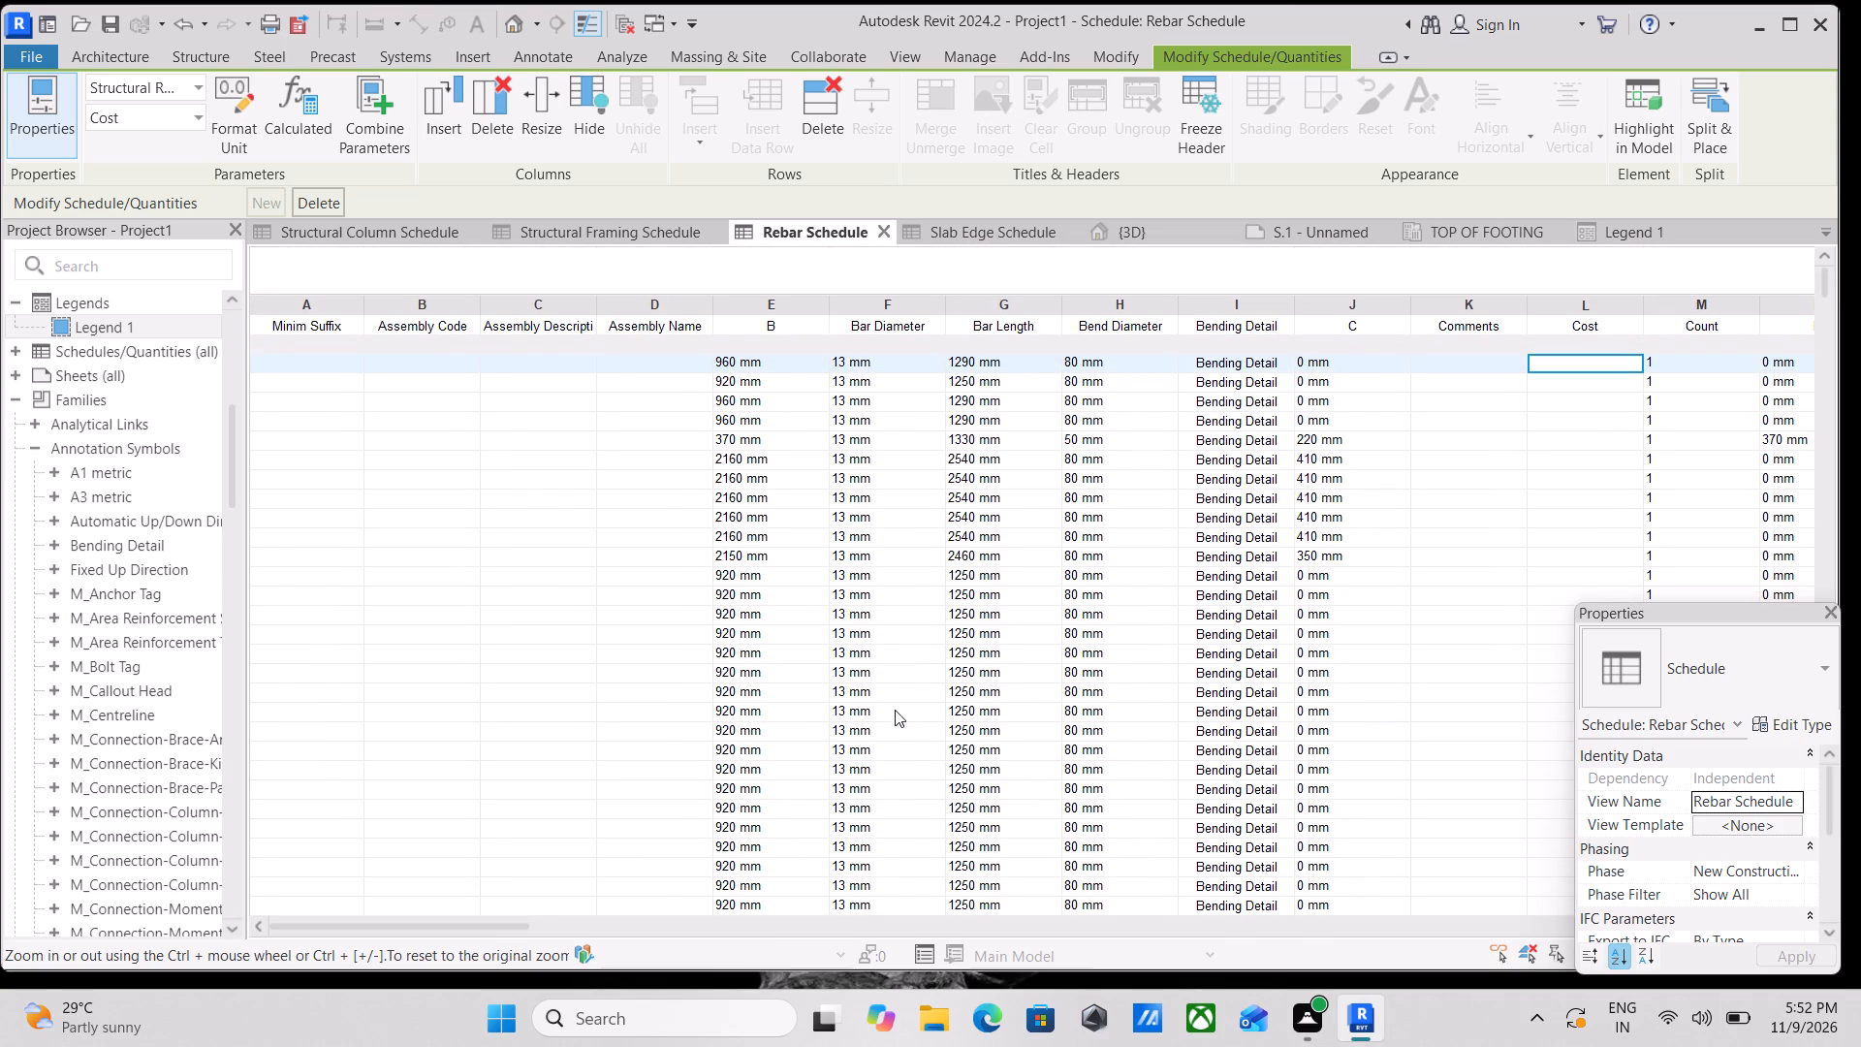
scroll(941, 736, up, 3)
scroll(952, 735, down, 3)
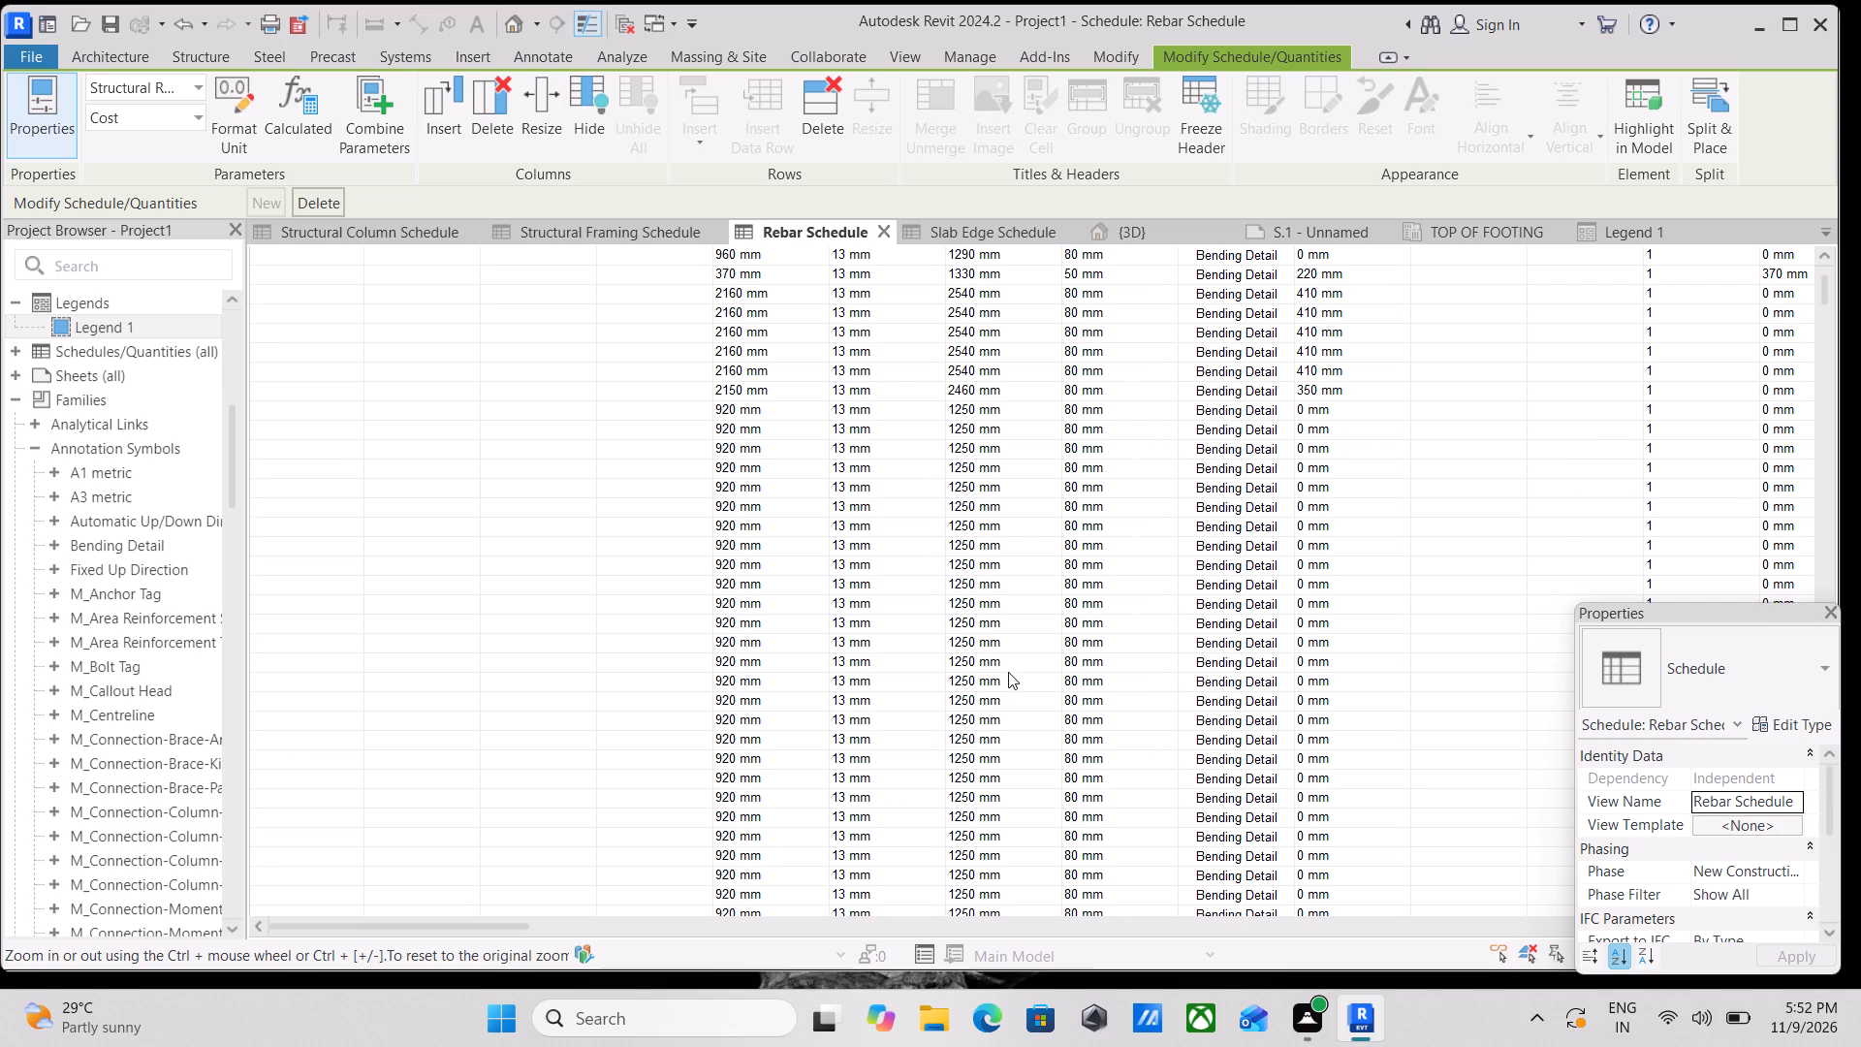
scroll(1008, 672, up, 1)
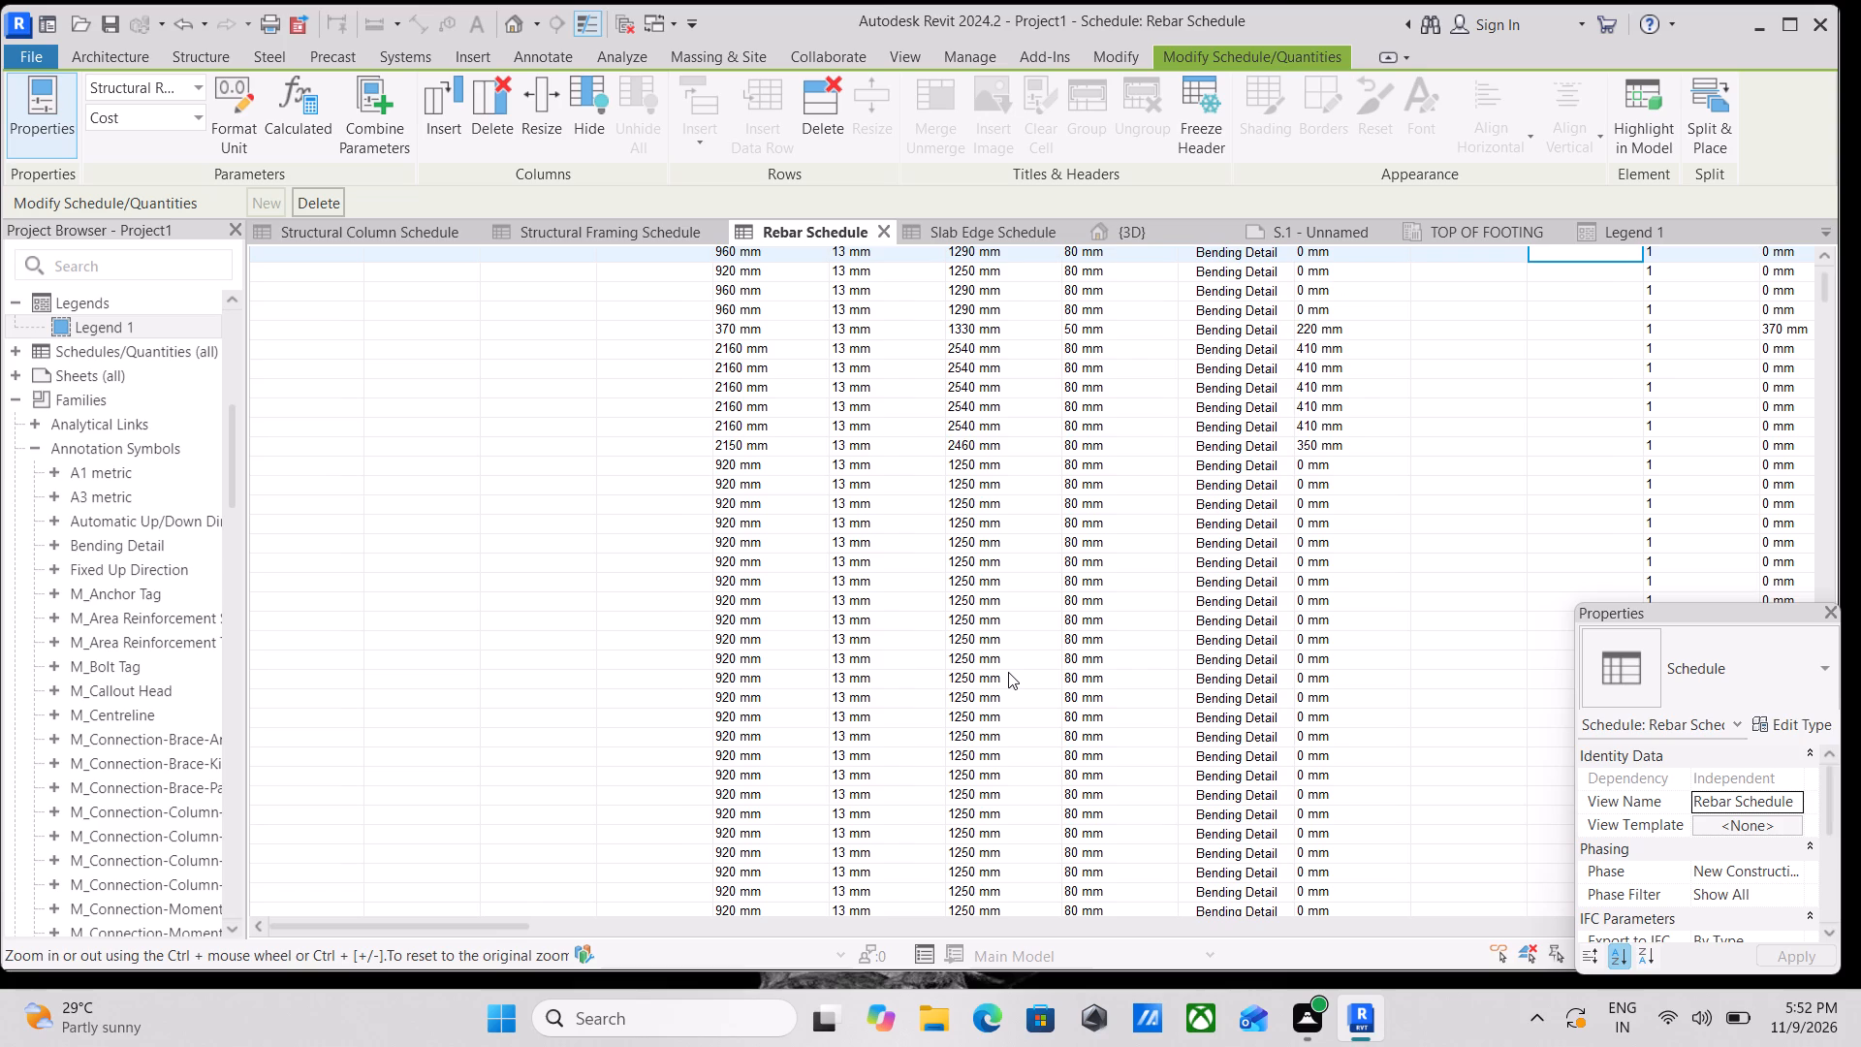
scroll(1069, 697, up, 5)
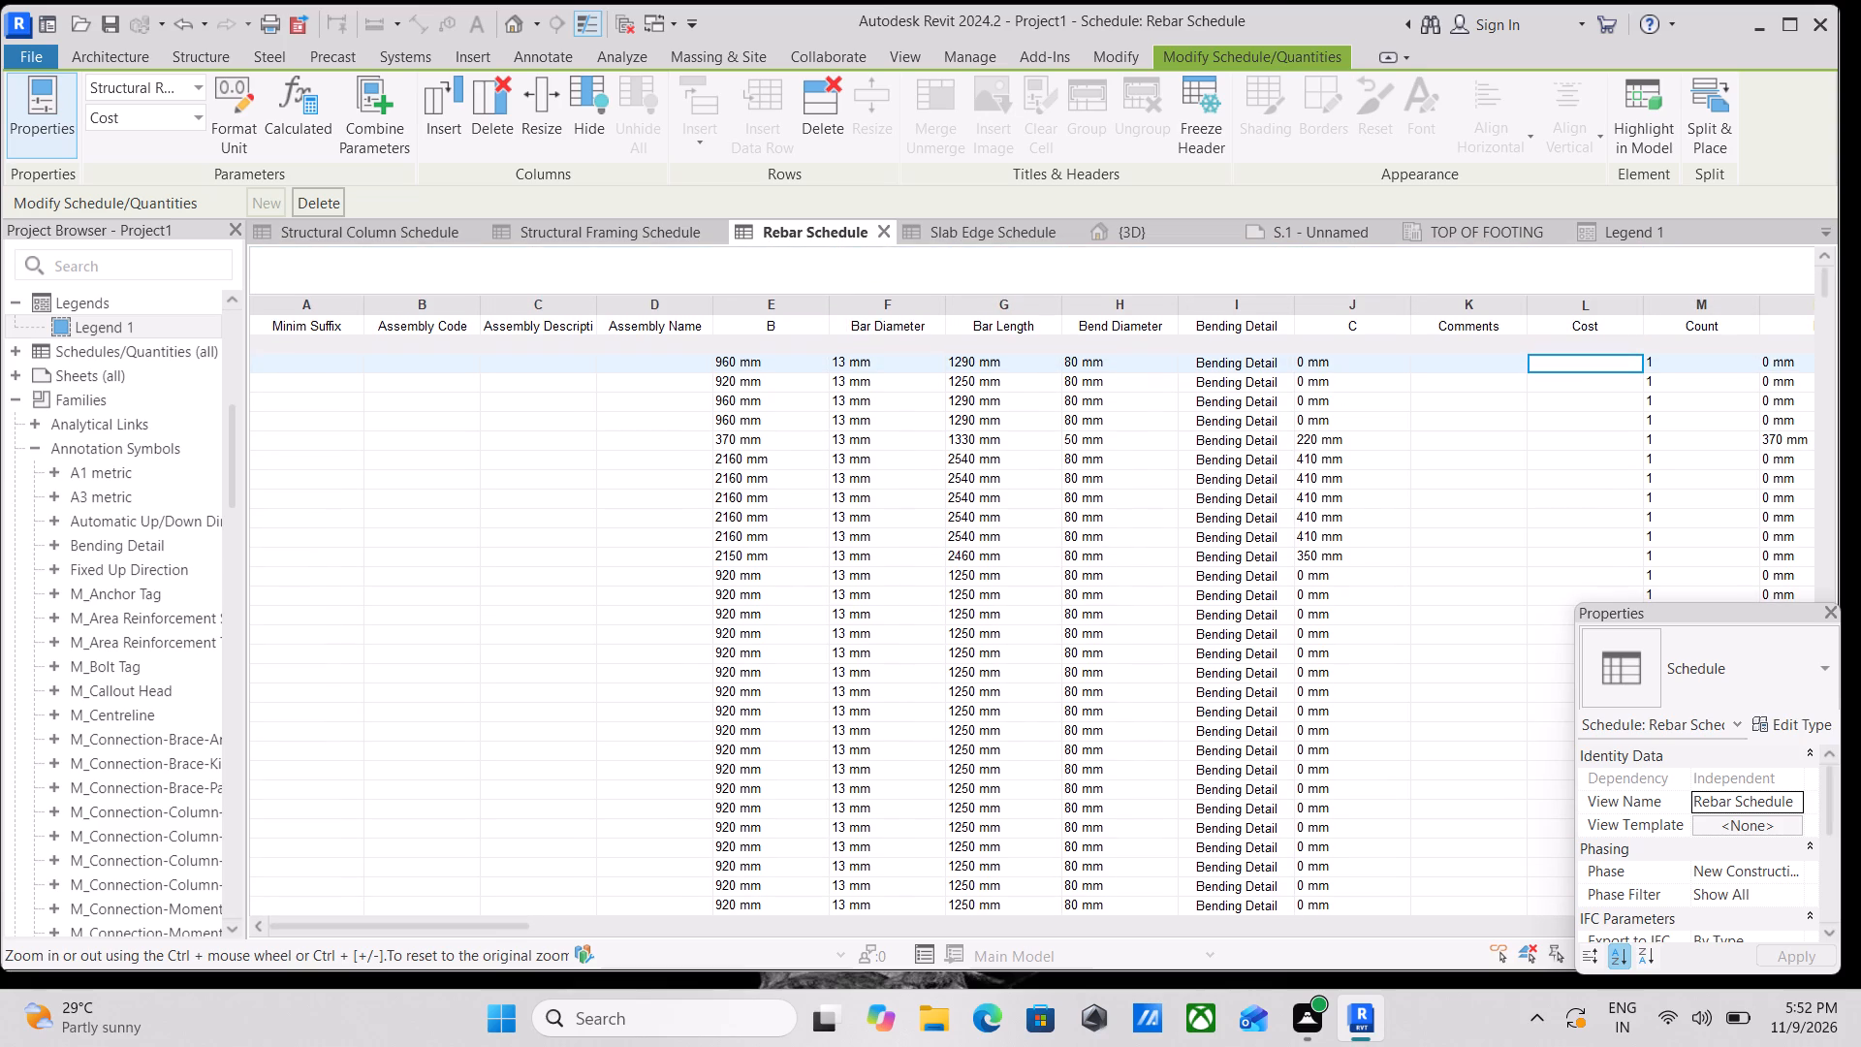
scroll(1063, 749, up, 3)
Examine the bar lengths, bend diameters and B and C dimensions down the Rebar Schedule, through the 13 mm bars to the first 16 mm rows.
scroll(991, 775, down, 2)
scroll(1012, 662, down, 1)
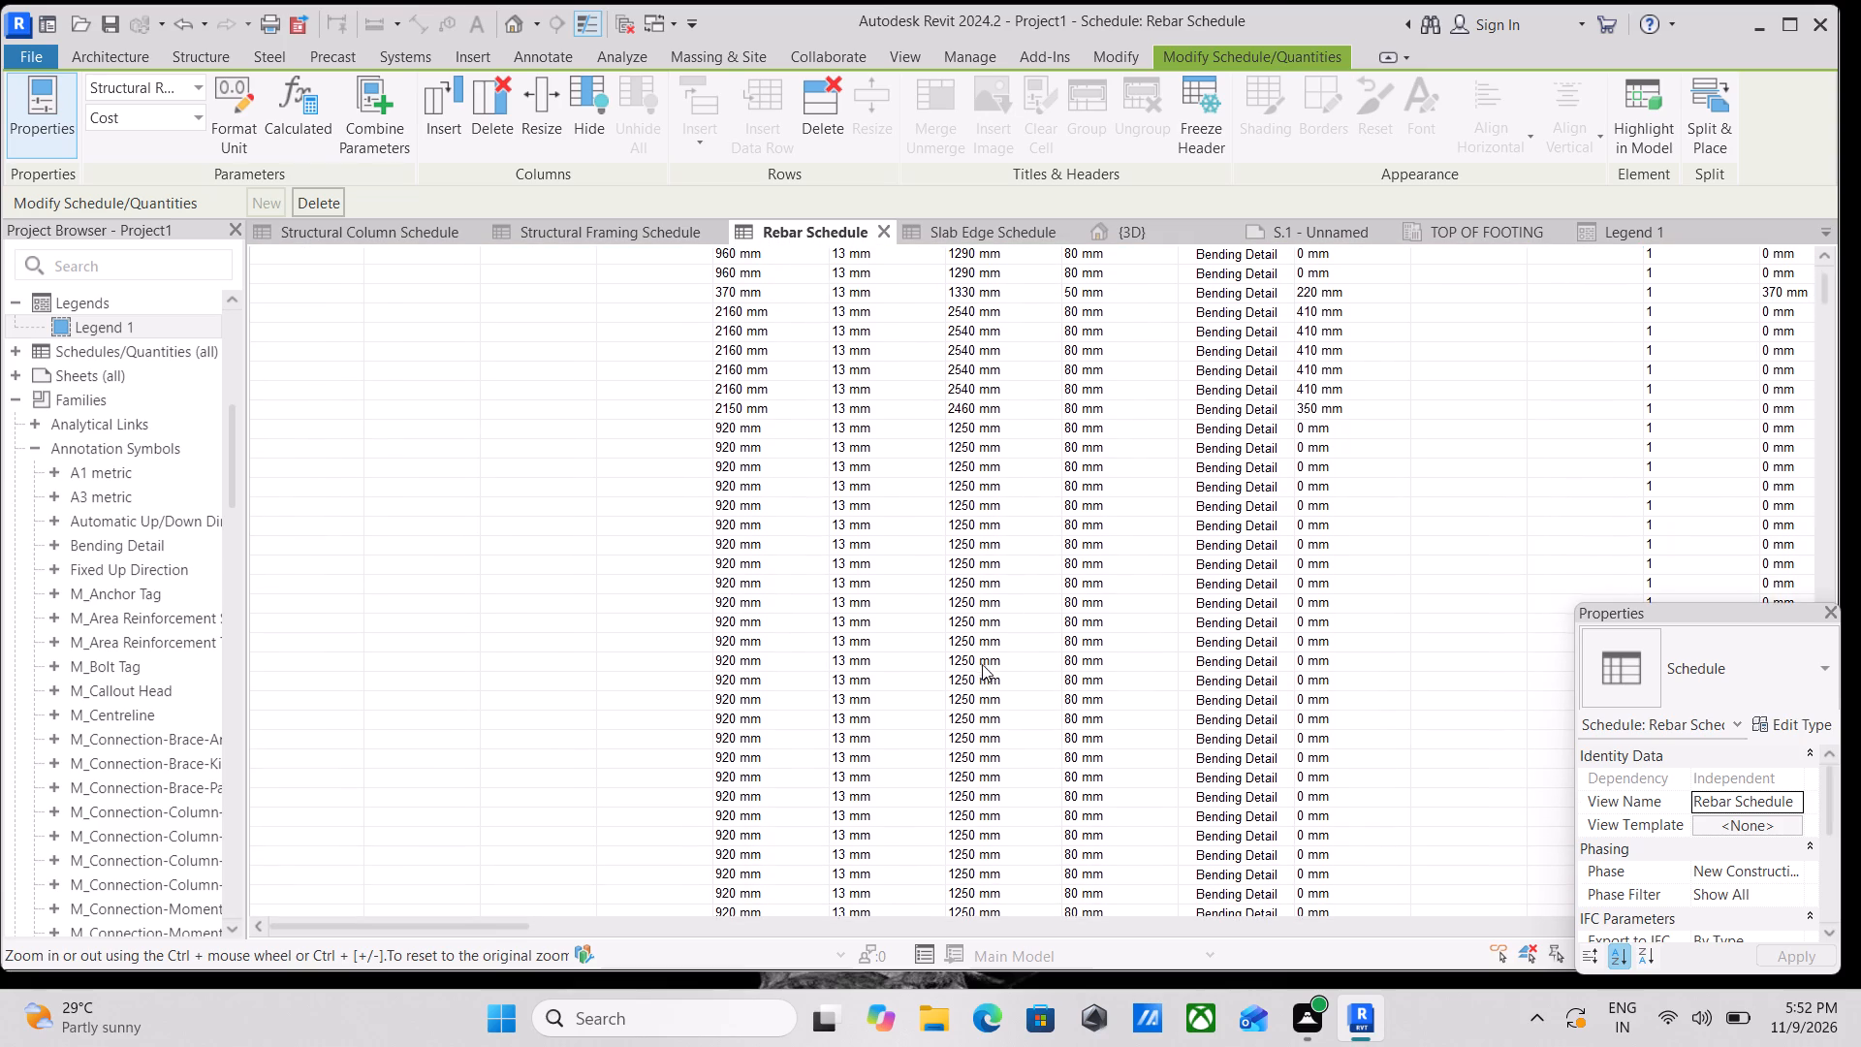
middle_drag(982, 664, 999, 940)
scroll(921, 698, down, 14)
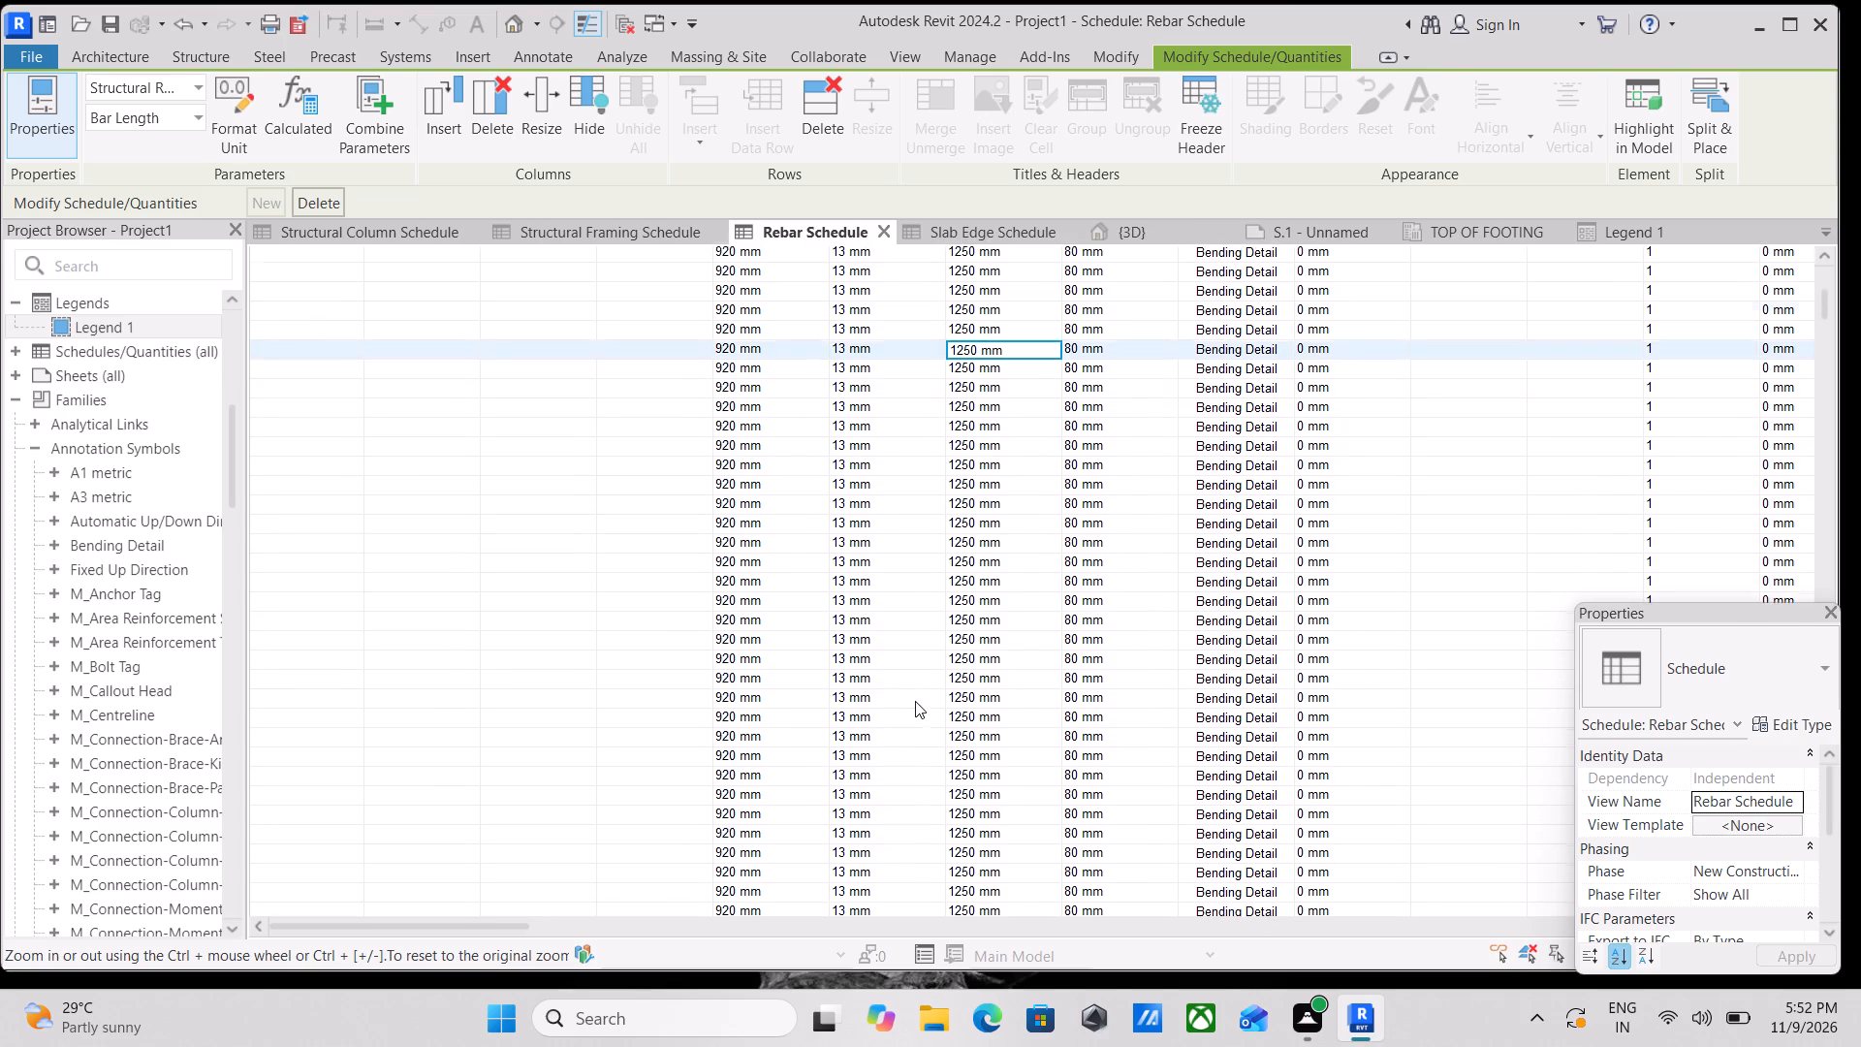
scroll(915, 701, down, 1)
scroll(760, 706, down, 3)
scroll(894, 673, down, 2)
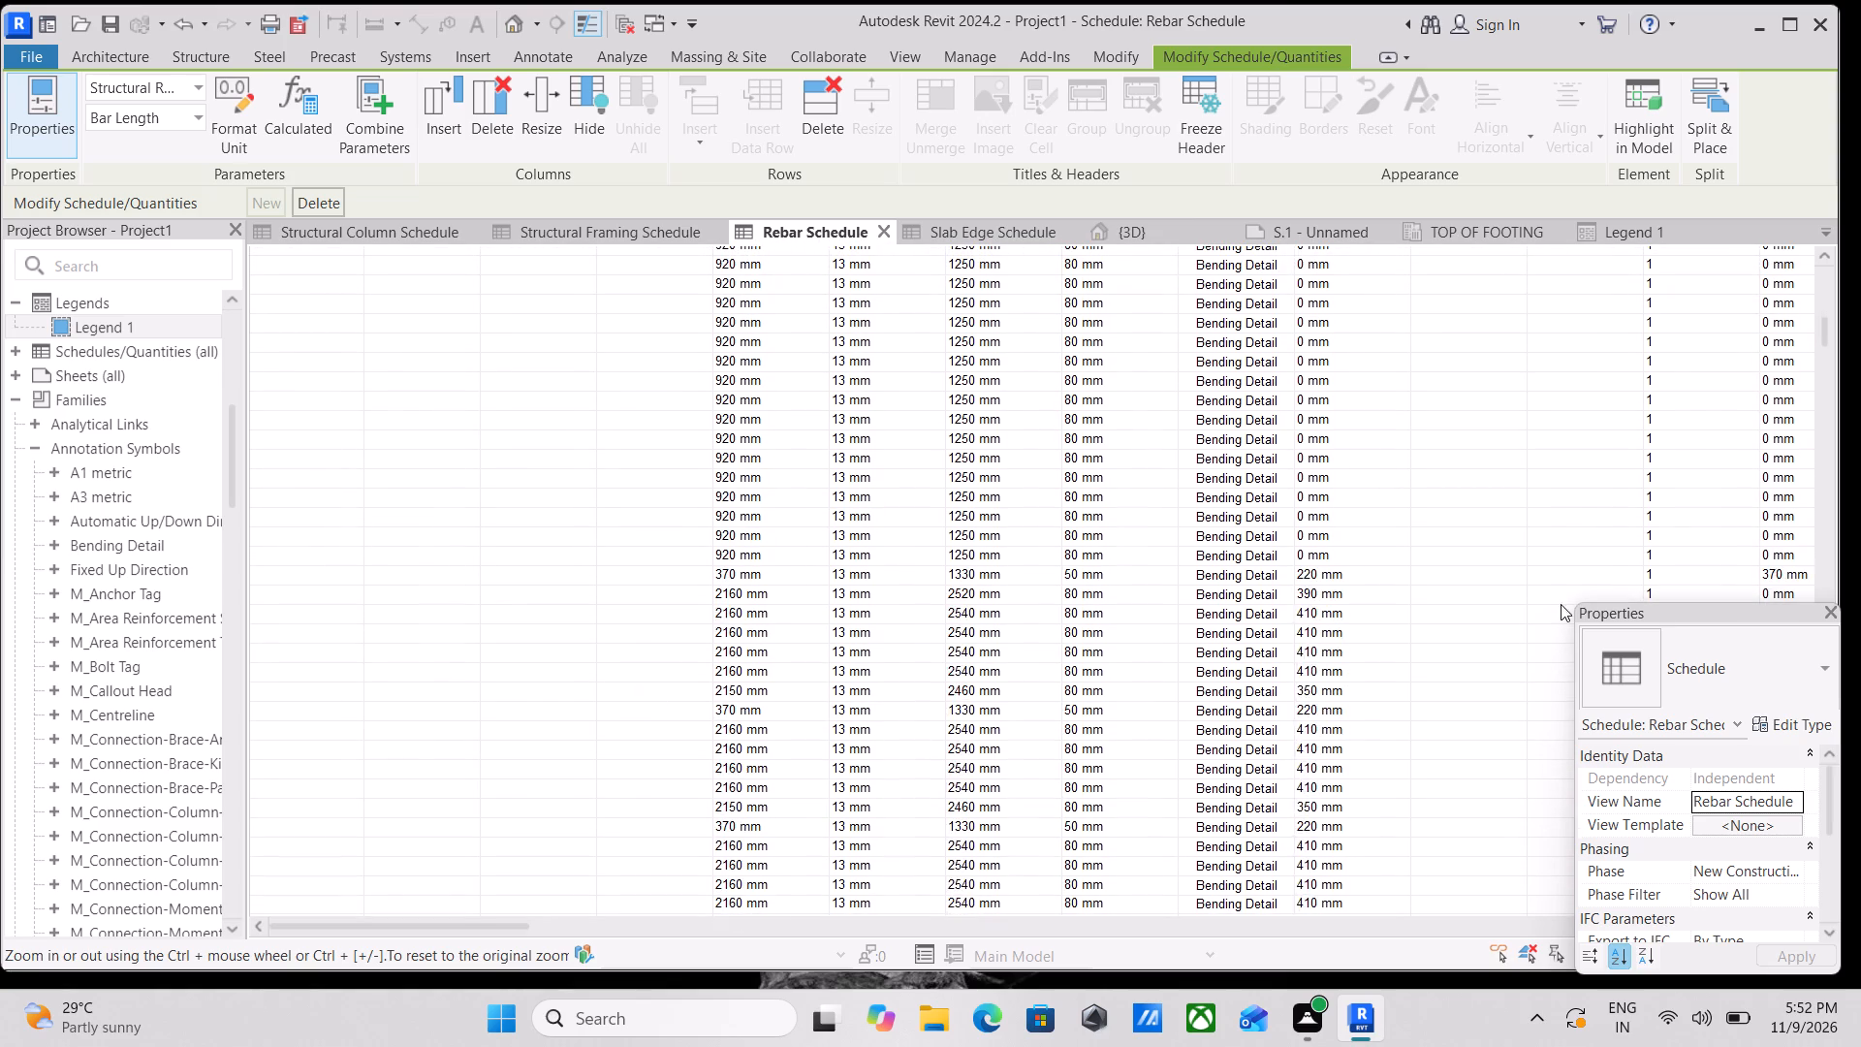
scroll(1021, 647, down, 3)
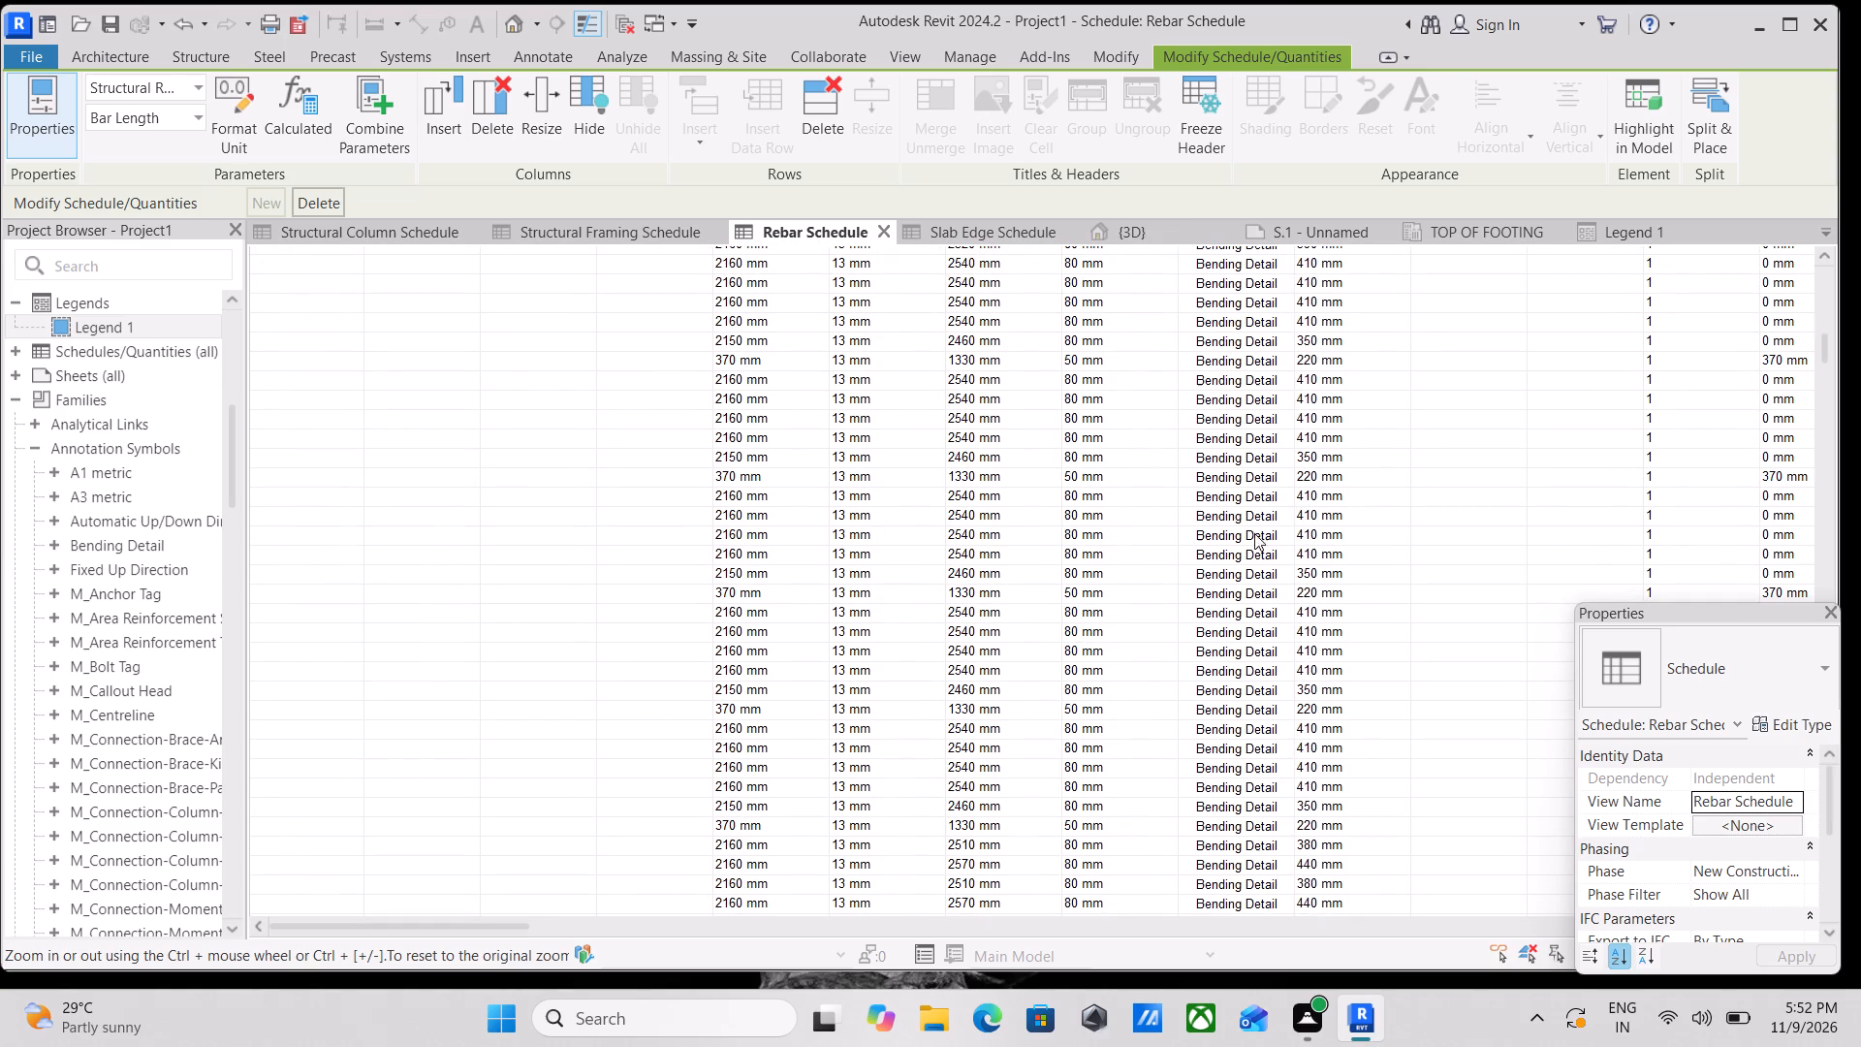
scroll(1065, 595, down, 3)
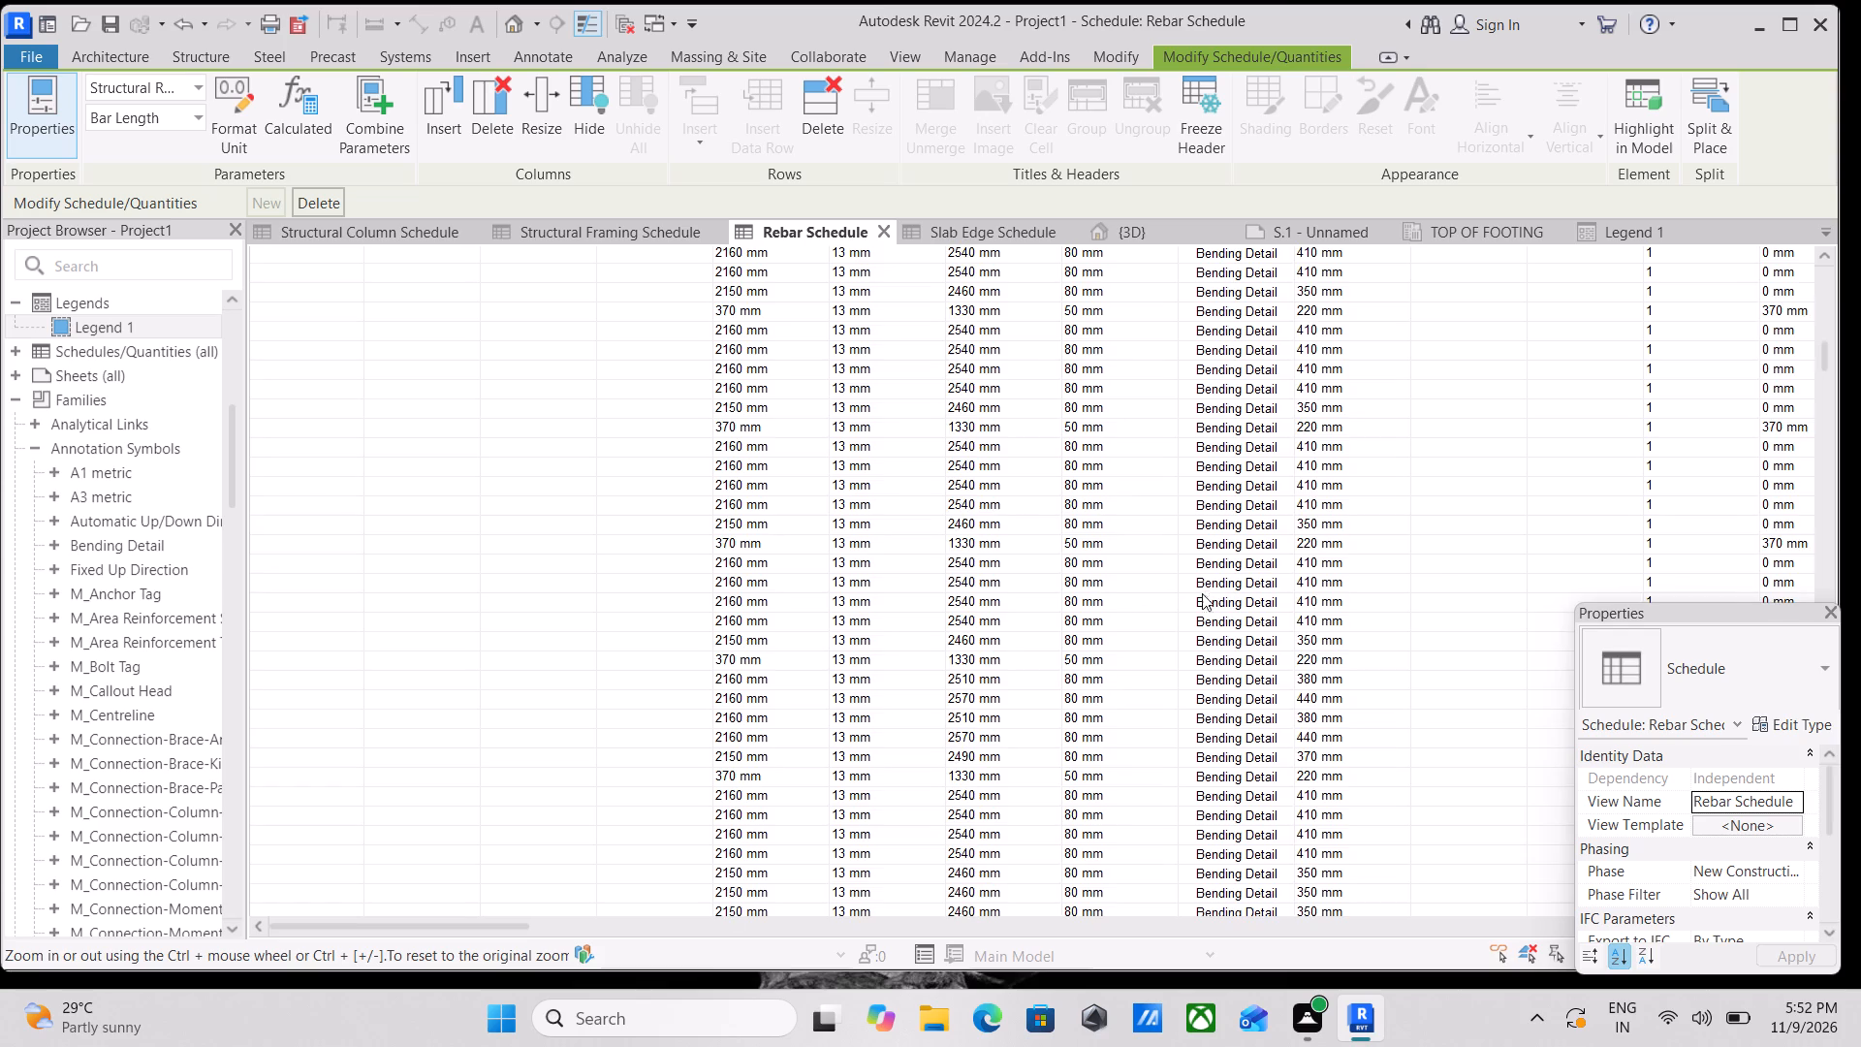
scroll(1197, 595, down, 3)
scroll(1486, 612, down, 2)
scroll(1132, 637, down, 4)
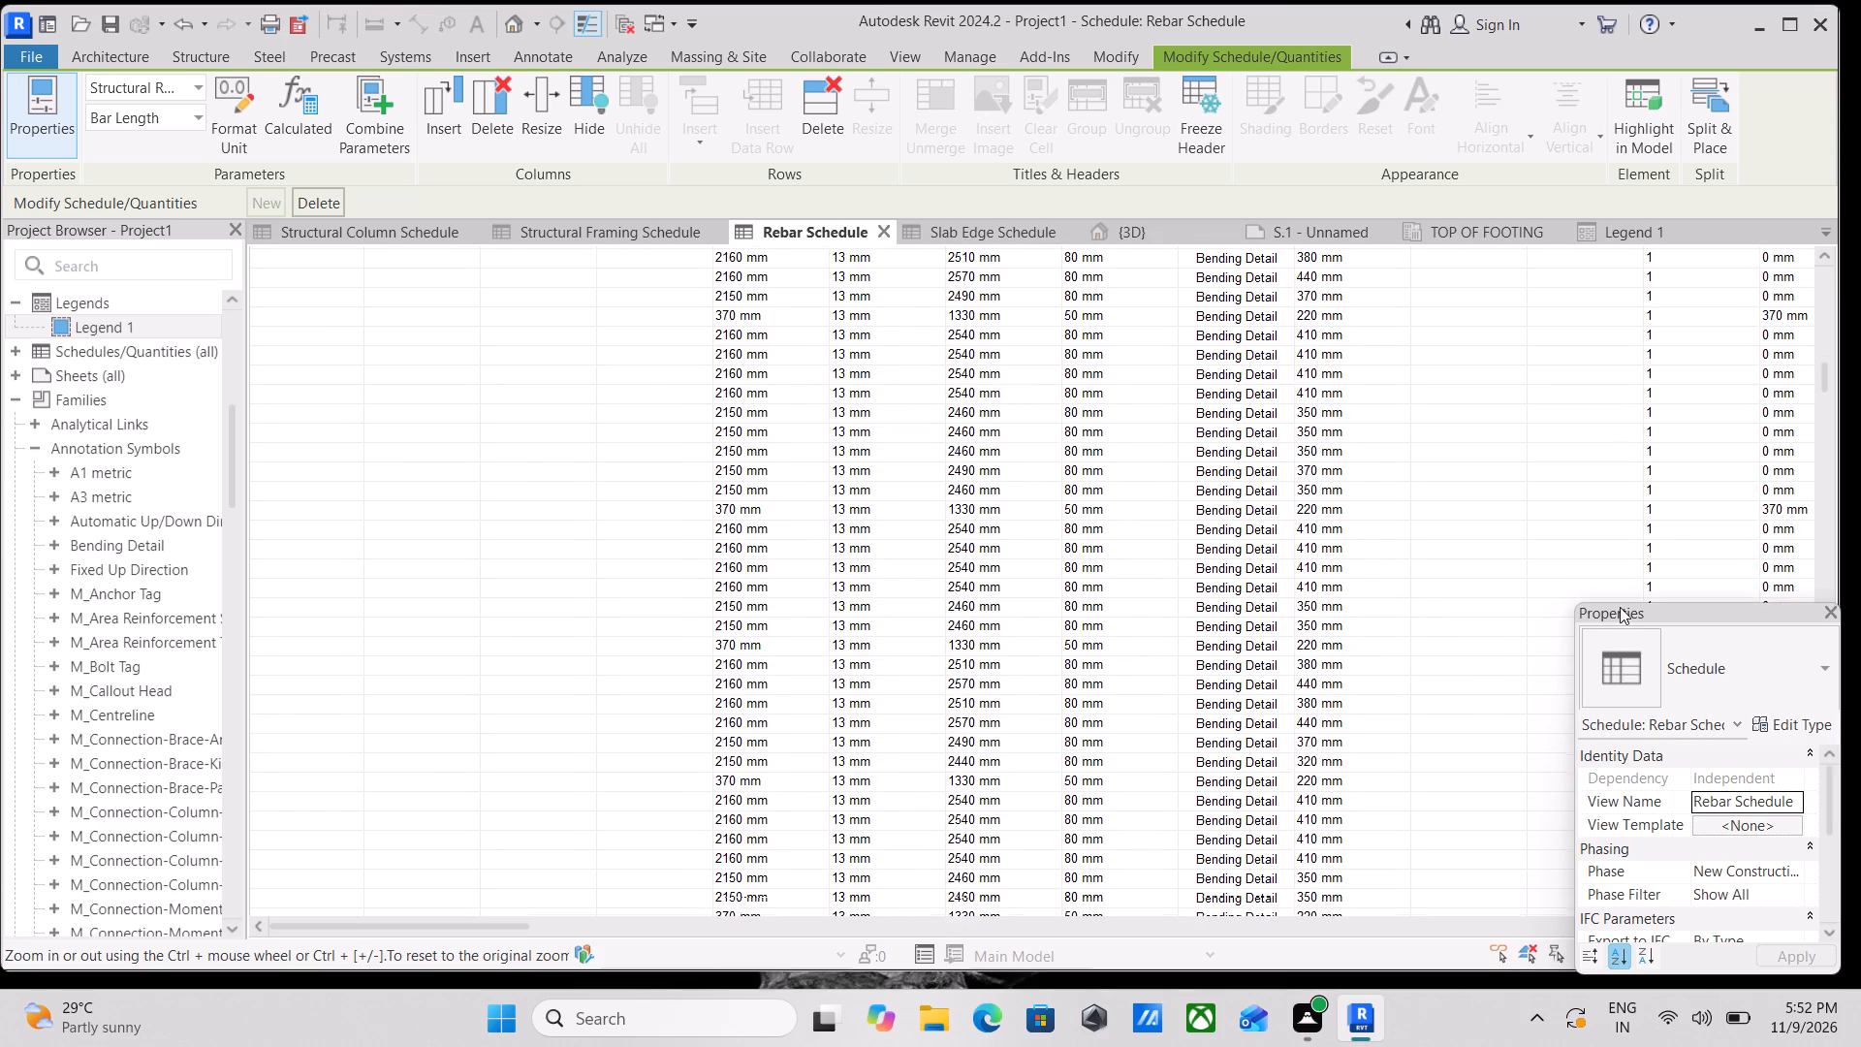
scroll(1229, 616, down, 4)
scroll(953, 570, down, 3)
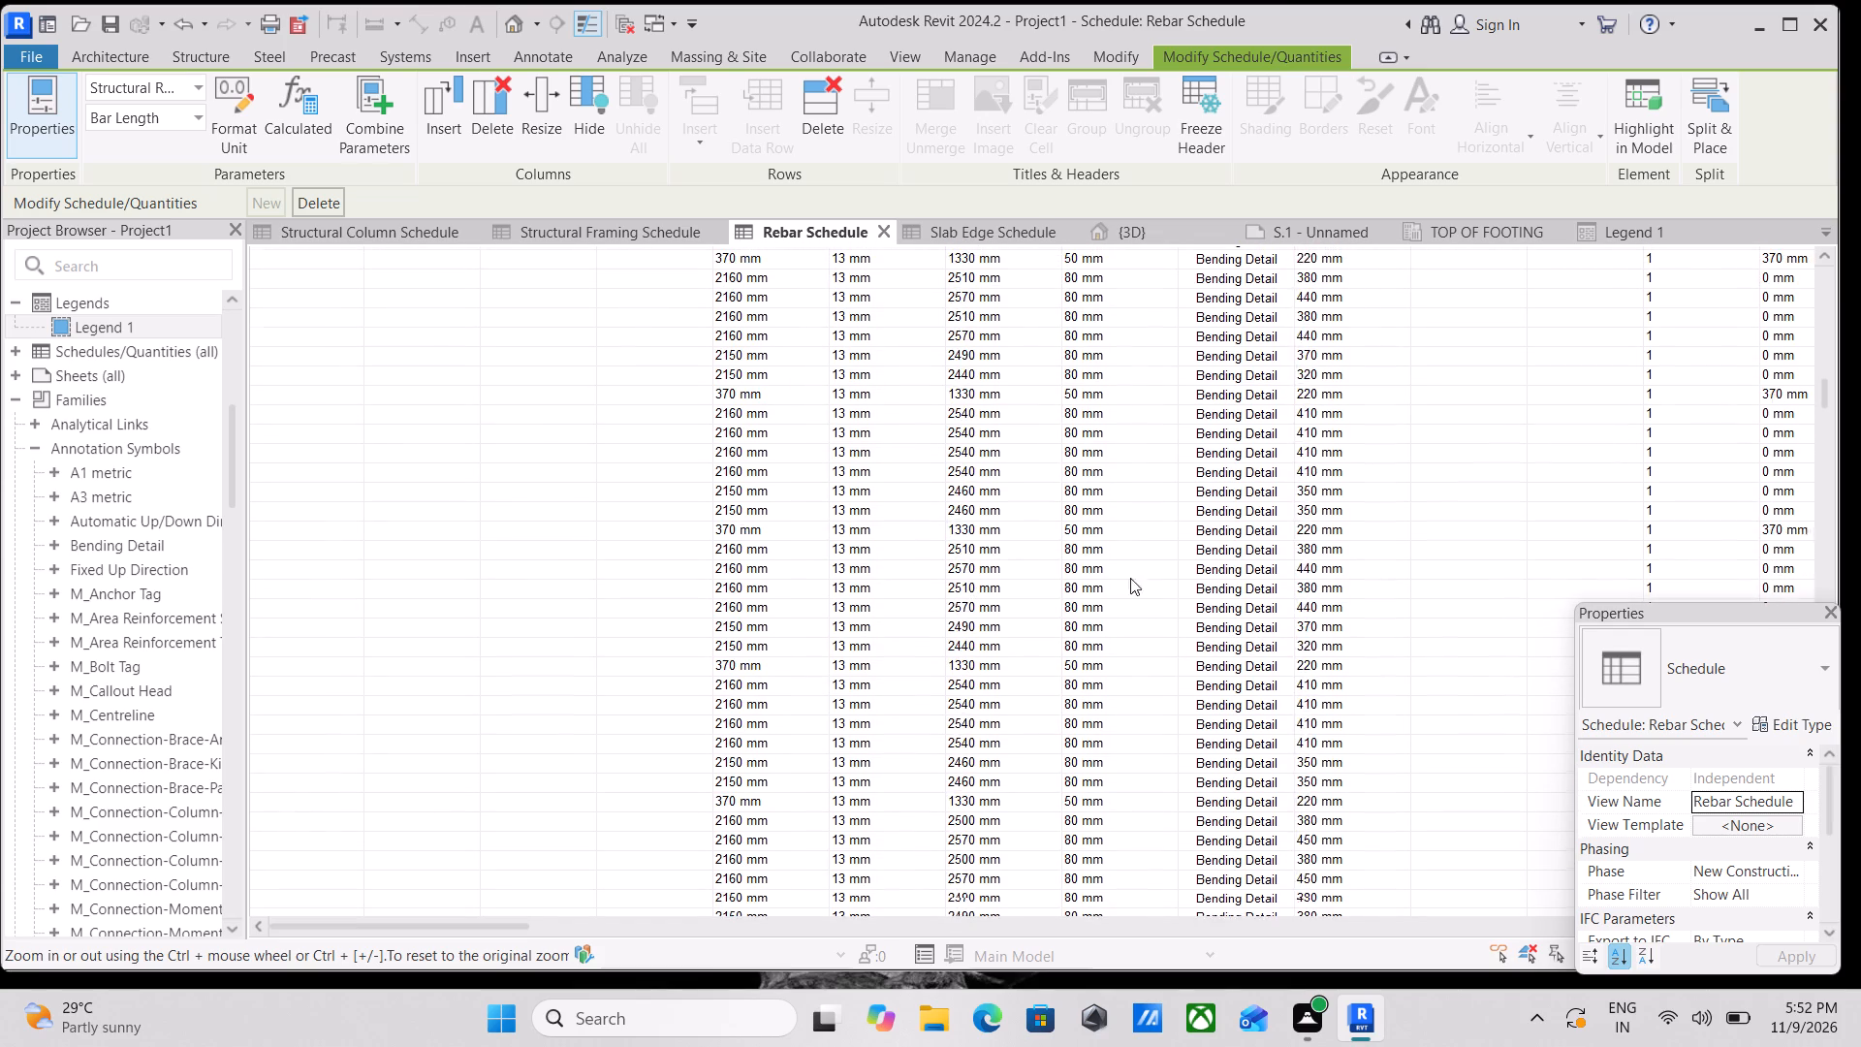
scroll(1031, 576, down, 3)
scroll(1423, 587, down, 4)
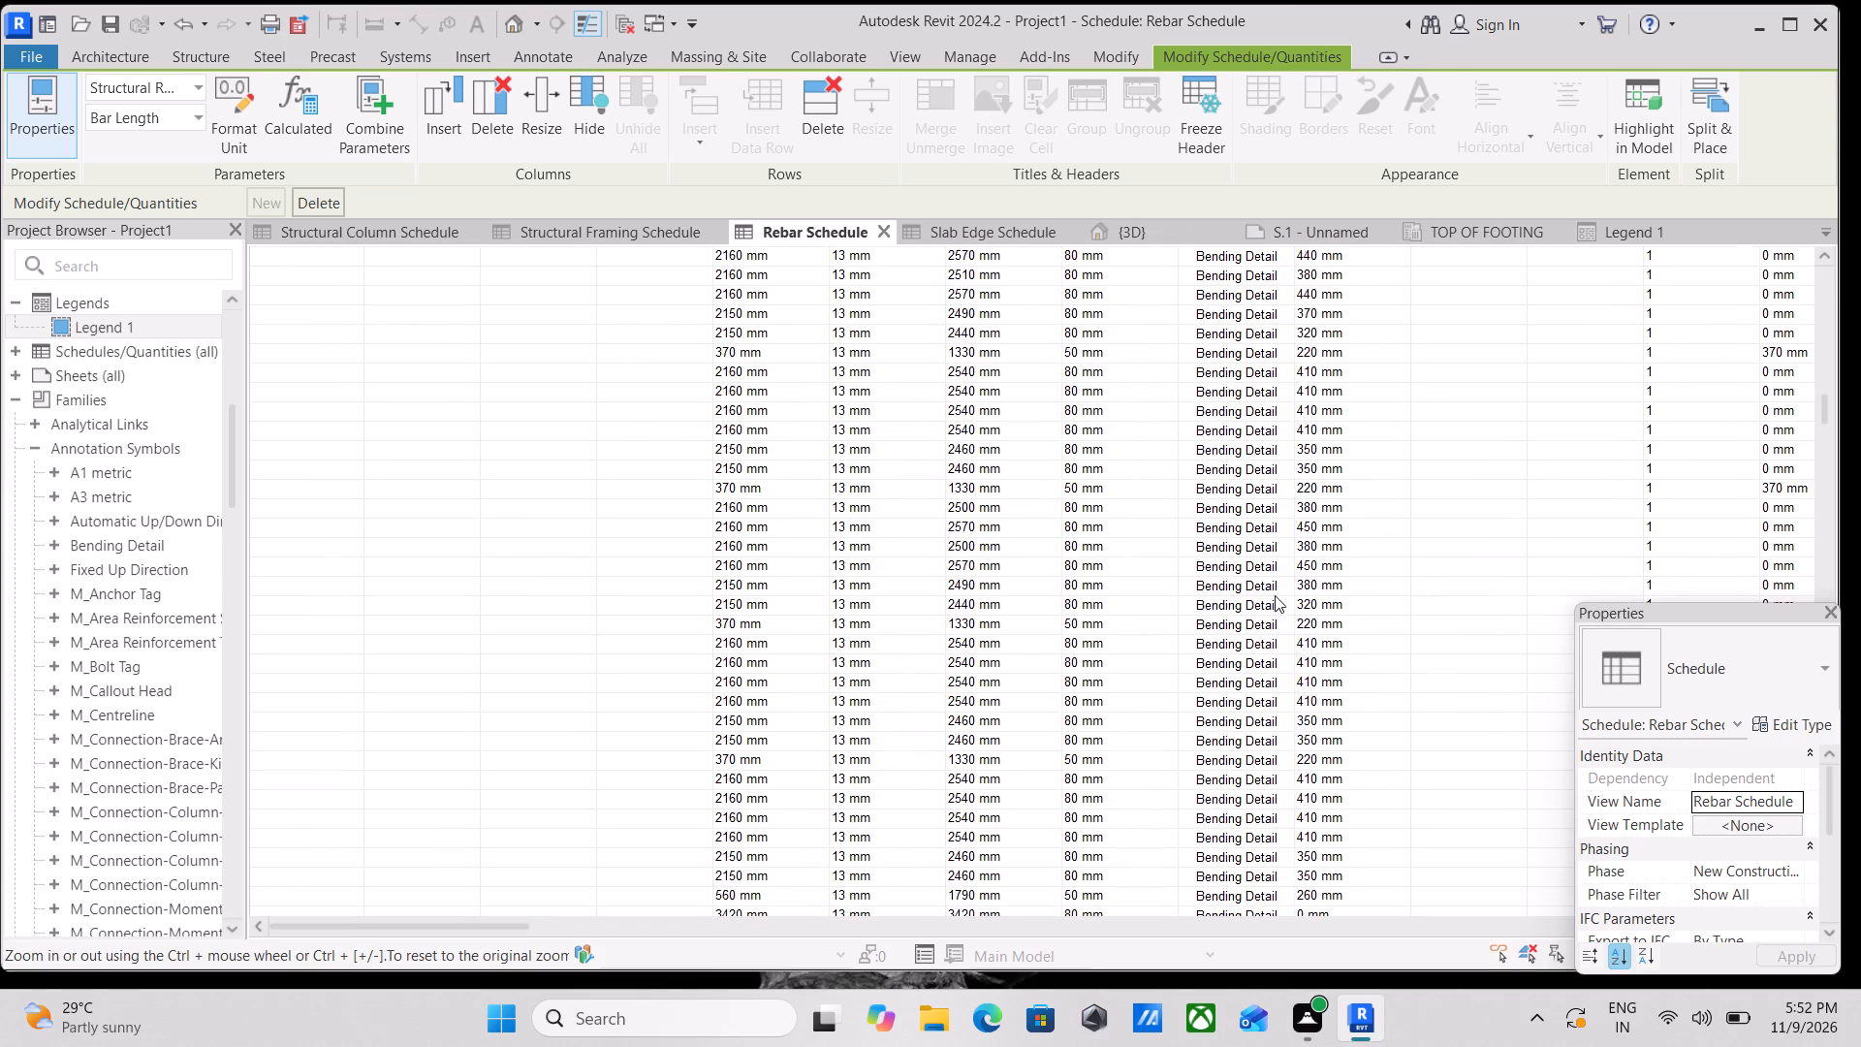
scroll(1068, 599, down, 4)
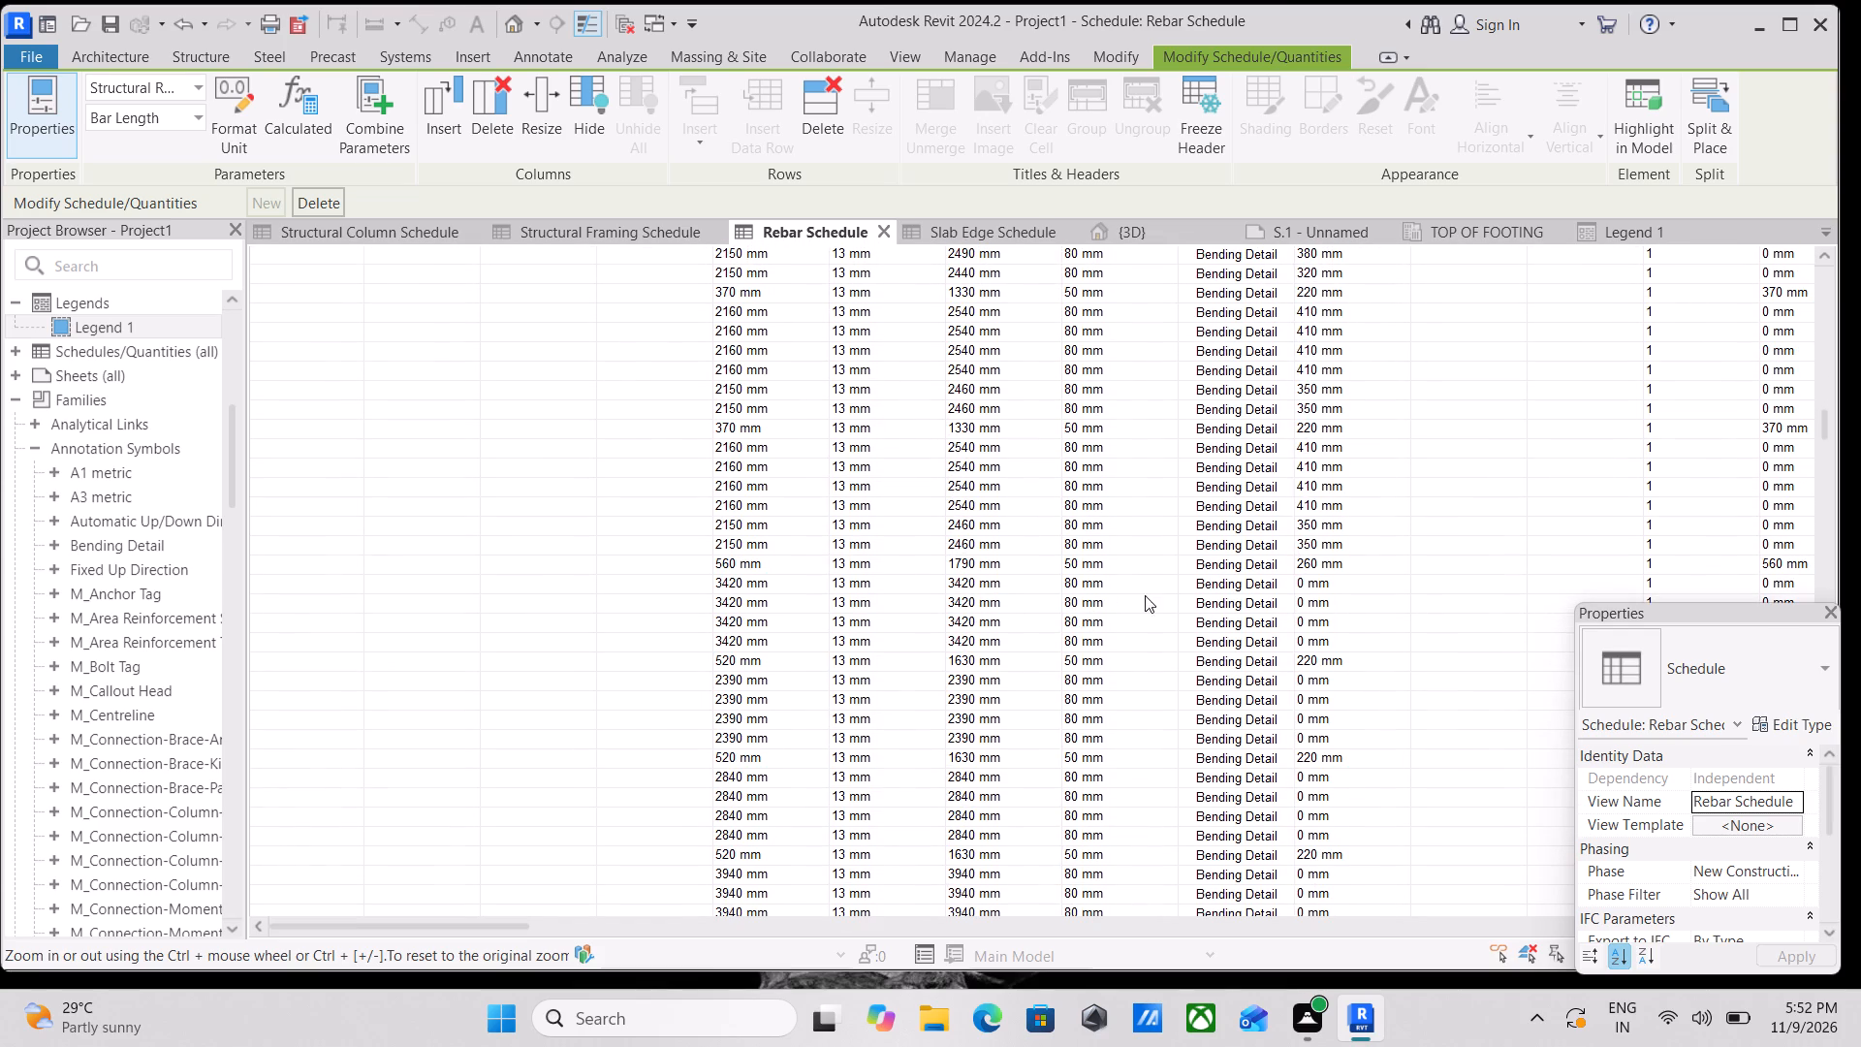
scroll(1264, 591, down, 3)
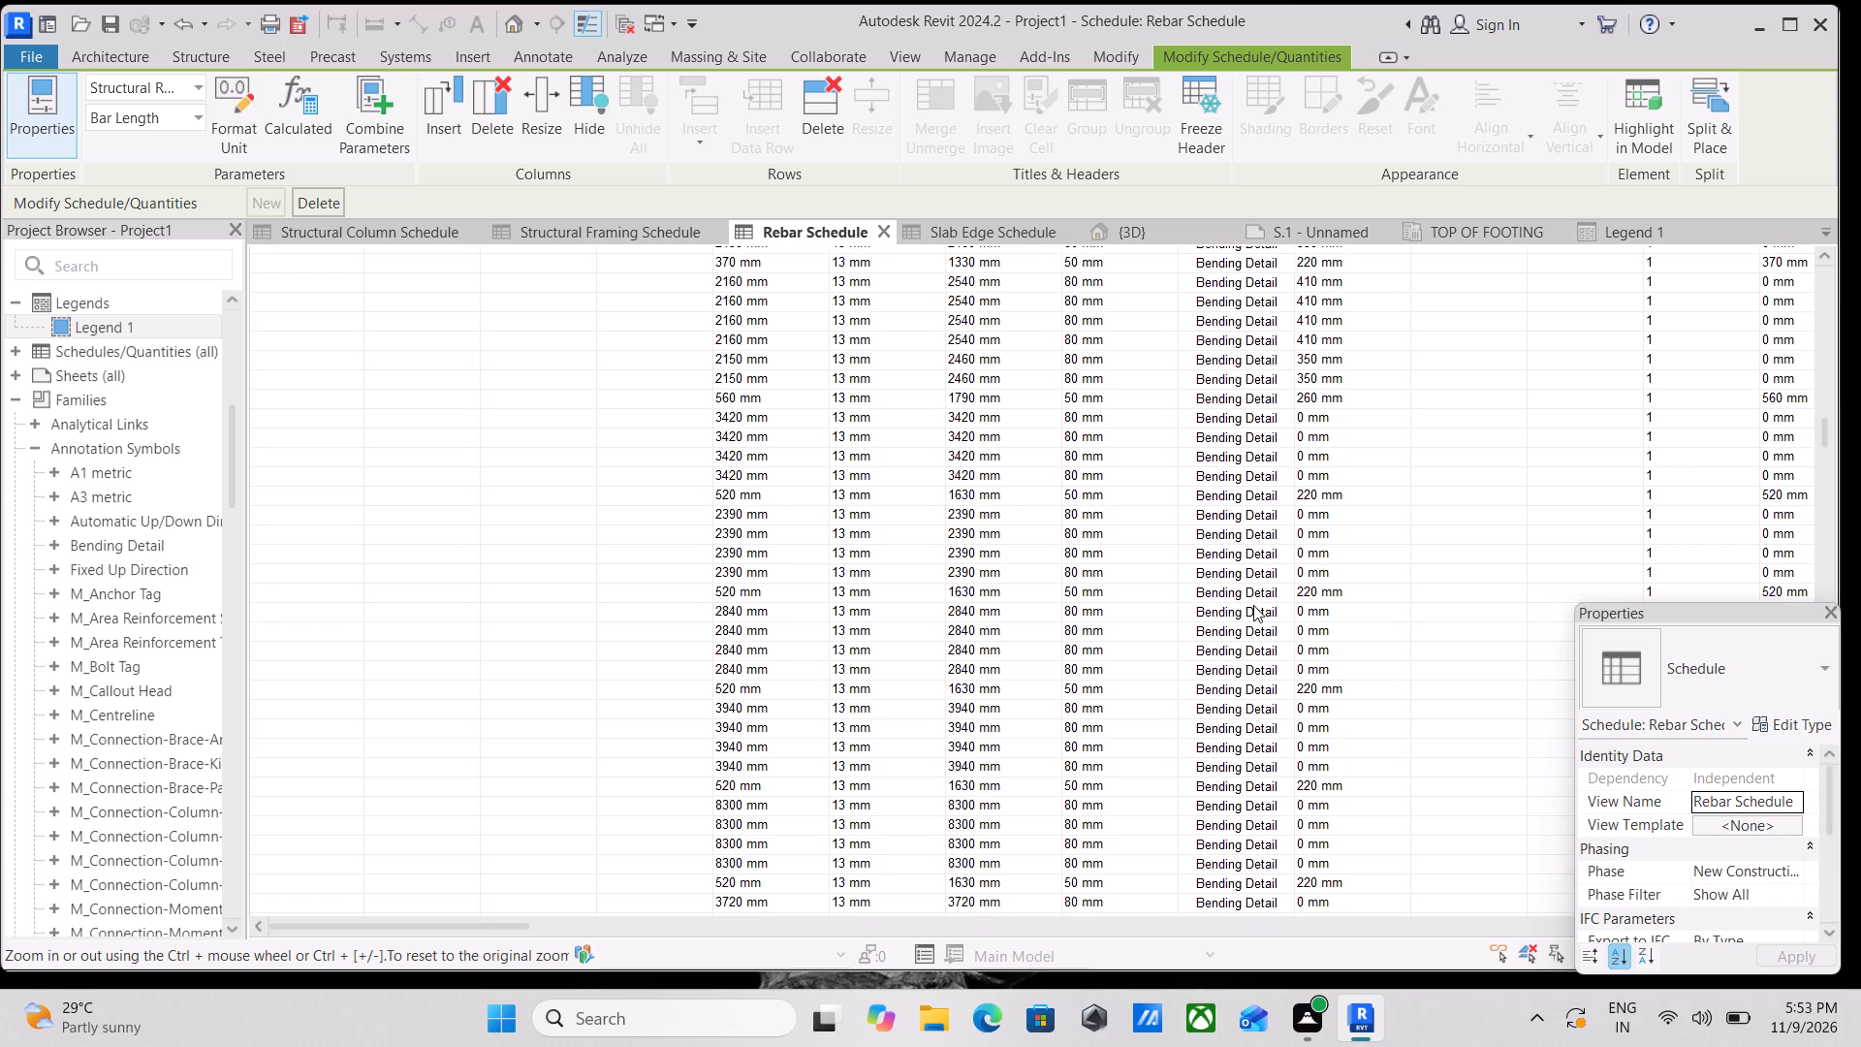
scroll(1215, 630, down, 3)
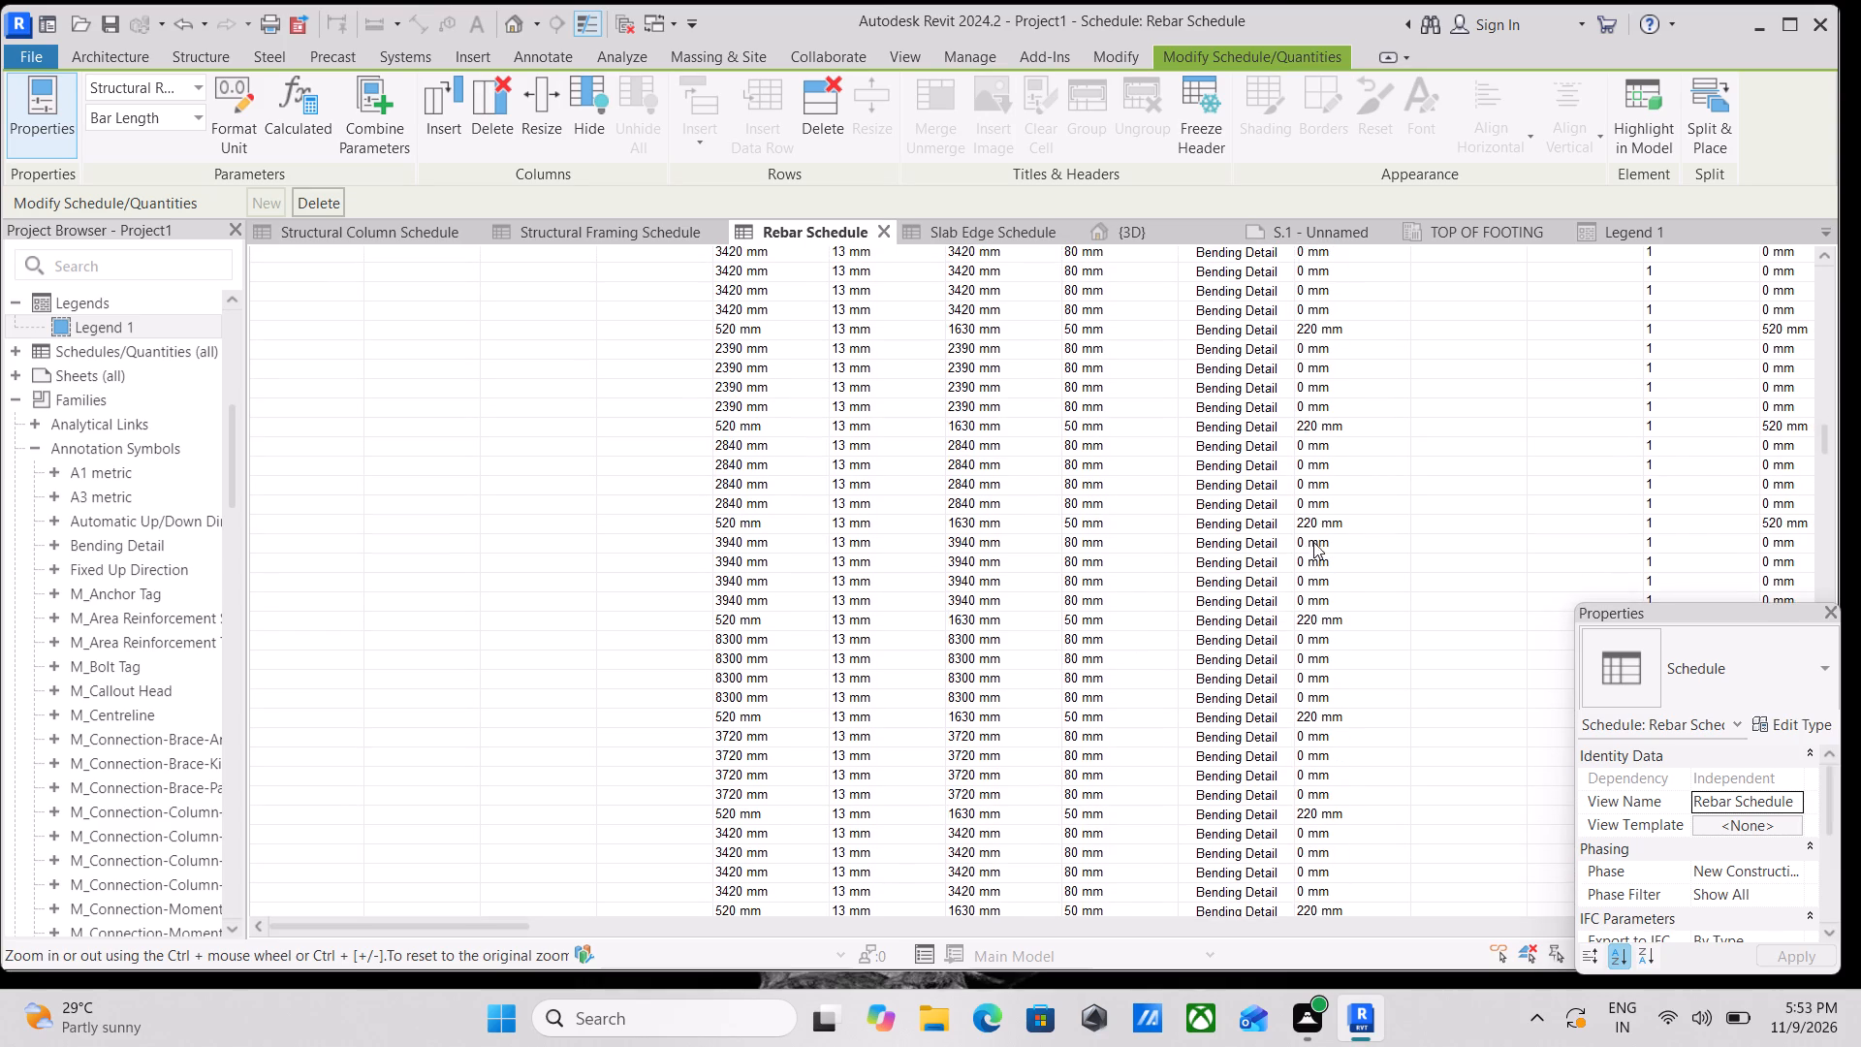
scroll(1233, 561, down, 2)
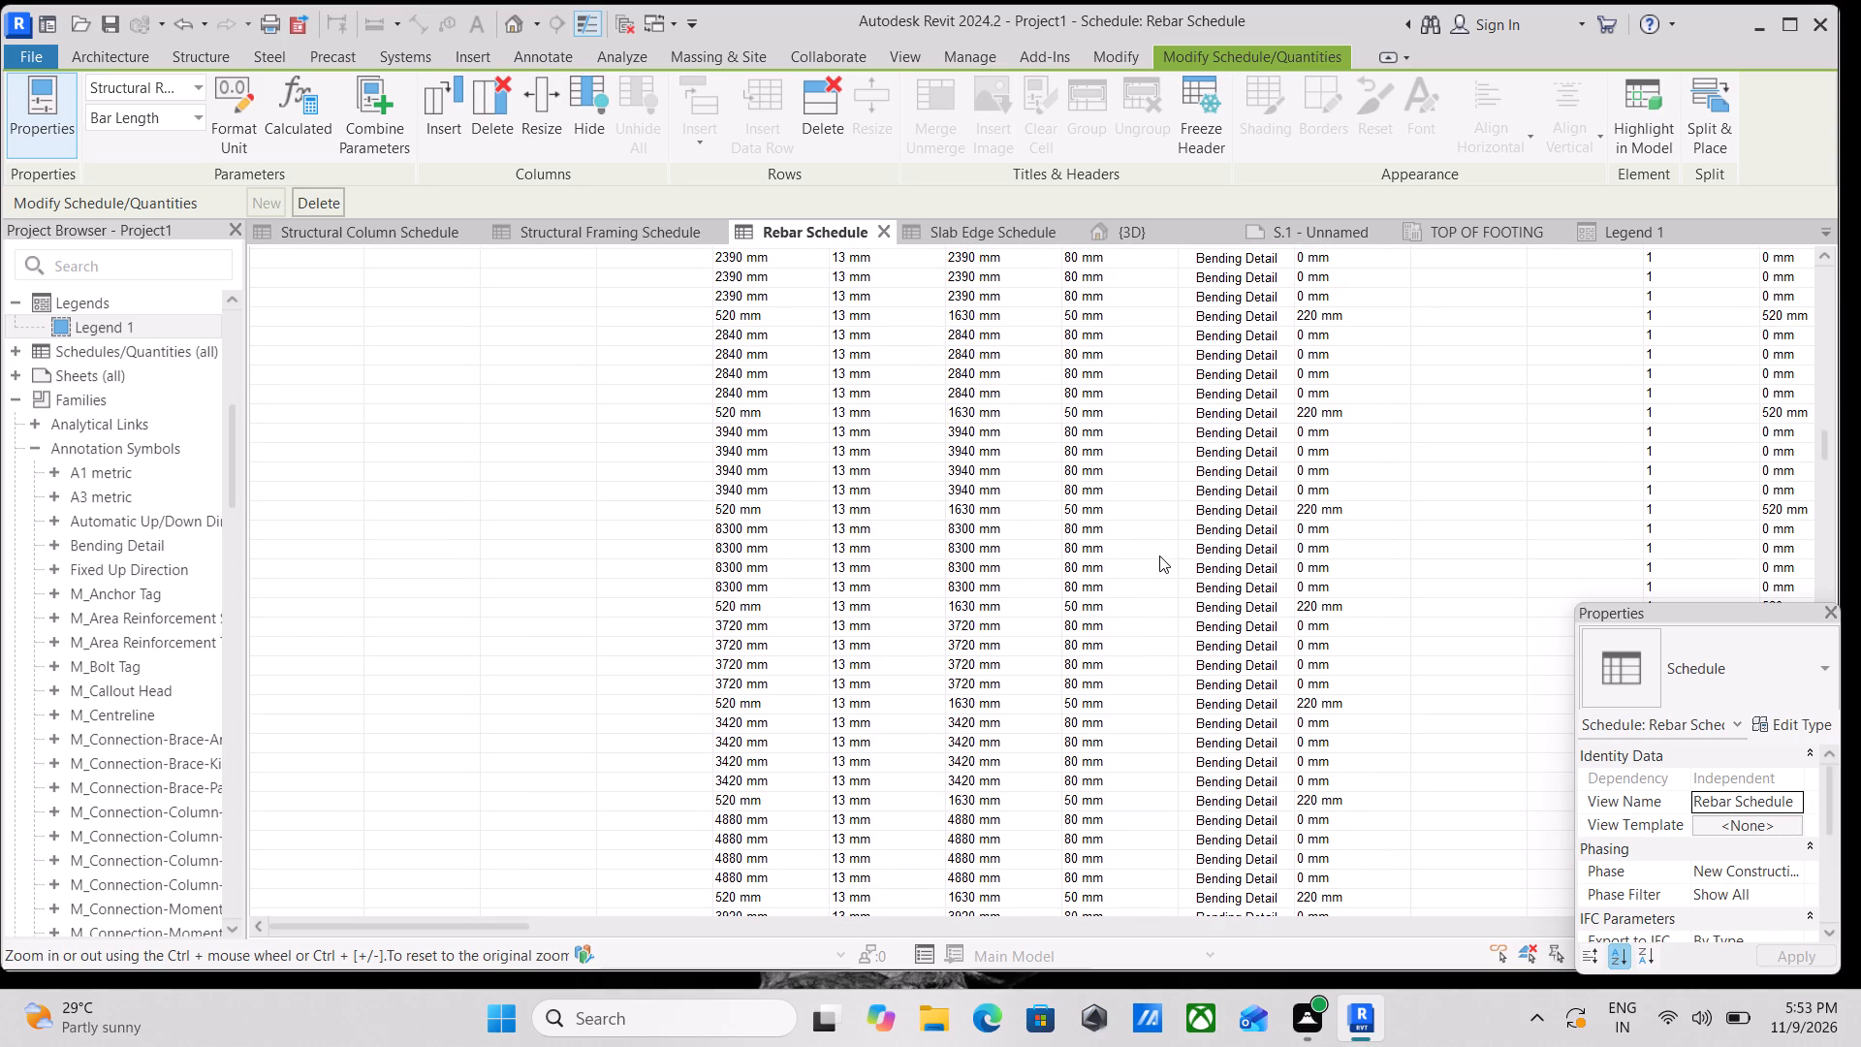
scroll(1237, 519, down, 1)
scroll(1020, 585, down, 1)
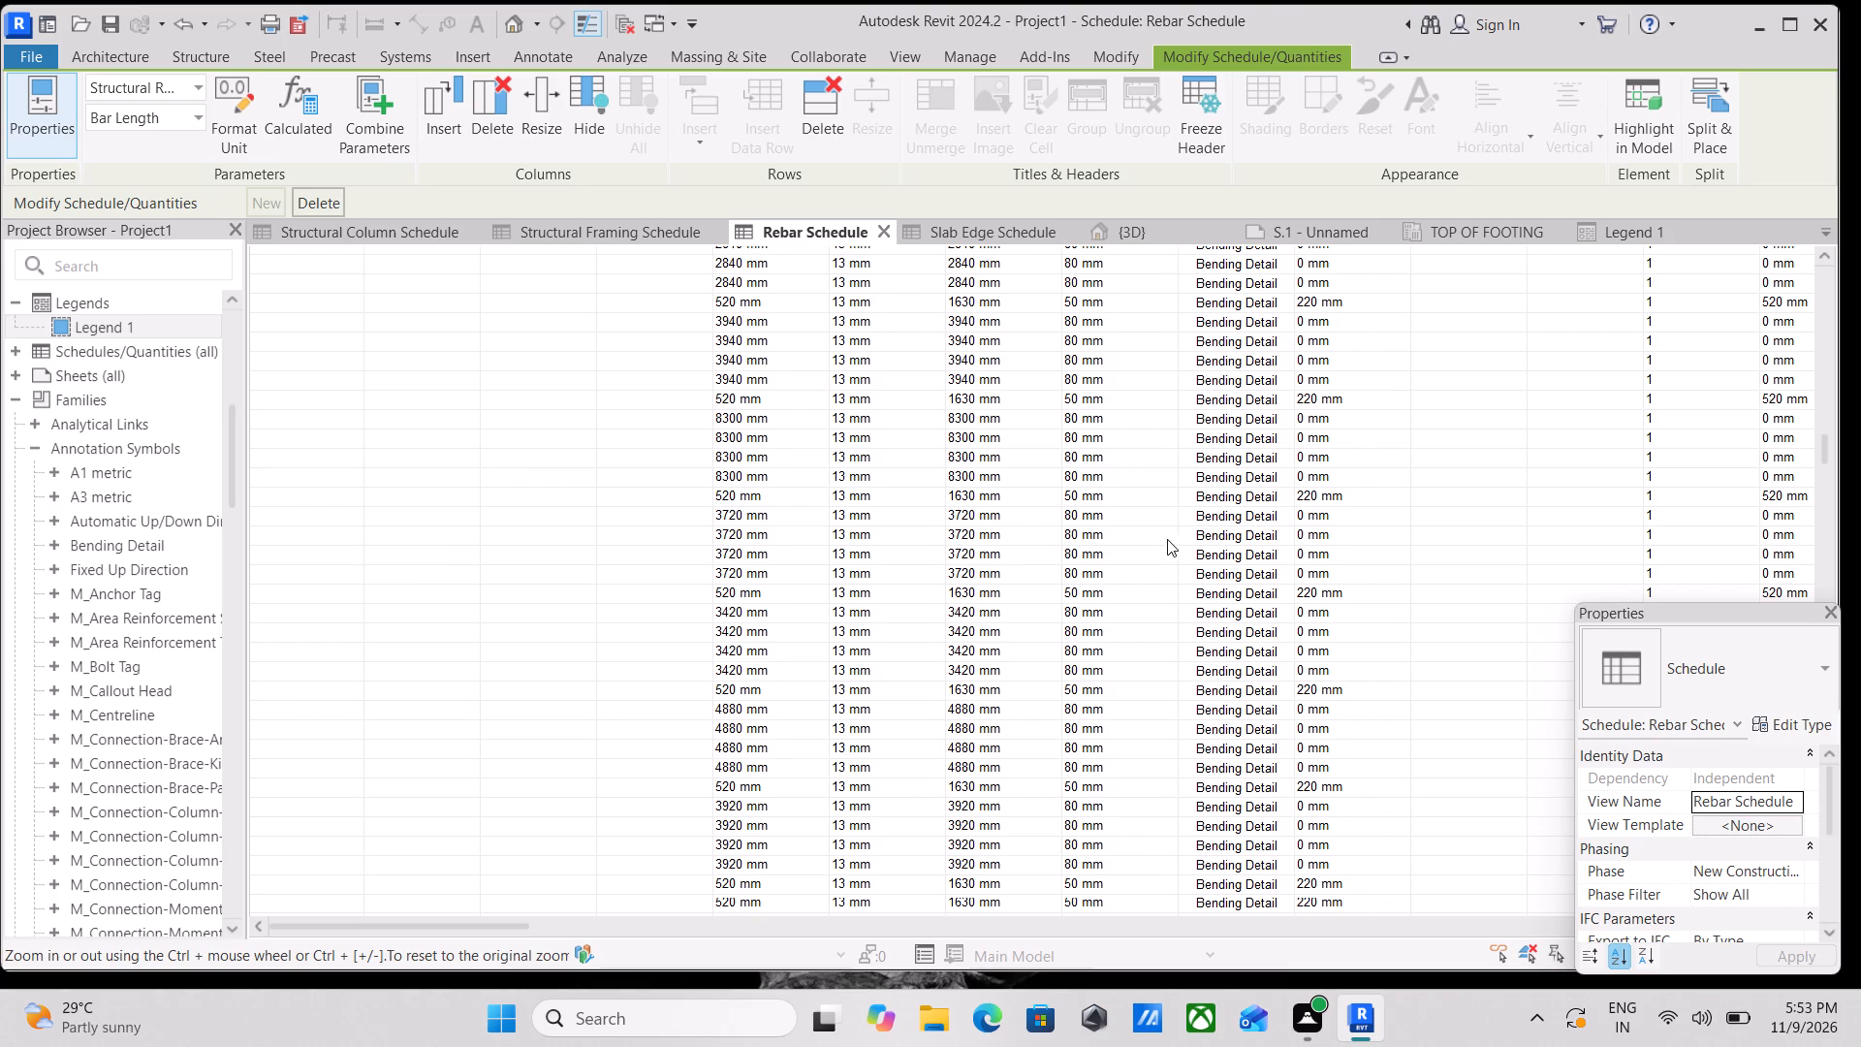
scroll(1178, 539, down, 5)
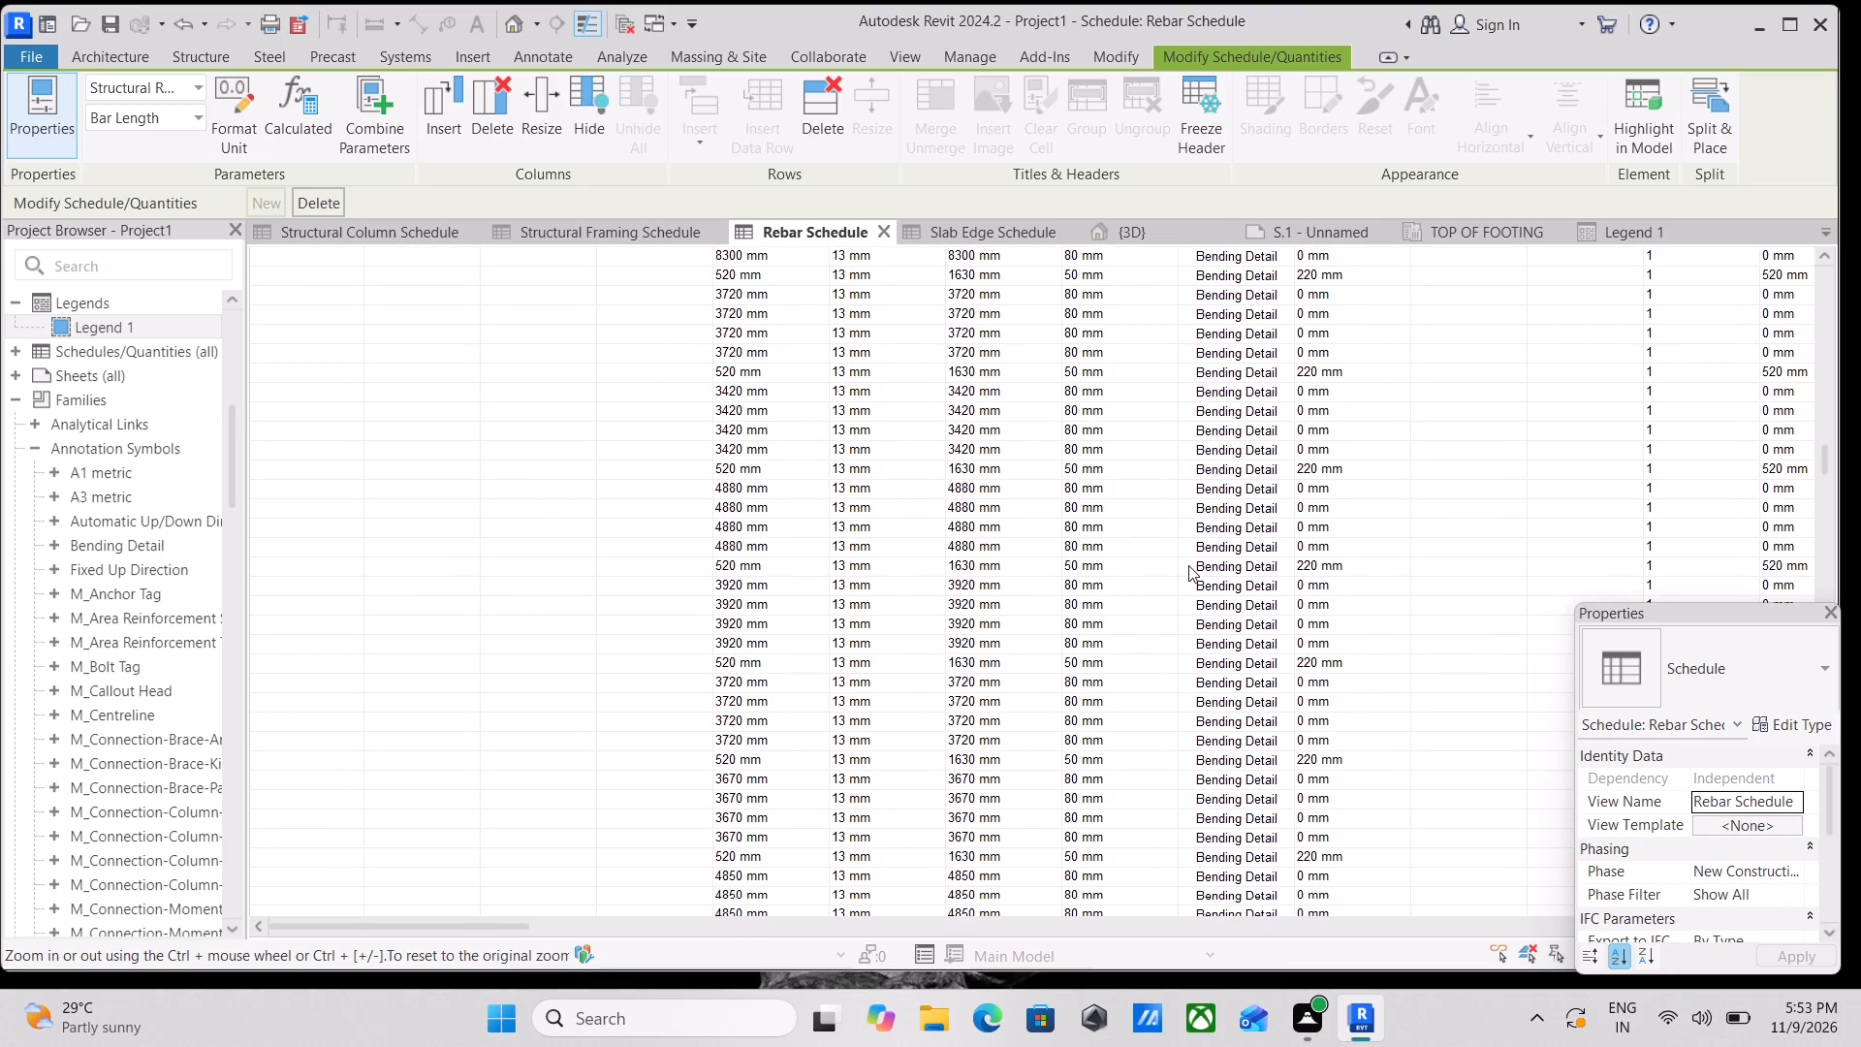
scroll(1277, 568, down, 3)
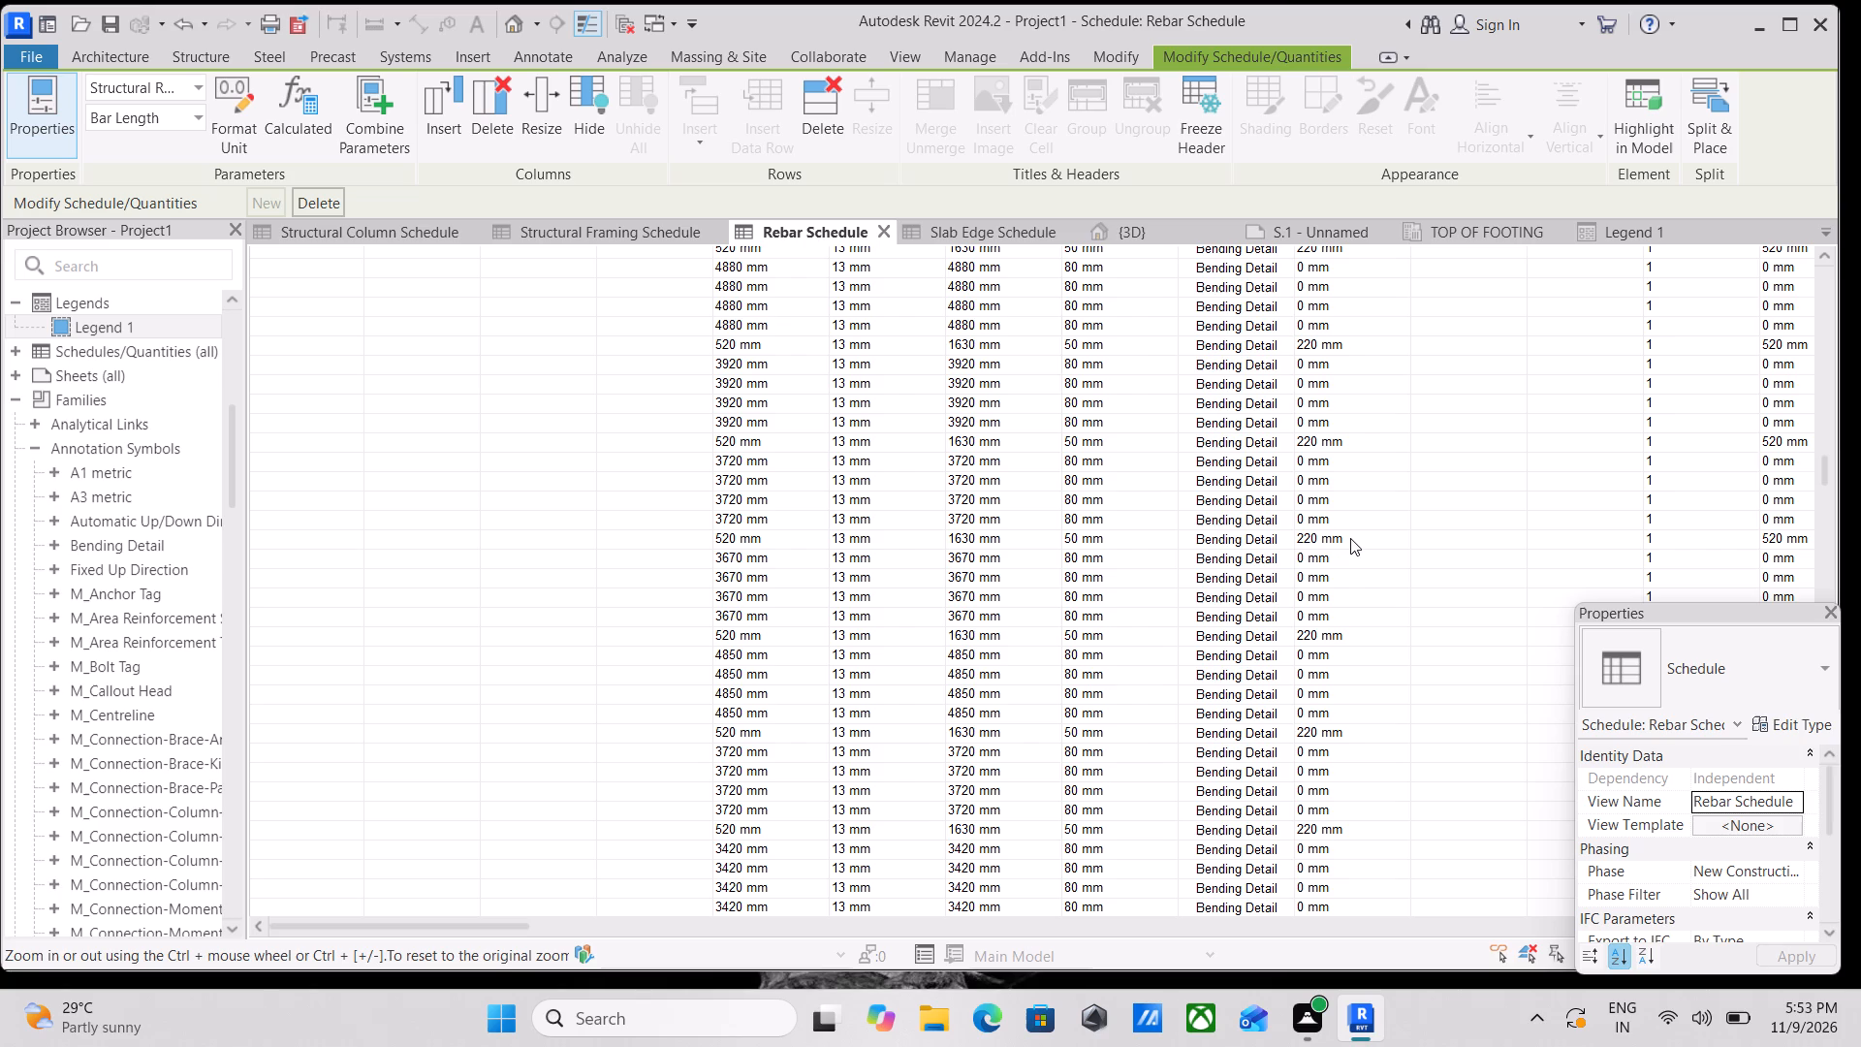
scroll(1354, 532, down, 4)
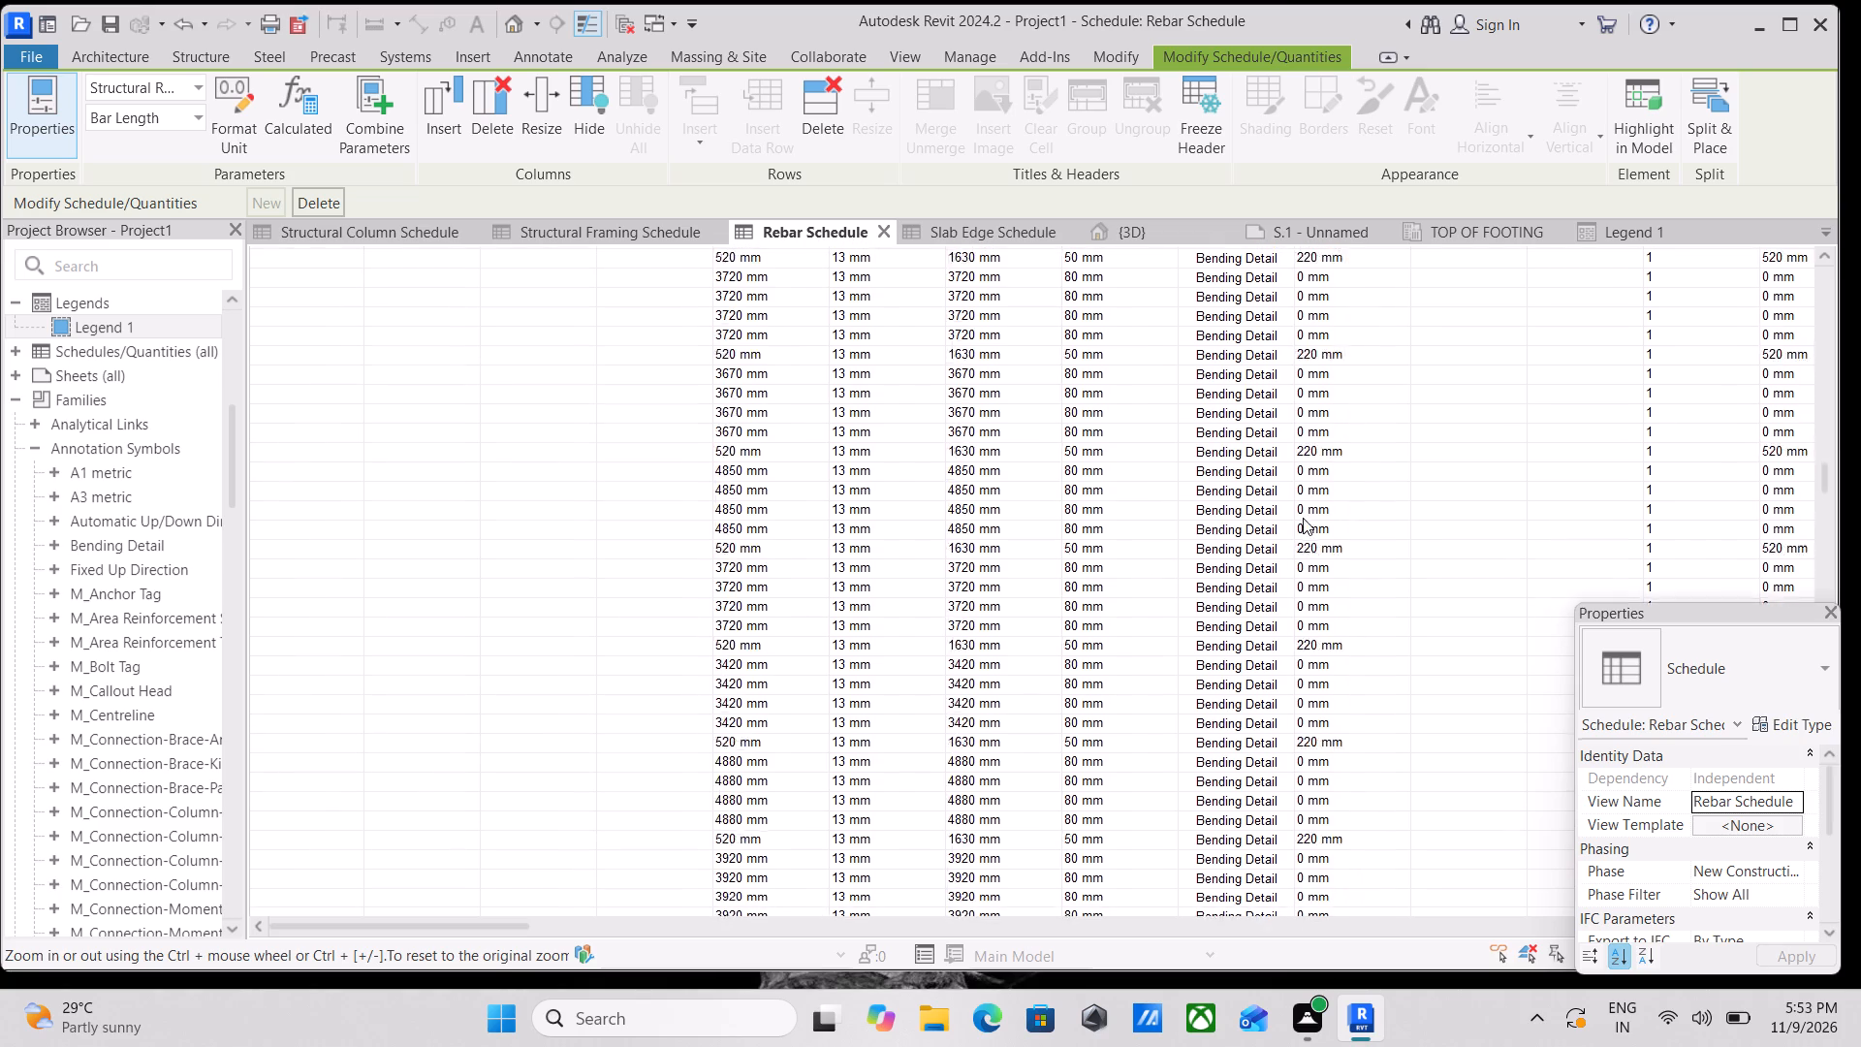
scroll(1250, 550, down, 5)
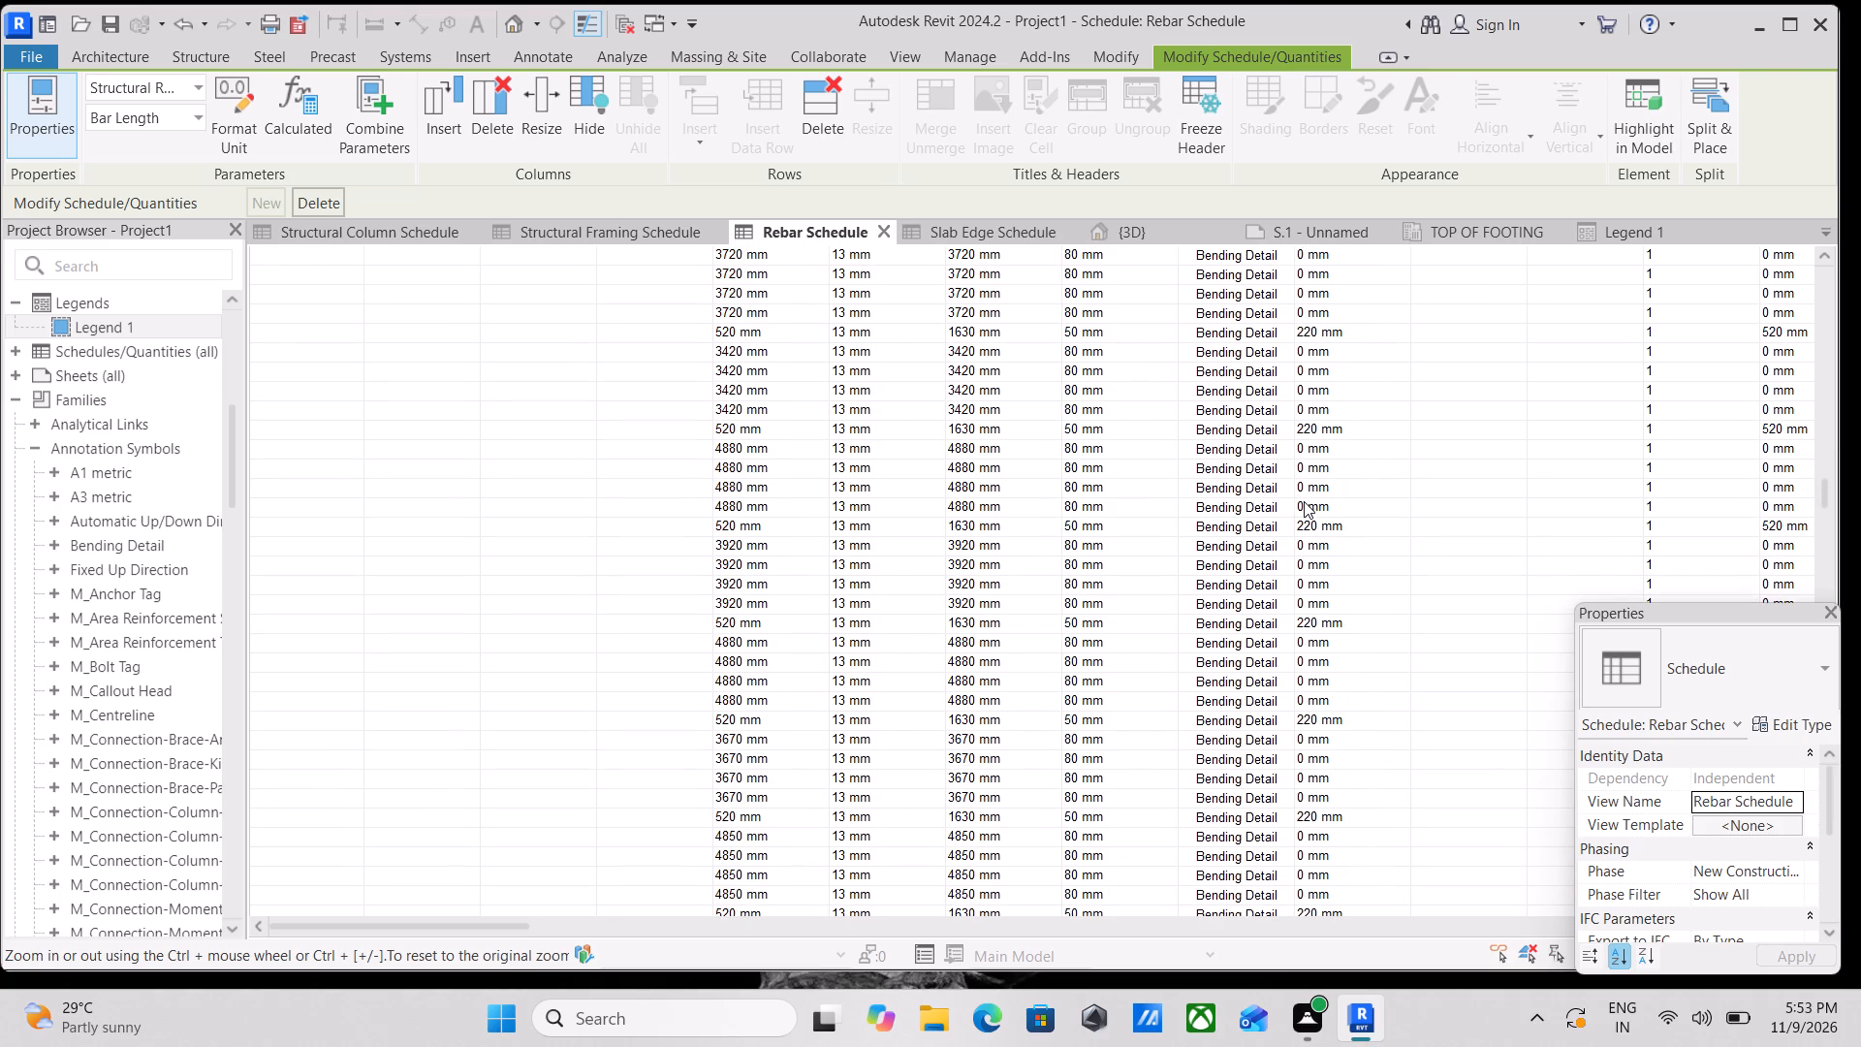
scroll(1301, 508, down, 3)
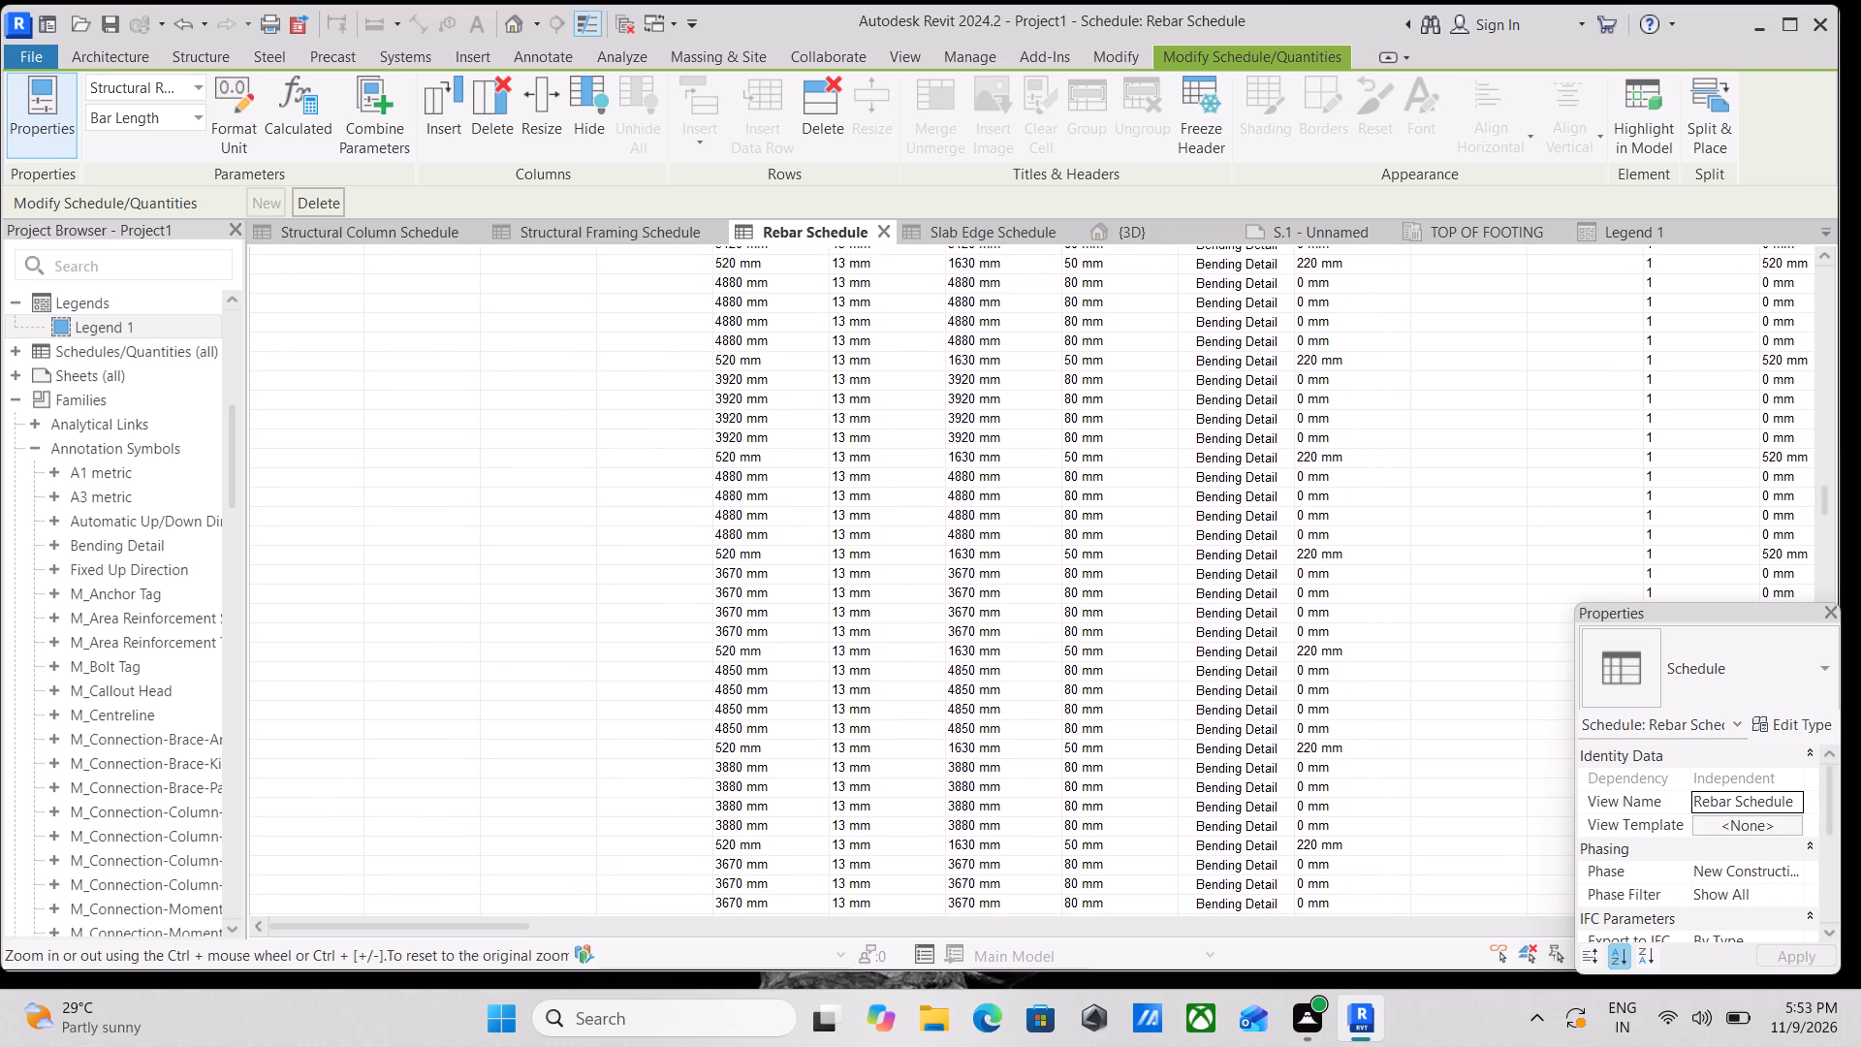
scroll(1235, 520, down, 1)
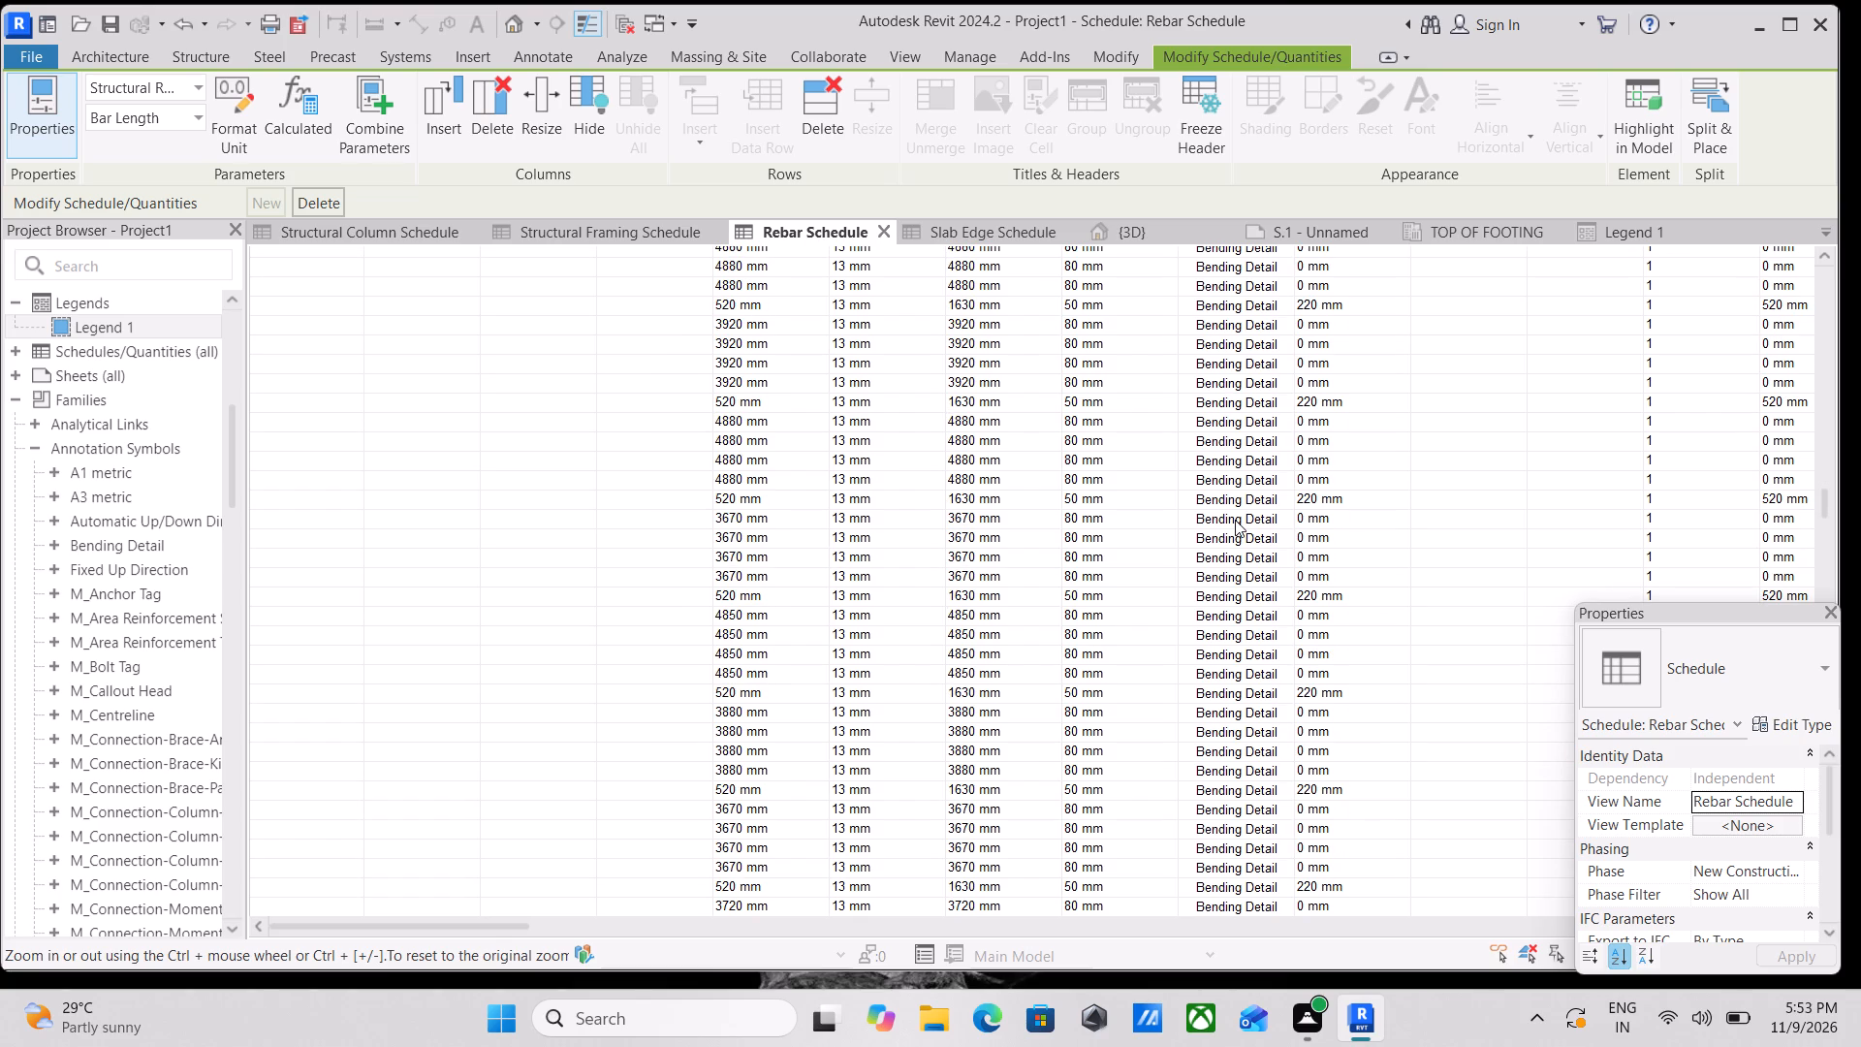
scroll(1277, 509, down, 3)
scroll(1135, 583, down, 4)
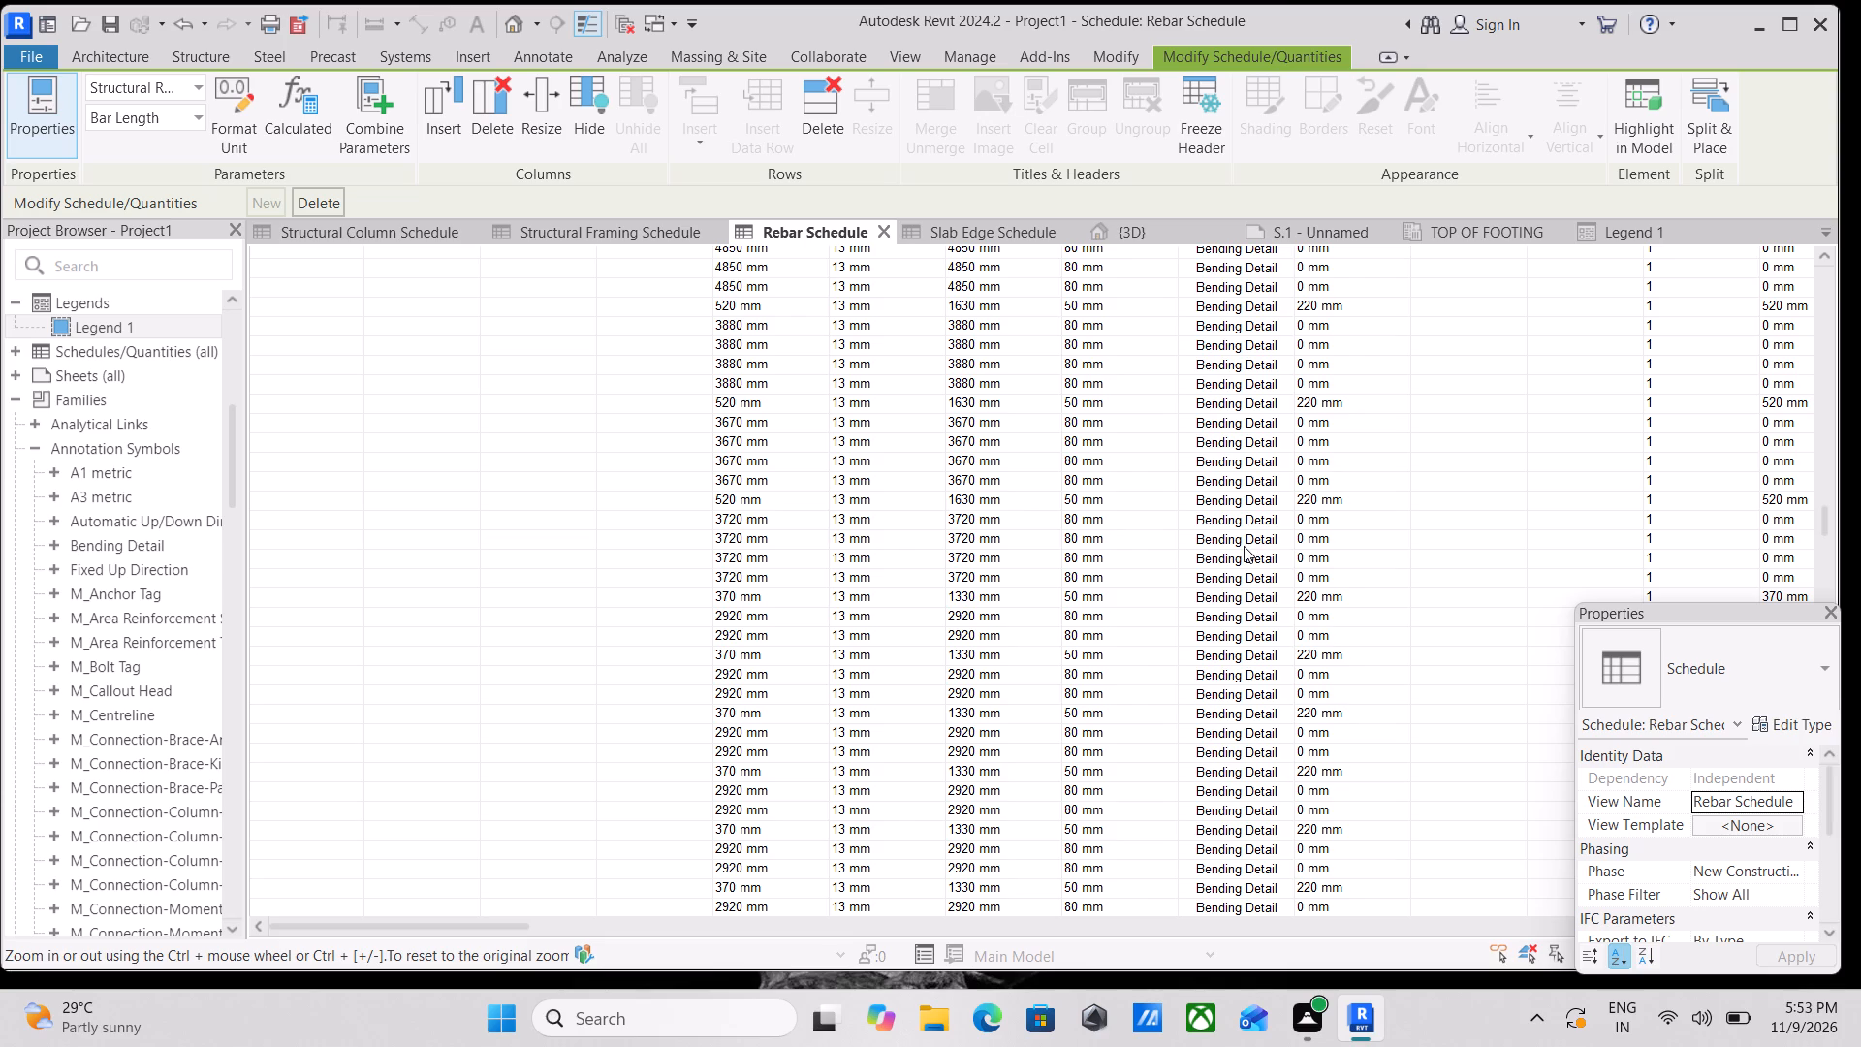
scroll(1287, 521, down, 1)
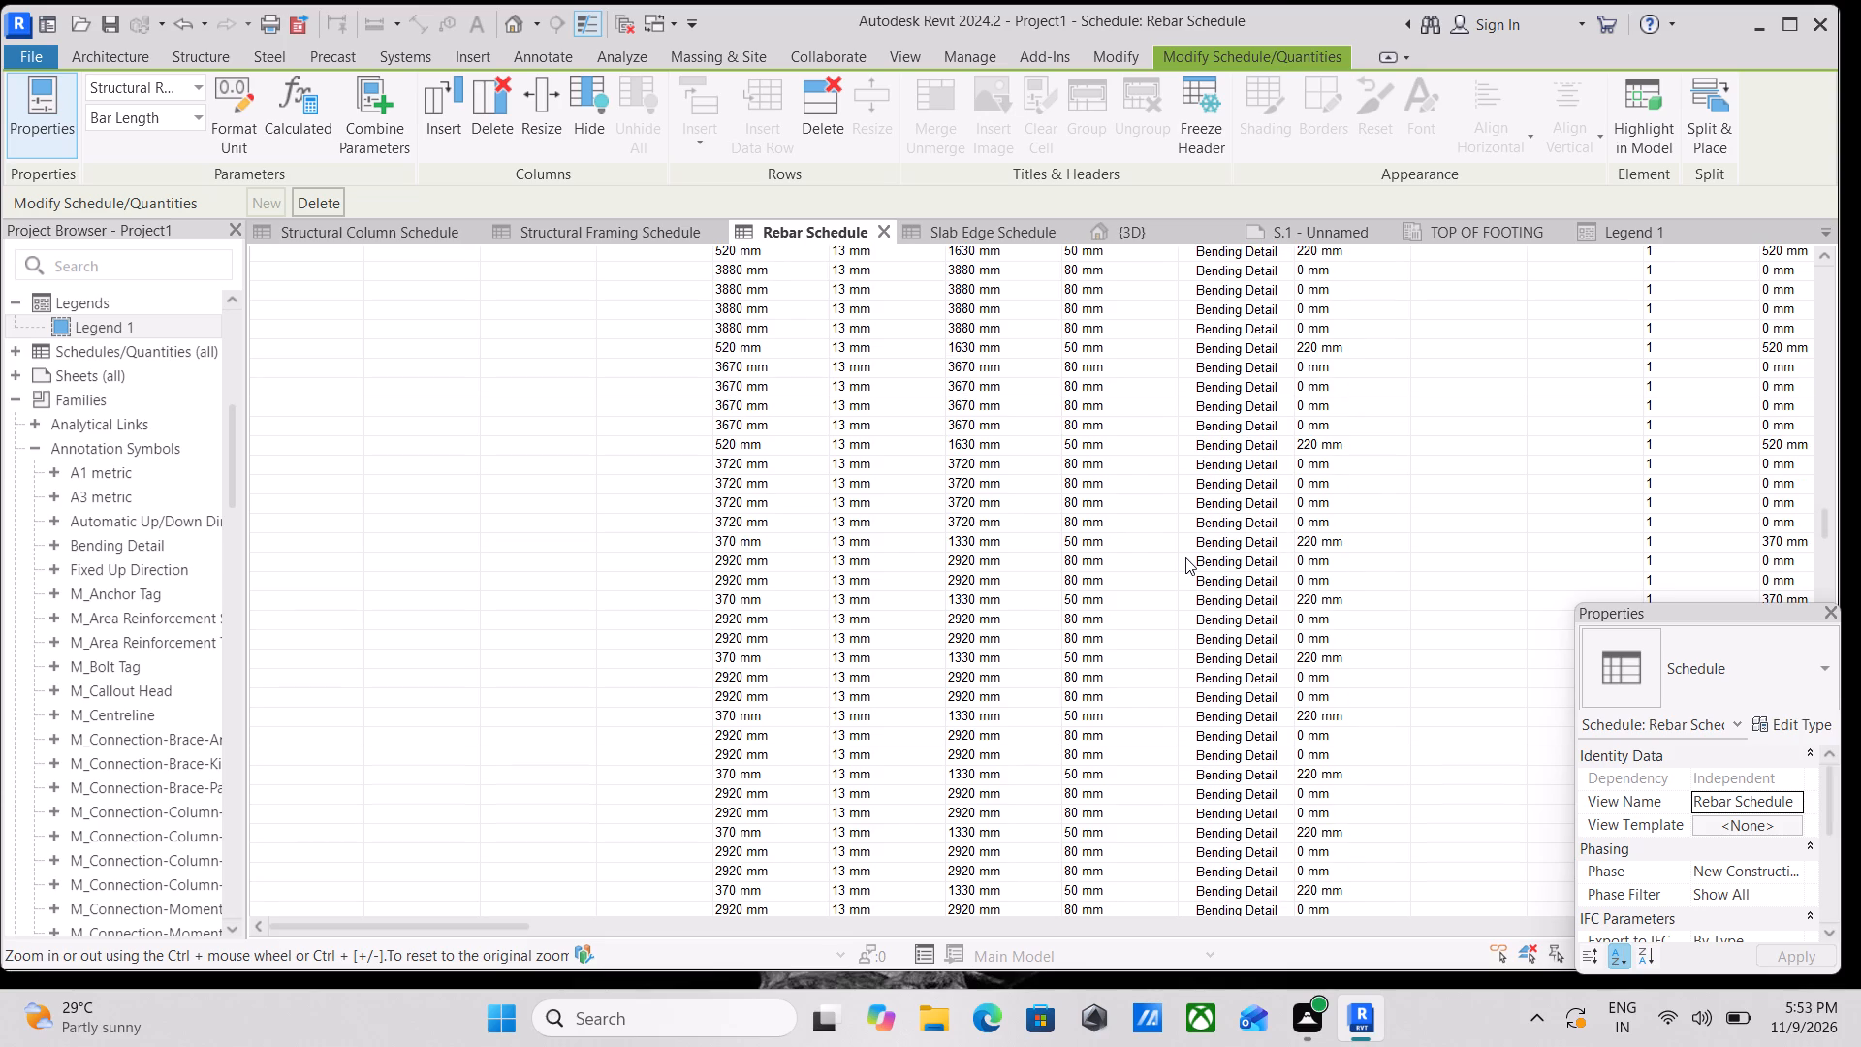
scroll(1301, 521, down, 4)
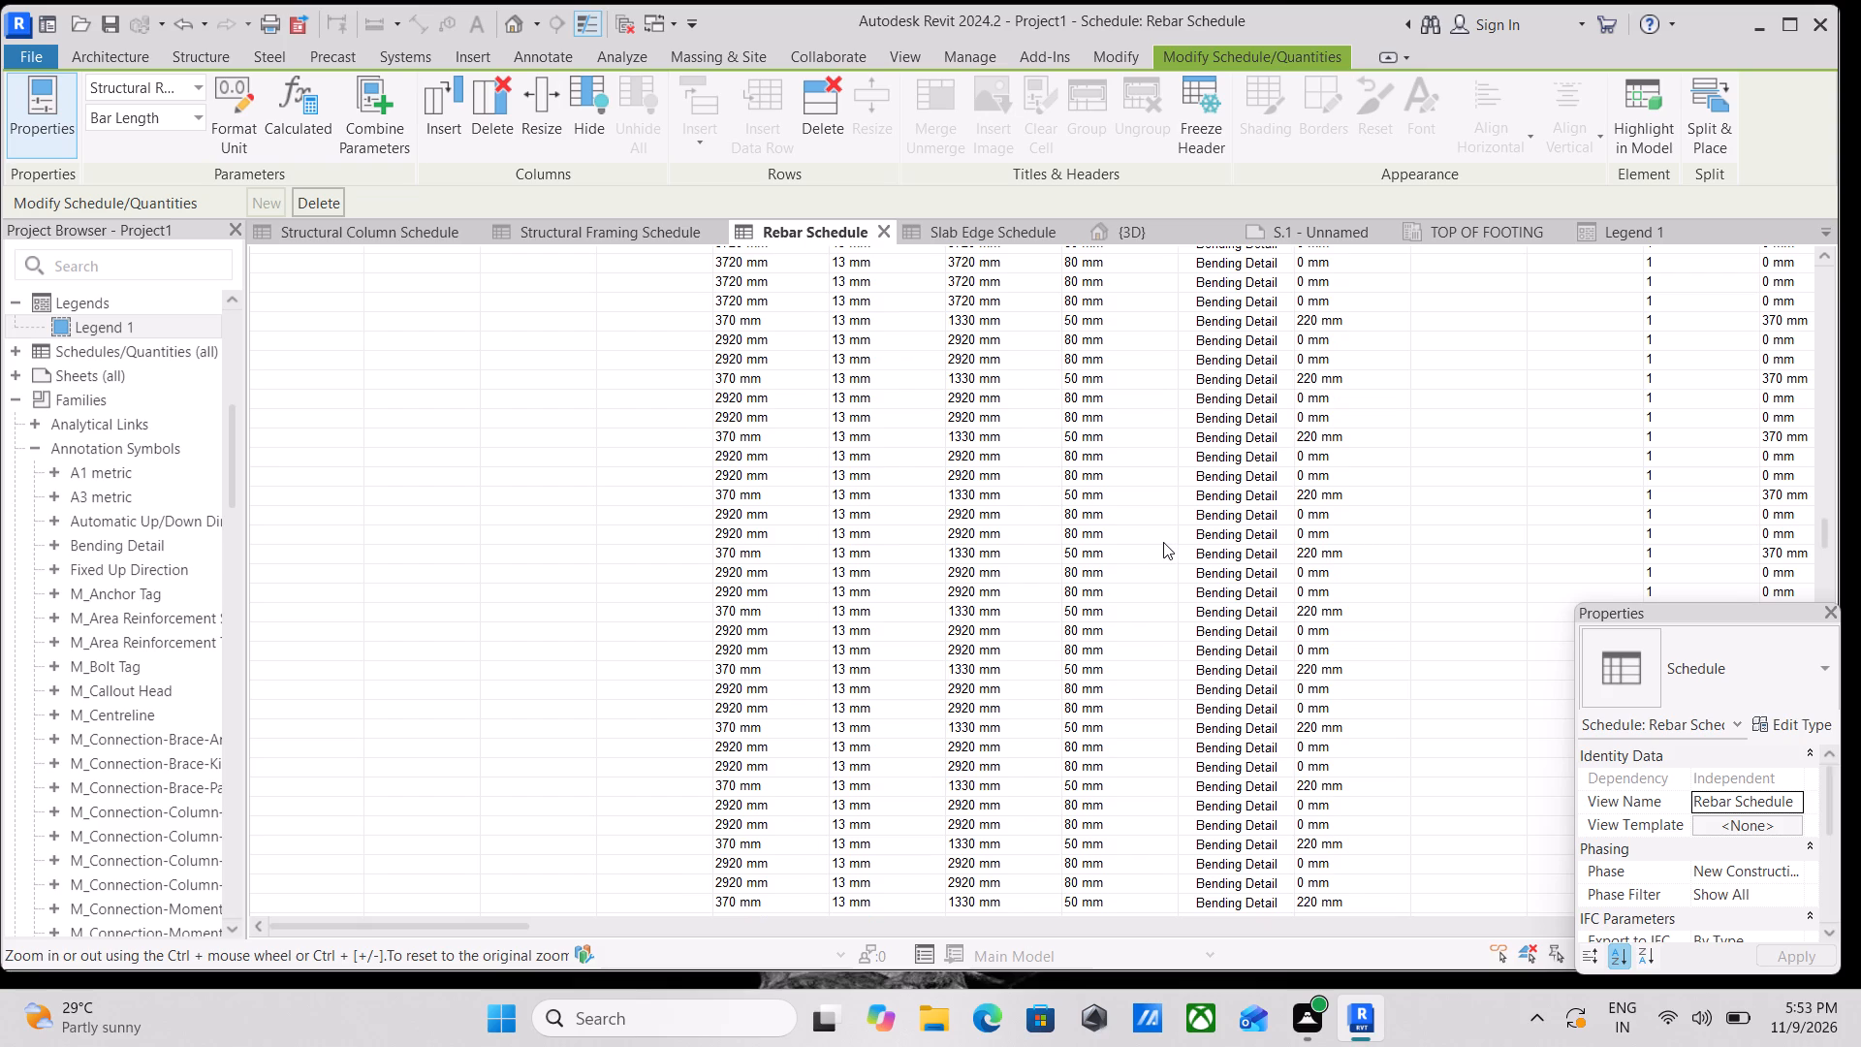
scroll(1163, 542, down, 1)
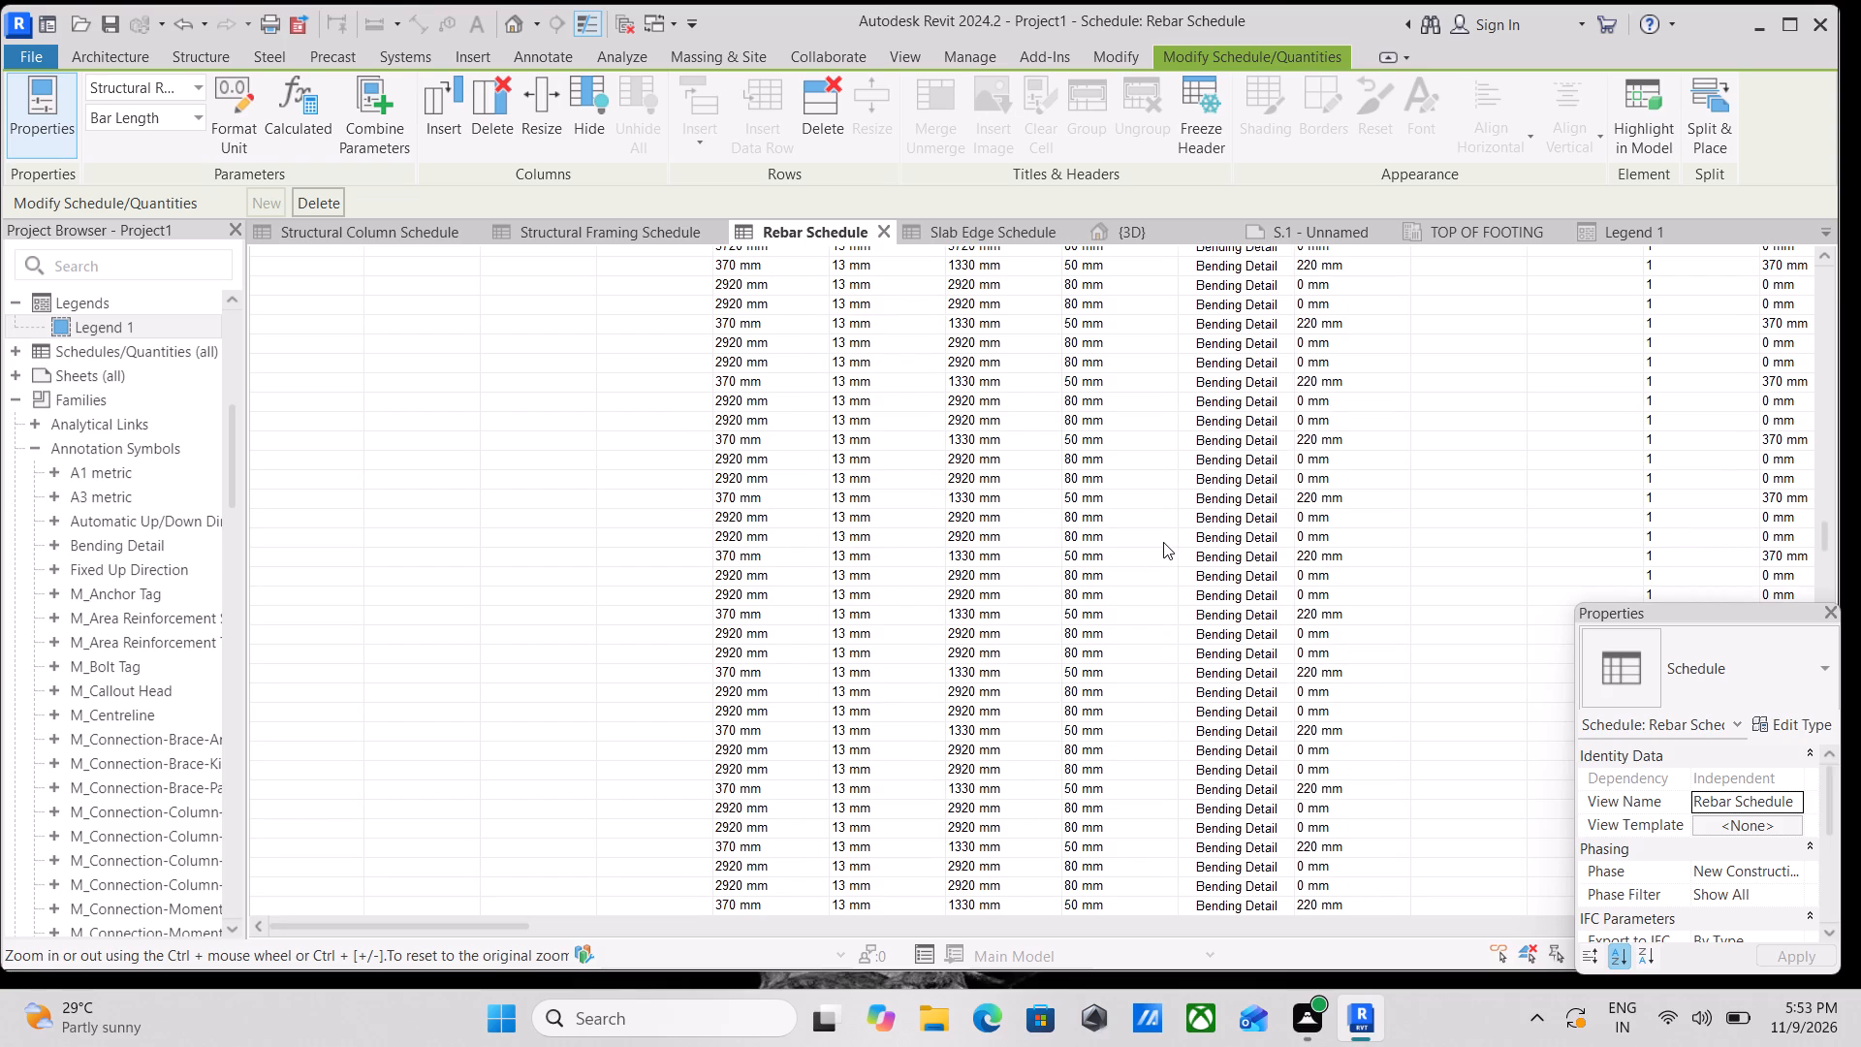
scroll(1164, 542, down, 2)
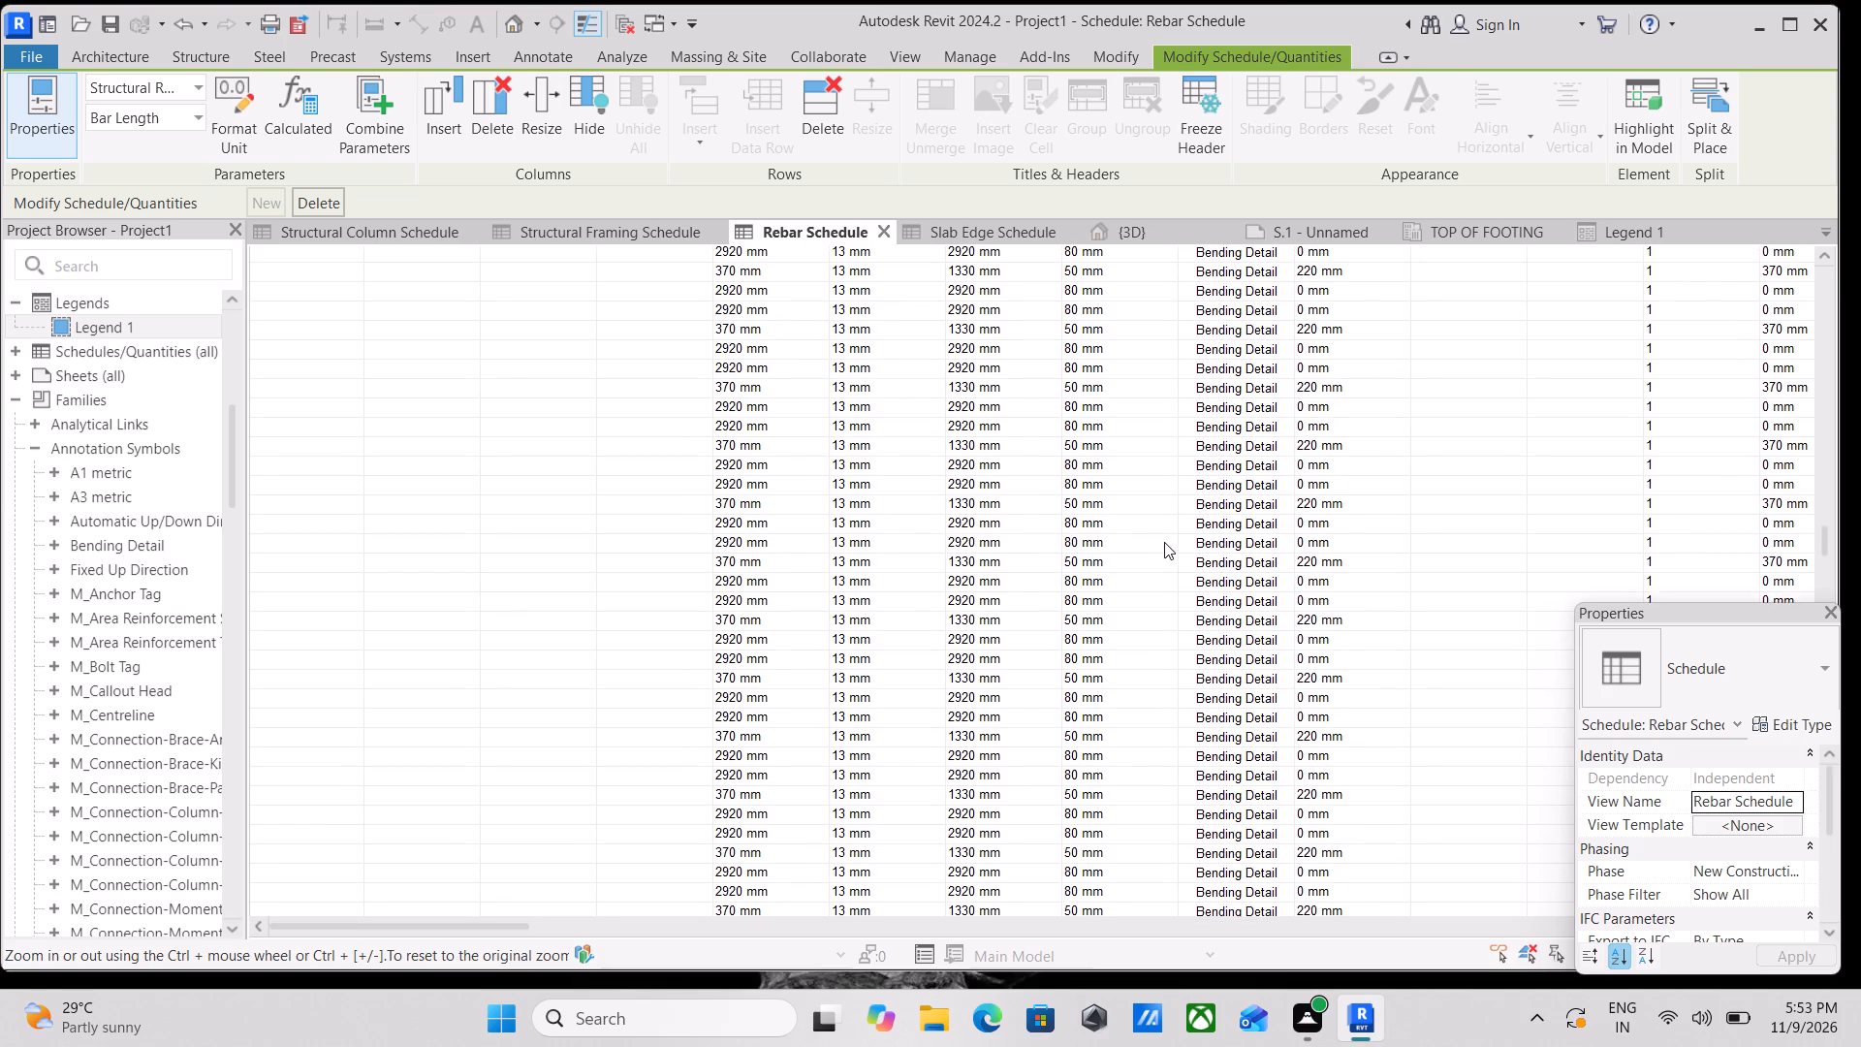
scroll(1164, 542, down, 3)
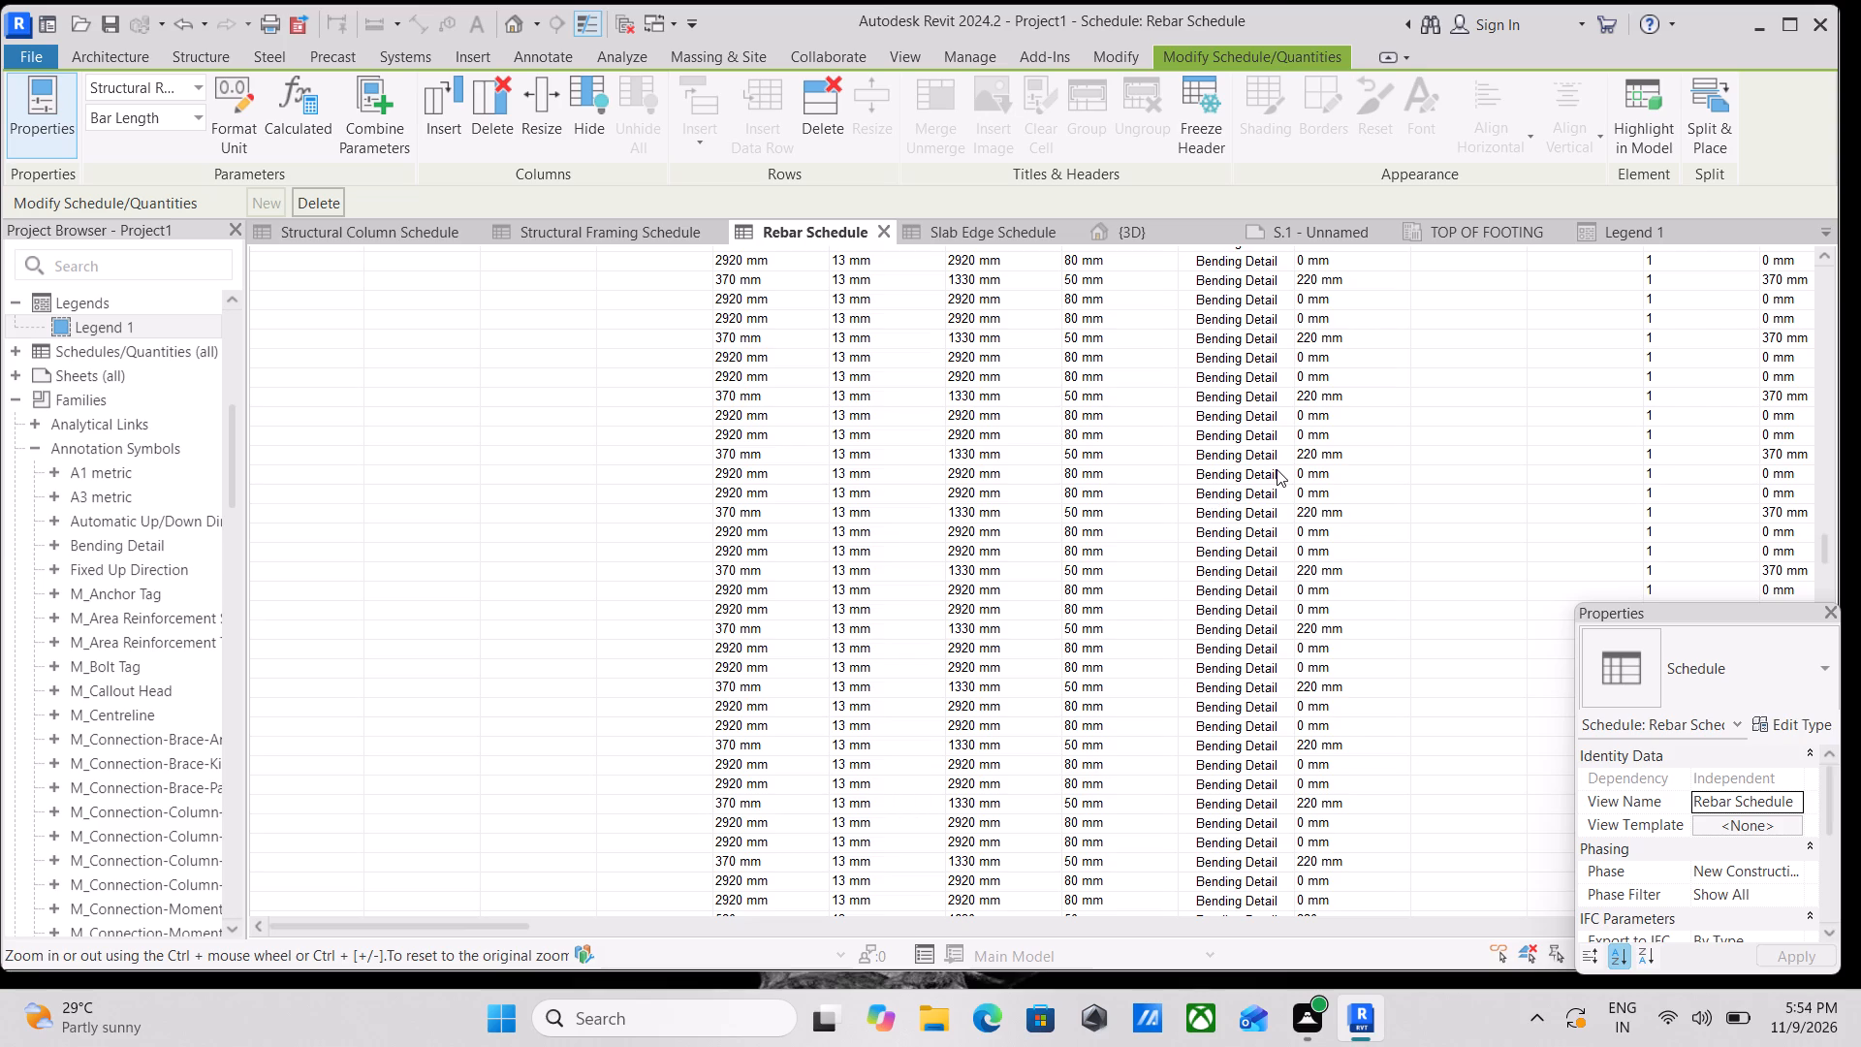
scroll(1277, 469, down, 5)
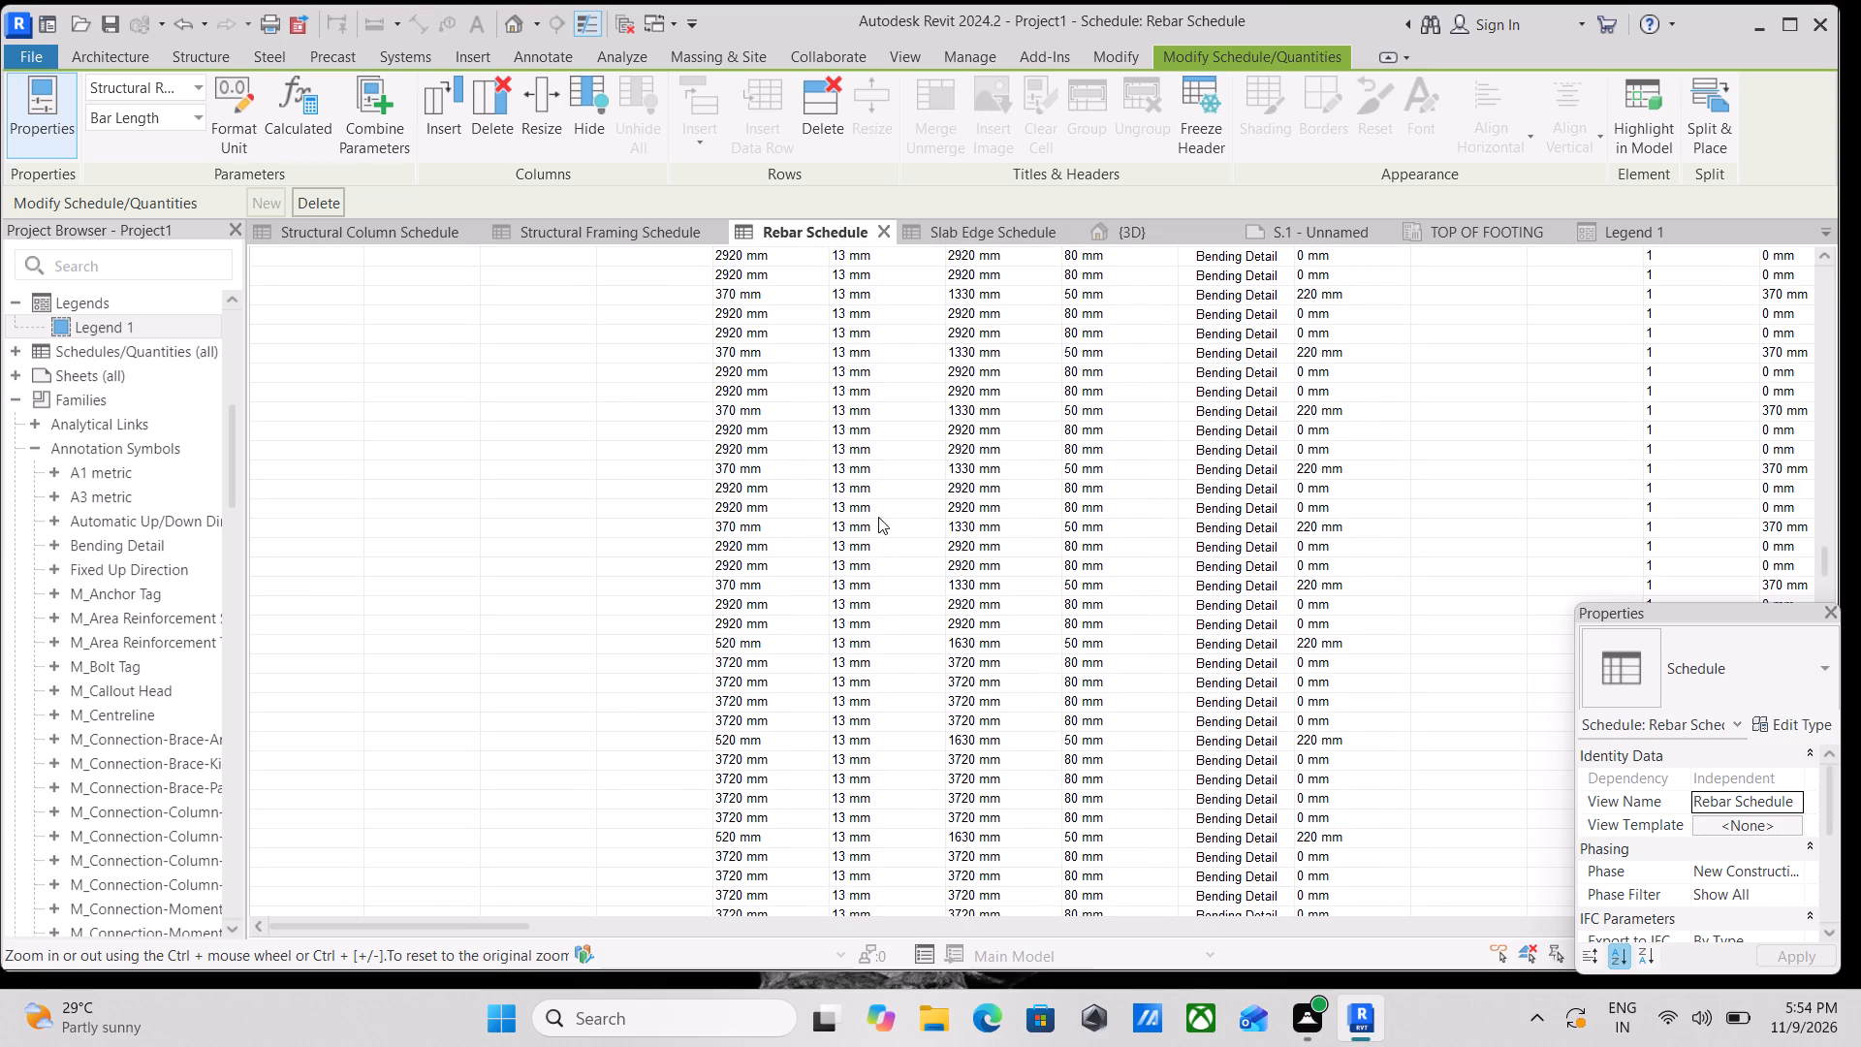
scroll(966, 597, down, 2)
scroll(1069, 594, down, 3)
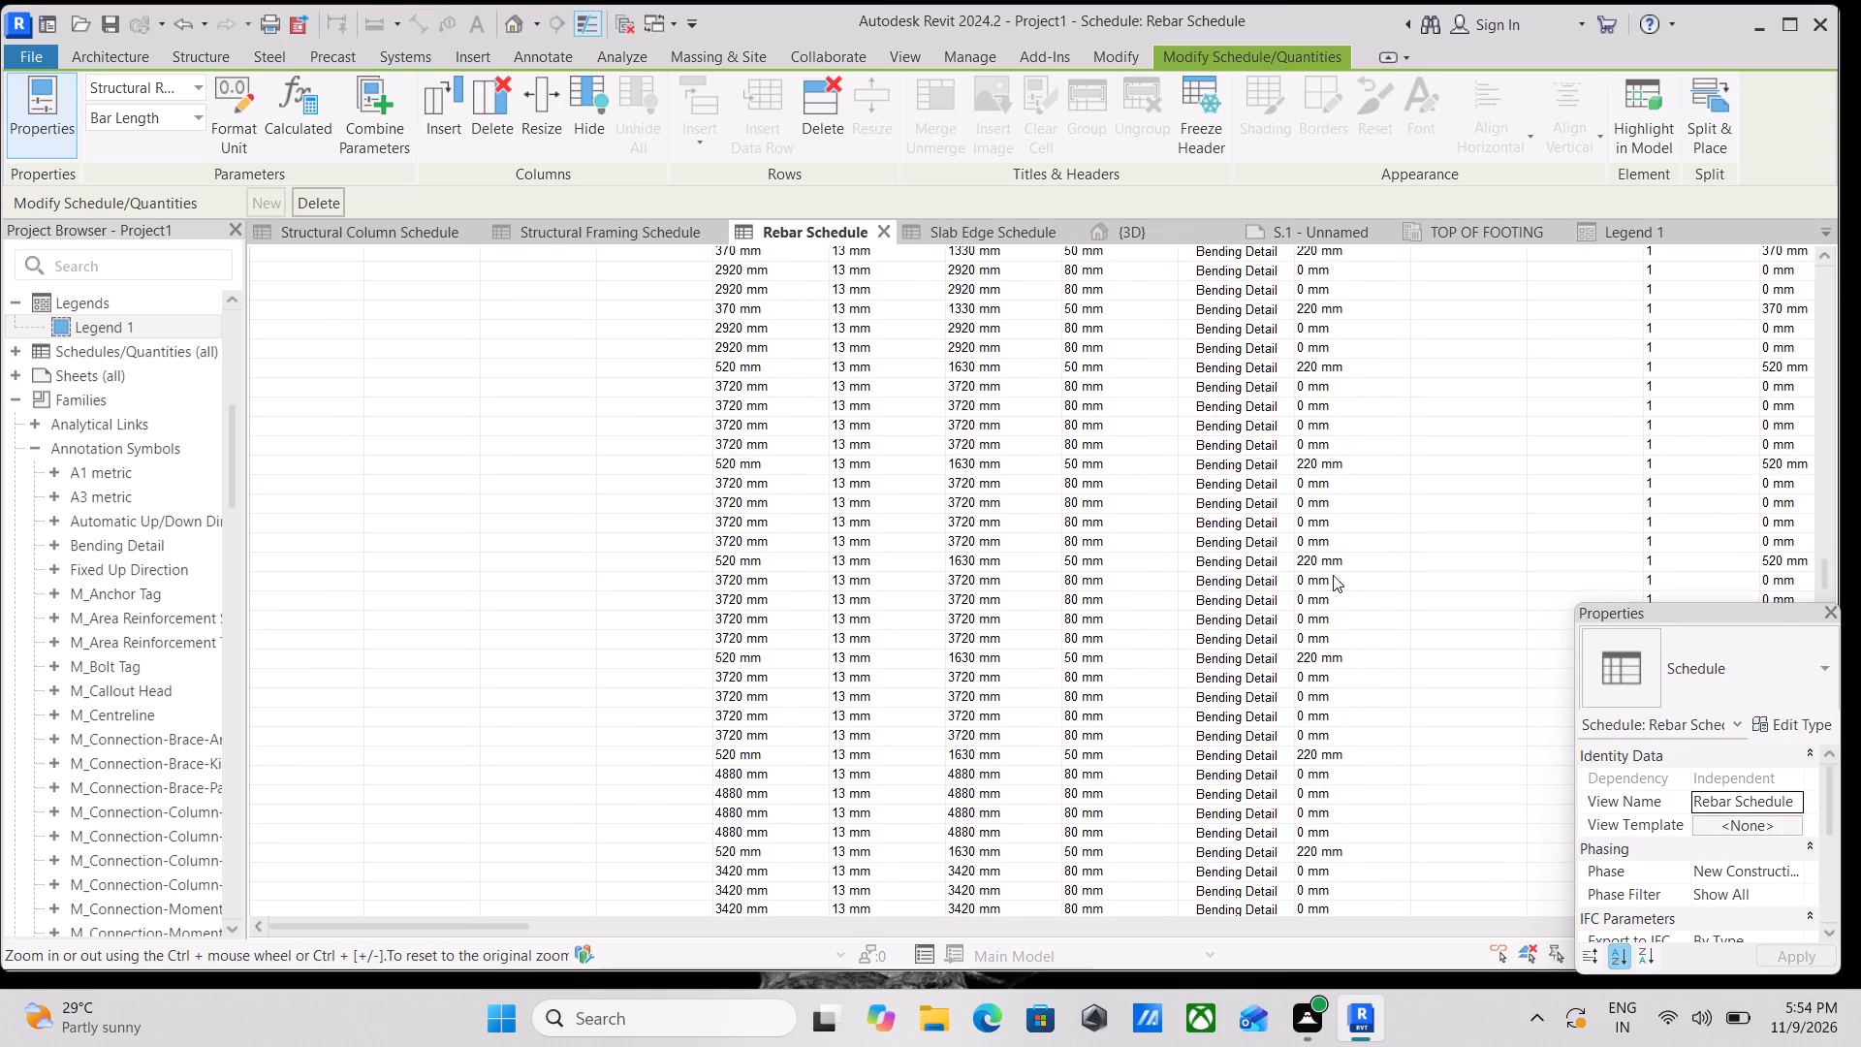
scroll(1456, 583, down, 3)
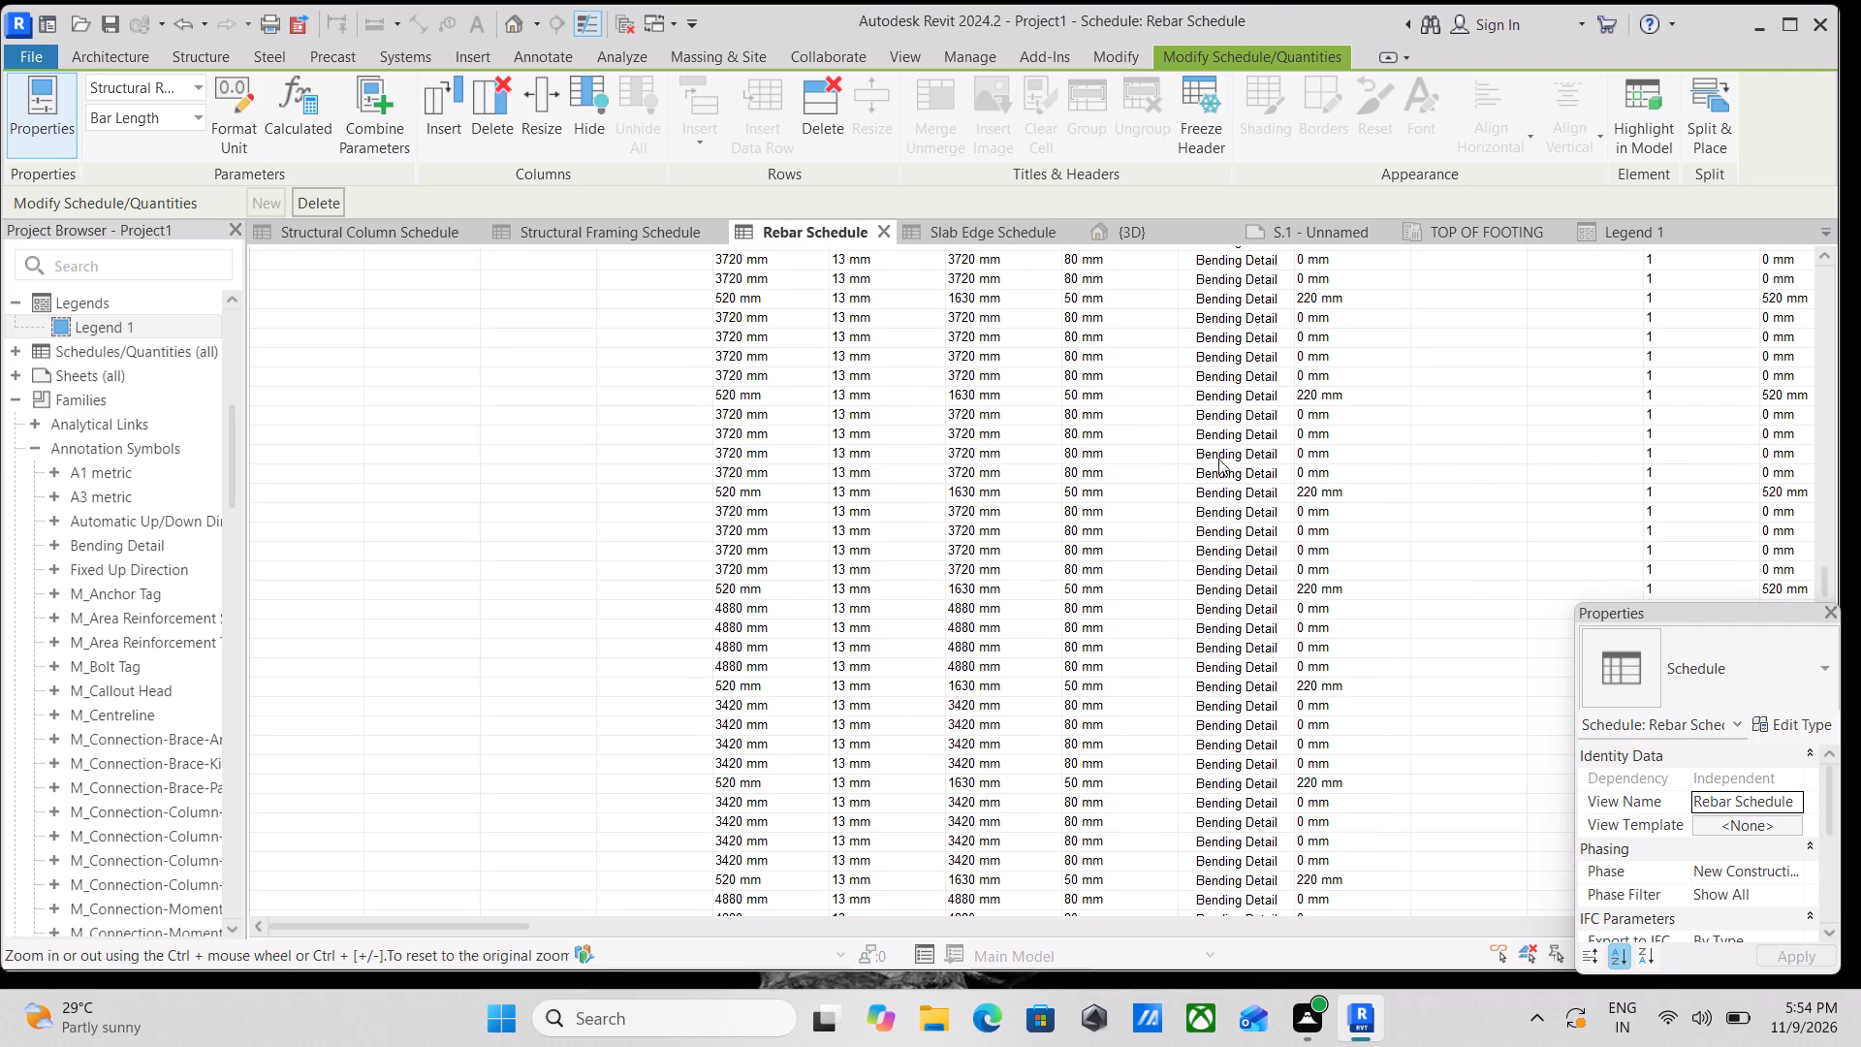
scroll(1172, 531, down, 4)
scroll(939, 564, down, 2)
scroll(997, 540, up, 3)
scroll(1520, 415, down, 3)
scroll(1292, 554, down, 2)
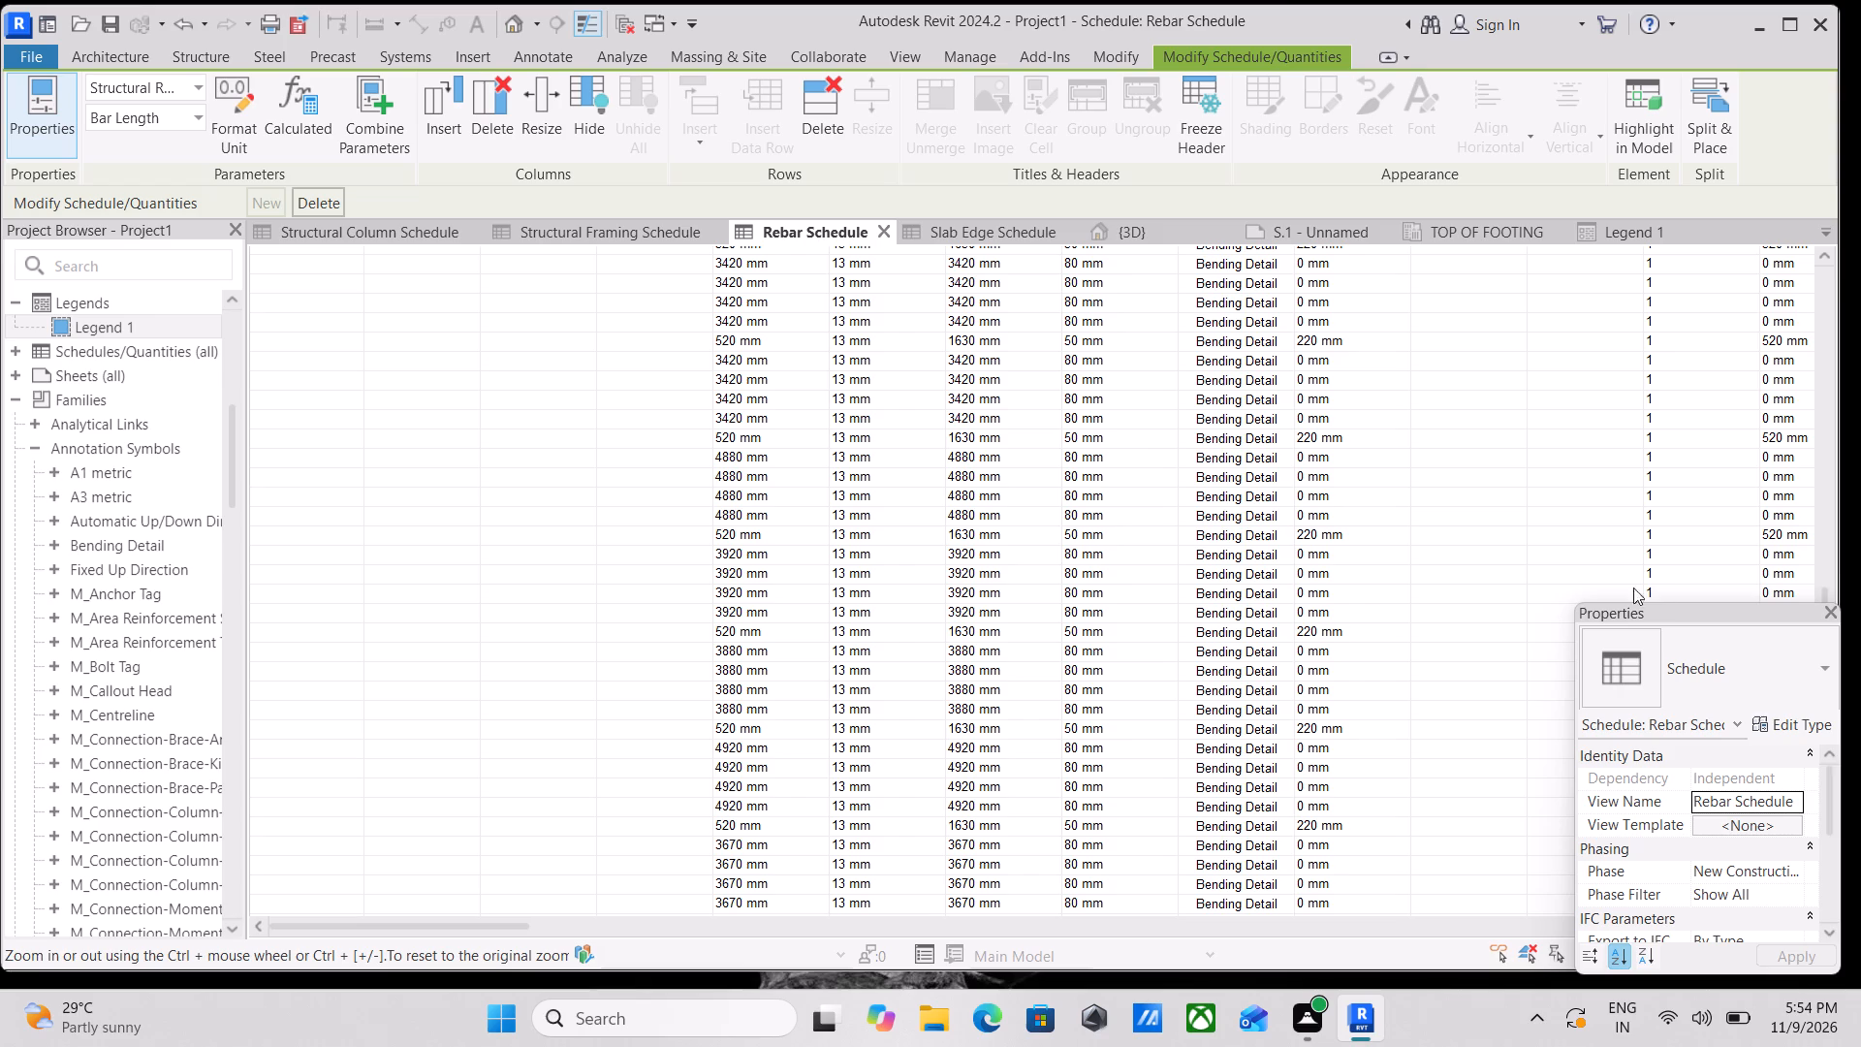
scroll(1229, 533, down, 3)
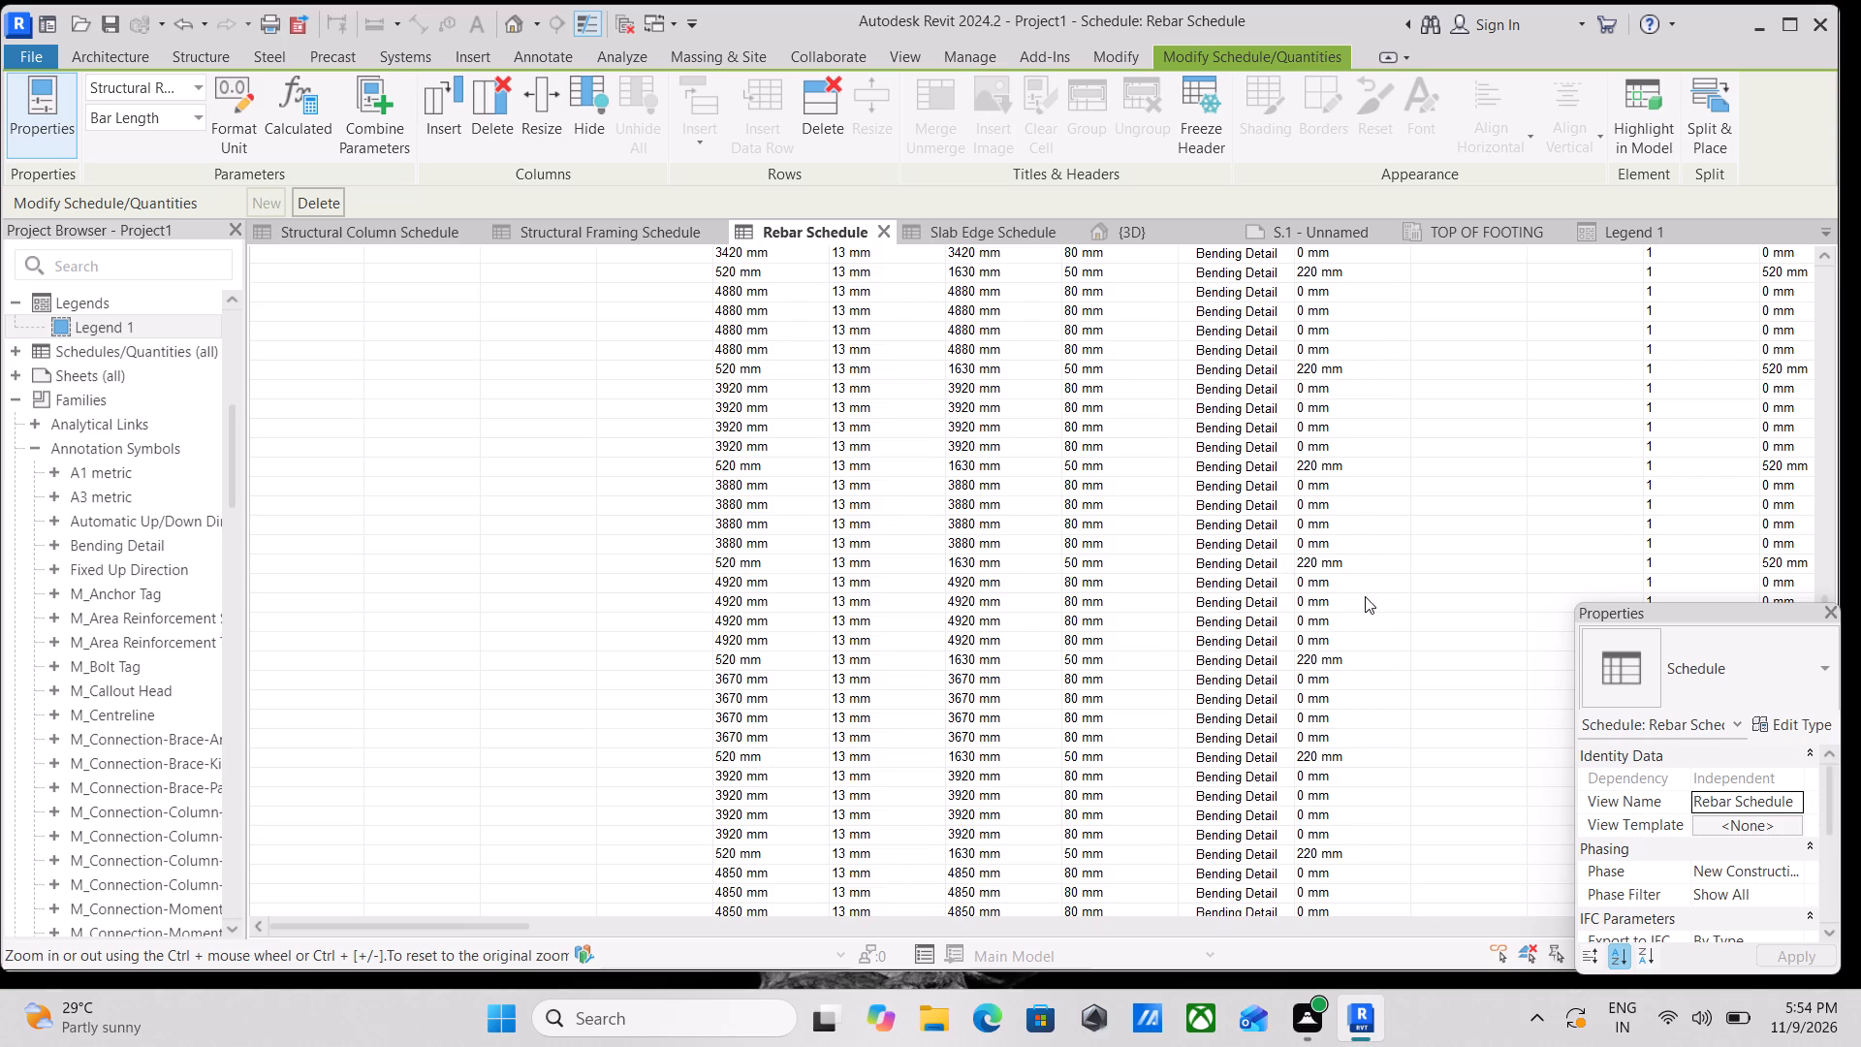
scroll(1348, 606, down, 5)
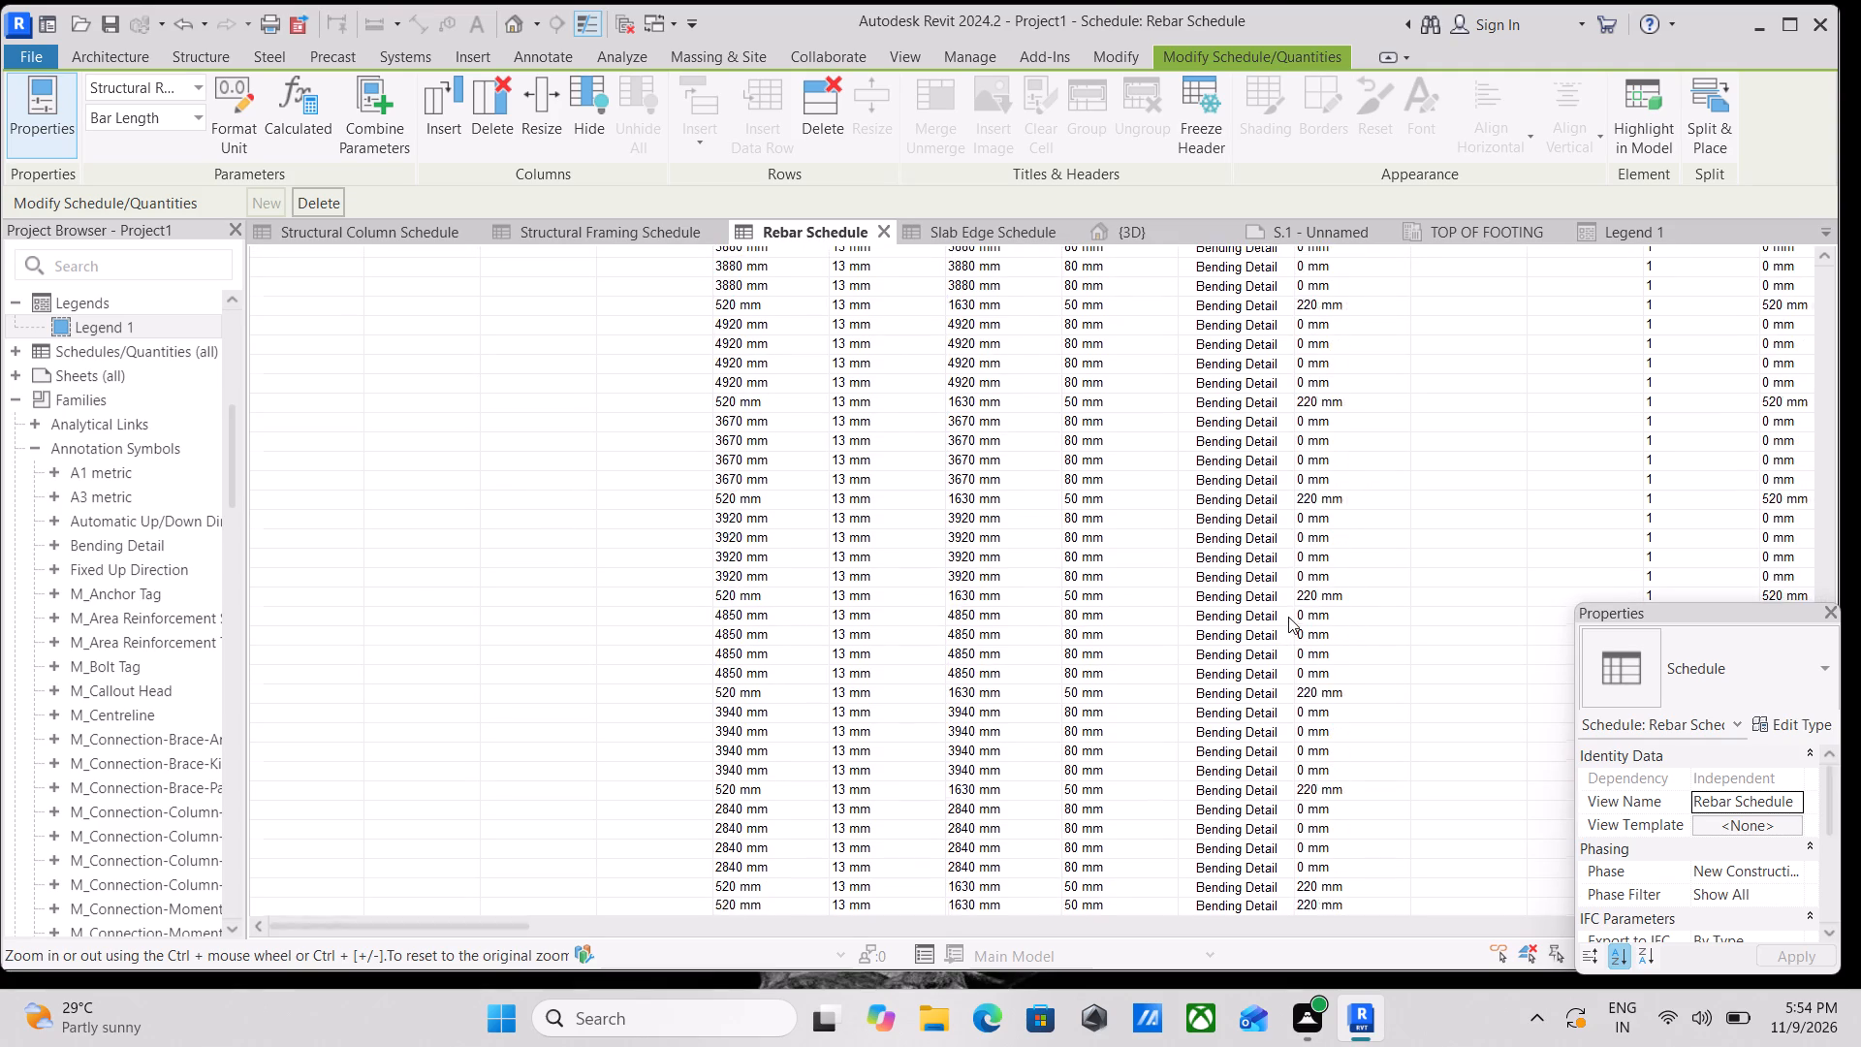
scroll(1288, 617, down, 2)
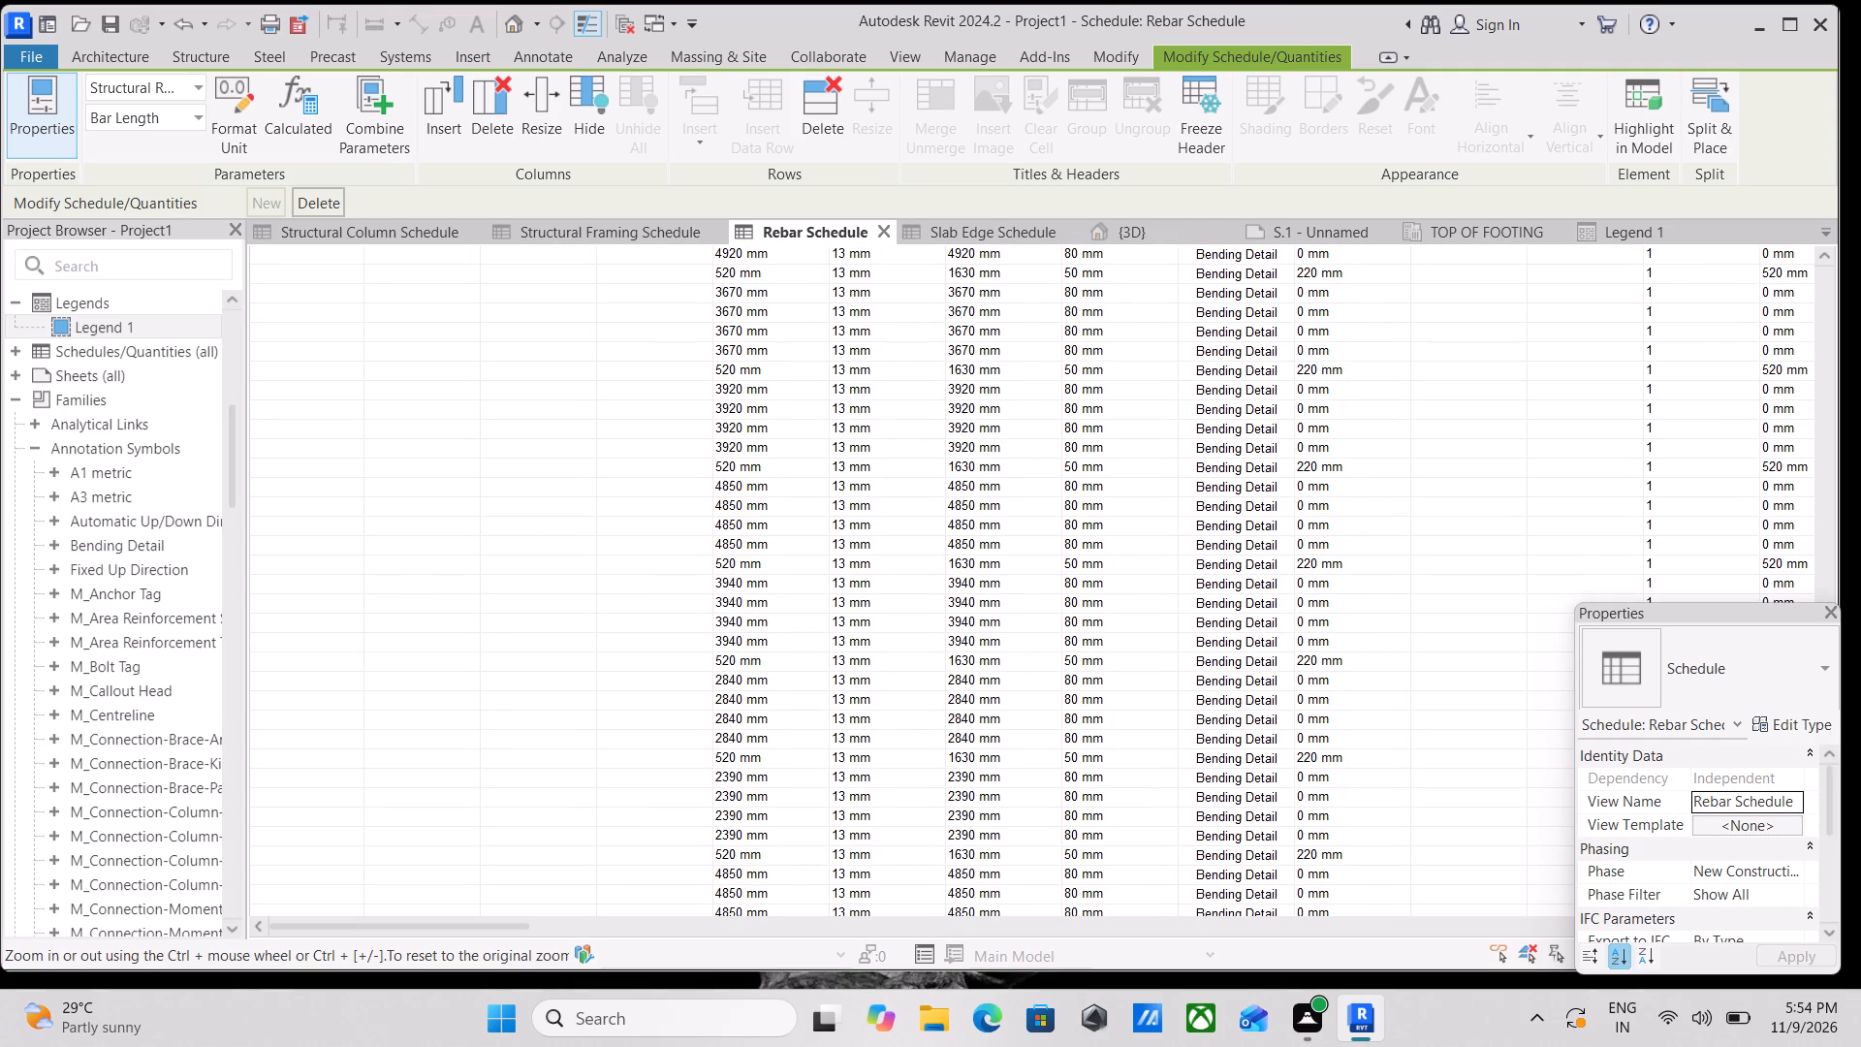
scroll(1288, 653, up, 1)
scroll(967, 572, down, 3)
scroll(1075, 594, down, 3)
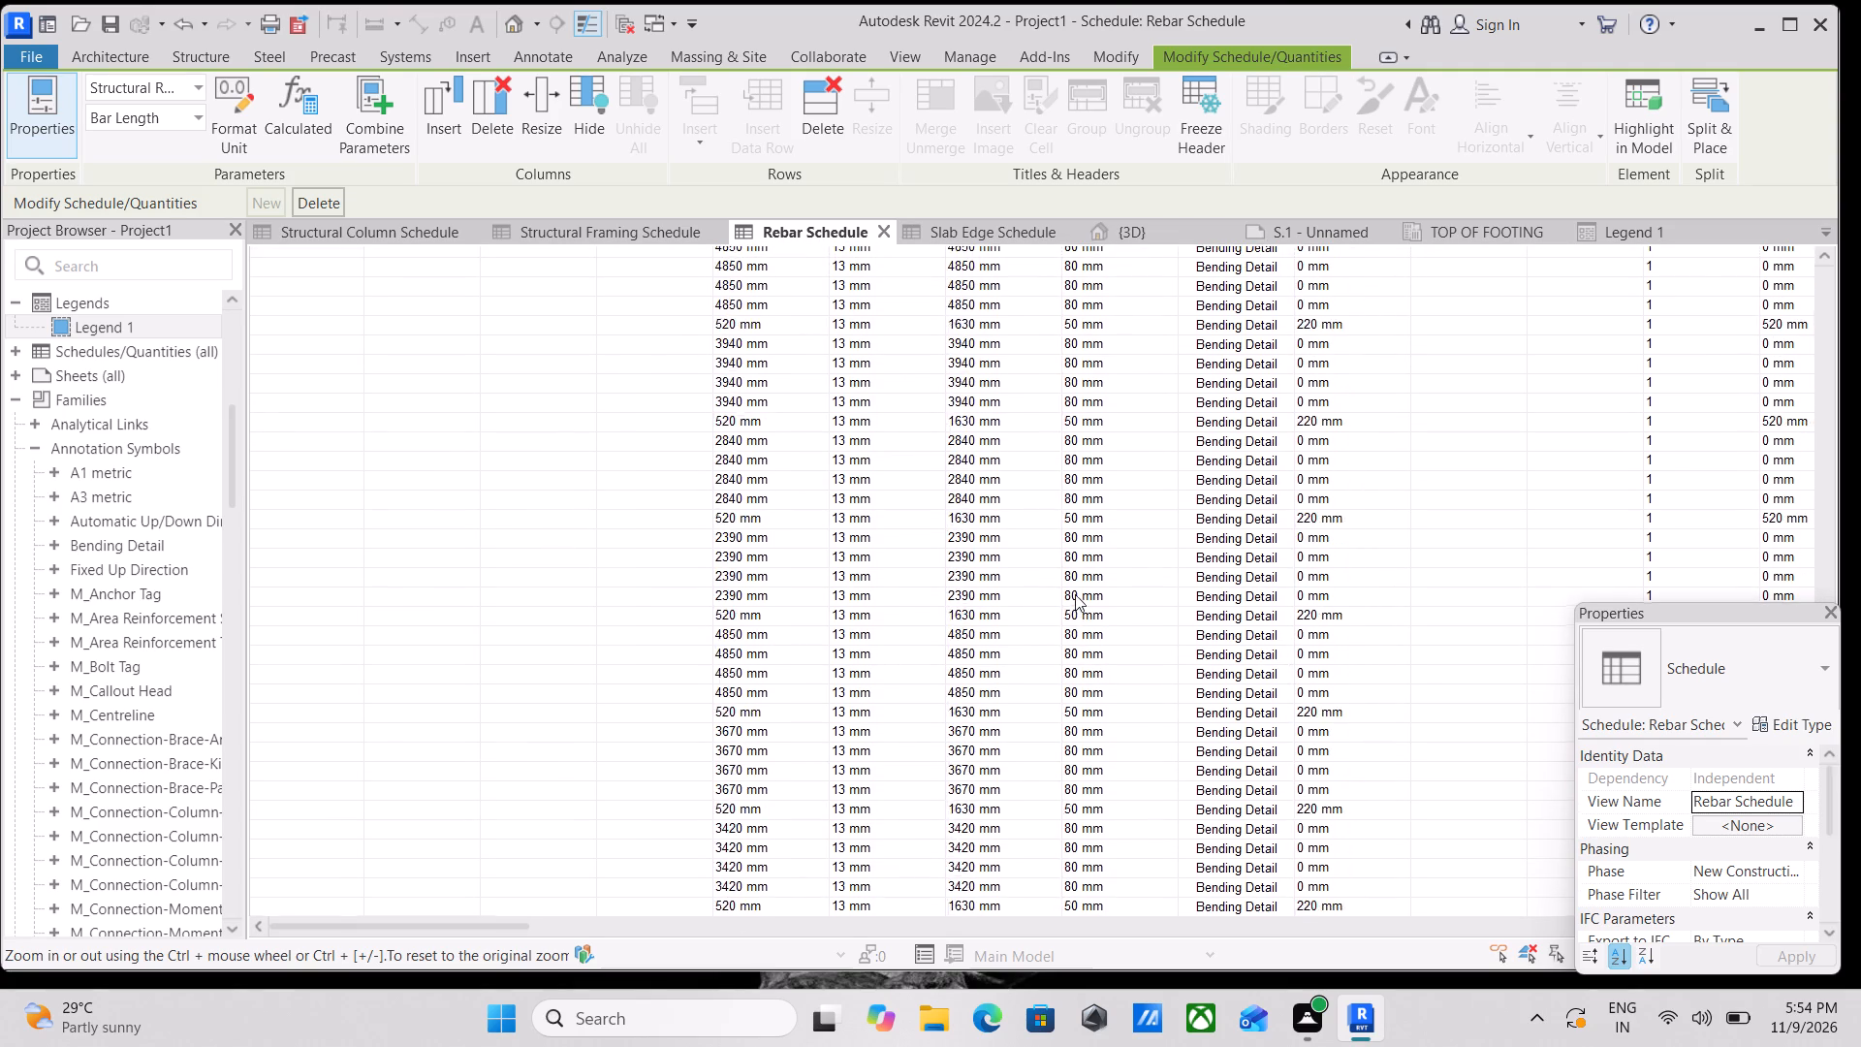
scroll(1003, 600, down, 2)
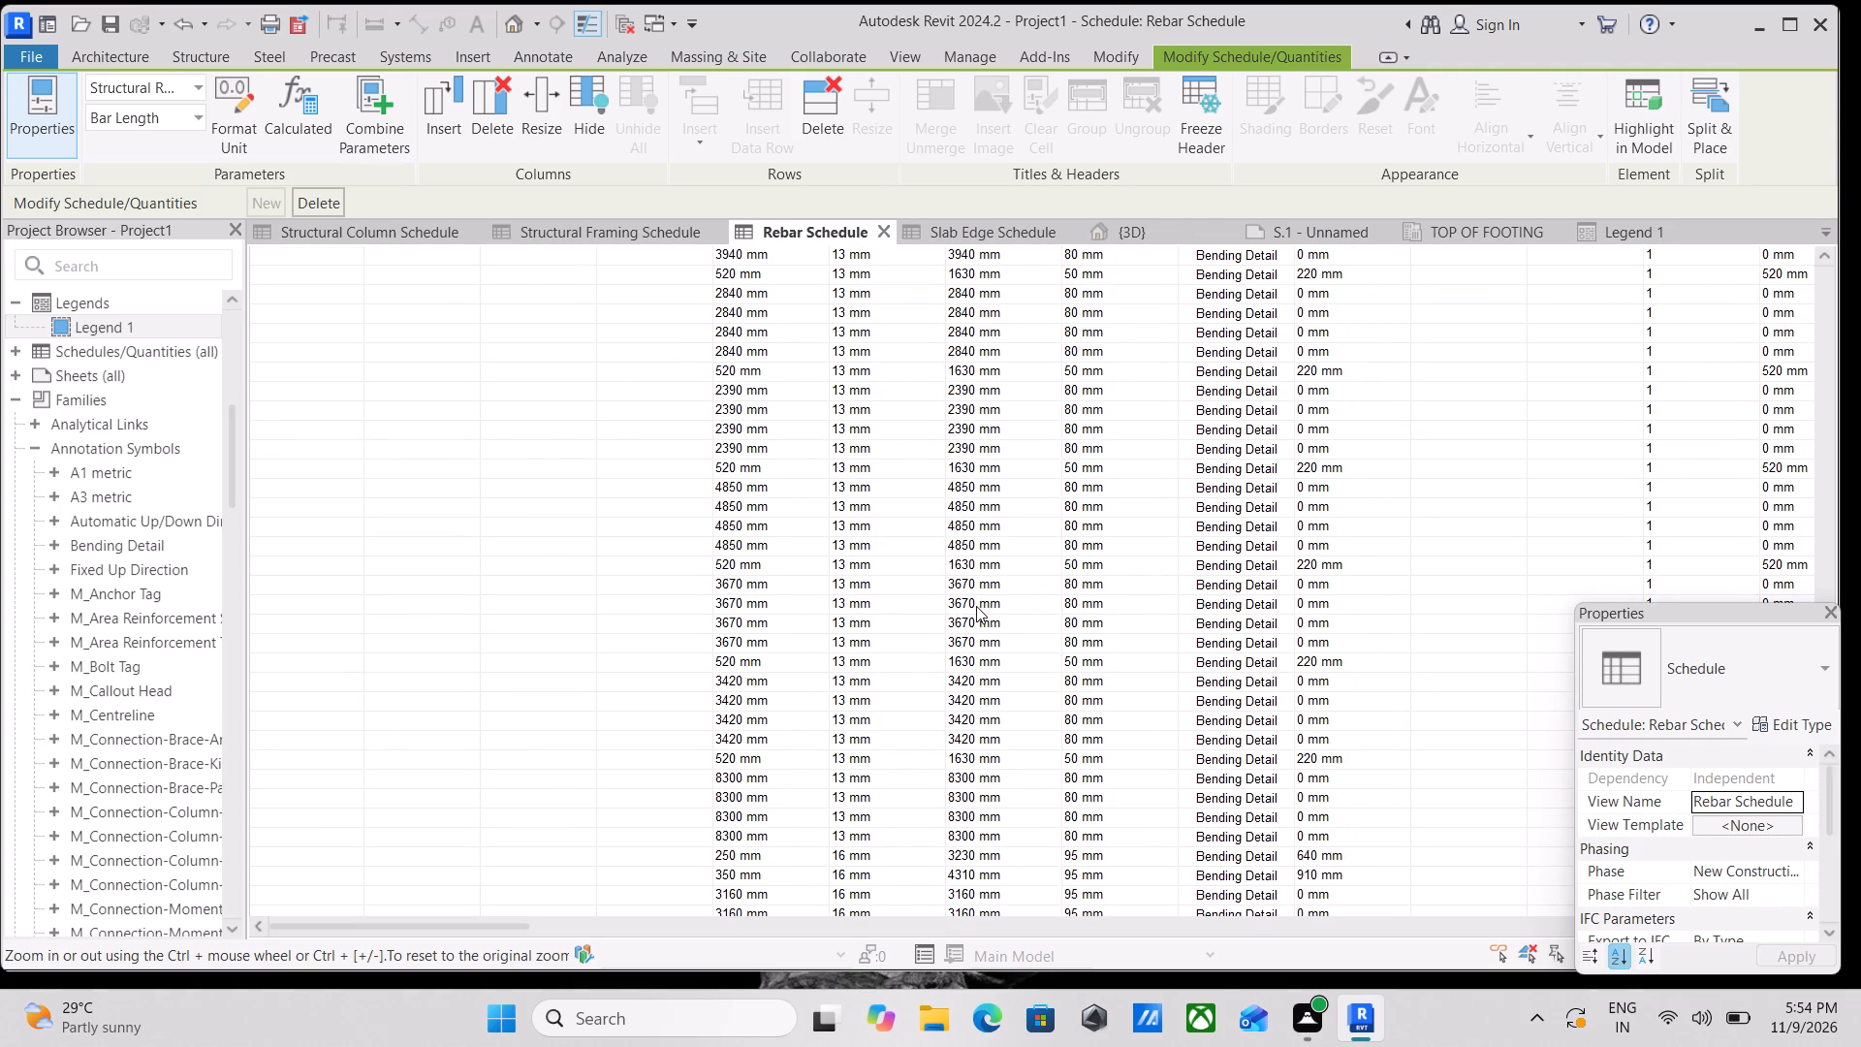
scroll(1121, 508, down, 3)
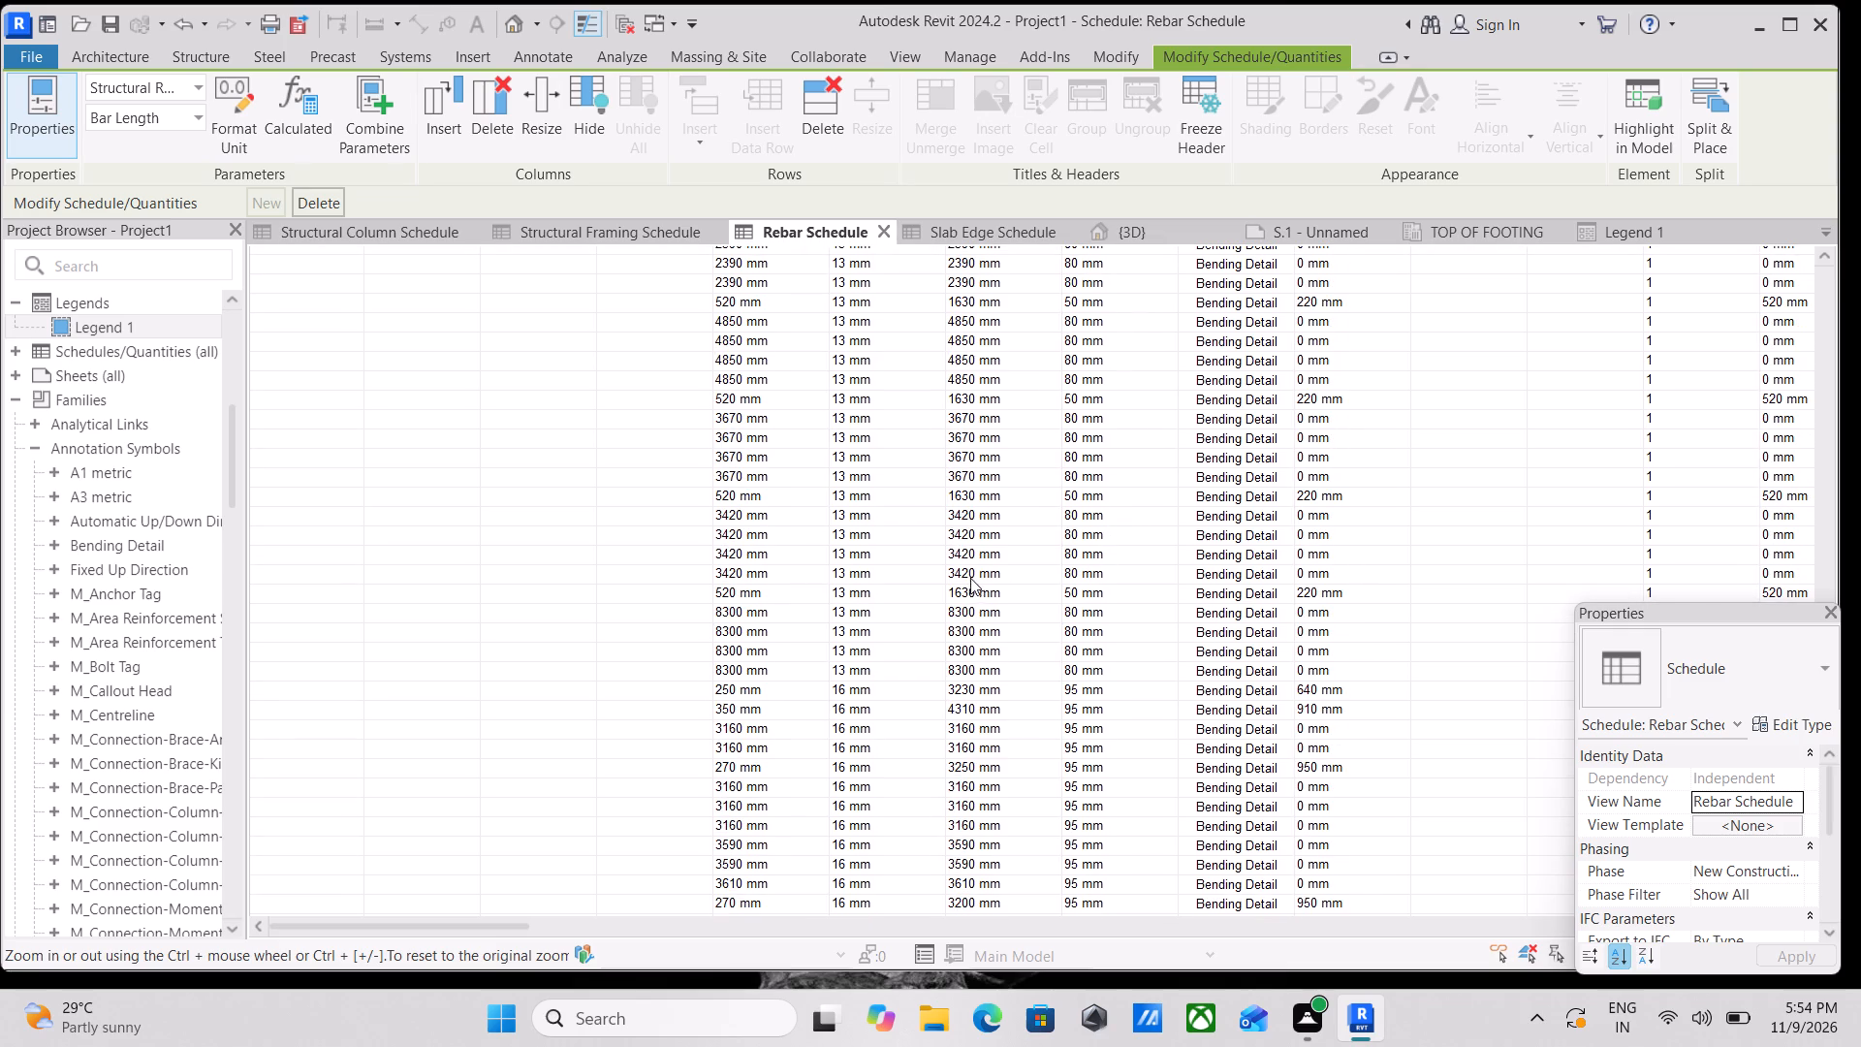
Examine the bar lengths and bend diameters of the 16 mm rows in the Rebar Schedule, continuing into the following 13 mm rows.
scroll(1083, 643, down, 5)
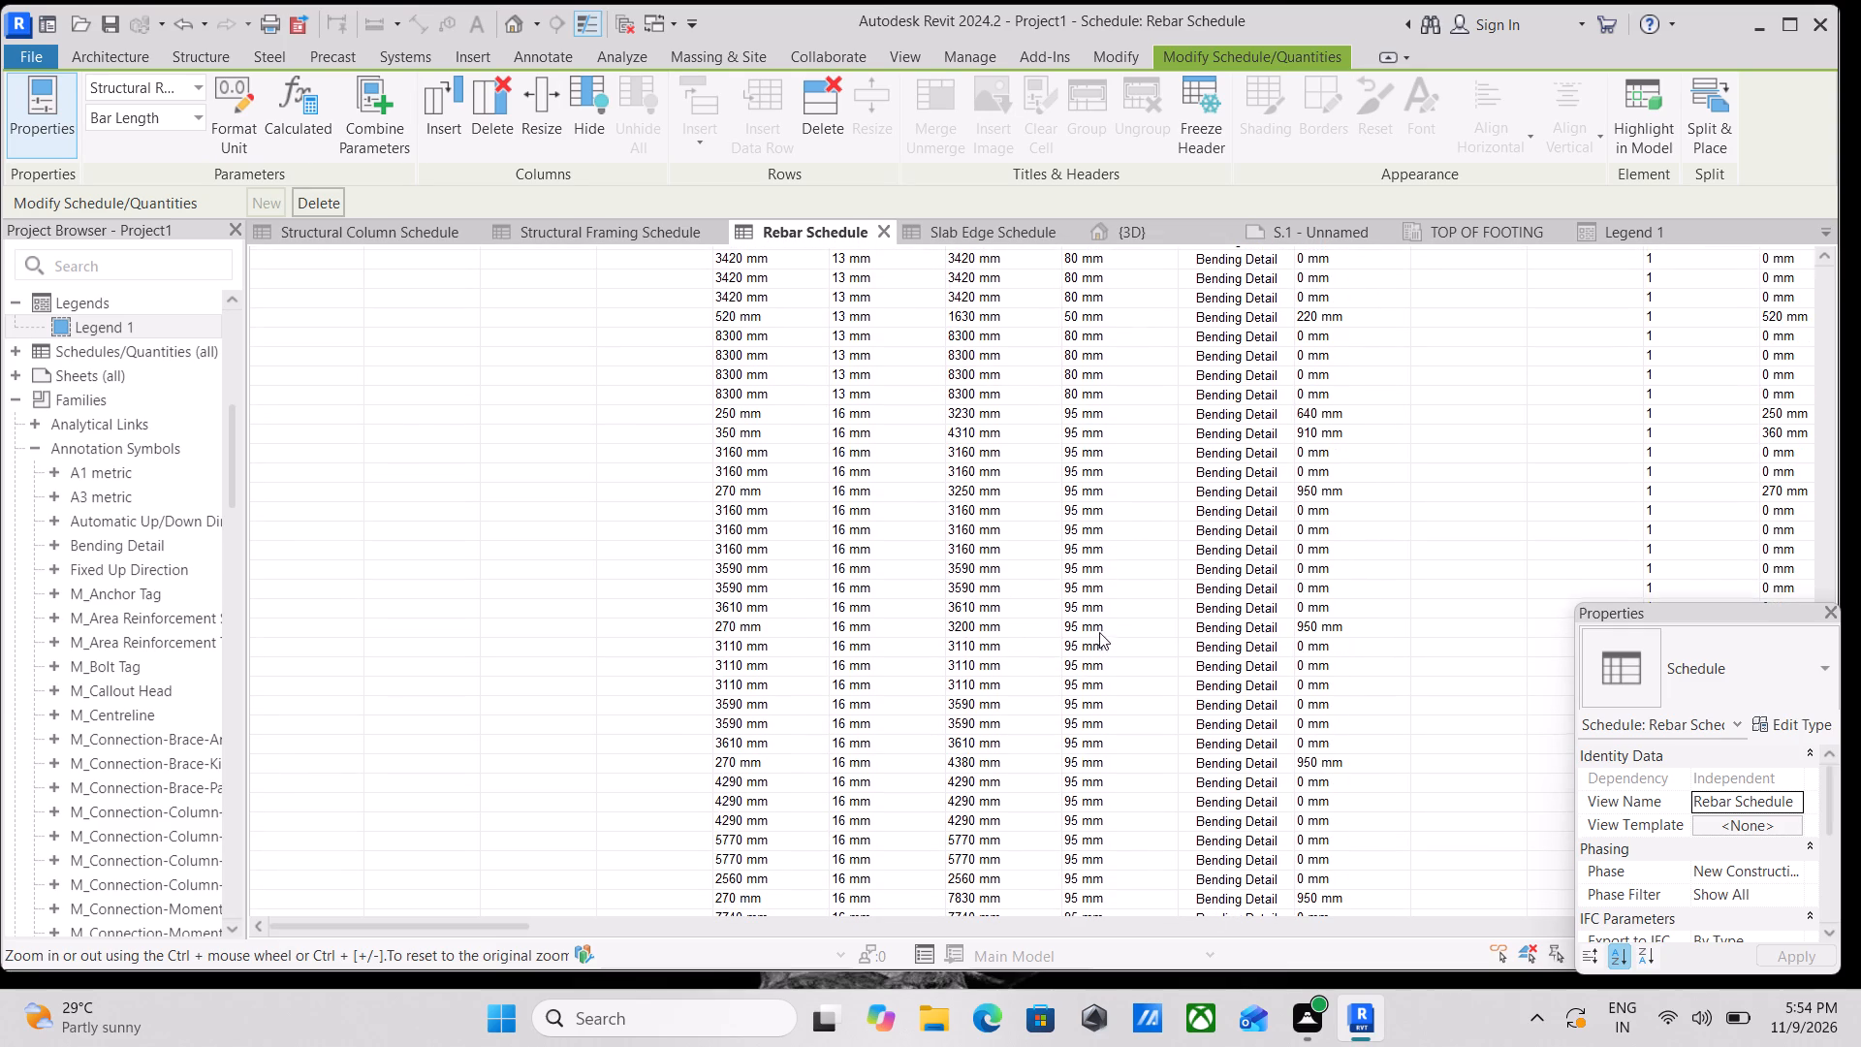
scroll(1093, 589, down, 2)
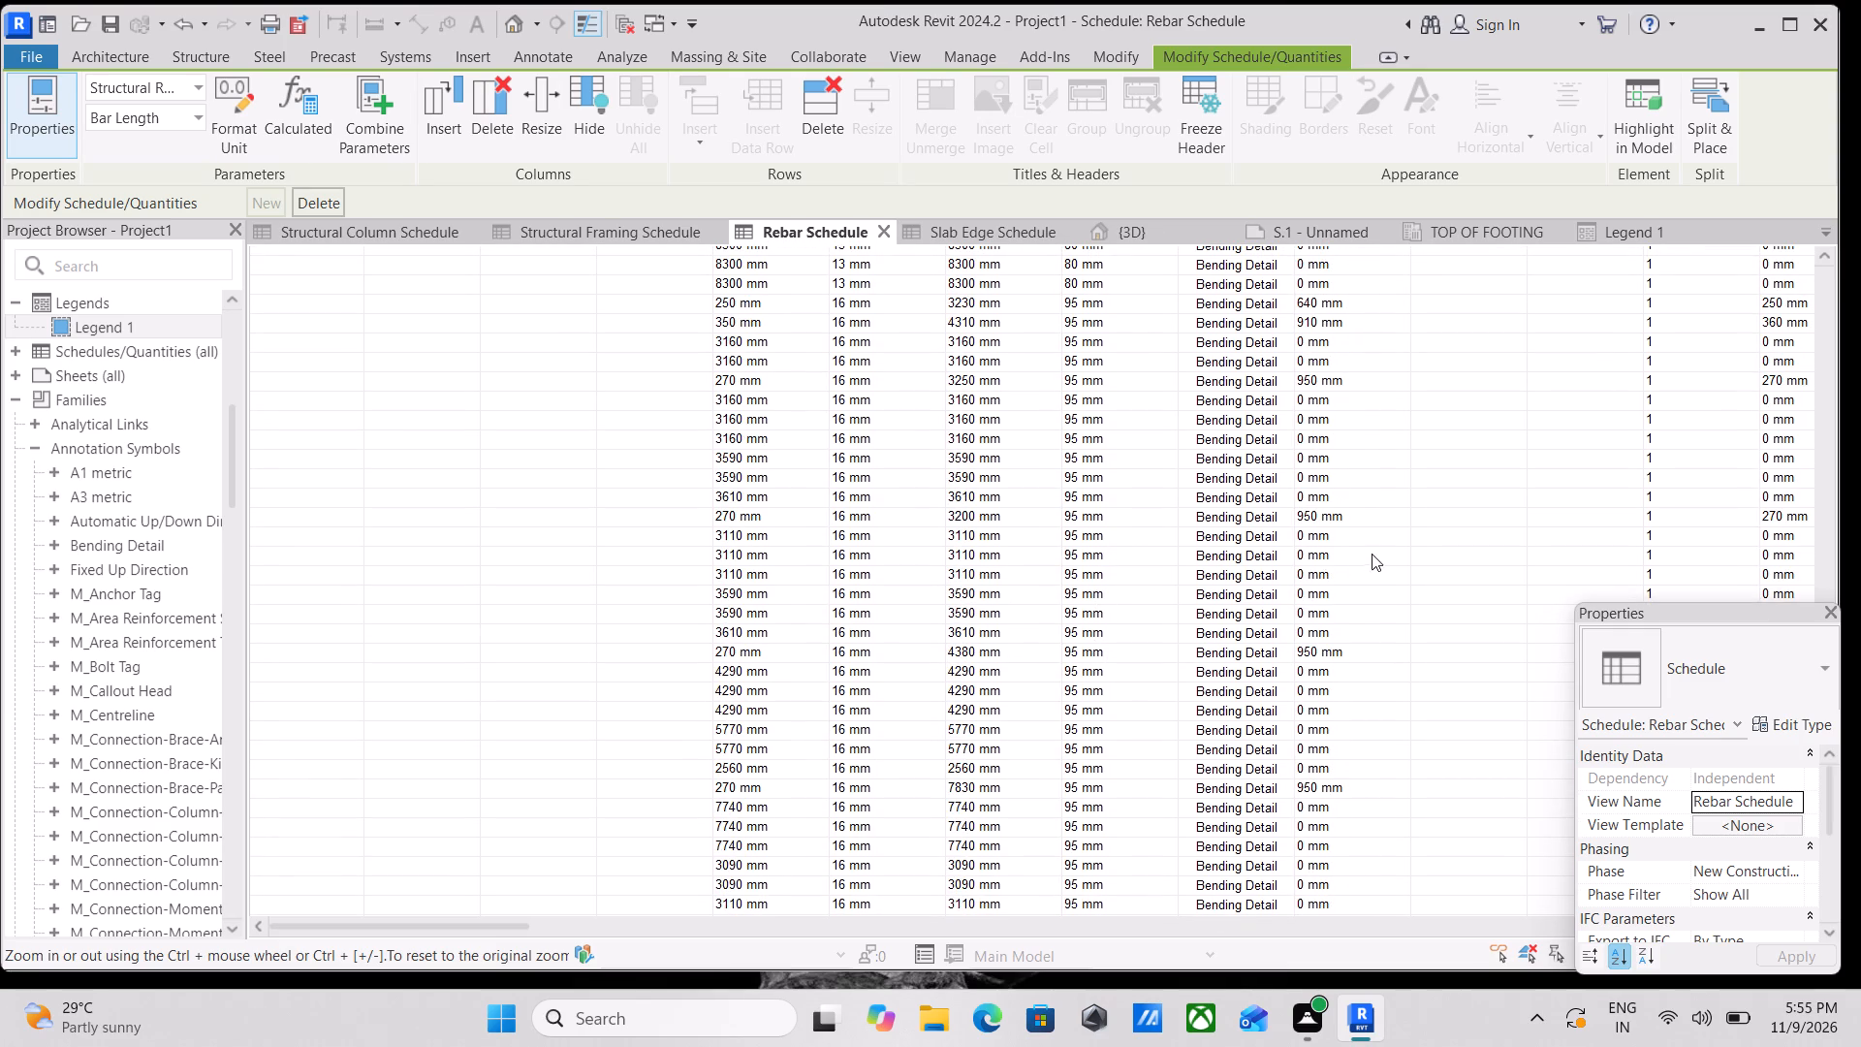
scroll(1249, 579, down, 2)
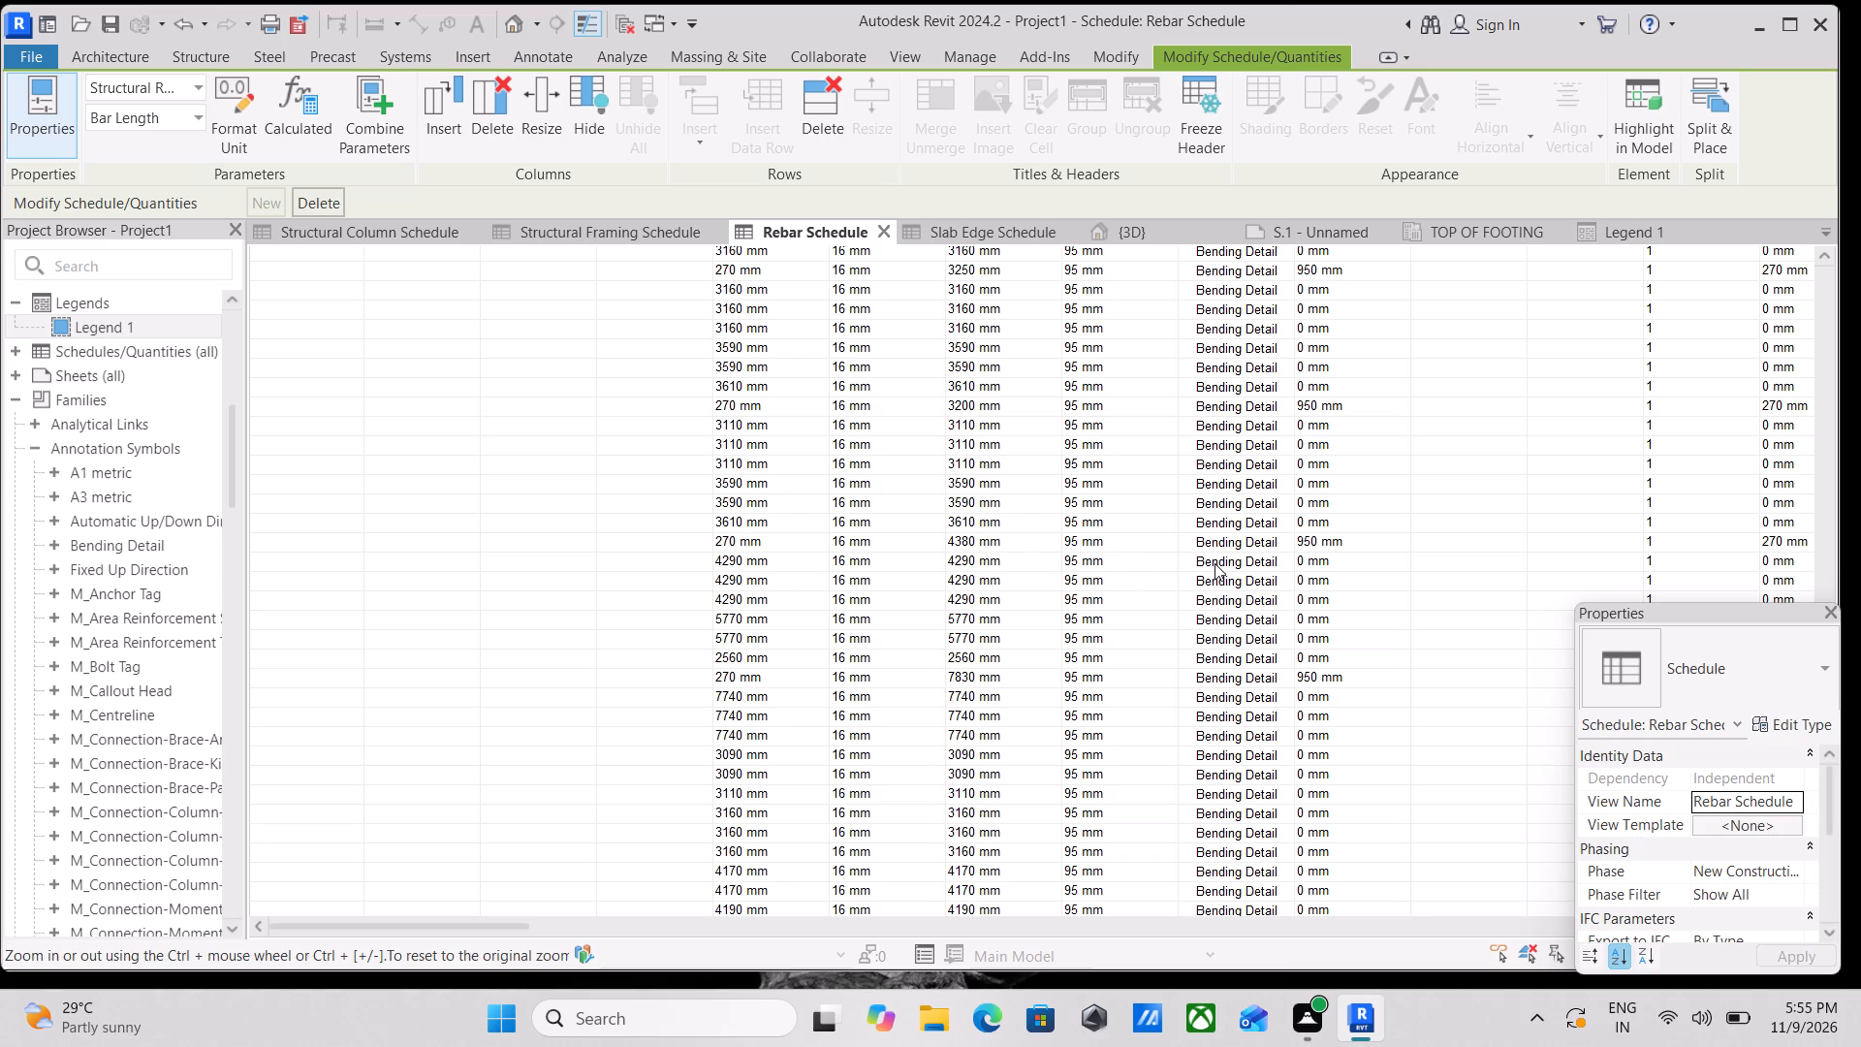
scroll(1296, 564, down, 3)
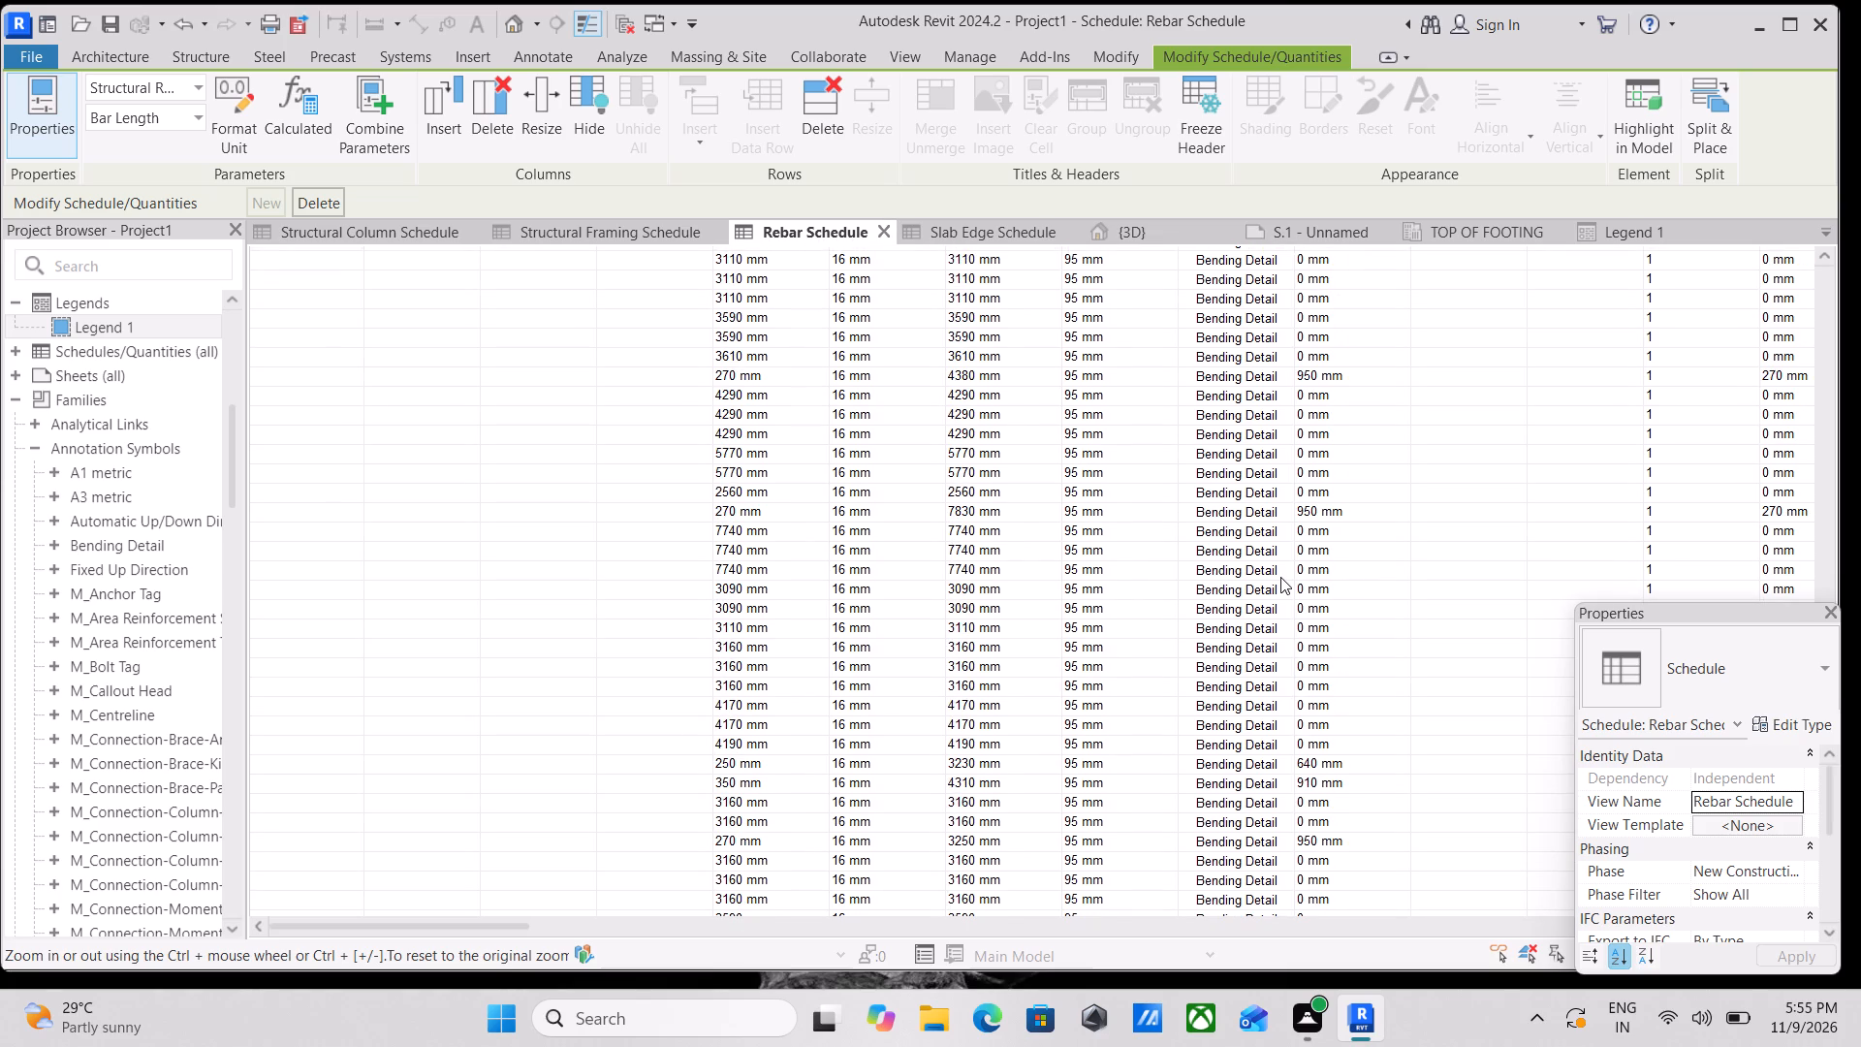
scroll(1280, 577, down, 2)
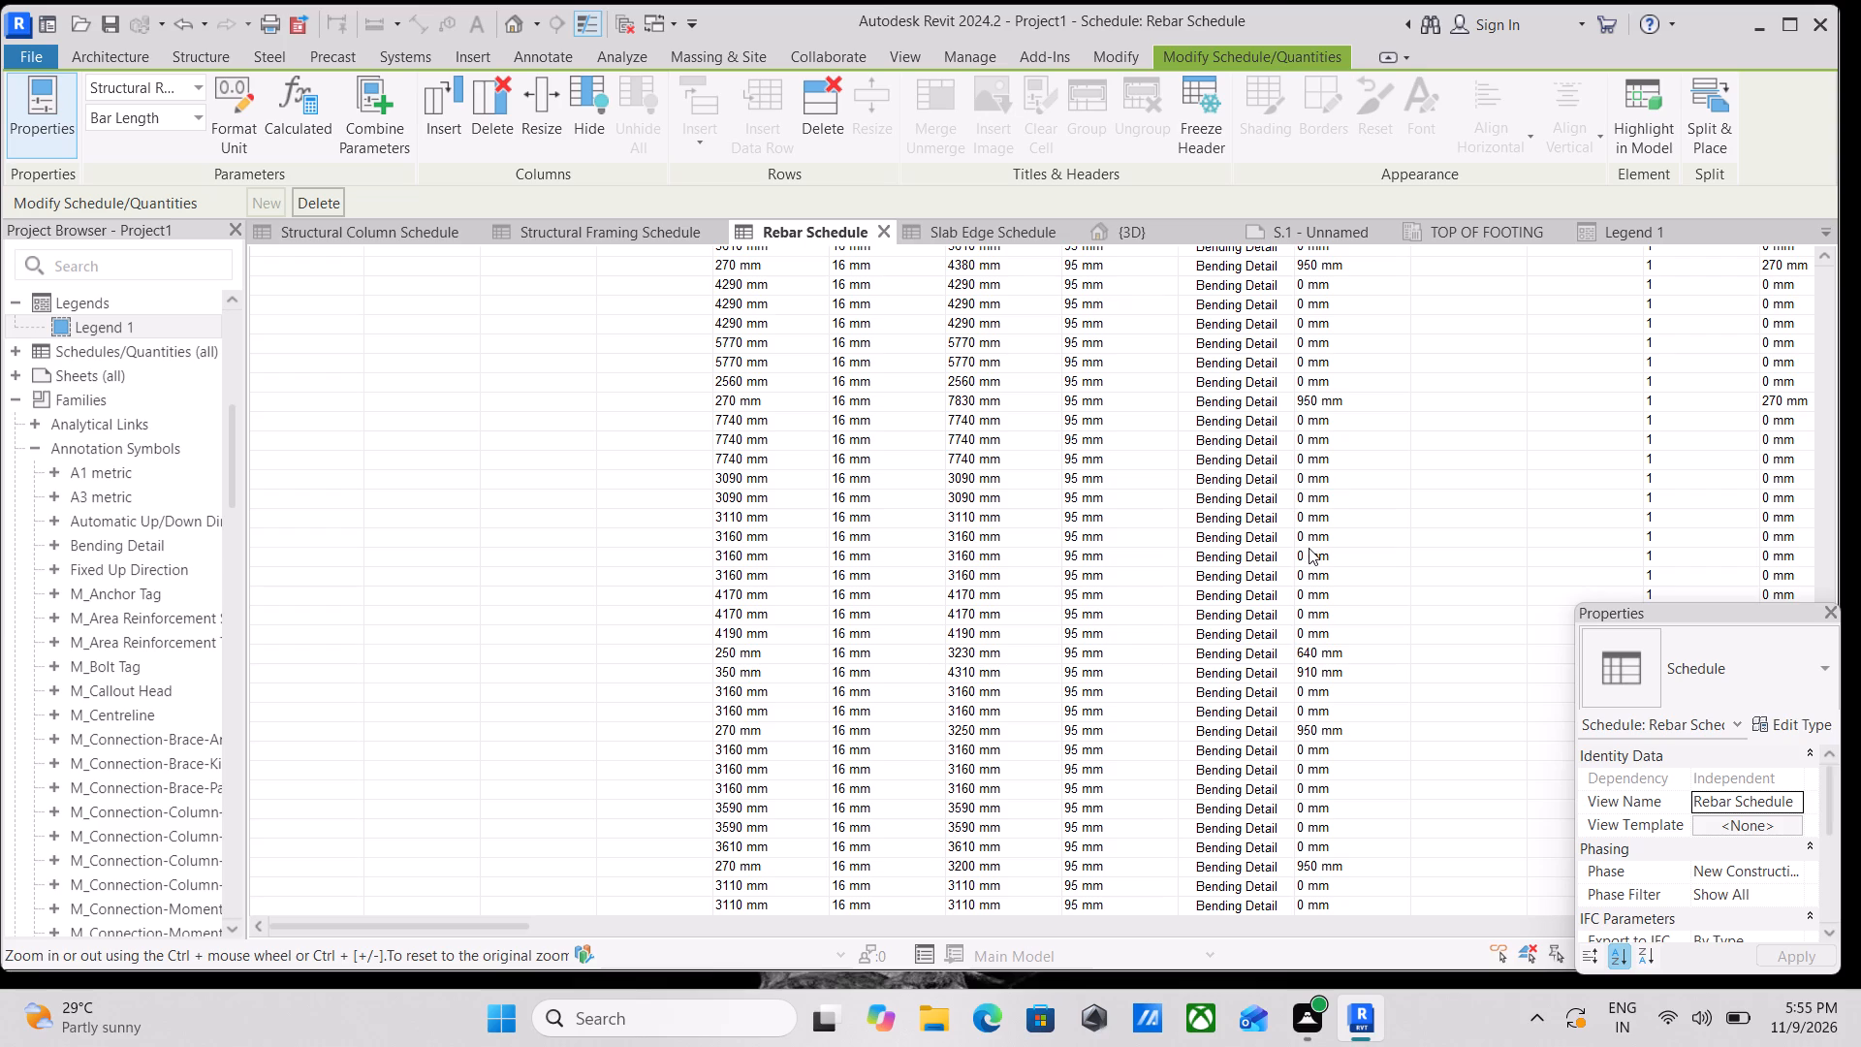
scroll(1326, 529, down, 2)
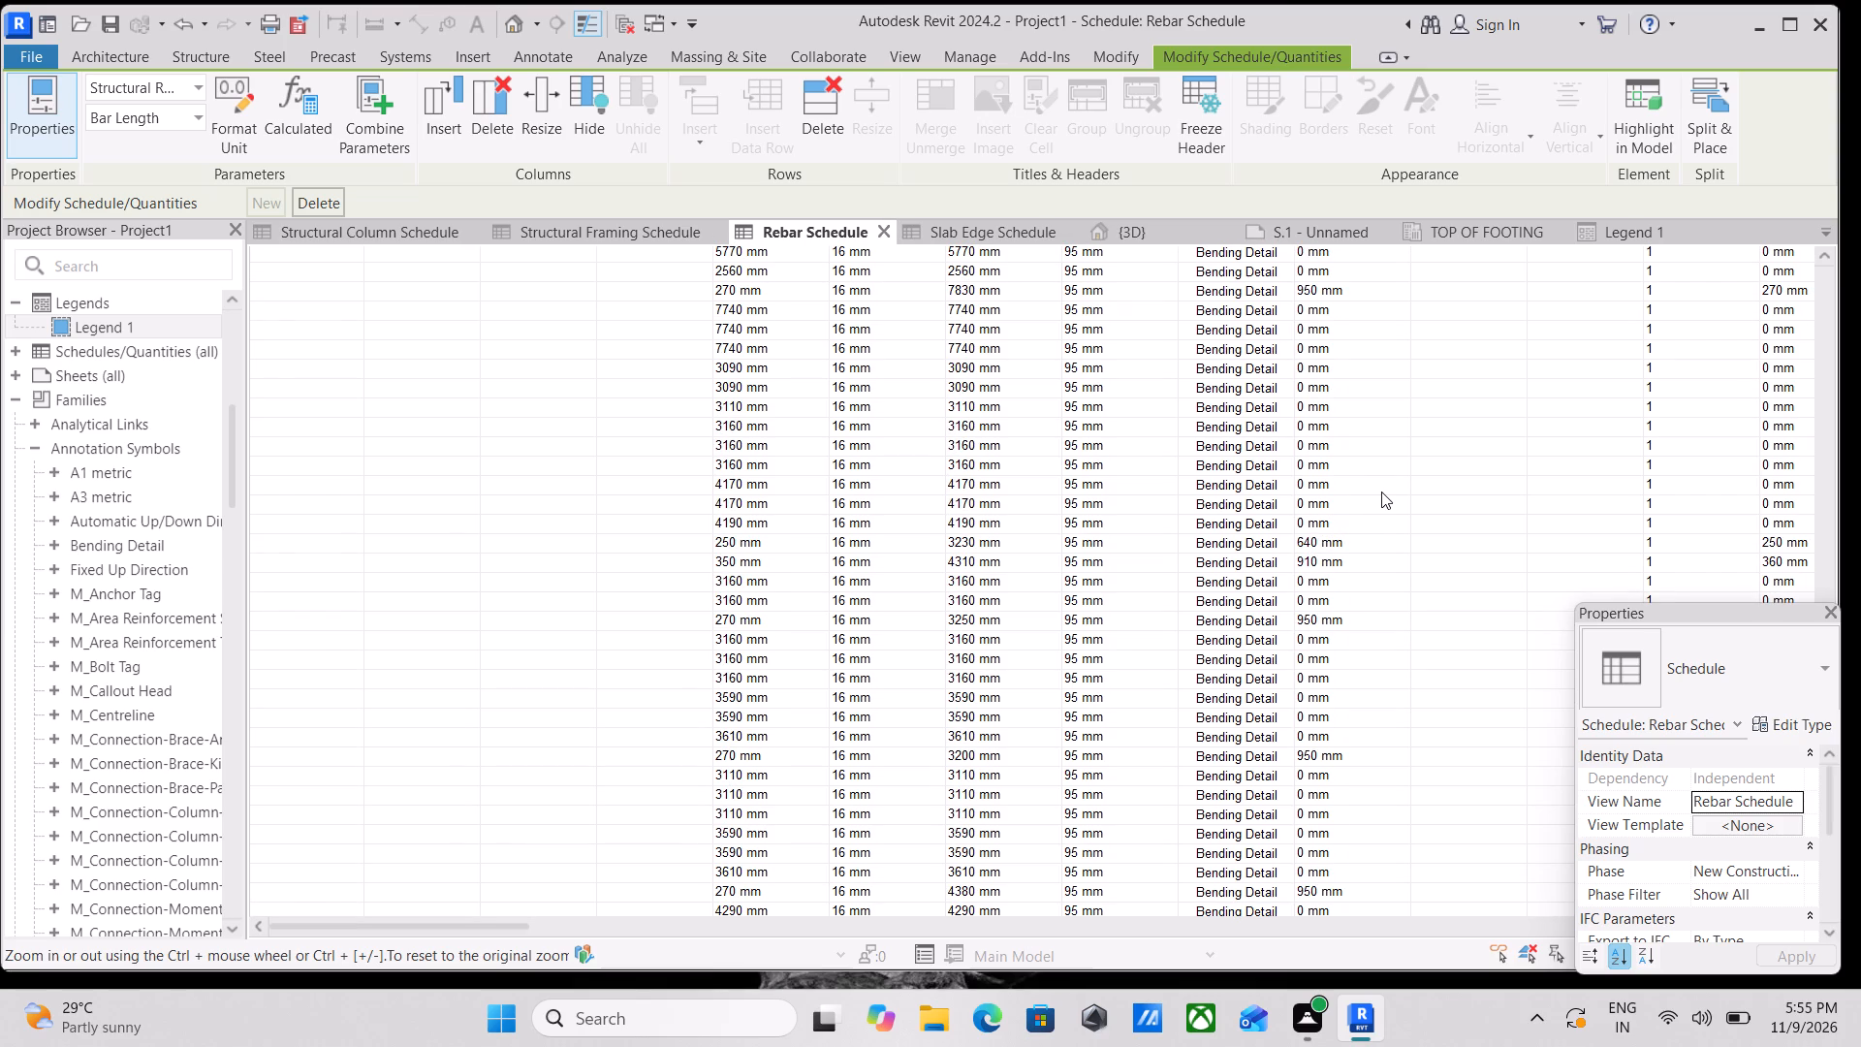
scroll(1381, 492, down, 3)
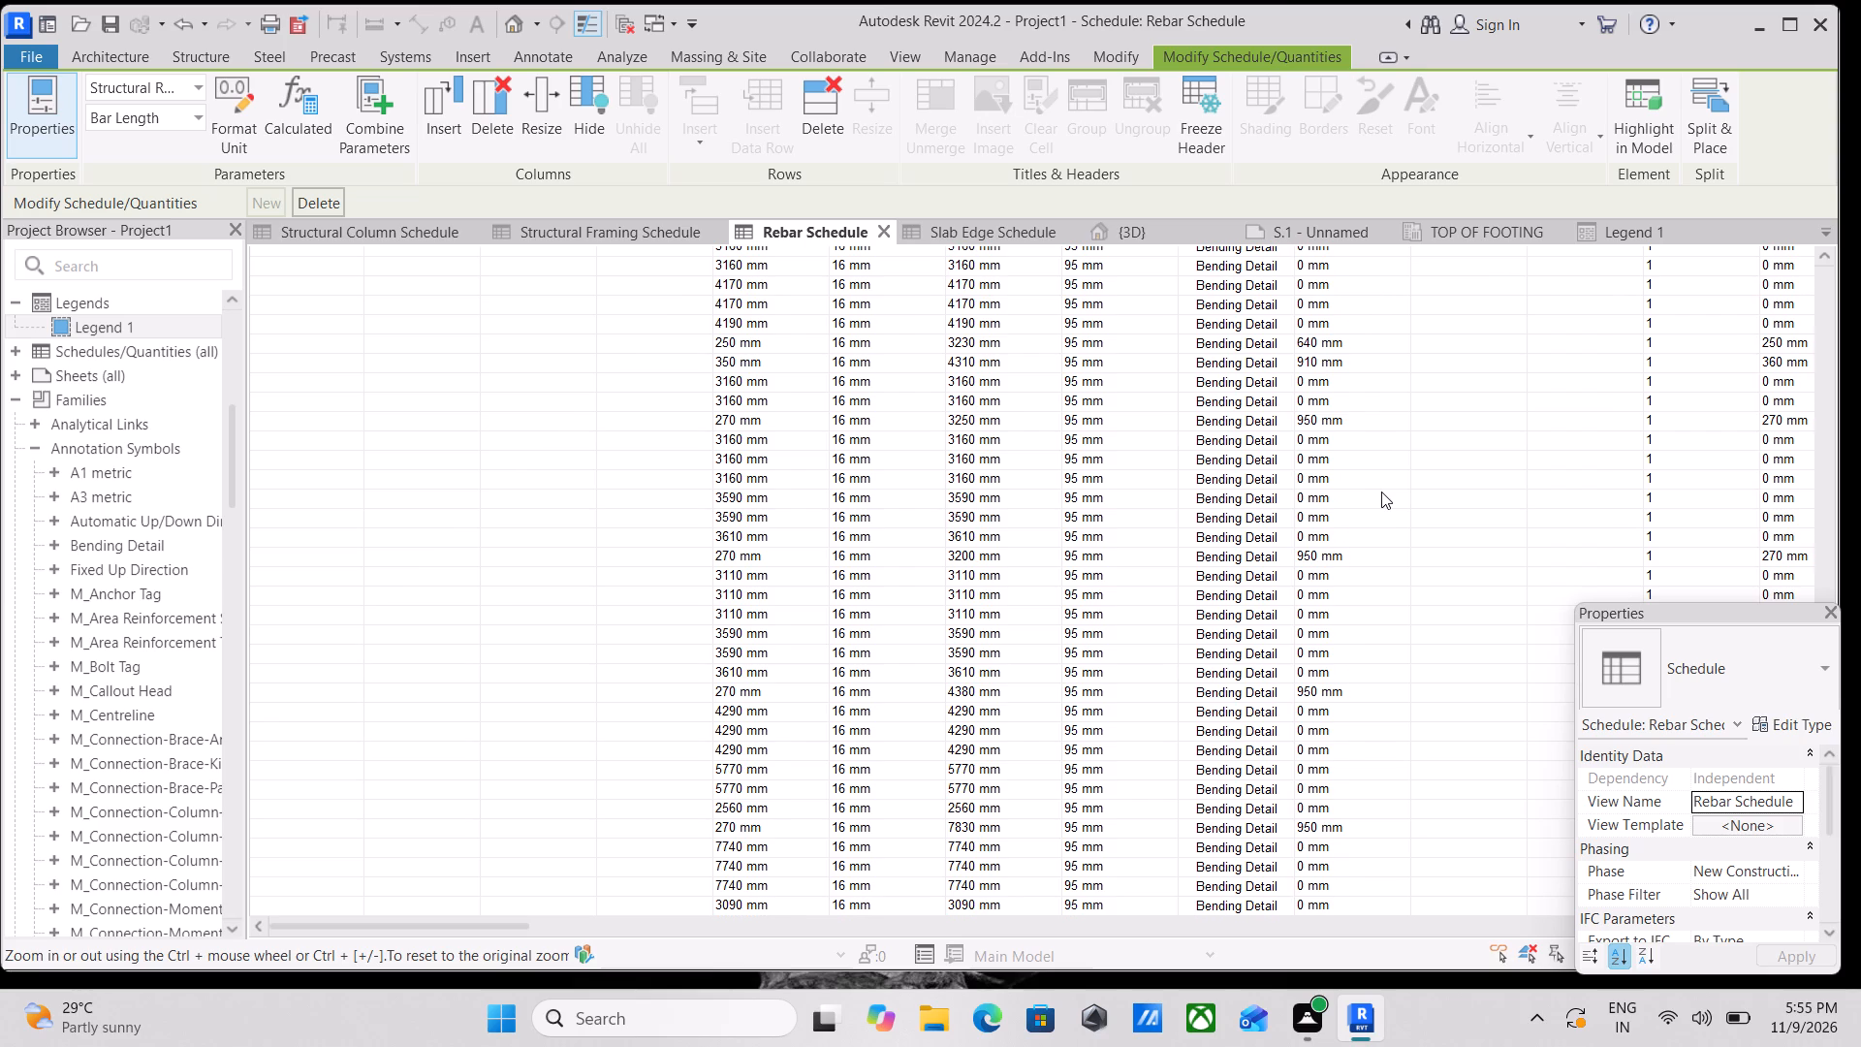
scroll(1381, 492, down, 1)
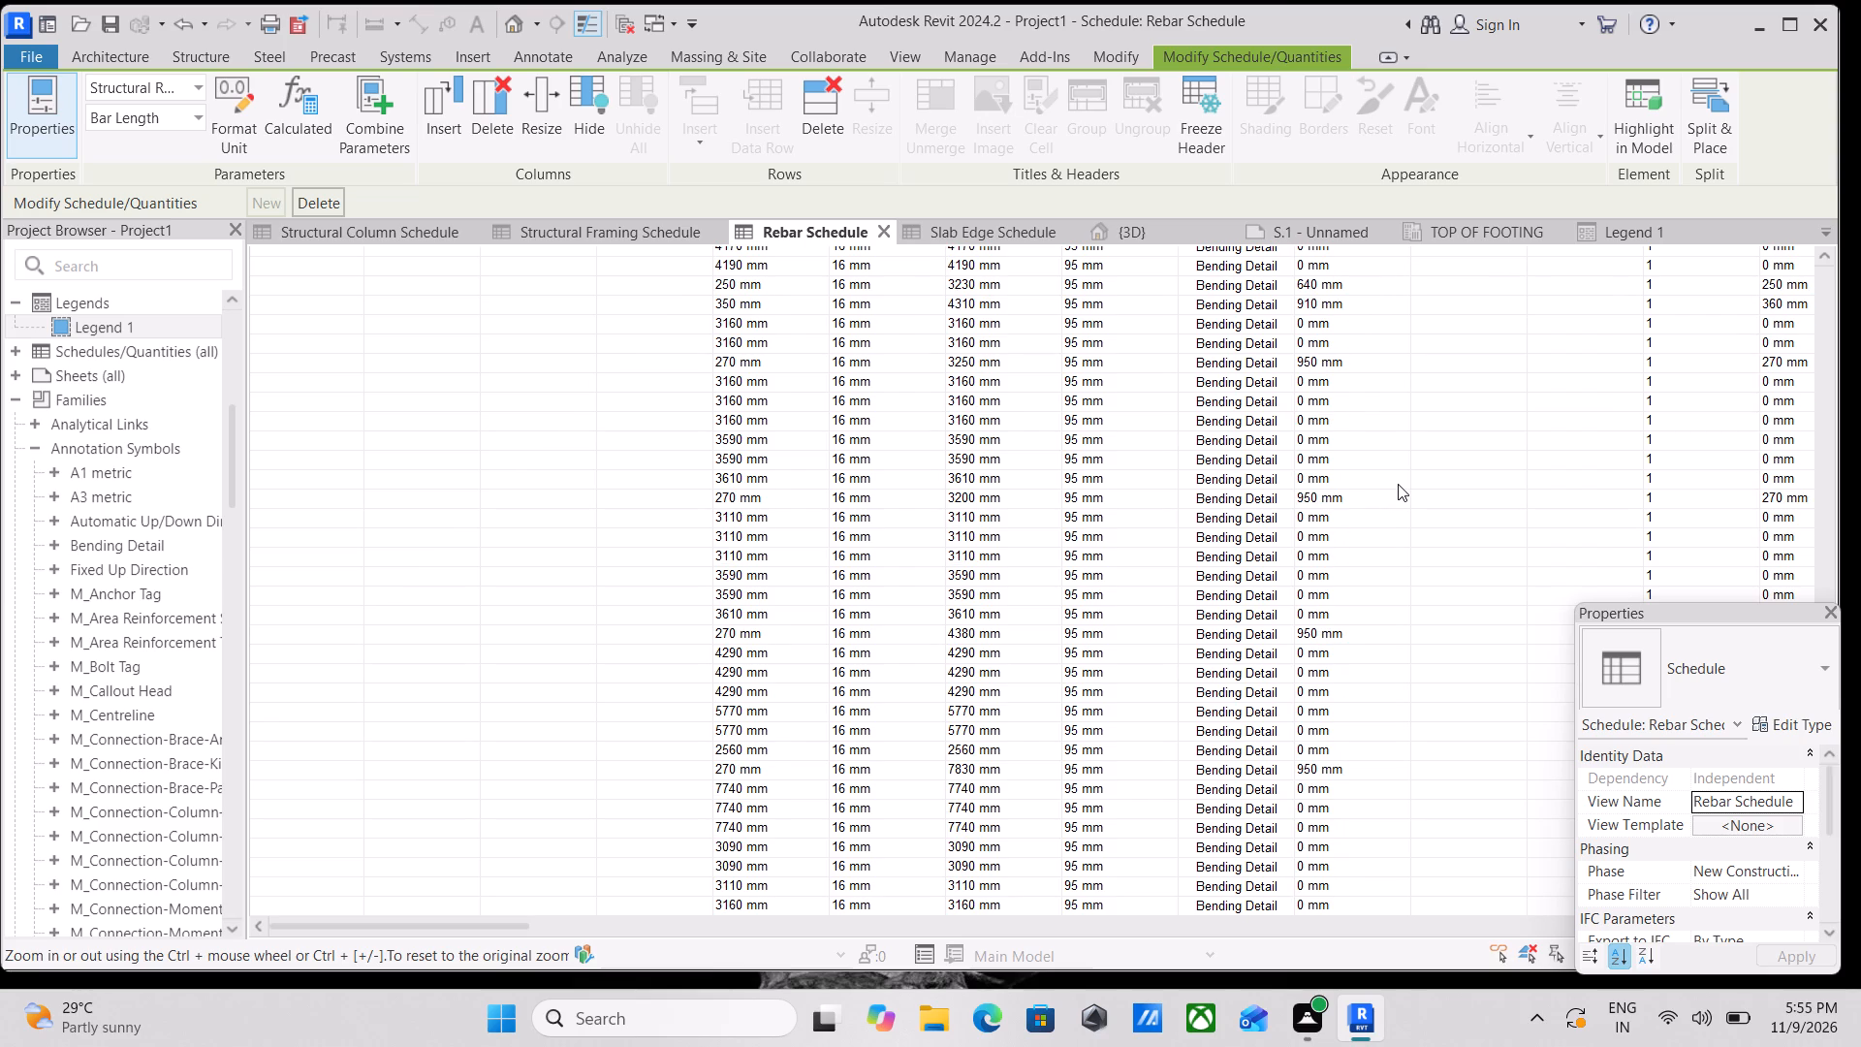
scroll(1319, 509, down, 3)
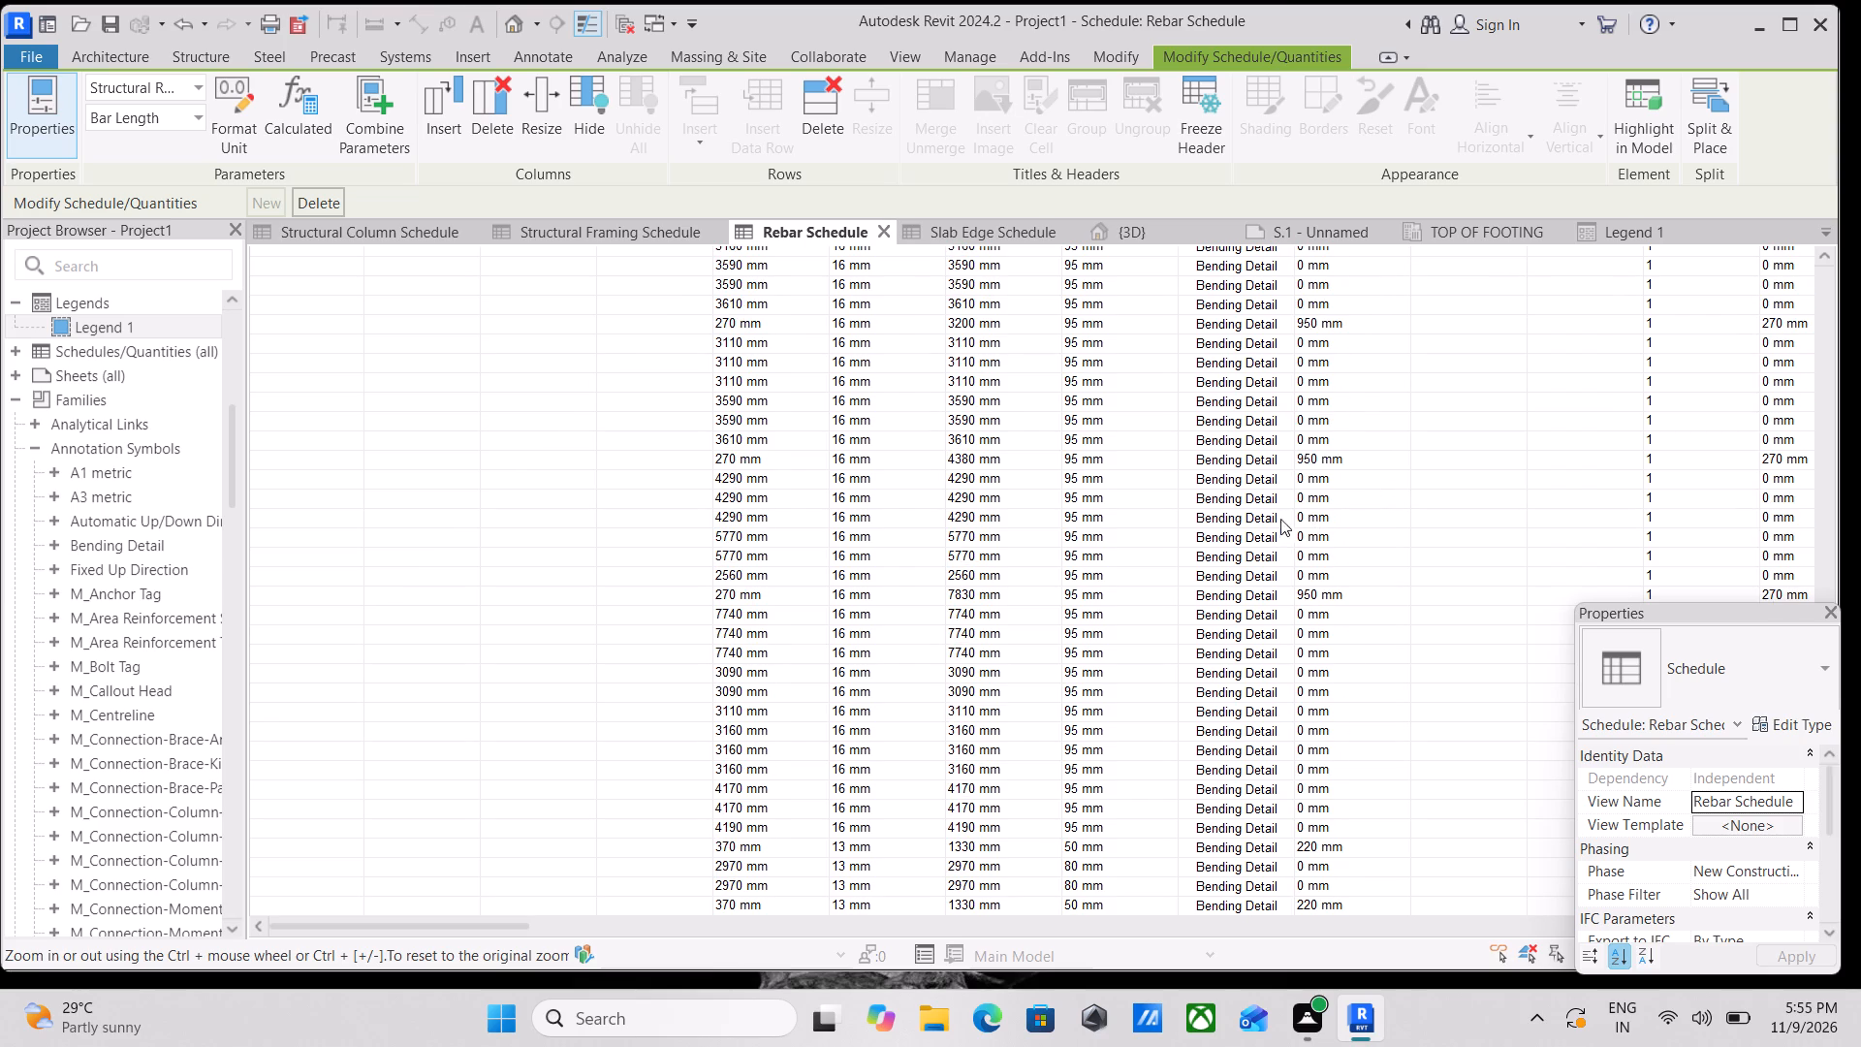
scroll(1372, 475, down, 2)
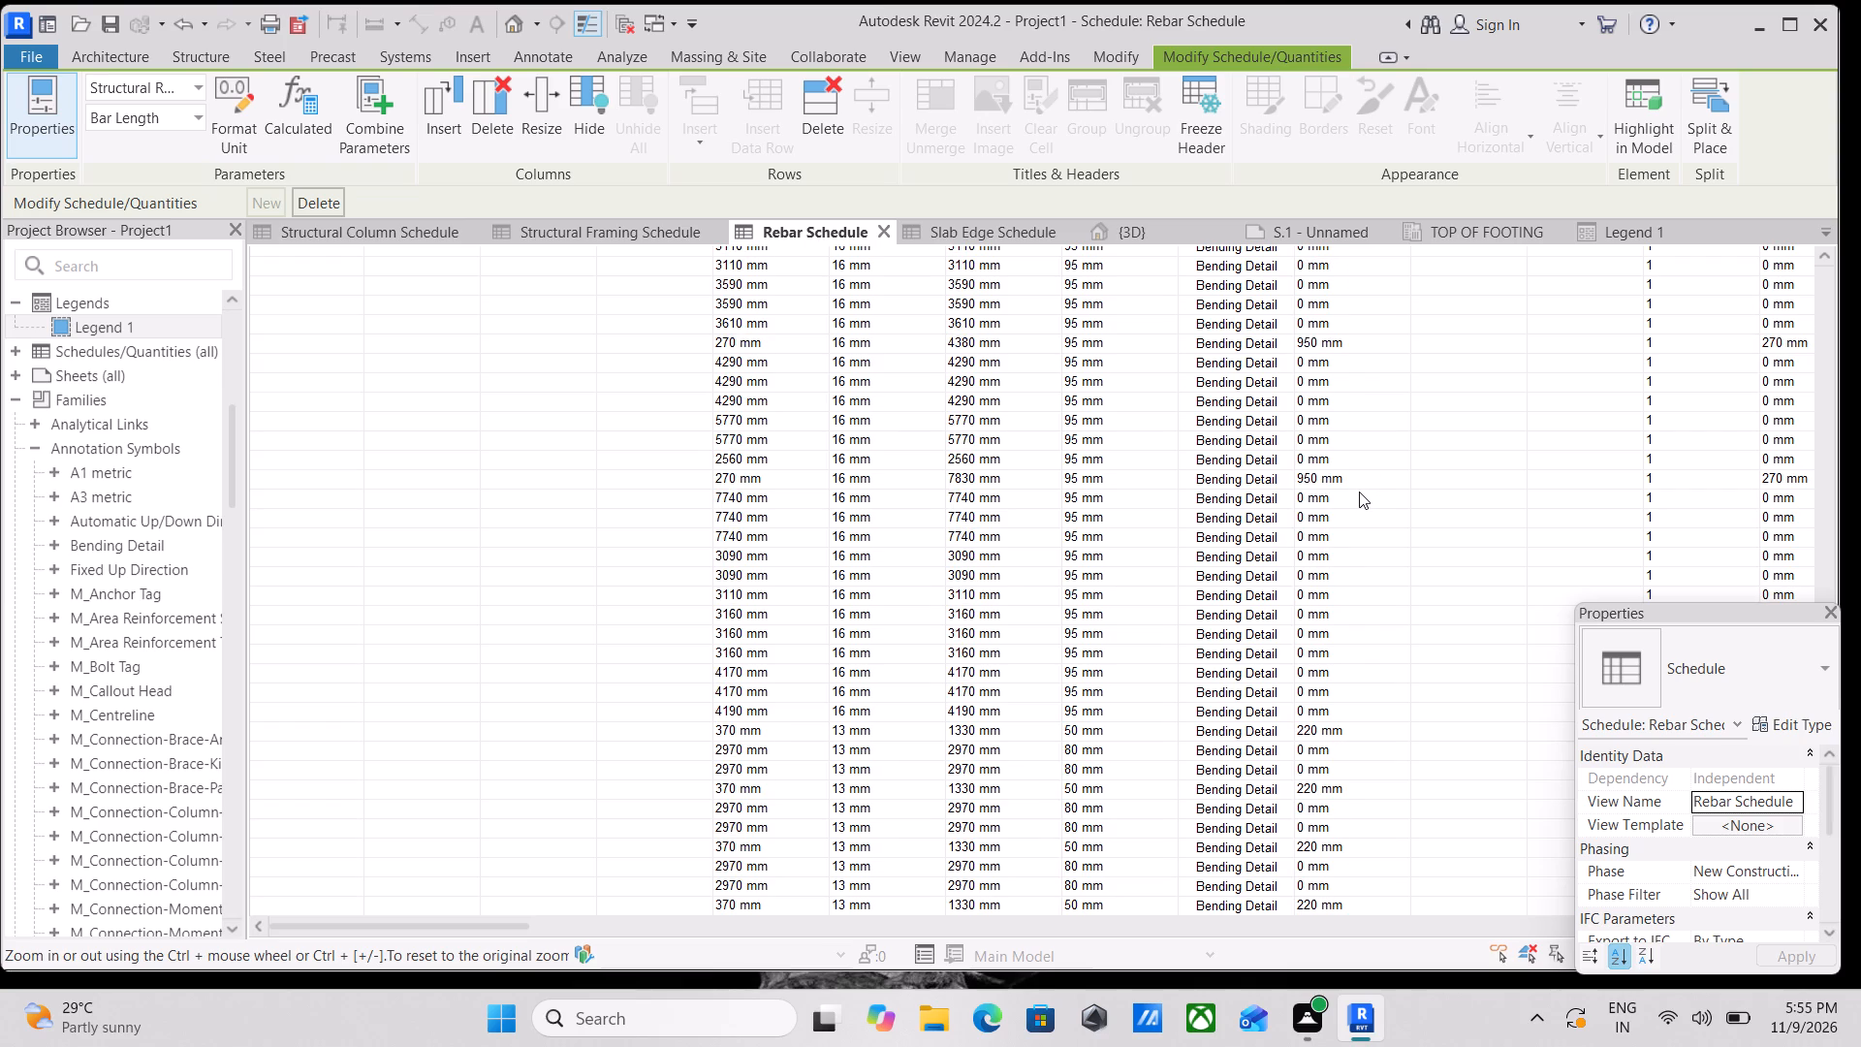
scroll(1331, 481, down, 1)
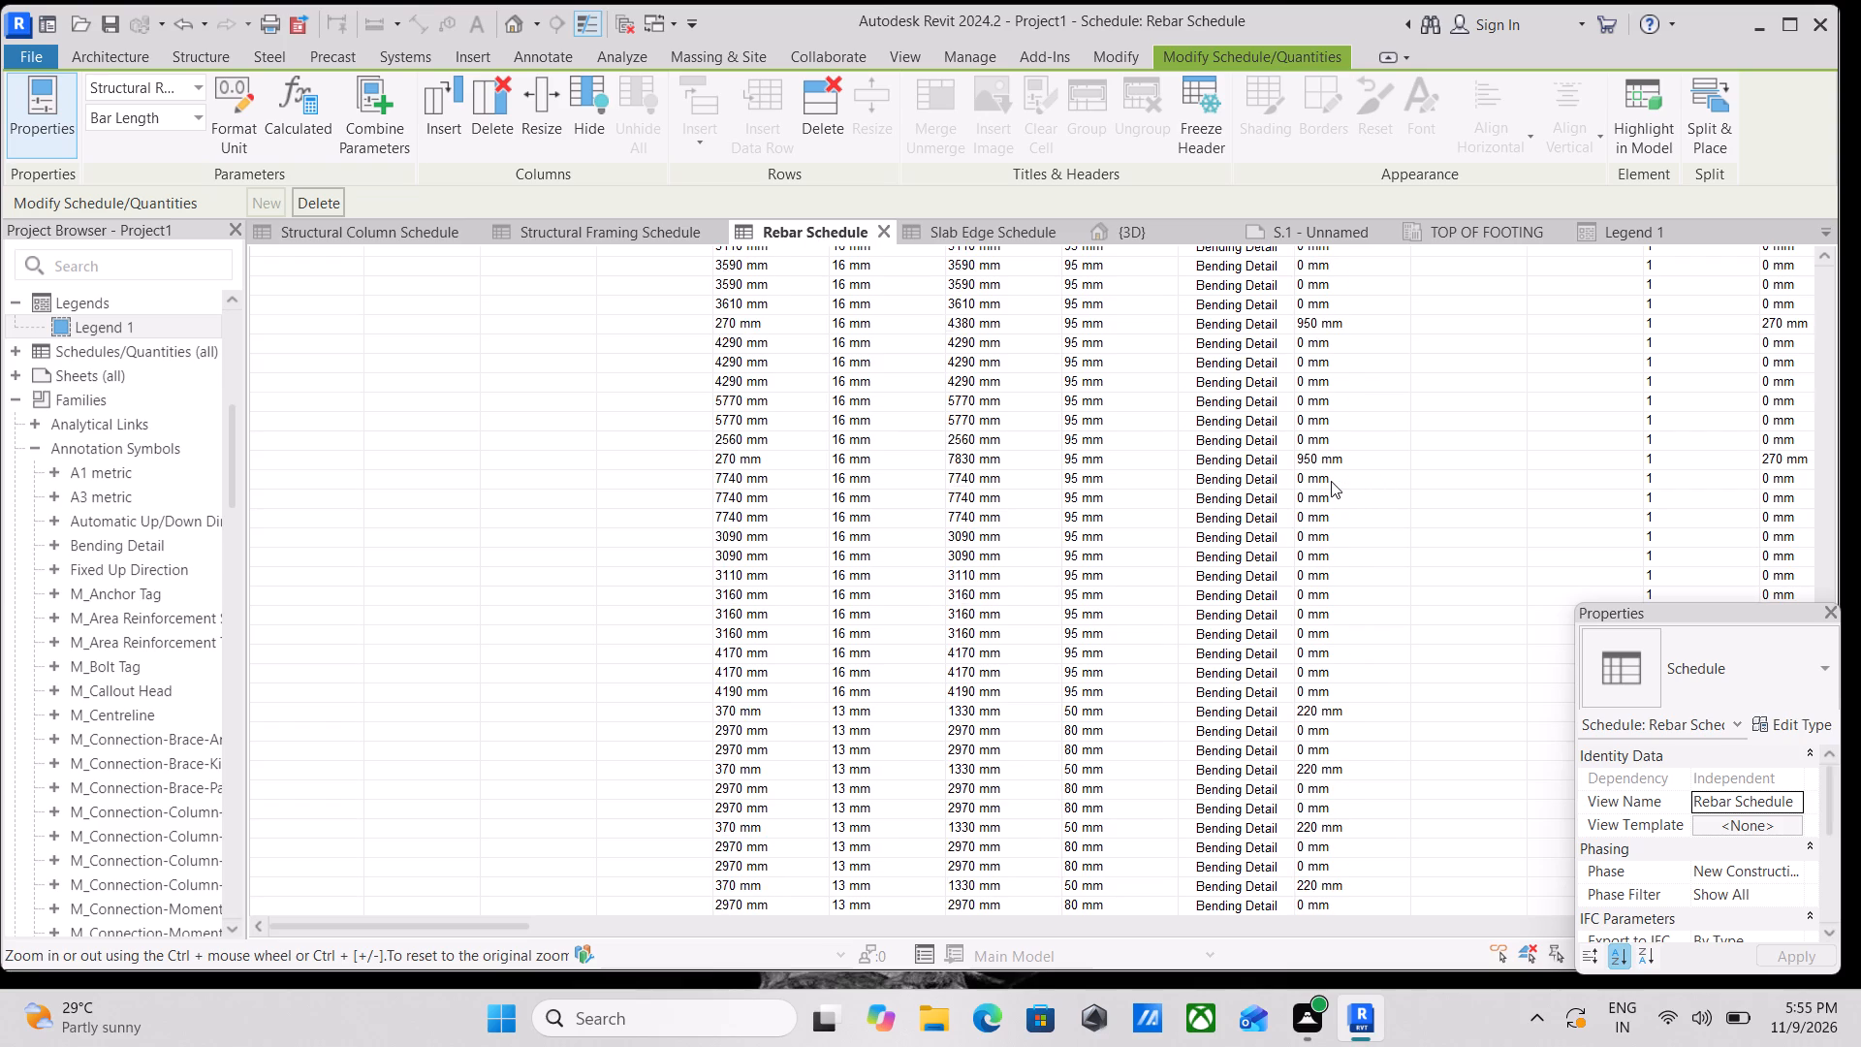
scroll(1331, 481, down, 2)
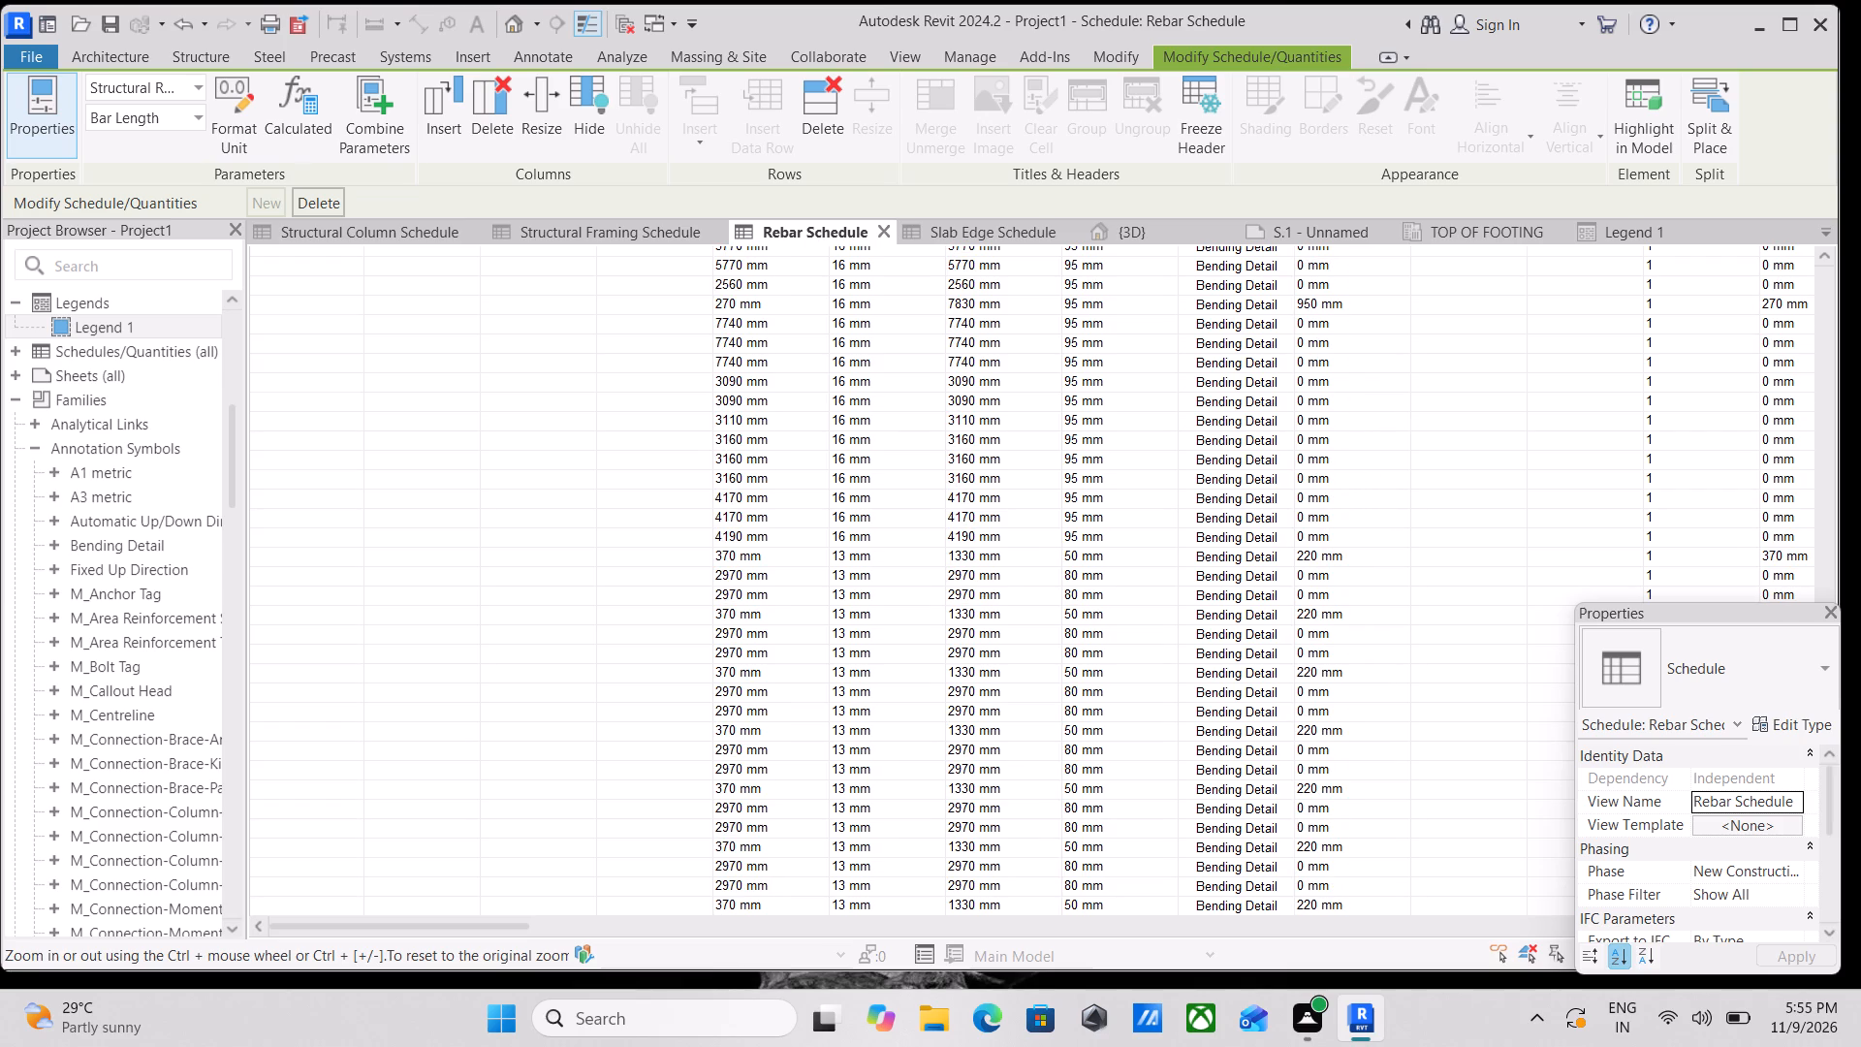
scroll(1407, 404, down, 1)
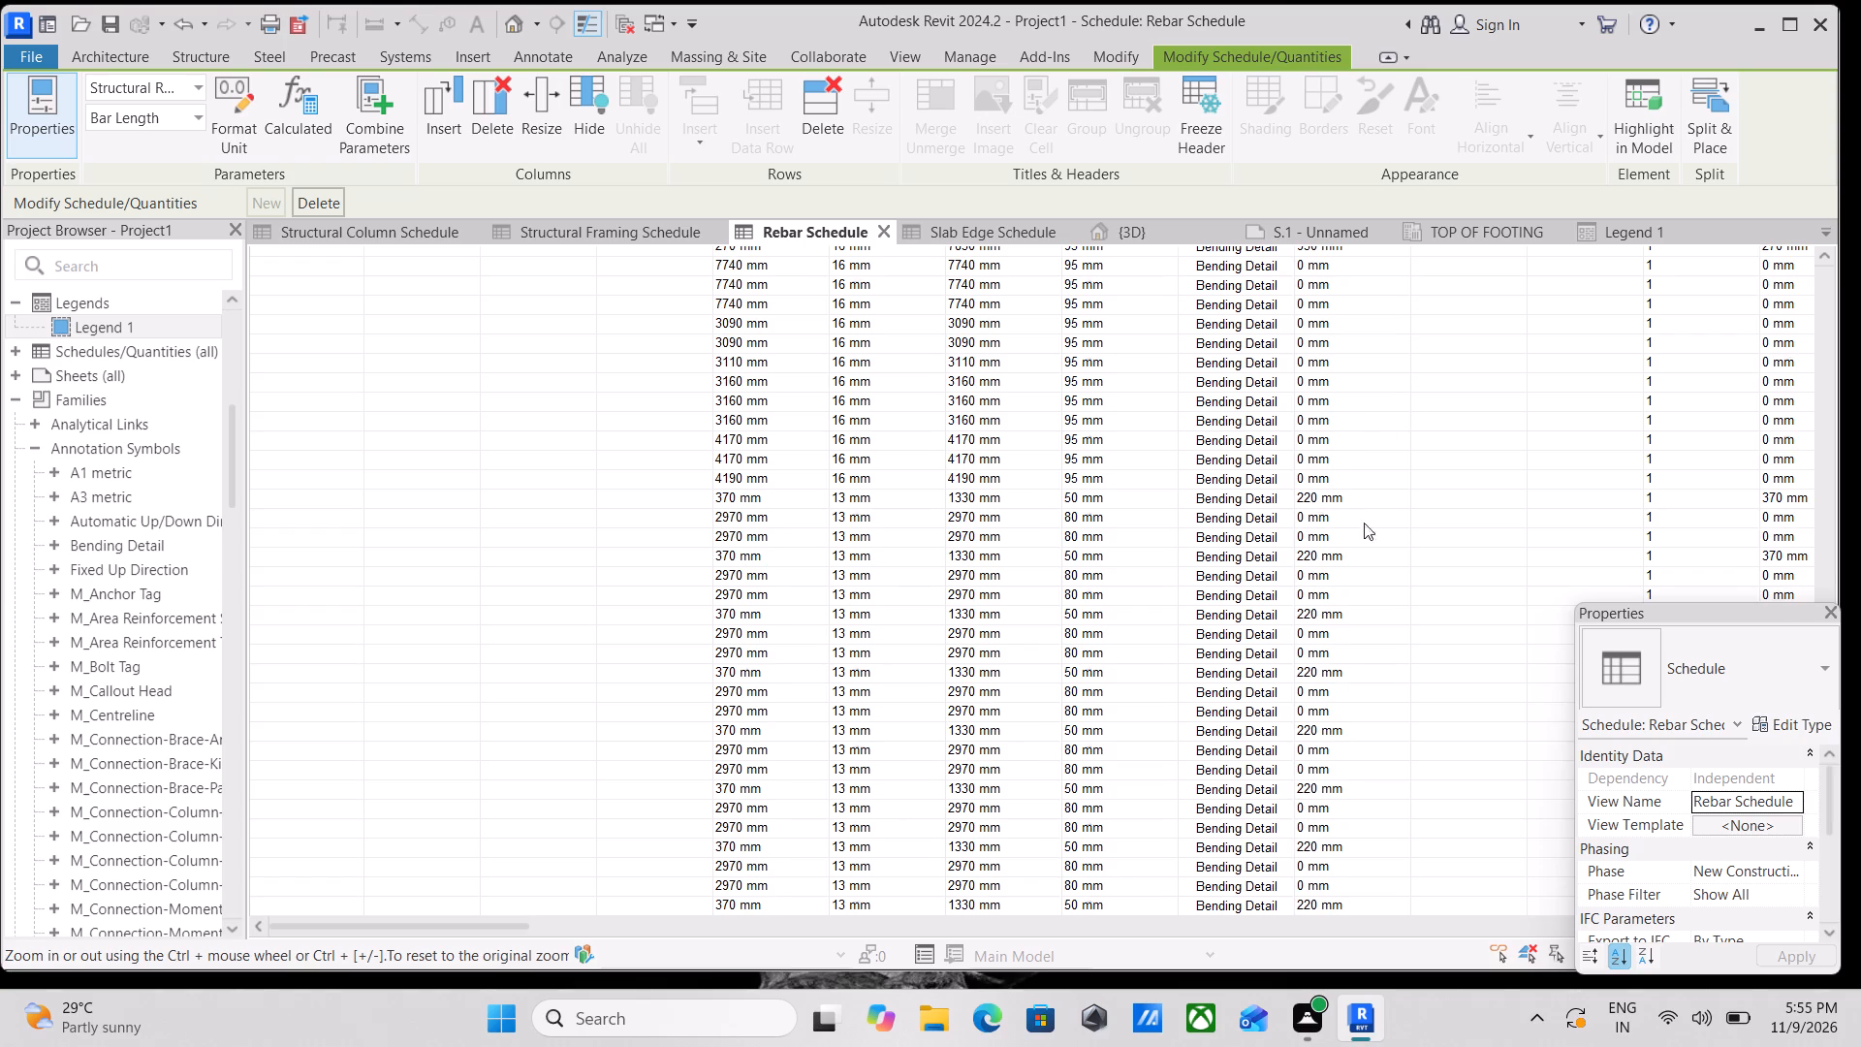
scroll(1337, 538, down, 4)
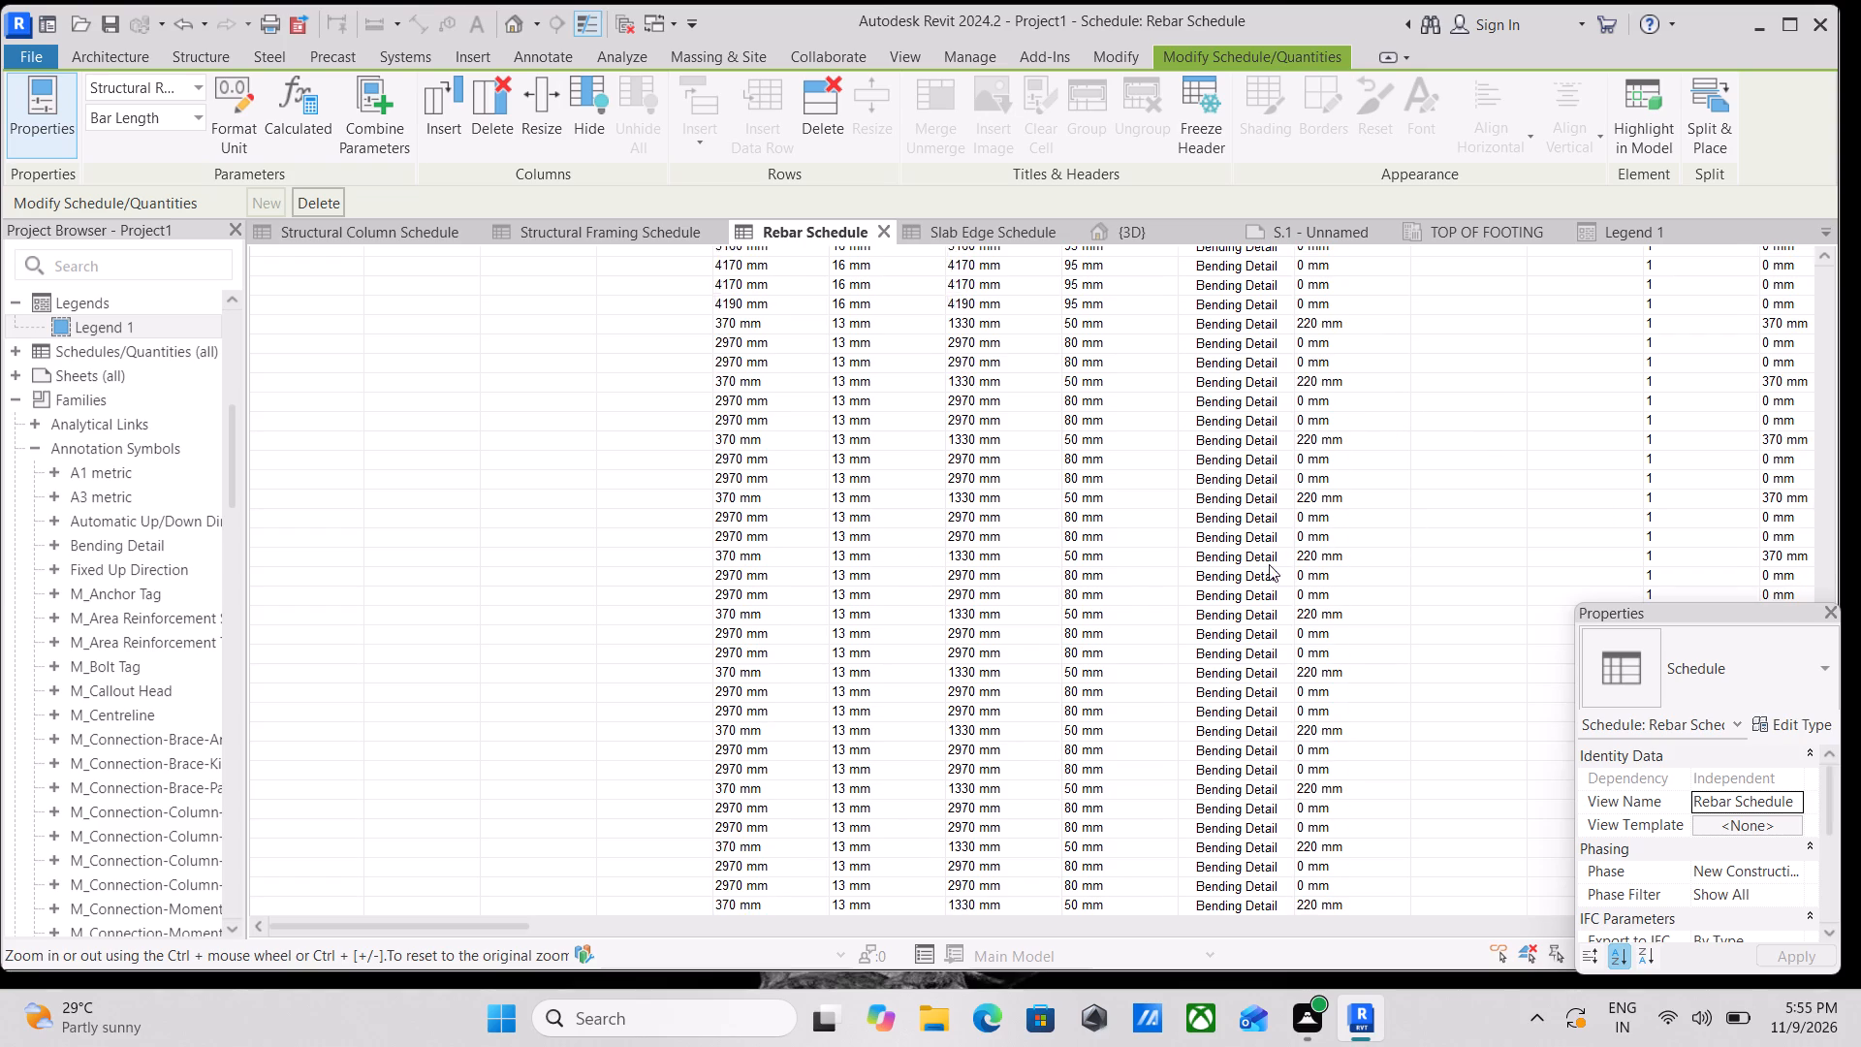
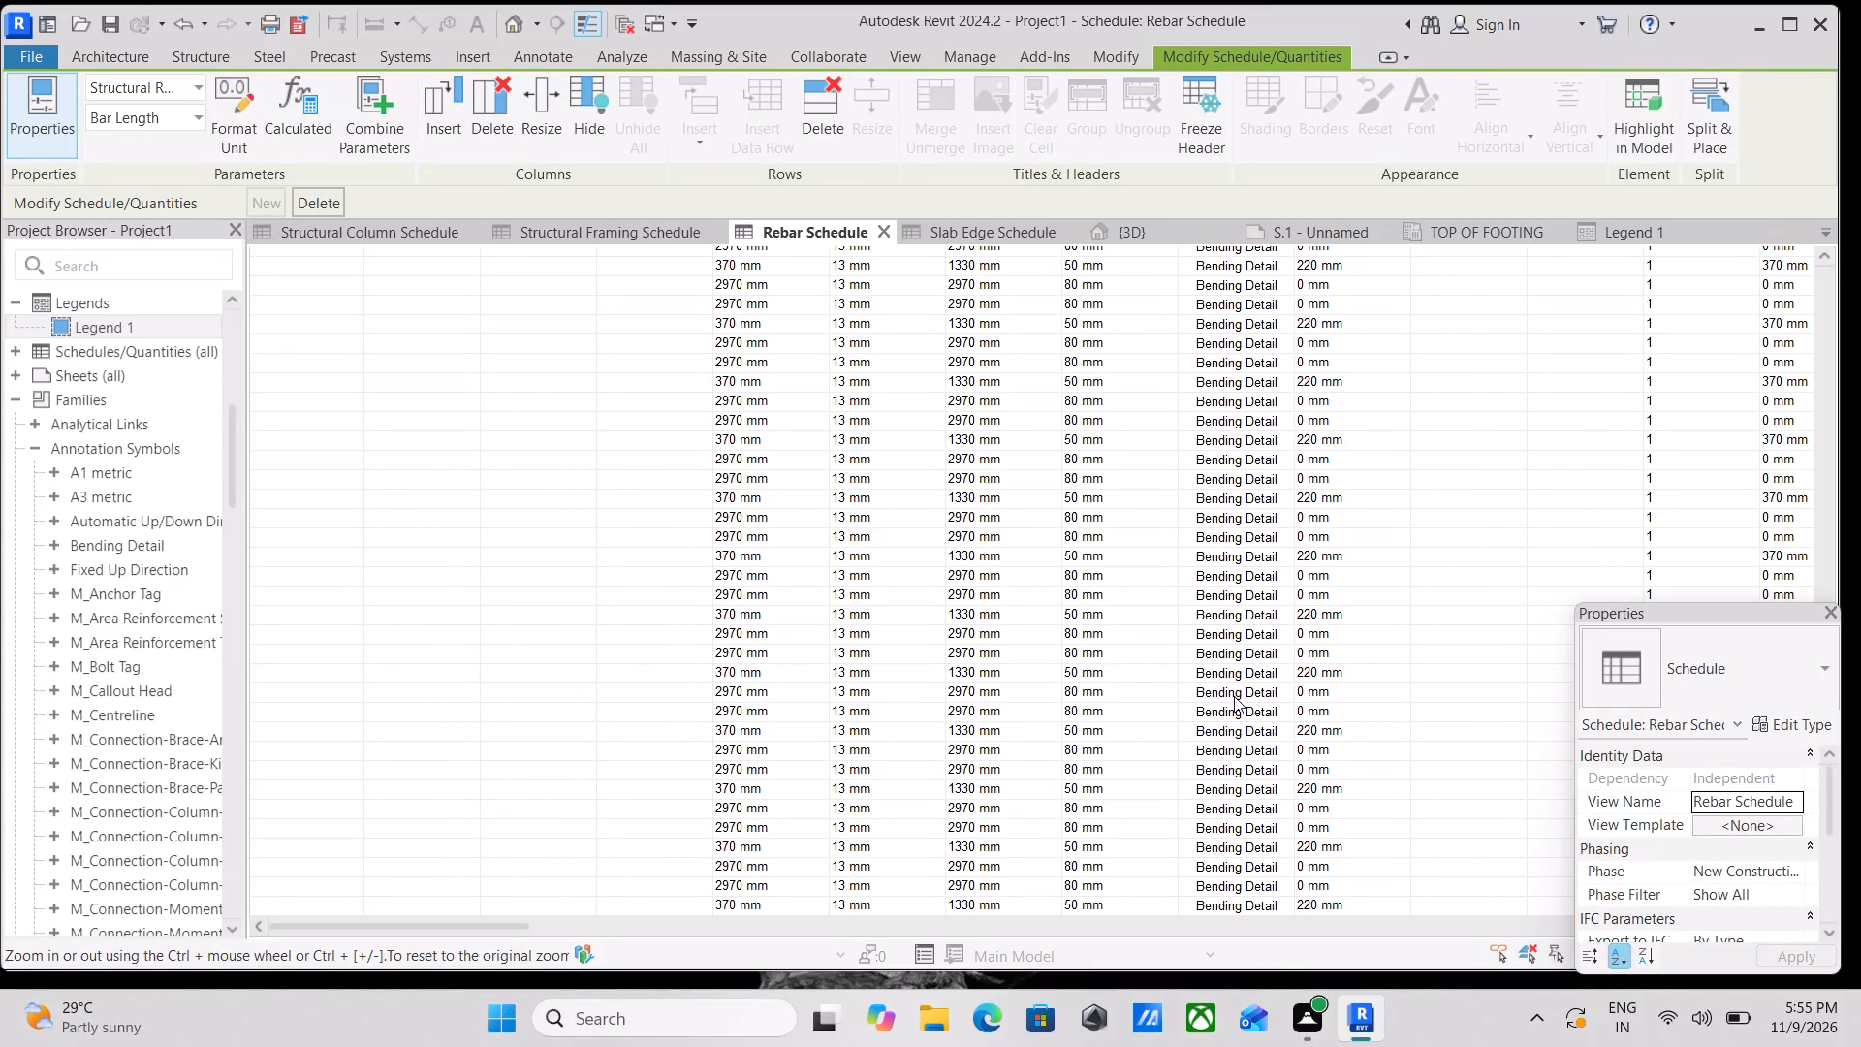
Examine the bar lengths and bend diameters of the 13 mm rows in the Rebar Schedule, from the 2970 mm bars down to the 4920 mm bars.
scroll(1349, 627, down, 2)
scroll(1256, 663, down, 2)
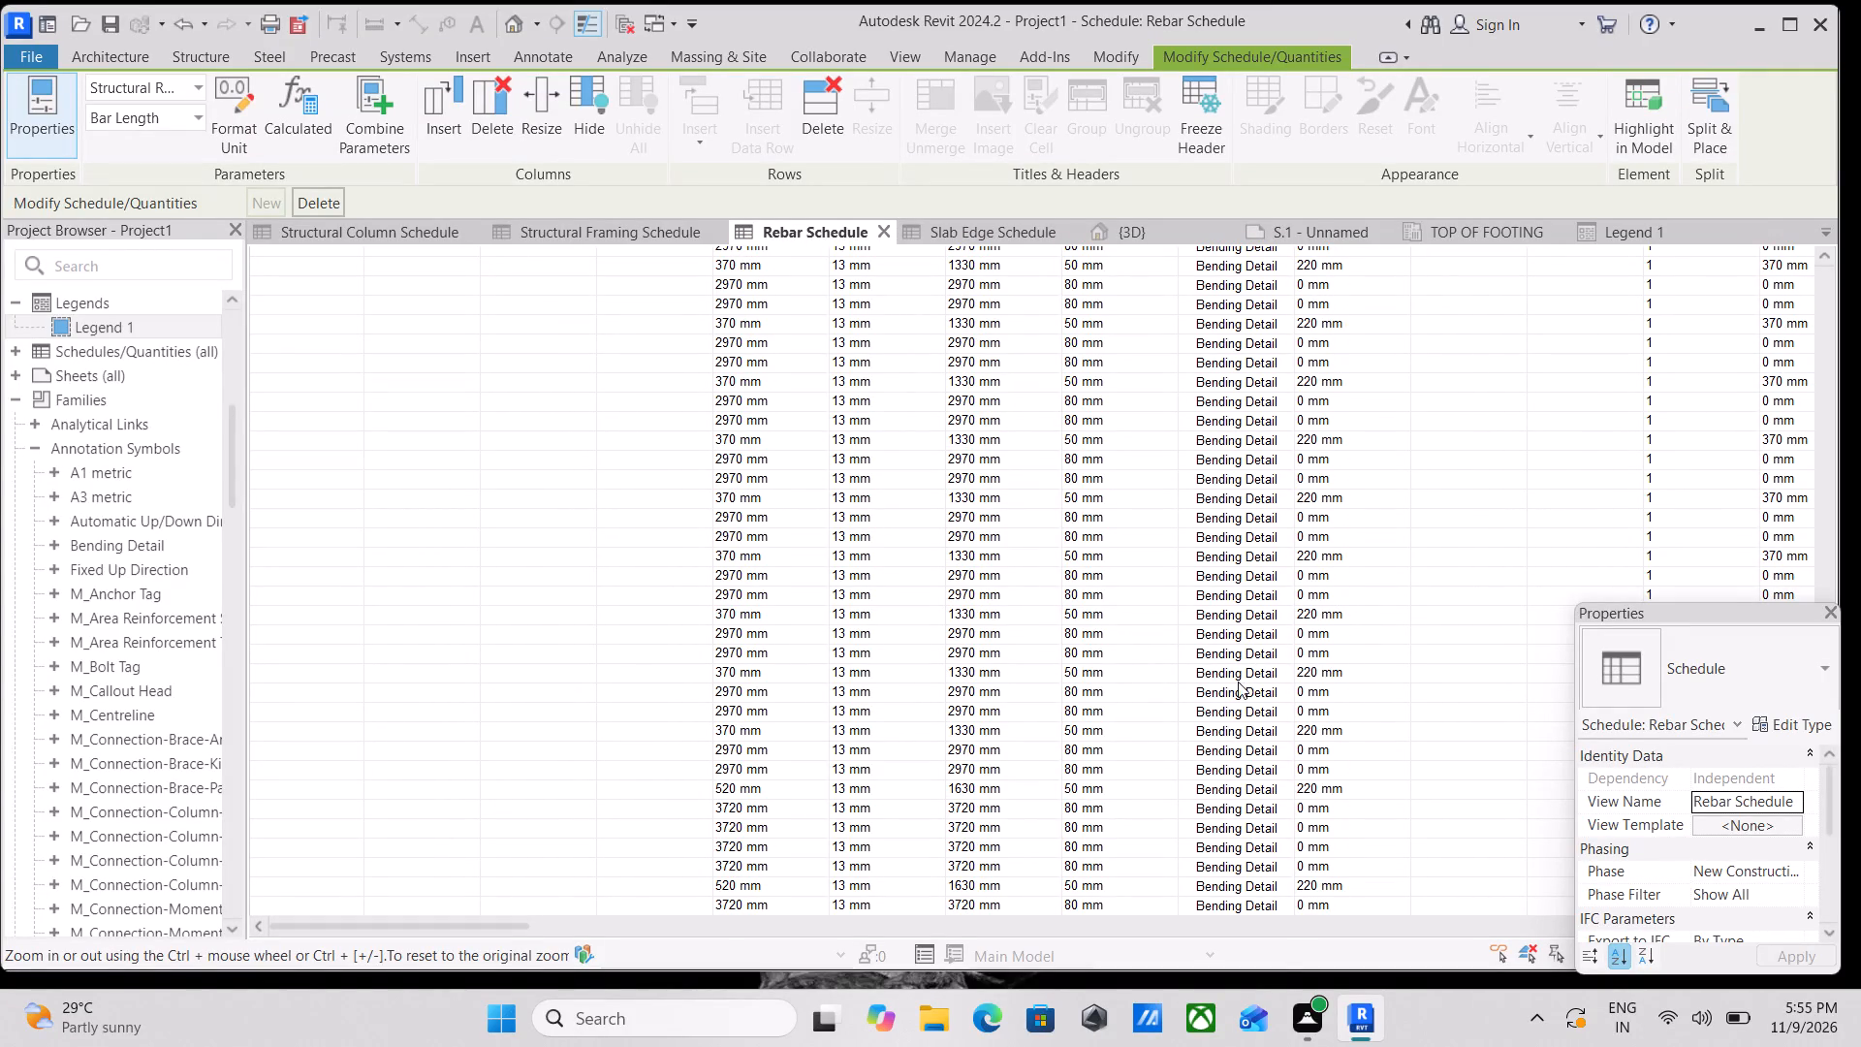
scroll(1146, 686, up, 2)
scroll(1191, 672, down, 4)
scroll(1043, 688, down, 3)
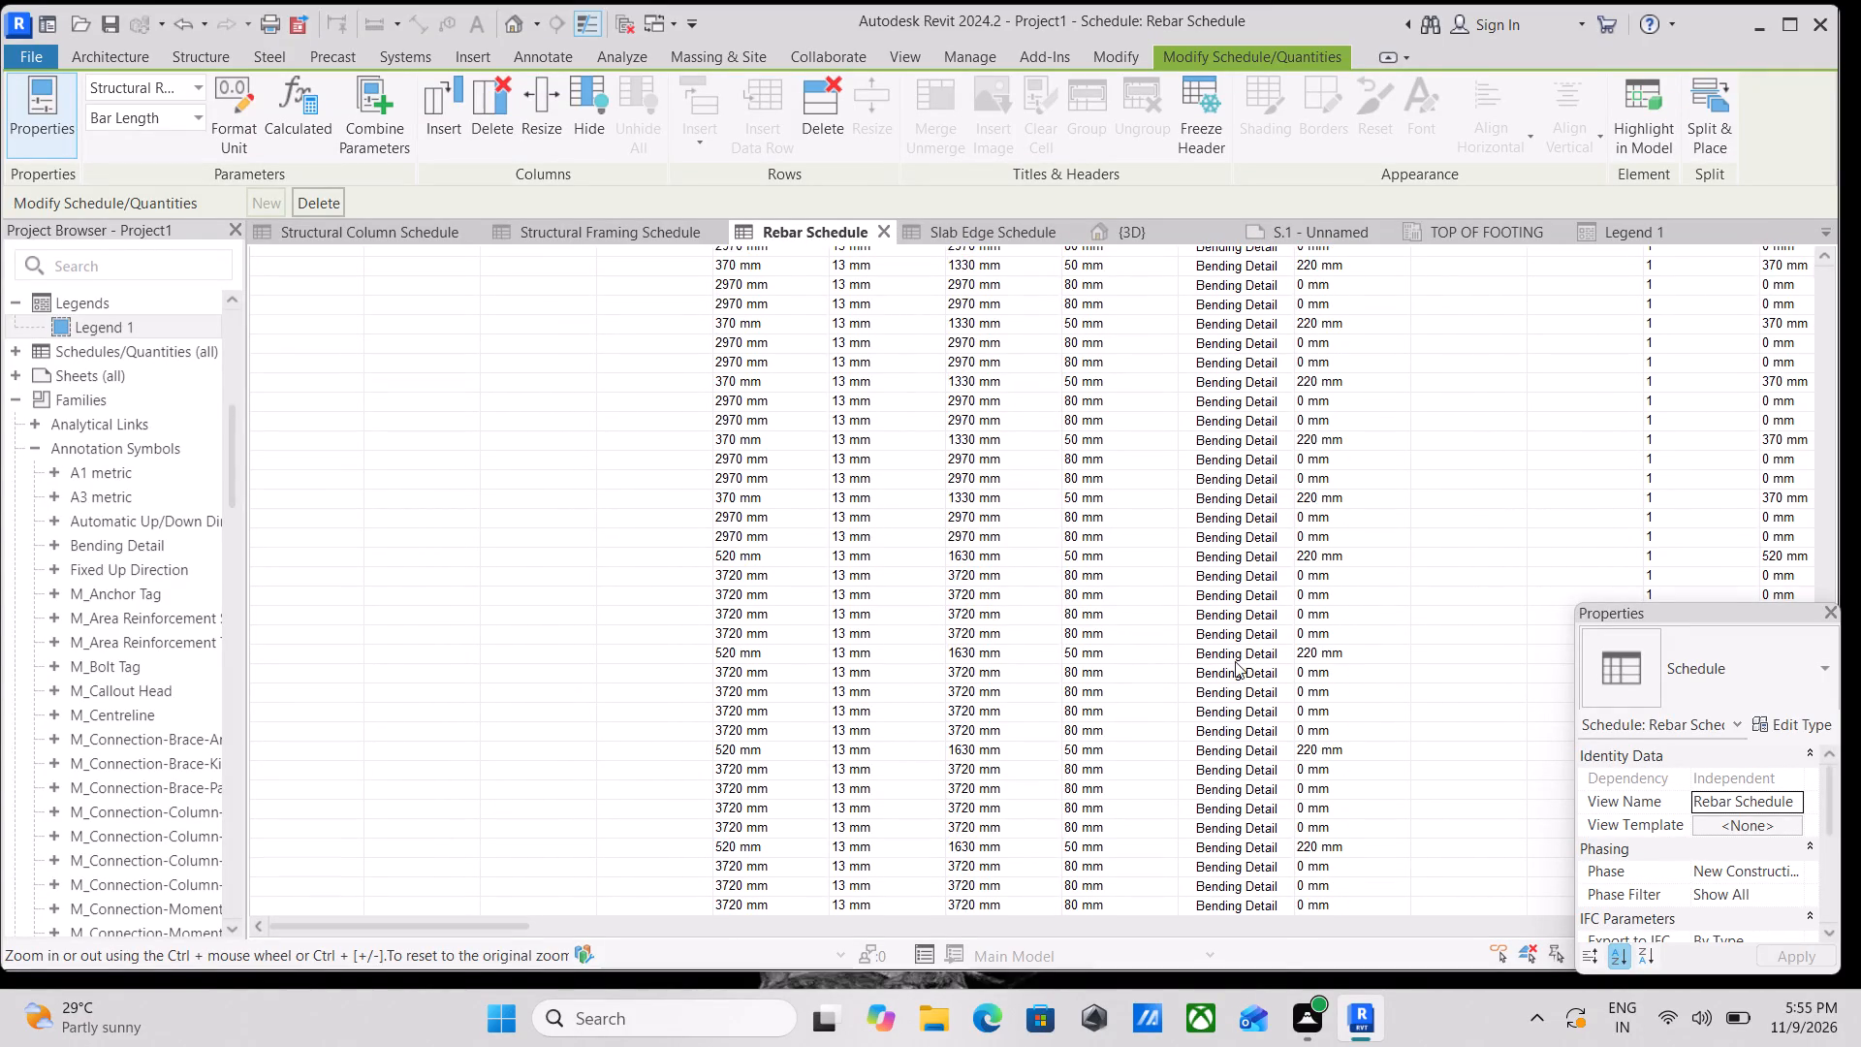
scroll(1236, 660, down, 4)
scroll(1129, 682, down, 9)
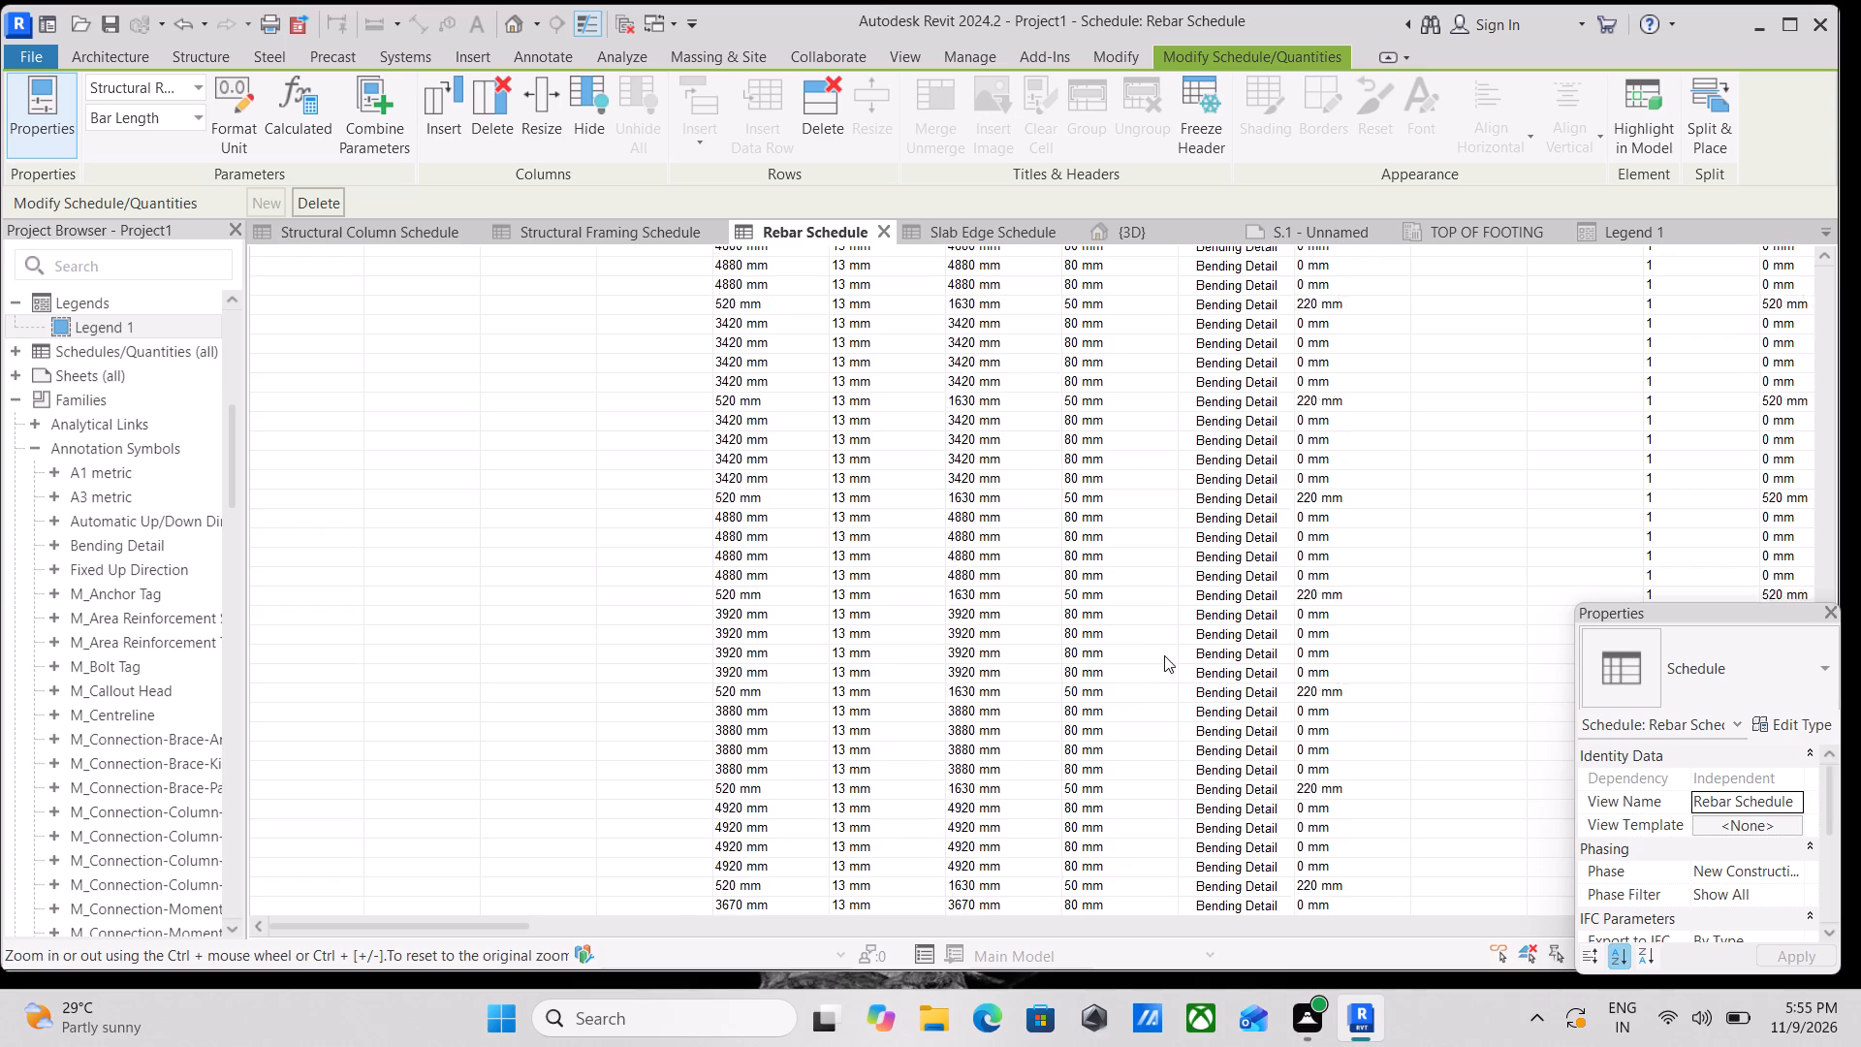
scroll(1164, 655, down, 7)
scroll(1123, 668, up, 4)
scroll(1249, 595, up, 2)
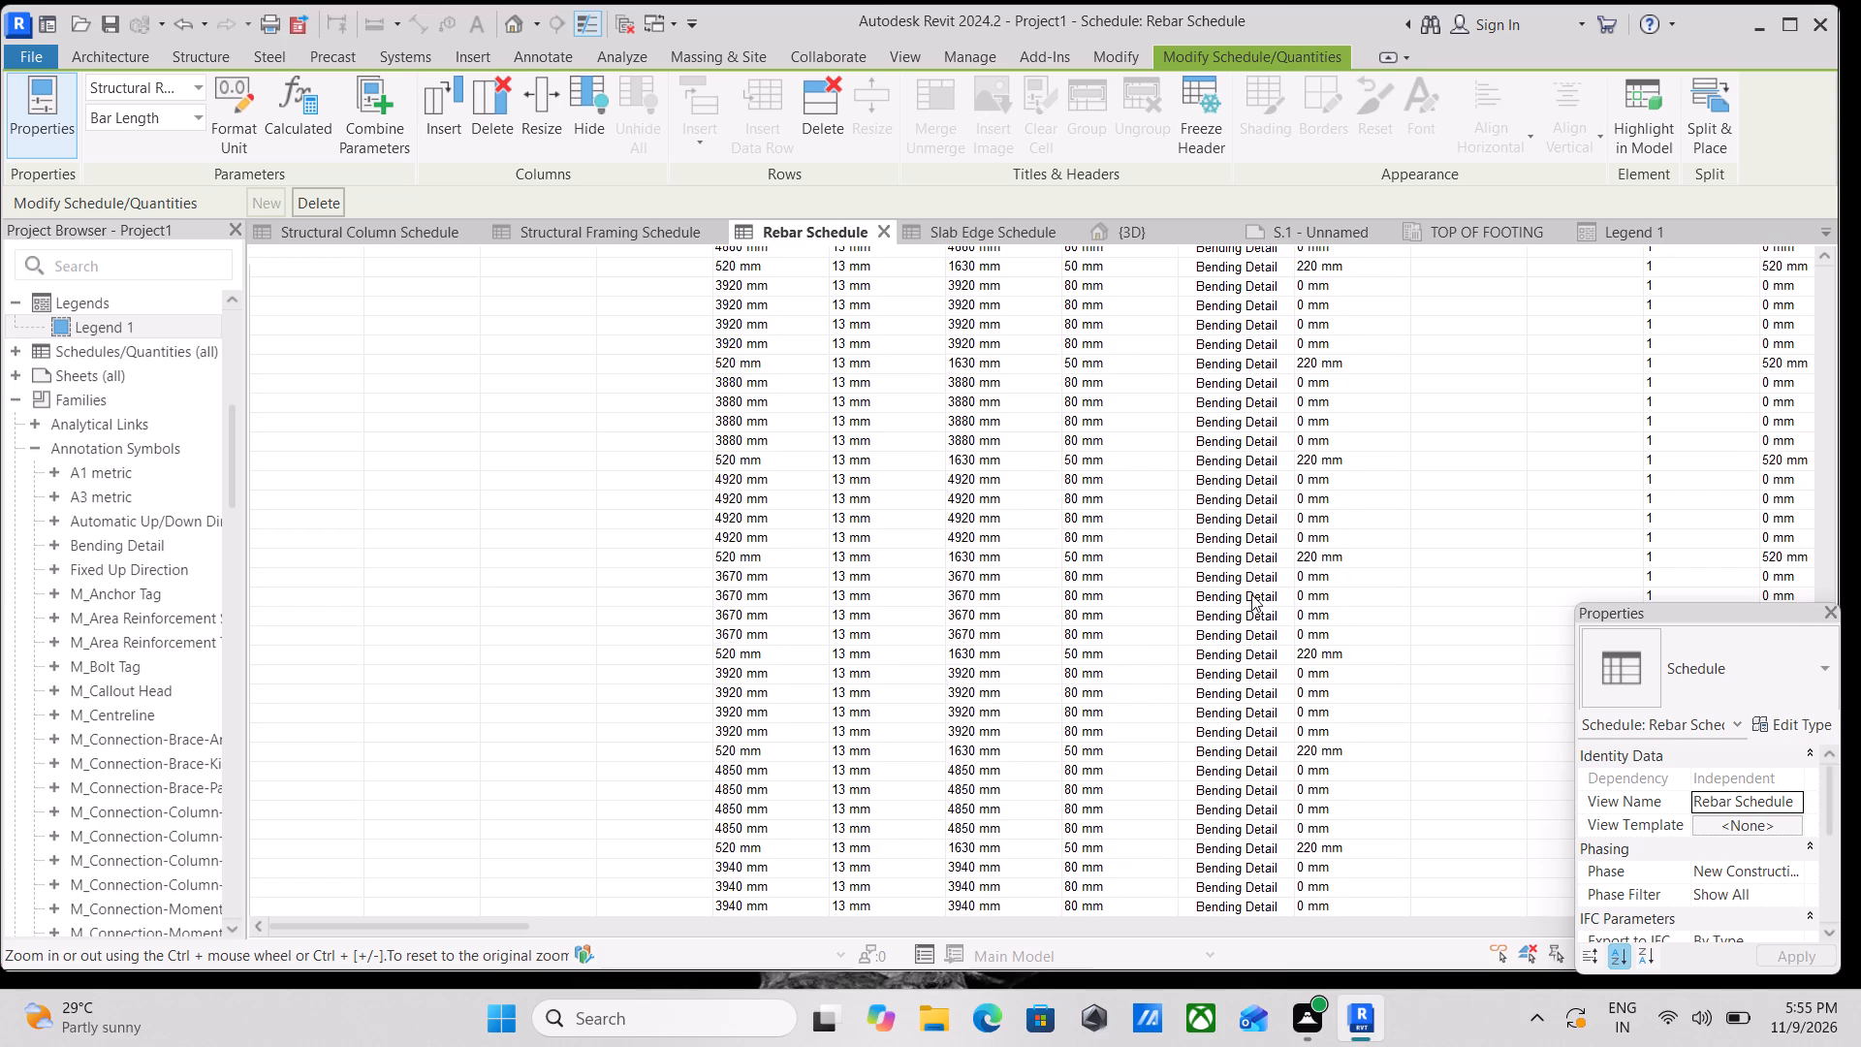
scroll(1251, 594, up, 2)
scroll(986, 640, up, 4)
Examine the remaining 13 mm rows of the Rebar Schedule down through the 8300 mm bars and into the following 16 mm rows.
scroll(990, 636, down, 3)
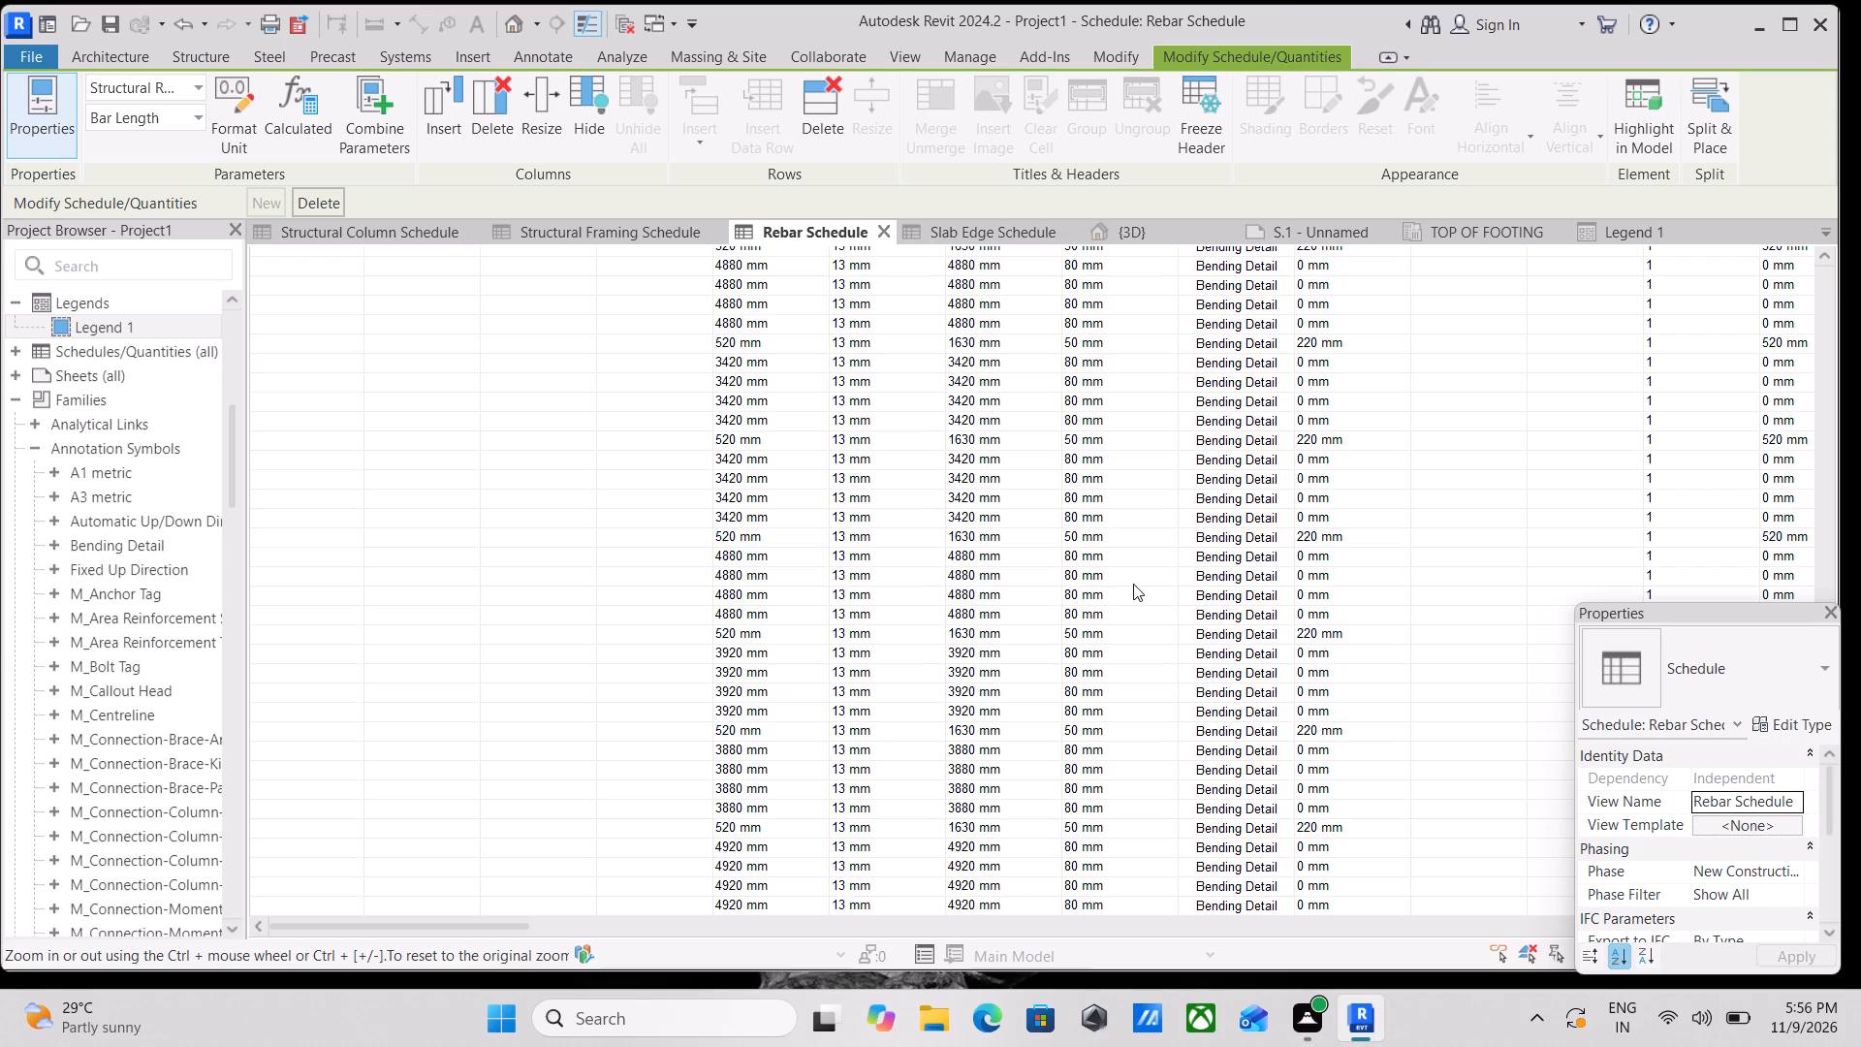
scroll(1247, 592, down, 3)
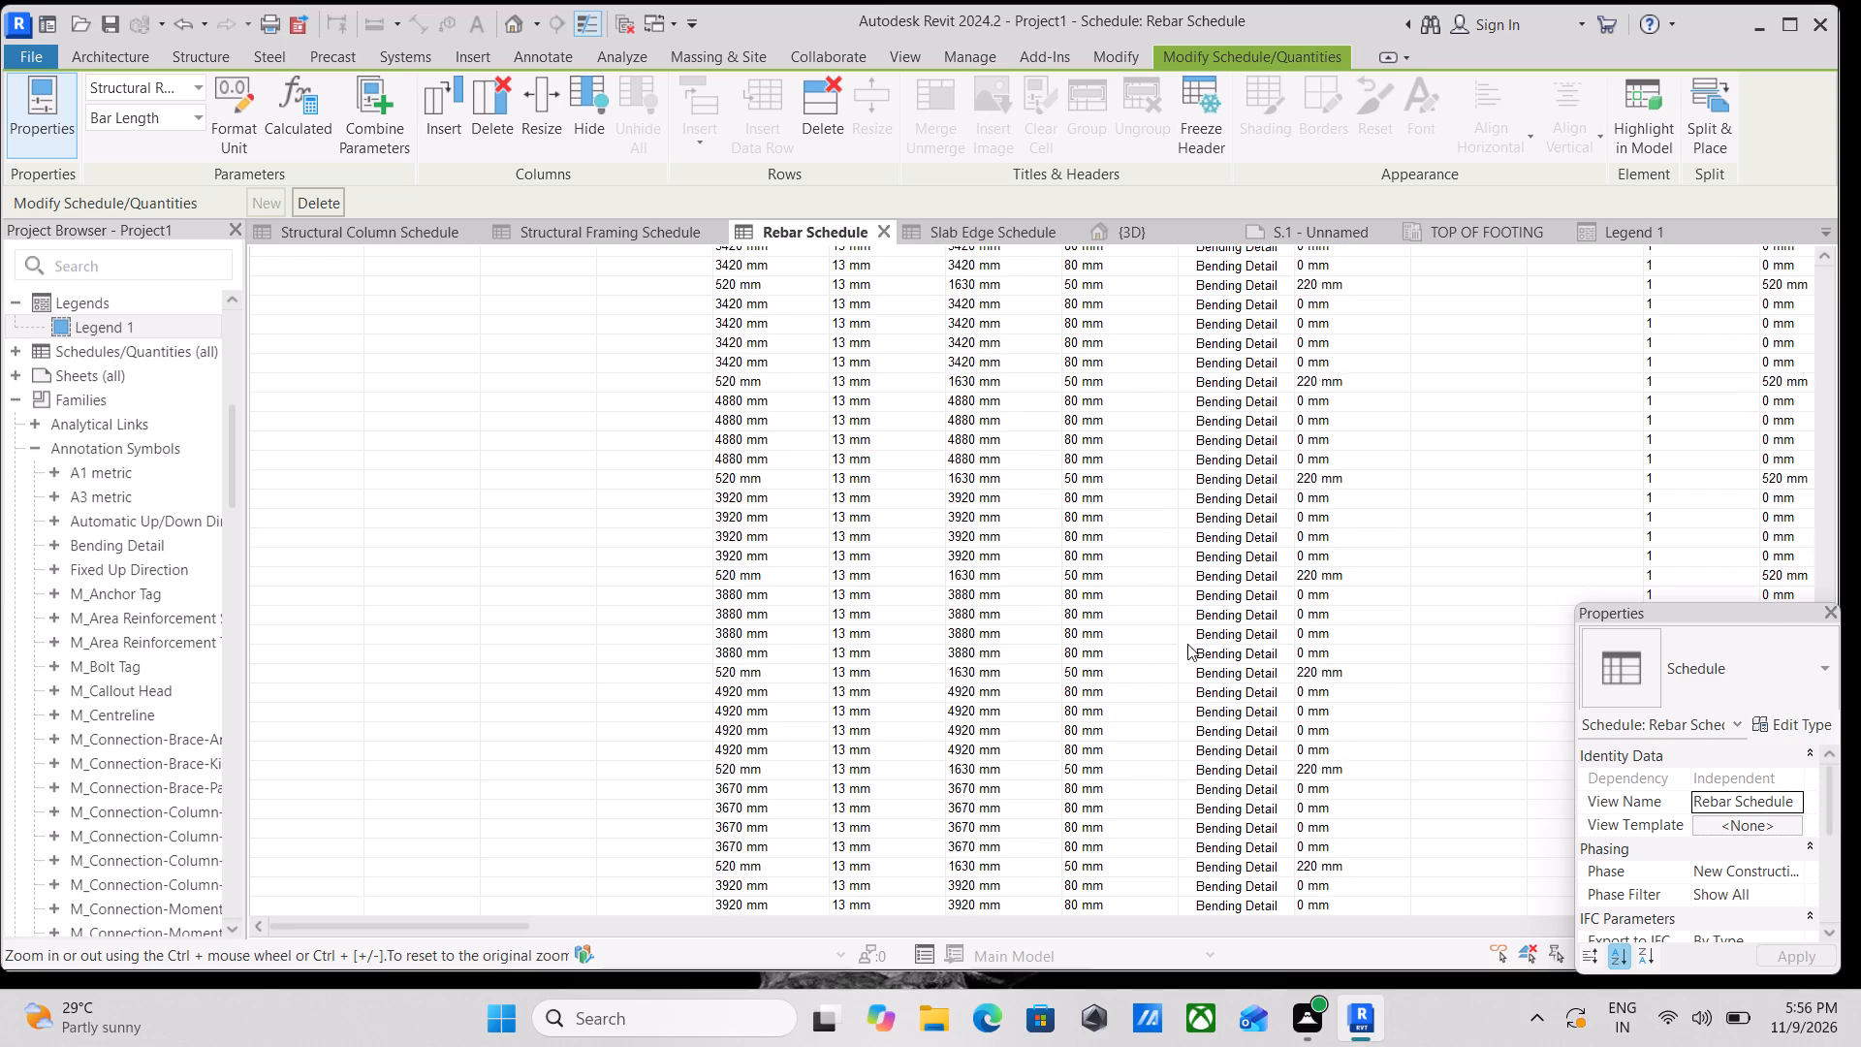
scroll(1172, 650, down, 3)
scroll(995, 613, down, 4)
scroll(1114, 591, down, 5)
scroll(1211, 596, down, 5)
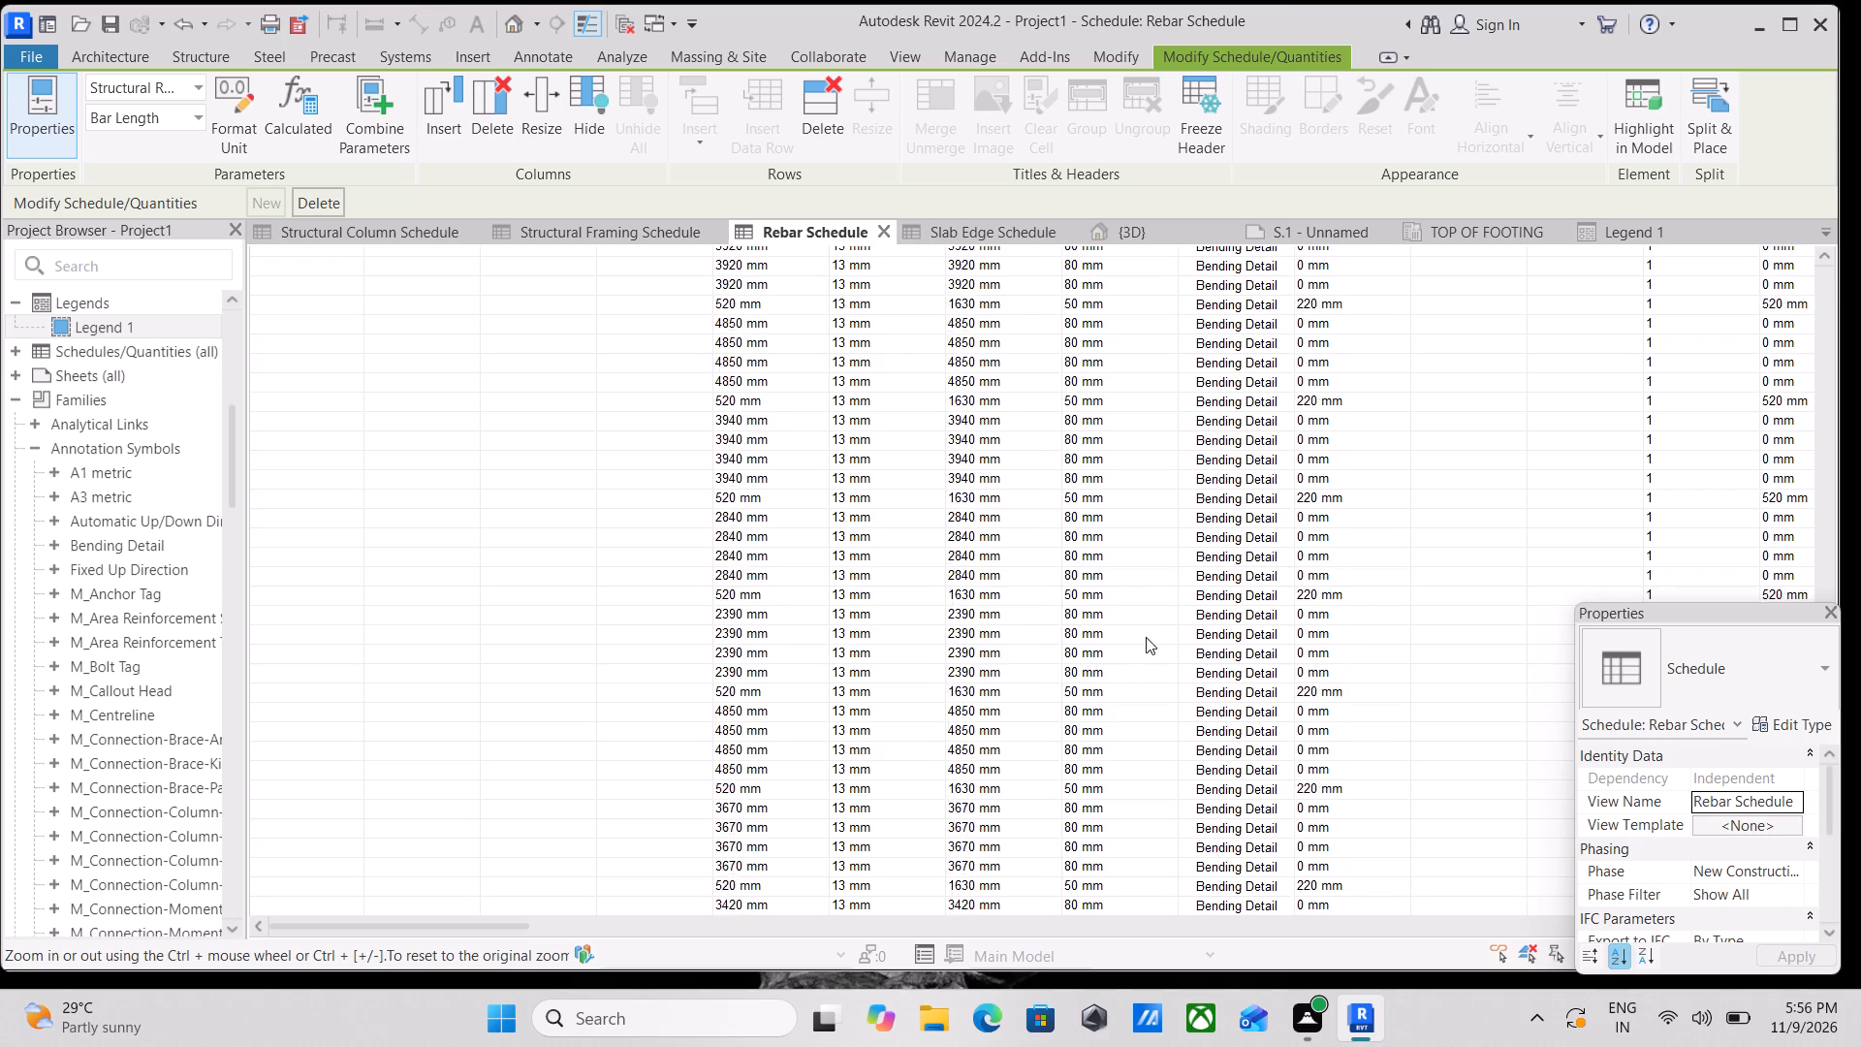
scroll(1145, 637, down, 5)
scroll(768, 724, down, 5)
scroll(1042, 594, down, 4)
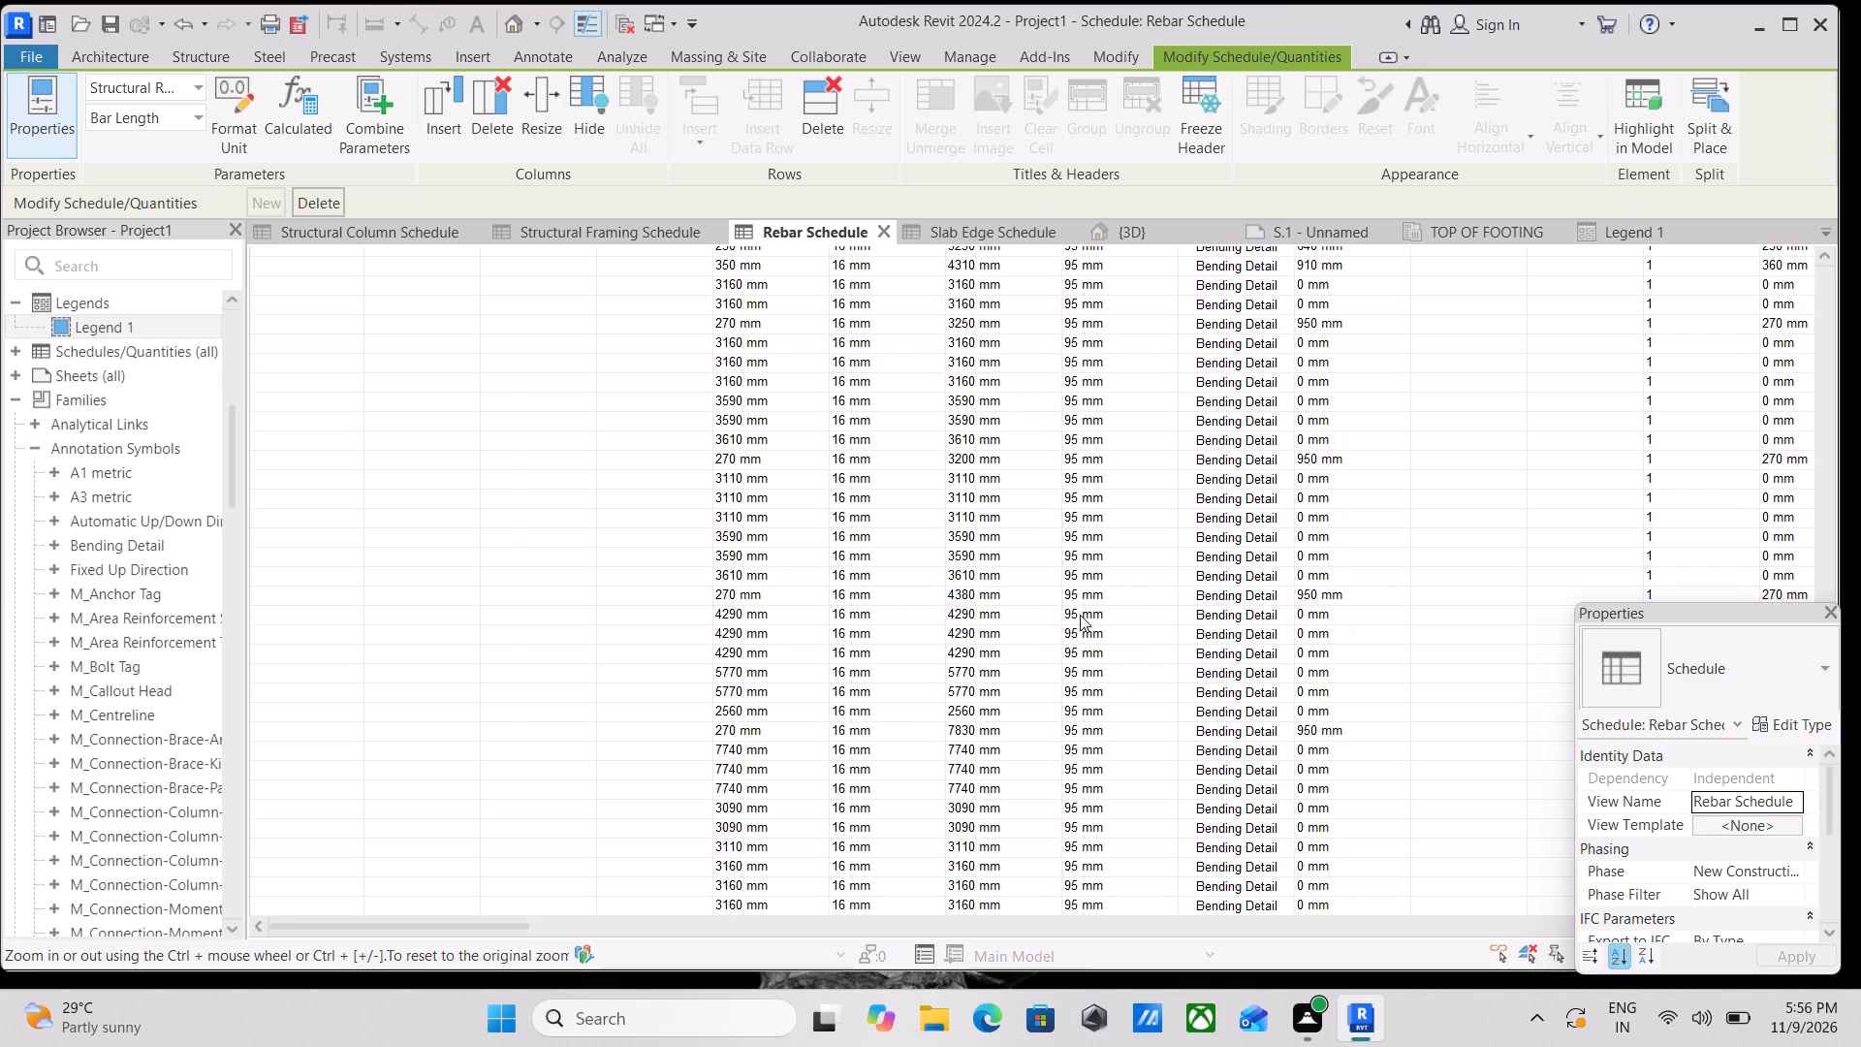
scroll(1285, 570, down, 4)
scroll(771, 739, up, 4)
scroll(948, 605, up, 3)
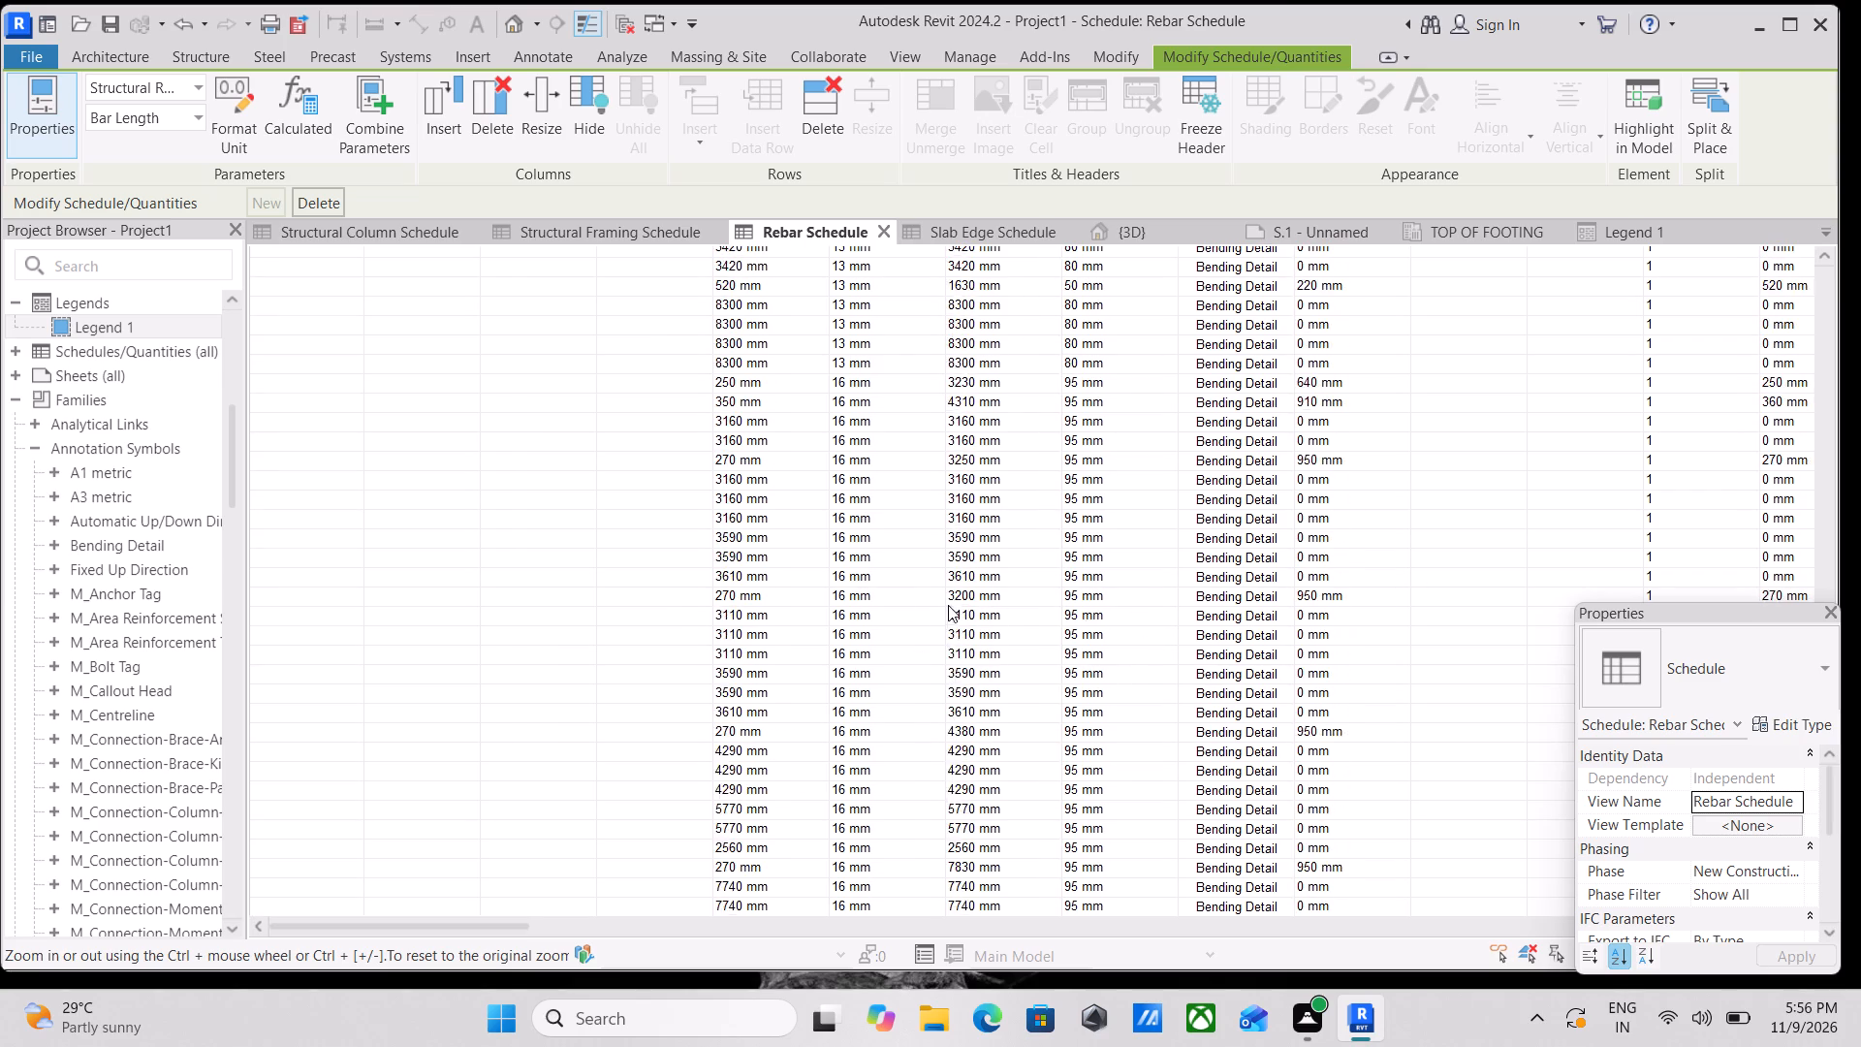
Recheck the bar lengths and bend diameters of the 13 mm rows back up to the preceding 16 mm rows.
scroll(948, 605, up, 11)
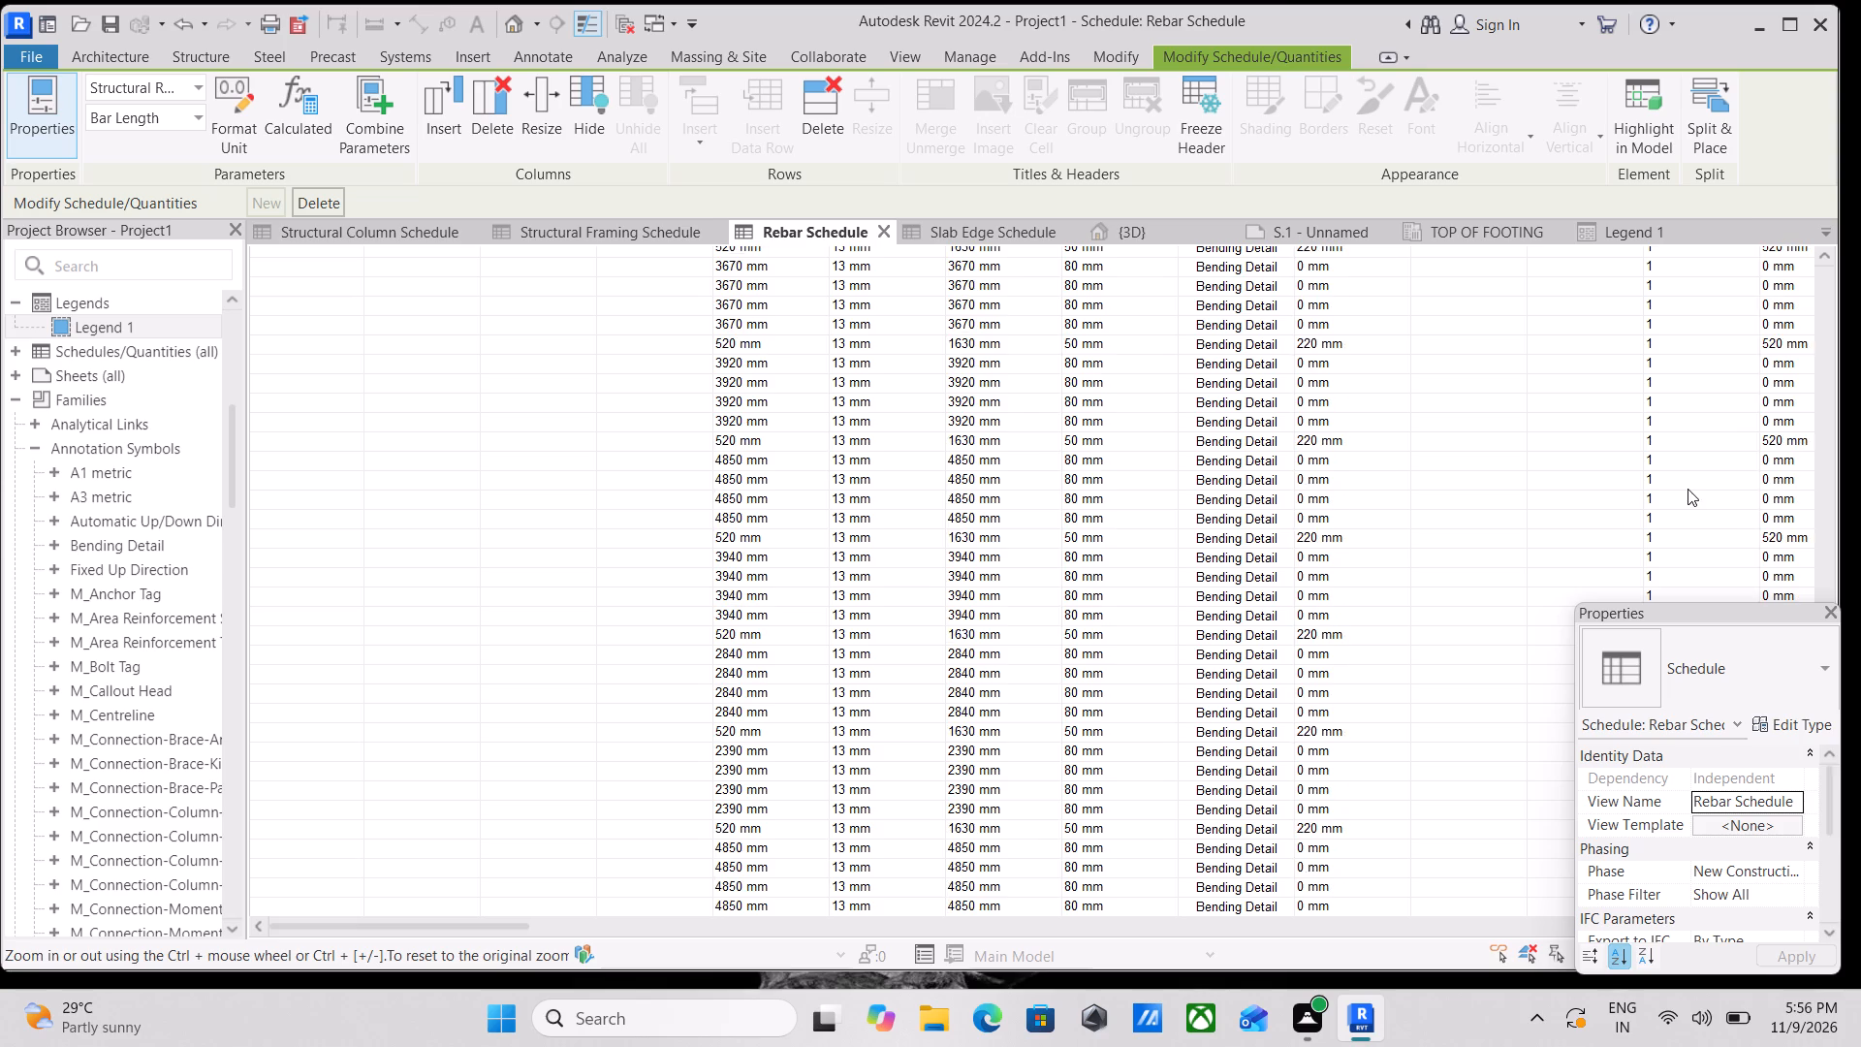
scroll(1679, 490, up, 2)
scroll(1064, 513, up, 7)
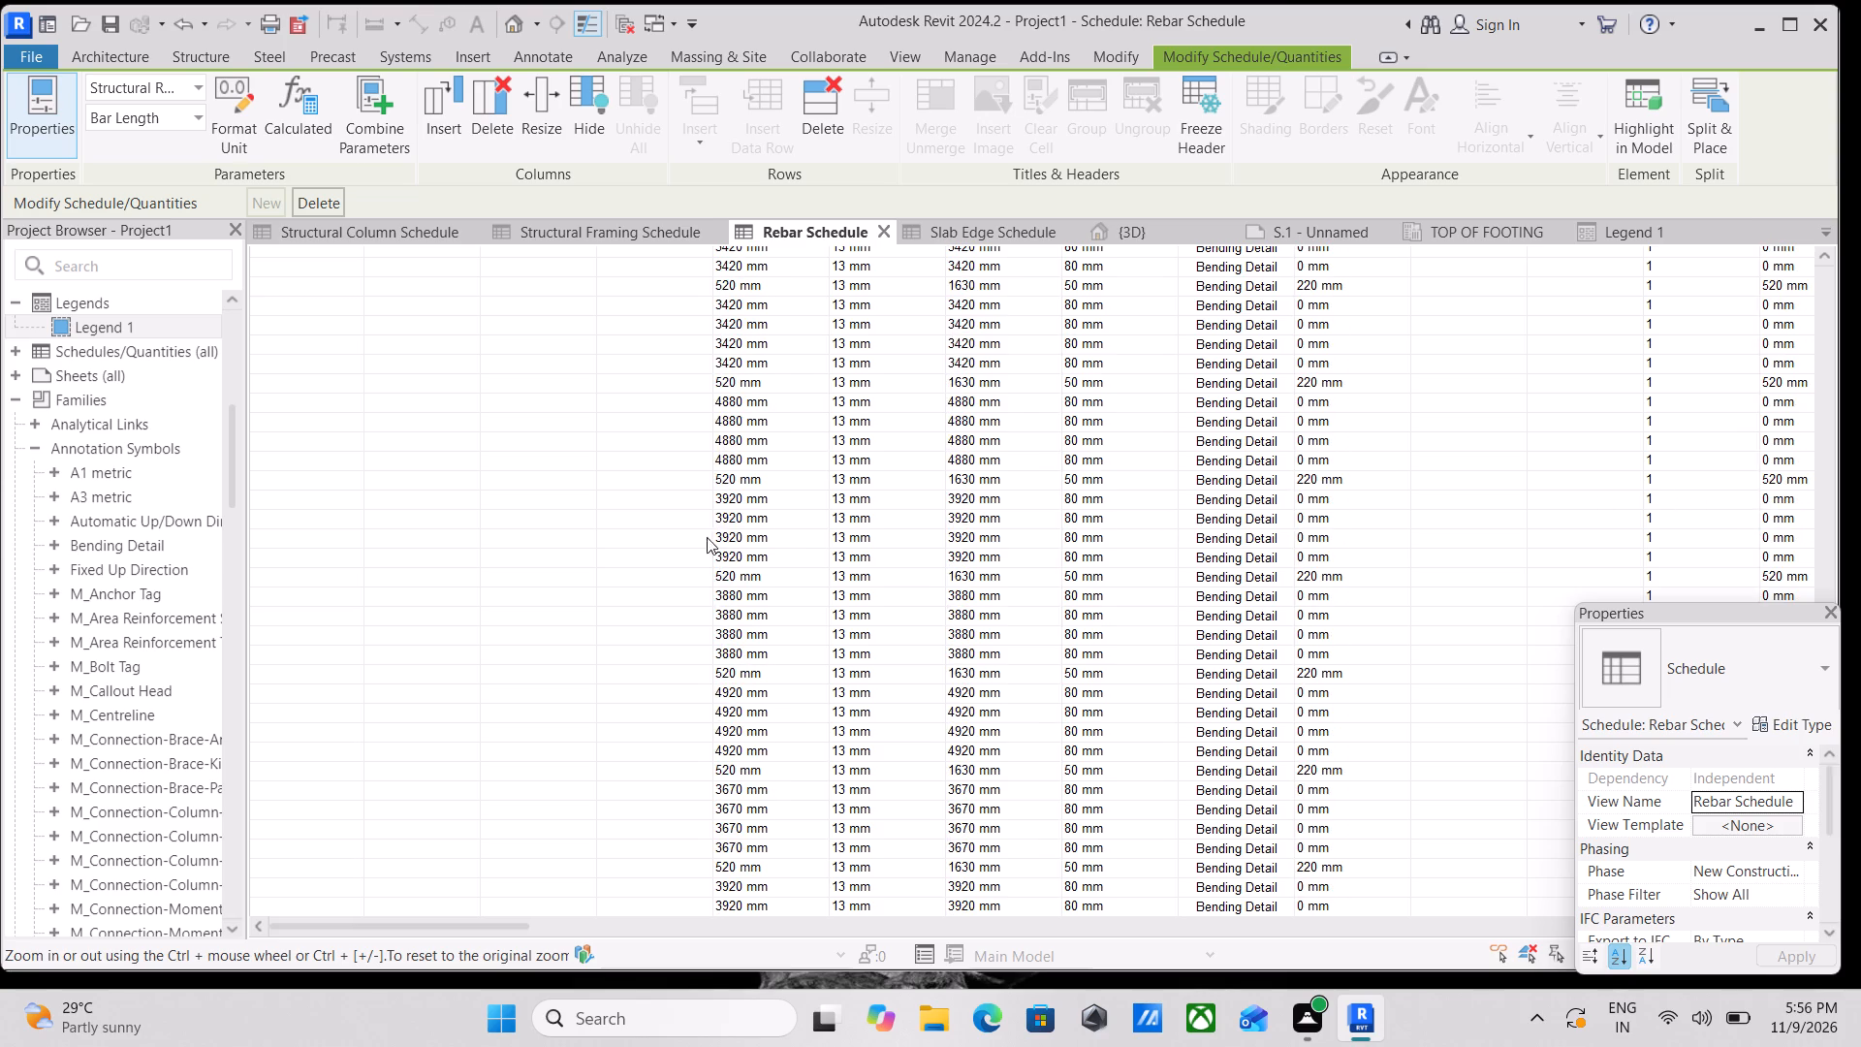
scroll(261, 530, up, 3)
scroll(410, 438, up, 4)
scroll(674, 462, up, 4)
scroll(1150, 436, up, 3)
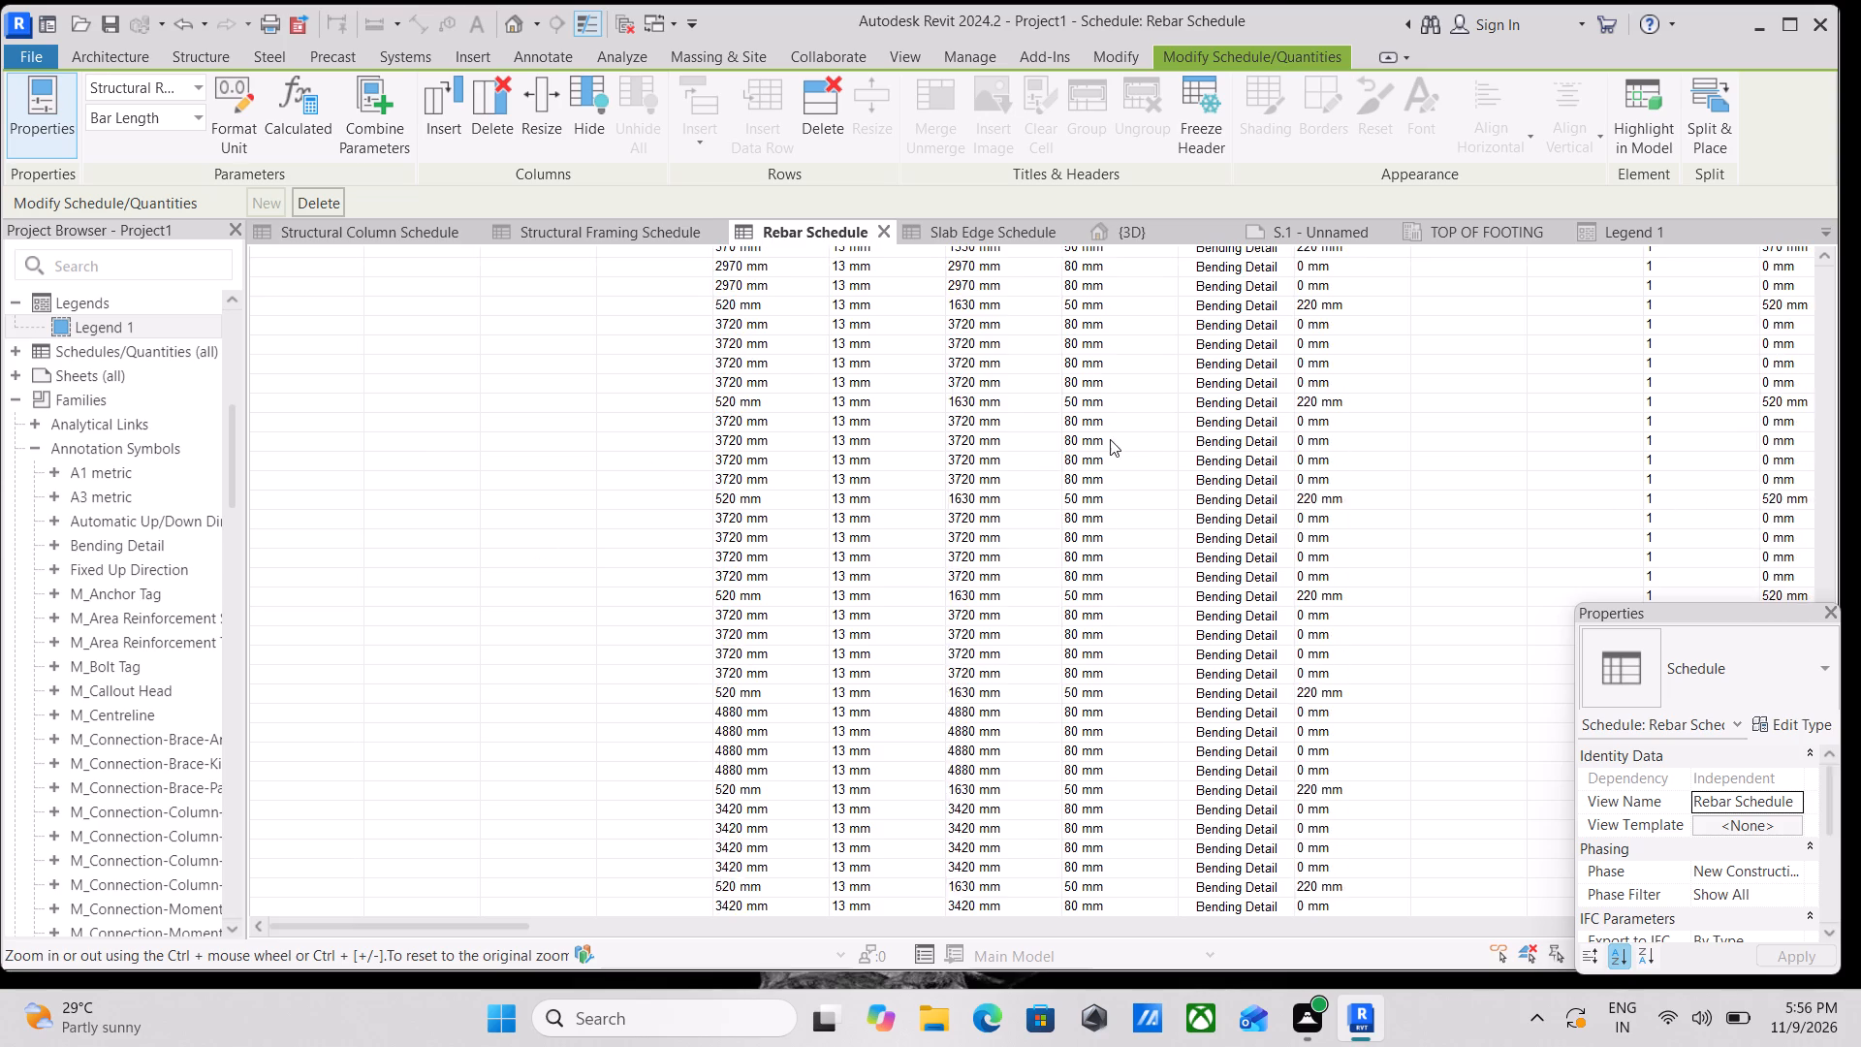
scroll(1104, 443, up, 3)
scroll(1187, 508, up, 3)
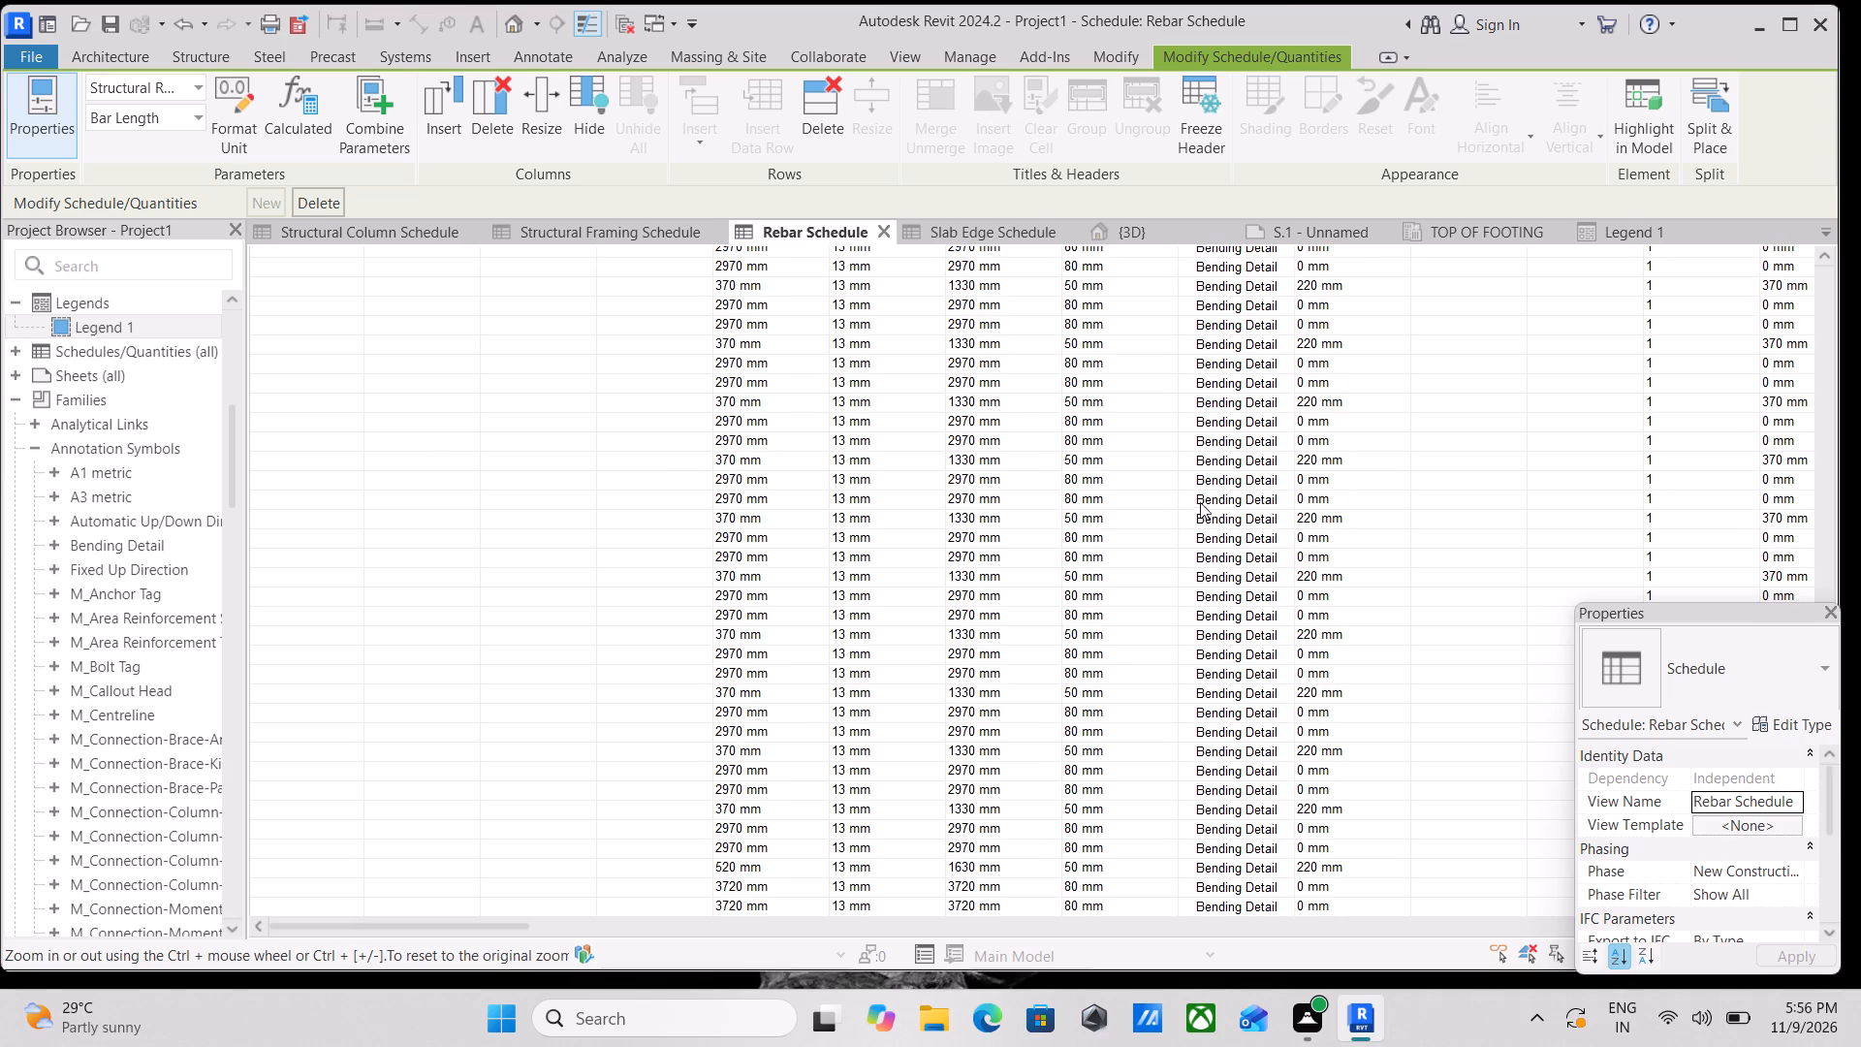
scroll(1207, 502, up, 6)
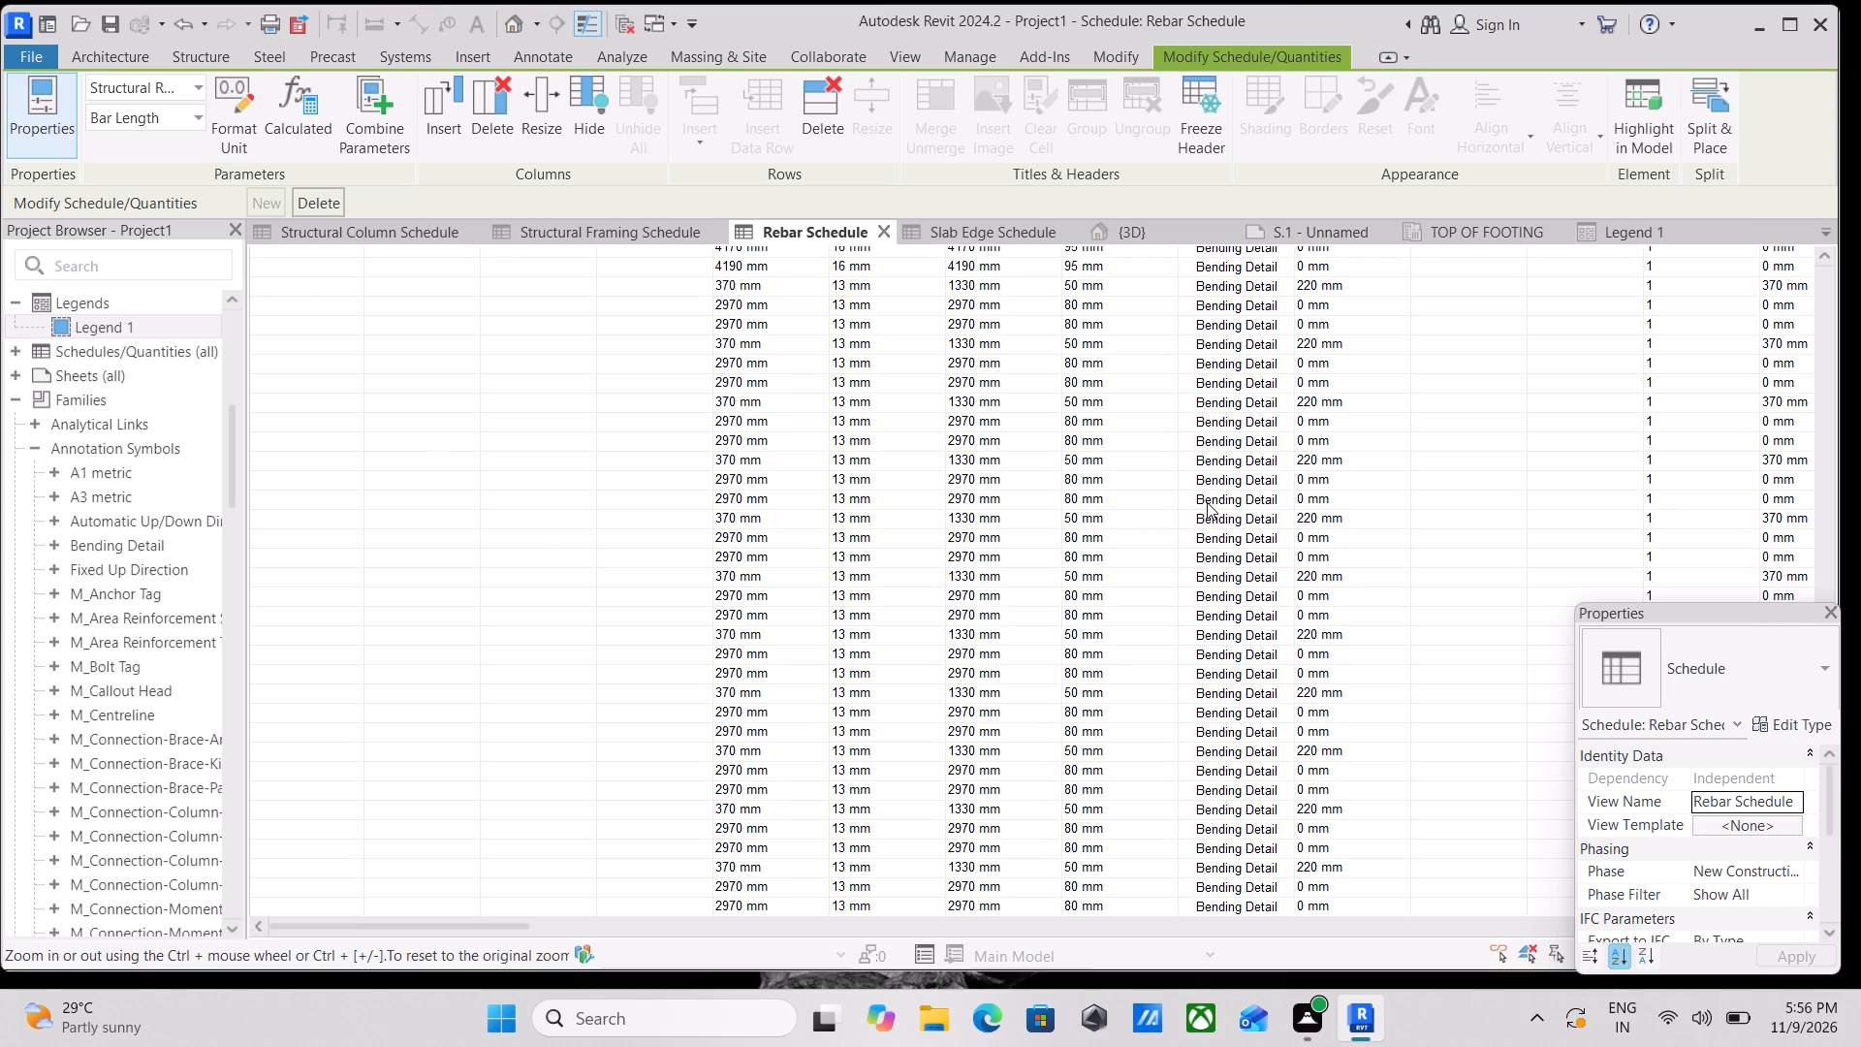
Review the bar lengths and bend diameters in the preceding block of 16 mm rows, up to the 8300 mm bars above it.
scroll(1207, 502, up, 3)
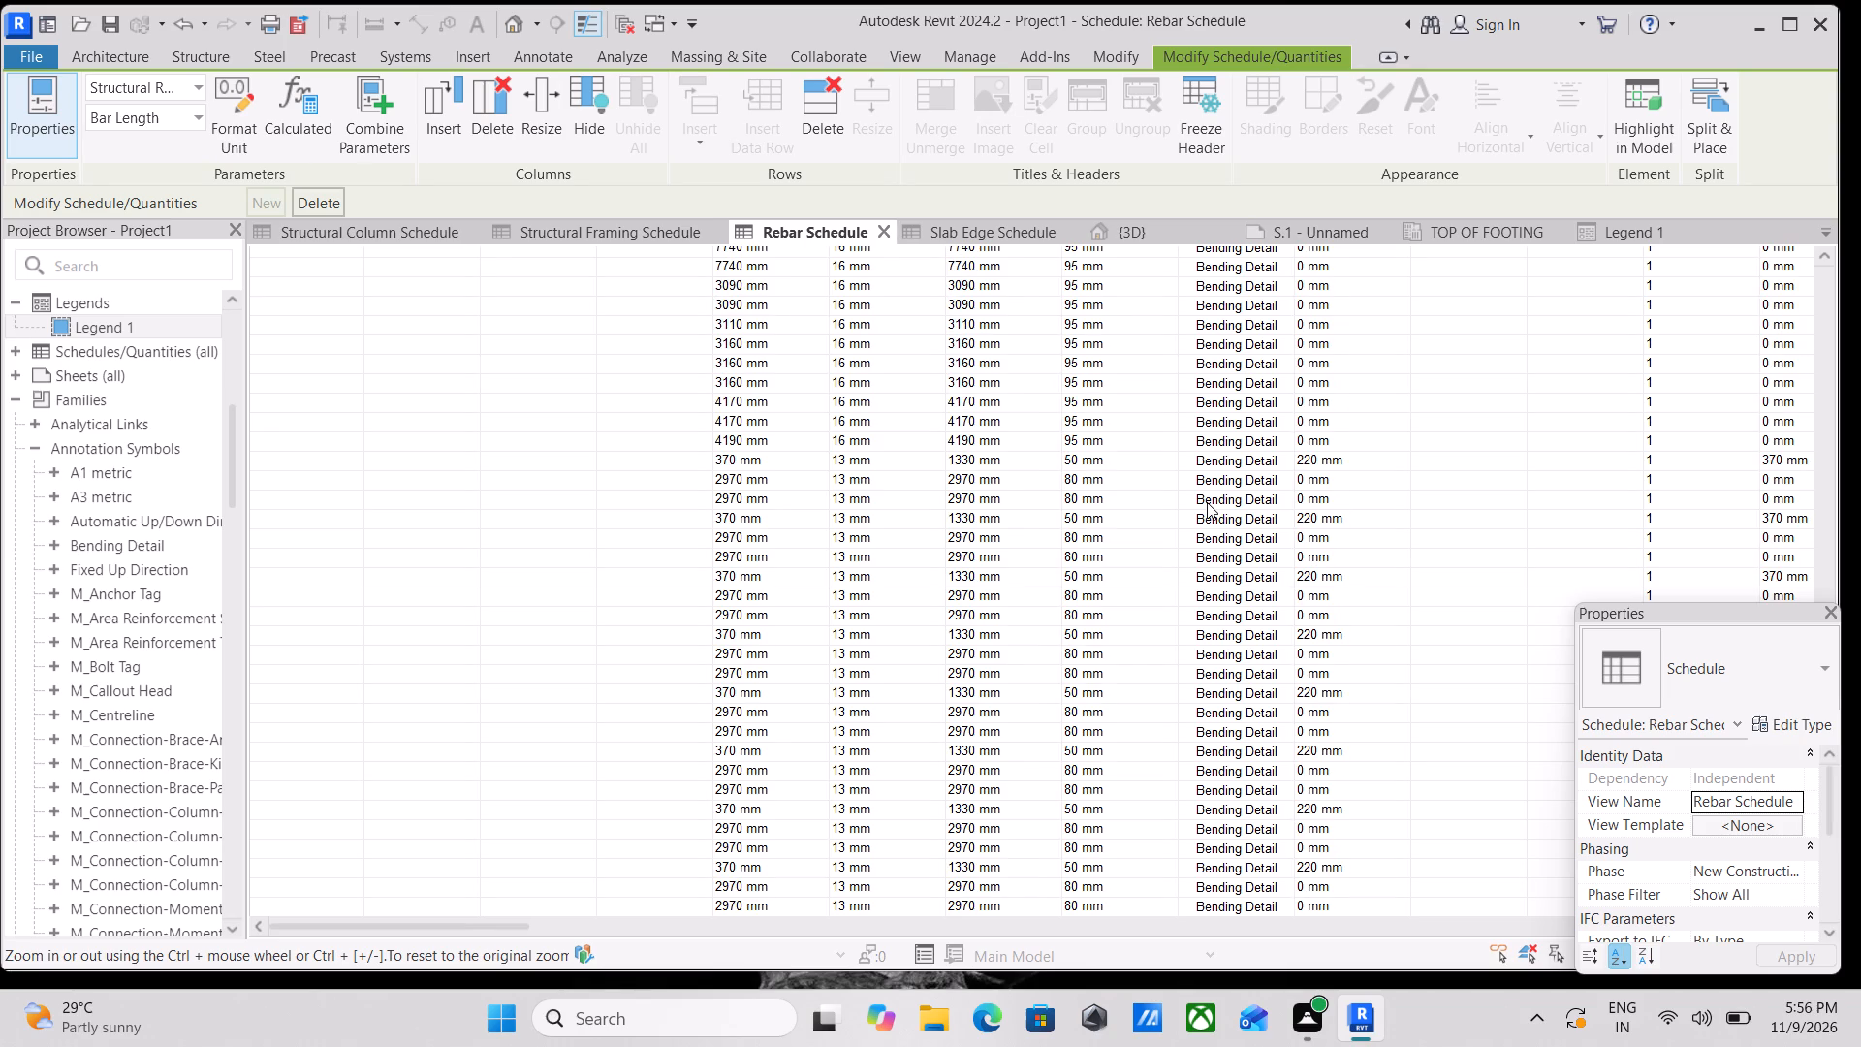
scroll(1207, 502, up, 5)
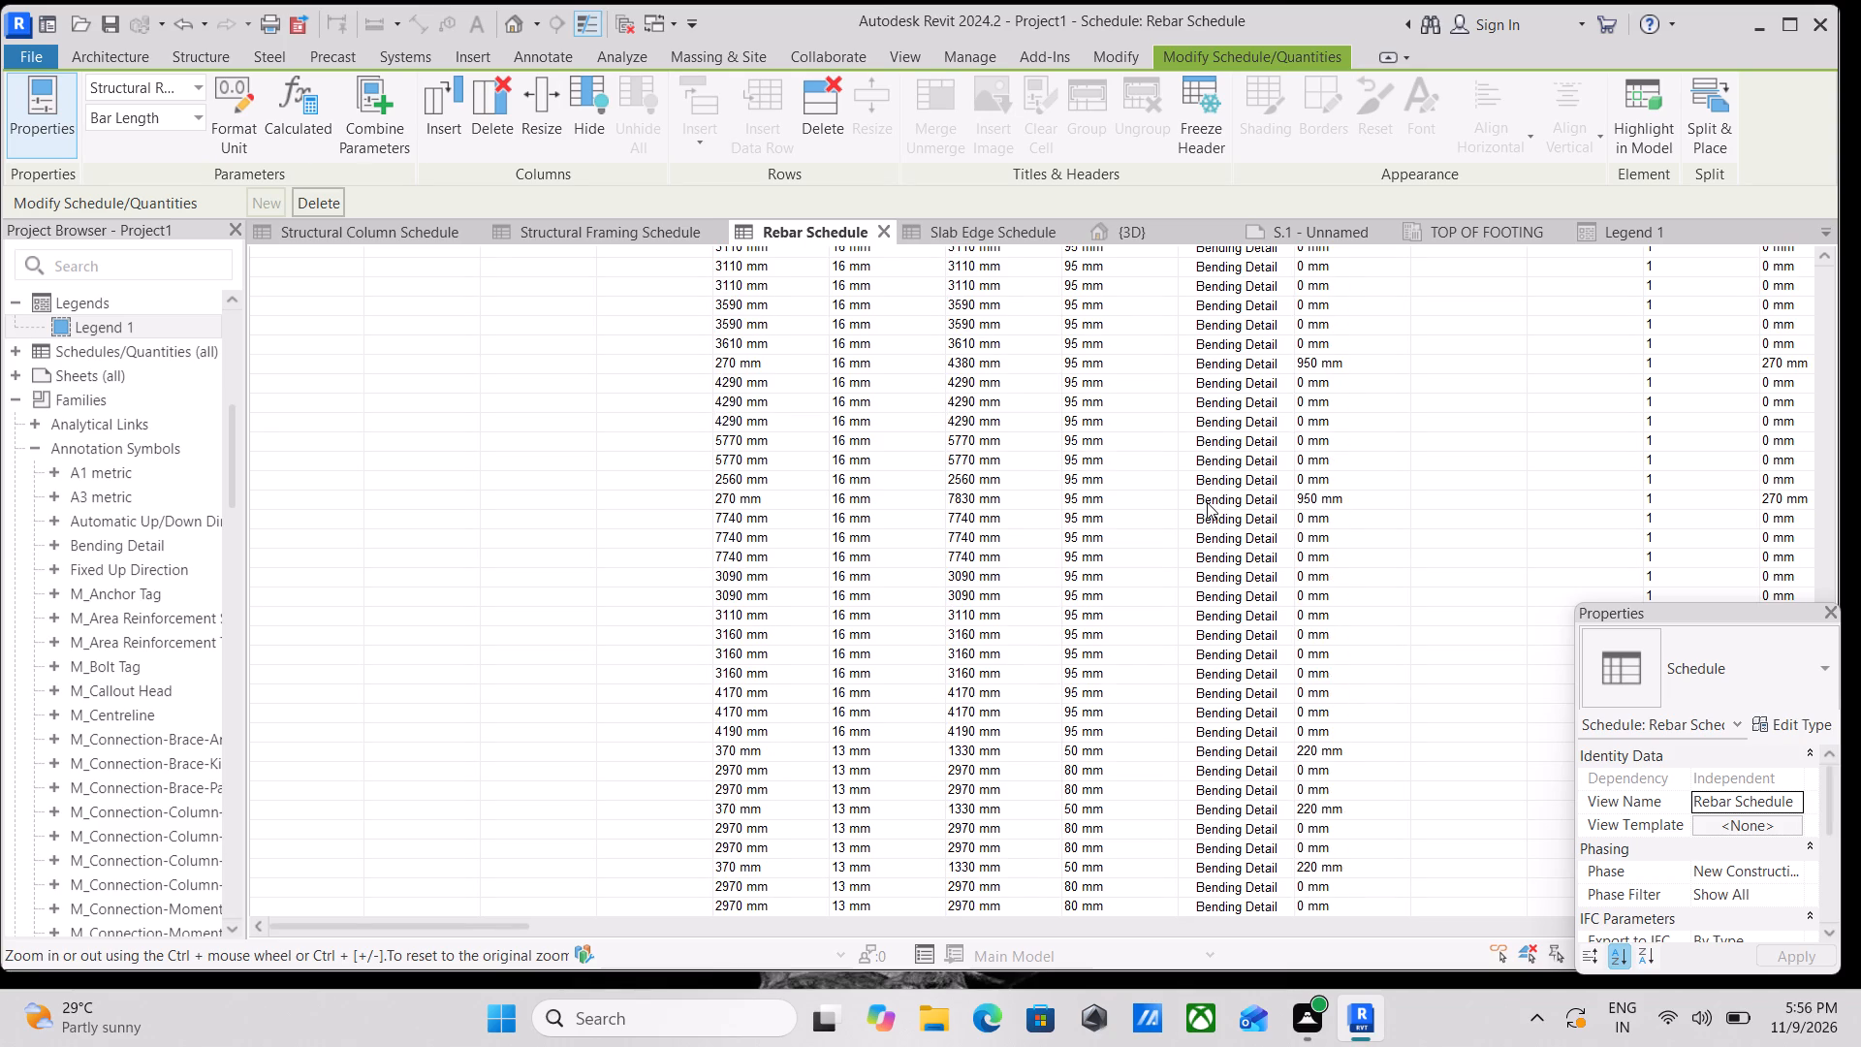
scroll(1246, 530, up, 4)
scroll(994, 518, up, 12)
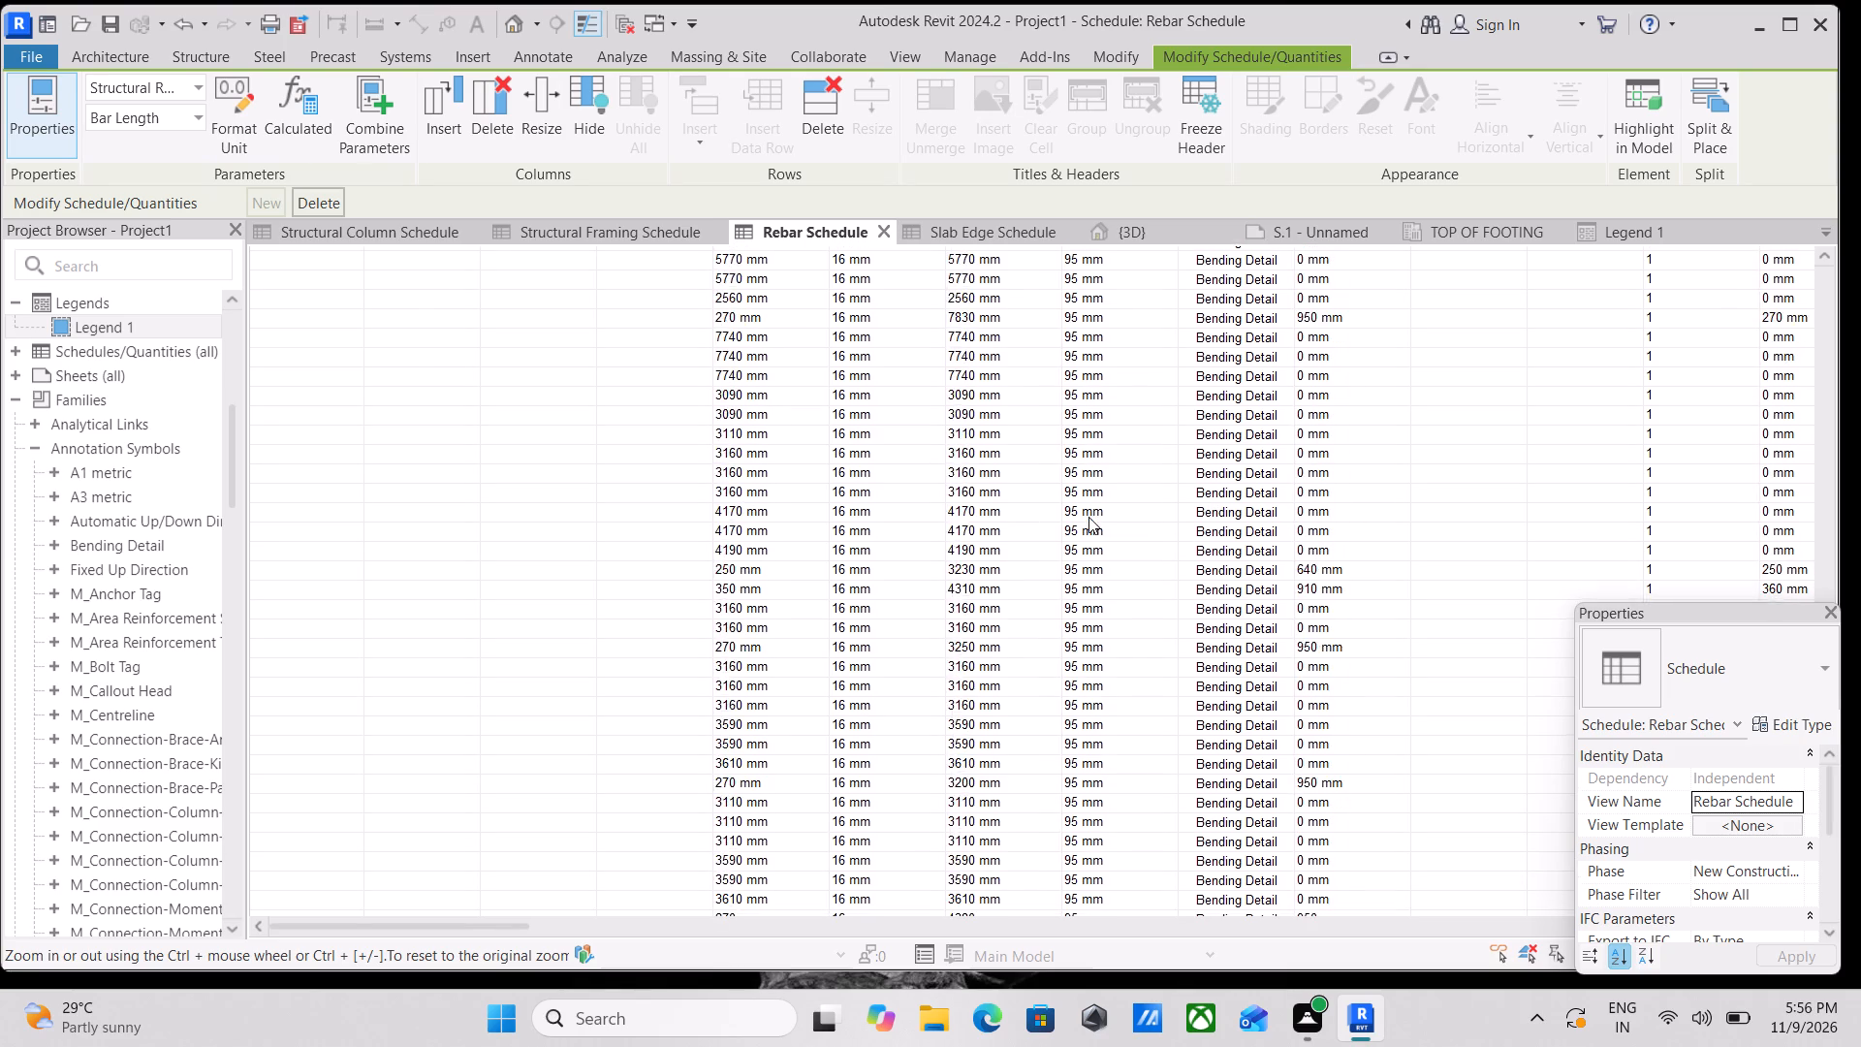
scroll(1088, 517, up, 4)
scroll(1631, 458, up, 7)
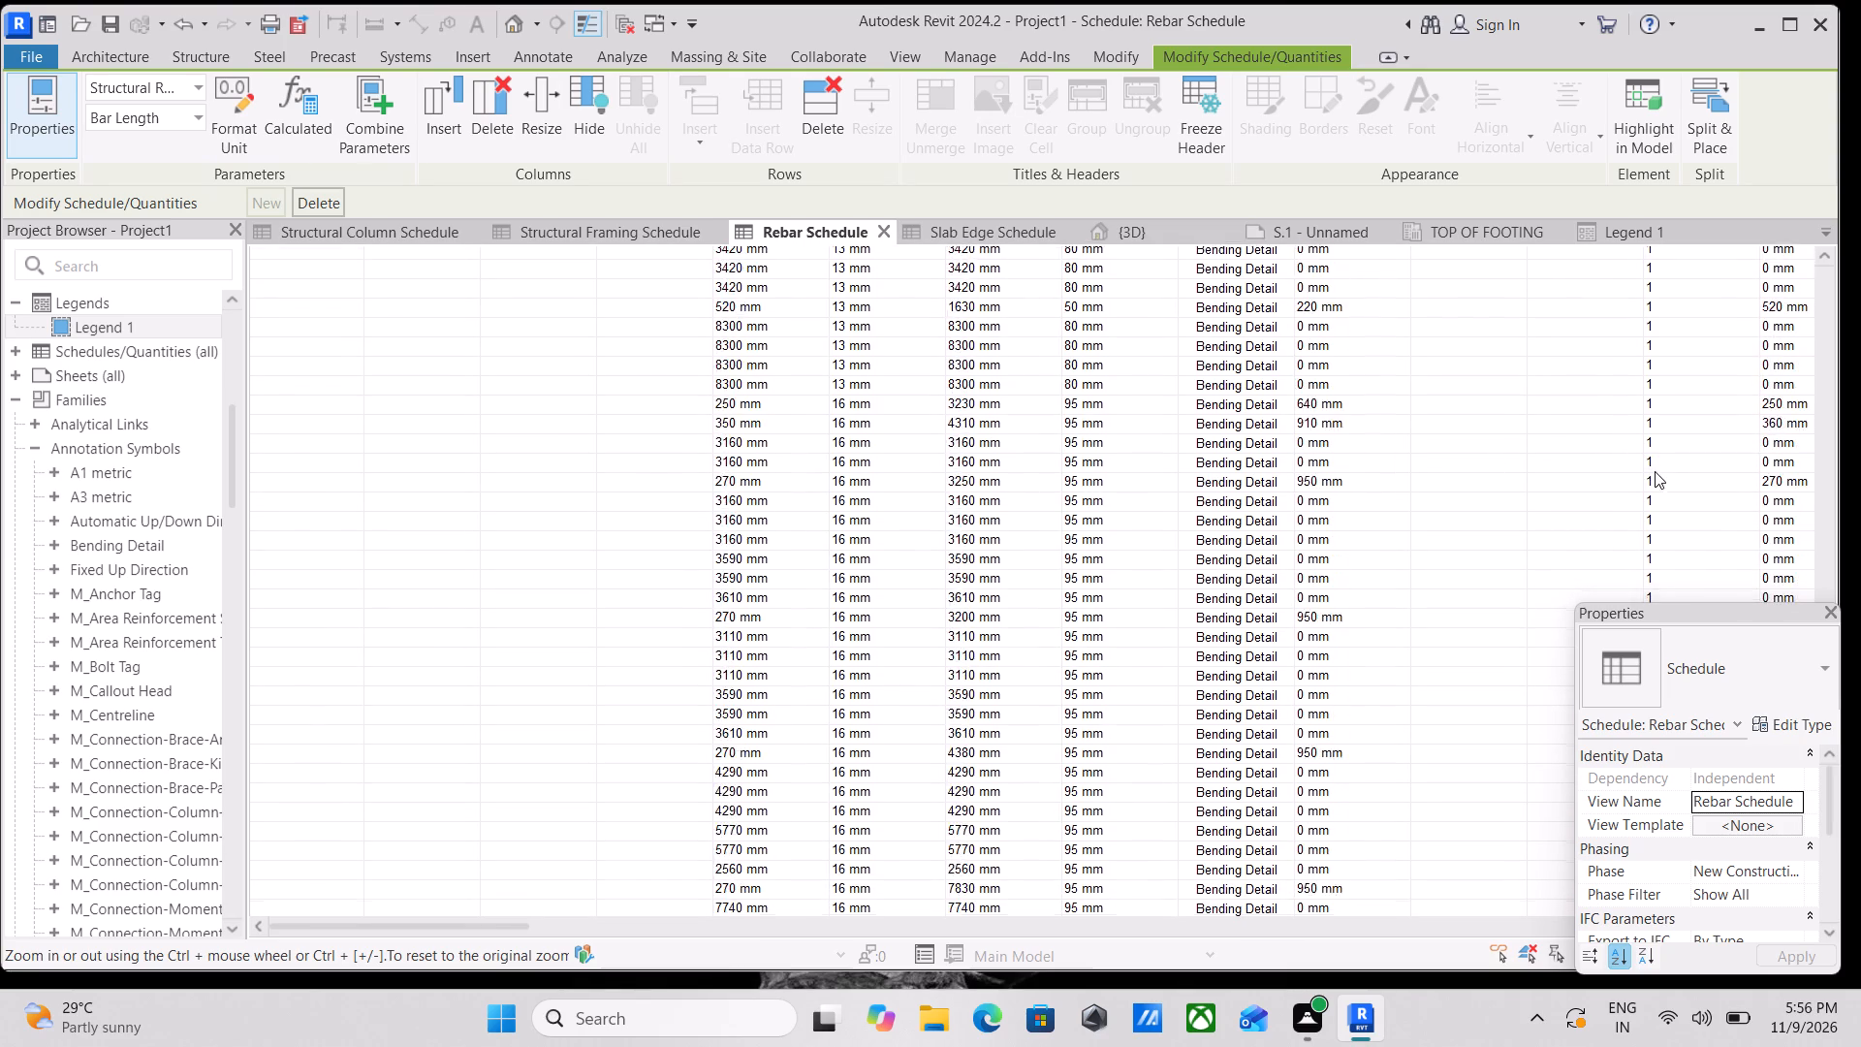
Review the 13 mm rows above that 16 mm block, back up through the 3720 mm bars to the 2920 mm bars.
scroll(1369, 482, up, 2)
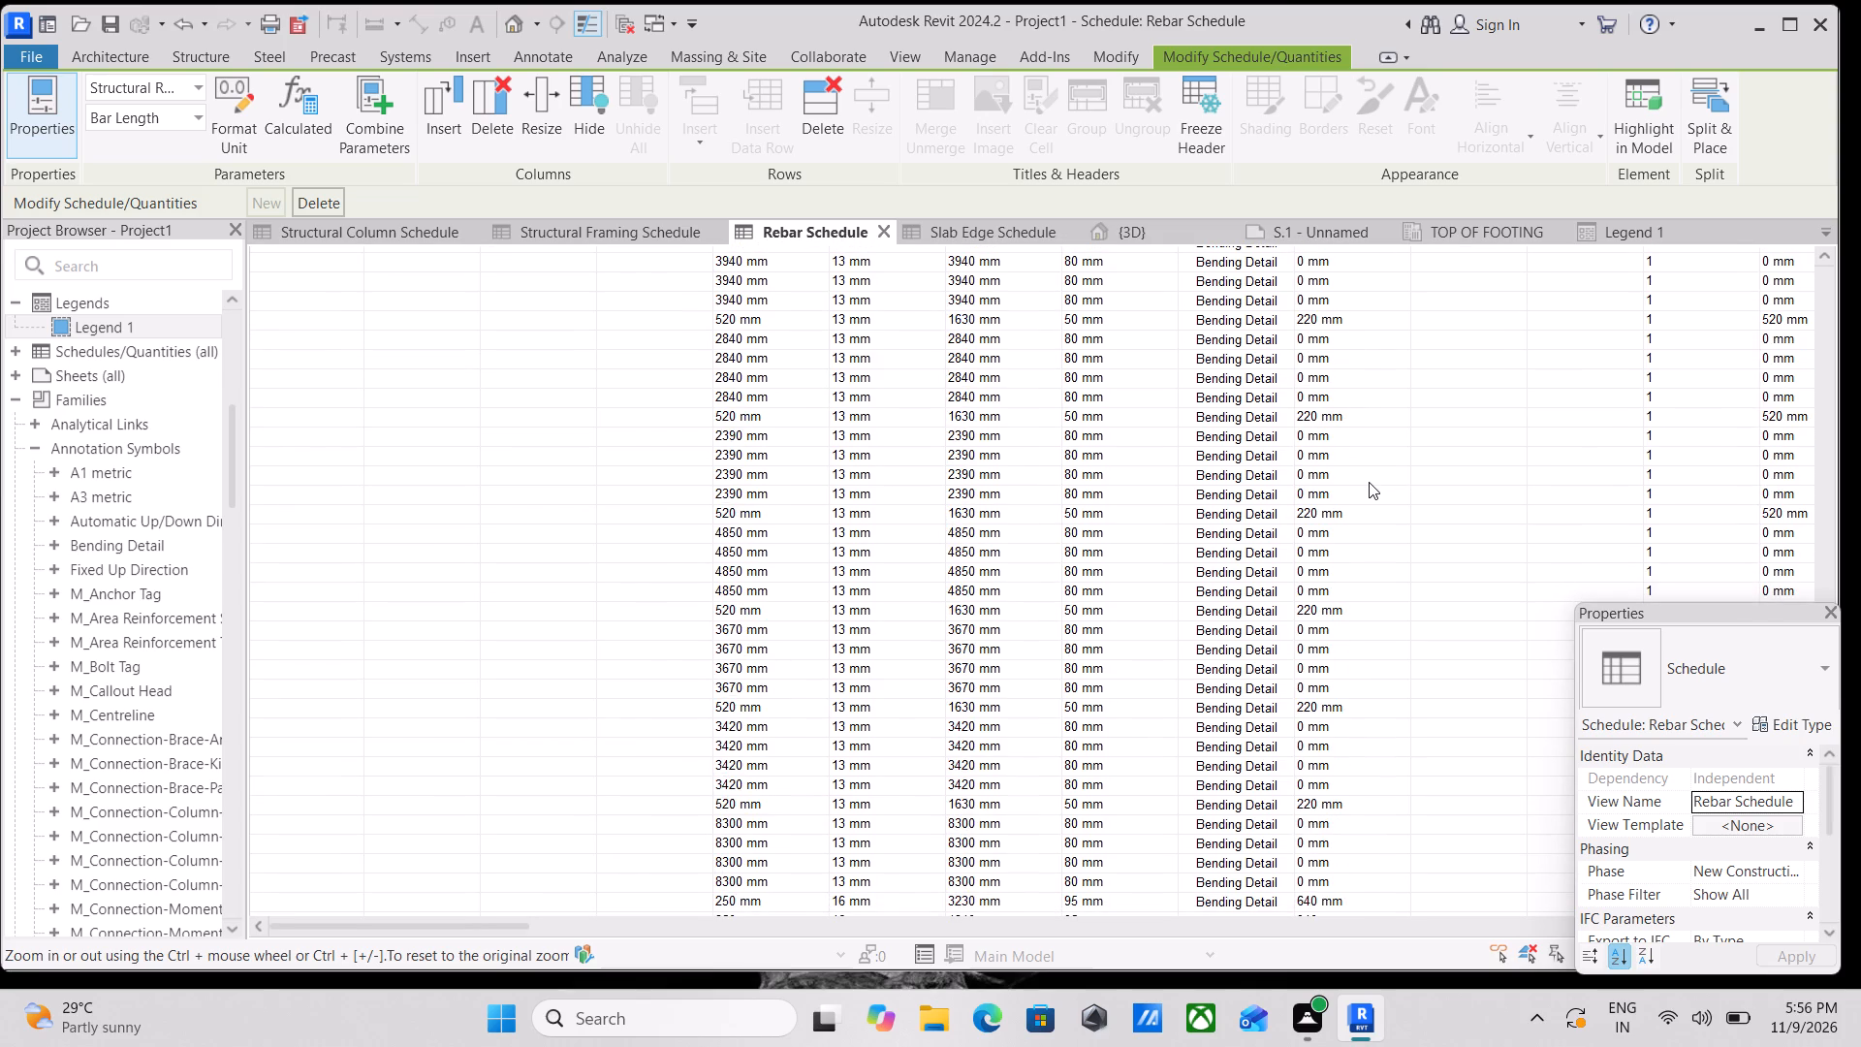
scroll(1369, 482, up, 5)
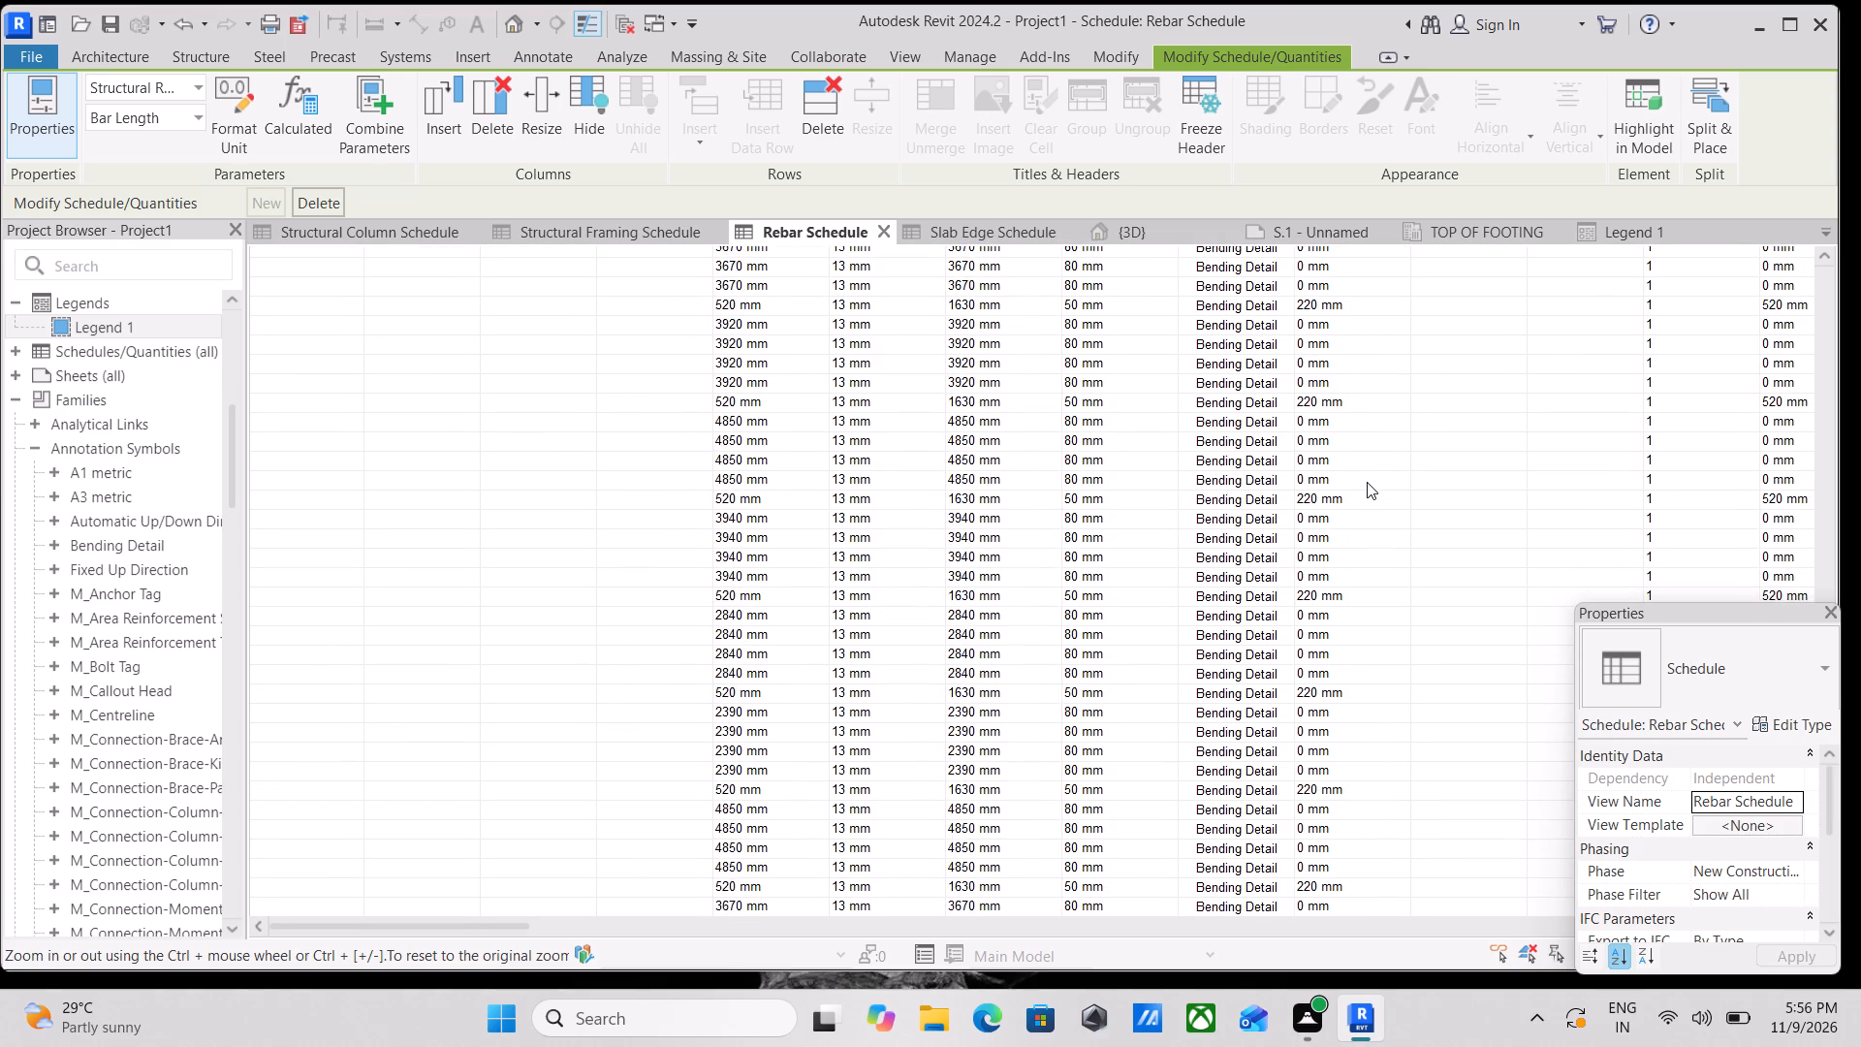
scroll(1367, 482, up, 7)
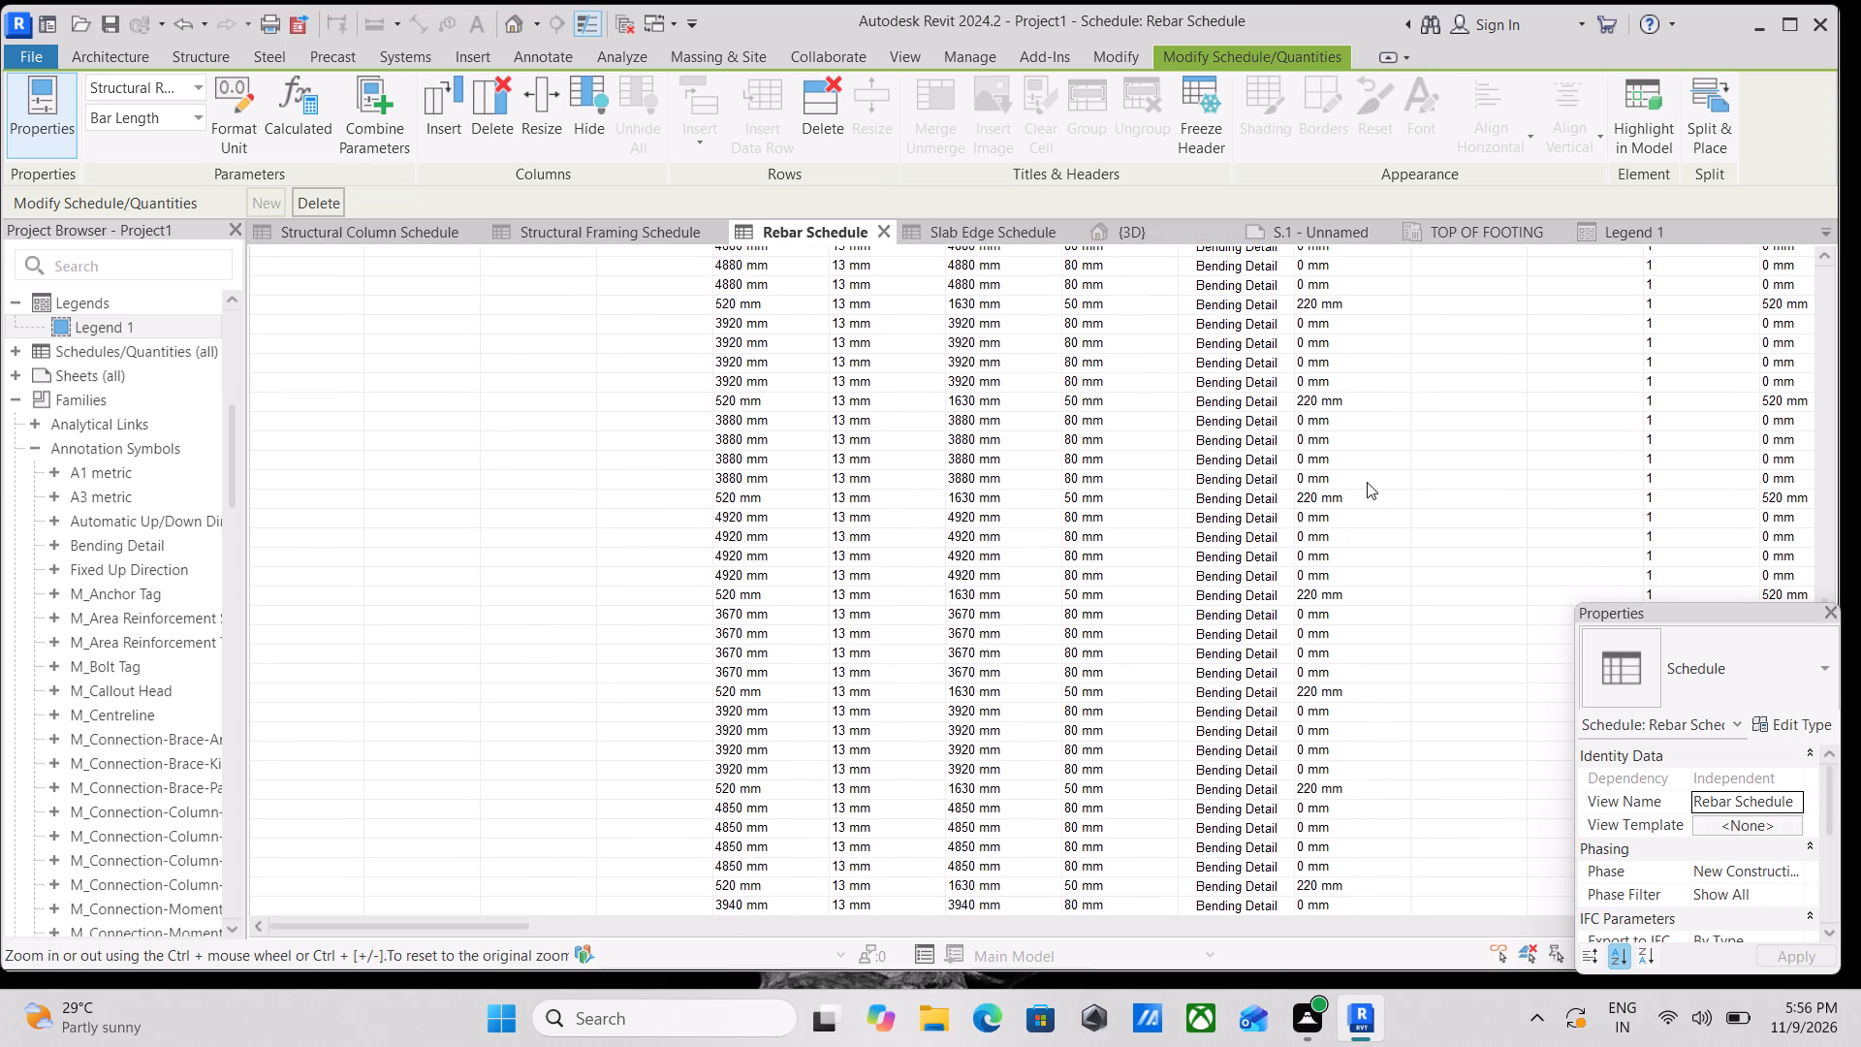
scroll(1360, 485, up, 6)
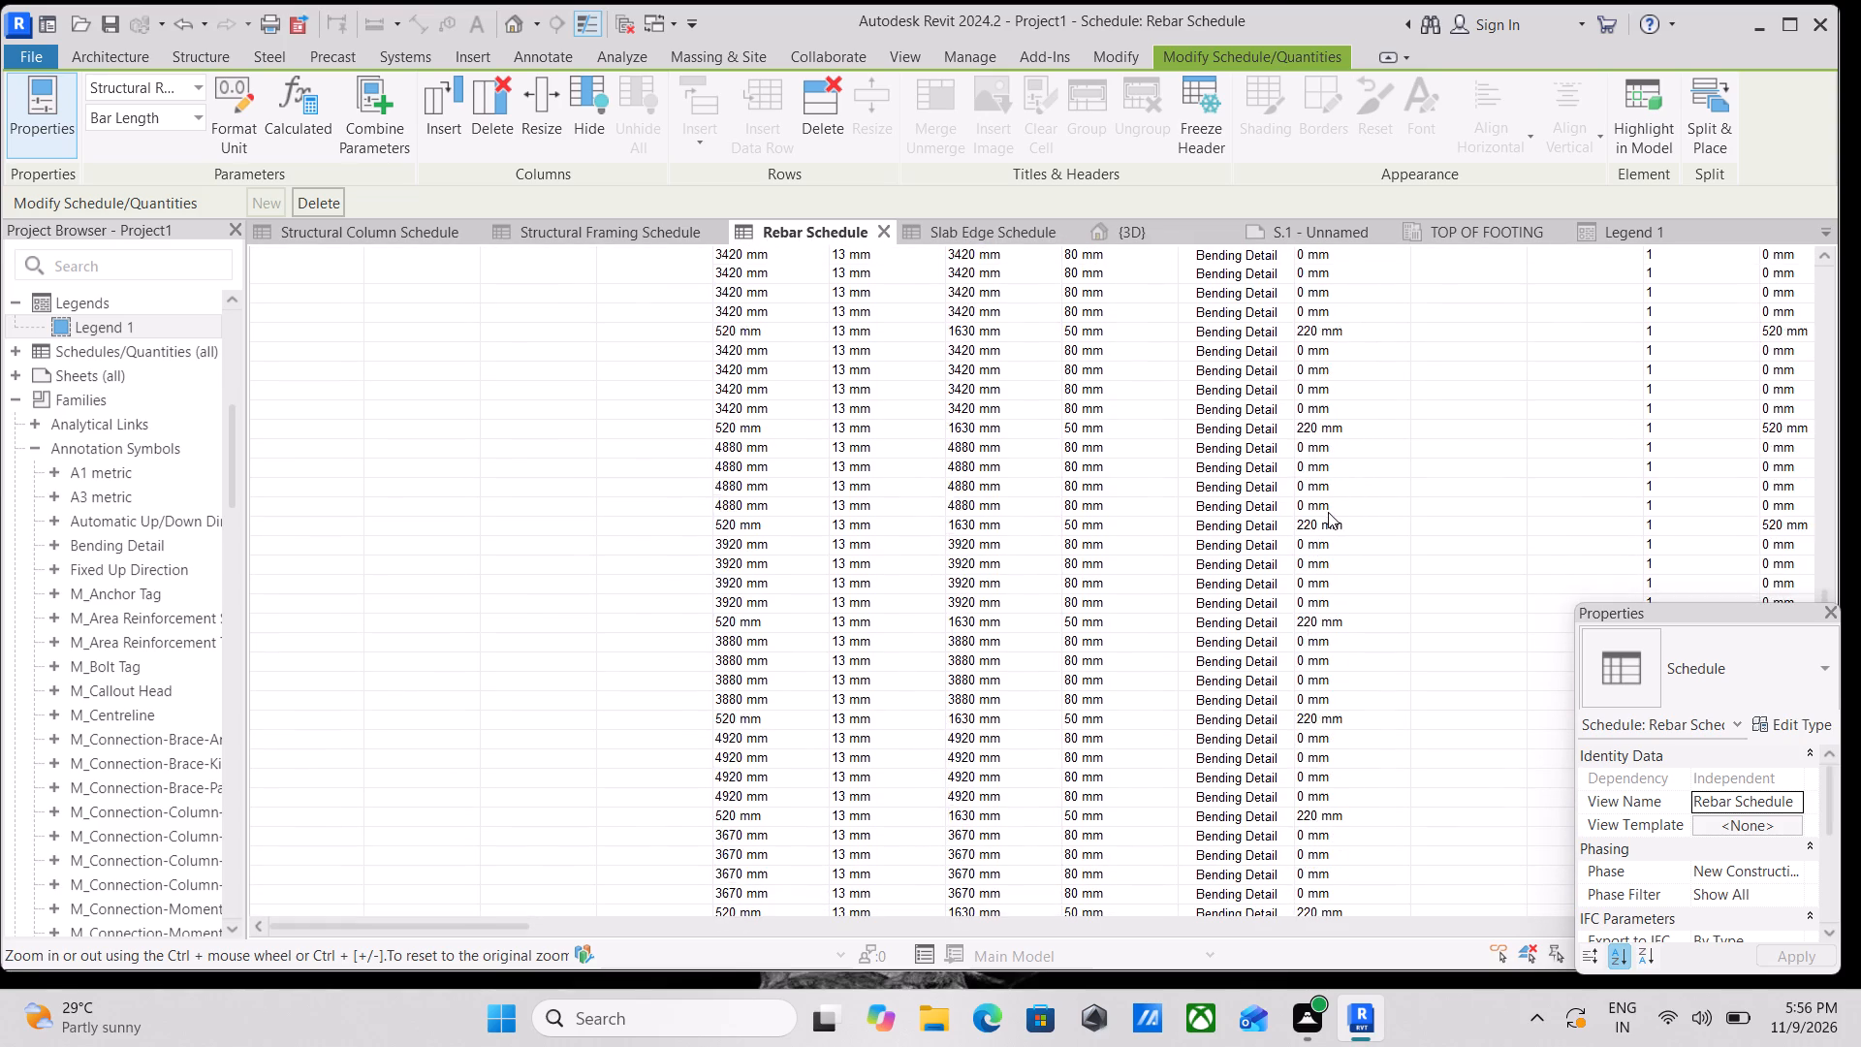
scroll(1328, 512, up, 1)
scroll(1214, 462, up, 3)
scroll(1075, 482, up, 4)
scroll(886, 463, up, 4)
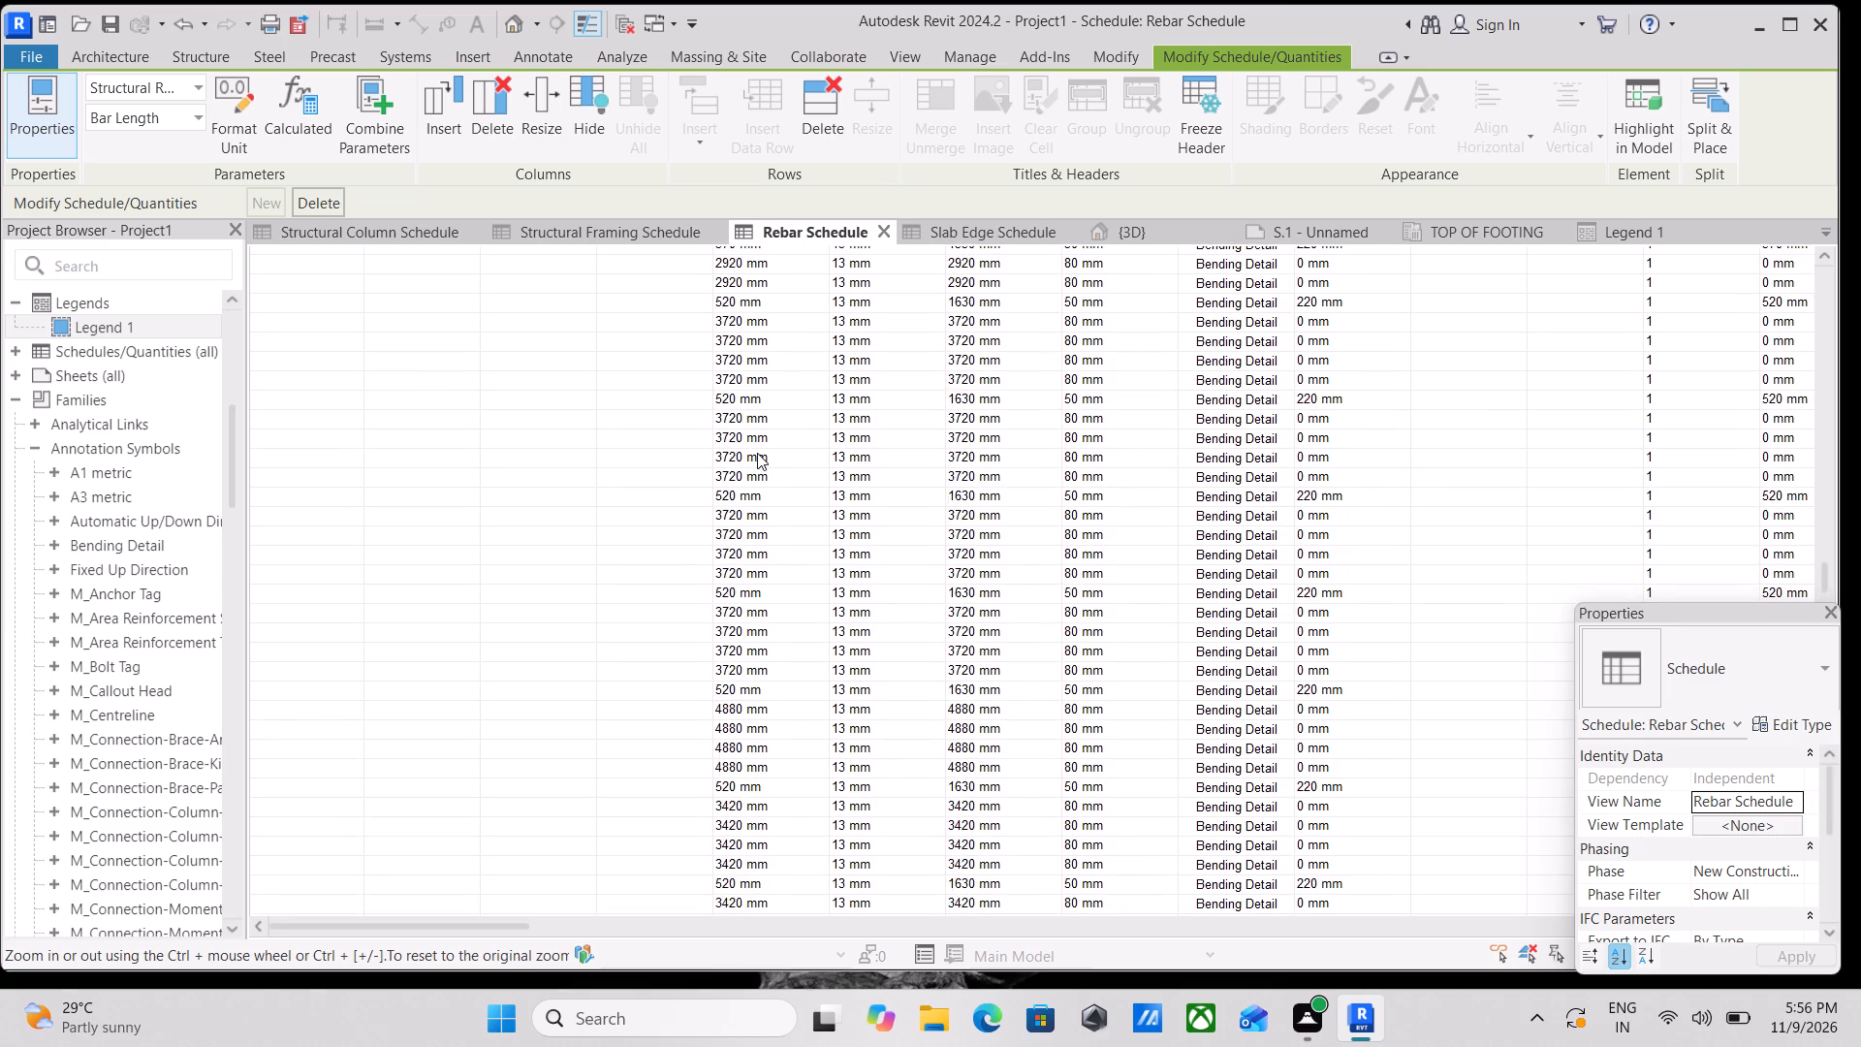
scroll(1393, 484, up, 3)
scroll(1507, 456, up, 4)
scroll(1671, 457, up, 4)
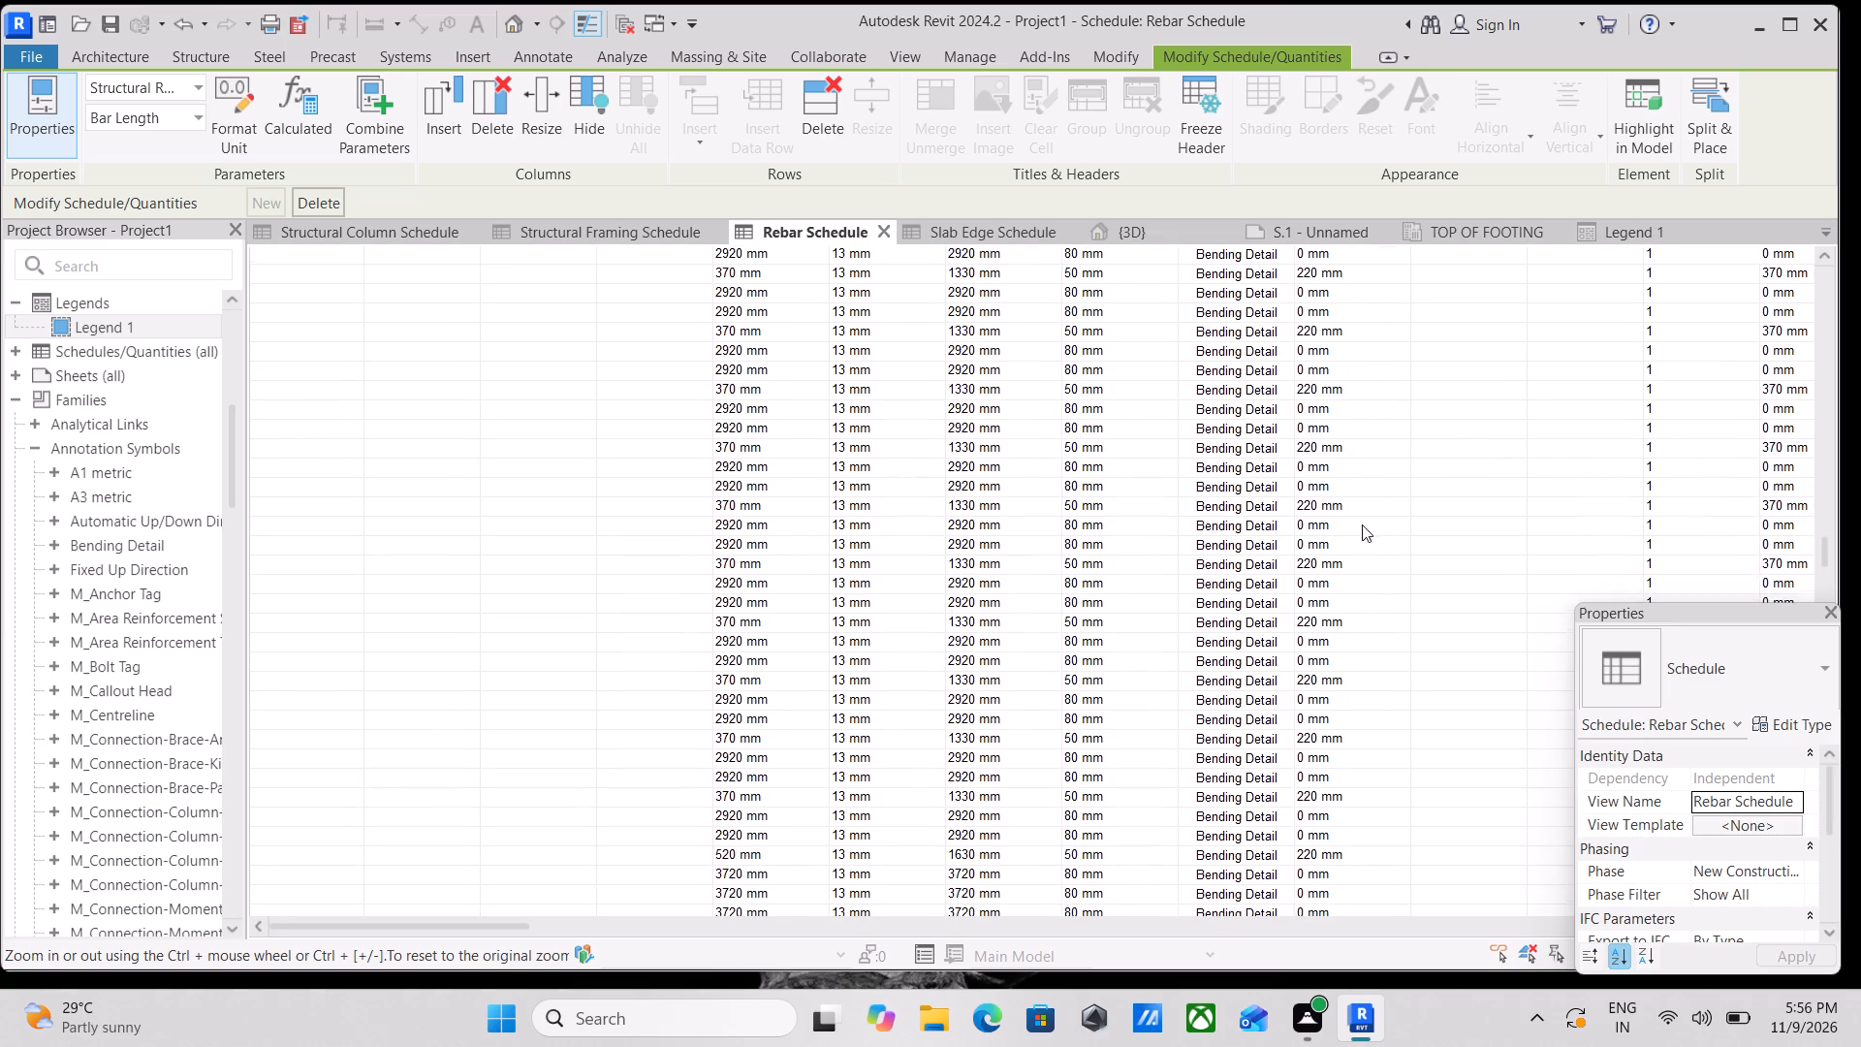
Examine the bar lengths and bend diameters of the earlier 13 mm rows above the 2920 mm bars in the Rebar Schedule.
scroll(1359, 526, up, 11)
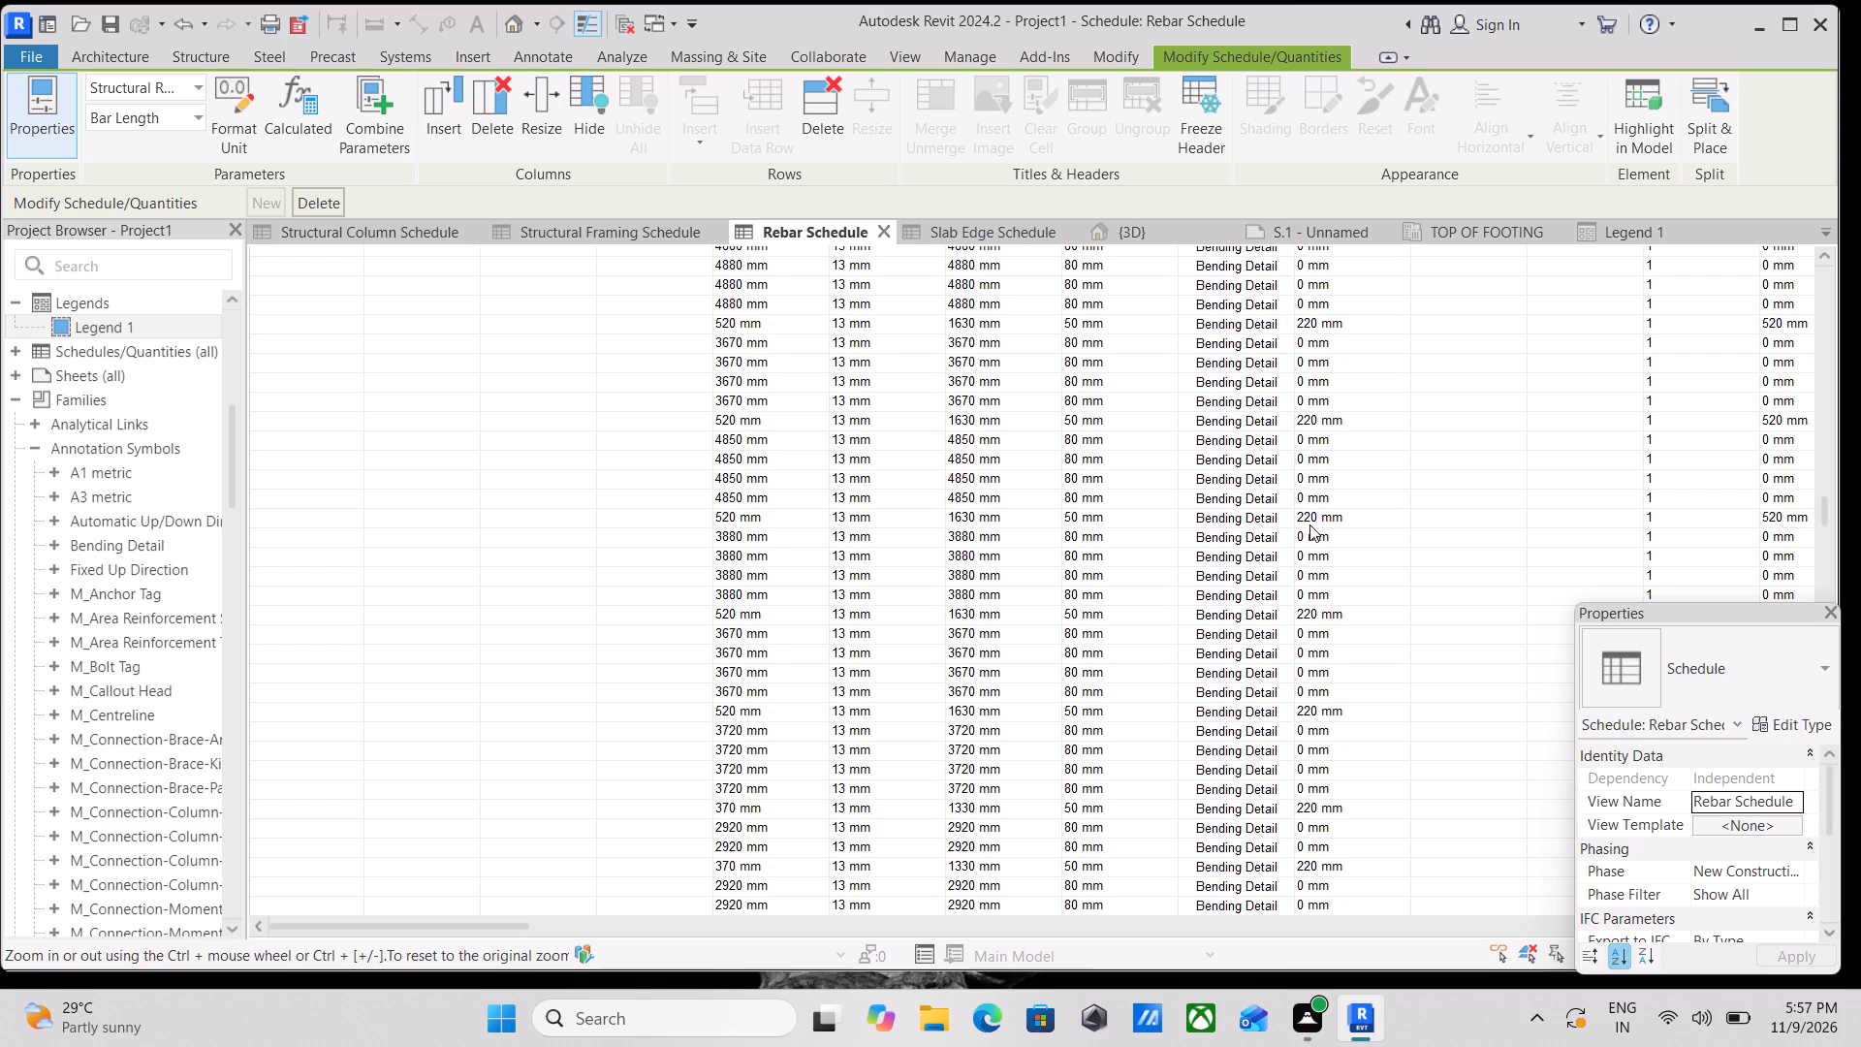
scroll(1309, 524, up, 6)
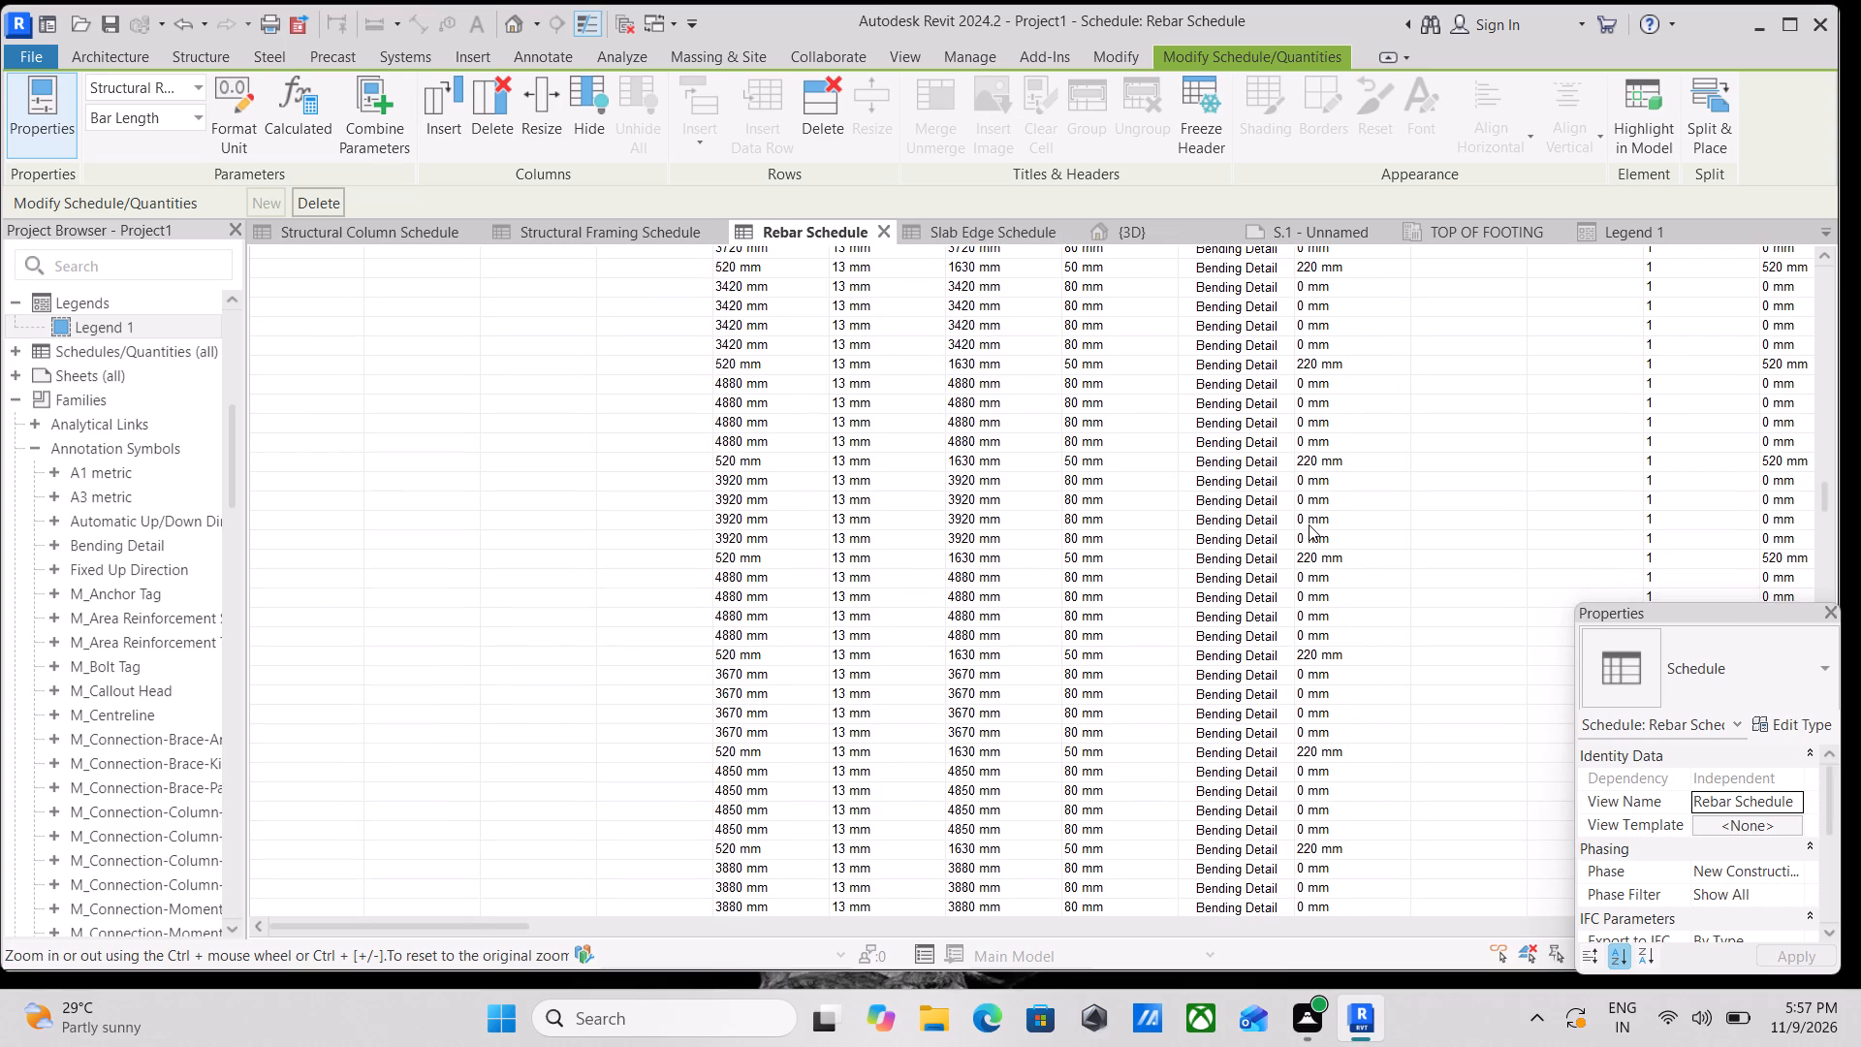
scroll(1309, 524, up, 1)
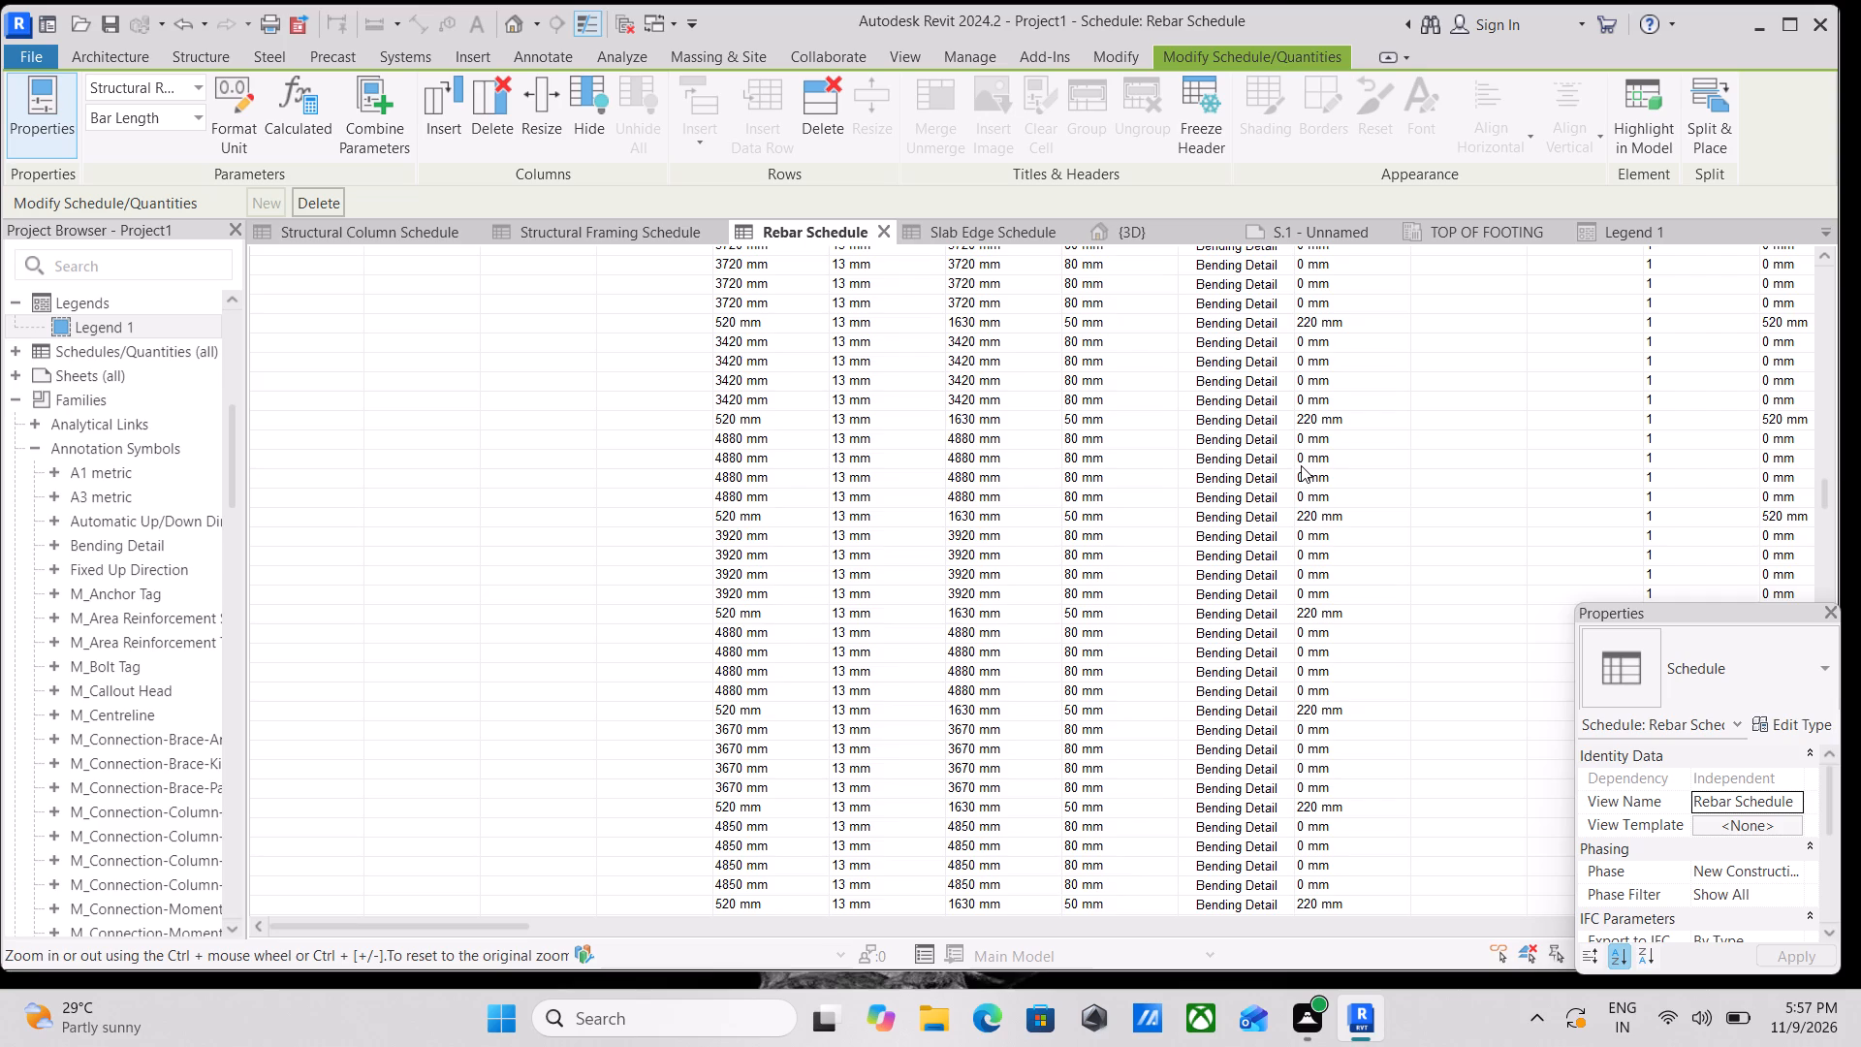
scroll(1299, 492, up, 2)
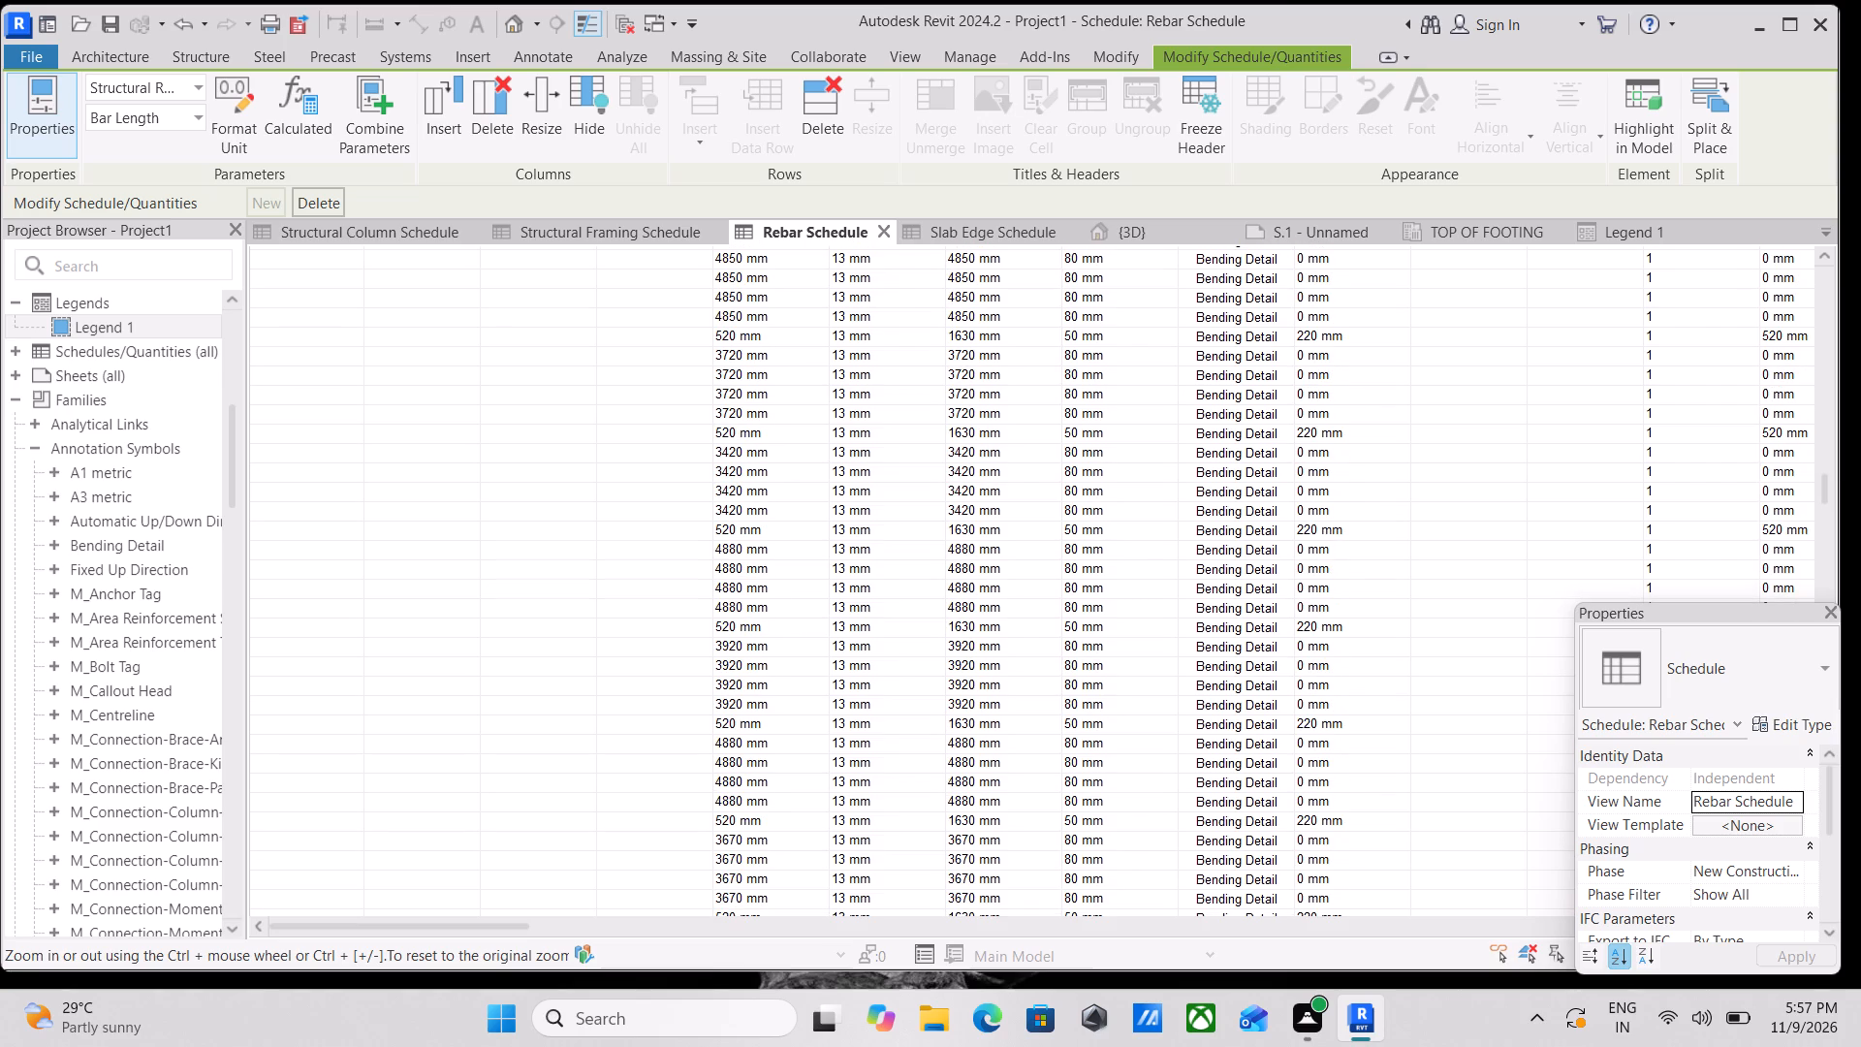
scroll(1353, 494, up, 4)
scroll(1183, 479, up, 3)
scroll(1299, 490, up, 1)
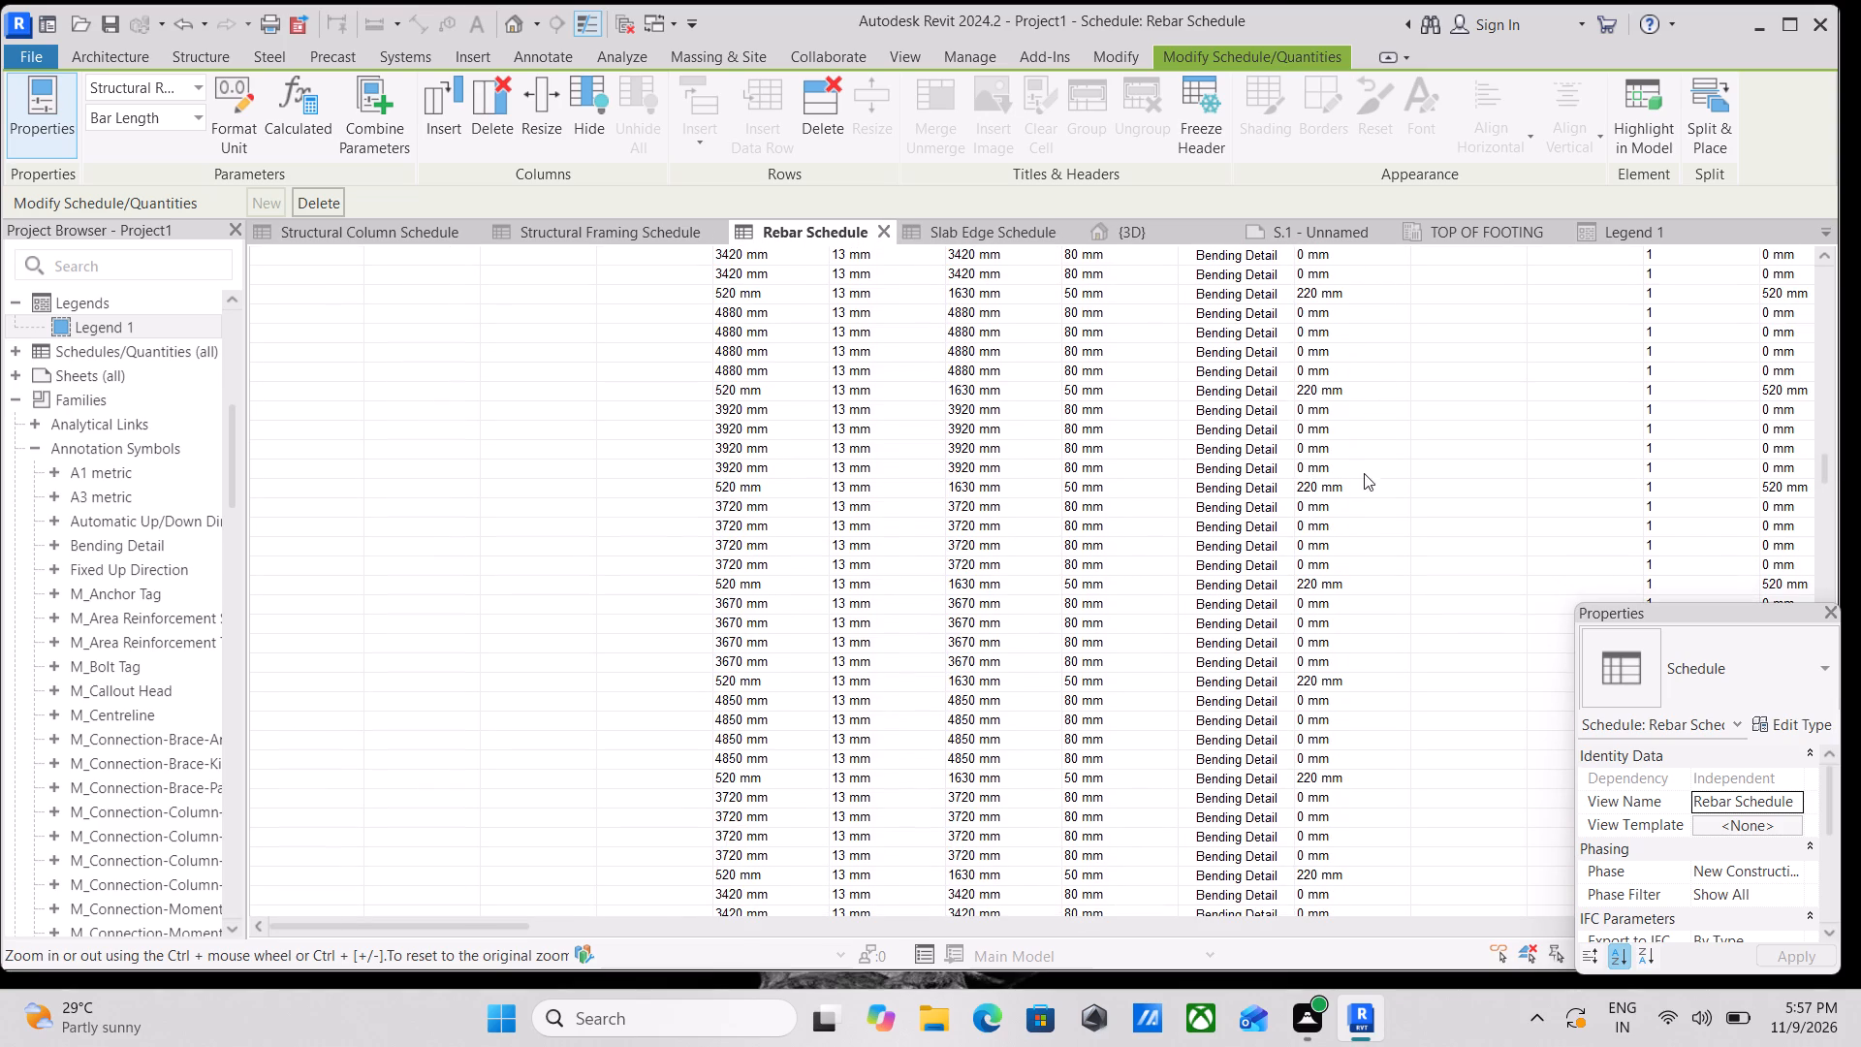
Examine the 13 mm rows around the 8300 mm bars and further up to the 2160 mm and 2150 mm bent bars.
scroll(1608, 415, up, 3)
scroll(1708, 408, up, 4)
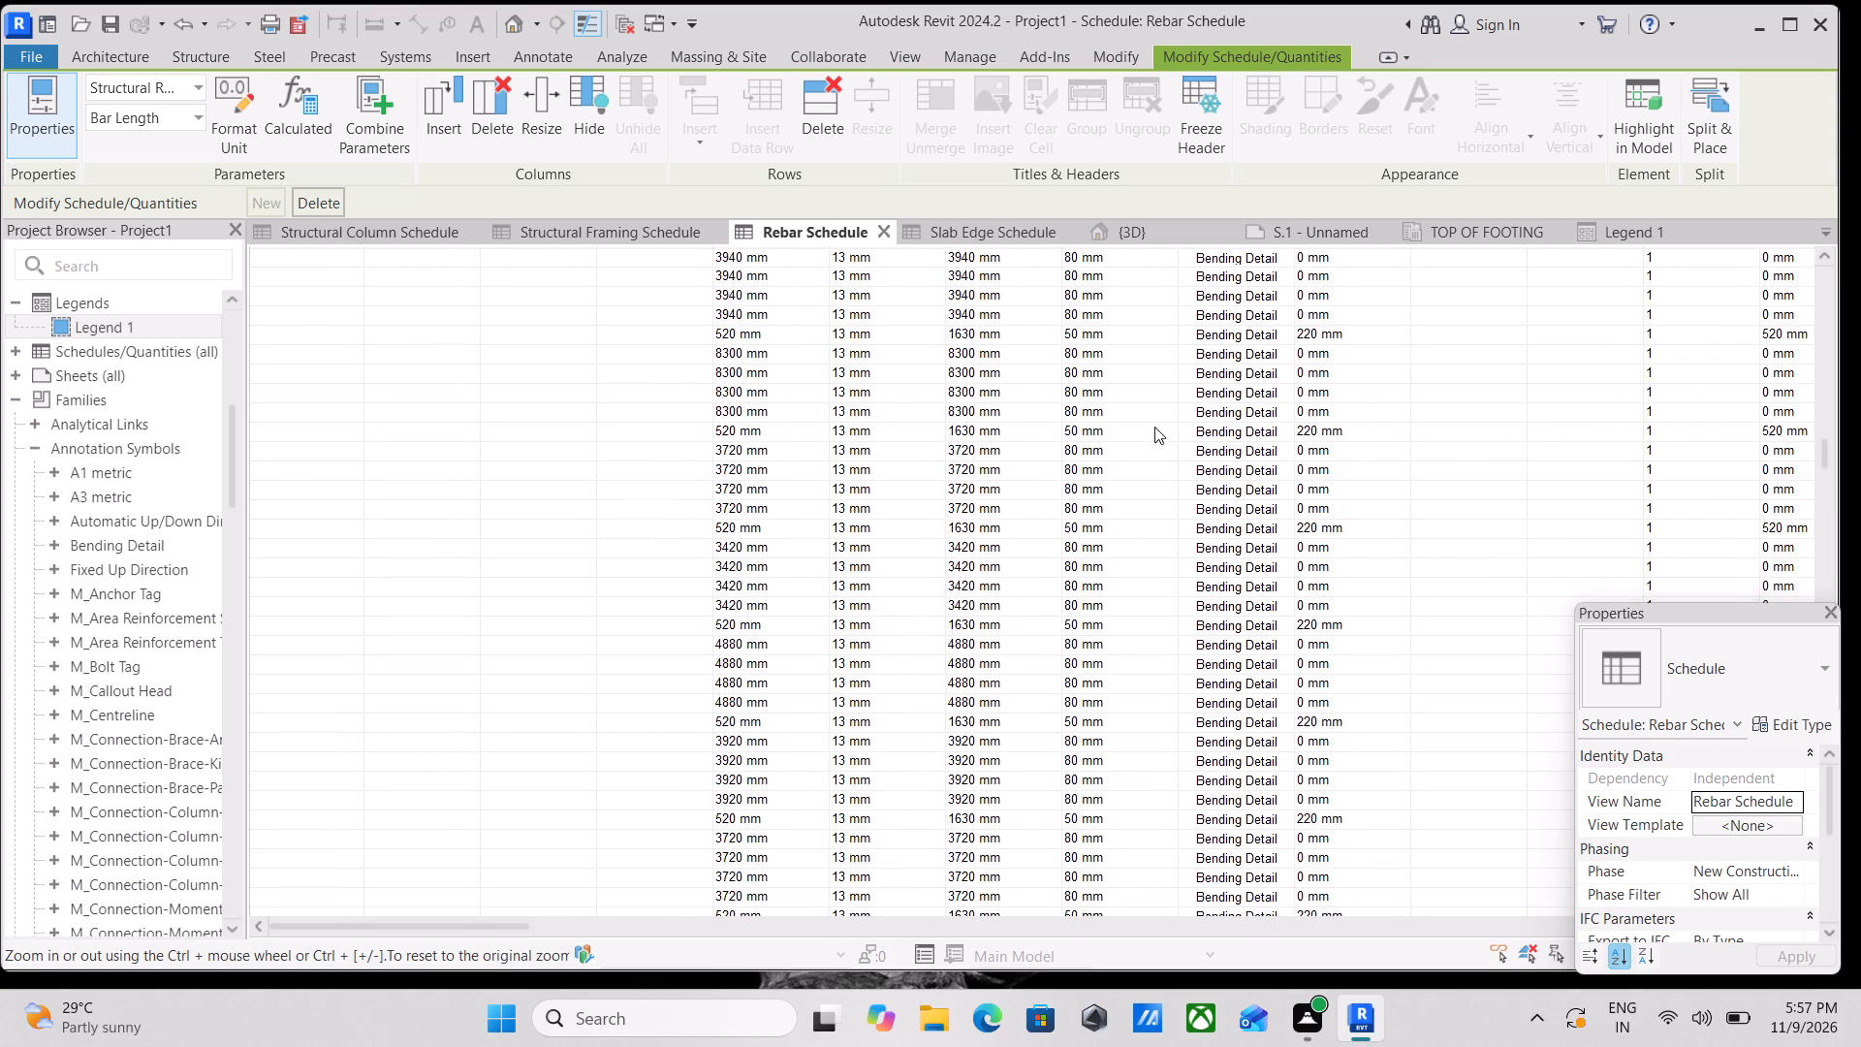
scroll(1154, 427, up, 2)
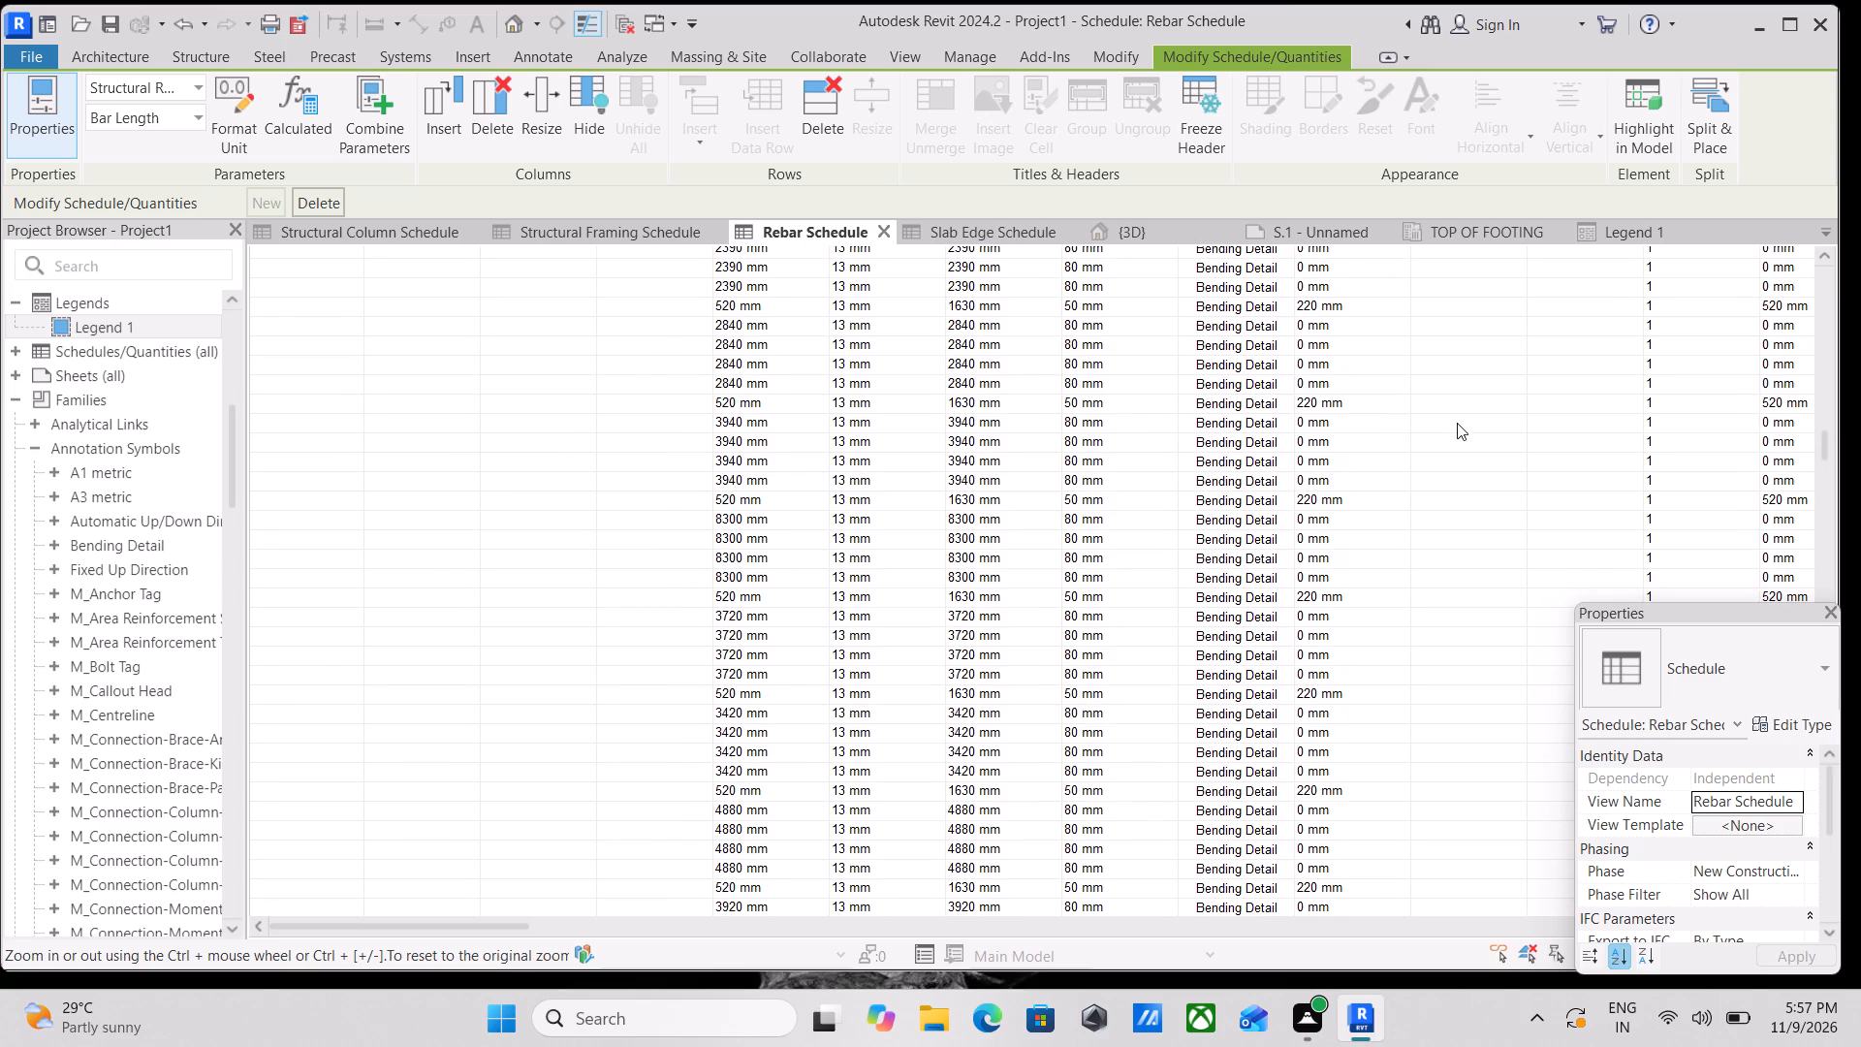
scroll(1463, 412, down, 1)
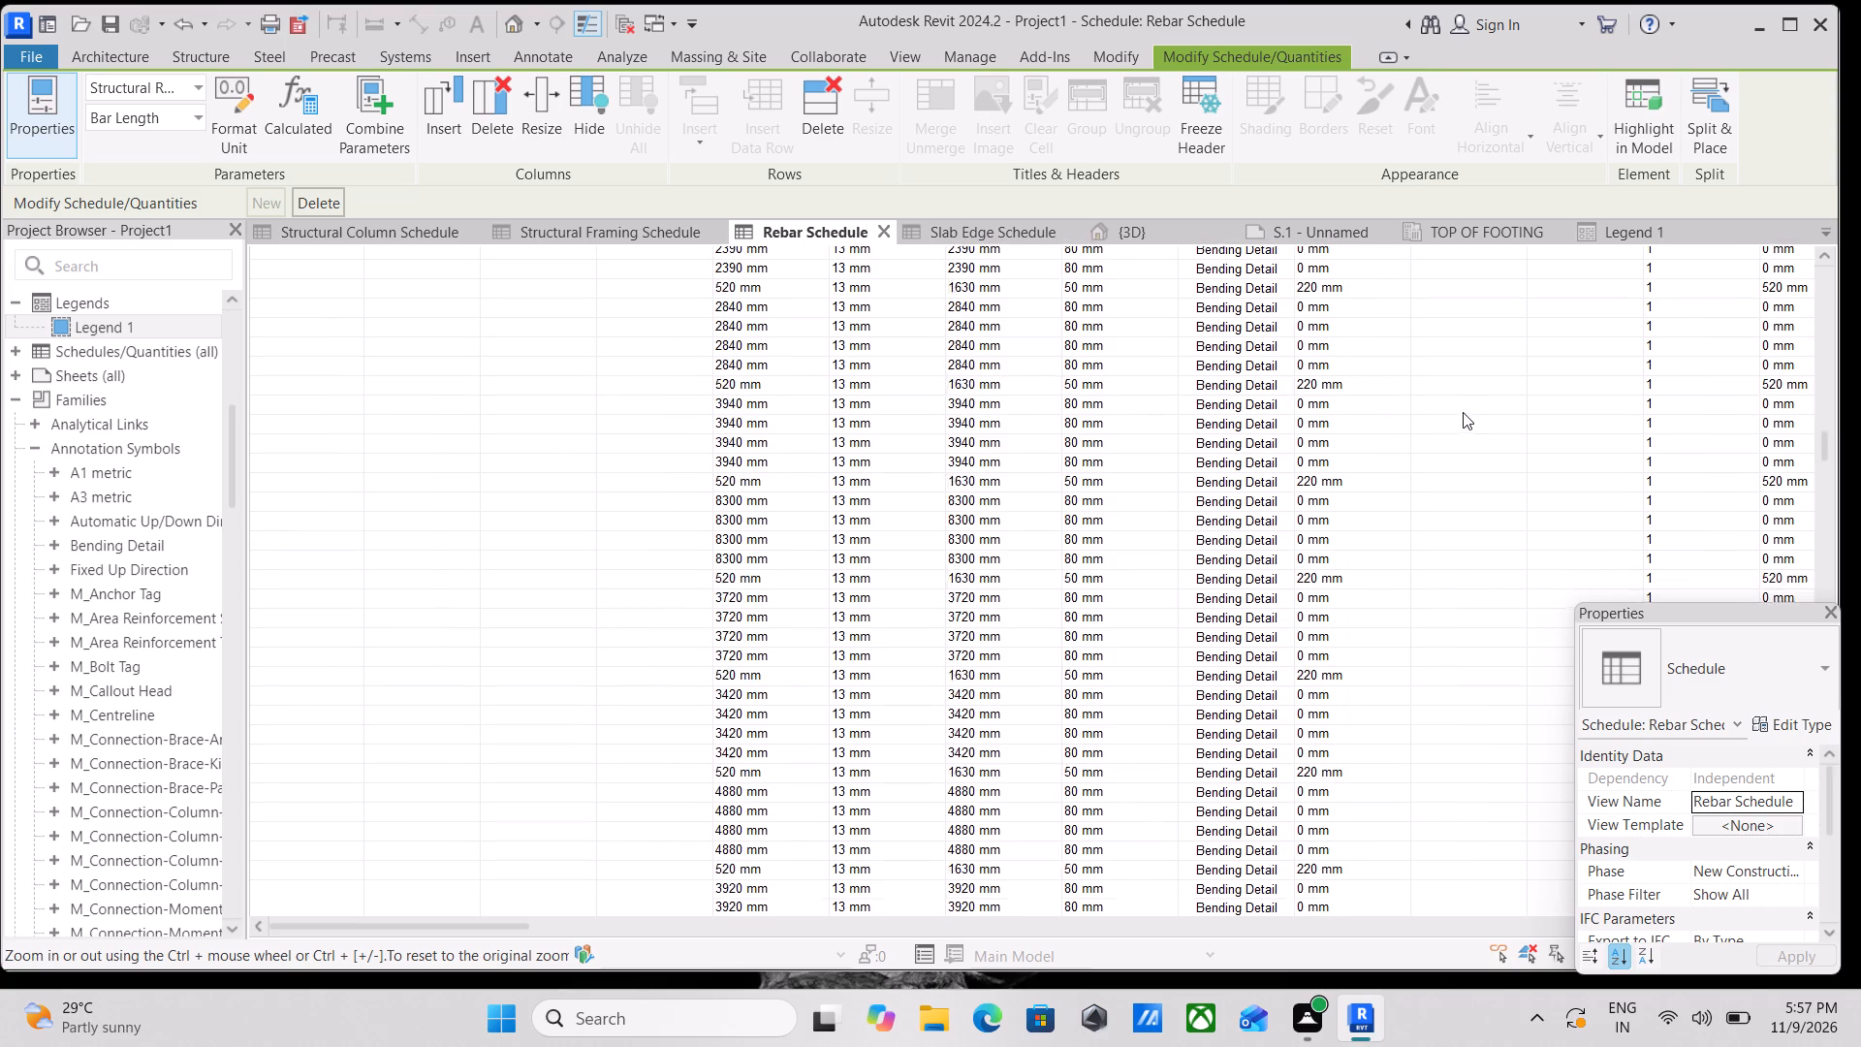
scroll(1463, 412, down, 1)
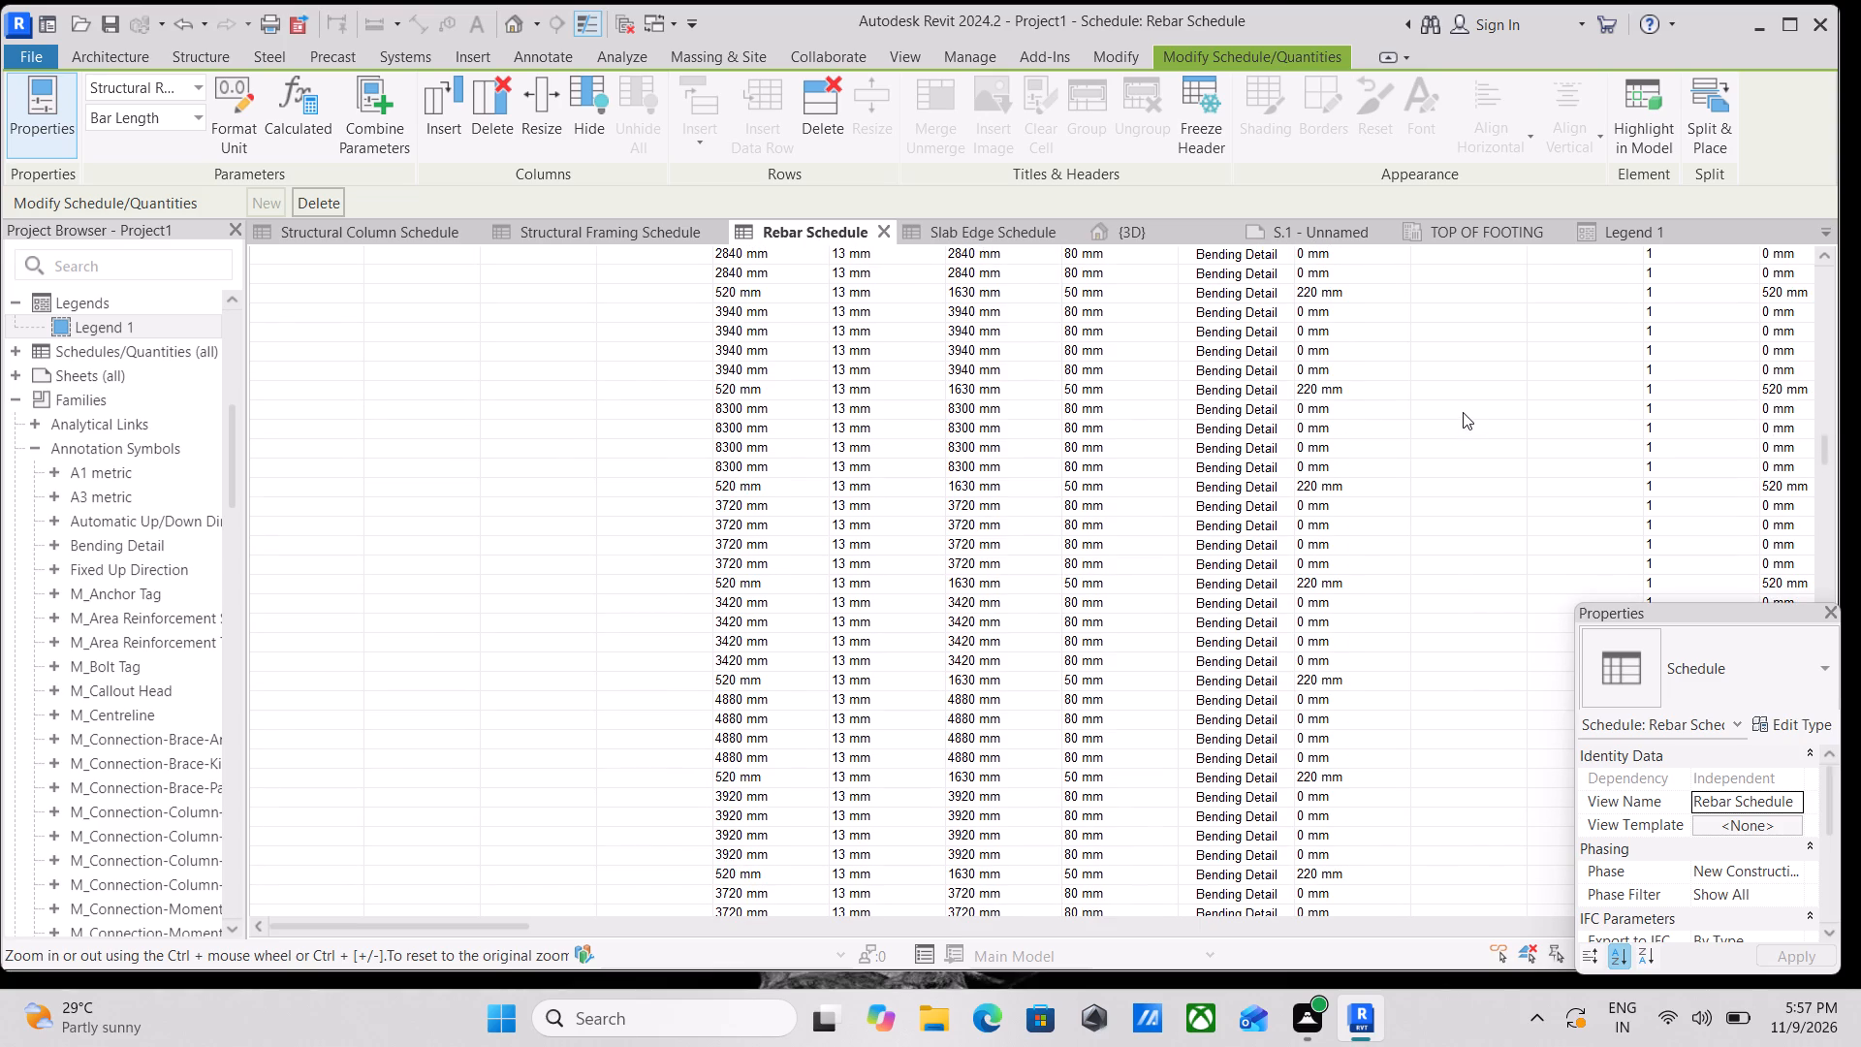
scroll(1416, 490, up, 11)
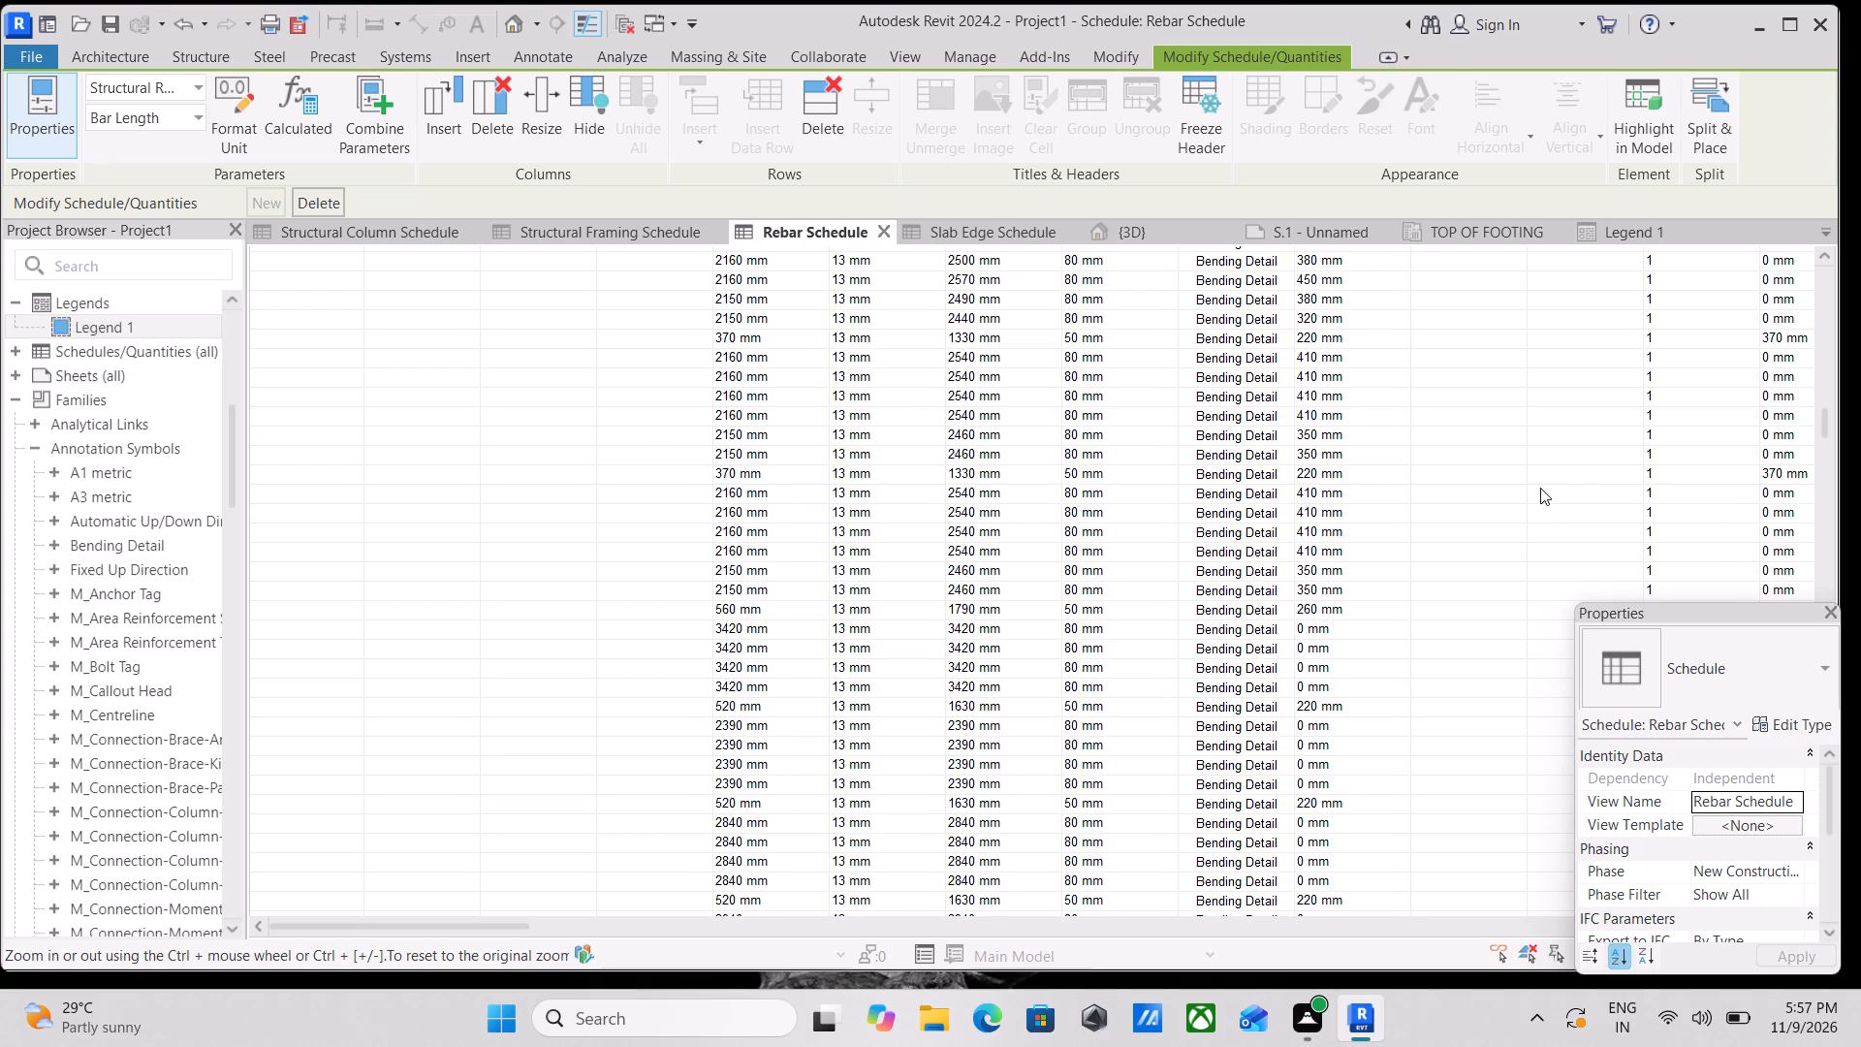
scroll(1502, 477, up, 2)
scroll(1359, 350, up, 3)
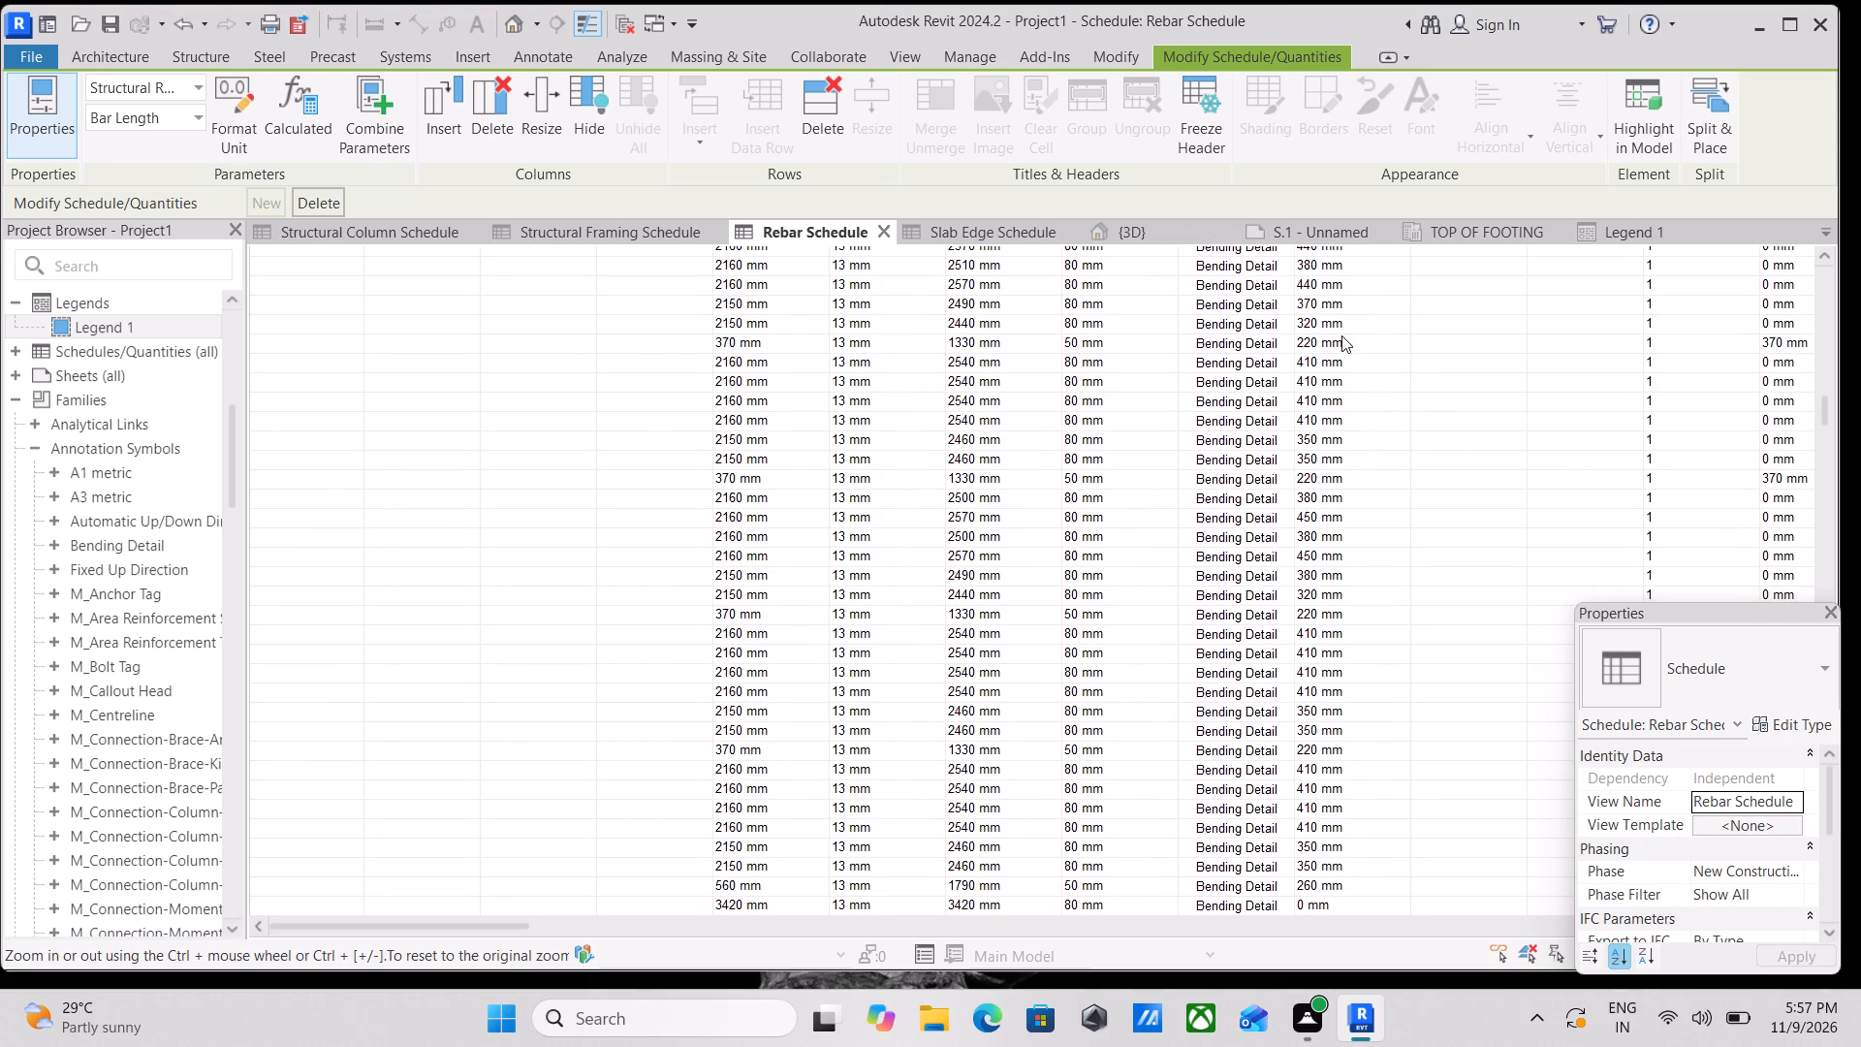
Examine the bar lengths and bend diameters of the repeating 2160 mm, 2150 mm and 370 mm rows further up the Rebar Schedule.
scroll(1355, 329, up, 2)
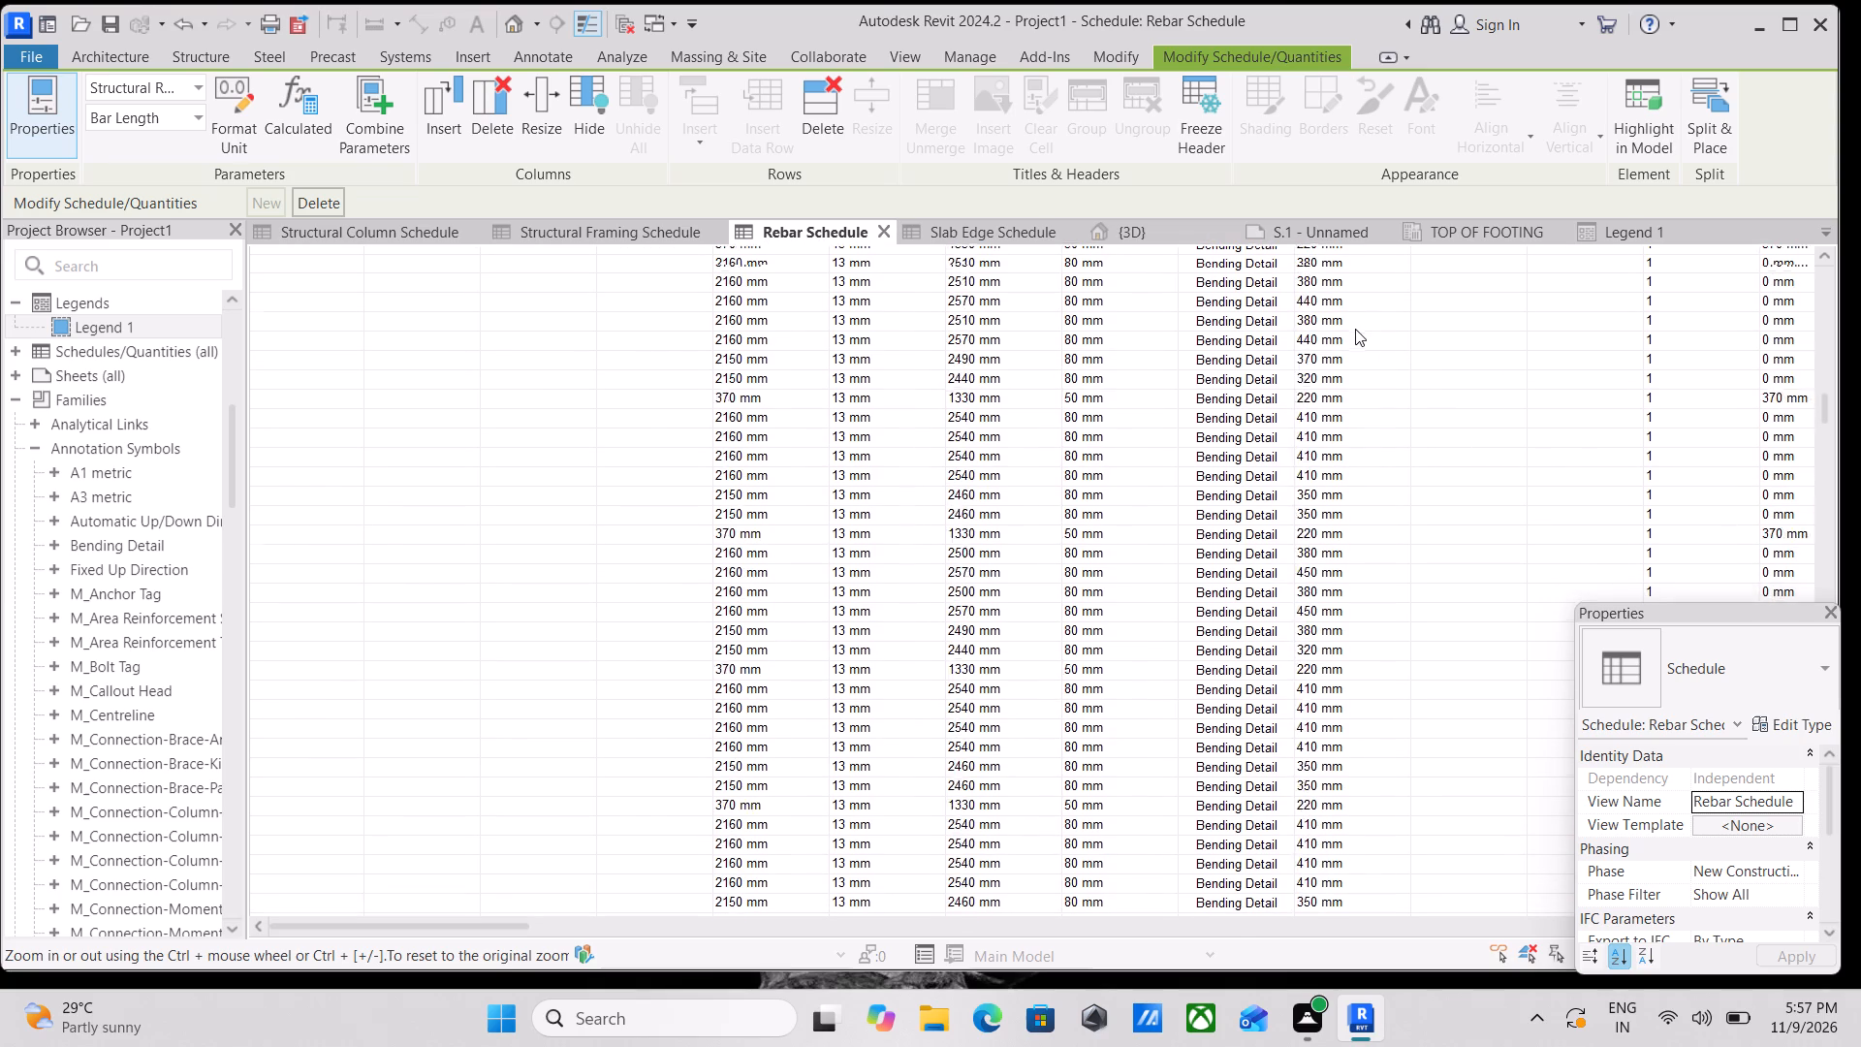
scroll(1355, 329, up, 5)
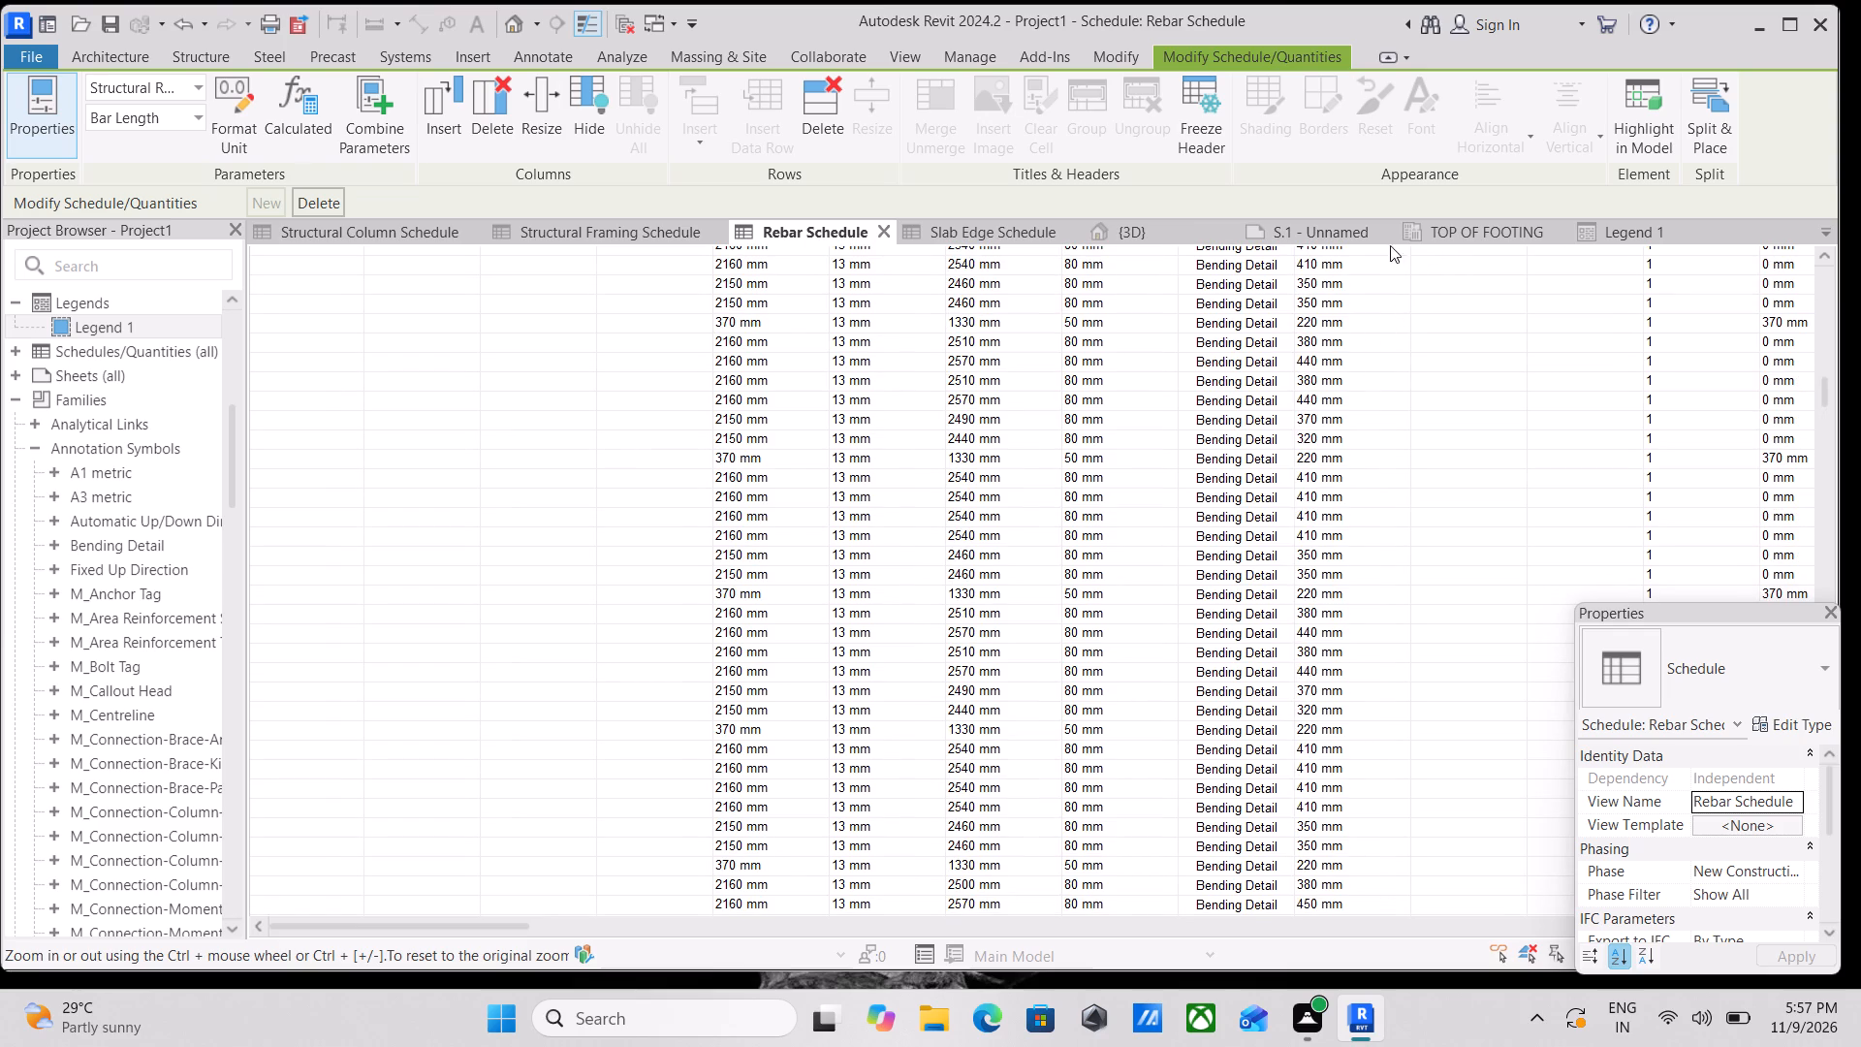
scroll(1404, 211, up, 2)
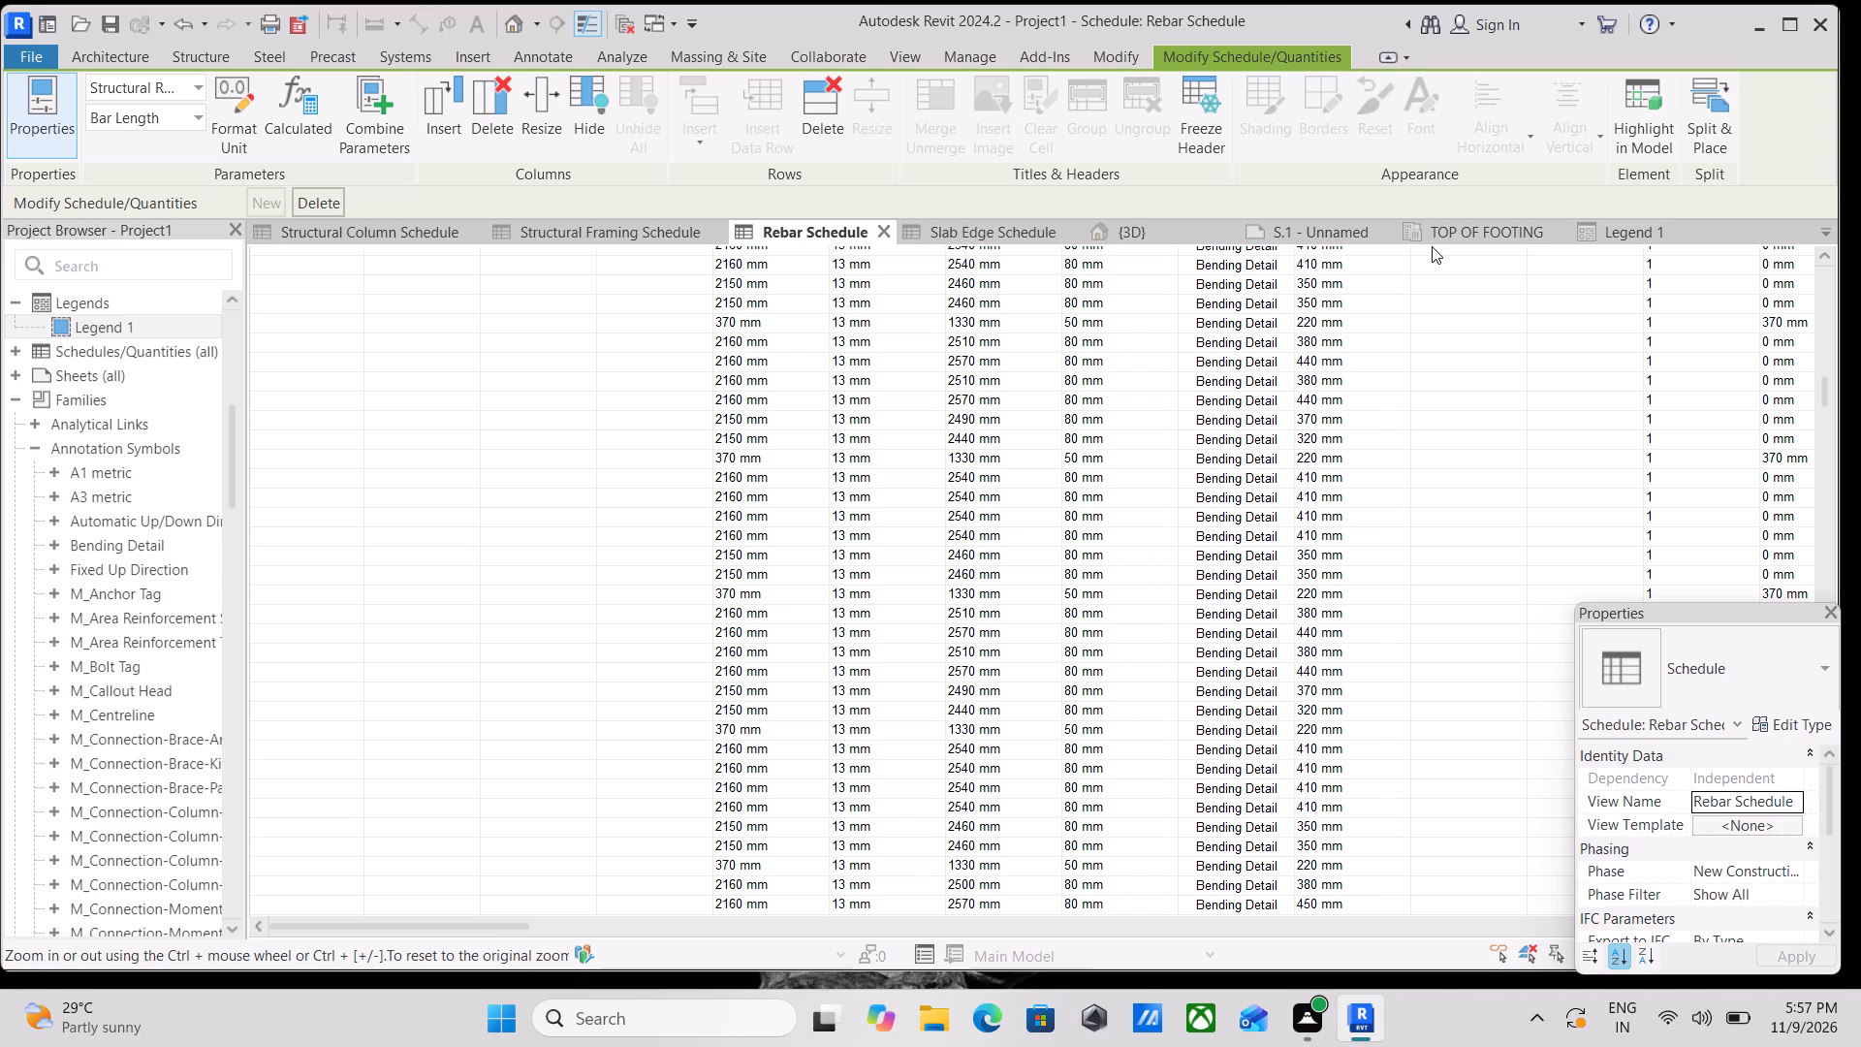
scroll(1432, 246, up, 5)
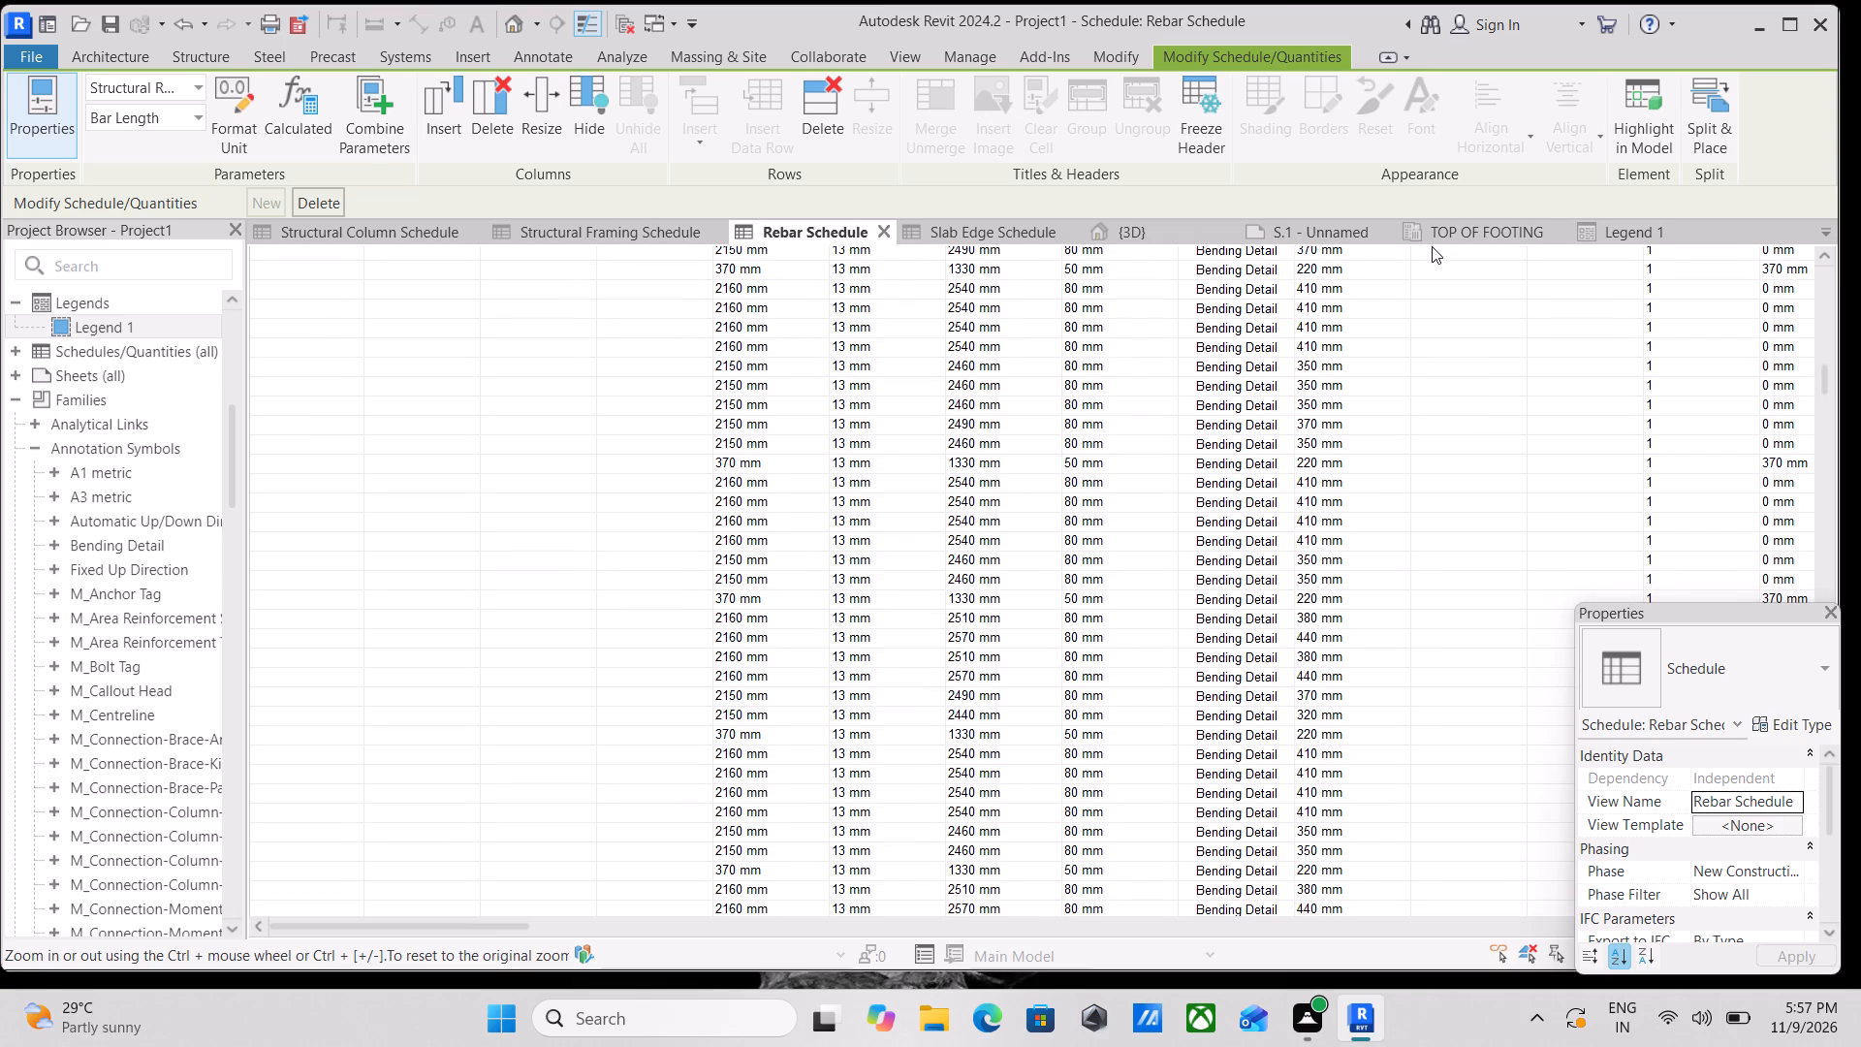
scroll(1432, 246, up, 1)
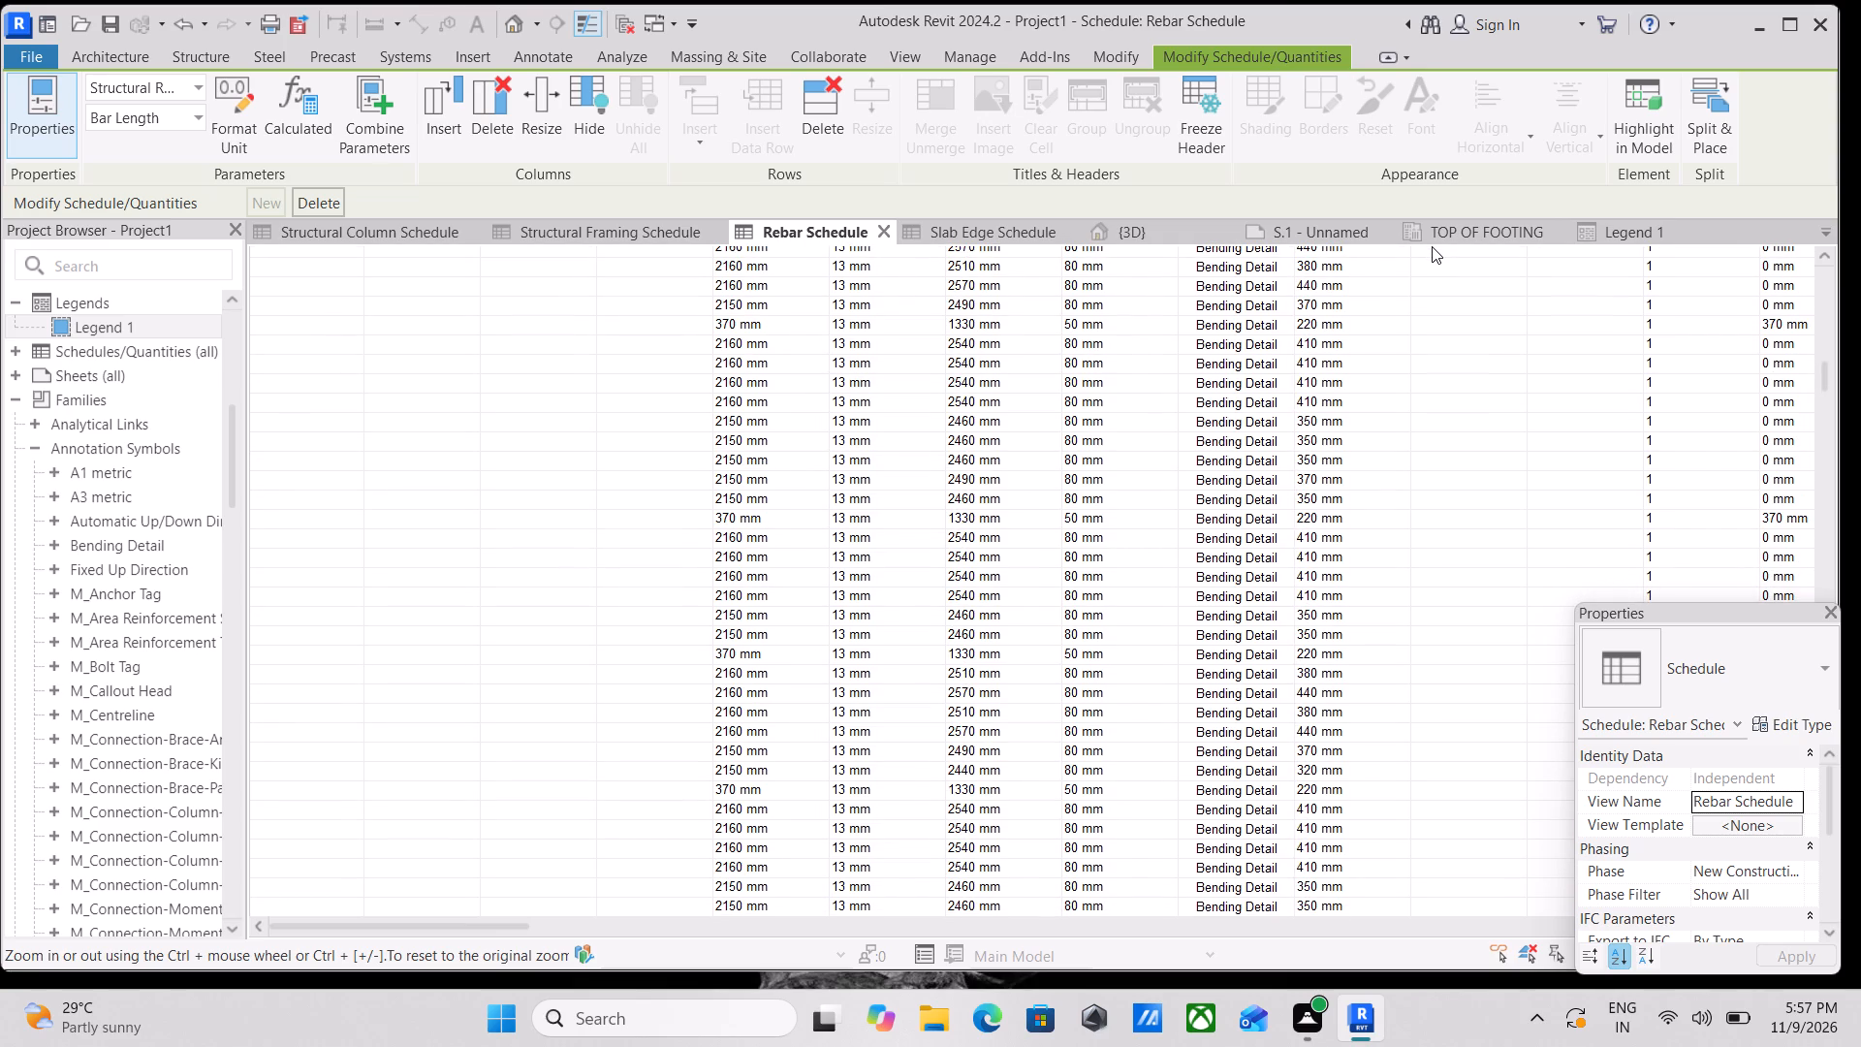
scroll(1432, 246, up, 10)
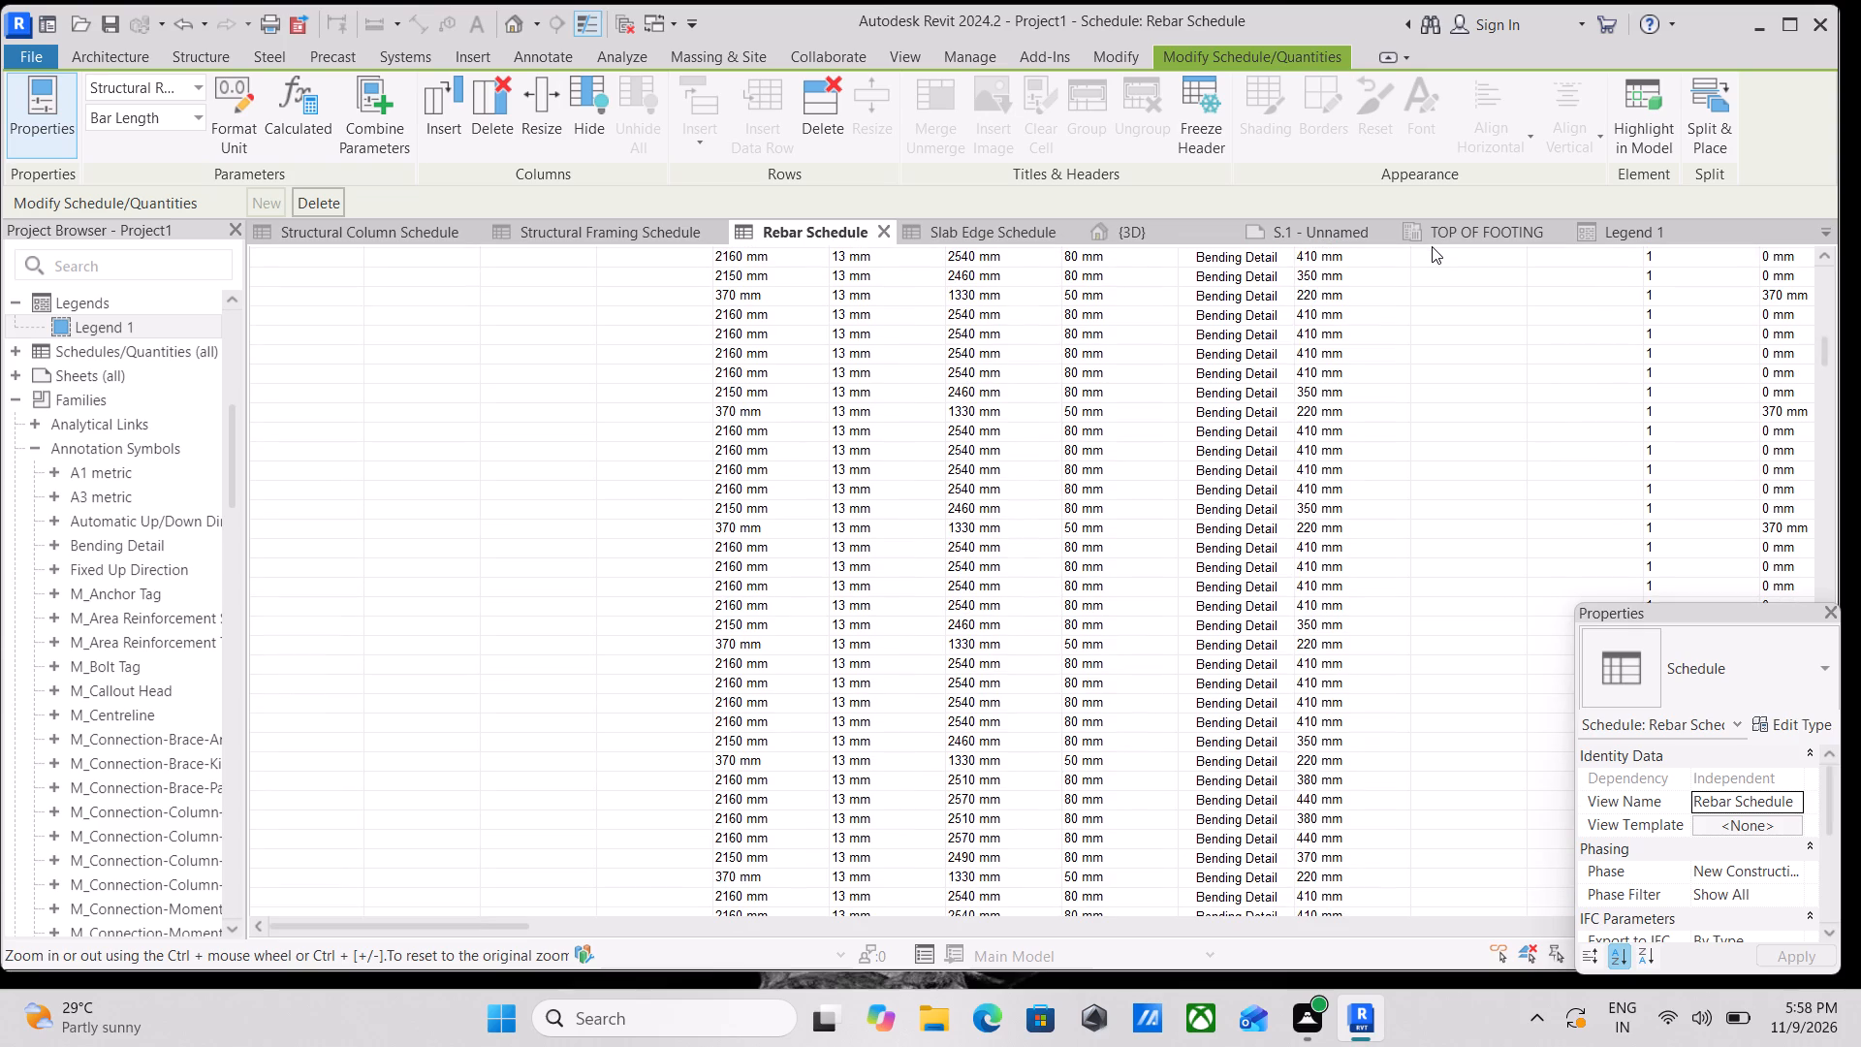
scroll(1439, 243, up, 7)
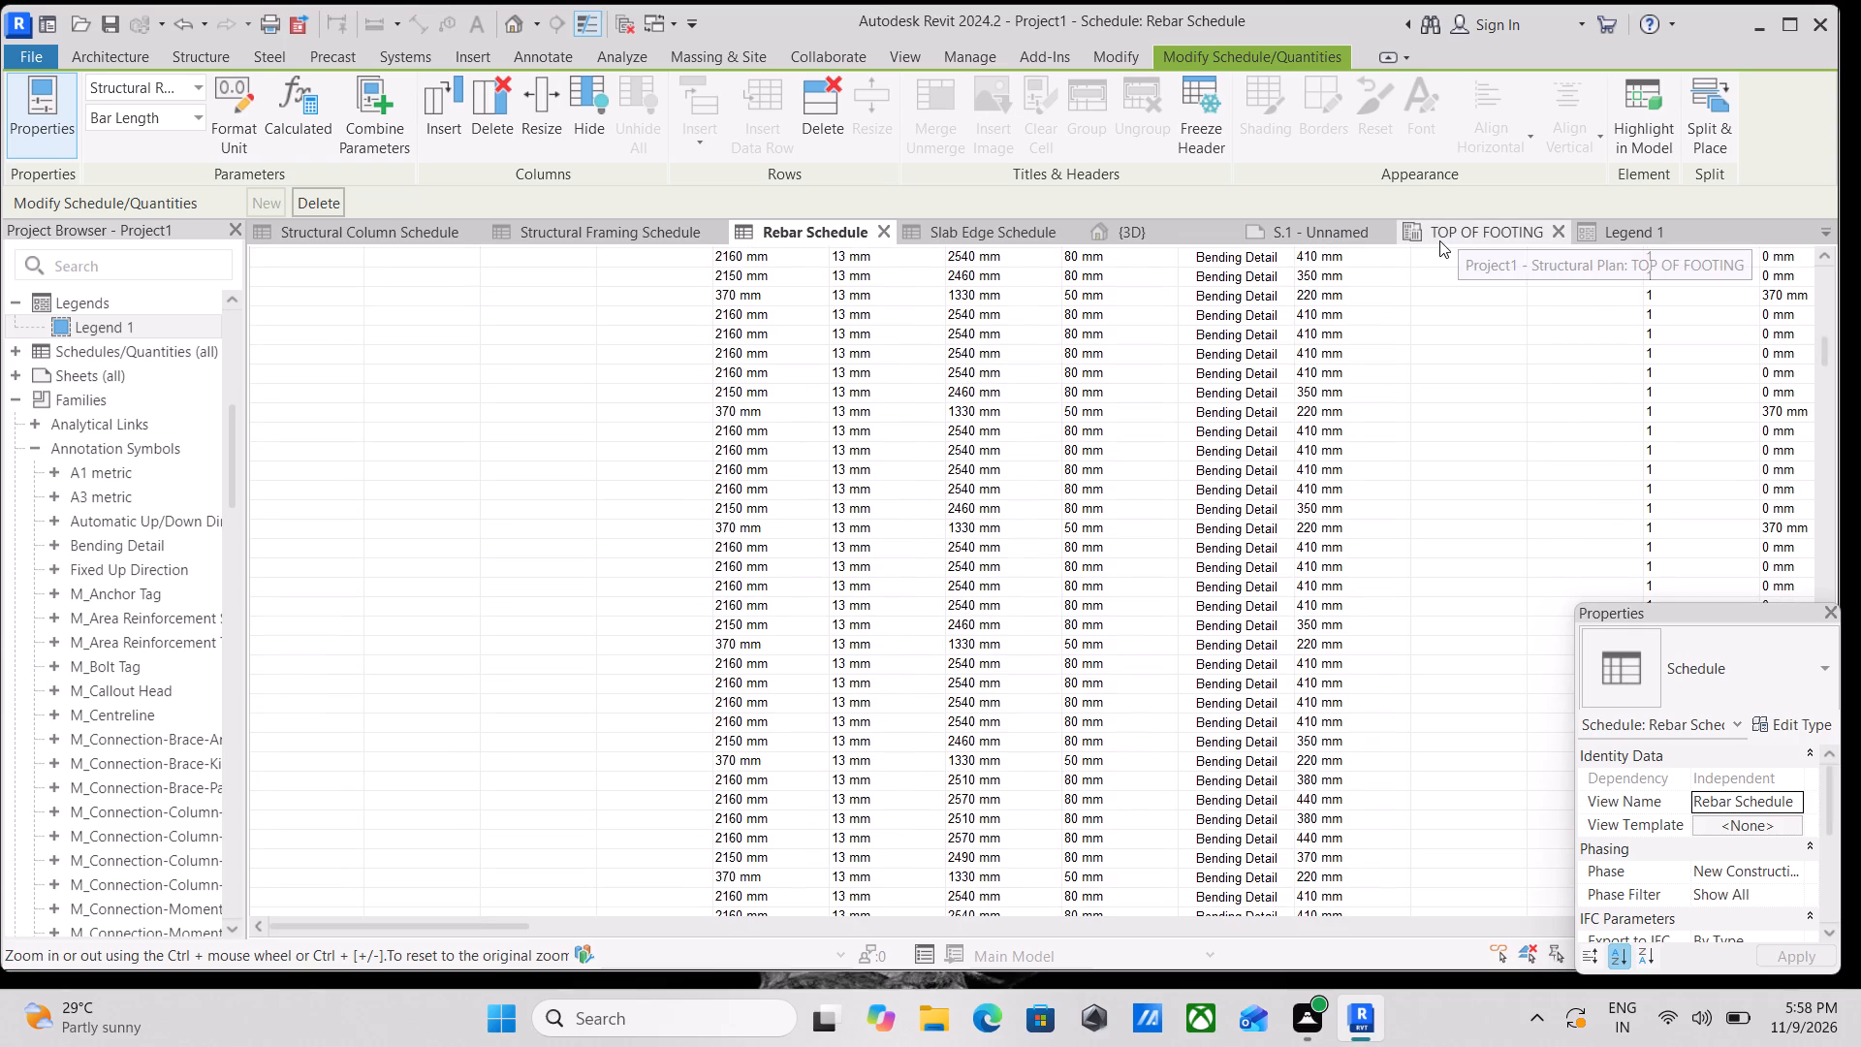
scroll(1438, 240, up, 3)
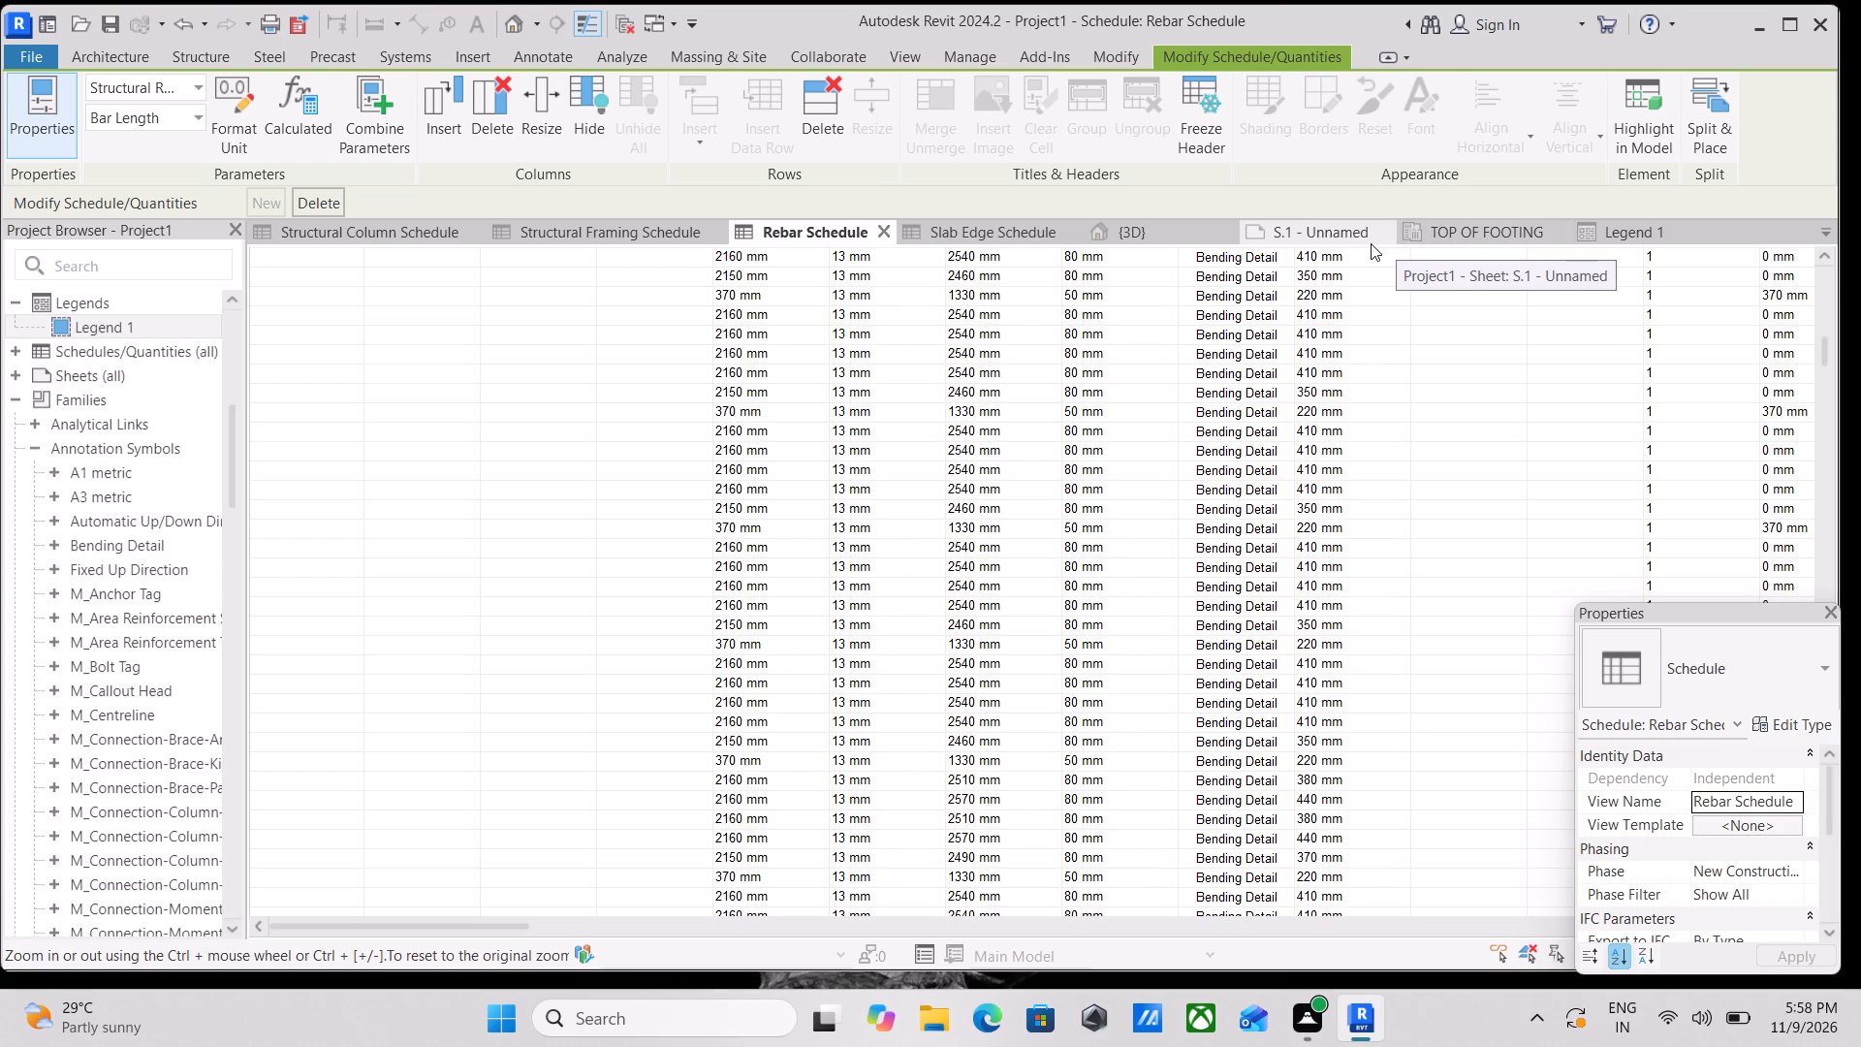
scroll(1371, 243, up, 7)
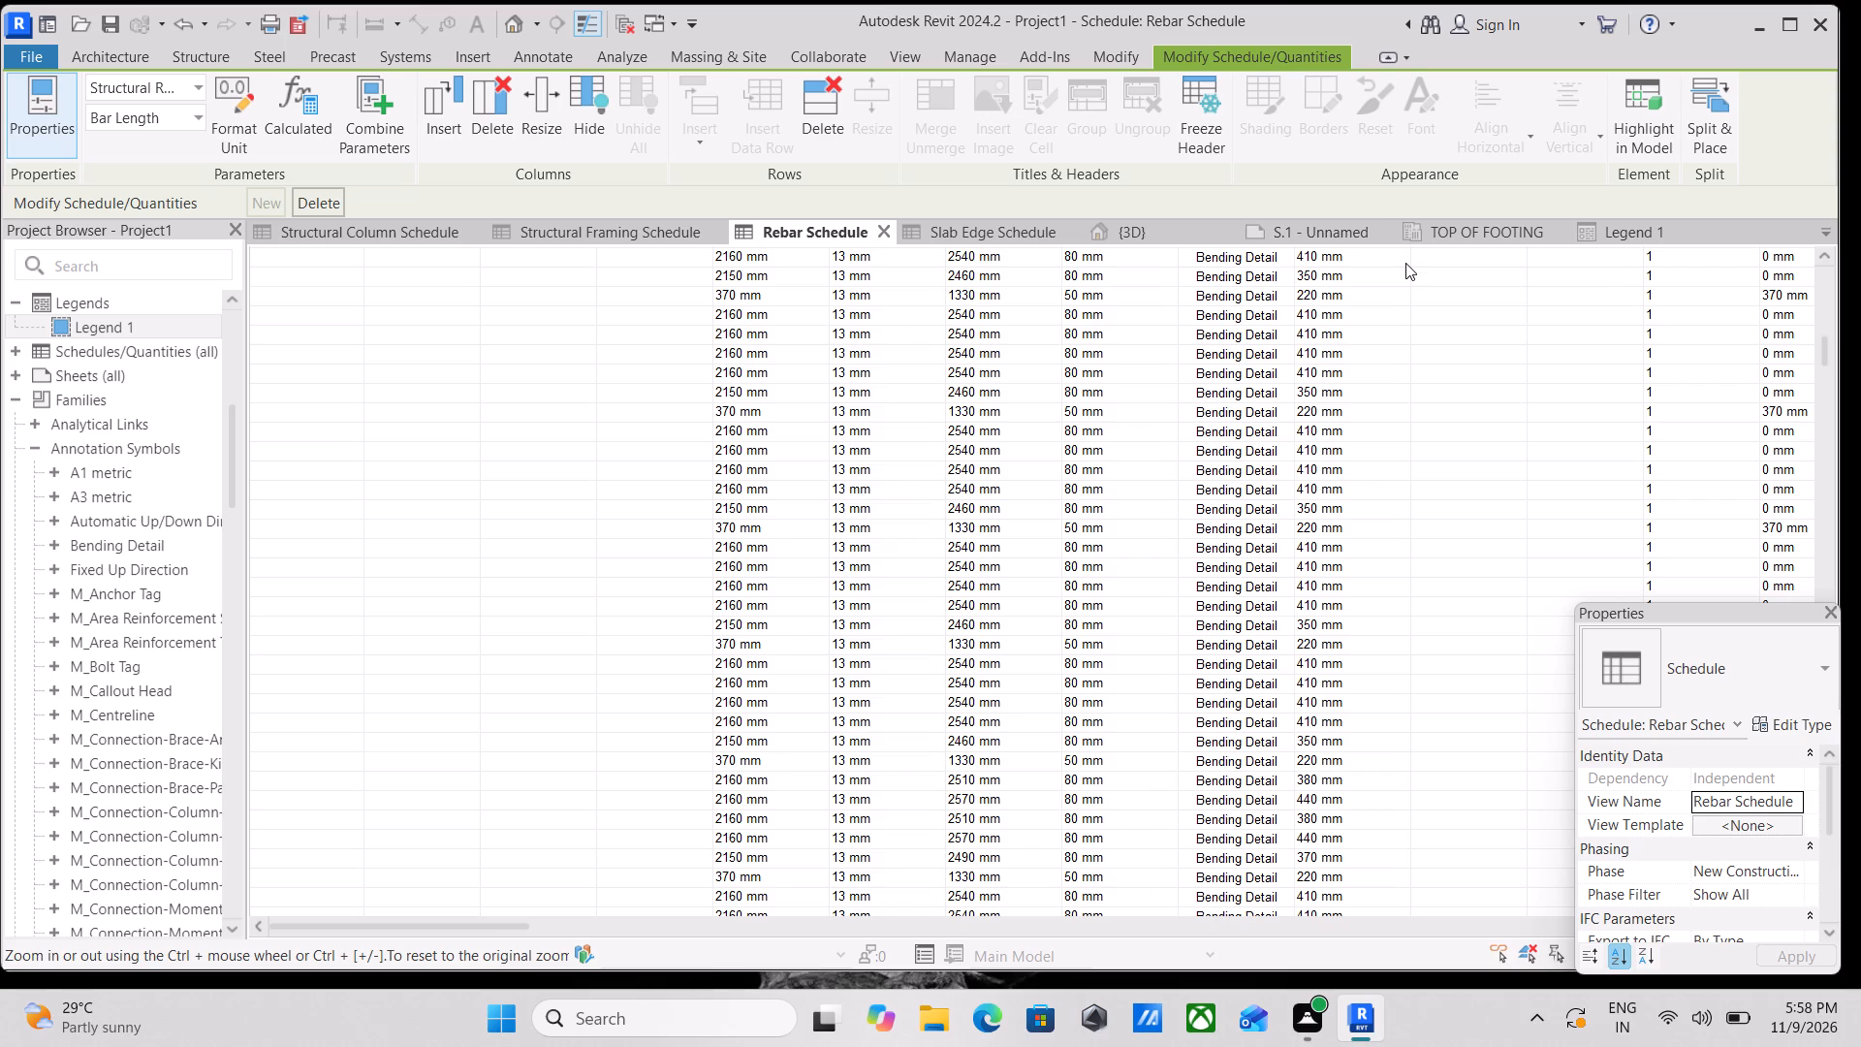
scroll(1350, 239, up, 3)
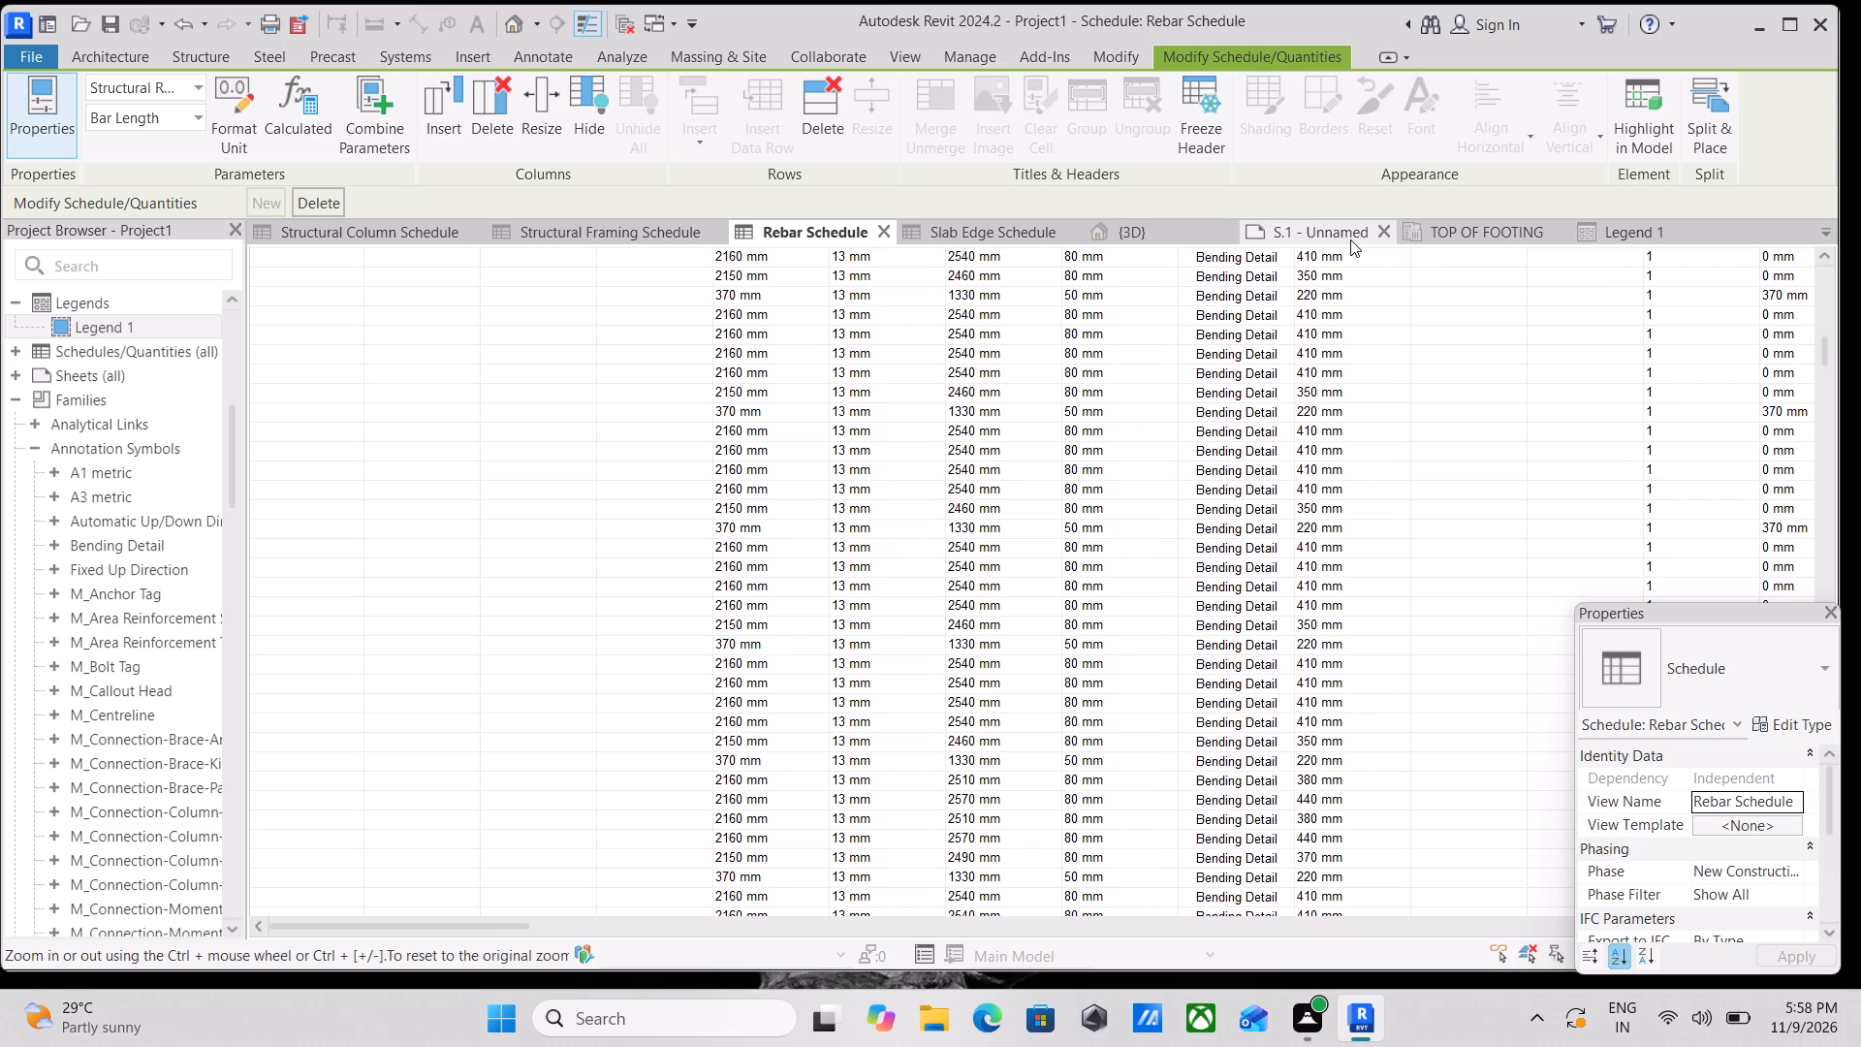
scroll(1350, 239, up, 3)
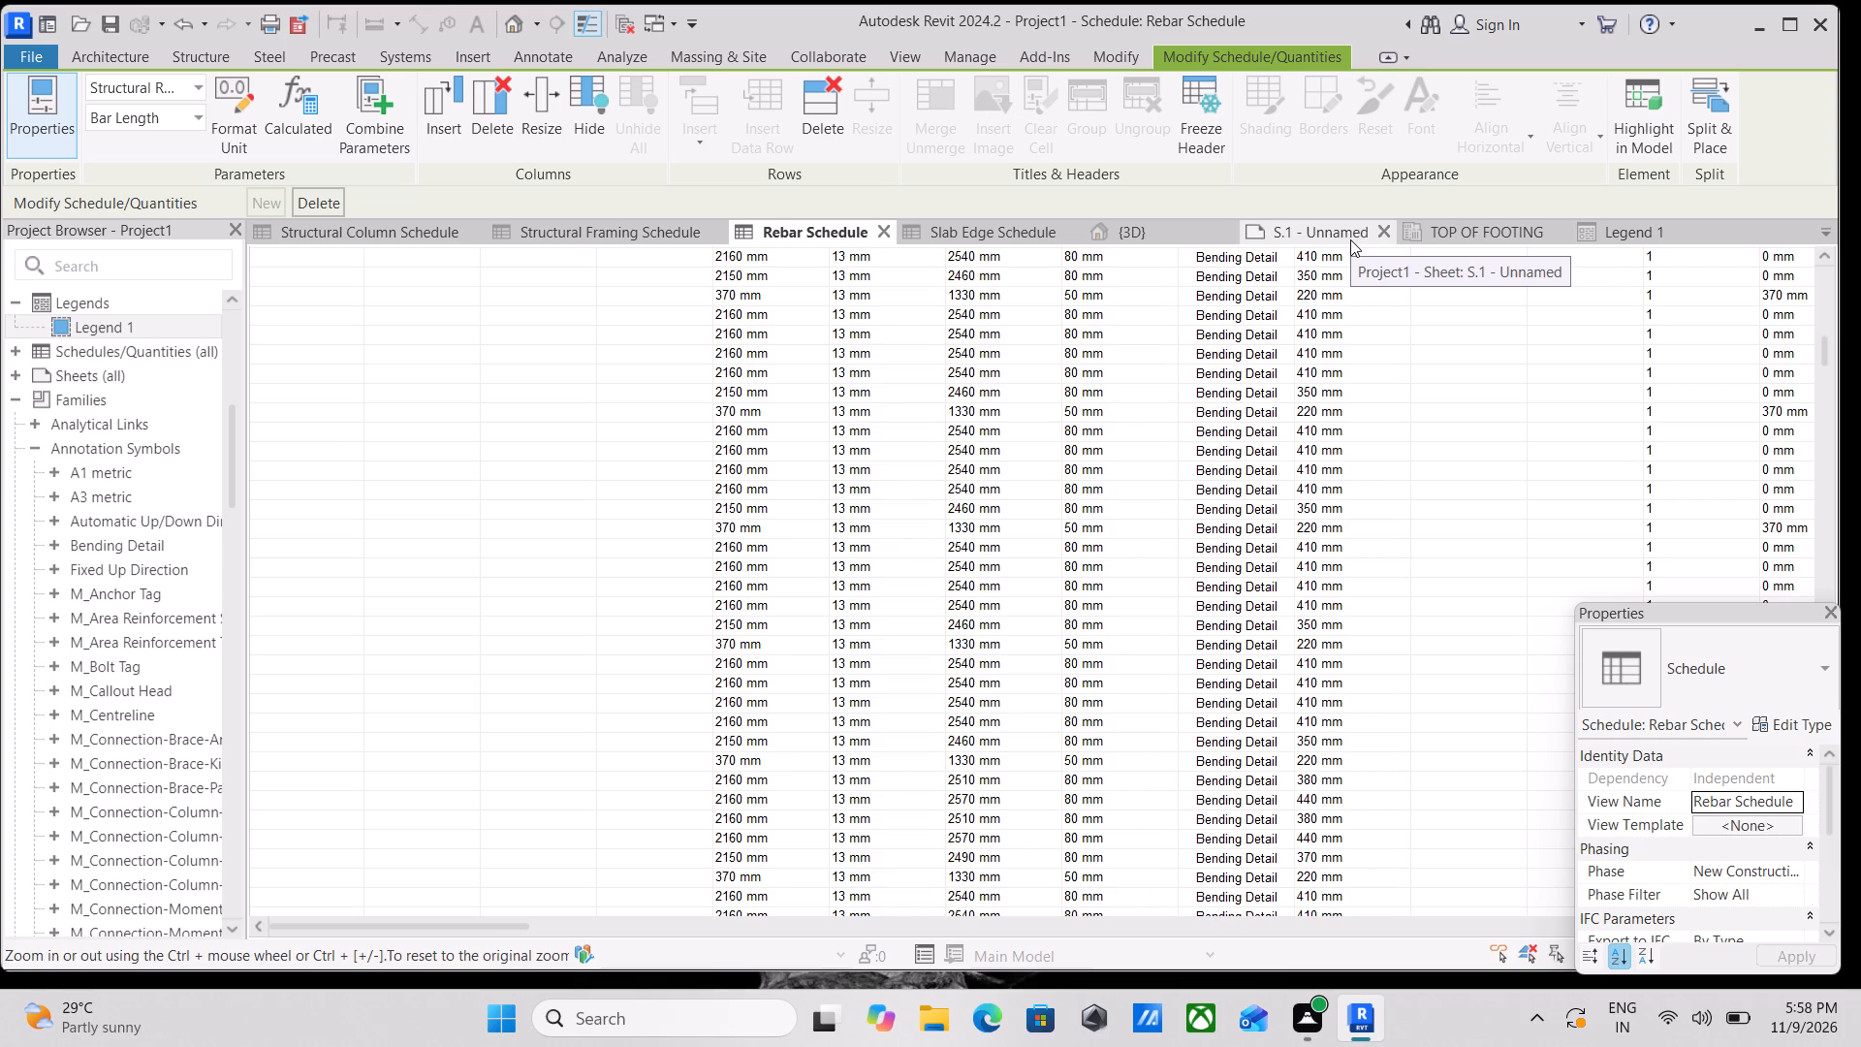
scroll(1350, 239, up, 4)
Examine the long block of 920 mm bars and the rows above it, up to the Rebar Schedule's column headings.
scroll(1350, 239, up, 3)
scroll(1167, 350, up, 7)
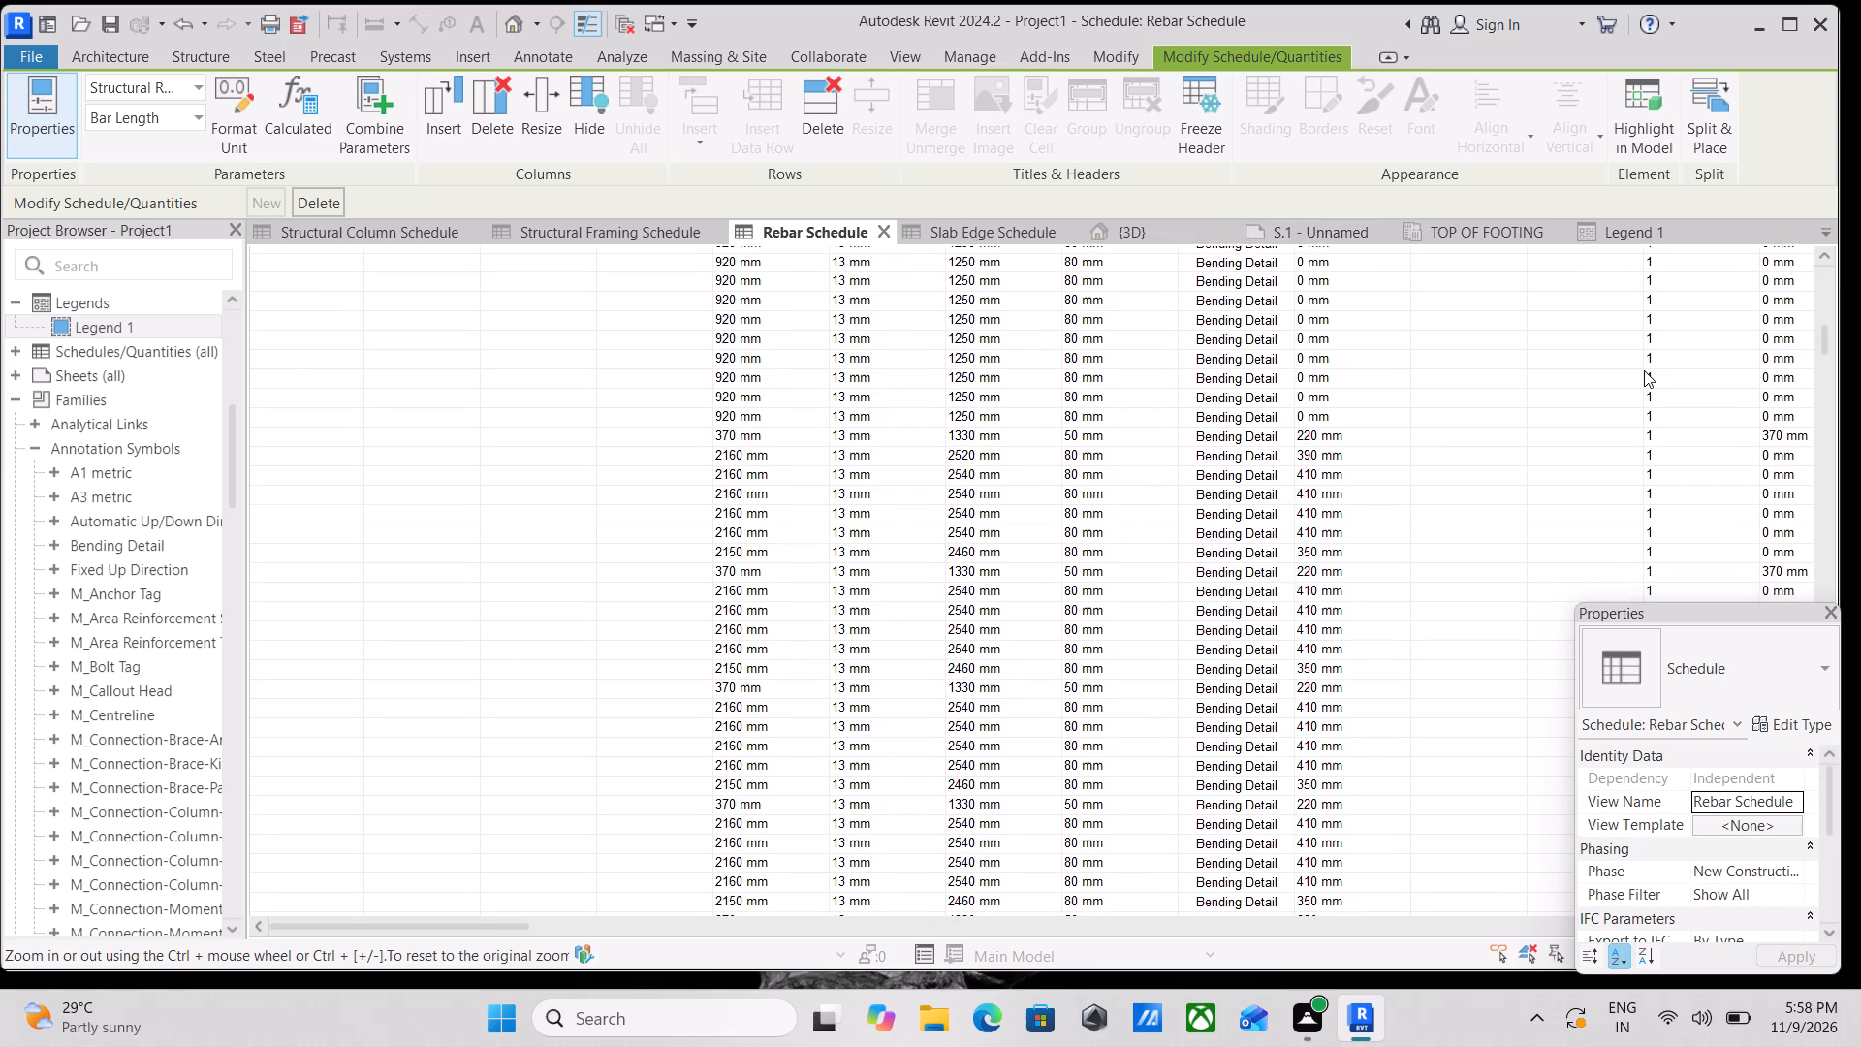
scroll(1625, 380, up, 4)
scroll(1167, 420, up, 4)
scroll(710, 428, up, 2)
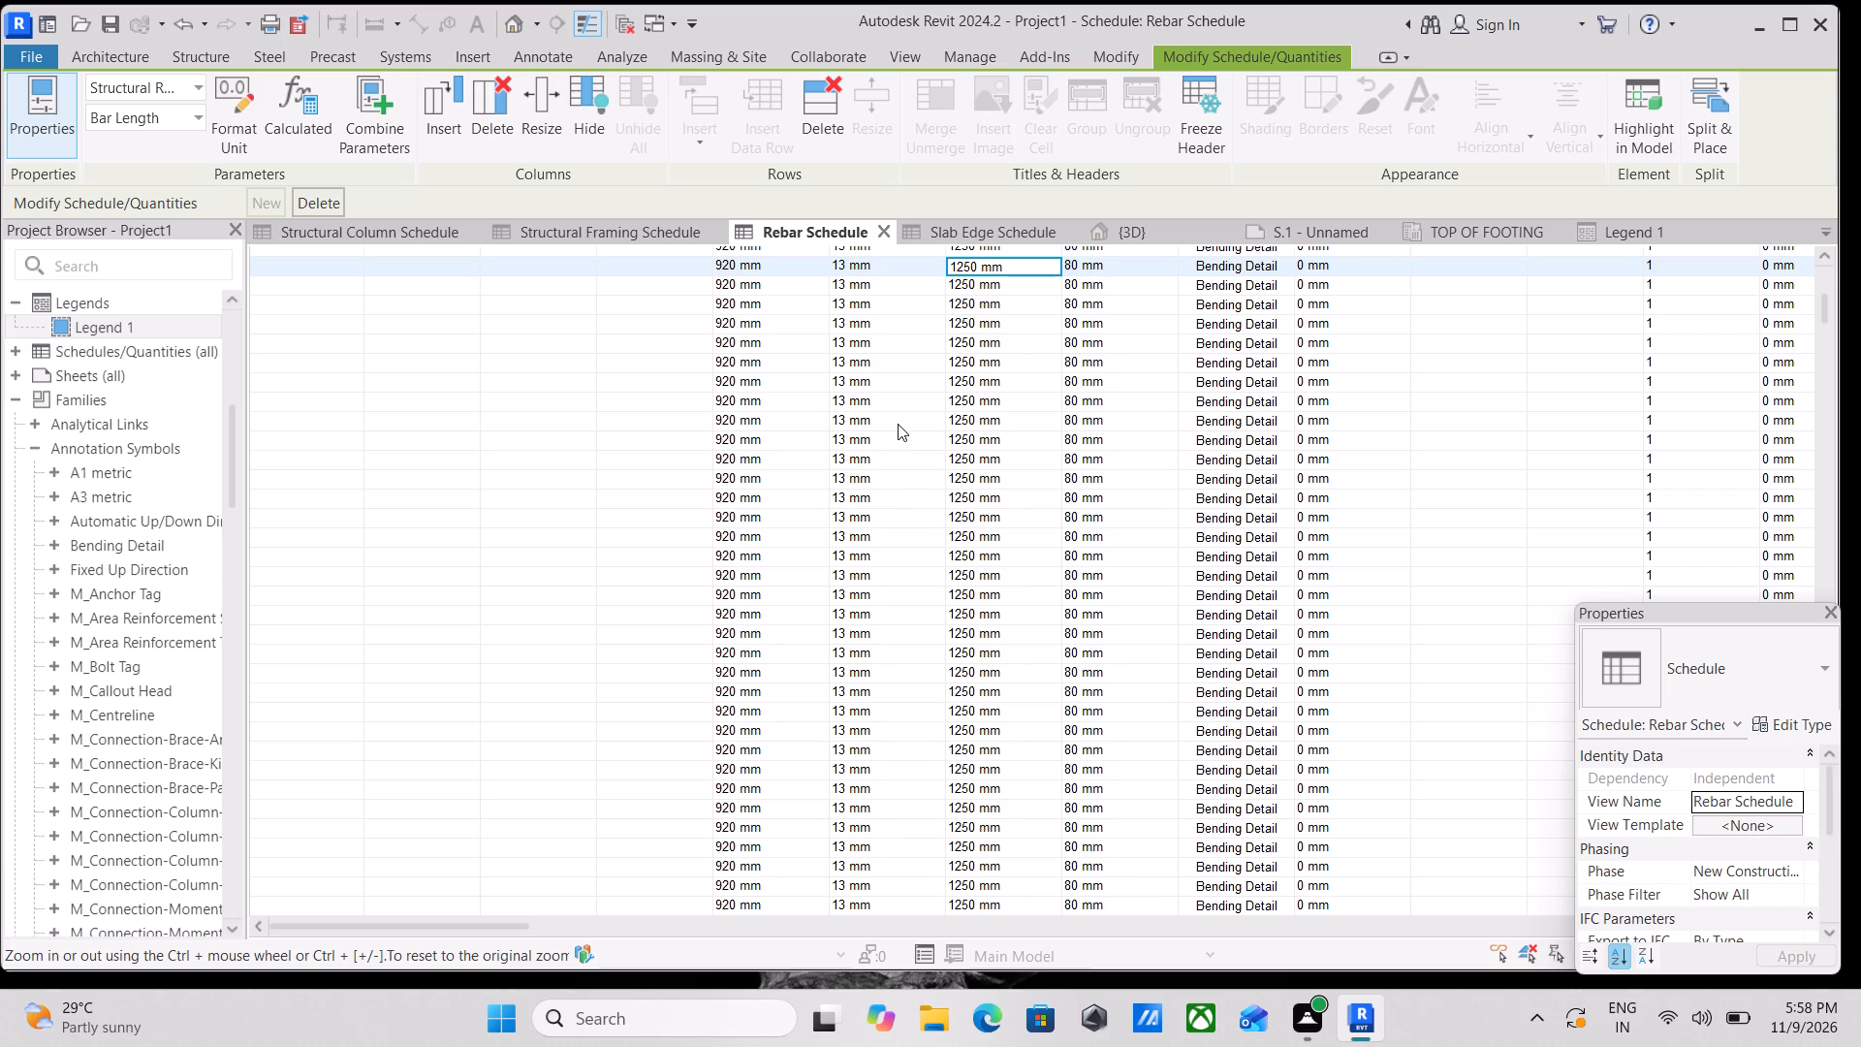
scroll(898, 424, up, 3)
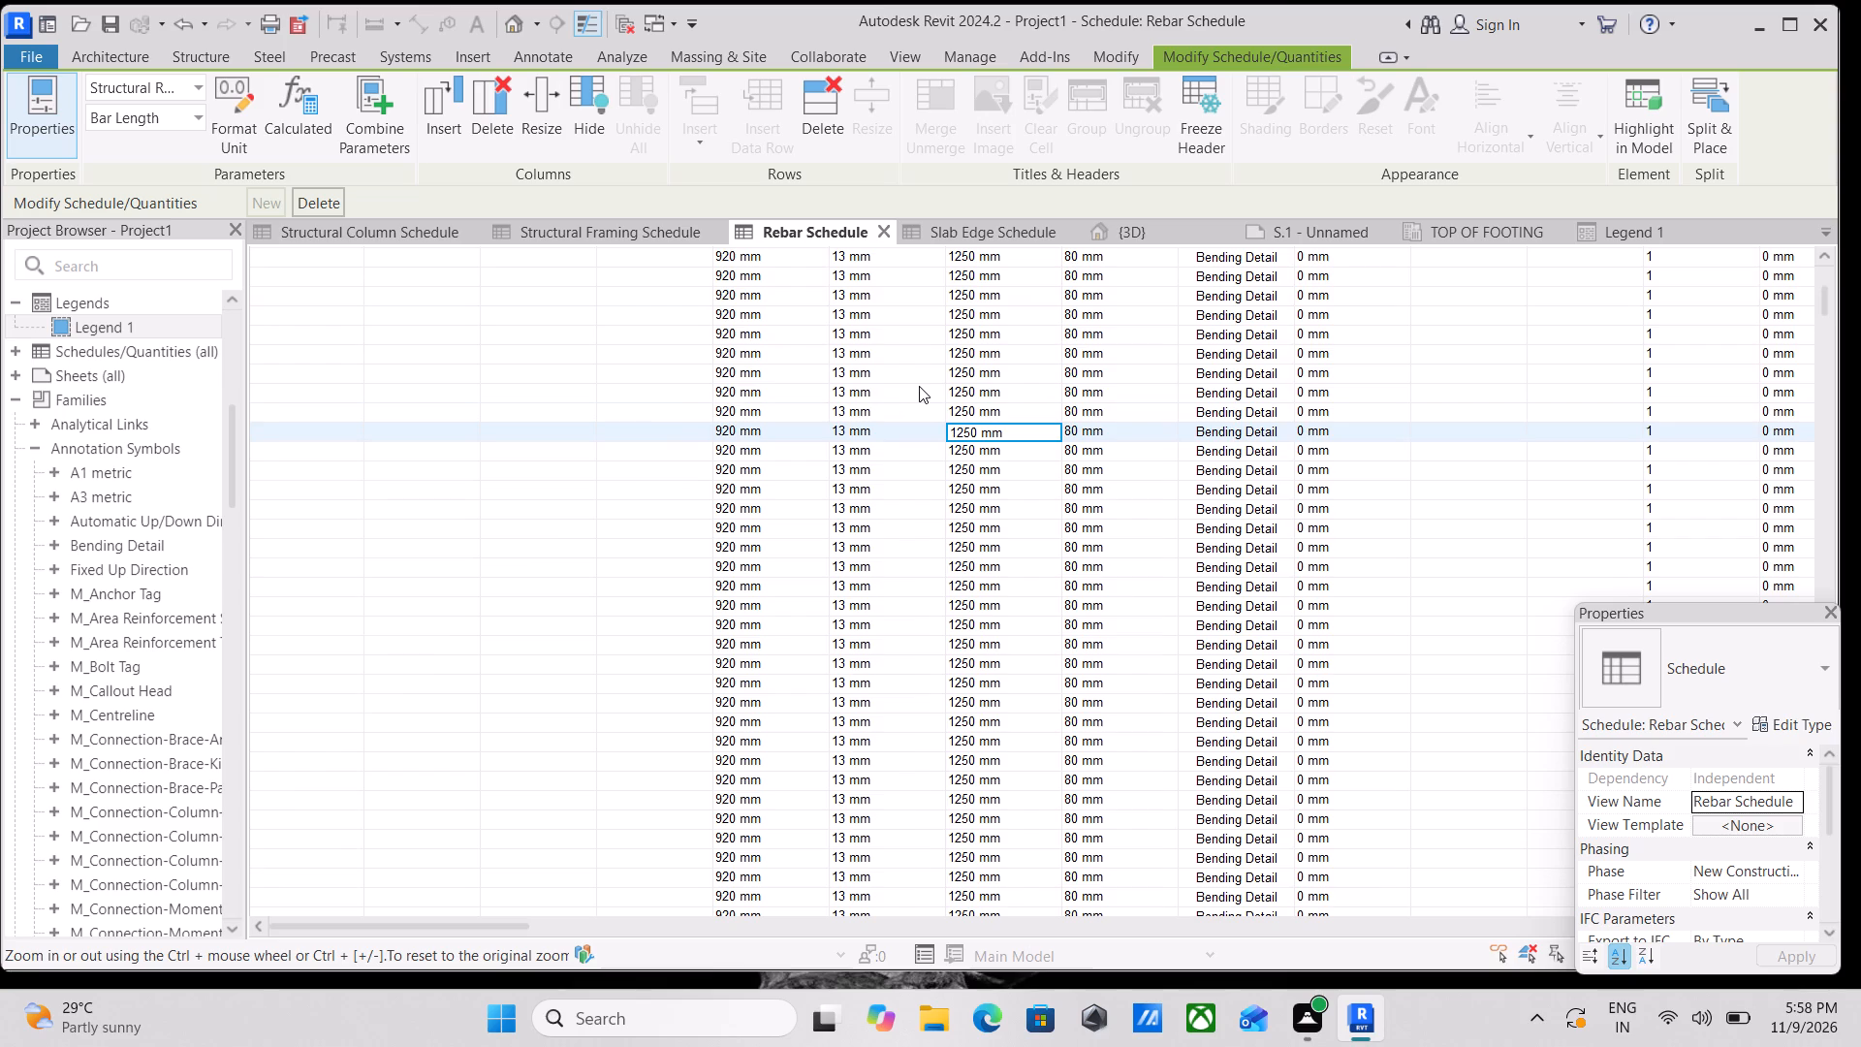
scroll(919, 386, up, 3)
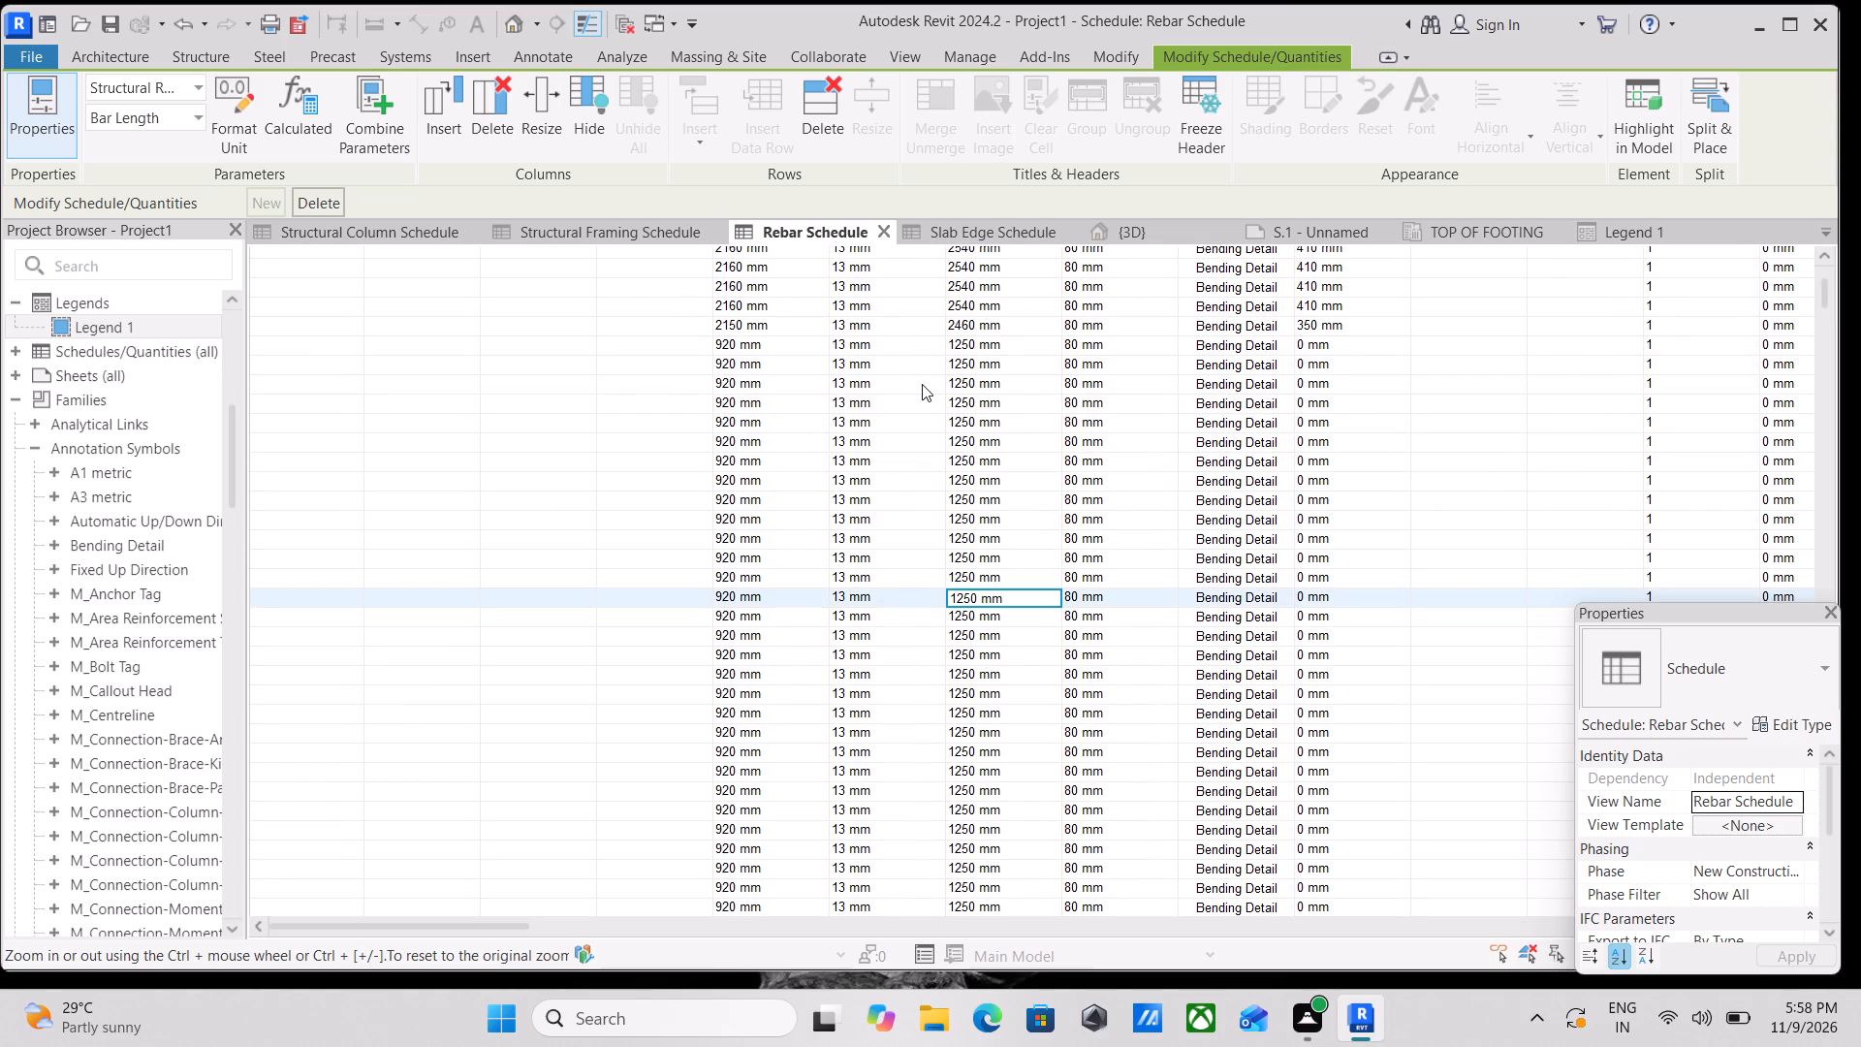
scroll(922, 384, up, 4)
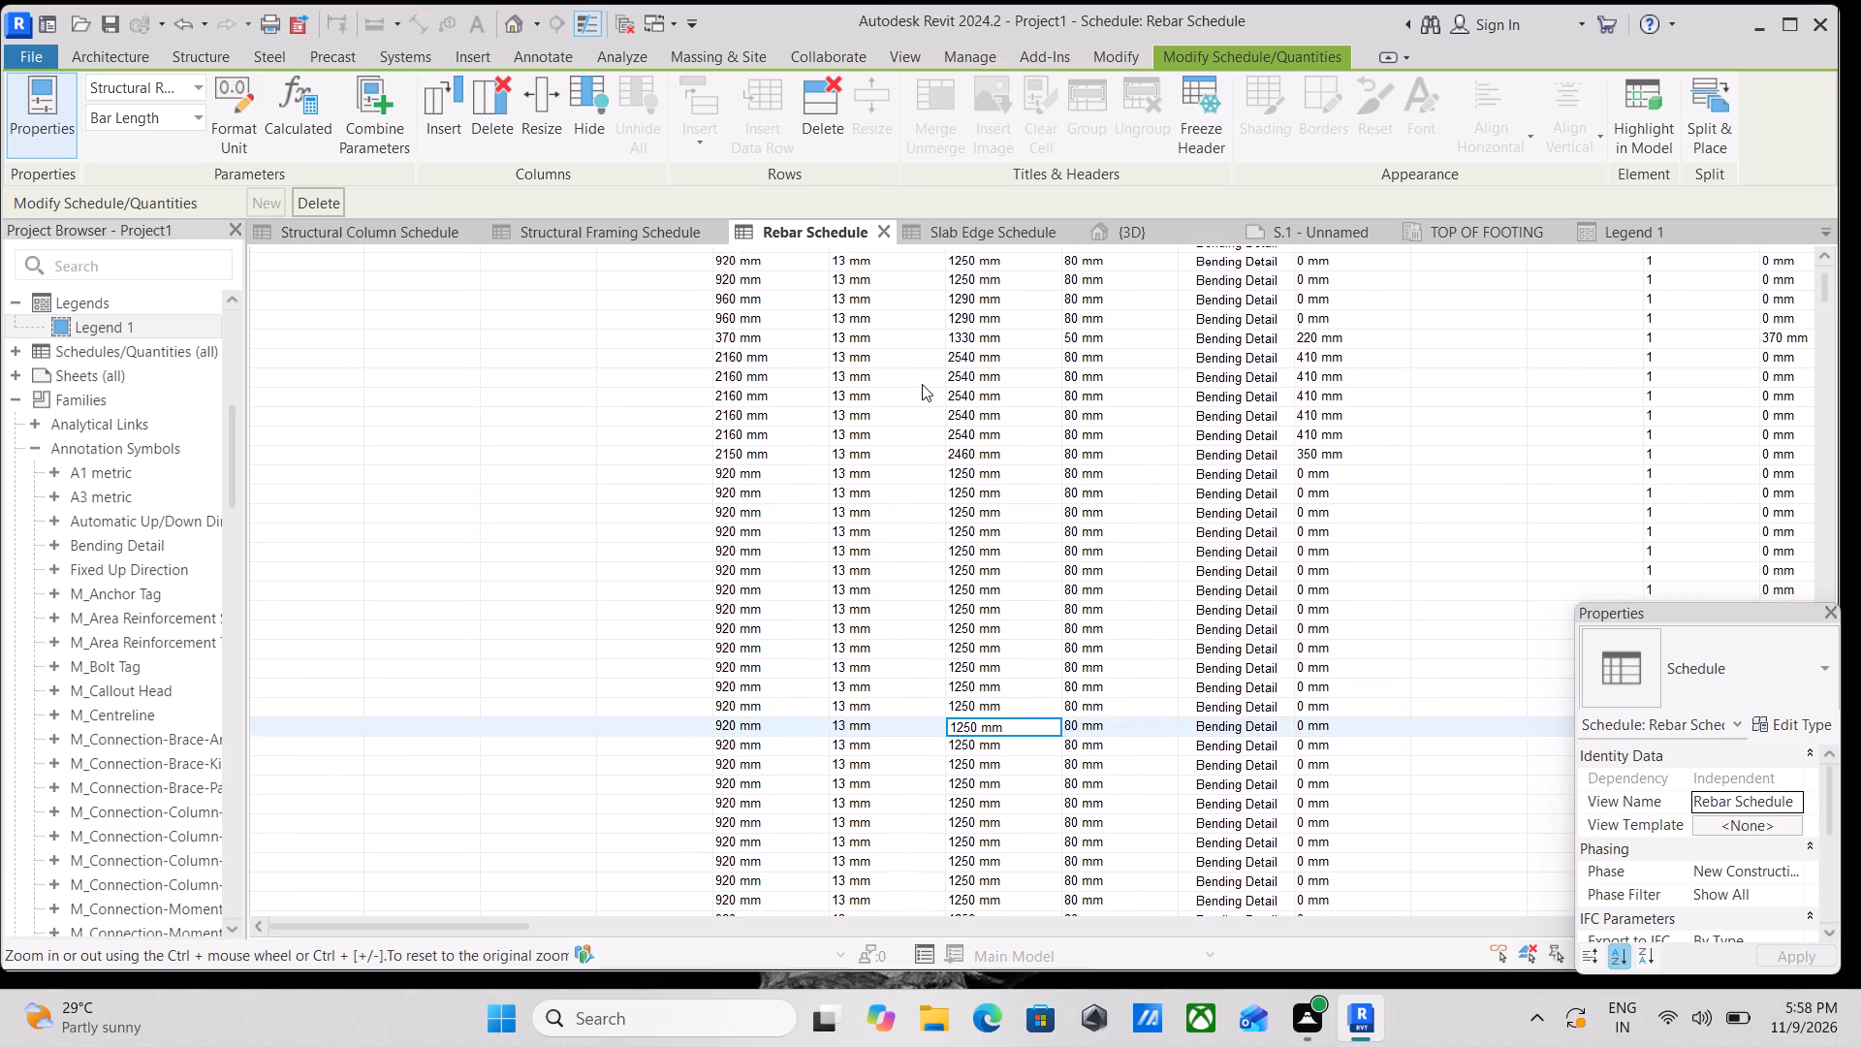
scroll(922, 384, up, 1)
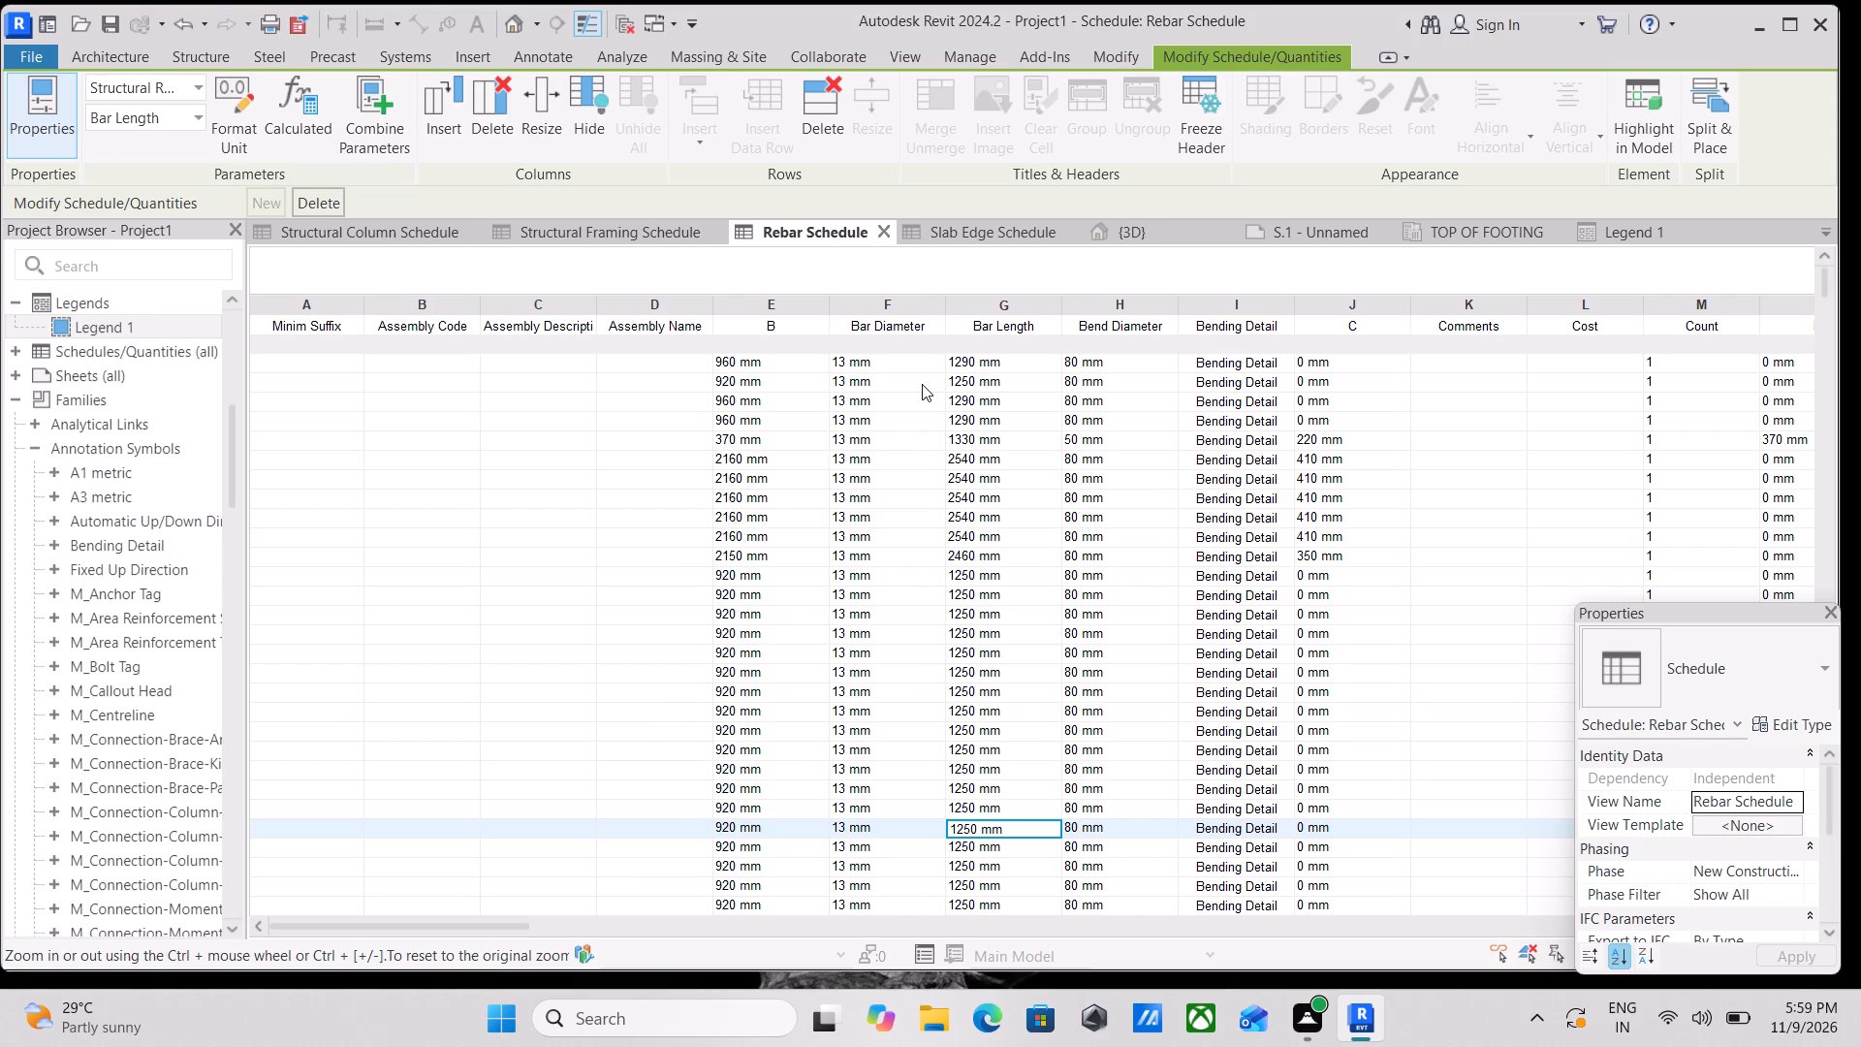
scroll(922, 384, up, 5)
scroll(969, 466, up, 2)
Inspect individual B, Bar Diameter and Bar Length cells in the first rows of the Rebar Schedule.
click(981, 467)
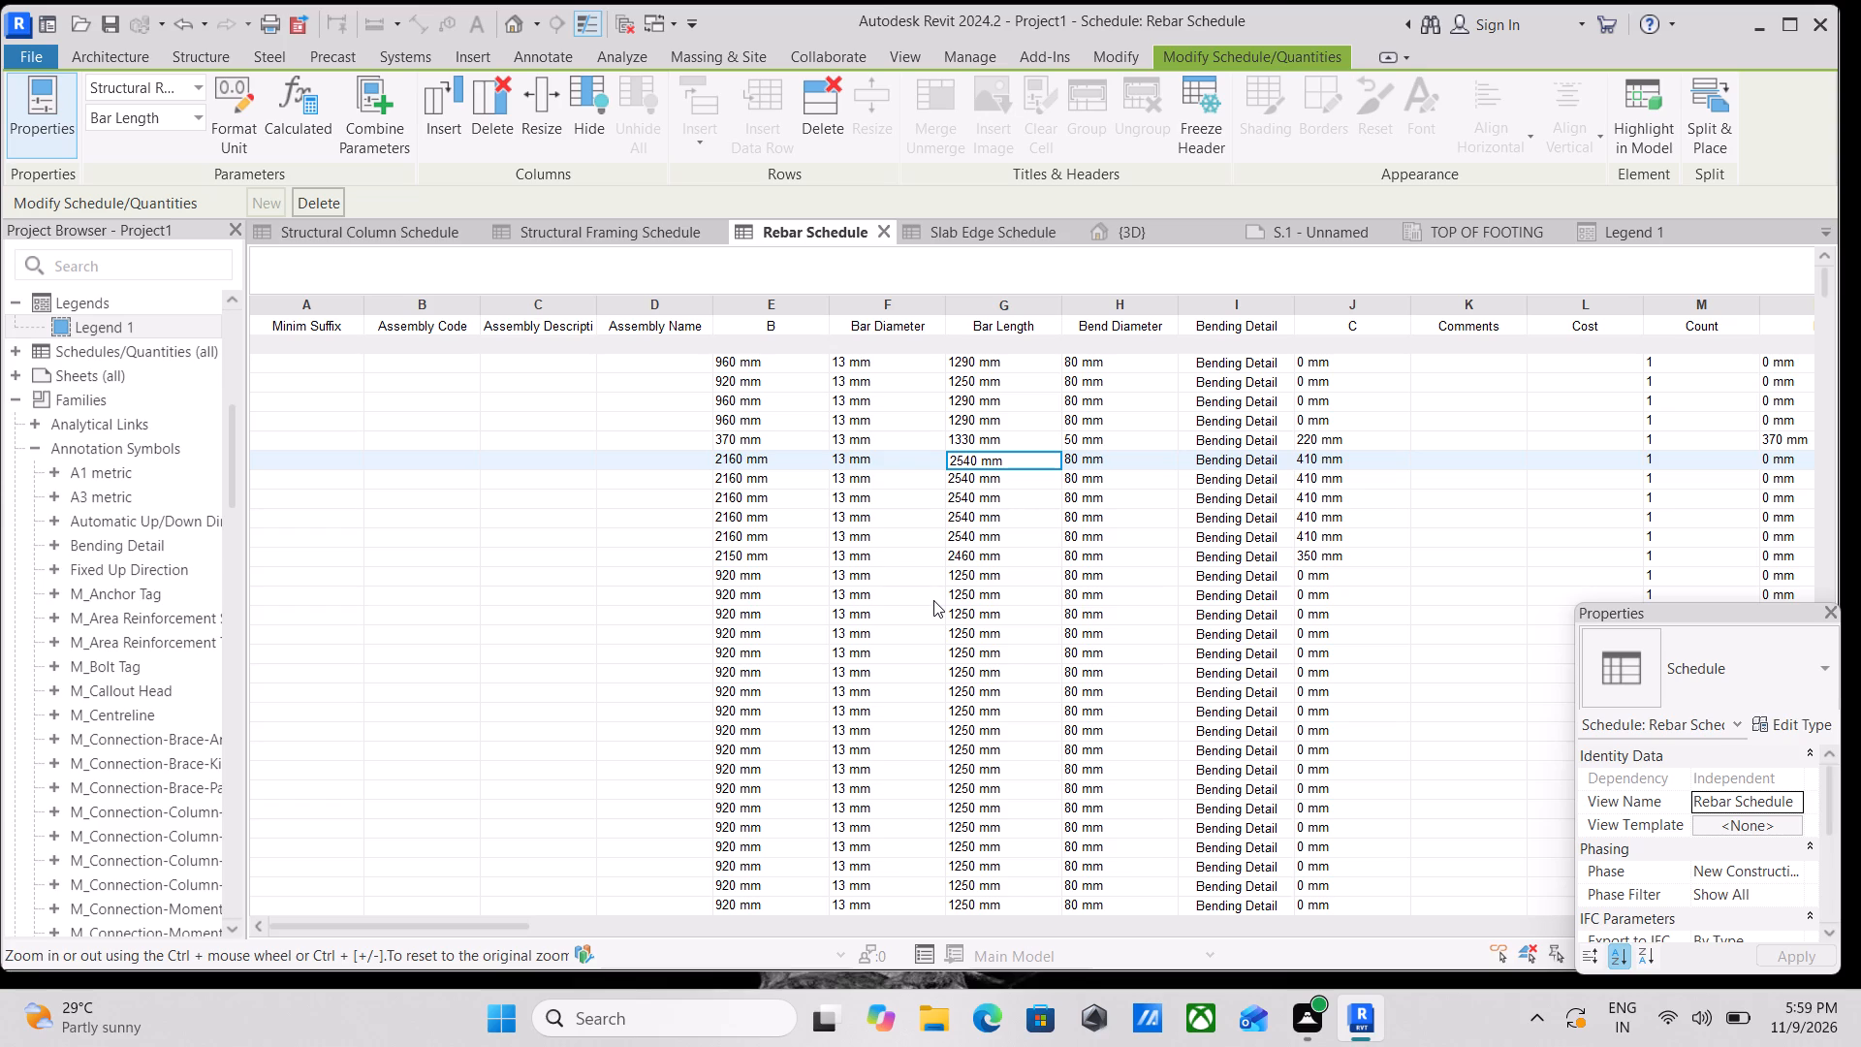
scroll(931, 600, up, 1)
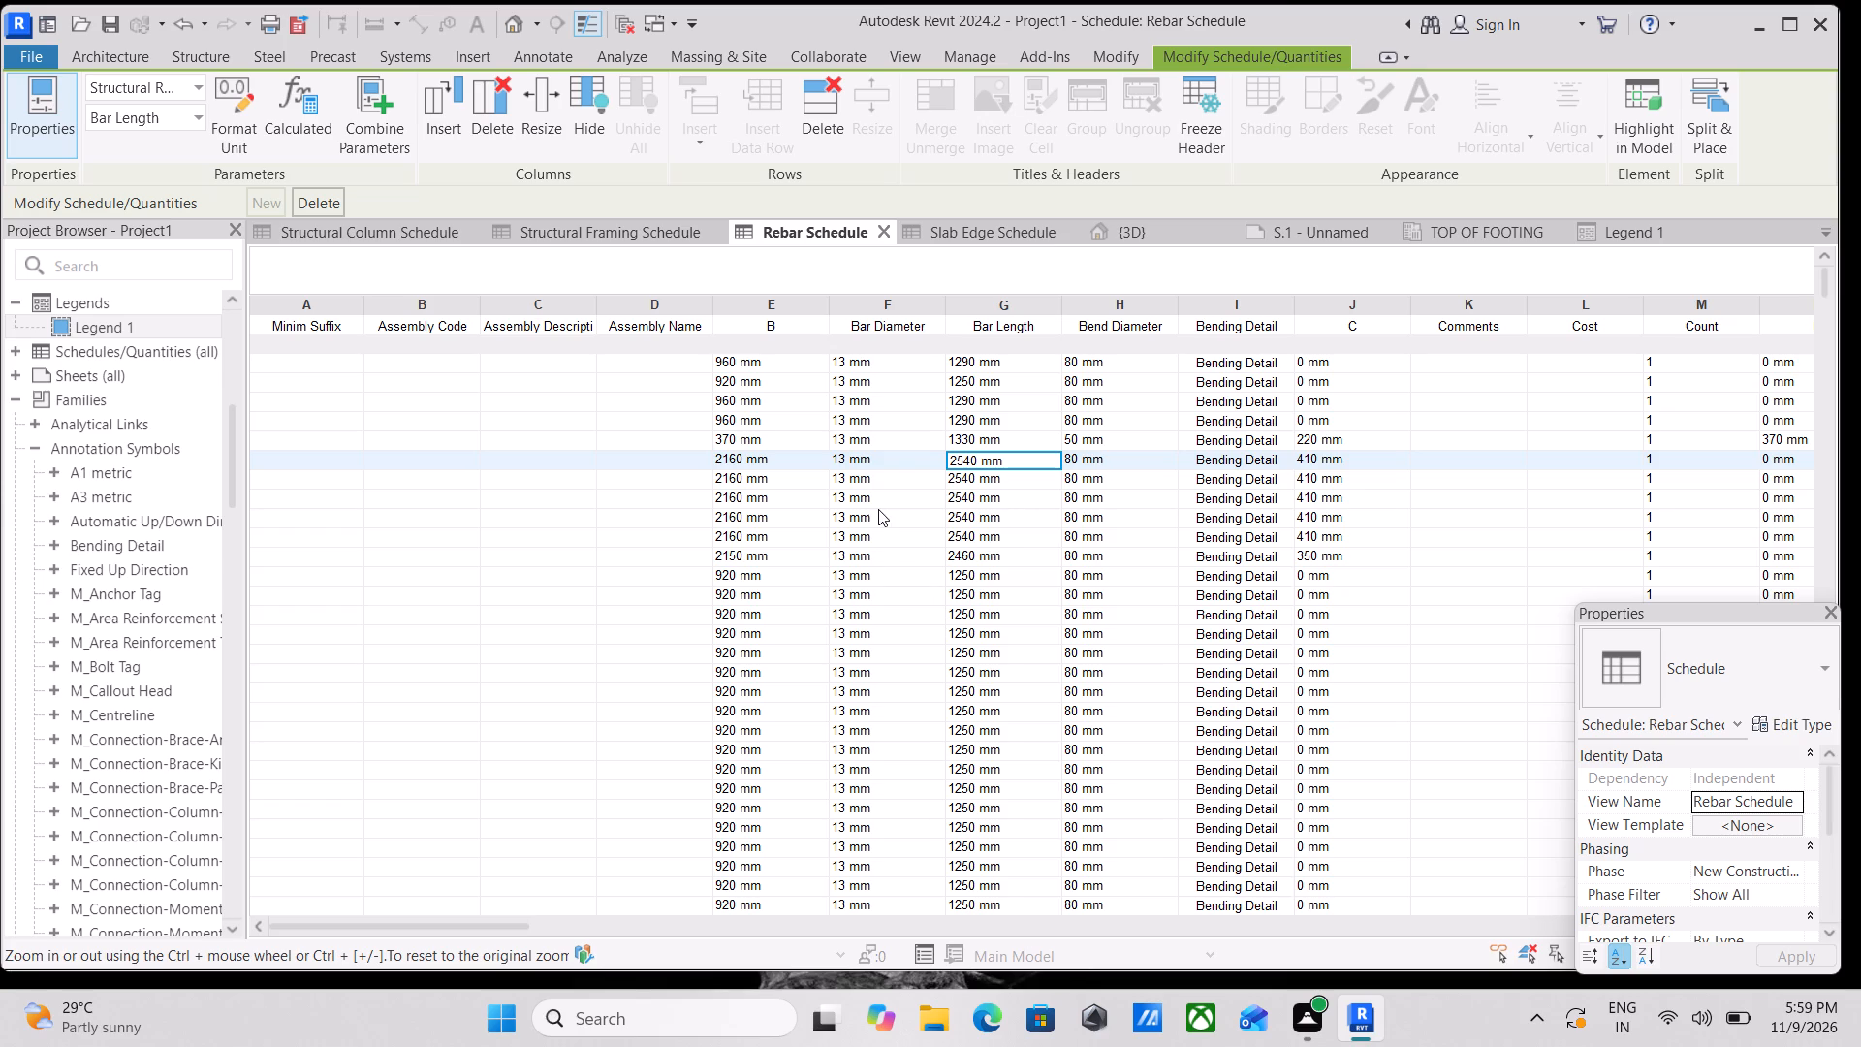
click(880, 510)
click(746, 460)
click(747, 498)
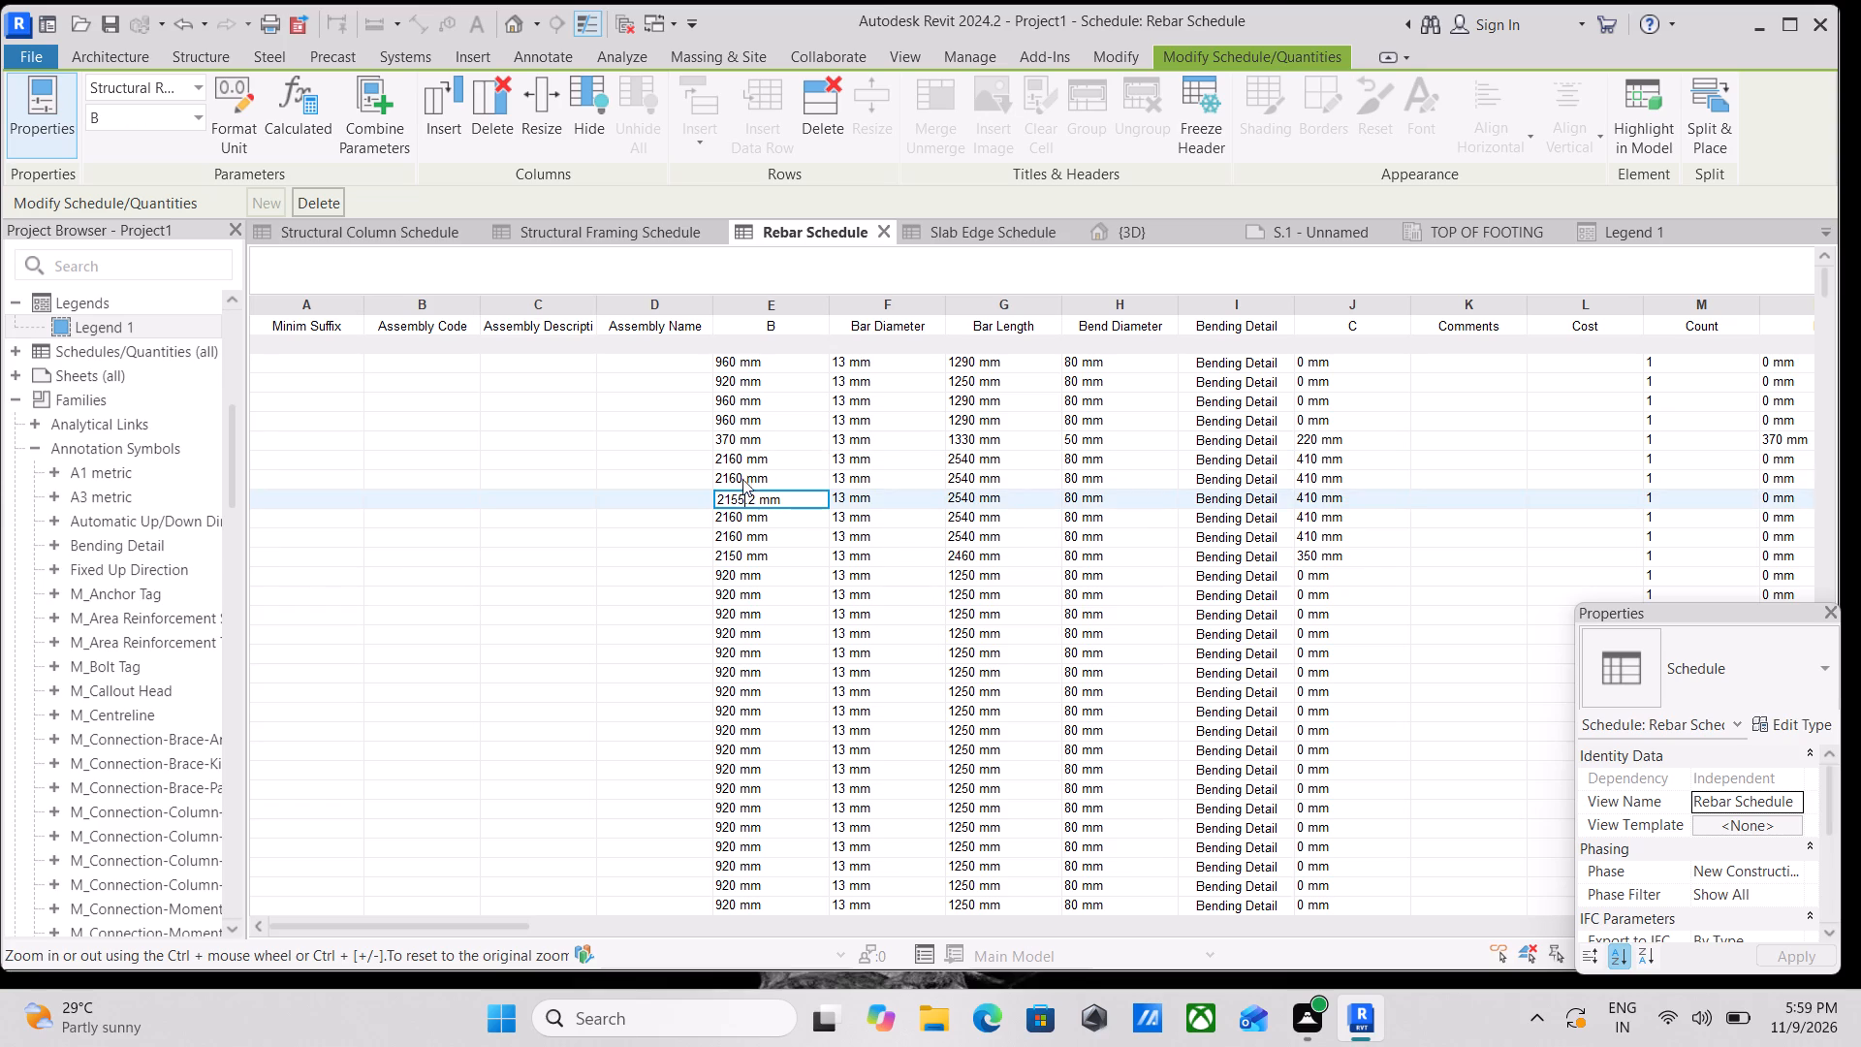
click(728, 459)
click(748, 483)
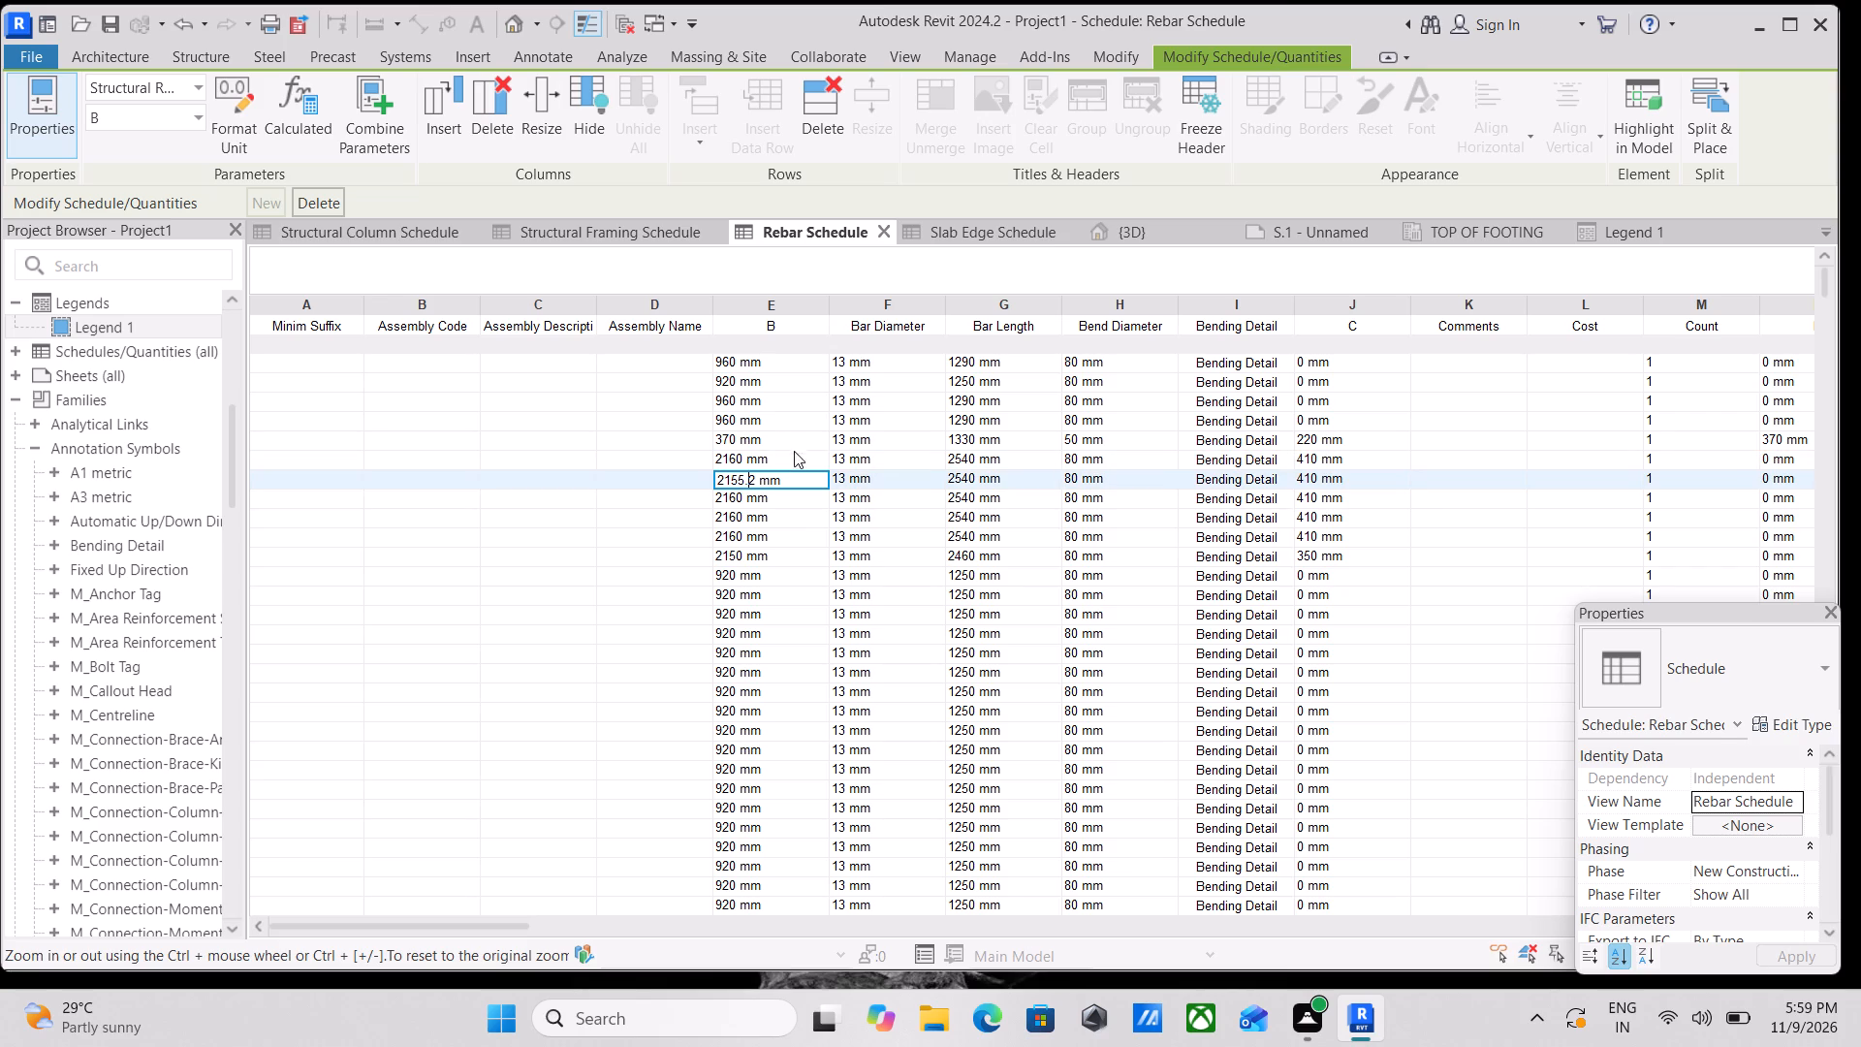
click(756, 424)
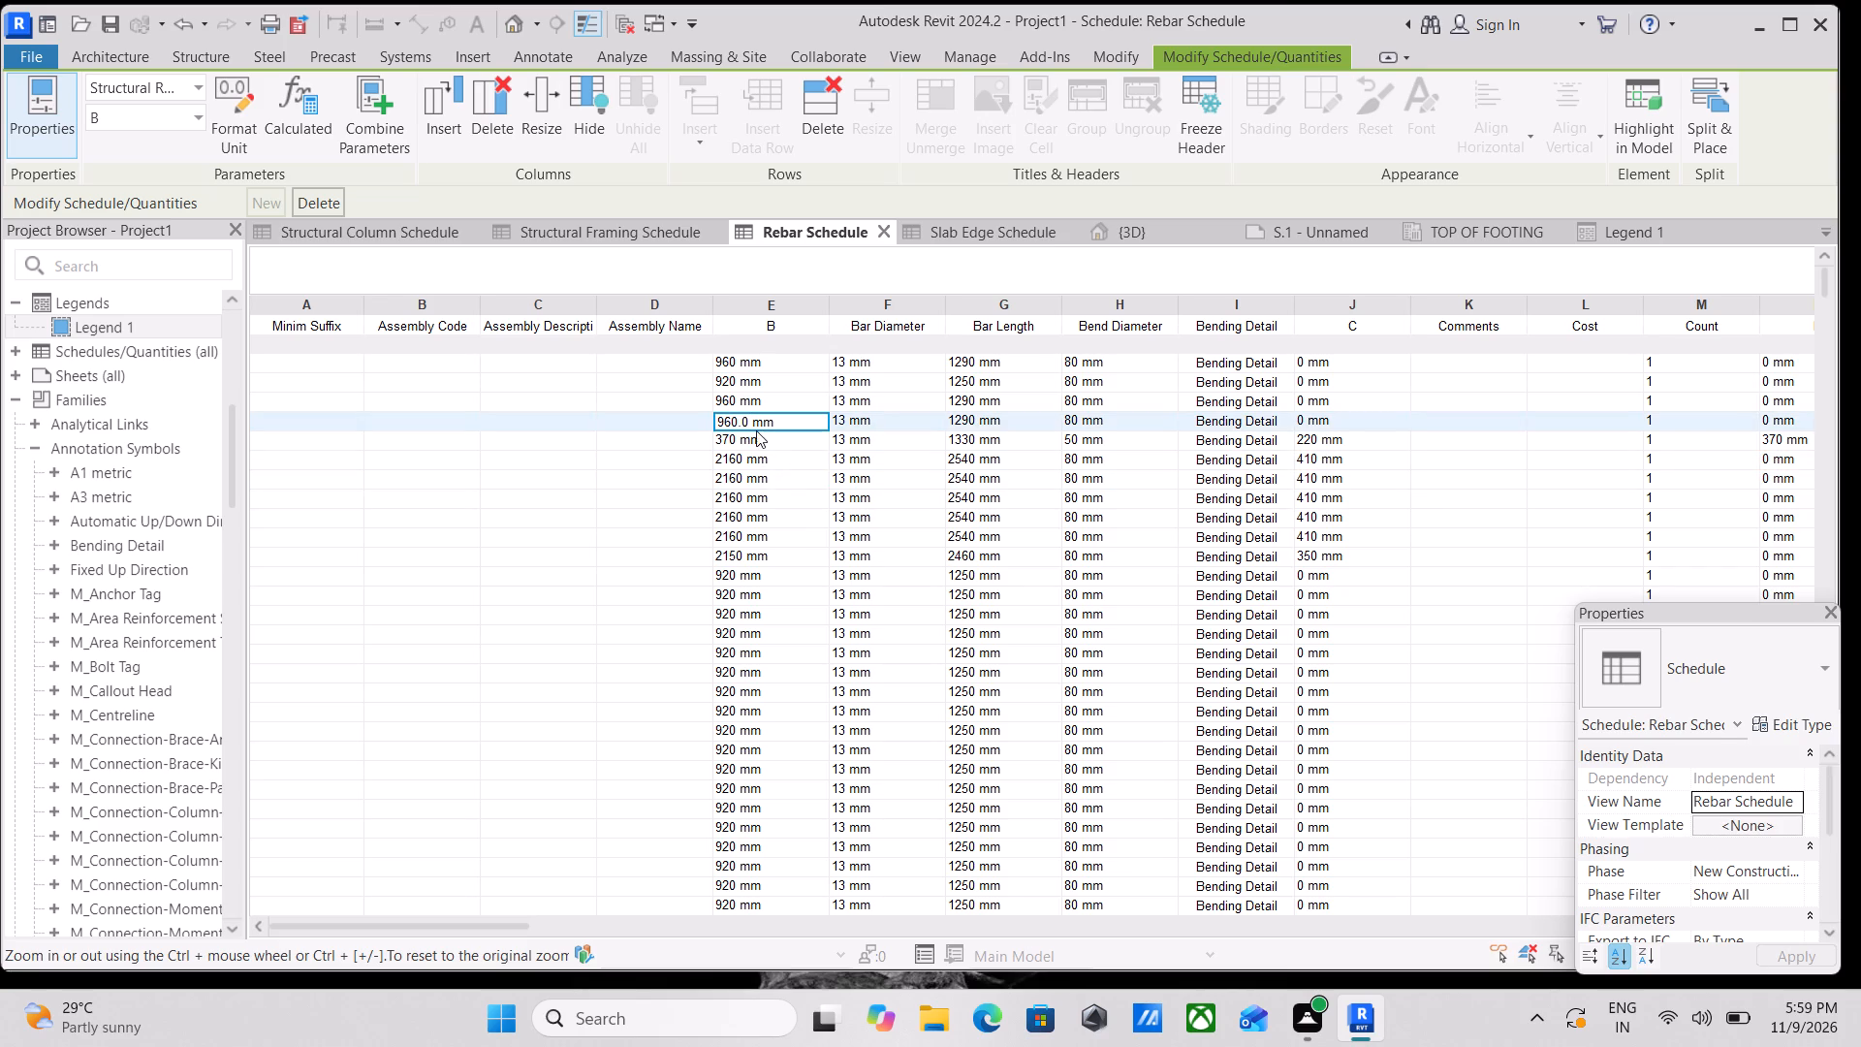
scroll(959, 390, up, 1)
click(1005, 374)
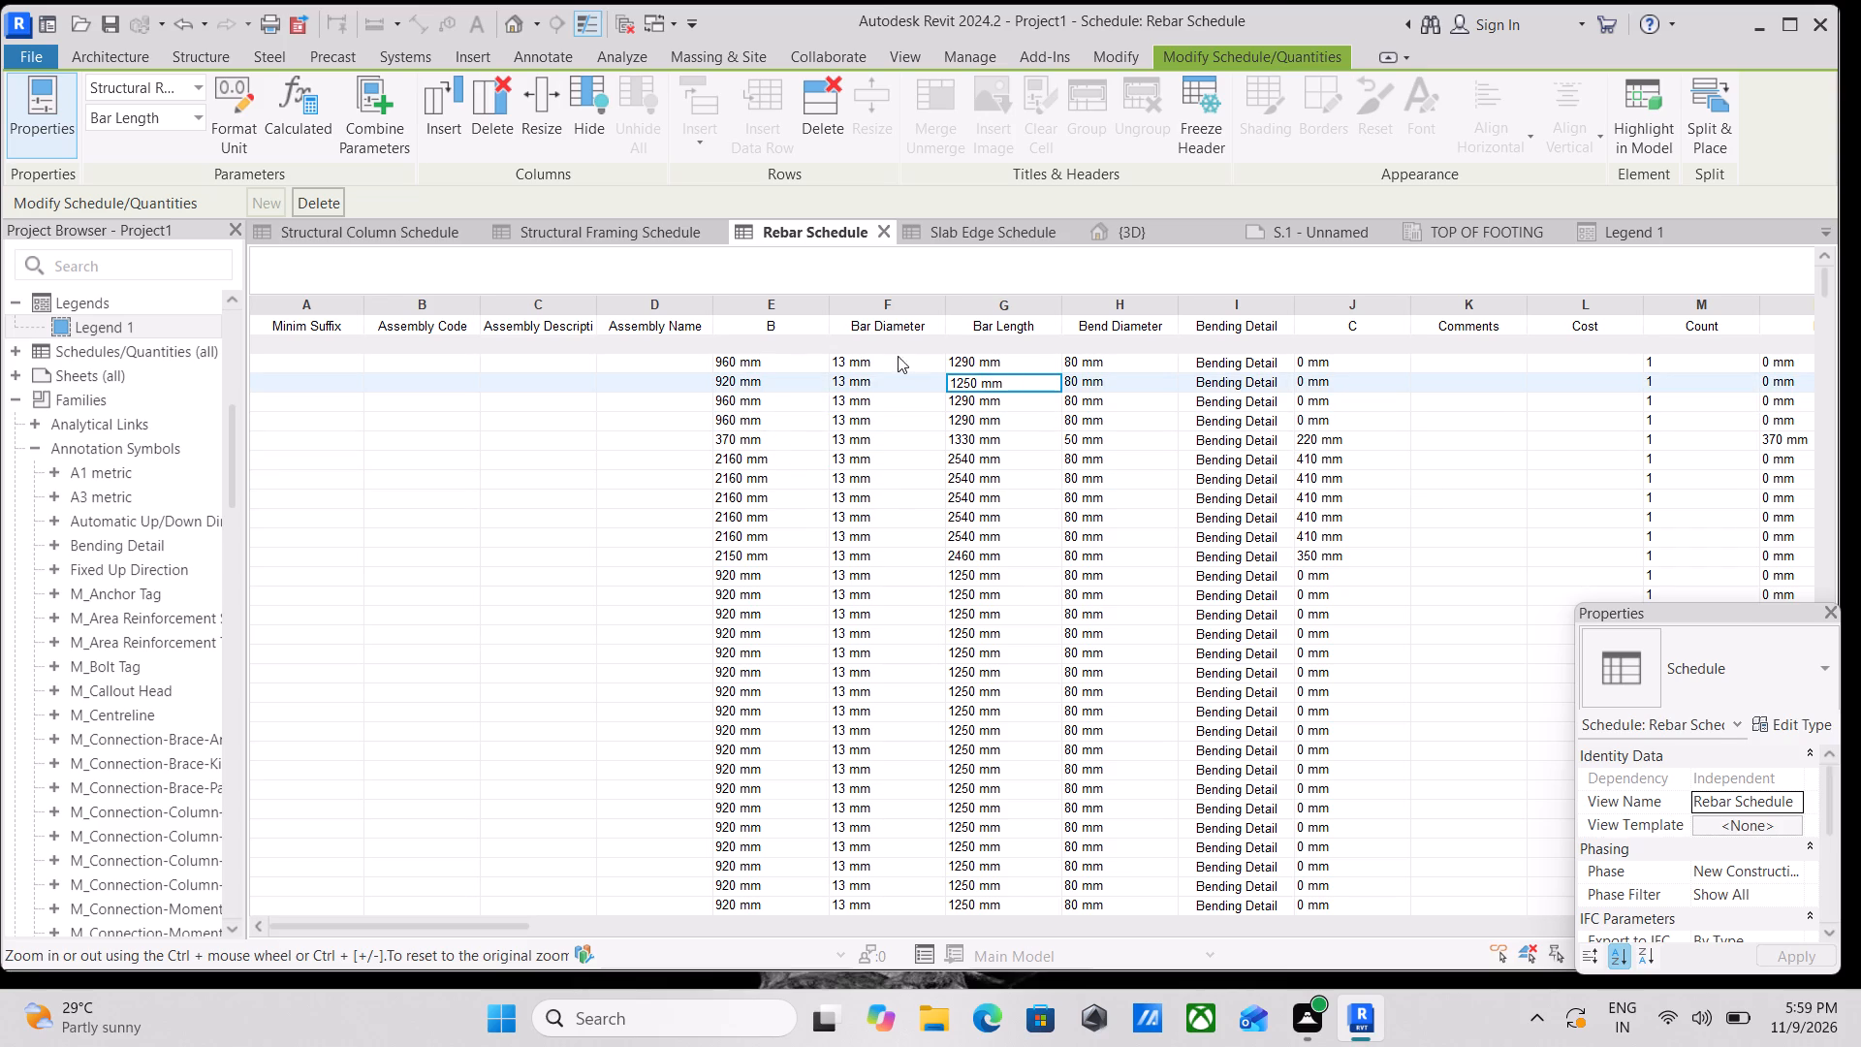
click(724, 407)
click(738, 375)
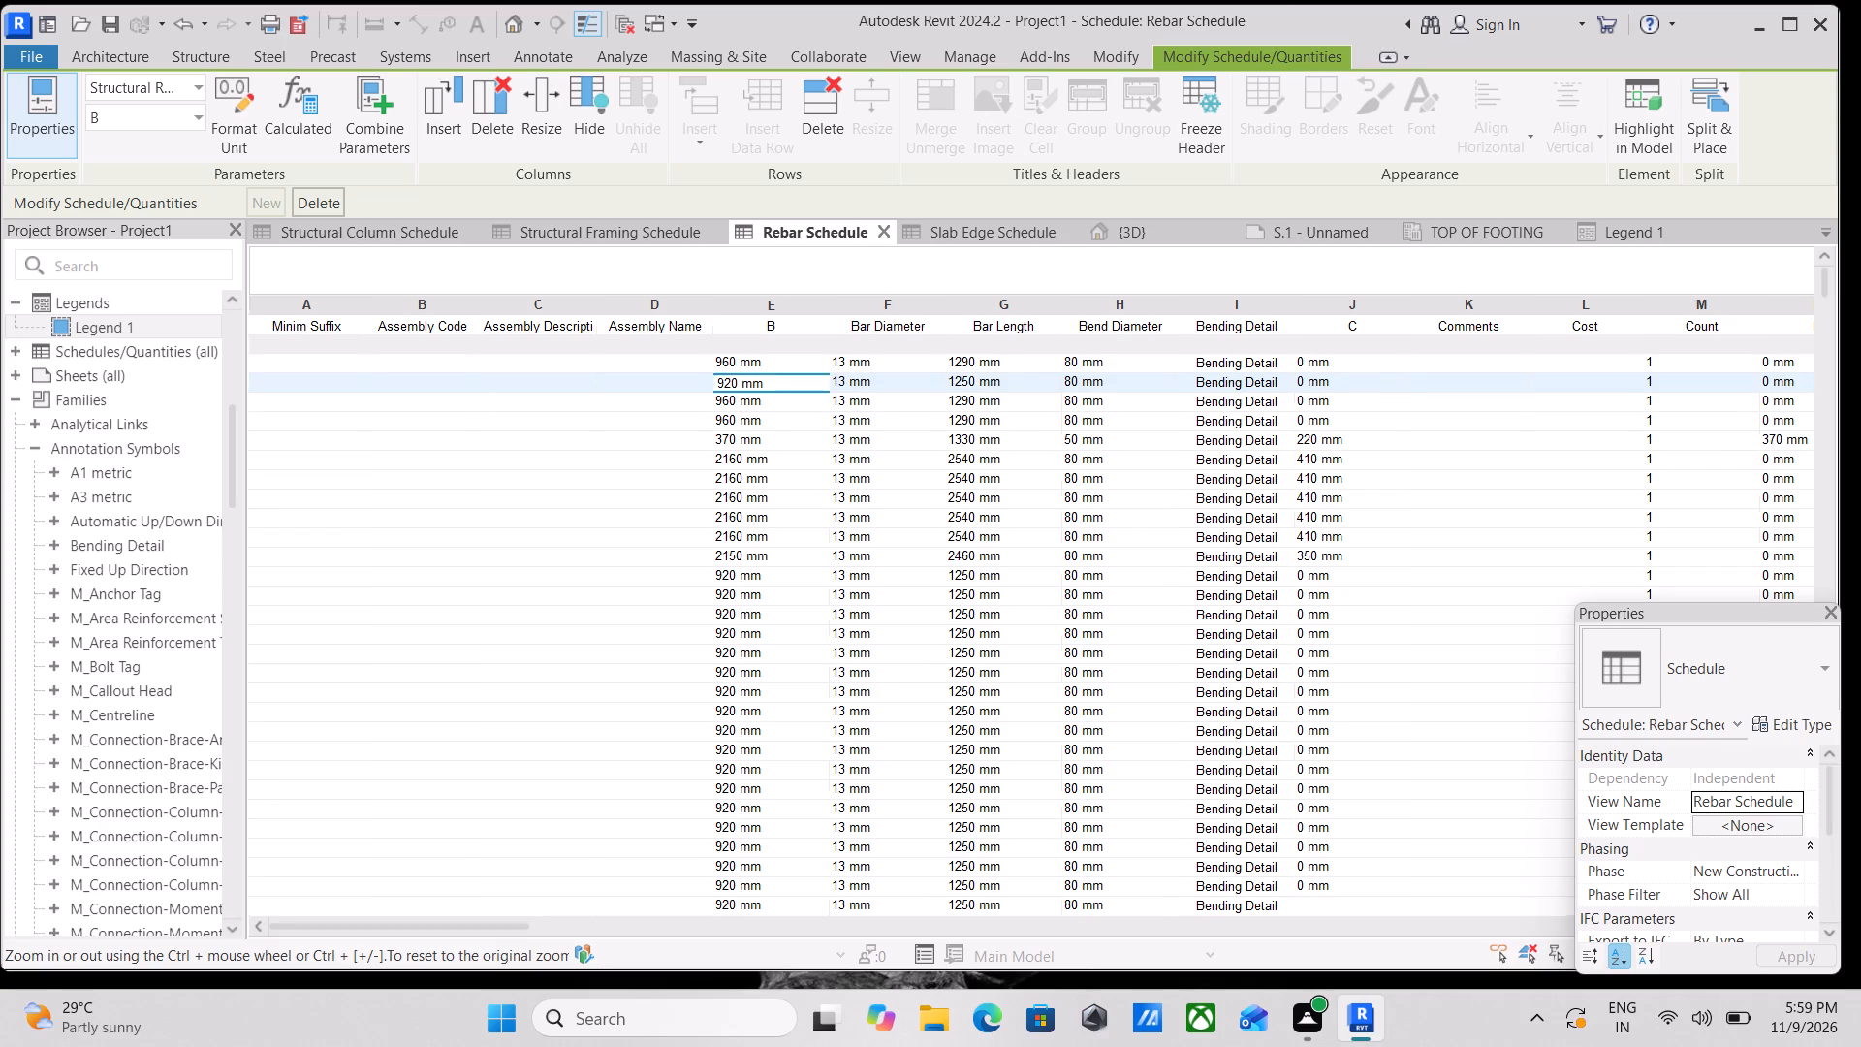
click(761, 355)
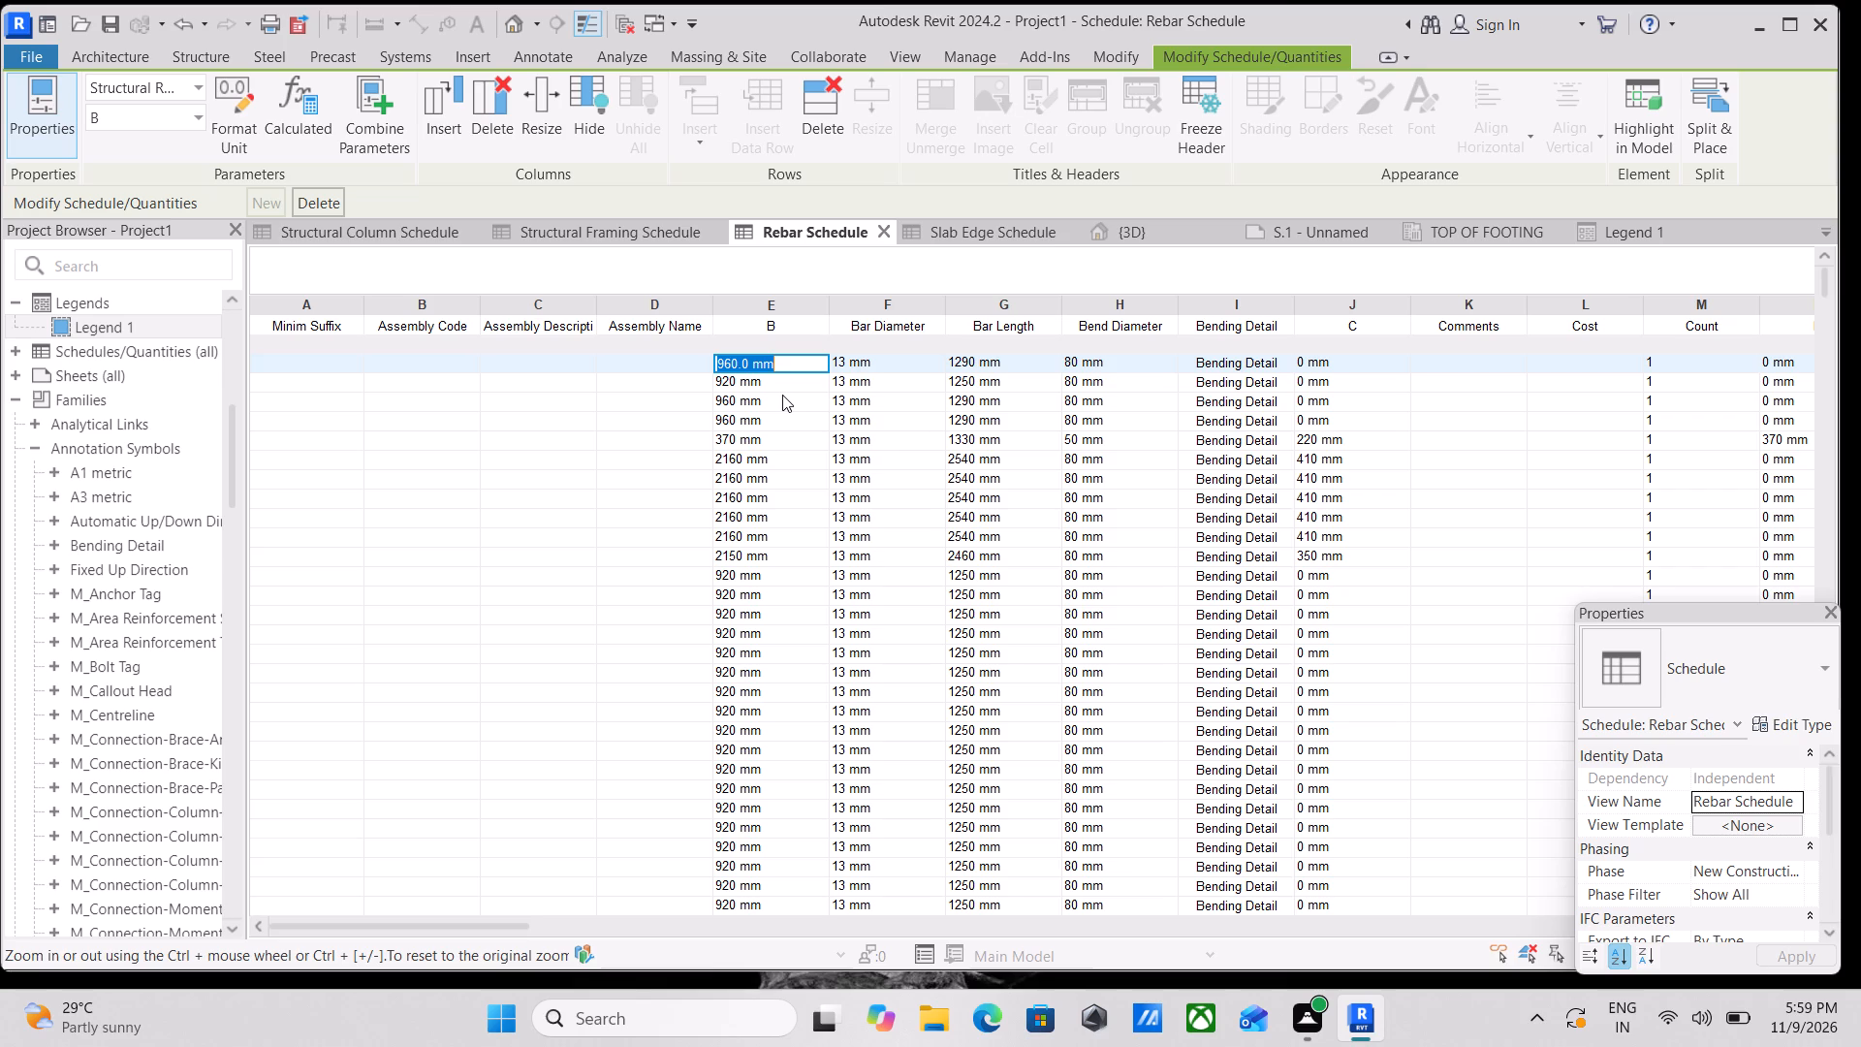
Switch to sheet S.1 and examine its overall layout with the 3D view and the footing legend.
scroll(784, 395, up, 2)
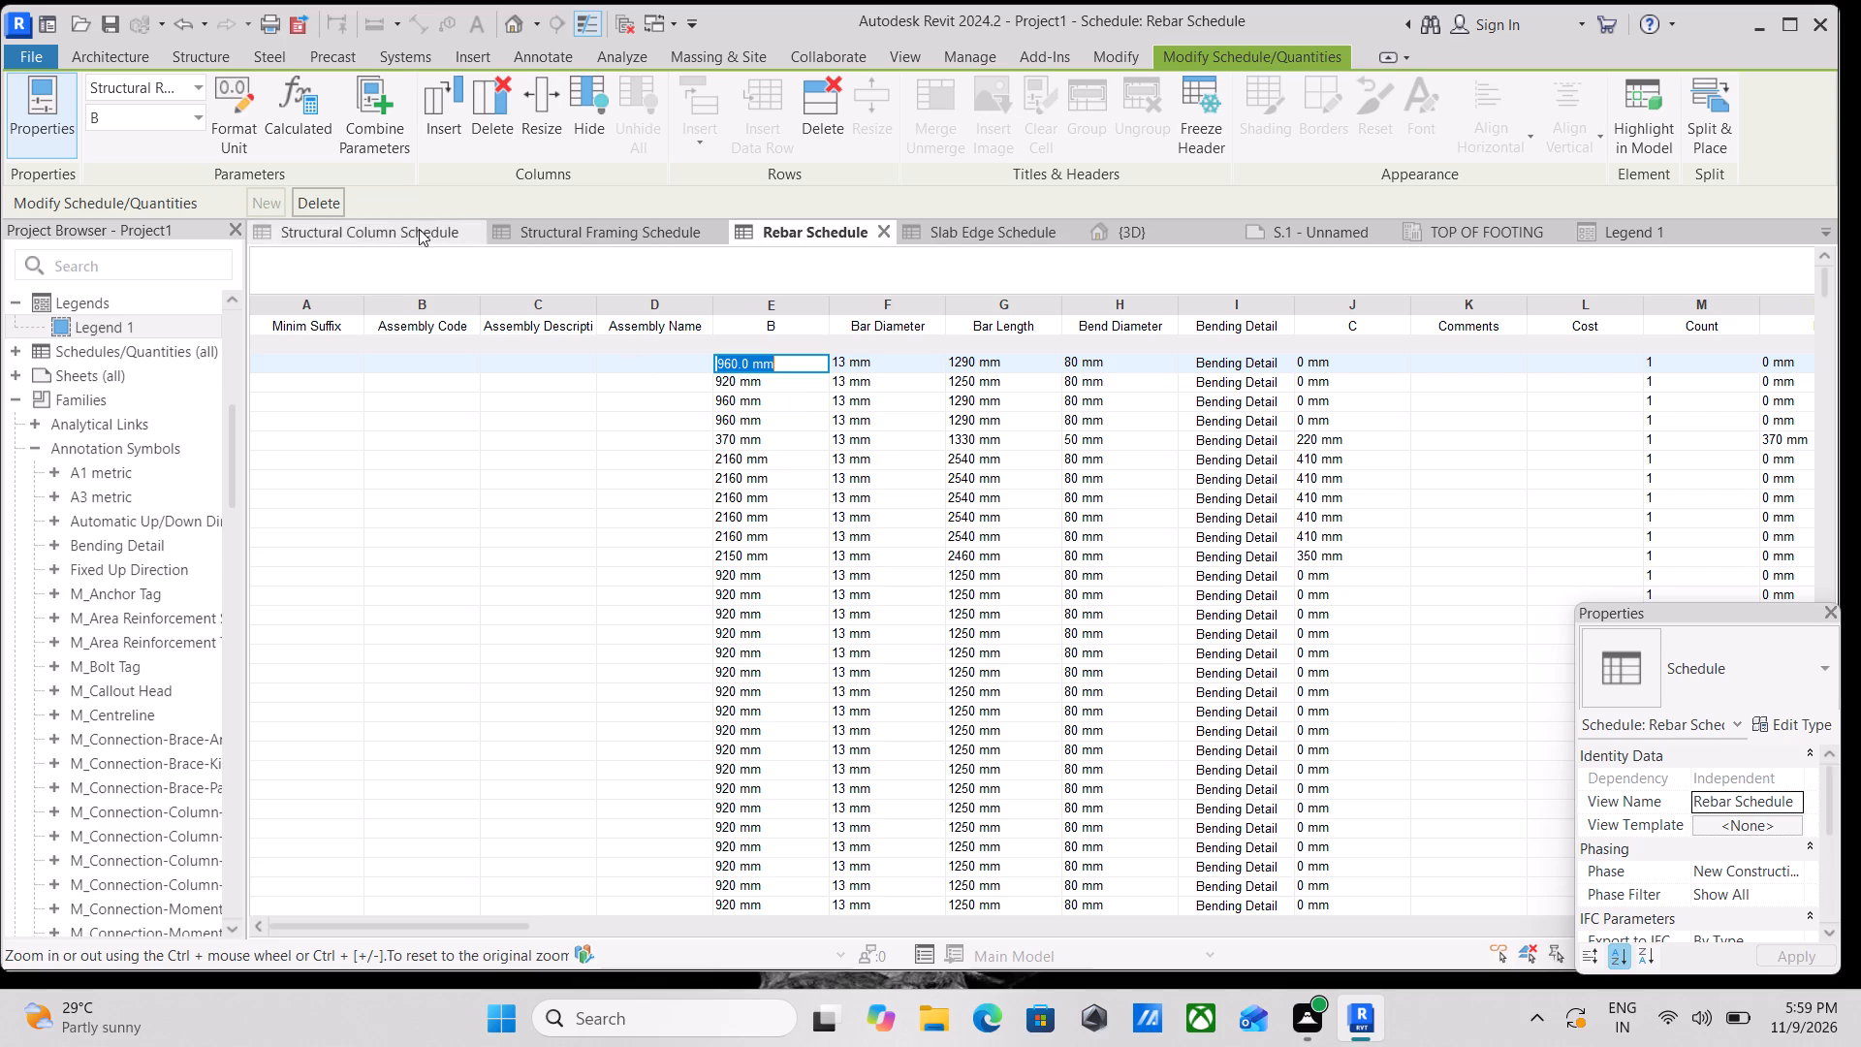
scroll(83, 397, up, 2)
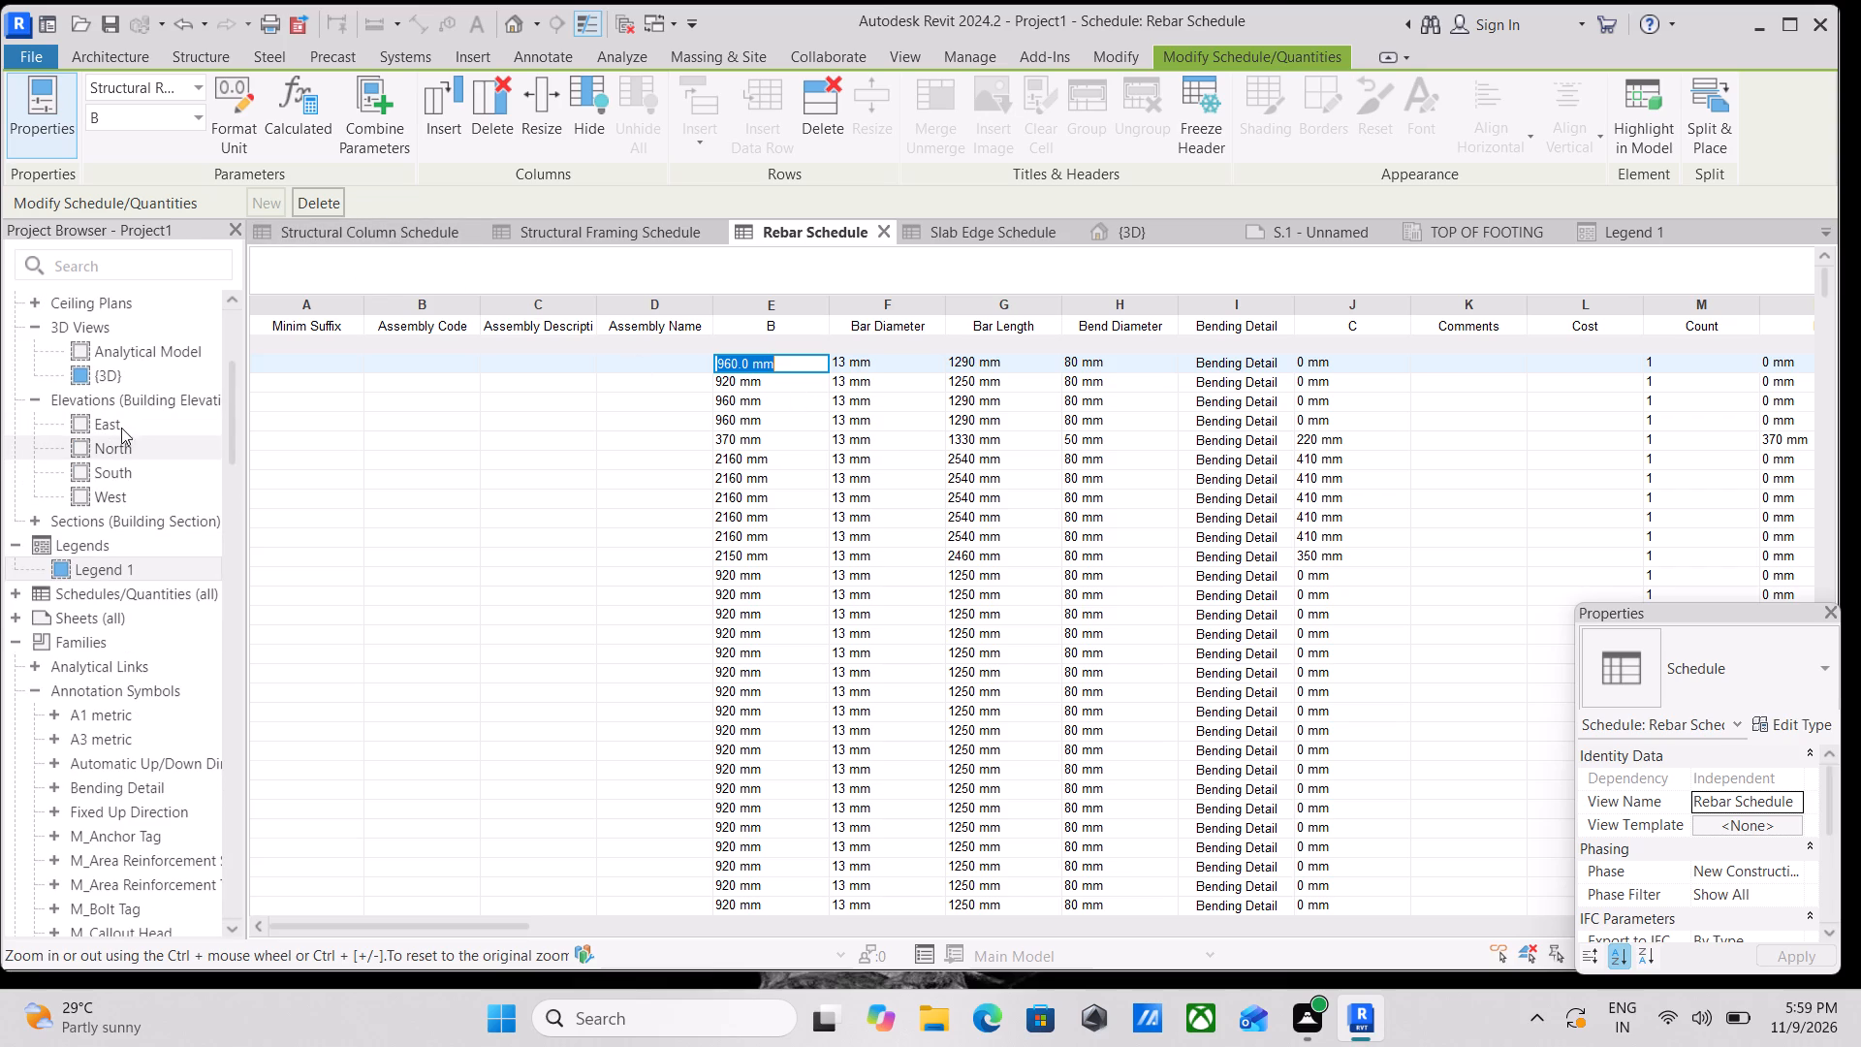
scroll(83, 415, up, 2)
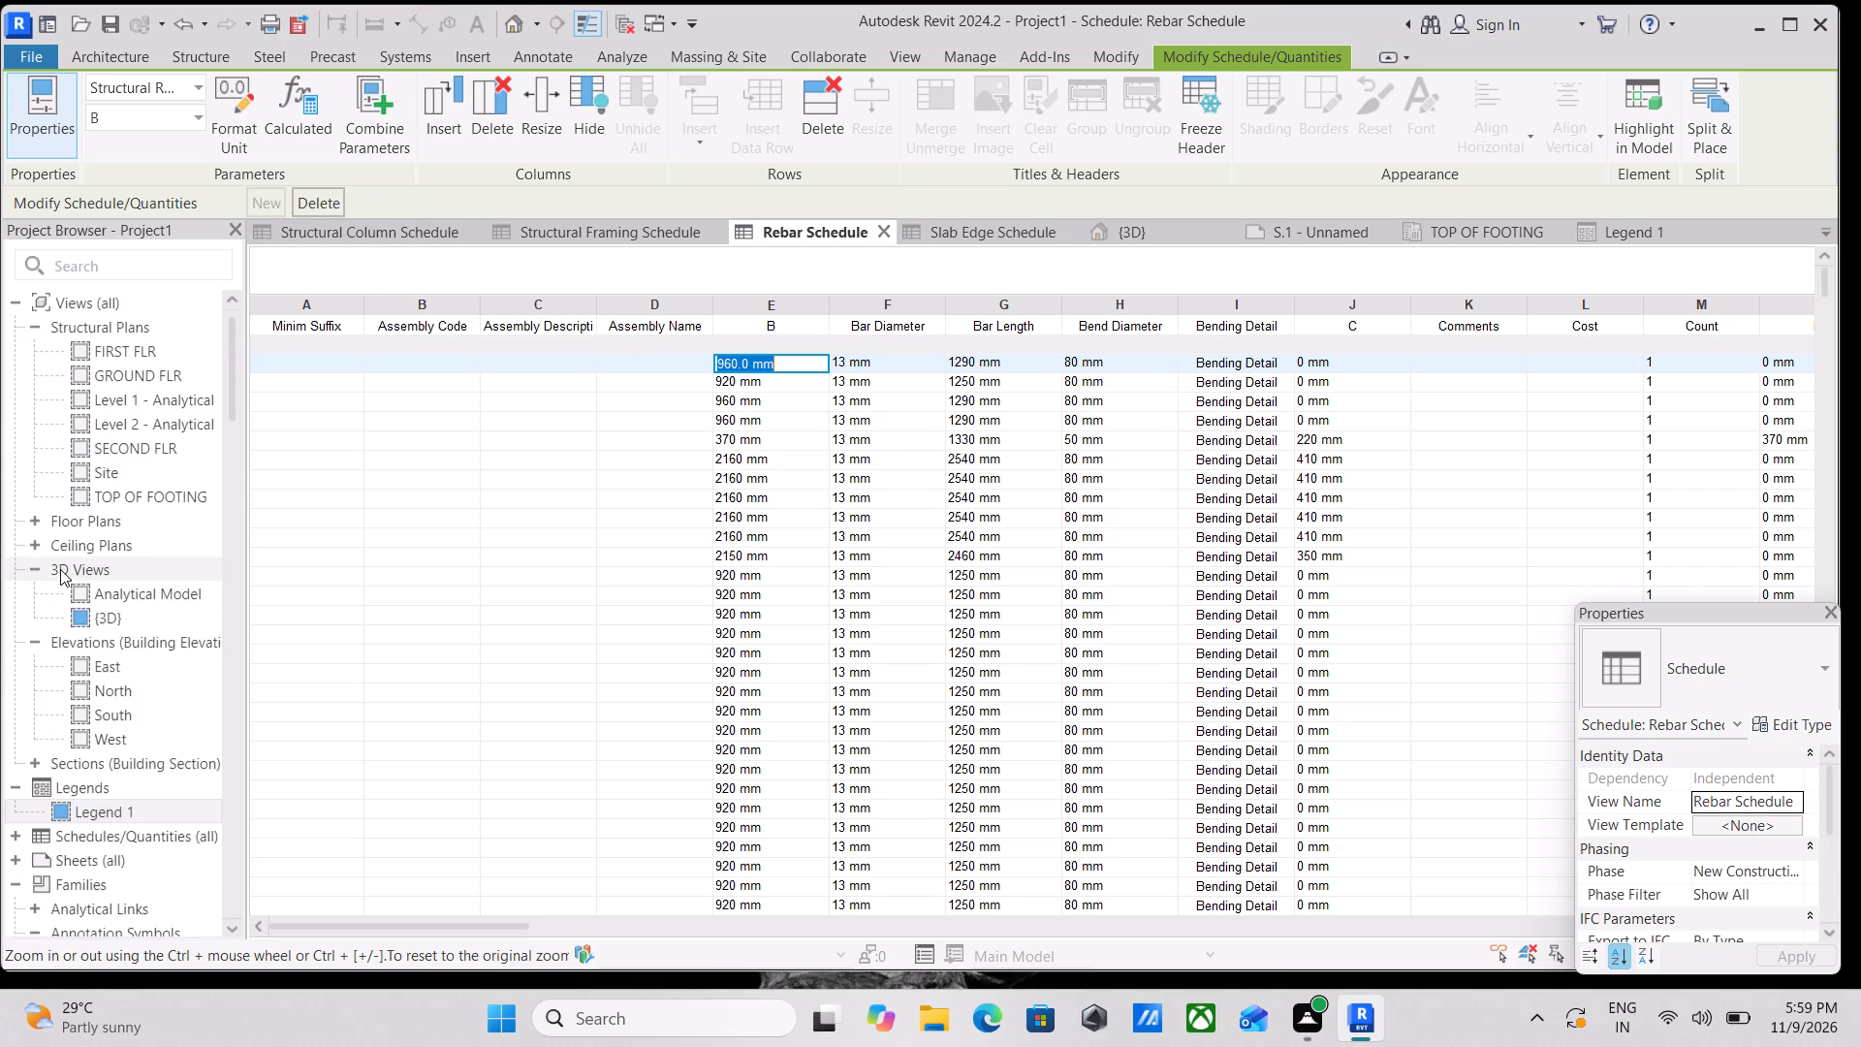
click(1297, 229)
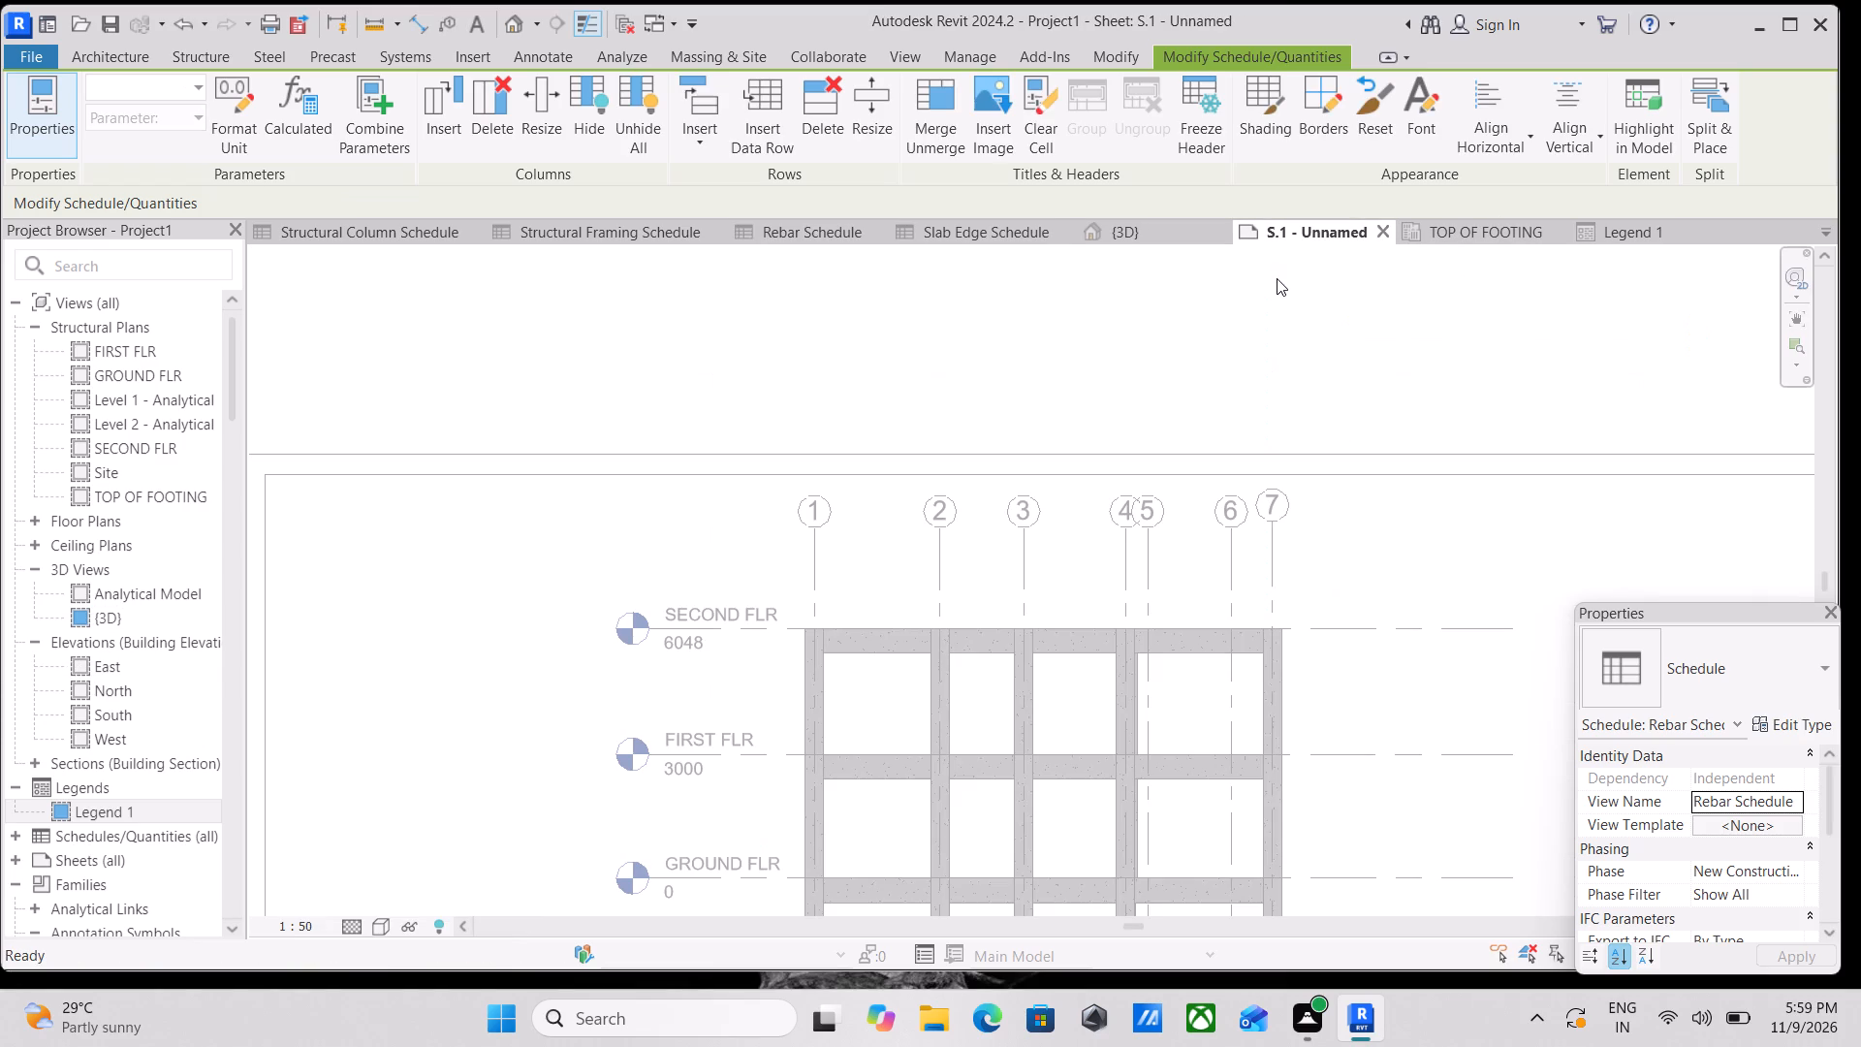
scroll(1176, 321, down, 2)
scroll(970, 518, down, 4)
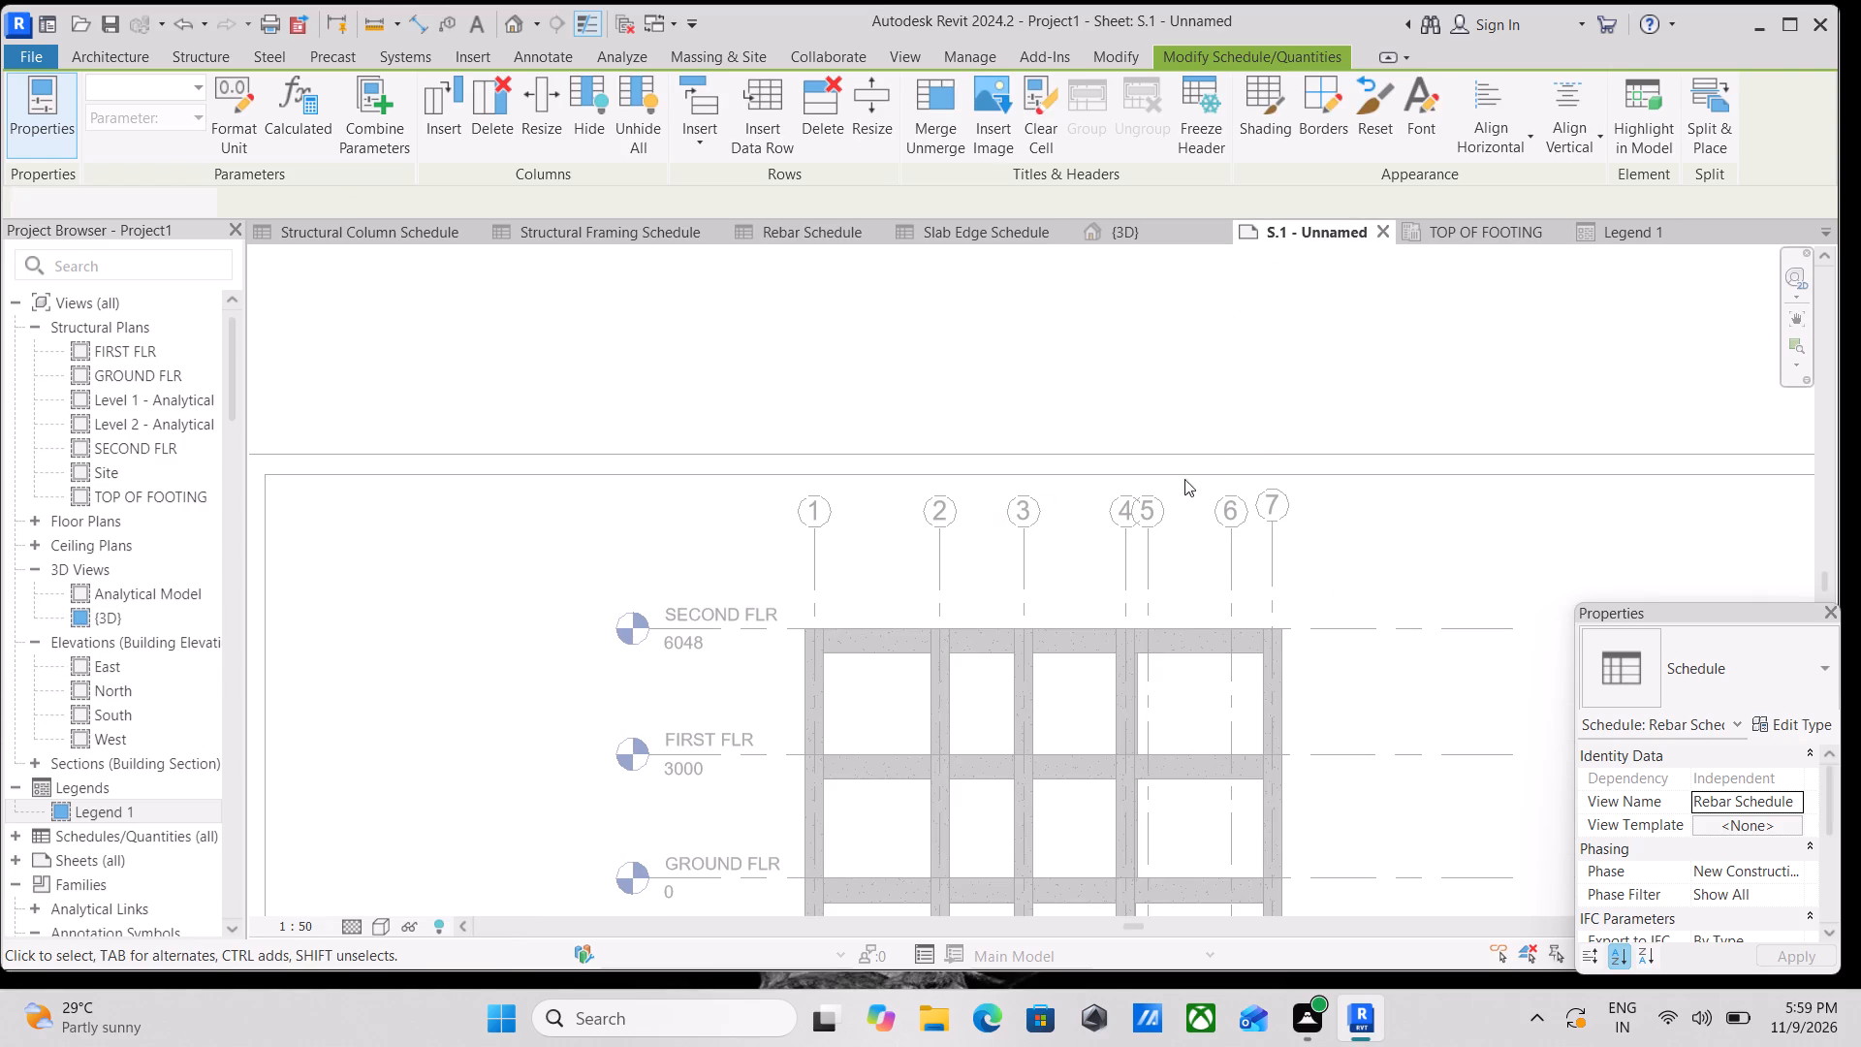
scroll(1268, 352, down, 2)
scroll(1118, 558, down, 1)
scroll(1206, 551, down, 1)
middle_drag(1206, 551, 1120, 524)
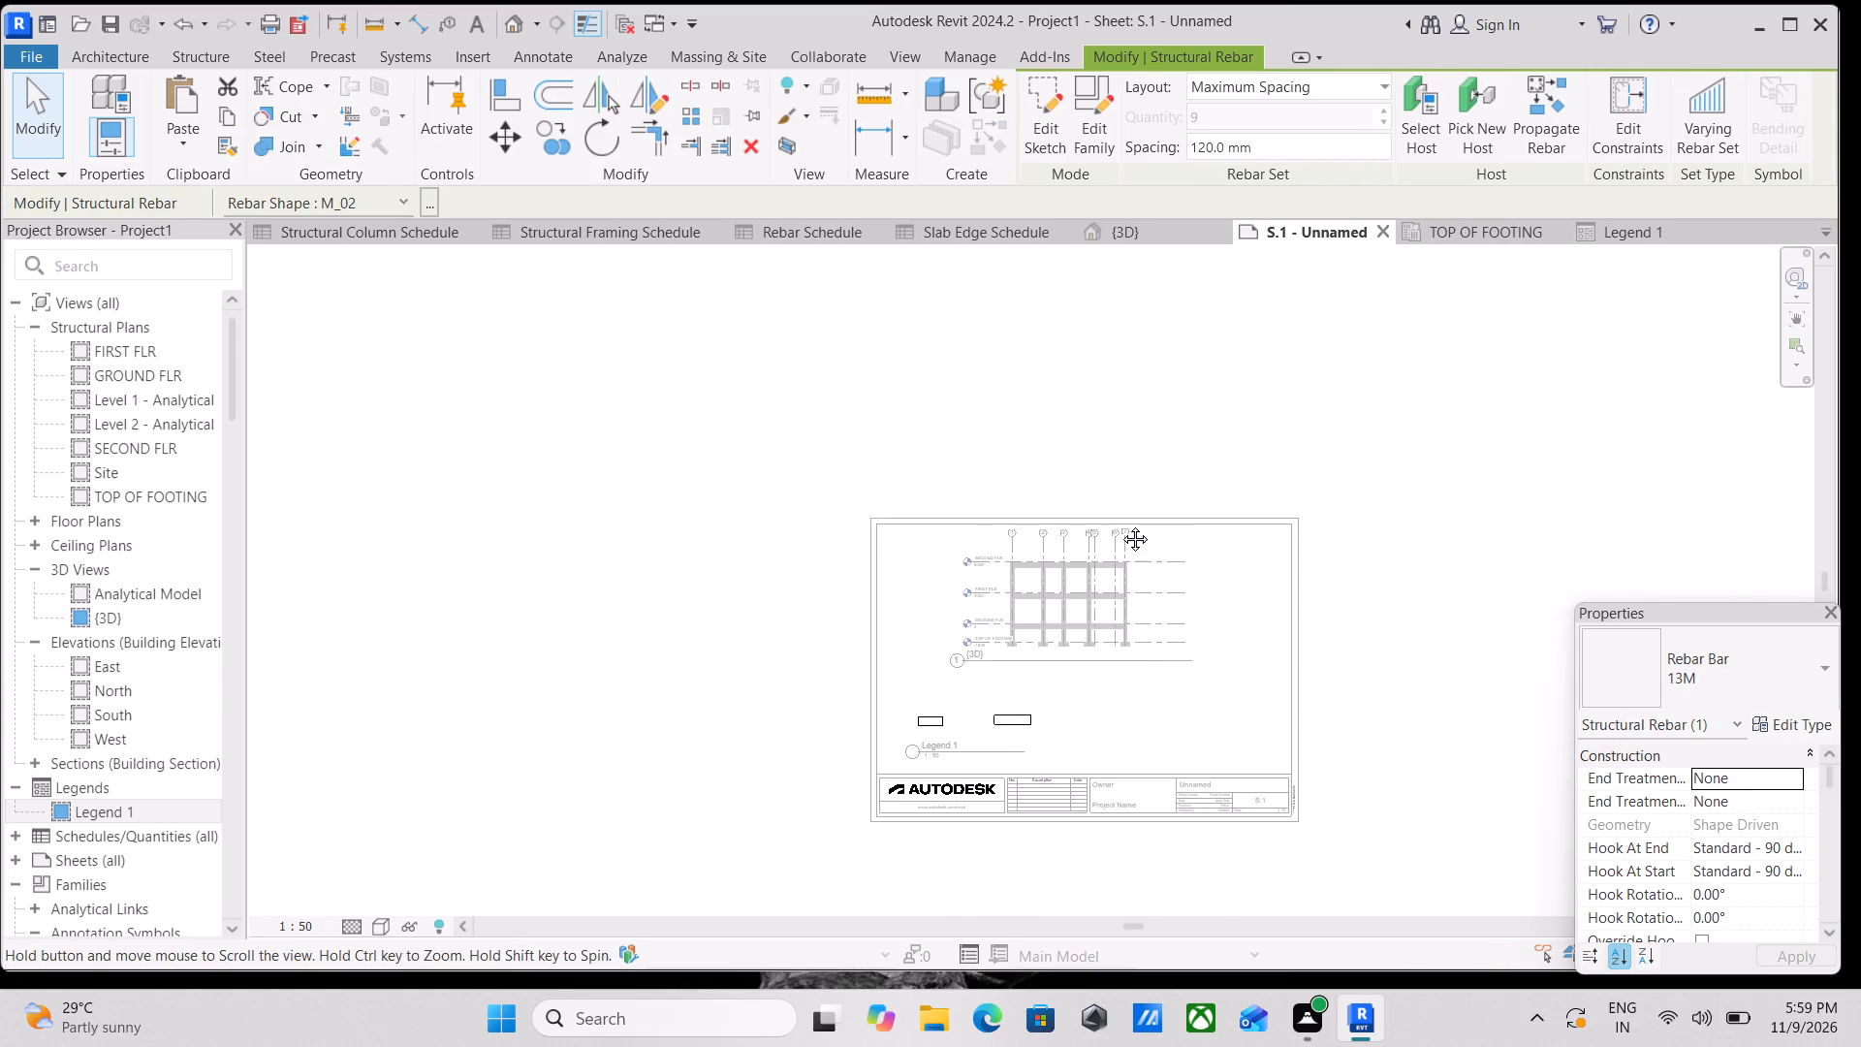
middle_drag(1120, 524, 1051, 524)
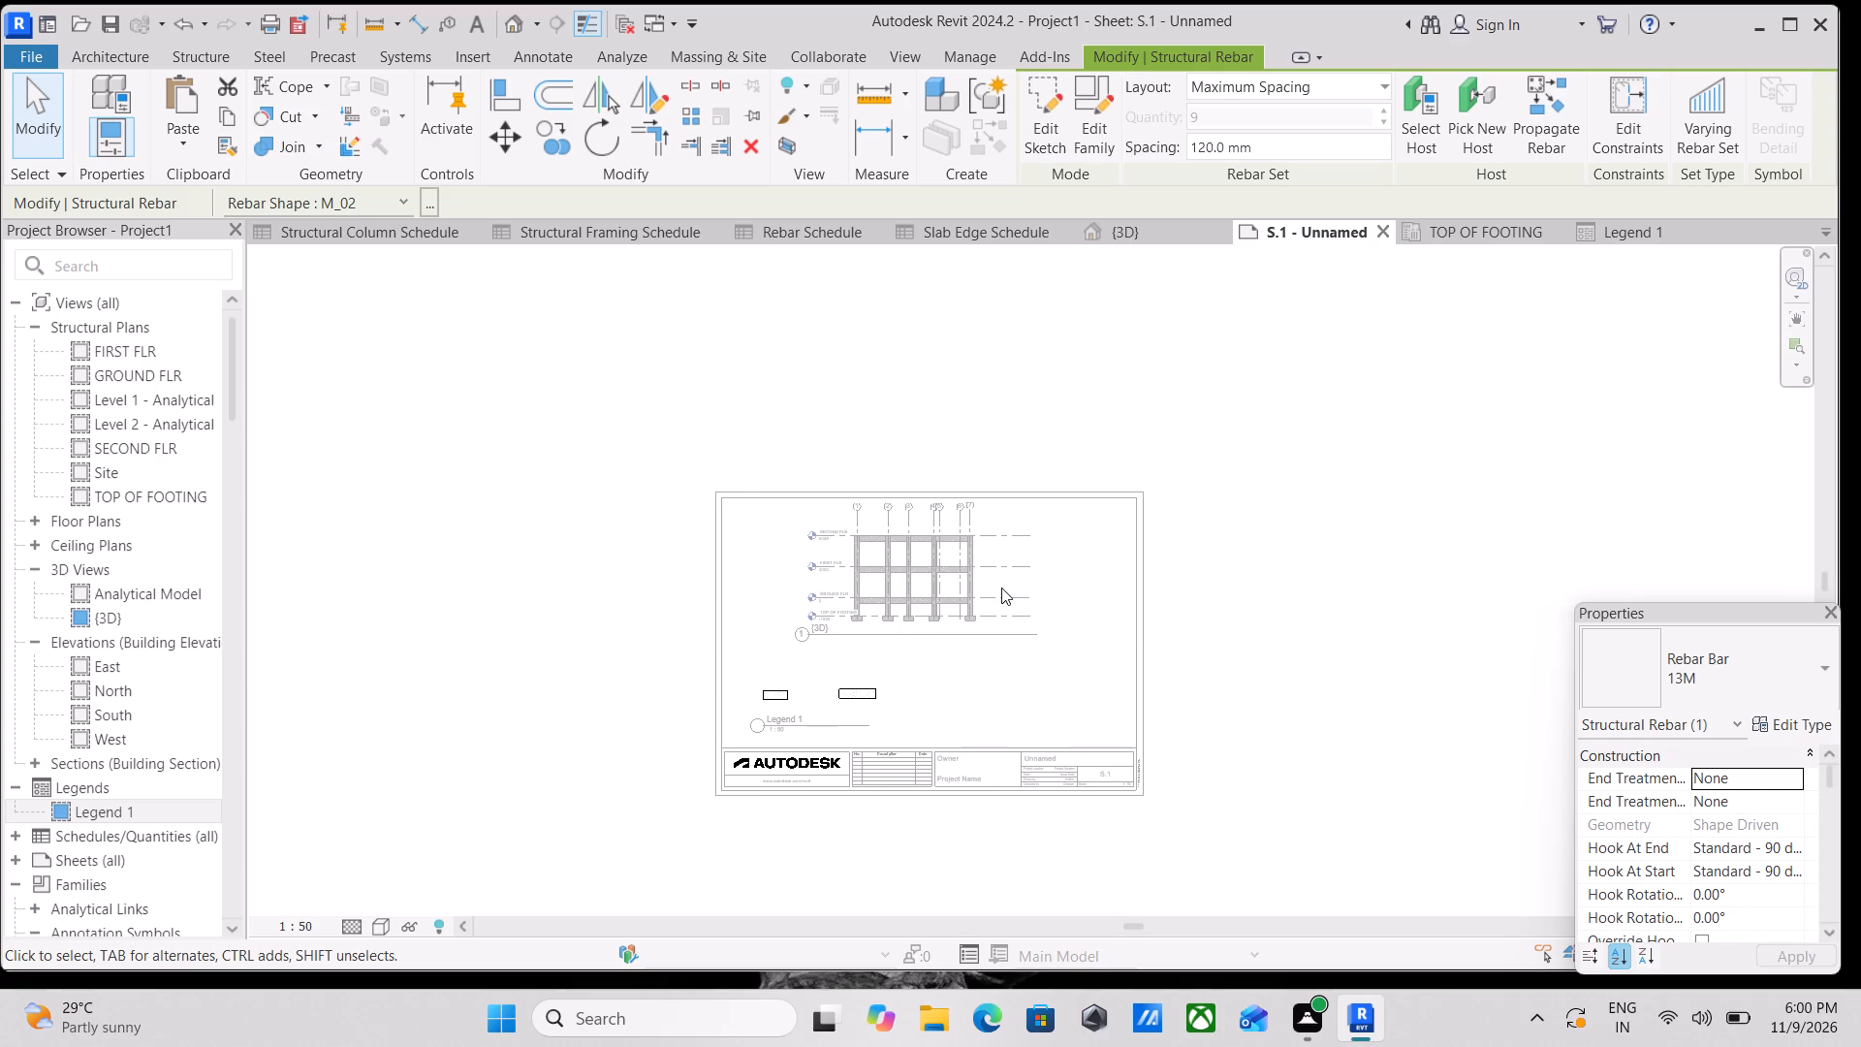
Examine the floor levels of the {3D} viewport and the two footing components of Legend 1 on sheet S.1.
scroll(1001, 587, up, 3)
scroll(926, 561, up, 3)
middle_drag(1022, 480, 1134, 482)
scroll(581, 664, up, 4)
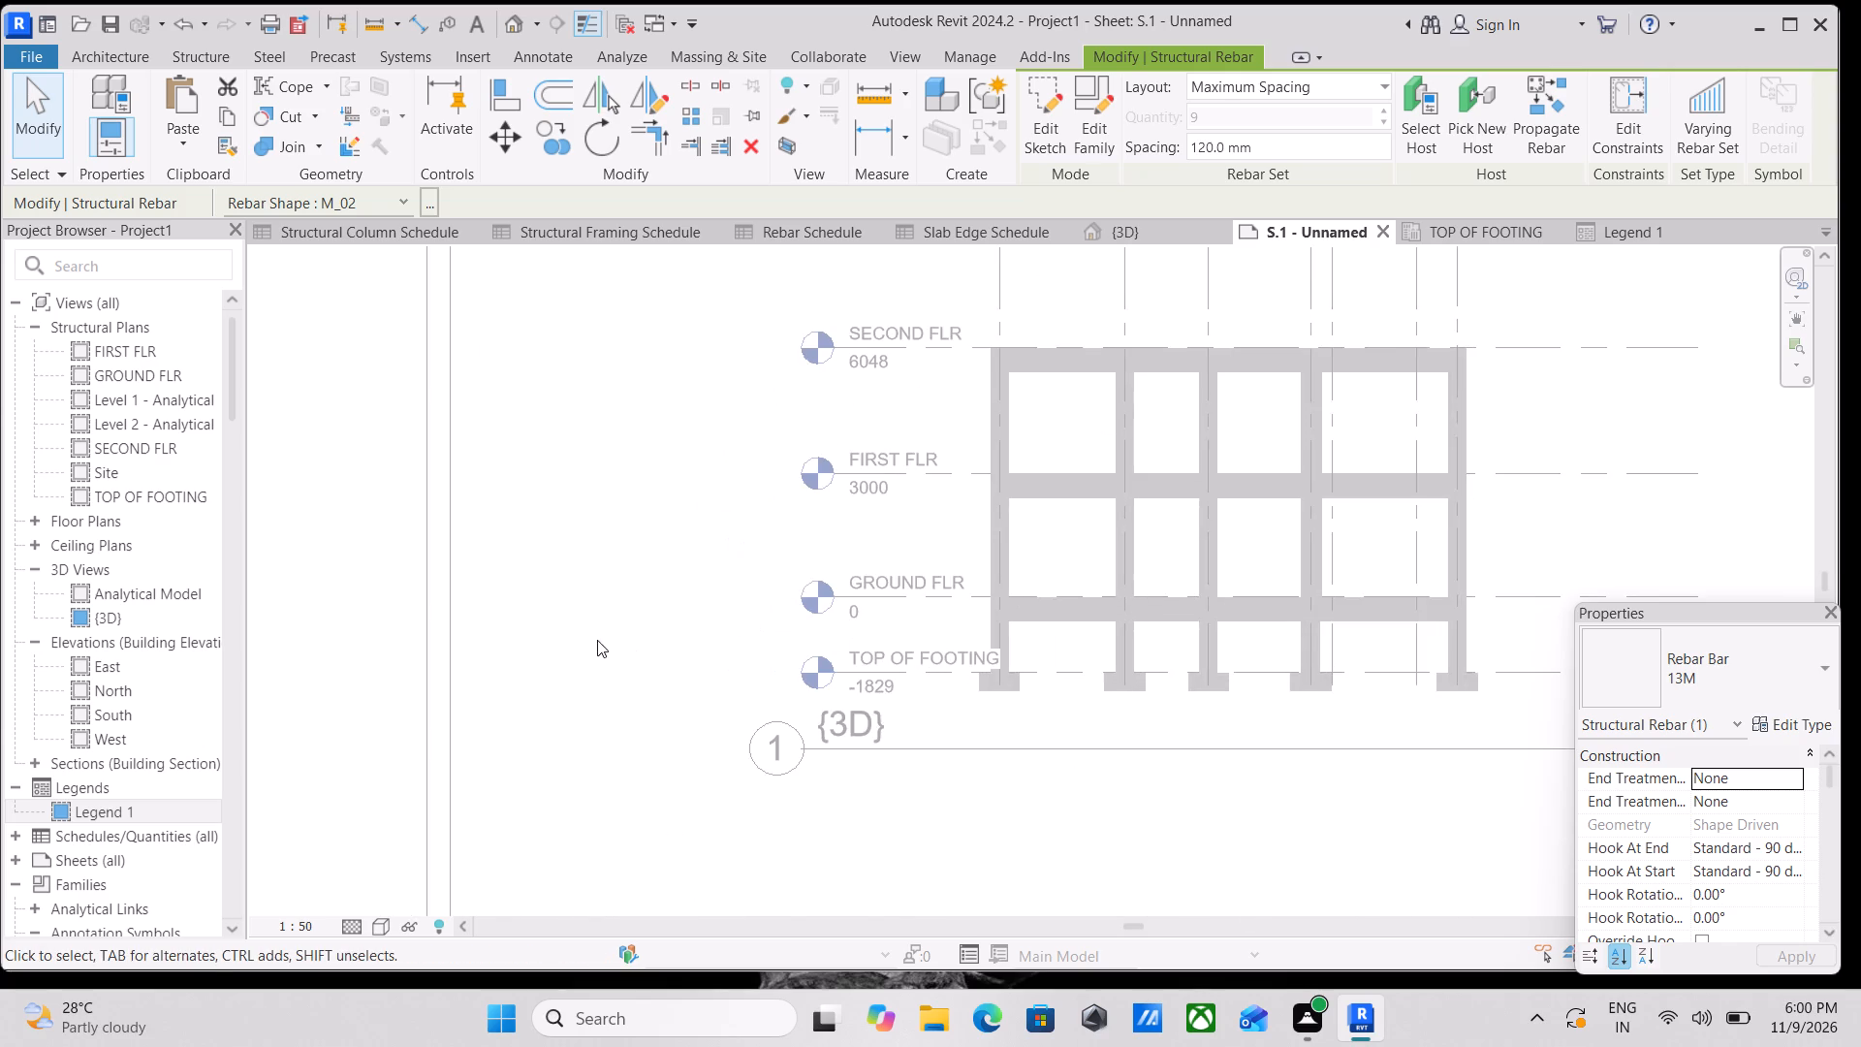
middle_drag(600, 635, 699, 432)
middle_drag(694, 690, 710, 581)
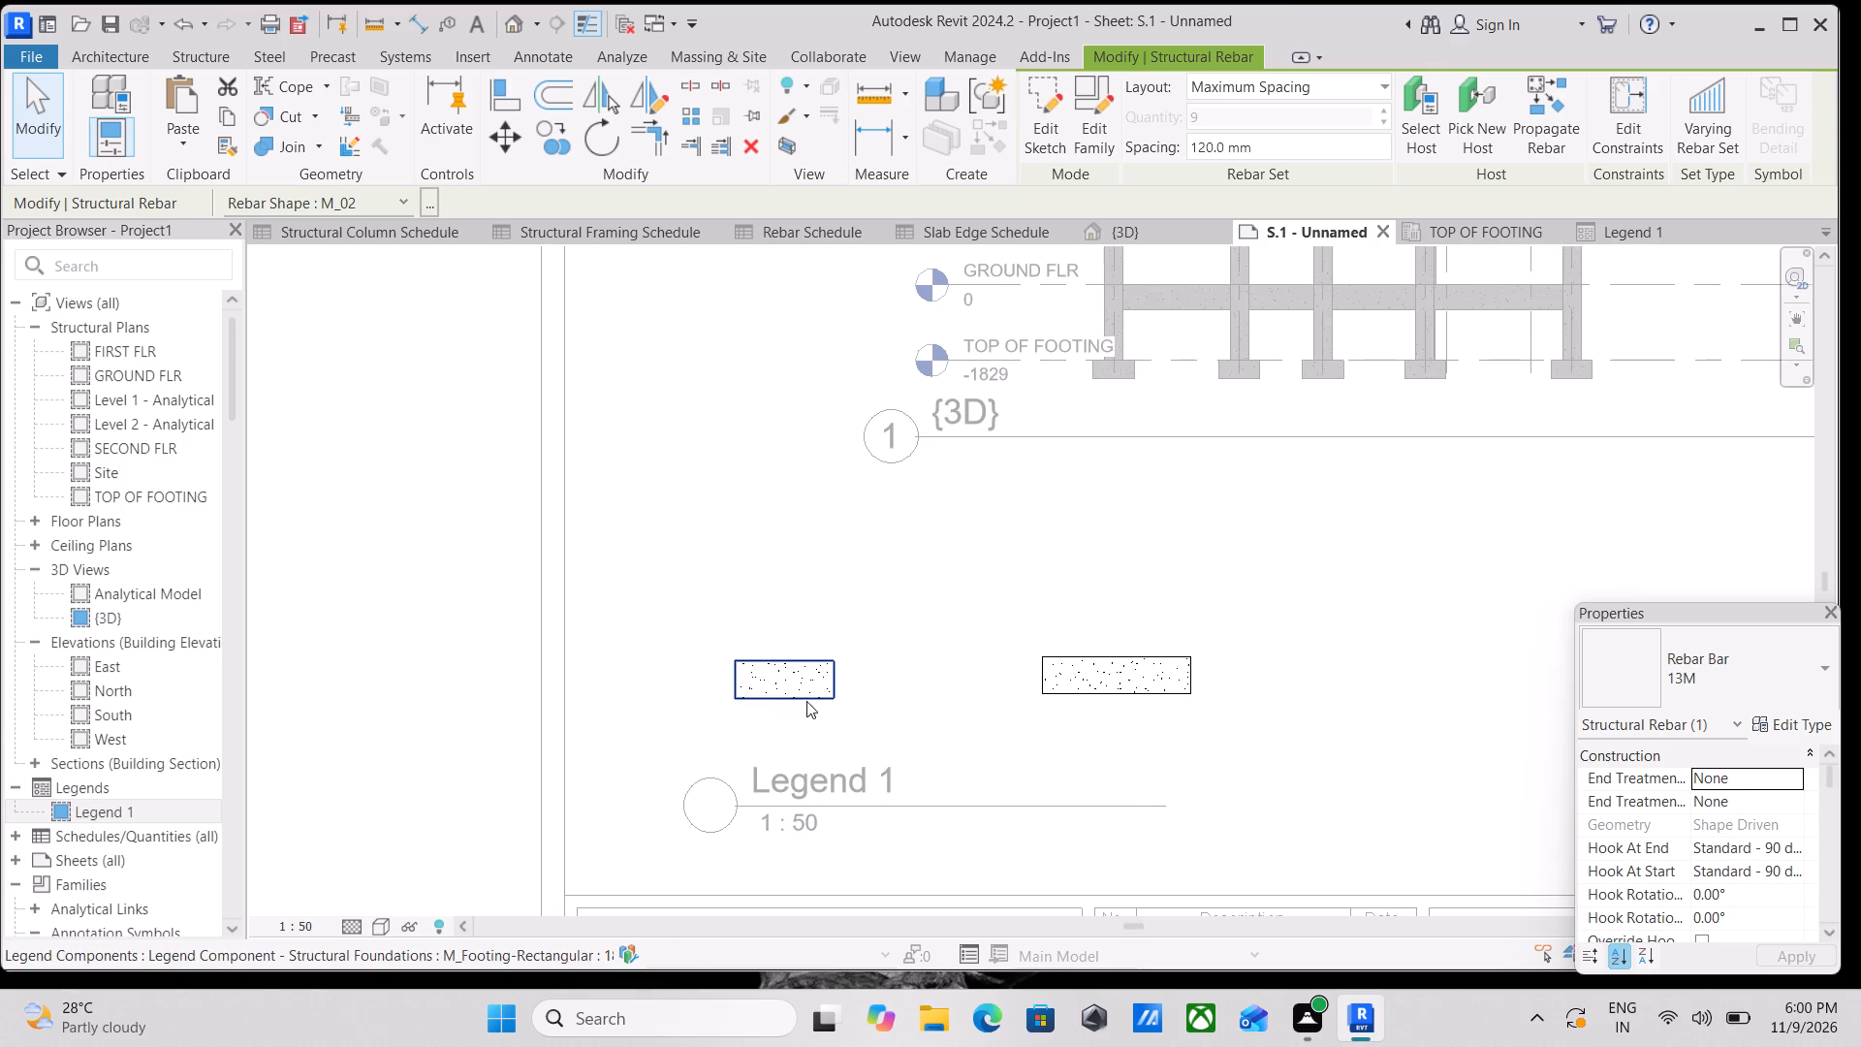
middle_drag(1038, 673, 901, 712)
Inspect the wider footing component in Legend 1, then the frame of the {3D} viewport above it.
click(985, 732)
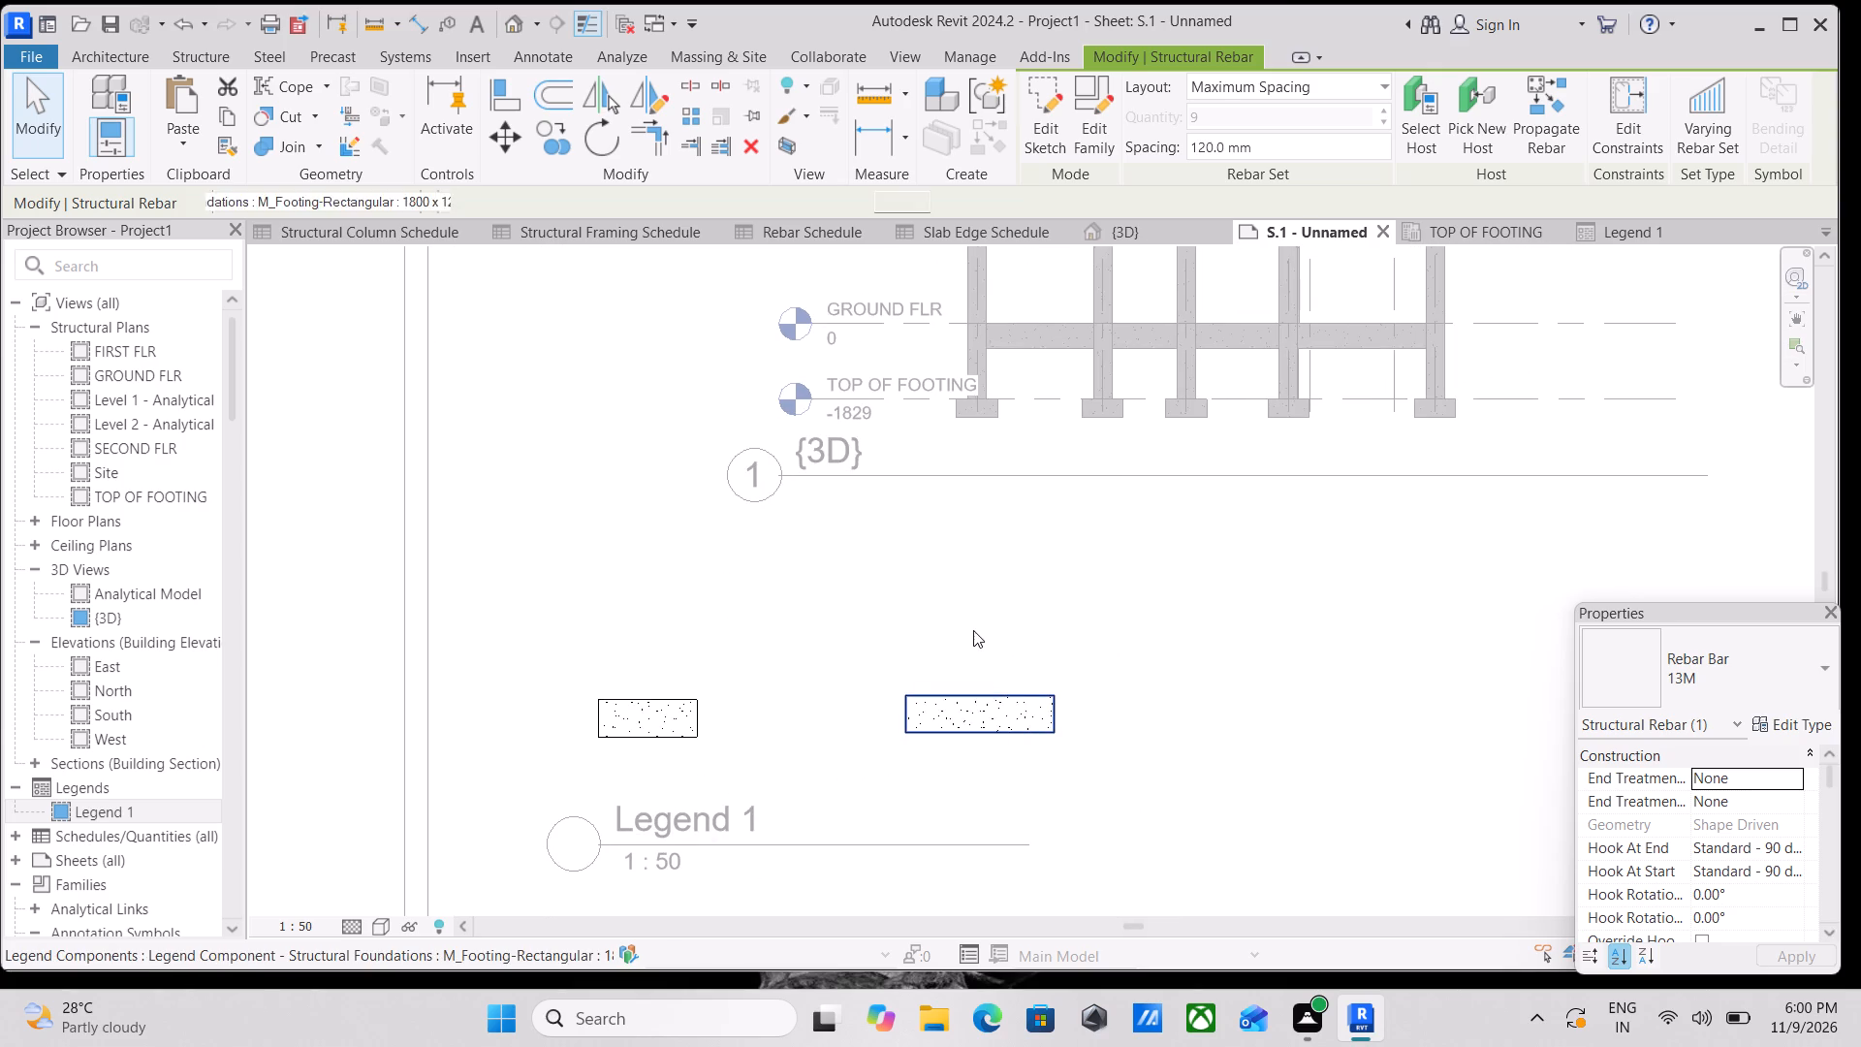
middle_drag(972, 621, 971, 701)
scroll(978, 702, down, 2)
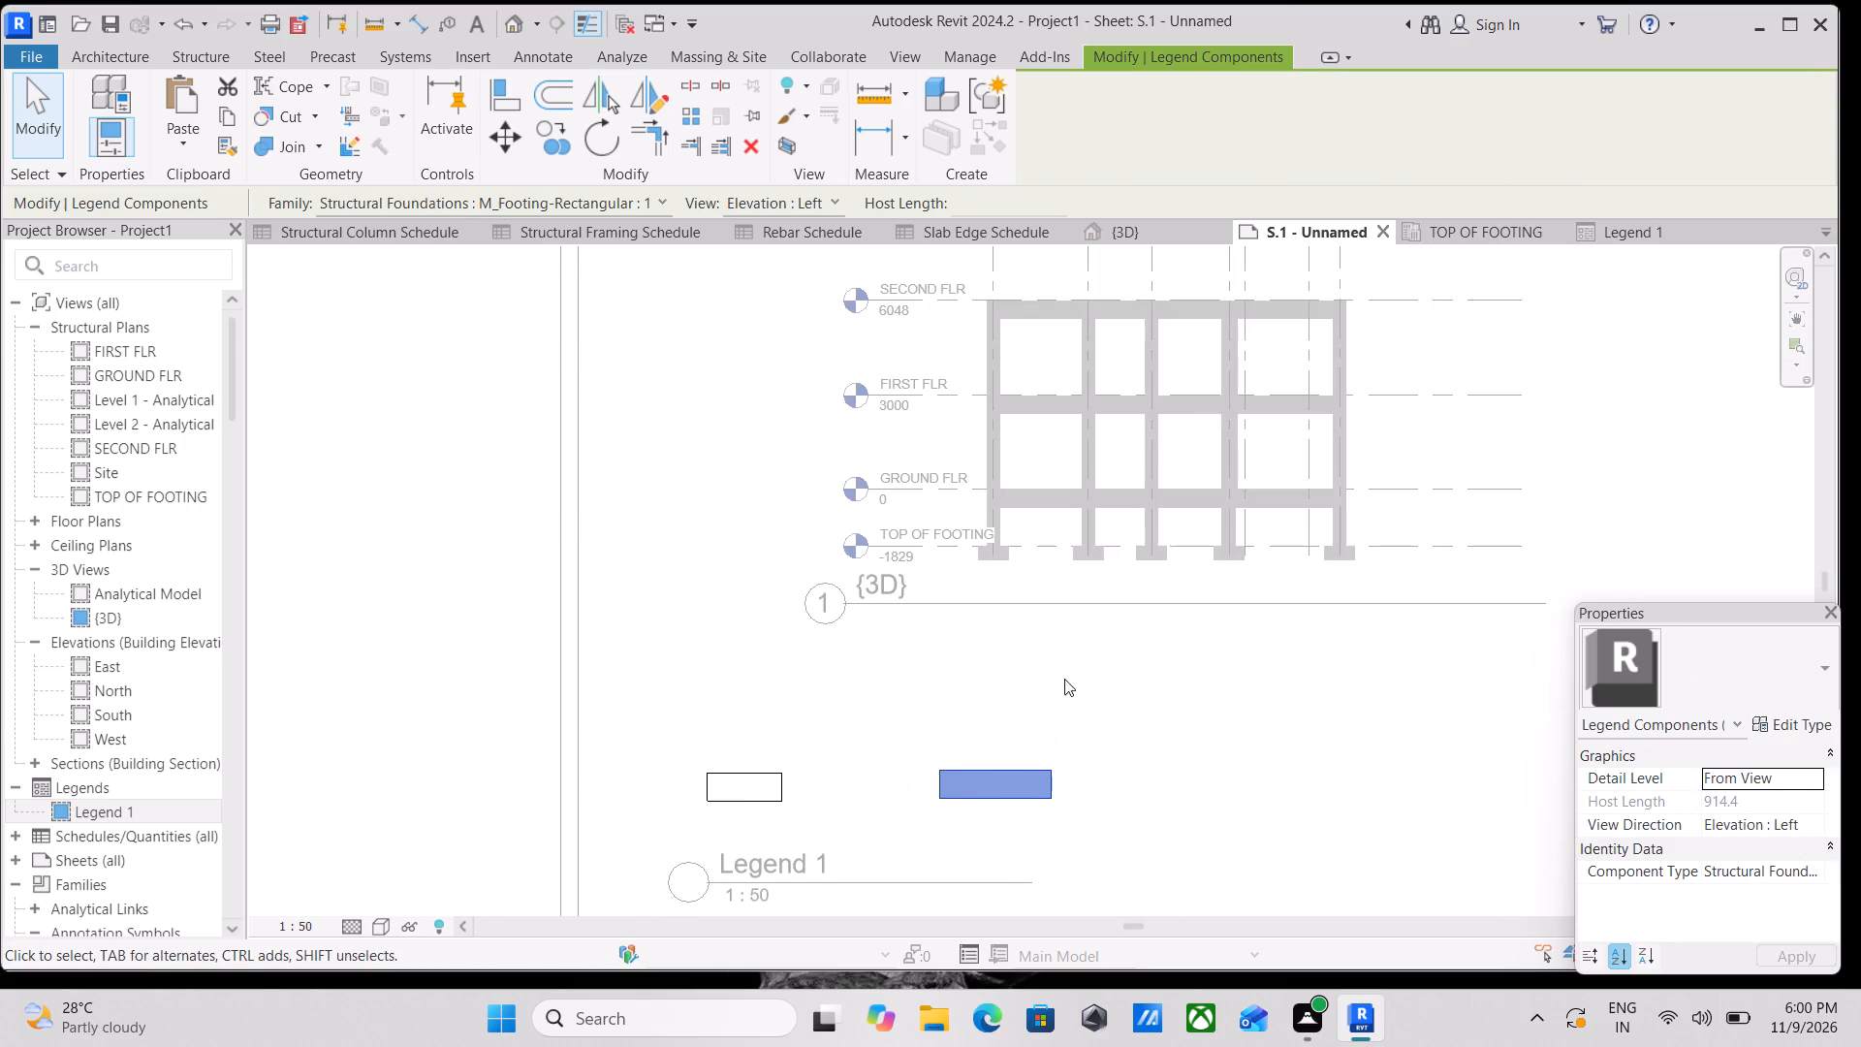
scroll(1020, 674, down, 3)
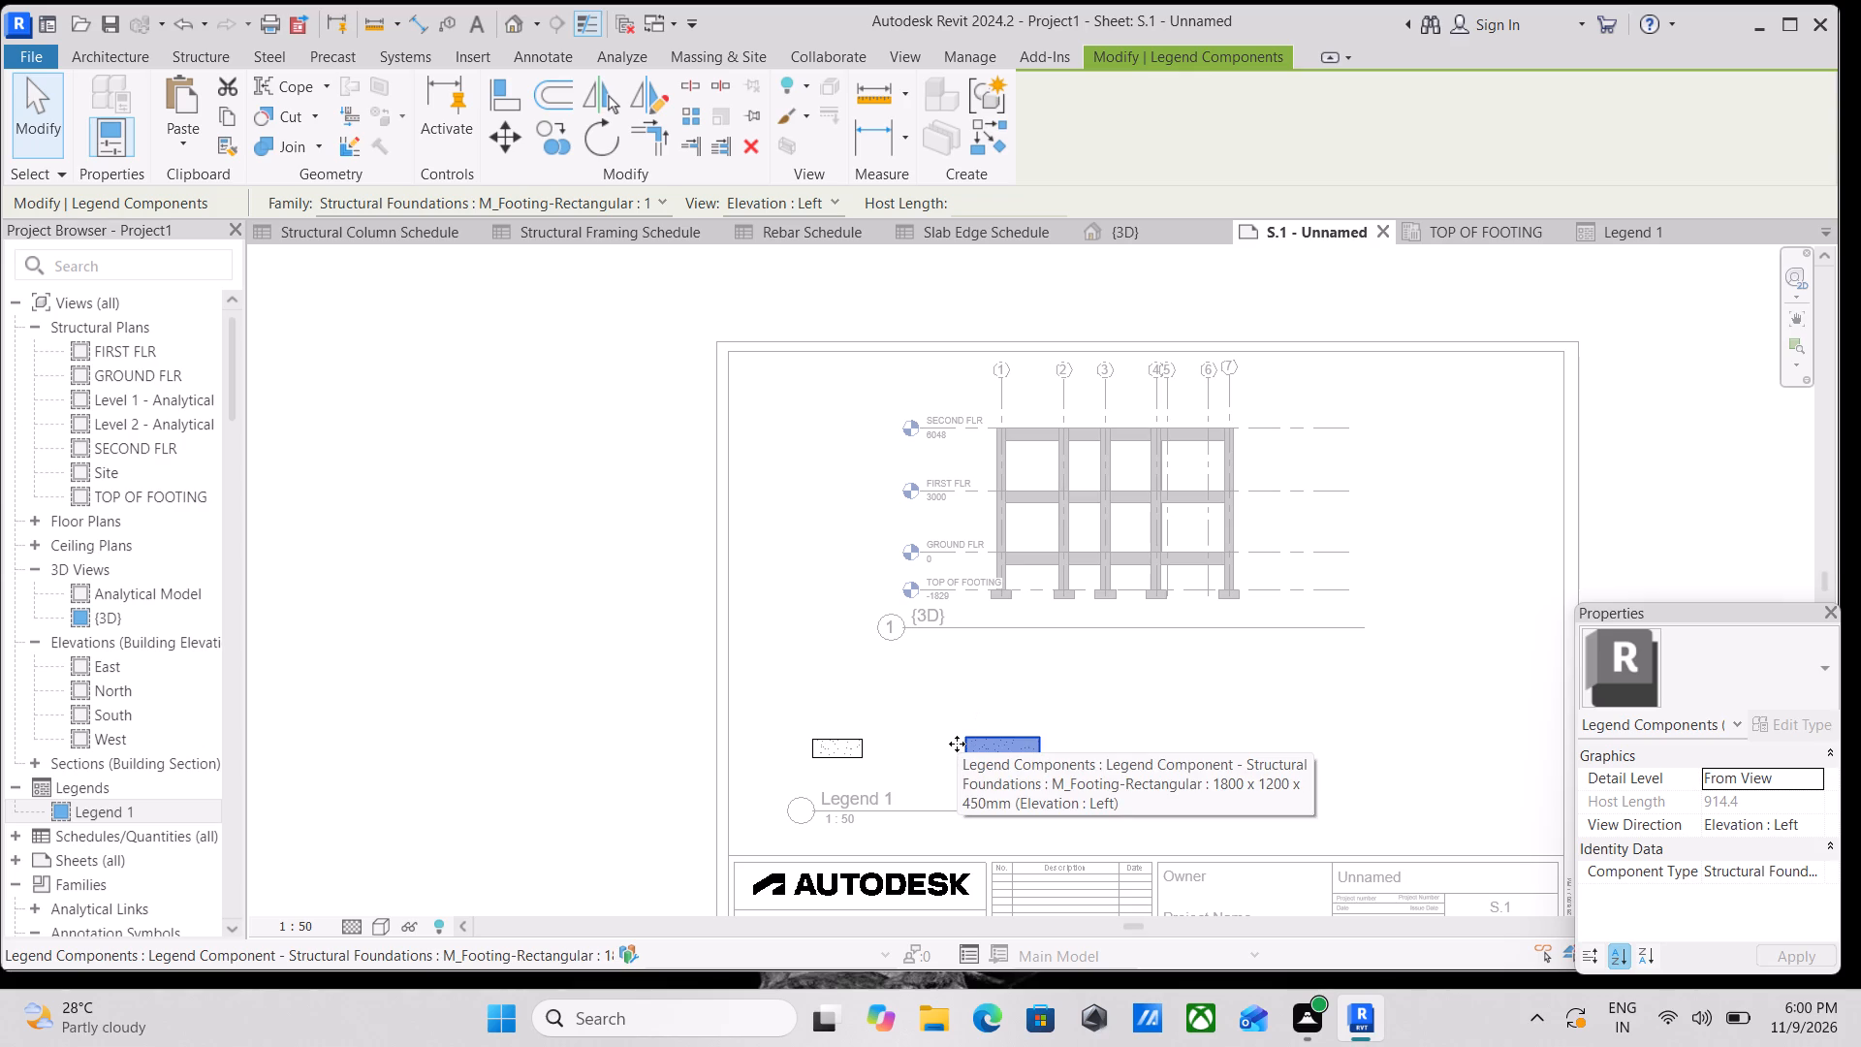
scroll(957, 744, up, 6)
scroll(940, 714, down, 3)
middle_drag(940, 714, 977, 786)
key(Escape)
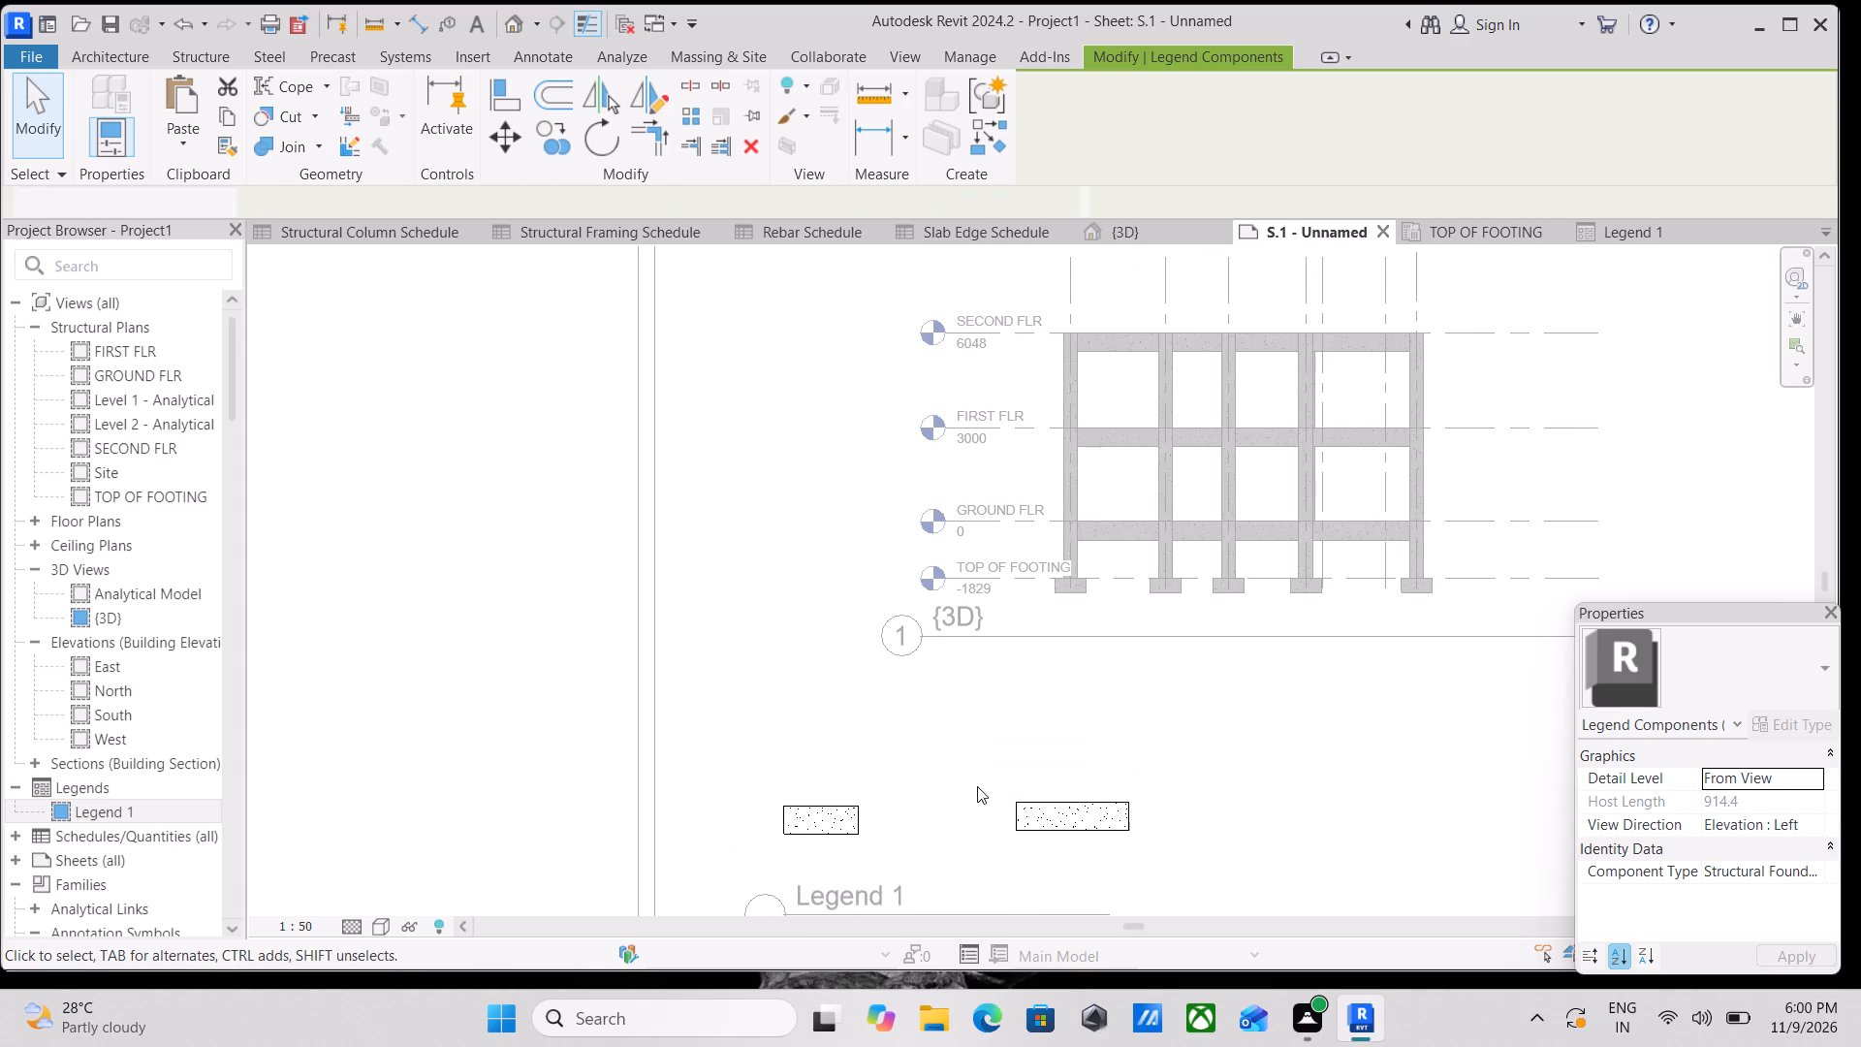
scroll(1621, 423, up, 3)
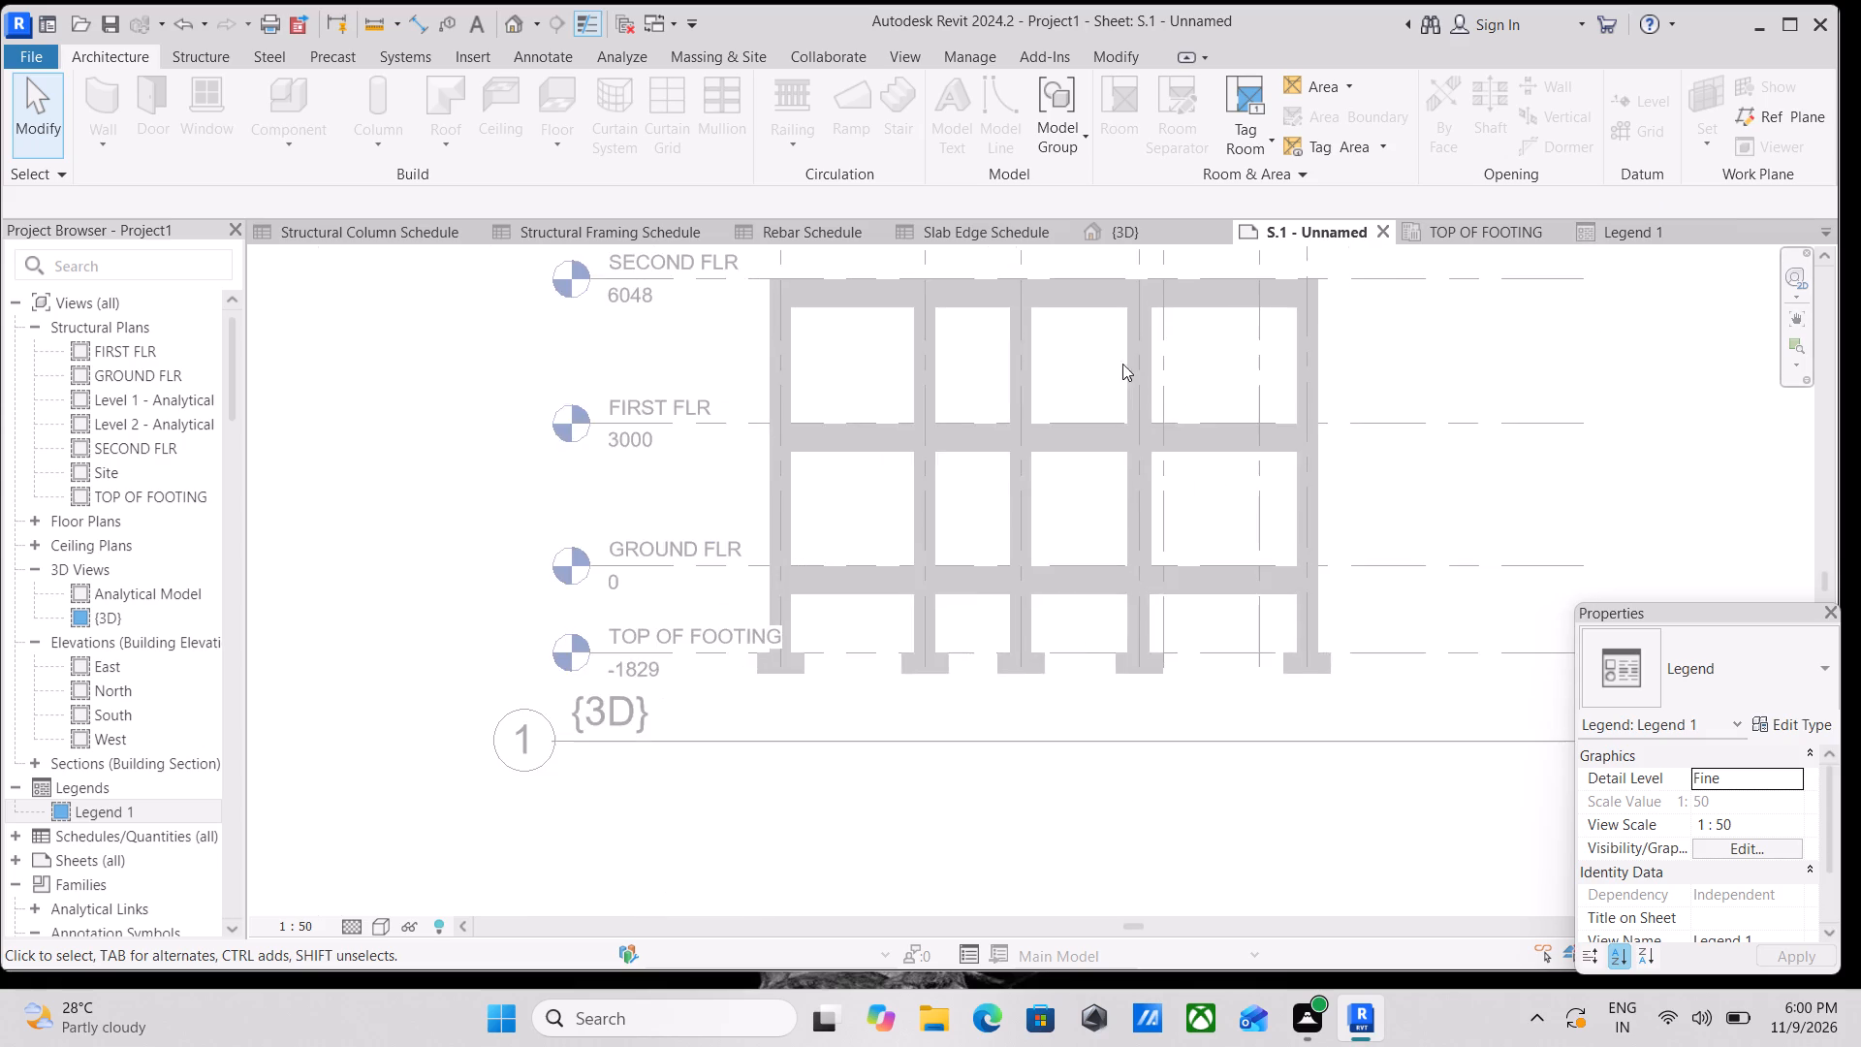
scroll(979, 257, up, 2)
Open the existing Slab Edge Schedule to check its contents.
click(958, 229)
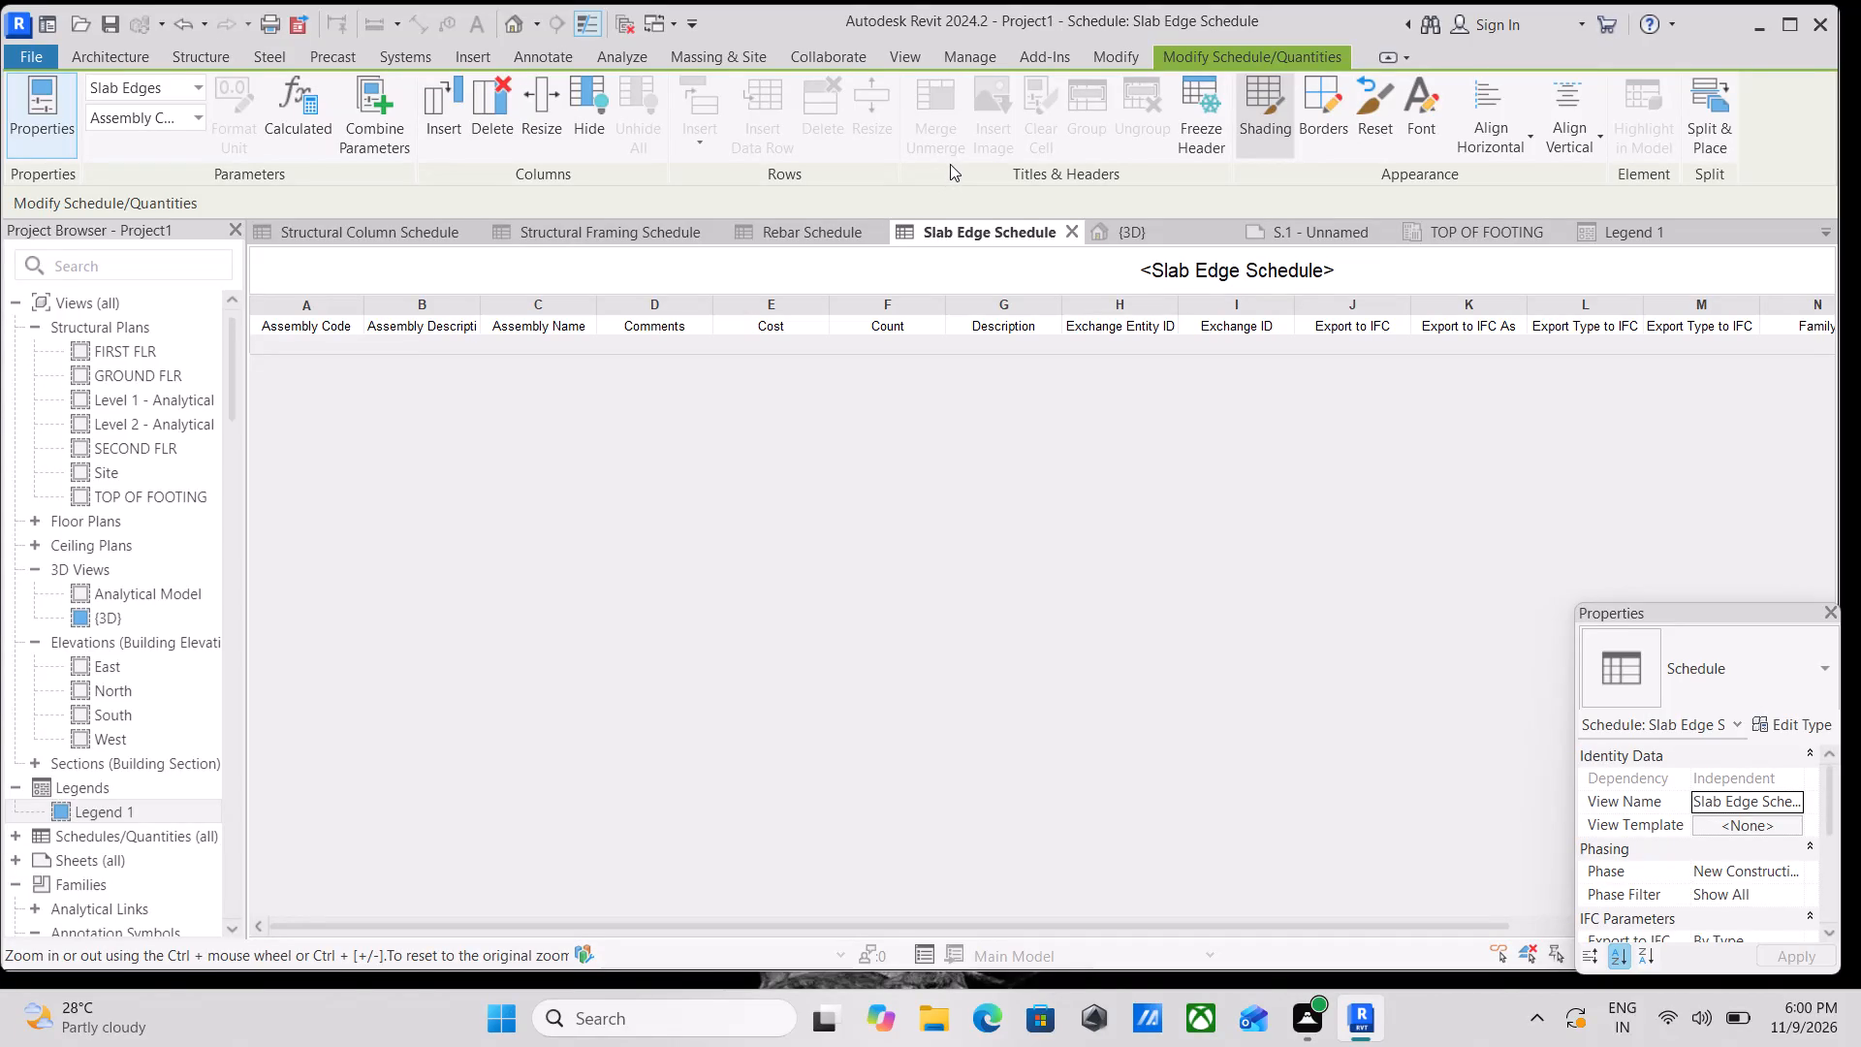
scroll(945, 176, up, 1)
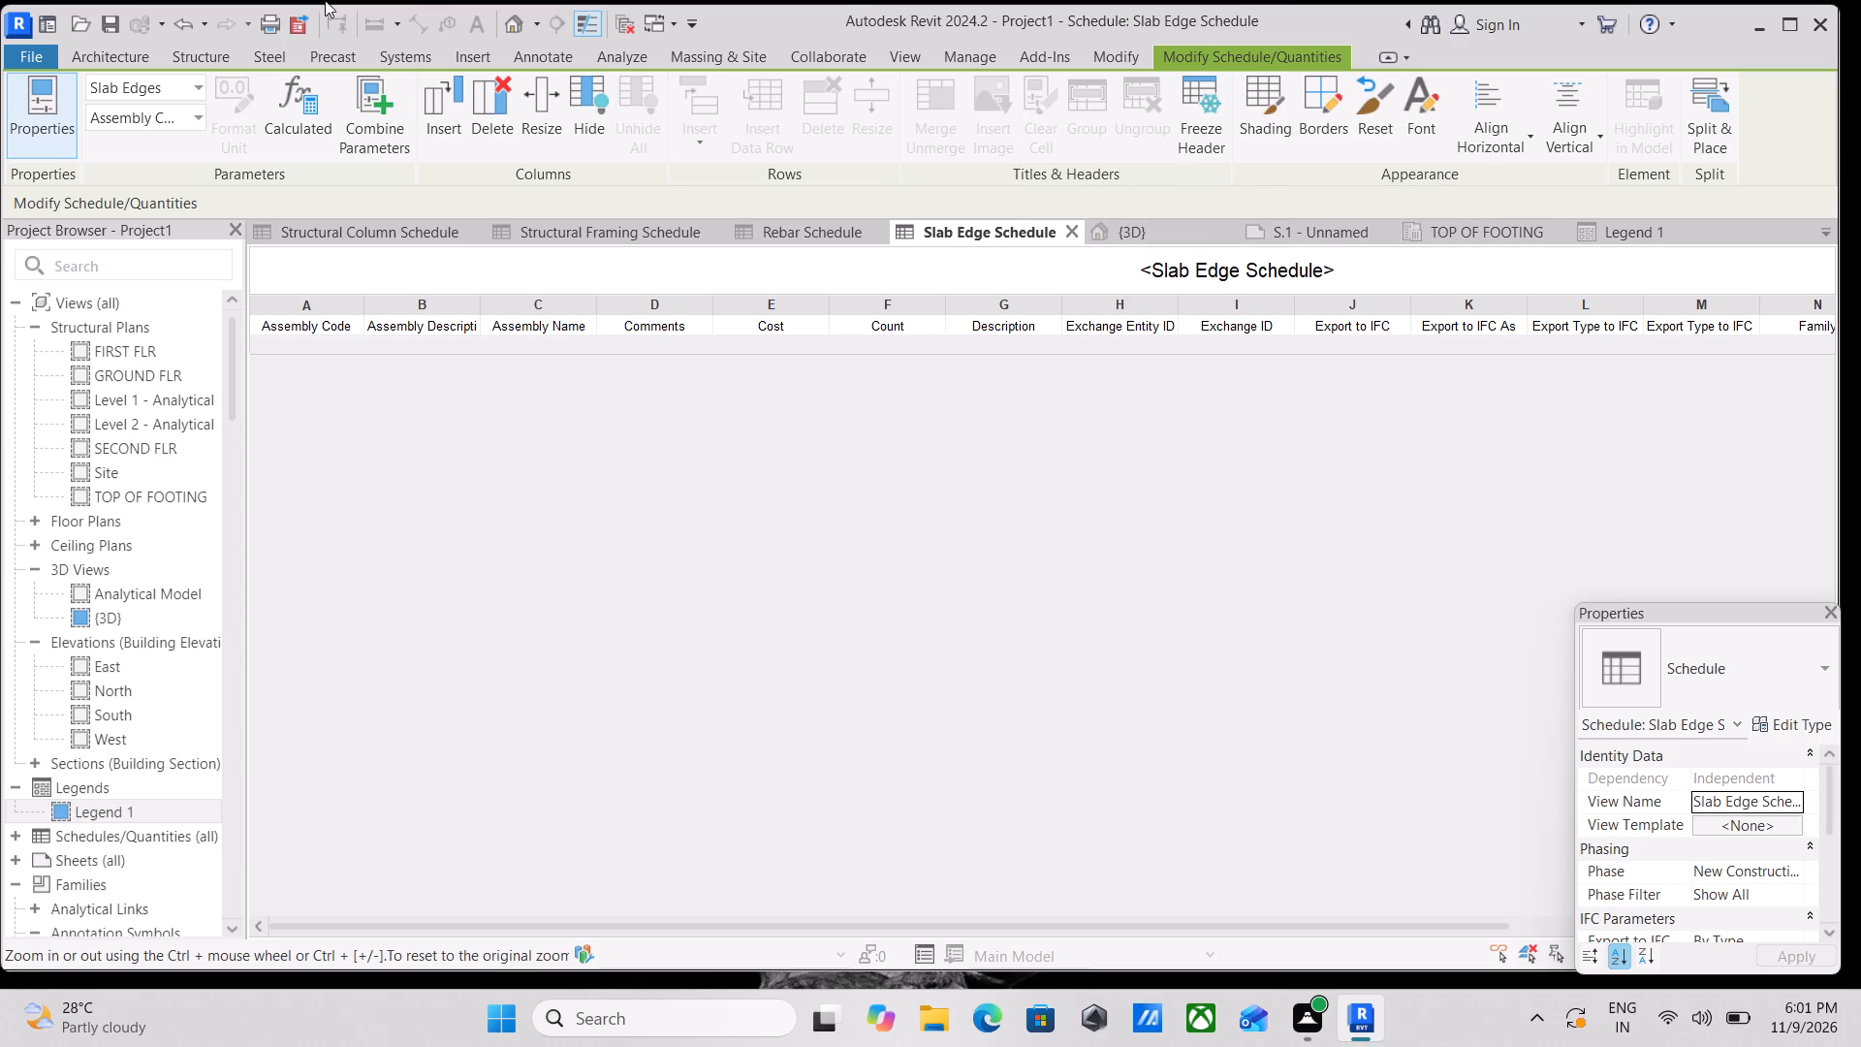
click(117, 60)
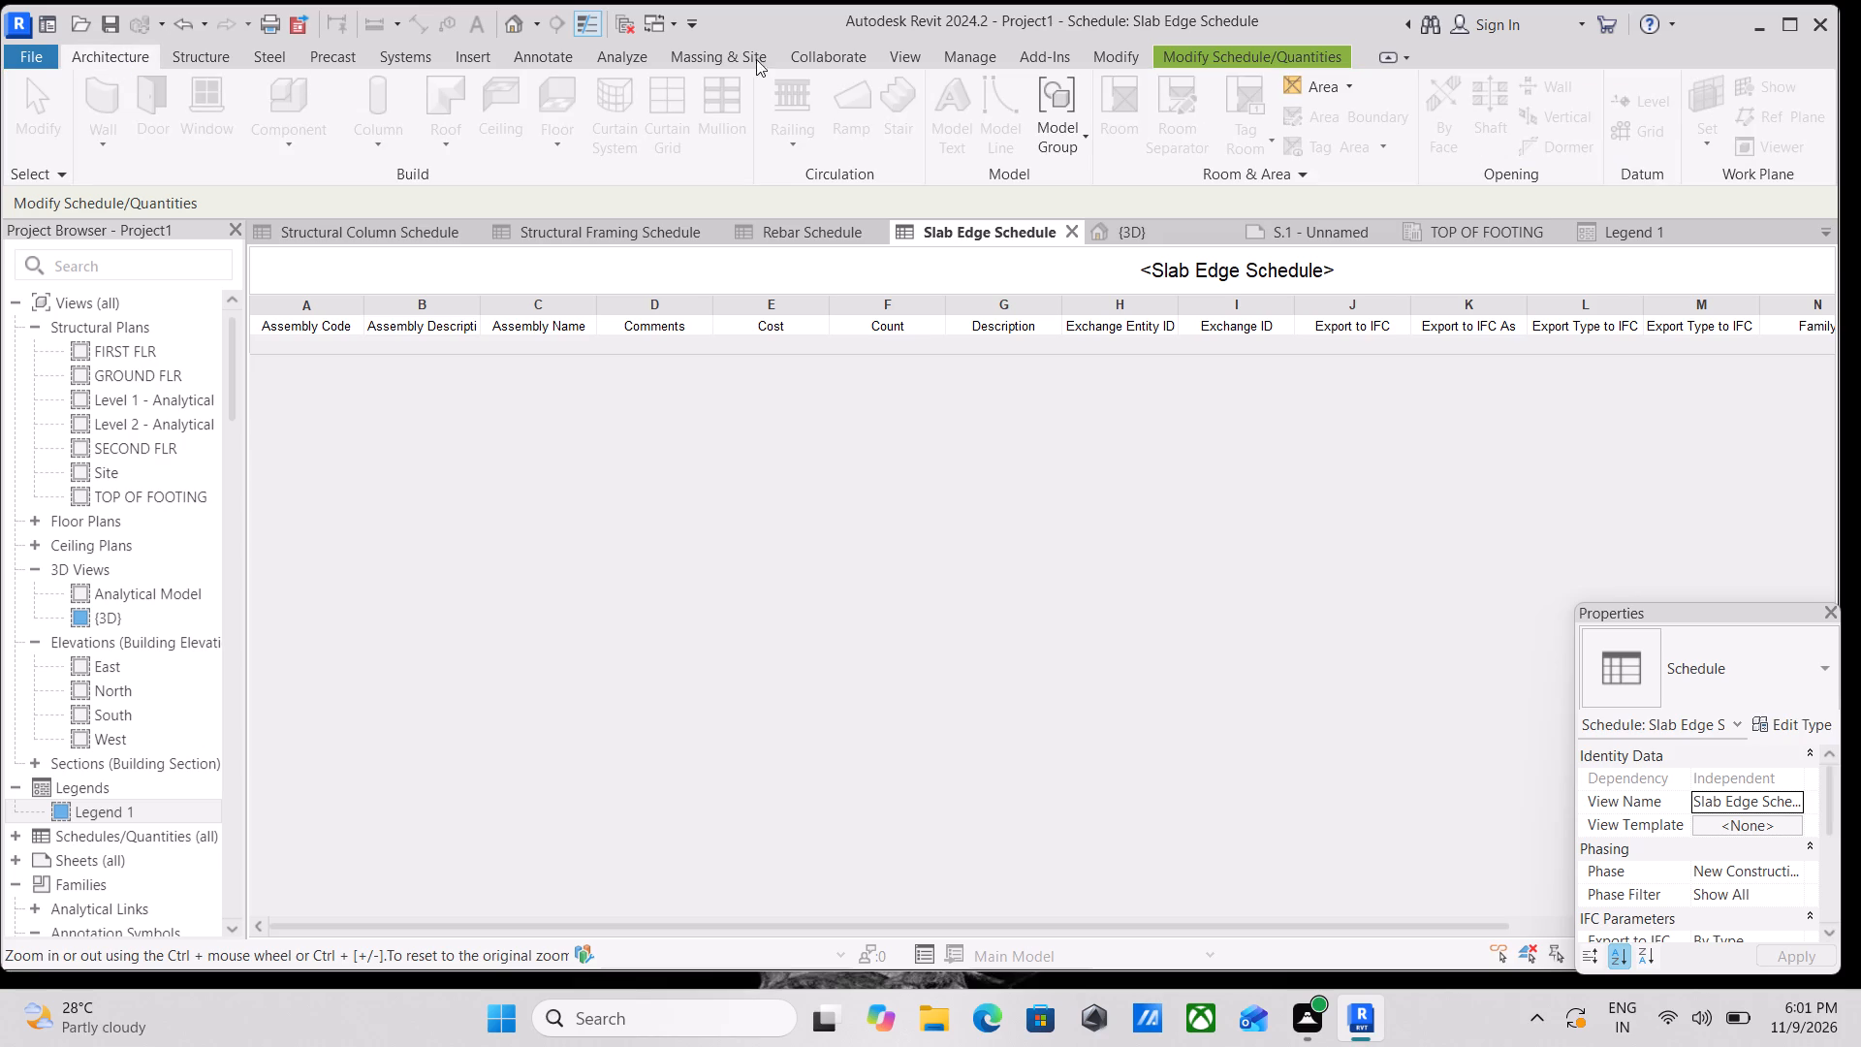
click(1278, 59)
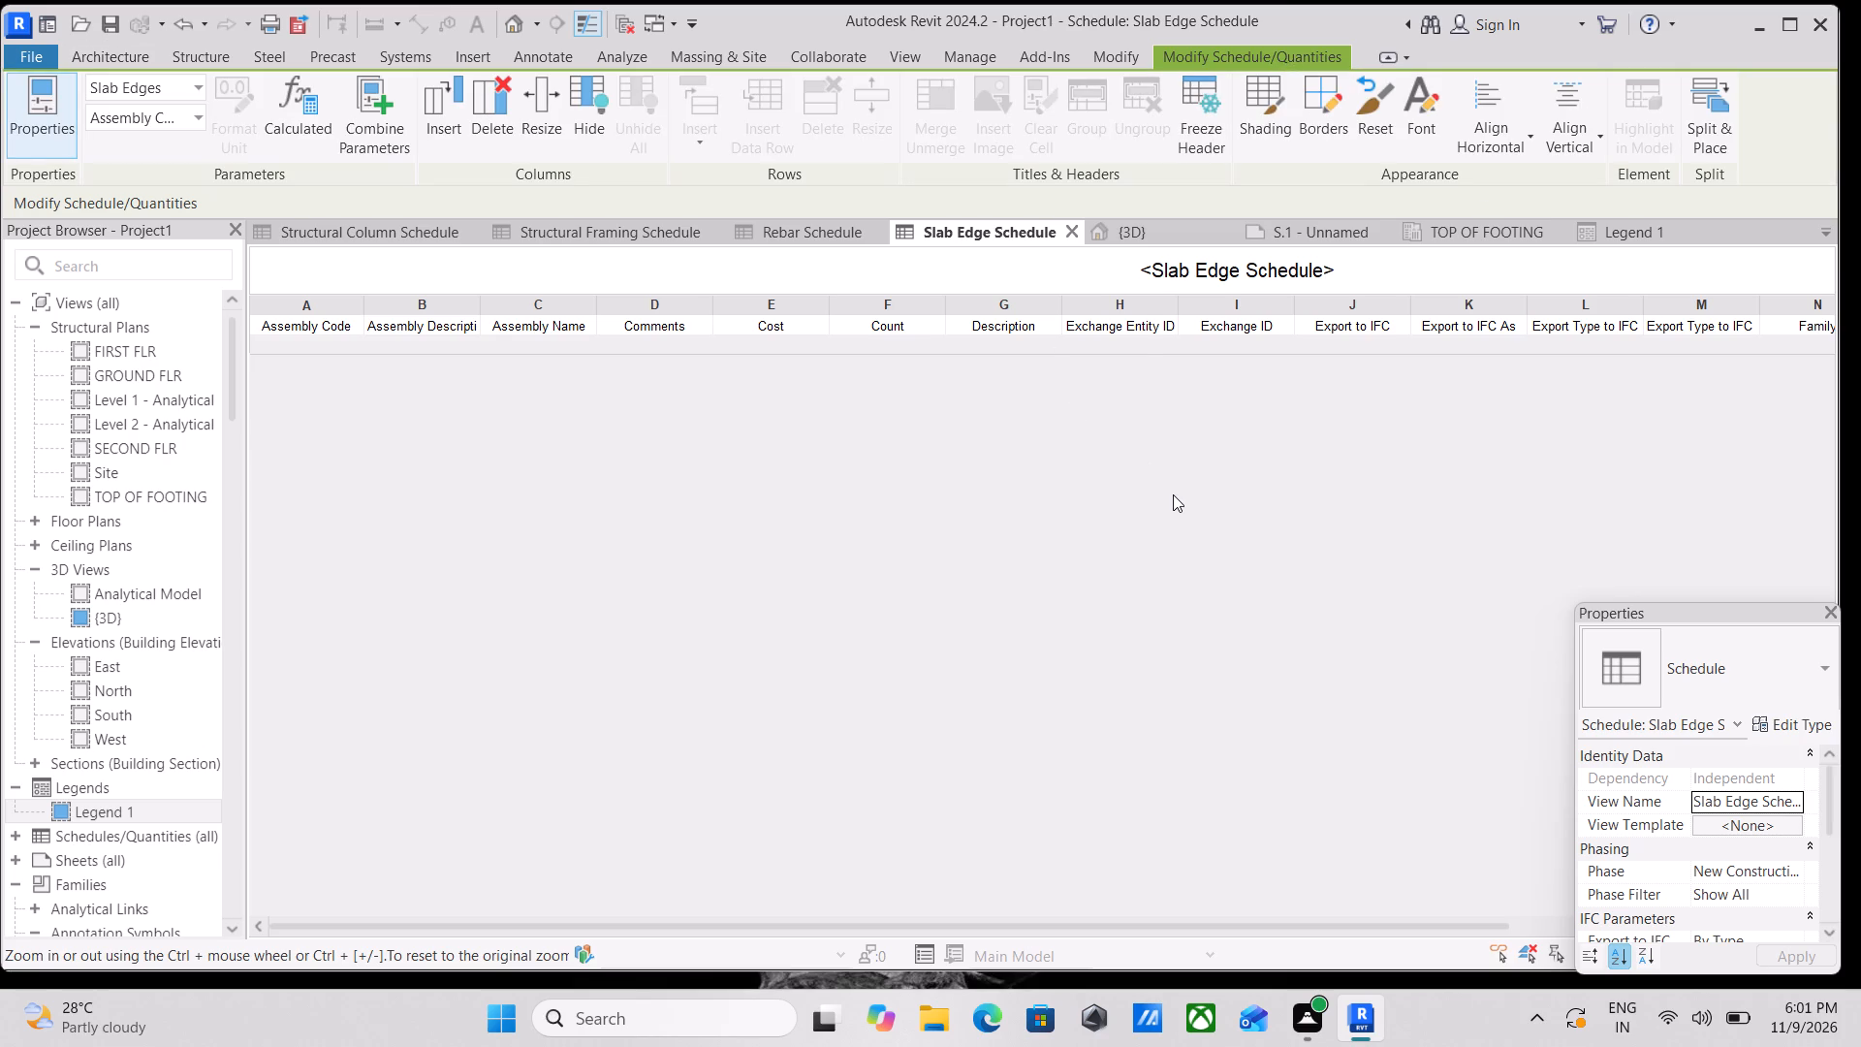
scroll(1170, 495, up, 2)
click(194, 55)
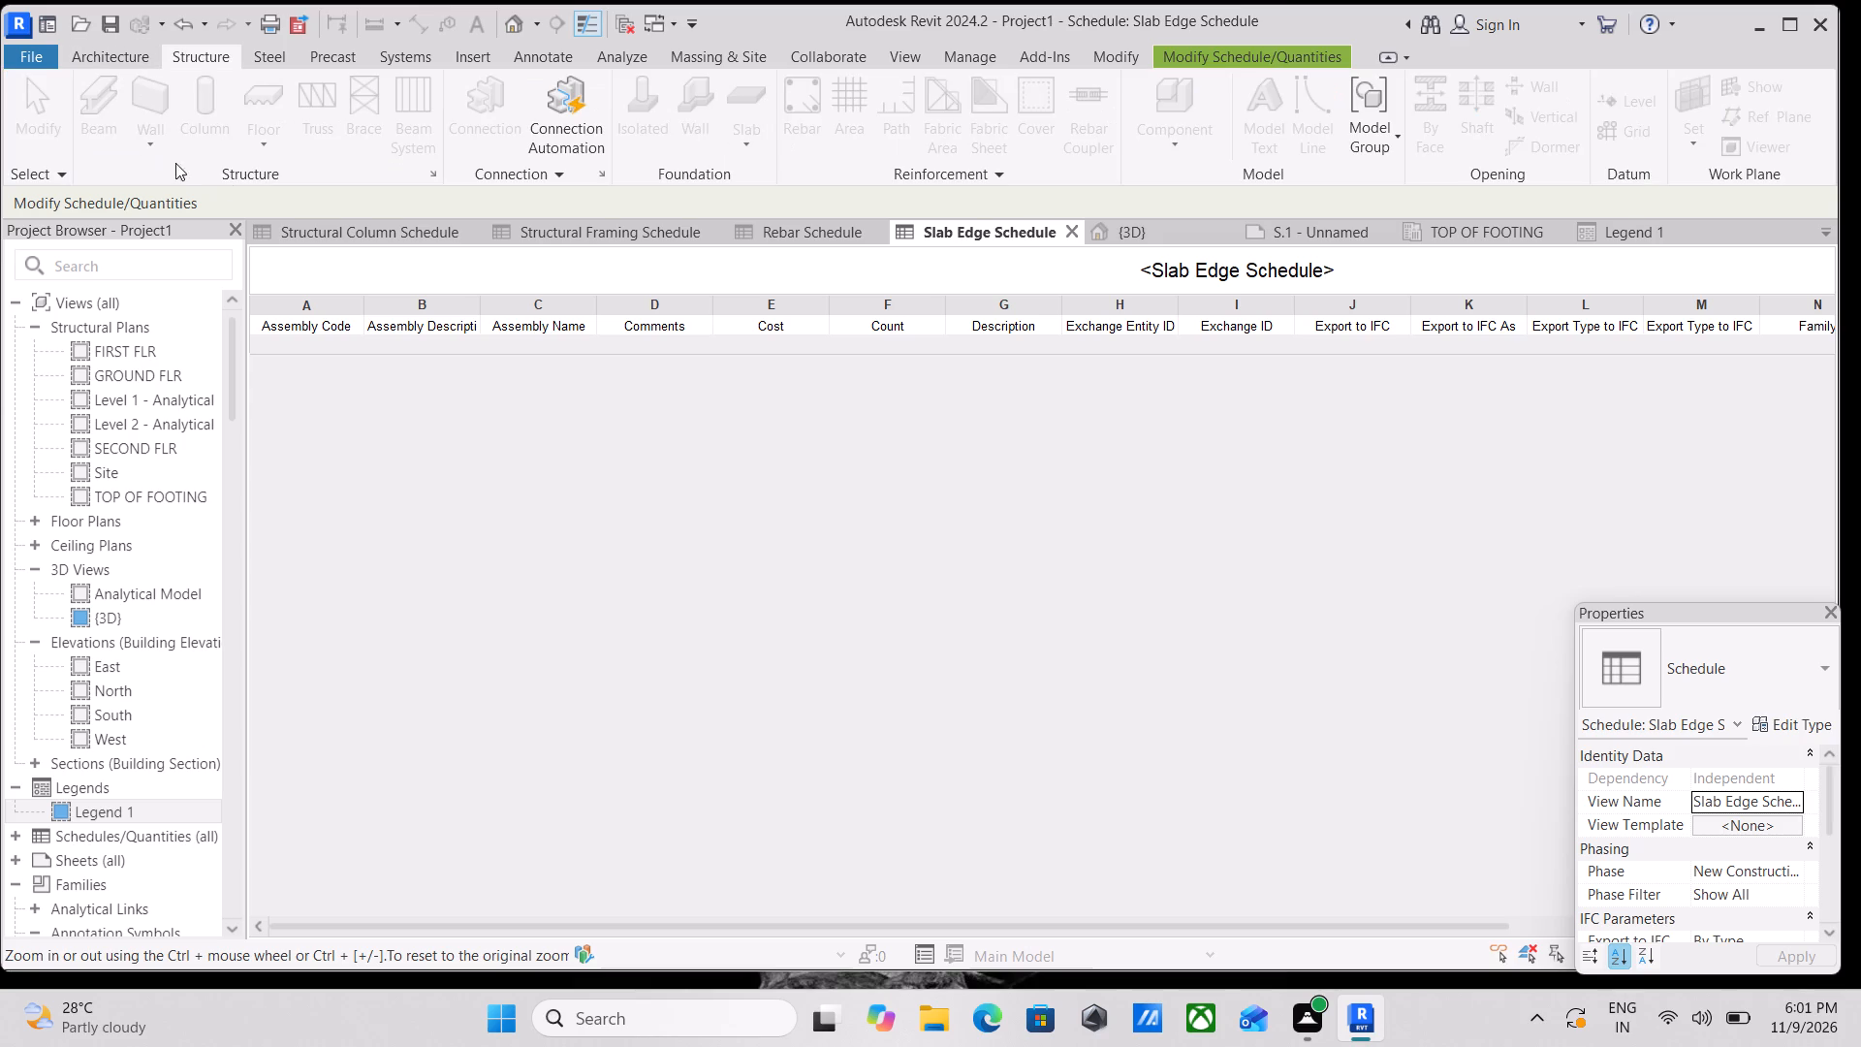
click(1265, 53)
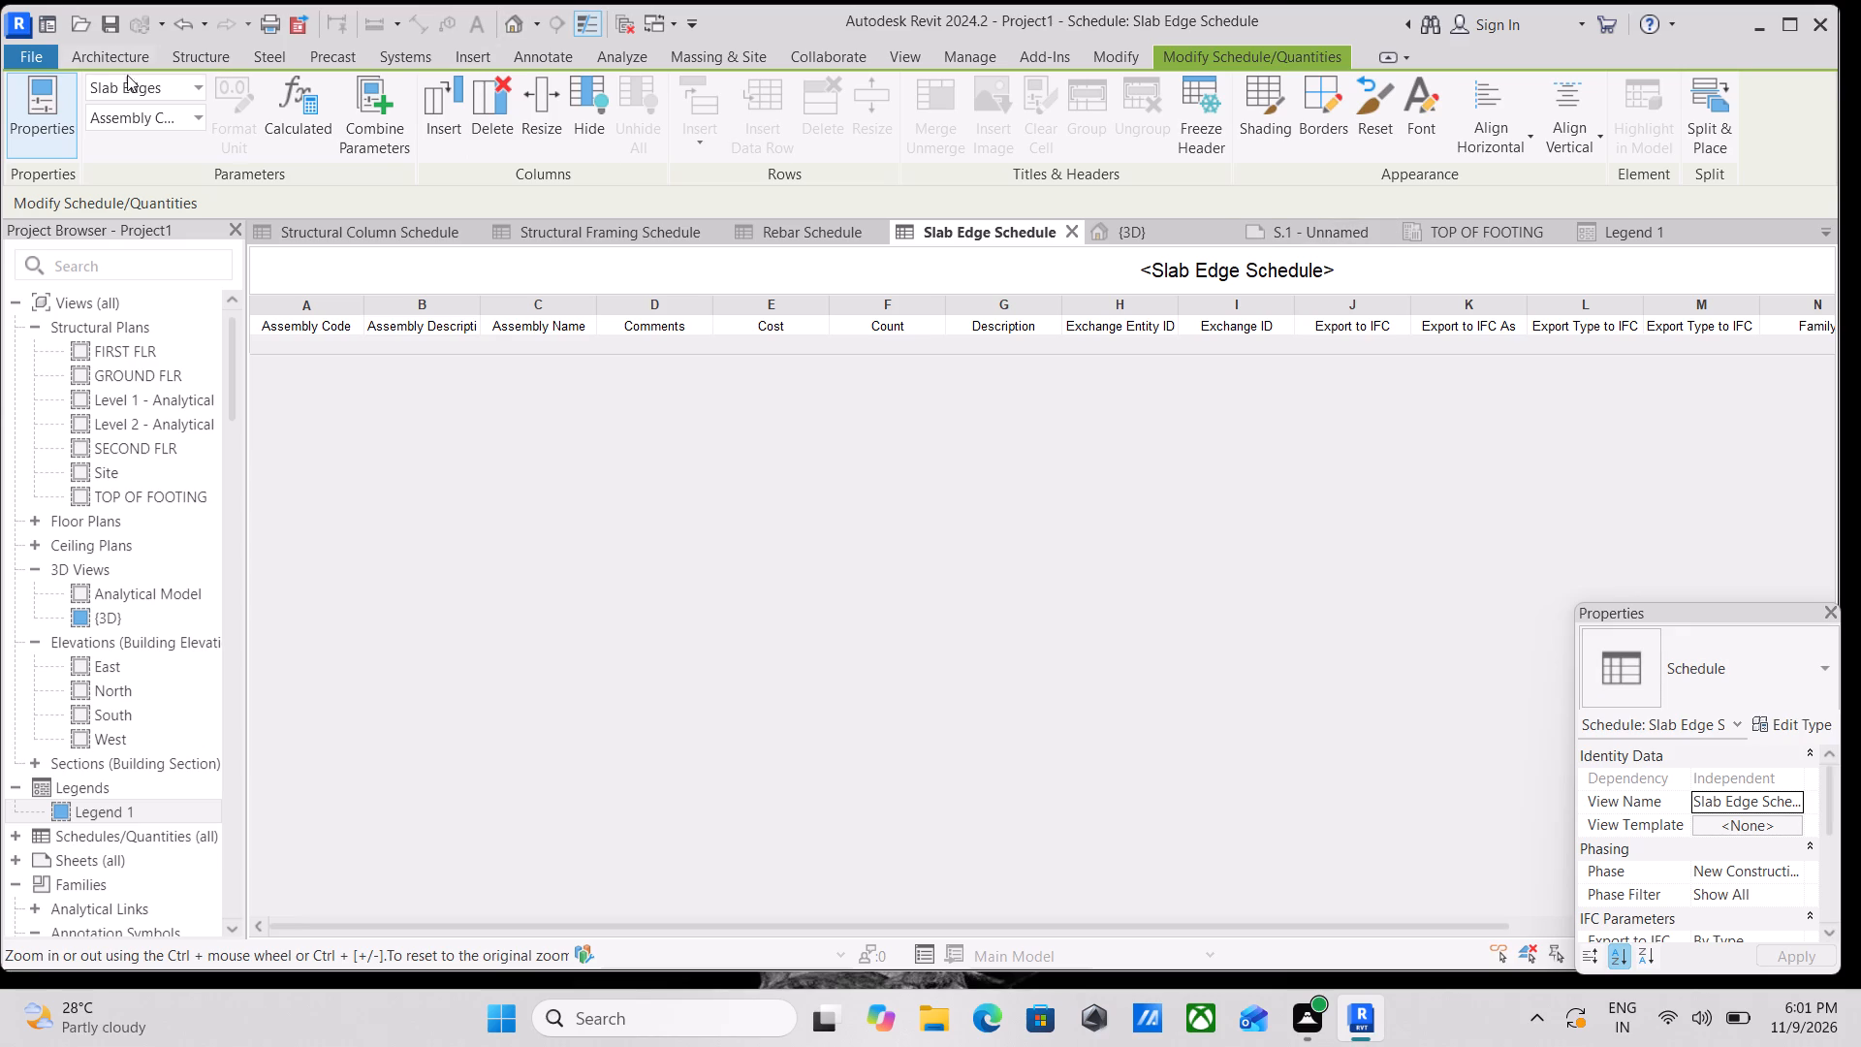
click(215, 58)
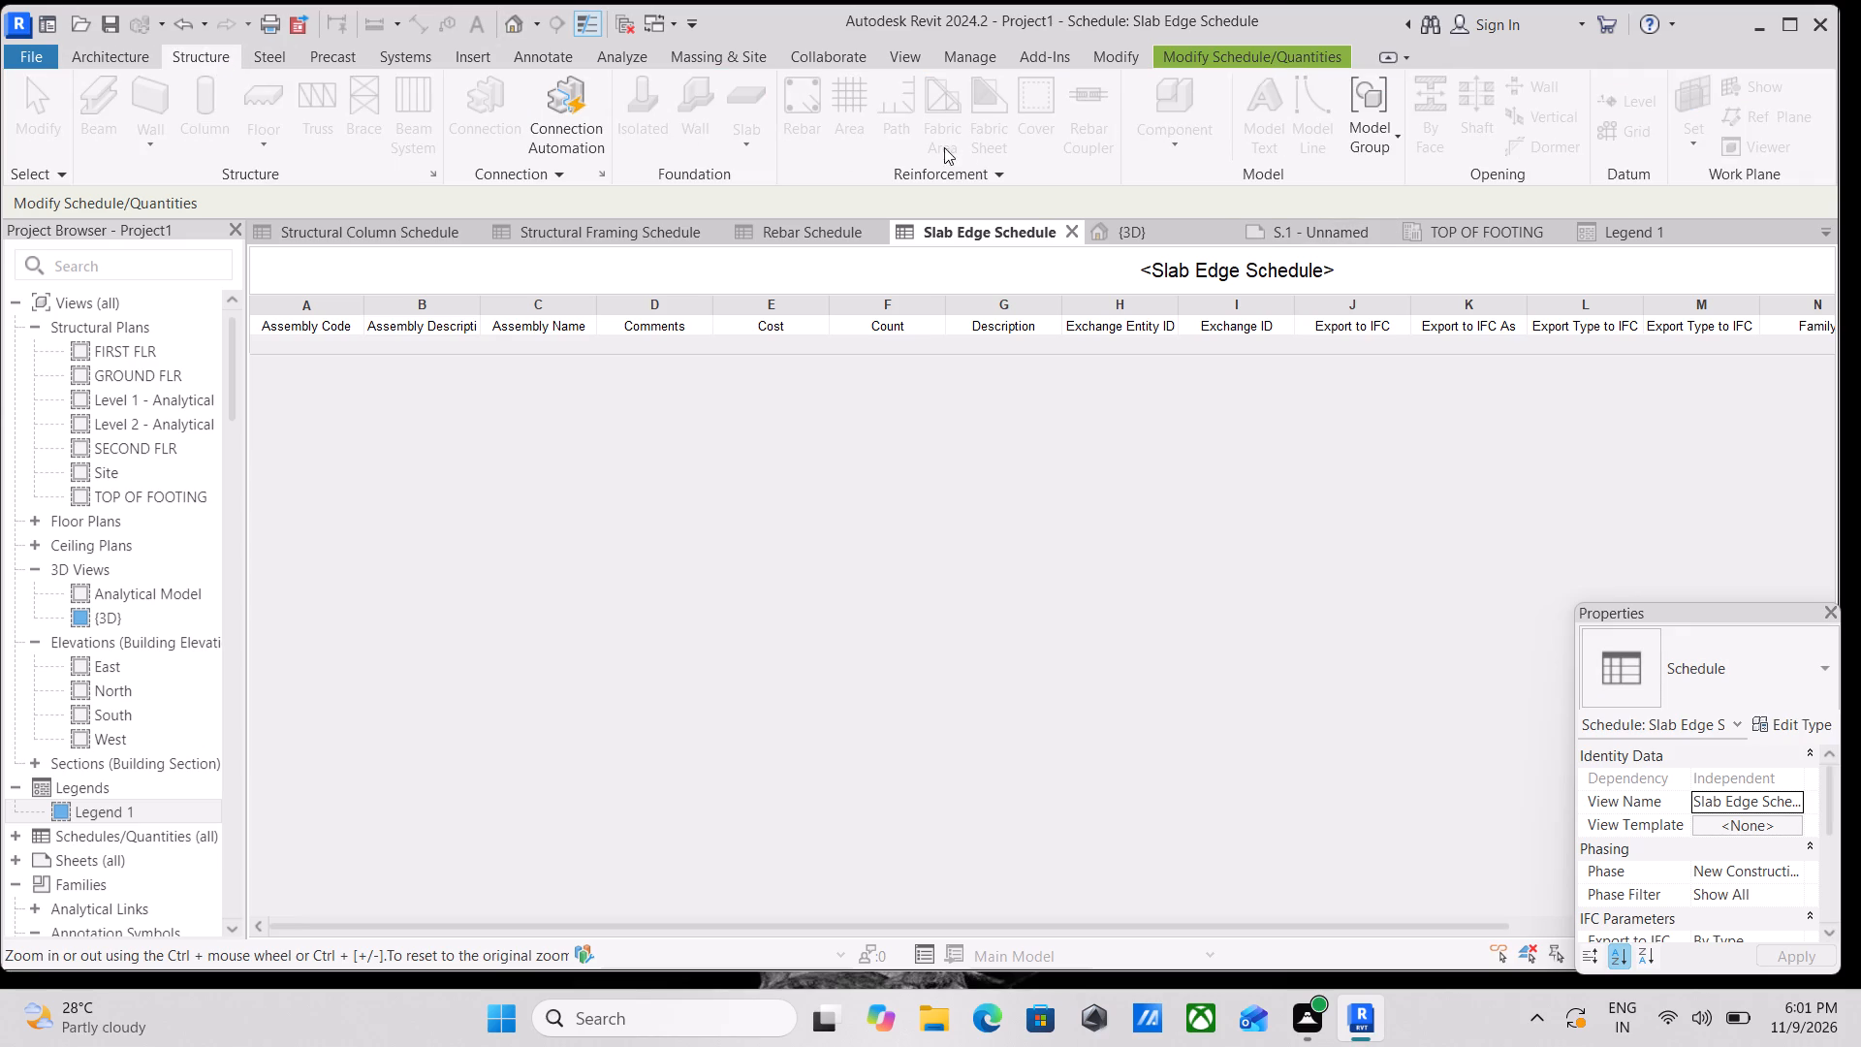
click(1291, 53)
Open the {3D} view and examine the full frame with its grids and levels, from footings to SECOND FLR.
scroll(1747, 111, up, 2)
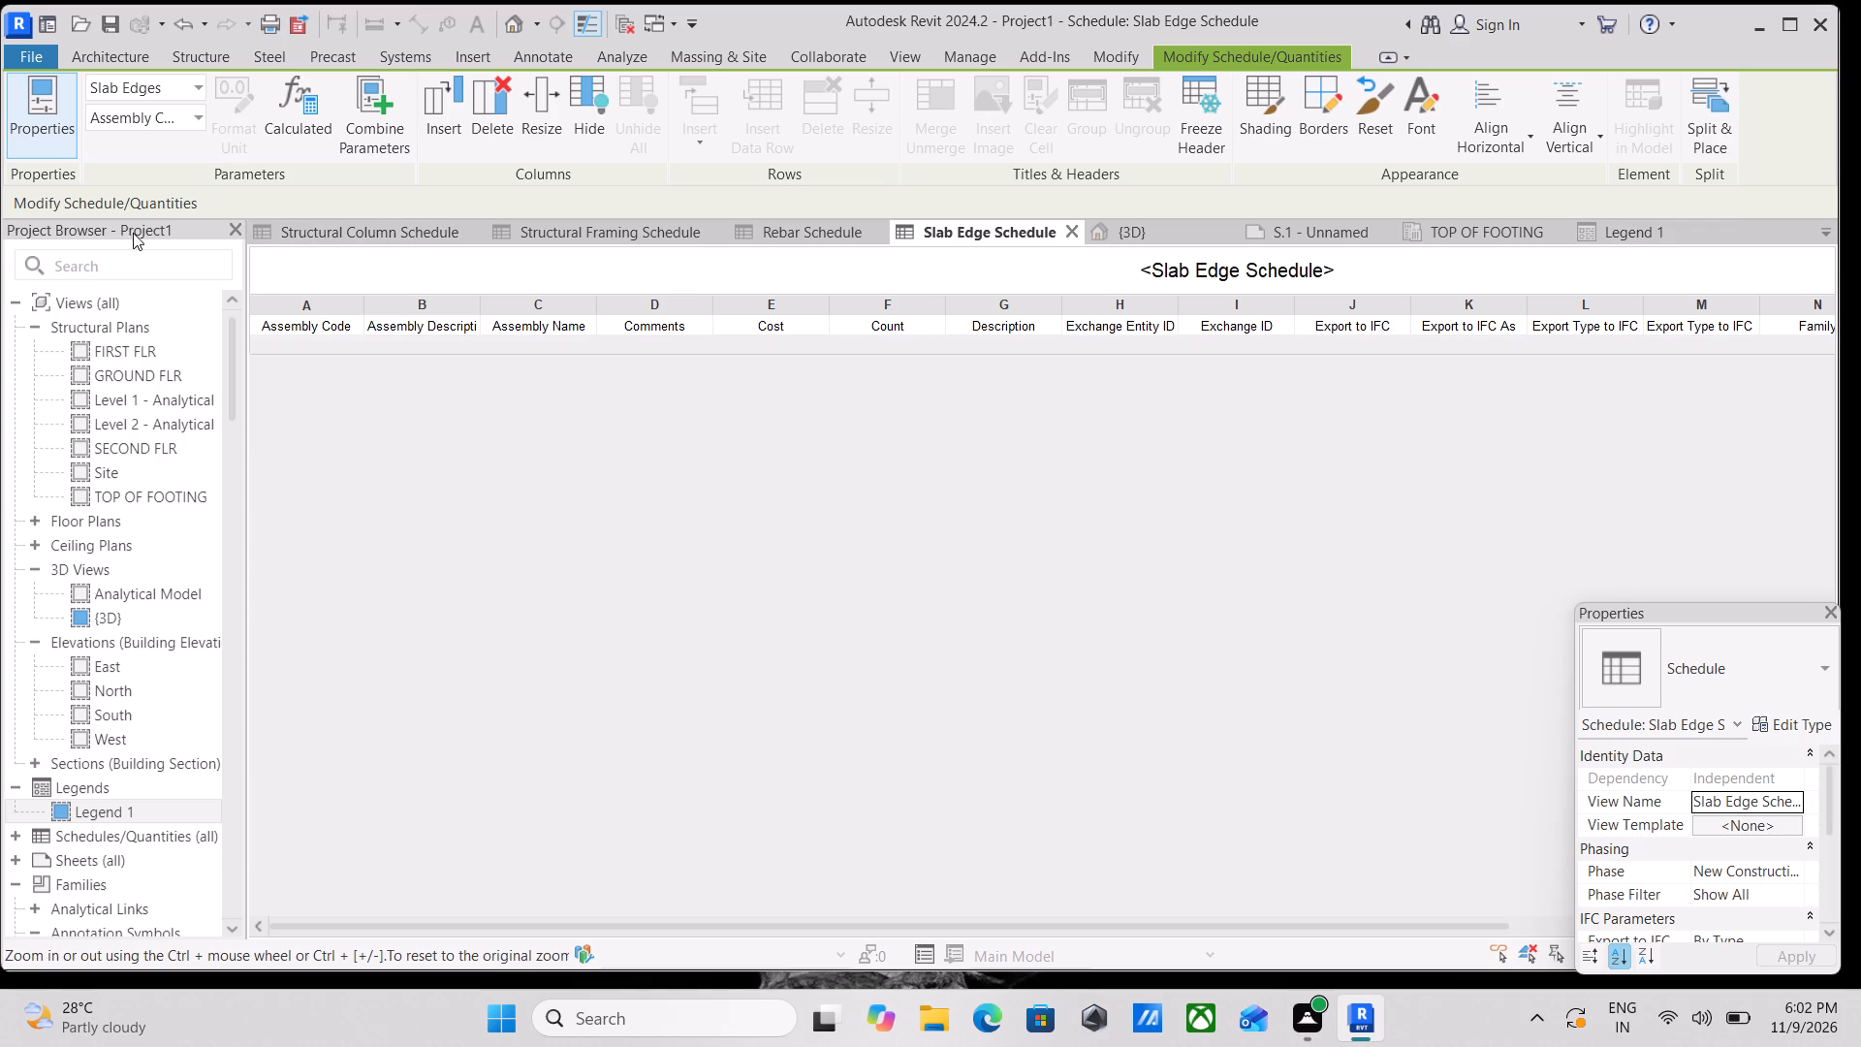
scroll(19, 431, up, 3)
click(101, 624)
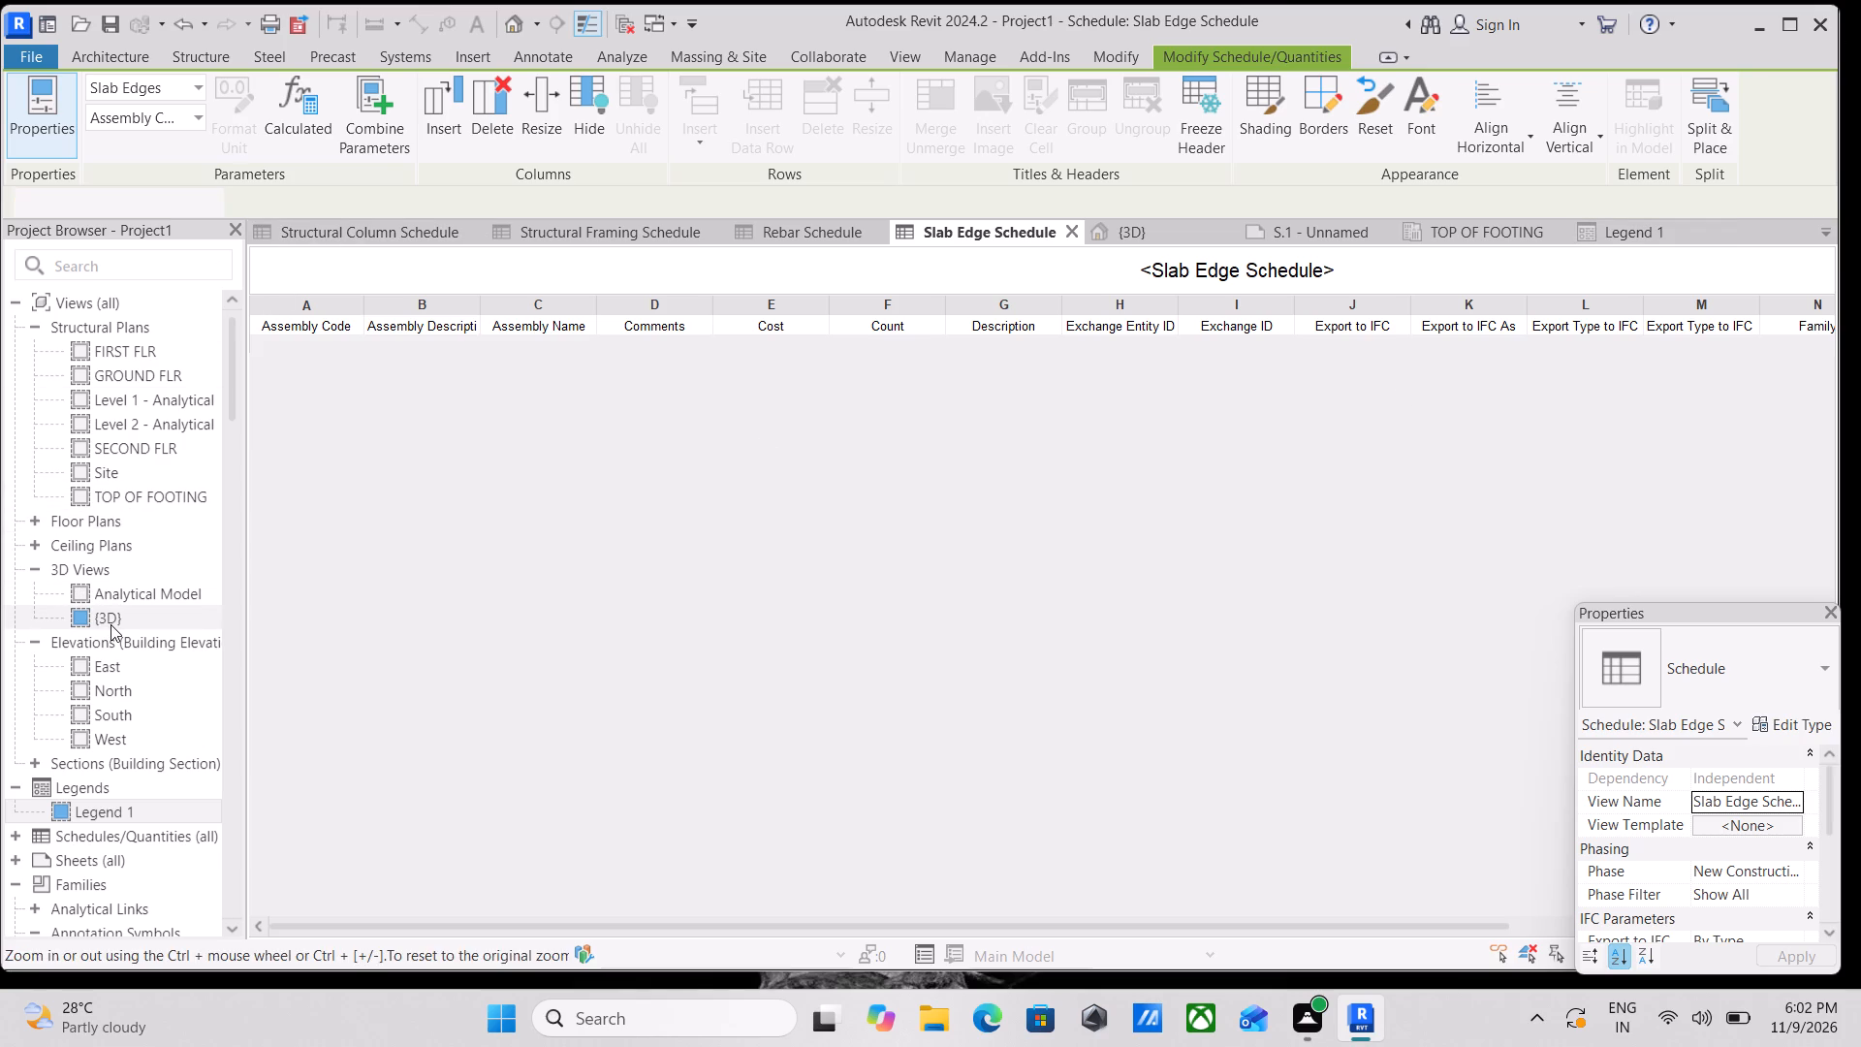
double_click(111, 623)
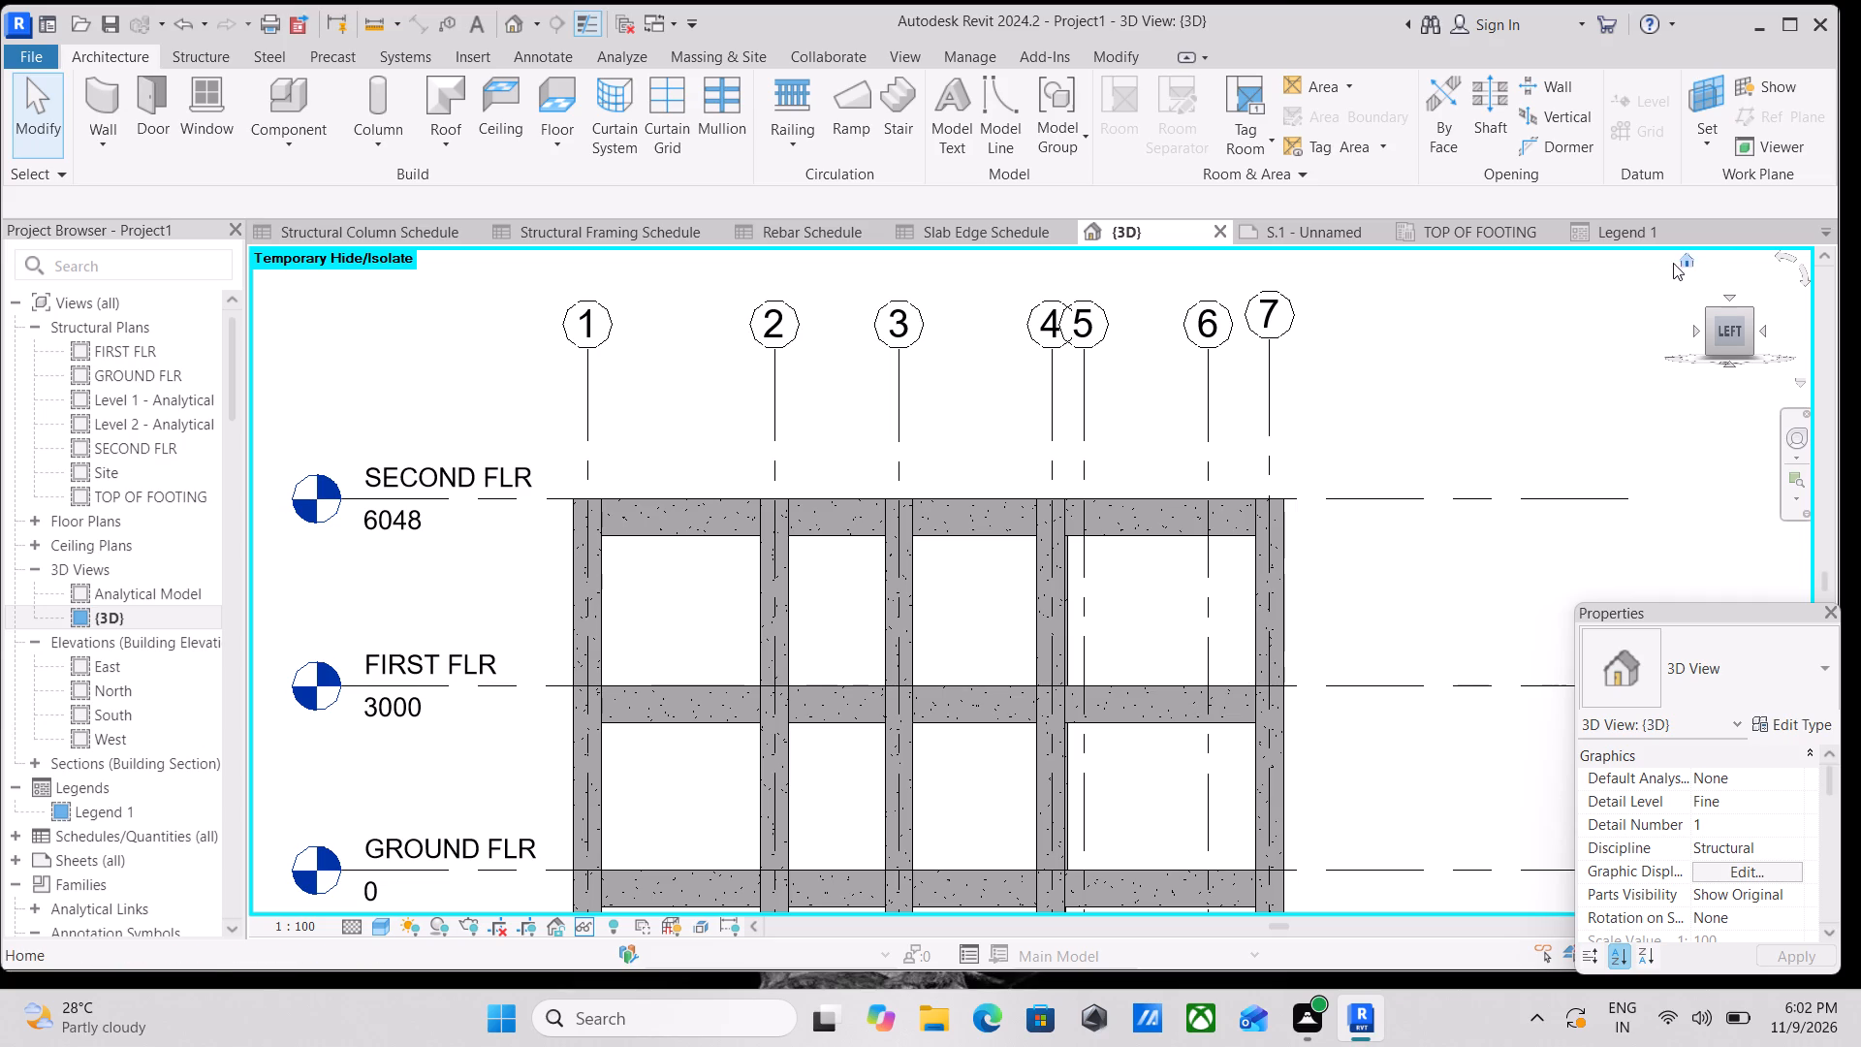
scroll(1653, 238, up, 1)
scroll(1123, 178, up, 4)
scroll(1337, 352, down, 2)
middle_drag(1299, 355, 959, 351)
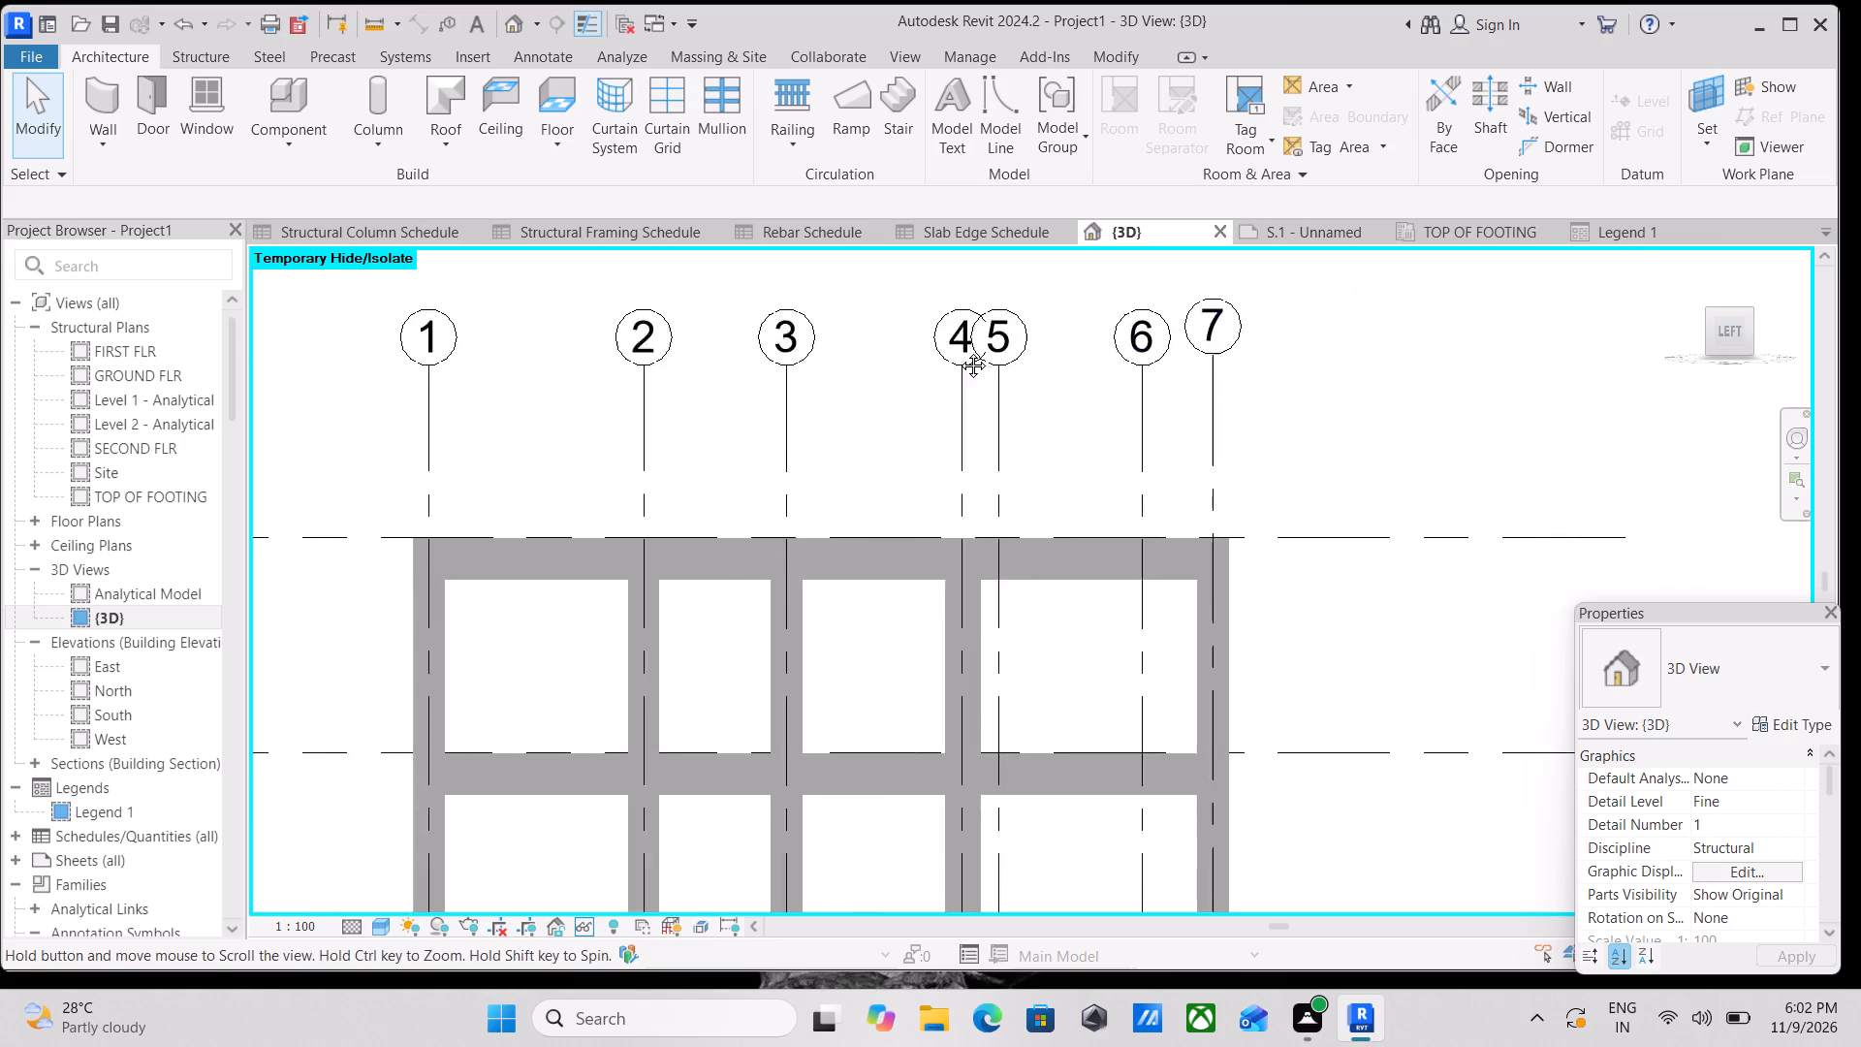
scroll(944, 351, down, 1)
middle_drag(959, 351, 729, 368)
scroll(932, 366, down, 2)
middle_drag(946, 364, 1329, 300)
middle_drag(904, 491, 970, 568)
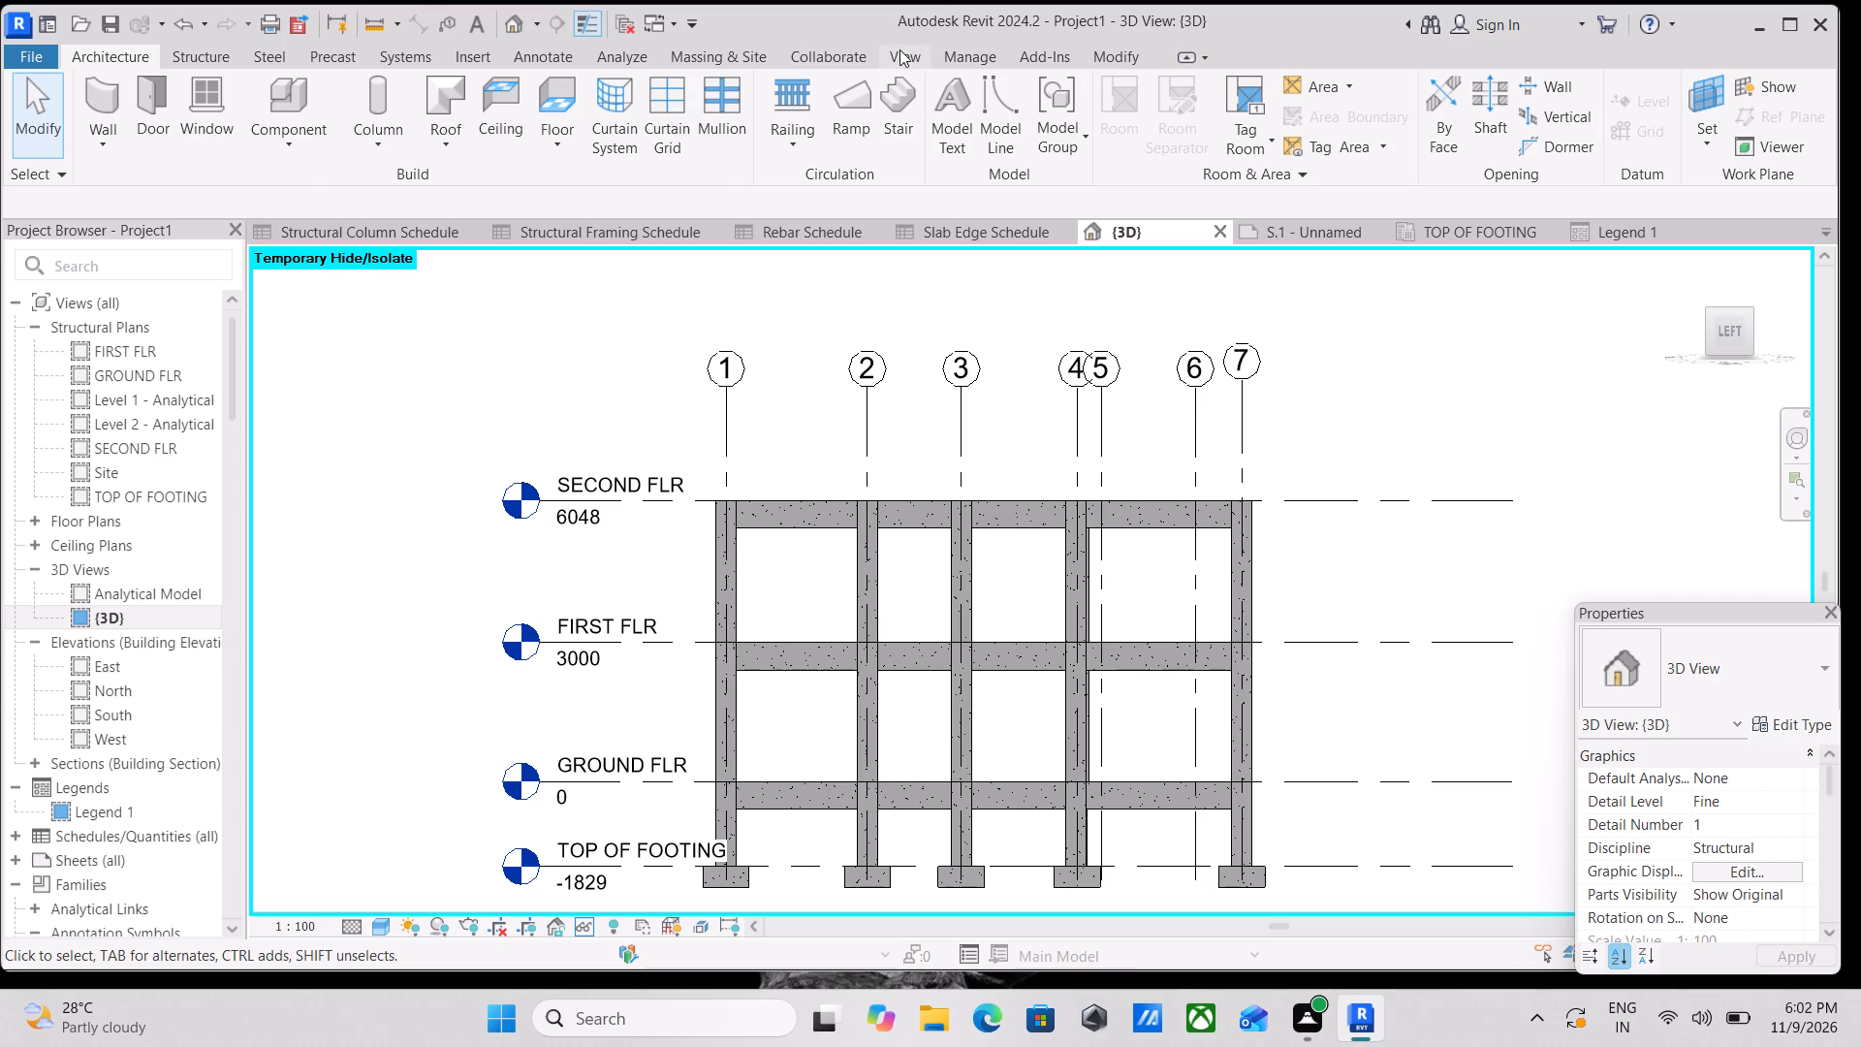
Start a new schedule for the Slab Edges category, searching the categories for SLAB.
click(899, 49)
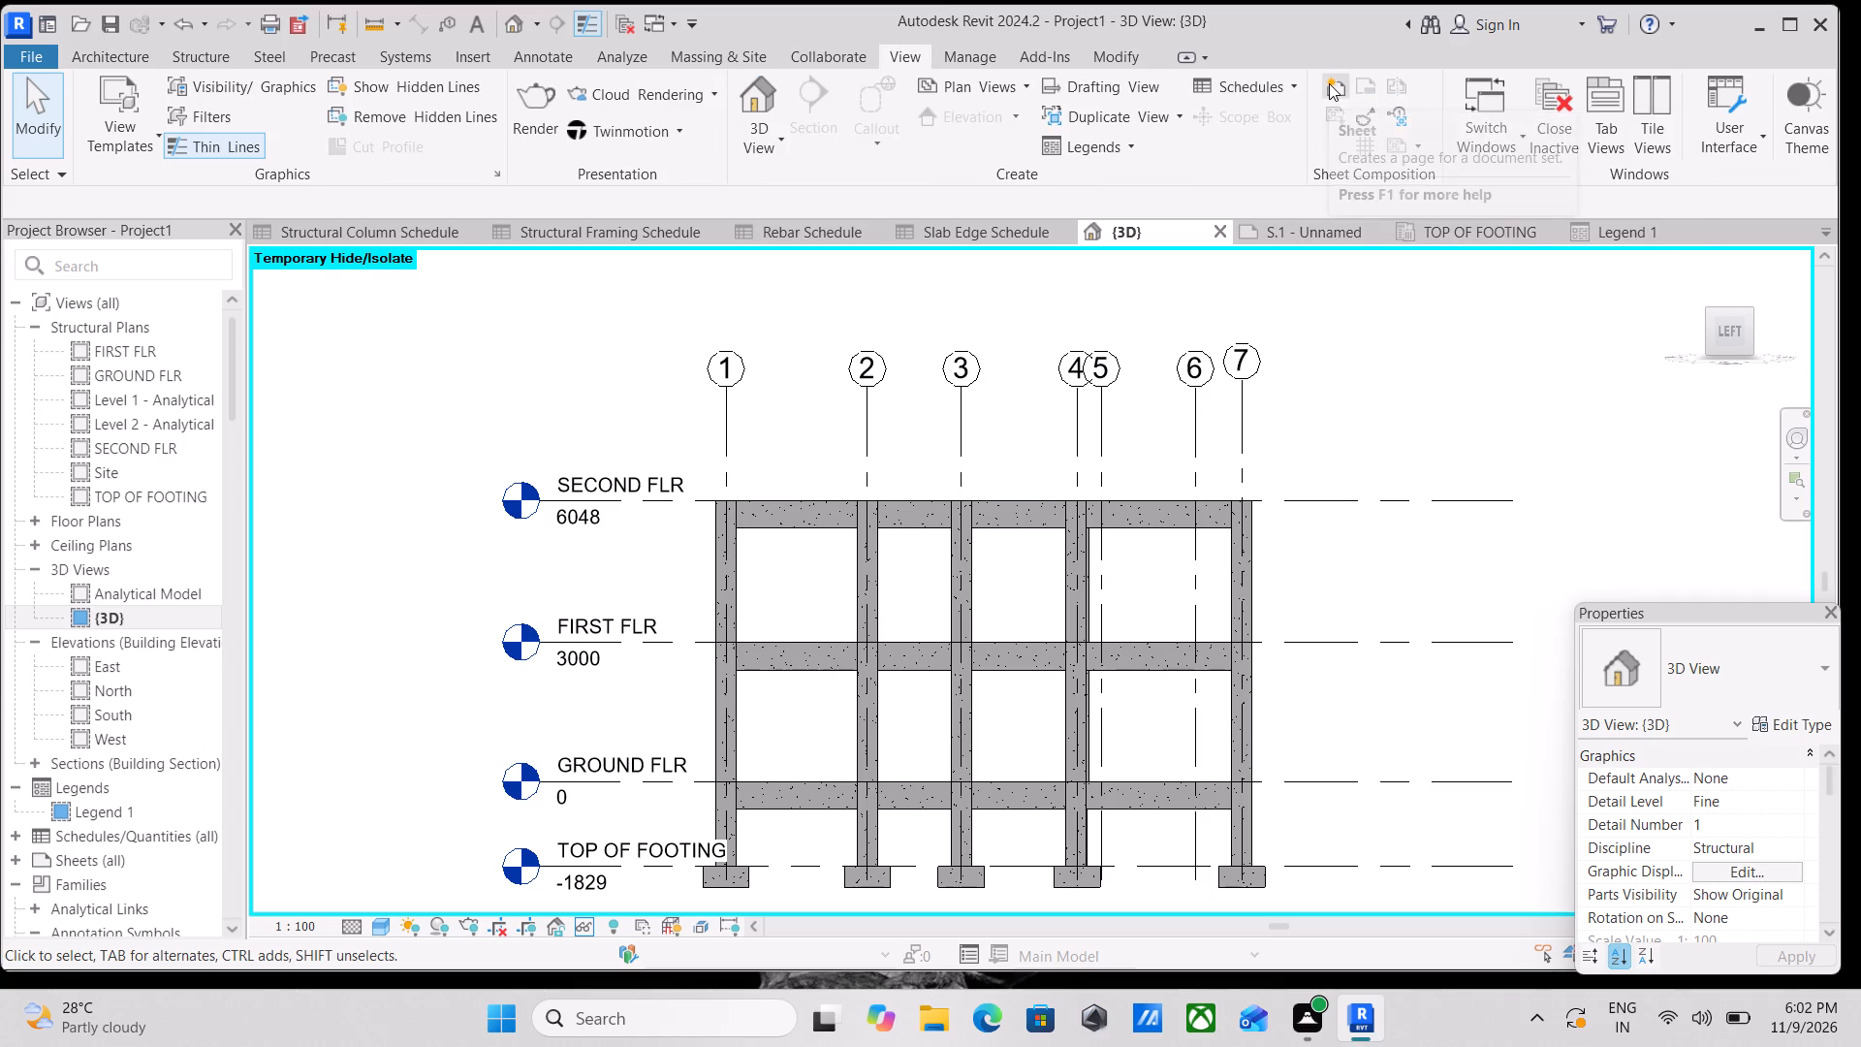
click(1289, 81)
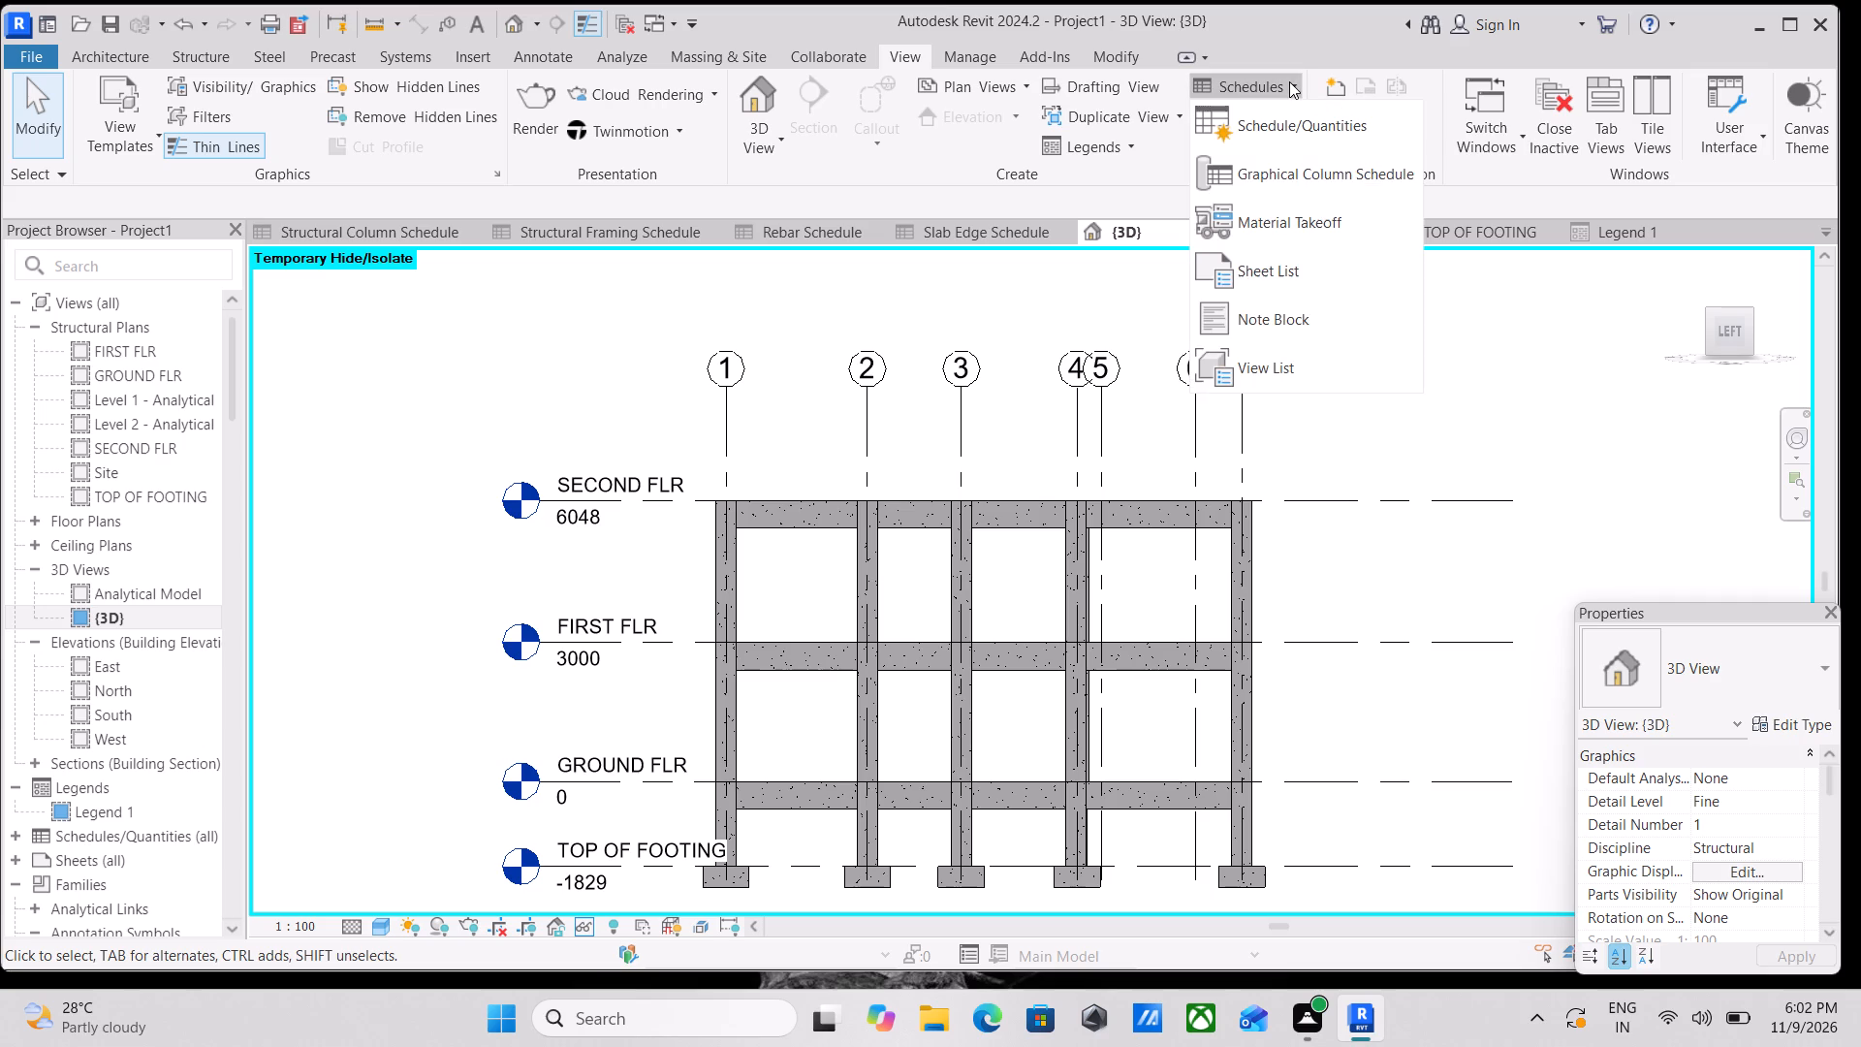
click(1290, 118)
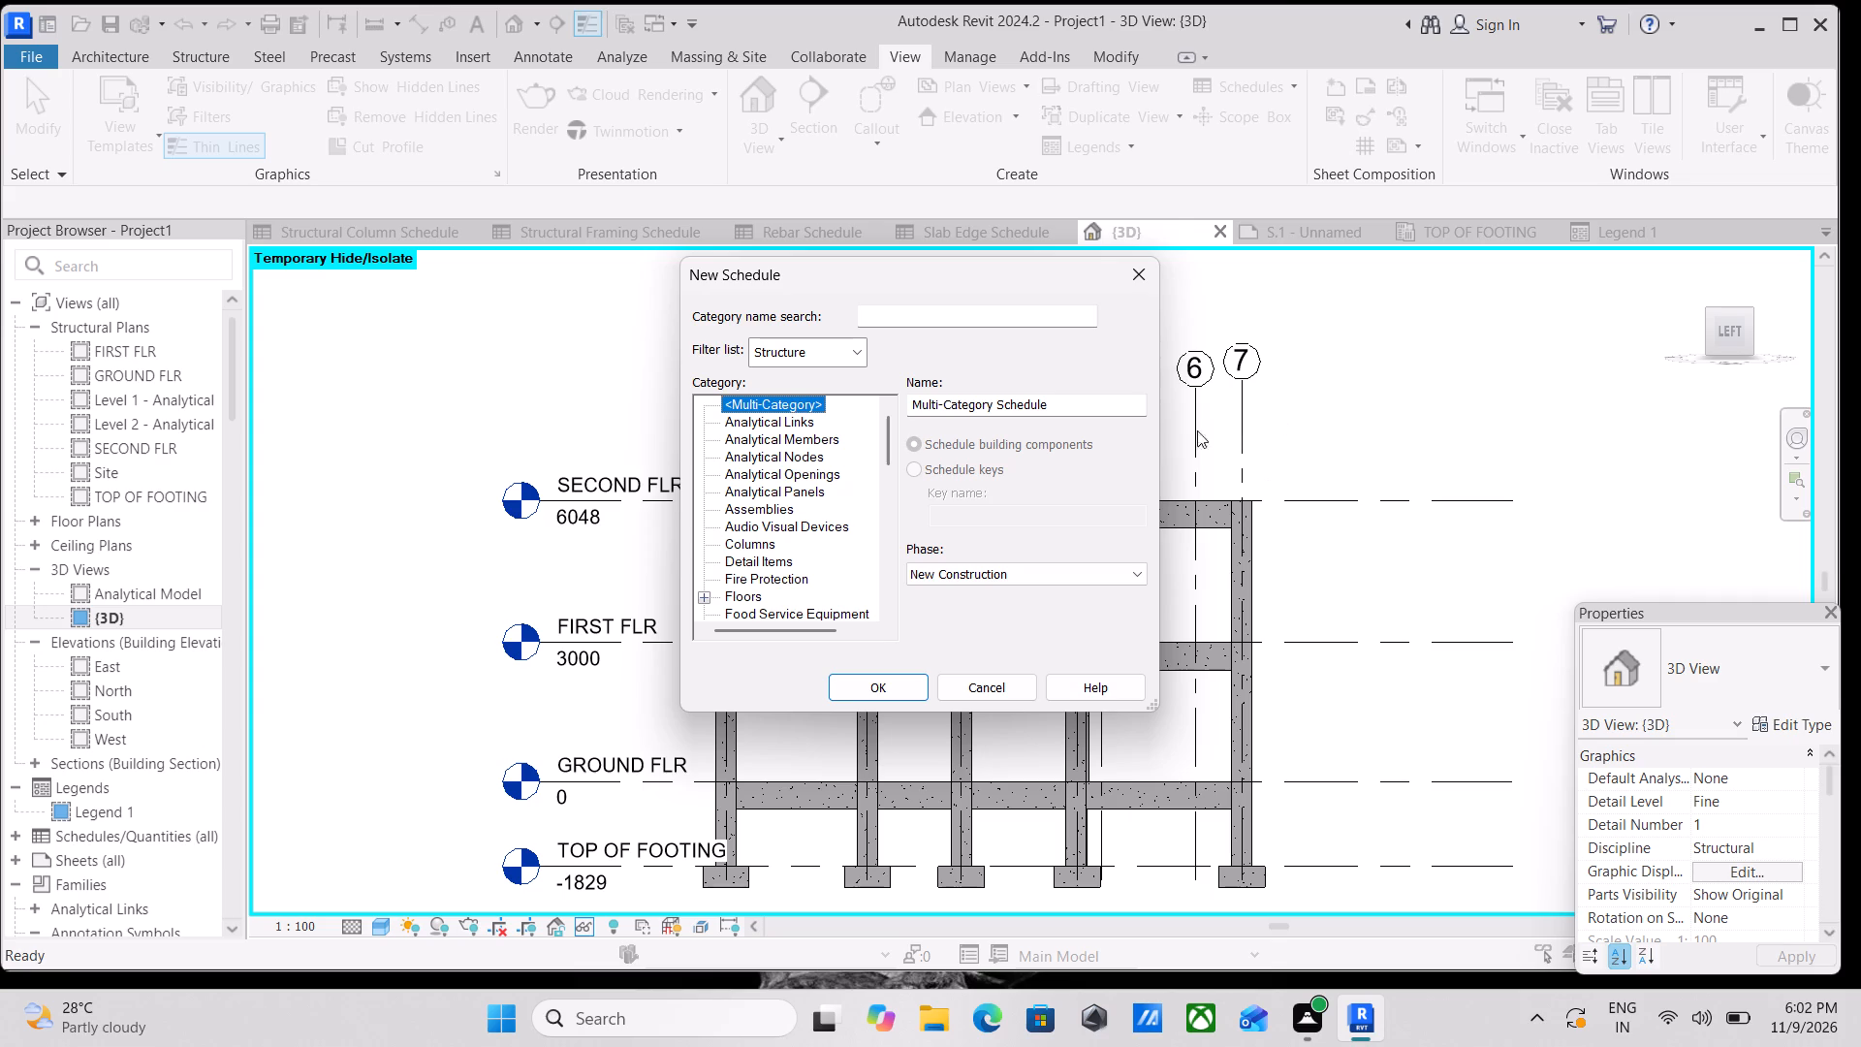
click(953, 320)
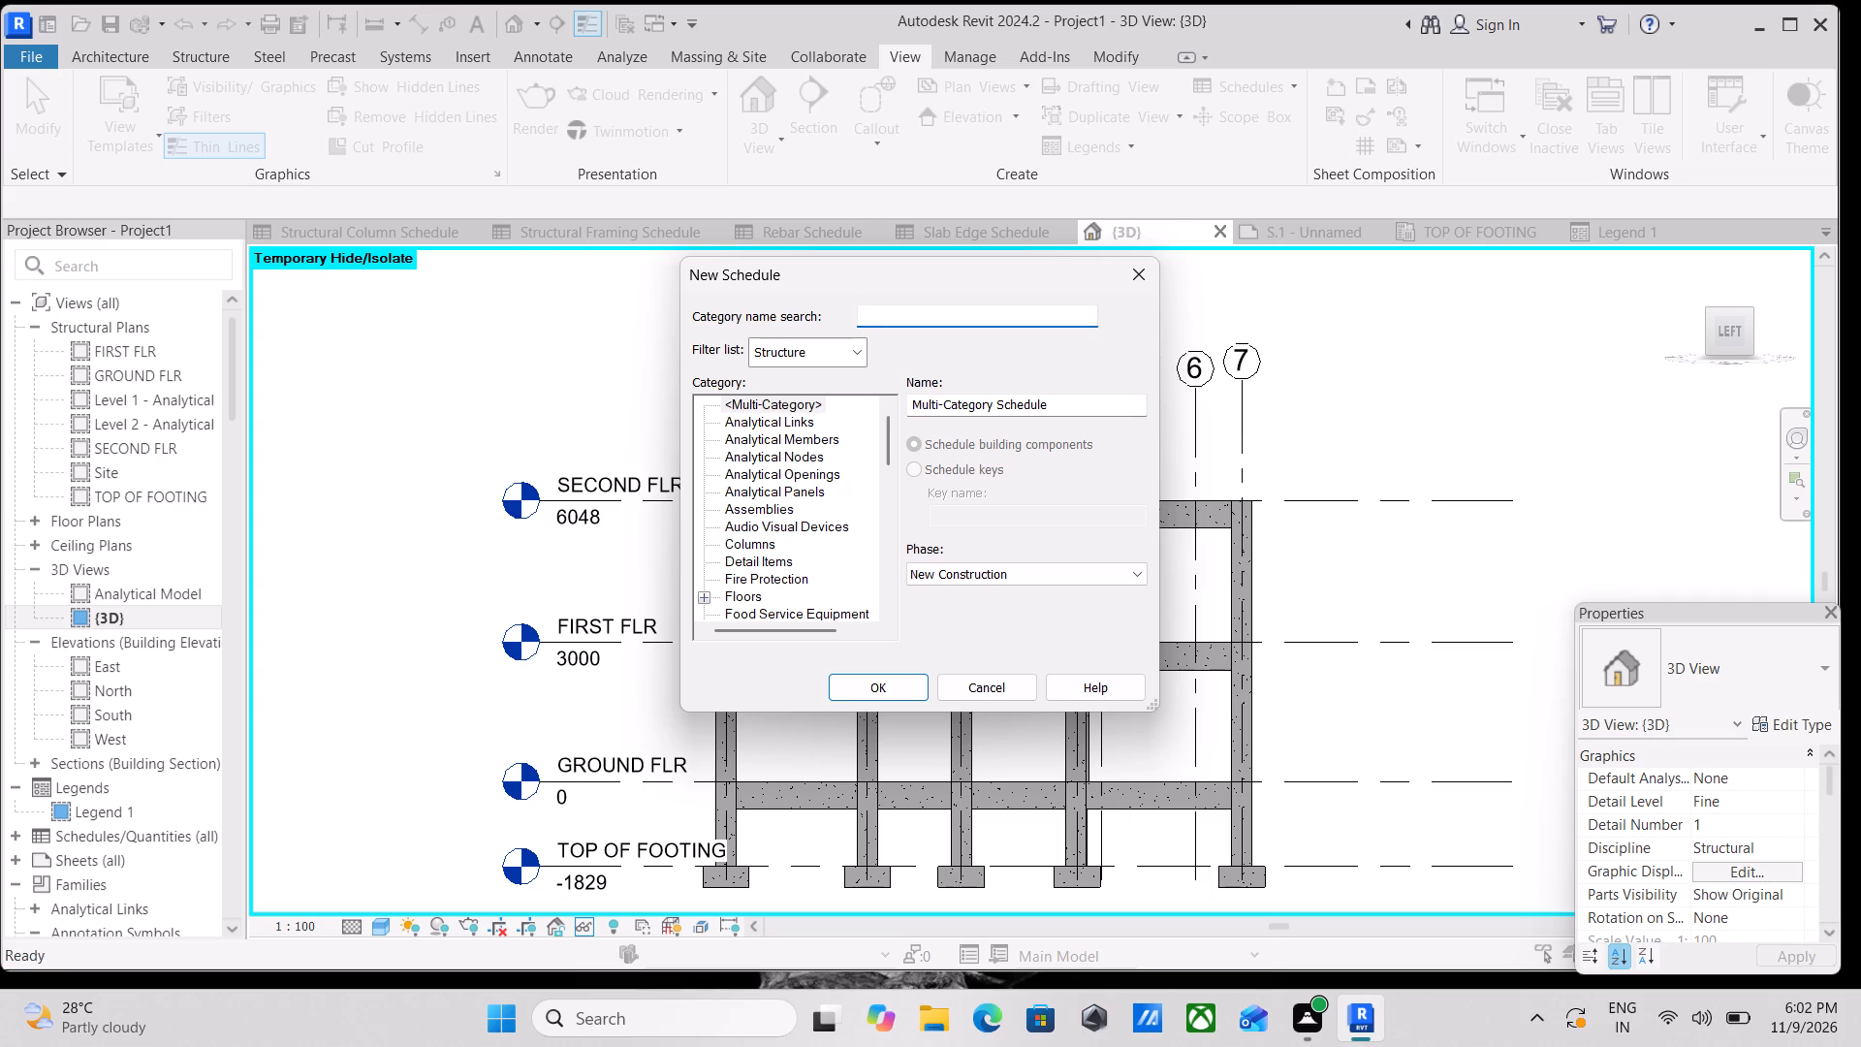
key(s)
text(LAB)
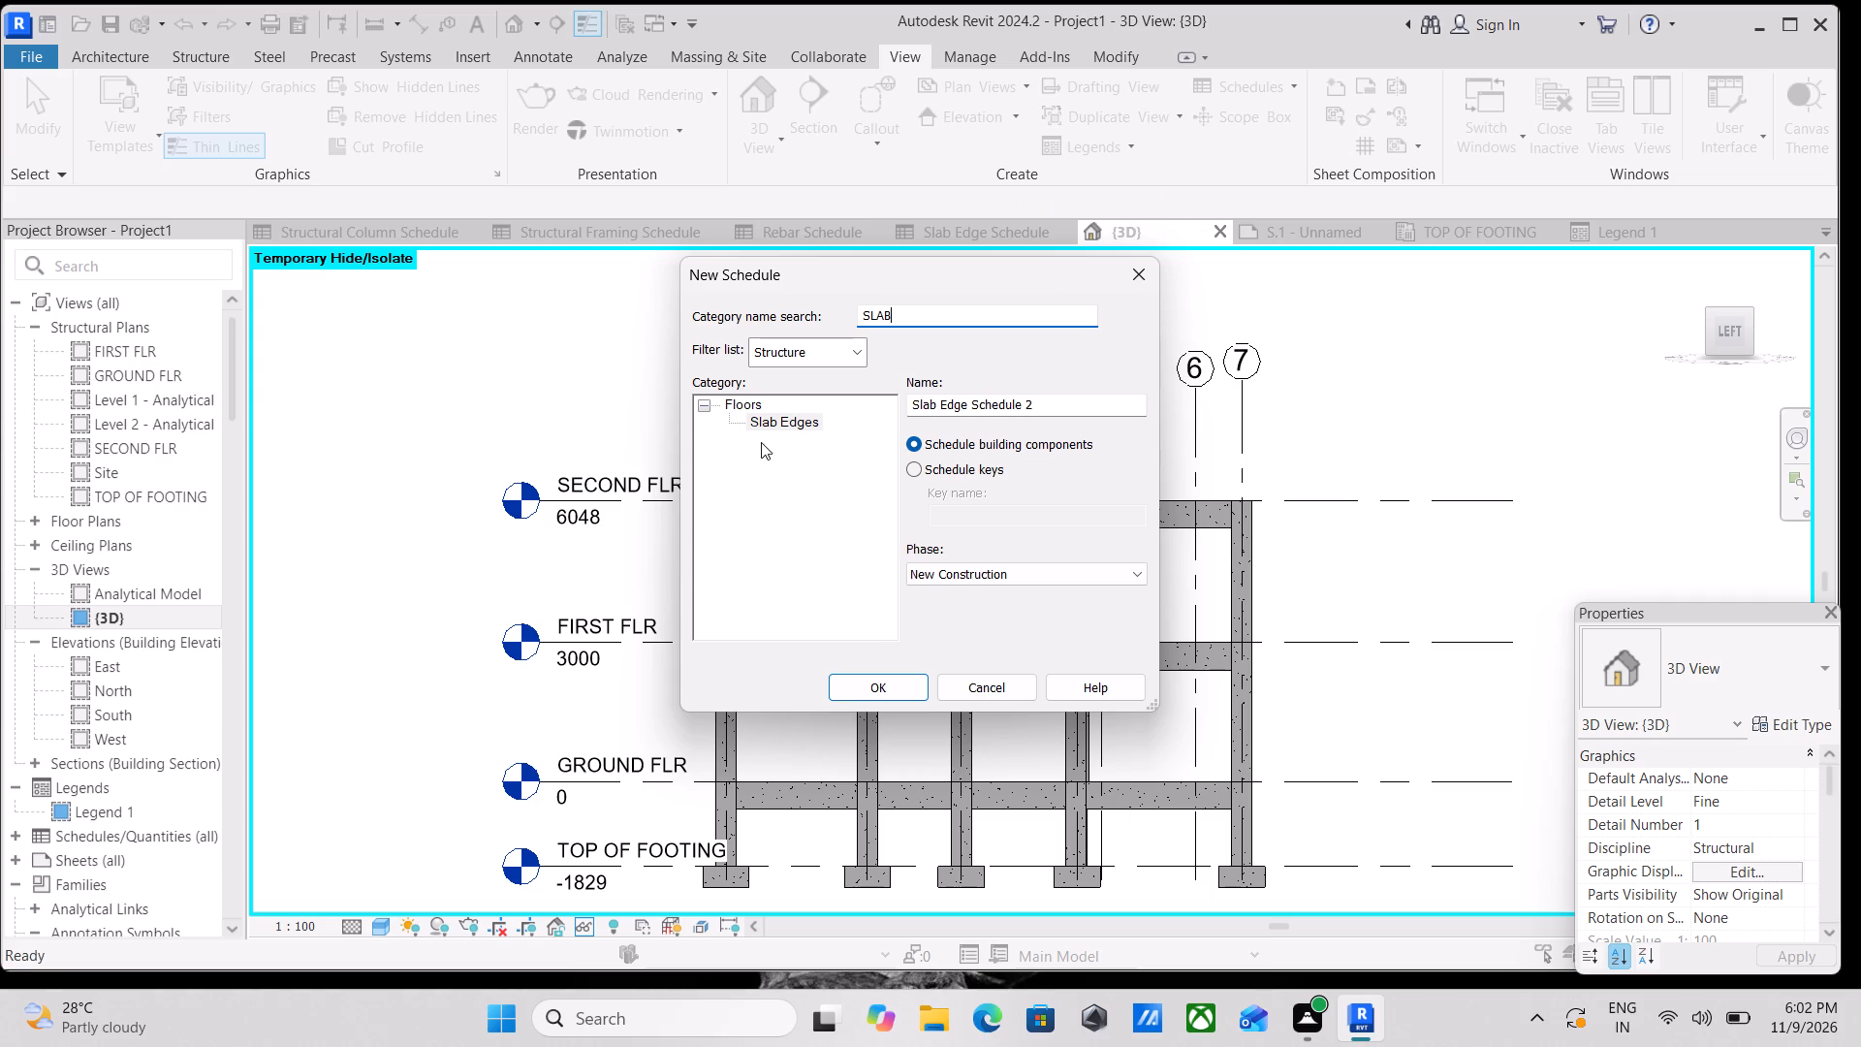
double_click(775, 422)
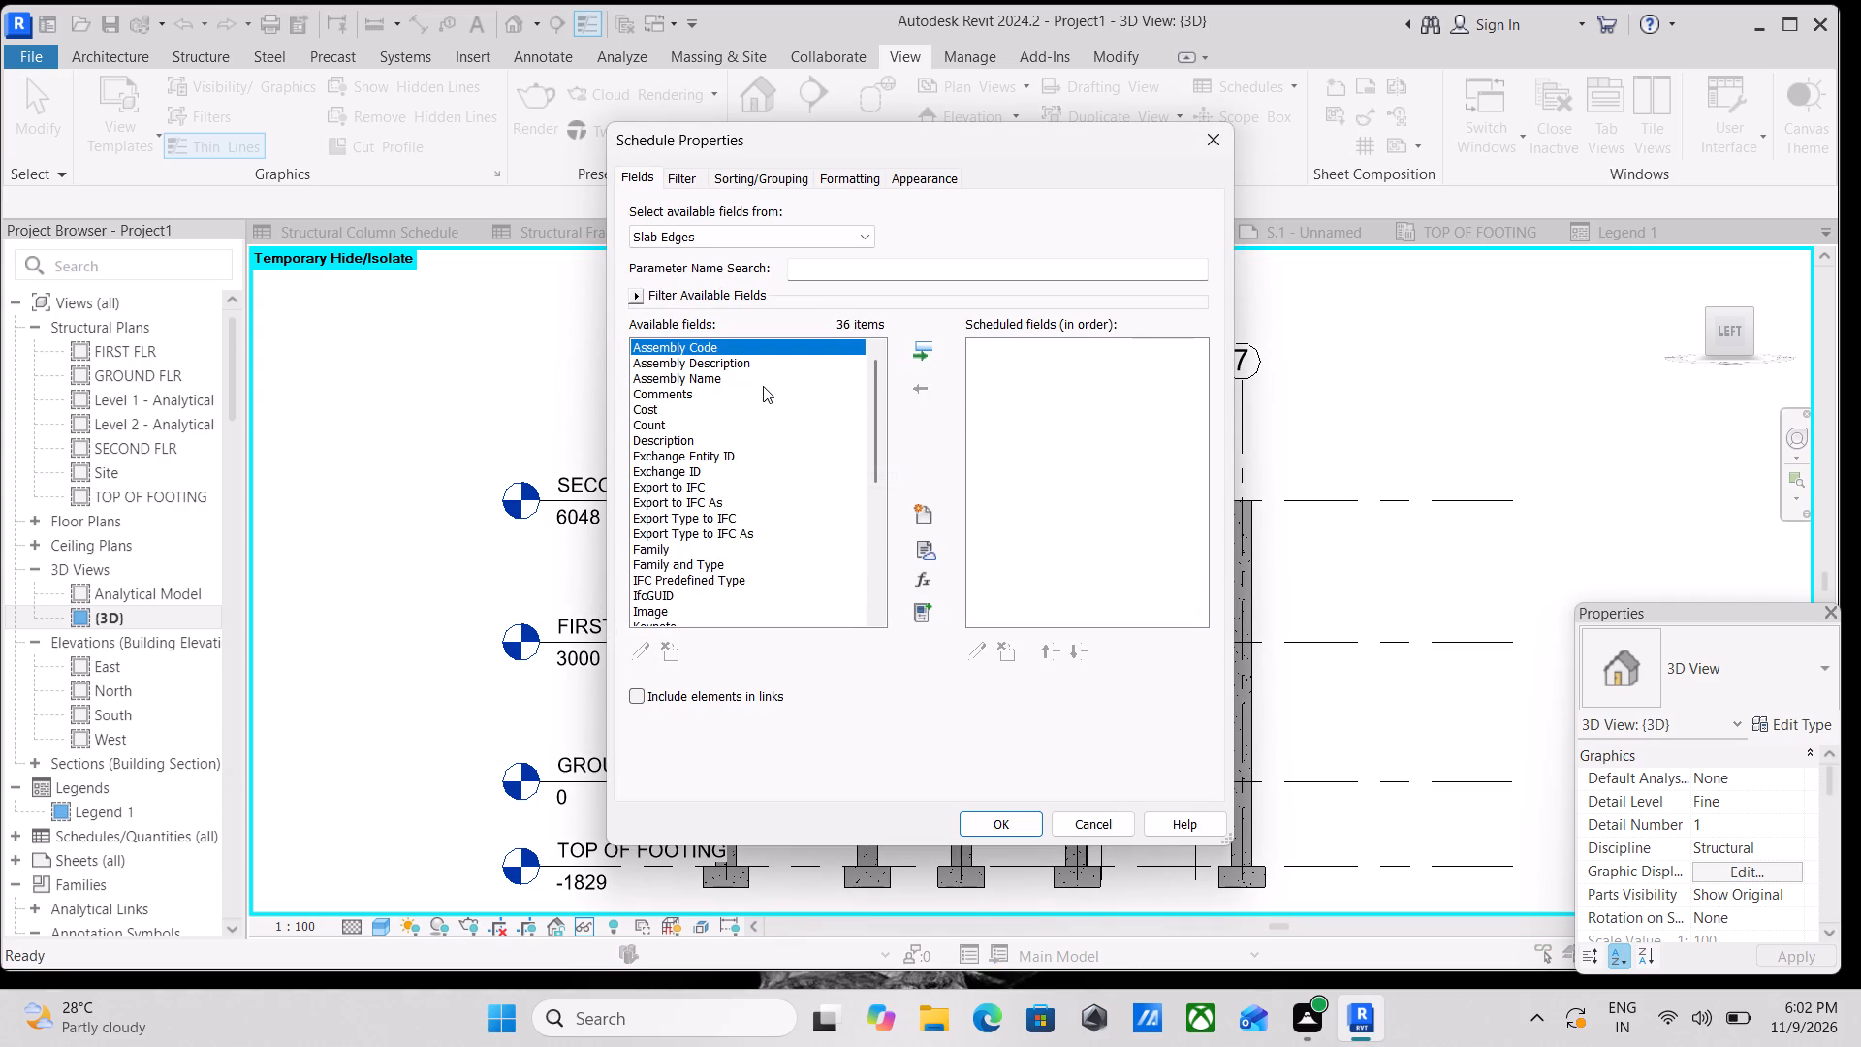
Add the fields from Assembly Code through Image to the slab edge schedule and create it.
drag(689, 351, 678, 376)
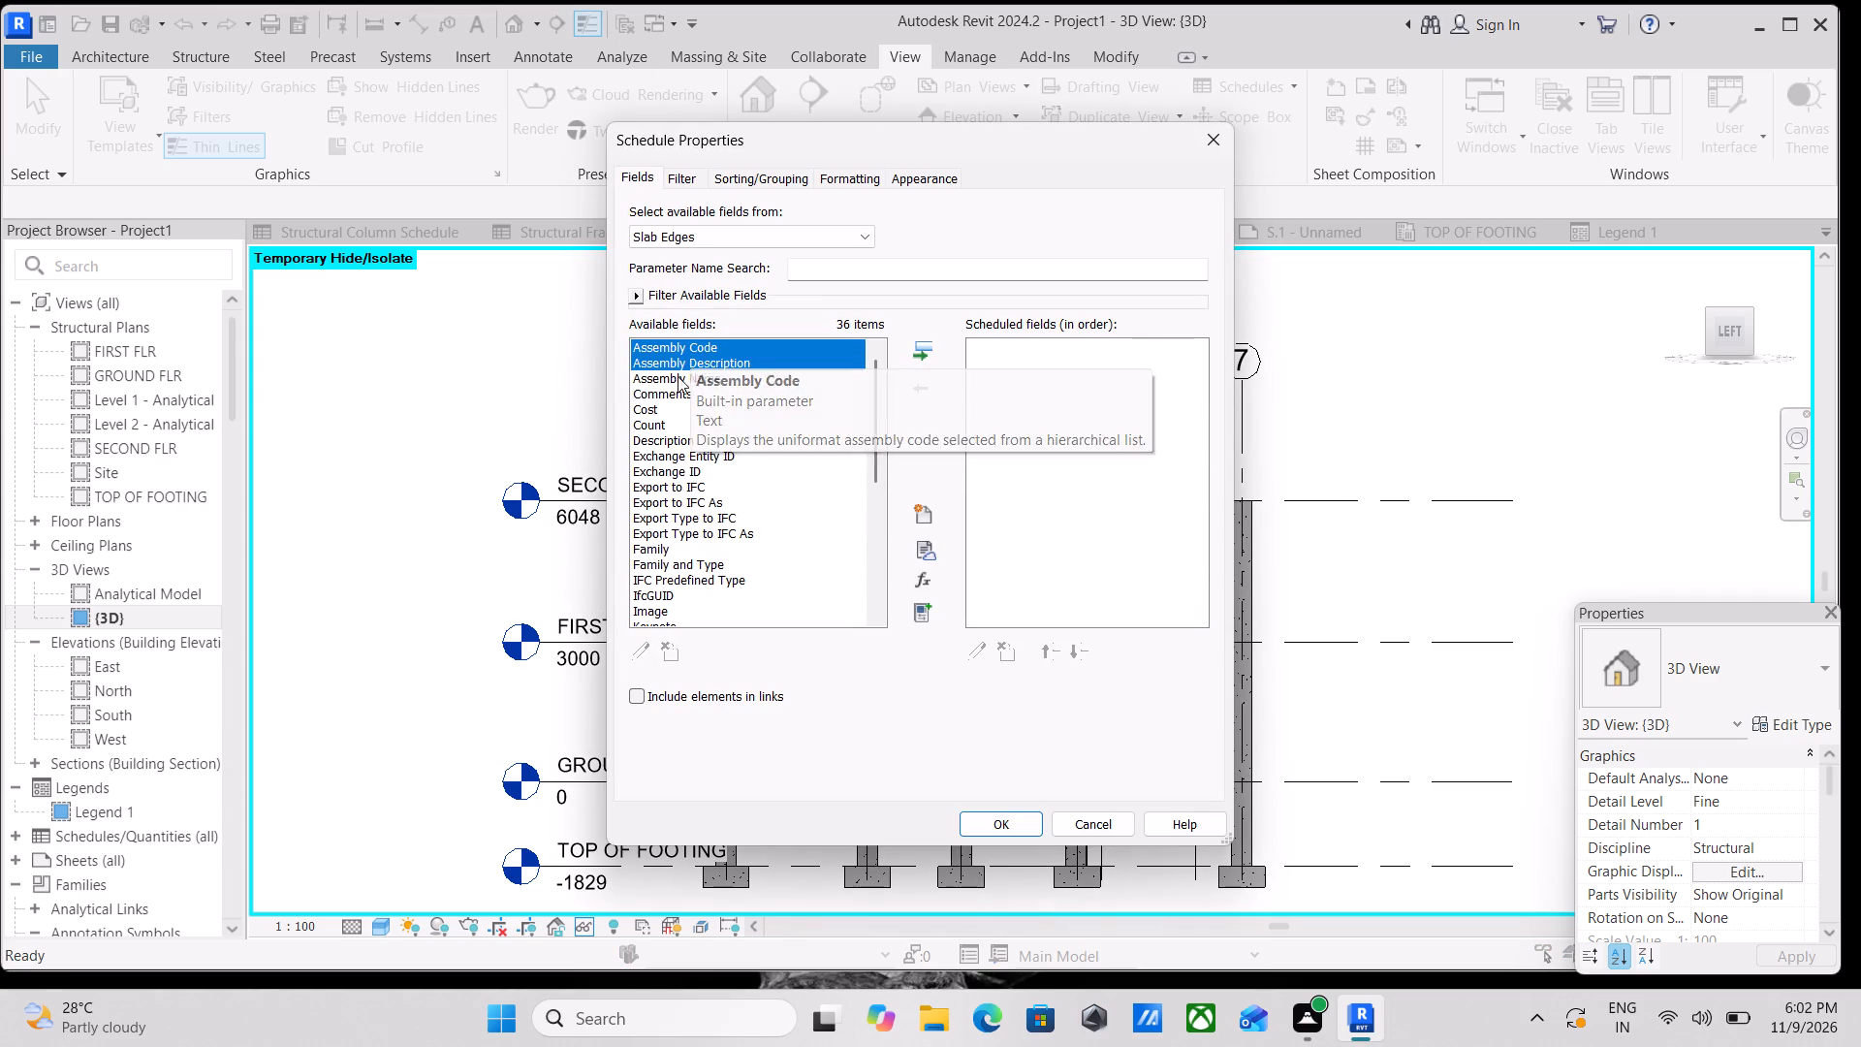
drag(678, 376, 649, 605)
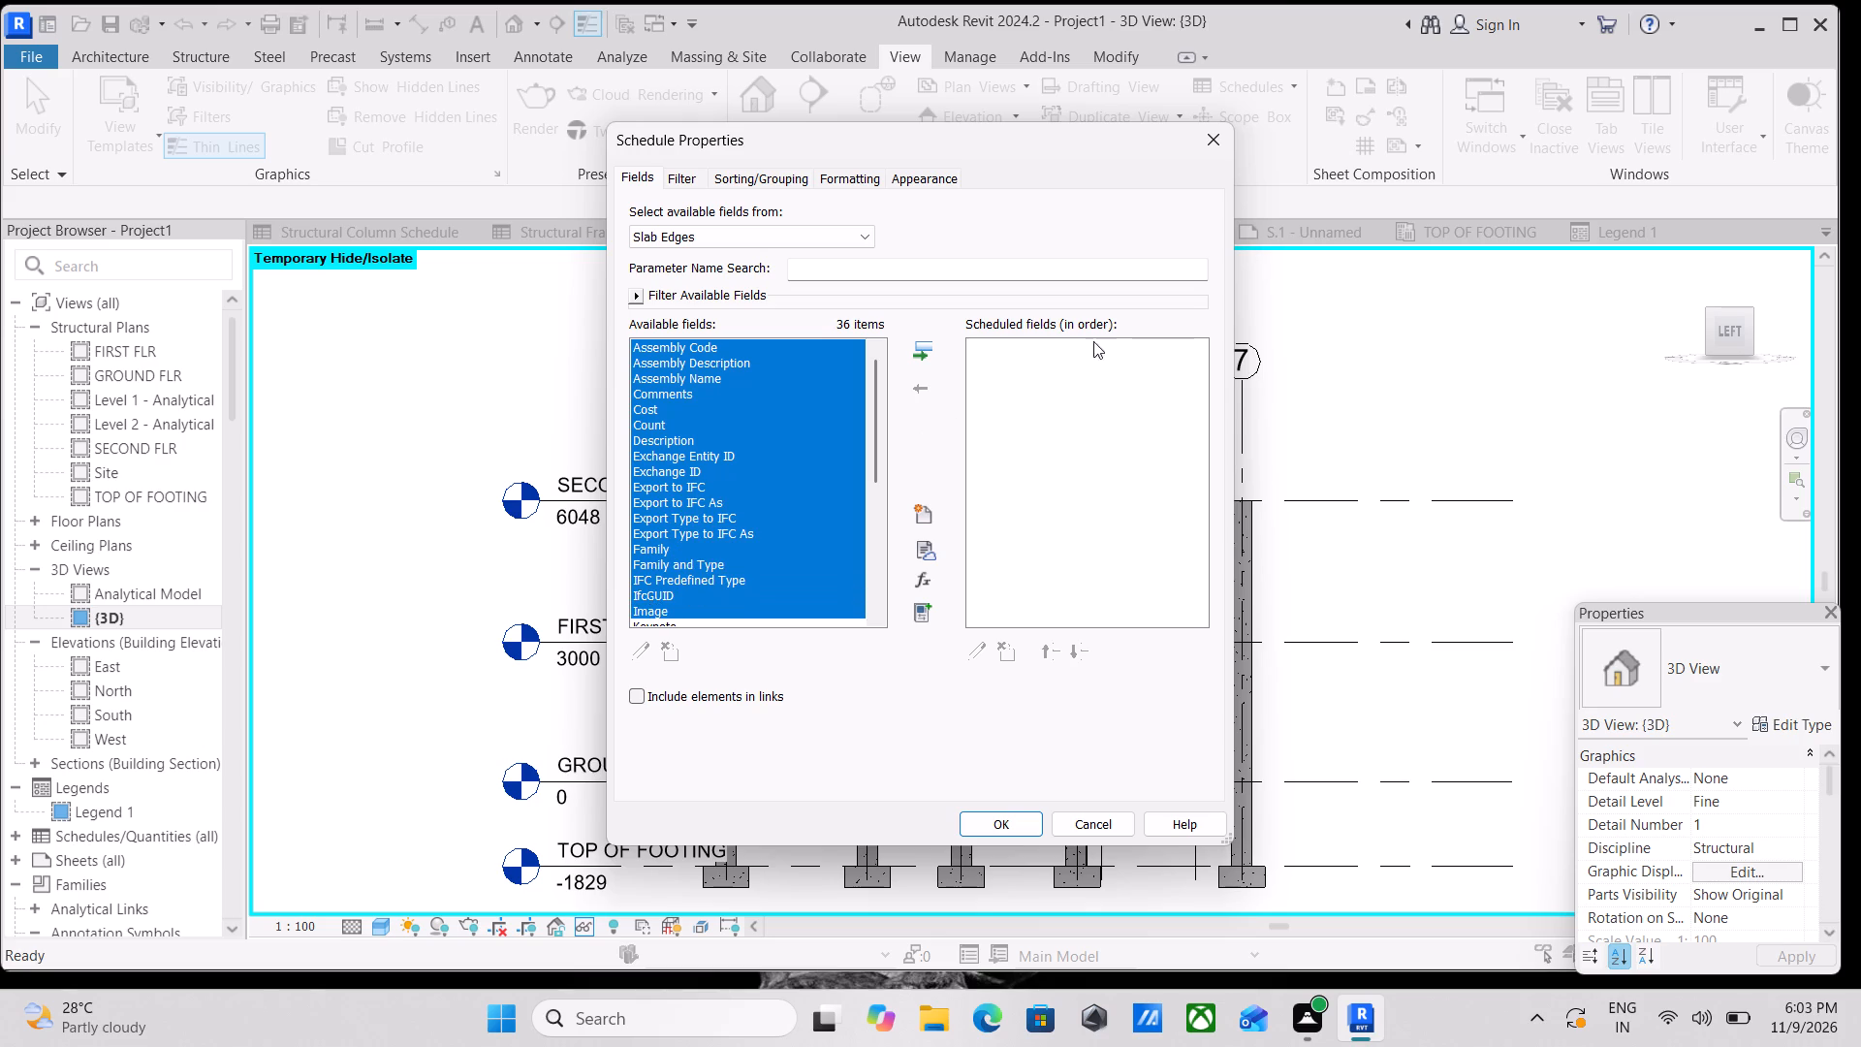
click(929, 344)
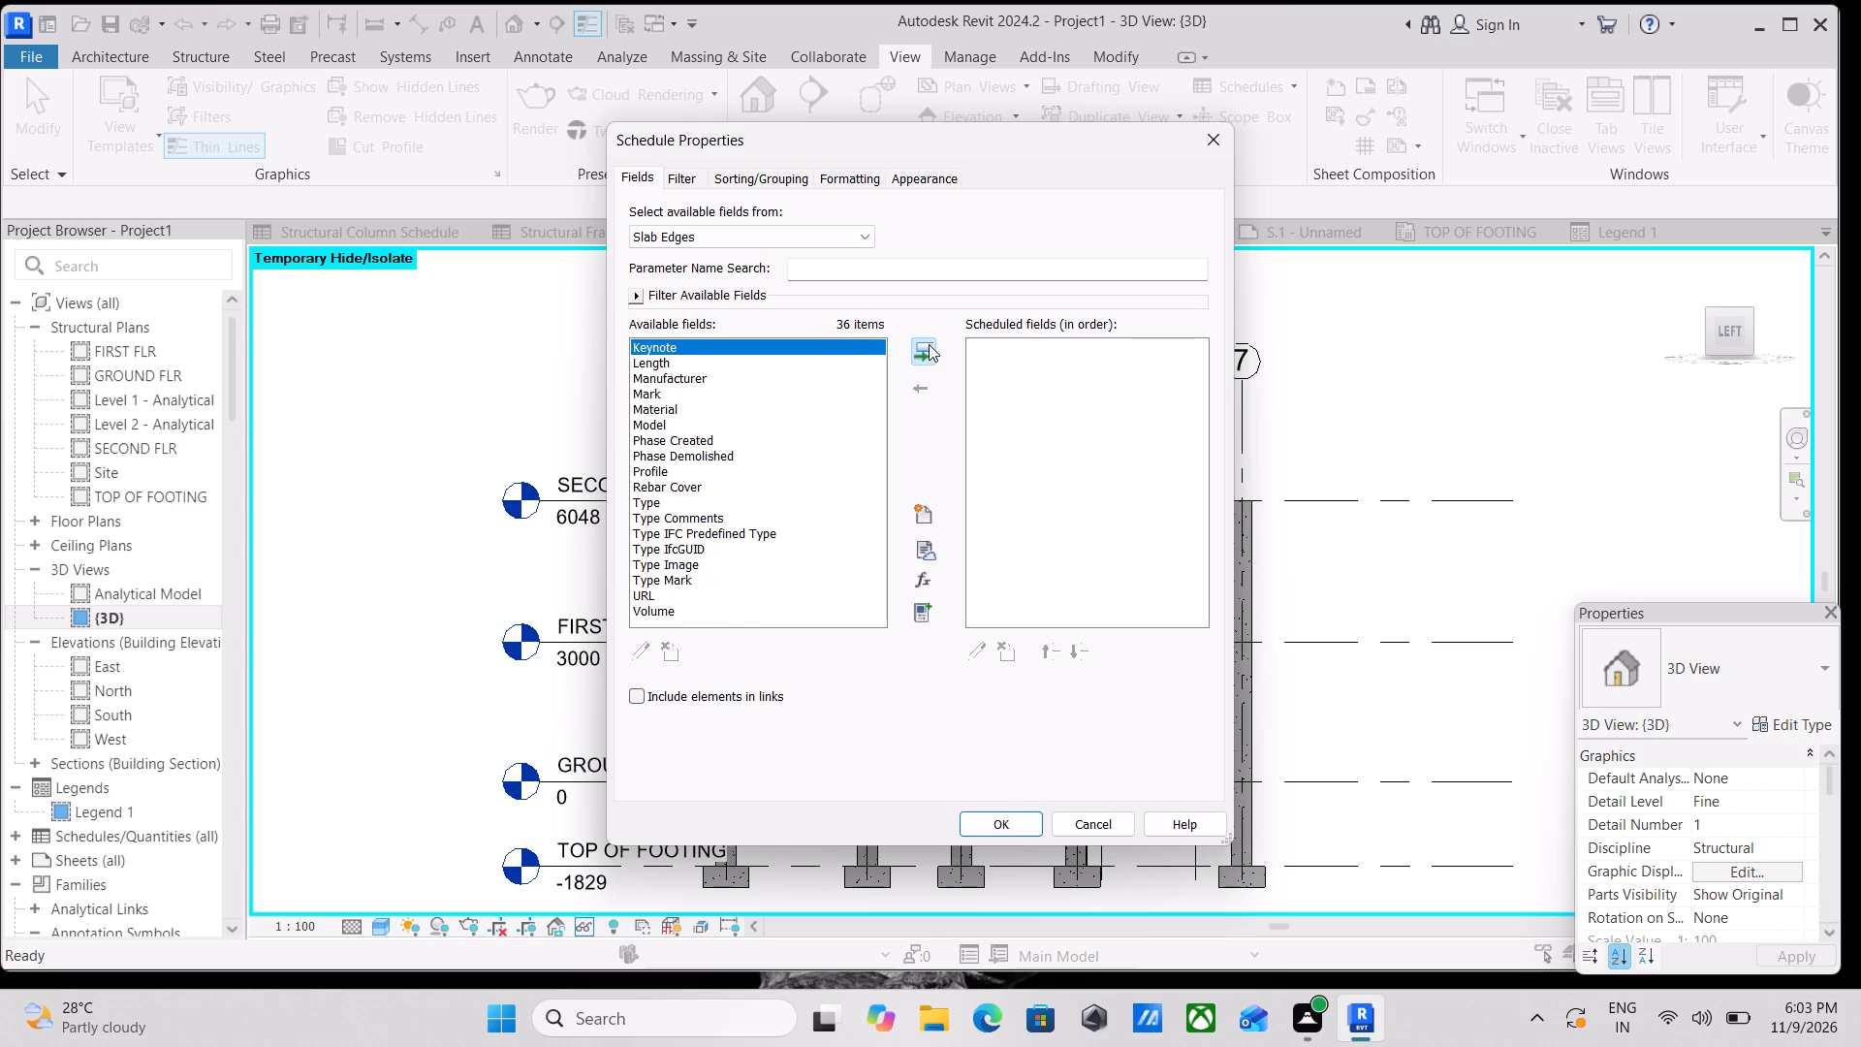
click(1007, 817)
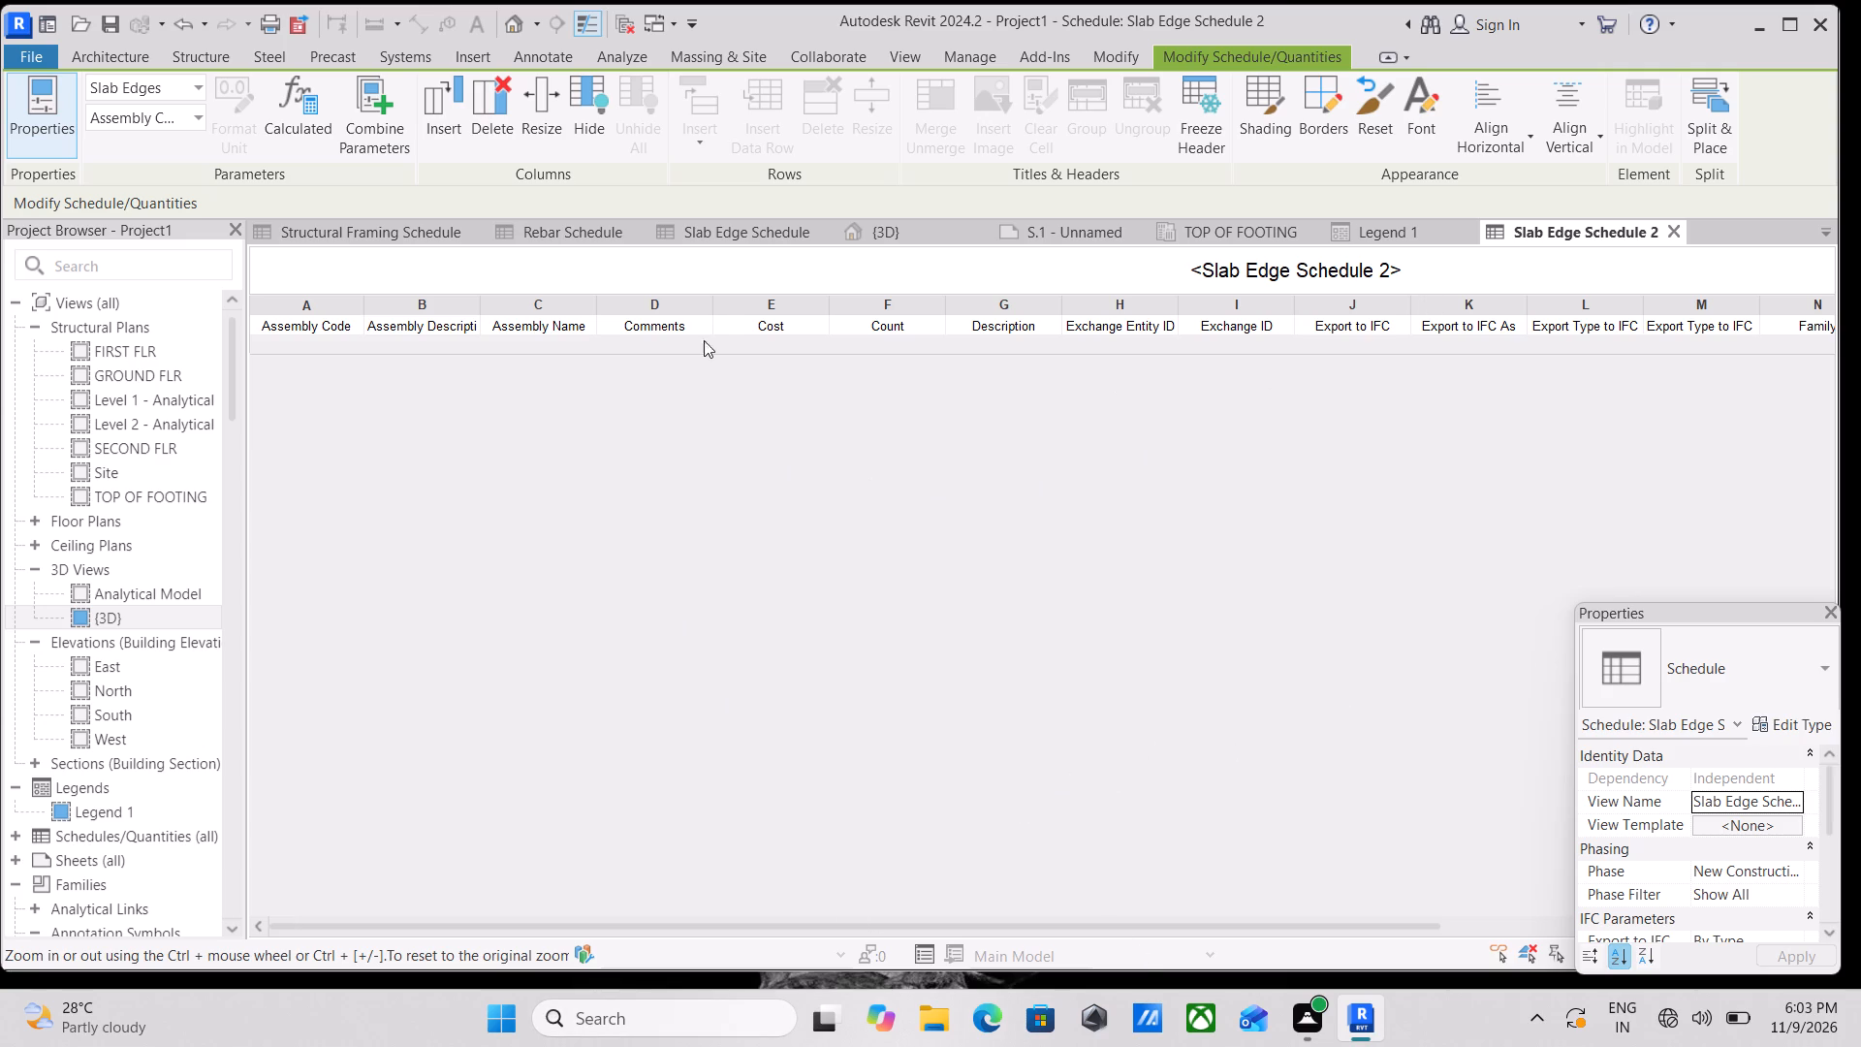
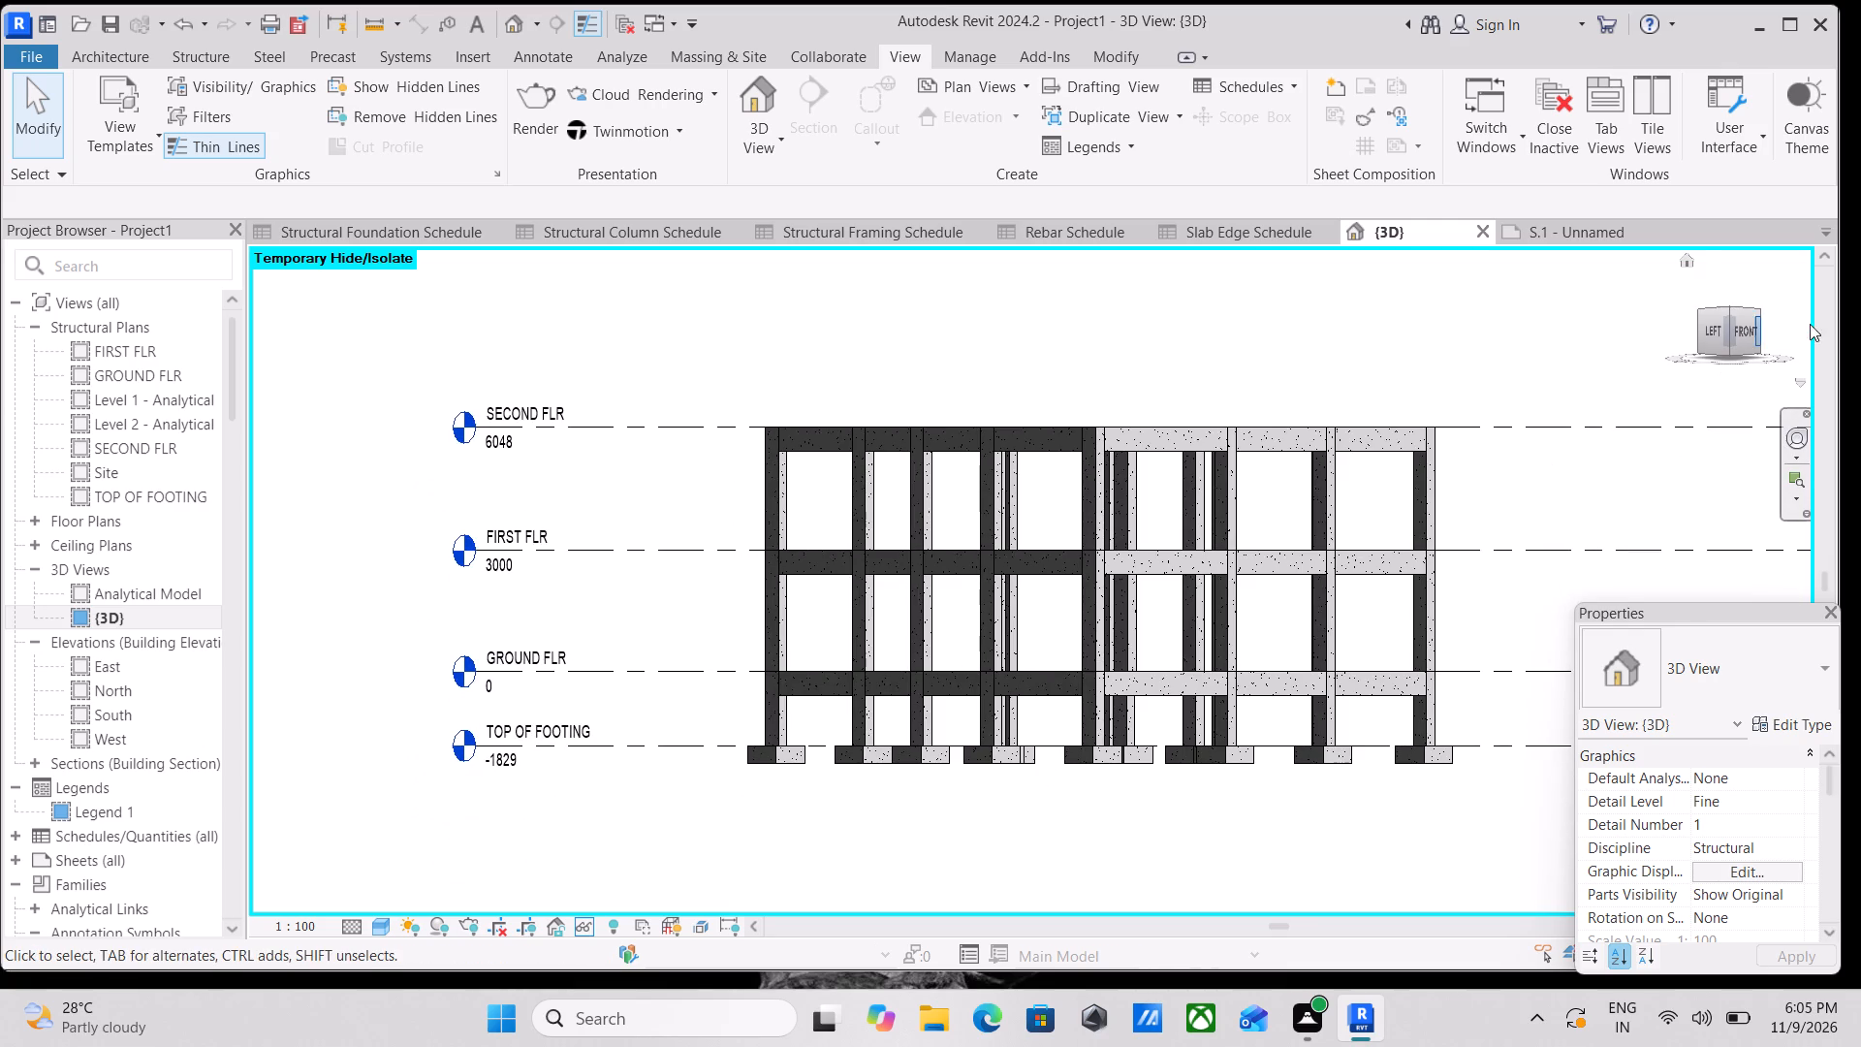
Orient the 3D view to the top-left-front corner and examine the footings, columns and lower beams up close.
click(1726, 307)
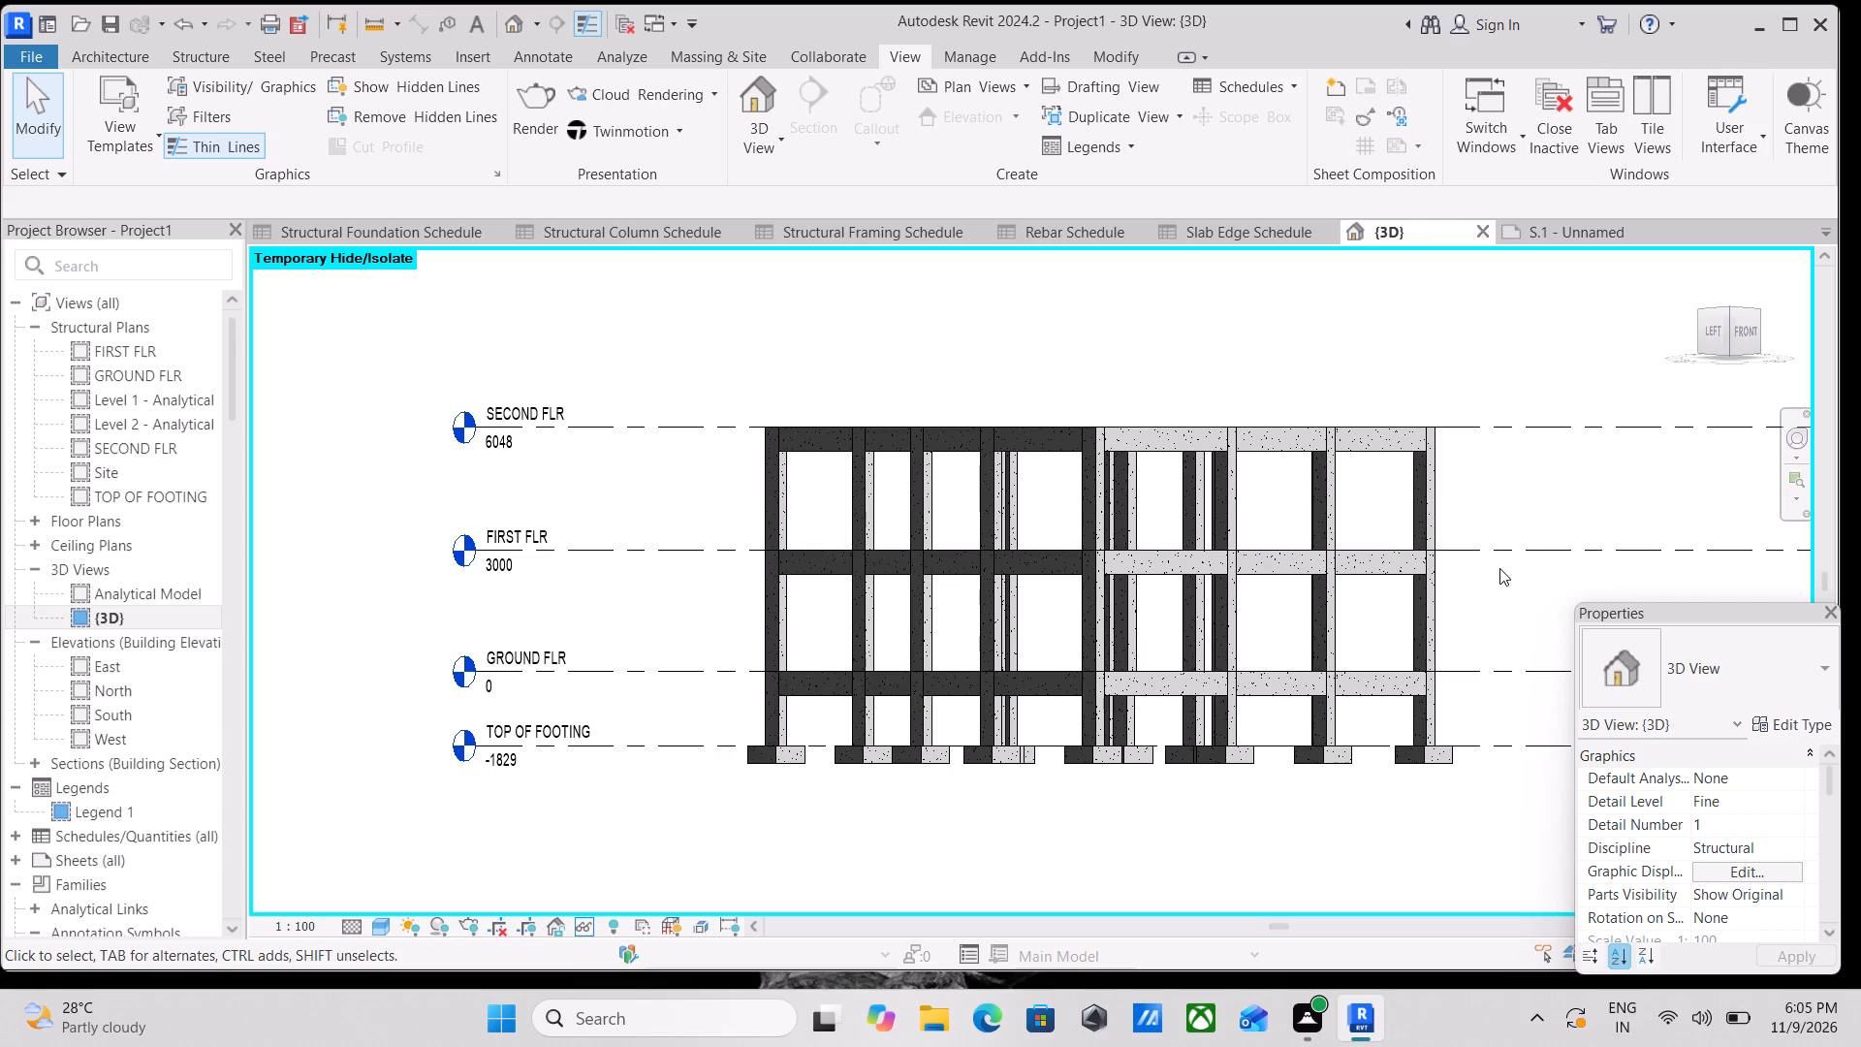
scroll(1143, 616, up, 2)
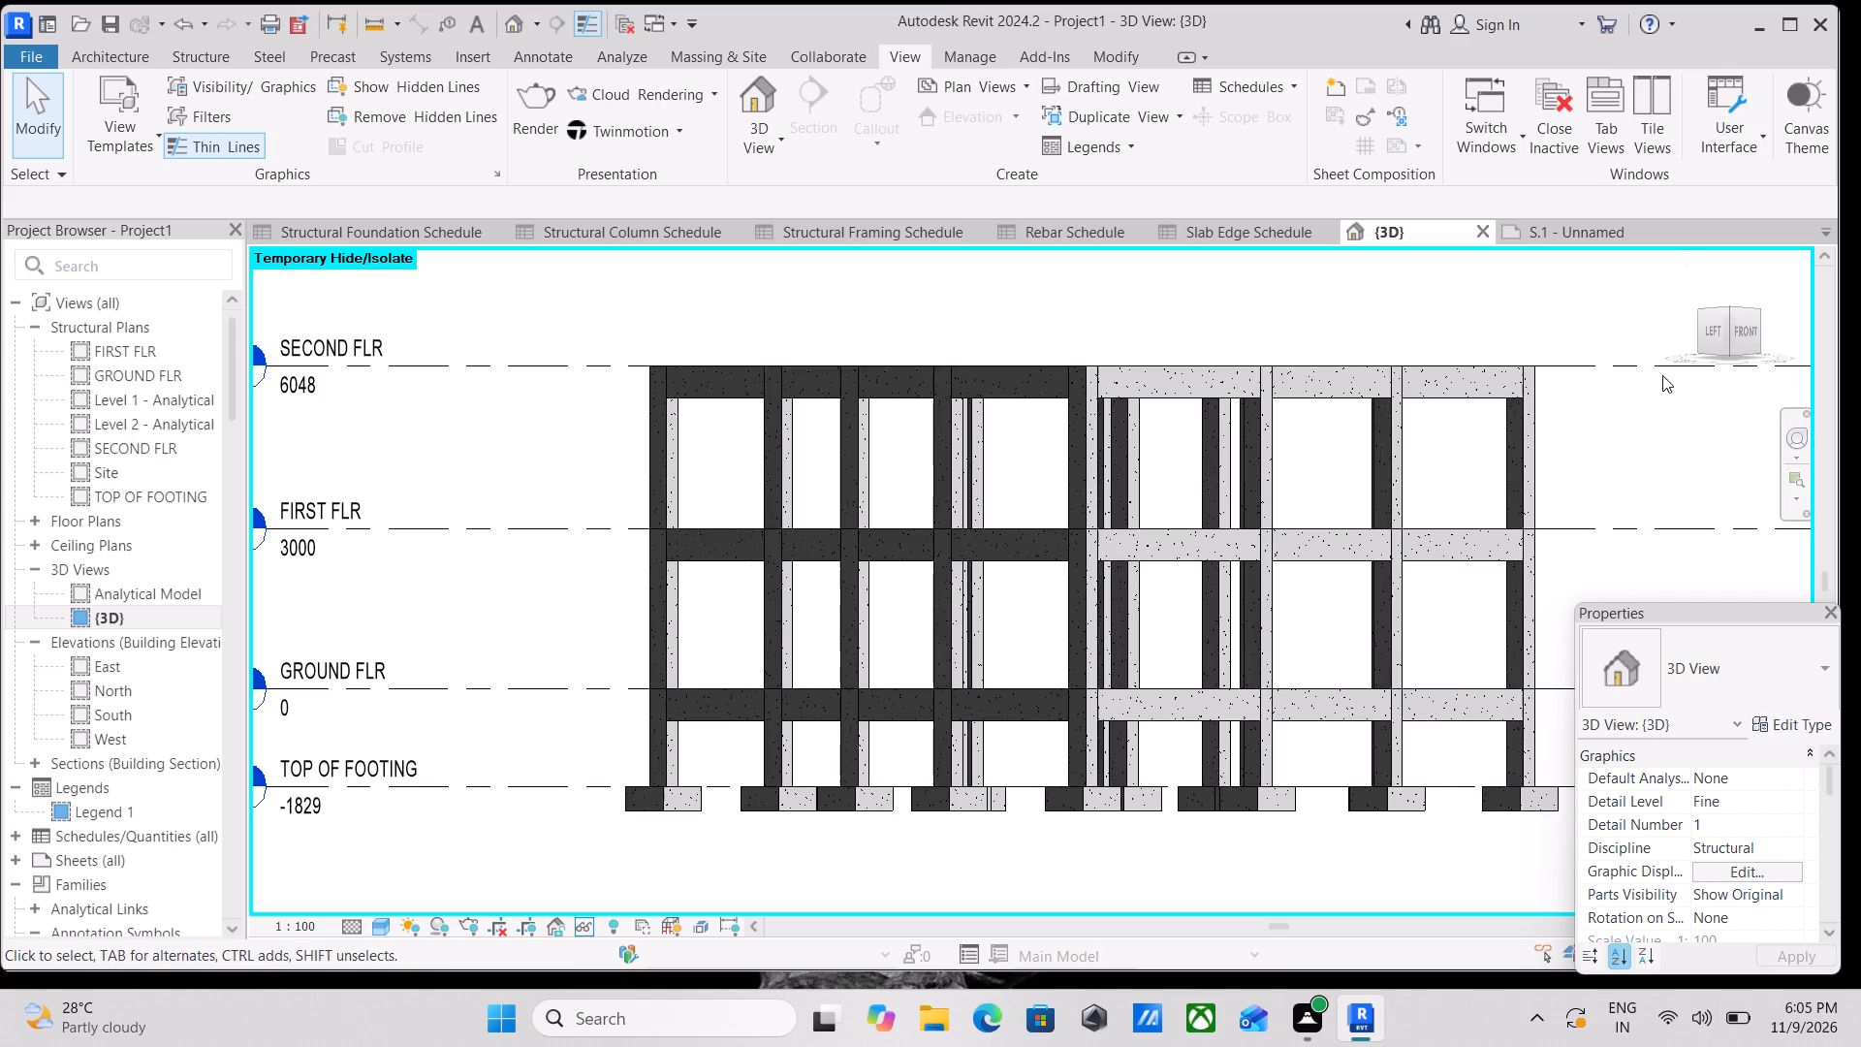
click(1729, 308)
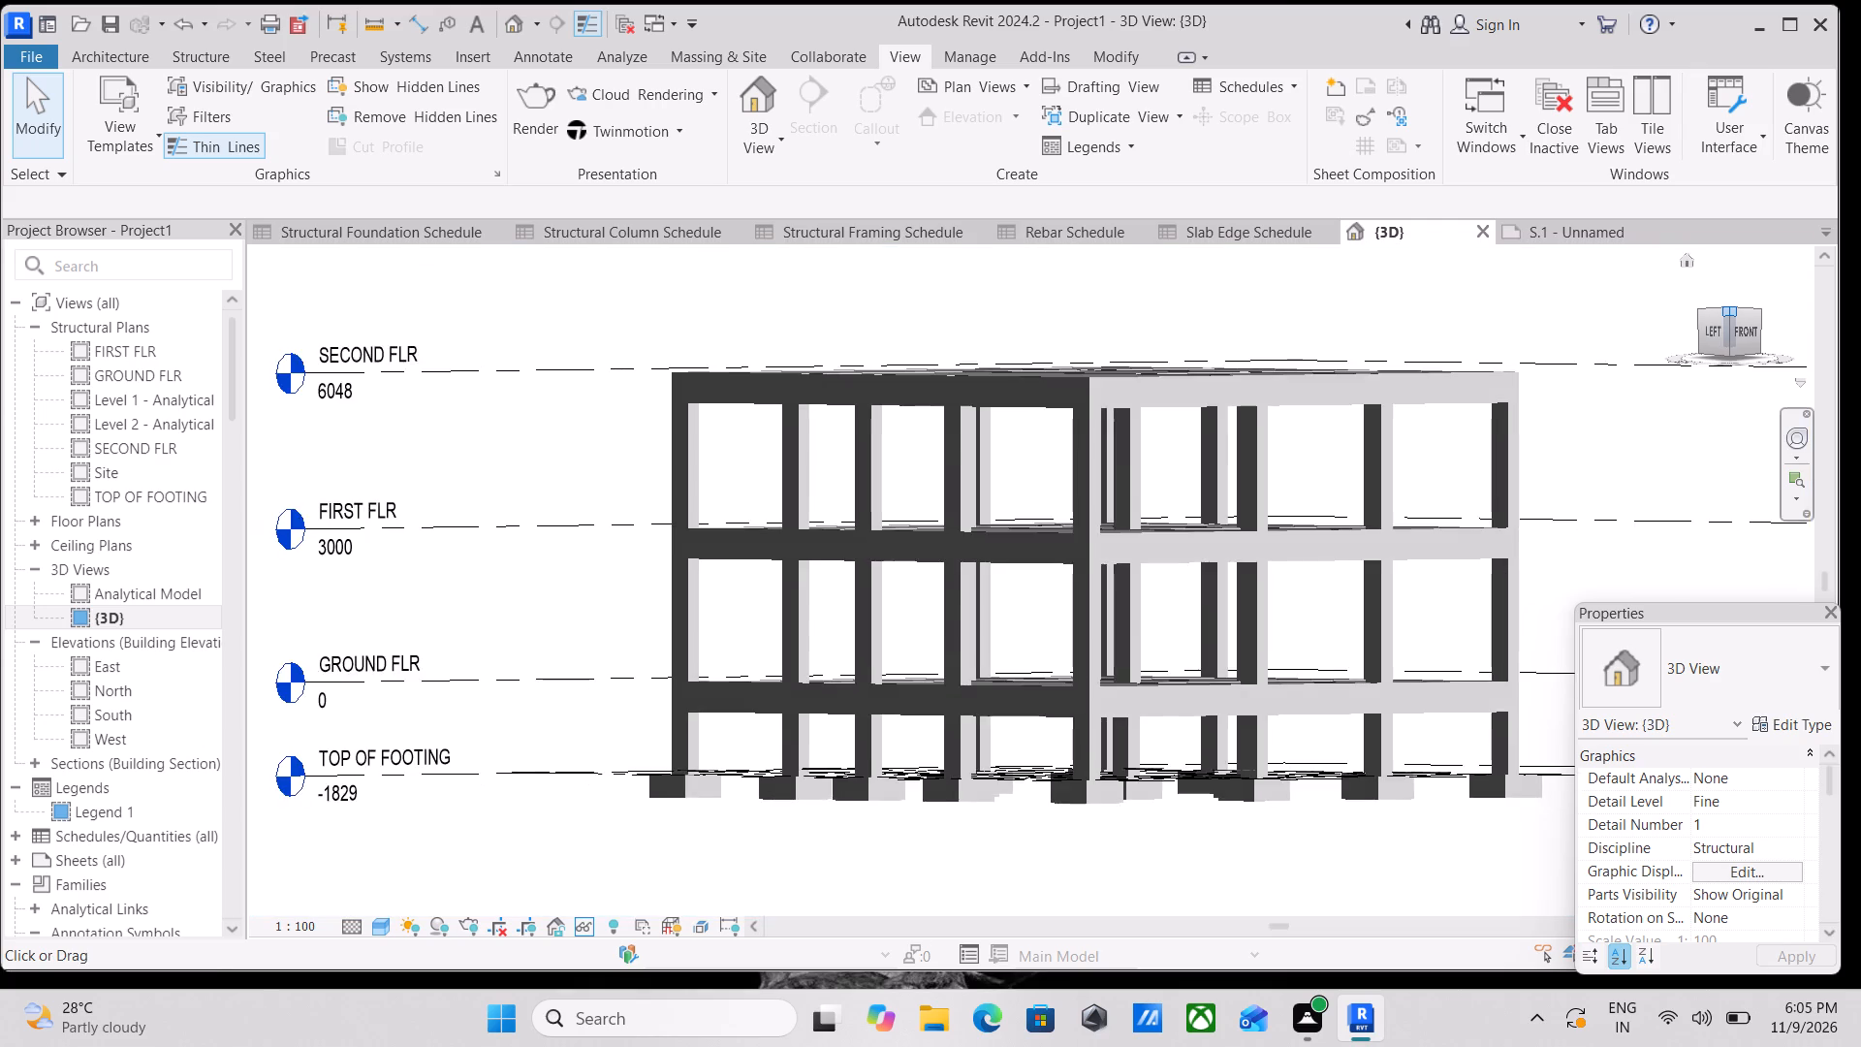
scroll(1163, 700, up, 4)
scroll(930, 694, up, 3)
middle_drag(909, 691, 925, 675)
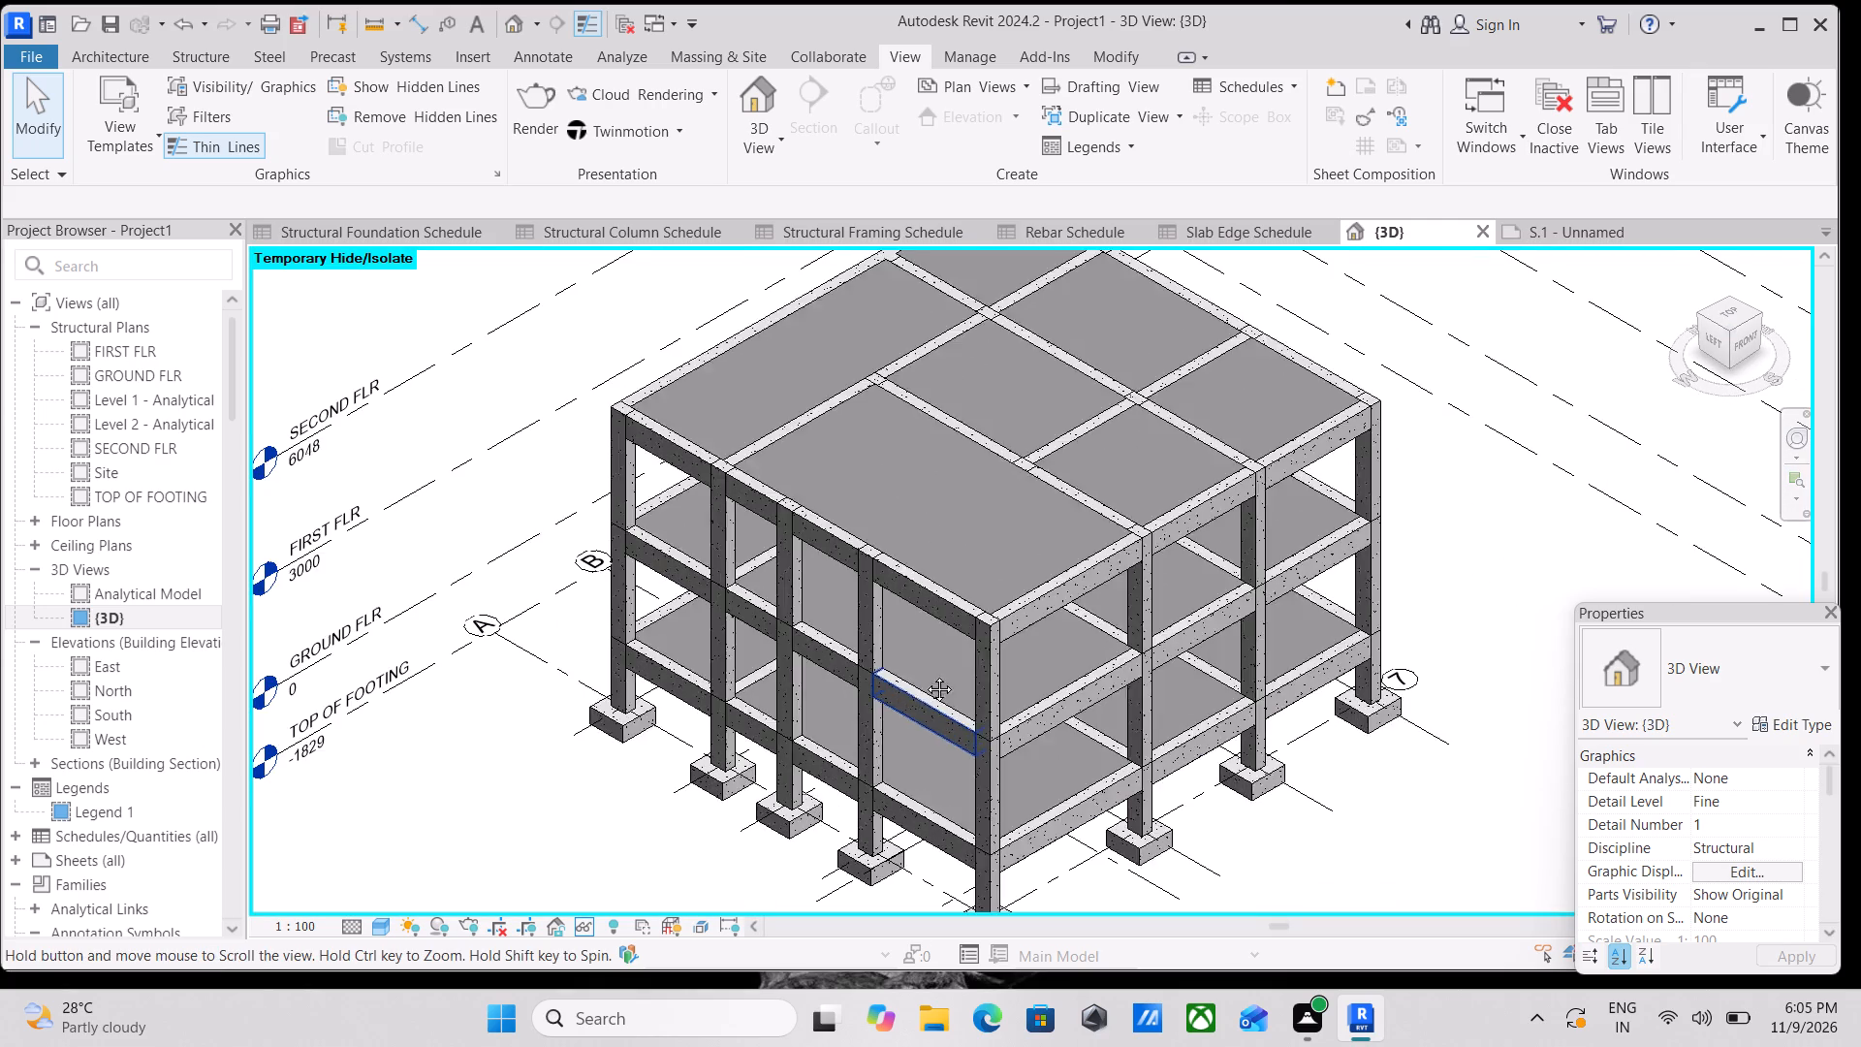
middle_drag(925, 675, 1077, 513)
scroll(1084, 505, up, 4)
scroll(1071, 601, up, 4)
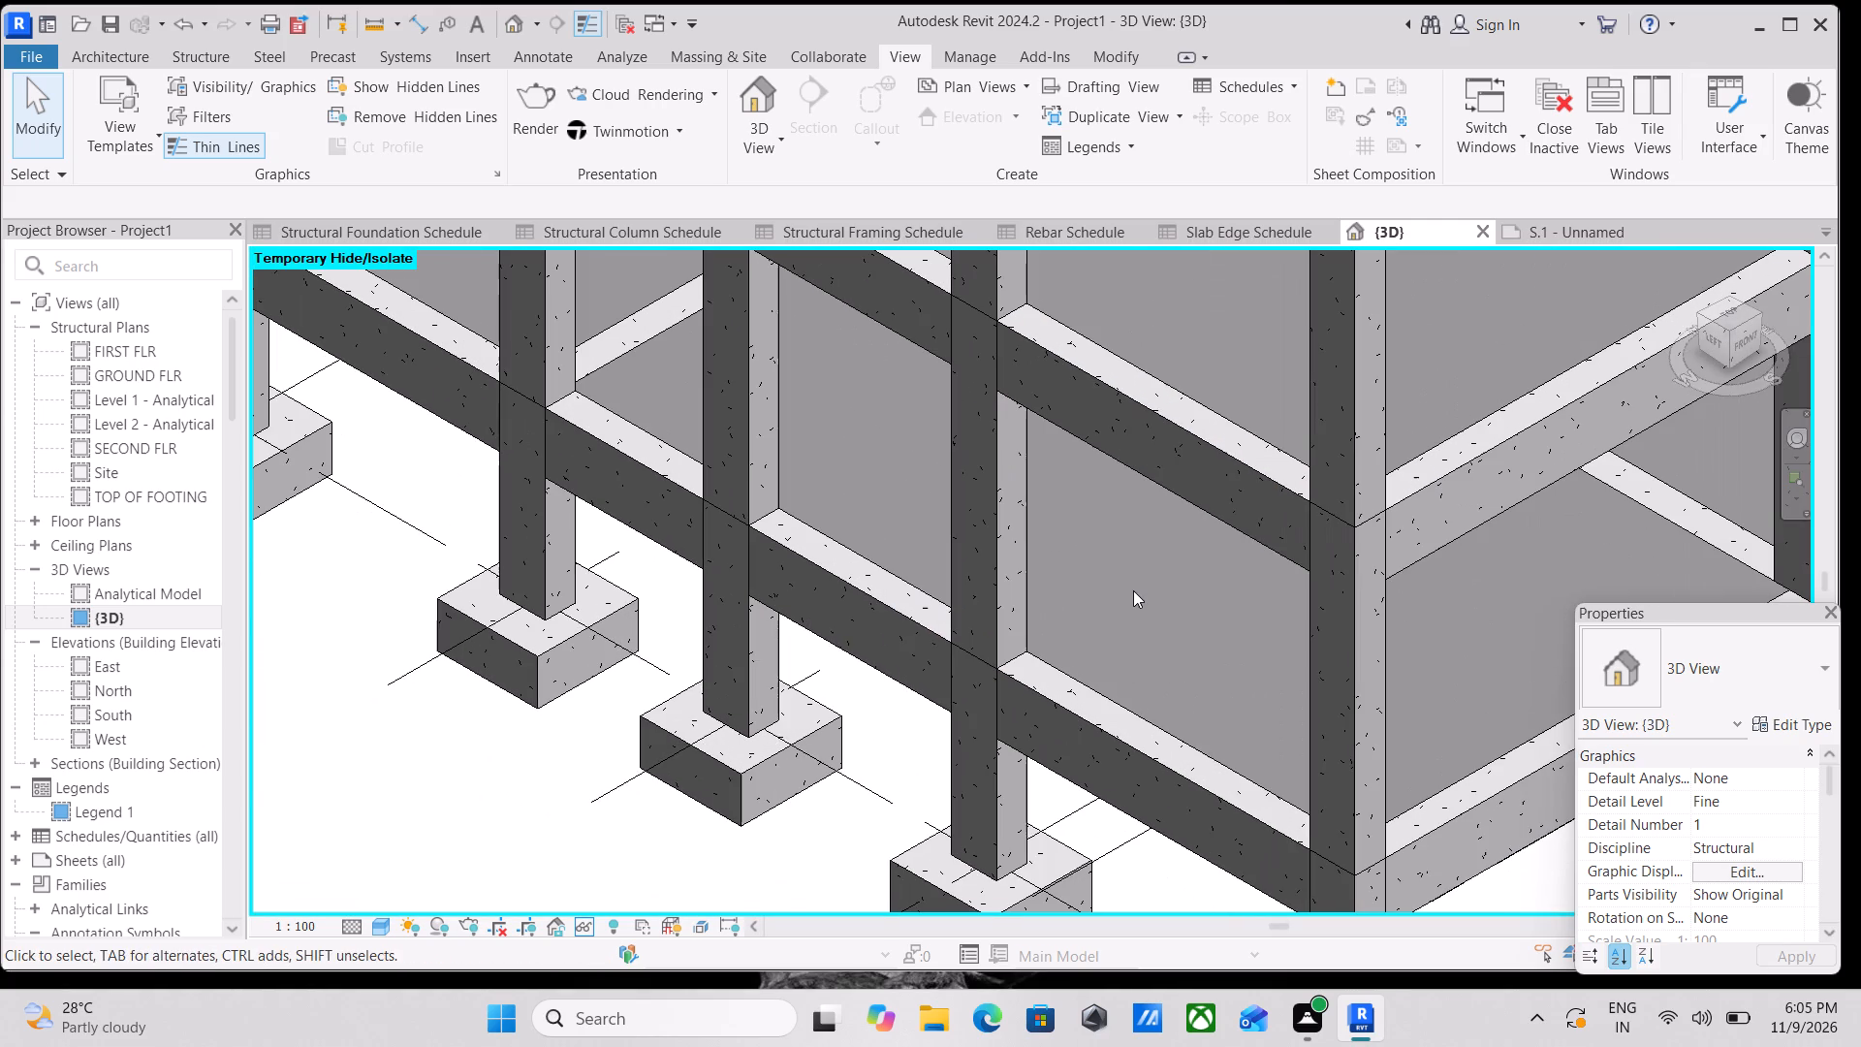
scroll(1134, 588, up, 3)
scroll(947, 587, down, 3)
middle_drag(1001, 624, 1049, 680)
scroll(1049, 680, up, 1)
scroll(1092, 620, down, 3)
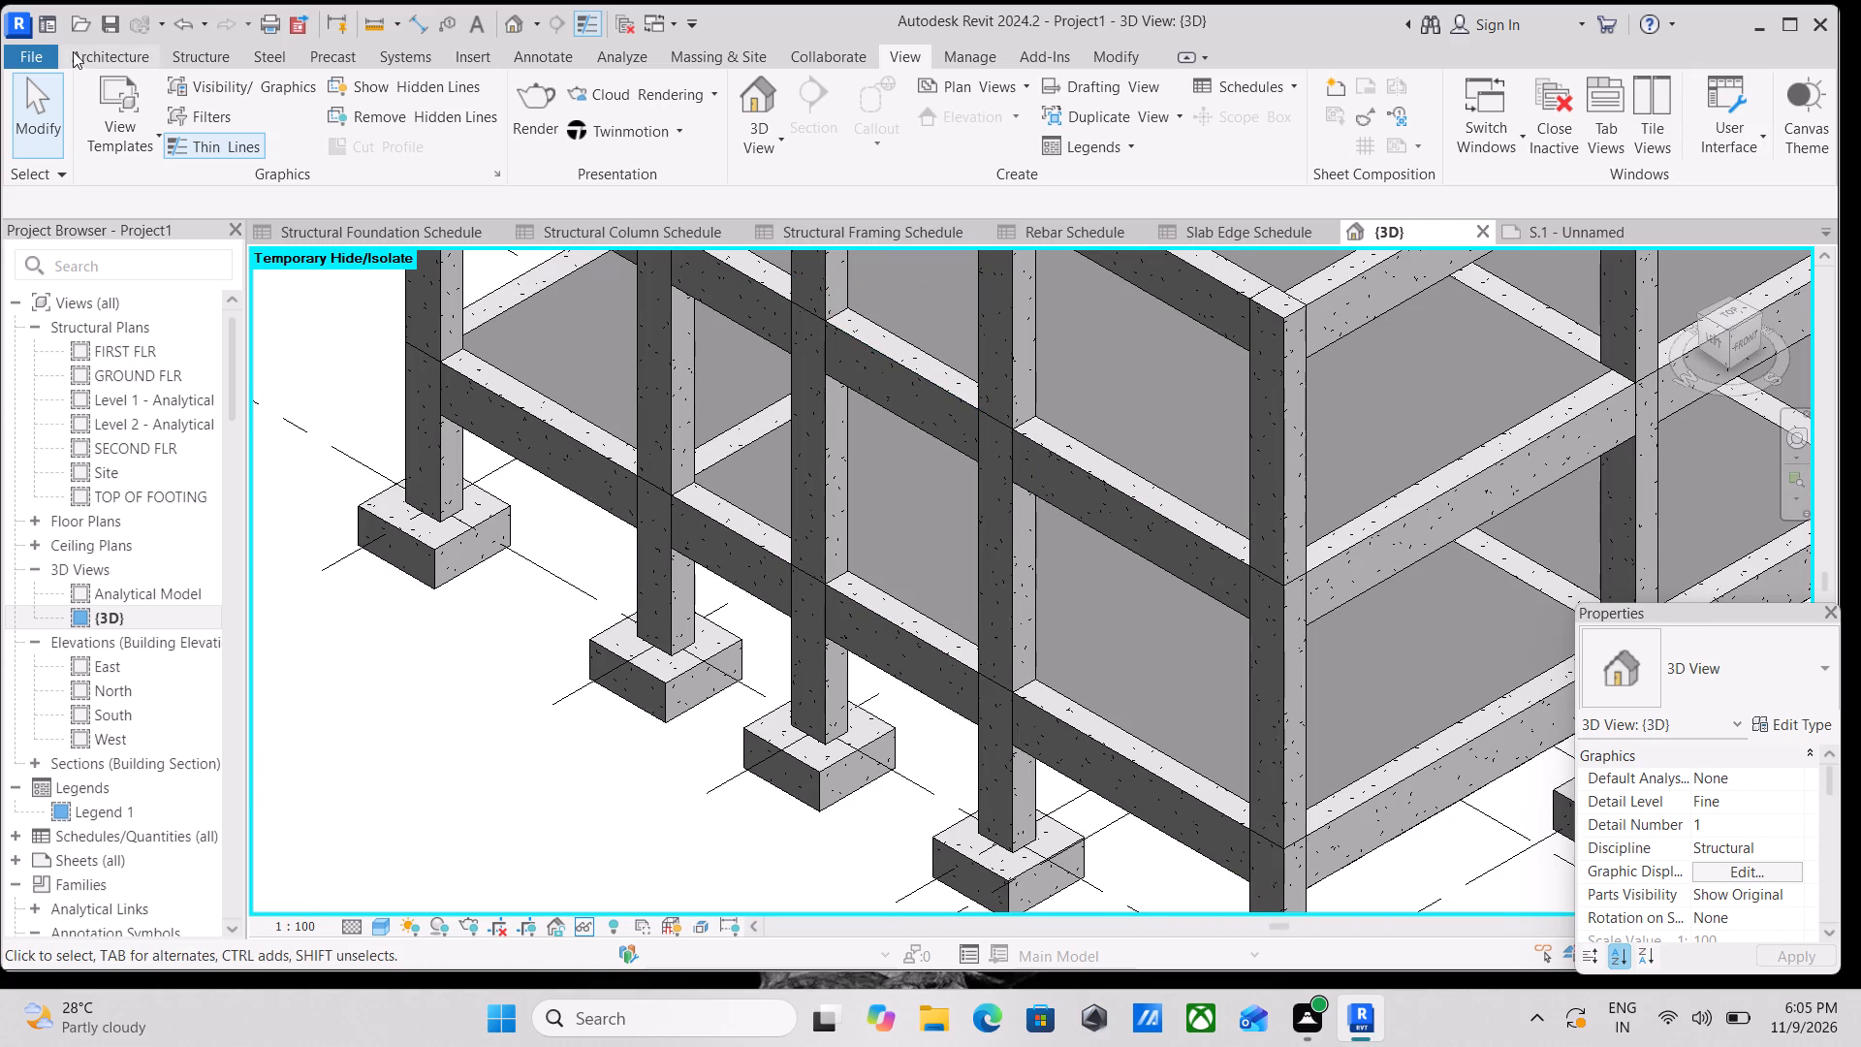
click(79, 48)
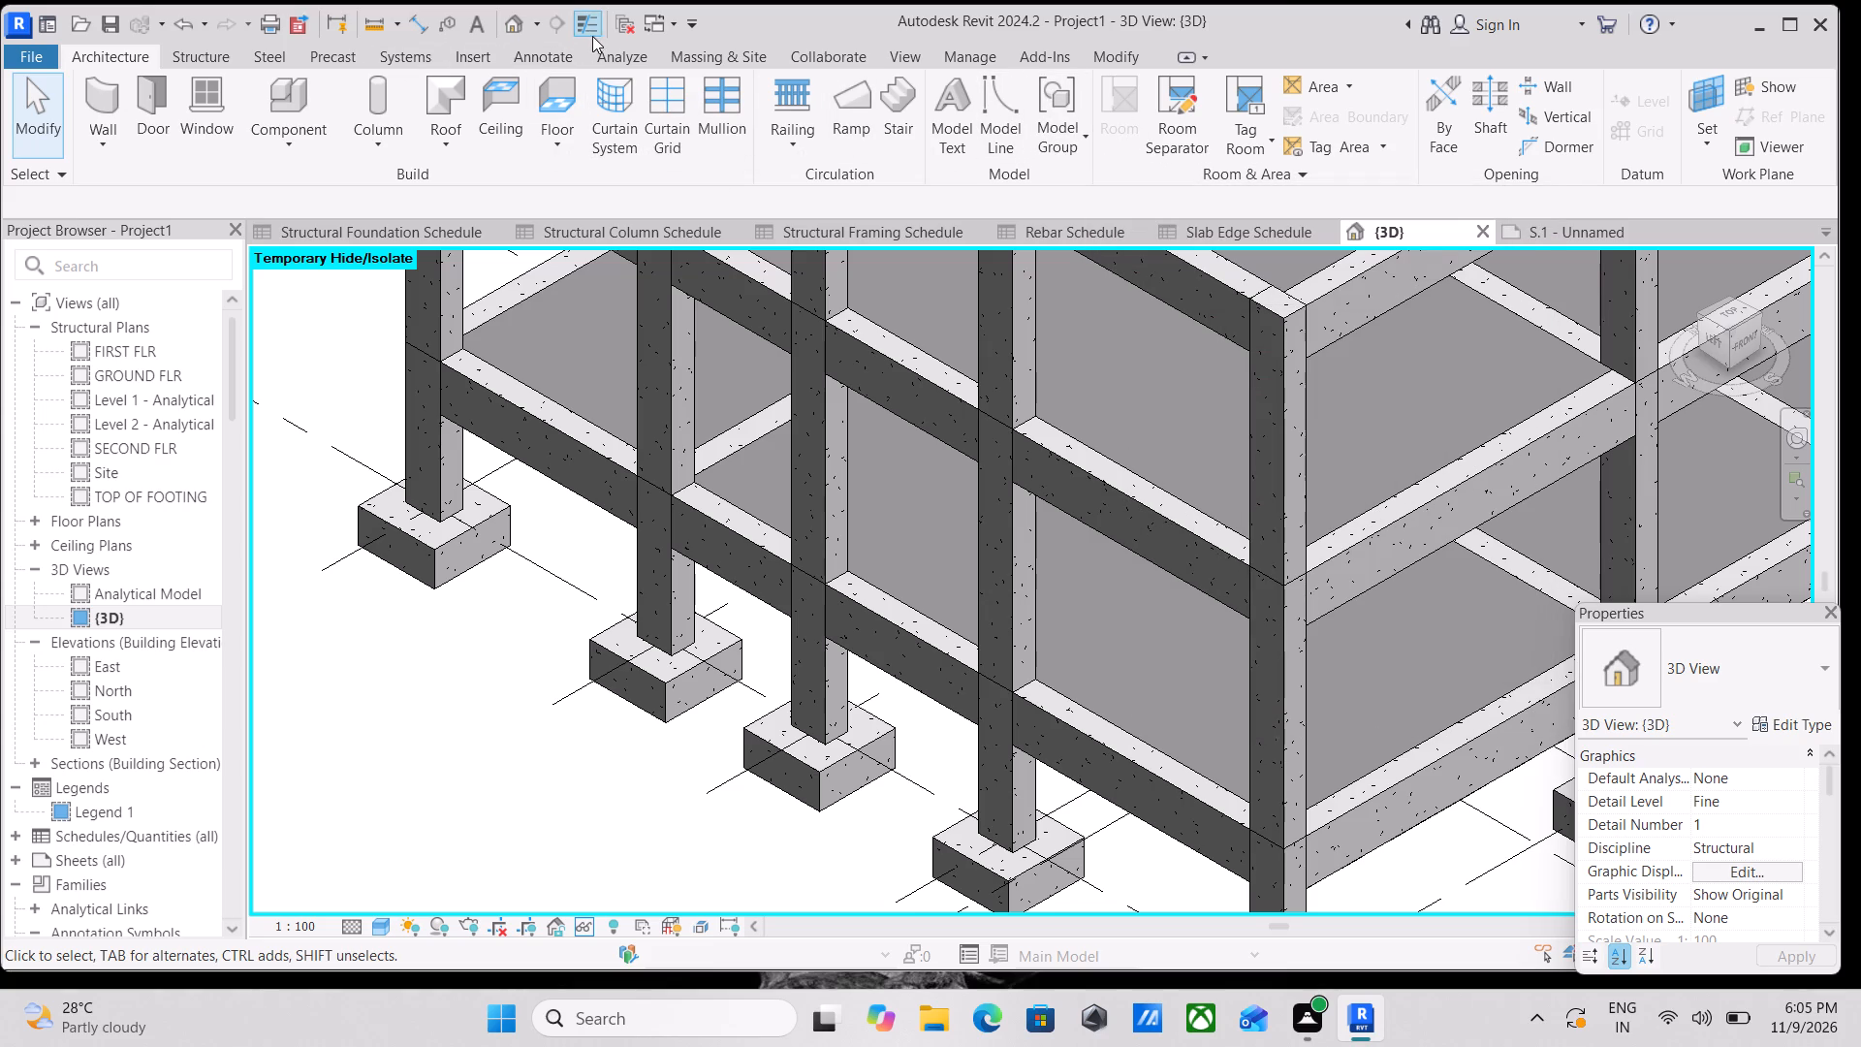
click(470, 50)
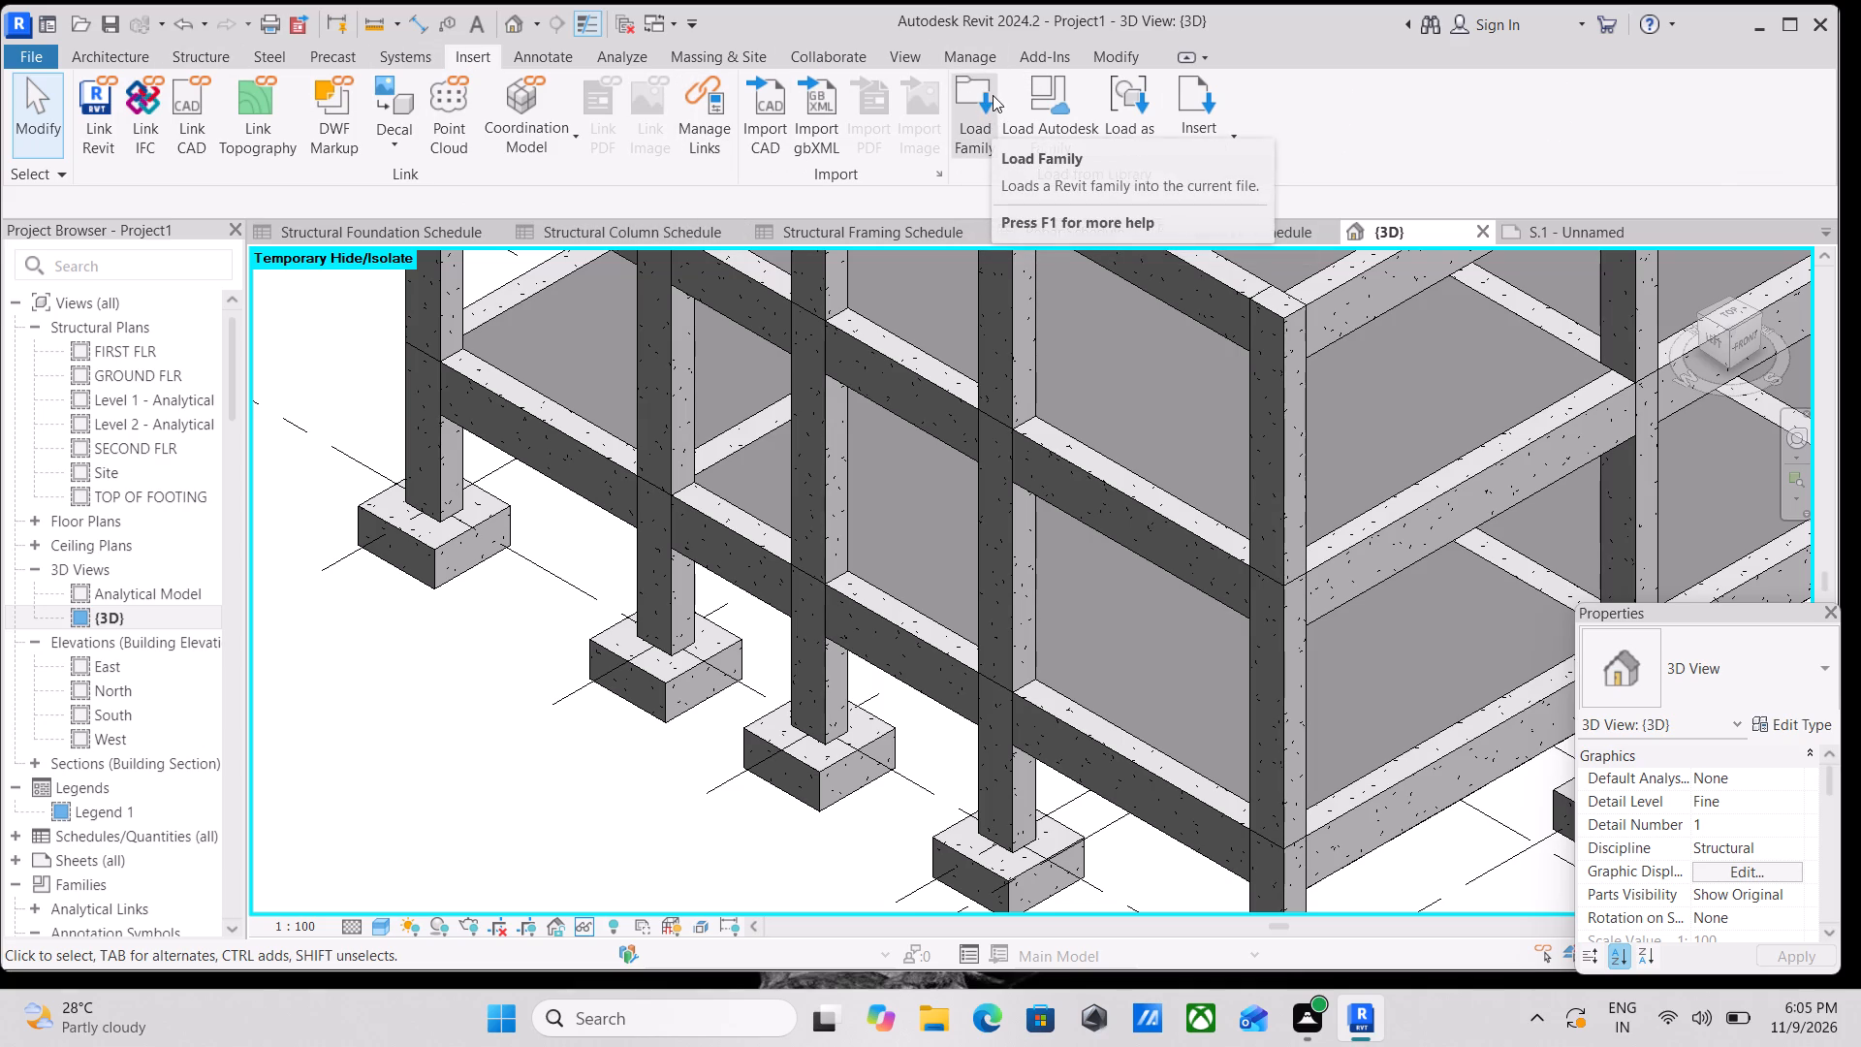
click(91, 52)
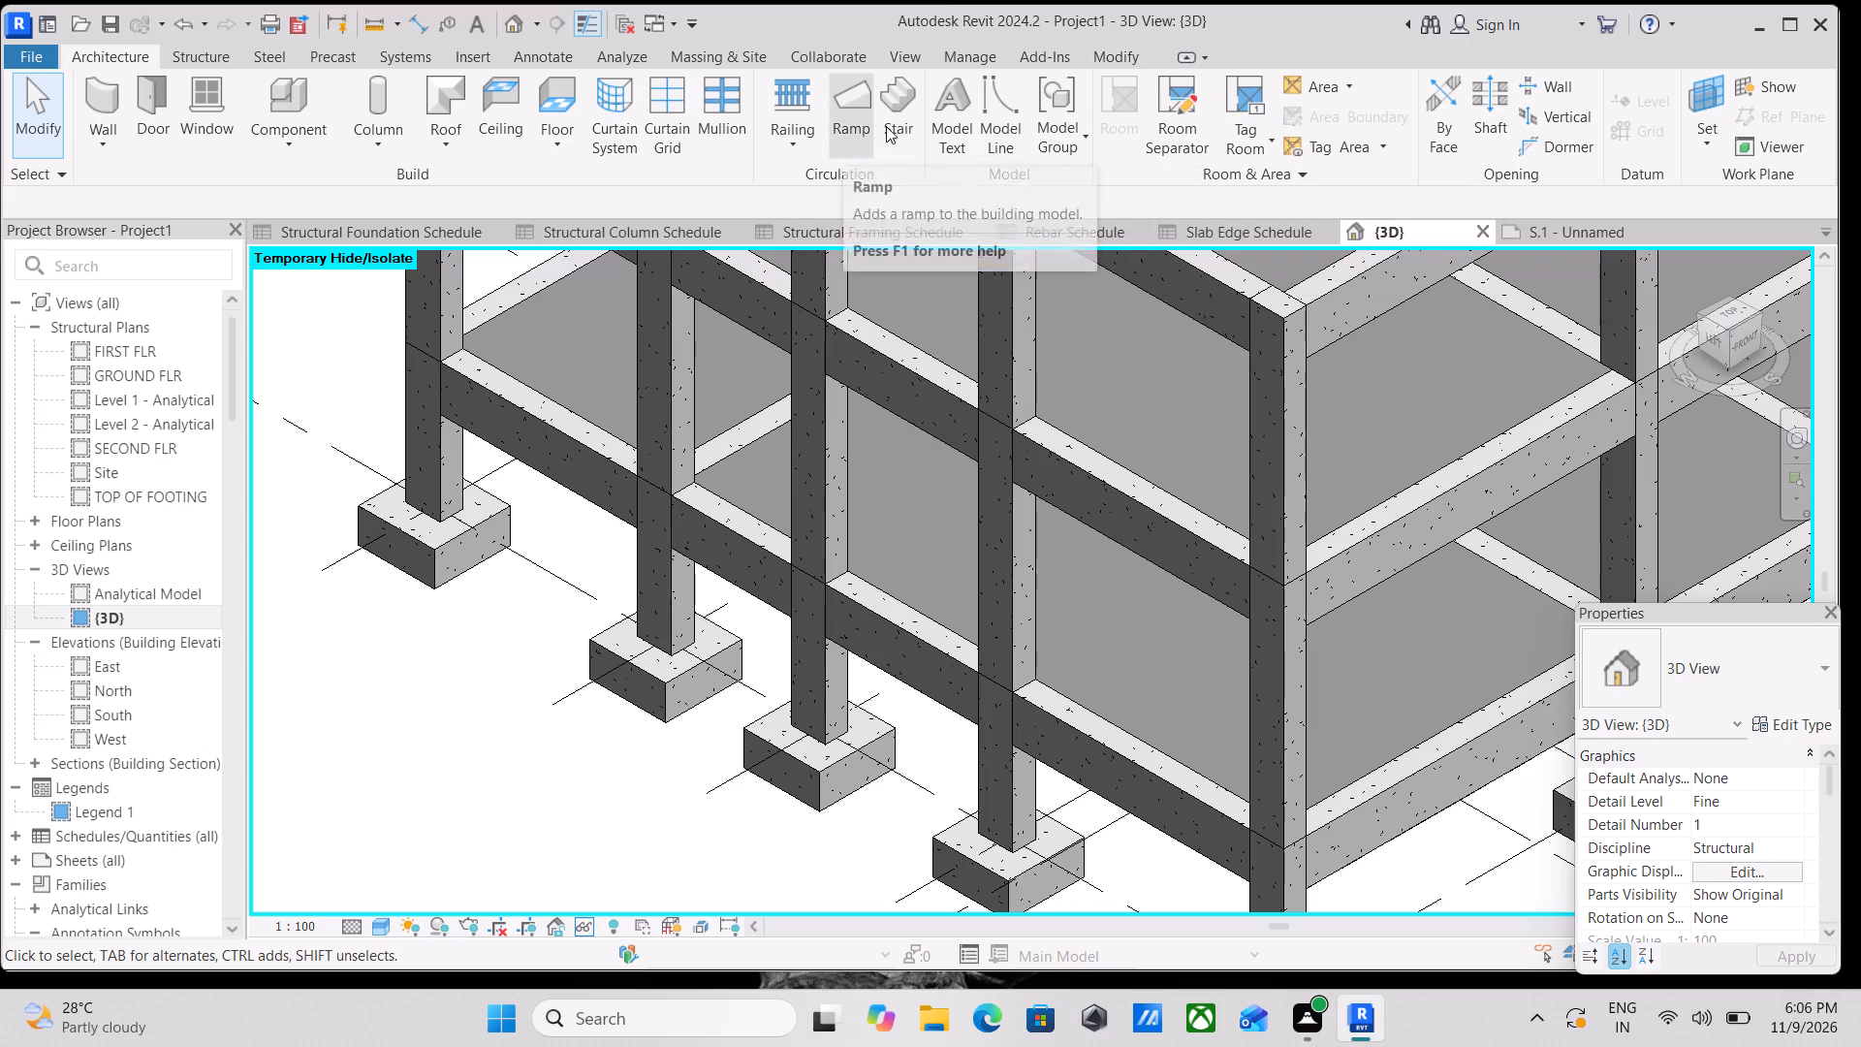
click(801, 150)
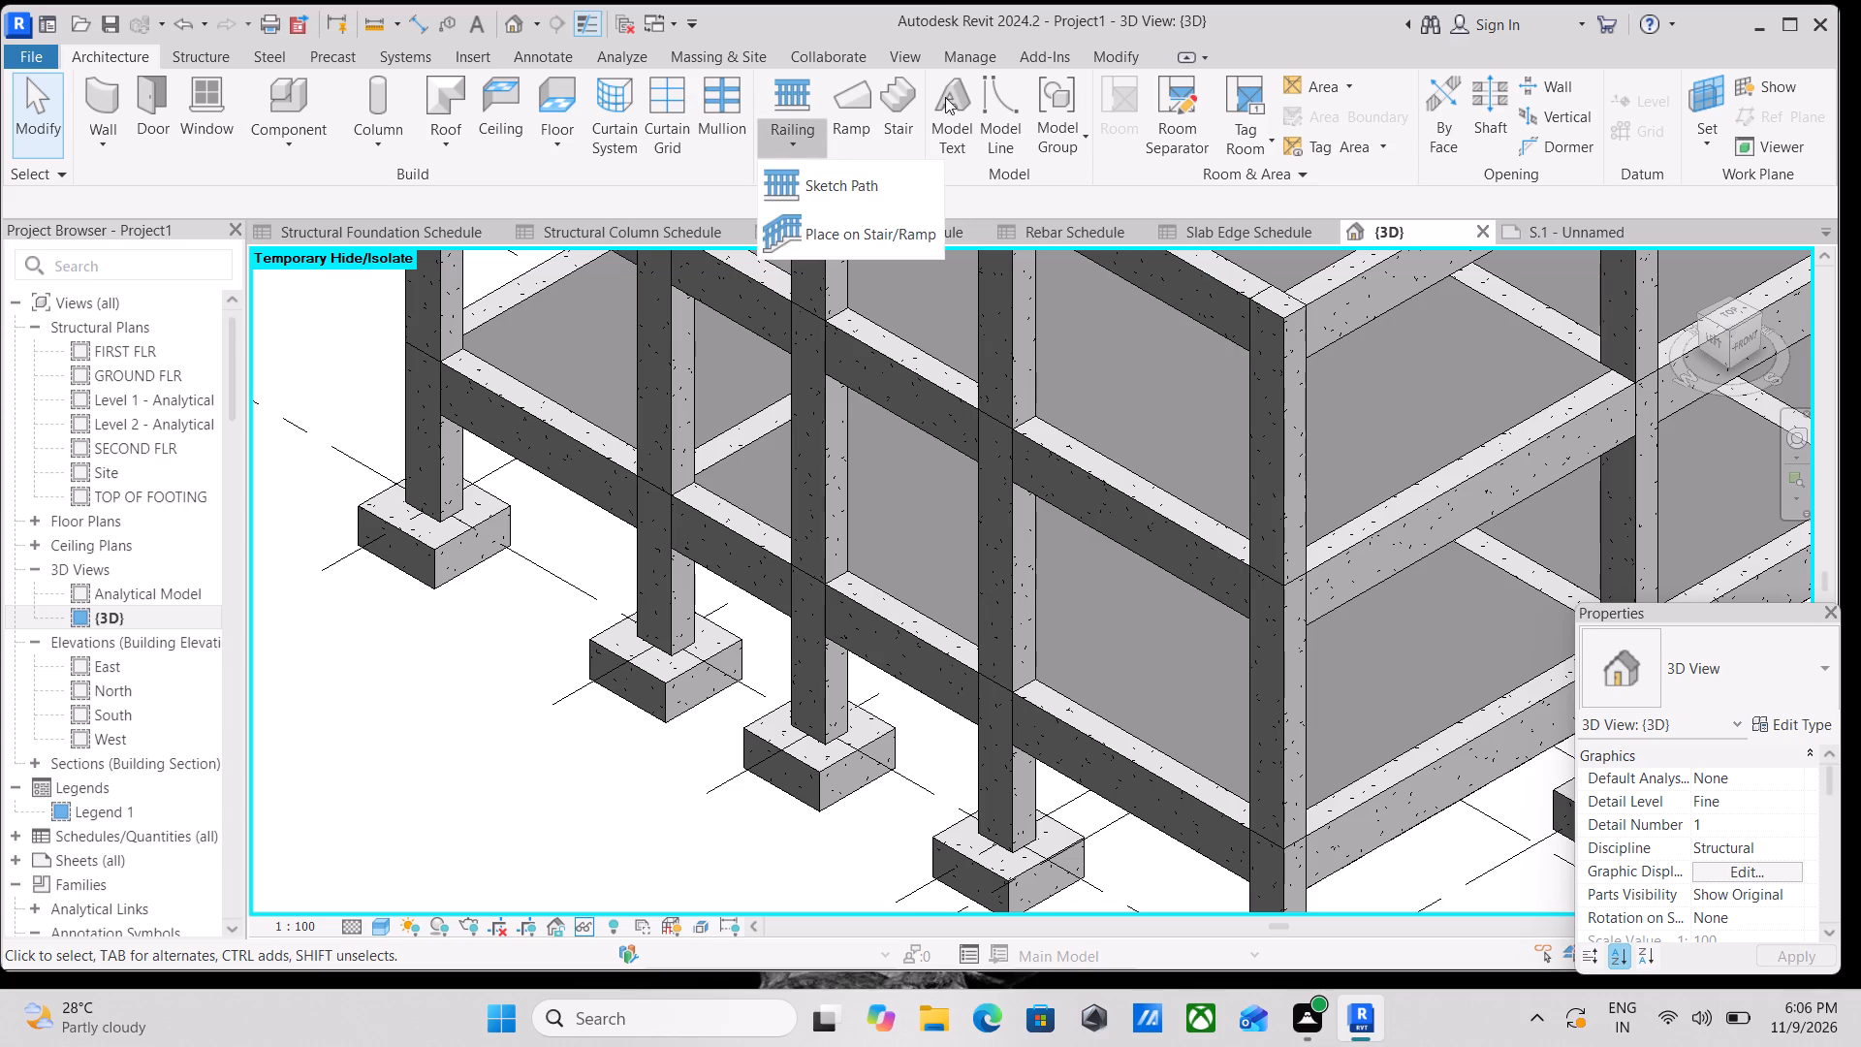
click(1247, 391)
Examine the SECOND FLR slab panels and beams, selecting the two-panel Generic 300mm floor to check its properties.
scroll(1277, 400, down, 1)
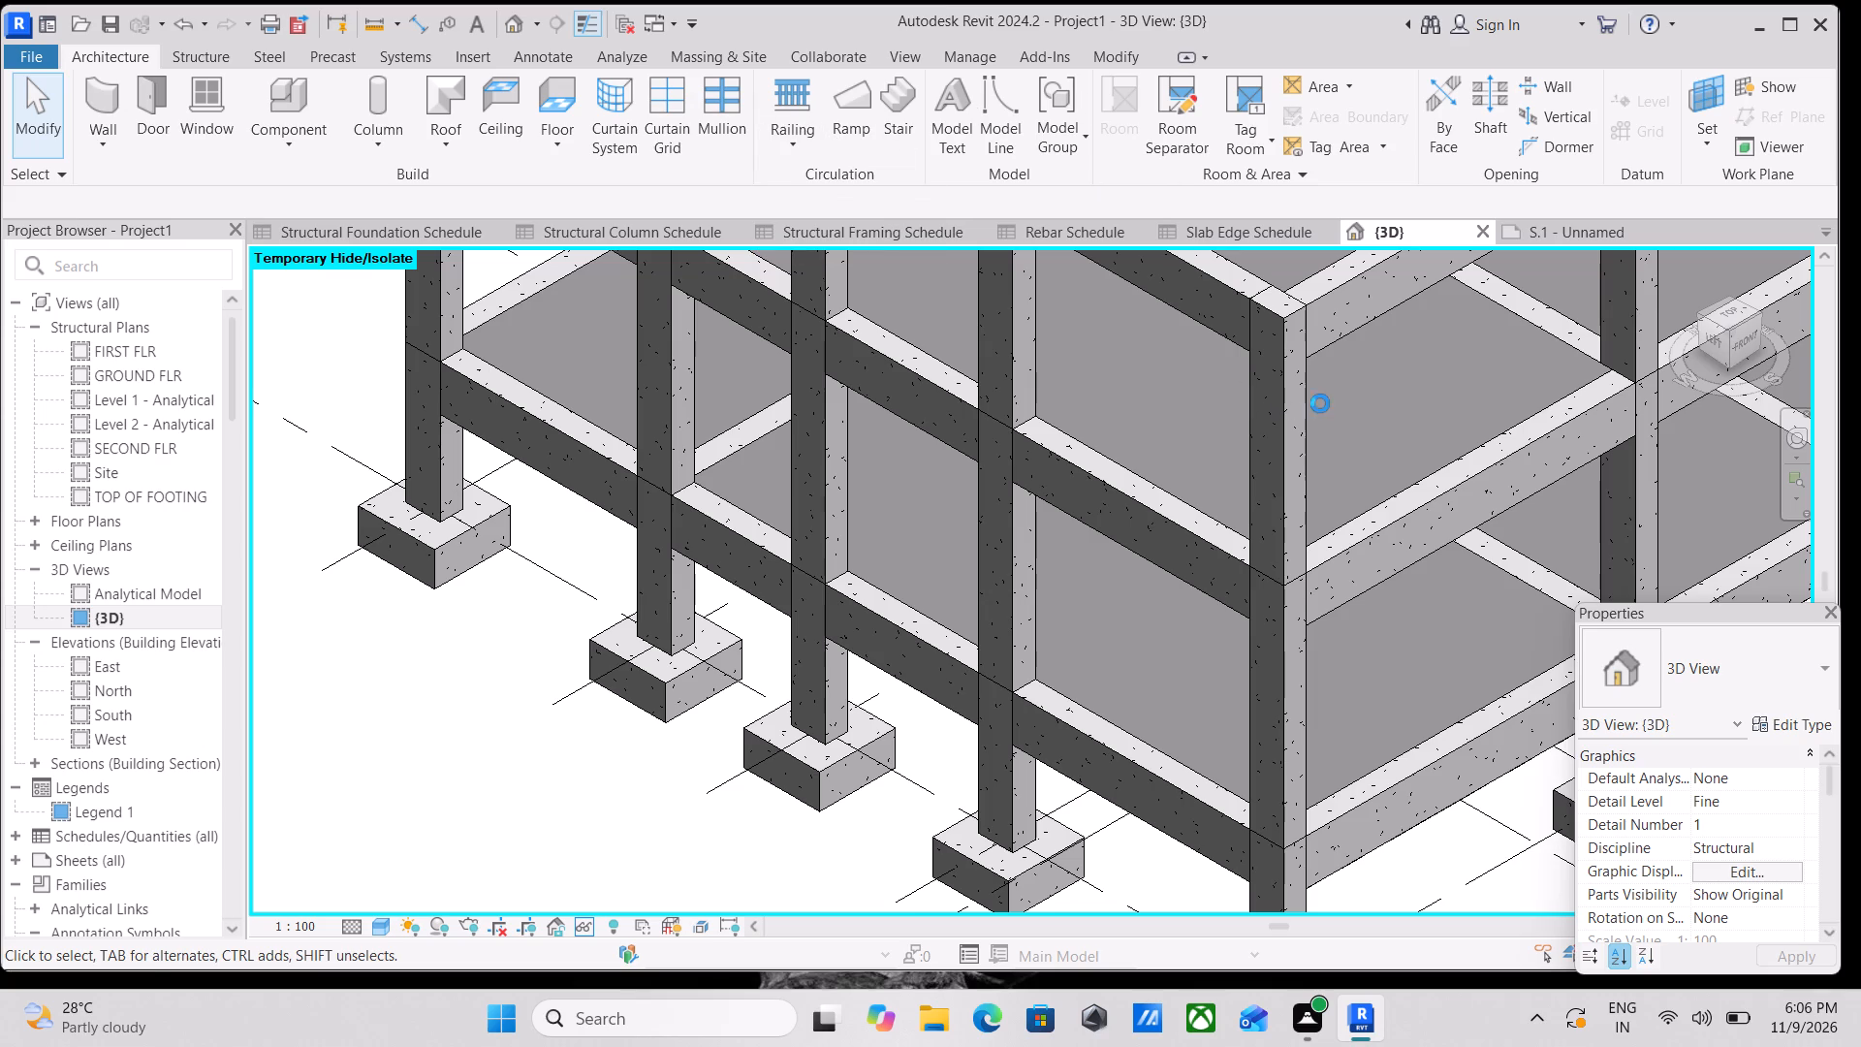
scroll(1320, 403, down, 2)
scroll(1216, 414, down, 2)
middle_drag(1265, 389, 1160, 592)
middle_drag(1072, 436, 1068, 484)
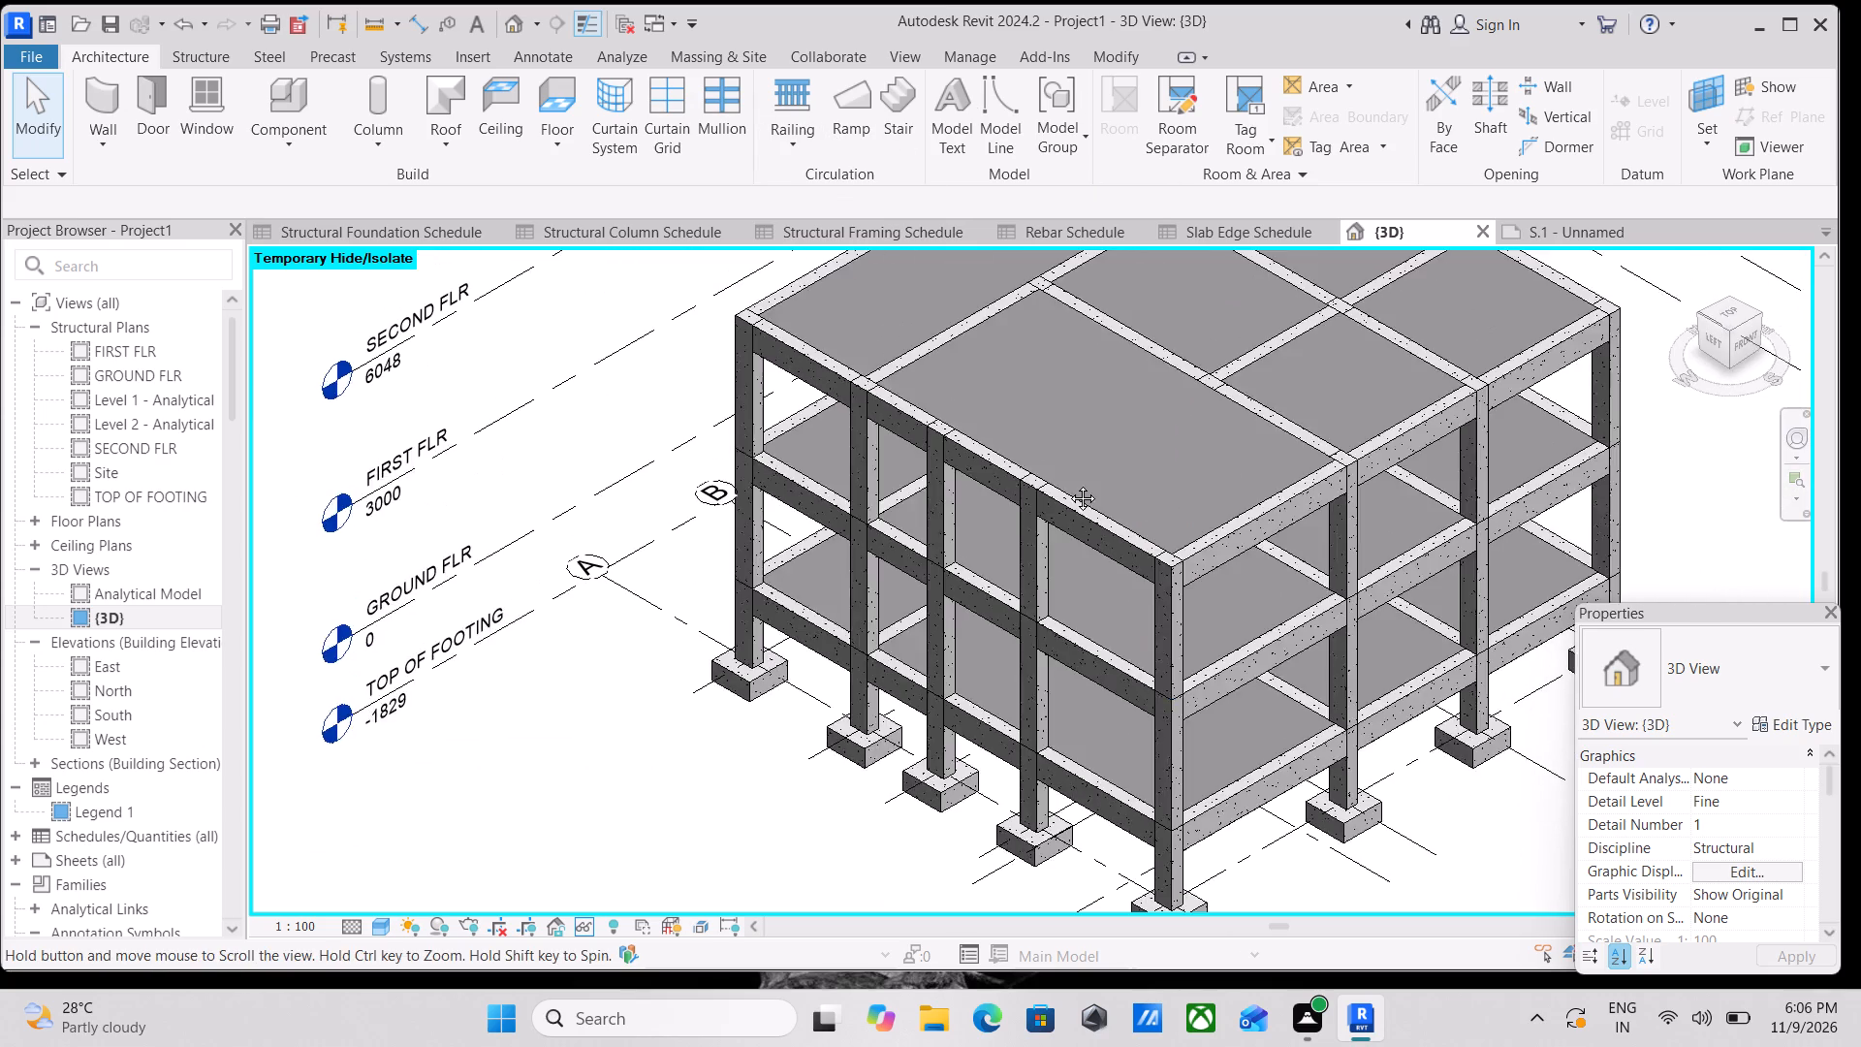
middle_drag(1068, 484, 1065, 544)
scroll(816, 357, up, 6)
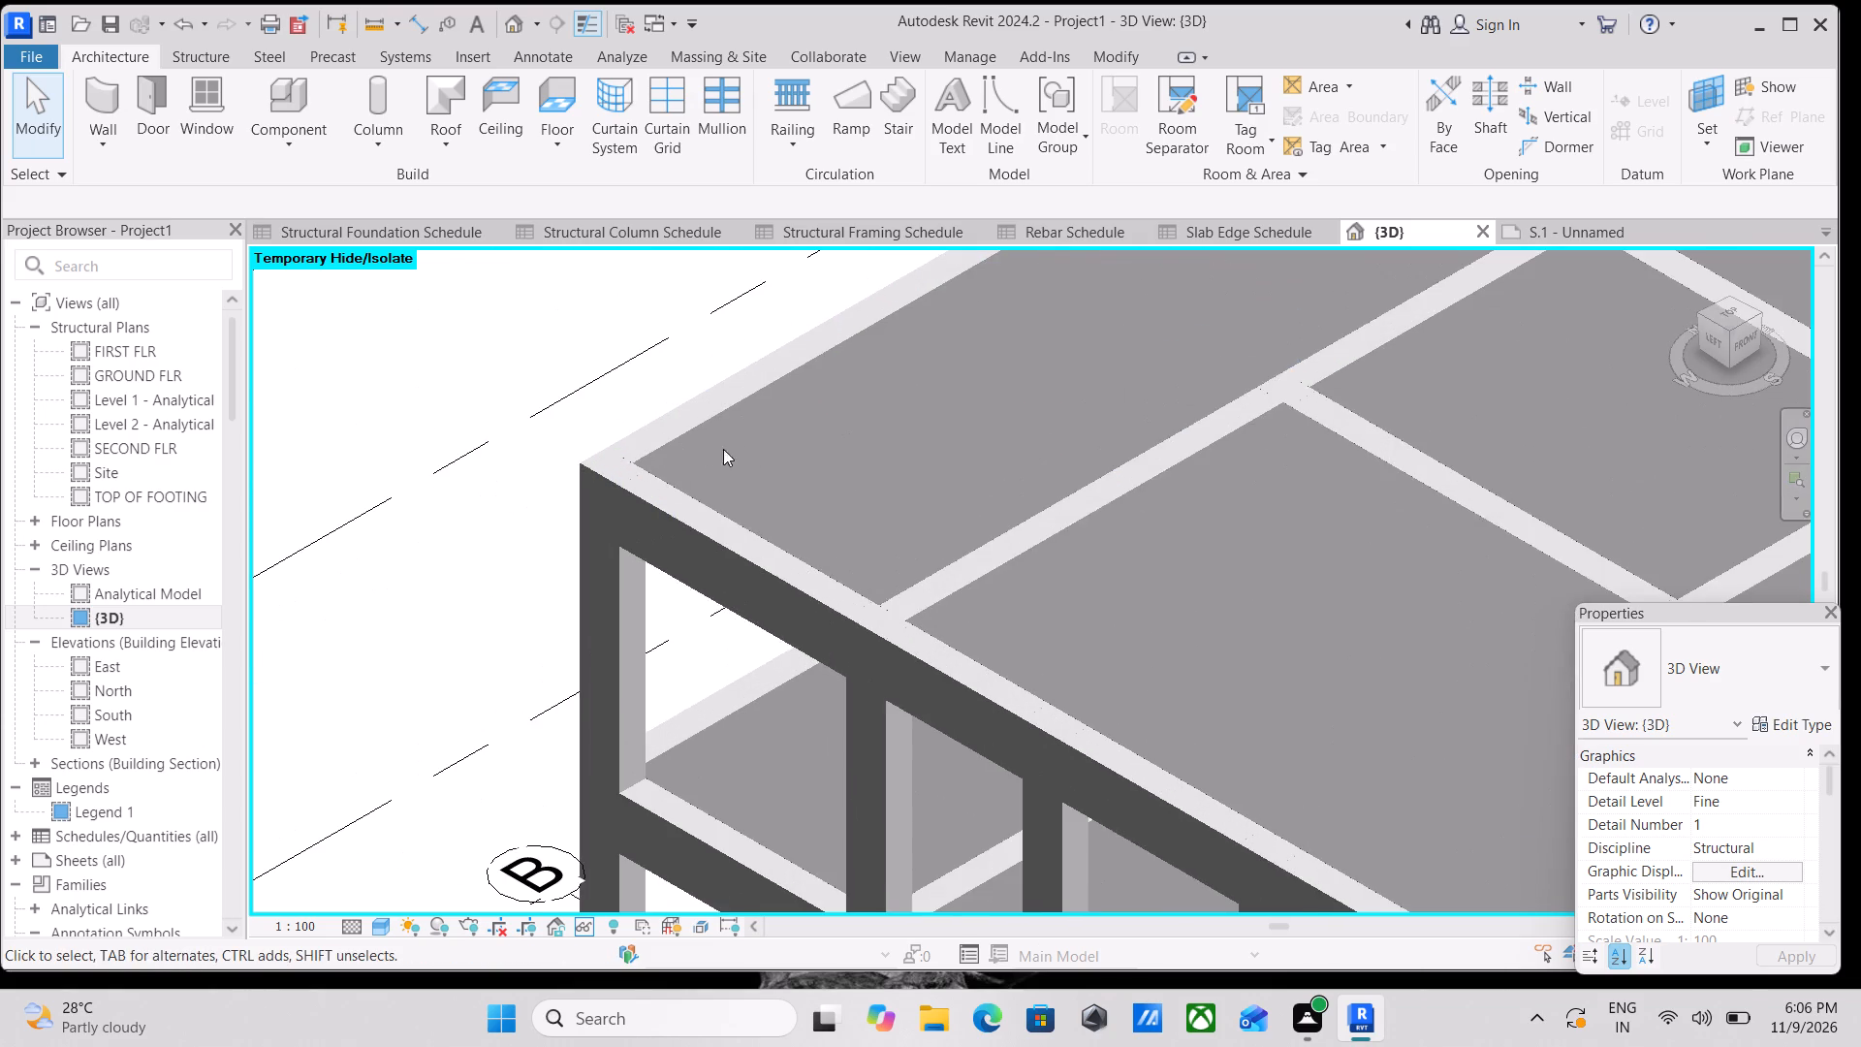
scroll(648, 449, up, 3)
middle_drag(719, 455, 606, 572)
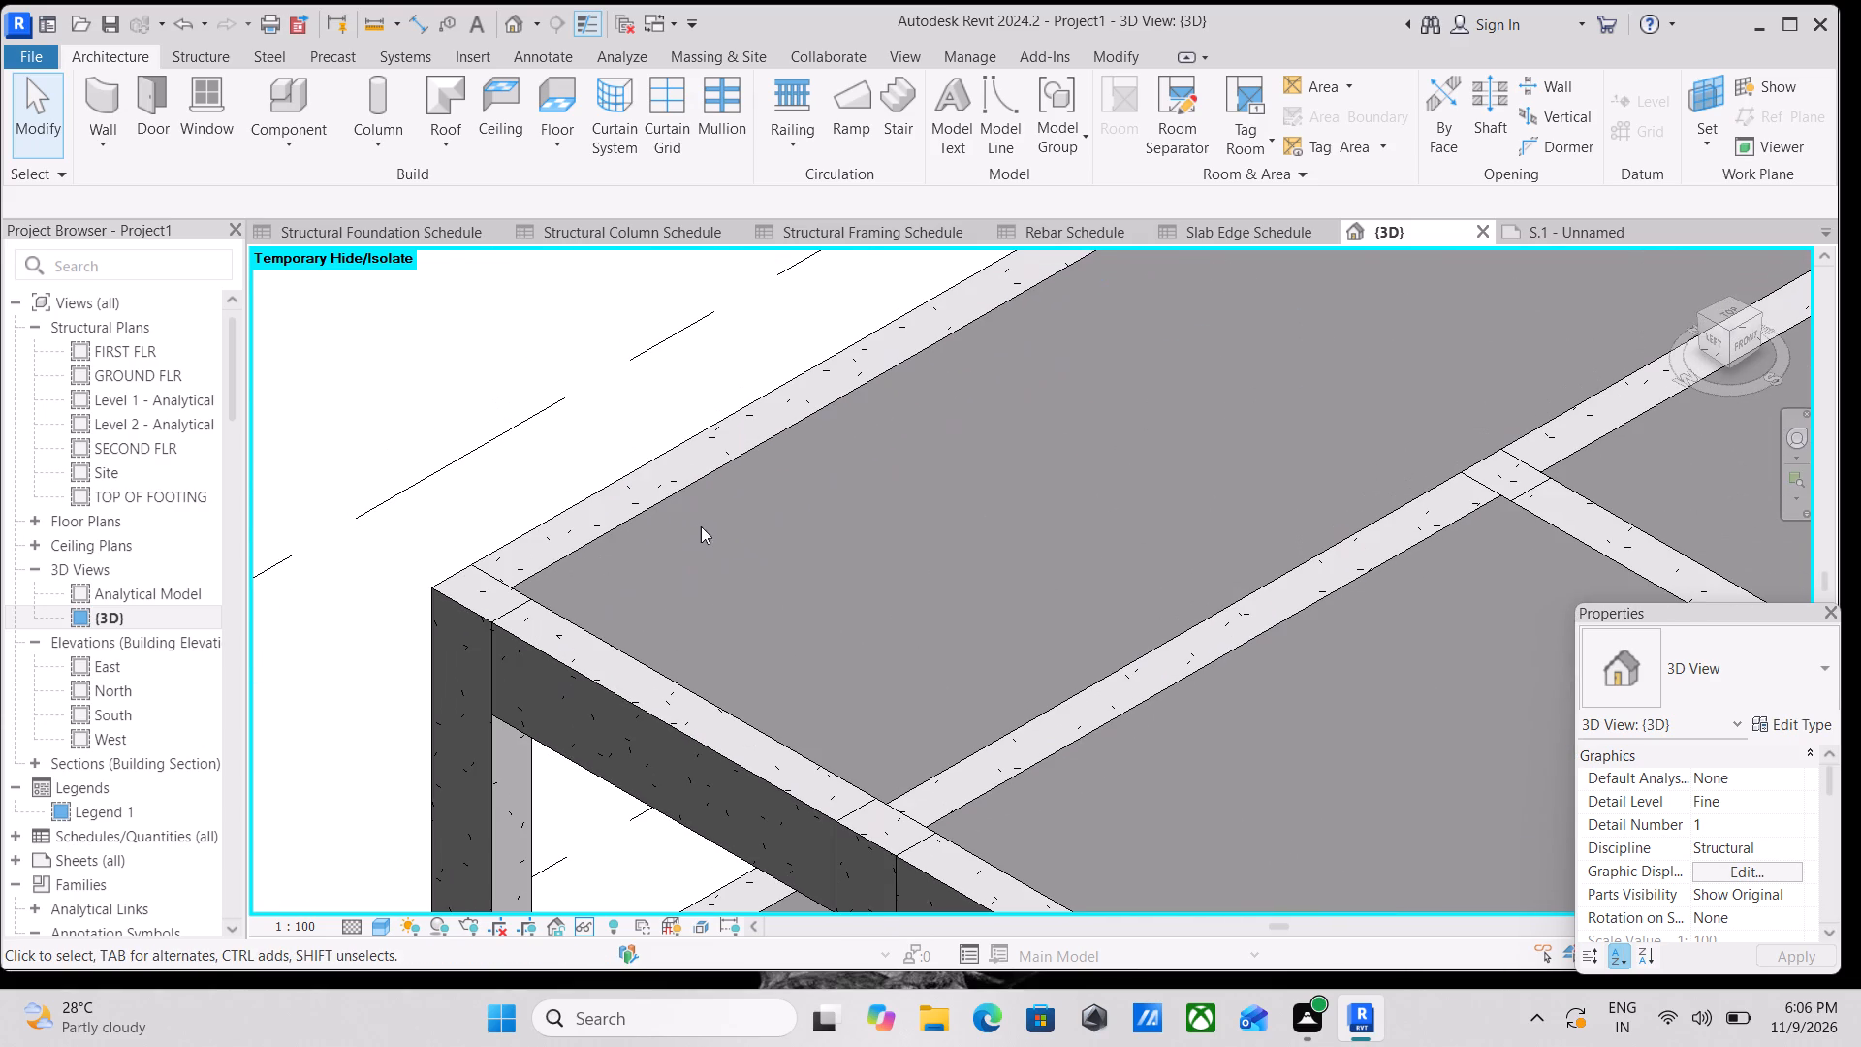
scroll(798, 511, down, 3)
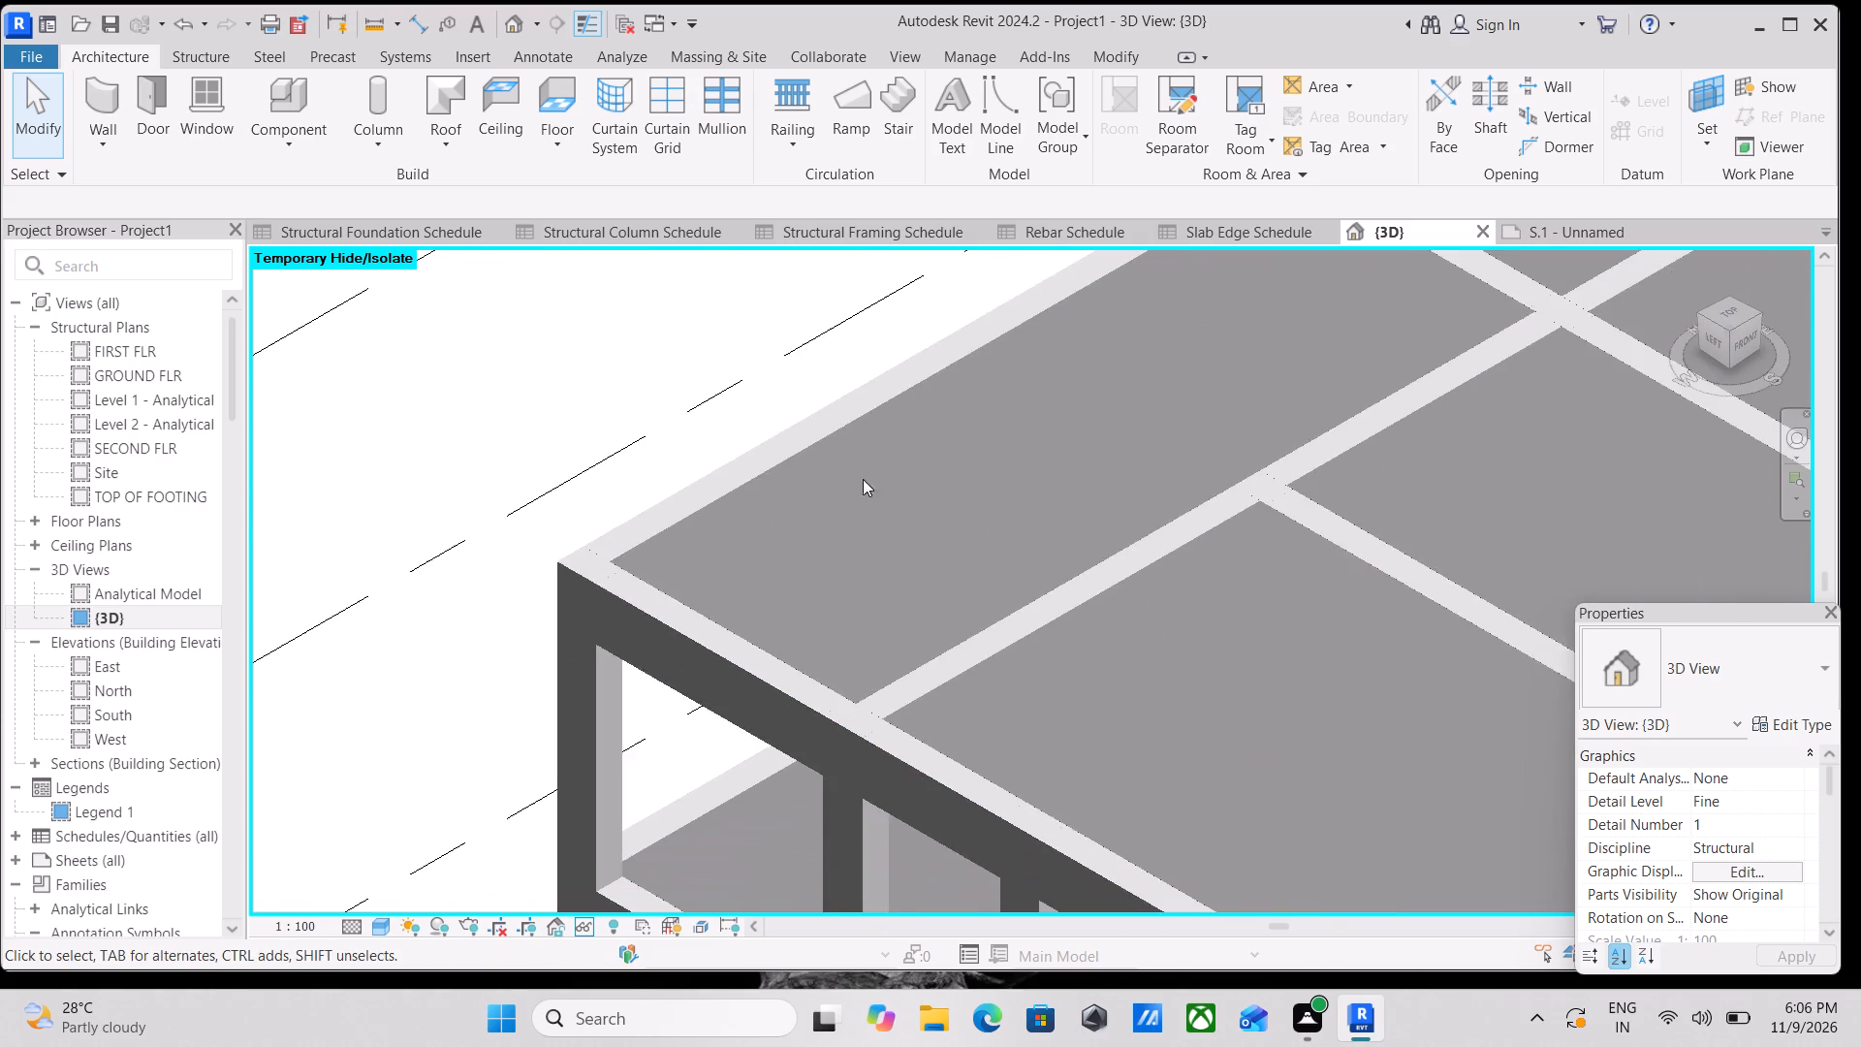
scroll(1059, 395, down, 2)
middle_drag(1264, 429, 877, 489)
scroll(927, 439, down, 2)
middle_drag(928, 438, 732, 476)
scroll(879, 409, up, 3)
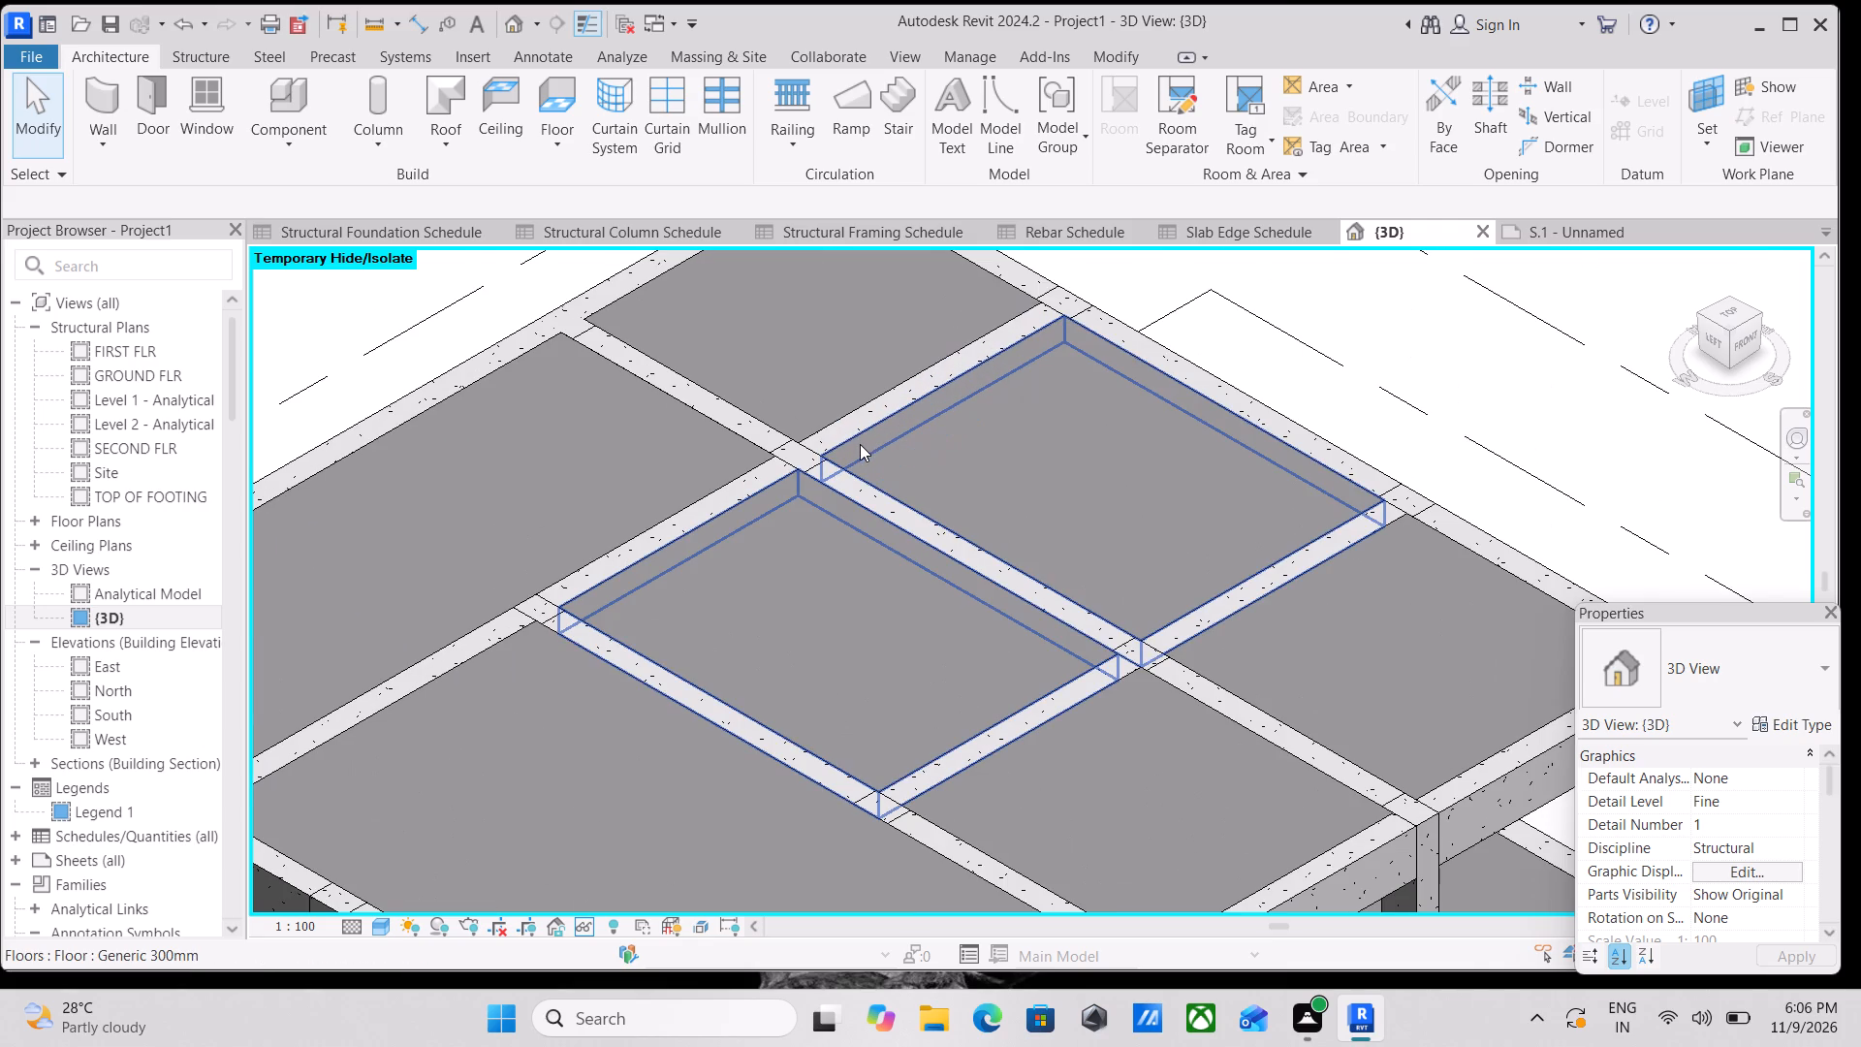
click(860, 444)
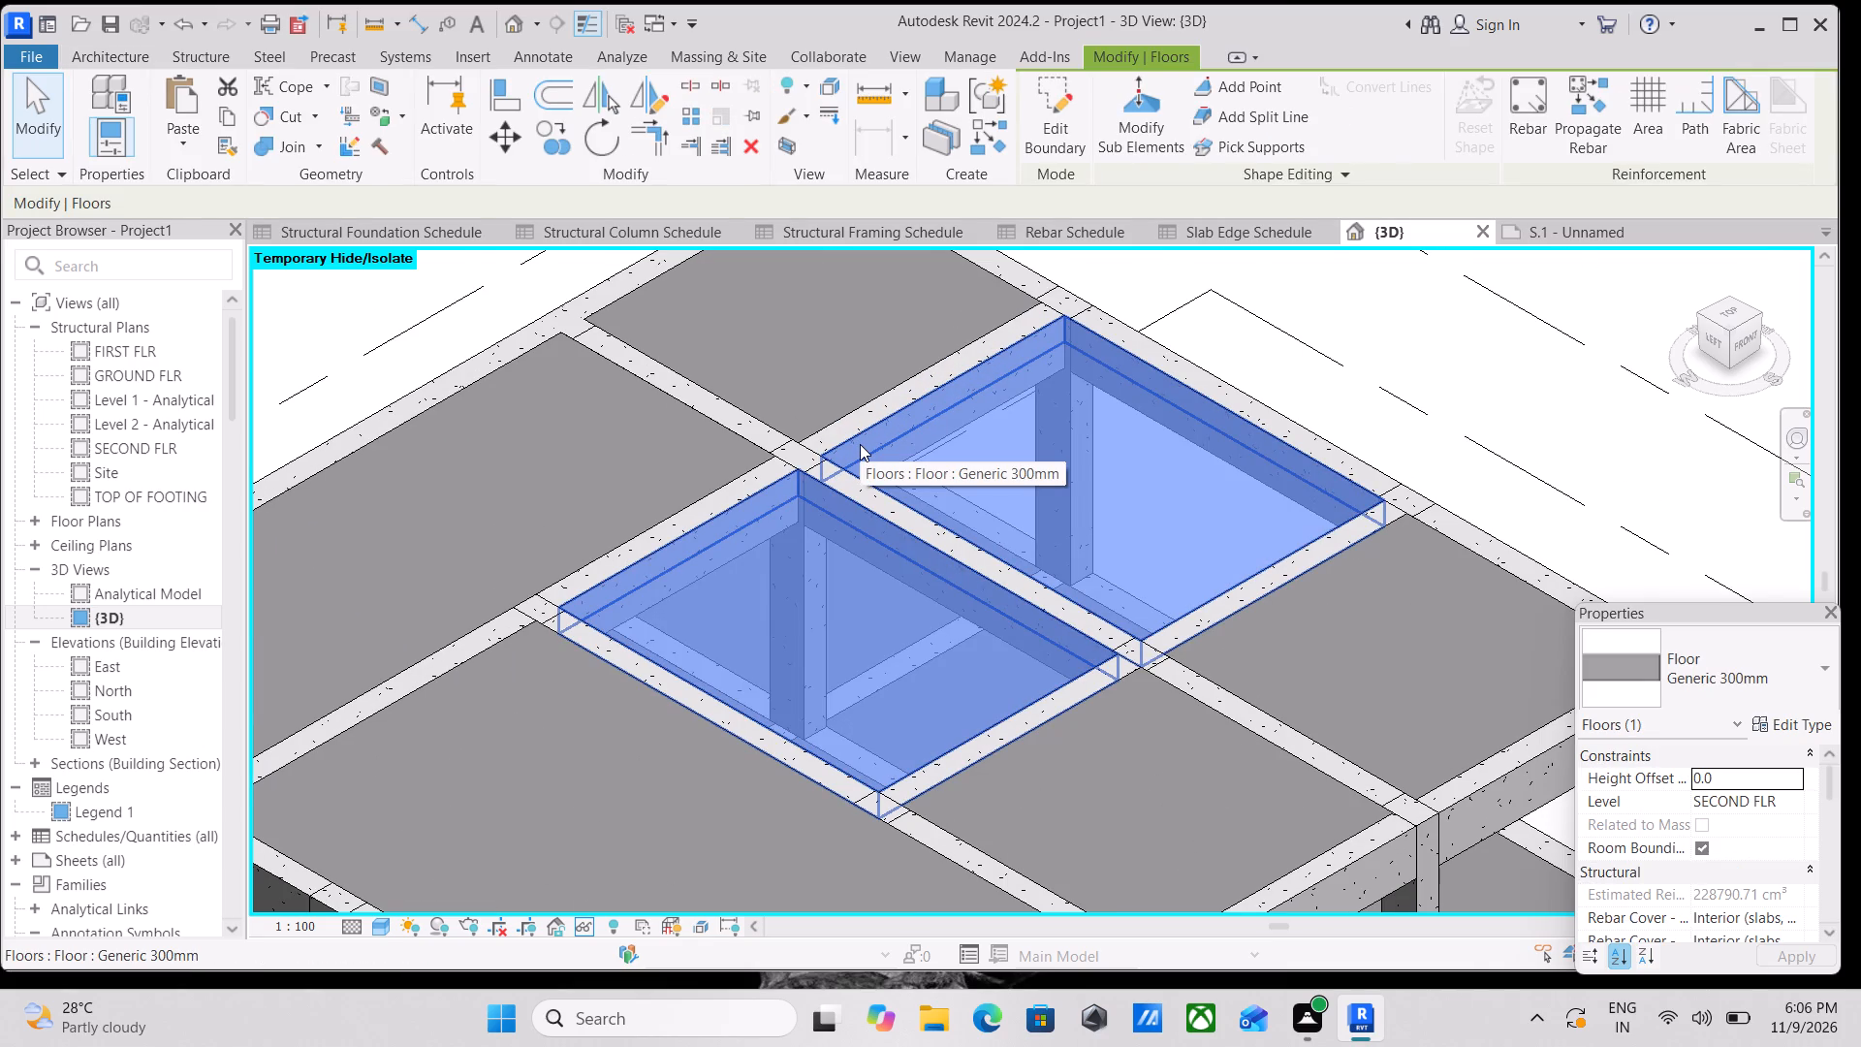
key(Escape)
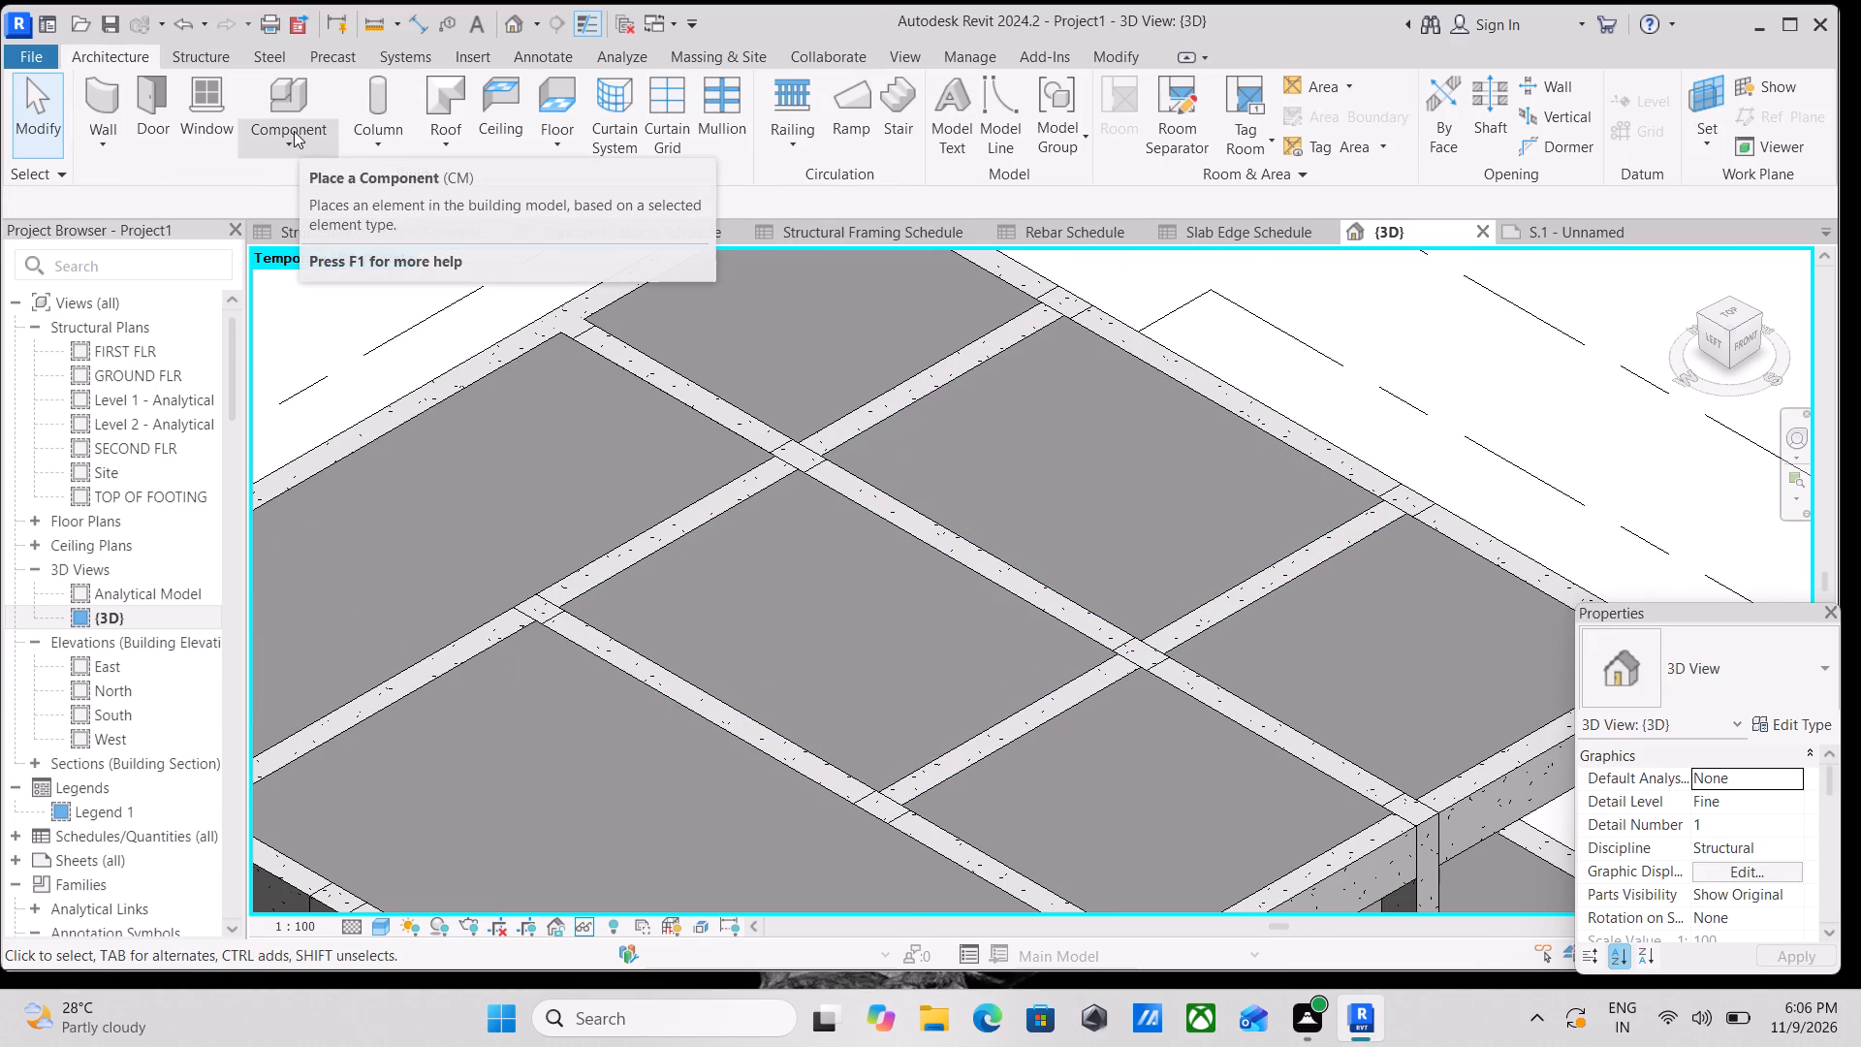
Examine the SECOND FLR beam grid, the frame's front side and the overall building with its level lines.
scroll(430, 353, up, 2)
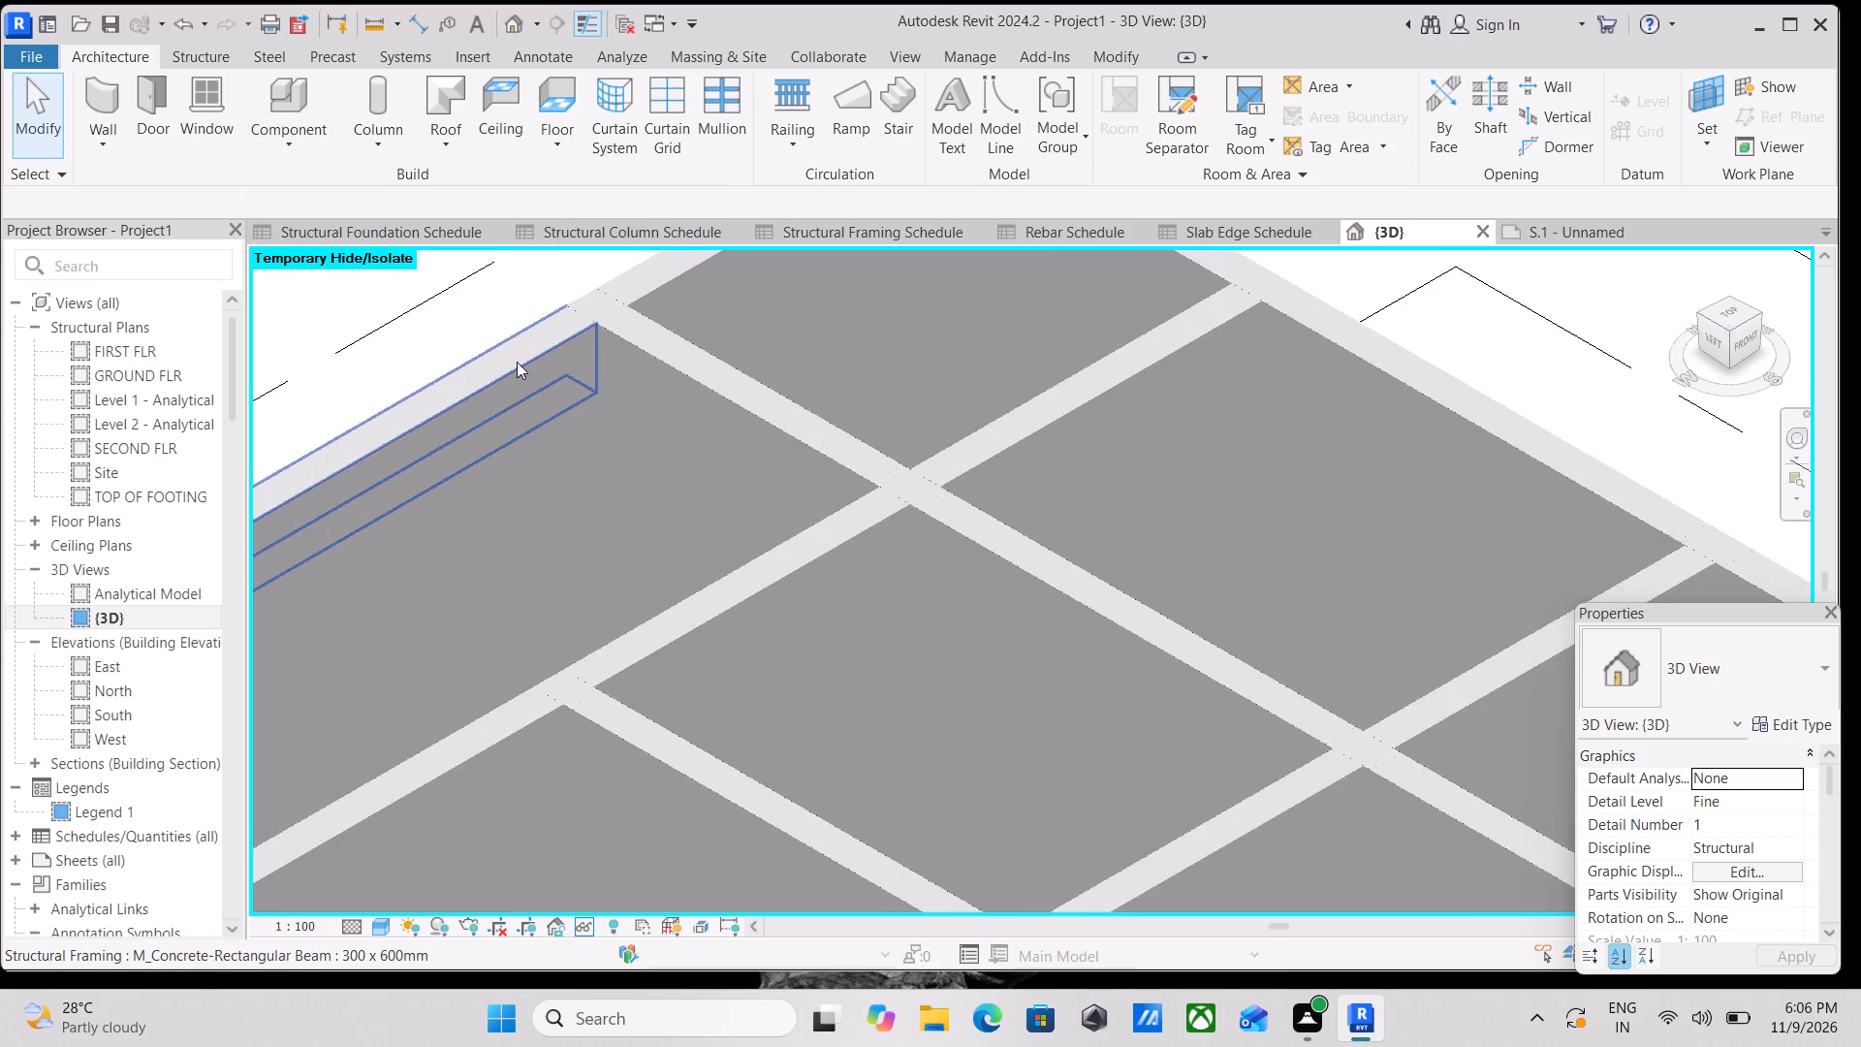
scroll(517, 362, down, 1)
scroll(334, 153, down, 1)
middle_drag(361, 211, 396, 260)
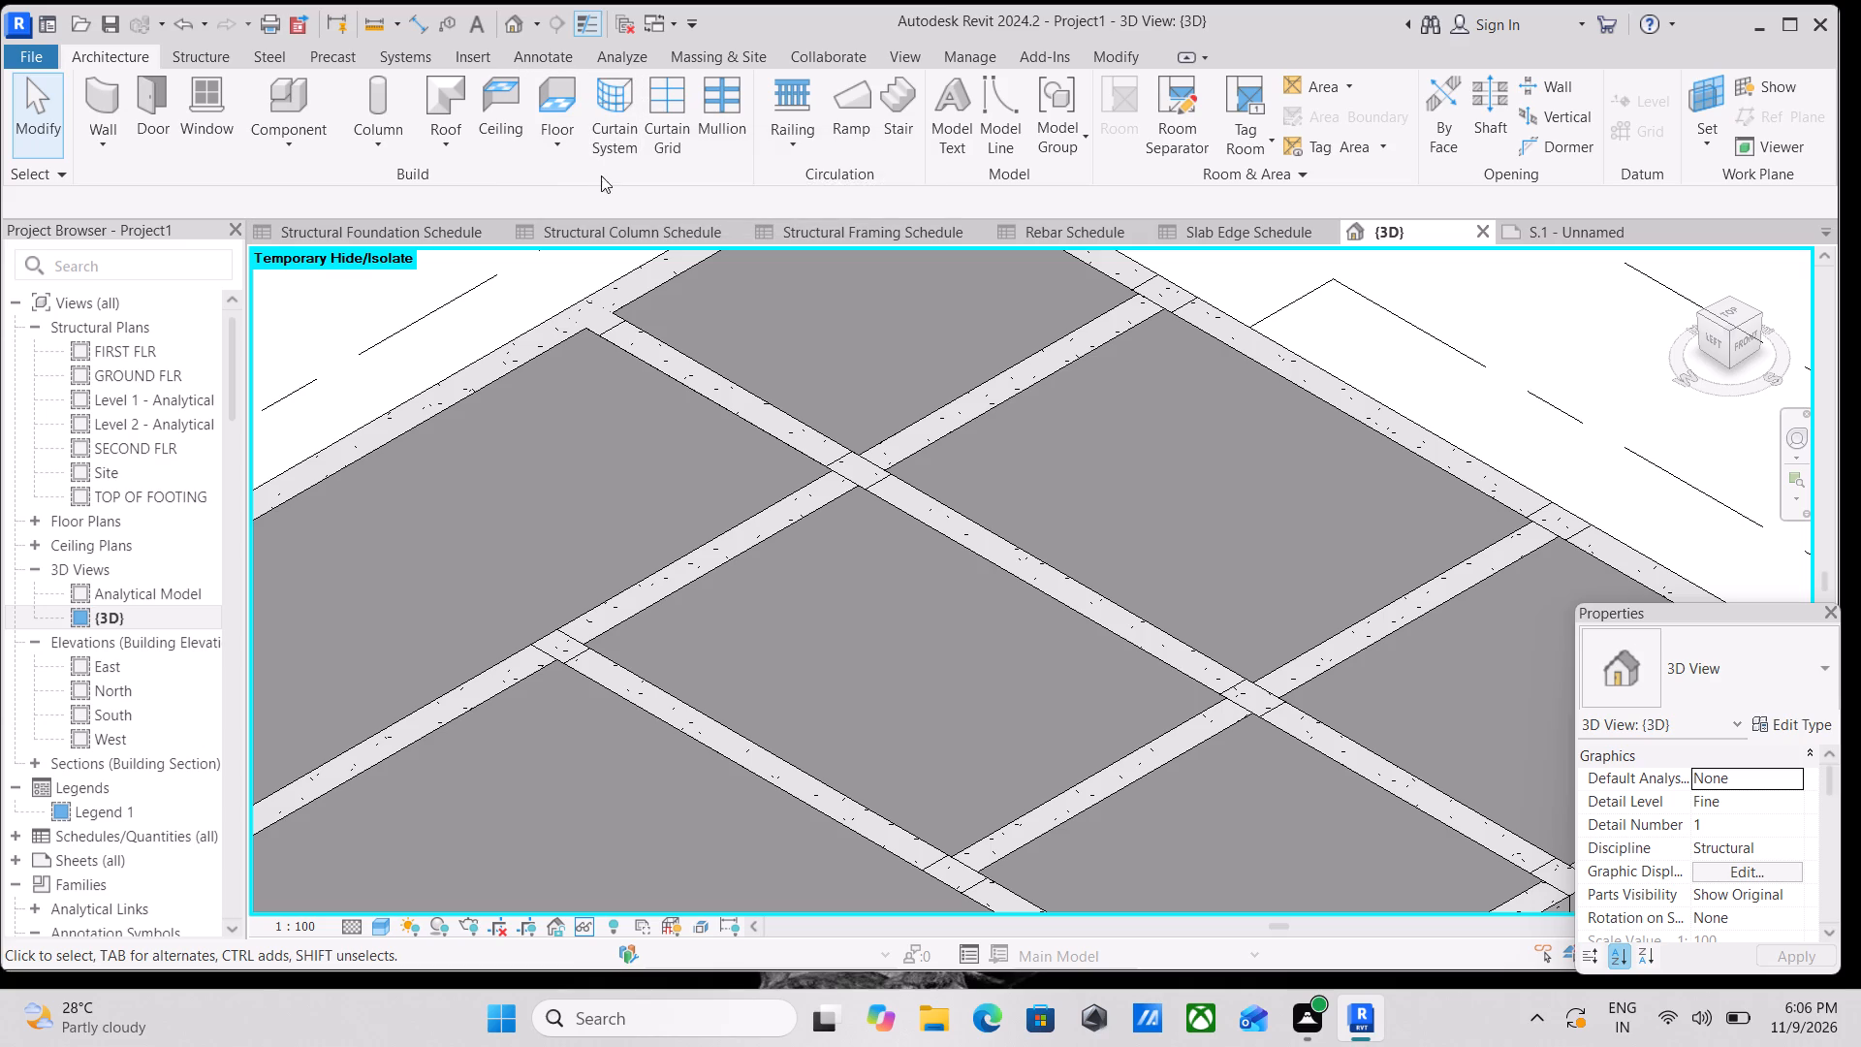
scroll(734, 333, up, 3)
scroll(848, 316, down, 3)
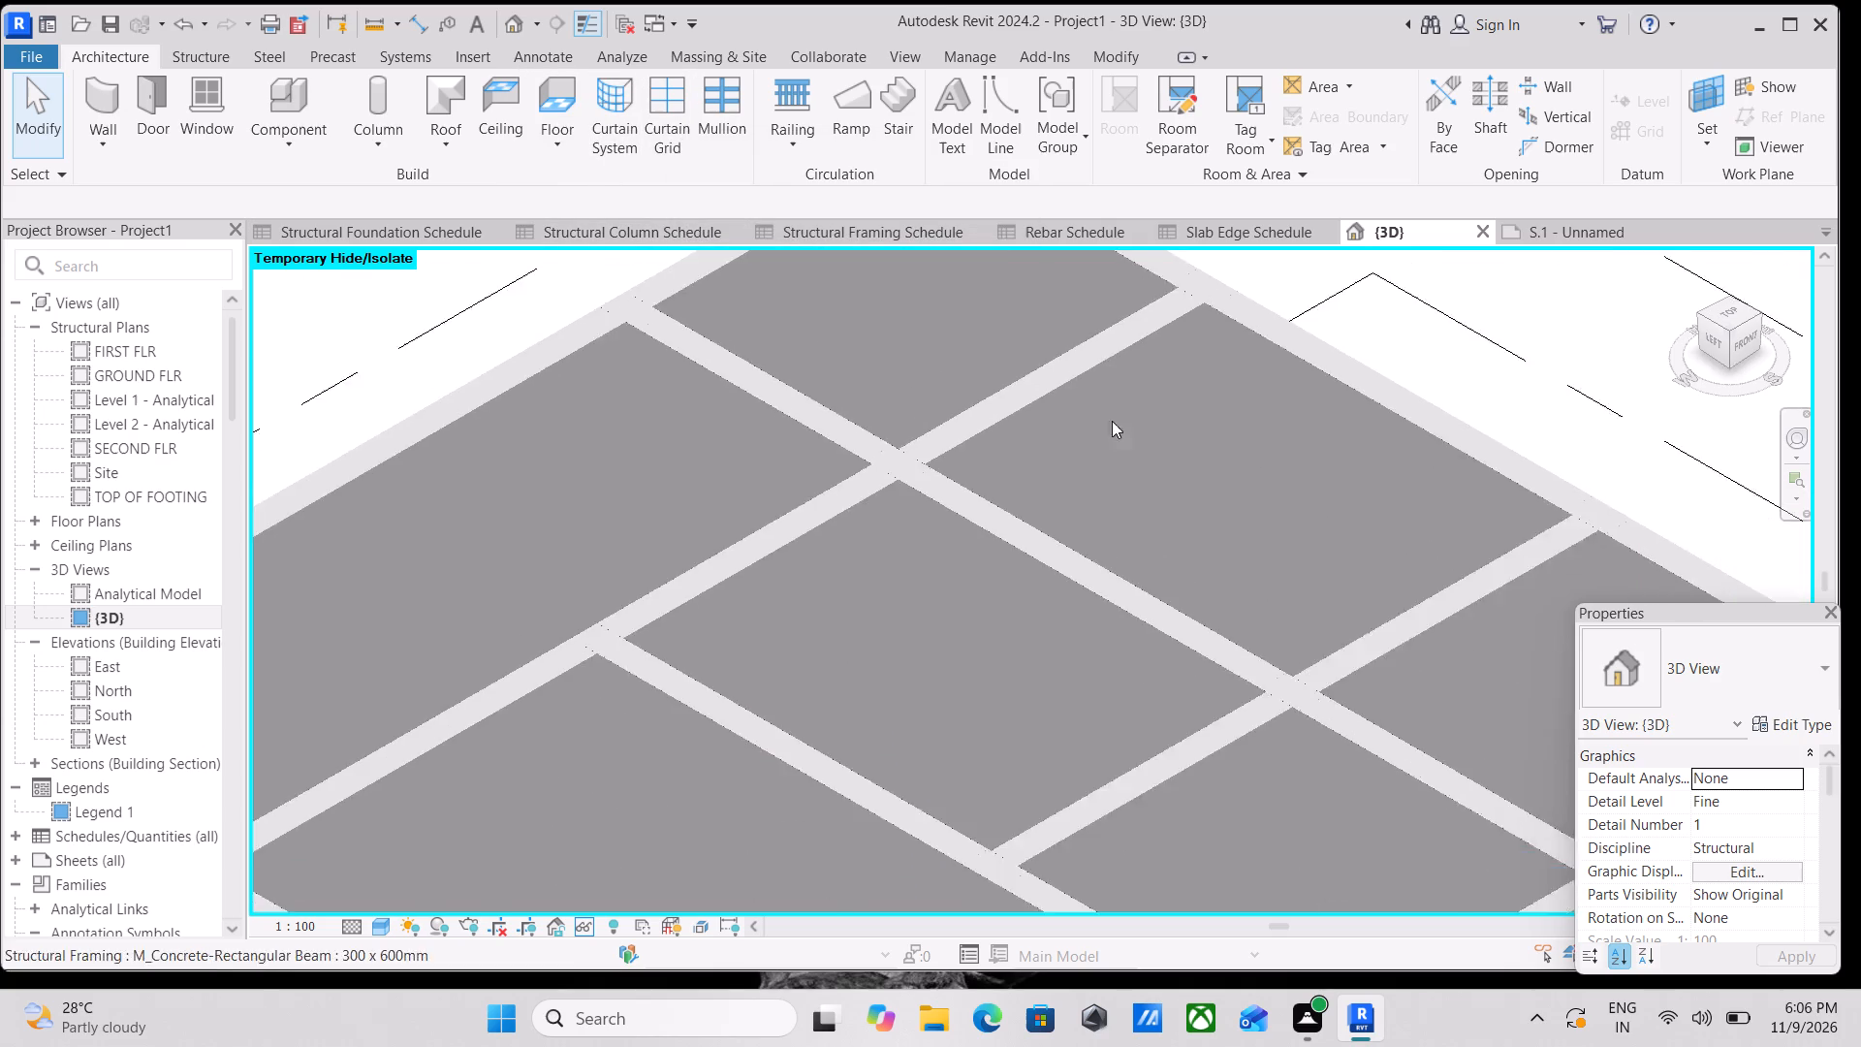
scroll(1112, 421, down, 3)
middle_drag(1122, 428, 739, 279)
middle_drag(992, 511, 986, 375)
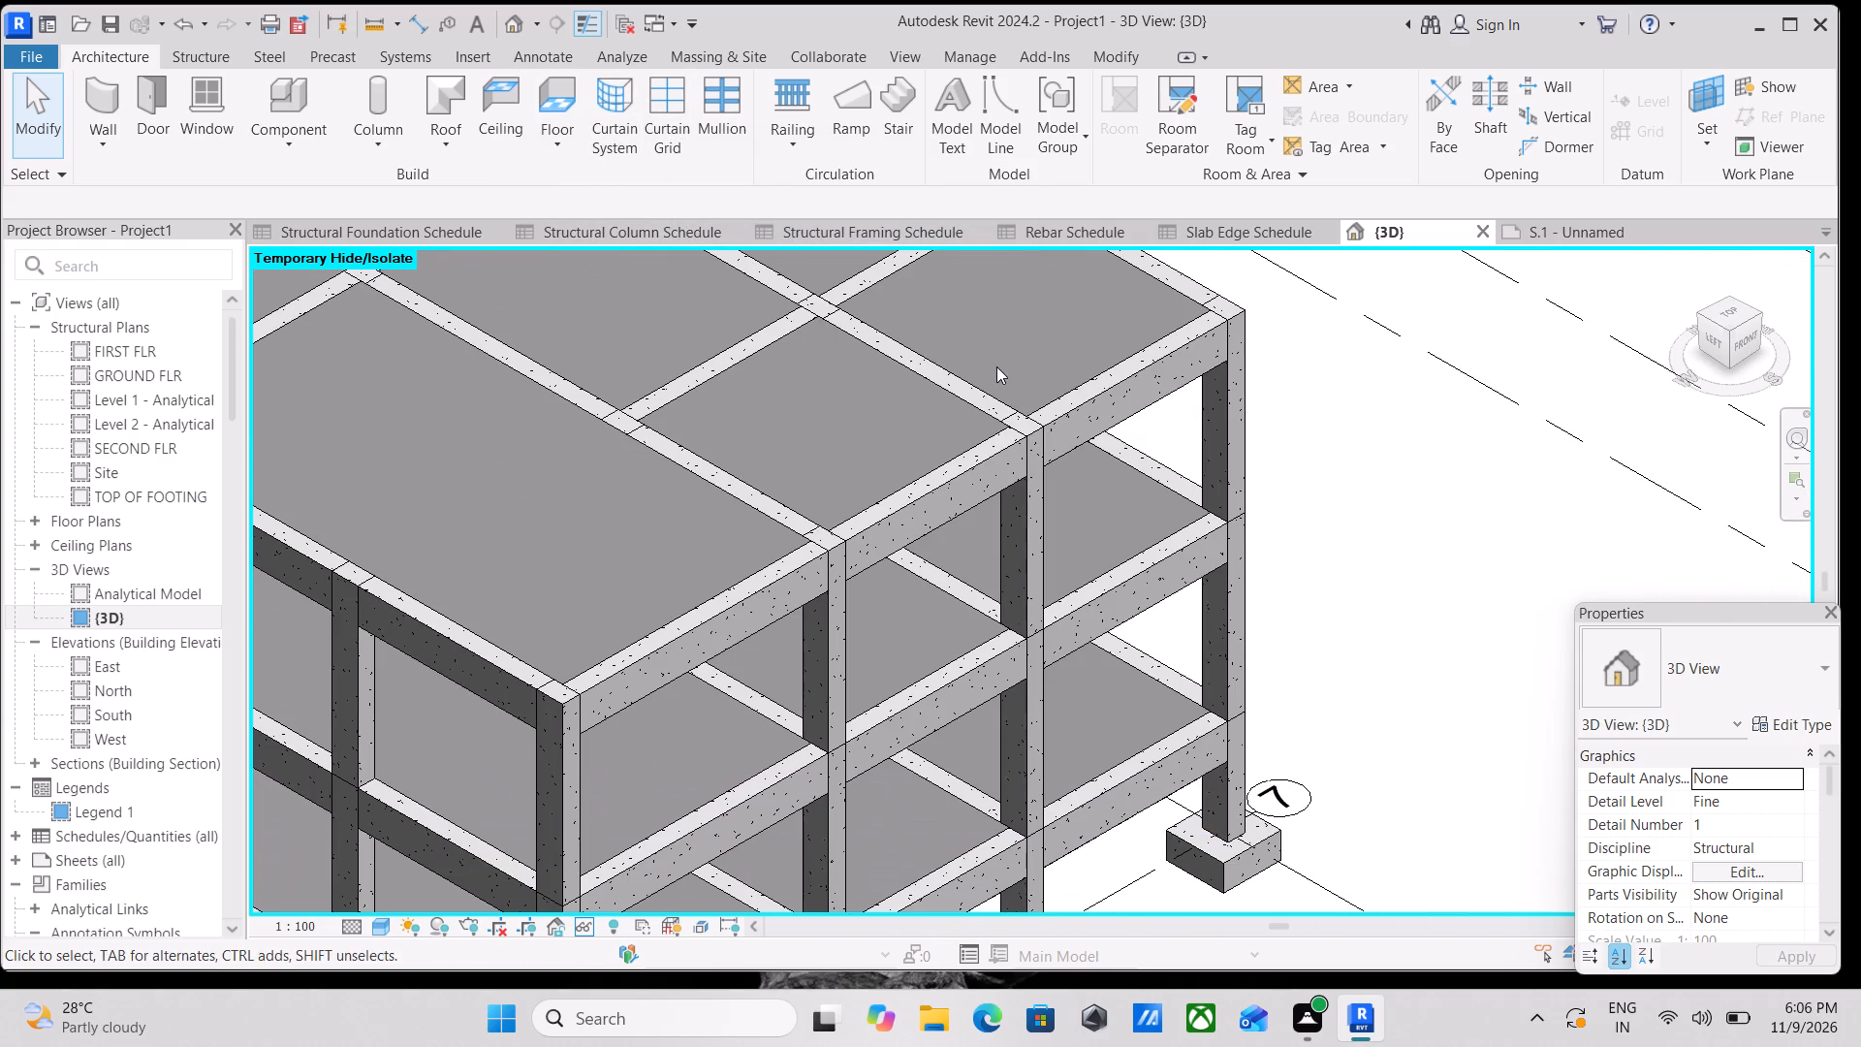
scroll(908, 478, down, 1)
scroll(688, 479, down, 2)
middle_drag(684, 479, 907, 425)
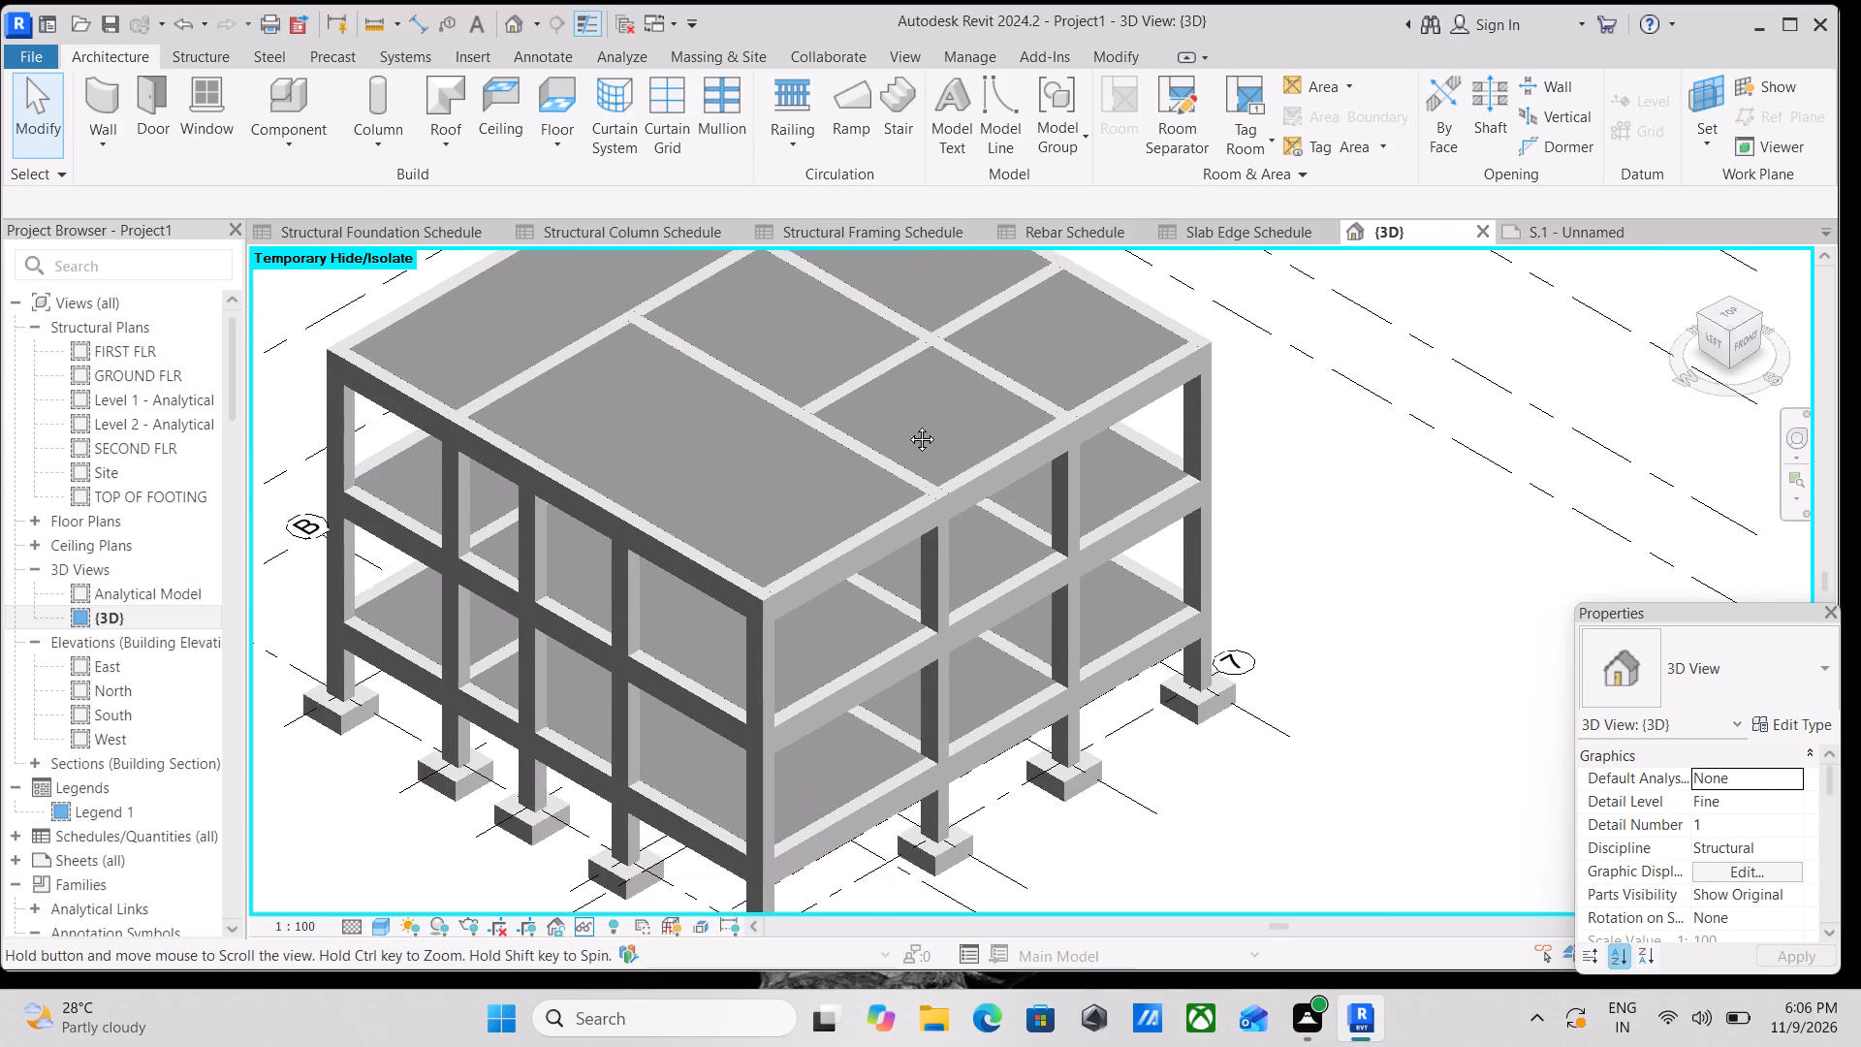
middle_drag(907, 425, 907, 424)
scroll(842, 428, up, 2)
scroll(768, 444, down, 1)
middle_drag(779, 444, 889, 538)
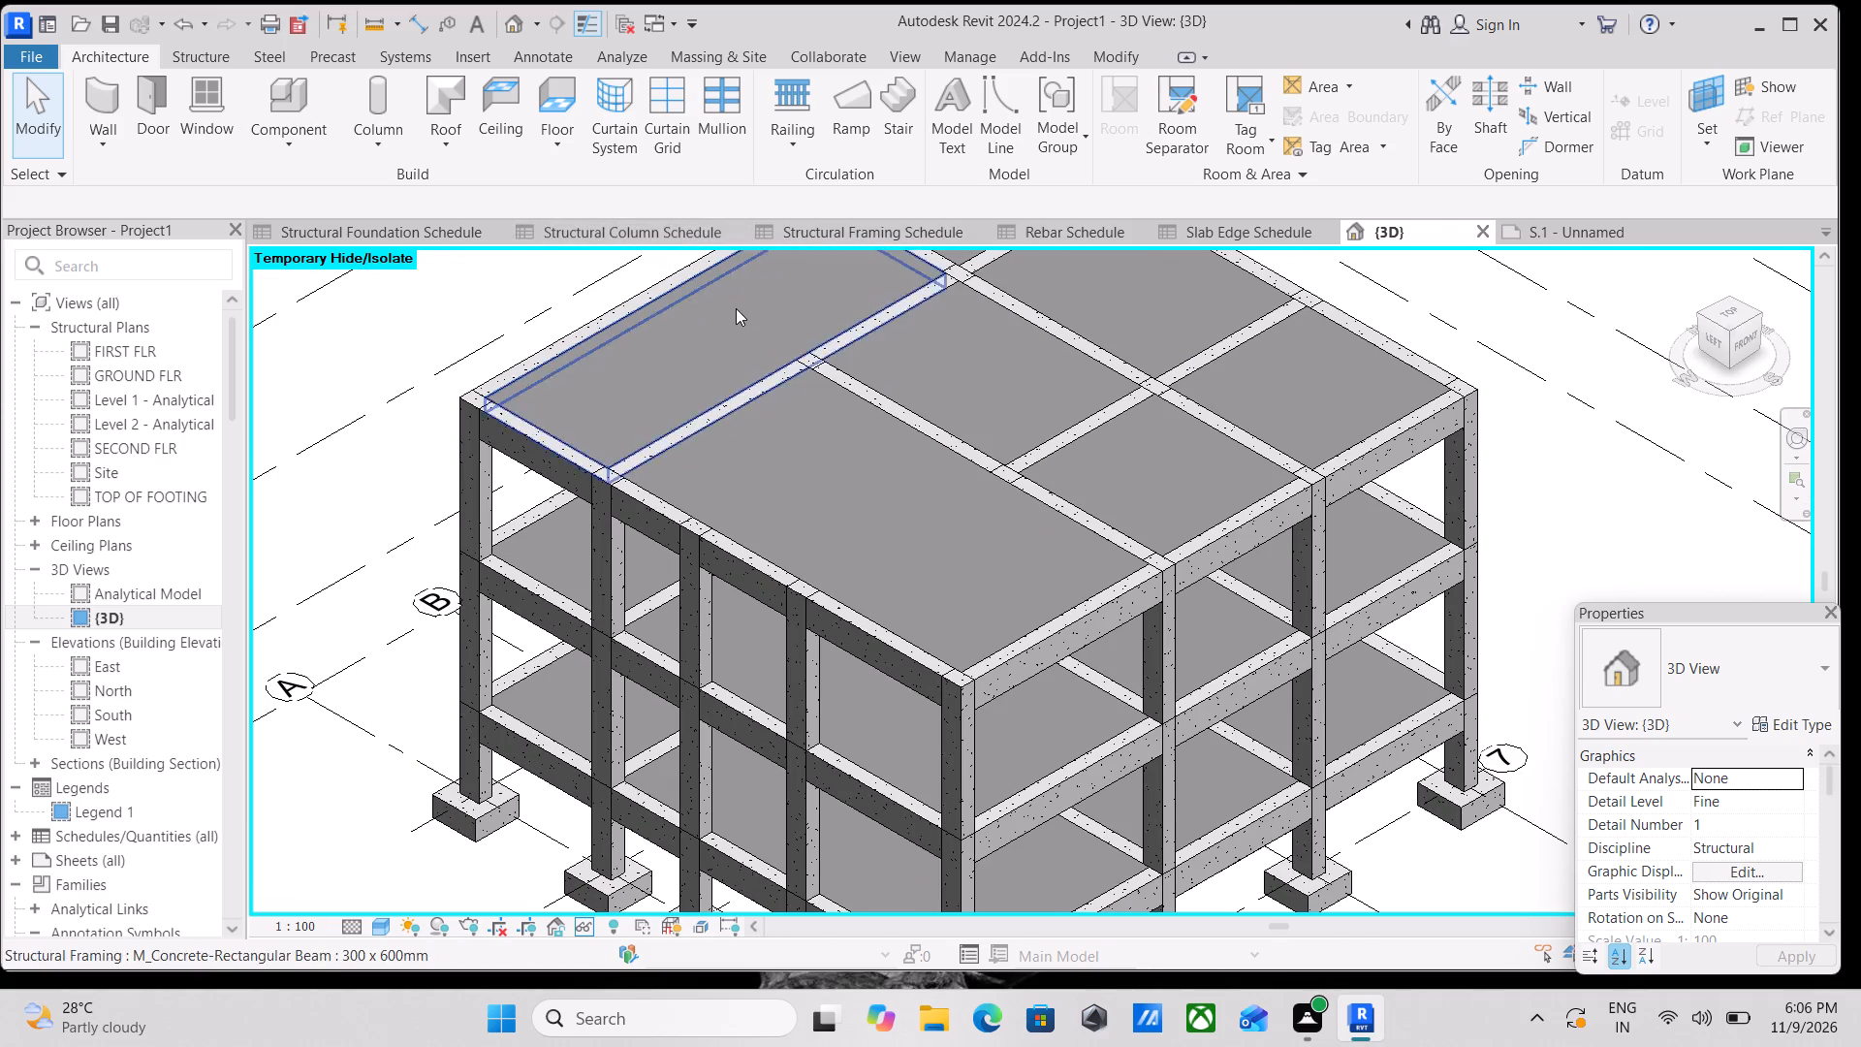
scroll(693, 368, down, 3)
scroll(751, 421, down, 2)
middle_drag(760, 421, 534, 517)
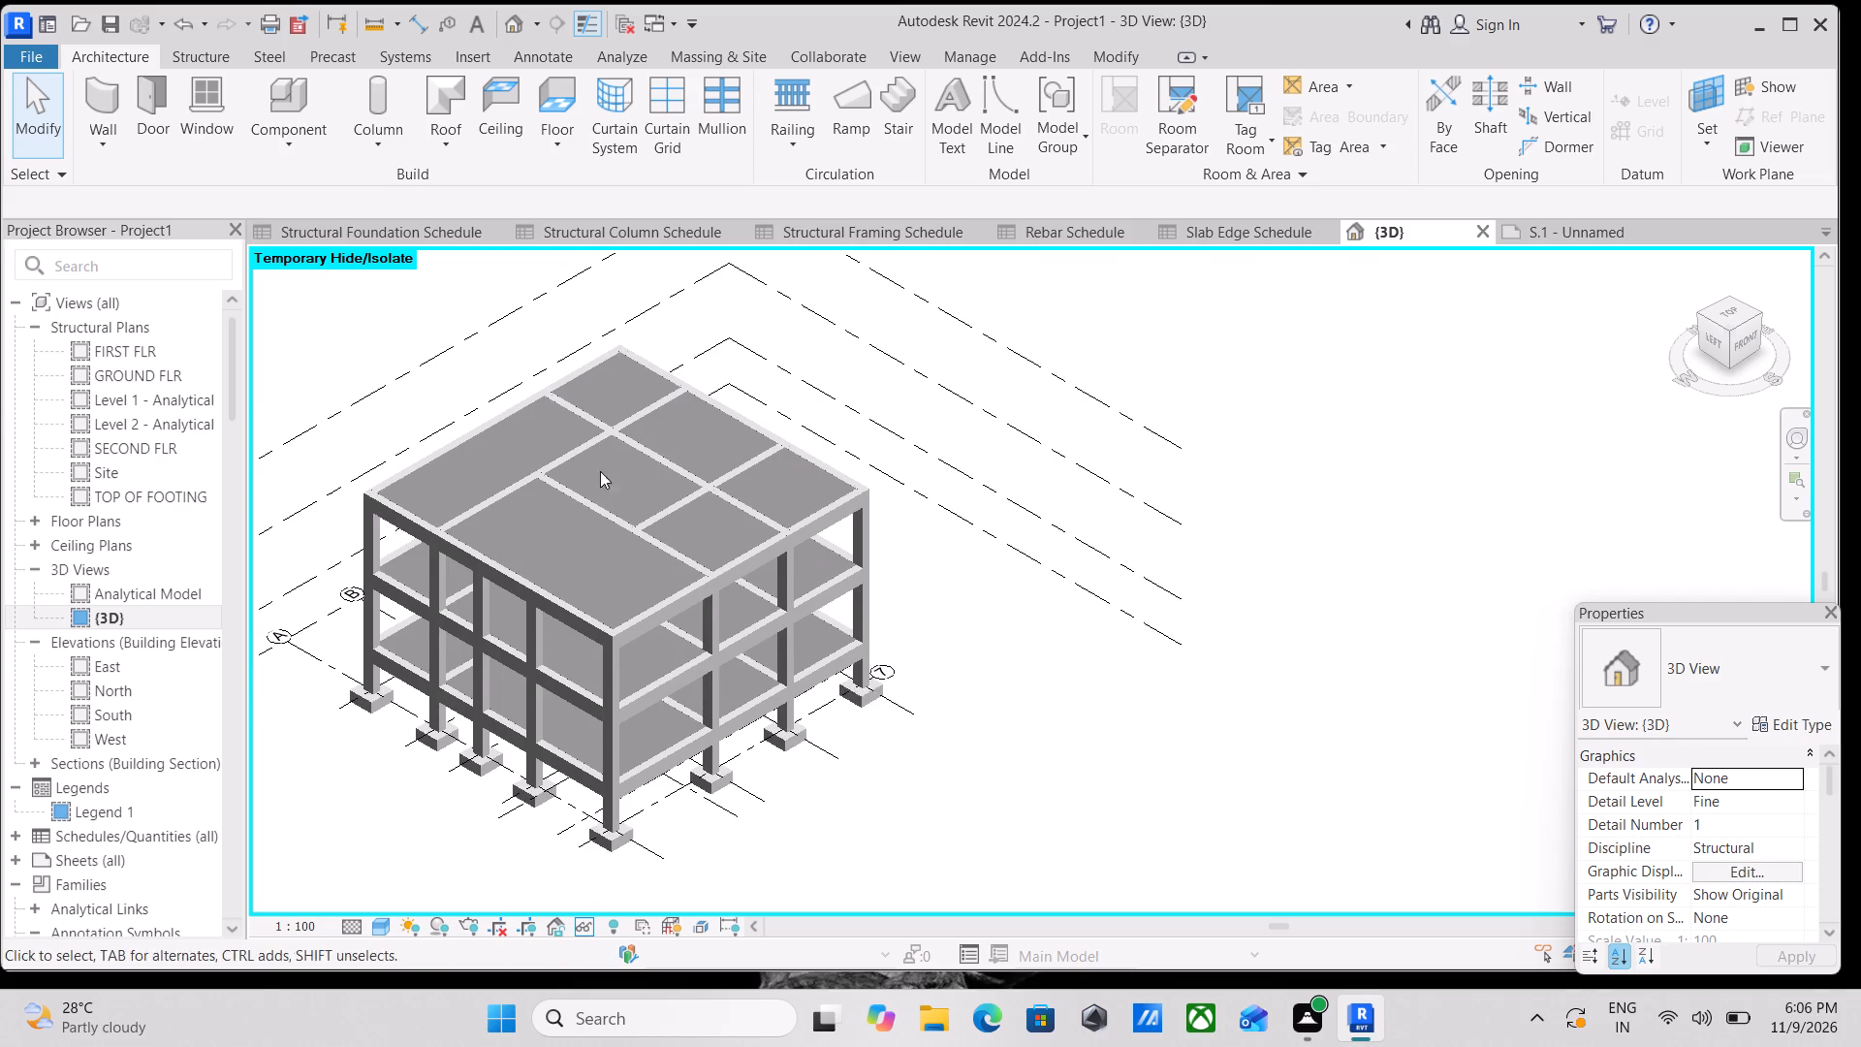
middle_drag(636, 443, 588, 534)
scroll(622, 466, up, 3)
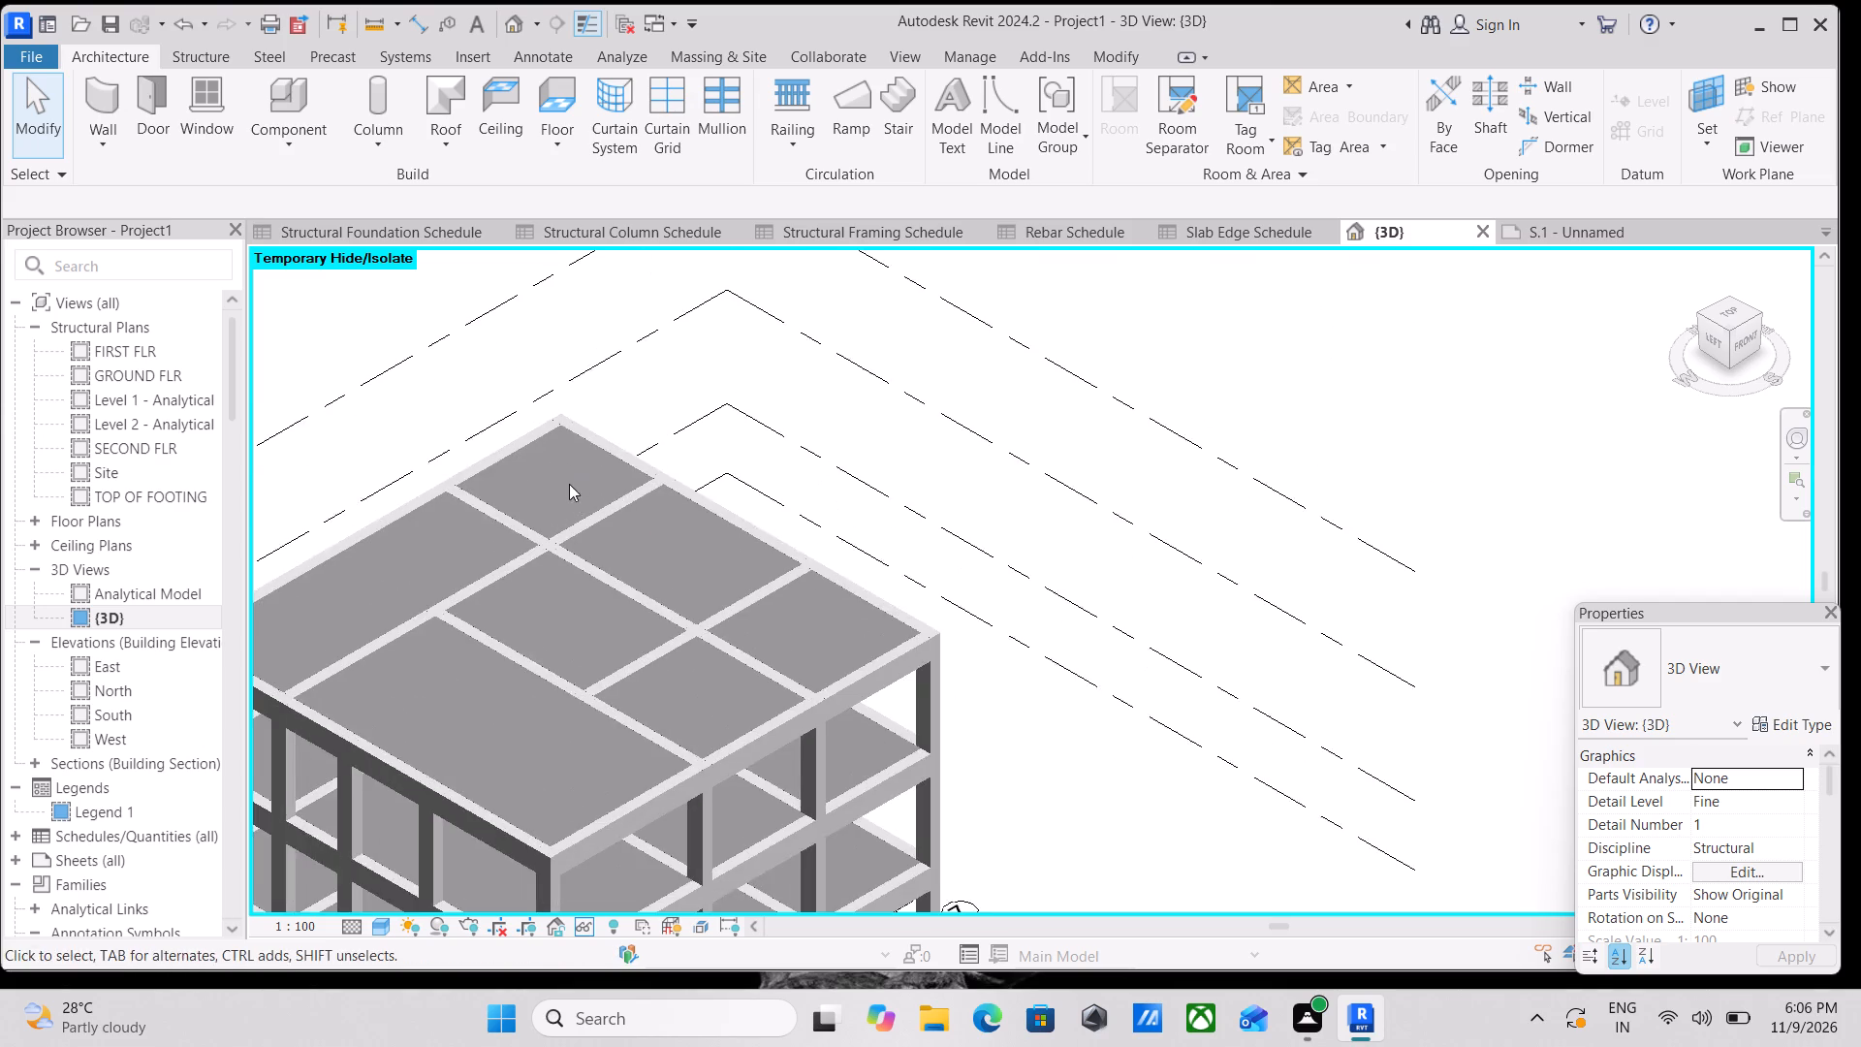
middle_drag(569, 460, 559, 662)
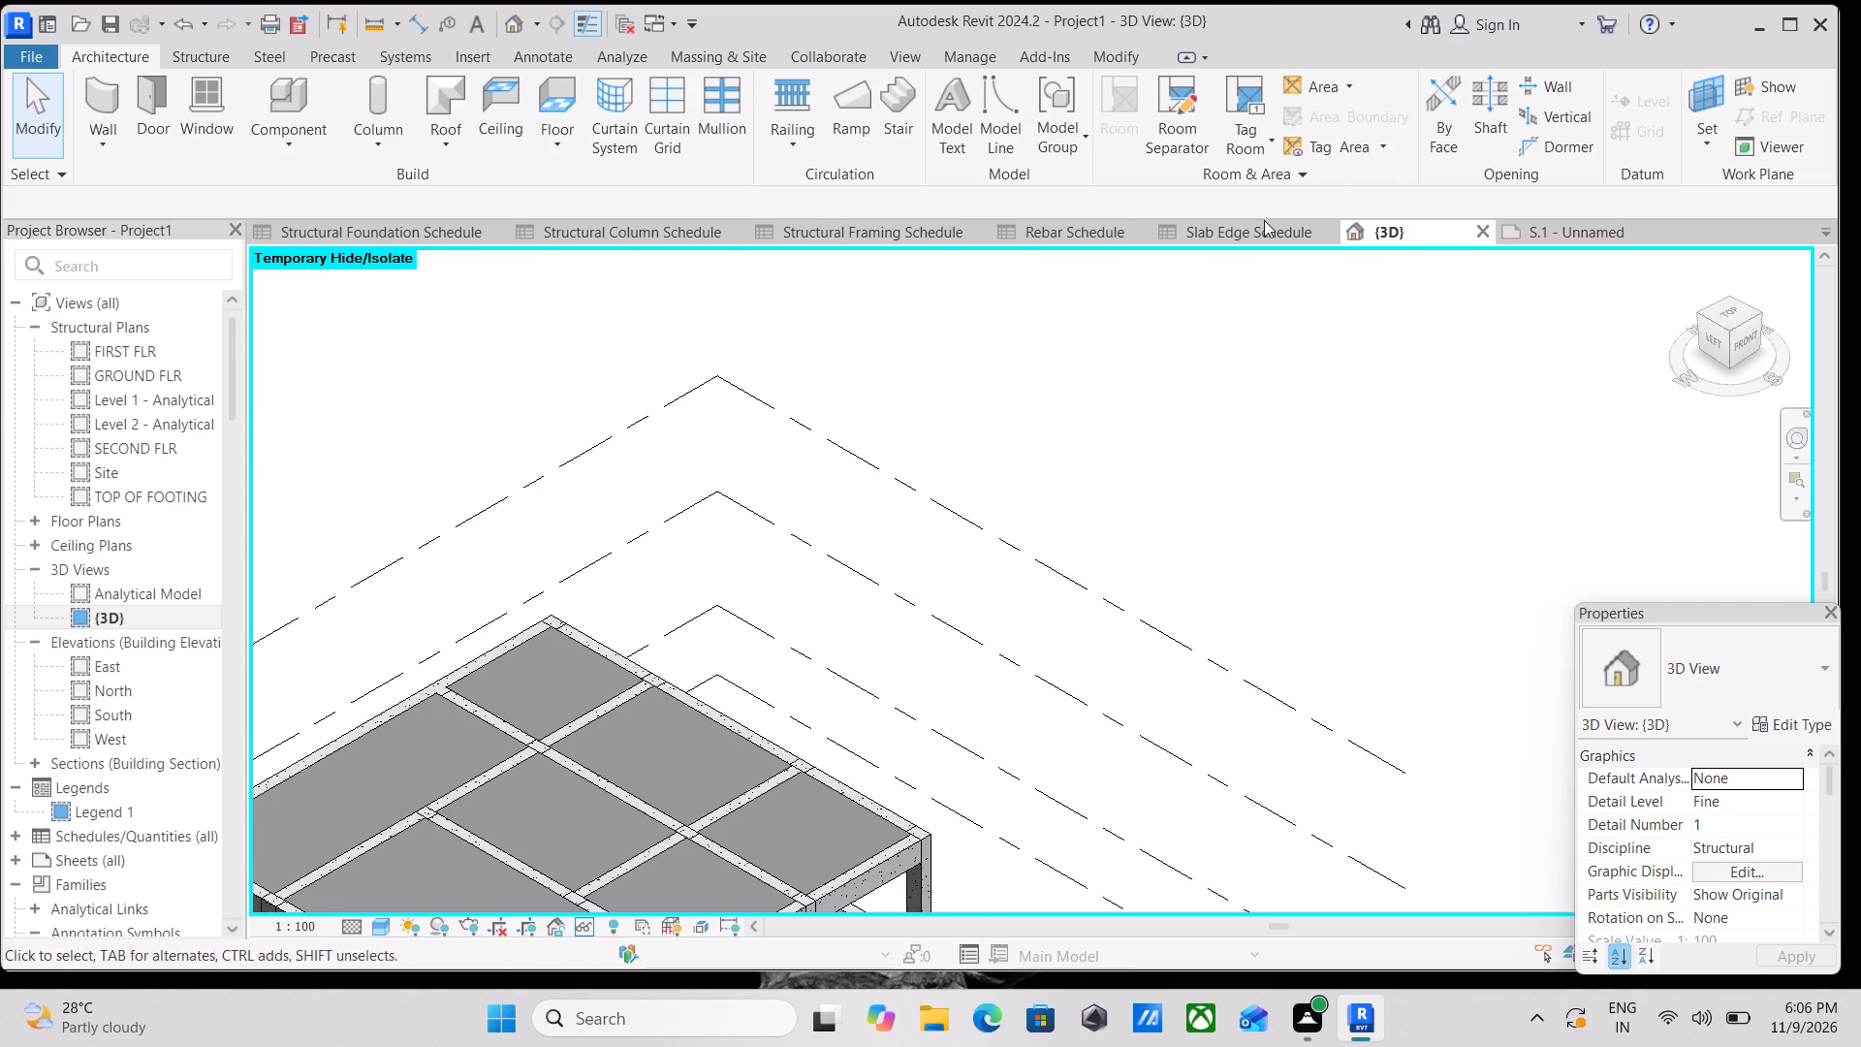
Examine the slabs and beams storey by storey, and select the Generic 300mm floor on FIRST FLR near grid B to inspect its properties.
scroll(839, 512, down, 2)
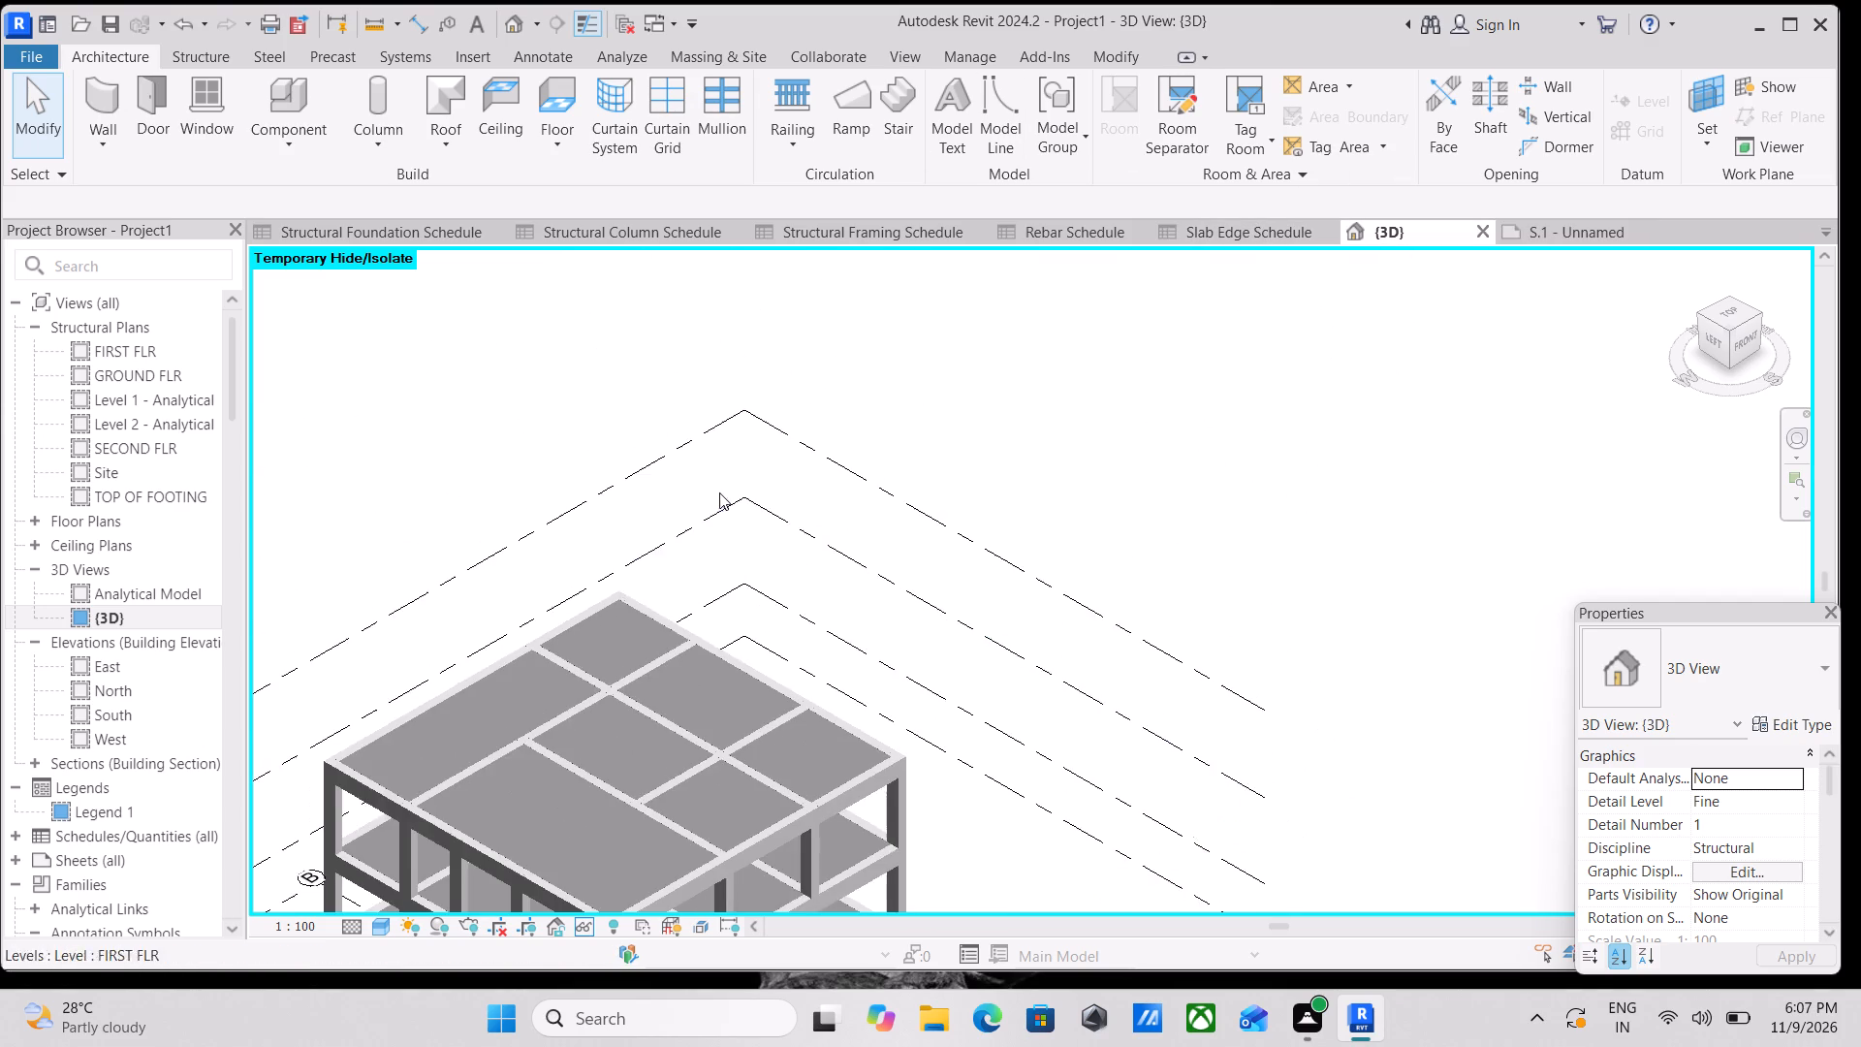
middle_drag(720, 494, 906, 530)
middle_drag(872, 661, 917, 428)
scroll(794, 687, up, 1)
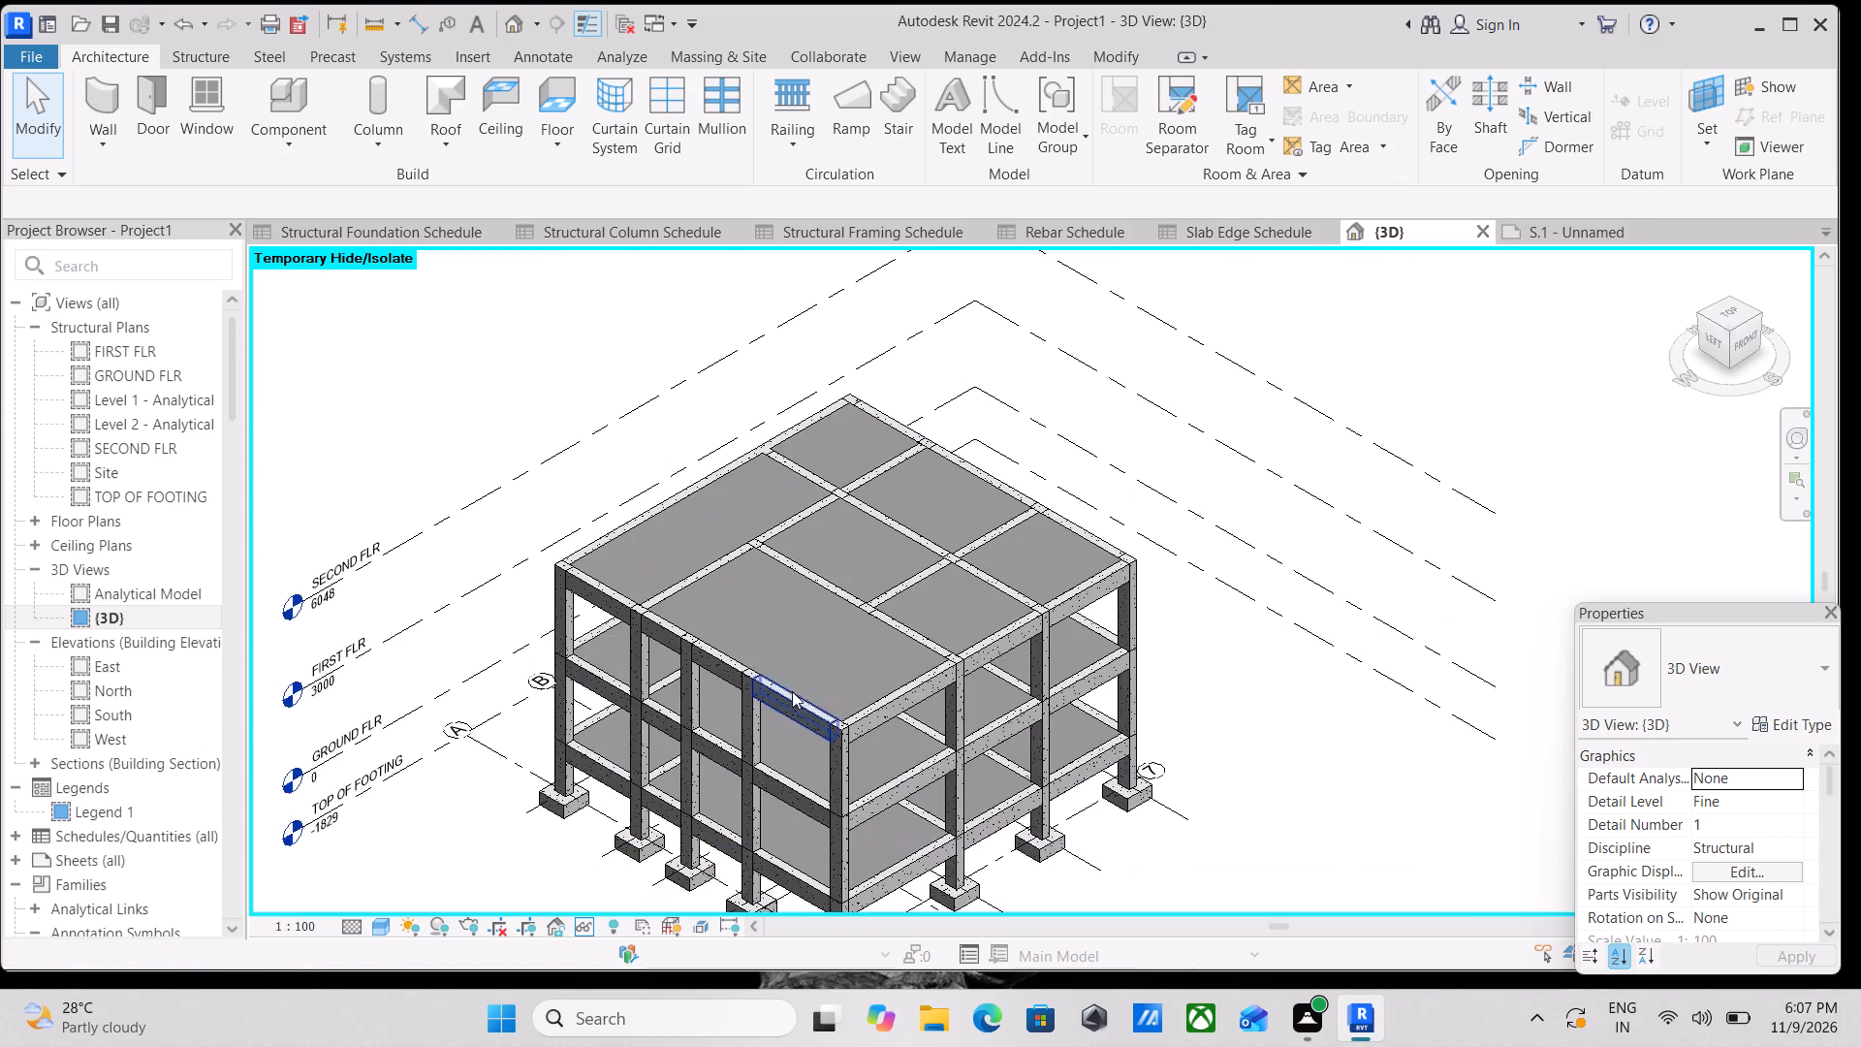
scroll(792, 691, up, 1)
middle_drag(792, 680, 855, 537)
scroll(854, 538, up, 1)
scroll(906, 730, up, 2)
middle_drag(911, 720, 949, 664)
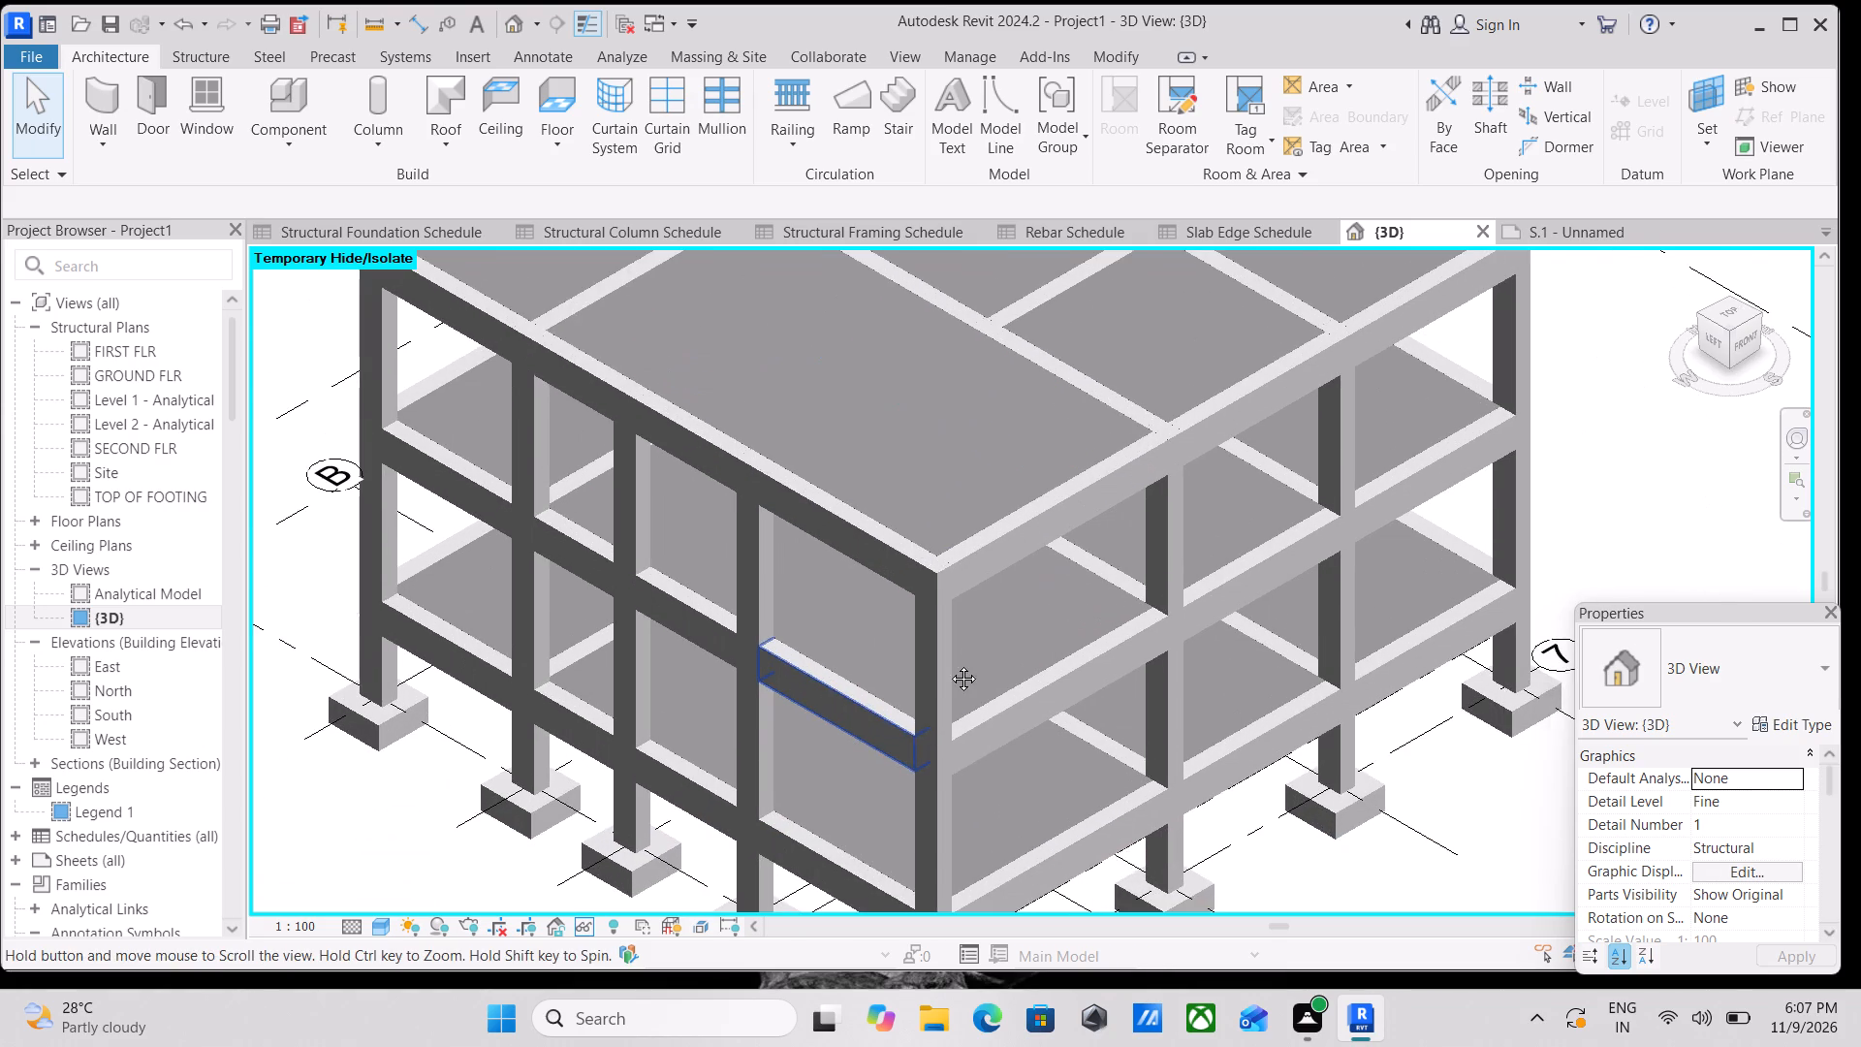
middle_drag(949, 664, 1004, 564)
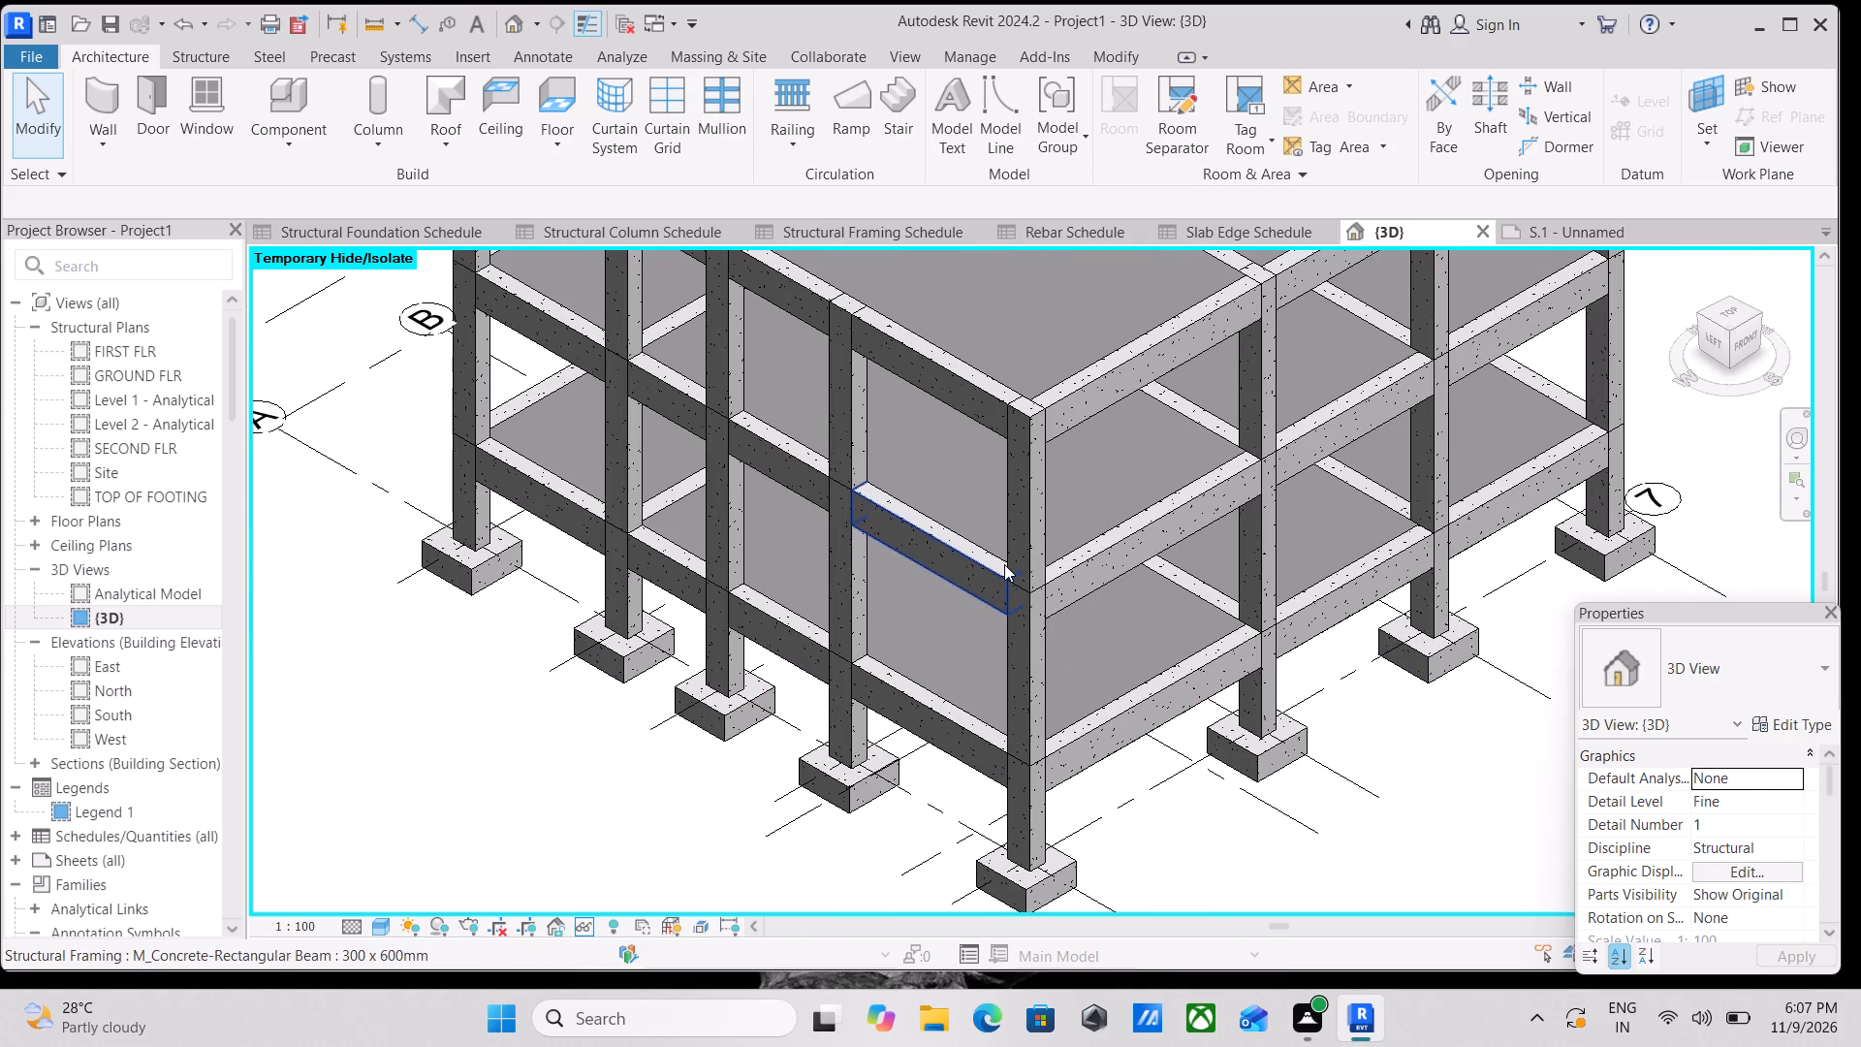
scroll(1154, 564, down, 3)
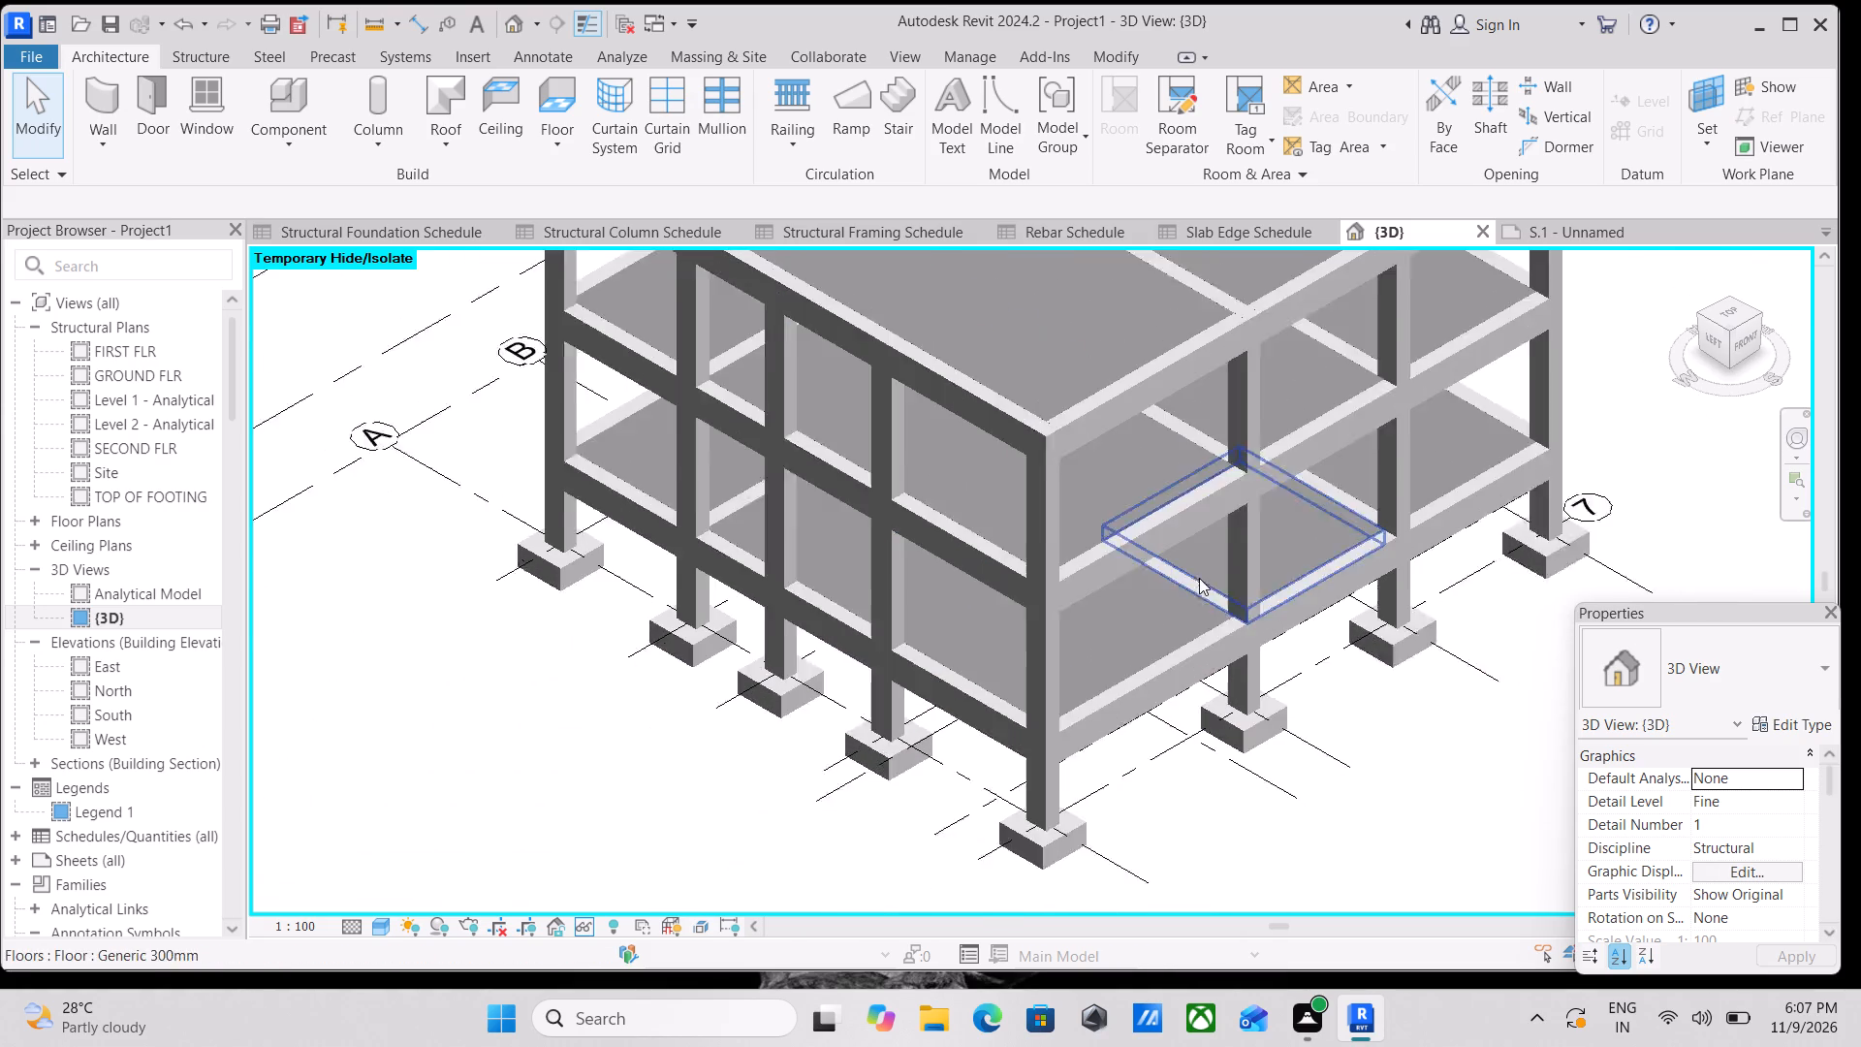
middle_drag(1184, 587, 949, 714)
scroll(713, 574, up, 3)
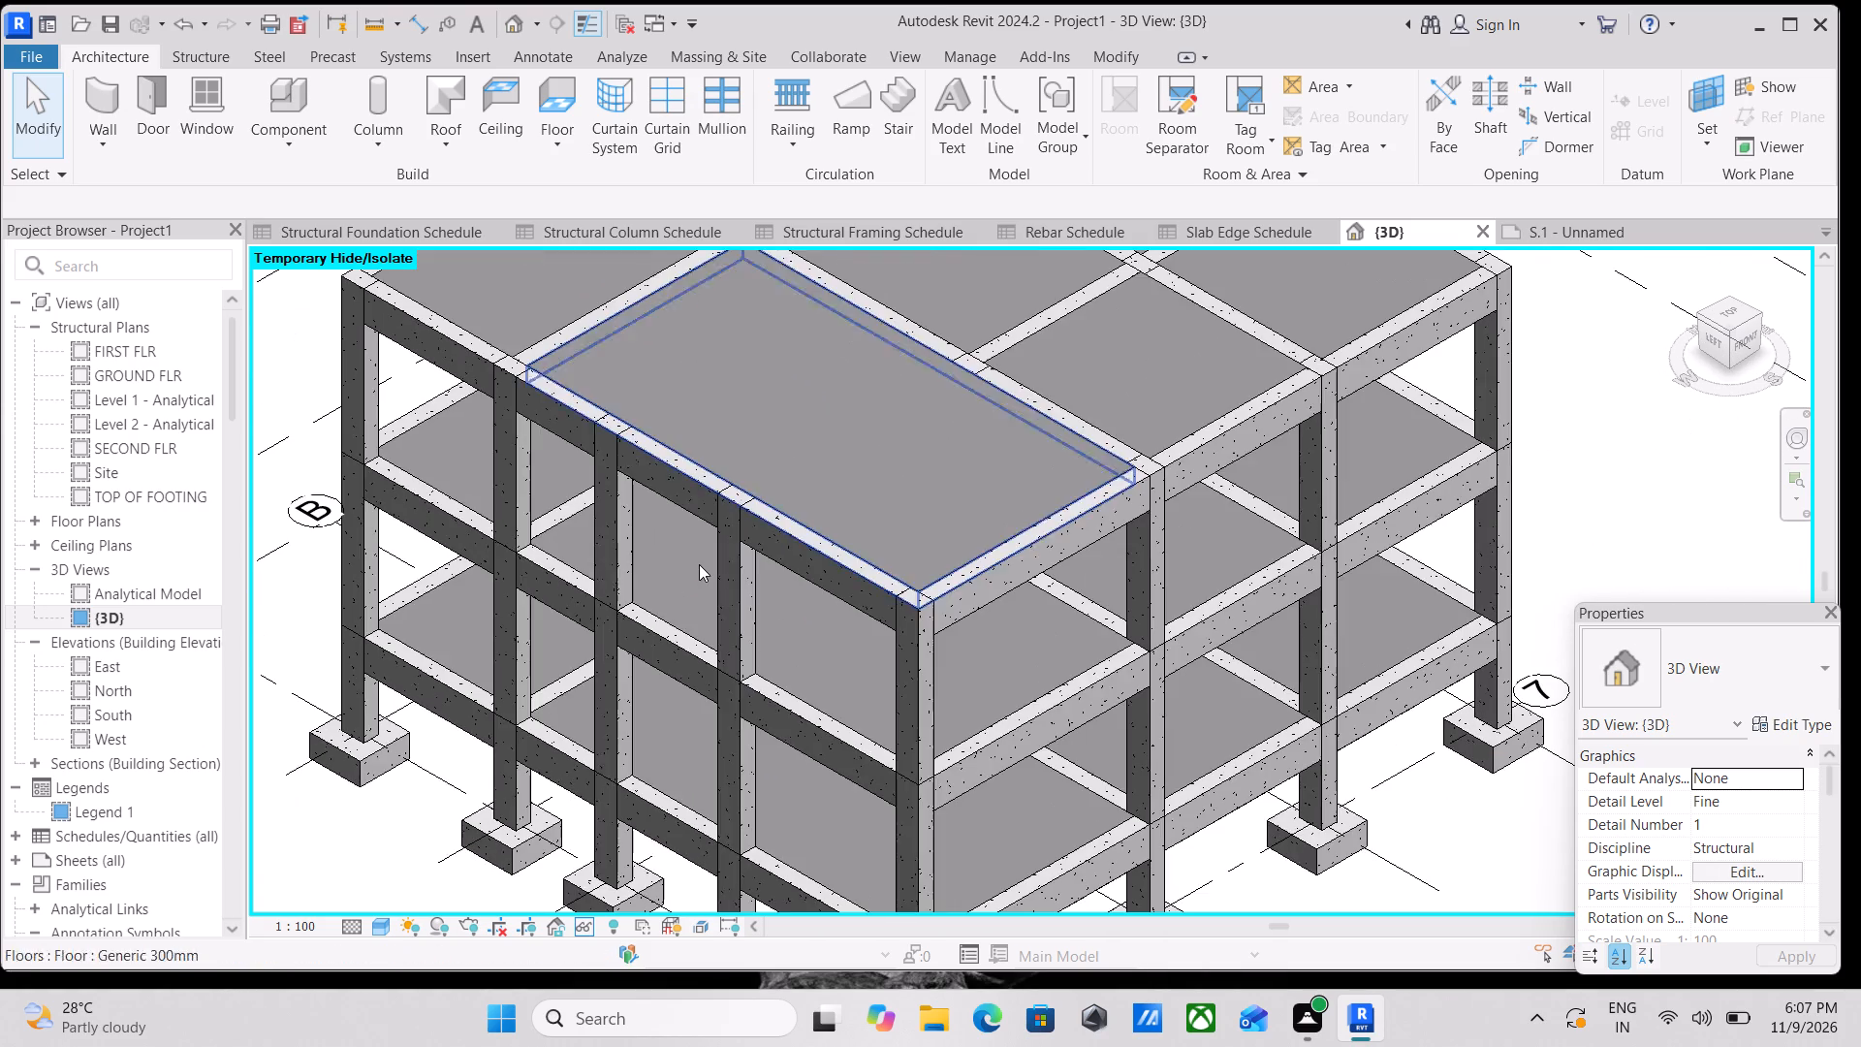
middle_drag(699, 564, 794, 670)
scroll(794, 670, up, 1)
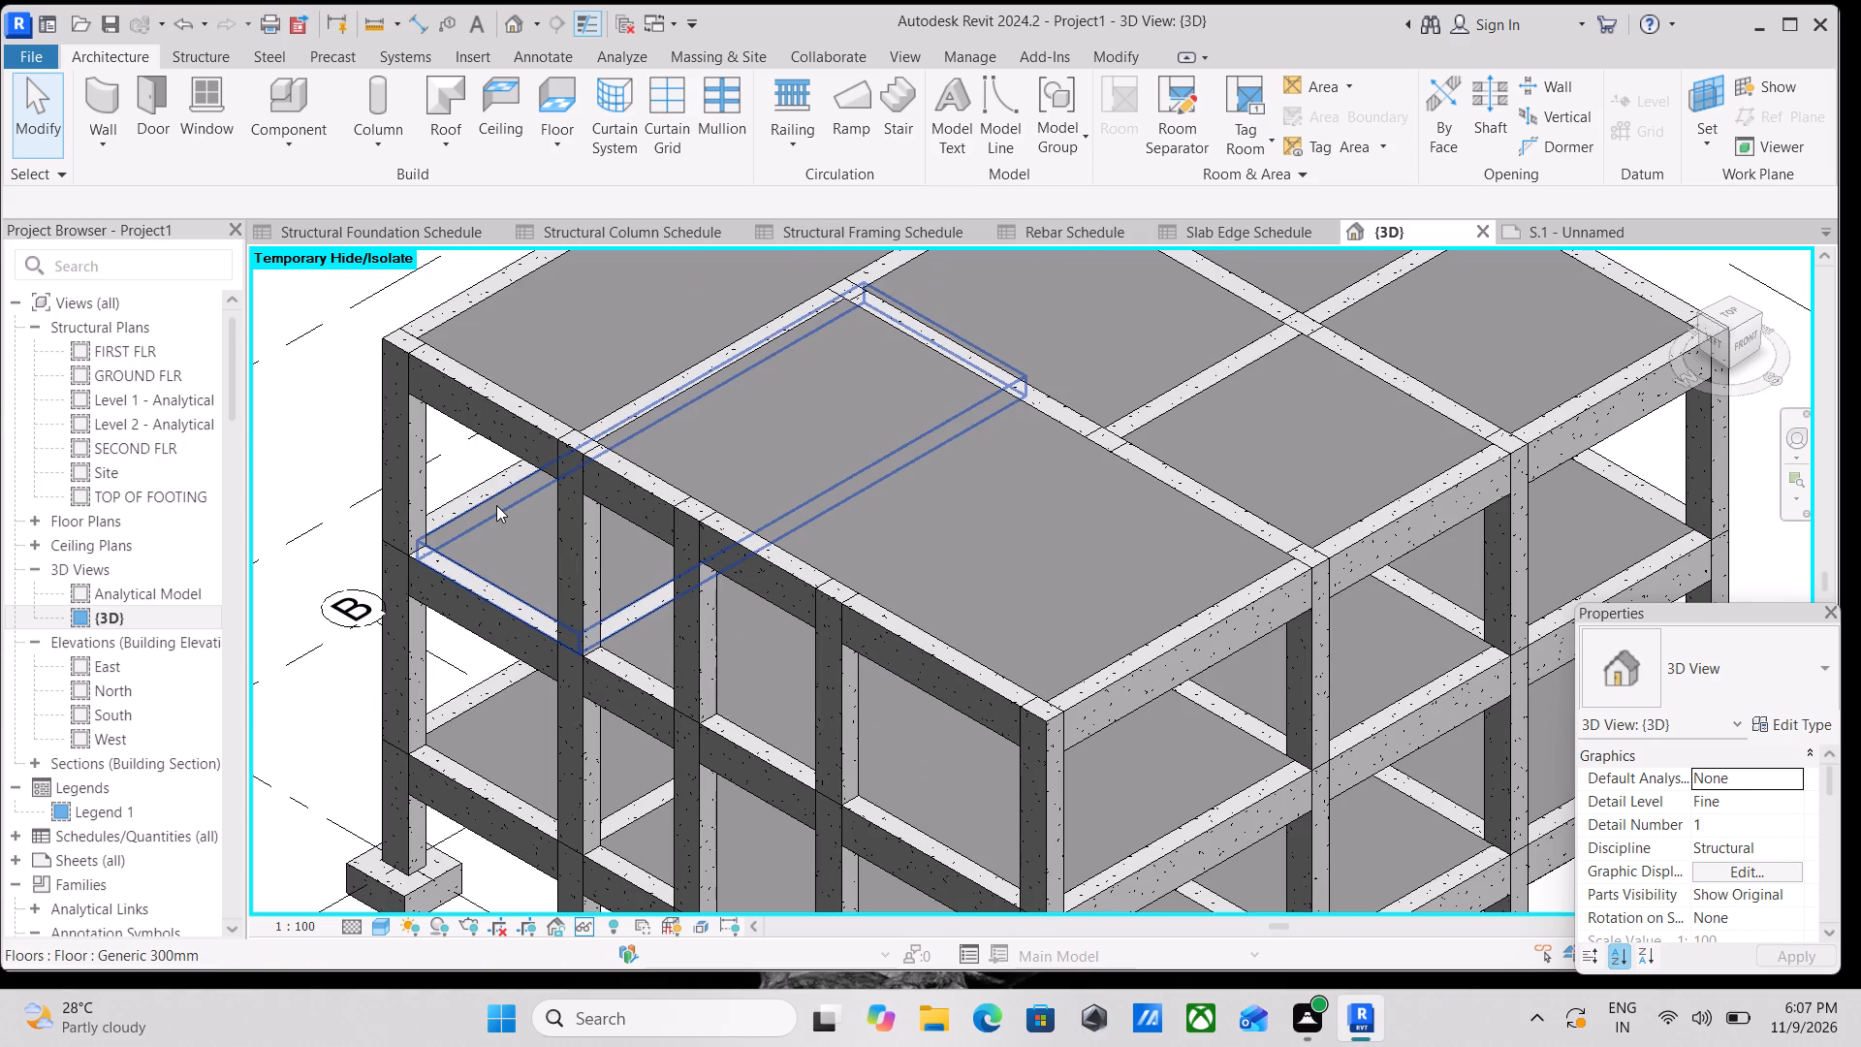
click(496, 505)
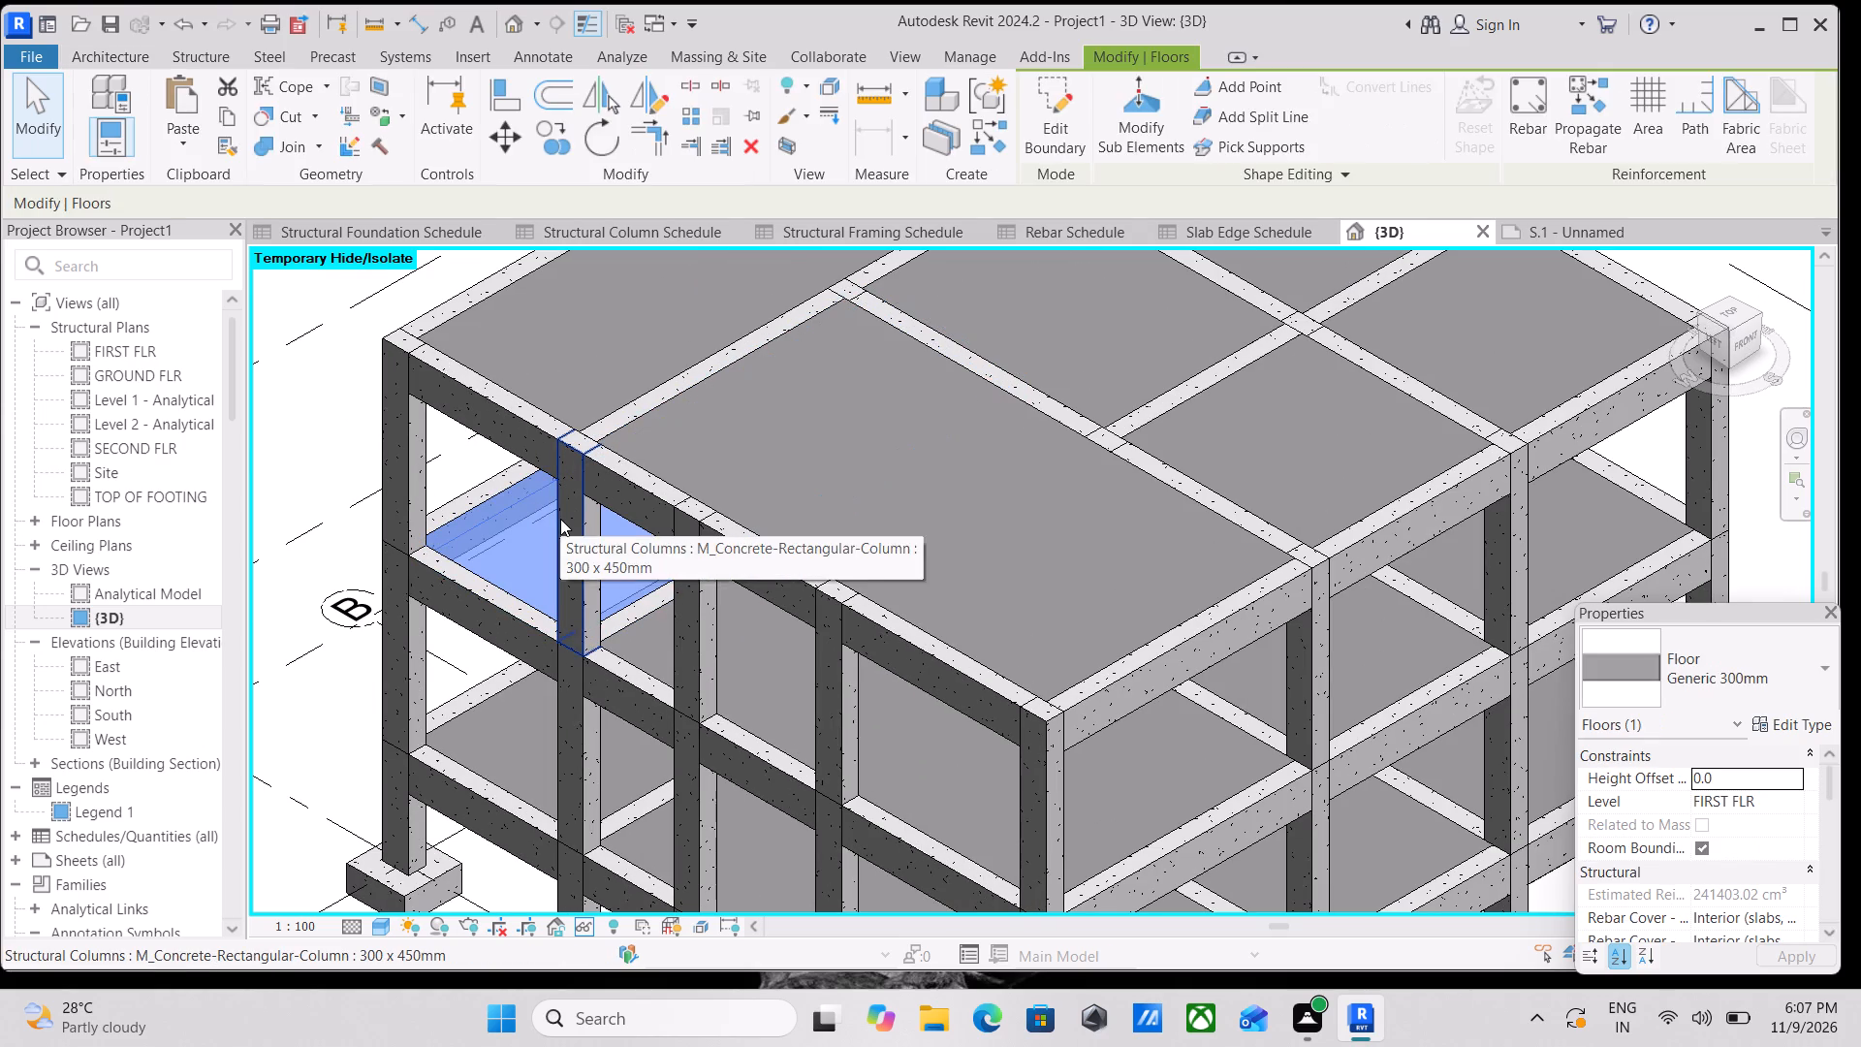
Deselect the FIRST FLR floor and examine the frame side-on from the left-front edge, the front face and the front-right edge.
key(Escape)
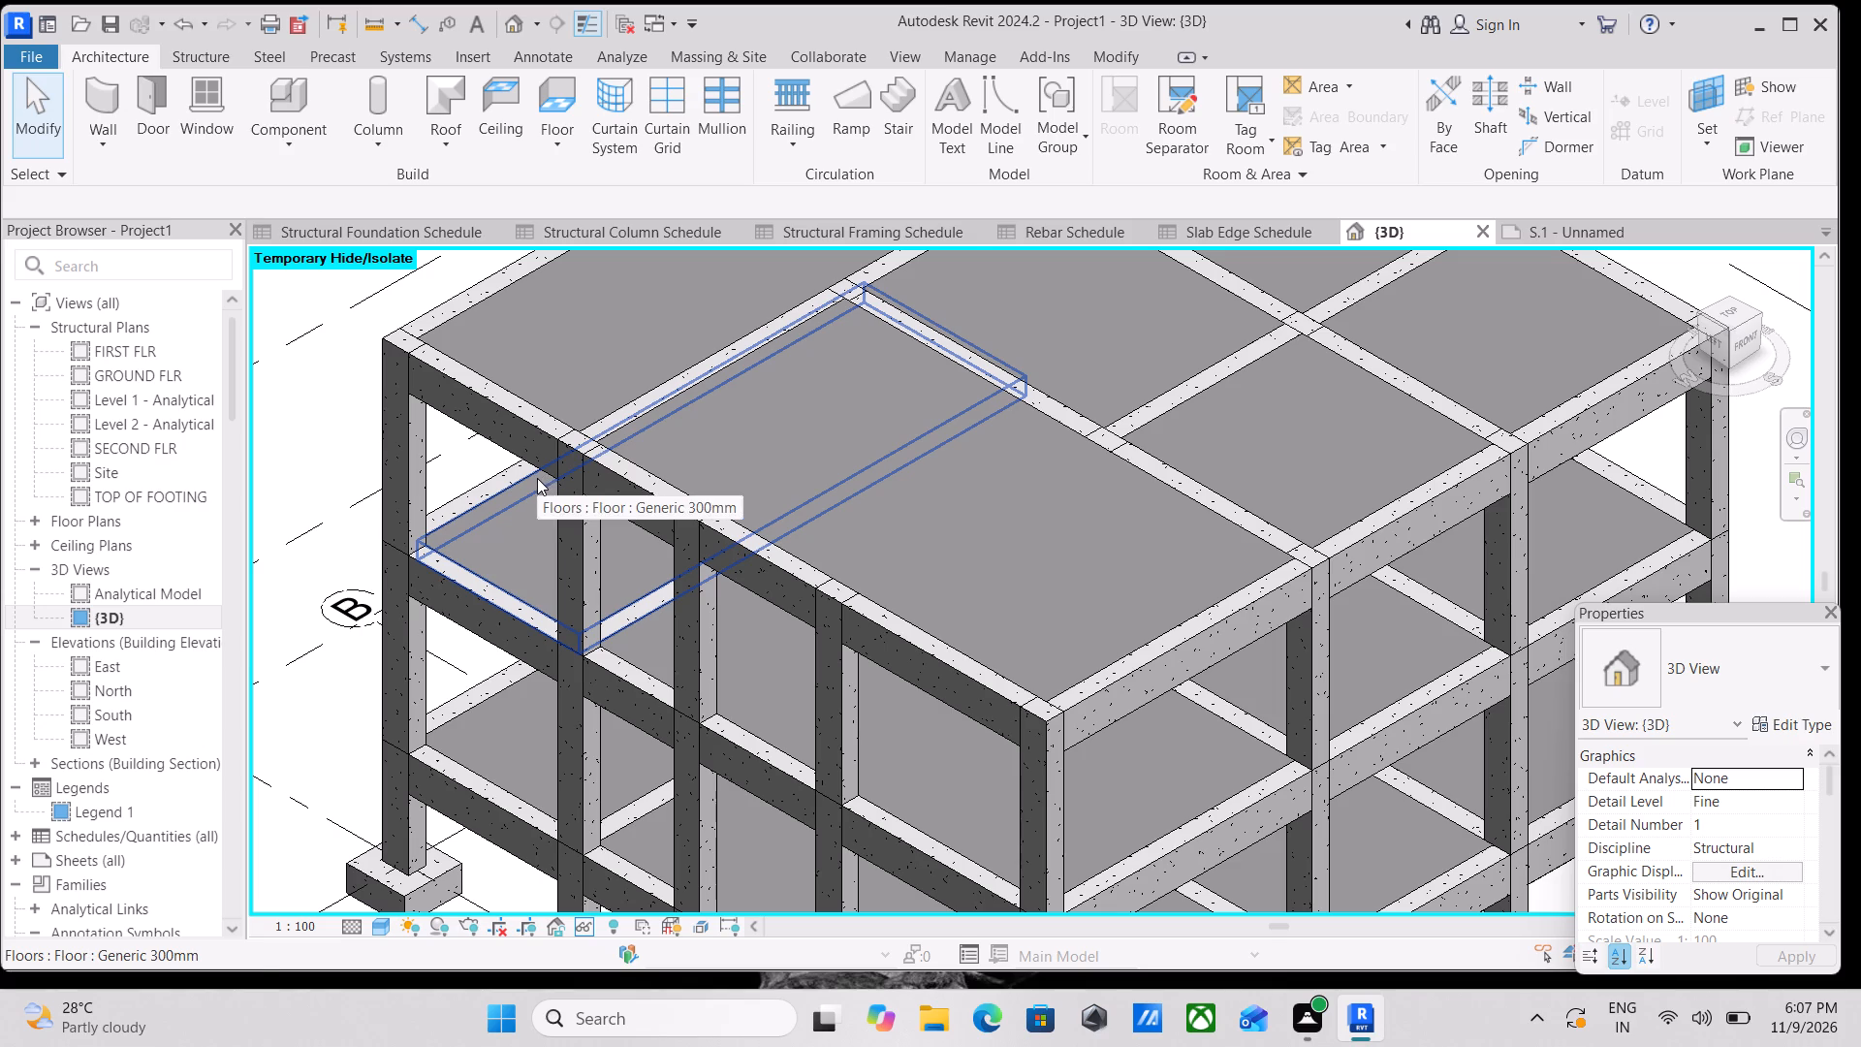
scroll(791, 502, up, 3)
scroll(1017, 492, down, 2)
middle_drag(1005, 503, 754, 484)
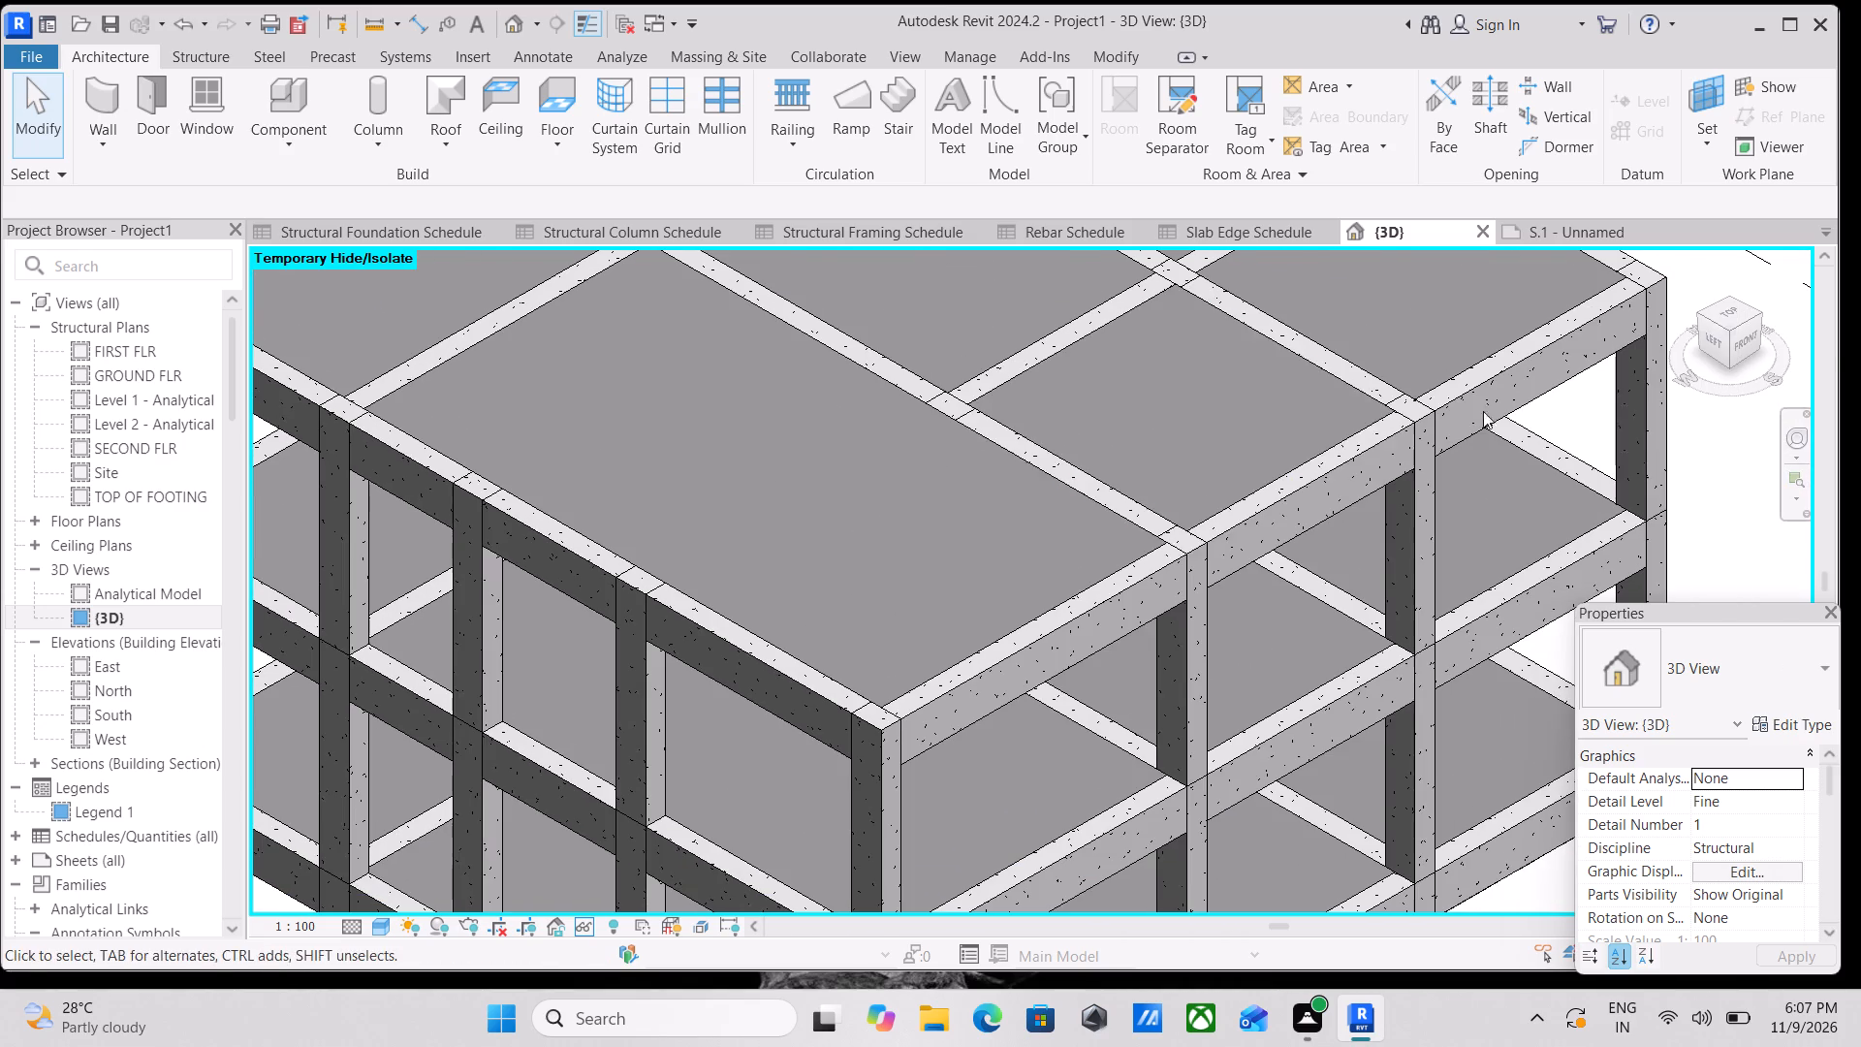
click(1729, 349)
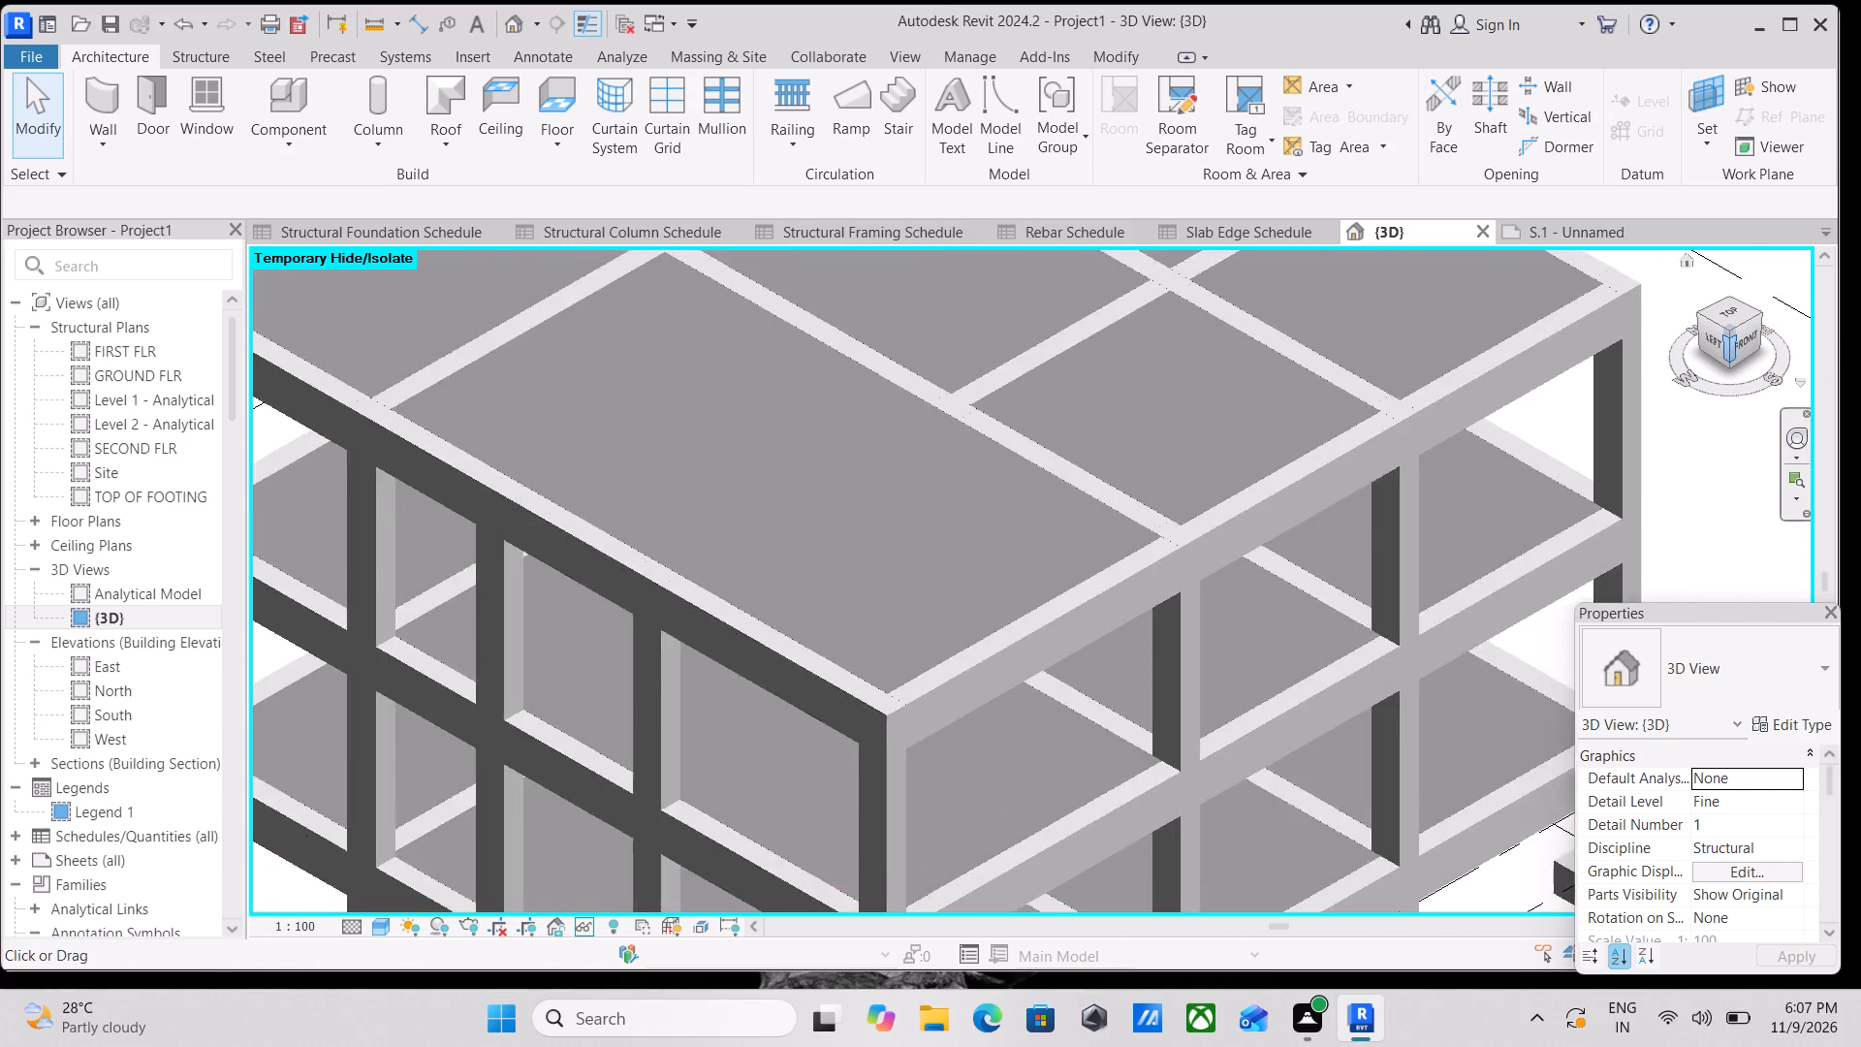
scroll(1137, 564, up, 3)
scroll(1054, 567, up, 6)
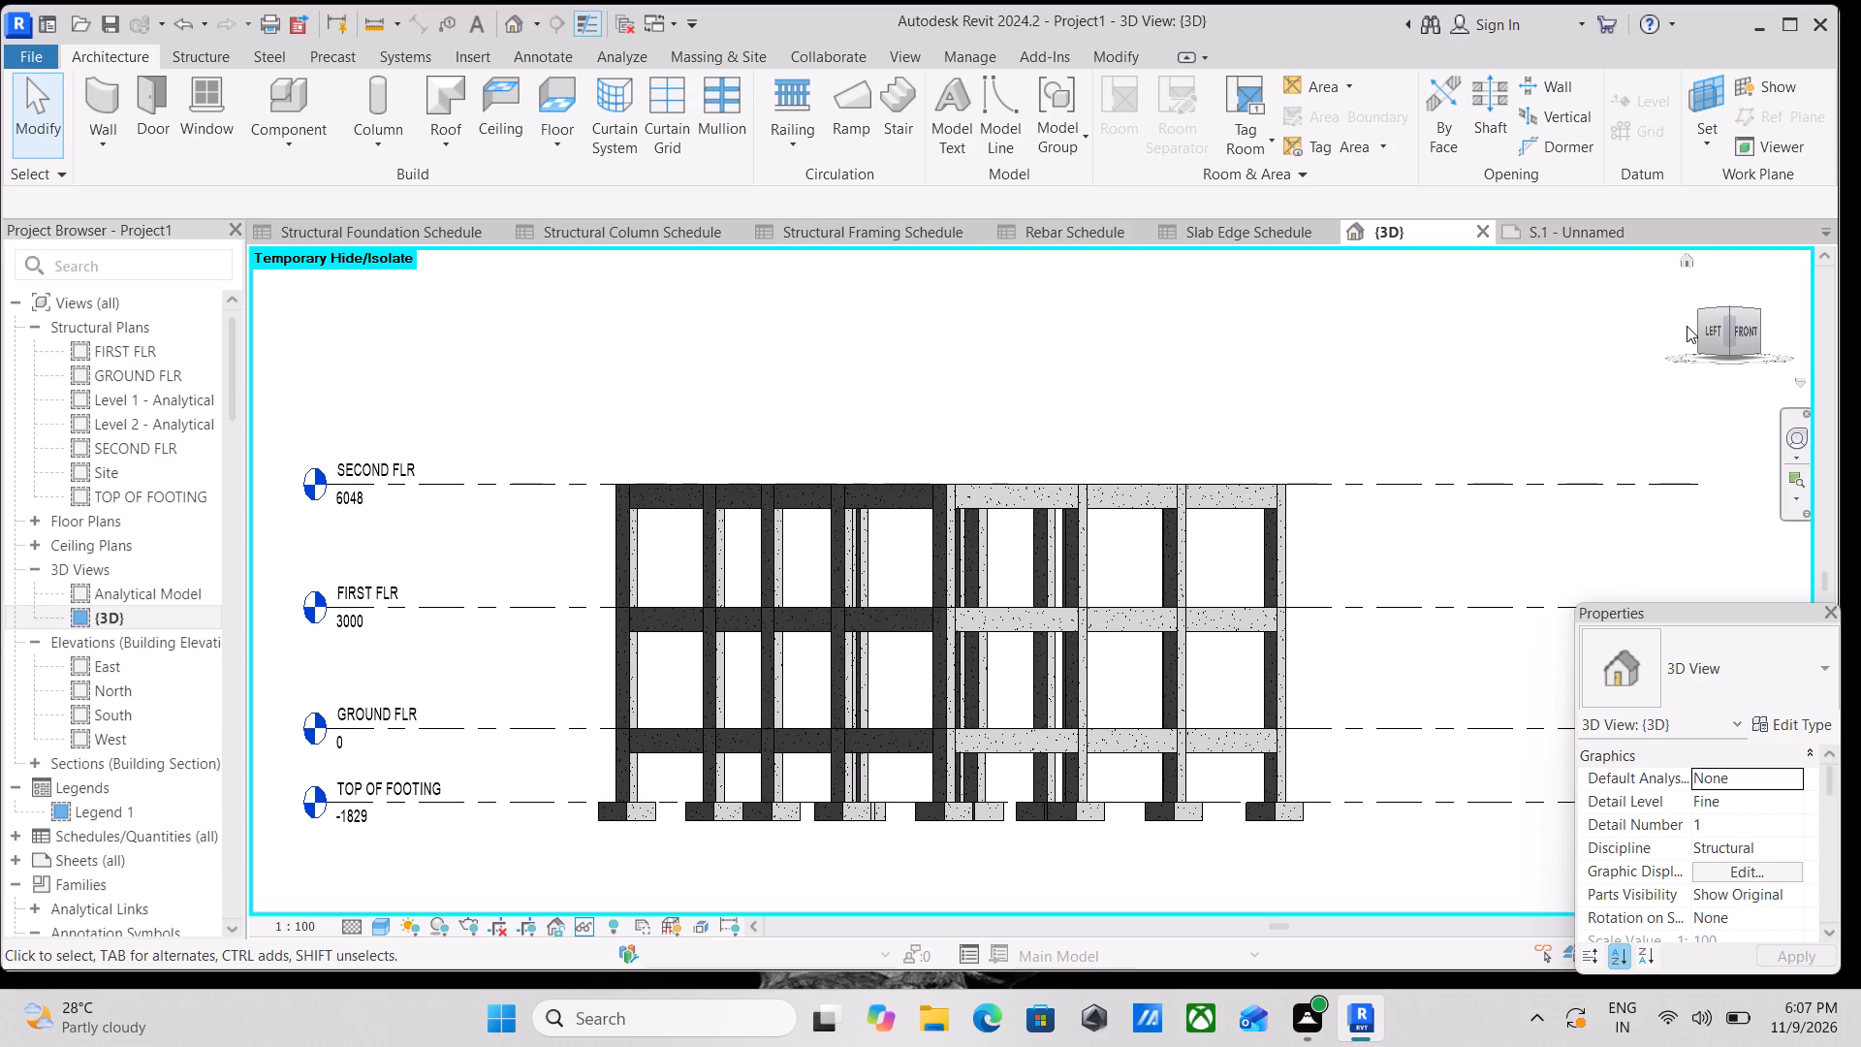
click(1749, 341)
scroll(1072, 663, up, 7)
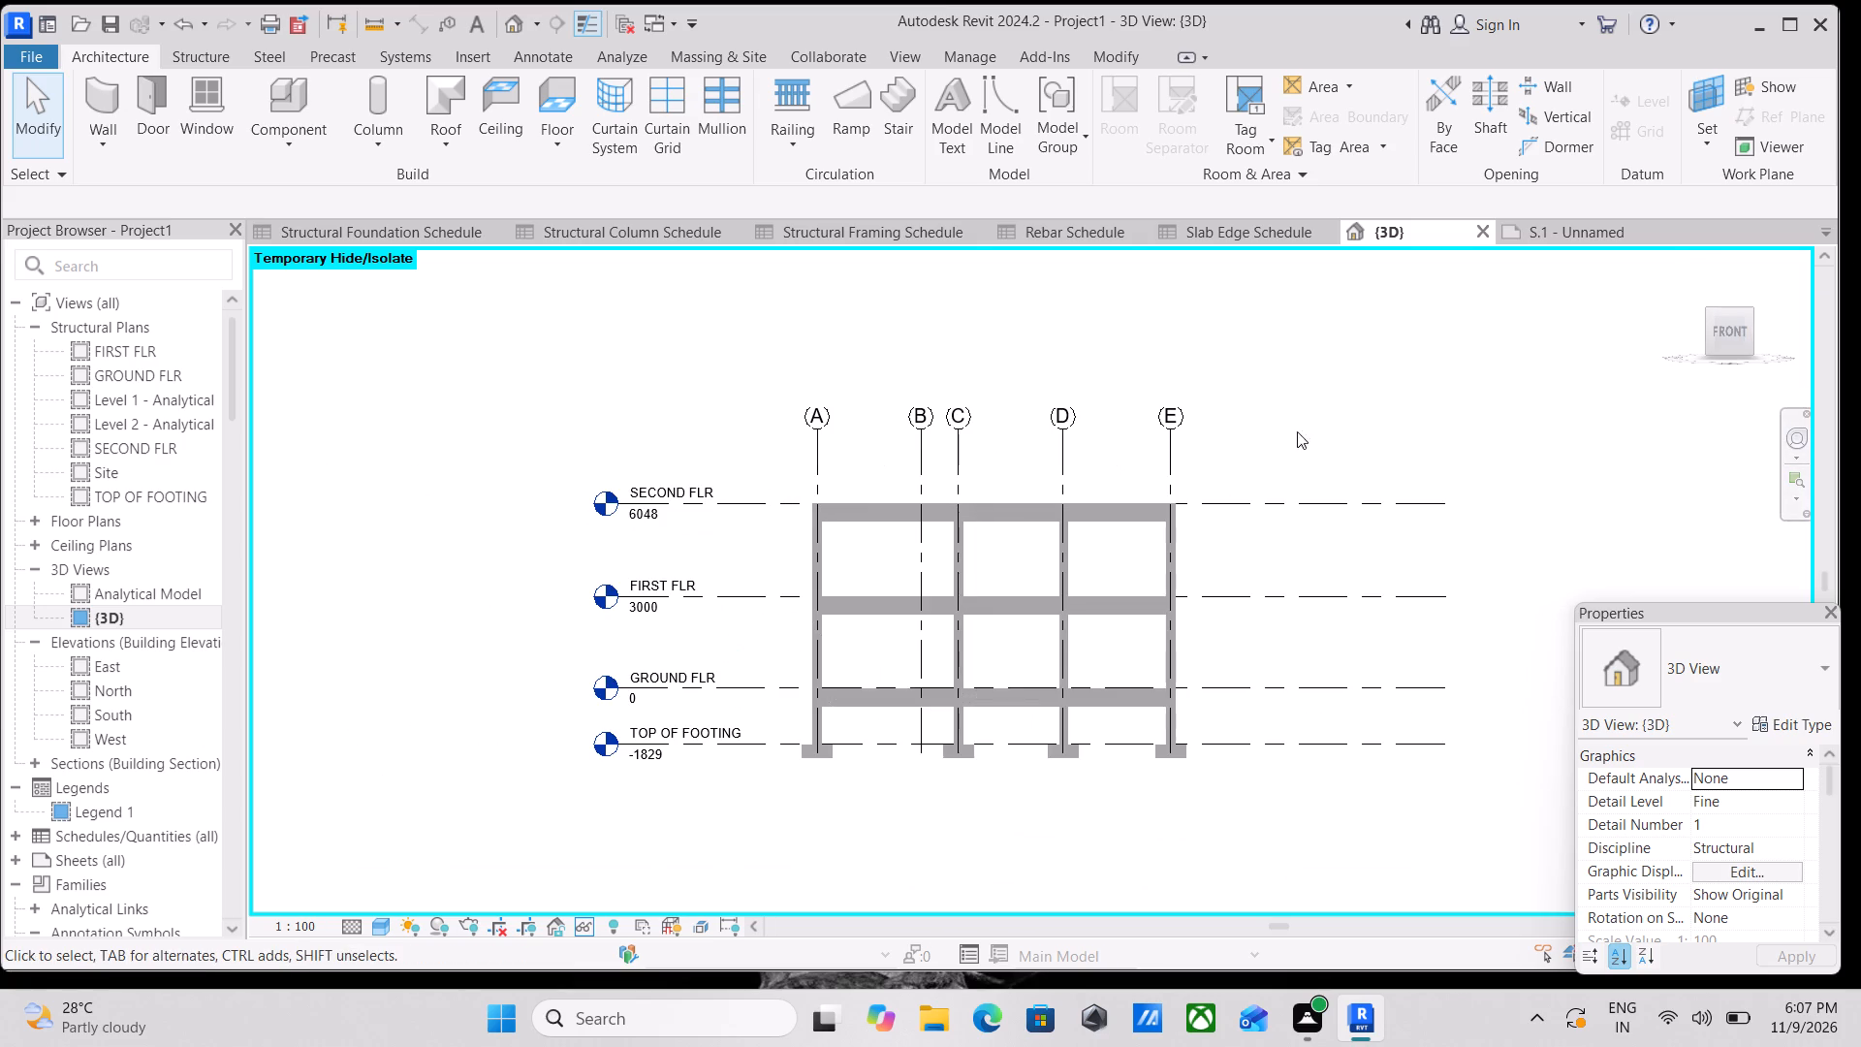
click(1747, 334)
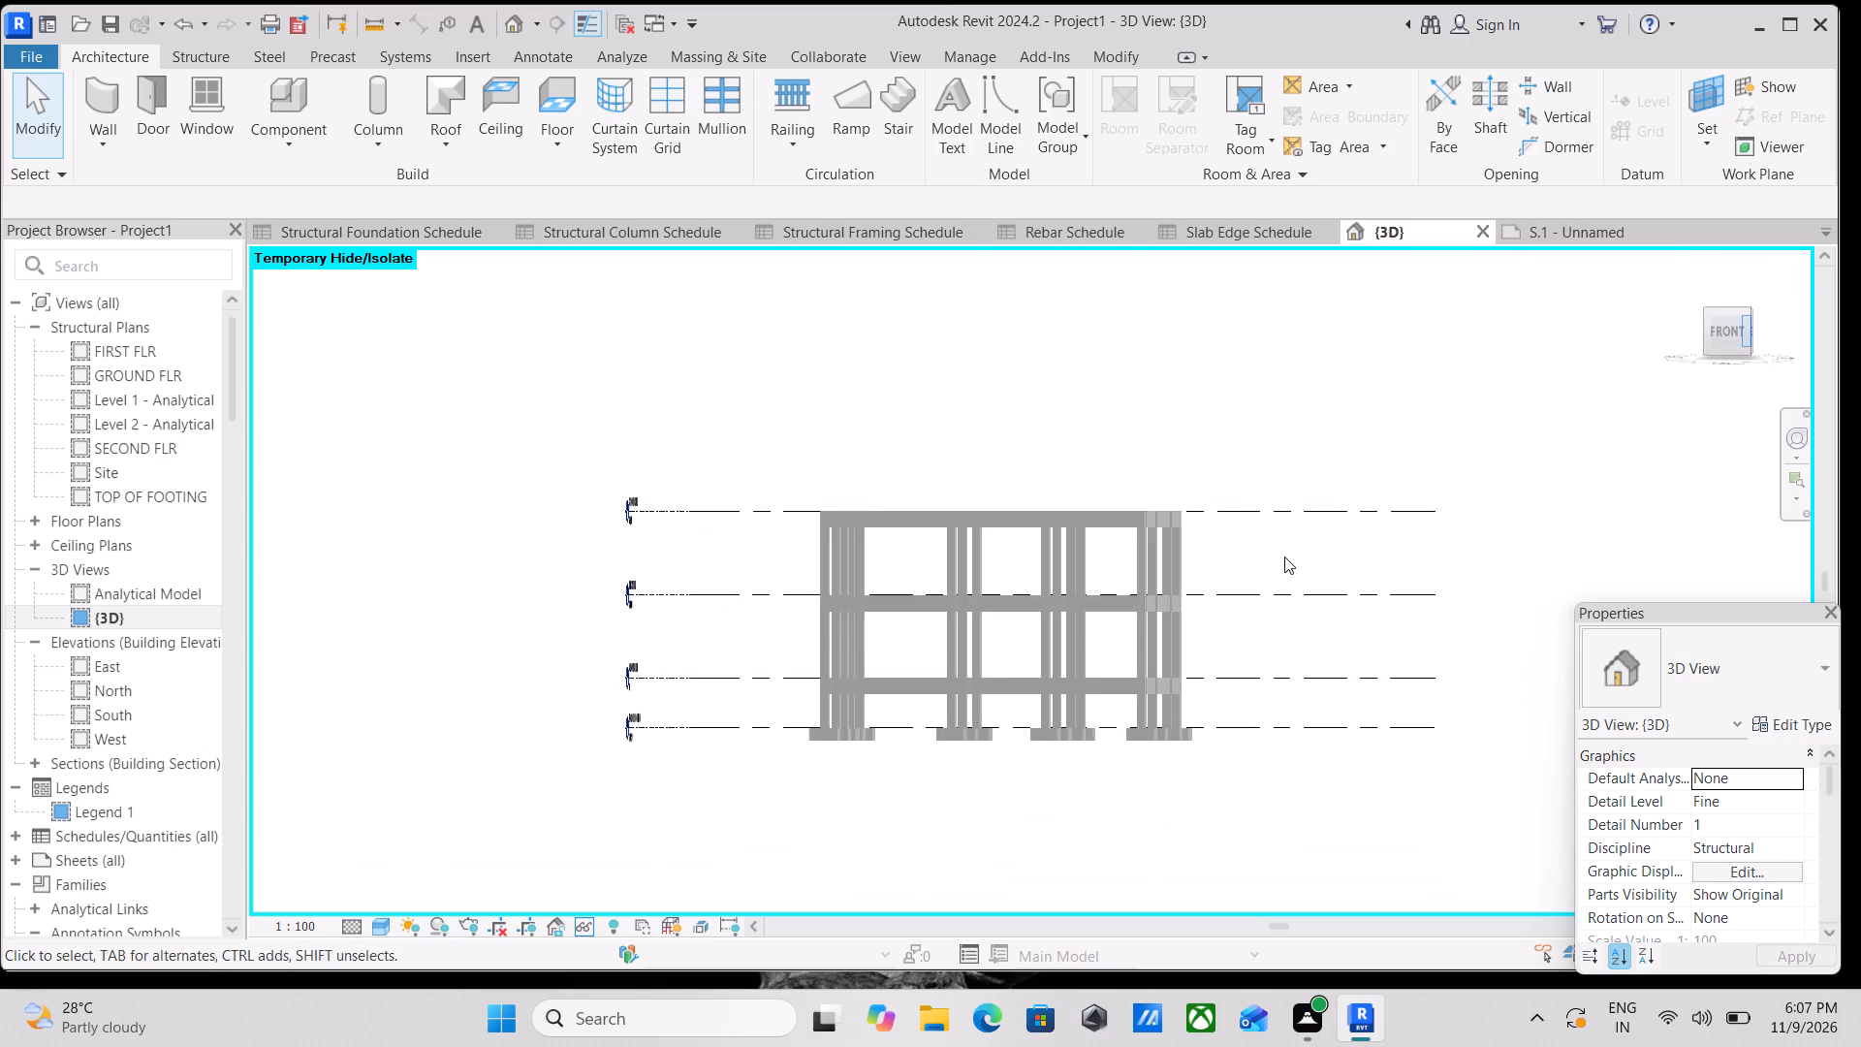
scroll(1063, 625, up, 4)
scroll(987, 657, up, 3)
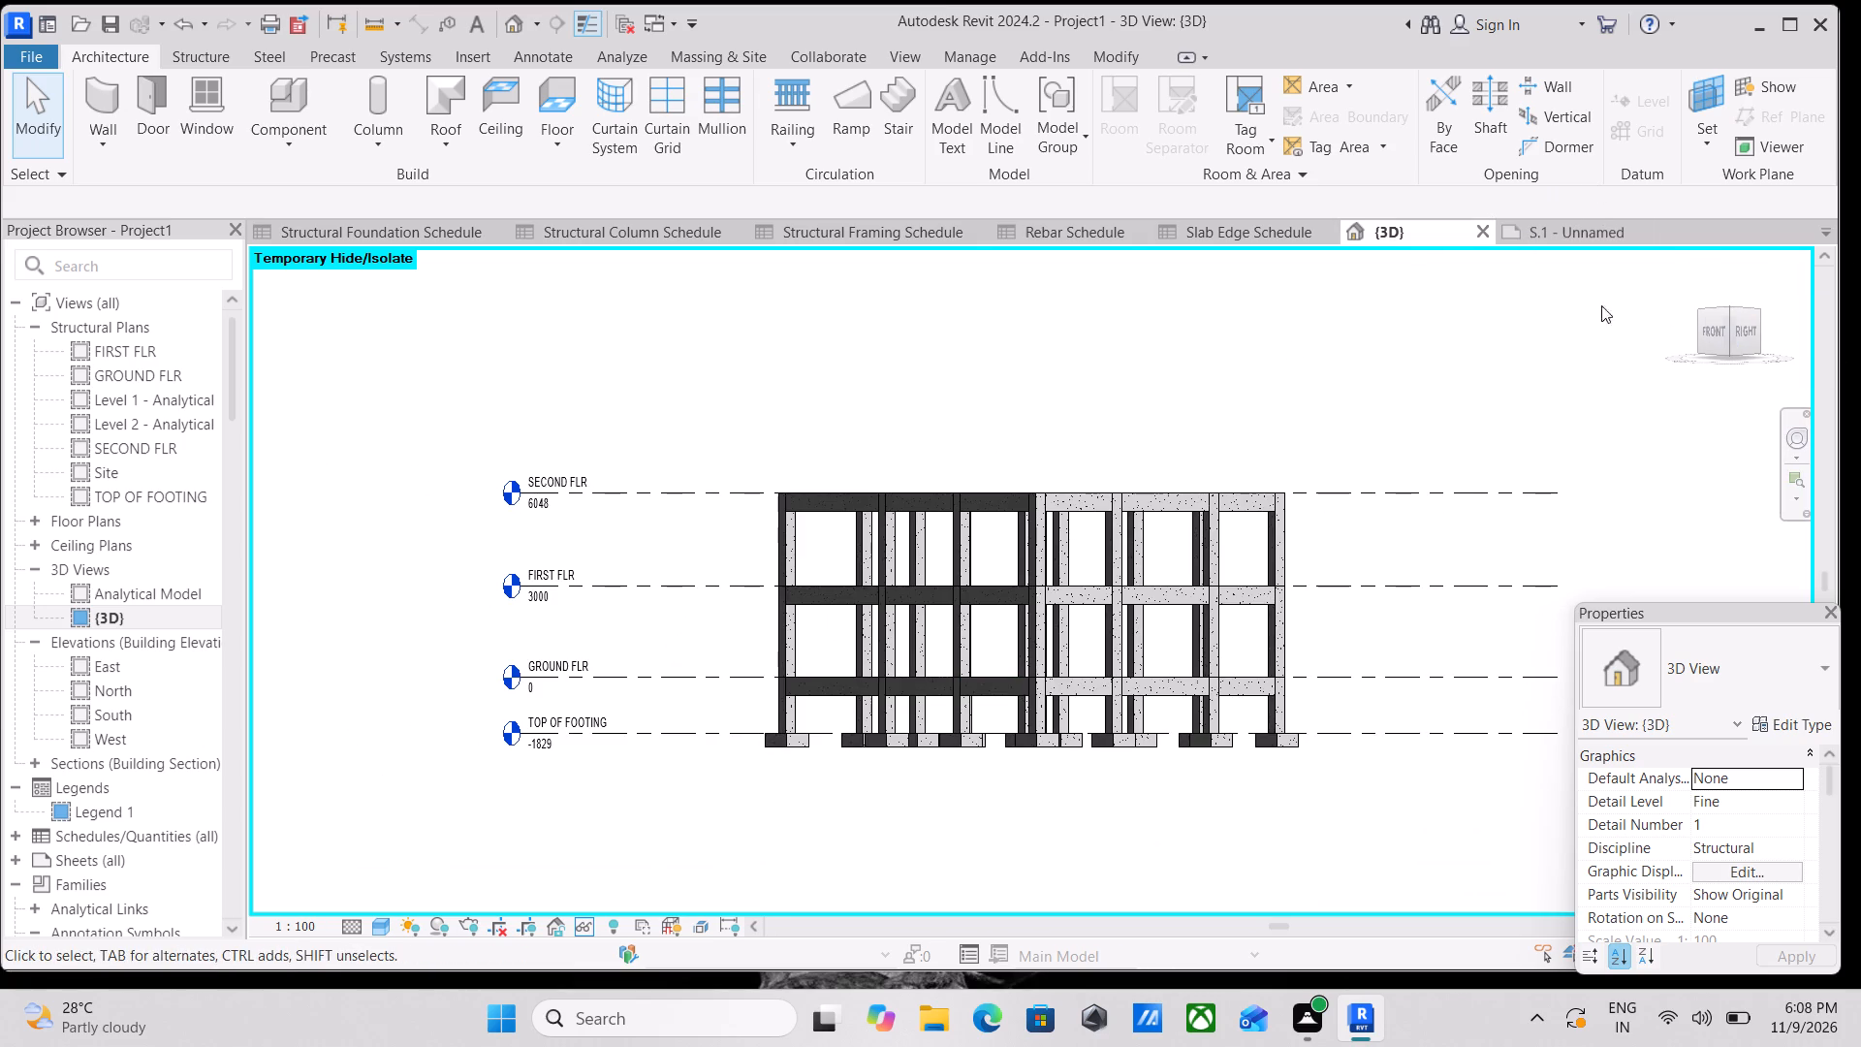
Orient the 3D view to the top-front-right corner and examine the SECOND FLR slab panels and the beams of each storey up close.
click(1730, 311)
scroll(1064, 615, up, 2)
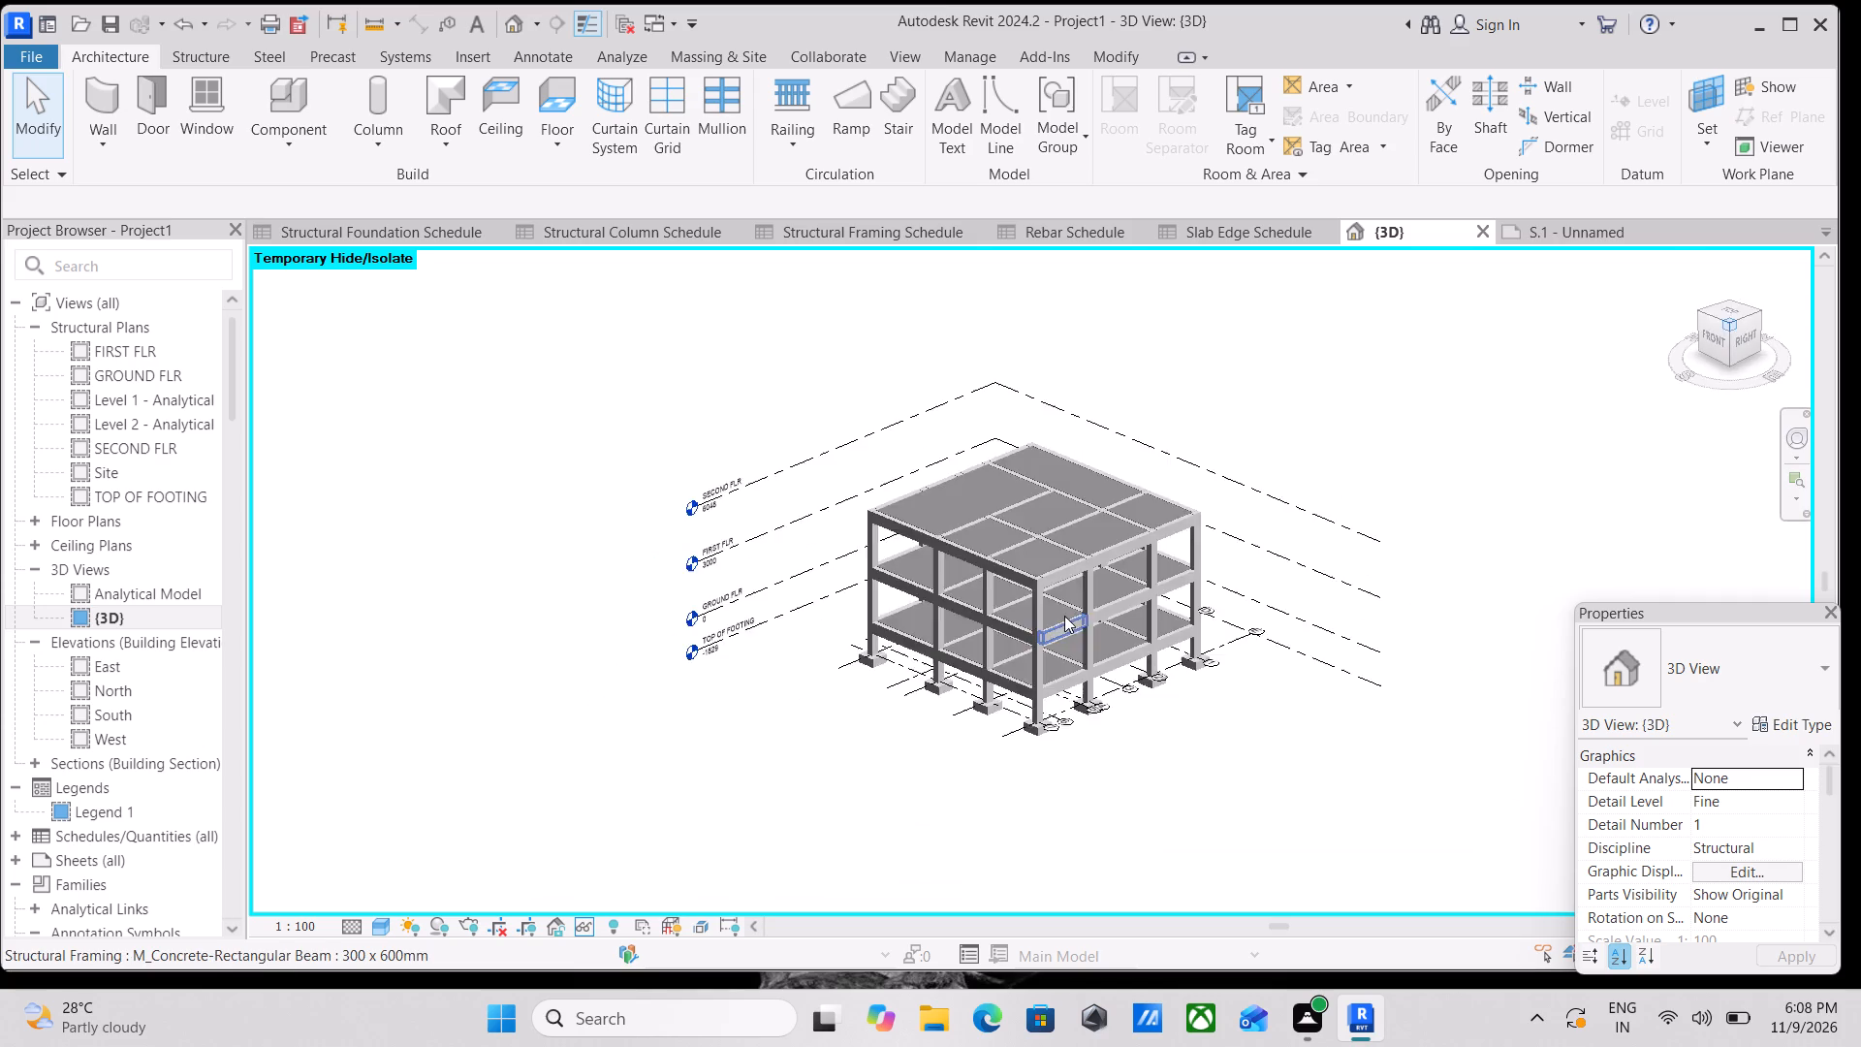
scroll(1064, 616, up, 12)
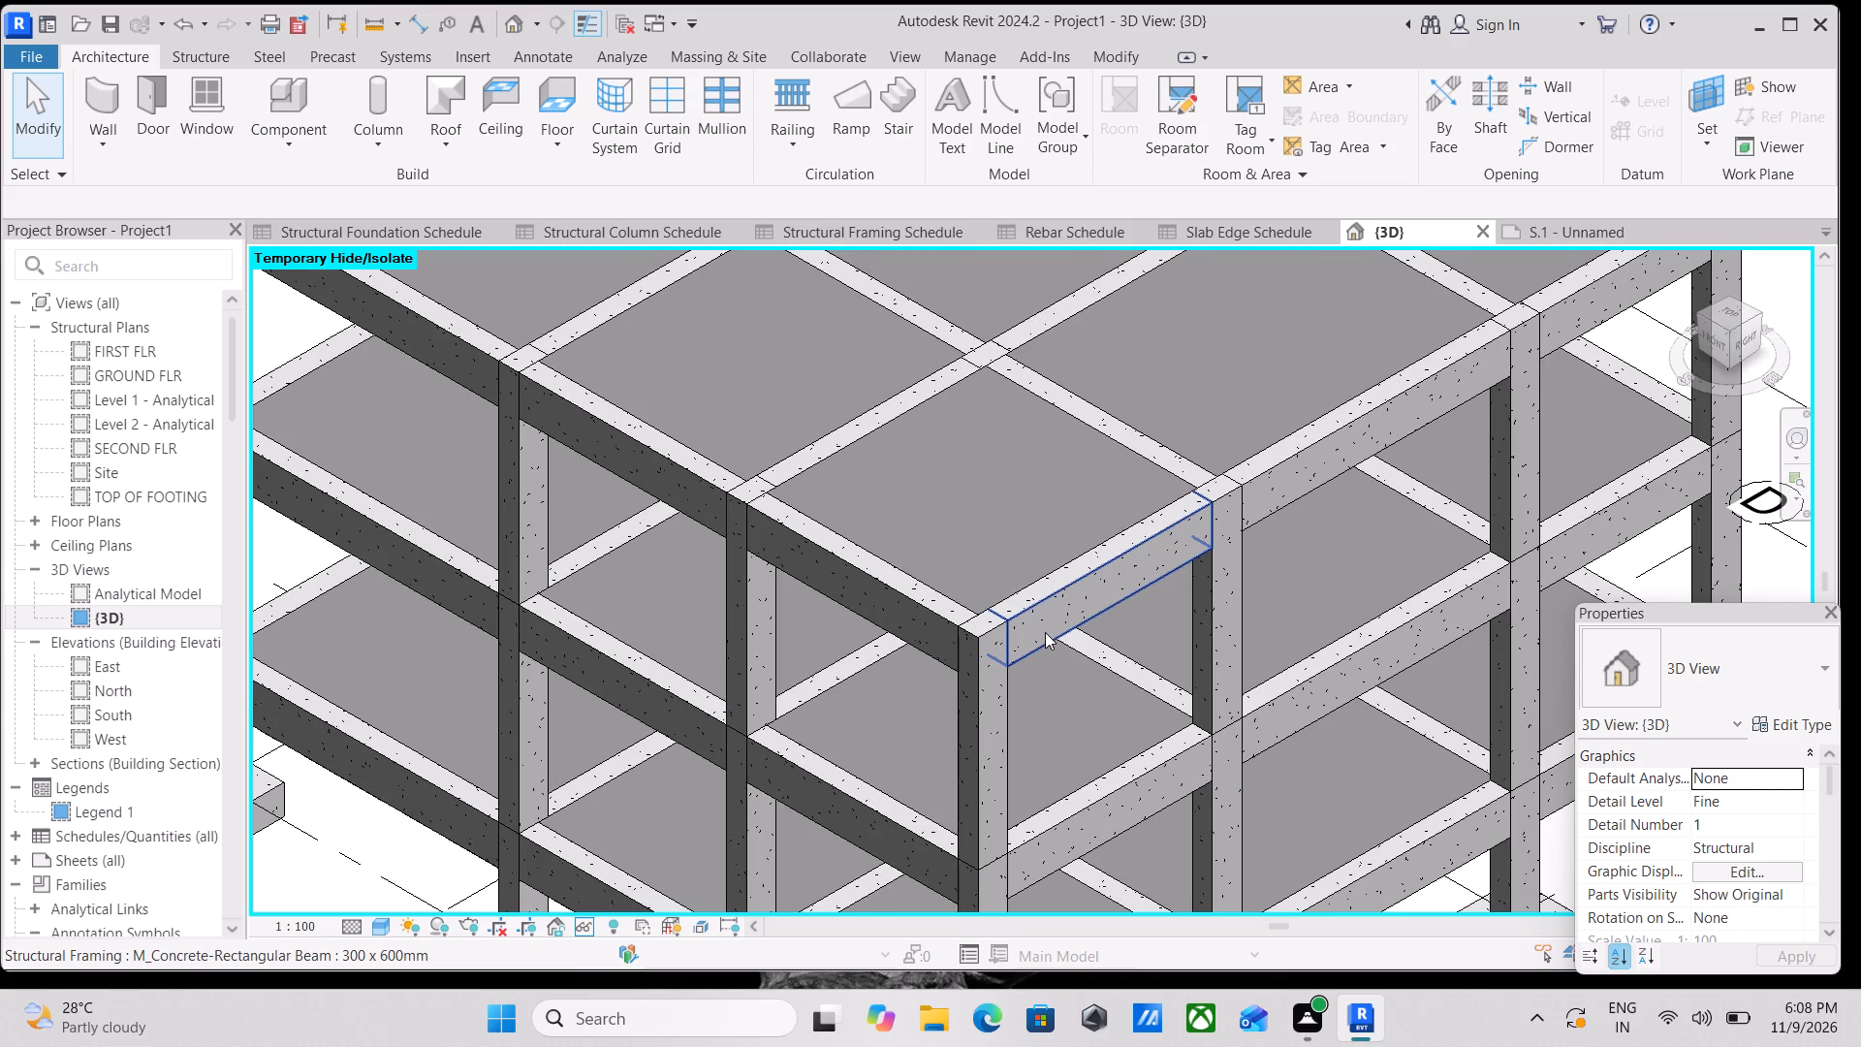
scroll(1045, 632, down, 7)
scroll(977, 639, up, 4)
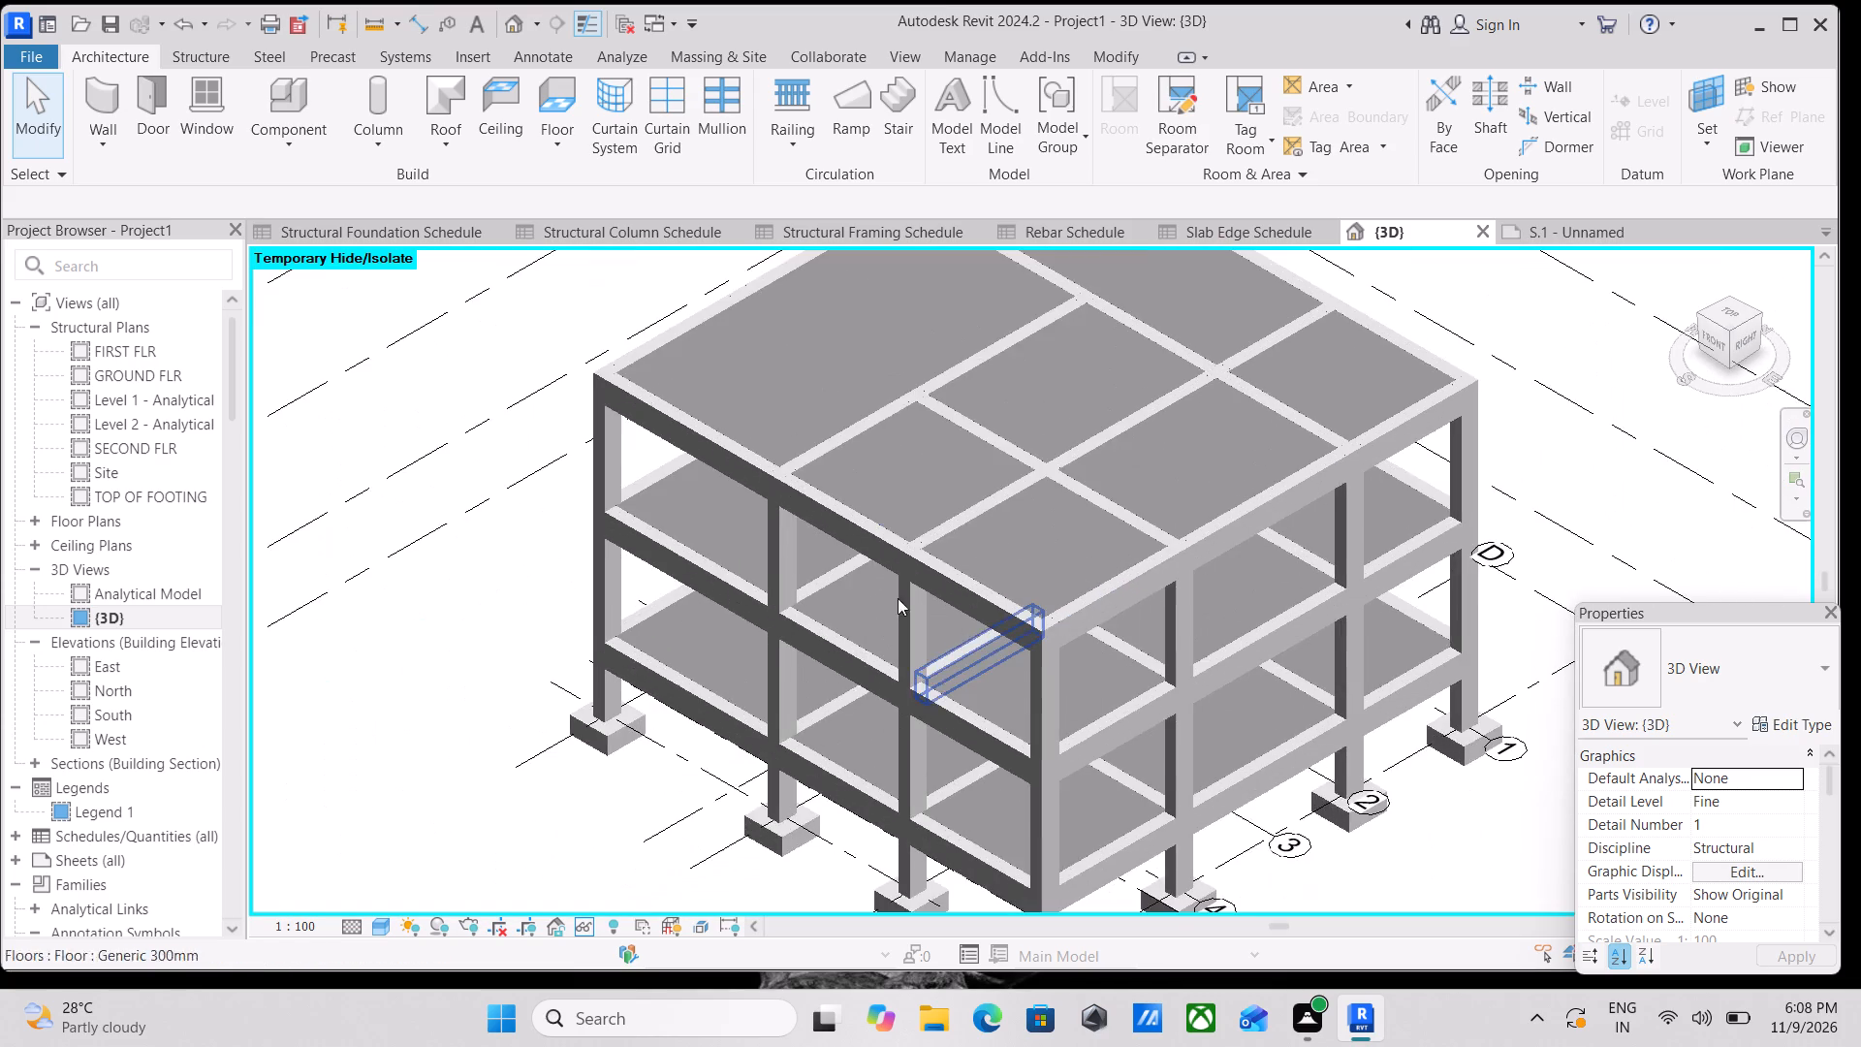
middle_drag(798, 541, 674, 585)
scroll(707, 459, up, 4)
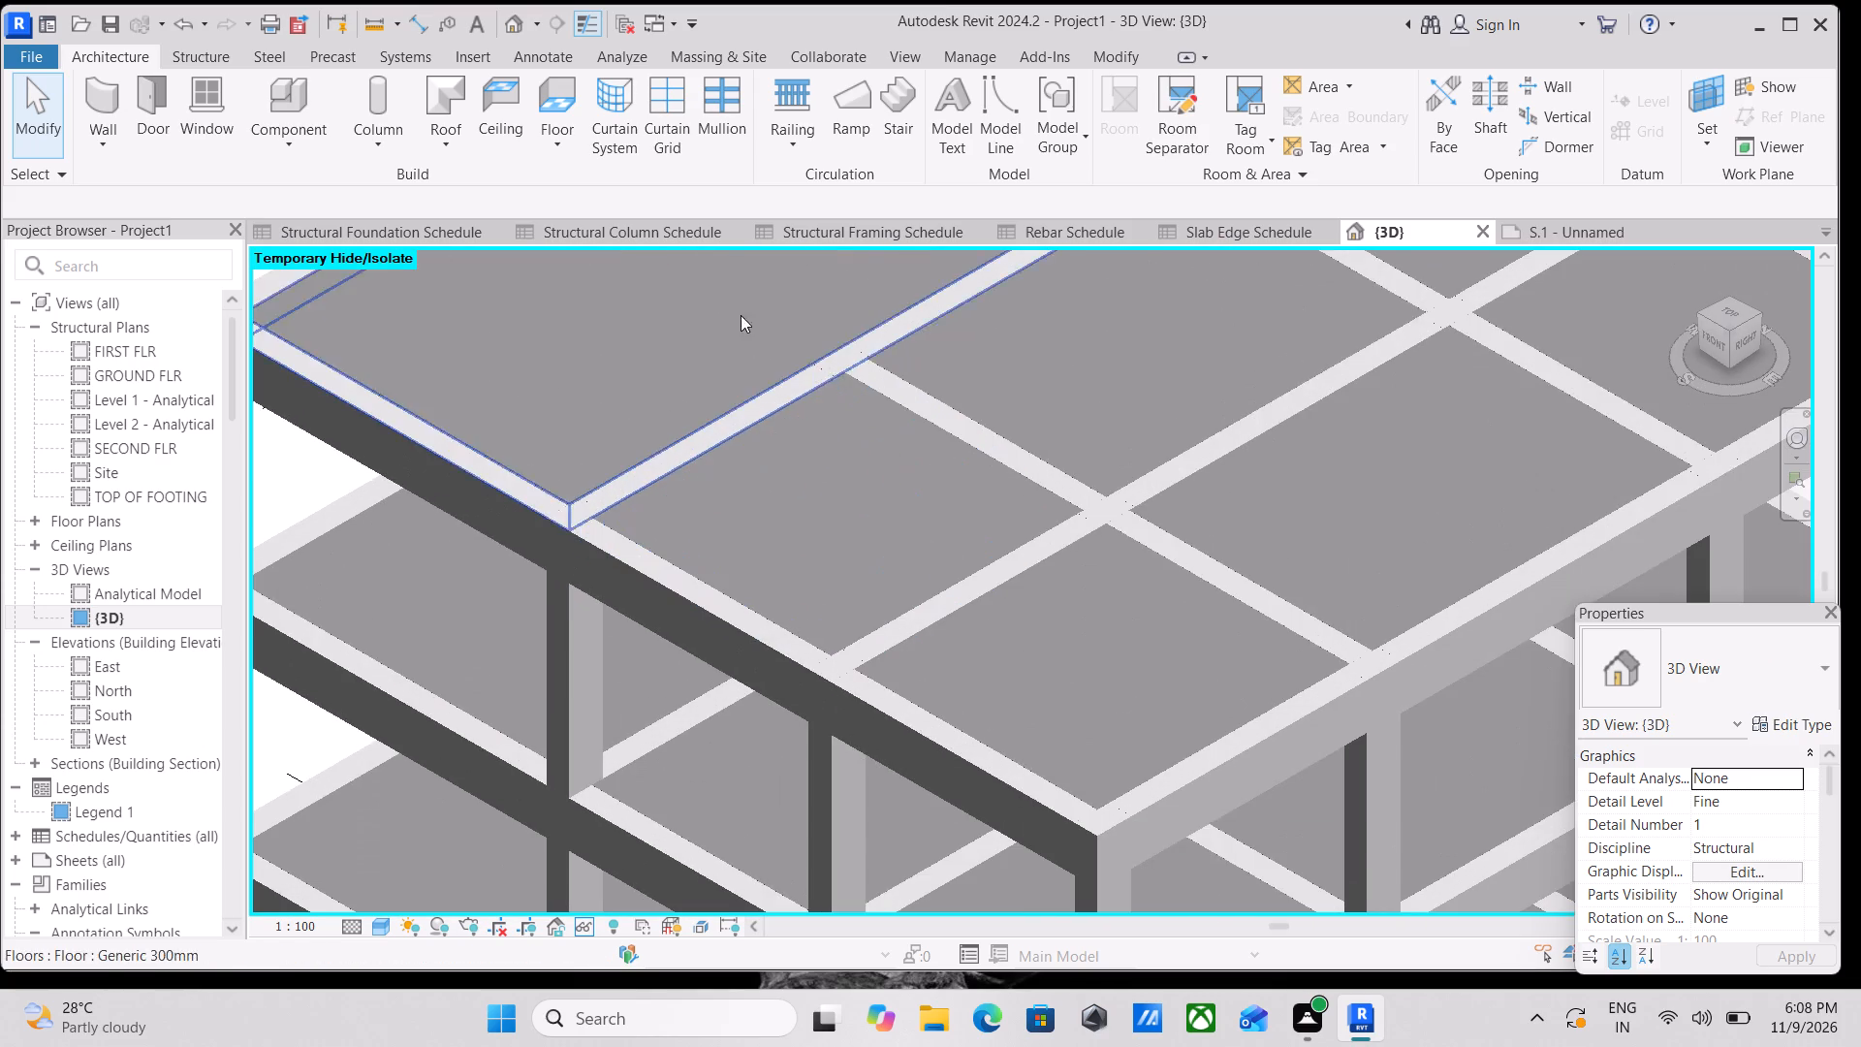
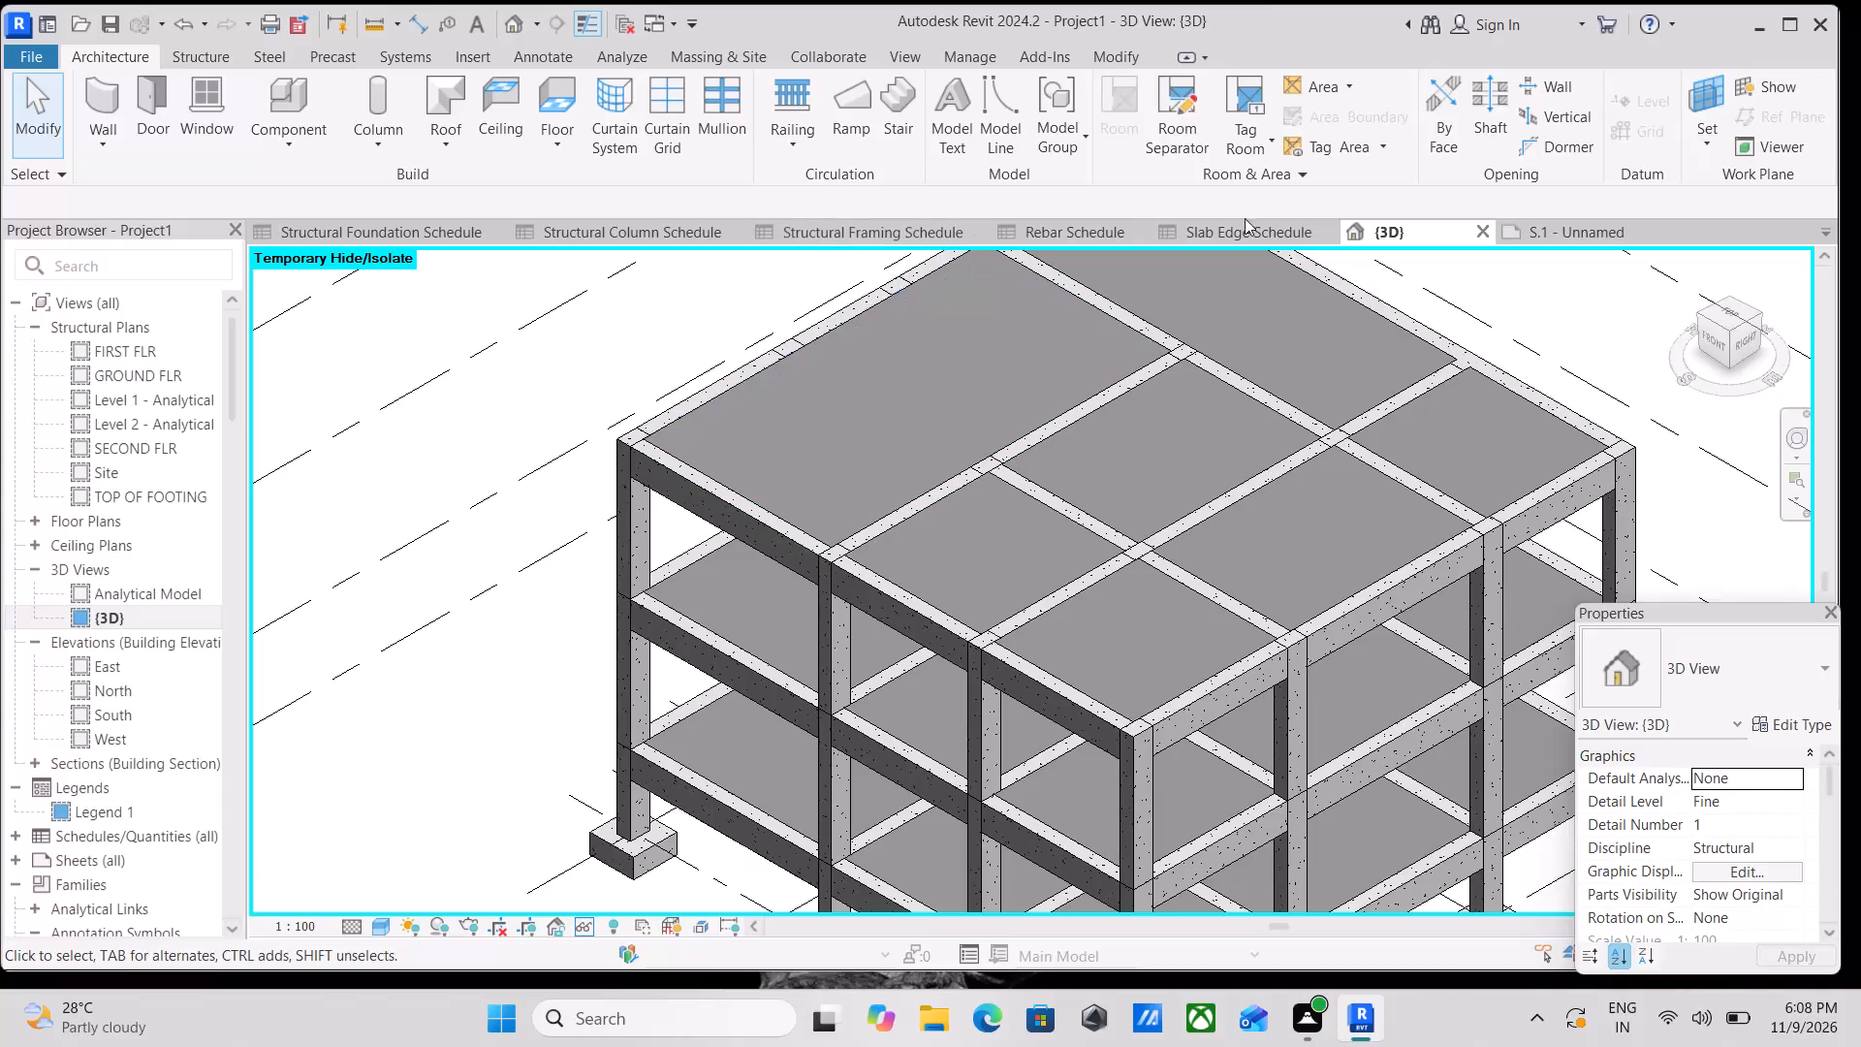
Examine the placed {3D} view and Legend 1 on sheet S.1, up close around the footings.
click(1562, 229)
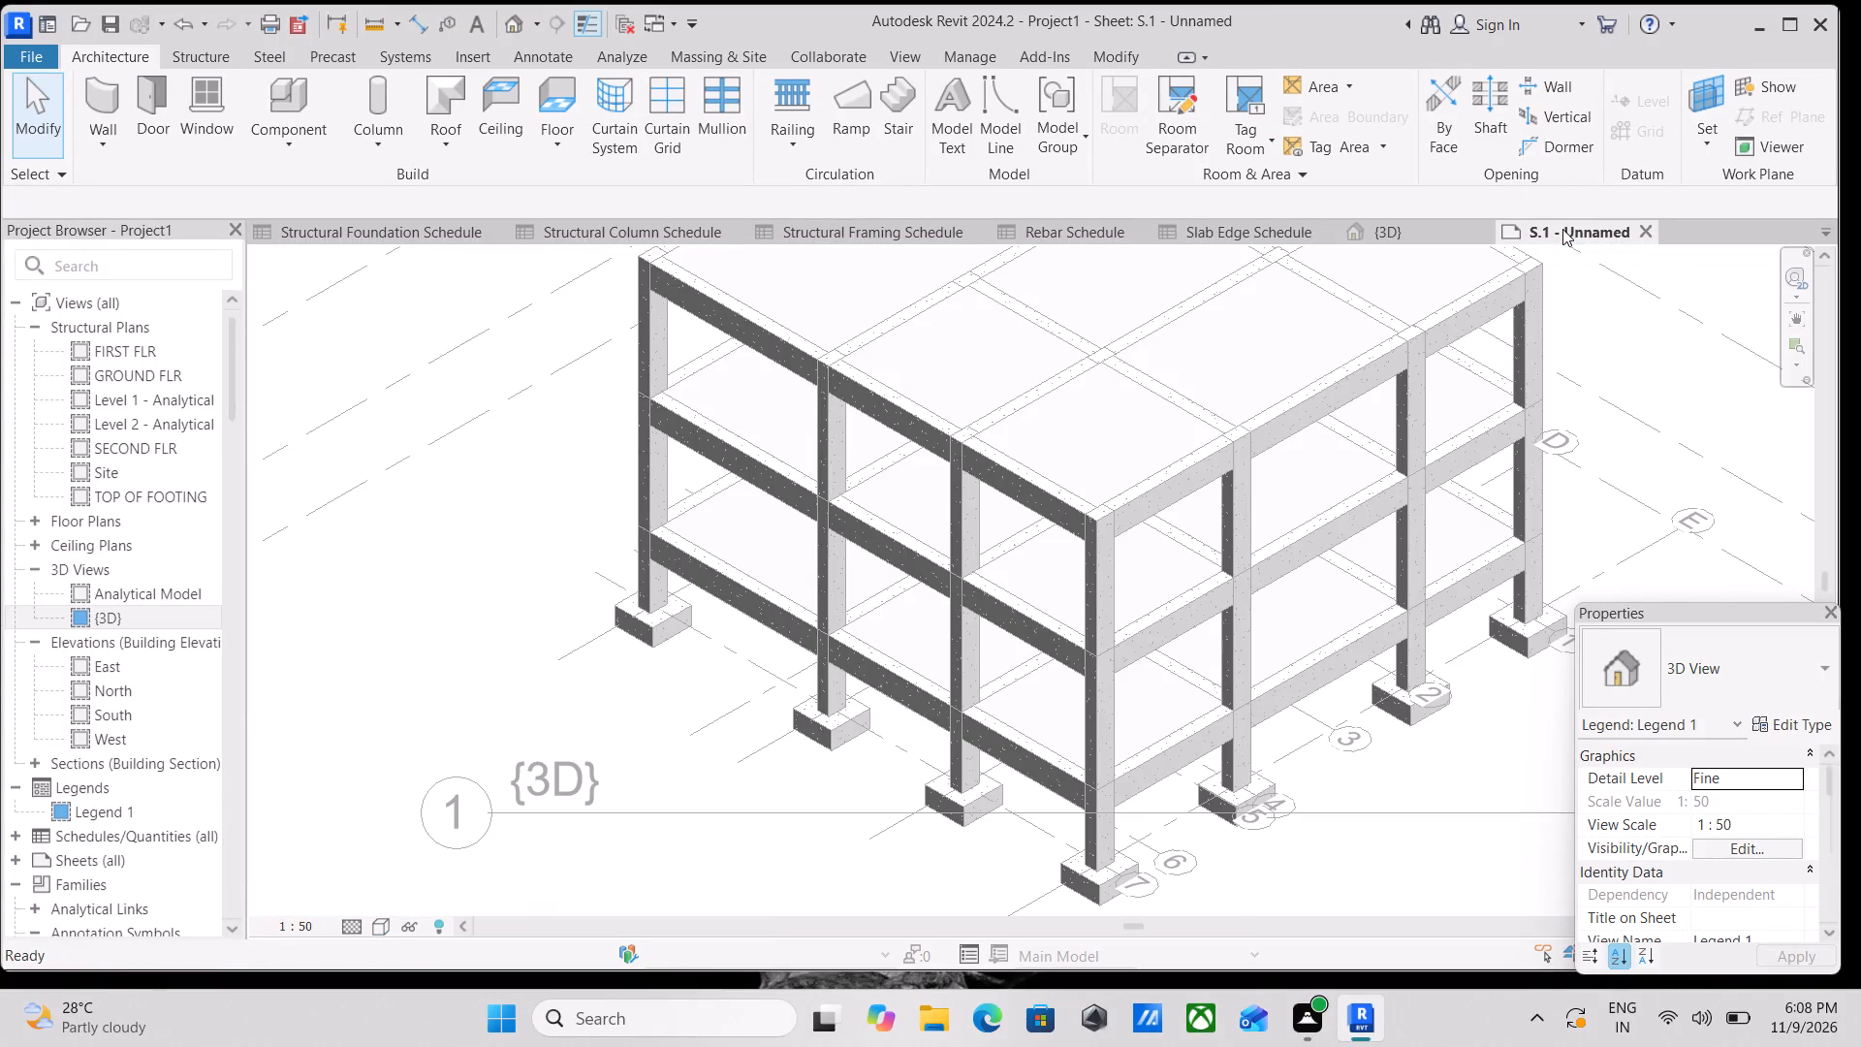
scroll(1057, 543, down, 4)
scroll(1201, 479, down, 4)
middle_drag(1242, 478, 1236, 419)
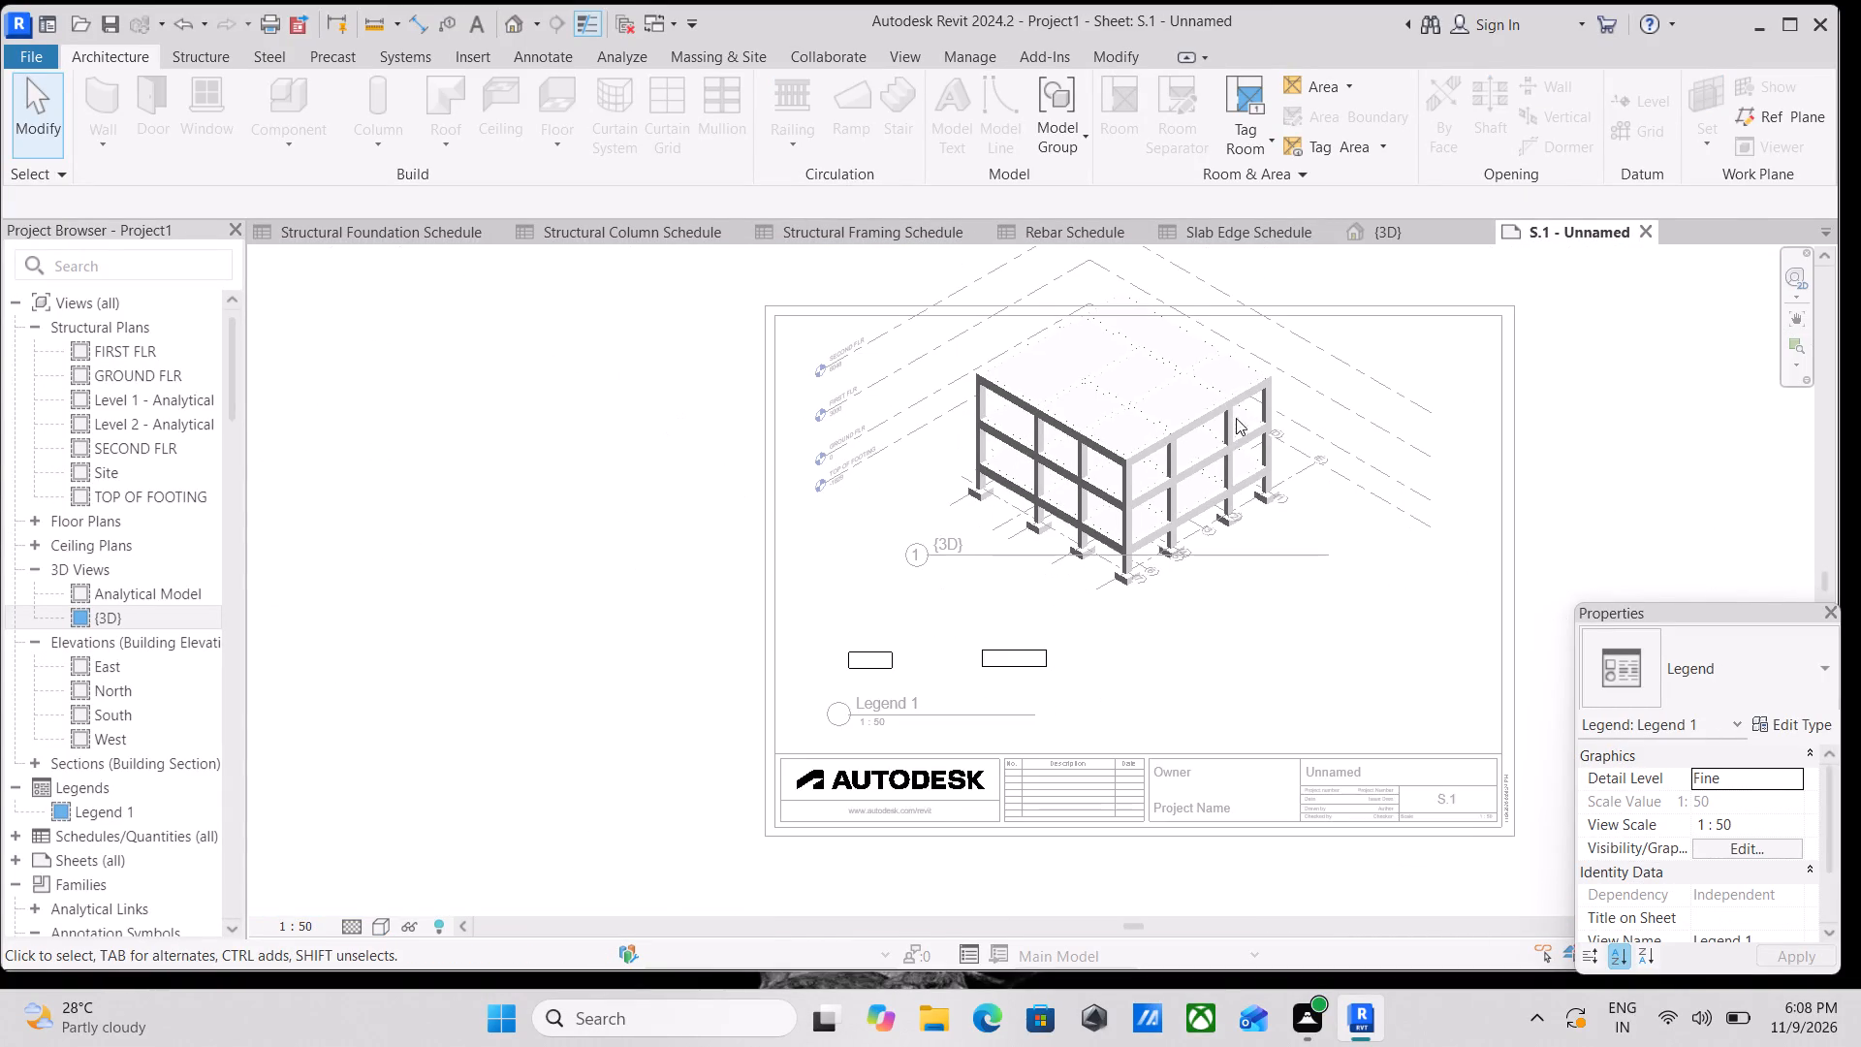
click(1214, 532)
scroll(1003, 605, up, 2)
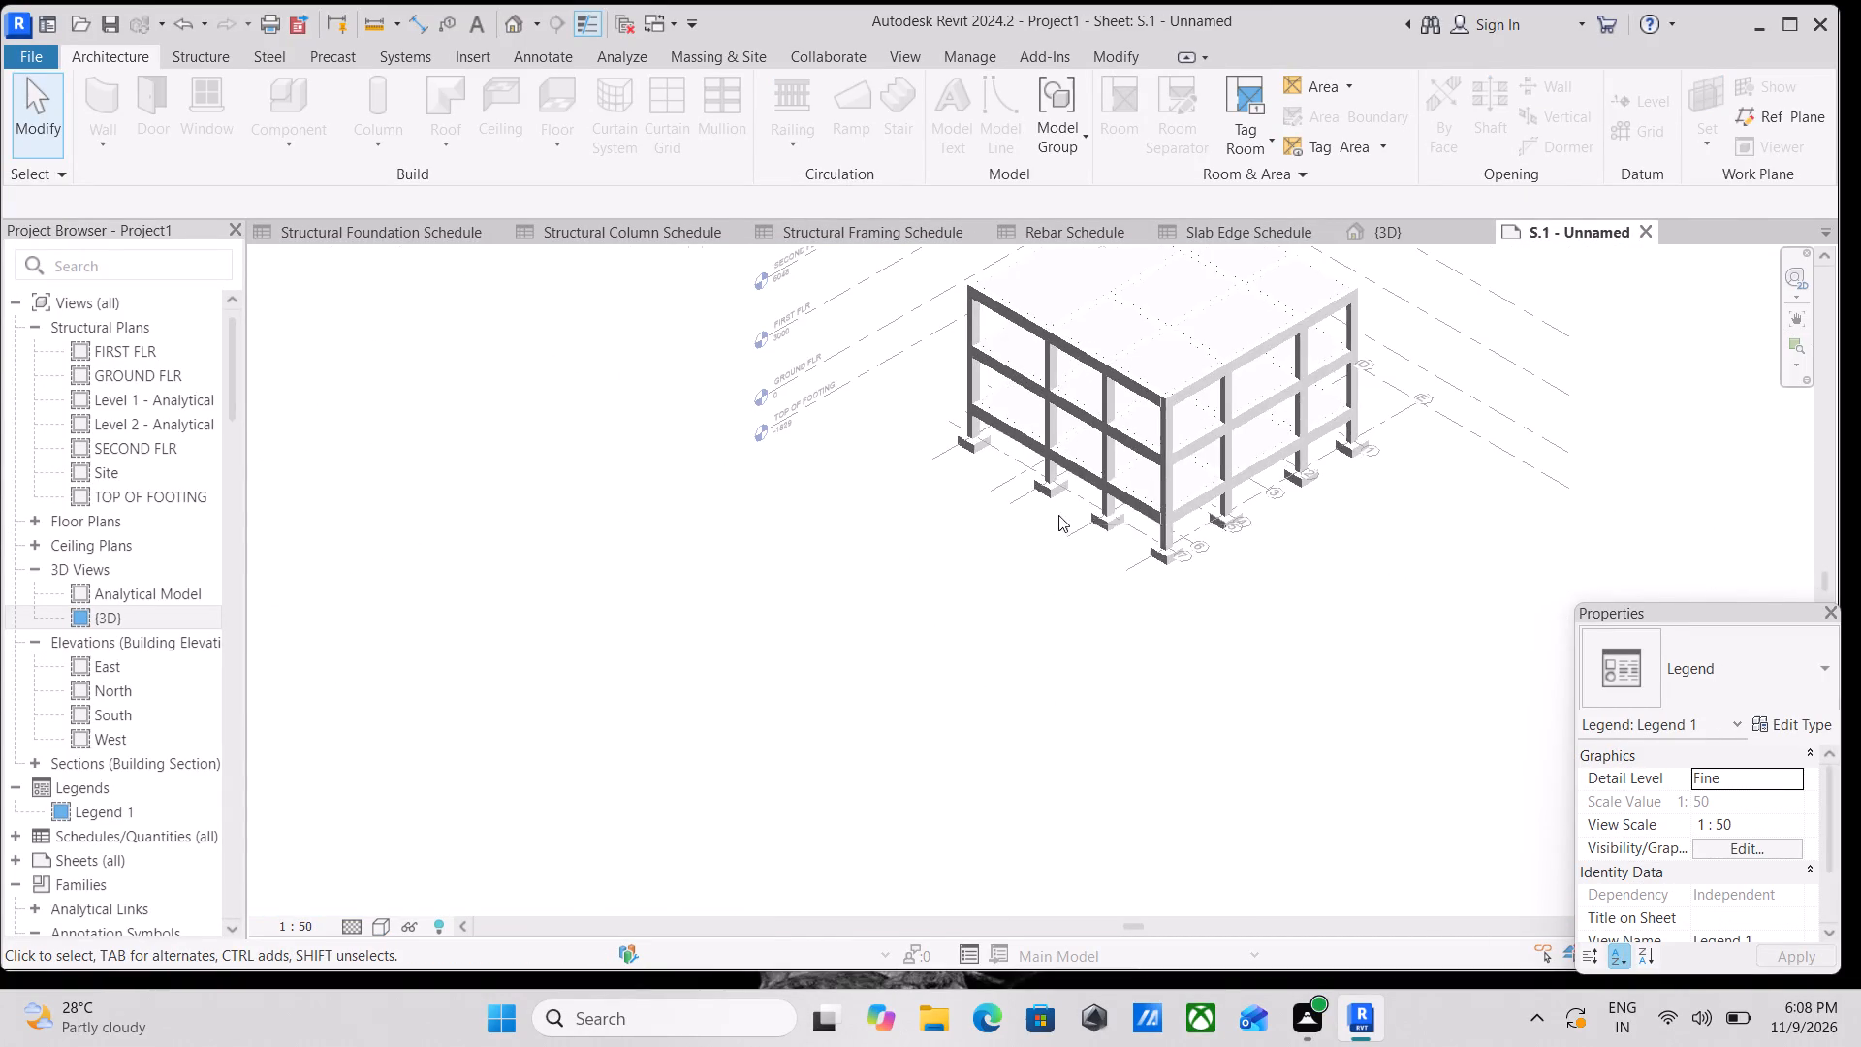
scroll(1260, 563, up, 3)
click(1108, 547)
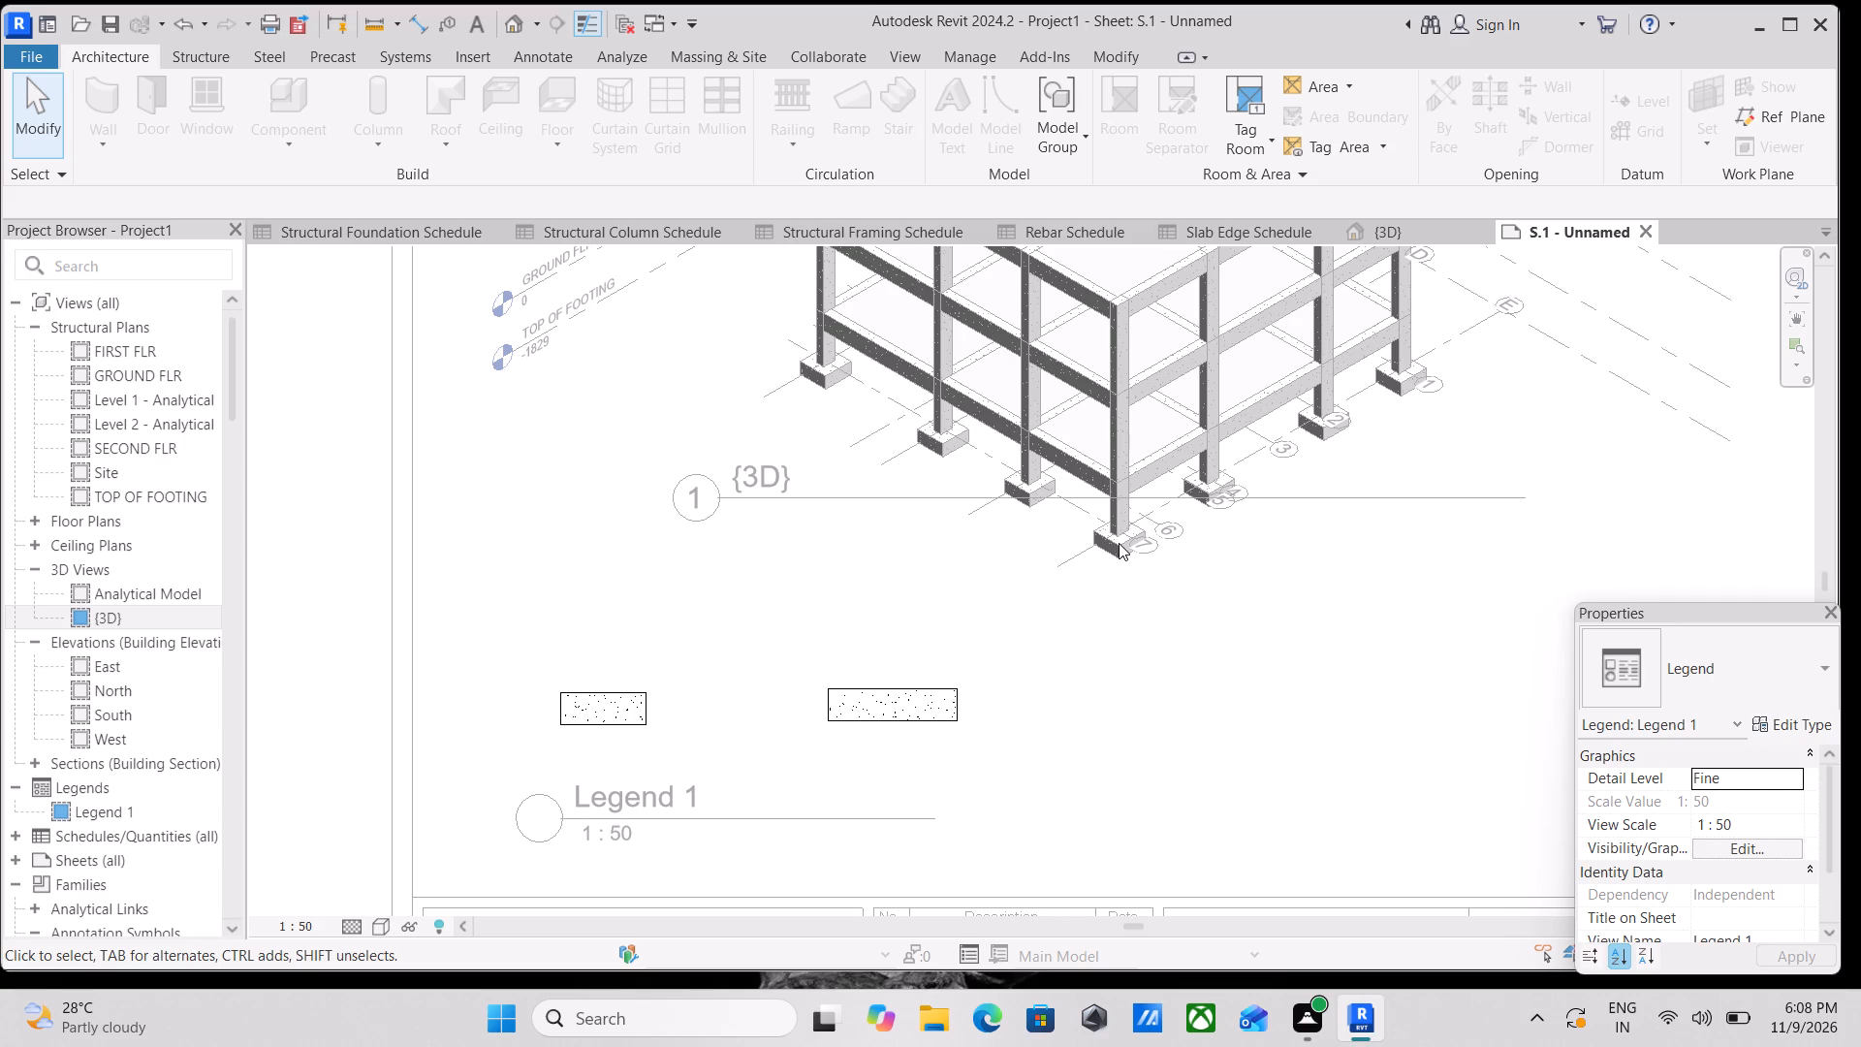
scroll(1192, 478, down, 2)
middle_drag(1192, 478, 1203, 588)
Orient the {3D} view to the building's front face.
click(1383, 229)
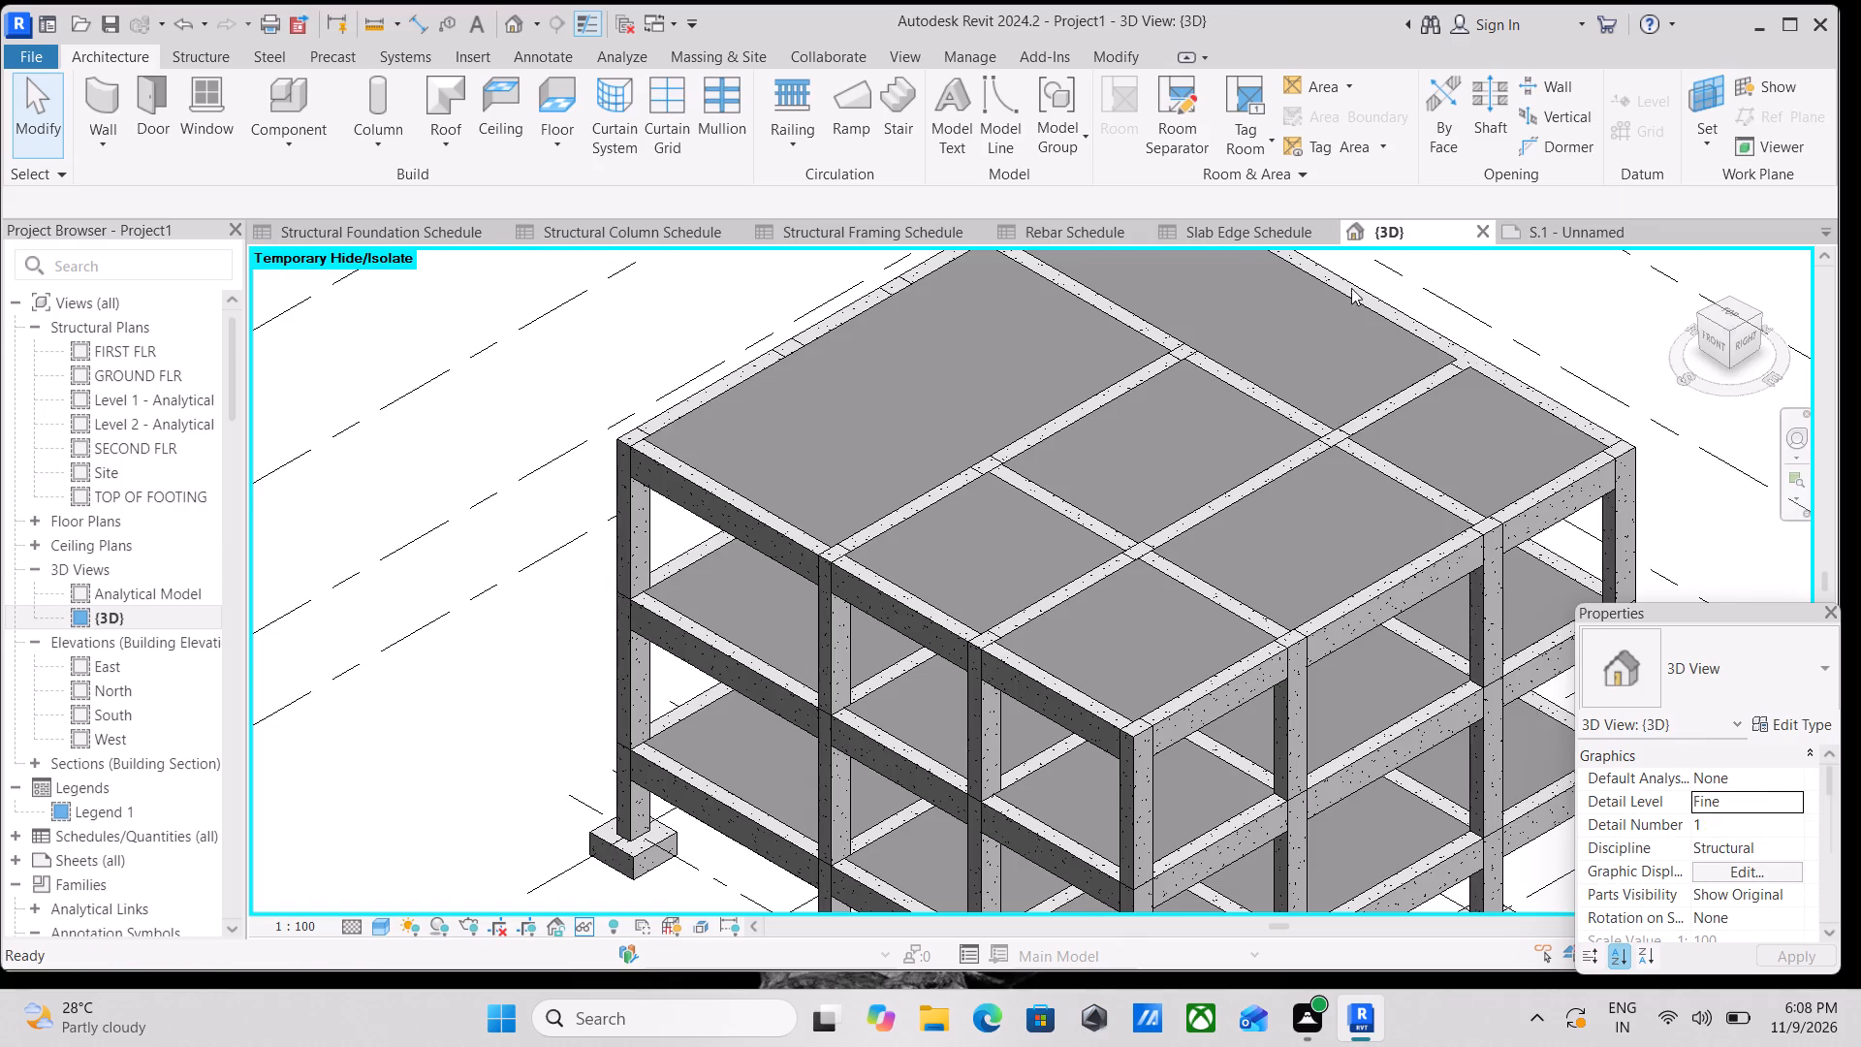
click(1712, 335)
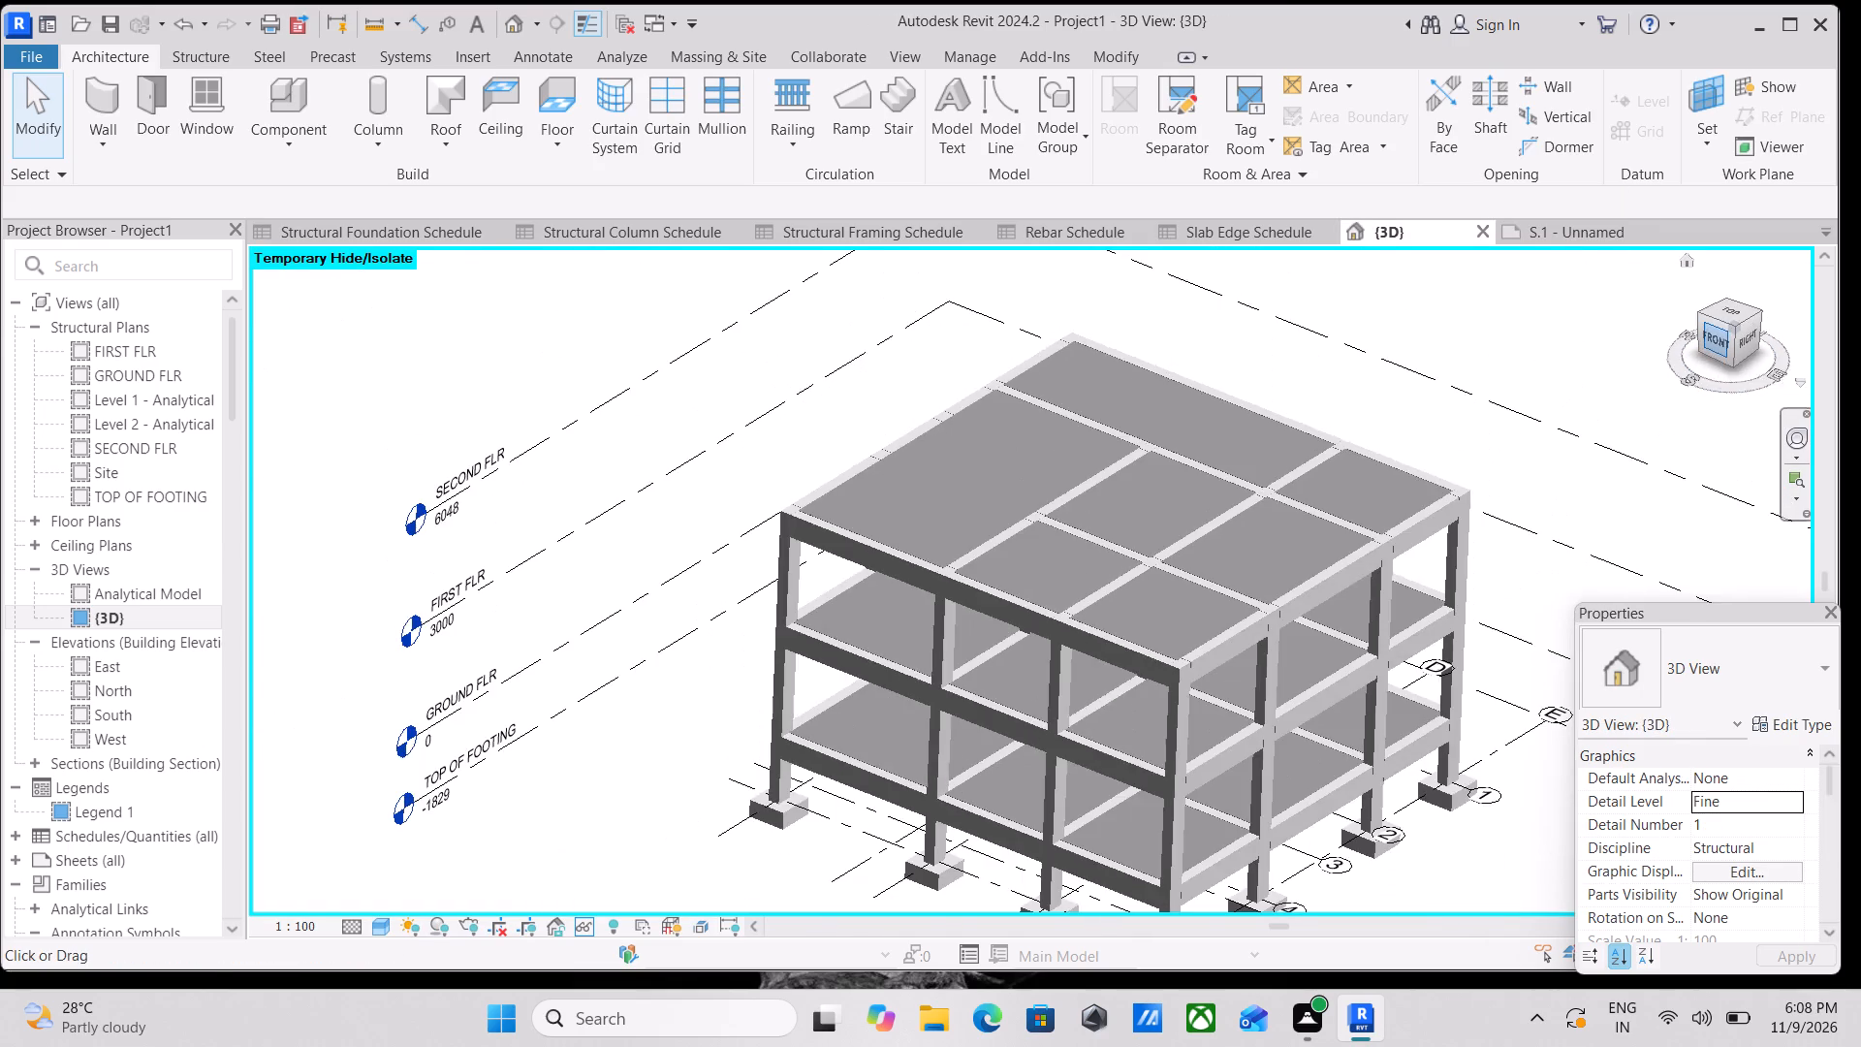
scroll(1372, 548, up, 3)
scroll(1192, 591, up, 2)
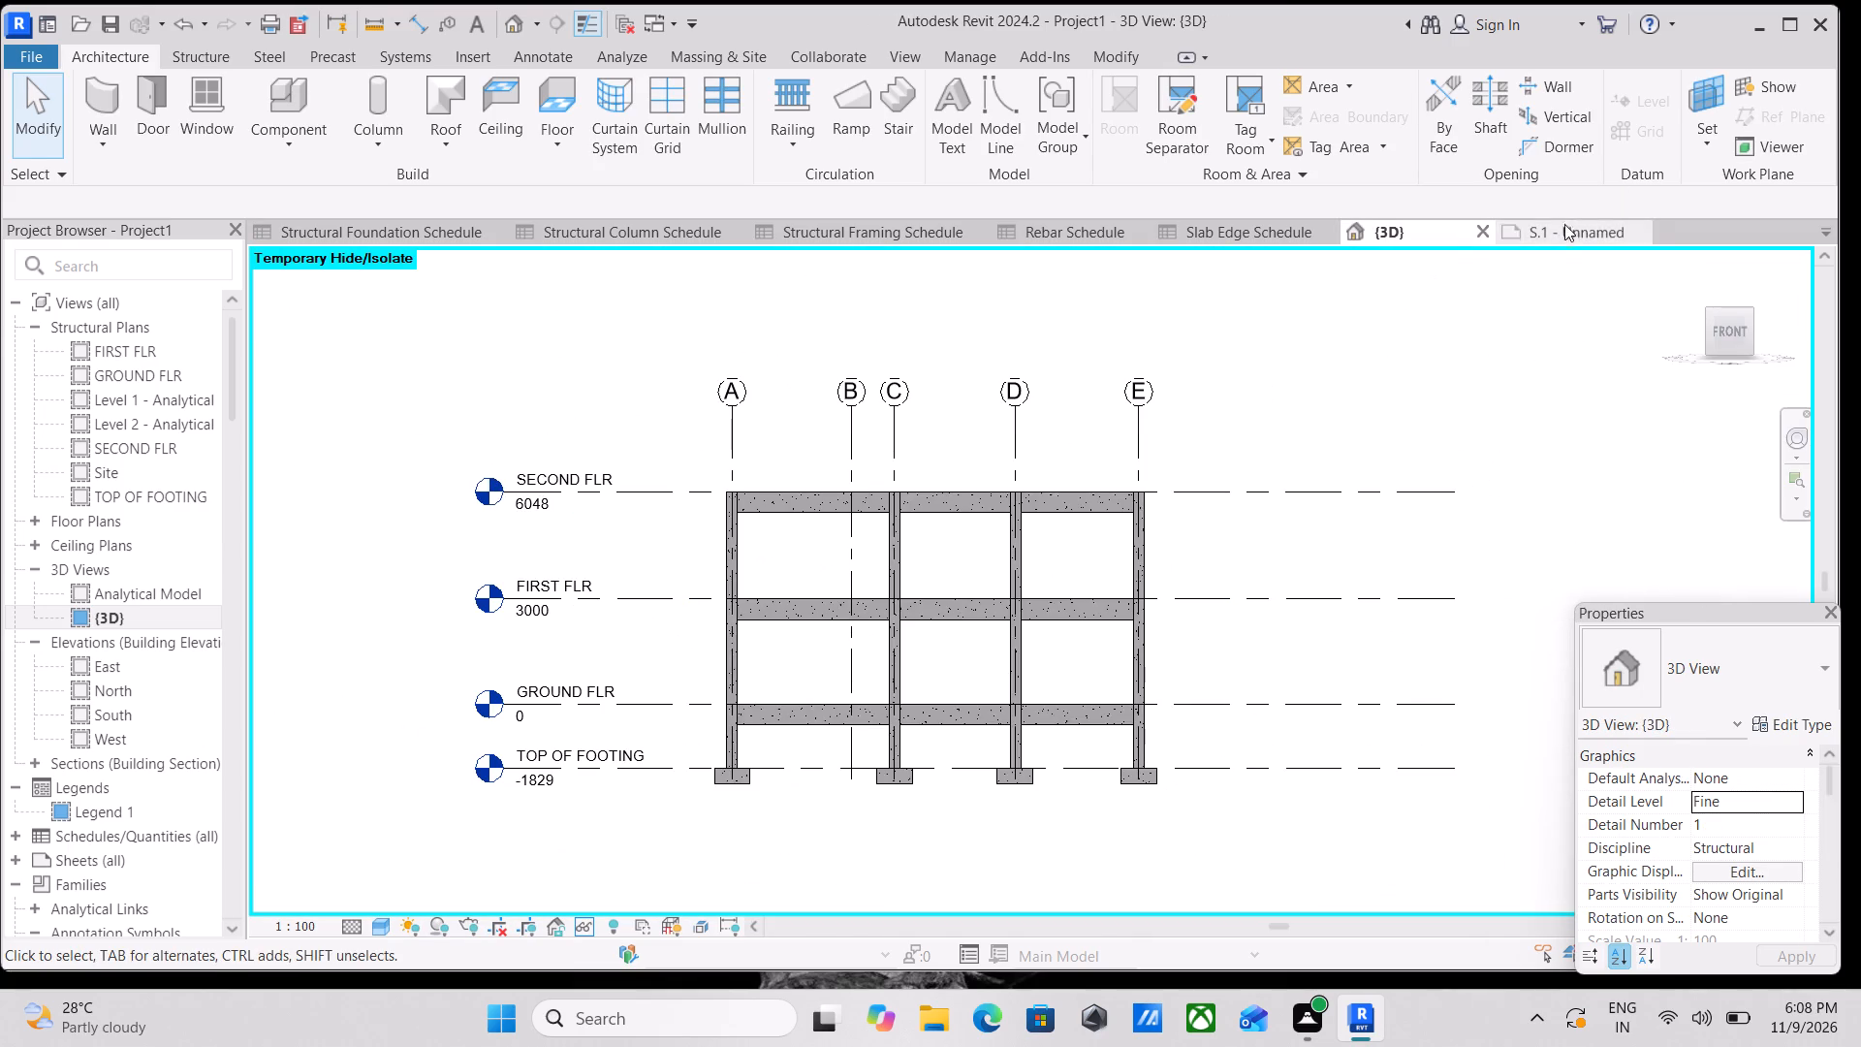
Examine the front-facing {3D} viewport, its level and grid lines, and Legend 1 within the S.1 sheet layout.
click(1570, 233)
scroll(1151, 548, up, 2)
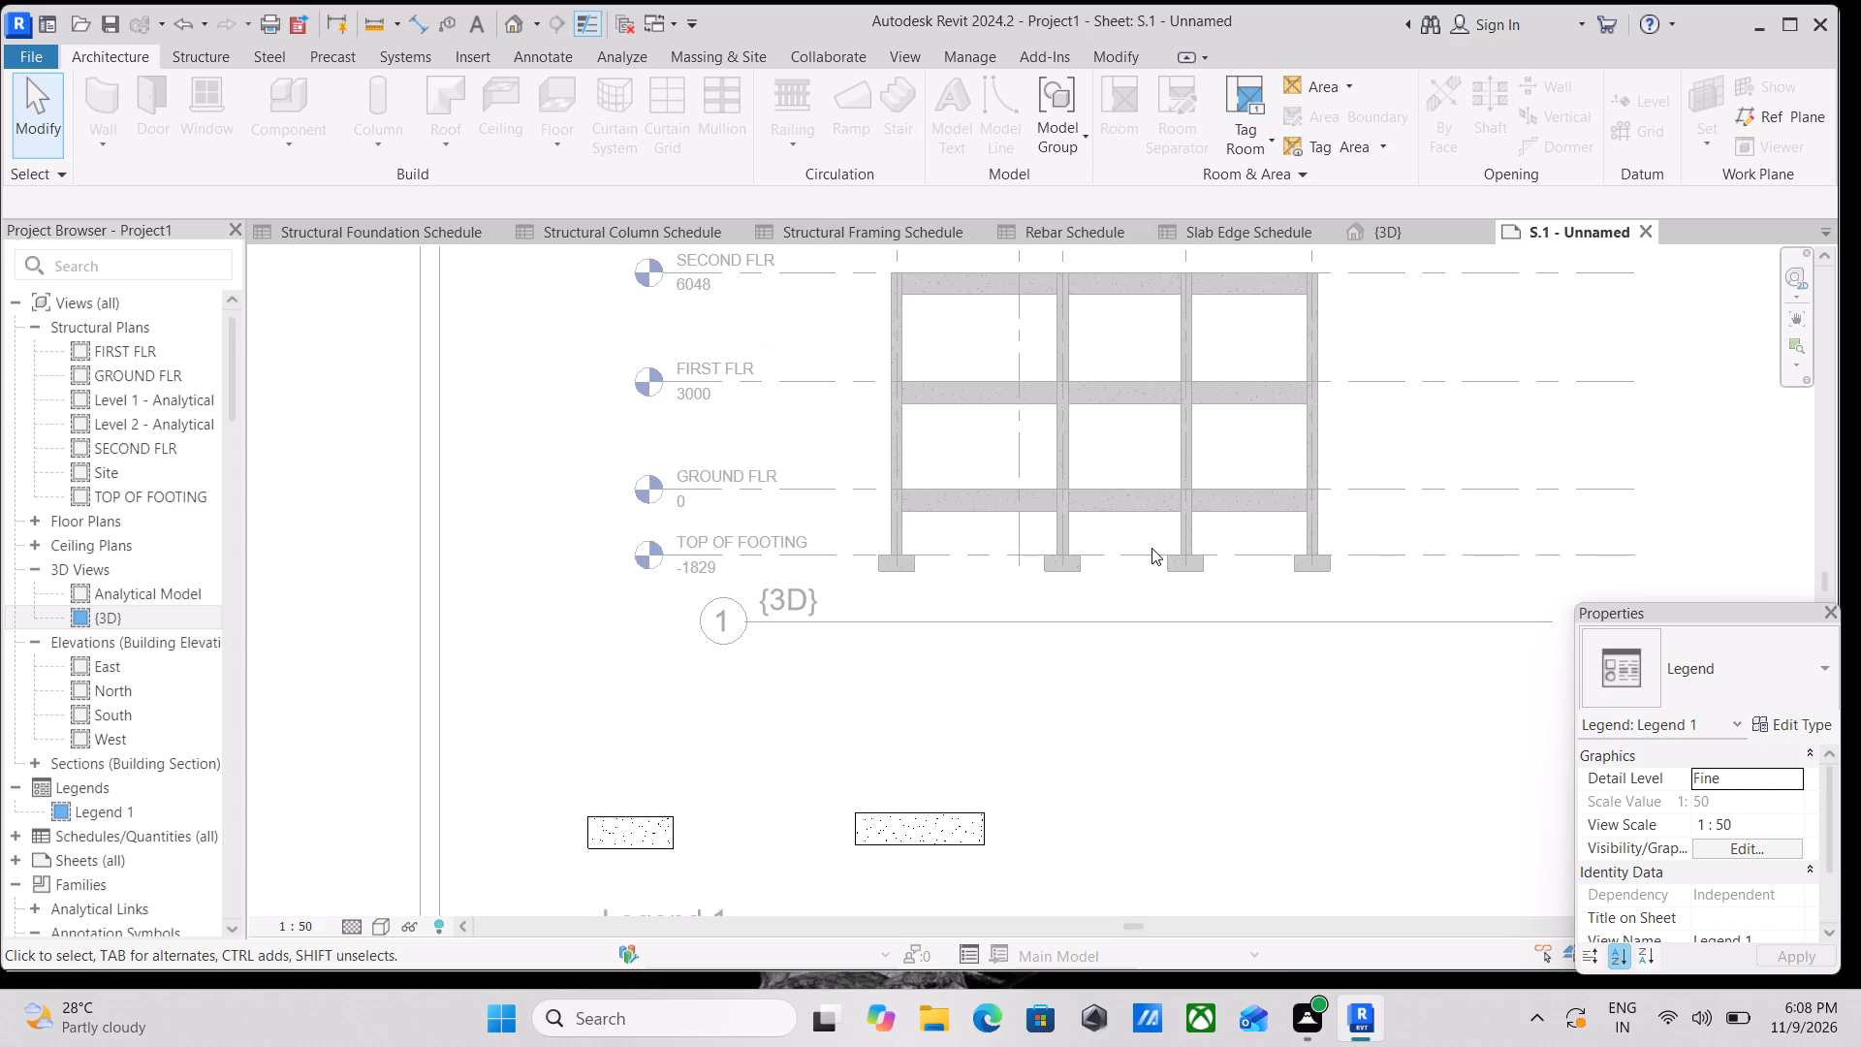
scroll(1186, 522, up, 3)
middle_drag(1015, 529, 925, 623)
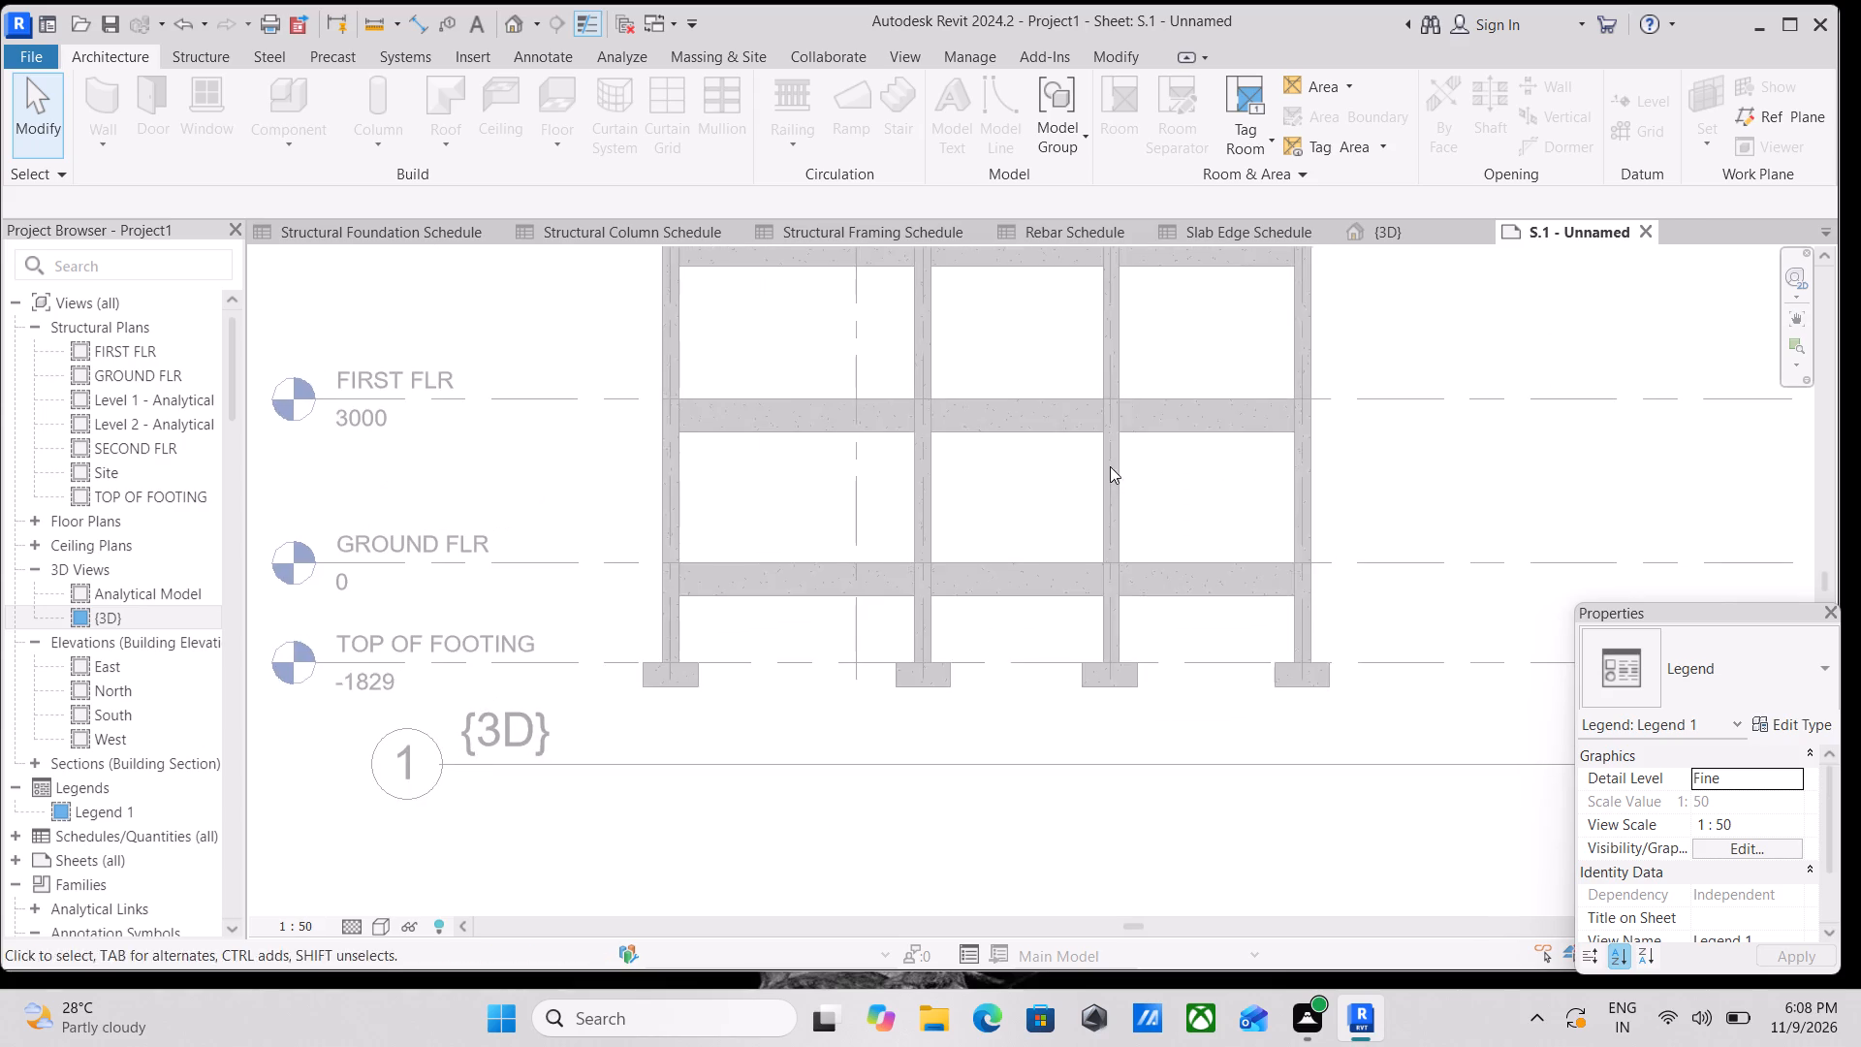
middle_drag(1110, 466, 928, 669)
scroll(930, 345, down, 2)
middle_drag(930, 349, 975, 492)
middle_drag(1120, 440, 1081, 268)
scroll(991, 475, down, 2)
middle_drag(991, 469, 1055, 354)
scroll(1048, 363, down, 1)
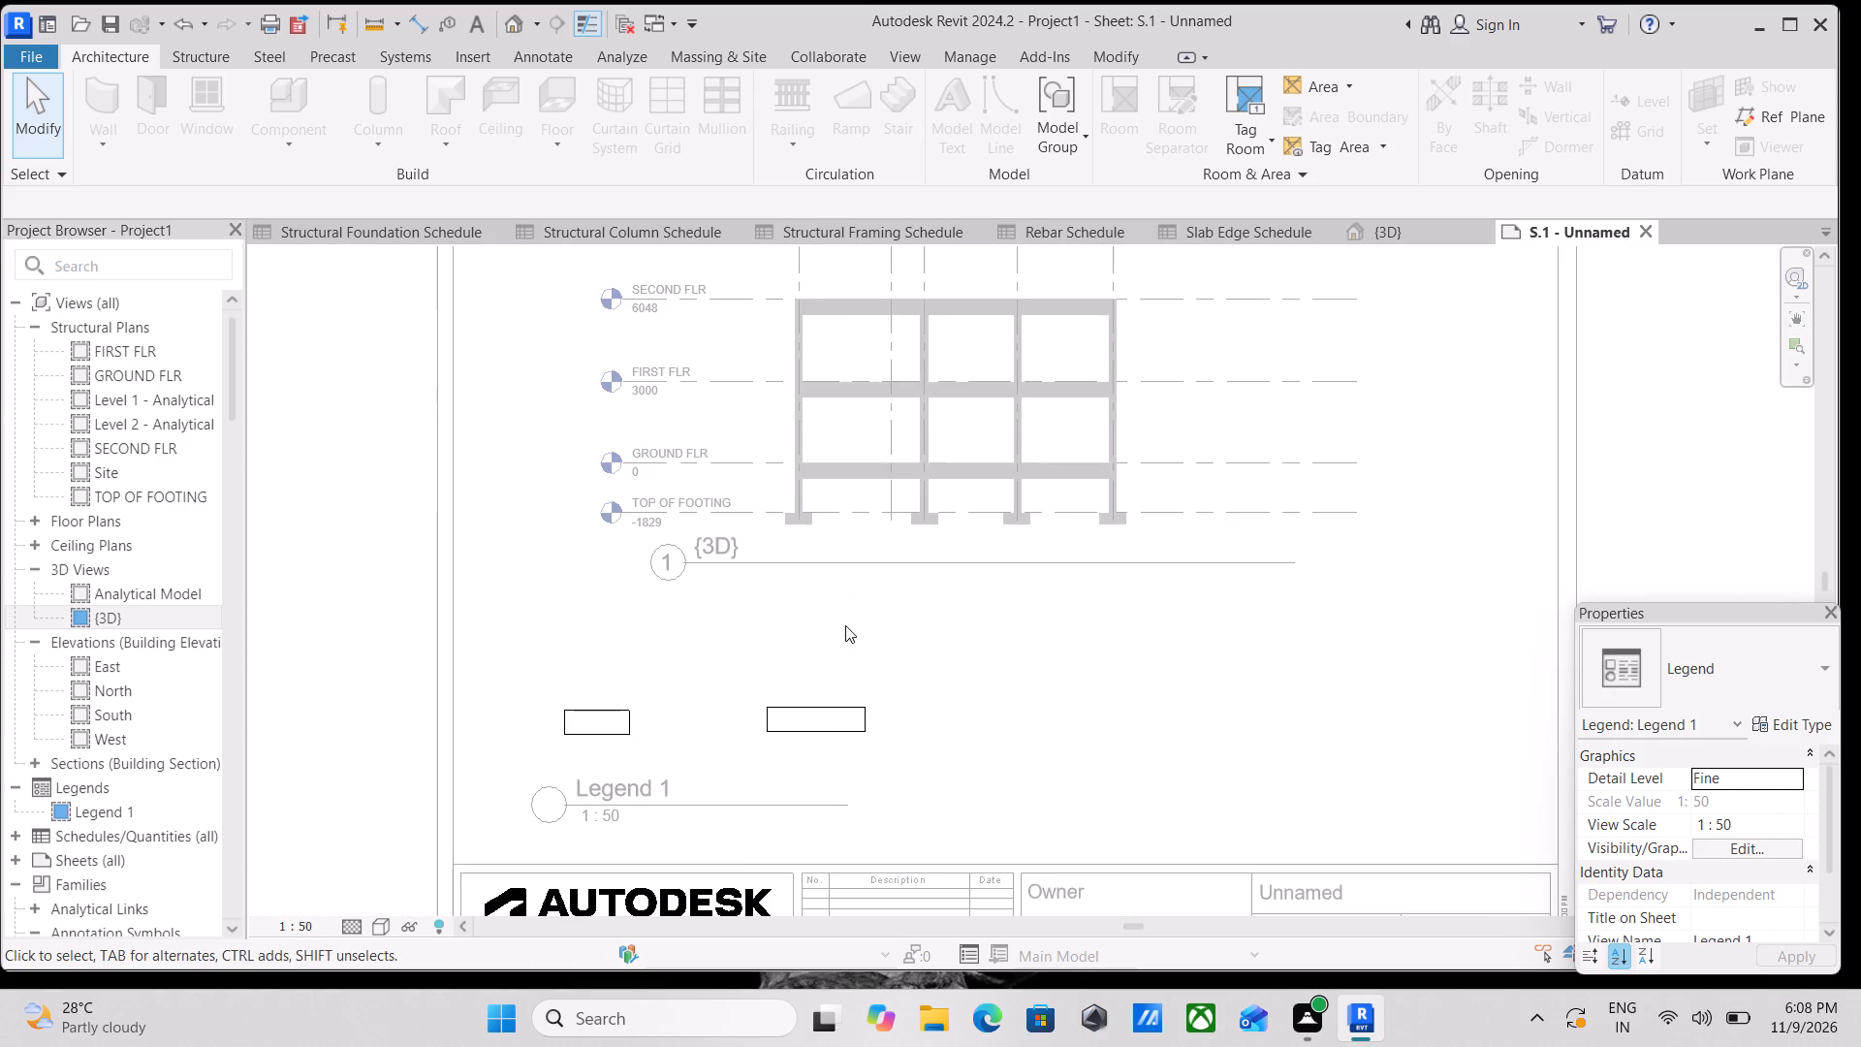
middle_drag(846, 624, 962, 529)
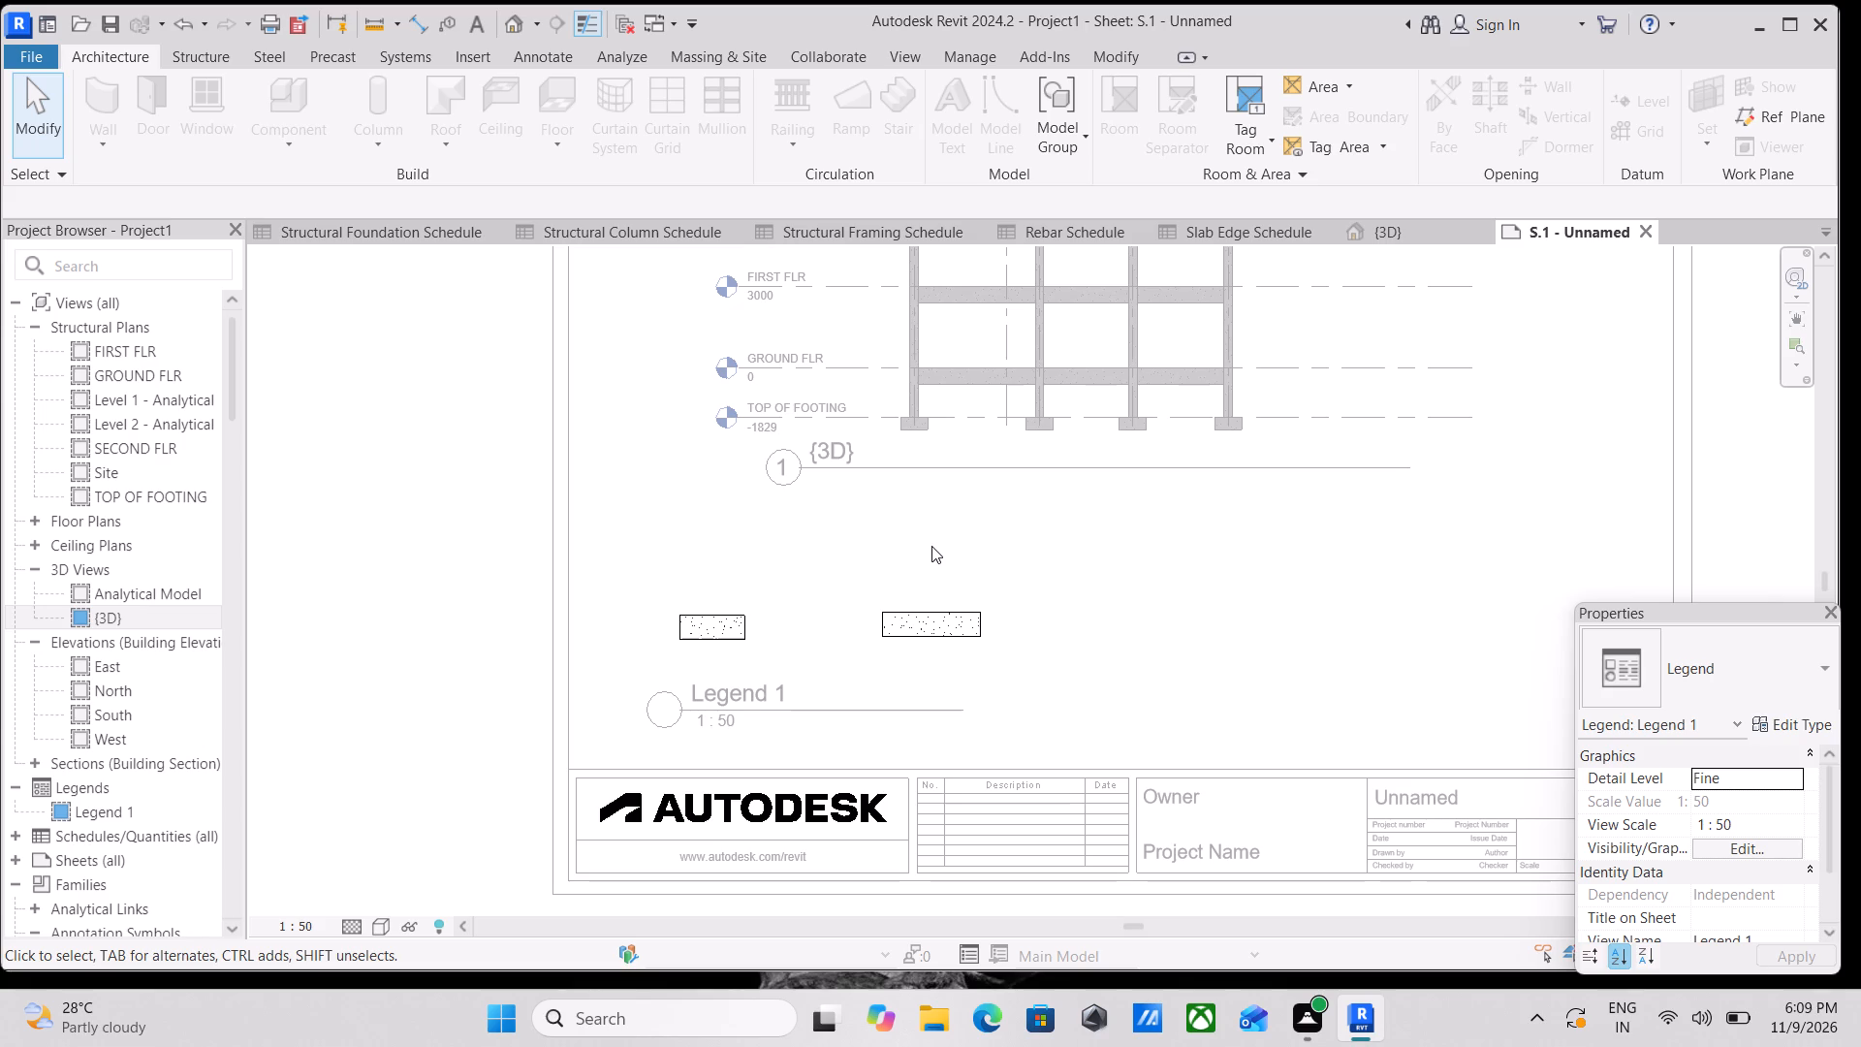
scroll(820, 545, up, 1)
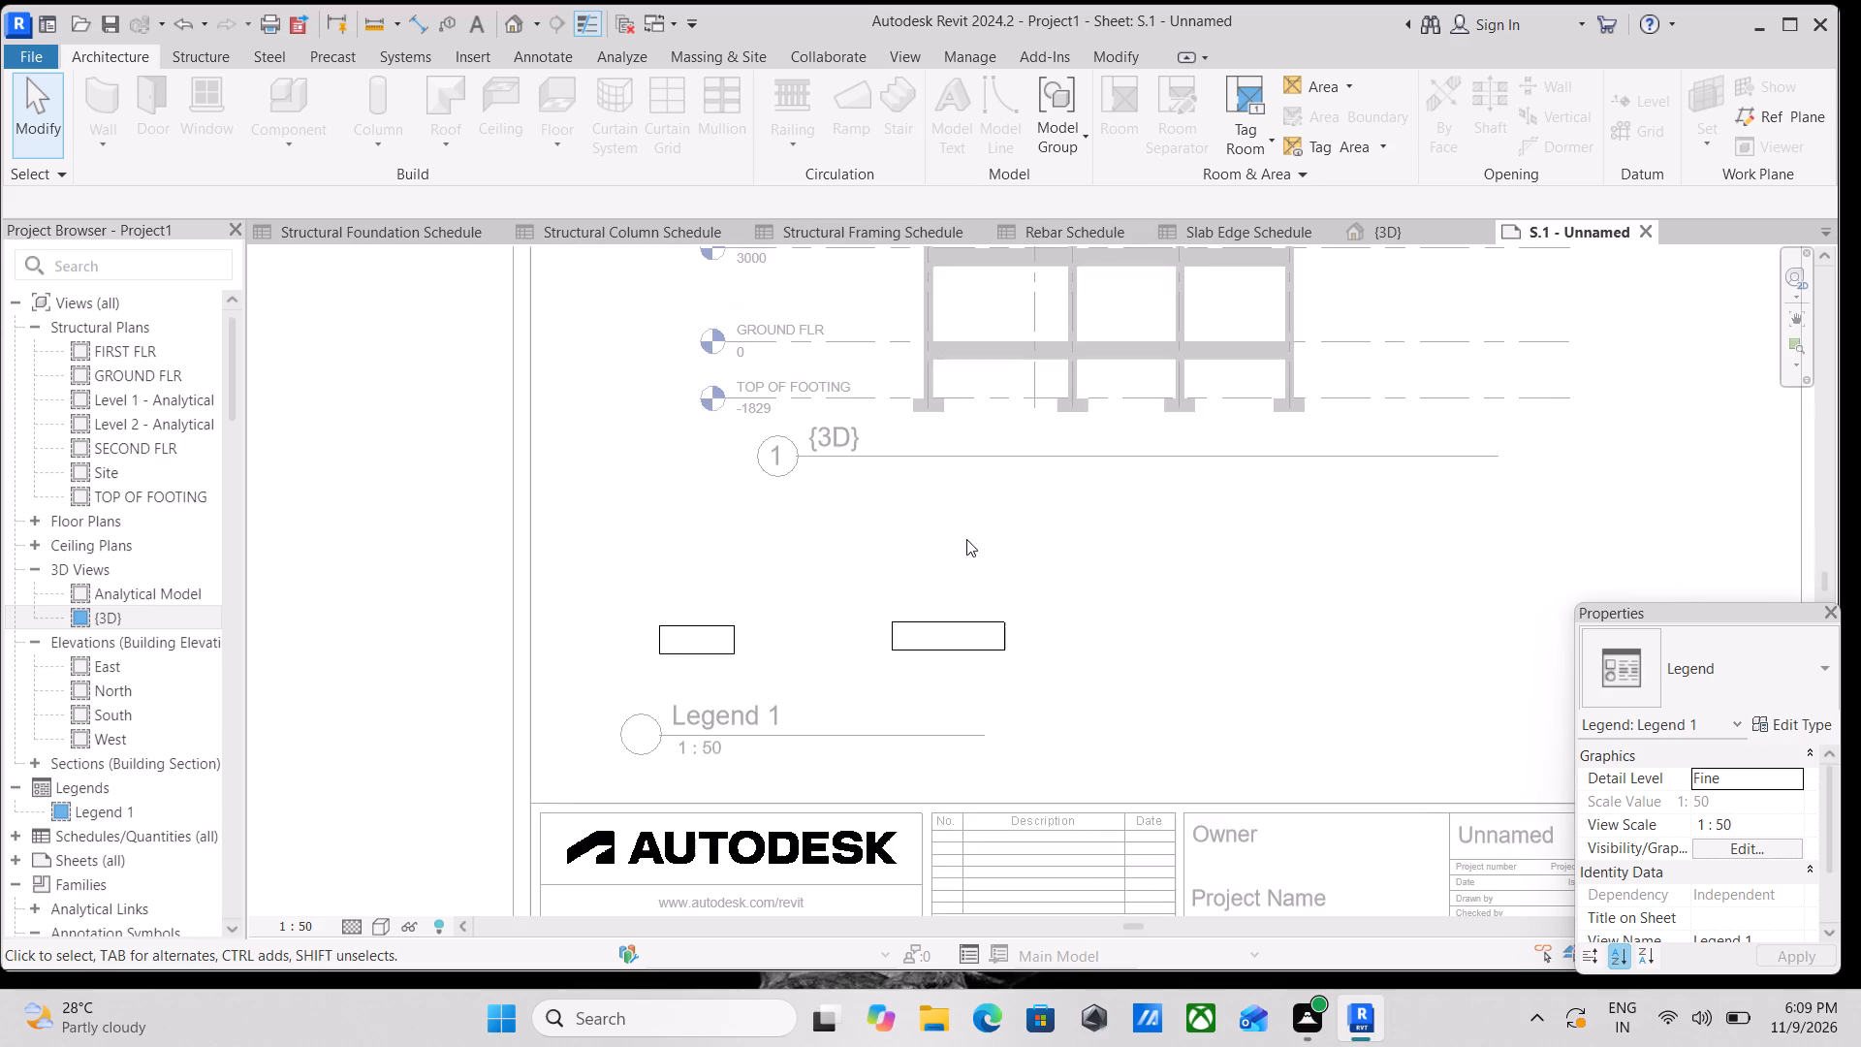
scroll(1011, 530, down, 1)
middle_drag(1011, 530, 891, 673)
middle_drag(964, 600, 696, 716)
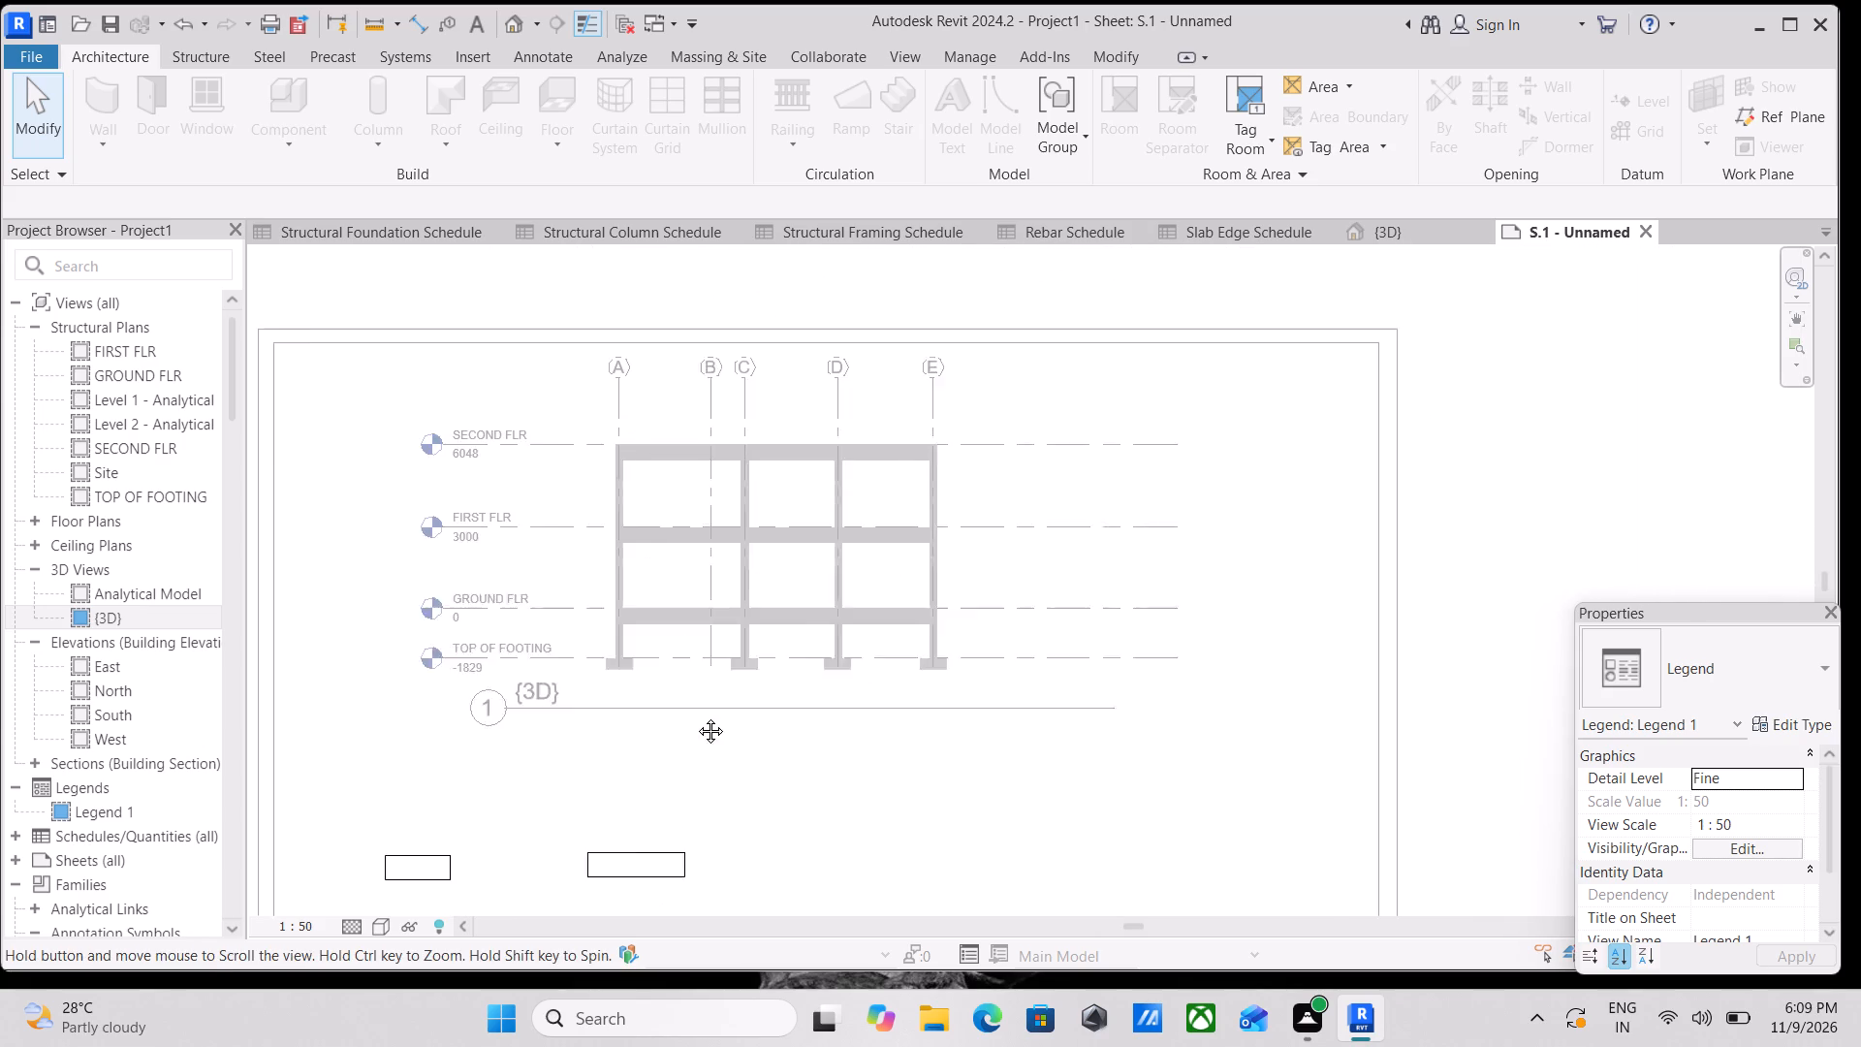
scroll(962, 550, down, 3)
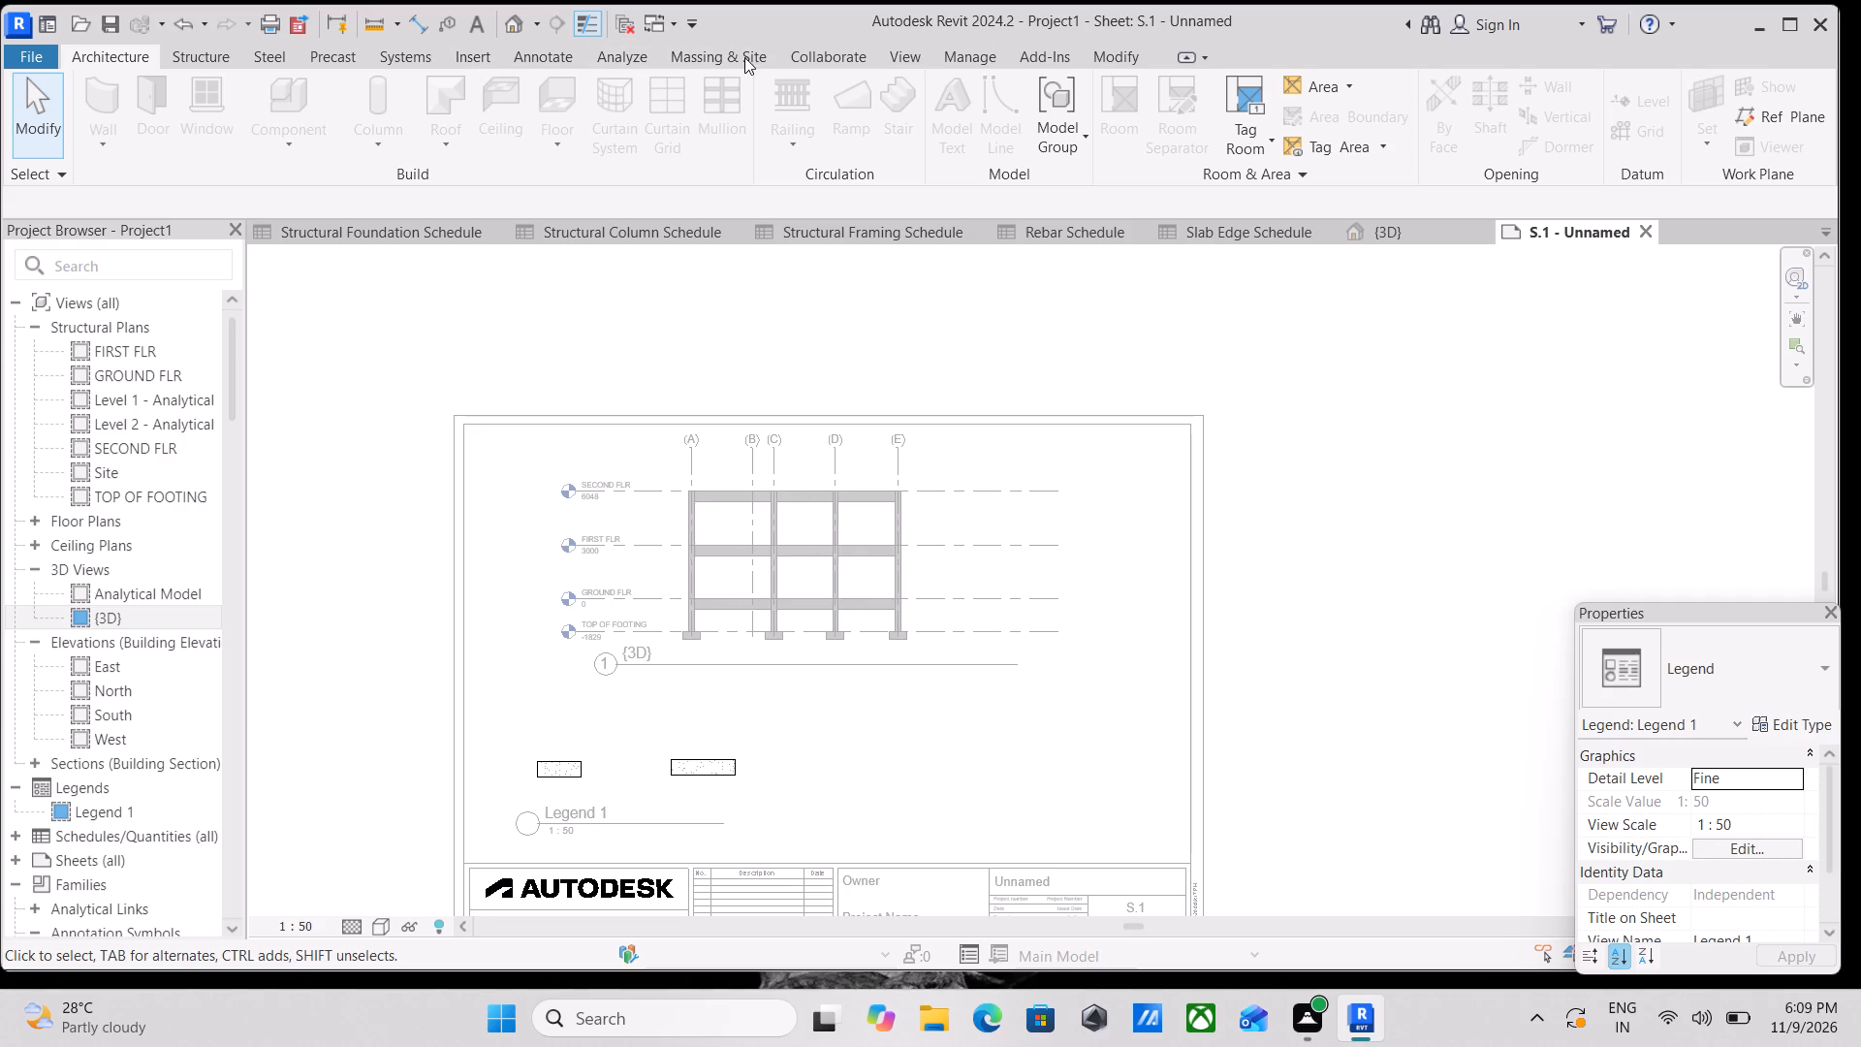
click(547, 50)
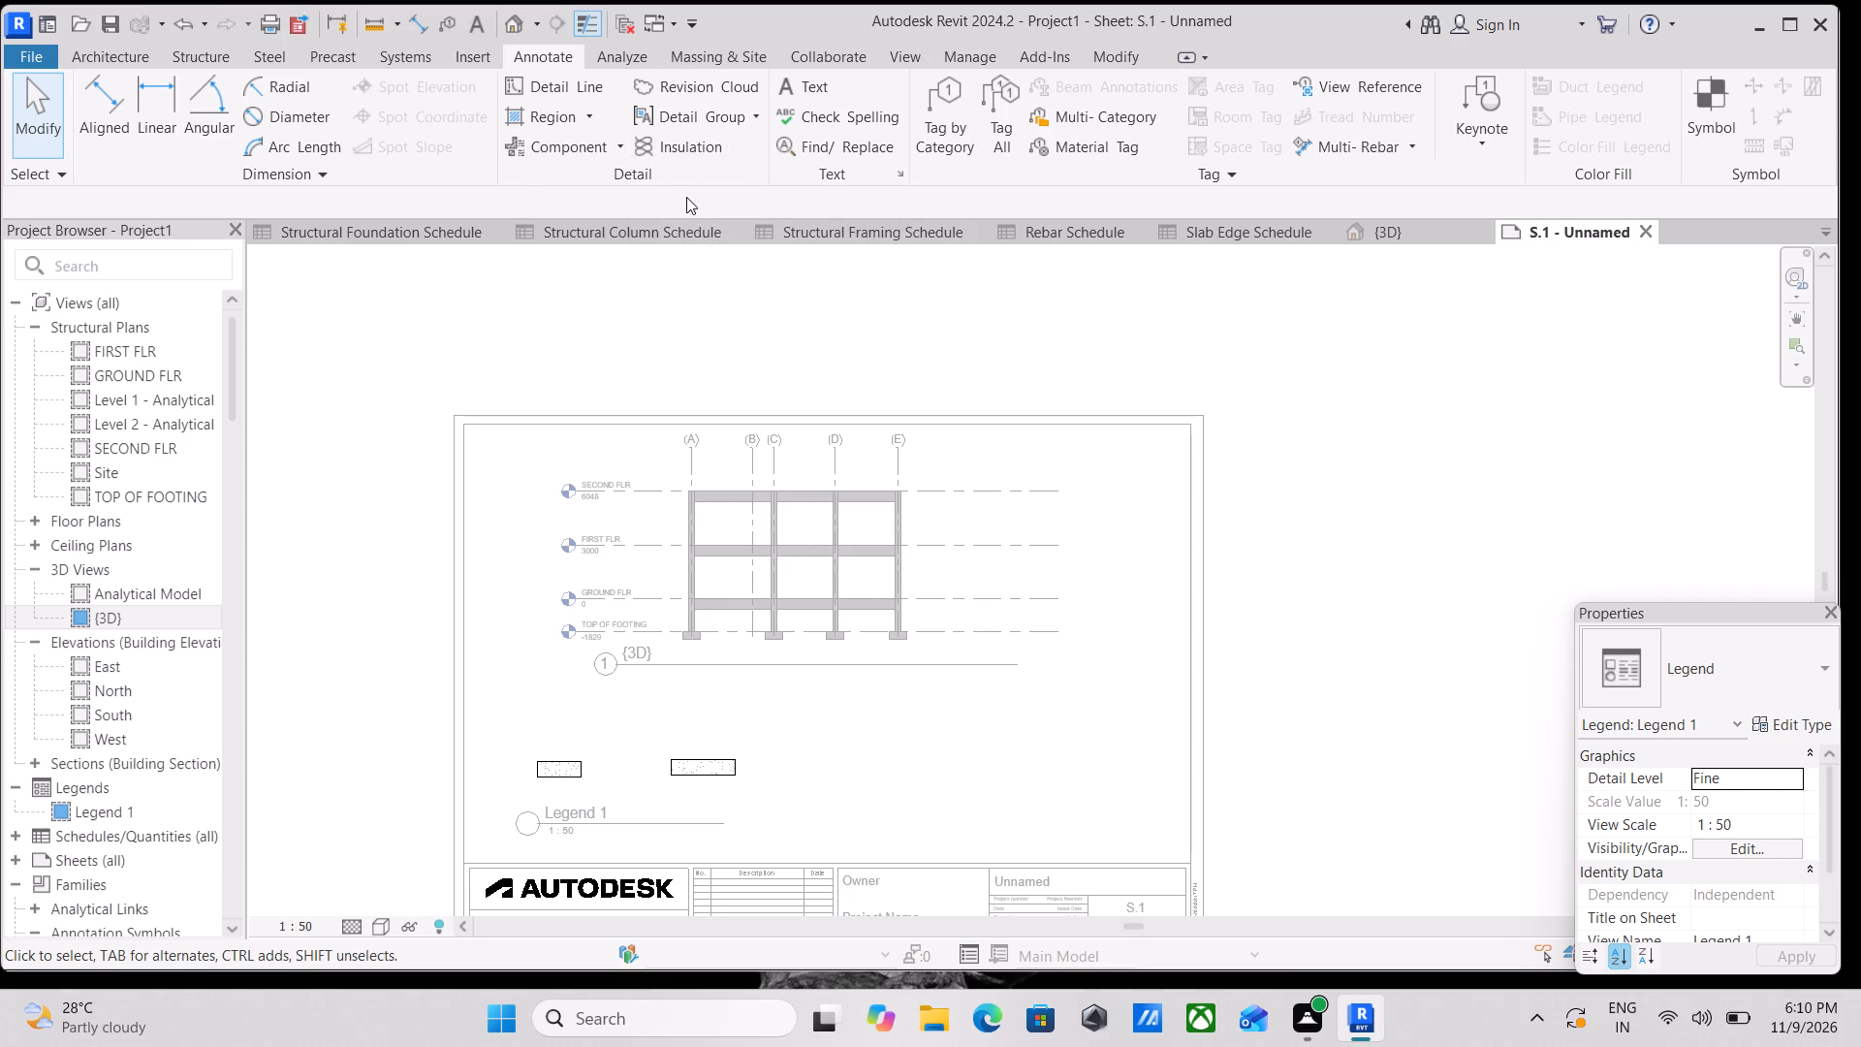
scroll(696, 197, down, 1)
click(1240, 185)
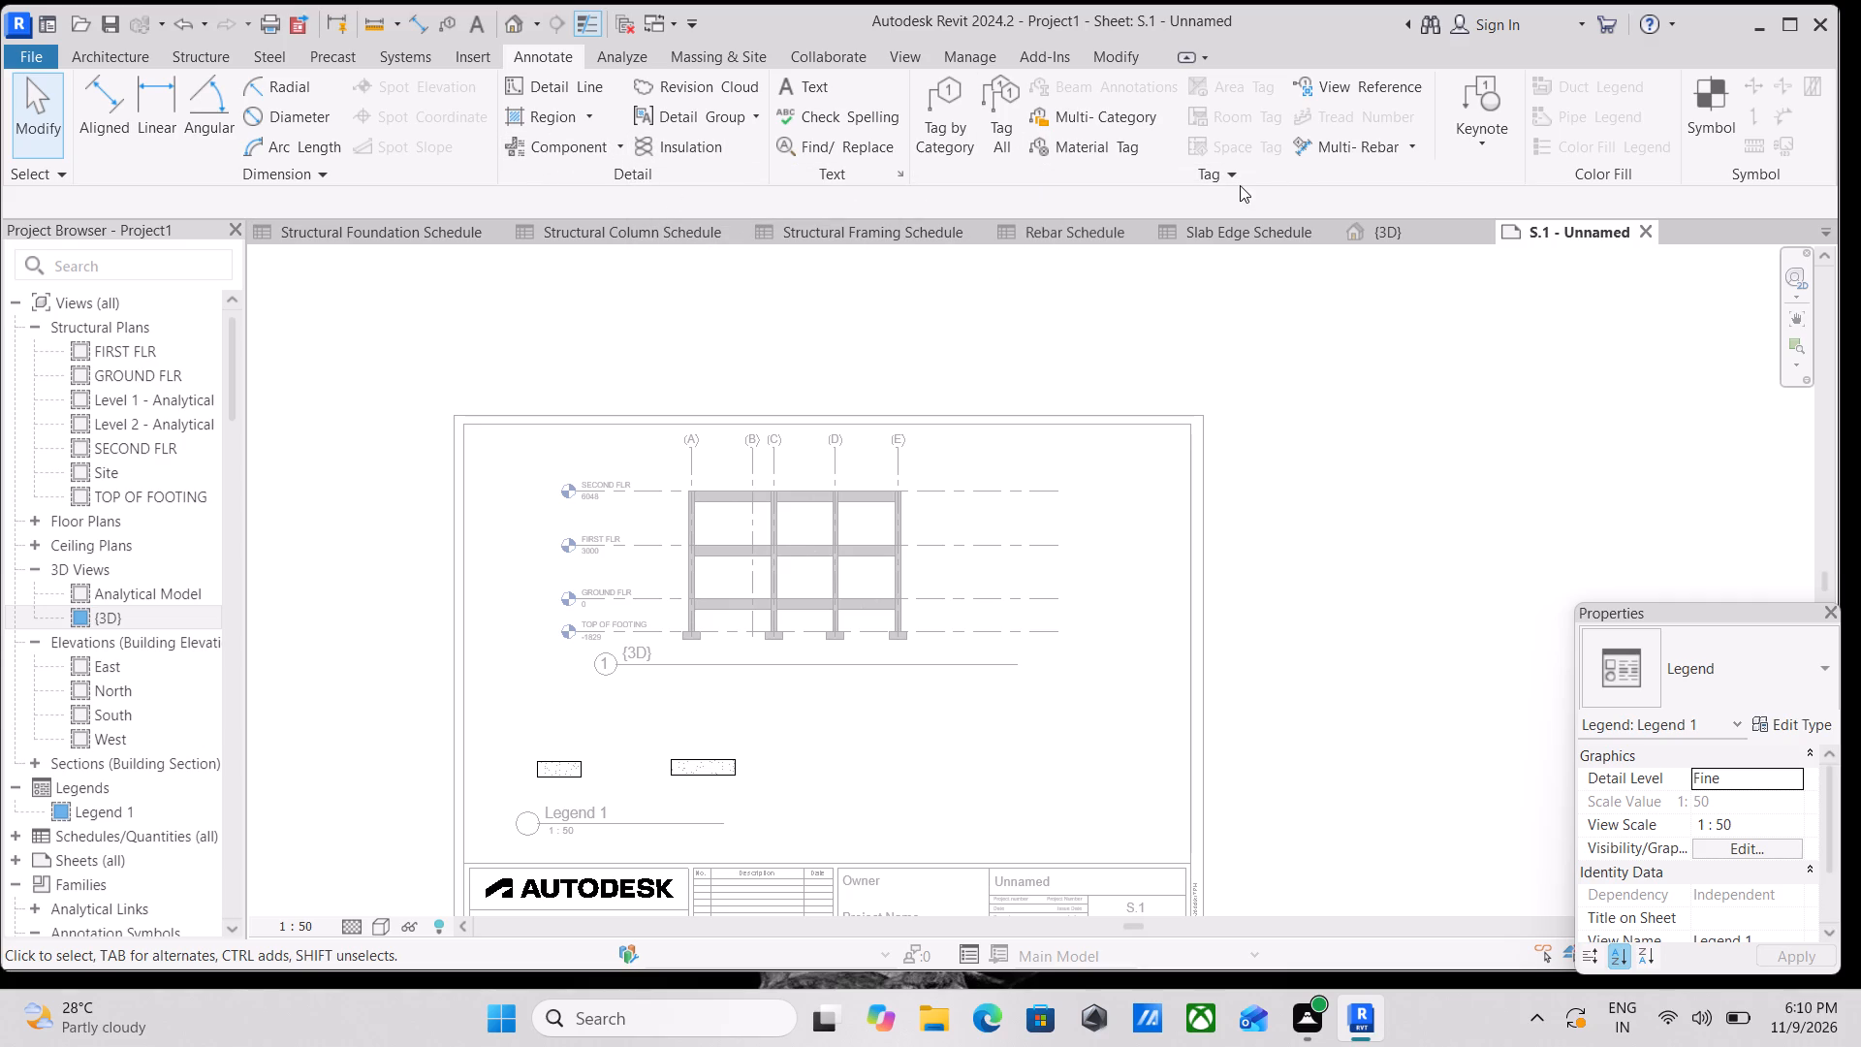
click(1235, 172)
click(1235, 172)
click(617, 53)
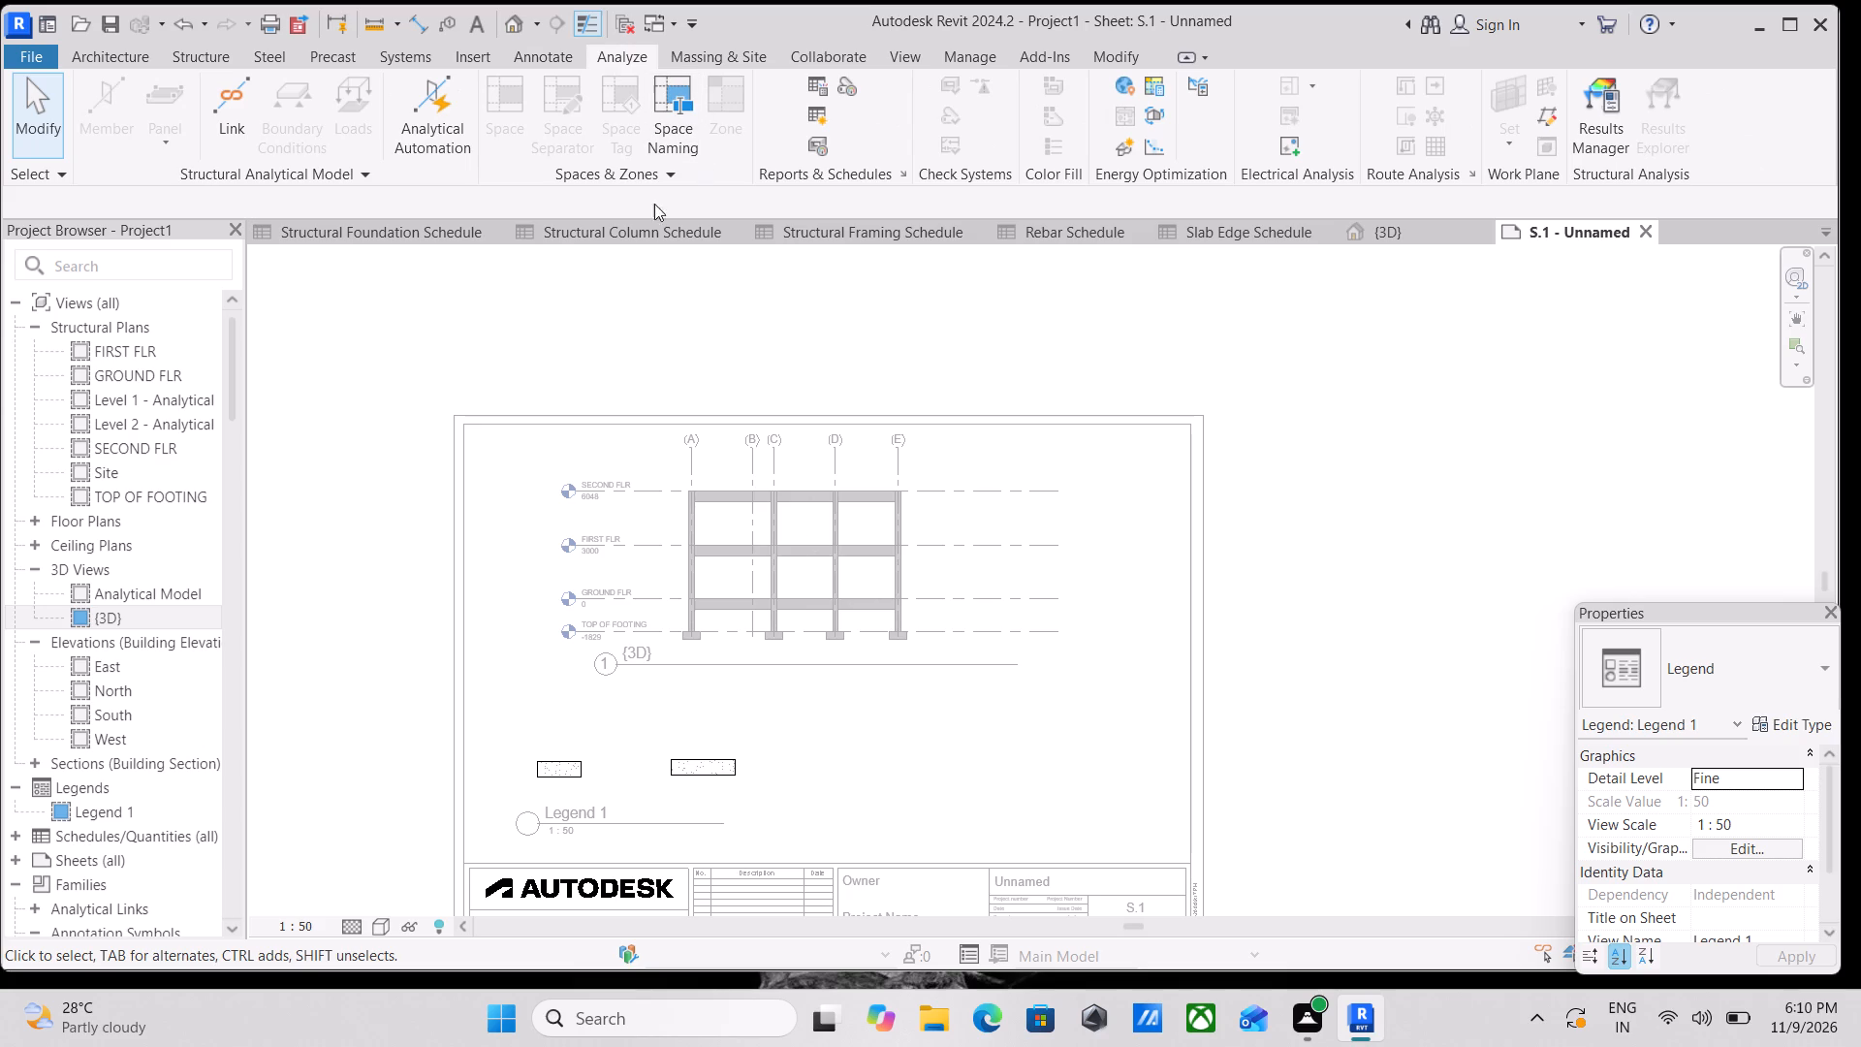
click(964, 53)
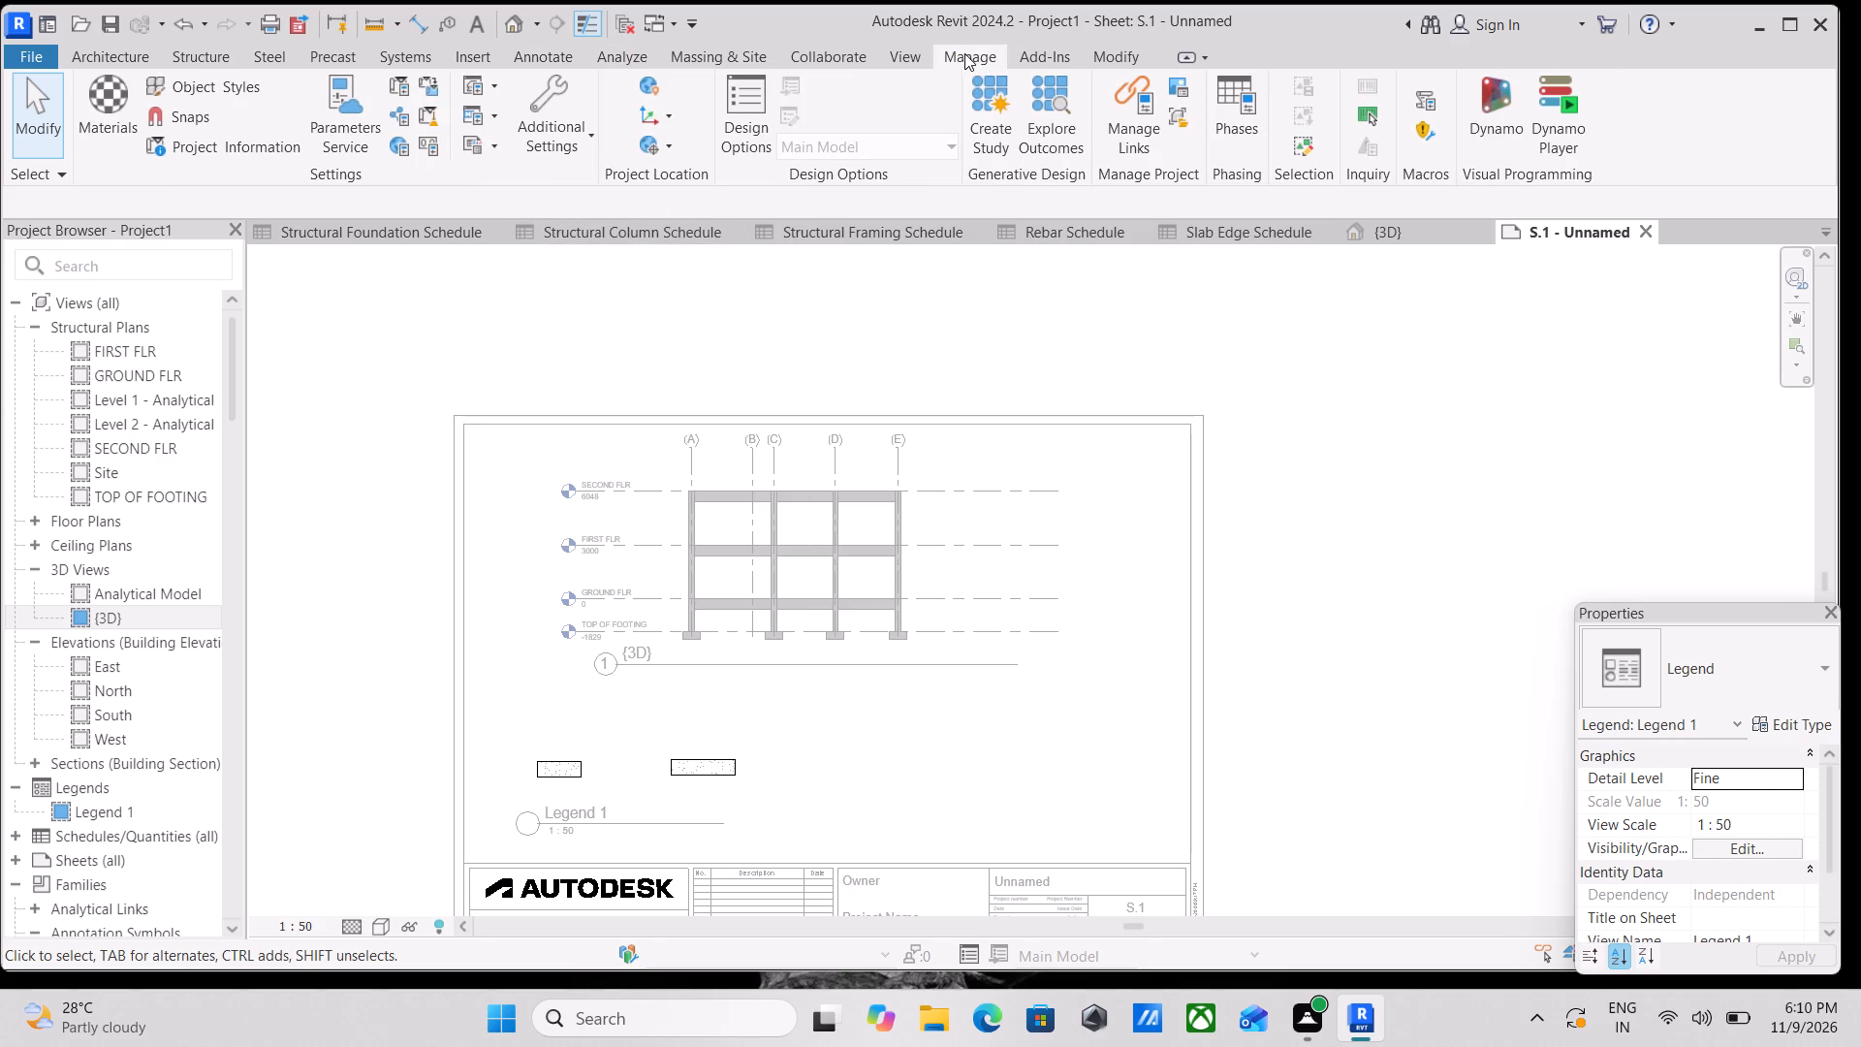
Create a new legend view named "column schedule" at 1 : 50 scale, dismissing the save reminder.
click(913, 49)
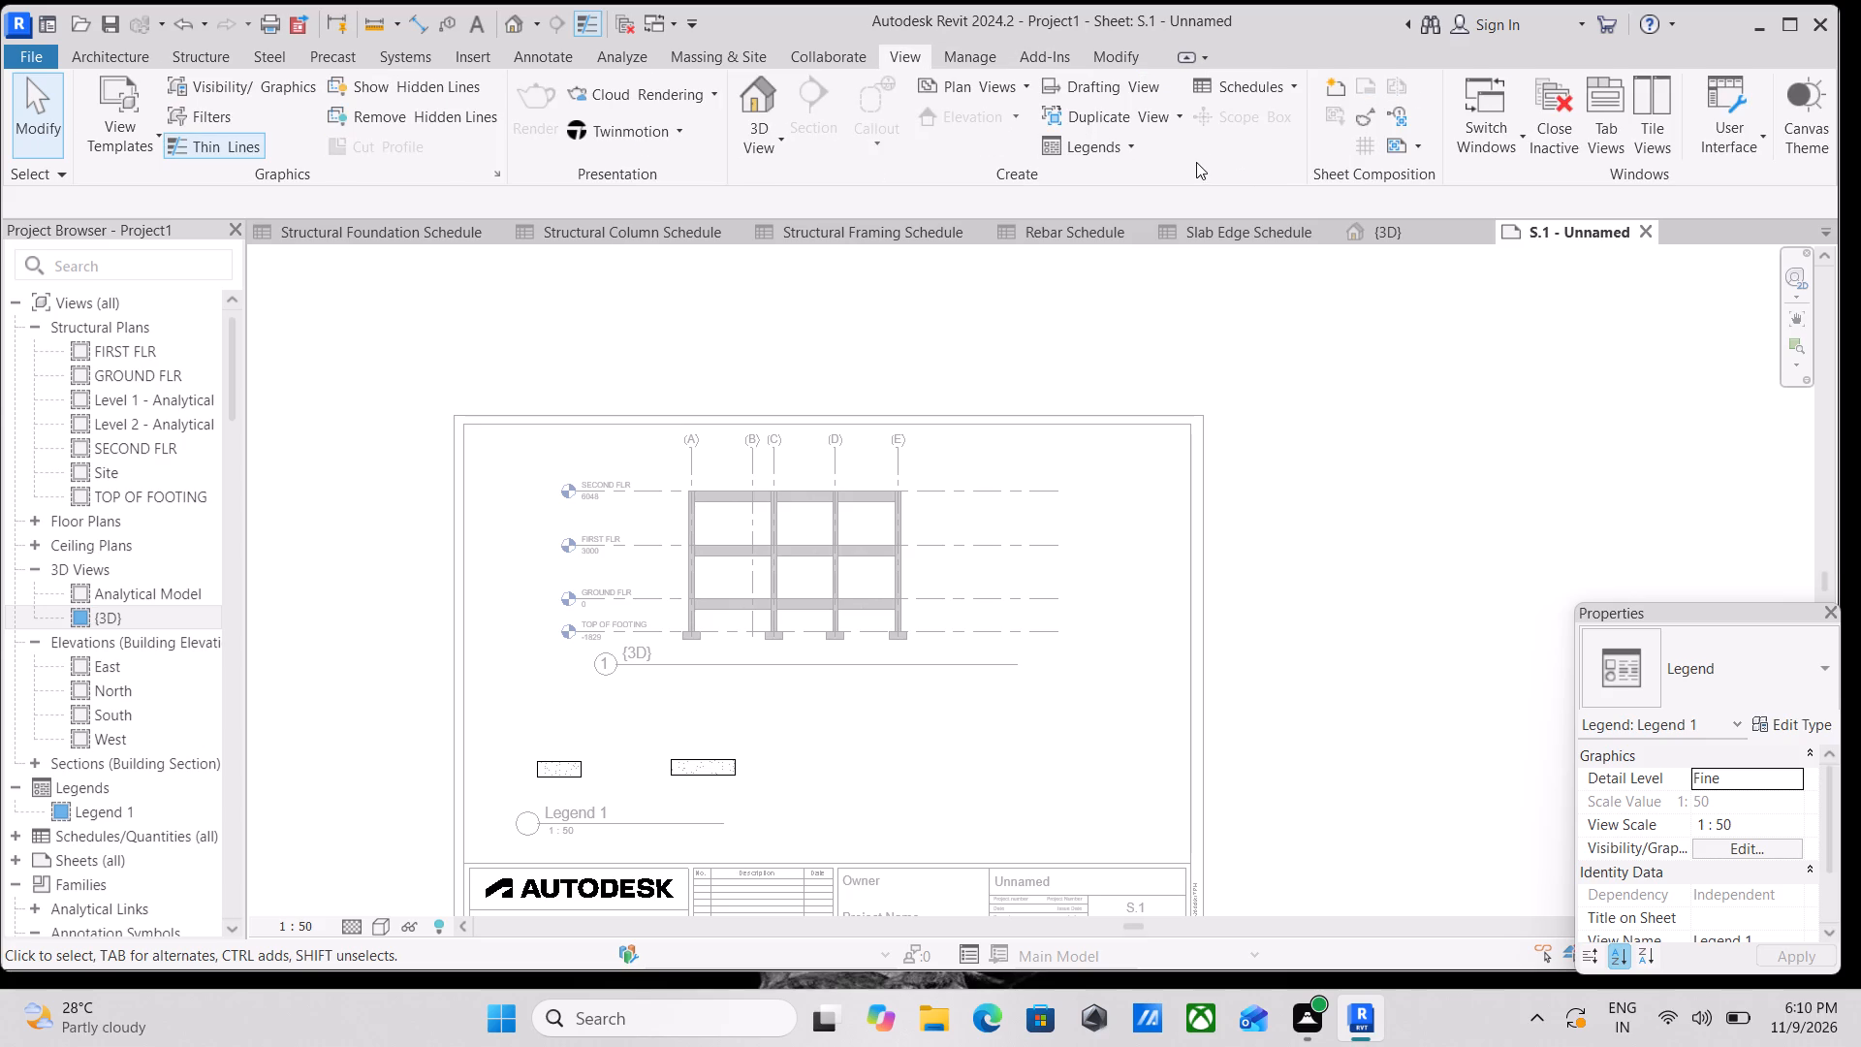
click(1138, 145)
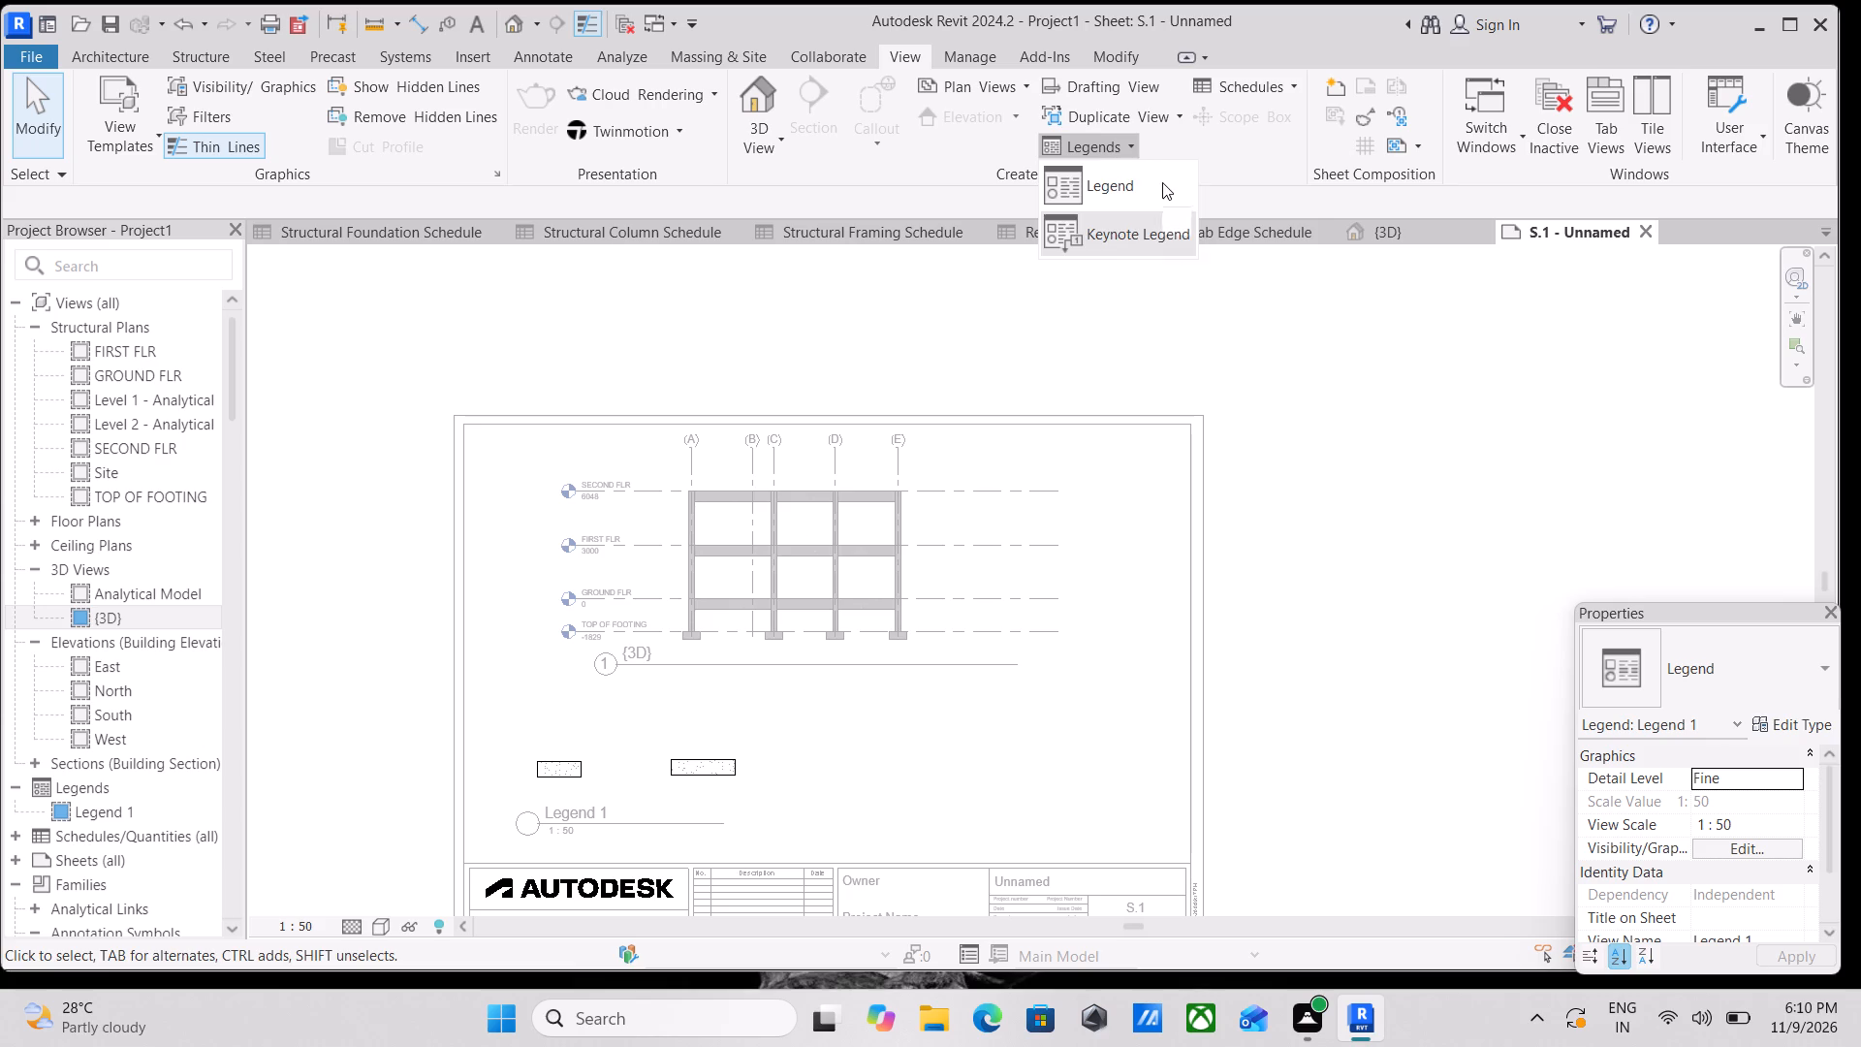
click(1161, 181)
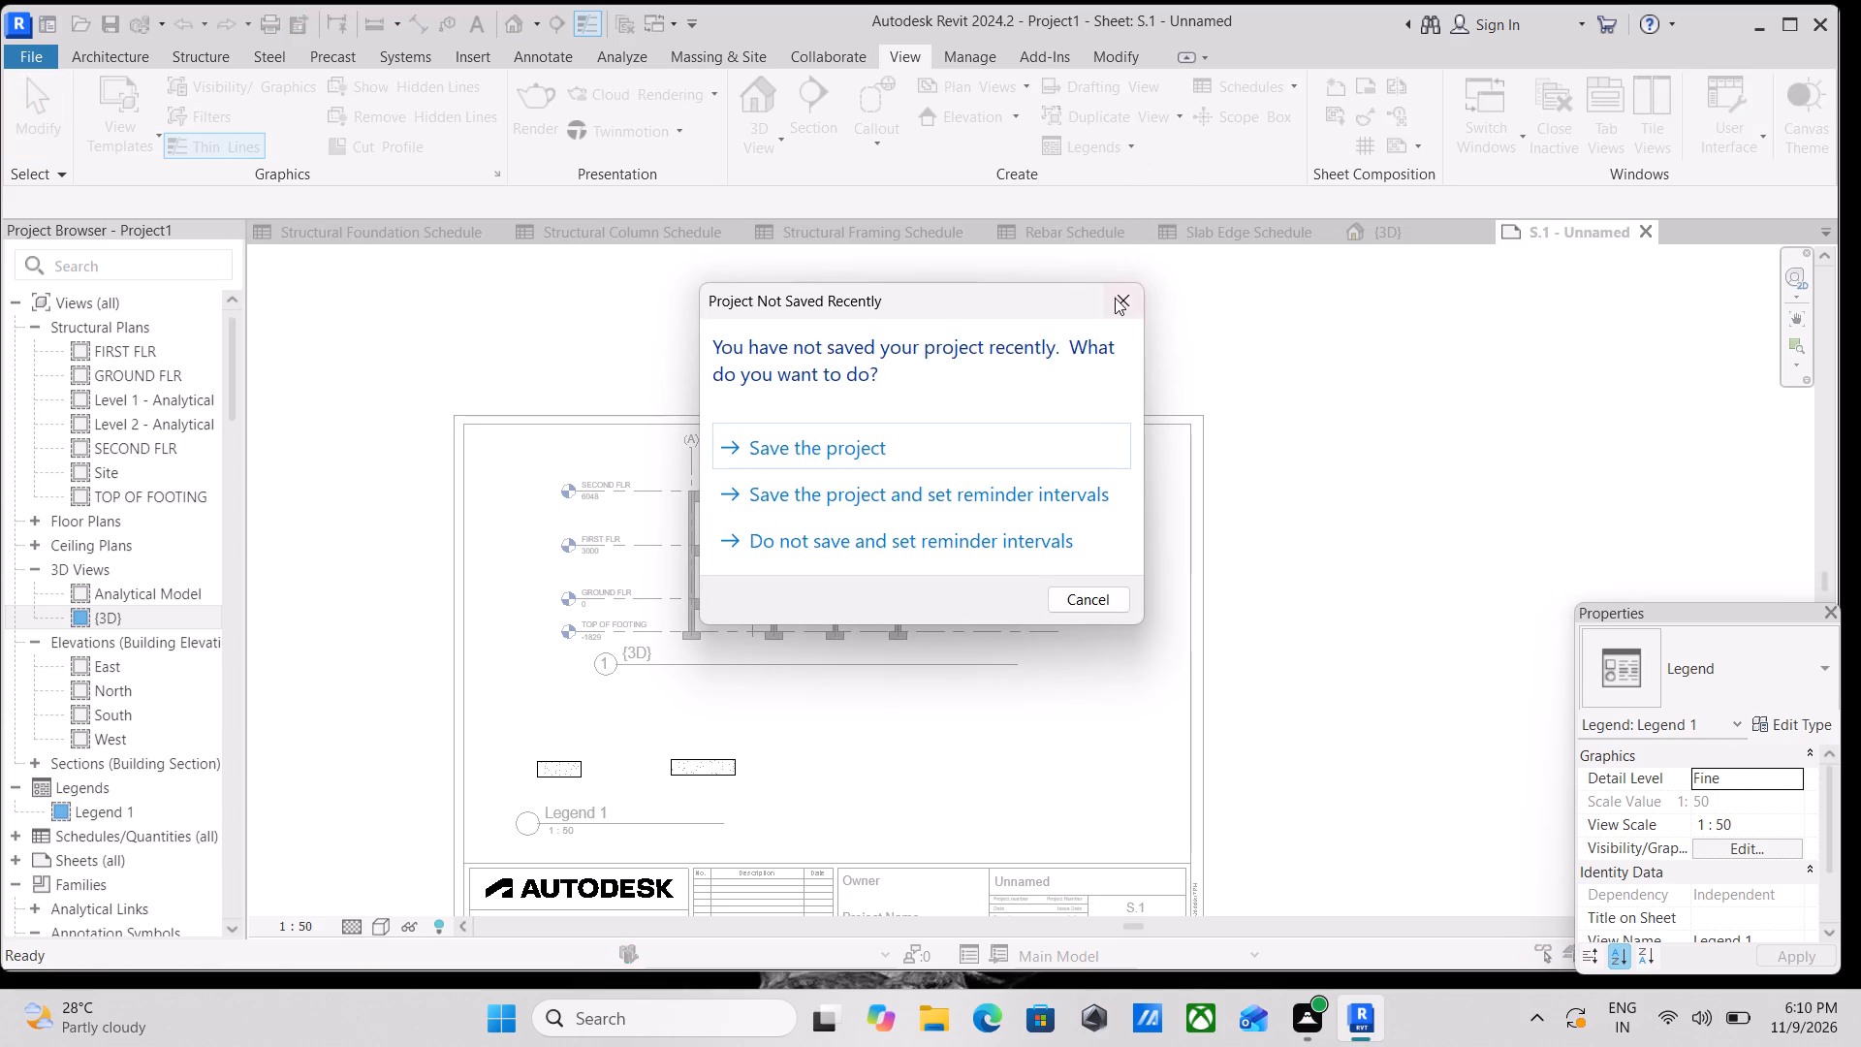
click(1130, 309)
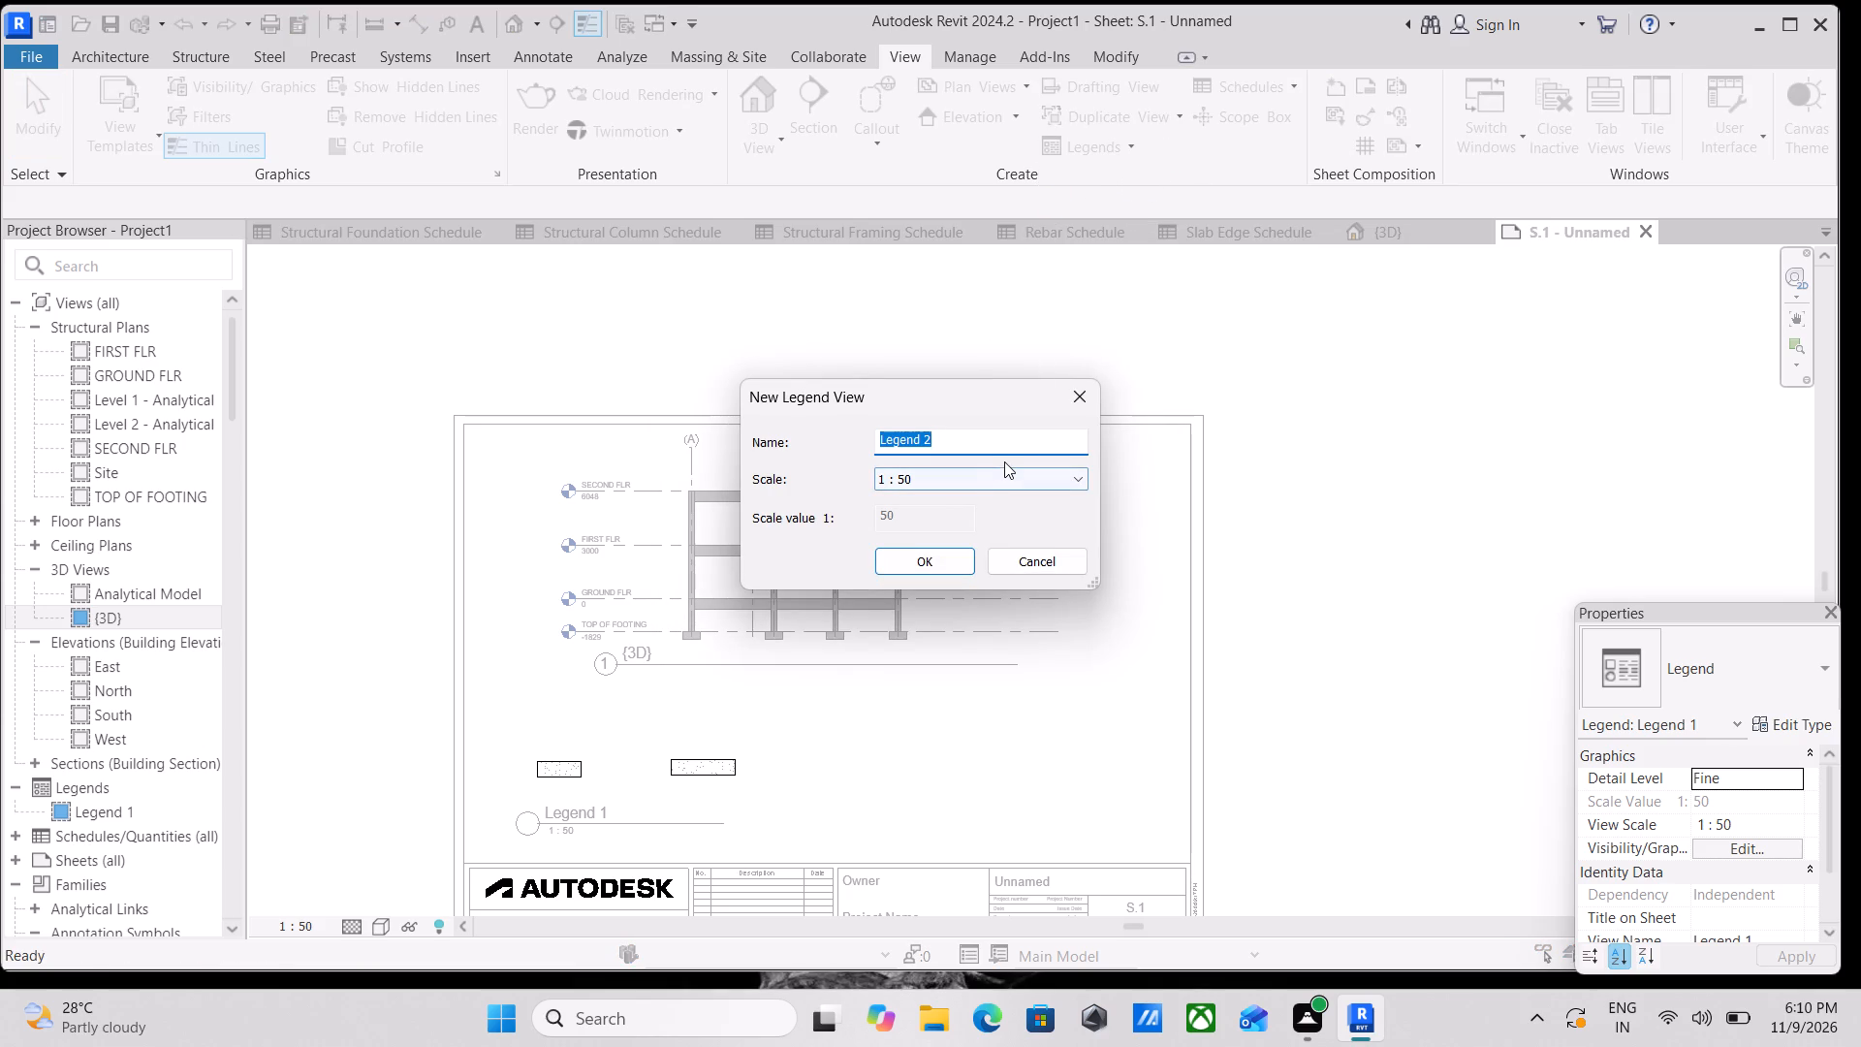
key(BackSpace)
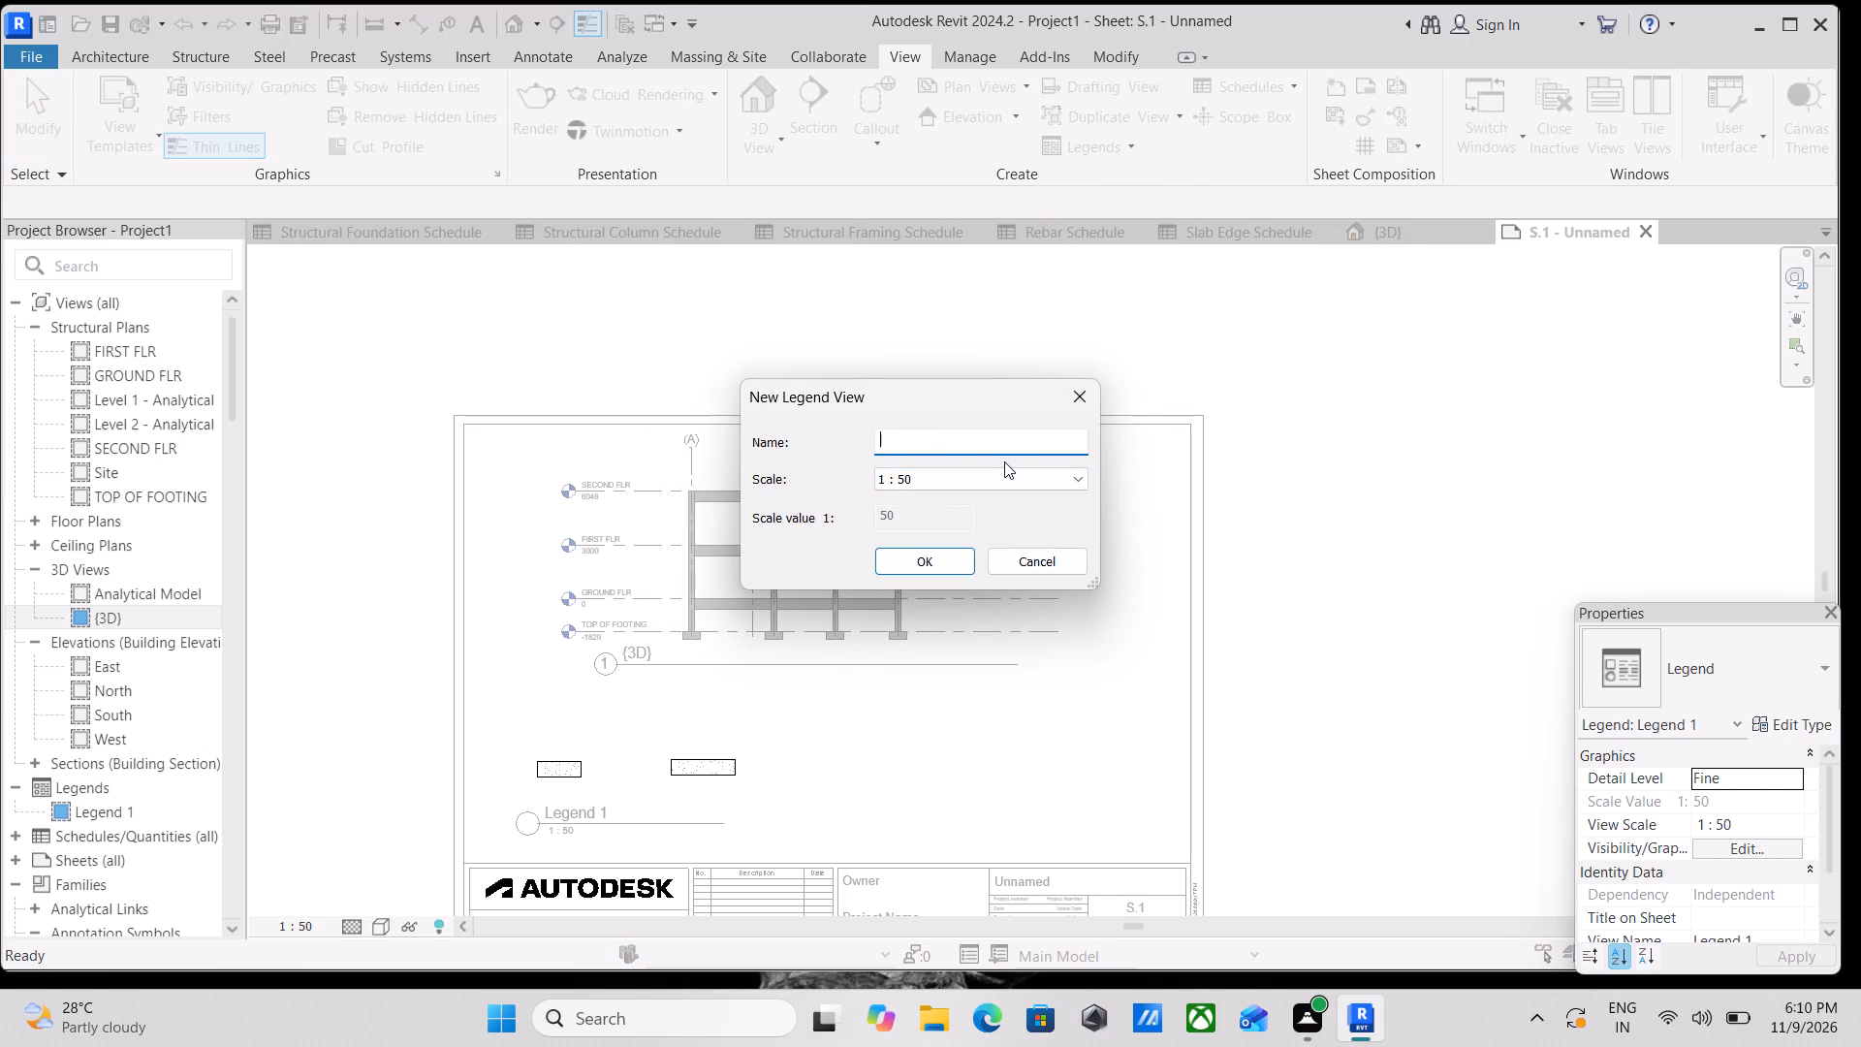
right_click(1004, 461)
key(c)
text(olumn)
key(space)
text(schedule)
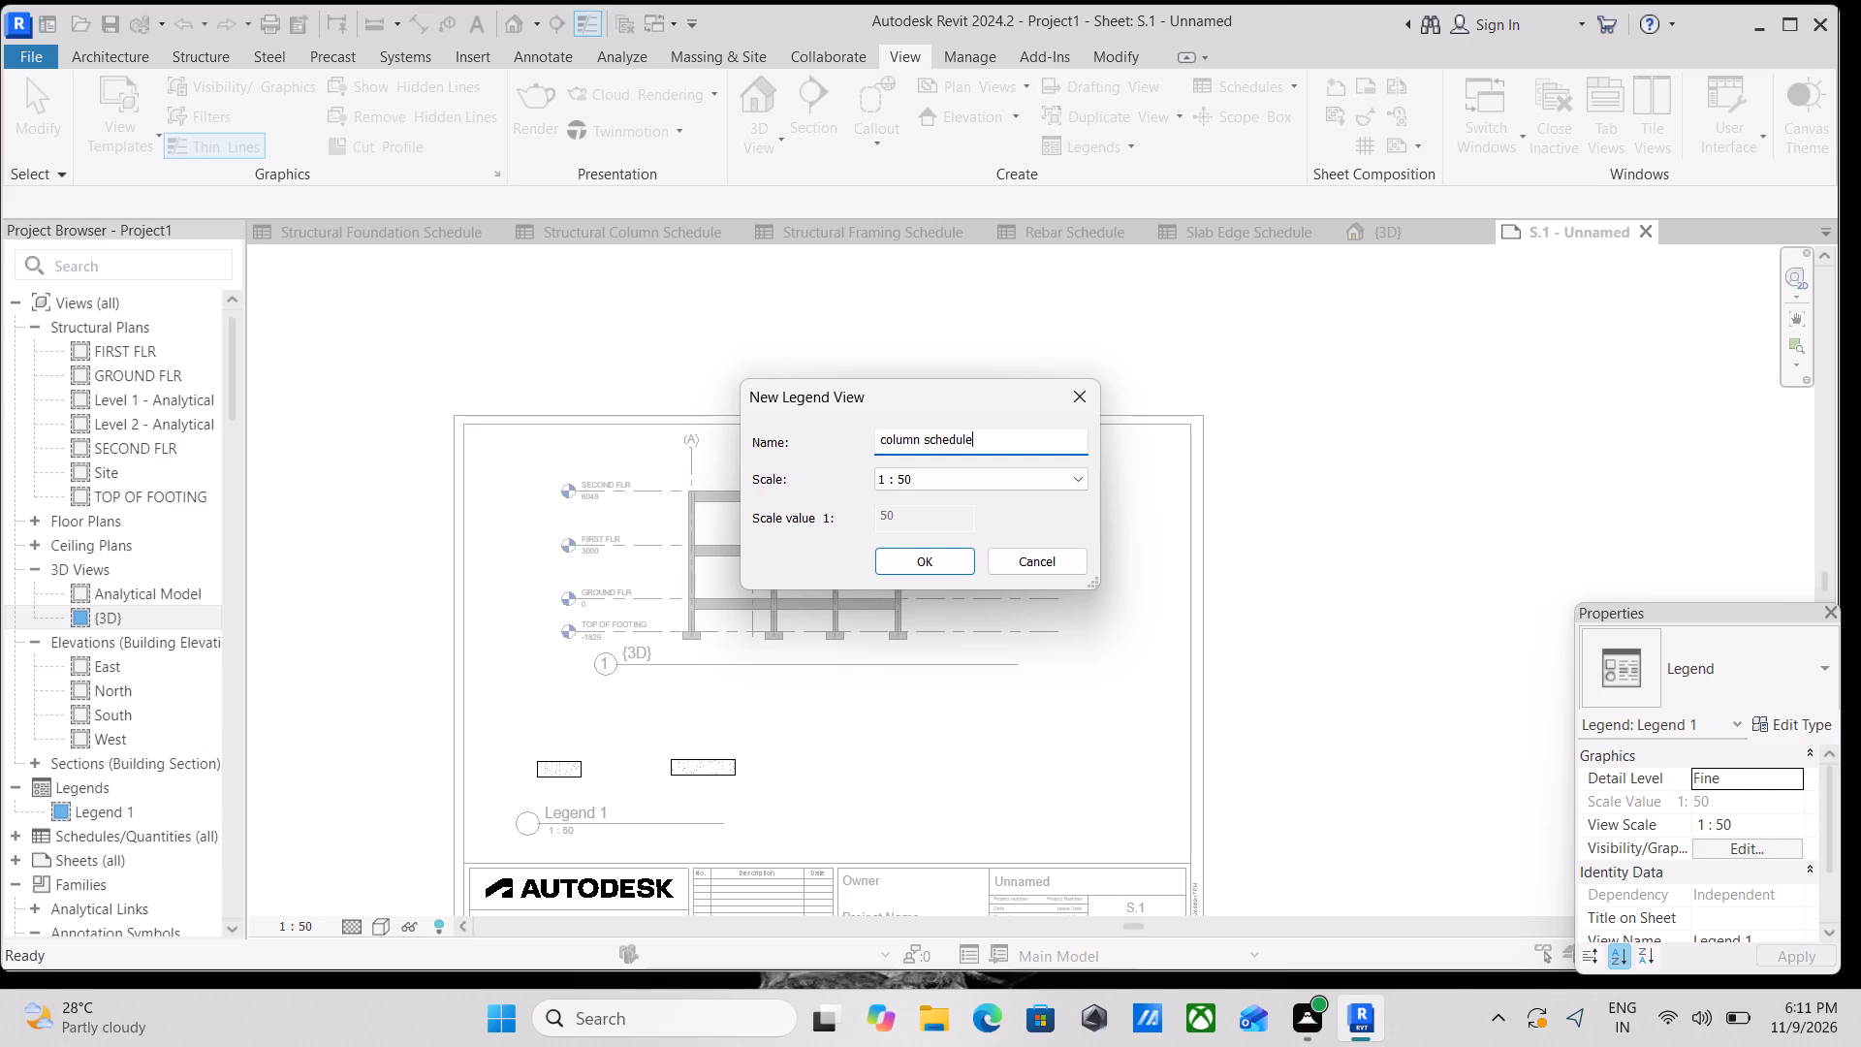
click(930, 570)
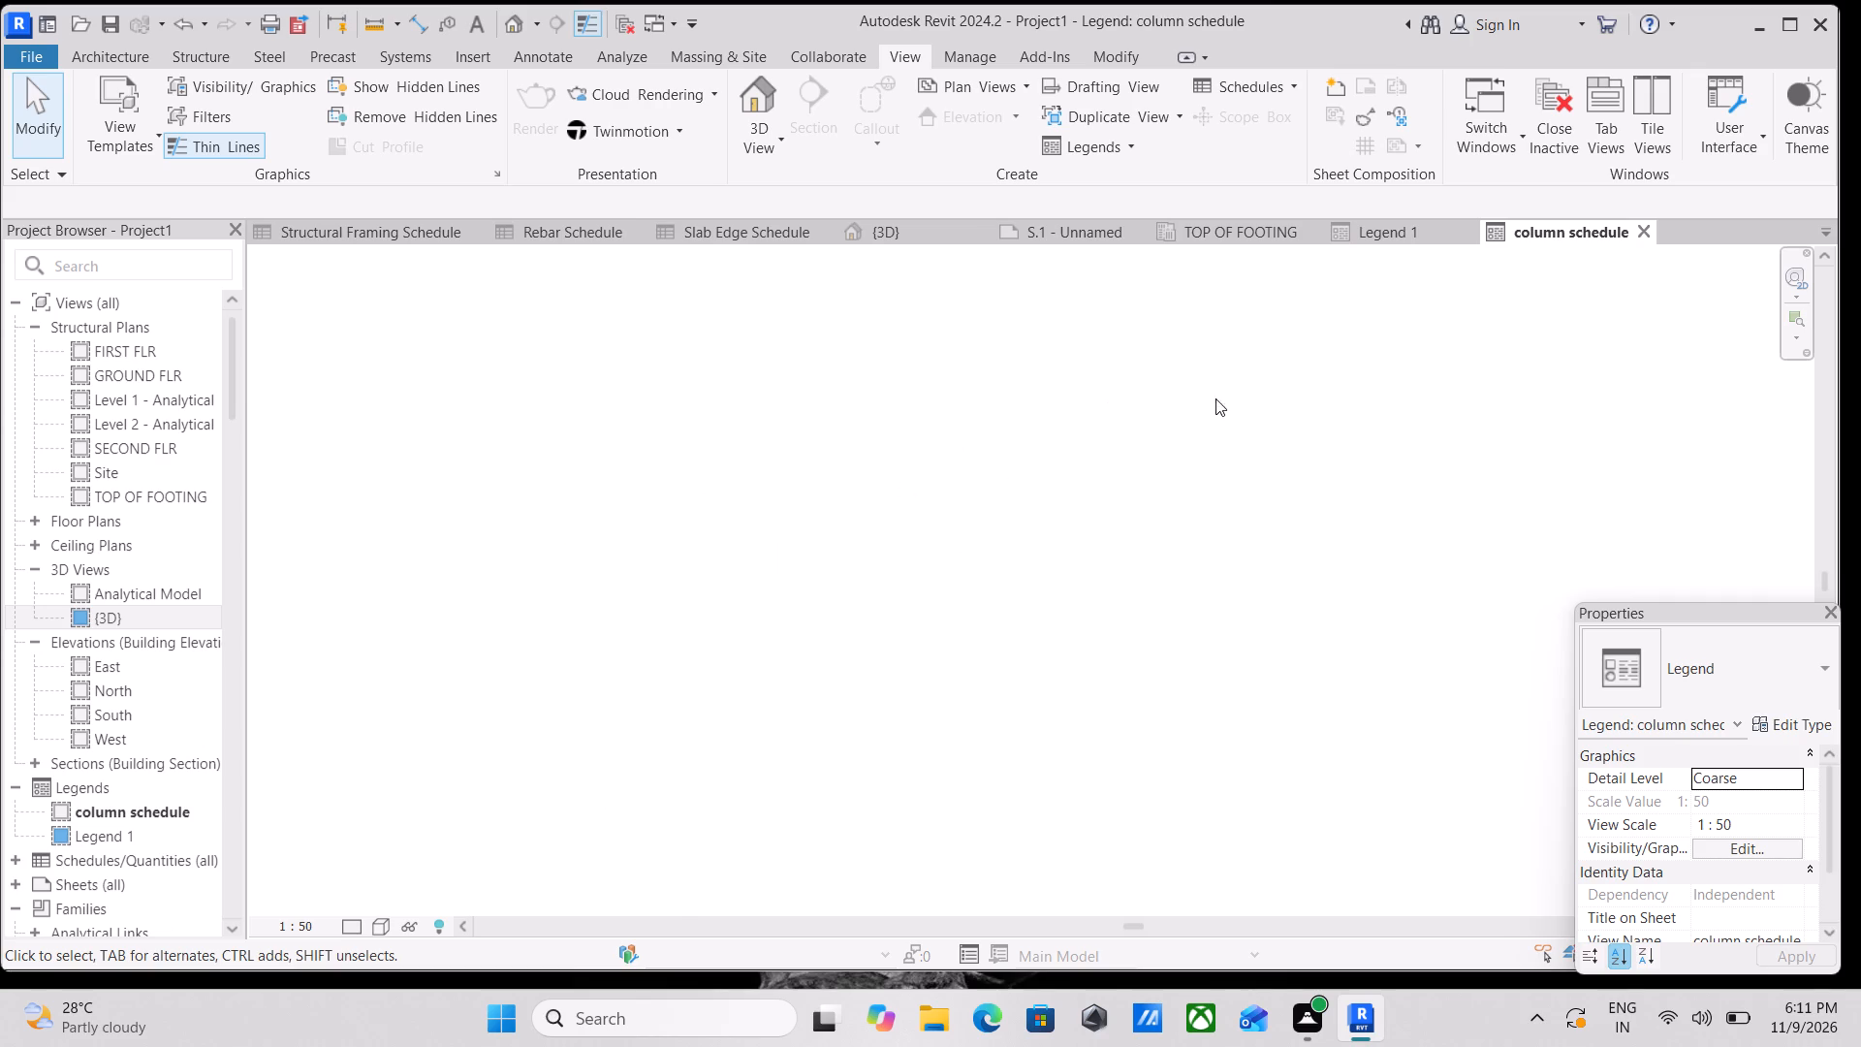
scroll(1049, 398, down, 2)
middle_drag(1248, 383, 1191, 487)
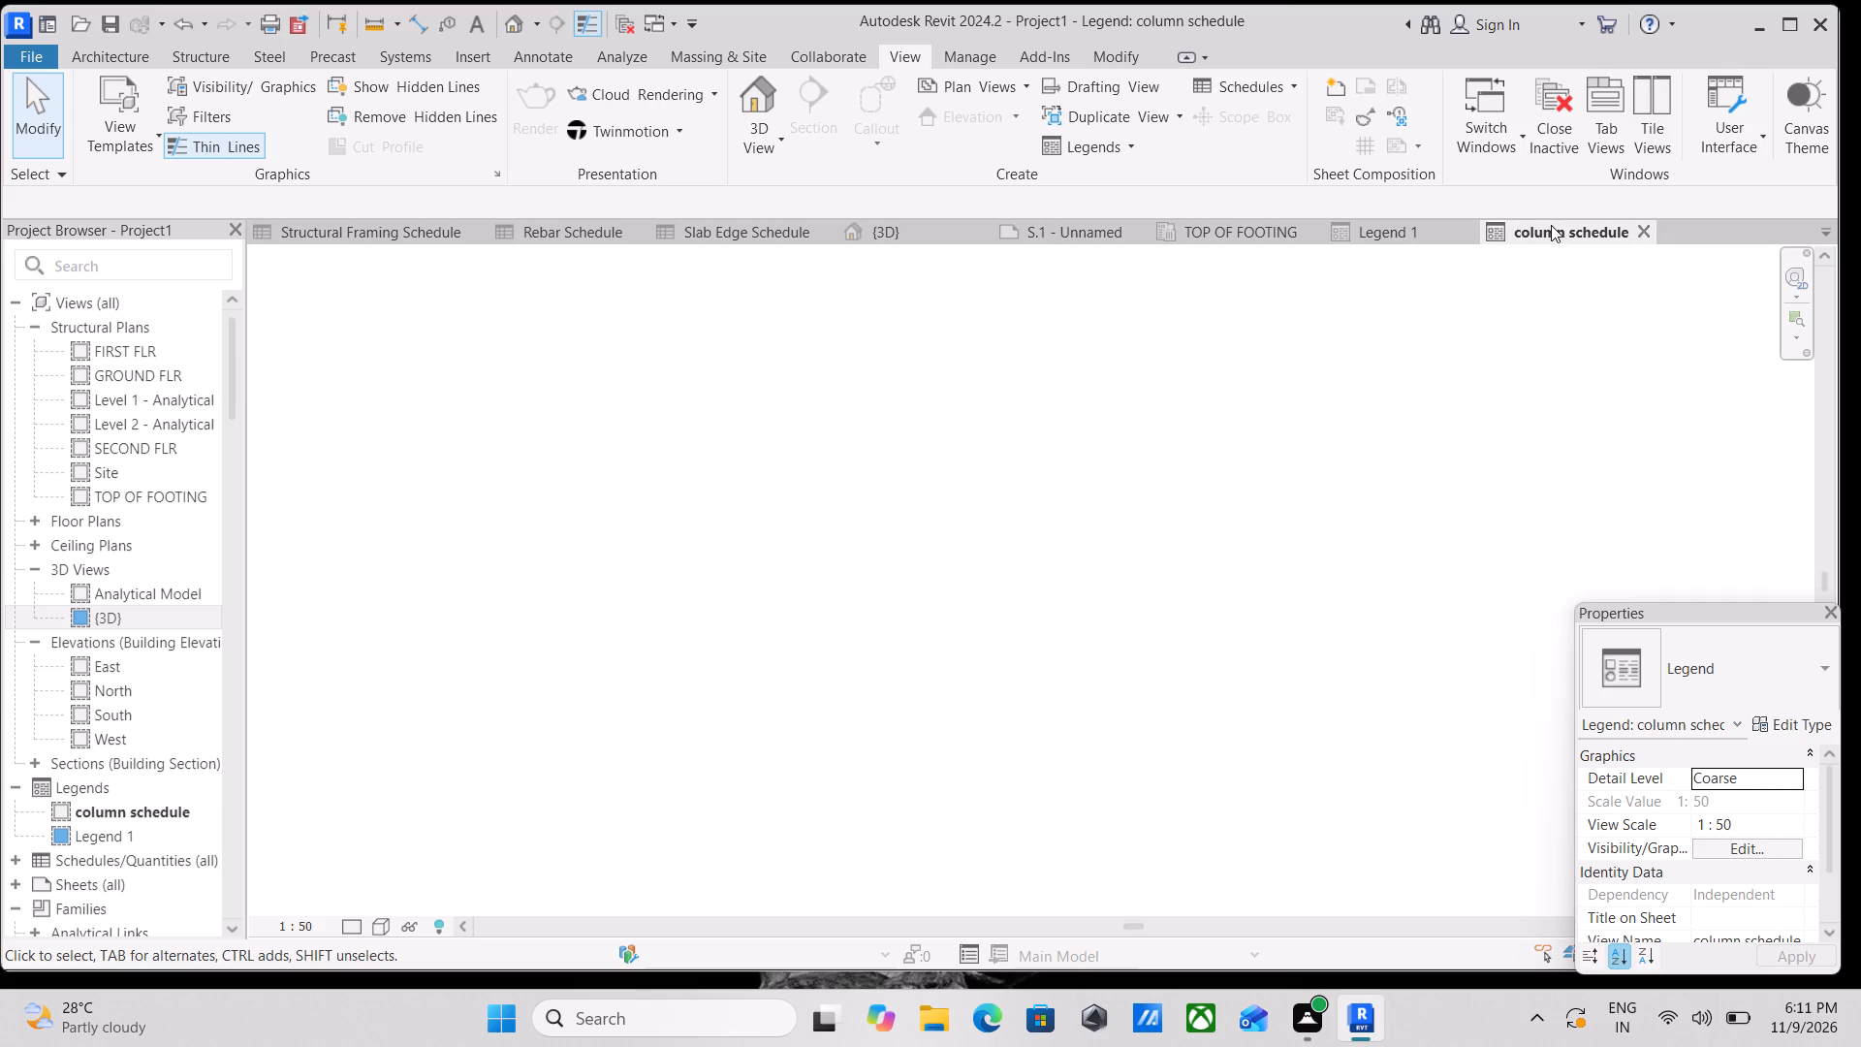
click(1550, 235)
Place four M_Concrete-Rectangular-Column 300 x 450mm legend components in Floor Plan view, arranged in two rows of two.
click(549, 57)
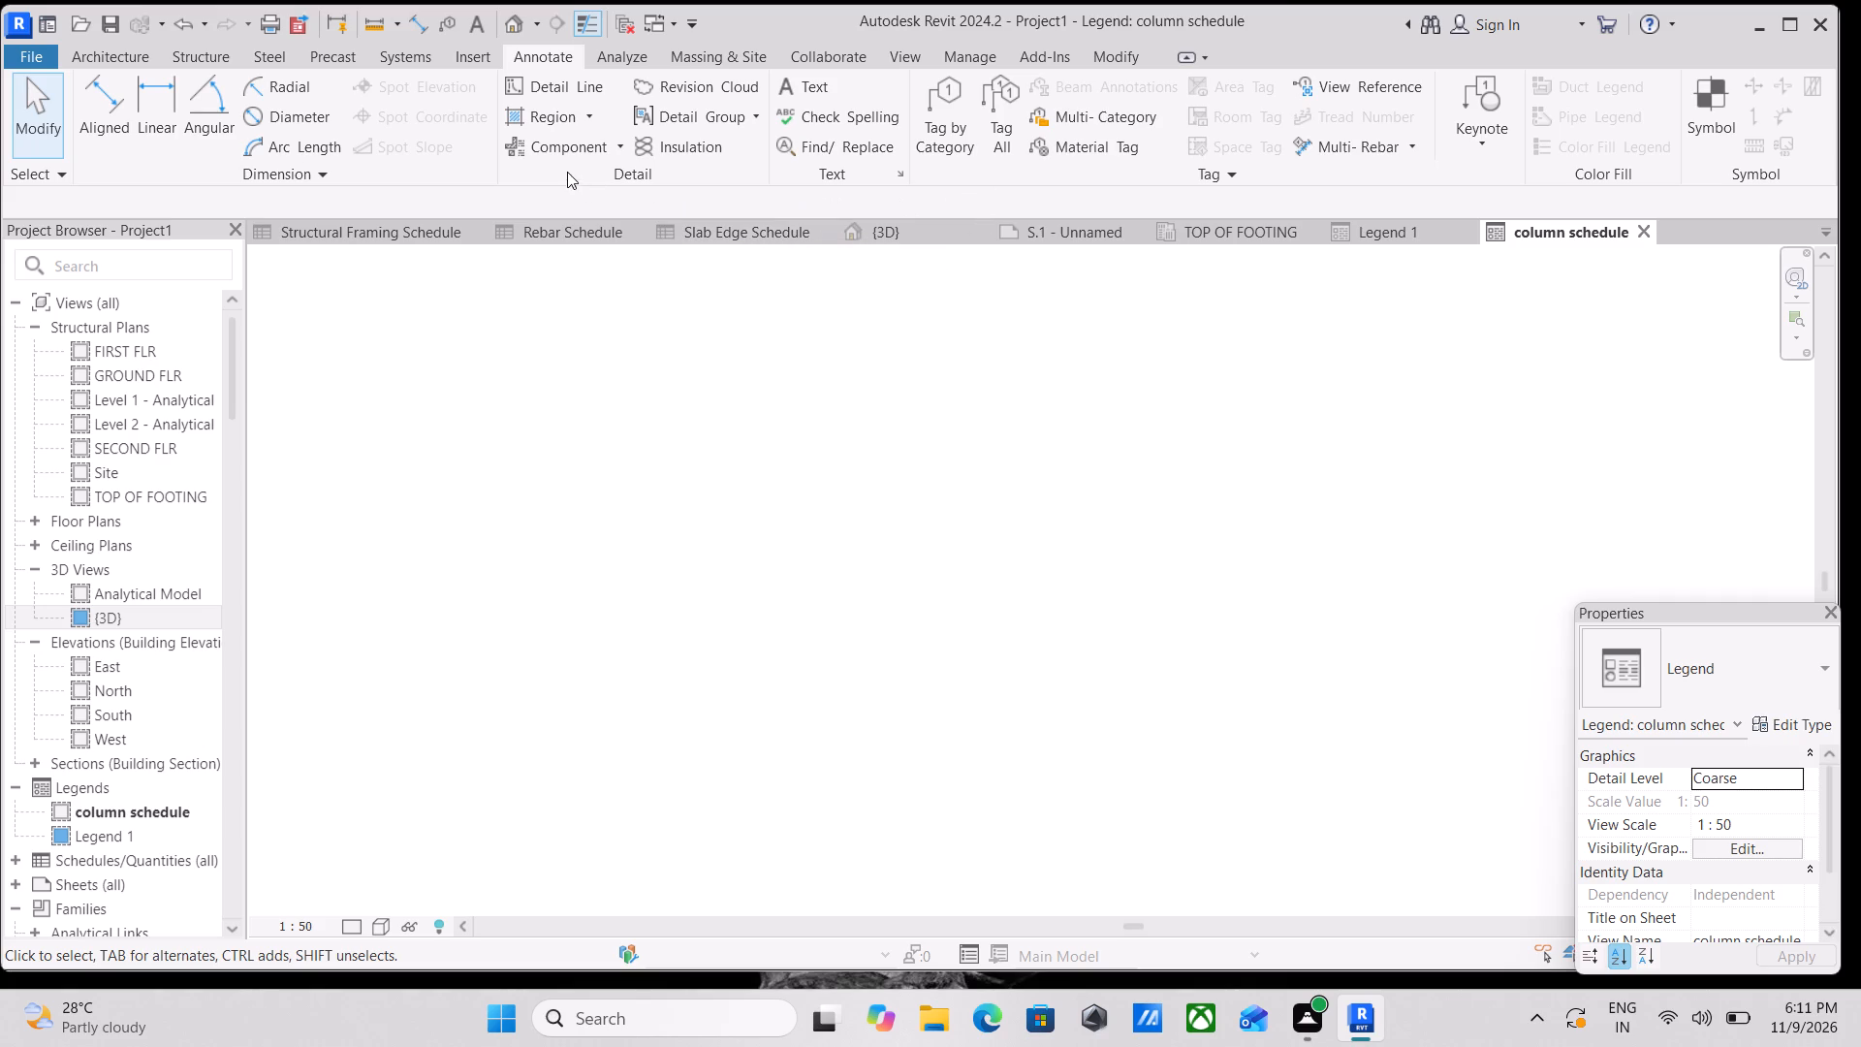
click(623, 151)
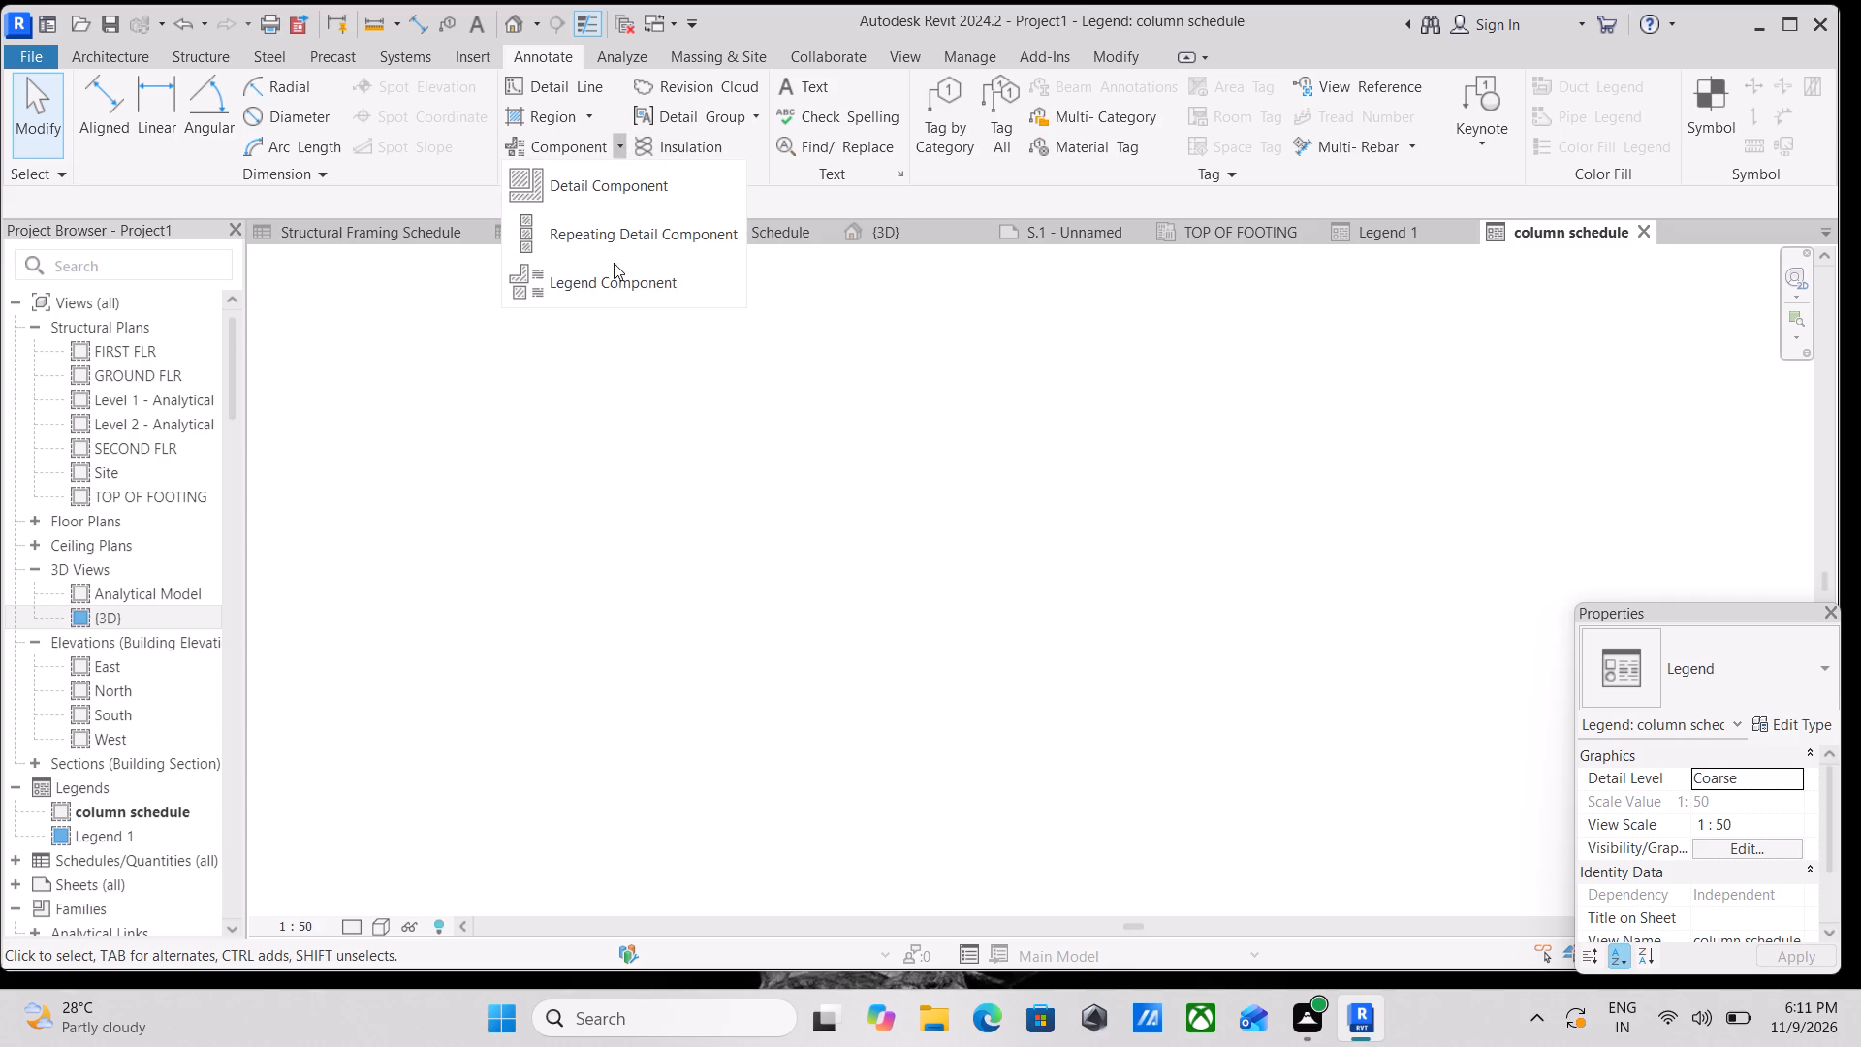
click(613, 280)
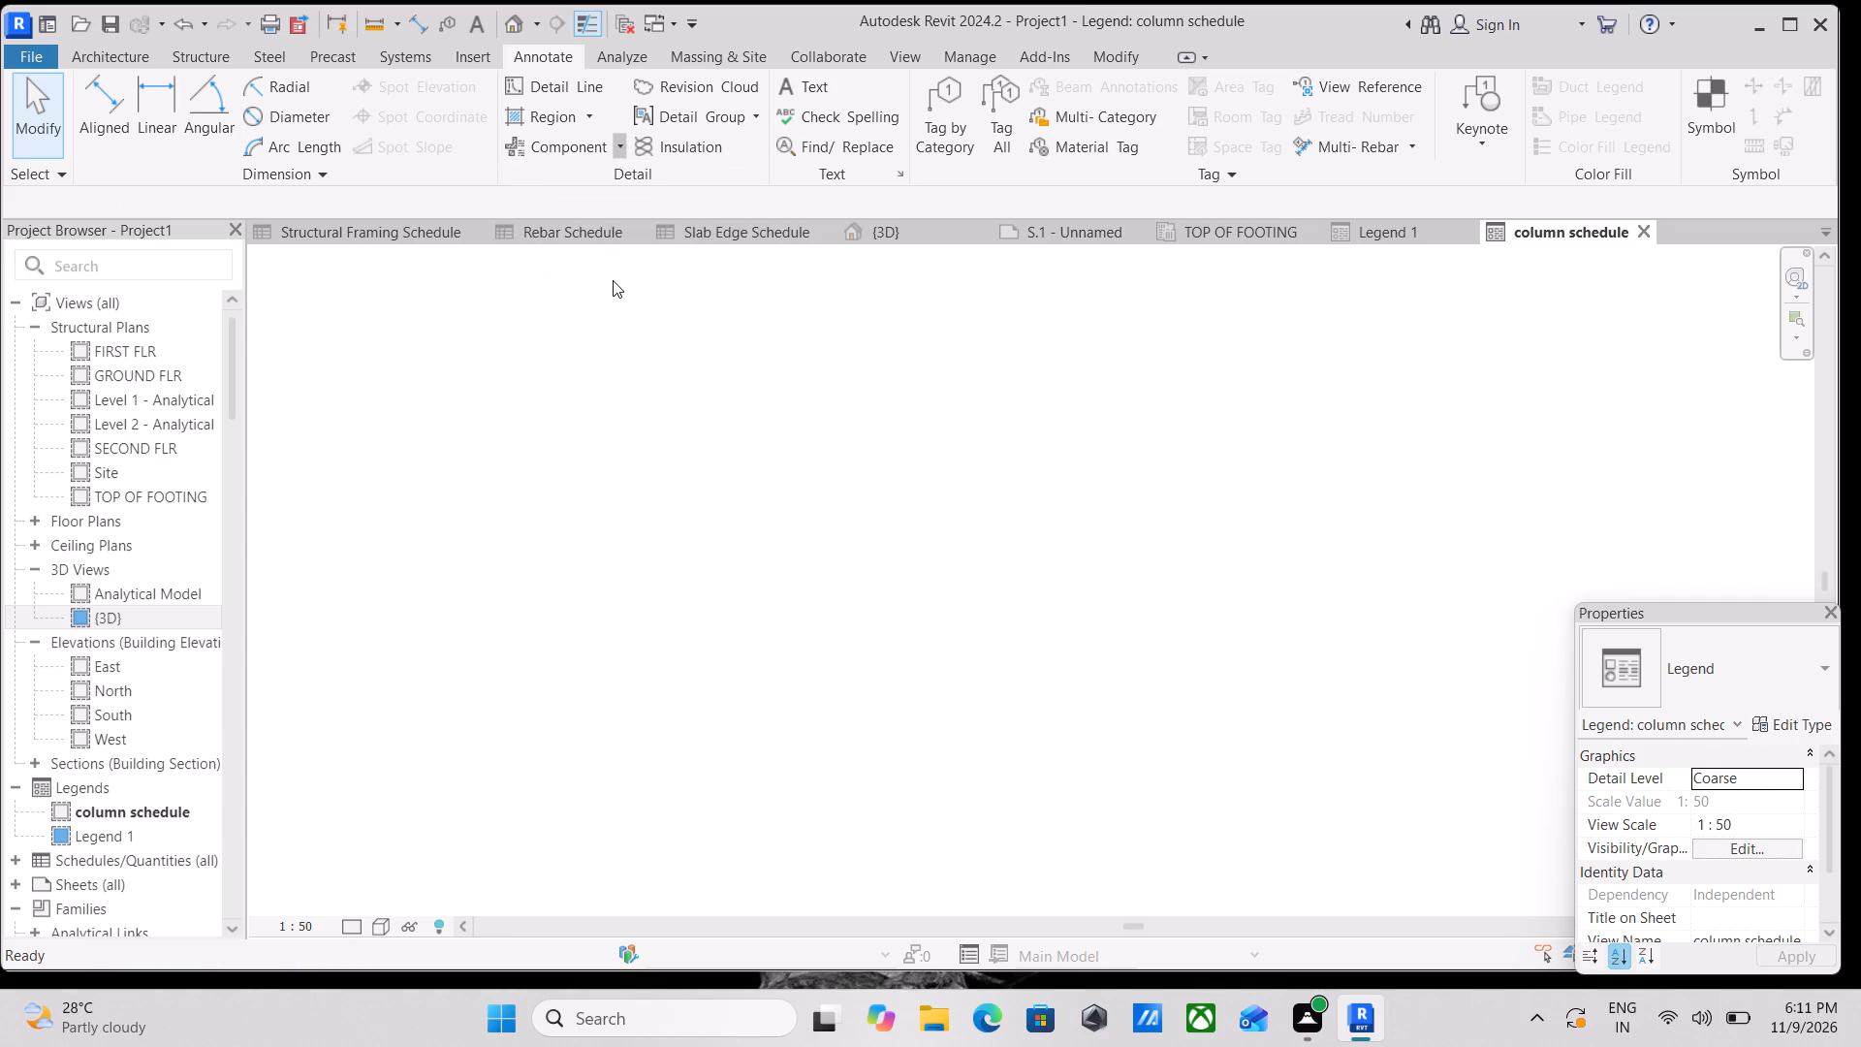
scroll(672, 483, down, 1)
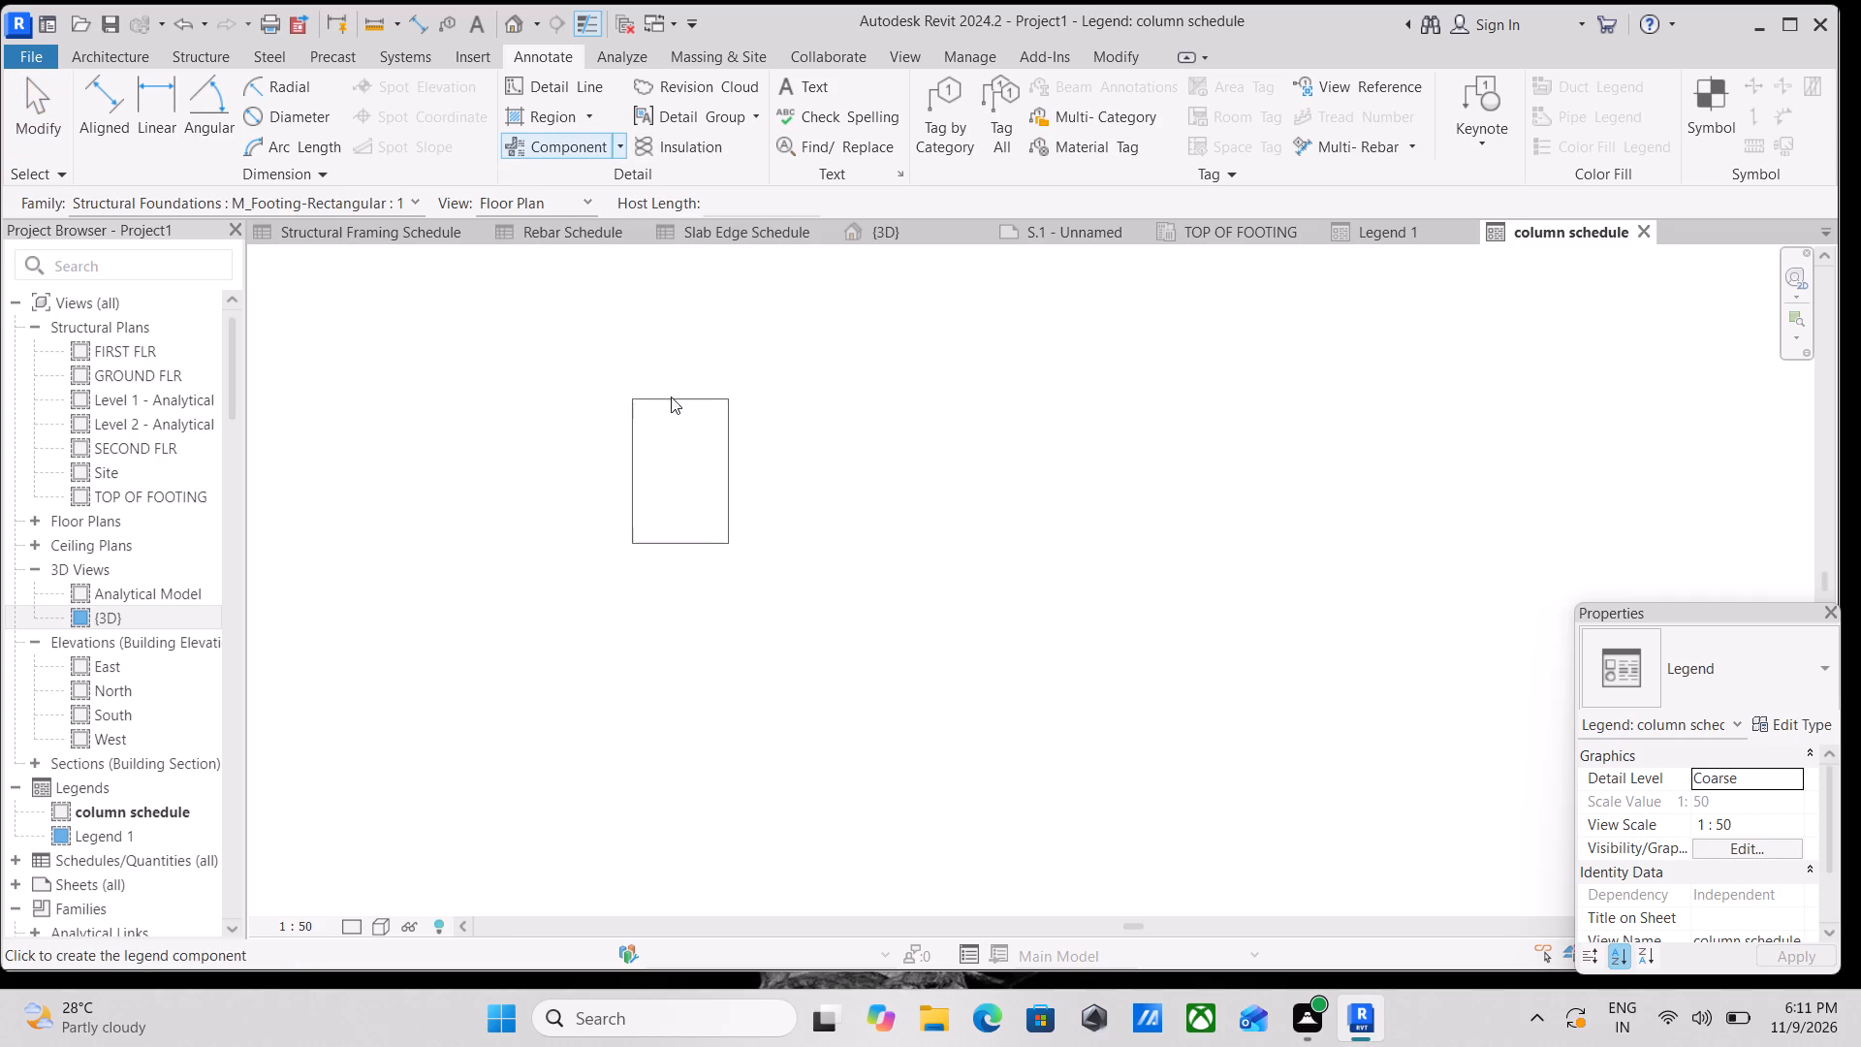
click(412, 200)
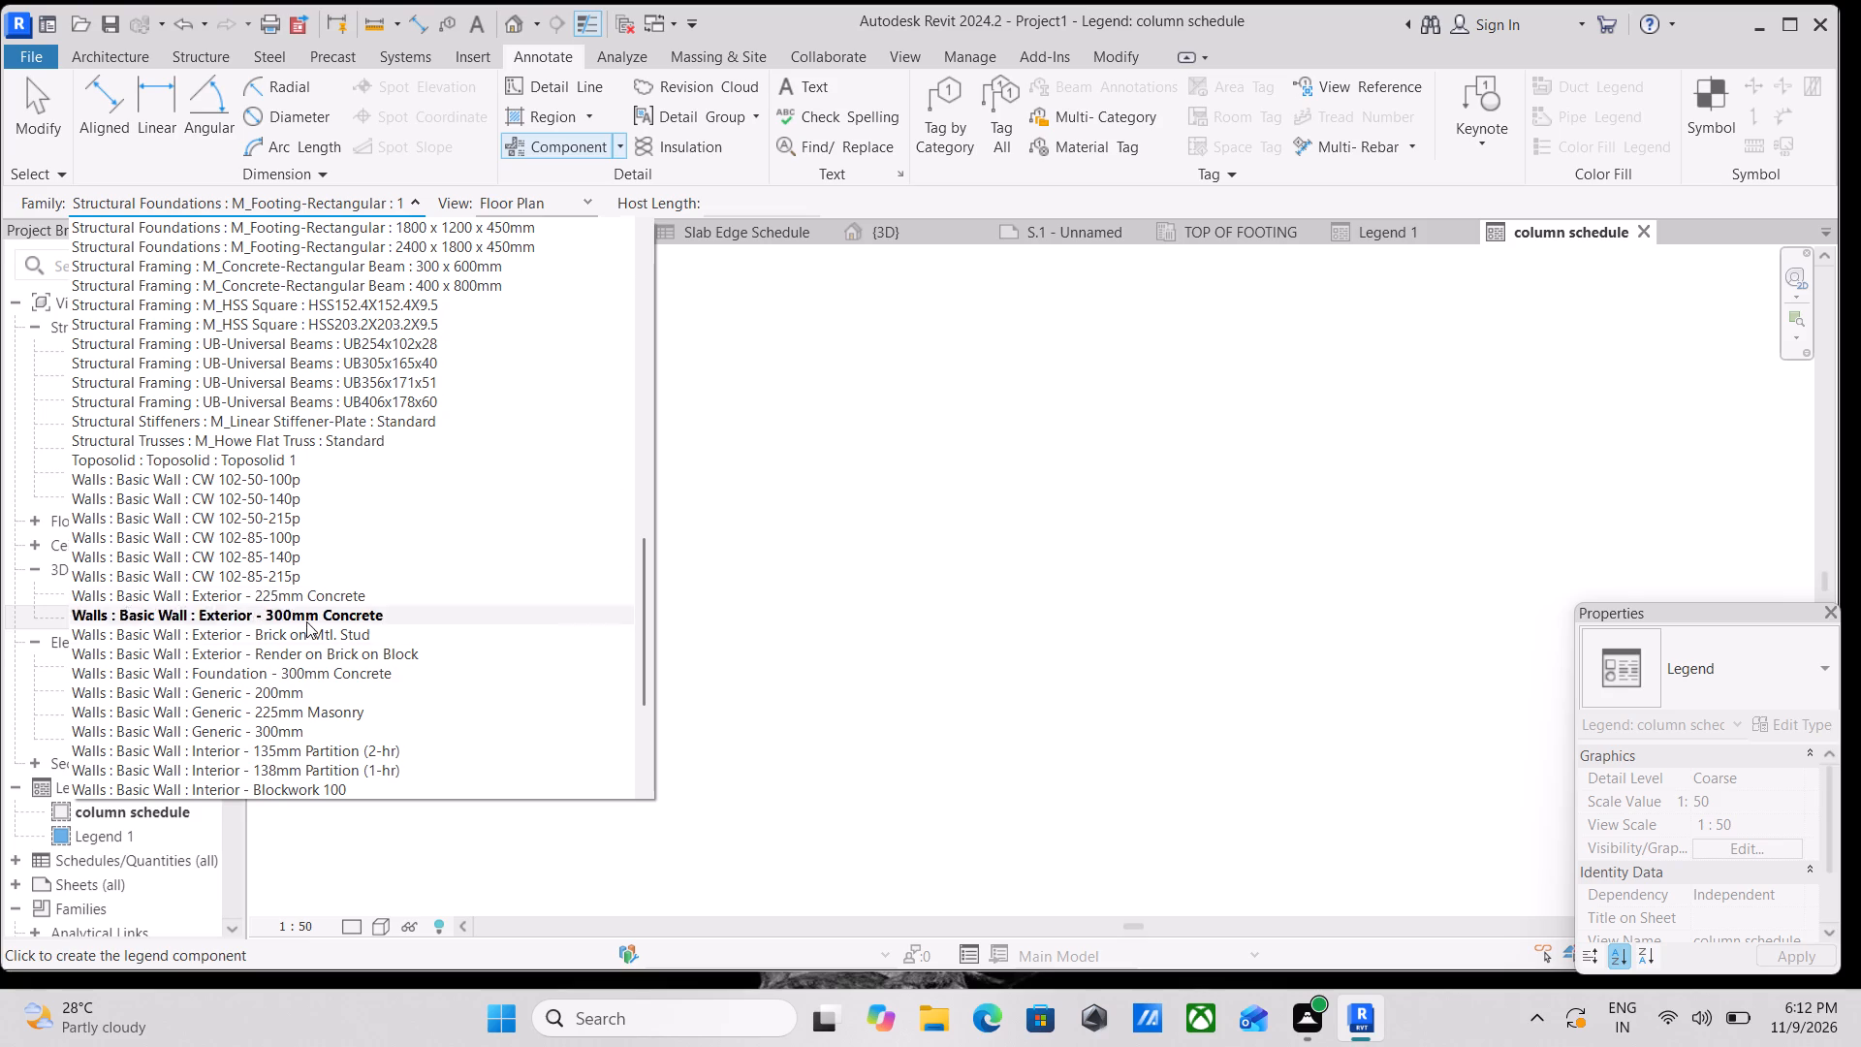
scroll(250, 578, down, 1)
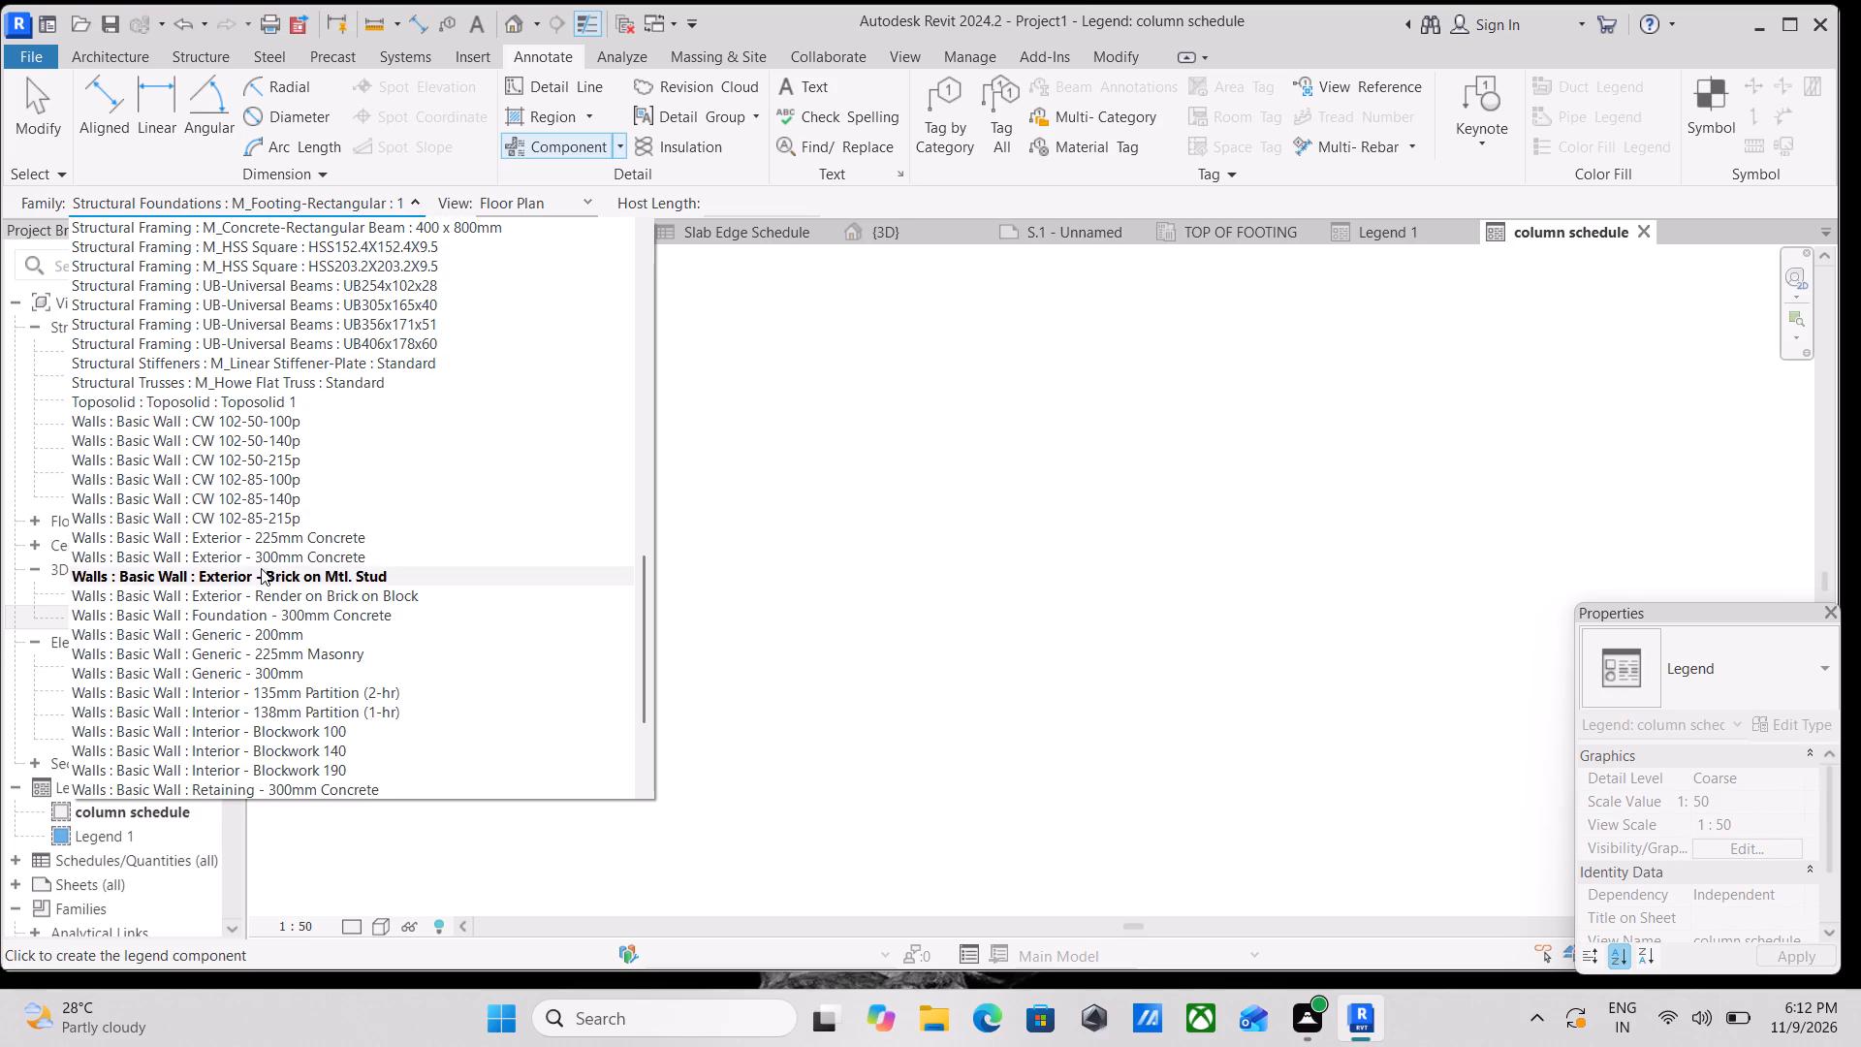
scroll(262, 561, down, 1)
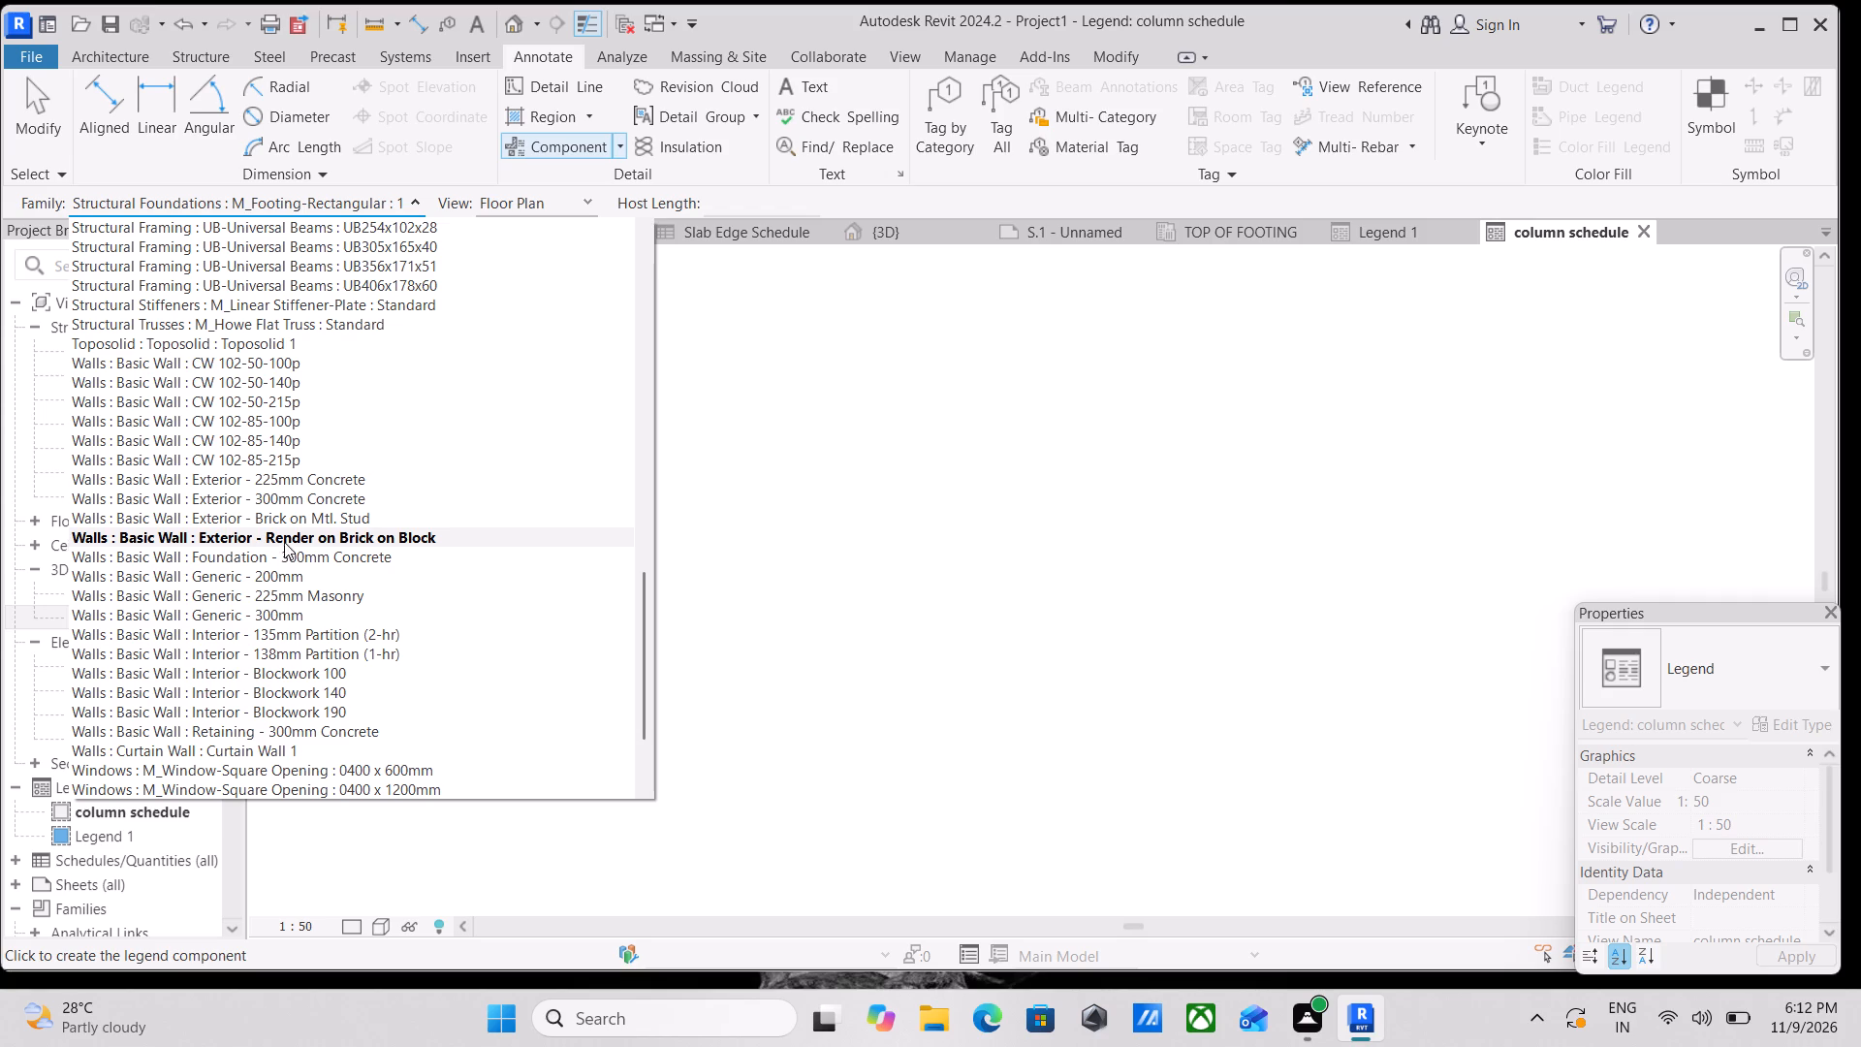
scroll(252, 591, down, 2)
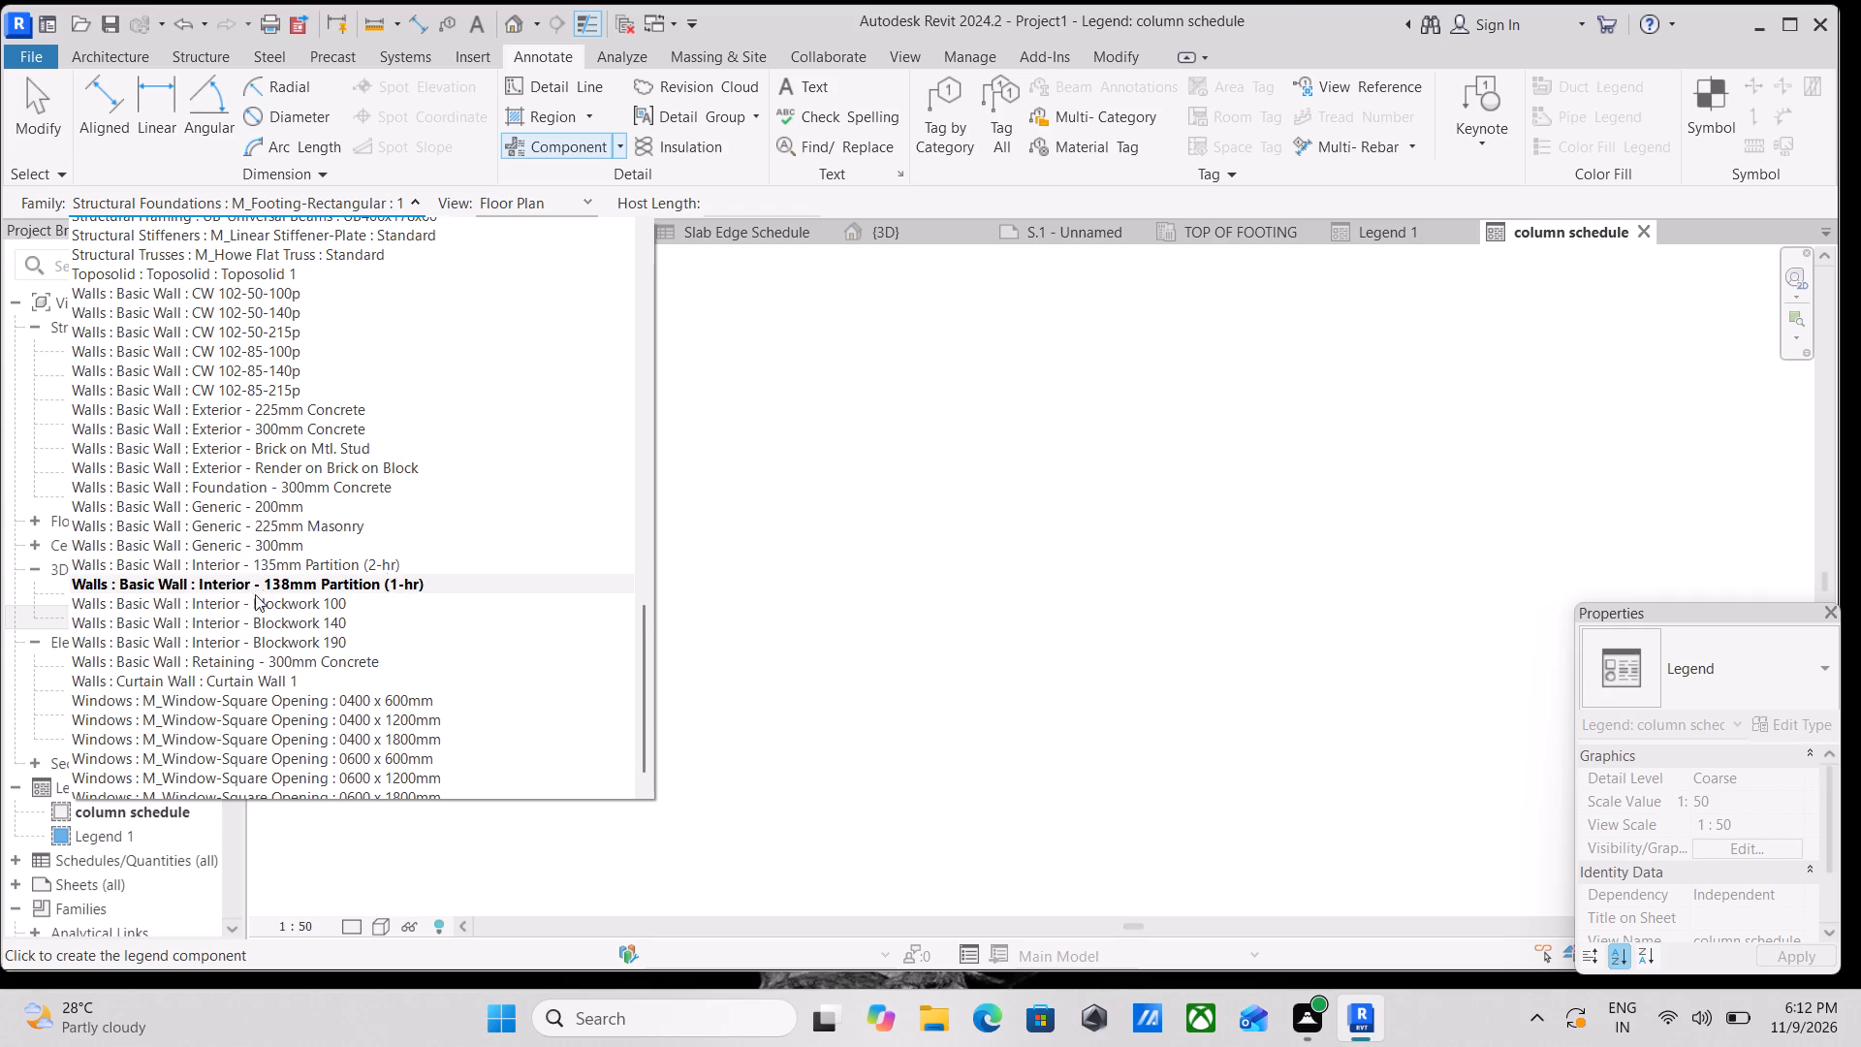
scroll(324, 632, down, 1)
scroll(247, 586, down, 2)
scroll(276, 682, down, 1)
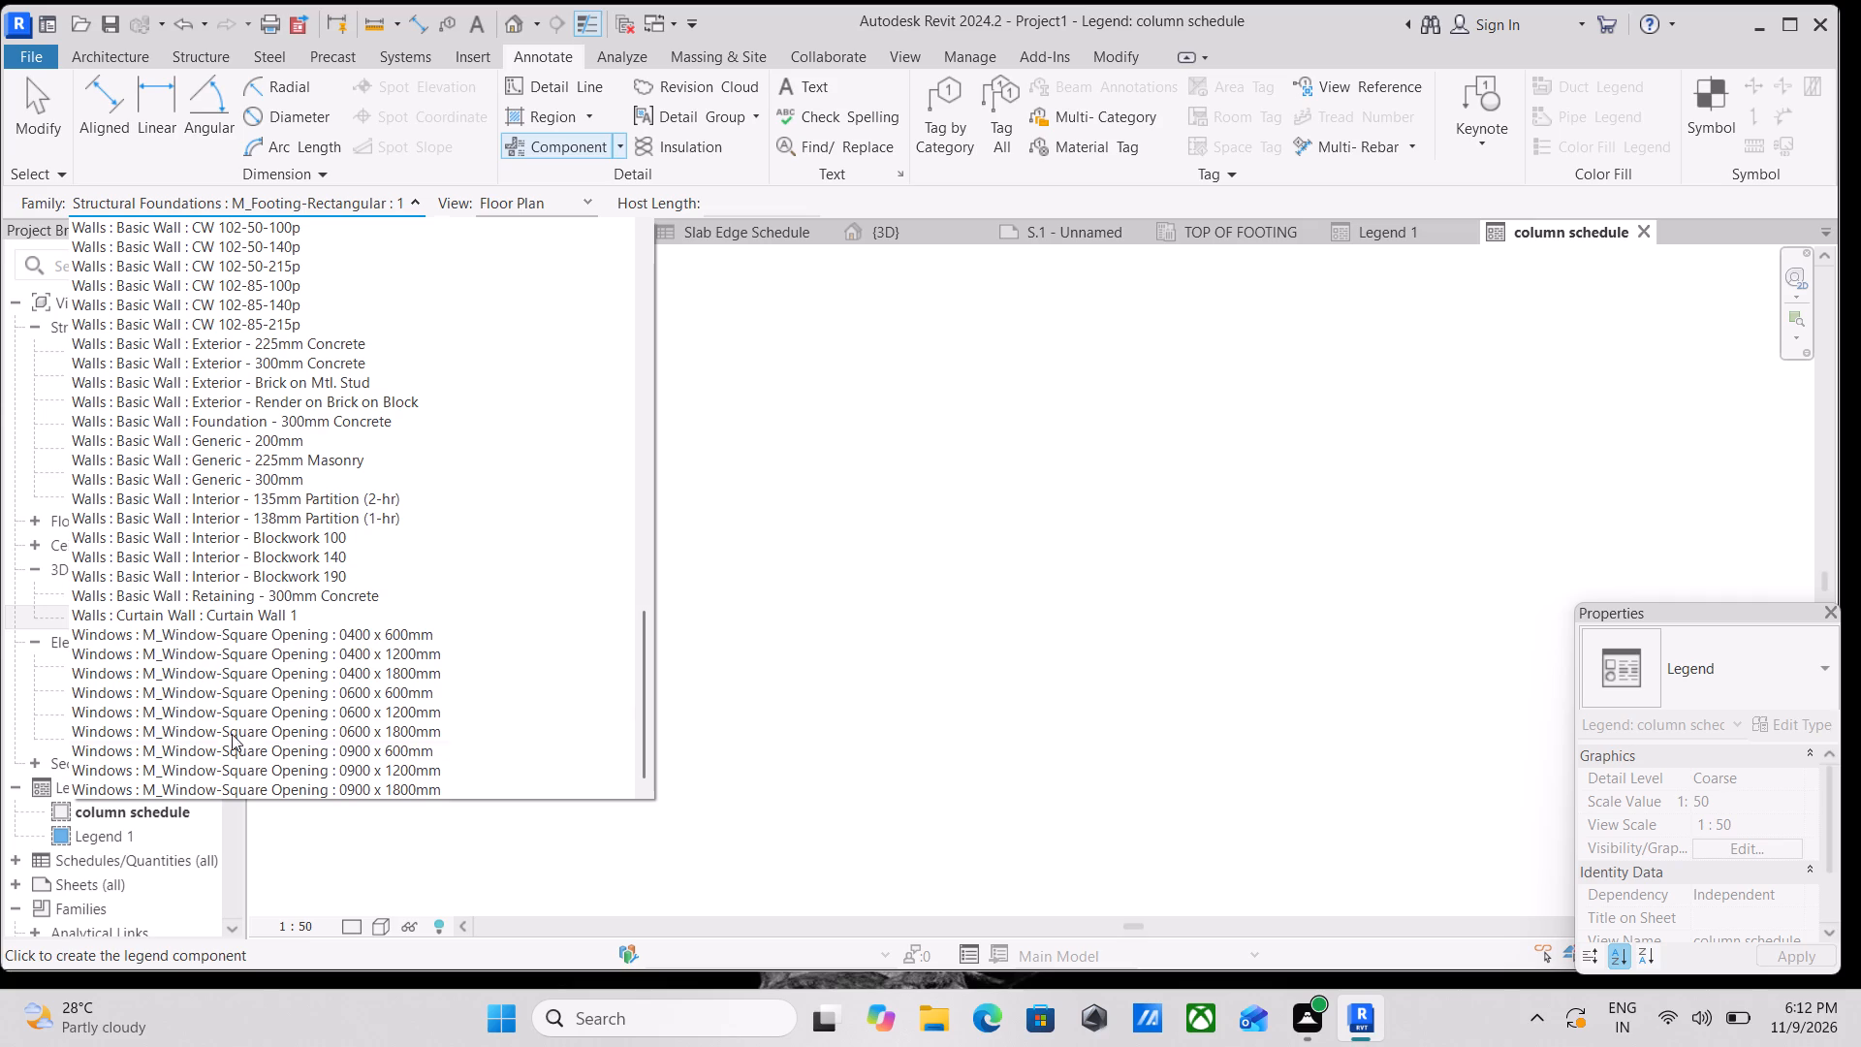
scroll(232, 734, down, 4)
scroll(222, 775, up, 5)
scroll(253, 693, up, 4)
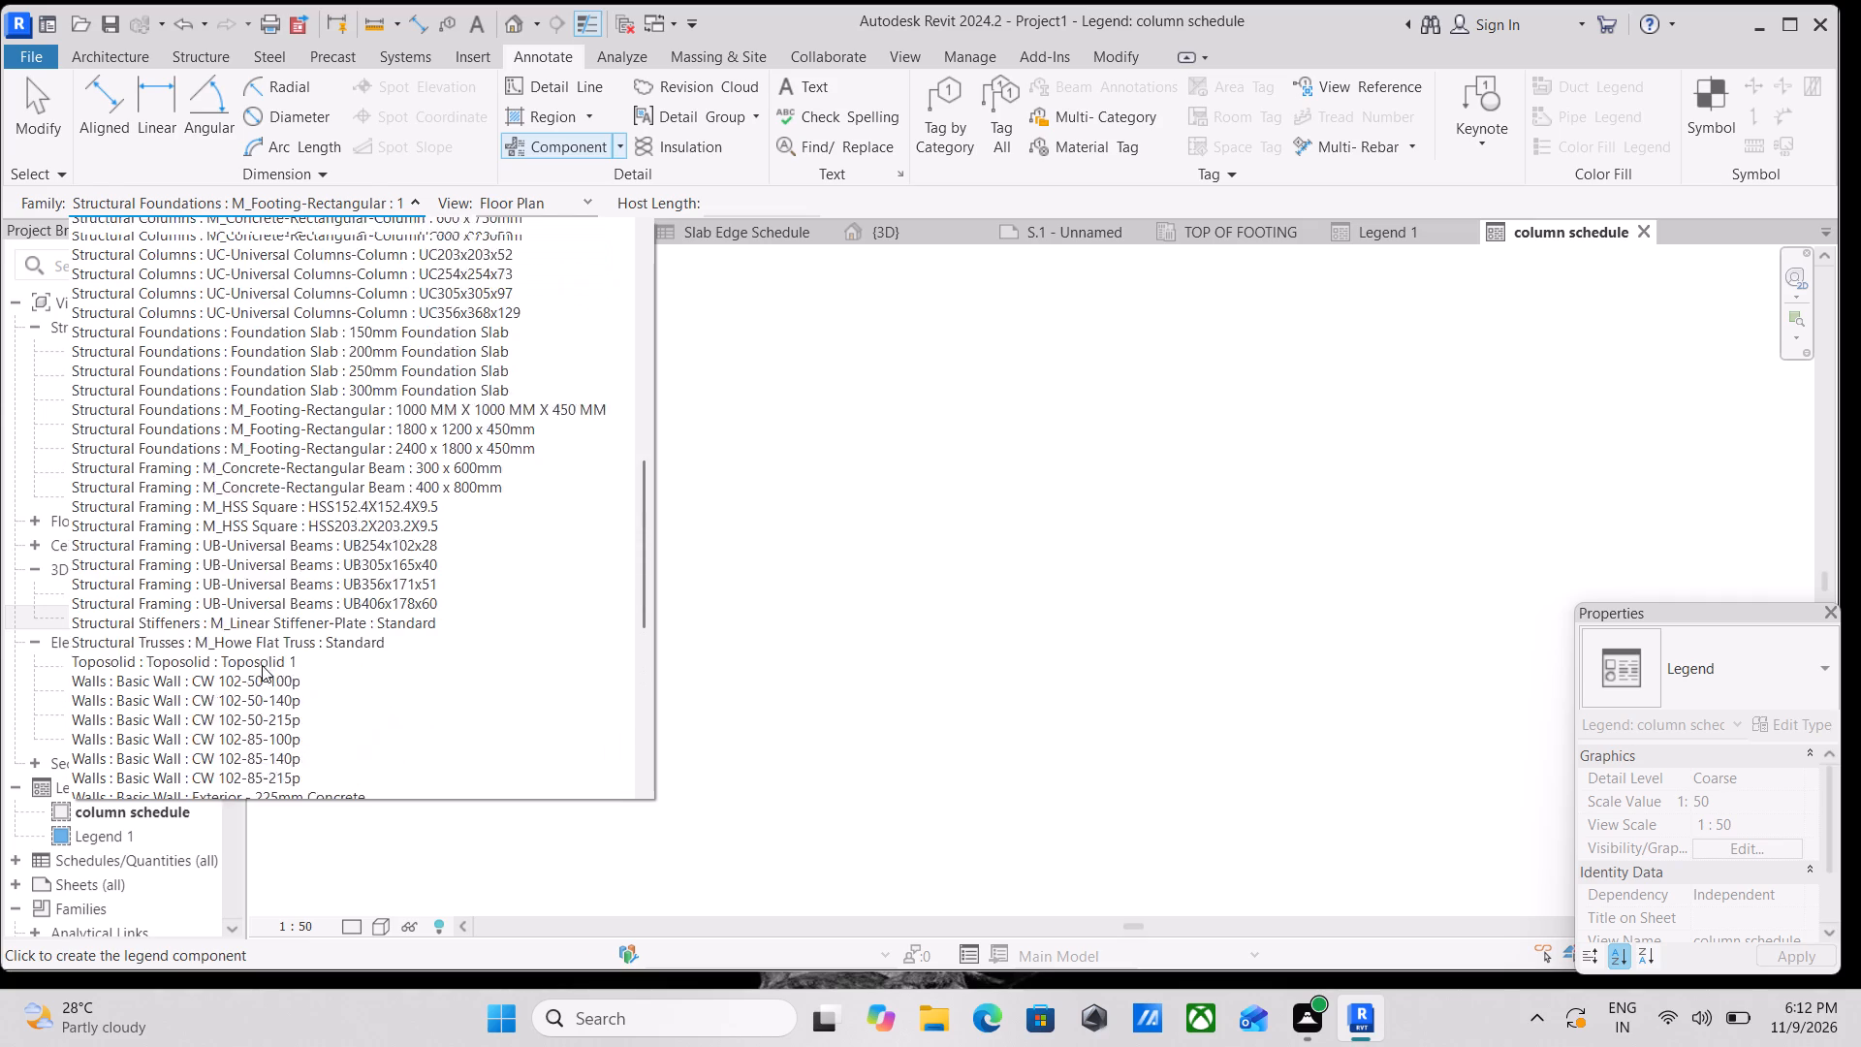
scroll(269, 638, up, 2)
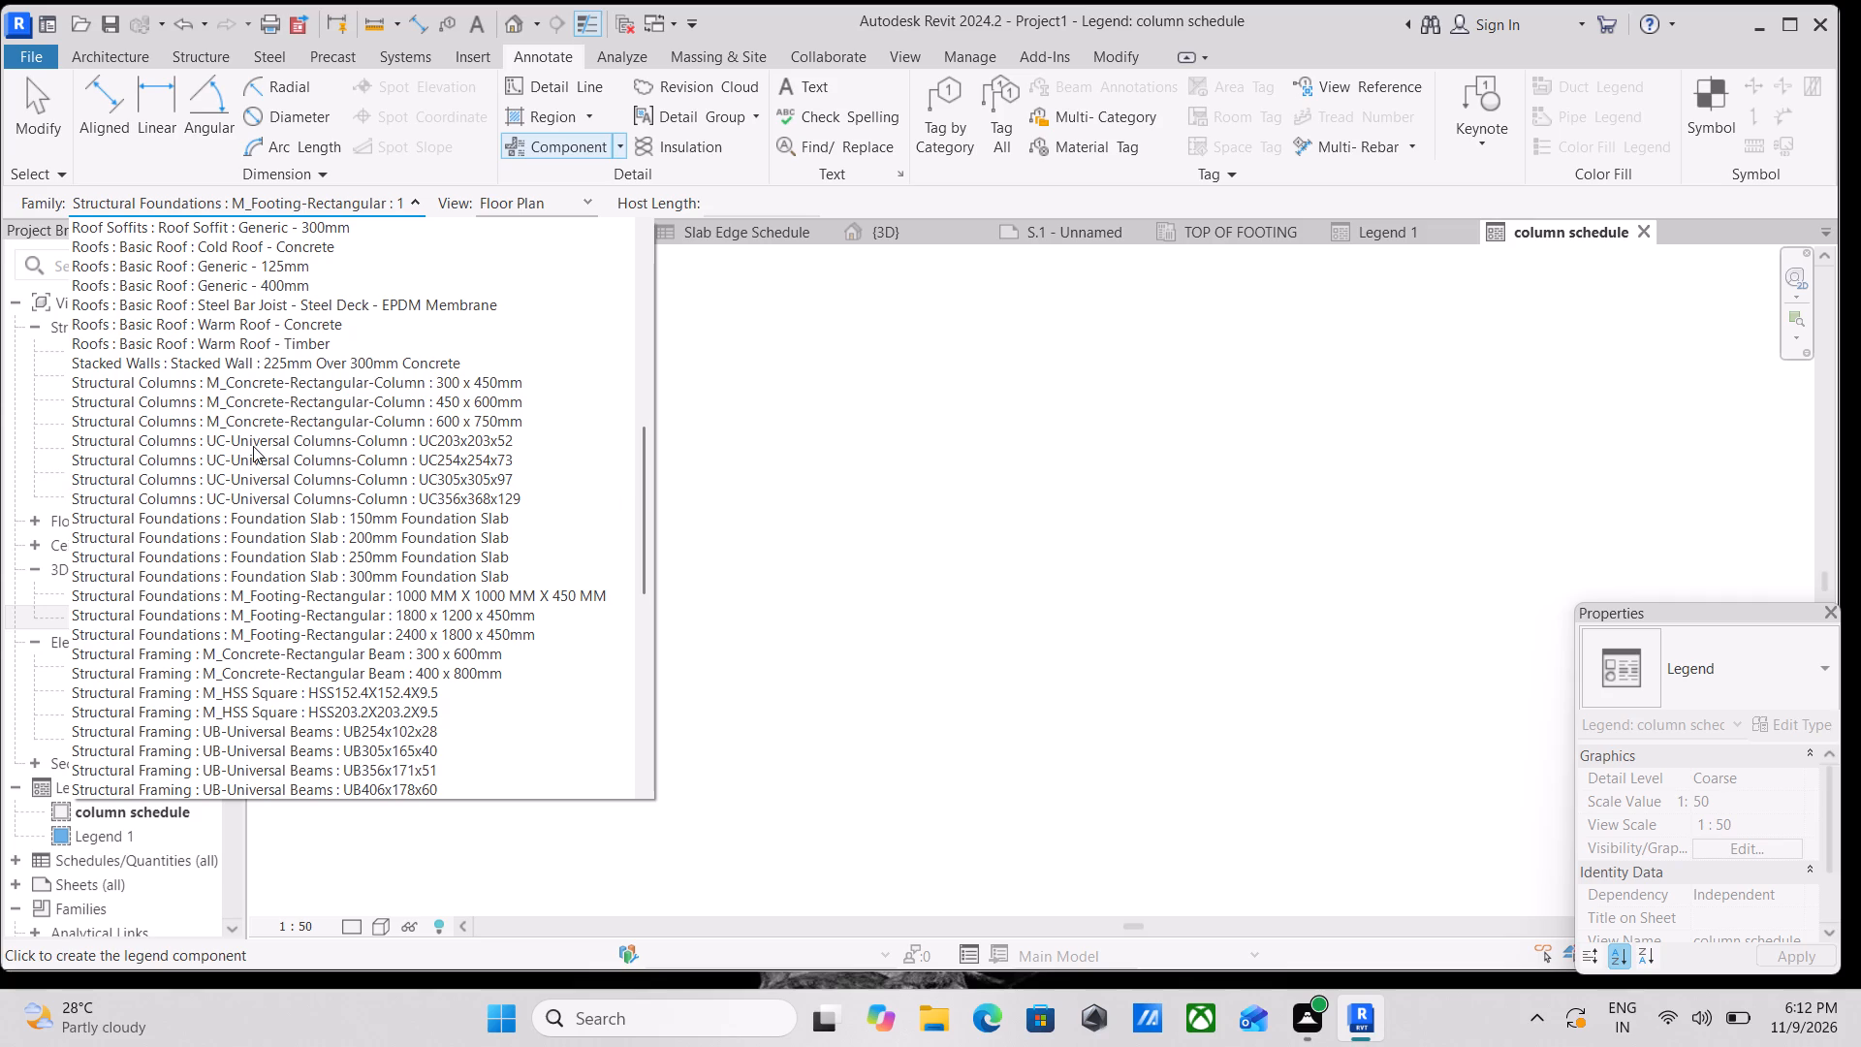
click(318, 380)
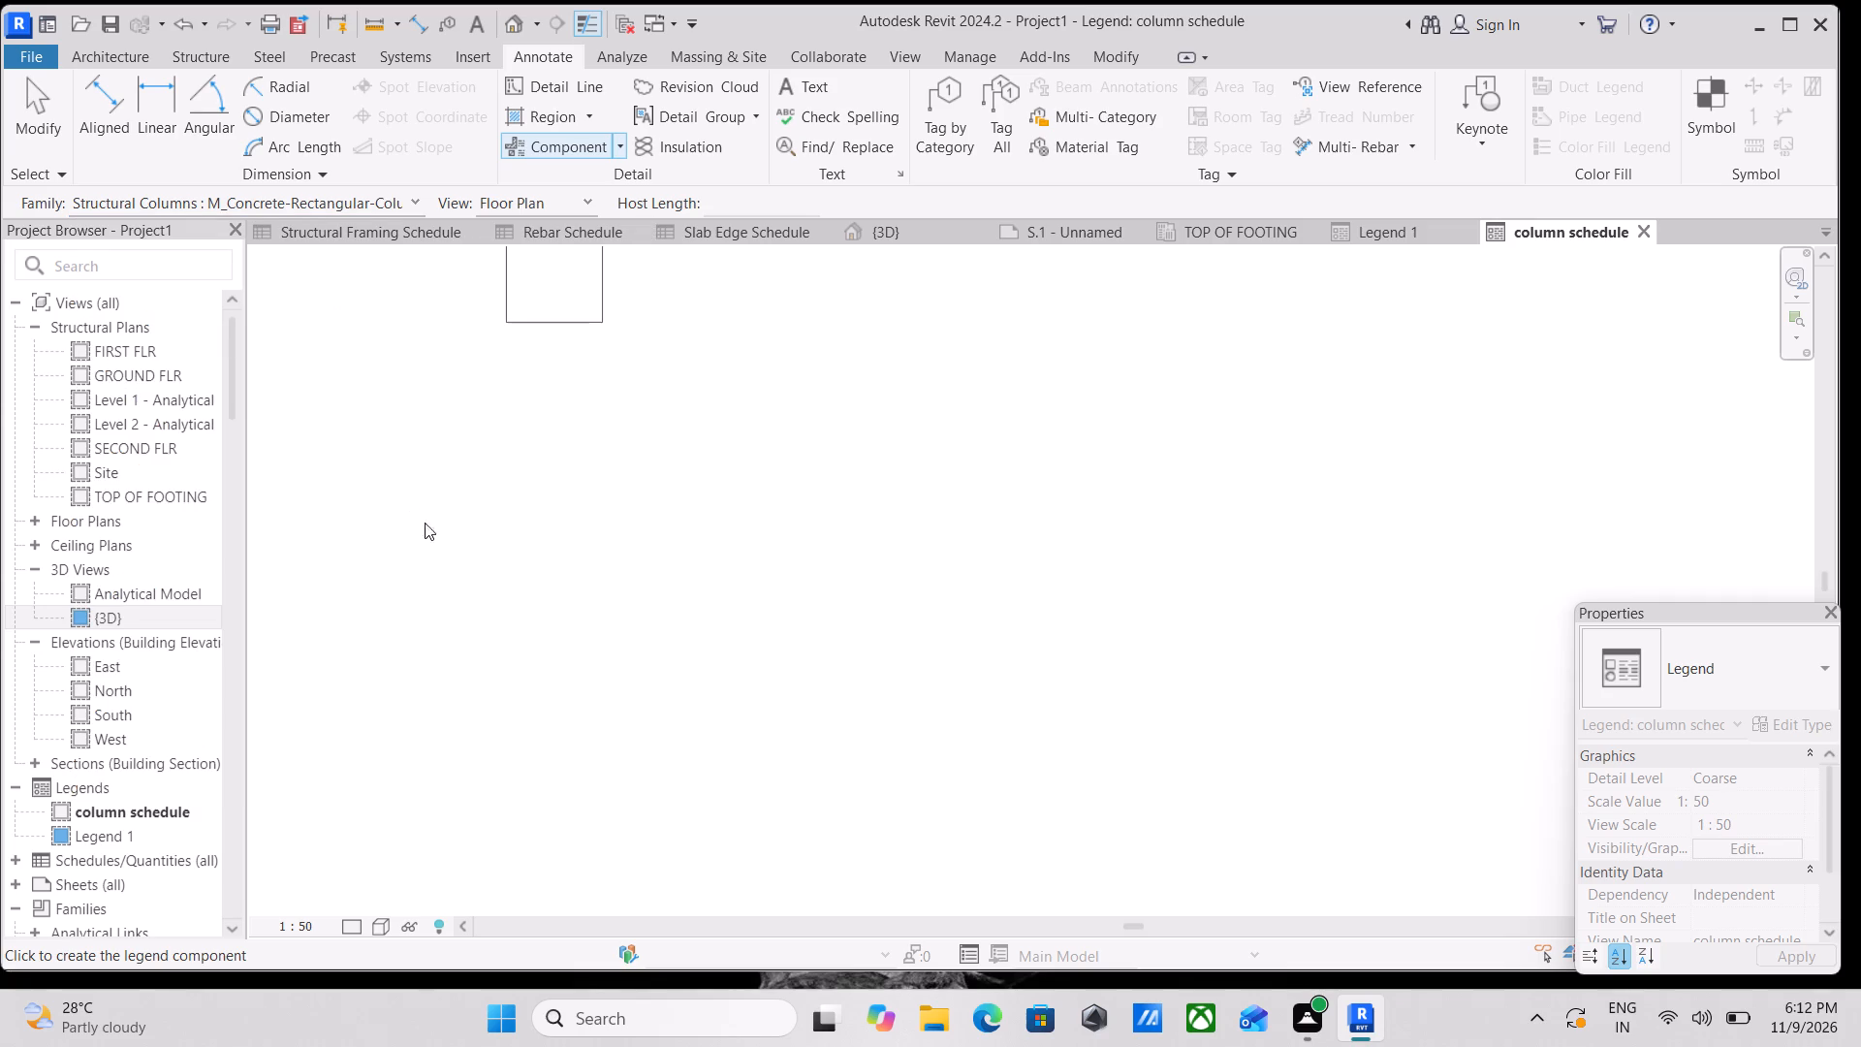
scroll(841, 557, down, 2)
middle_drag(841, 557, 797, 616)
click(809, 560)
scroll(920, 560, up, 3)
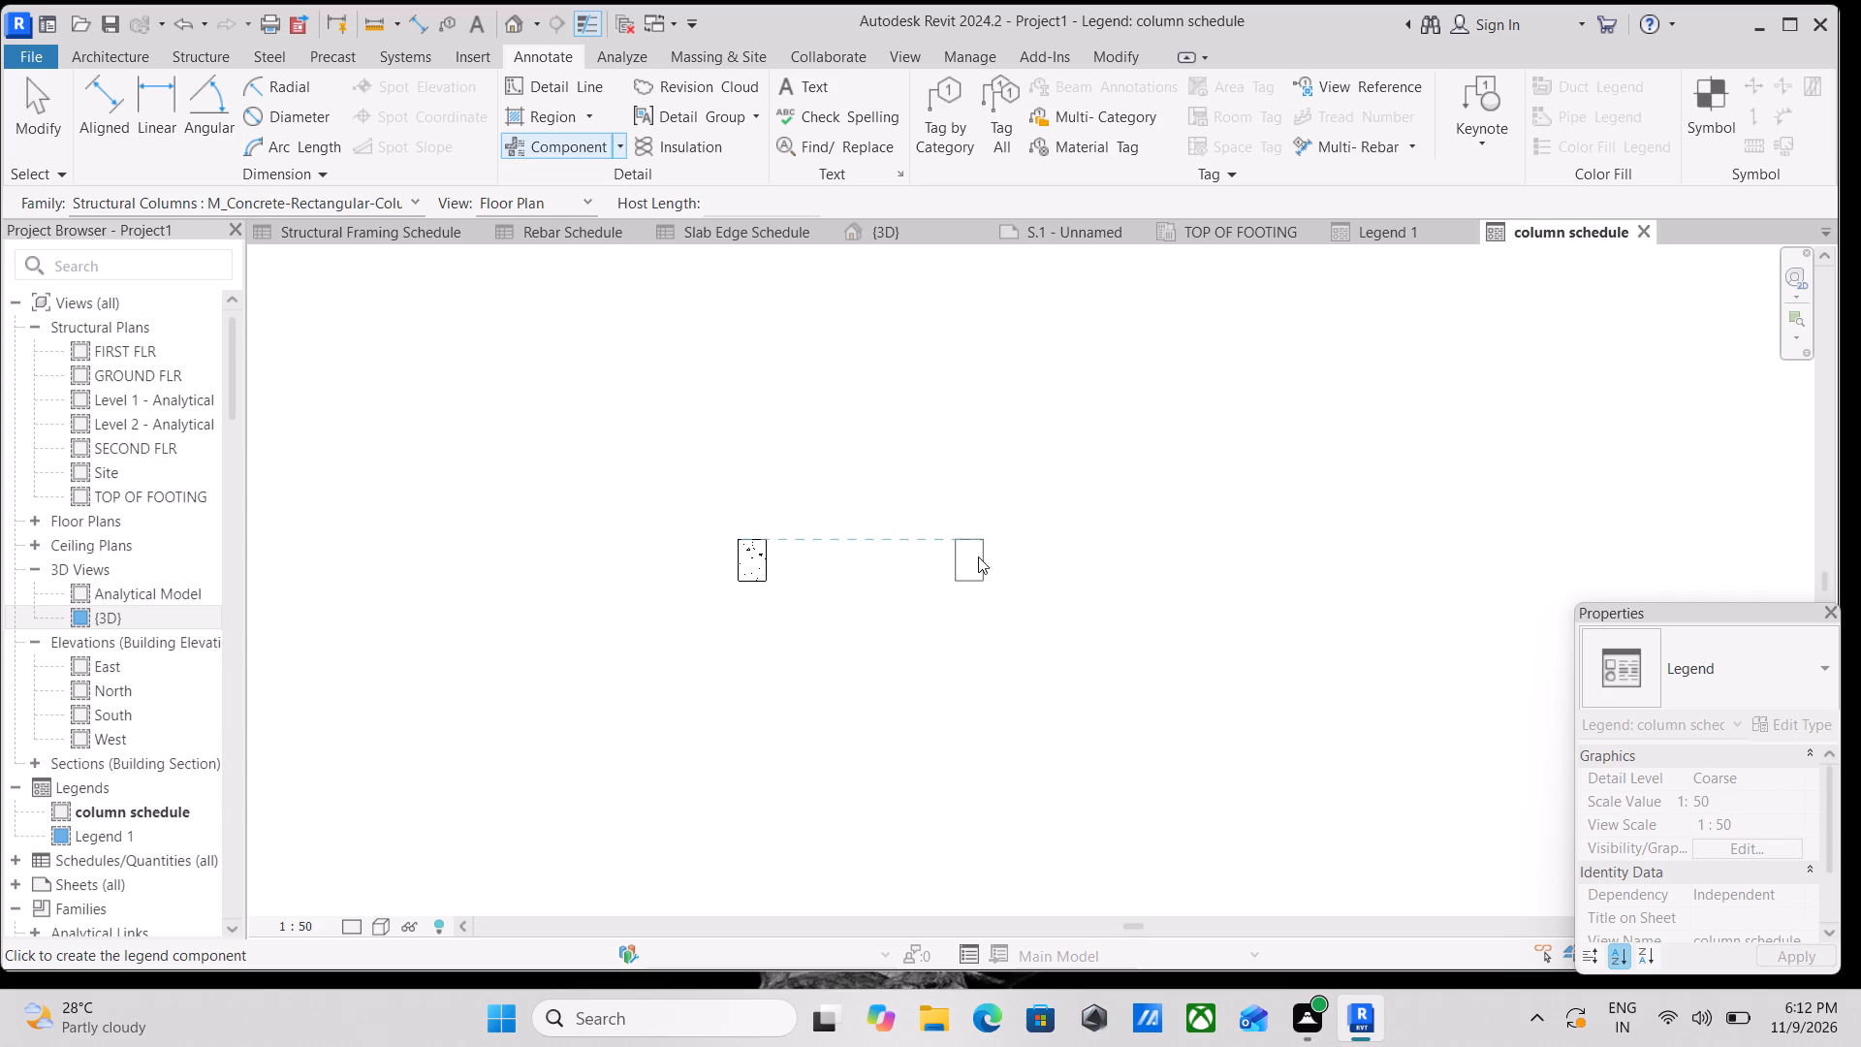
click(979, 555)
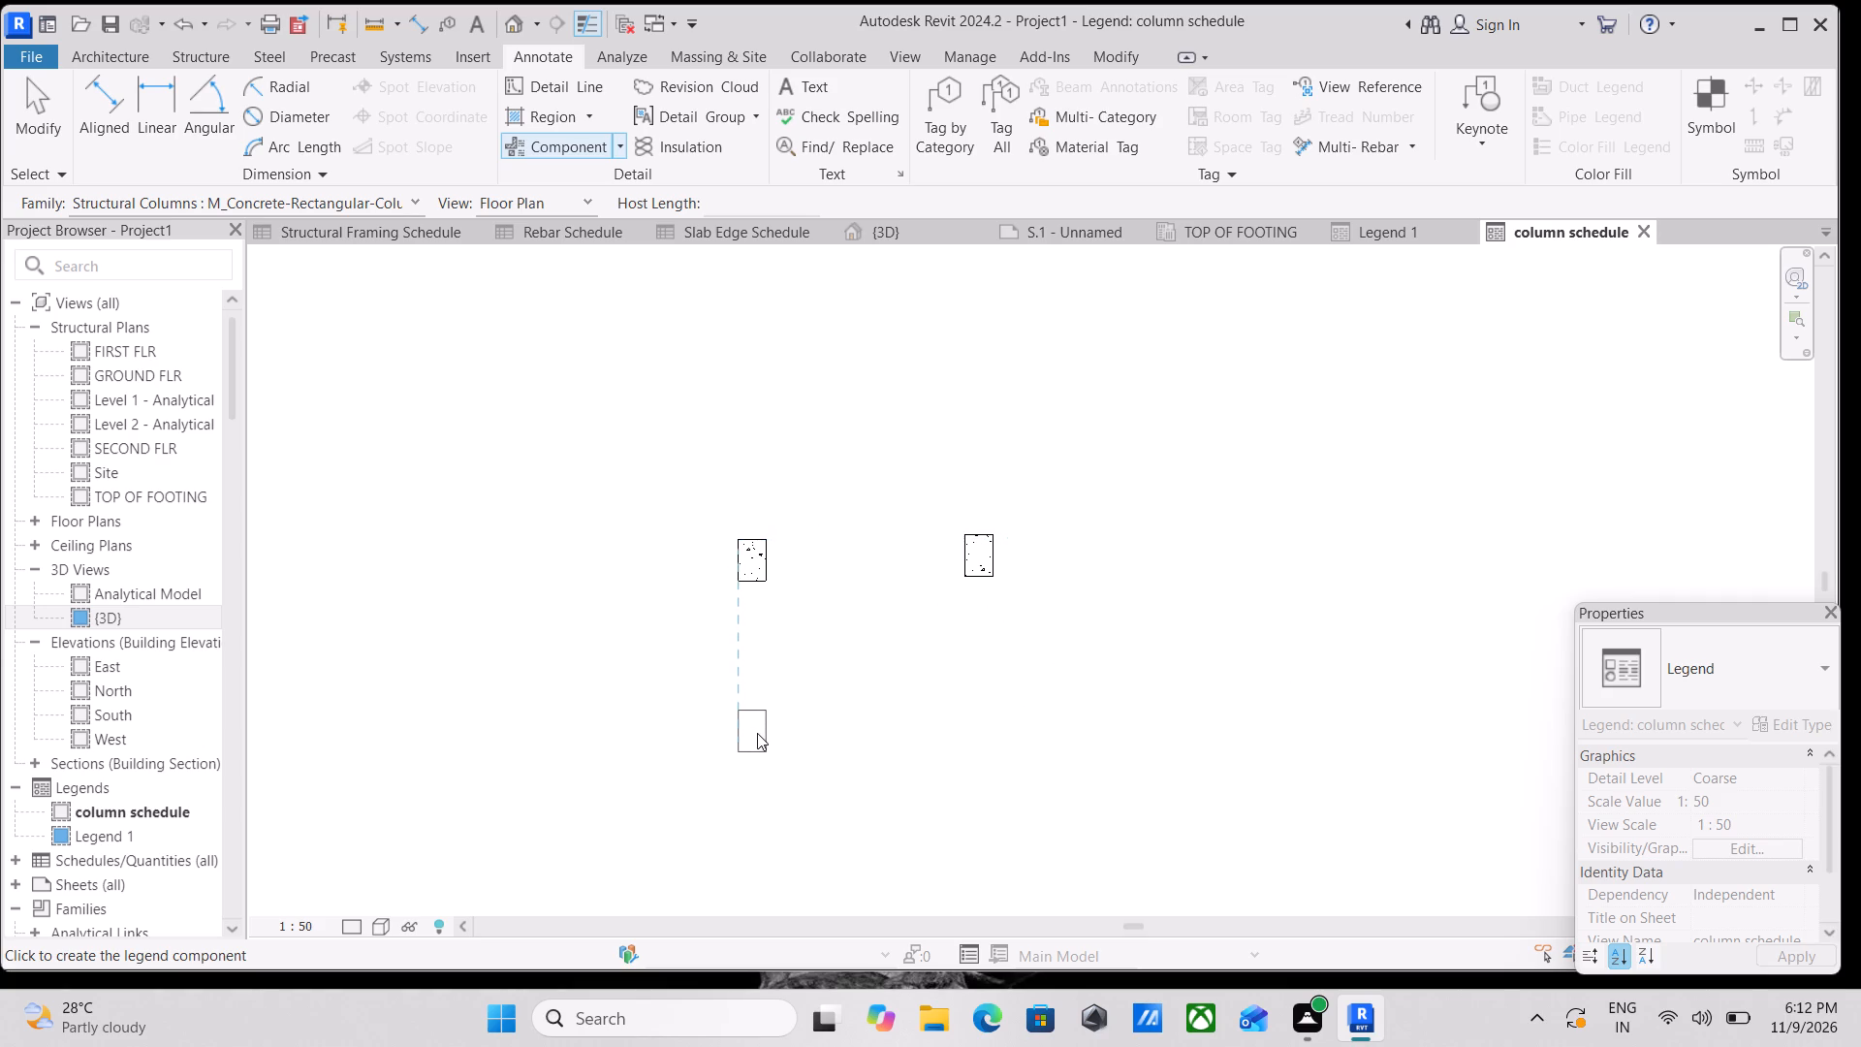
click(757, 733)
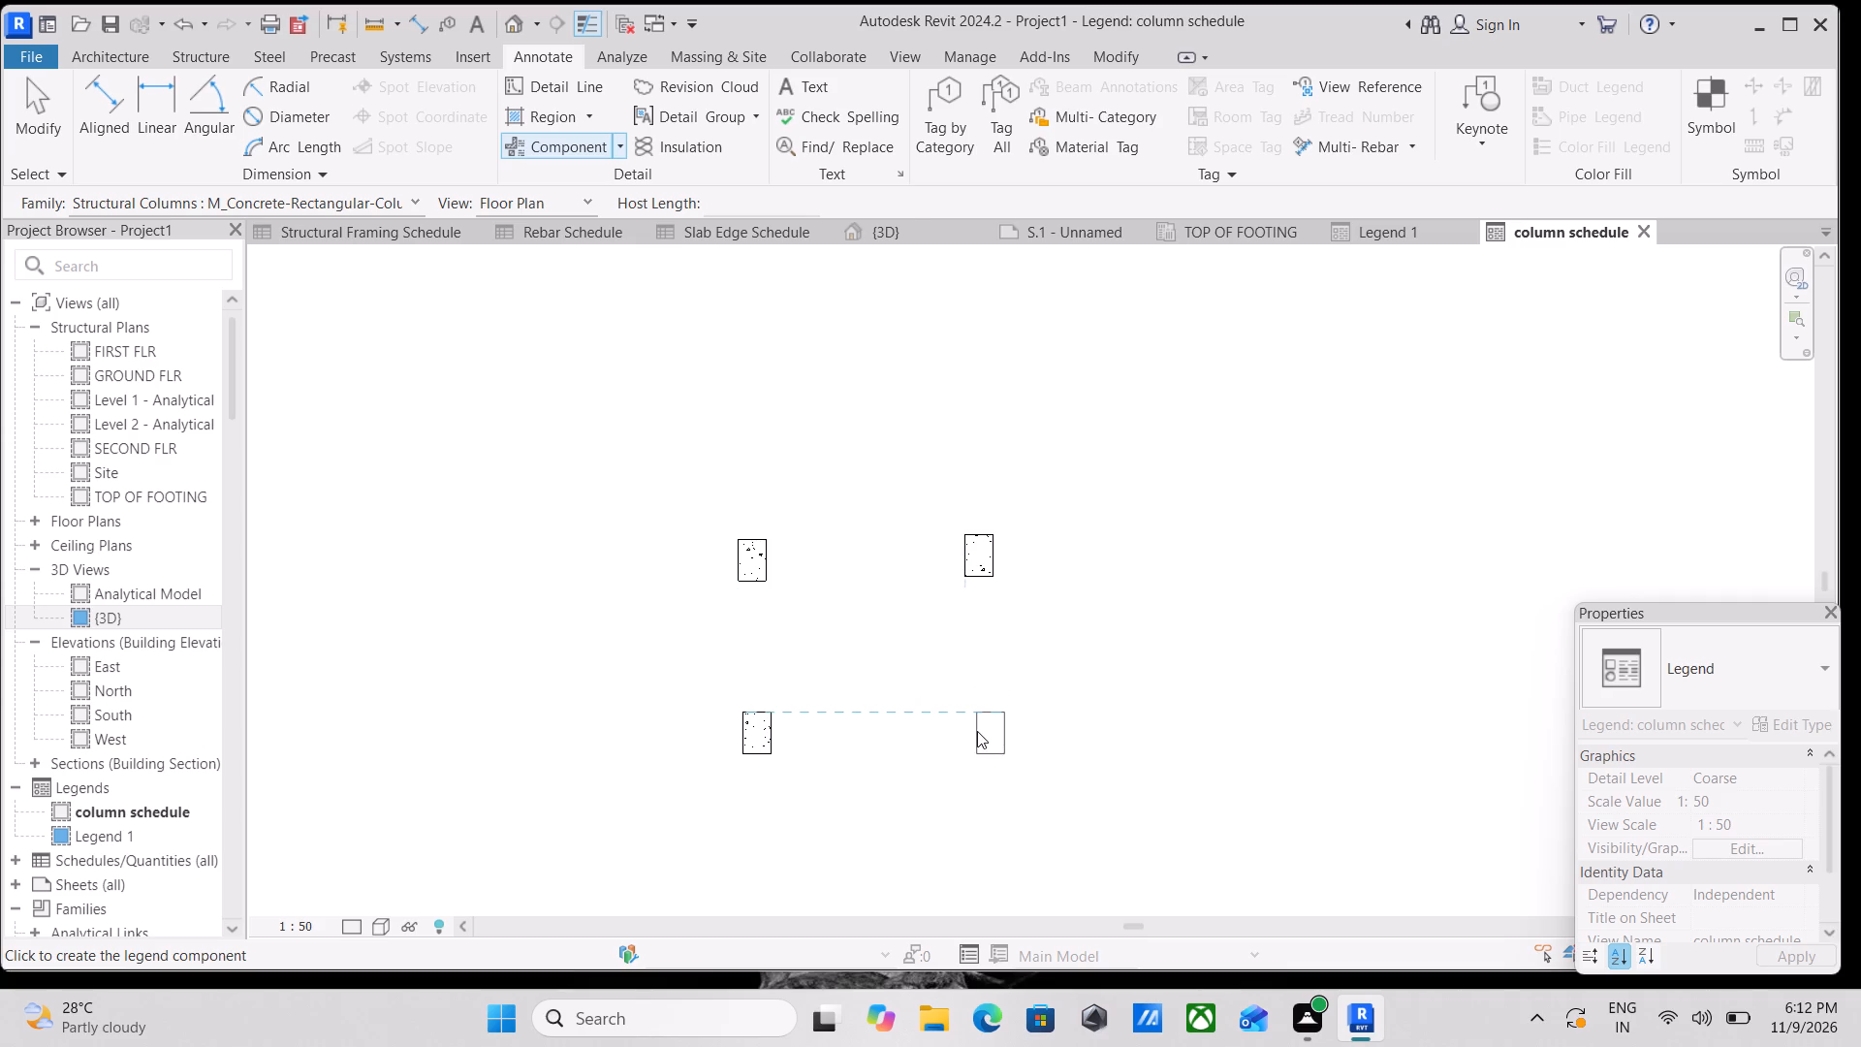
click(970, 733)
key(Escape)
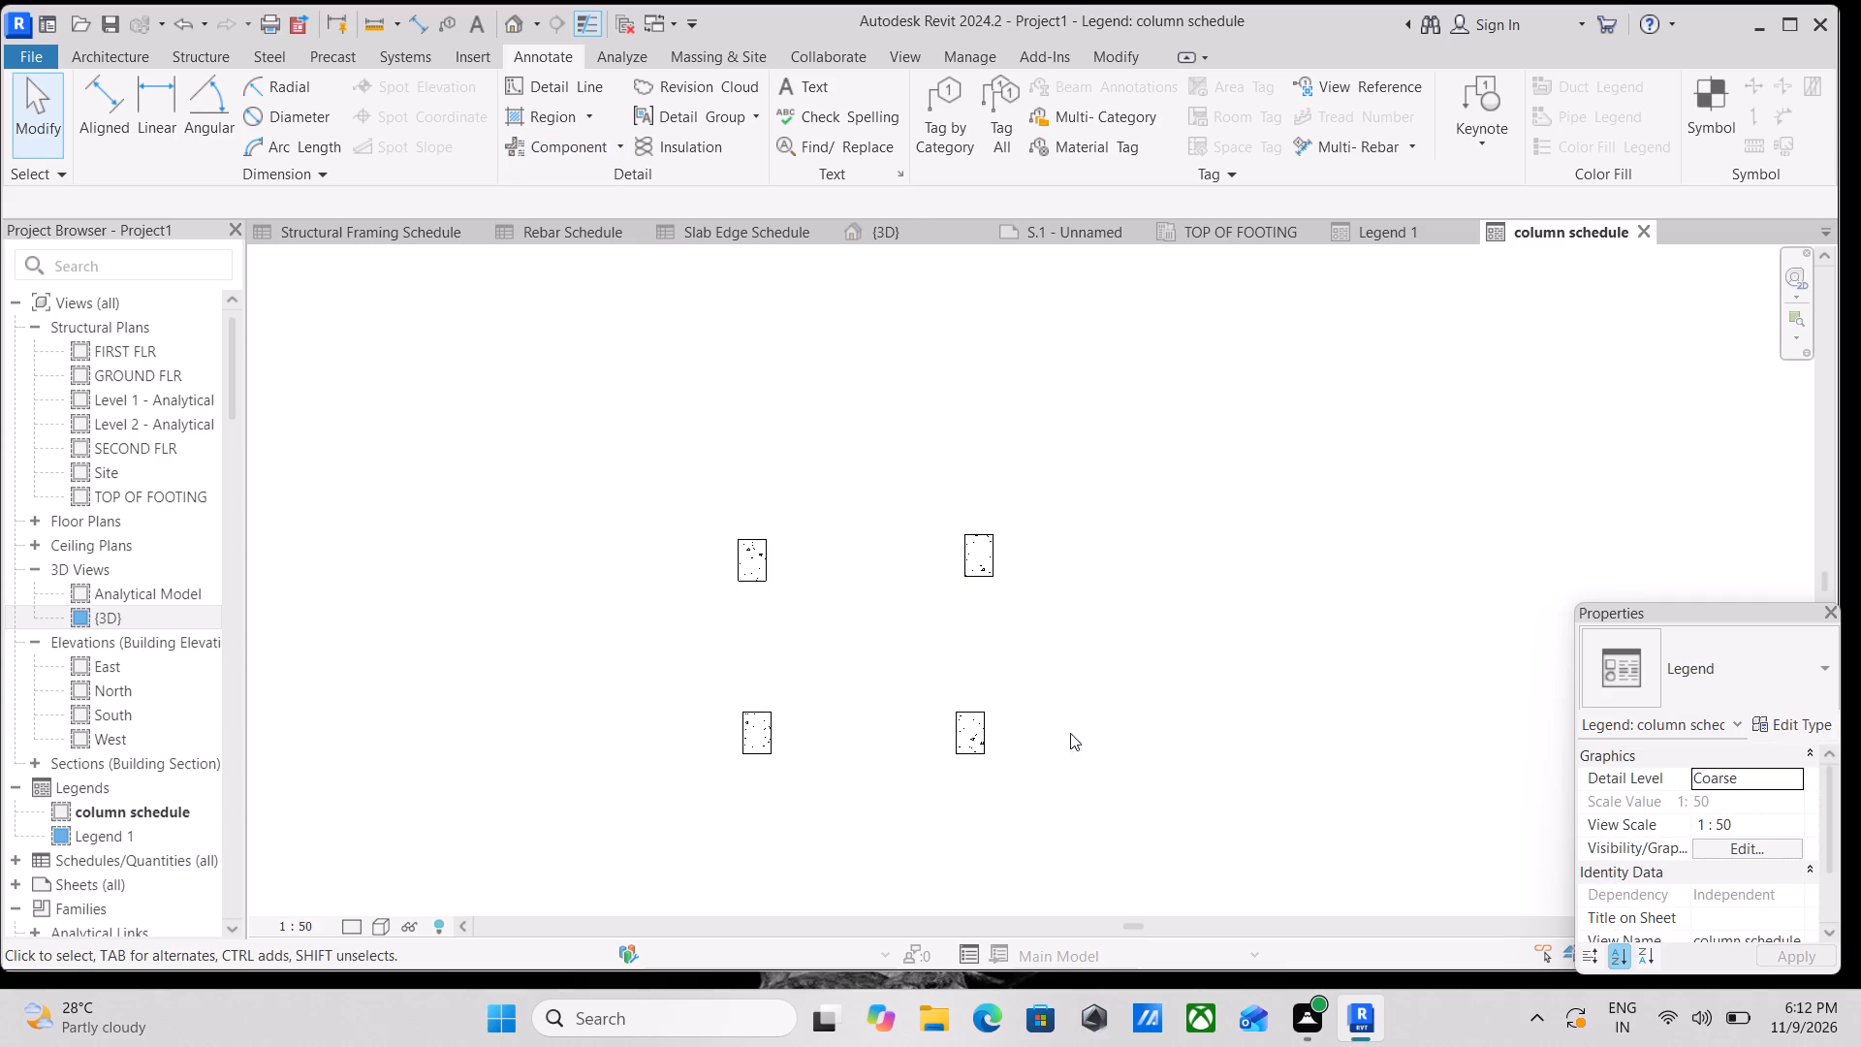
Set the second column component in the upper row to Fine detail level and Elevation : Left view direction.
scroll(970, 564, up, 3)
click(962, 568)
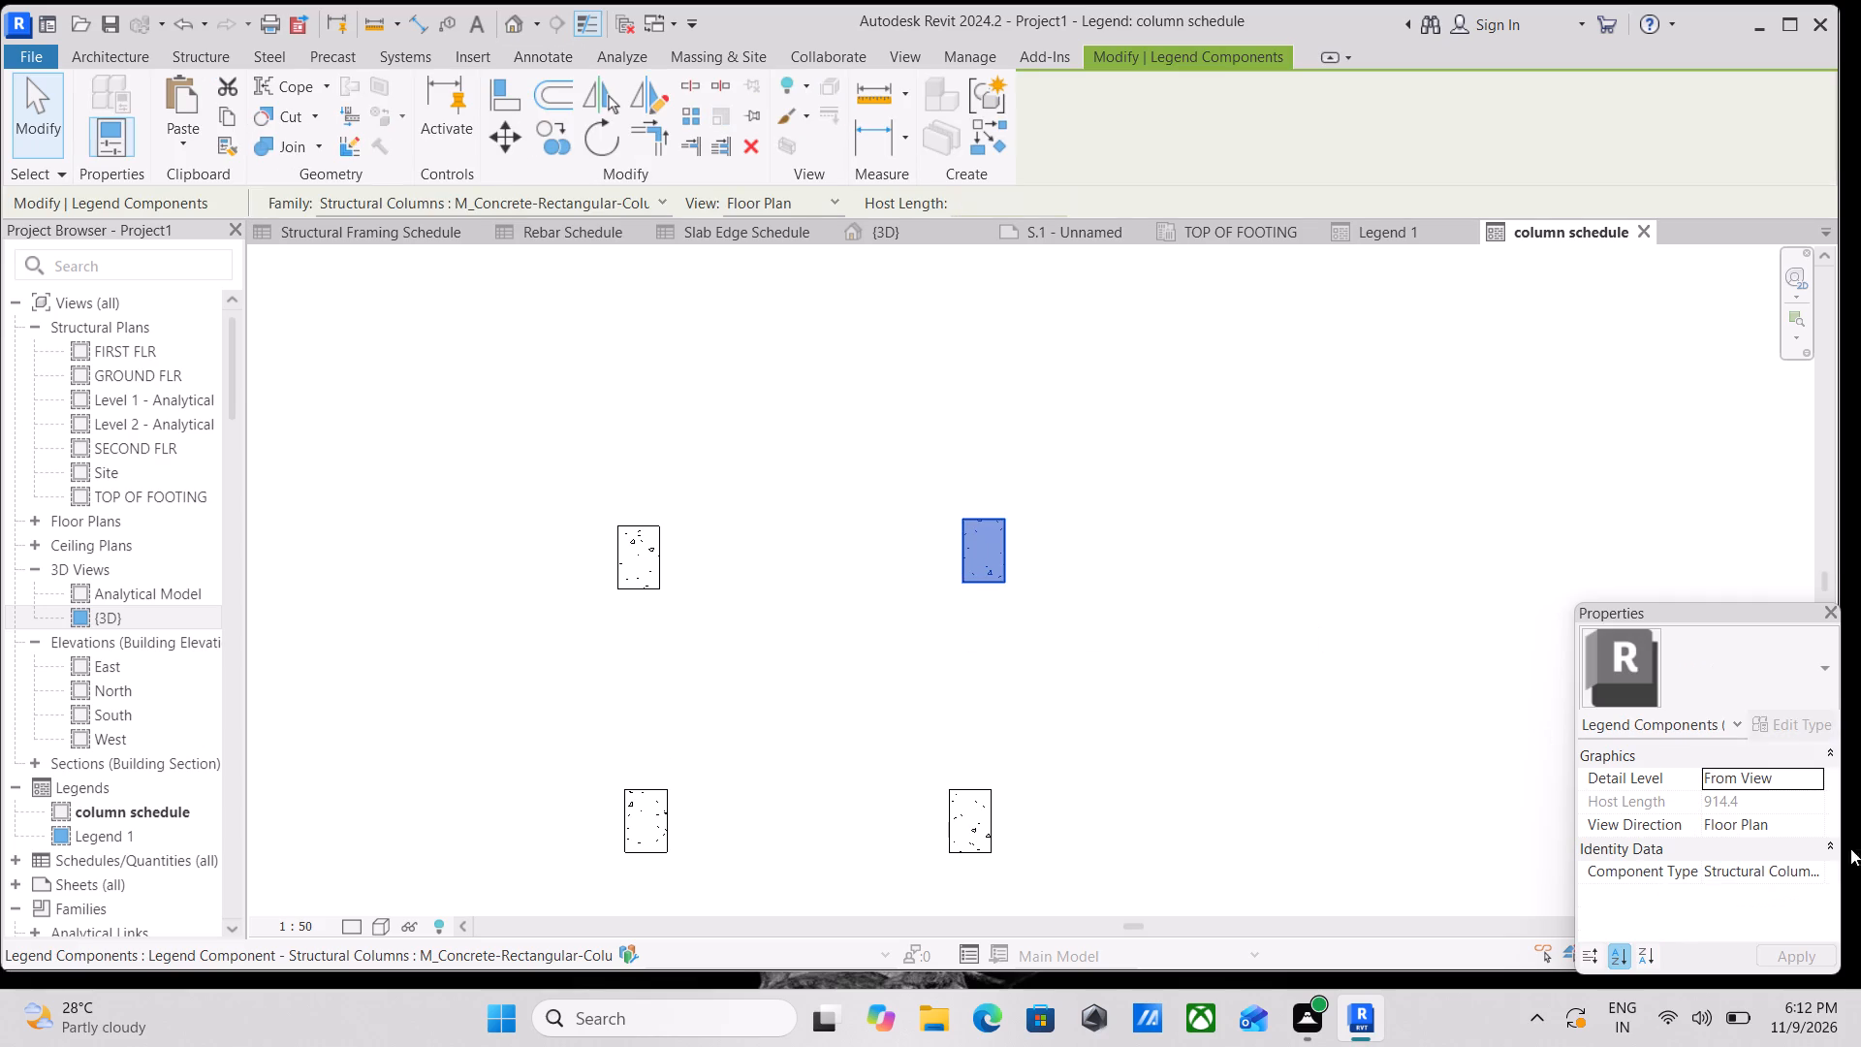
click(1809, 773)
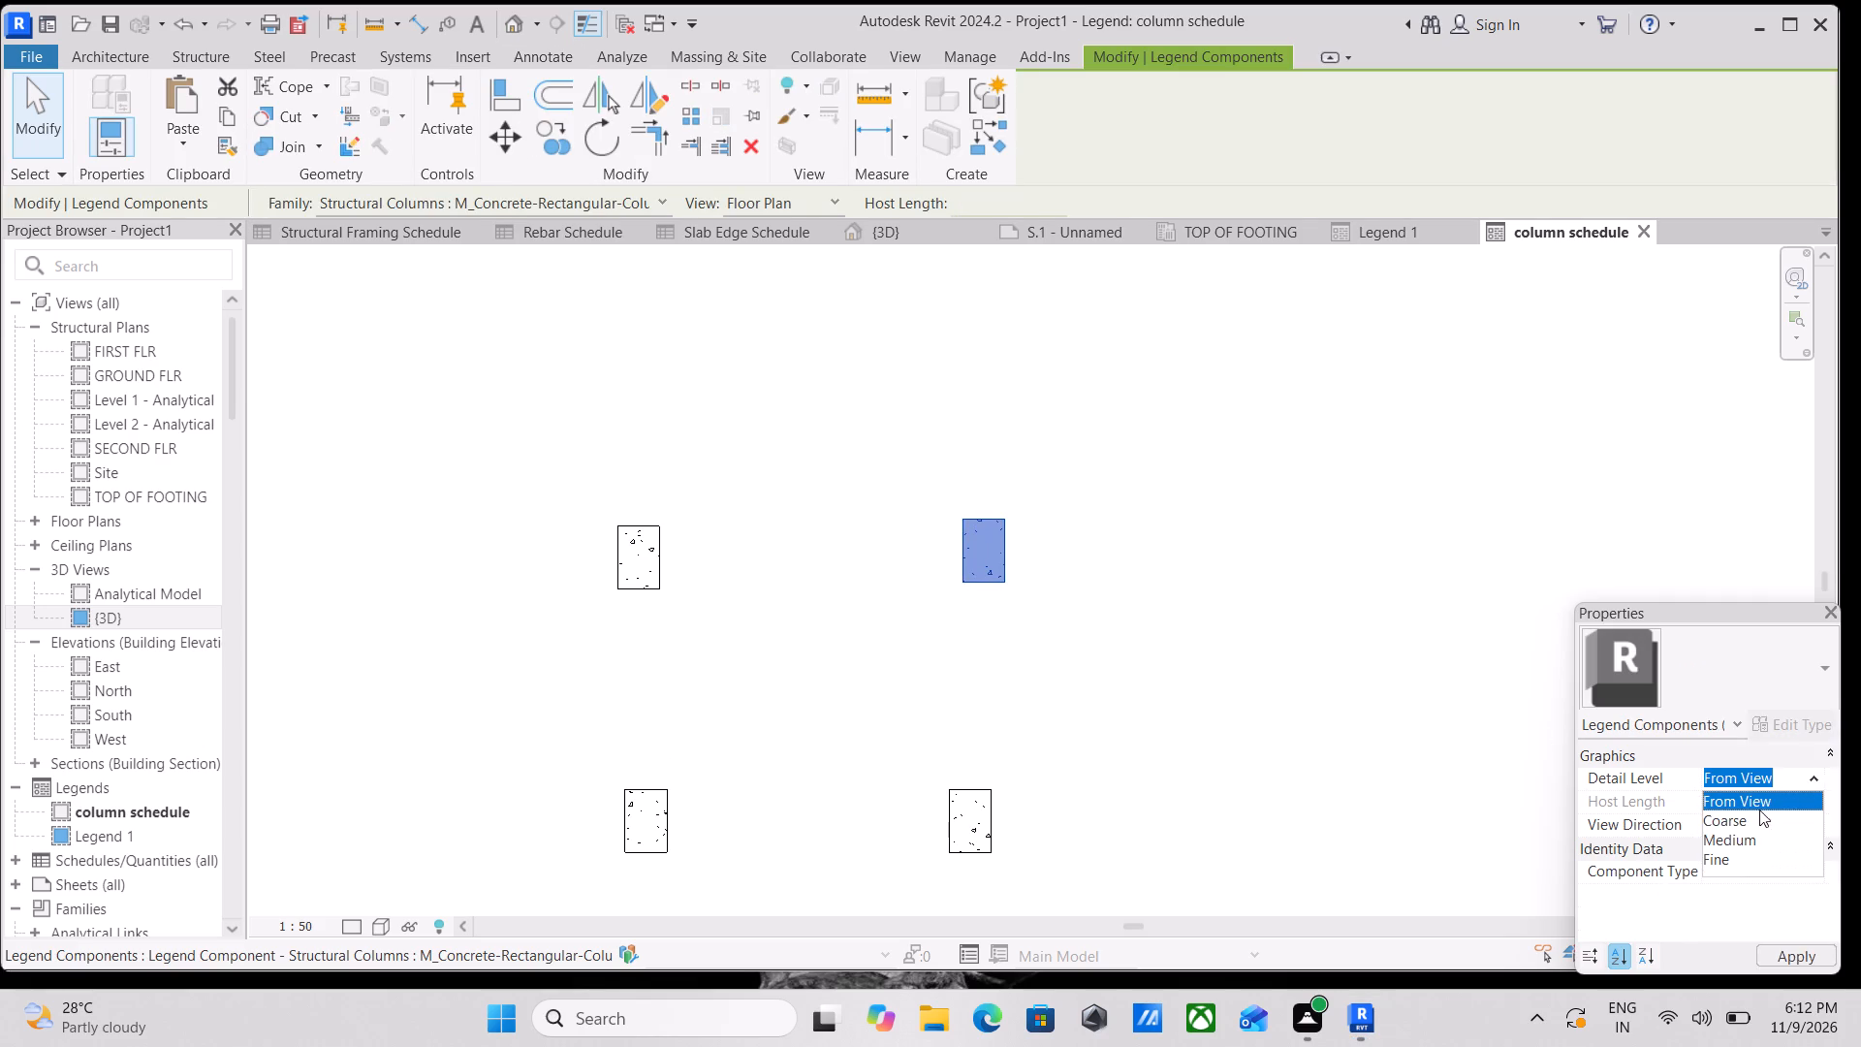
click(1738, 865)
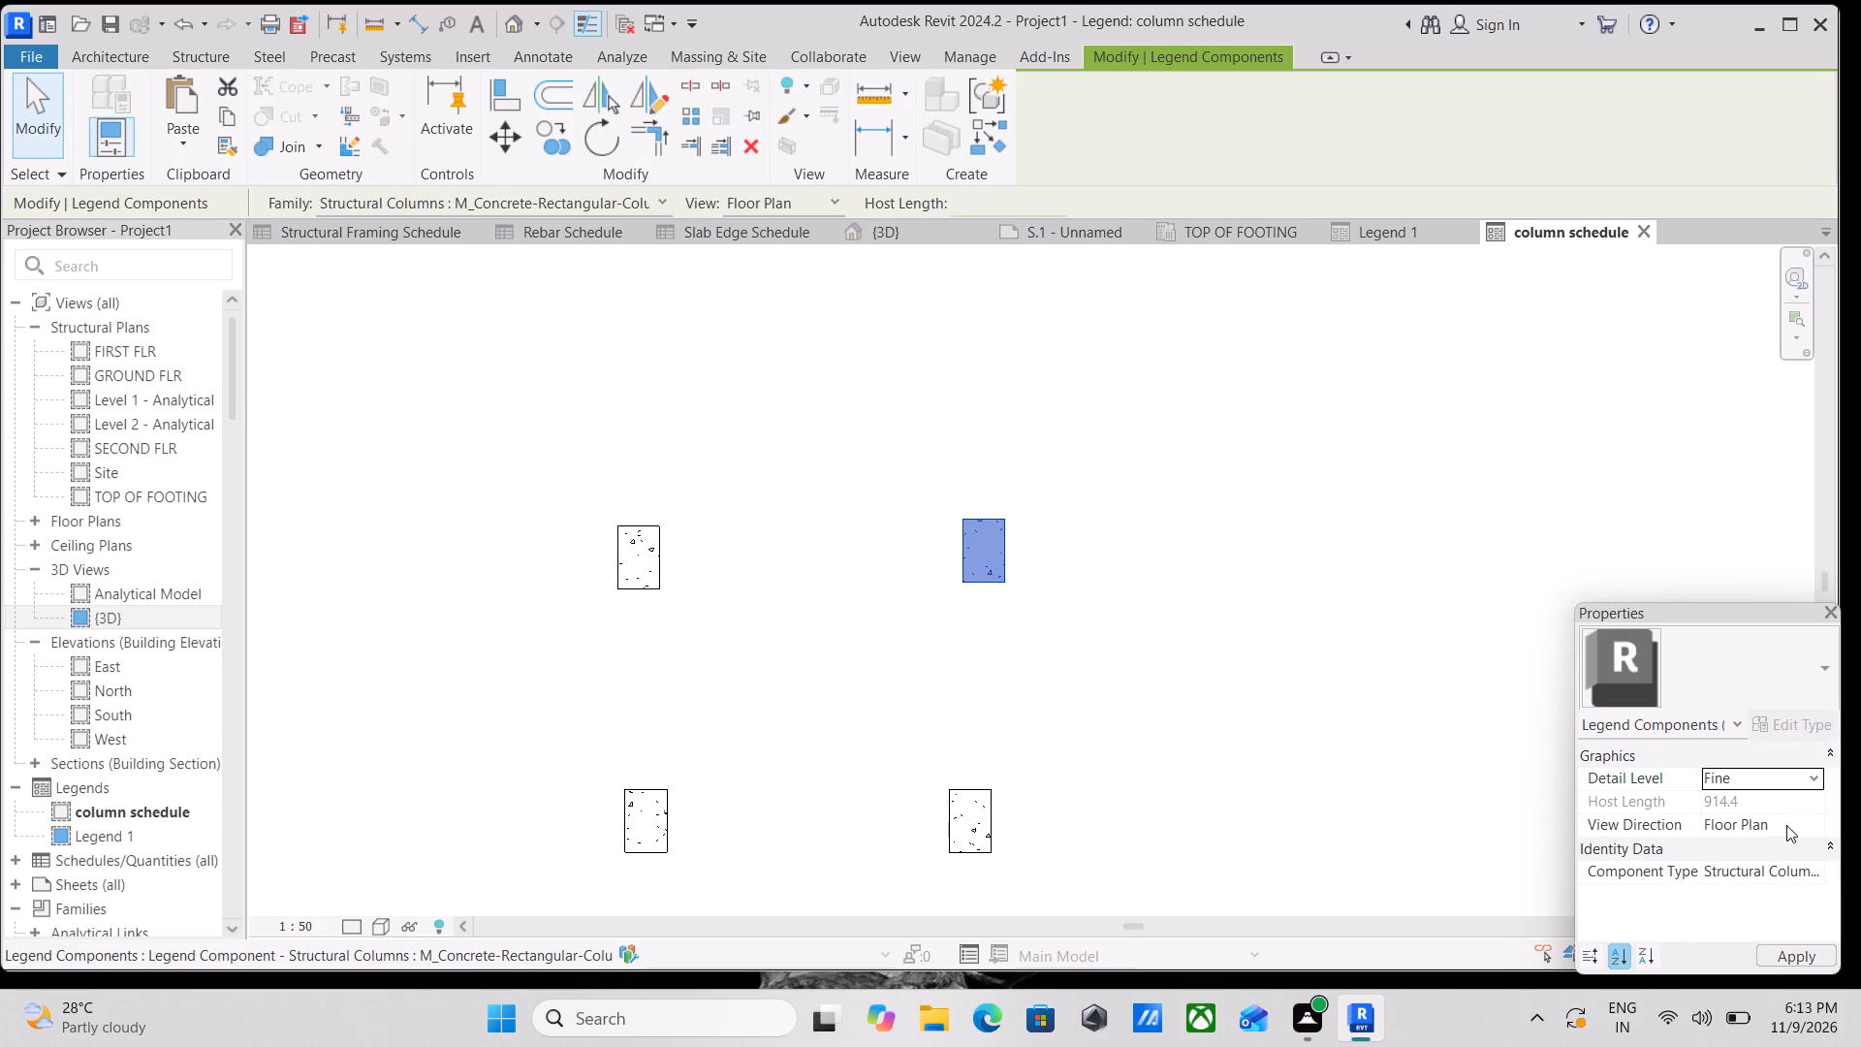
click(1786, 825)
click(1816, 829)
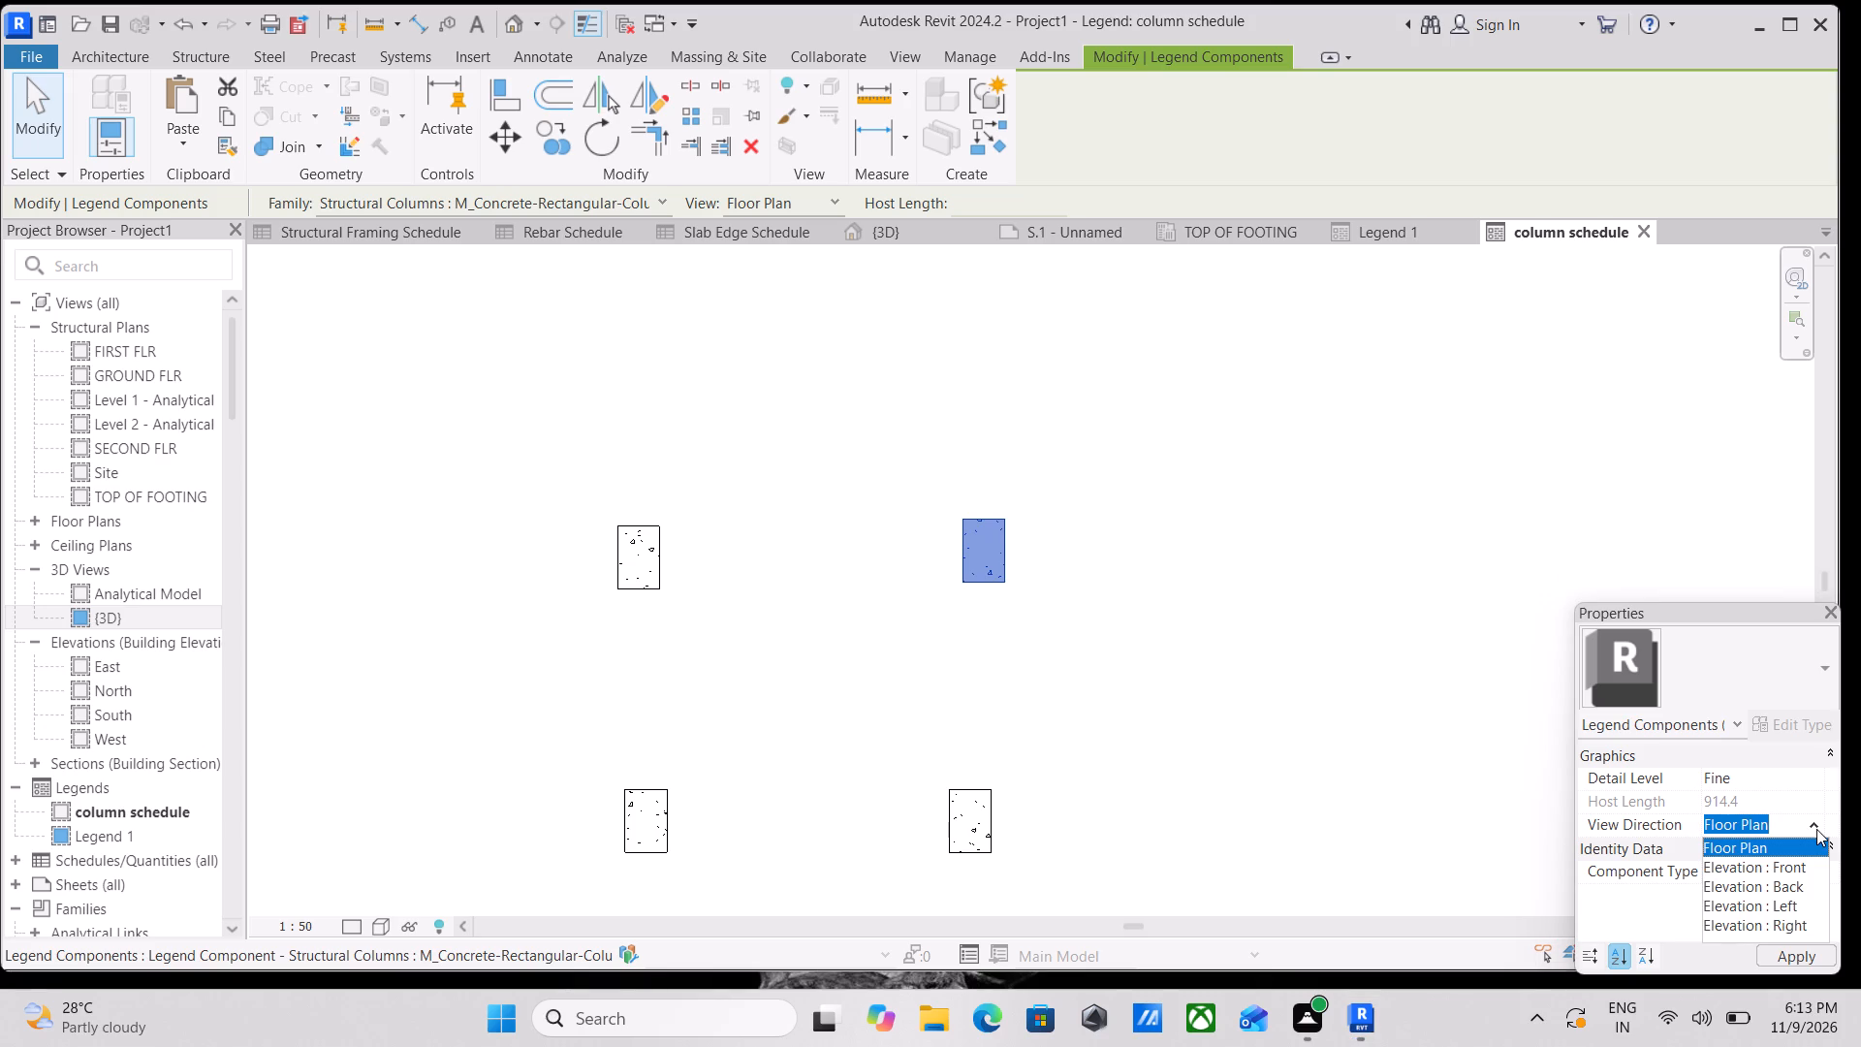
click(1781, 902)
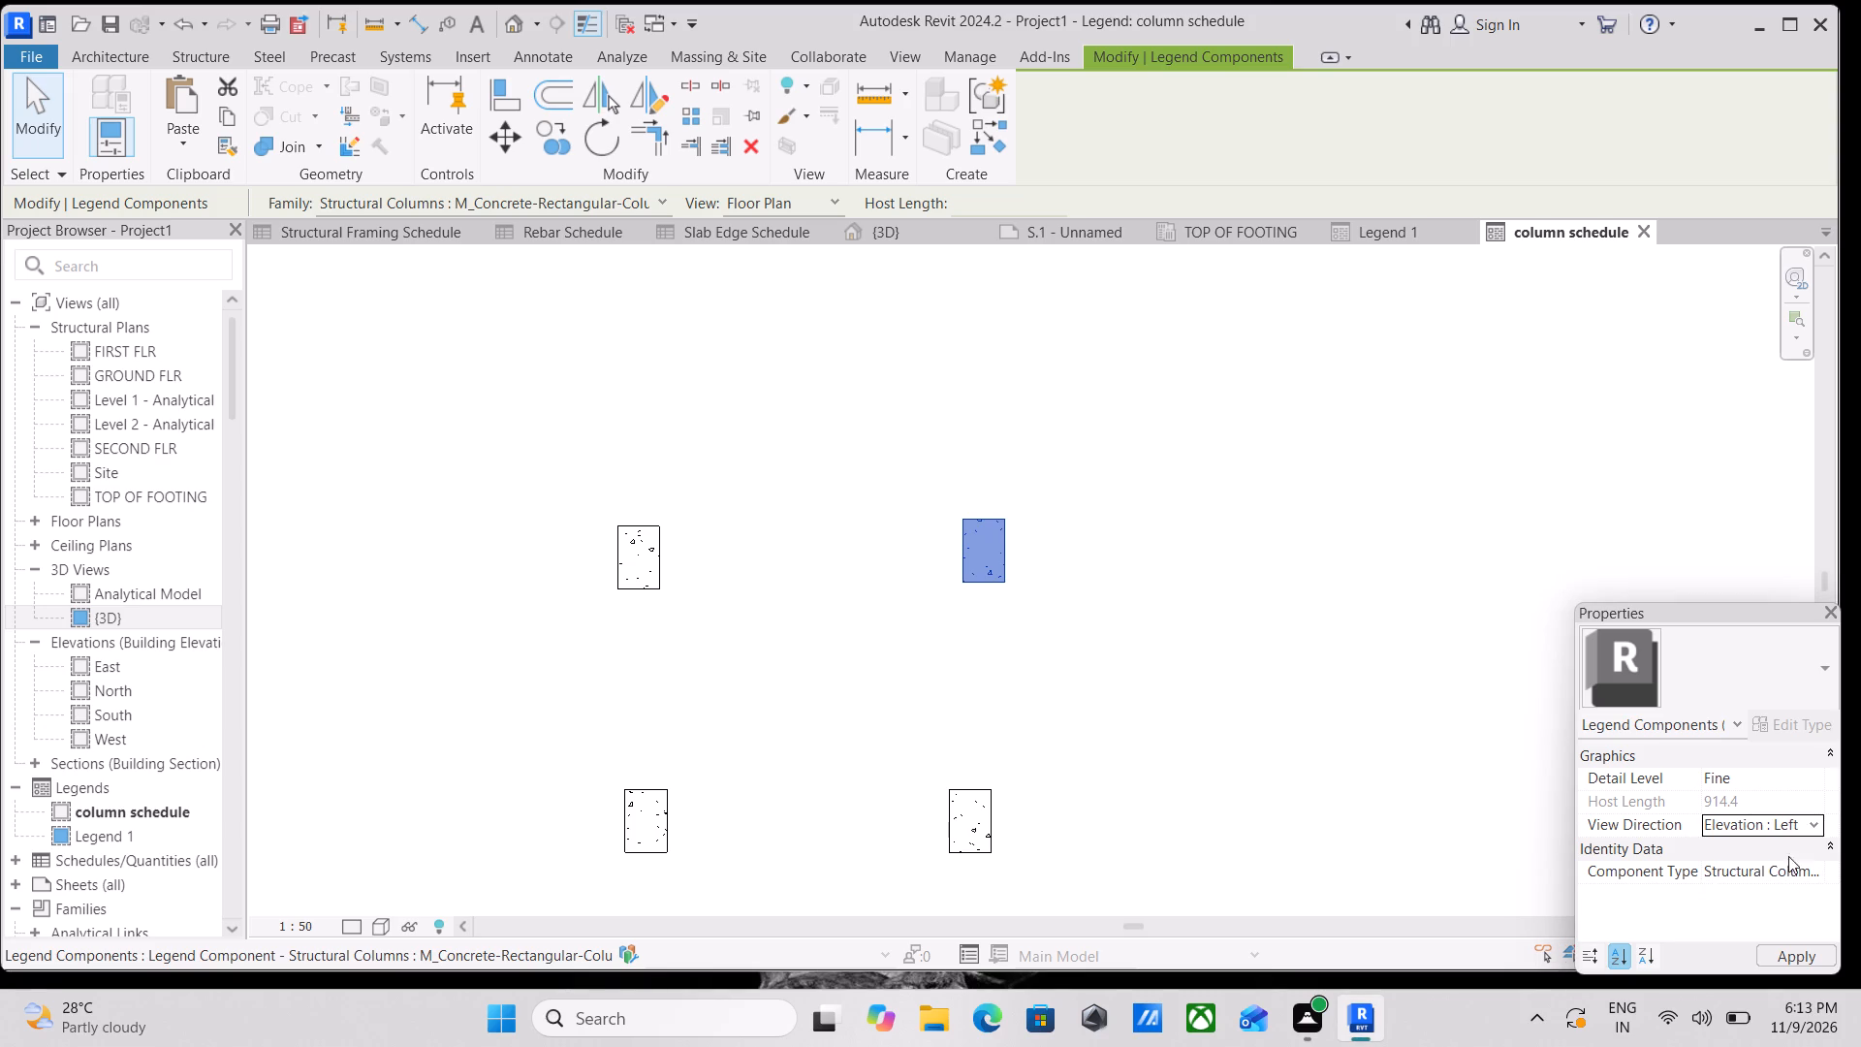
scroll(979, 663, down, 1)
middle_drag(978, 663, 1147, 640)
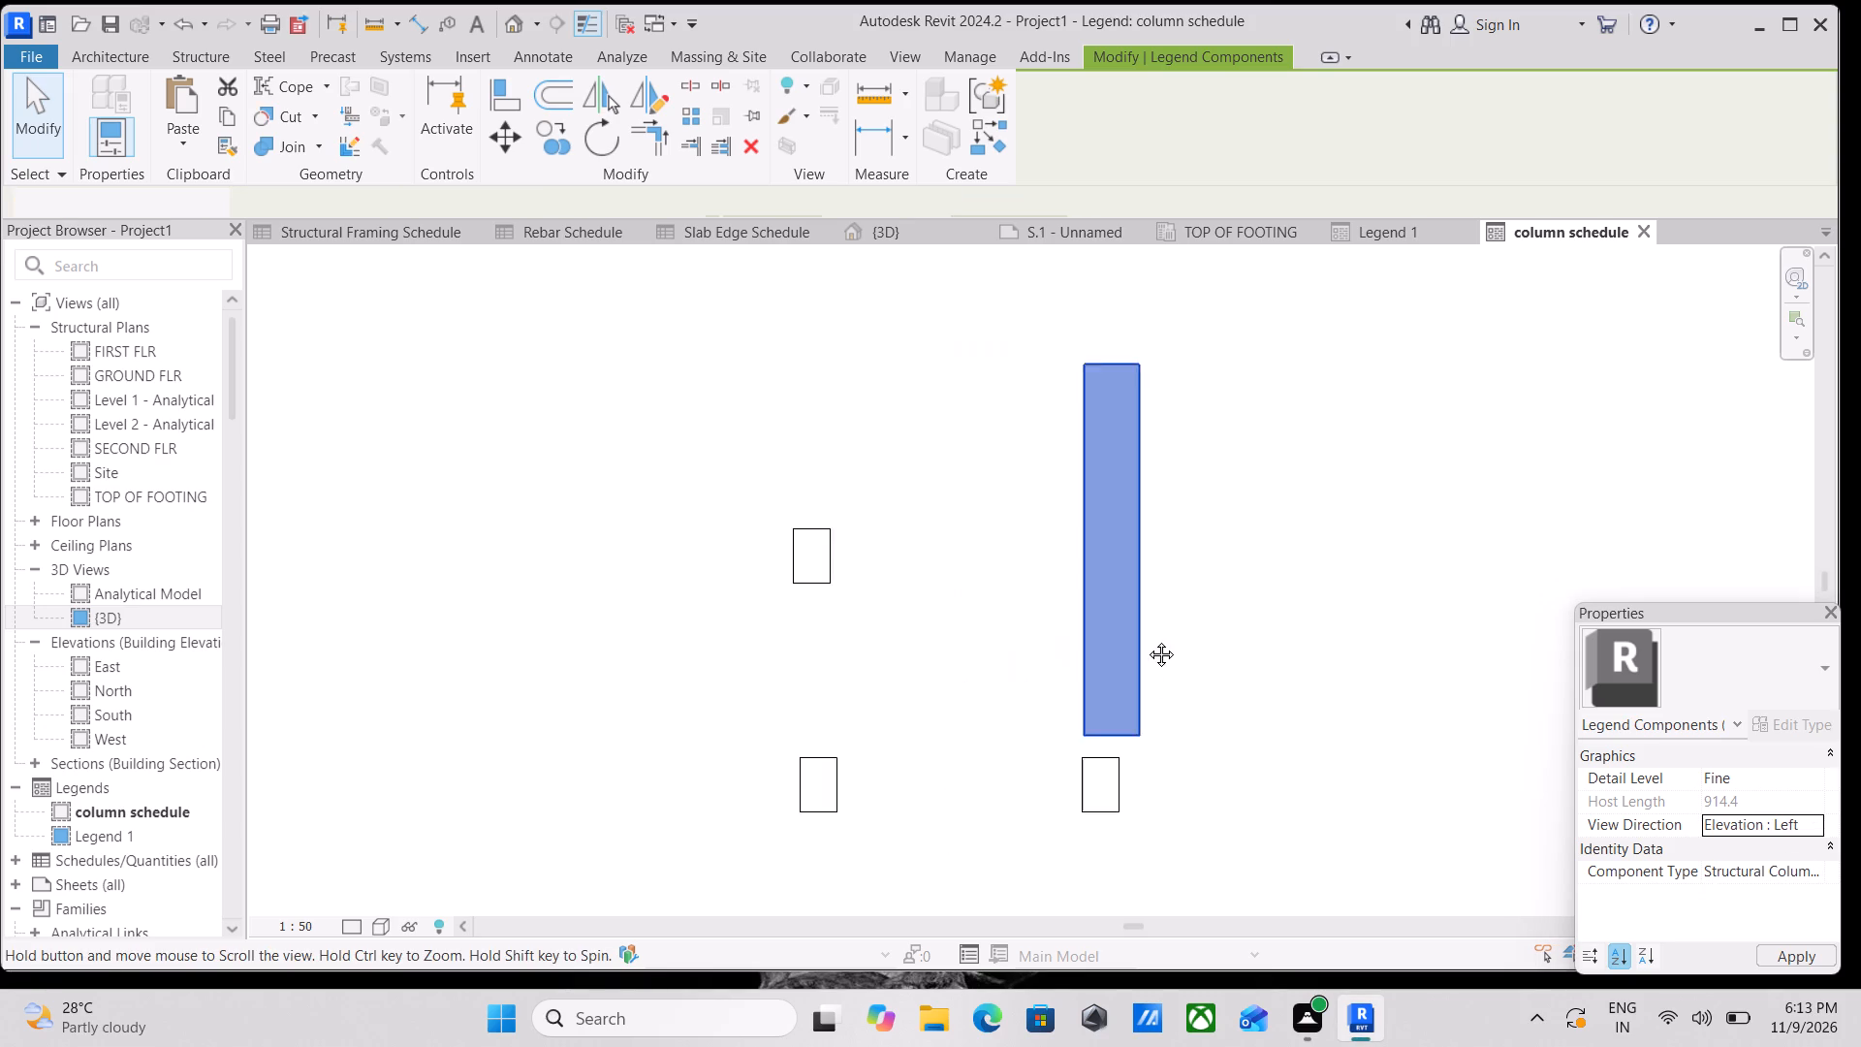
middle_drag(1147, 640, 1183, 634)
scroll(1247, 698, down, 1)
middle_drag(1247, 698, 1257, 692)
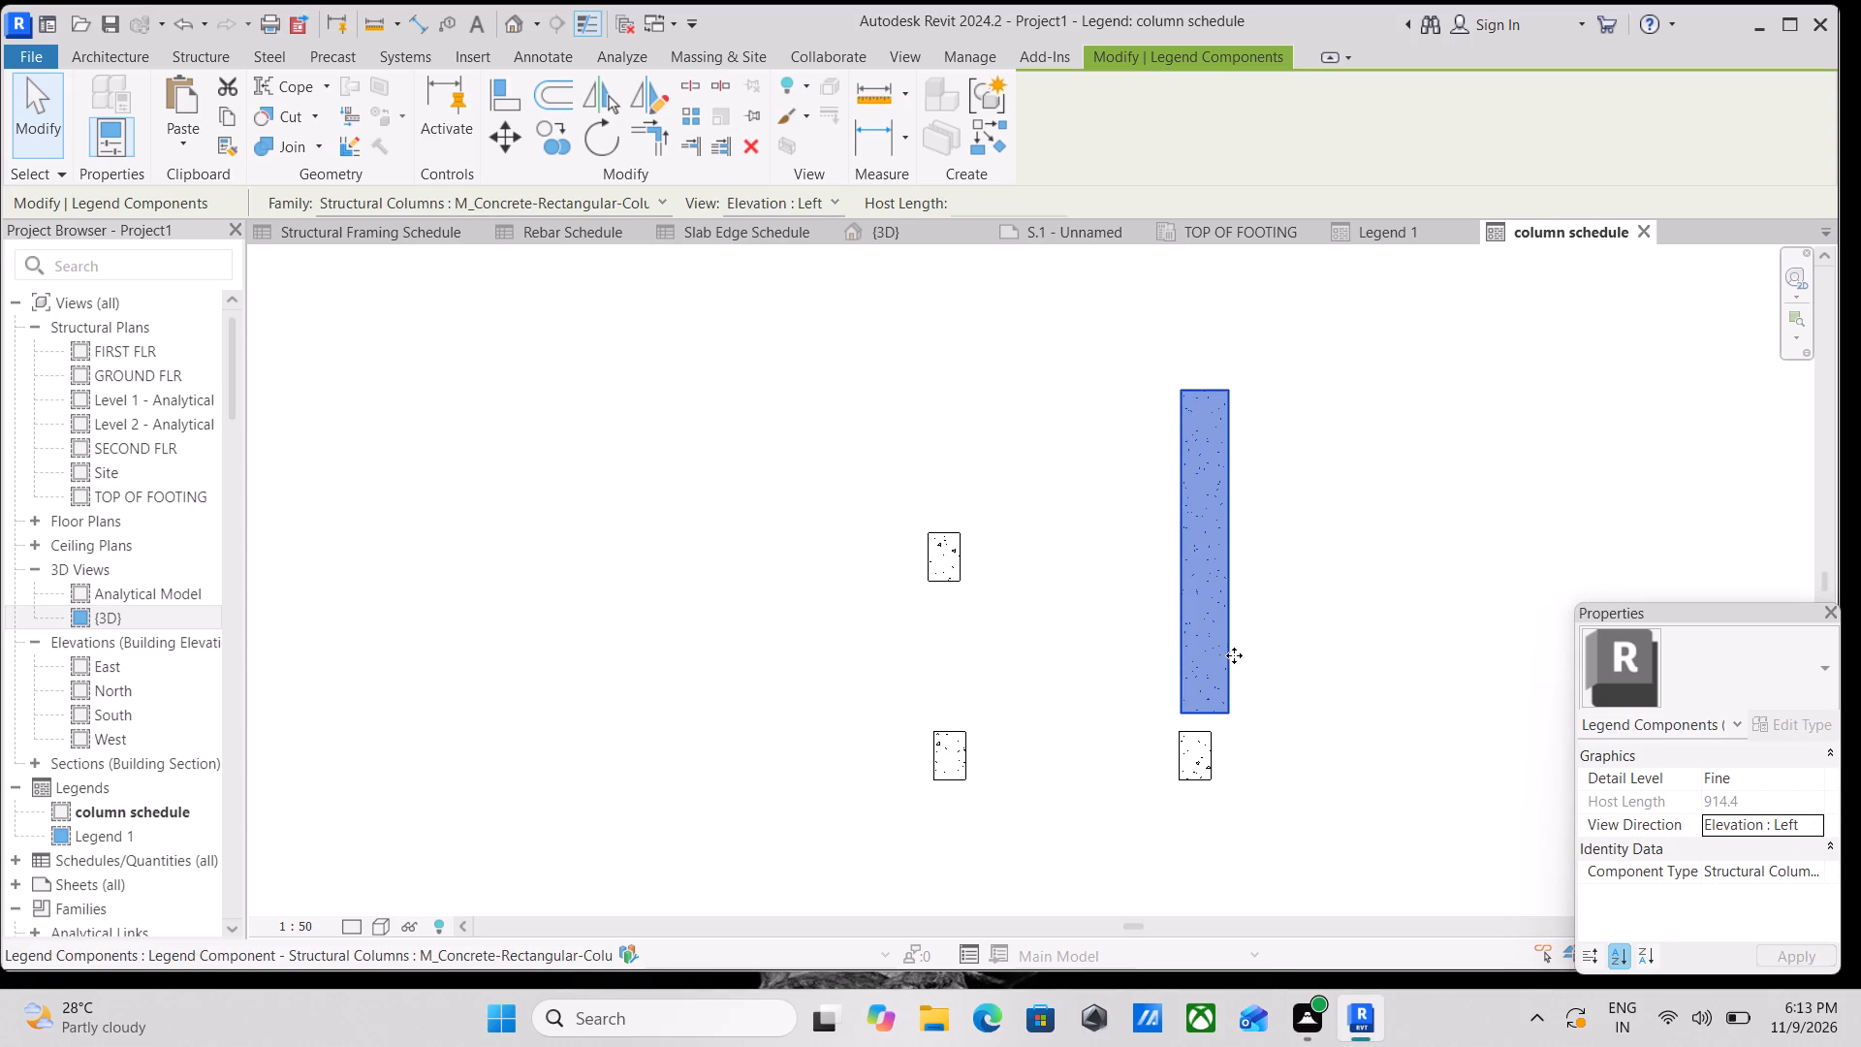
click(1233, 653)
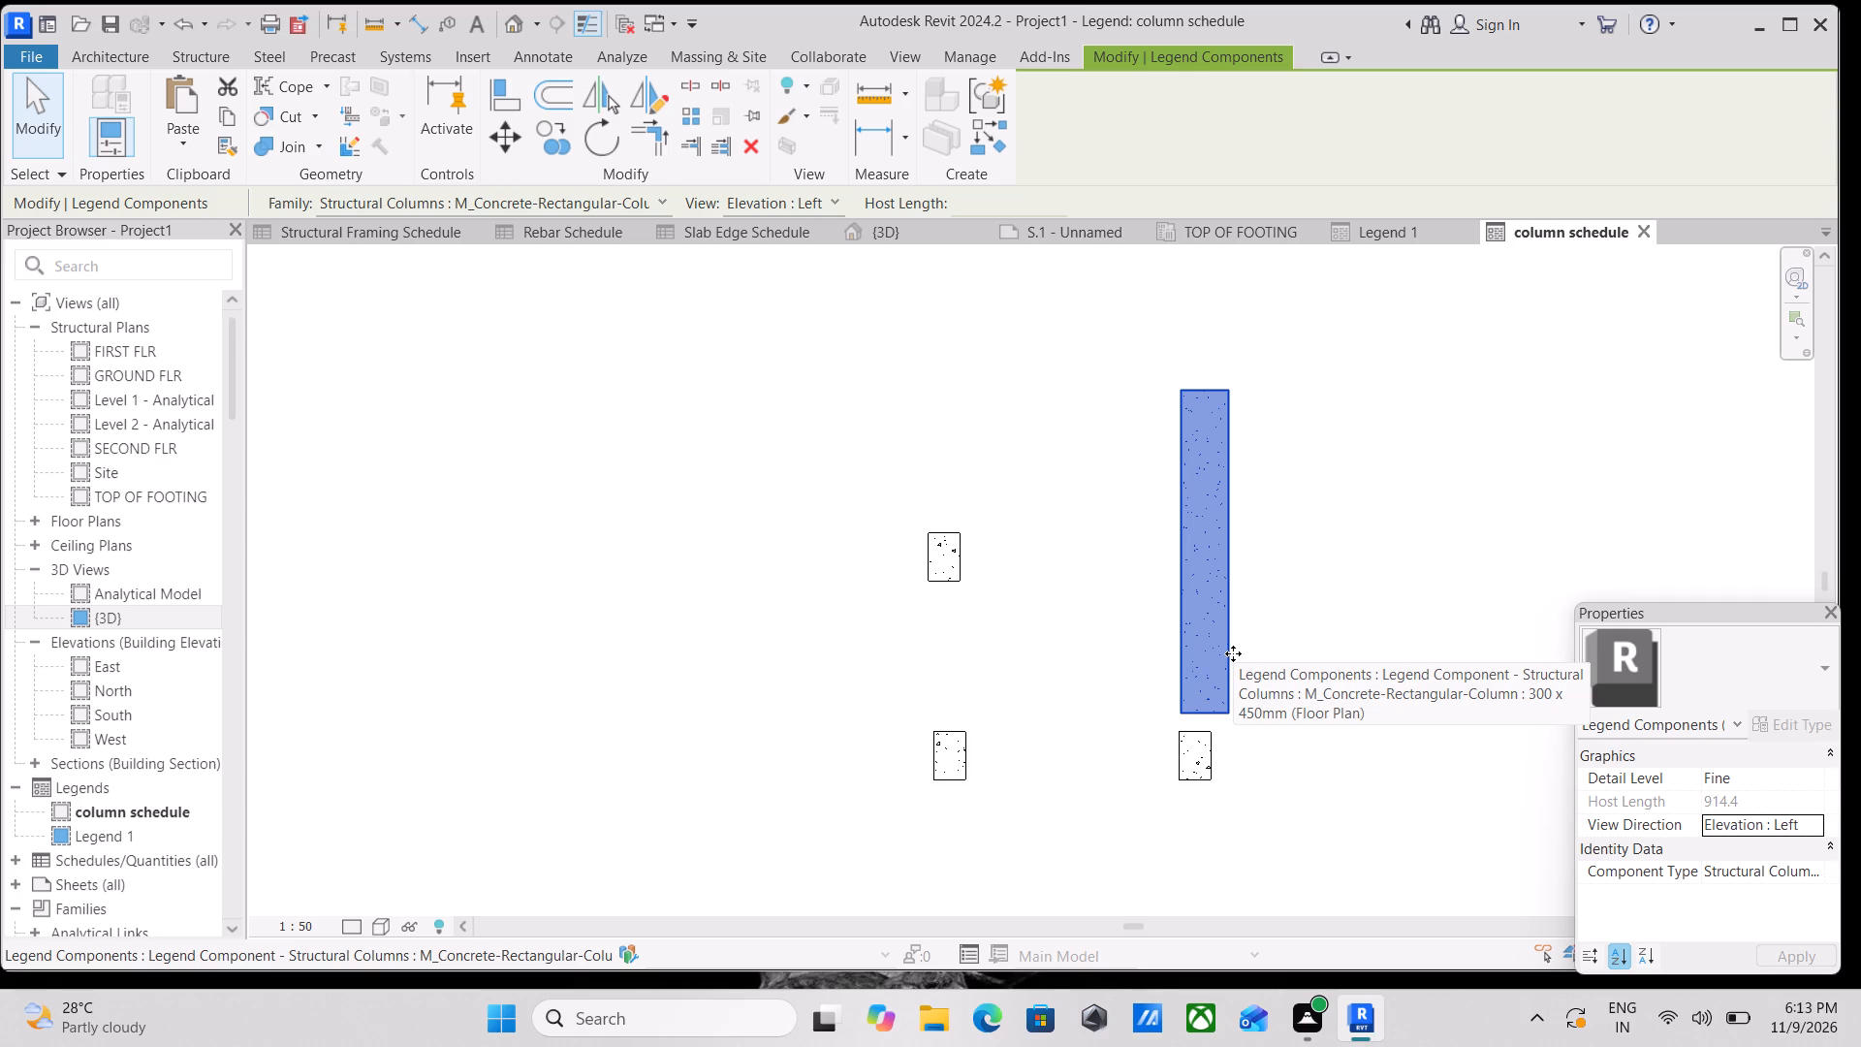
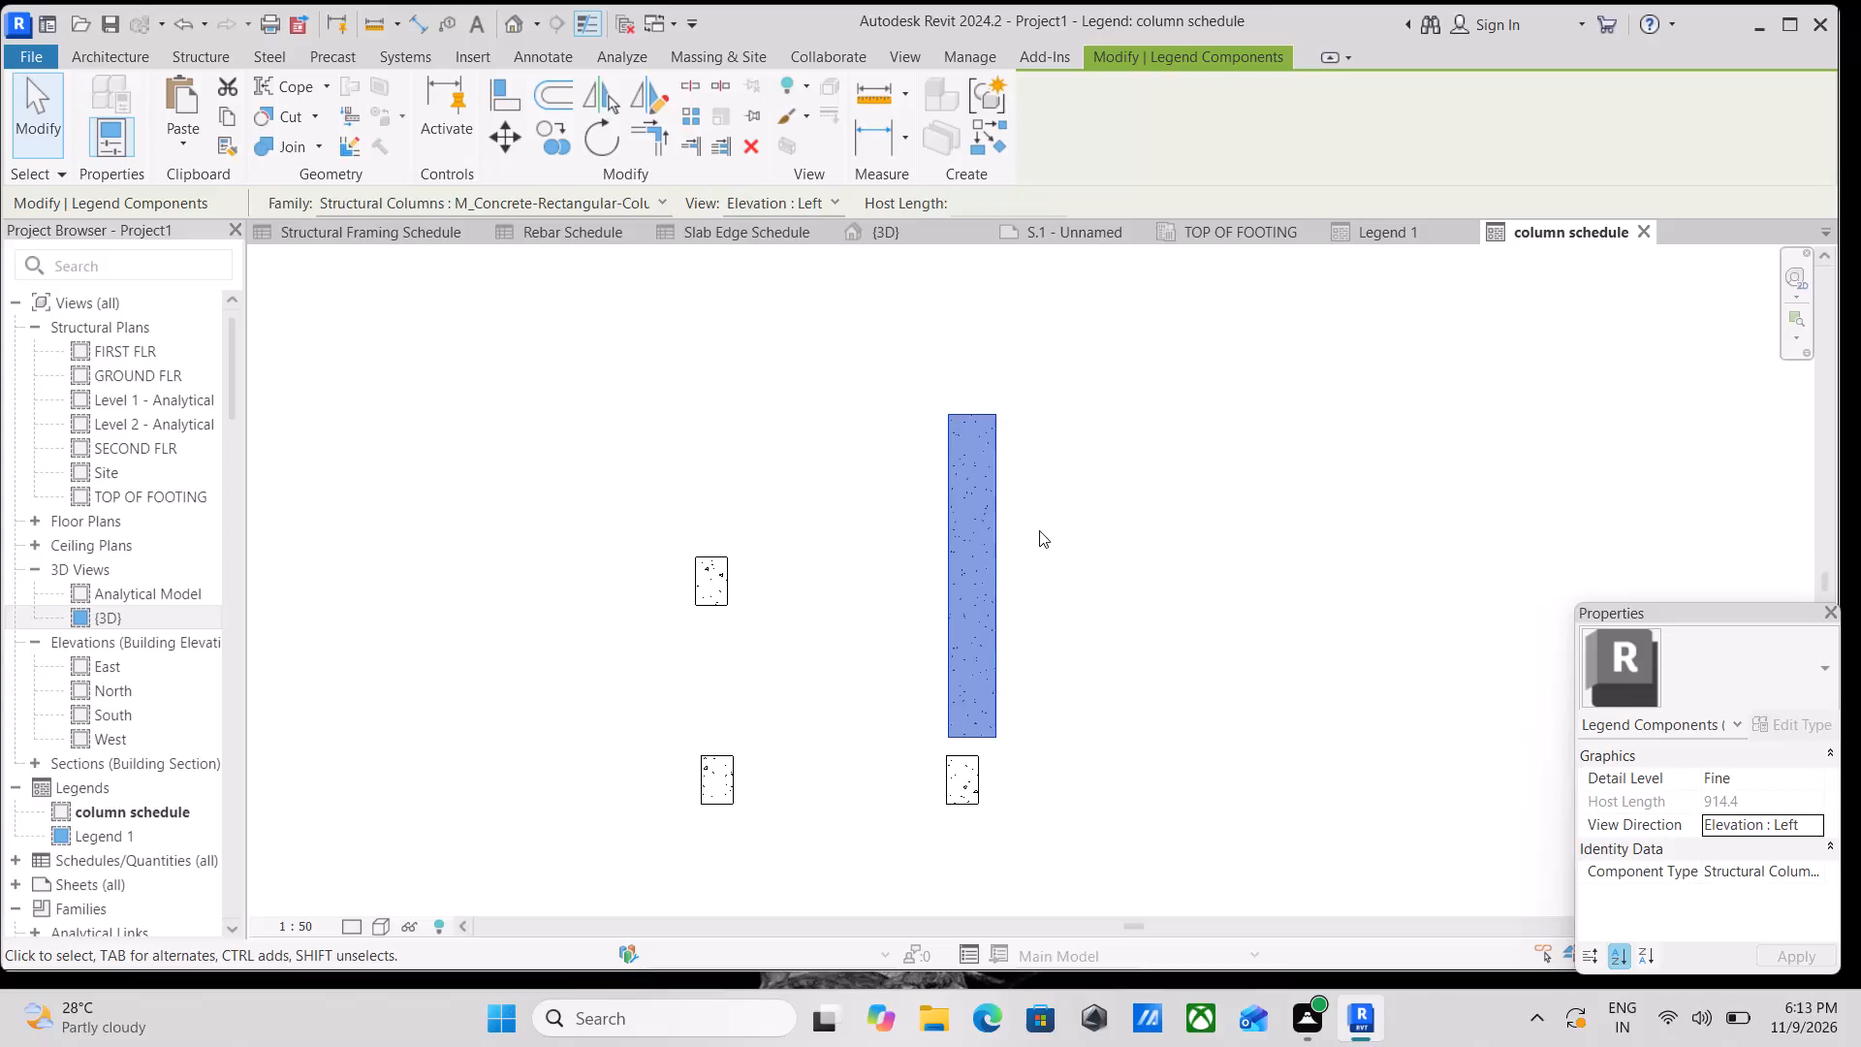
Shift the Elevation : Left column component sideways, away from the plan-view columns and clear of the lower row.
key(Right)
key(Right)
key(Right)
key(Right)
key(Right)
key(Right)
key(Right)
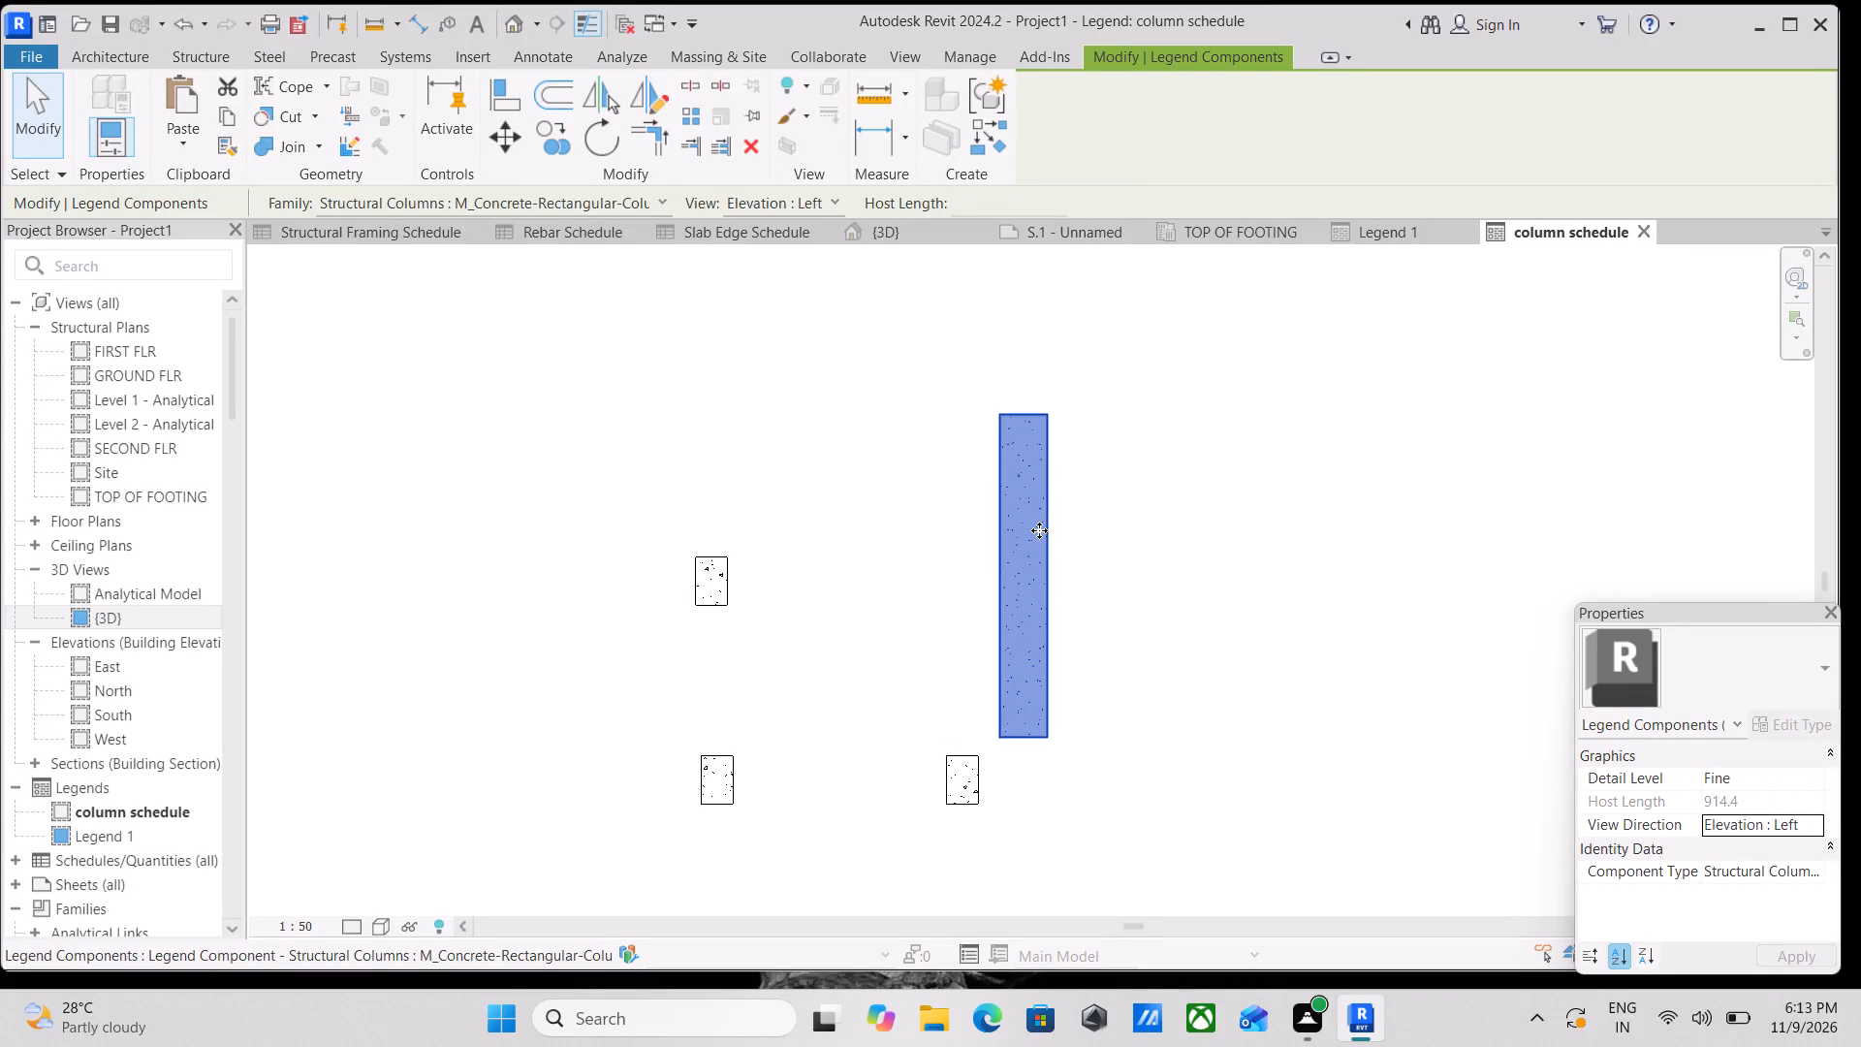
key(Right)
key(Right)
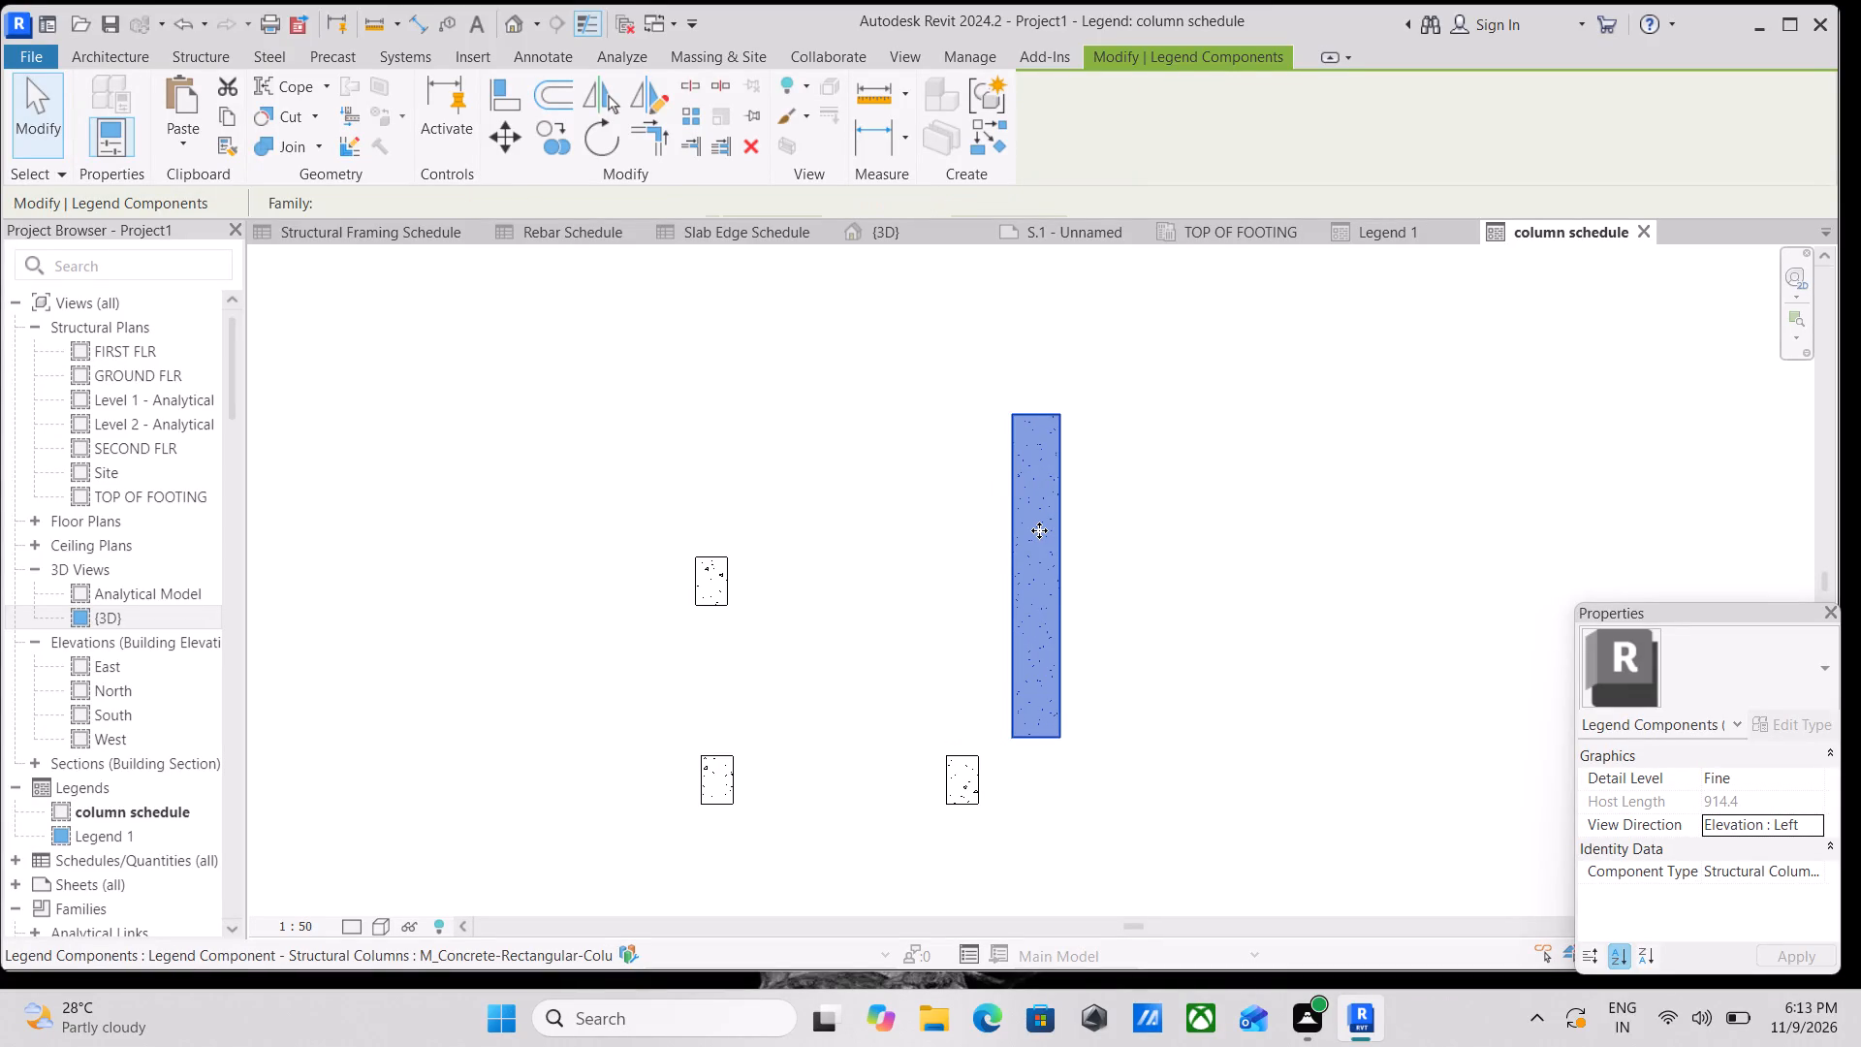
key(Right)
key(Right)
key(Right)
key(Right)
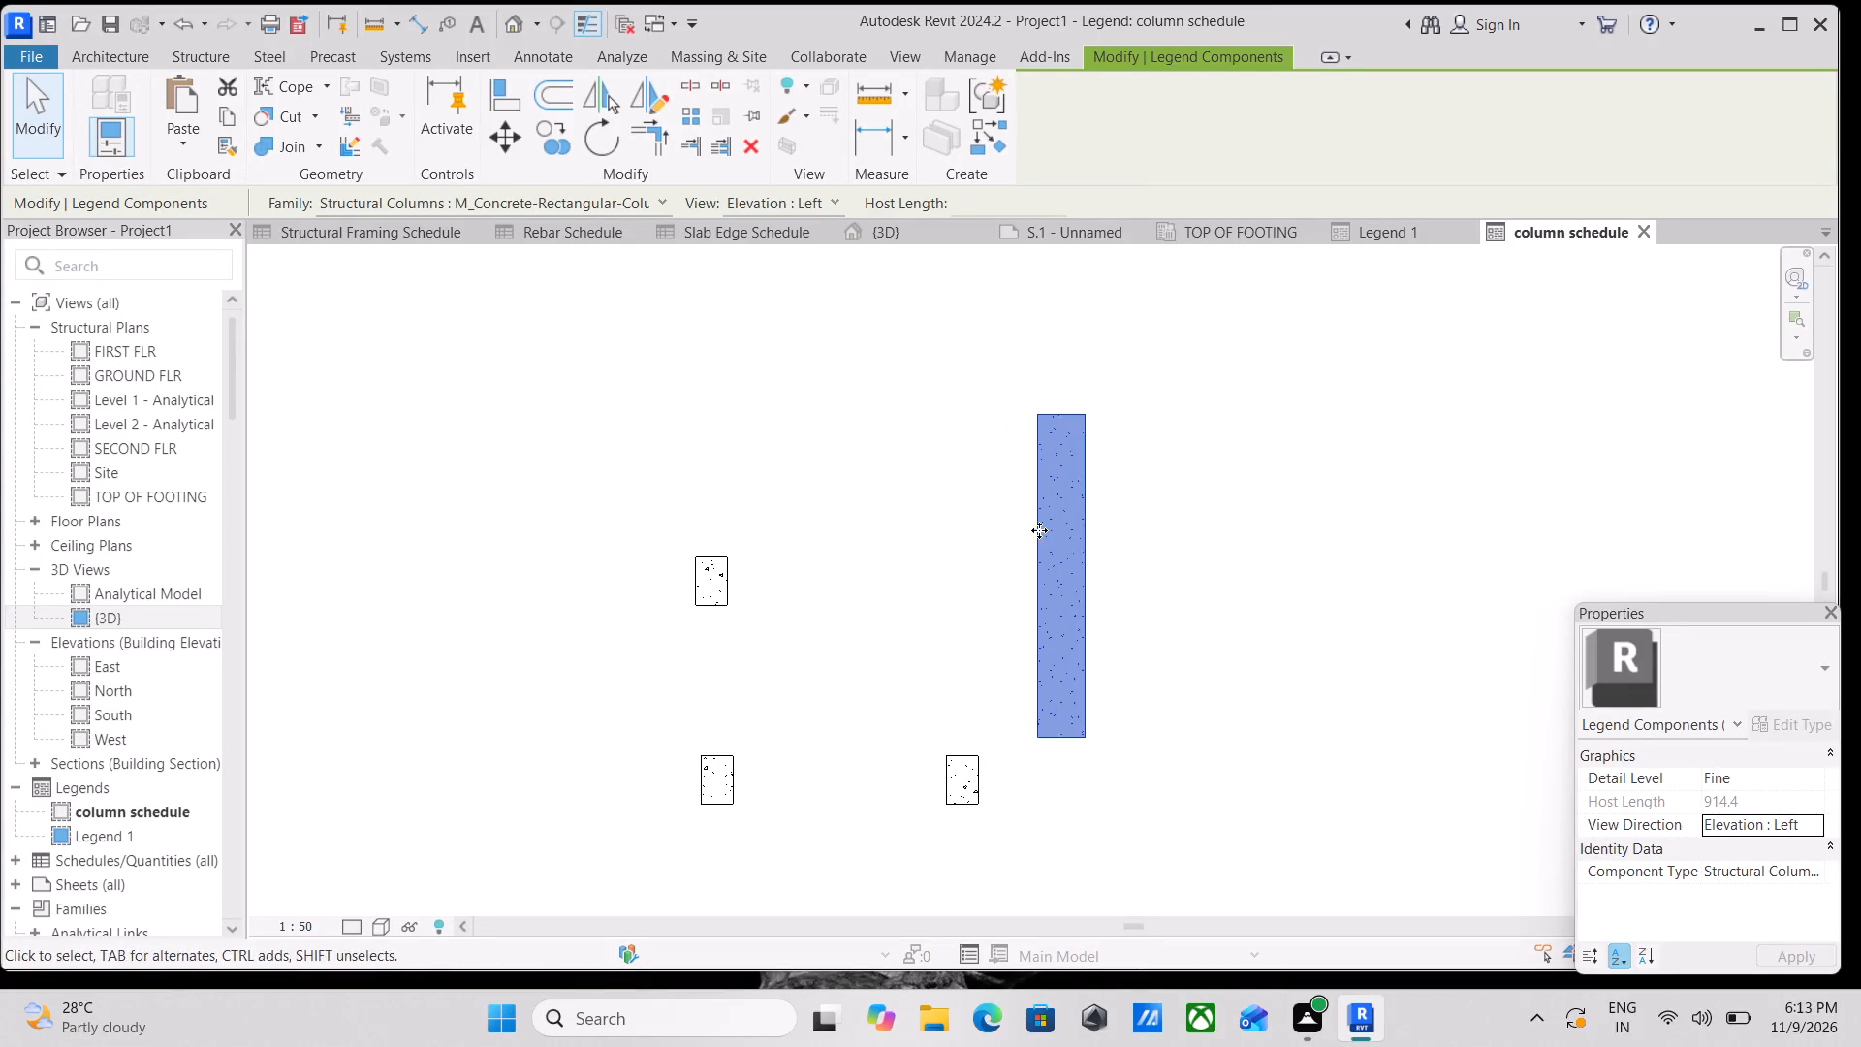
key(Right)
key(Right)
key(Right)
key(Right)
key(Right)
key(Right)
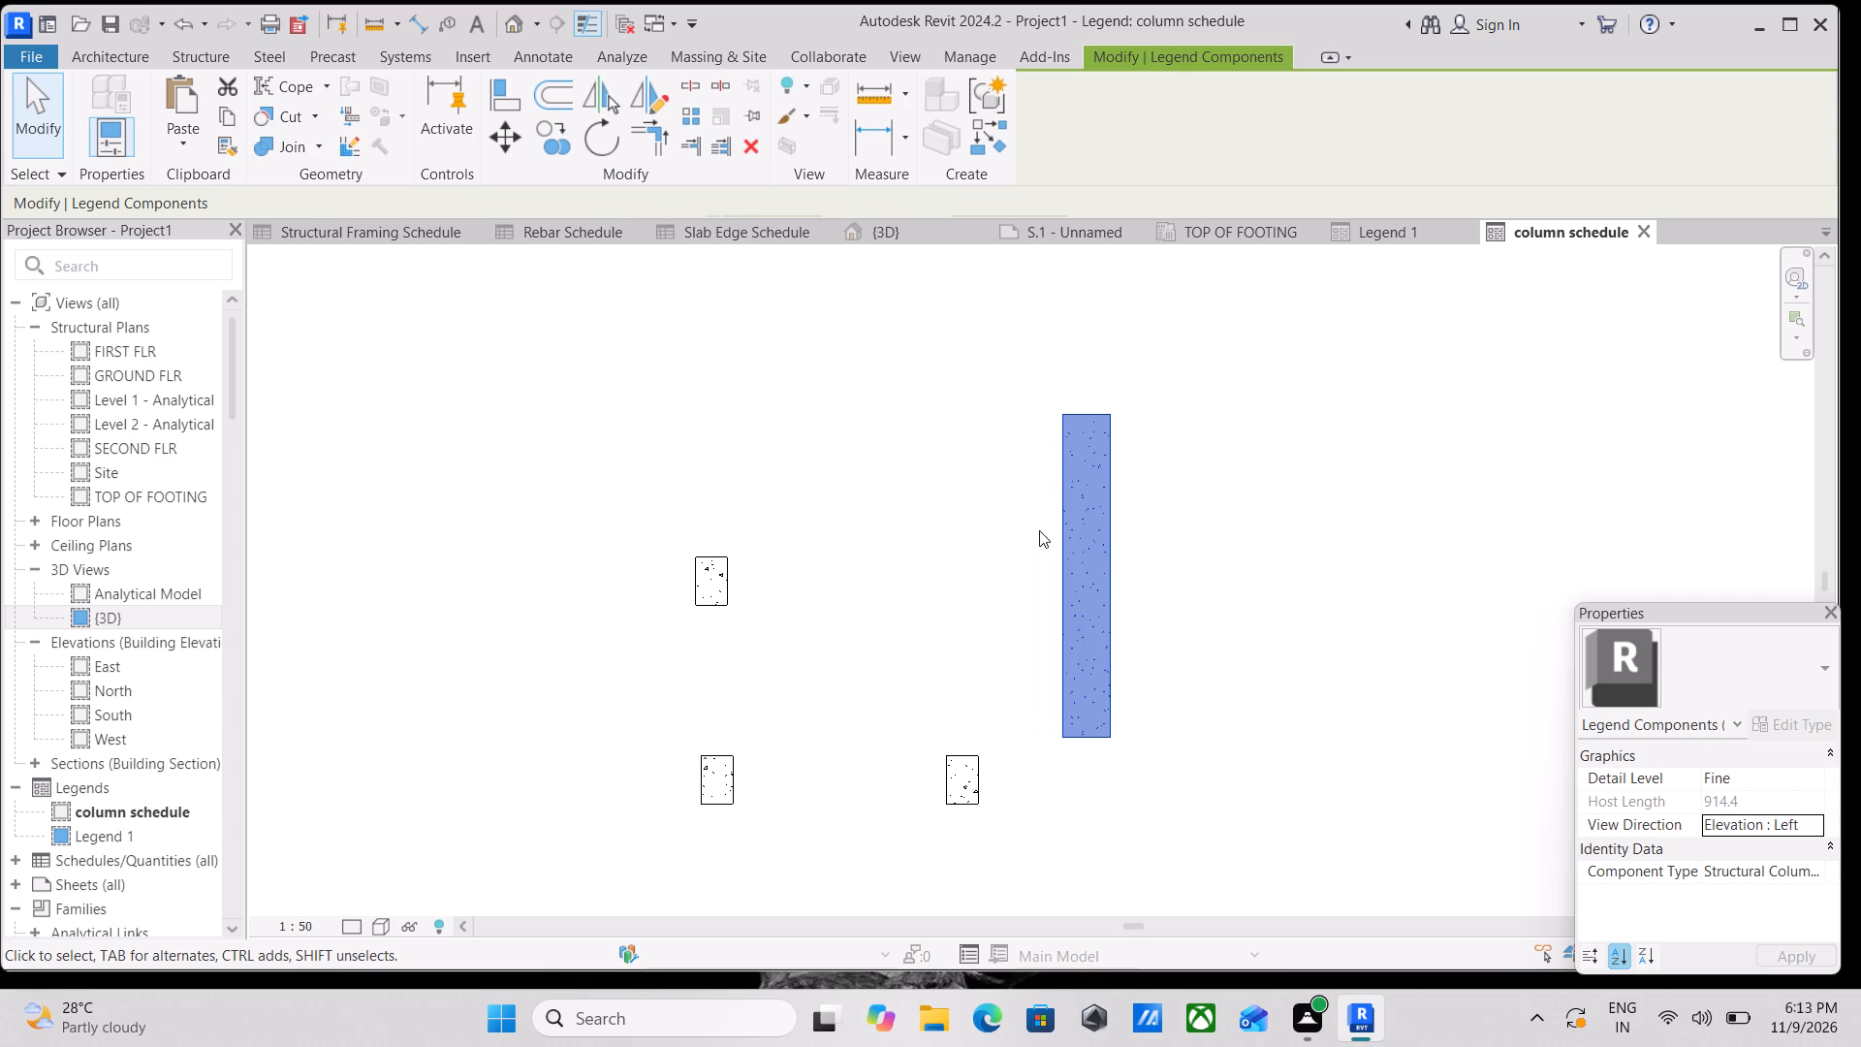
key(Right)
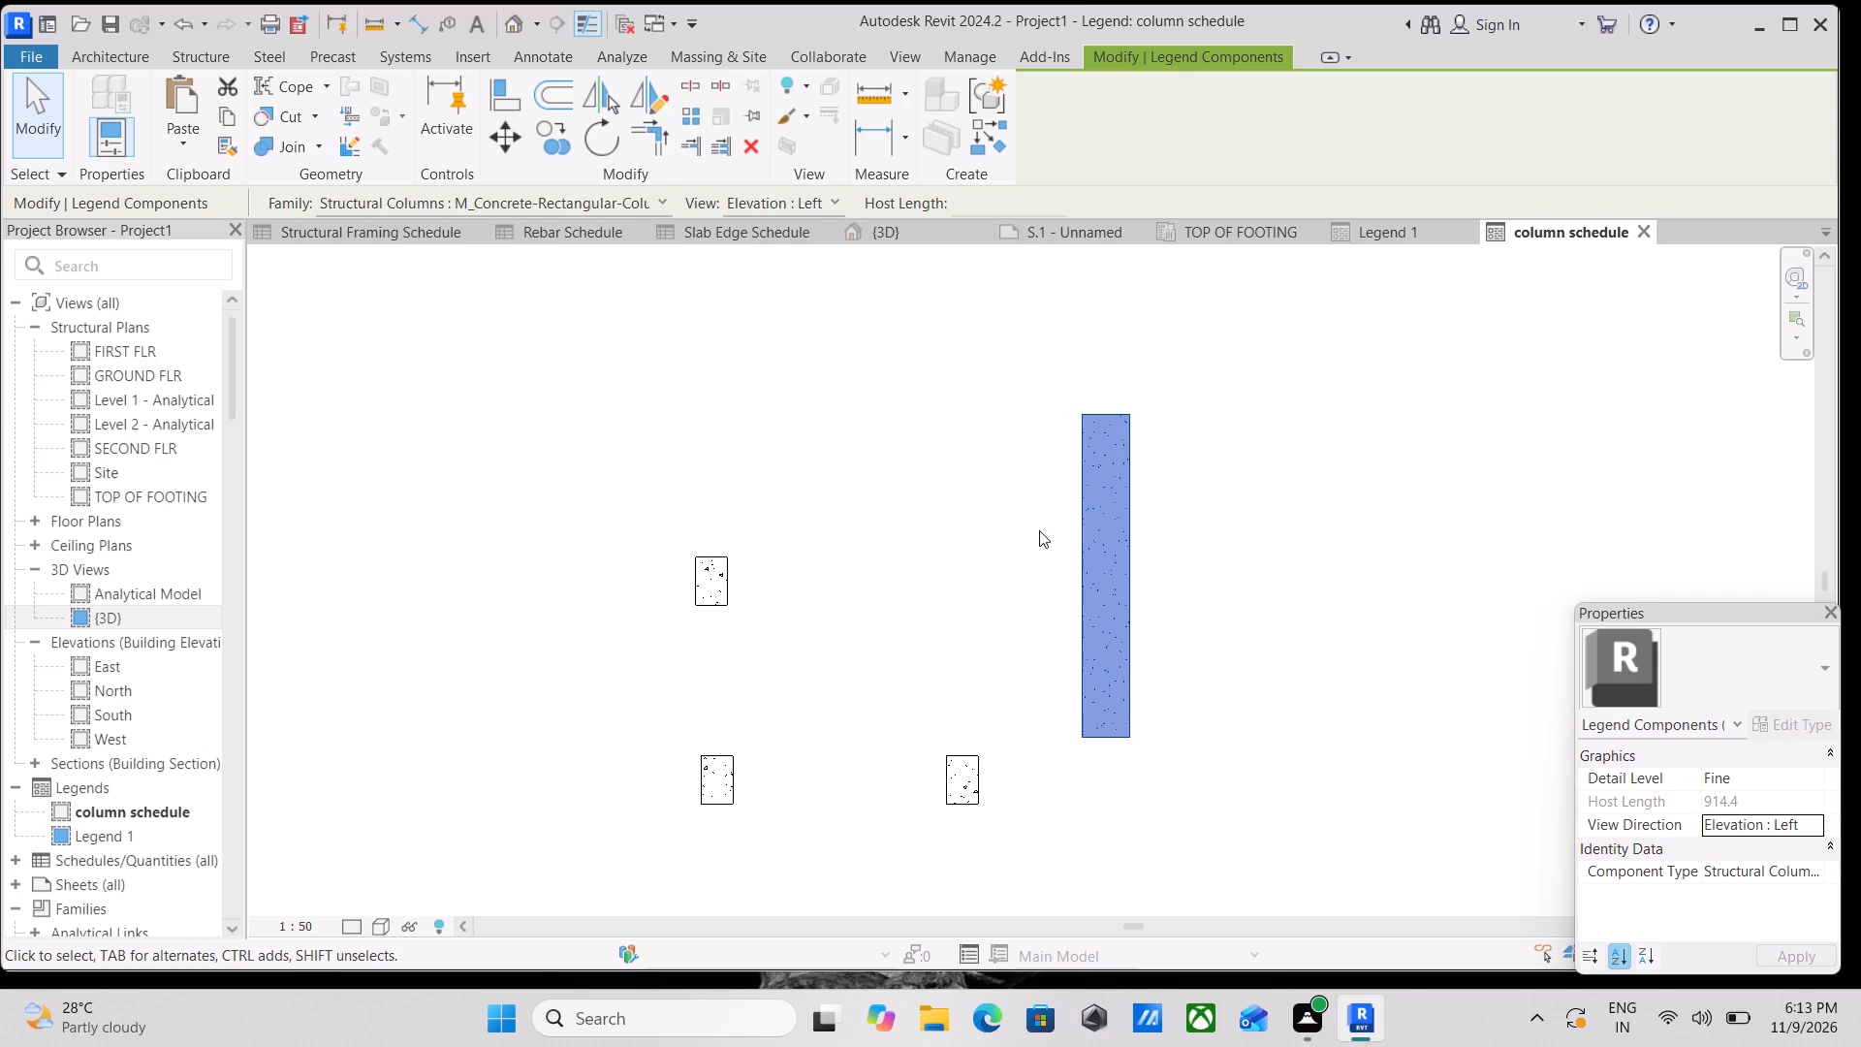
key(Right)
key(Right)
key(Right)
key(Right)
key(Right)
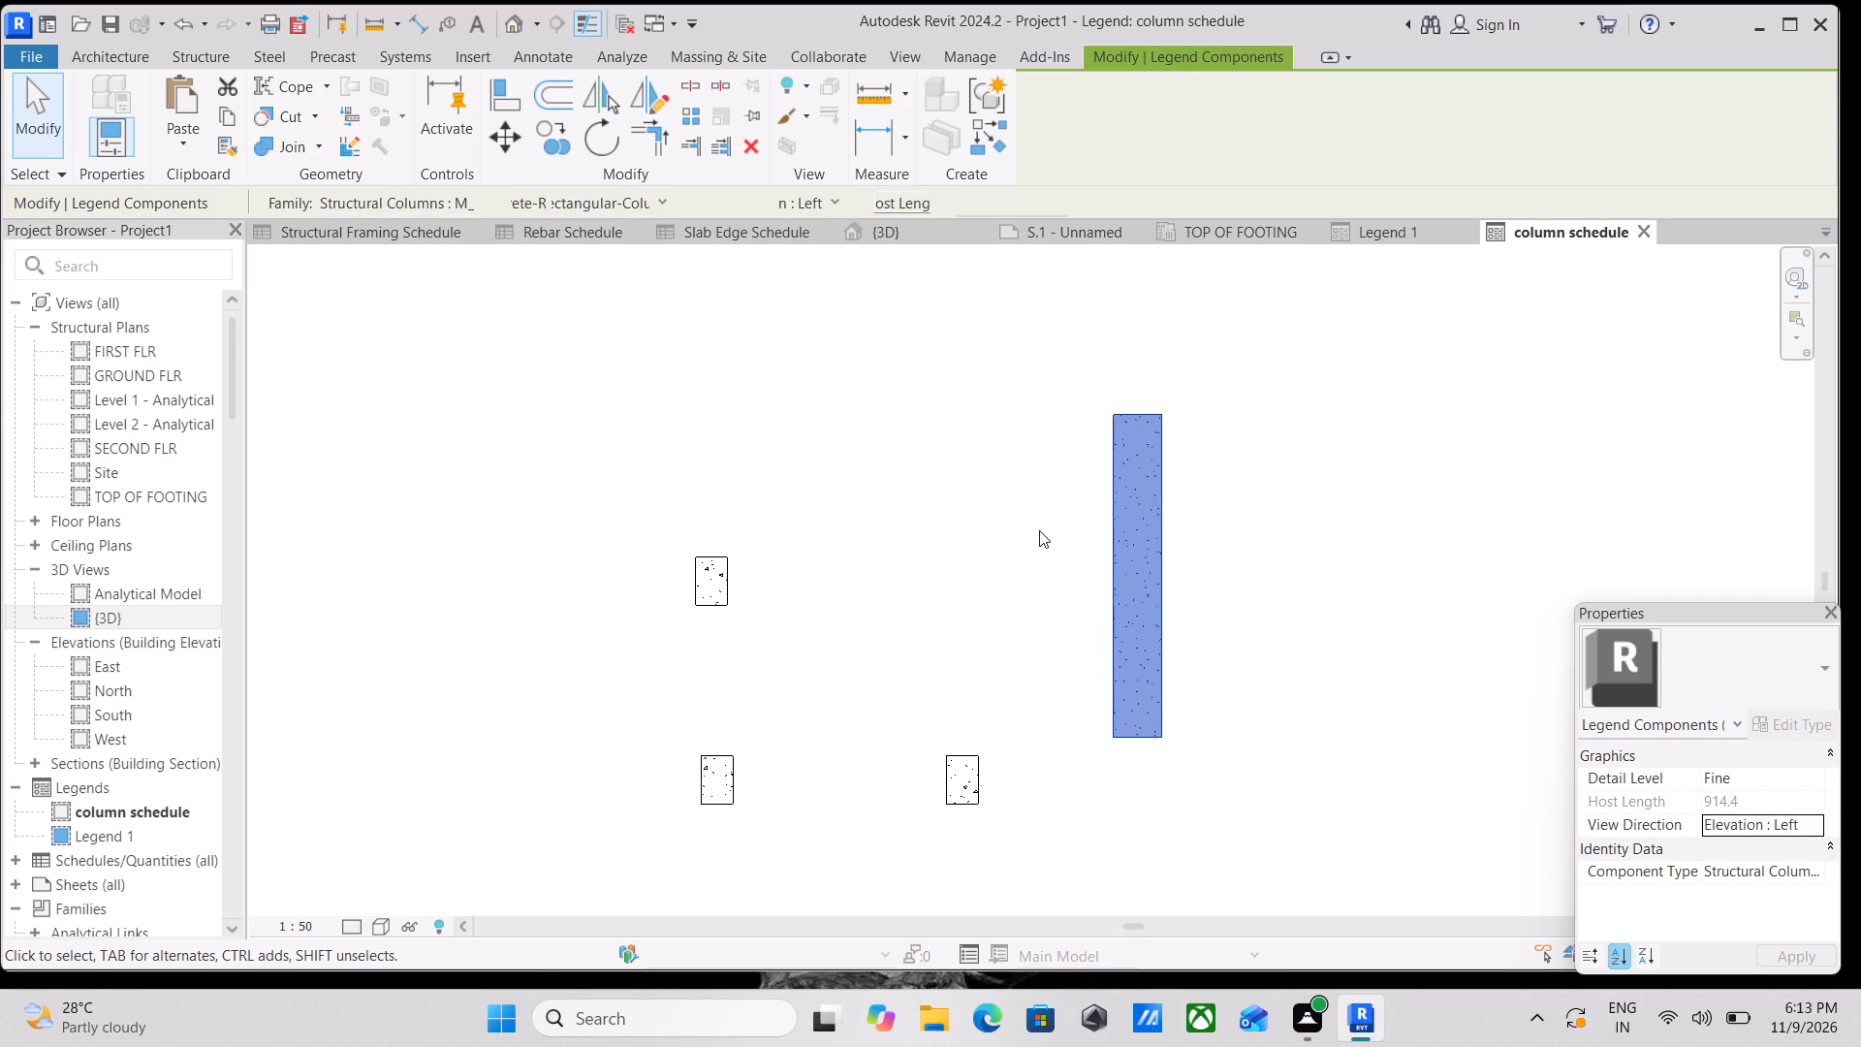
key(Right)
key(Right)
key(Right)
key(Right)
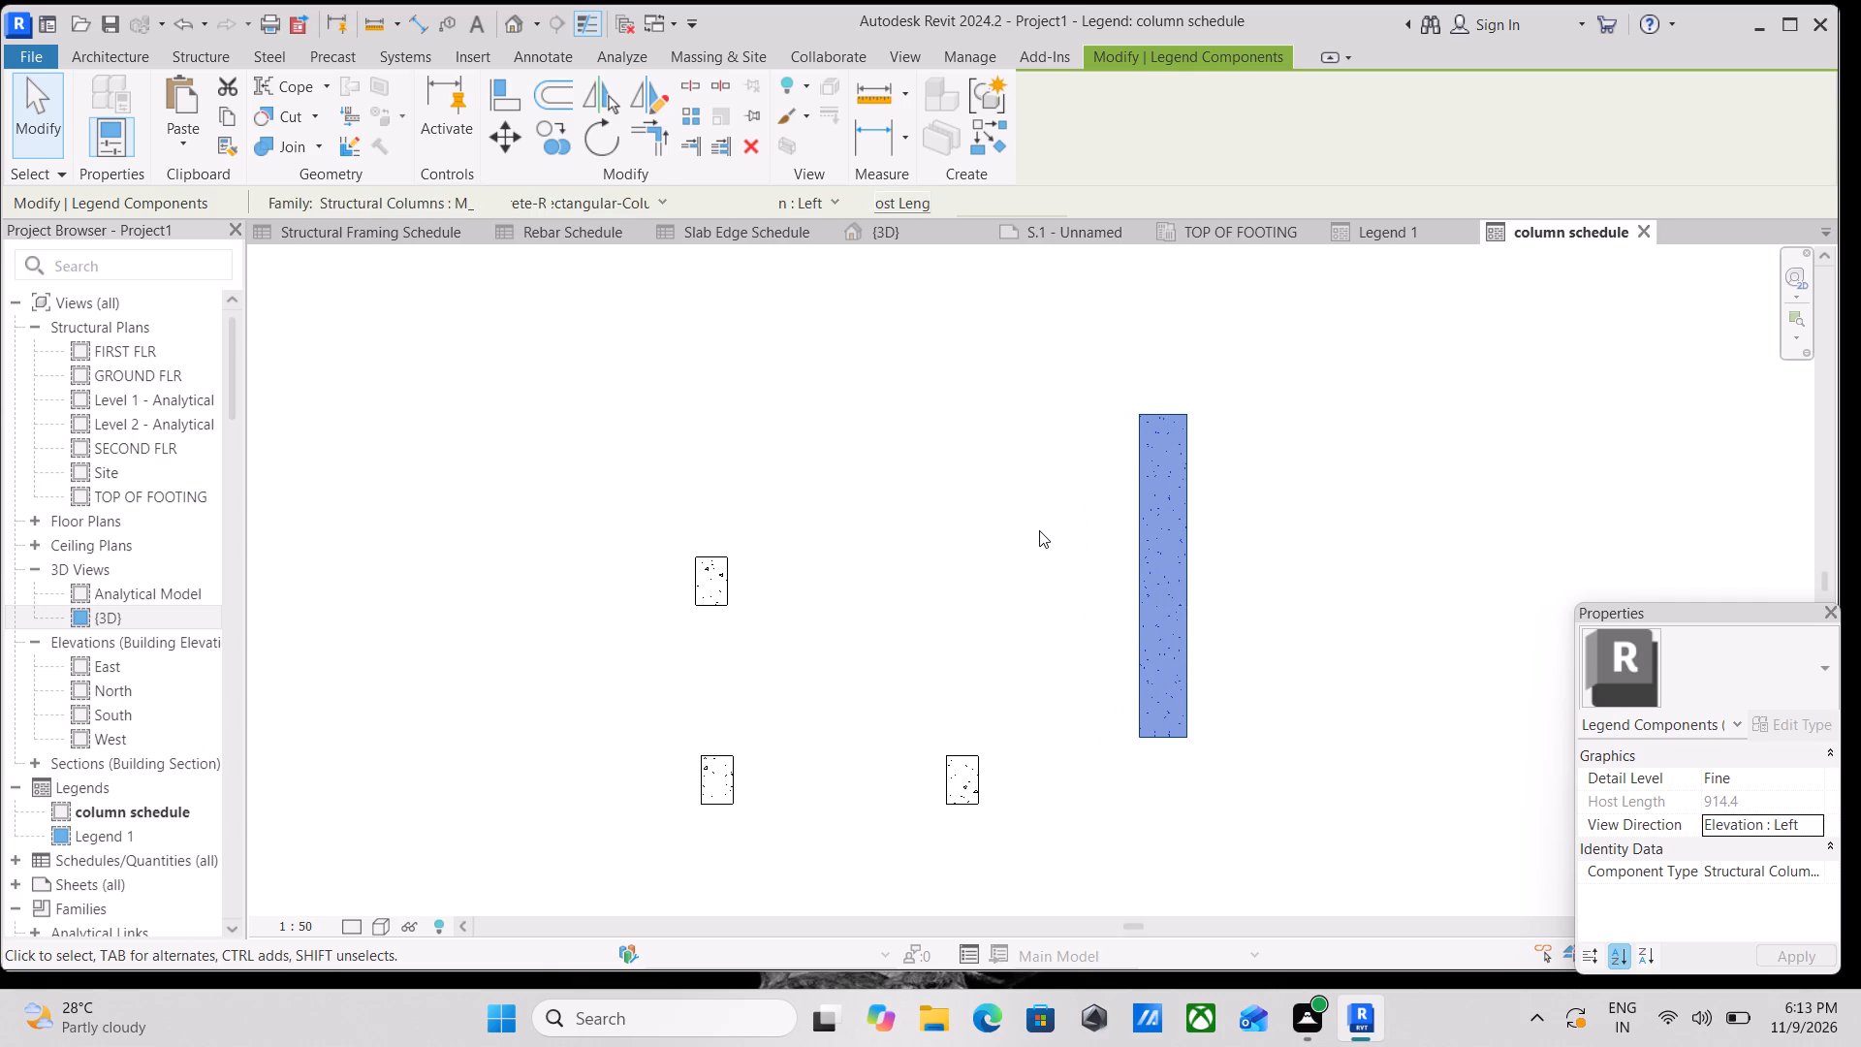
Set the second column component in the lower row to the Elevation : Front view direction.
click(967, 768)
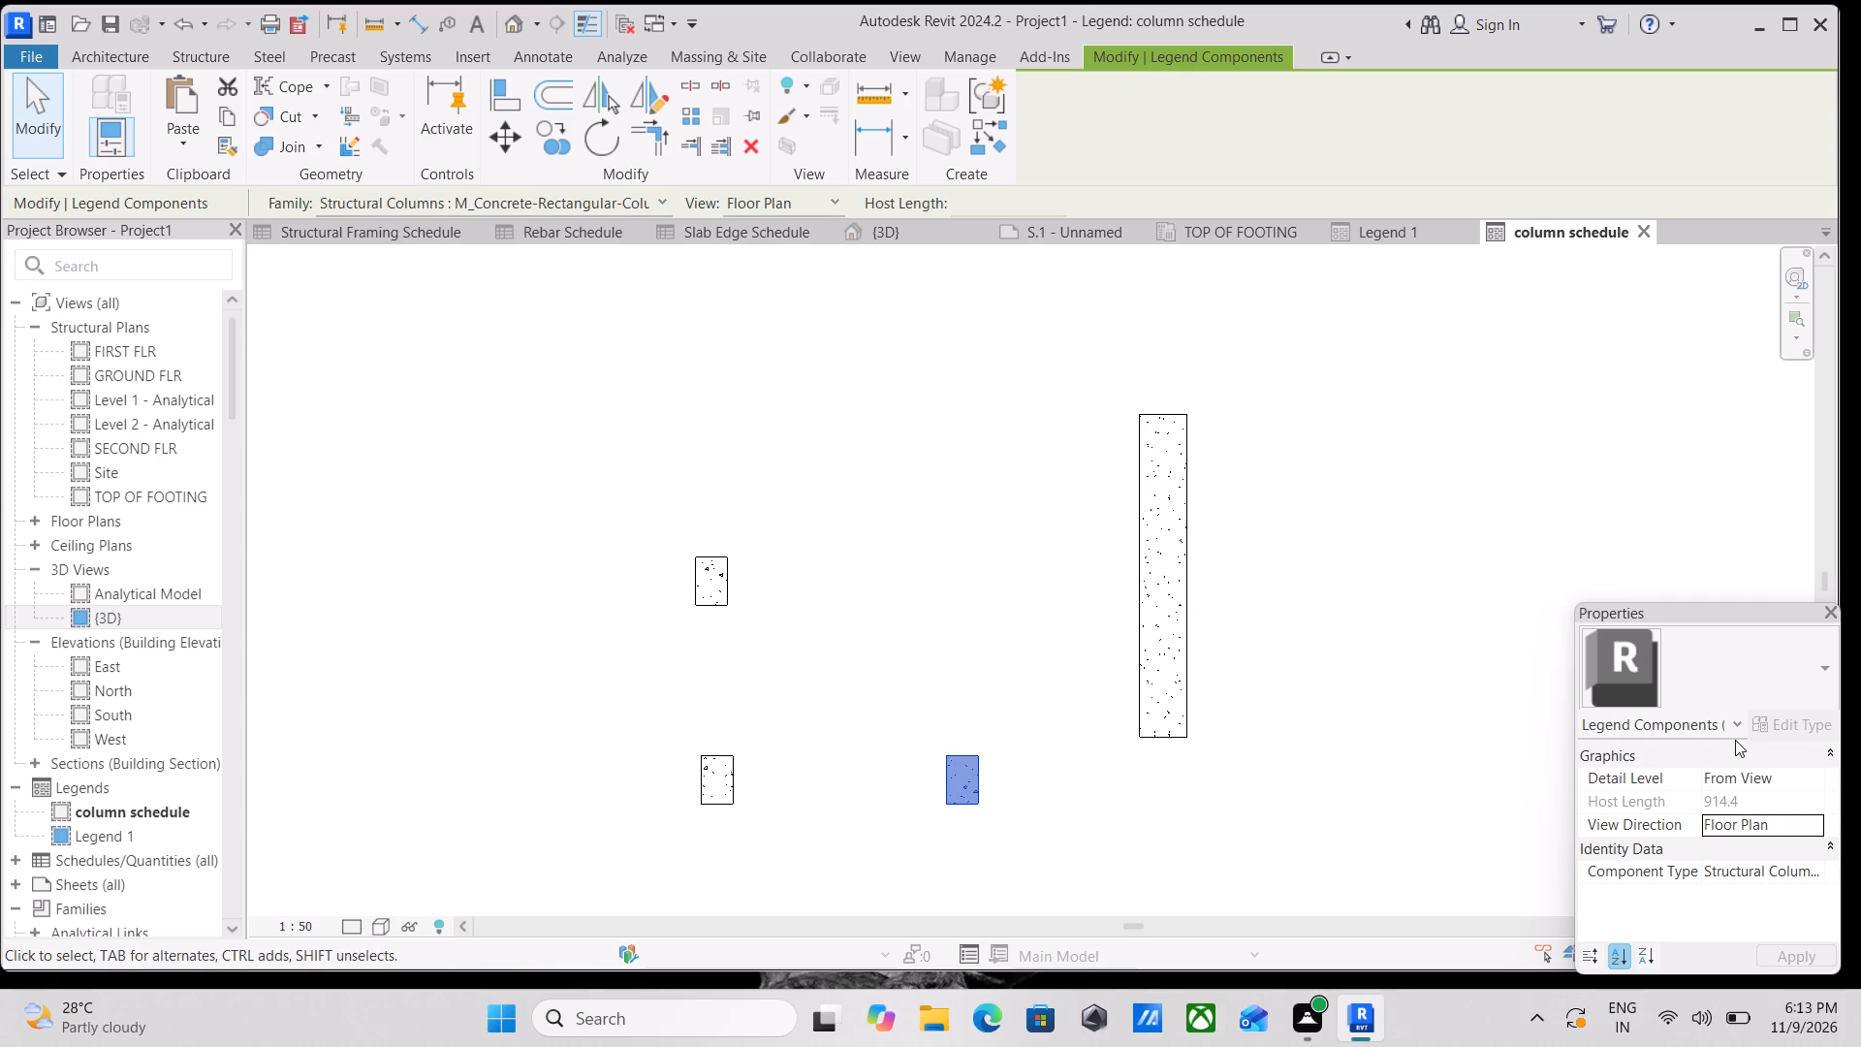
click(1807, 821)
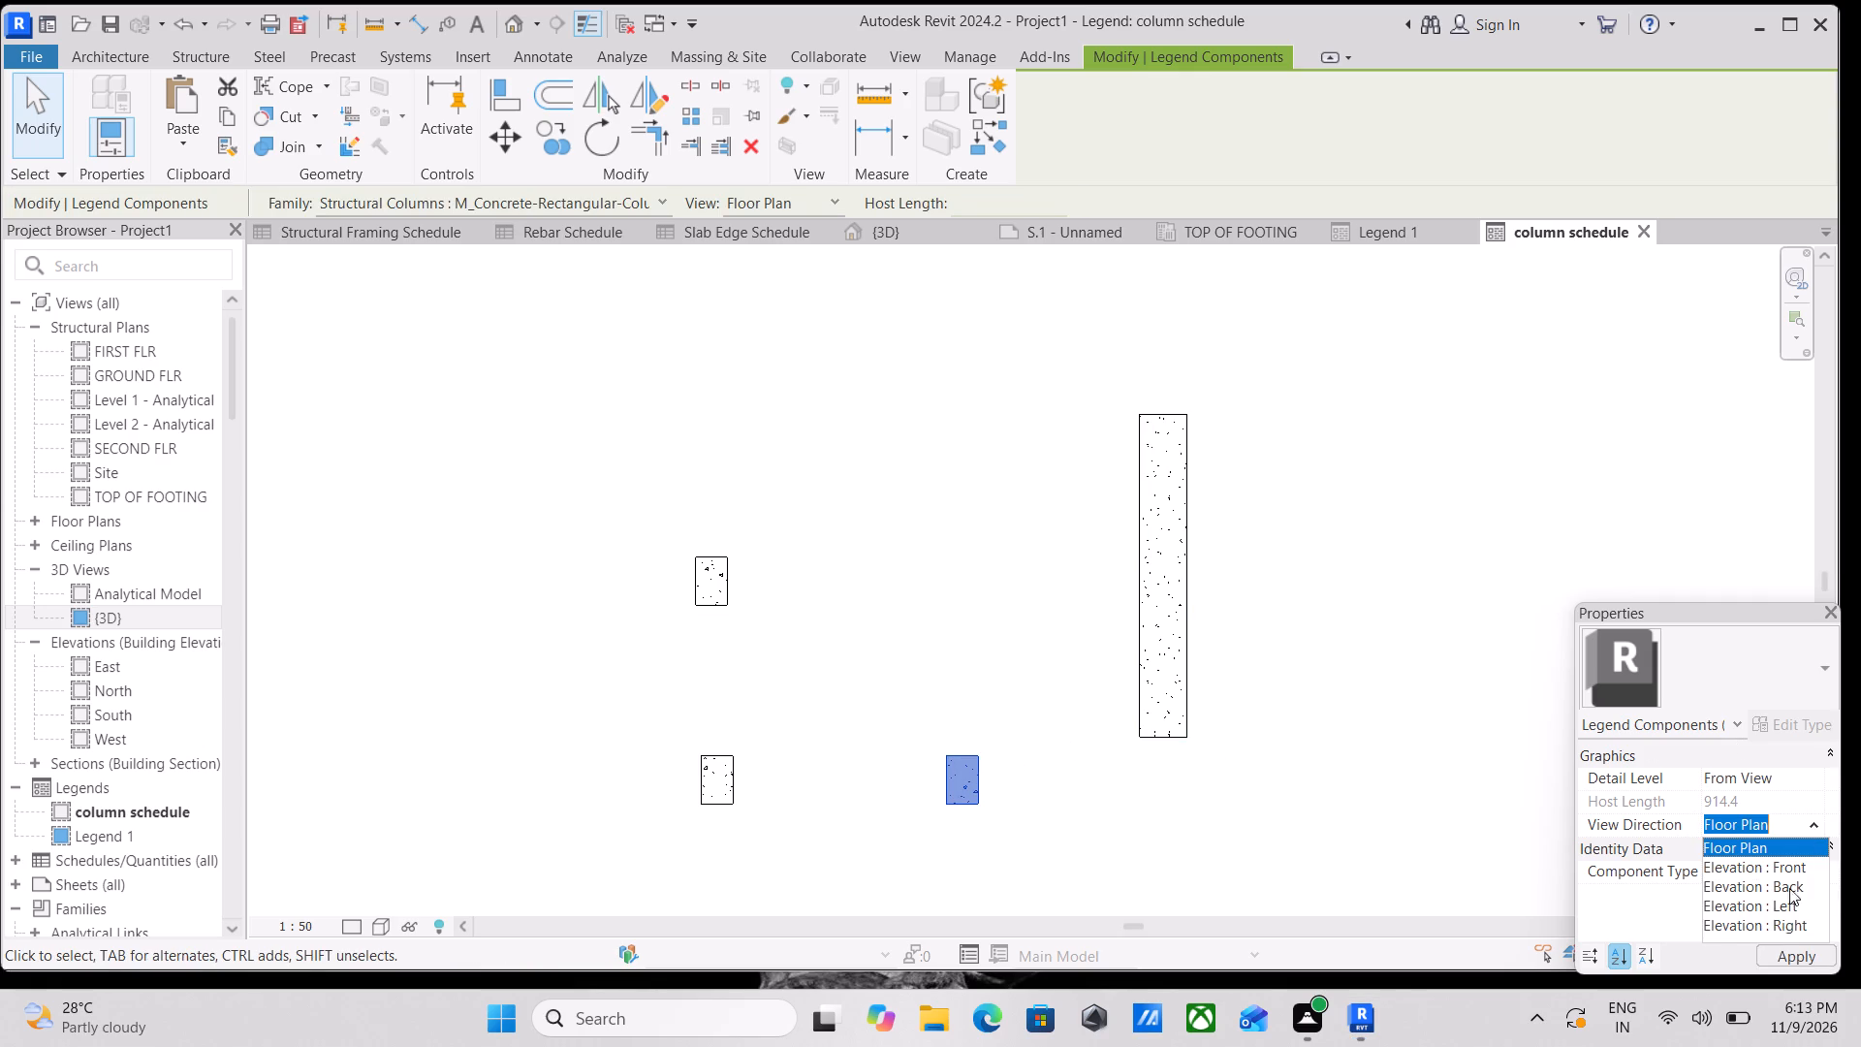
click(1791, 877)
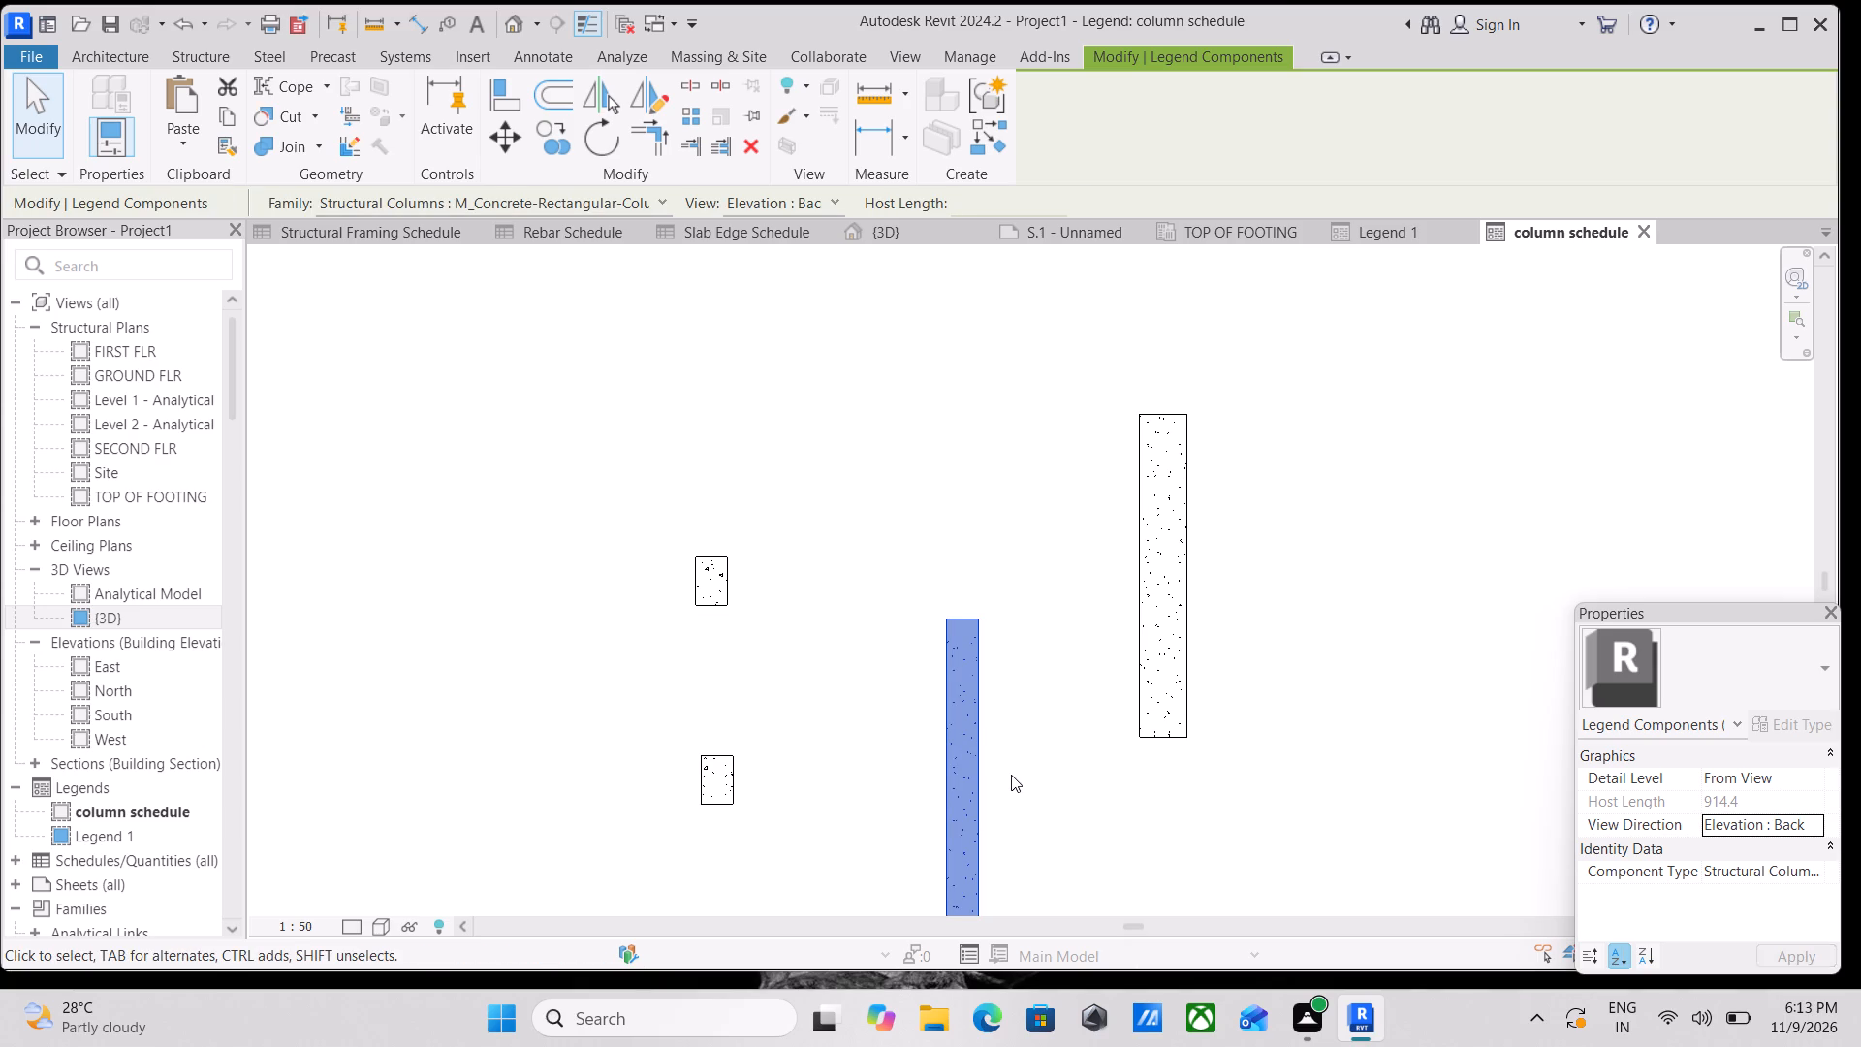
click(1819, 829)
click(1776, 862)
scroll(1040, 745, down, 2)
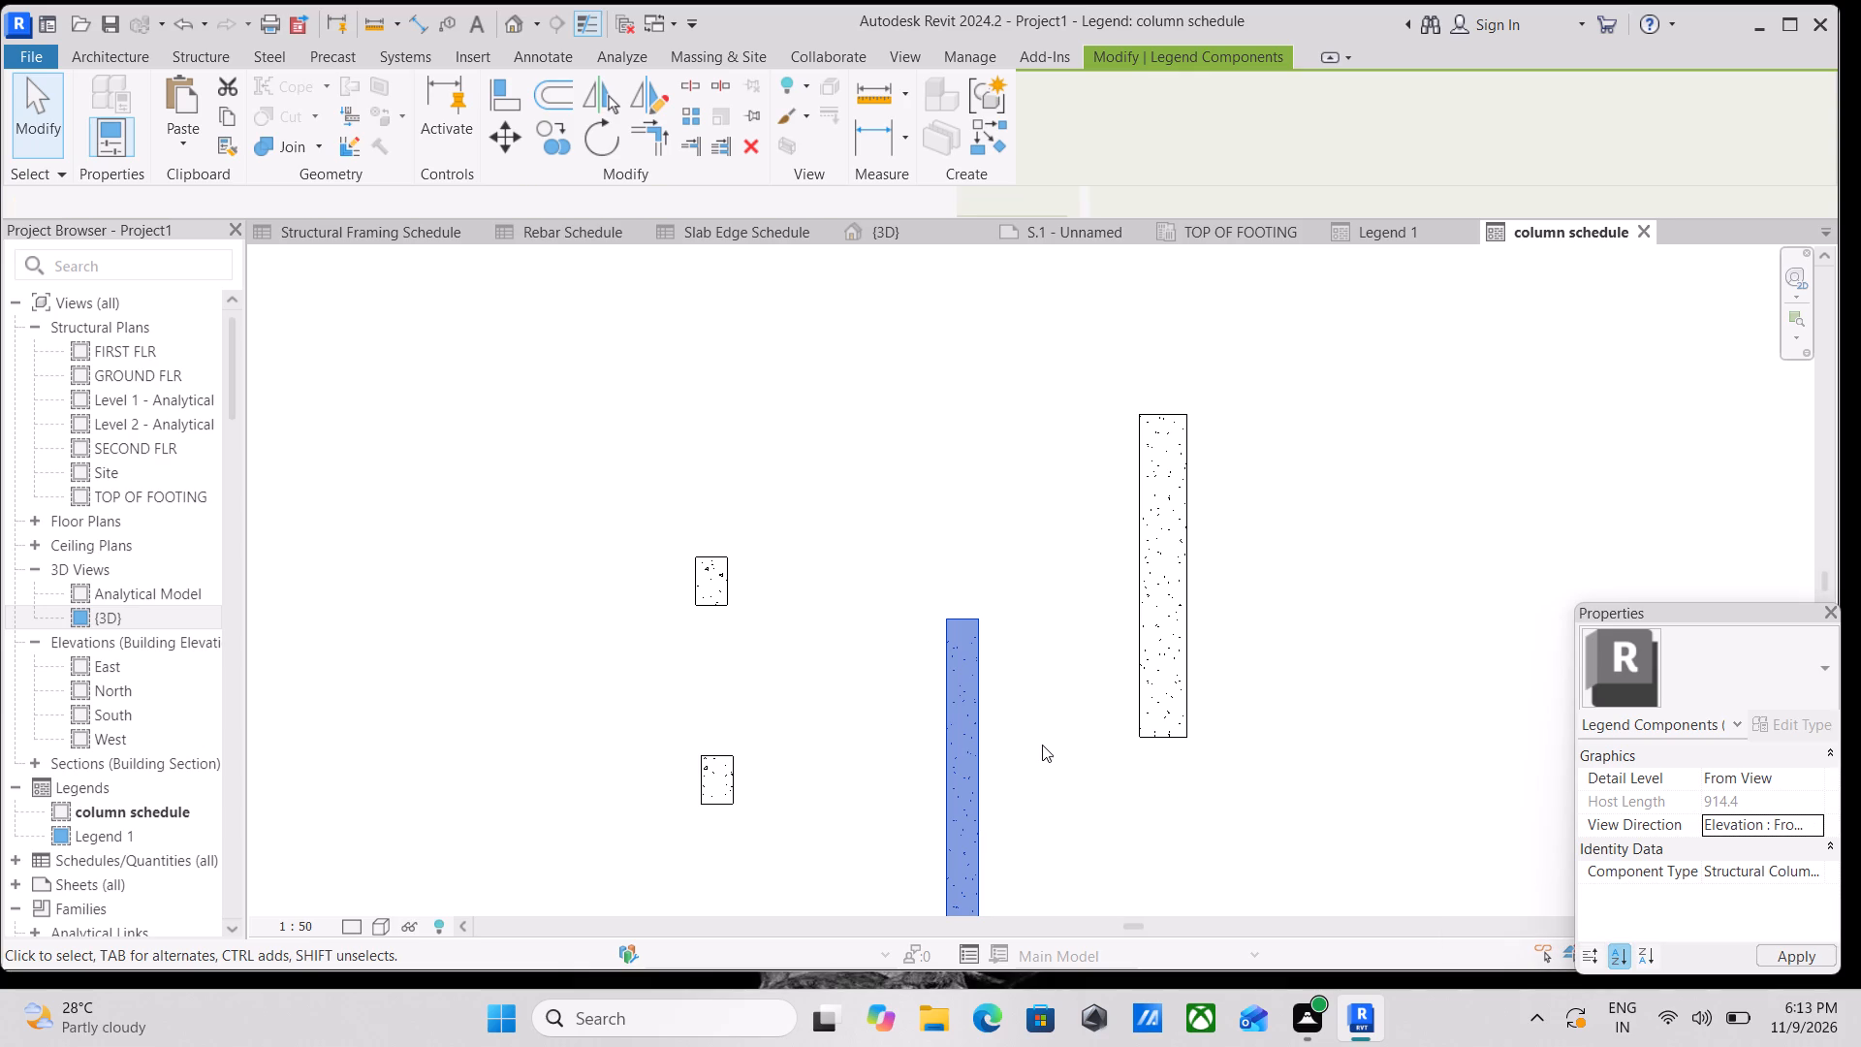
Move the Elevation : Left column component directly above the Elevation : Front column, with their left edges nearly aligned and a small gap between them.
scroll(980, 744, down, 1)
middle_drag(982, 760, 1053, 802)
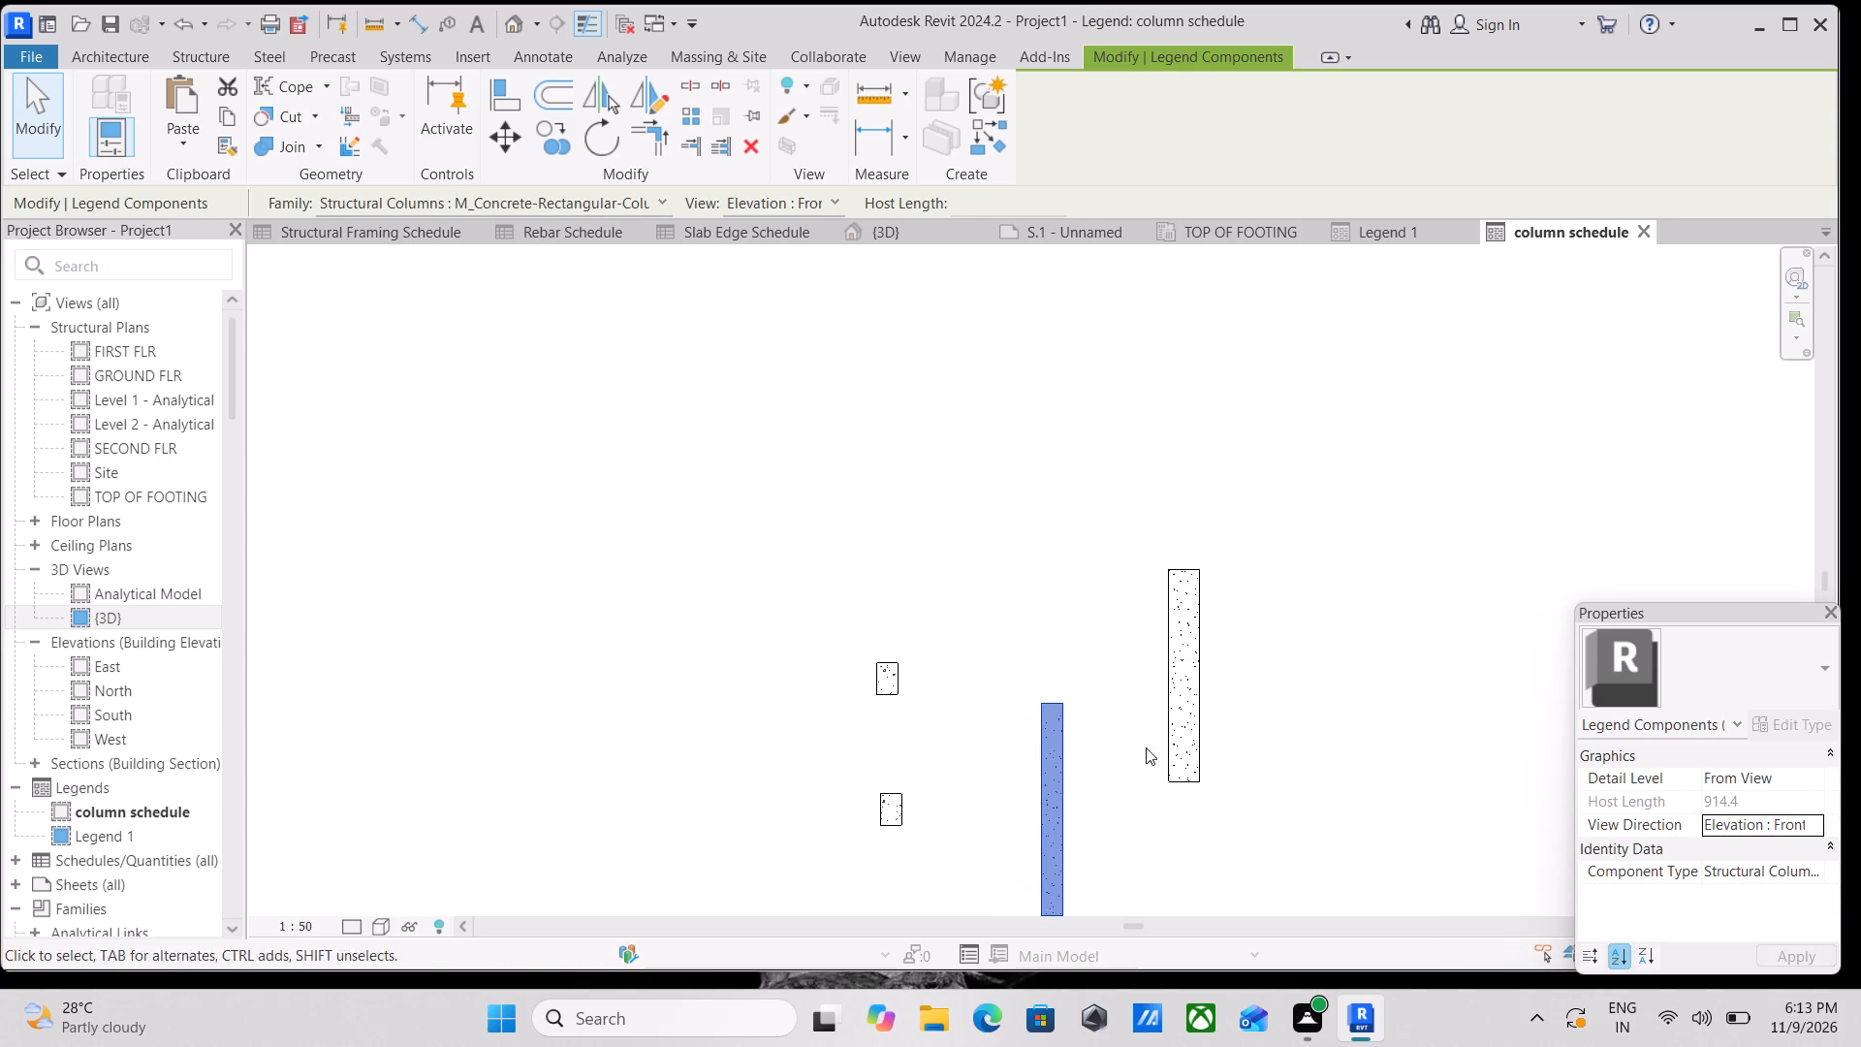
click(1188, 722)
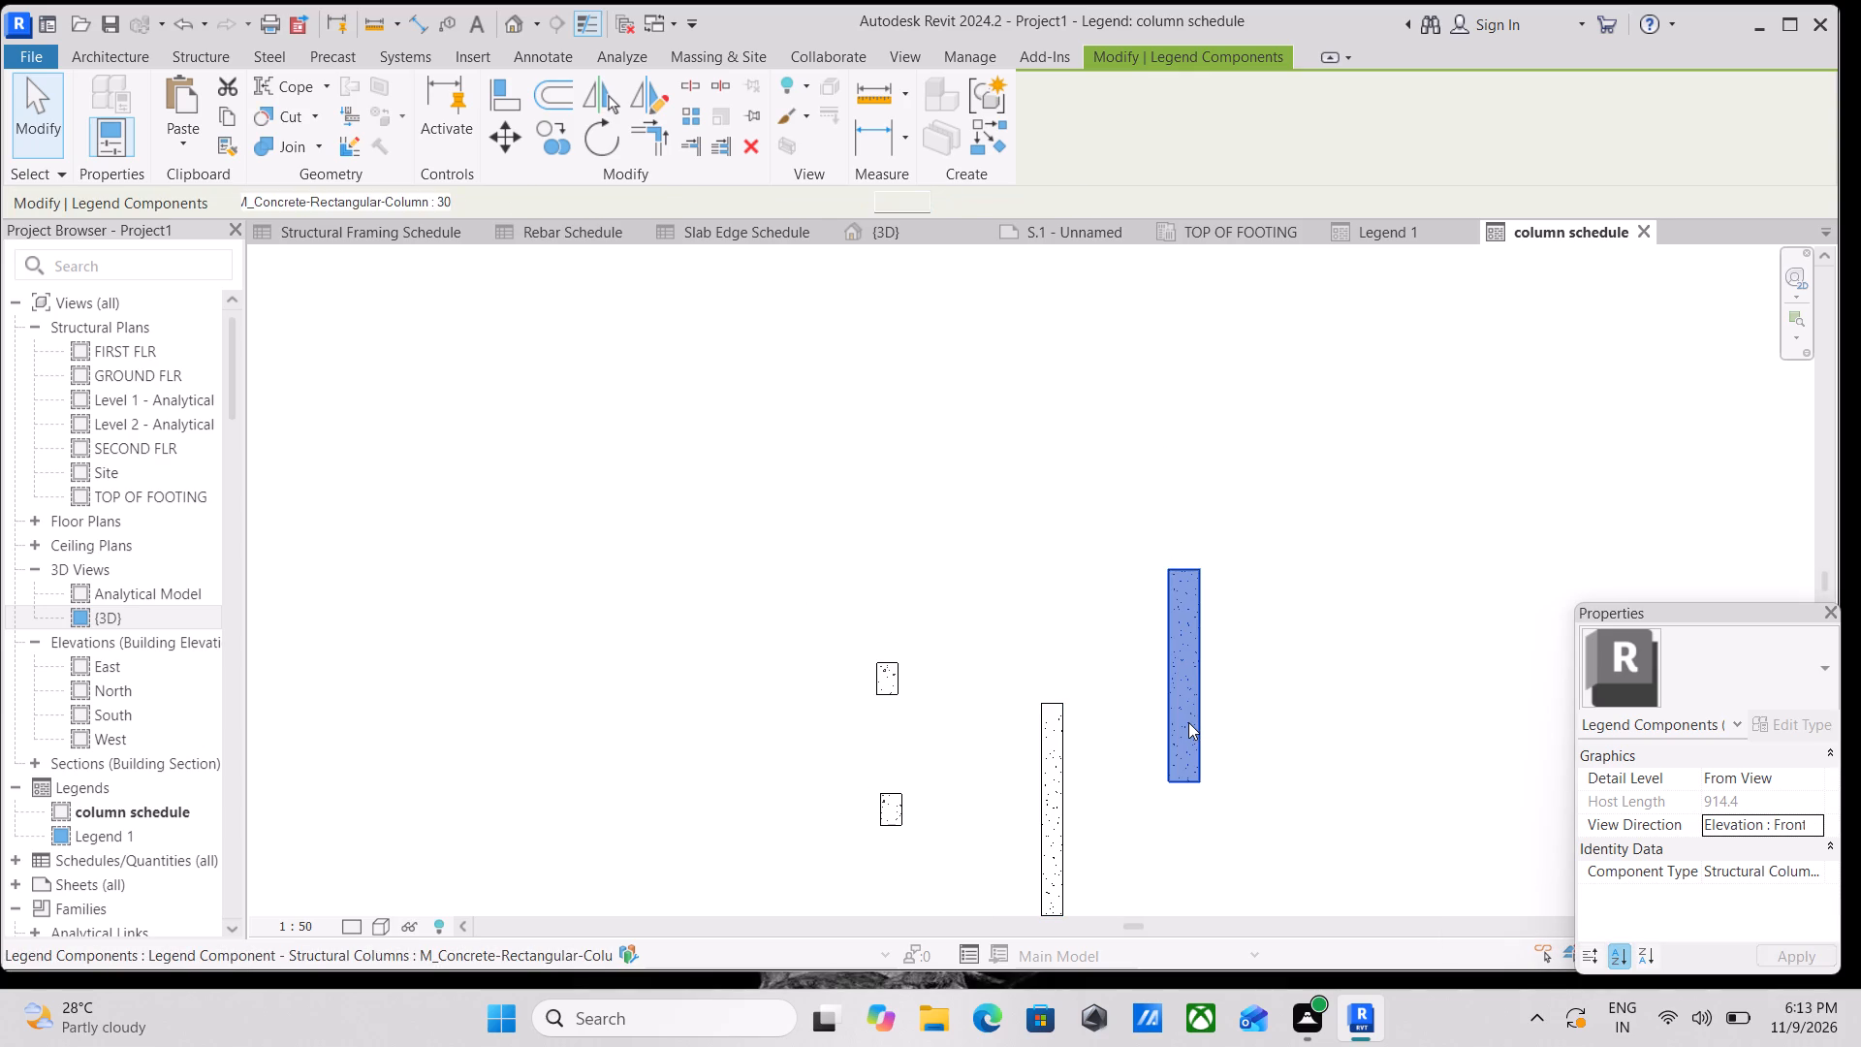
key(Left)
key(Left)
key(Left)
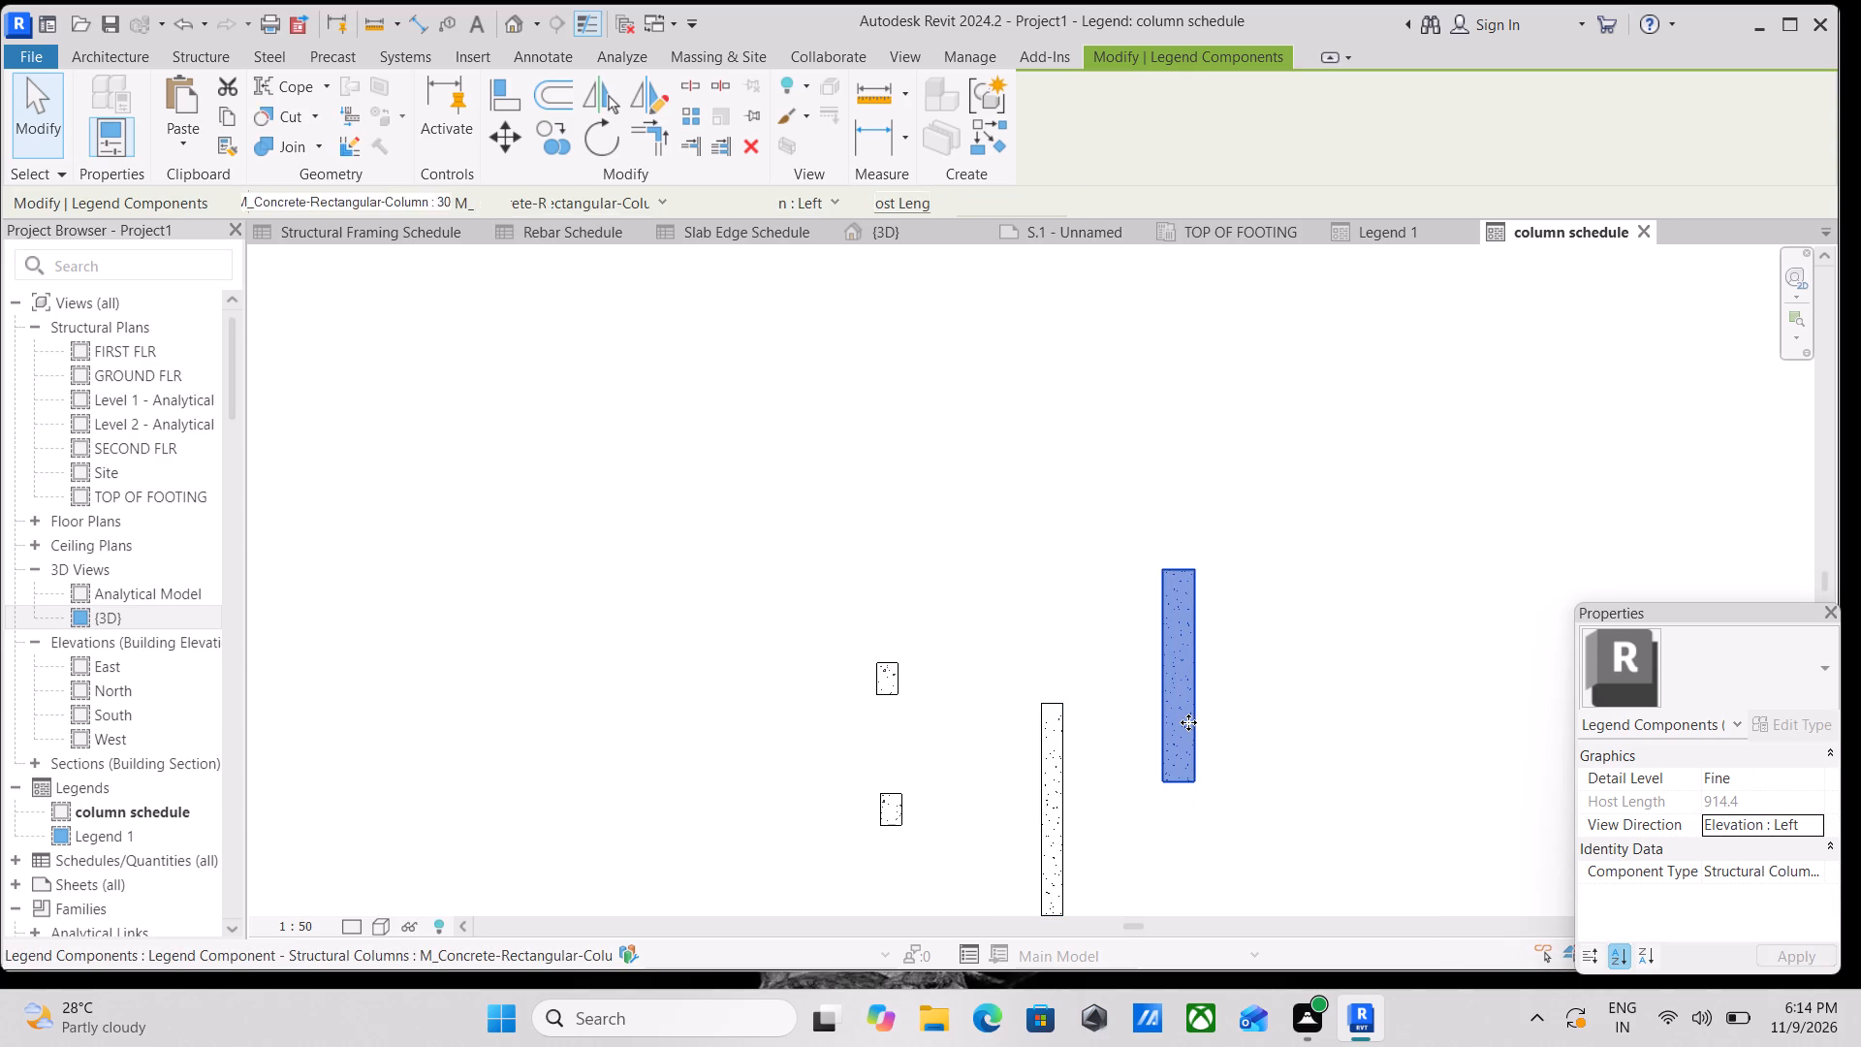
key(Left)
key(Left)
key(Left)
key(Up)
key(Up)
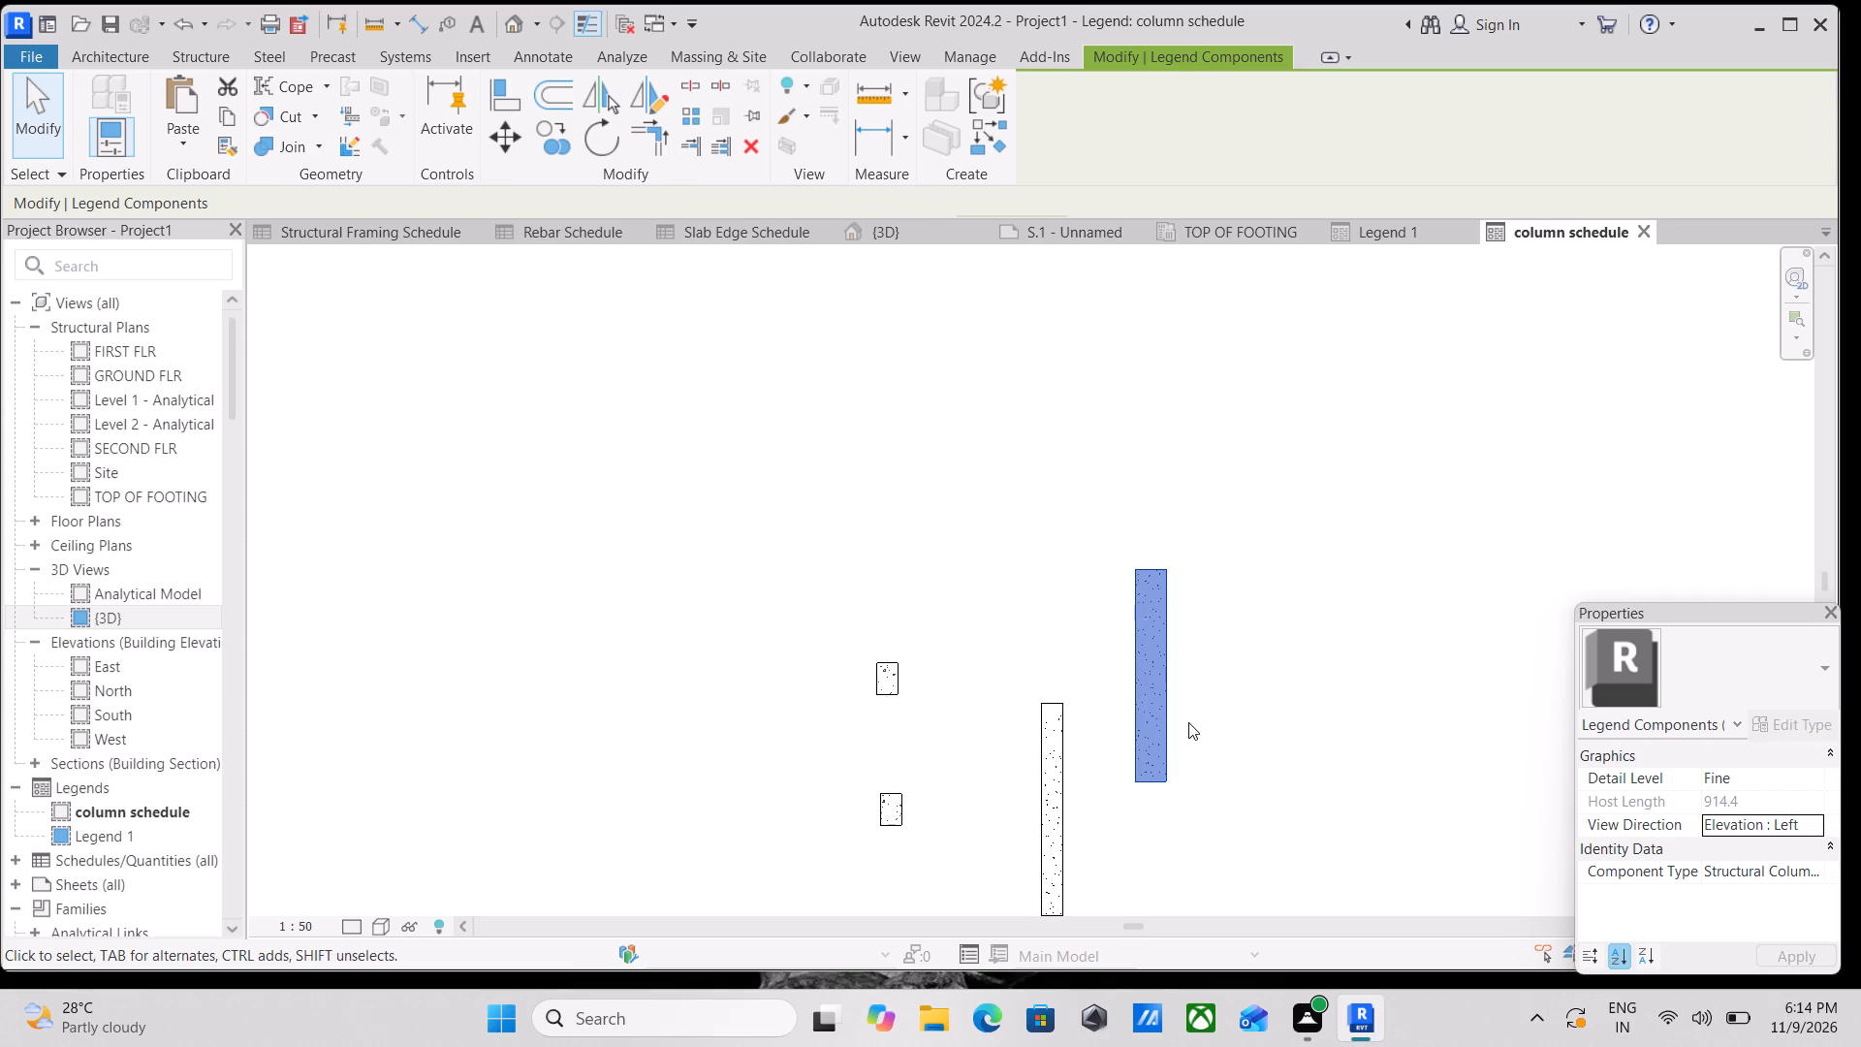
key(Up)
key(Up)
key(Up)
key(Up)
key(Up)
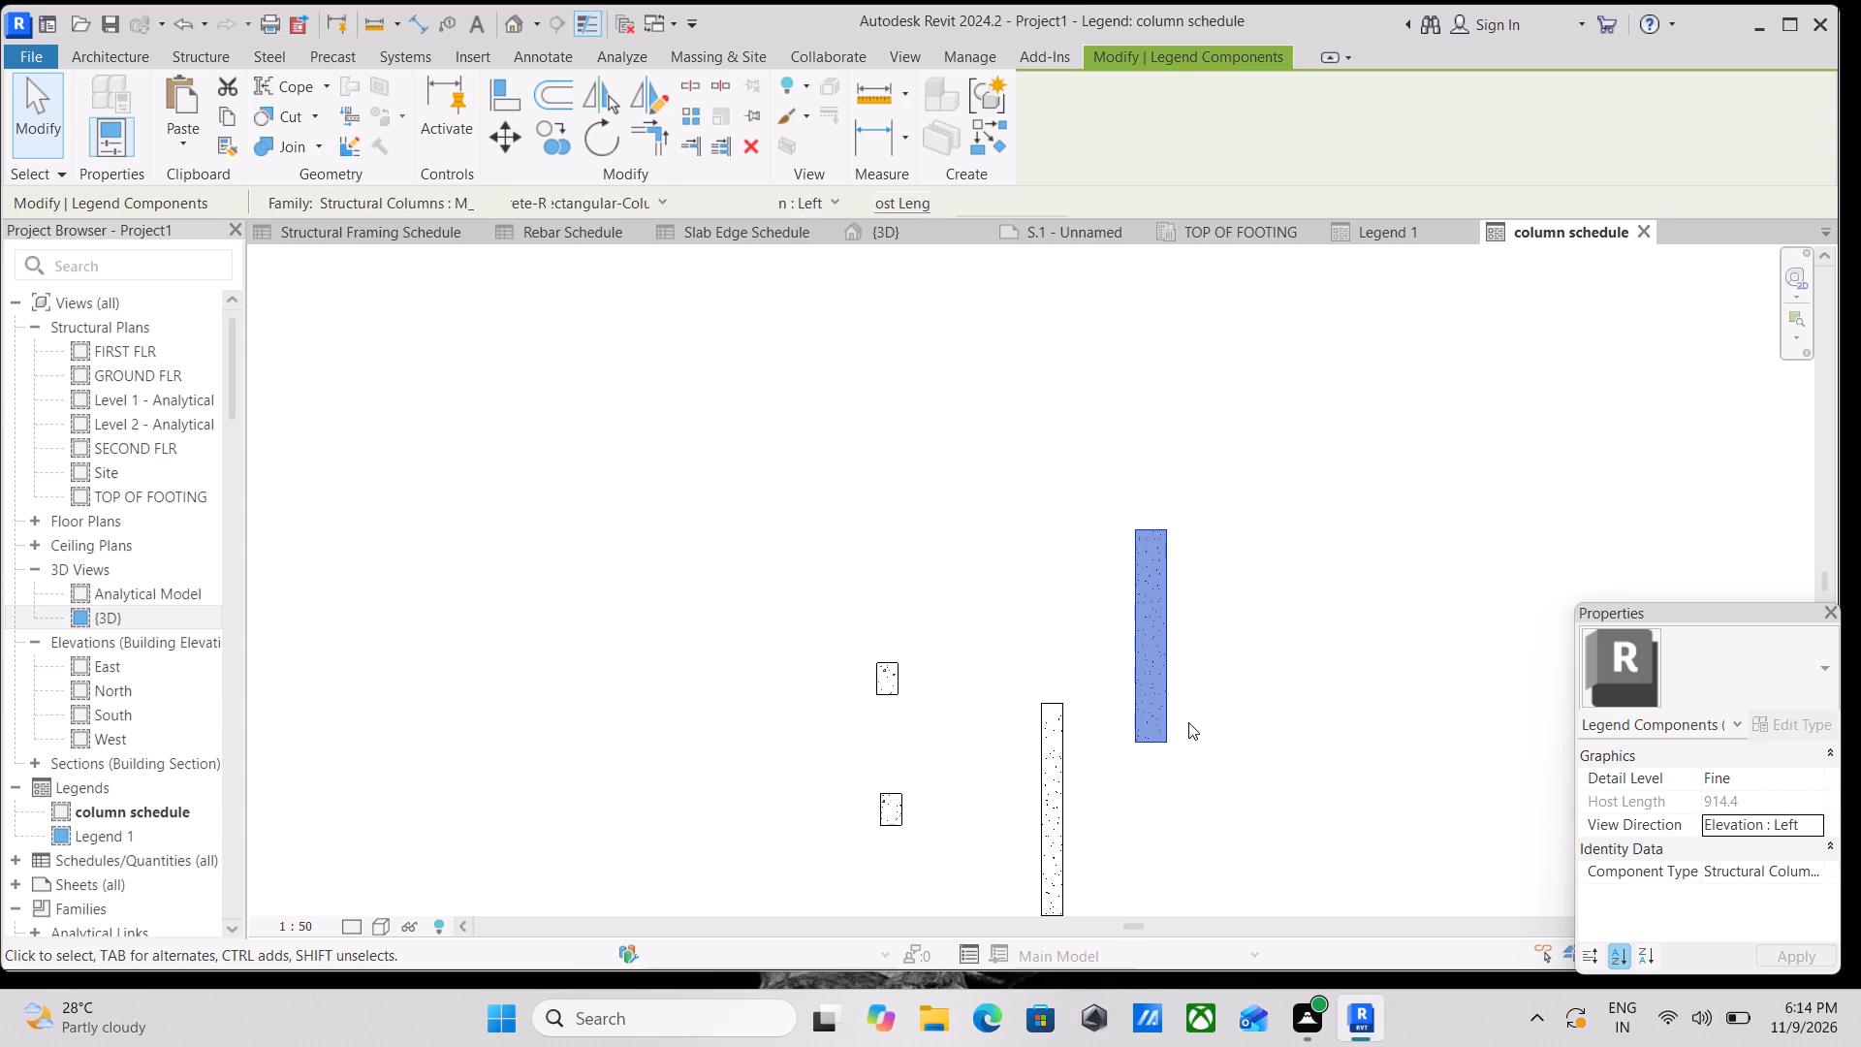
key(Up)
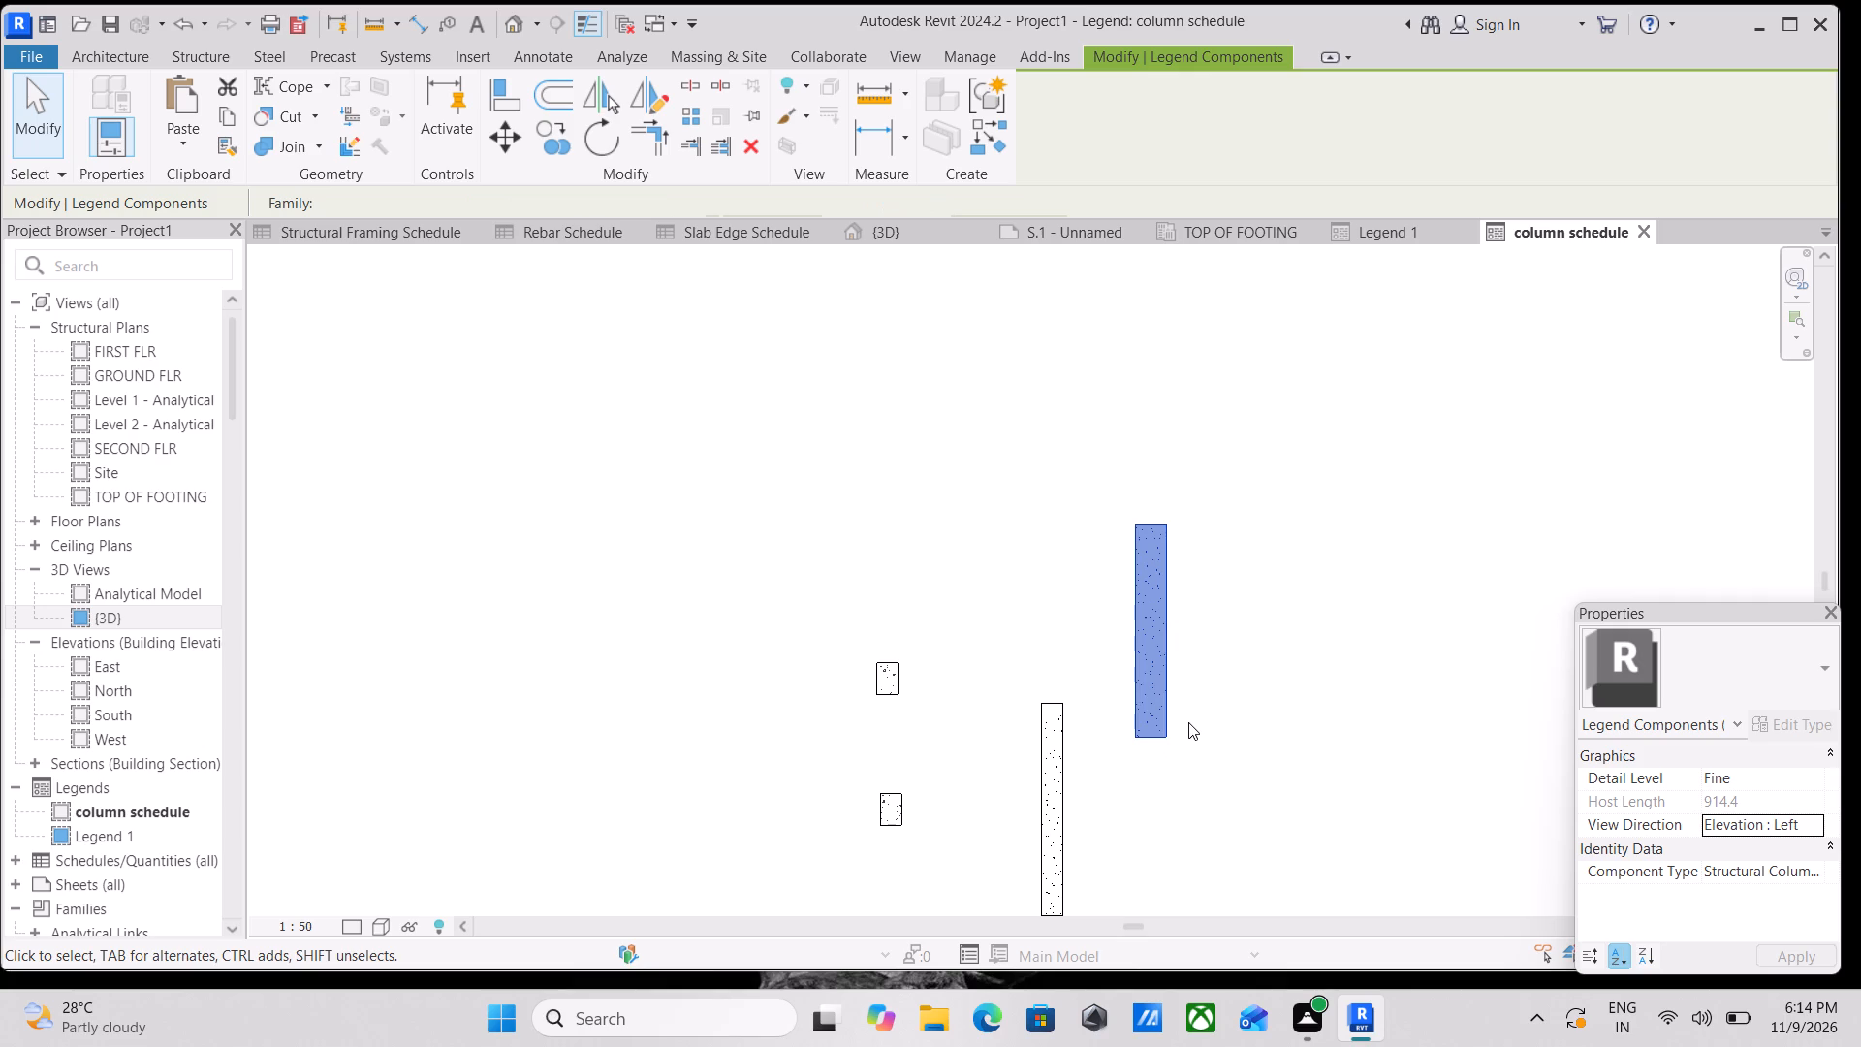
key(Up)
key(Up)
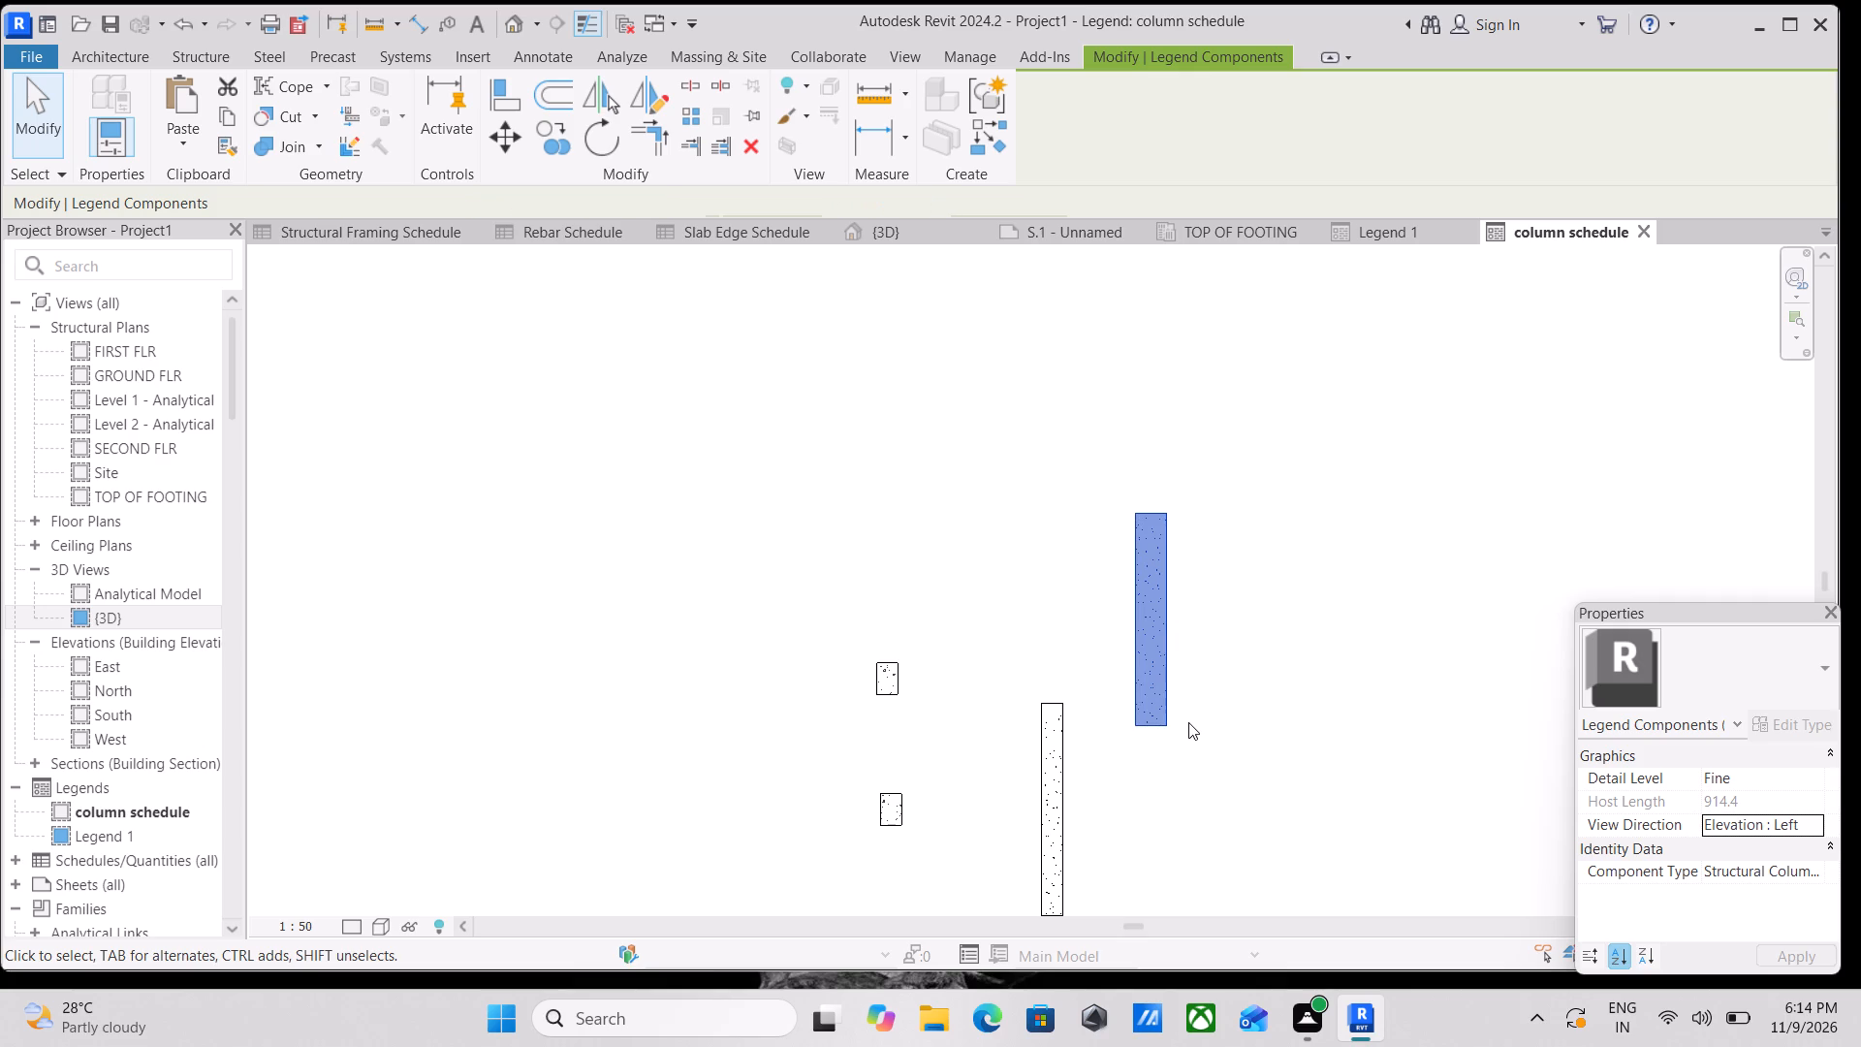
key(Up)
key(Up)
key(Up)
key(Up)
key(Up)
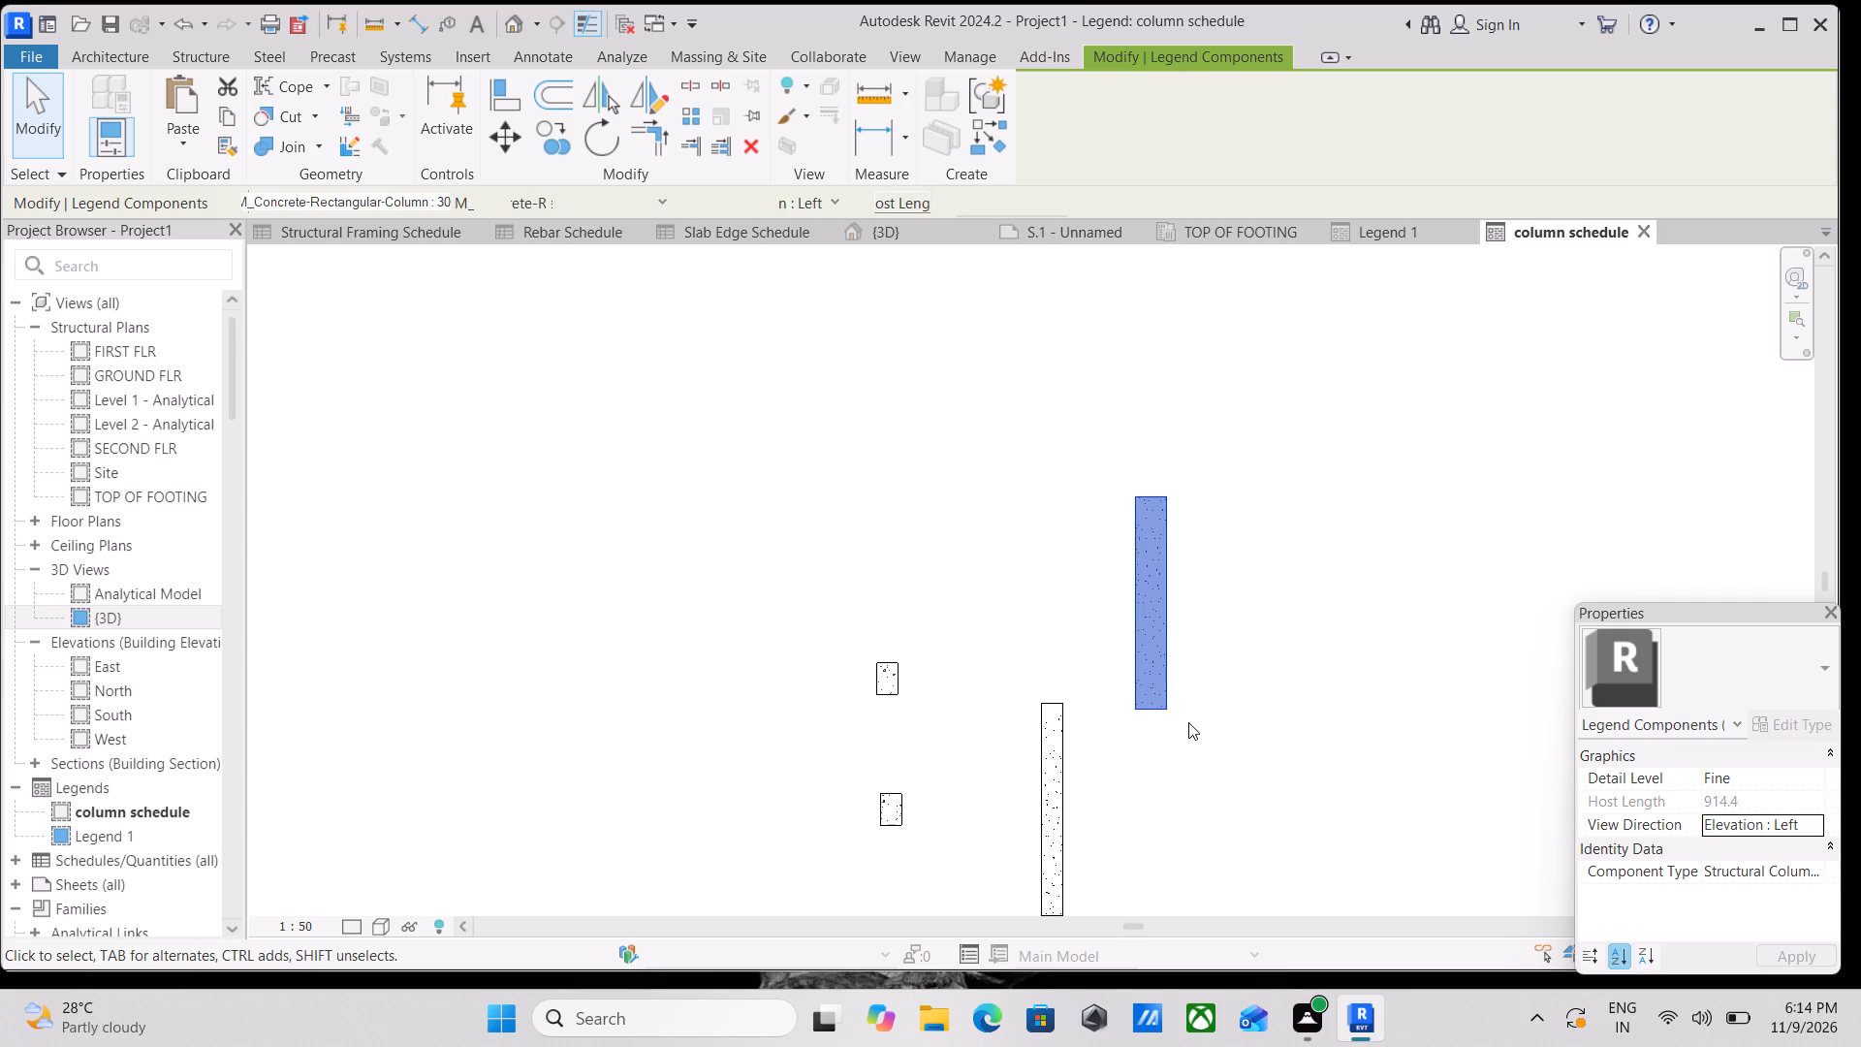
key(Up)
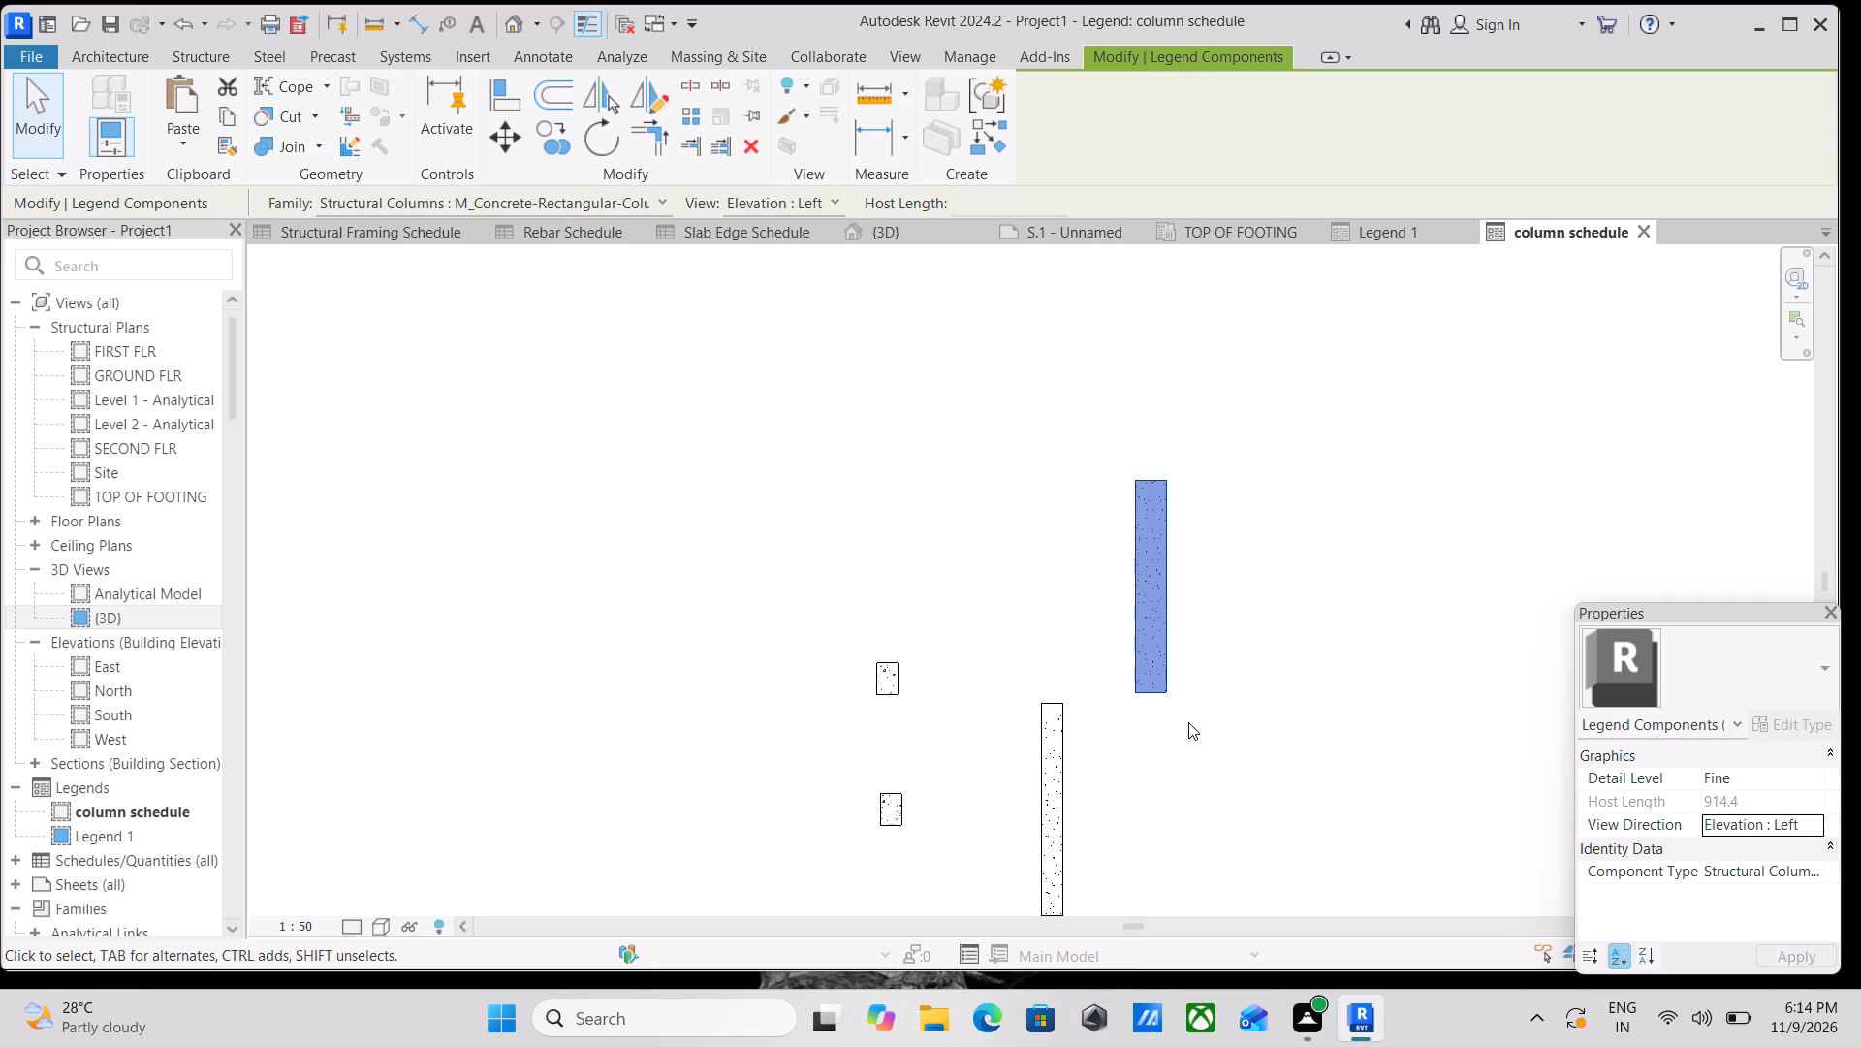
key(Up)
key(Up)
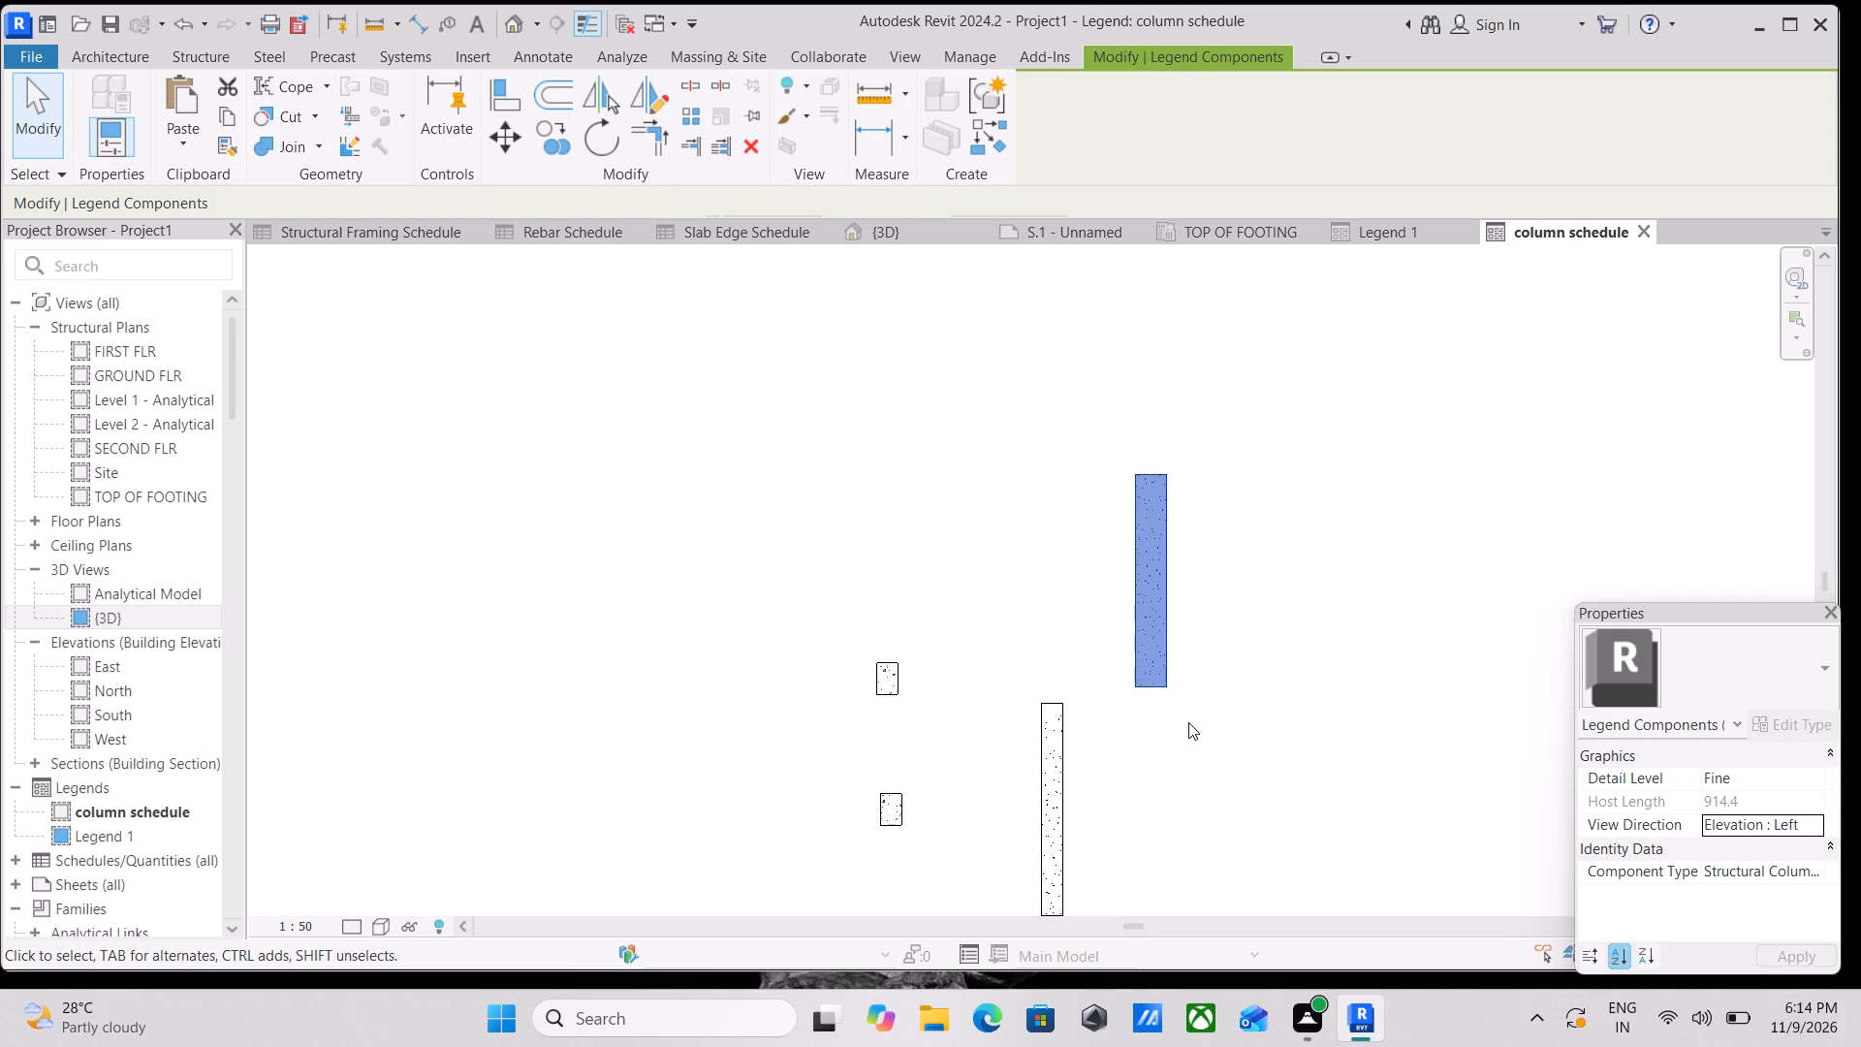
key(Left)
key(Left)
key(Left)
key(Left)
key(Left)
key(Left)
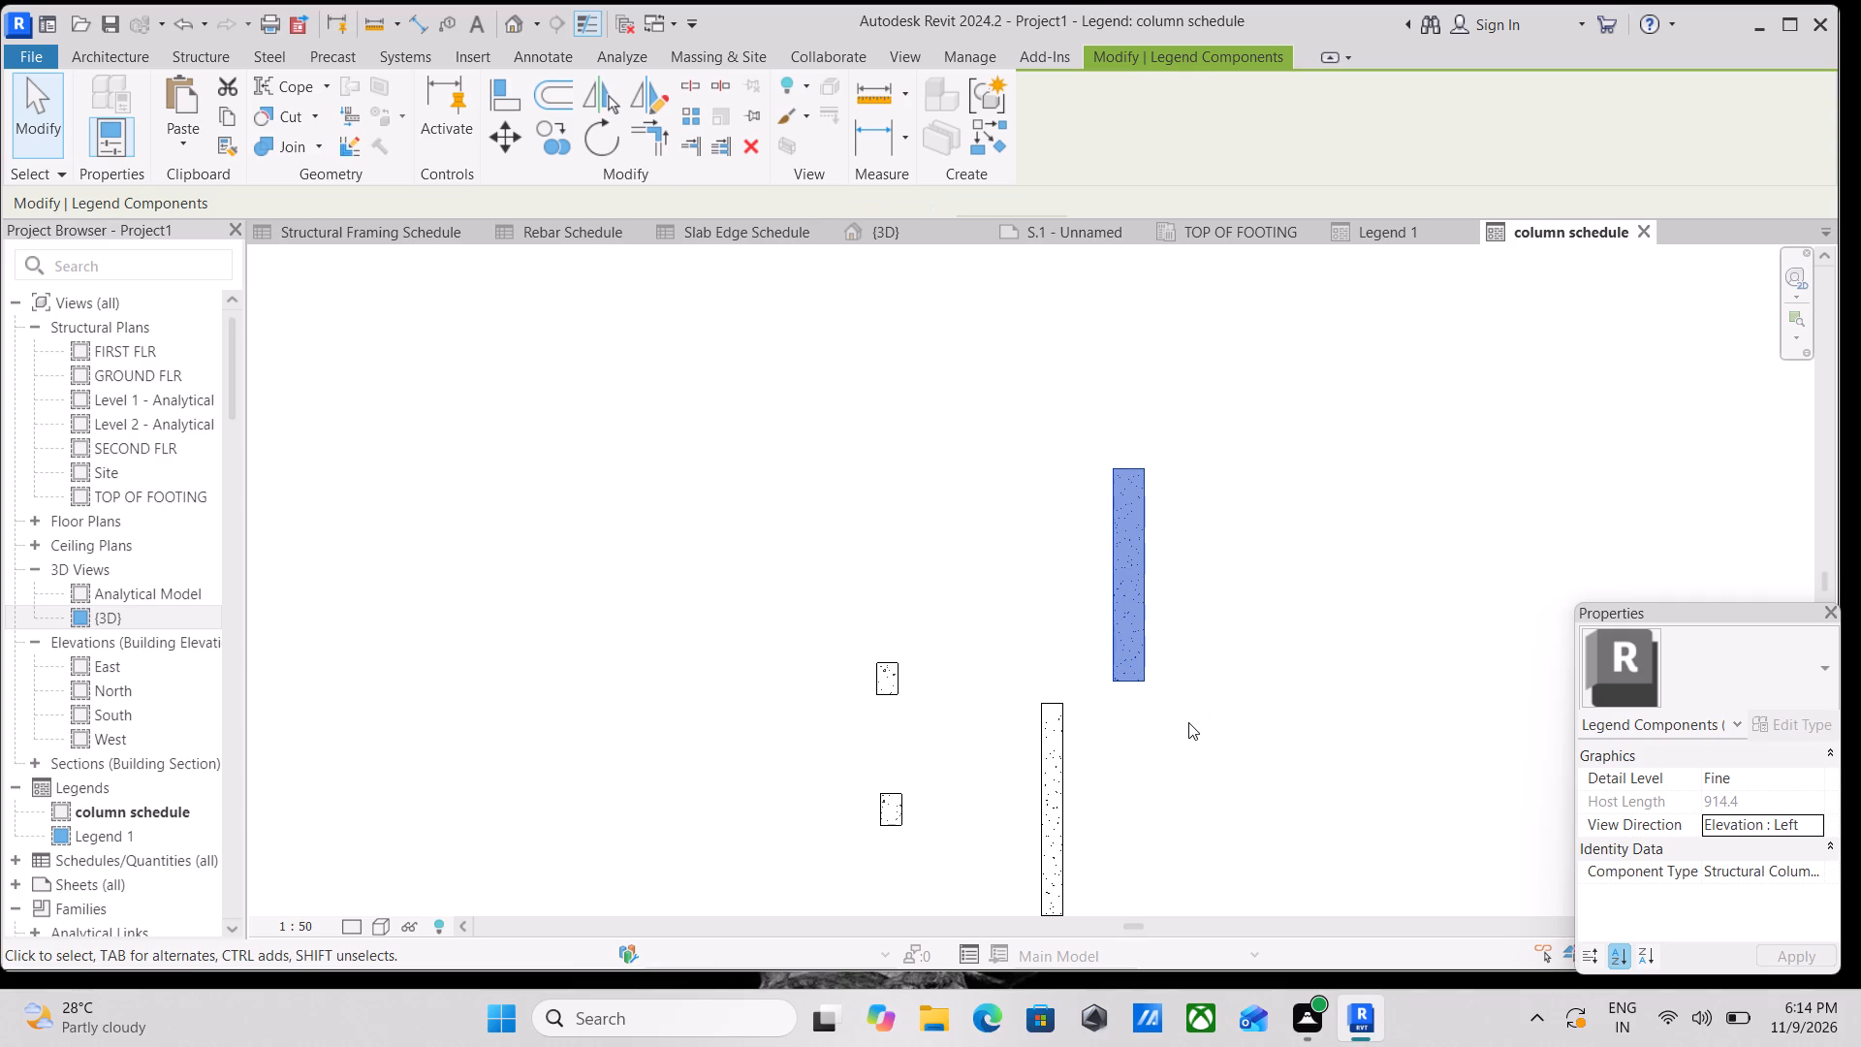
key(Left)
key(Left)
key(Left)
key(Left)
key(Left)
key(Left)
key(Left)
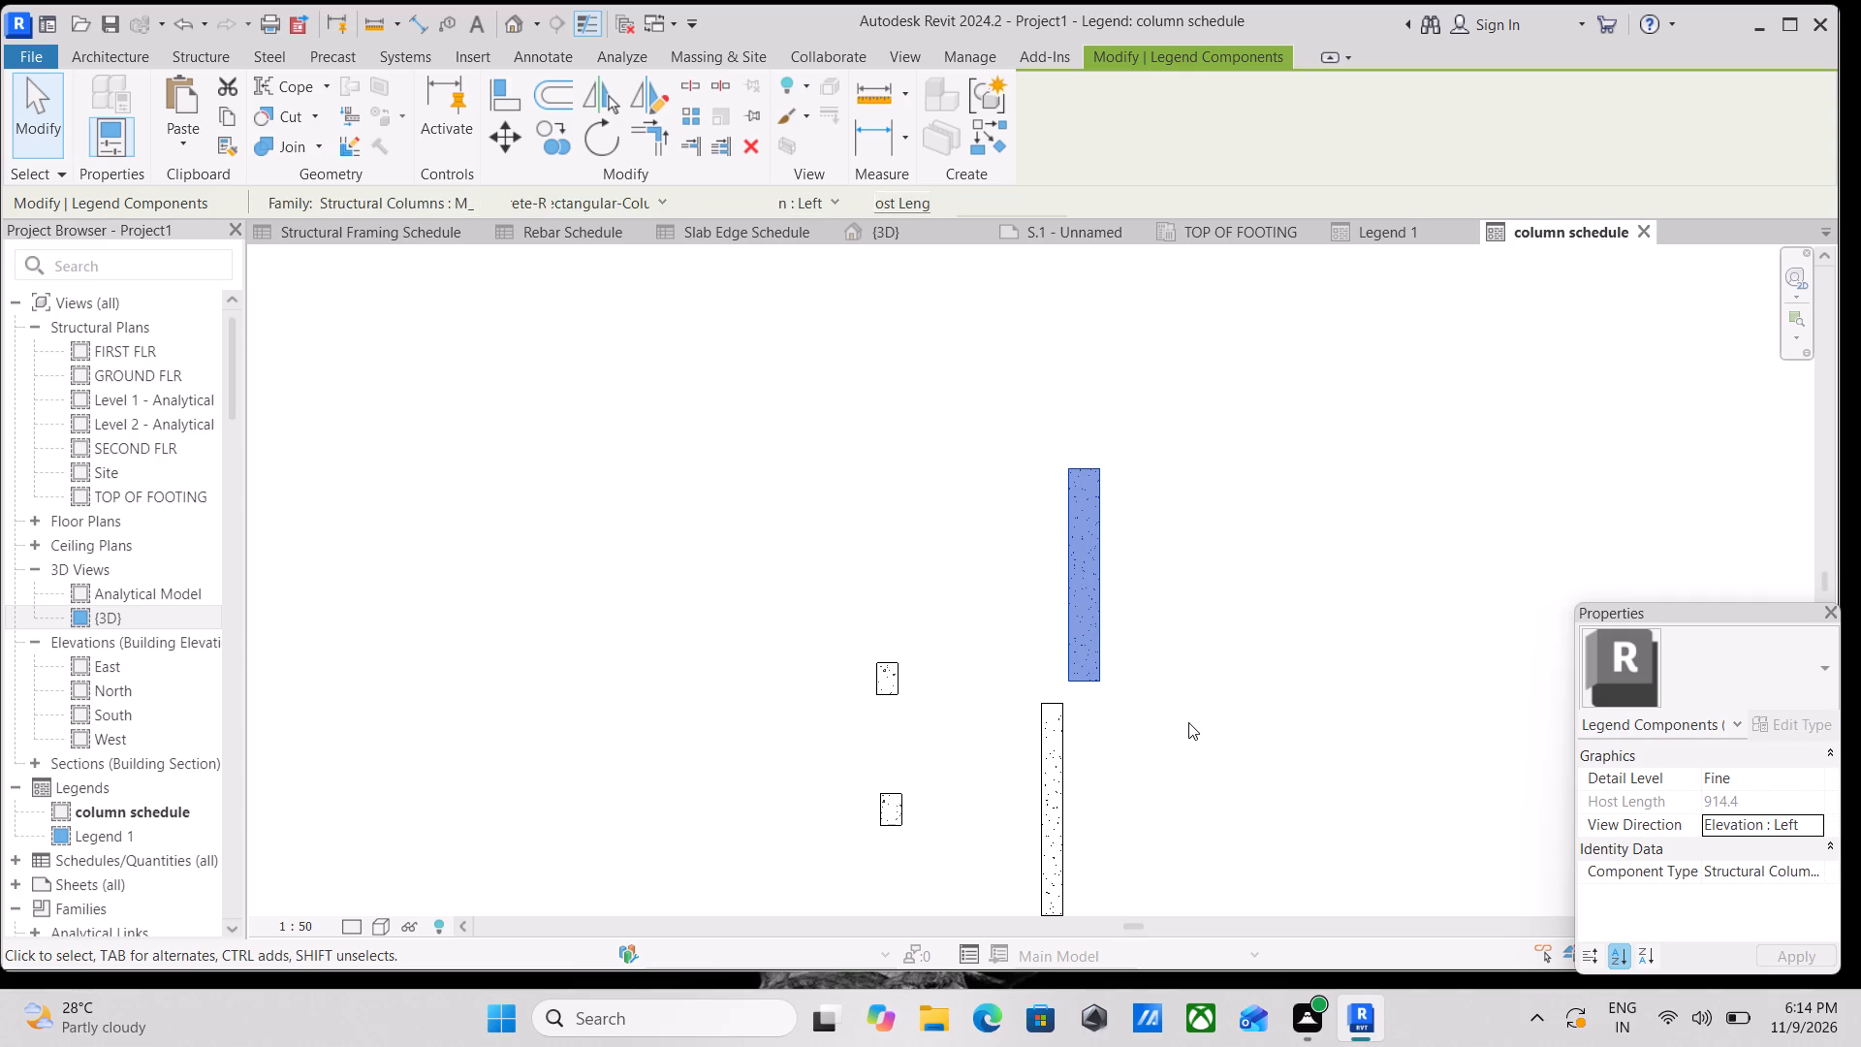
key(Left)
key(Left)
key(Left)
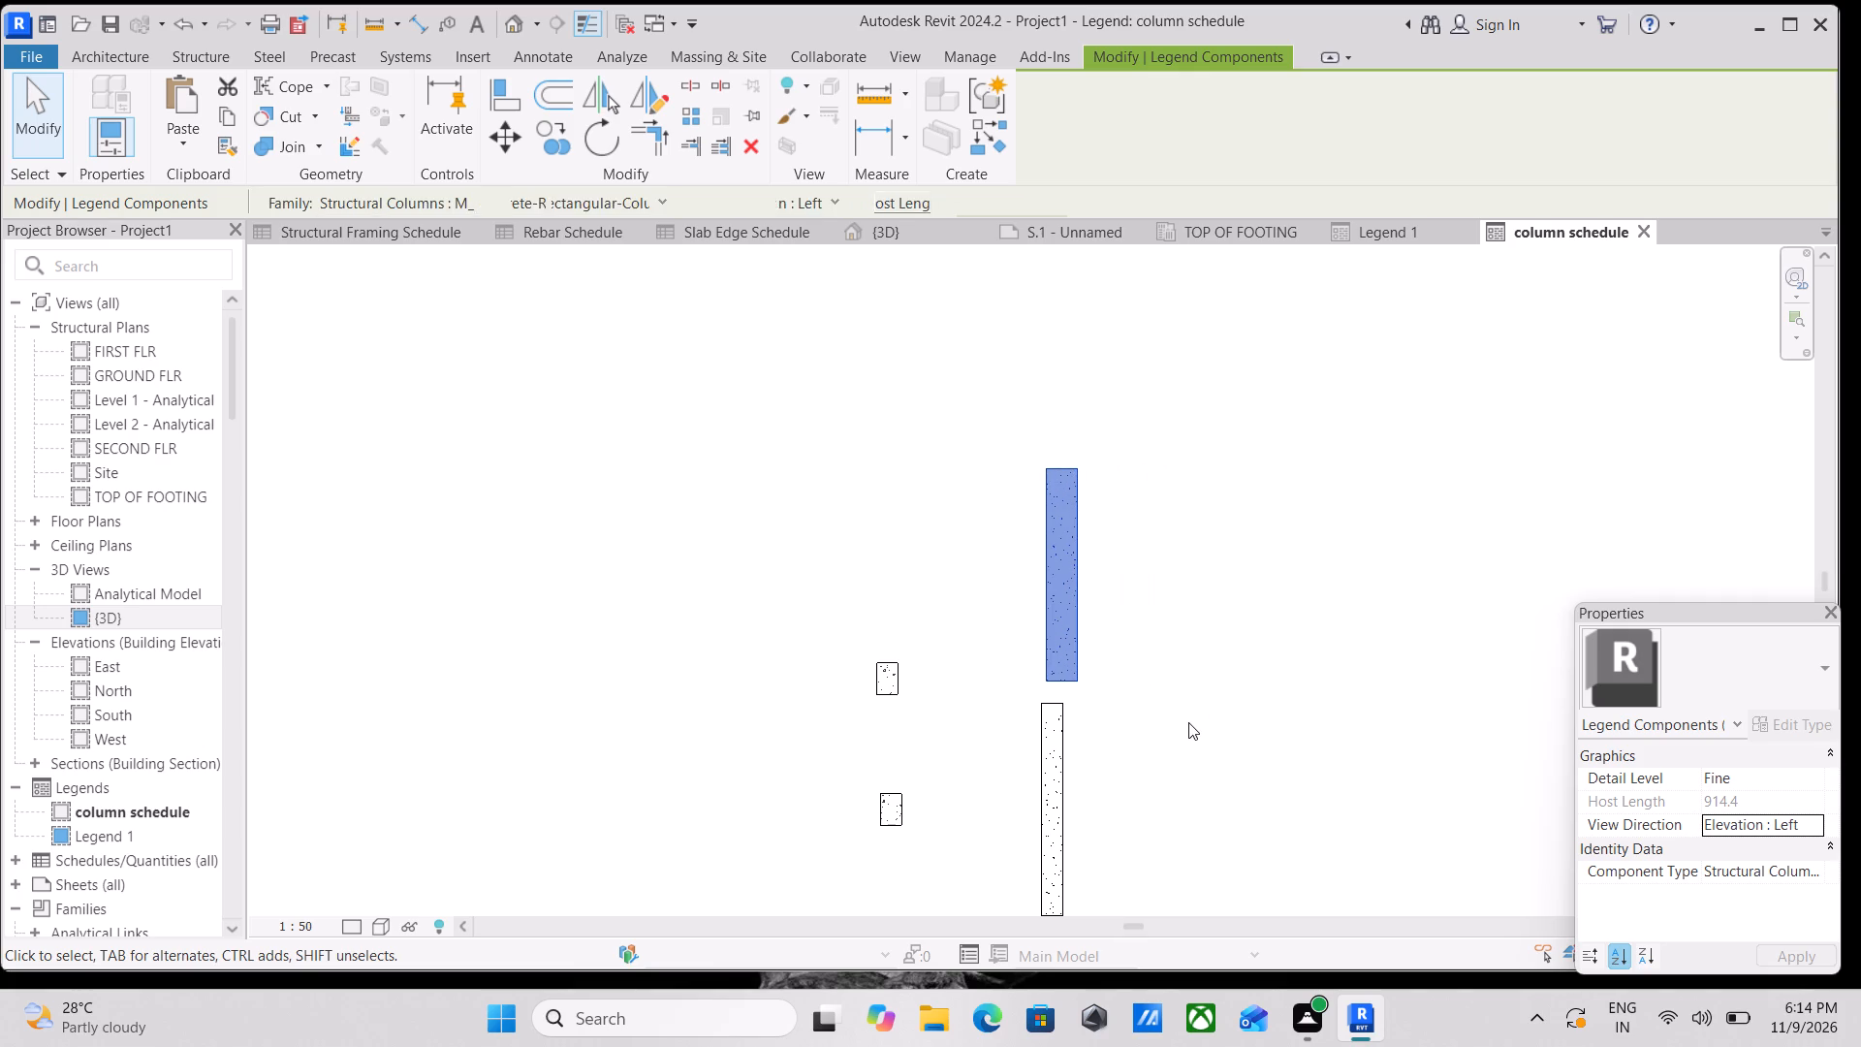
key(Left)
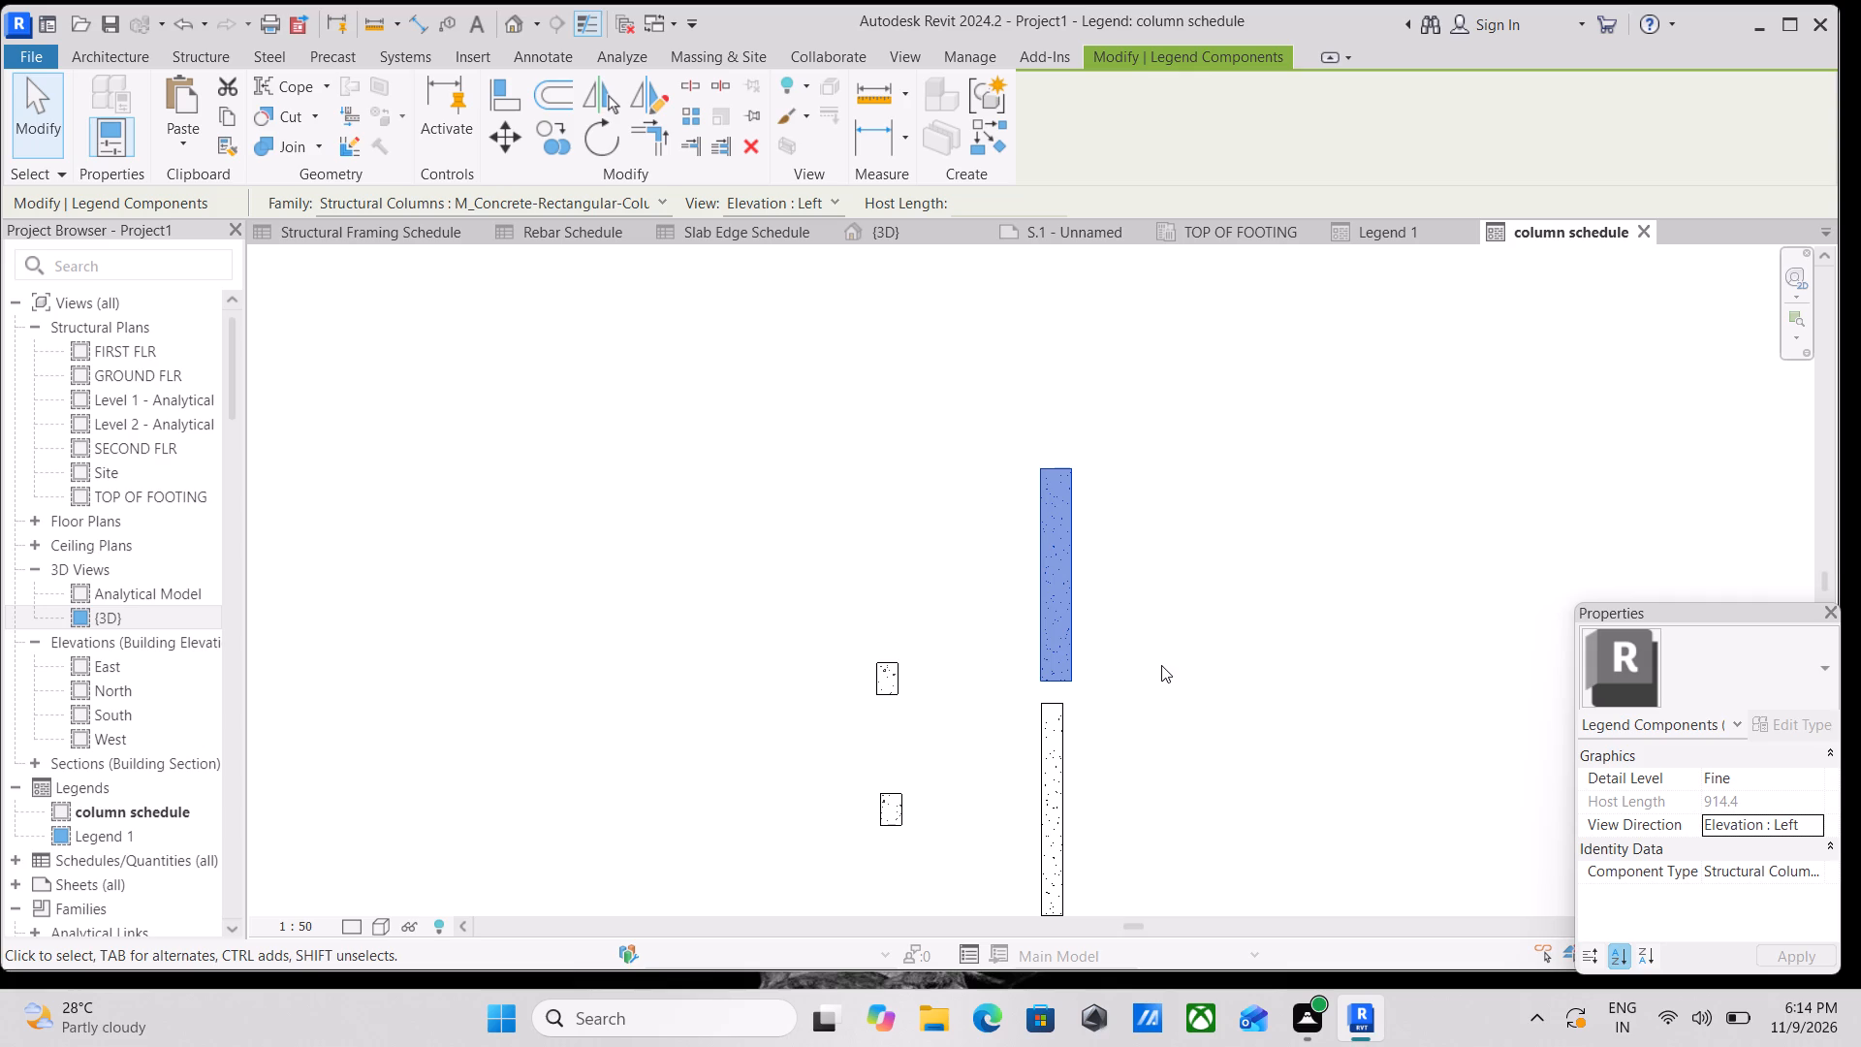
Set the first column component in the upper row to the Elevation : Back view direction.
click(890, 698)
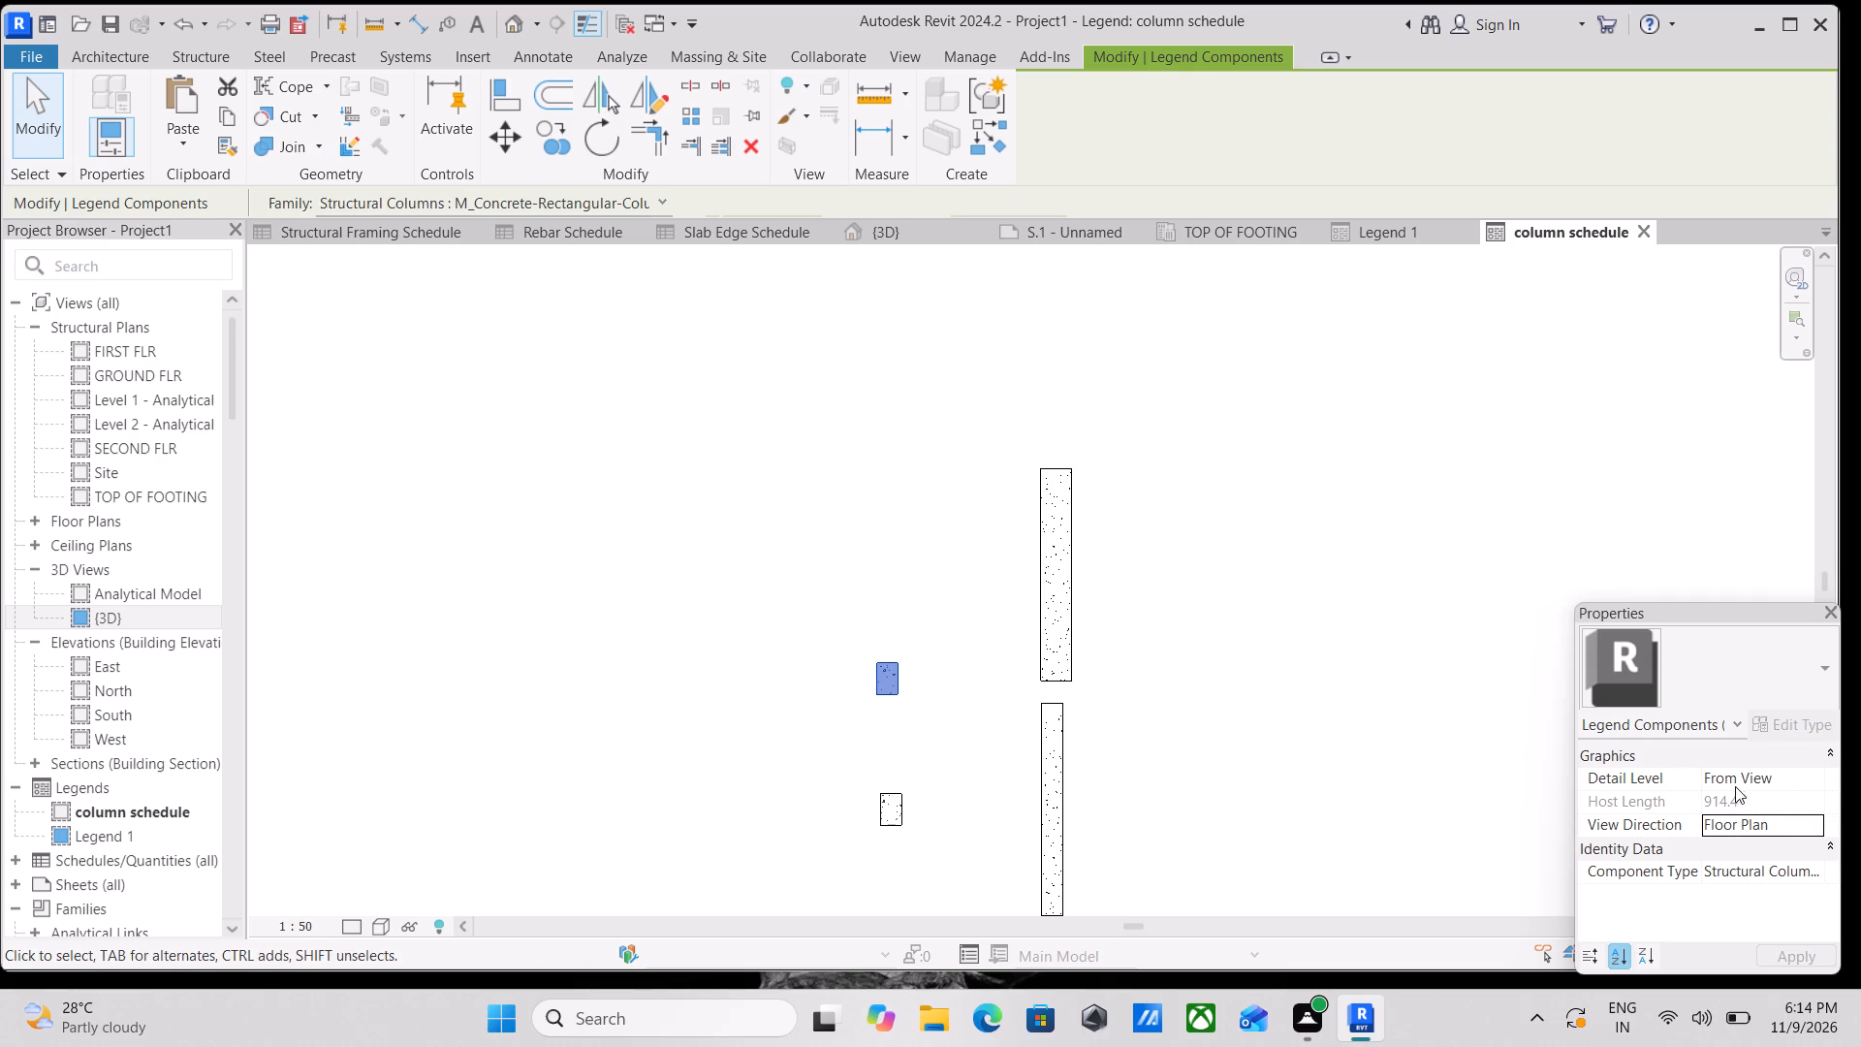
click(1811, 827)
scroll(1739, 939, down, 3)
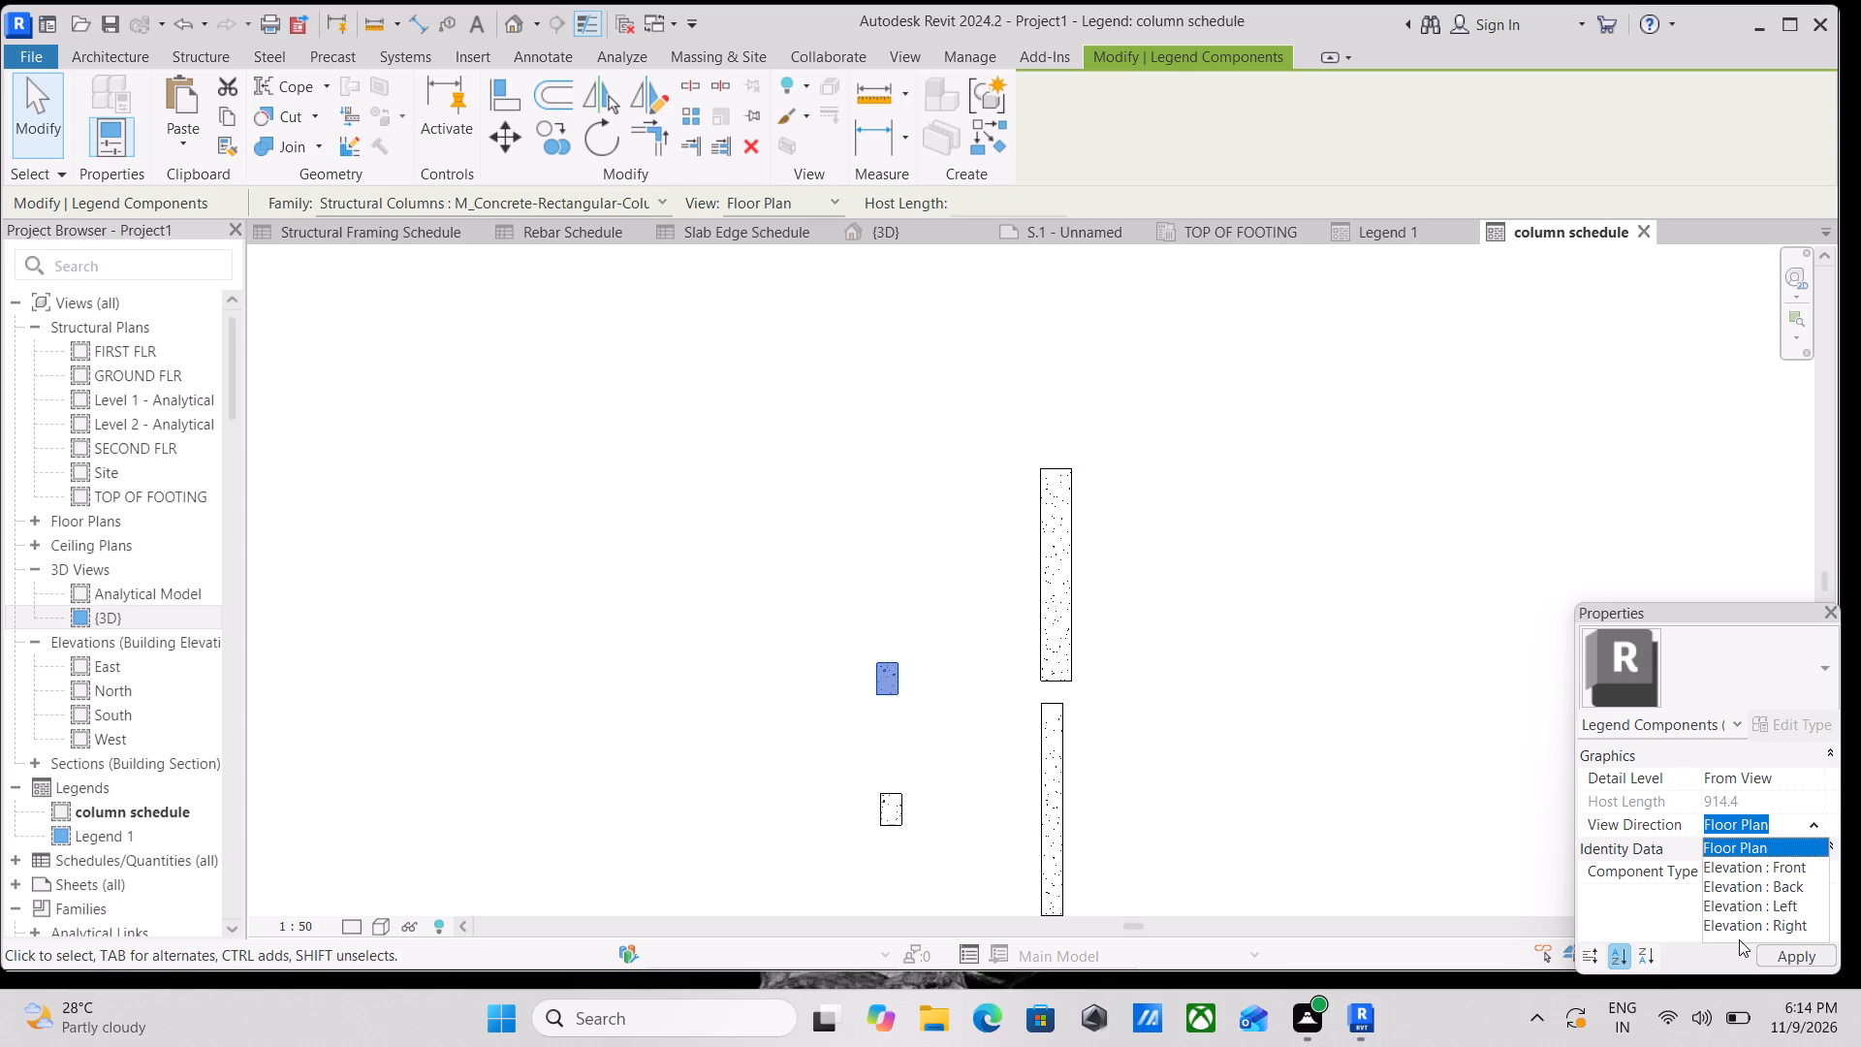
scroll(1739, 939, down, 1)
click(1797, 879)
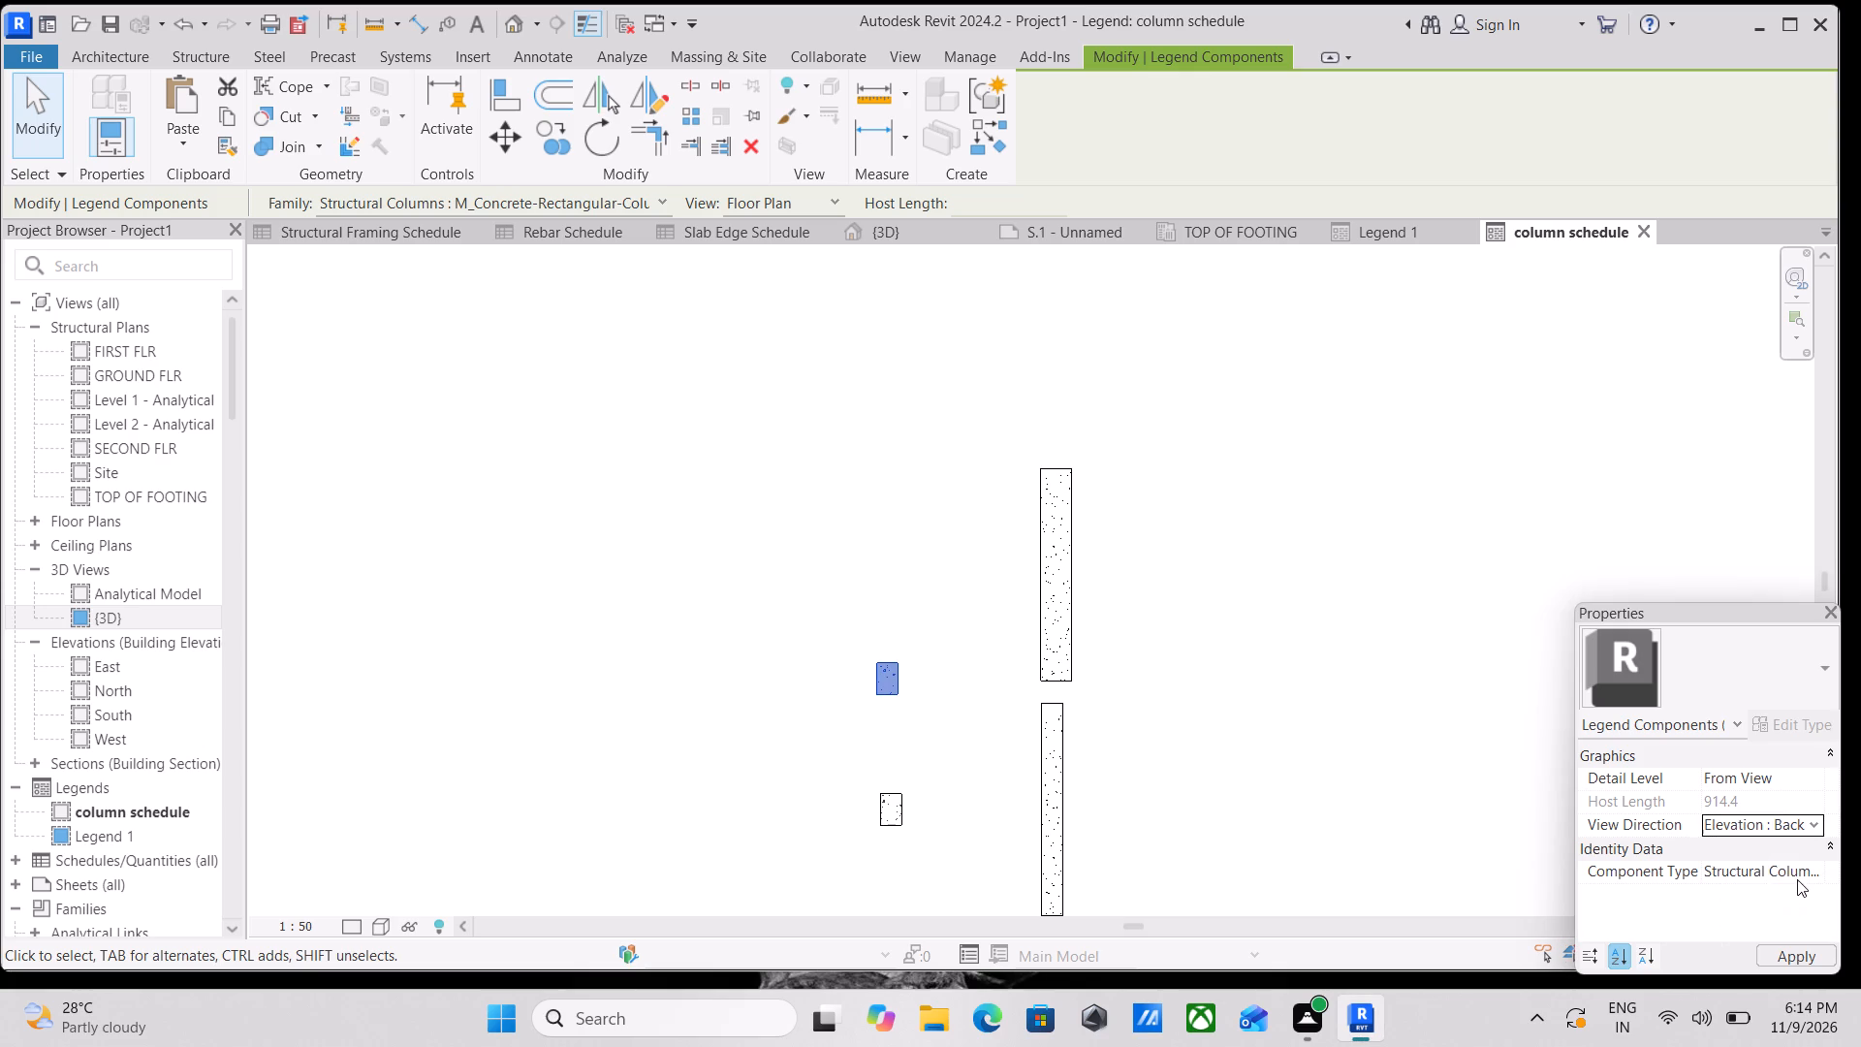
scroll(921, 658, up, 2)
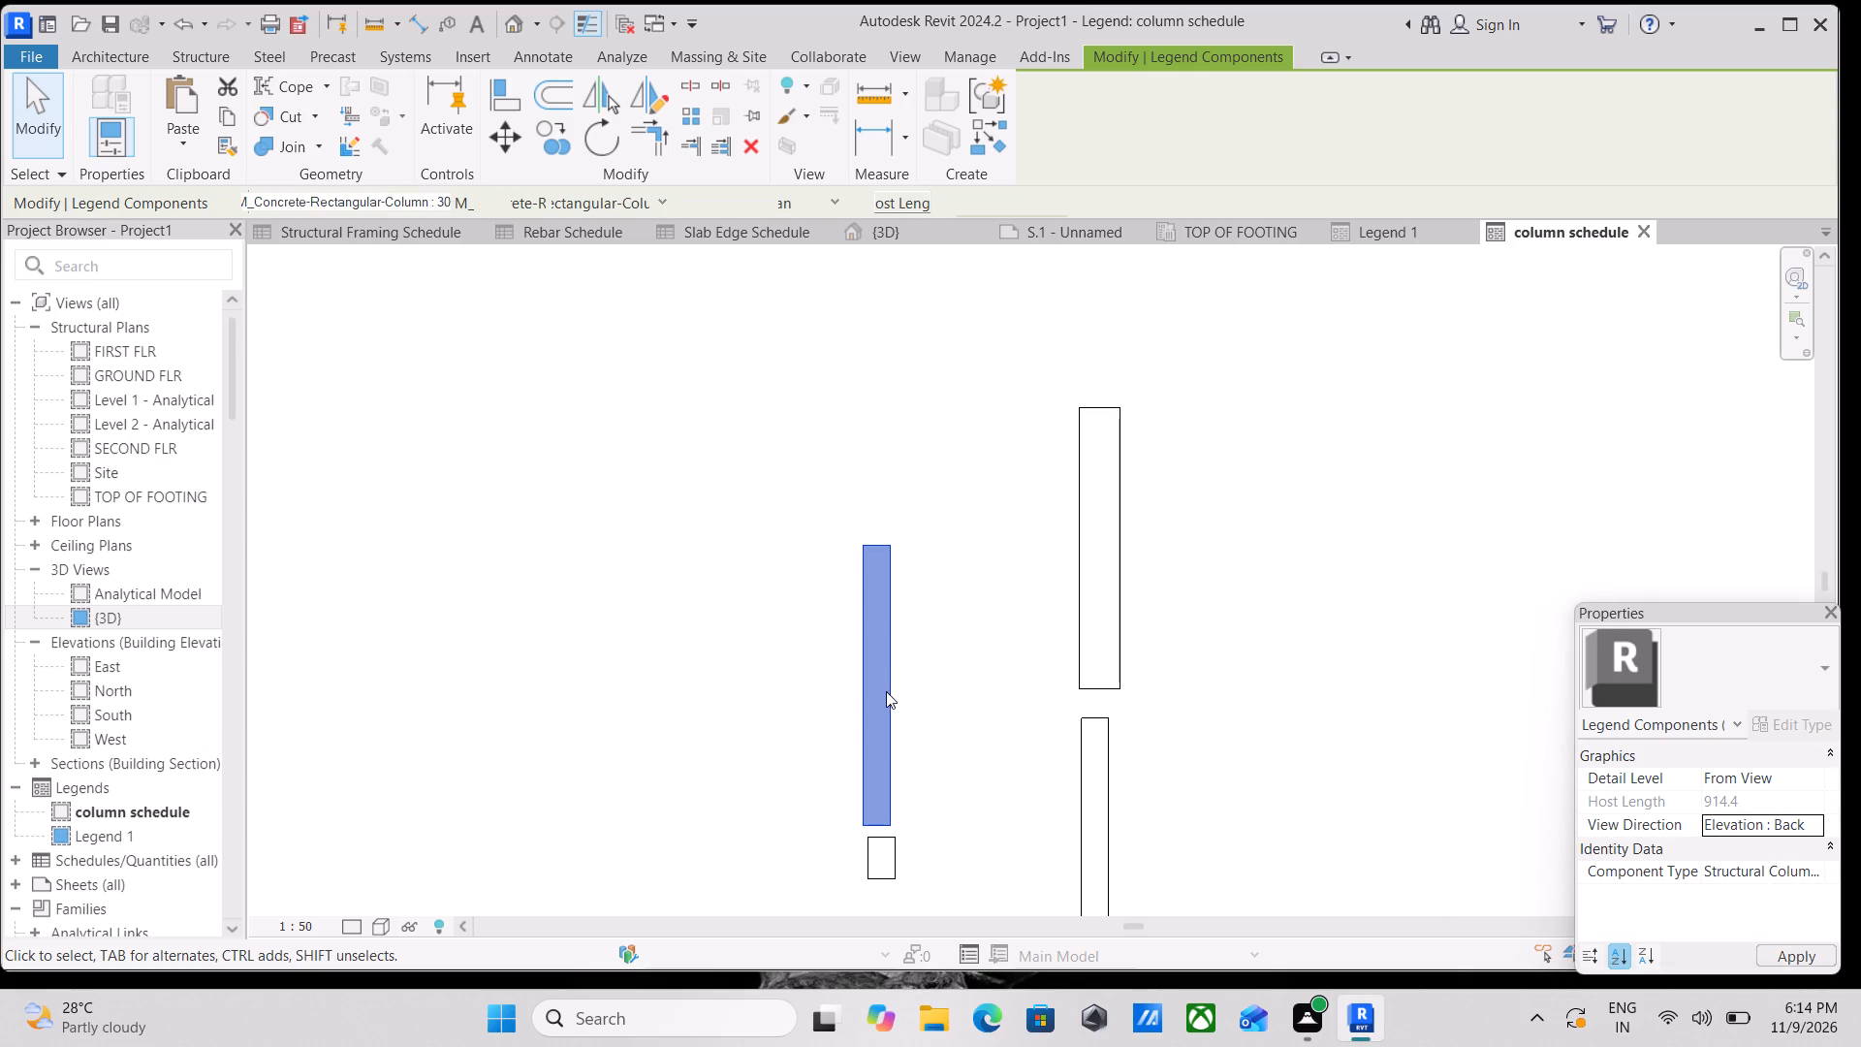
Move the Elevation : Back column component upward, away from the floor plan column, until its top nearly lines up with the Elevation : Left column.
middle_drag(886, 691, 930, 653)
click(919, 511)
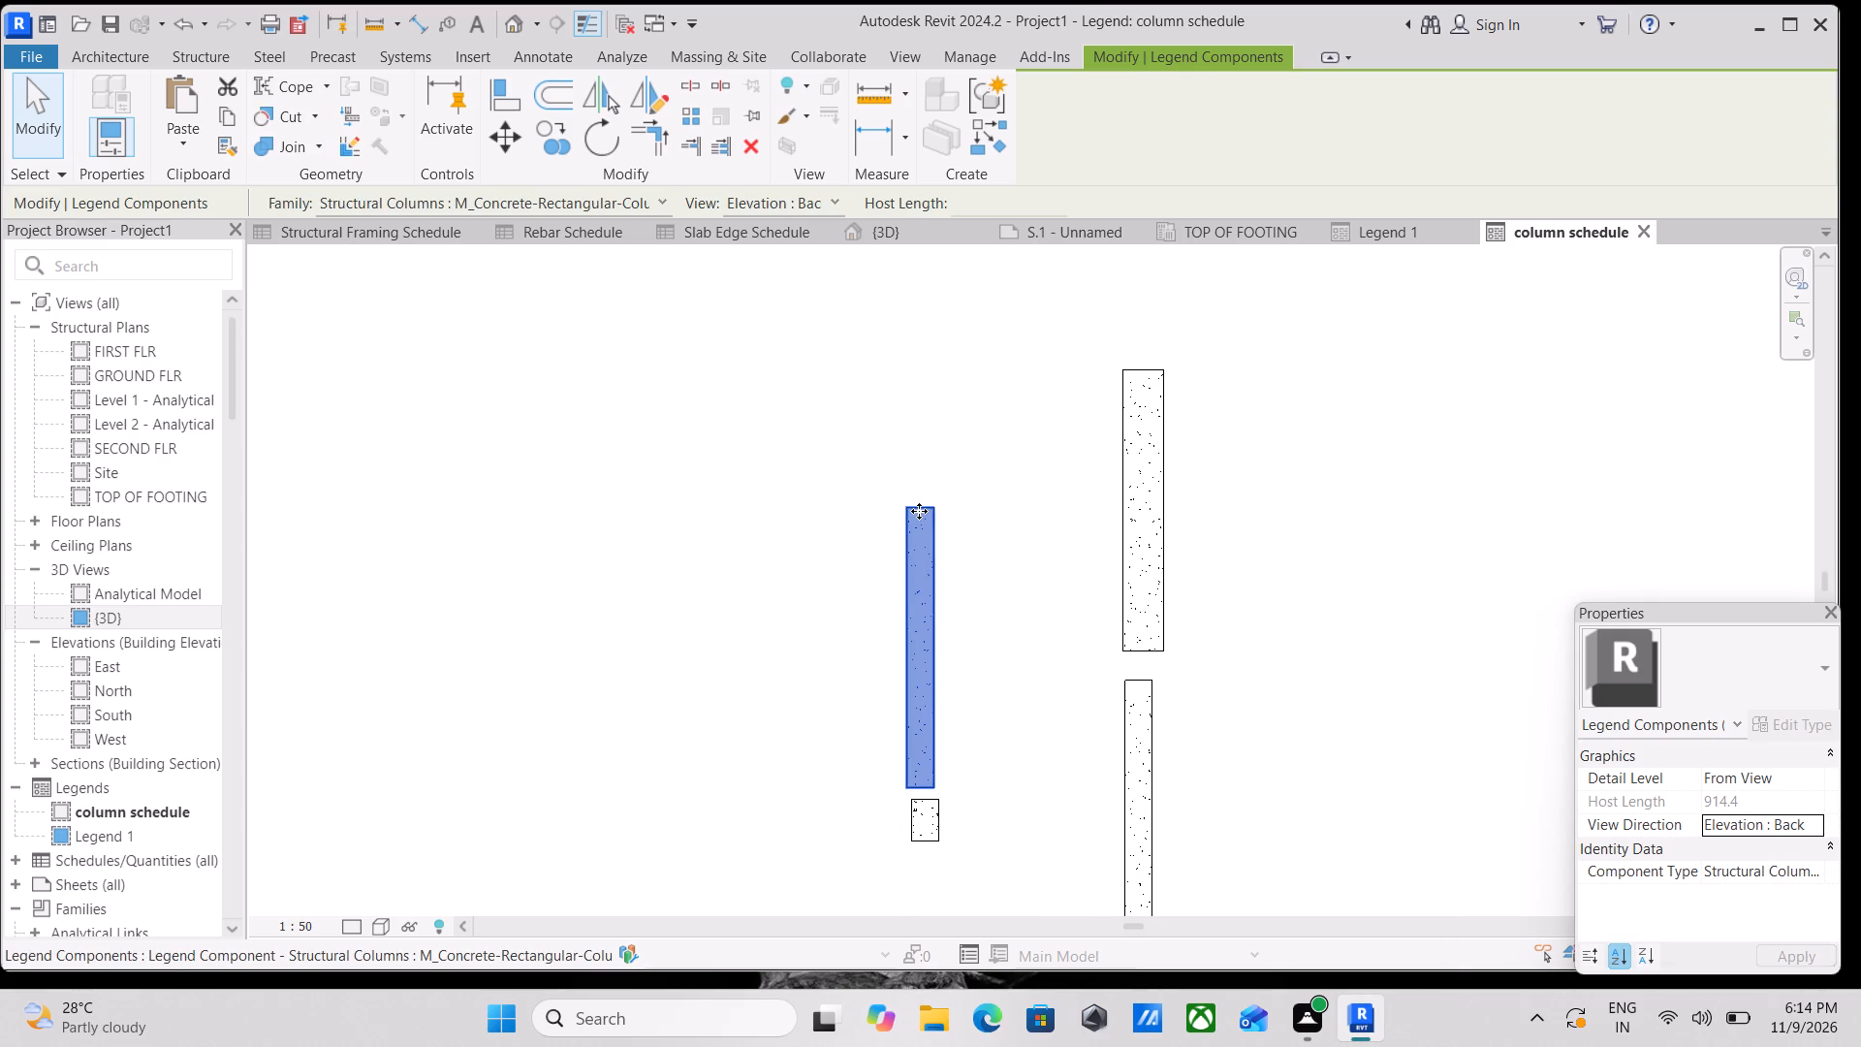
key(Up)
key(Up)
key(Up)
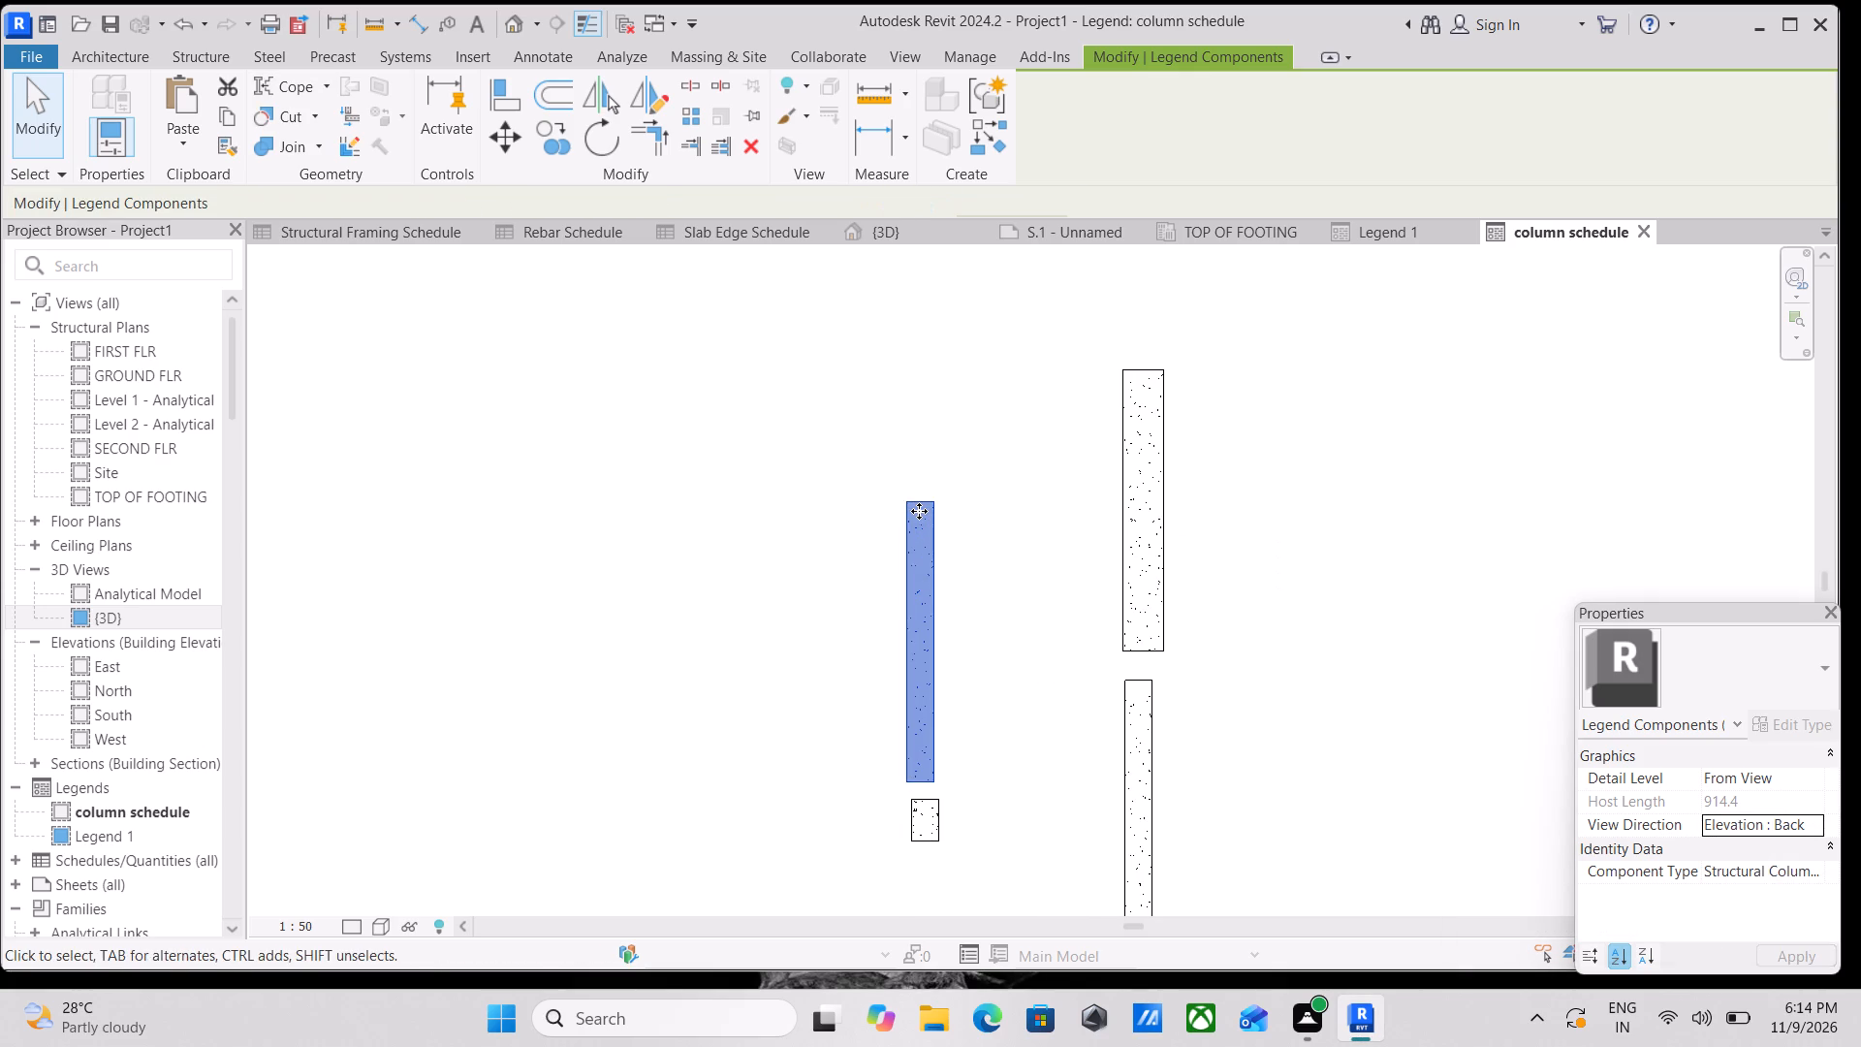
key(Up)
key(Up)
key(Up)
key(Up)
key(Up)
key(Up)
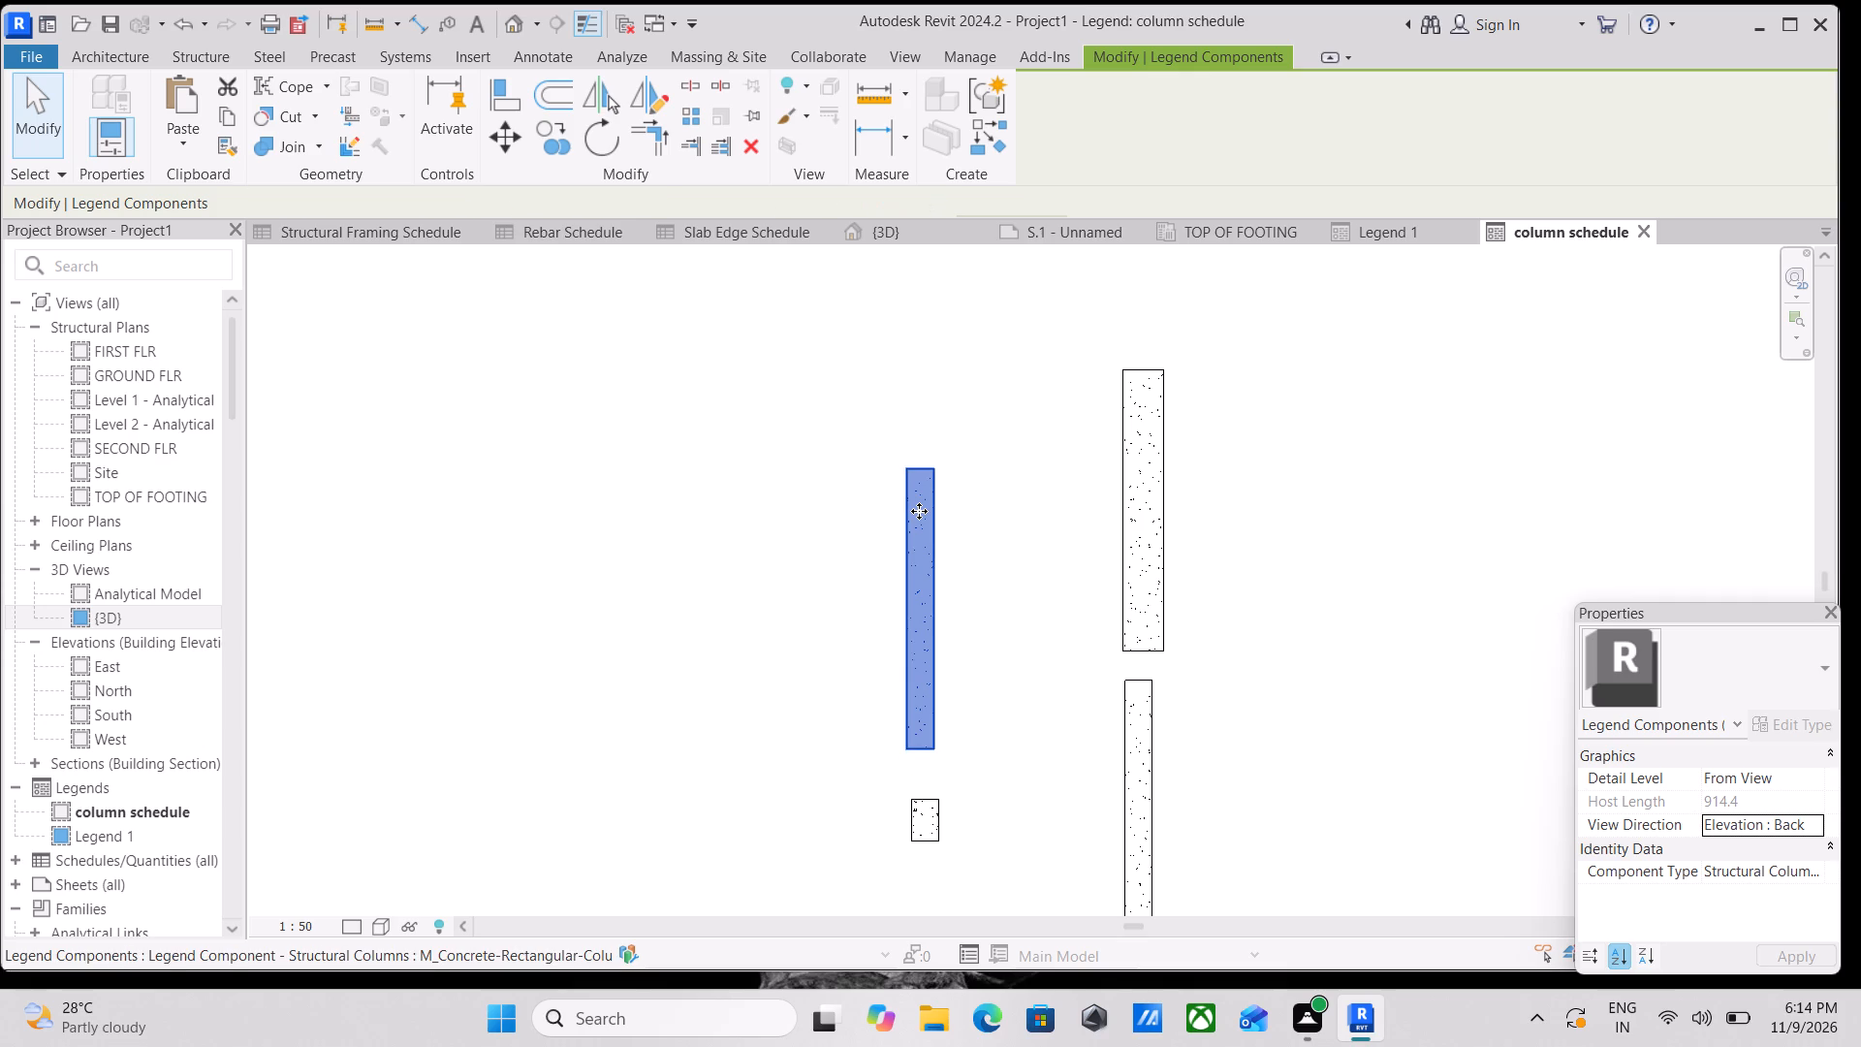
key(Up)
key(Up)
key(Up)
key(Up)
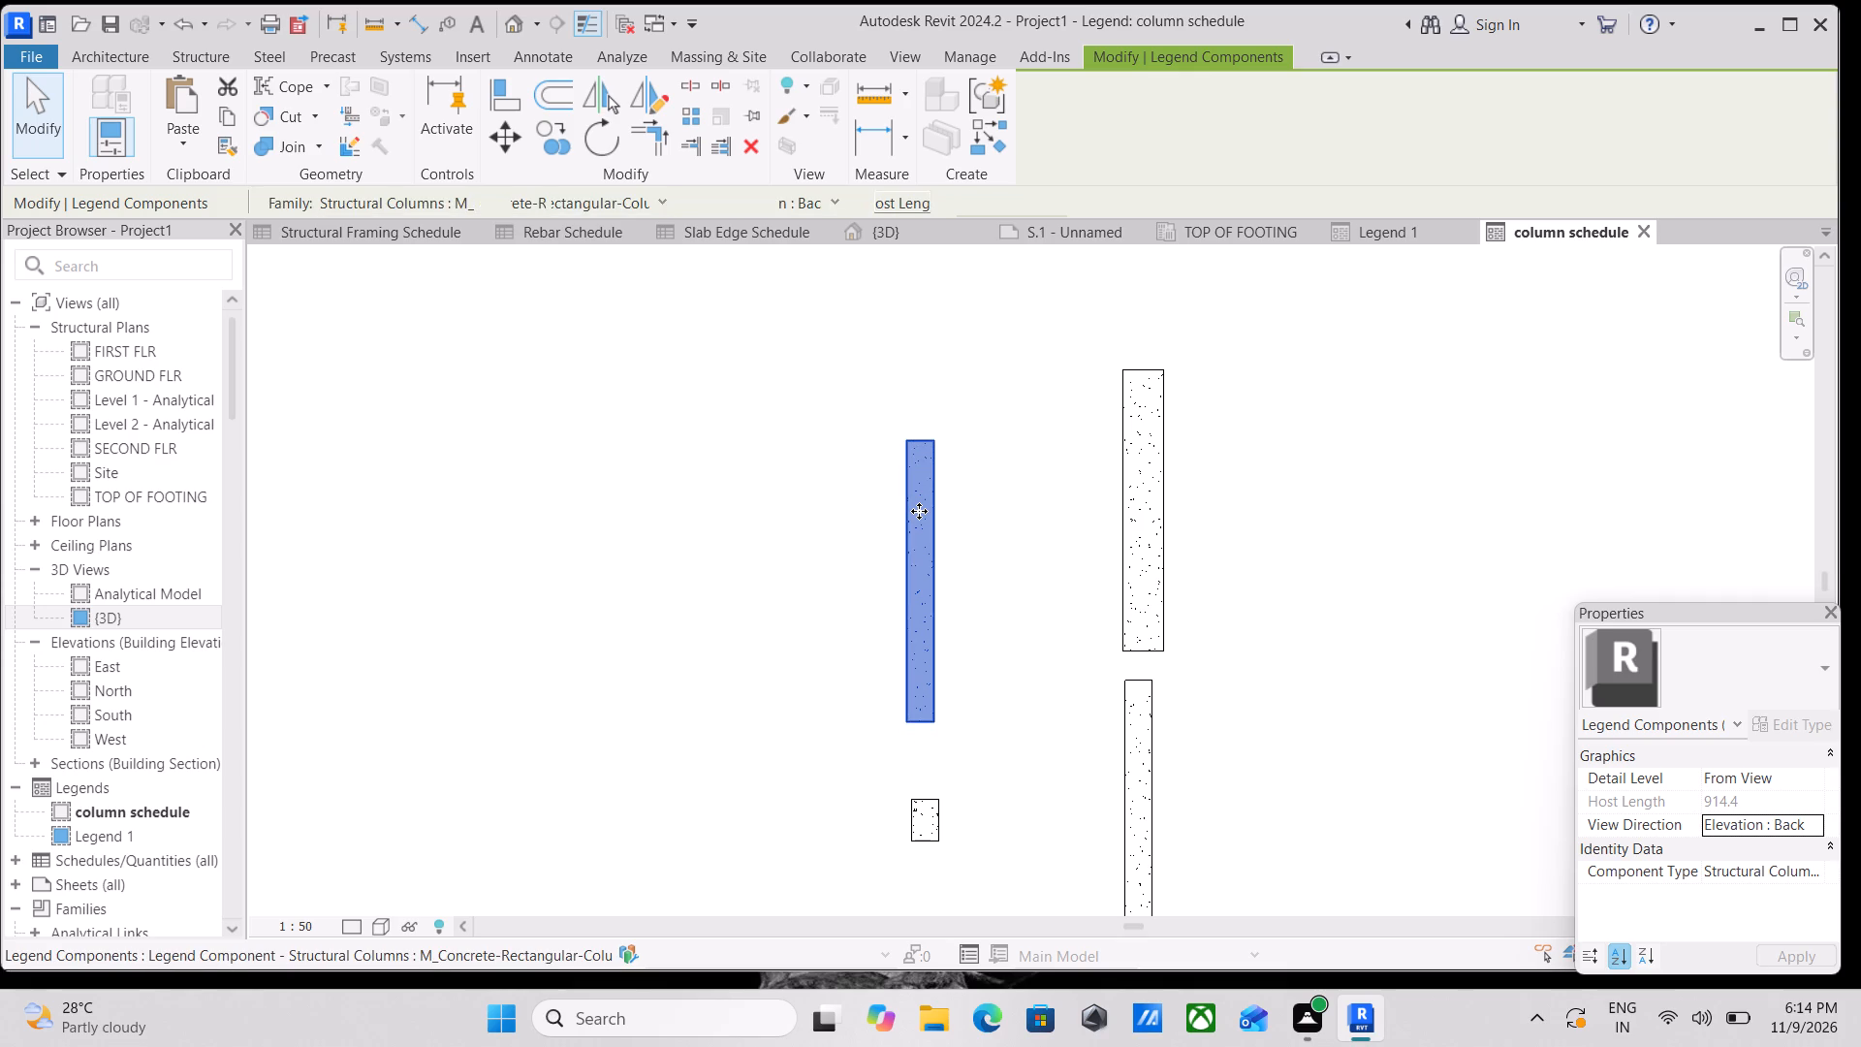
key(Up)
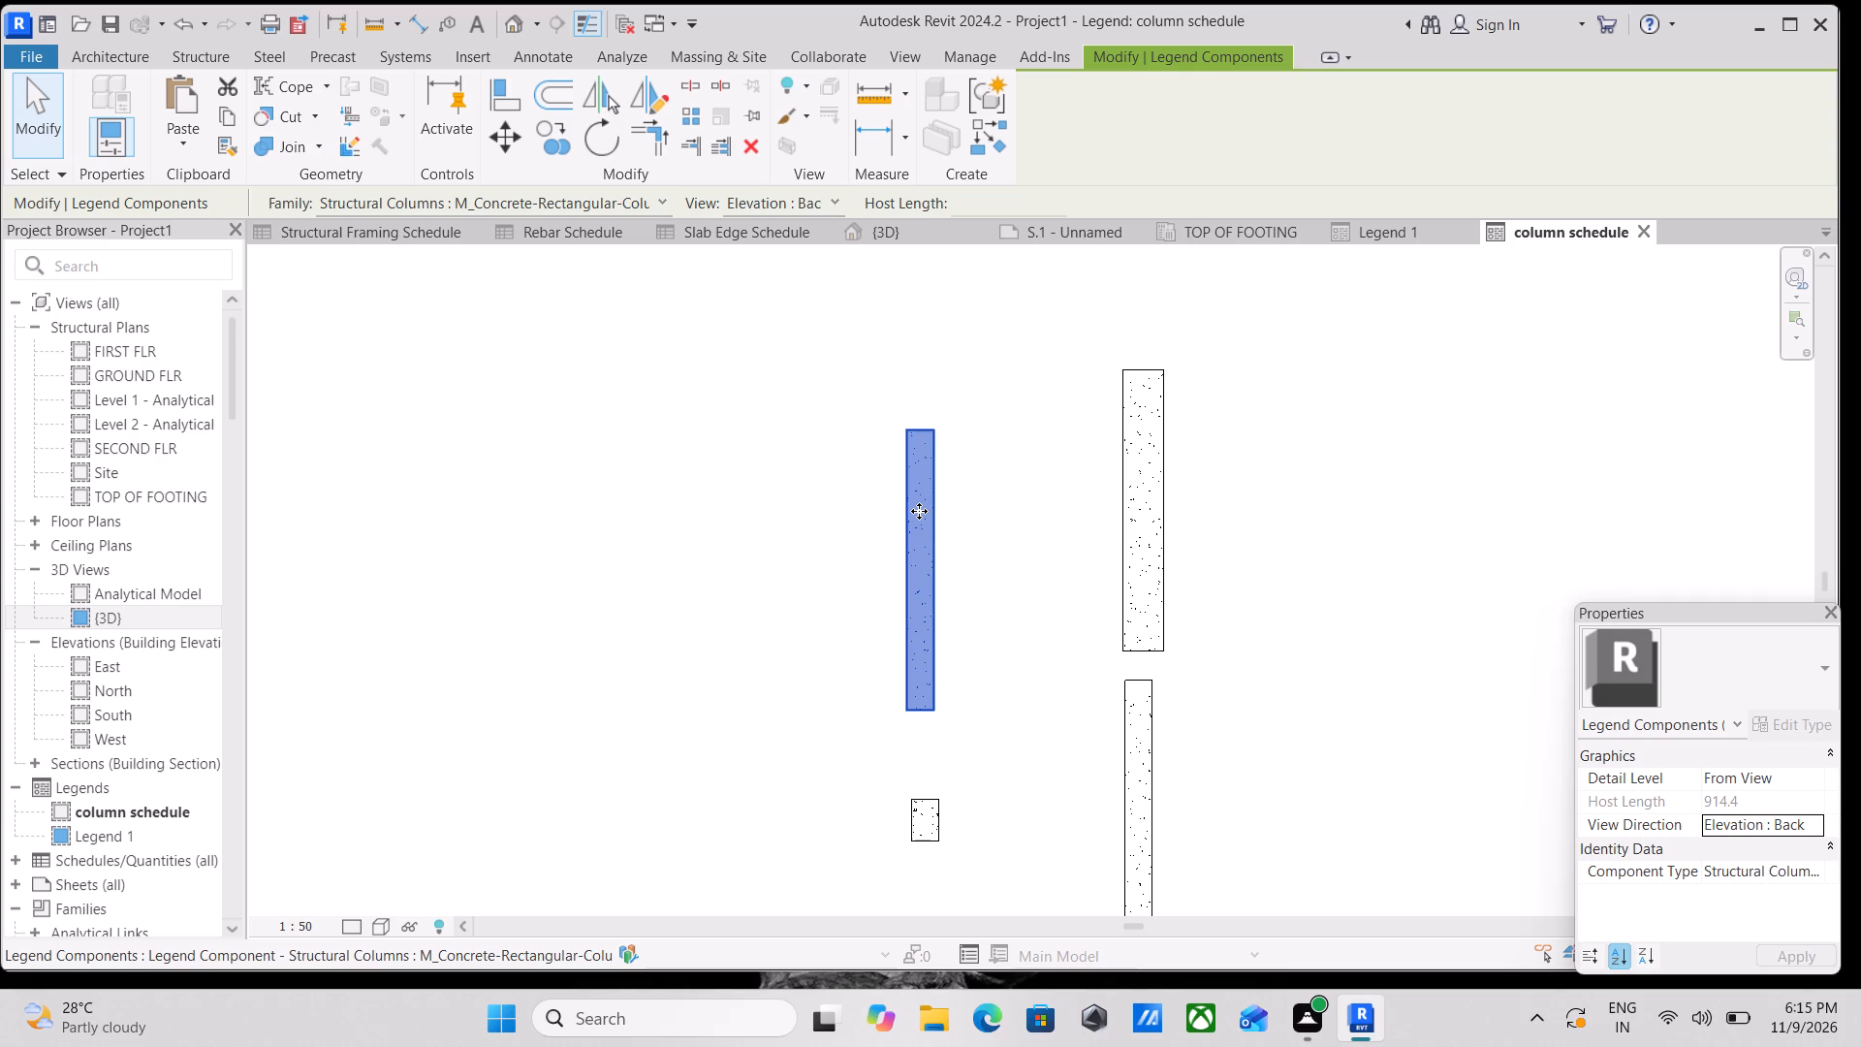
key(Up)
key(Up)
key(Up)
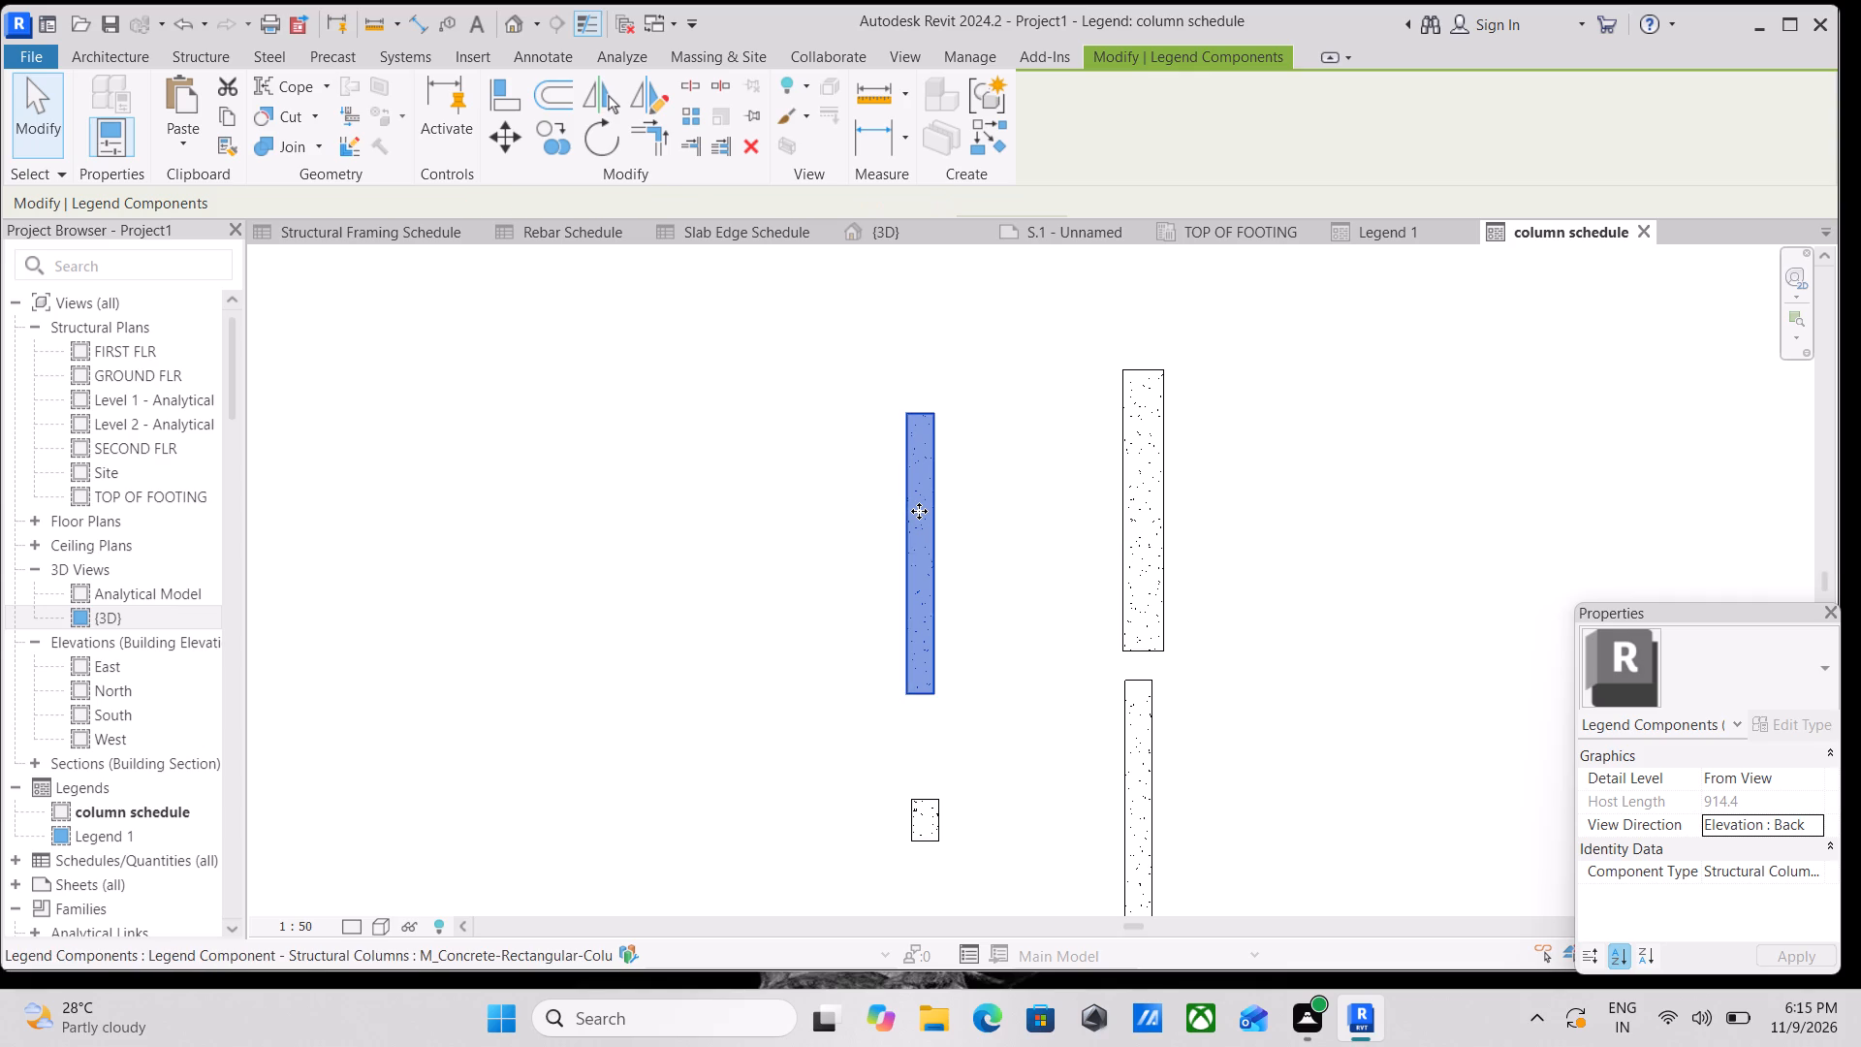
key(Up)
key(Up)
key(Up)
key(Up)
key(Up)
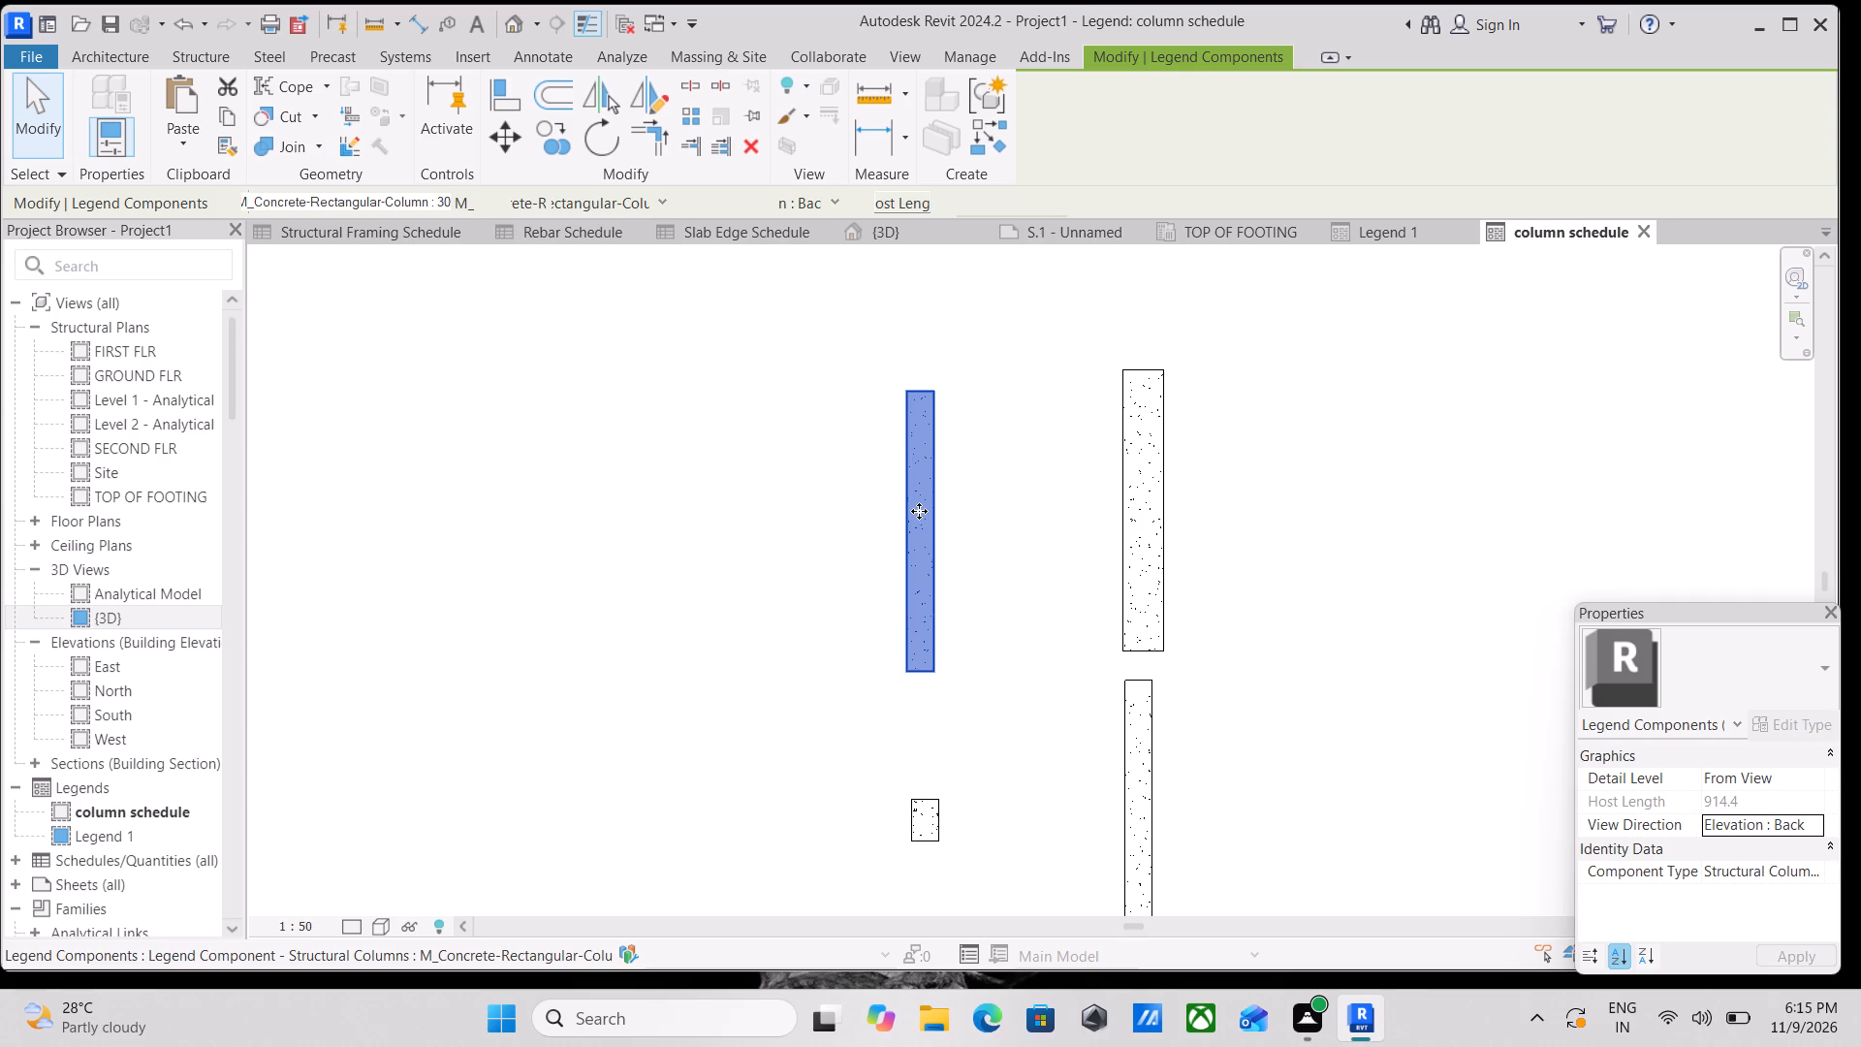
key(Up)
key(Up)
key(Up)
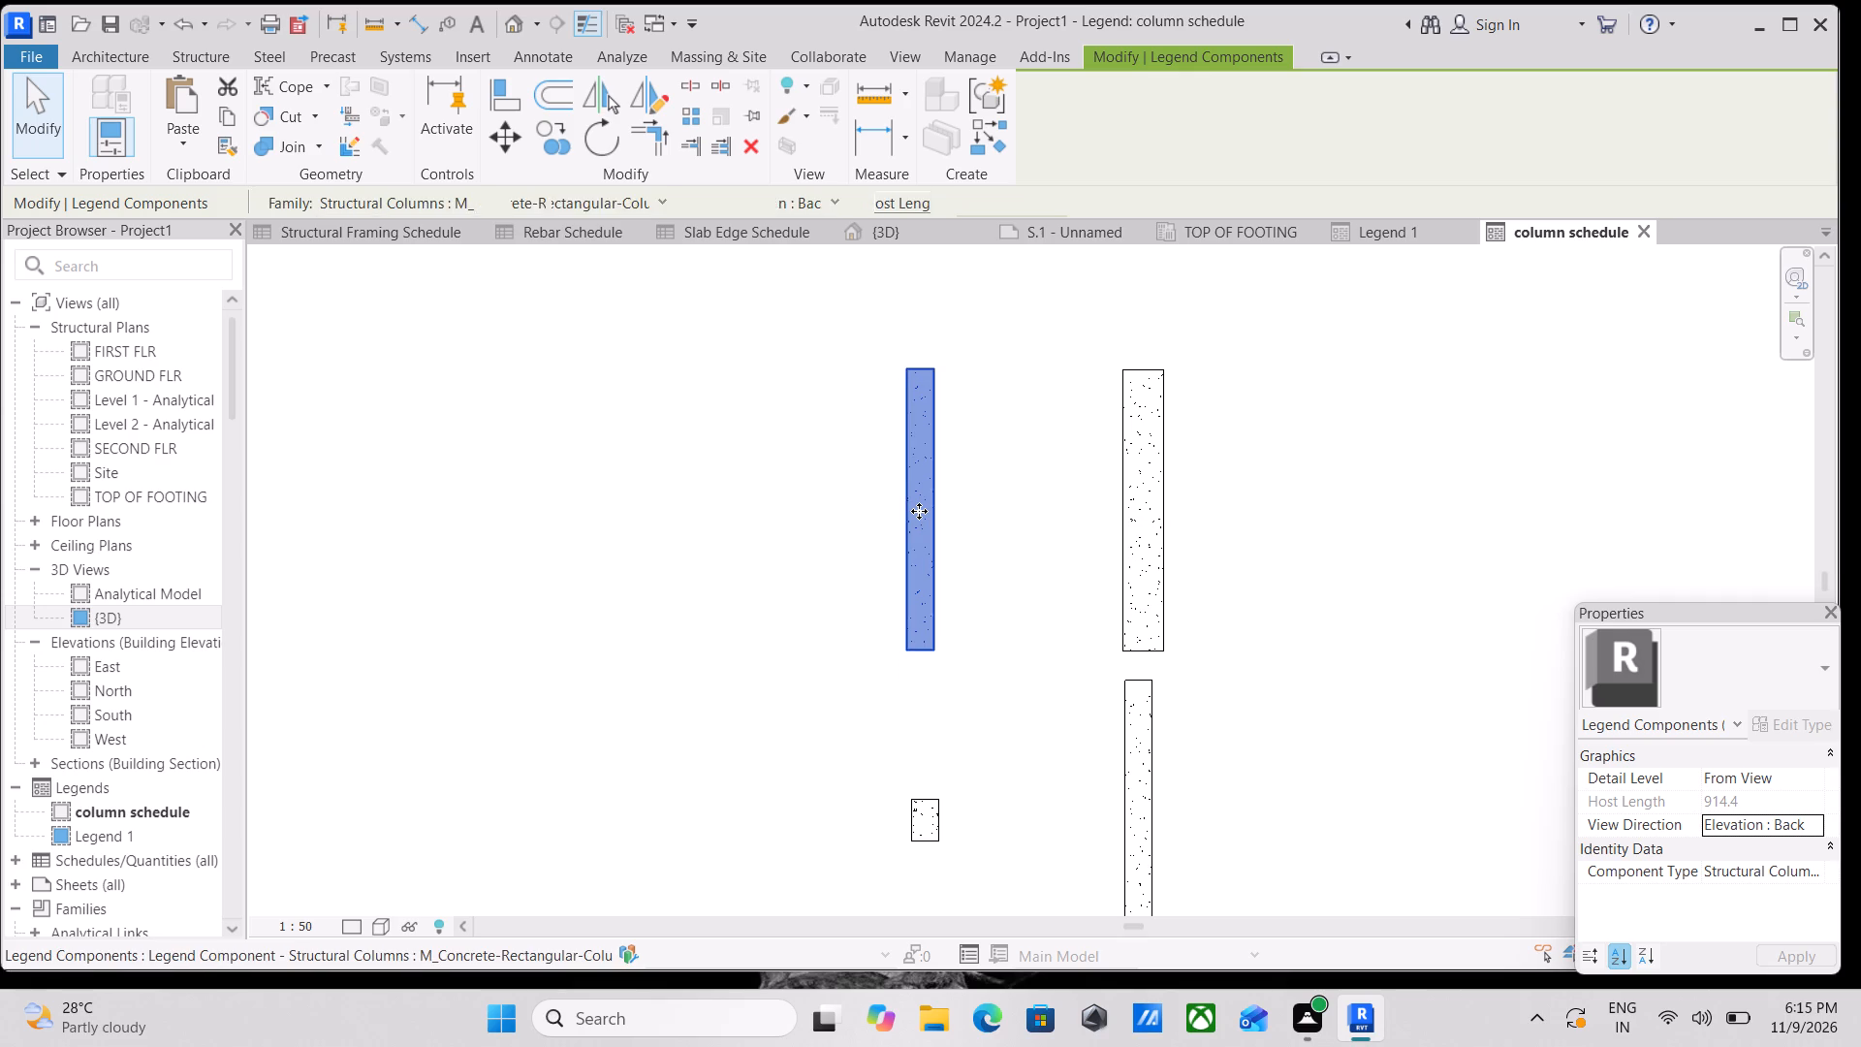
key(Down)
key(Down)
key(Down)
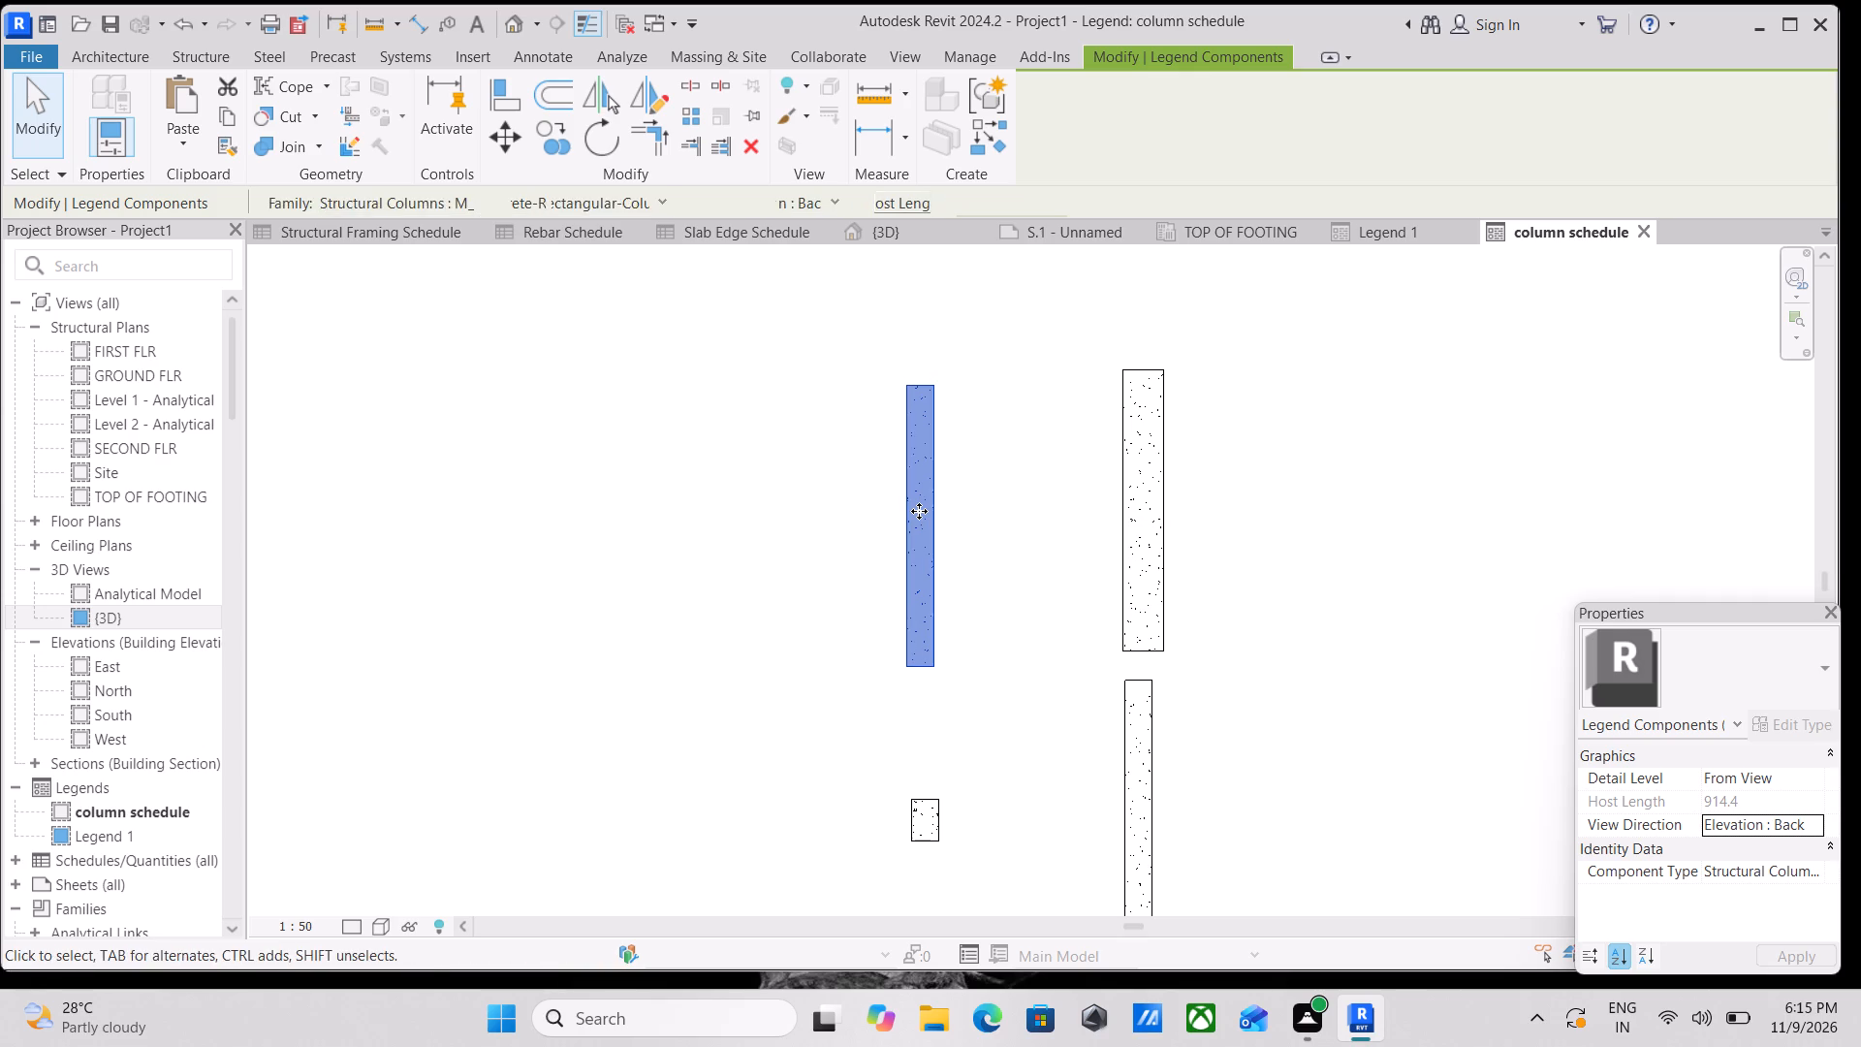
key(Up)
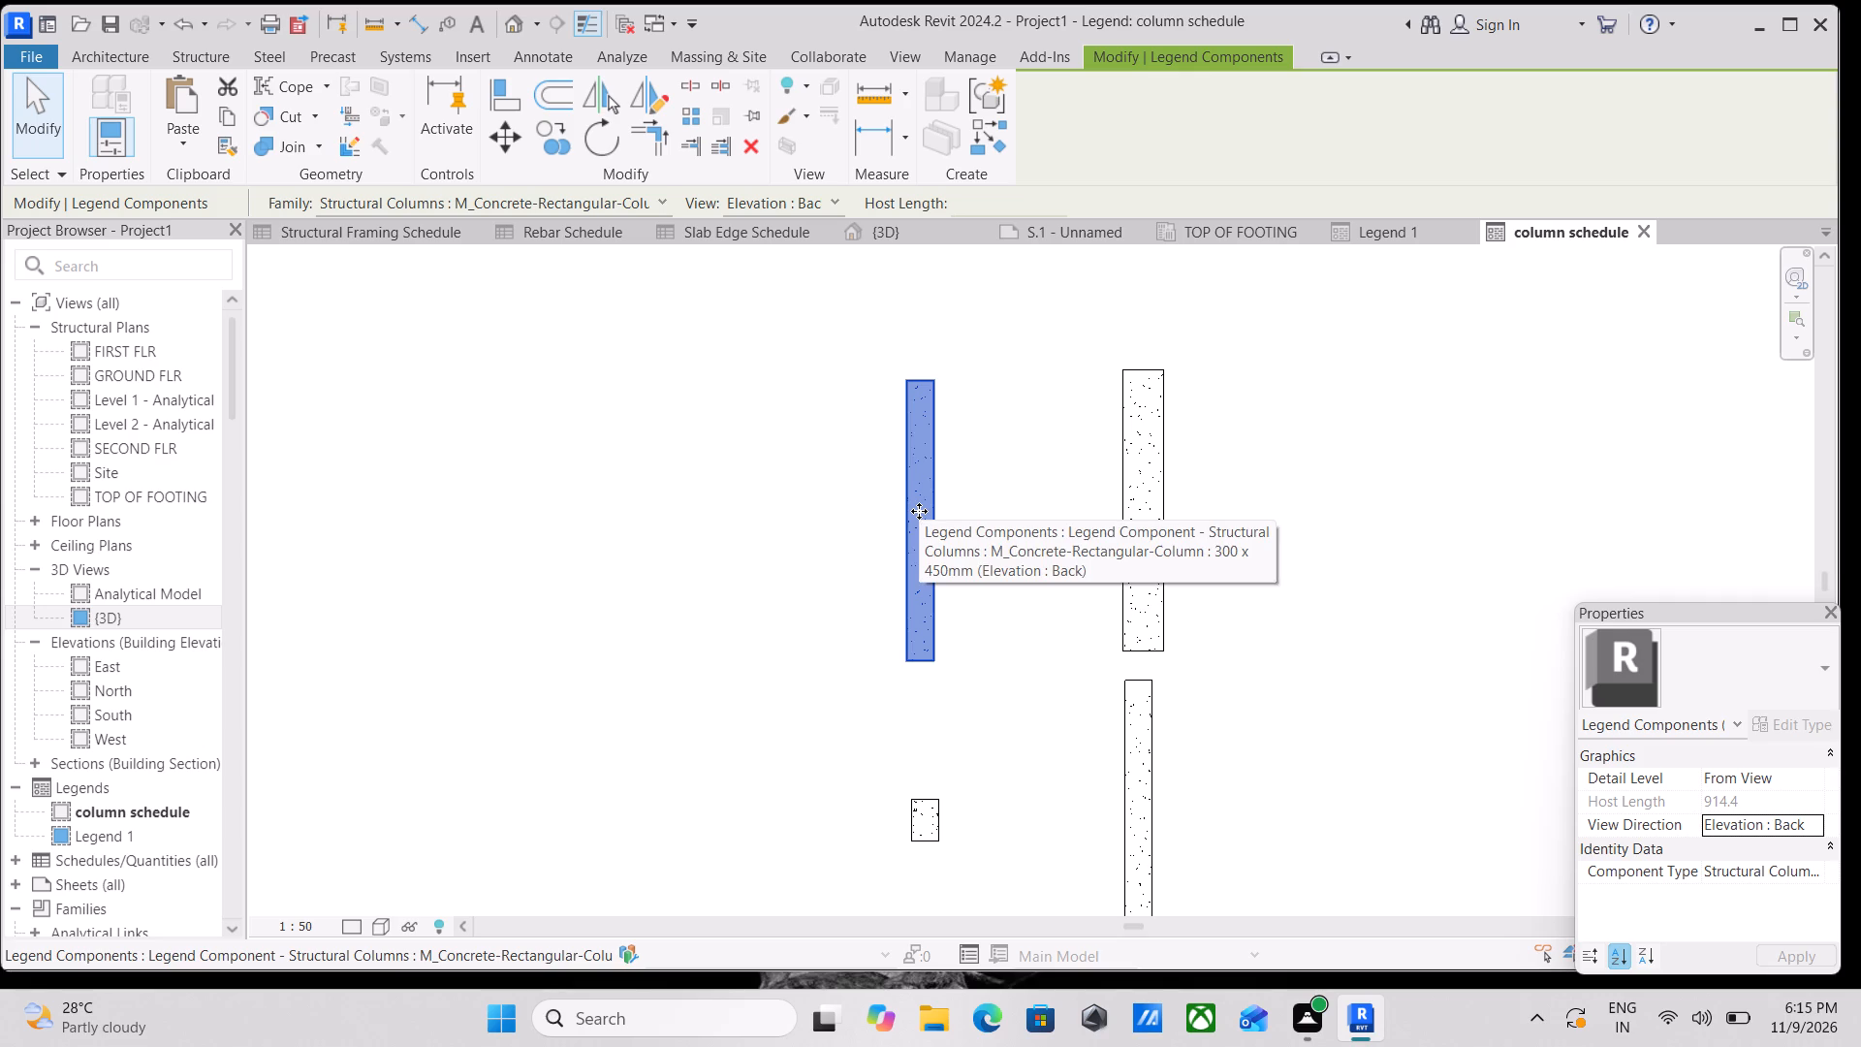
Nudge the Elevation : Left column component slightly down so it sits nearly level with the Elevation : Back column.
click(1139, 505)
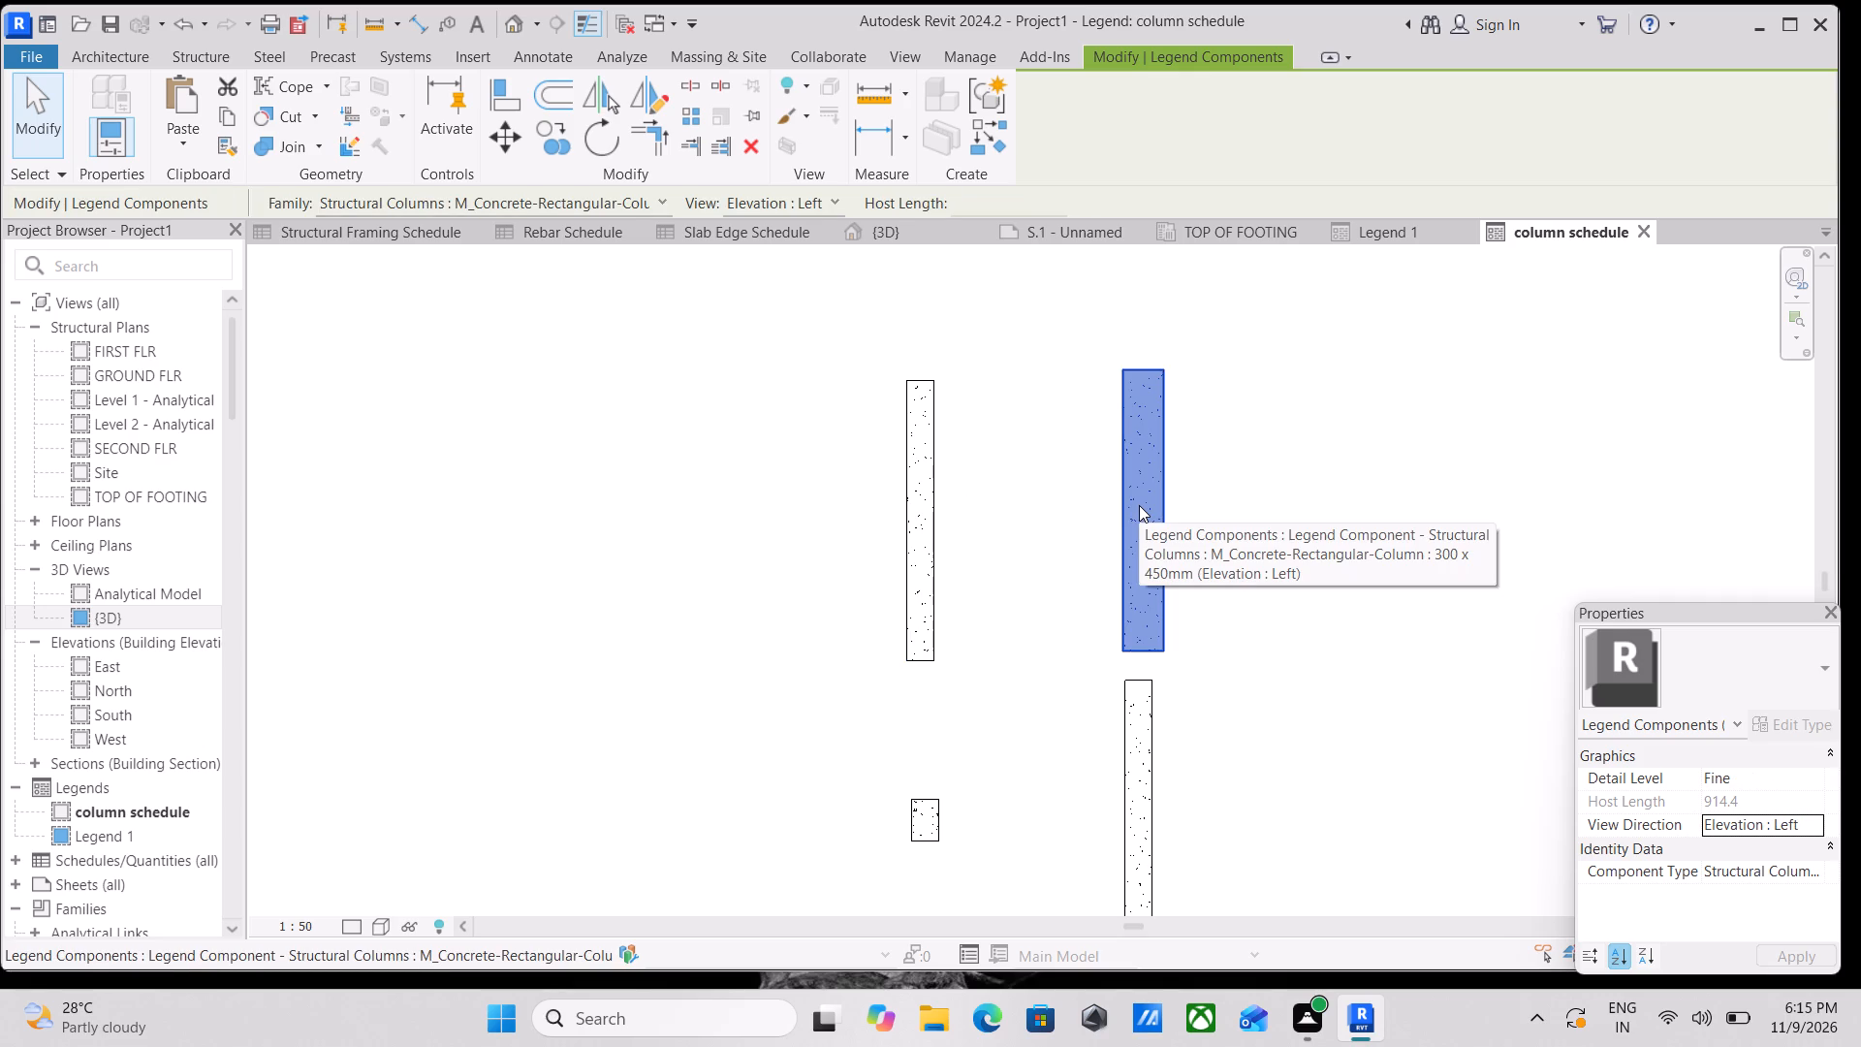
key(Down)
key(Down)
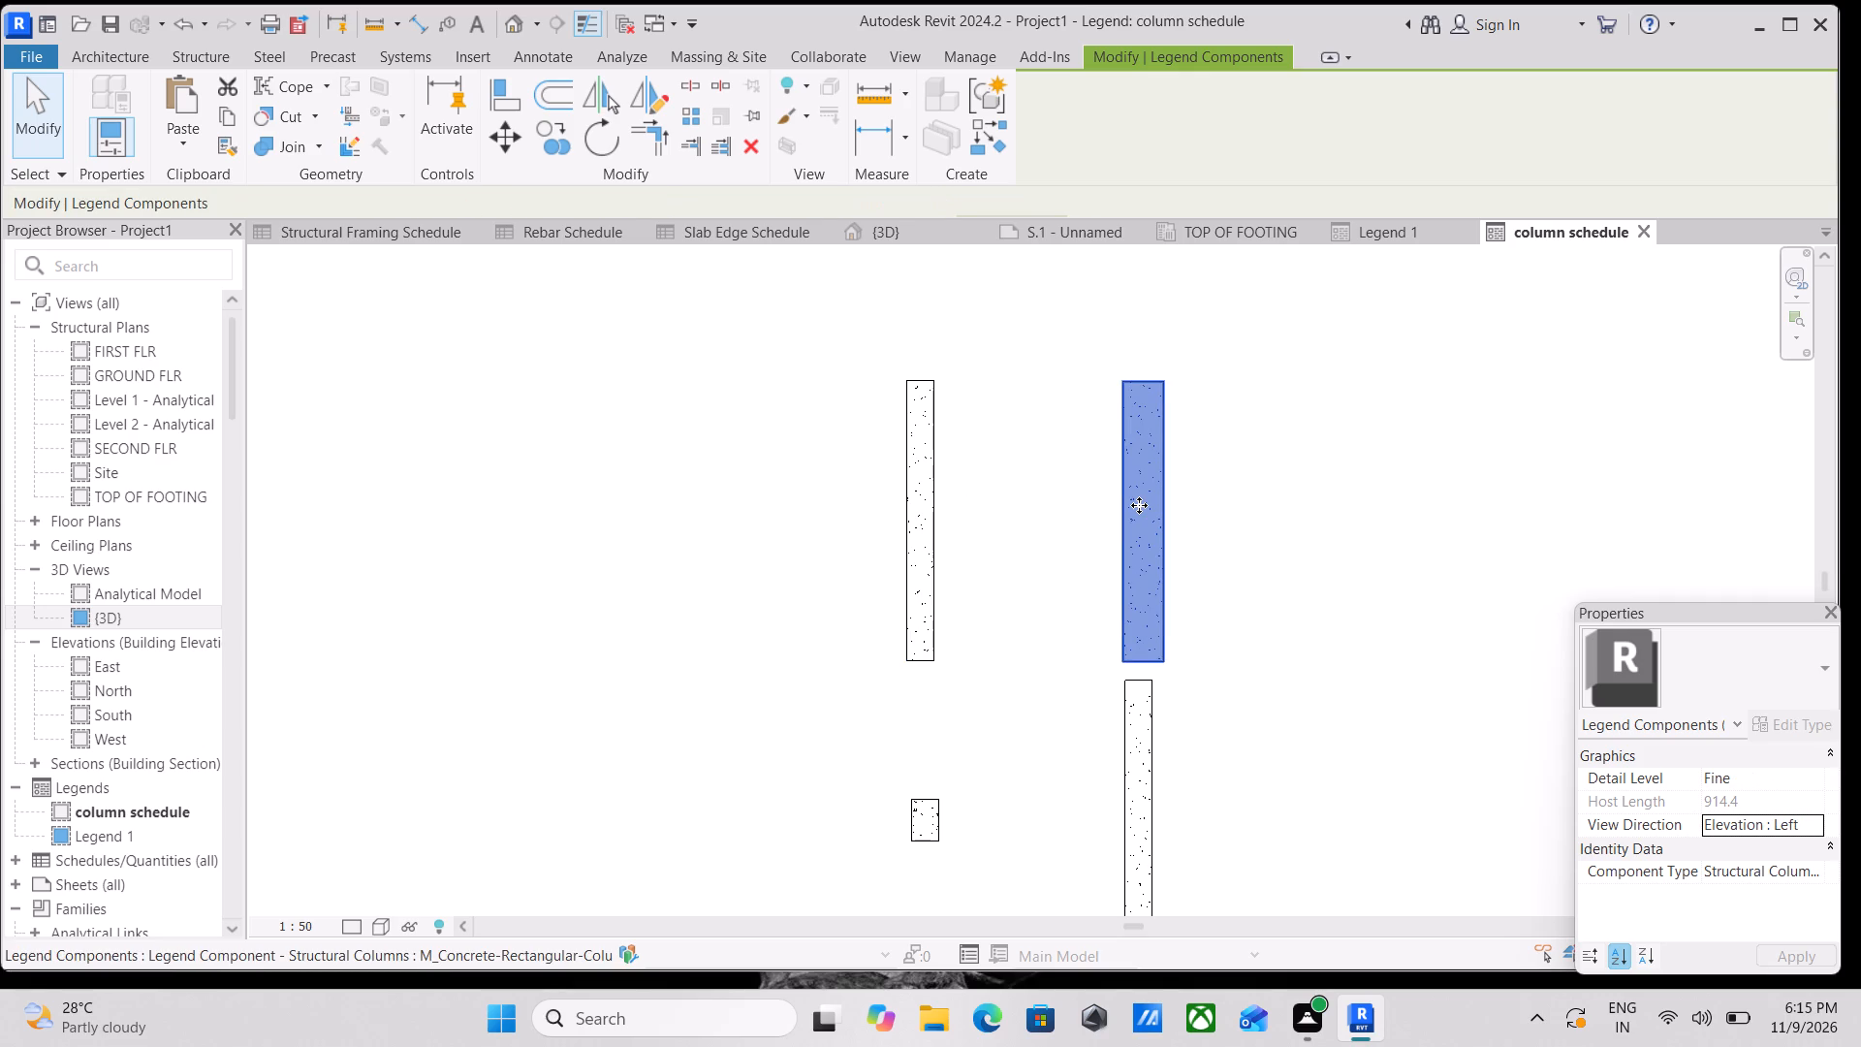
key(Up)
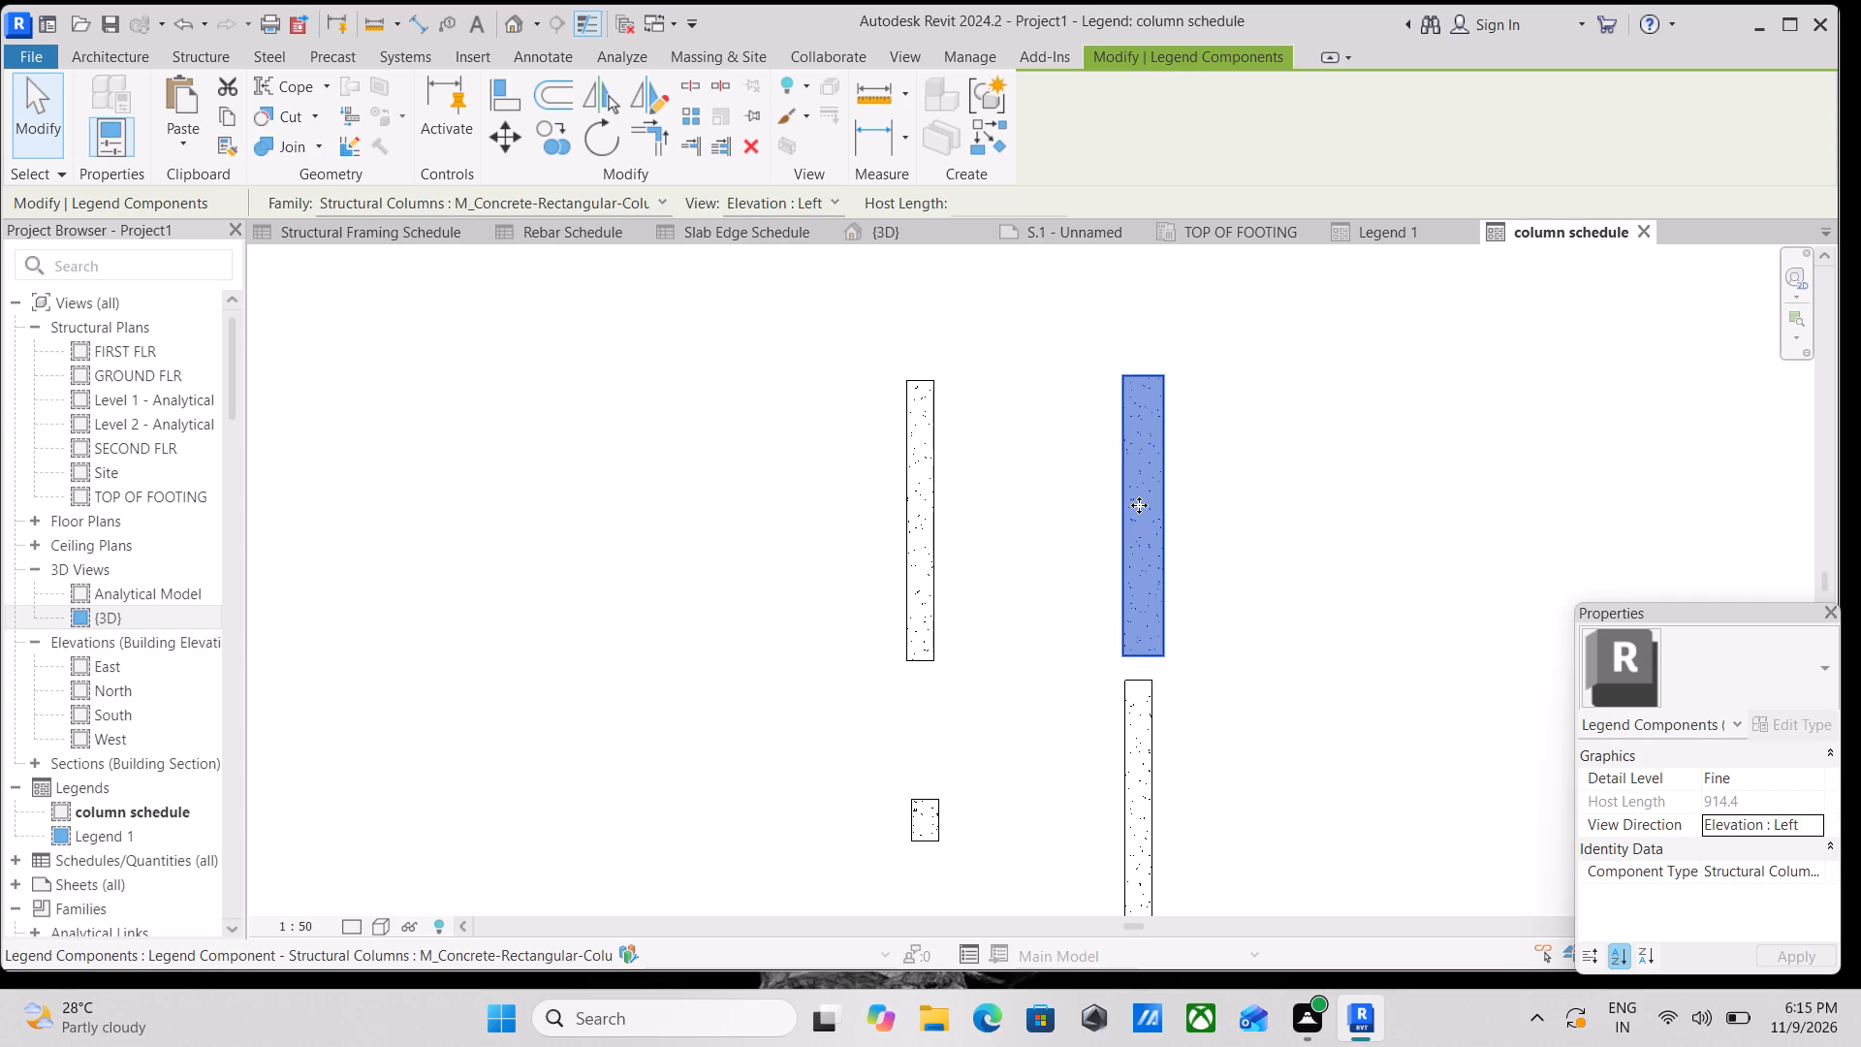
click(1148, 808)
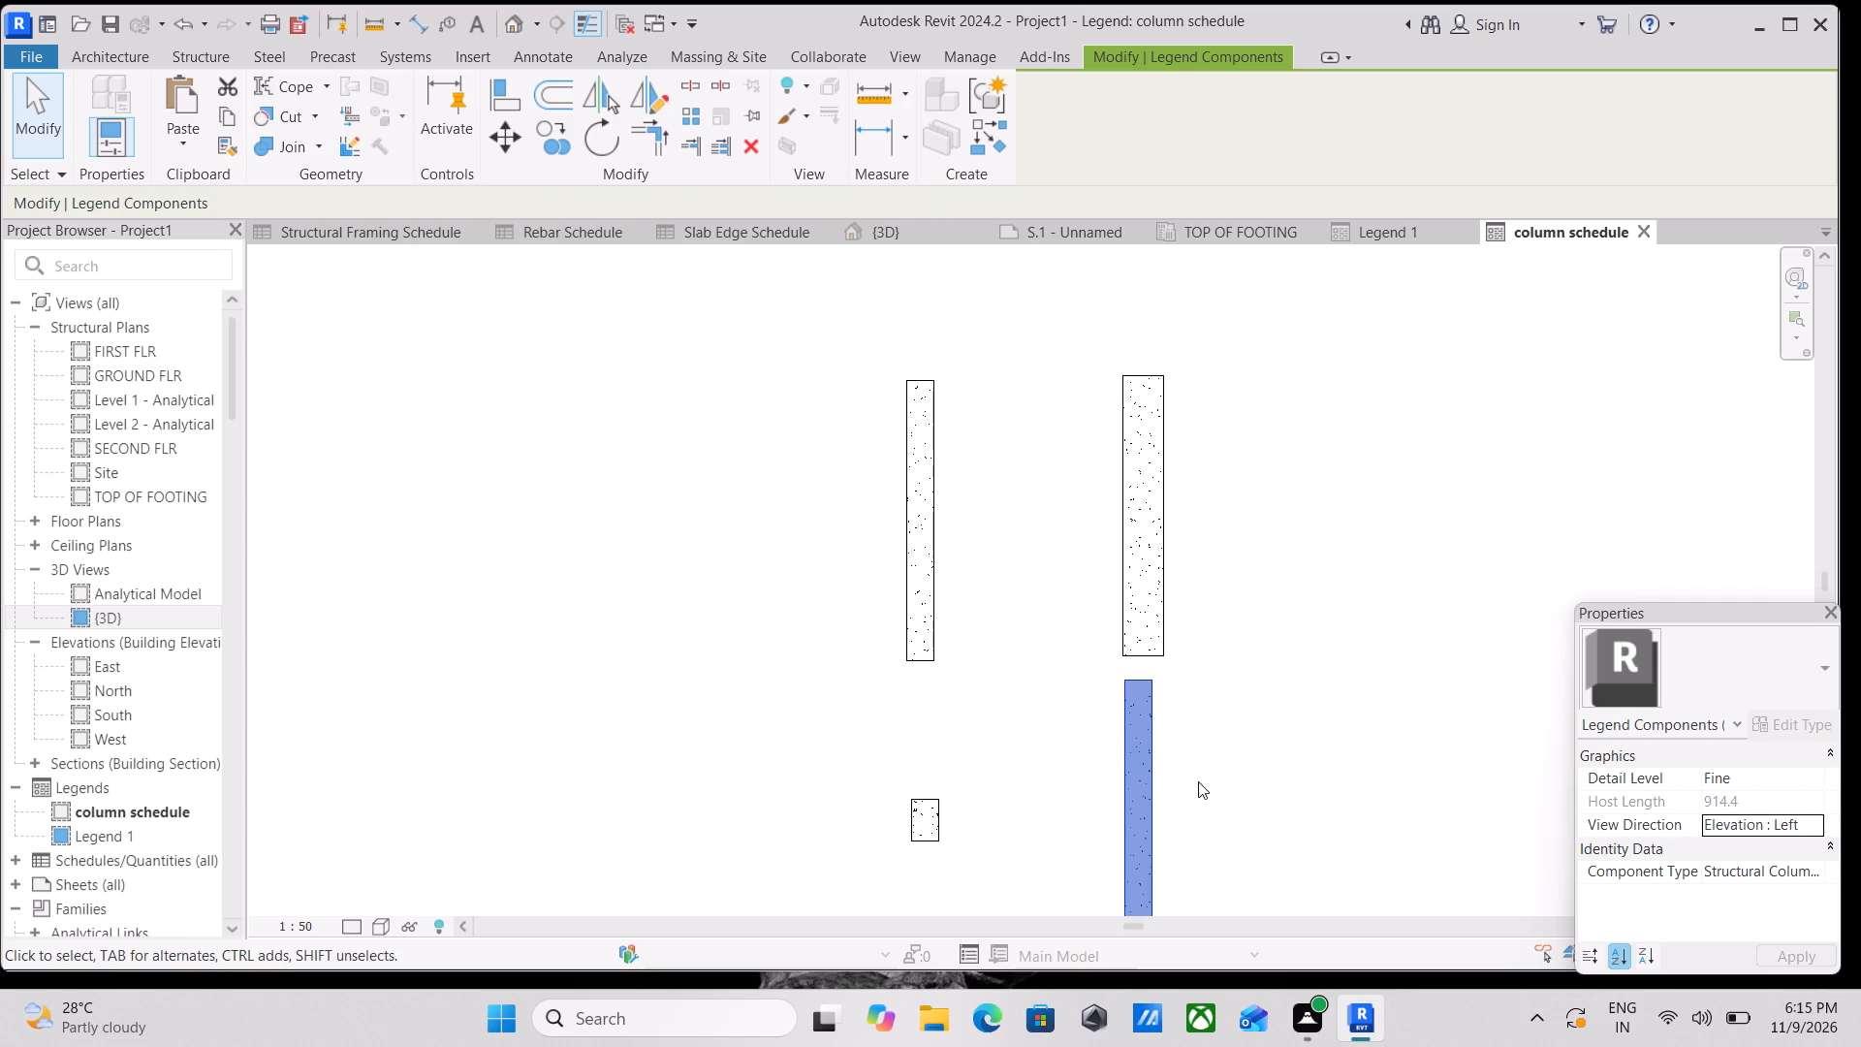
Nudge the Floor Plan column component slightly up, keeping it roughly centred beneath the Elevation : Back column.
scroll(1220, 766, down, 3)
middle_drag(1220, 766, 1251, 673)
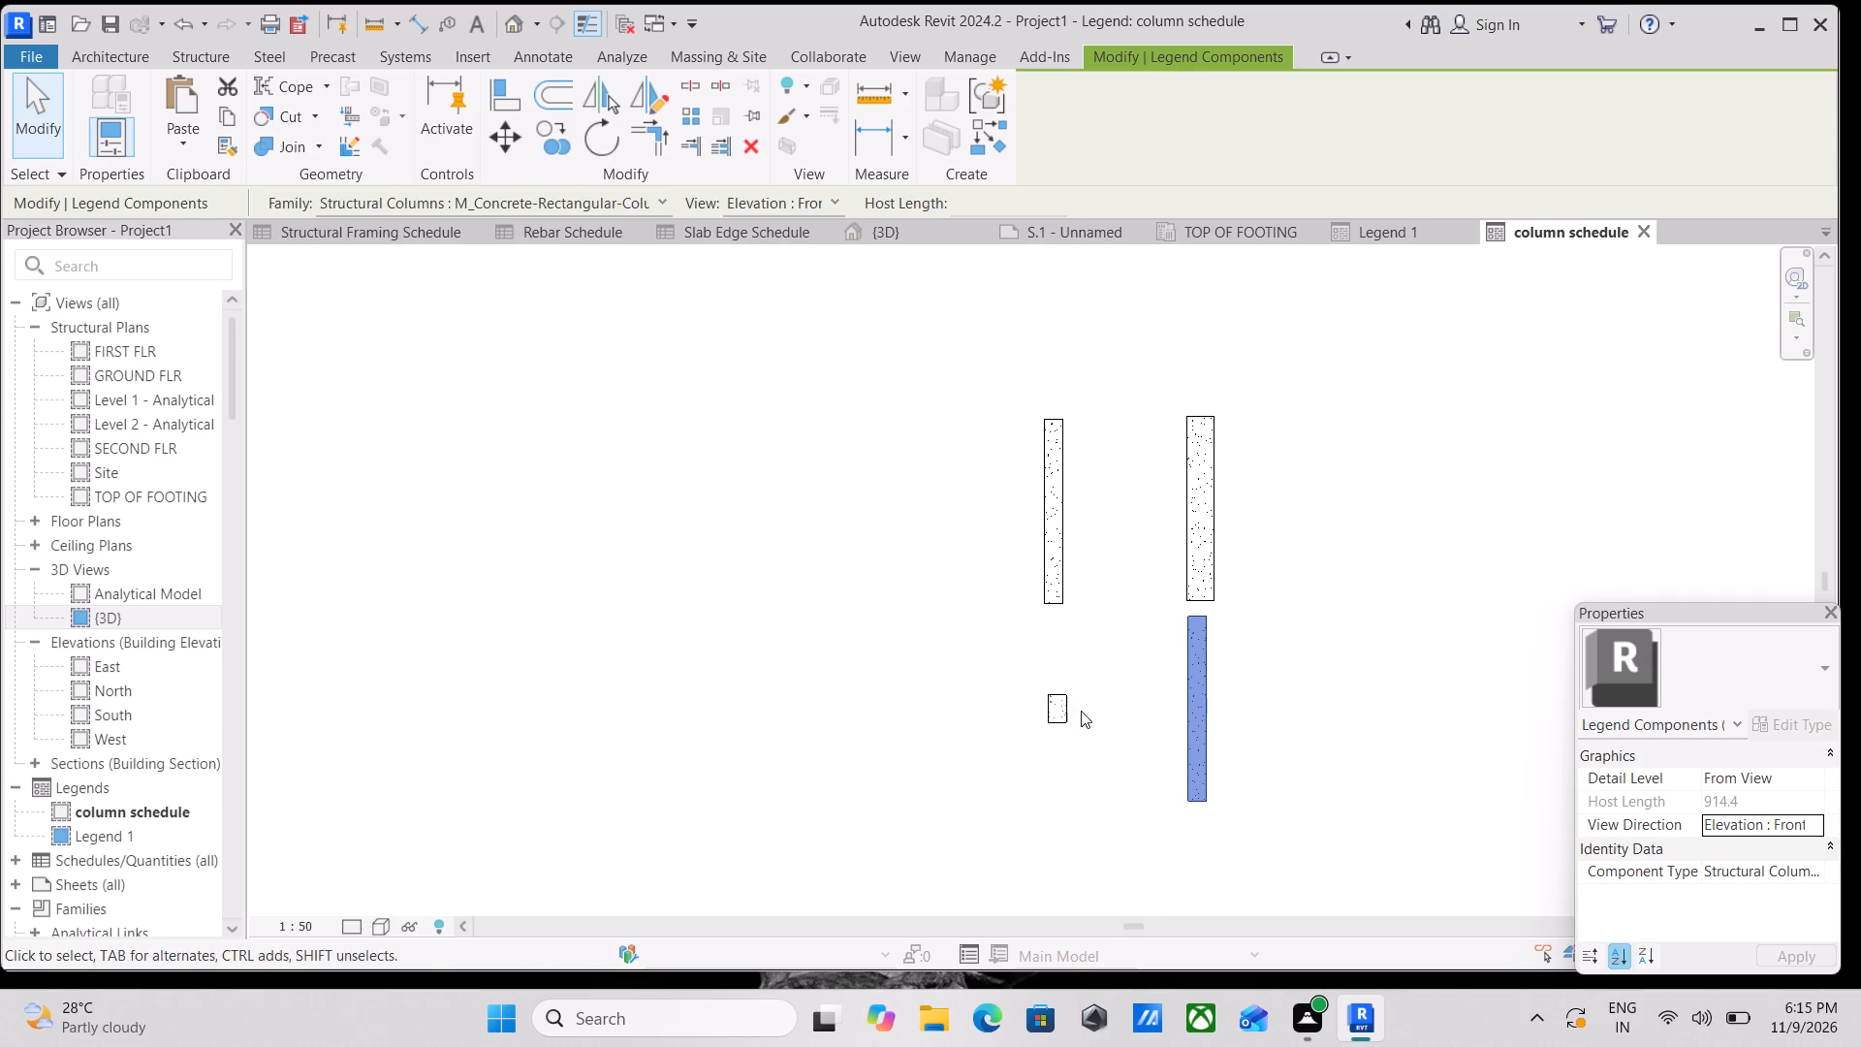
click(1046, 718)
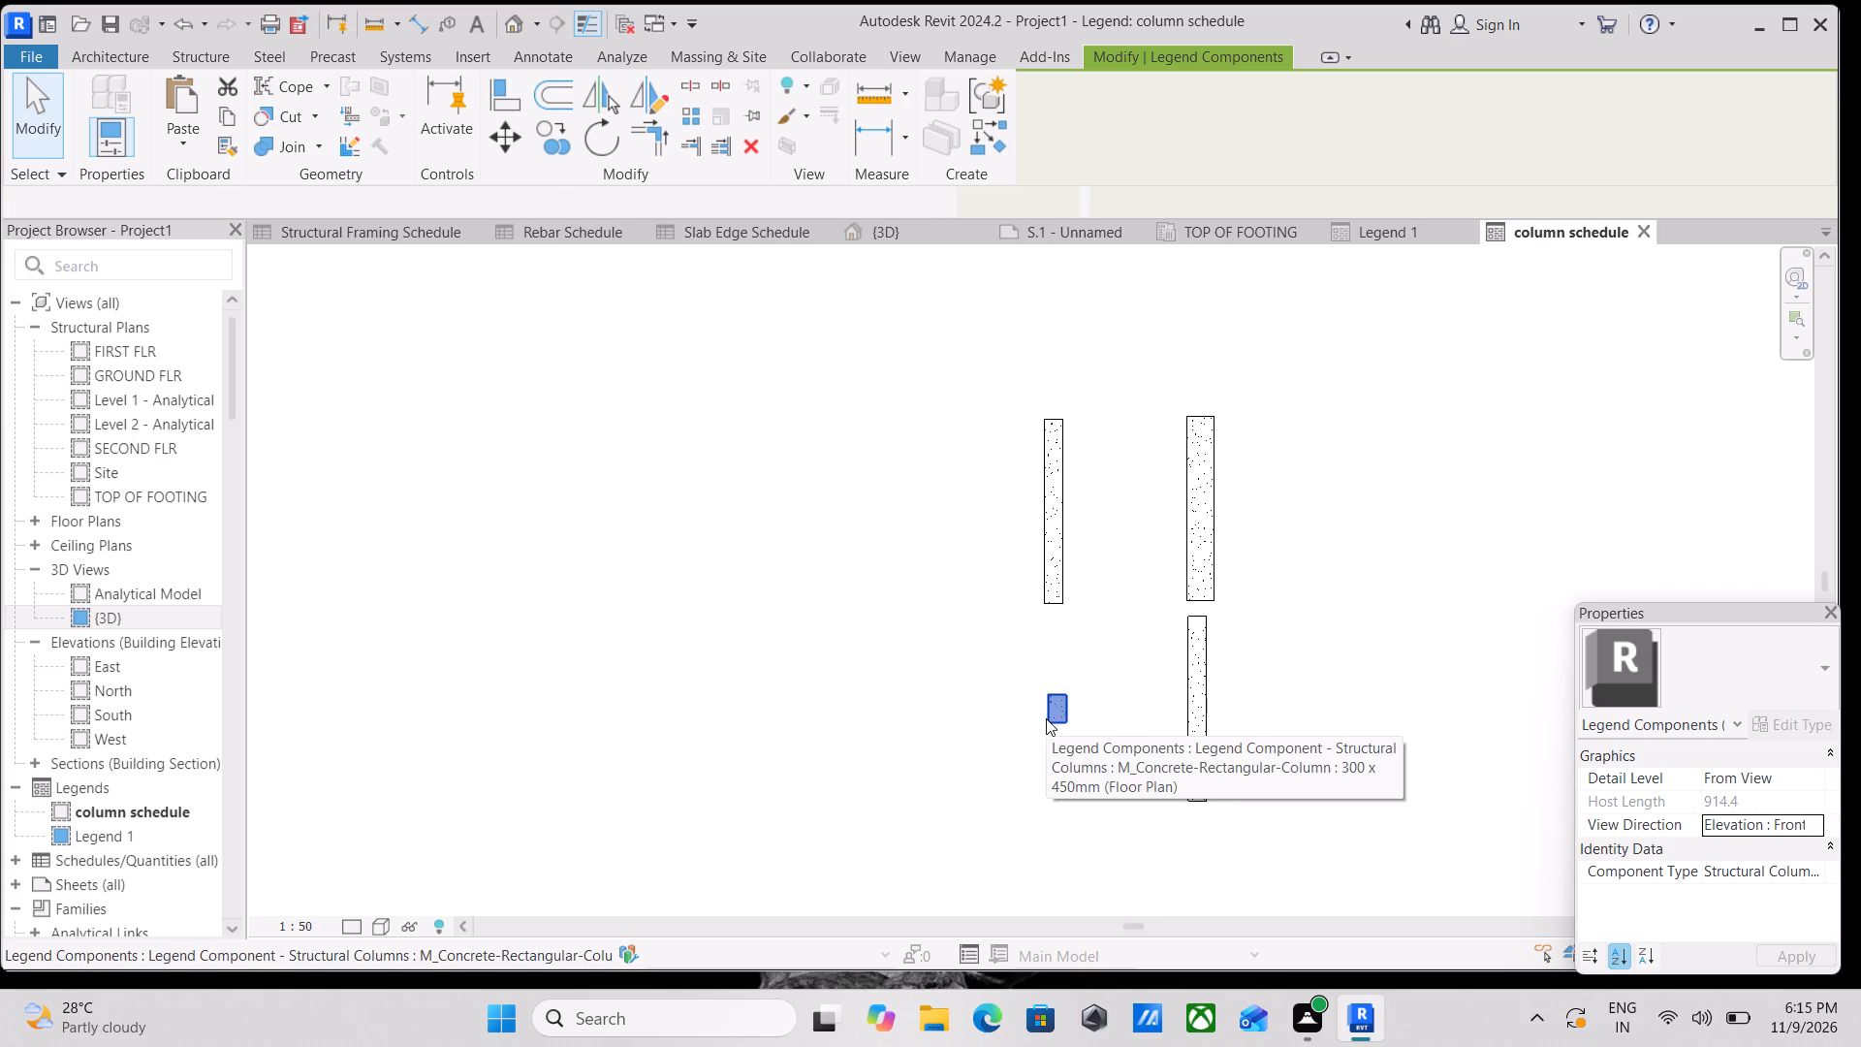
key(Left)
key(Left)
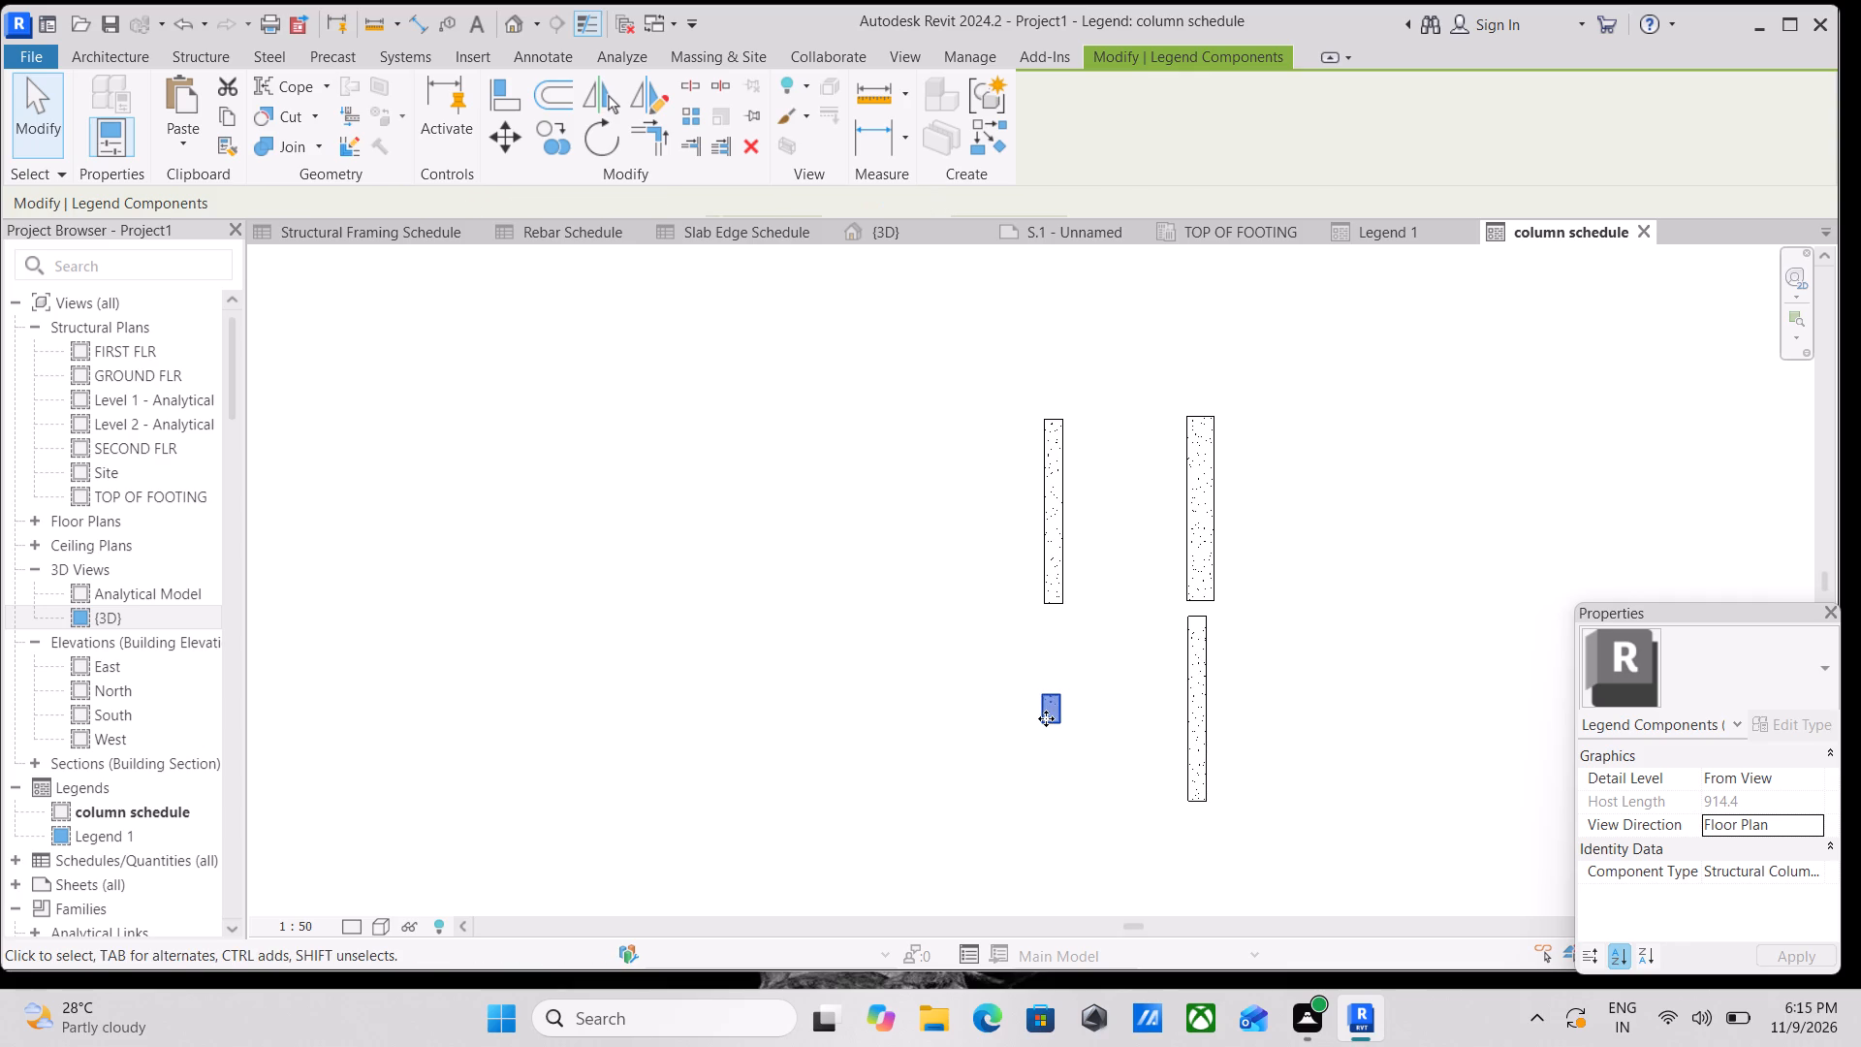
key(Right)
key(Up)
key(Right)
key(Right)
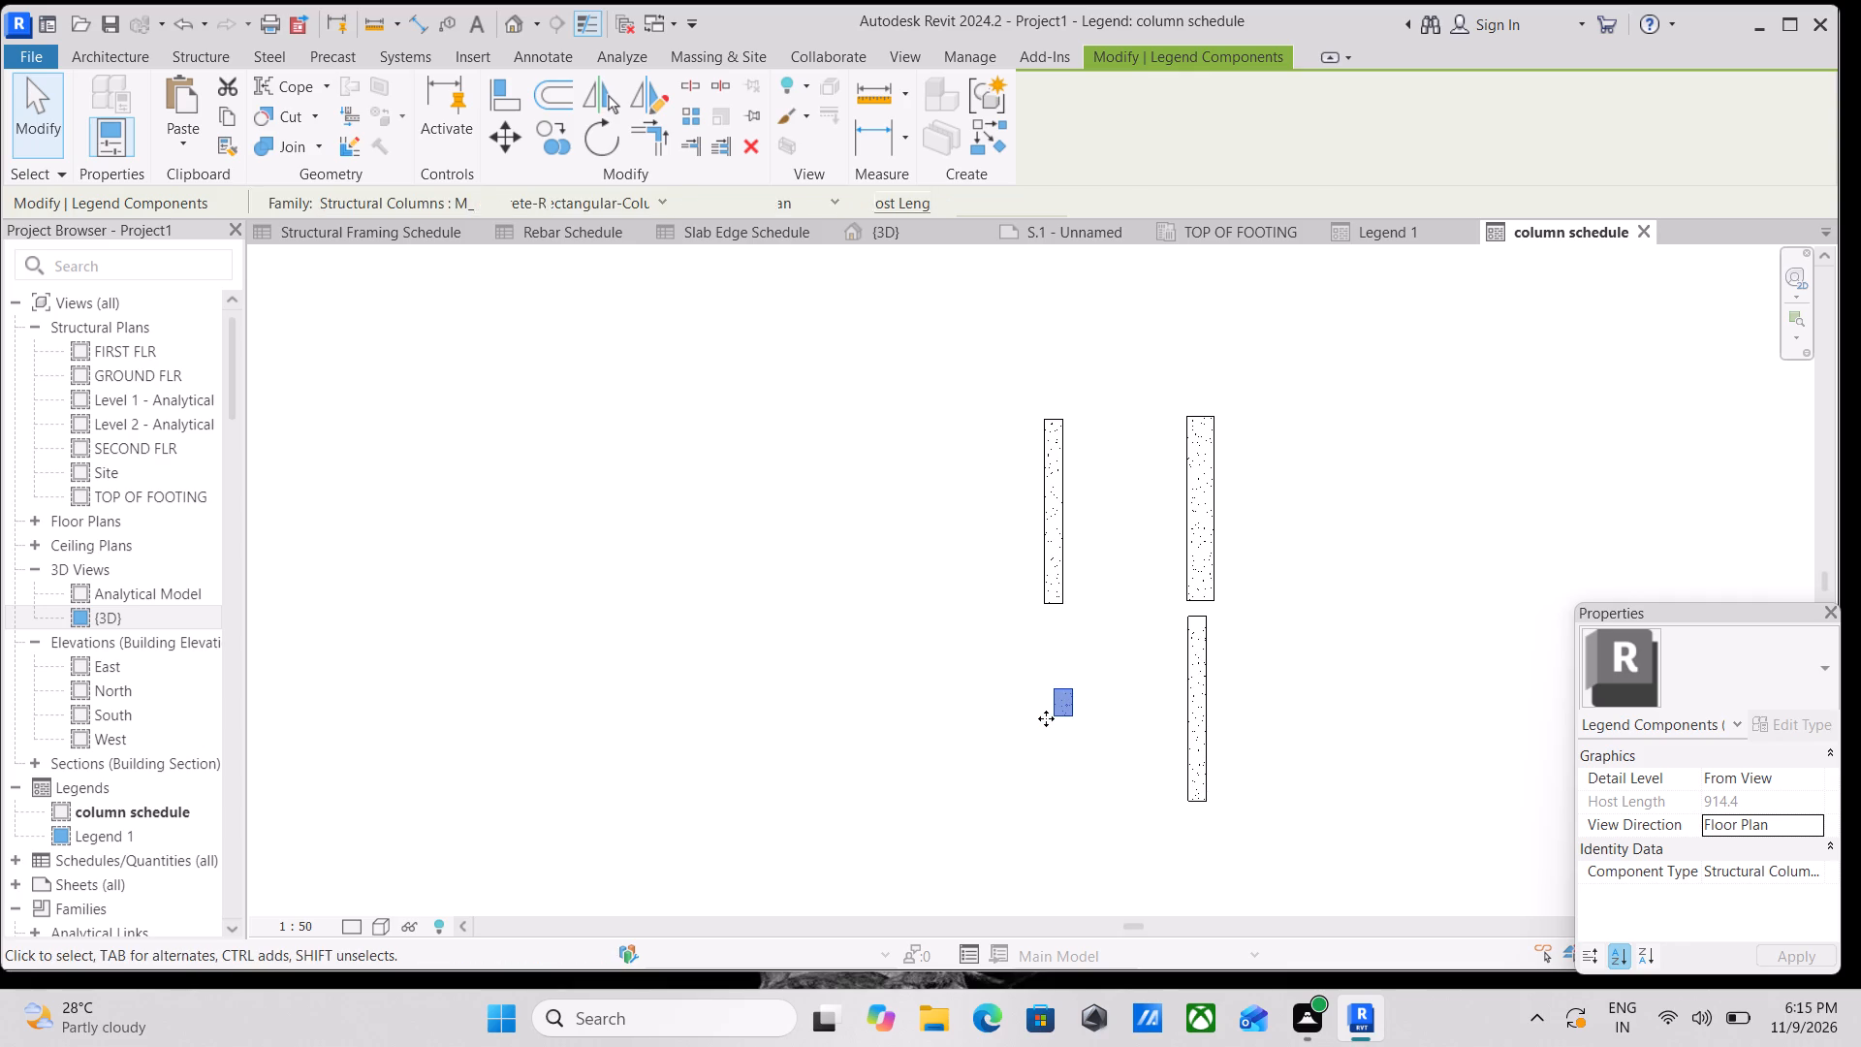
key(Up)
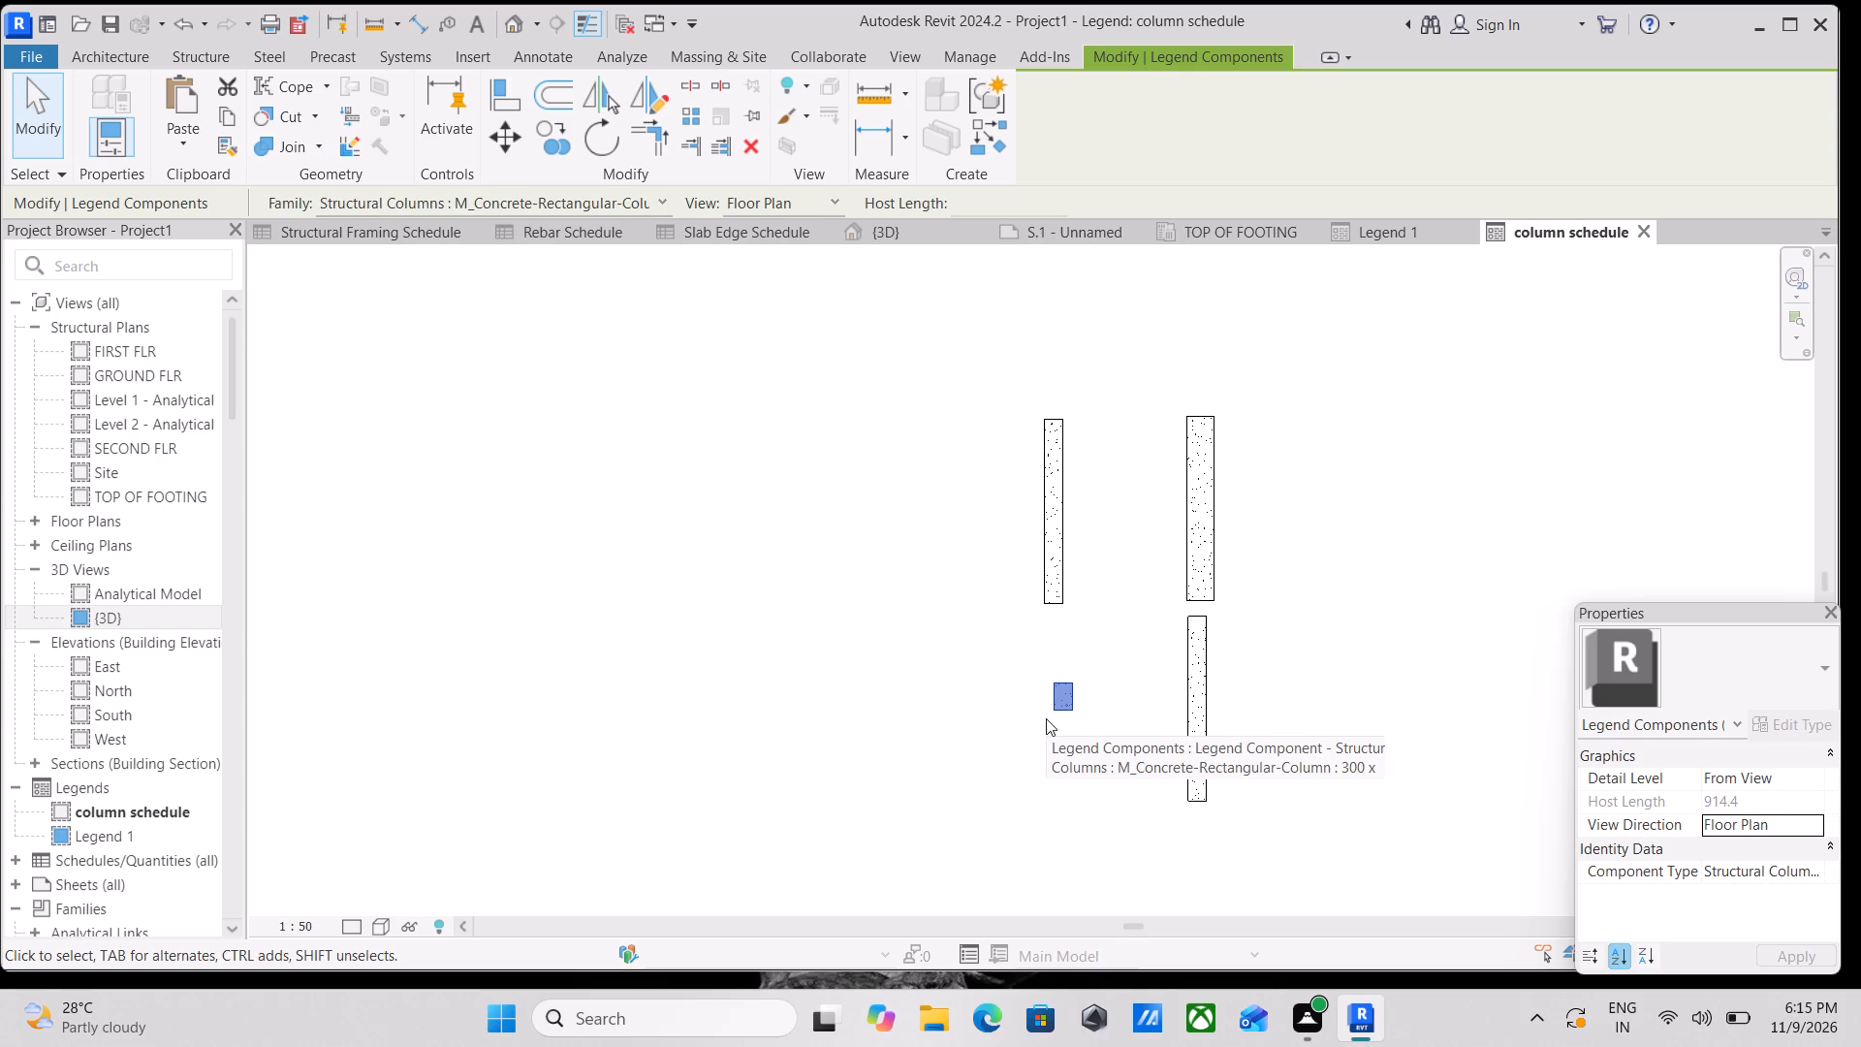
key(Up)
key(Left)
key(Left)
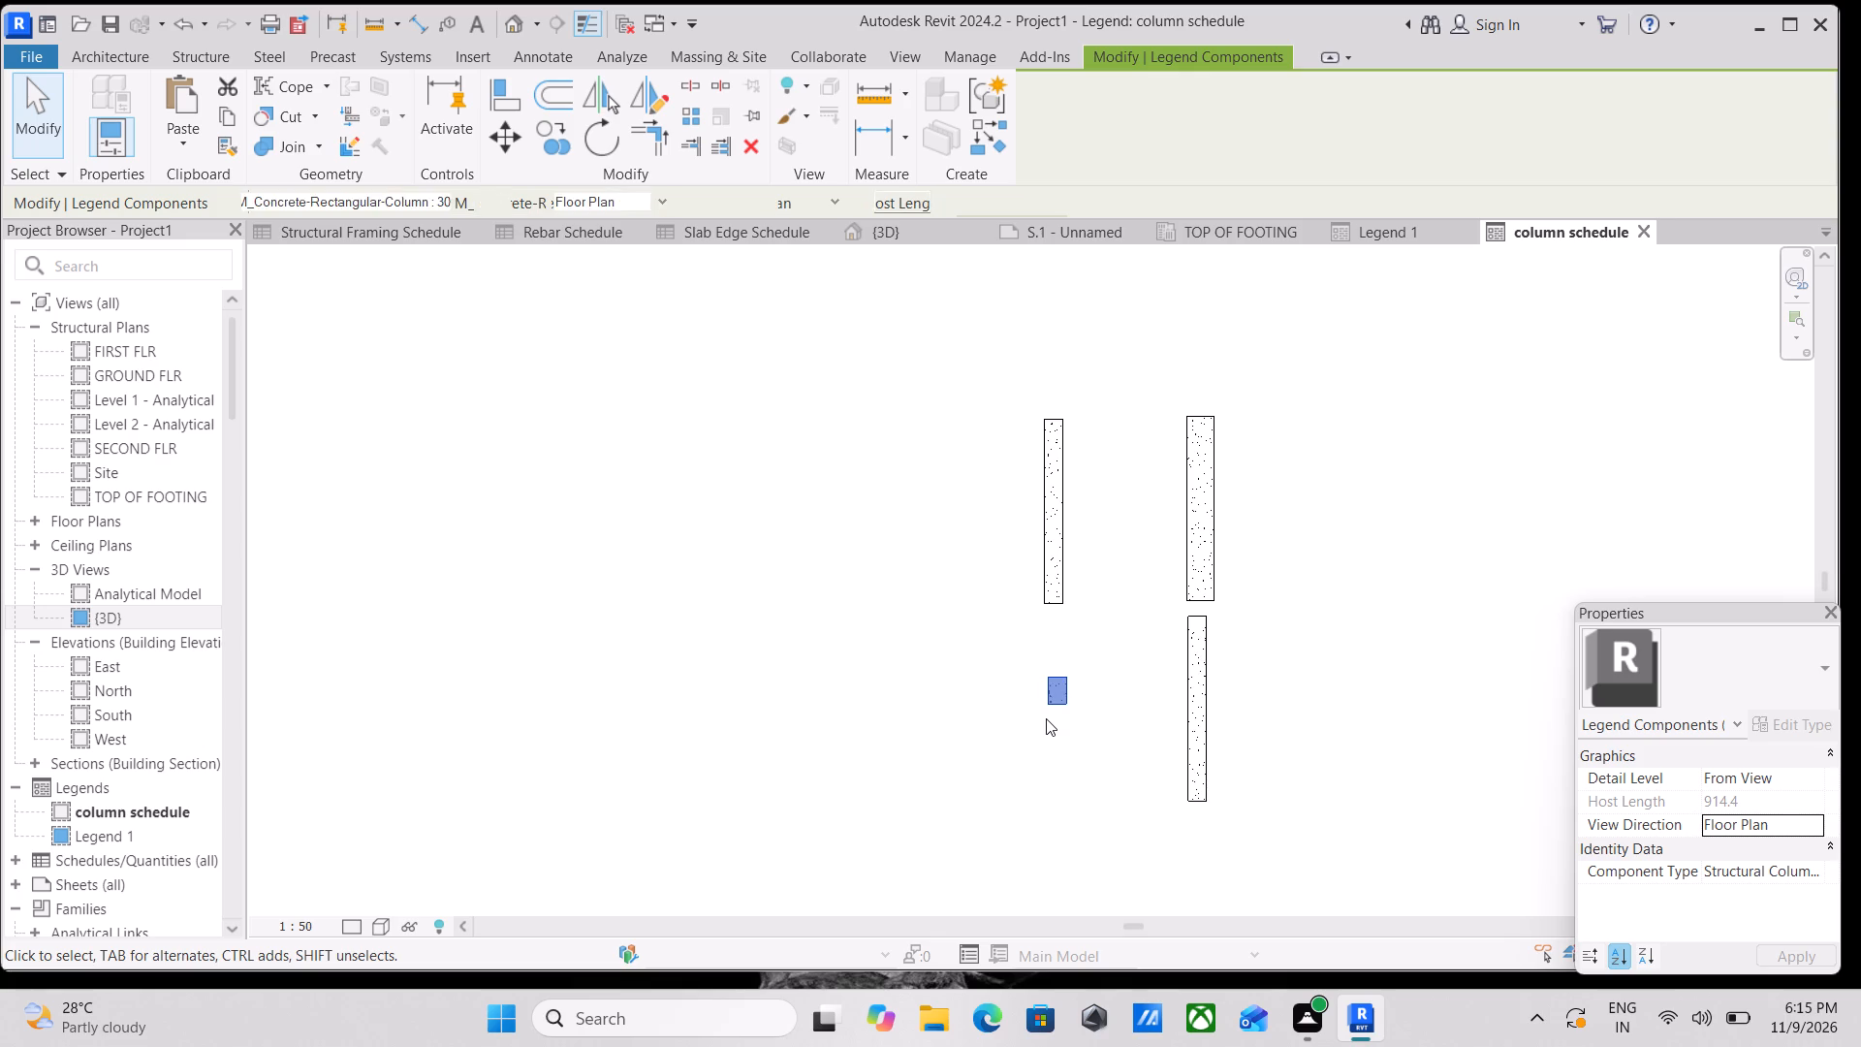
key(Left)
key(Right)
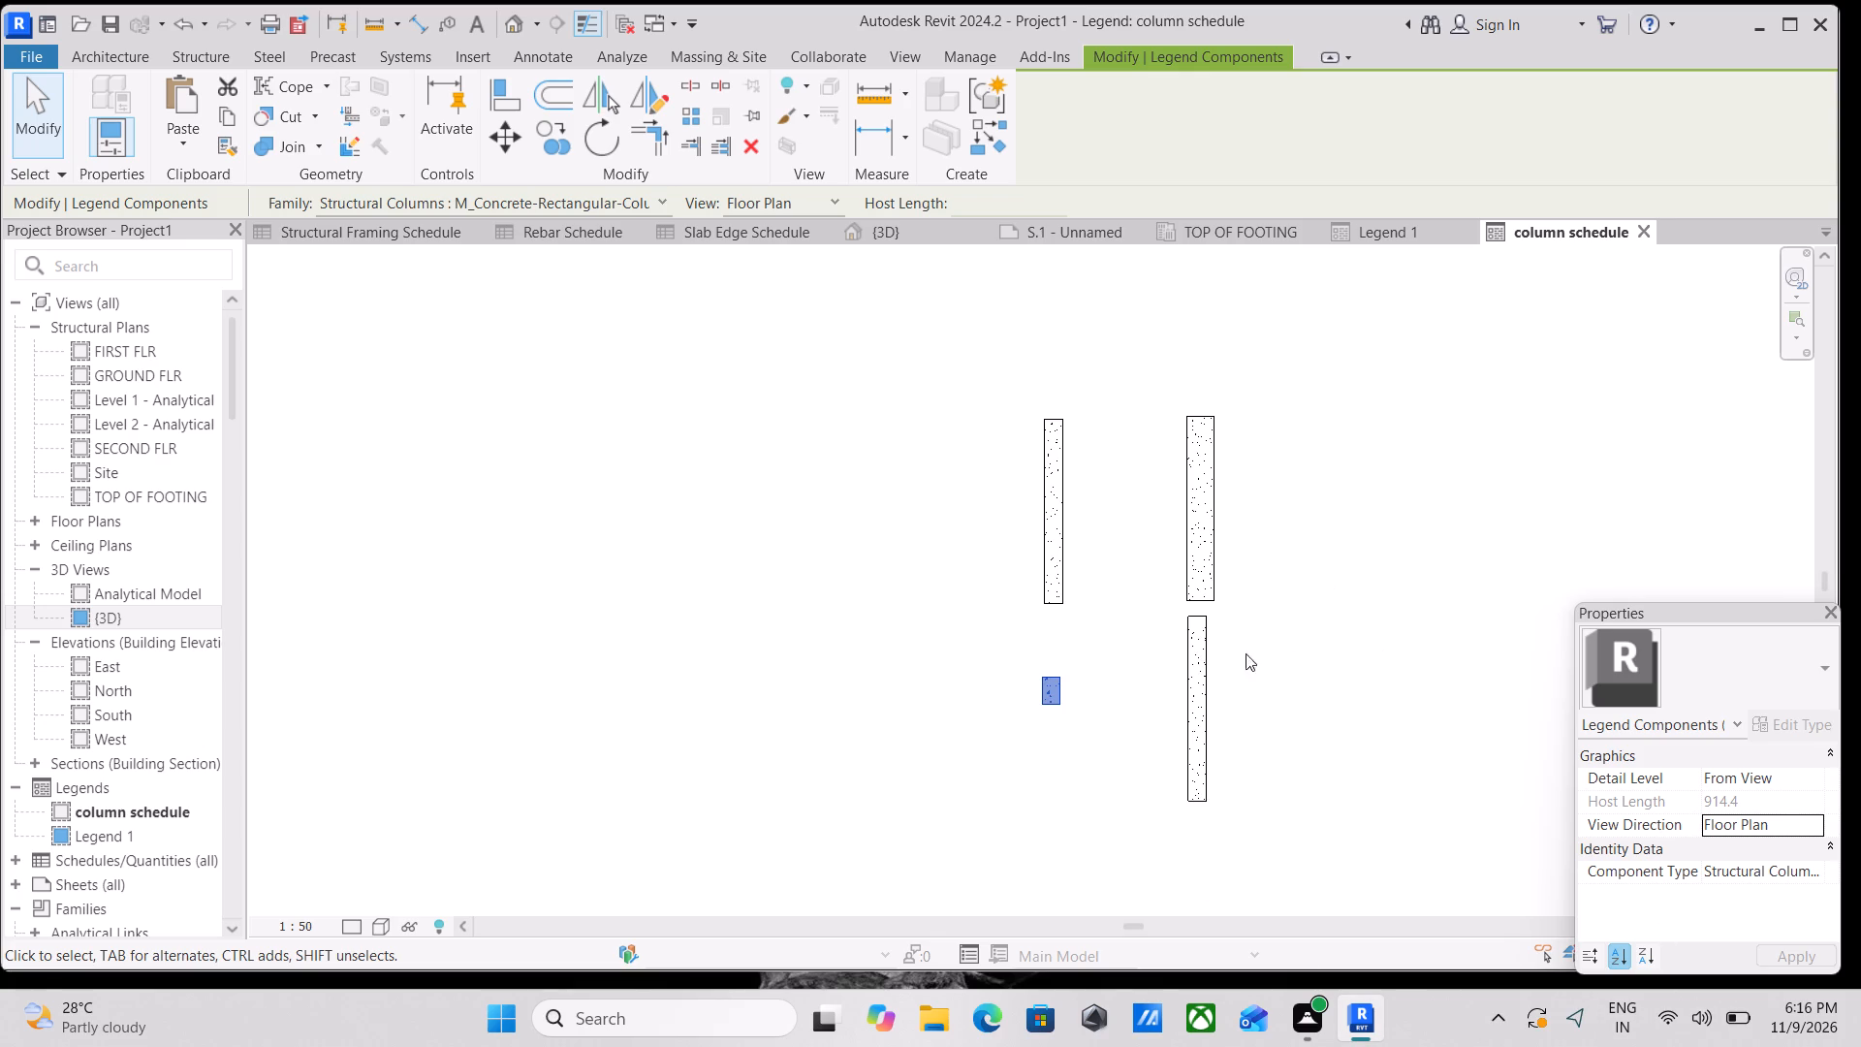
Review the column schedule legend layout, sheet S.1 and the TOP OF FOOTING structural plan.
scroll(1282, 498, up, 1)
middle_drag(1282, 498, 1071, 528)
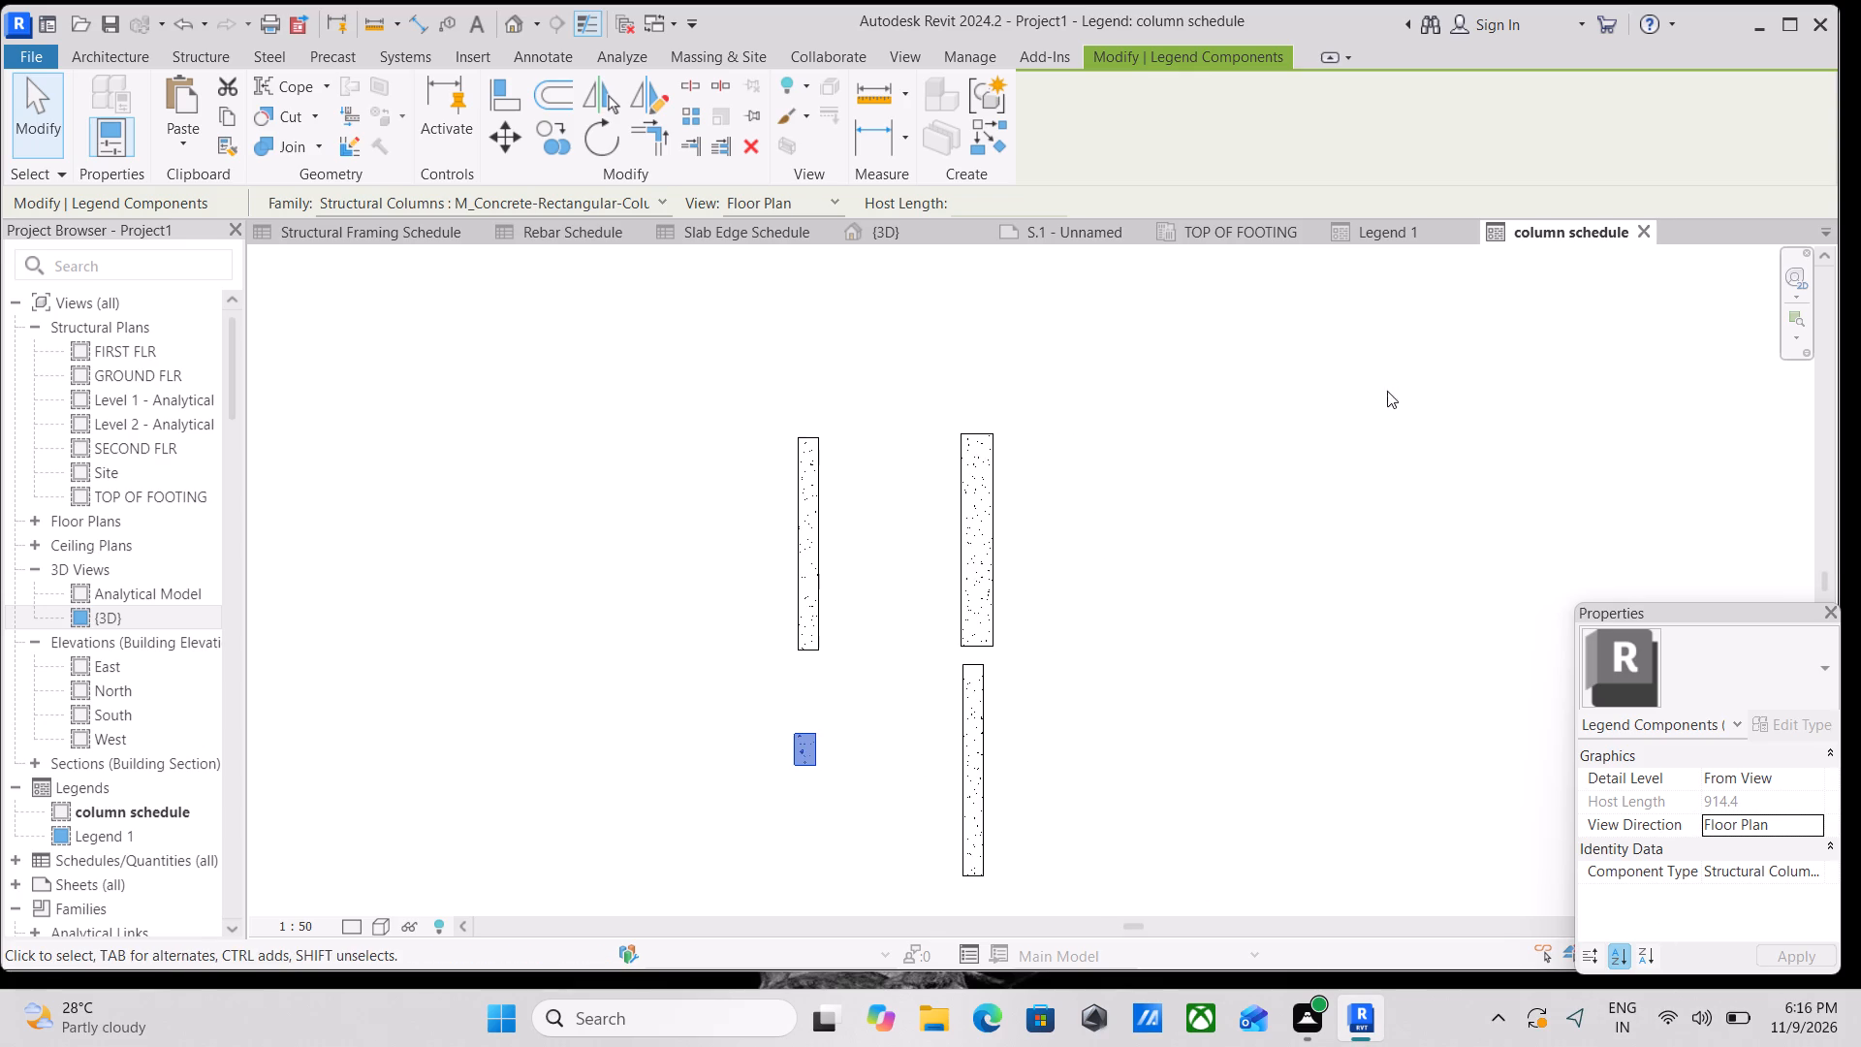
scroll(1183, 590, down, 1)
middle_drag(1183, 590, 1120, 588)
scroll(1120, 588, up, 1)
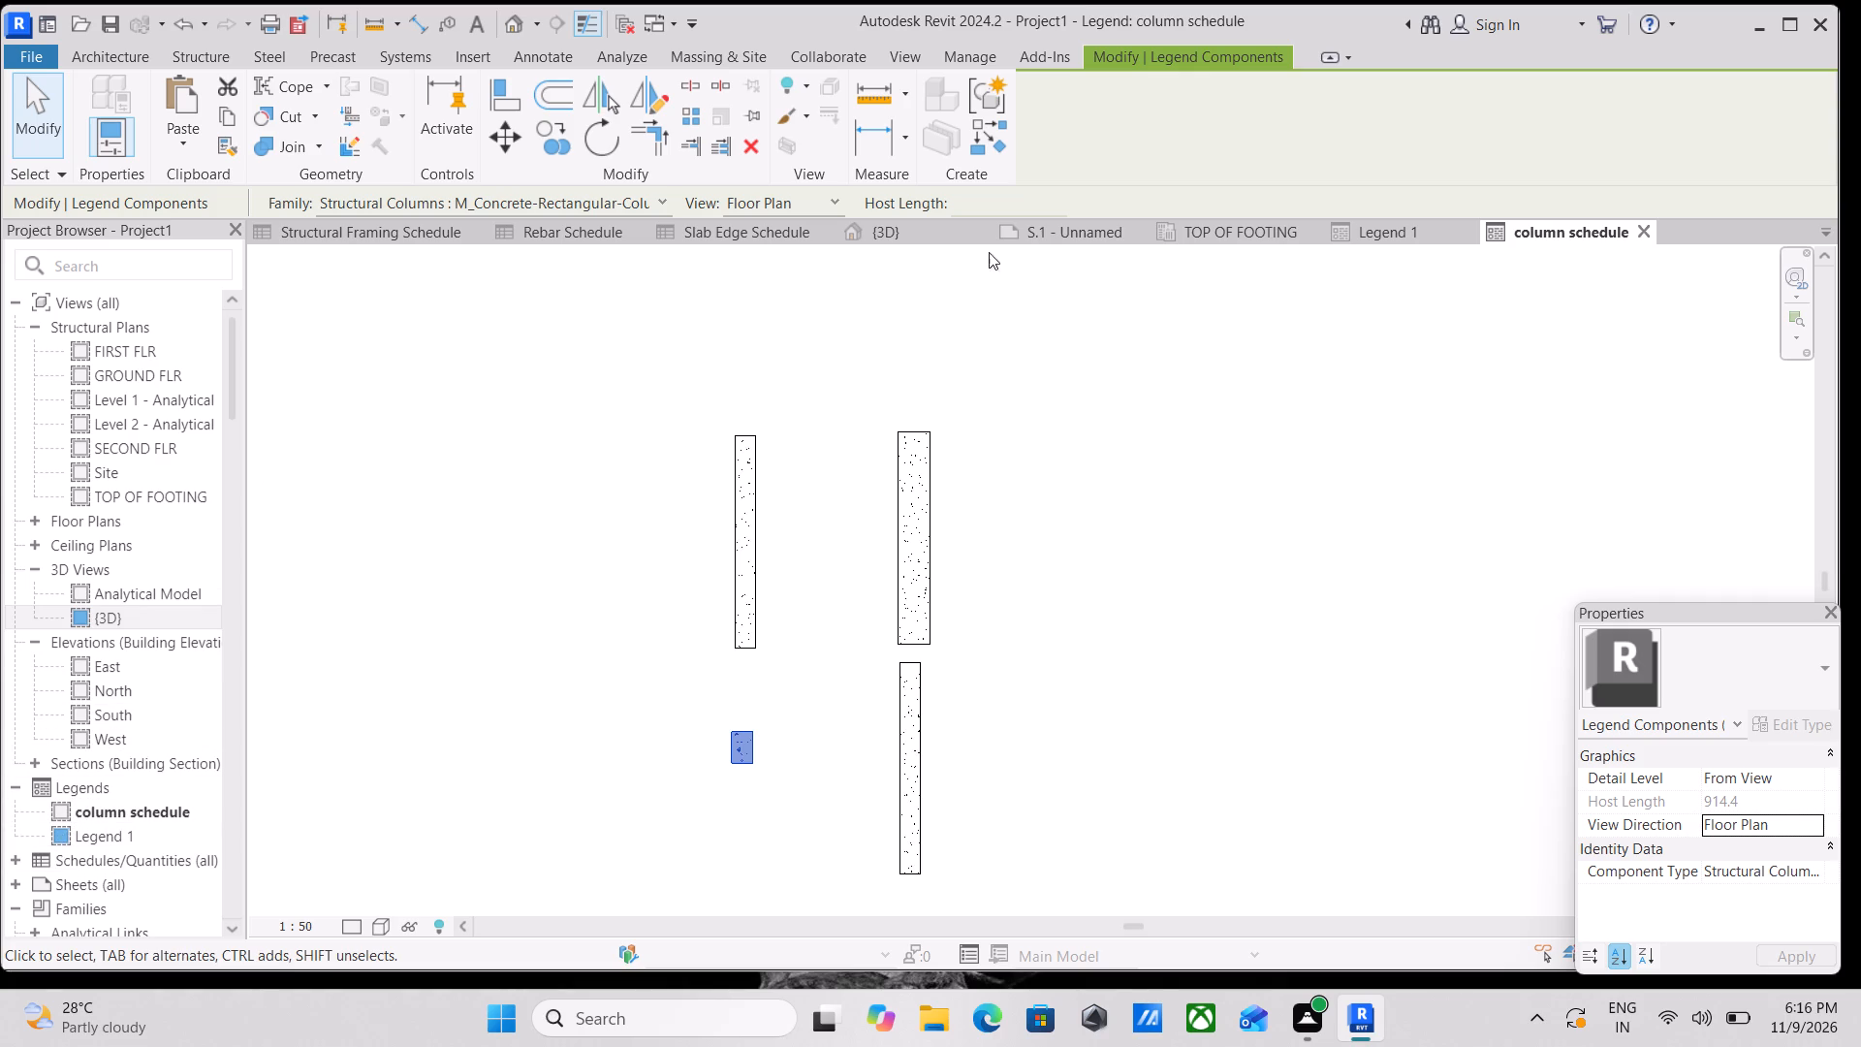
click(1094, 224)
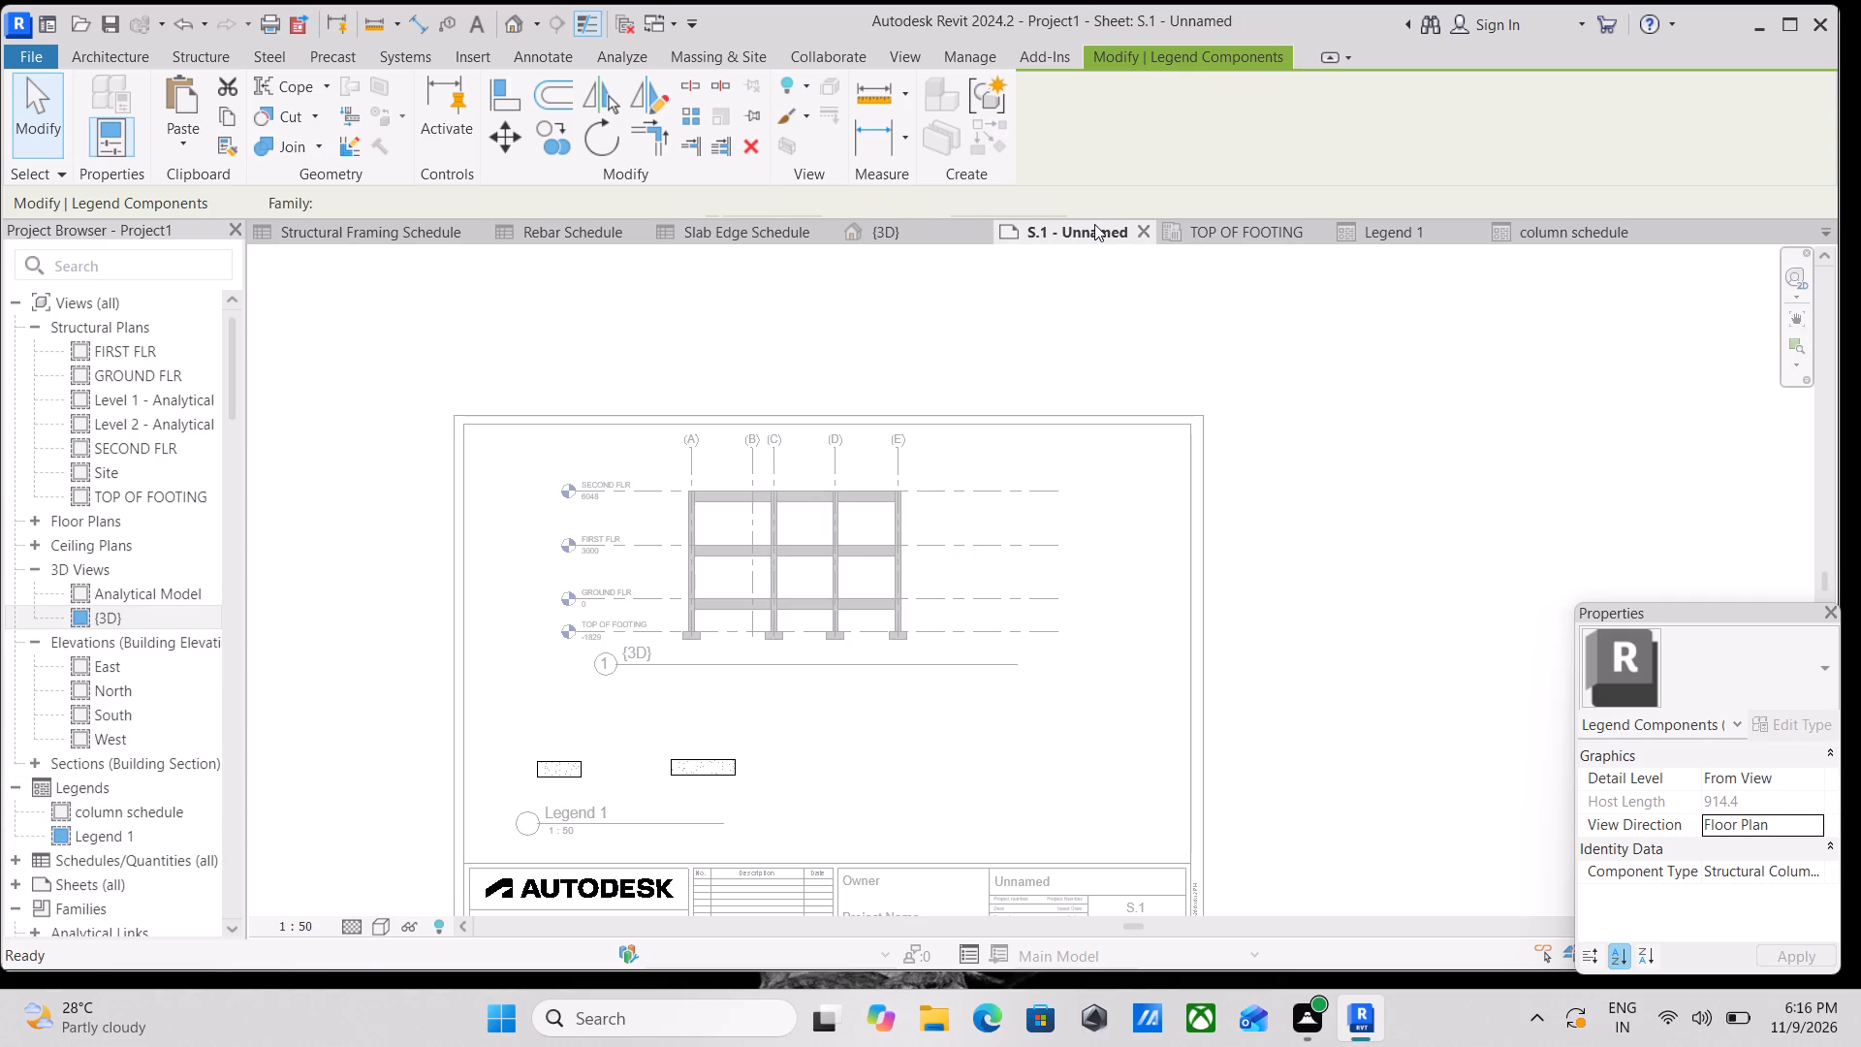
click(1237, 223)
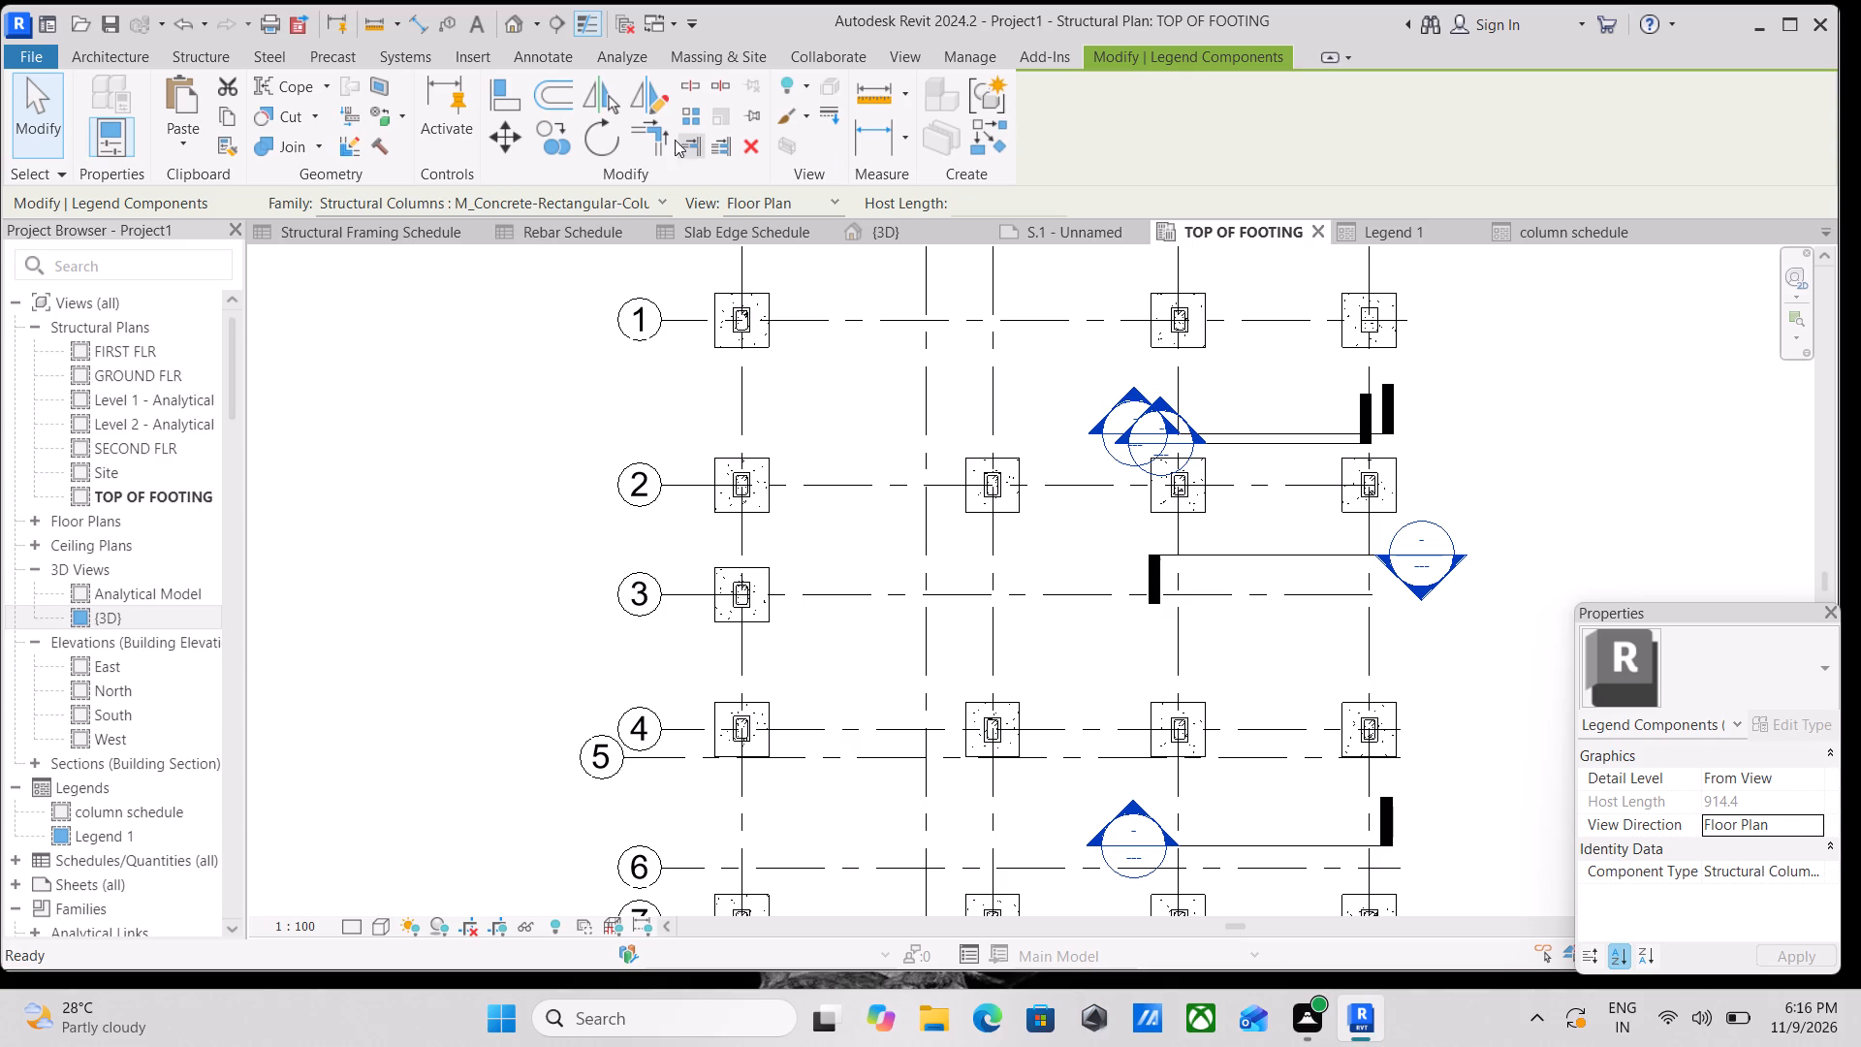
click(664, 196)
click(664, 196)
scroll(1144, 499, down, 1)
middle_drag(1049, 501, 865, 561)
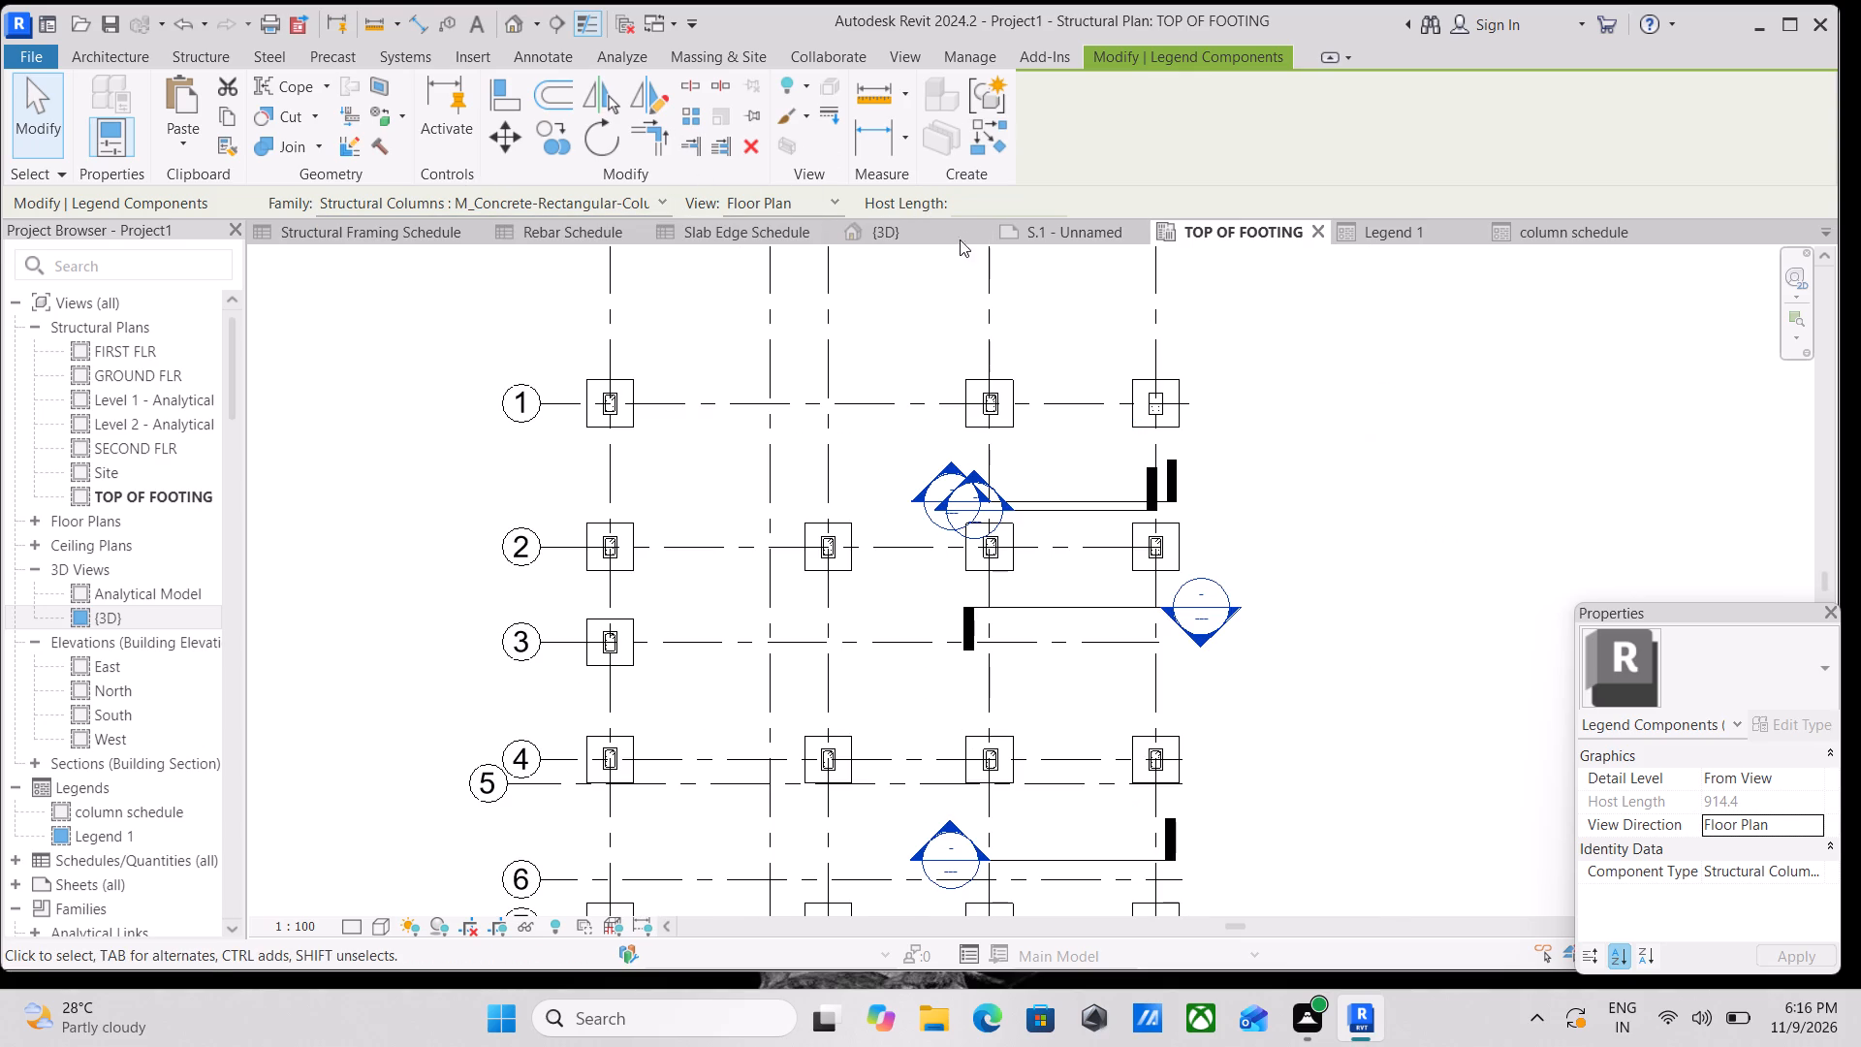
Create a new sheet with the A3 metric titleblock.
click(899, 50)
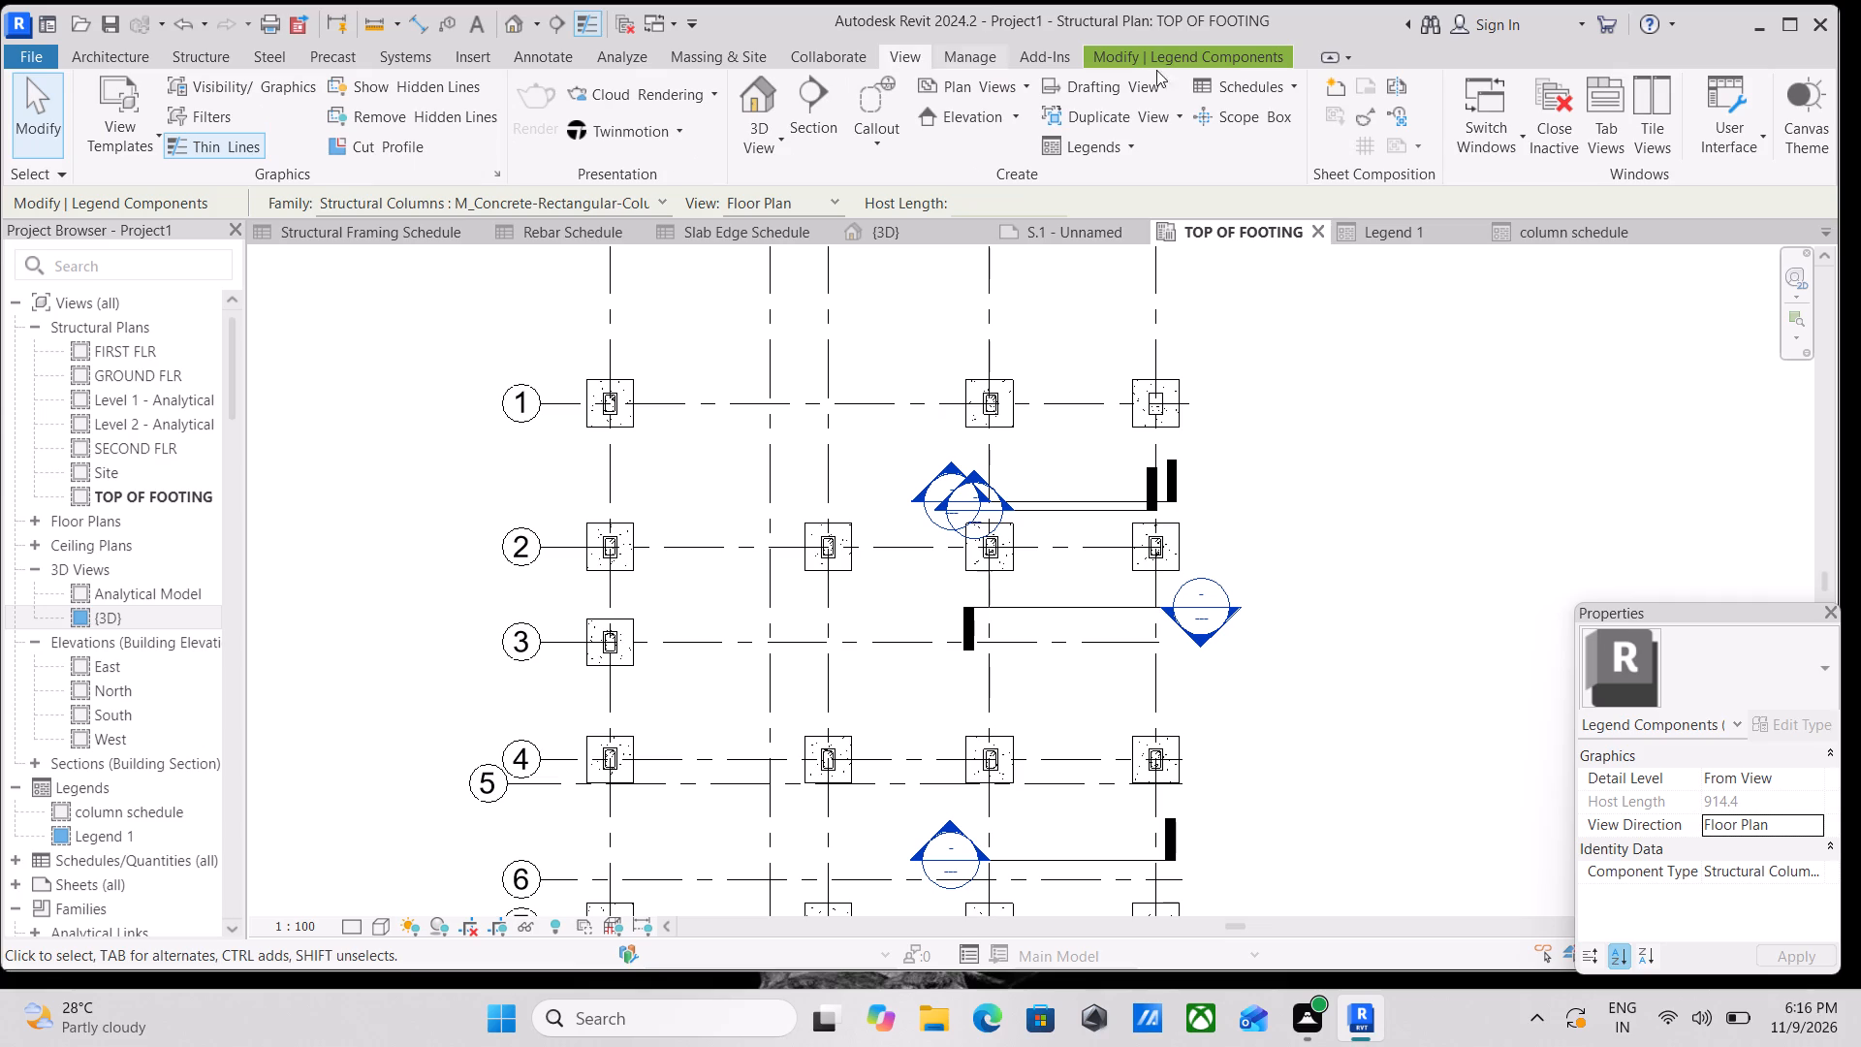
click(1330, 80)
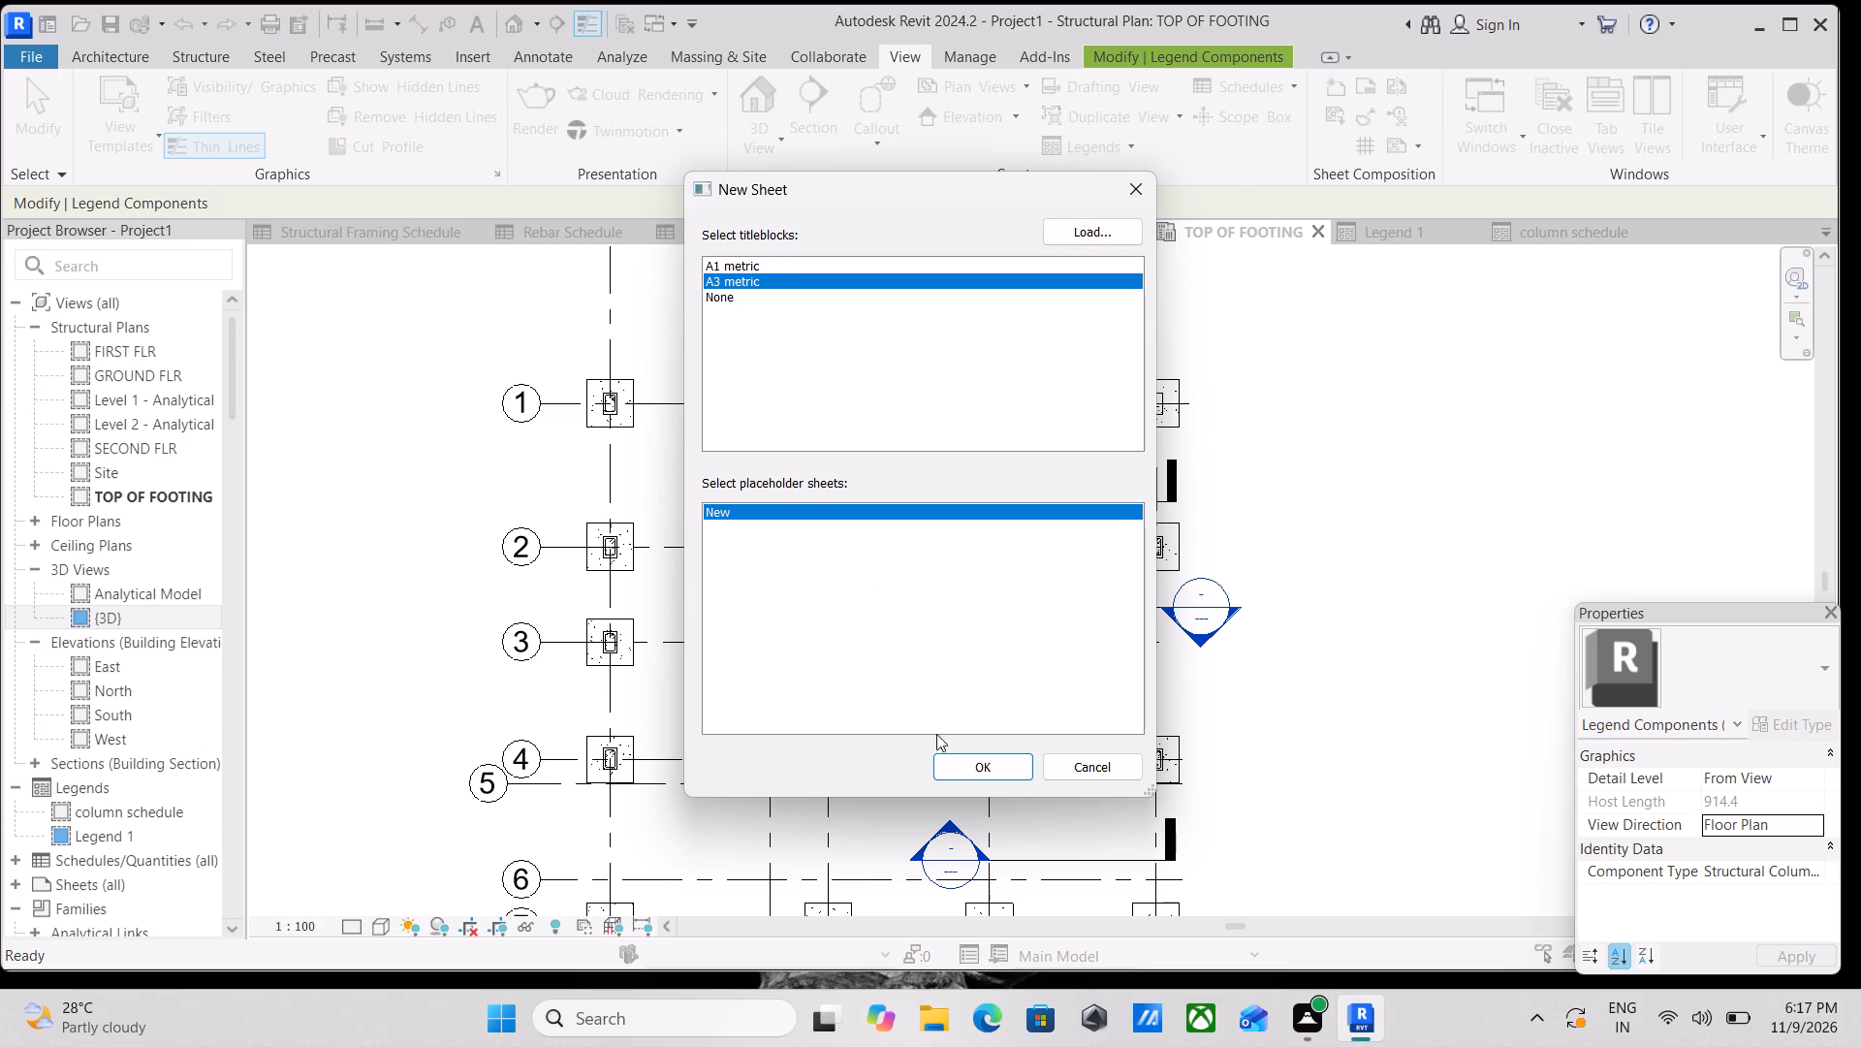
click(955, 762)
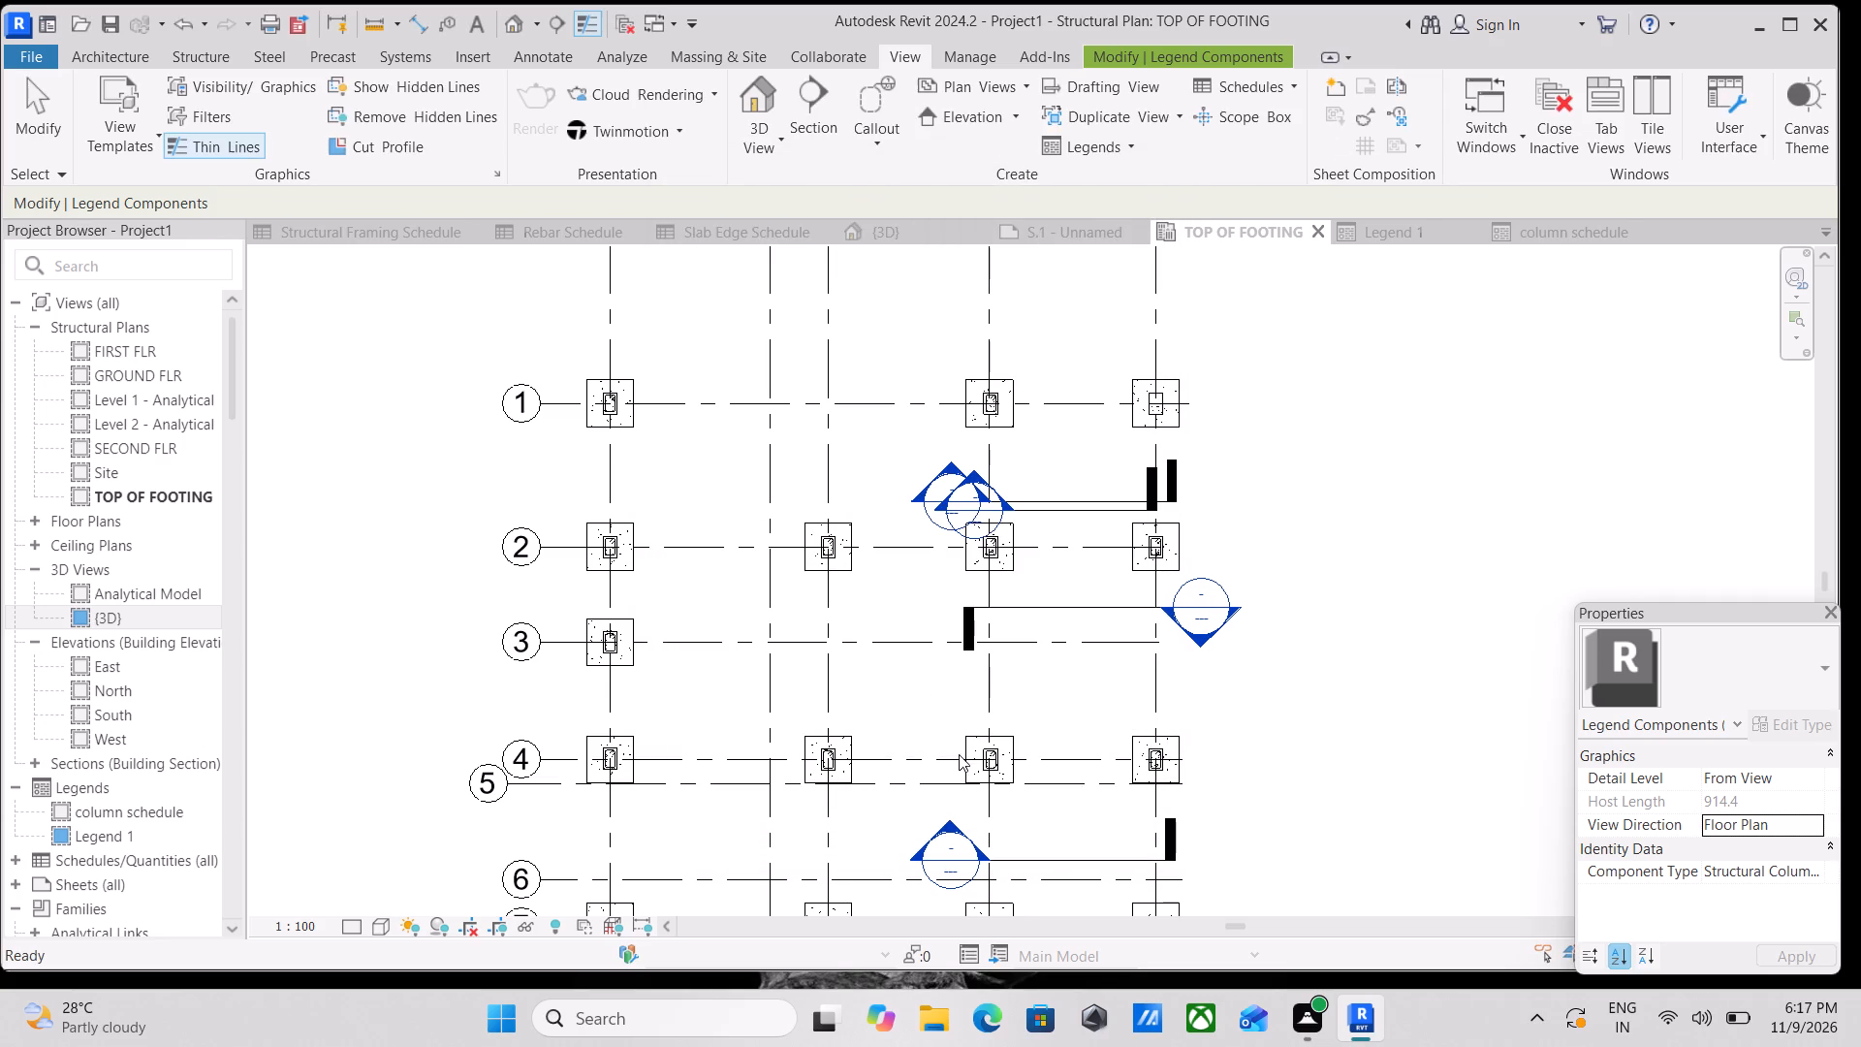
scroll(800, 589, down, 2)
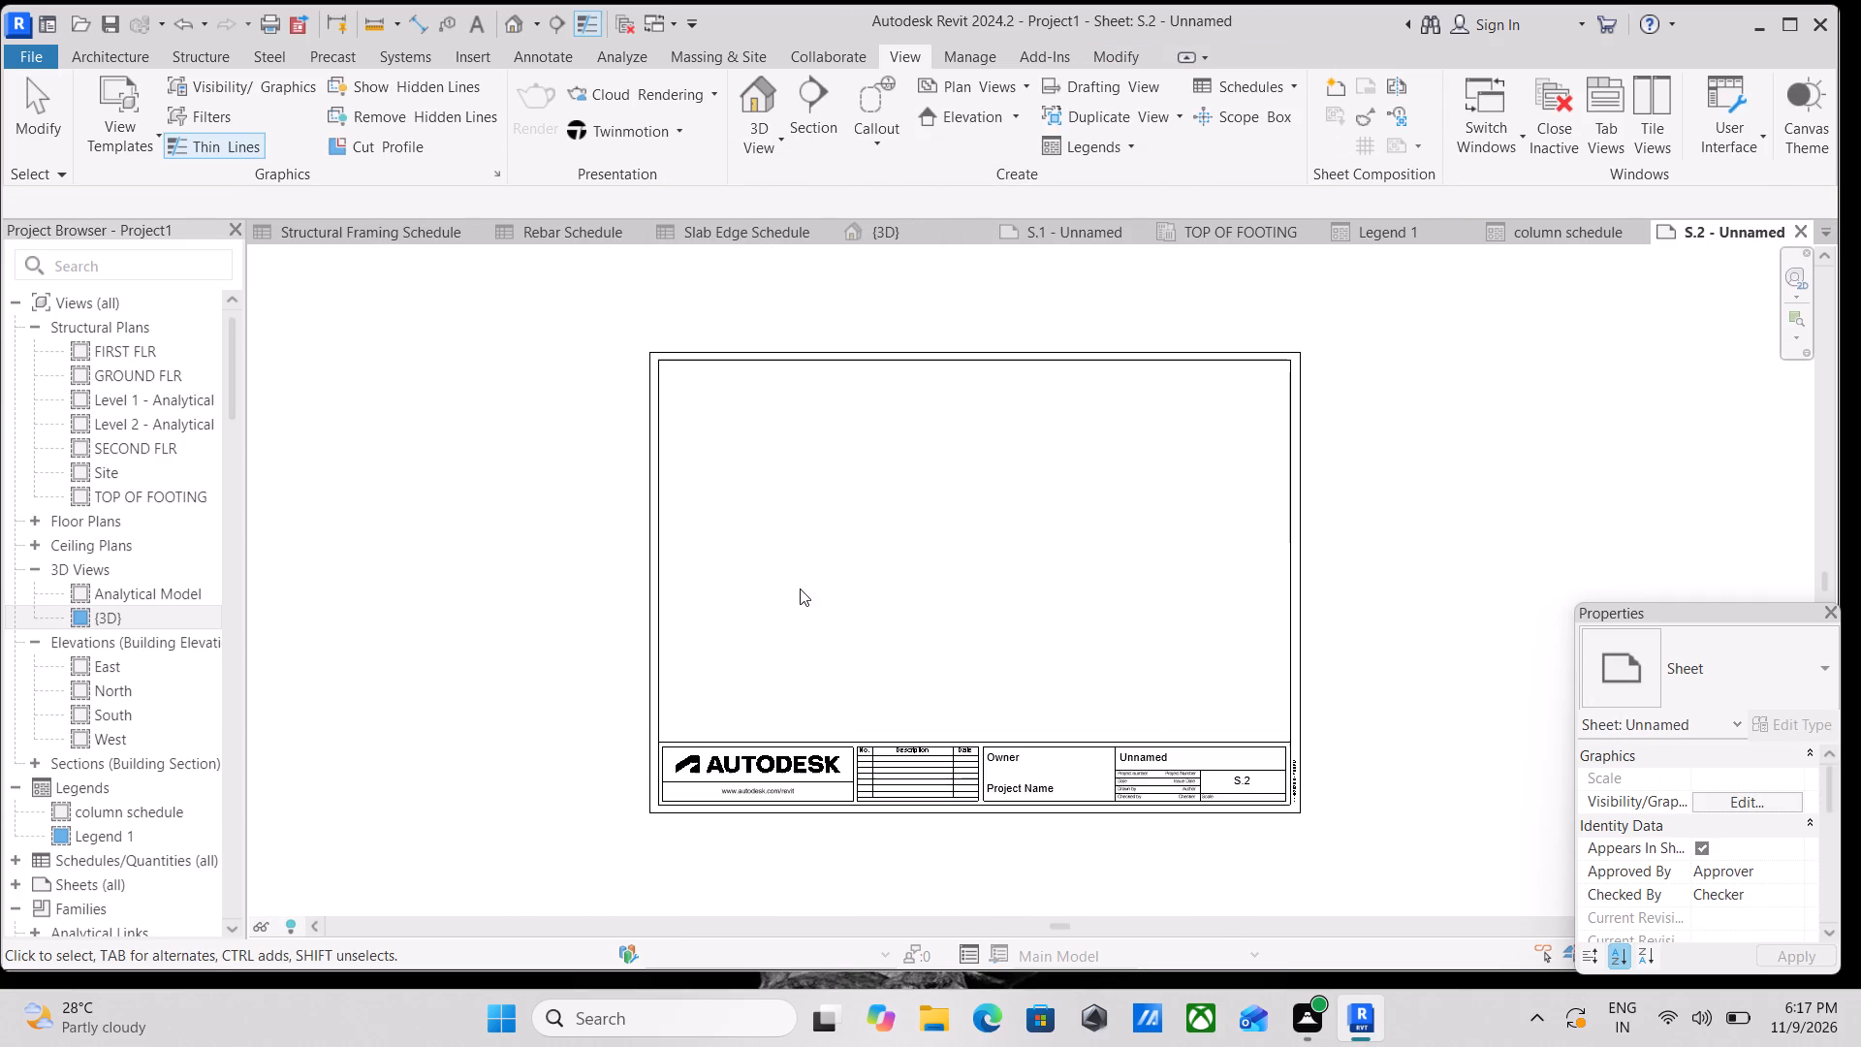
scroll(890, 523, up, 2)
middle_drag(926, 515, 694, 541)
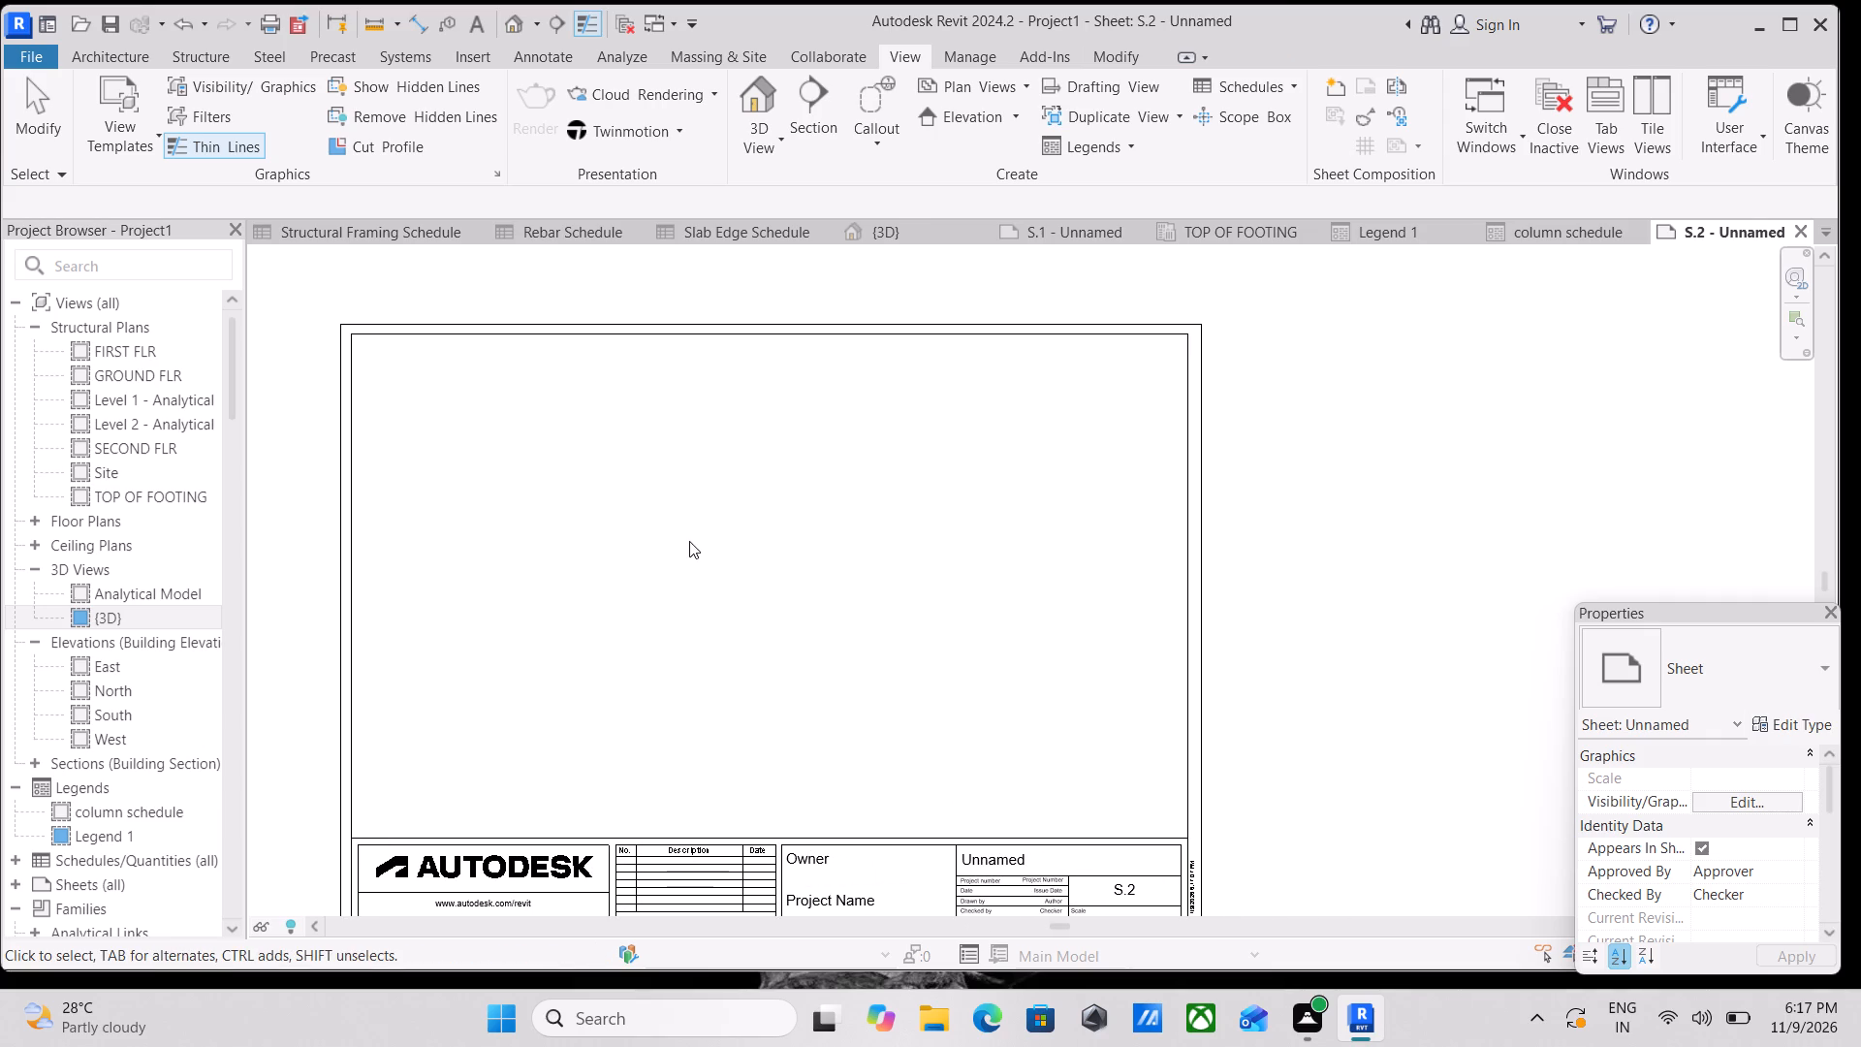
Place the column schedule legend on sheet S.2, in the lower-left corner of the drawing area just above the title block.
click(1121, 145)
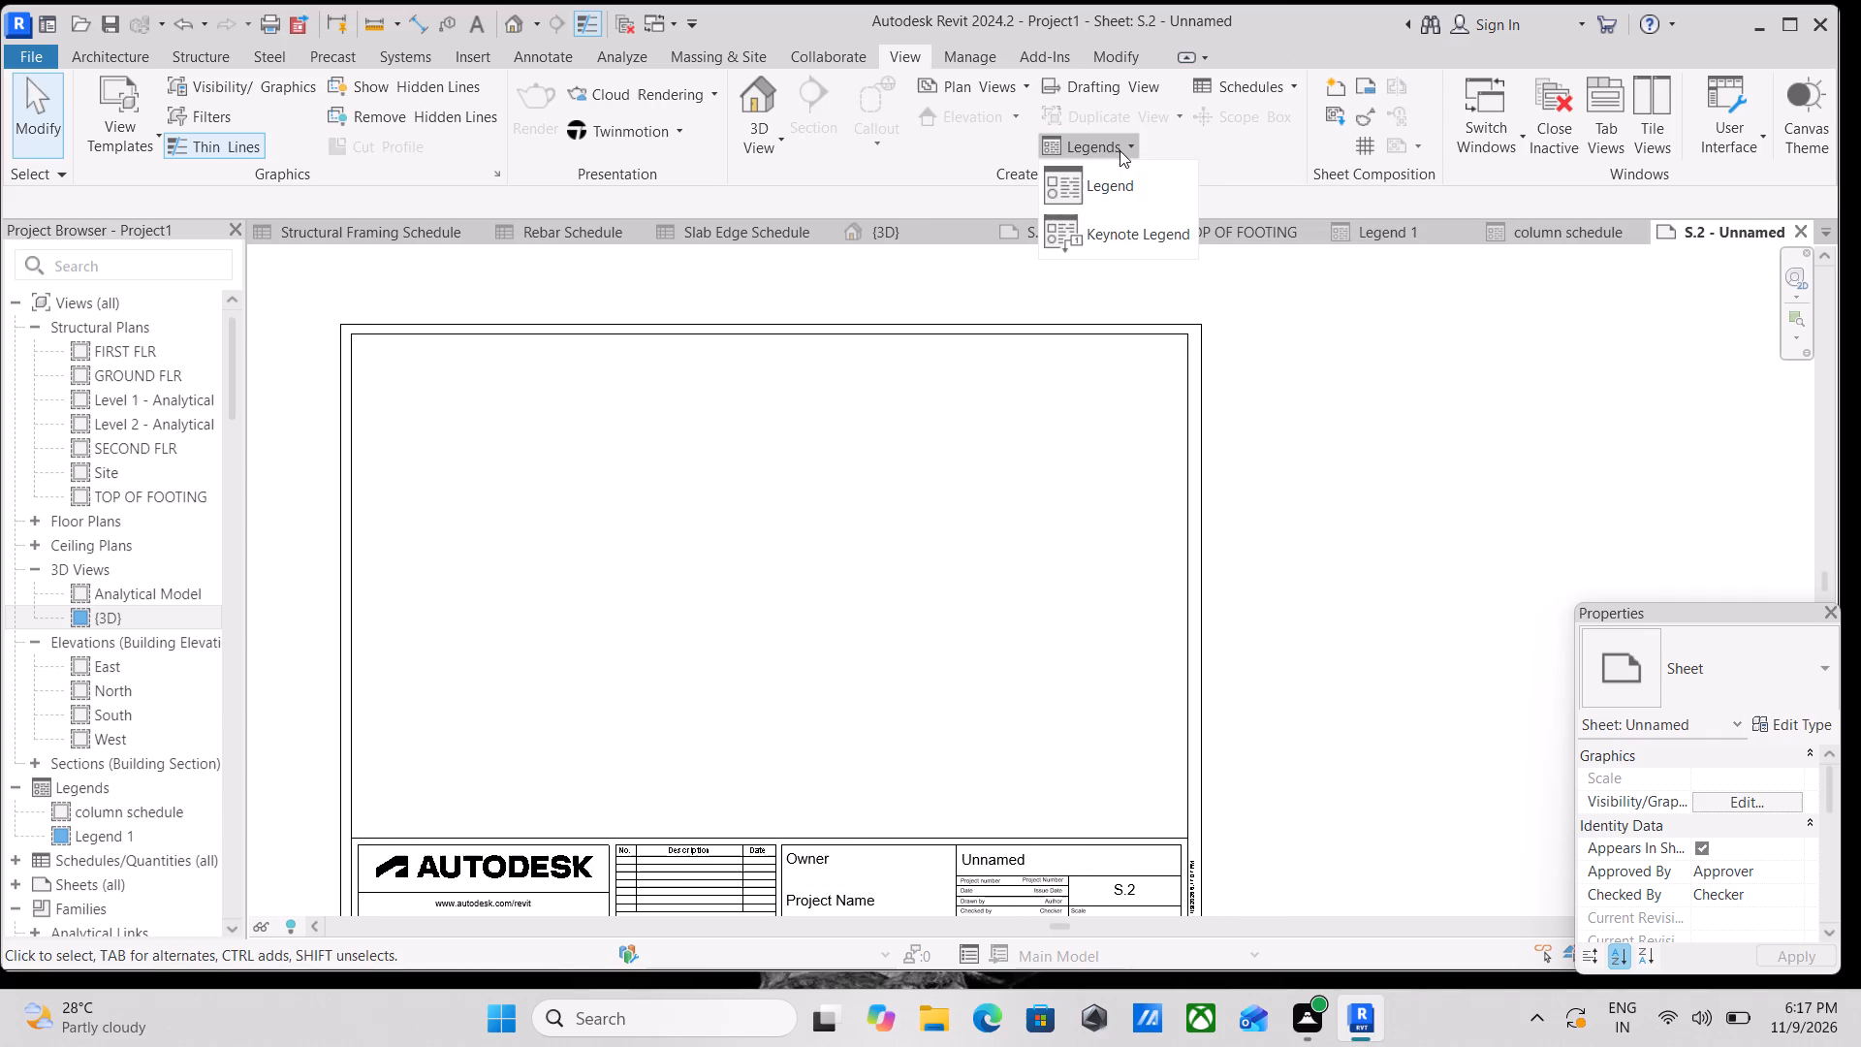
click(1120, 150)
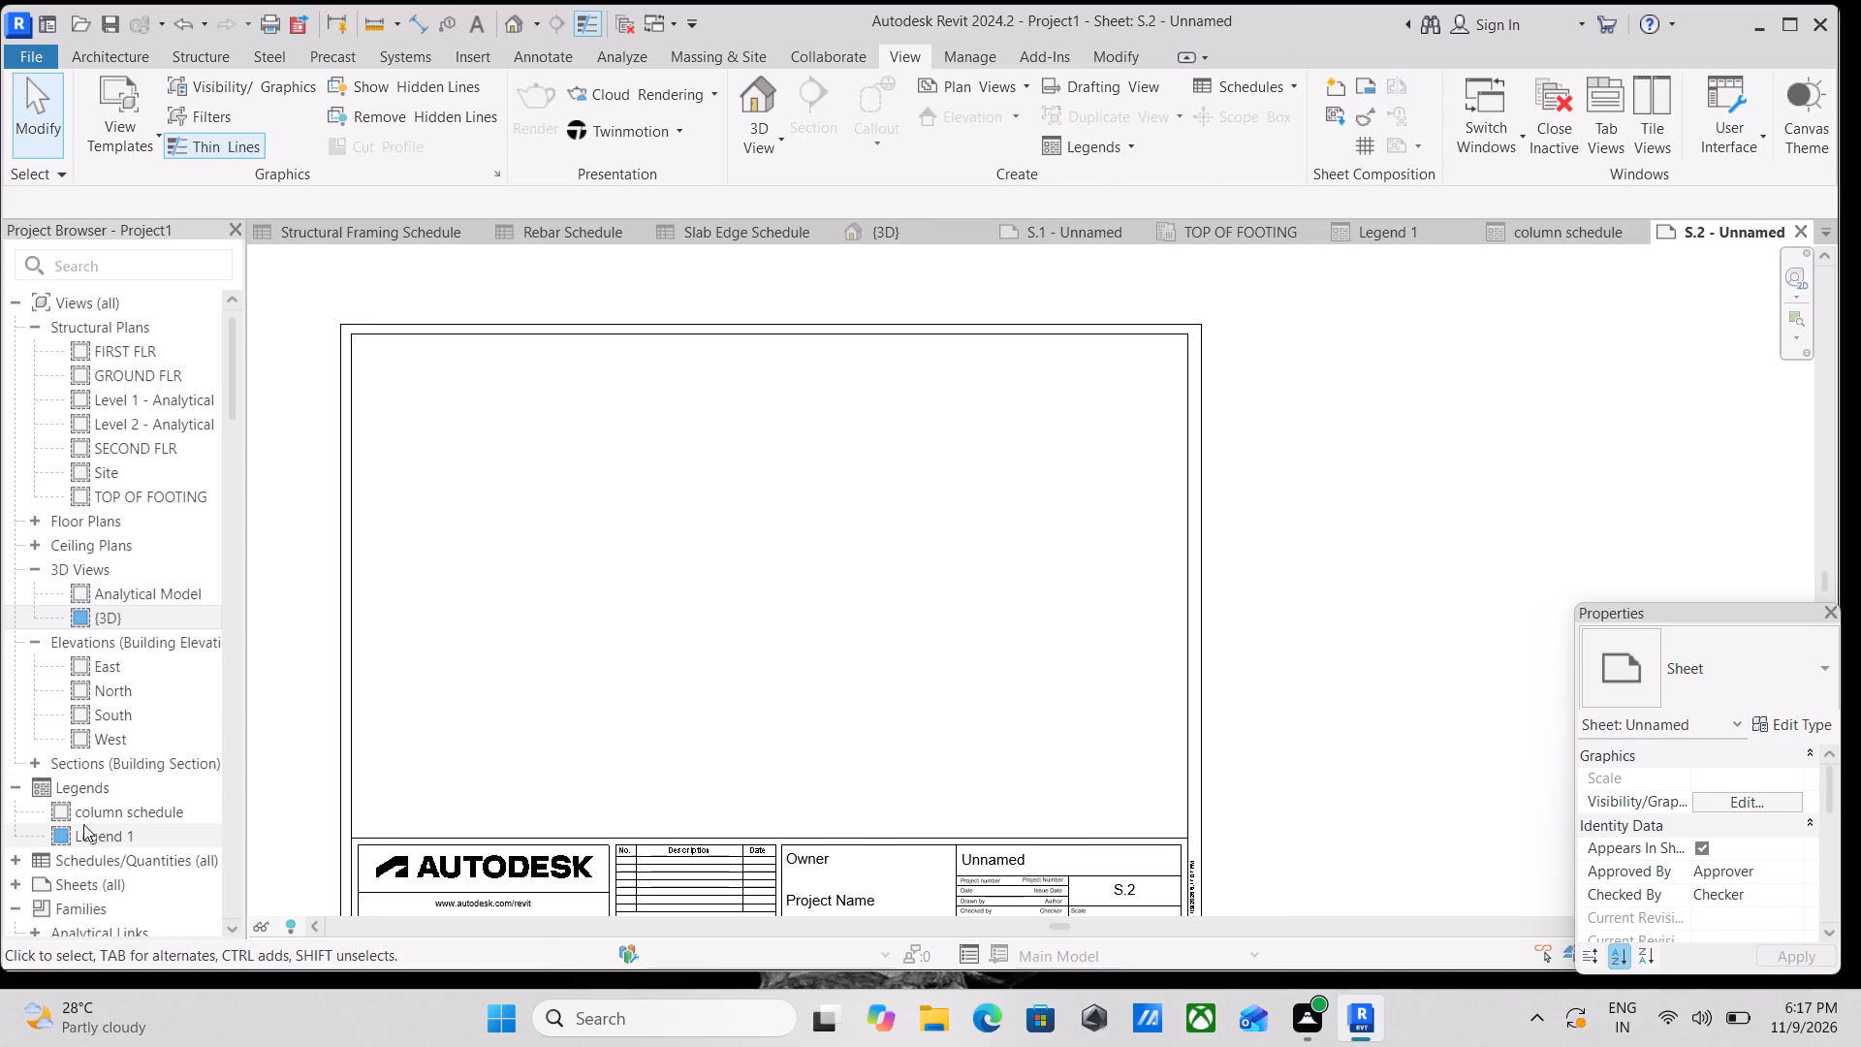
drag(58, 811, 459, 653)
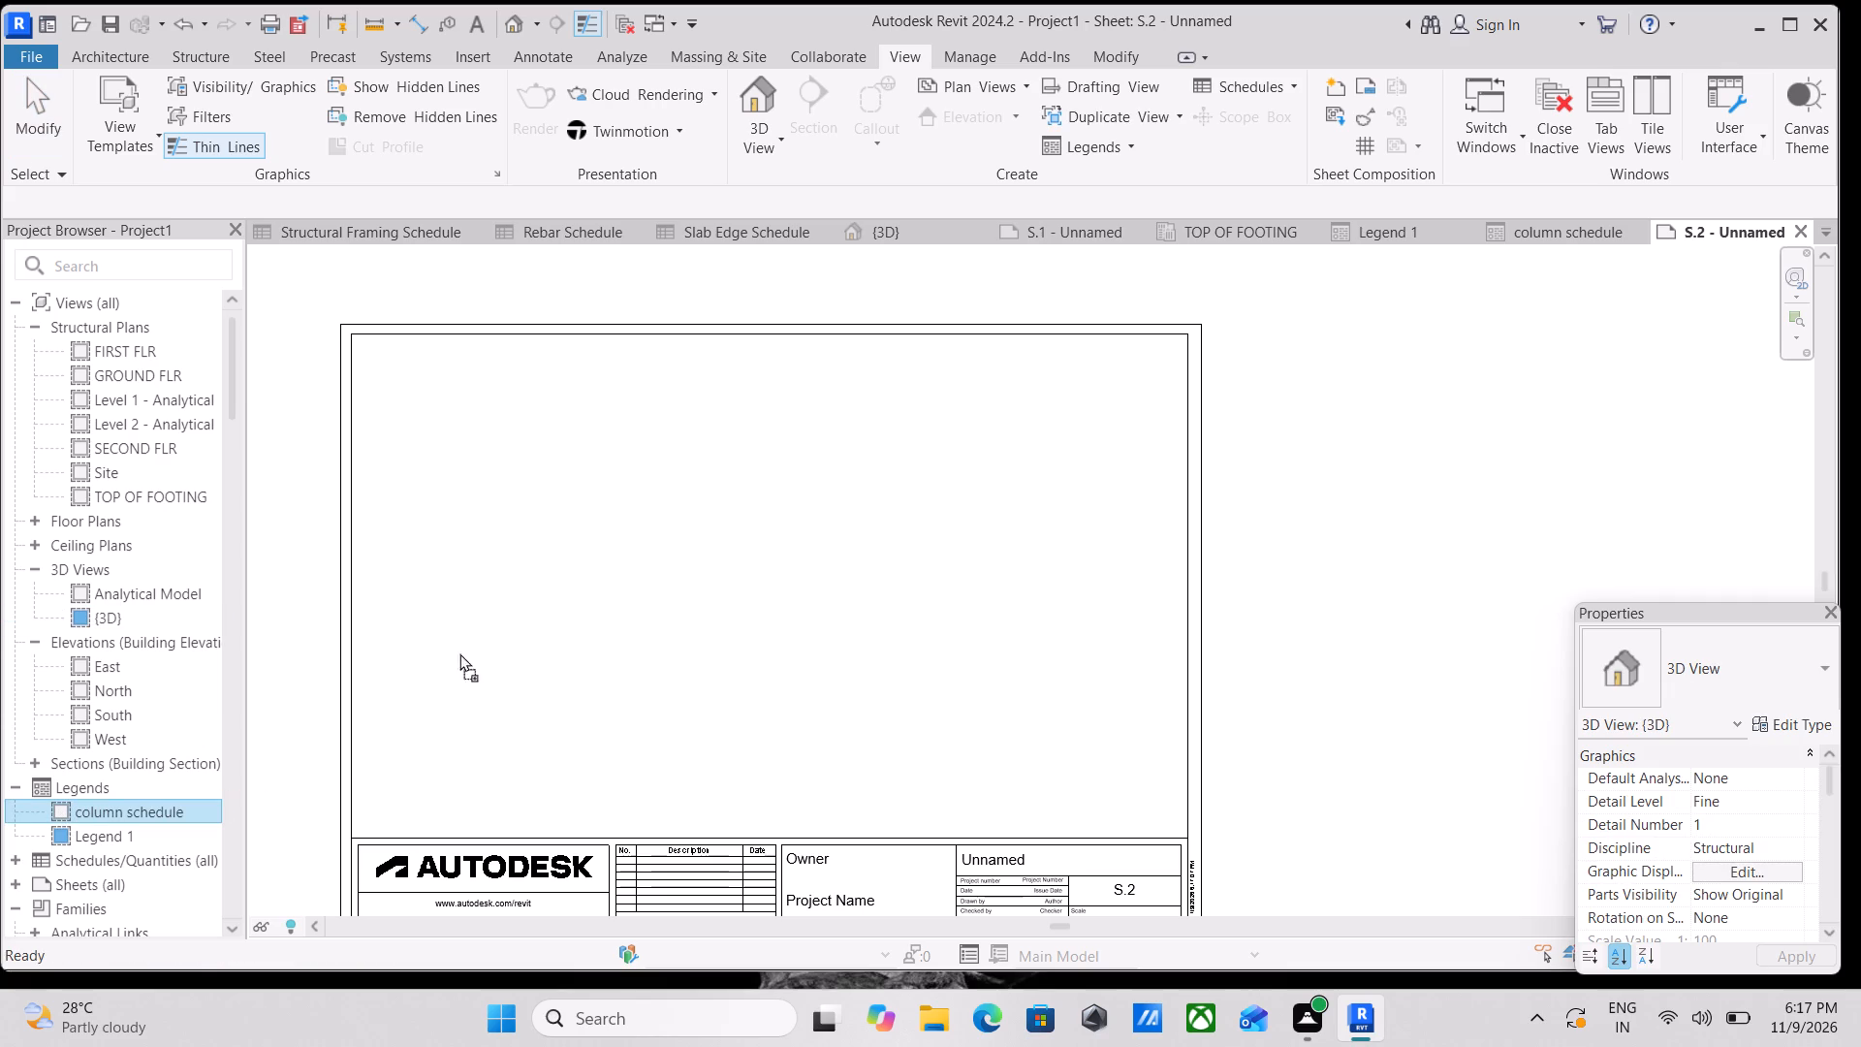
drag(459, 653, 505, 600)
scroll(591, 467, down, 2)
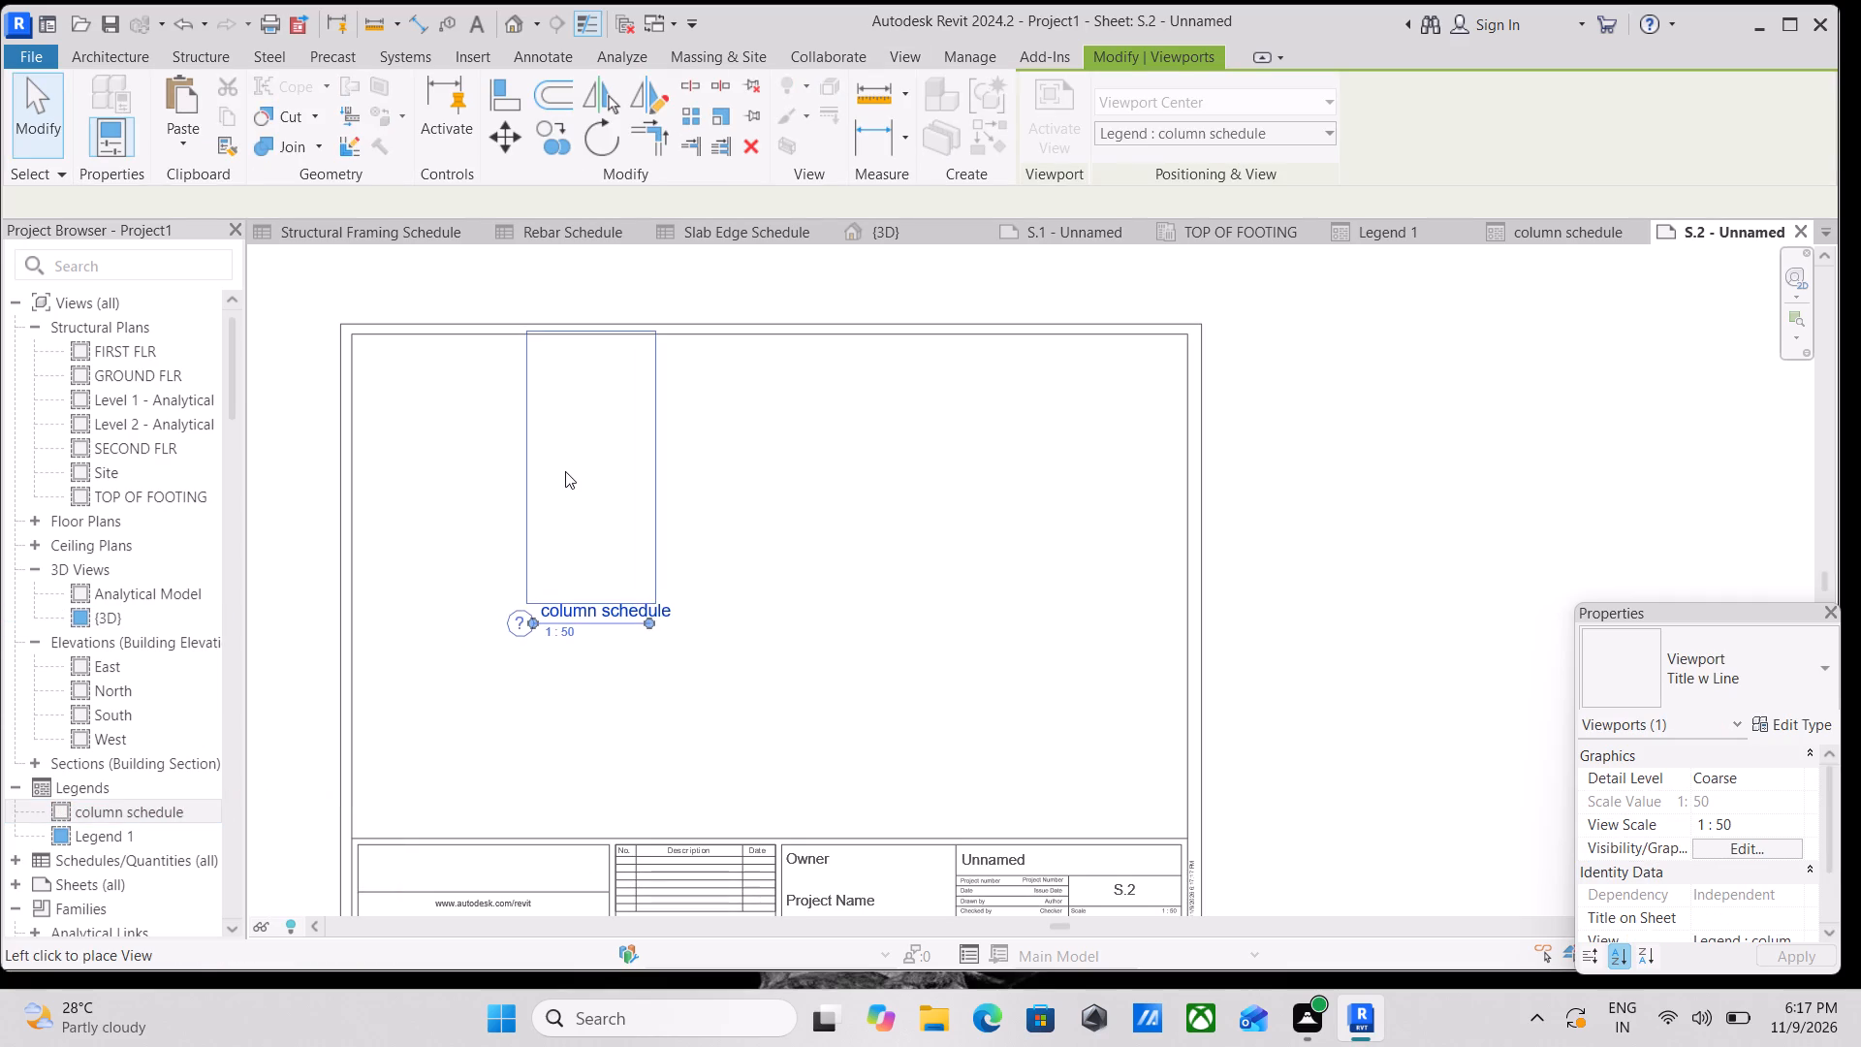
scroll(565, 471, down, 1)
middle_drag(563, 471, 615, 551)
scroll(542, 666, up, 3)
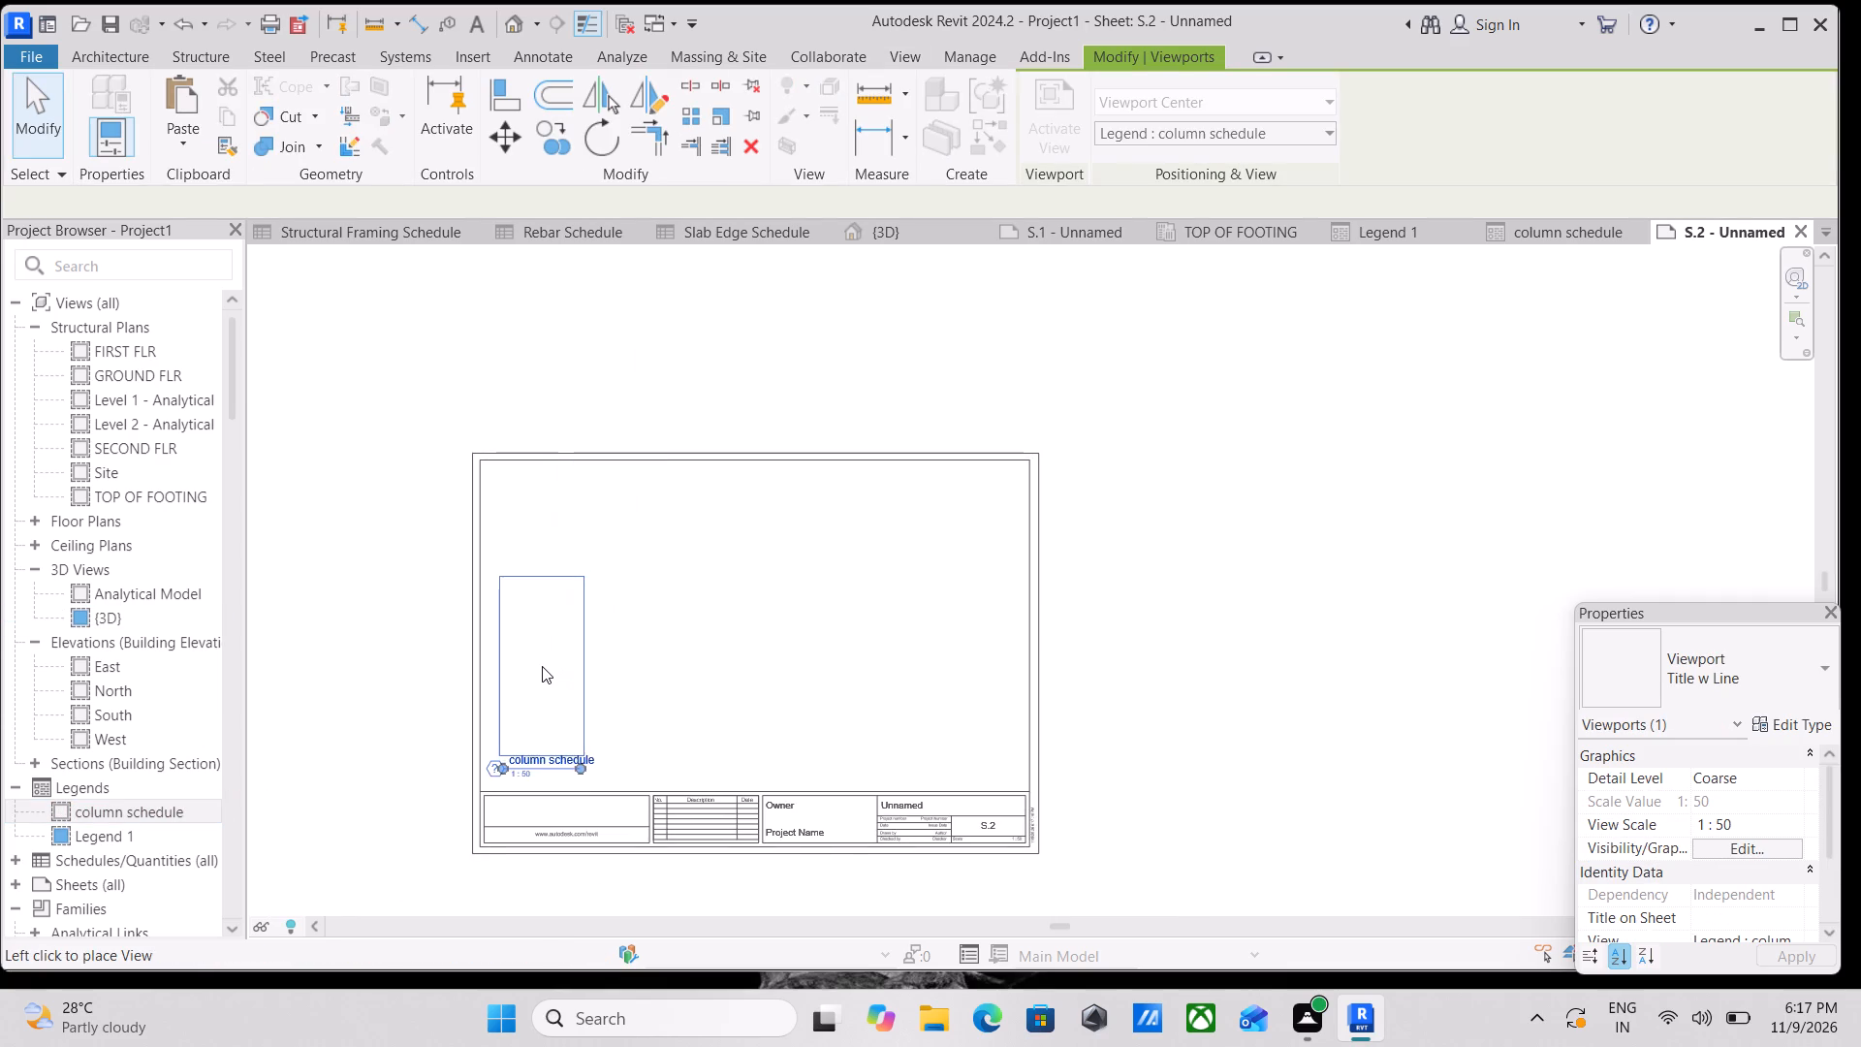
click(544, 666)
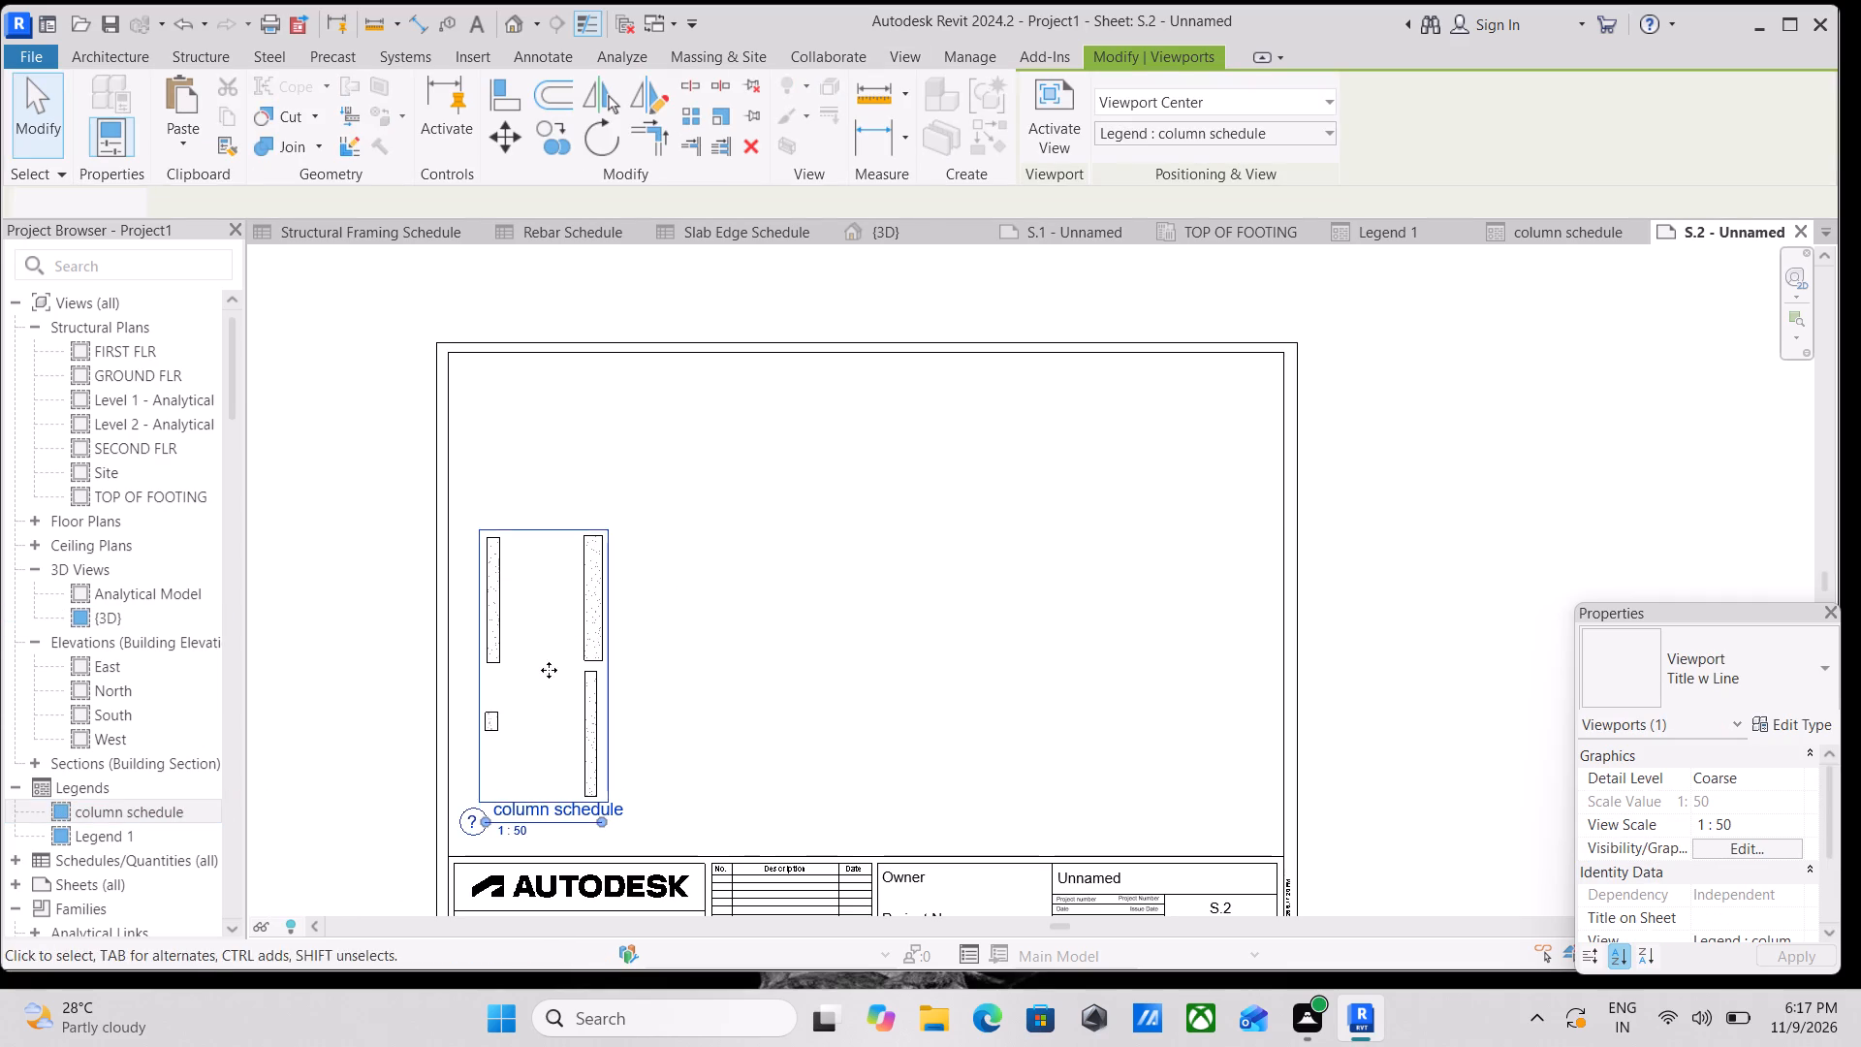
scroll(515, 677, up, 3)
middle_drag(565, 644, 645, 575)
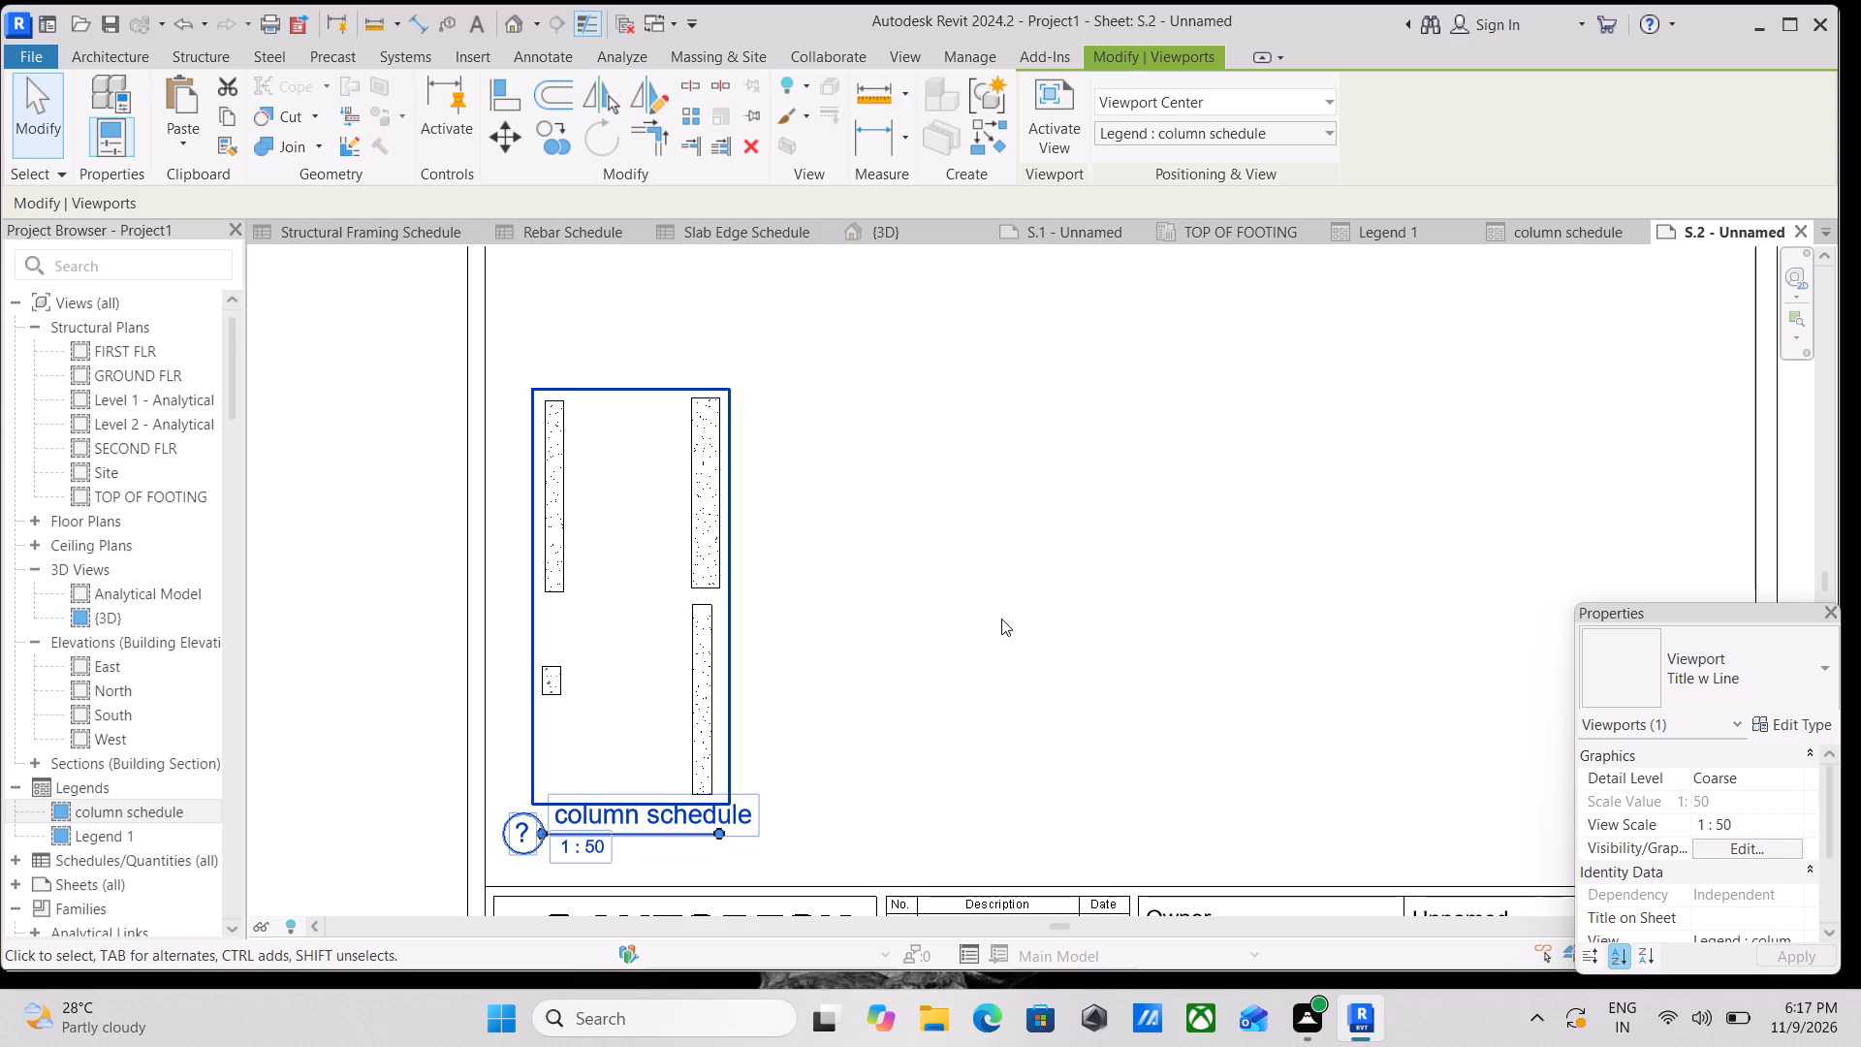
scroll(803, 616, down, 2)
middle_drag(692, 600, 821, 564)
middle_click(816, 579)
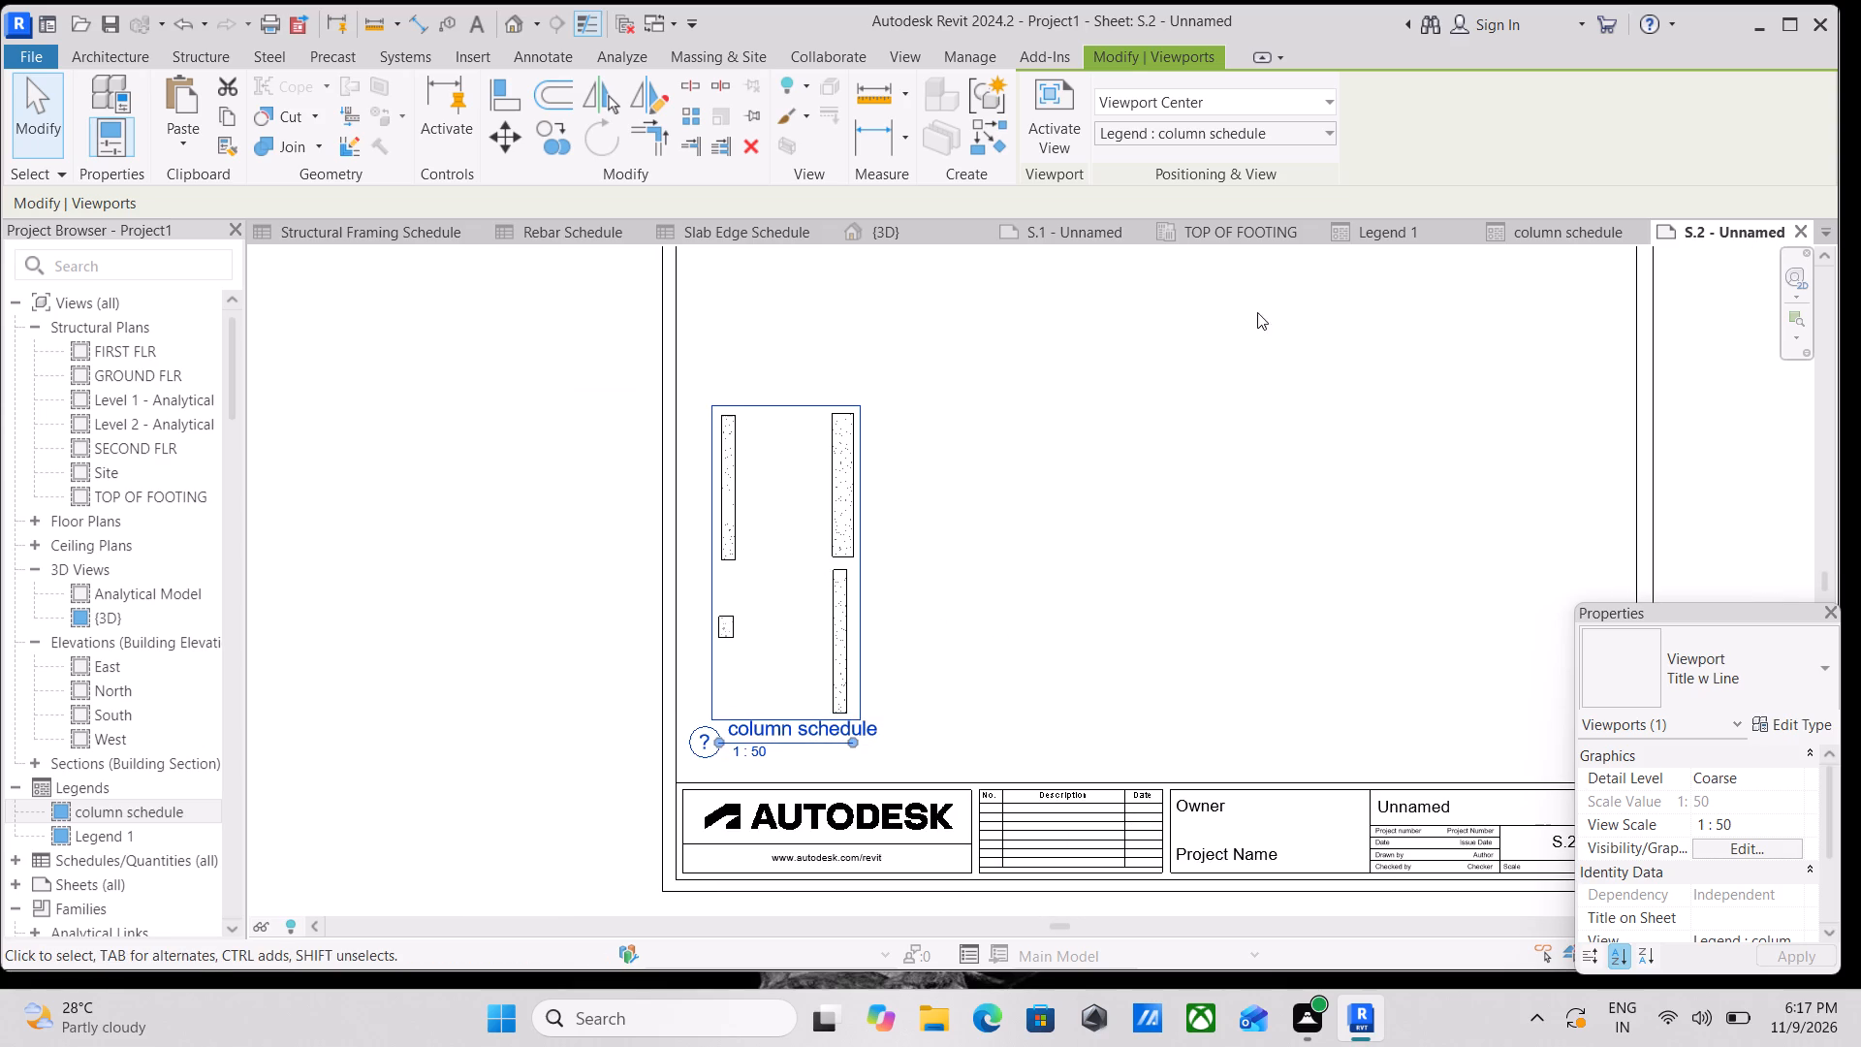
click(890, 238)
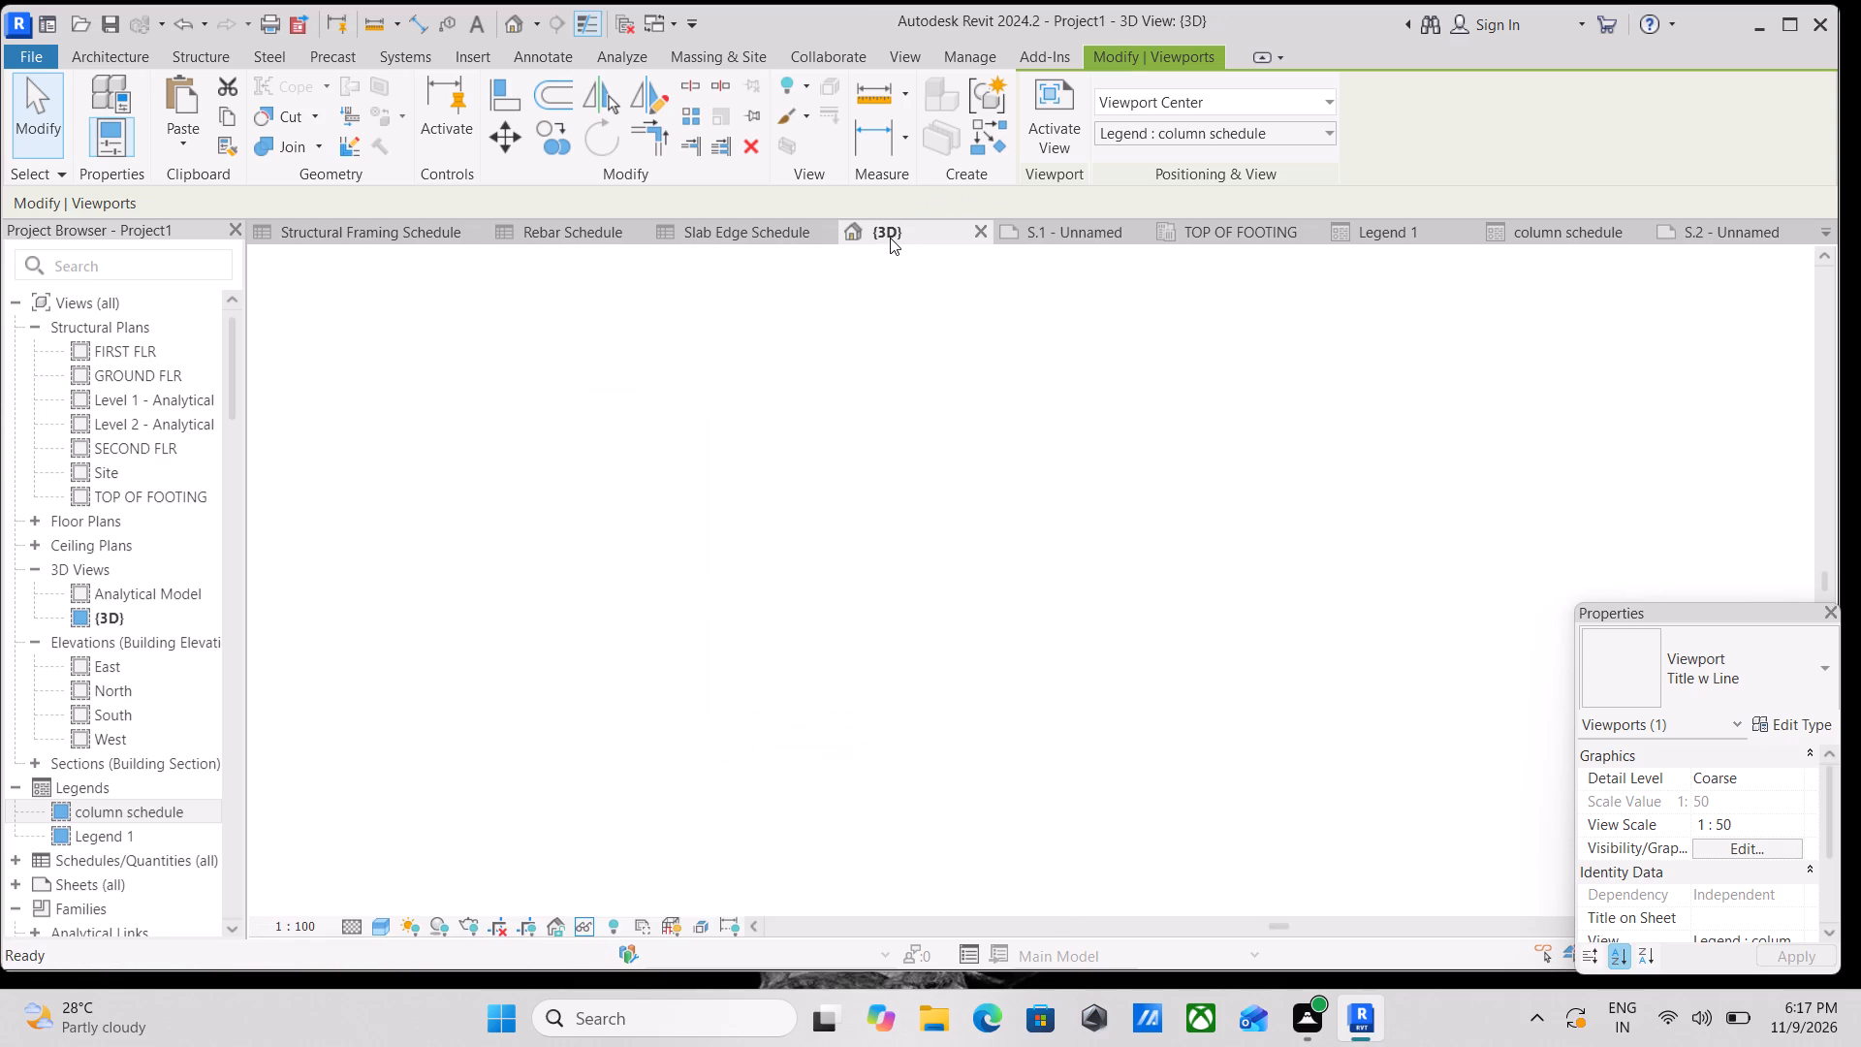
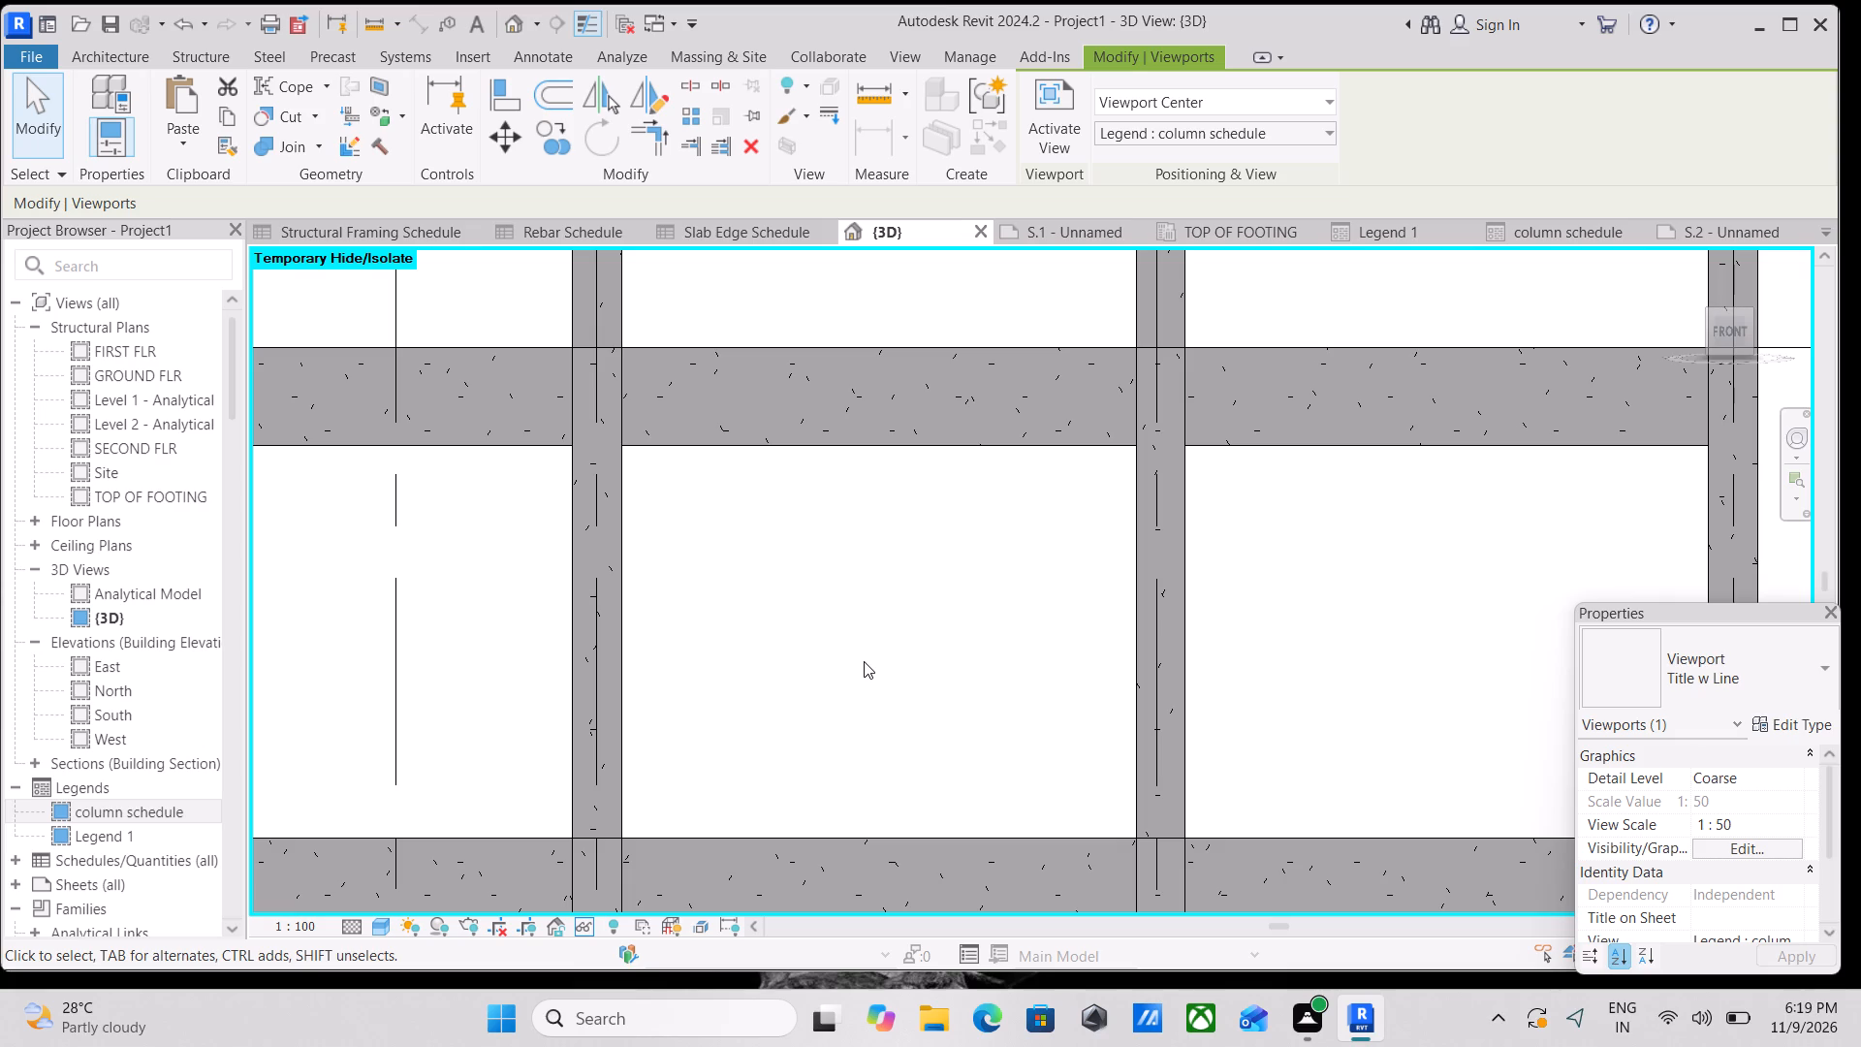
Examine the whole concrete frame in the 3D view, from the front and from the front-right isometric angle, including beams, columns and footings.
scroll(879, 527, down, 15)
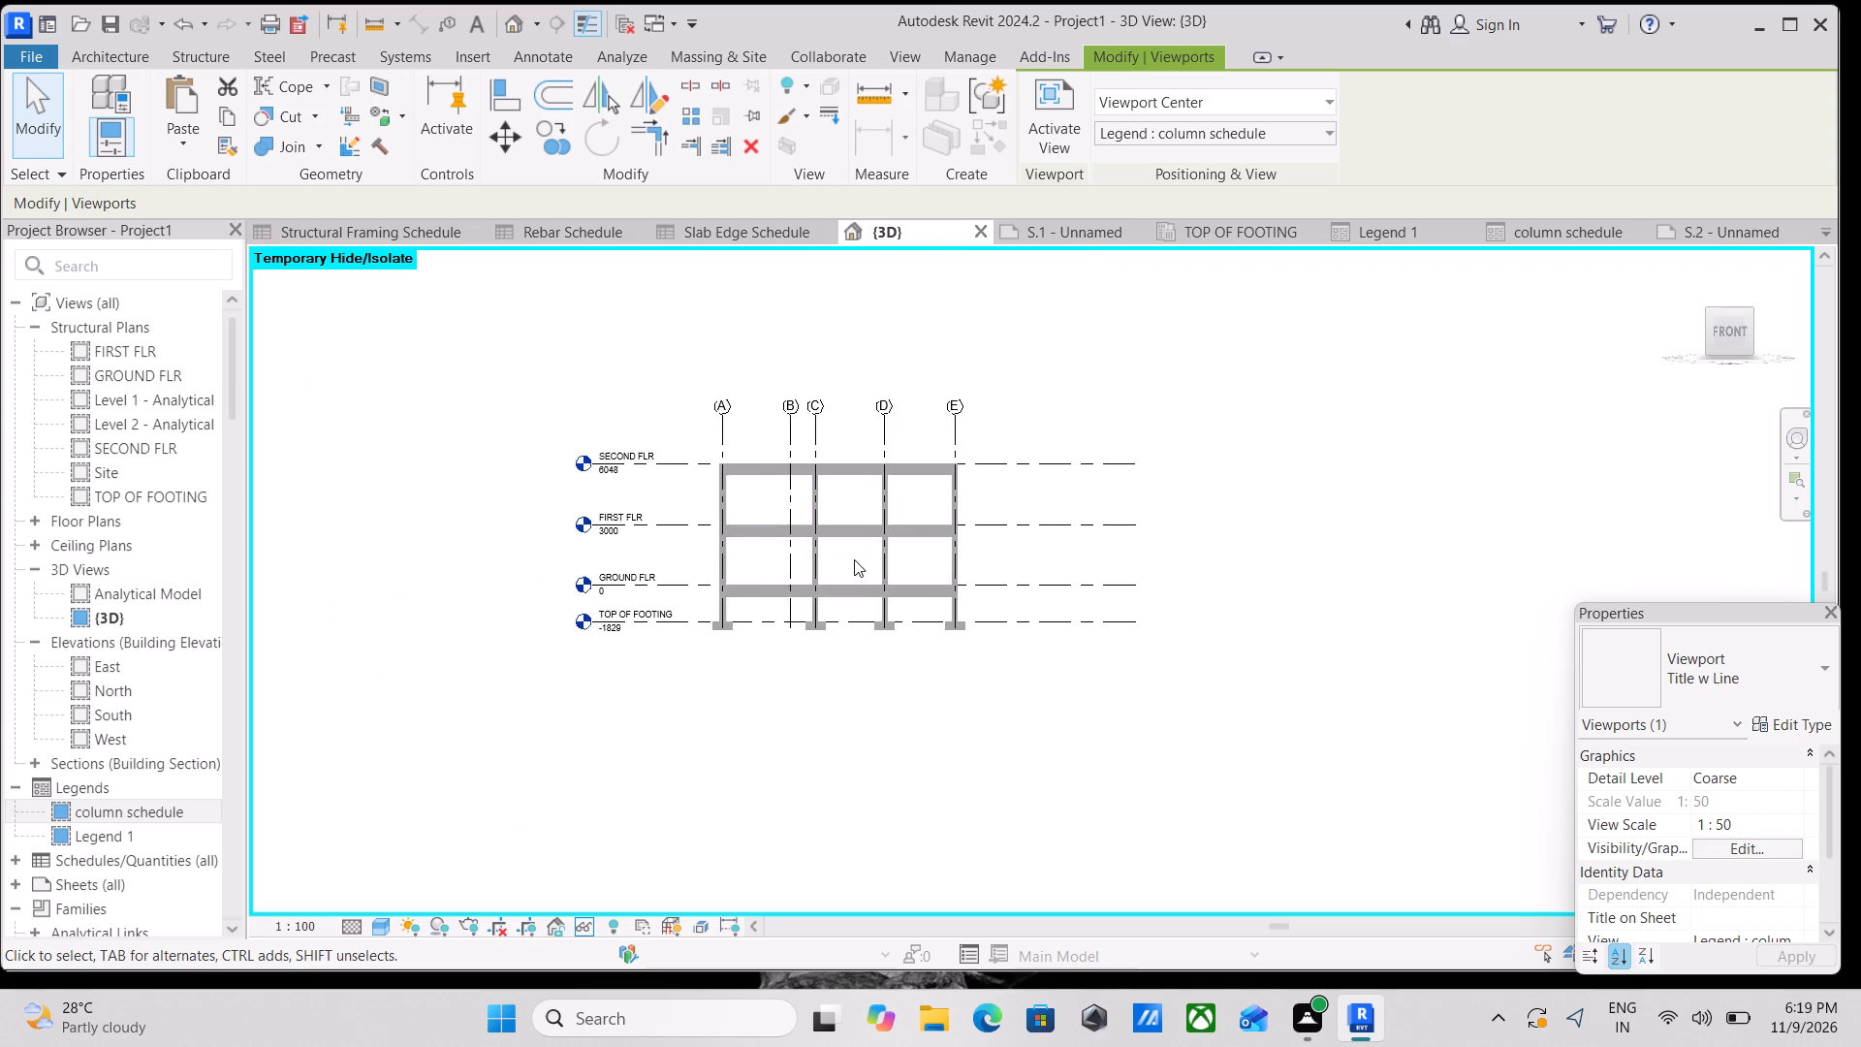
scroll(863, 555, down, 6)
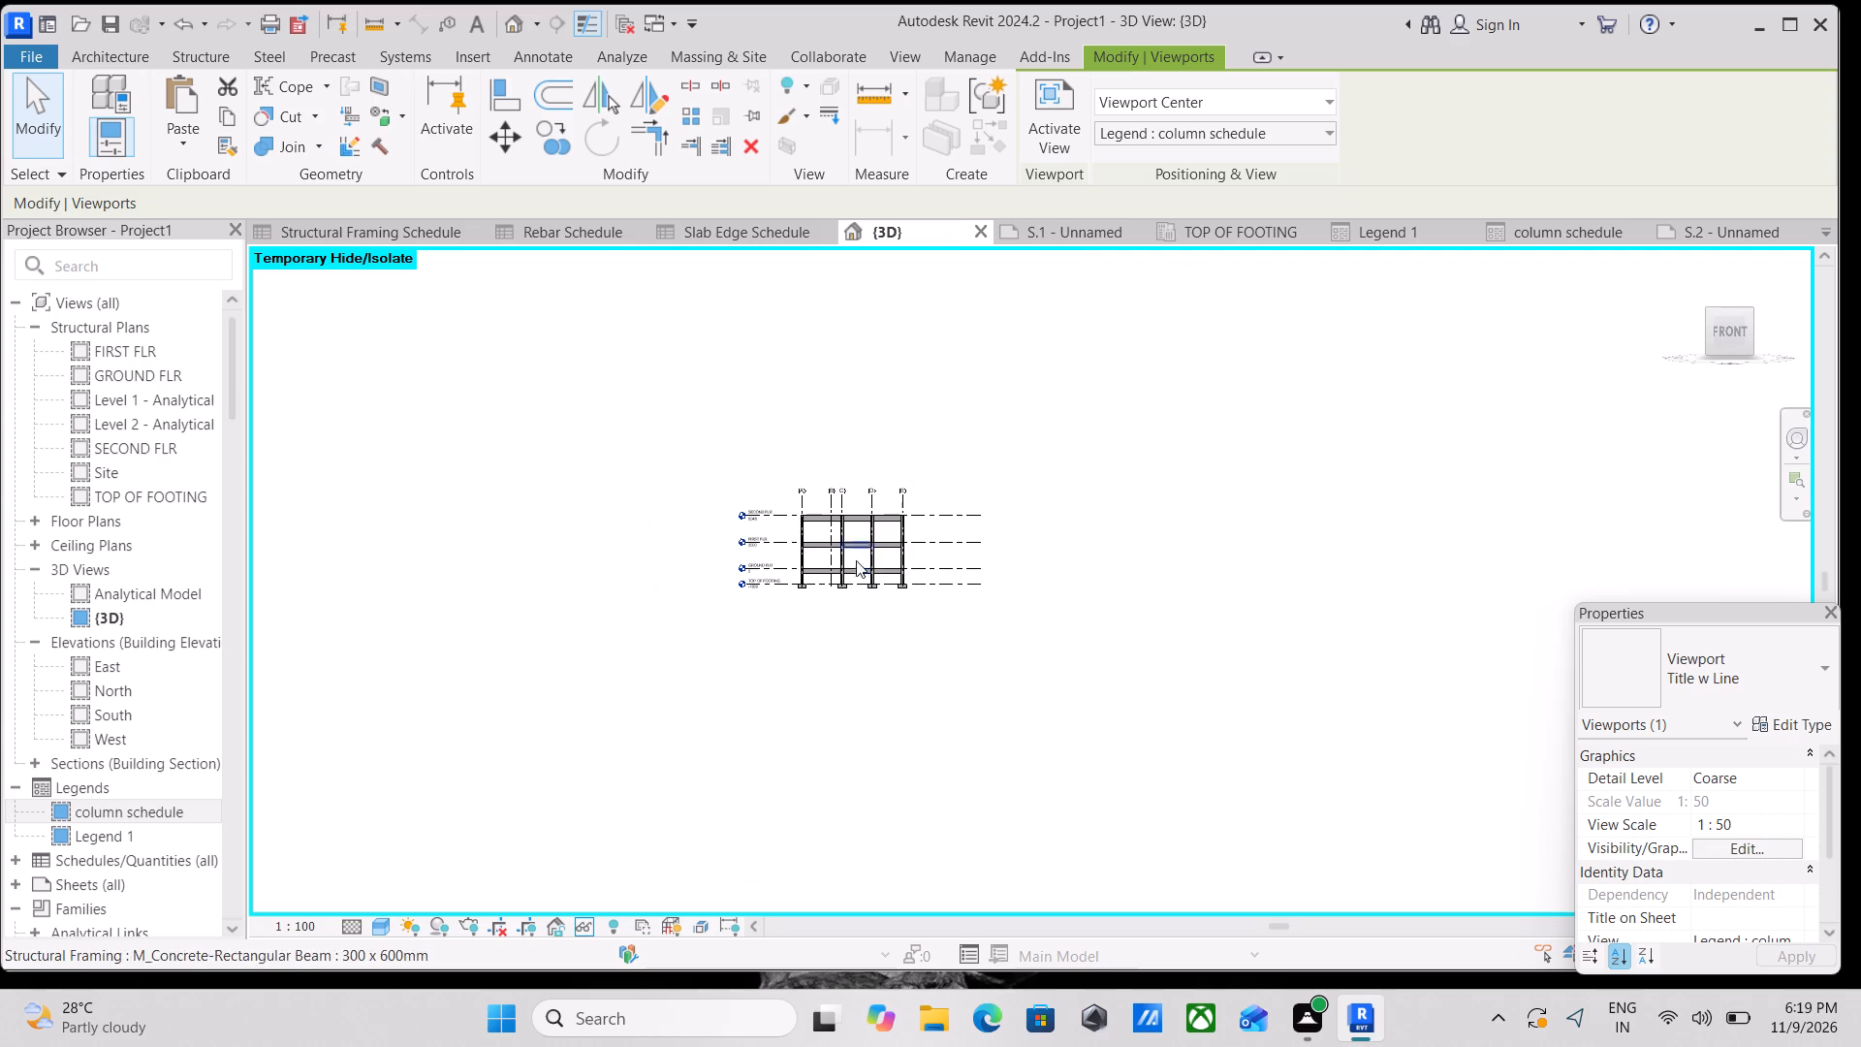
scroll(842, 584, up, 7)
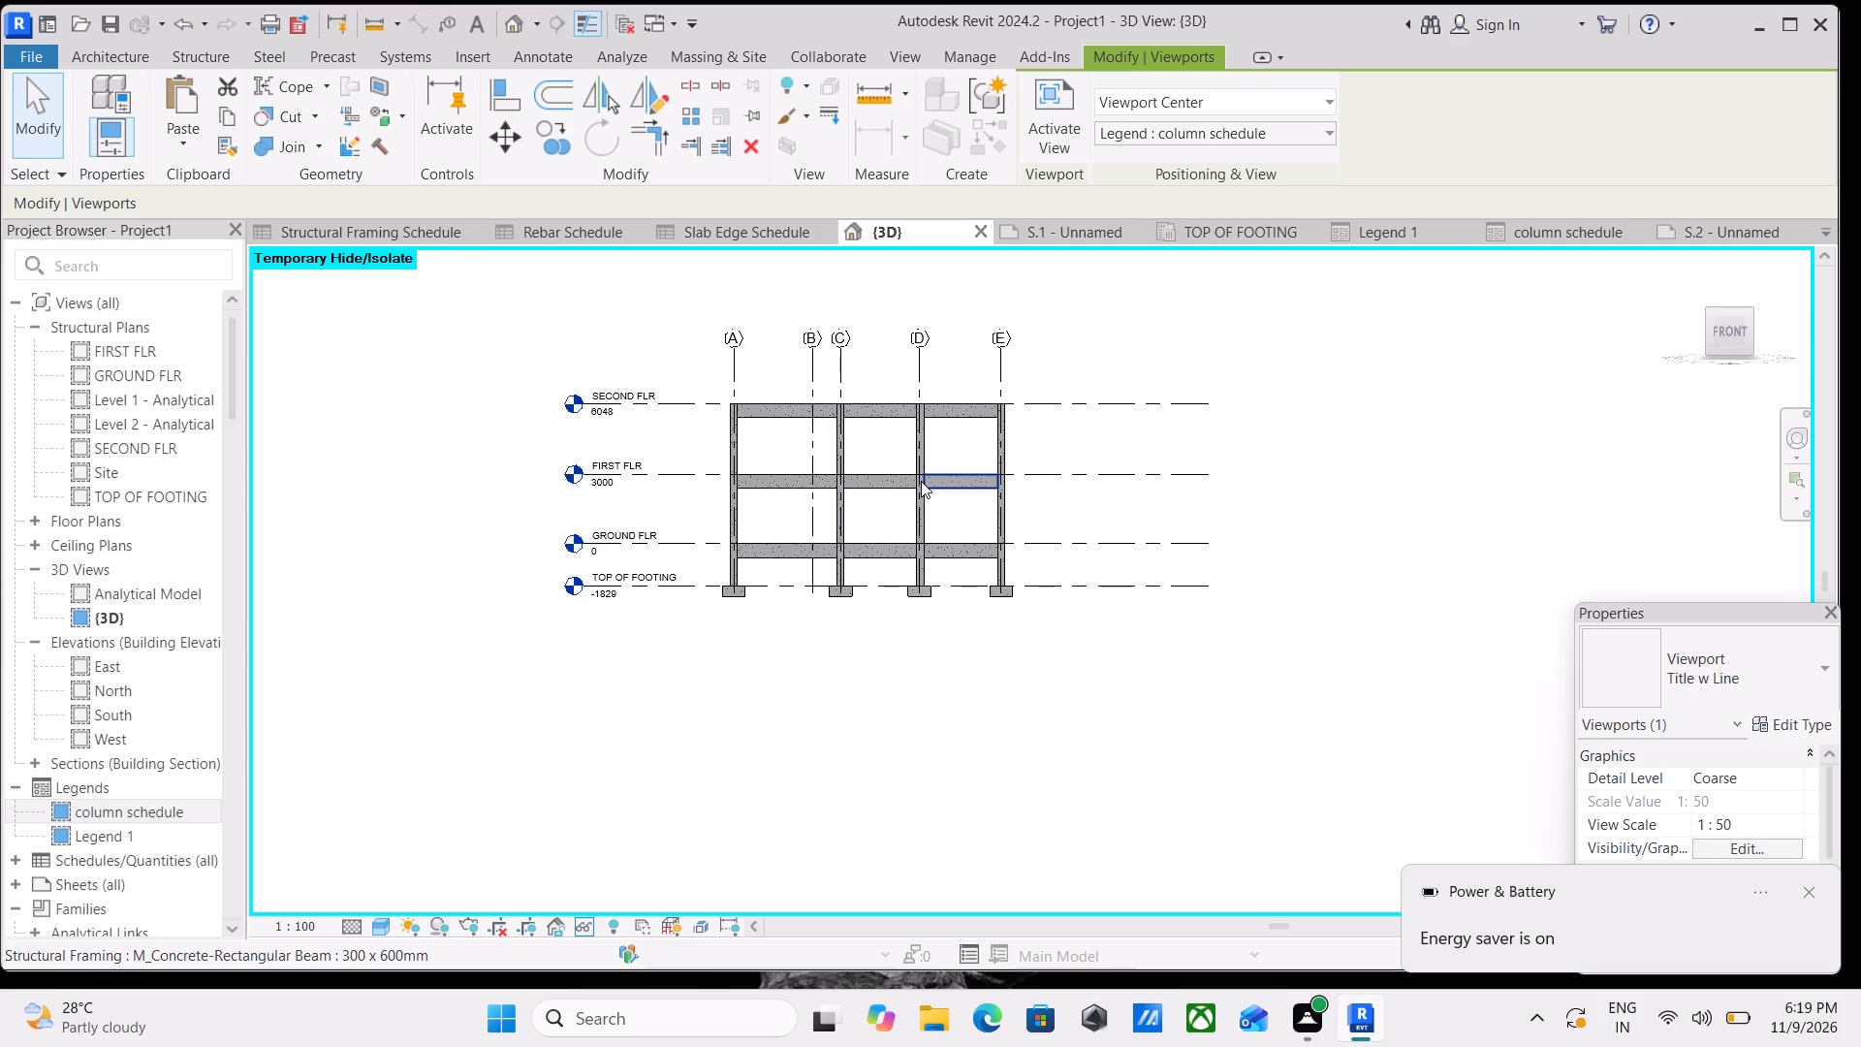
scroll(966, 447, up, 3)
scroll(1072, 478, up, 2)
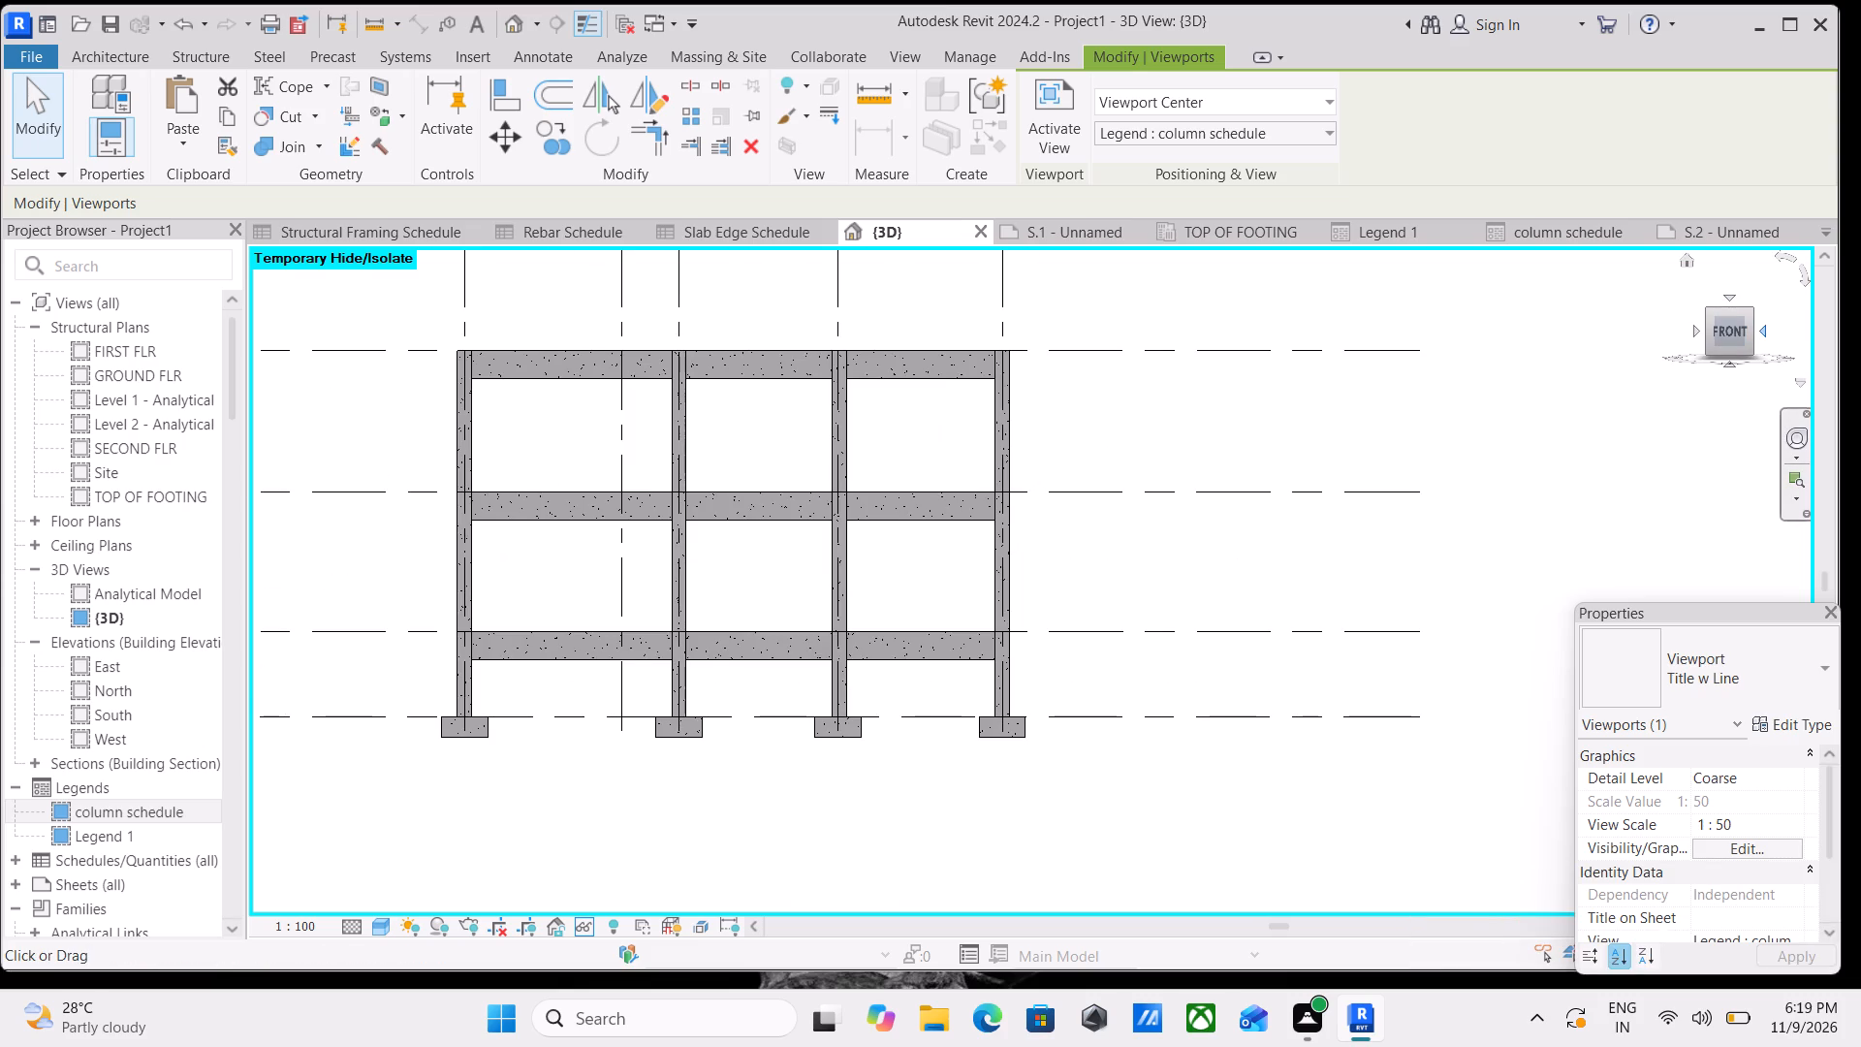
click(1751, 328)
click(1729, 312)
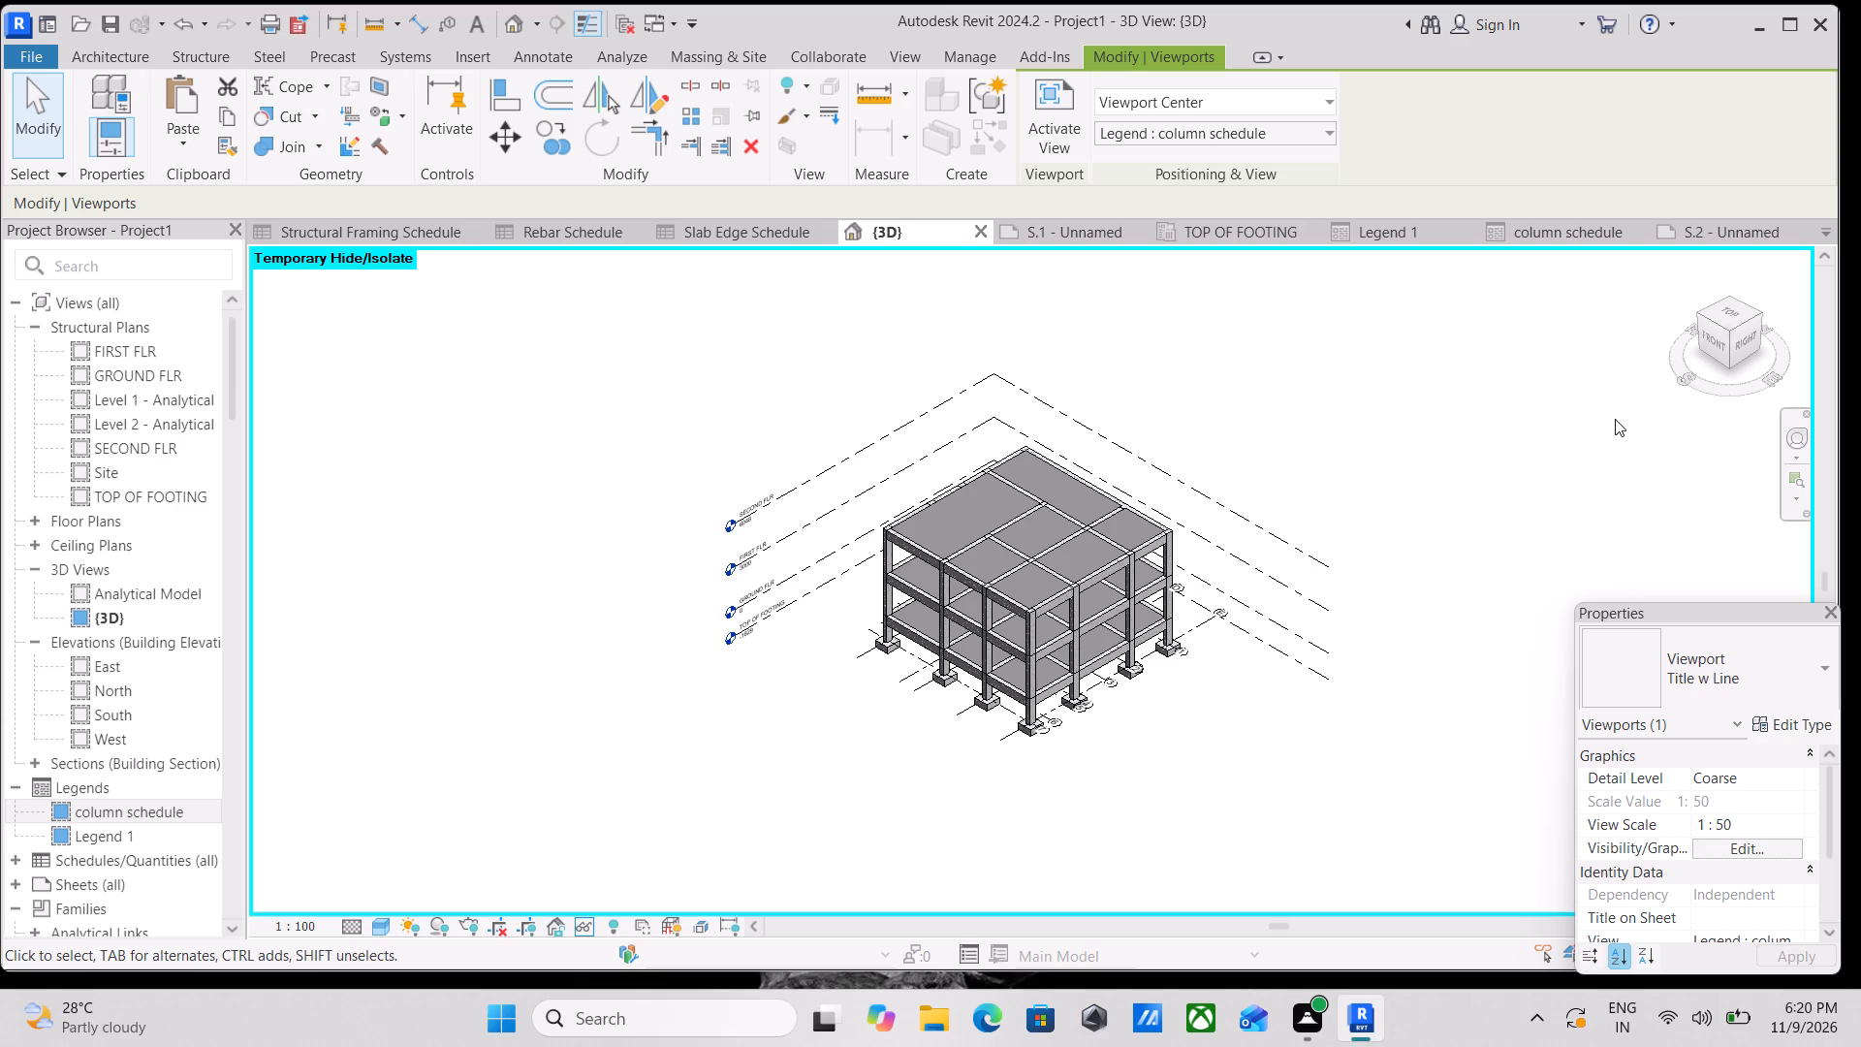
scroll(1615, 419, up, 4)
scroll(905, 444, up, 1)
middle_drag(797, 513, 1069, 333)
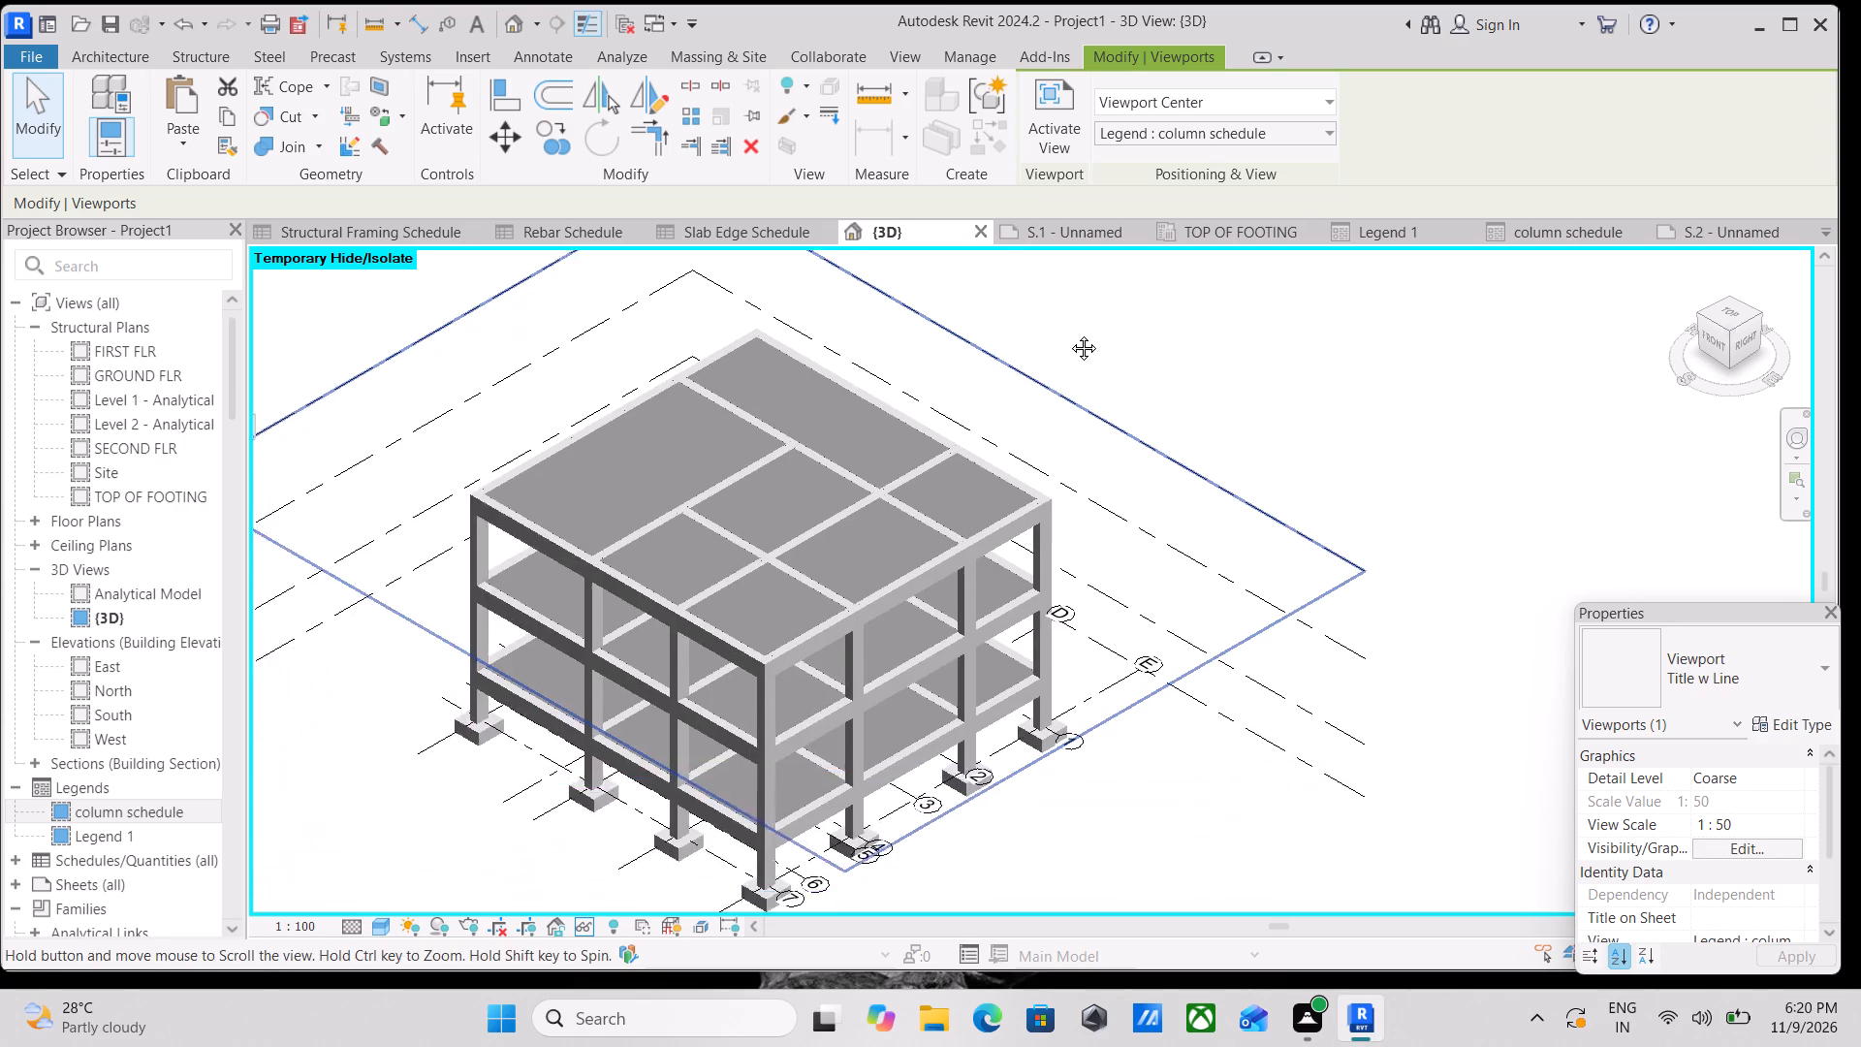
middle_drag(1069, 333, 1110, 307)
scroll(849, 668, up, 2)
middle_drag(865, 652, 950, 529)
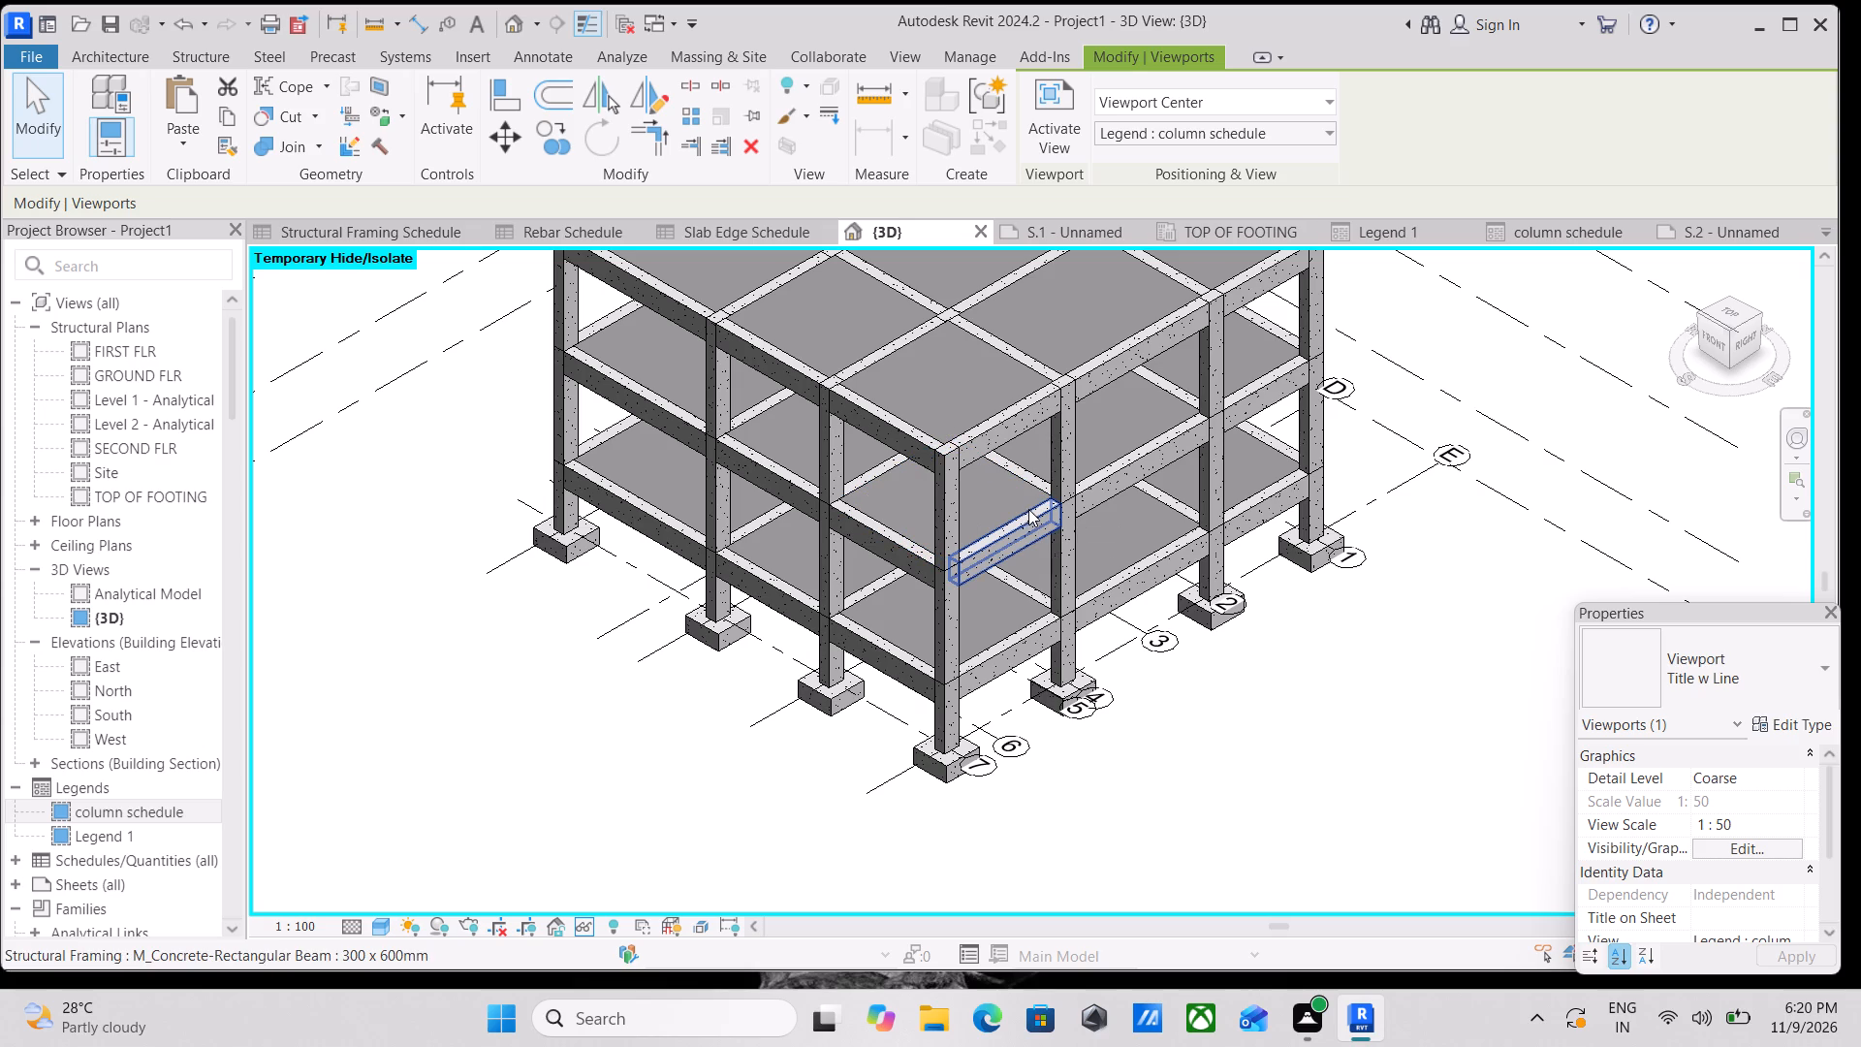
scroll(1256, 506, up, 4)
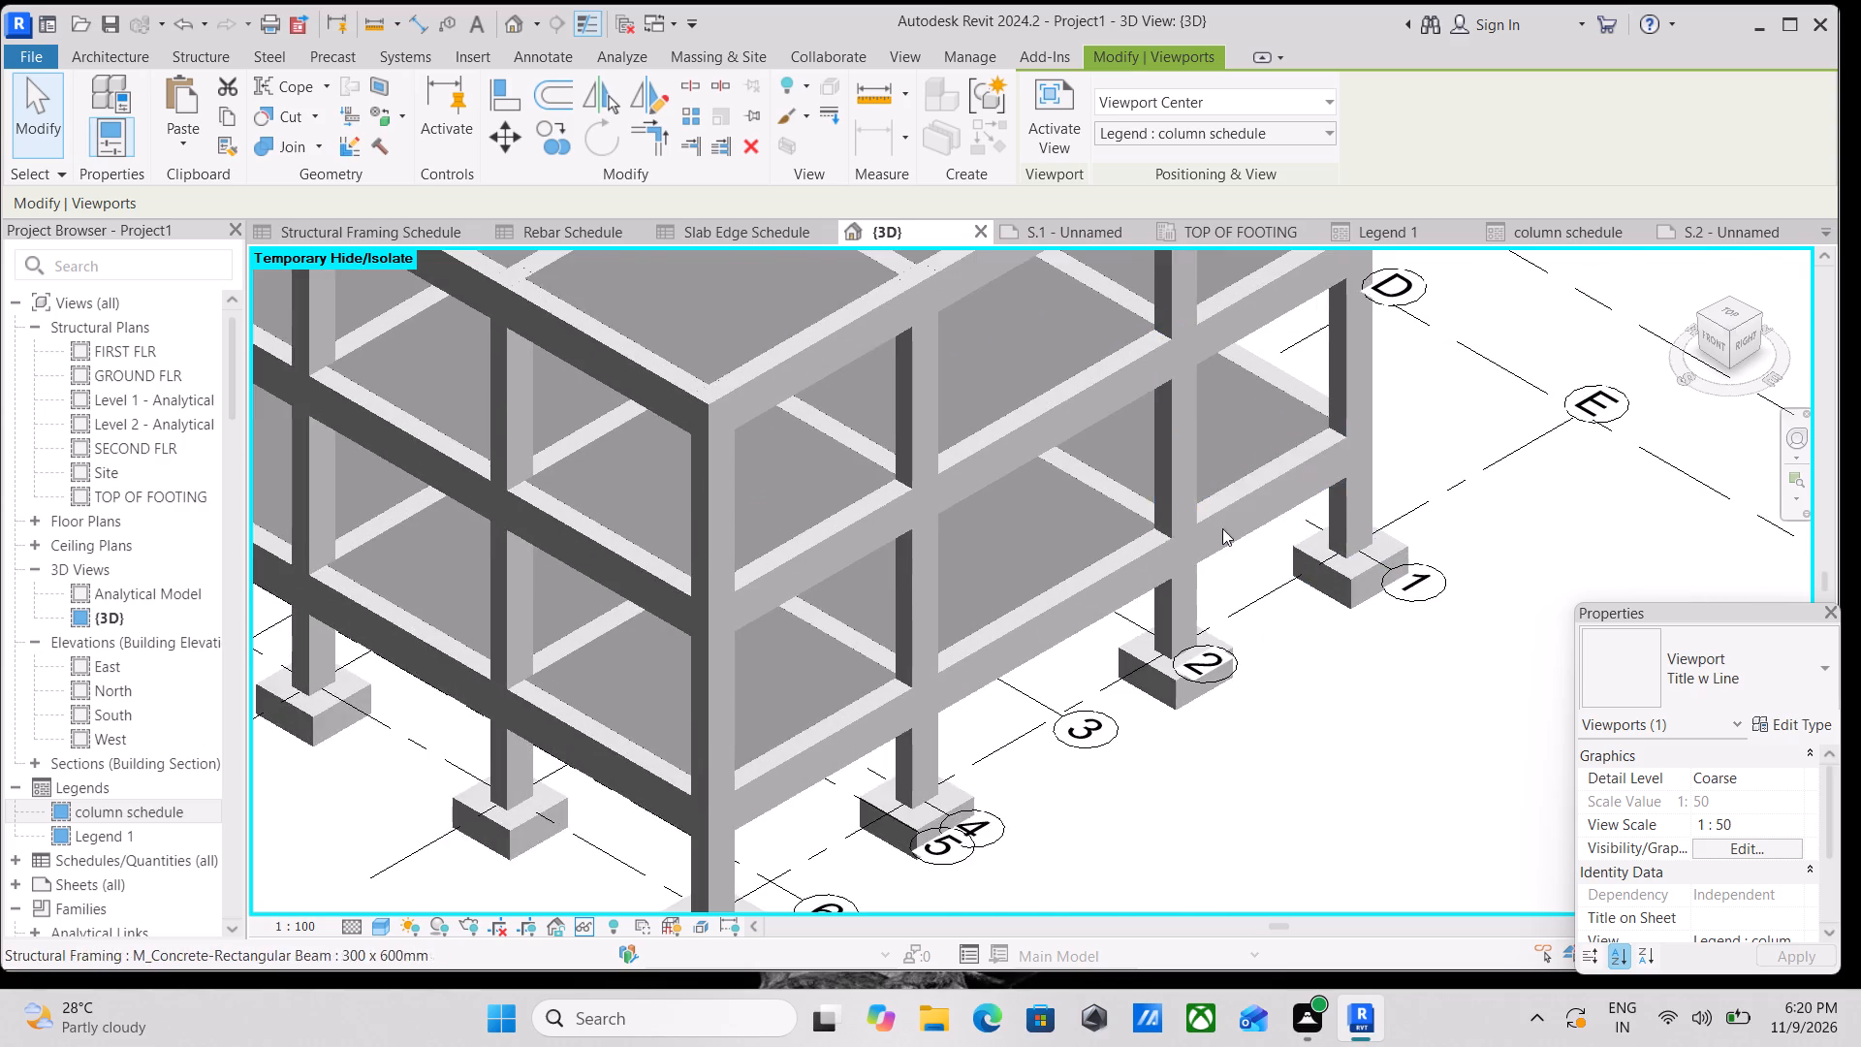
middle_drag(1222, 528, 1217, 714)
scroll(1211, 599, up, 1)
middle_drag(985, 597, 1171, 646)
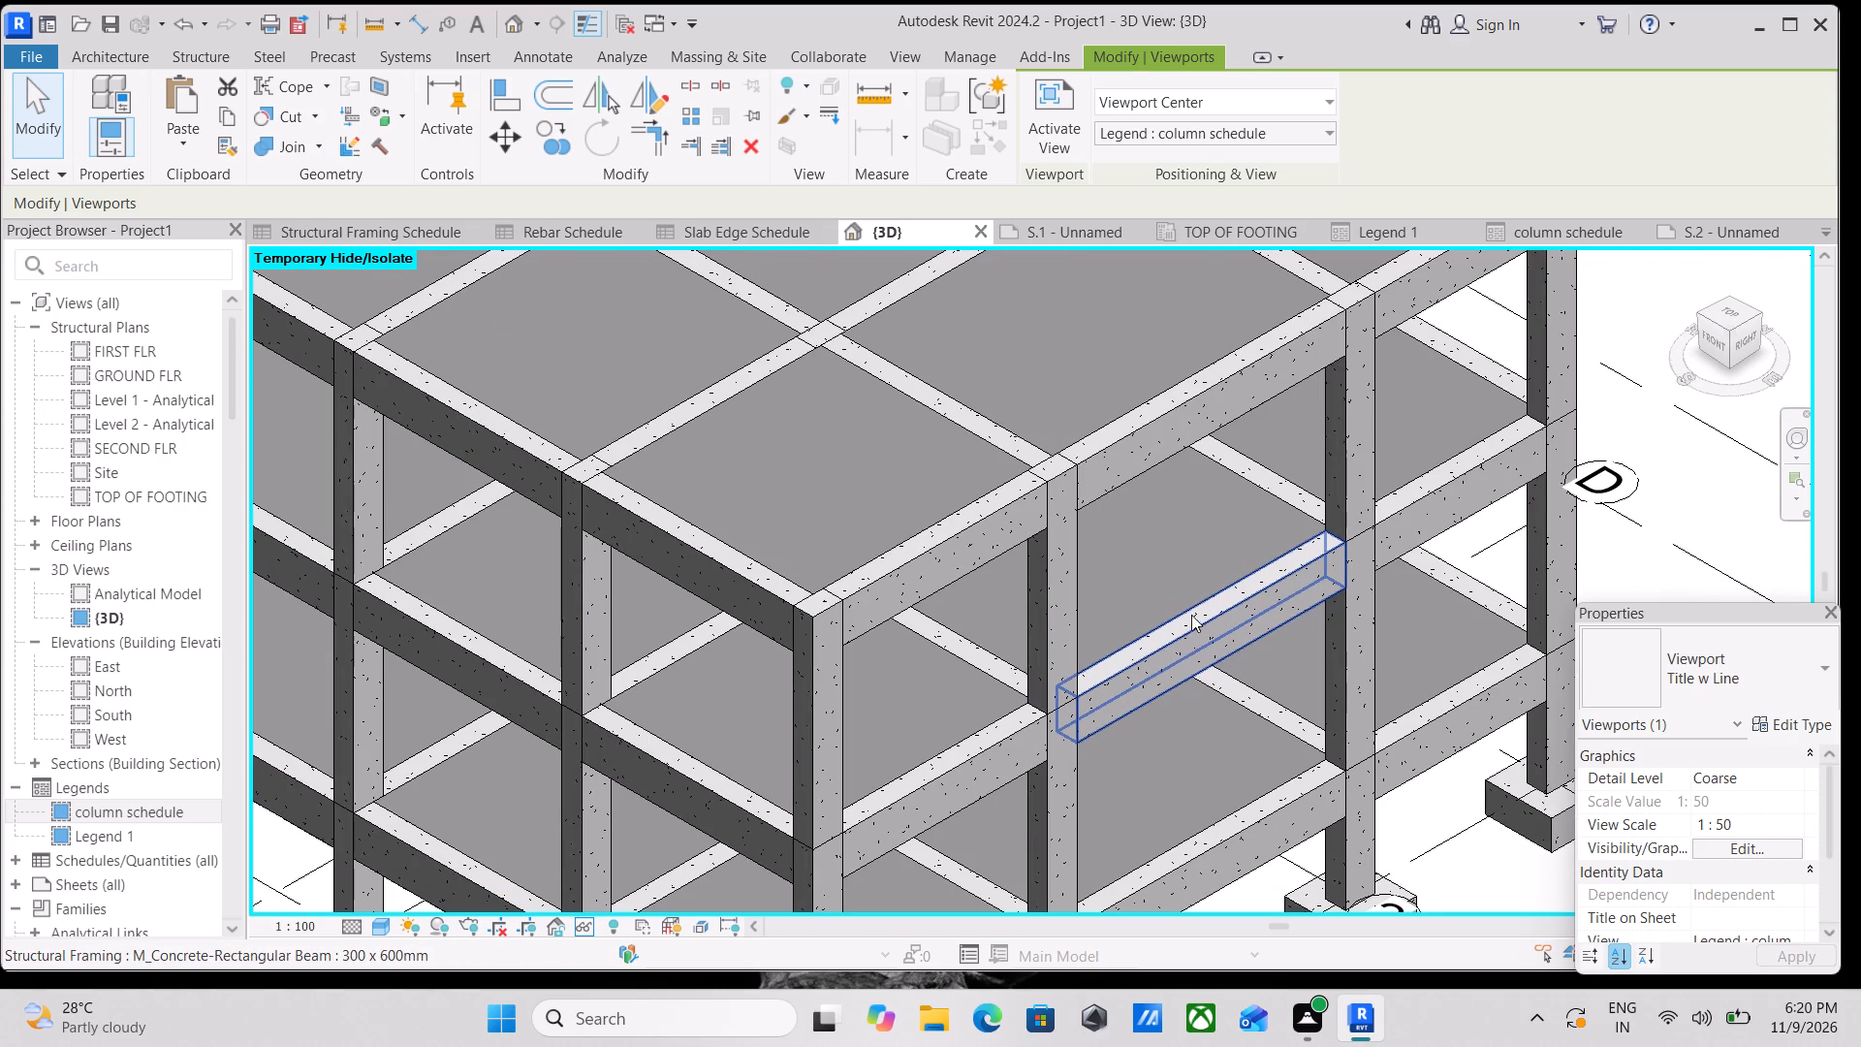
scroll(1138, 590, down, 1)
middle_drag(1121, 588, 1137, 718)
scroll(1119, 679, down, 1)
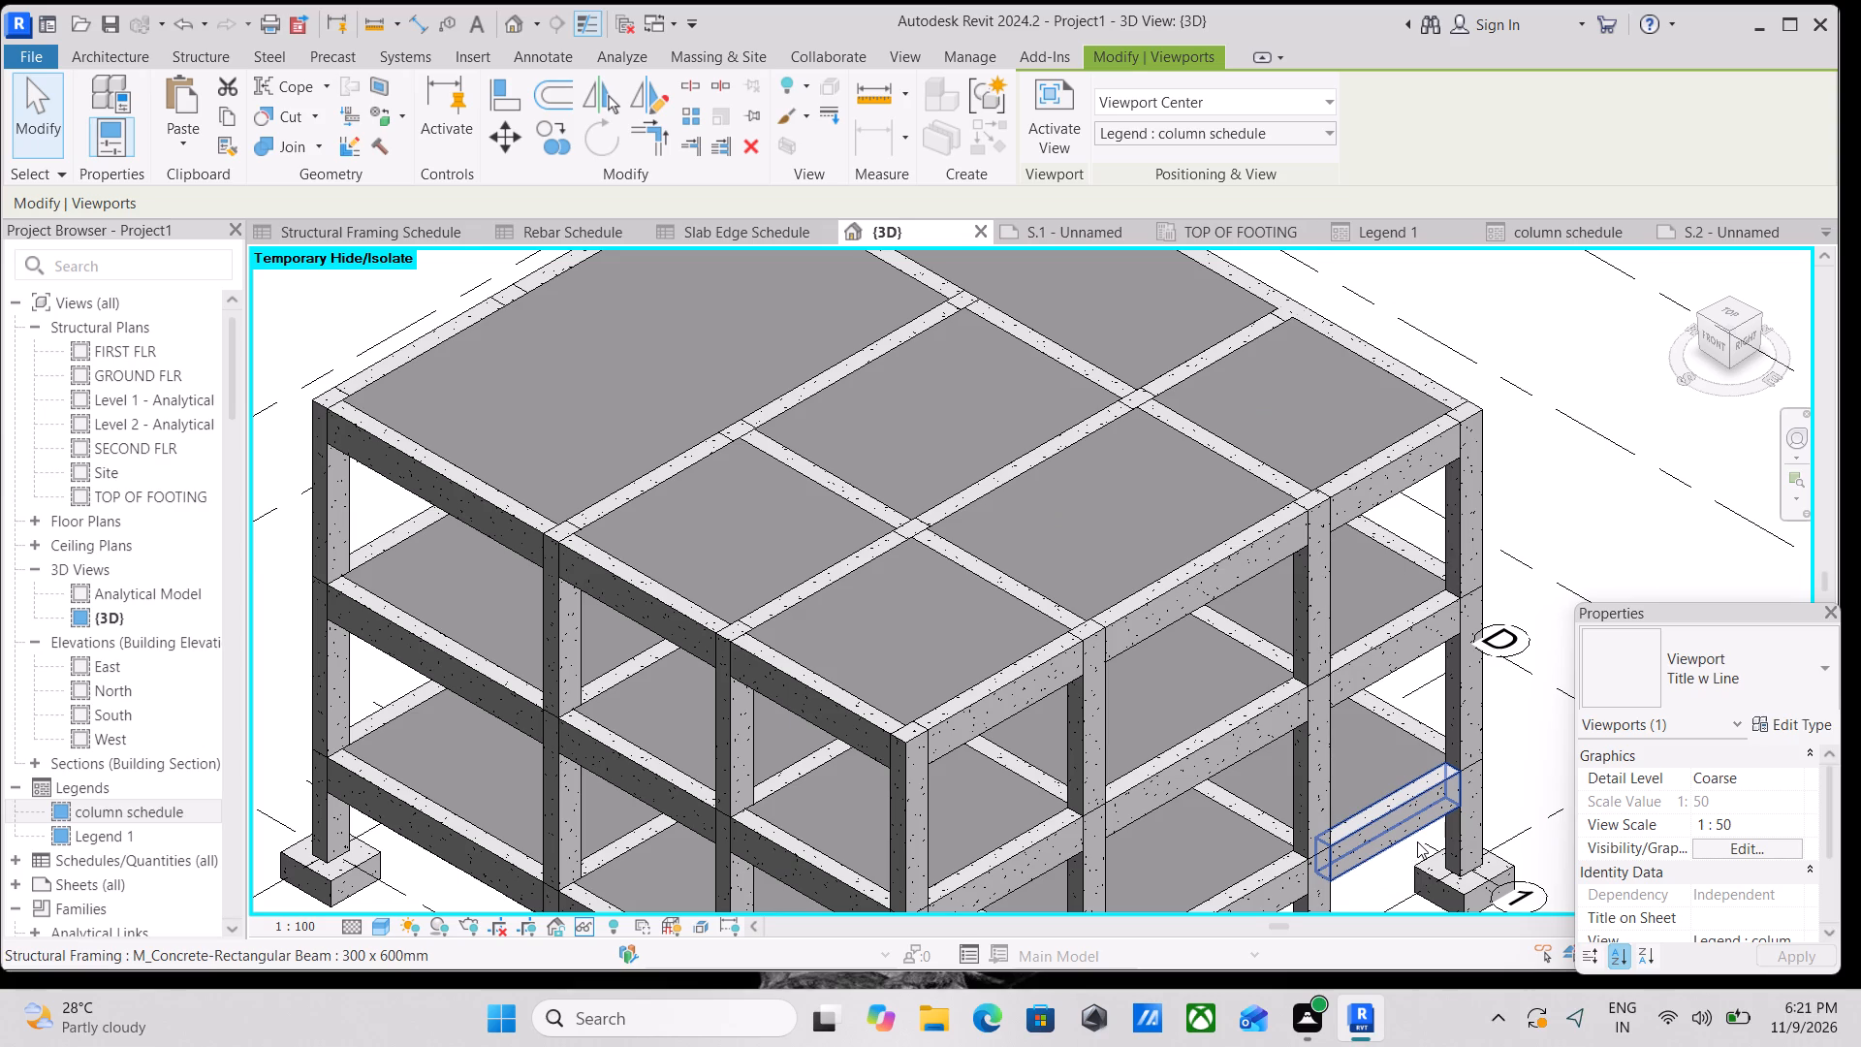
scroll(1082, 720, down, 3)
middle_drag(1240, 603, 923, 563)
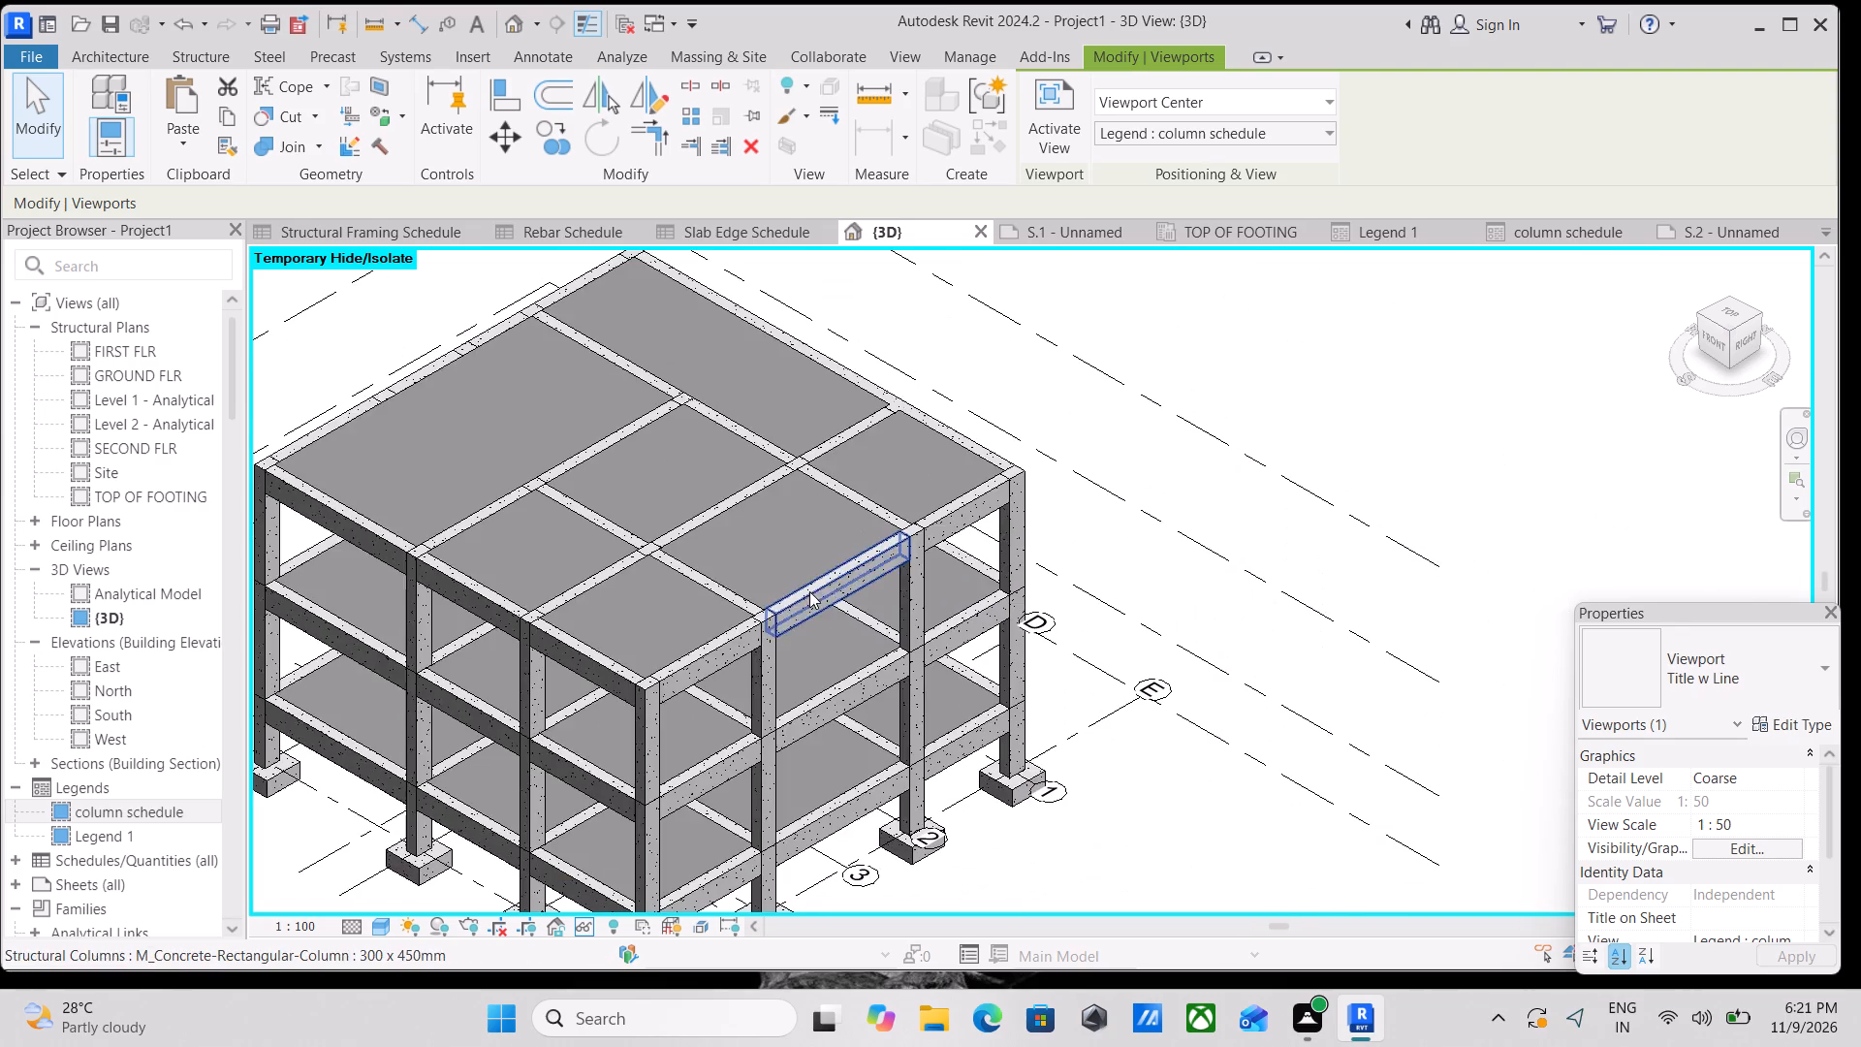
middle_drag(590, 687, 851, 466)
middle_drag(808, 680, 994, 585)
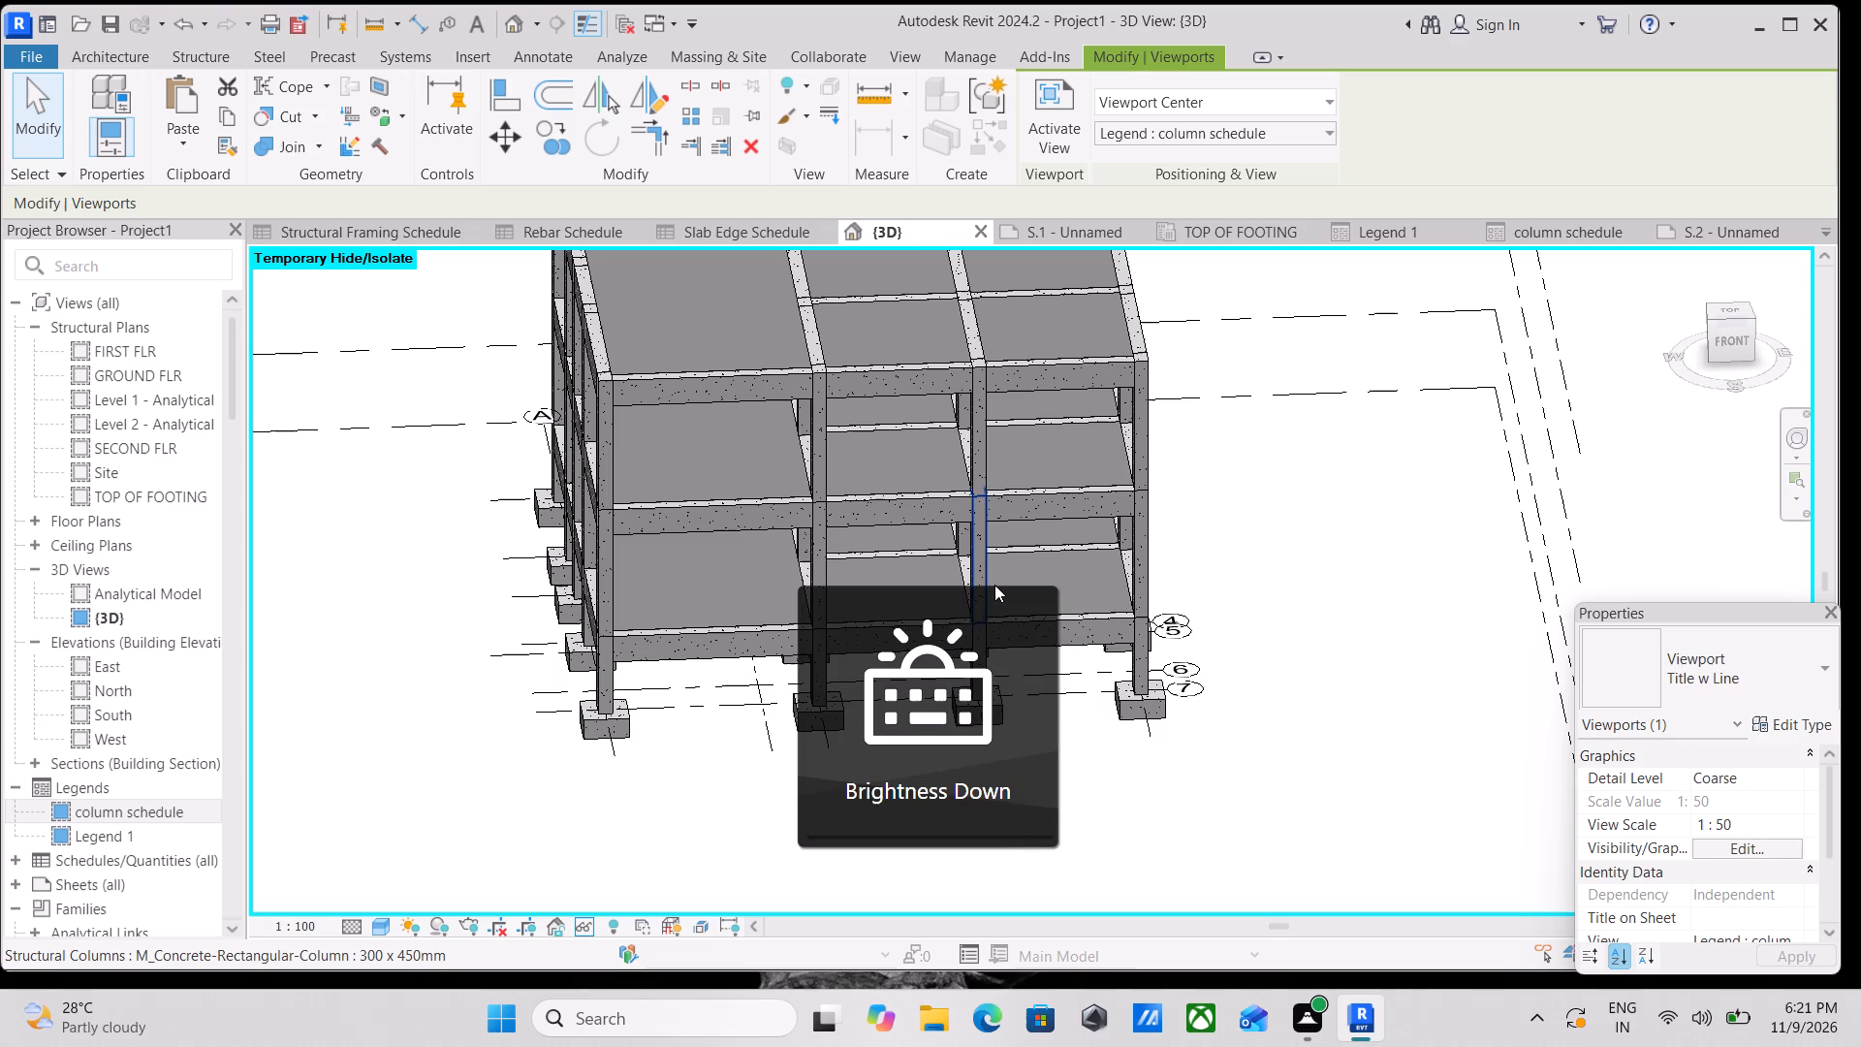
Examine the frame's front face and footings, and compare the front-right corner and right side views.
key(Down)
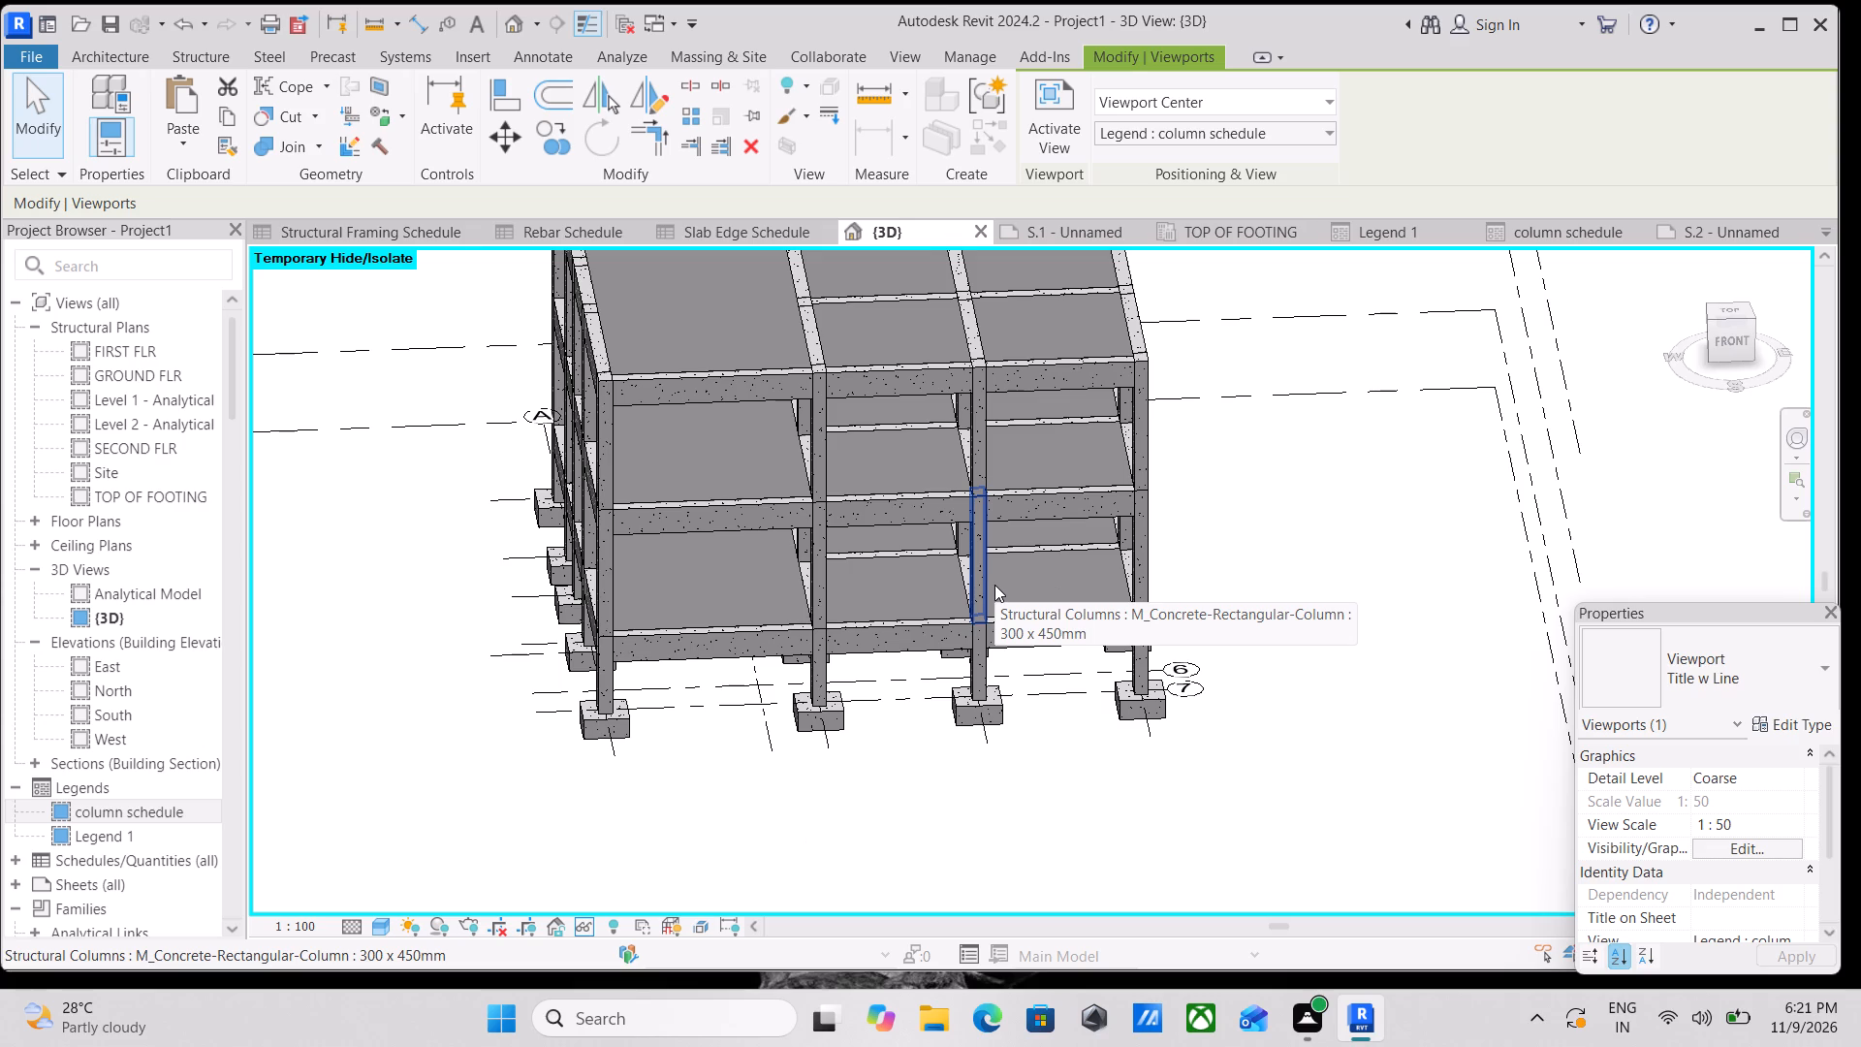
scroll(99, 907, up, 2)
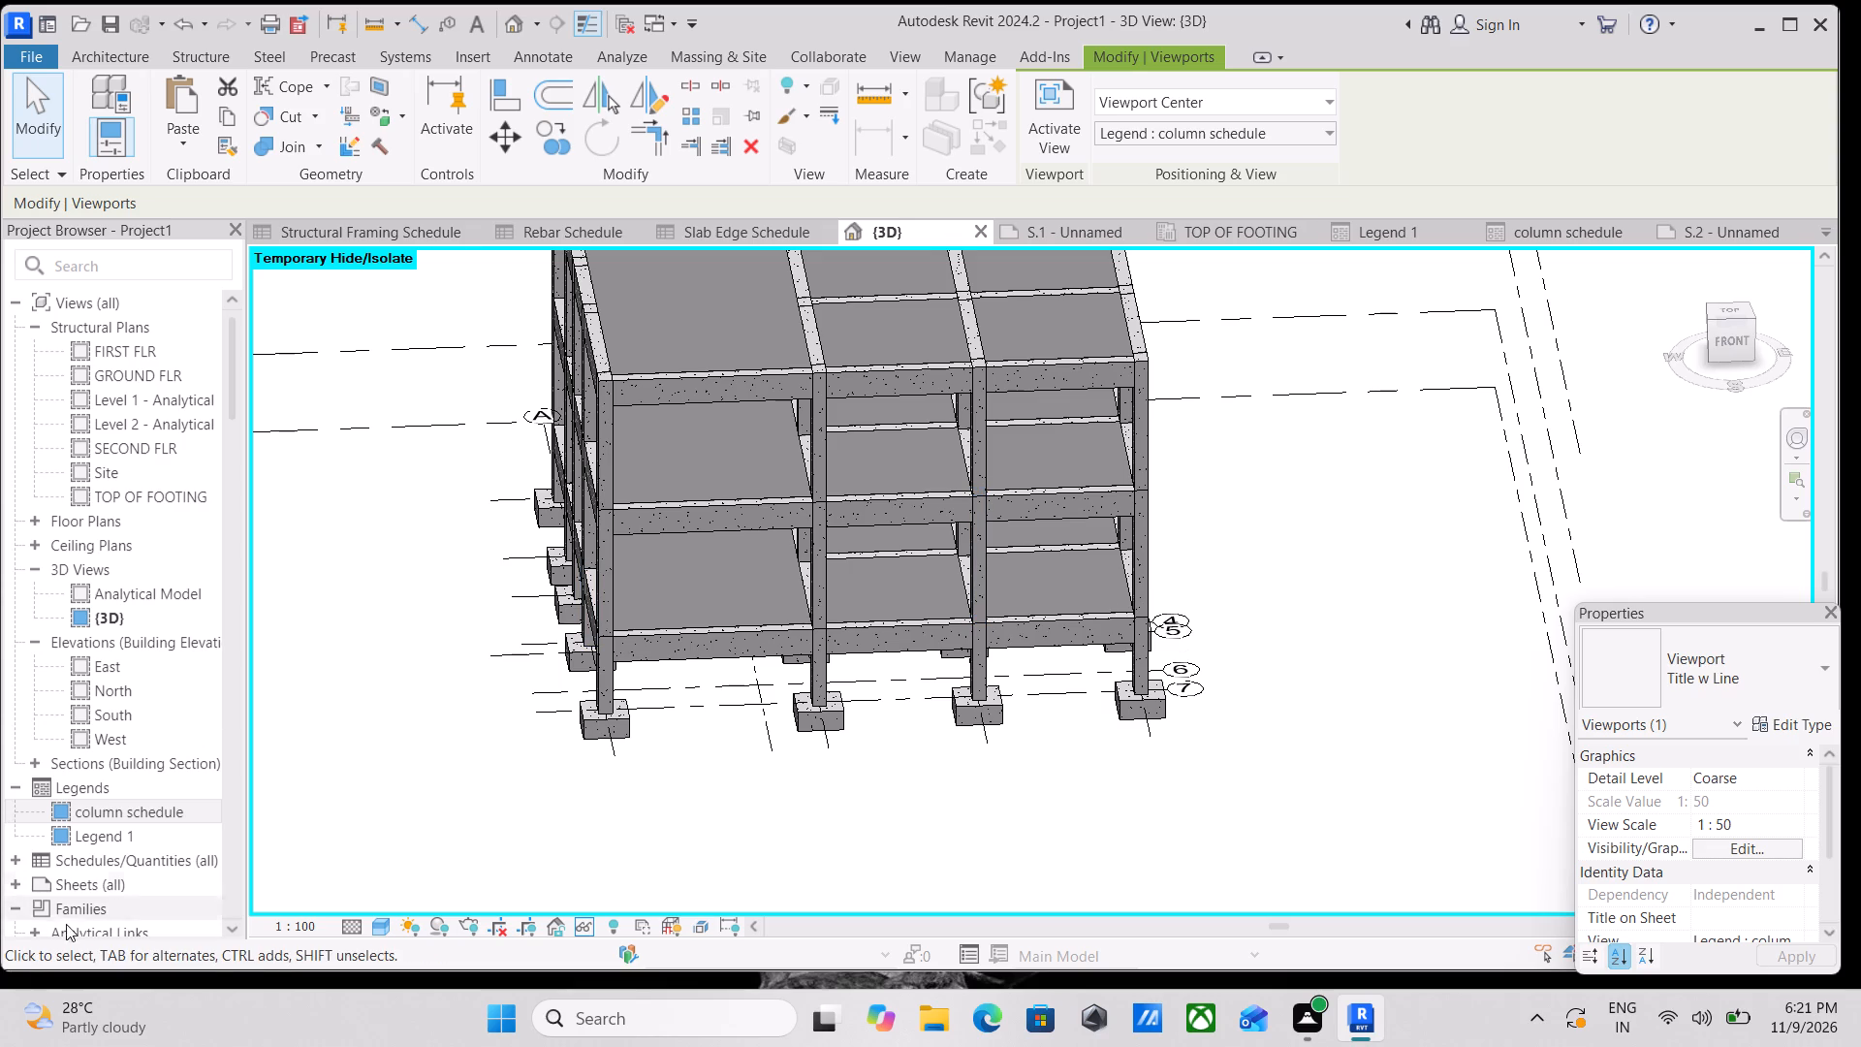
scroll(256, 870, up, 2)
scroll(698, 704, down, 1)
middle_drag(698, 704, 513, 789)
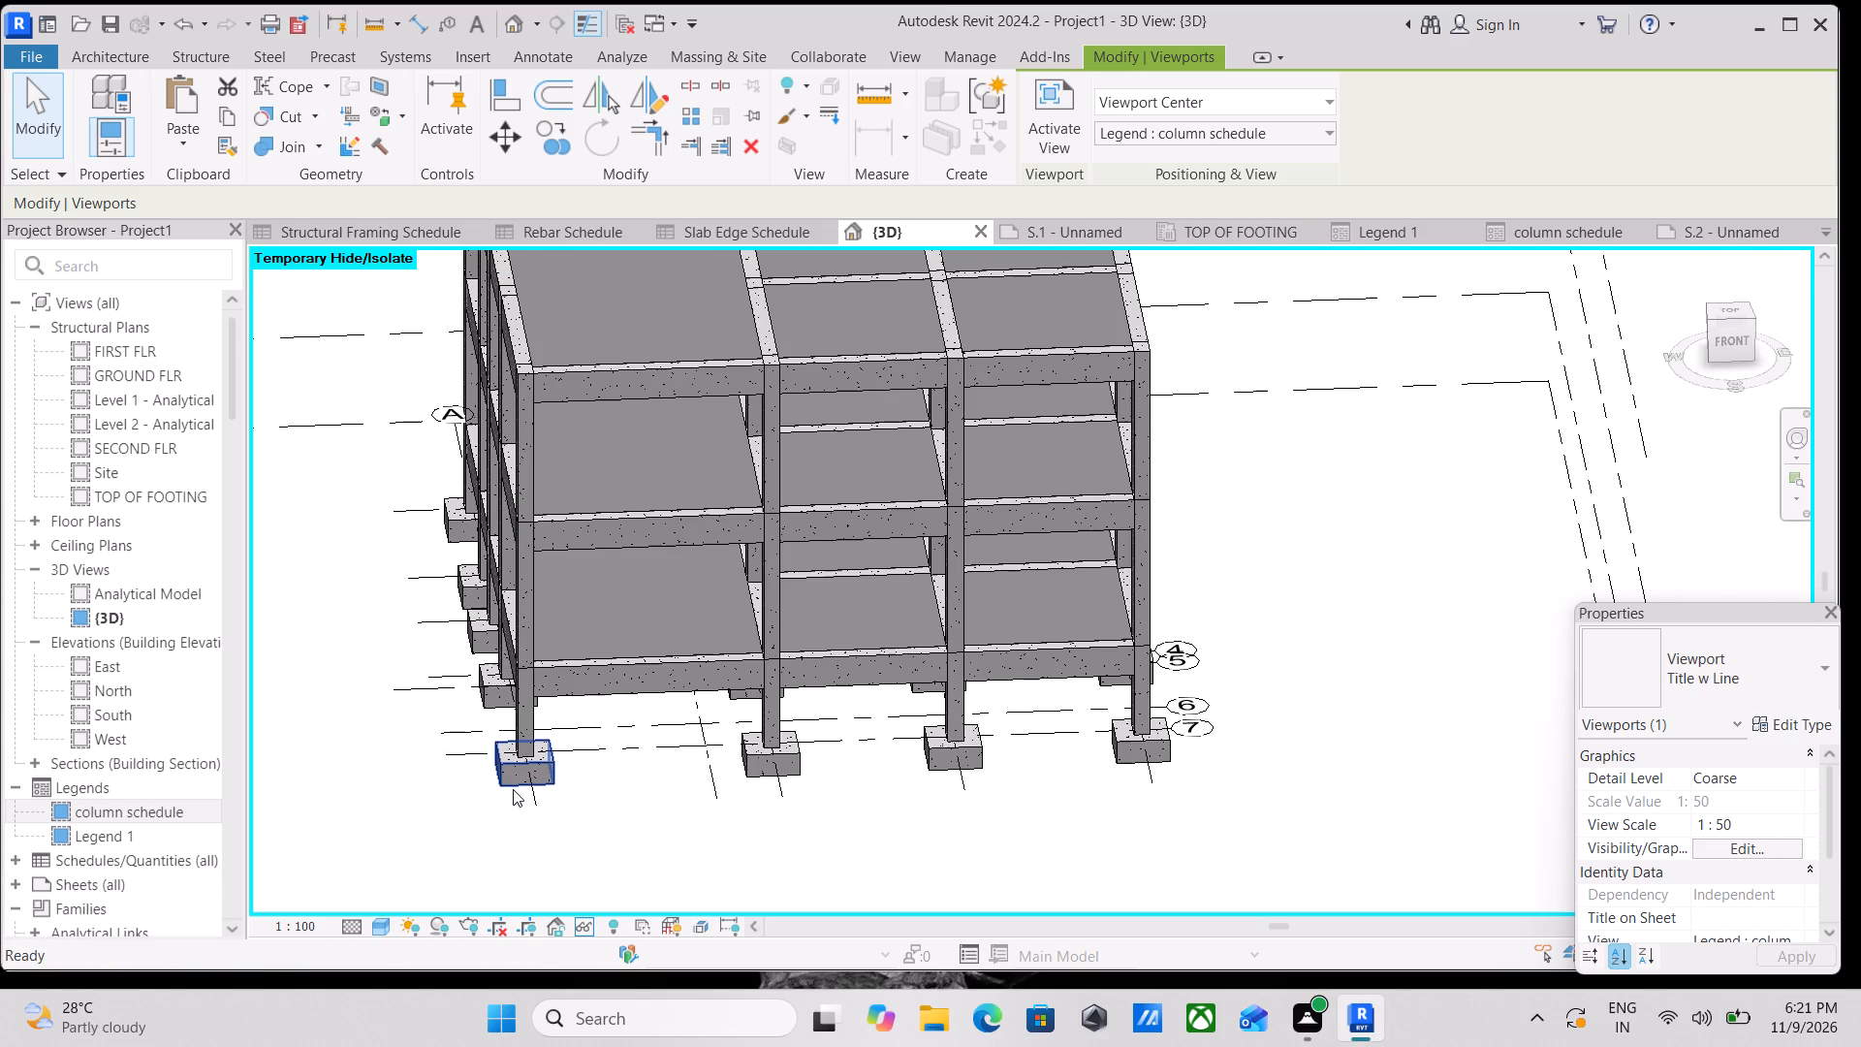
middle_drag(694, 755, 485, 861)
middle_drag(816, 729, 738, 765)
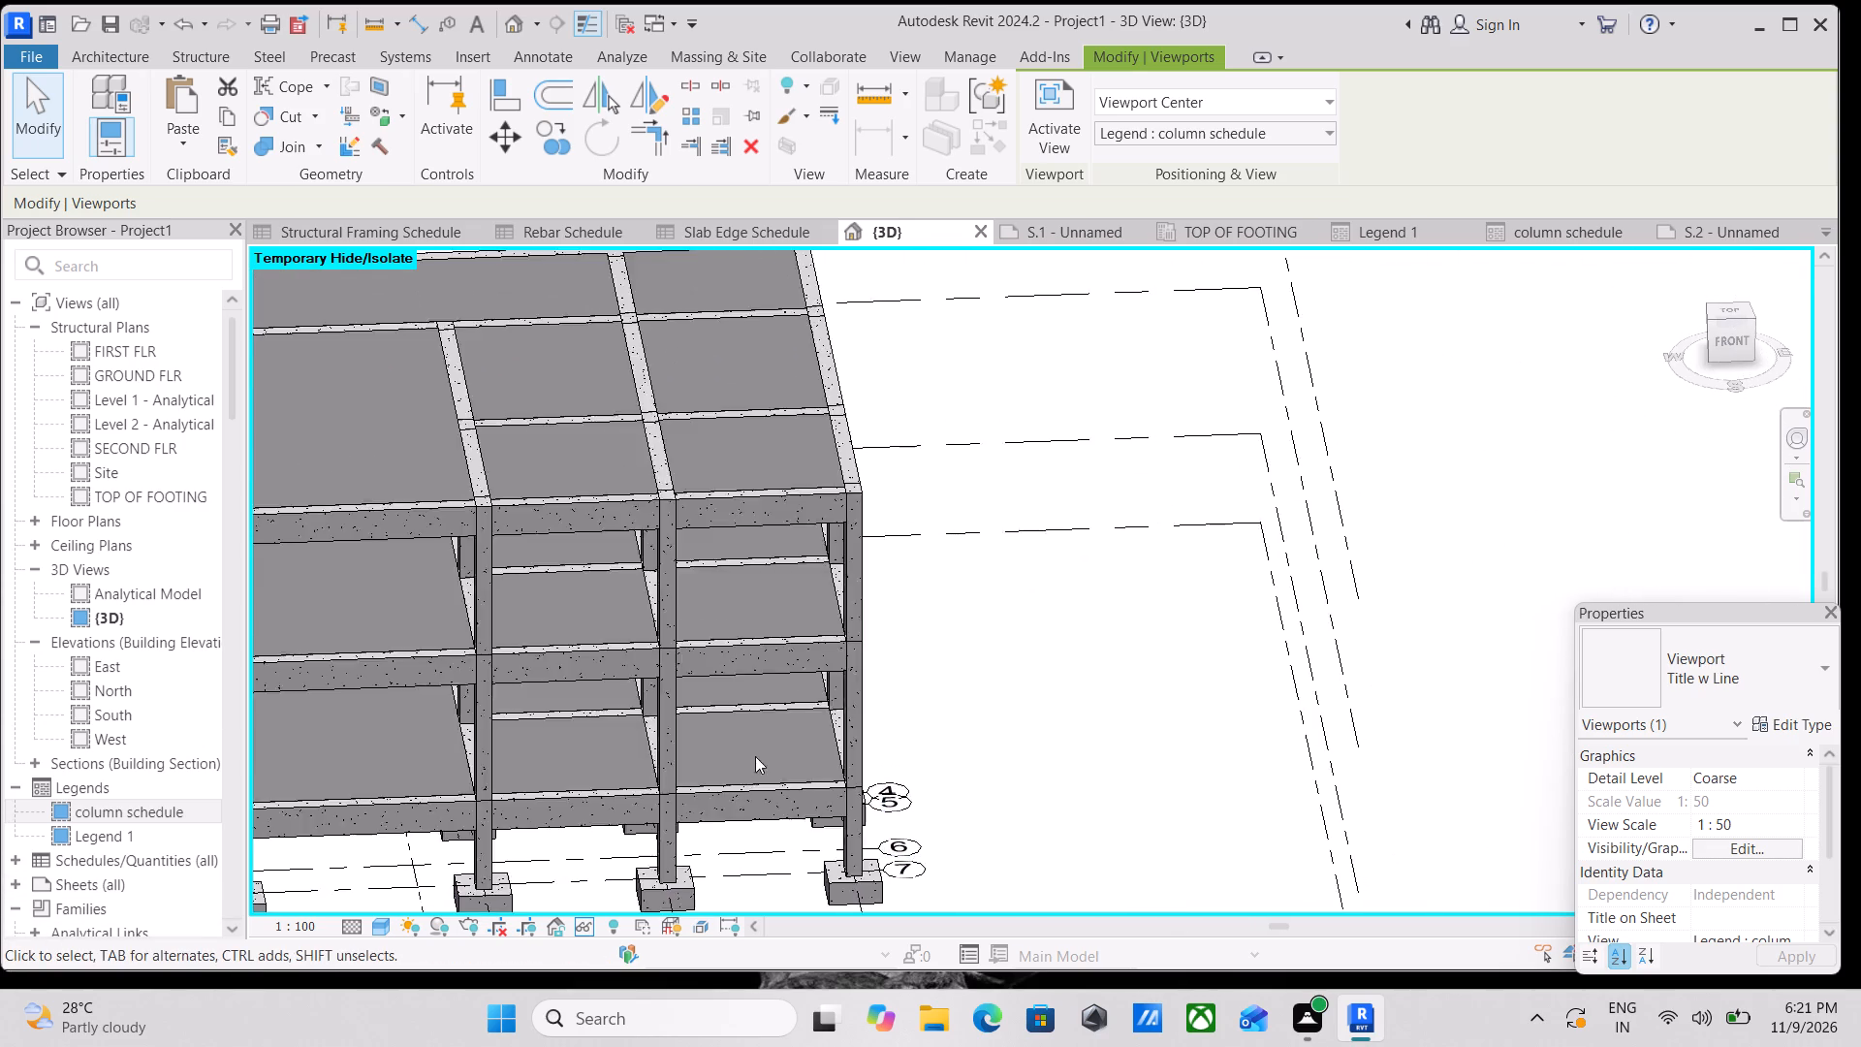
scroll(762, 753, up, 2)
middle_drag(835, 716, 893, 782)
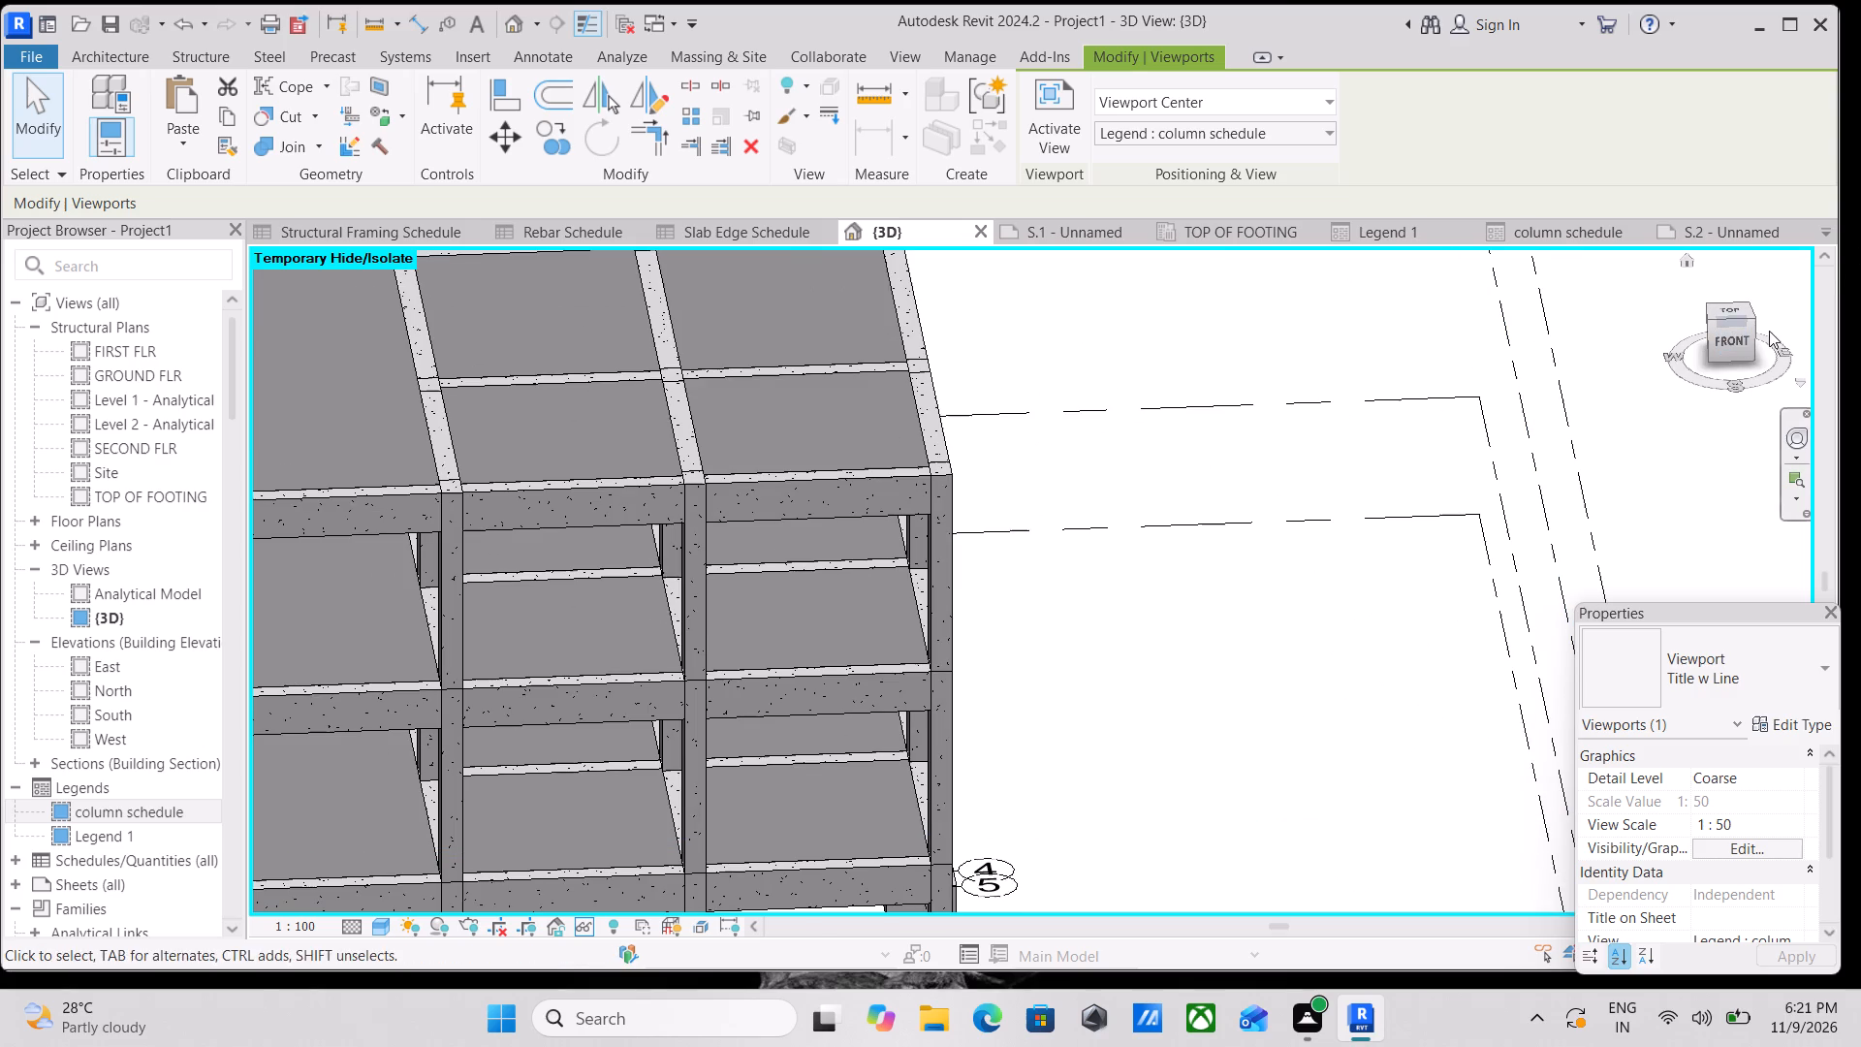
click(1753, 339)
scroll(873, 628, up, 4)
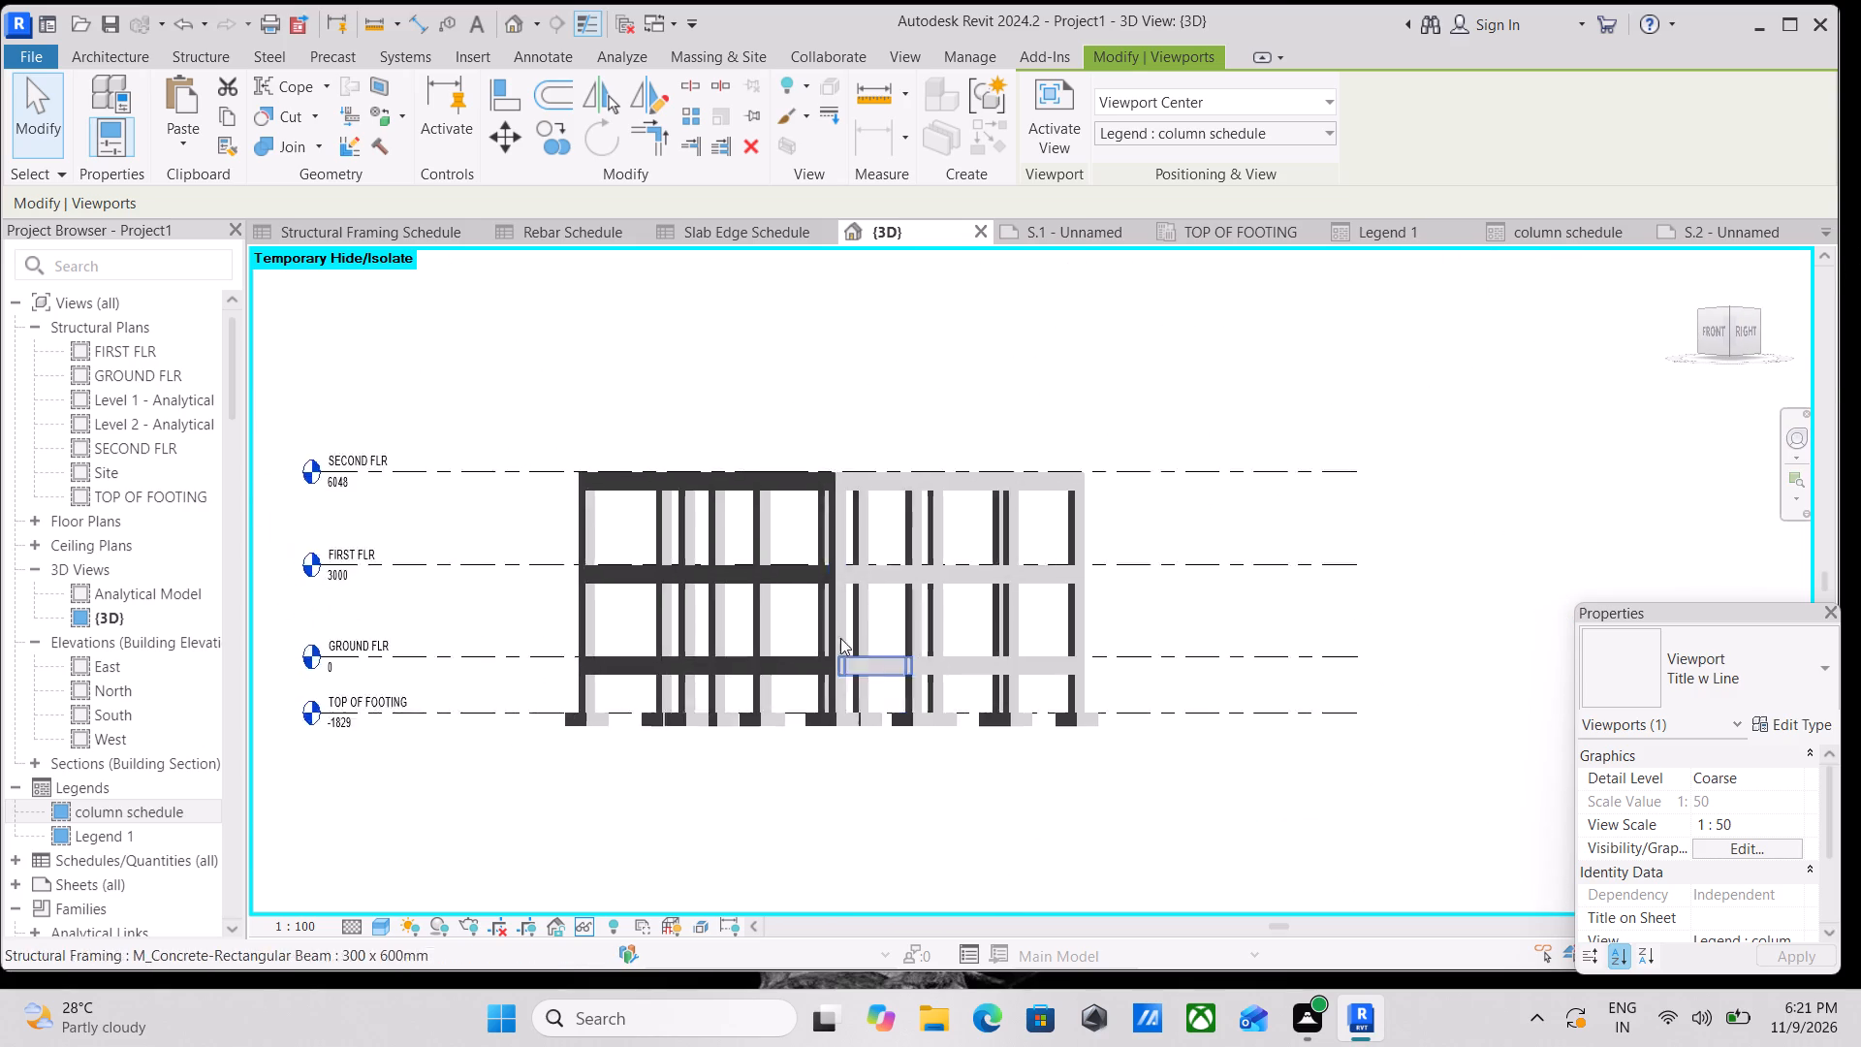
click(1738, 340)
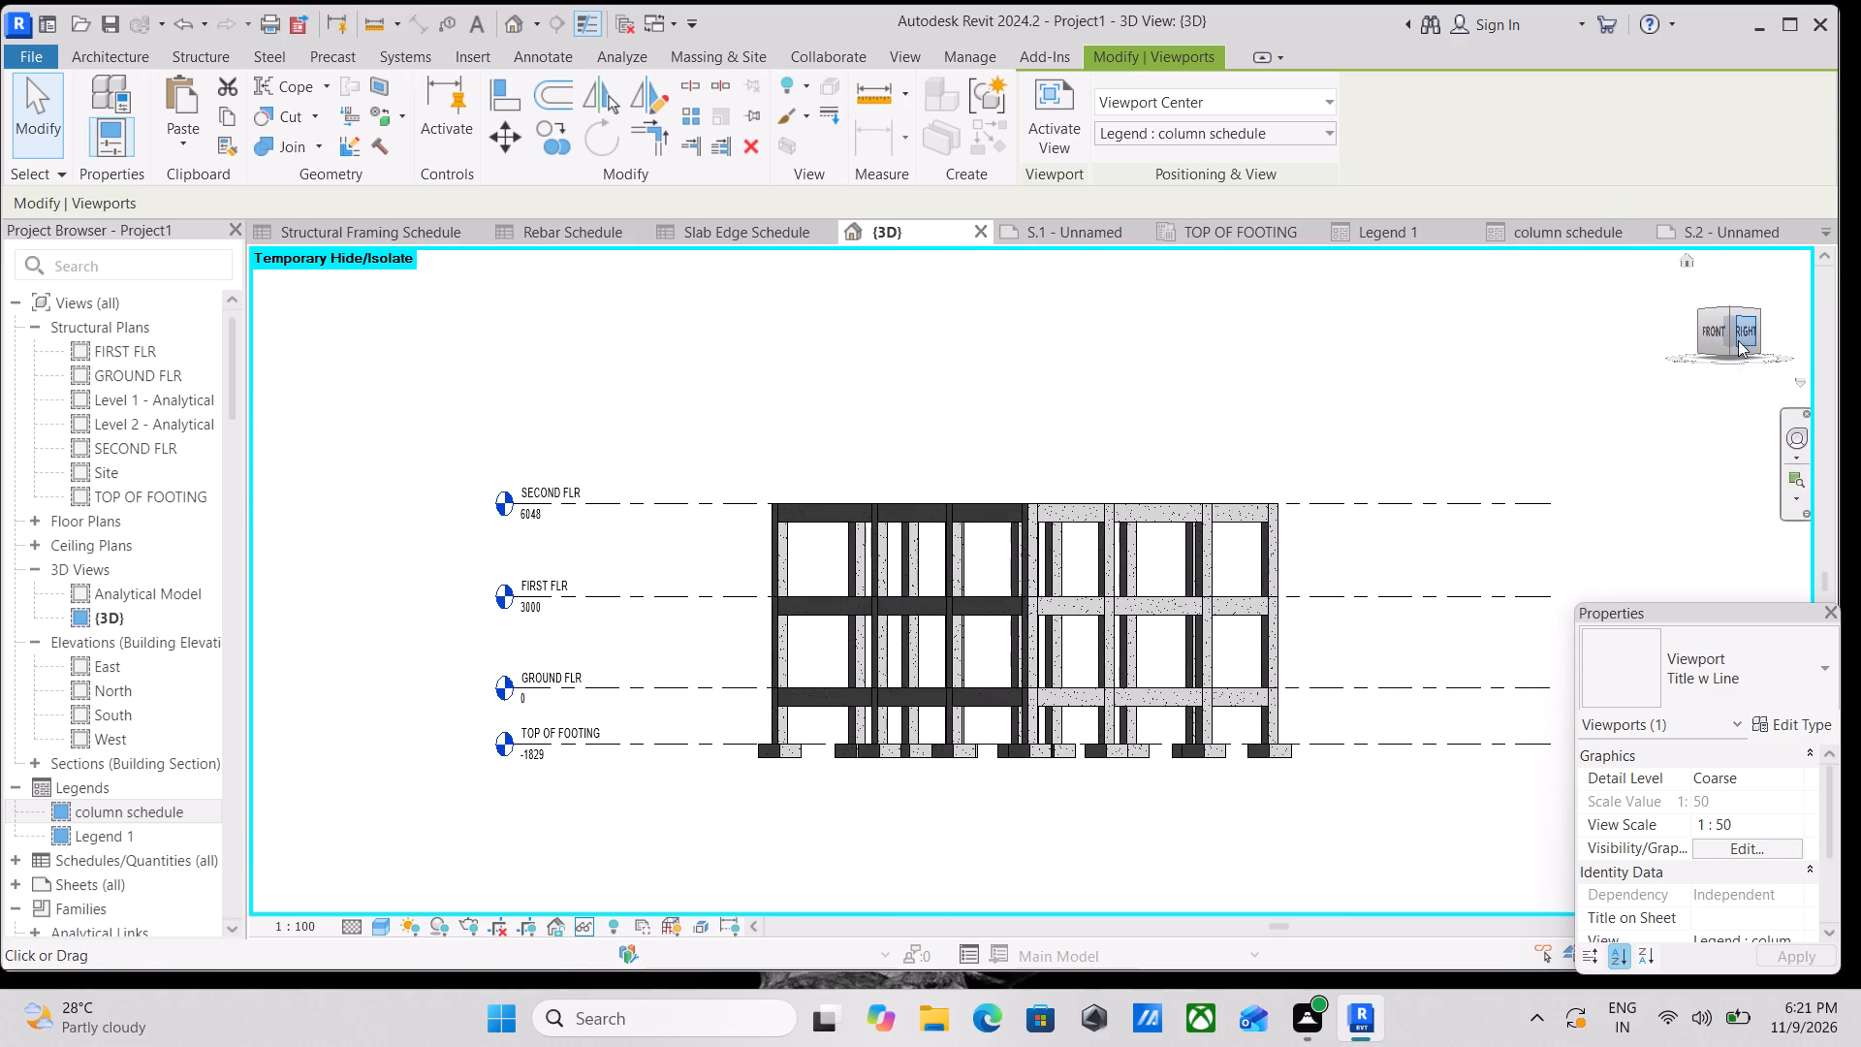
scroll(1709, 331, up, 1)
click(1708, 314)
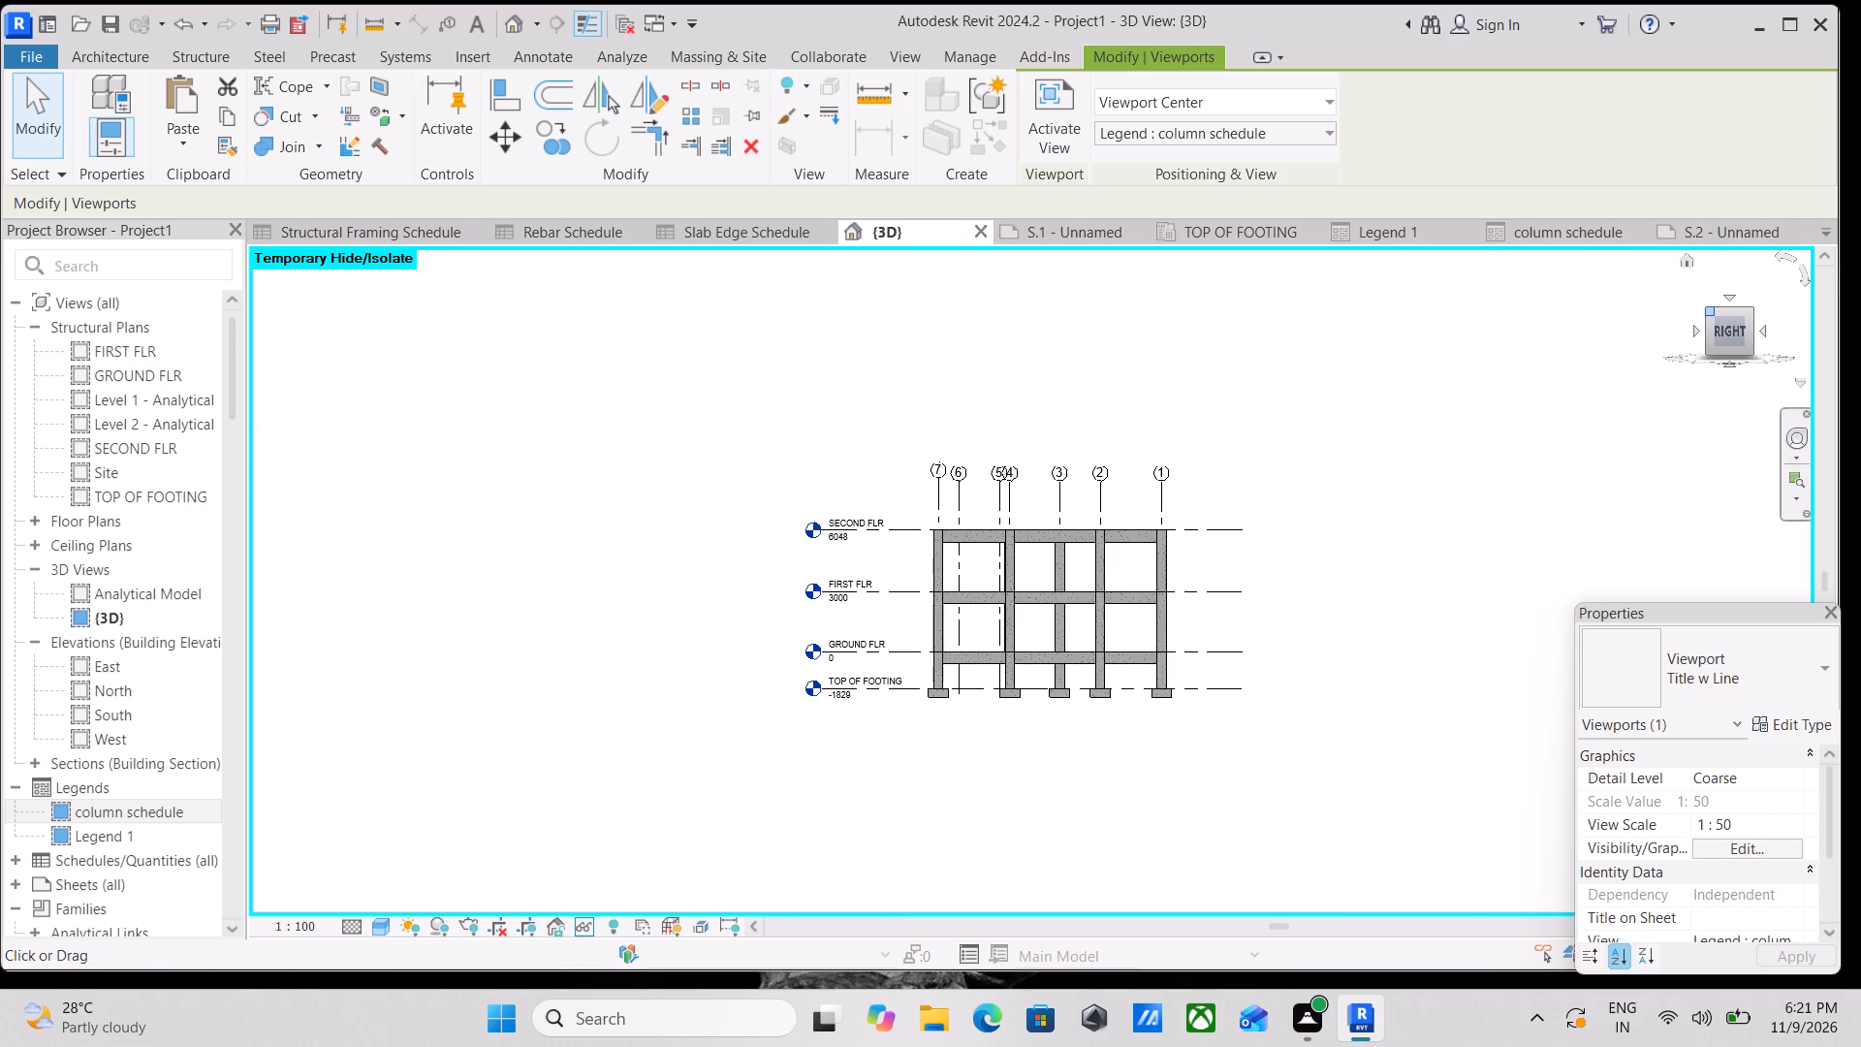
Inspect the SECOND FLR slab panels between the beams, checking the large corner panel and the smaller panel beside it.
scroll(854, 681, up, 5)
scroll(1051, 586, up, 3)
scroll(901, 559, up, 4)
middle_drag(737, 538, 781, 653)
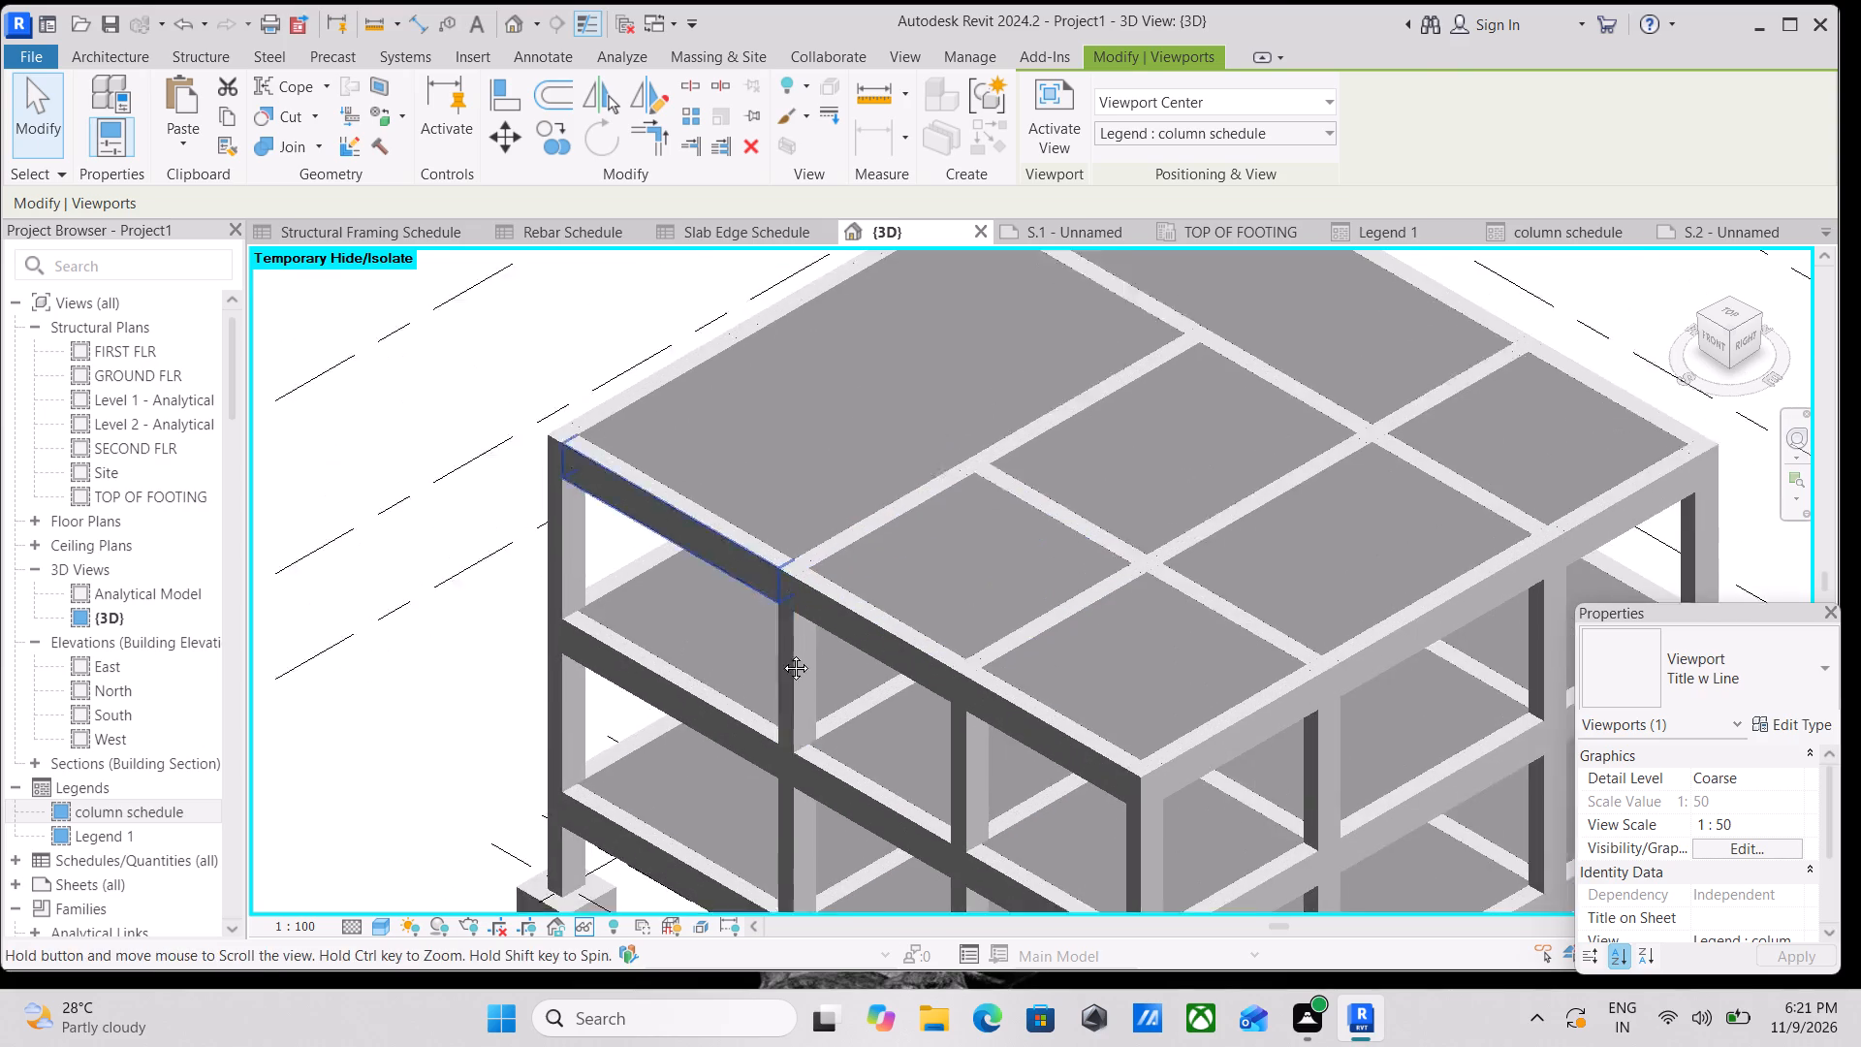
middle_drag(781, 653, 801, 698)
scroll(963, 355, up, 4)
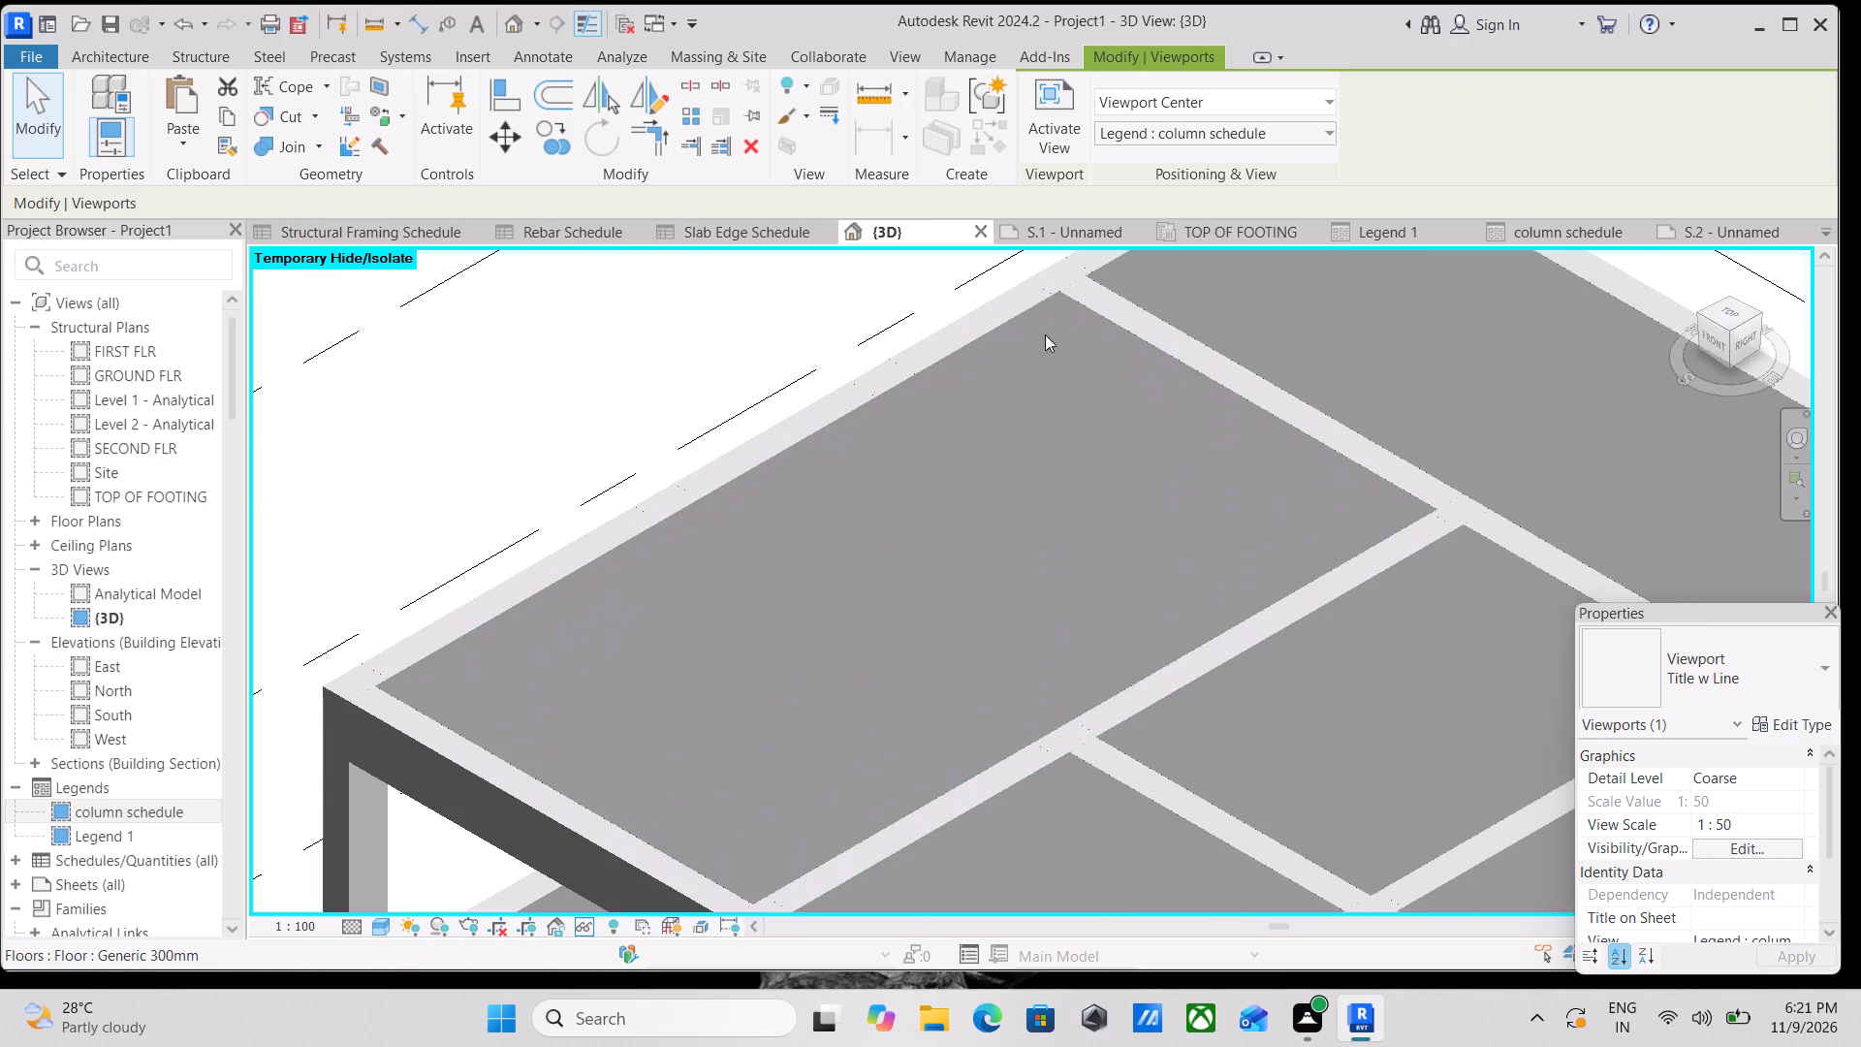
click(1032, 316)
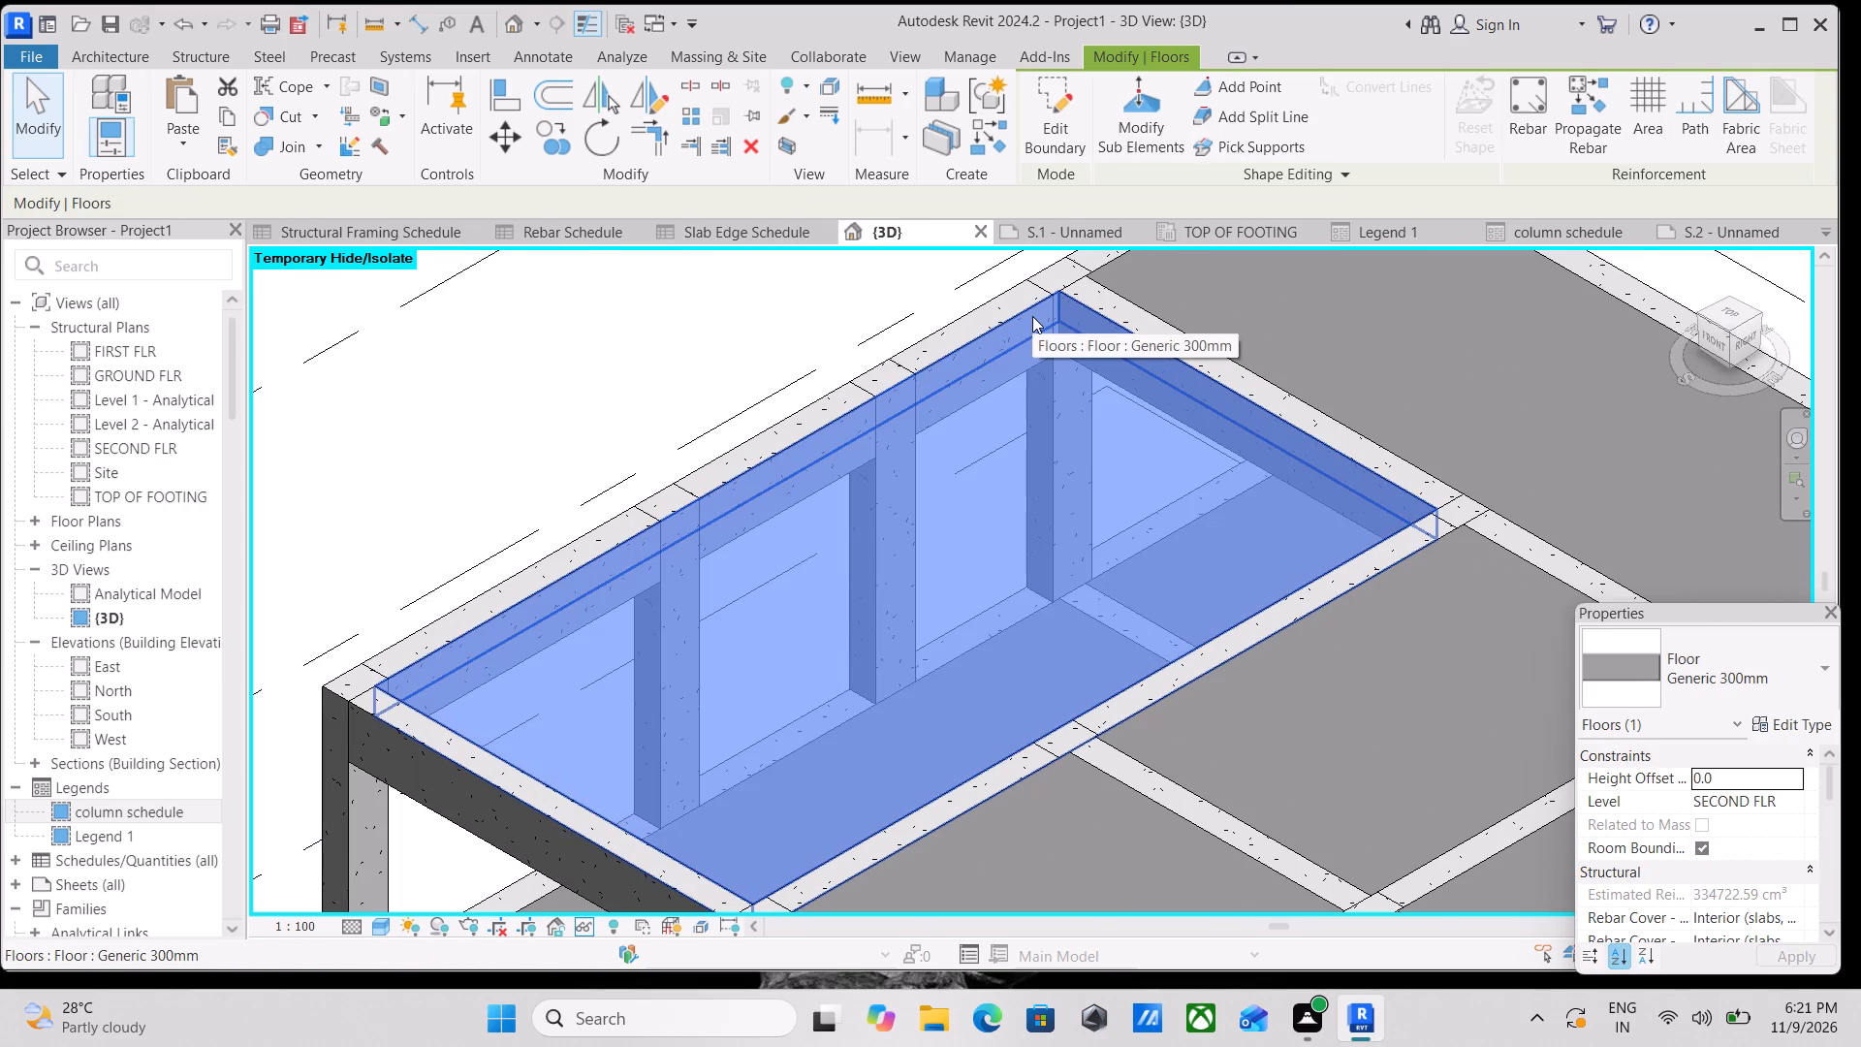
key(Escape)
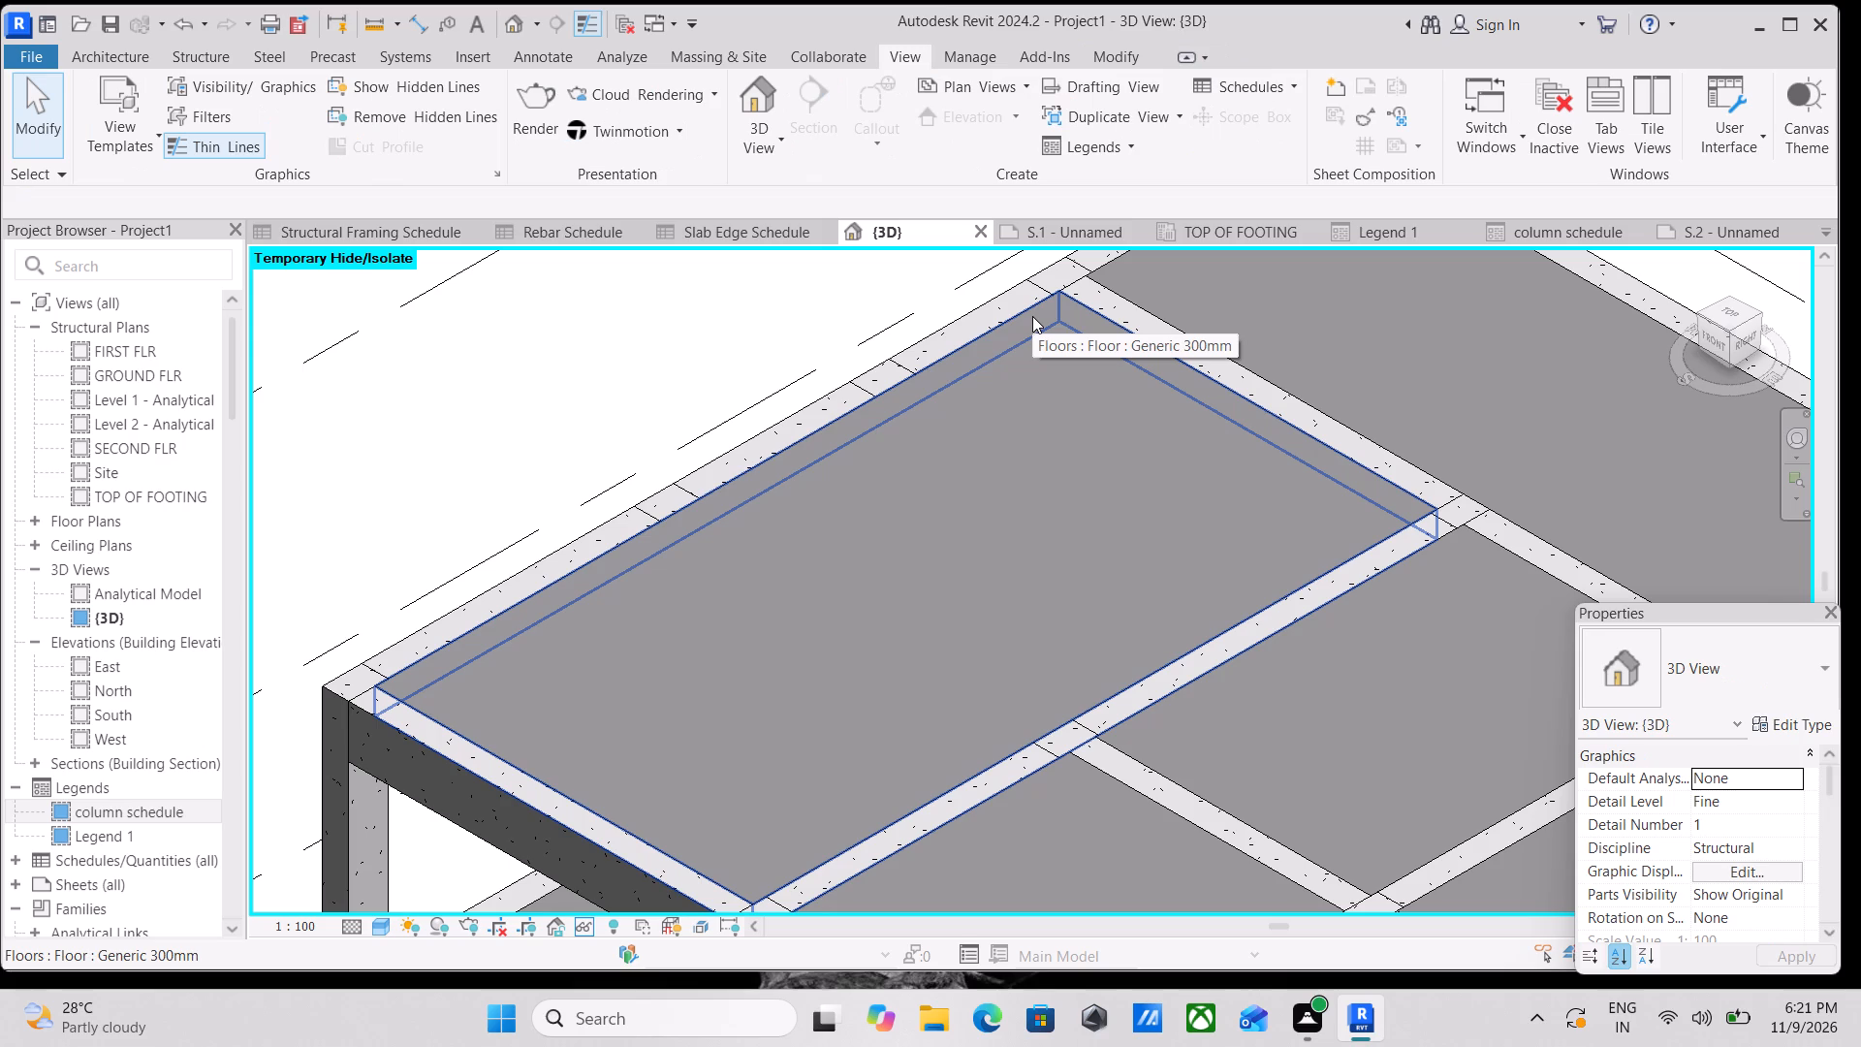
scroll(666, 530, down, 3)
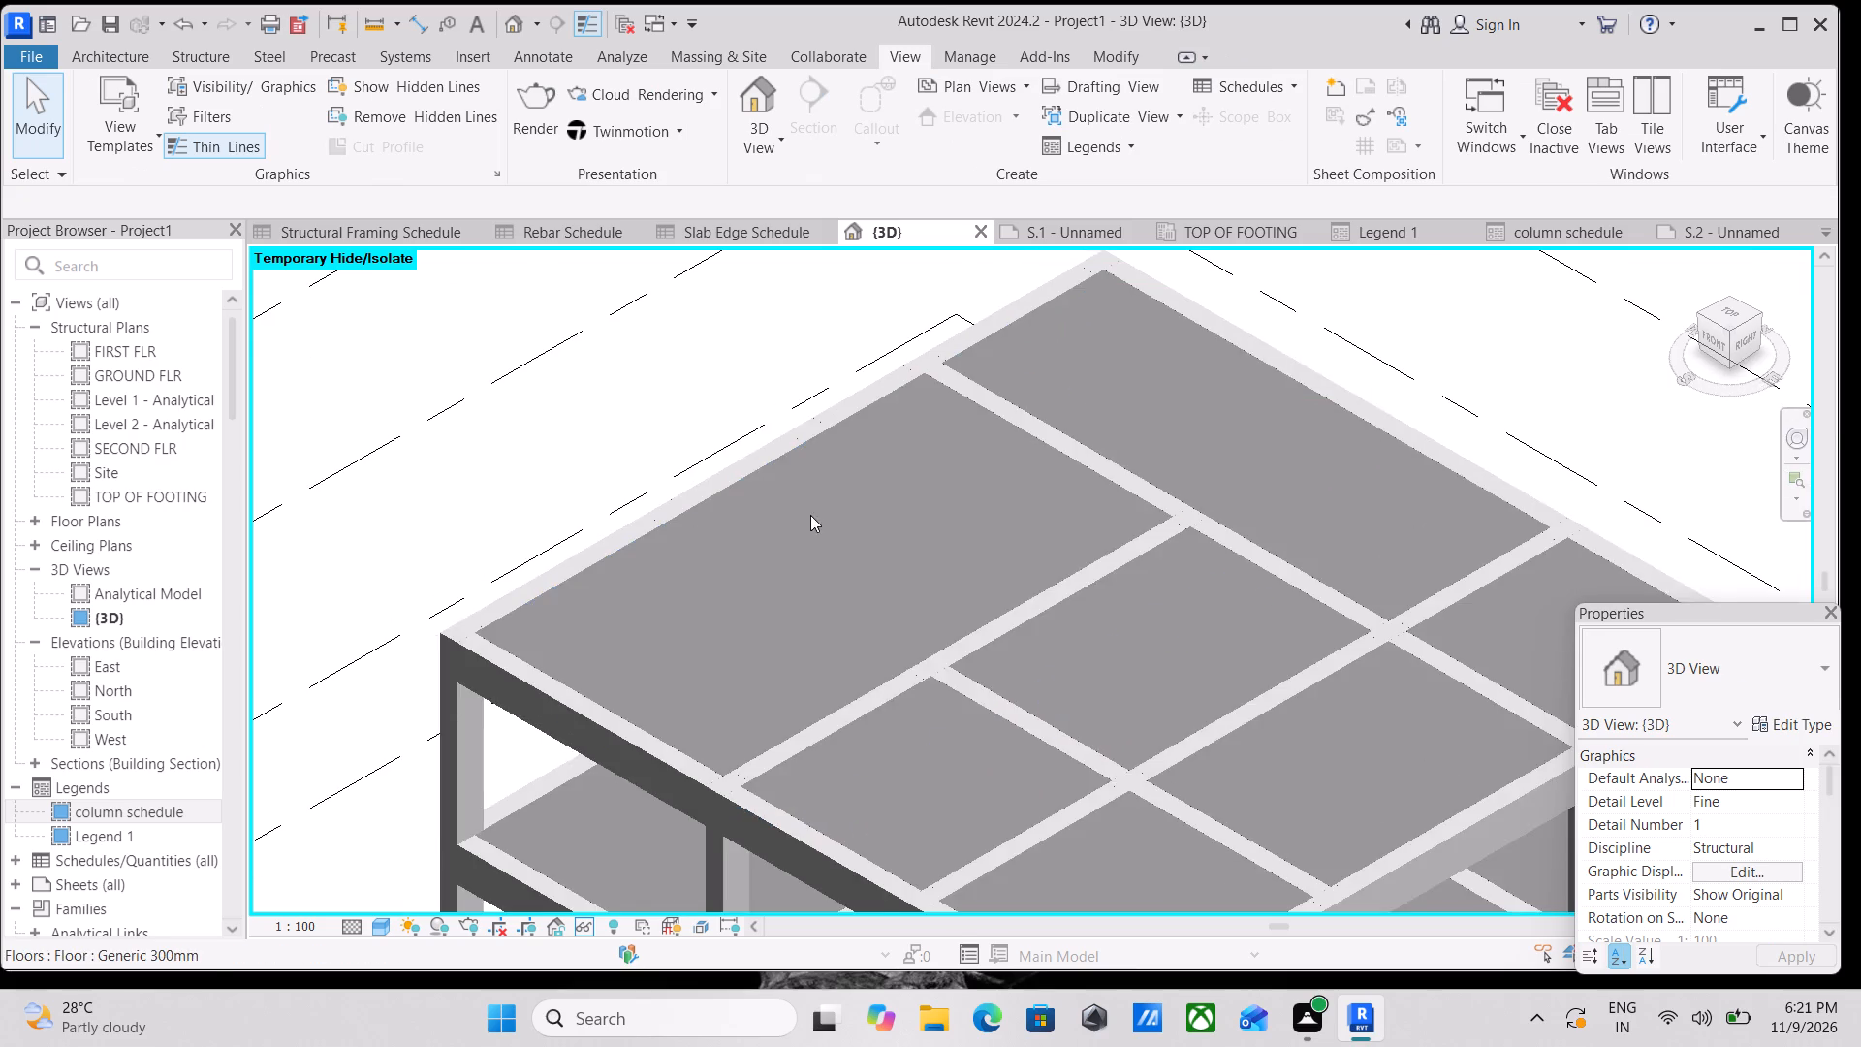
middle_drag(810, 515, 639, 464)
scroll(888, 555, down, 1)
middle_drag(888, 556, 691, 452)
scroll(590, 523, up, 3)
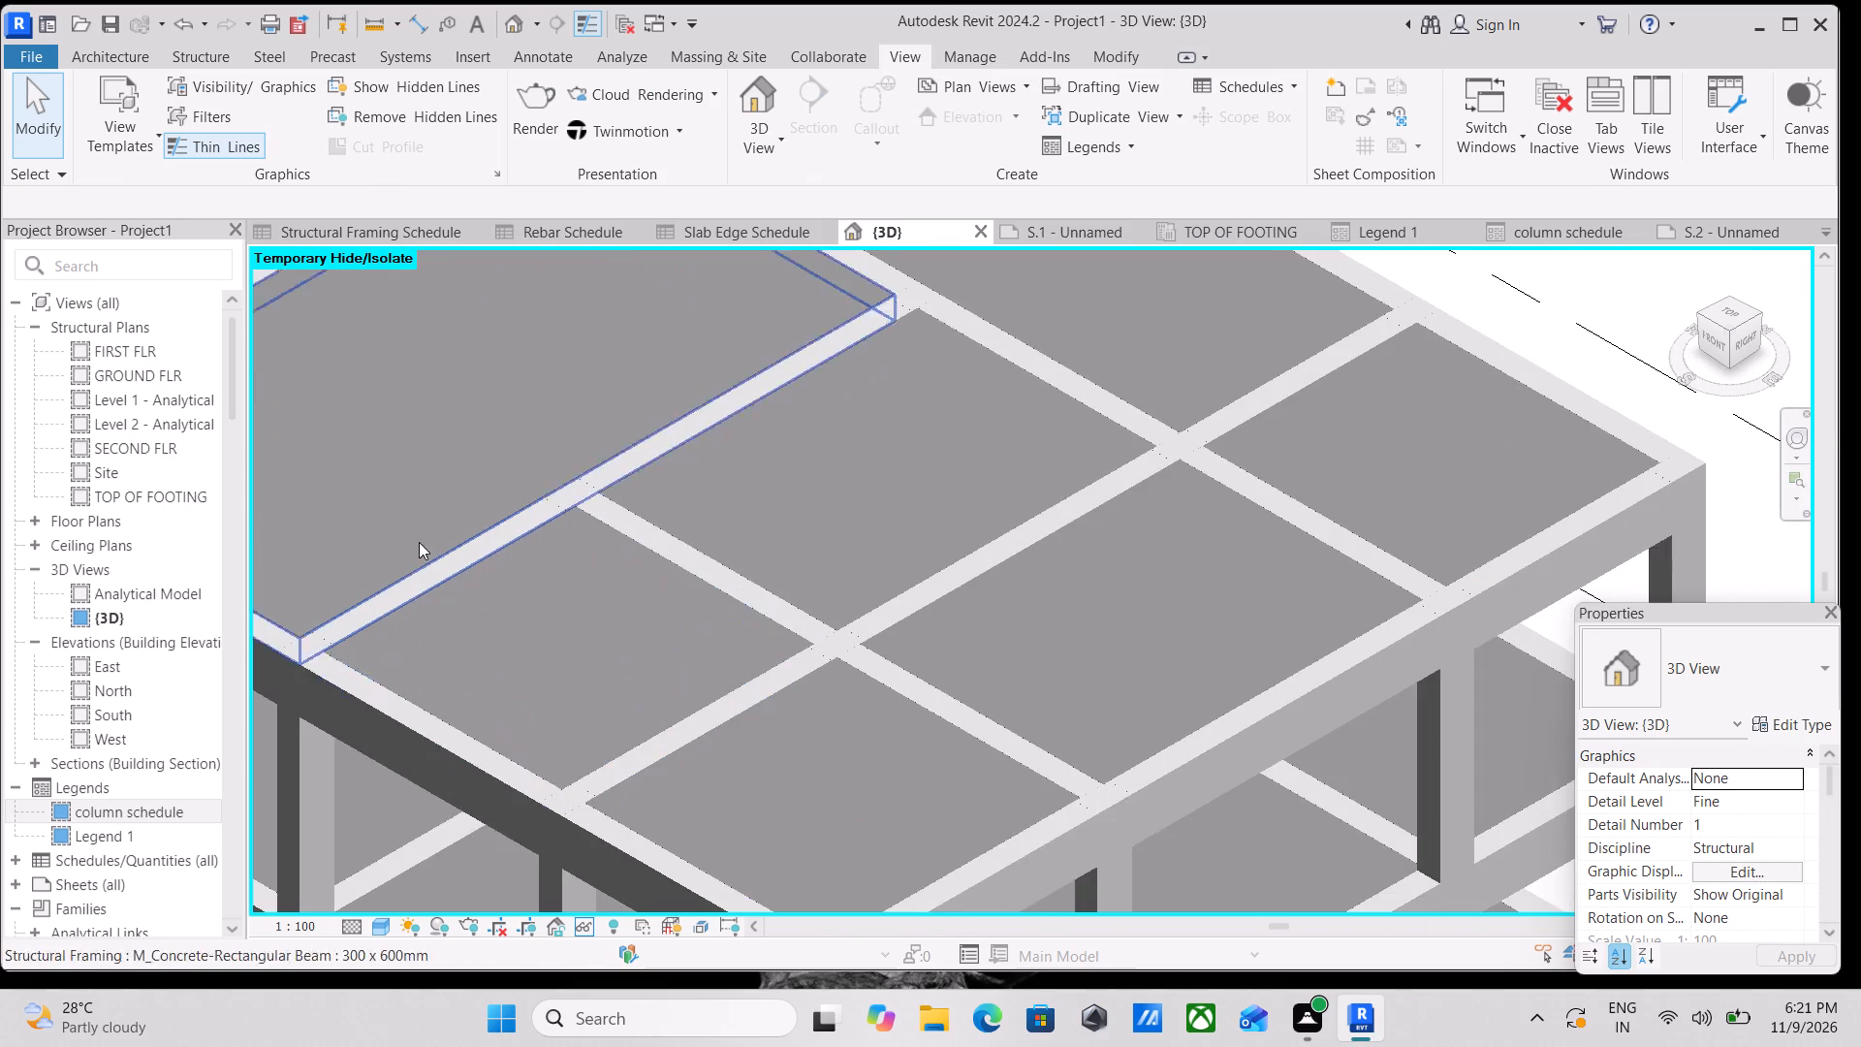
click(554, 522)
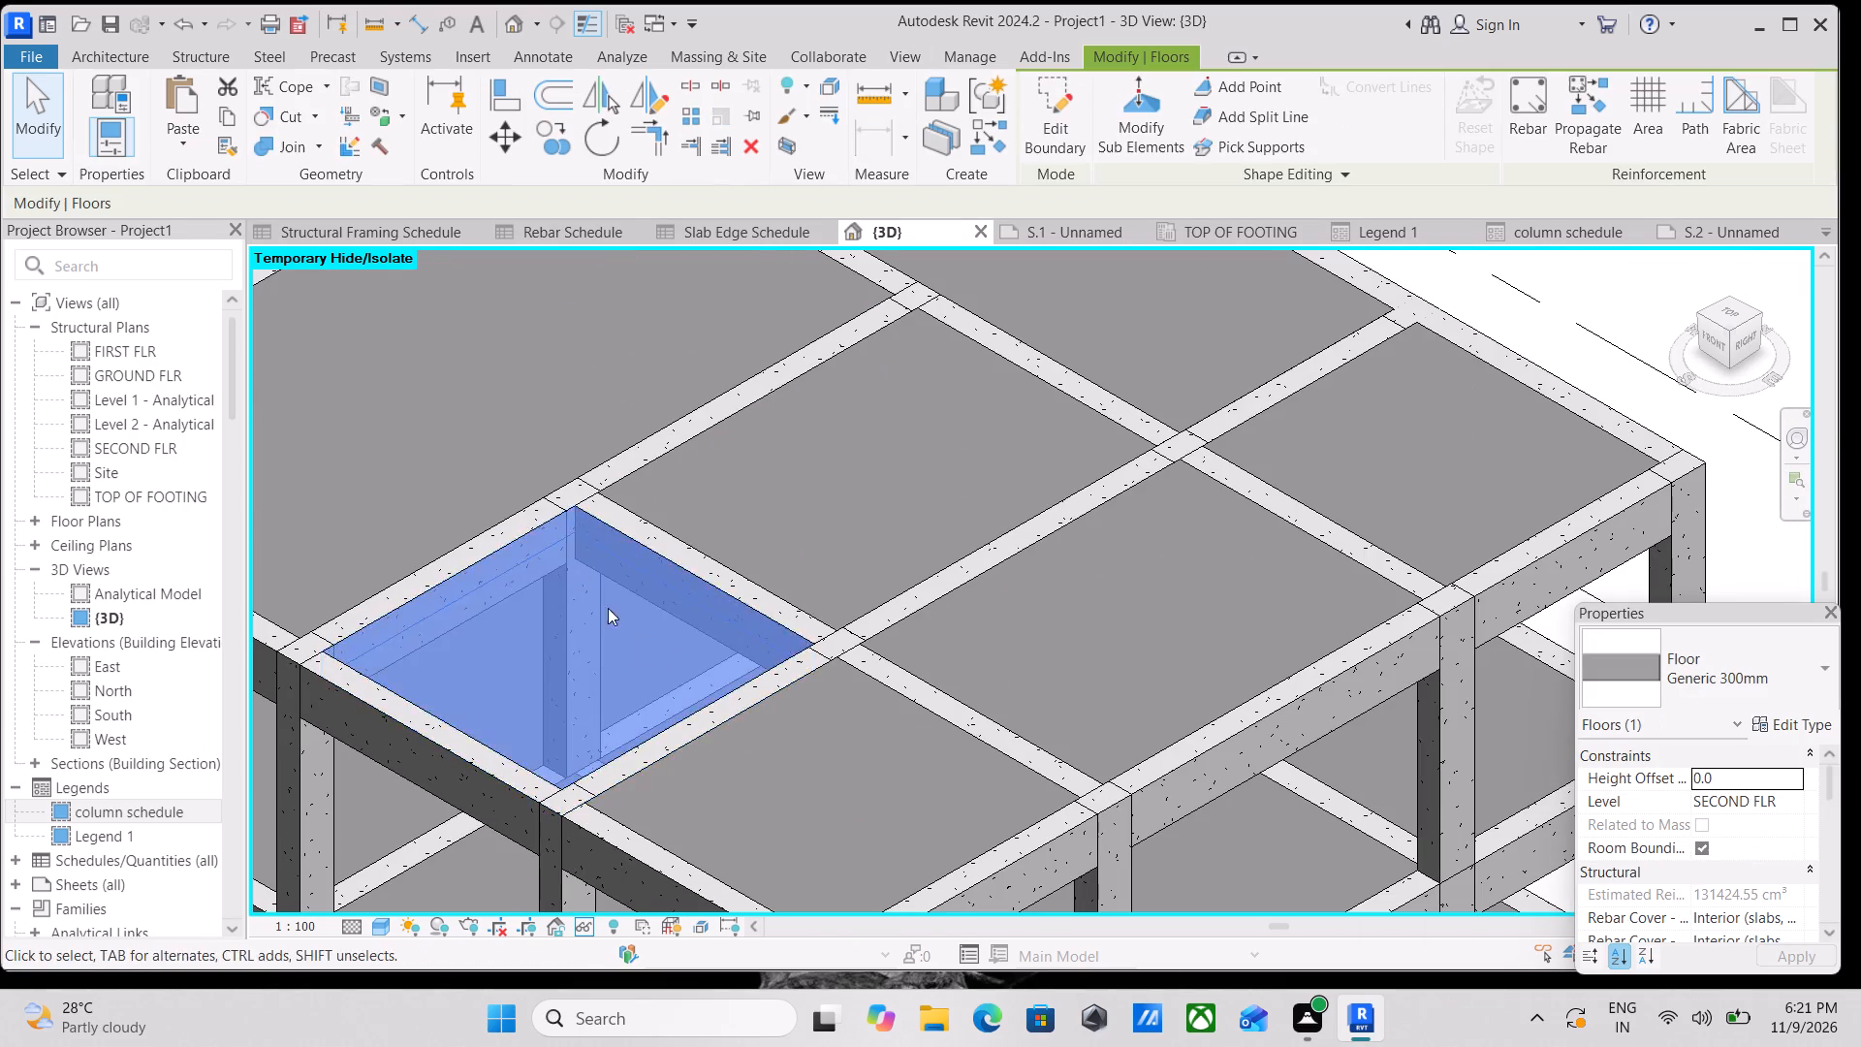
scroll(669, 655, down, 2)
middle_drag(673, 652, 882, 484)
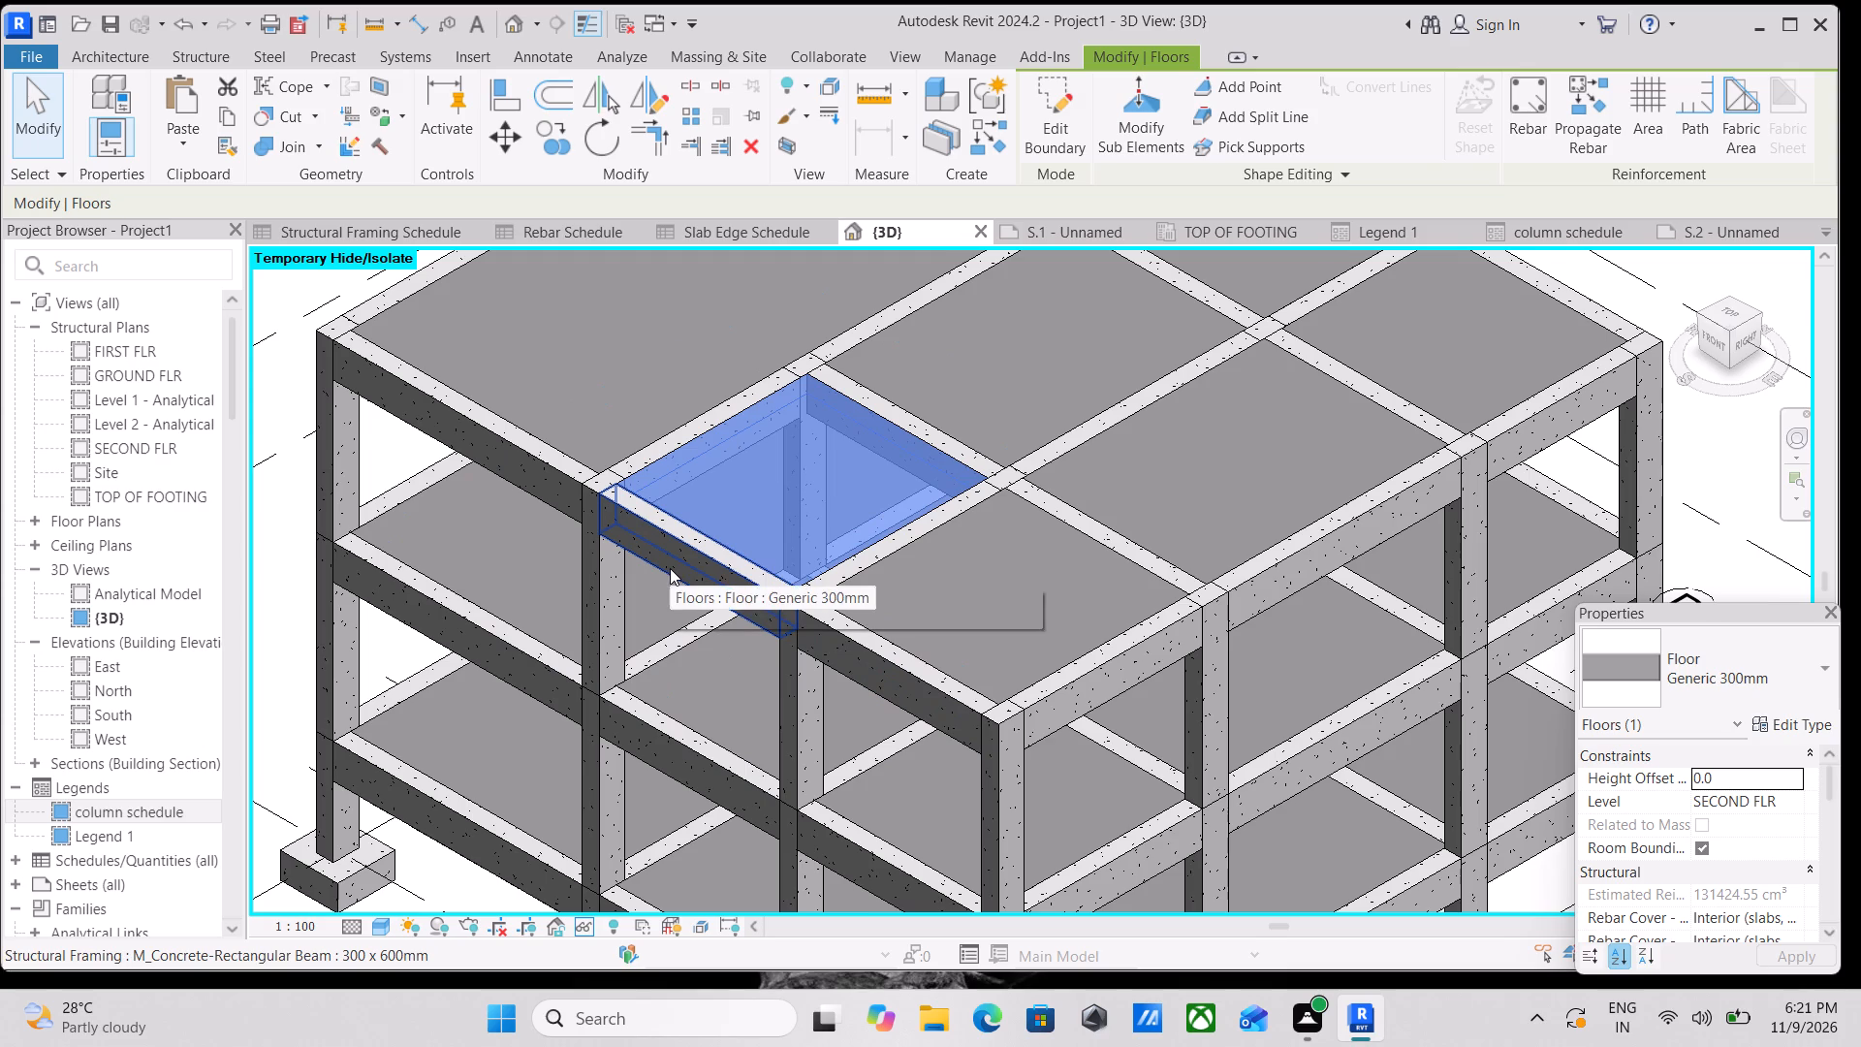
key(Escape)
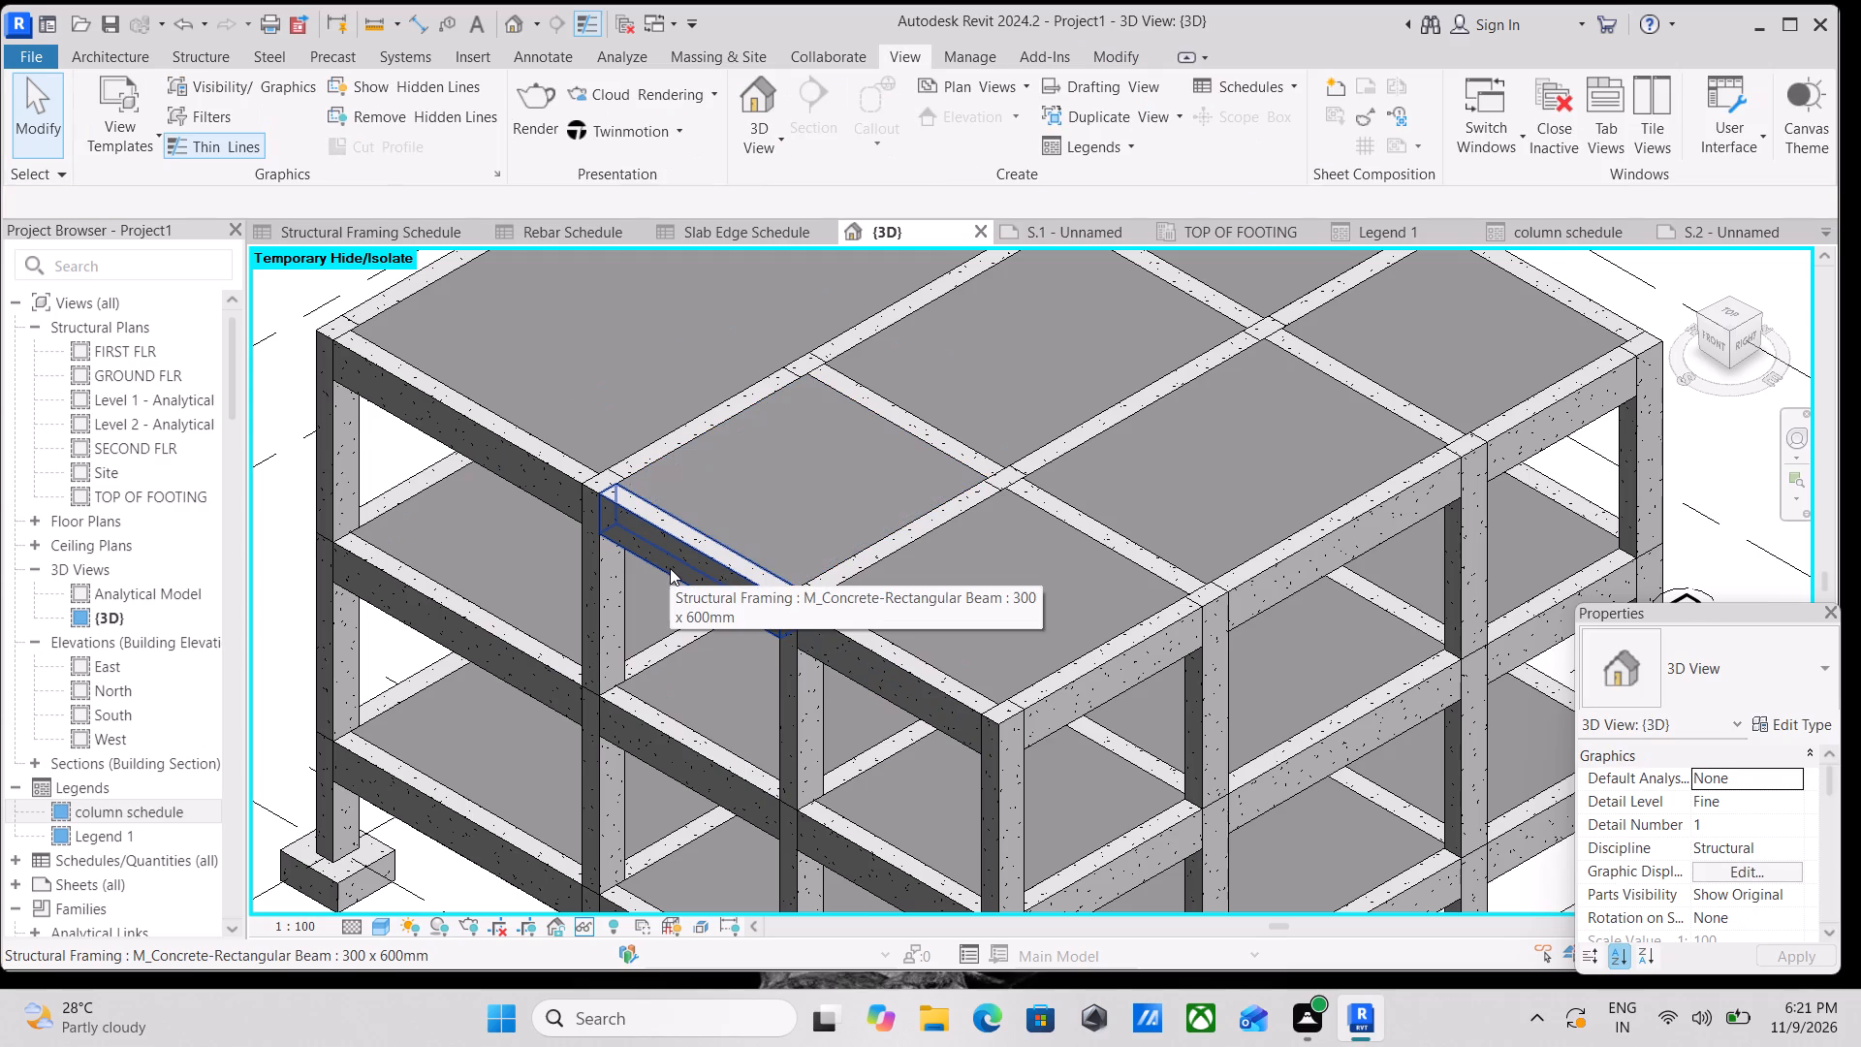
scroll(692, 572, up, 3)
middle_drag(737, 428, 707, 521)
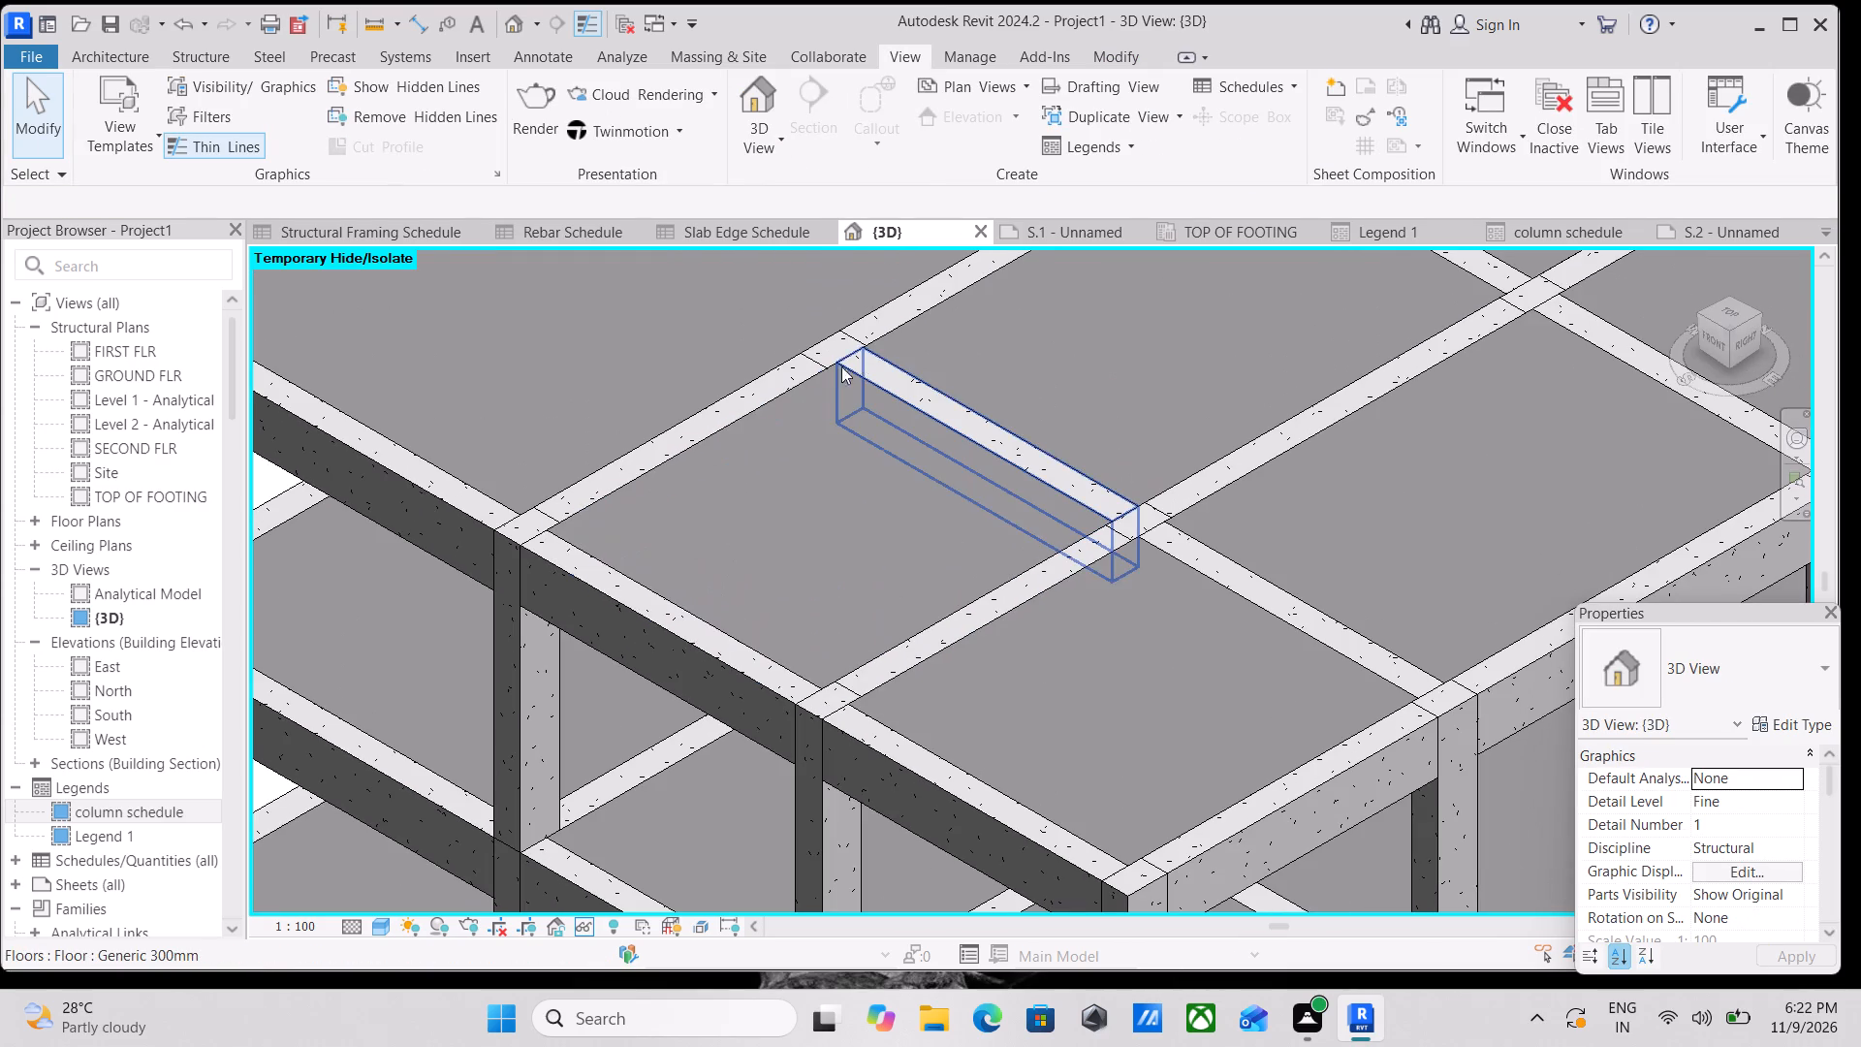
click(835, 367)
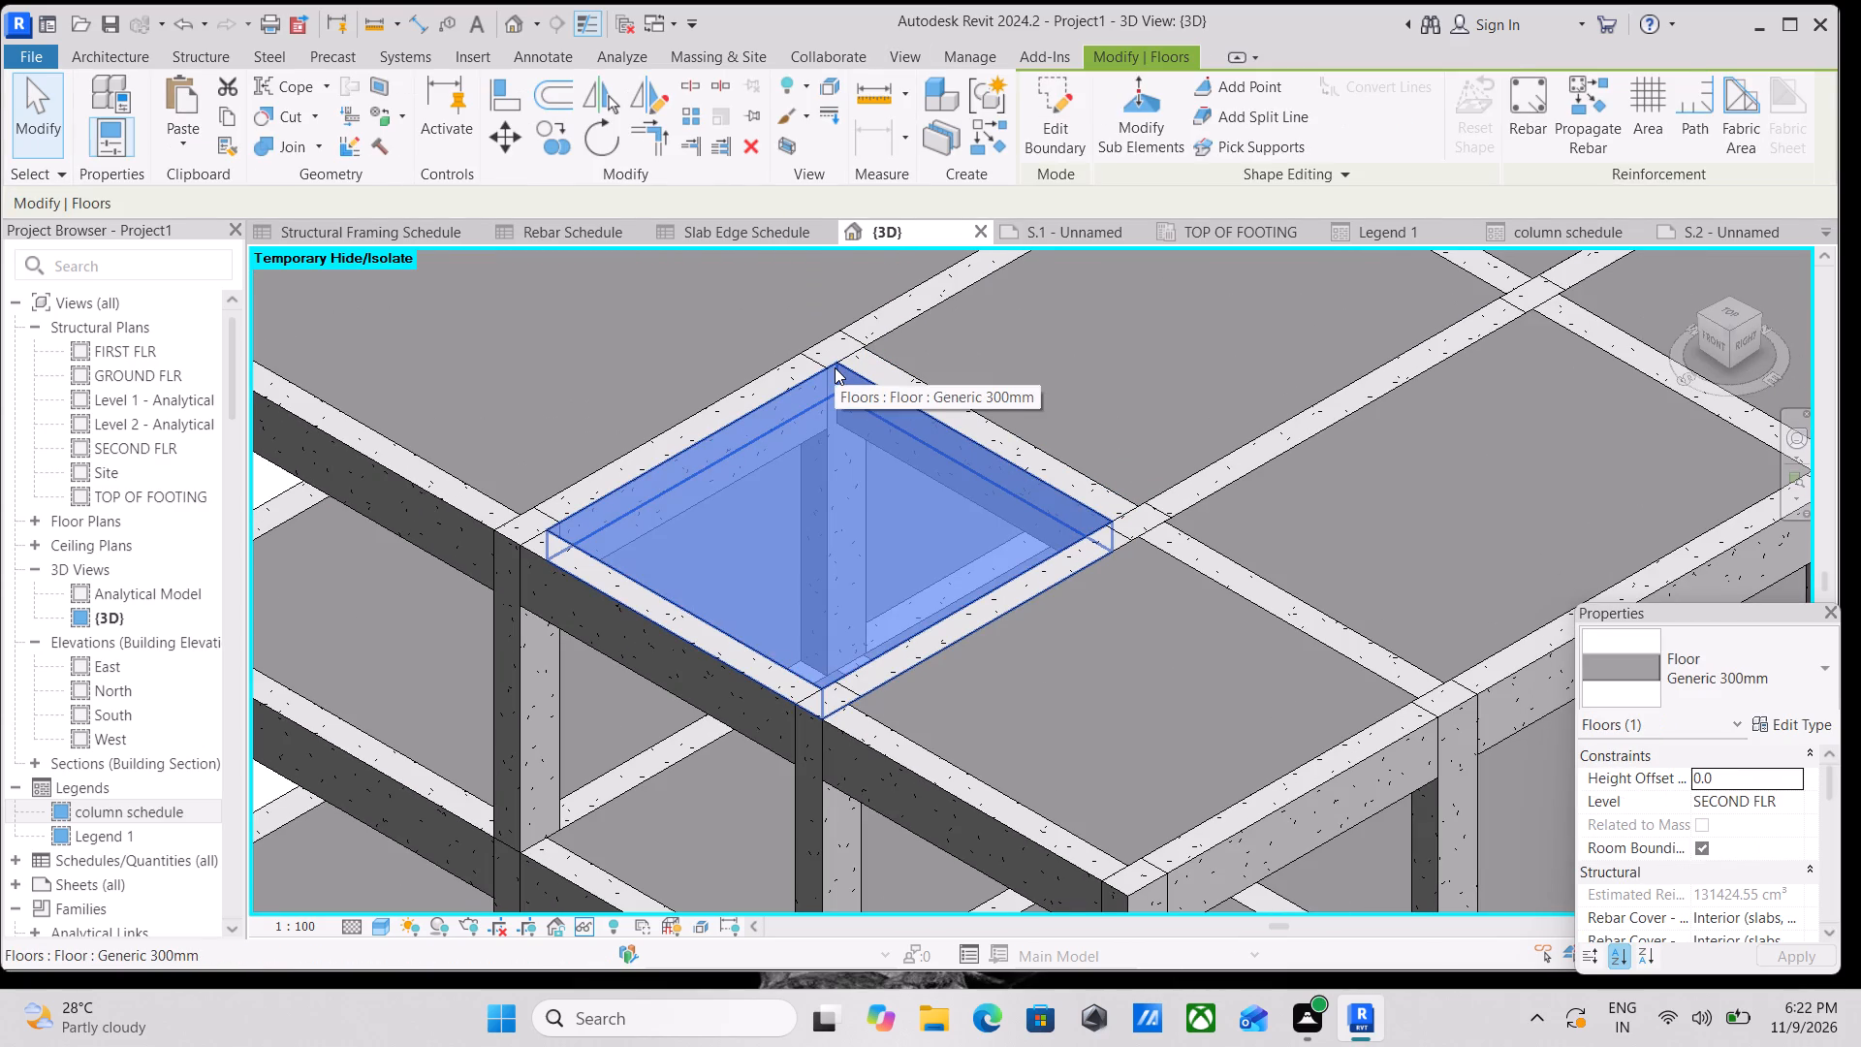
key(Escape)
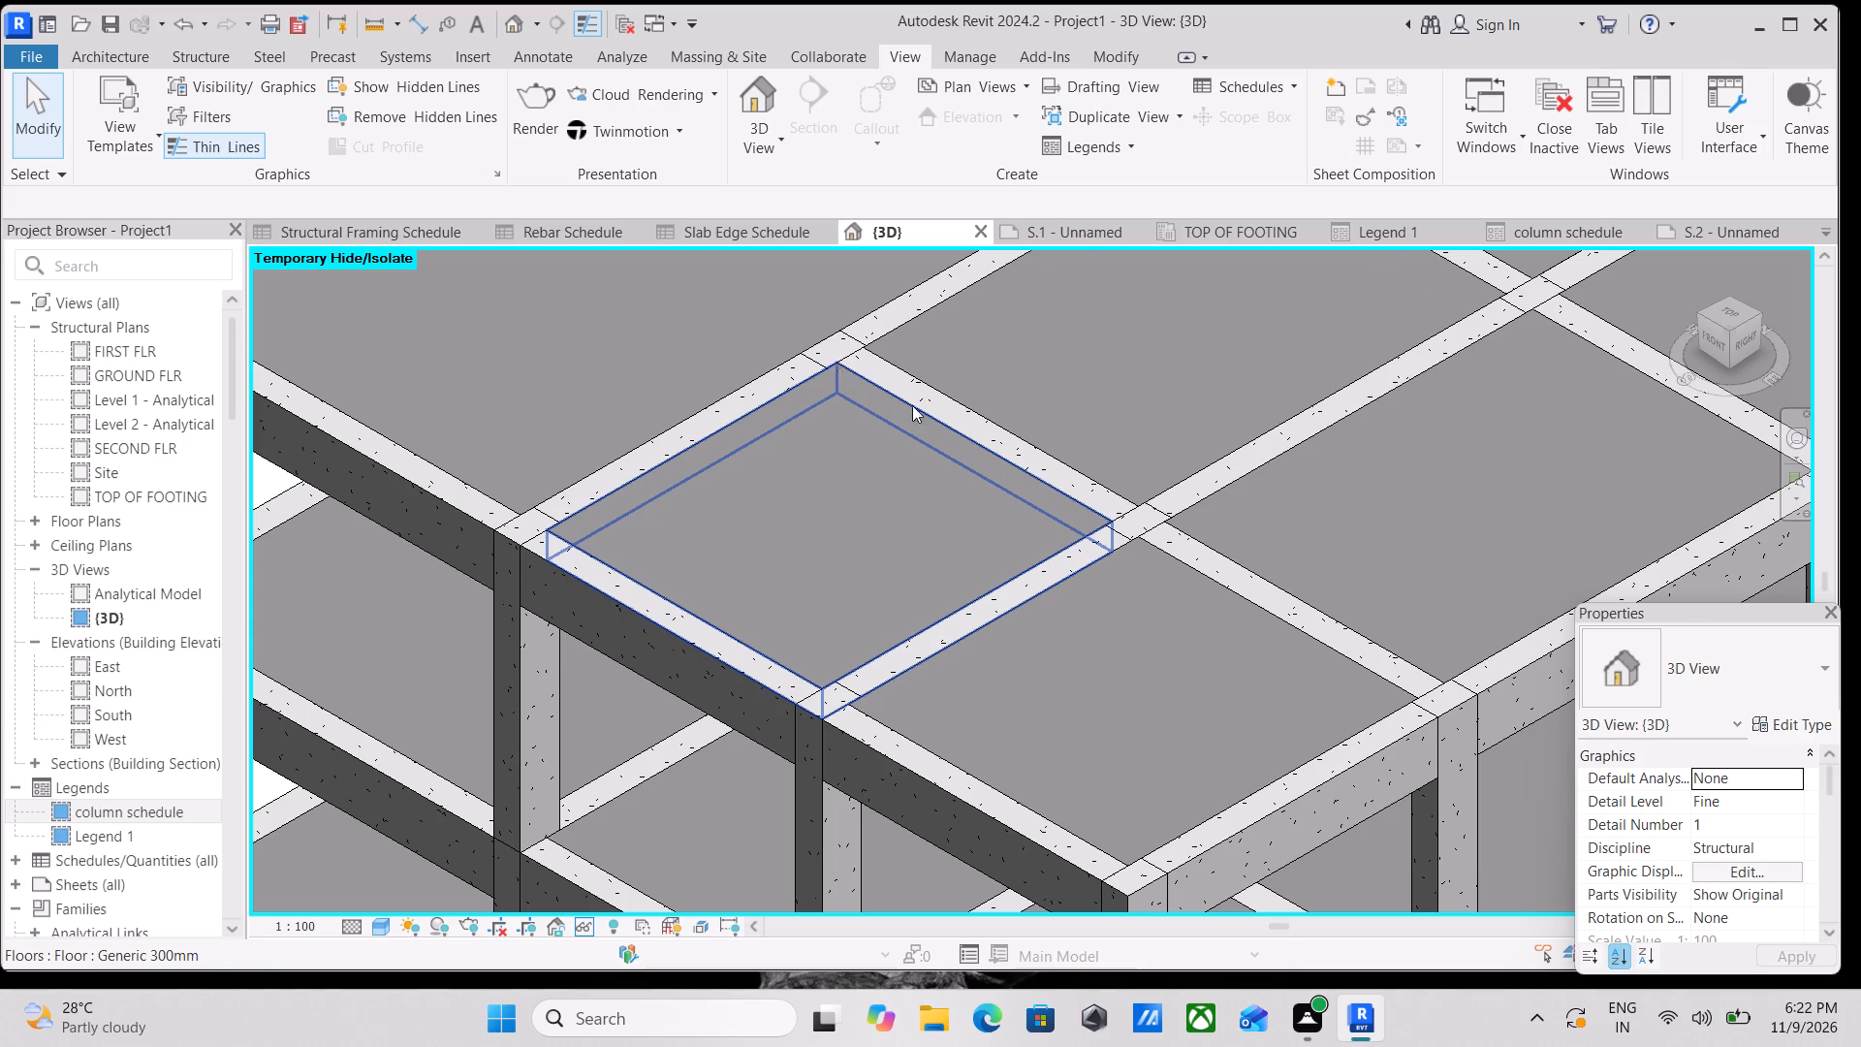
Examine the whole concrete frame around its back and left sides, including the slabs, beams, columns and footings.
scroll(1102, 483, down, 6)
middle_drag(1207, 516, 1019, 503)
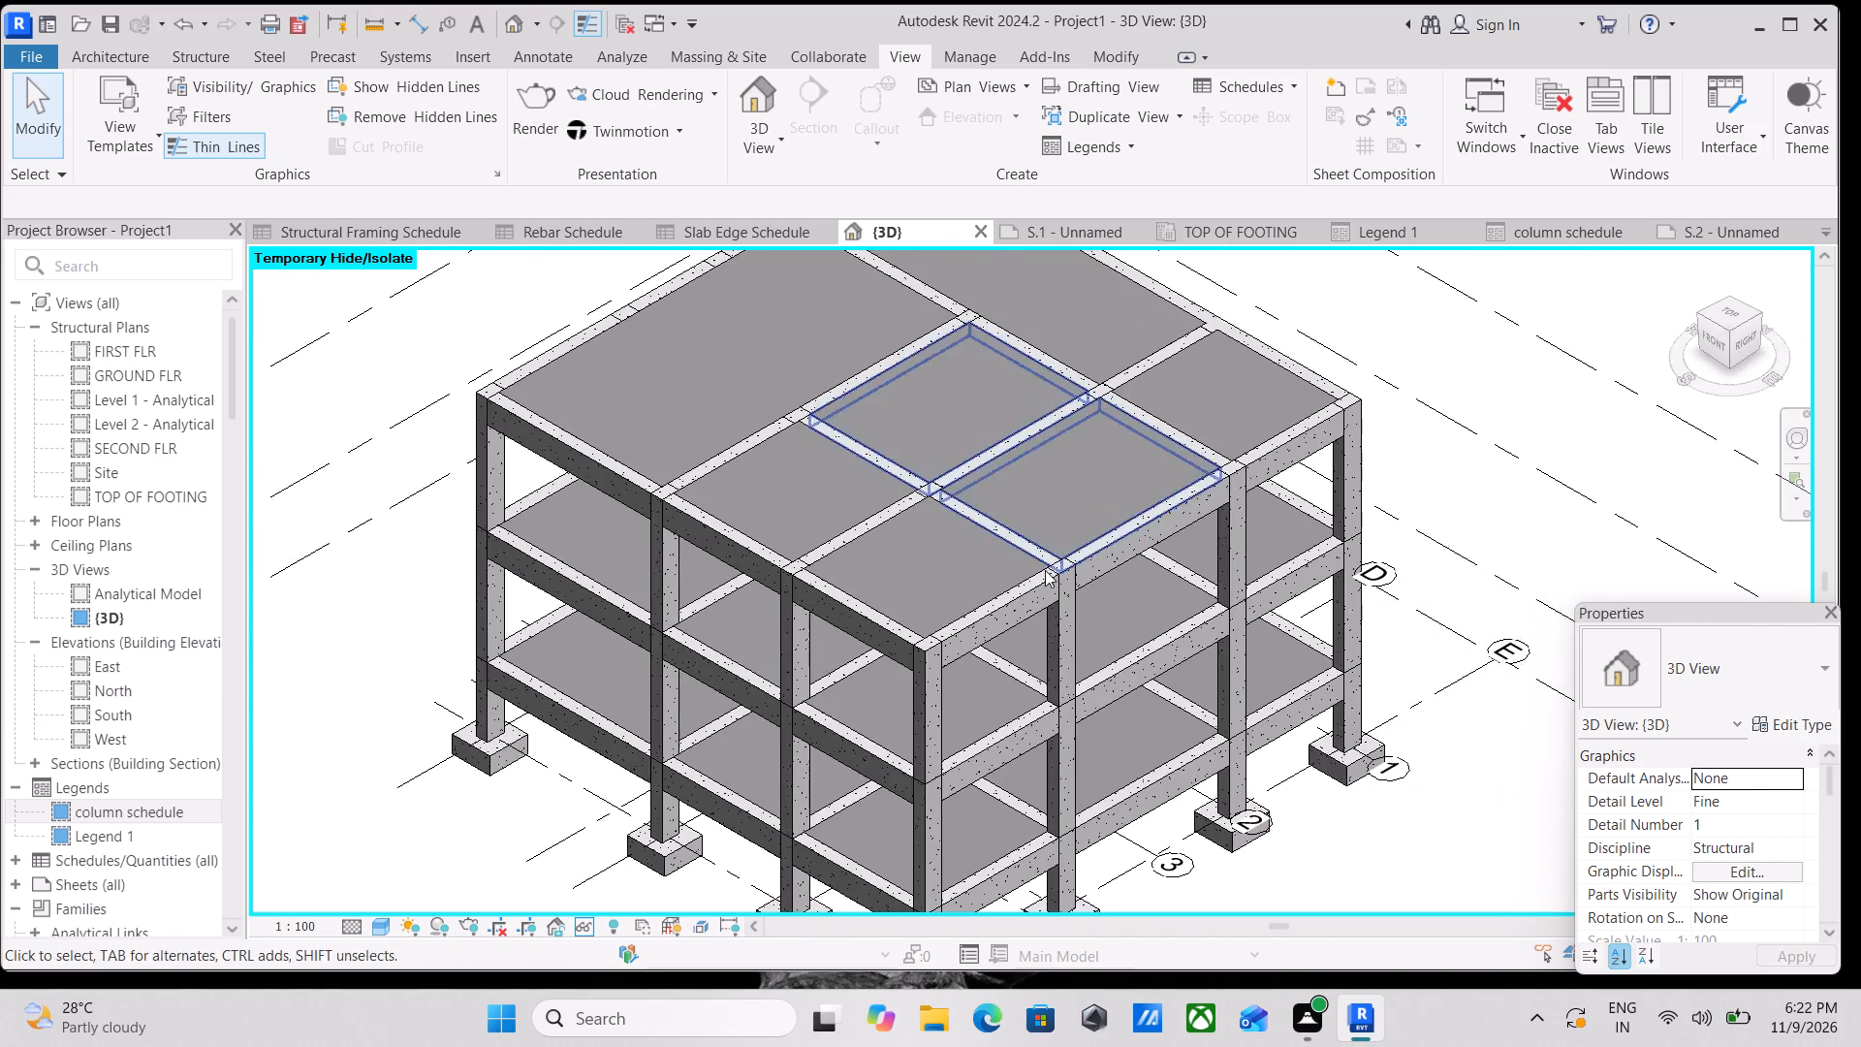
shift+middle_drag(1088, 649, 494, 513)
shift+middle_drag(1068, 628, 987, 568)
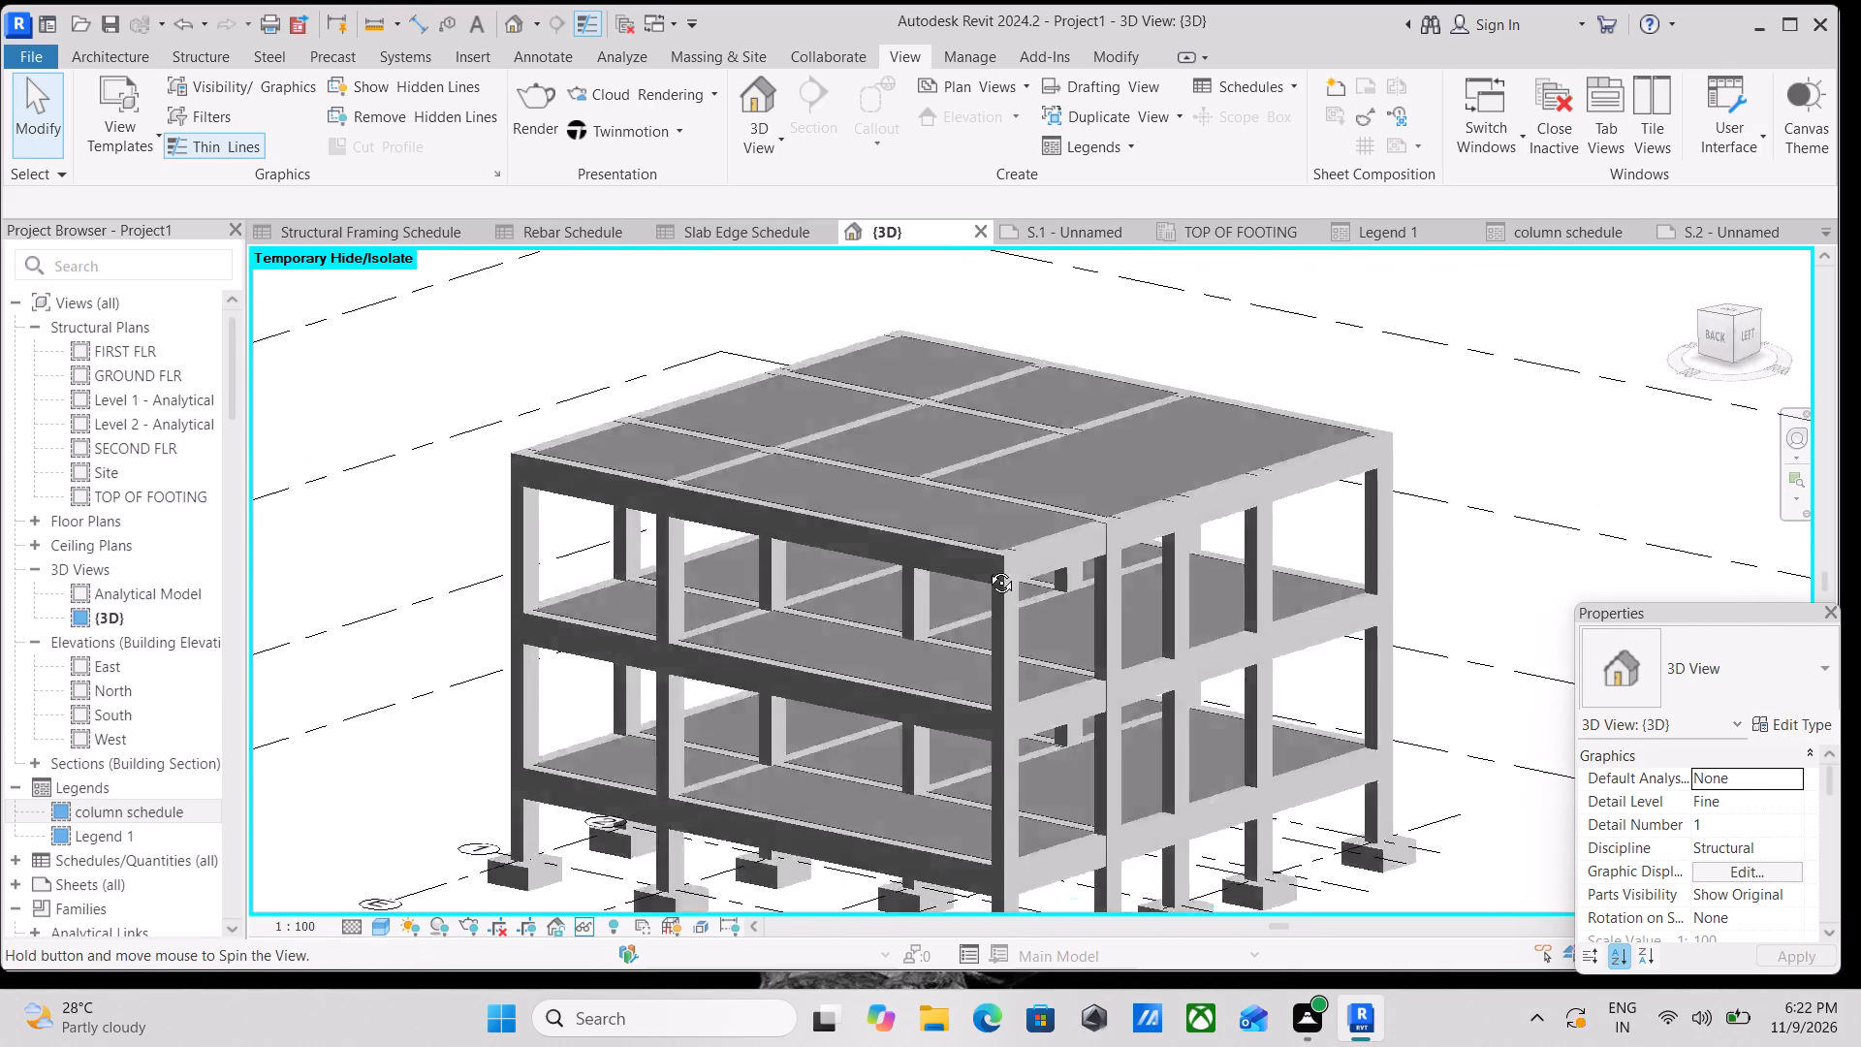
shift+middle_drag(987, 568, 1061, 552)
shift+scroll(1057, 551, up, 1)
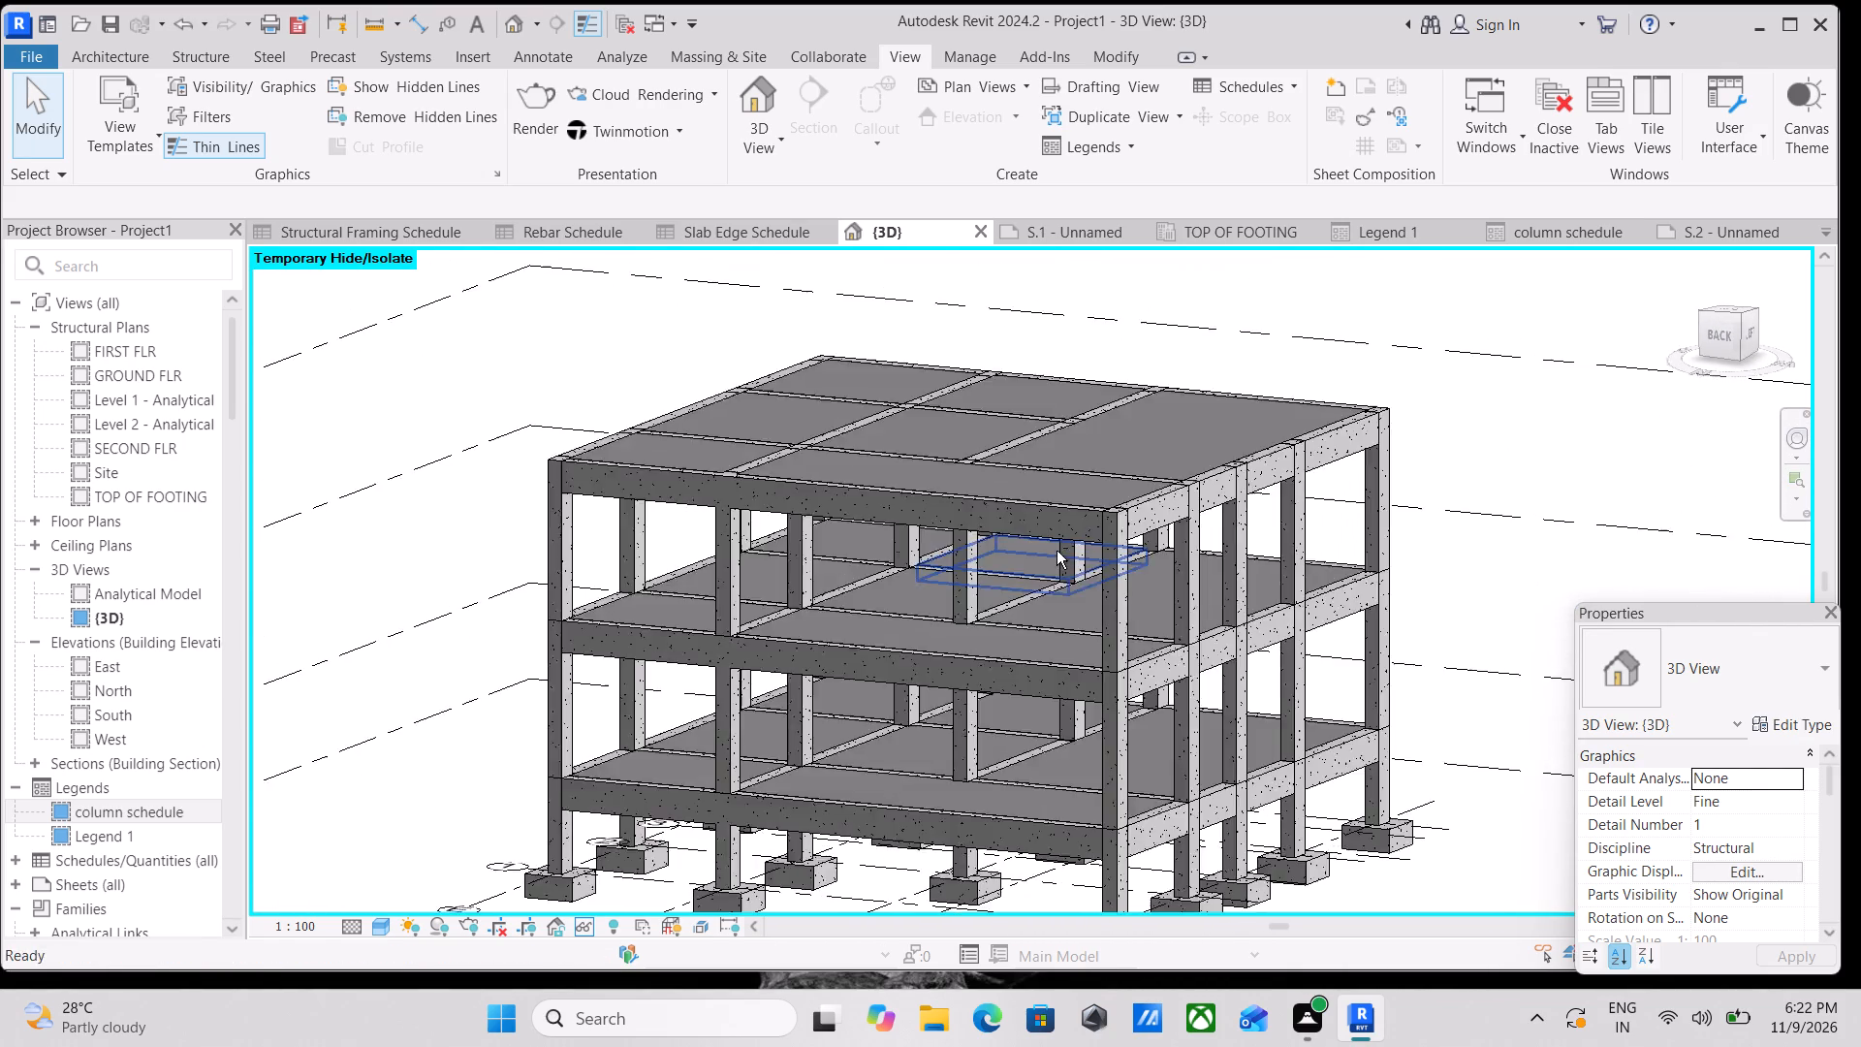
scroll(1057, 551, down, 2)
shift+middle_drag(1057, 551, 1017, 674)
shift+scroll(1057, 551, down, 1)
middle_drag(1077, 615, 815, 488)
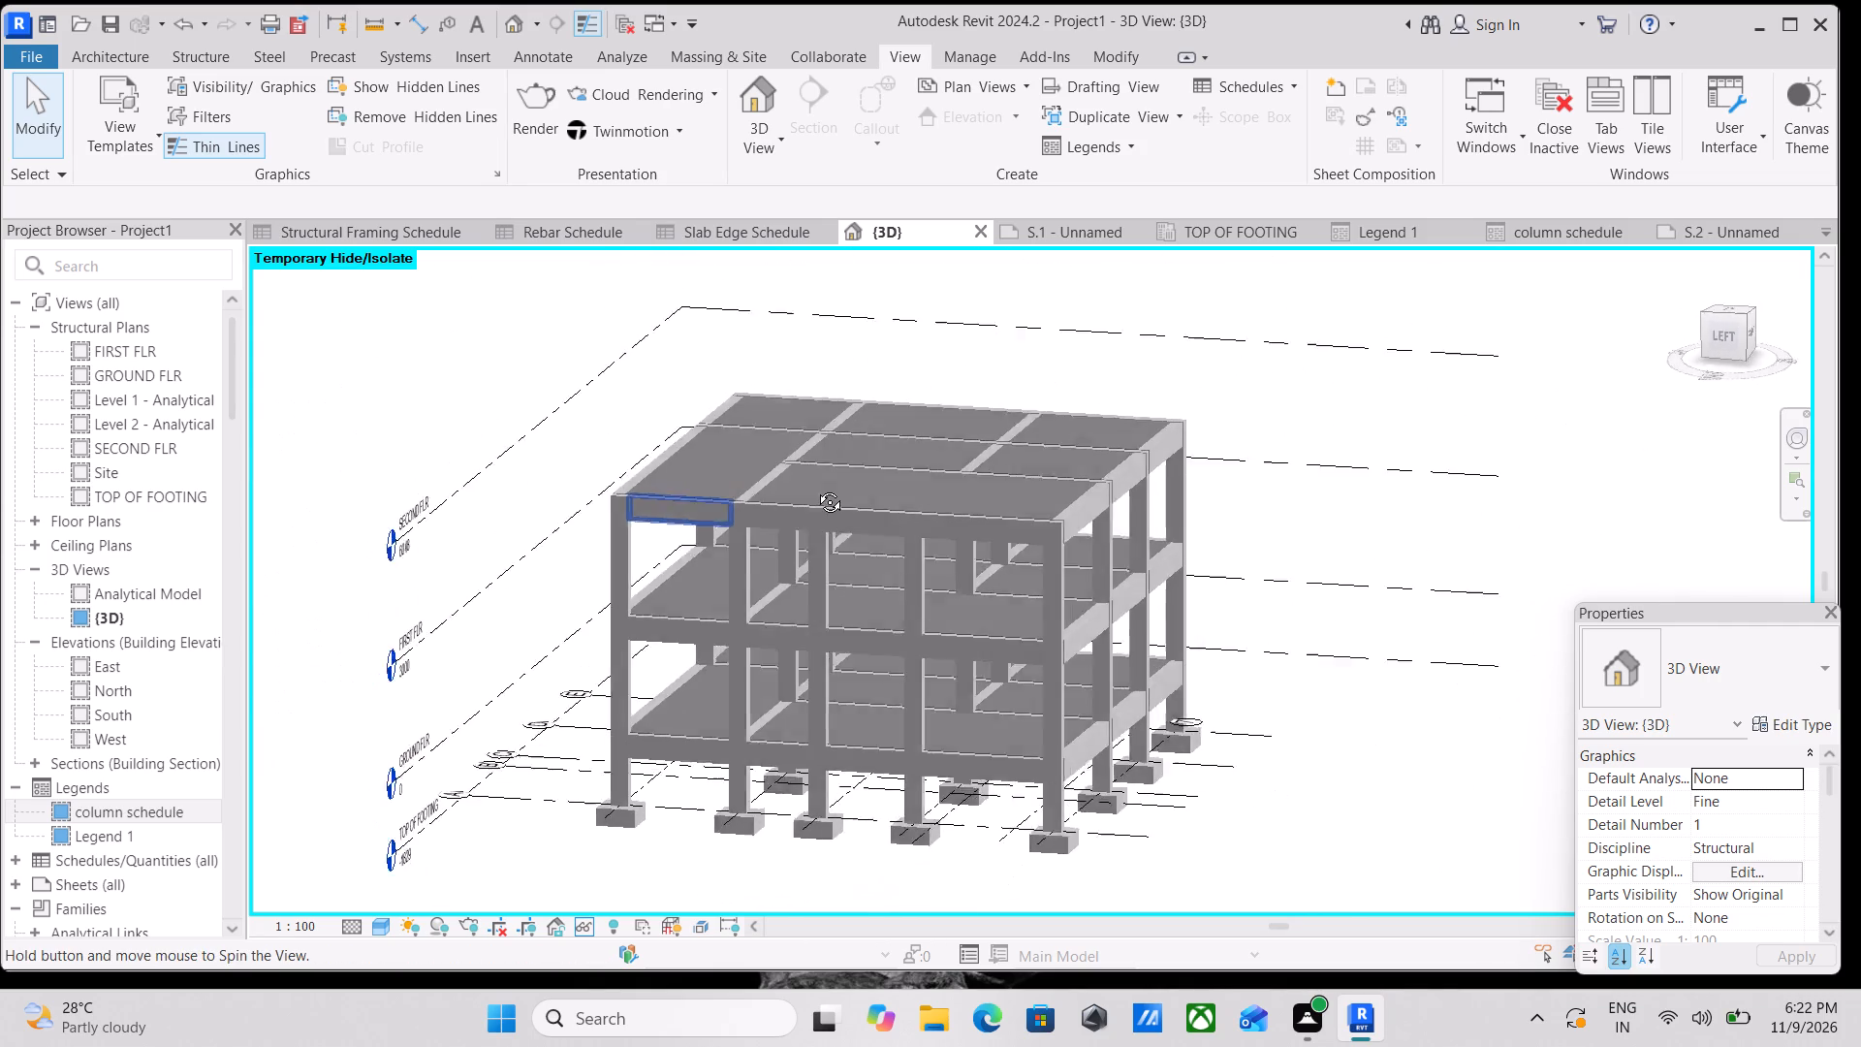
middle_drag(815, 488, 837, 458)
Examine the frame from the front and back-left corners, and inspect the slab and beam joints closely on the back face.
middle_drag(877, 586, 761, 709)
scroll(847, 663, down, 1)
middle_drag(847, 663, 642, 504)
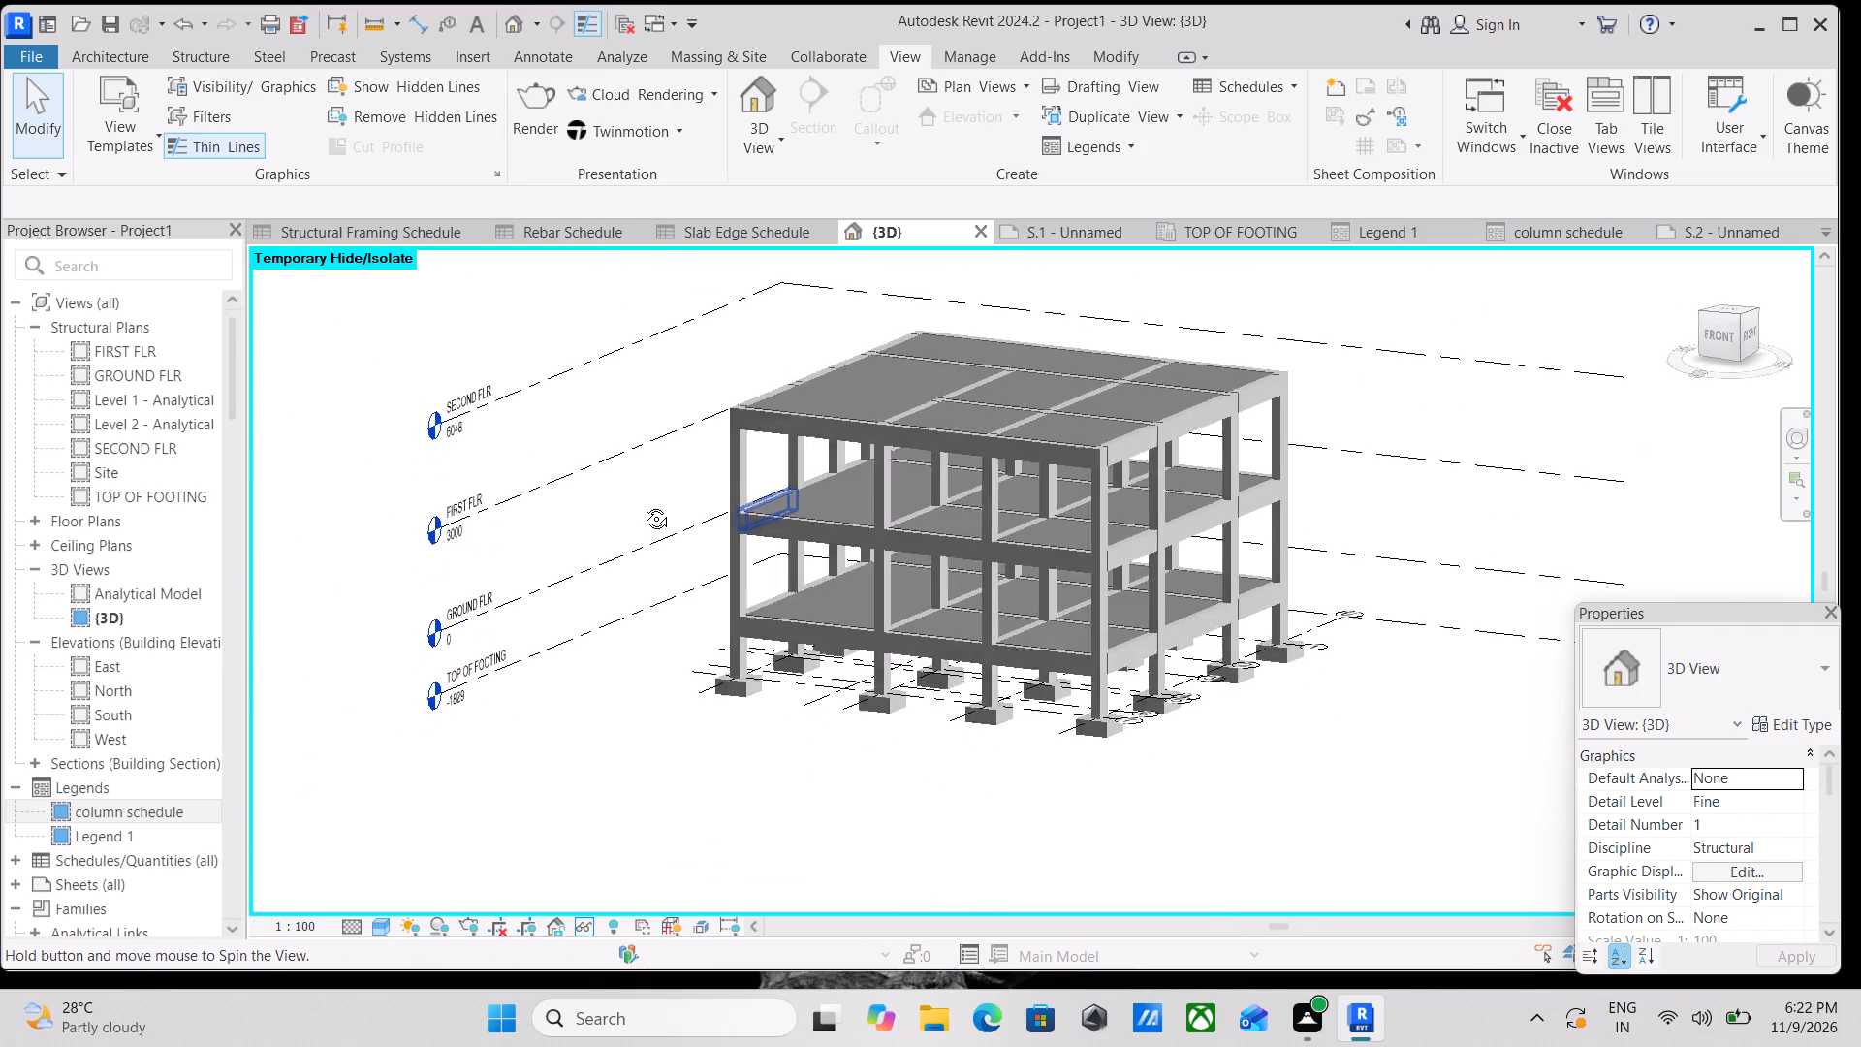
middle_drag(642, 504, 1236, 503)
shift+scroll(1131, 500, down, 1)
scroll(1236, 503, up, 2)
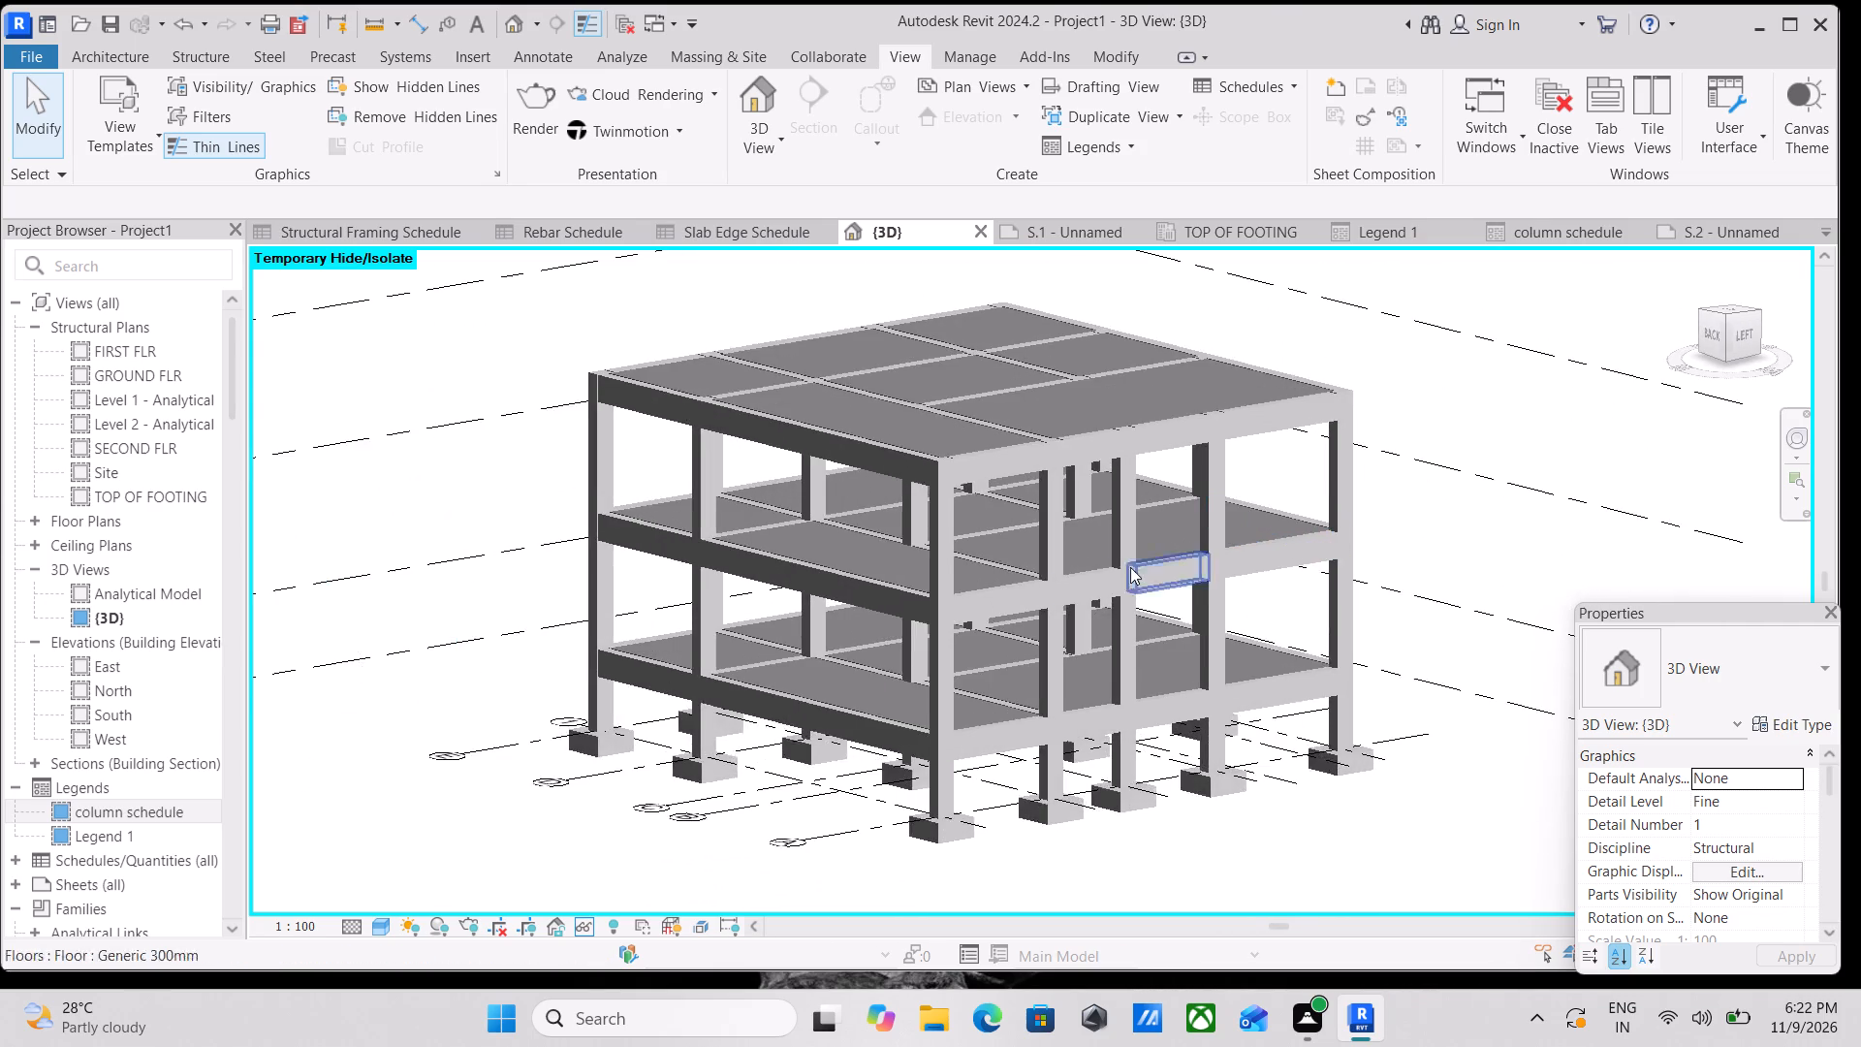
scroll(1118, 574, up, 2)
middle_drag(1058, 619, 1189, 686)
shift+scroll(1189, 686, up, 1)
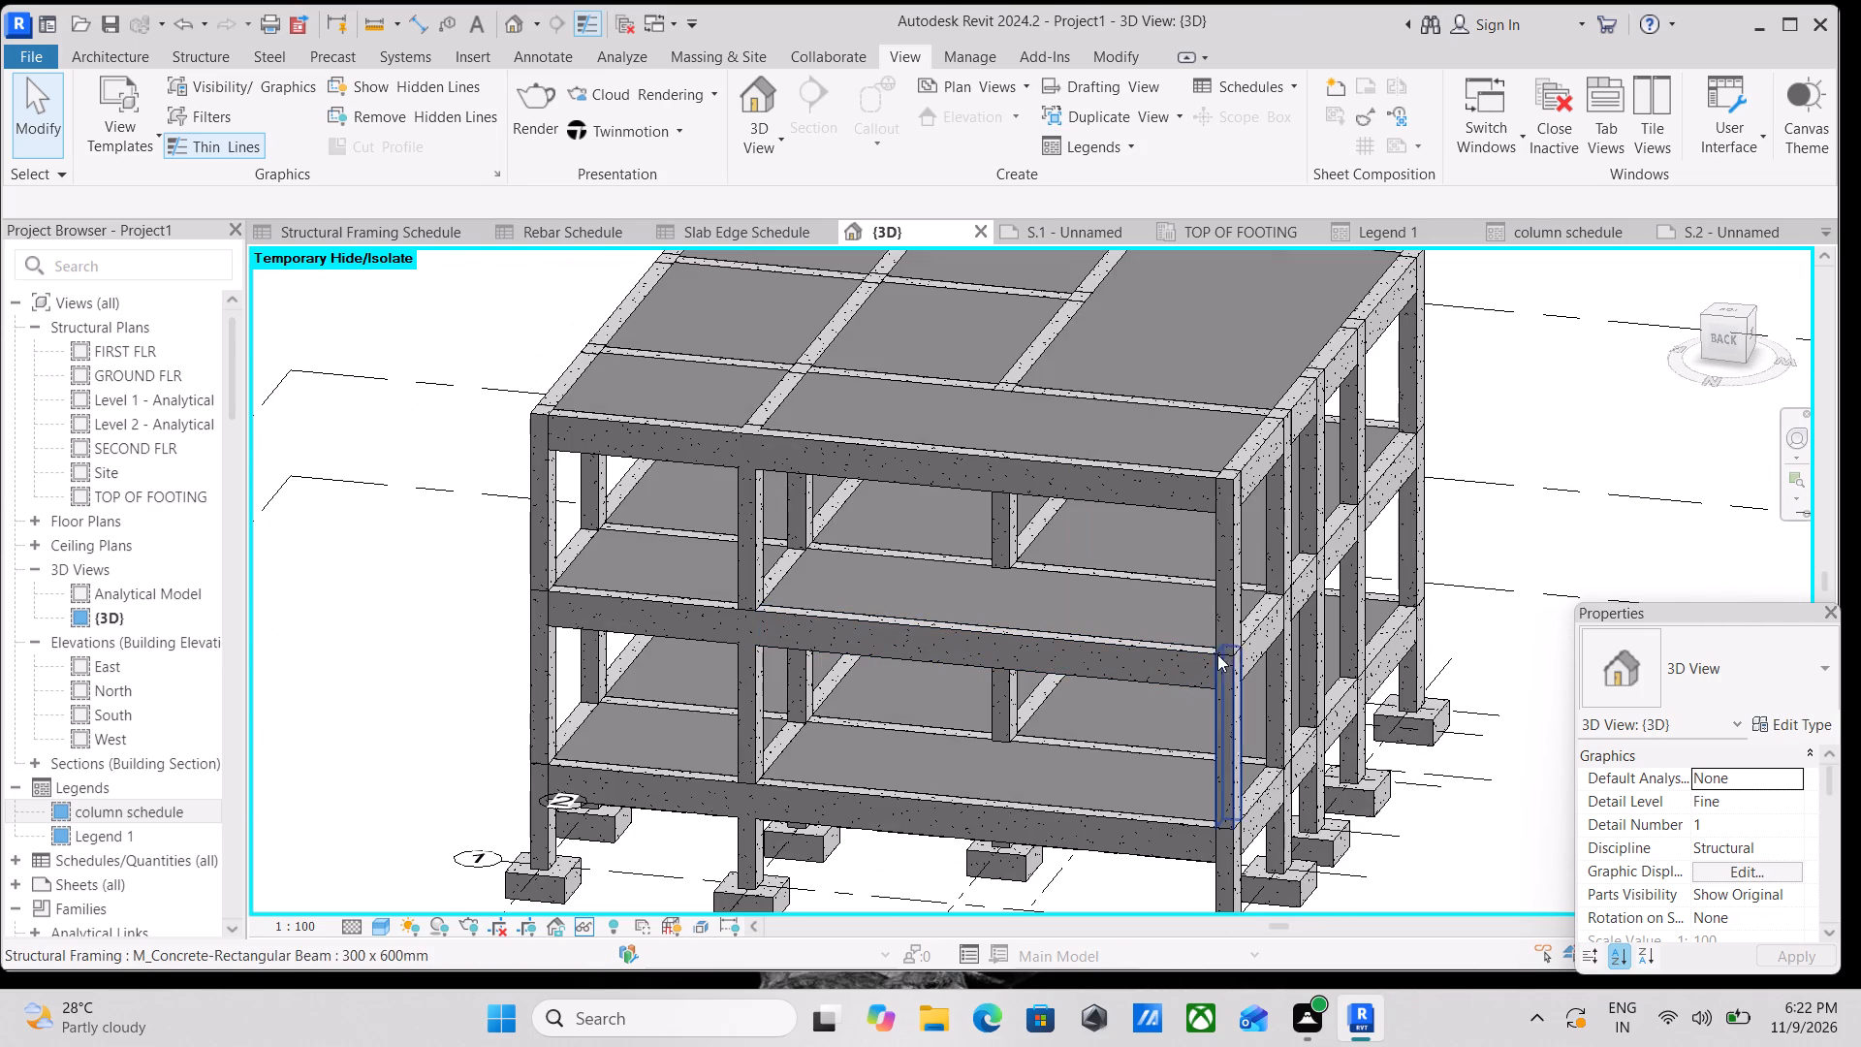
scroll(1149, 585, up, 4)
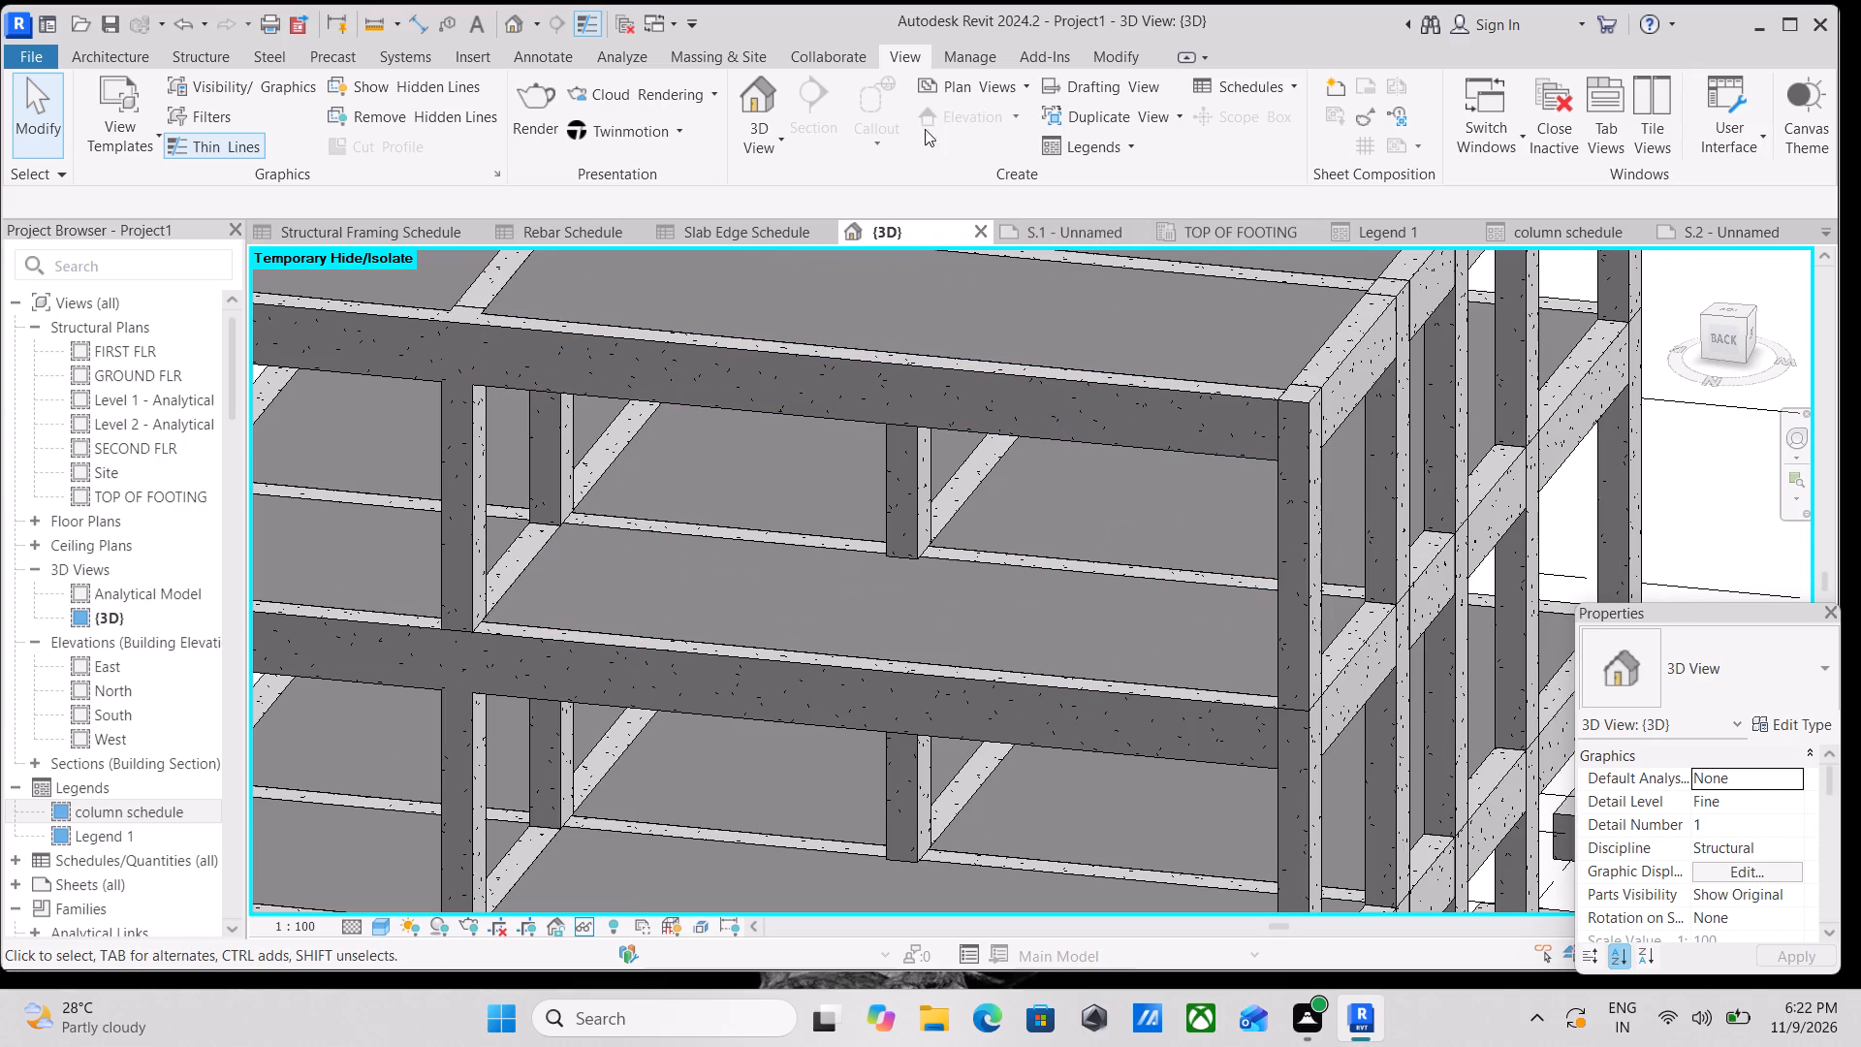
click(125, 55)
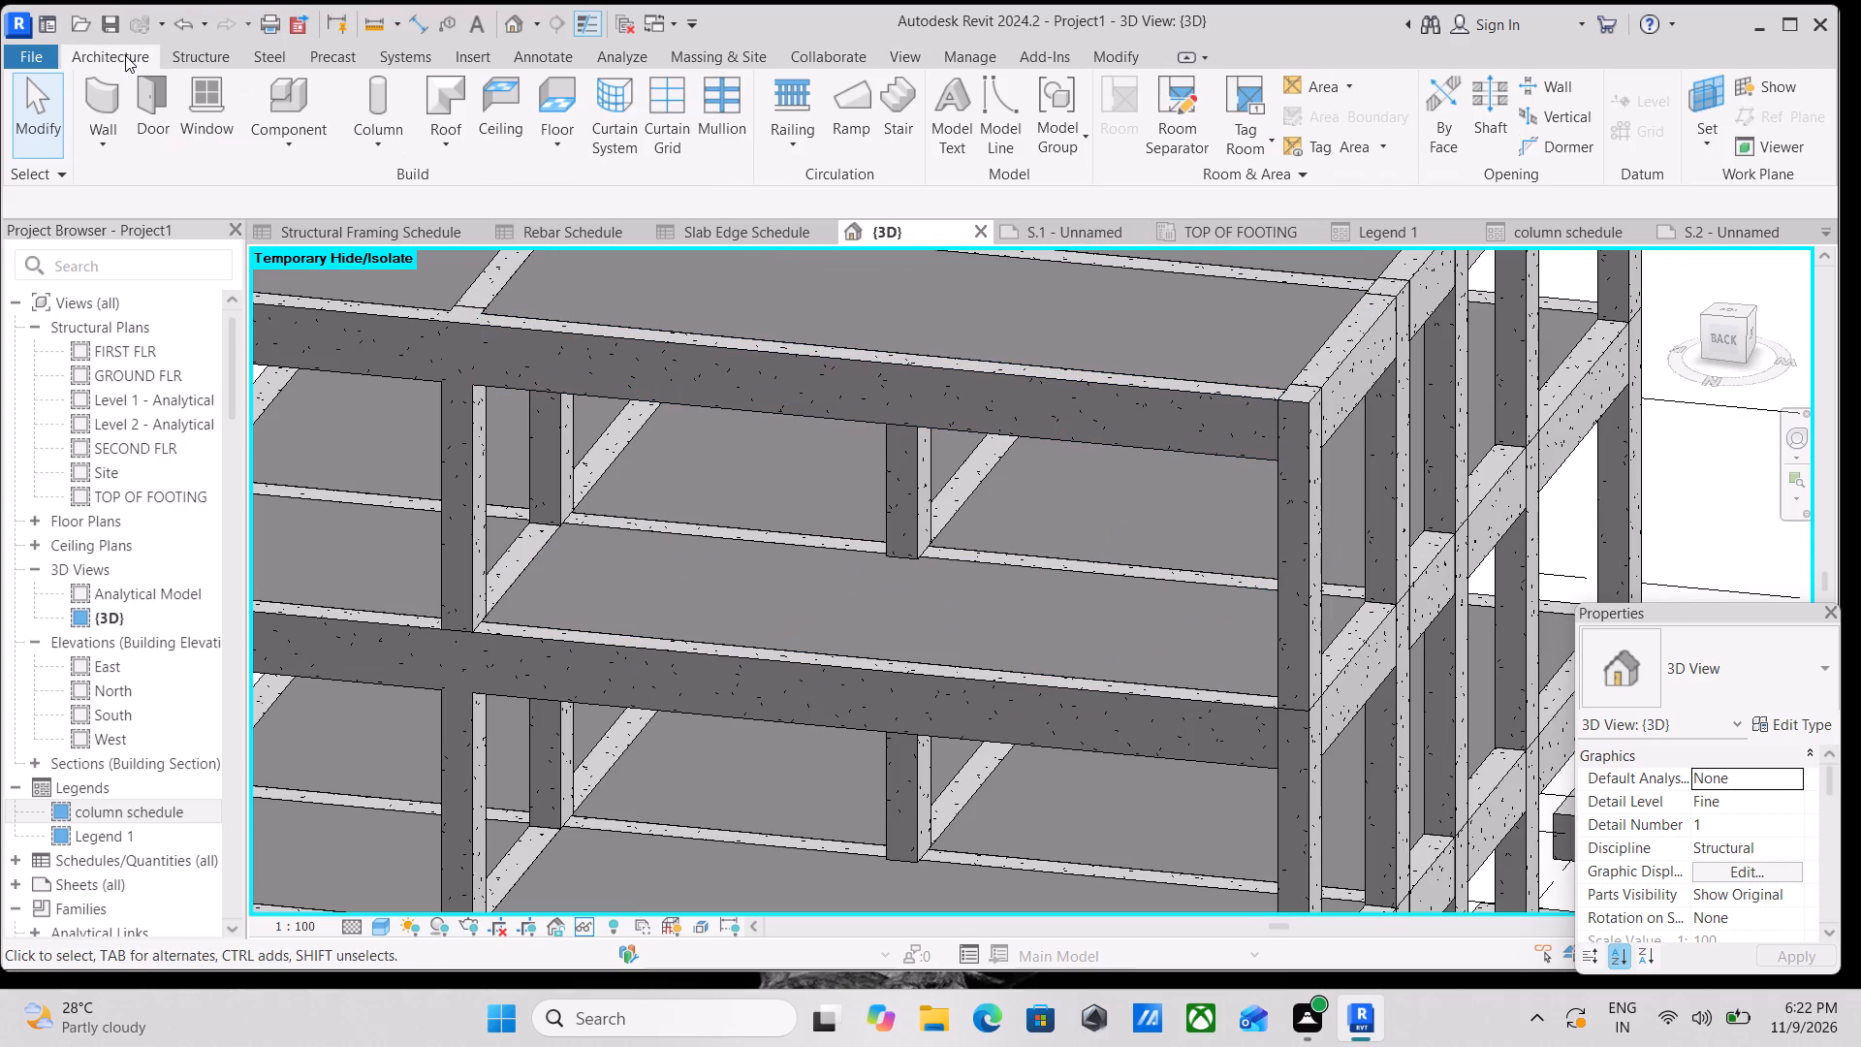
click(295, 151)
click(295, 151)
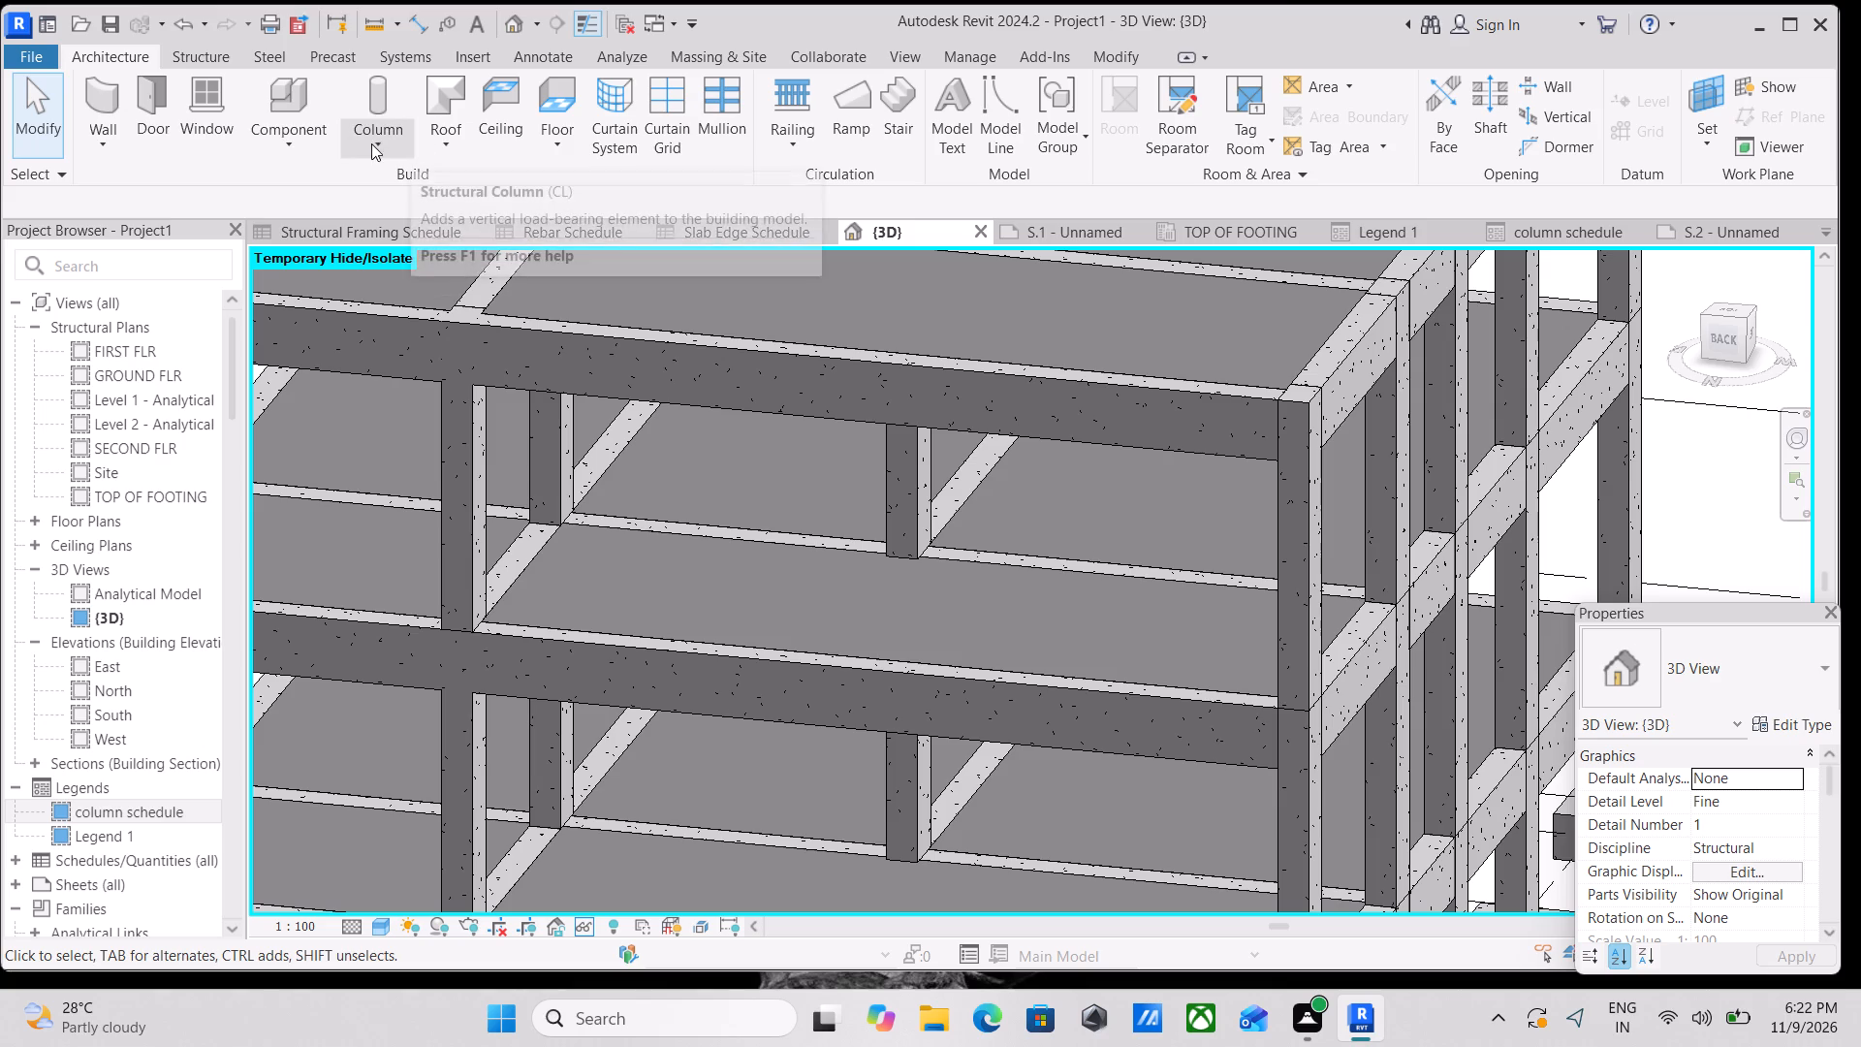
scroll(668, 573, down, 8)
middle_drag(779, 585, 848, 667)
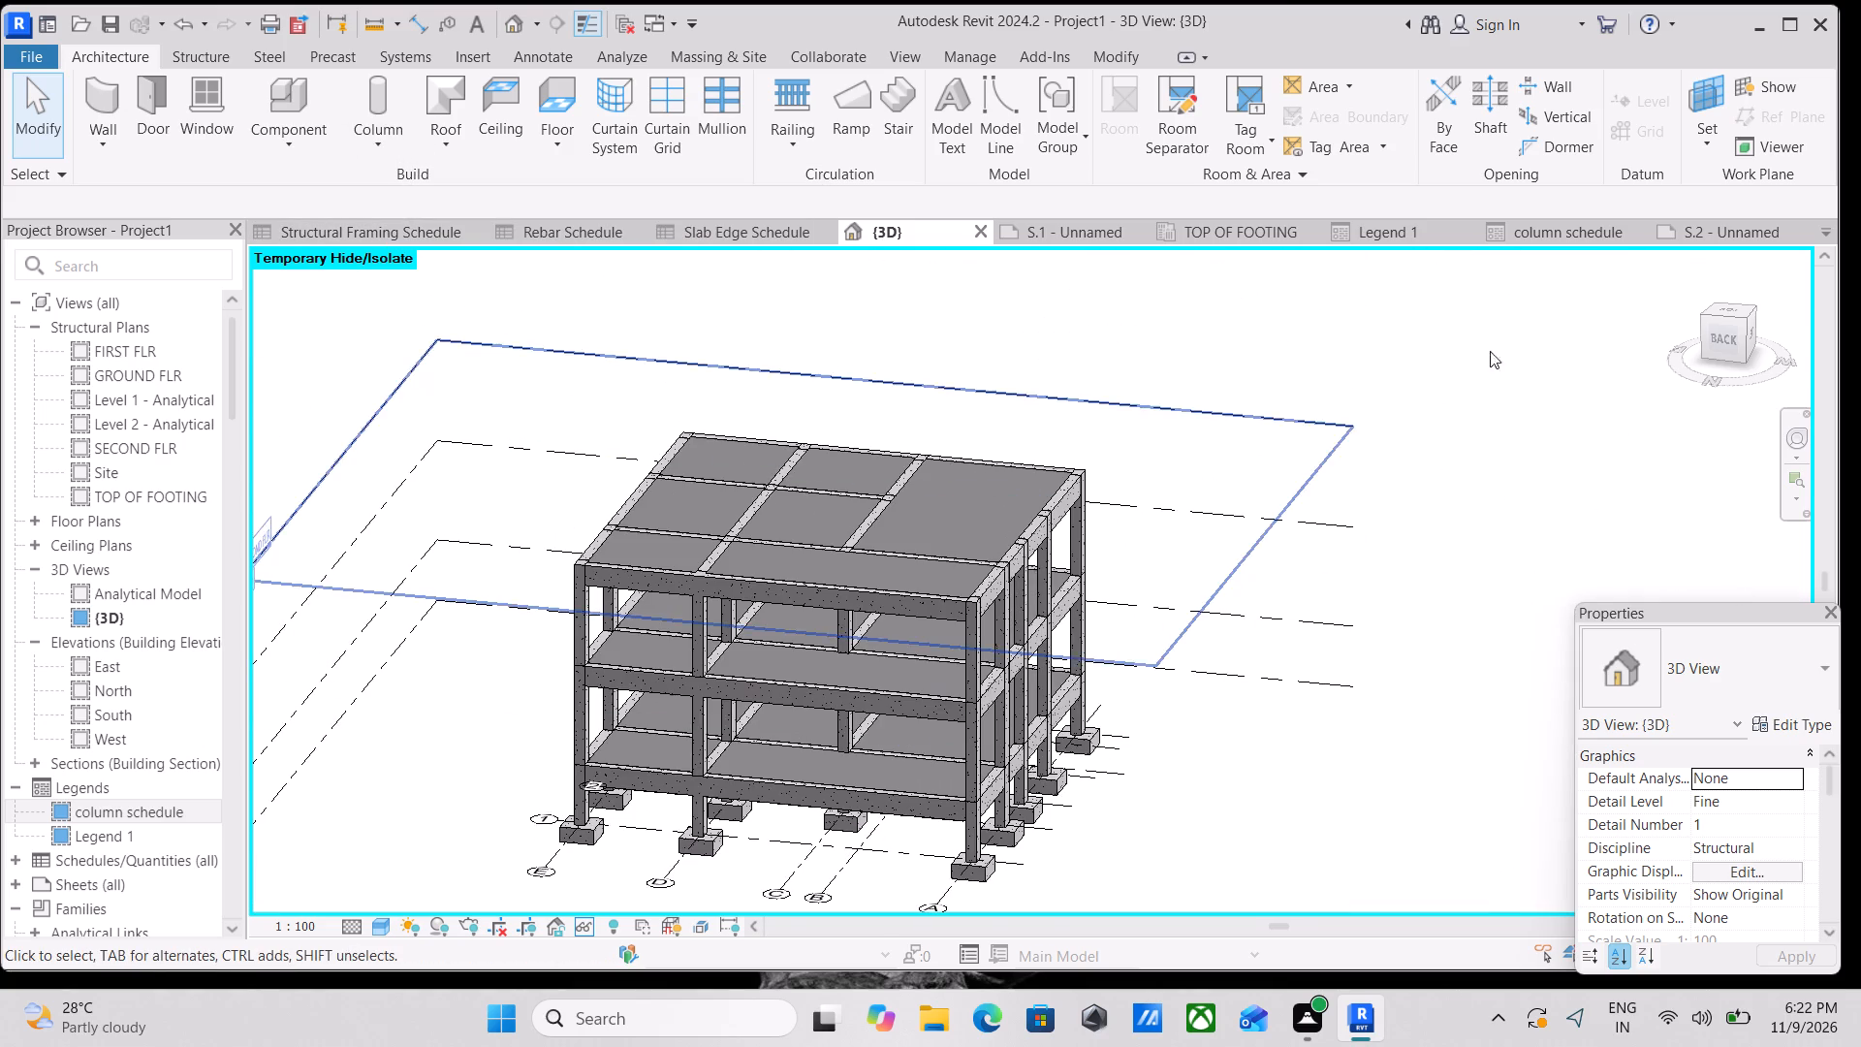
Create a rectangular toposolid of about 22 by 19 m around the building on the TOP OF FOOTING level, sketched in top view.
click(1724, 314)
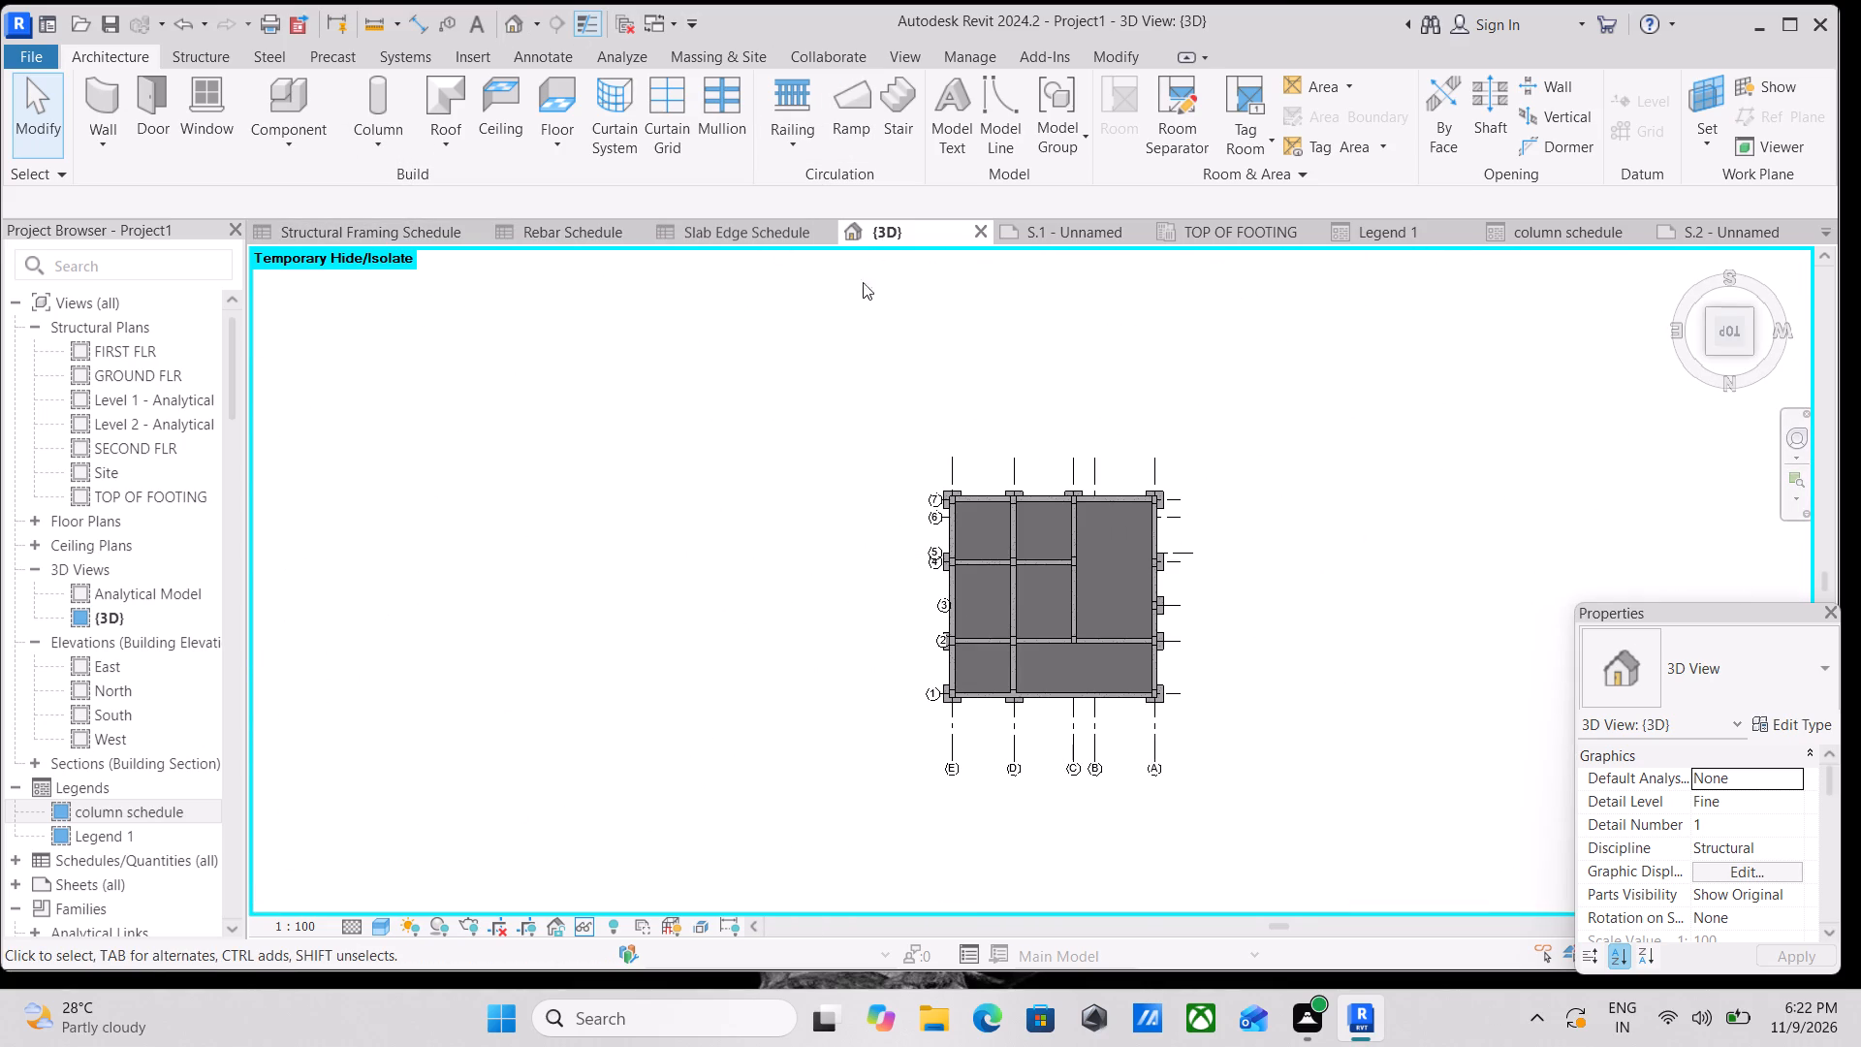
click(690, 54)
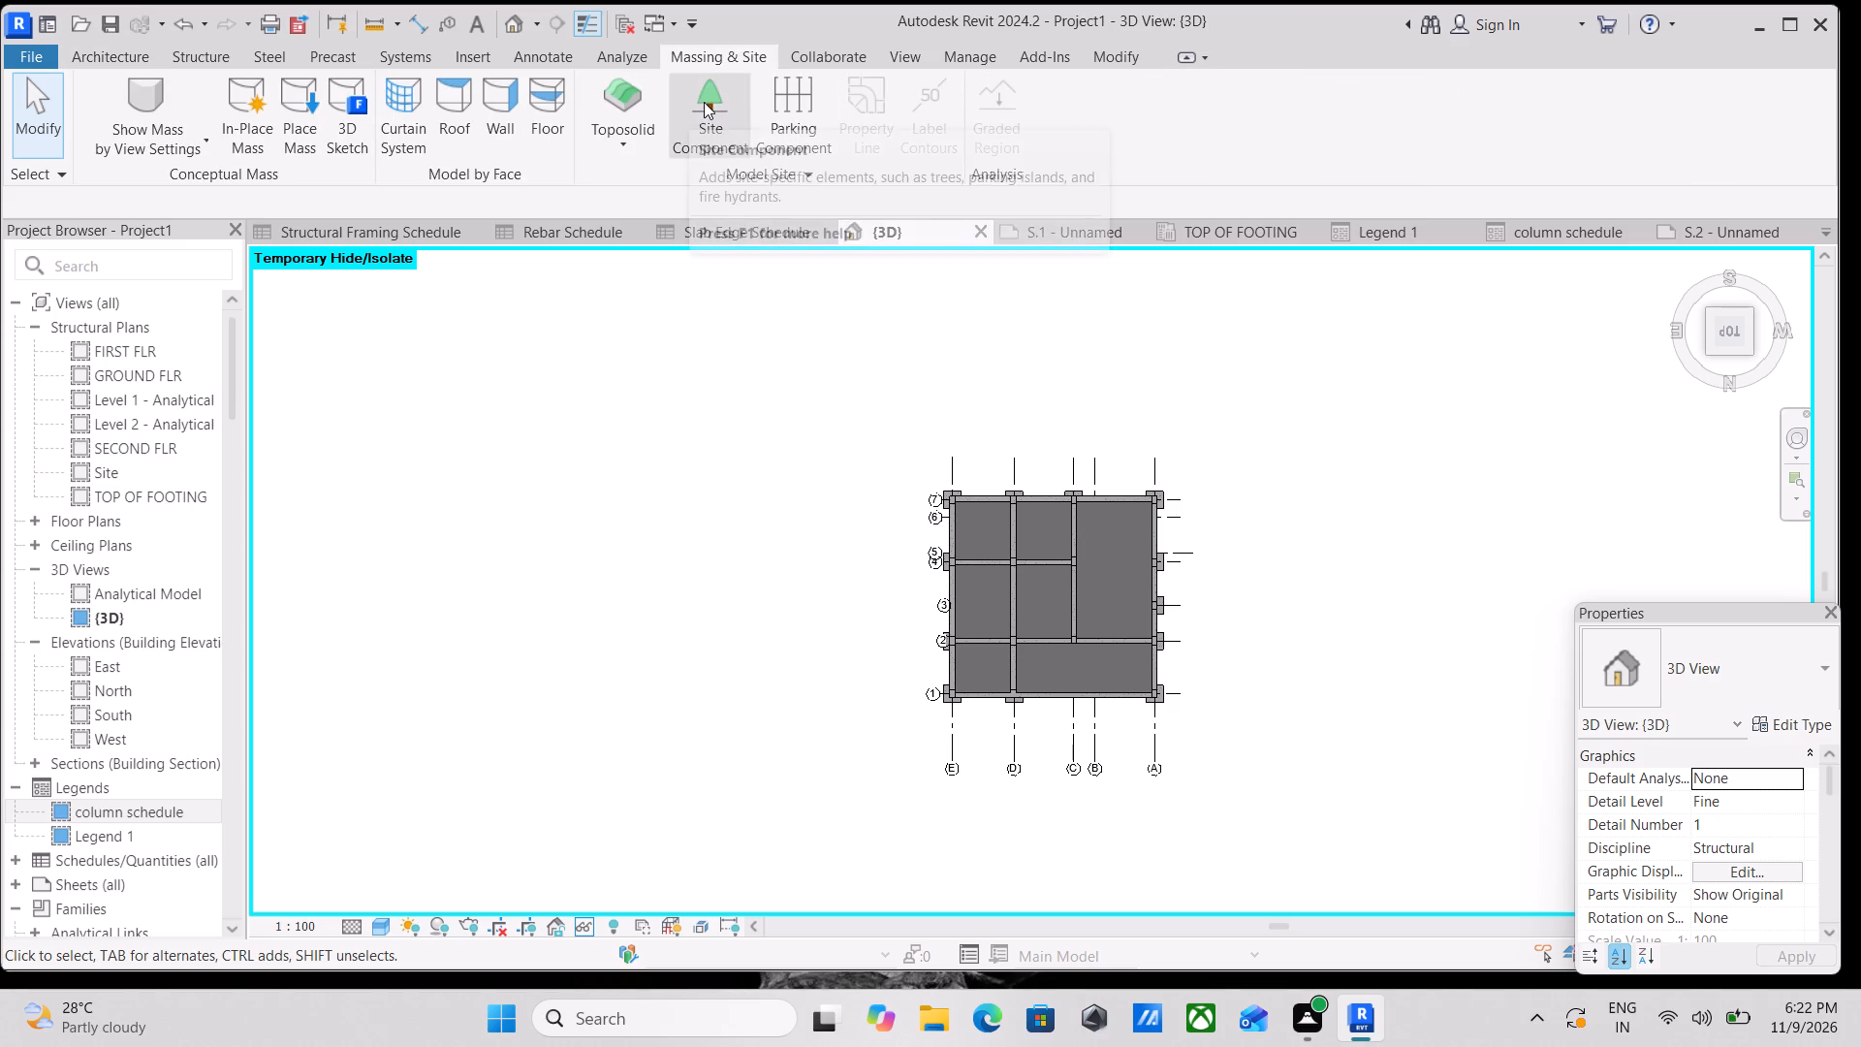
click(620, 140)
click(703, 186)
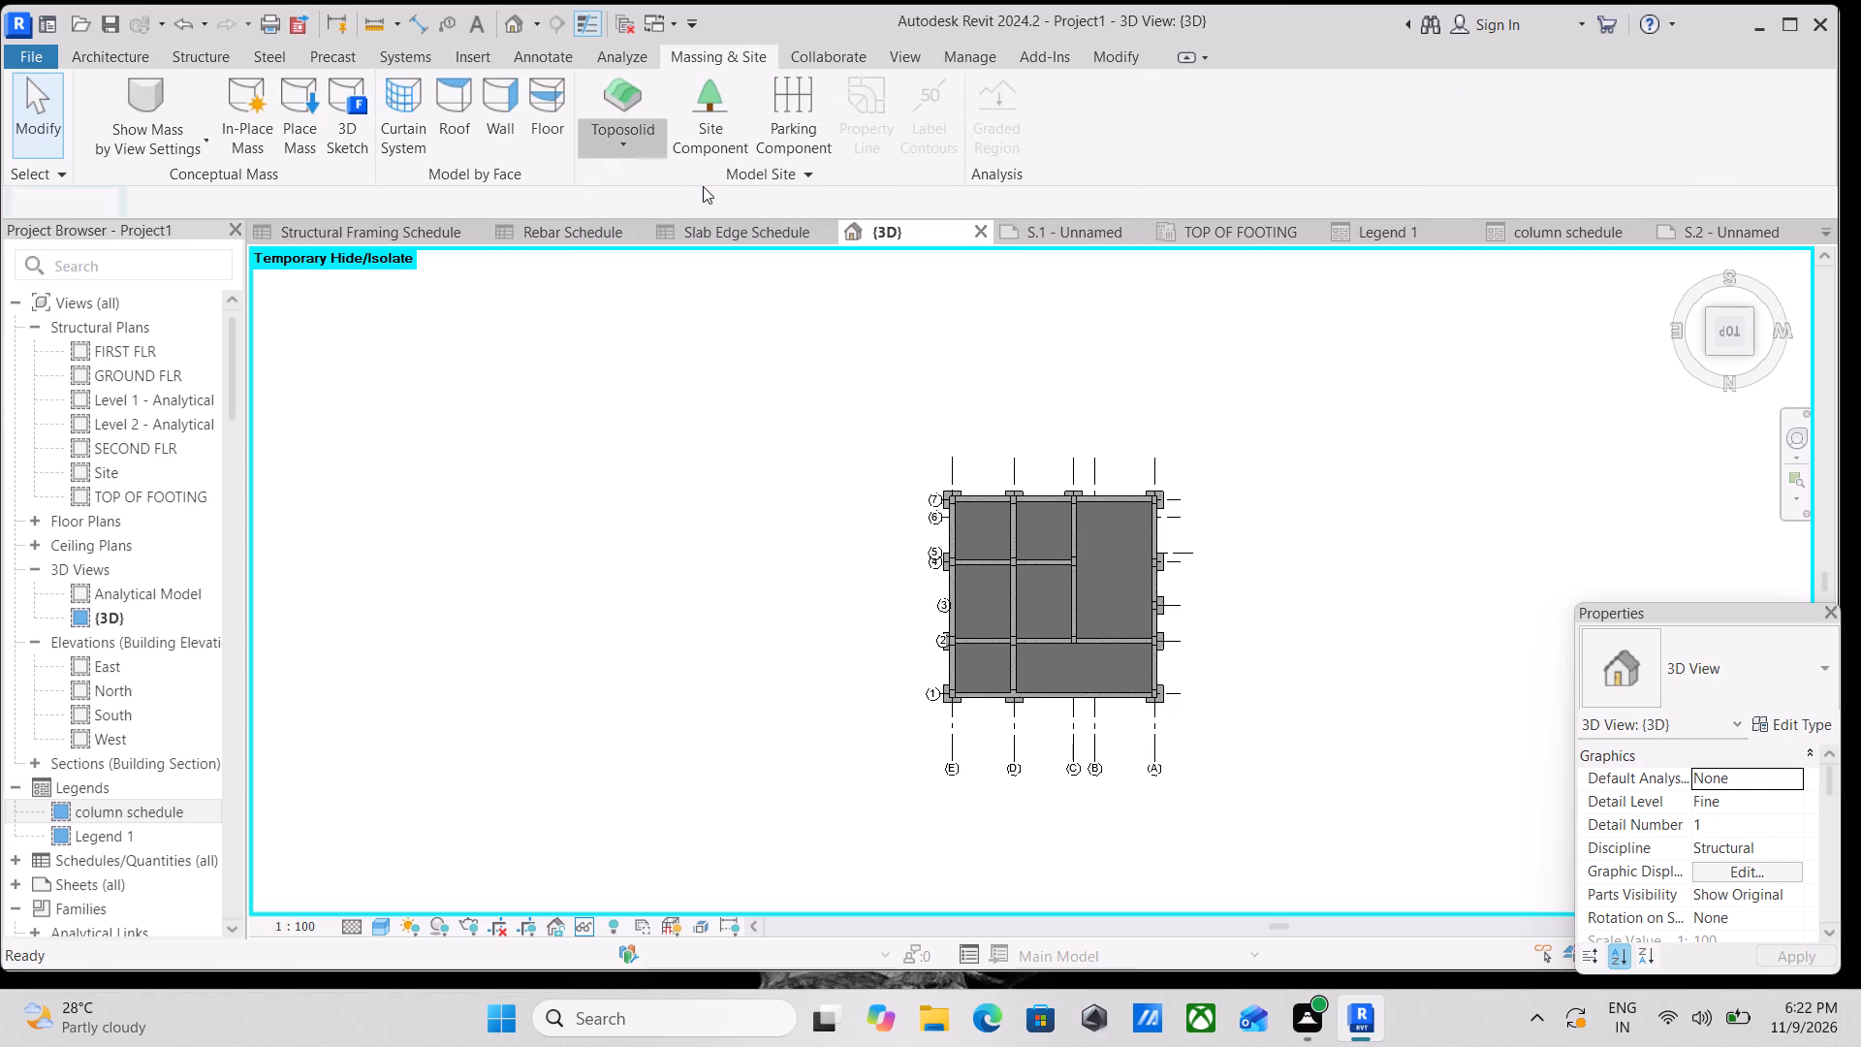
click(1249, 88)
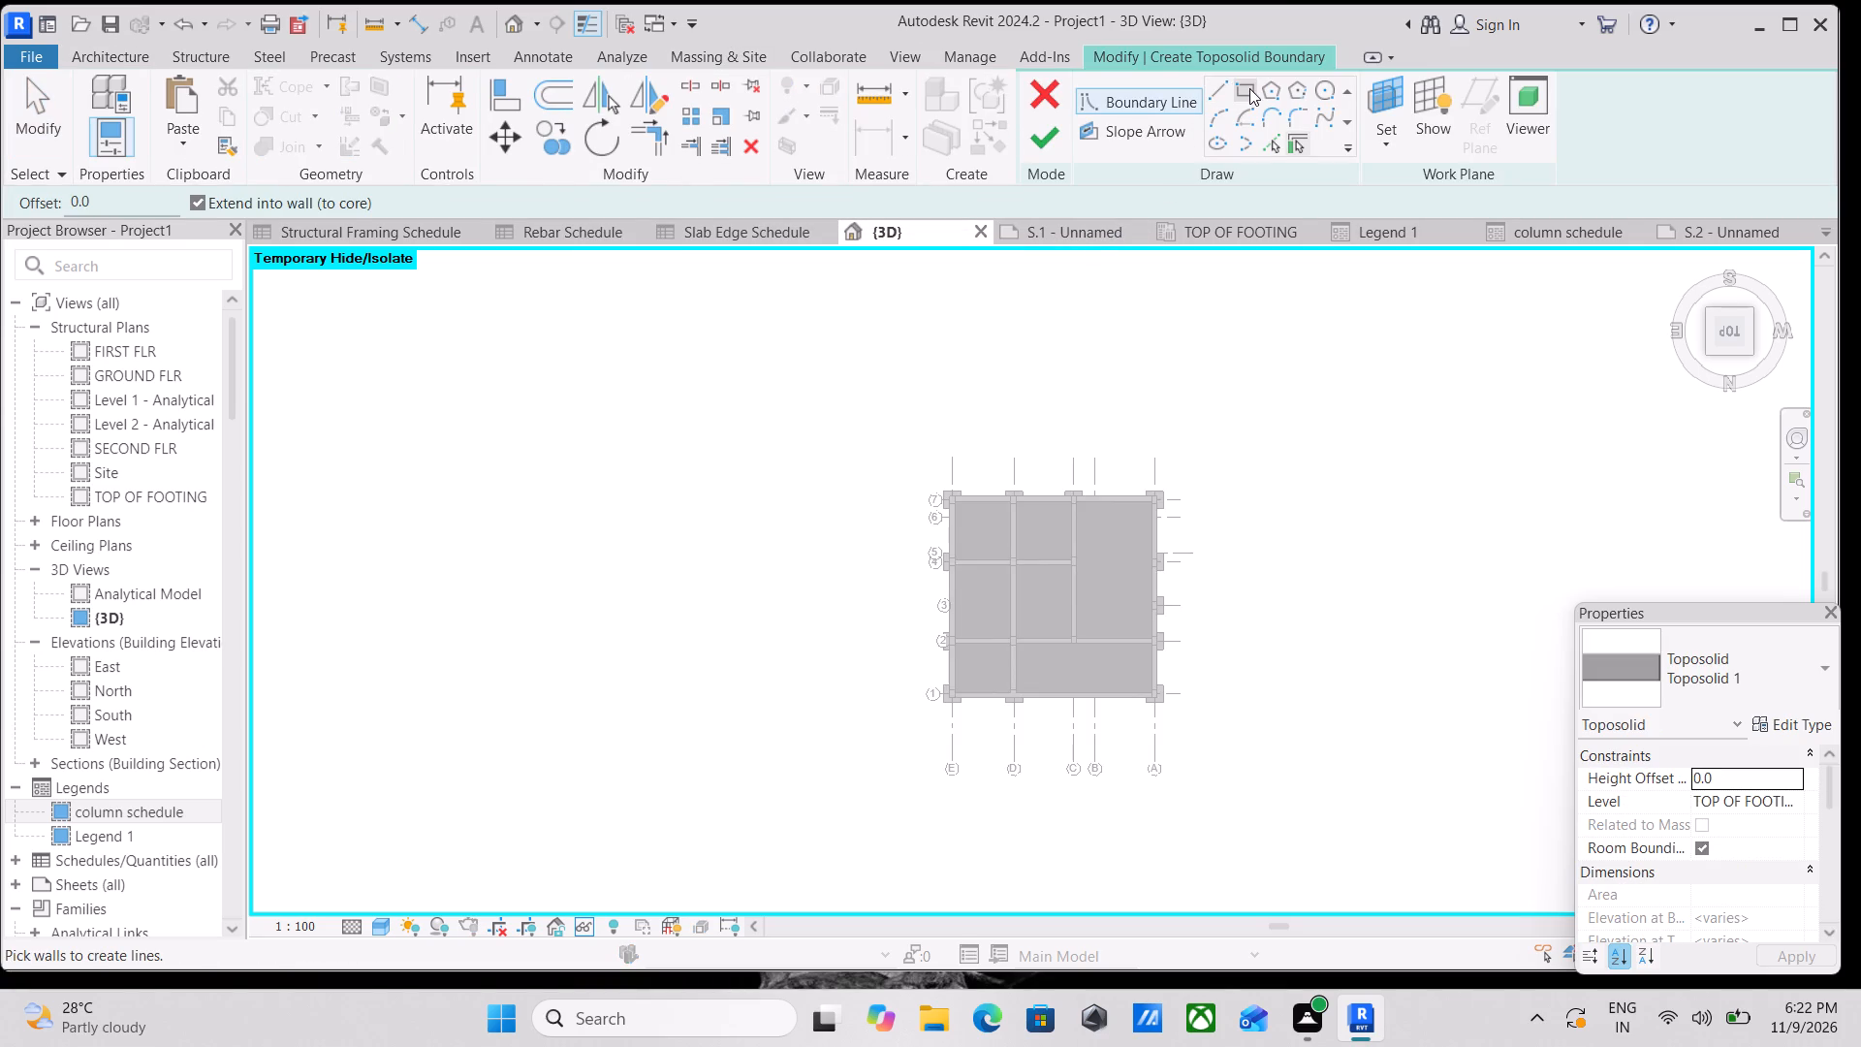
scroll(899, 473, up, 3)
click(839, 430)
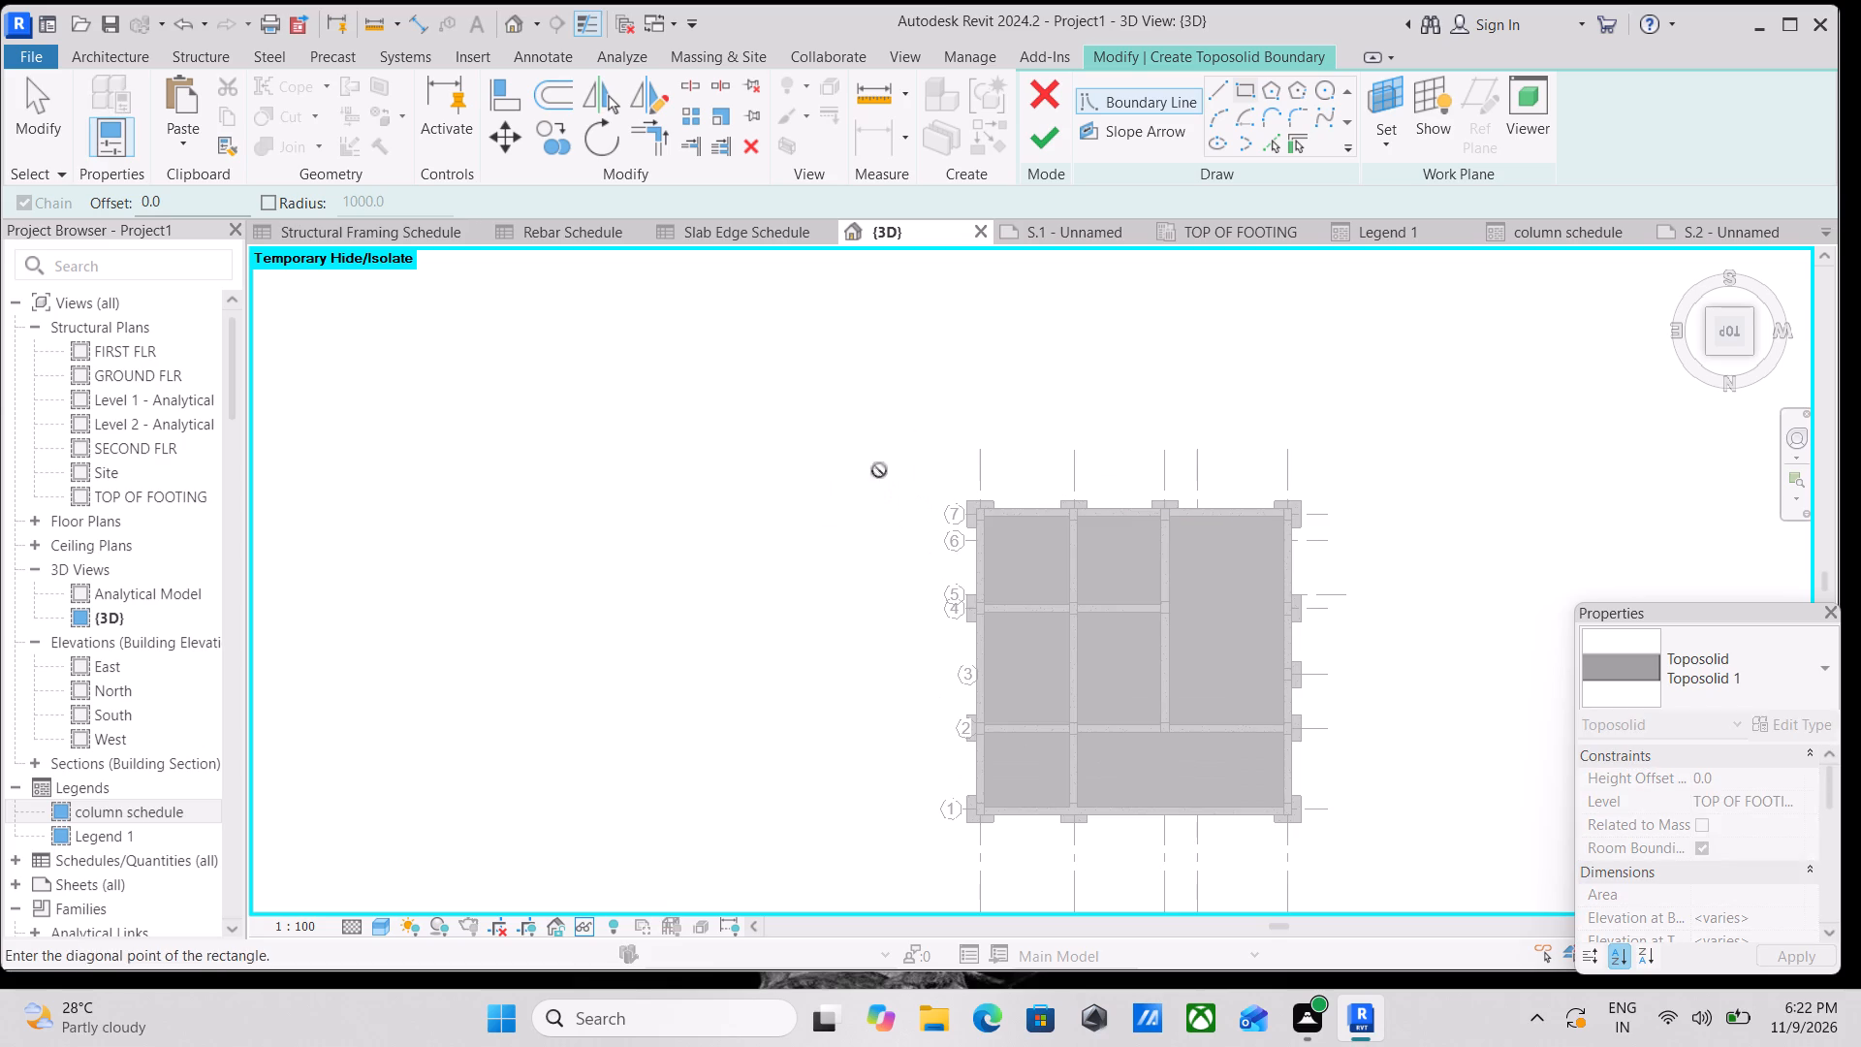
middle_drag(1106, 742, 1105, 645)
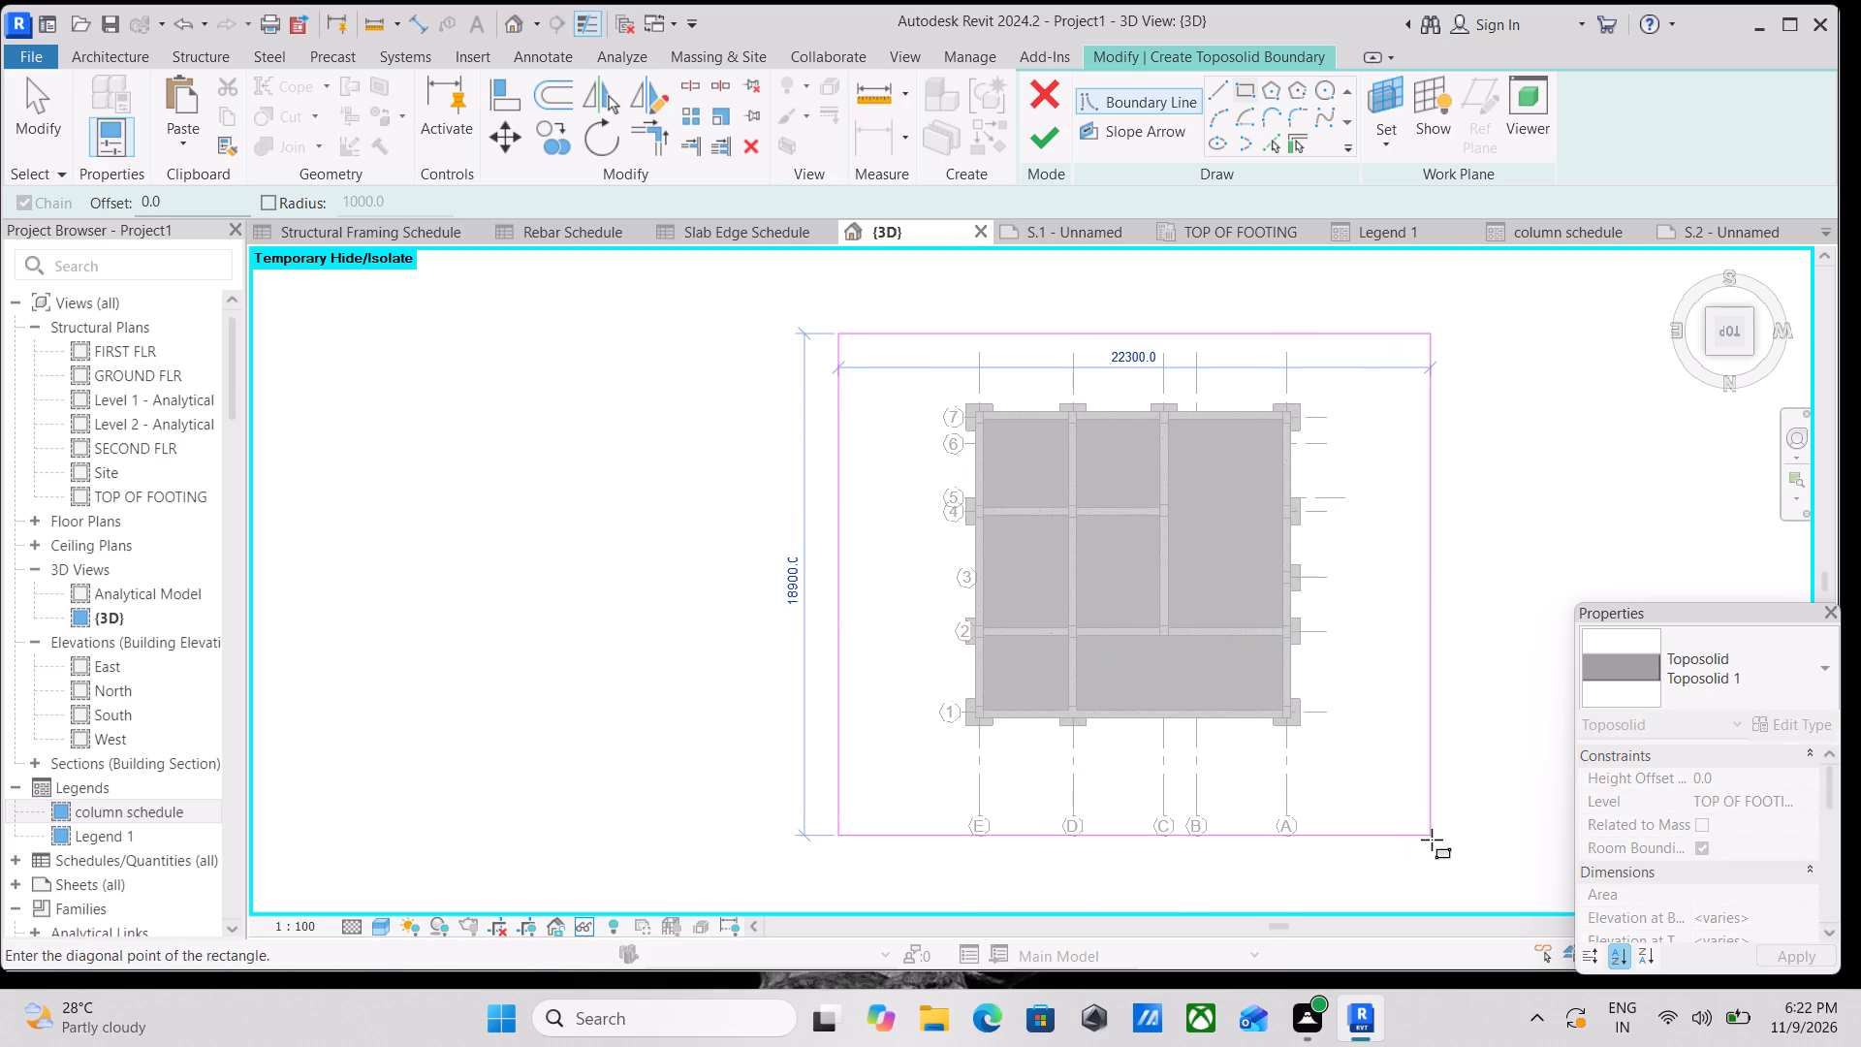
click(1411, 841)
middle_drag(1496, 687, 1486, 732)
scroll(1537, 607, down, 1)
middle_drag(1537, 607, 1496, 716)
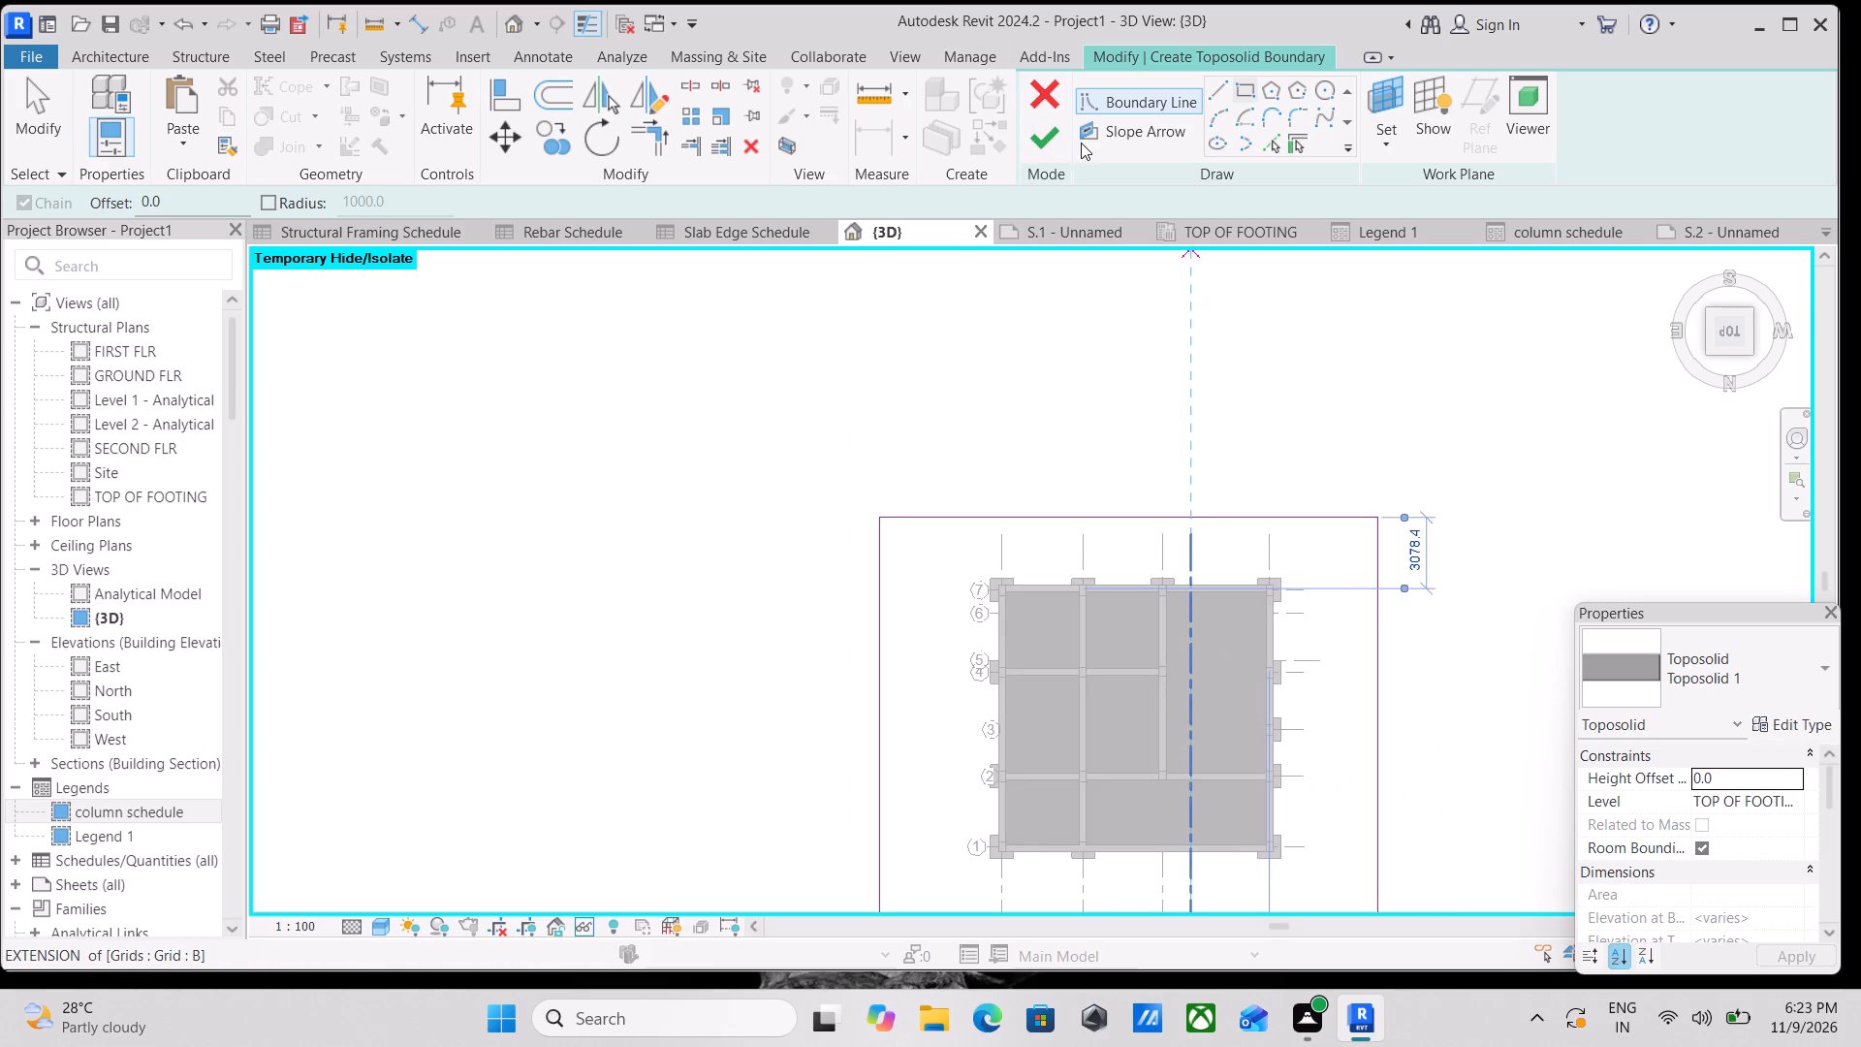
click(1061, 143)
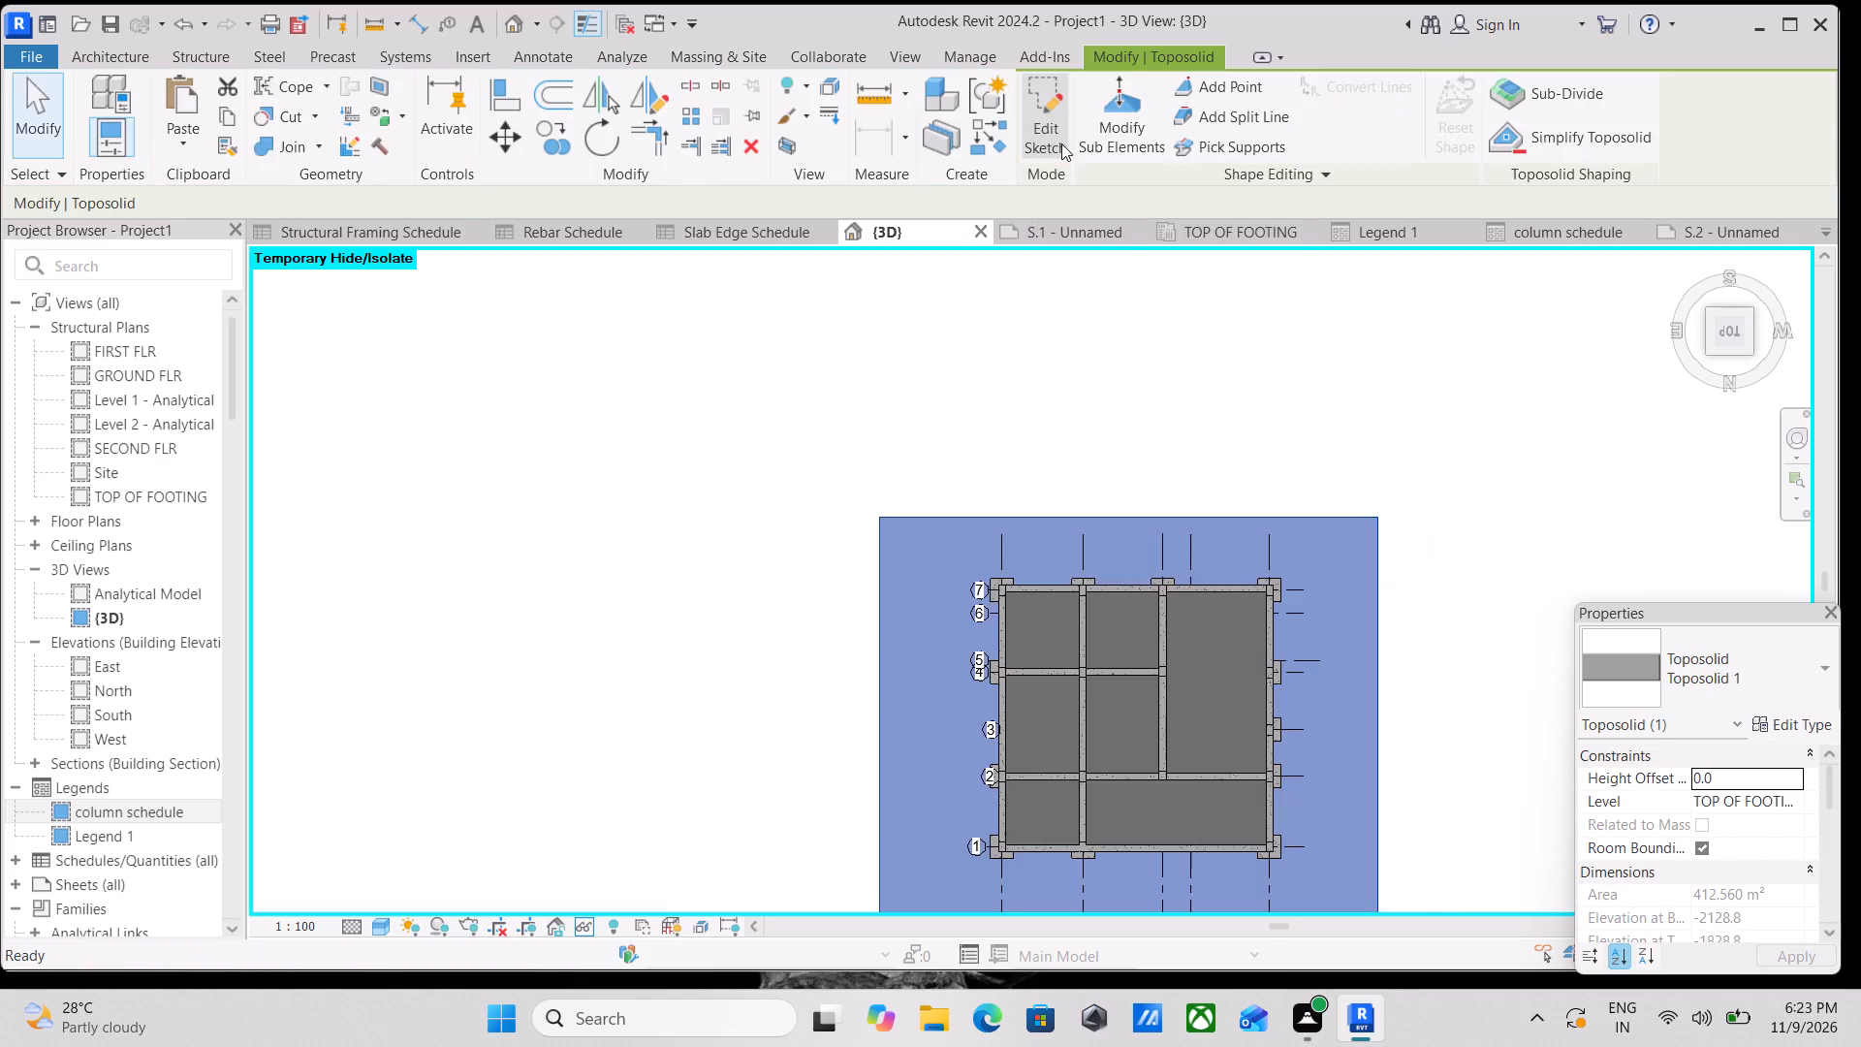
scroll(1743, 354, up, 2)
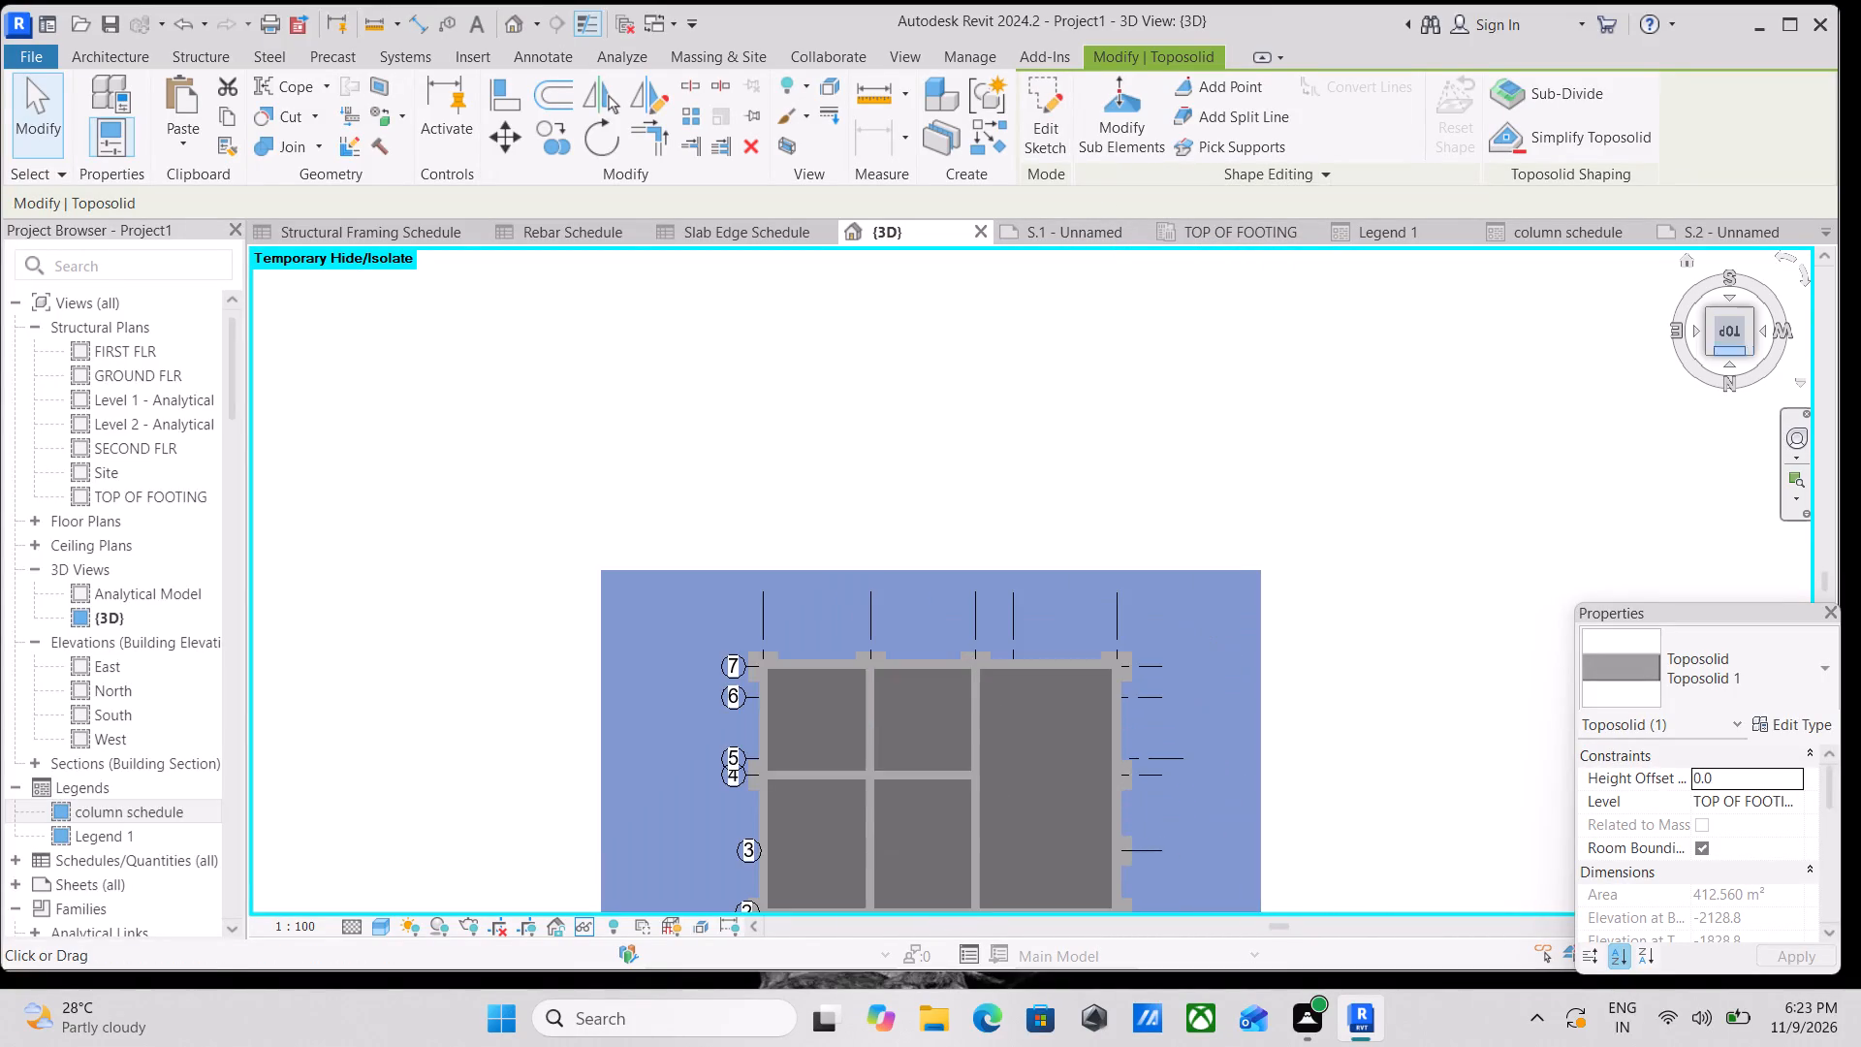
key(Escape)
Examine the toposolid's position relative to the footings and level lines in isometric and side views.
middle_drag(797, 595, 842, 529)
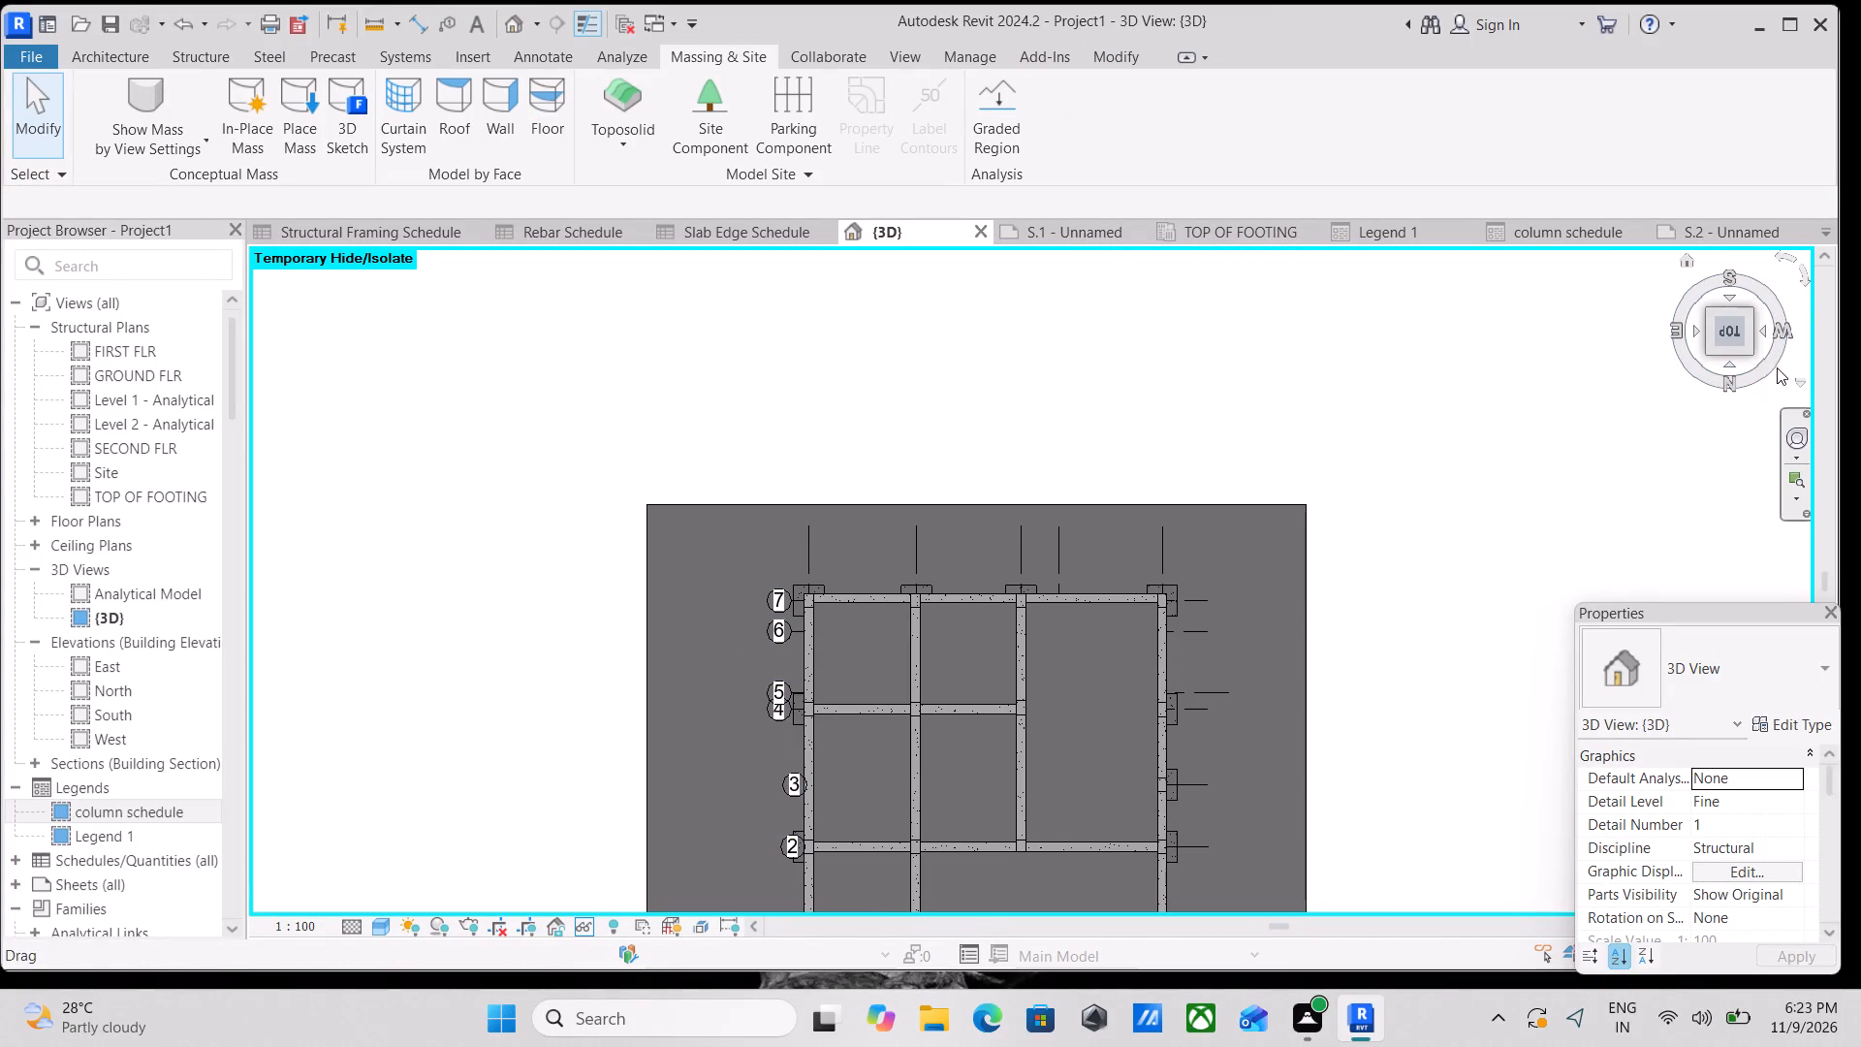
click(1750, 347)
scroll(1144, 626, up, 3)
middle_drag(1127, 612, 1153, 425)
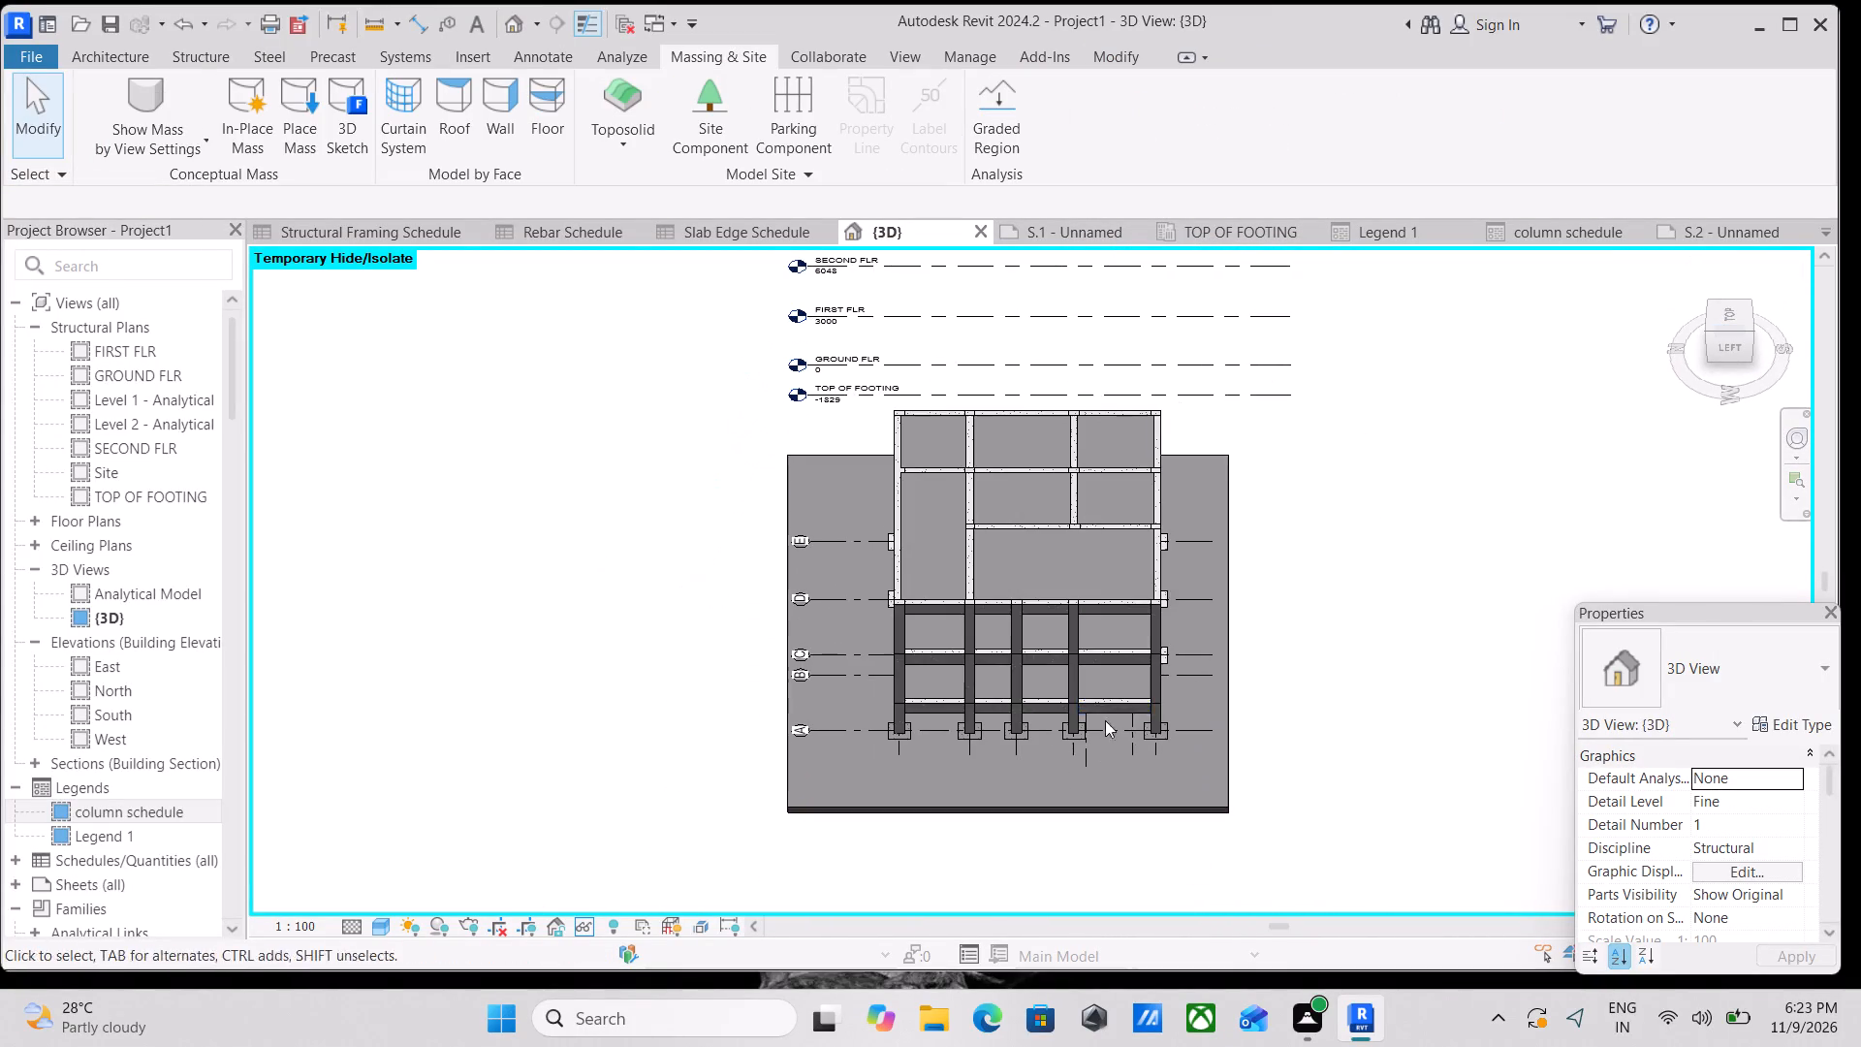
shift+middle_drag(1048, 752, 1274, 488)
scroll(1214, 720, up, 1)
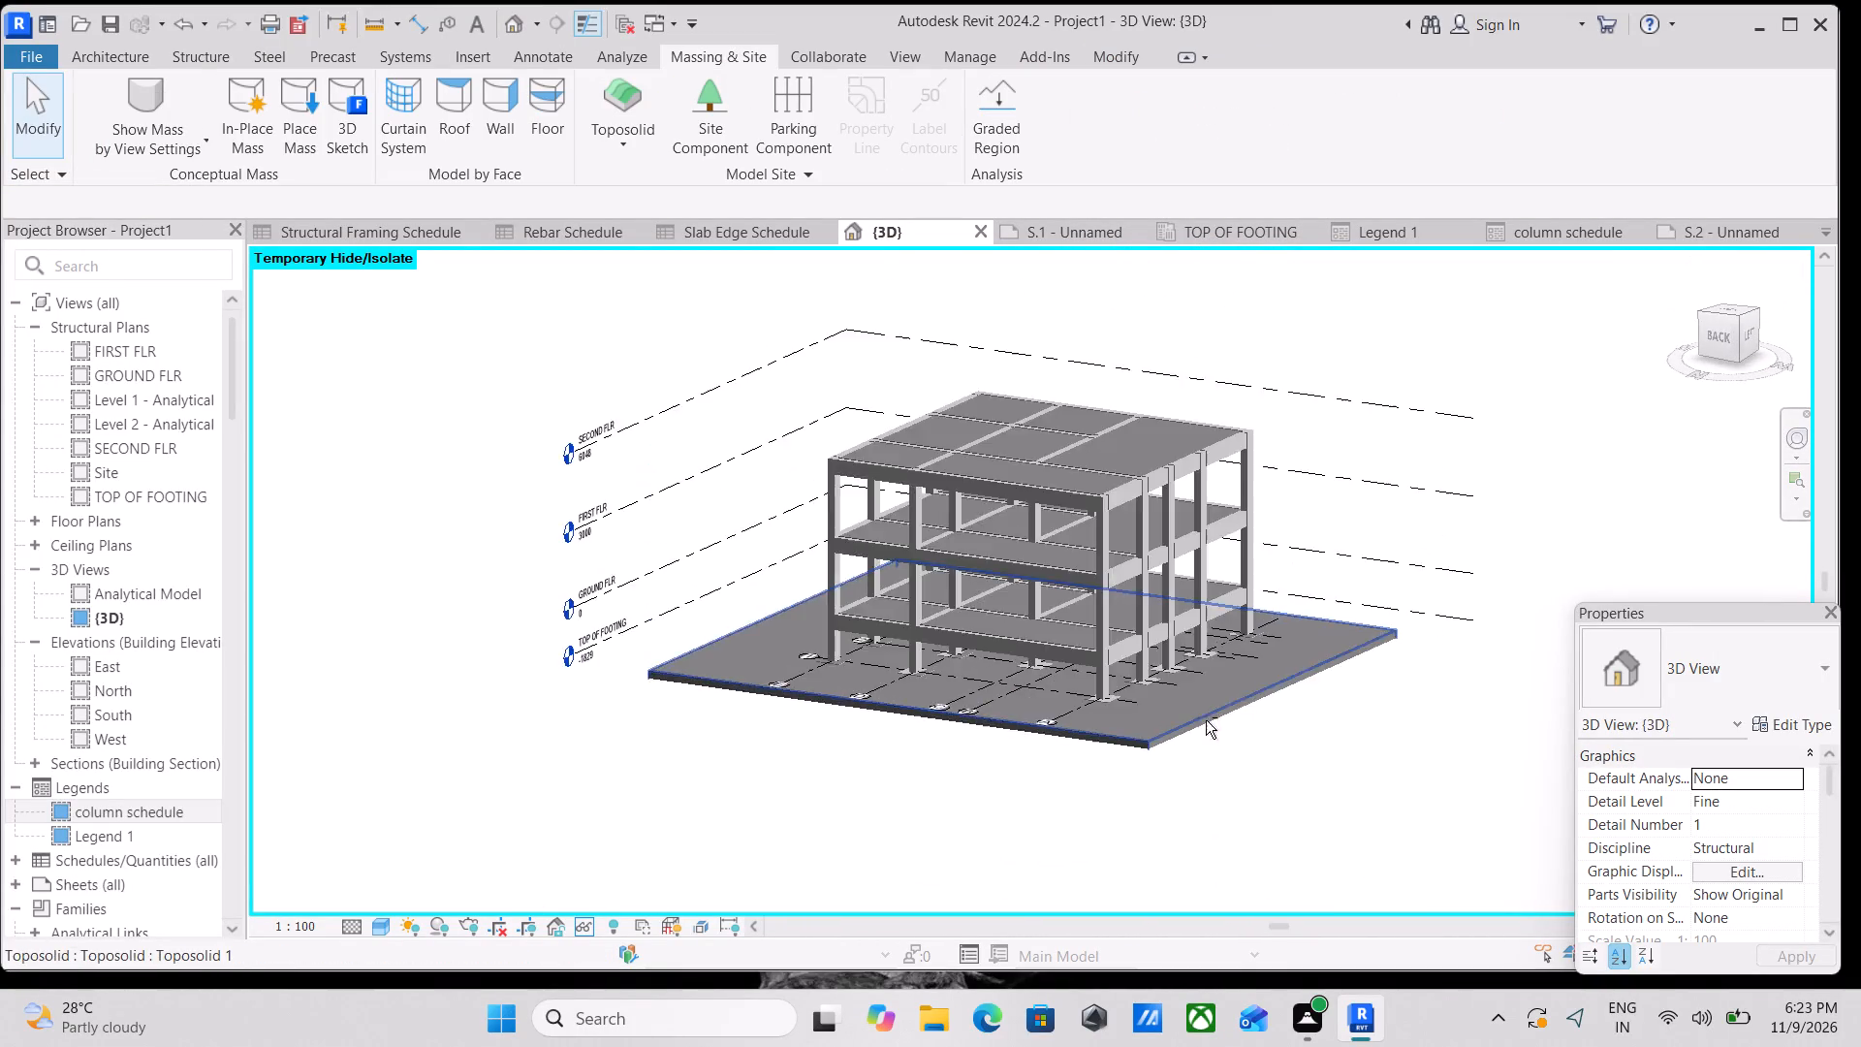
shift+middle_drag(1201, 717, 1341, 588)
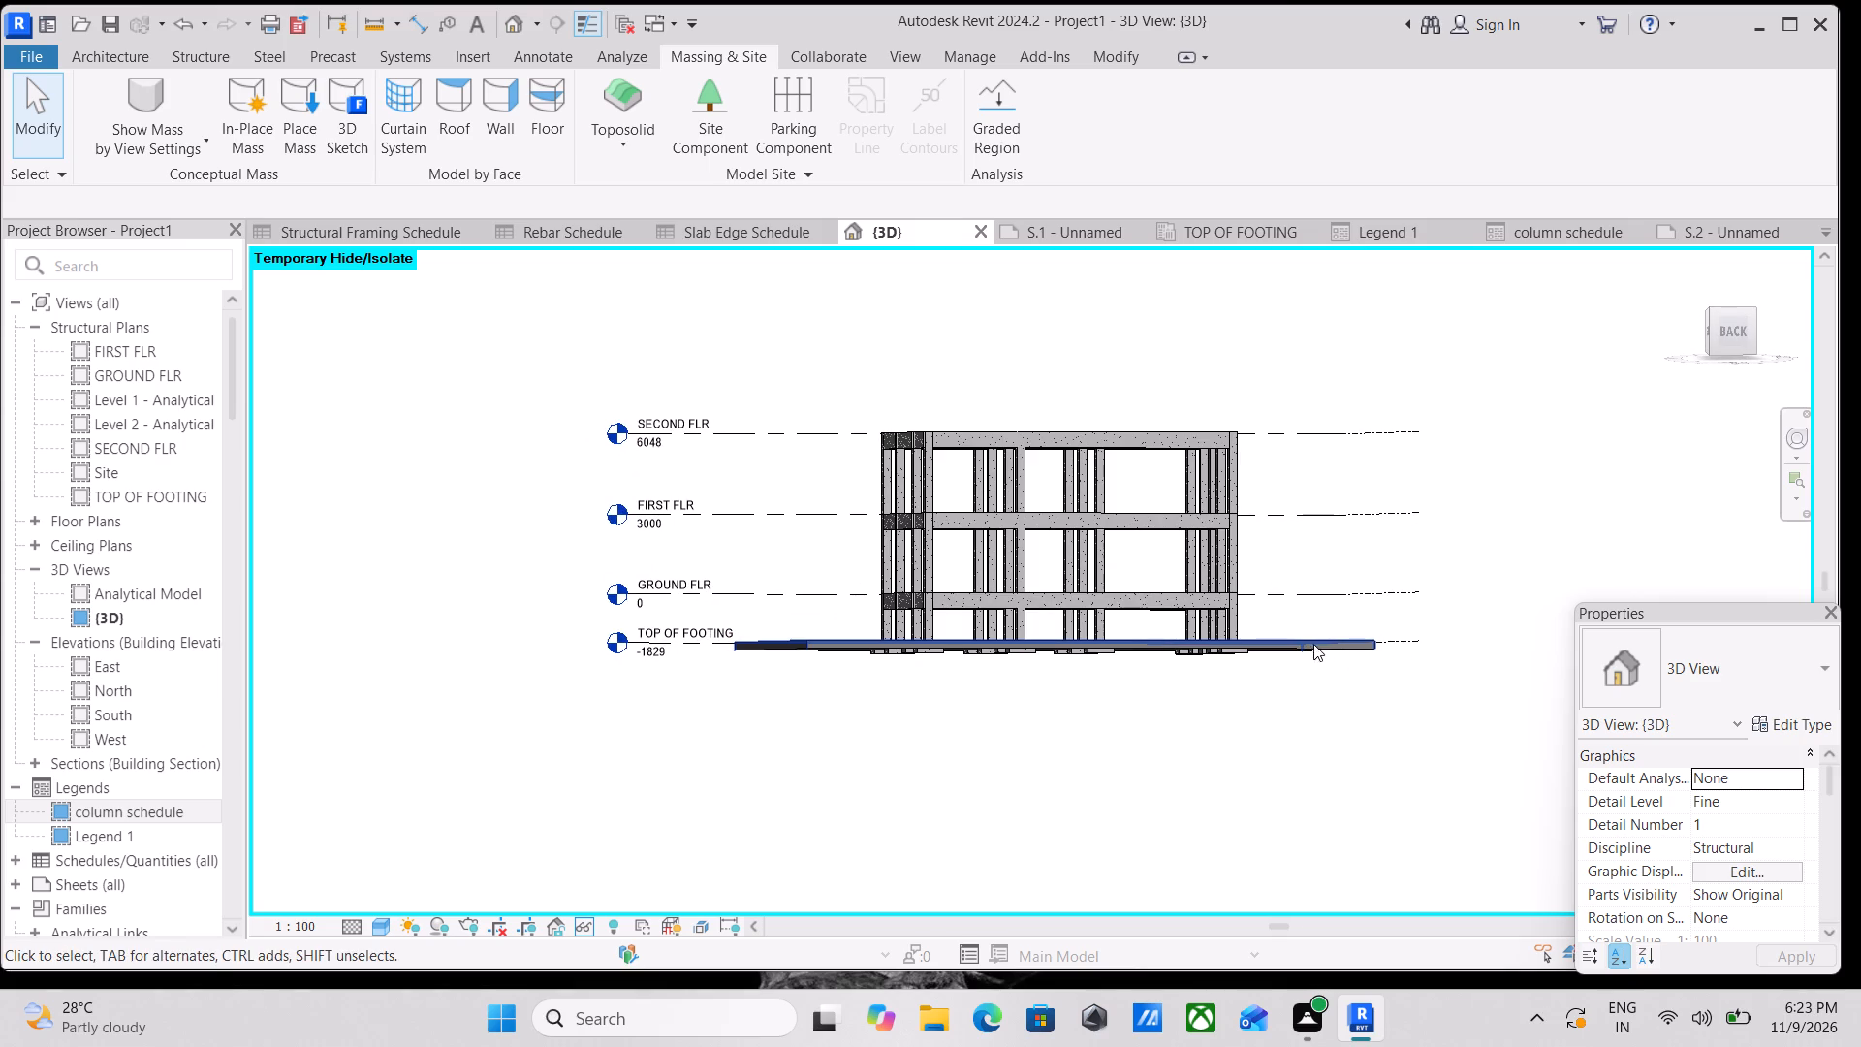
Copy the toposolid and paste it aligned to the GROUND FLR level.
scroll(756, 662, up, 7)
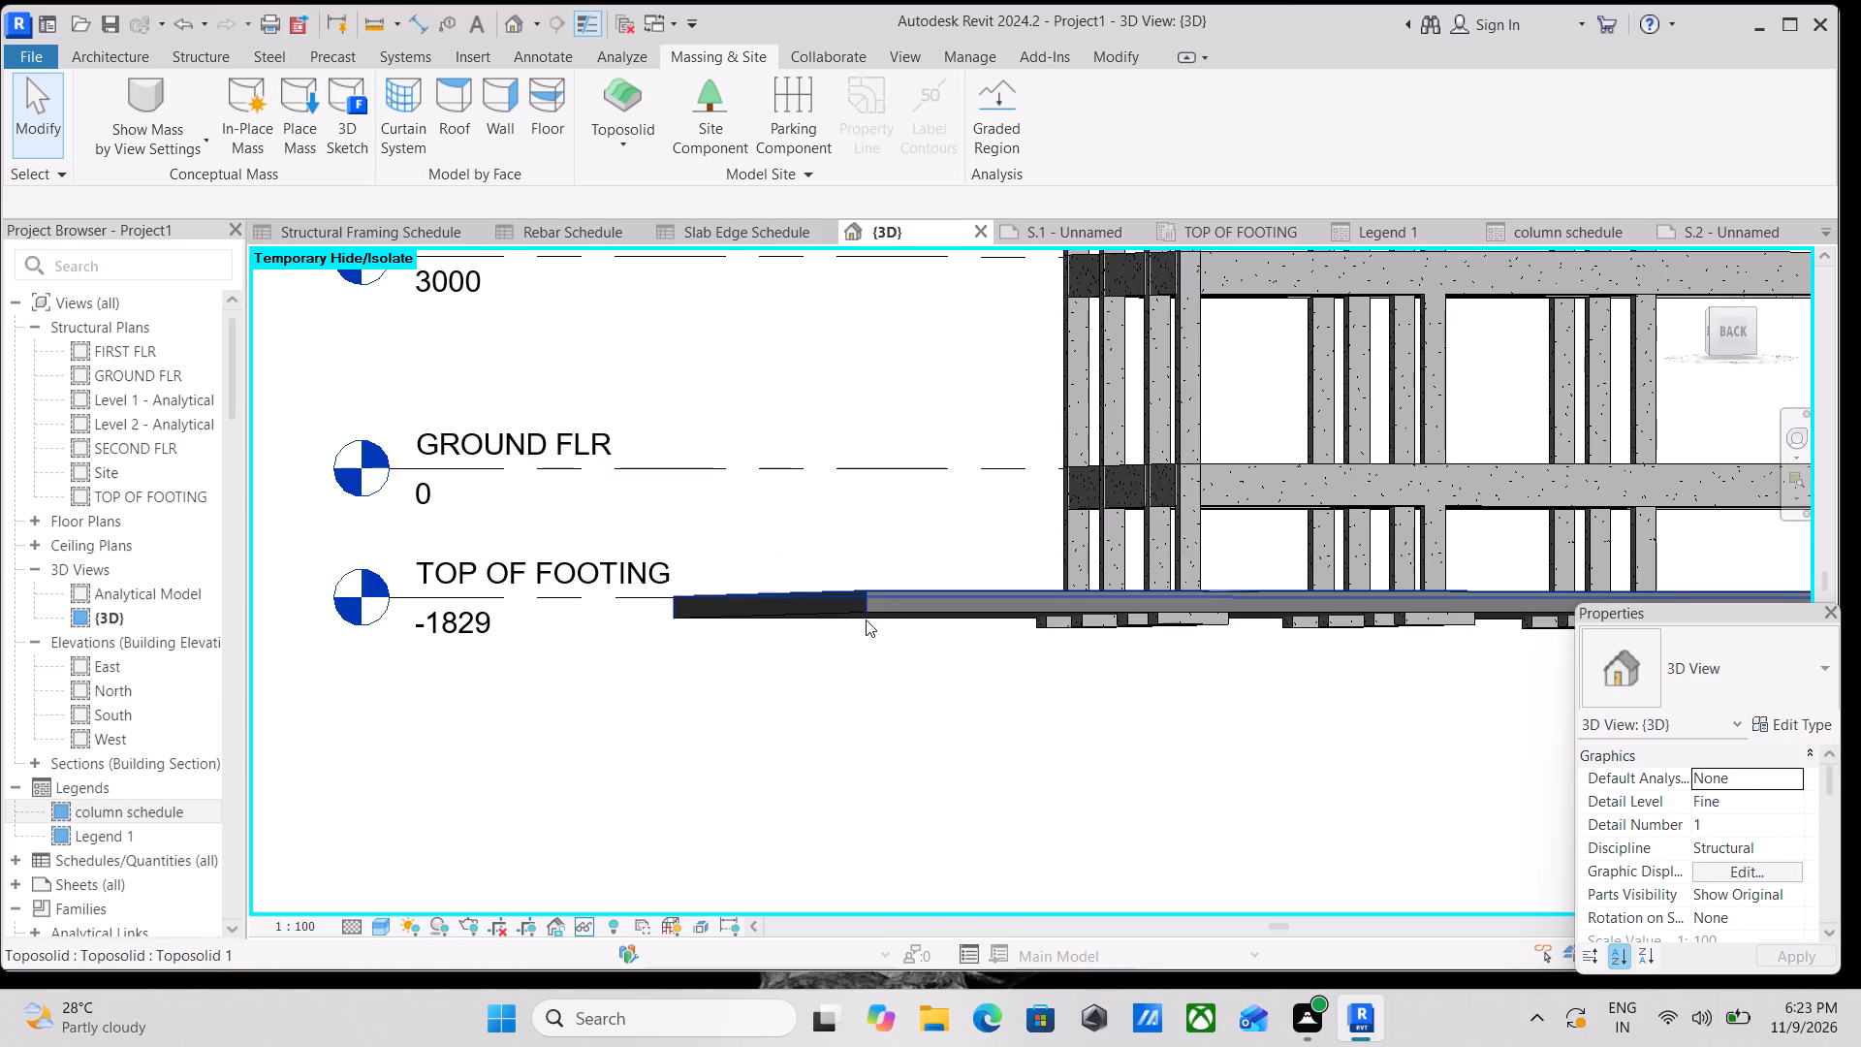
click(872, 619)
click(1722, 322)
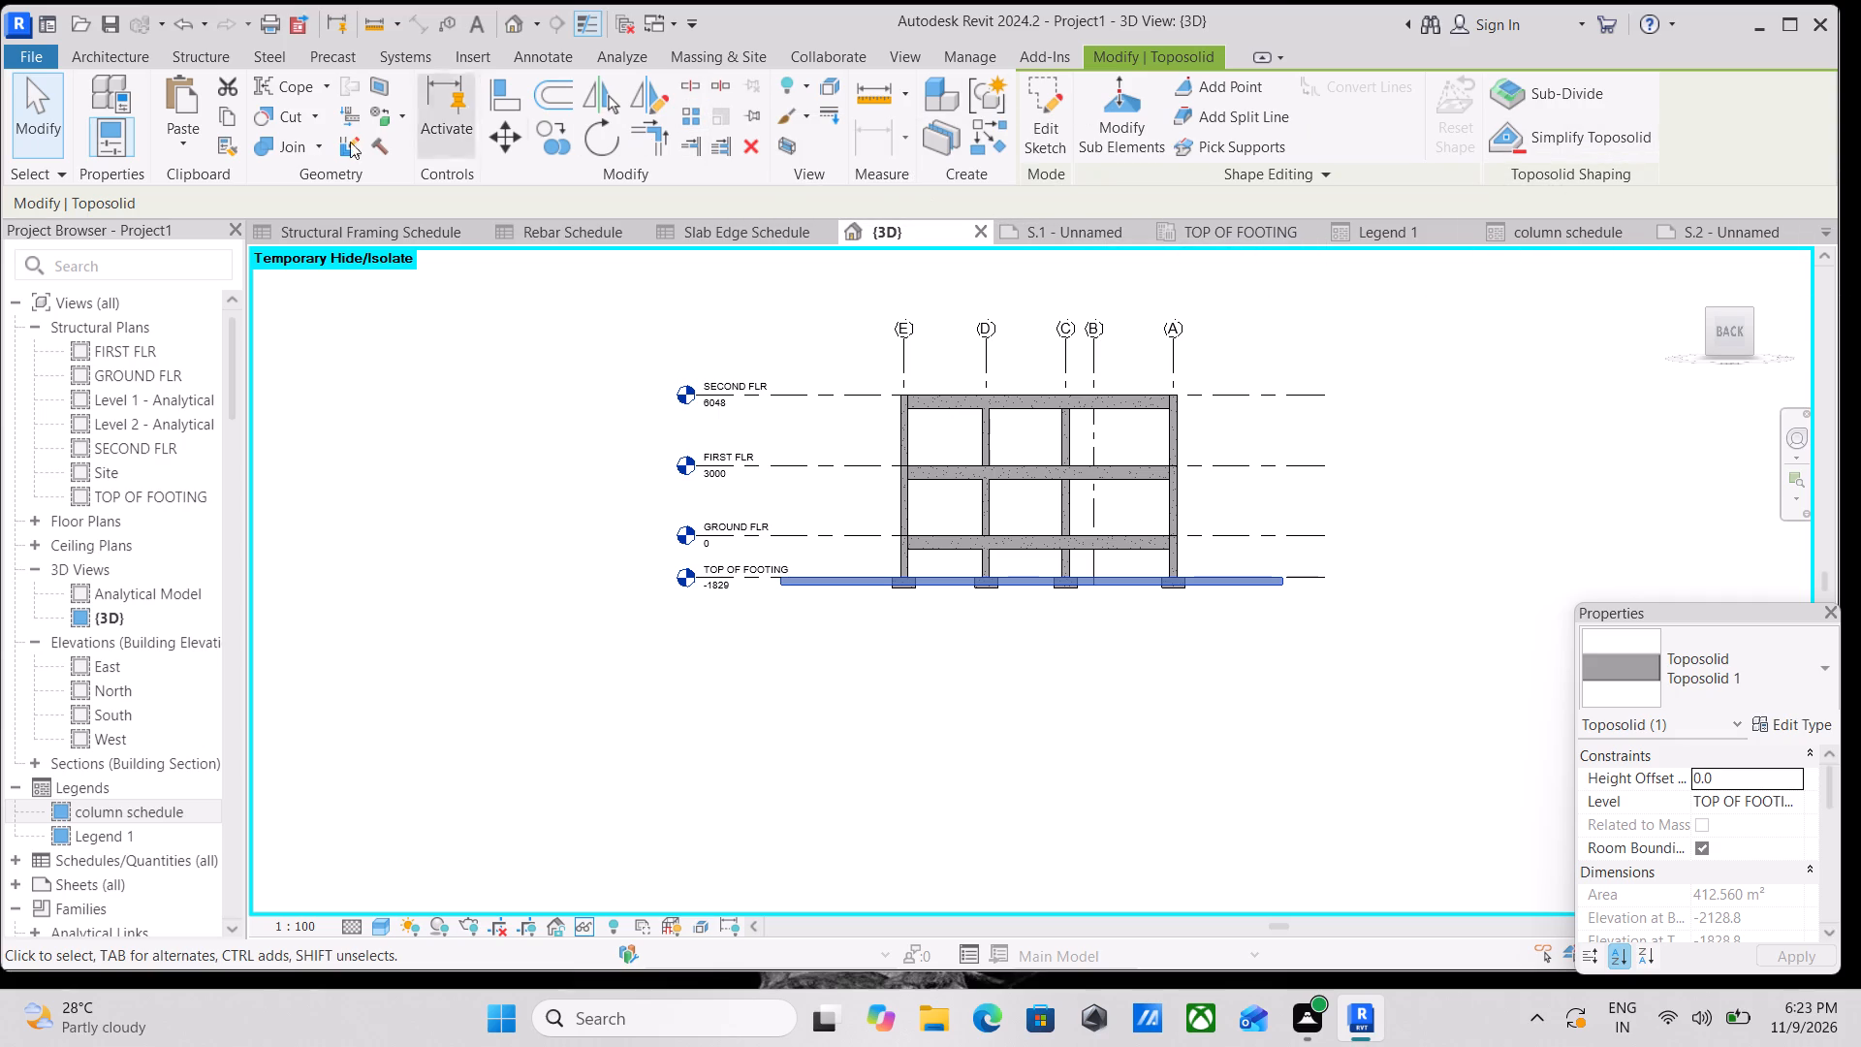
click(229, 122)
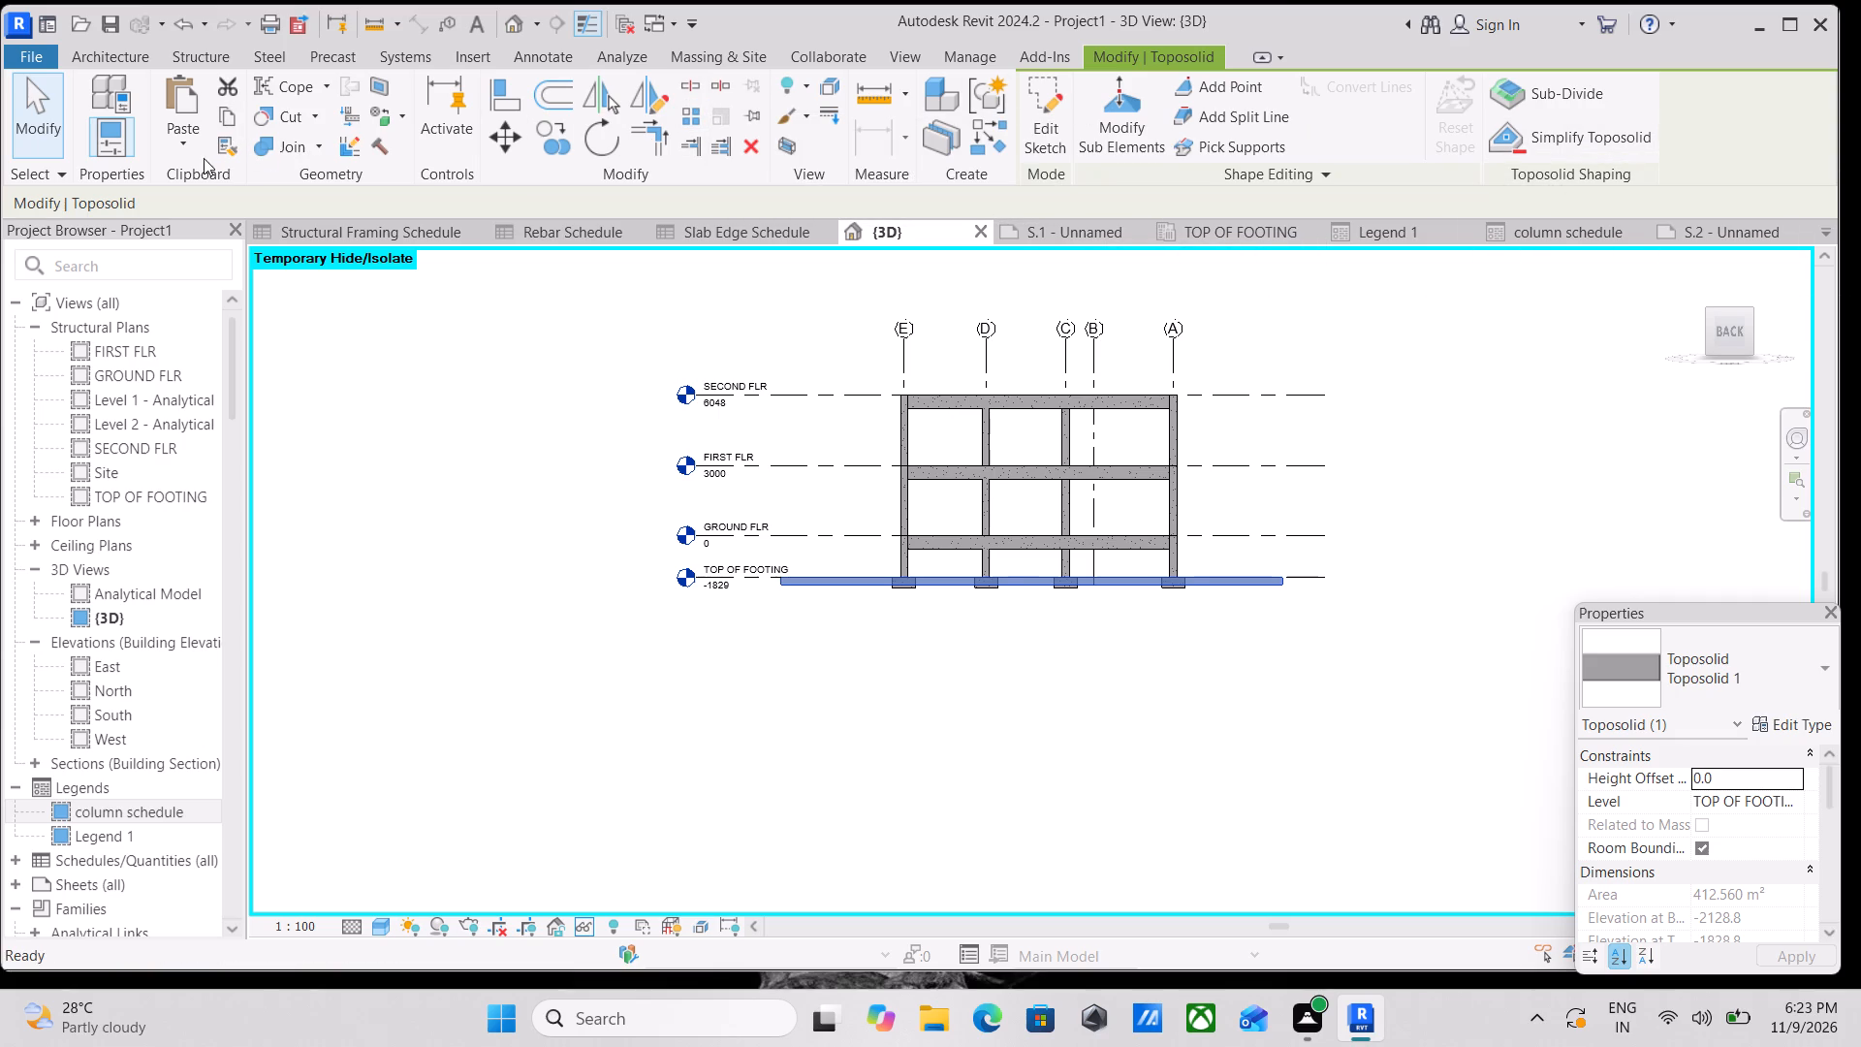
click(193, 148)
click(261, 233)
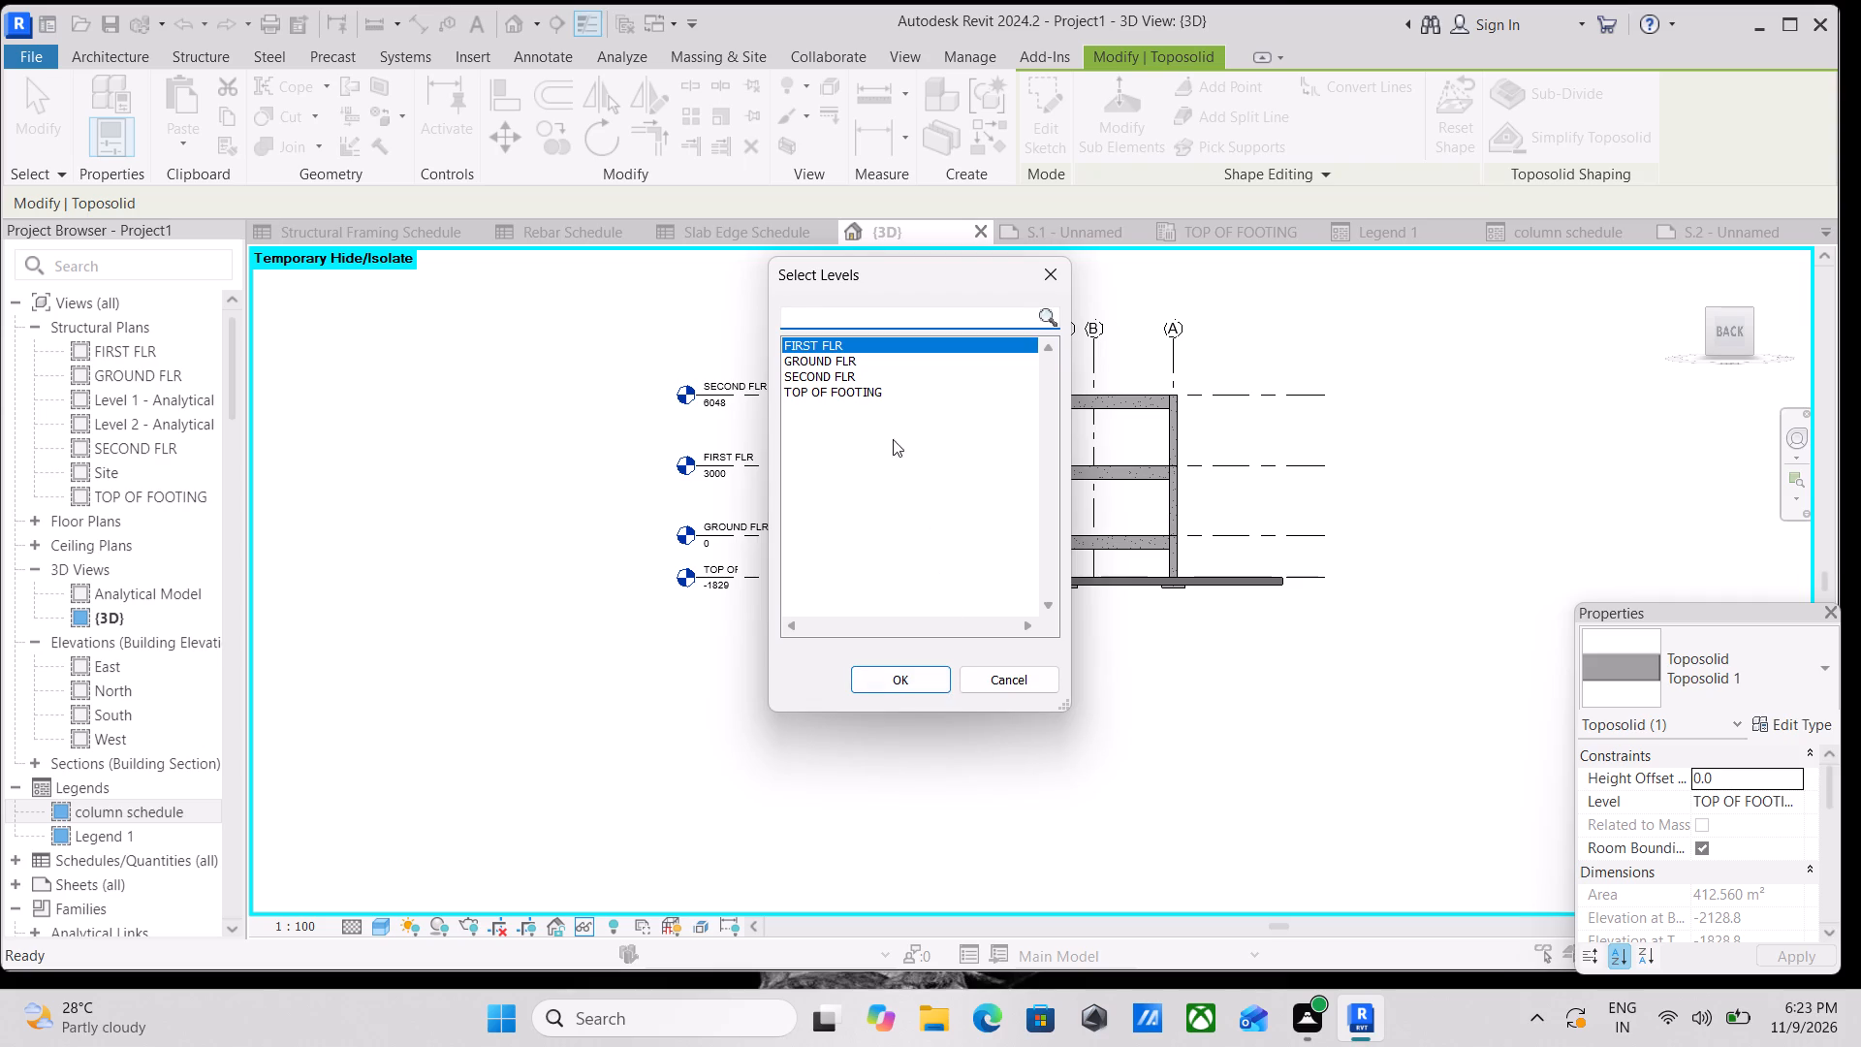
click(839, 360)
click(892, 681)
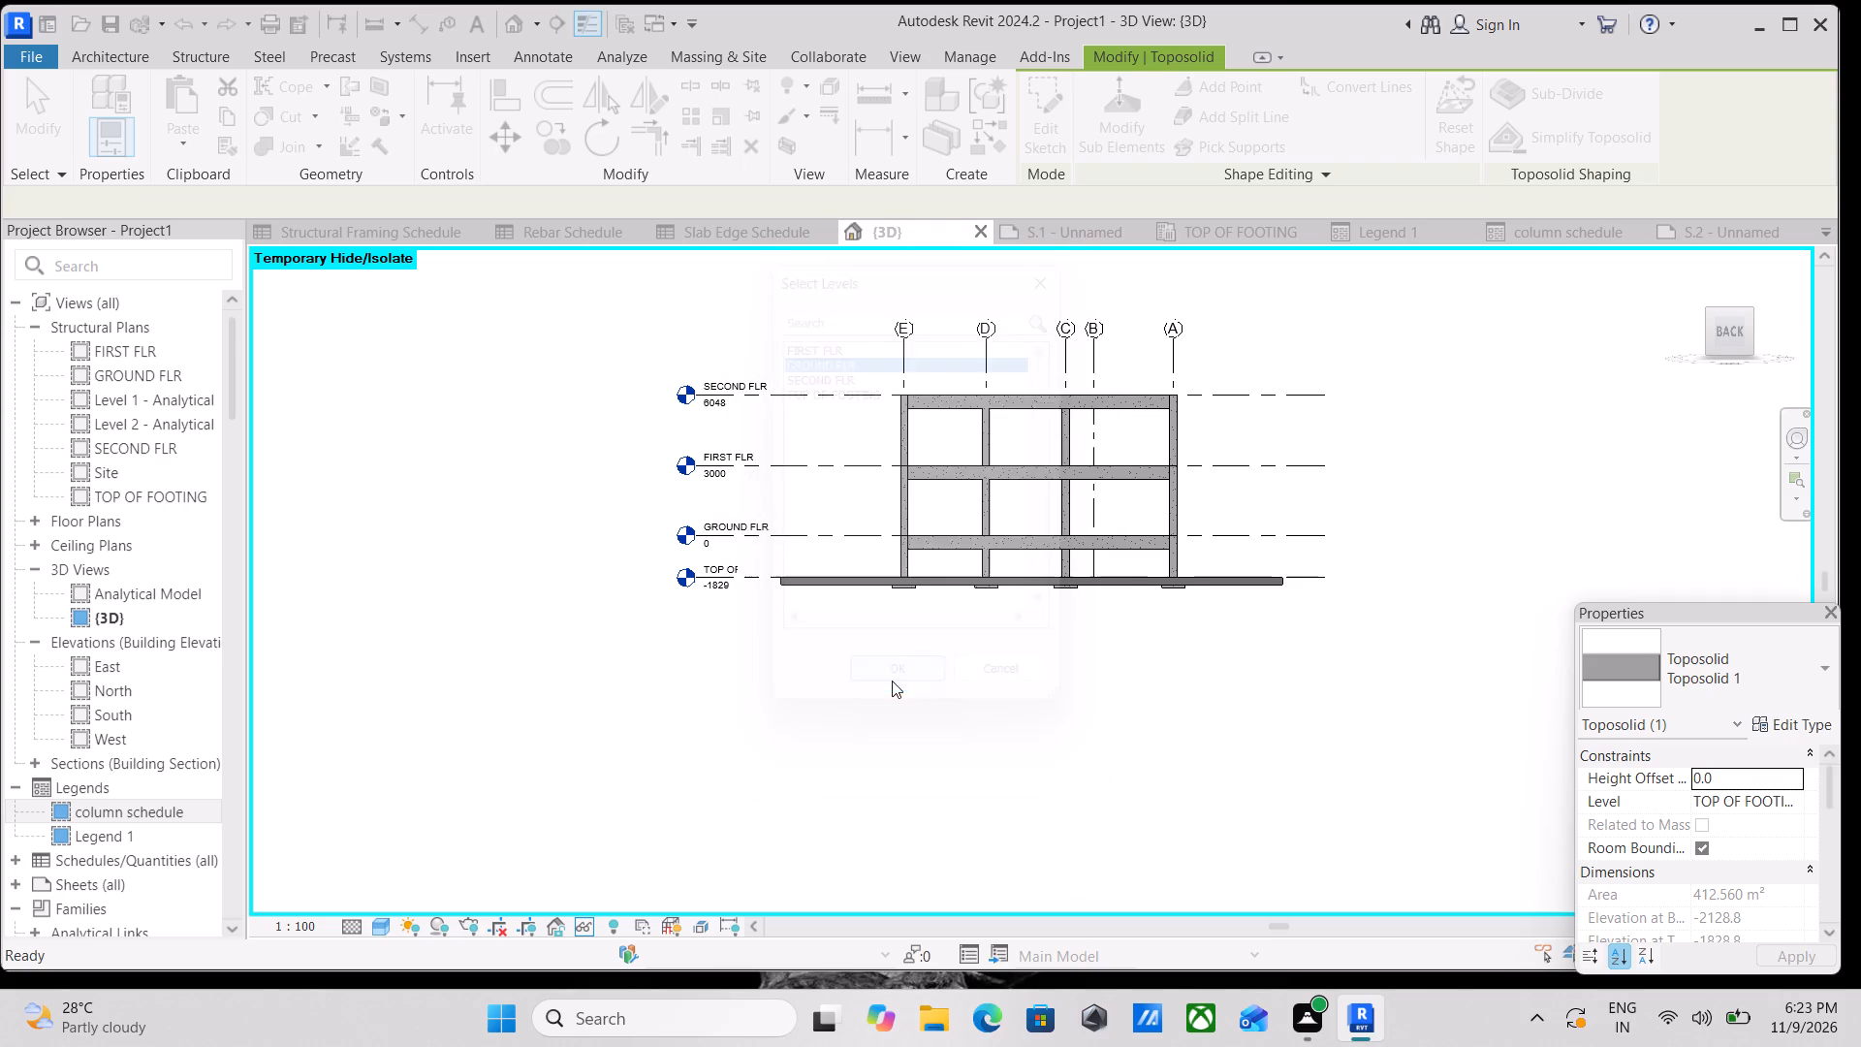
scroll(1171, 614, down, 1)
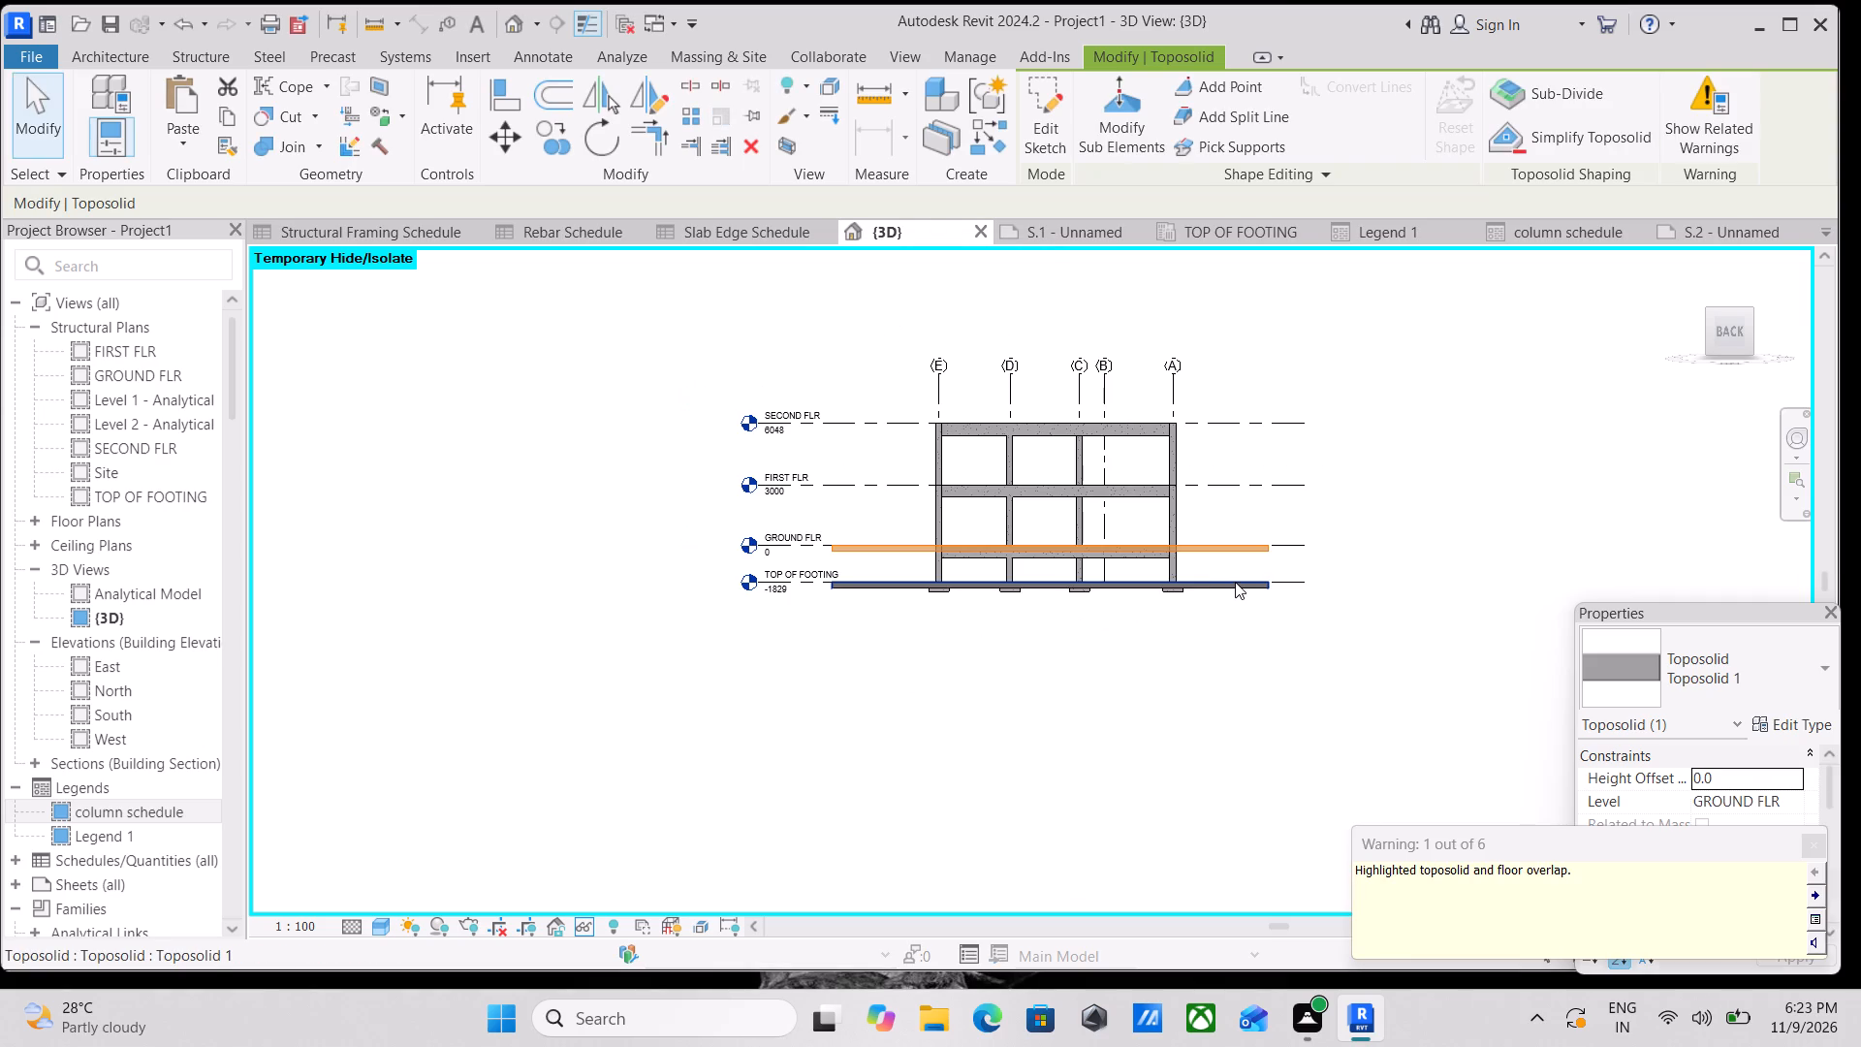
key(Escape)
Delete the original toposolid at the TOP OF FOOTING level.
shift+middle_drag(1093, 599, 1115, 748)
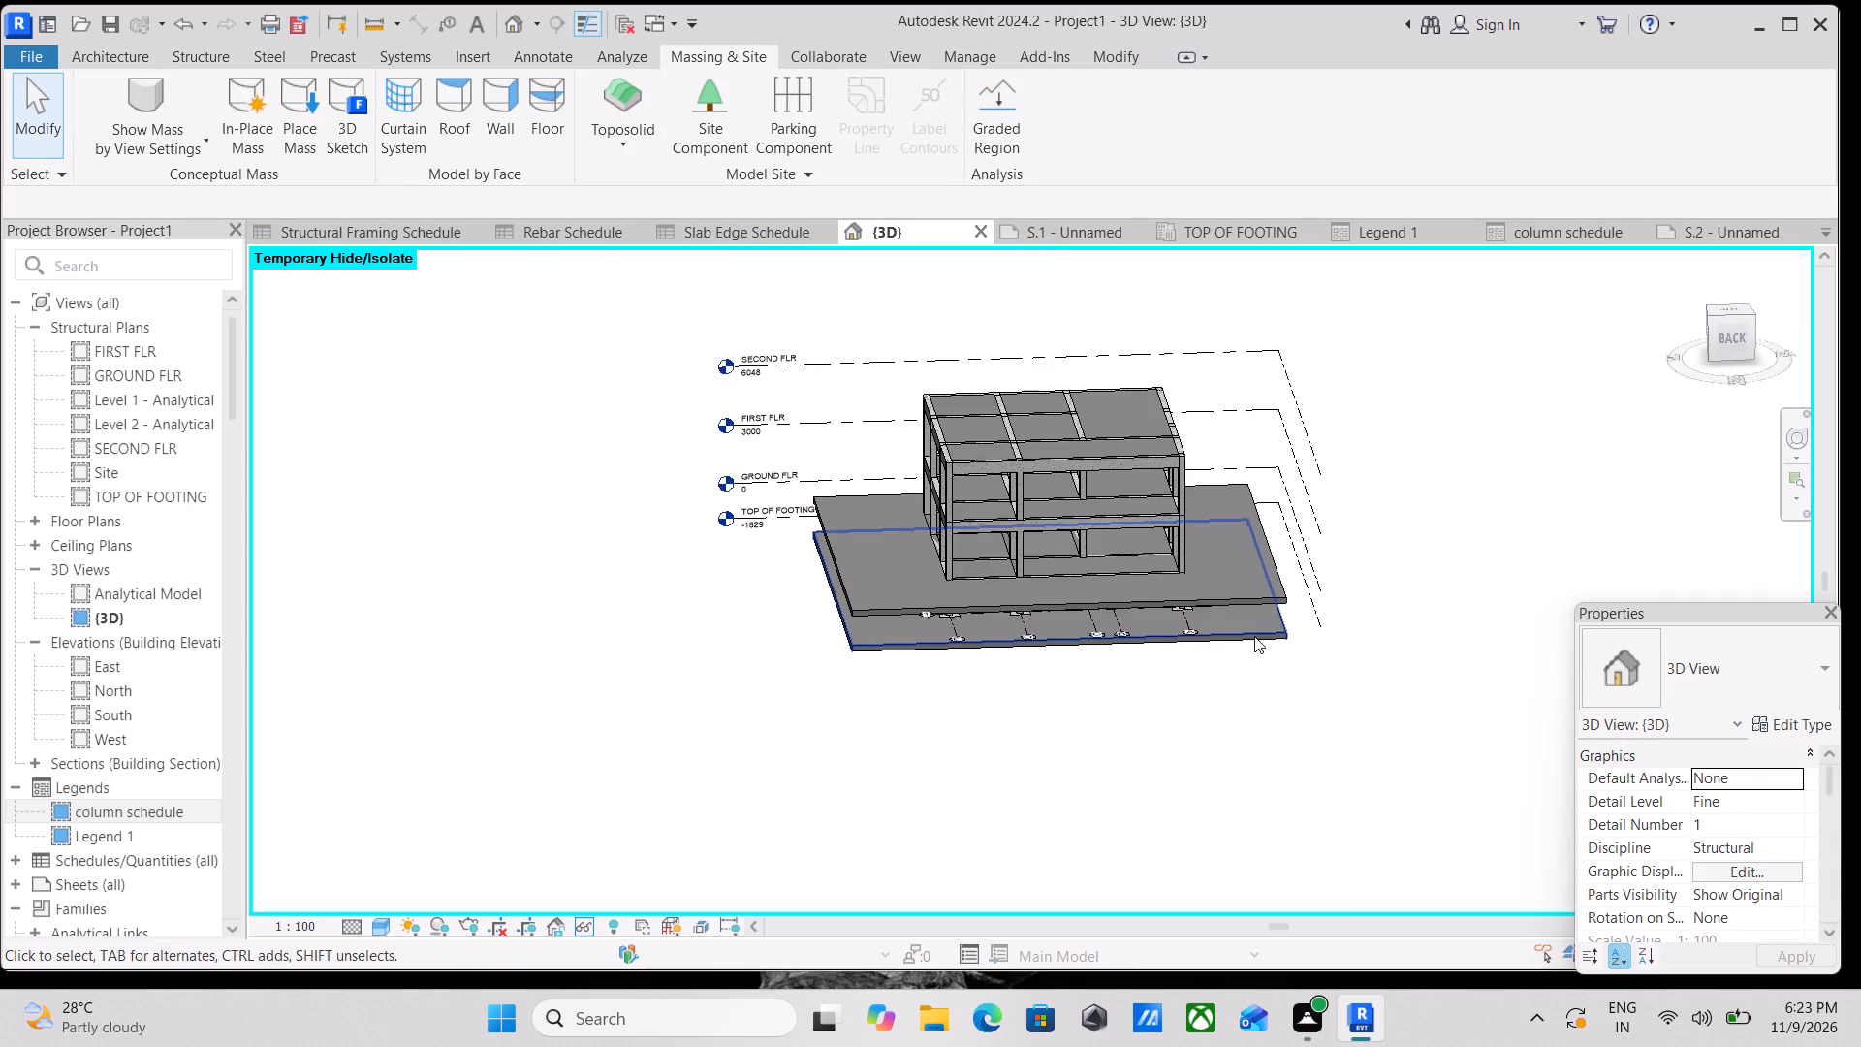
scroll(1282, 615, up, 7)
click(1283, 657)
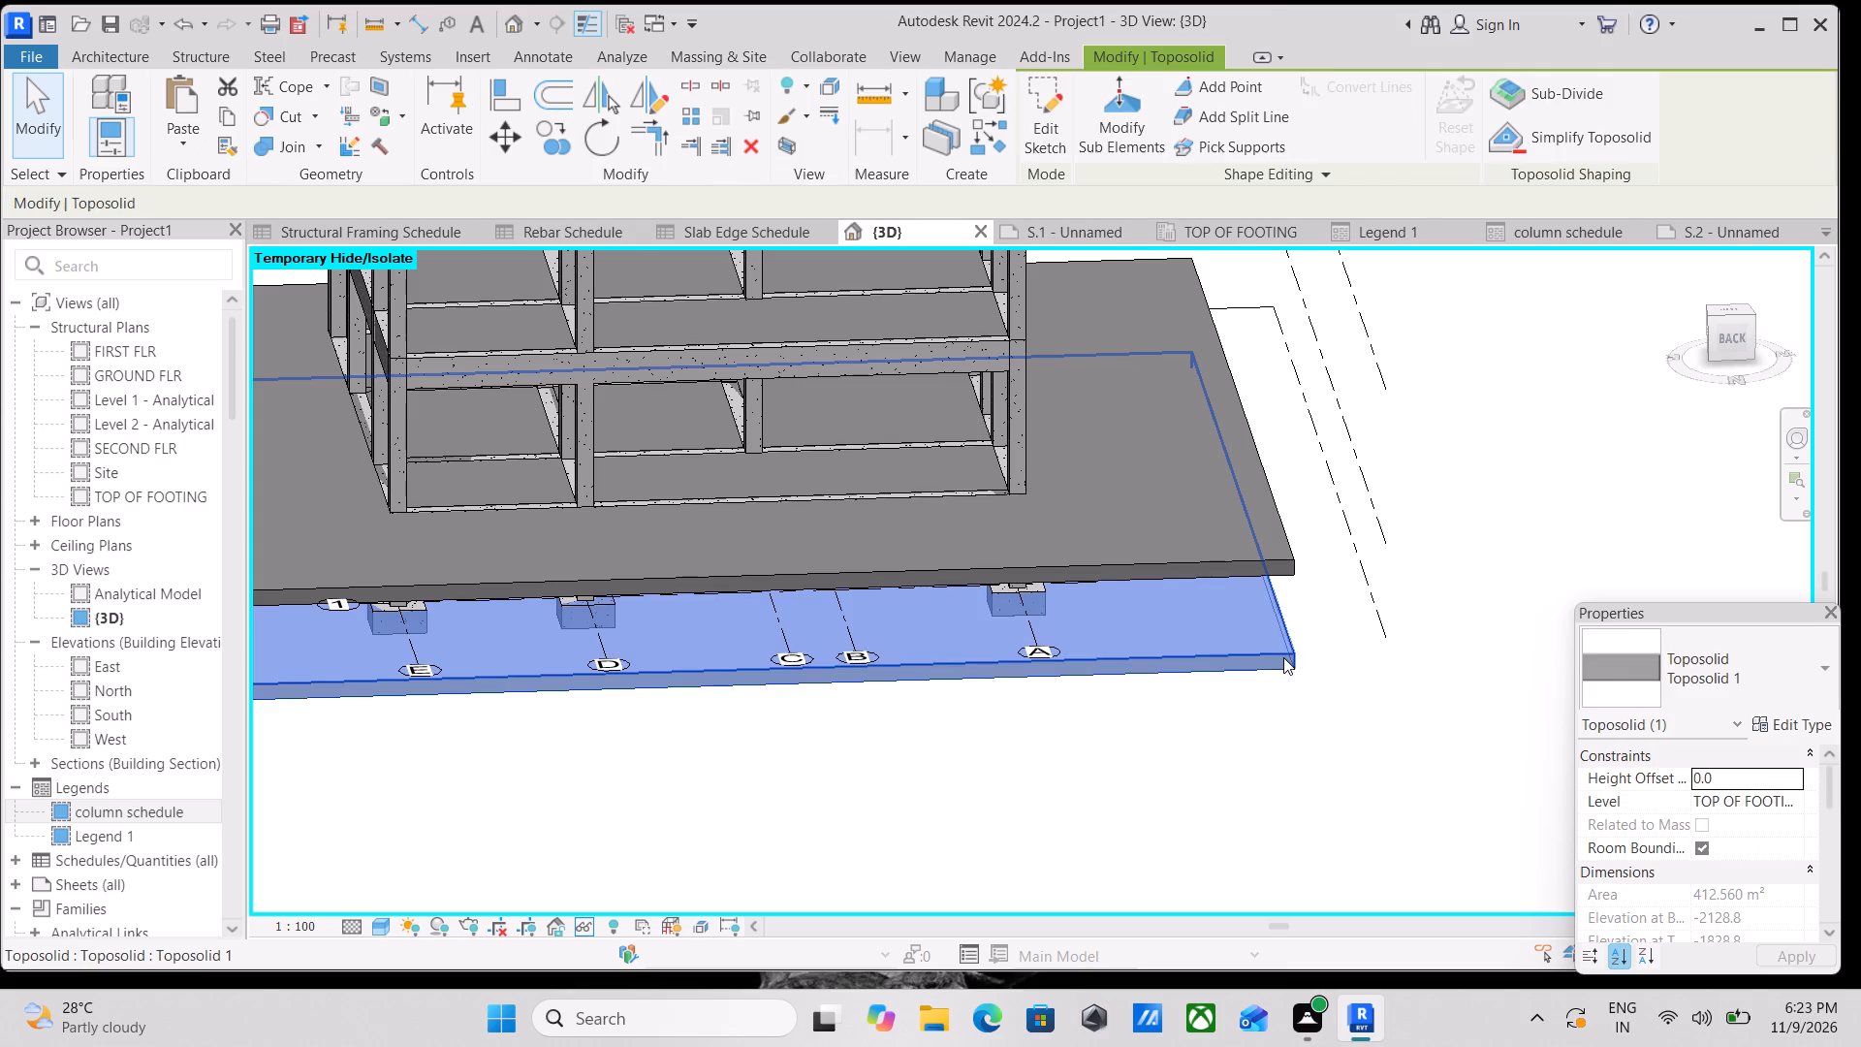
right_click(1283, 657)
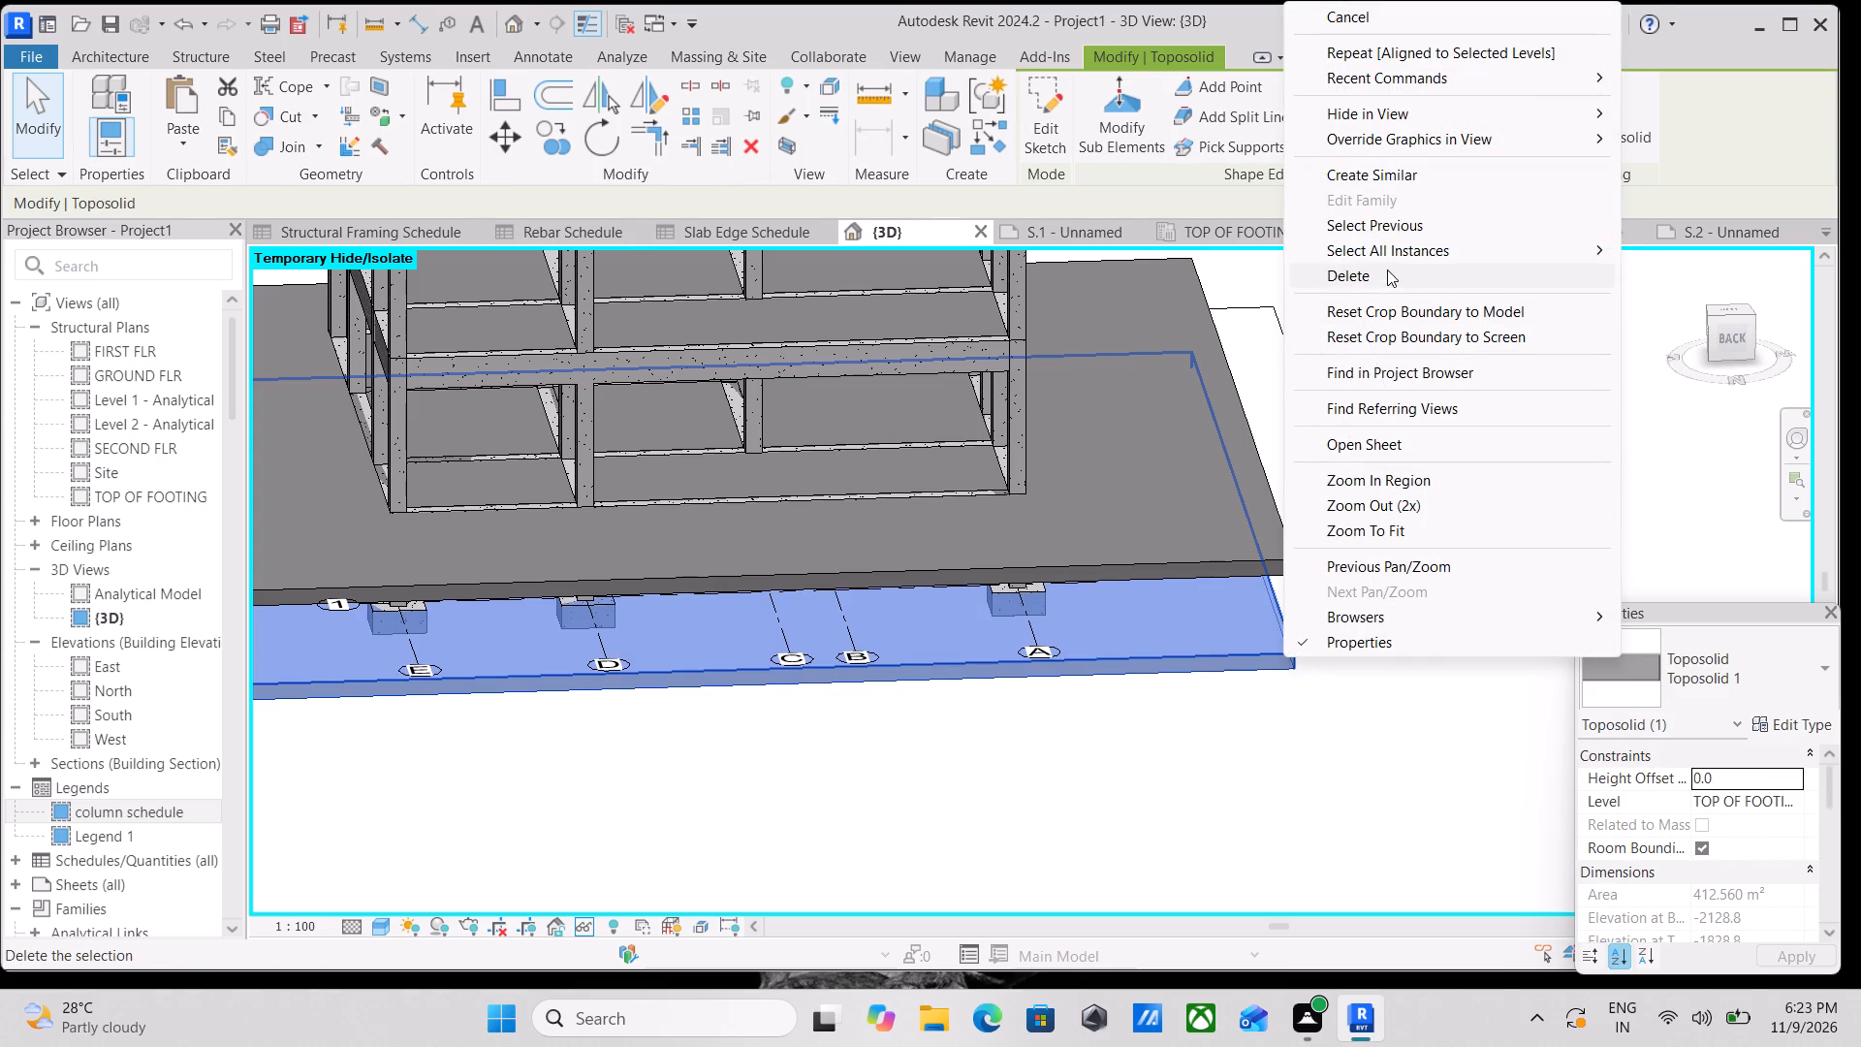
click(1387, 270)
Select the toposolid on the GROUND FLR level and examine its position against the beams, footings and level lines from the back.
scroll(1218, 578, down, 1)
middle_drag(1218, 578, 1251, 575)
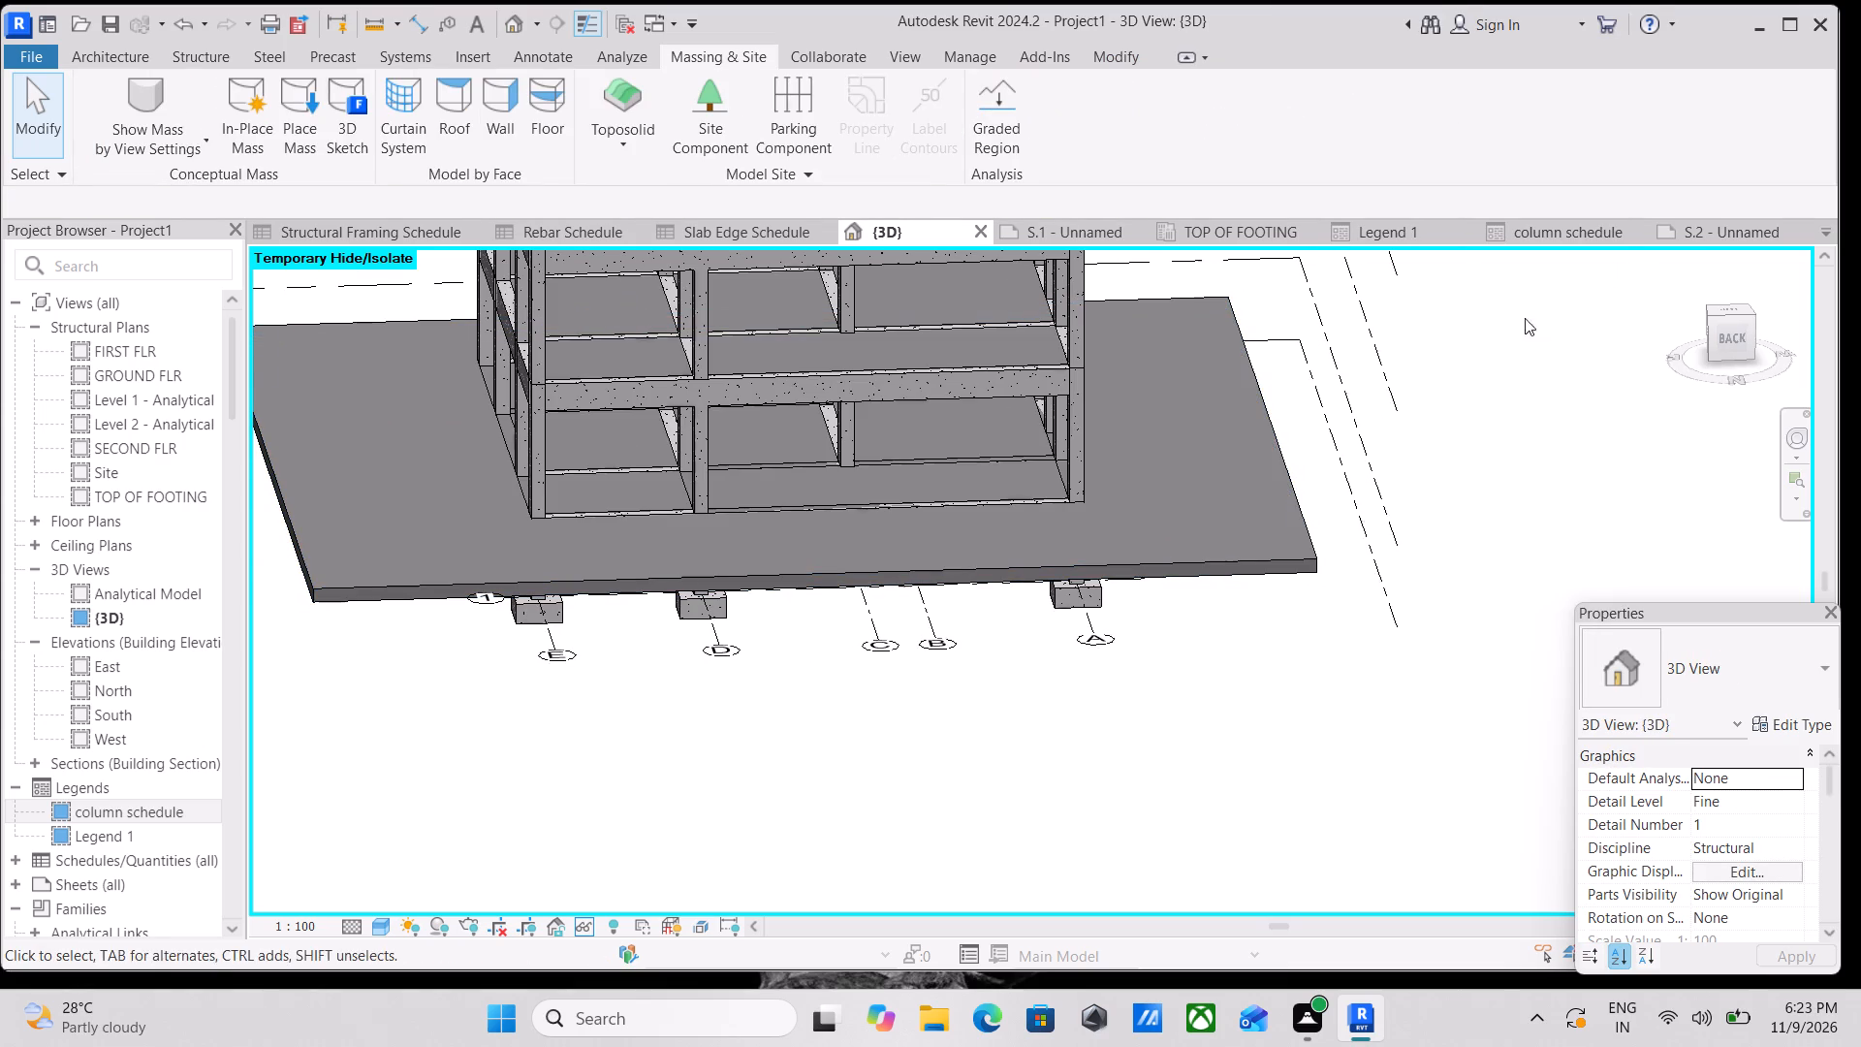
click(1740, 338)
scroll(905, 780, up, 3)
scroll(1329, 714, up, 10)
click(1225, 629)
scroll(1083, 648, down, 1)
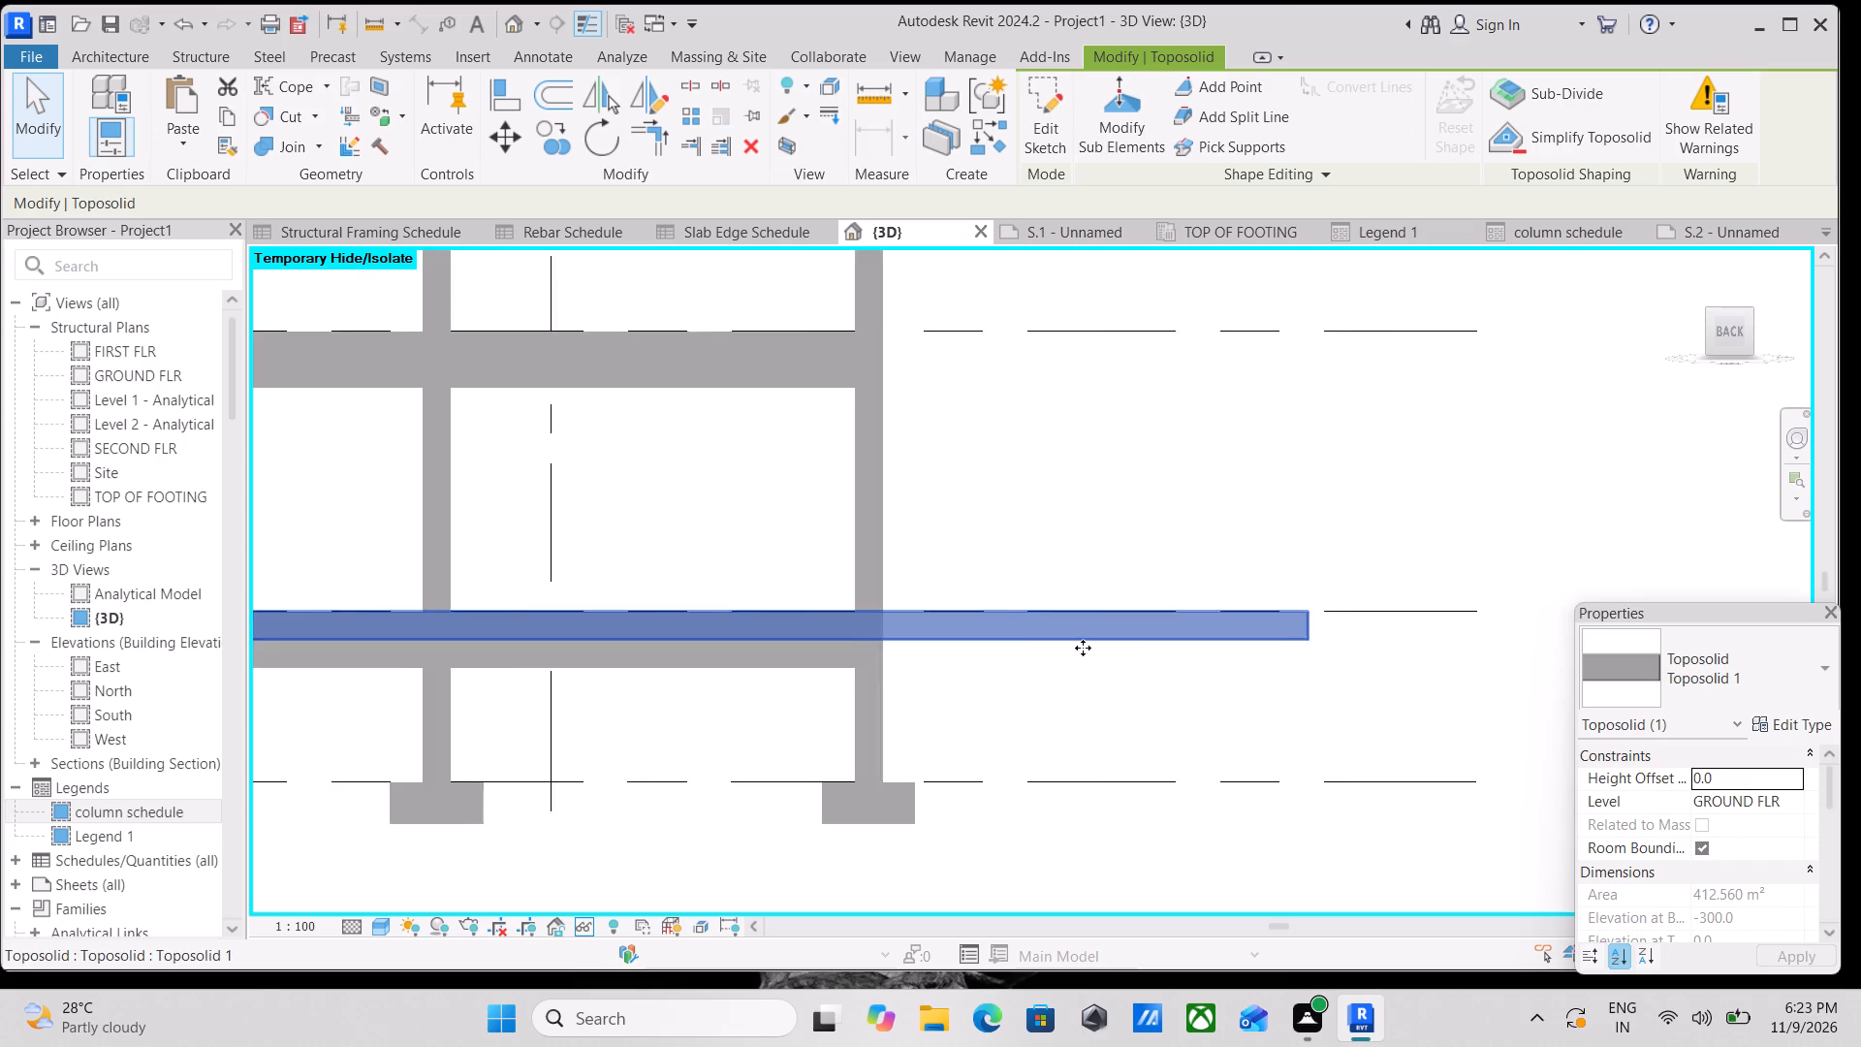
middle_drag(1083, 648, 1277, 634)
scroll(1262, 634, down, 3)
middle_drag(1178, 701, 1198, 861)
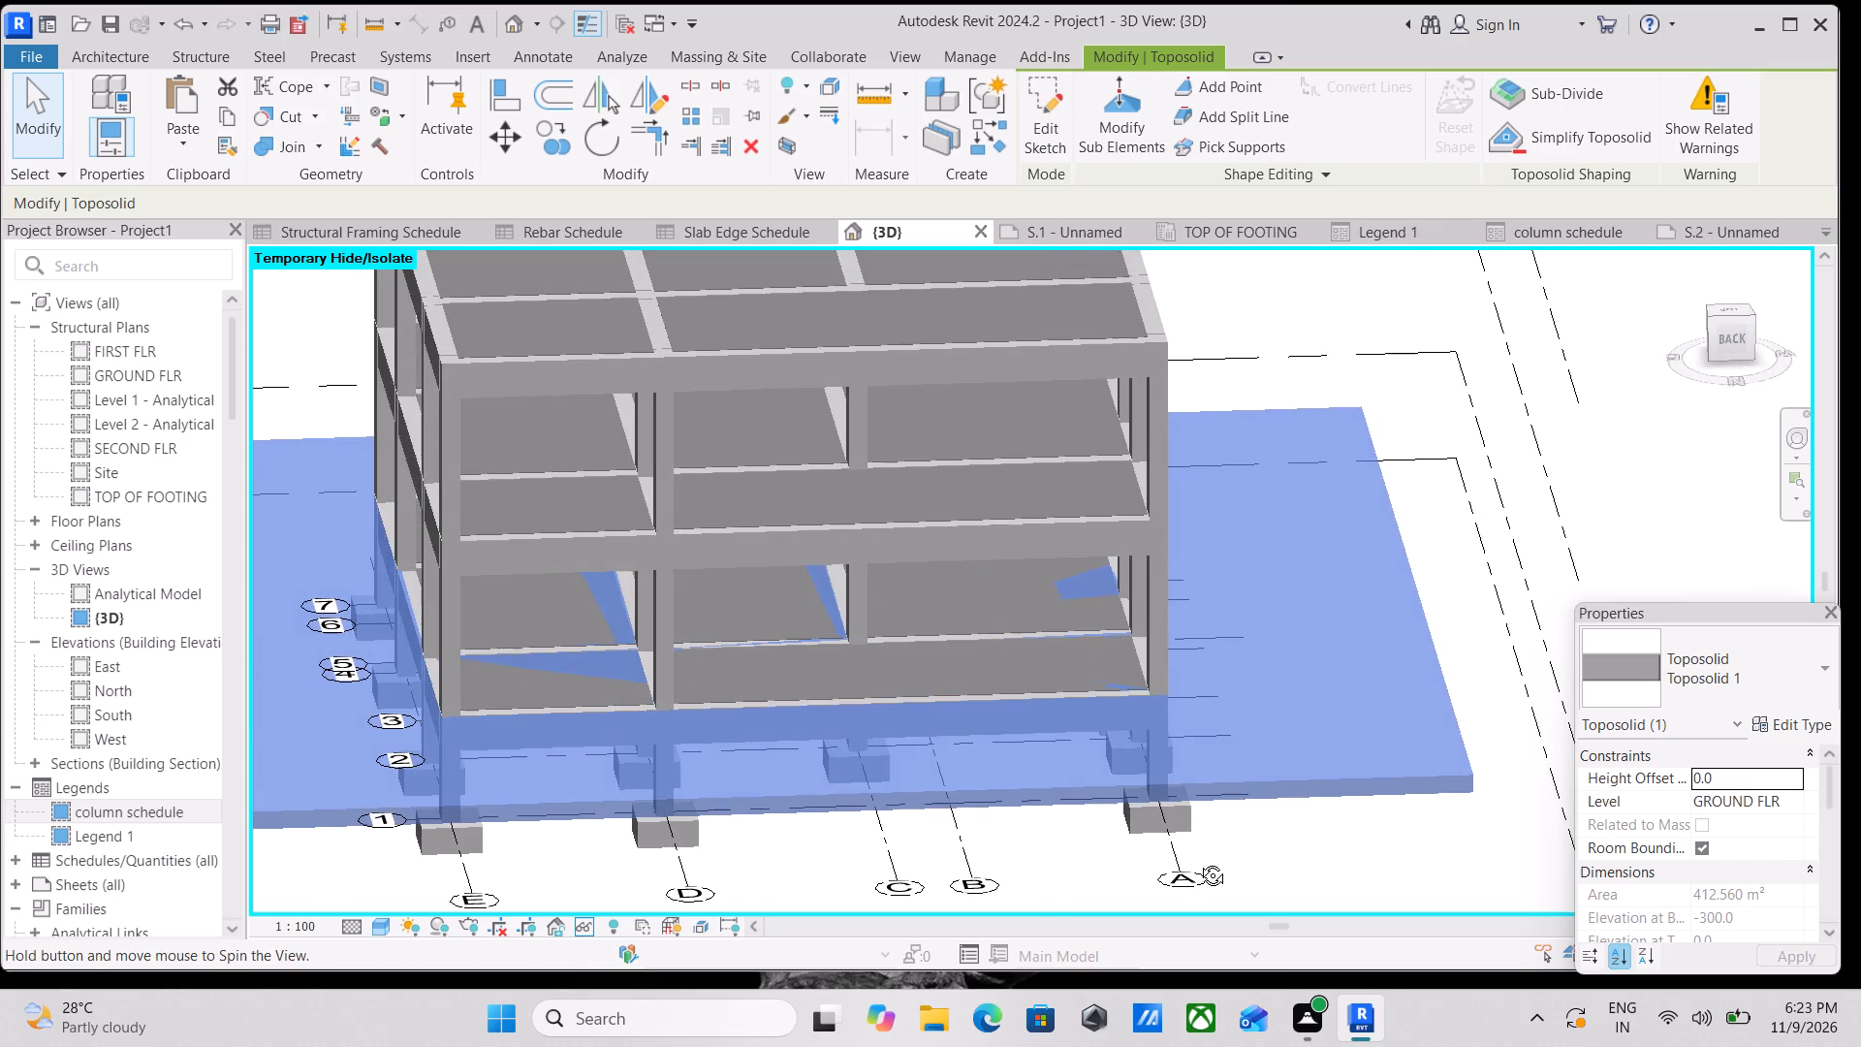
middle_drag(1198, 861, 1140, 889)
Edit the toposolid's boundary, adding an inner rectangle along the building's outer column faces from grid corner E/7 to A/1.
click(1045, 127)
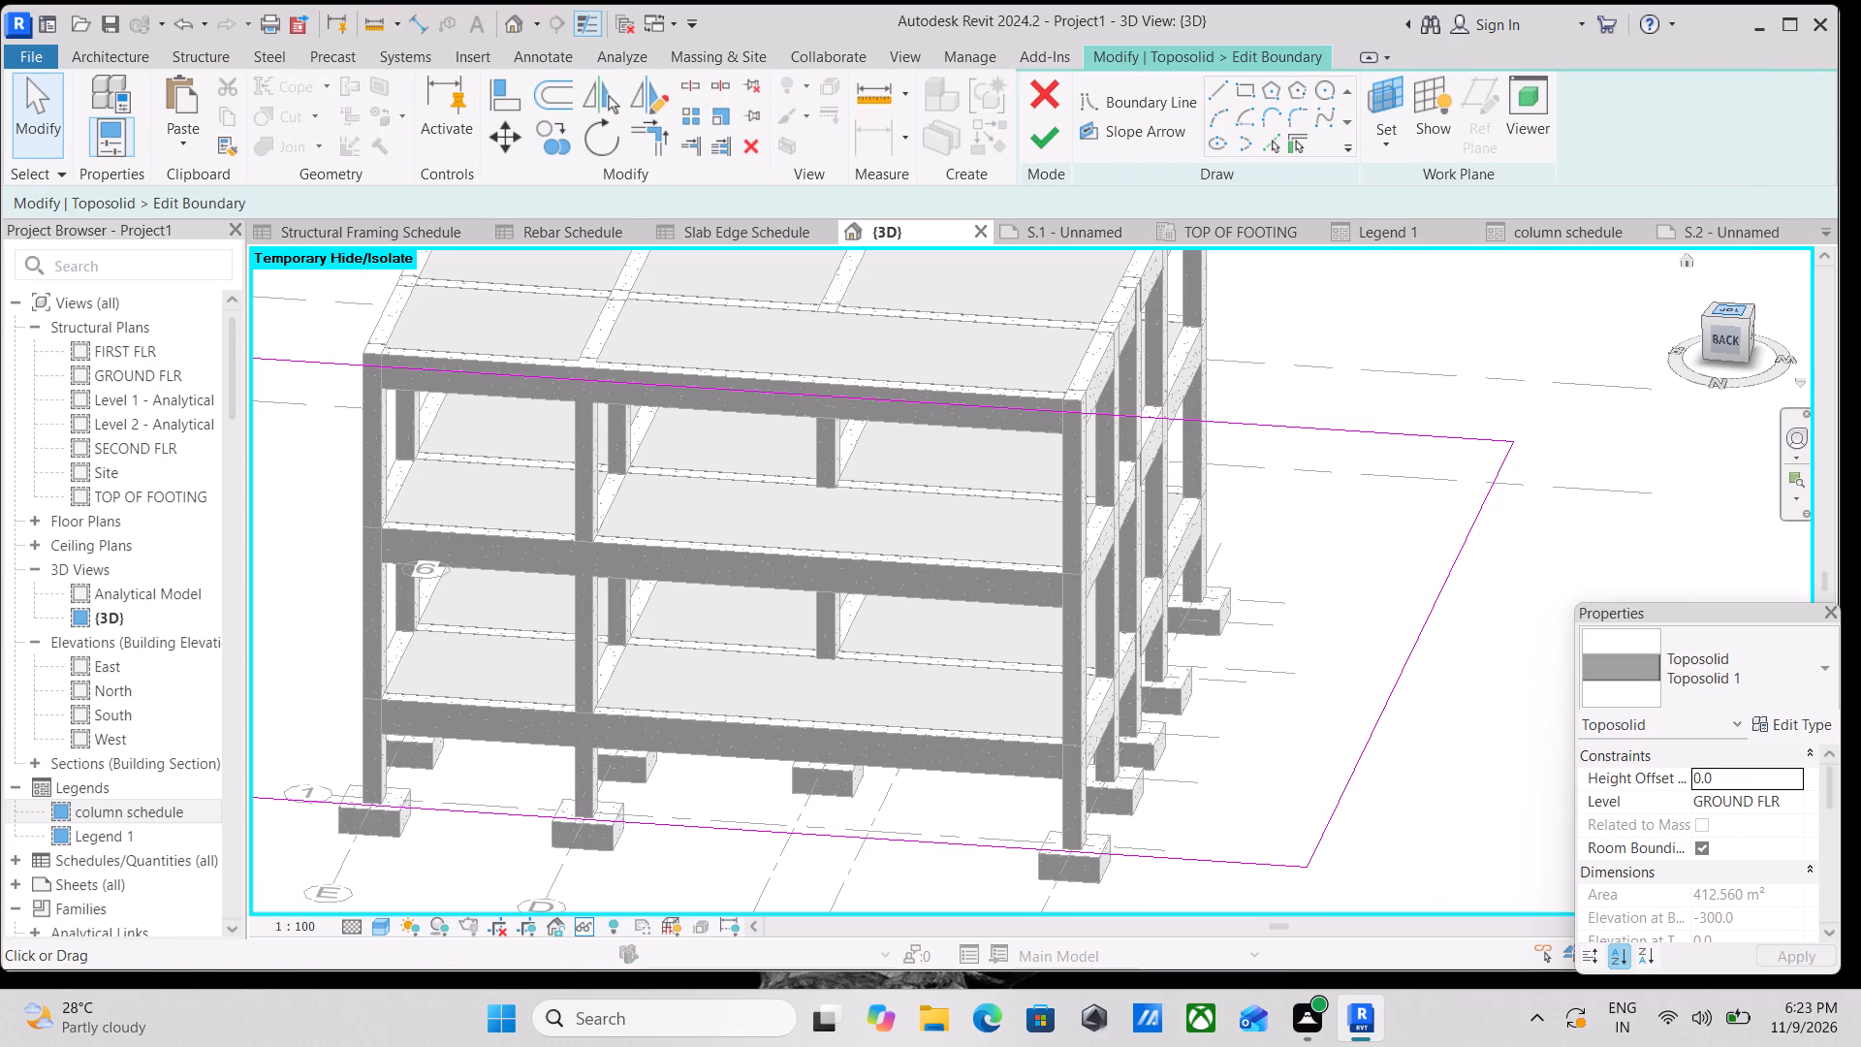
click(1735, 314)
scroll(947, 531, up, 2)
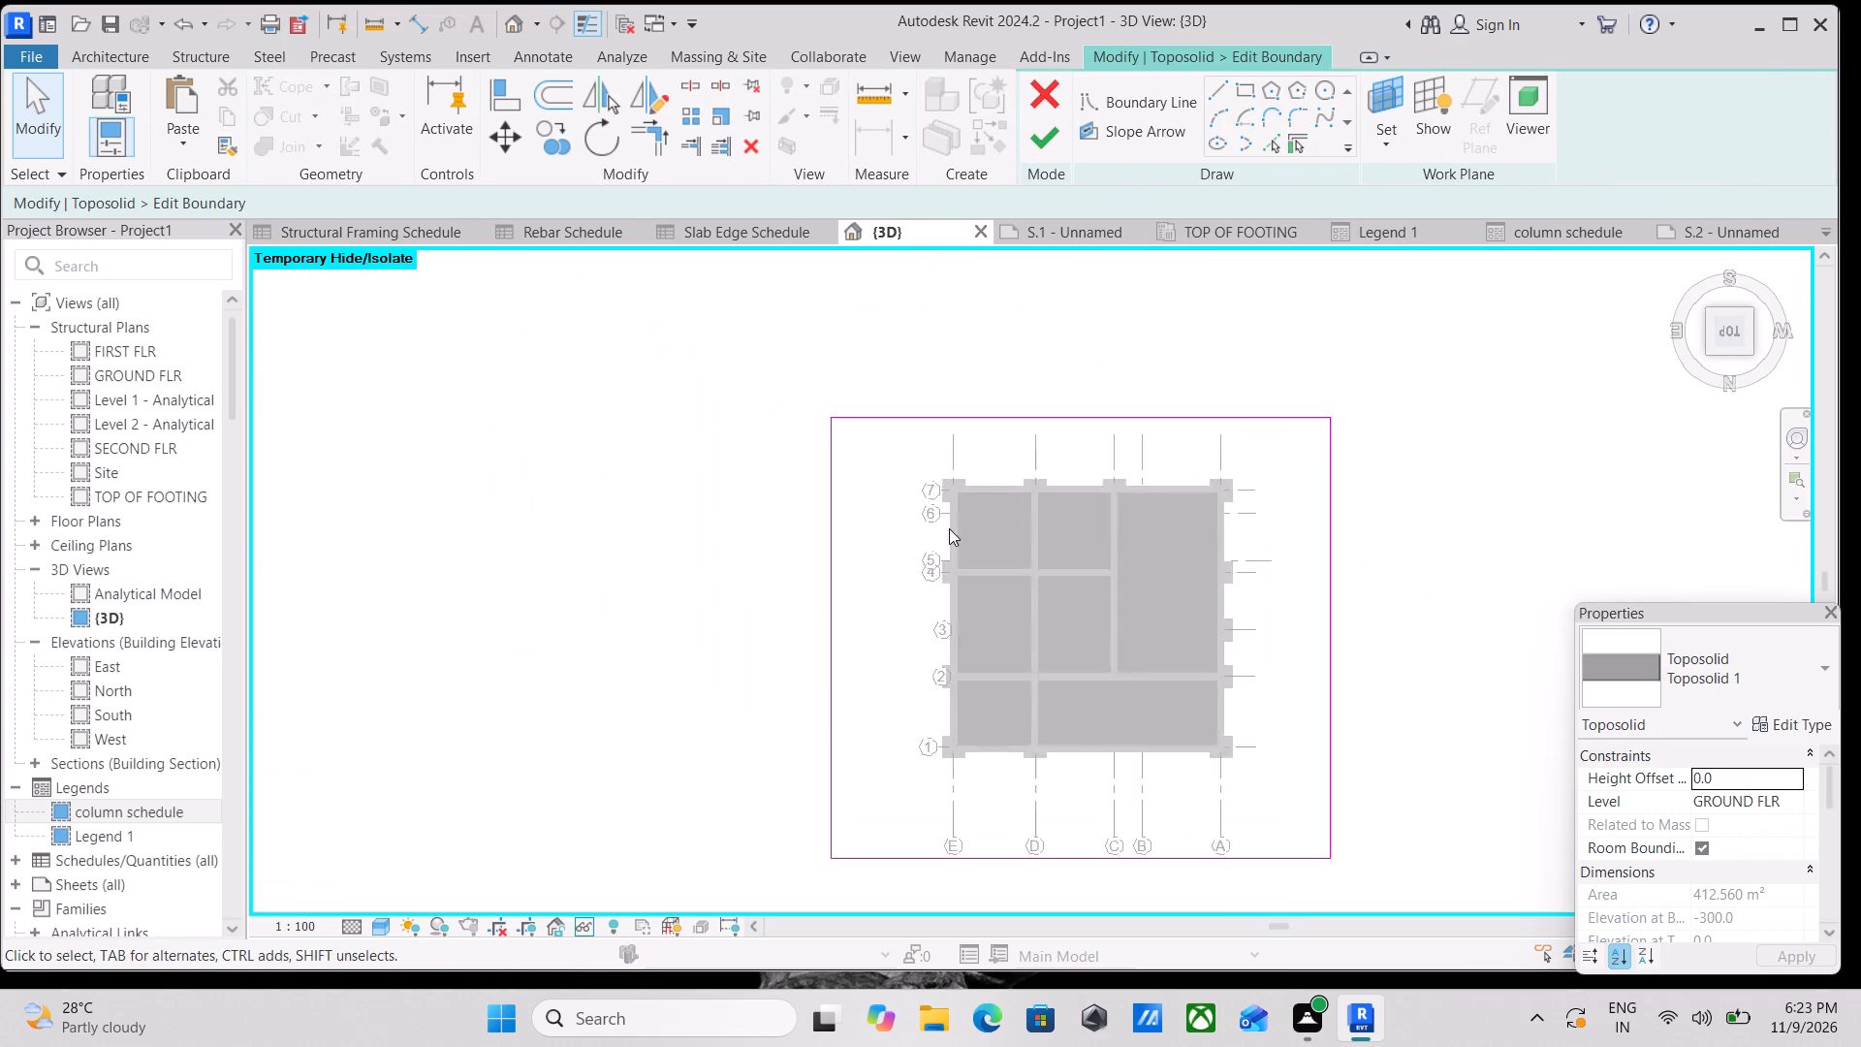
scroll(949, 528, up, 2)
scroll(1008, 440, up, 4)
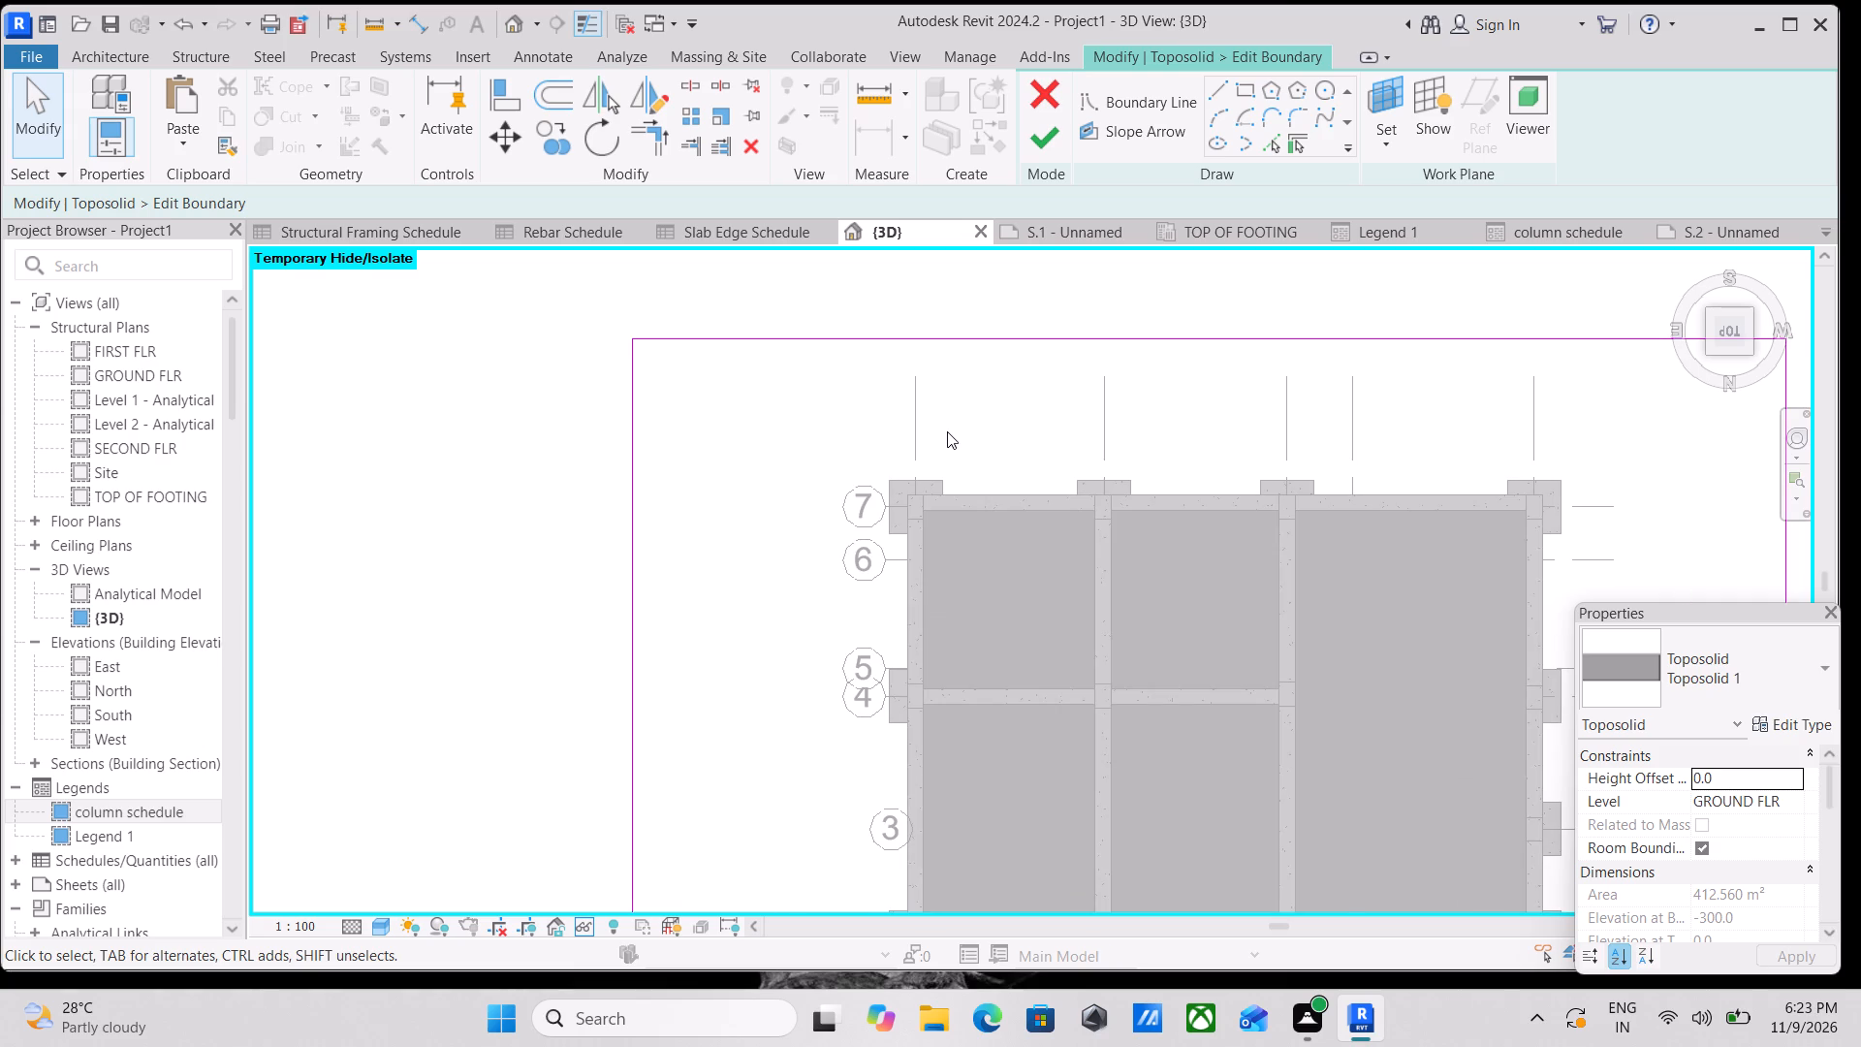
scroll(947, 431, up, 1)
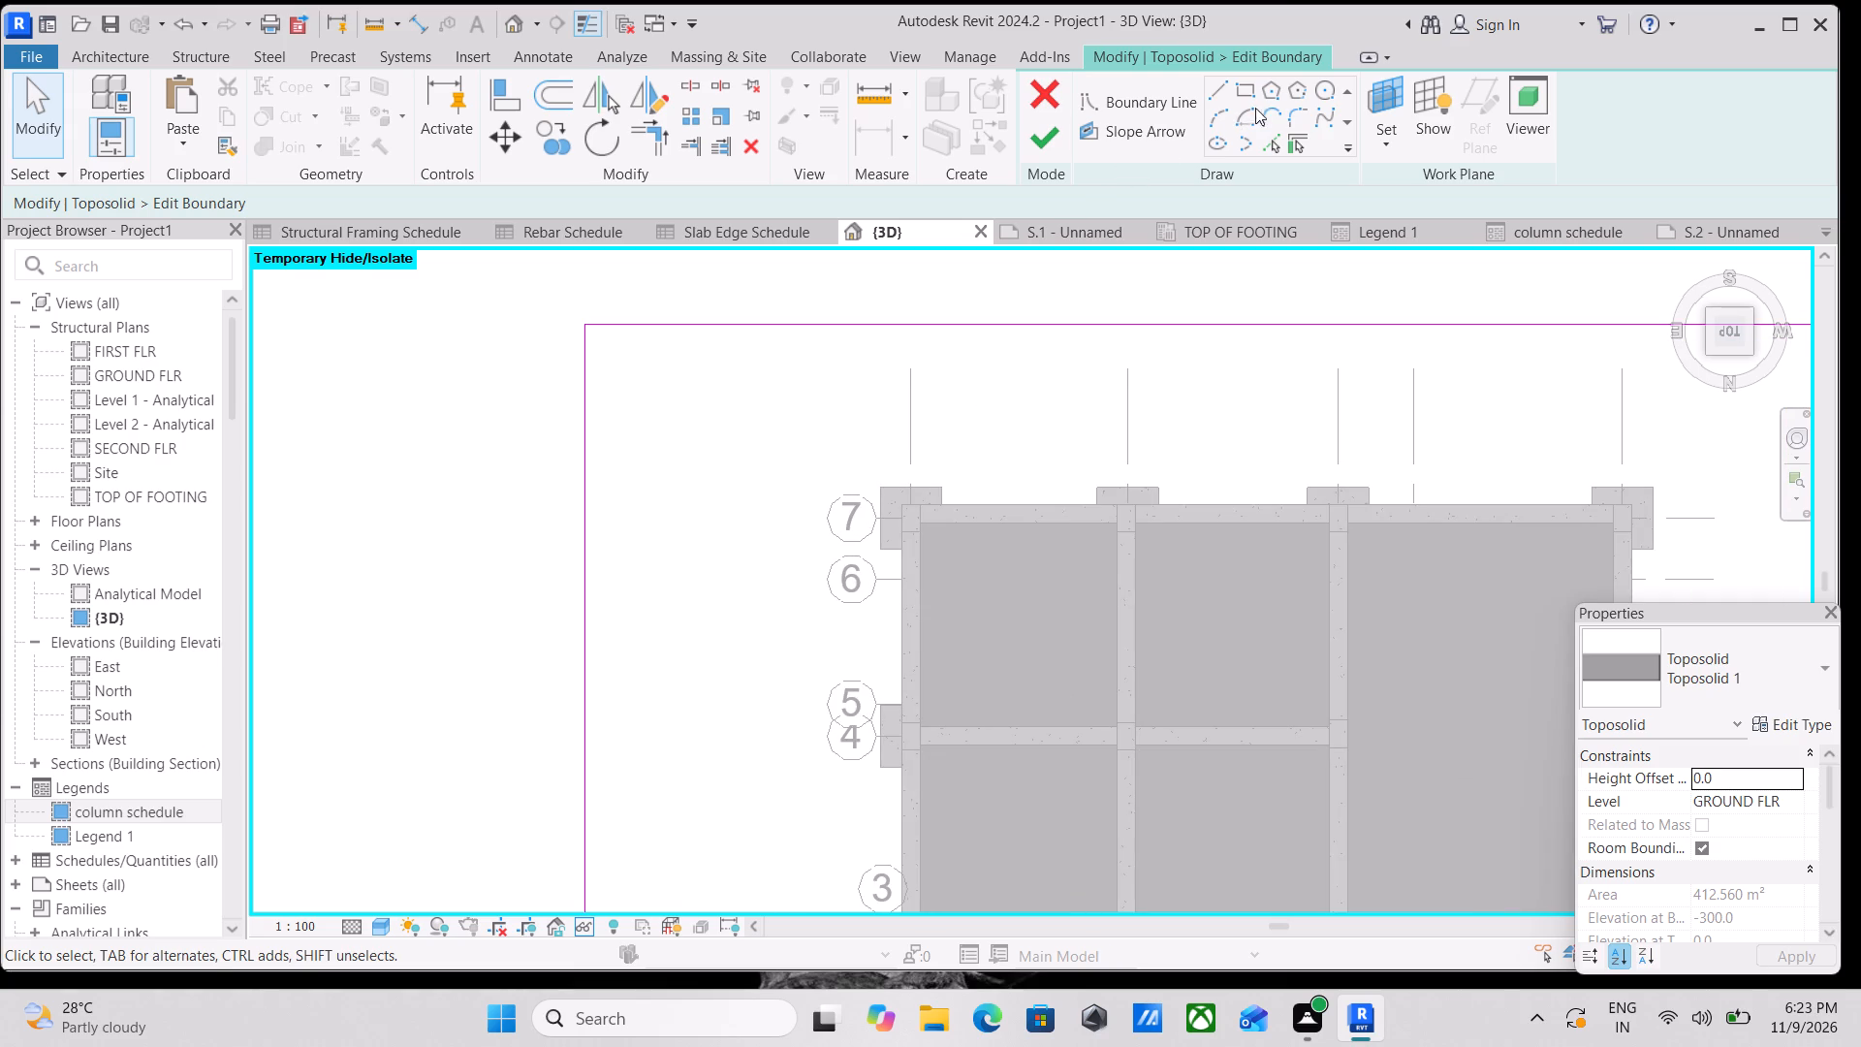
click(1247, 89)
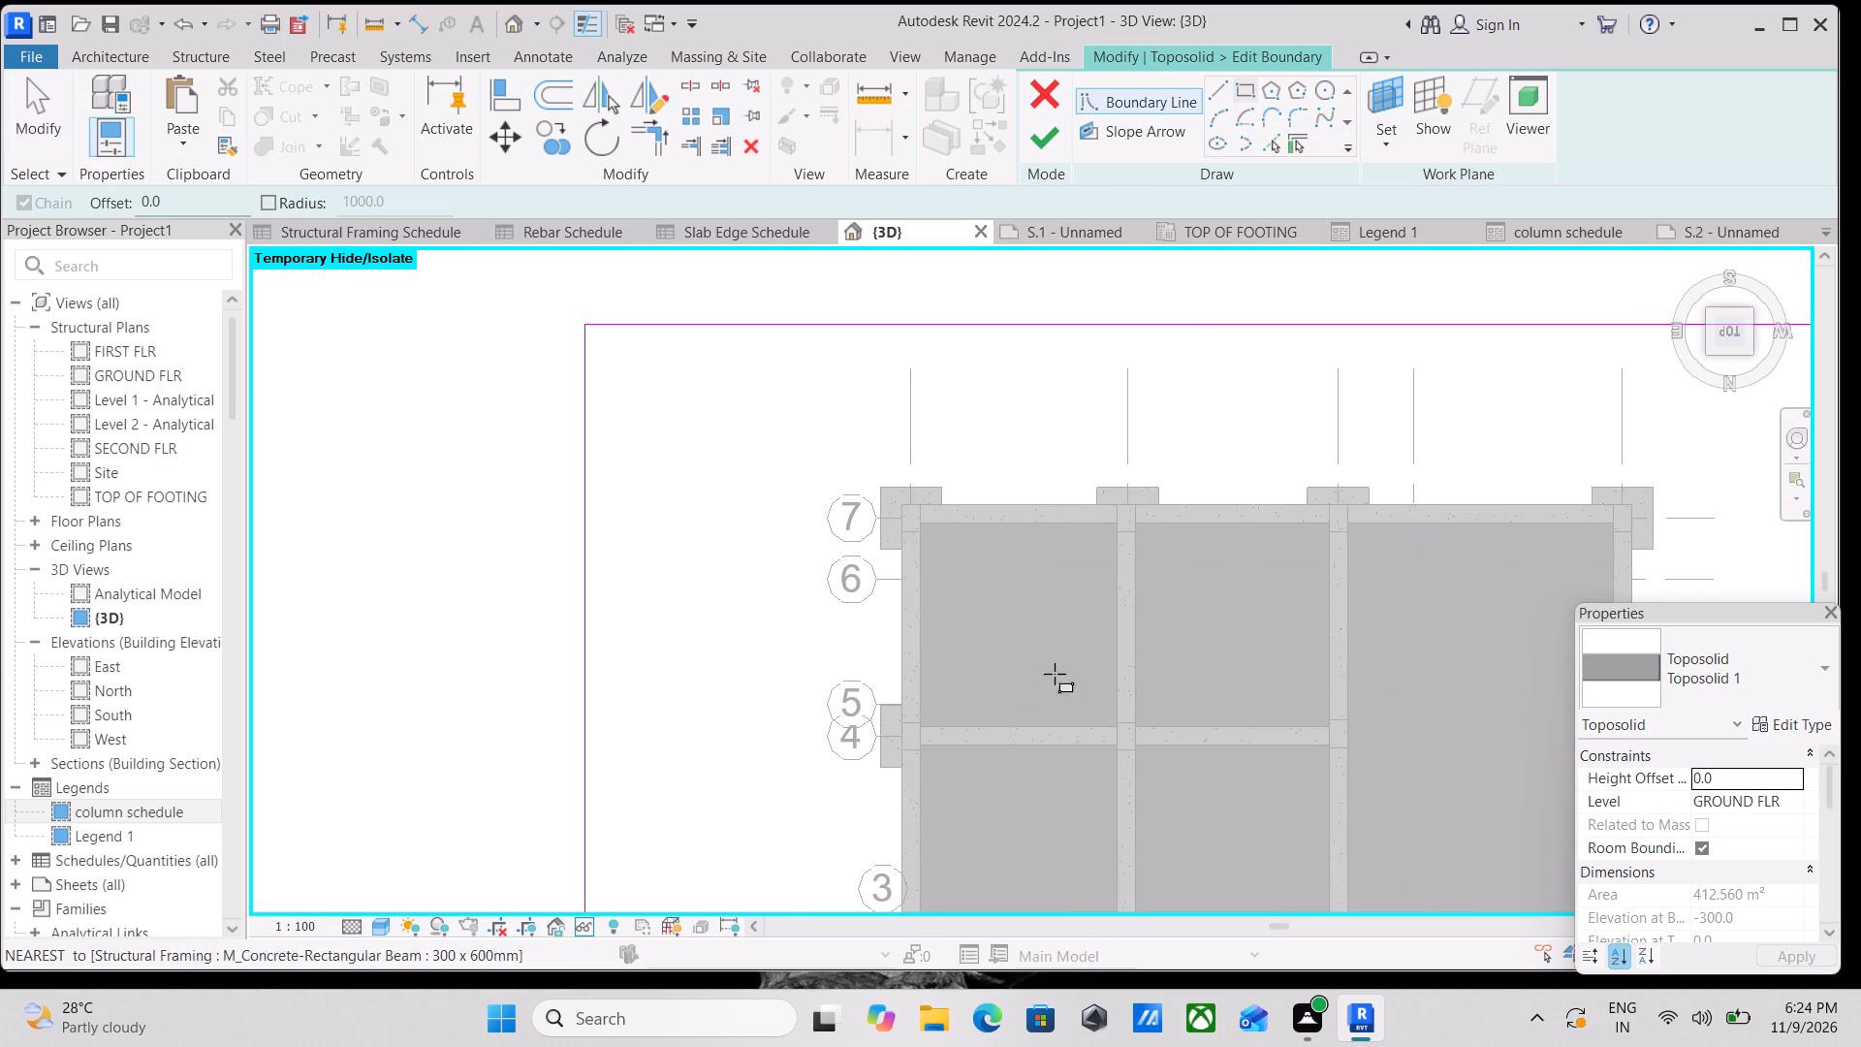
scroll(991, 493, up, 3)
scroll(901, 519, up, 7)
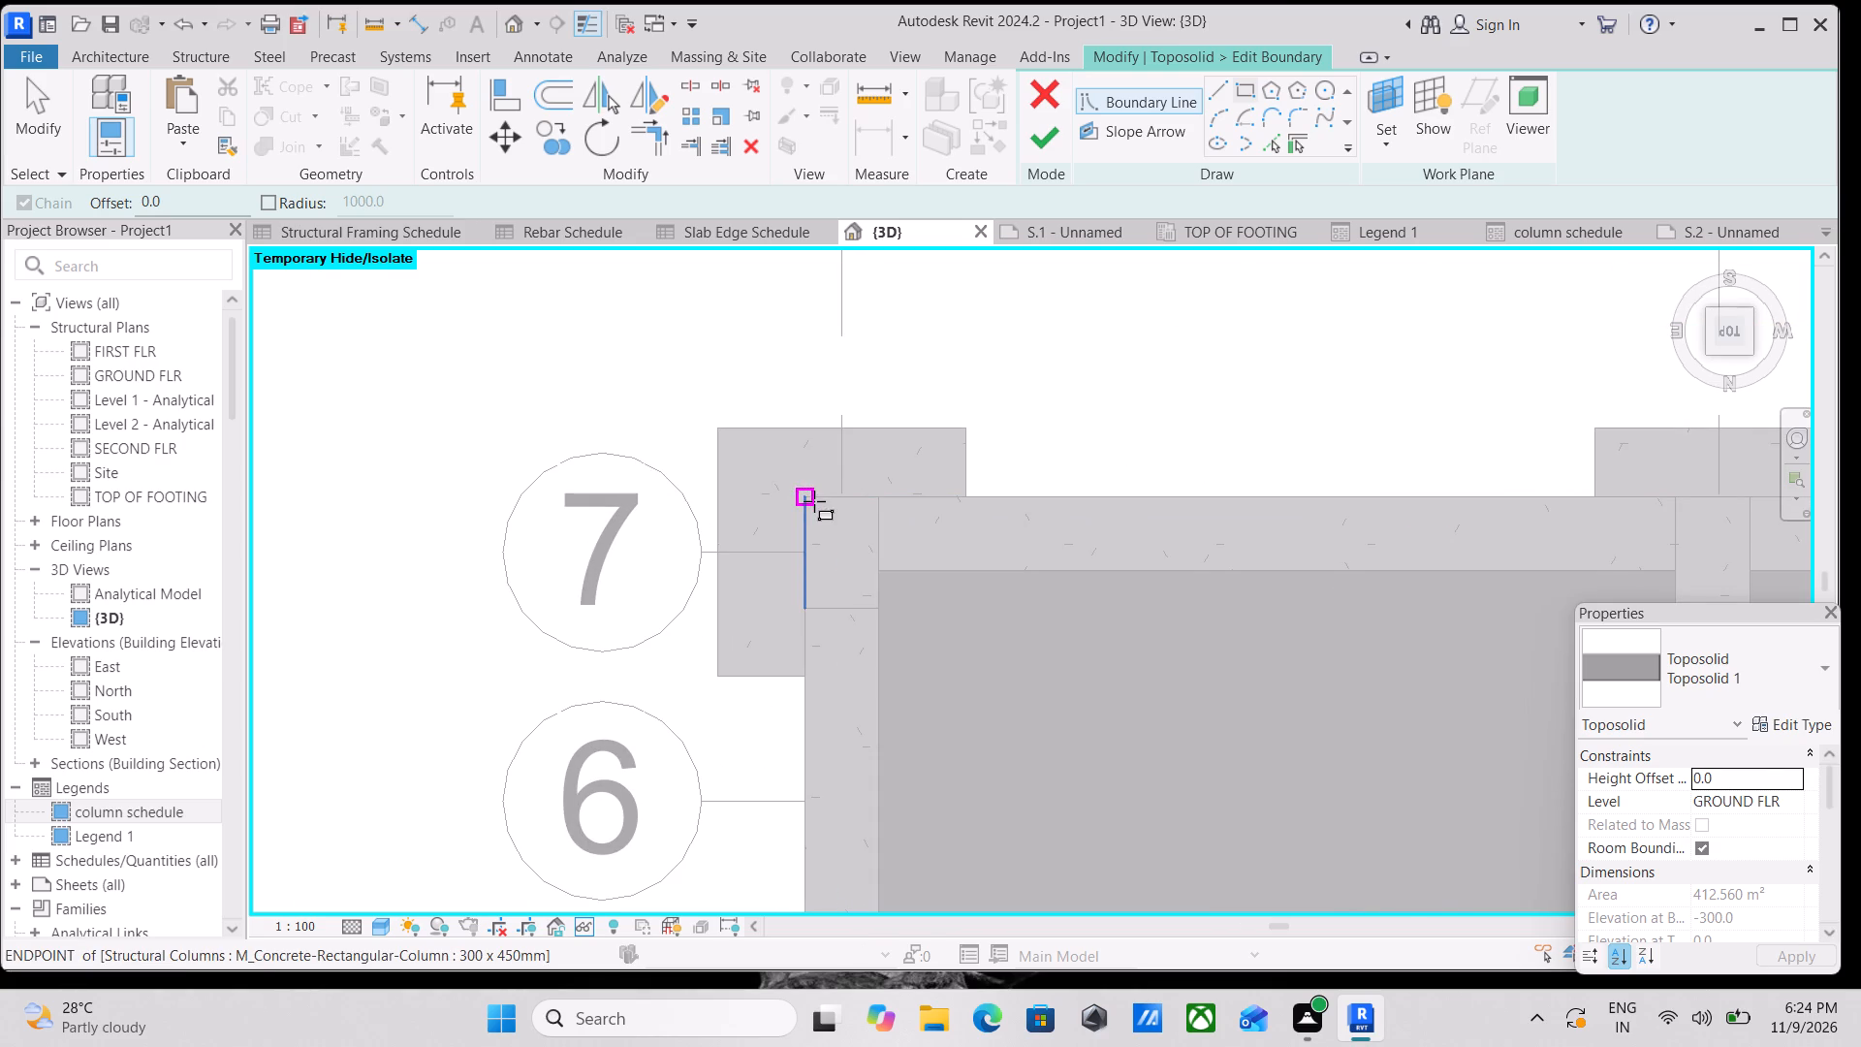
click(814, 501)
scroll(1108, 698, down, 2)
middle_drag(1108, 698, 990, 460)
scroll(1267, 620, down, 3)
middle_drag(1267, 620, 1252, 525)
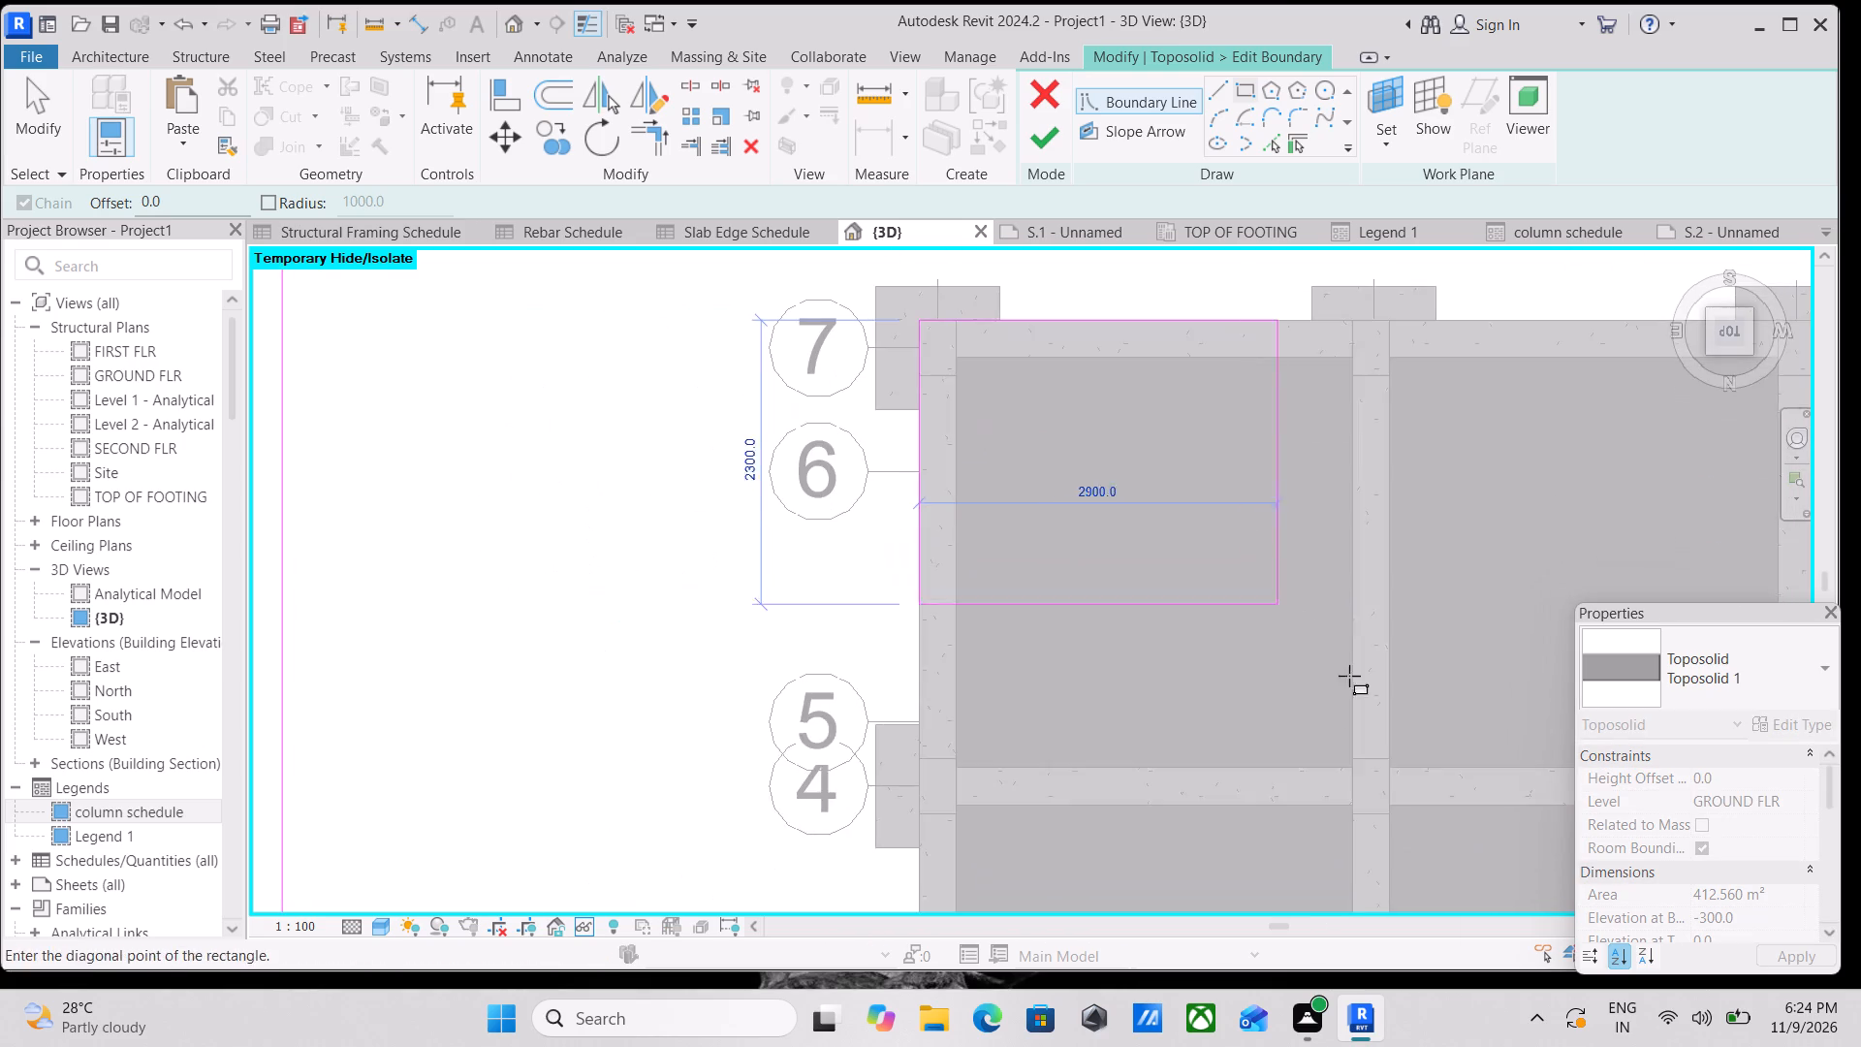
scroll(1385, 706, down, 3)
middle_drag(1385, 706, 987, 497)
scroll(1093, 545, down, 1)
scroll(1252, 651, down, 3)
middle_drag(1252, 651, 1060, 464)
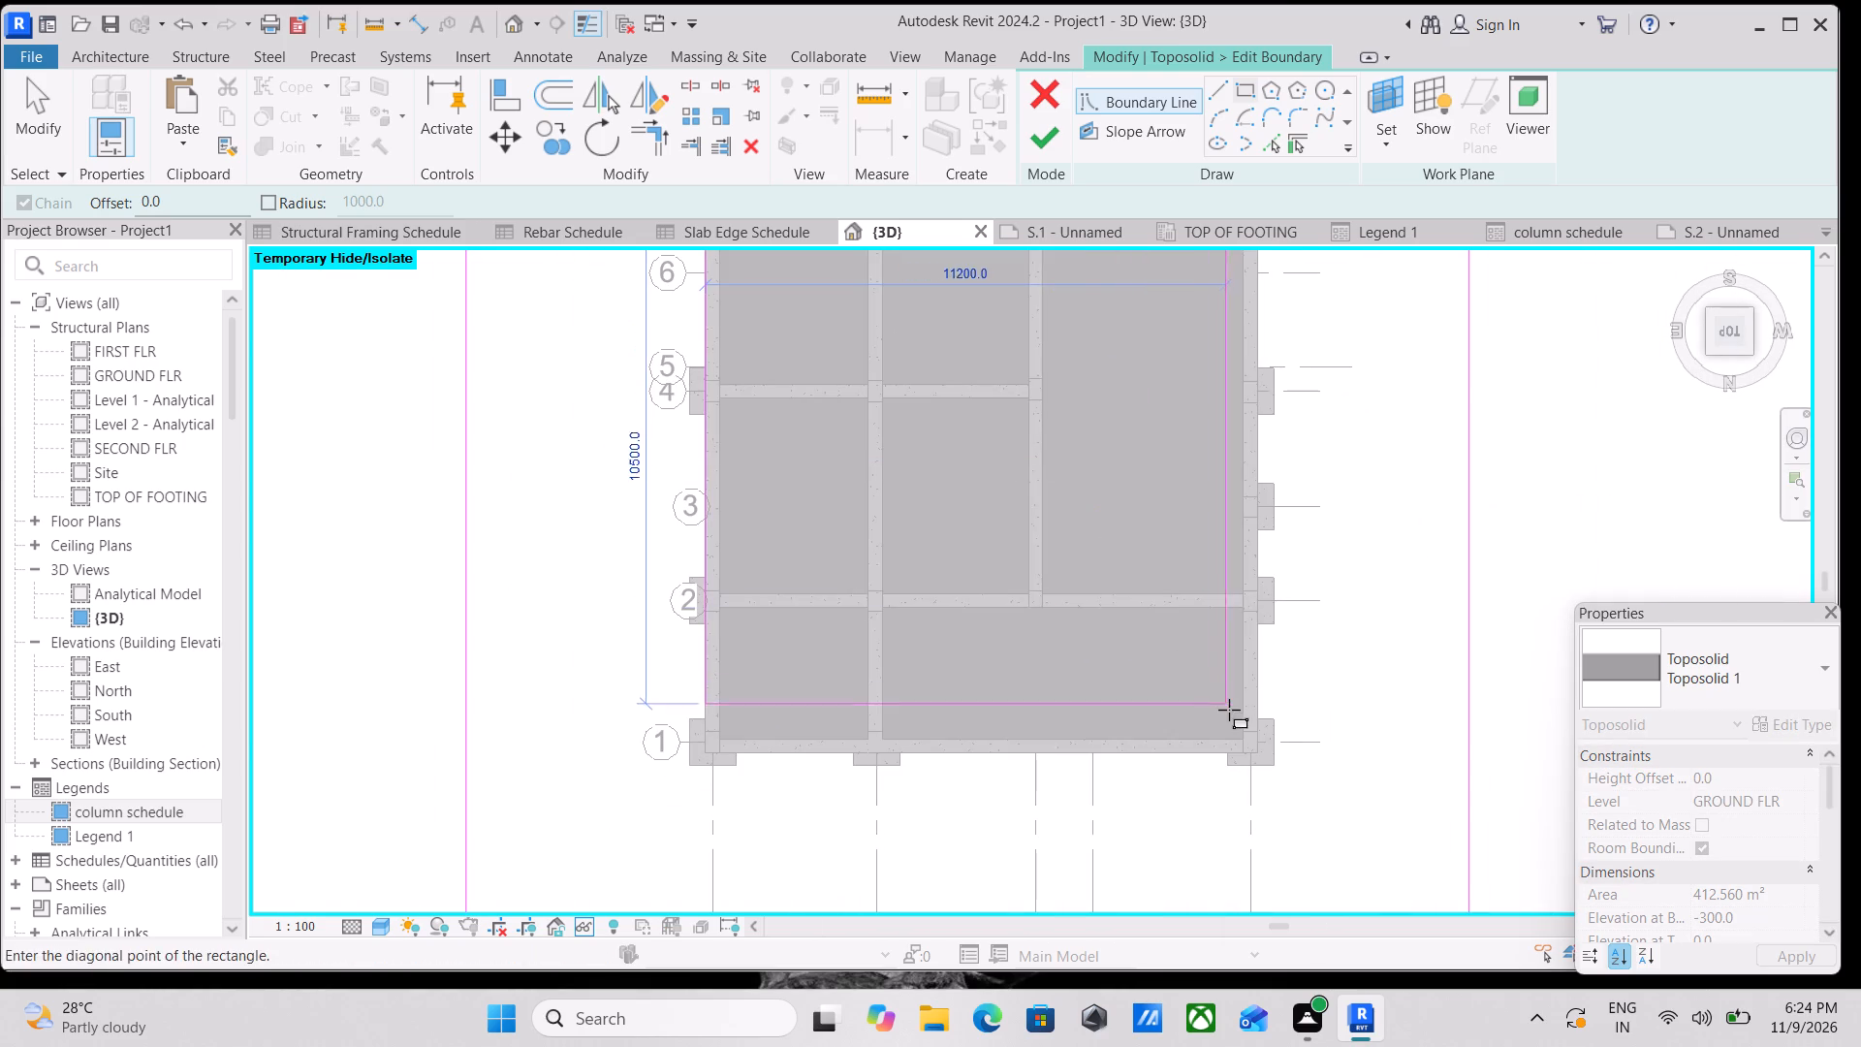
scroll(1248, 737, up, 4)
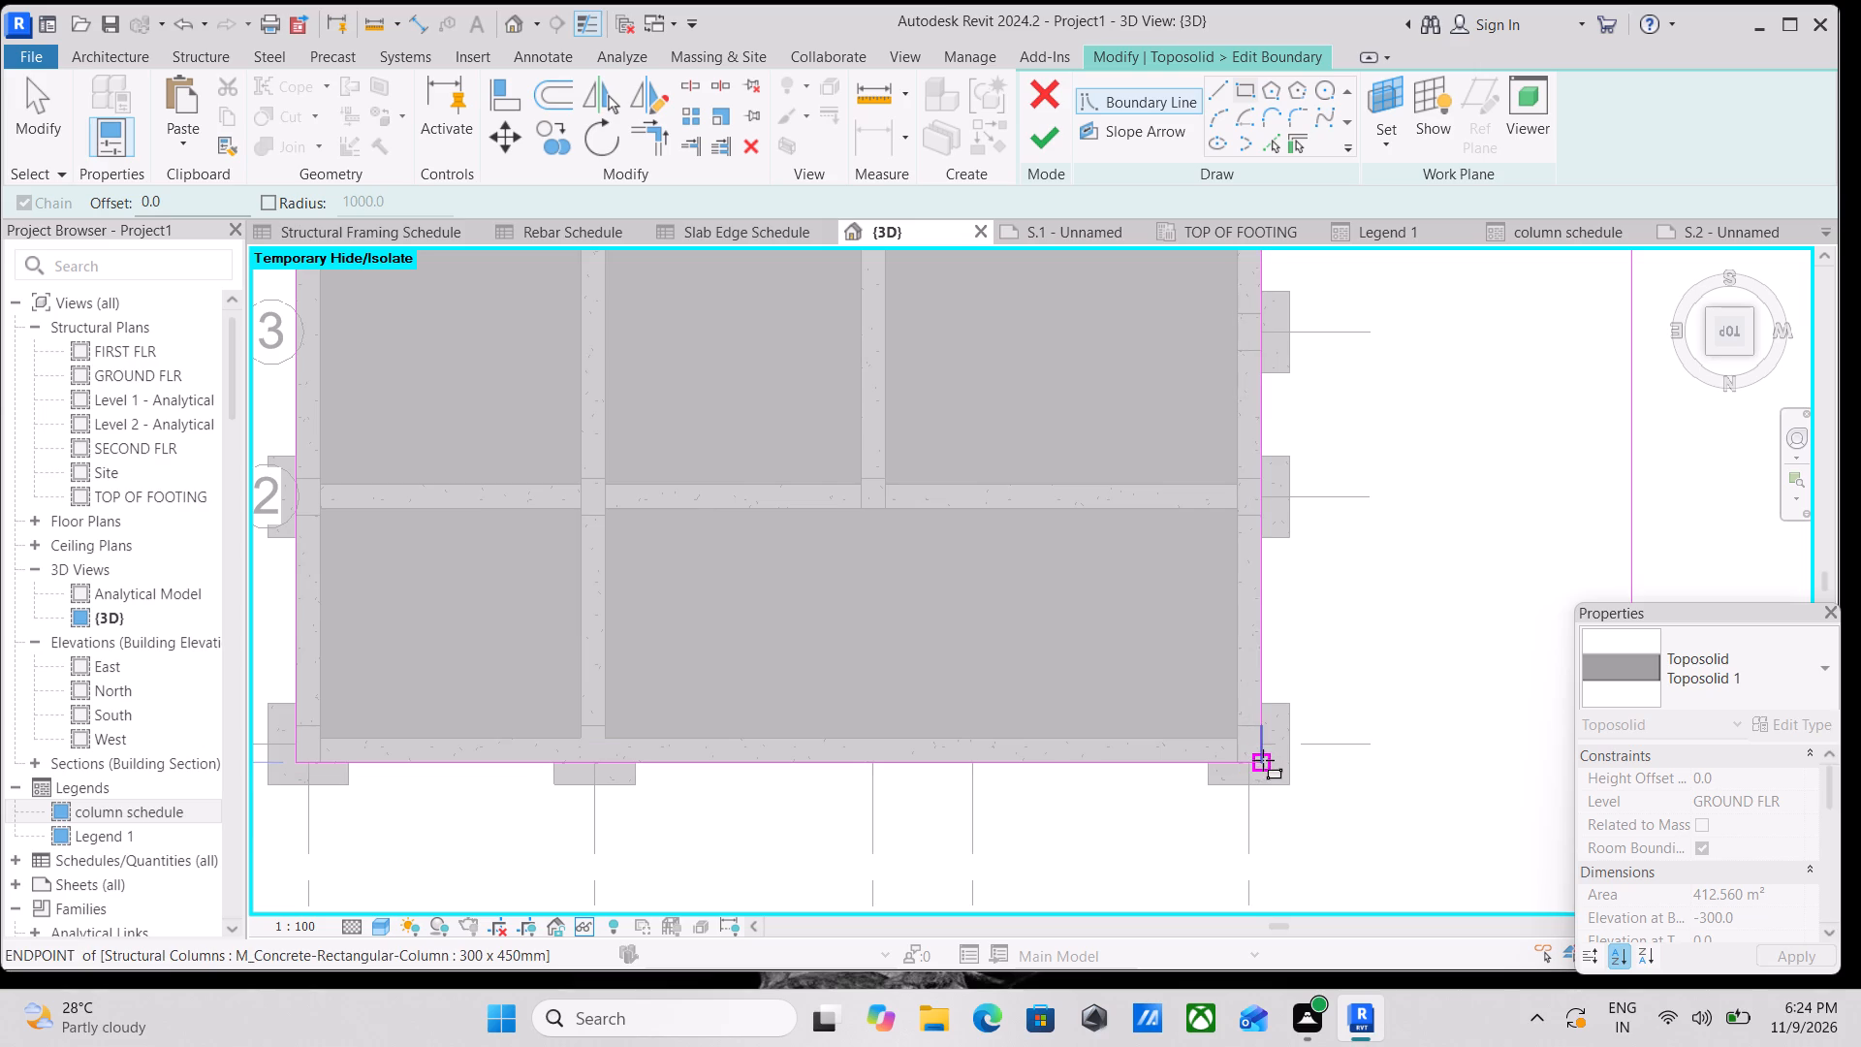
click(1263, 760)
scroll(977, 500, down, 6)
middle_drag(996, 491, 1021, 637)
middle_drag(922, 396, 965, 522)
click(1045, 150)
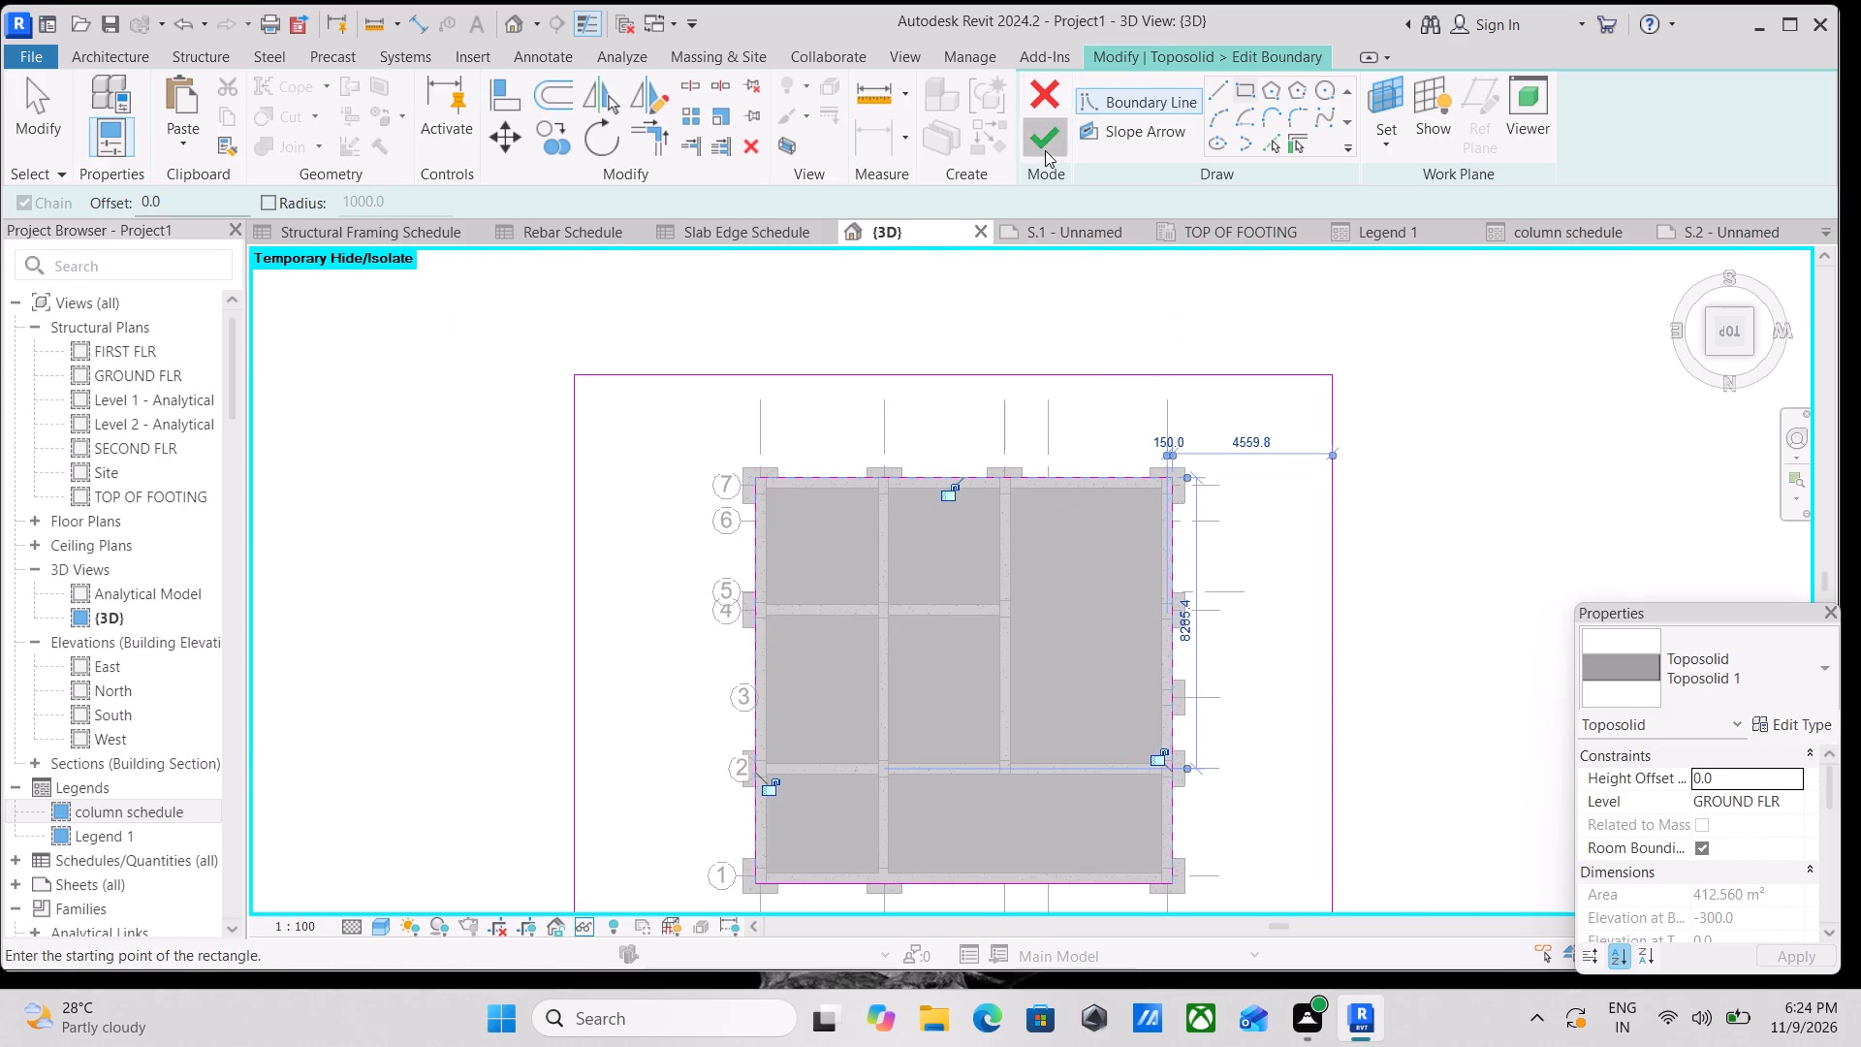
Examine the toposolid's building-shaped opening and its fit around the frame and footings from above, the sides and below.
scroll(964, 544, up, 4)
scroll(966, 544, down, 7)
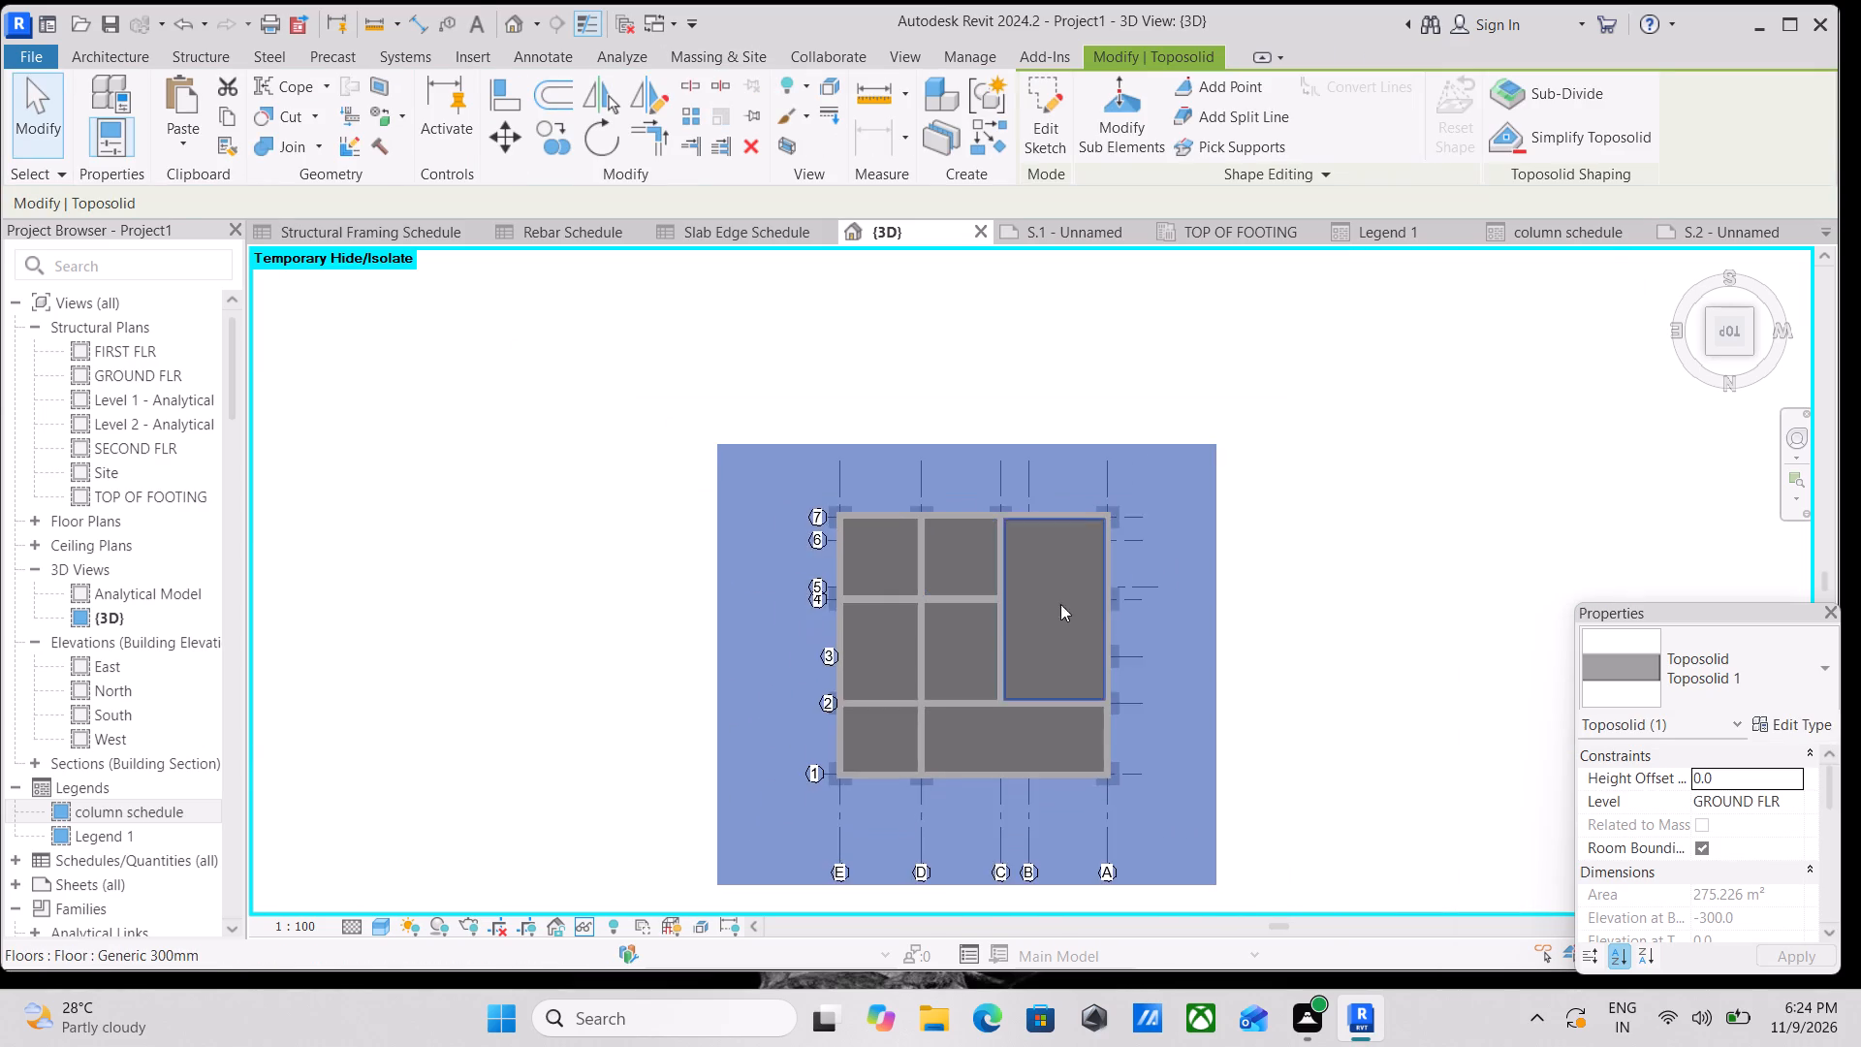
scroll(1089, 616, down, 1)
key(Escape)
middle_drag(1089, 616, 1115, 477)
shift+middle_drag(1029, 619, 855, 334)
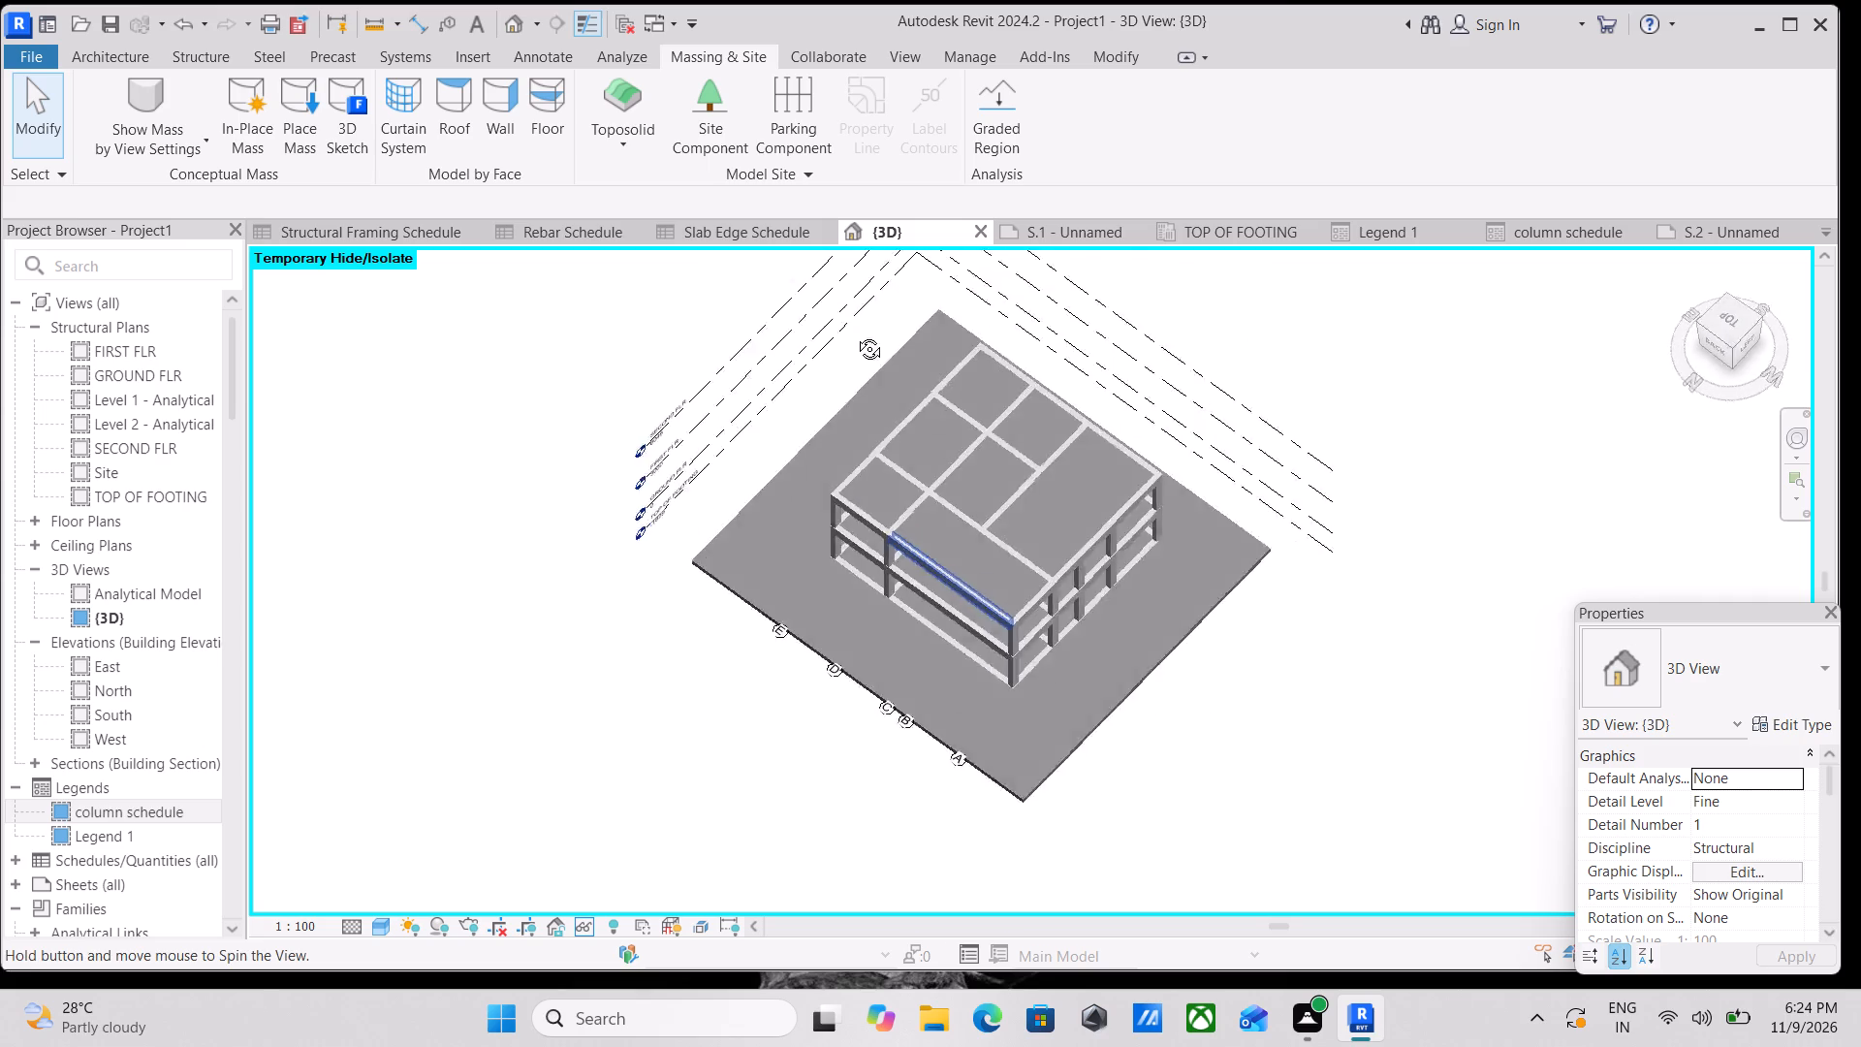
shift+middle_drag(855, 334, 809, 304)
shift+middle_drag(964, 696, 1158, 282)
shift+middle_drag(1090, 548, 1118, 489)
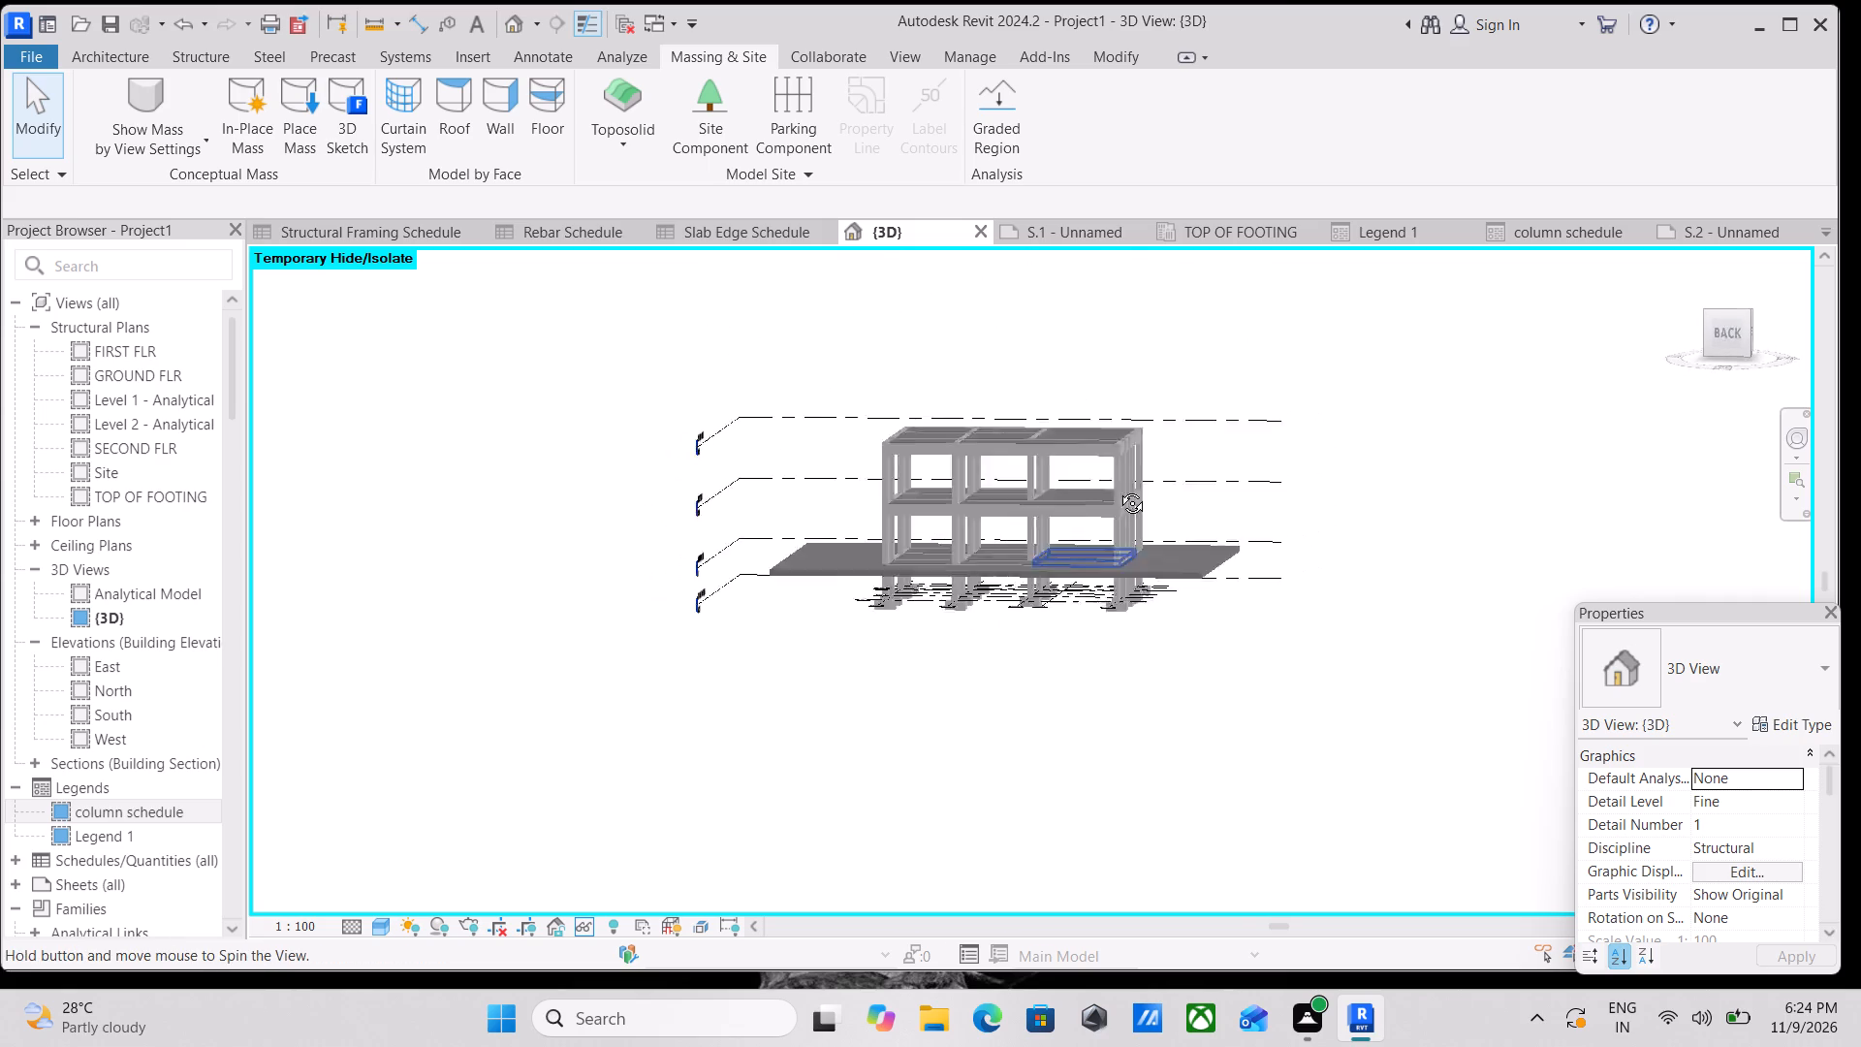
shift+middle_drag(1118, 489, 1387, 483)
scroll(1387, 484, up, 1)
shift+middle_drag(1052, 564, 1180, 309)
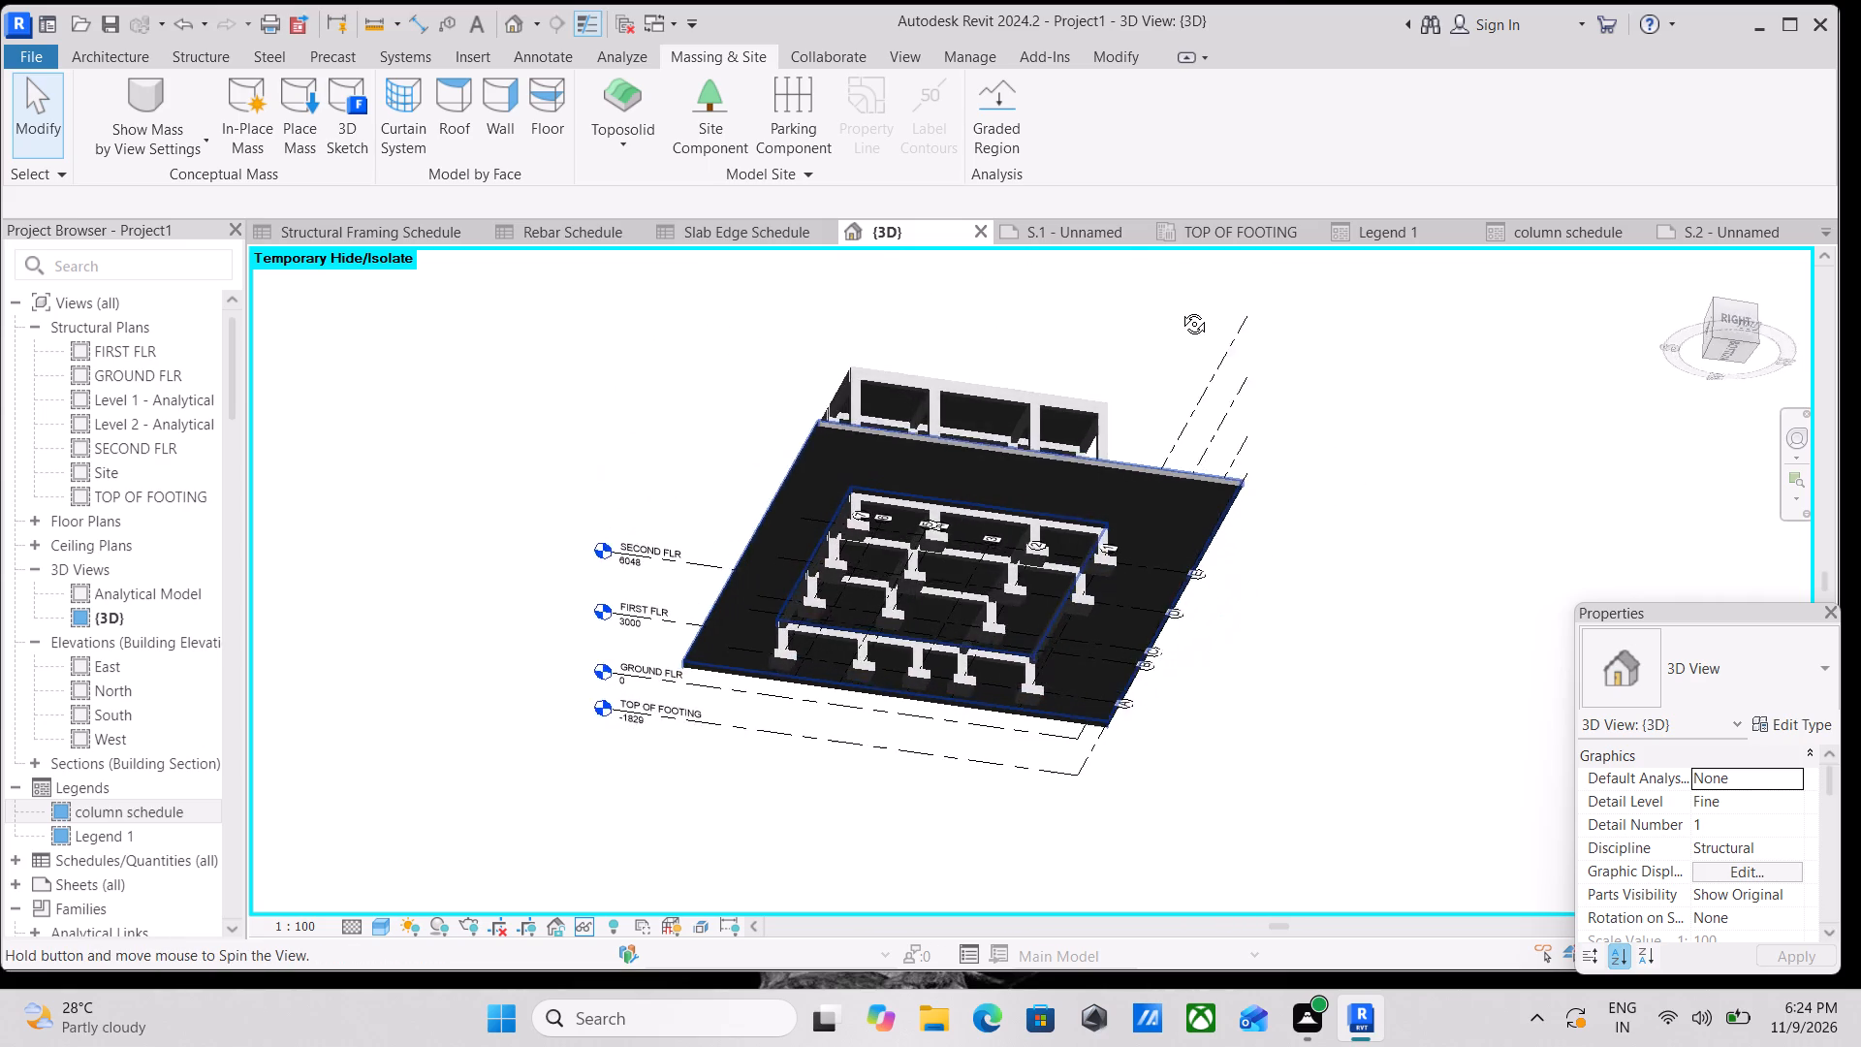
shift+middle_drag(1180, 309, 1243, 636)
scroll(937, 565, up, 3)
middle_drag(976, 595, 1103, 604)
shift+scroll(976, 595, up, 1)
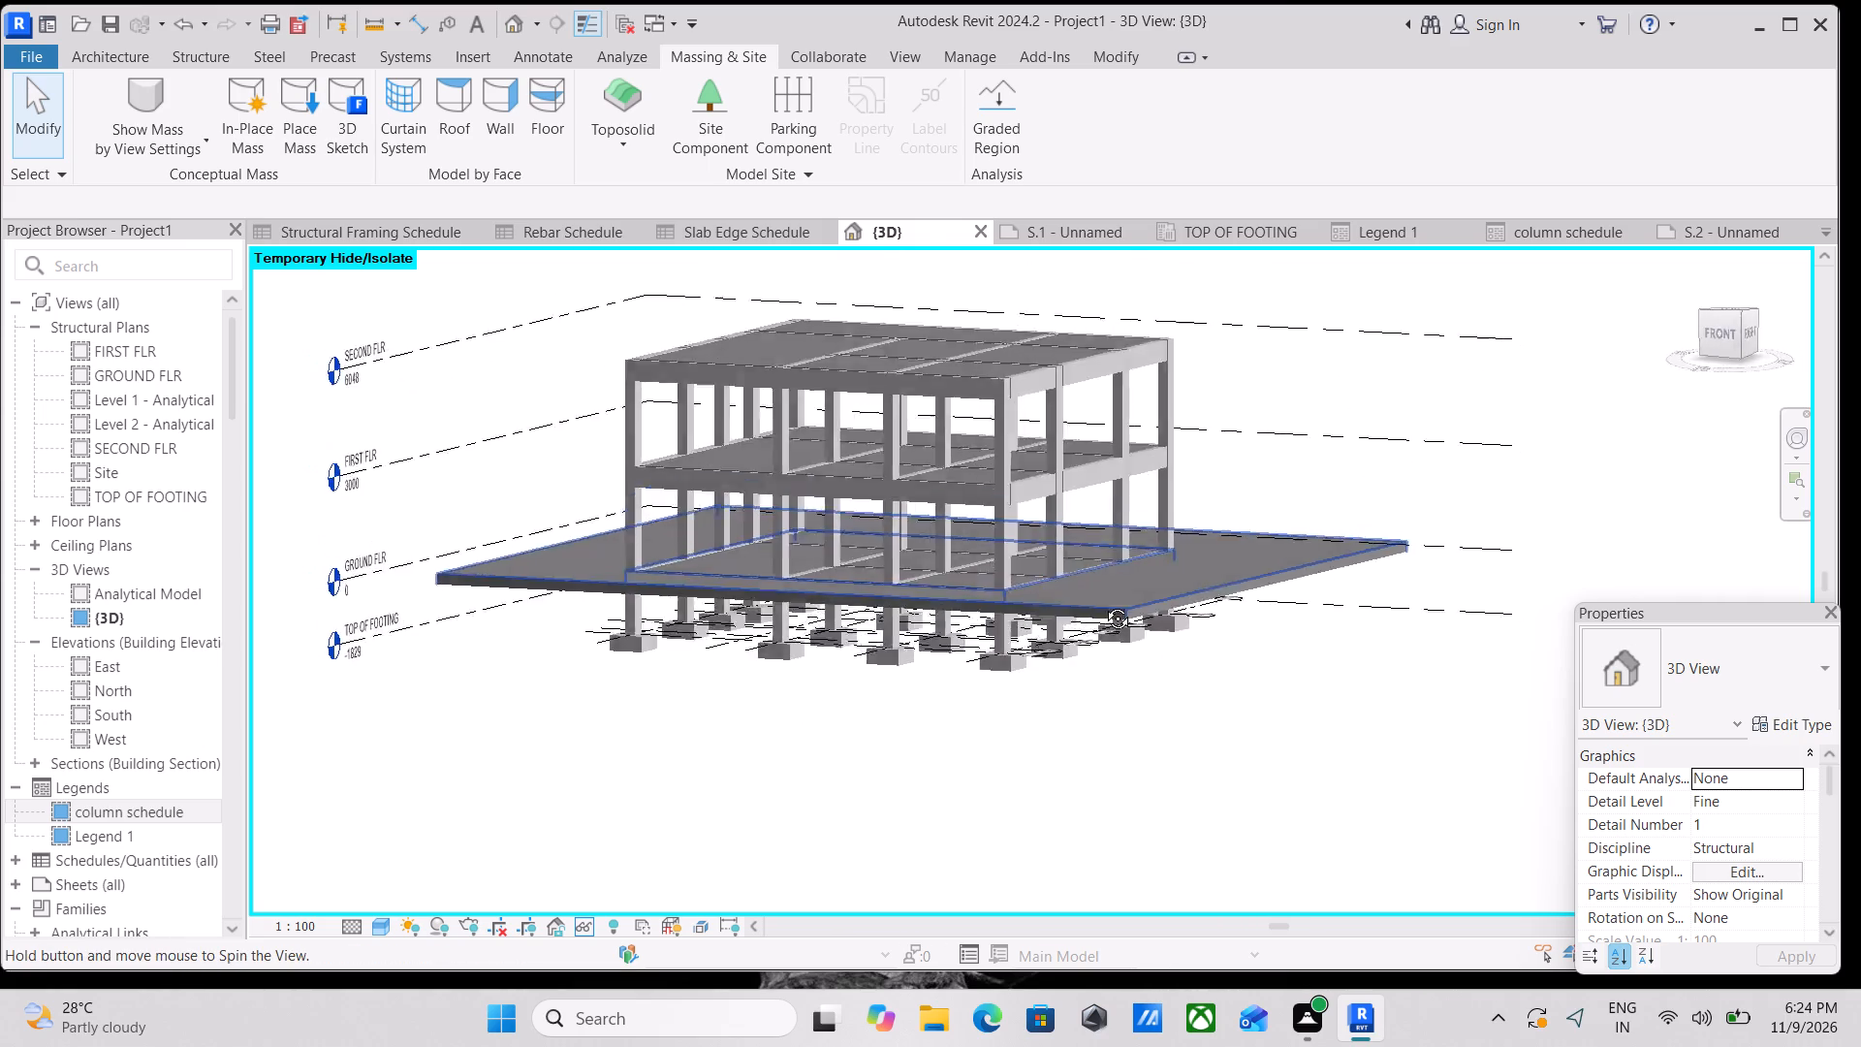
middle_drag(1103, 604, 1073, 769)
scroll(972, 616, up, 4)
middle_drag(1044, 627, 847, 696)
shift+scroll(858, 689, up, 3)
shift+middle_drag(916, 660, 708, 366)
scroll(700, 408, down, 2)
middle_drag(701, 414, 786, 591)
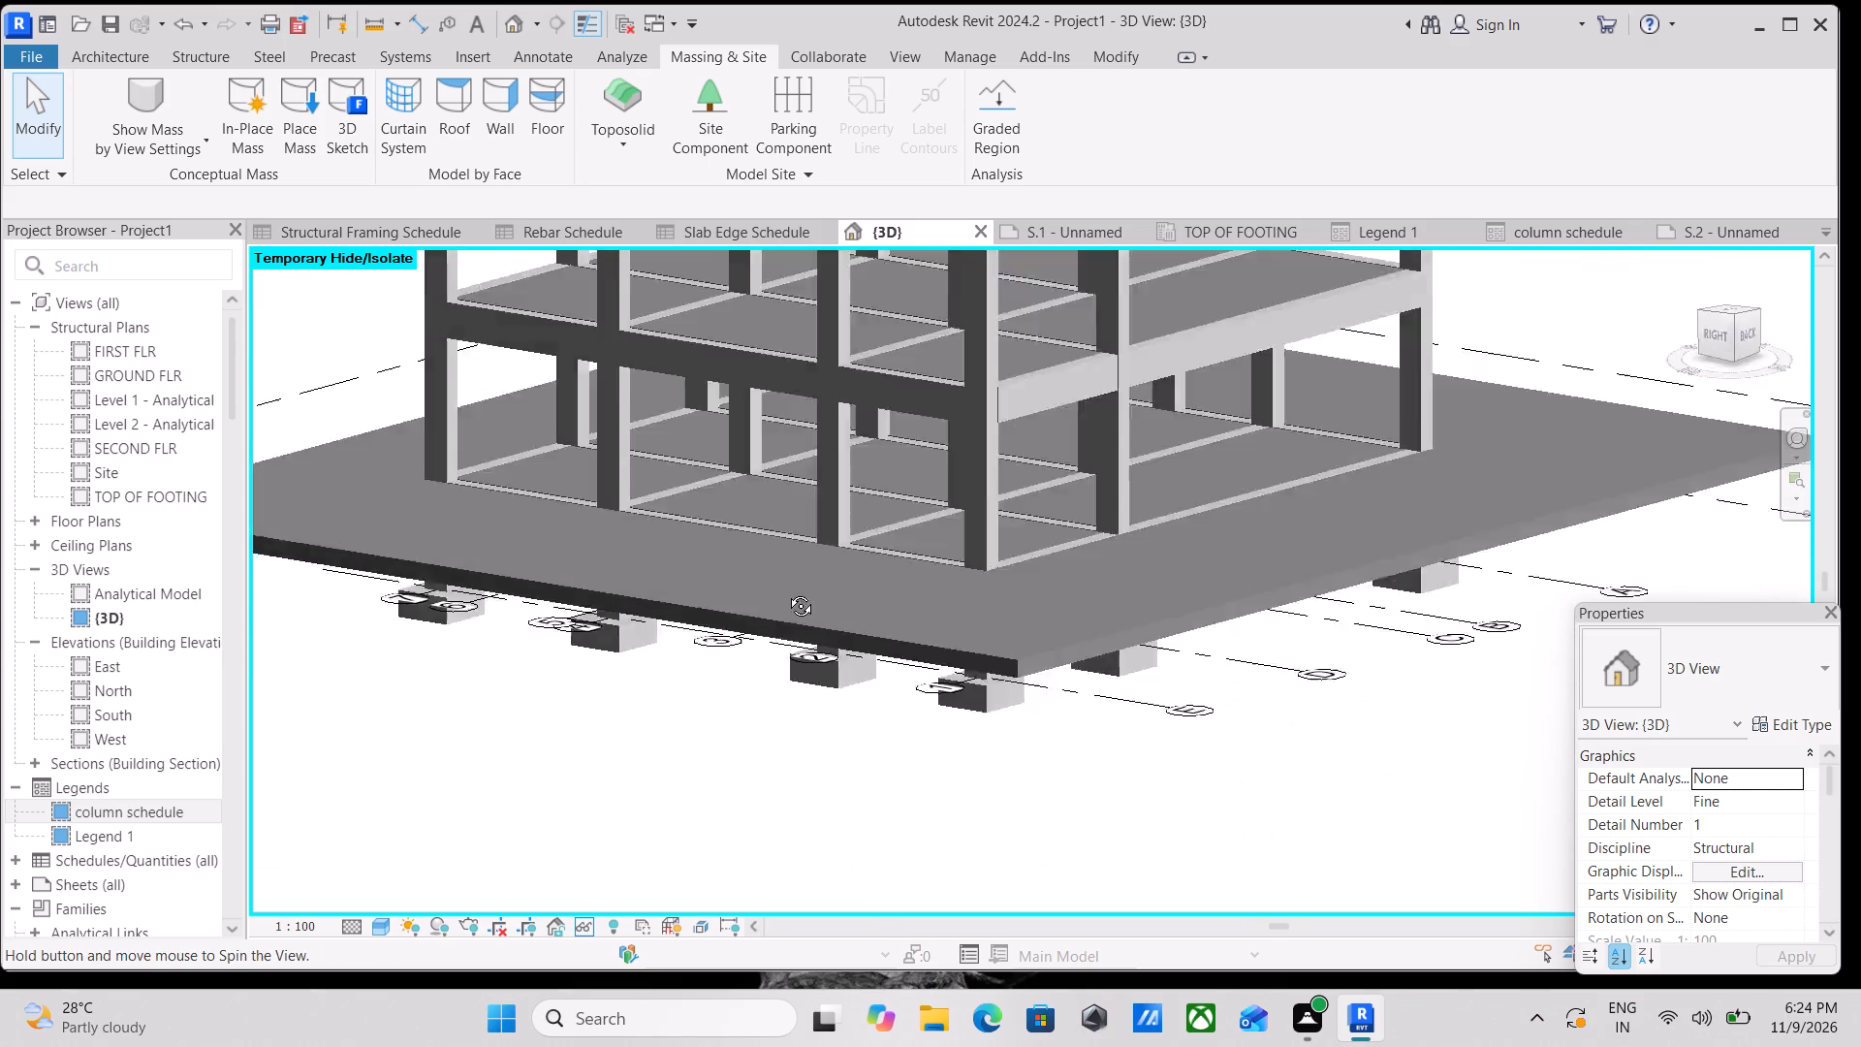
middle_drag(786, 591, 794, 722)
shift+middle_drag(1002, 618, 1071, 645)
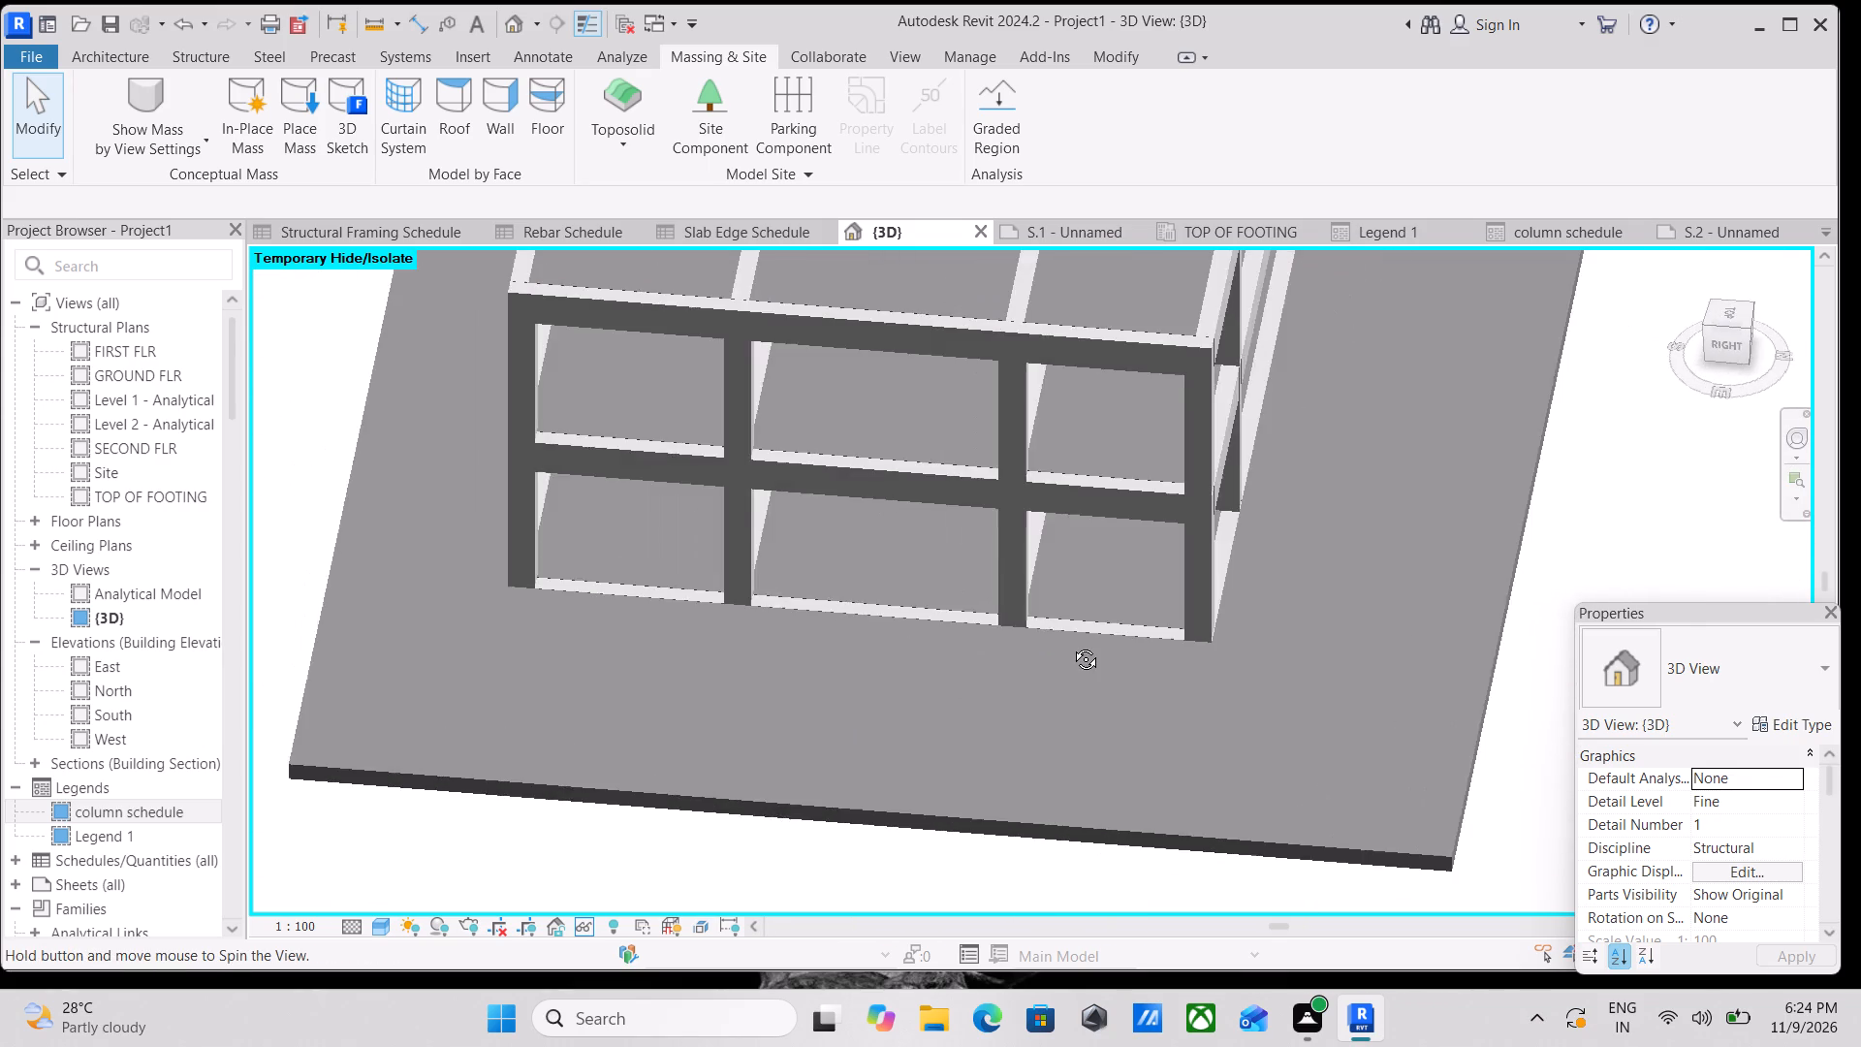
shift+middle_drag(1071, 645, 1136, 308)
shift+middle_drag(1012, 604, 1135, 360)
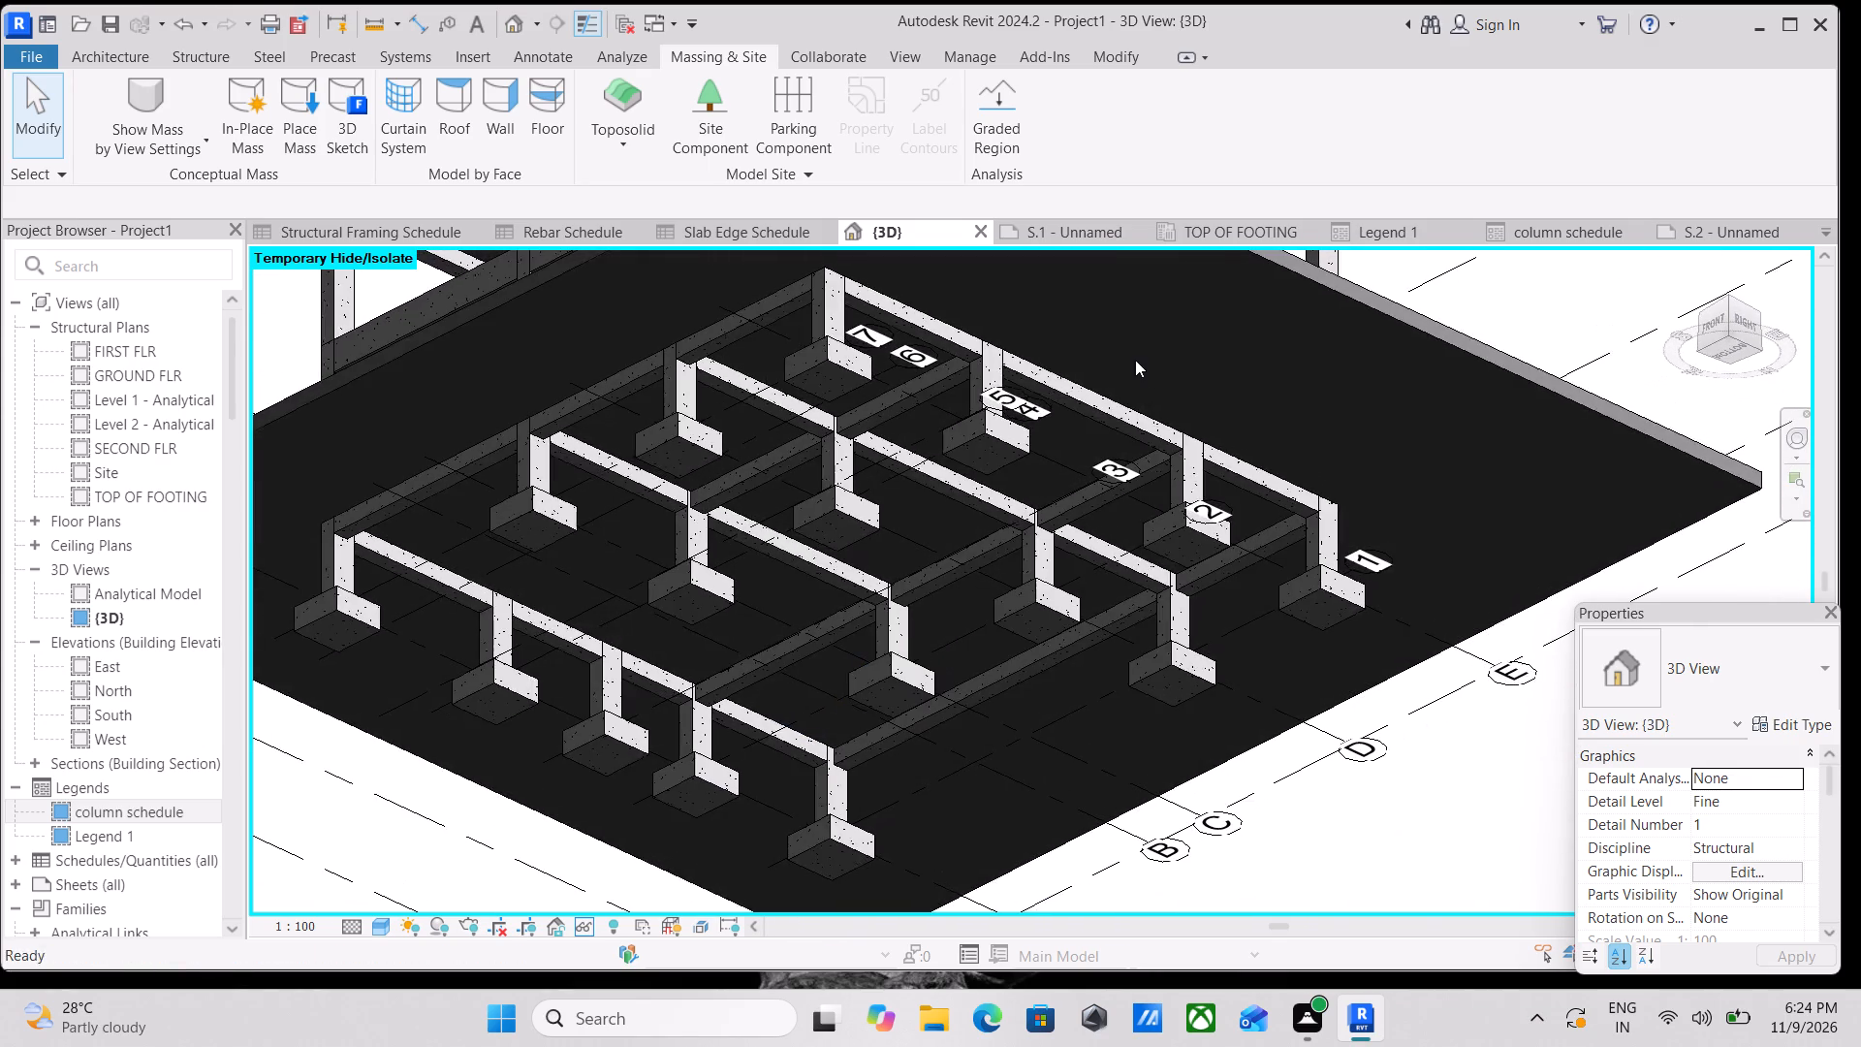
shift+middle_drag(1099, 400, 796, 946)
Inspect a ground-floor slab panel and the area where the frame meets the toposolid in isometric view.
shift+scroll(1088, 419, down, 1)
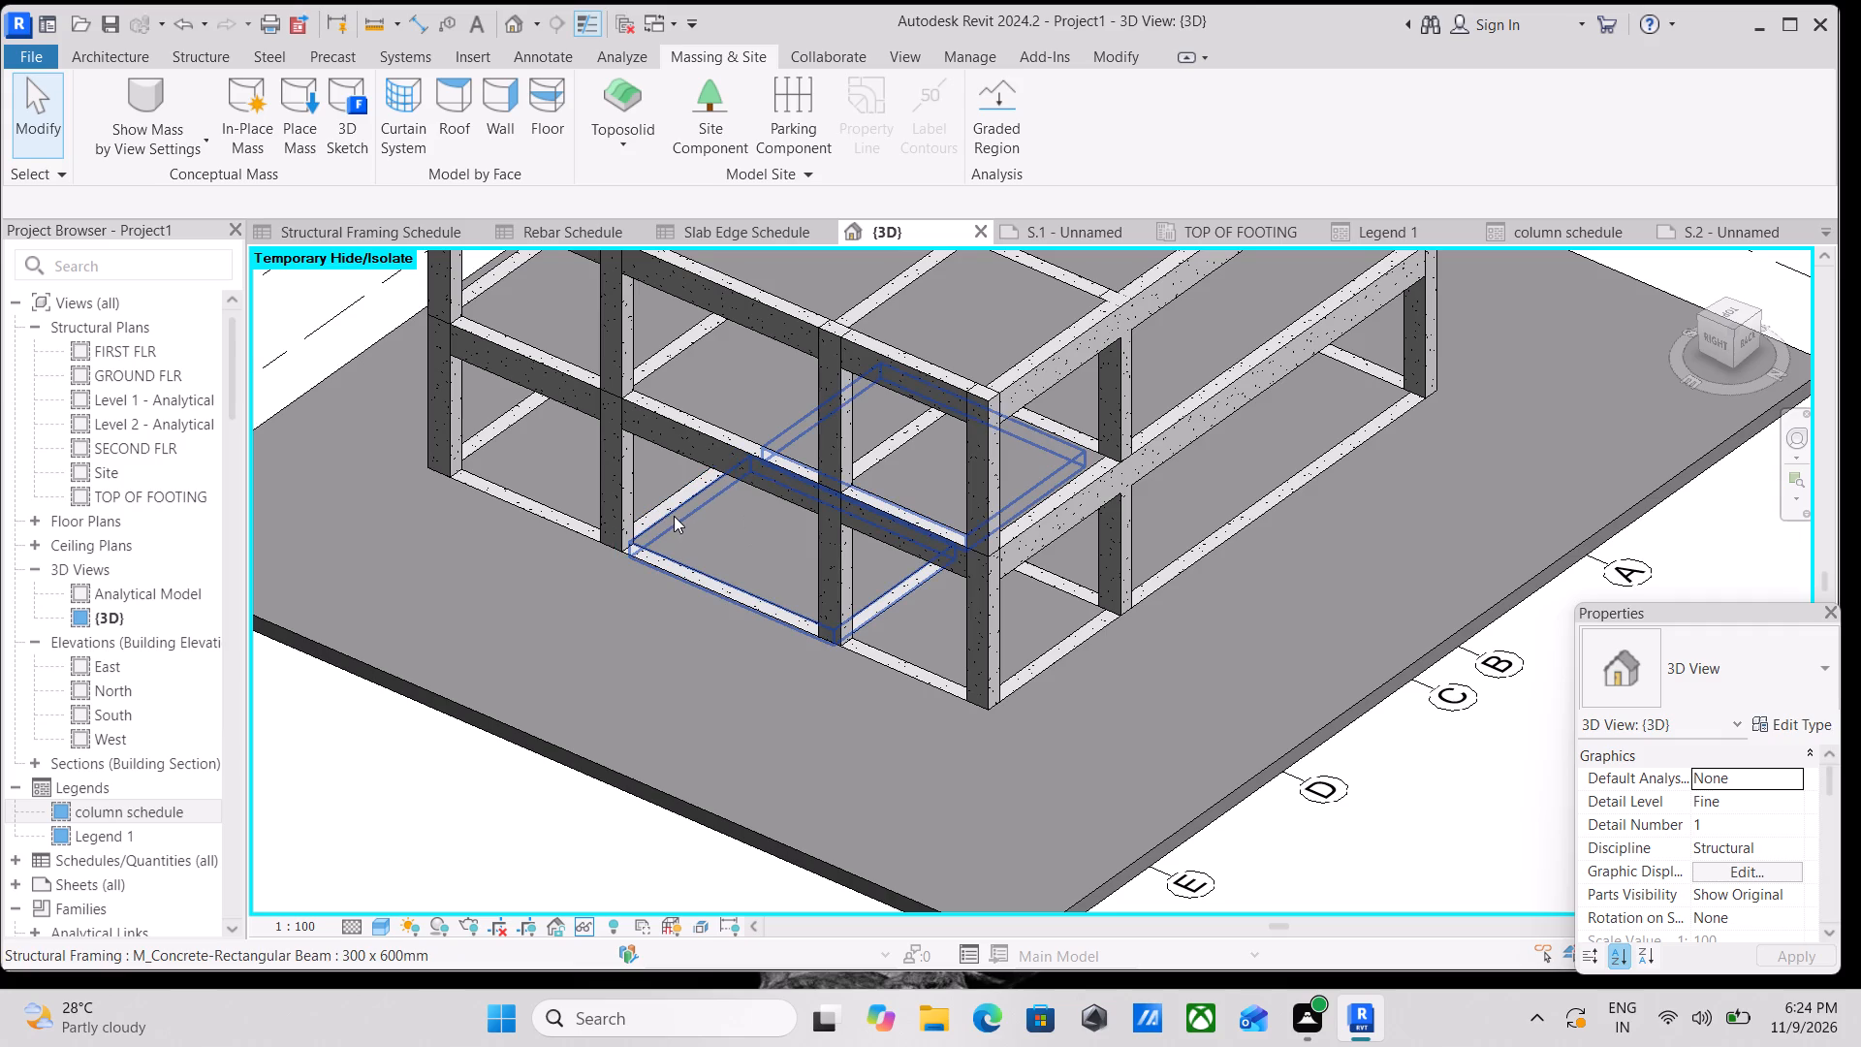
click(678, 514)
shift+scroll(678, 514, down, 2)
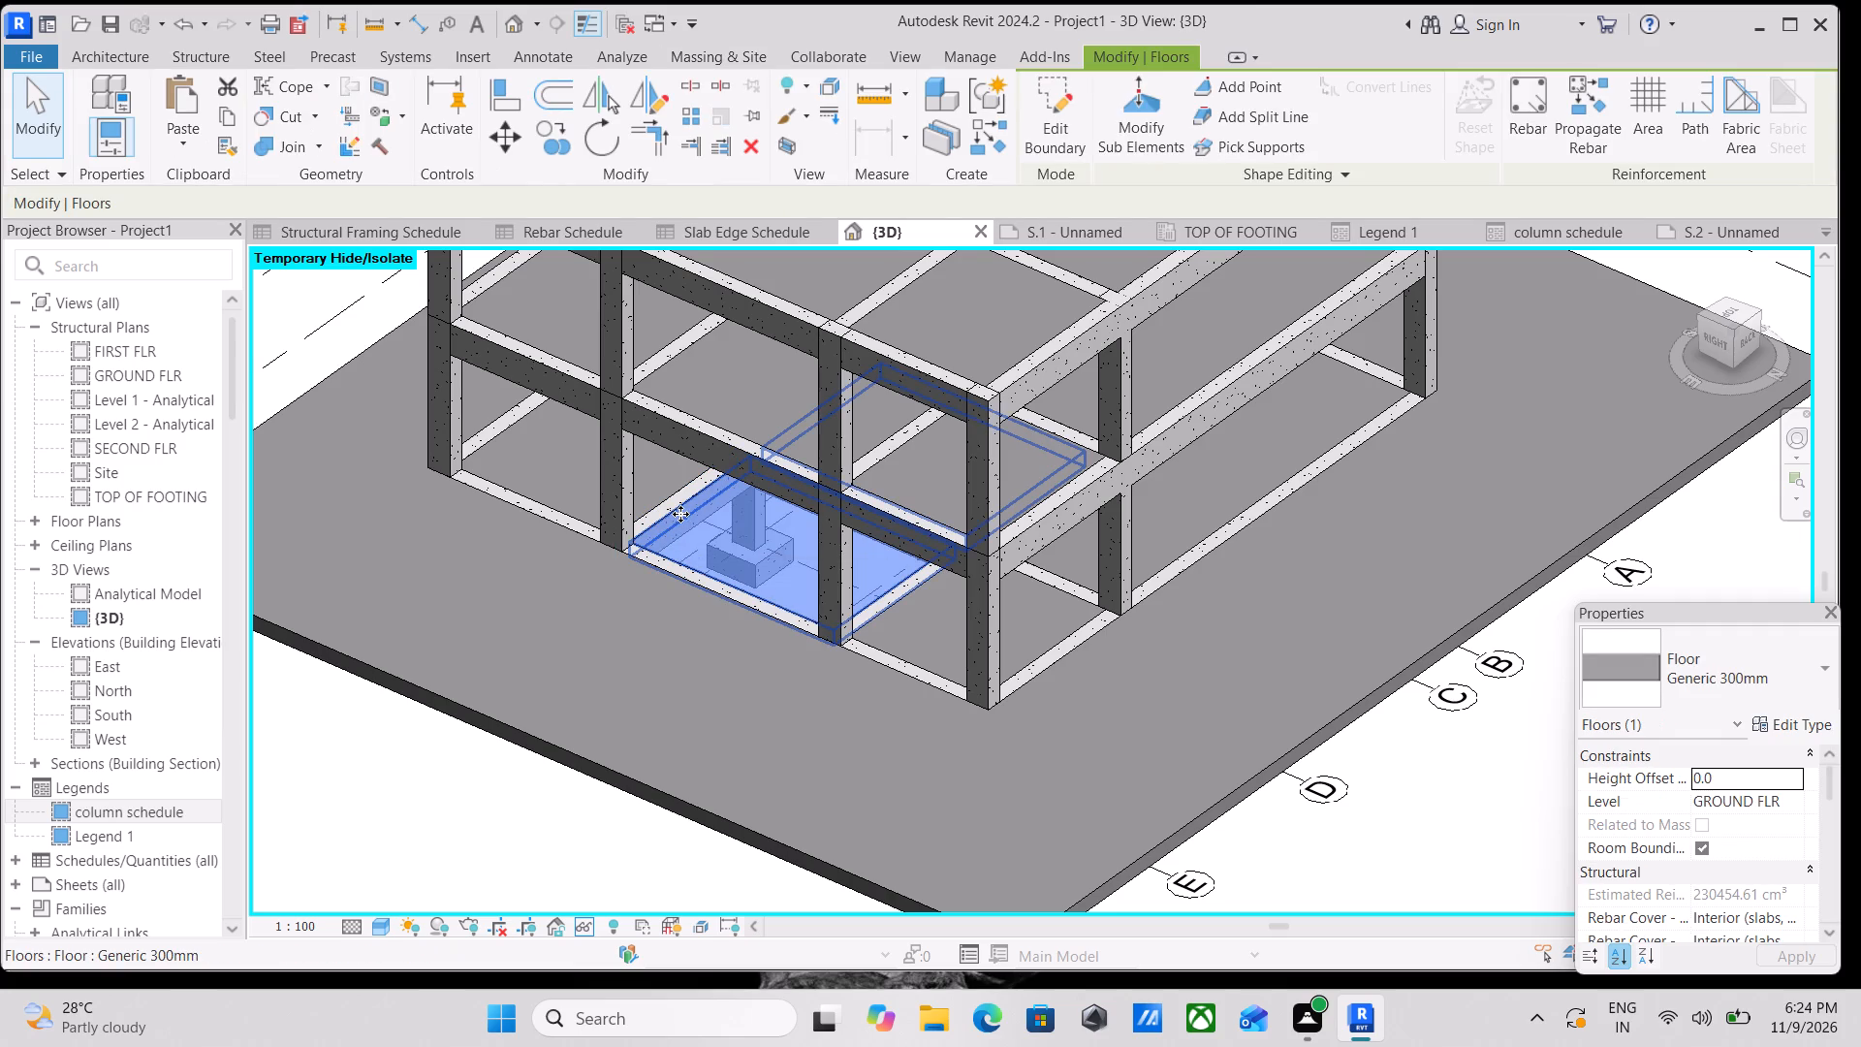
key(Escape)
scroll(704, 501, down, 5)
middle_drag(825, 518, 899, 538)
scroll(1501, 701, up, 1)
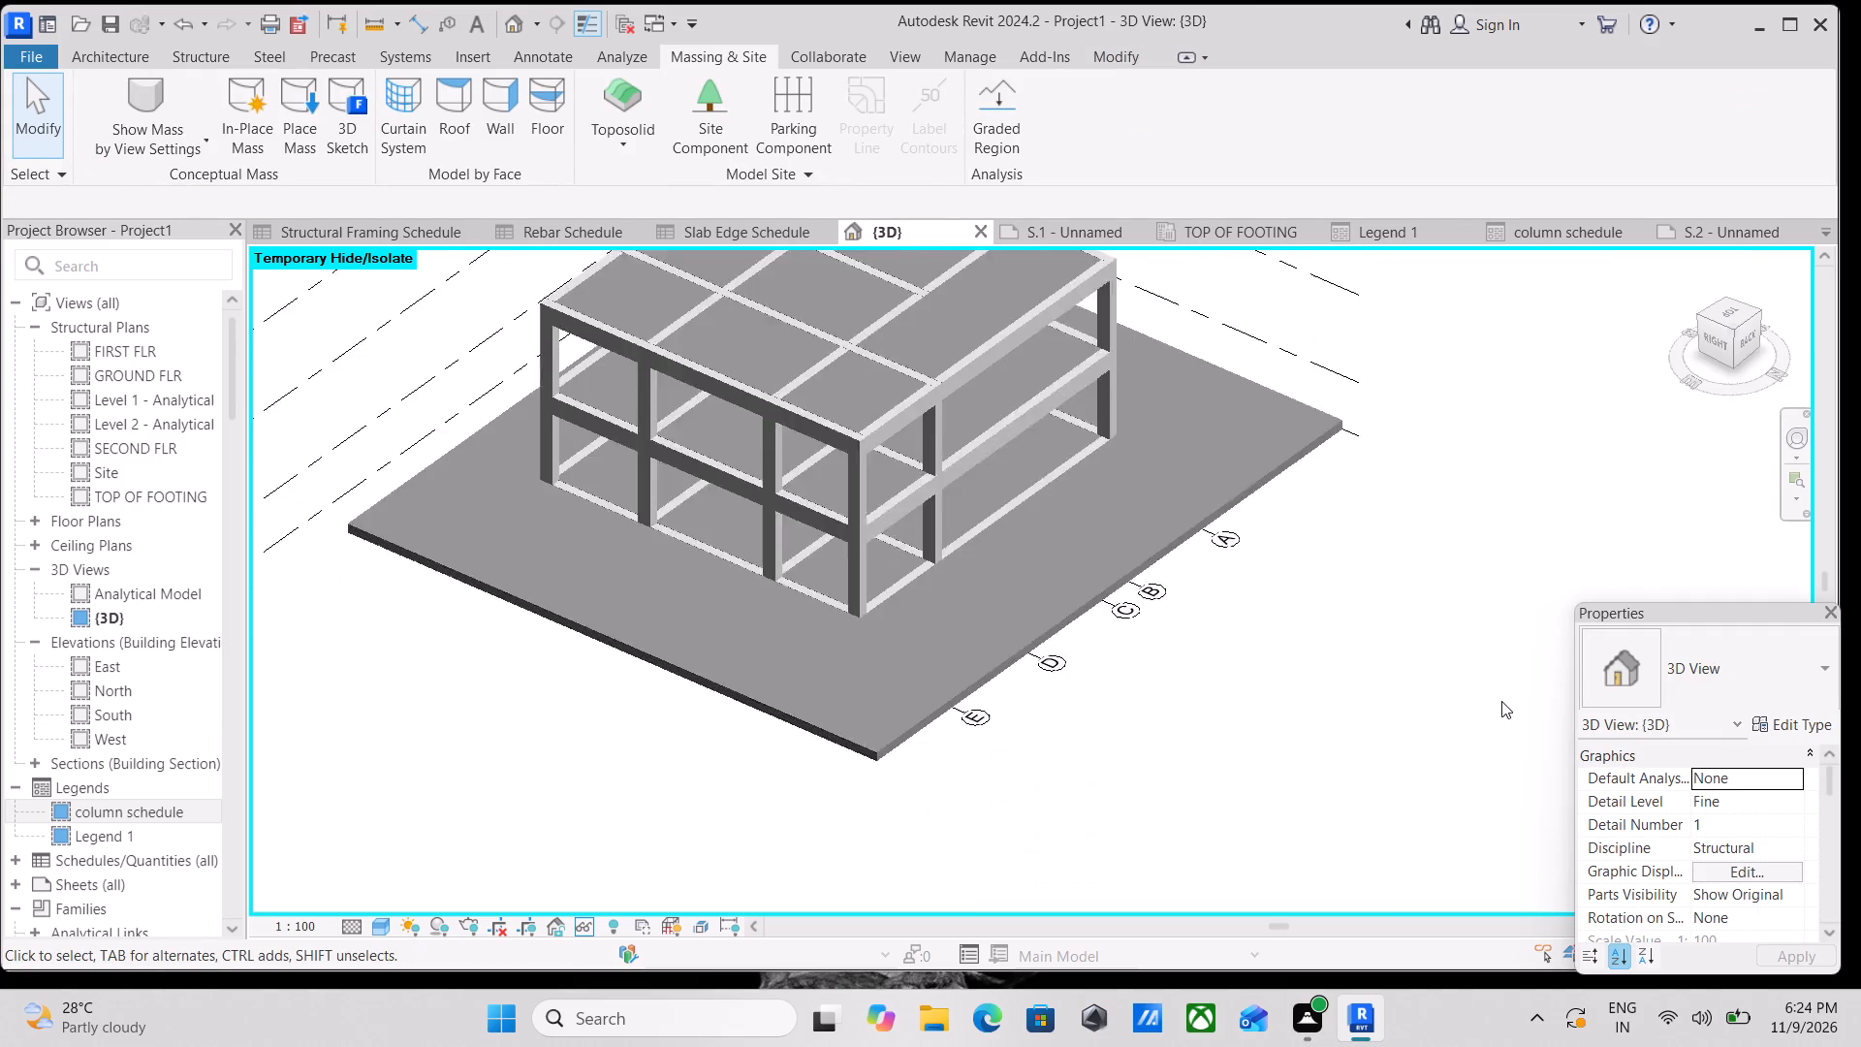
scroll(1501, 701, up, 1)
scroll(930, 608, down, 2)
middle_drag(969, 609, 1203, 682)
middle_drag(1035, 663, 1081, 672)
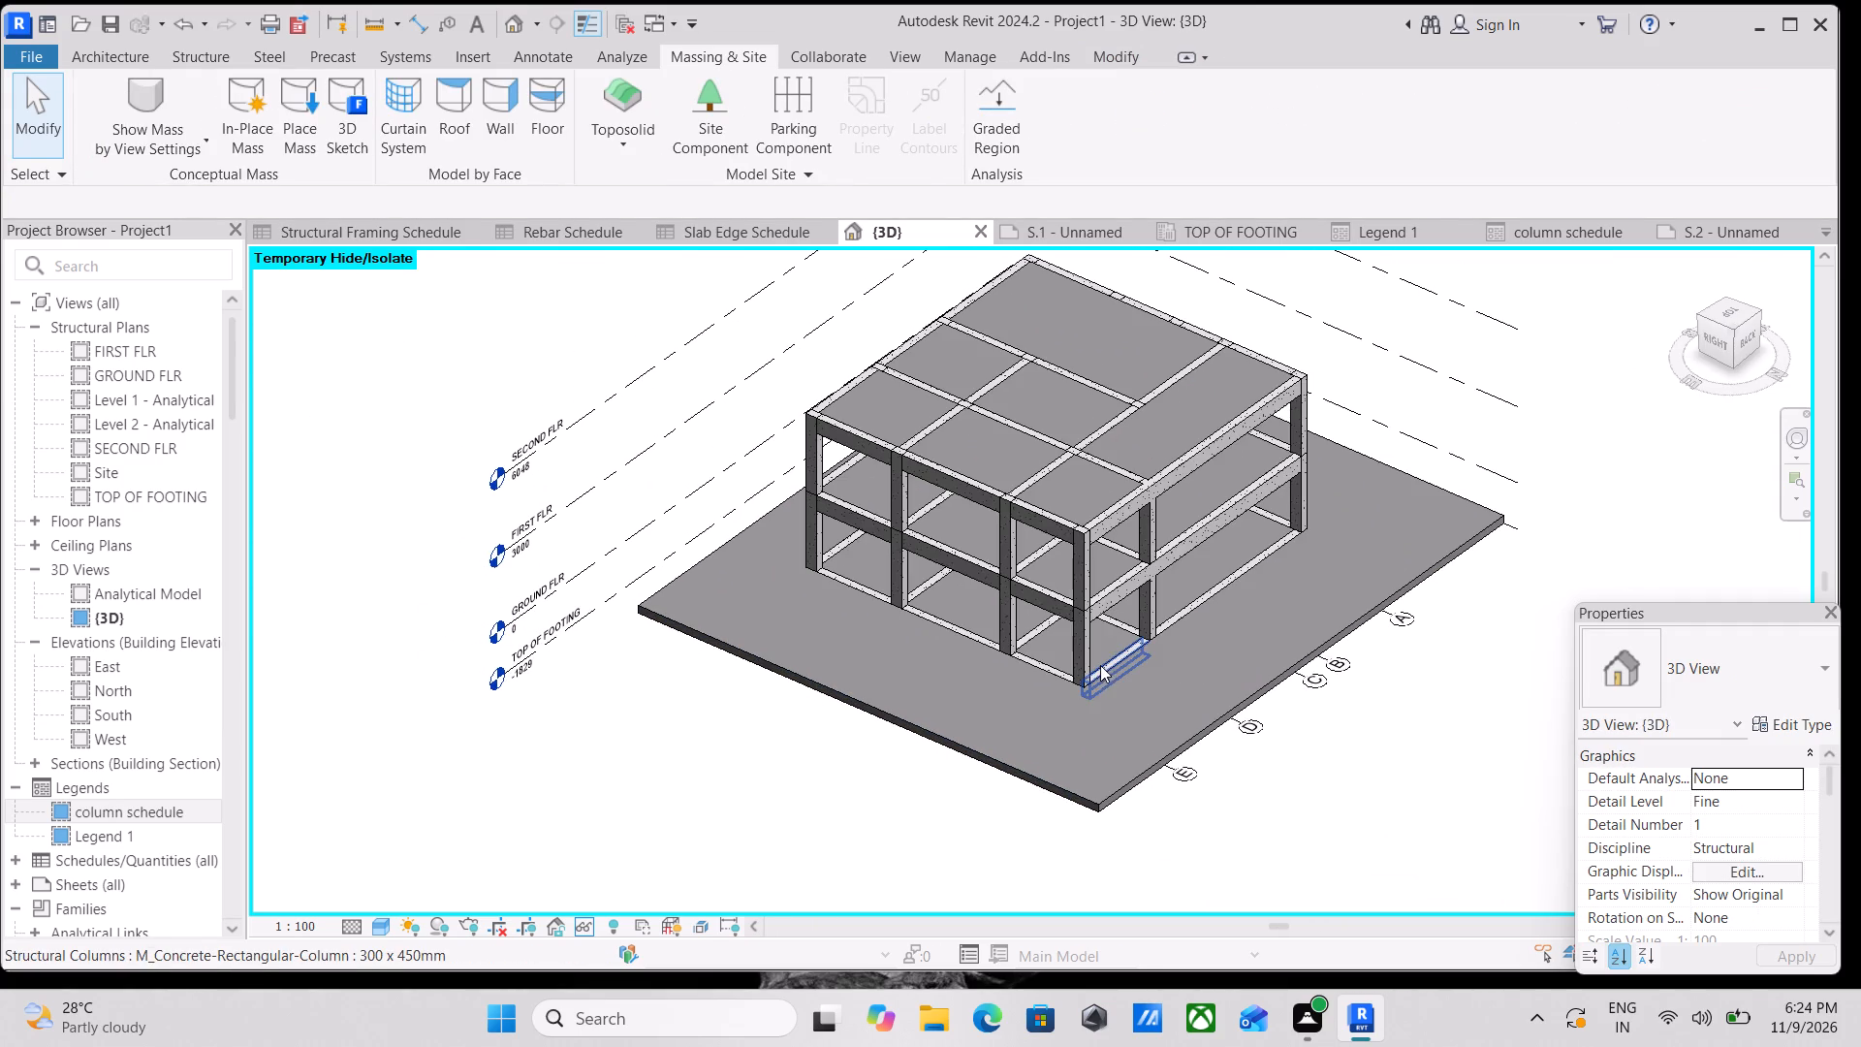
scroll(1133, 689, up, 3)
middle_drag(1133, 689, 1159, 752)
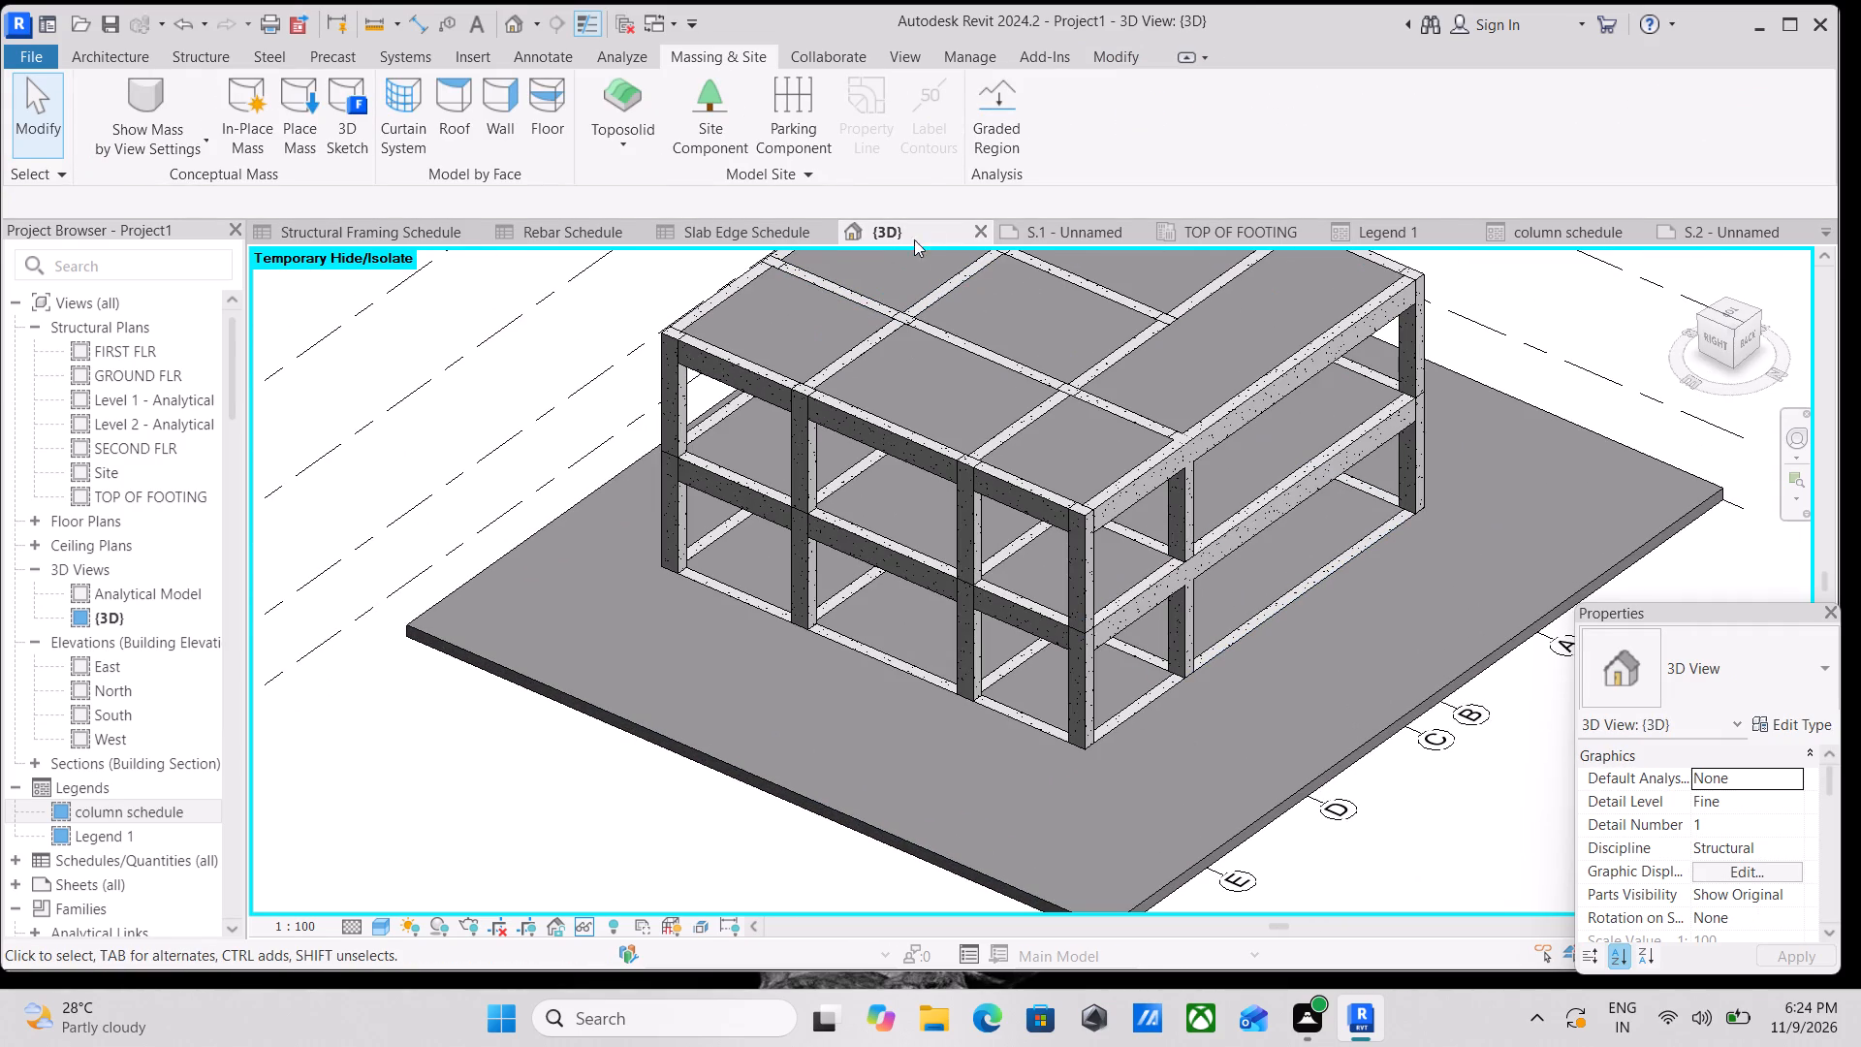
Load the M_RPC Beetle family from the US library's Entourage folder for use as a site component.
click(700, 139)
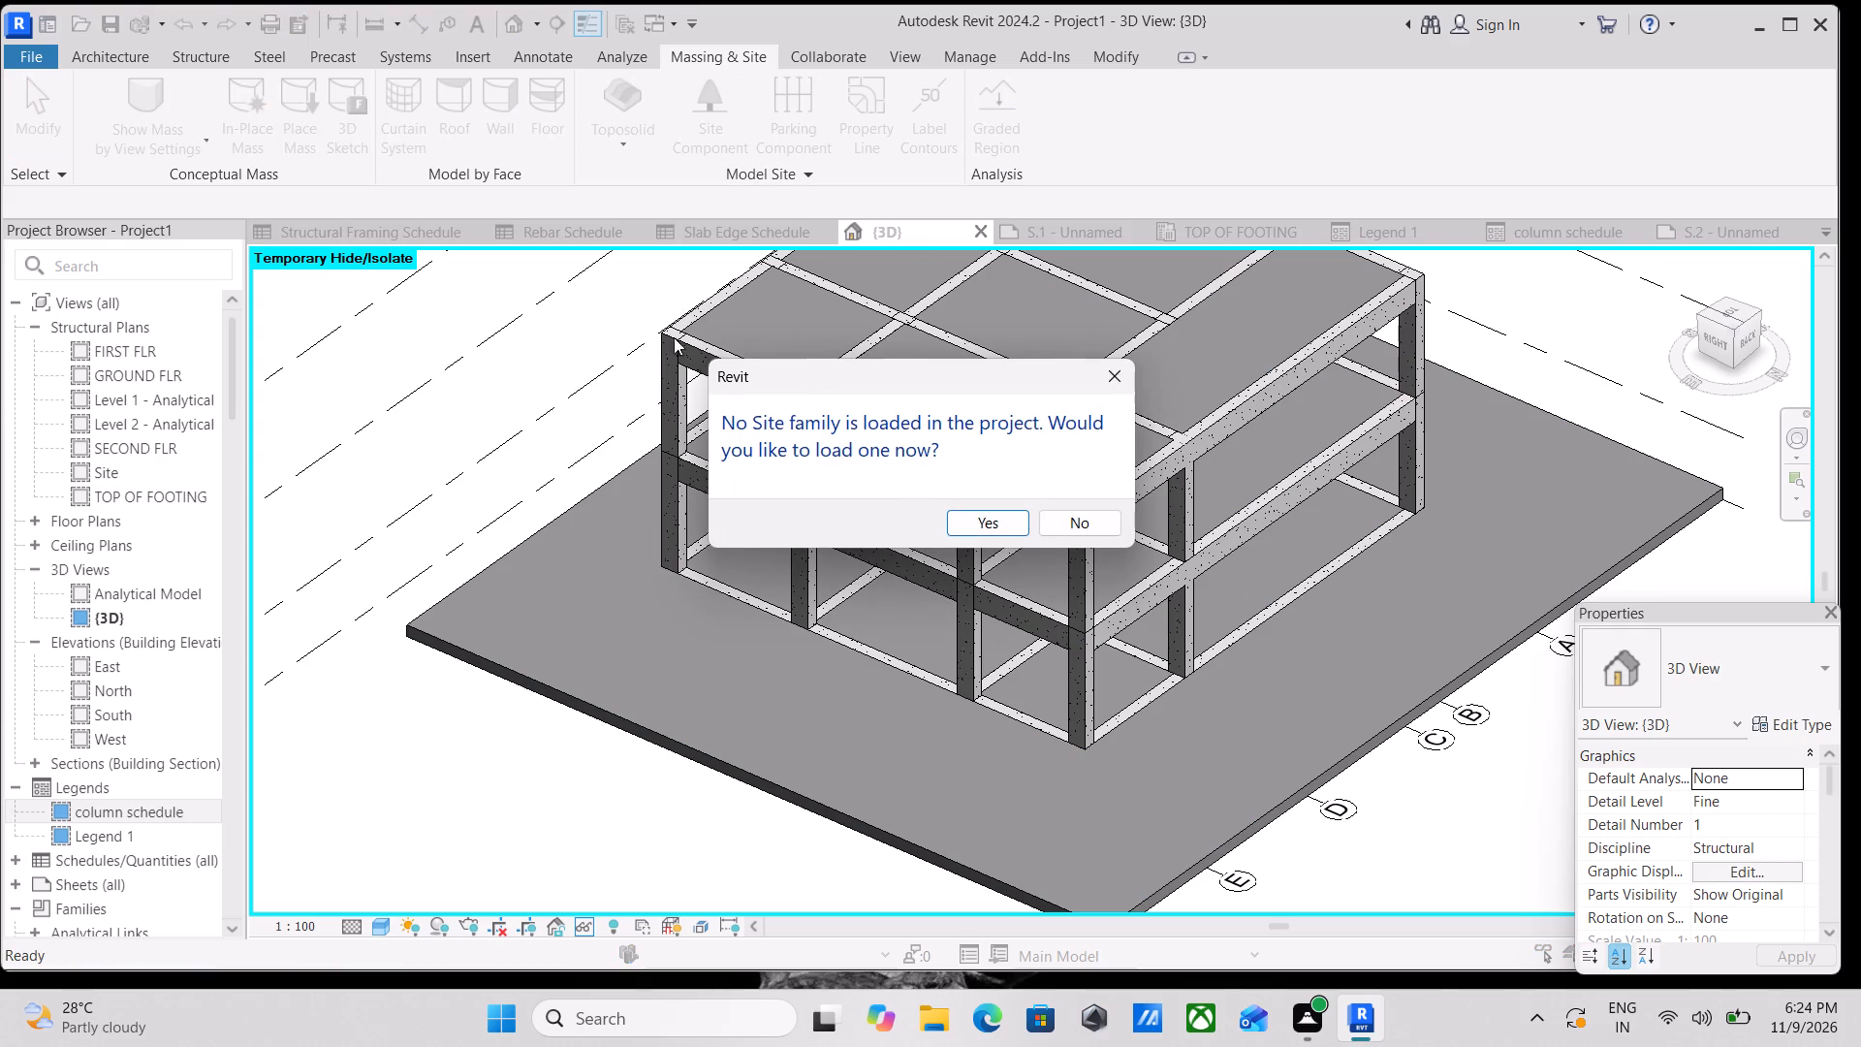
click(1122, 369)
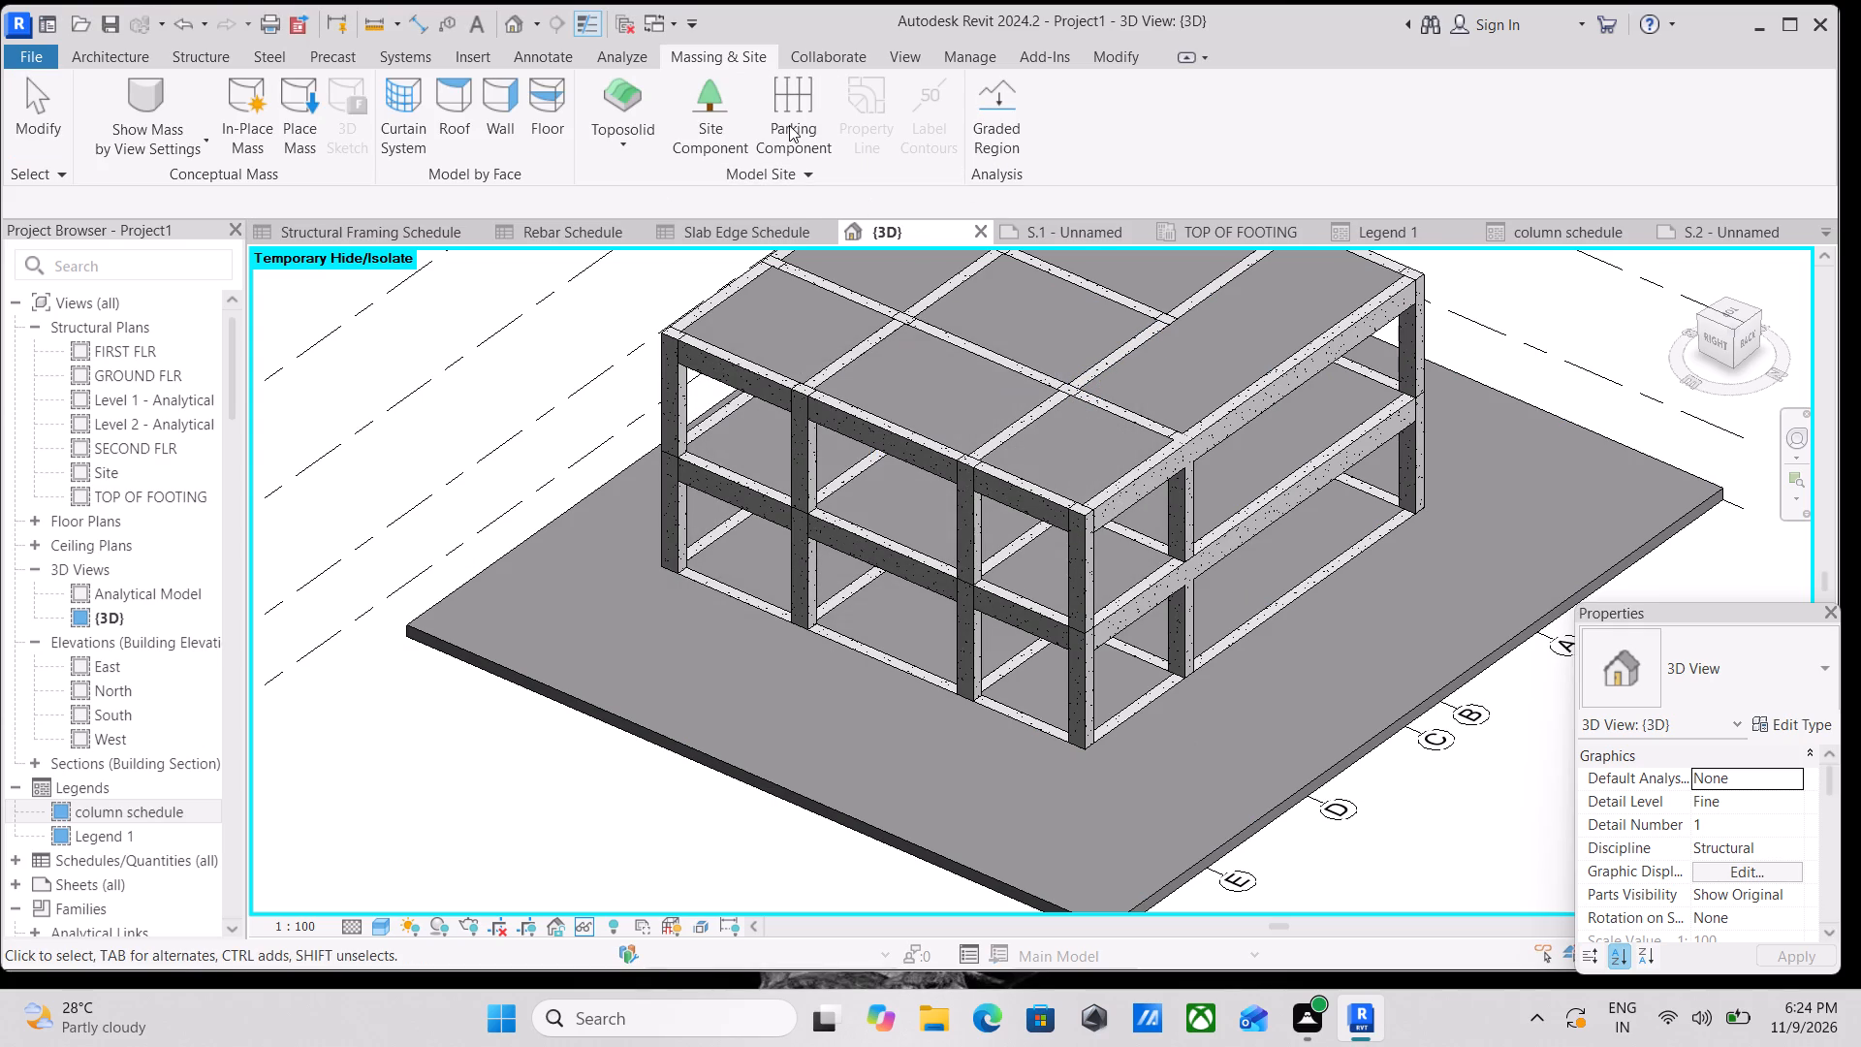
click(718, 145)
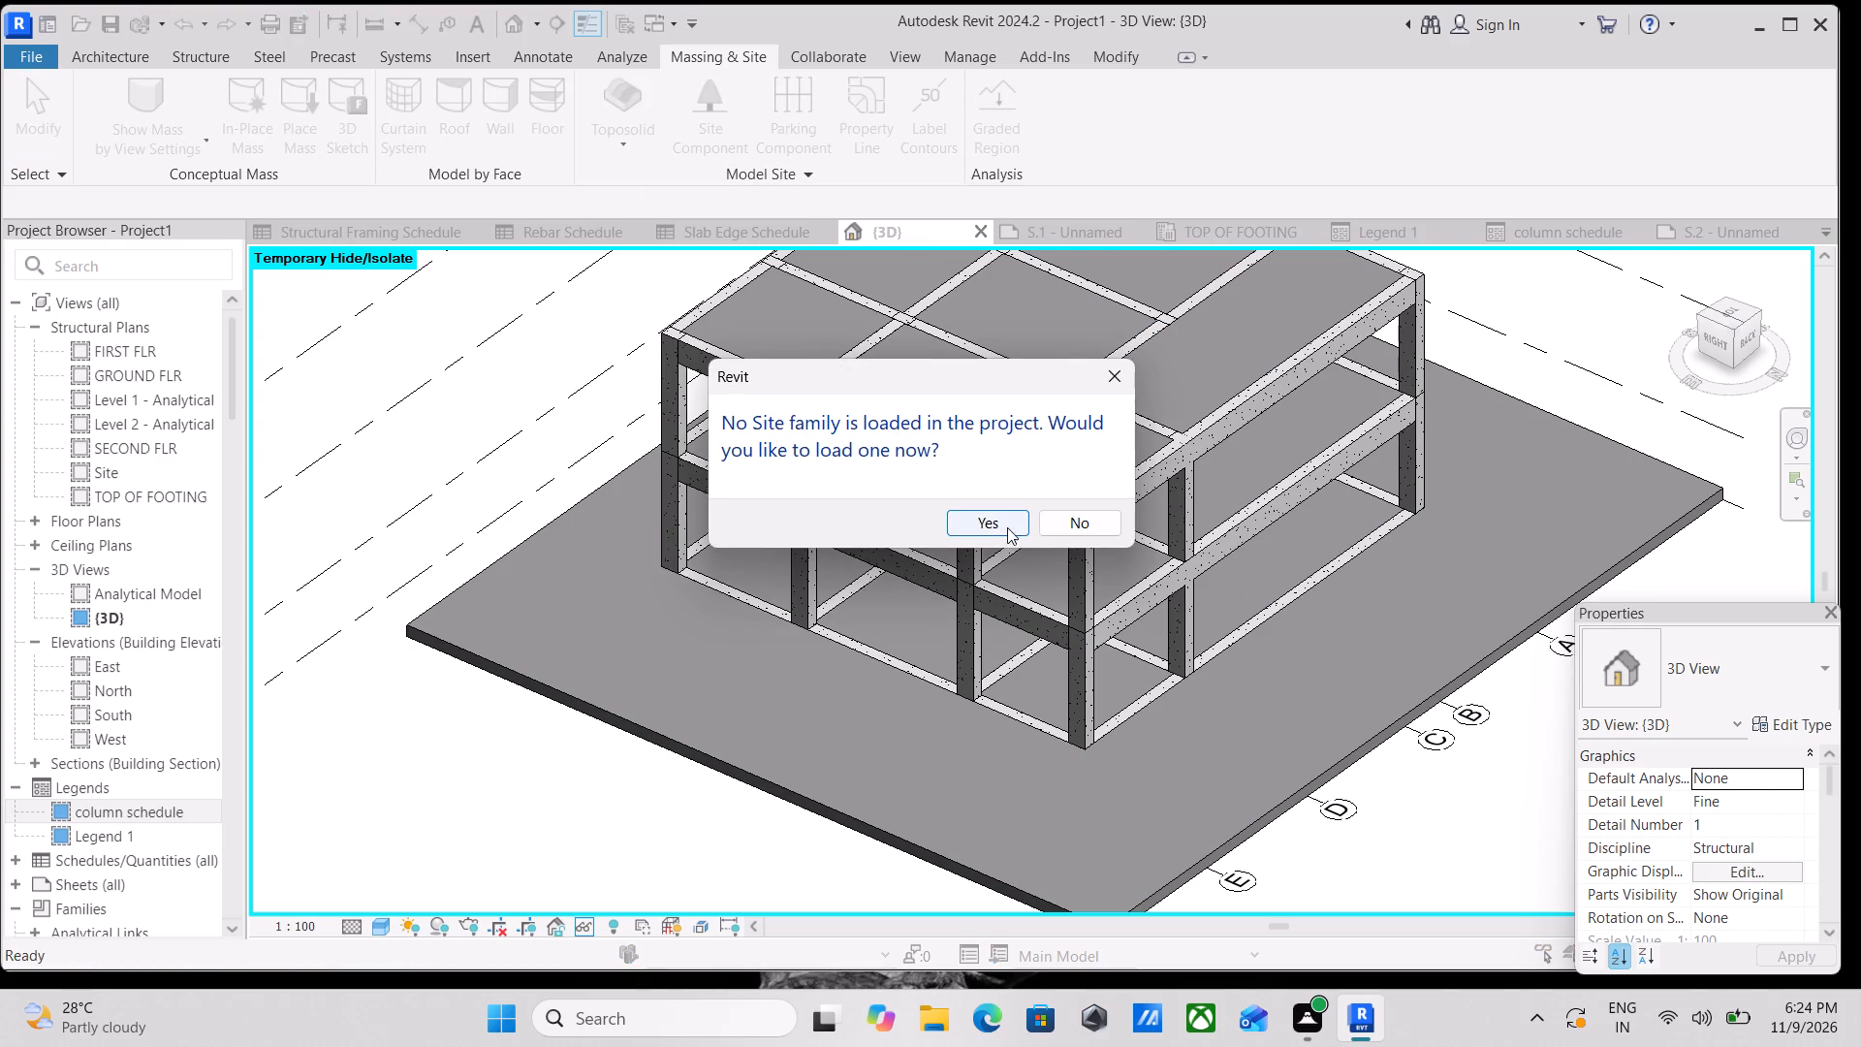
click(1010, 516)
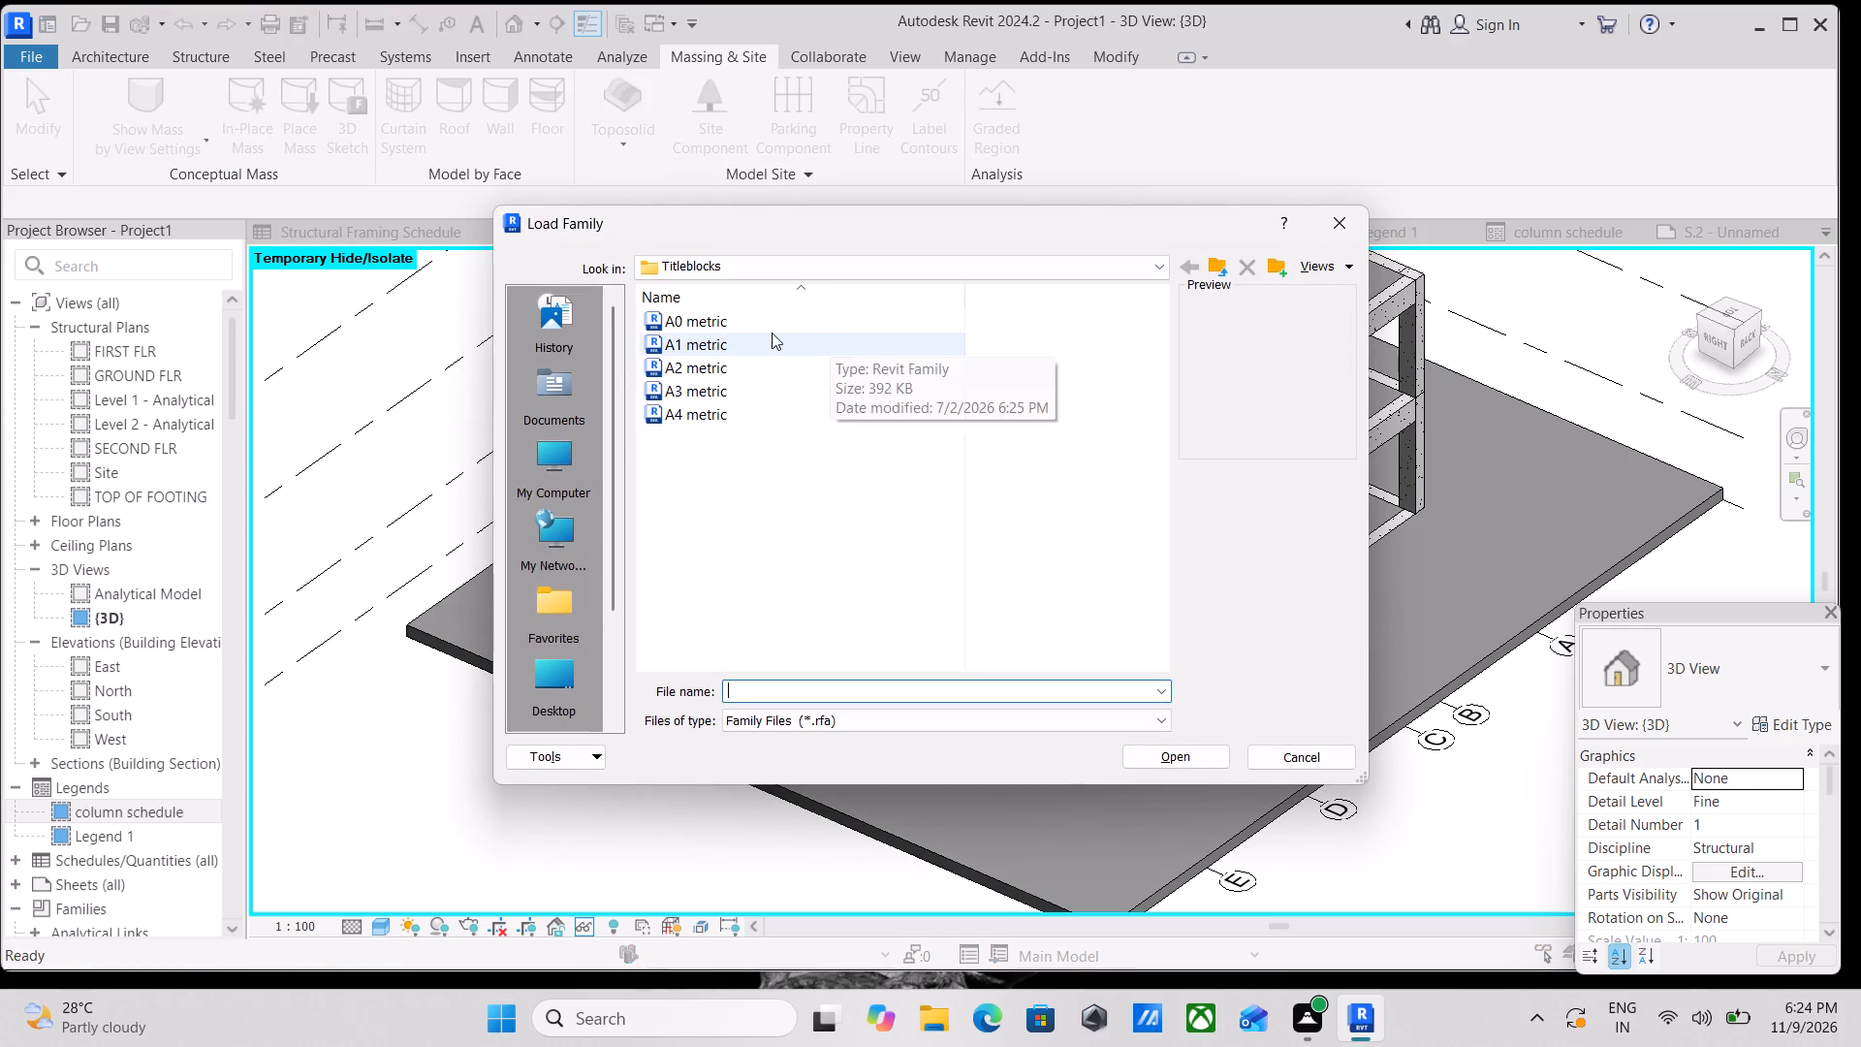
click(1120, 257)
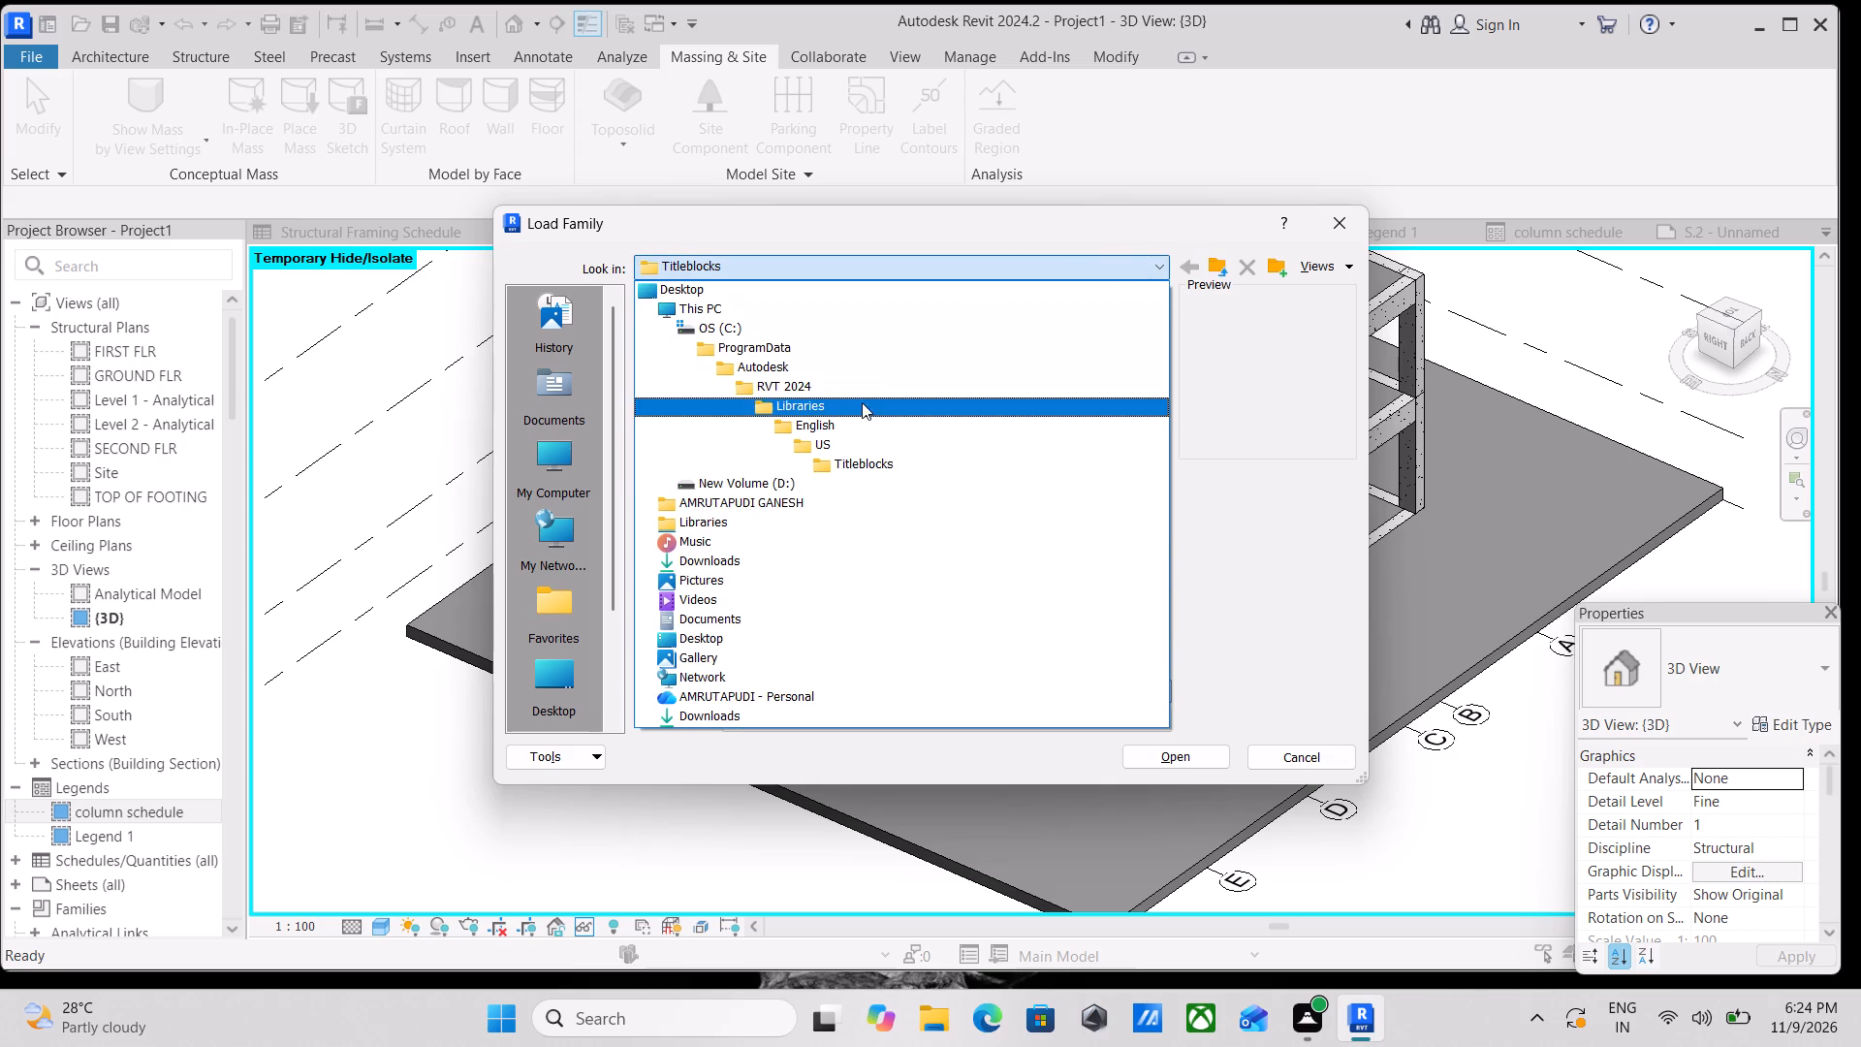
click(834, 429)
double_click(792, 316)
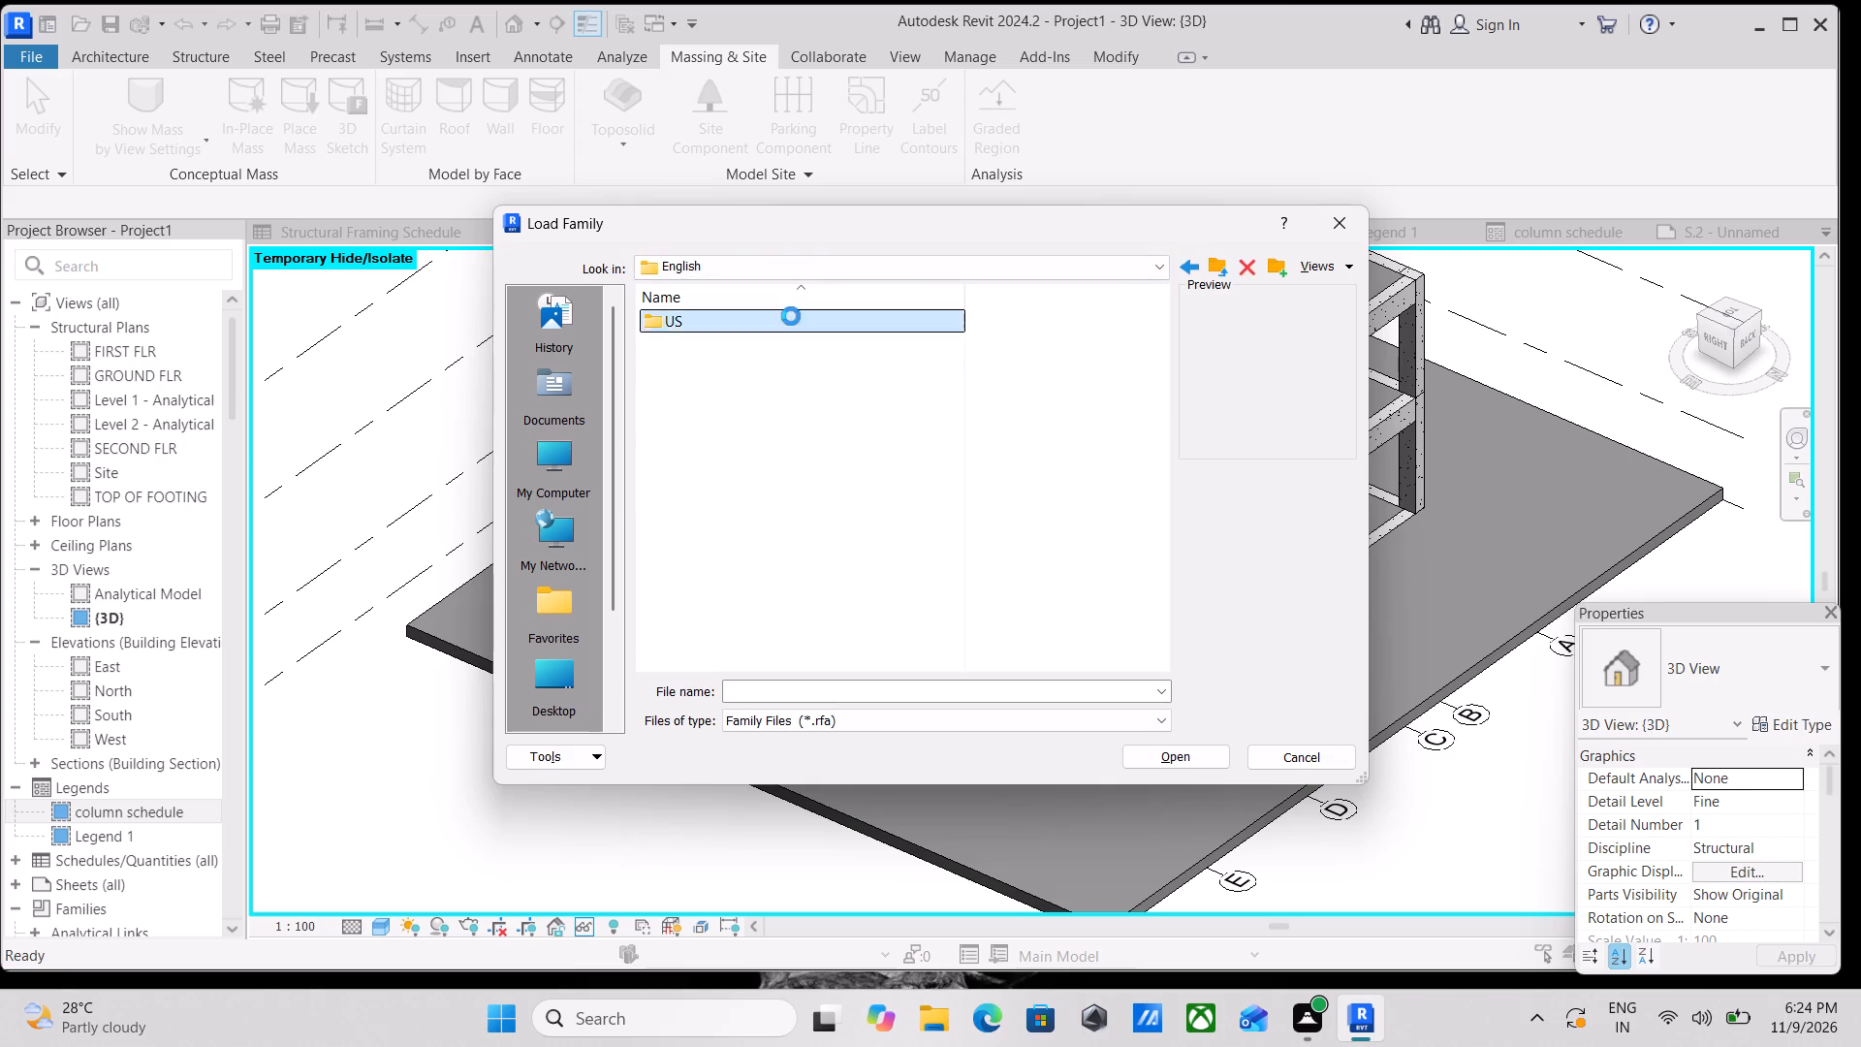
scroll(710, 431, down, 1)
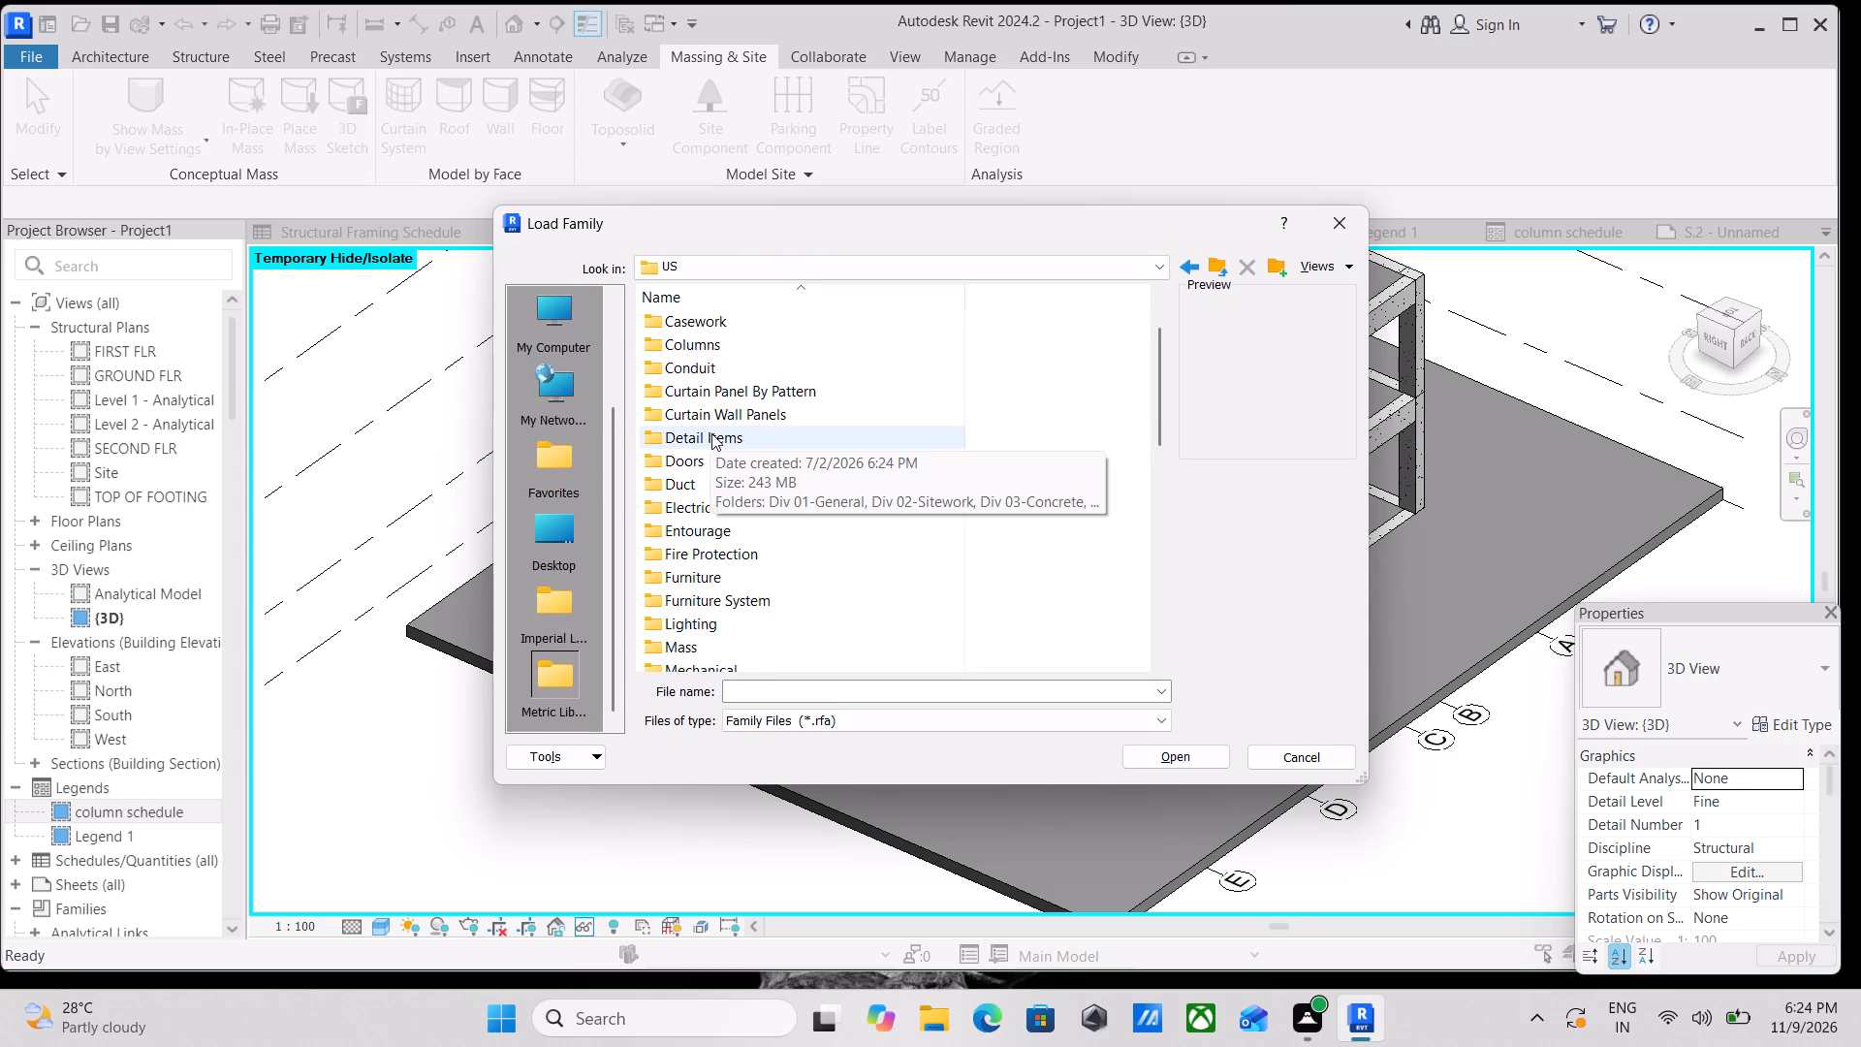
scroll(713, 432, up, 5)
scroll(731, 412, down, 3)
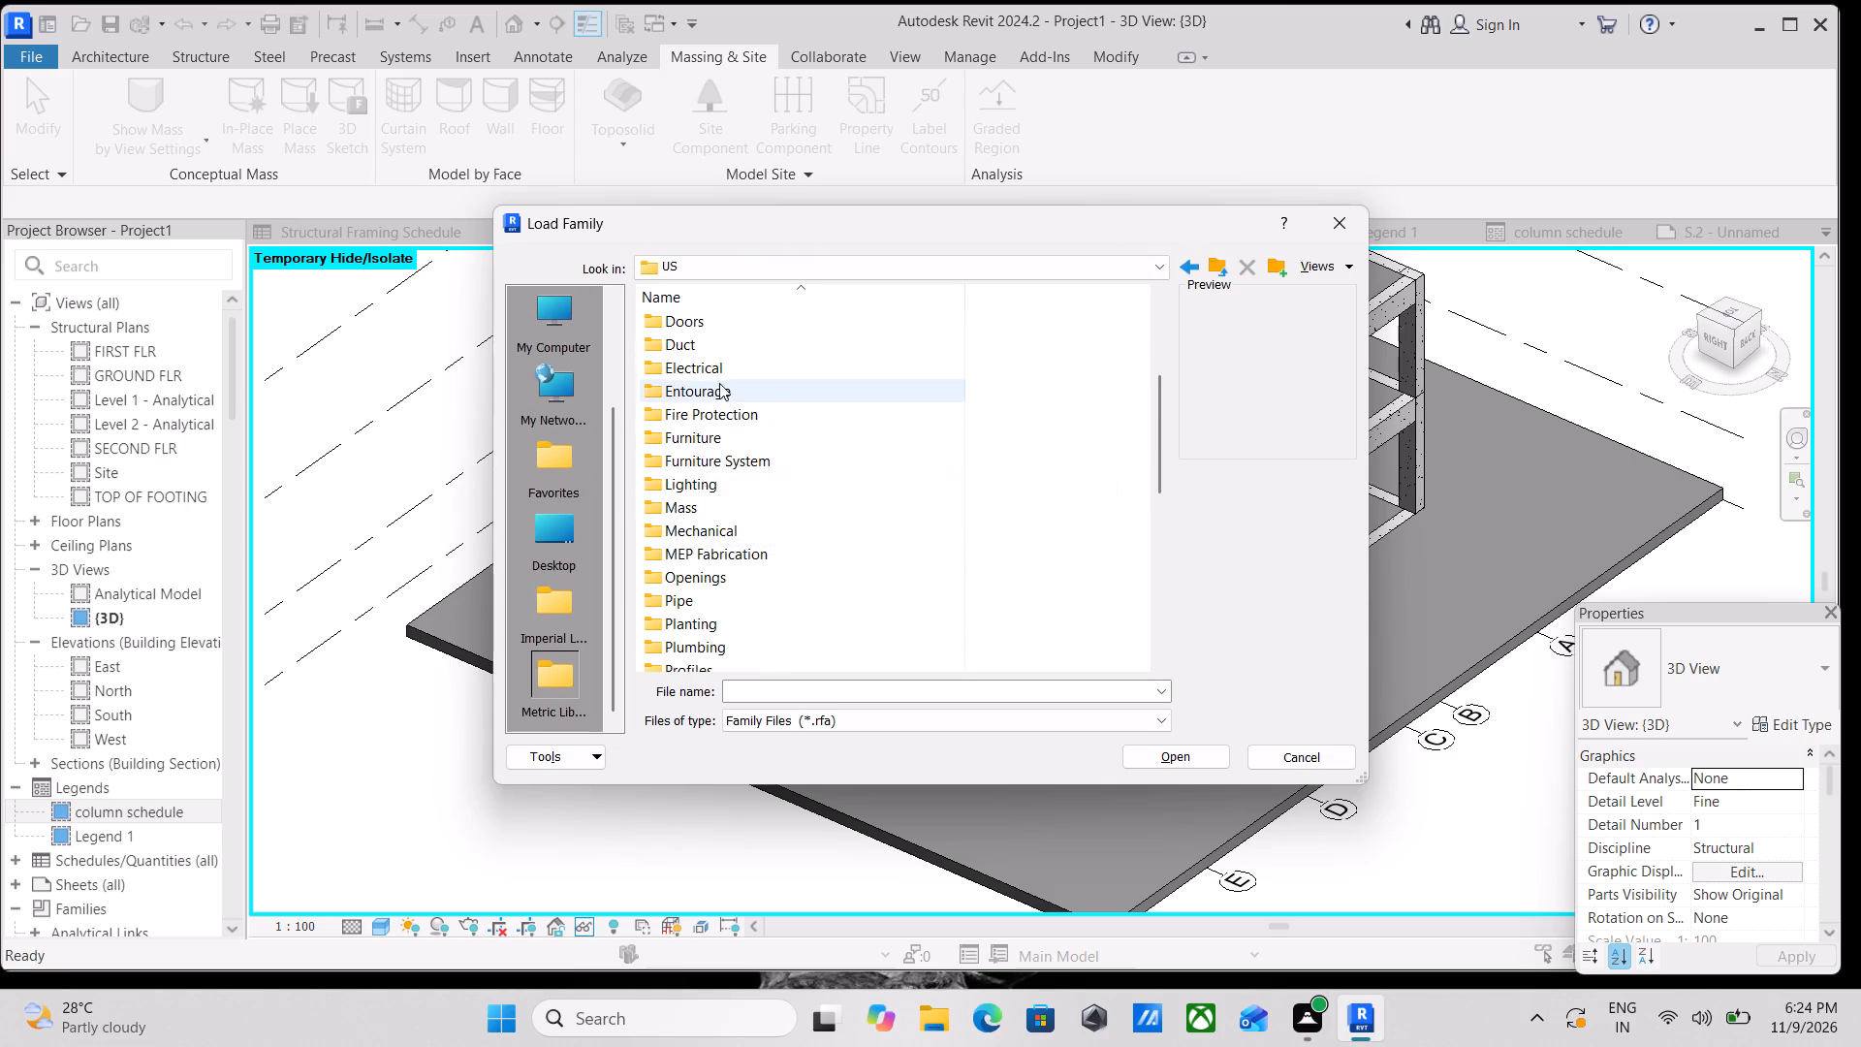
double_click(719, 392)
click(740, 362)
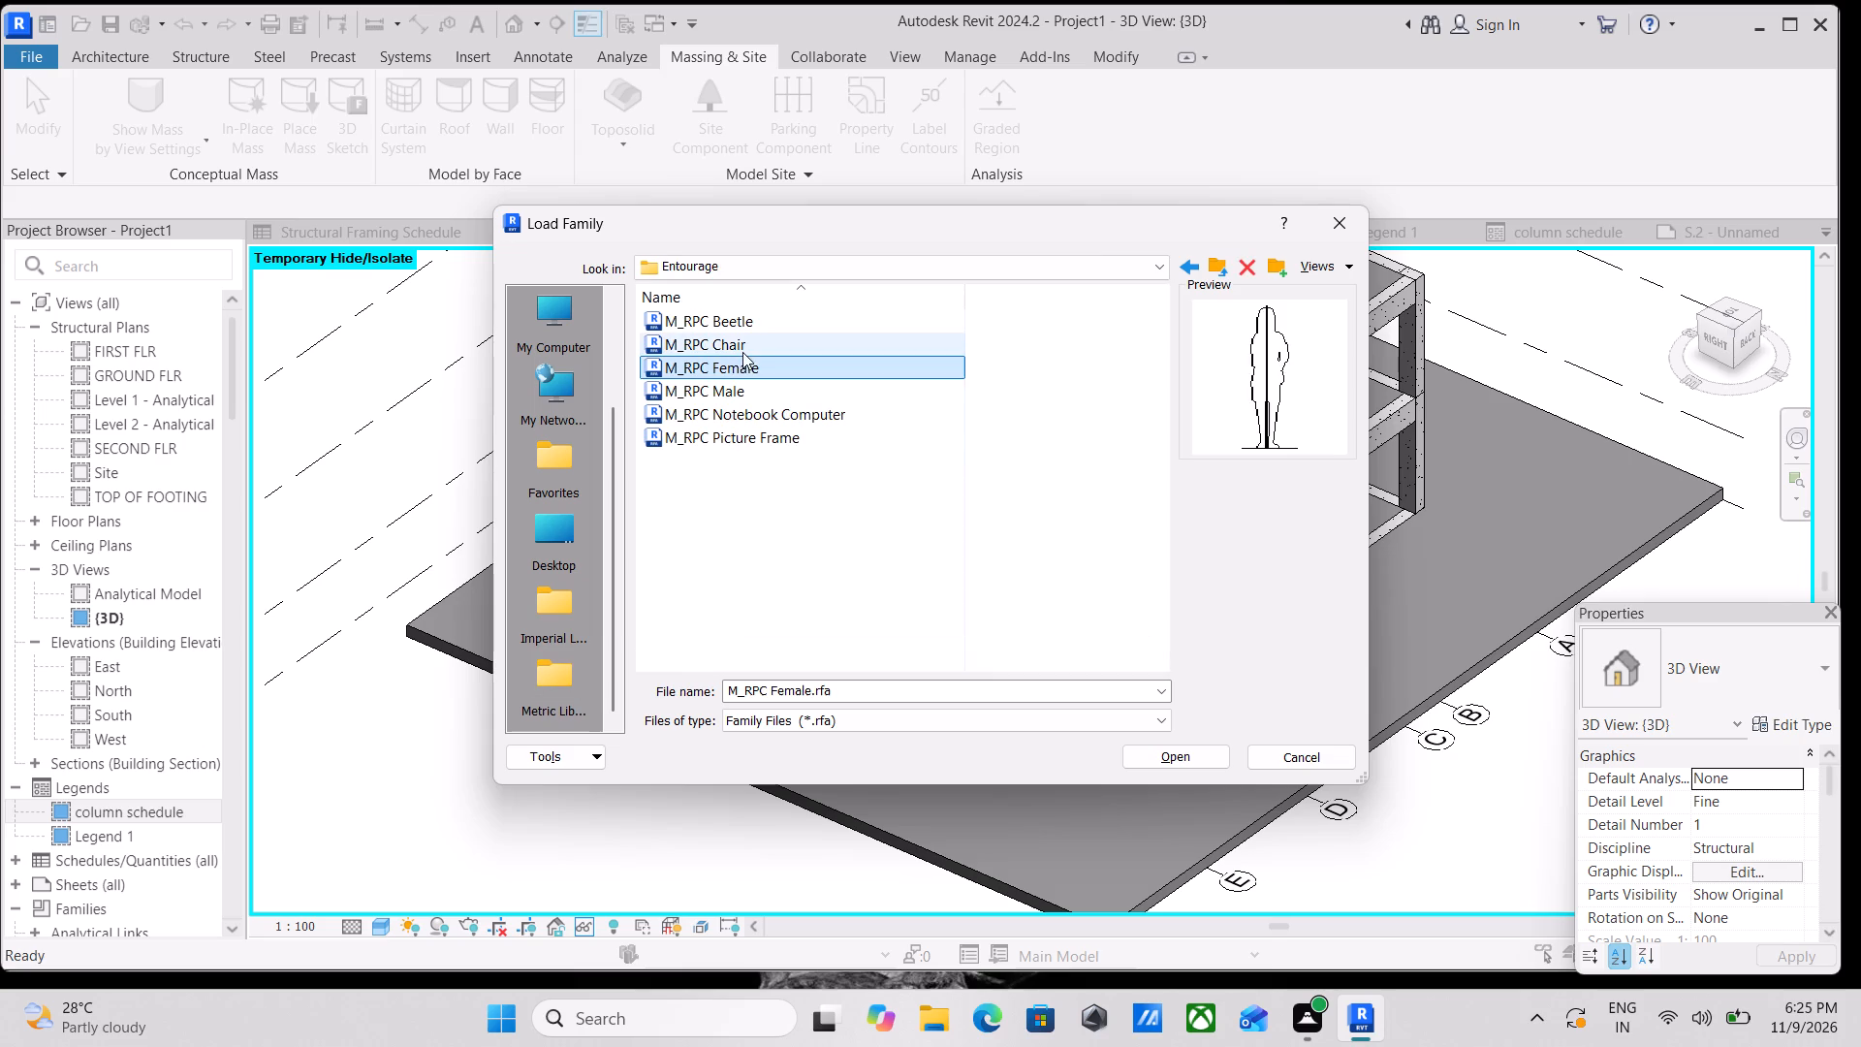
click(743, 342)
click(741, 321)
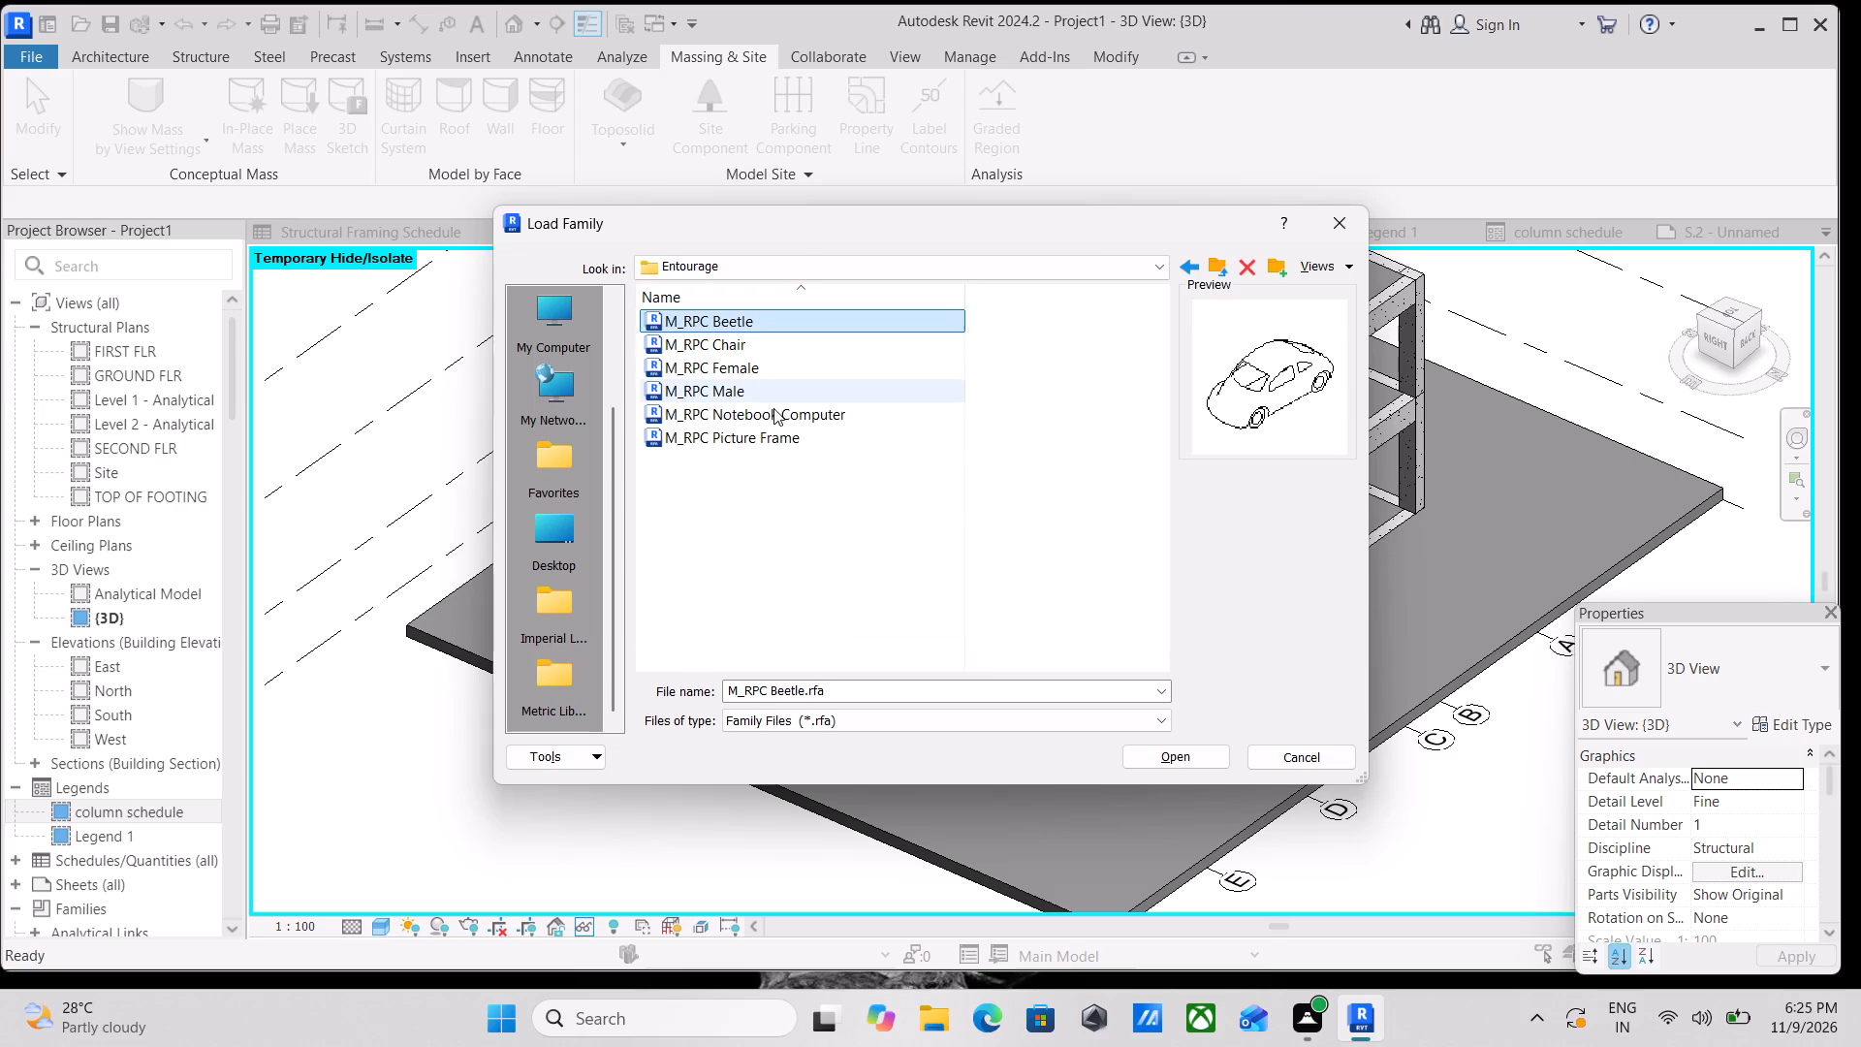
click(755, 426)
click(759, 402)
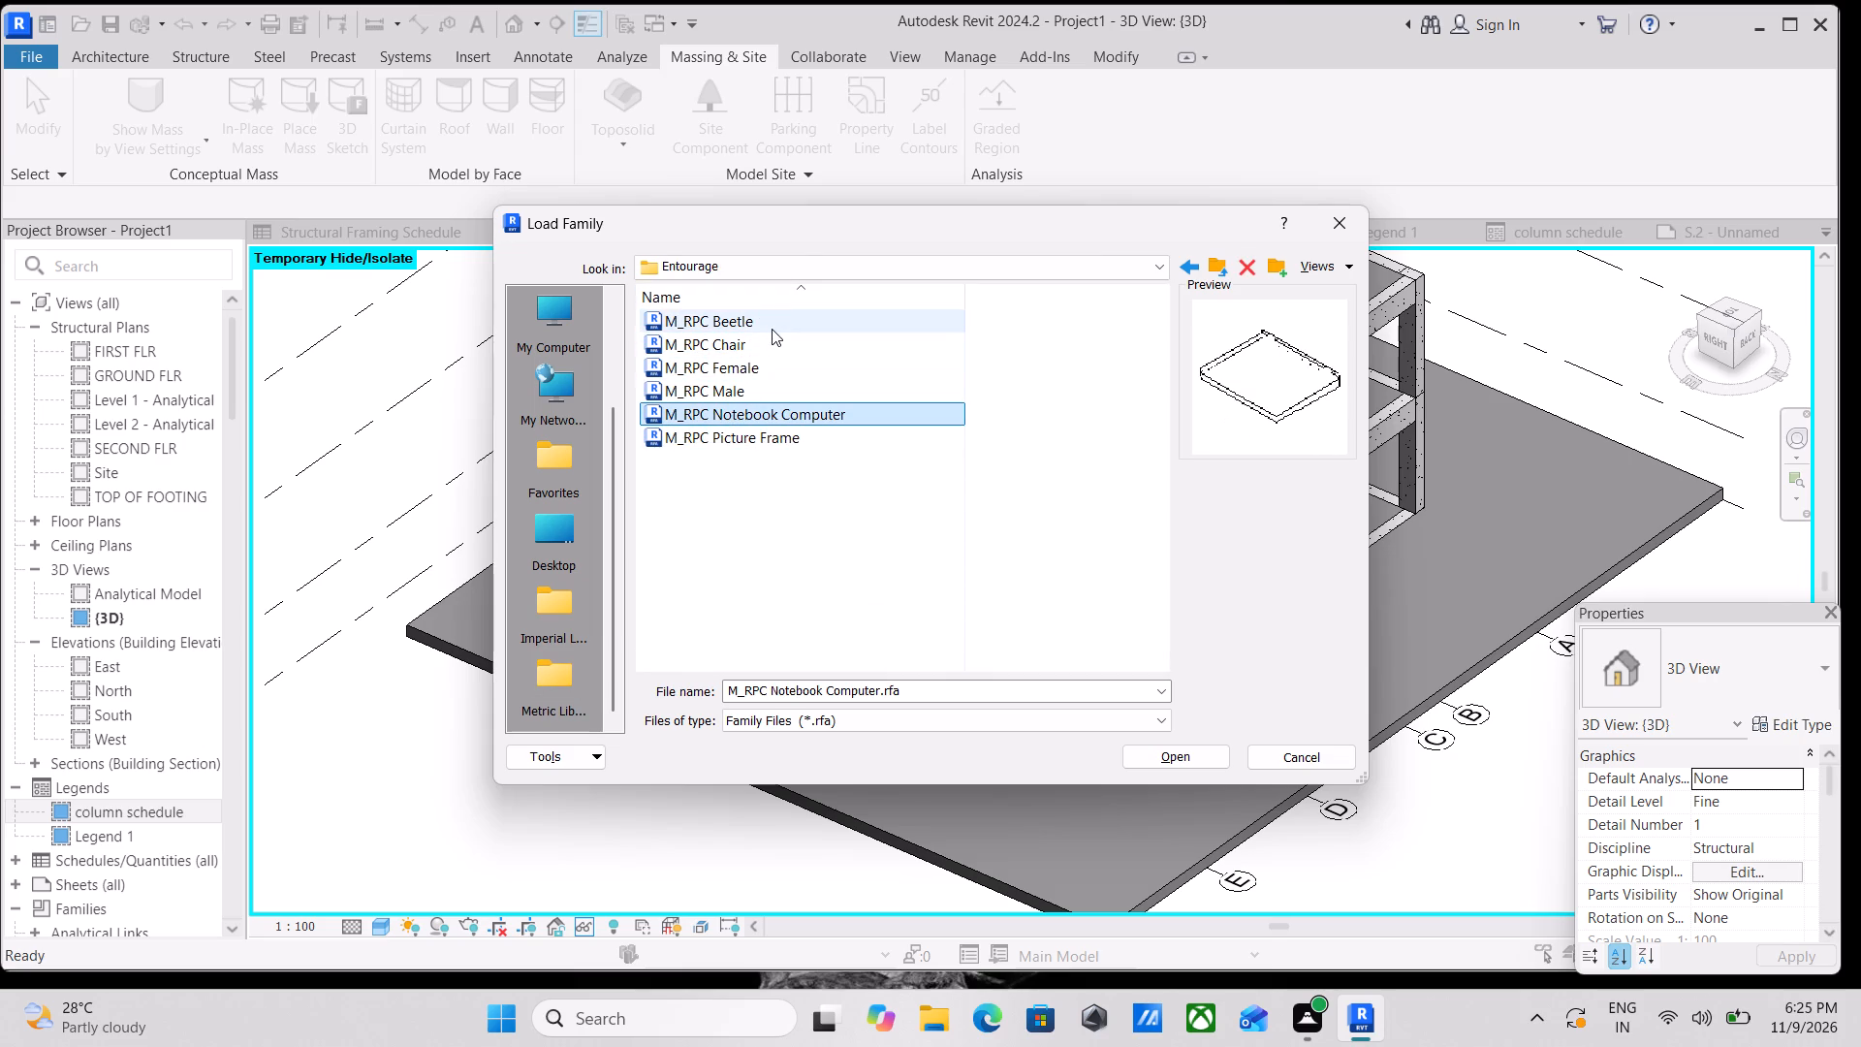
click(772, 329)
click(1150, 747)
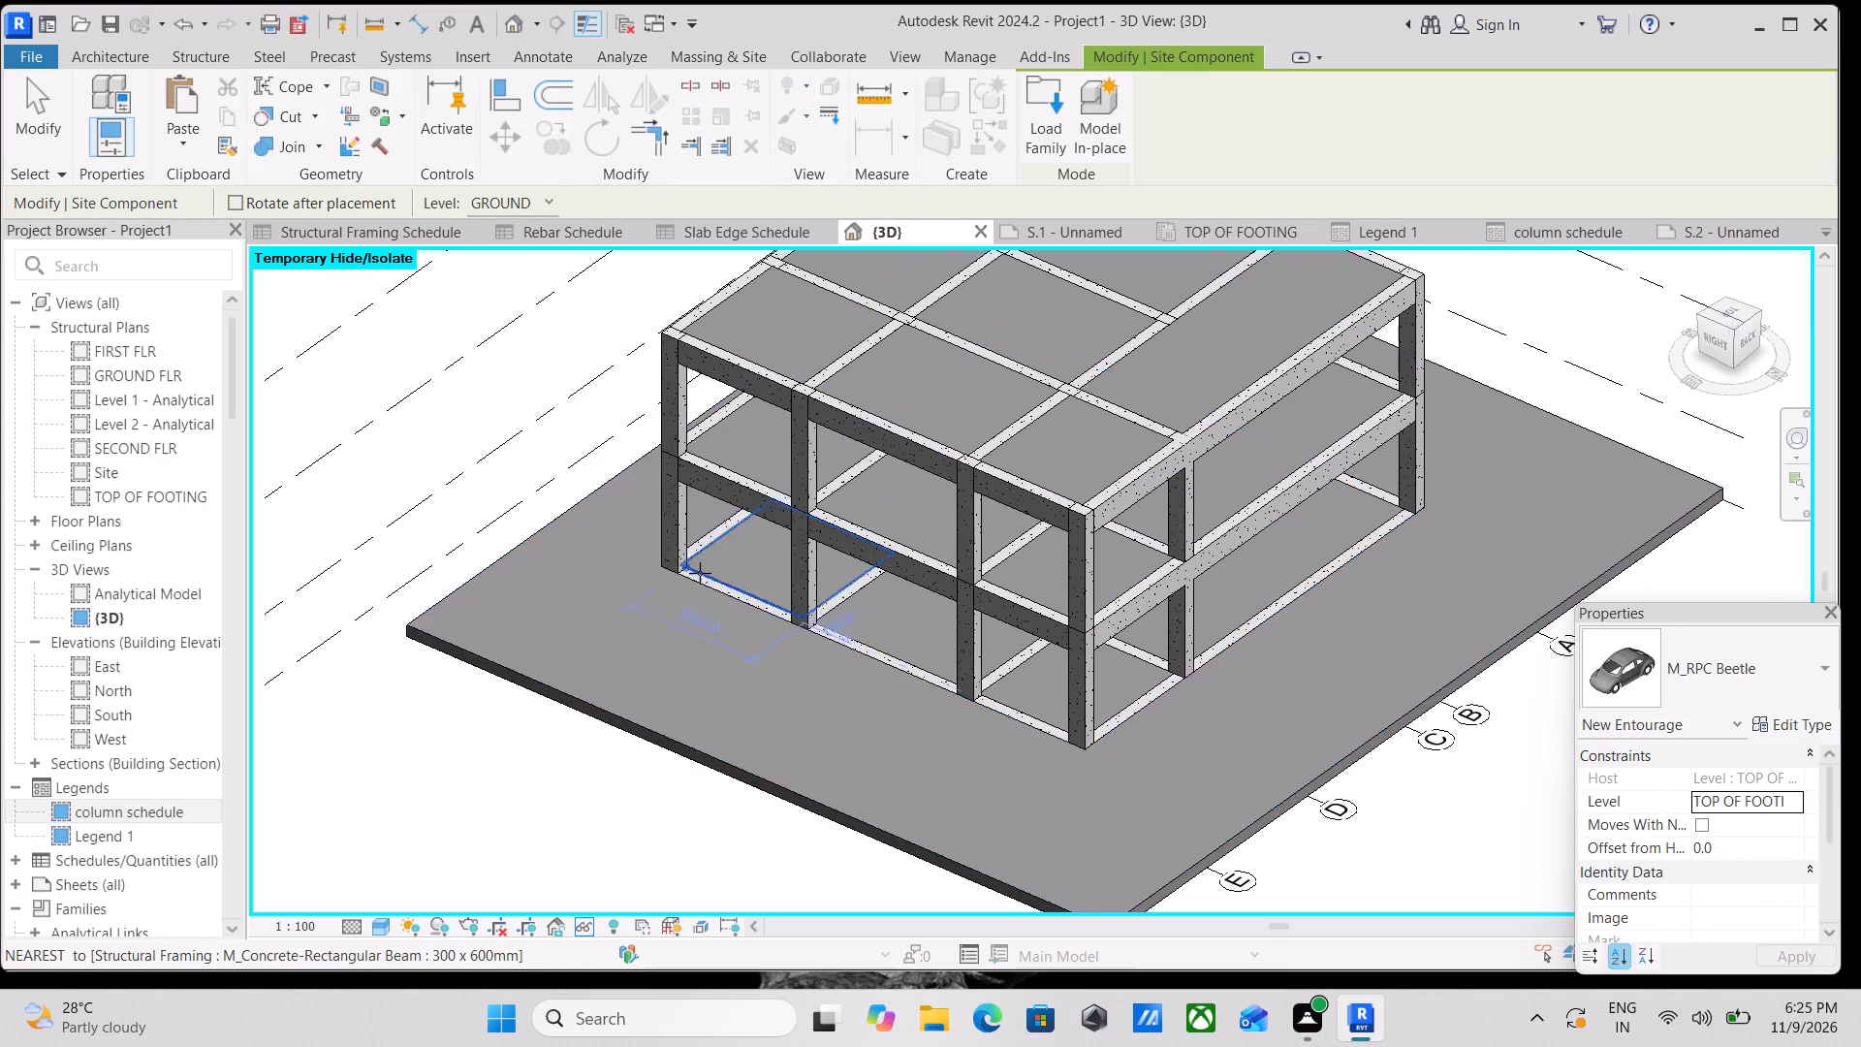
Place the M_RPC Beetle in the 3D view on the toposolid outside the frame, with GROUND FLR as the placement level.
scroll(700, 573, up, 4)
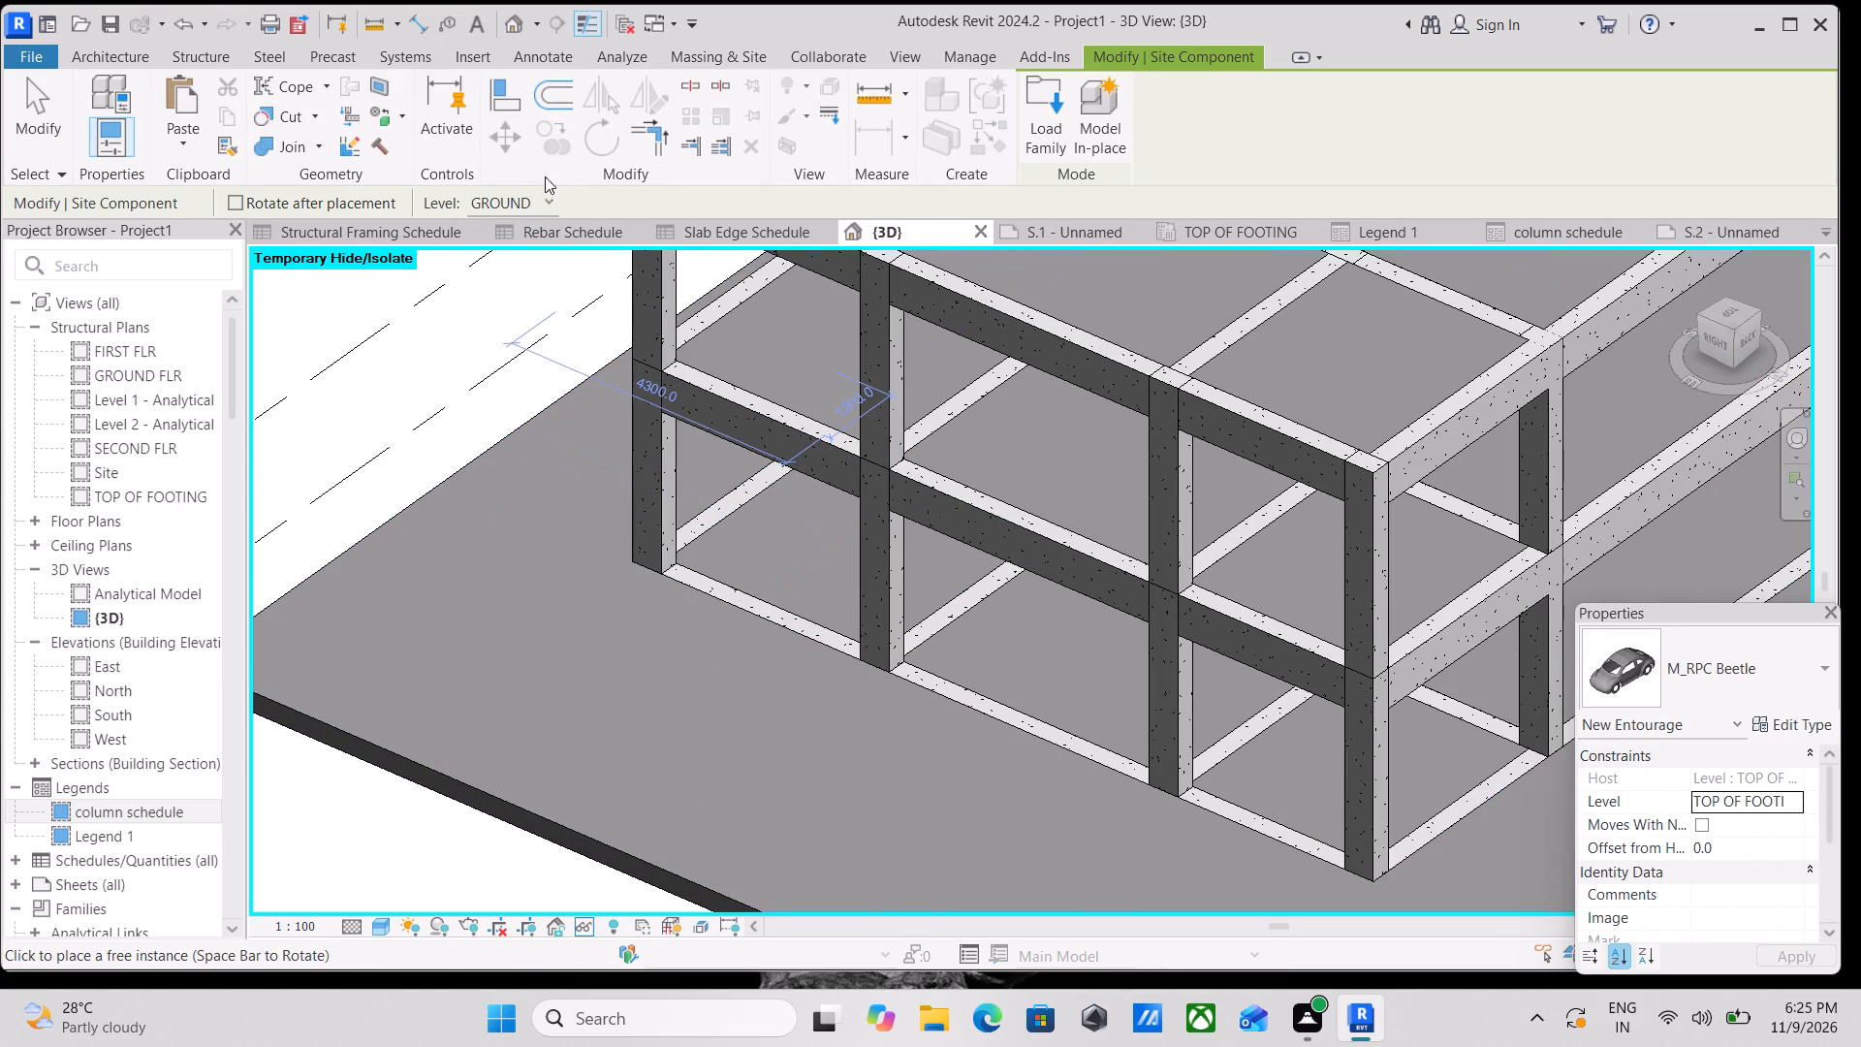
click(547, 204)
click(547, 204)
click(488, 570)
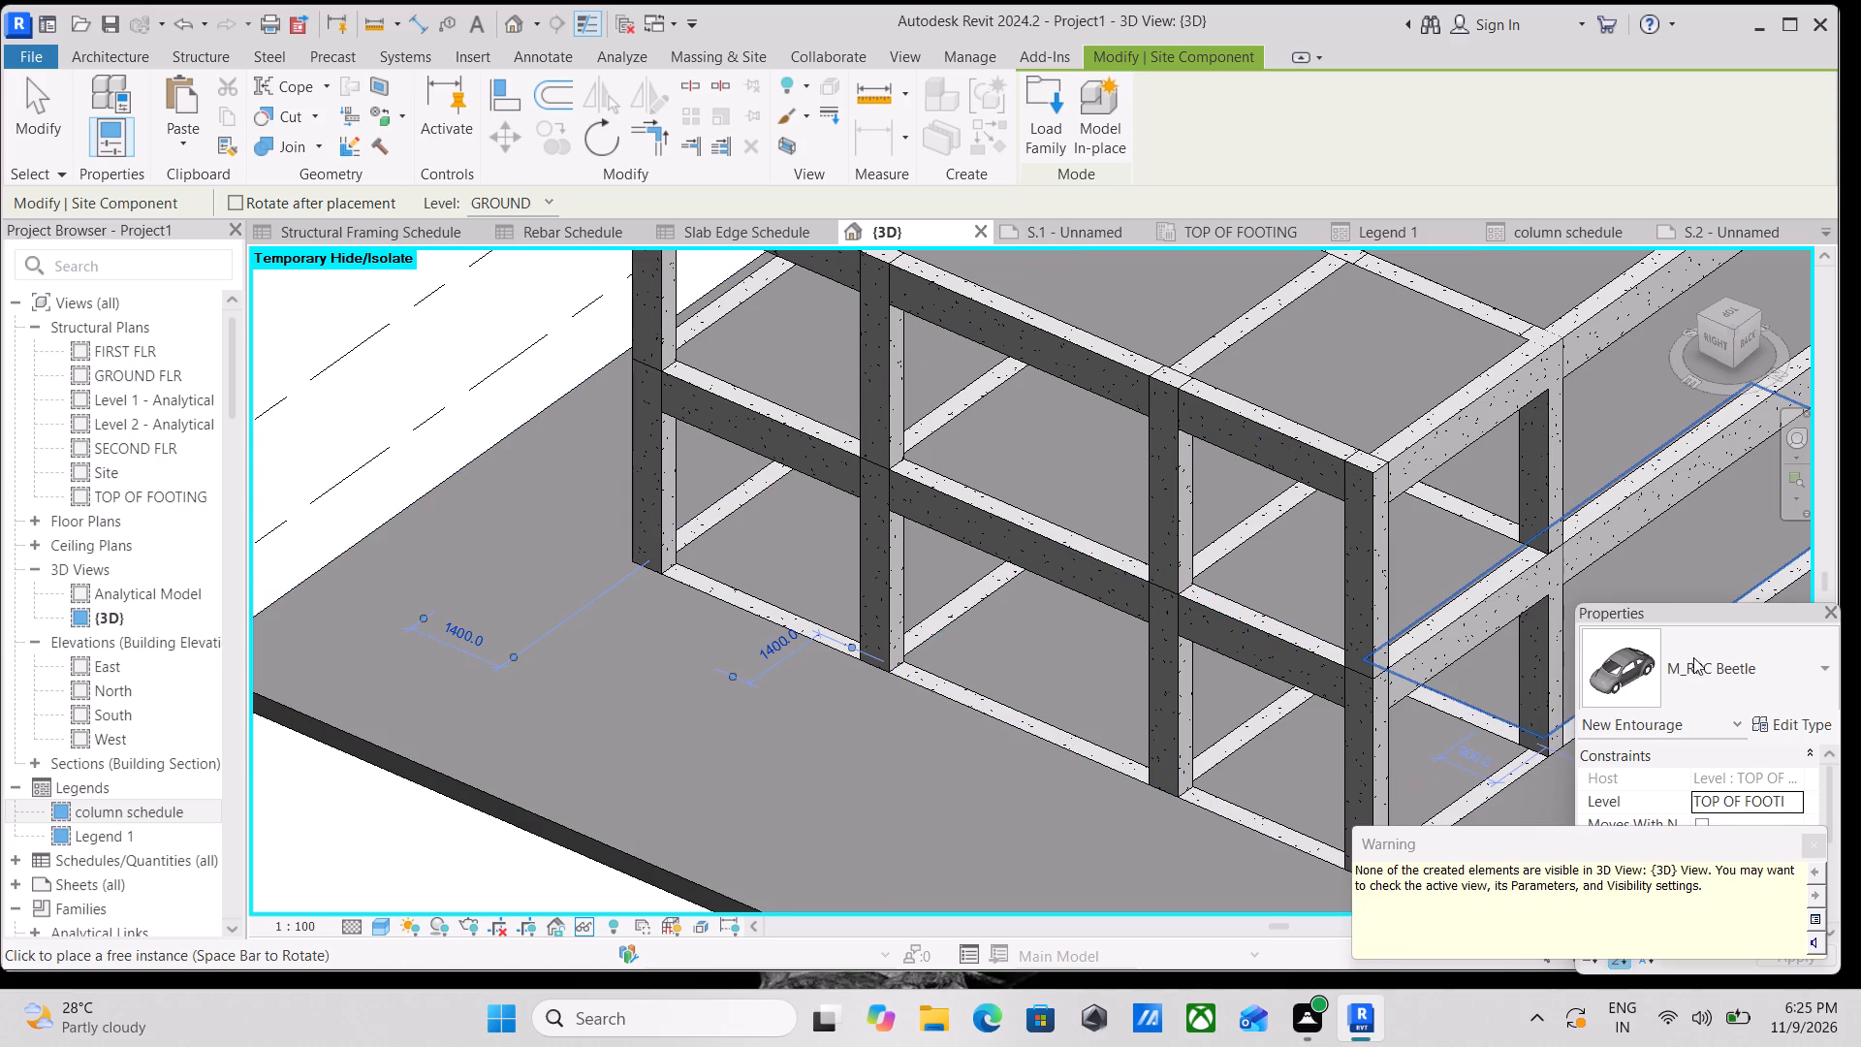
Select GROUND FLR as the placement level again and examine the toposolid around the frame from several sides for the placed car.
click(551, 204)
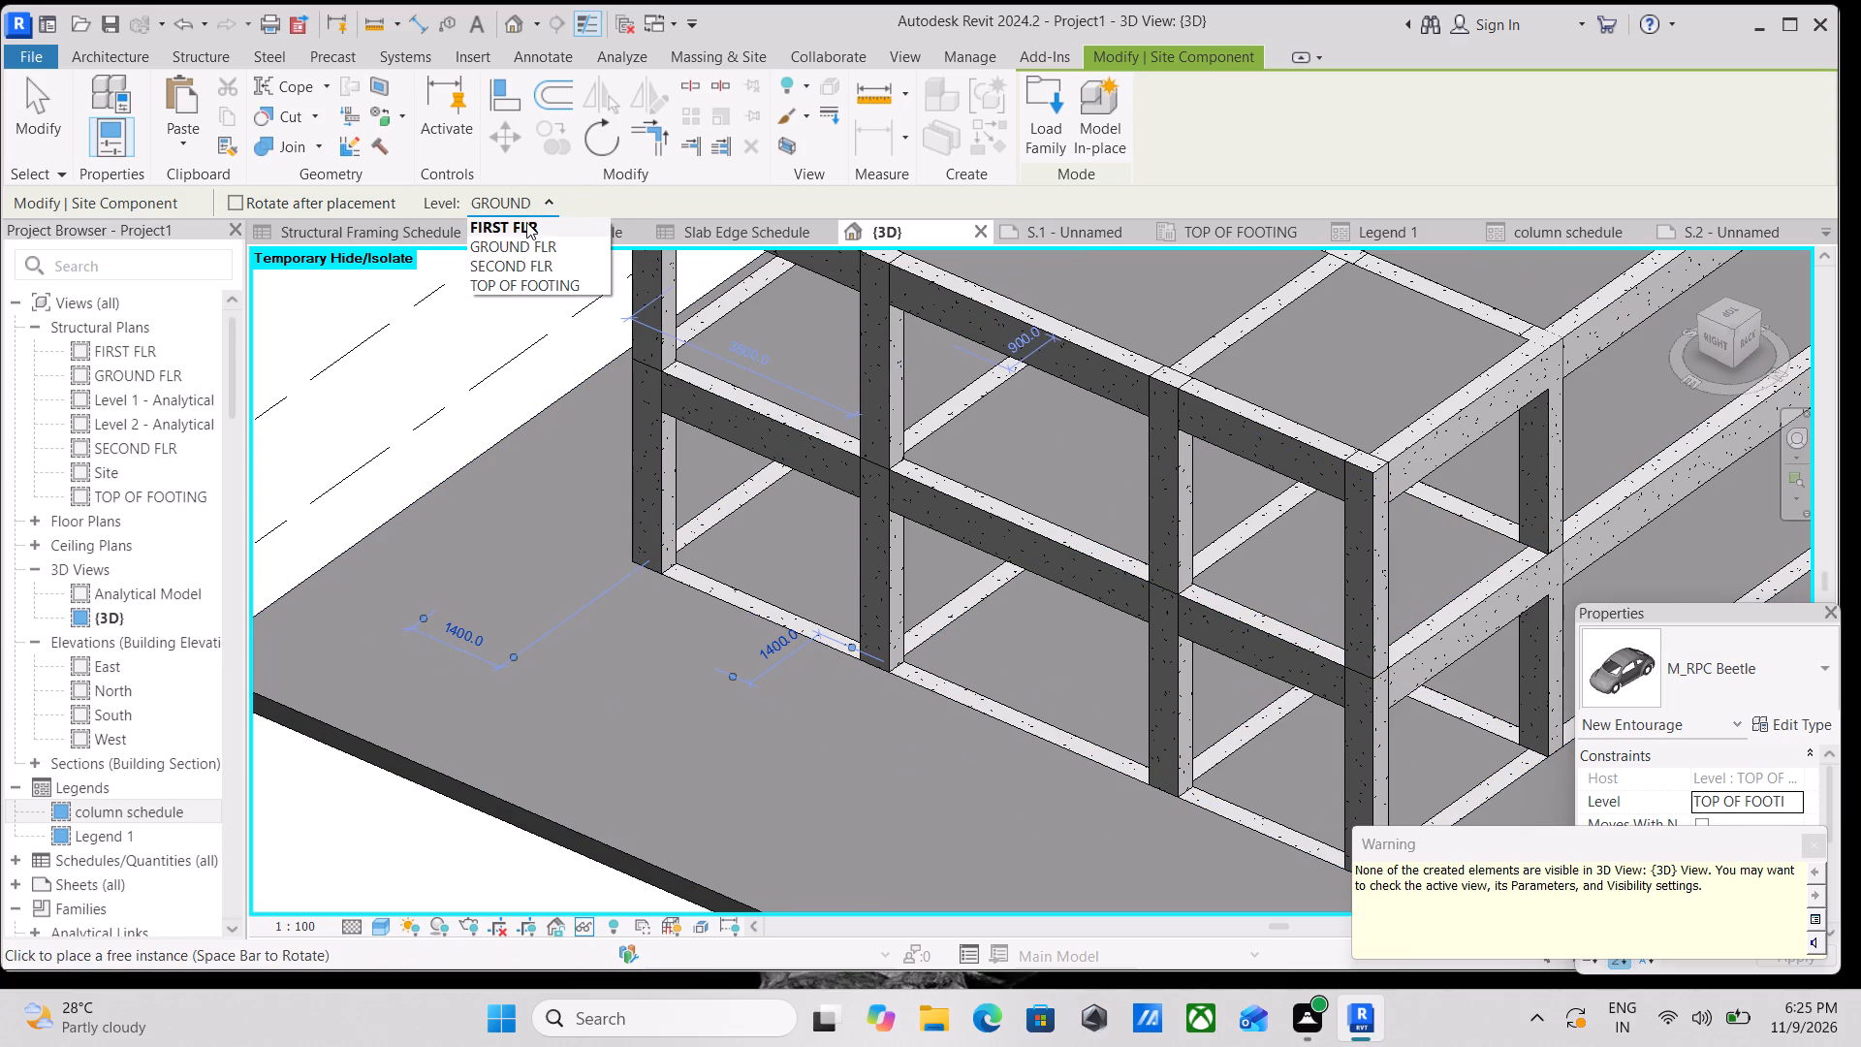
click(543, 240)
scroll(701, 605, down, 4)
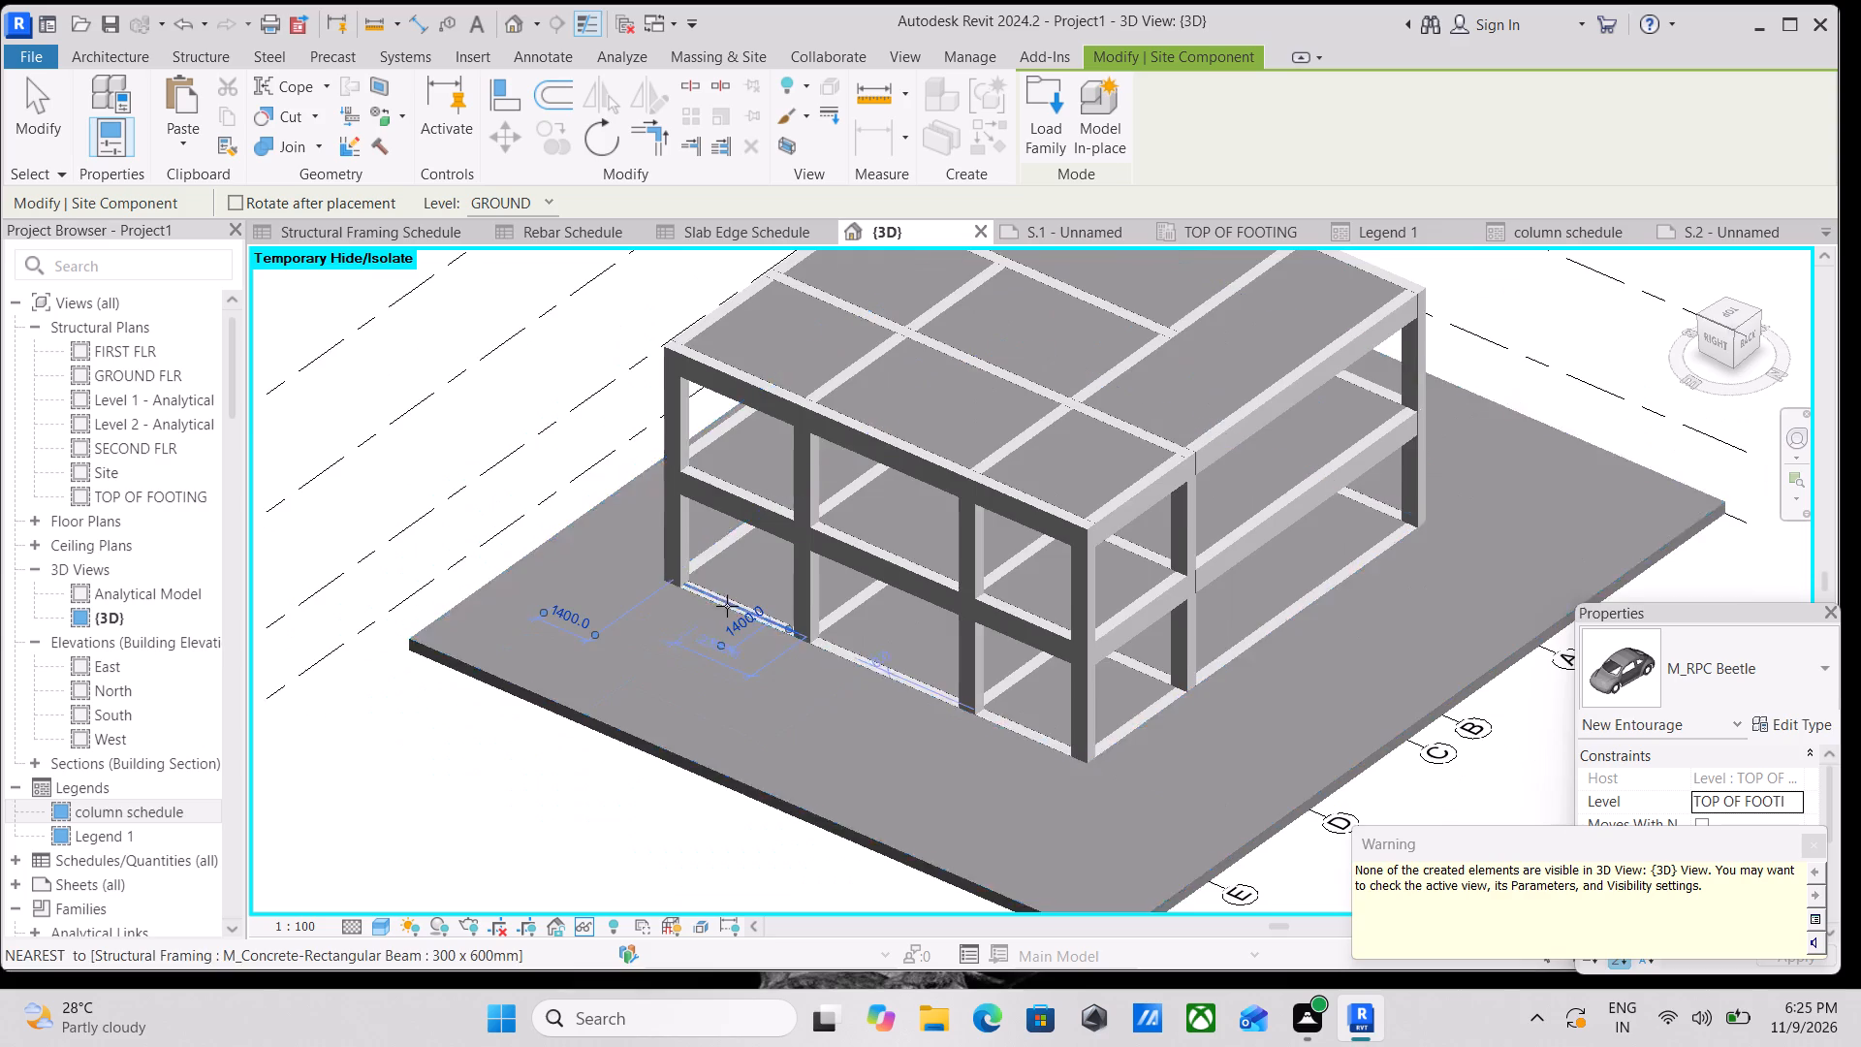
scroll(727, 606, down, 2)
middle_drag(994, 774, 1305, 660)
shift+middle_drag(1305, 660, 1298, 759)
scroll(1265, 612, up, 10)
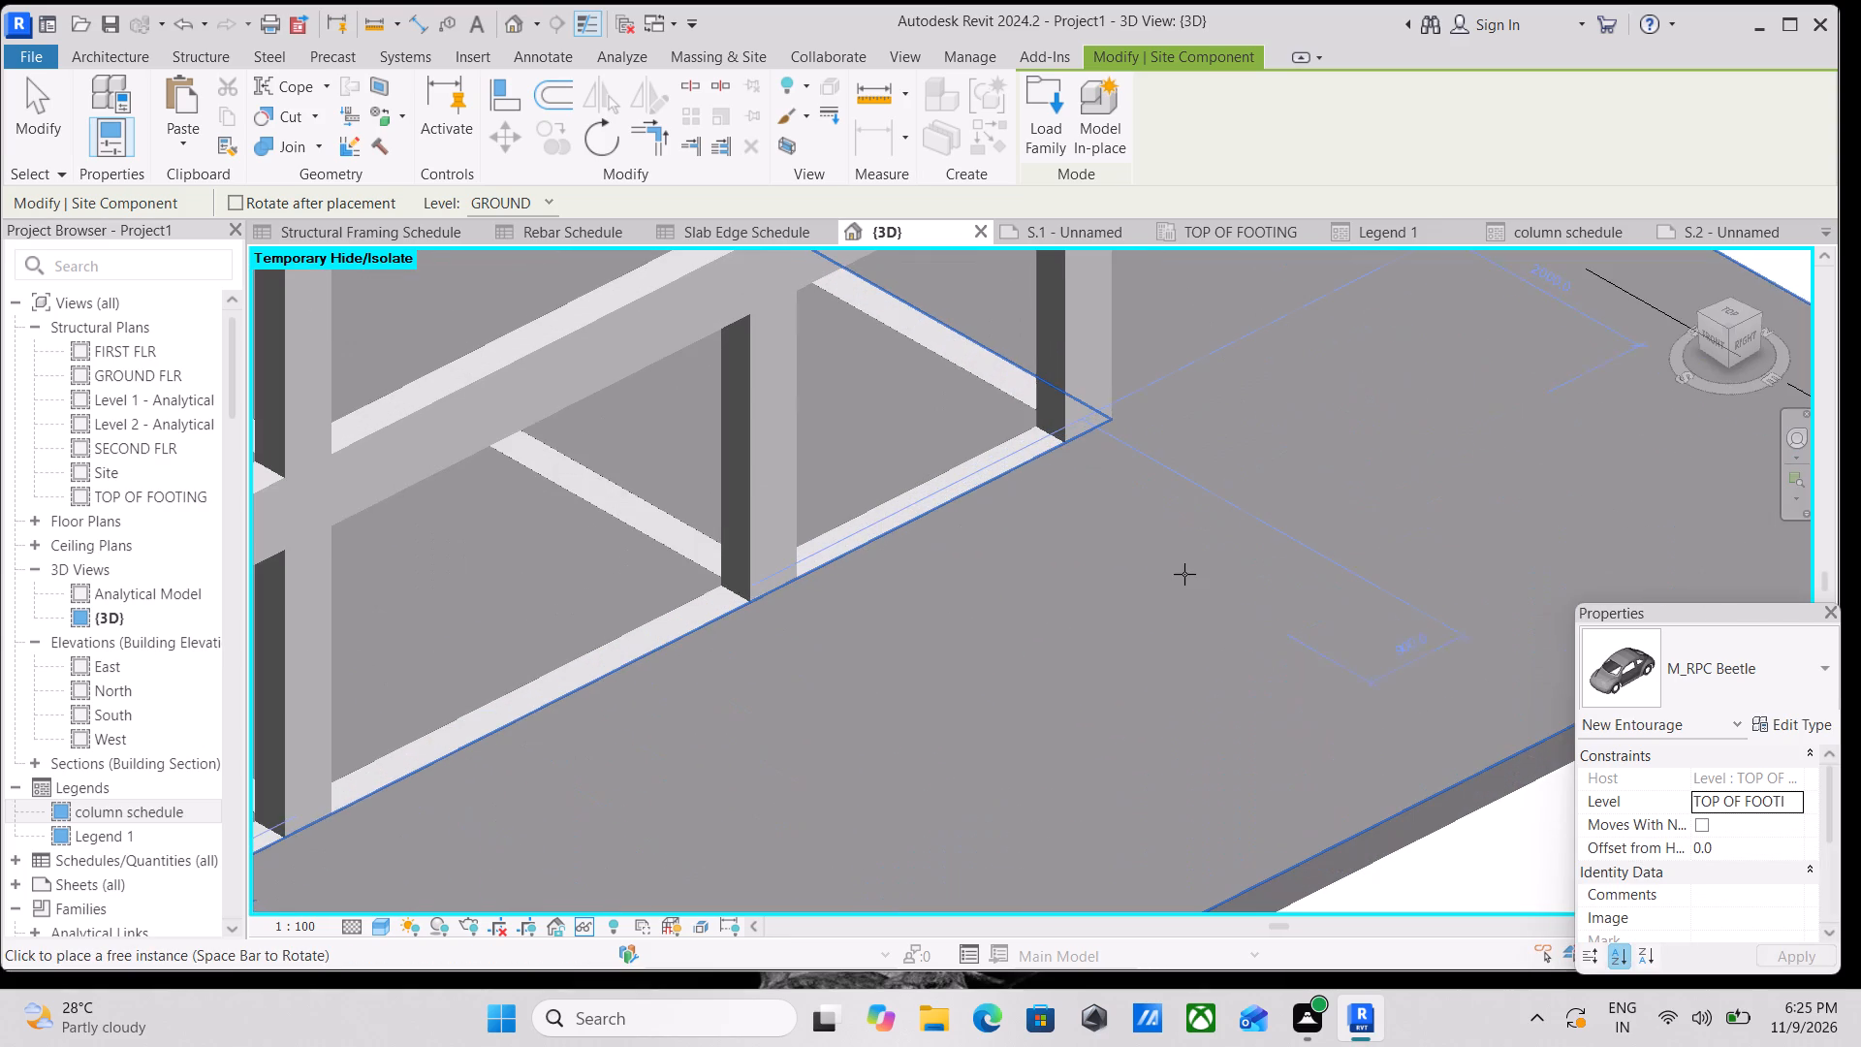
scroll(1165, 542, down, 1)
middle_drag(1165, 542, 1192, 588)
scroll(1118, 549, down, 1)
middle_drag(1118, 549, 1168, 614)
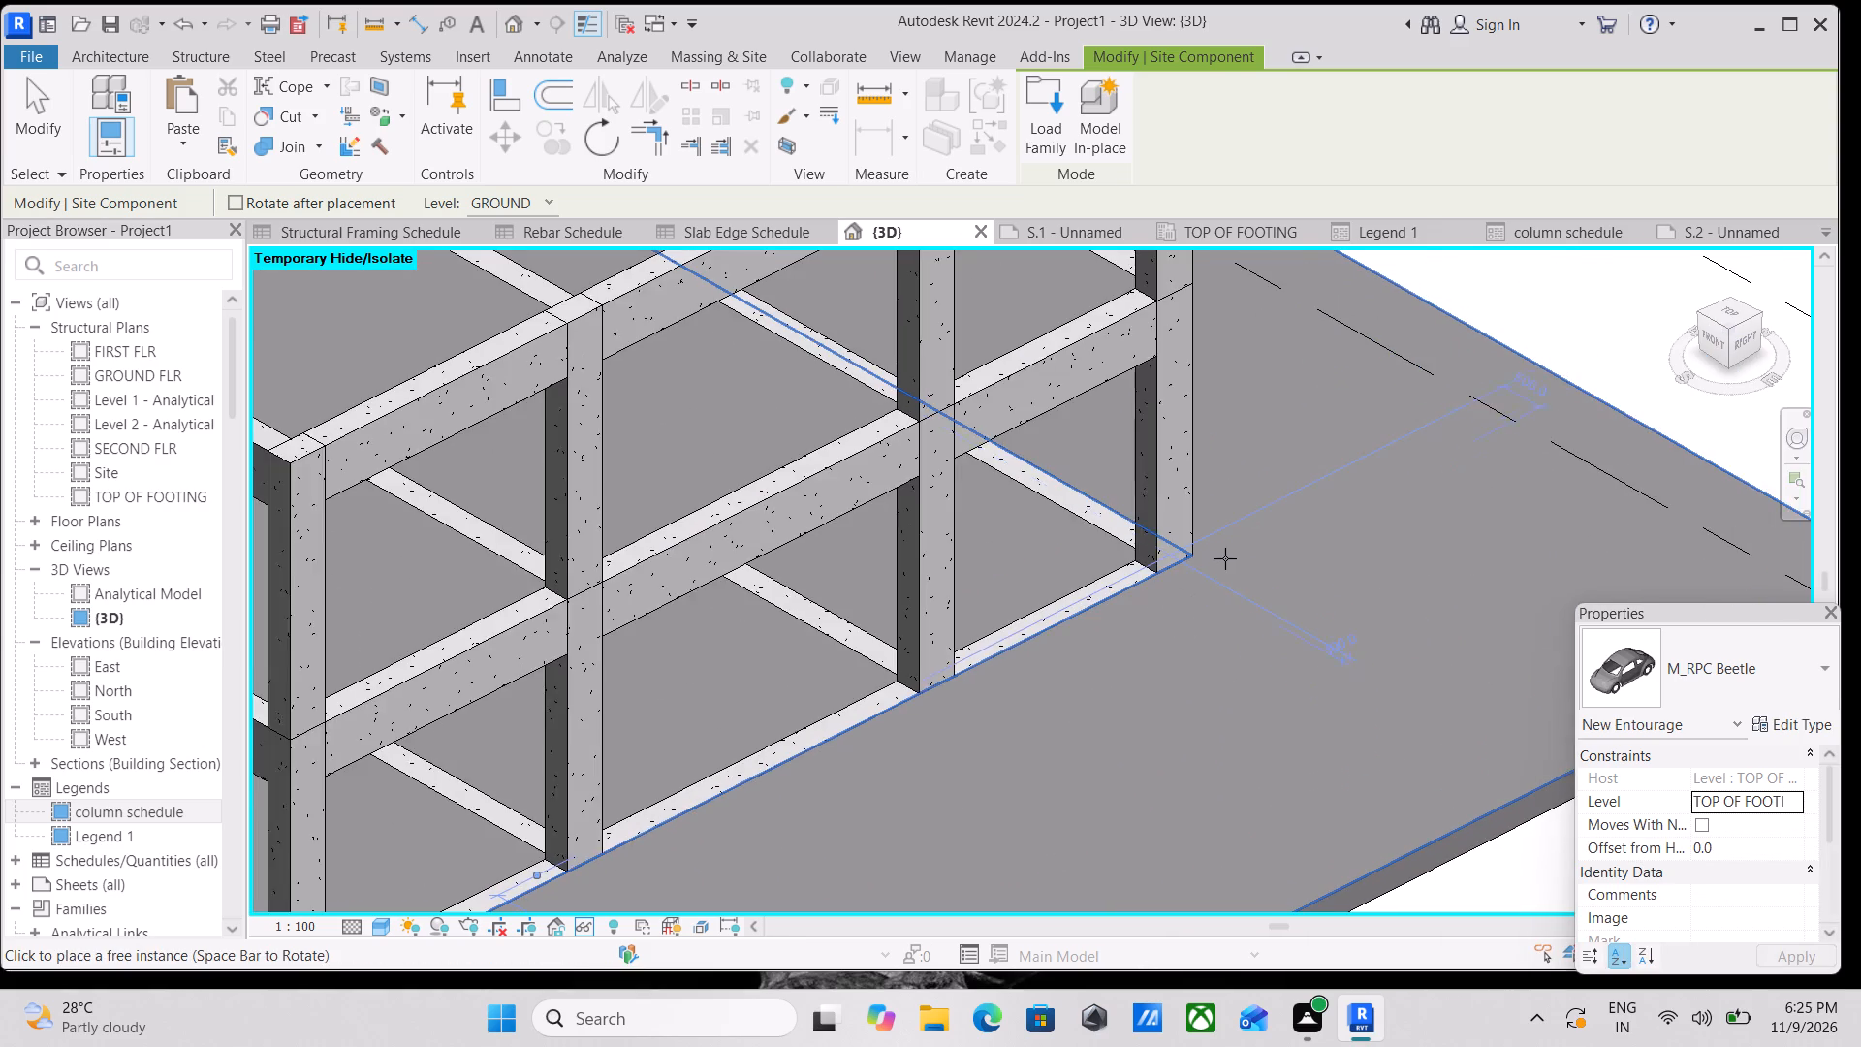
scroll(1233, 554, down, 6)
shift+middle_drag(1102, 584, 1041, 742)
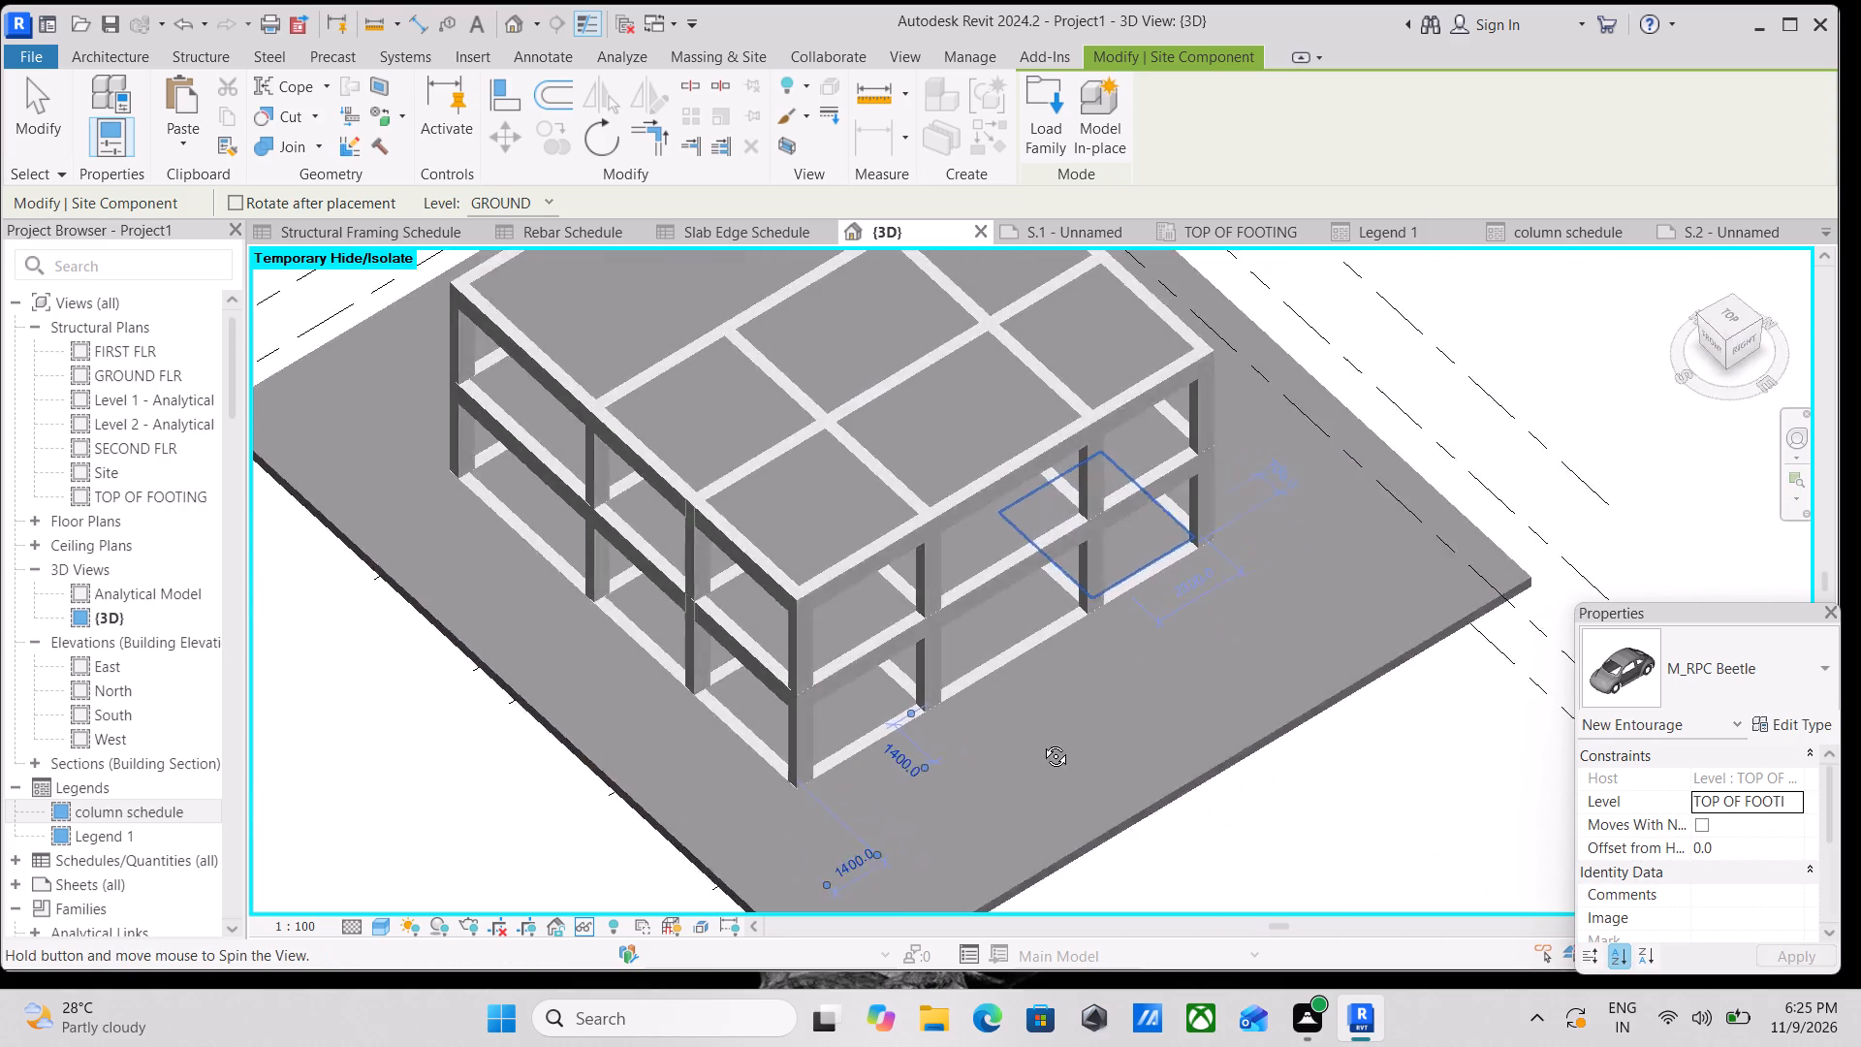
shift+middle_drag(1041, 742, 713, 772)
shift+scroll(714, 772, up, 3)
scroll(526, 724, down, 3)
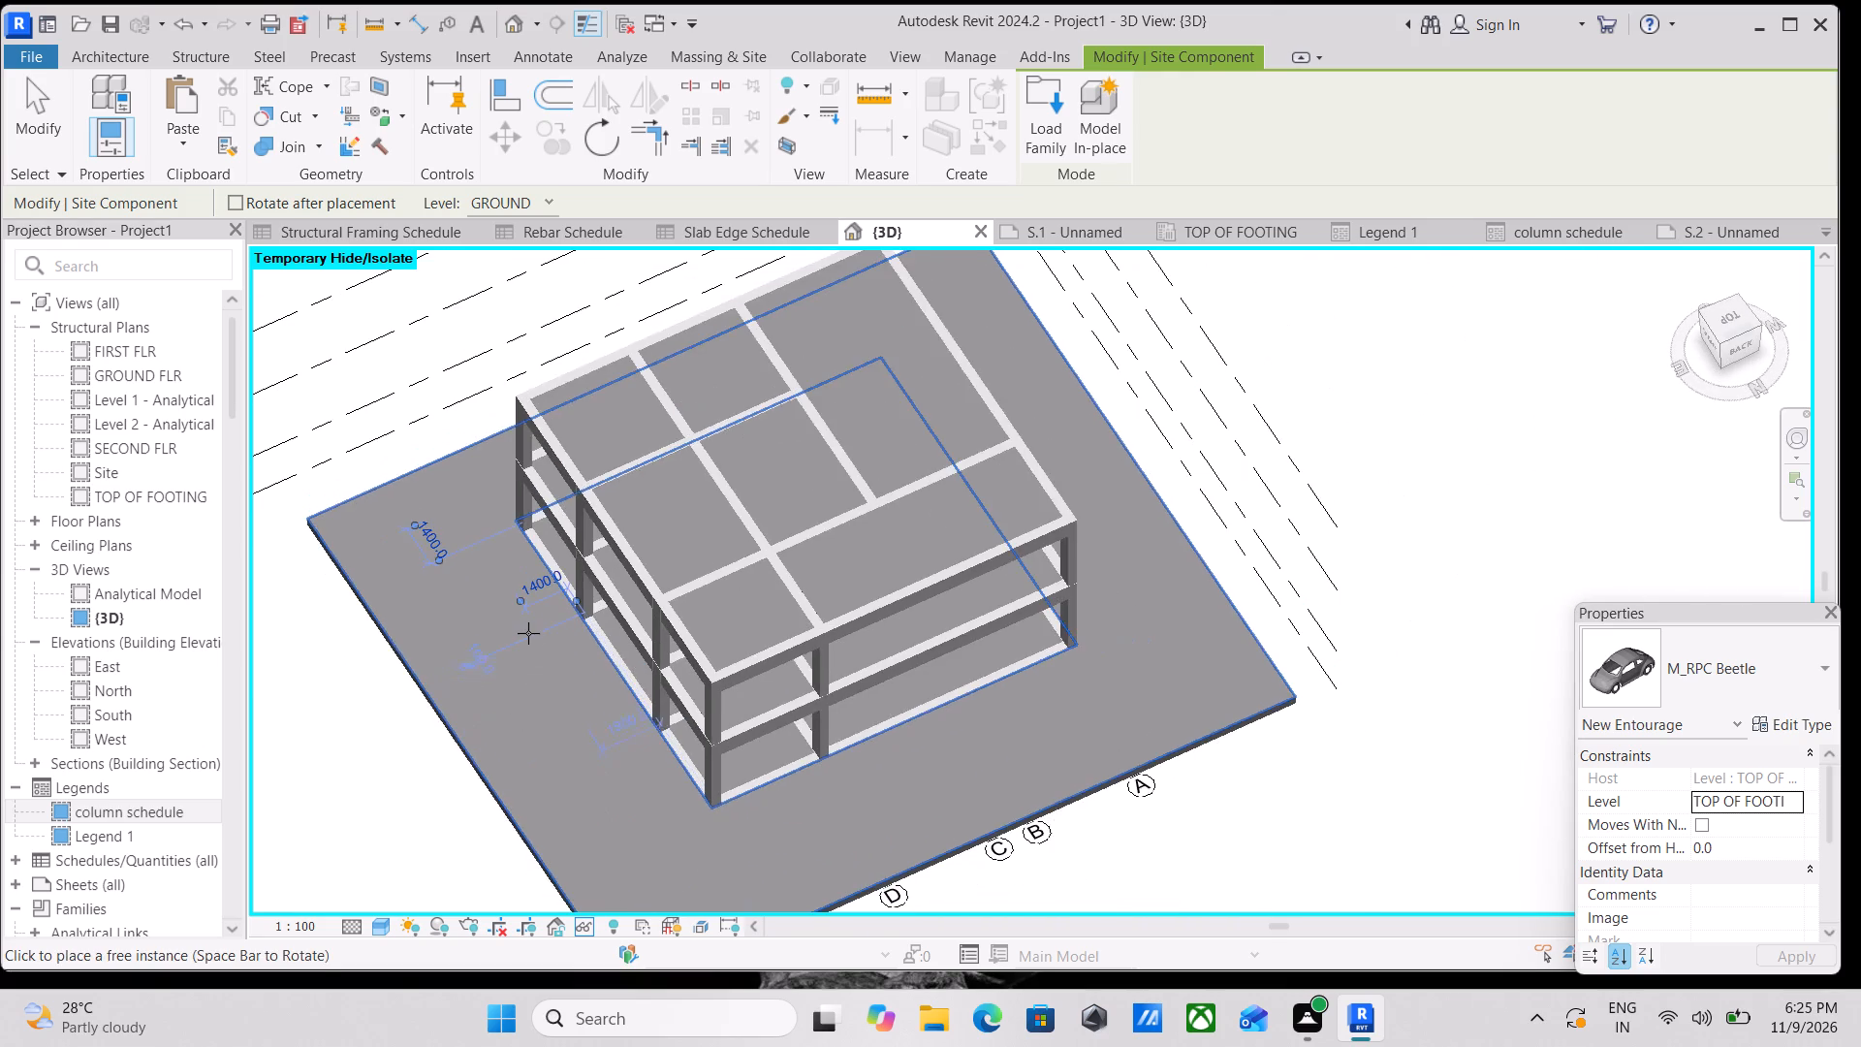
scroll(536, 619, down, 3)
scroll(490, 669, up, 4)
scroll(568, 560, up, 6)
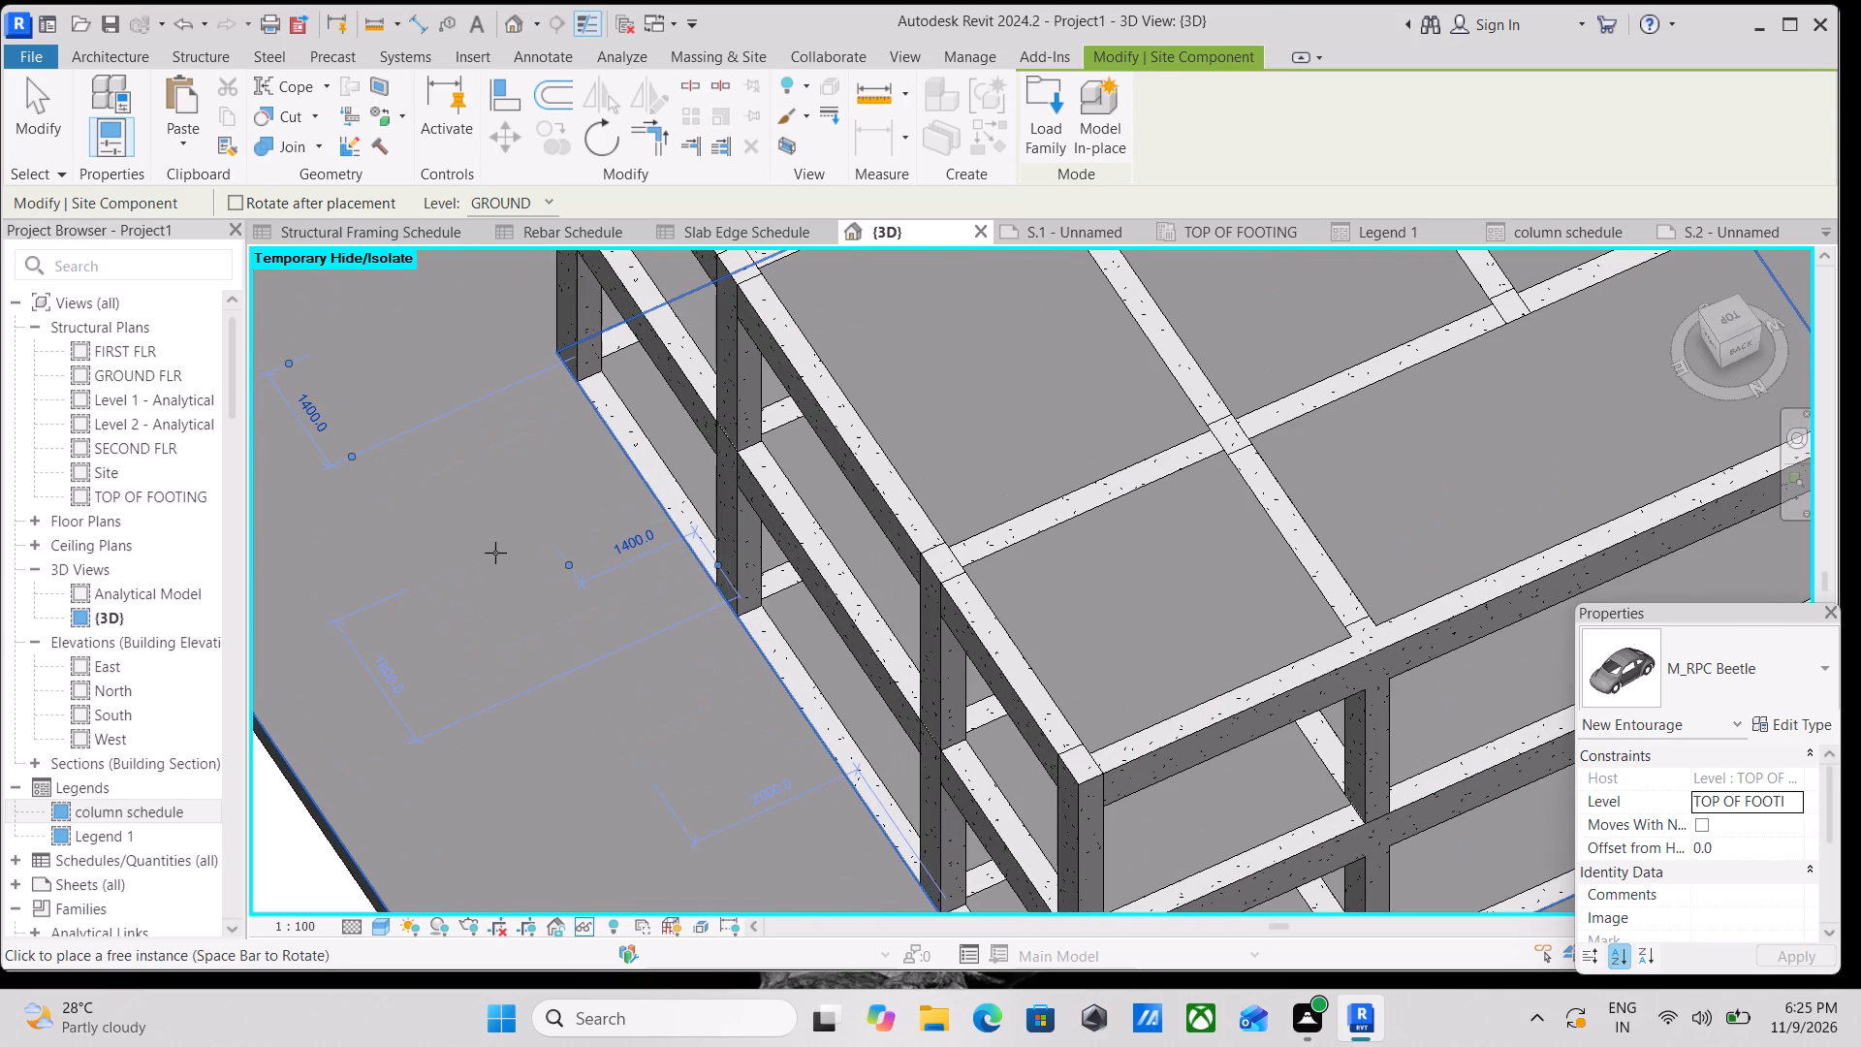
scroll(495, 553, down, 5)
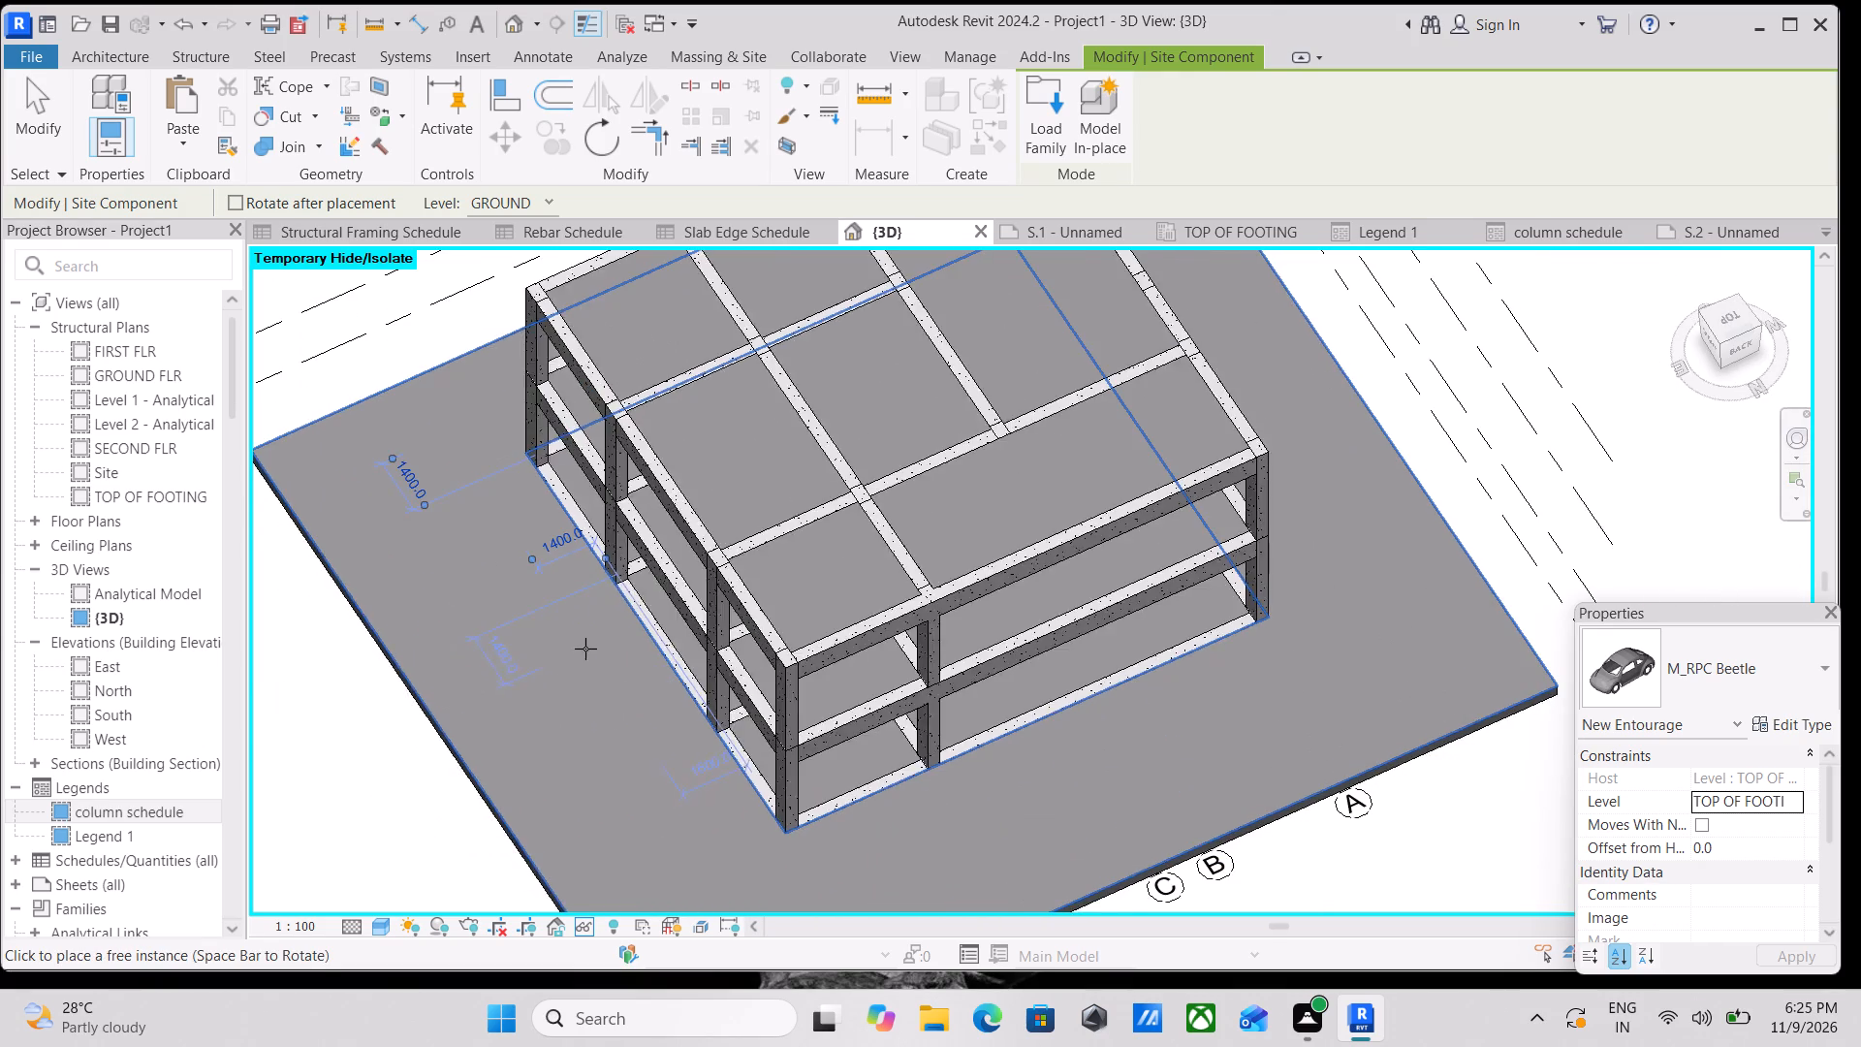
shift+middle_drag(587, 643, 941, 328)
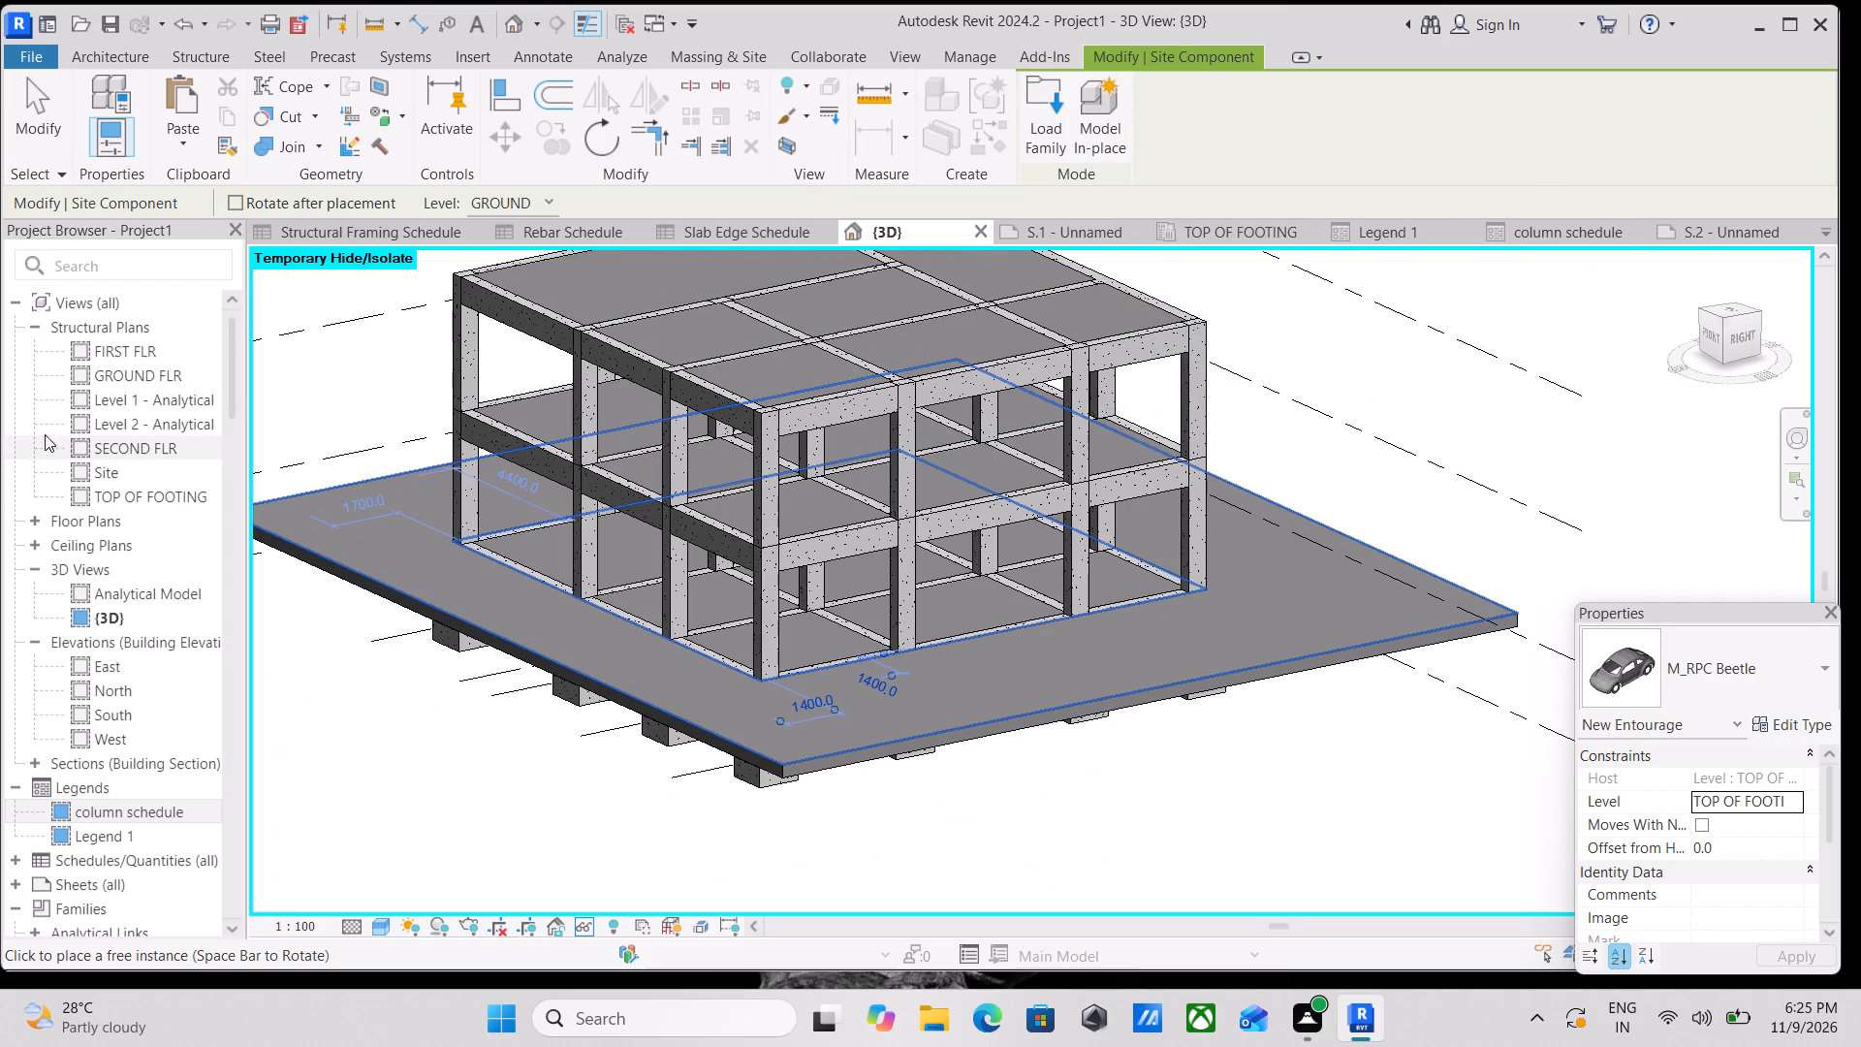
Place an M_RPC Beetle on the GROUND FLR plan, on the toposolid outside grid corner A/1, about 2900 mm beyond grid line 1.
double_click(131, 379)
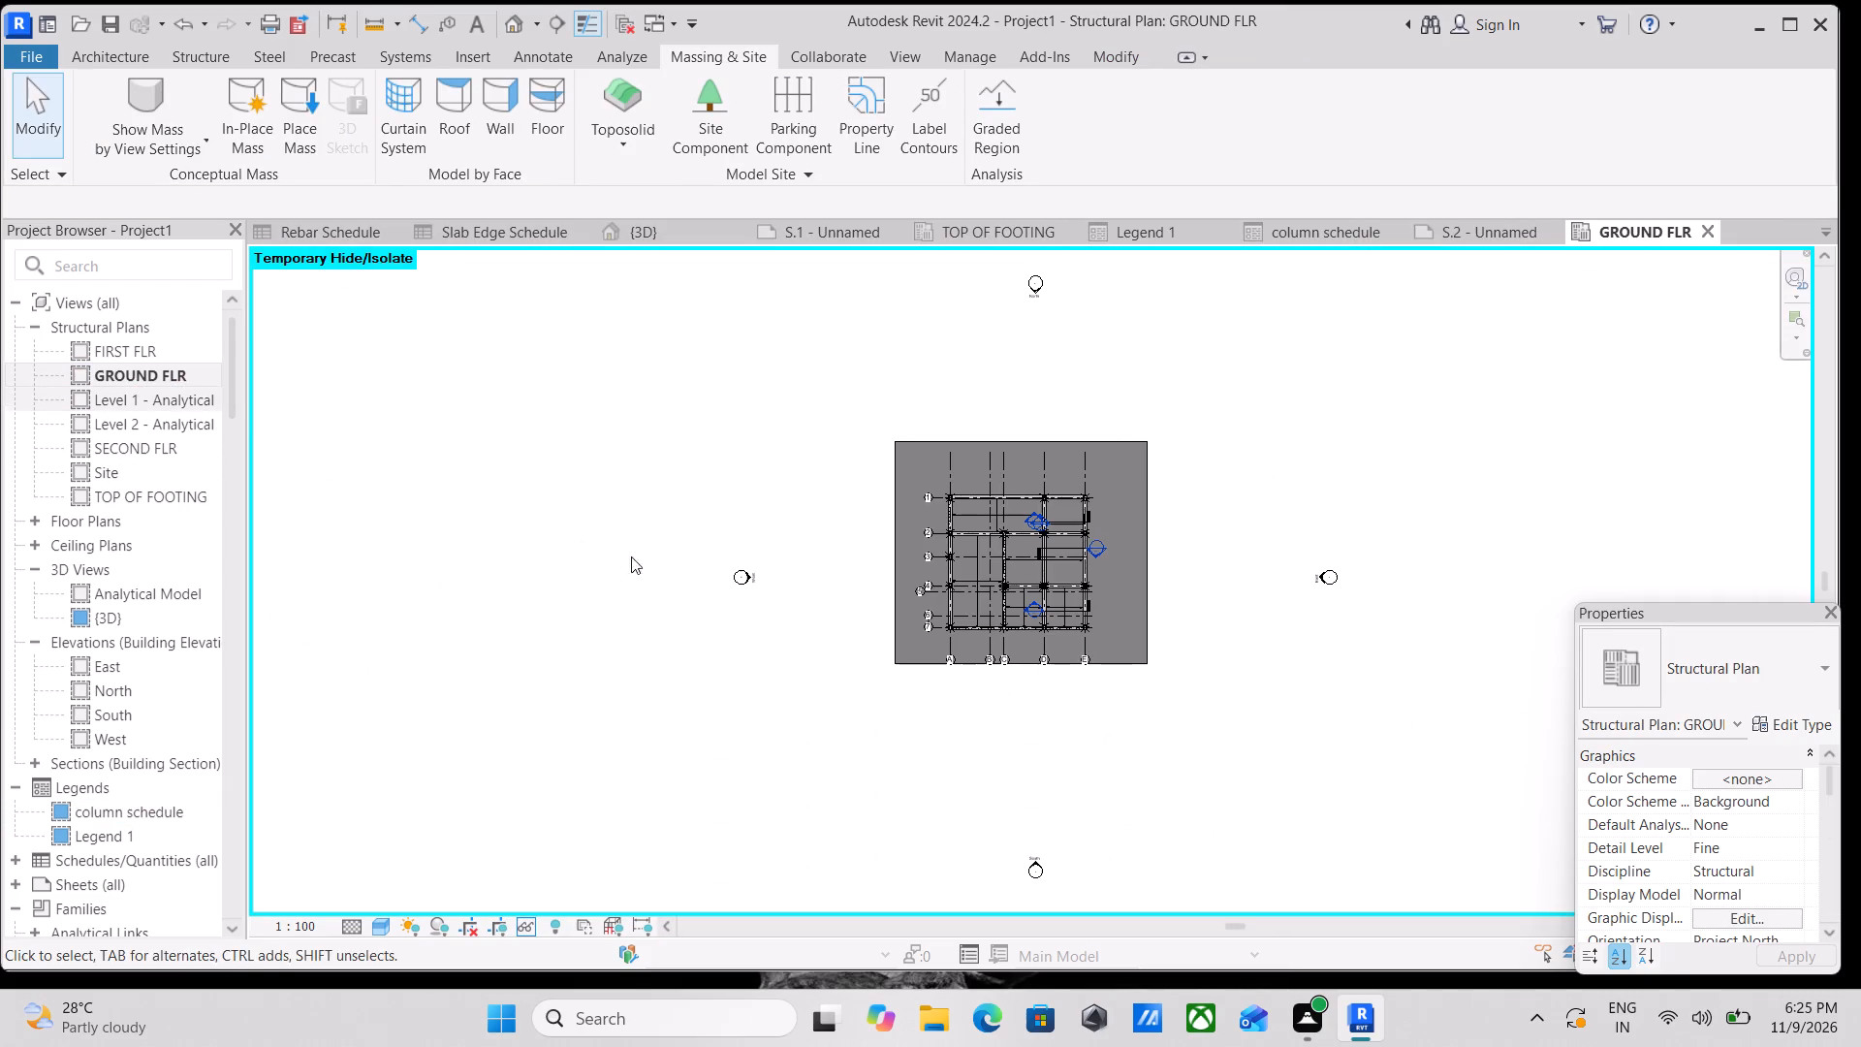
scroll(856, 546, up, 7)
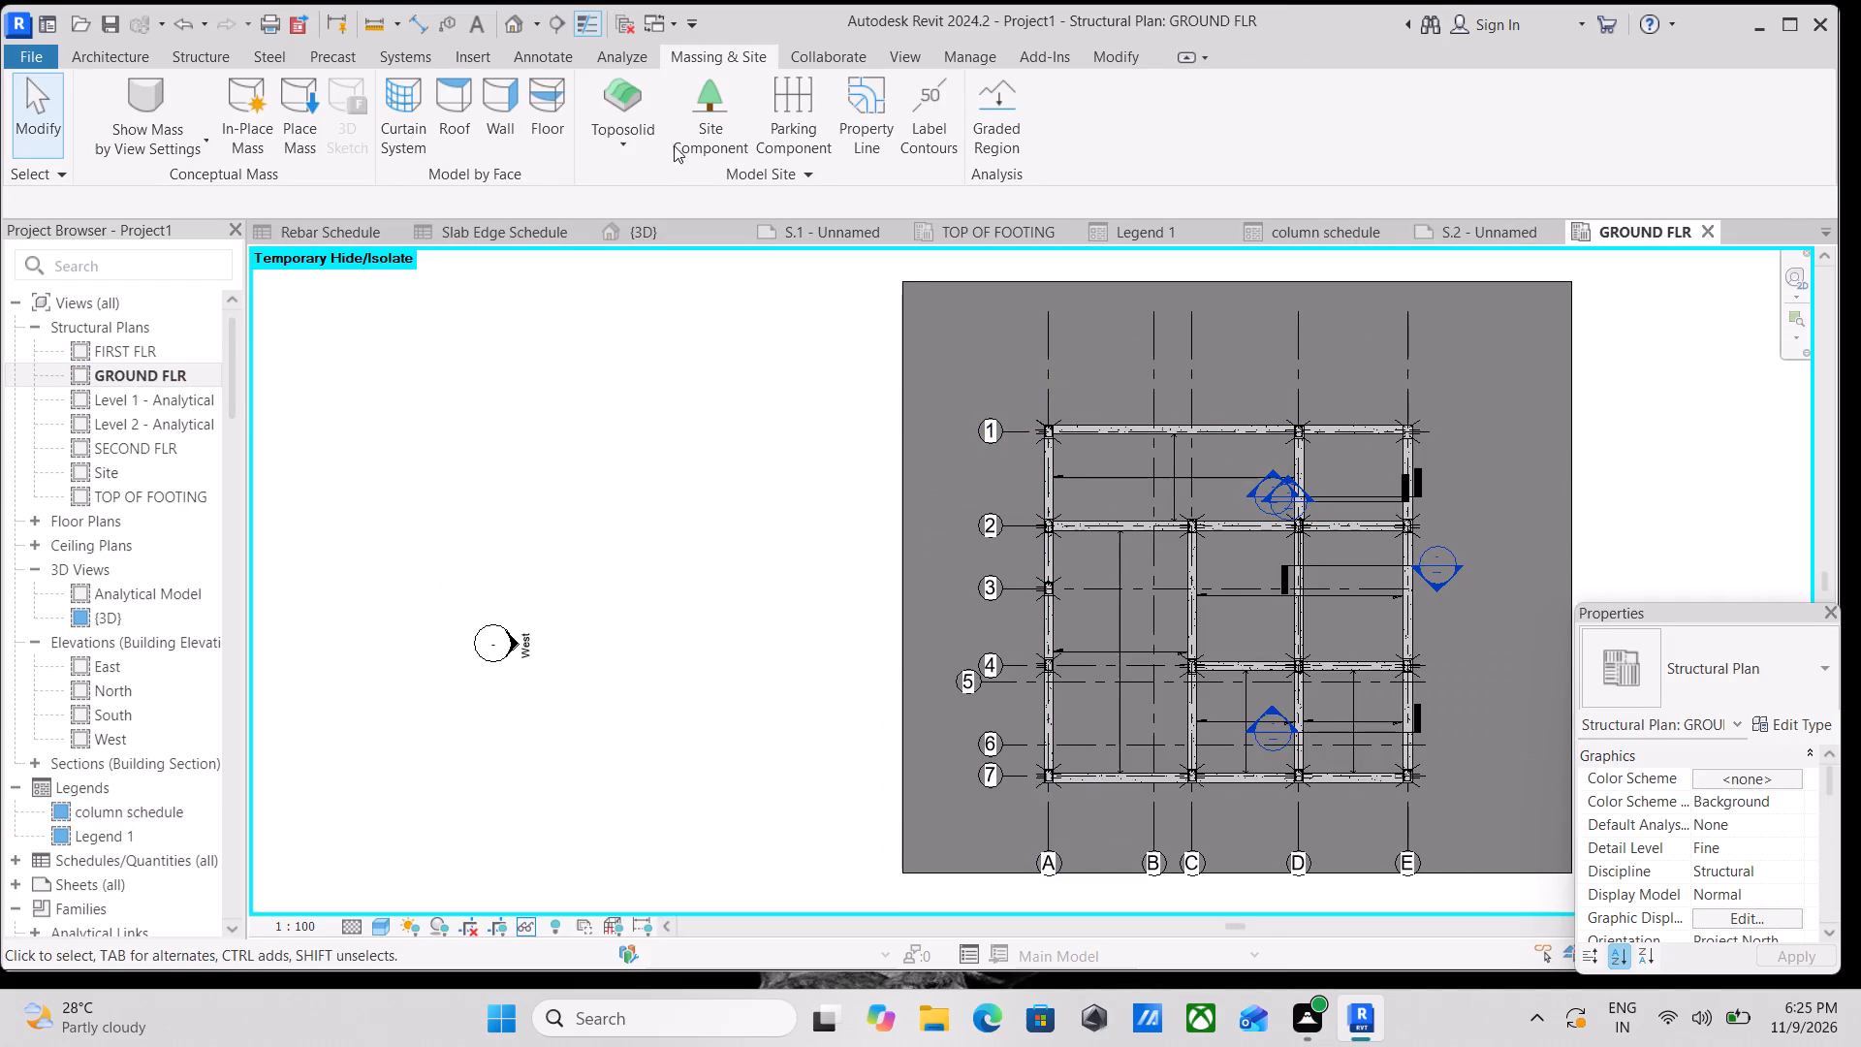
click(706, 137)
scroll(923, 424, up, 1)
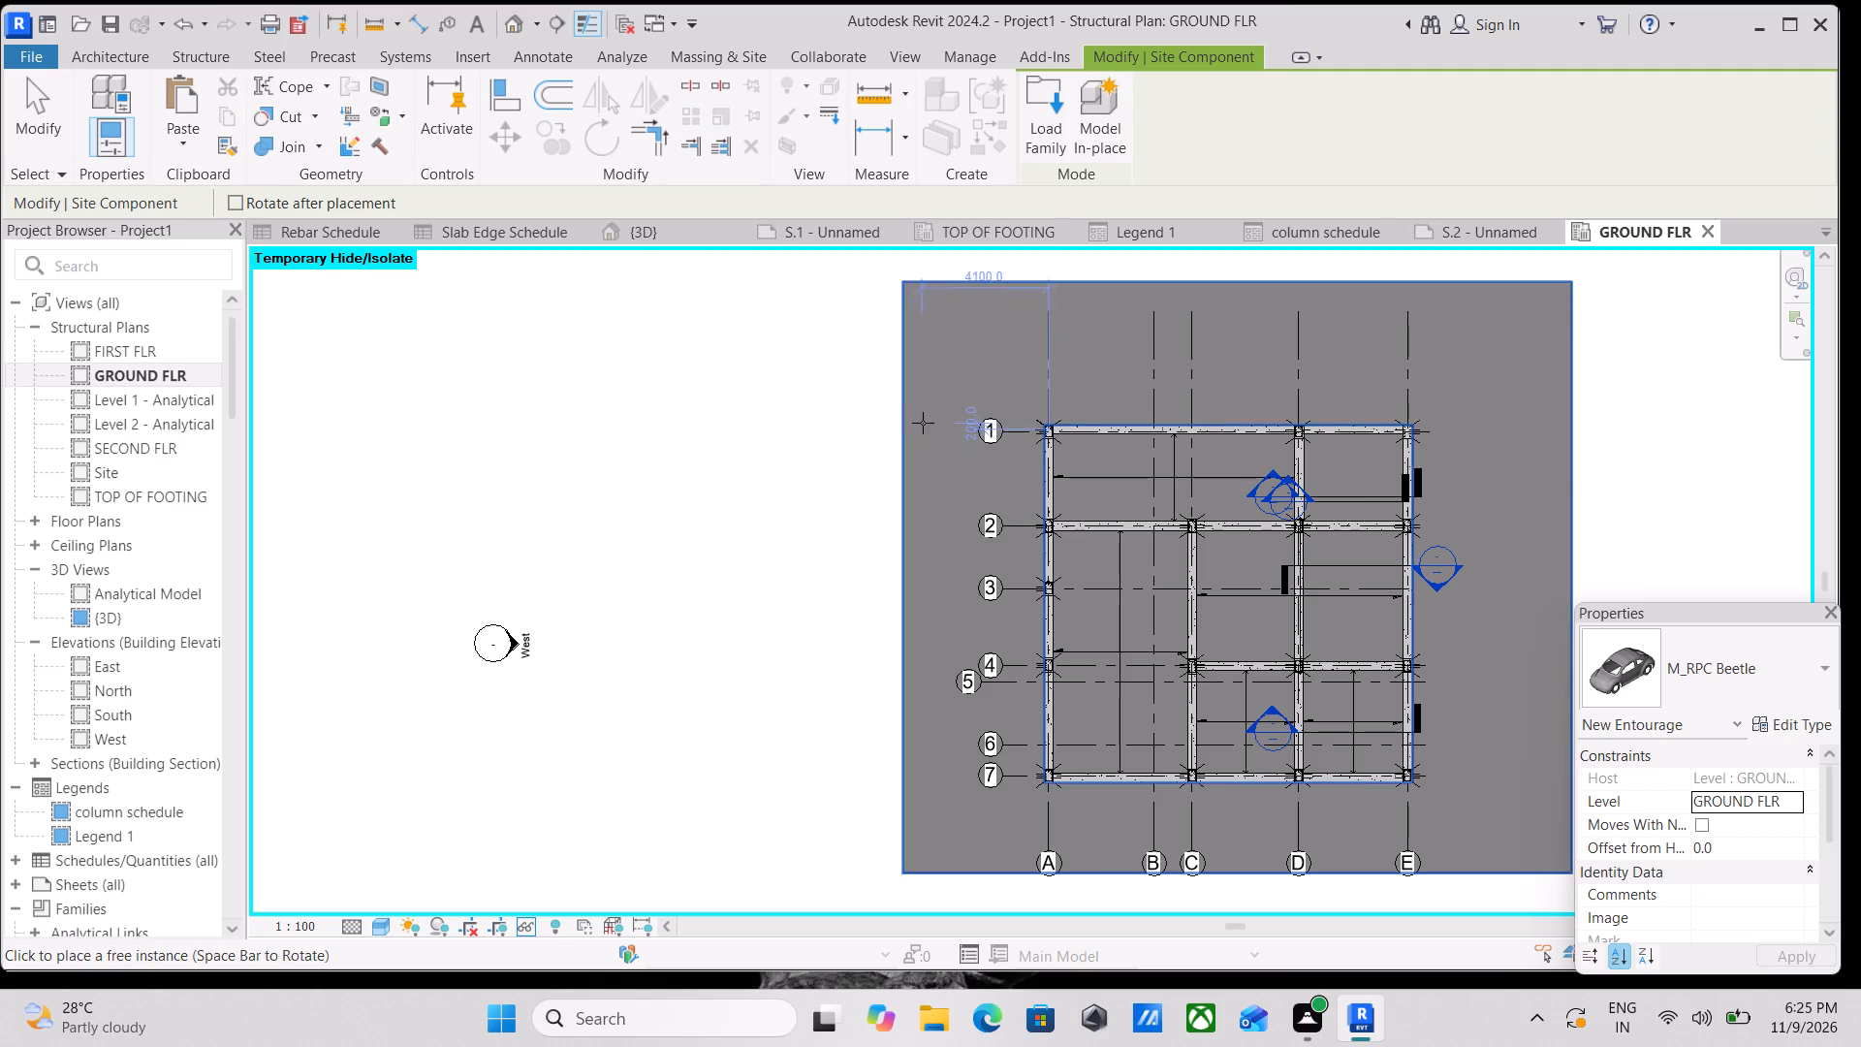
scroll(923, 423, up, 2)
scroll(995, 369, up, 2)
middle_drag(995, 369, 834, 639)
scroll(834, 639, up, 1)
click(849, 528)
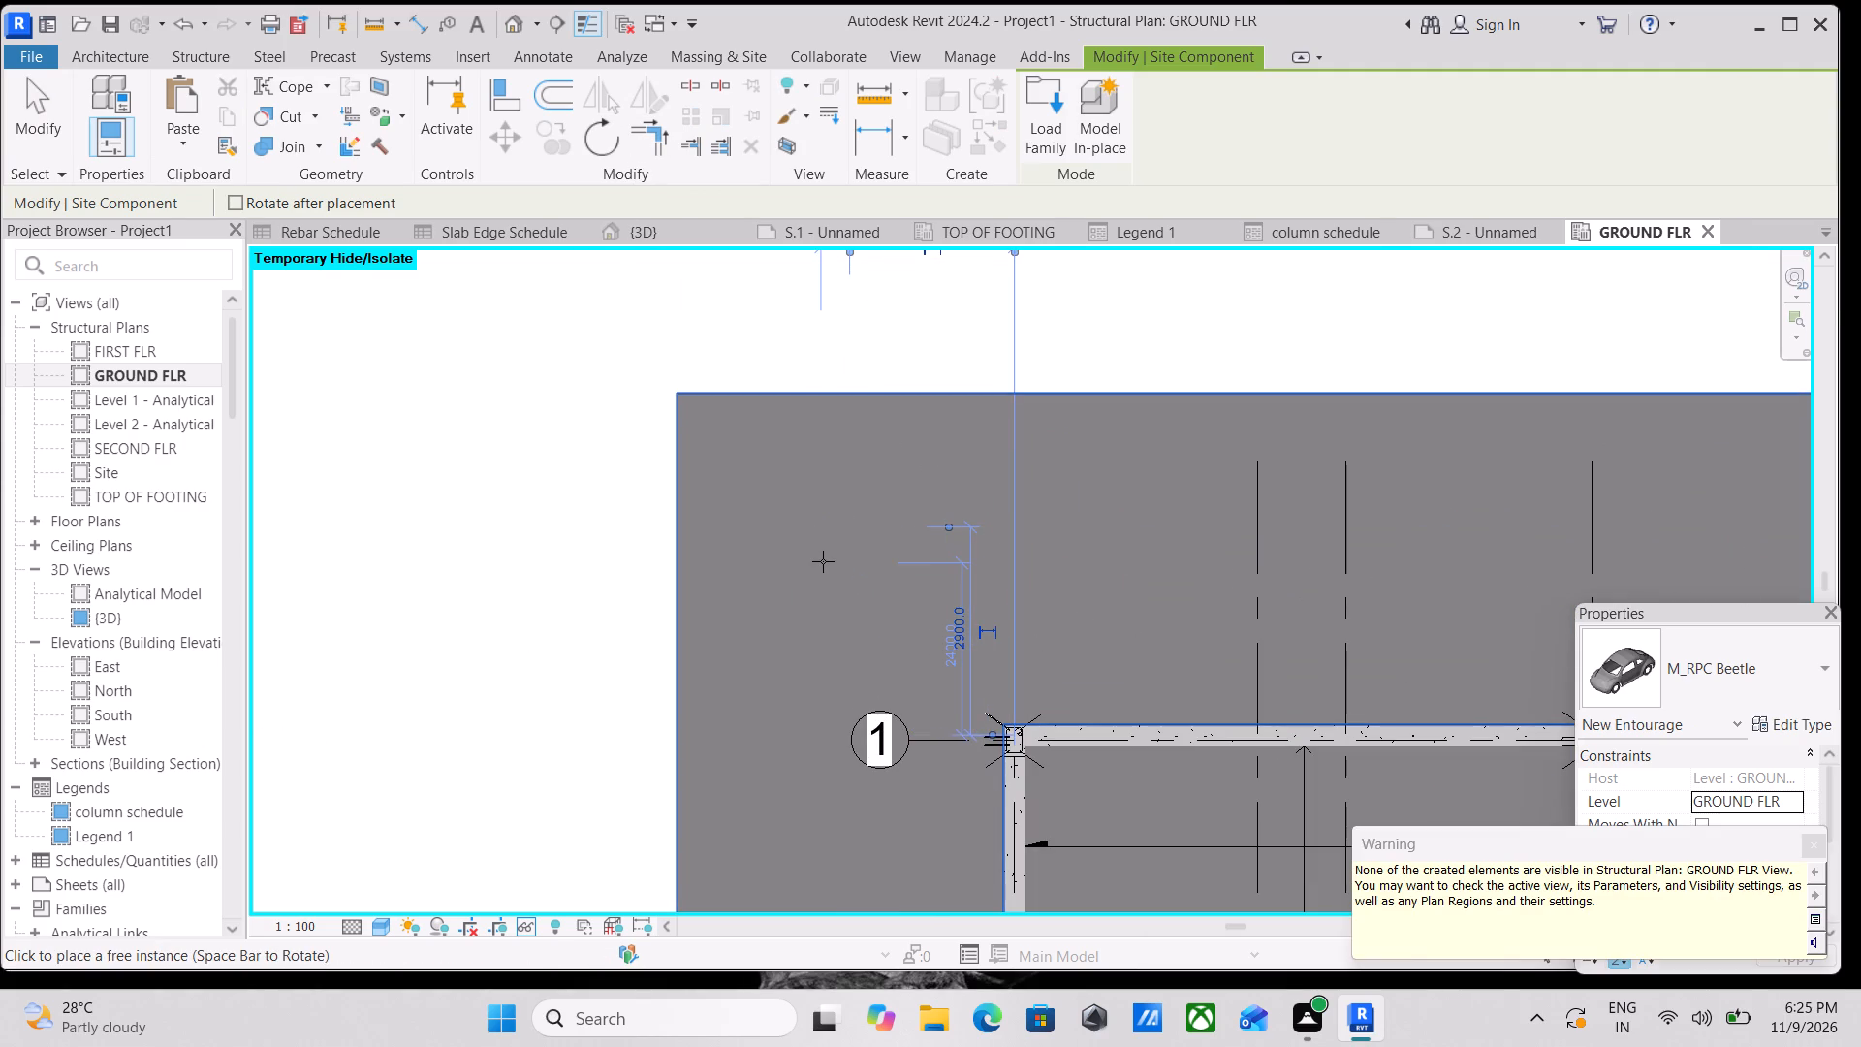
key(Escape)
scroll(823, 561, down, 3)
key(Escape)
Open the GROUND FLR plan's visibility/graphics overrides to check the model categories, leaving the settings as they are.
scroll(883, 558, down, 1)
middle_drag(883, 558, 690, 538)
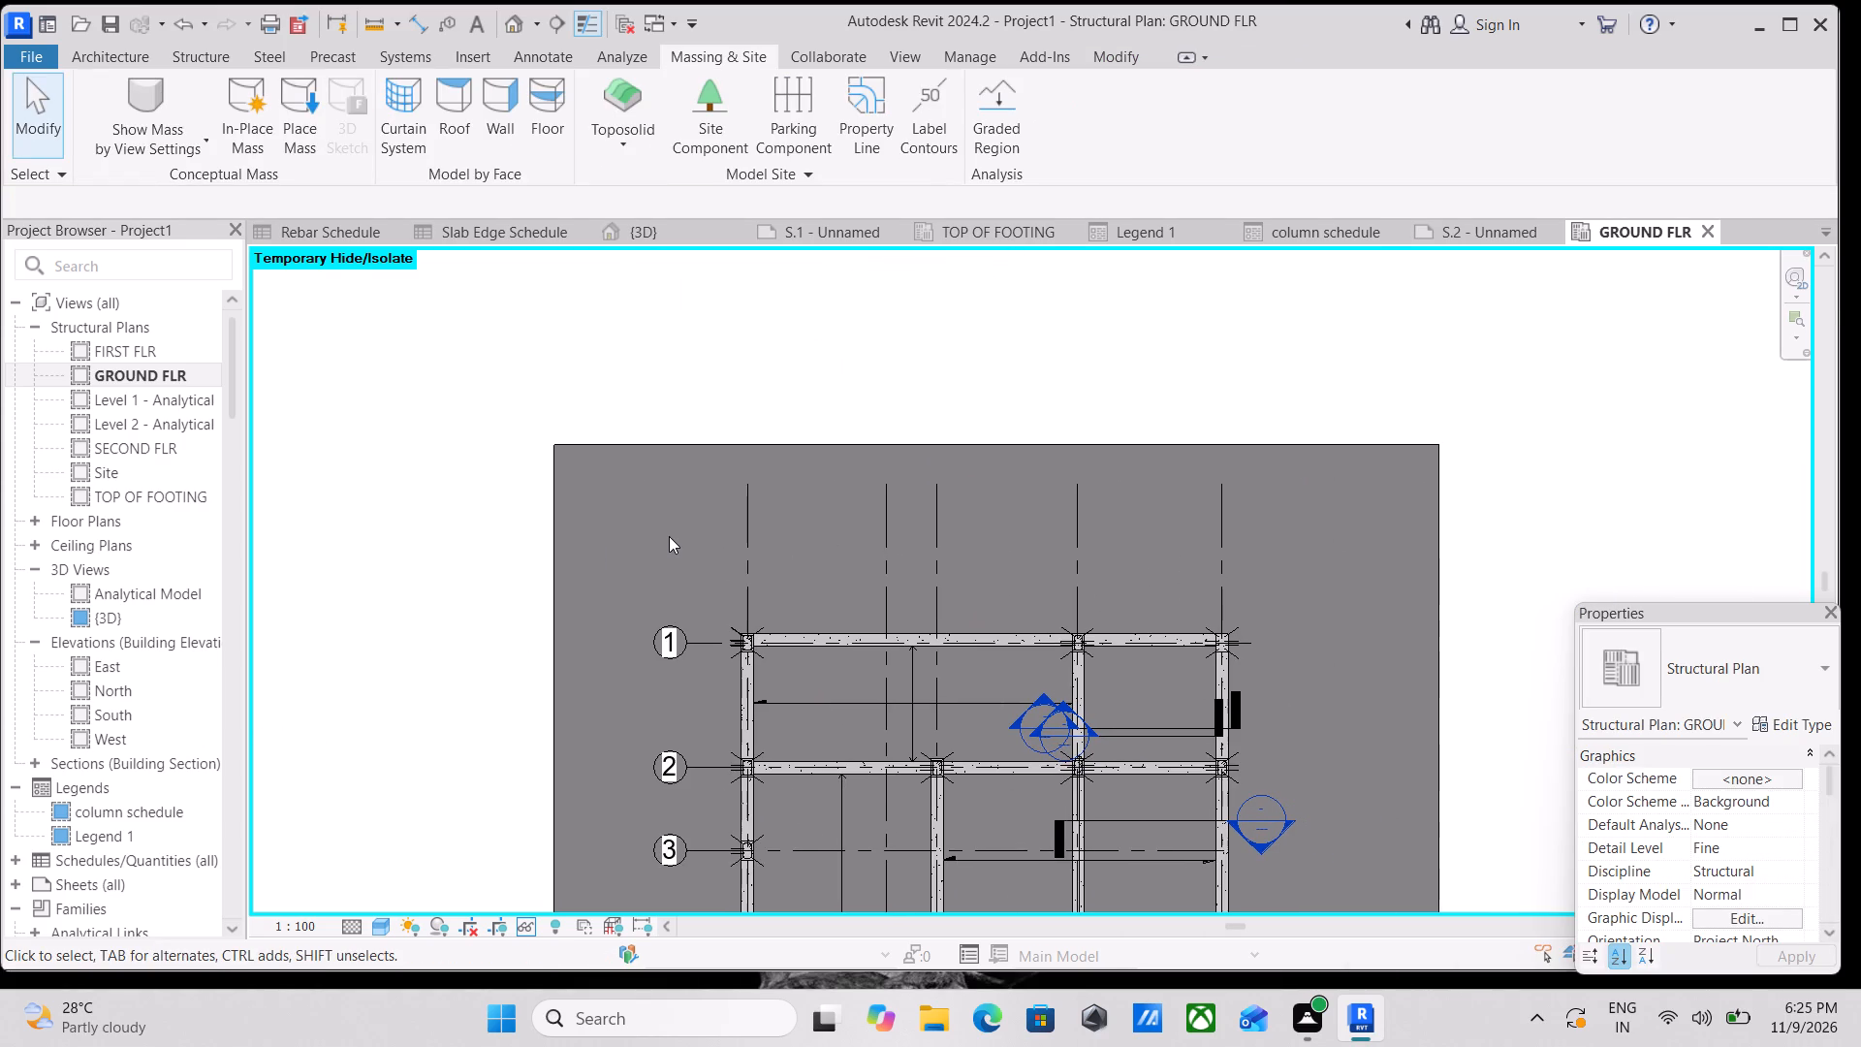
text(vv)
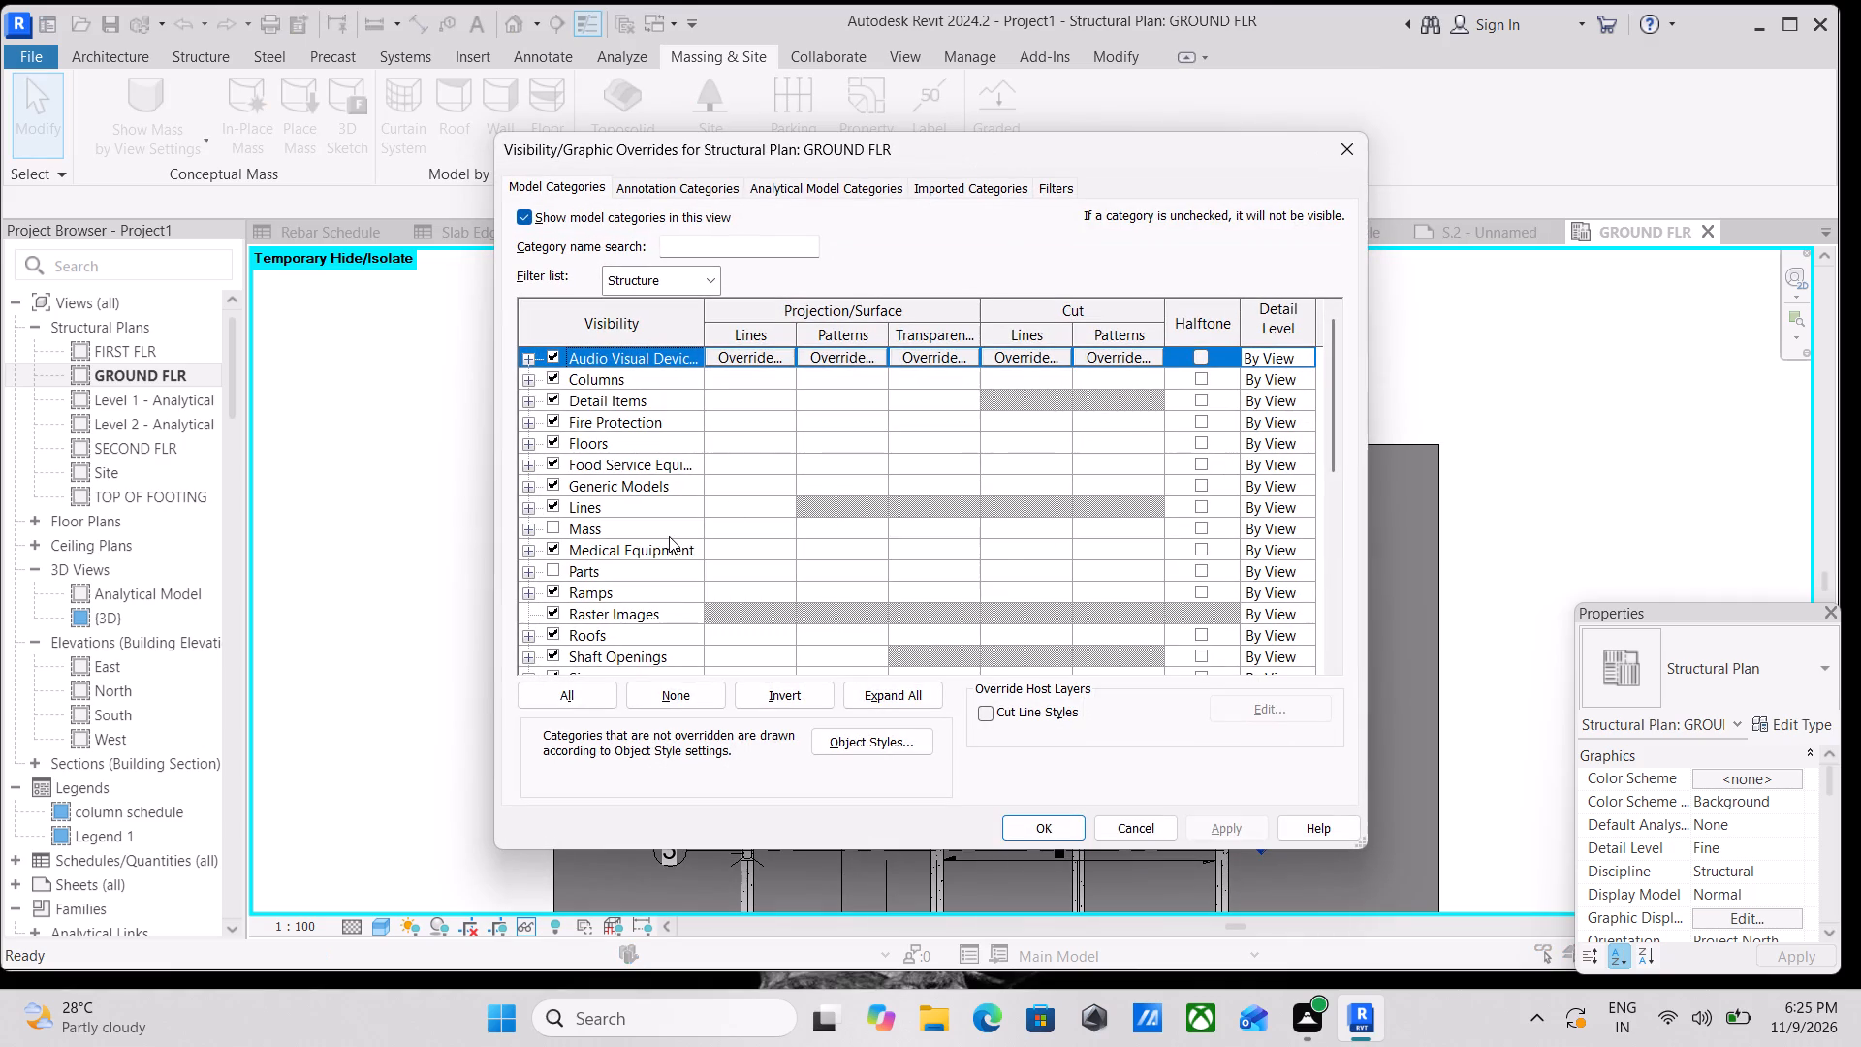
click(1349, 138)
key(Escape)
Examine the toposolid margins and framing bays on the GROUND FLR plan for the placed car.
scroll(885, 625, down, 3)
middle_drag(881, 625, 809, 529)
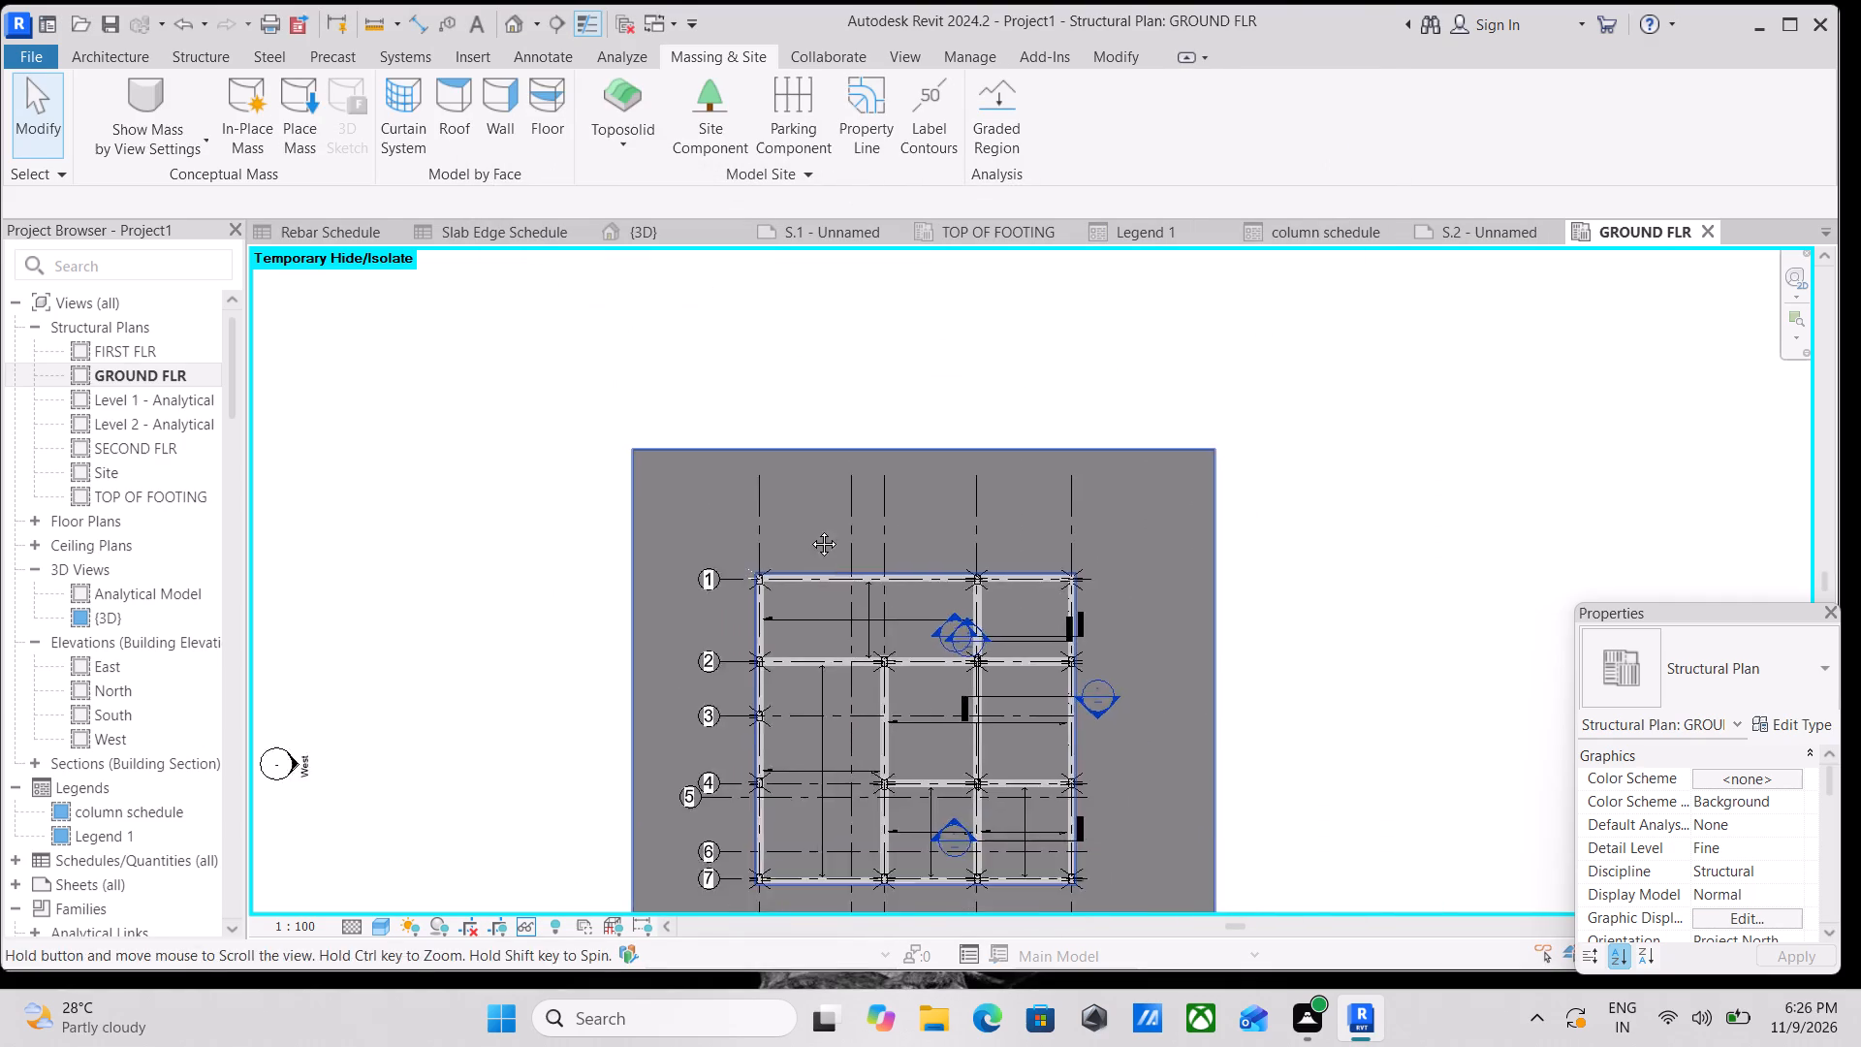
middle_drag(809, 529, 792, 517)
scroll(832, 670, up, 2)
scroll(863, 736, down, 1)
shift+middle_drag(866, 736, 1046, 558)
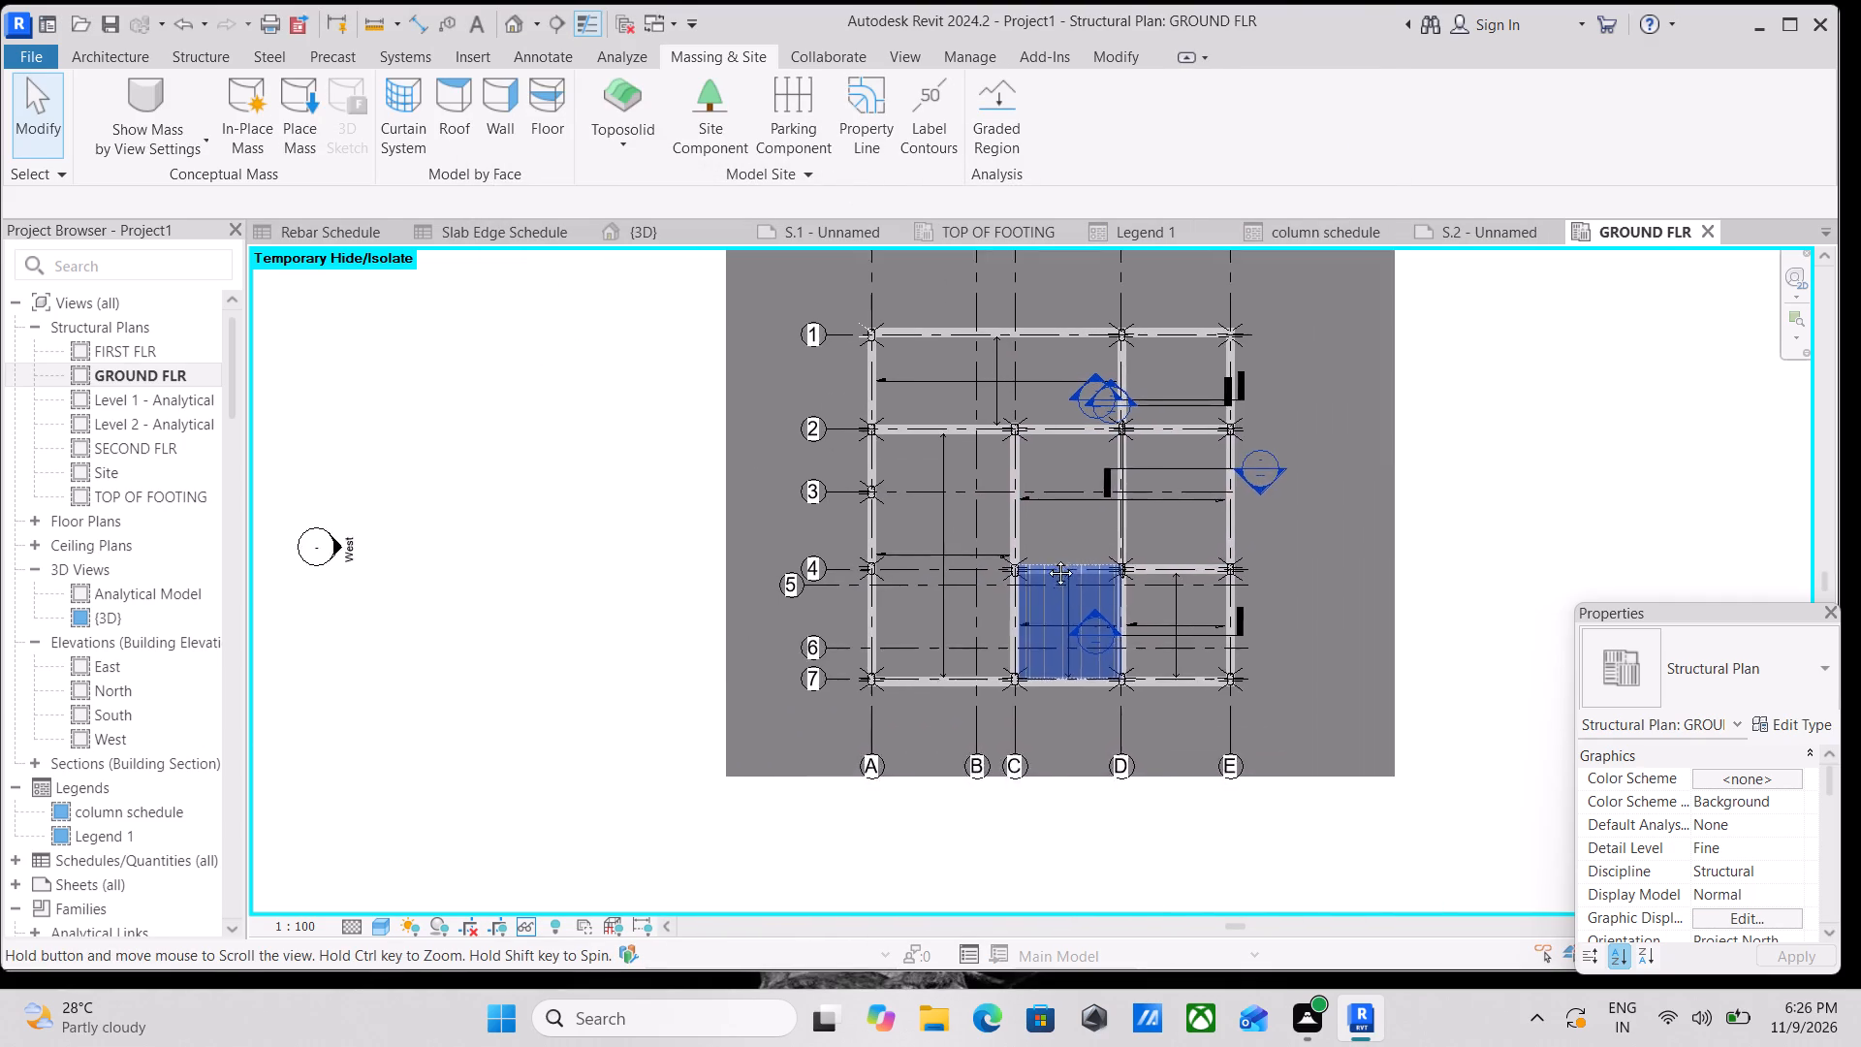
shift+middle_drag(1046, 558, 719, 765)
shift+middle_drag(789, 744, 668, 767)
scroll(668, 767, up, 3)
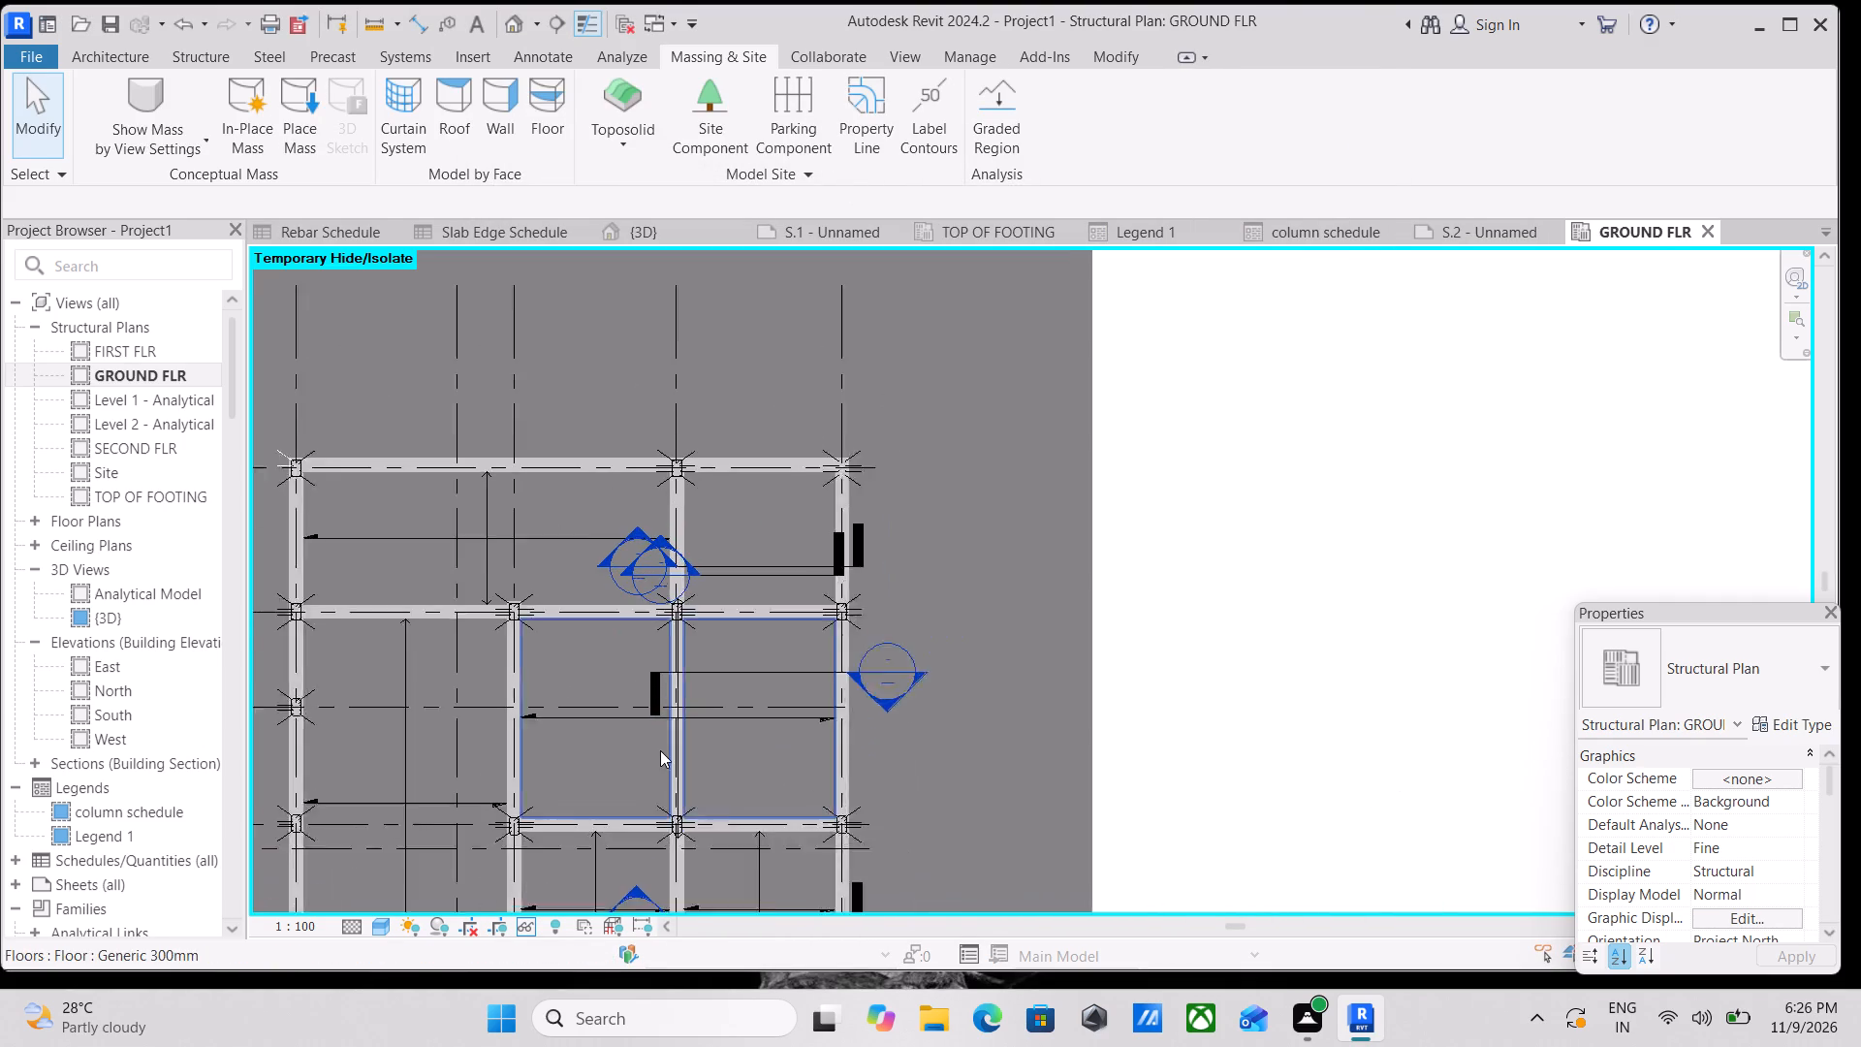
scroll(660, 750, up, 4)
scroll(666, 730, down, 5)
scroll(819, 821, down, 4)
middle_drag(784, 769, 832, 616)
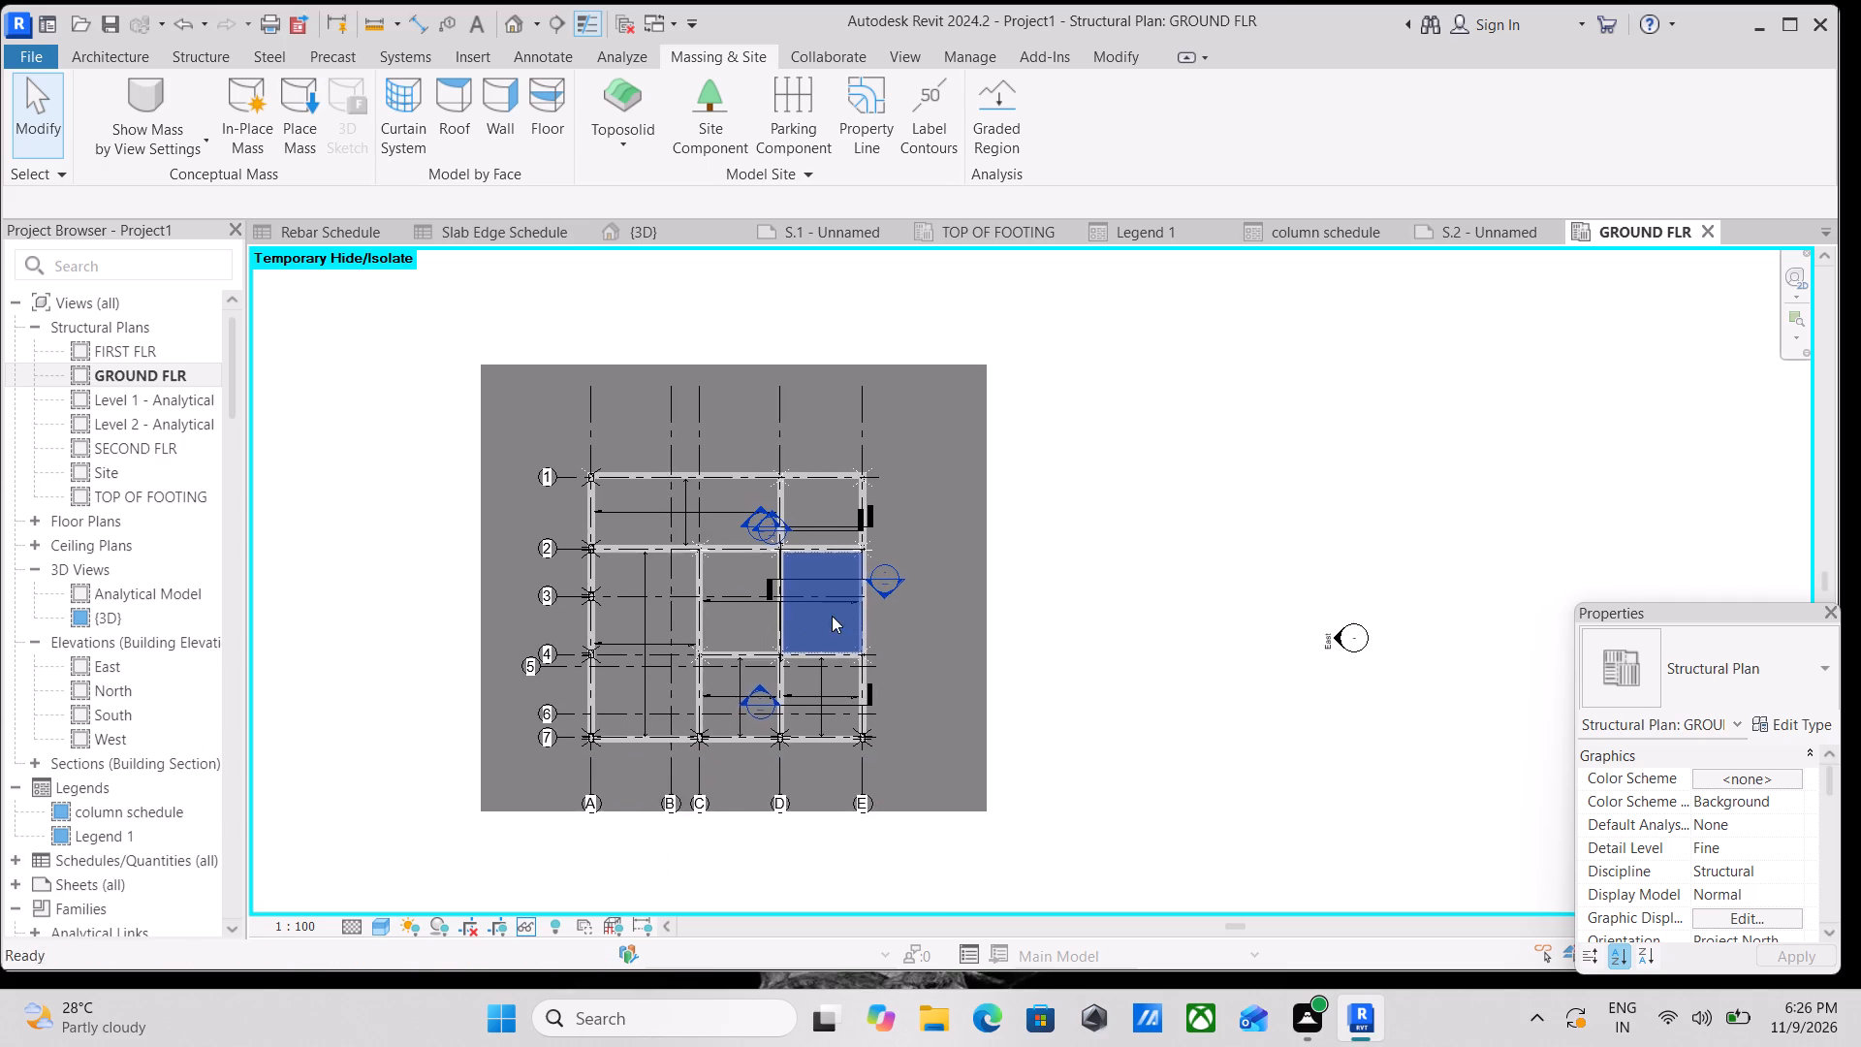
shift+middle_drag(745, 728, 803, 680)
ctrl+middle_drag(678, 777, 699, 792)
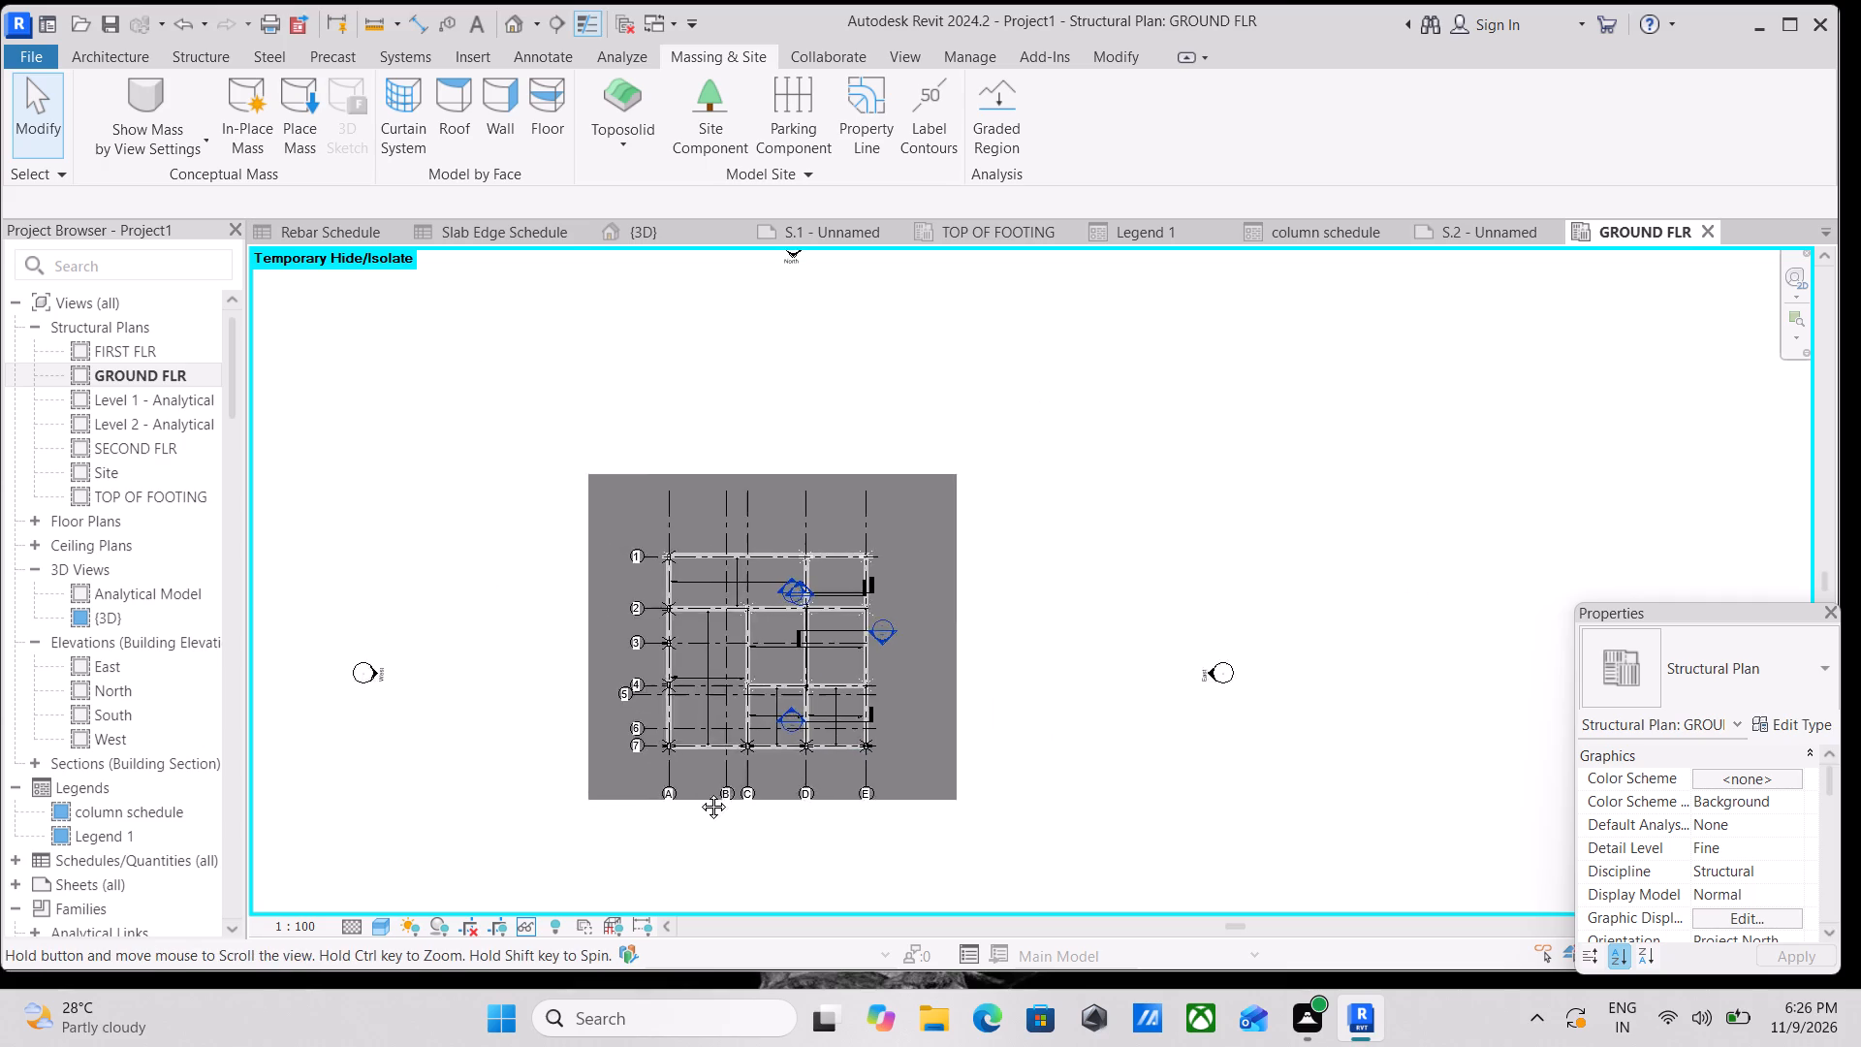
Switch to the {3D} view and examine the toposolid and structural frame from several sides for the placed car.
ctrl+middle_drag(699, 792, 656, 822)
scroll(656, 822, up, 2)
scroll(713, 736, up, 3)
click(669, 234)
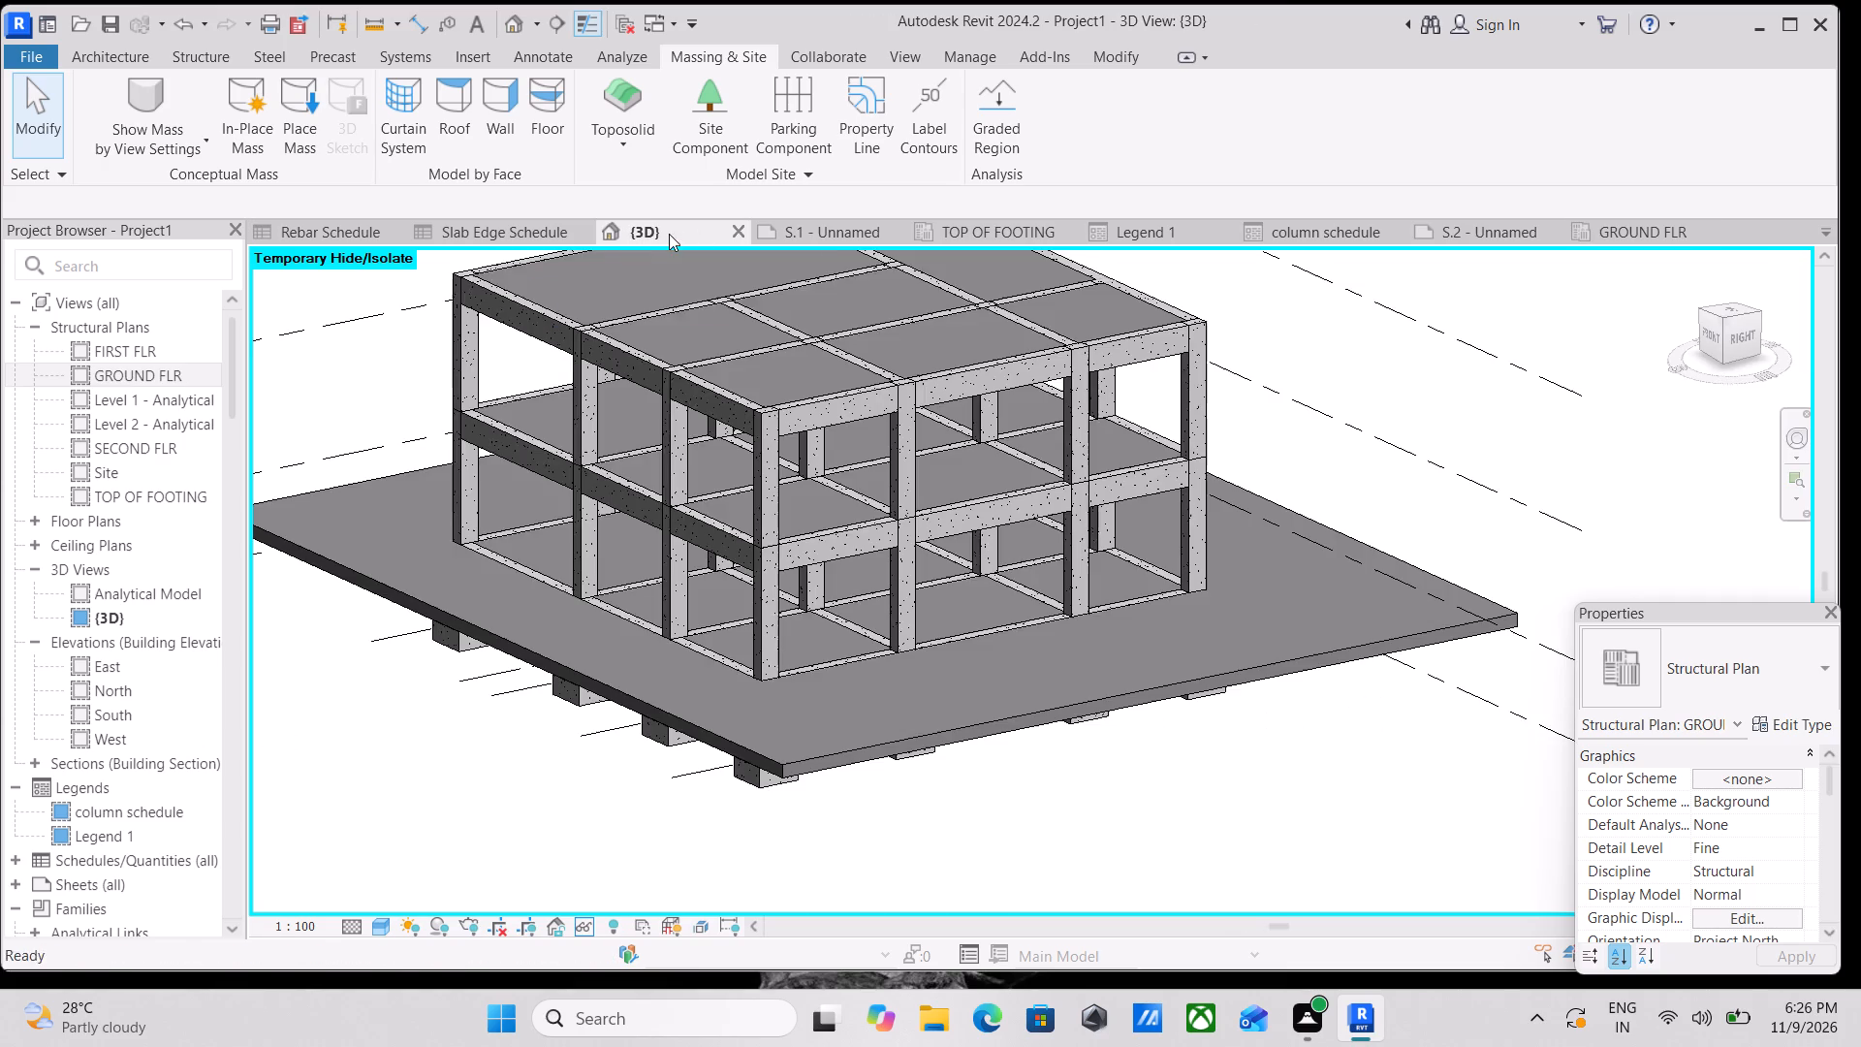
ctrl+middle_drag(699, 641, 919, 649)
scroll(906, 670, up, 1)
scroll(858, 714, down, 3)
shift+middle_drag(858, 714, 874, 676)
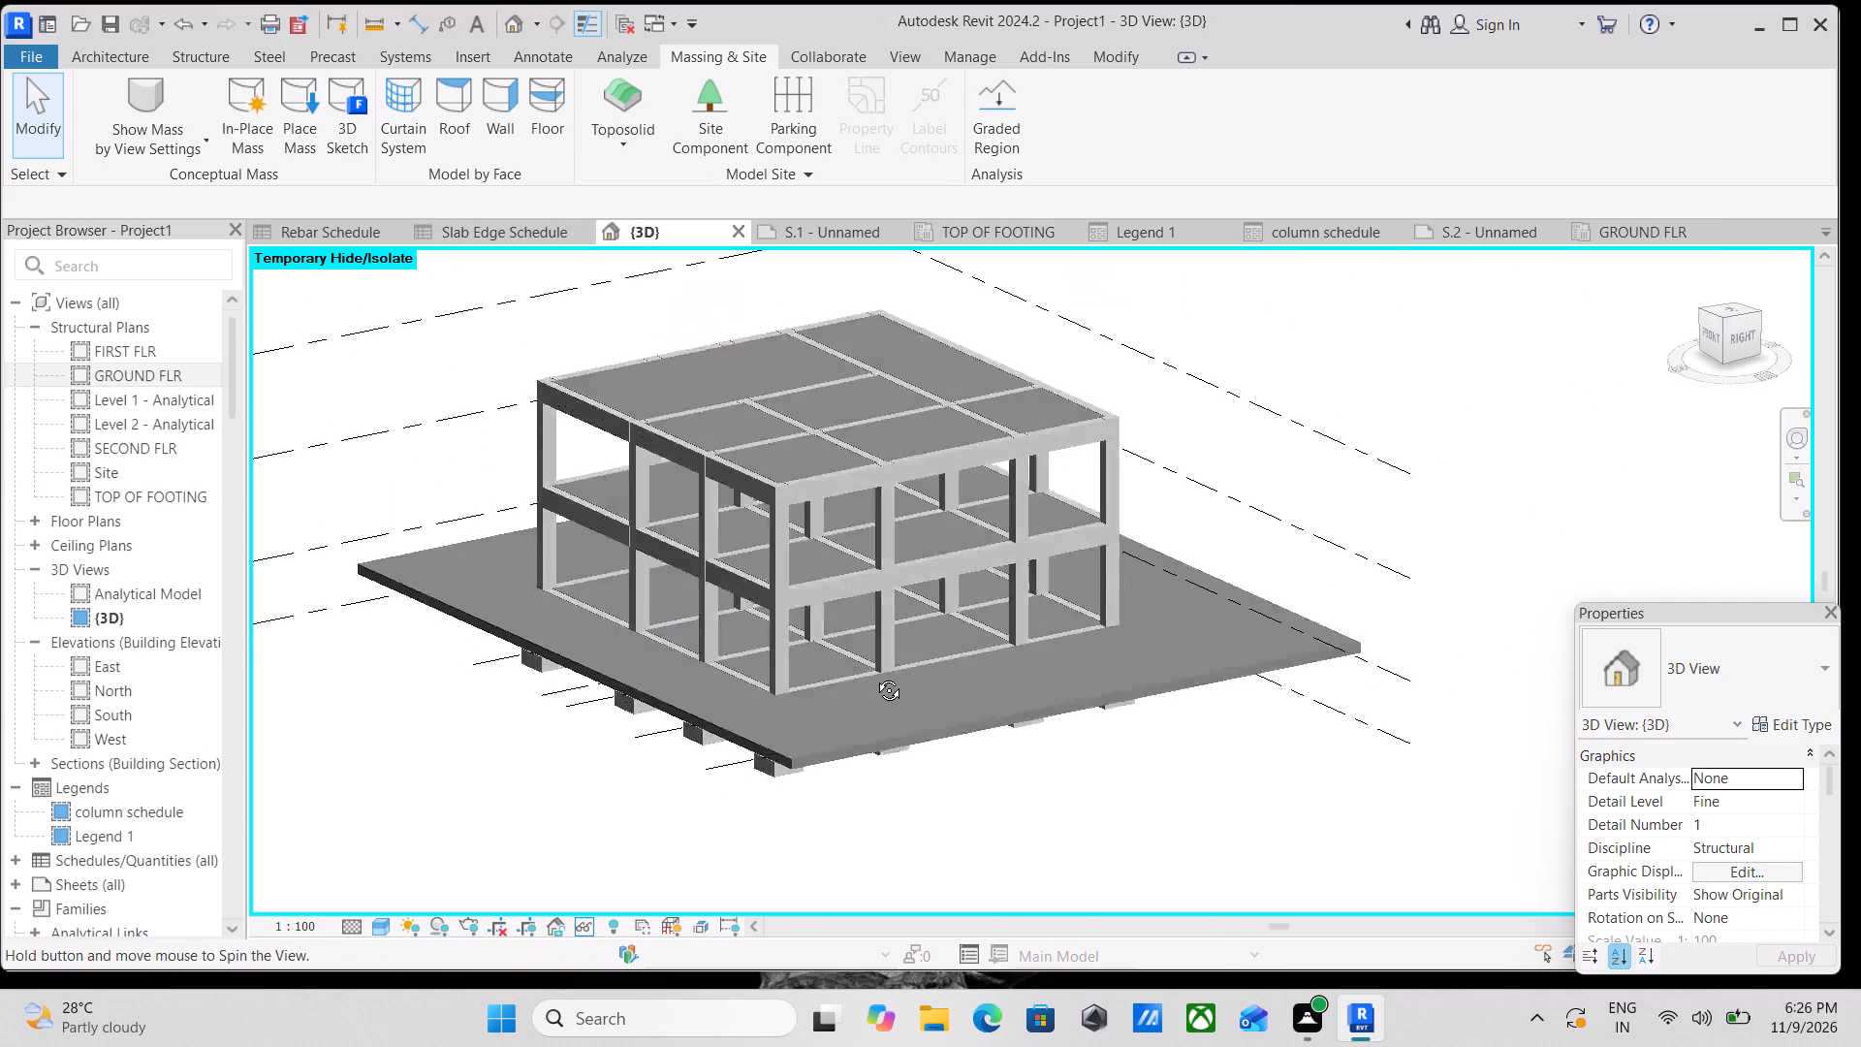
shift+middle_drag(874, 676, 612, 759)
shift+scroll(988, 555, down, 1)
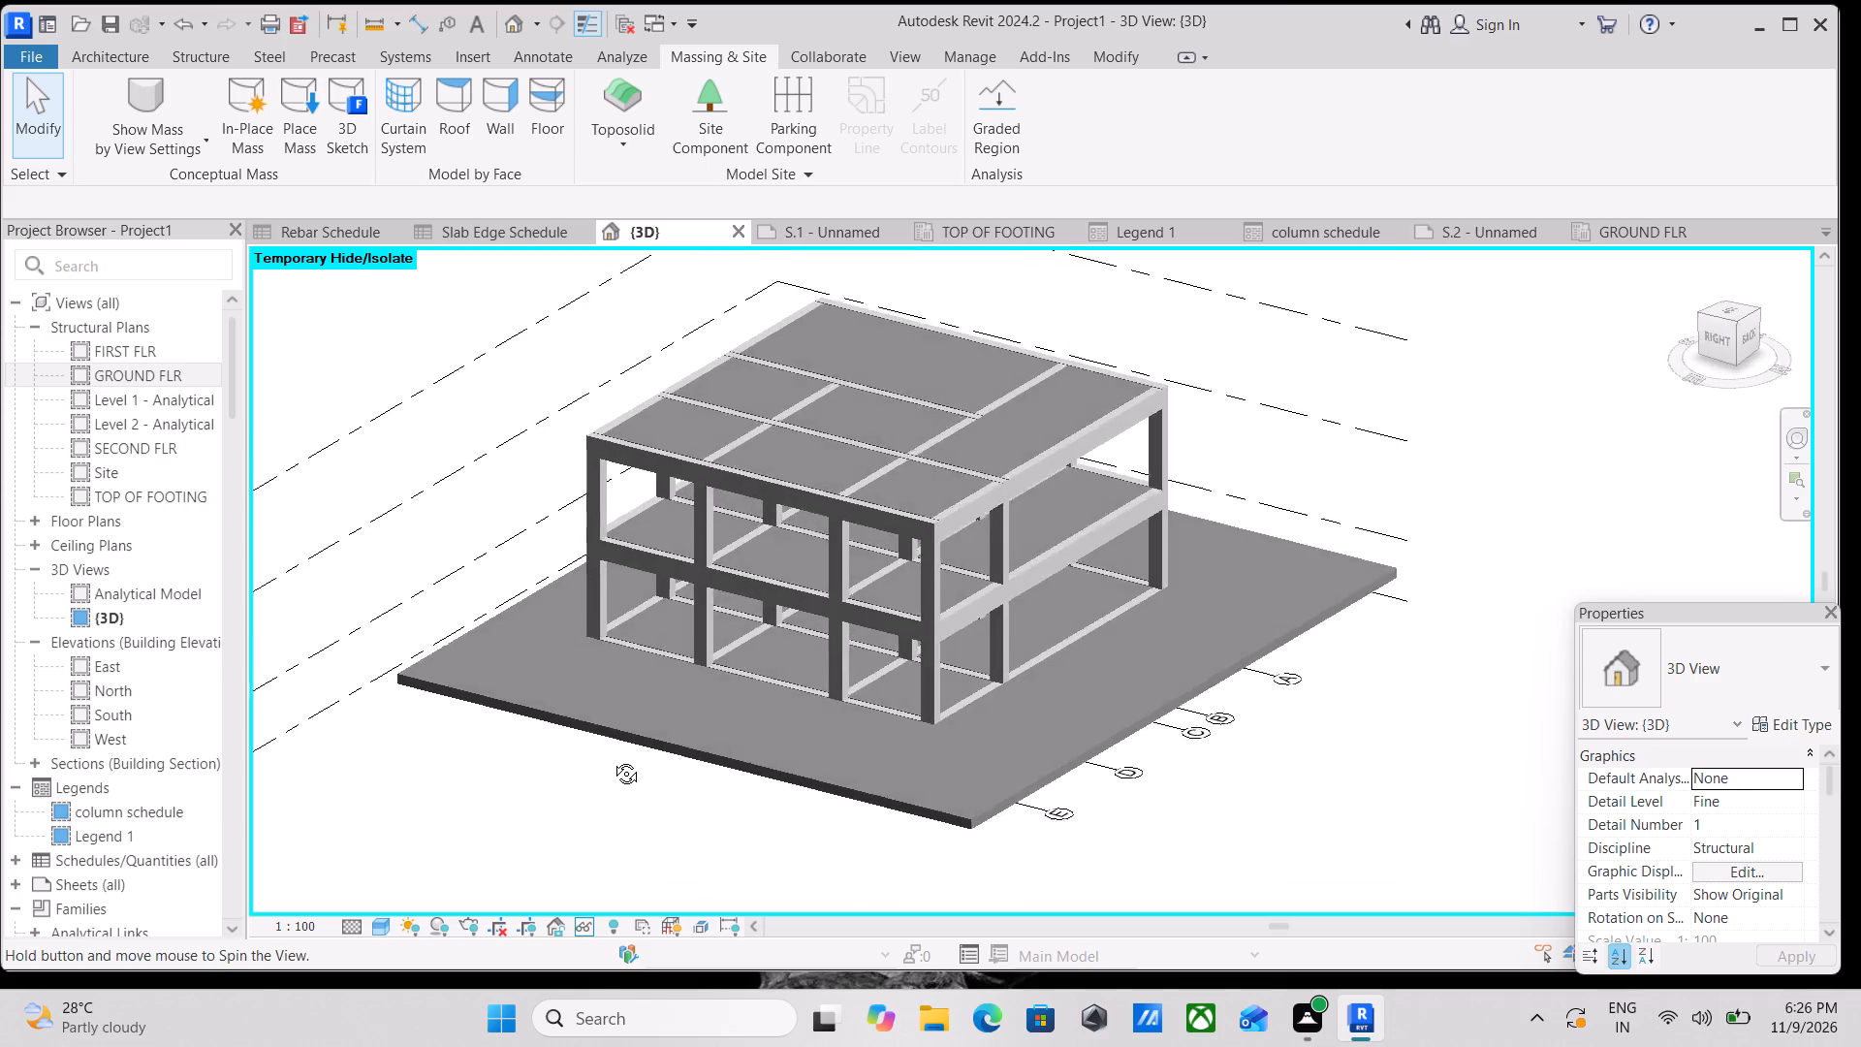
shift+middle_drag(612, 759, 351, 740)
shift+scroll(351, 740, up, 1)
shift+middle_drag(743, 722, 710, 706)
scroll(709, 706, up, 2)
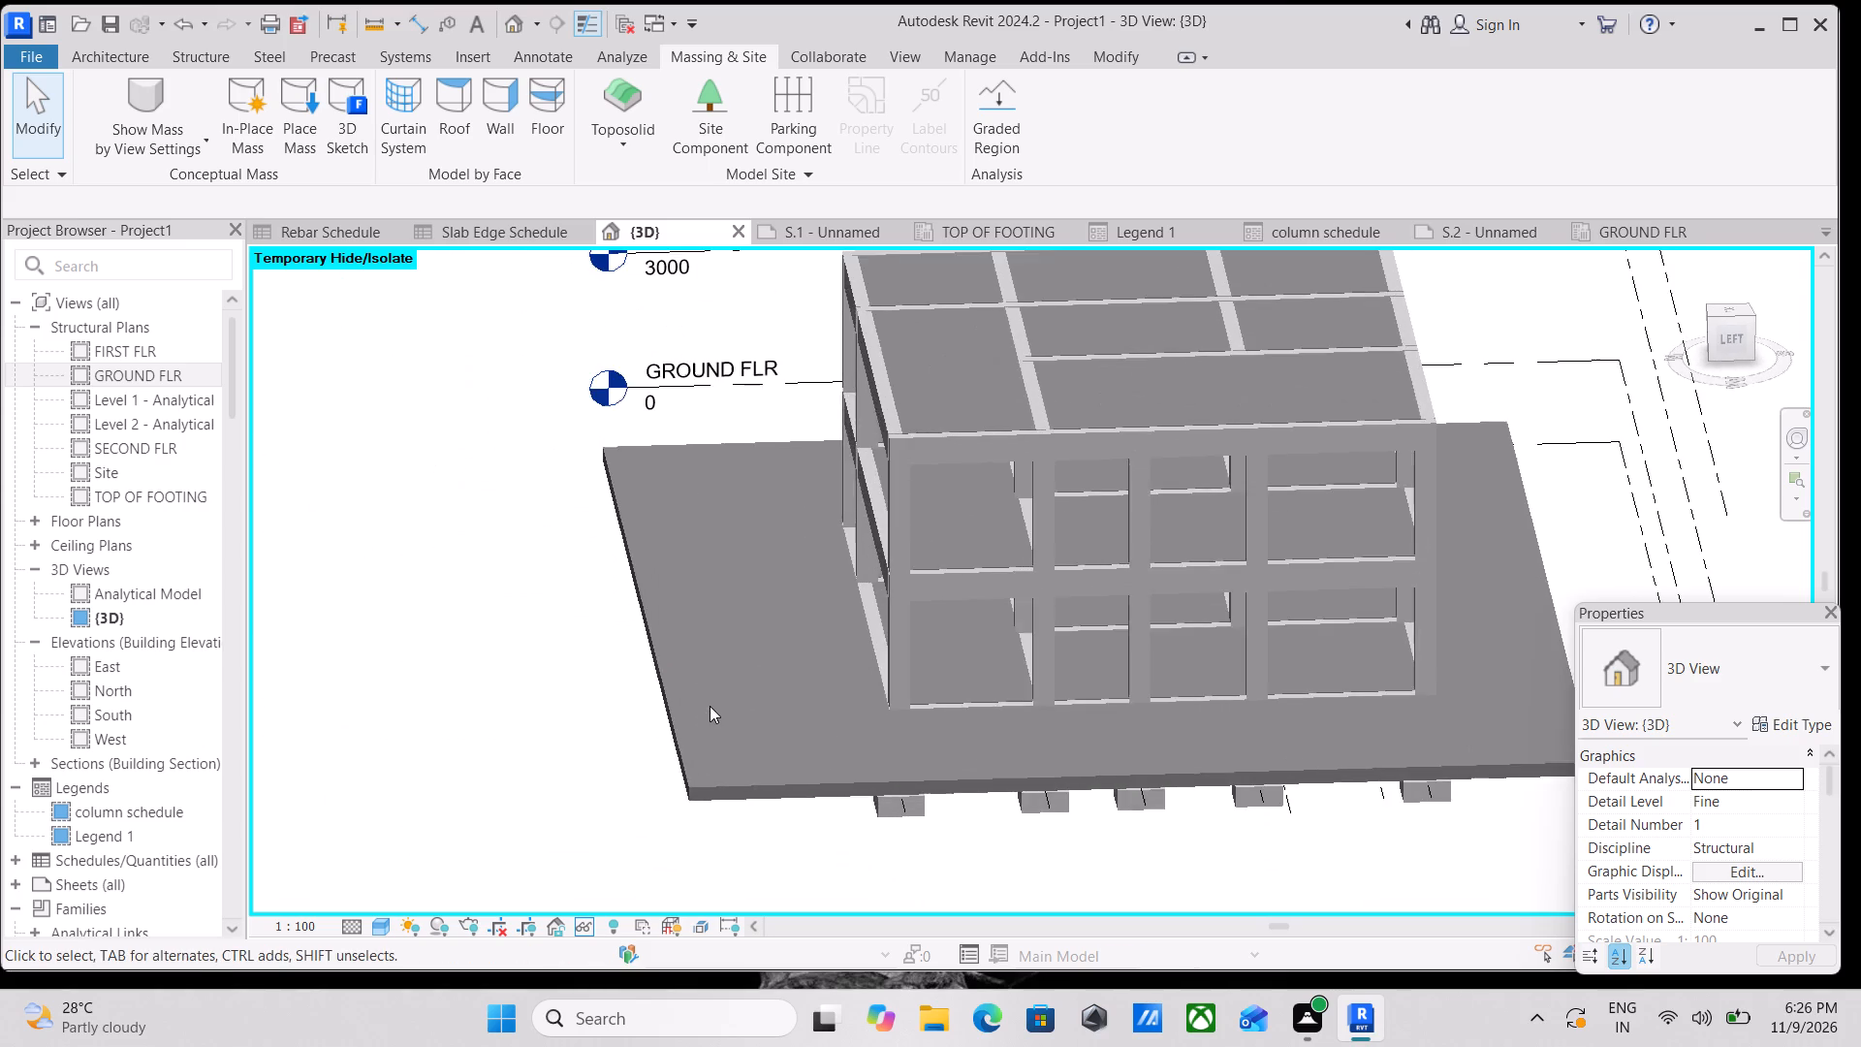
scroll(865, 697, up, 1)
middle_drag(865, 697, 467, 829)
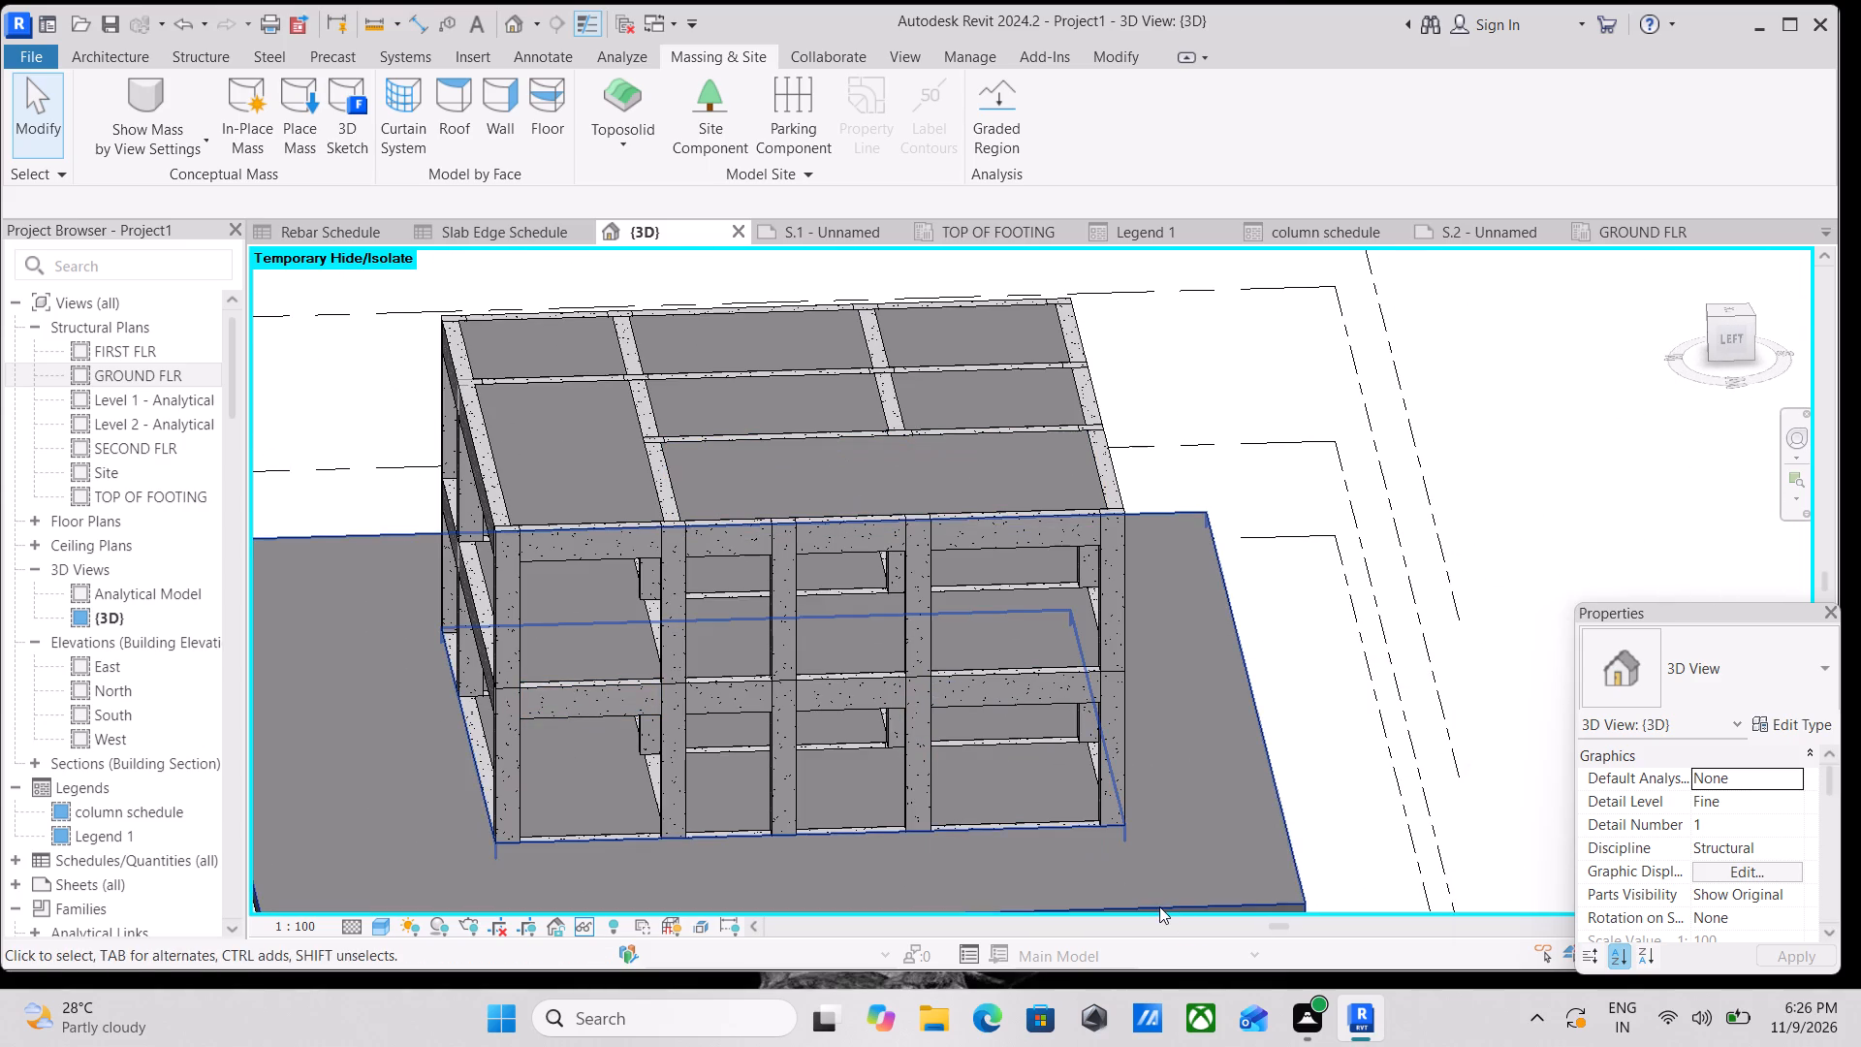
scroll(833, 721, up, 6)
scroll(847, 721, down, 7)
middle_drag(847, 721, 749, 804)
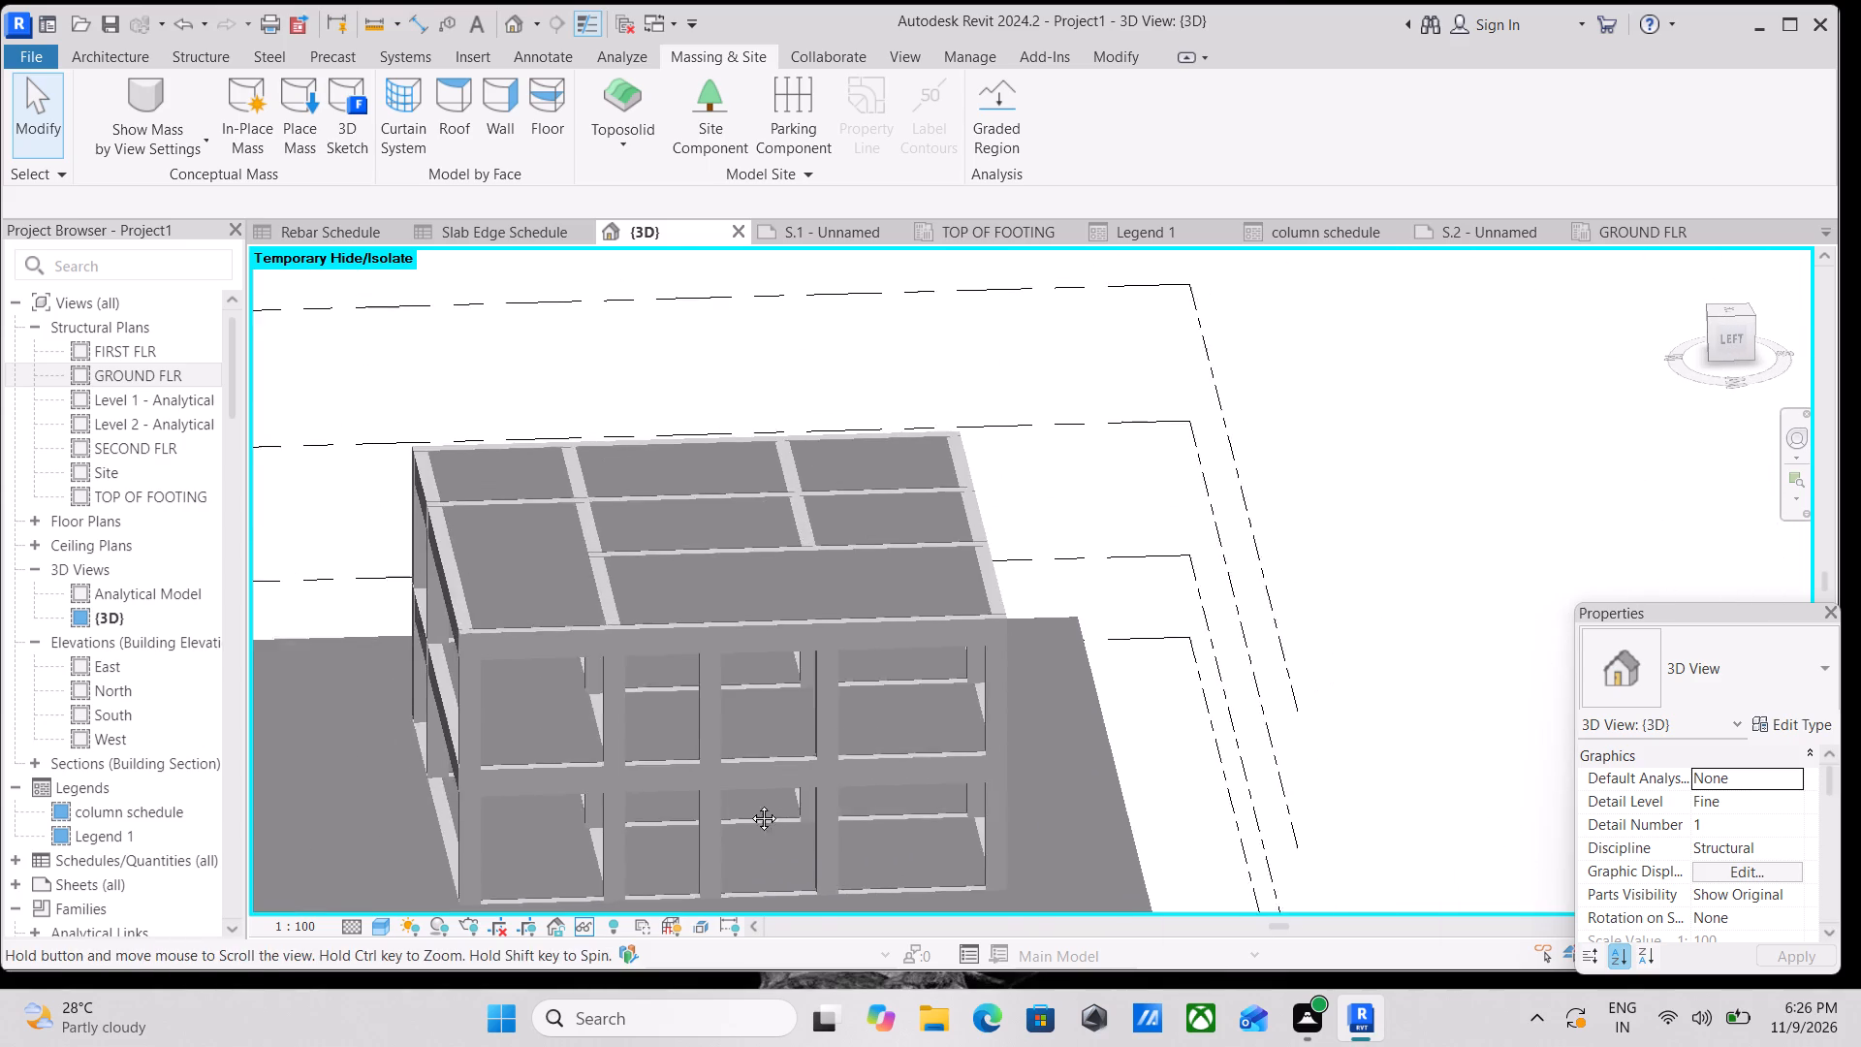
middle_drag(749, 804, 743, 806)
scroll(797, 759, down, 2)
middle_drag(797, 759, 982, 693)
scroll(992, 739, up, 3)
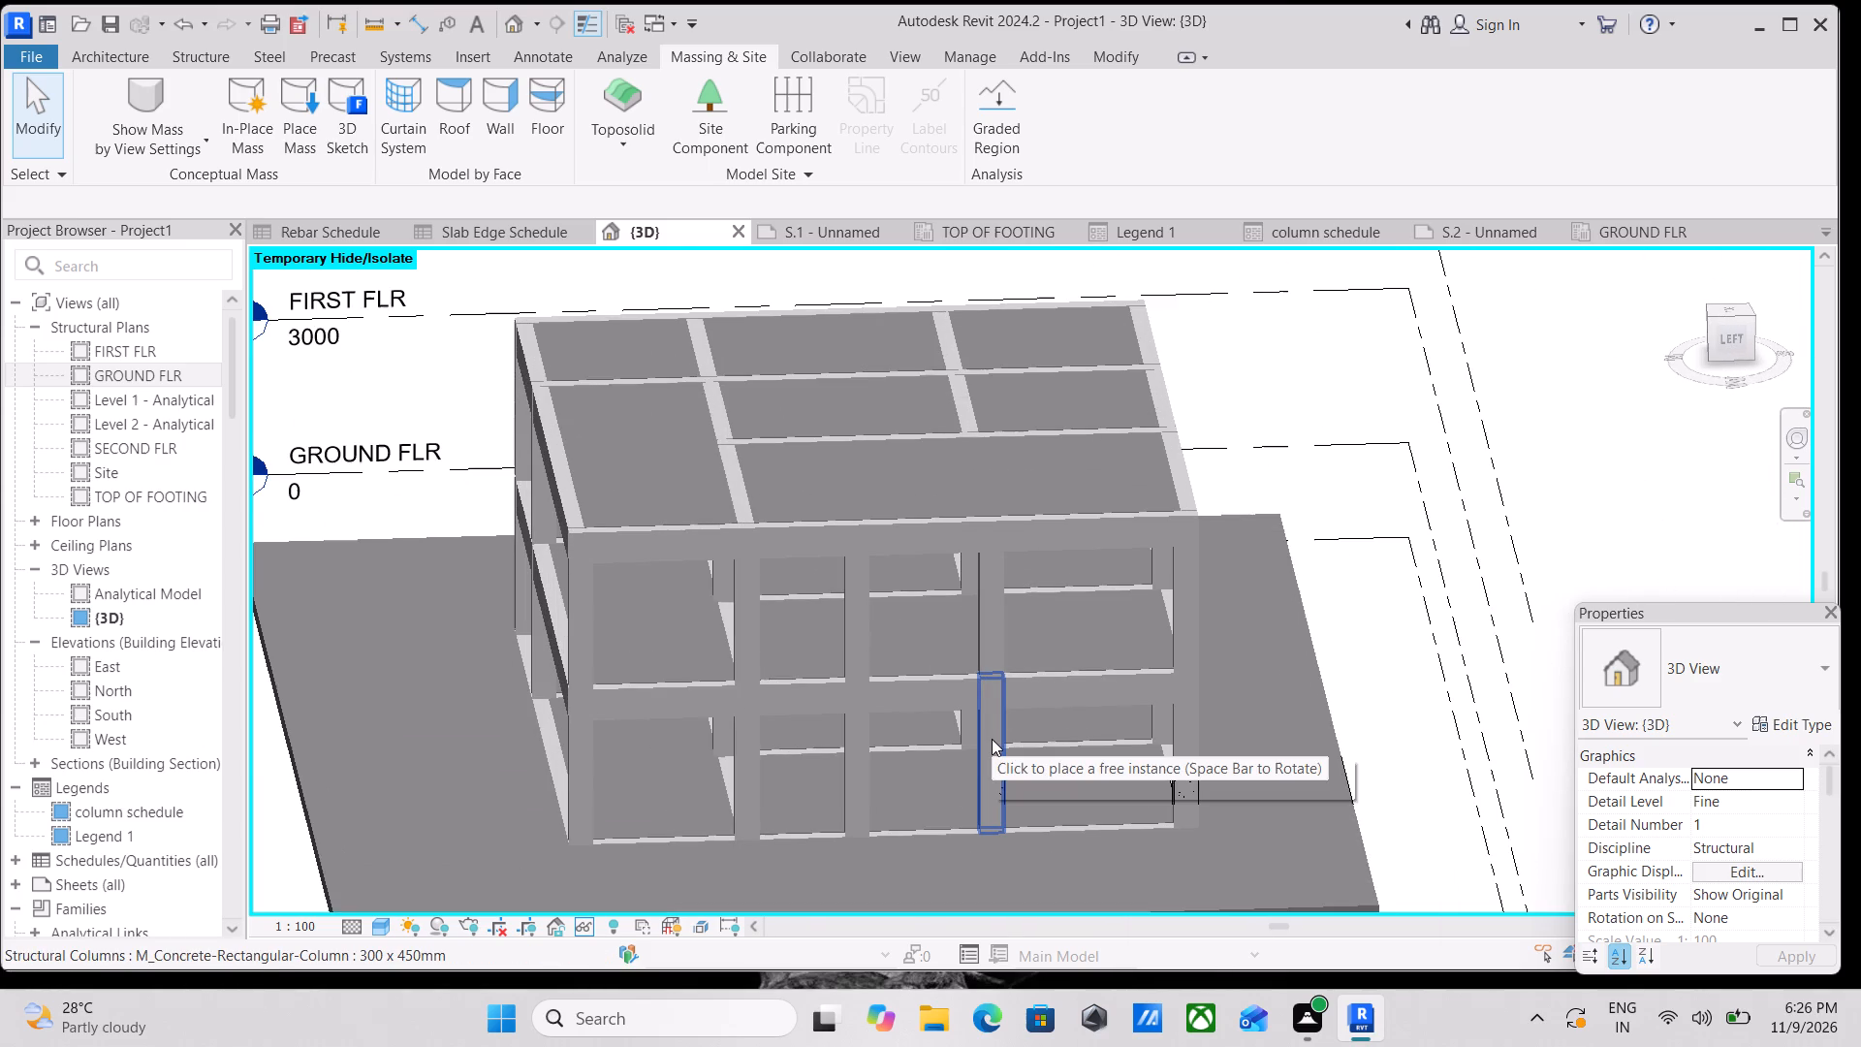
scroll(992, 739, down, 3)
scroll(1077, 671, up, 6)
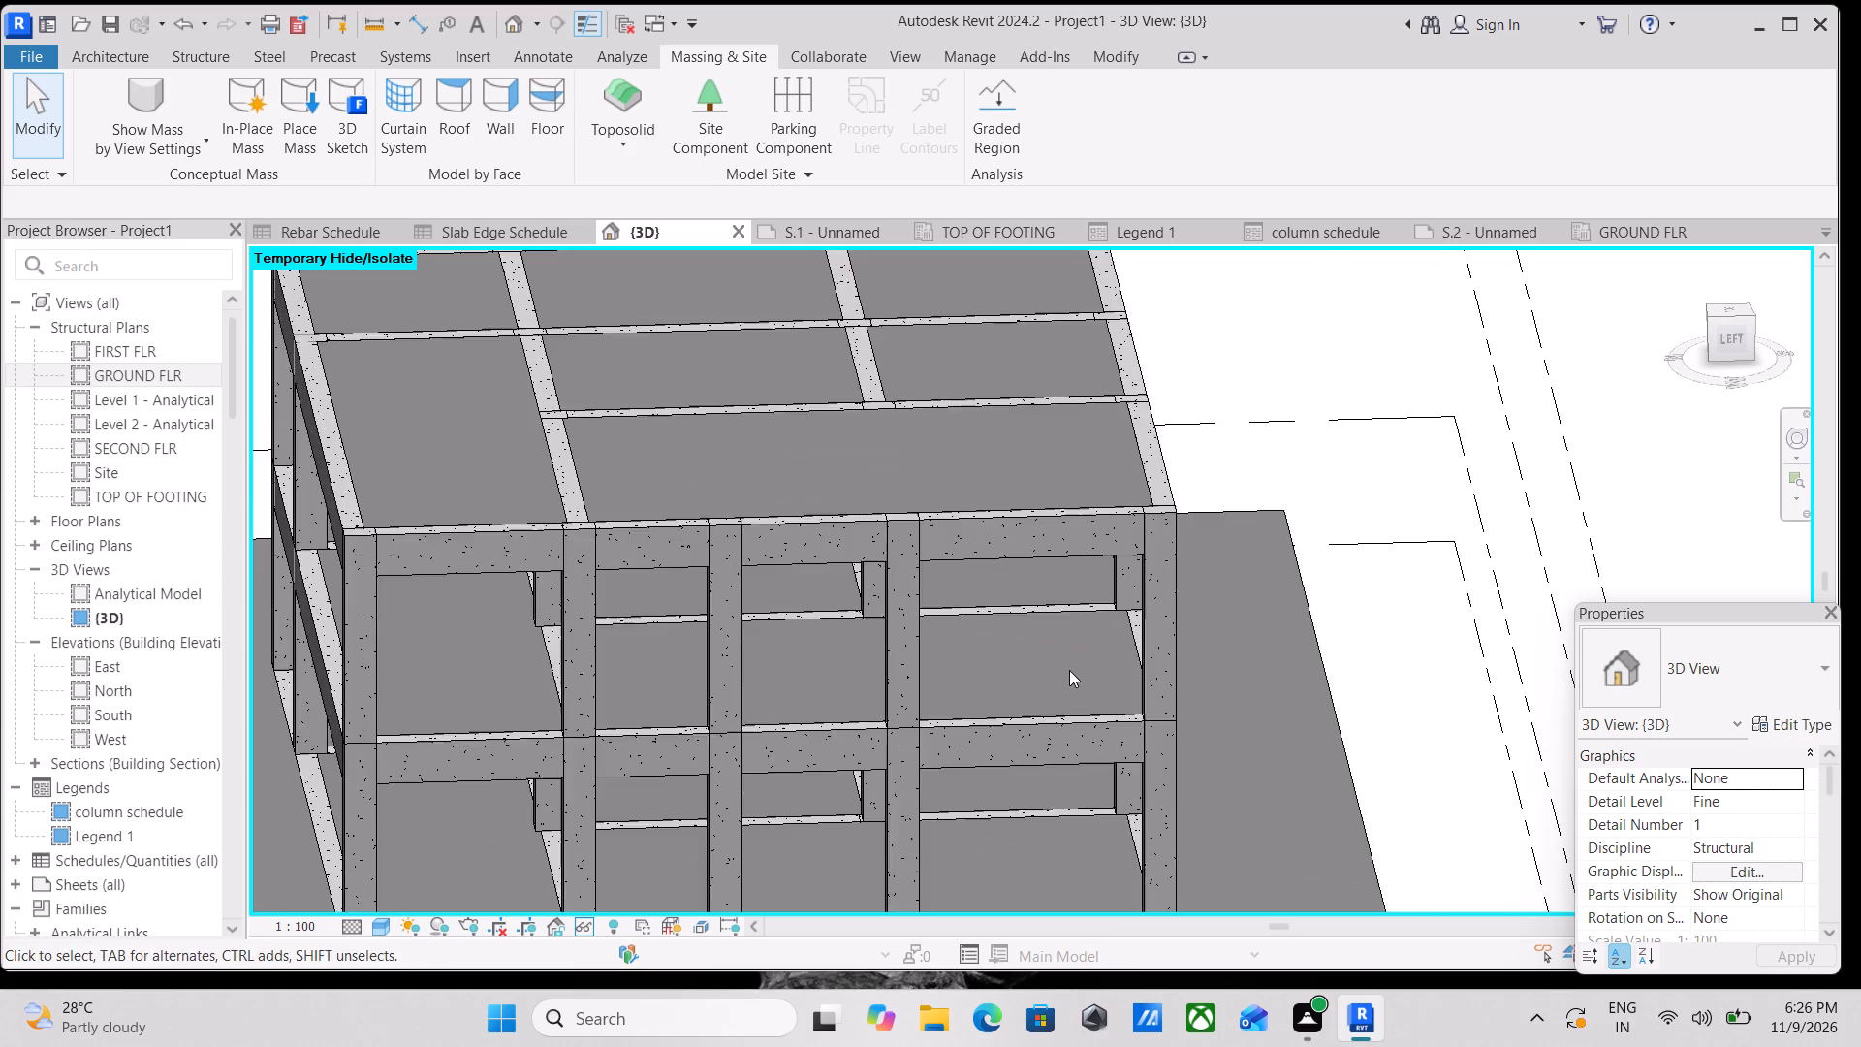
middle_drag(1069, 670, 738, 712)
middle_drag(764, 483, 882, 469)
scroll(893, 457, up, 1)
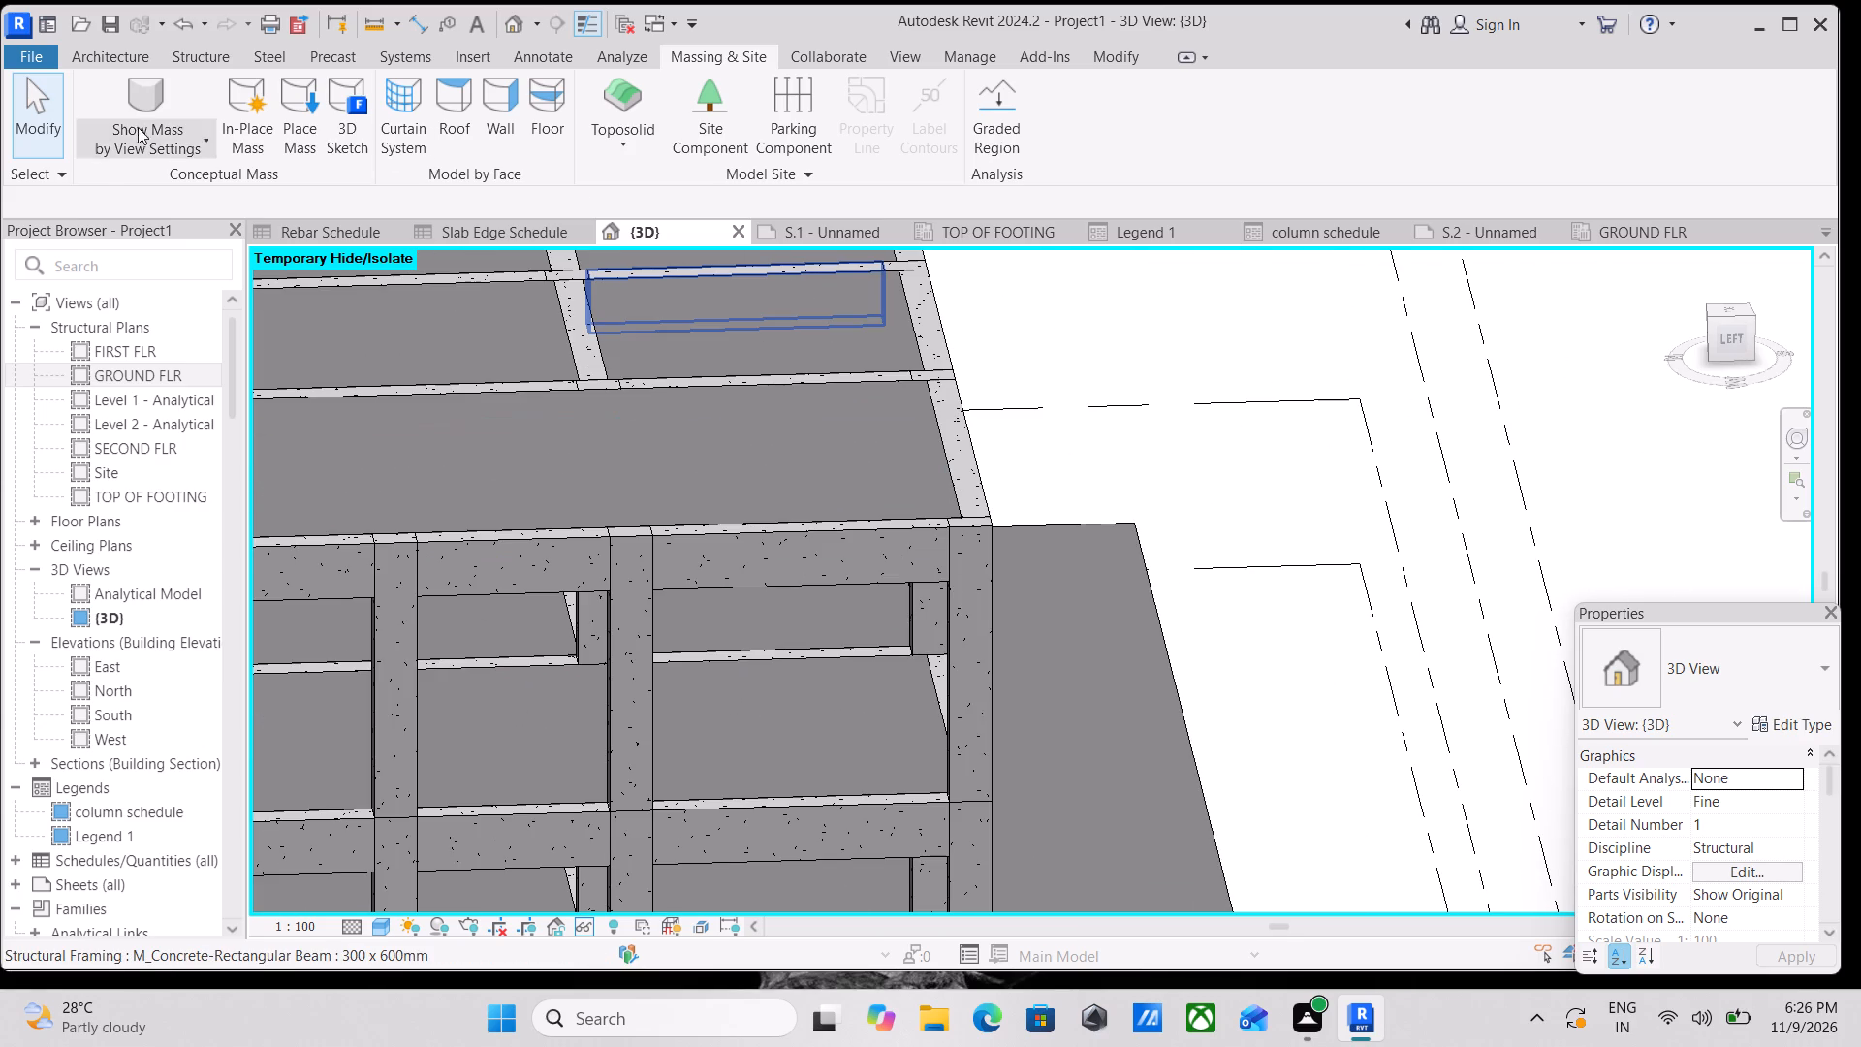
Select the toposolid and examine its edges, its underside with the footings, and the framing above from all around.
click(125, 47)
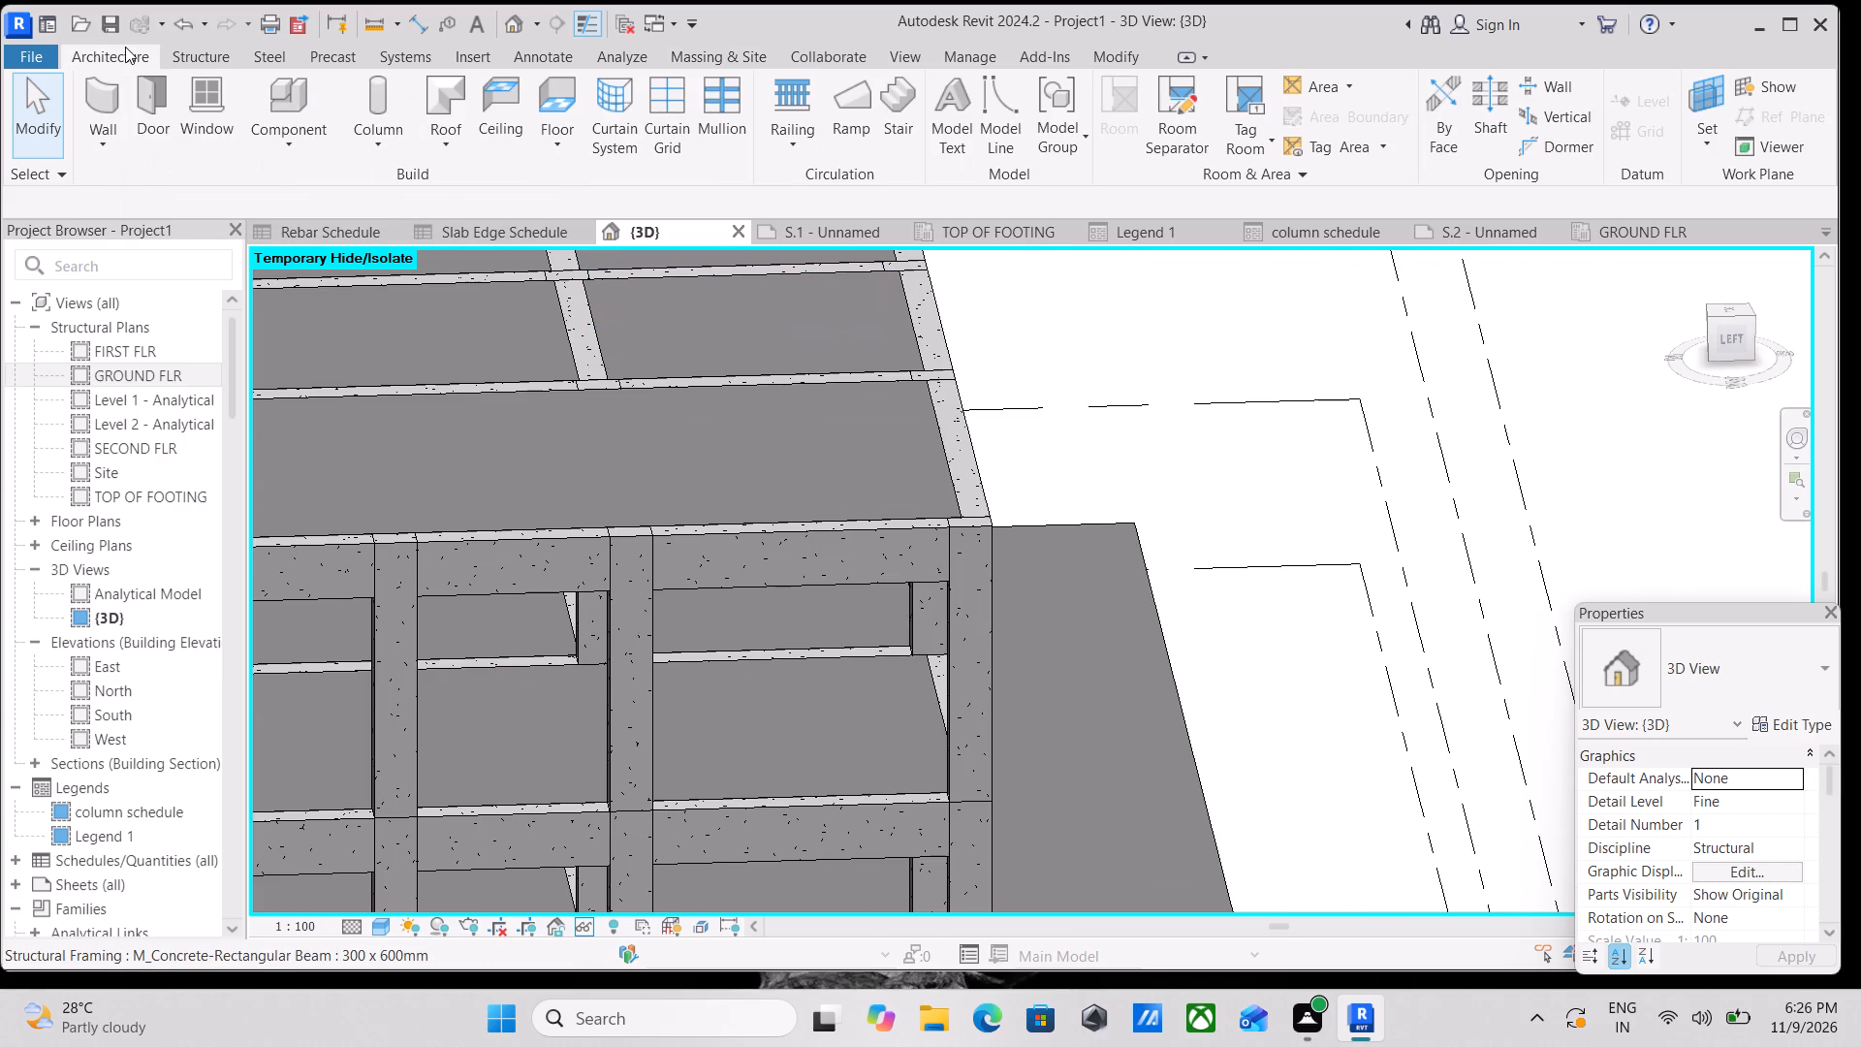
scroll(658, 553, down, 3)
middle_drag(756, 586, 1059, 521)
scroll(788, 584, down, 1)
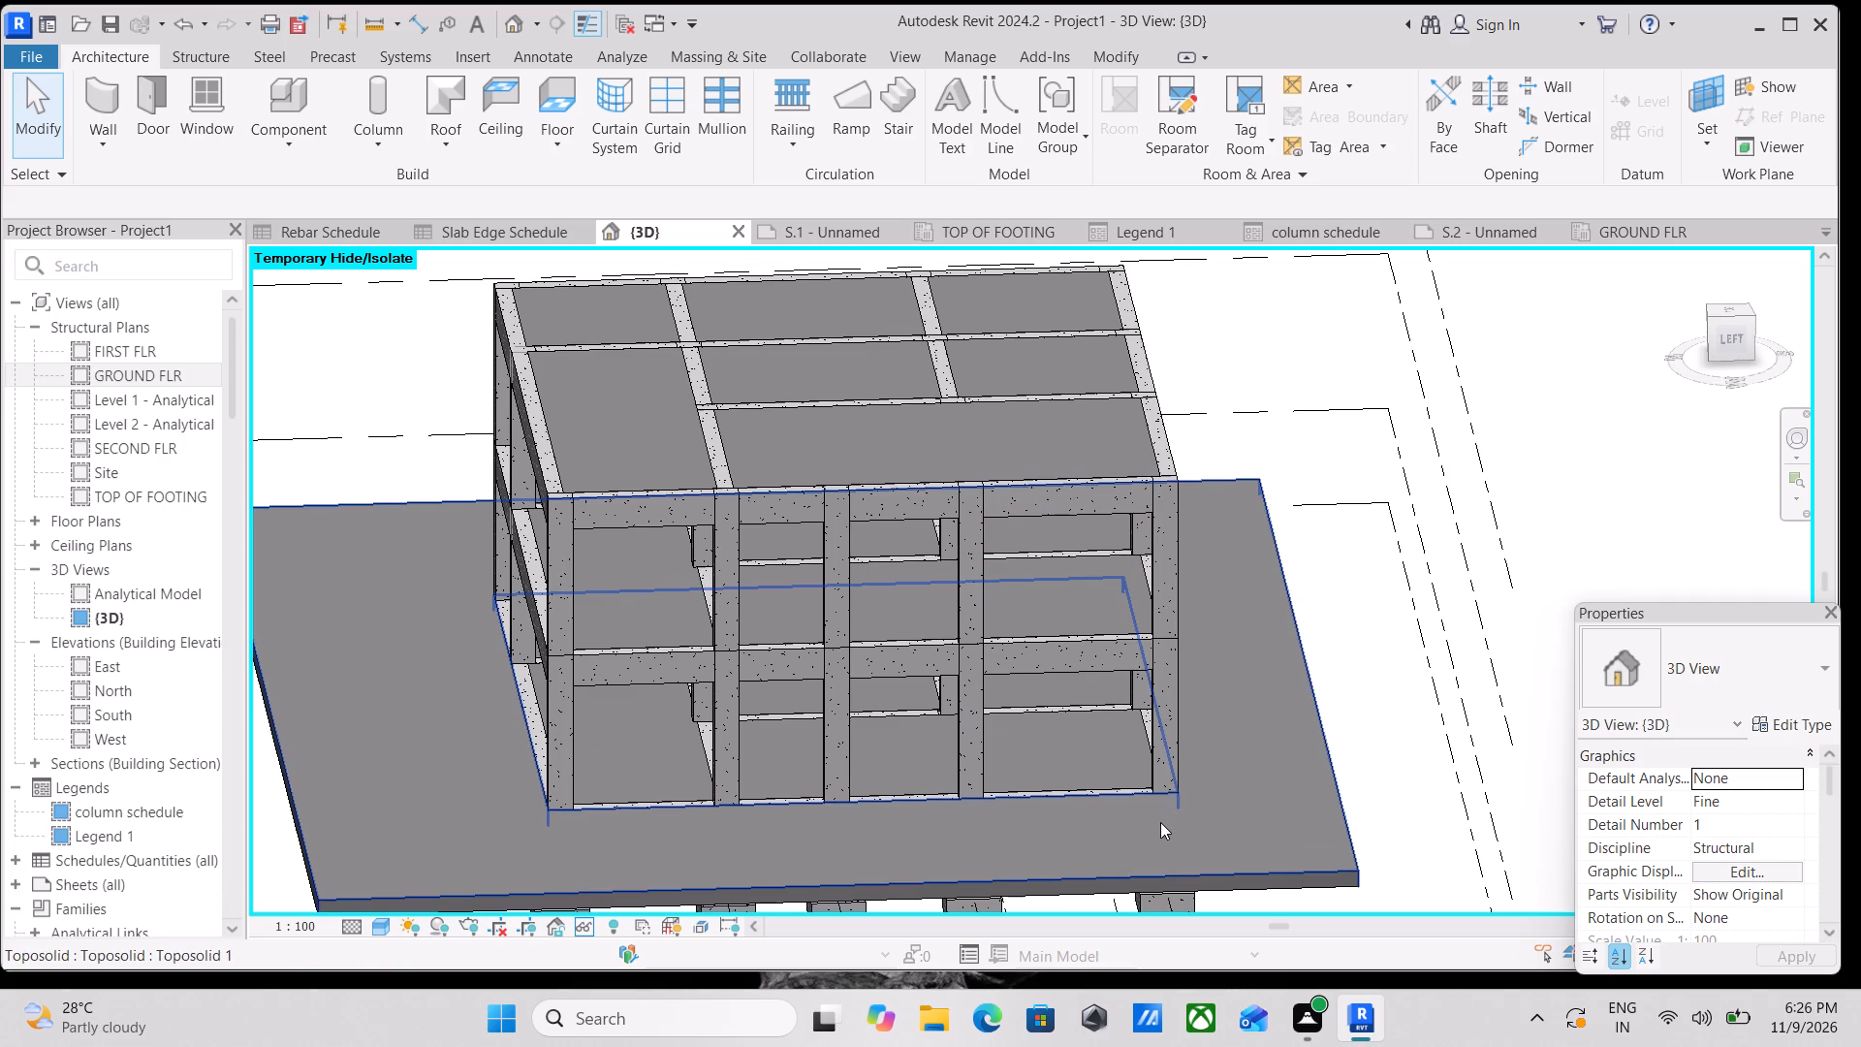
click(1358, 872)
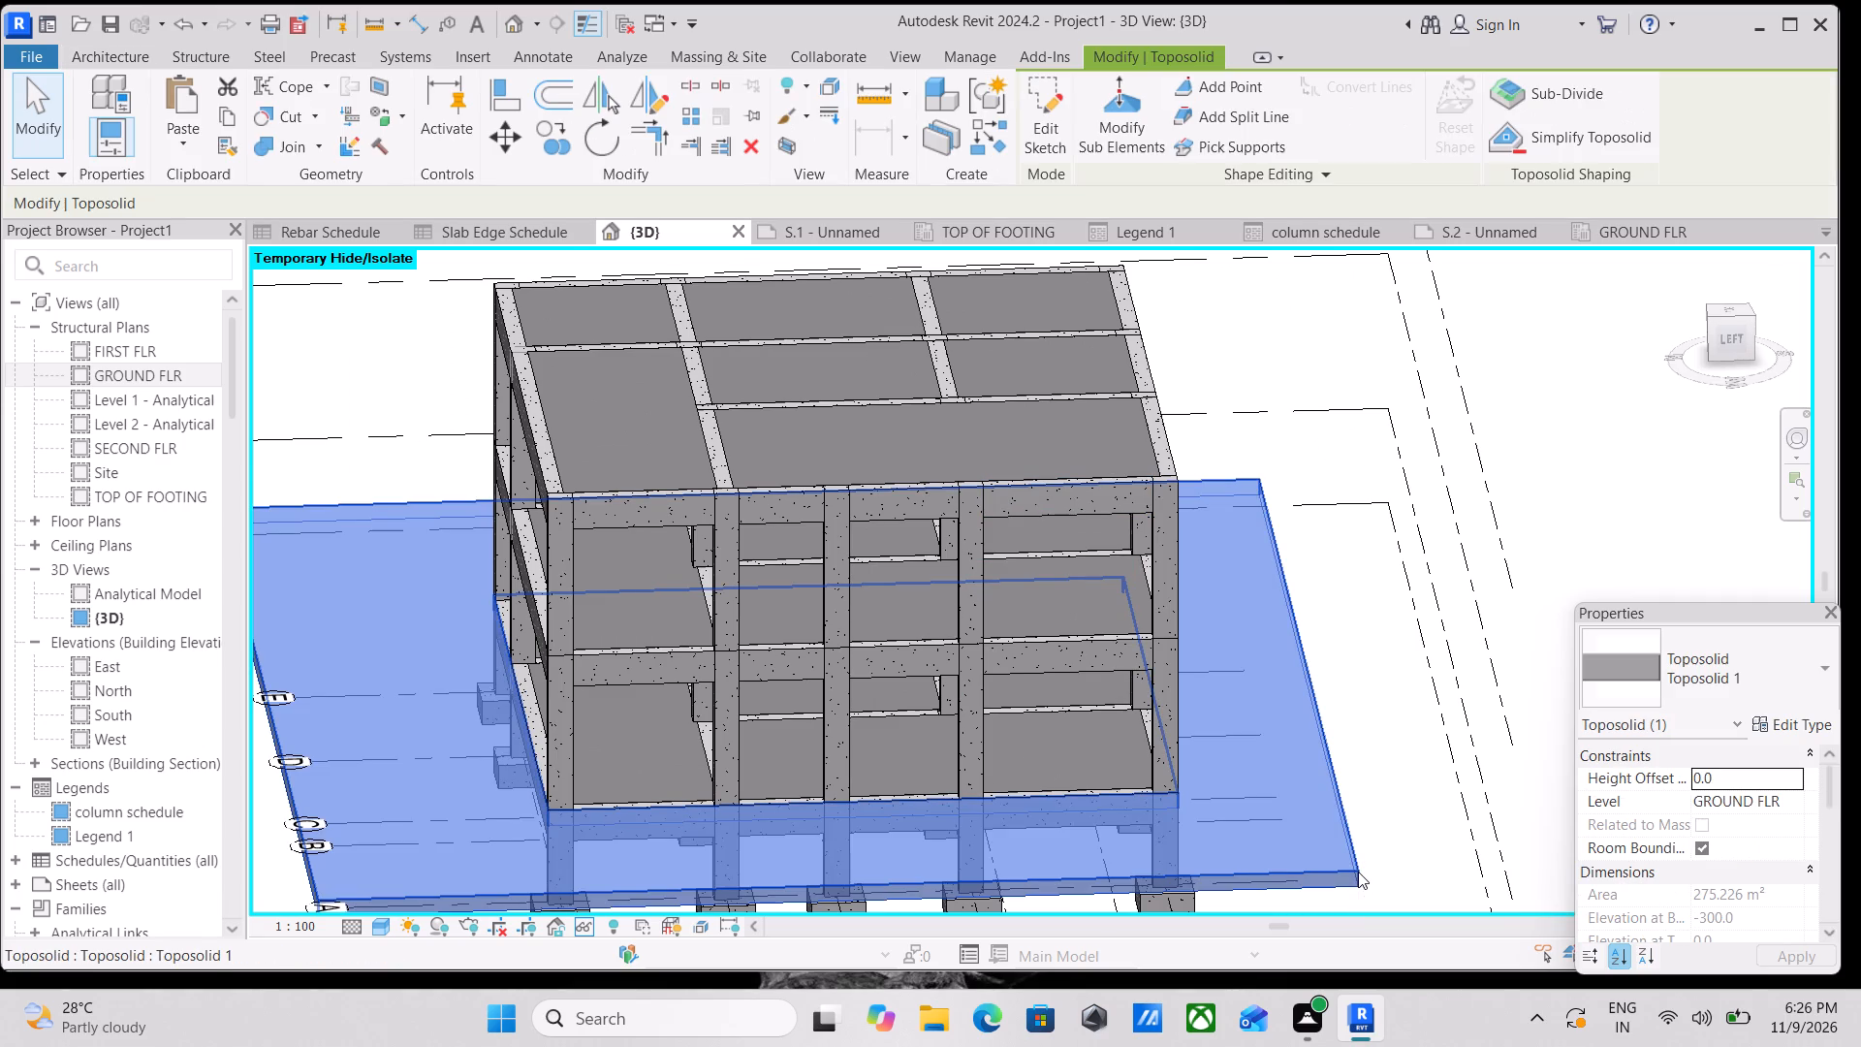
key(Escape)
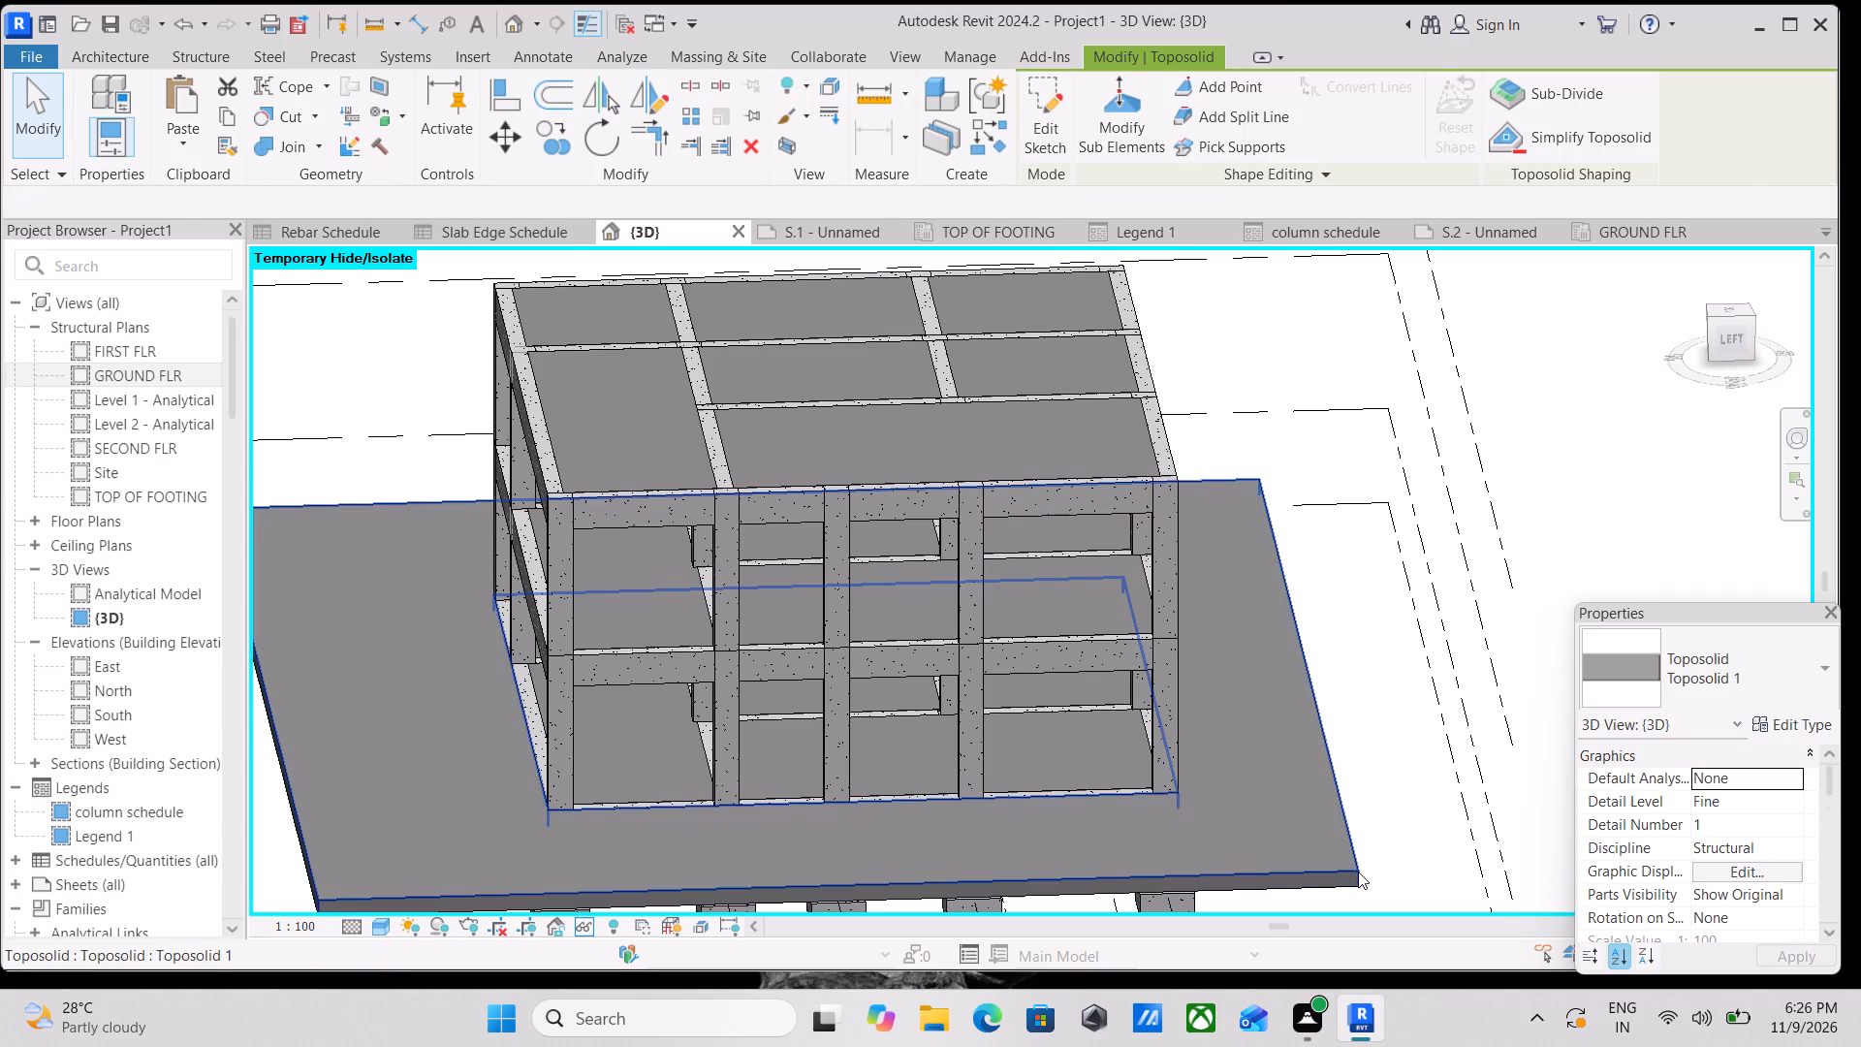
shift+middle_drag(900, 792, 916, 357)
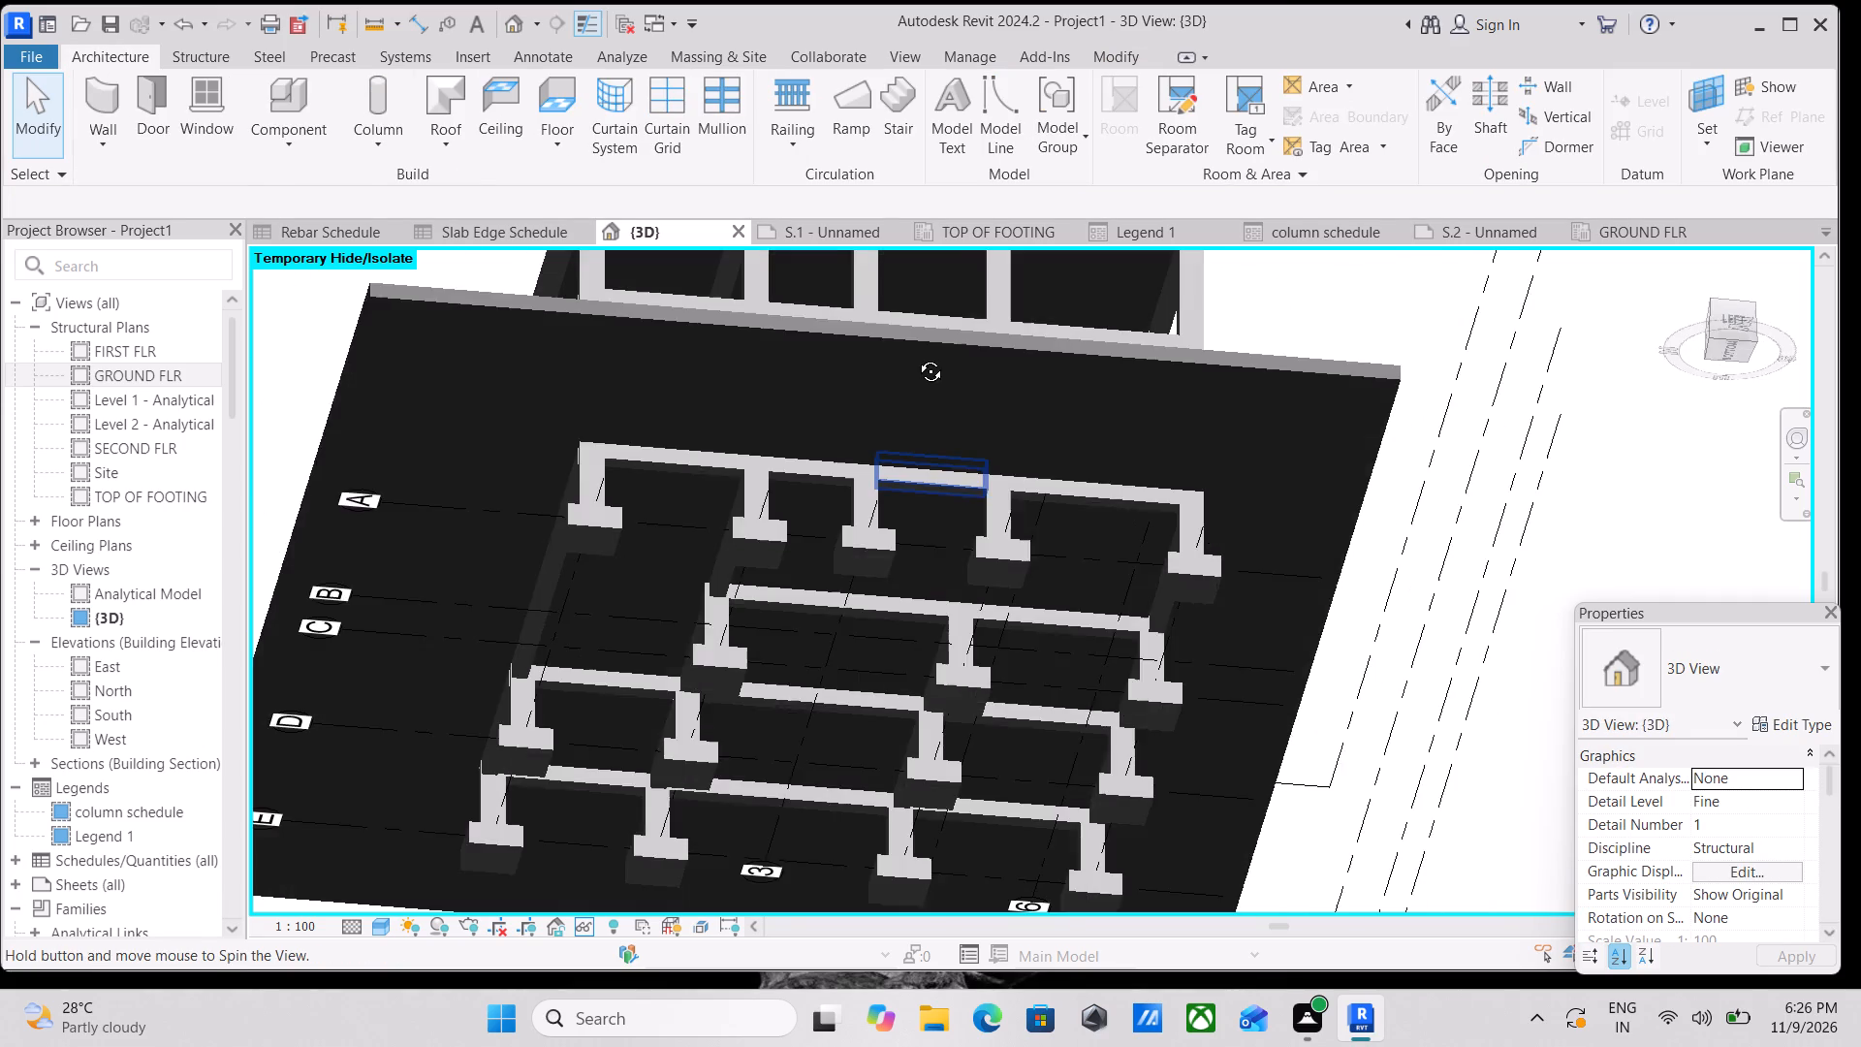
shift+middle_drag(916, 357, 1293, 582)
middle_drag(1118, 568, 1130, 666)
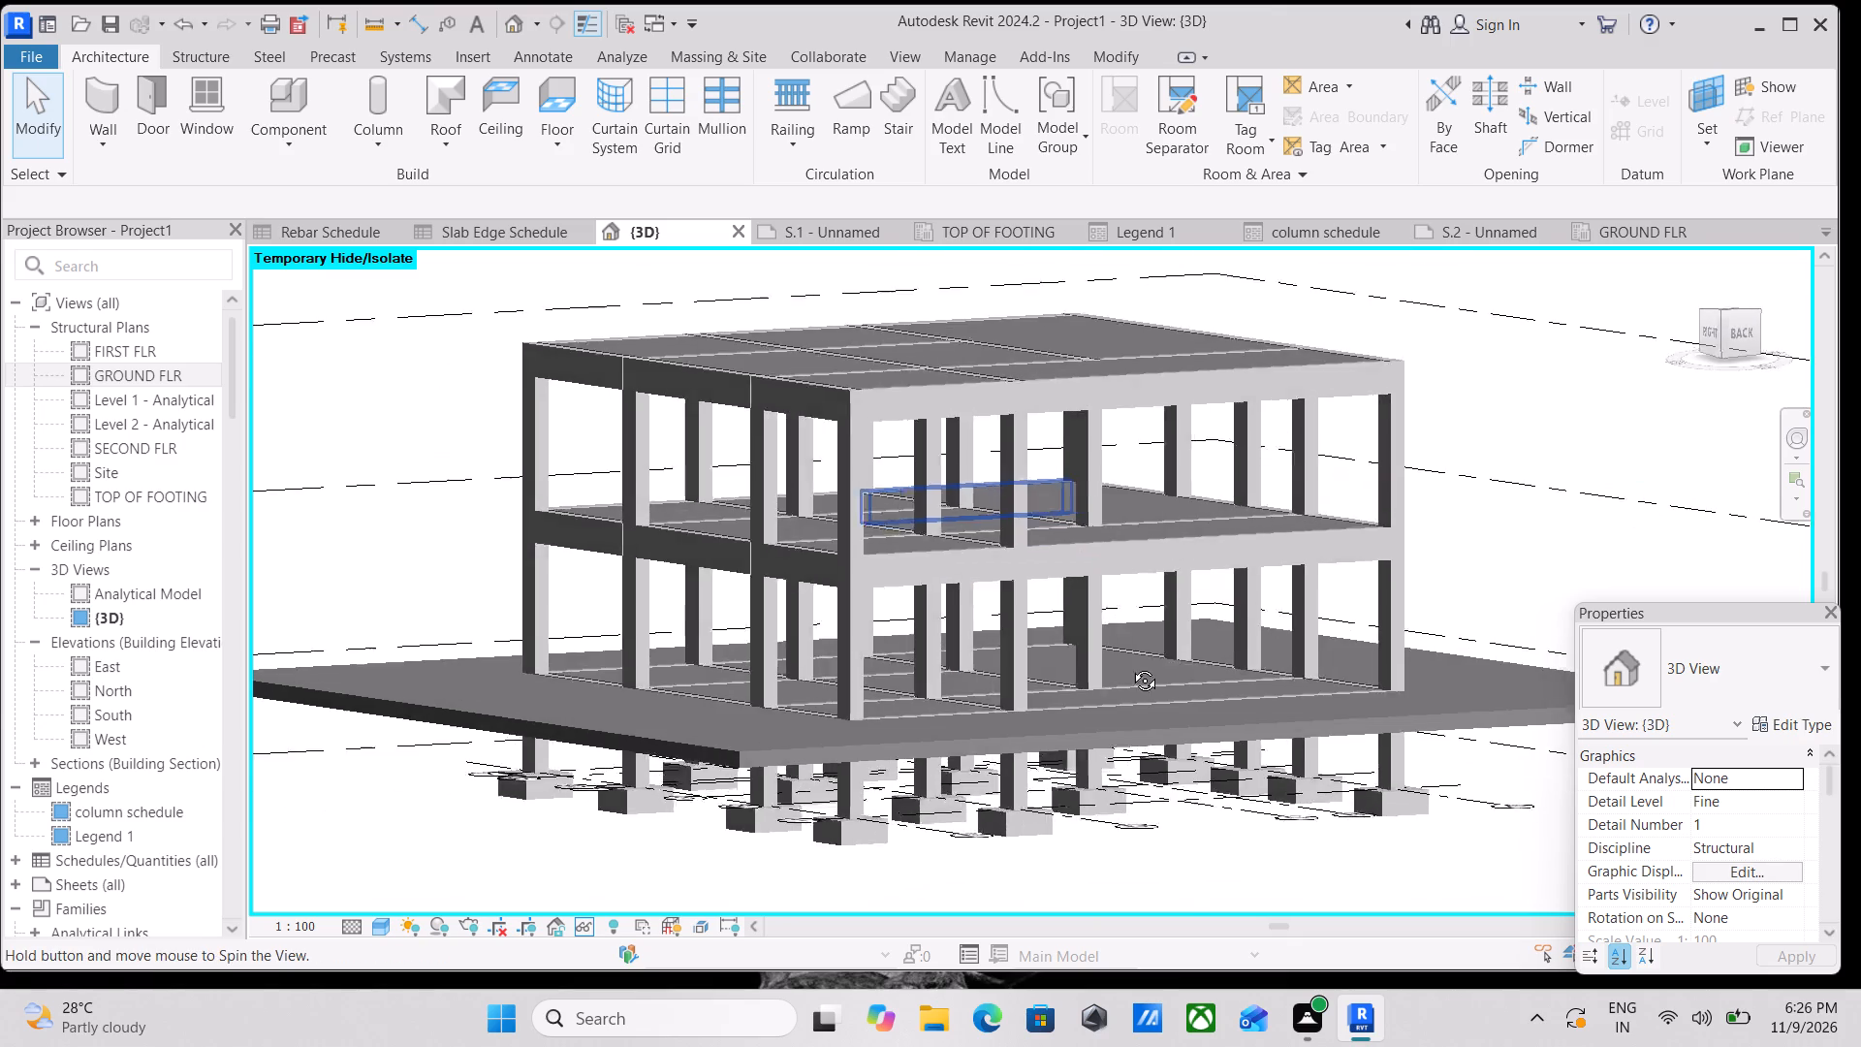
middle_drag(1130, 666, 932, 634)
middle_drag(1043, 713, 1189, 756)
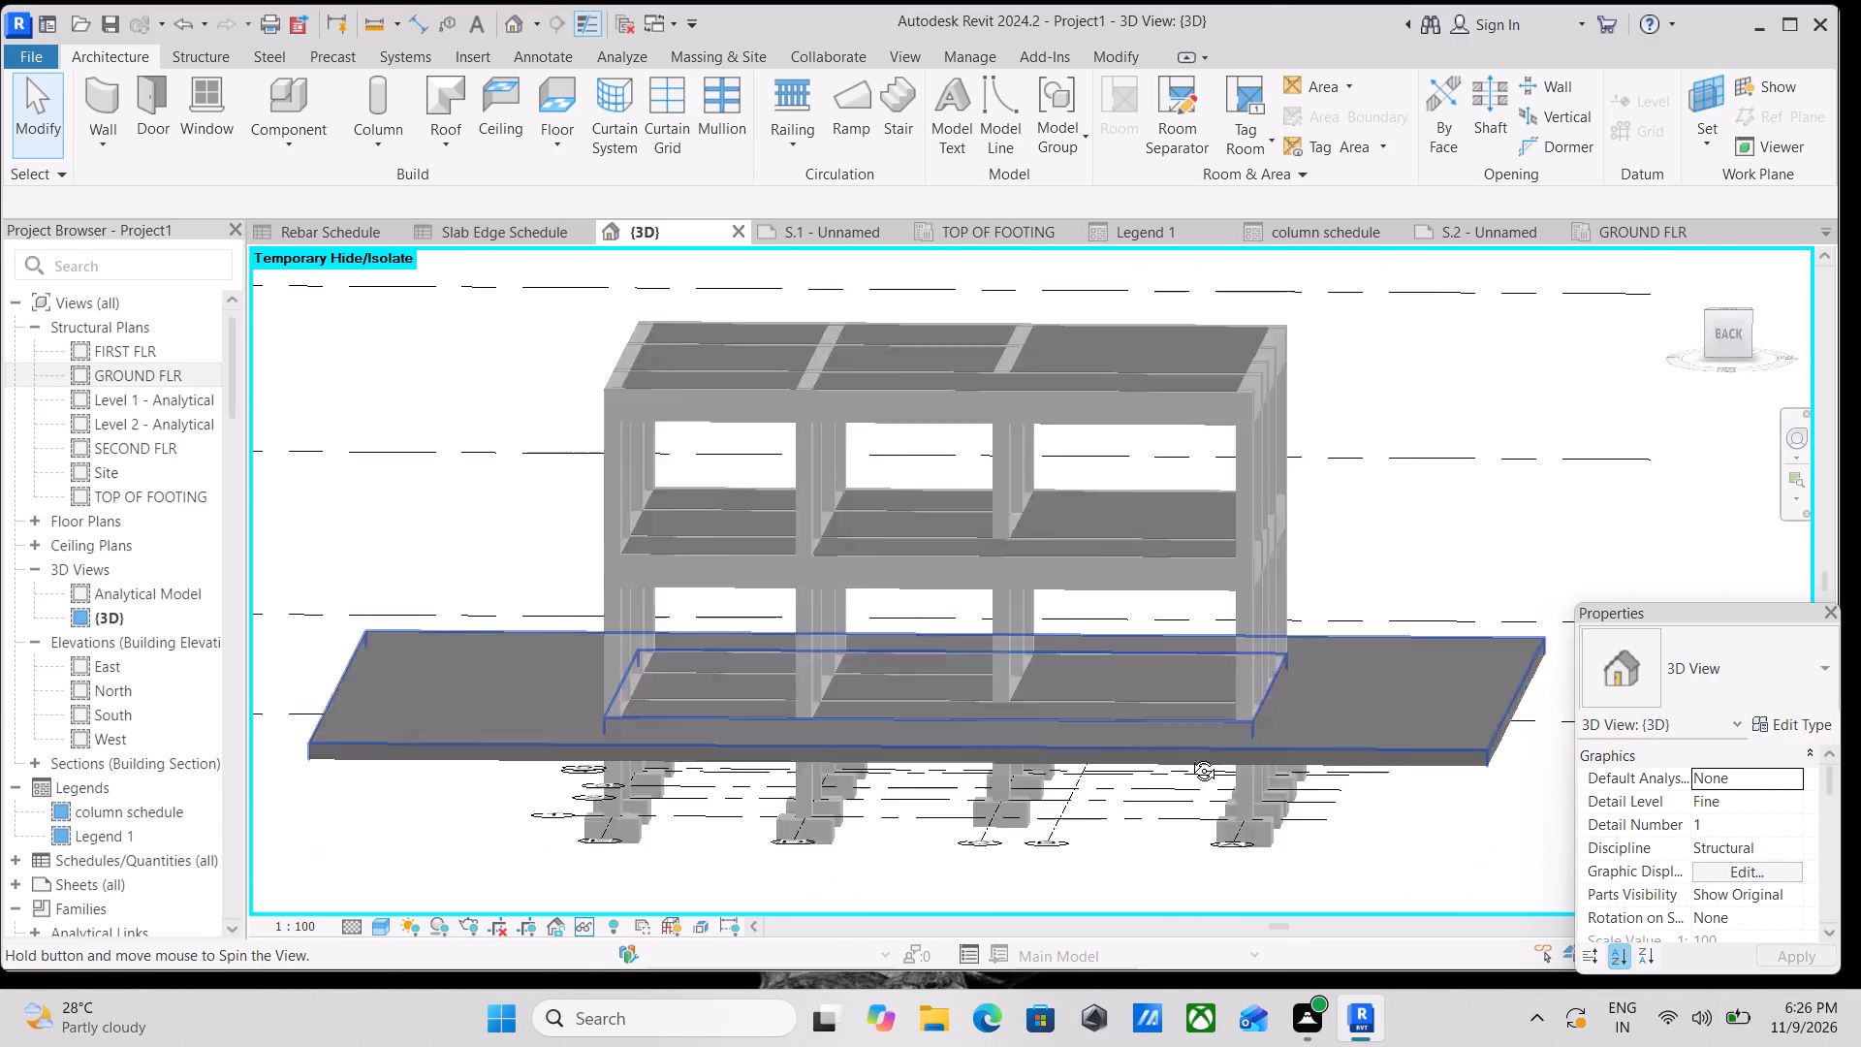
middle_drag(1189, 756, 1239, 737)
middle_drag(1351, 719, 1050, 639)
shift+middle_drag(1395, 632, 1405, 565)
click(1425, 606)
shift+middle_drag(1169, 524, 1151, 704)
shift+scroll(1169, 524, down, 1)
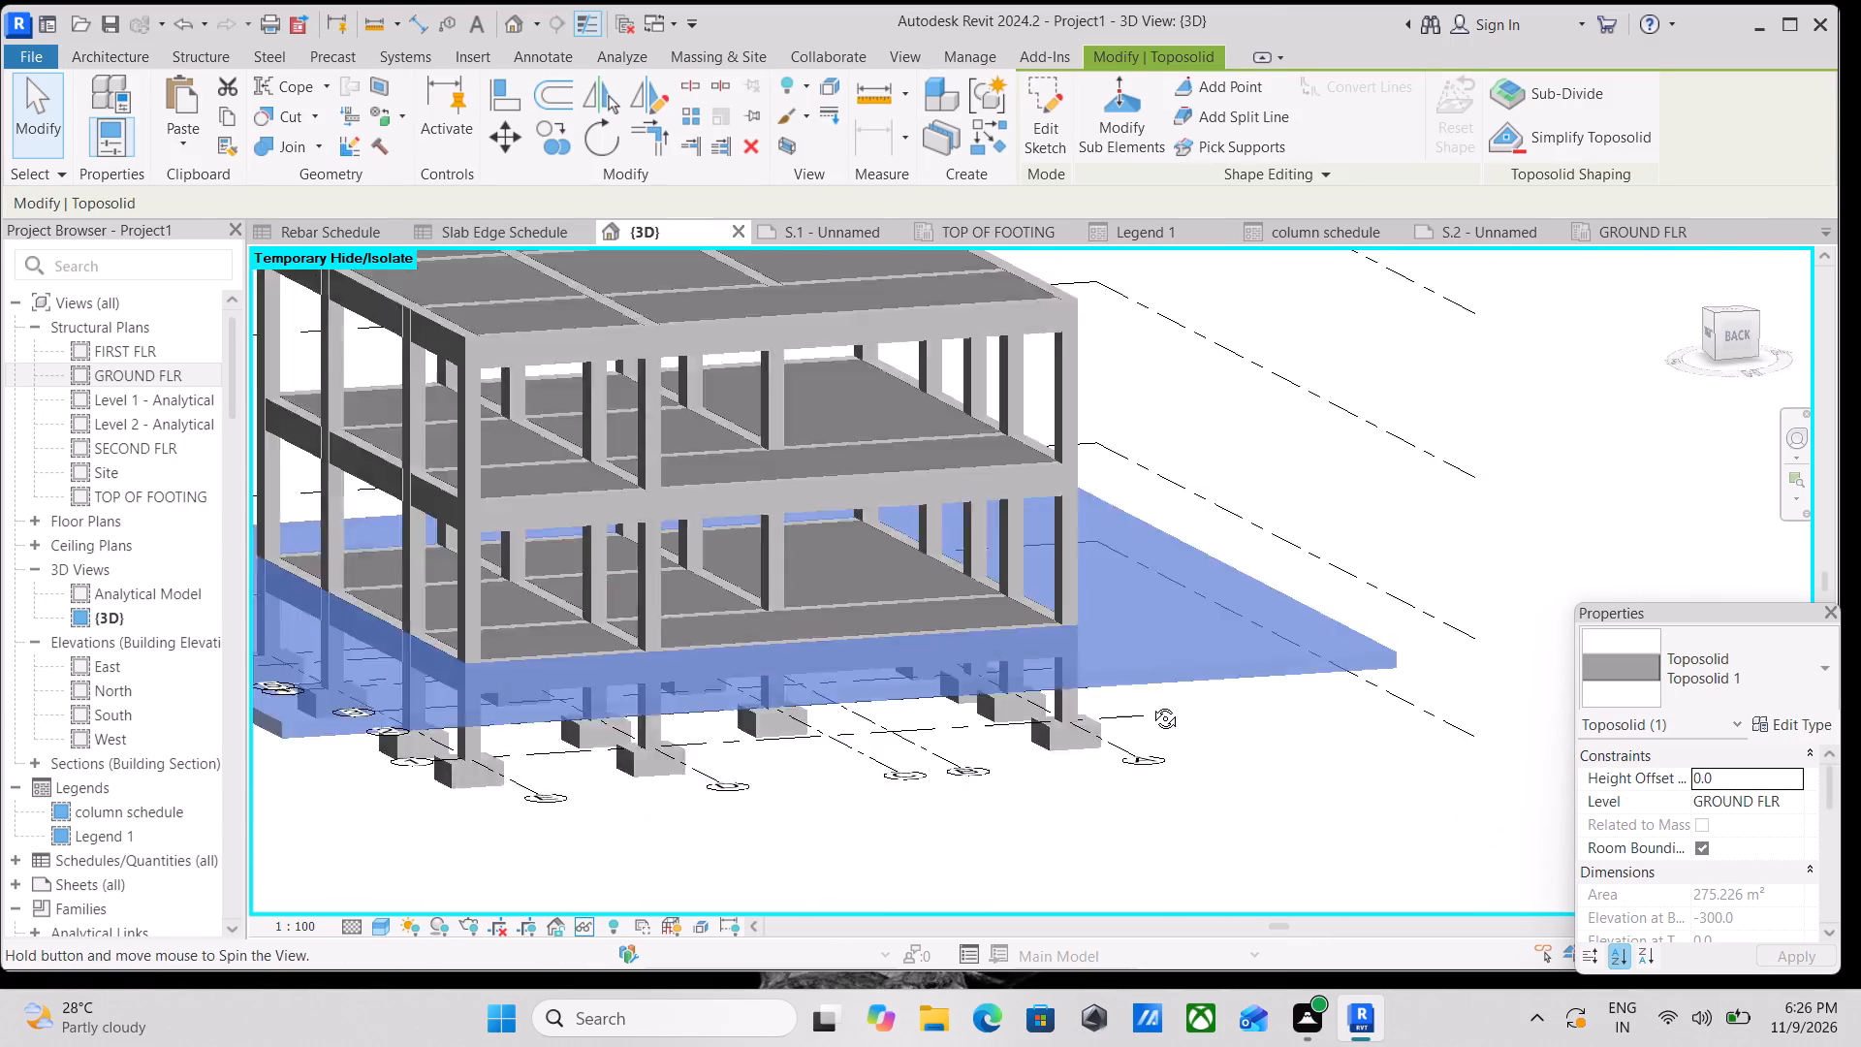
shift+middle_drag(1151, 704, 1151, 744)
shift+middle_drag(1114, 628, 763, 734)
scroll(763, 734, up, 1)
key(Escape)
scroll(760, 721, down, 3)
middle_drag(760, 721, 892, 663)
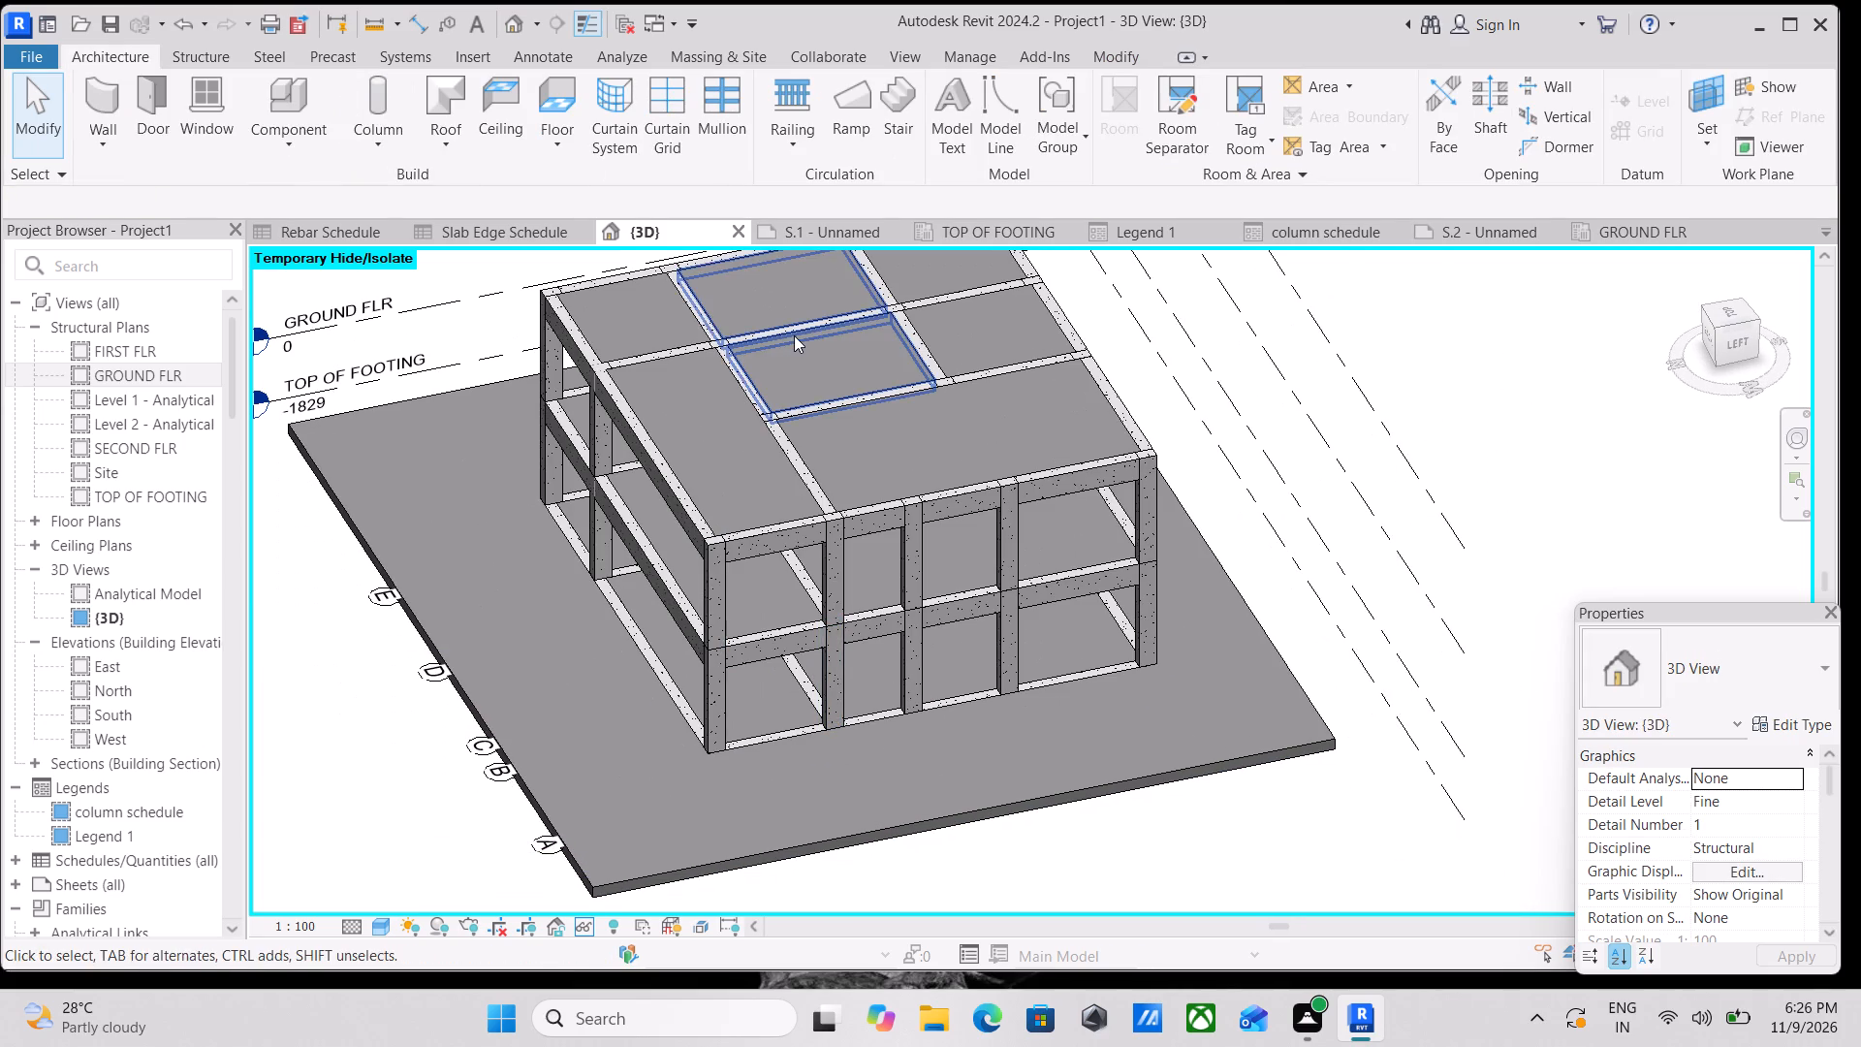
scroll(421, 441, up, 5)
middle_drag(364, 495, 512, 611)
scroll(805, 563, down, 2)
middle_drag(798, 567, 329, 627)
scroll(851, 650, down, 3)
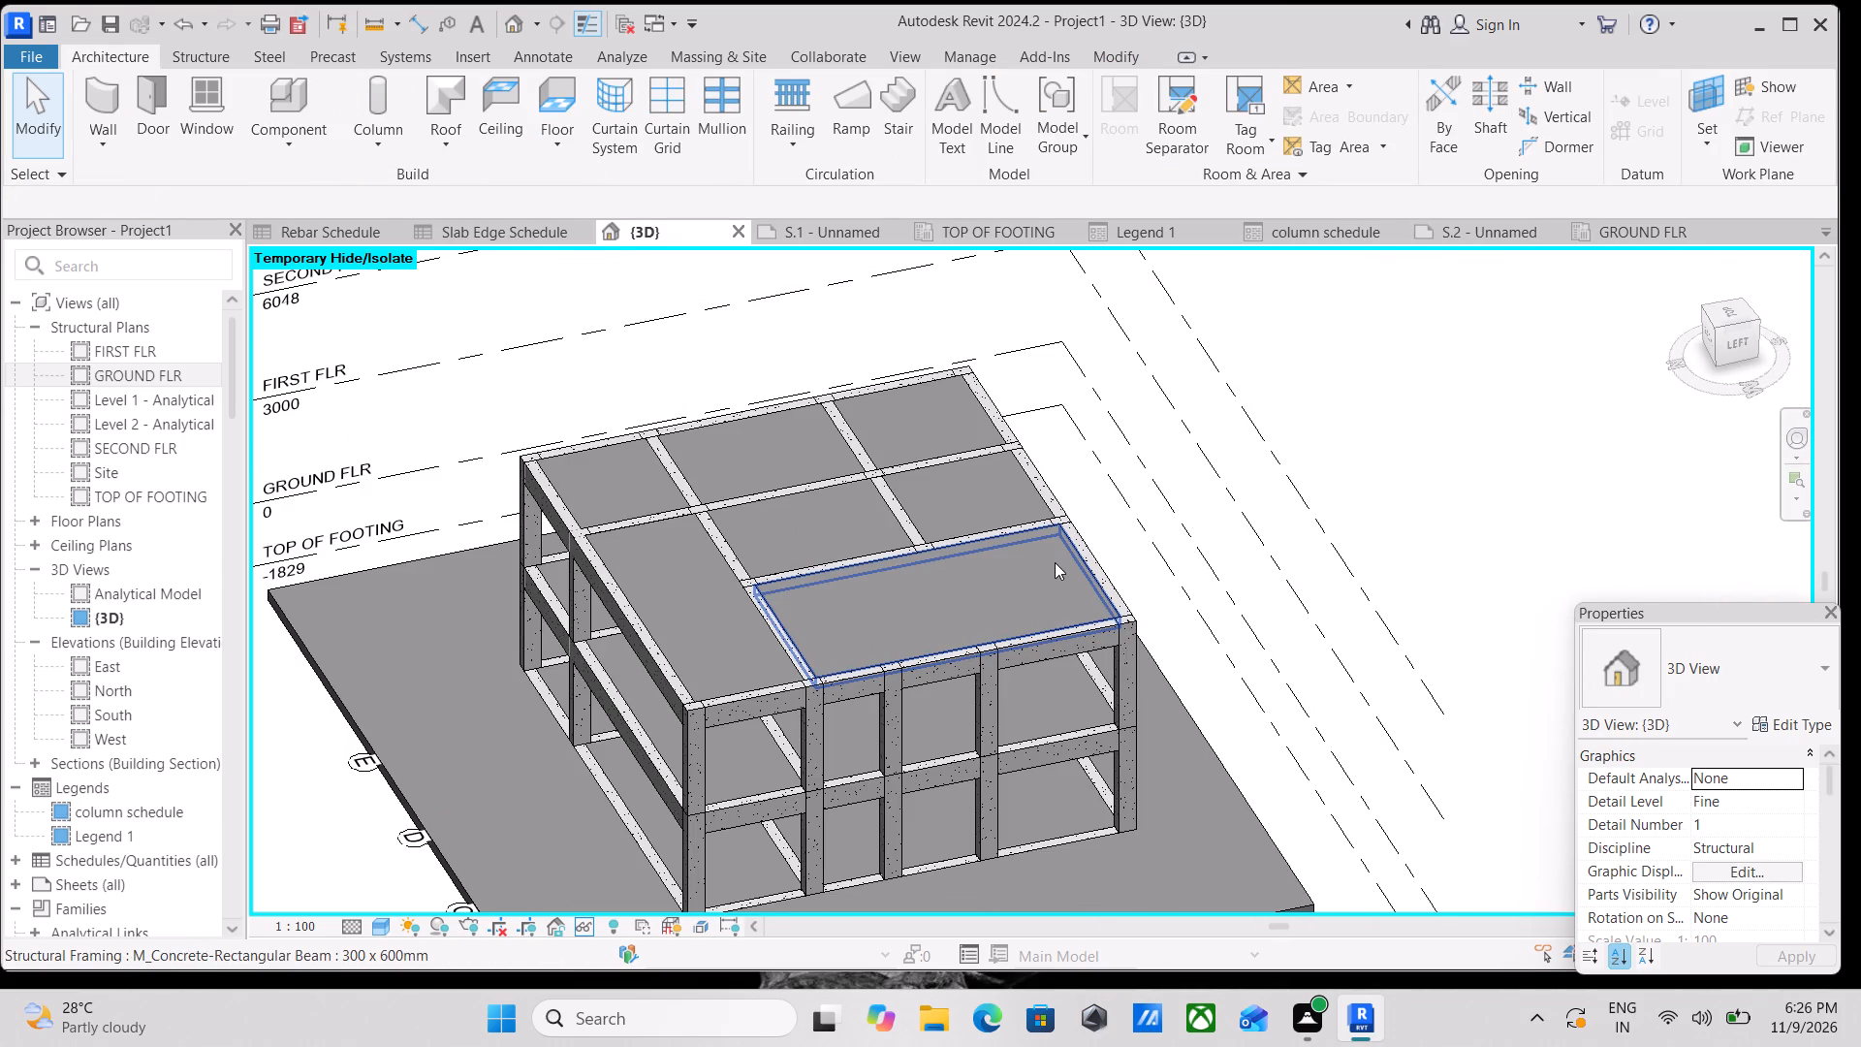
scroll(865, 890, up, 1)
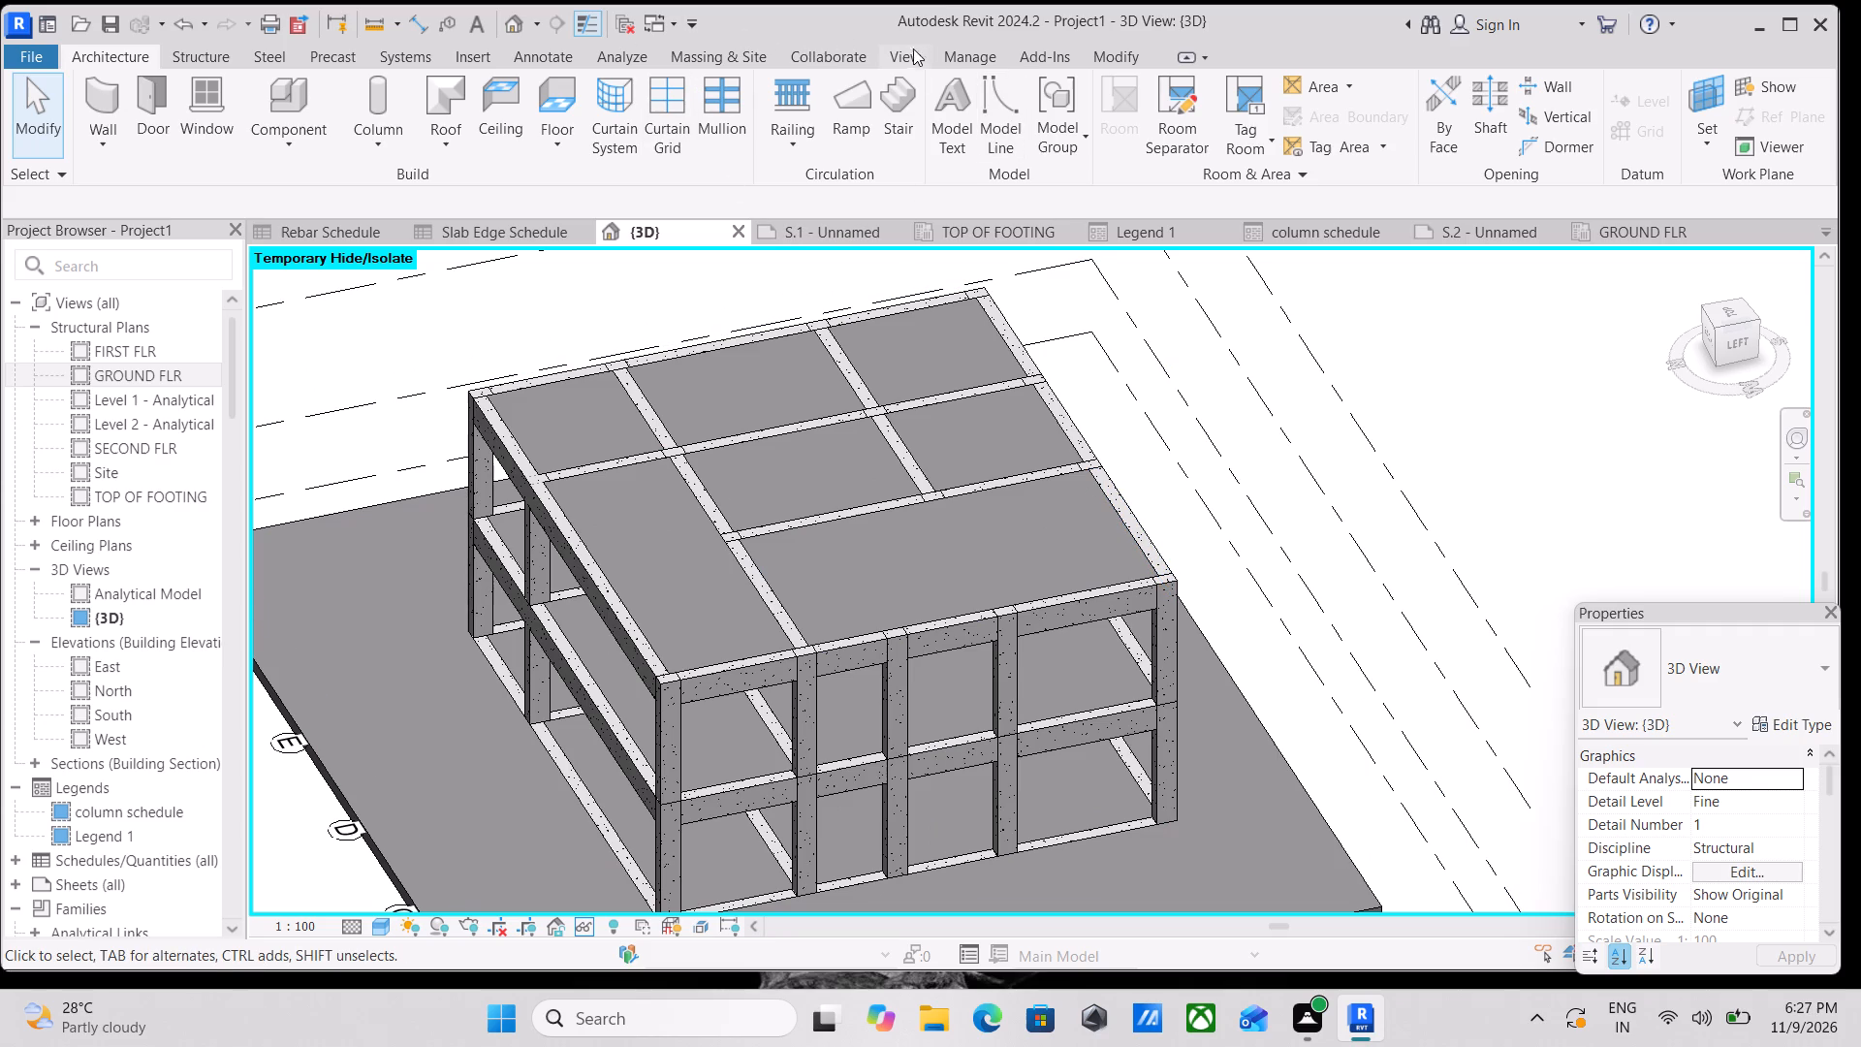
Browse the Entourage families available to load, previewing M_RPC Female and M_RPC Notebook Computer, check the Desktop locations, and load nothing.
click(961, 52)
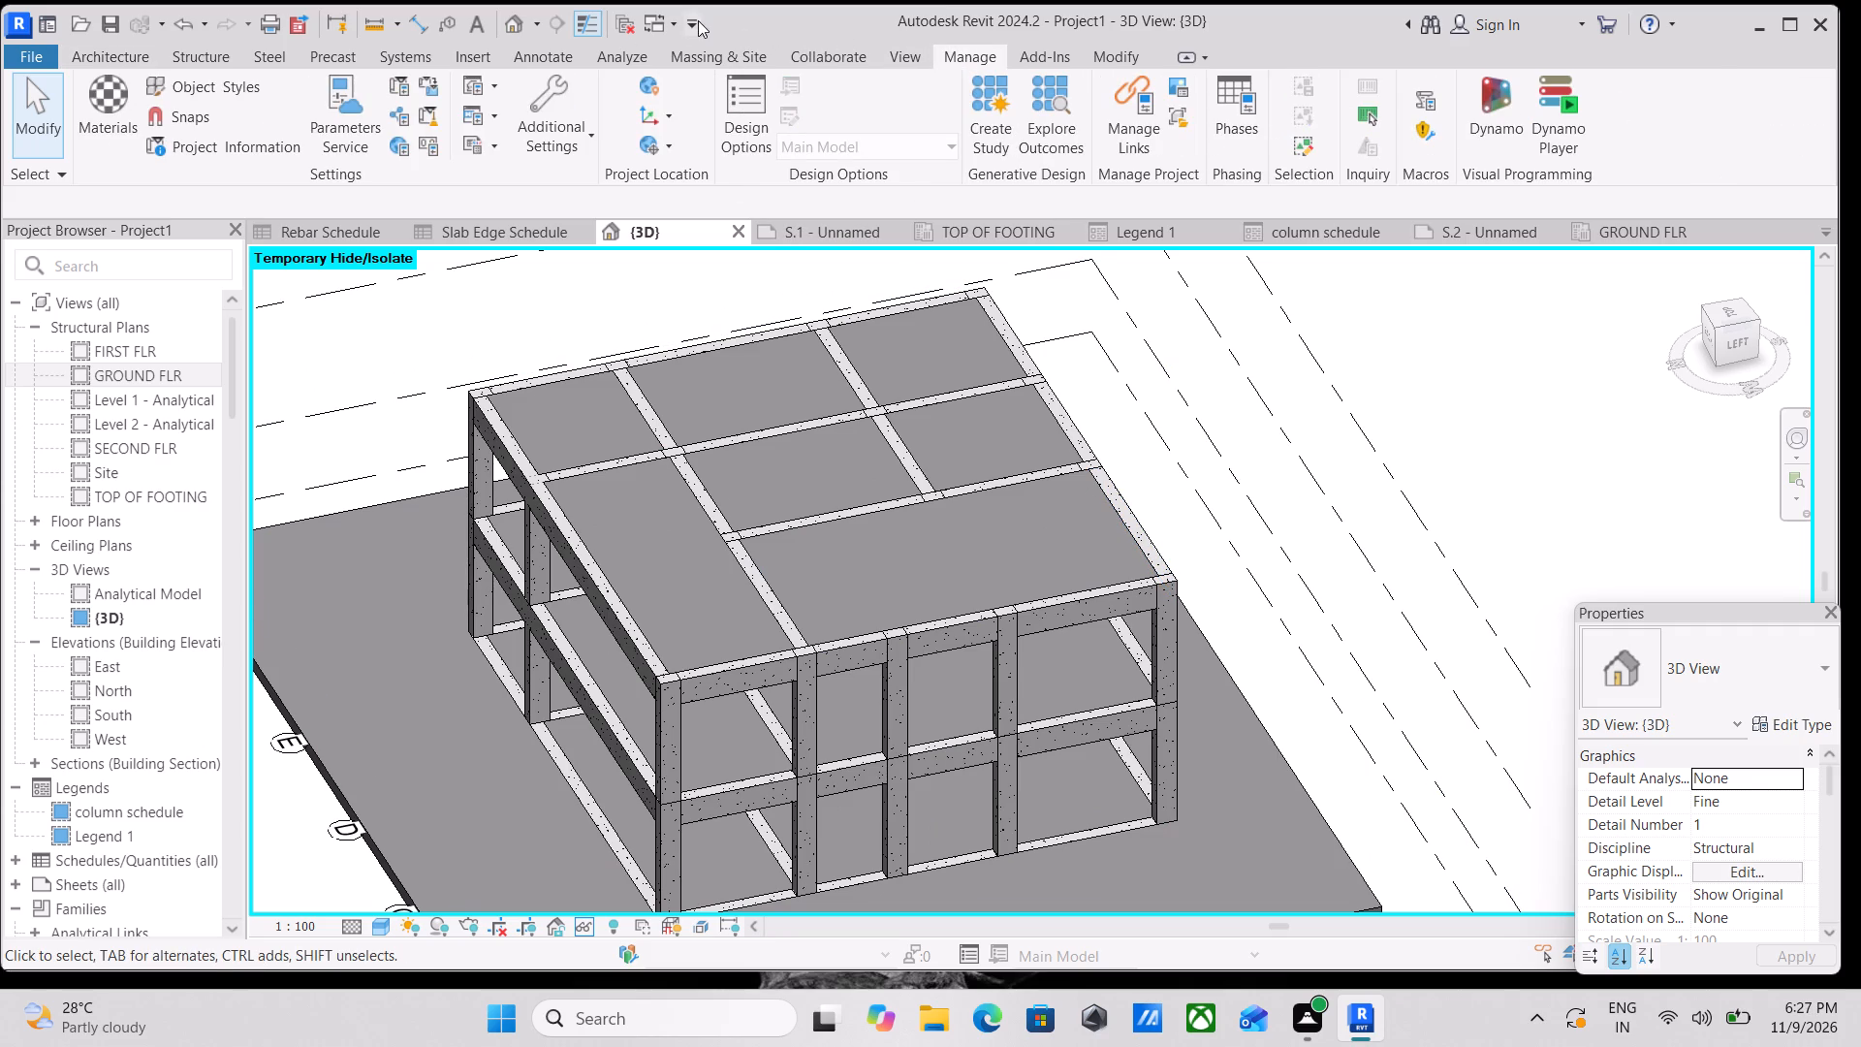
click(473, 49)
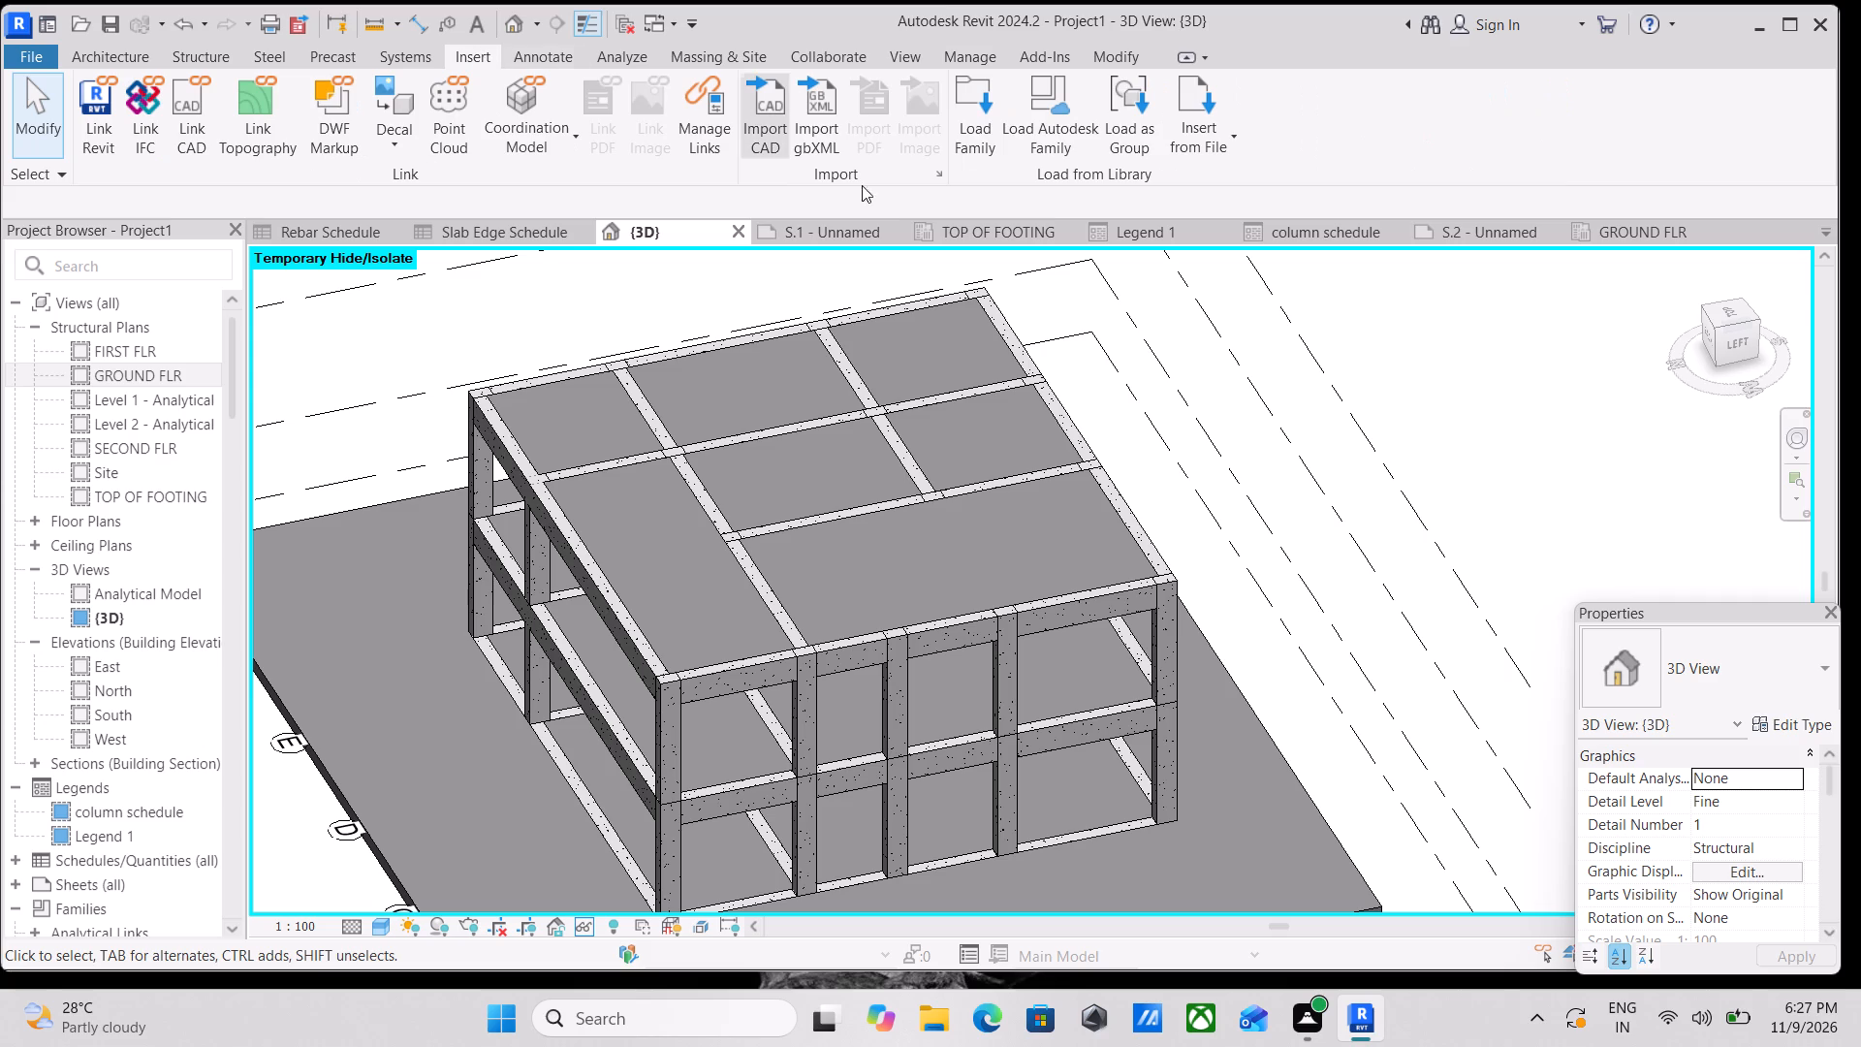
click(980, 113)
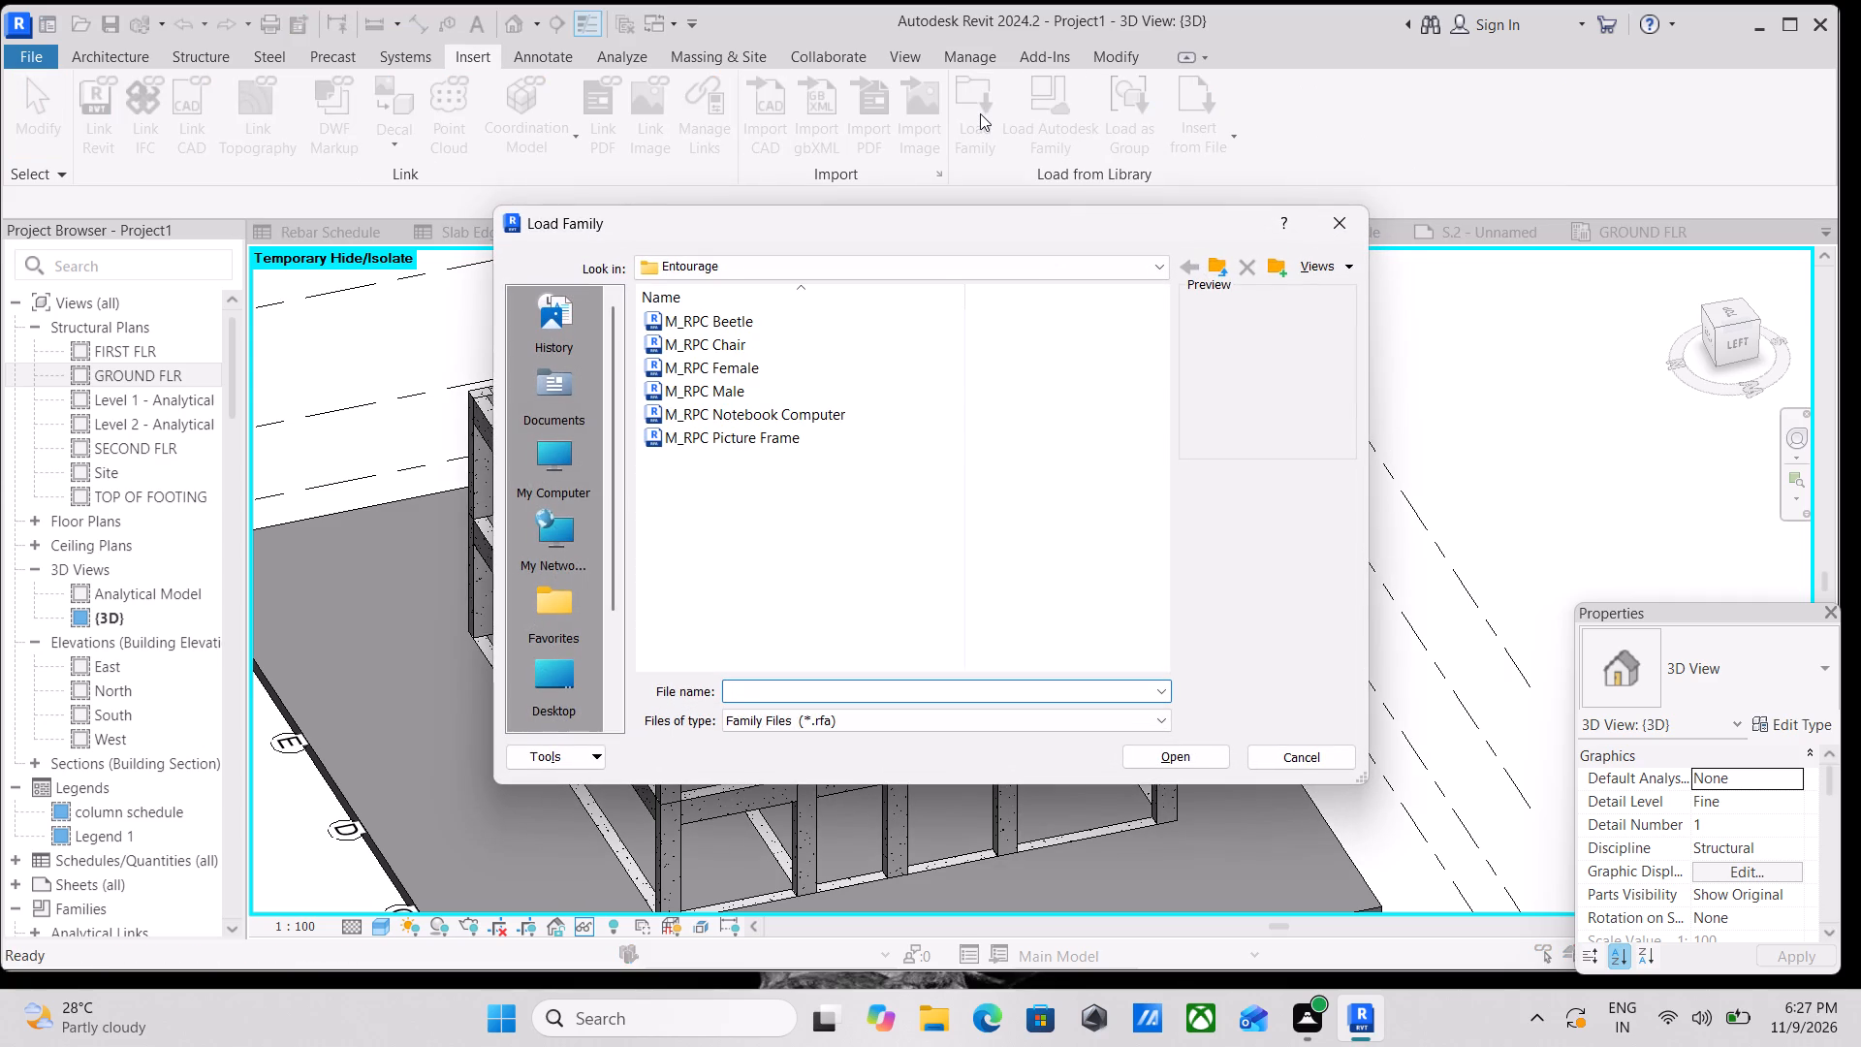
click(744, 364)
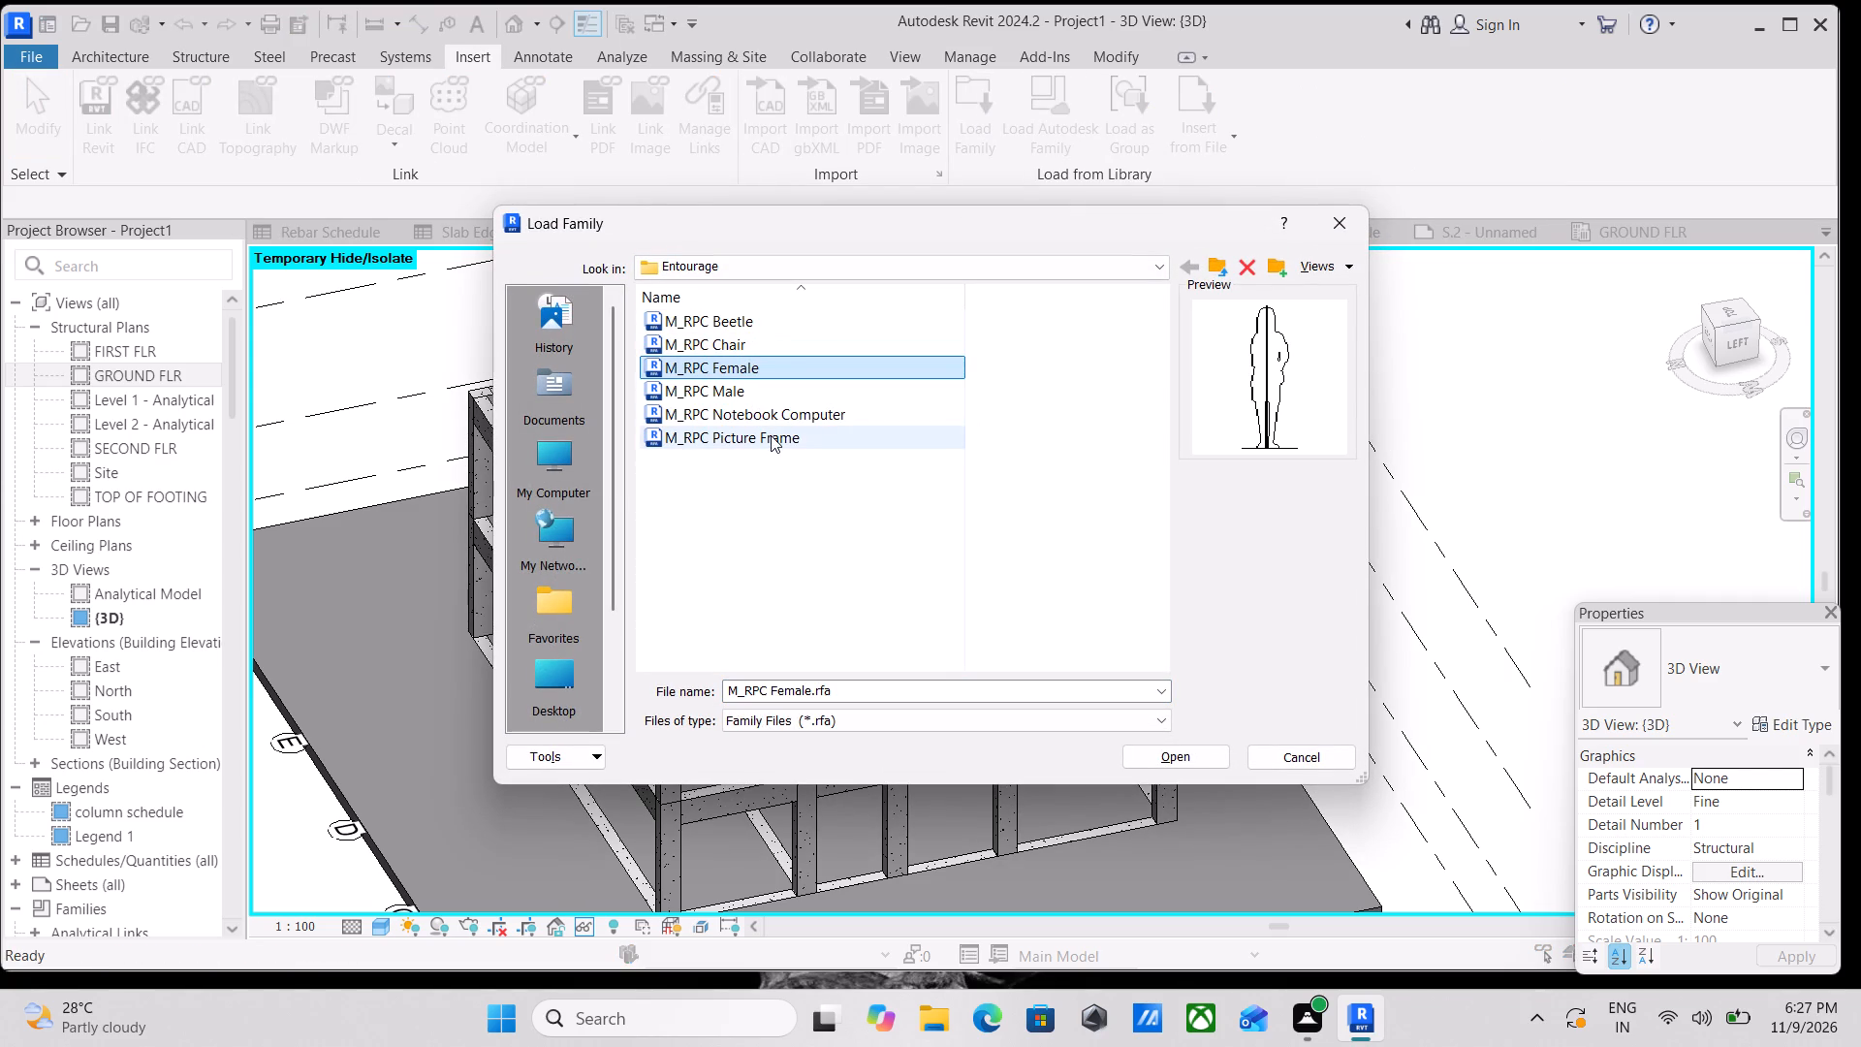
click(771, 435)
click(788, 397)
click(784, 419)
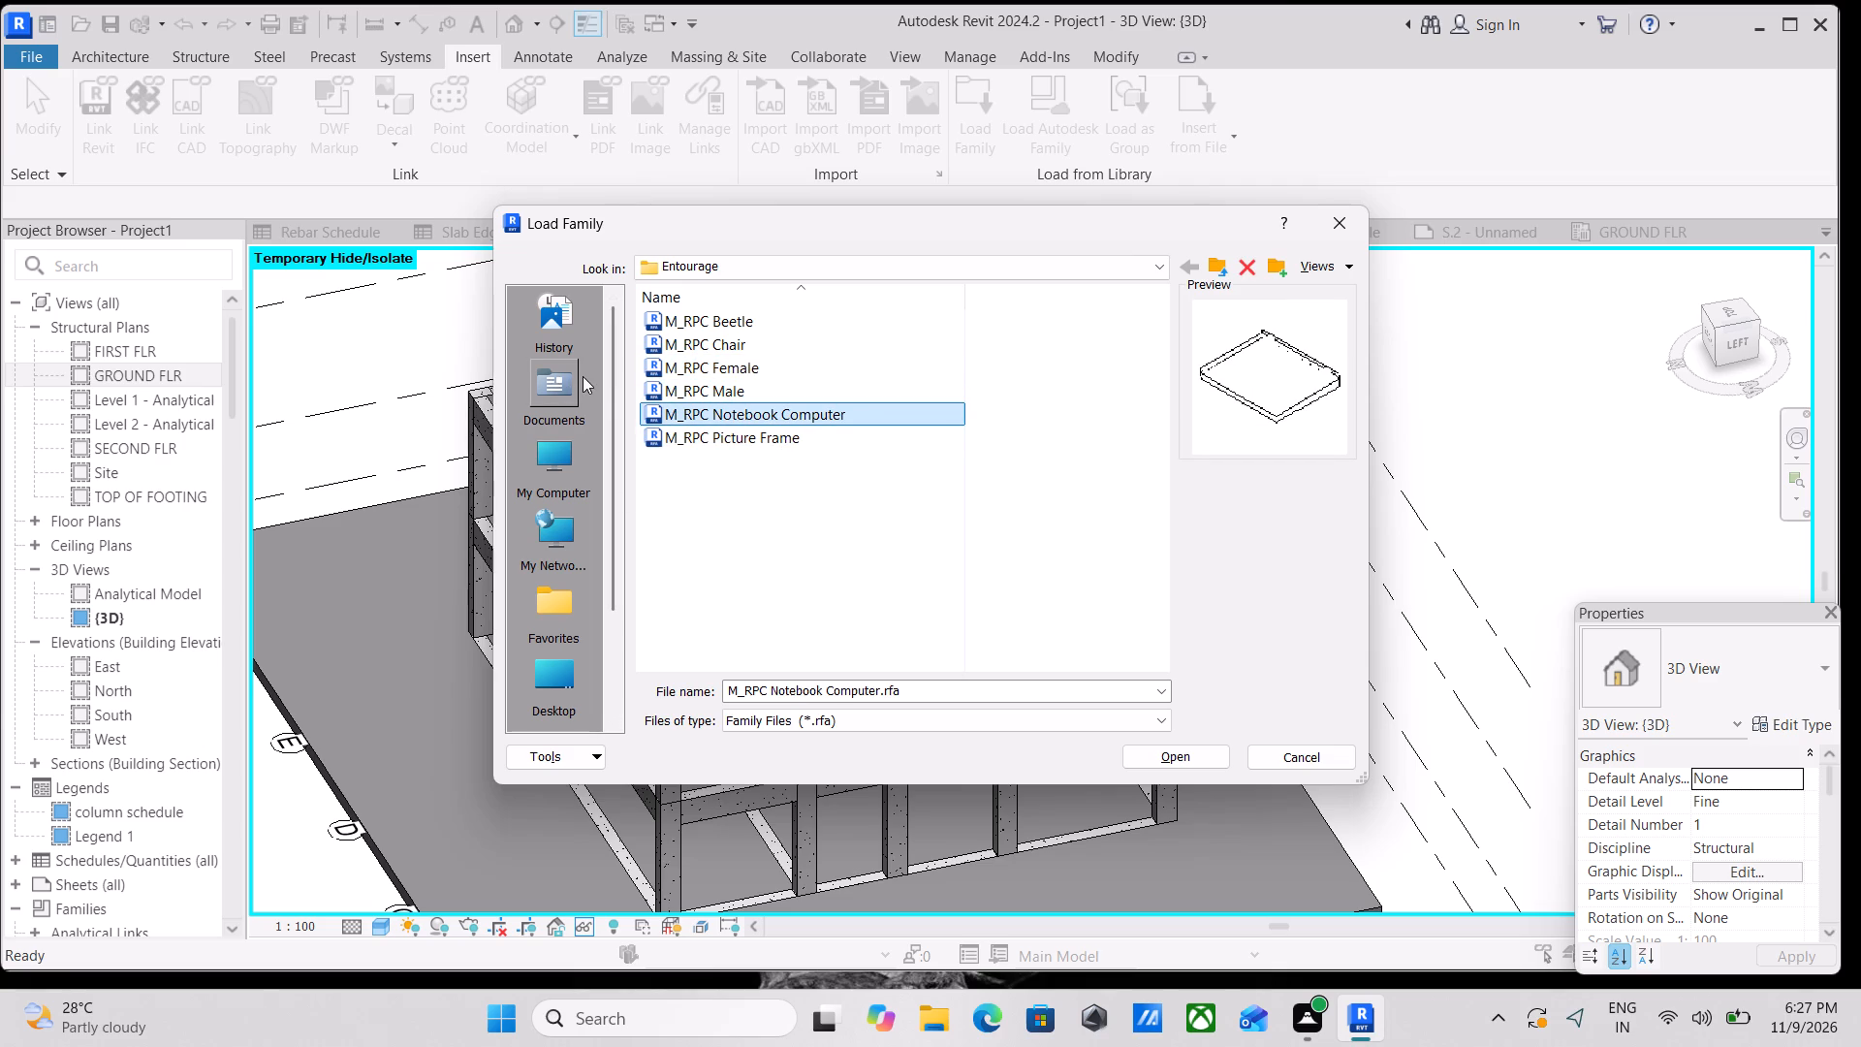
scroll(527, 550, down, 2)
double_click(559, 535)
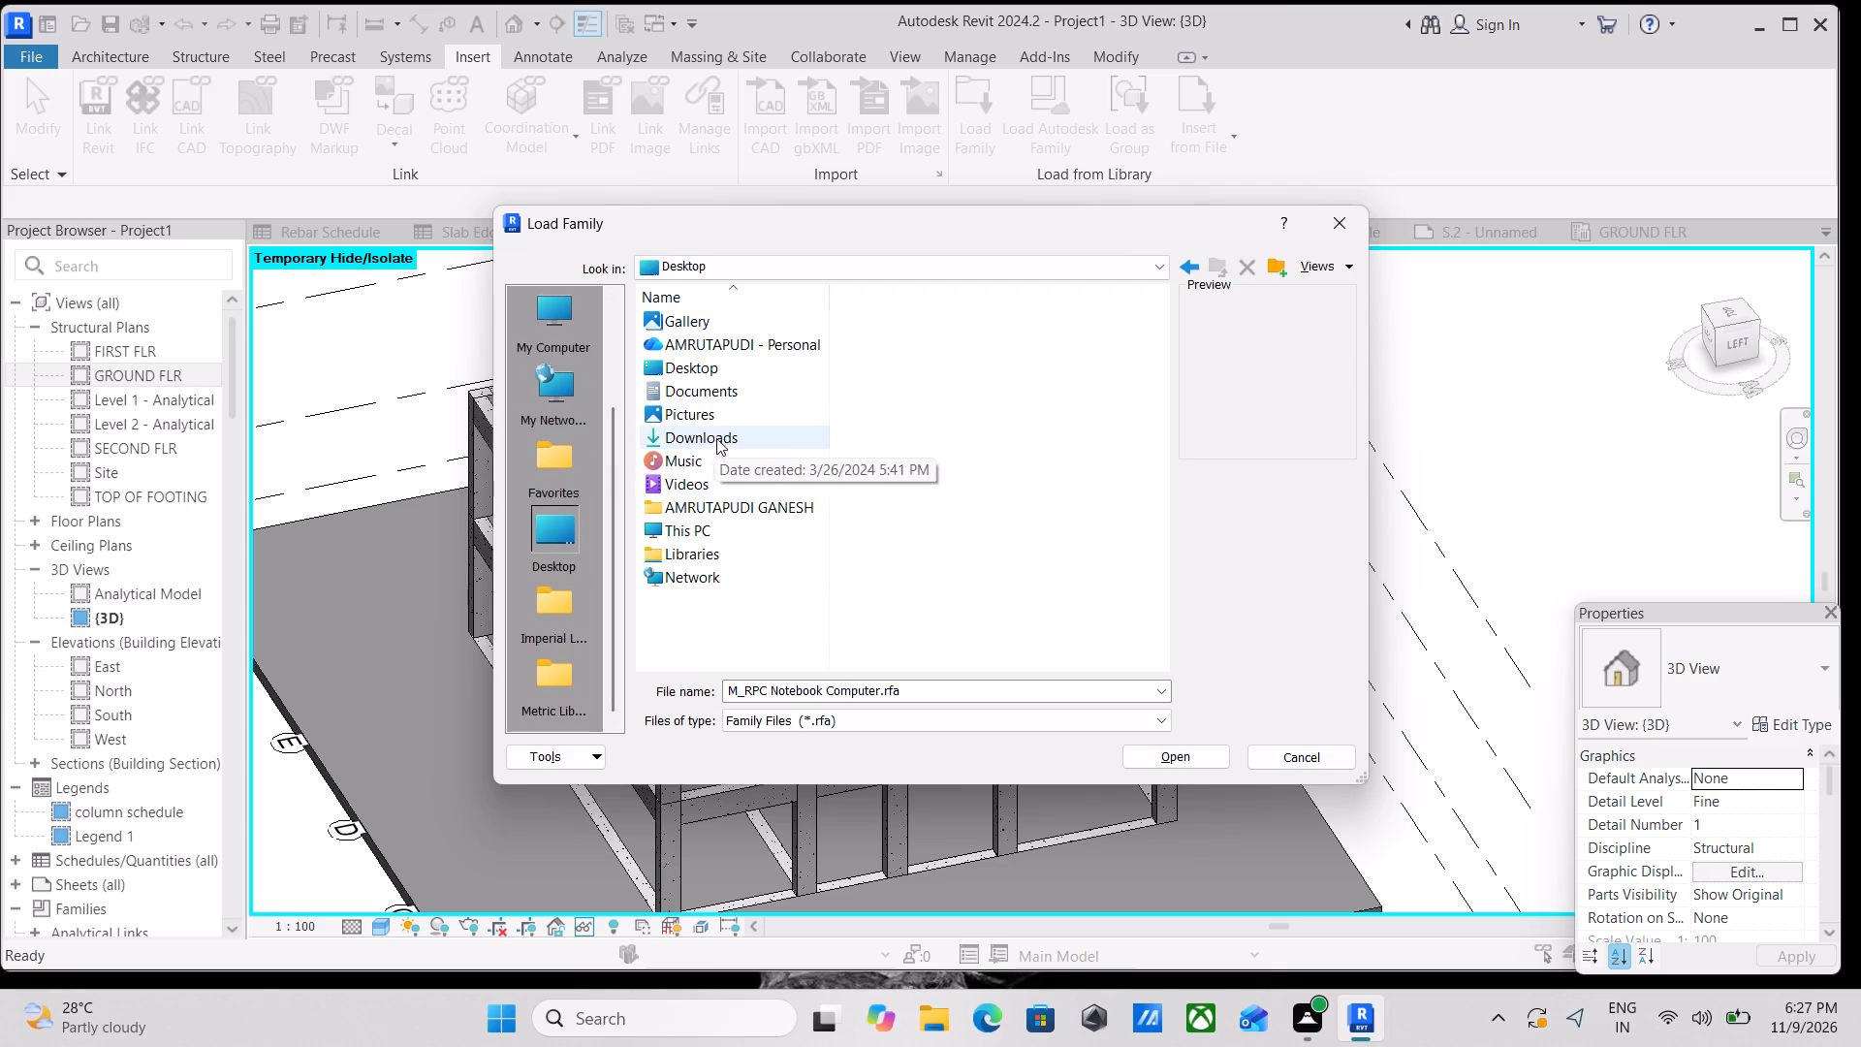
click(1197, 258)
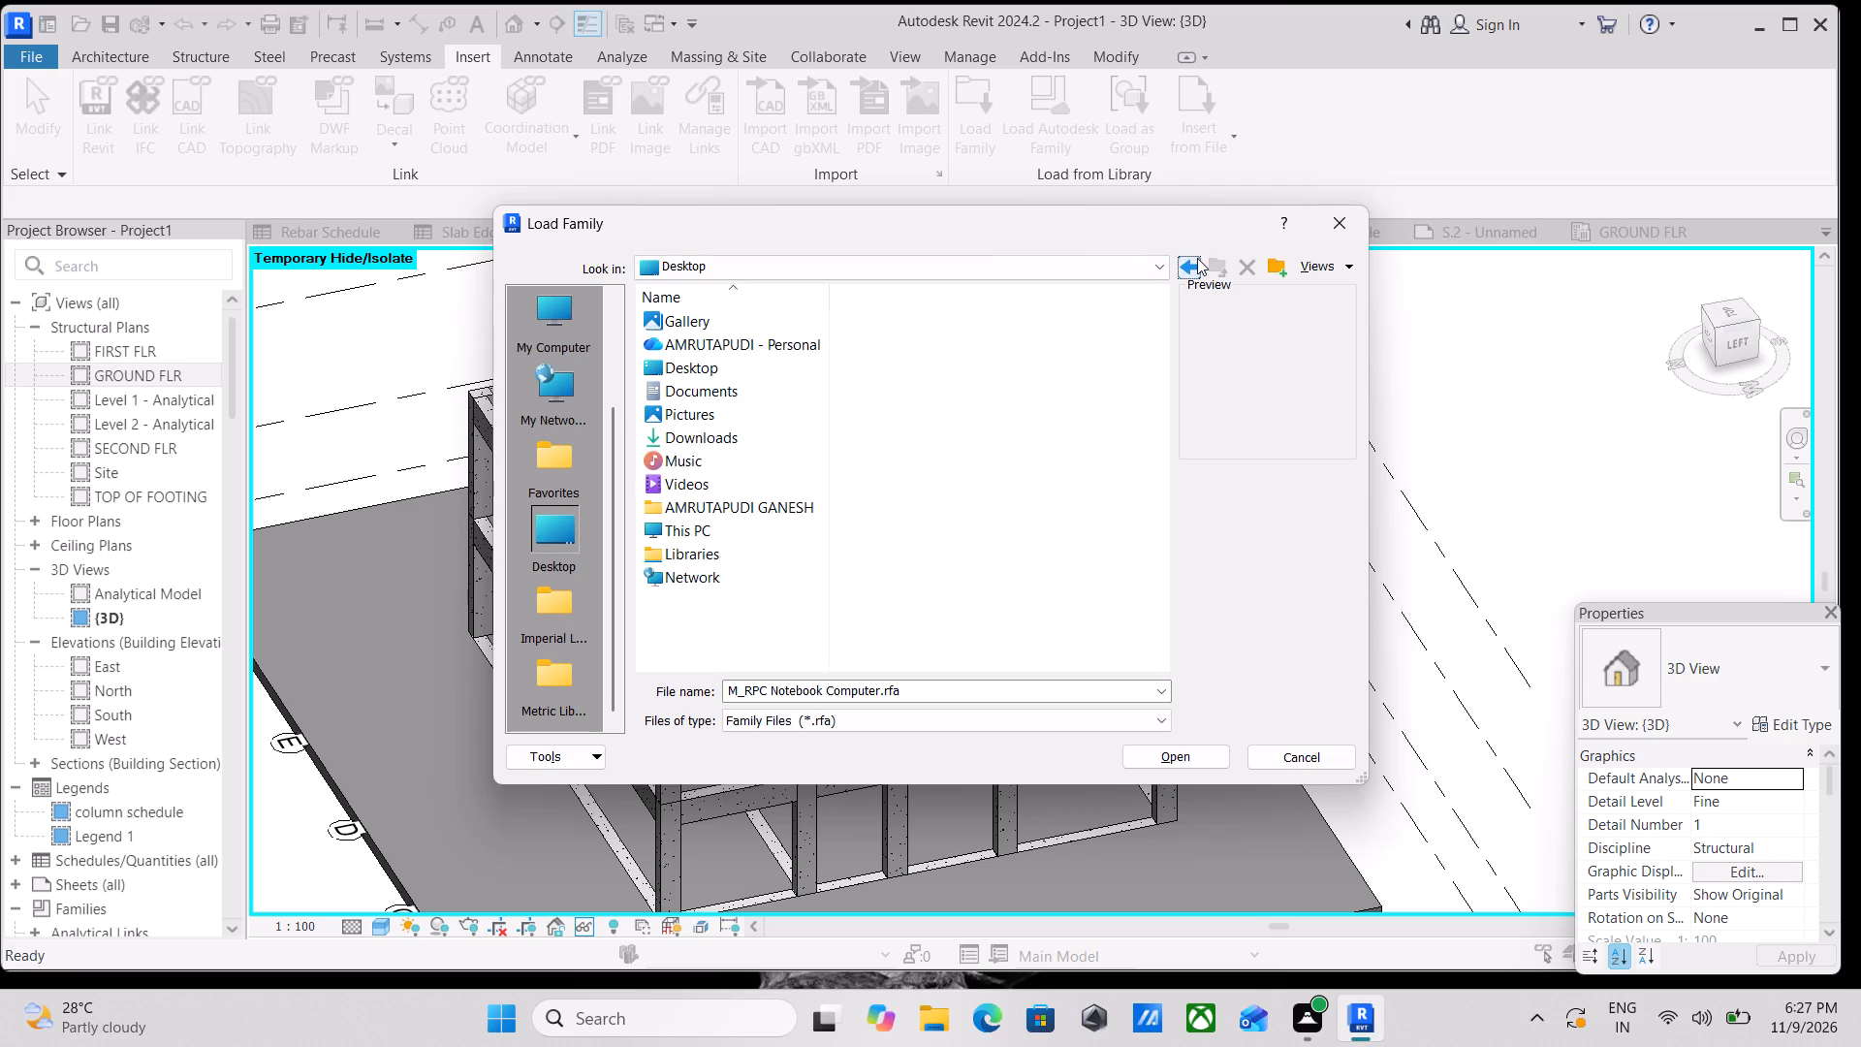
click(1187, 258)
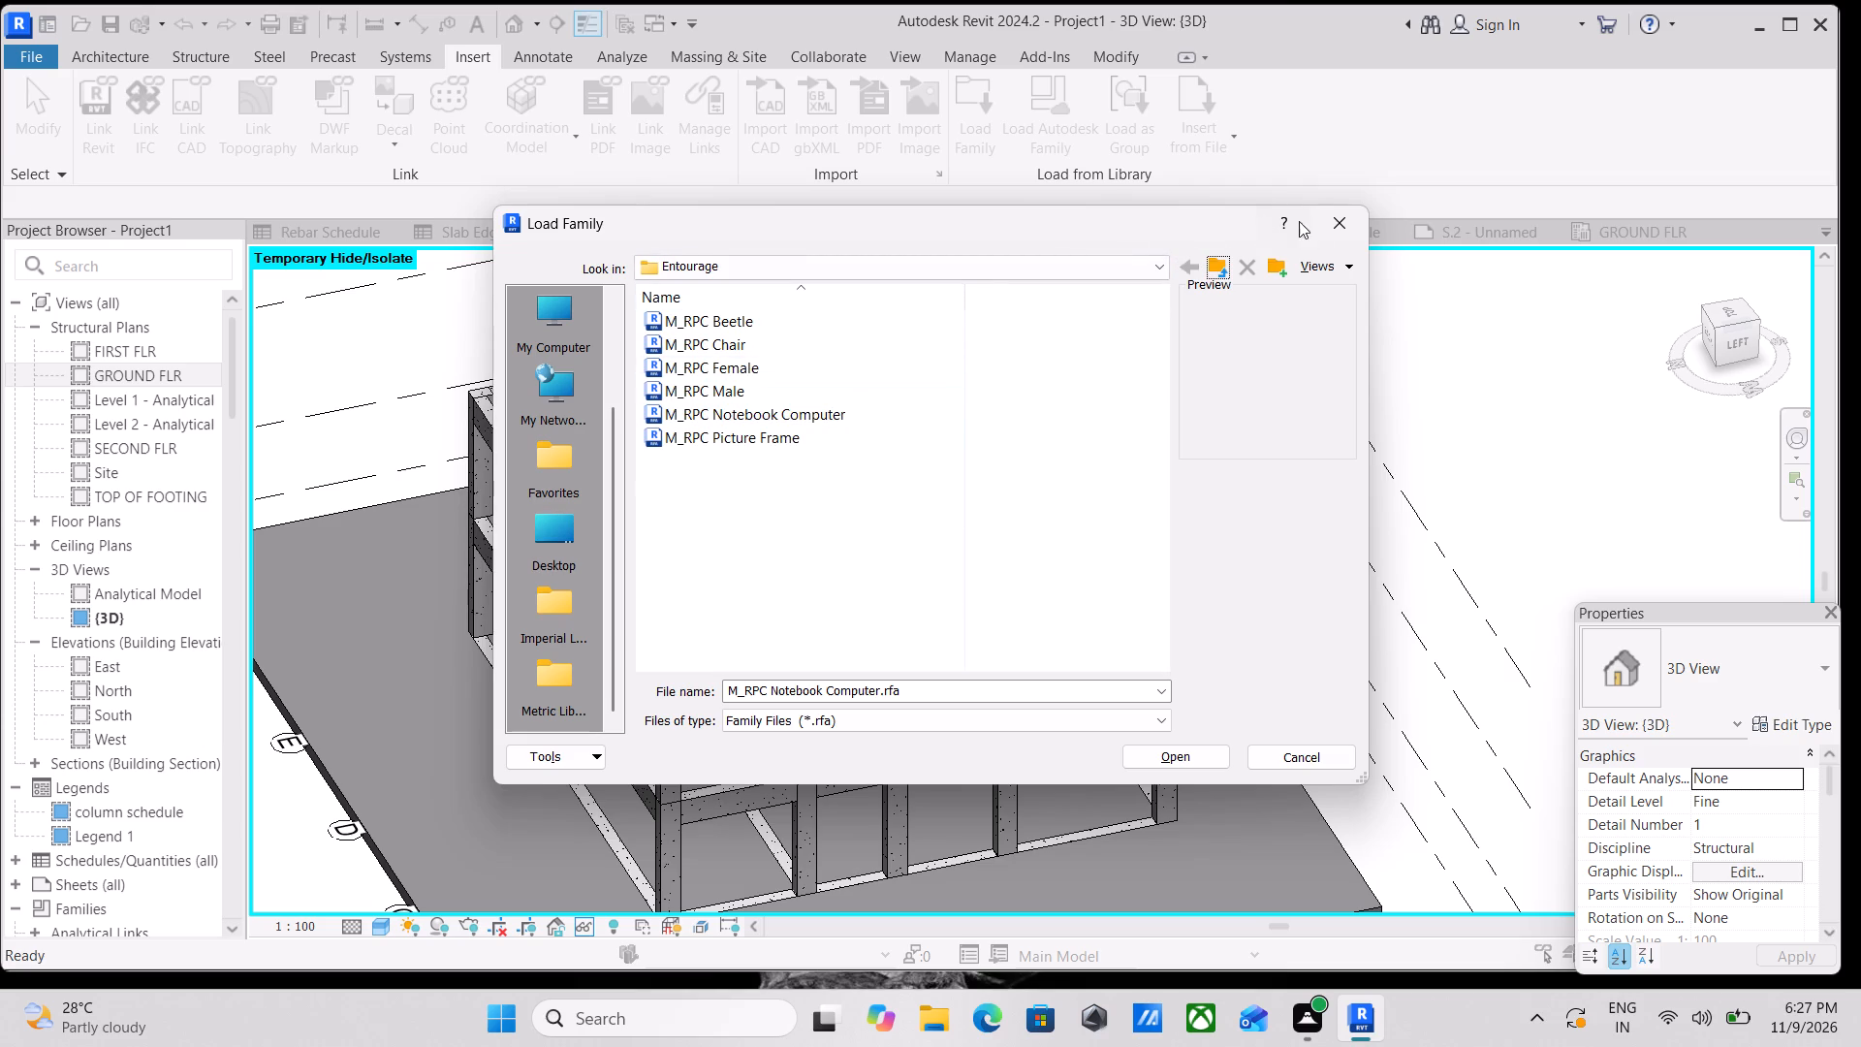
click(1325, 224)
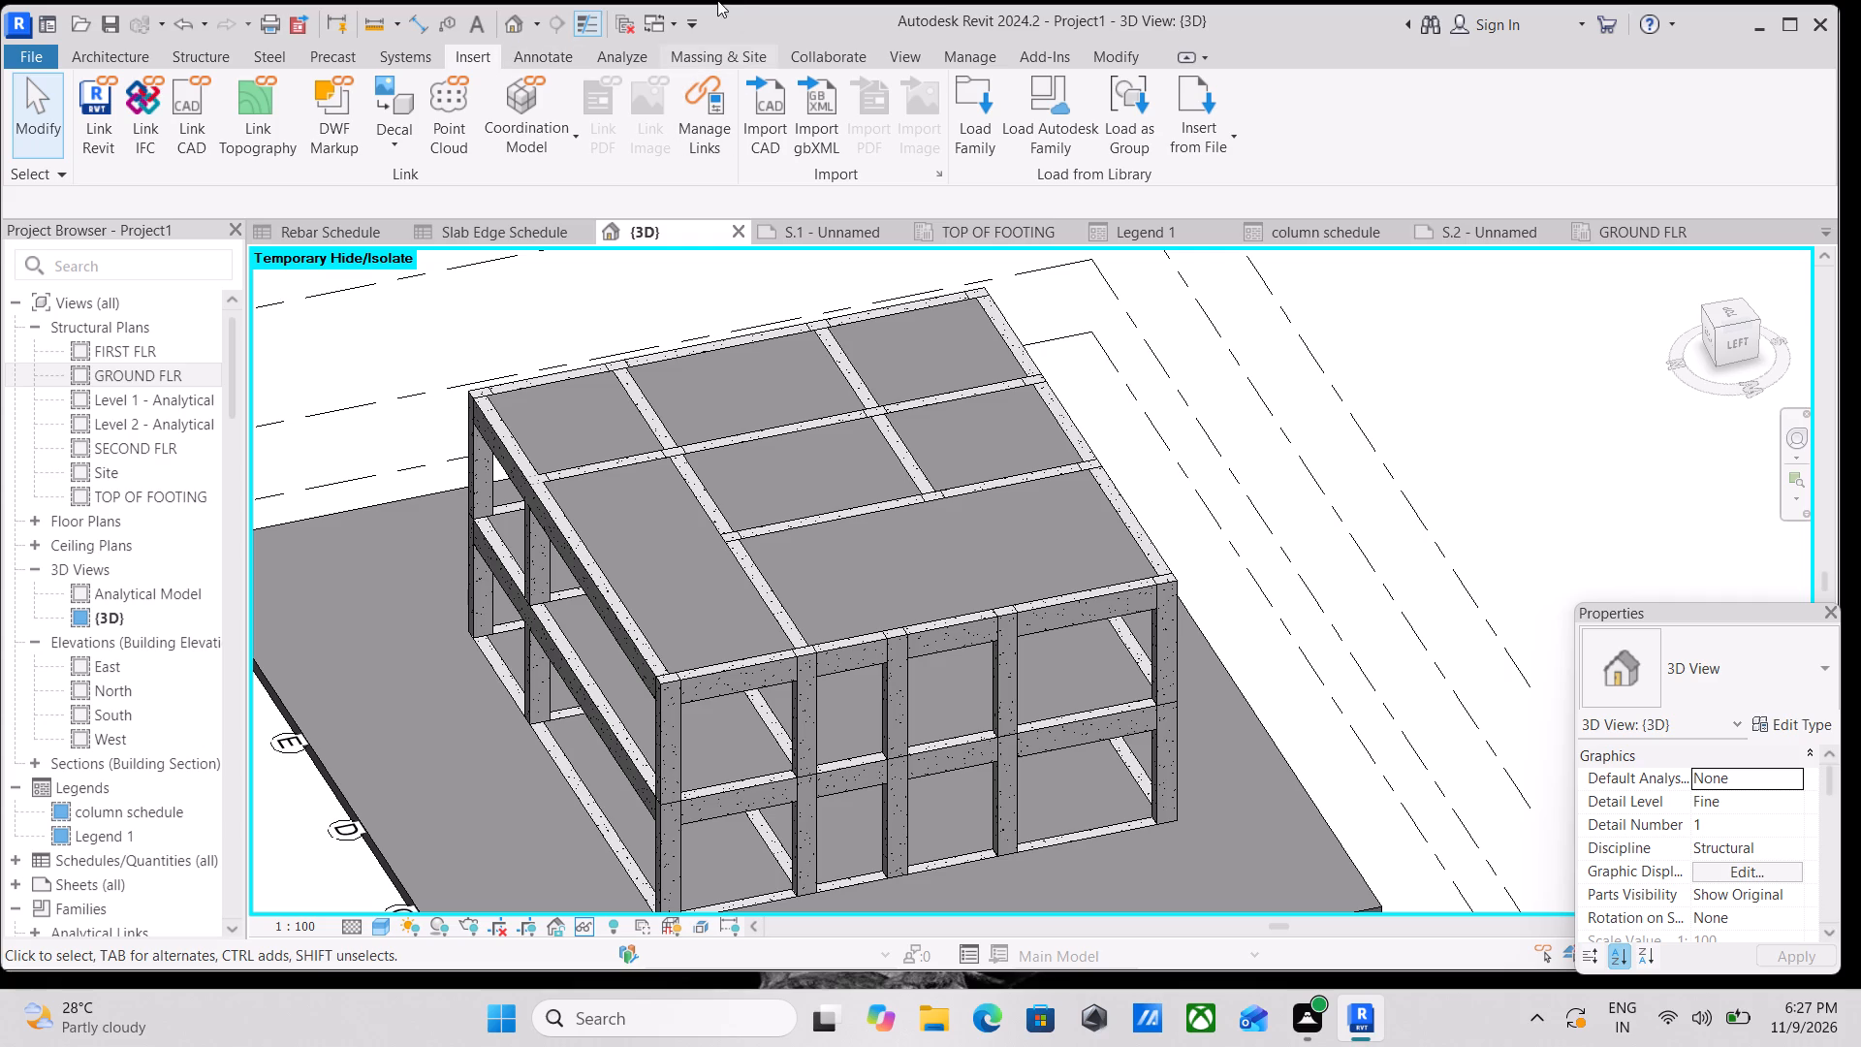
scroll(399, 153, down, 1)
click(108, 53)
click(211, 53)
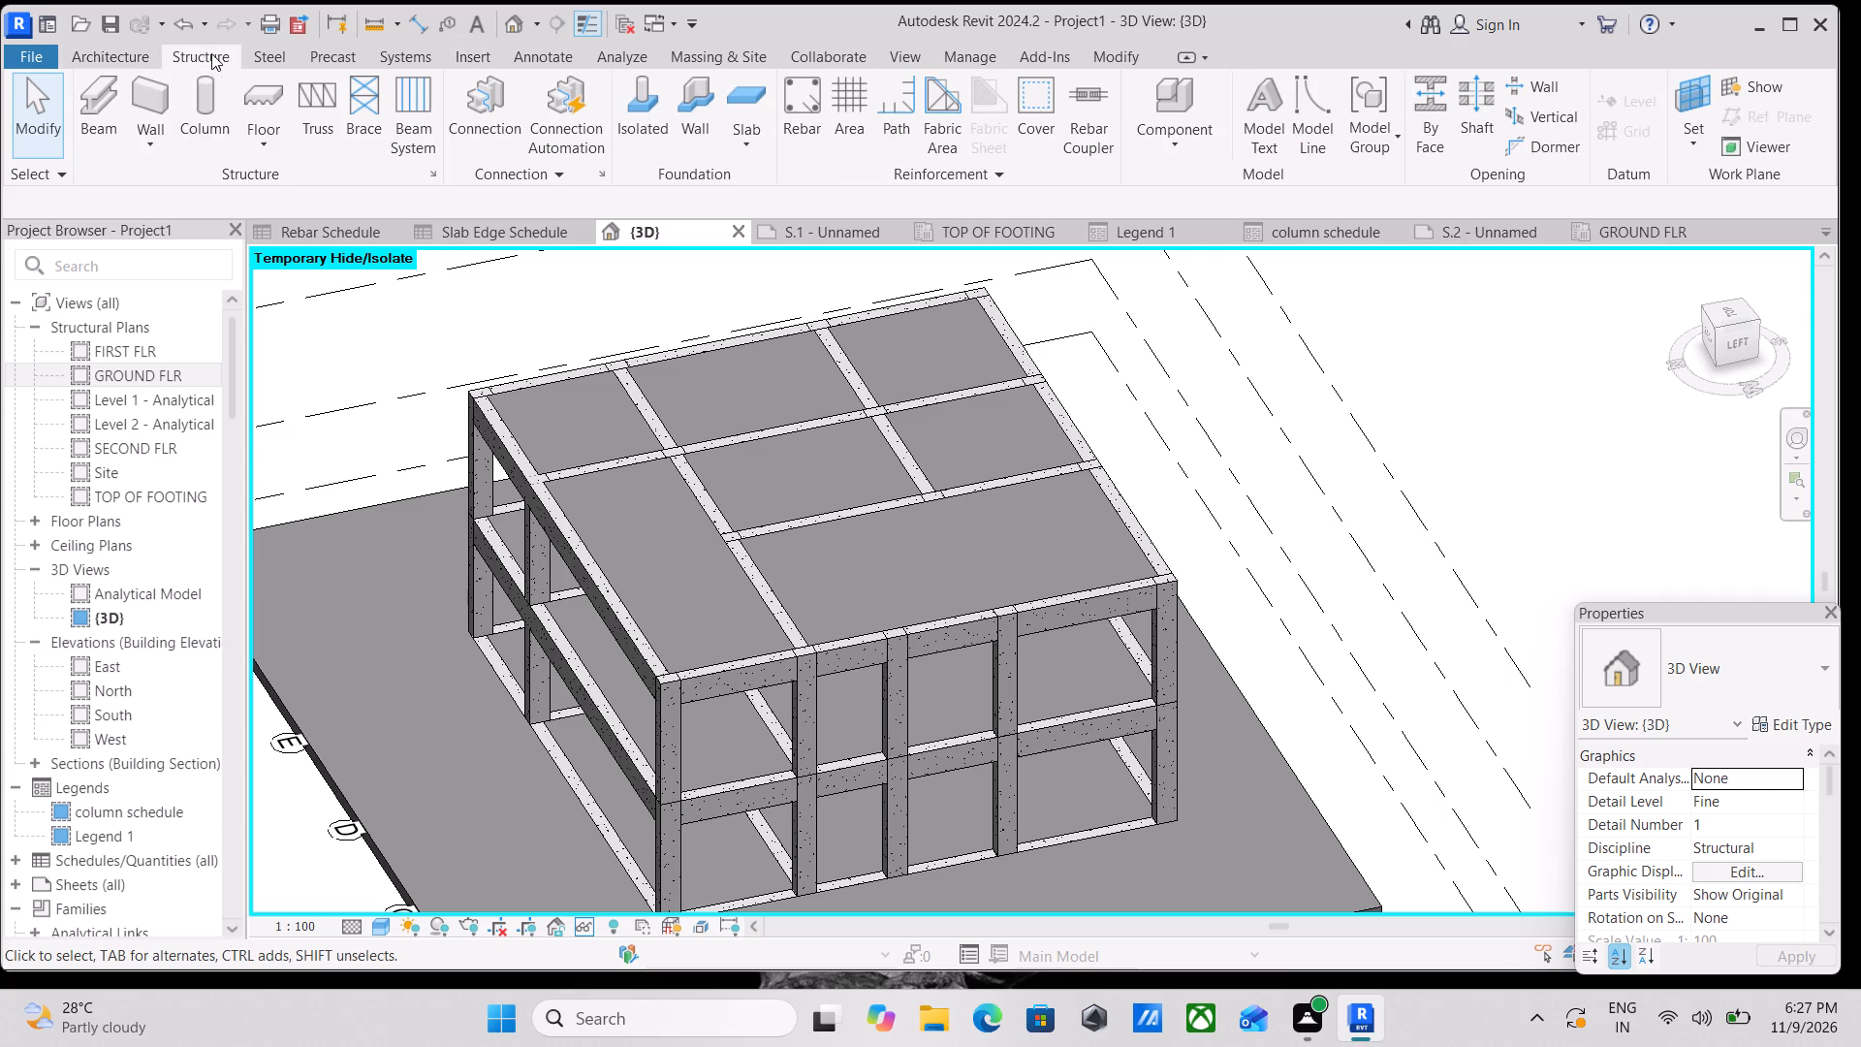
Start loading a family, look through the Documents folders for usable families, and return to the Entourage folder.
click(475, 61)
click(975, 114)
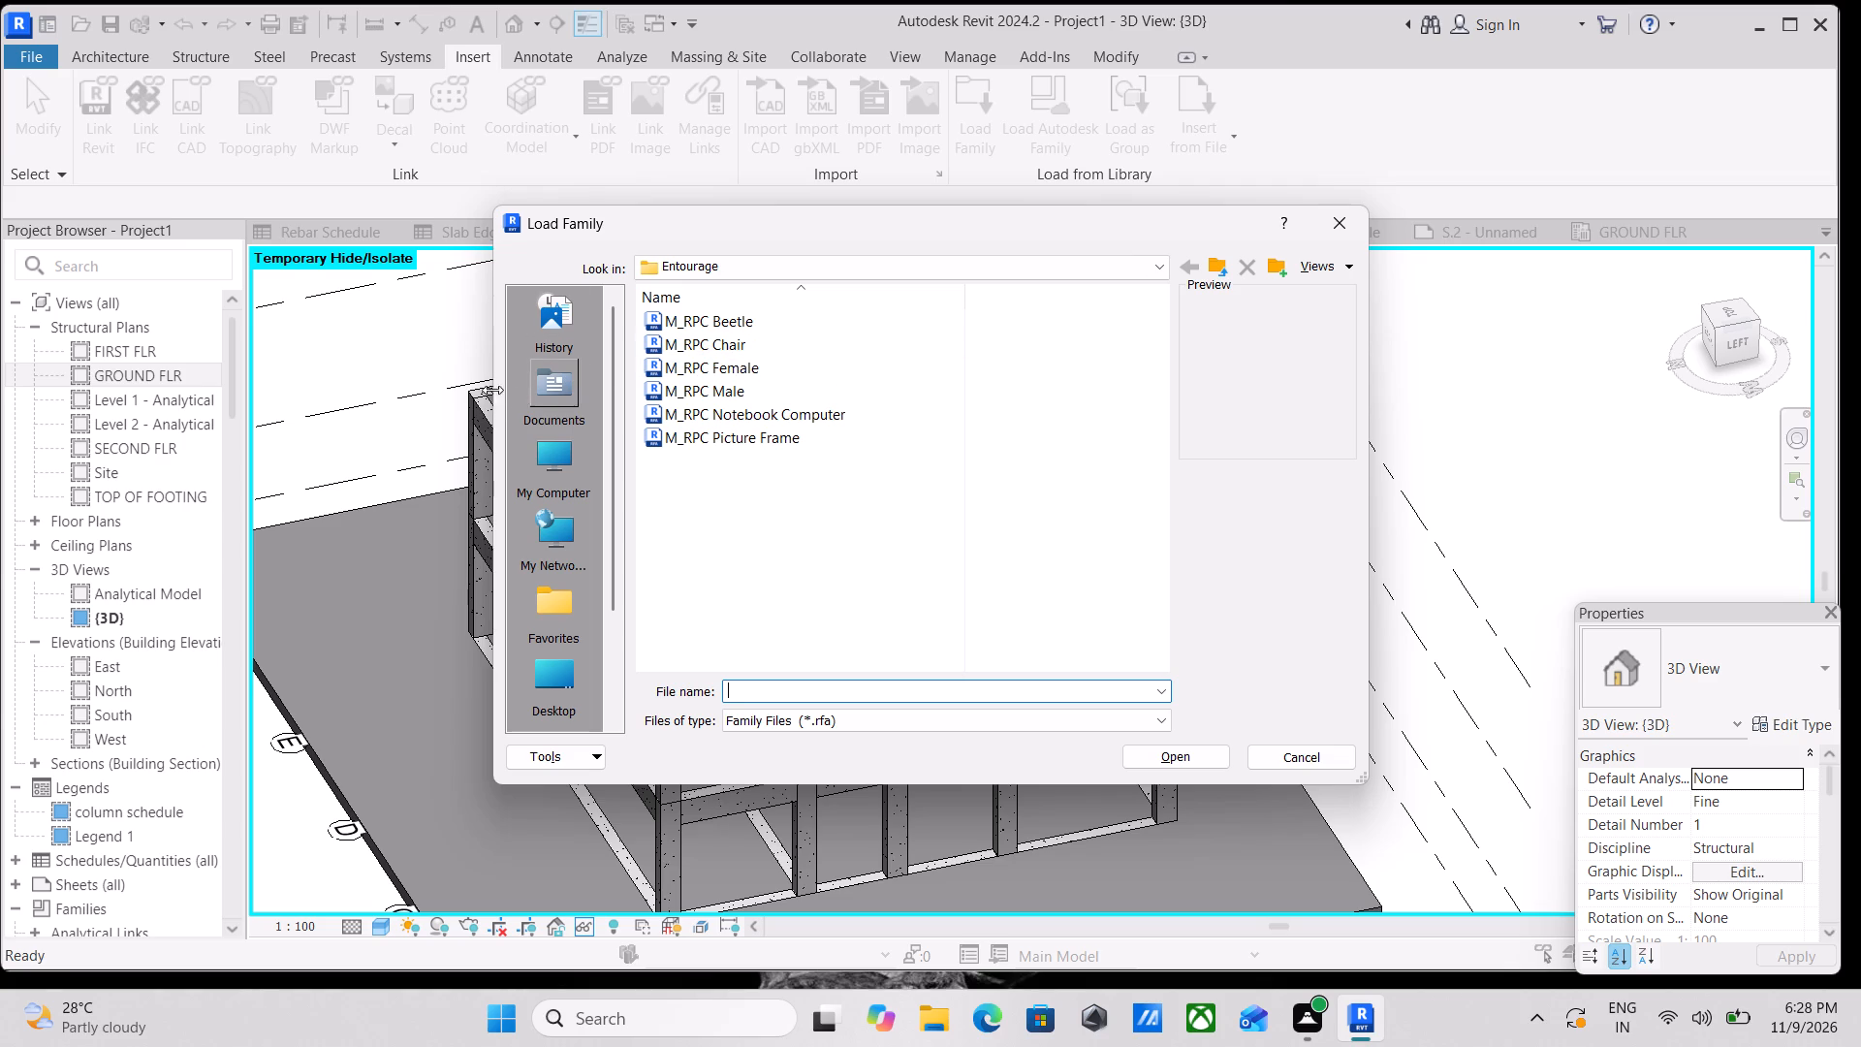
click(573, 387)
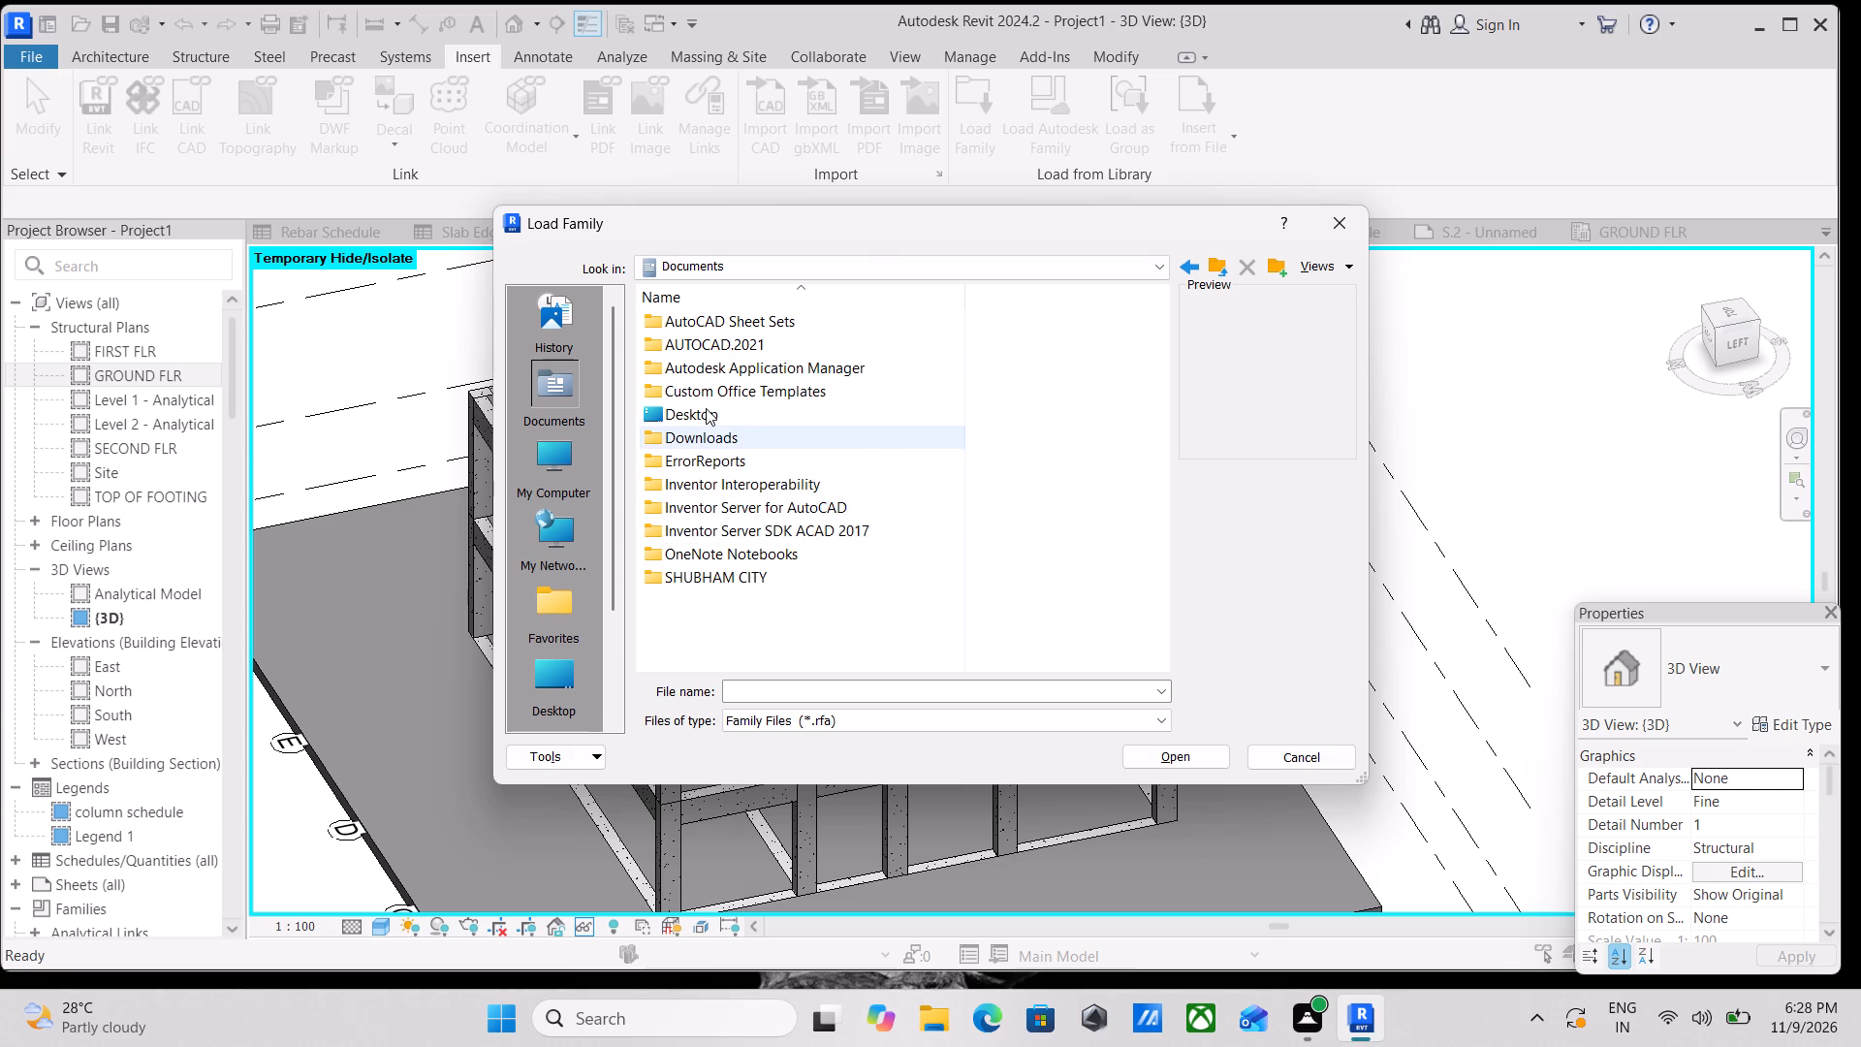
scroll(706, 408, up, 1)
scroll(656, 556, up, 1)
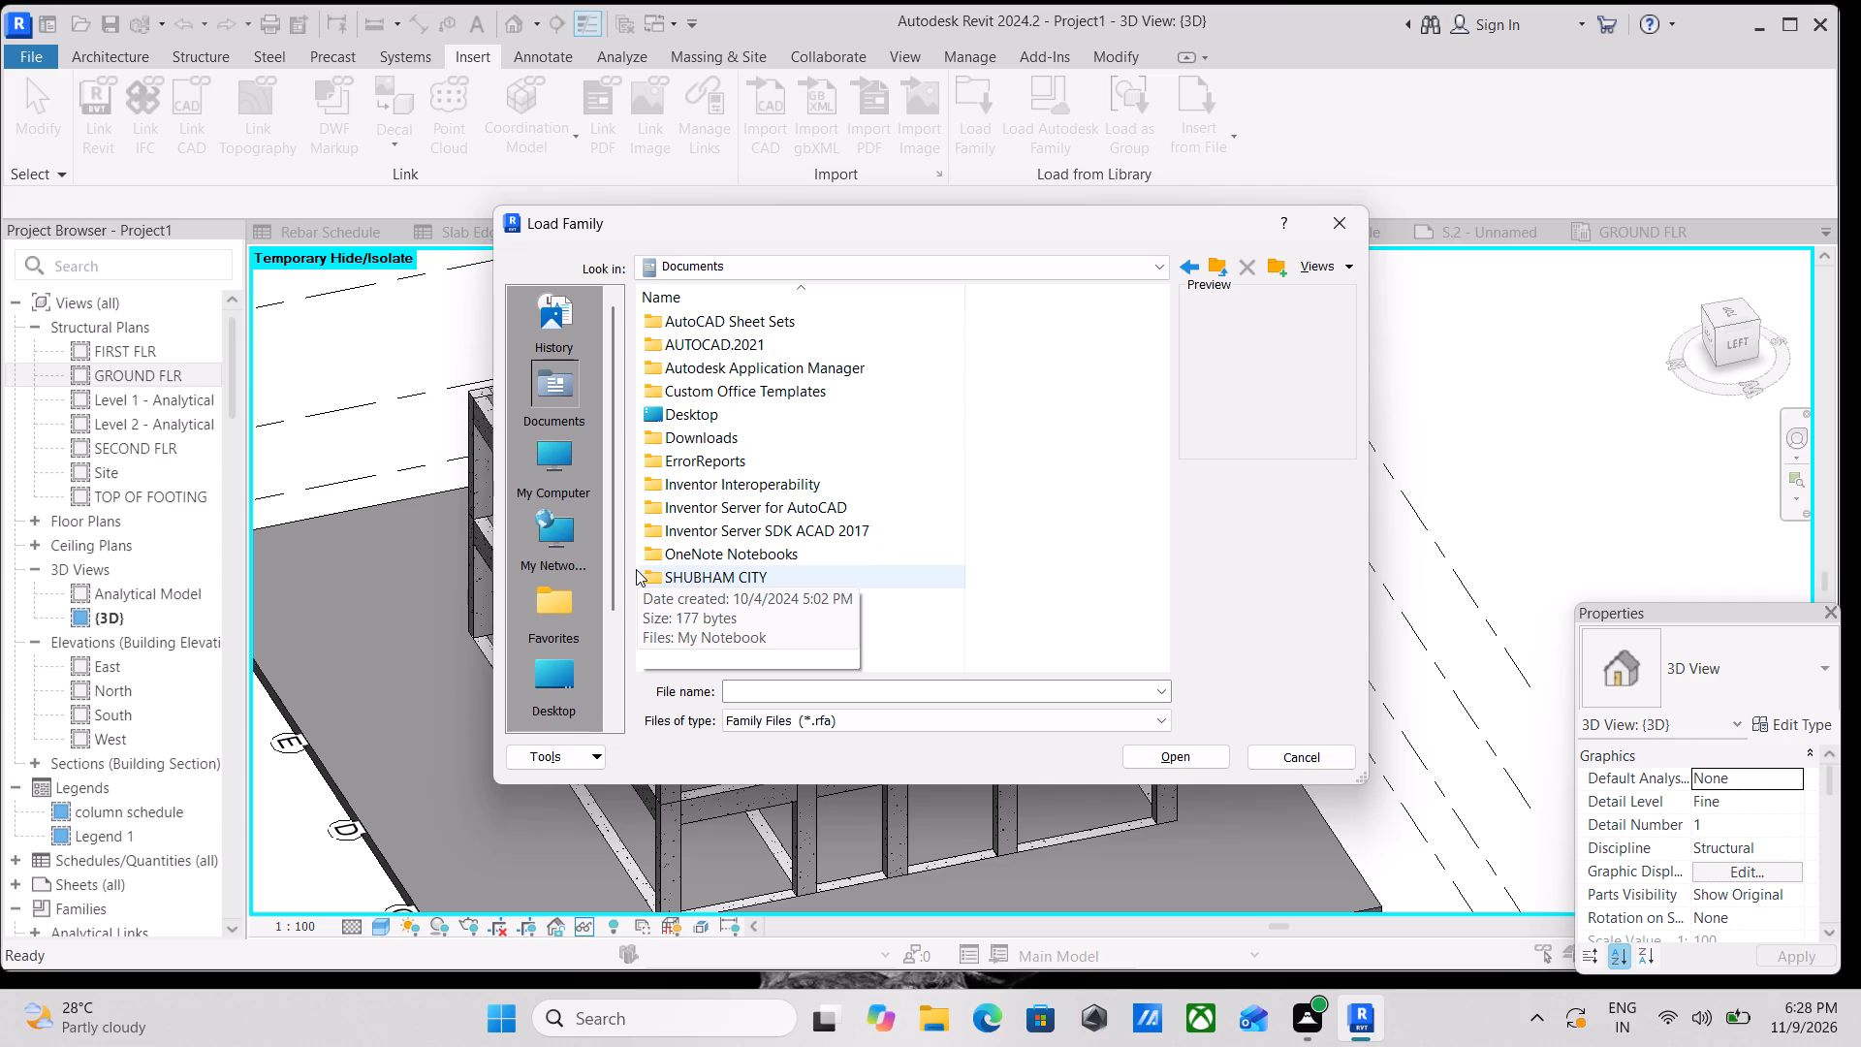
scroll(636, 569, up, 1)
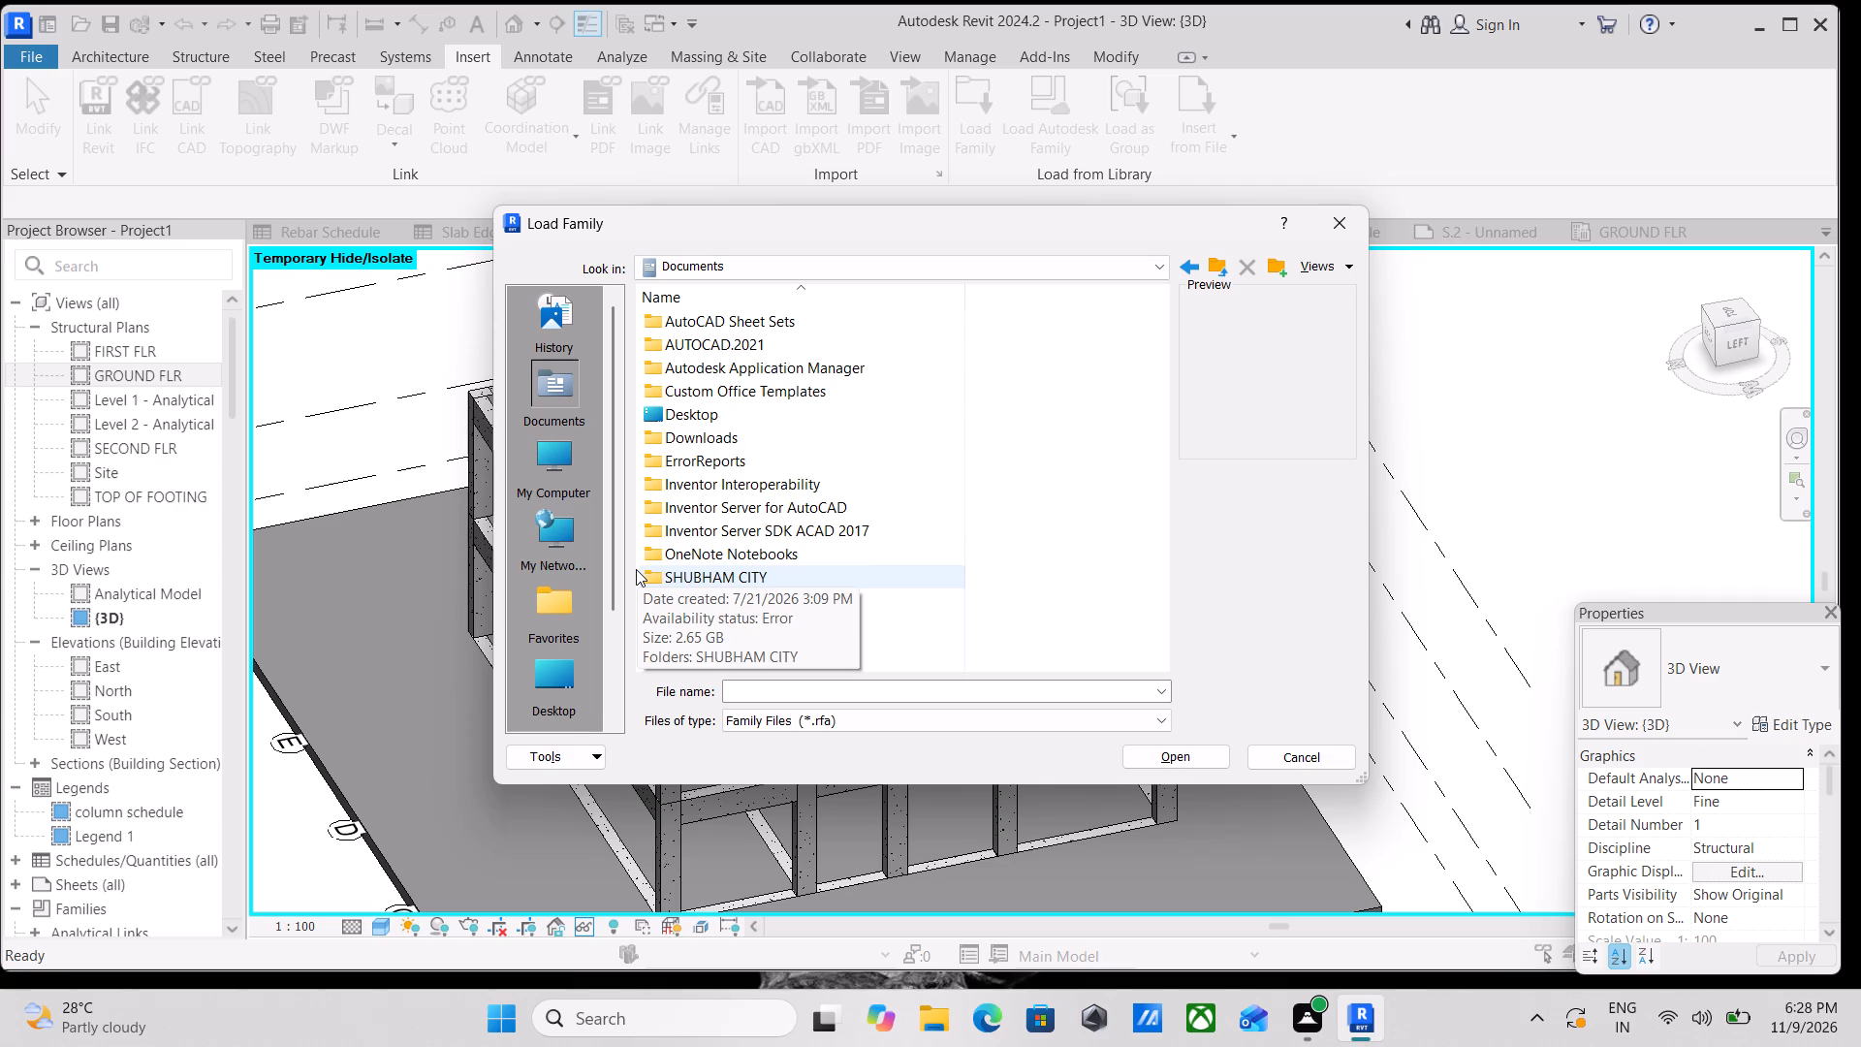
scroll(636, 569, up, 3)
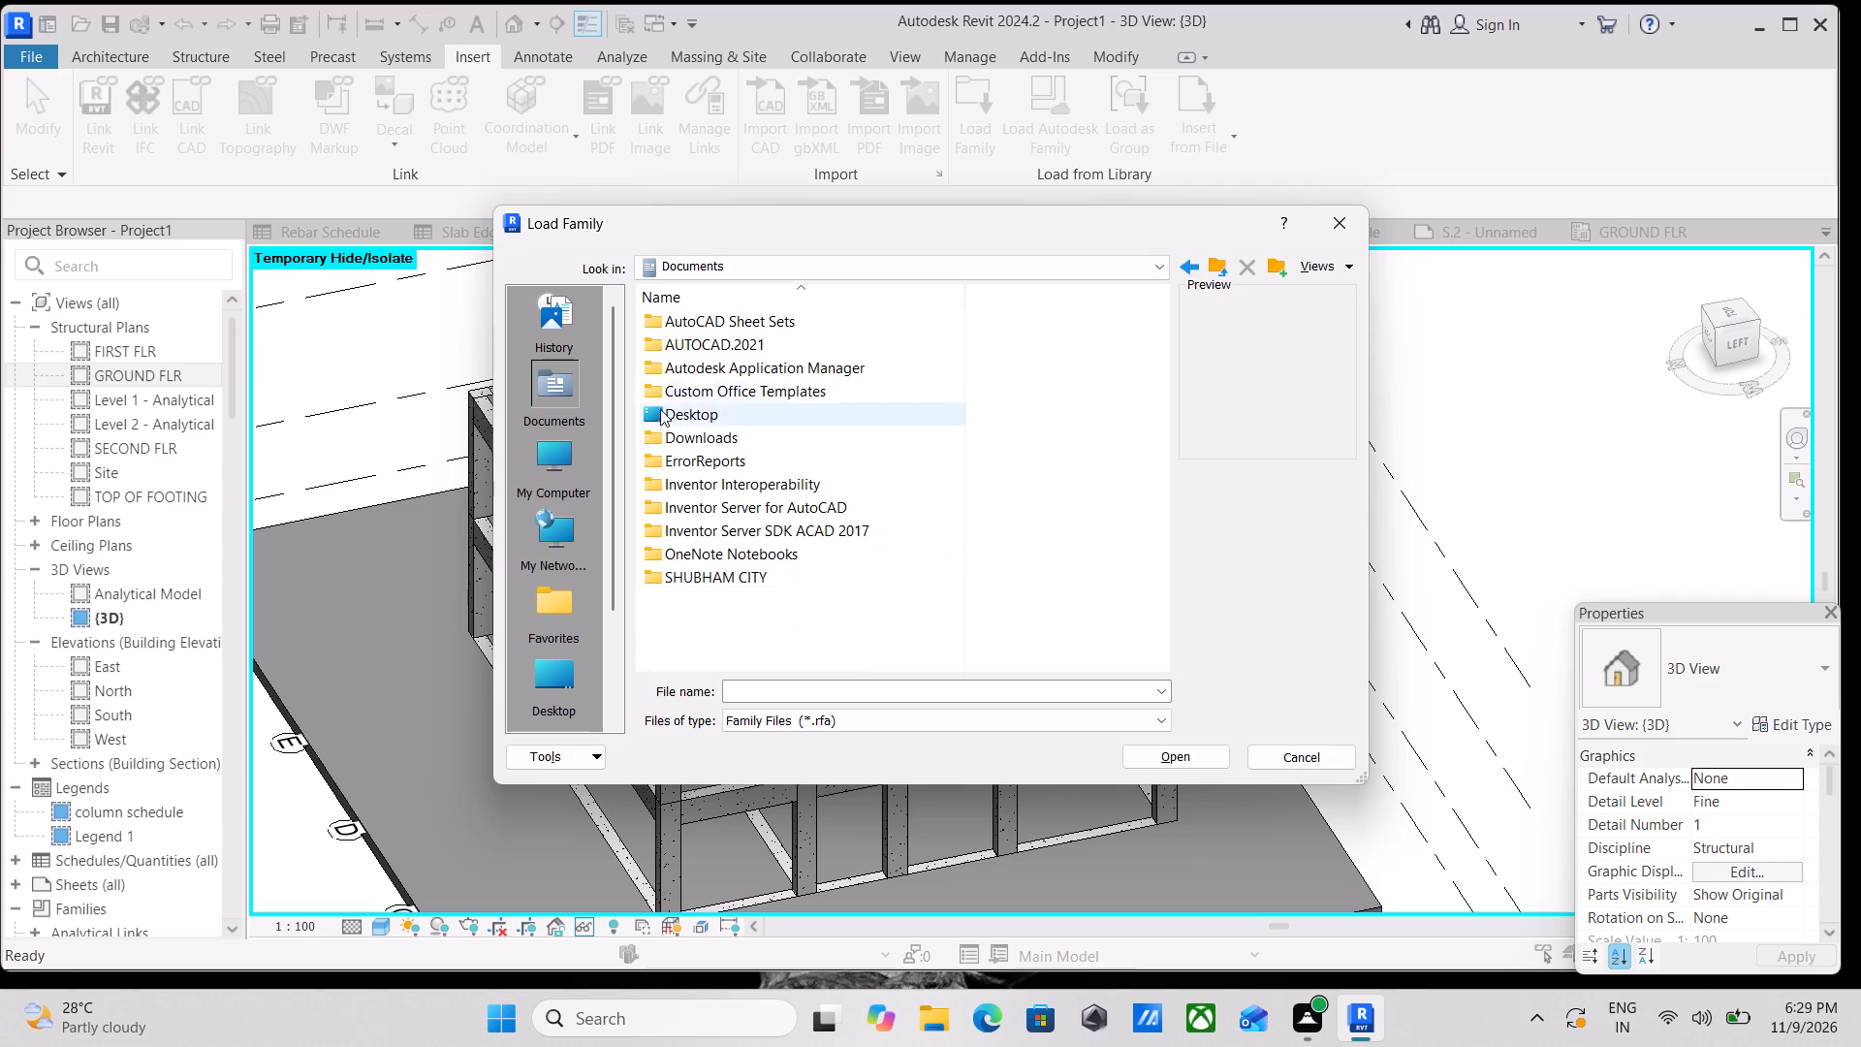
click(656, 410)
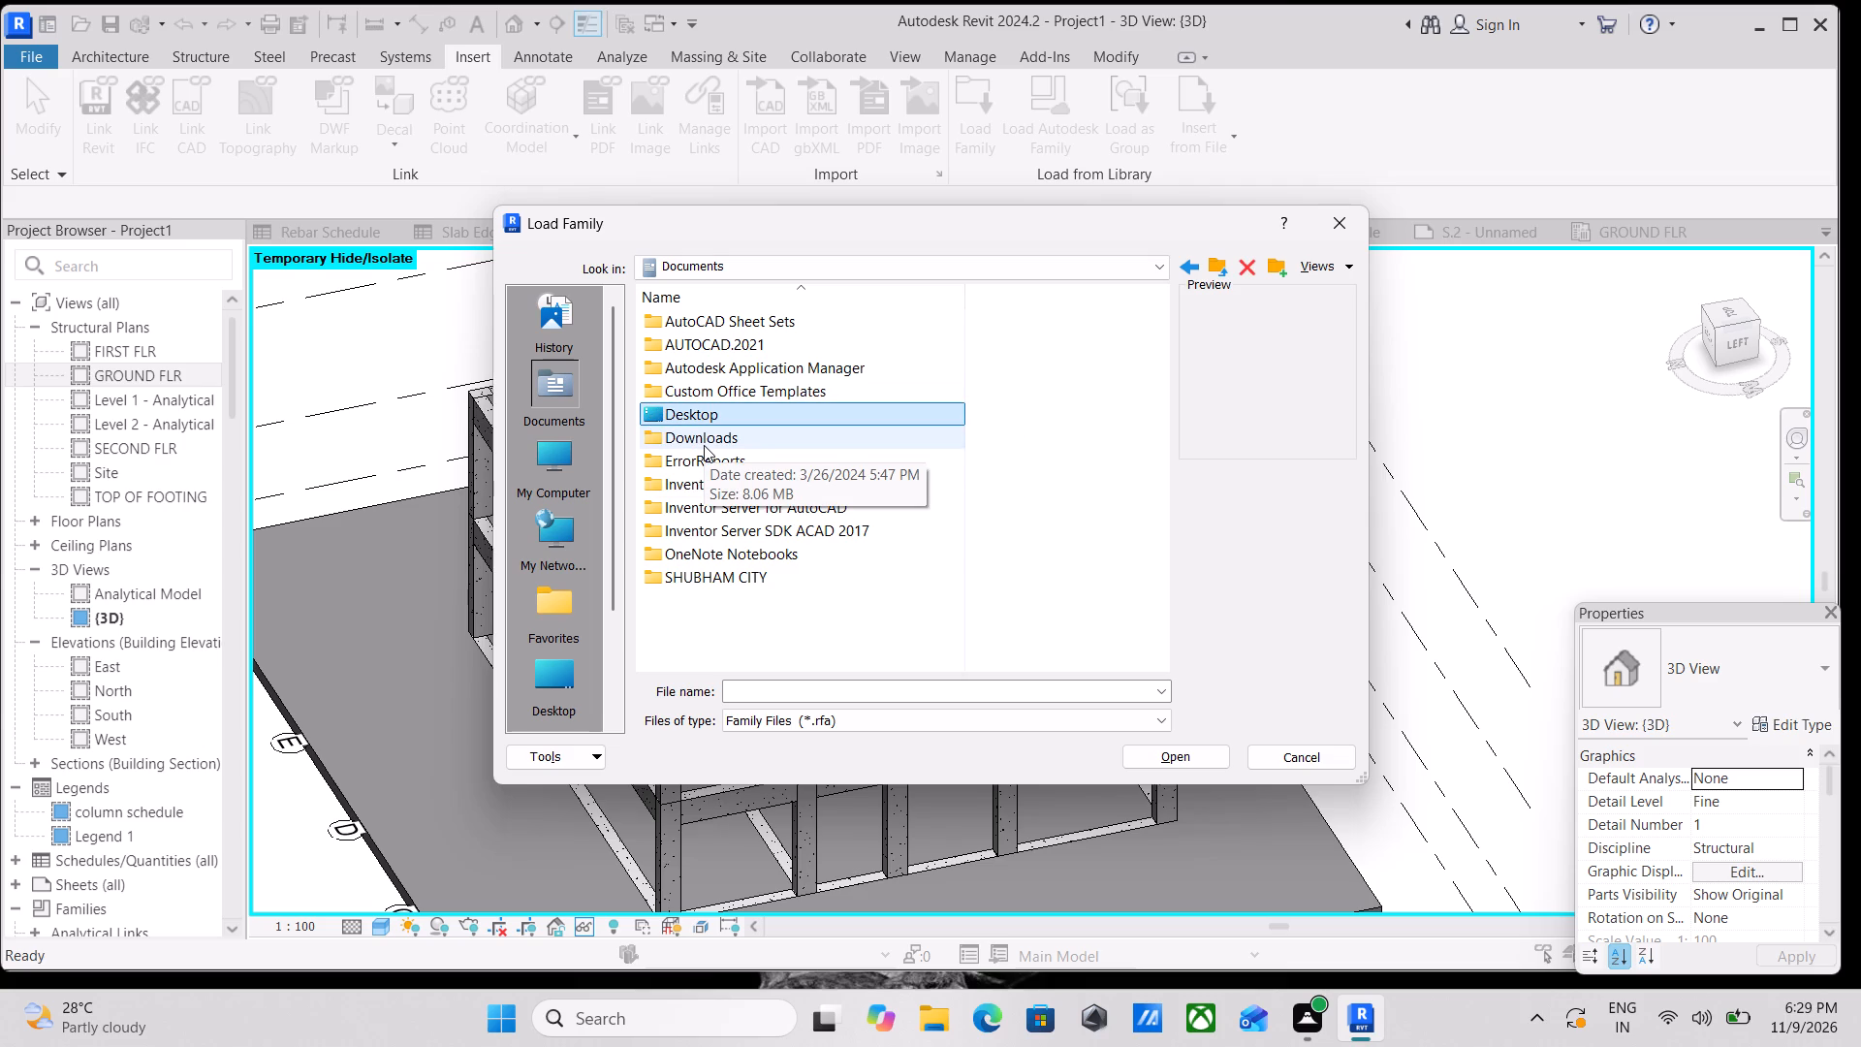
scroll(712, 439, up, 2)
scroll(691, 437, down, 1)
click(1181, 262)
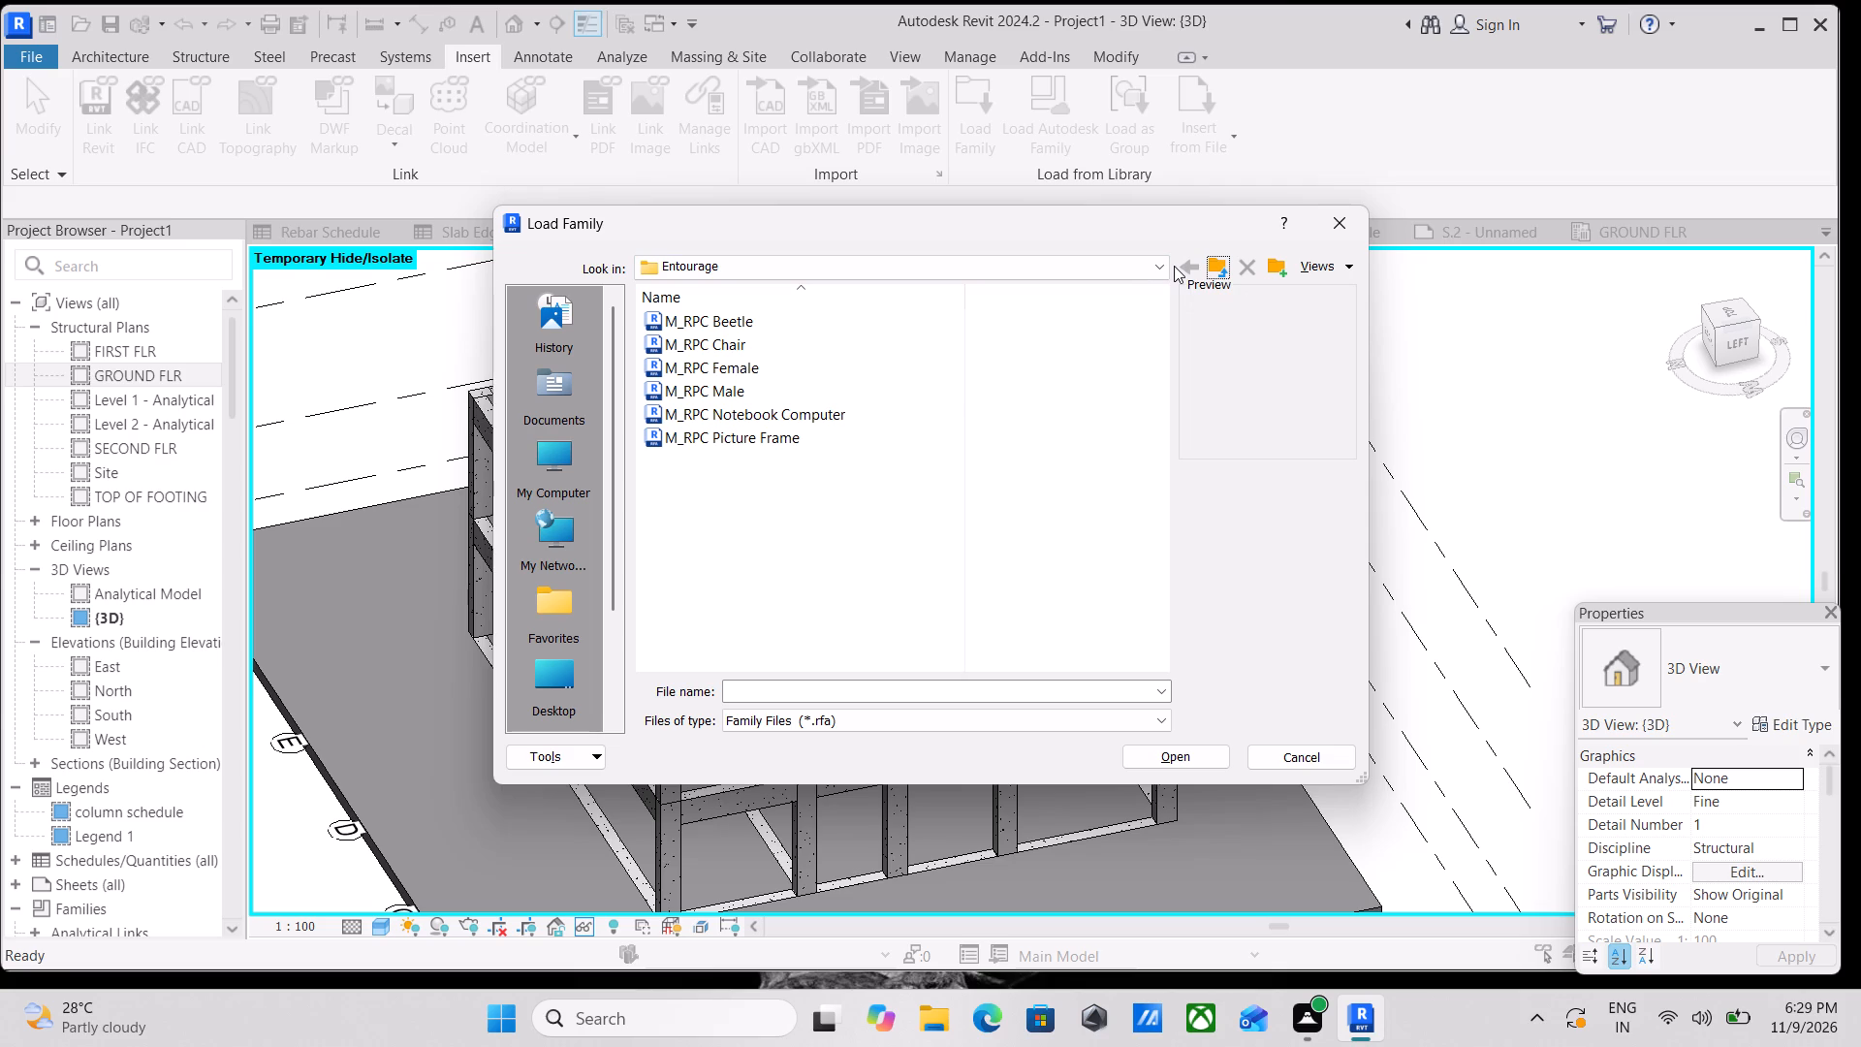
Go up to the US library and preview the M_Pile Cap-3 Pile family in its Structural Foundations folder.
click(1099, 259)
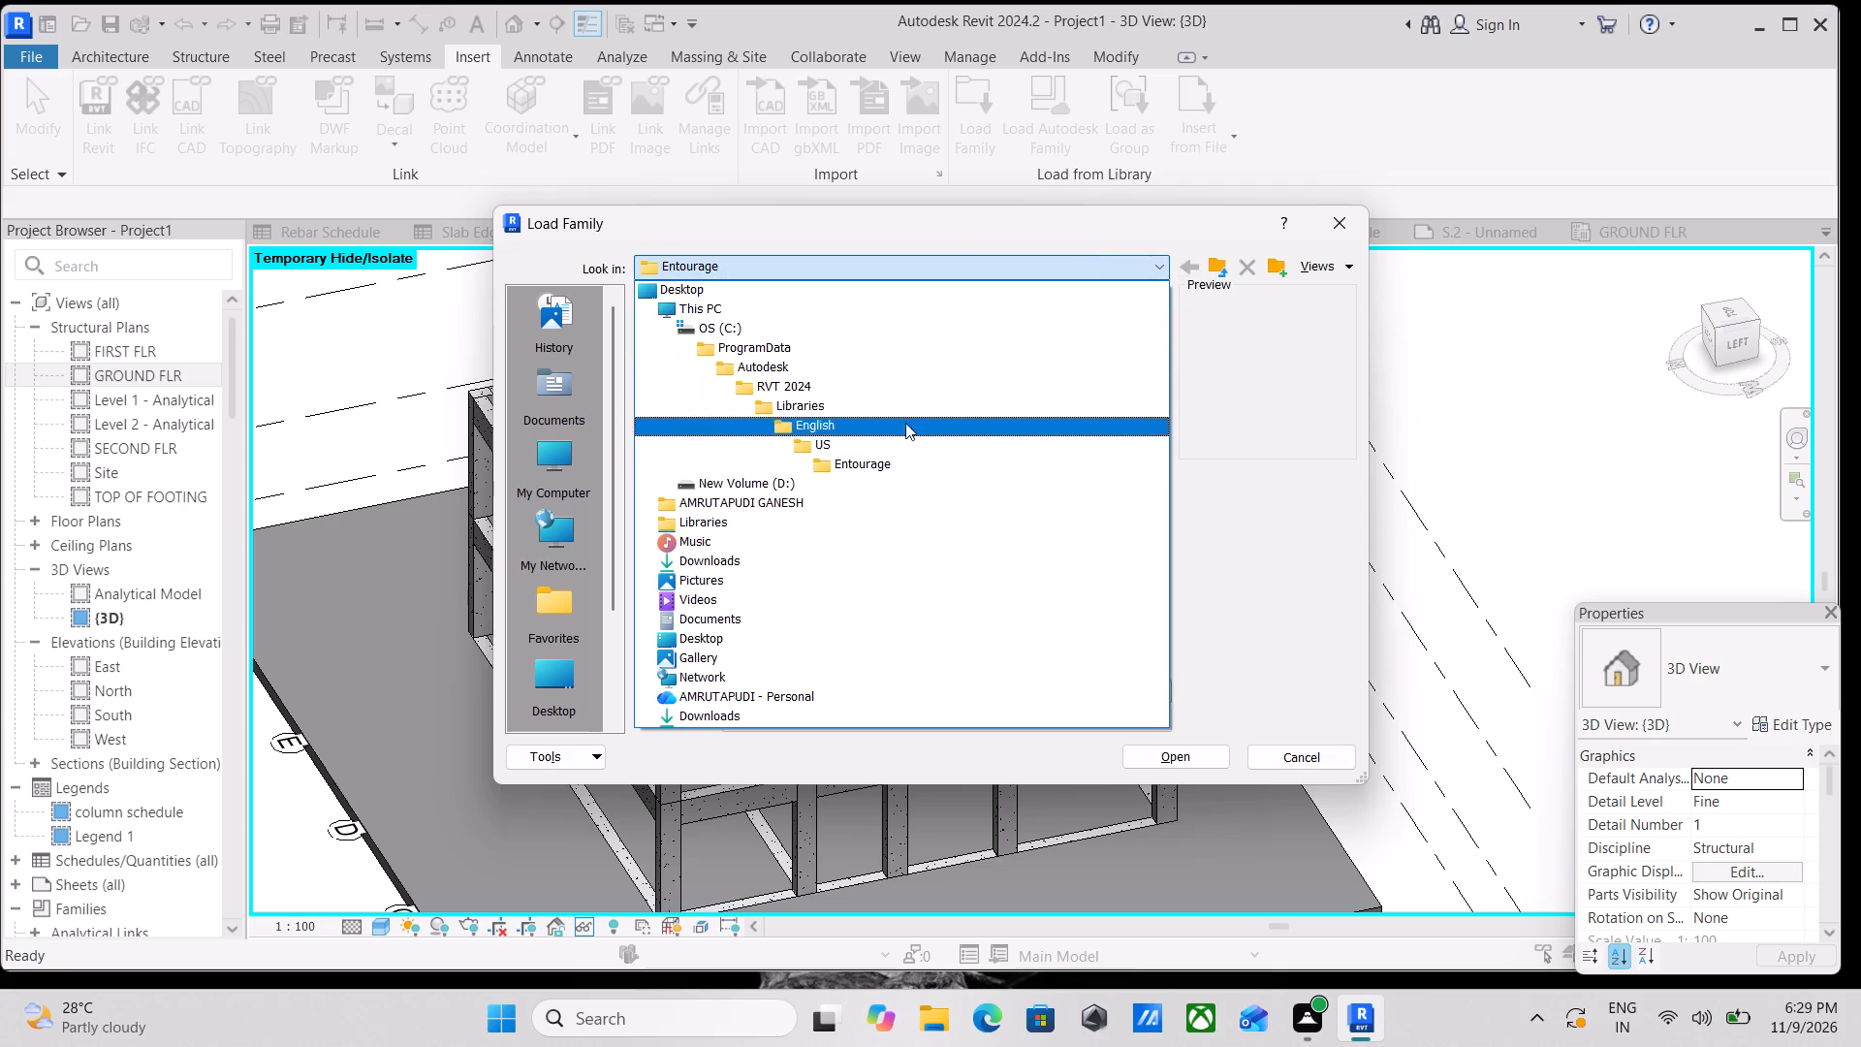
click(853, 441)
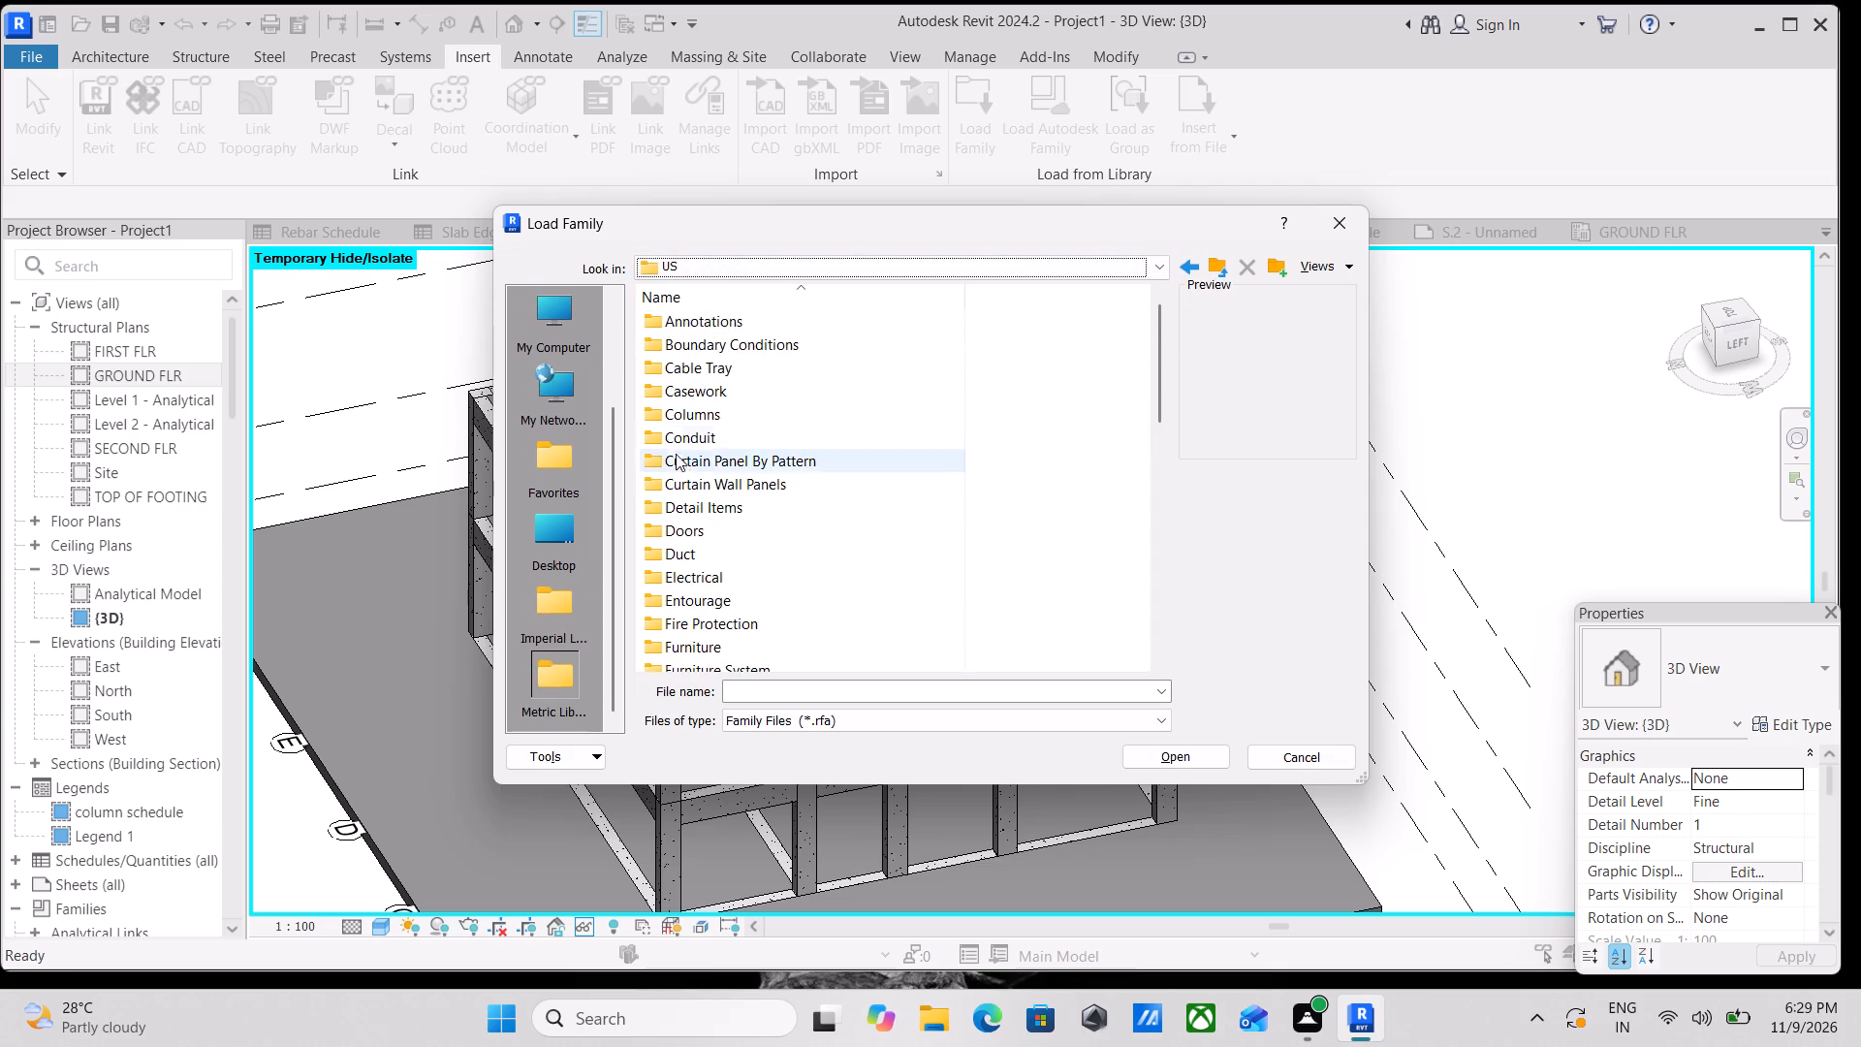
scroll(676, 462, down, 4)
scroll(693, 360, down, 2)
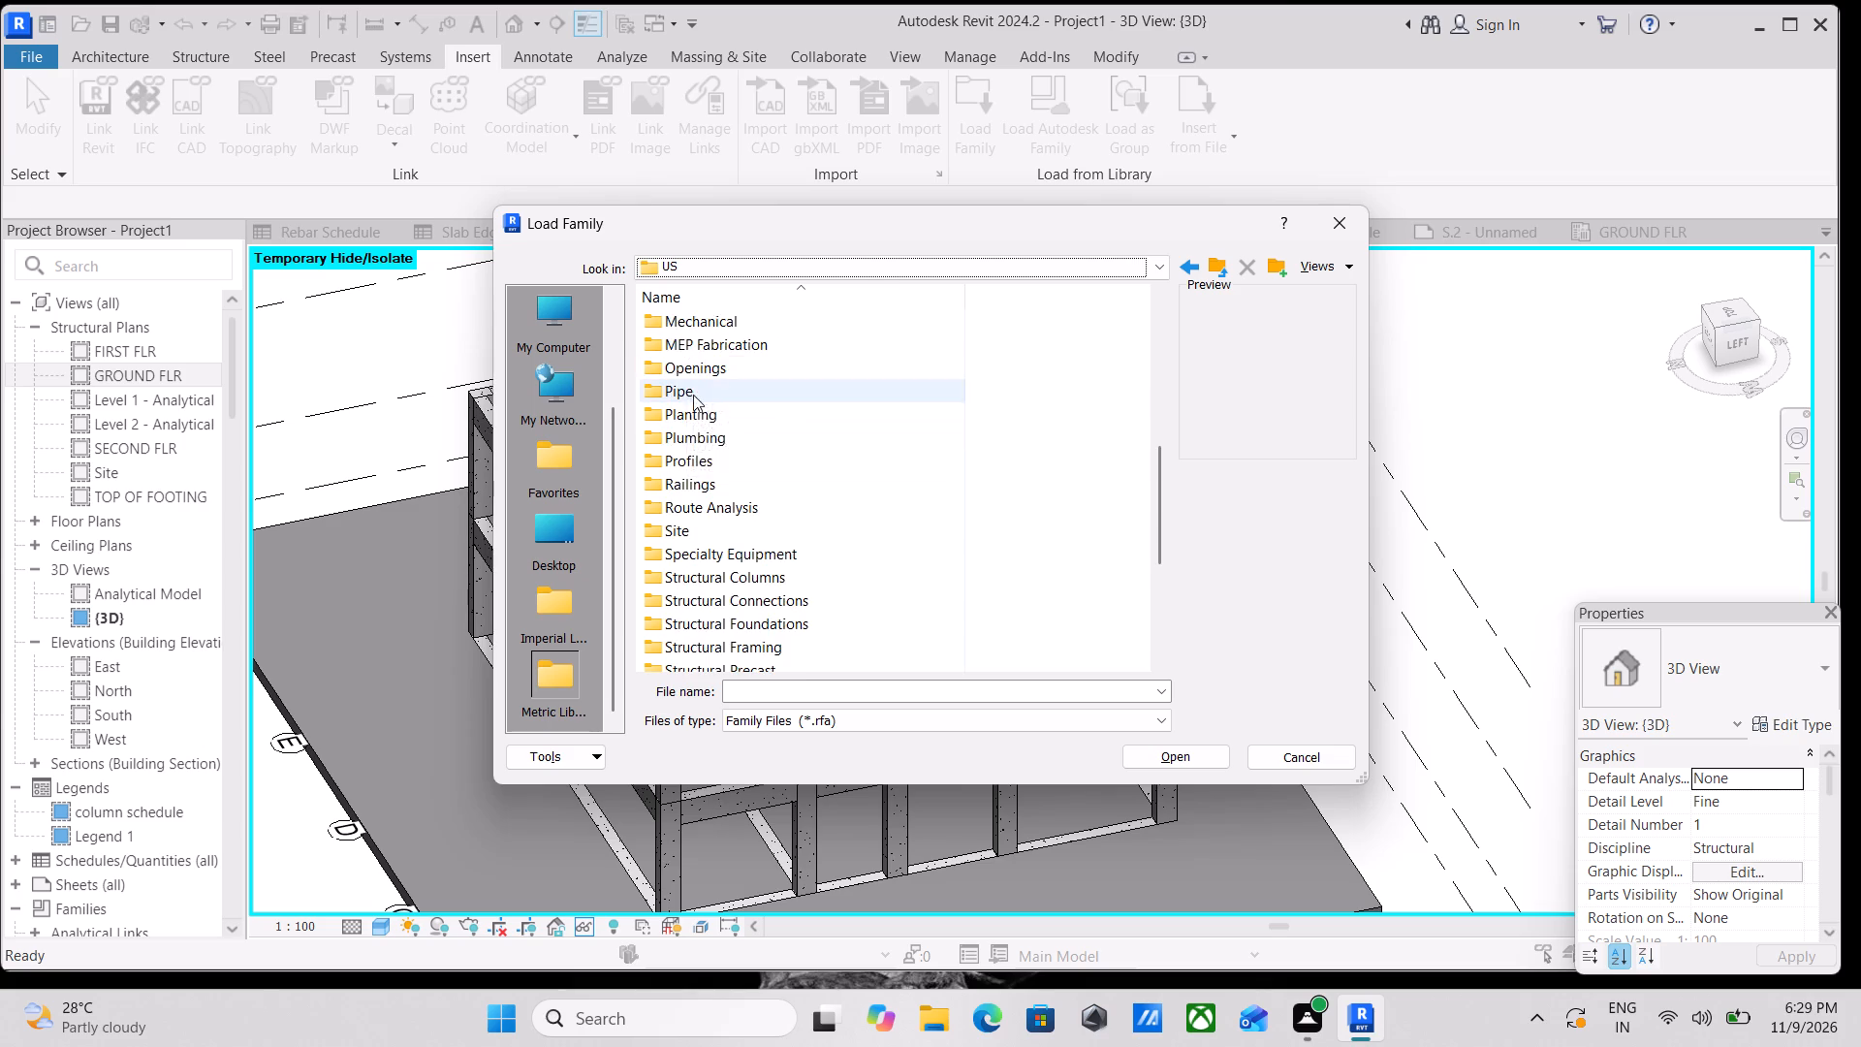
scroll(692, 402, down, 3)
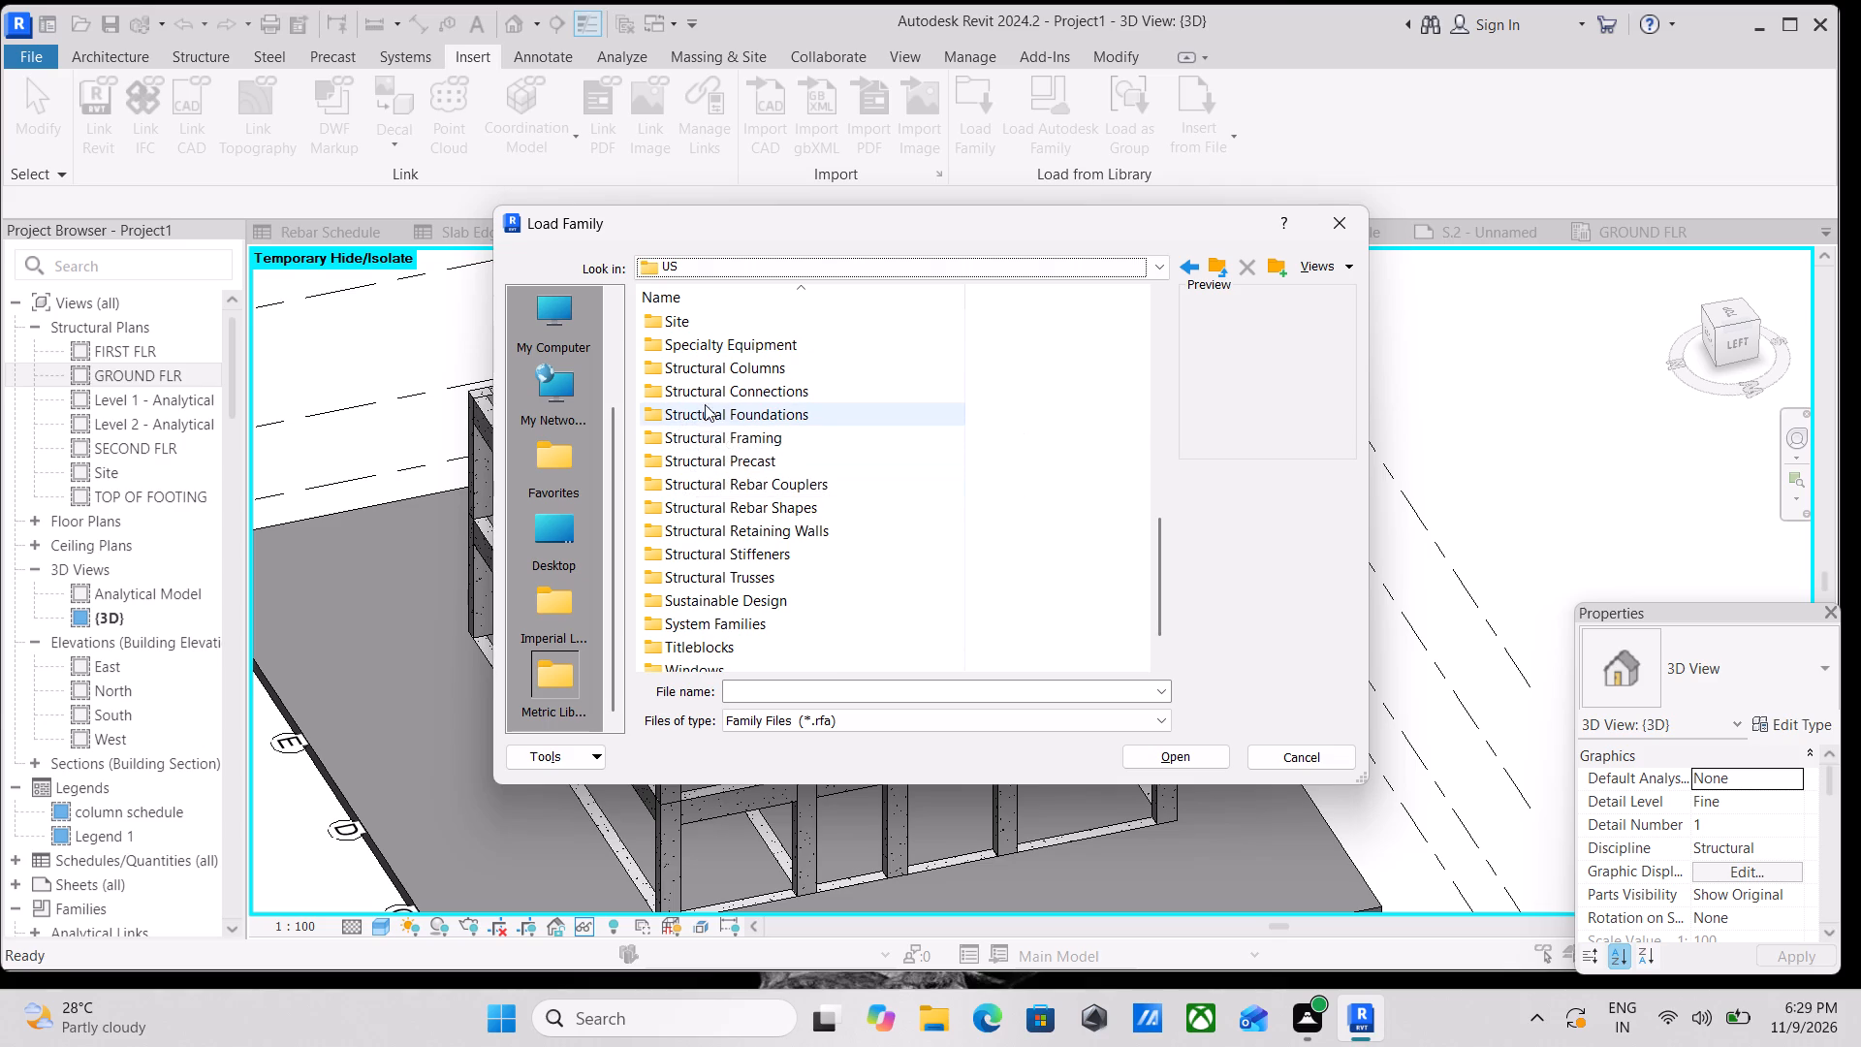
double_click(683, 409)
click(683, 409)
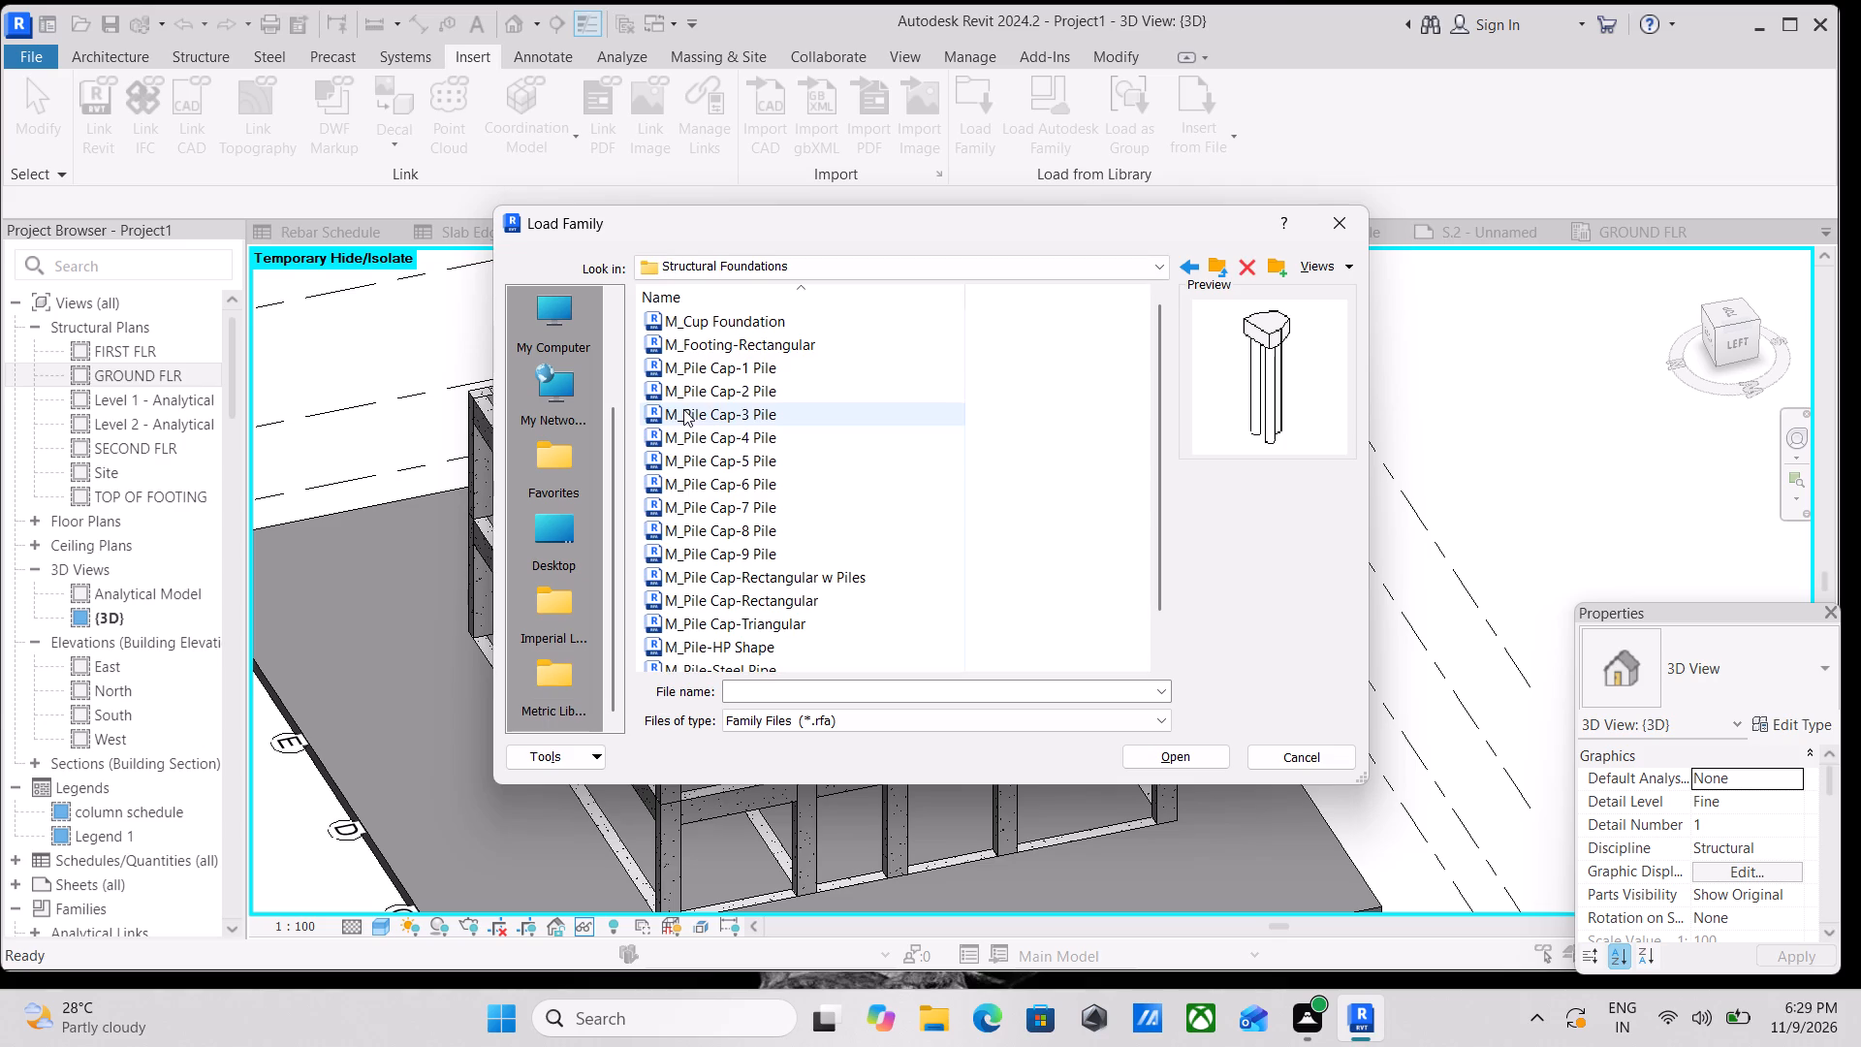
click(1191, 267)
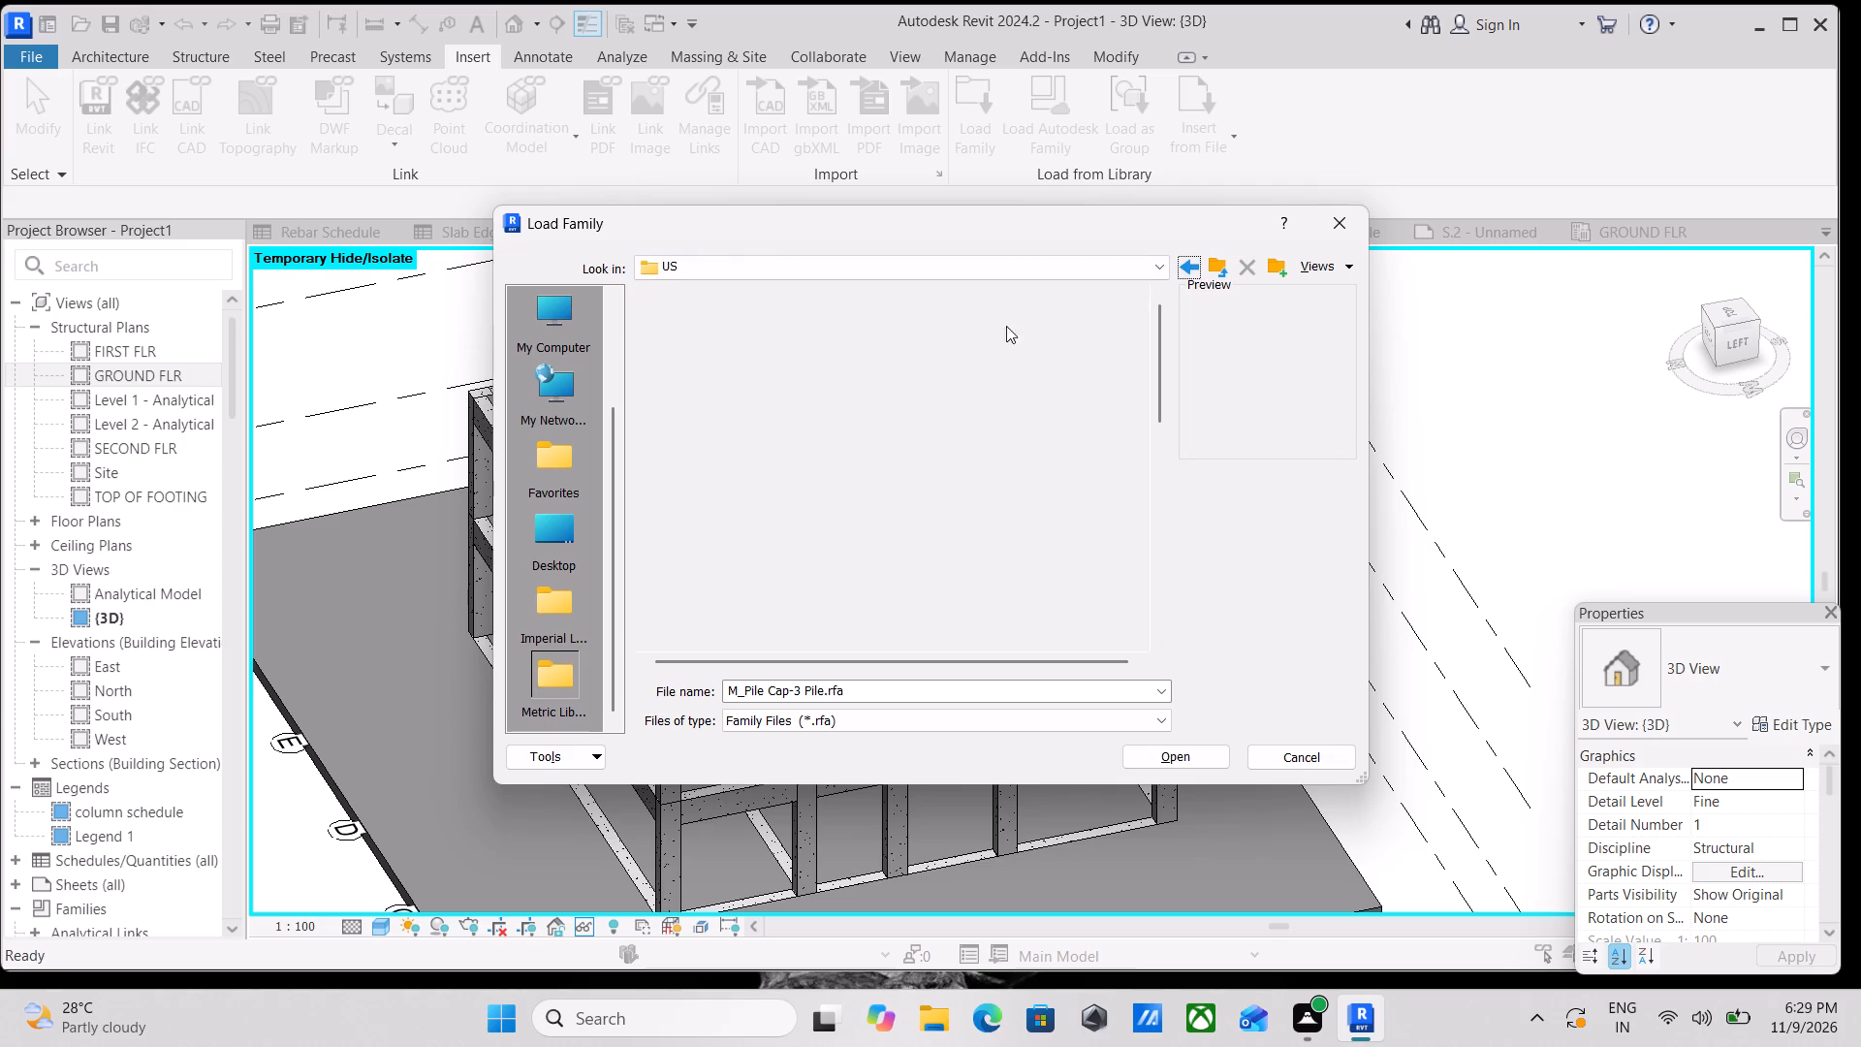
Preview the Pinned, Fixed, Roller and Variable families in the library's Boundary Conditions folder.
scroll(724, 368, up, 1)
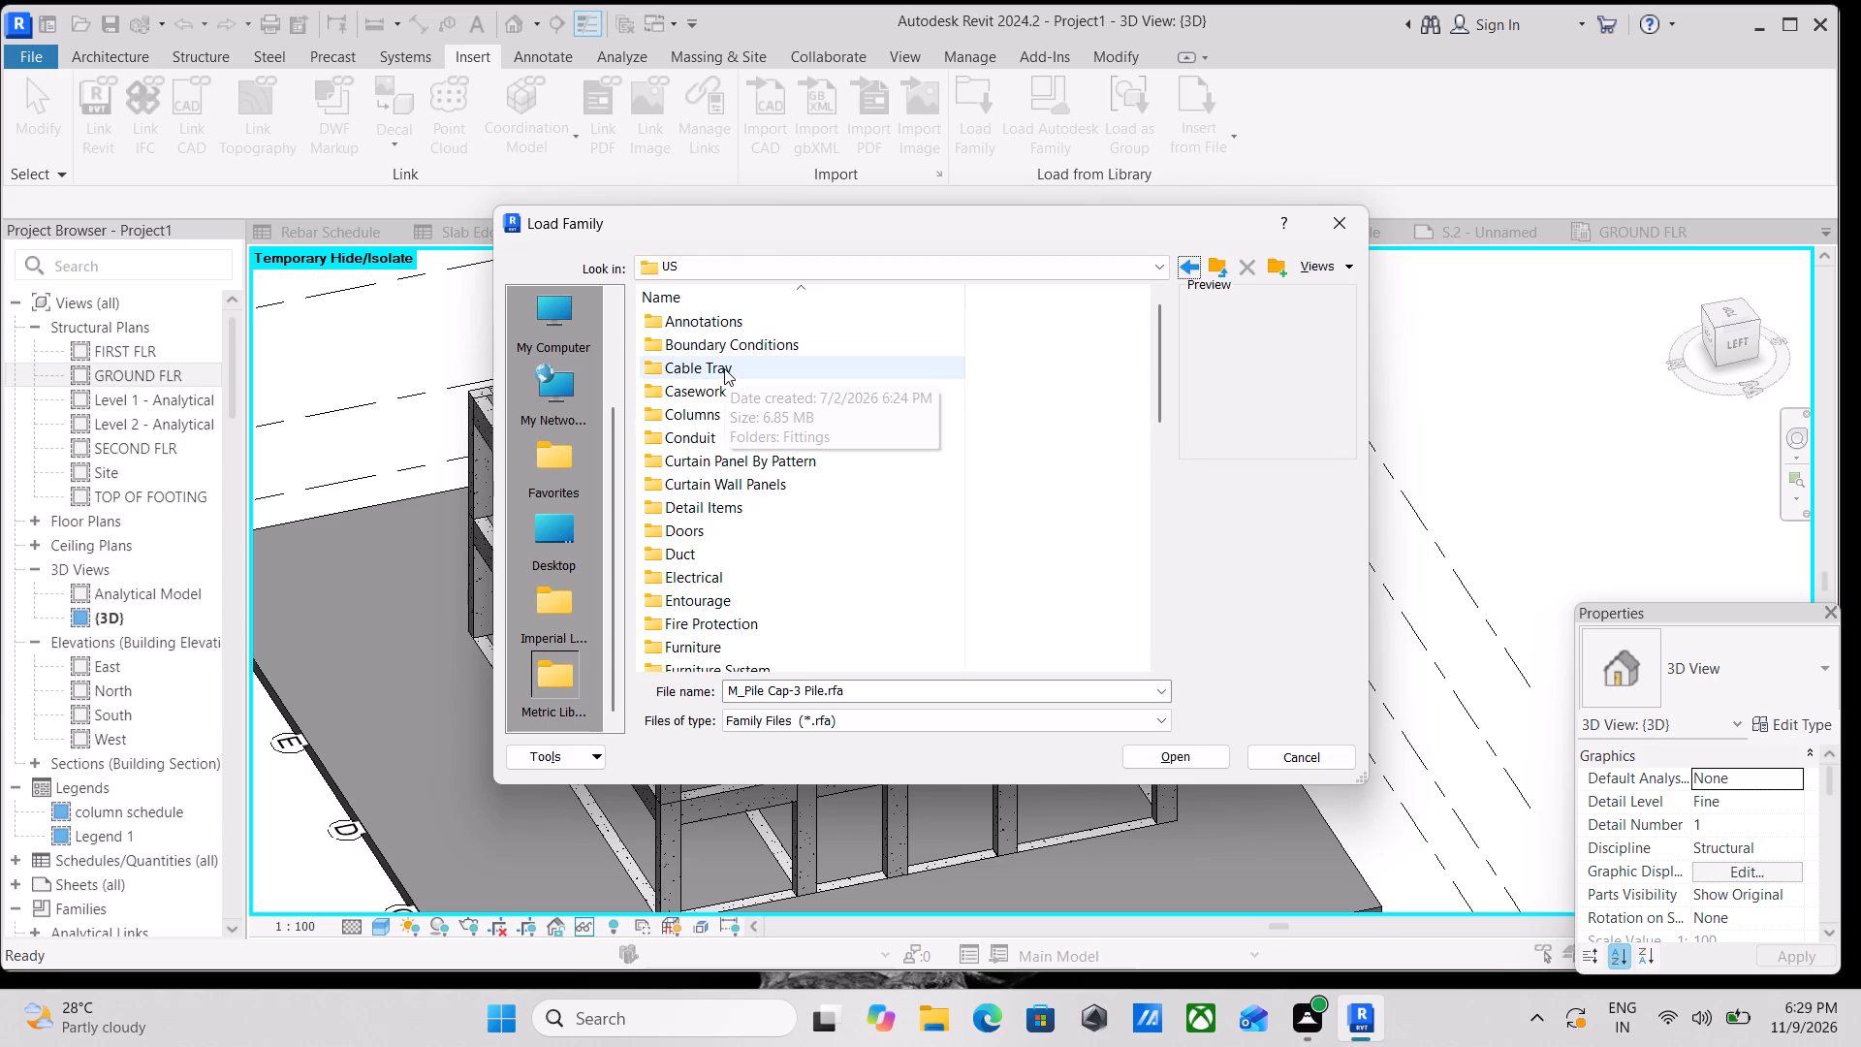
double_click(709, 338)
click(709, 338)
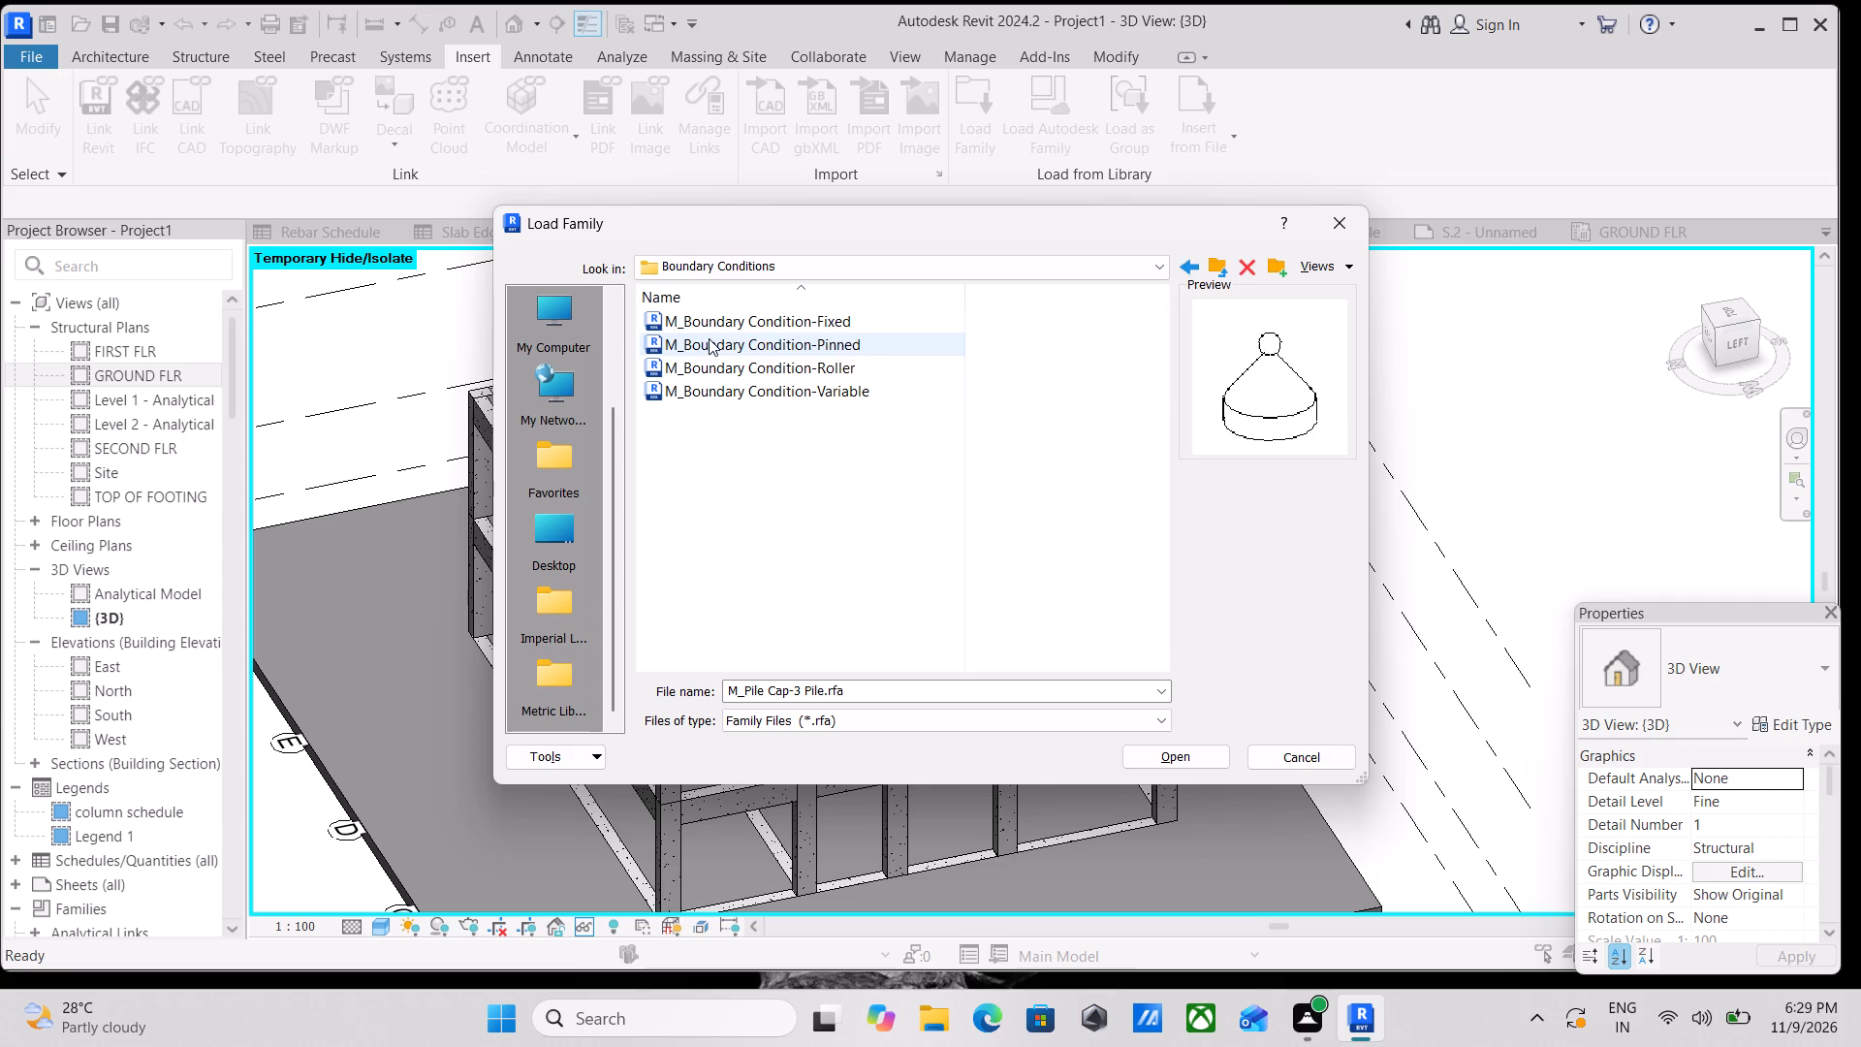
click(711, 314)
click(712, 370)
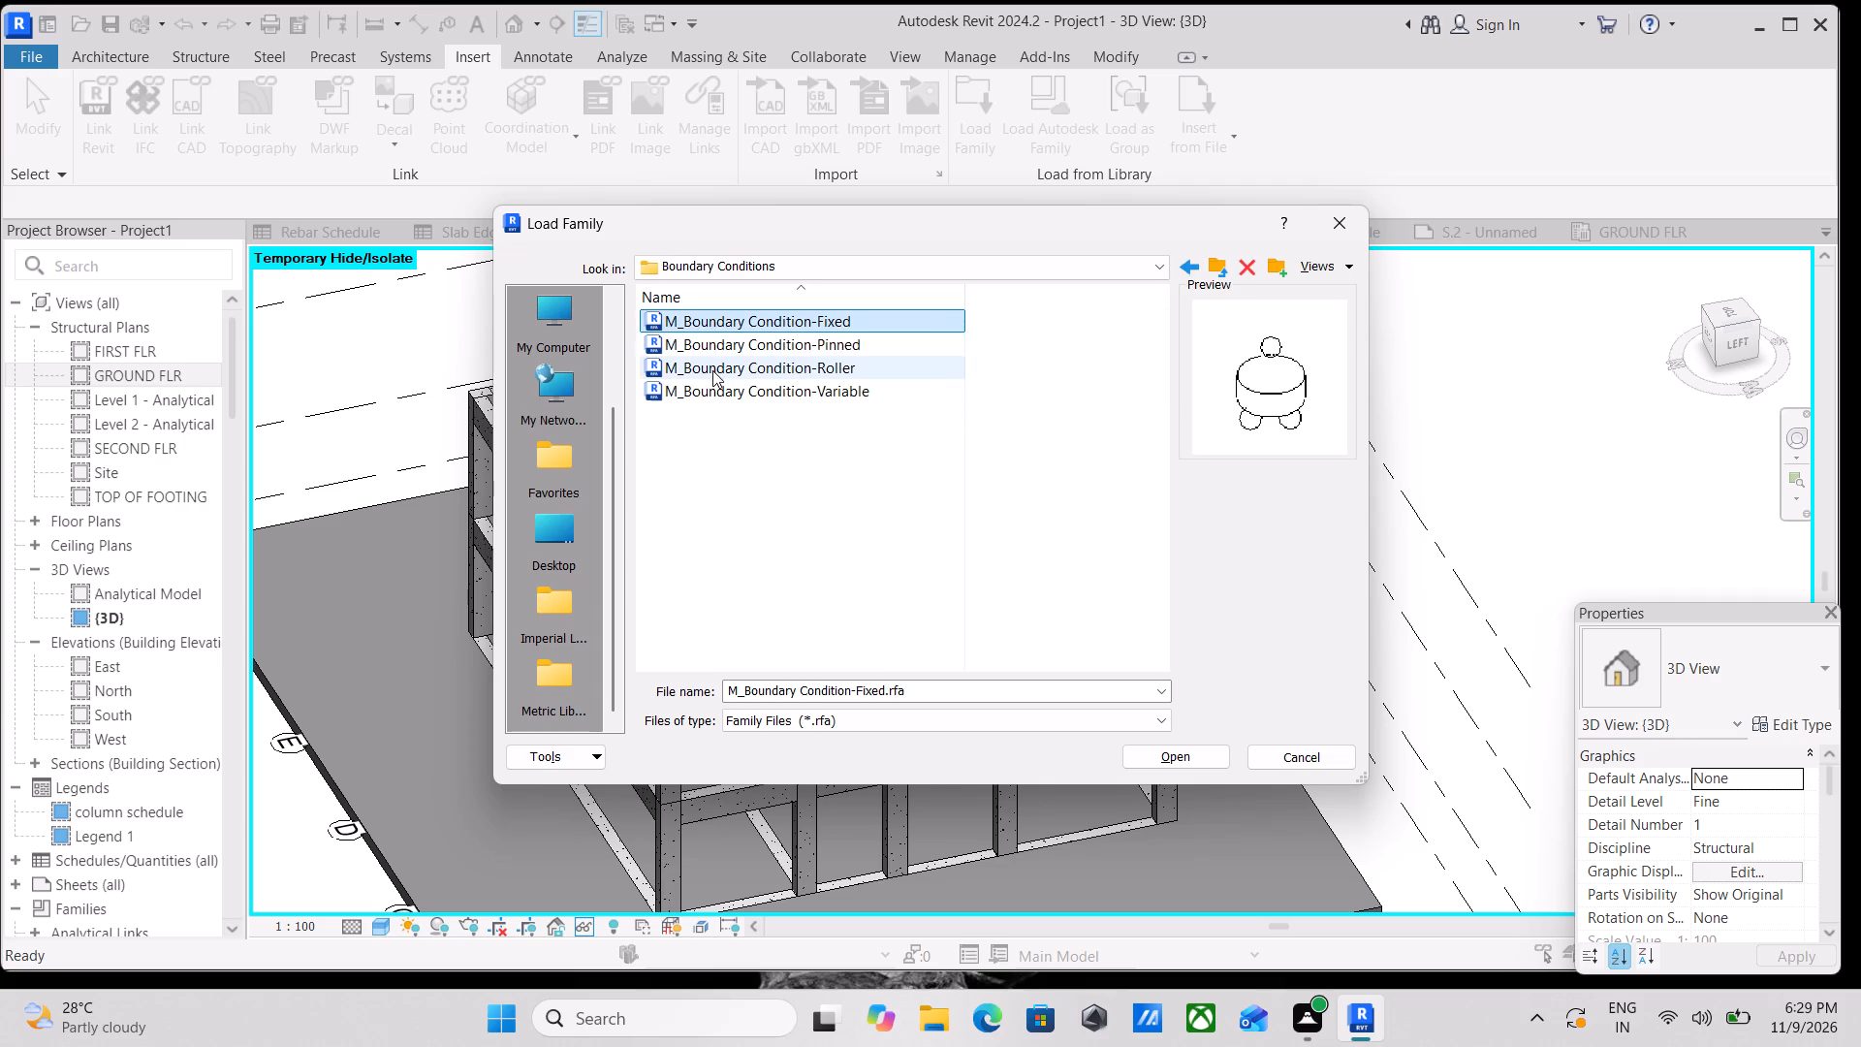
click(724, 397)
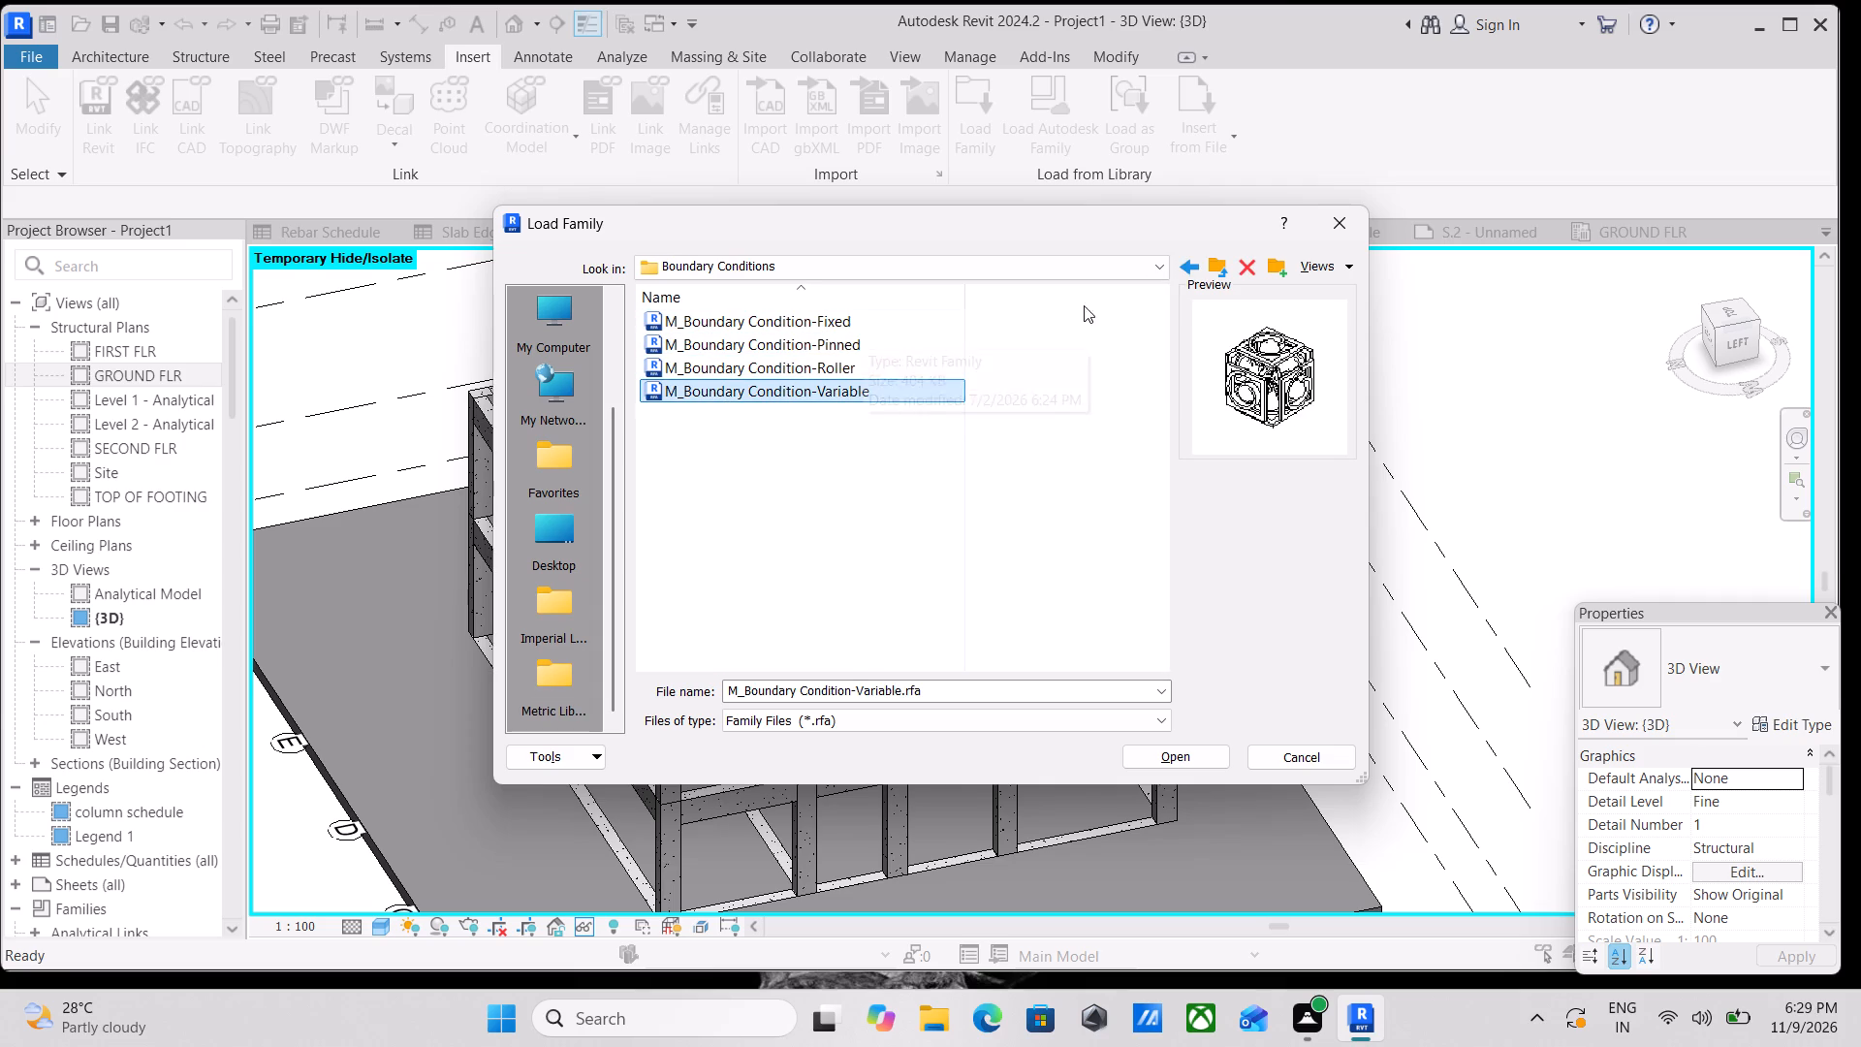
click(1196, 261)
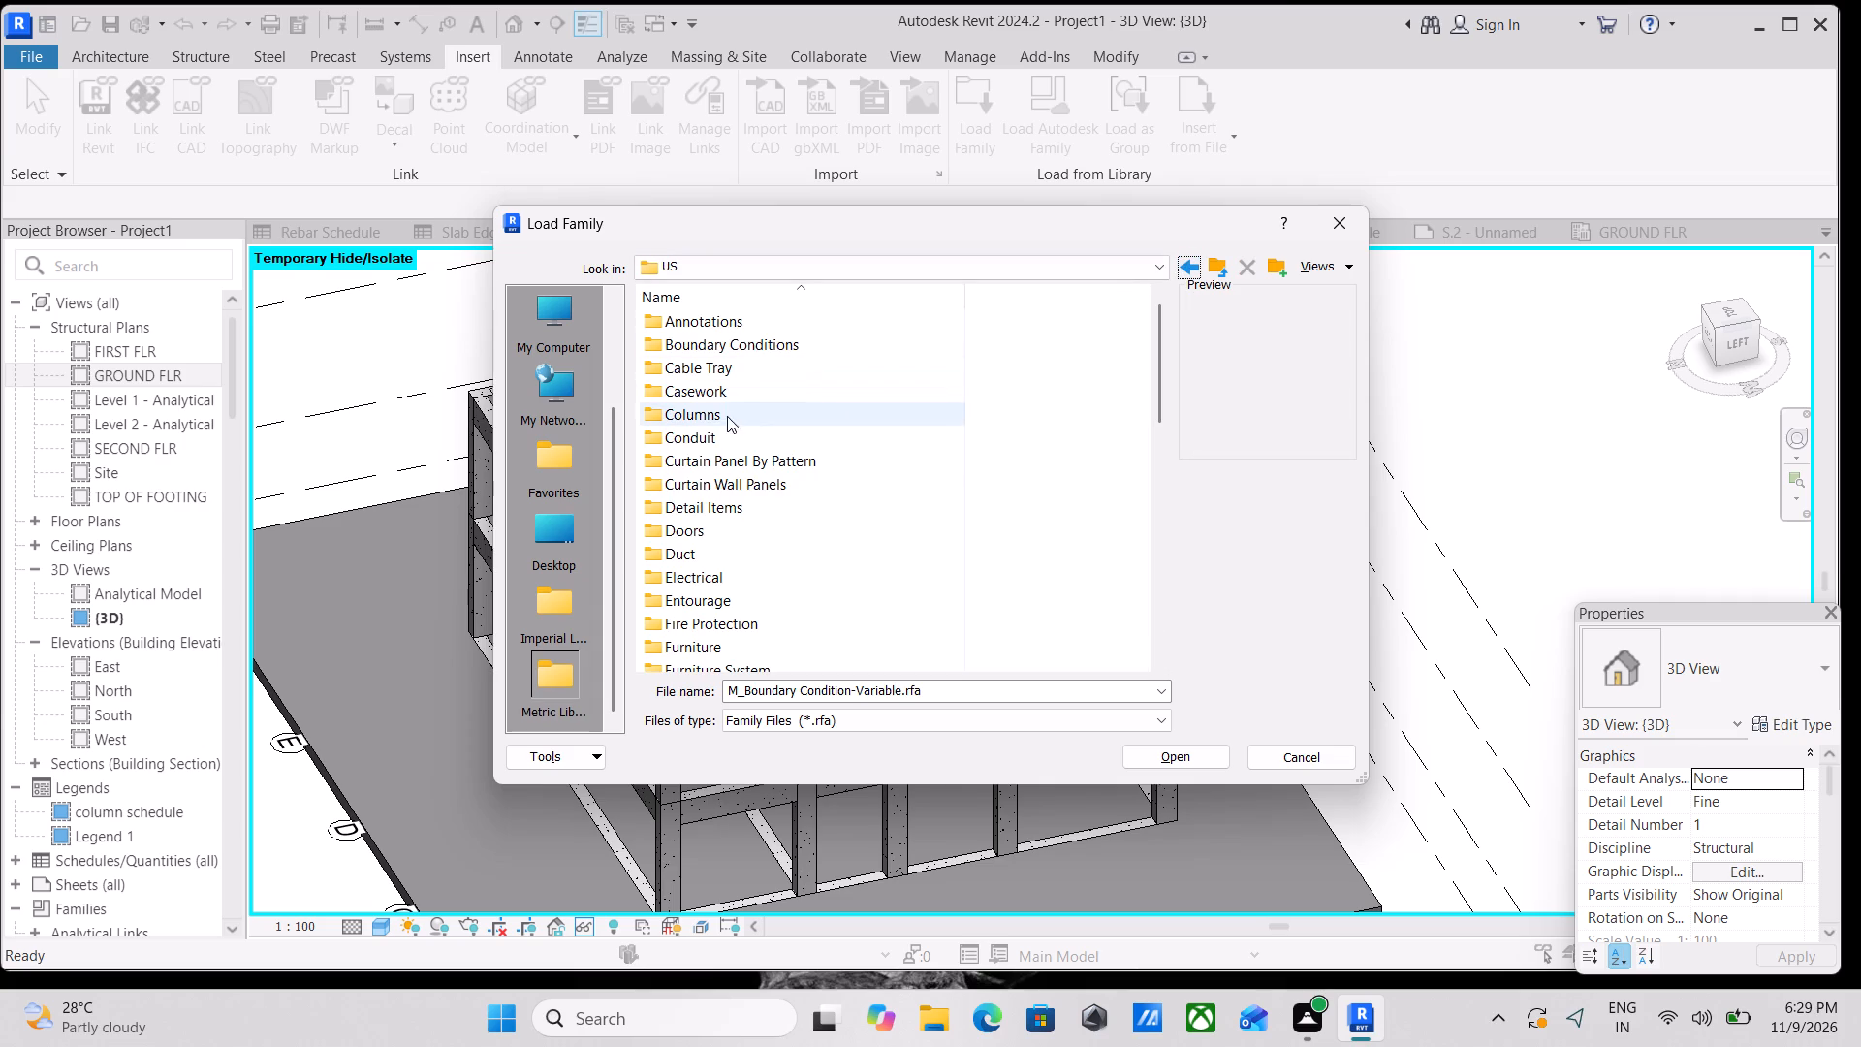
Preview the round, metal clad, chamfered and wood timber families in Columns, and M_Door-Curtain-Wall-Double-Storefront in Doors.
double_click(726, 407)
click(729, 379)
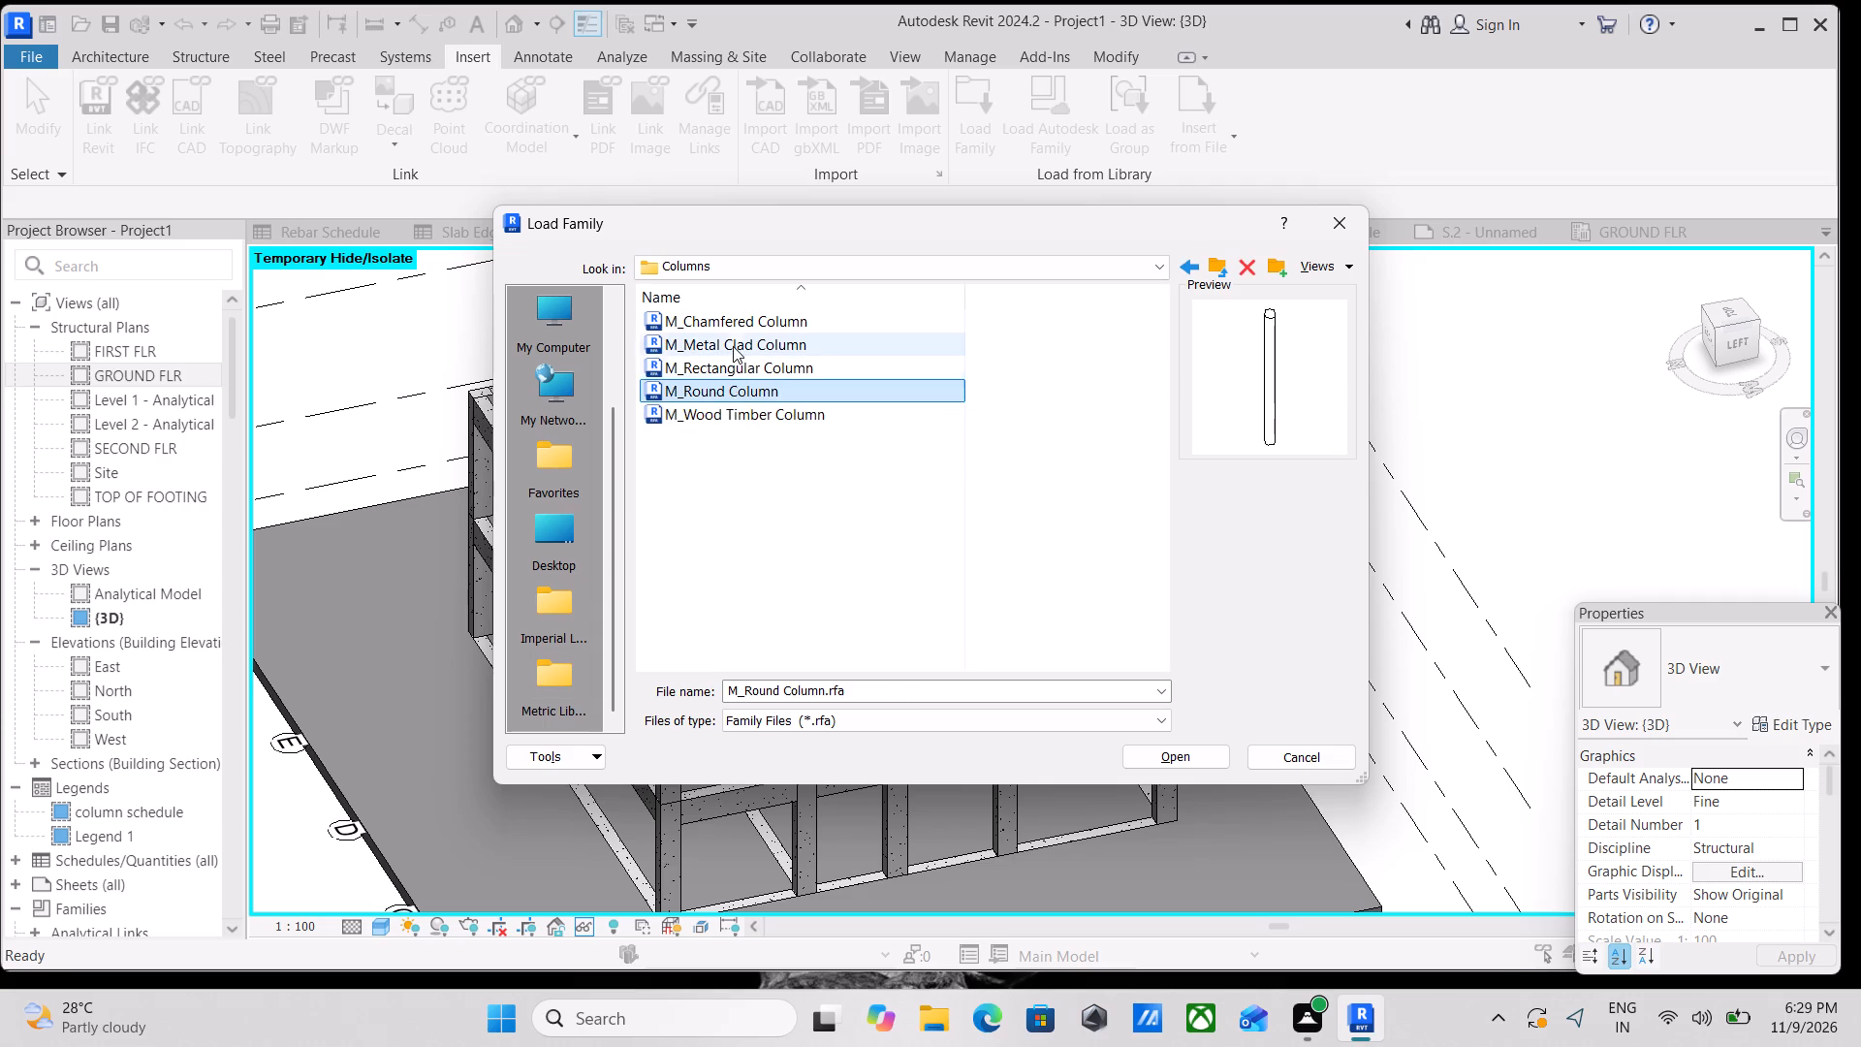
click(733, 342)
click(729, 314)
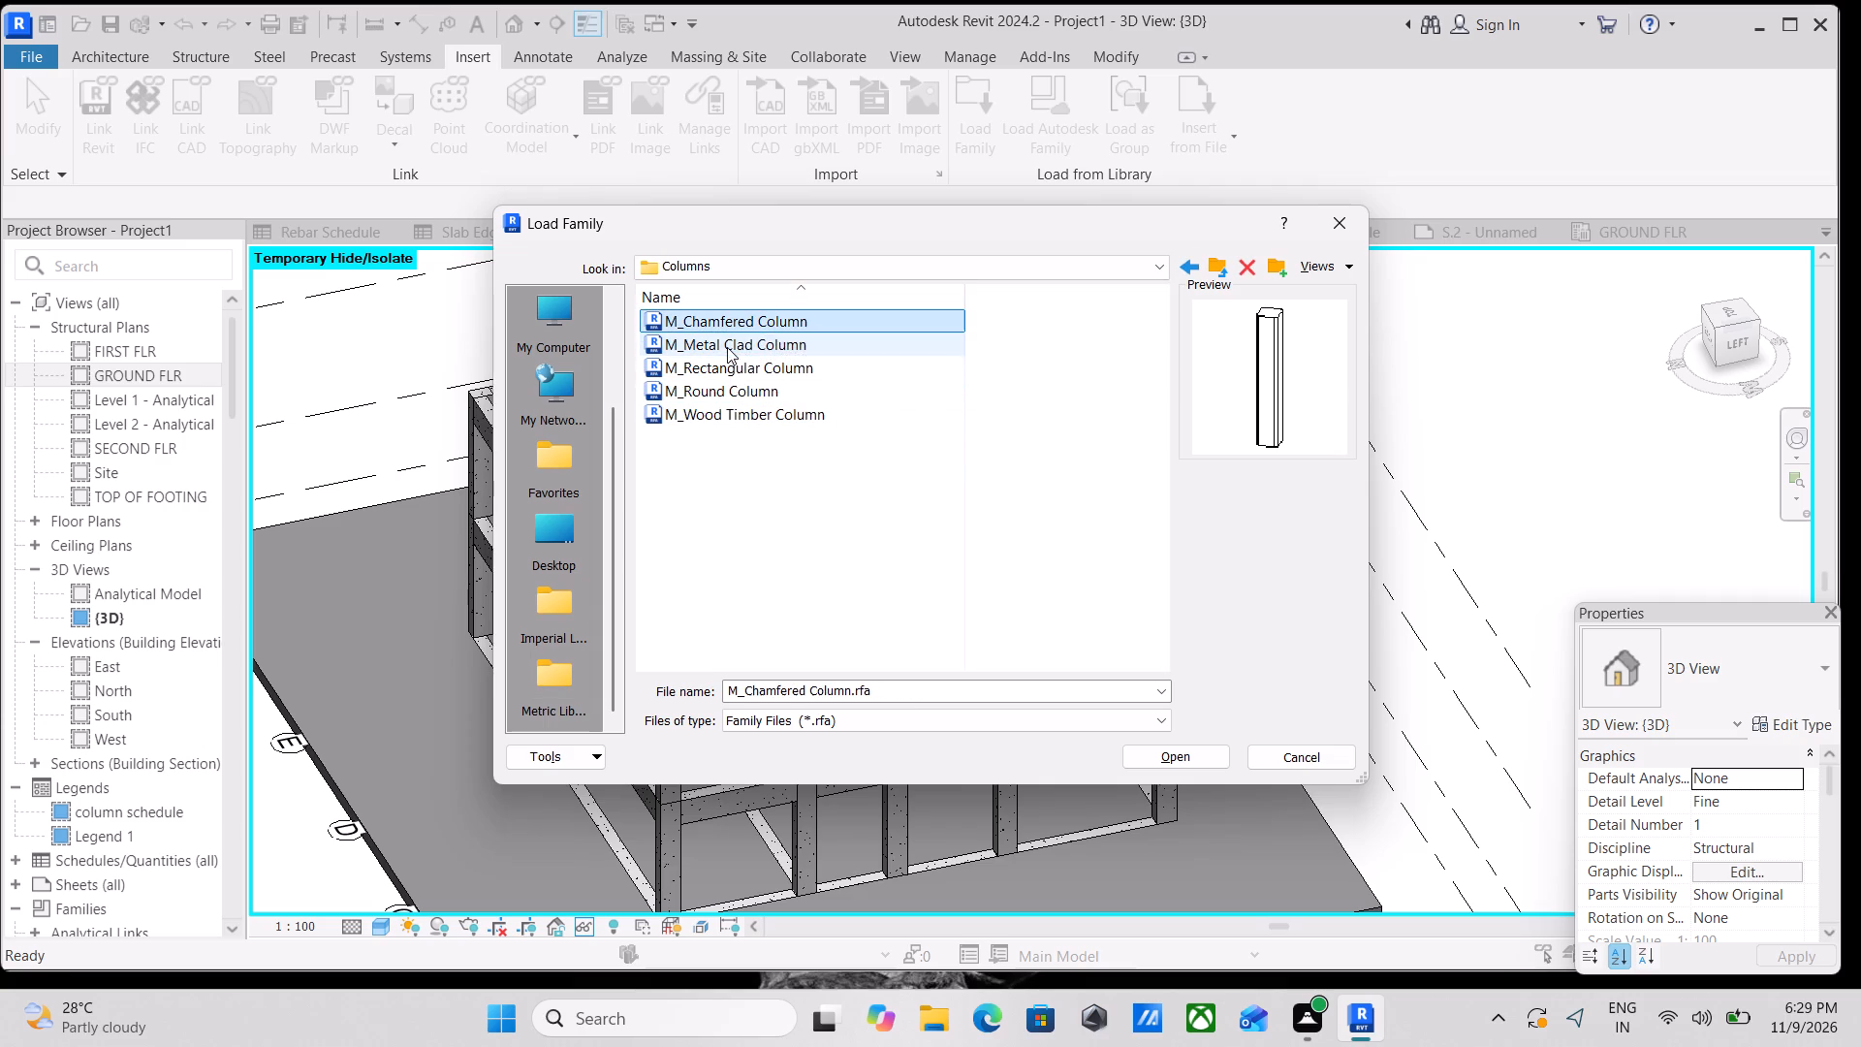
click(727, 404)
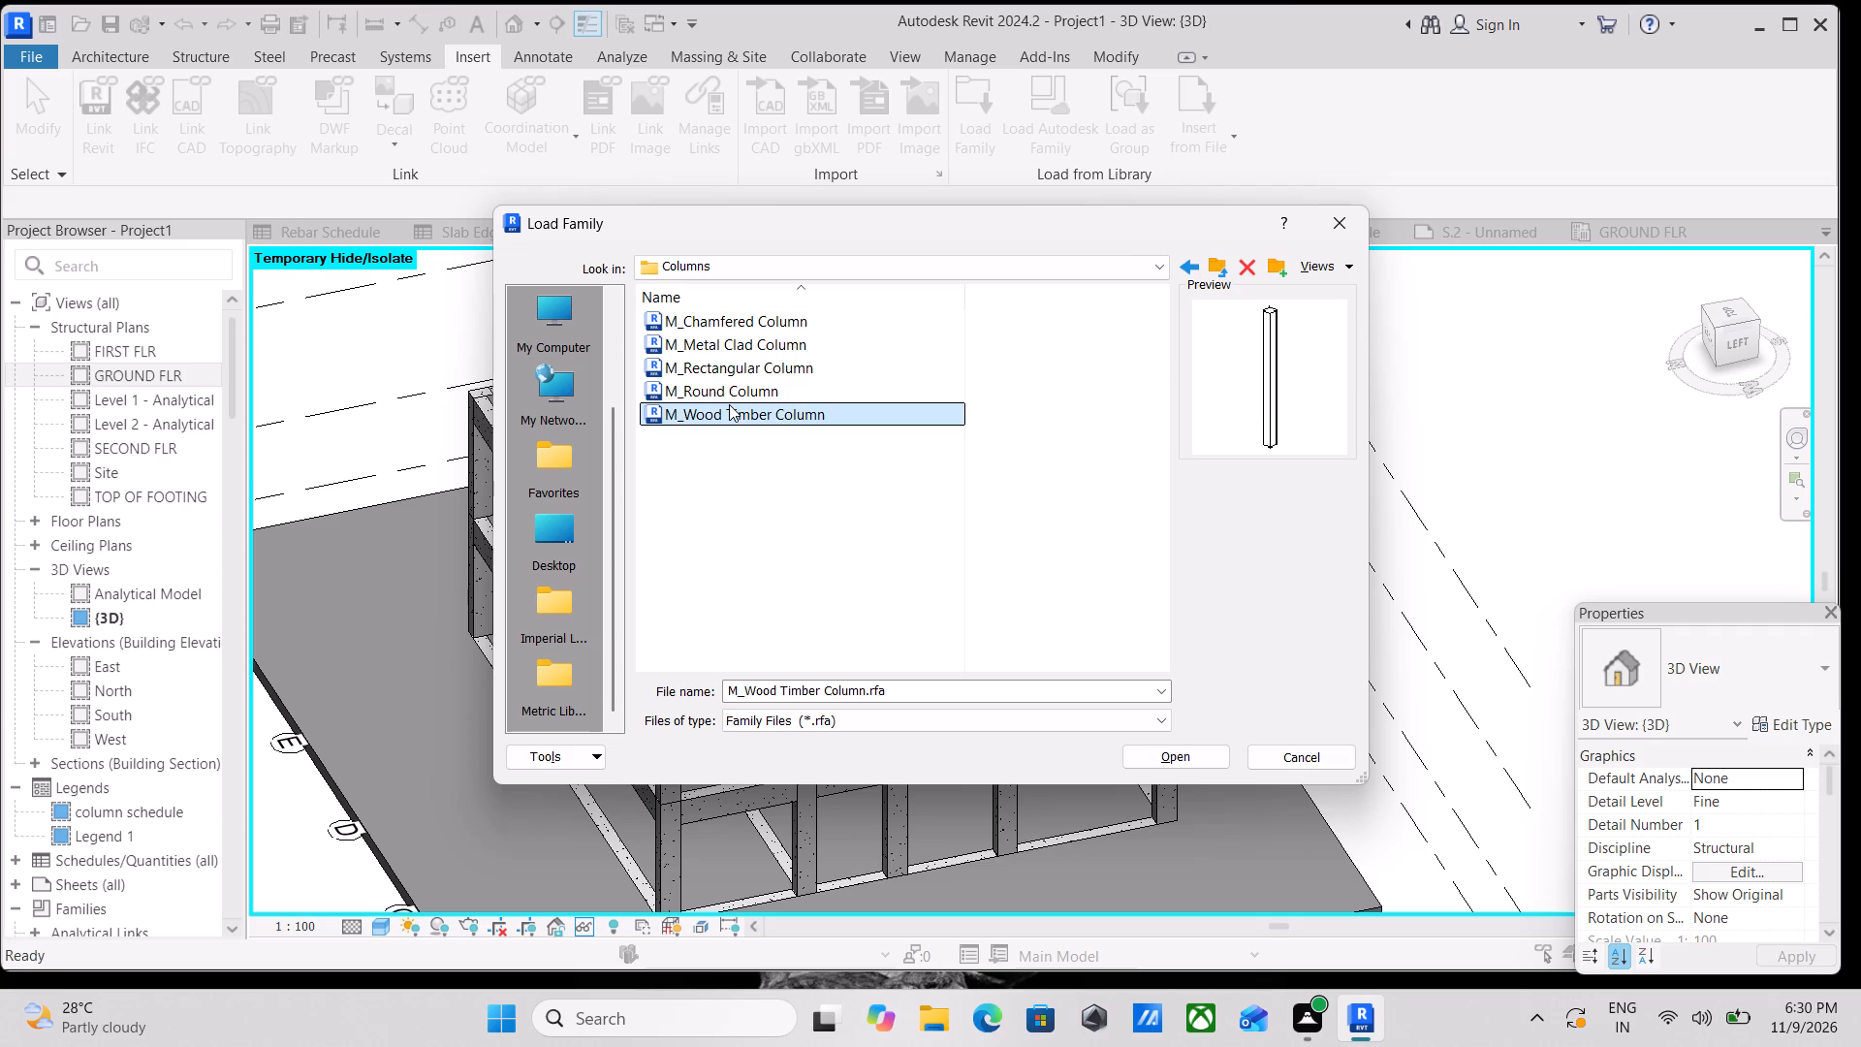
click(1191, 269)
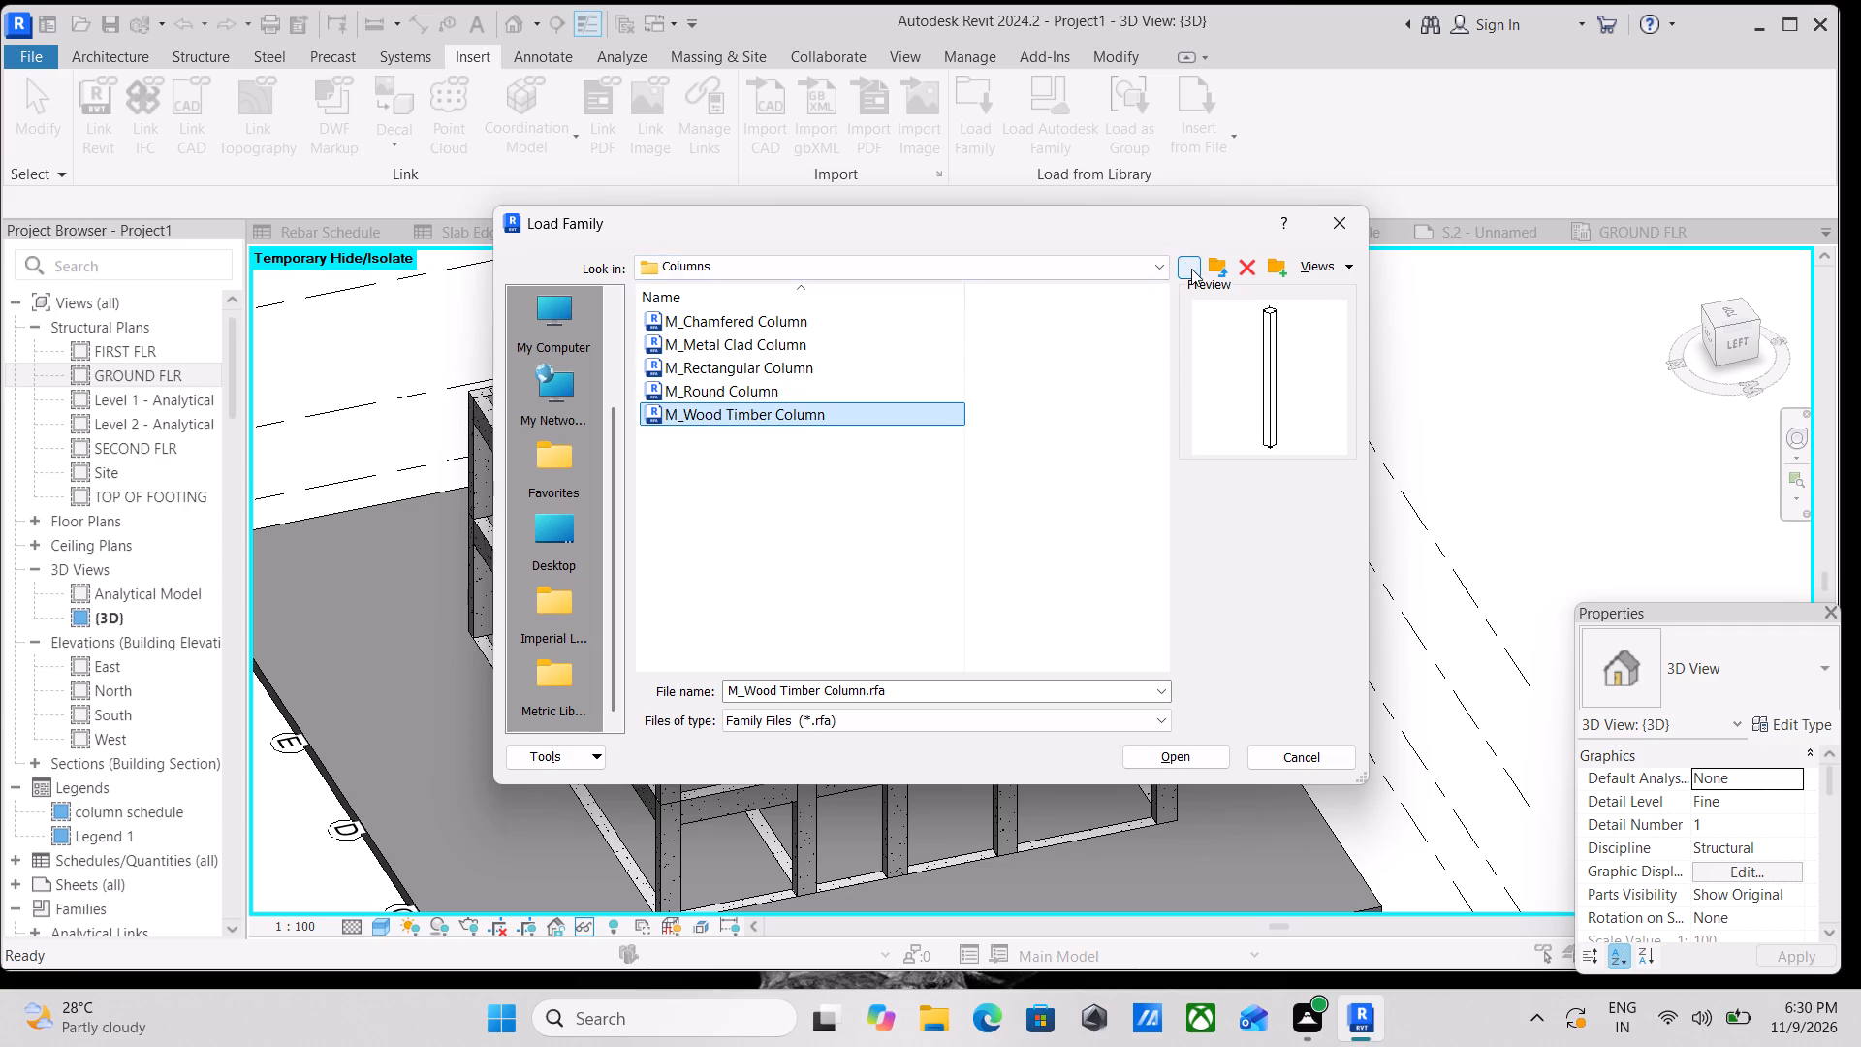
scroll(804, 470, down, 1)
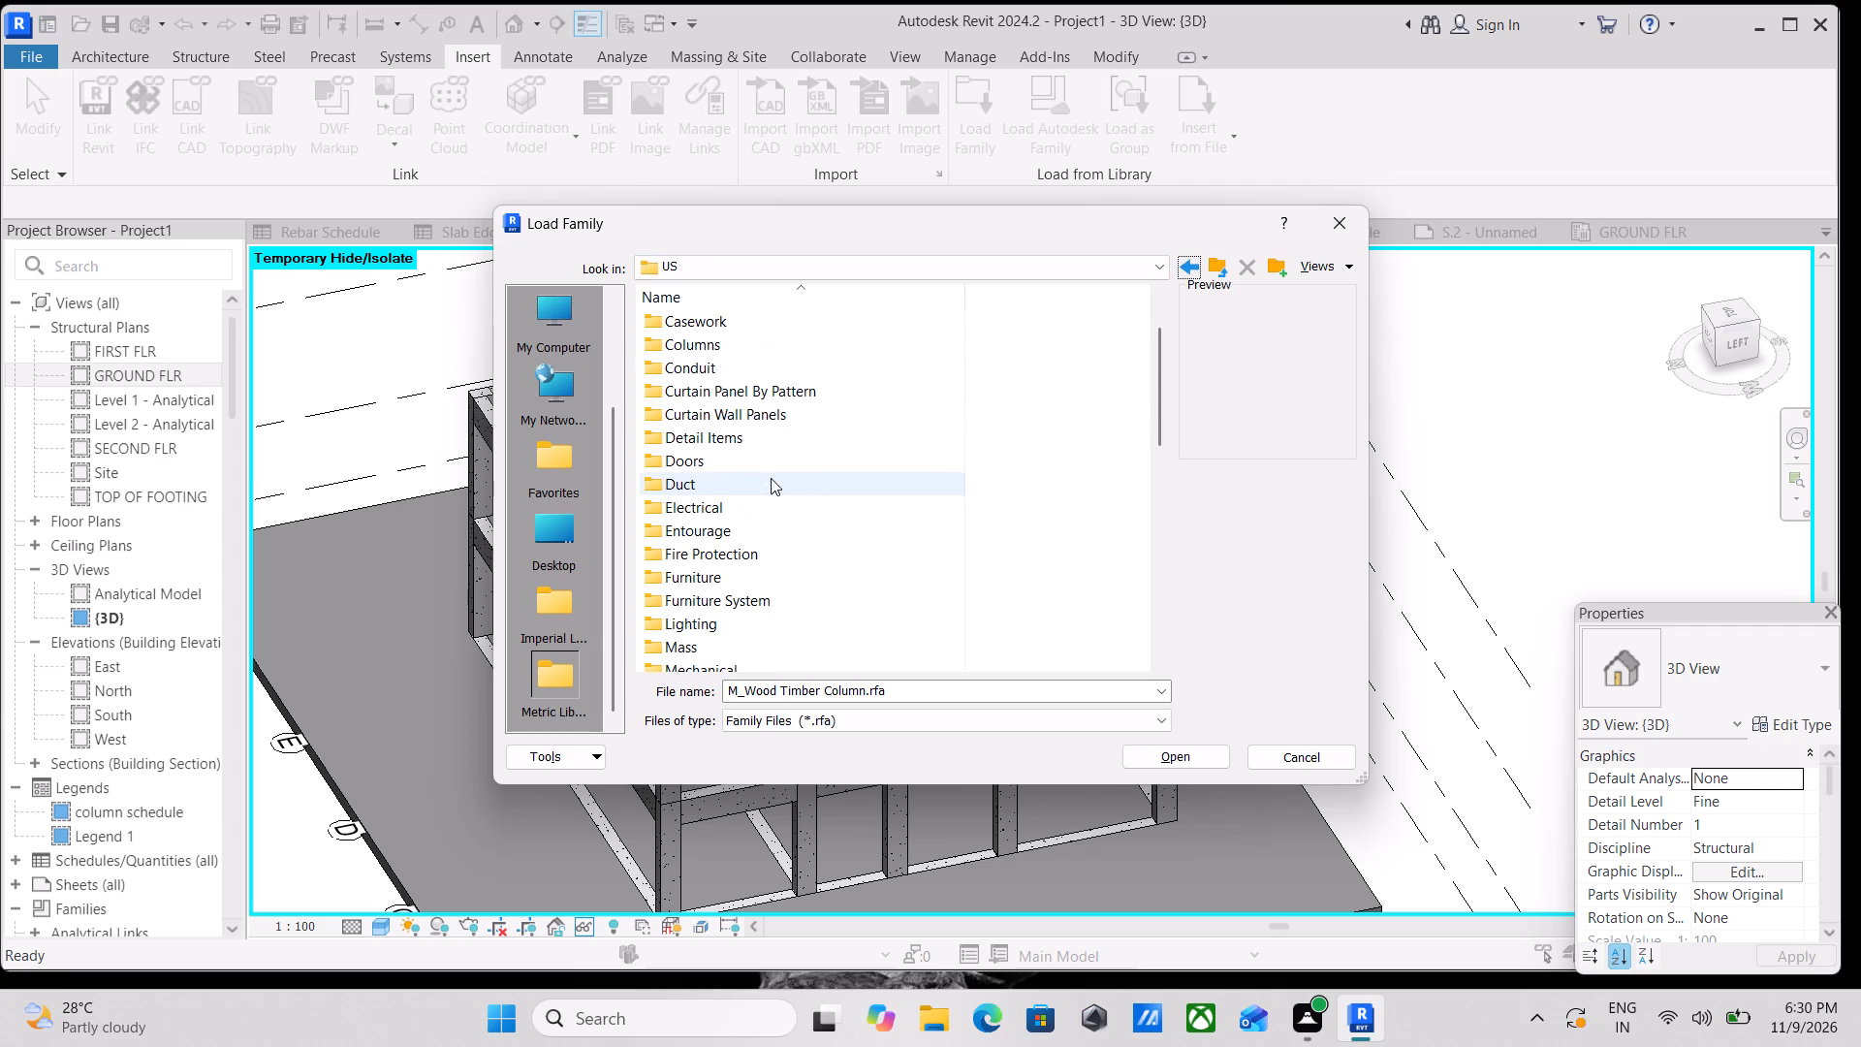
double_click(696, 466)
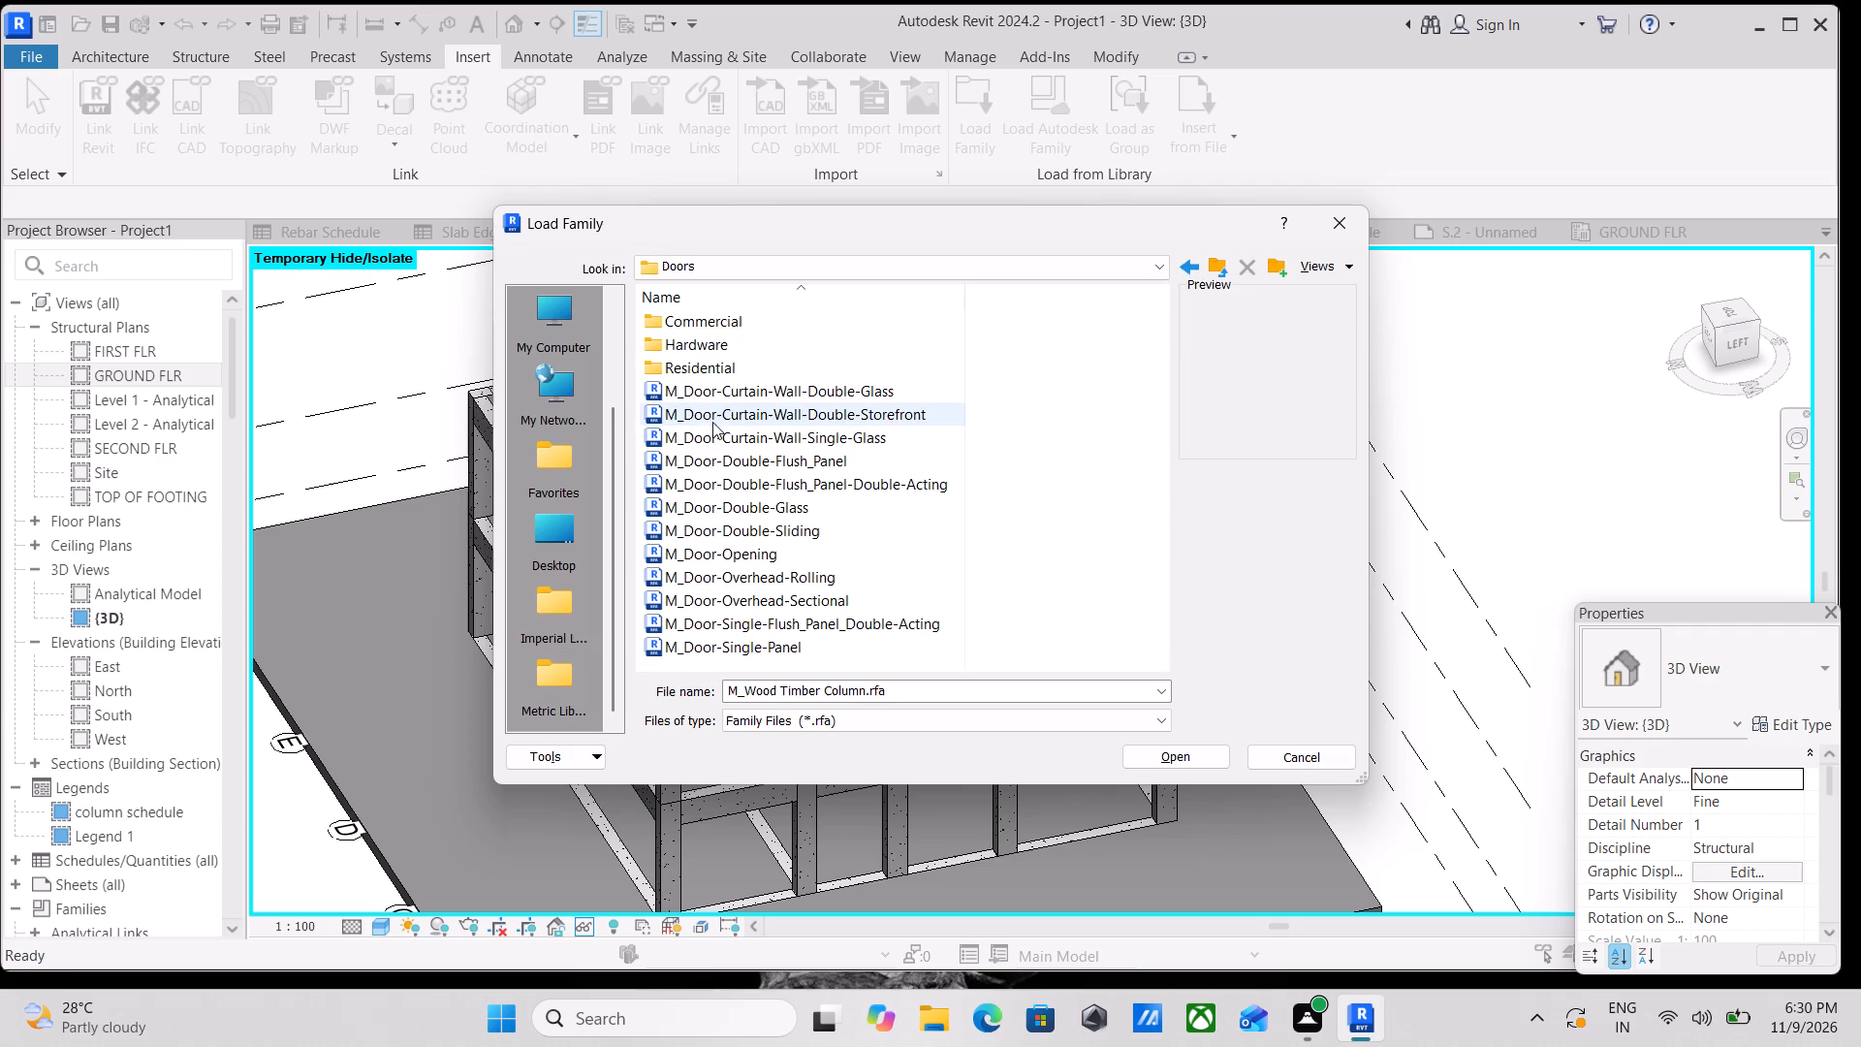
click(712, 422)
click(1189, 269)
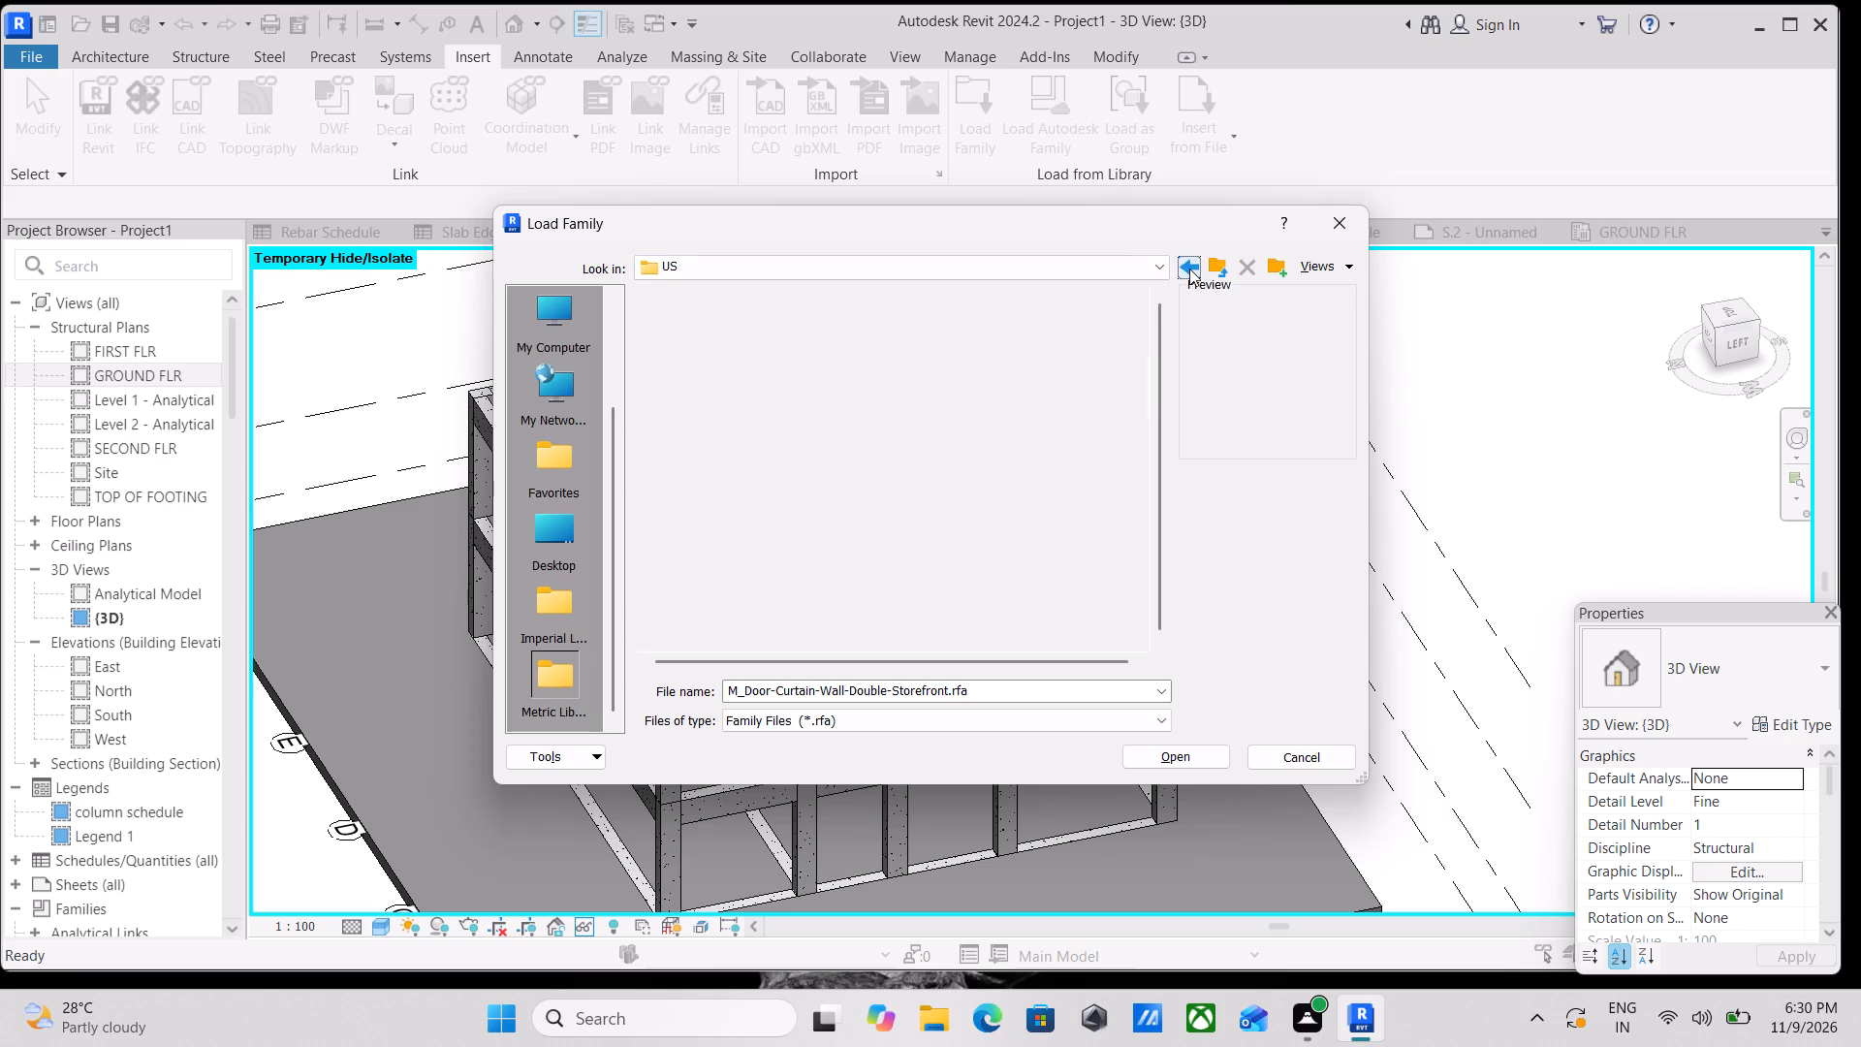
Preview M_RetainingWall_Par_Family and its Shelf1 and Shelf1_Key variants in the Structural Retaining Walls folder.
scroll(715, 460, down, 12)
double_click(716, 490)
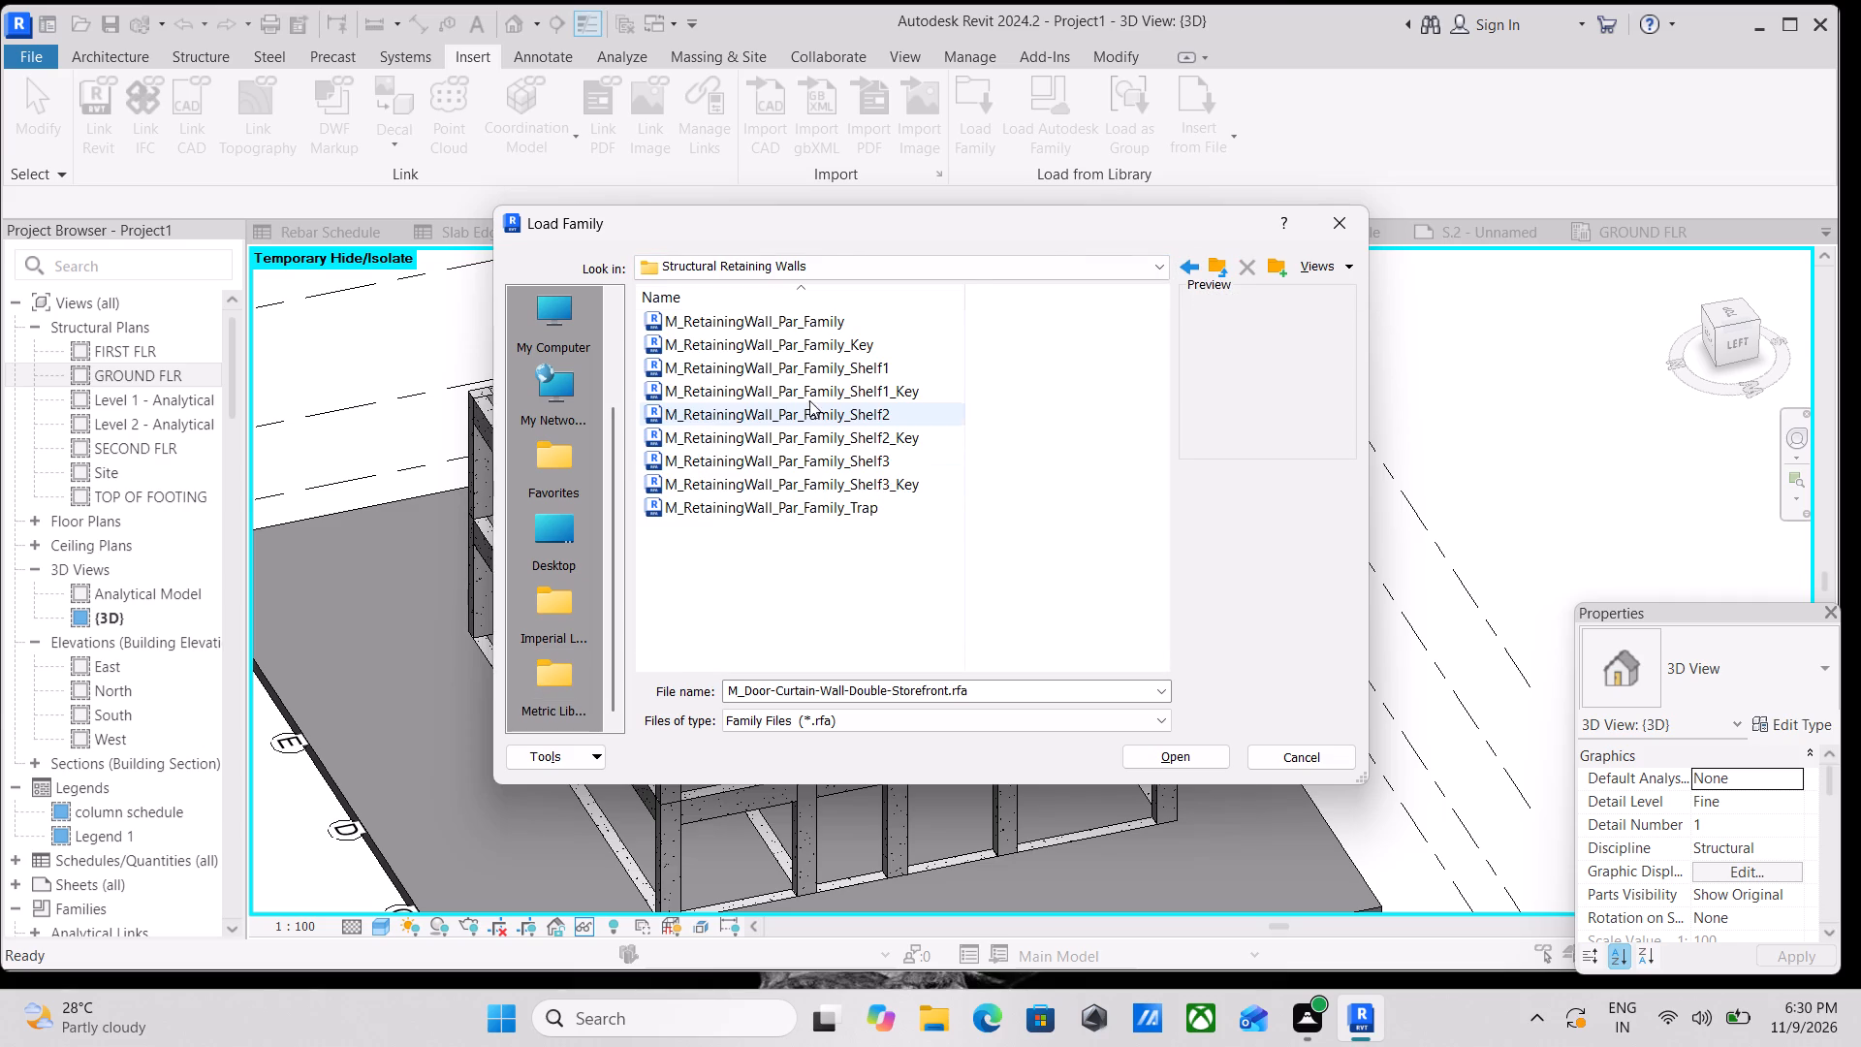
click(767, 392)
click(804, 360)
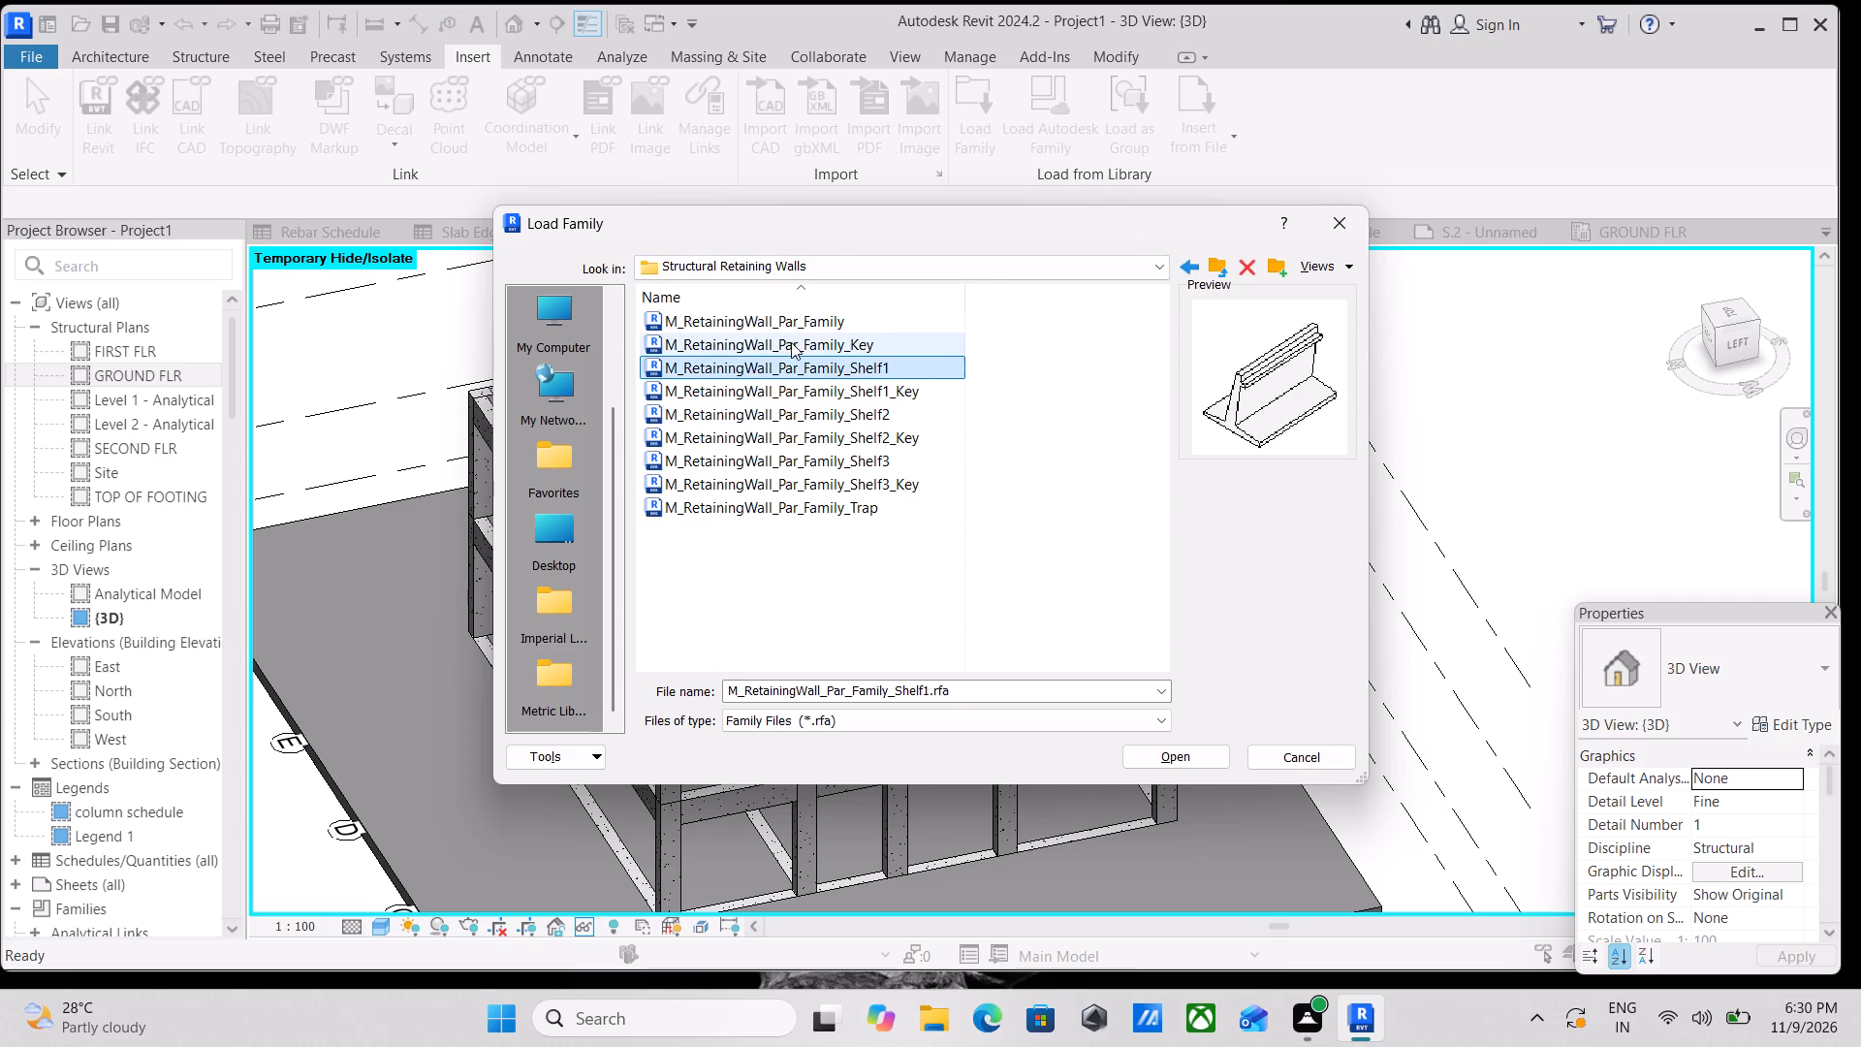
click(751, 326)
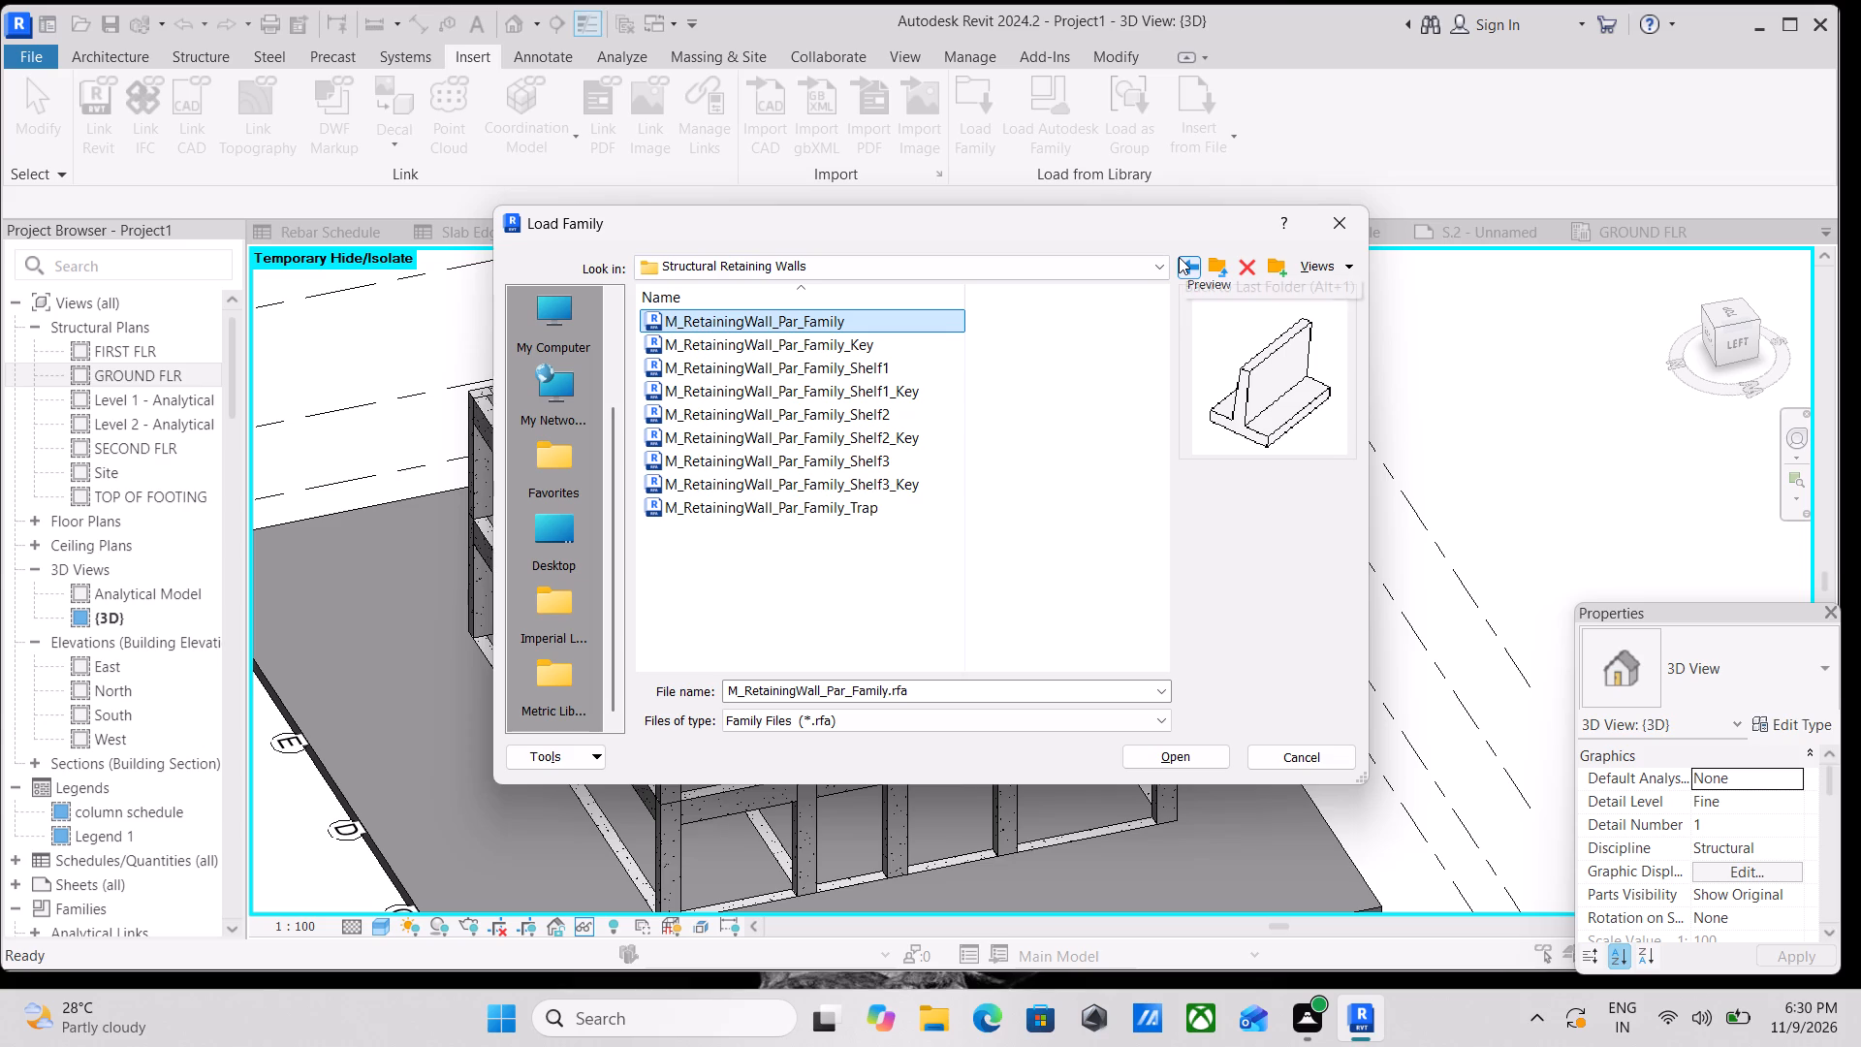
click(1179, 257)
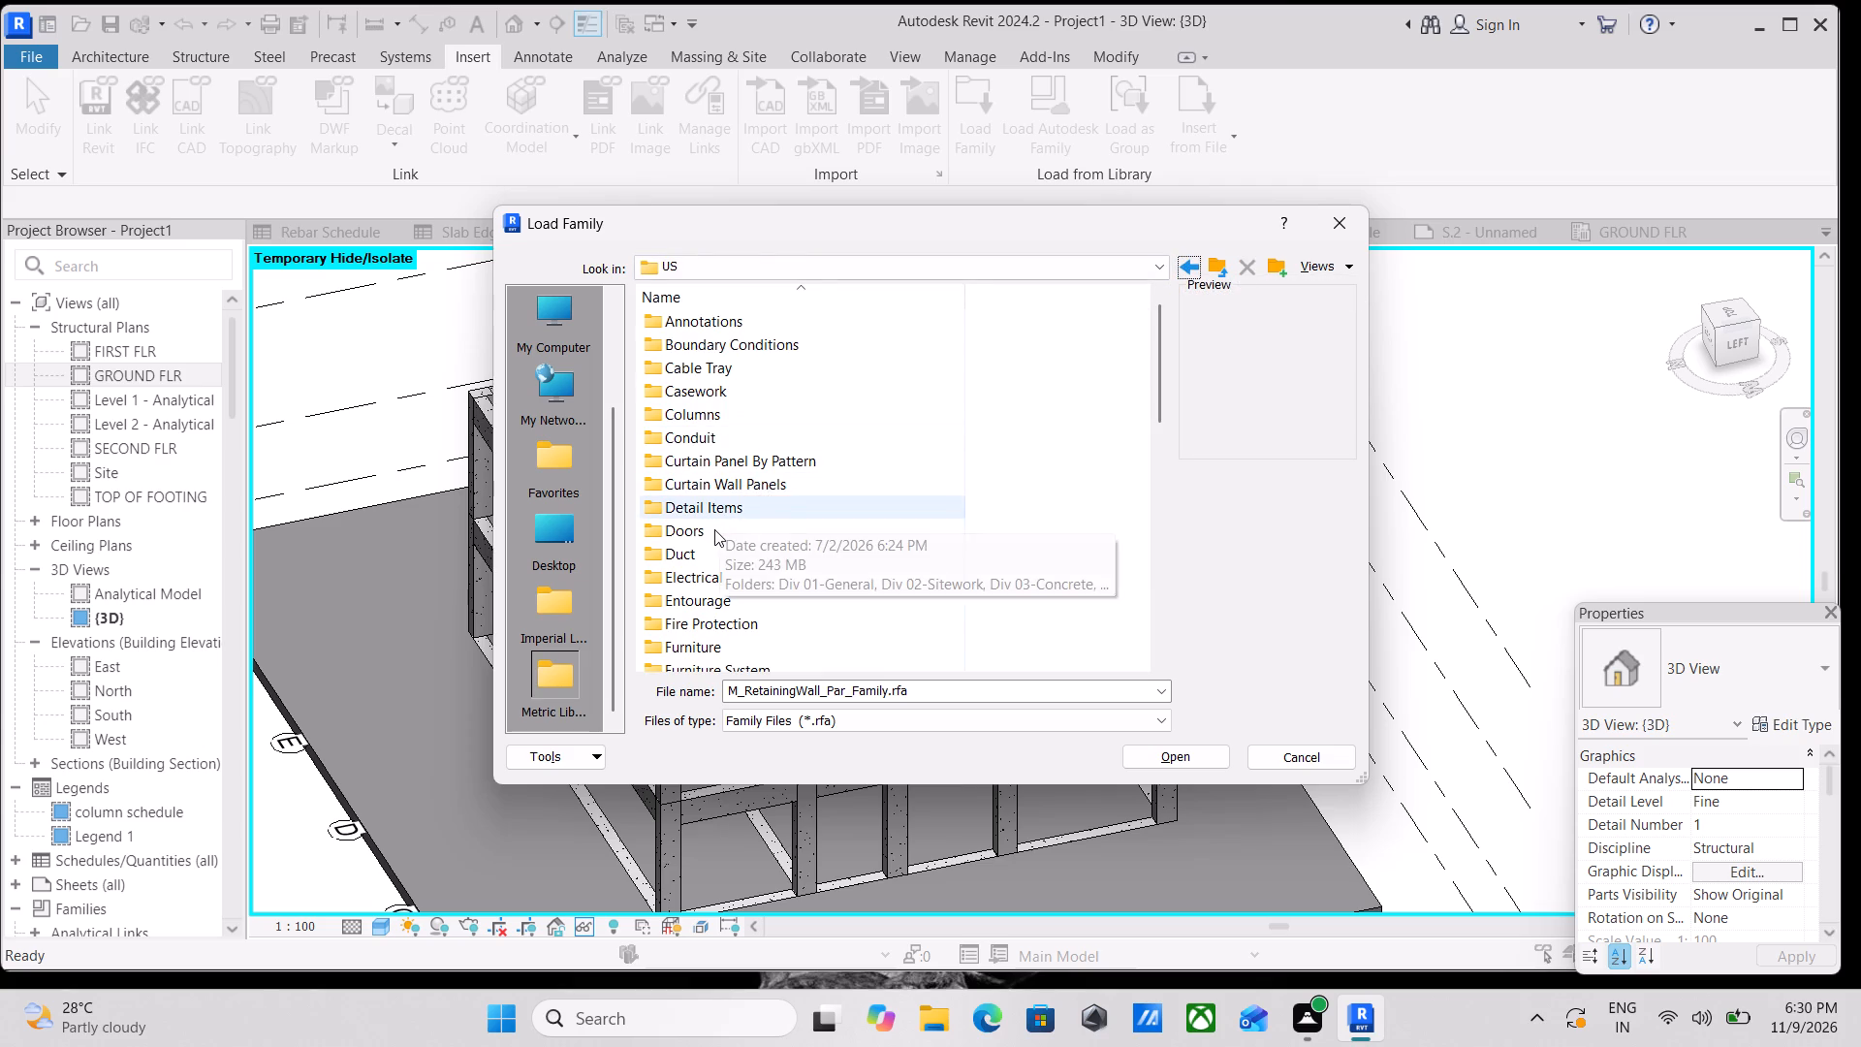
Preview the Notebook Computer, Picture Frame, Male, Female, Chair and Beetle RPC families in the library's Entourage folder.
scroll(710, 535, down, 2)
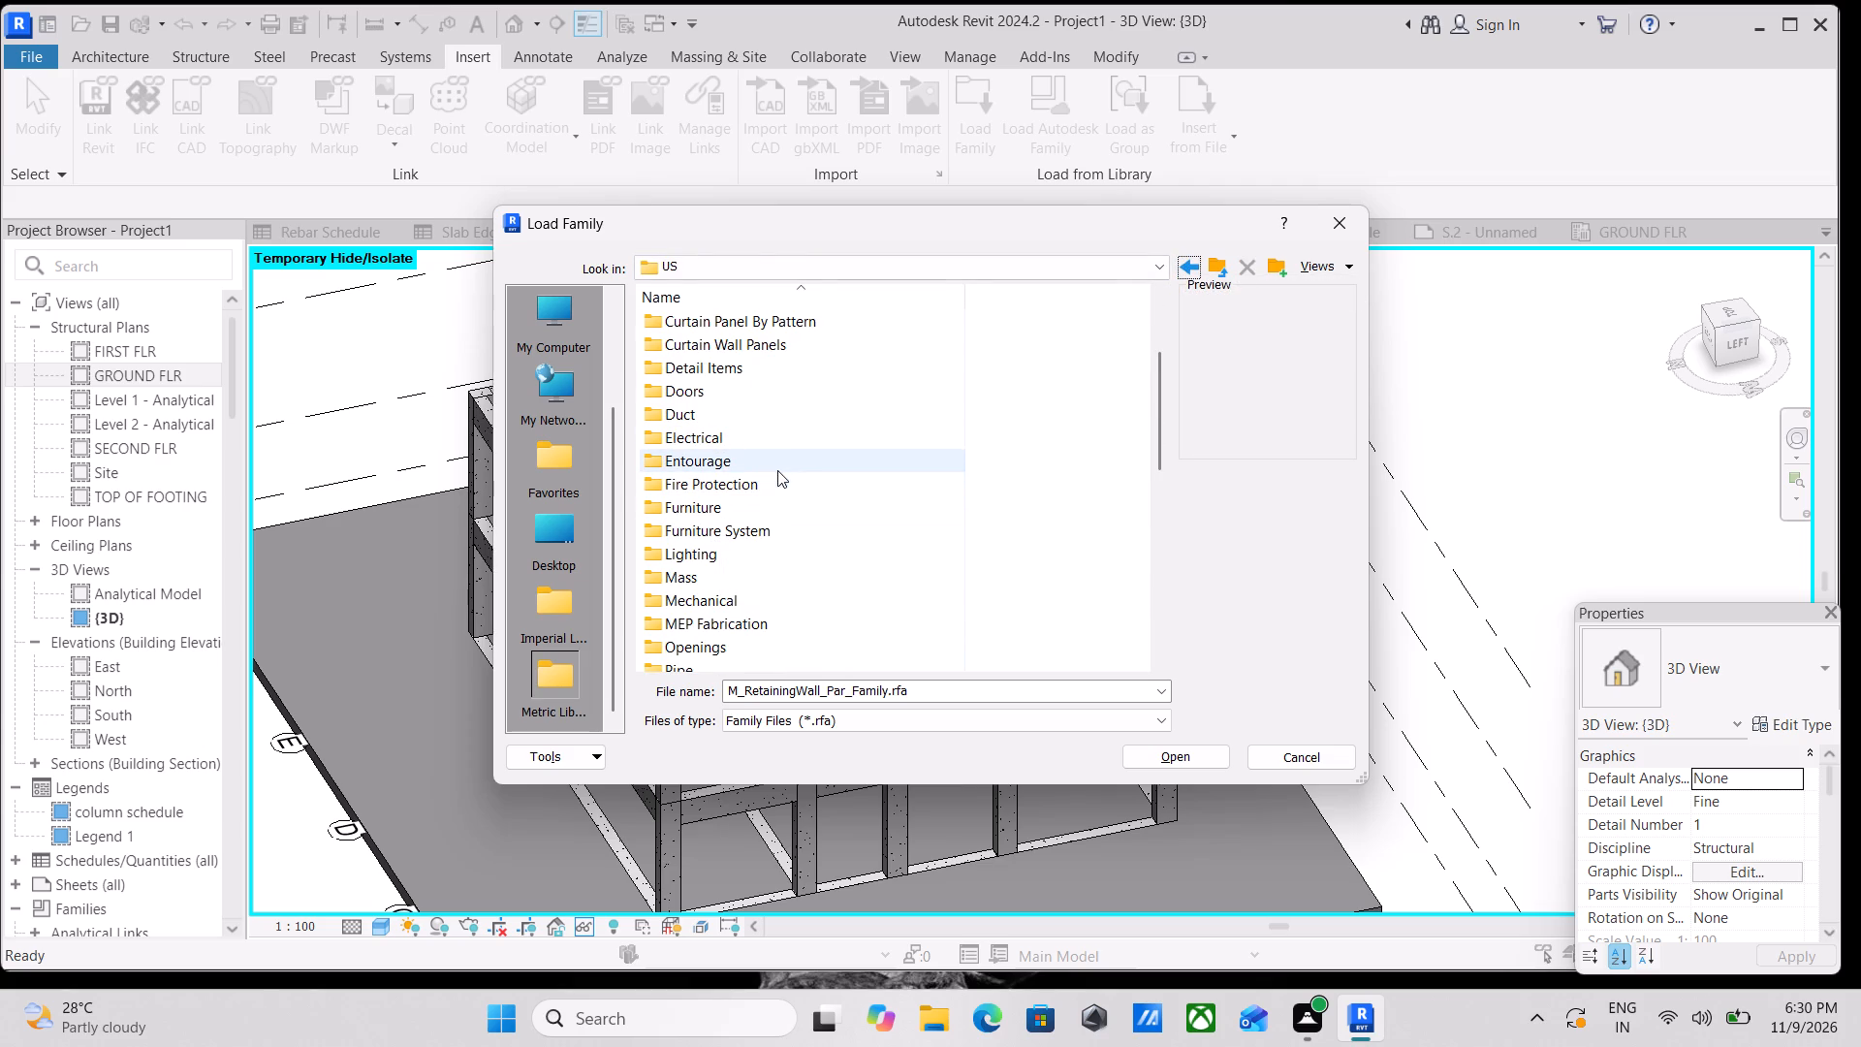
double_click(752, 470)
click(751, 425)
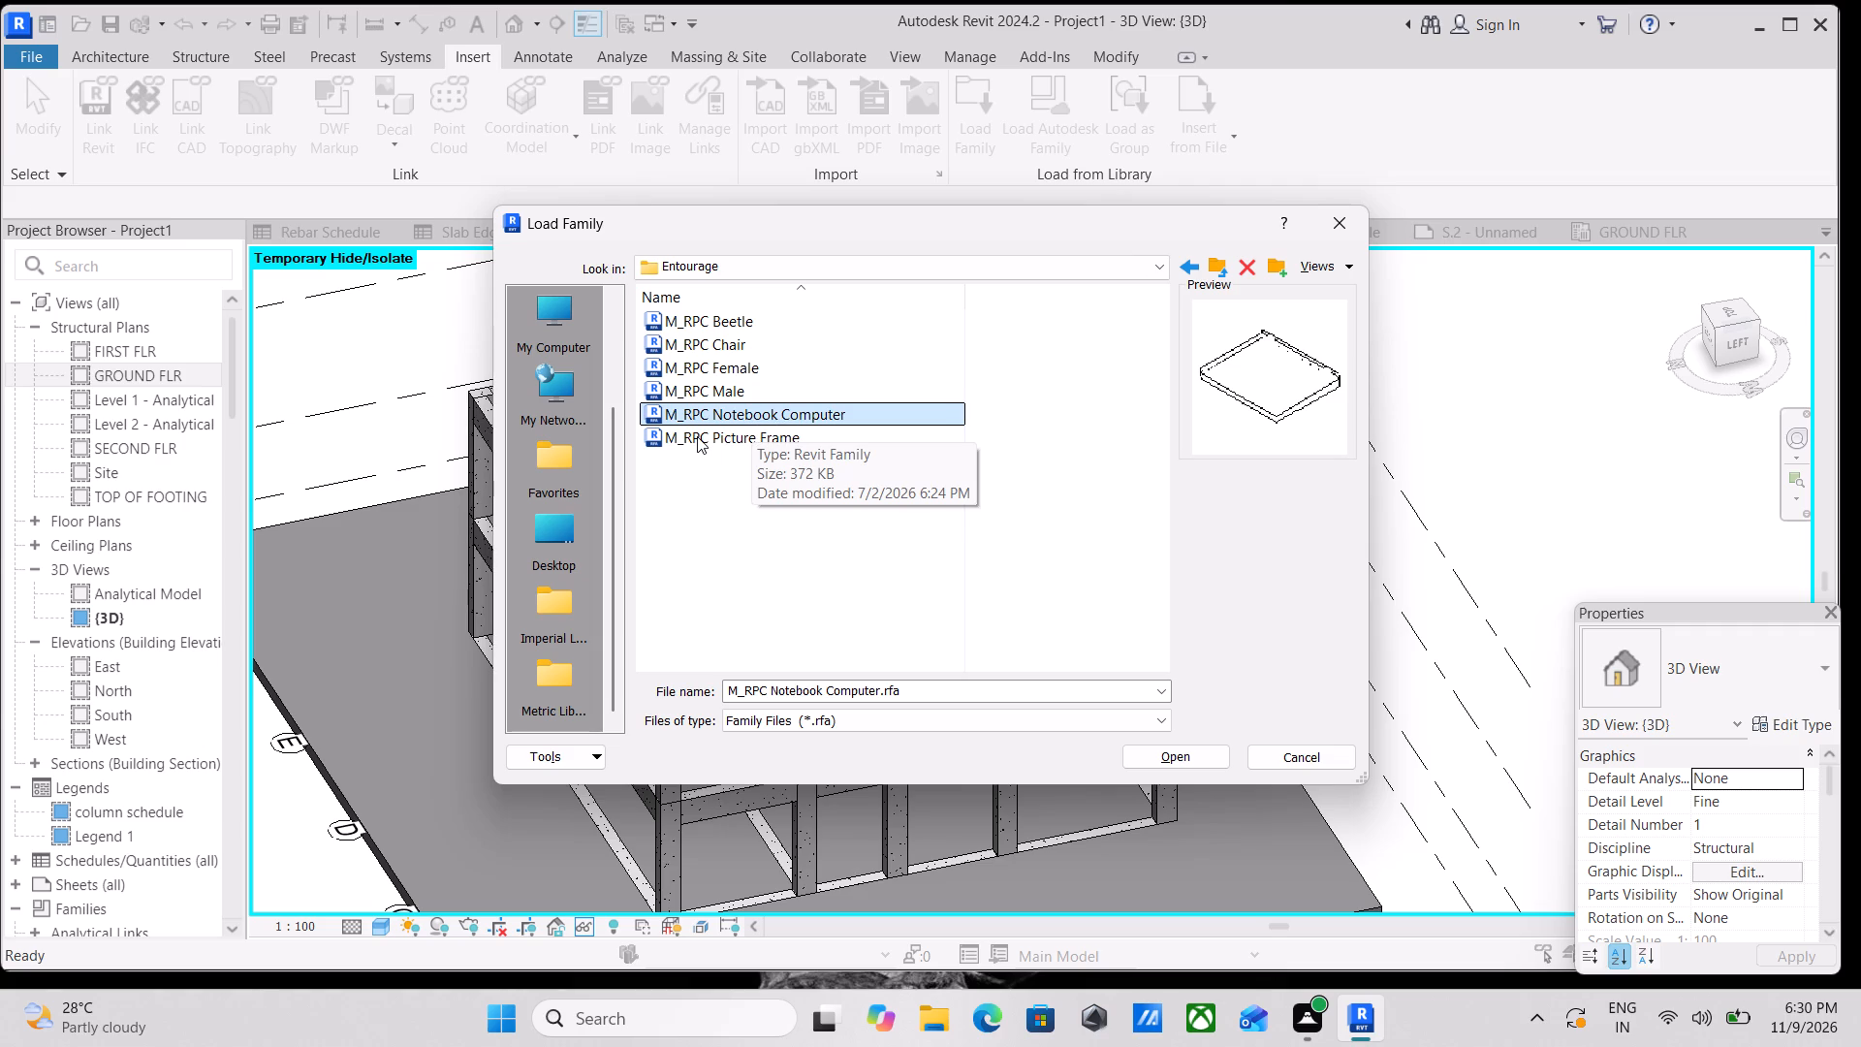
click(697, 436)
click(710, 404)
click(710, 390)
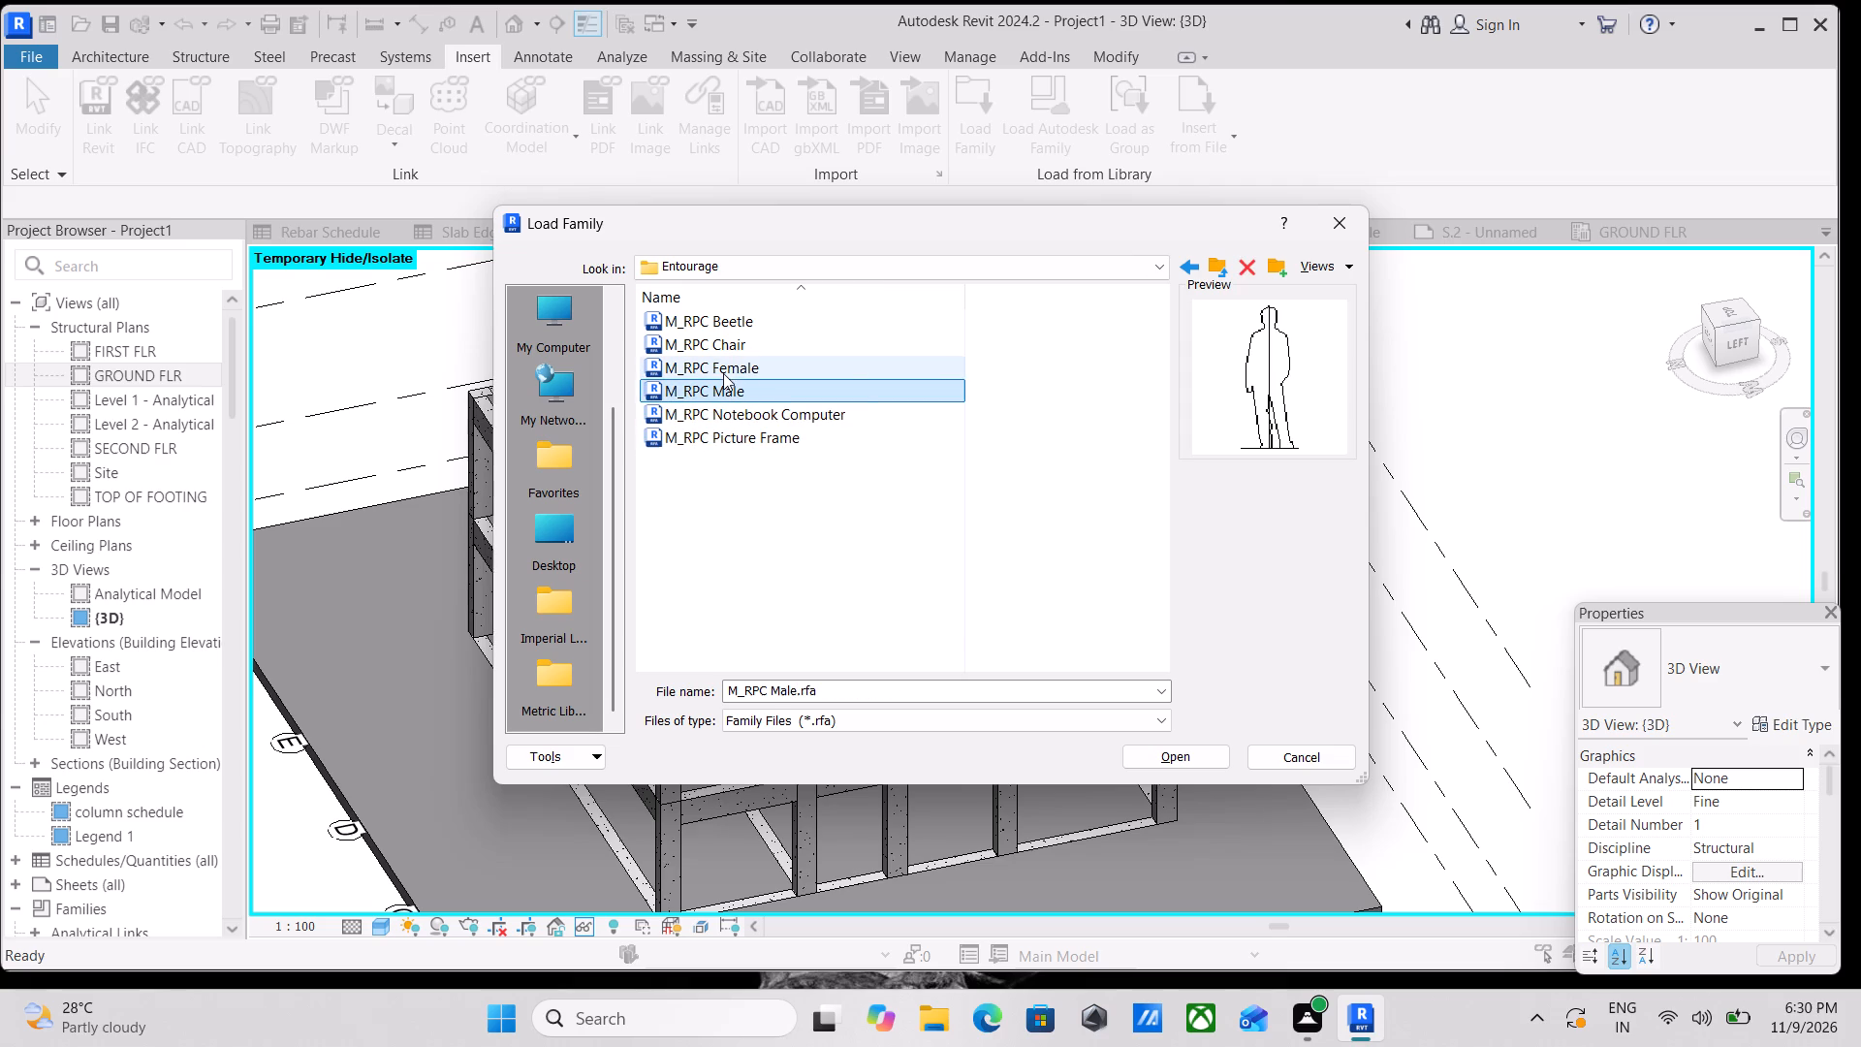
click(732, 365)
click(725, 349)
click(727, 322)
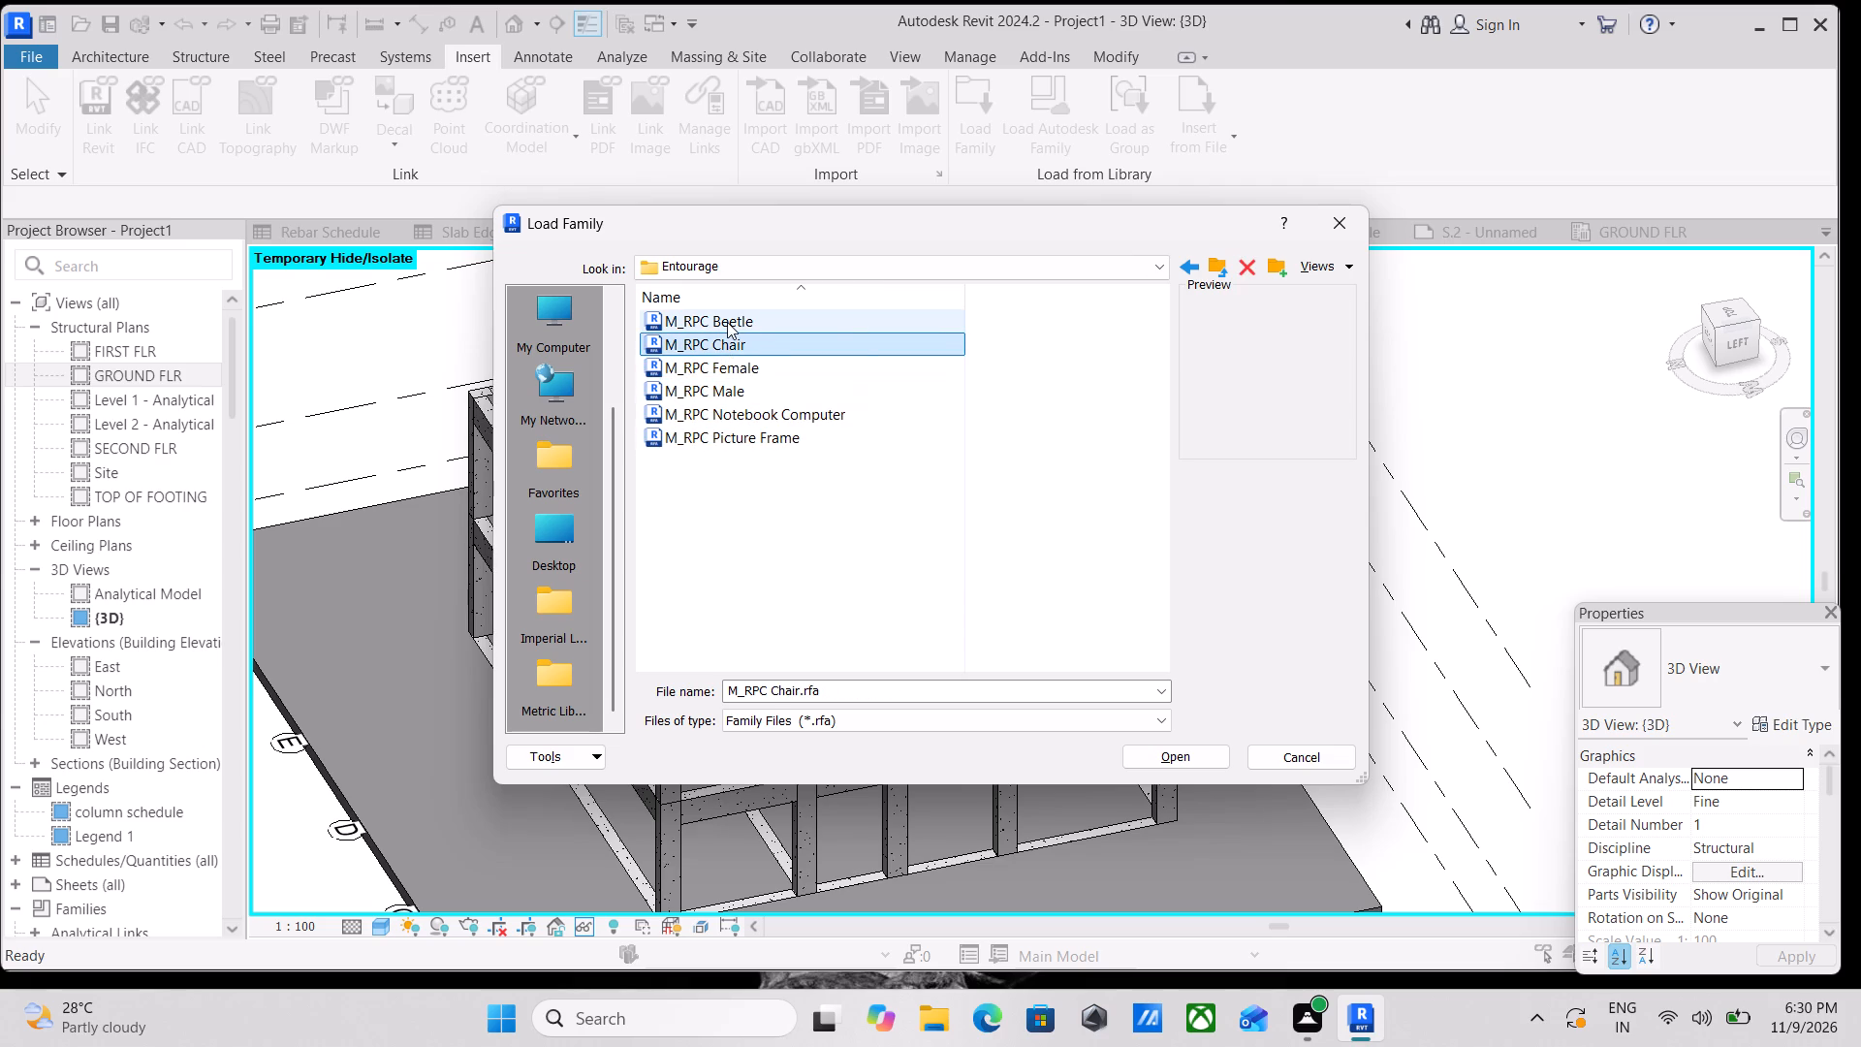
click(1175, 260)
click(1183, 270)
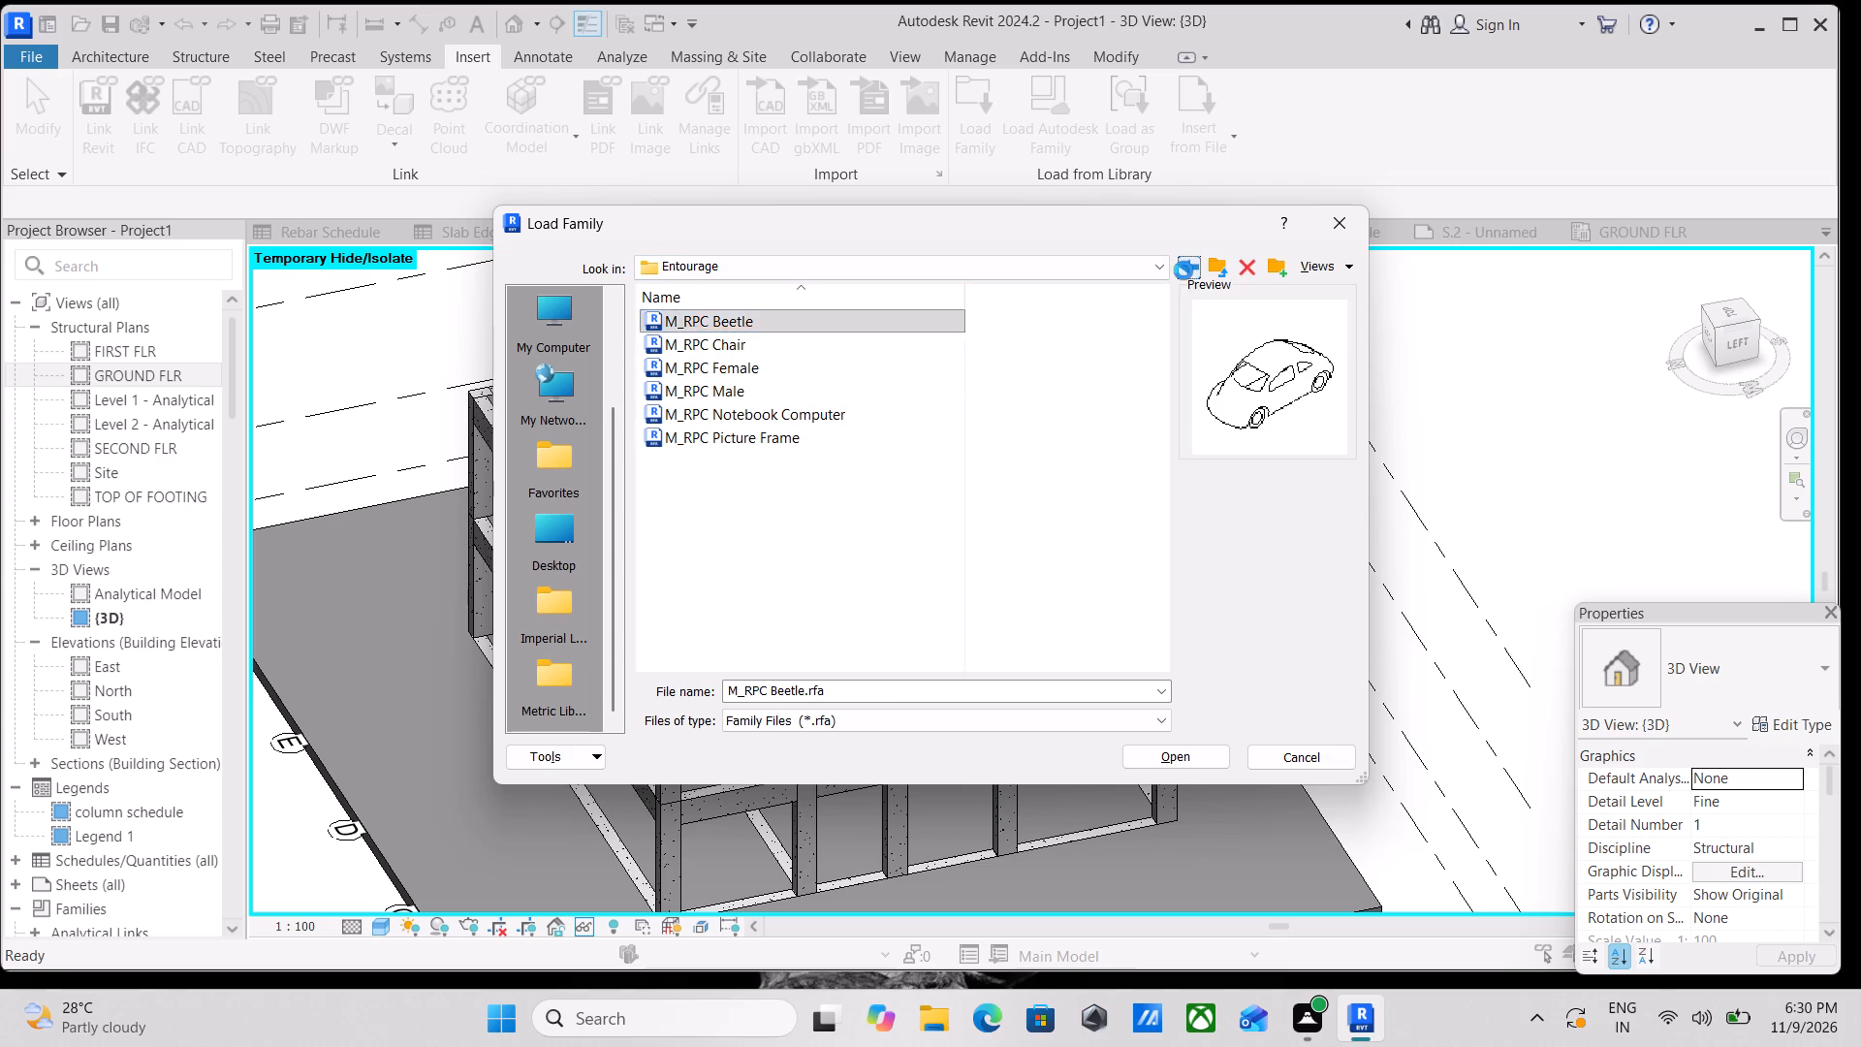
Preview the overhead flip-up and vertical file cabinet families in the Storage folder of Furniture System.
scroll(722, 630, down, 3)
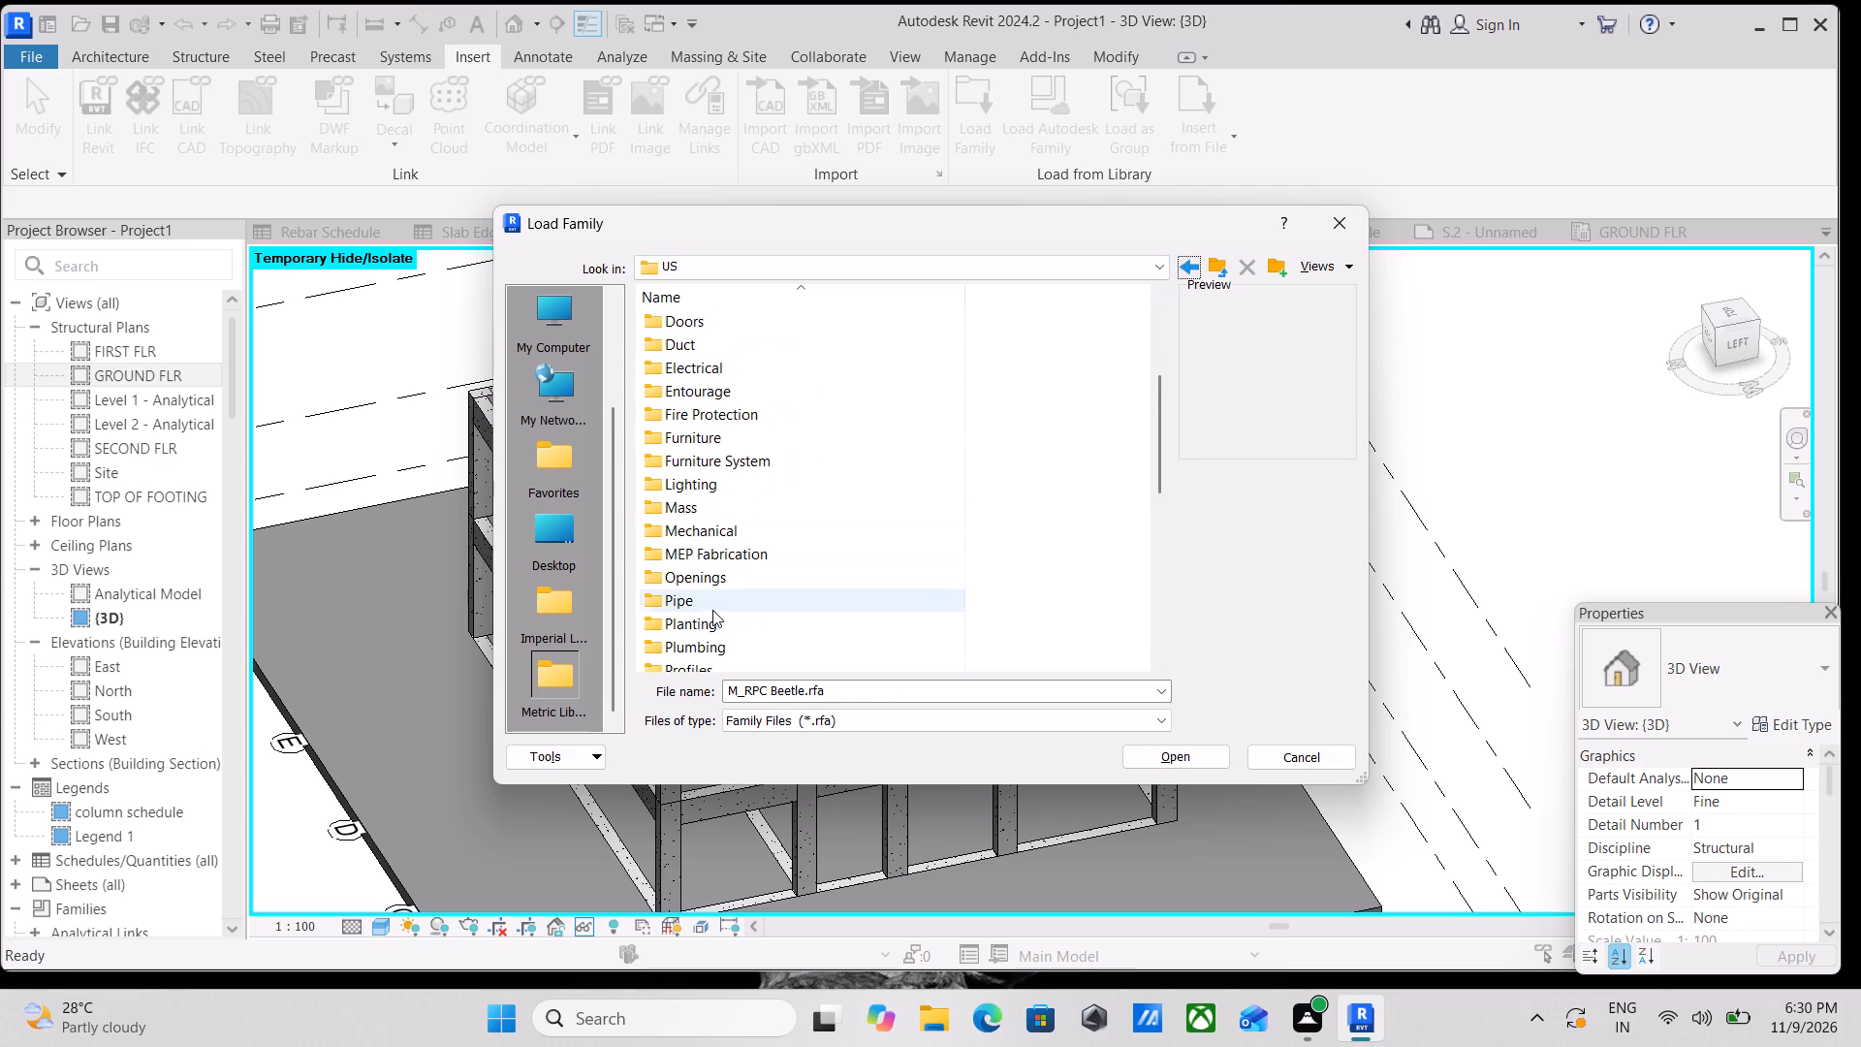
double_click(705, 460)
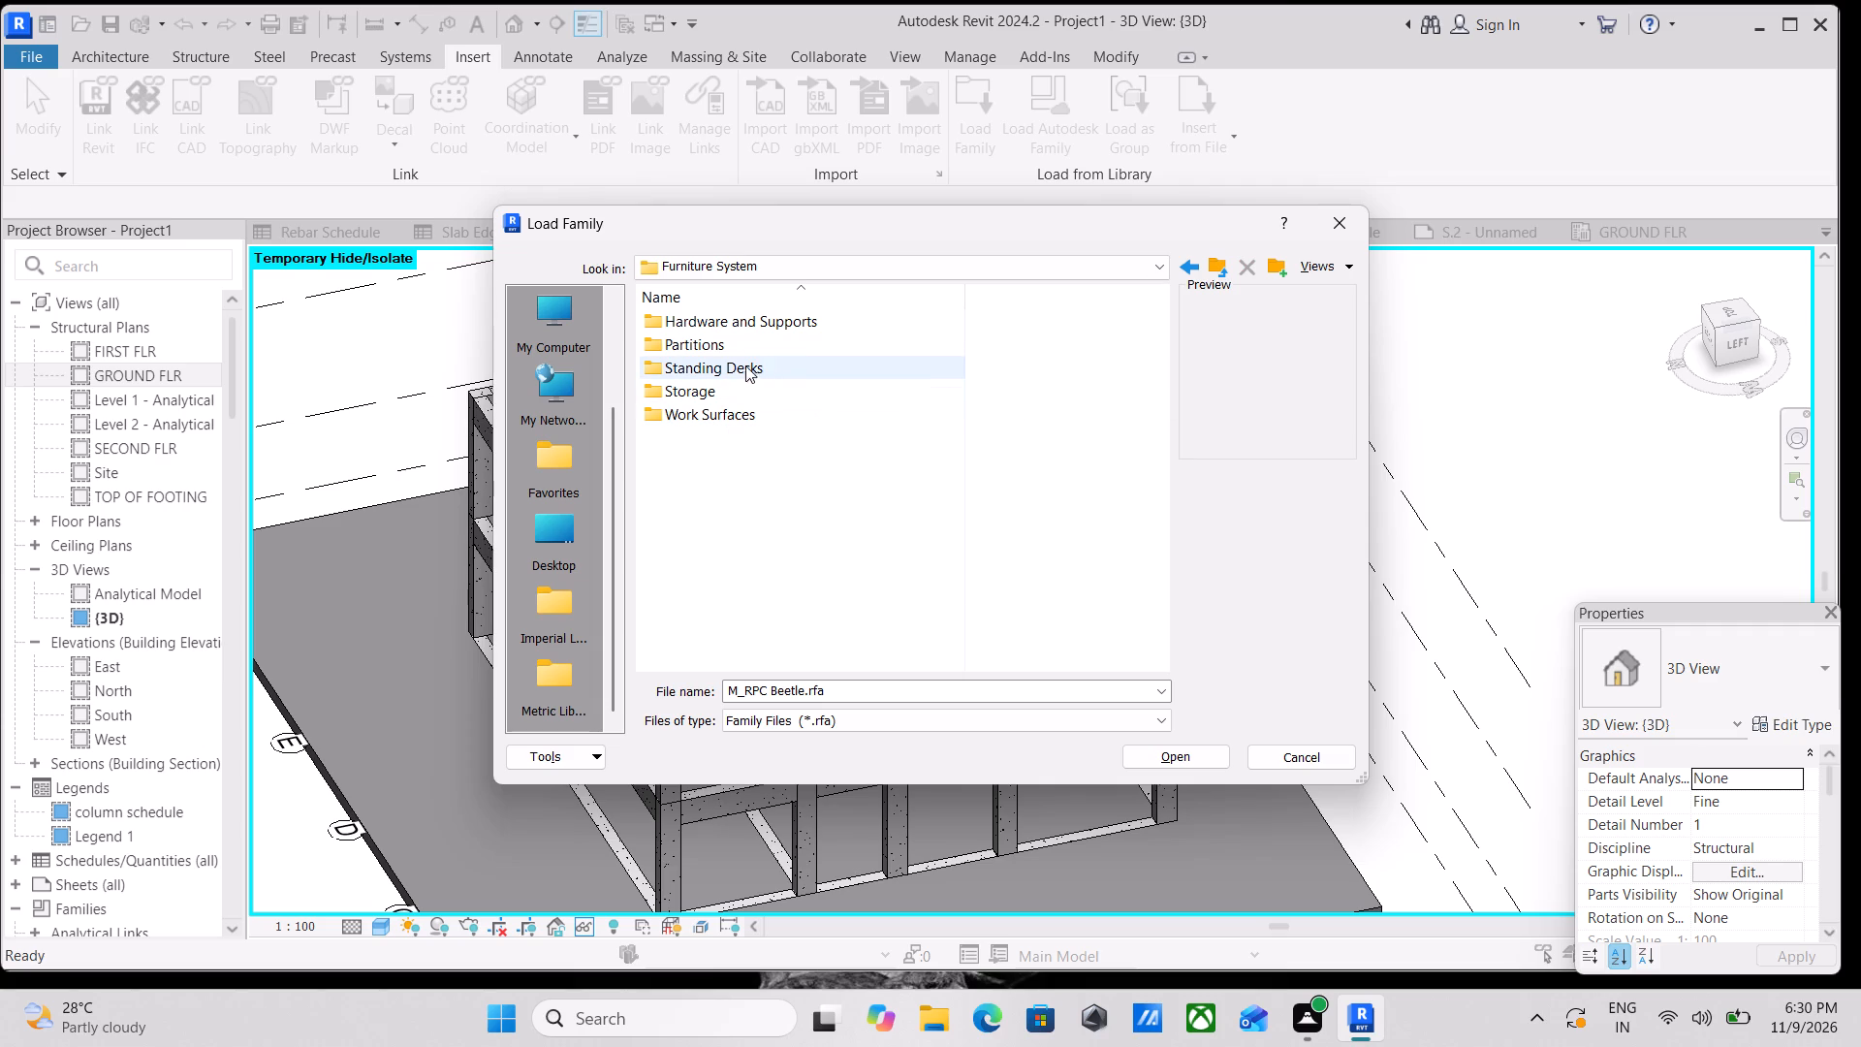
double_click(680, 384)
click(683, 383)
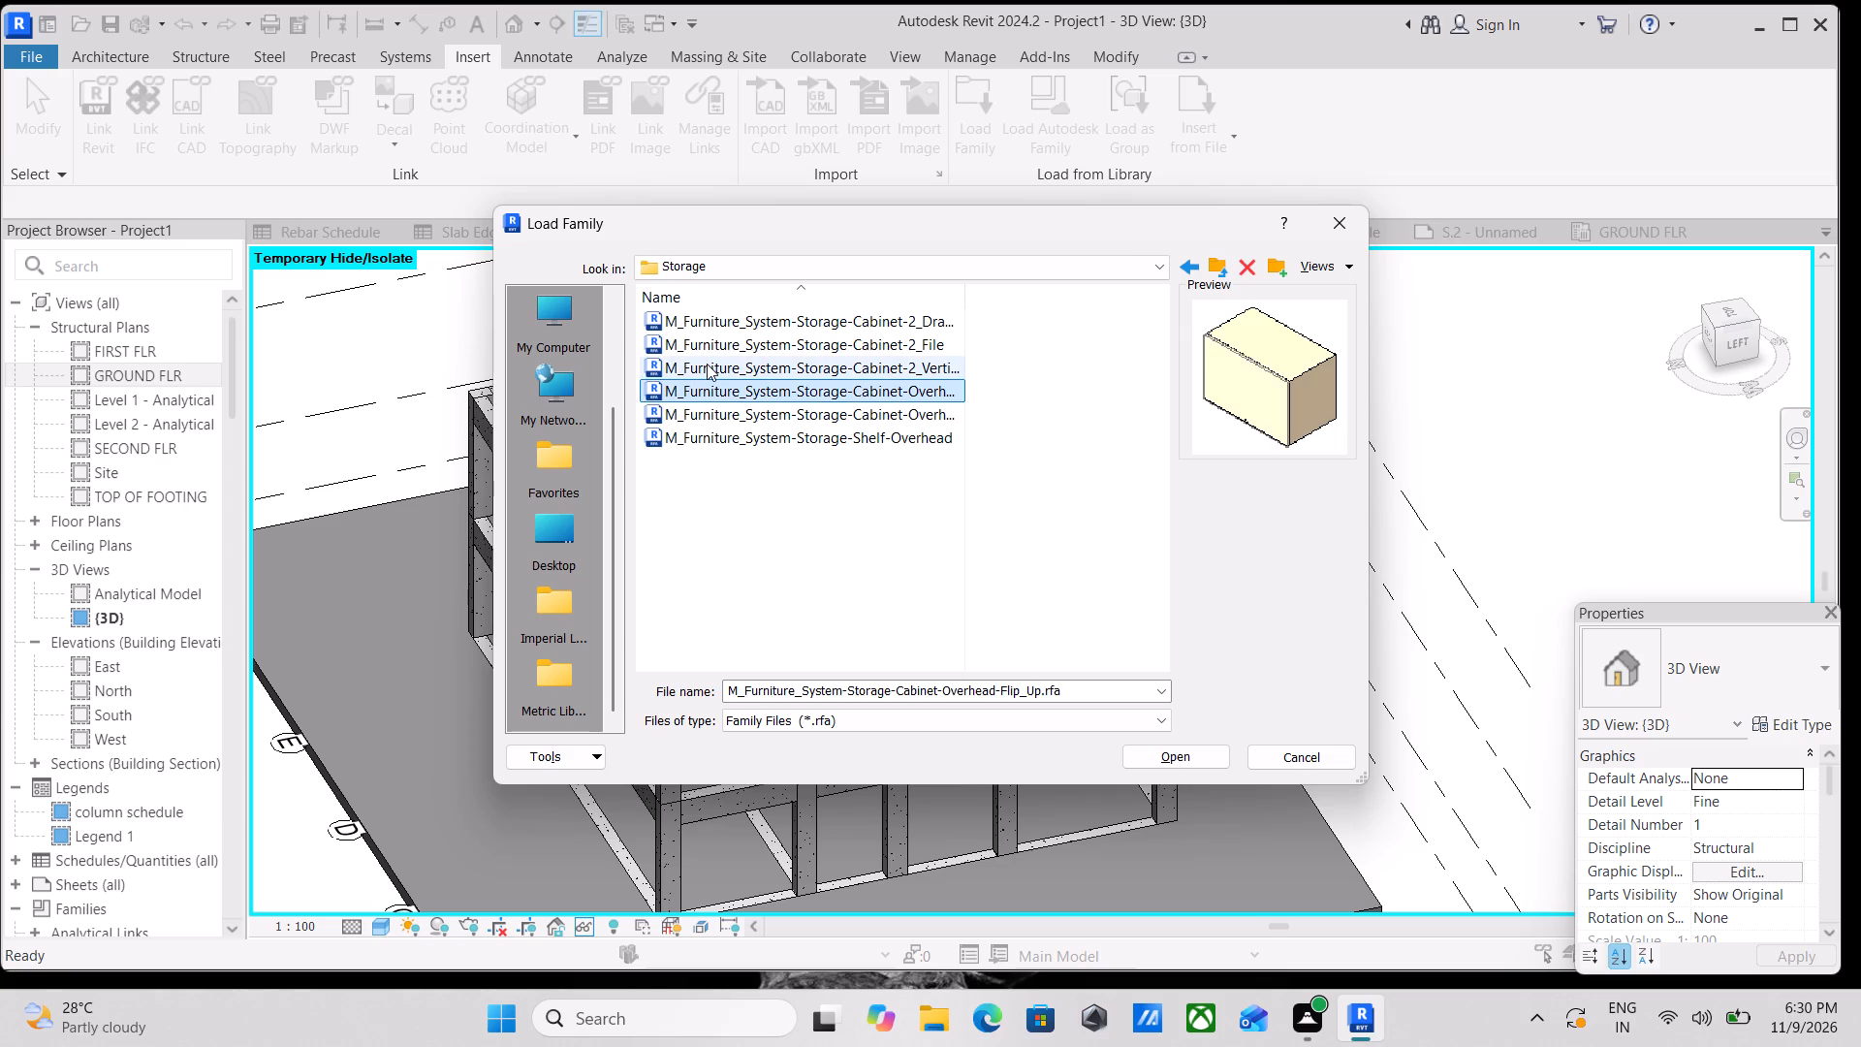
click(707, 364)
click(1183, 270)
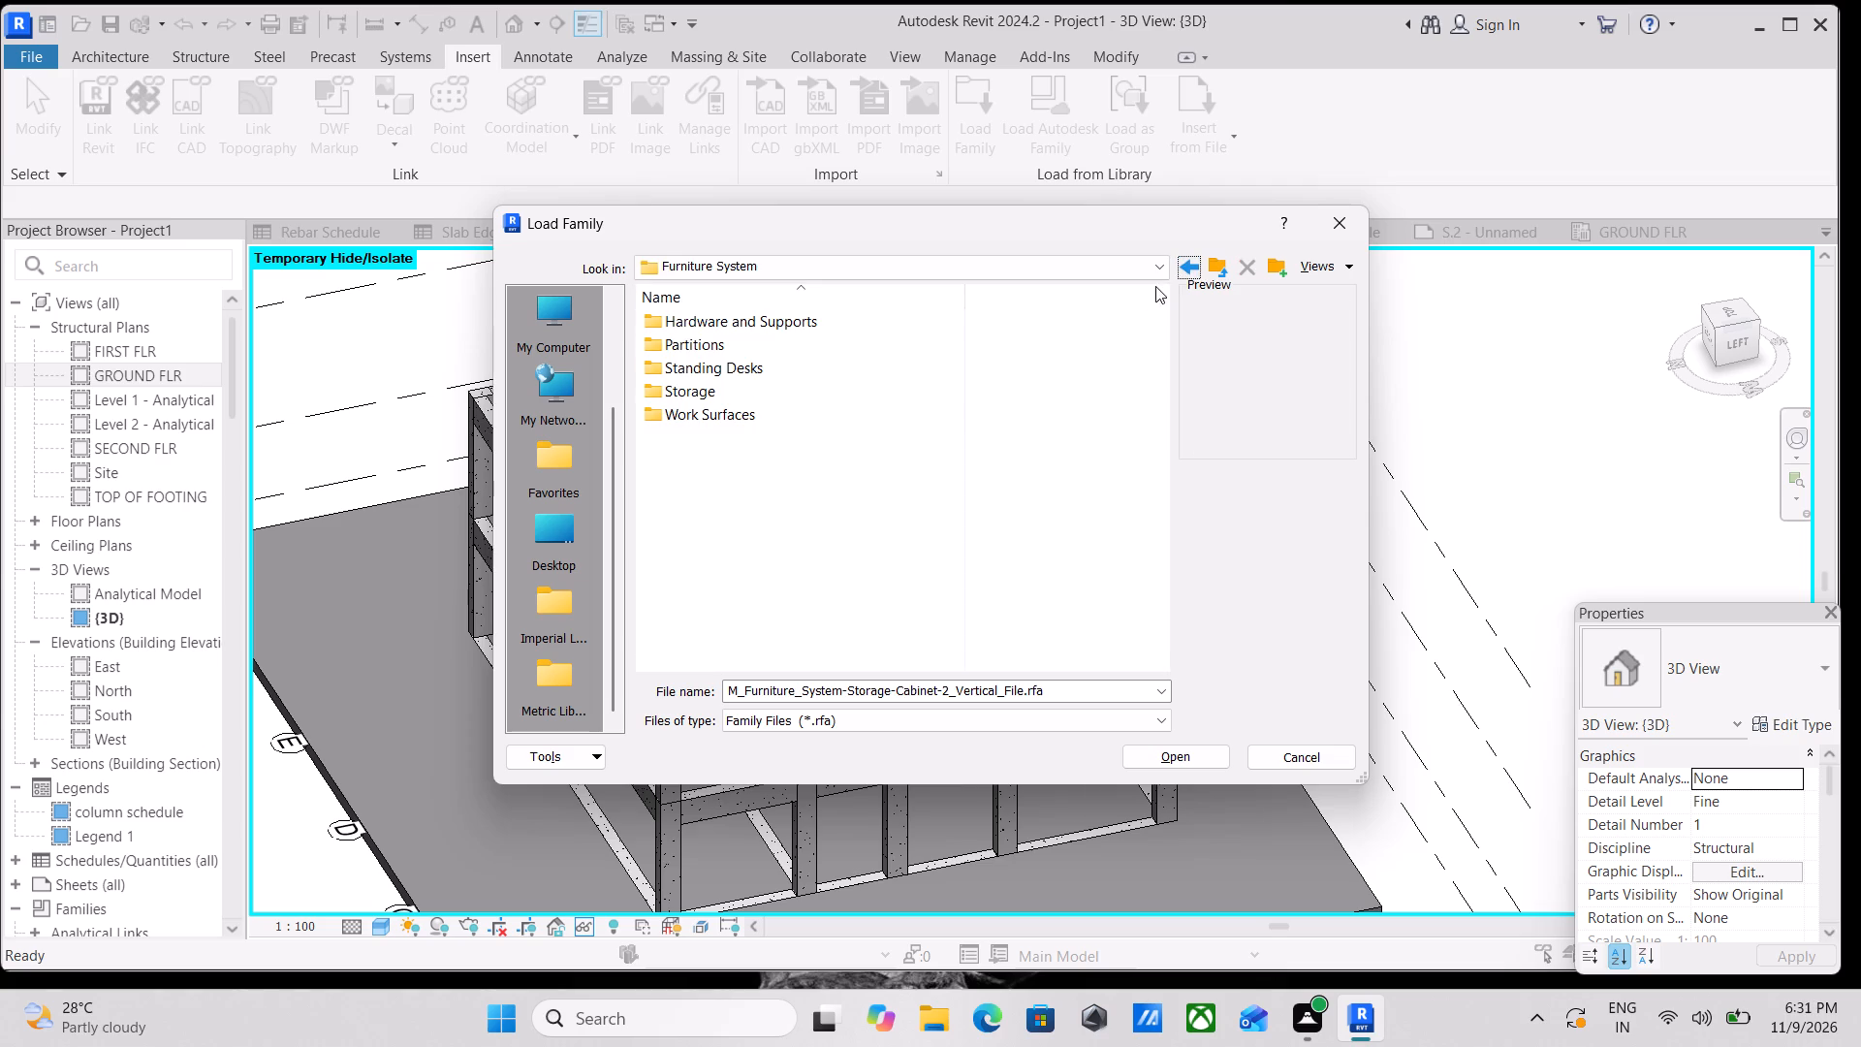
click(1183, 259)
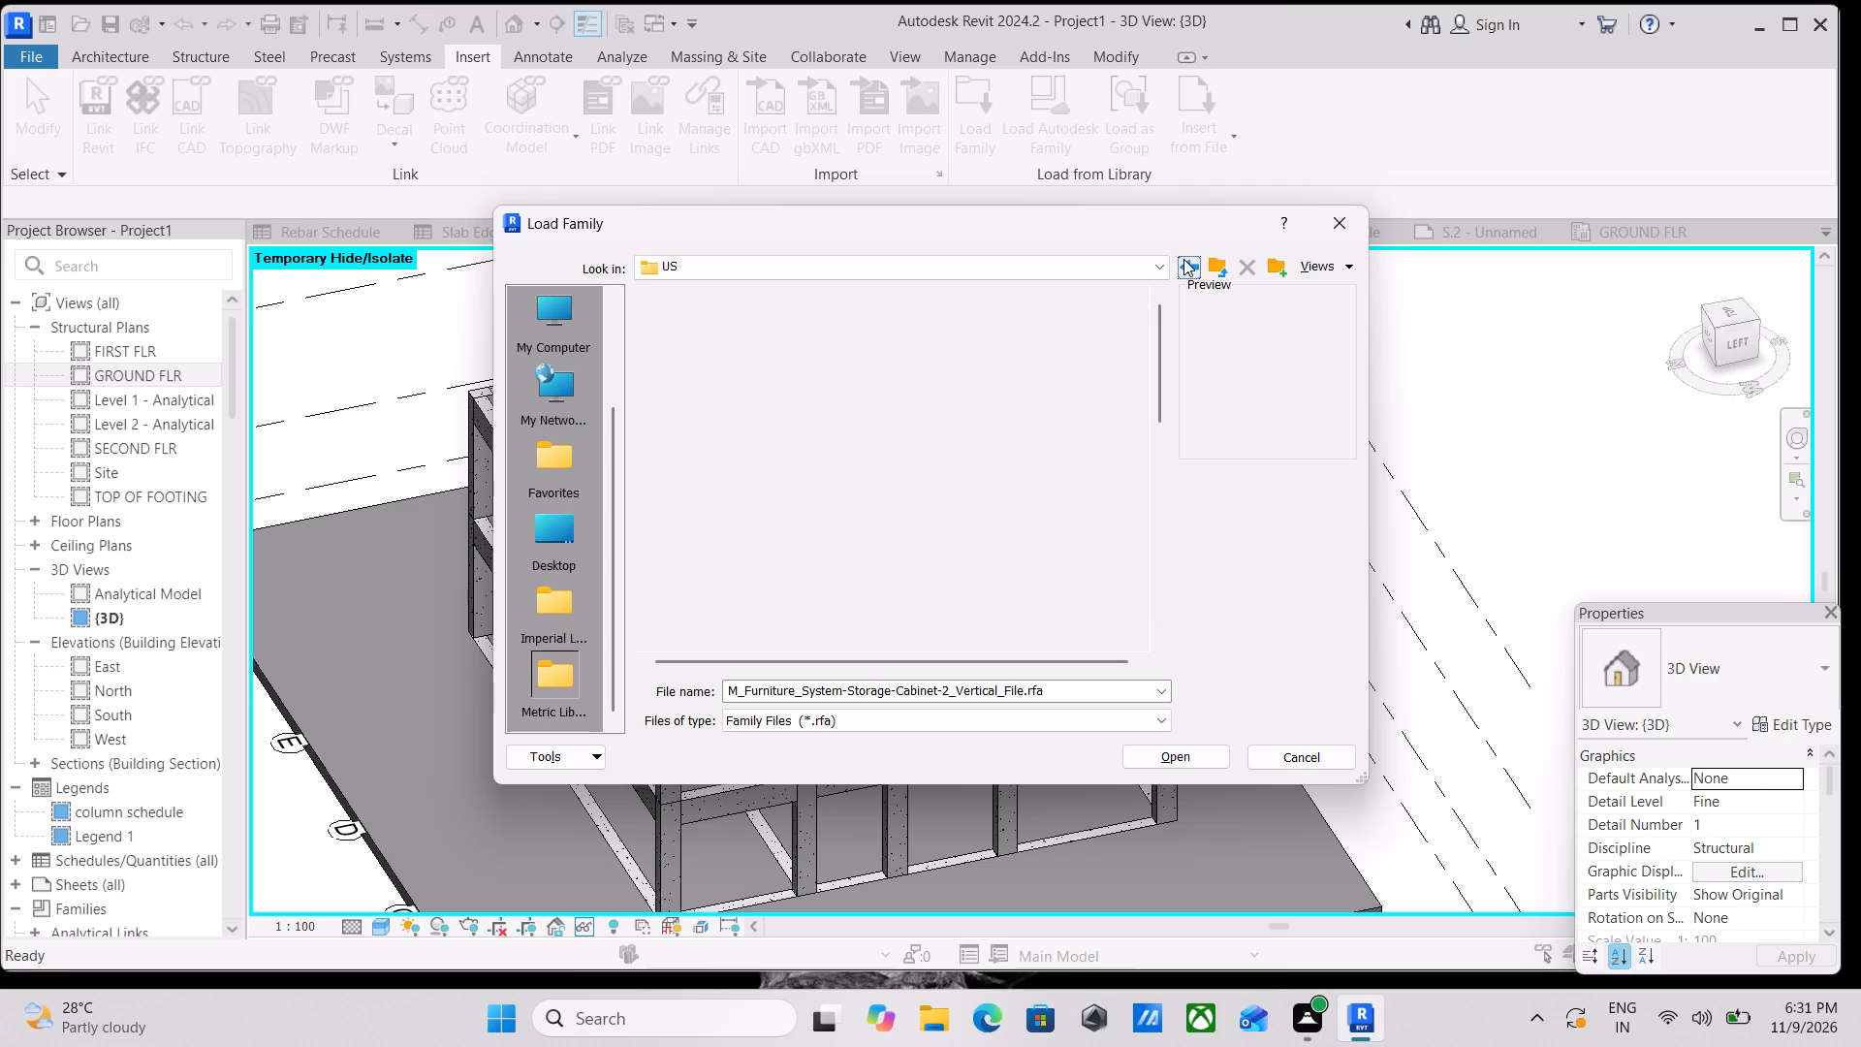
click(1183, 259)
Check the Desktop and Favorites locations for families, and close the Load Family dialog without loading anything.
scroll(506, 539, down, 1)
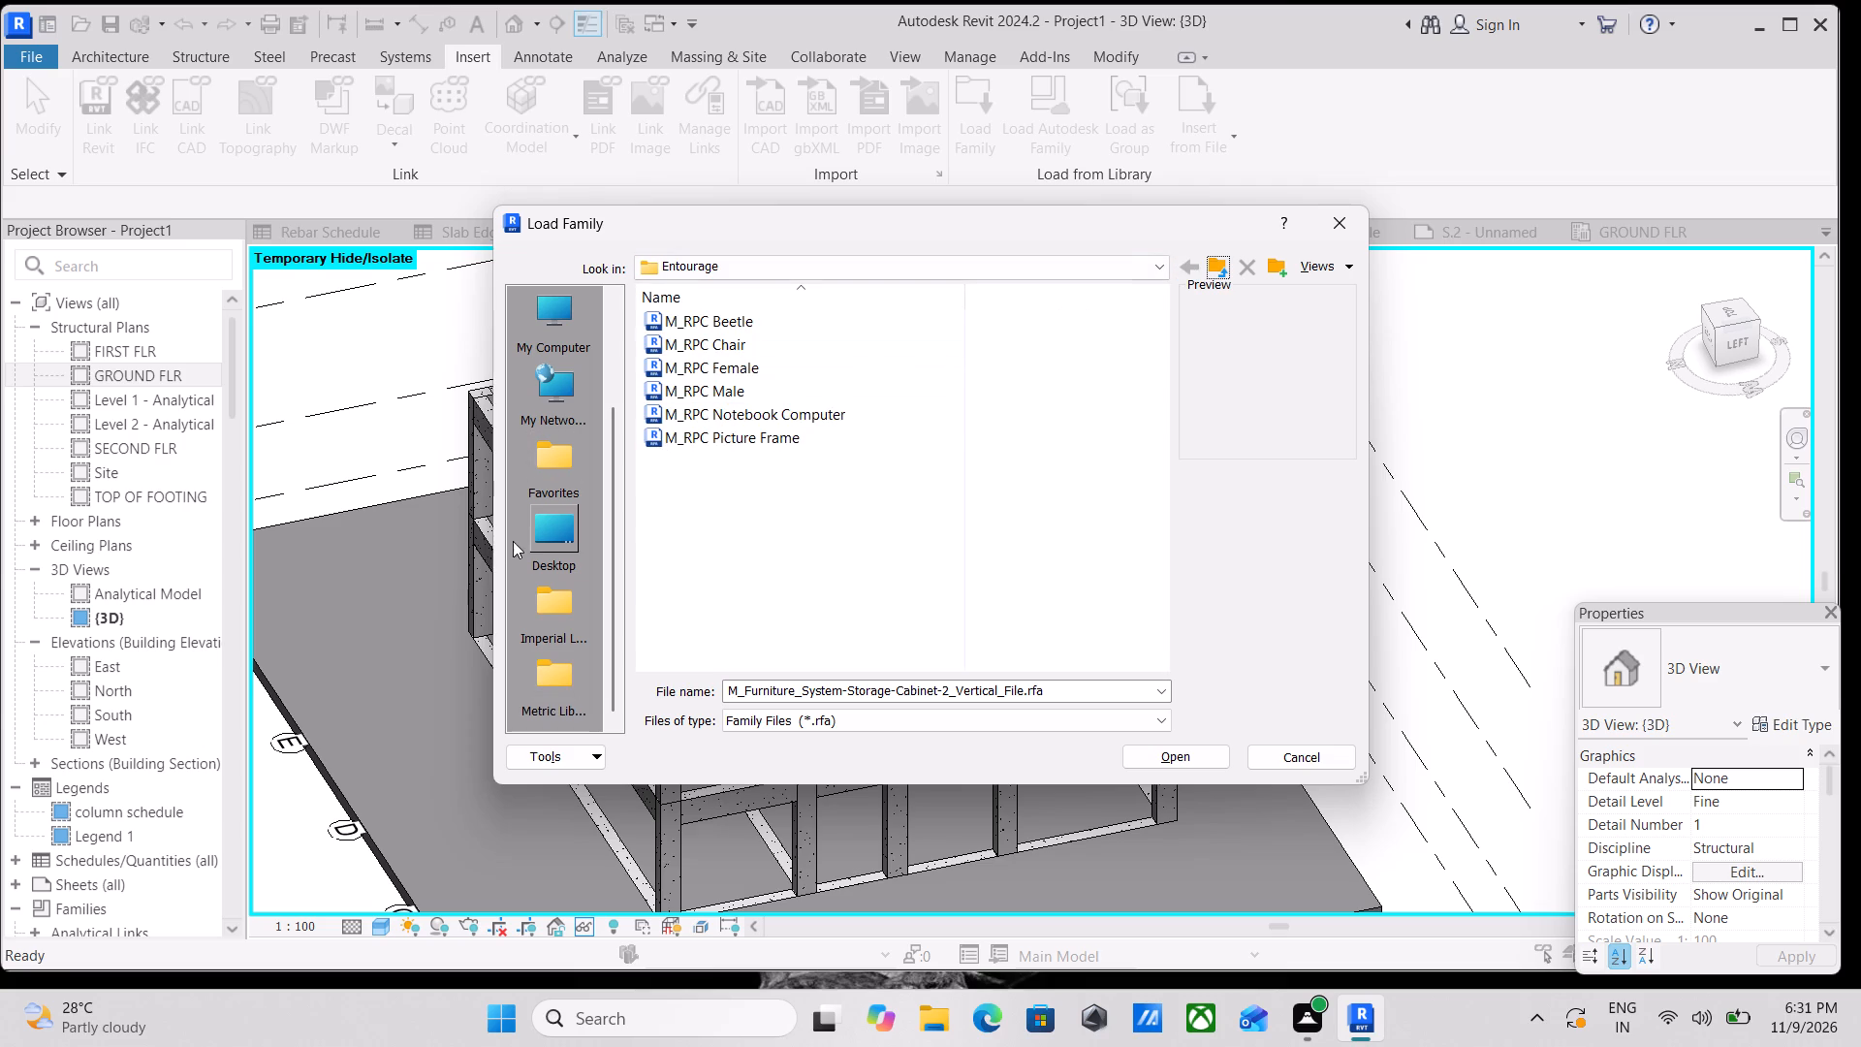
double_click(571, 529)
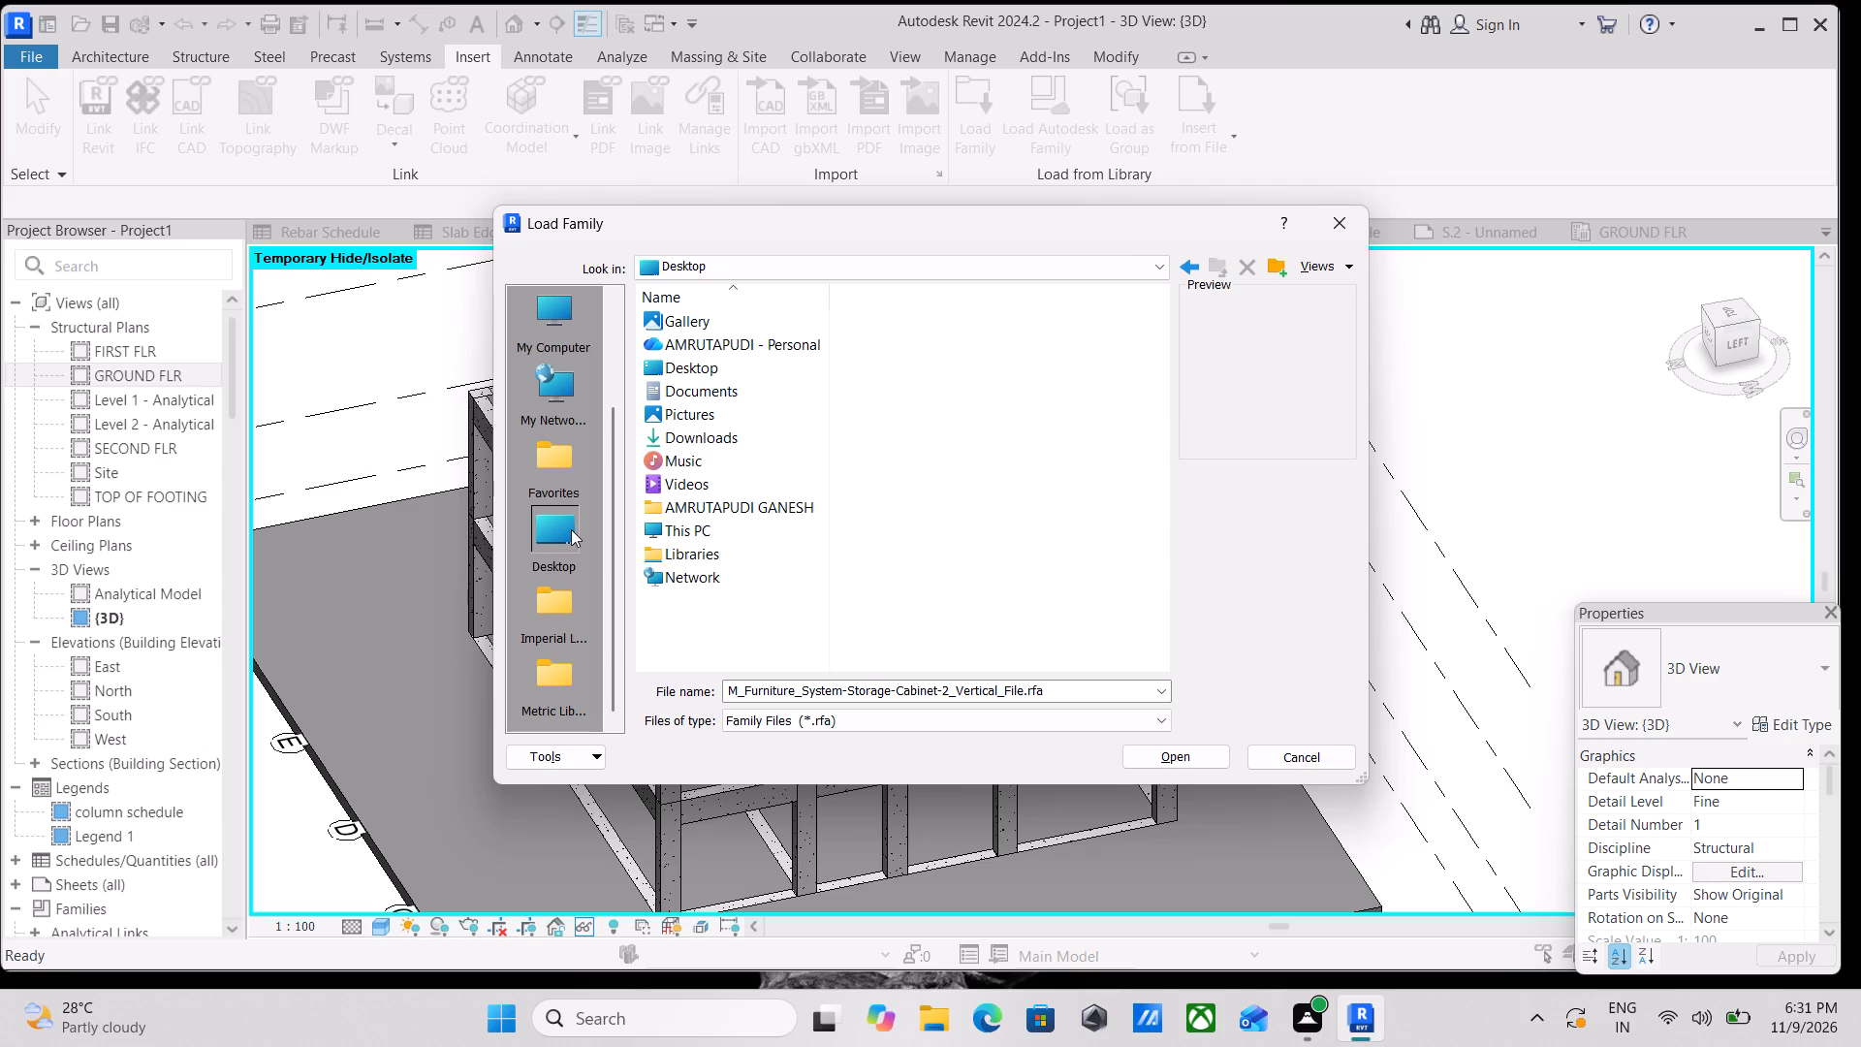
scroll(706, 533, down, 2)
scroll(796, 654, down, 2)
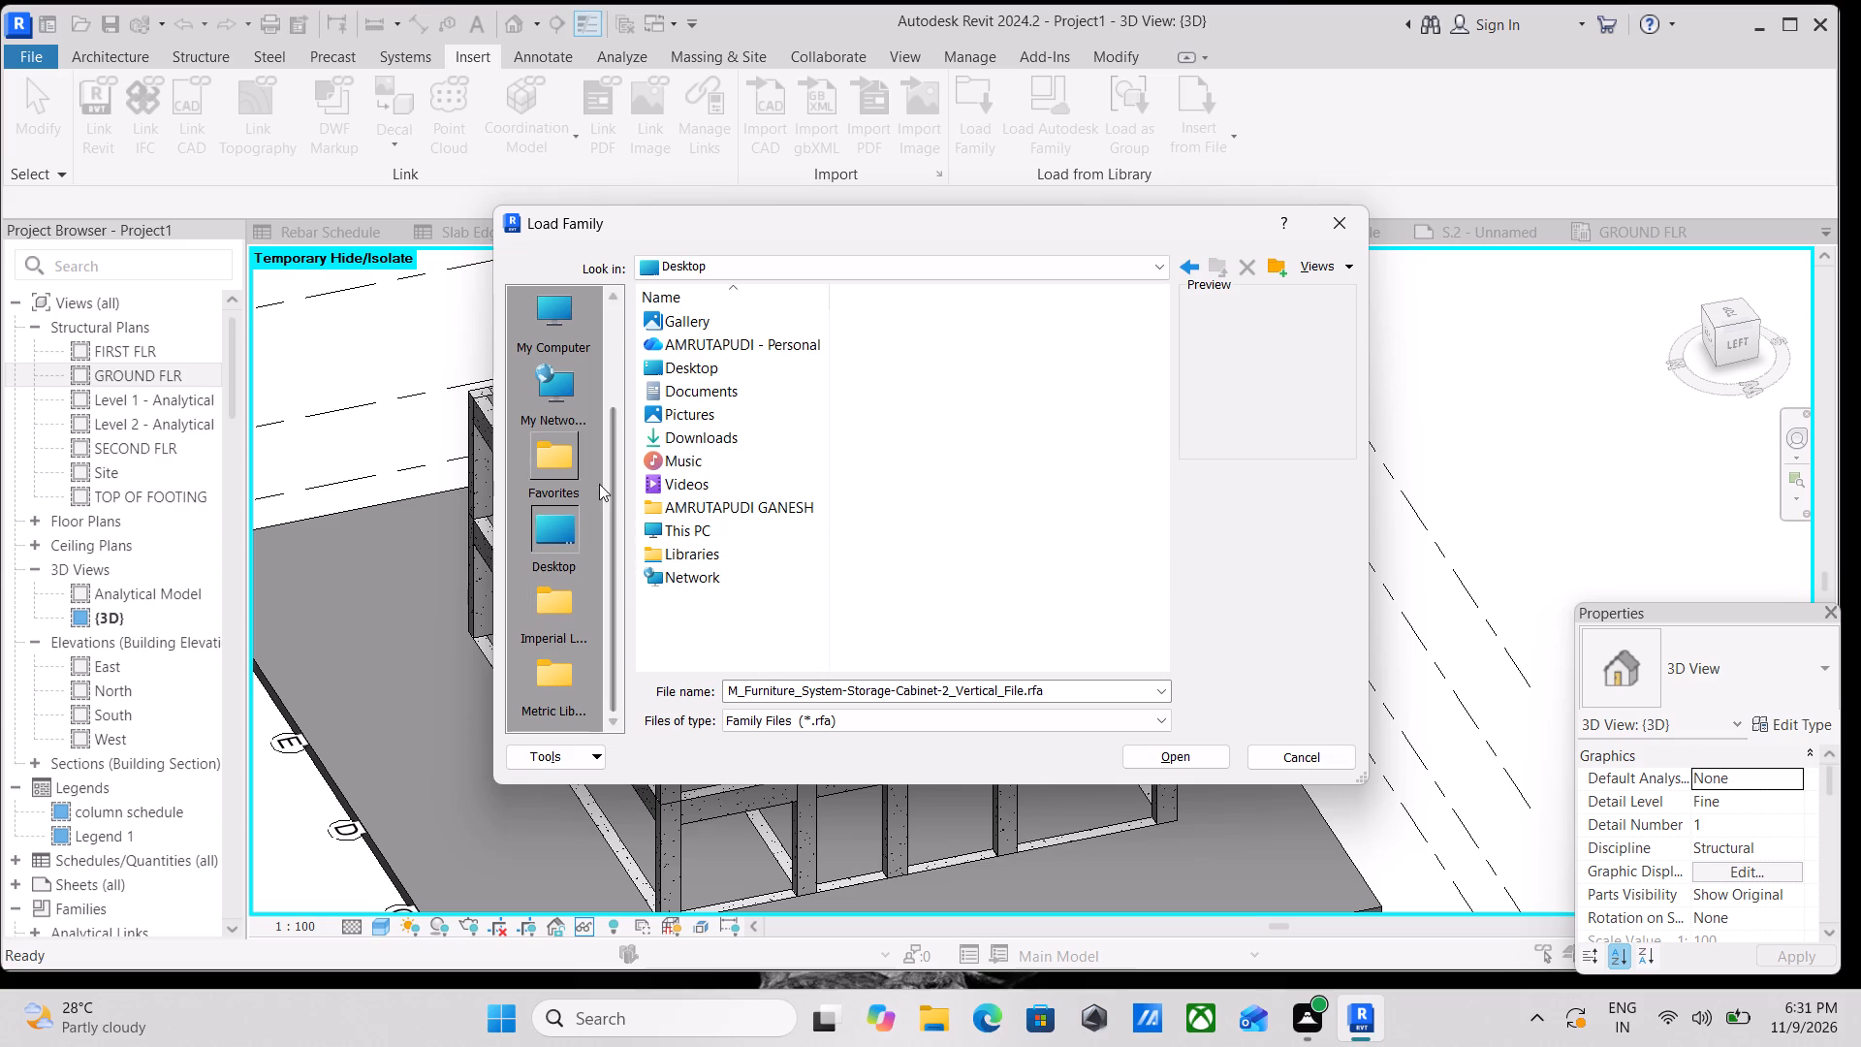
click(566, 474)
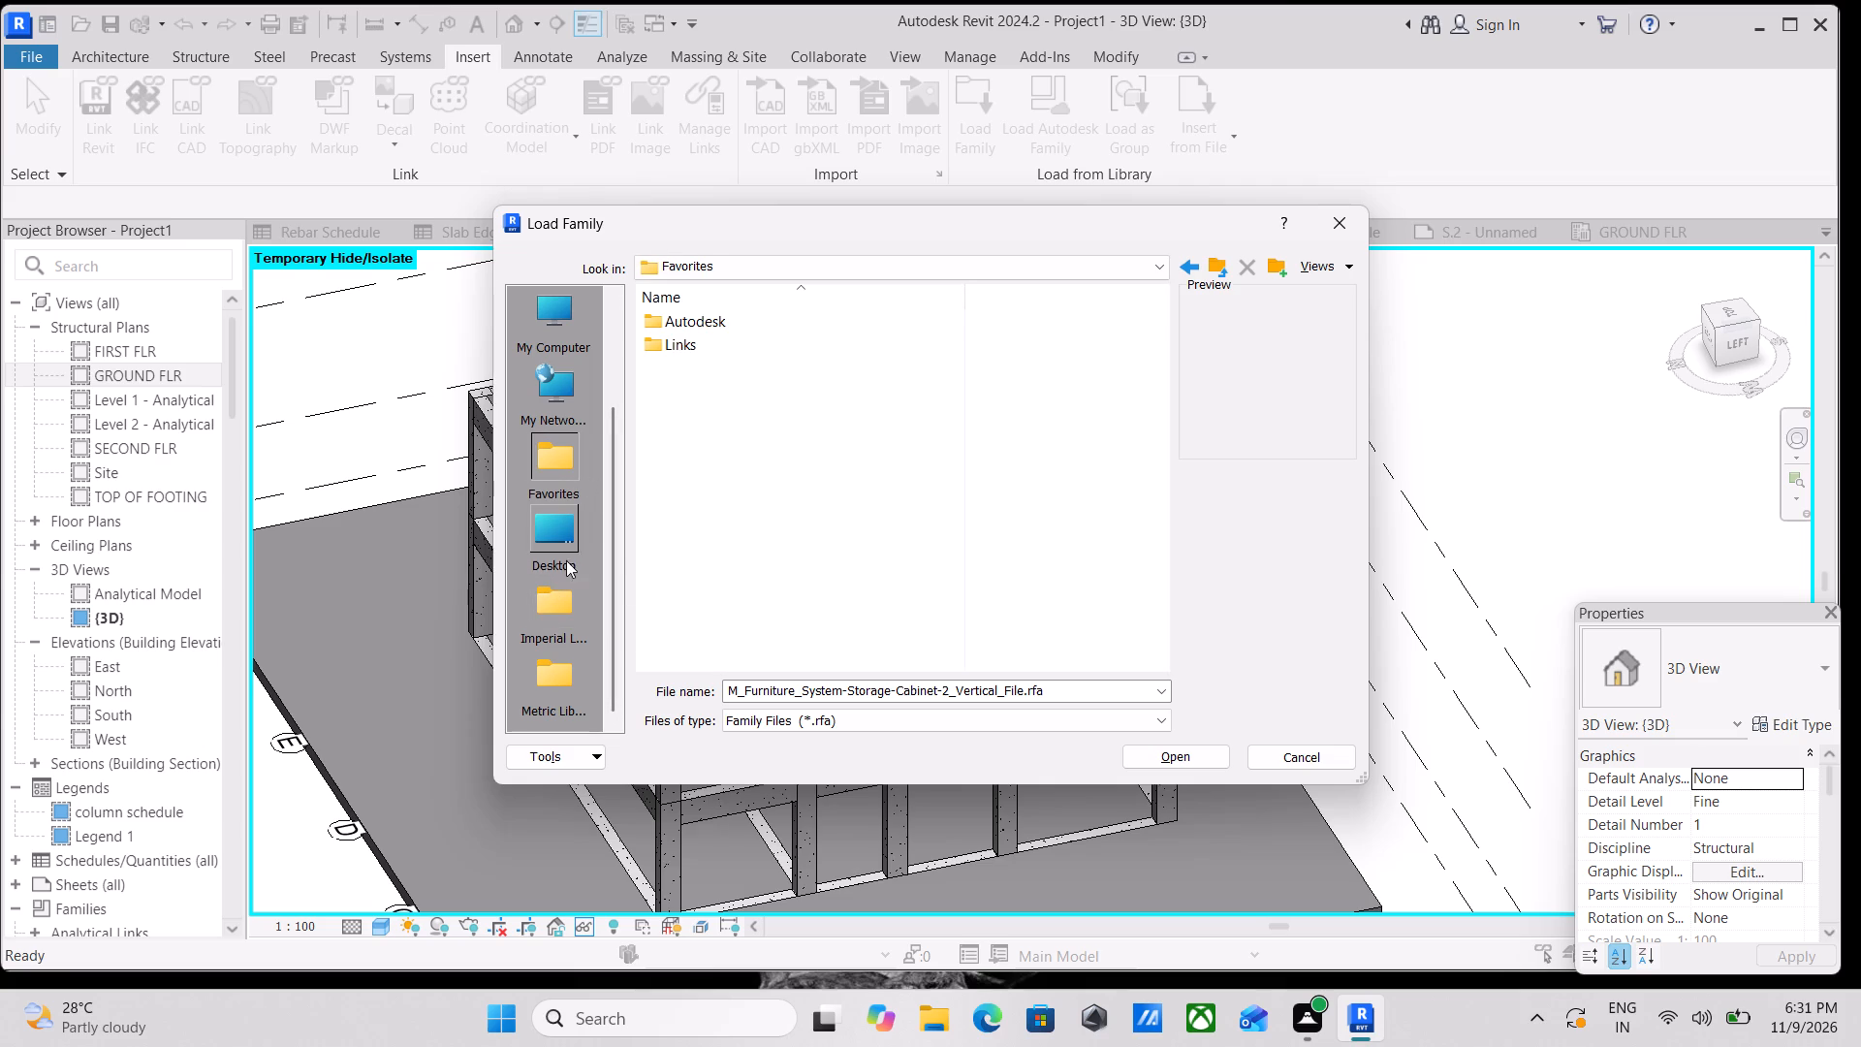
double_click(568, 537)
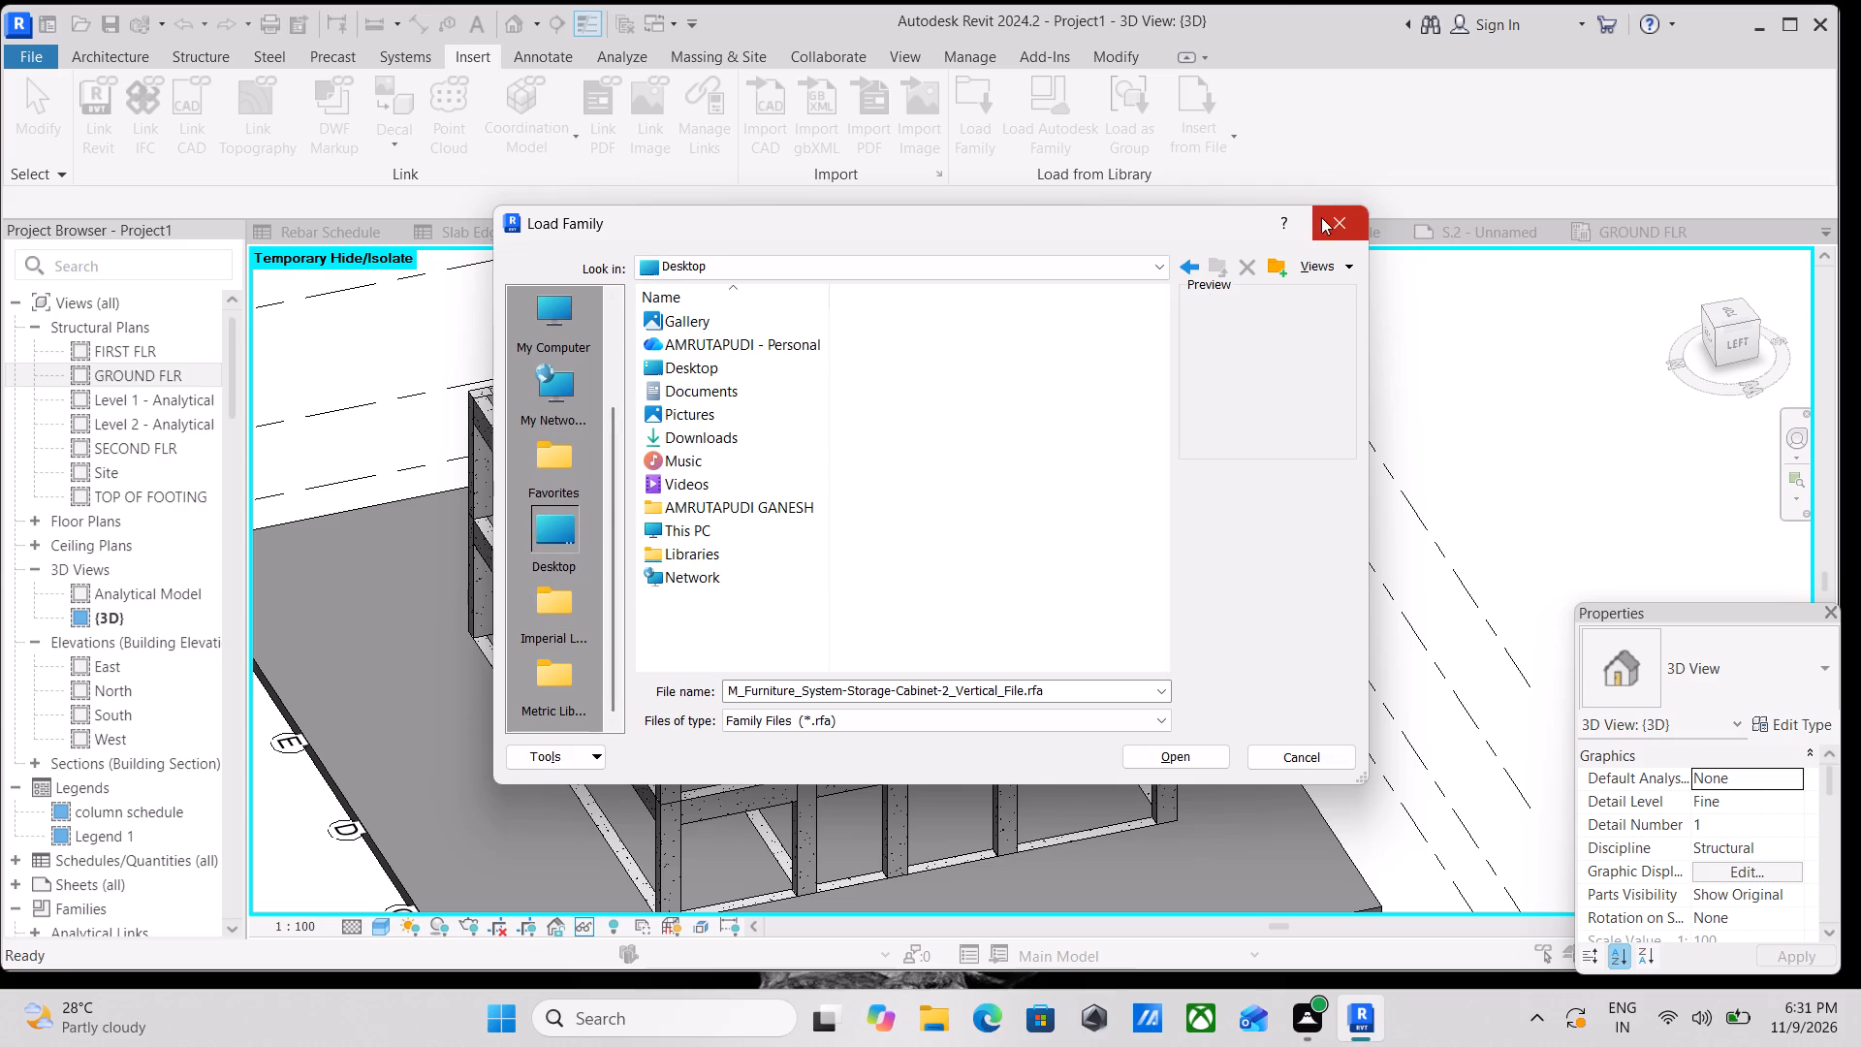
click(1328, 223)
Examine the concrete frame and the toposolid around it in the 3D view, selecting the toposolid to check its extent.
scroll(853, 708, up, 3)
middle_drag(851, 693, 784, 546)
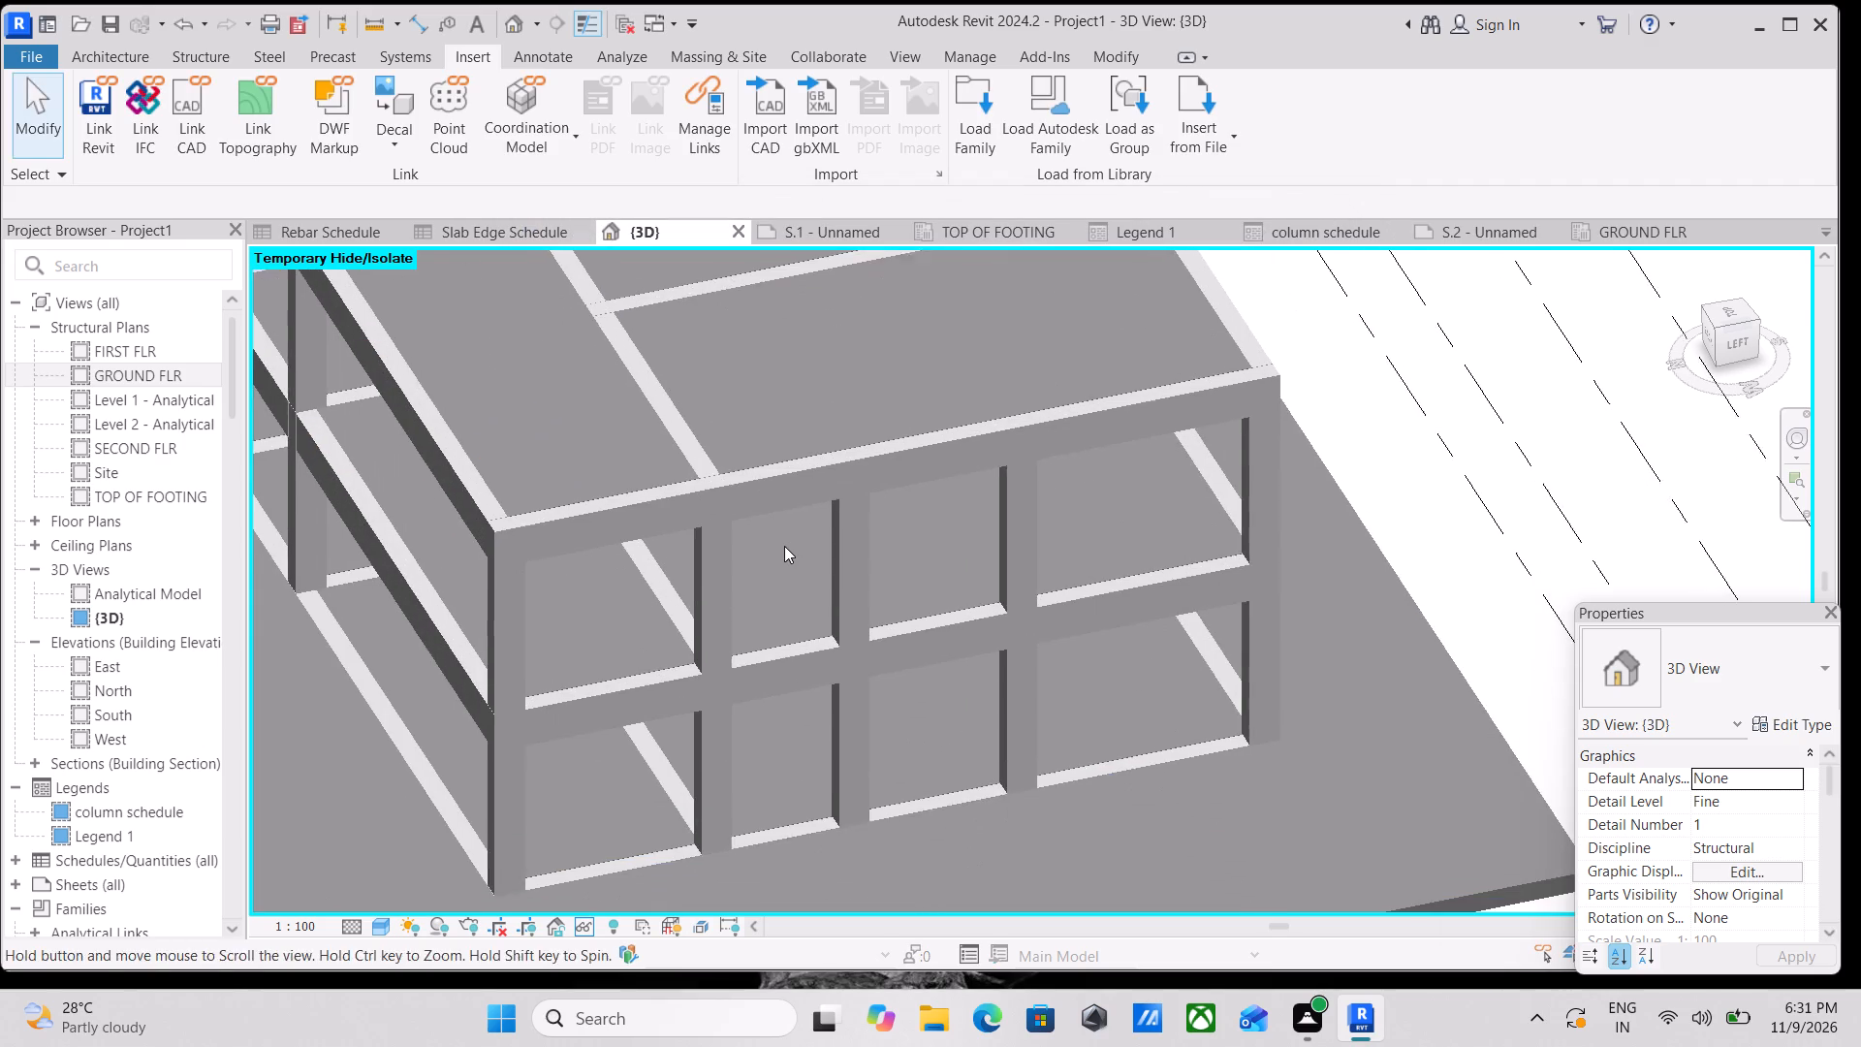
middle_drag(784, 546, 784, 548)
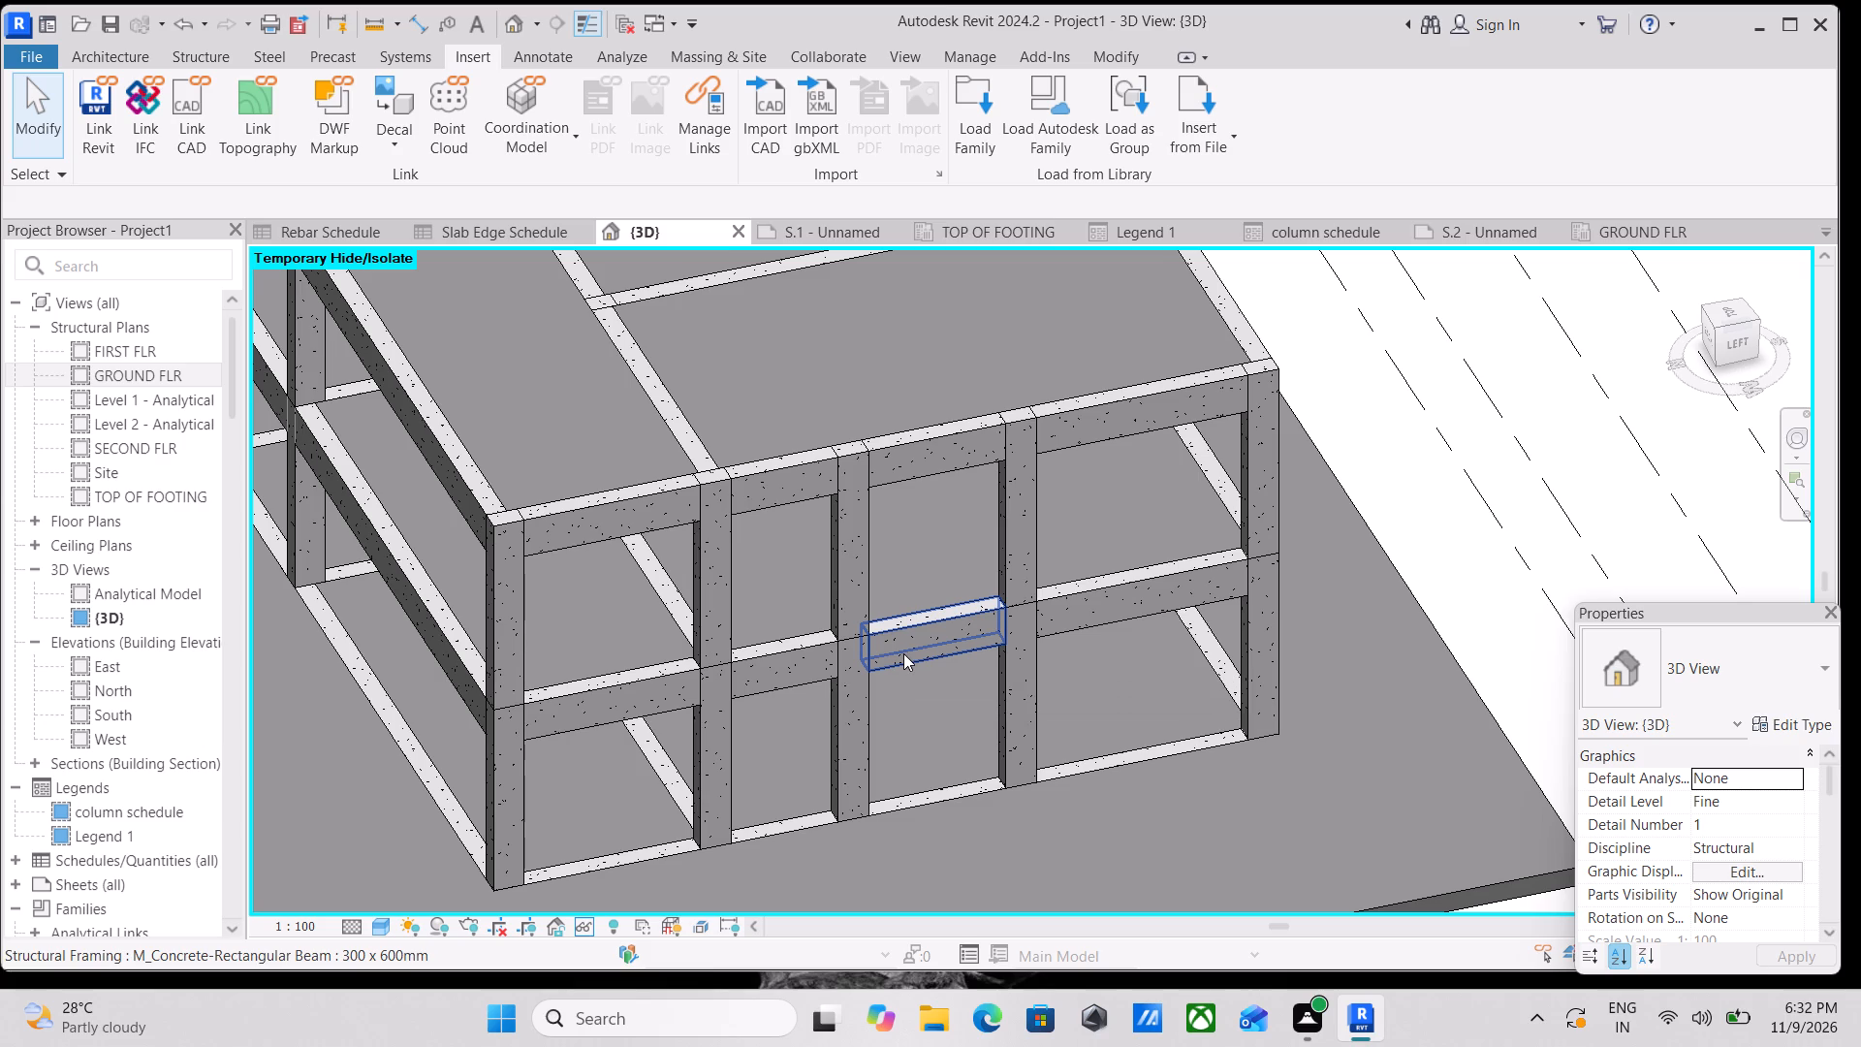
scroll(932, 577, down, 3)
middle_drag(1063, 594, 759, 608)
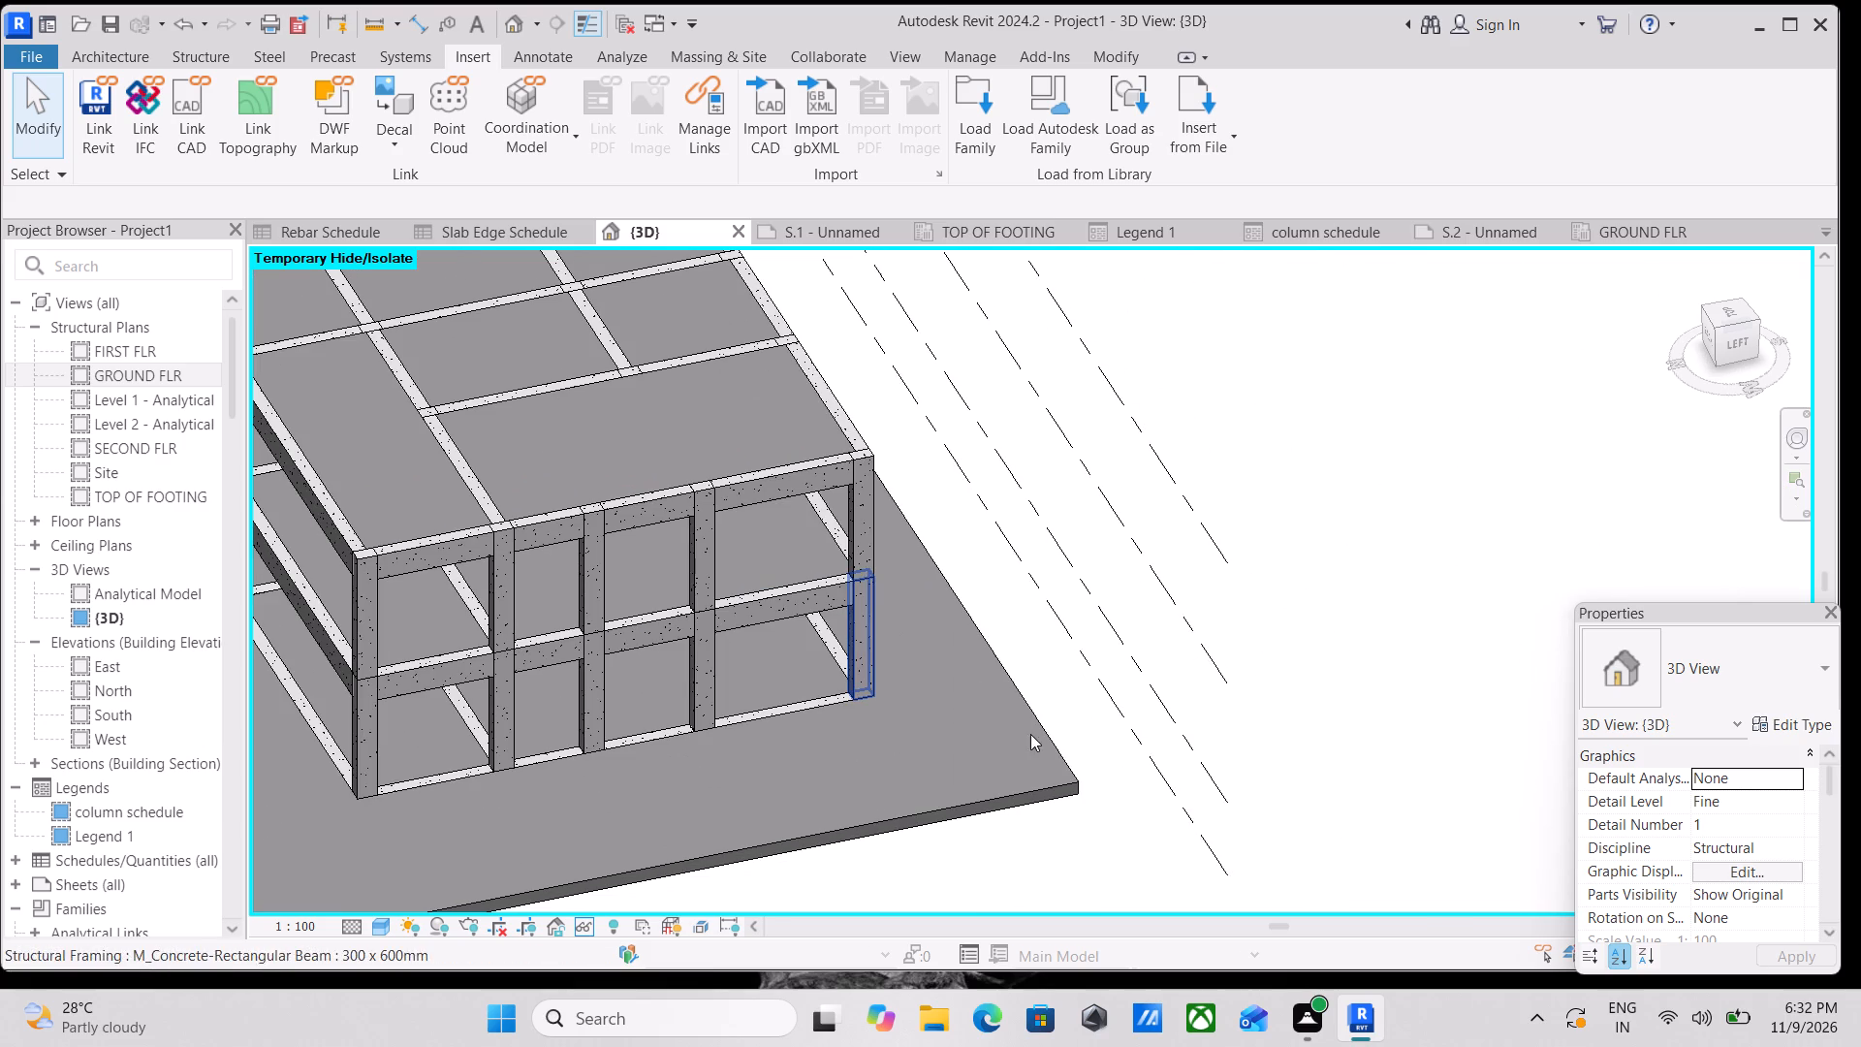
click(1066, 771)
scroll(902, 746, down, 1)
middle_drag(902, 746, 1109, 673)
middle_drag(1094, 695, 1124, 888)
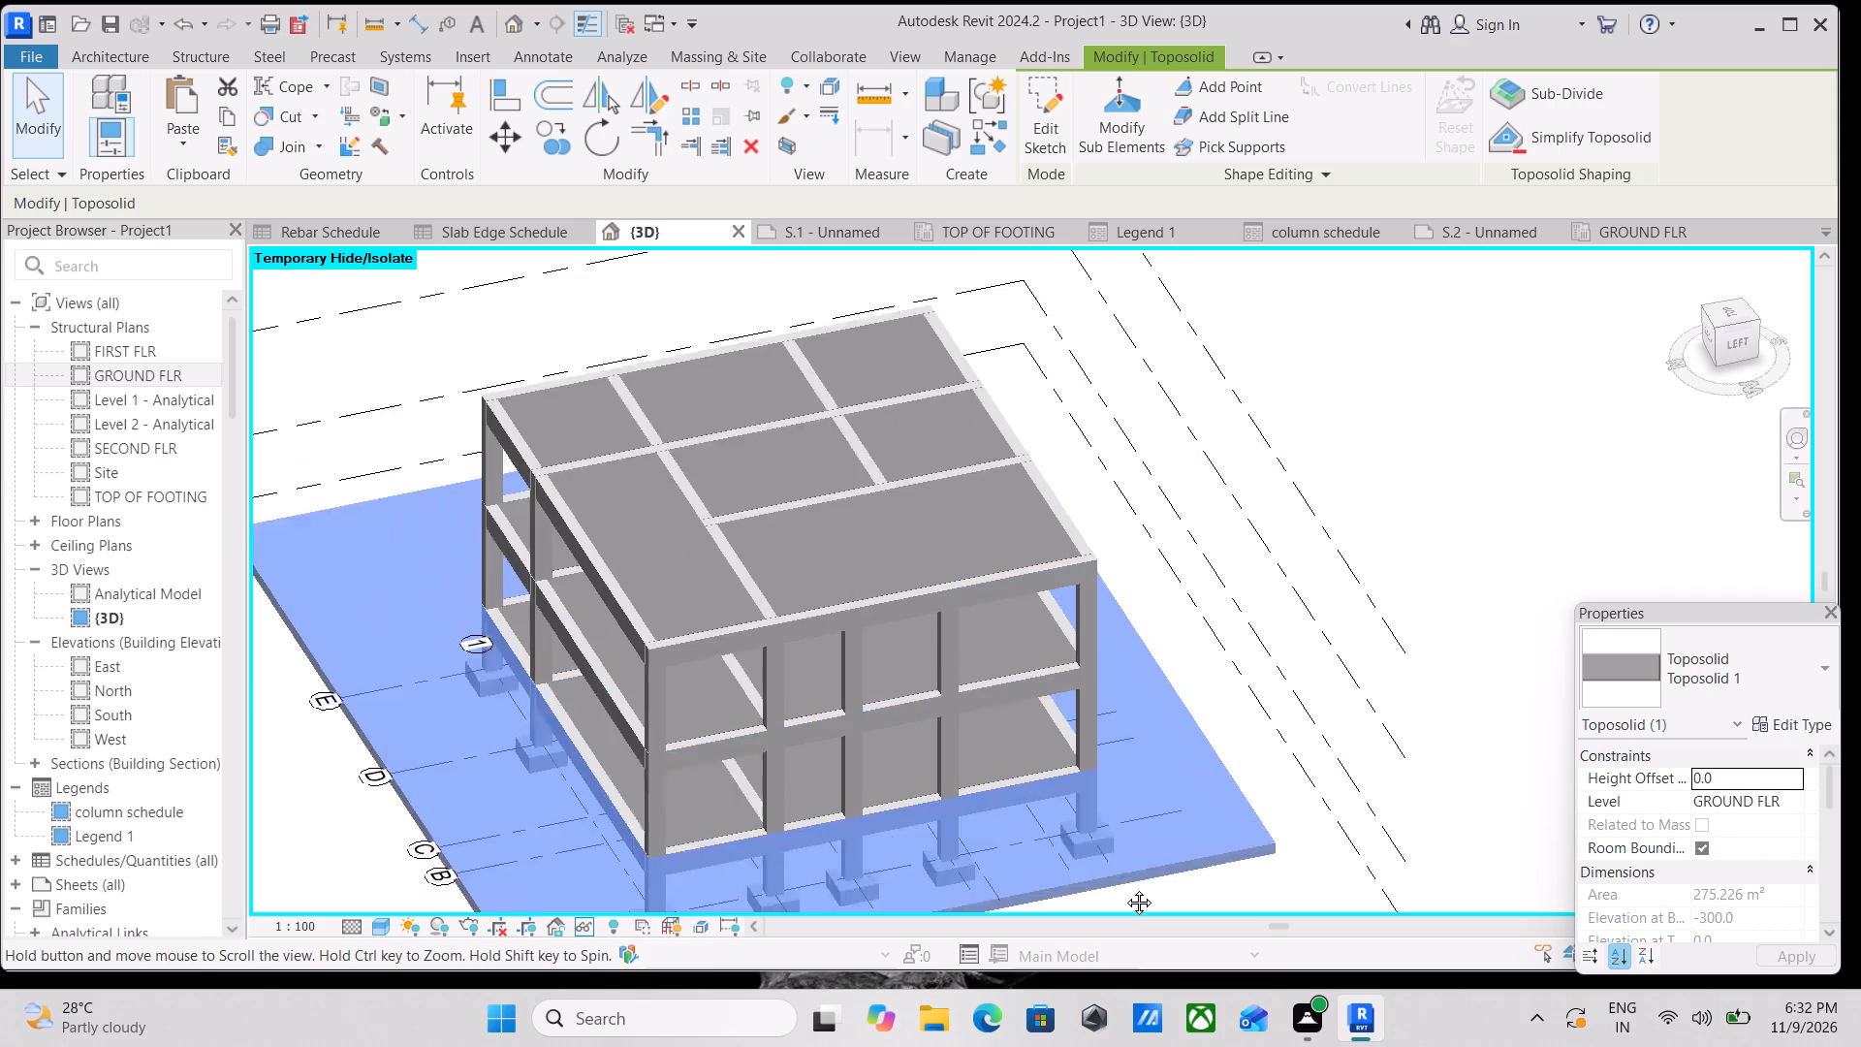
middle_drag(1124, 888, 1131, 908)
scroll(1128, 902, down, 1)
middle_drag(1114, 888, 1093, 936)
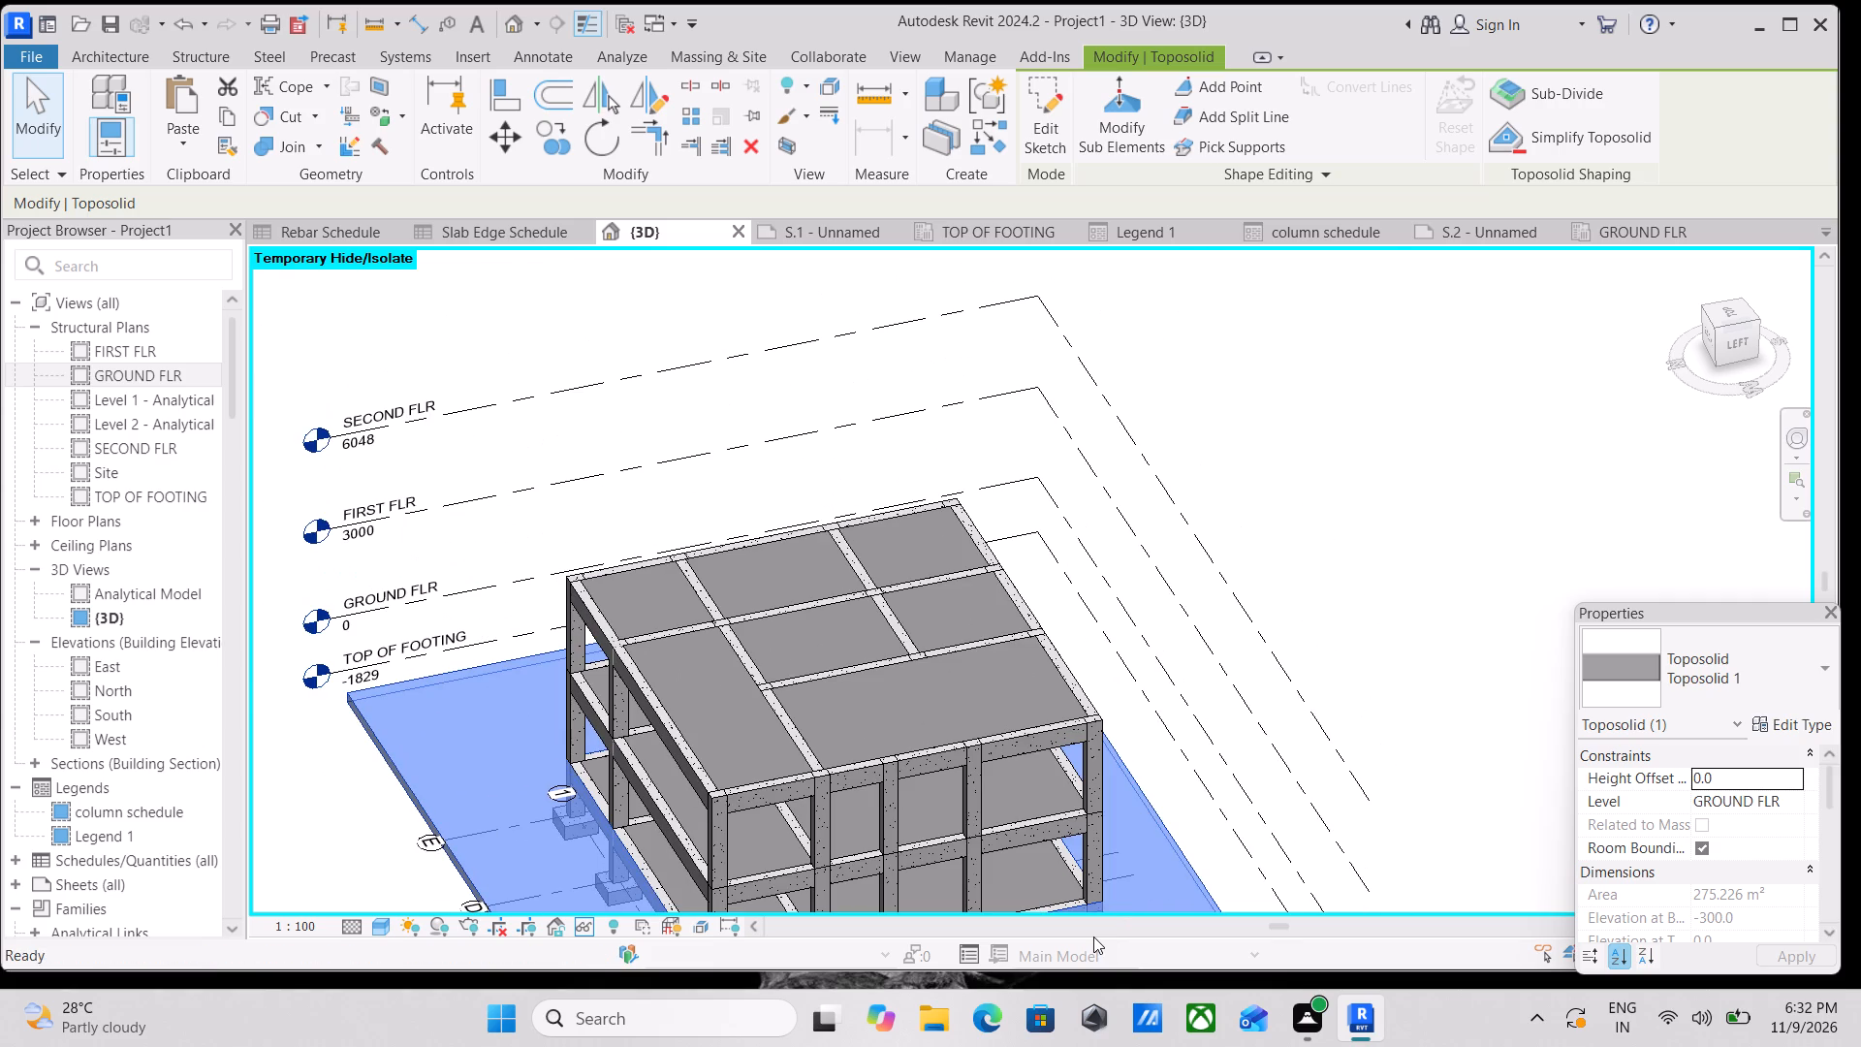
key(Escape)
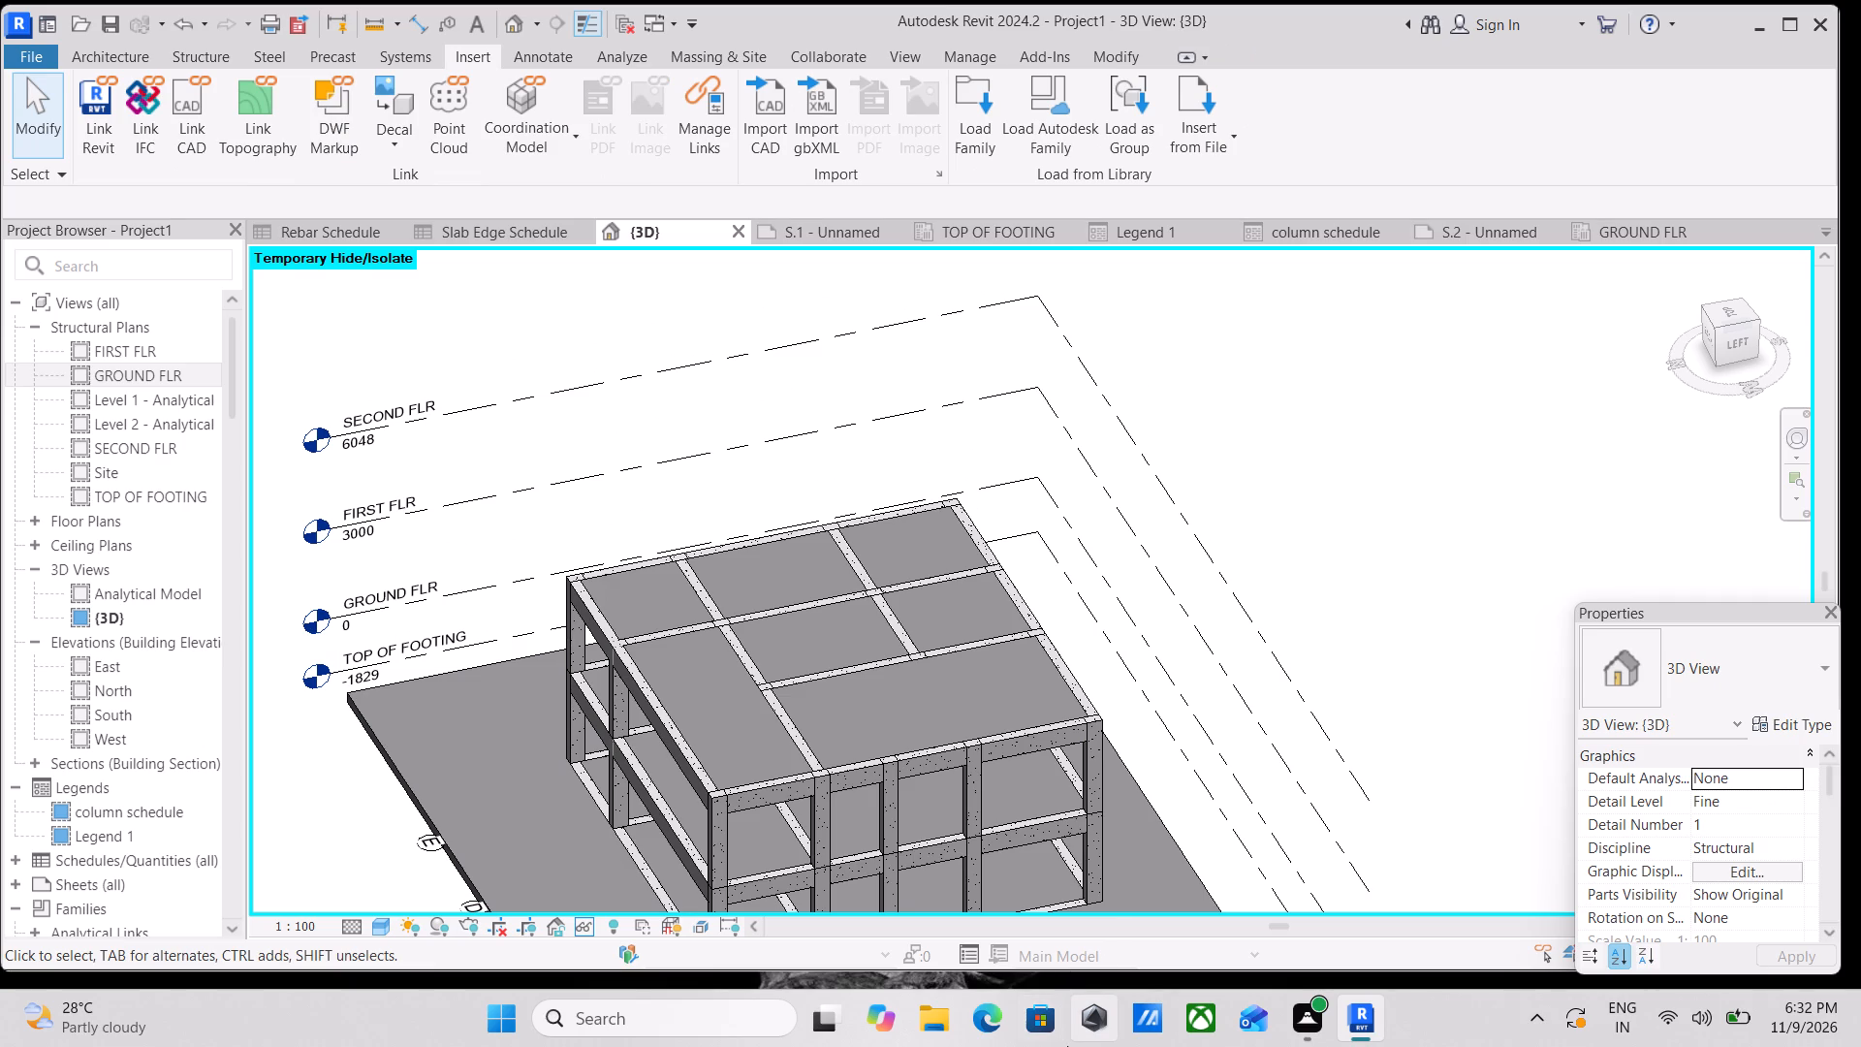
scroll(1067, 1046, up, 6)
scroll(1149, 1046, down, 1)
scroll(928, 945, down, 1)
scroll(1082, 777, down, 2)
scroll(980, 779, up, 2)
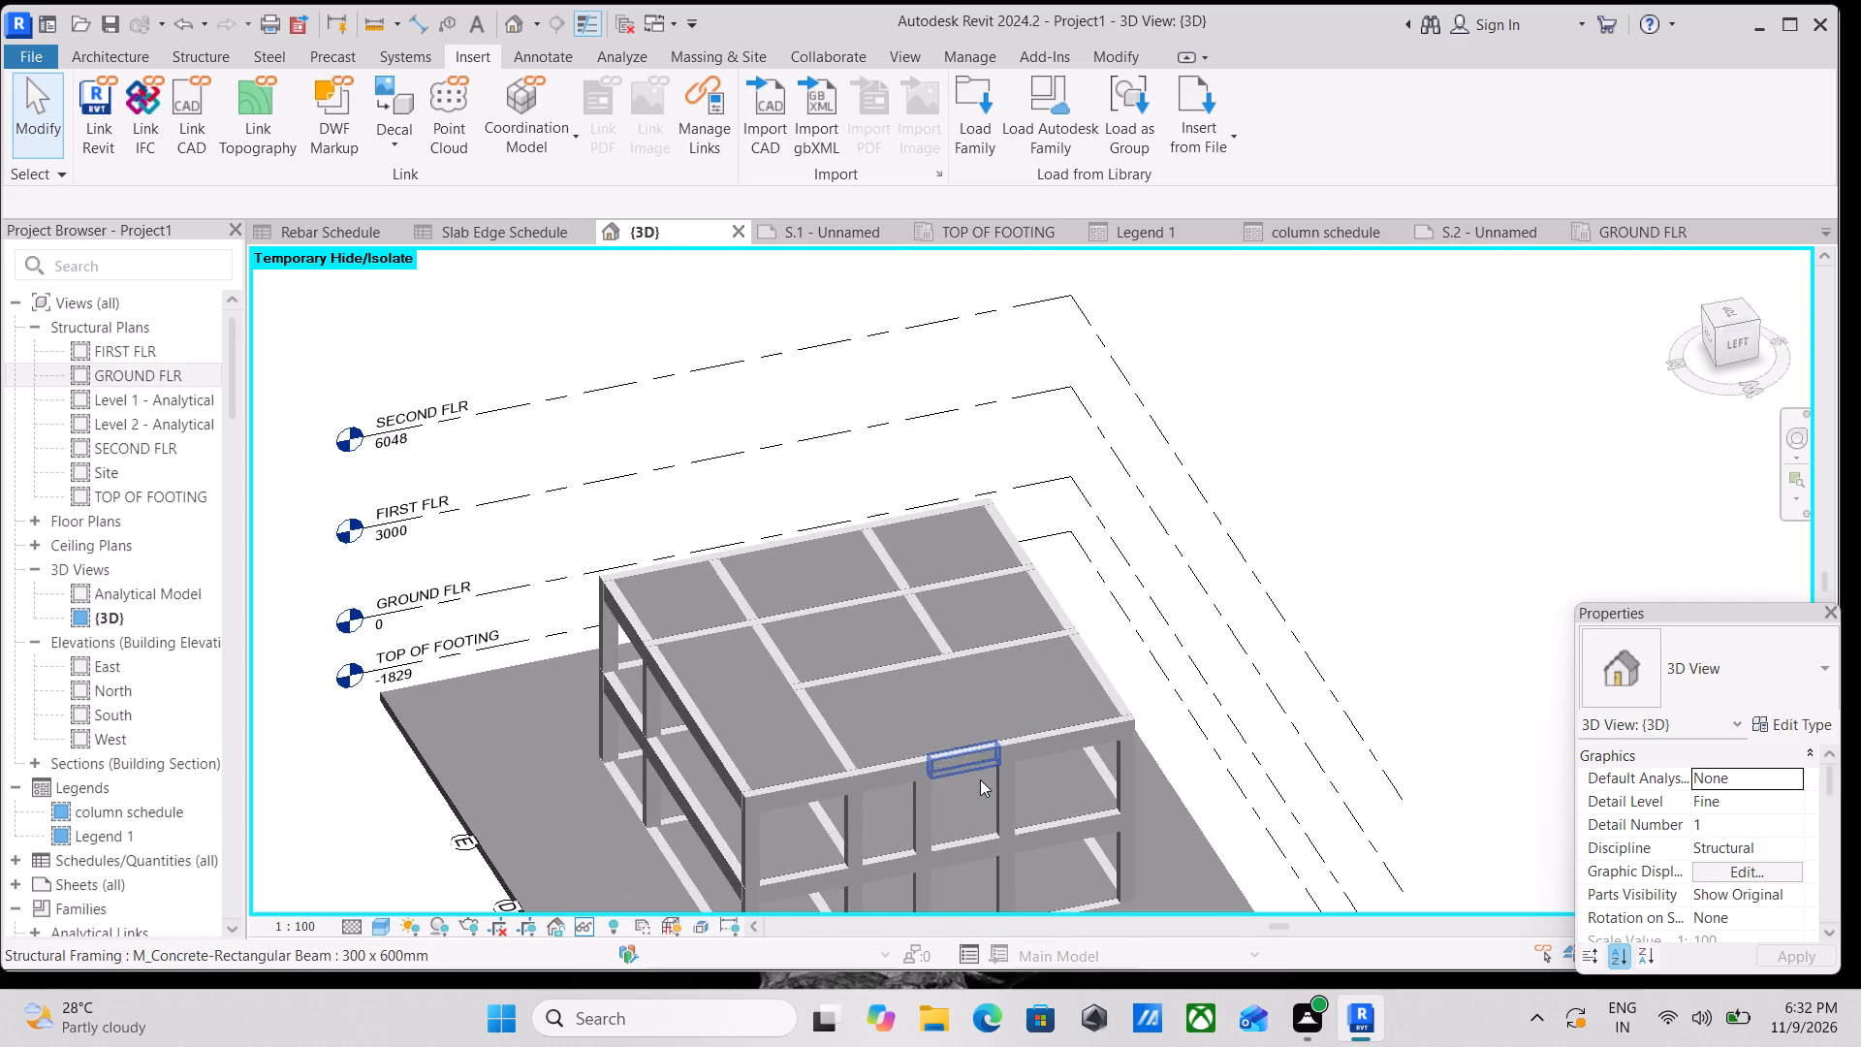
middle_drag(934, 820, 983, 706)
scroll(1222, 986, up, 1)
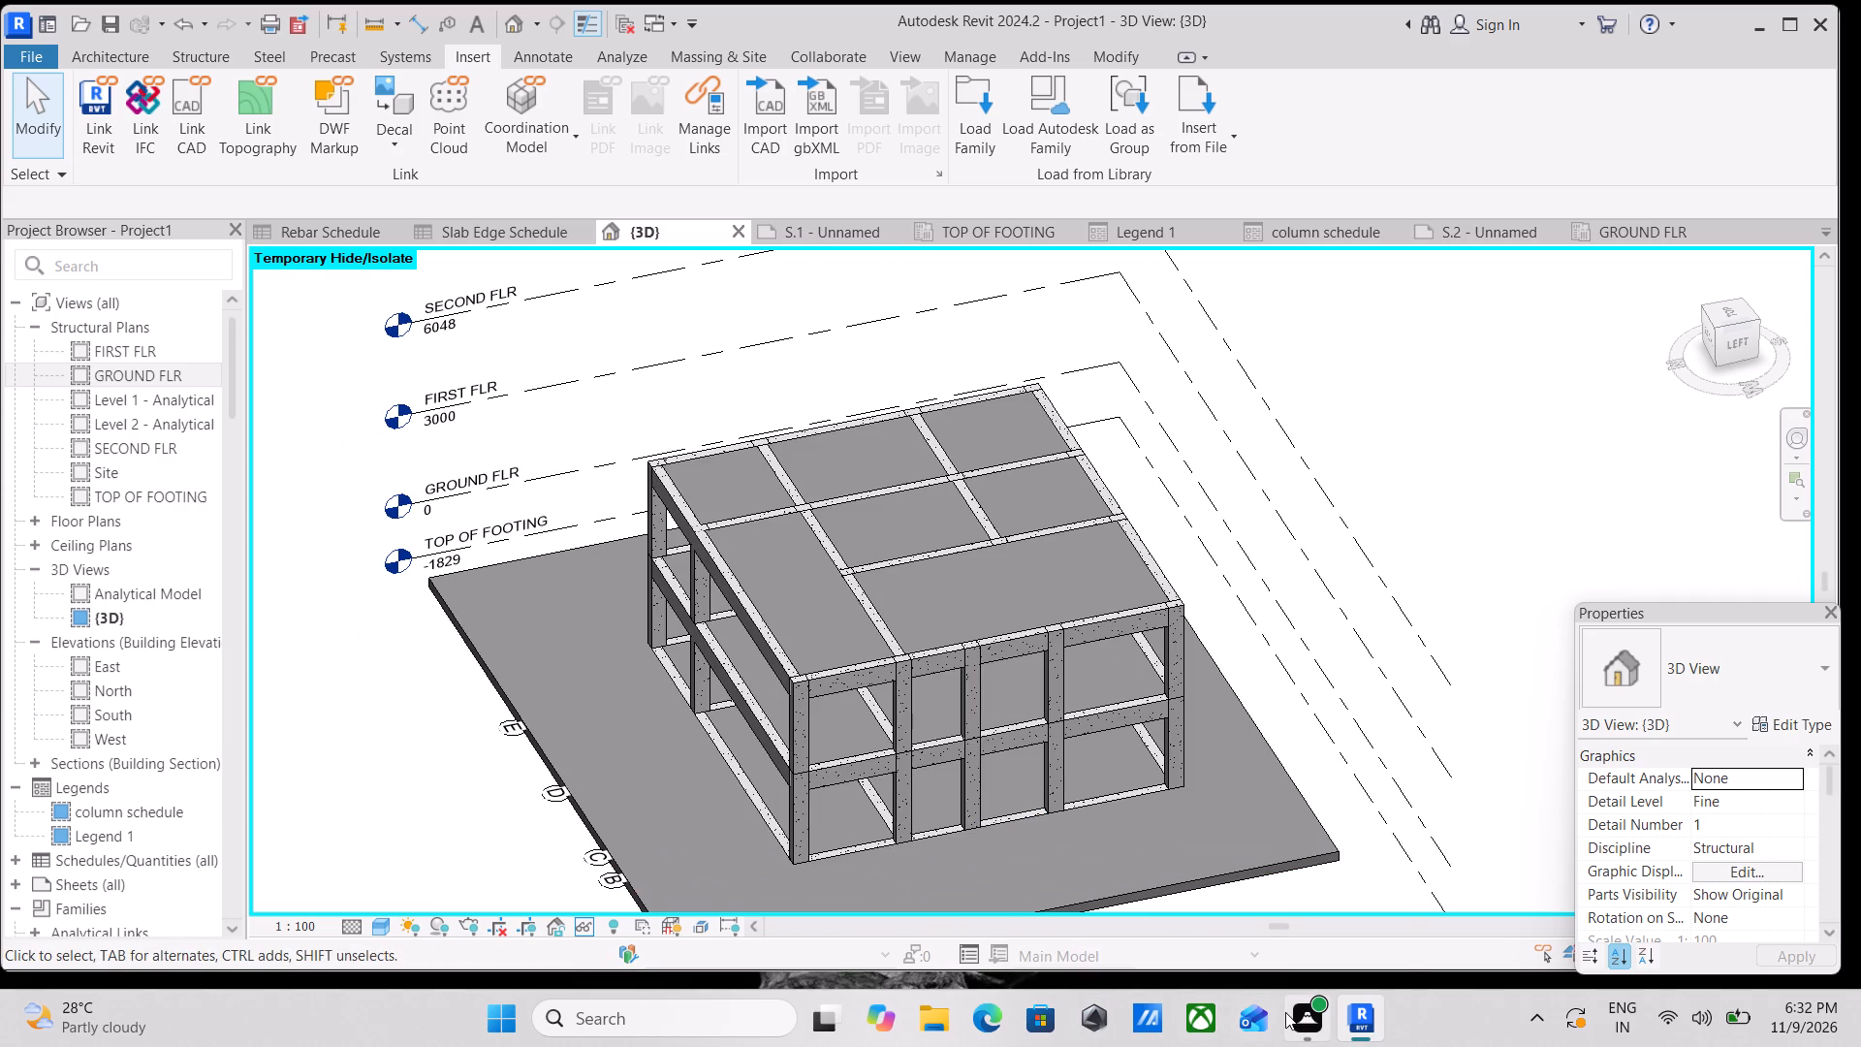
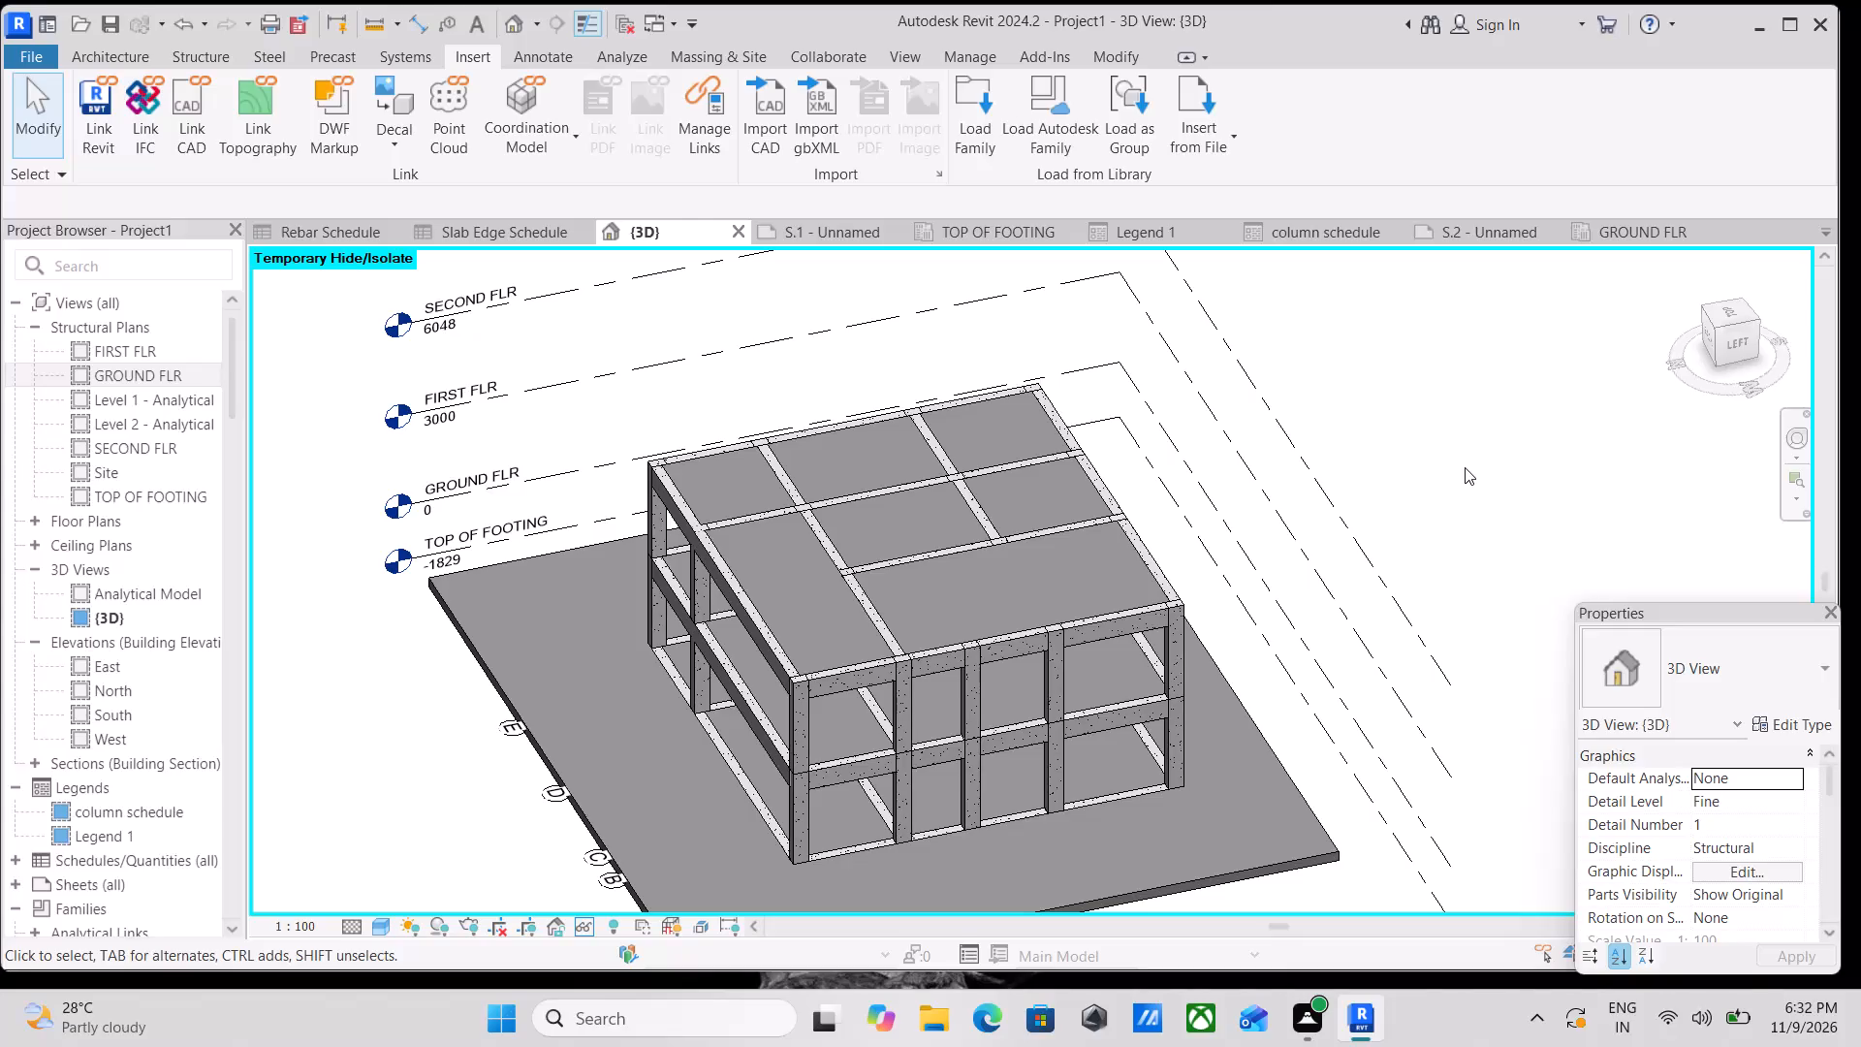
Examine the concrete frame and its footings against the floor levels in the Left orientation of the 3D view.
scroll(753, 515, down, 1)
middle_drag(732, 527, 1067, 492)
scroll(1107, 584, up, 2)
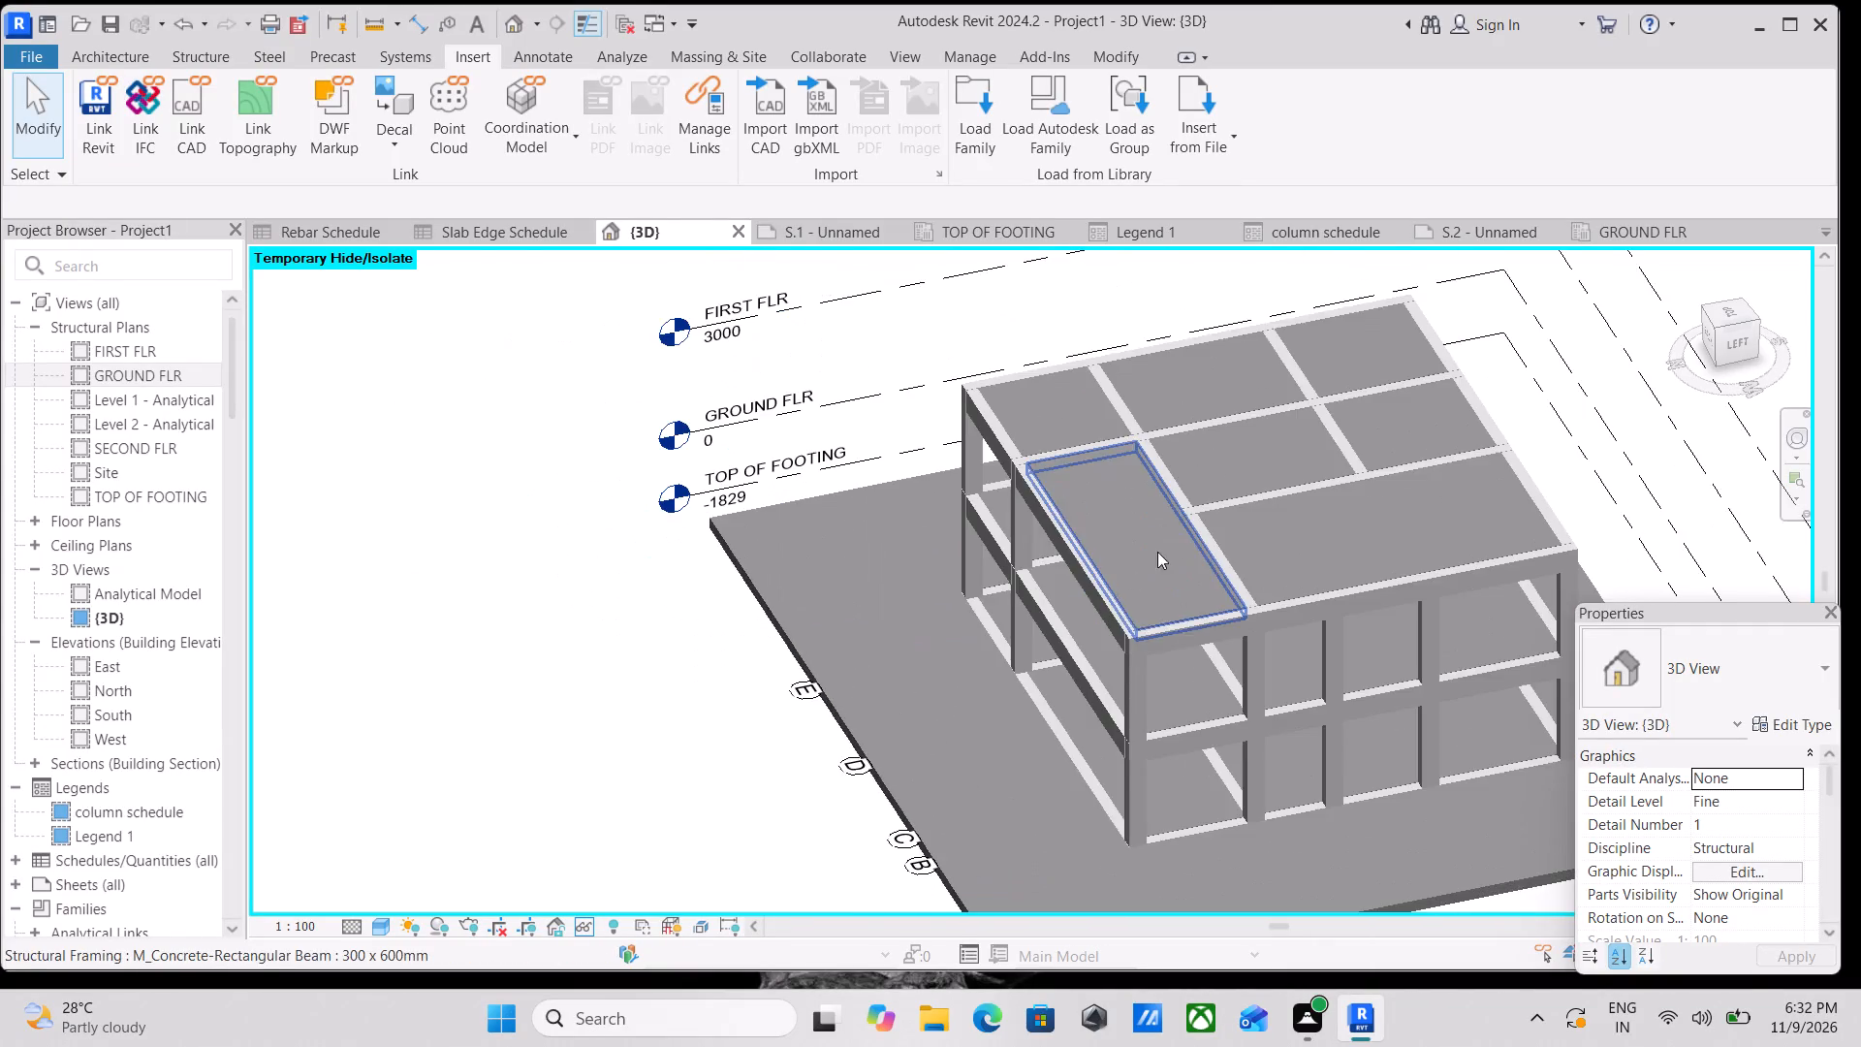
middle_drag(1170, 547, 799, 586)
scroll(799, 586, up, 2)
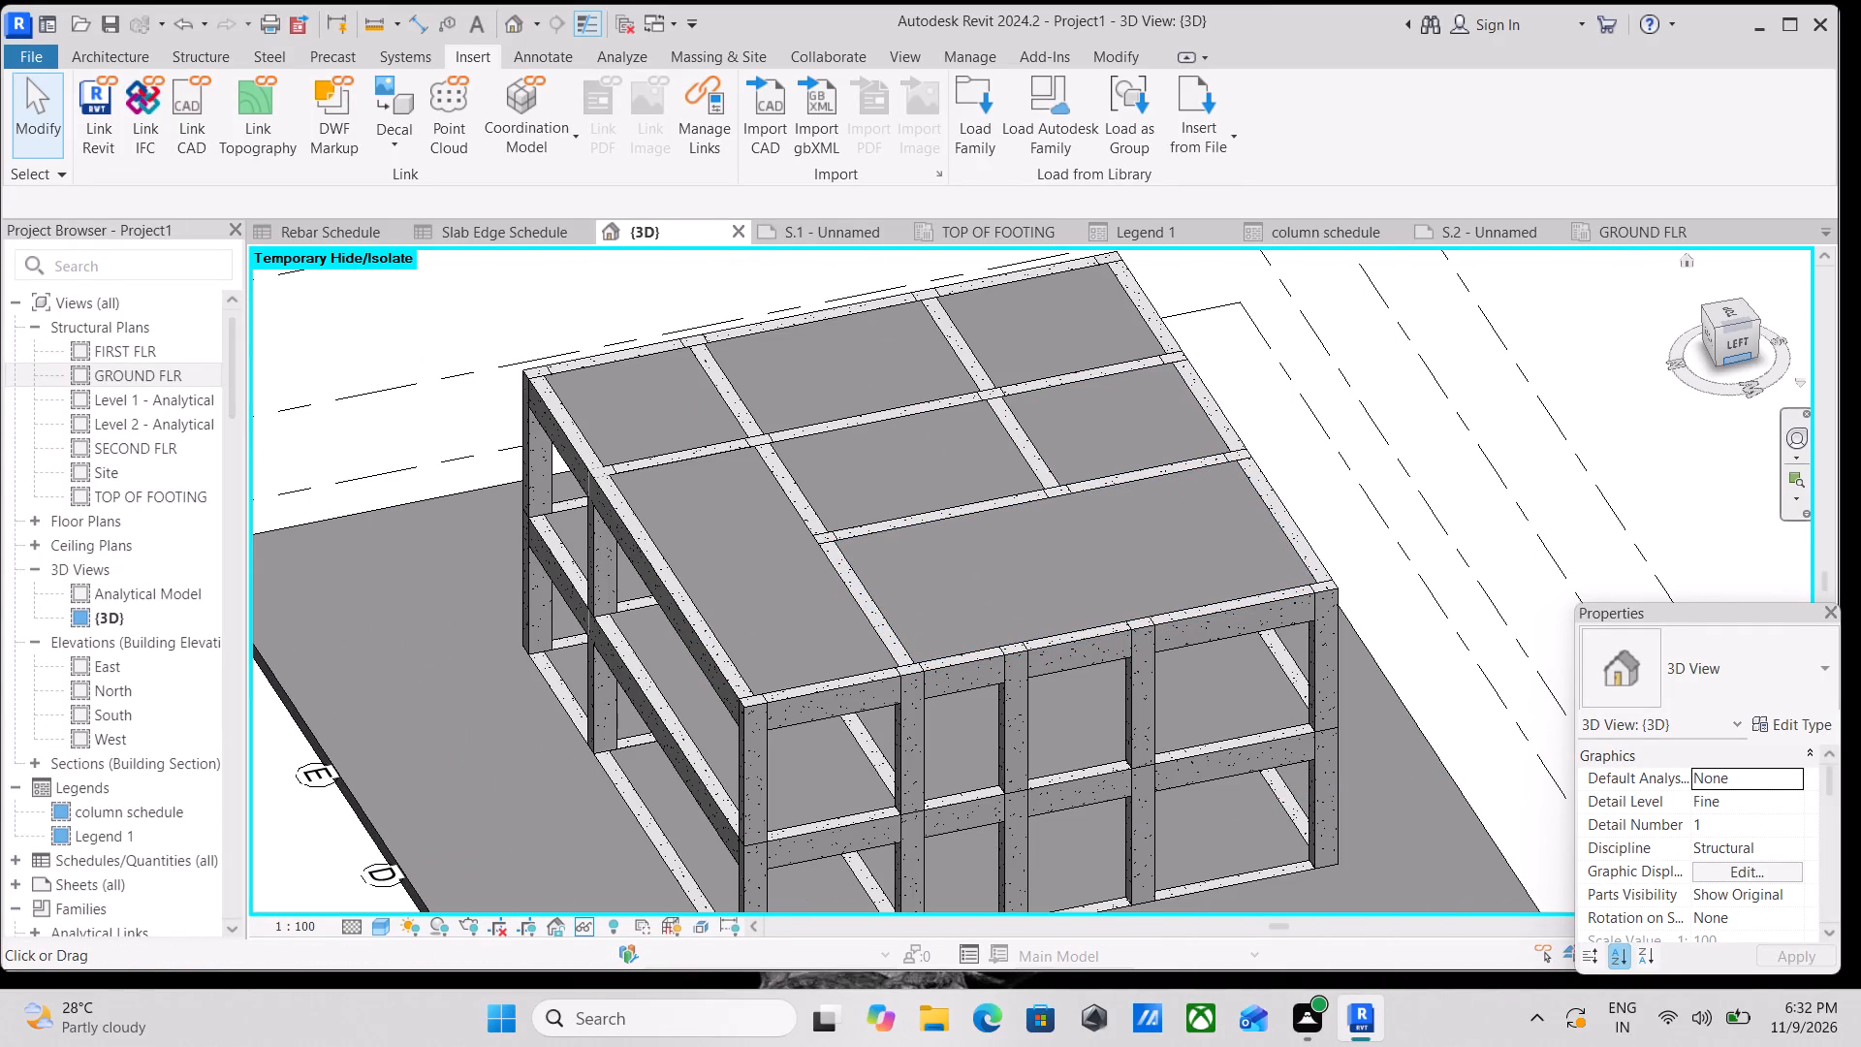
click(1739, 341)
scroll(900, 728, up, 6)
middle_drag(1166, 624, 1125, 671)
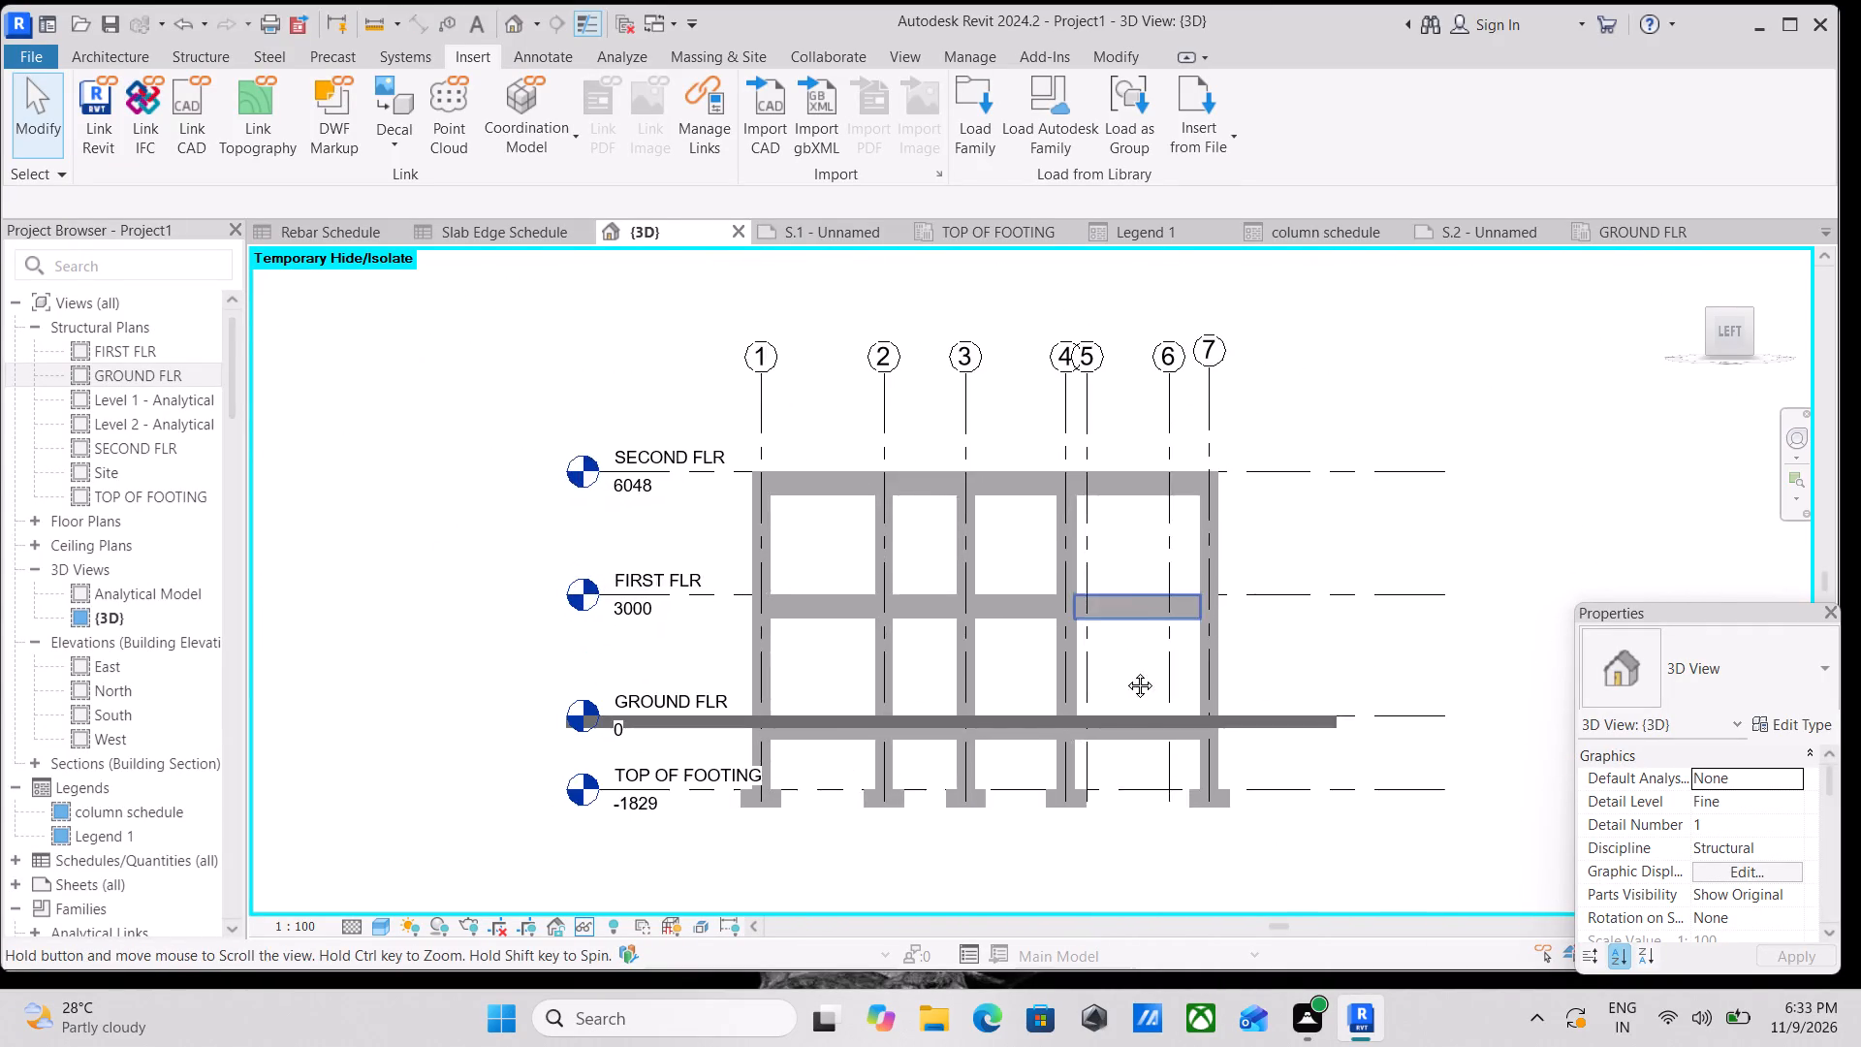
middle_drag(1125, 671, 1076, 697)
scroll(1089, 682, down, 4)
middle_drag(948, 739, 1087, 627)
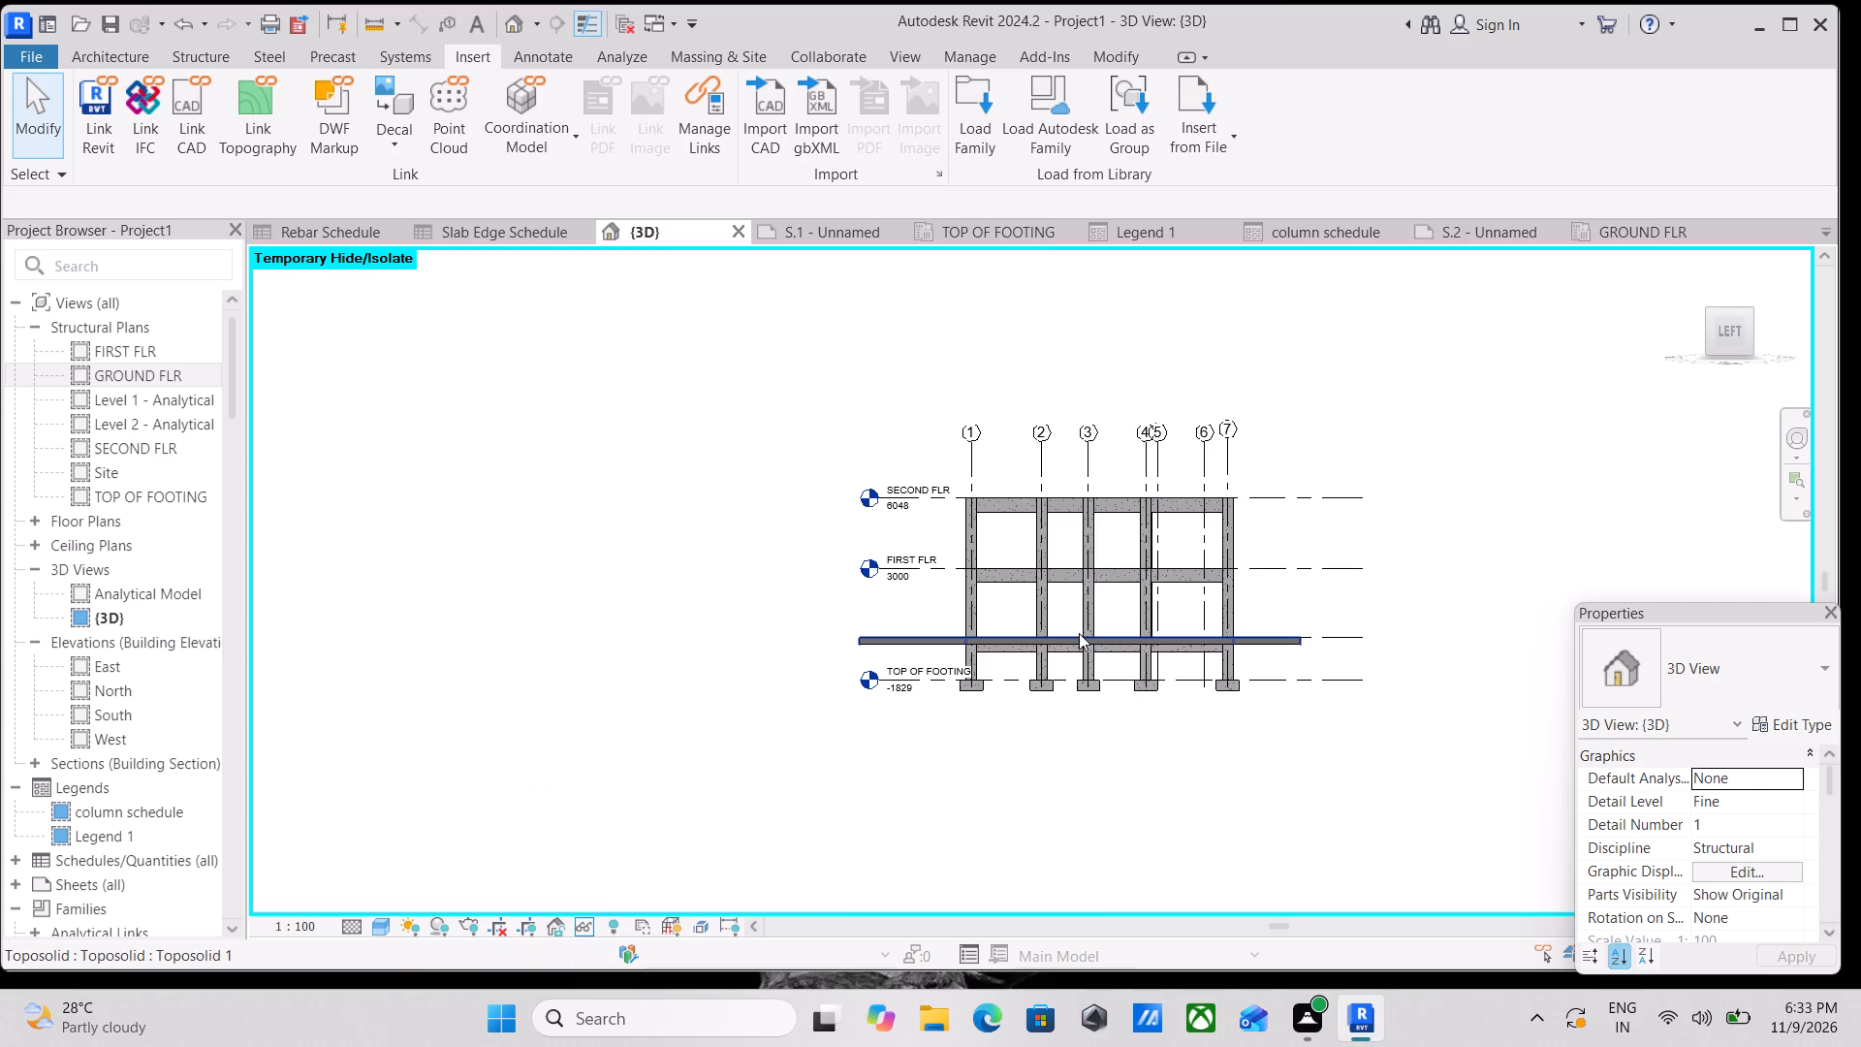
scroll(1016, 674, down, 1)
scroll(1016, 674, up, 4)
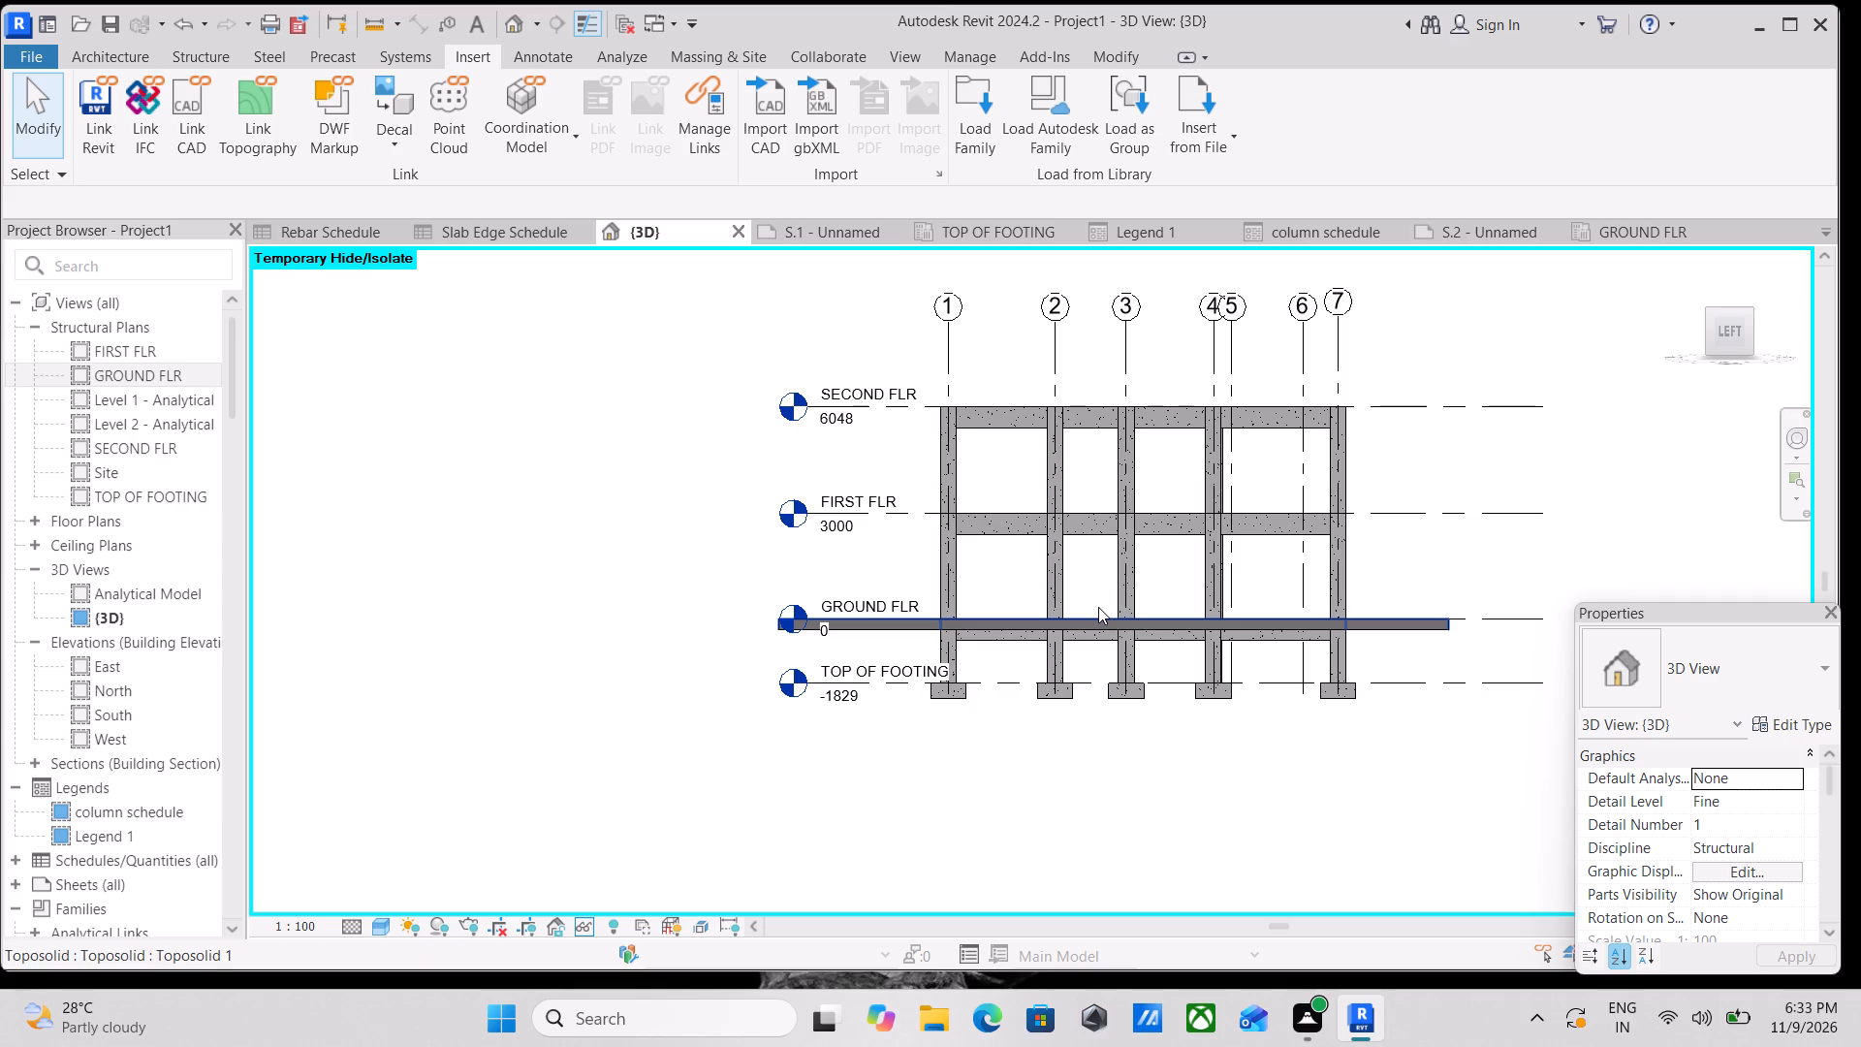
scroll(1120, 594, up, 3)
scroll(1310, 367, up, 2)
middle_drag(1228, 520, 939, 440)
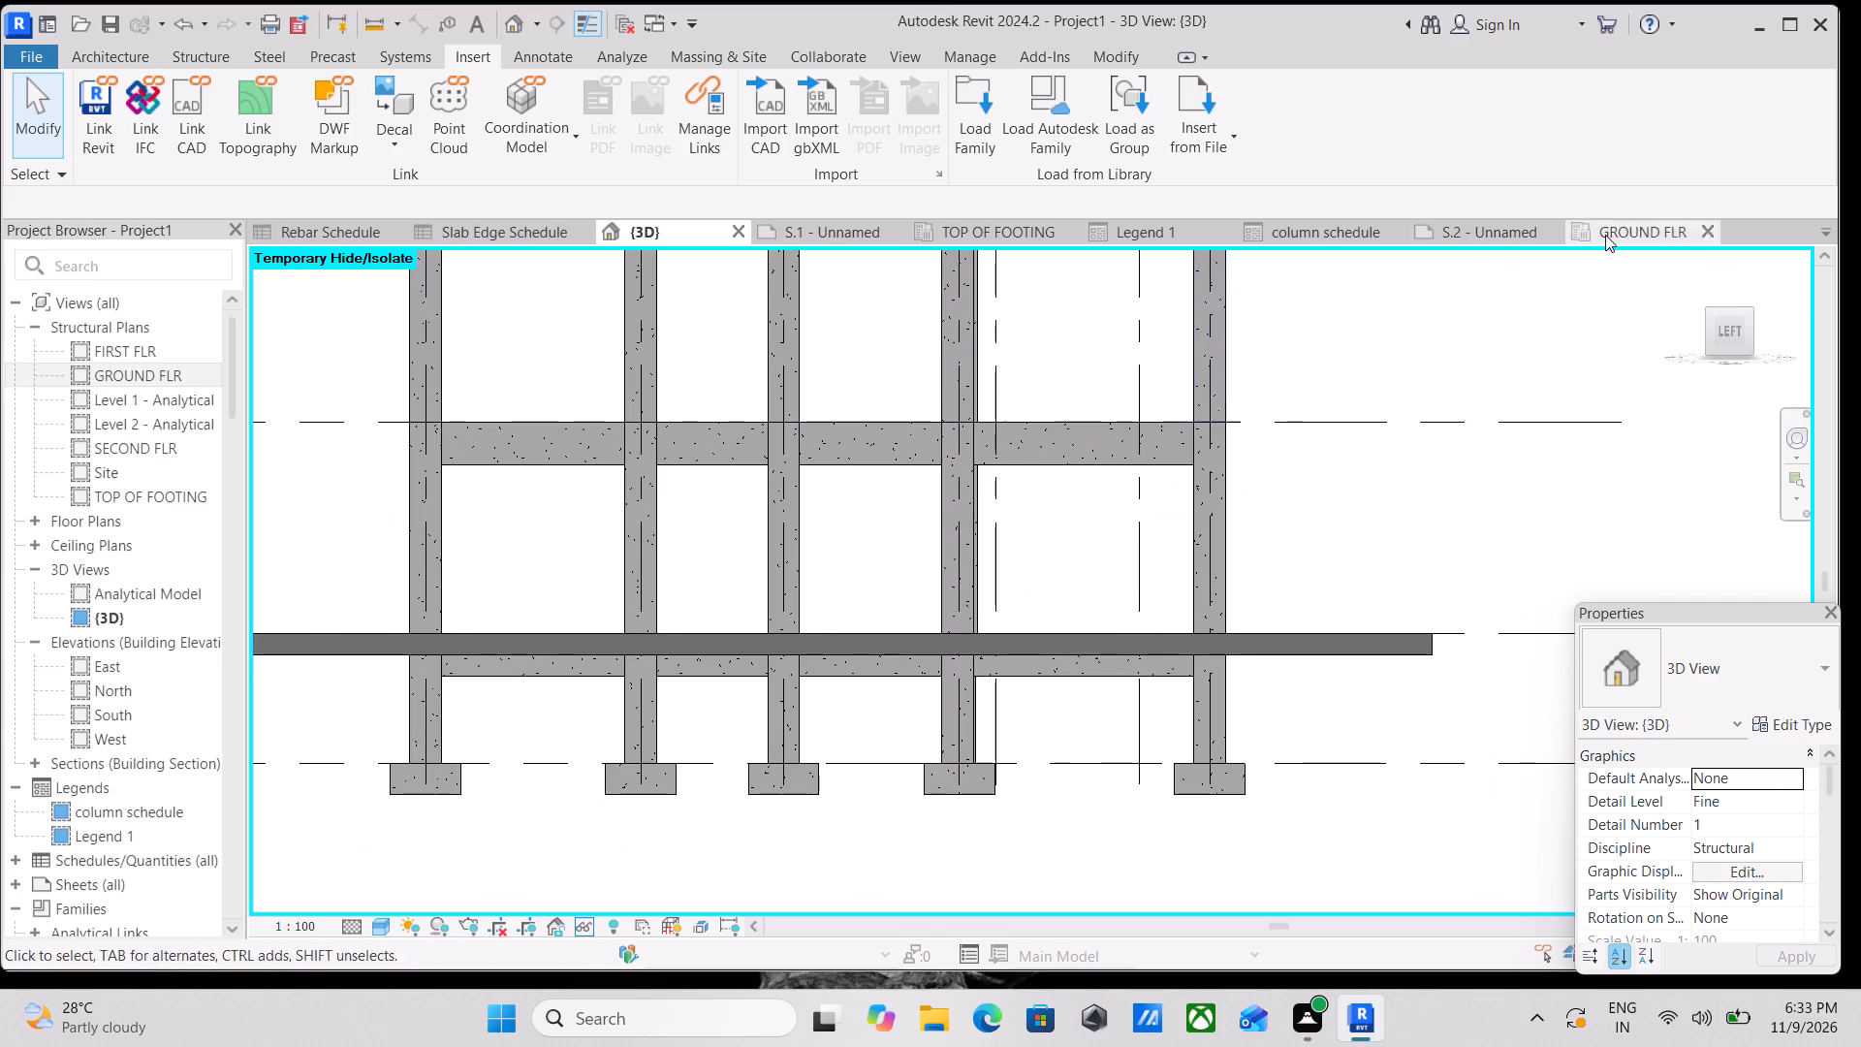
Examine the beams, columns and surrounding toposolid of the 3D model from the left-front isometric corner.
click(1750, 333)
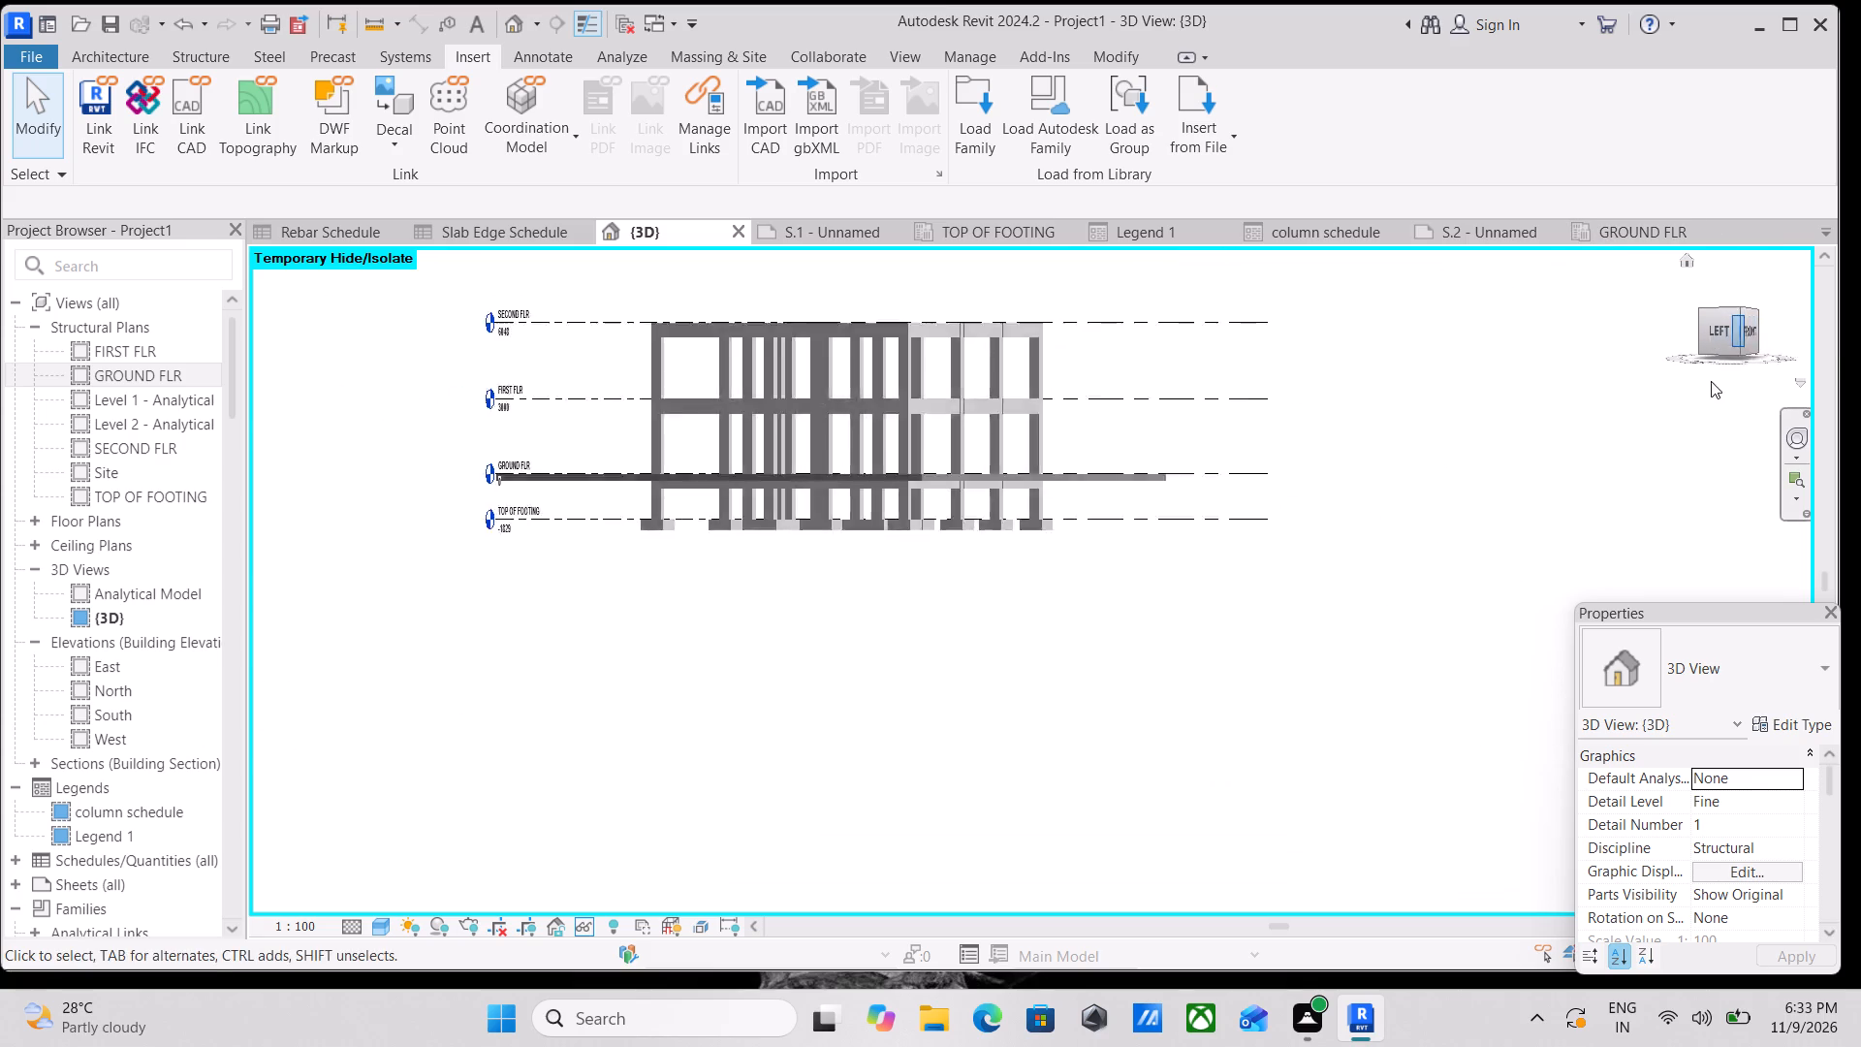
scroll(1348, 552, up, 3)
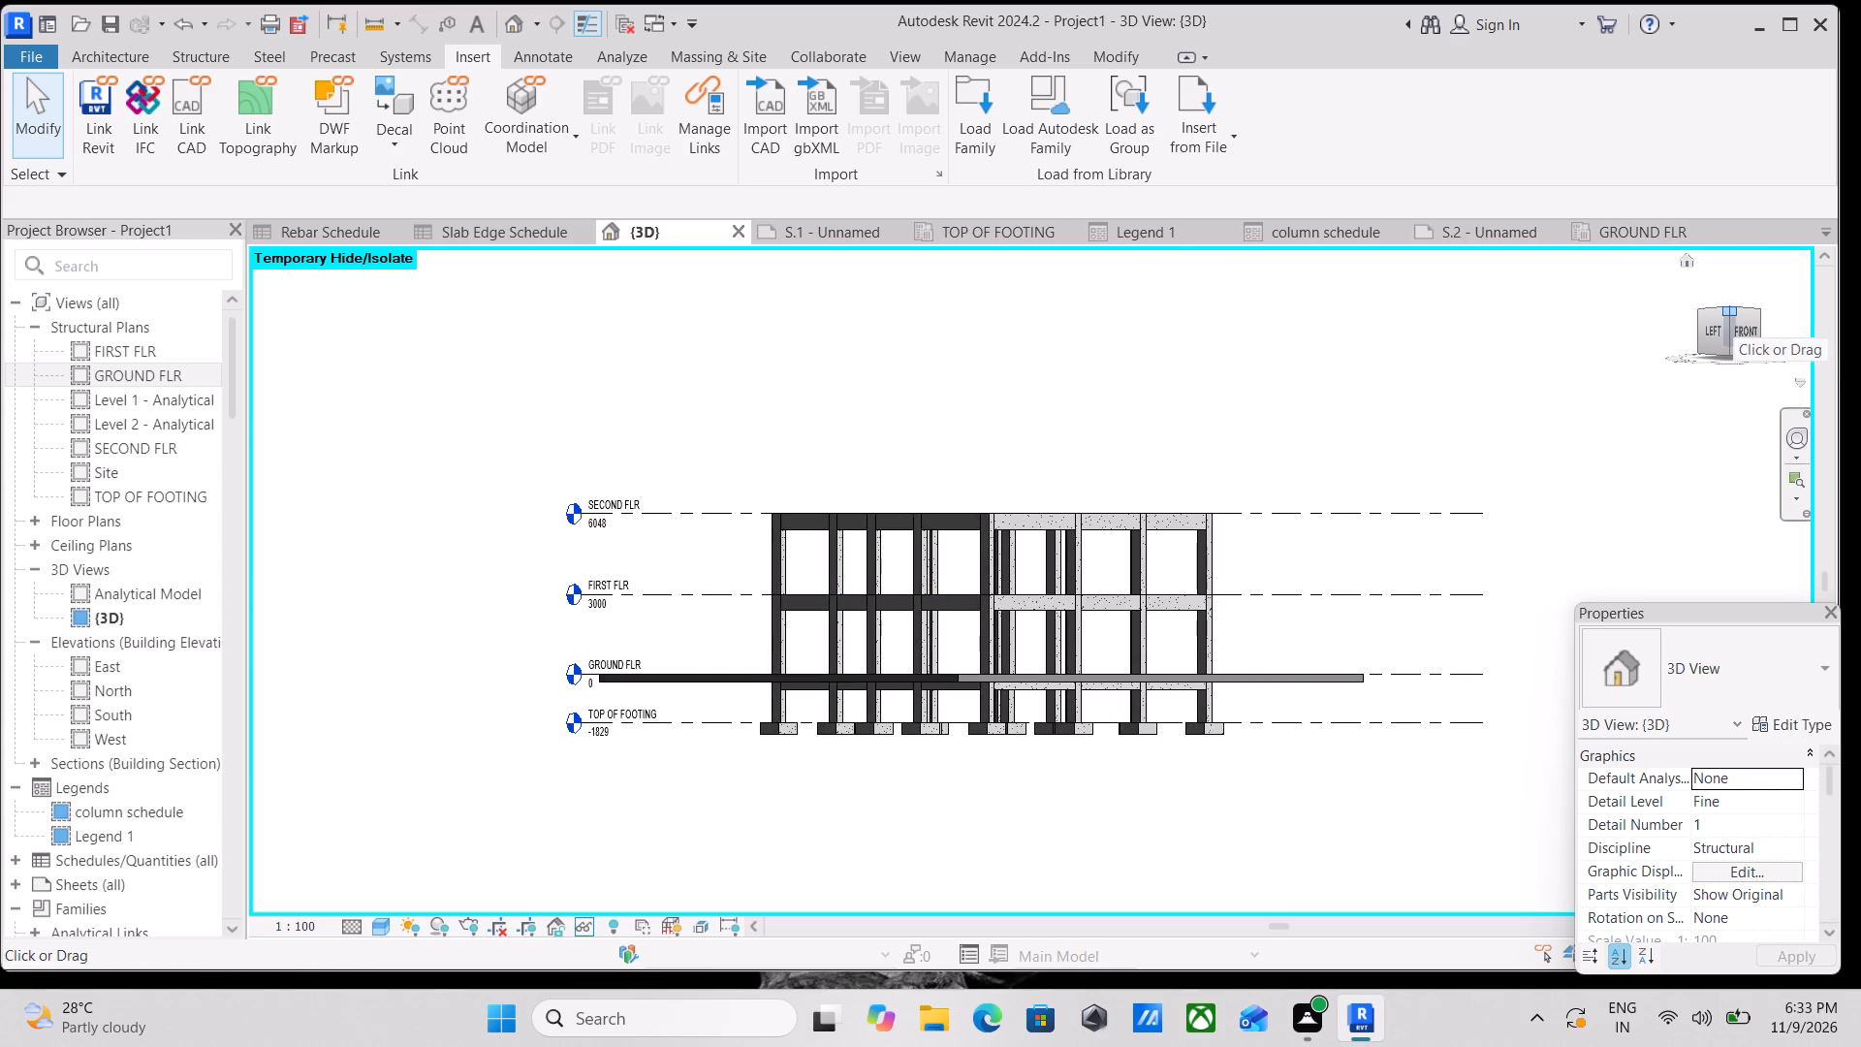
click(1729, 311)
scroll(932, 765, up, 9)
middle_drag(927, 764, 1120, 510)
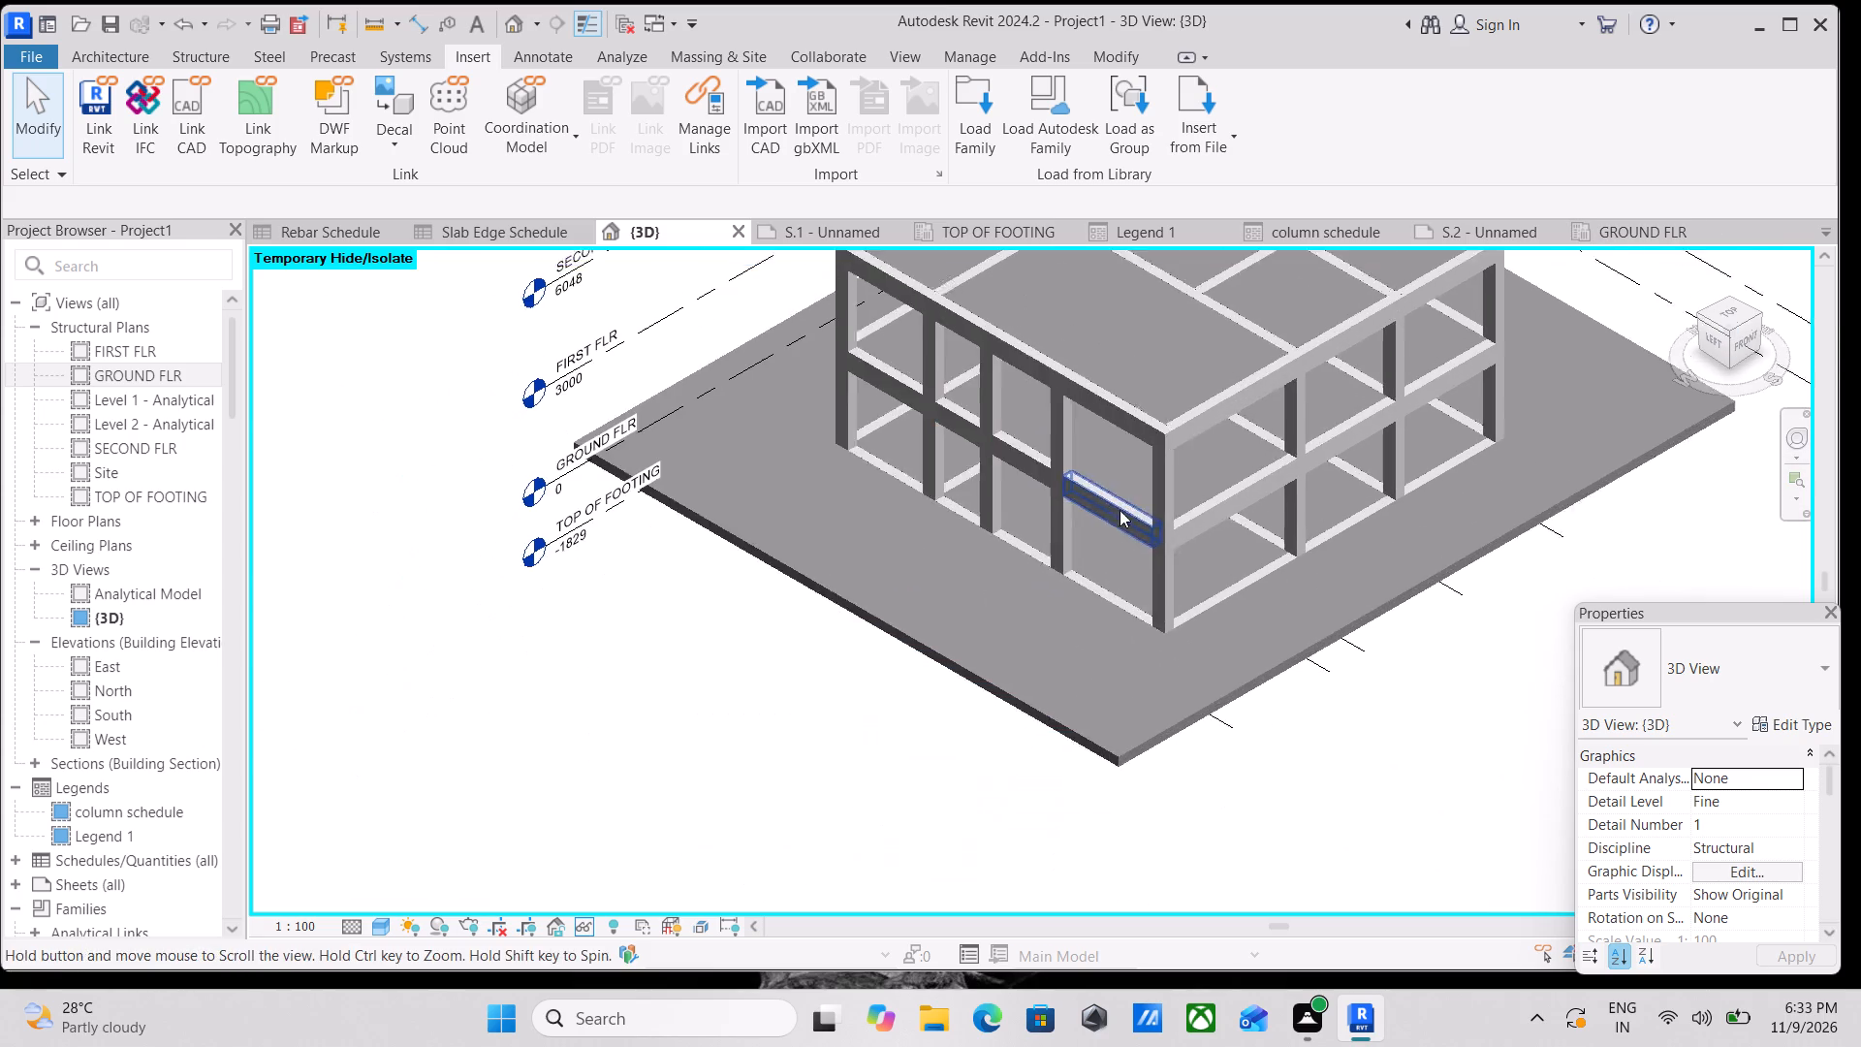
middle_drag(1120, 510, 1117, 514)
scroll(1189, 645, up, 3)
middle_drag(1073, 633, 862, 759)
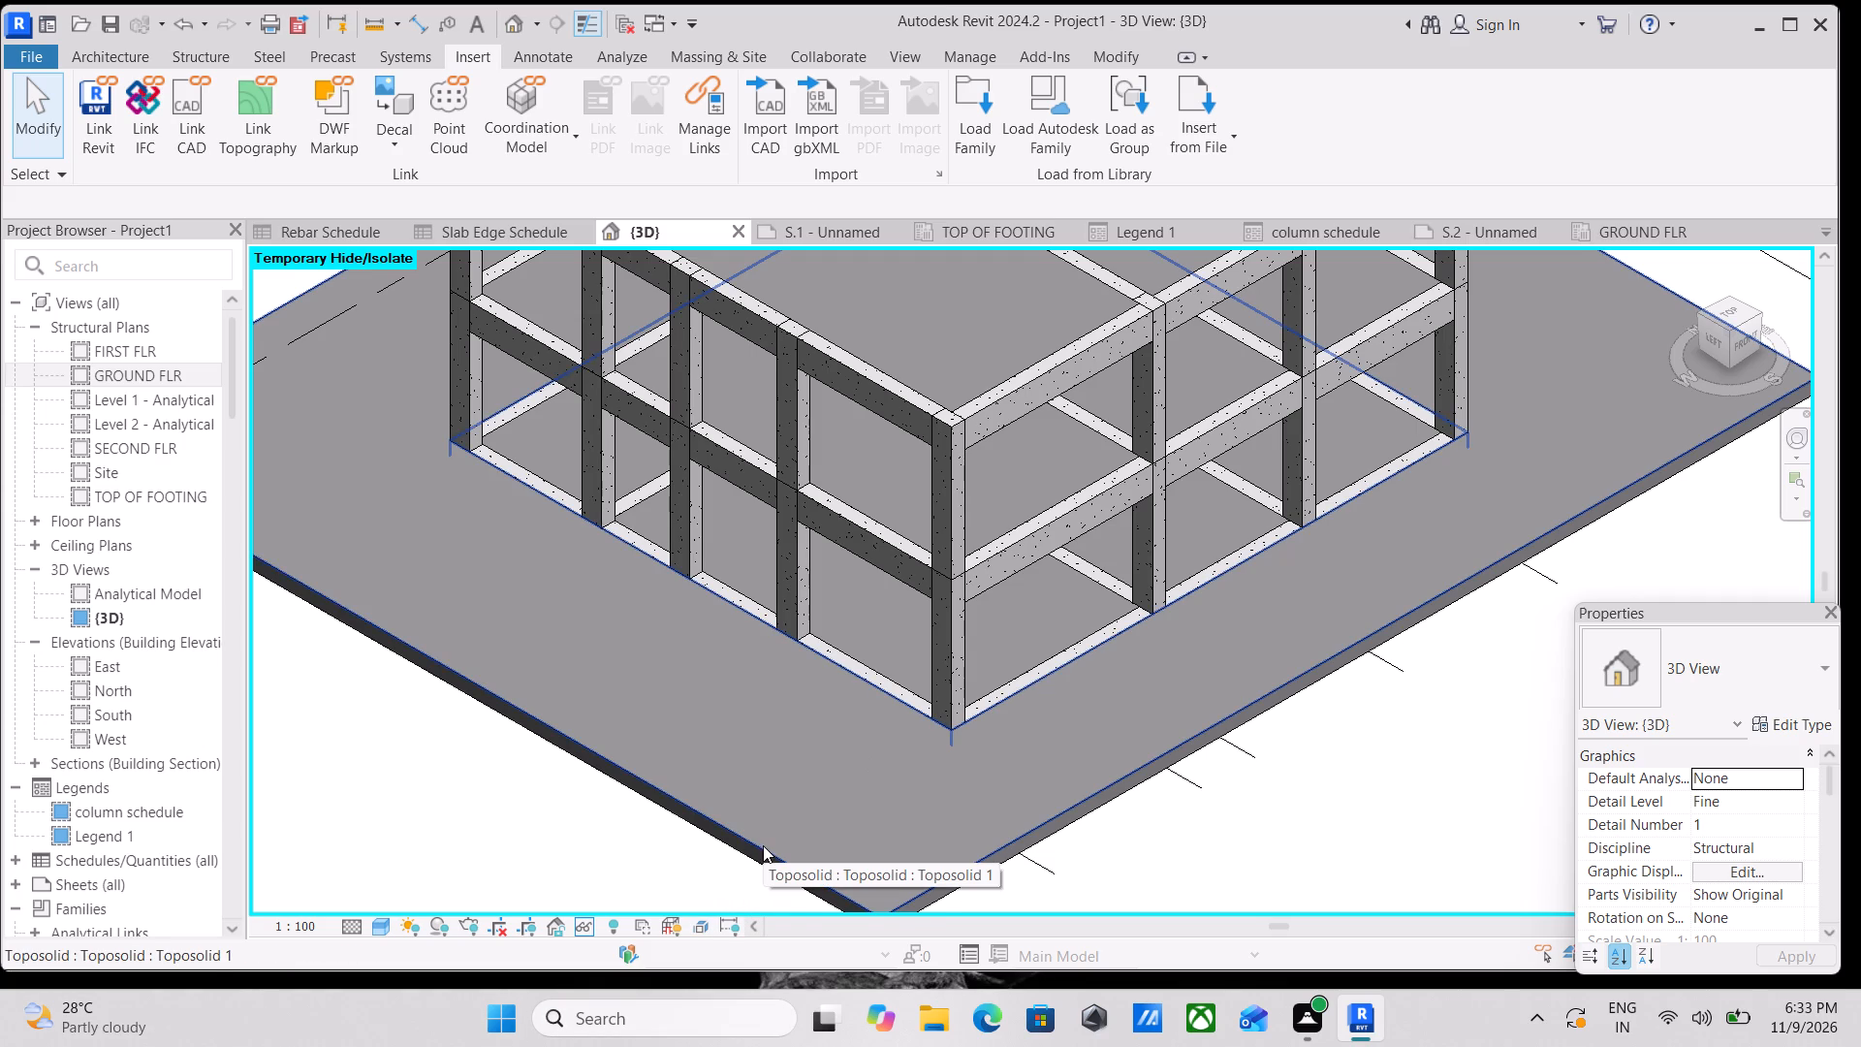
scroll(963, 748, up, 5)
scroll(1087, 651, down, 2)
middle_drag(1089, 651, 1097, 667)
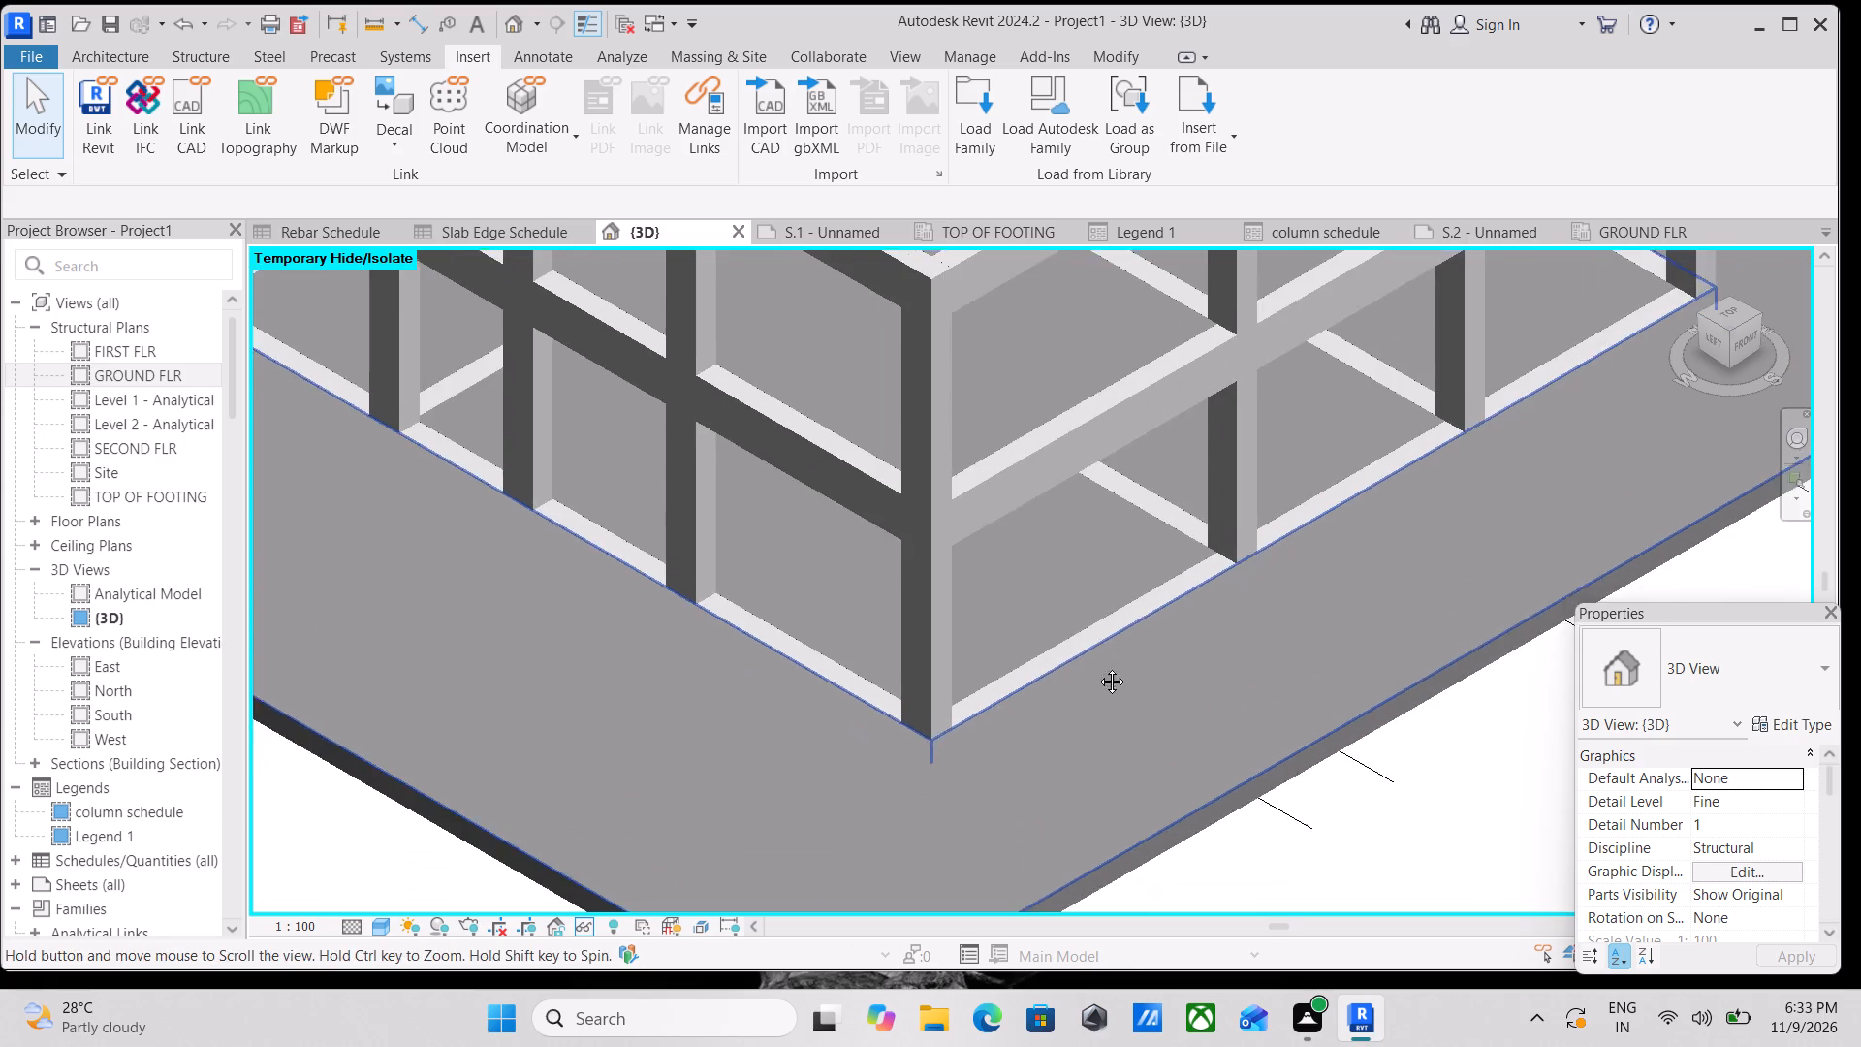
middle_drag(1097, 667, 1116, 711)
scroll(1131, 700, down, 5)
middle_drag(1198, 681, 1216, 730)
middle_drag(1057, 662, 1094, 736)
middle_drag(1371, 649, 1195, 702)
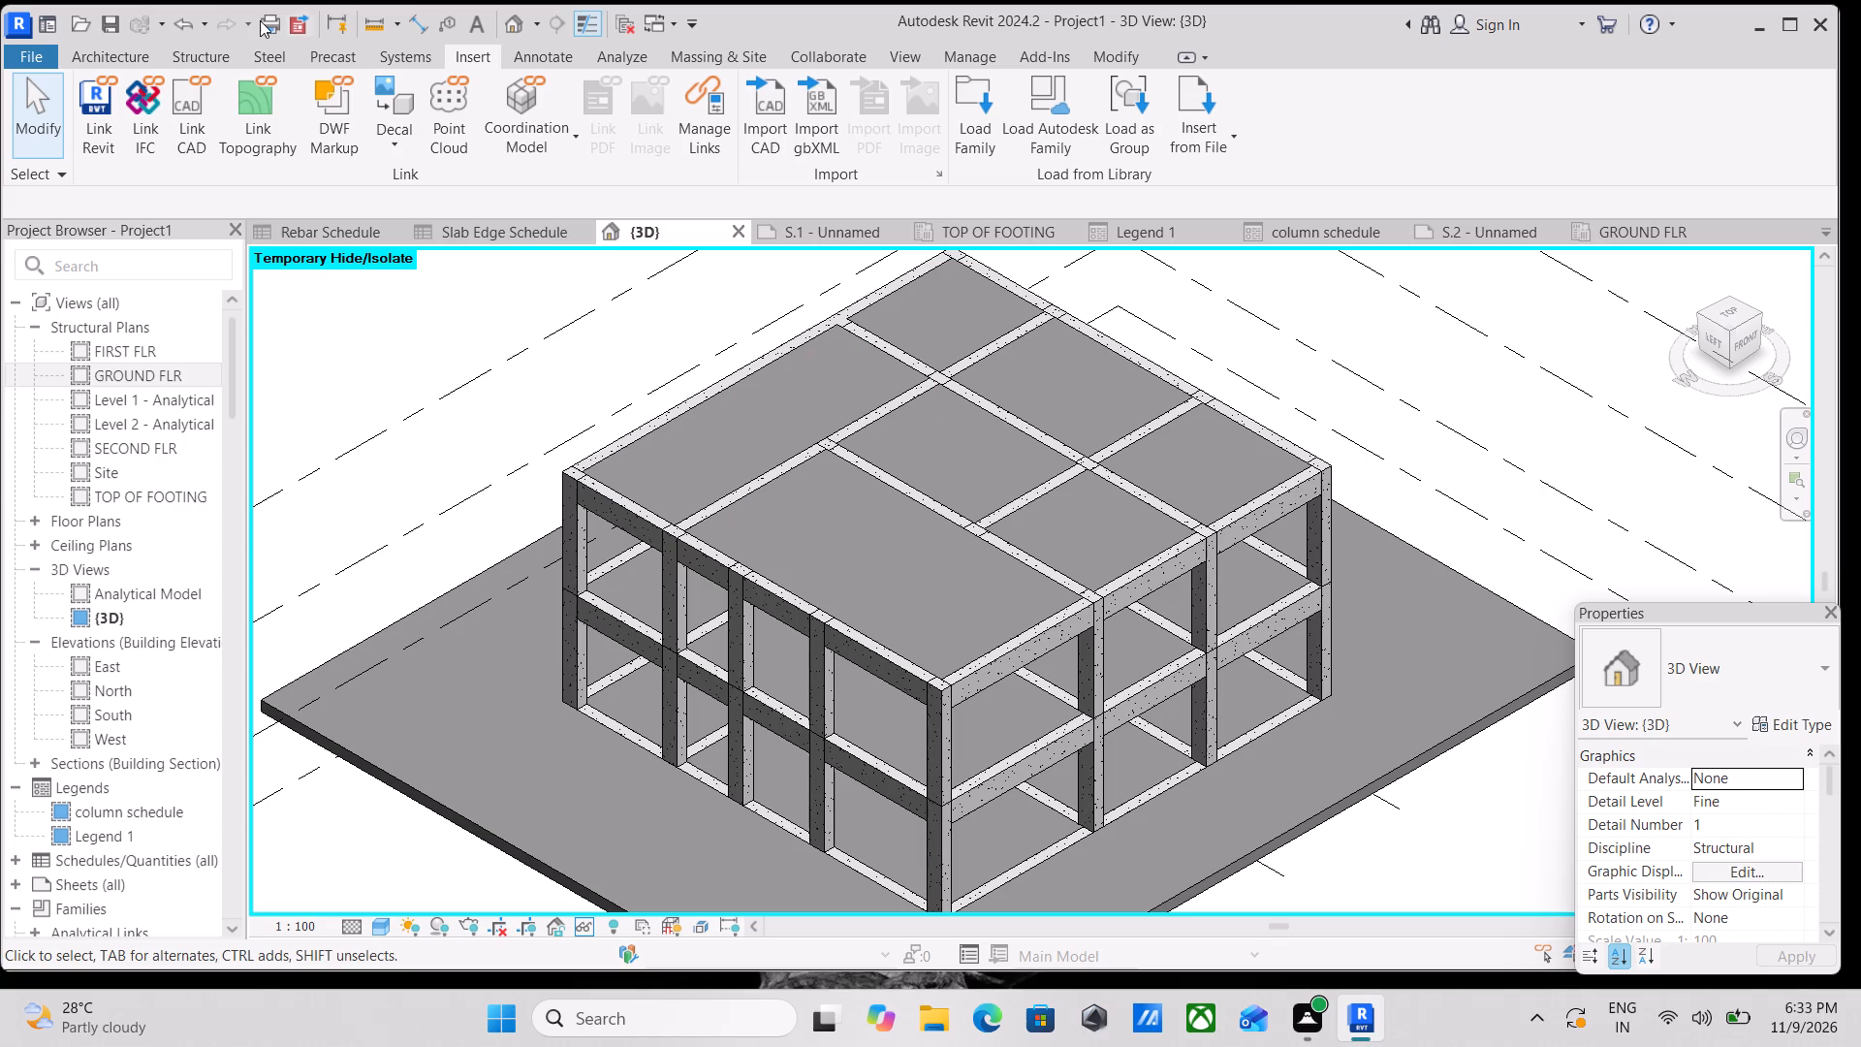
click(191, 46)
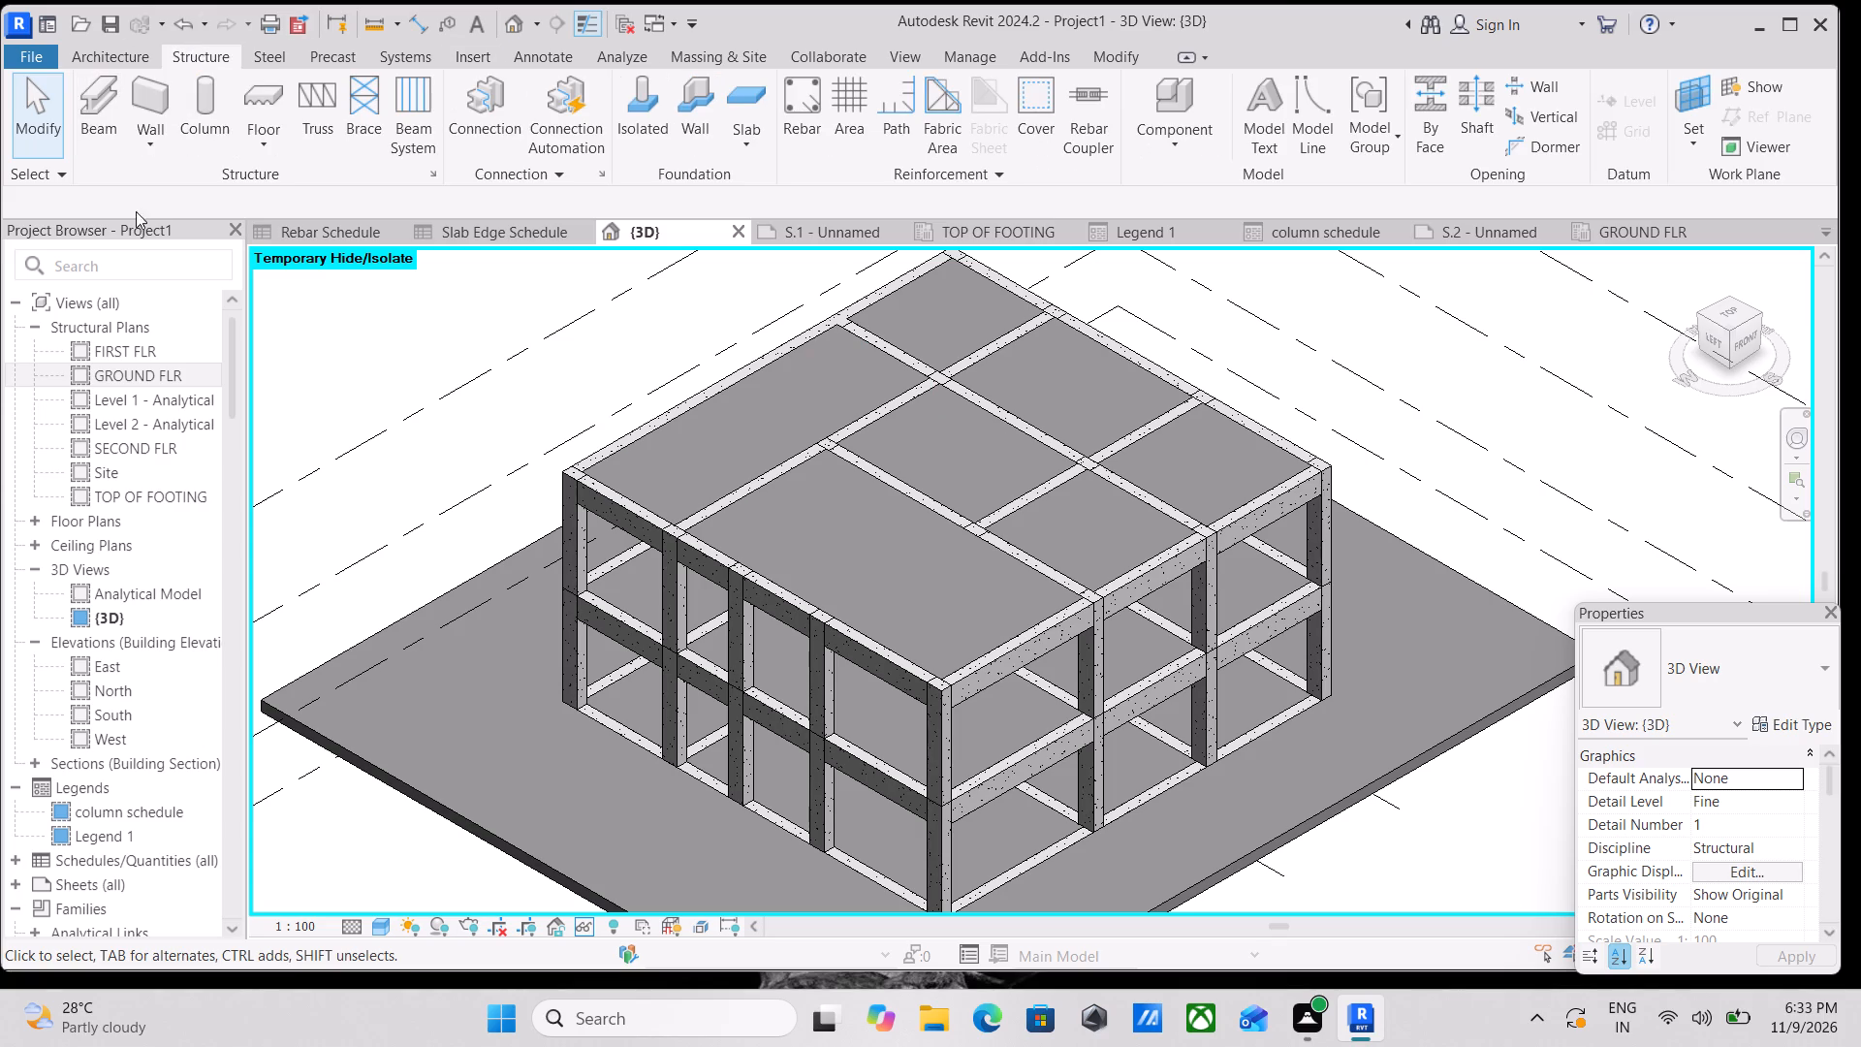
scroll(928, 461, up, 3)
middle_drag(900, 414, 632, 179)
scroll(859, 330, down, 3)
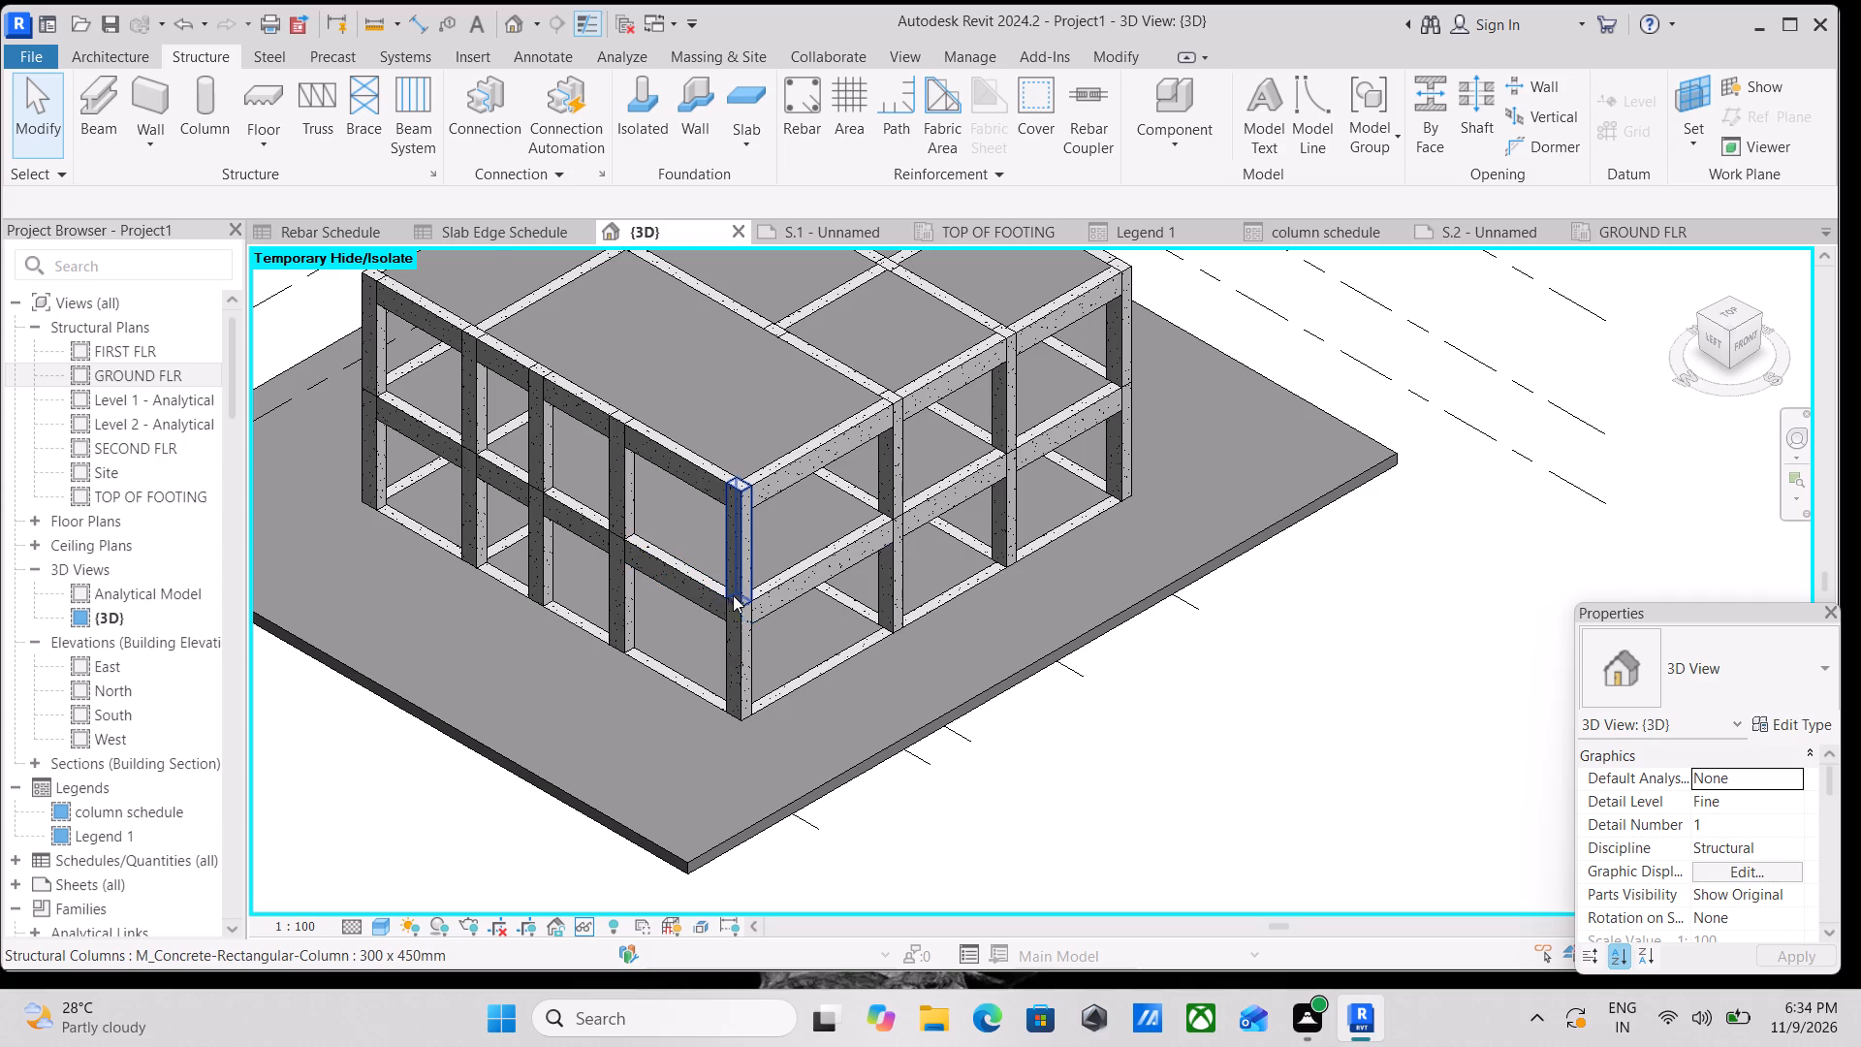
scroll(1049, 527, down, 1)
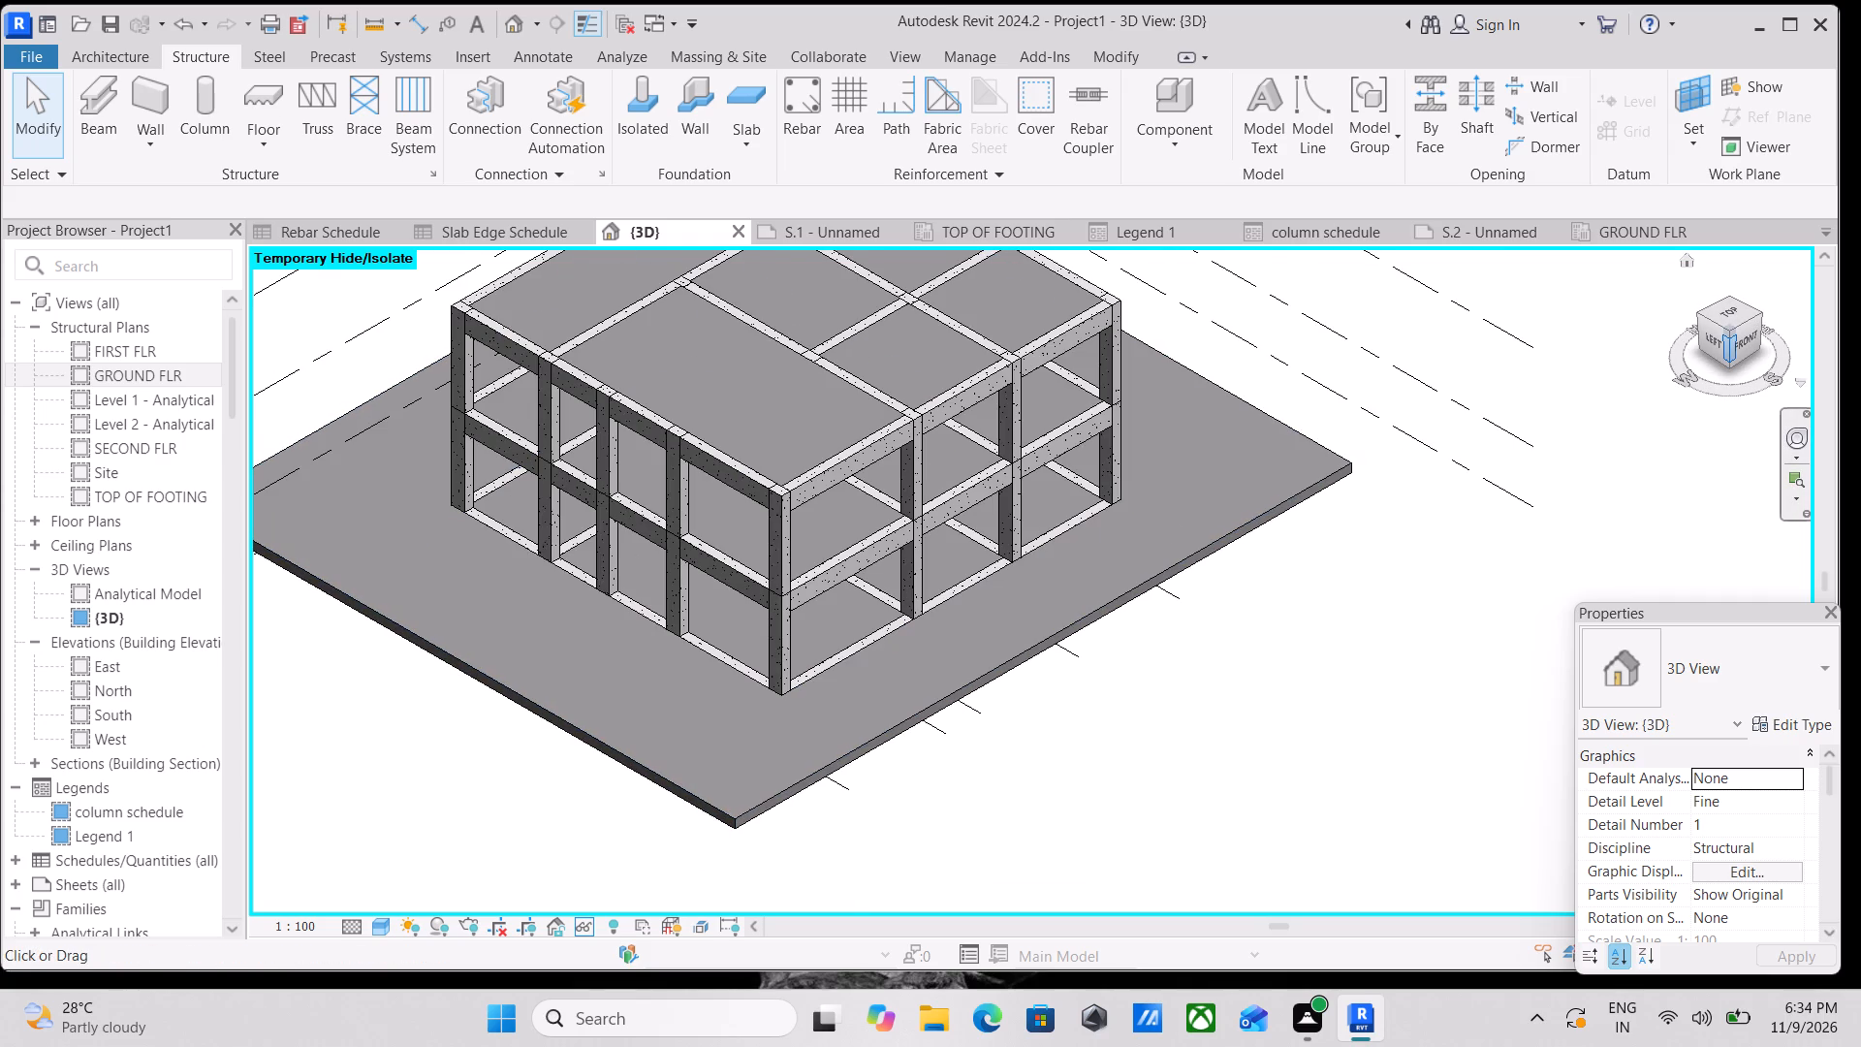
Examine the 3D frame from the Front orientation and from the front-right isometric corner, including the top-level beams and slabs.
click(1733, 353)
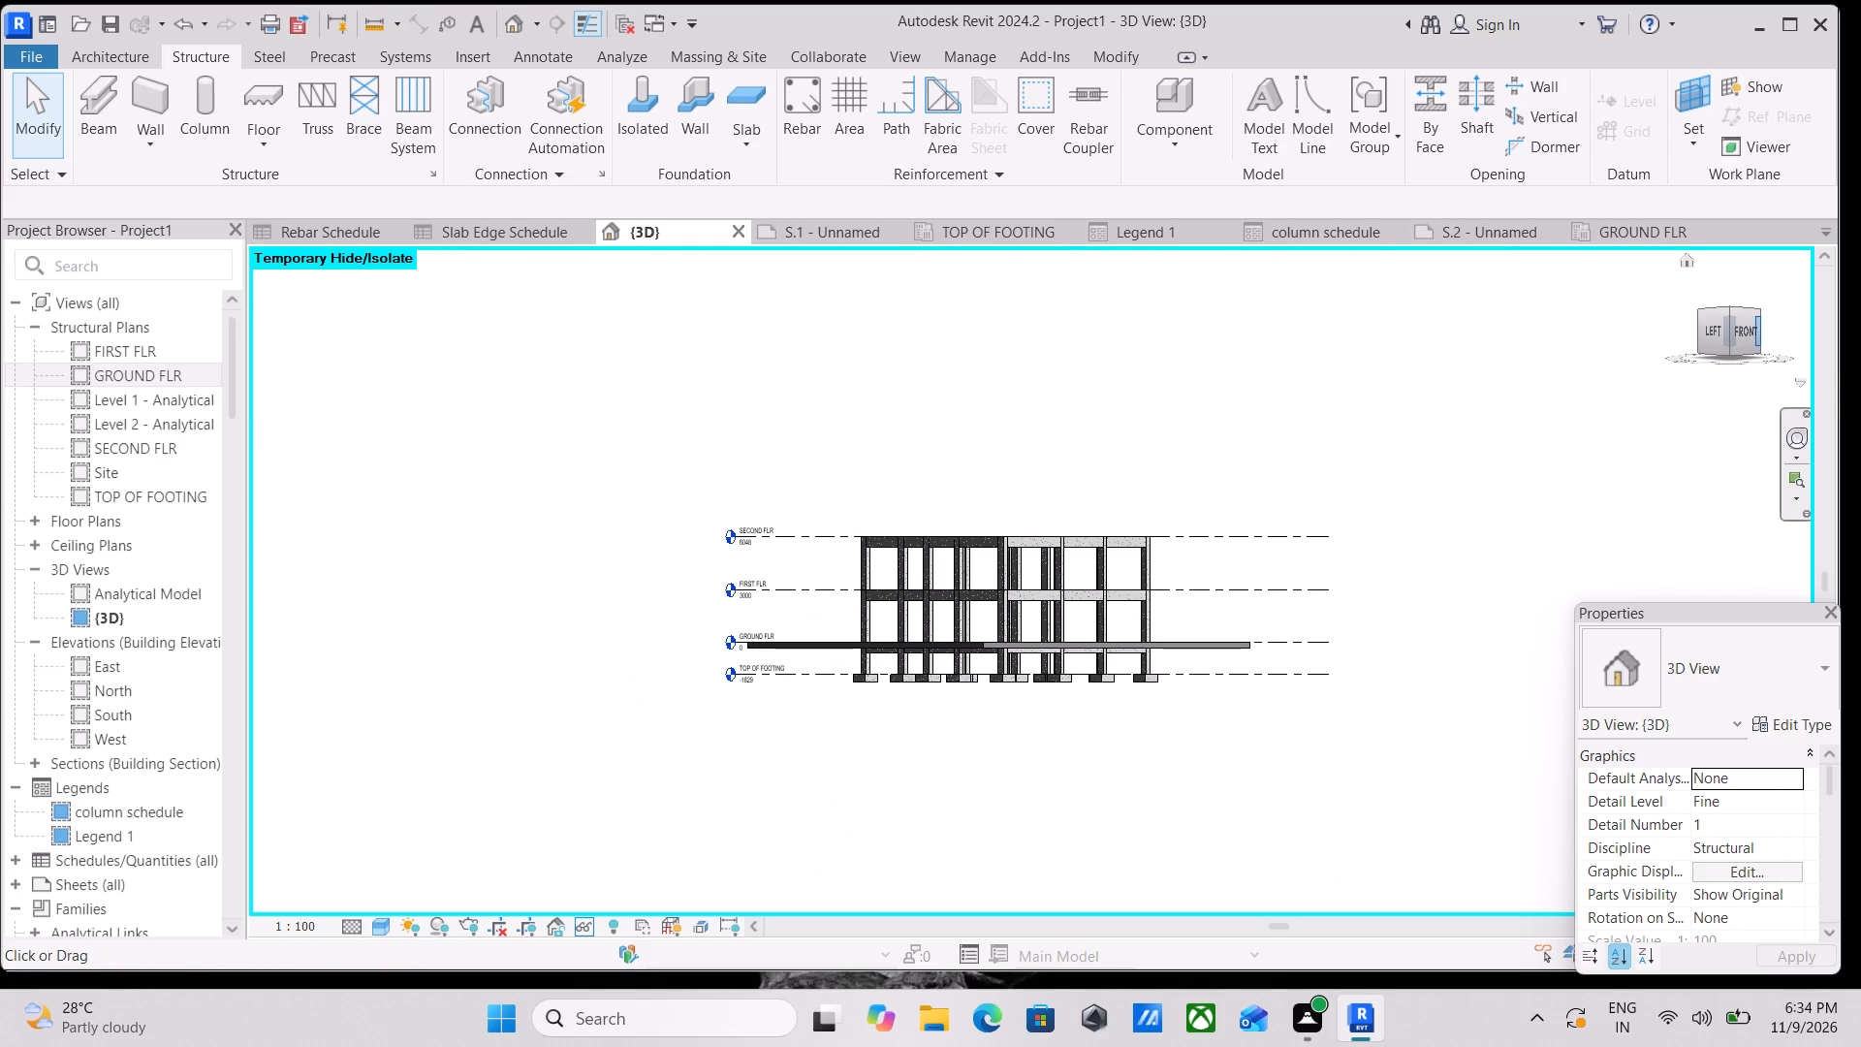
click(1751, 342)
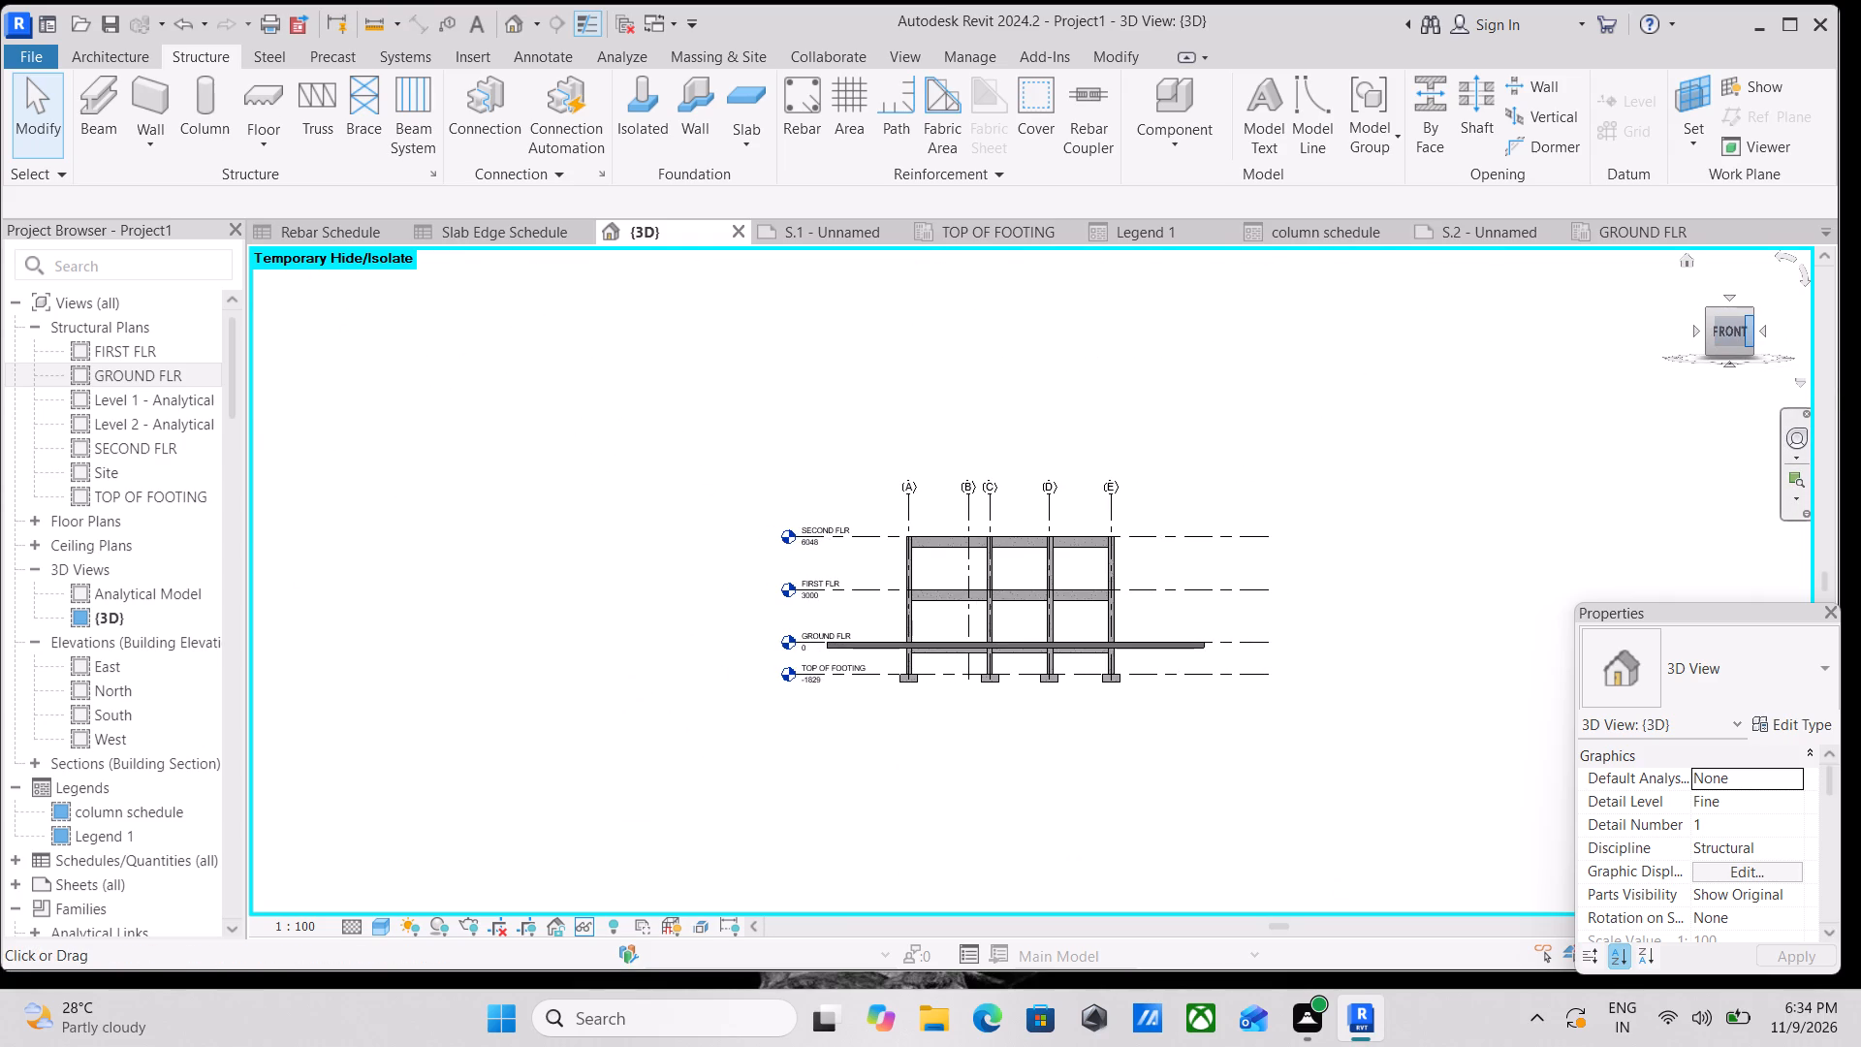
click(1748, 340)
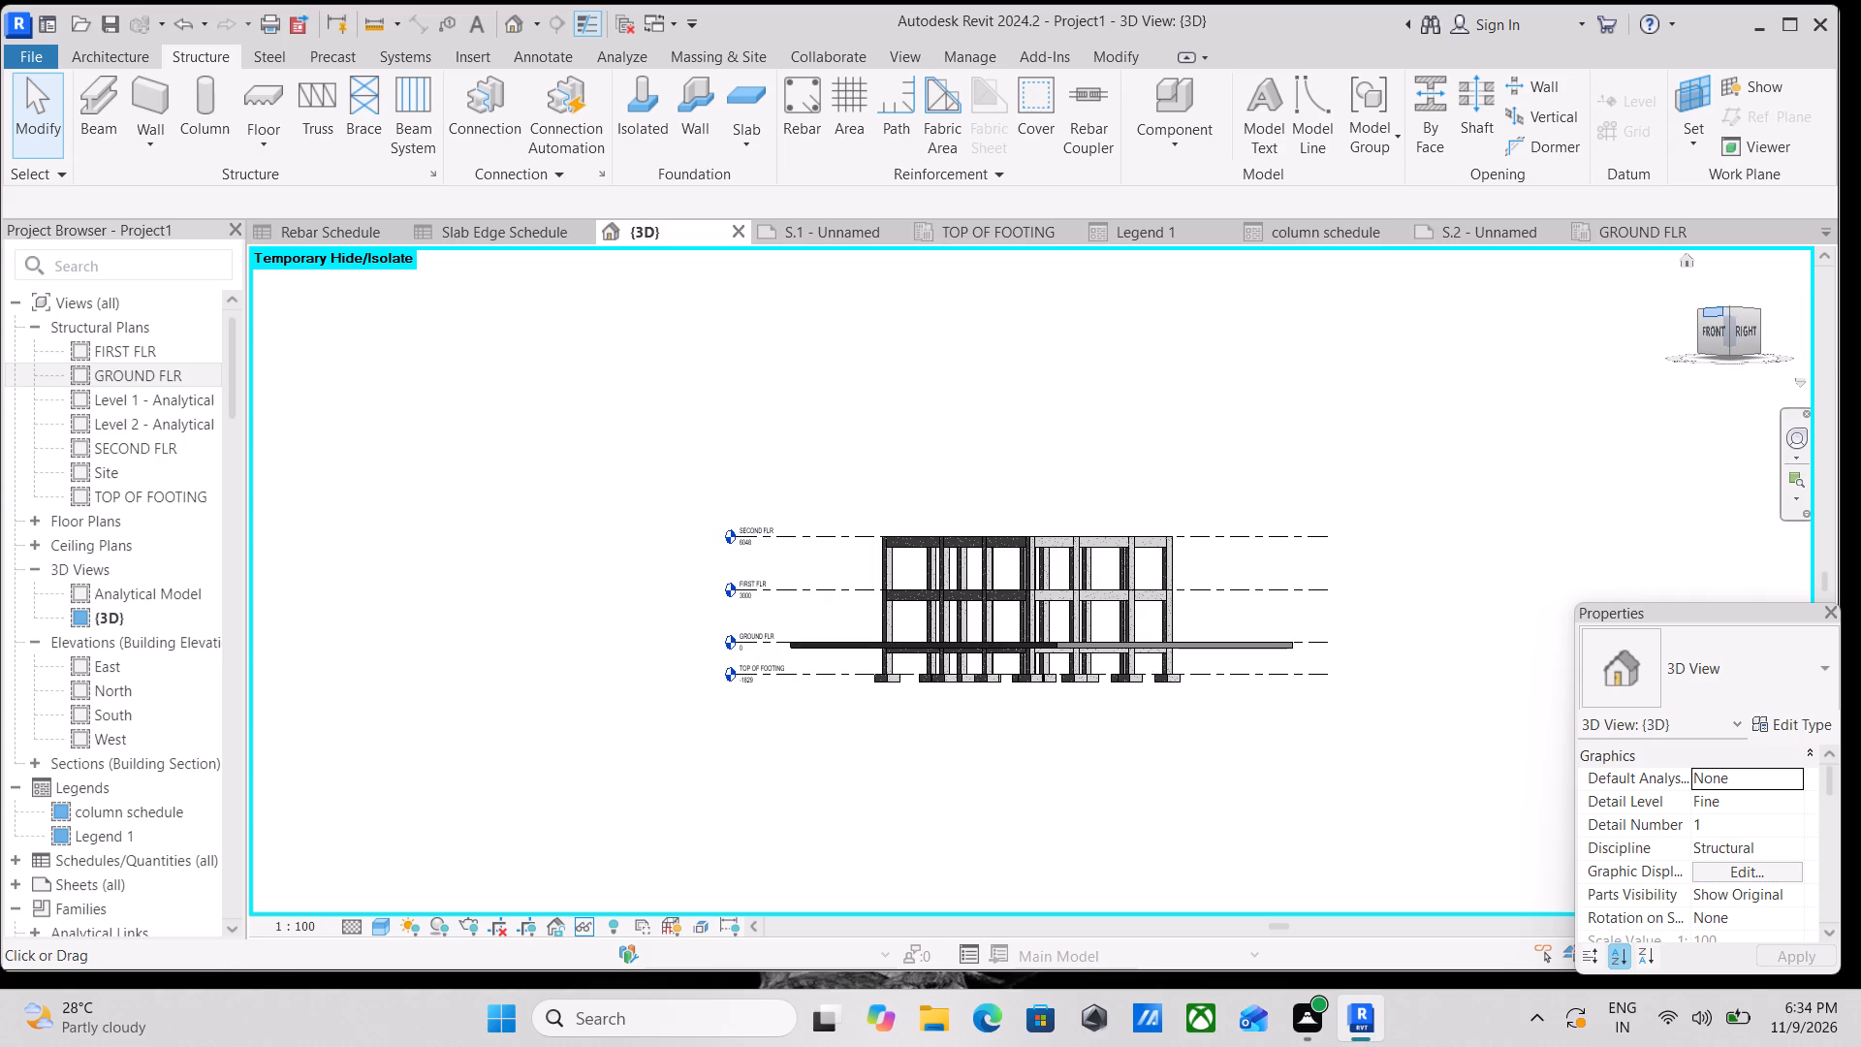
click(1727, 308)
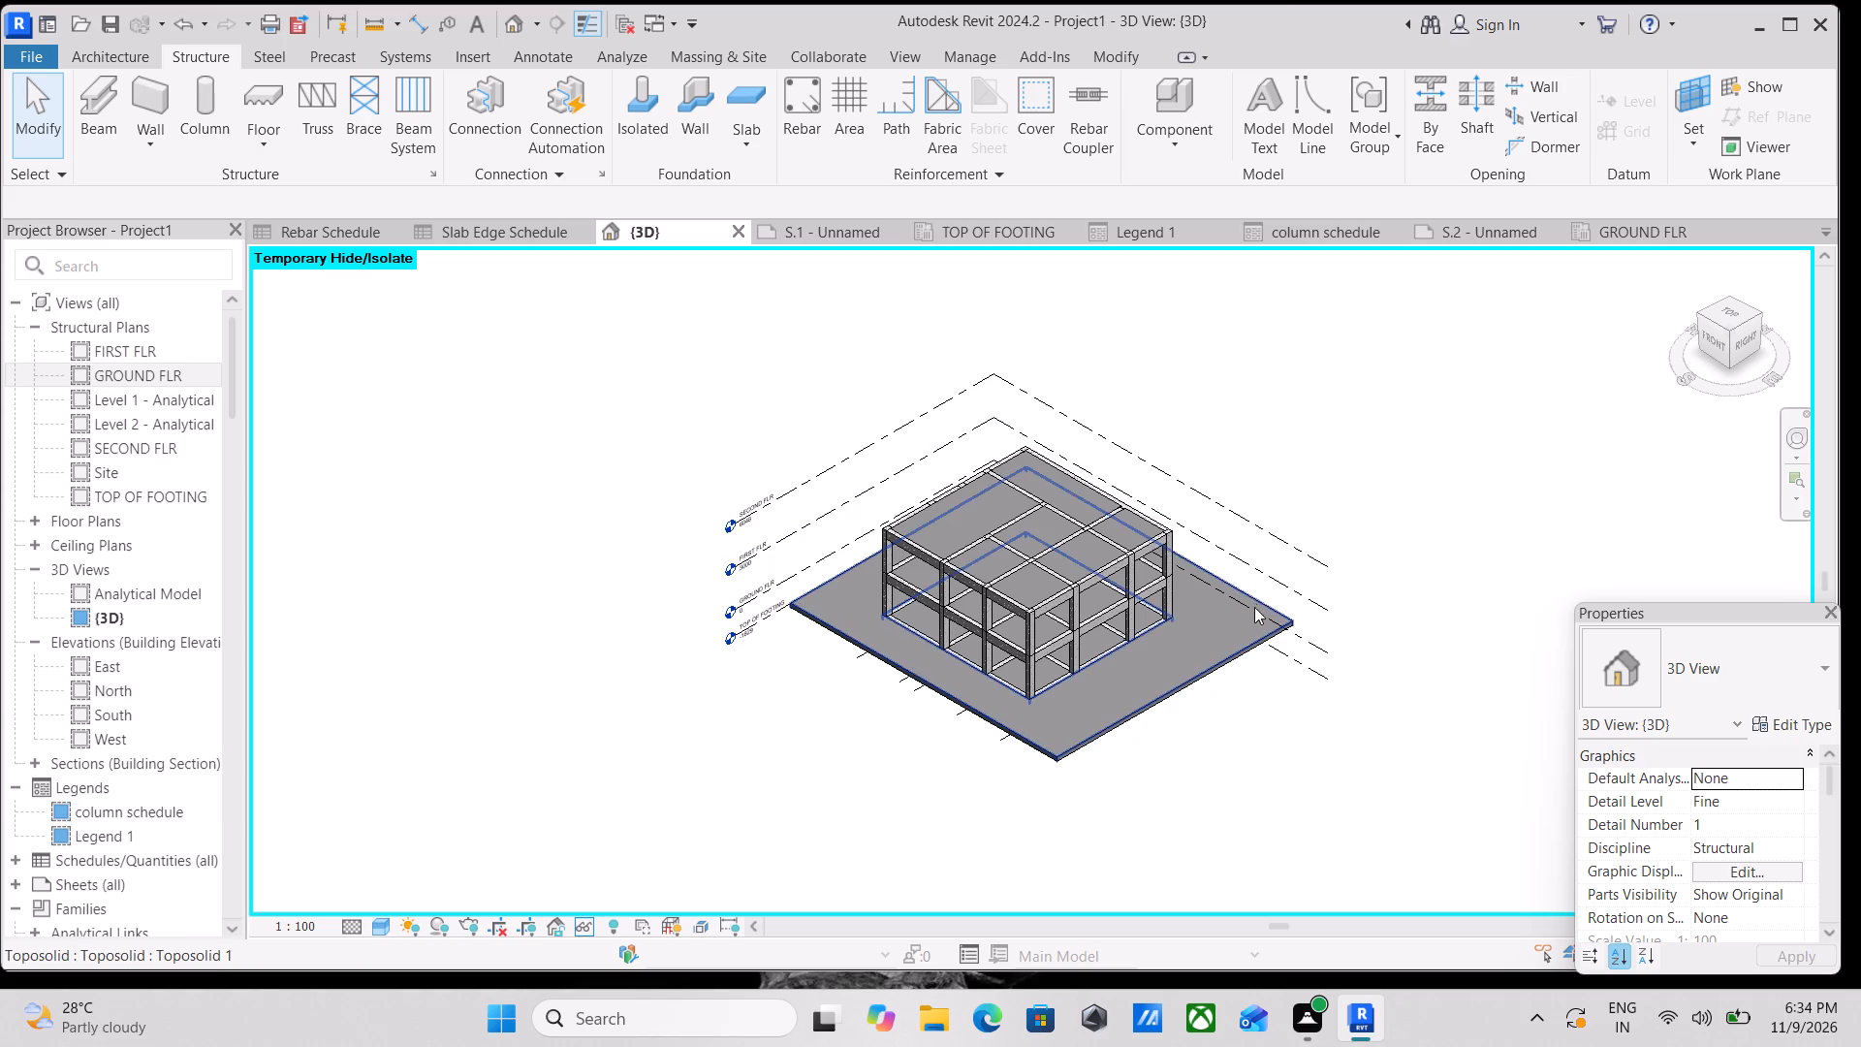
scroll(1222, 637, up, 3)
scroll(899, 636, up, 3)
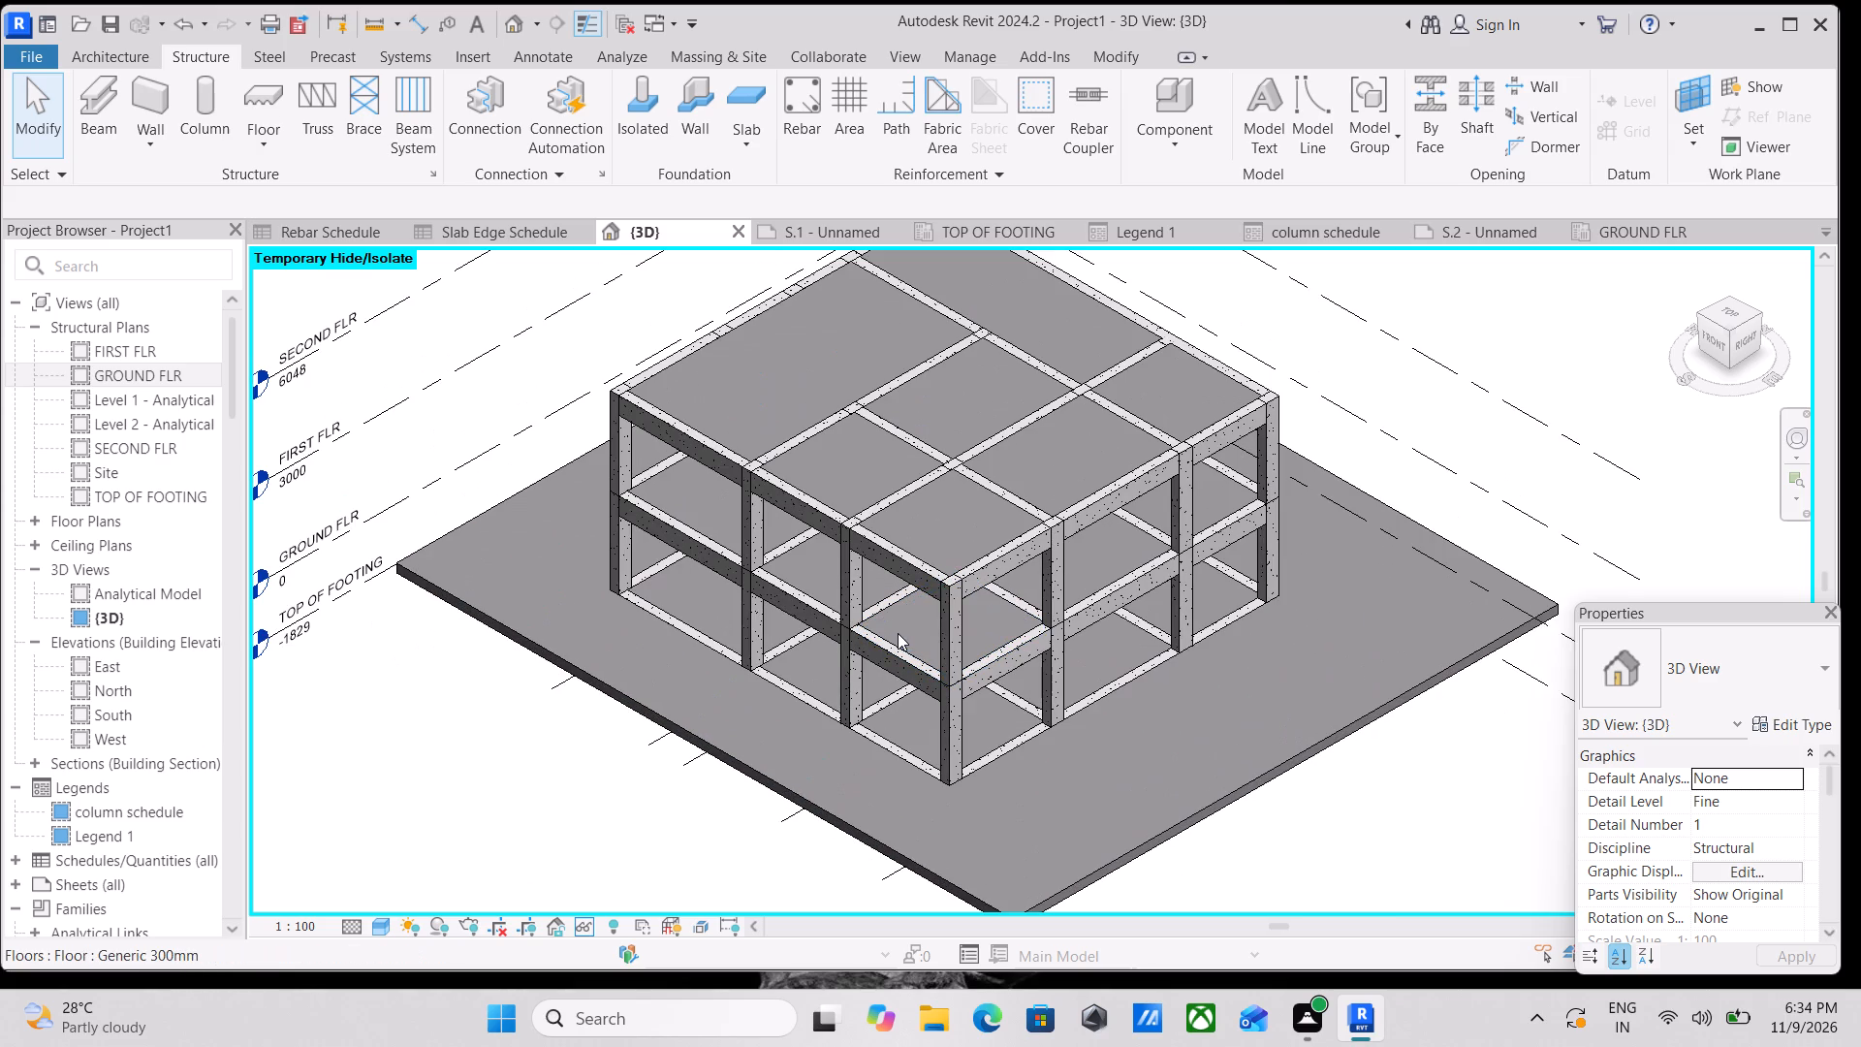
scroll(905, 629, up, 3)
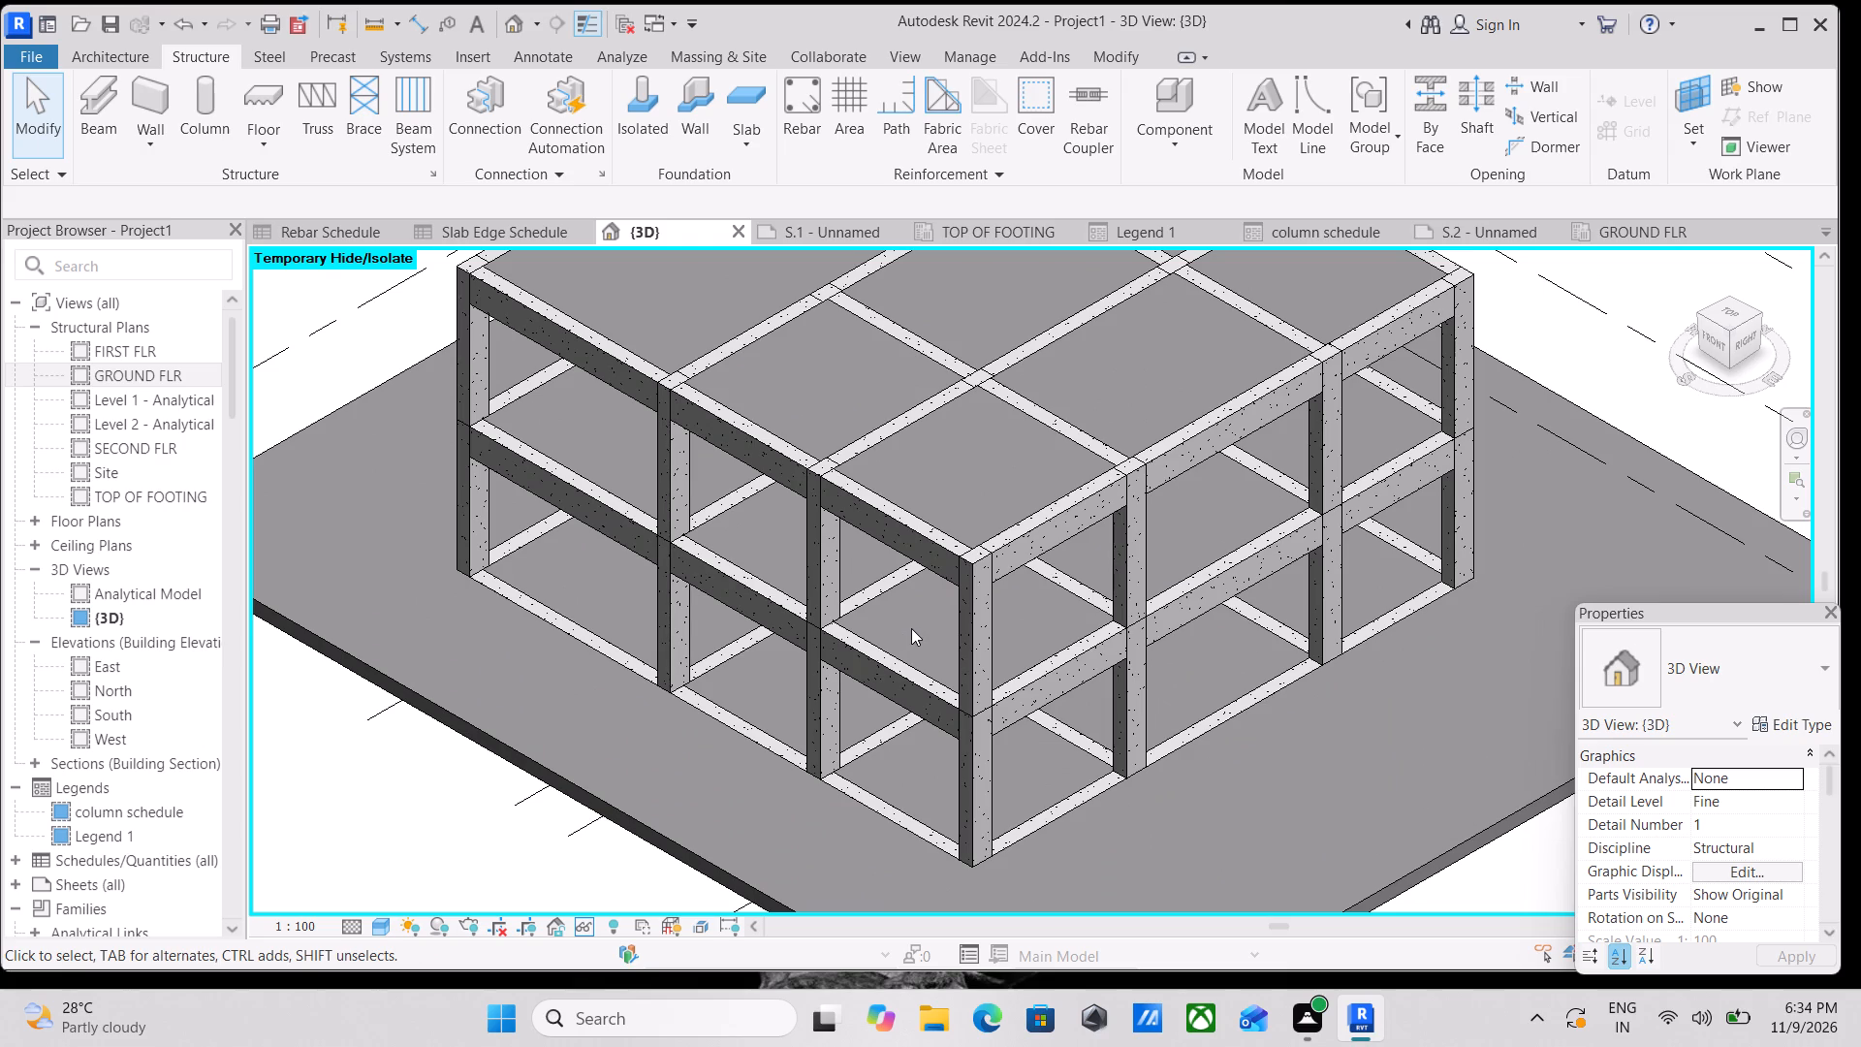
scroll(911, 628, up, 5)
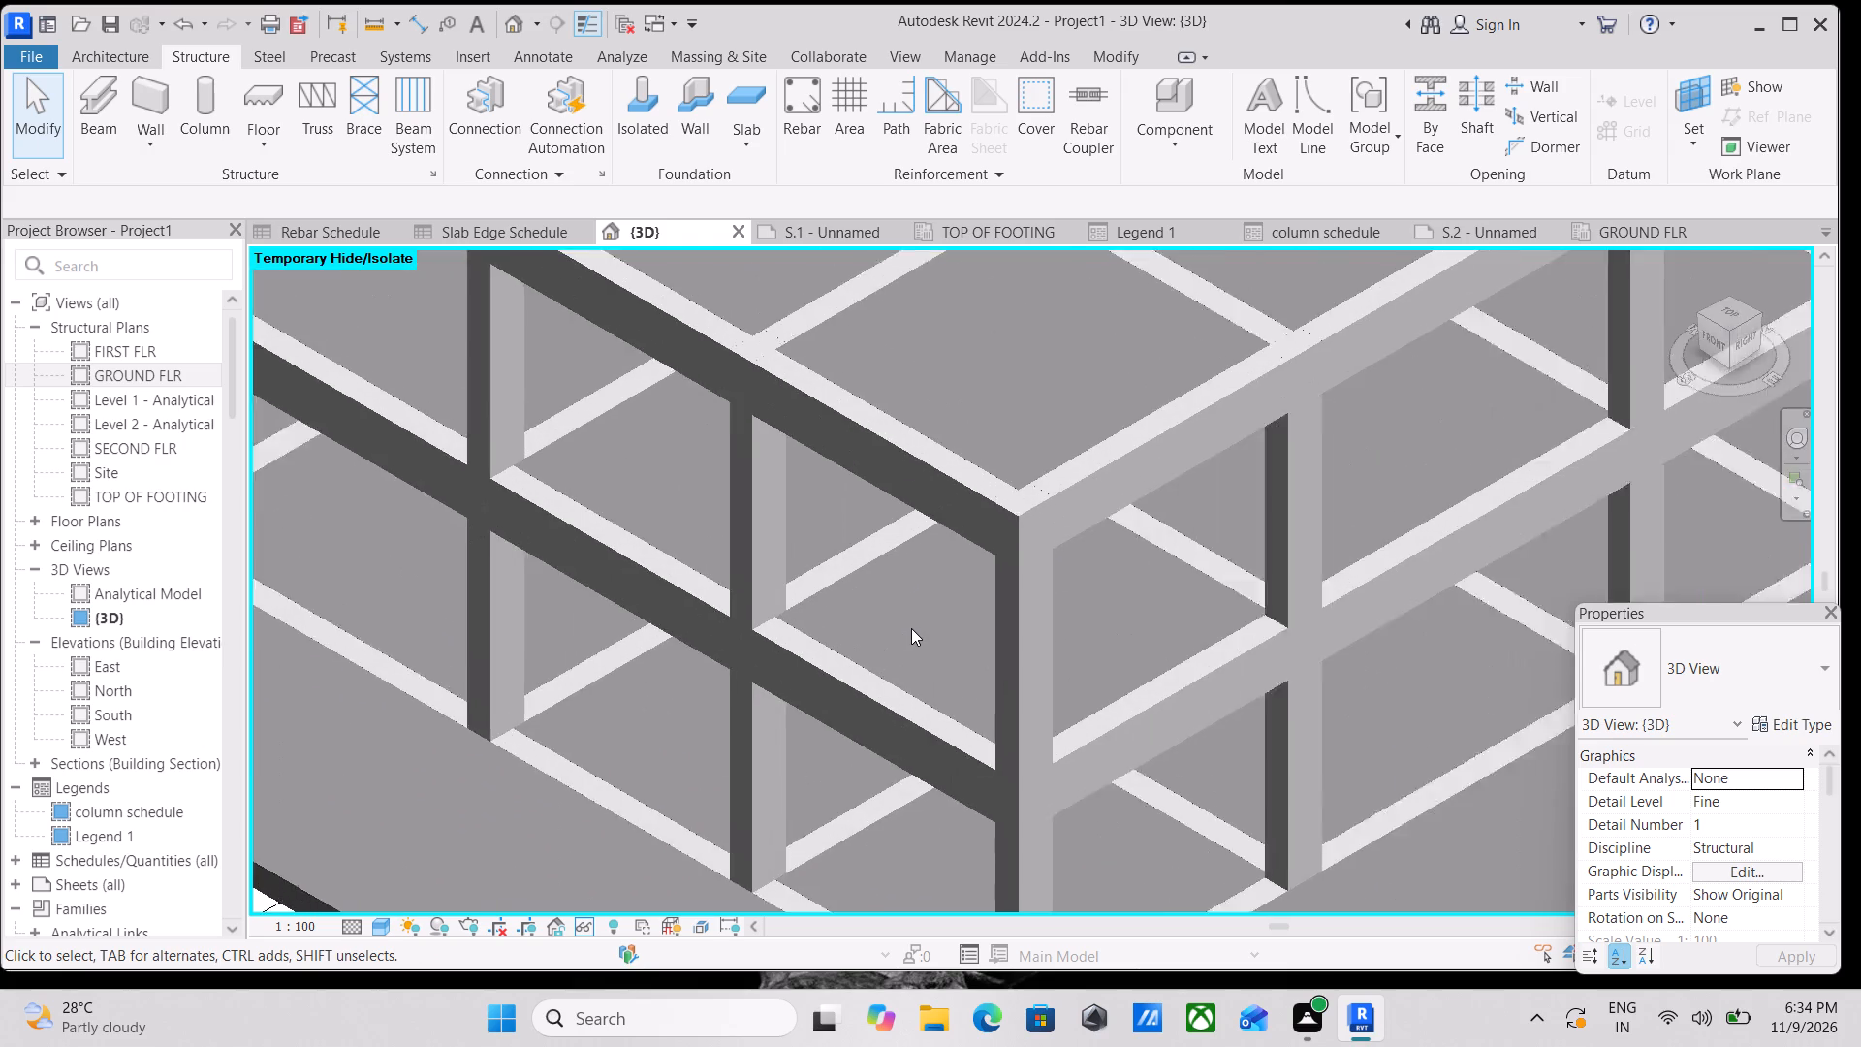
scroll(911, 628, up, 3)
scroll(912, 614, down, 3)
middle_drag(912, 614, 905, 724)
scroll(901, 592, down, 8)
middle_drag(991, 504, 991, 503)
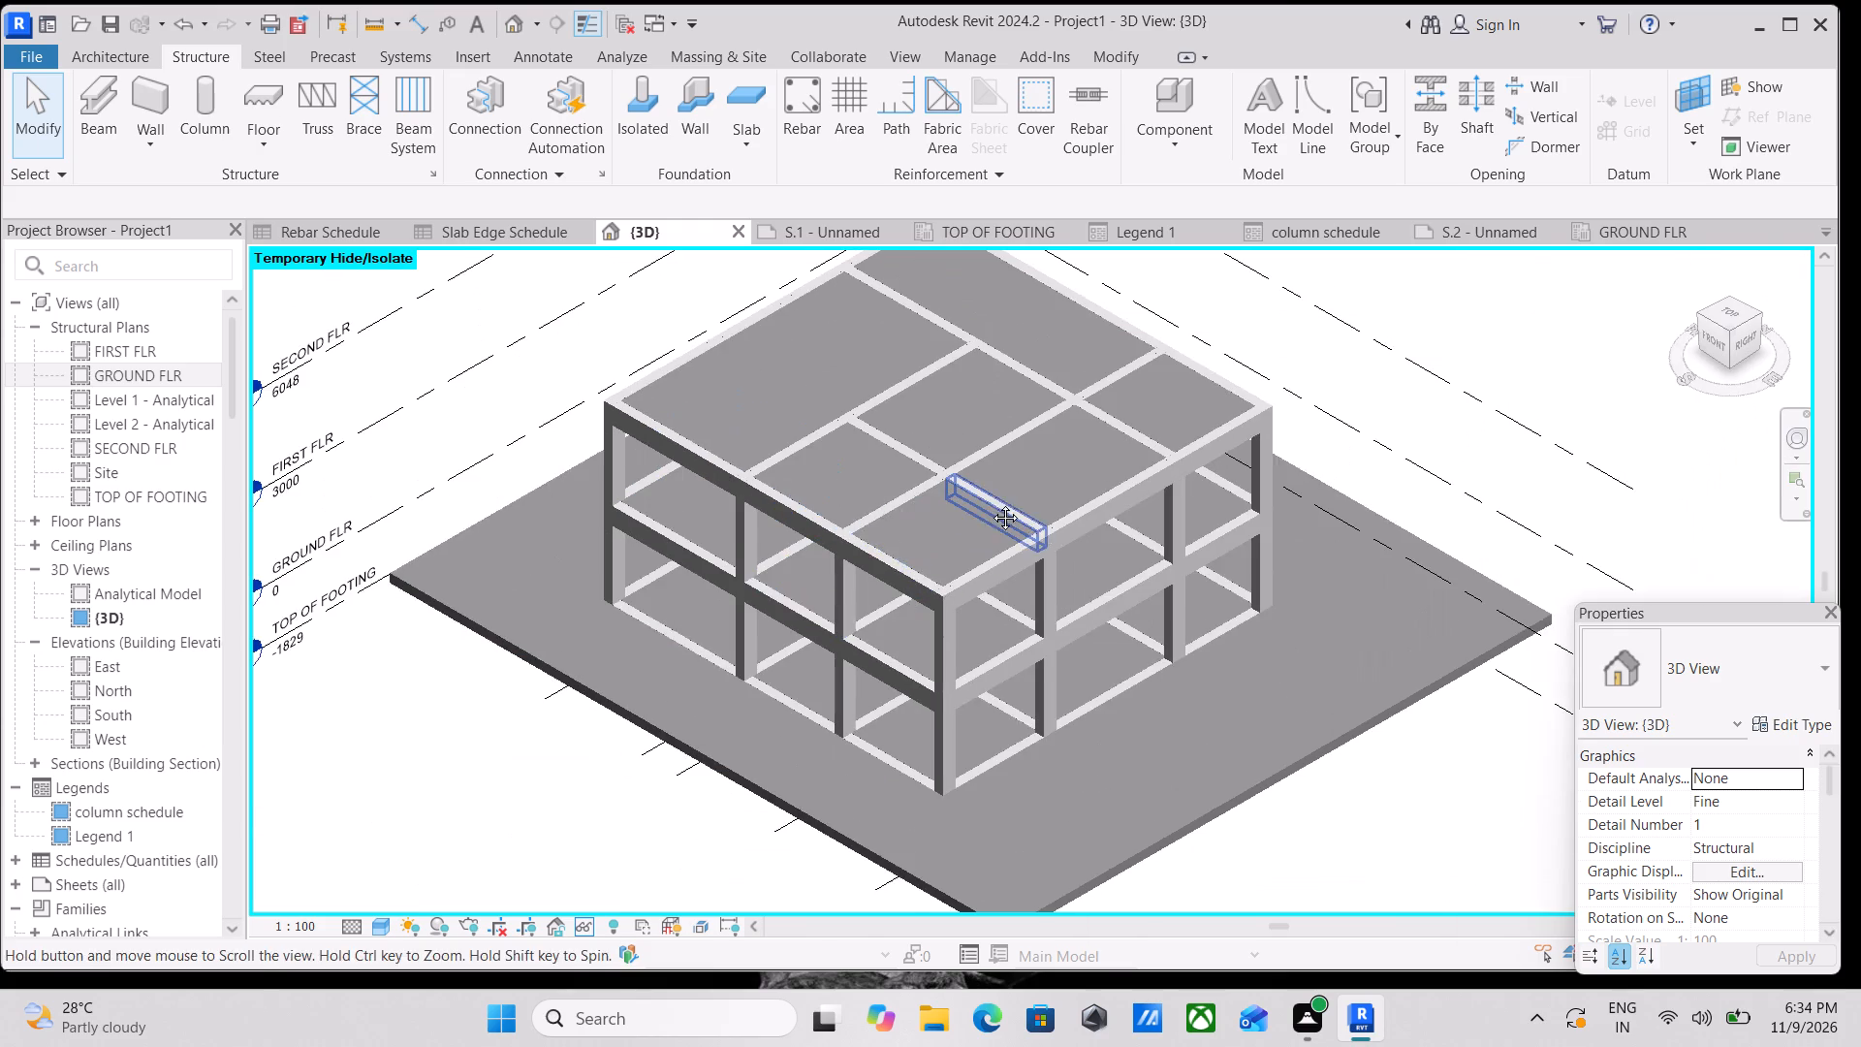
middle_drag(991, 503, 777, 575)
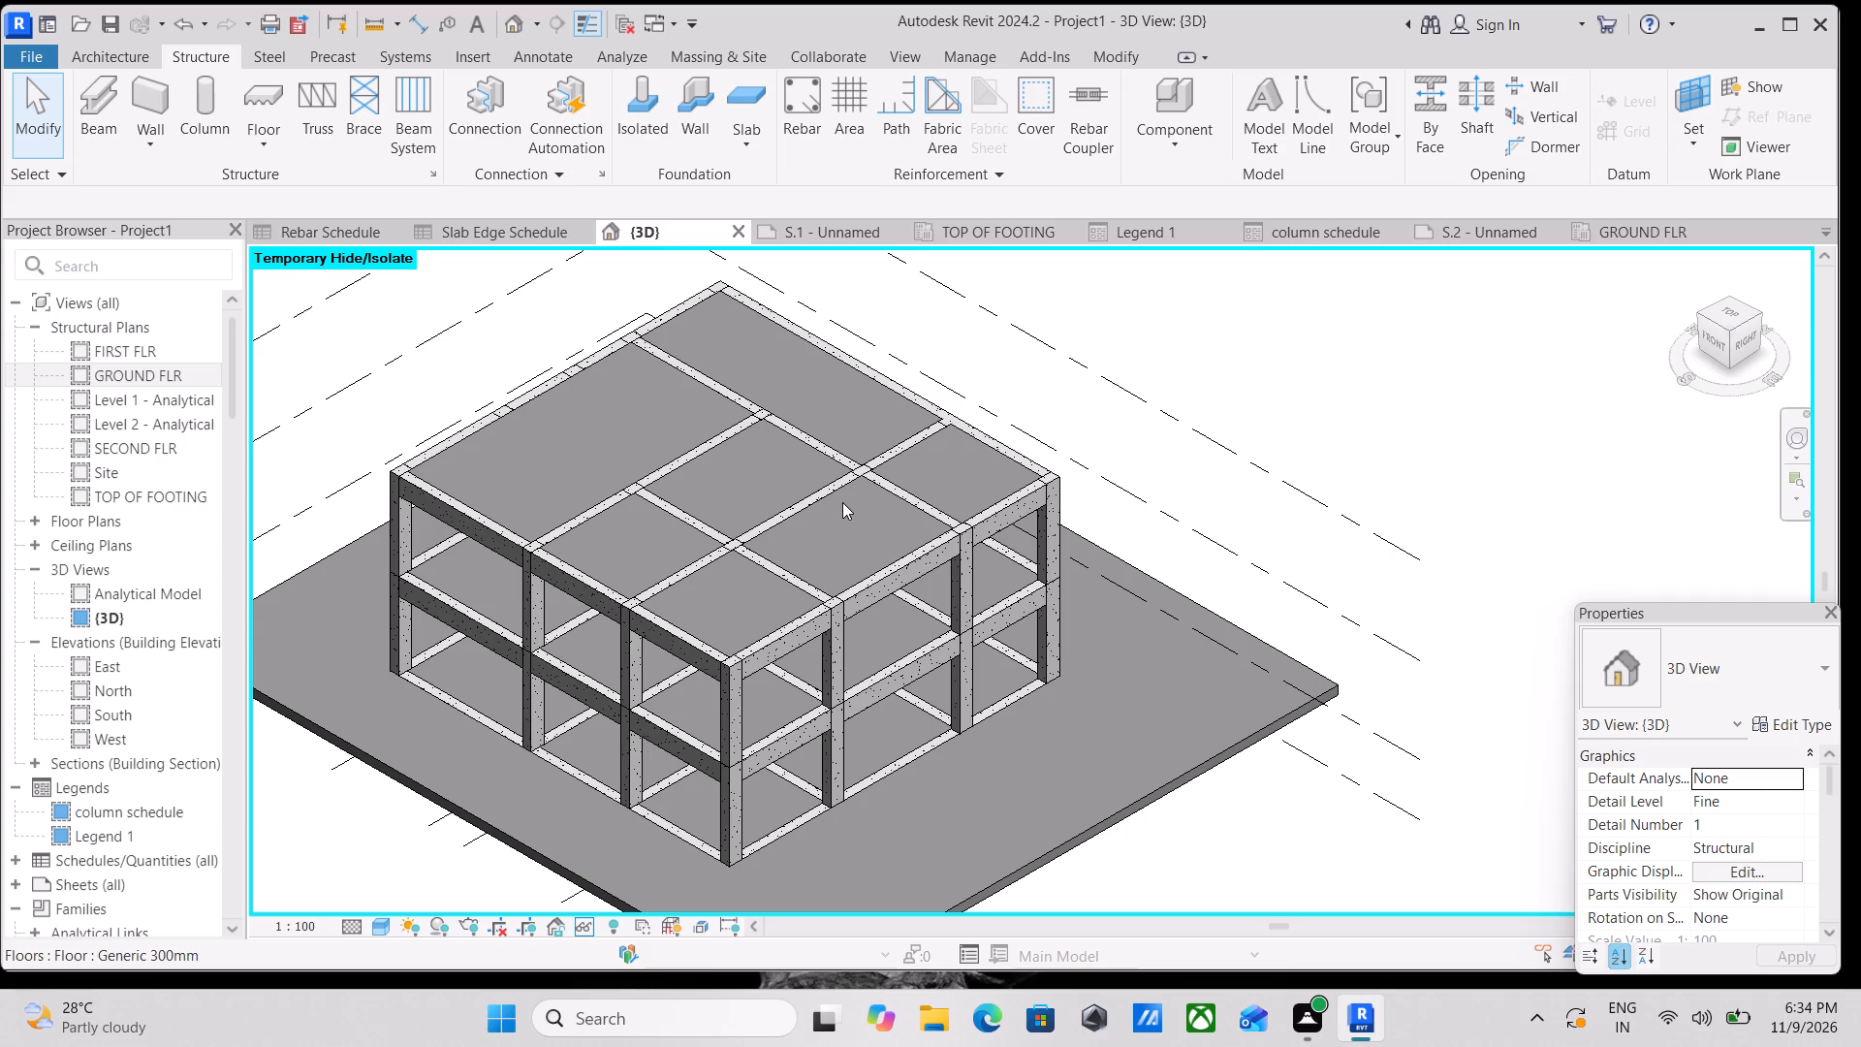
scroll(842, 502, up, 2)
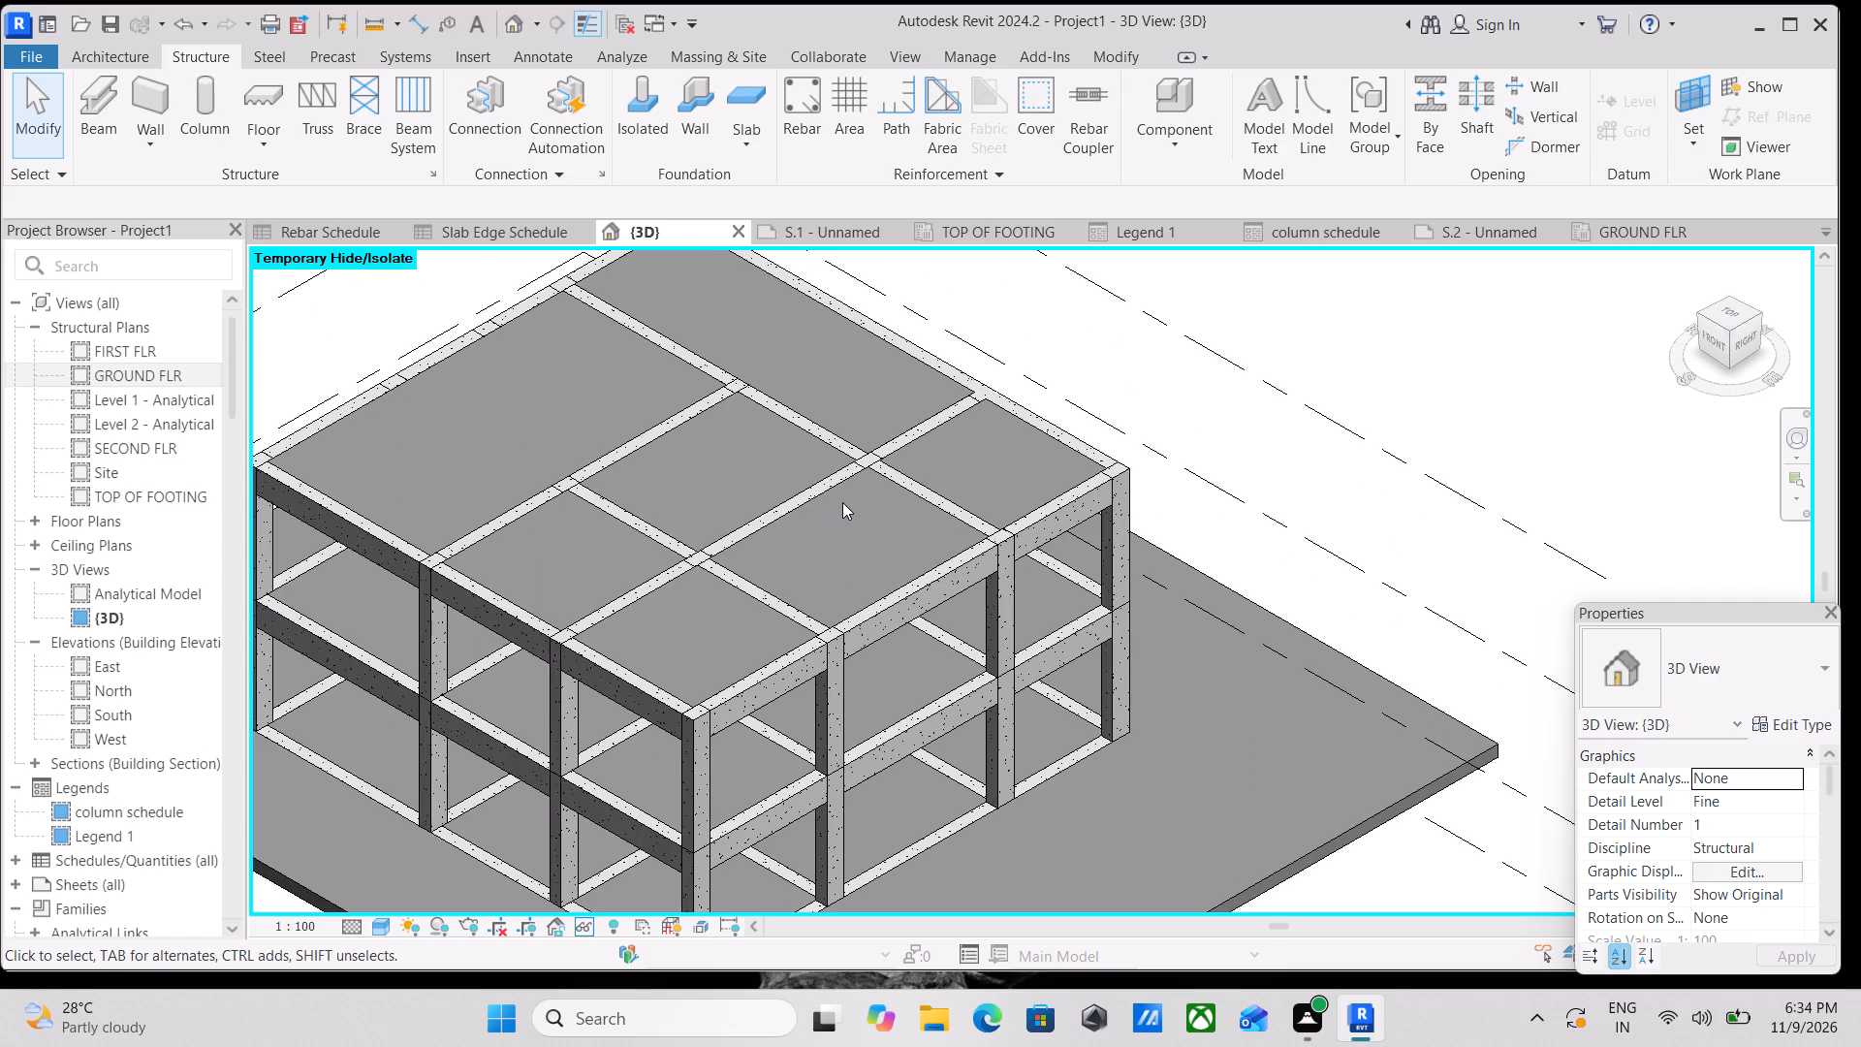
scroll(842, 502, up, 3)
scroll(842, 502, down, 6)
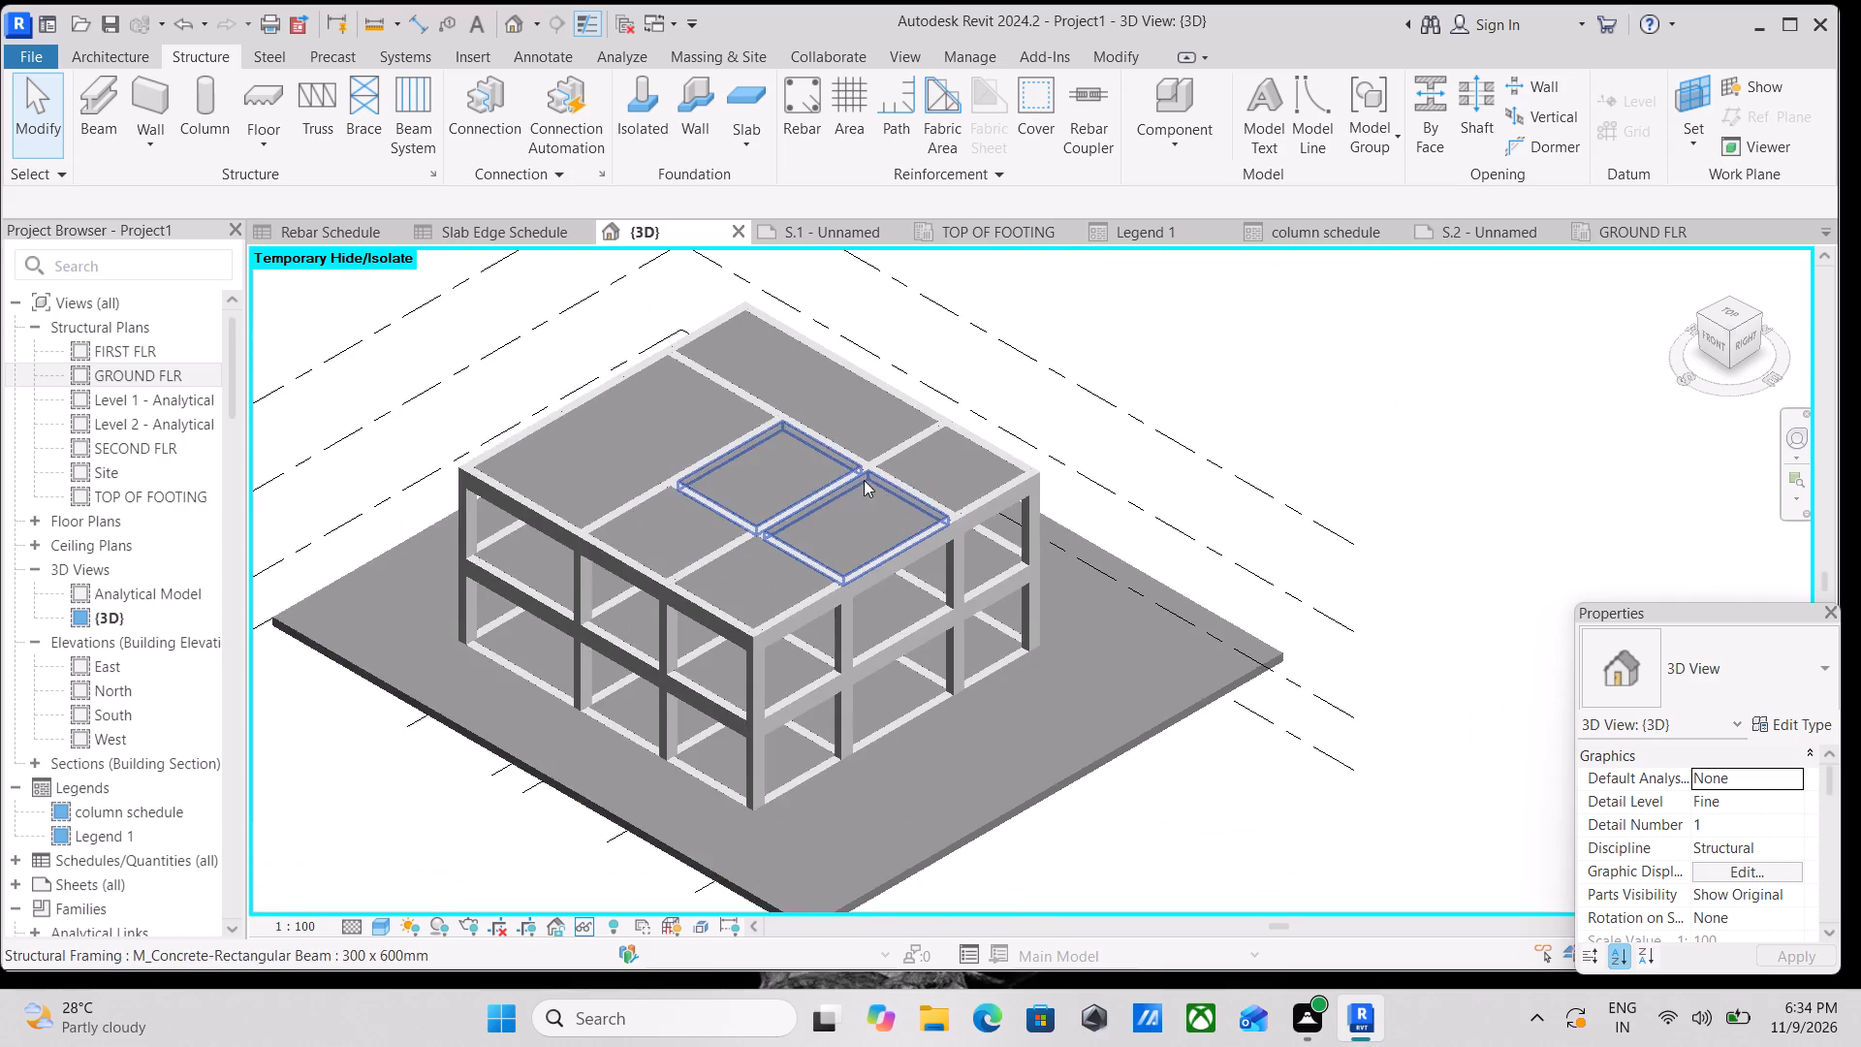
middle_drag(857, 486, 1096, 610)
middle_drag(1239, 583, 947, 588)
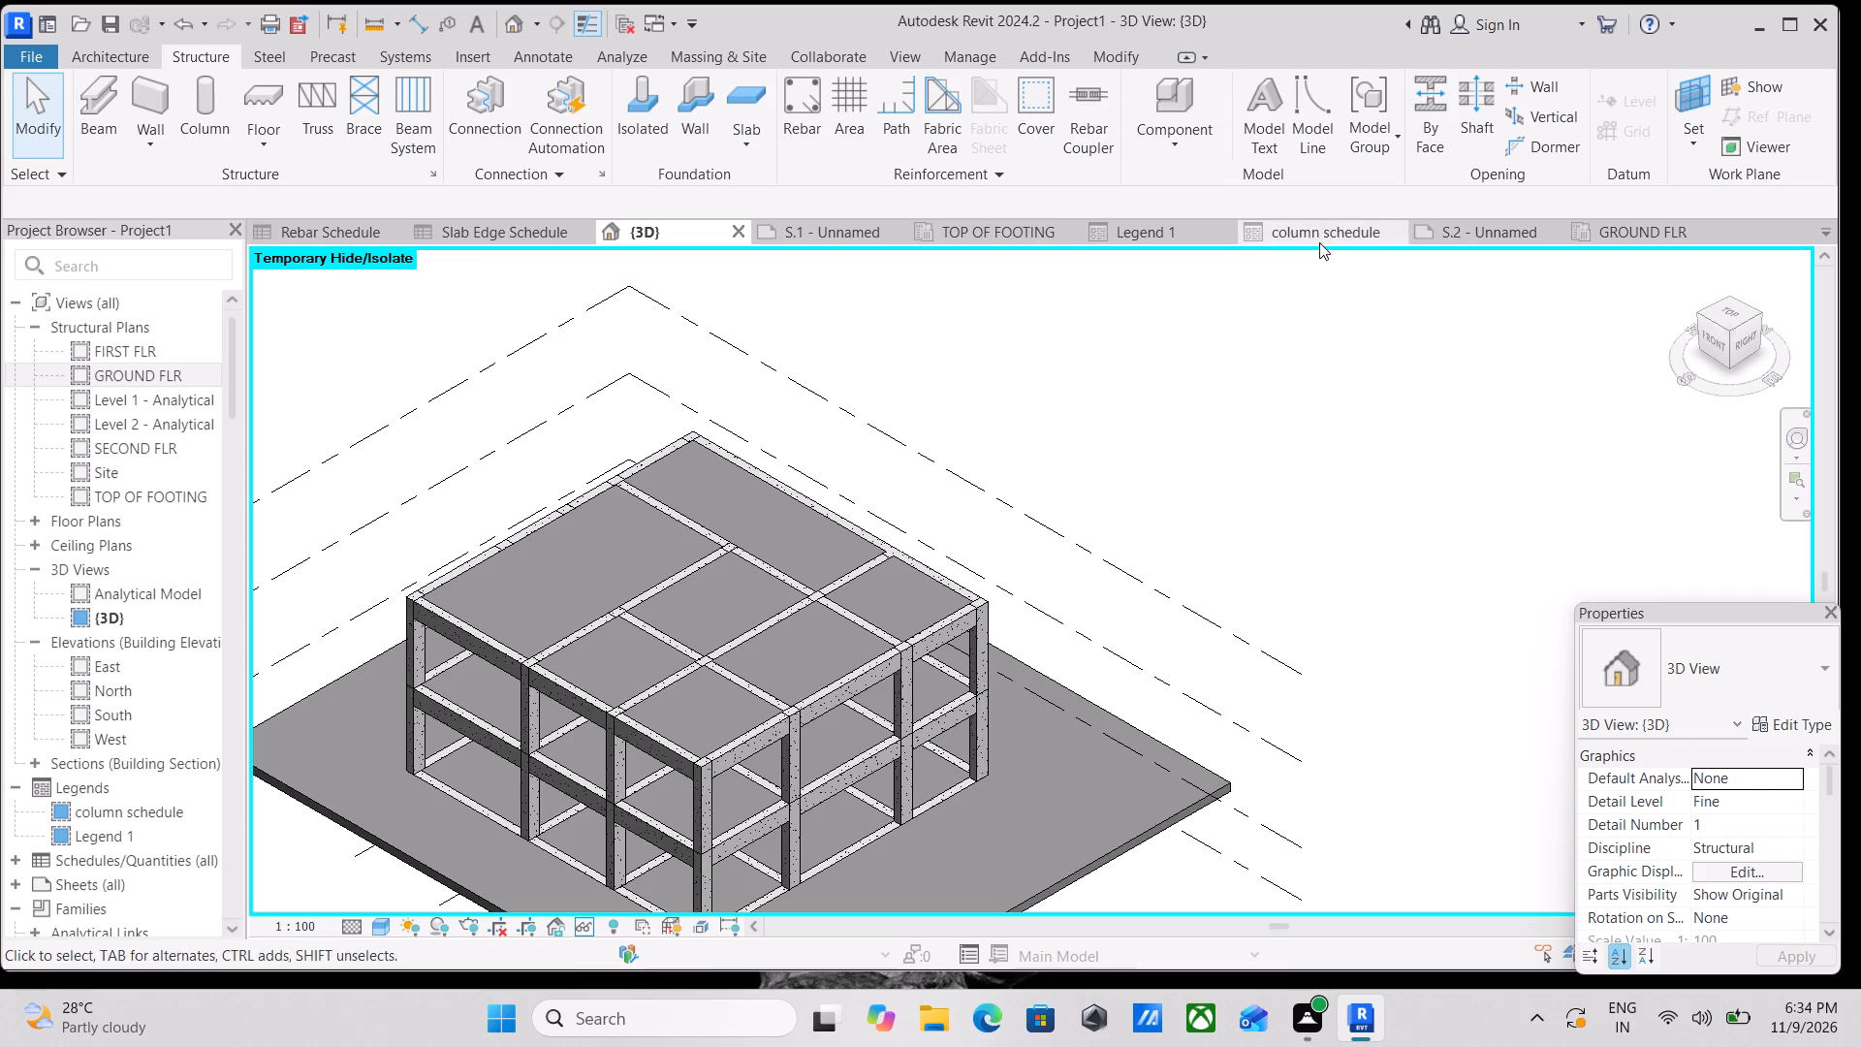
Review the column schedule legend, sheets S.2 and S.1, and the GROUND FLR and TOP OF FOOTING plans.
click(1319, 242)
click(1515, 235)
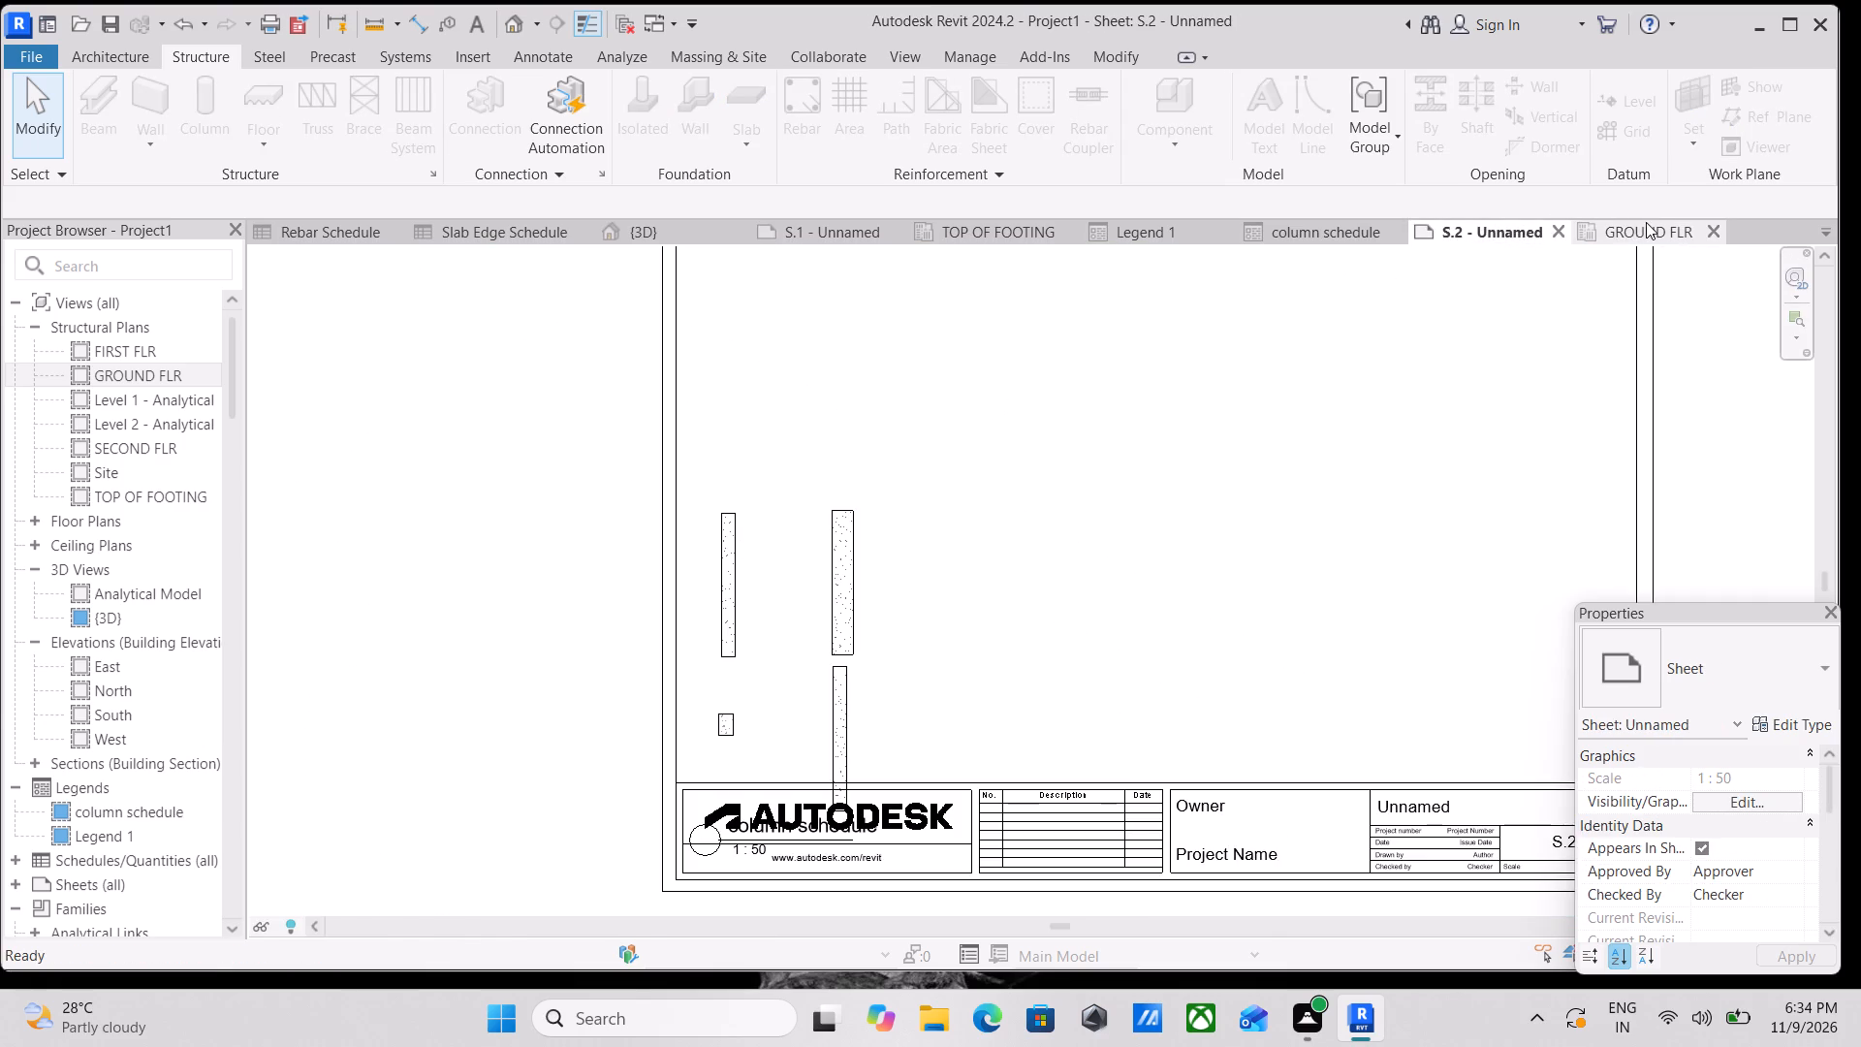
click(1646, 222)
click(1017, 226)
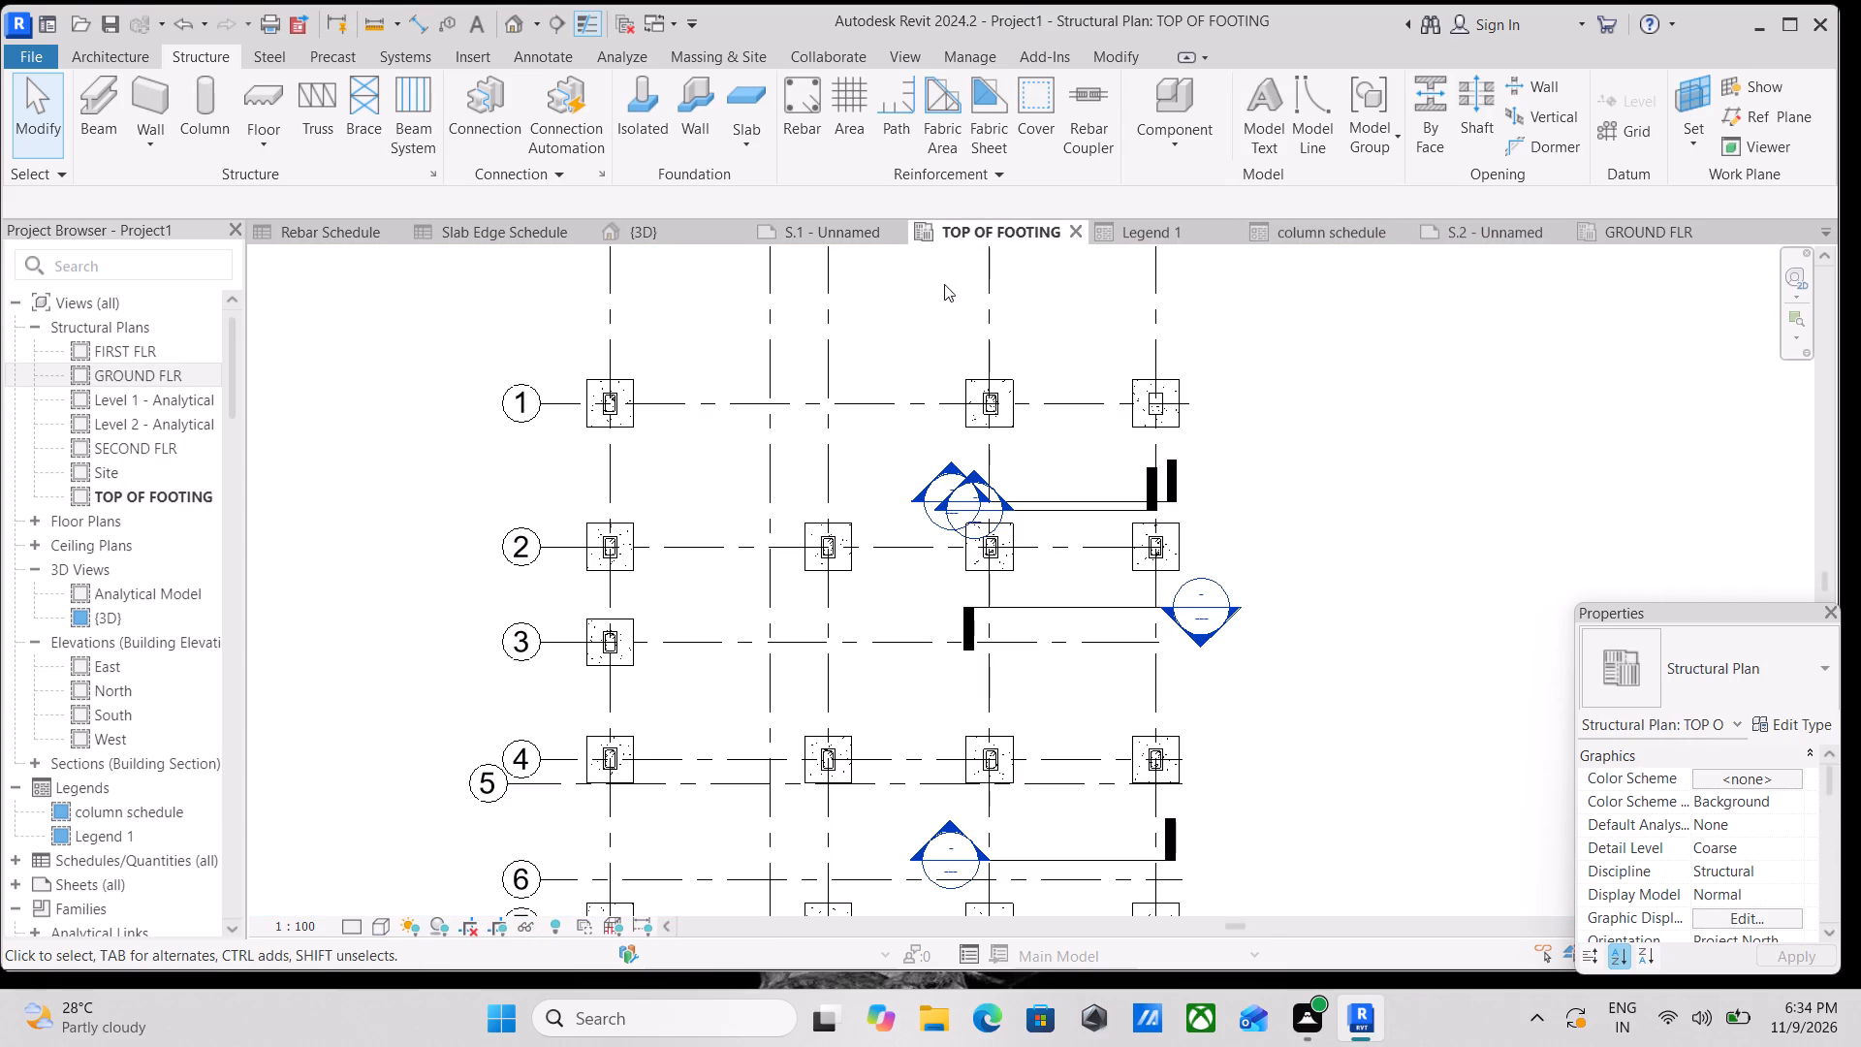
click(854, 238)
scroll(983, 484, down, 4)
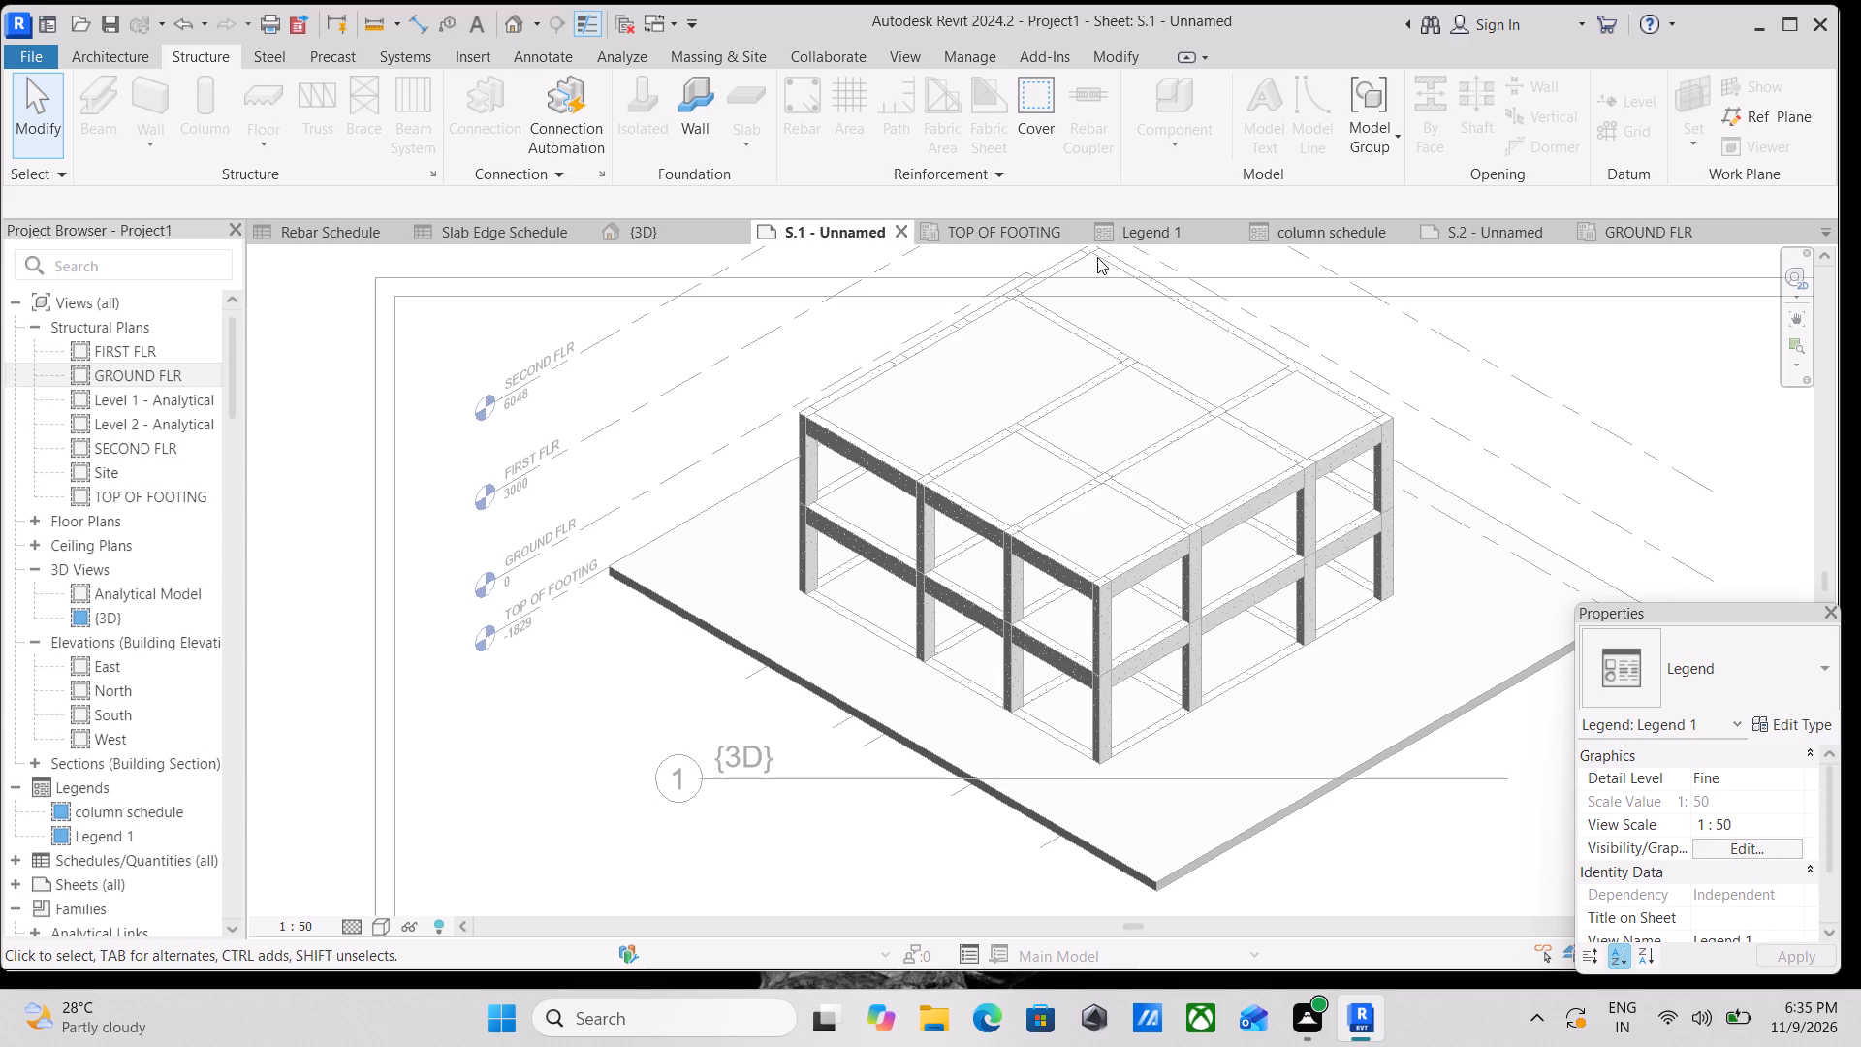
scroll(942, 220, up, 2)
click(1001, 222)
scroll(1075, 350, down, 1)
middle_drag(1067, 350, 1043, 349)
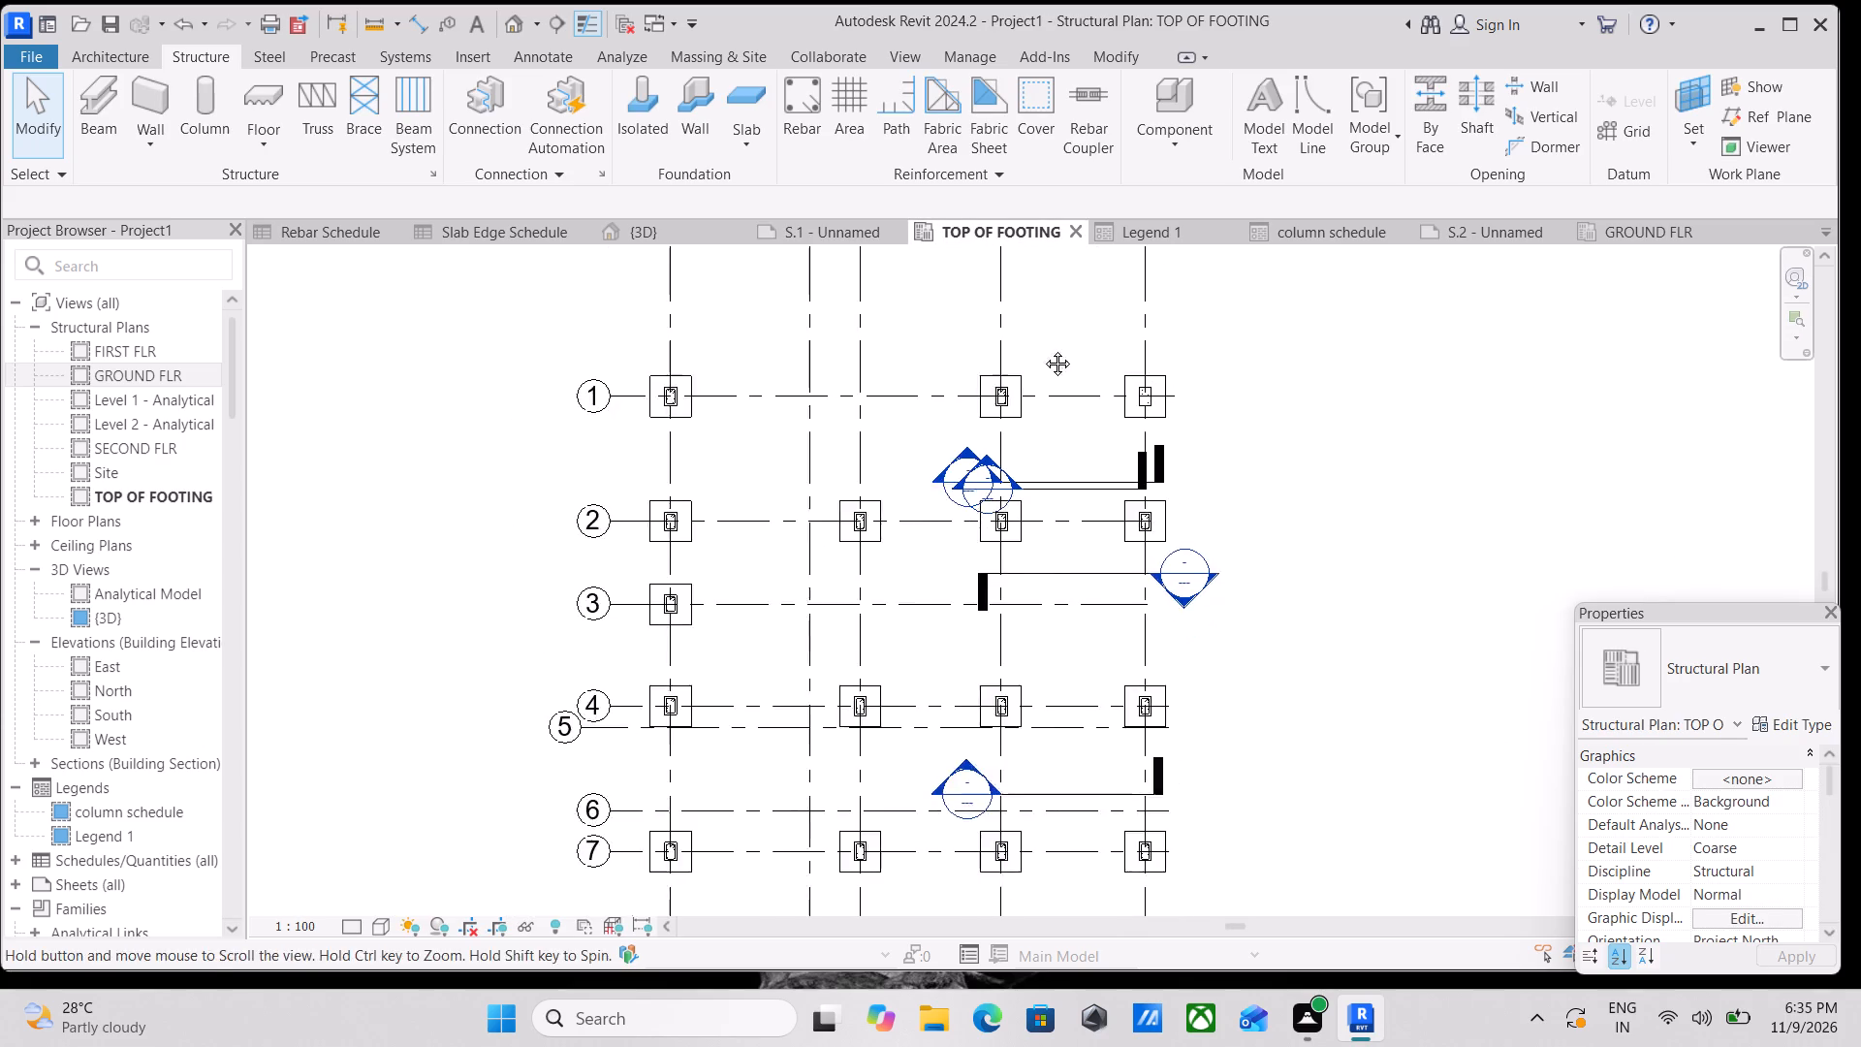
middle_drag(1043, 349, 716, 339)
Examine the rectangular footing components in Legend 1, including the properties of the wider one.
click(1131, 229)
middle_drag(1027, 444, 739, 382)
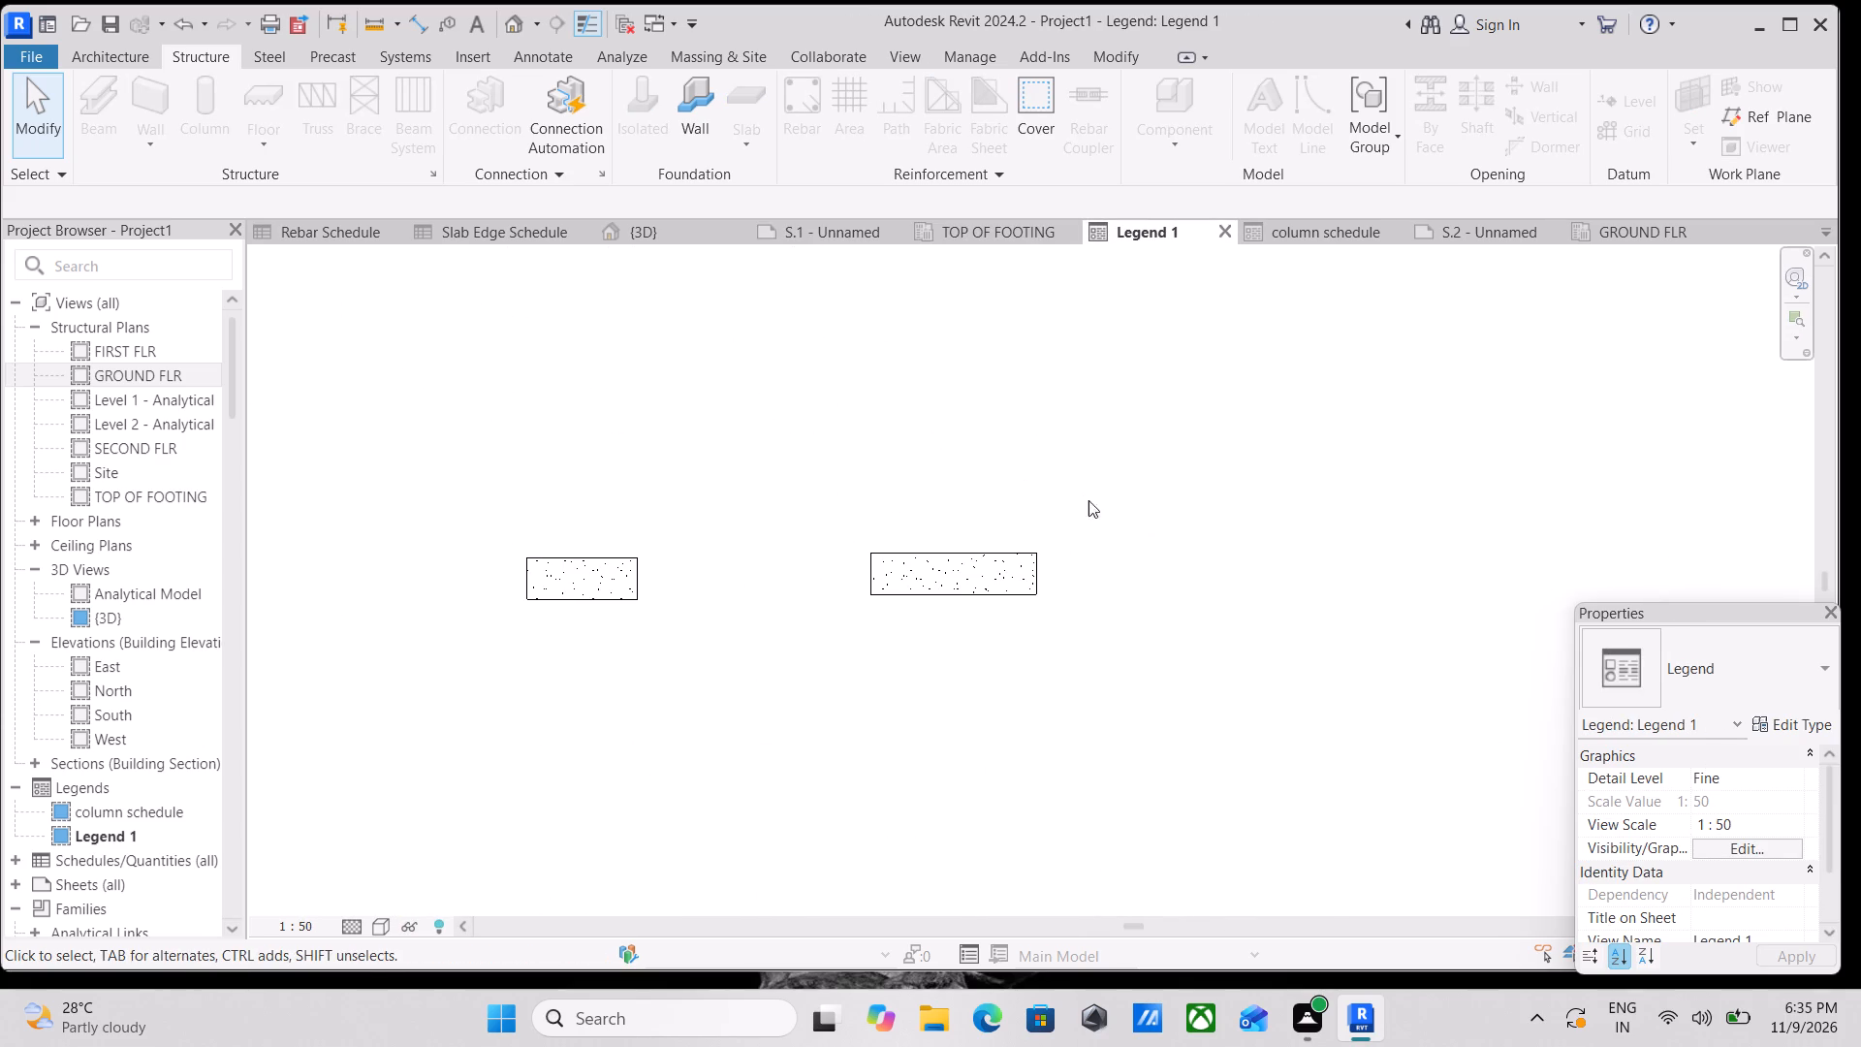
click(1034, 595)
scroll(739, 476, up, 2)
middle_drag(686, 470, 907, 571)
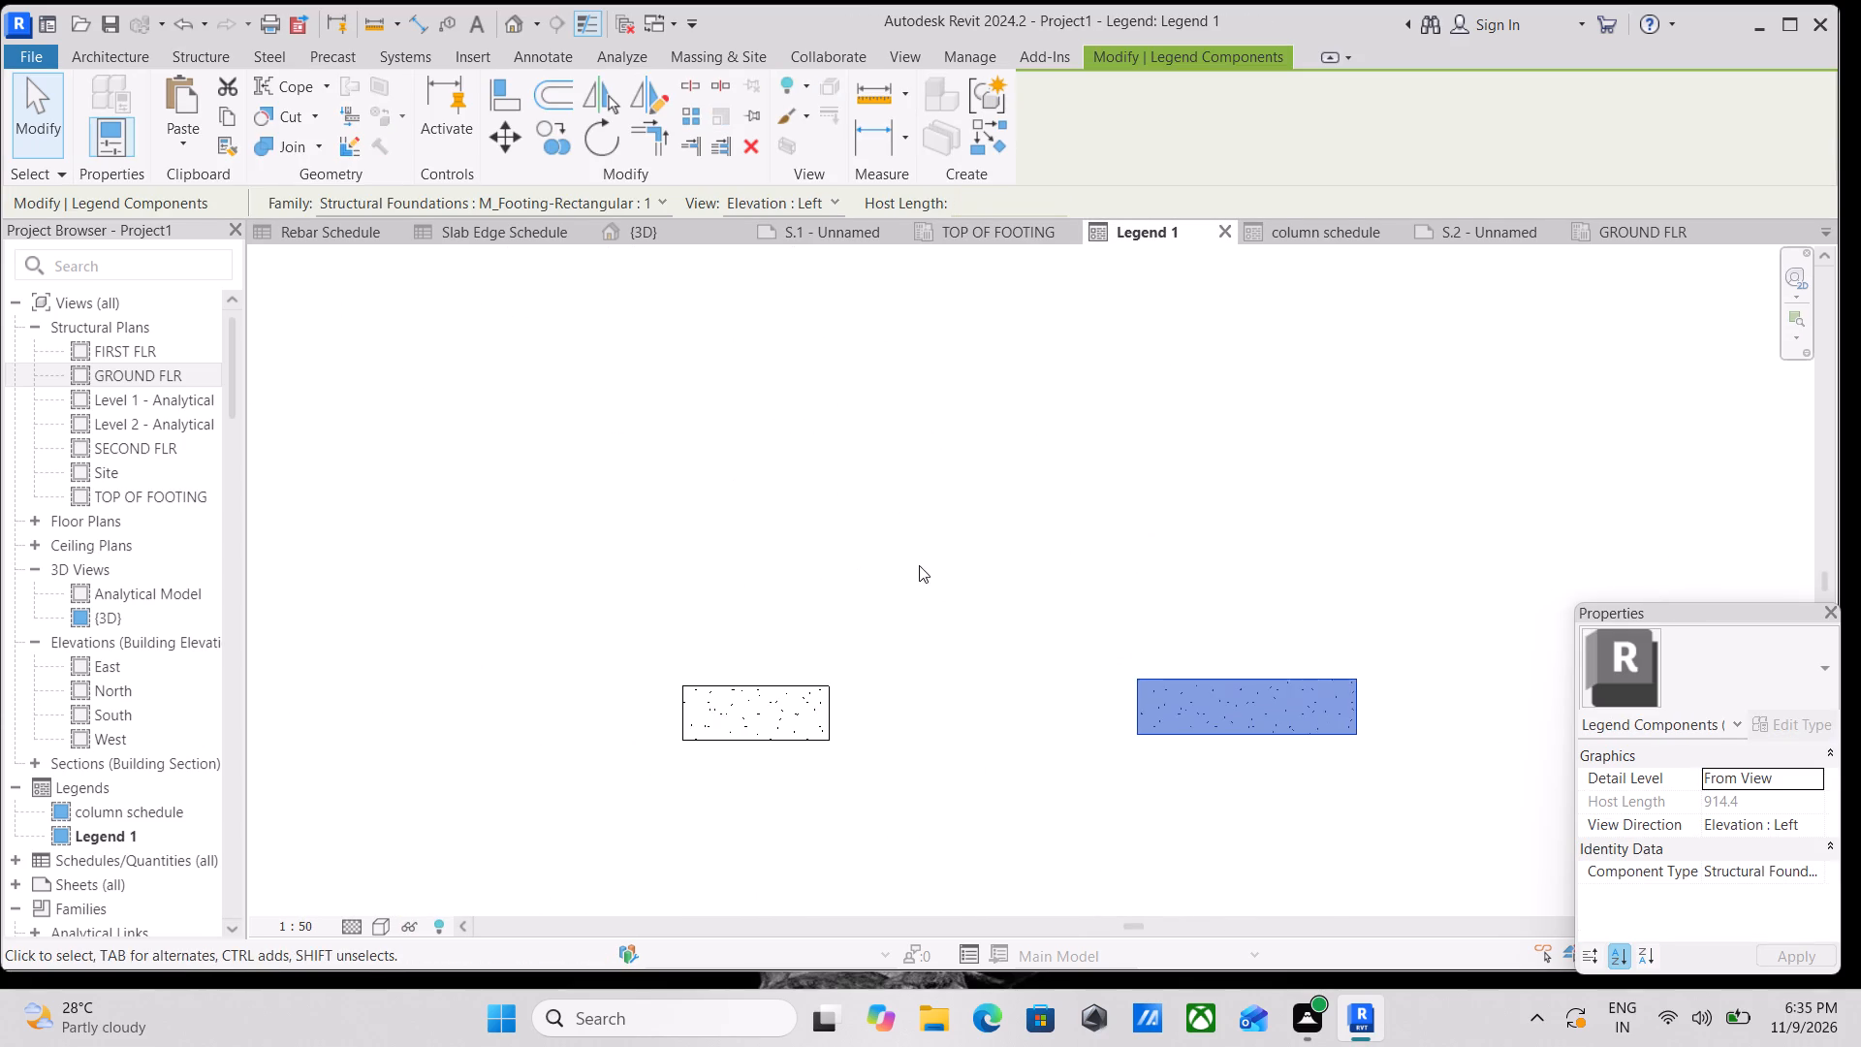
scroll(924, 563, down, 4)
middle_drag(931, 560, 947, 587)
key(Escape)
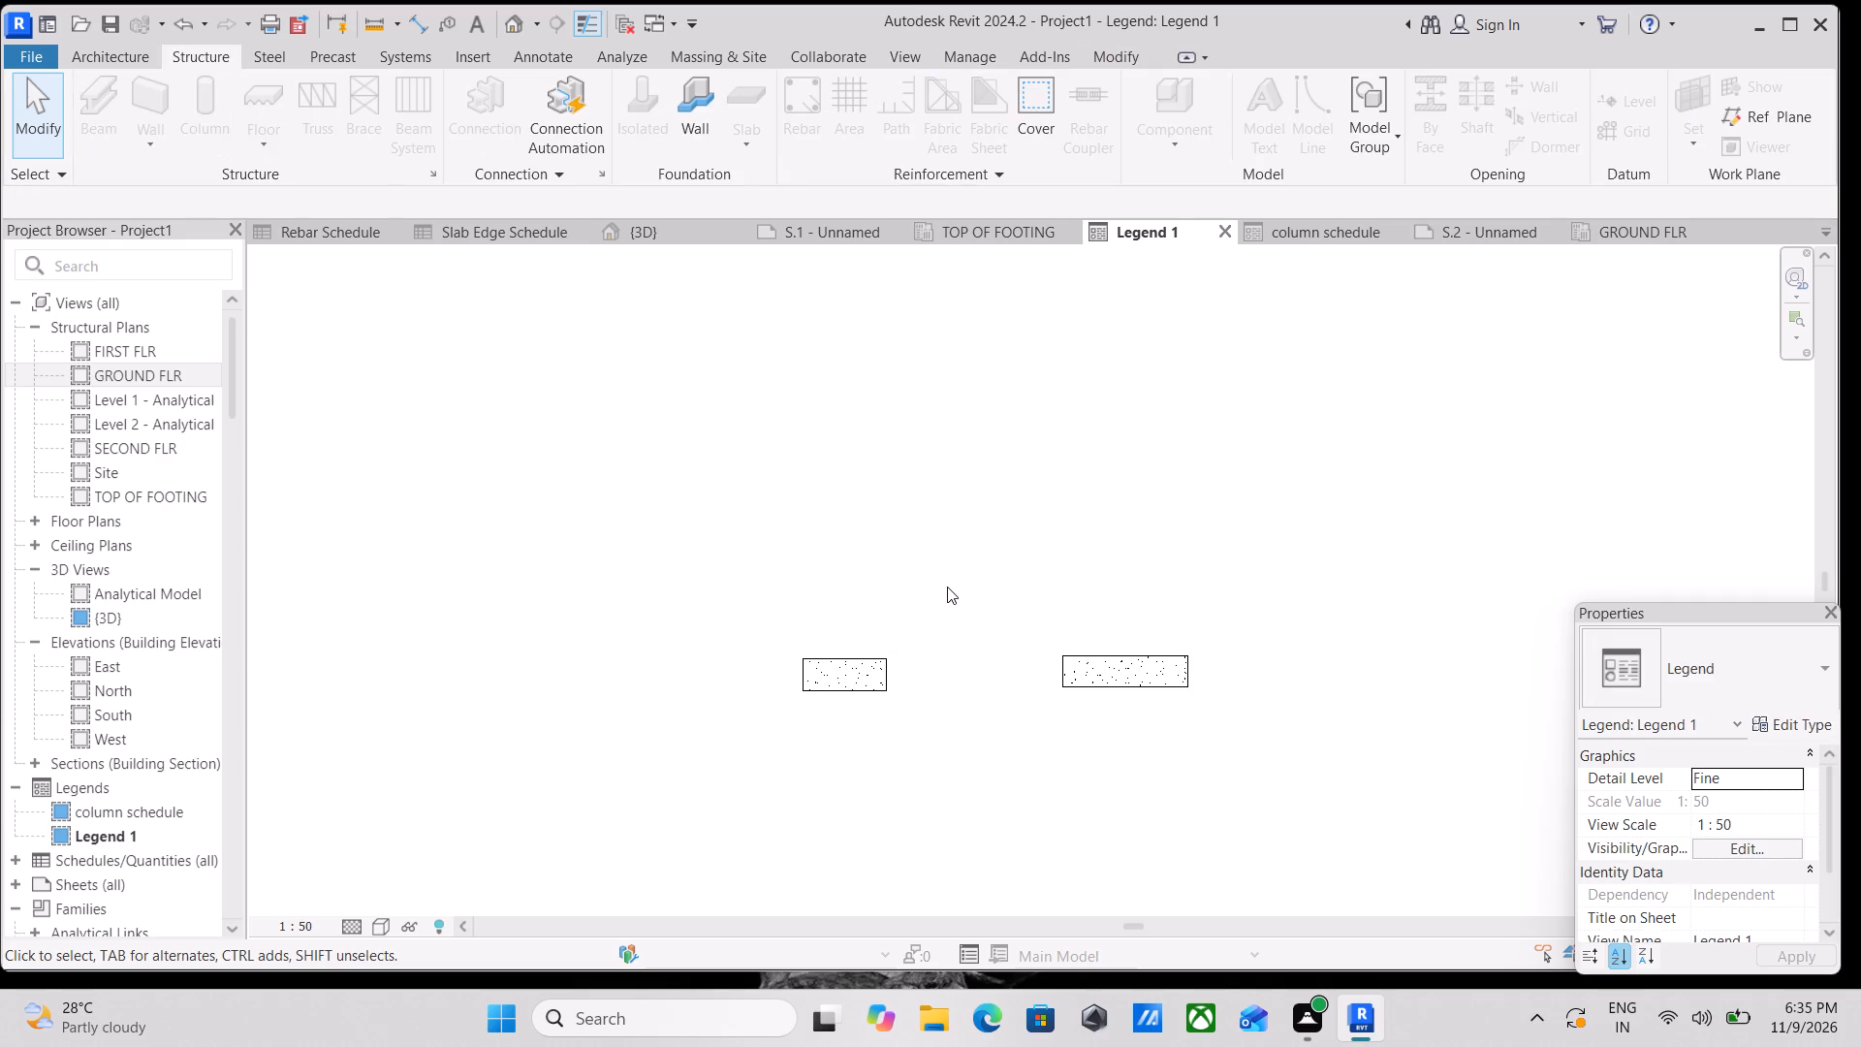
scroll(968, 845, down, 2)
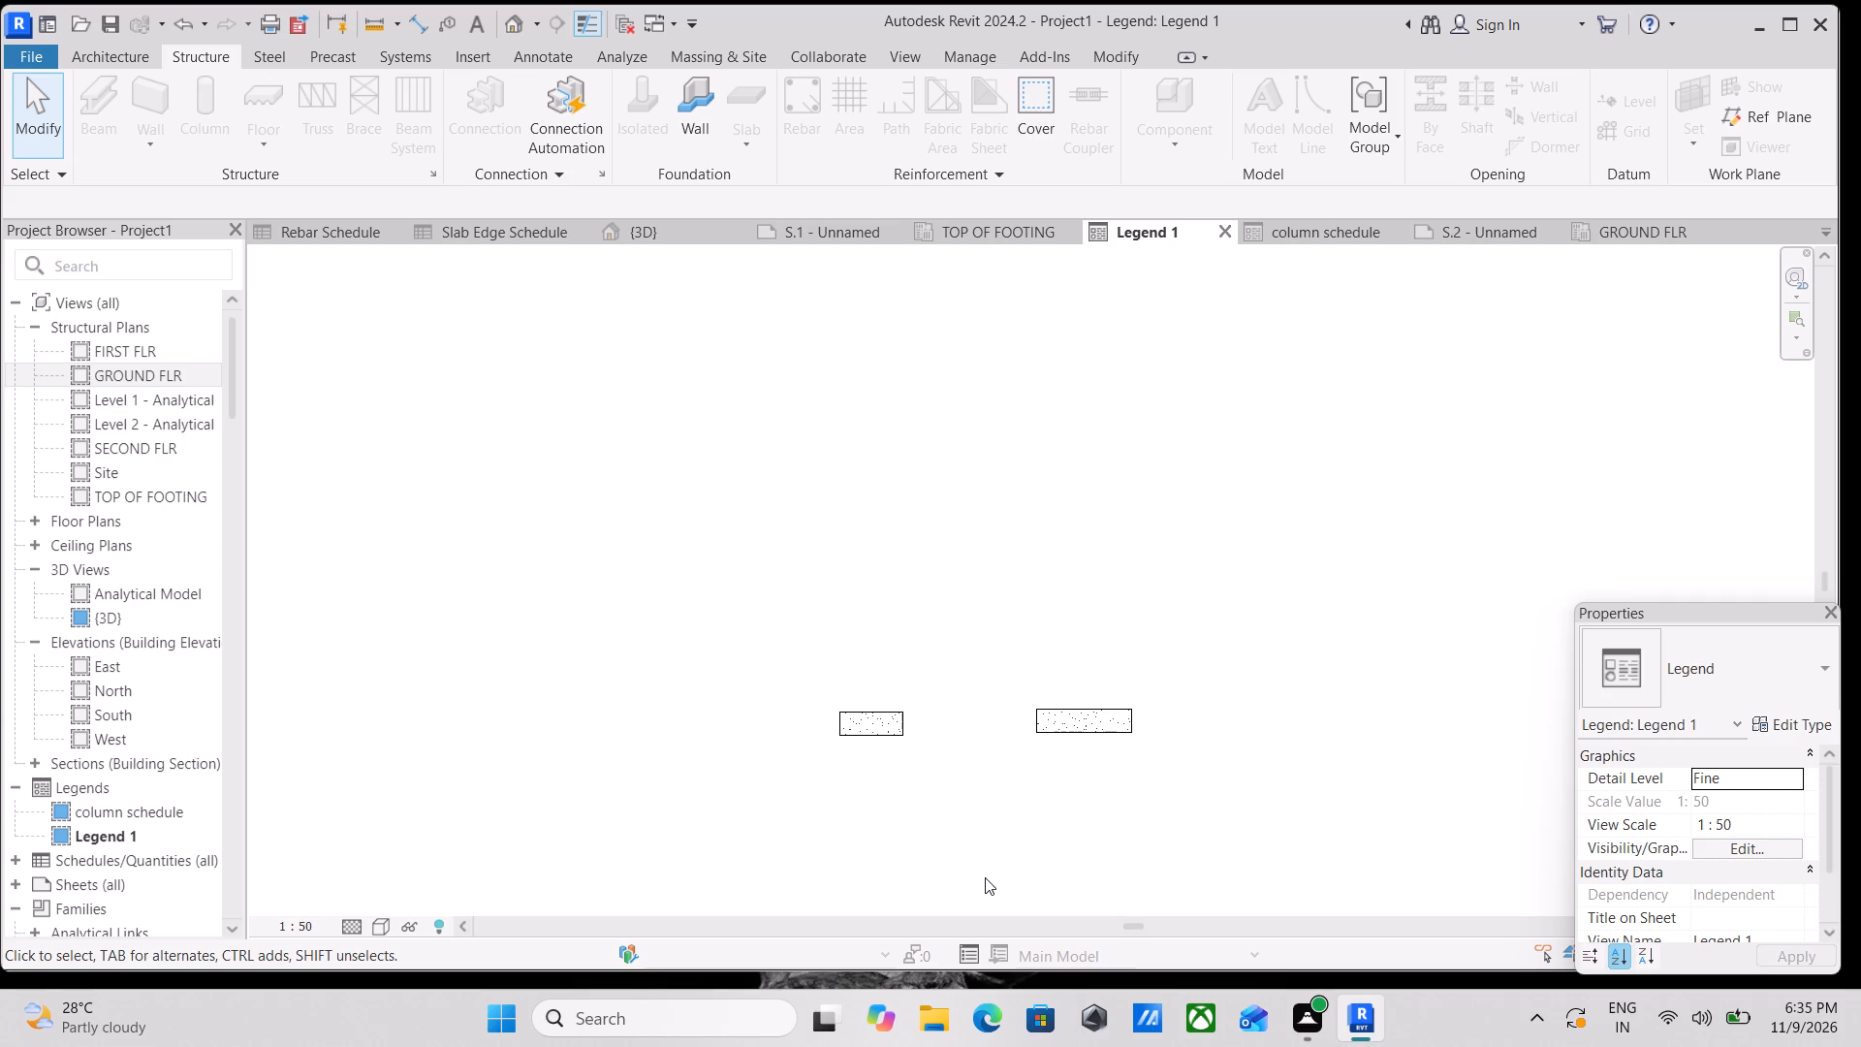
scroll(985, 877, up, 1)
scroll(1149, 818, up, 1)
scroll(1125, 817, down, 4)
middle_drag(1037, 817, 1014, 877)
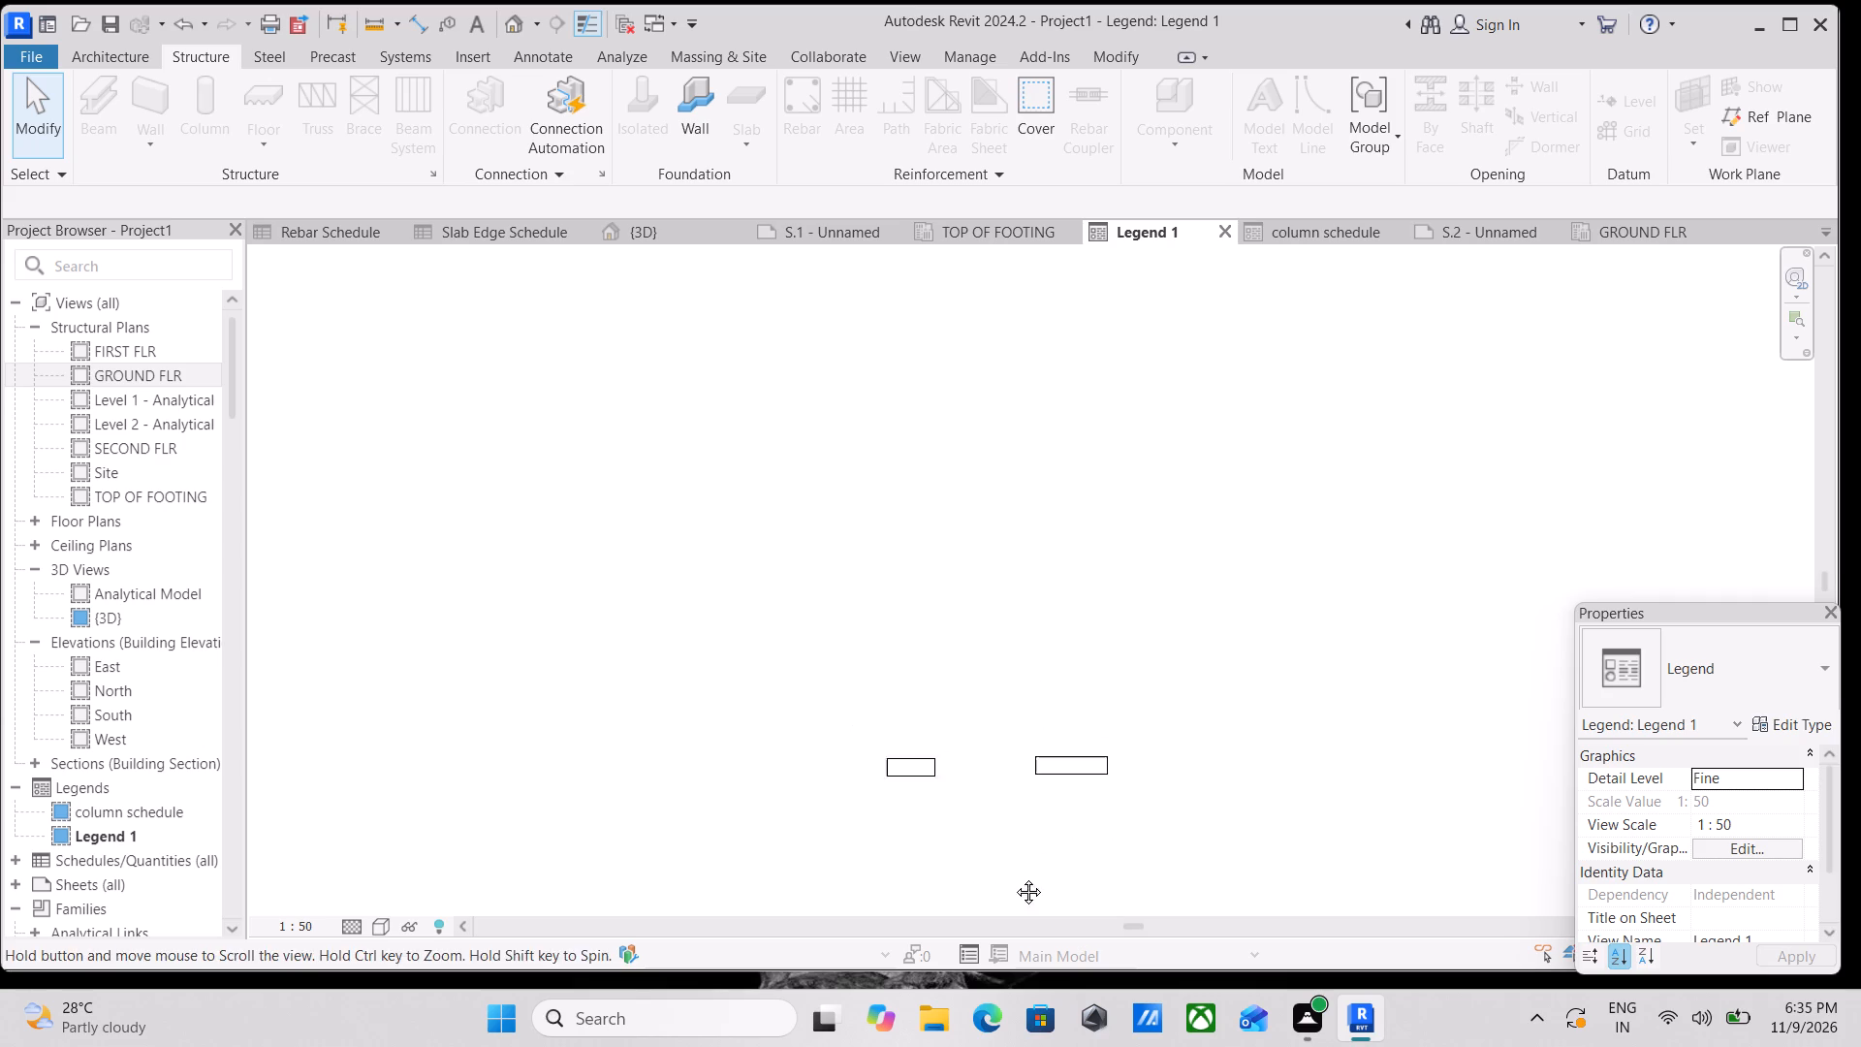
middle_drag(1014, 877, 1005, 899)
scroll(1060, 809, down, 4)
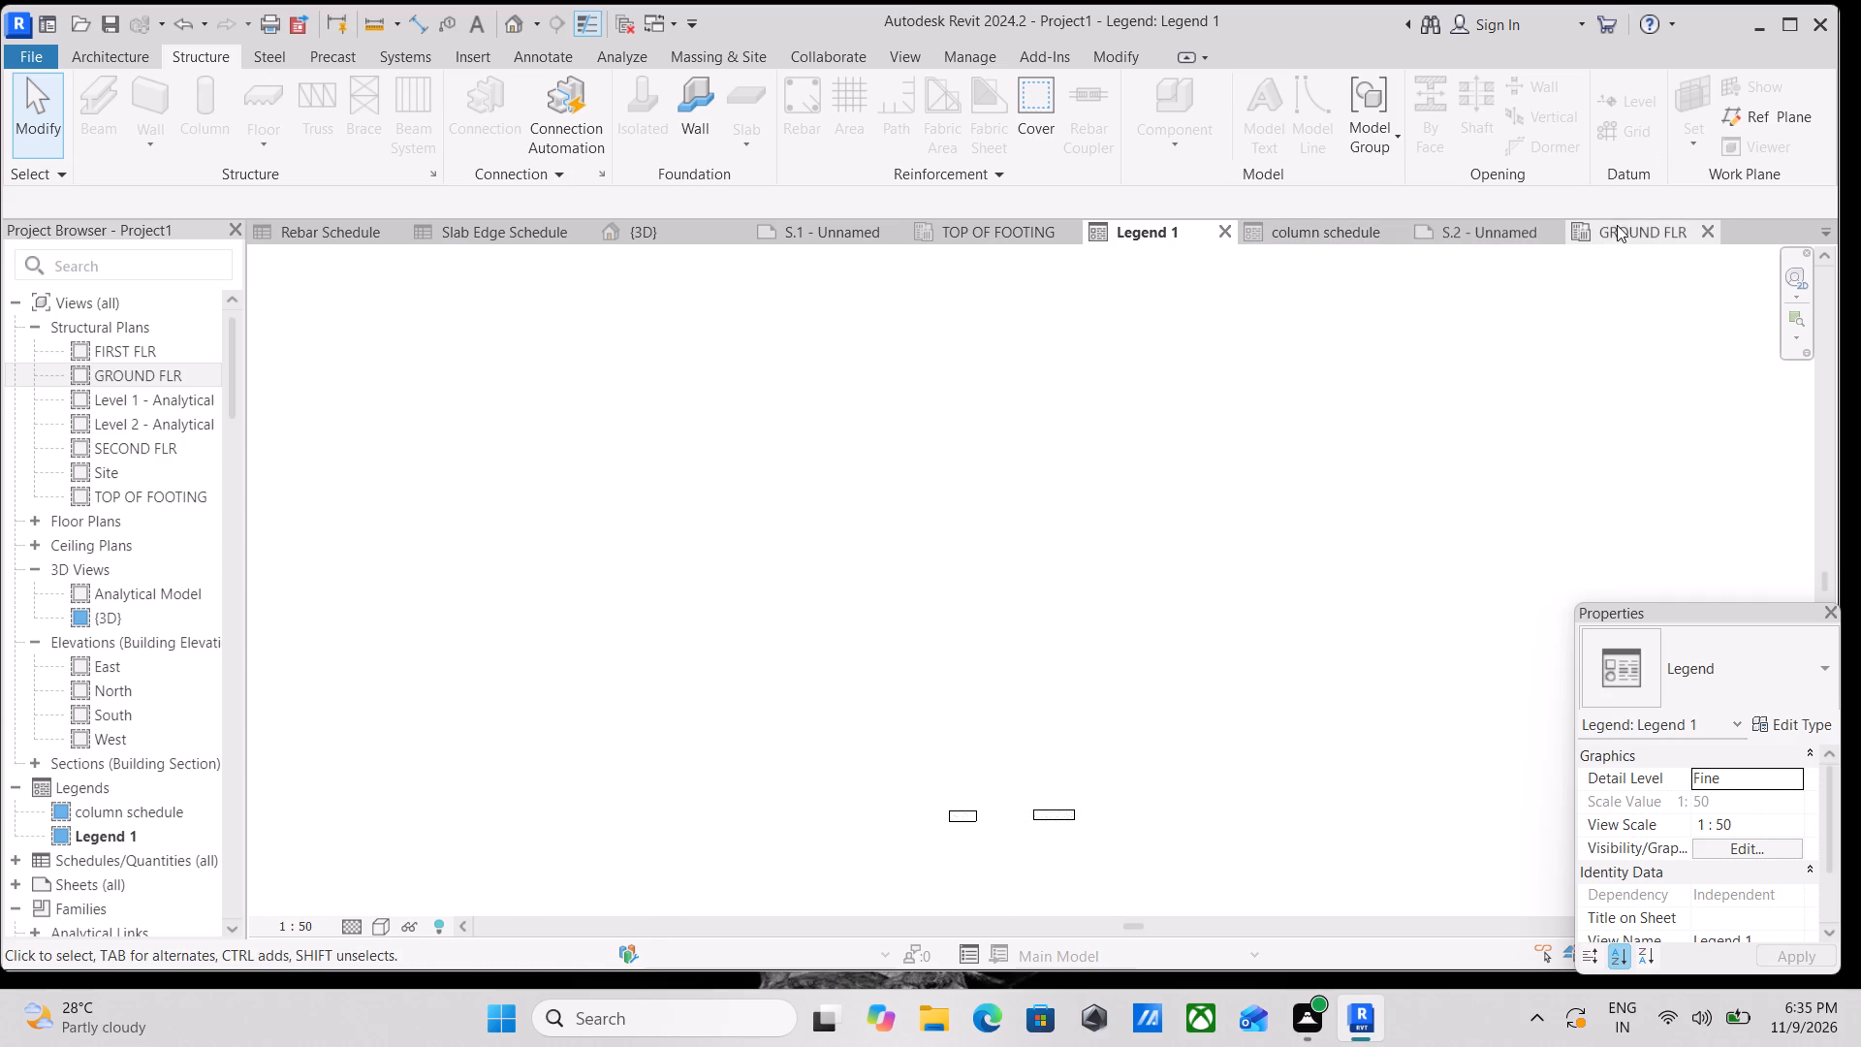
Bring up the GROUND FLR plan, expand the project's schedules and open the Rebar Schedule.
click(1617, 225)
scroll(136, 720, down, 1)
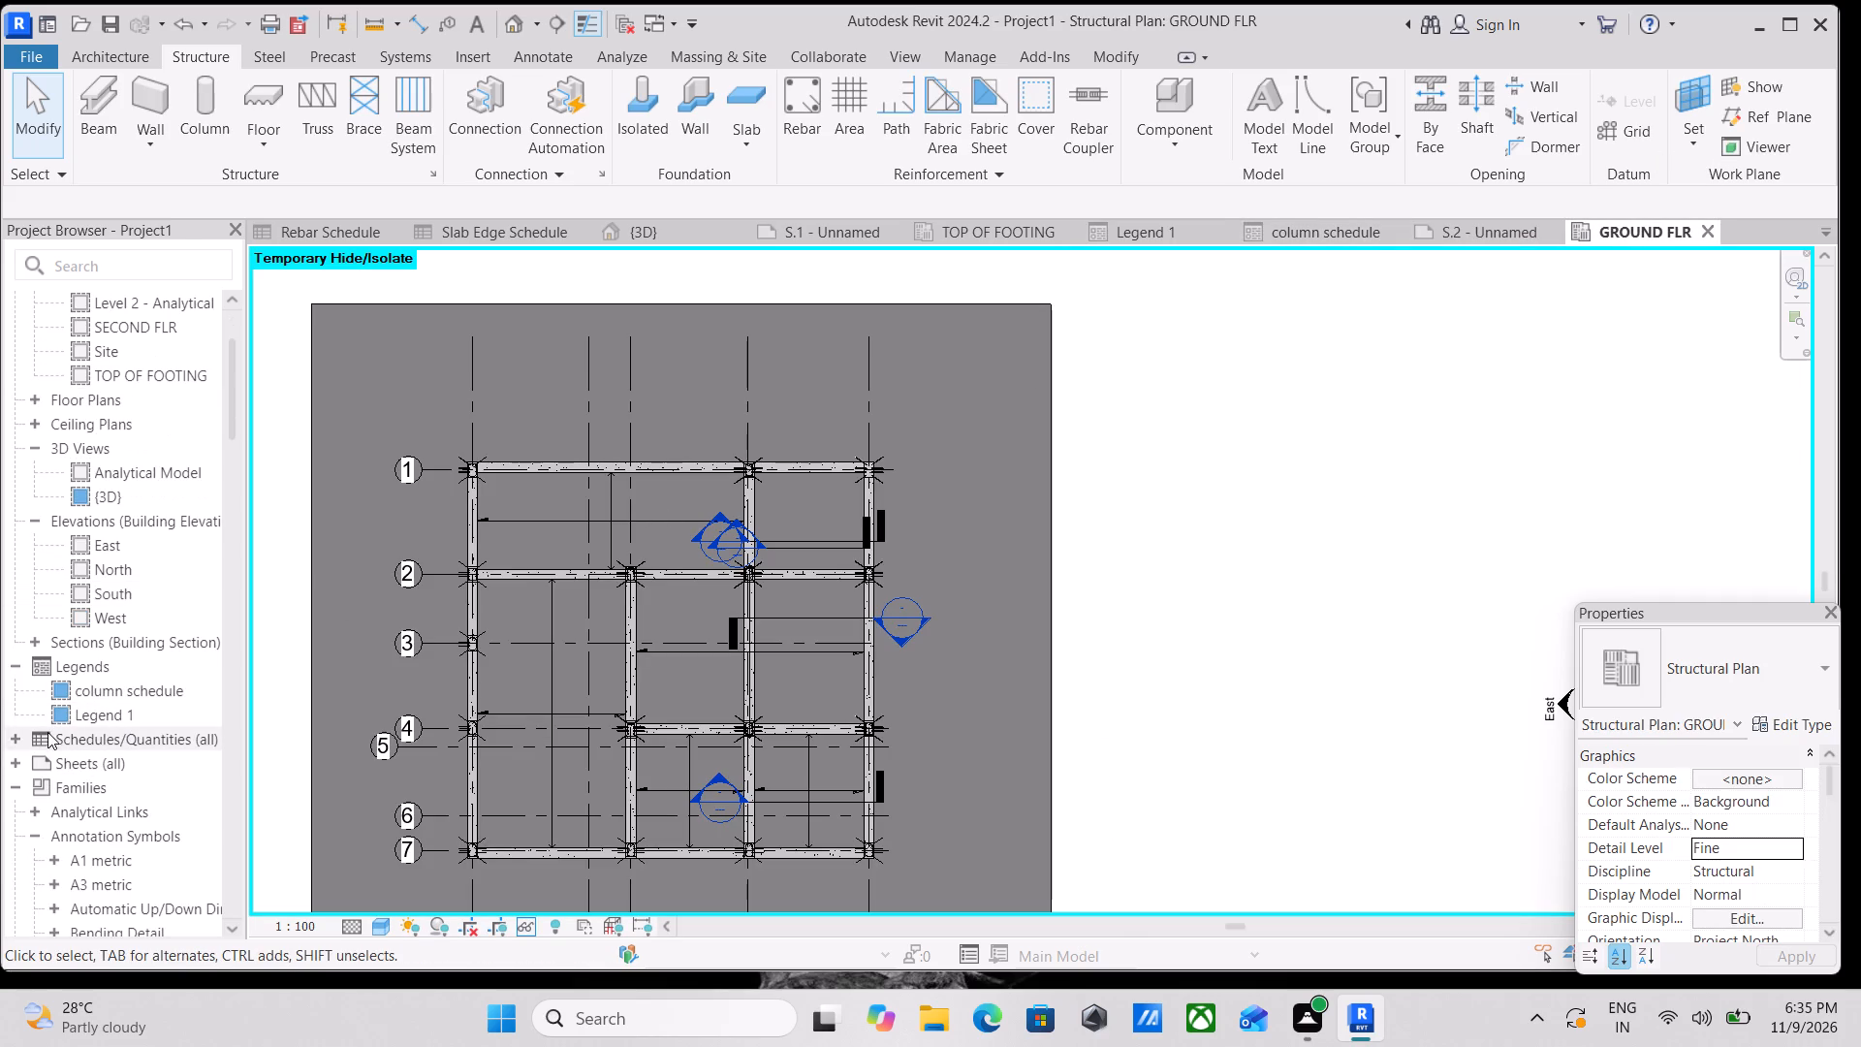
click(13, 743)
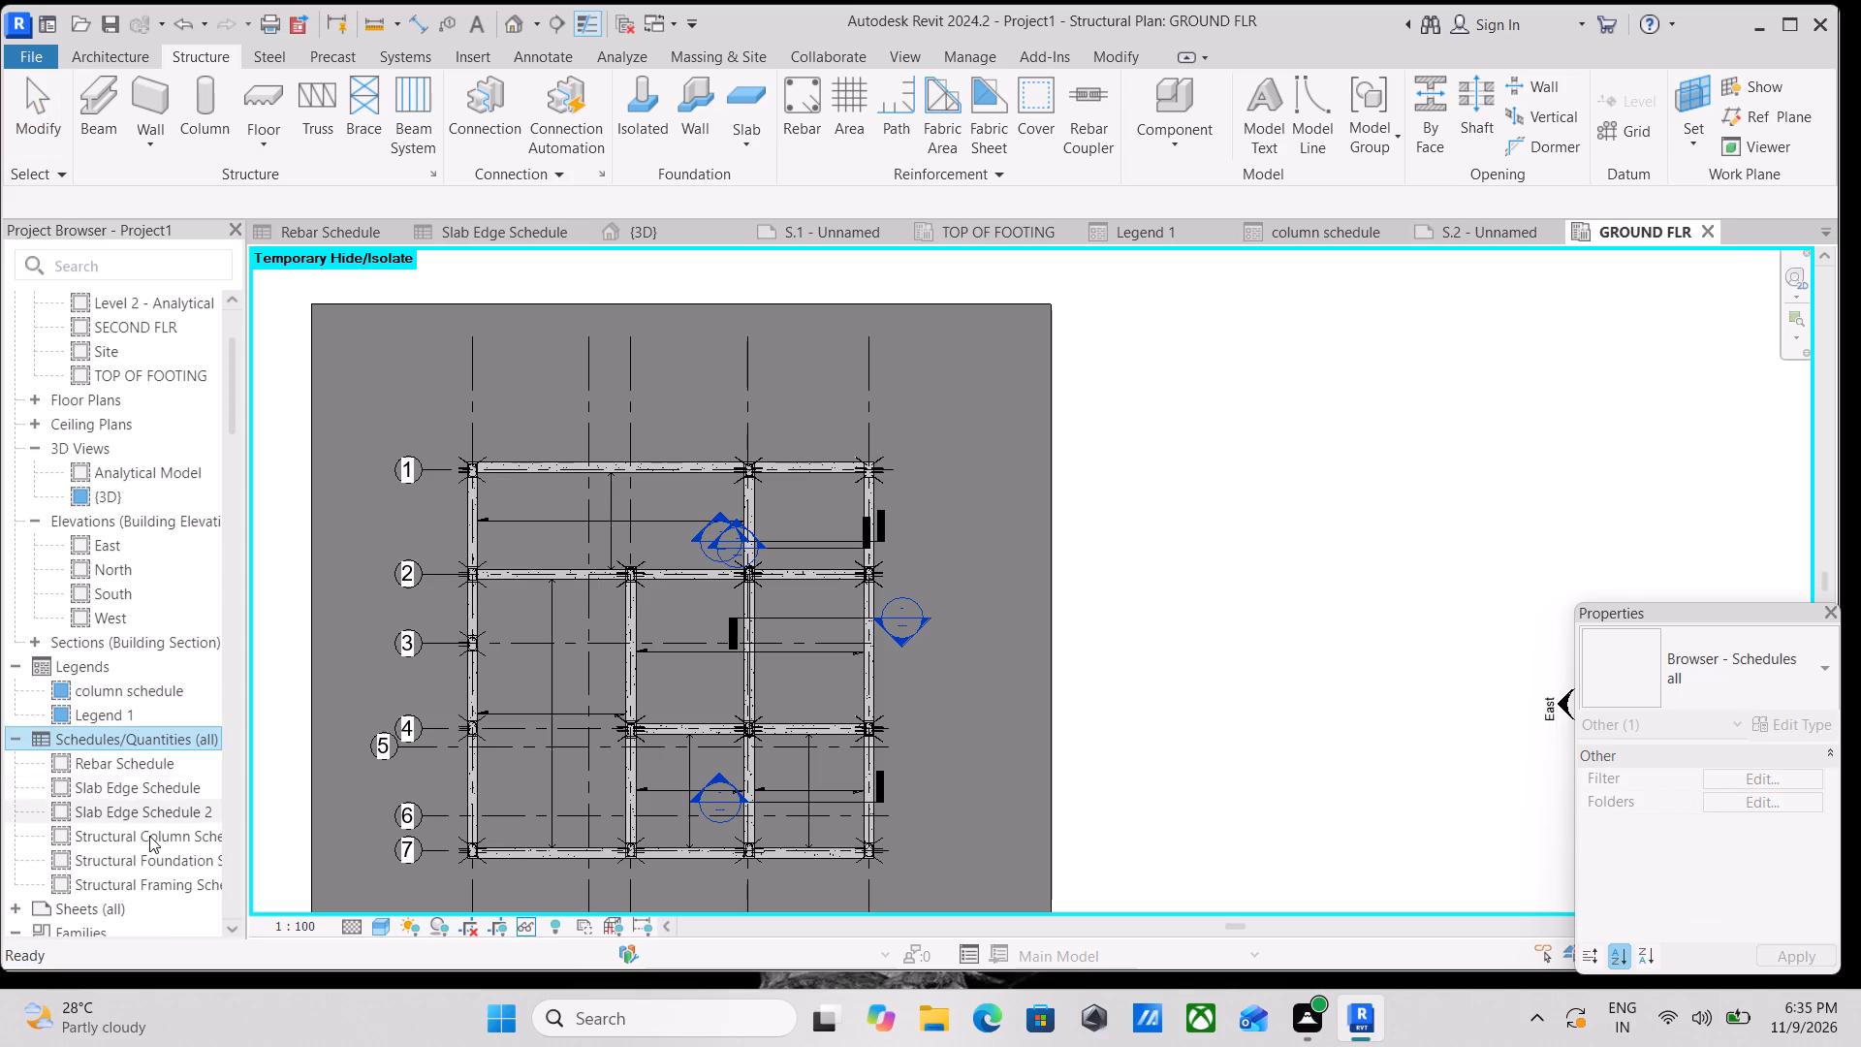
click(128, 766)
click(128, 766)
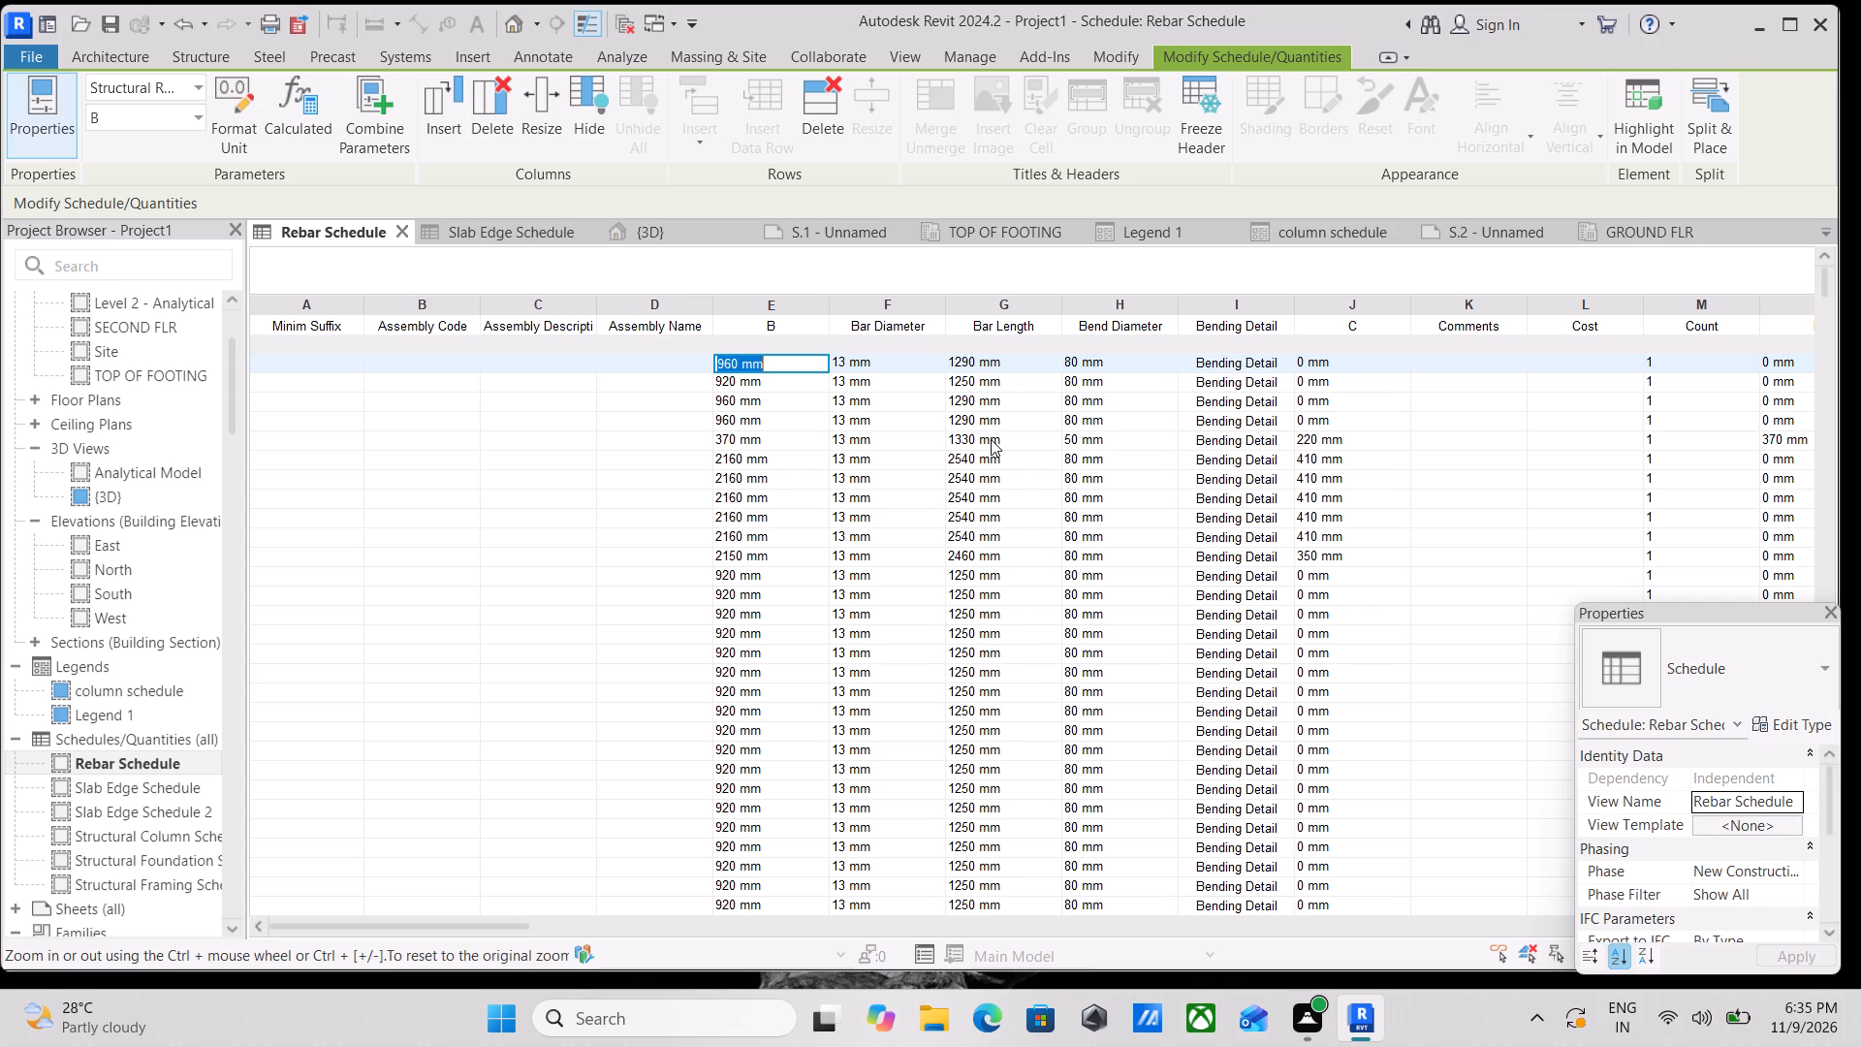
Read down the Rebar Schedule rows, examining the B and C dimensions, bar diameters, bar lengths and bend diameters.
scroll(991, 439, down, 2)
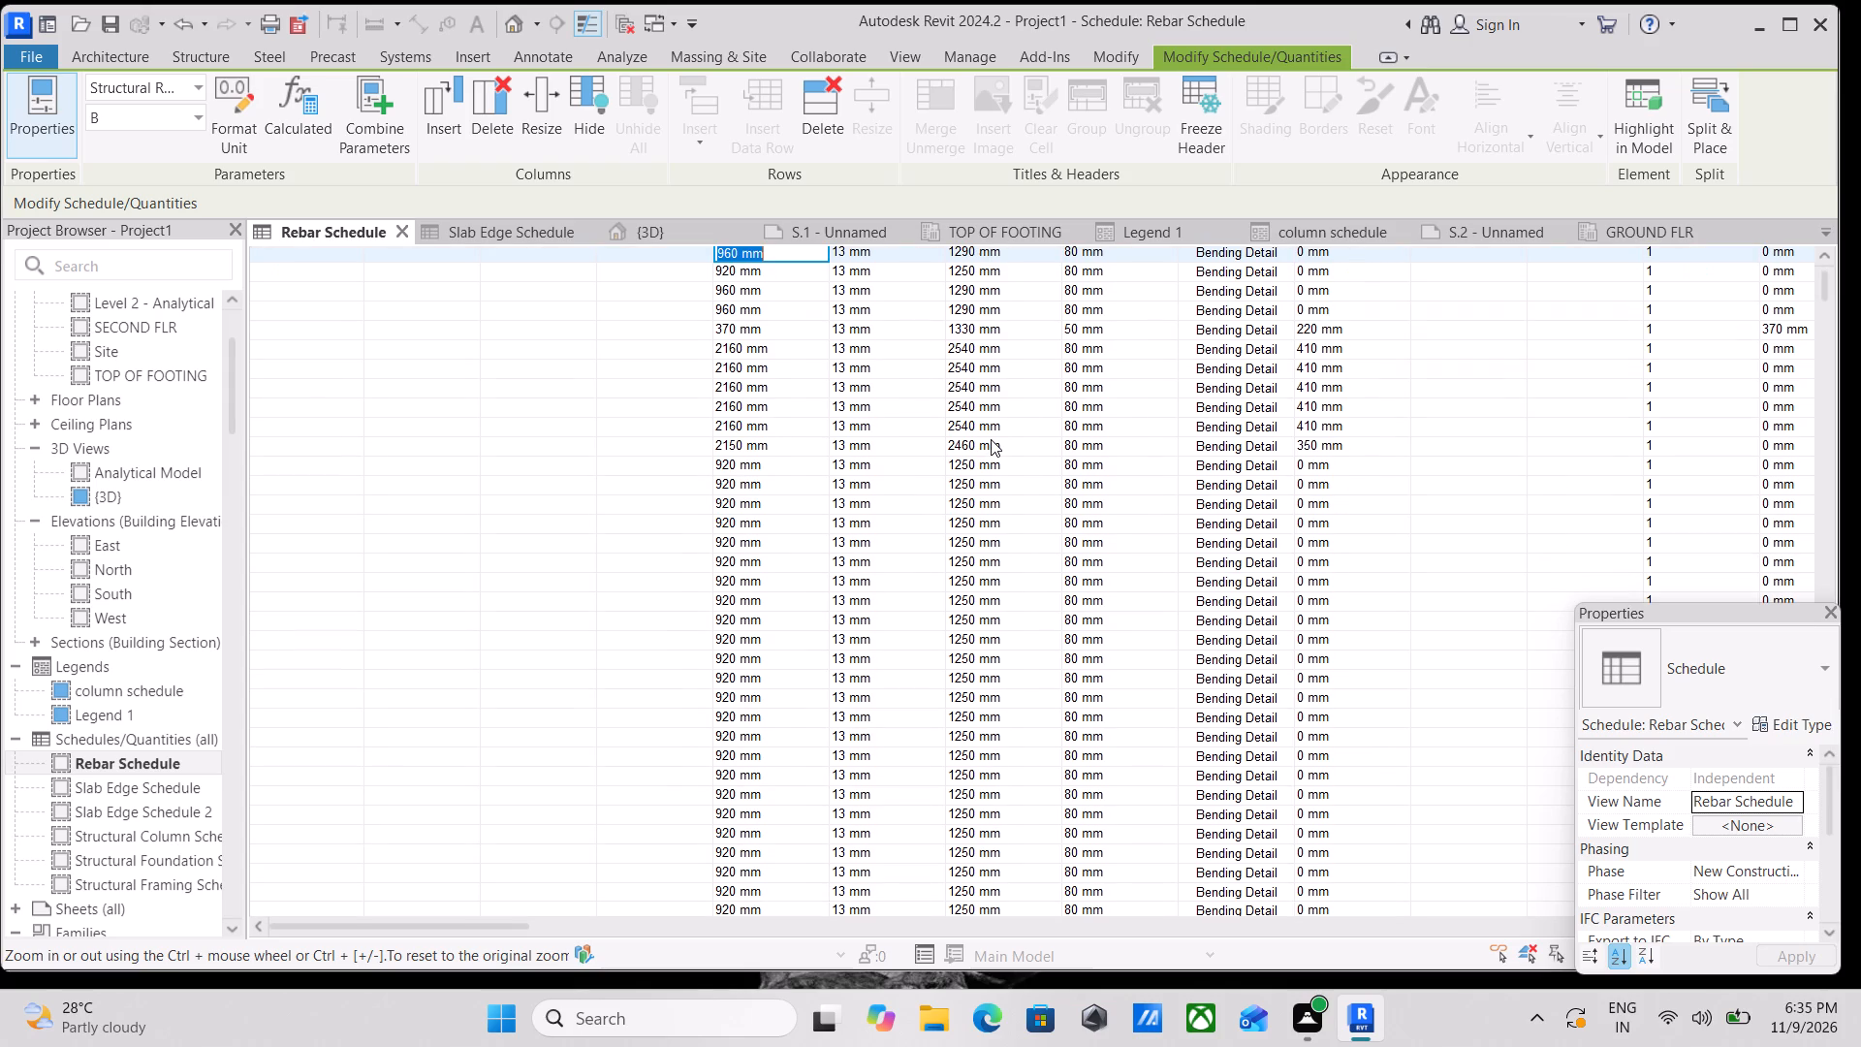
scroll(991, 439, down, 2)
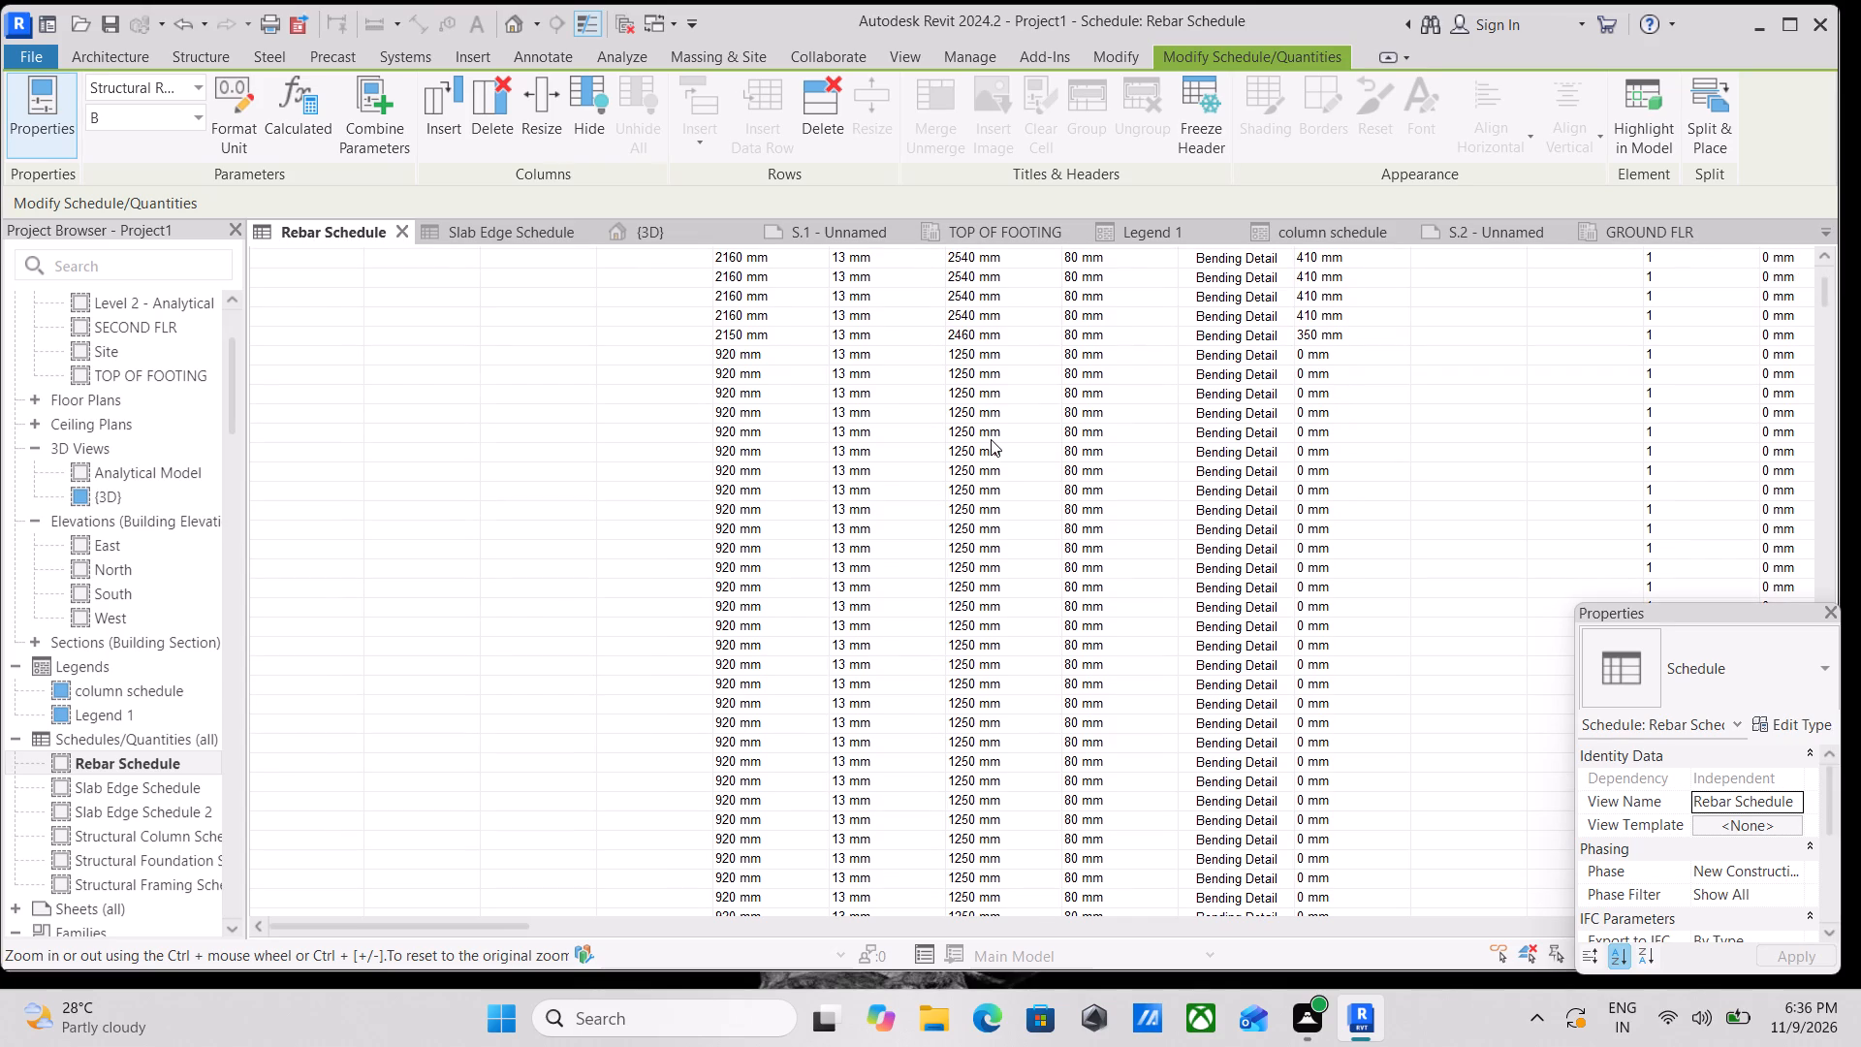
scroll(991, 439, down, 4)
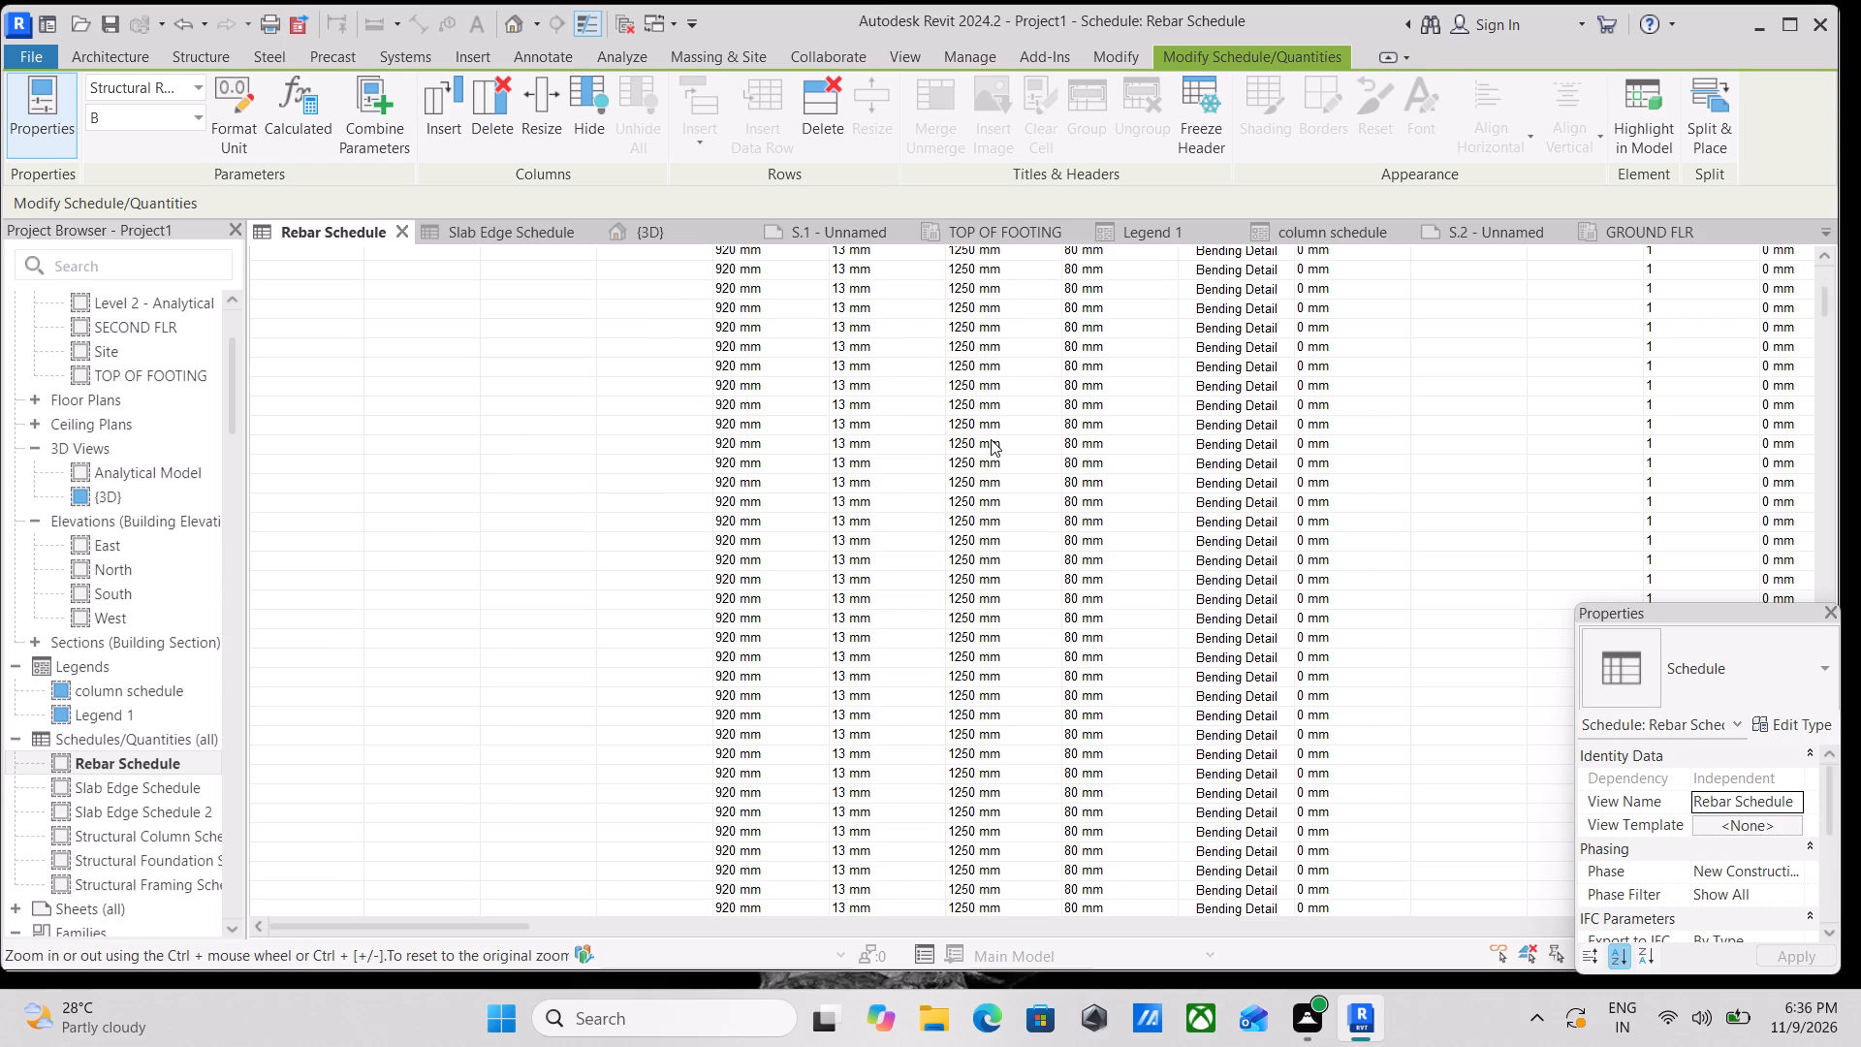
scroll(991, 439, down, 1)
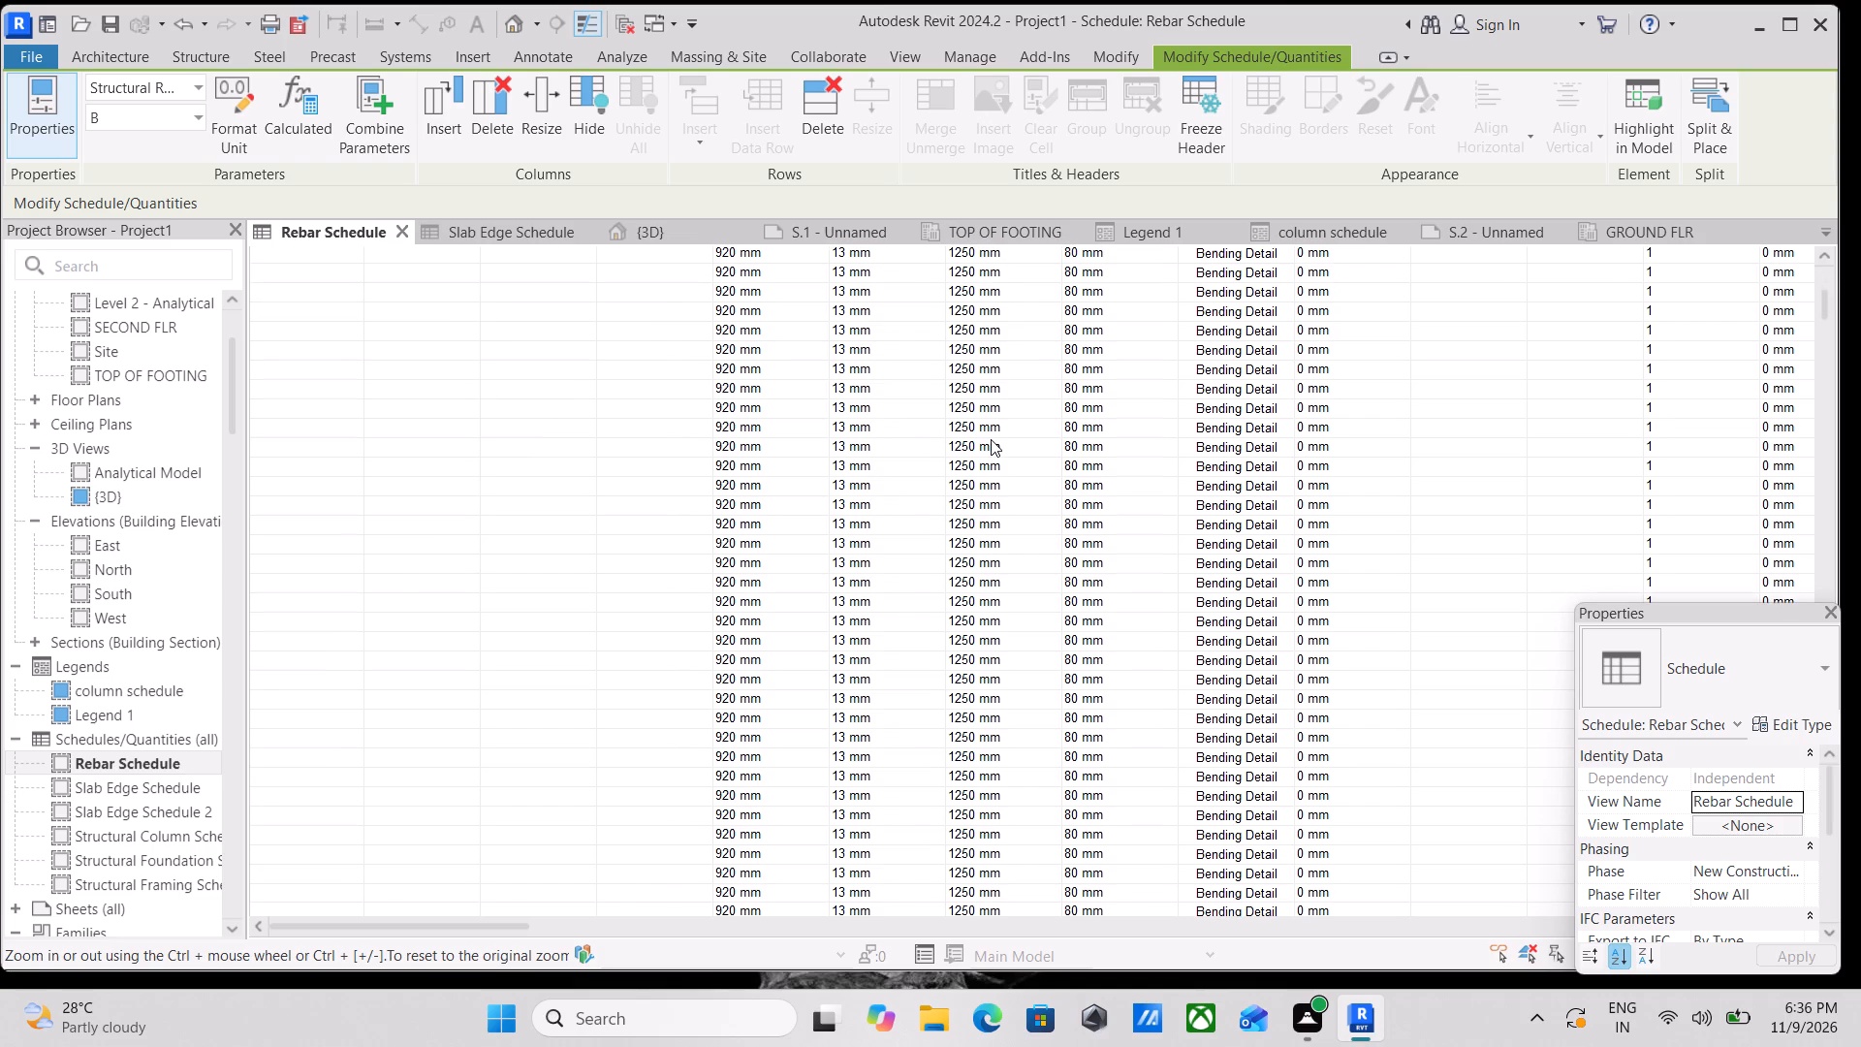
scroll(991, 439, down, 2)
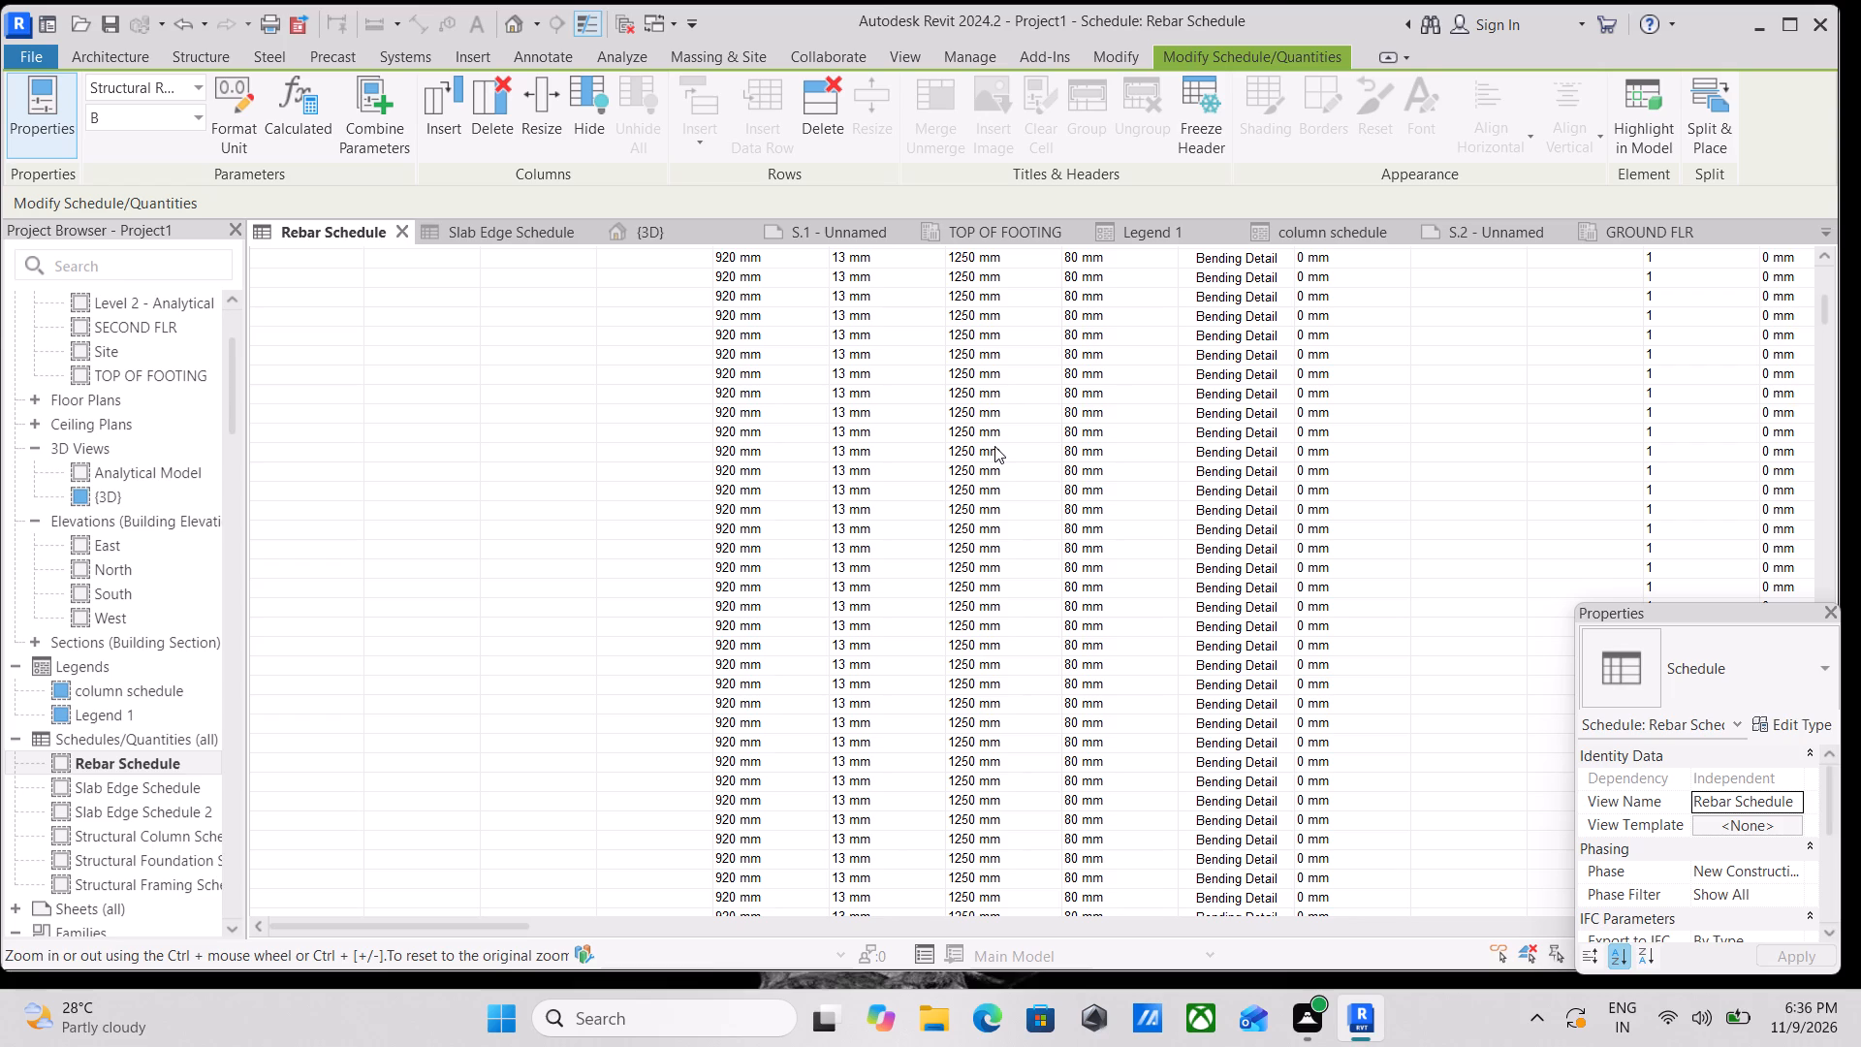
scroll(994, 446, down, 1)
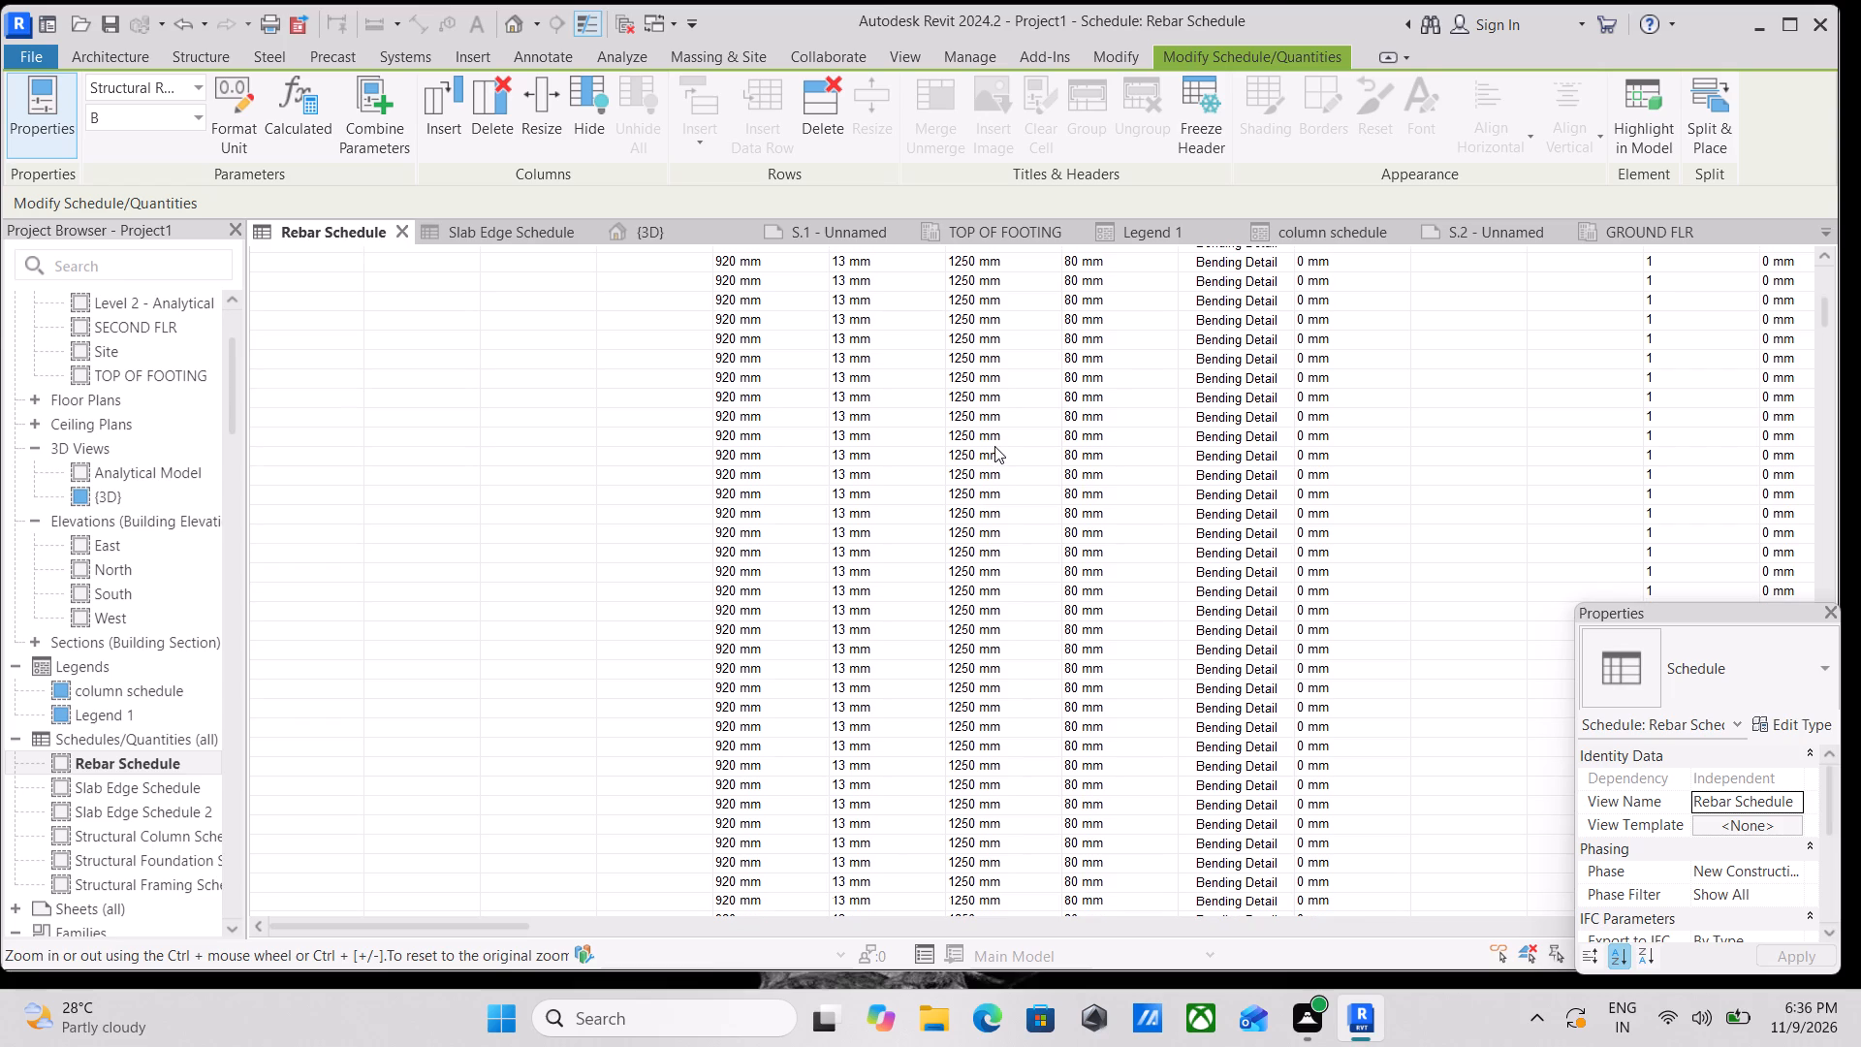
scroll(994, 446, down, 2)
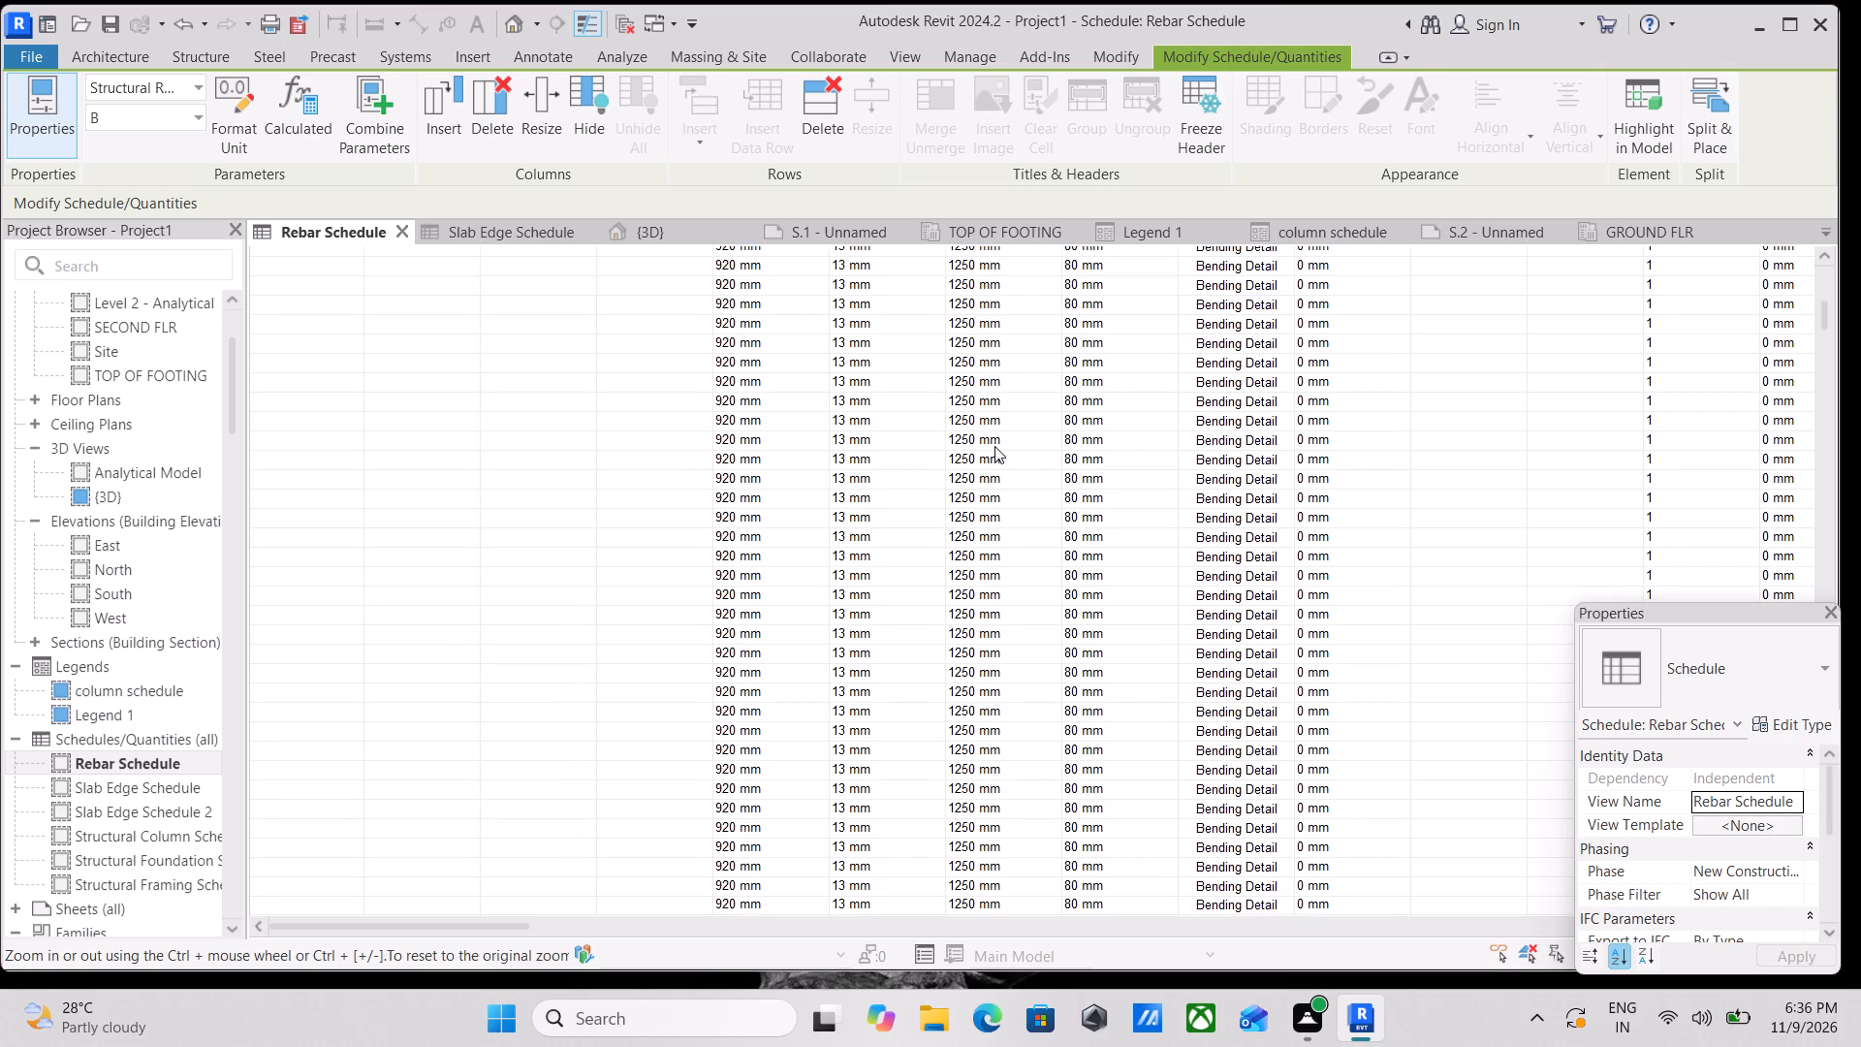
scroll(1008, 469, down, 6)
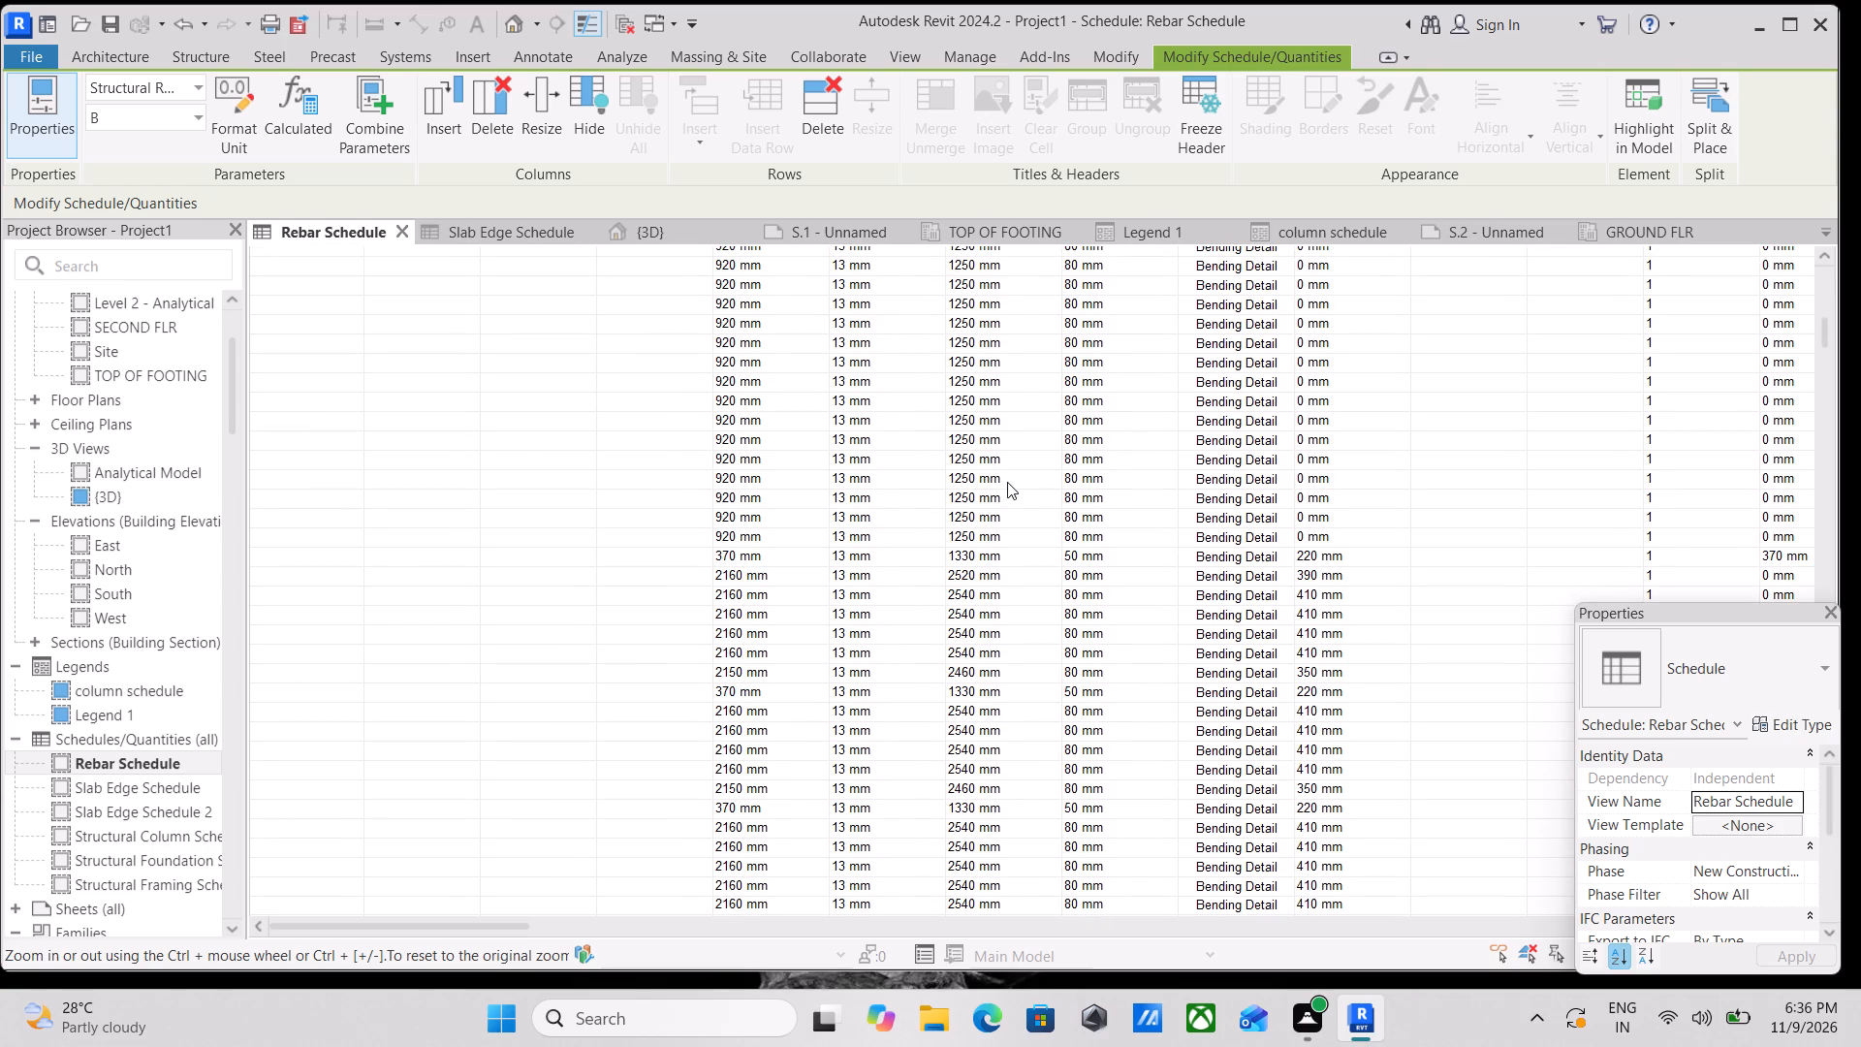
scroll(1007, 482, down, 3)
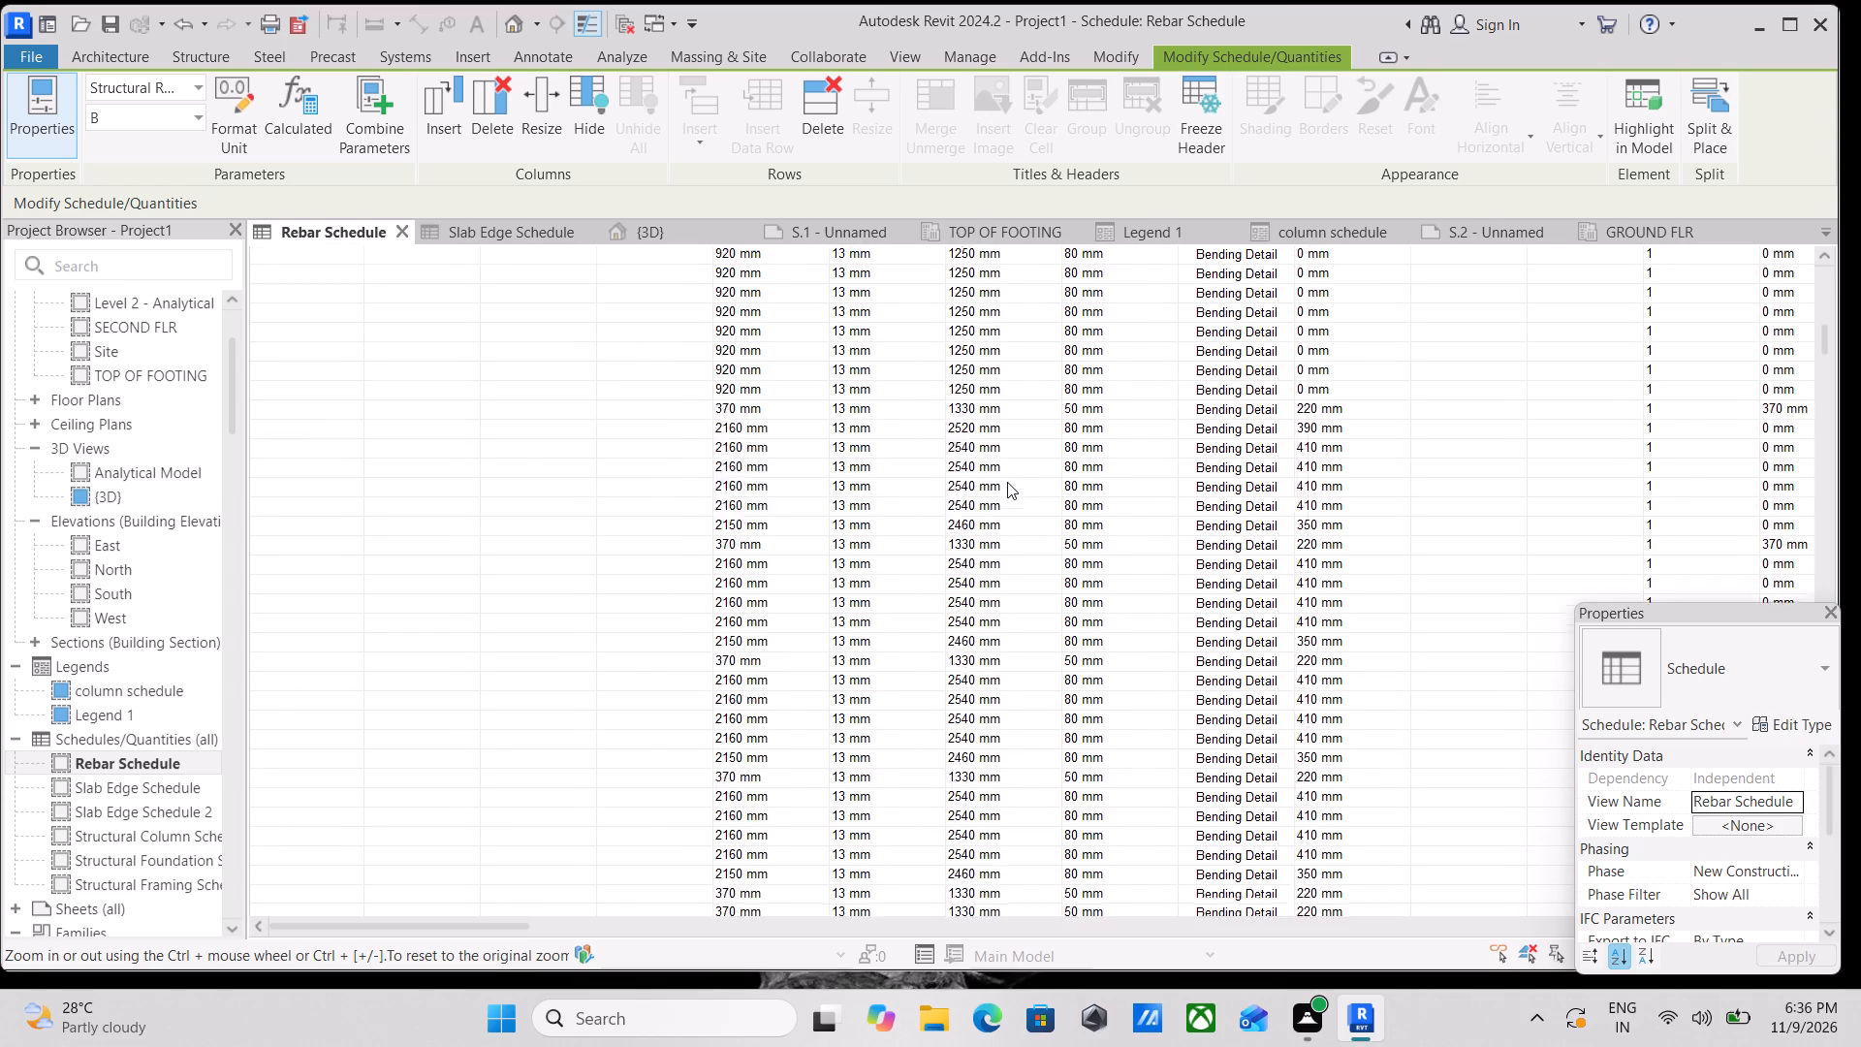
scroll(1007, 482, down, 3)
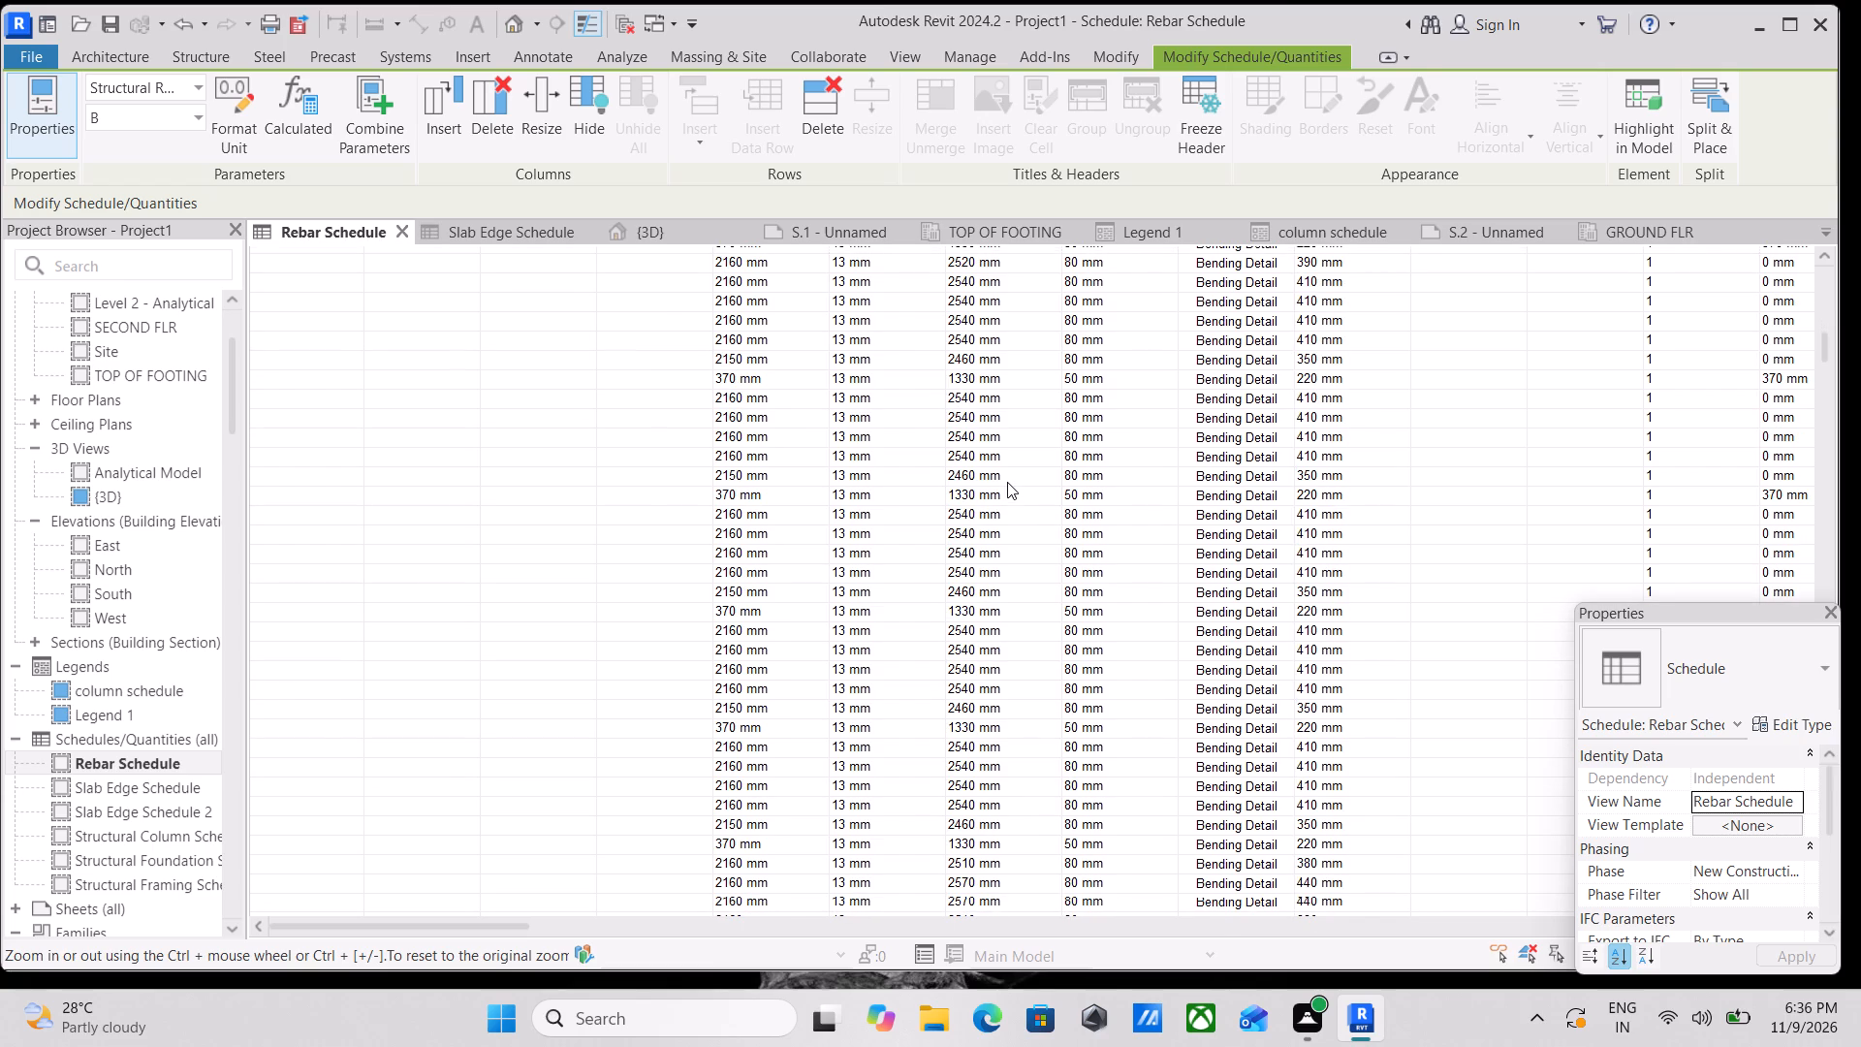
scroll(1007, 482, down, 2)
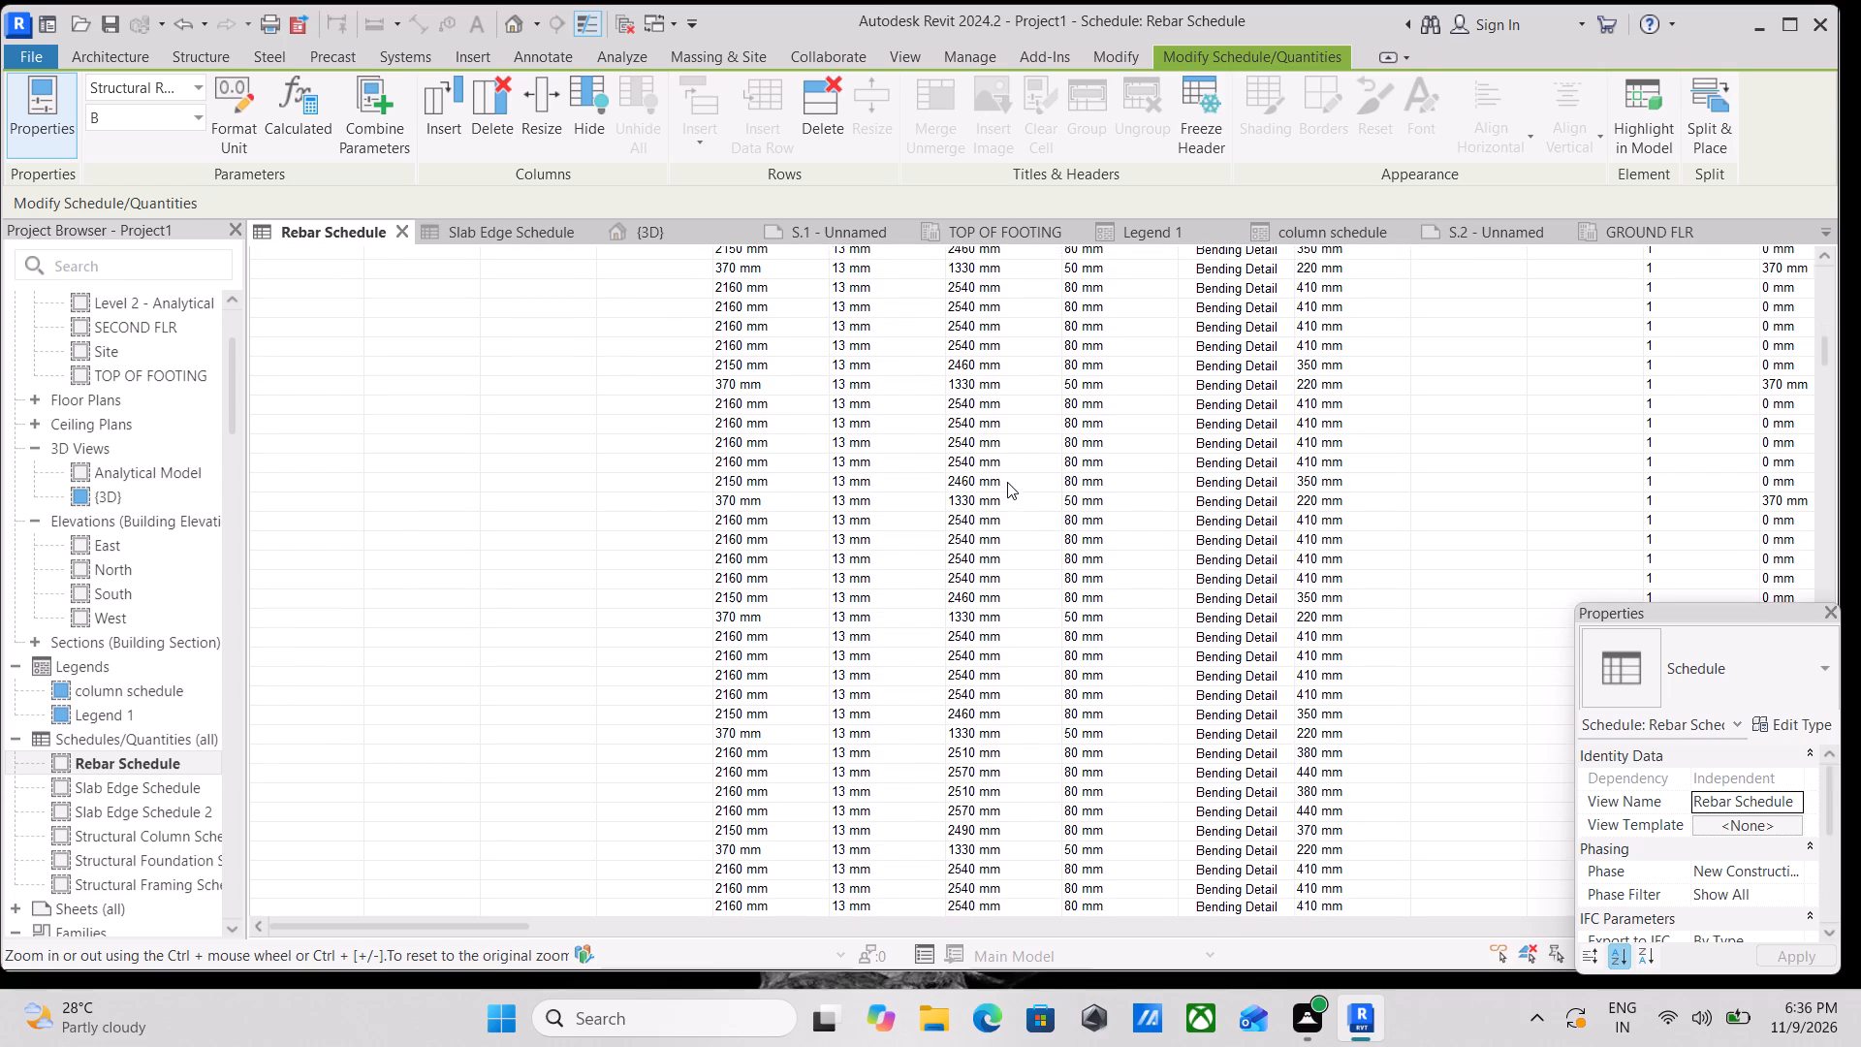
scroll(1007, 482, down, 1)
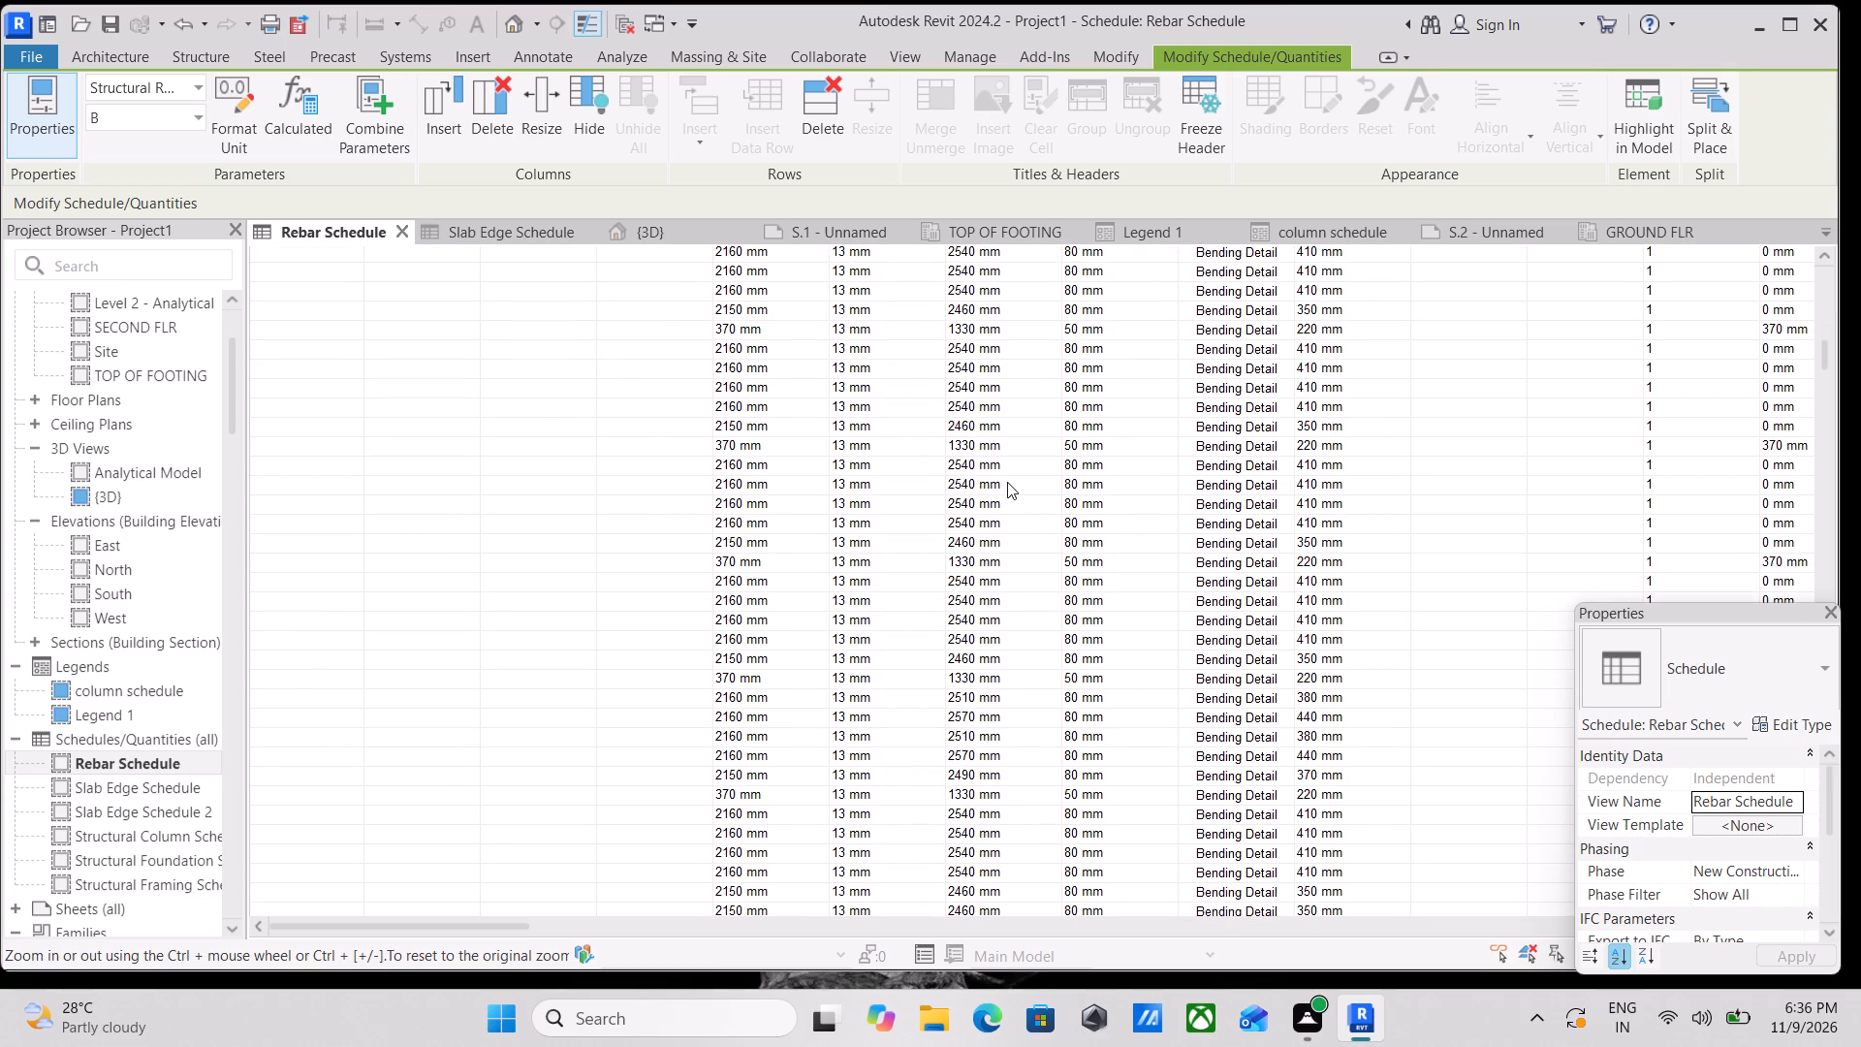
scroll(1007, 482, down, 2)
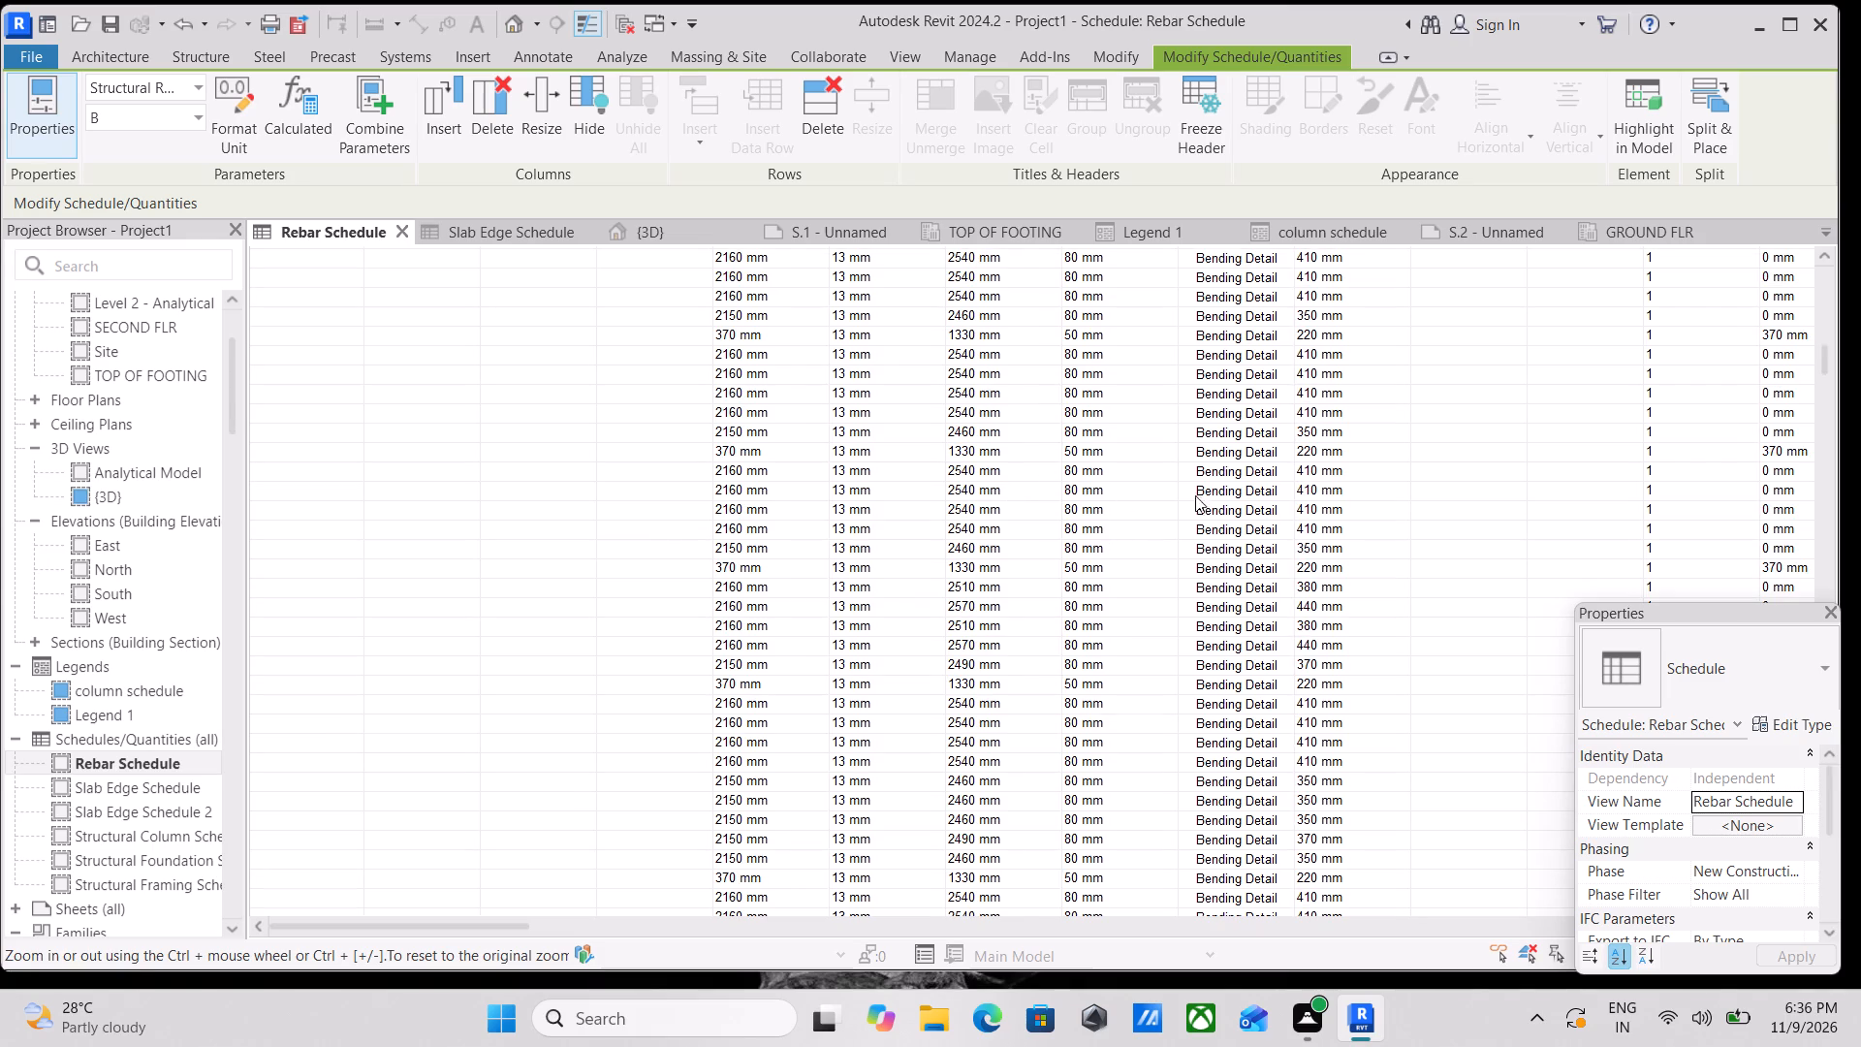
scroll(868, 561, down, 2)
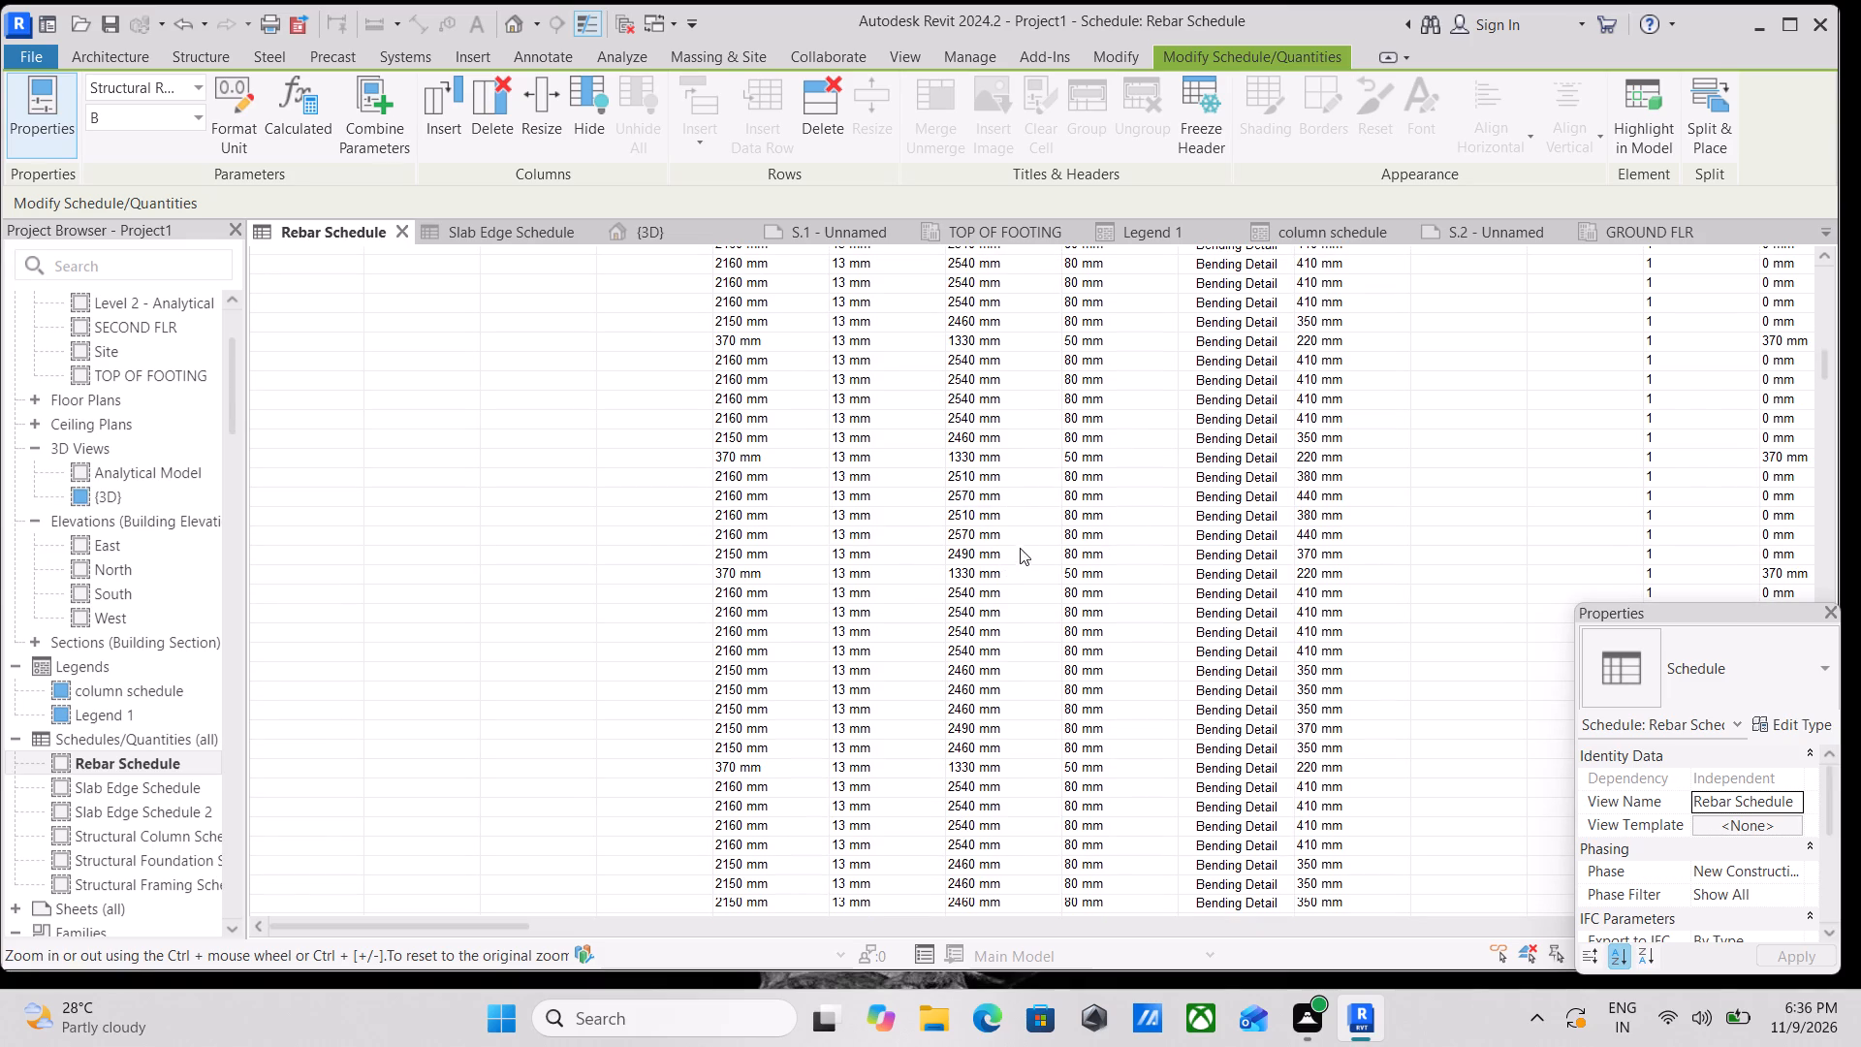
scroll(1051, 523, down, 3)
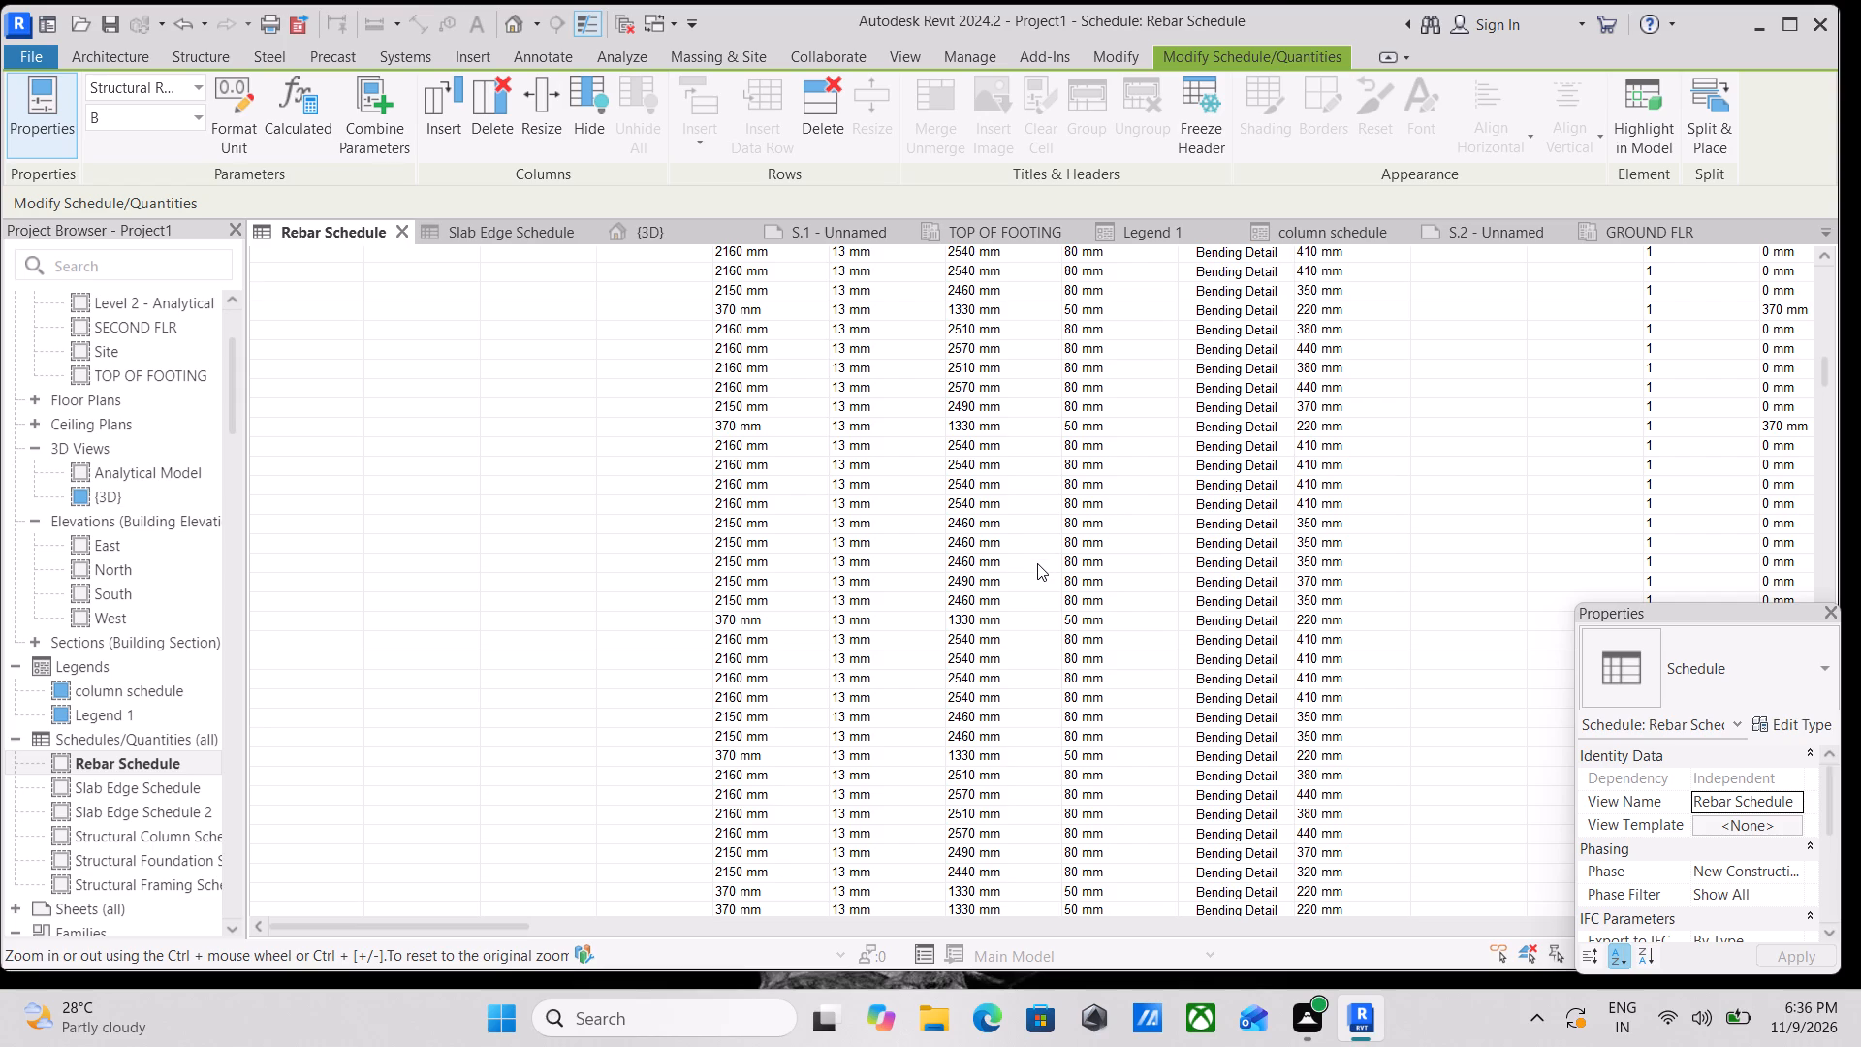
scroll(1037, 570, down, 2)
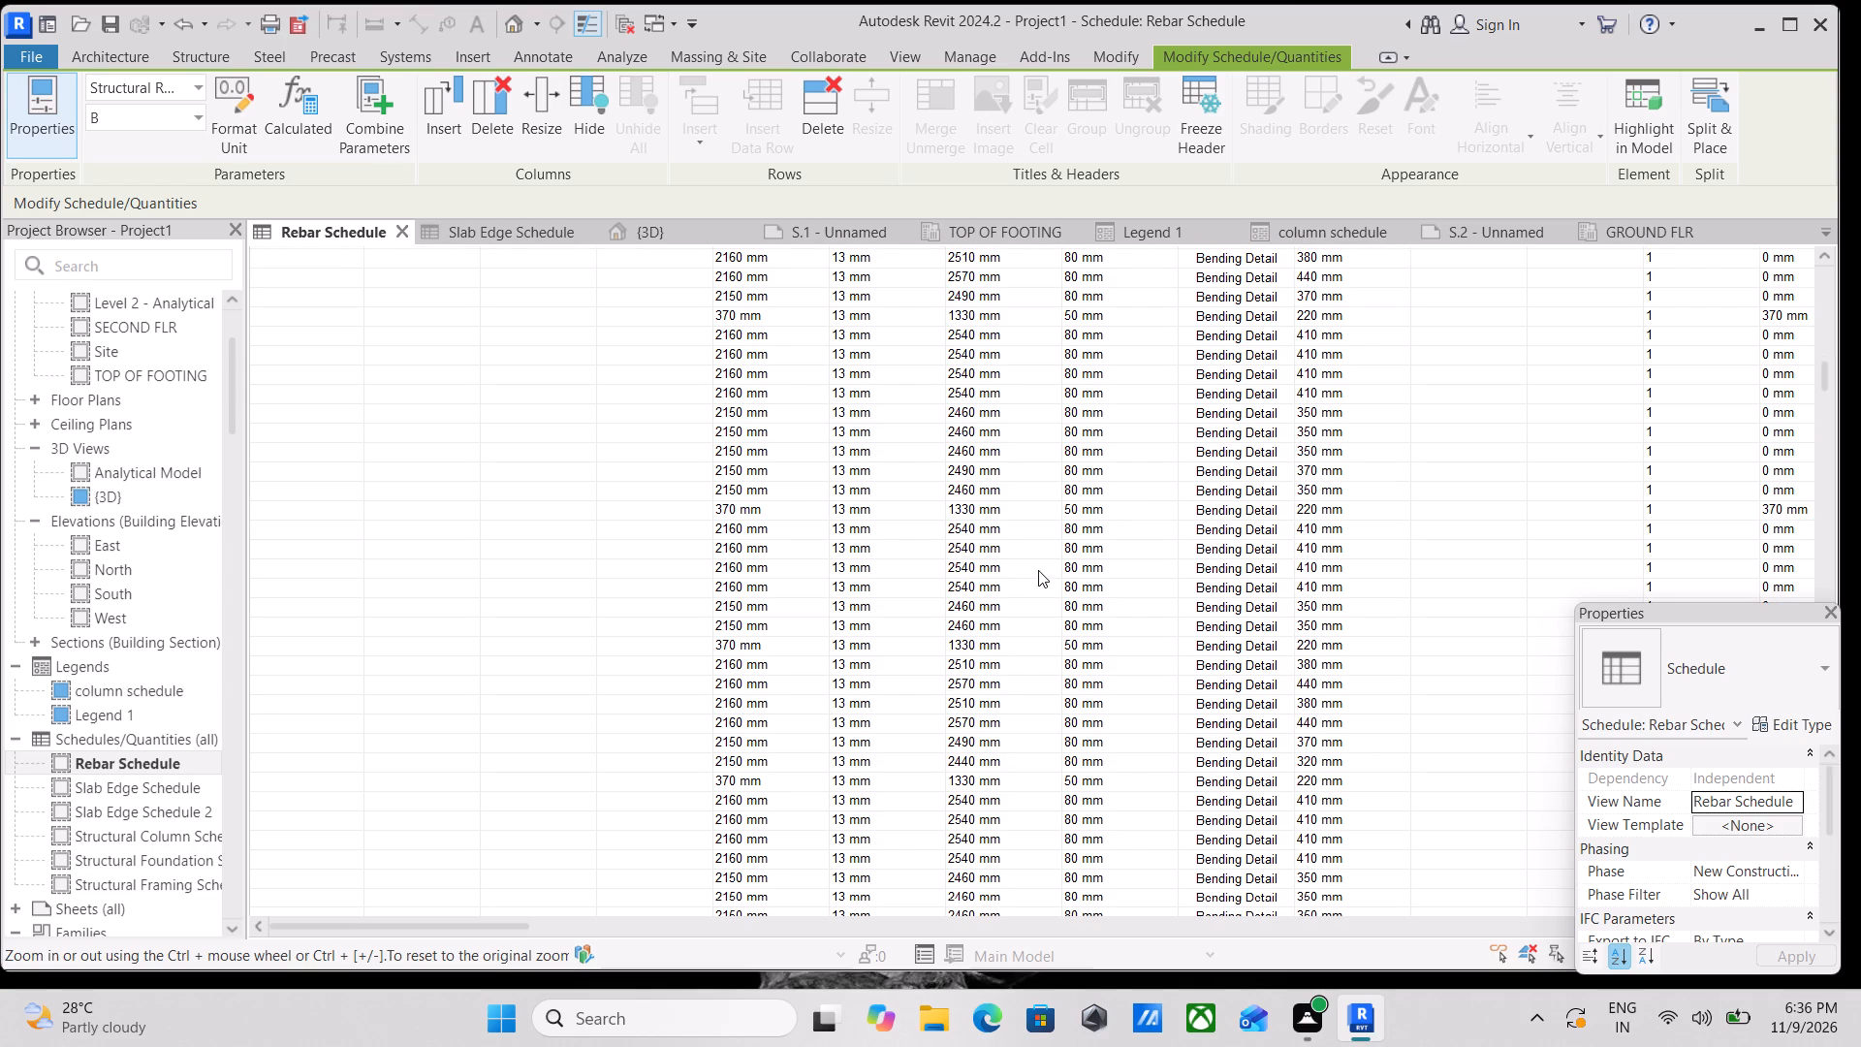
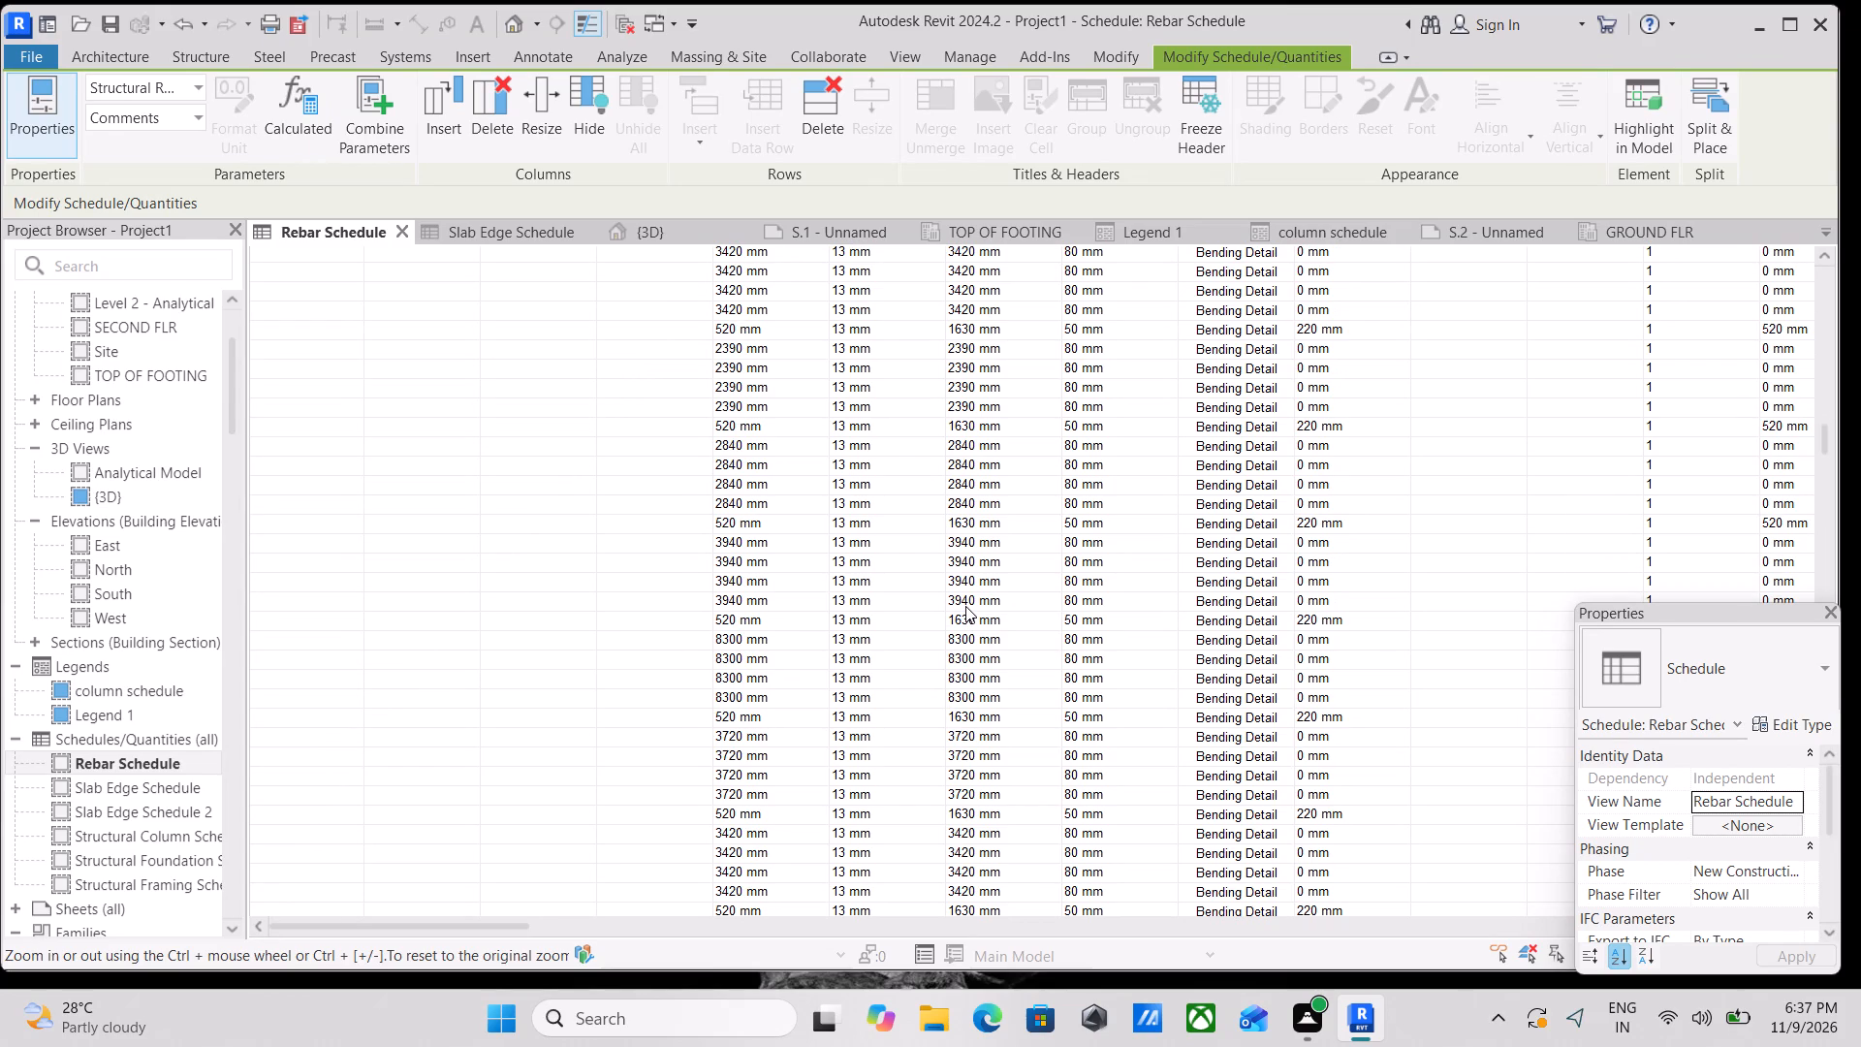
Read on through the 13 mm bar rows of the Rebar Schedule, examining bar lengths, bend diameters and dimension columns.
scroll(972, 606, down, 1)
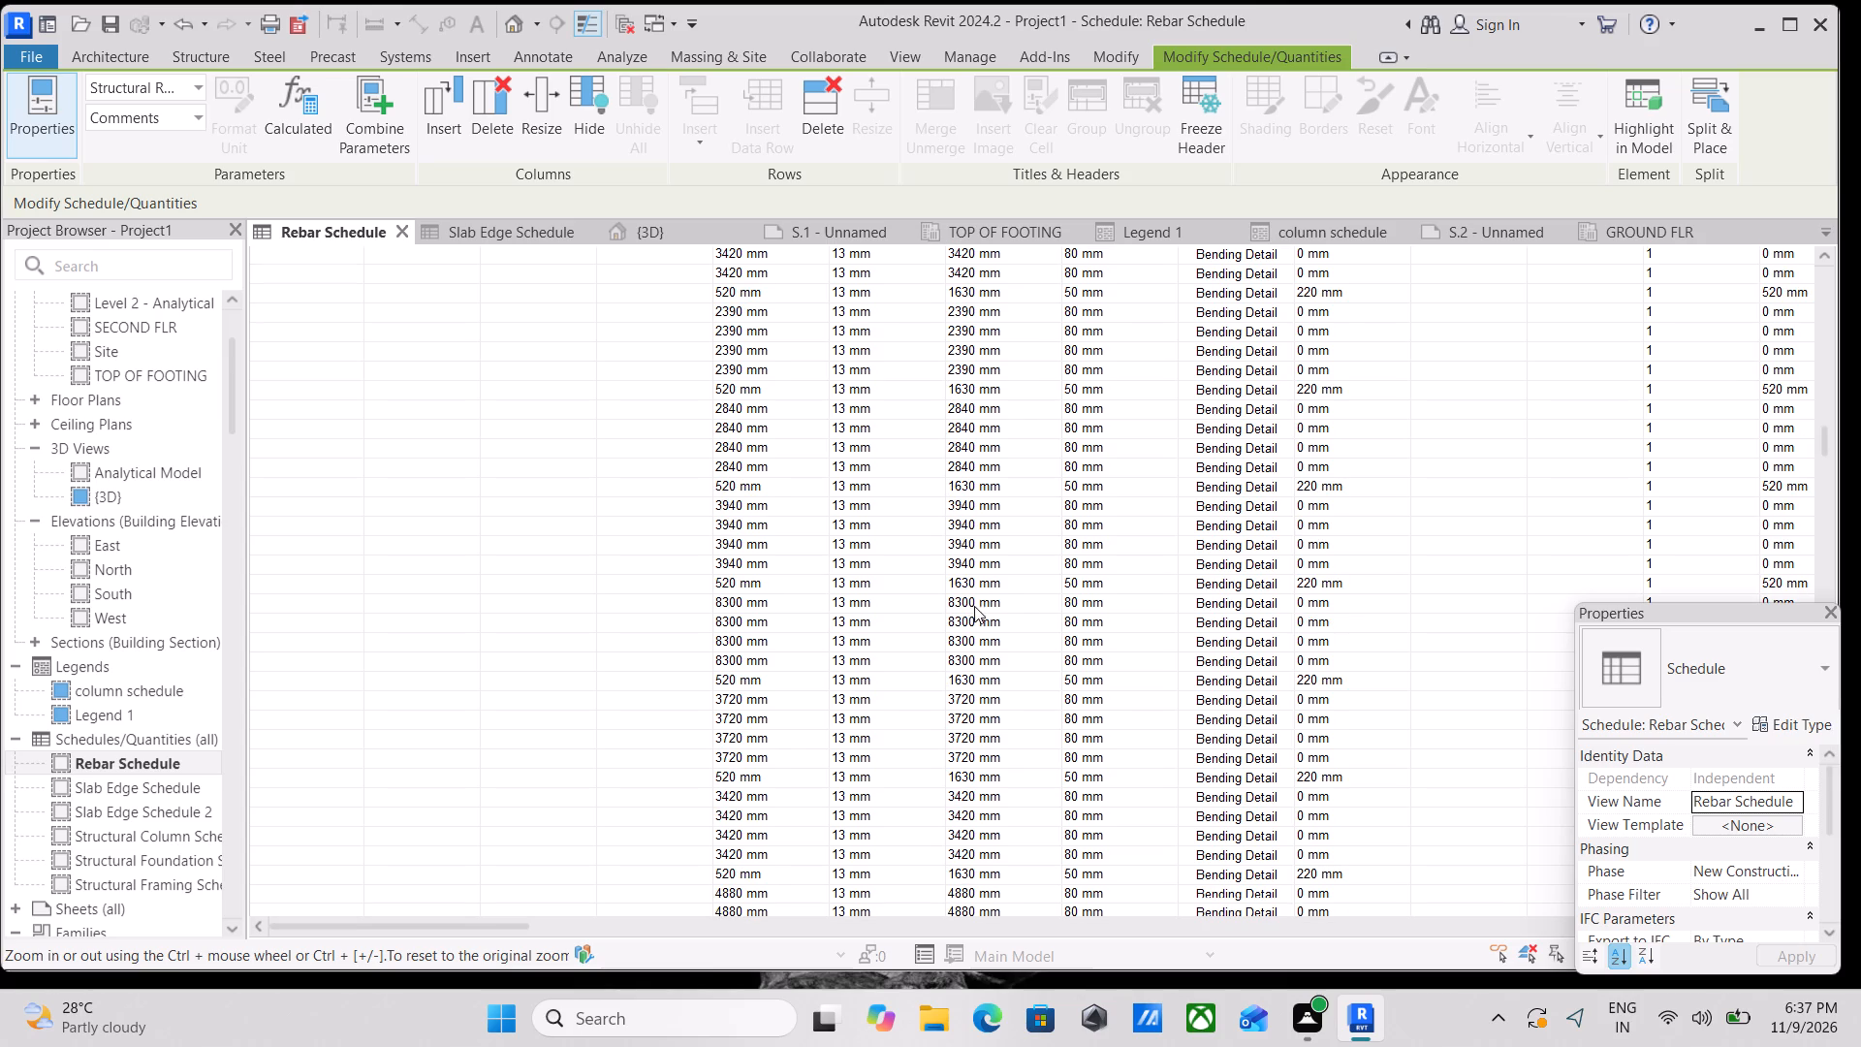
scroll(980, 606, down, 7)
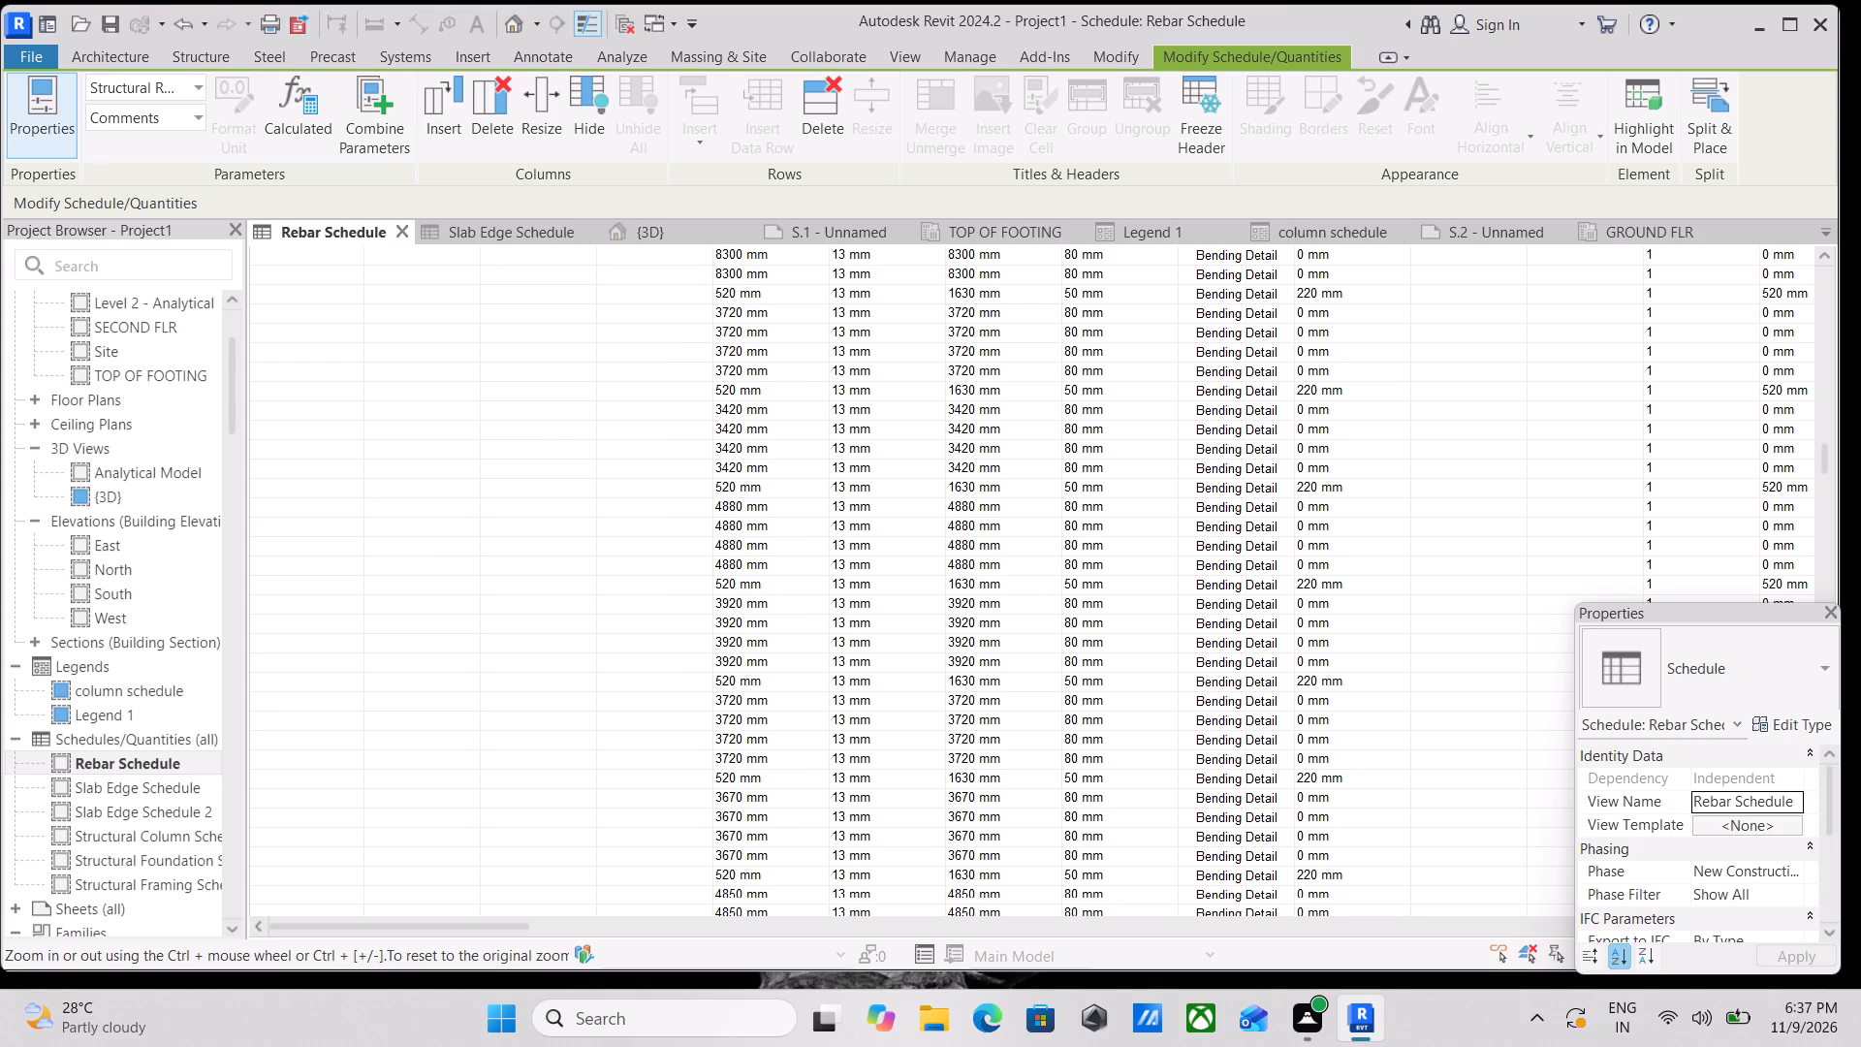
scroll(1079, 593, down, 1)
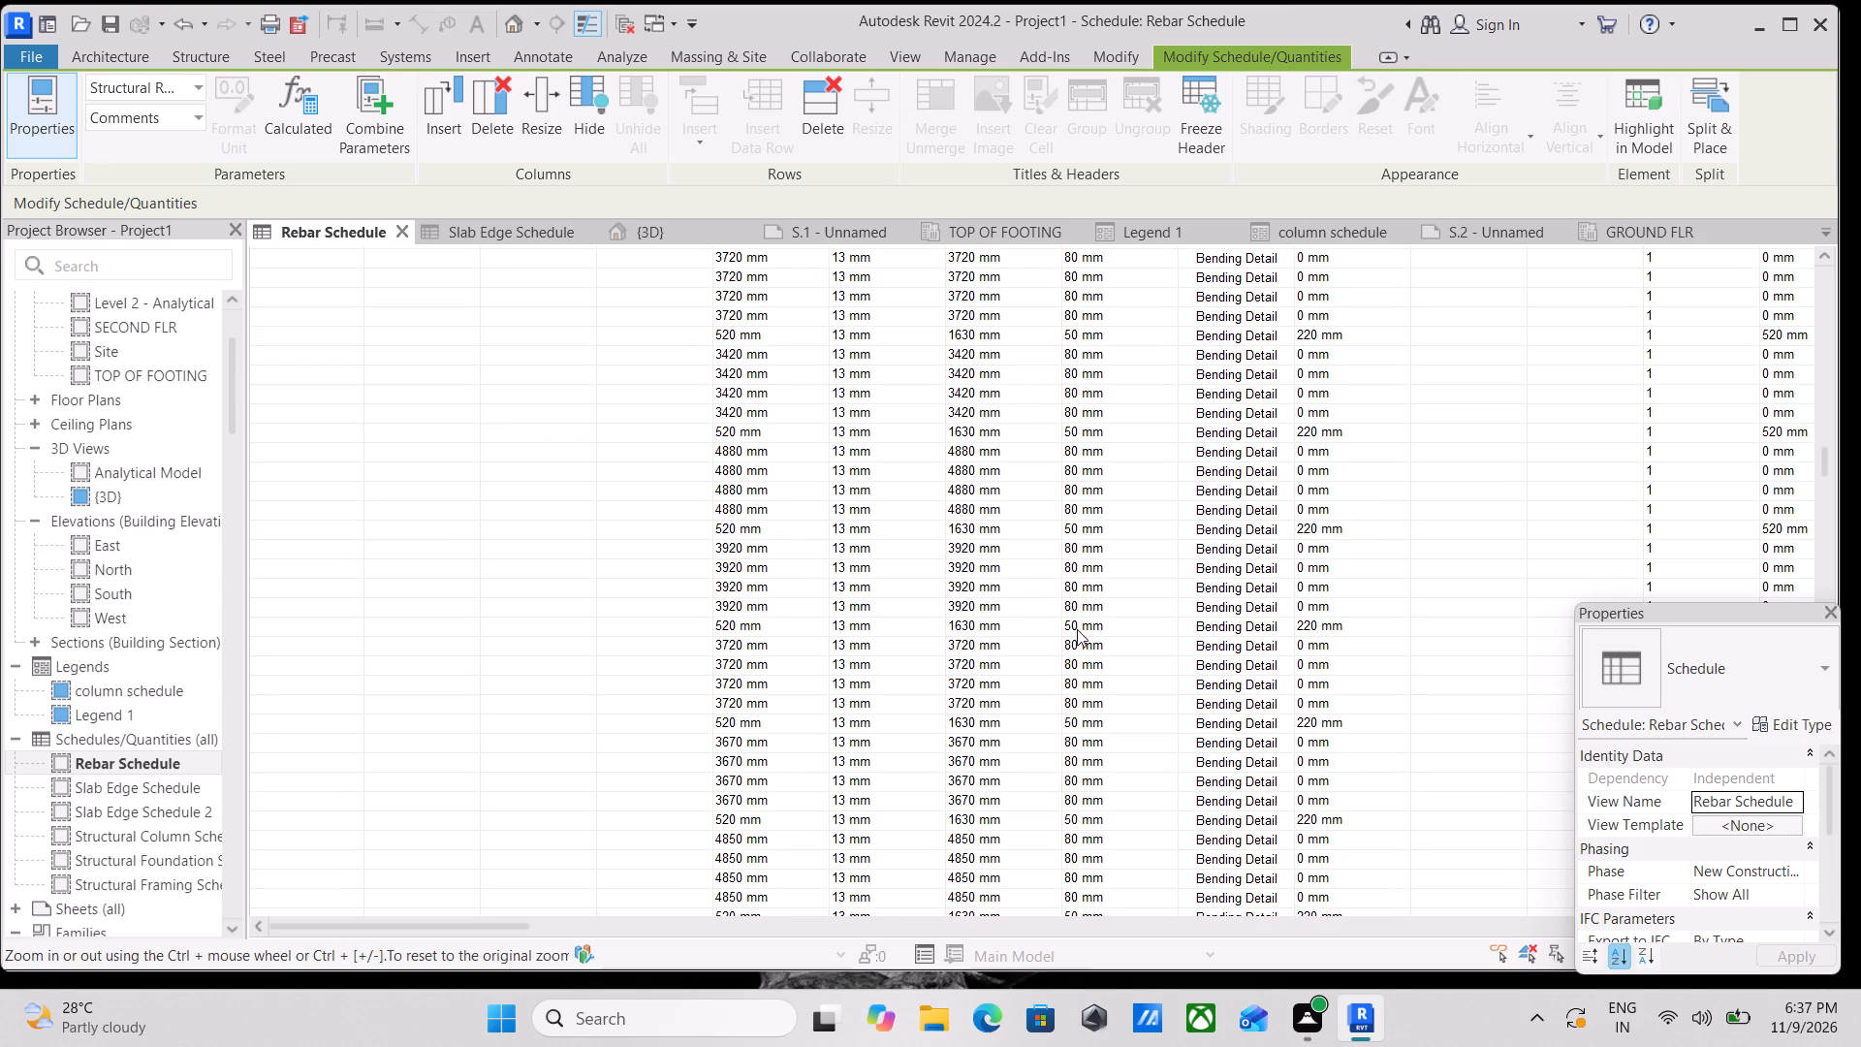
scroll(1077, 629, down, 7)
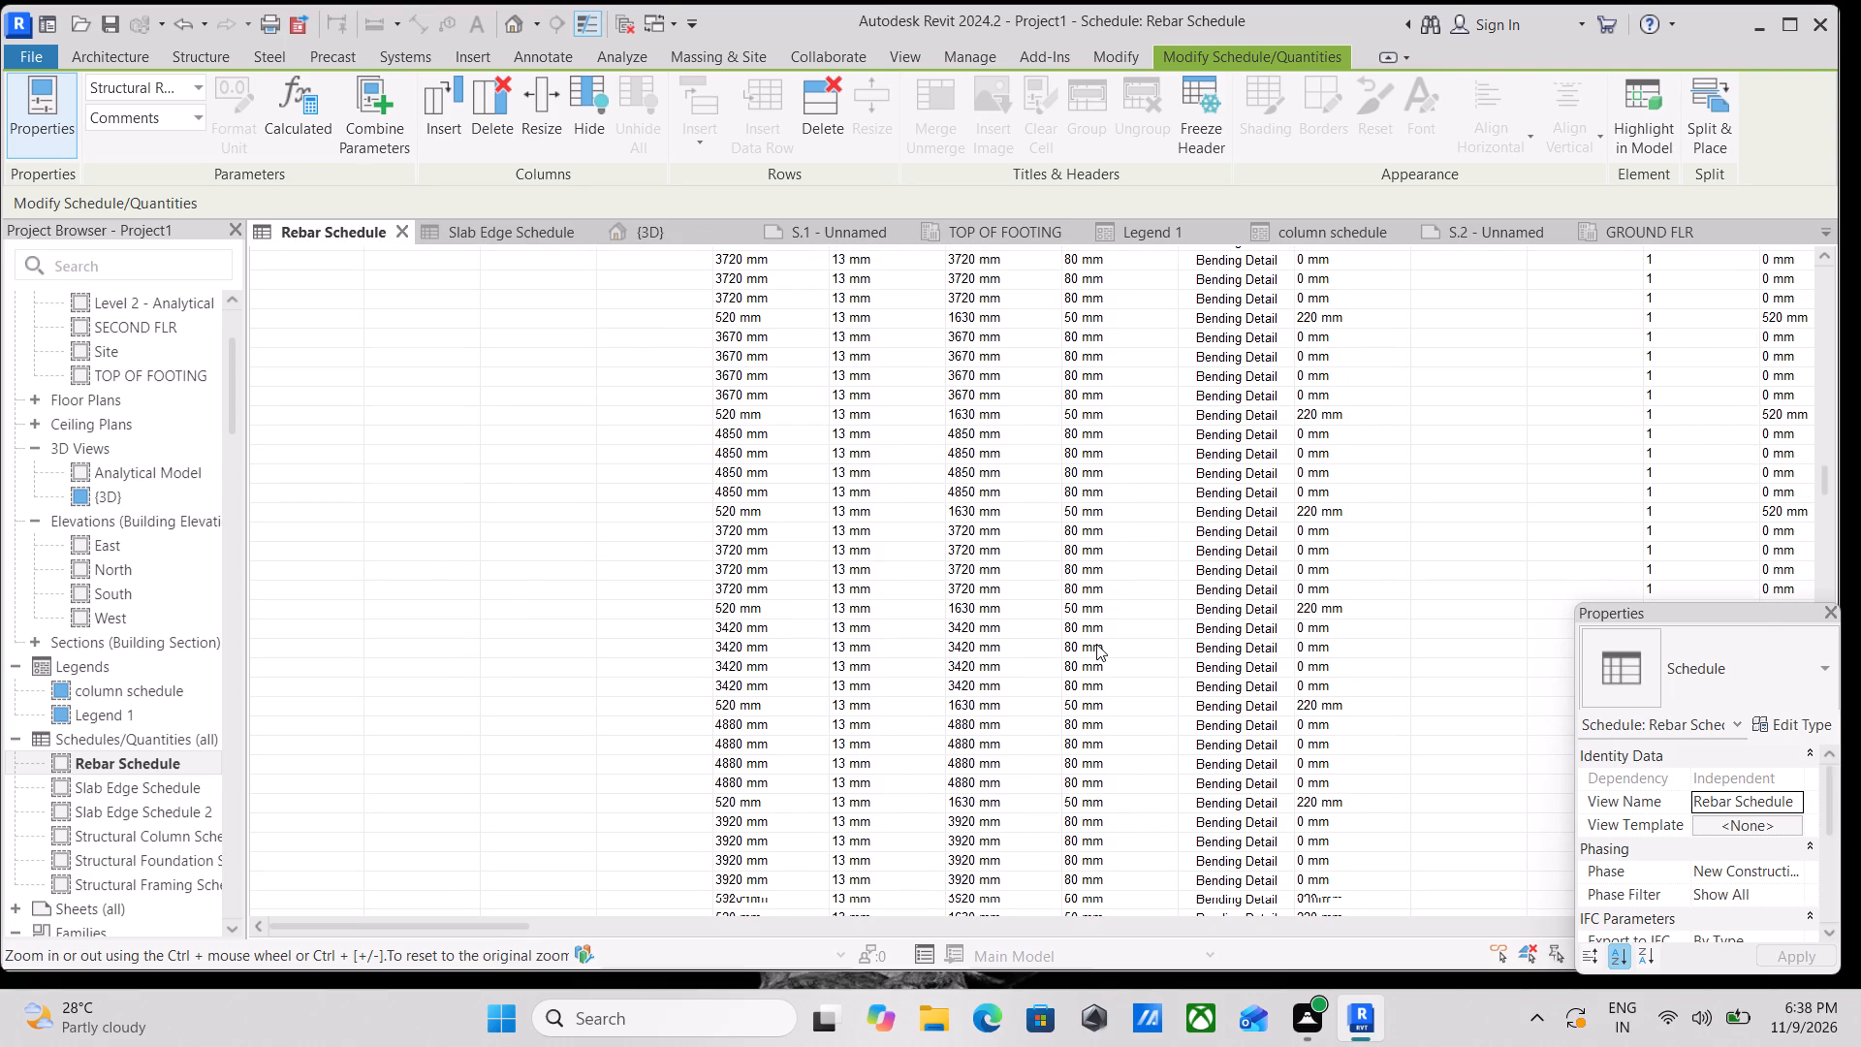
scroll(1182, 646, down, 2)
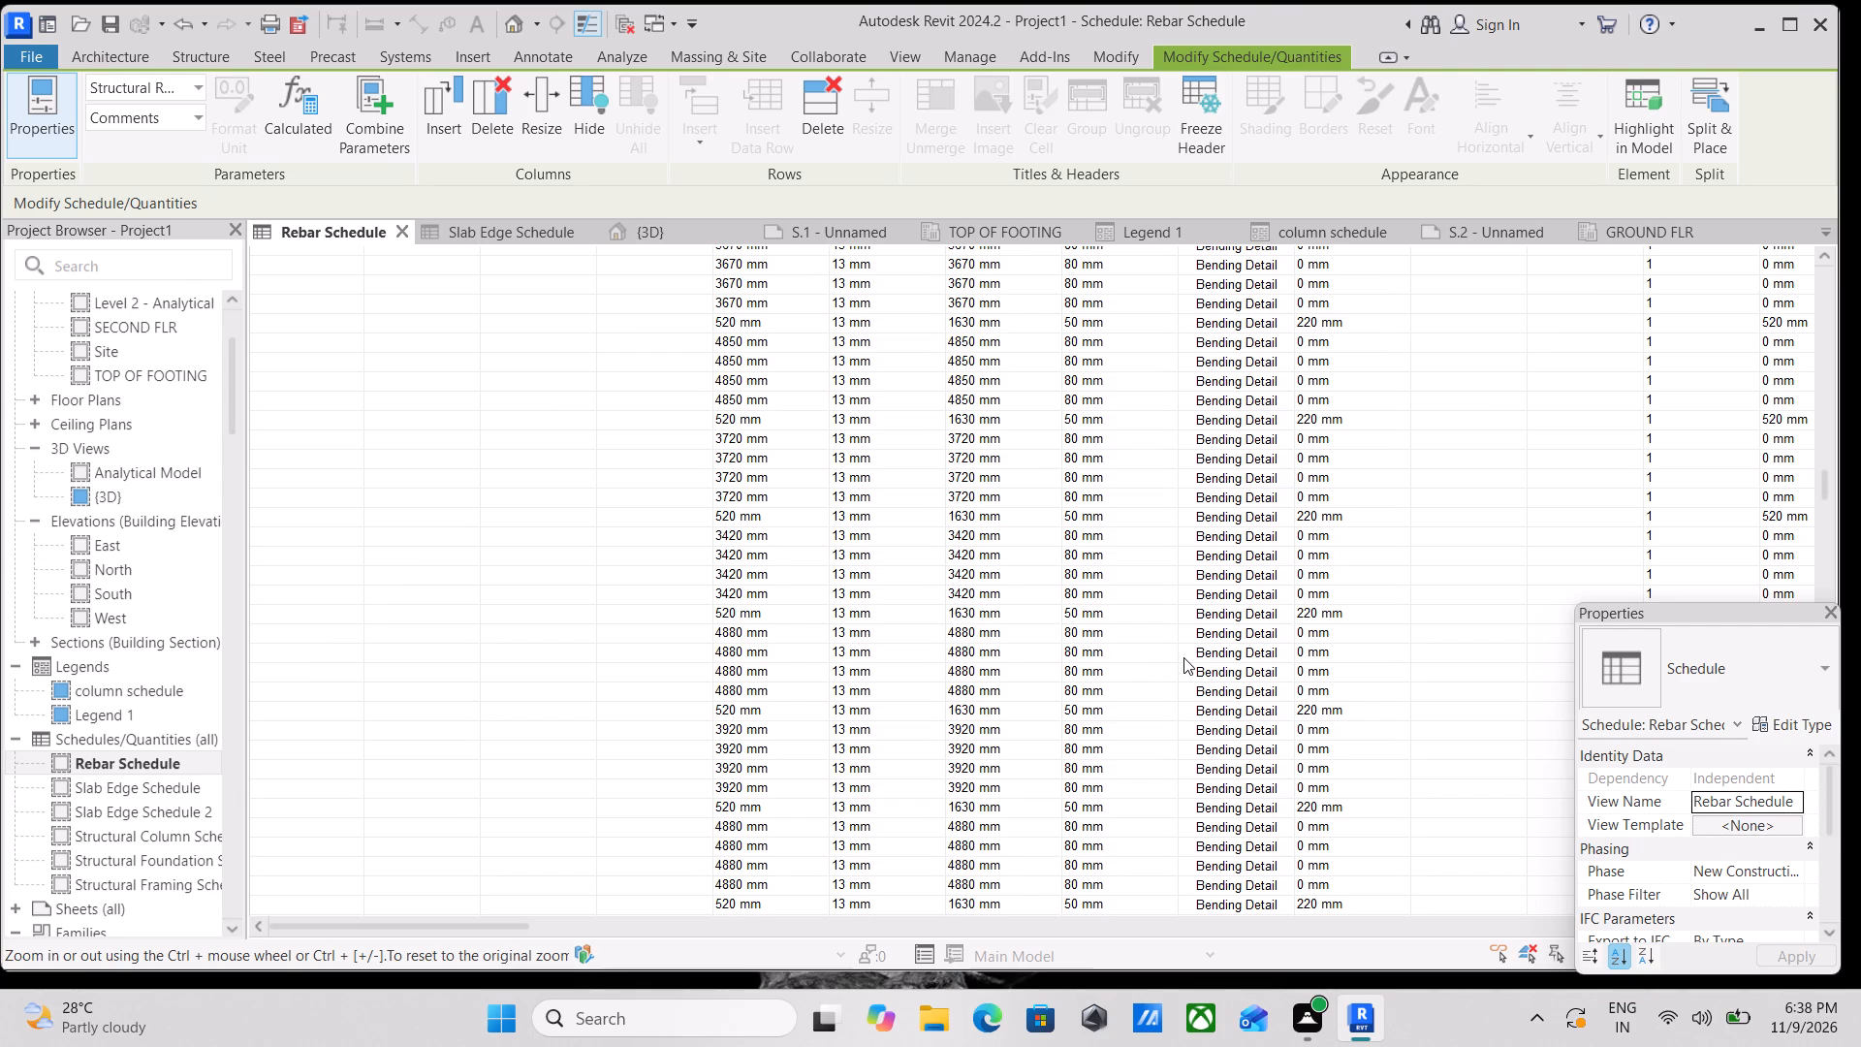
scroll(1183, 657, down, 2)
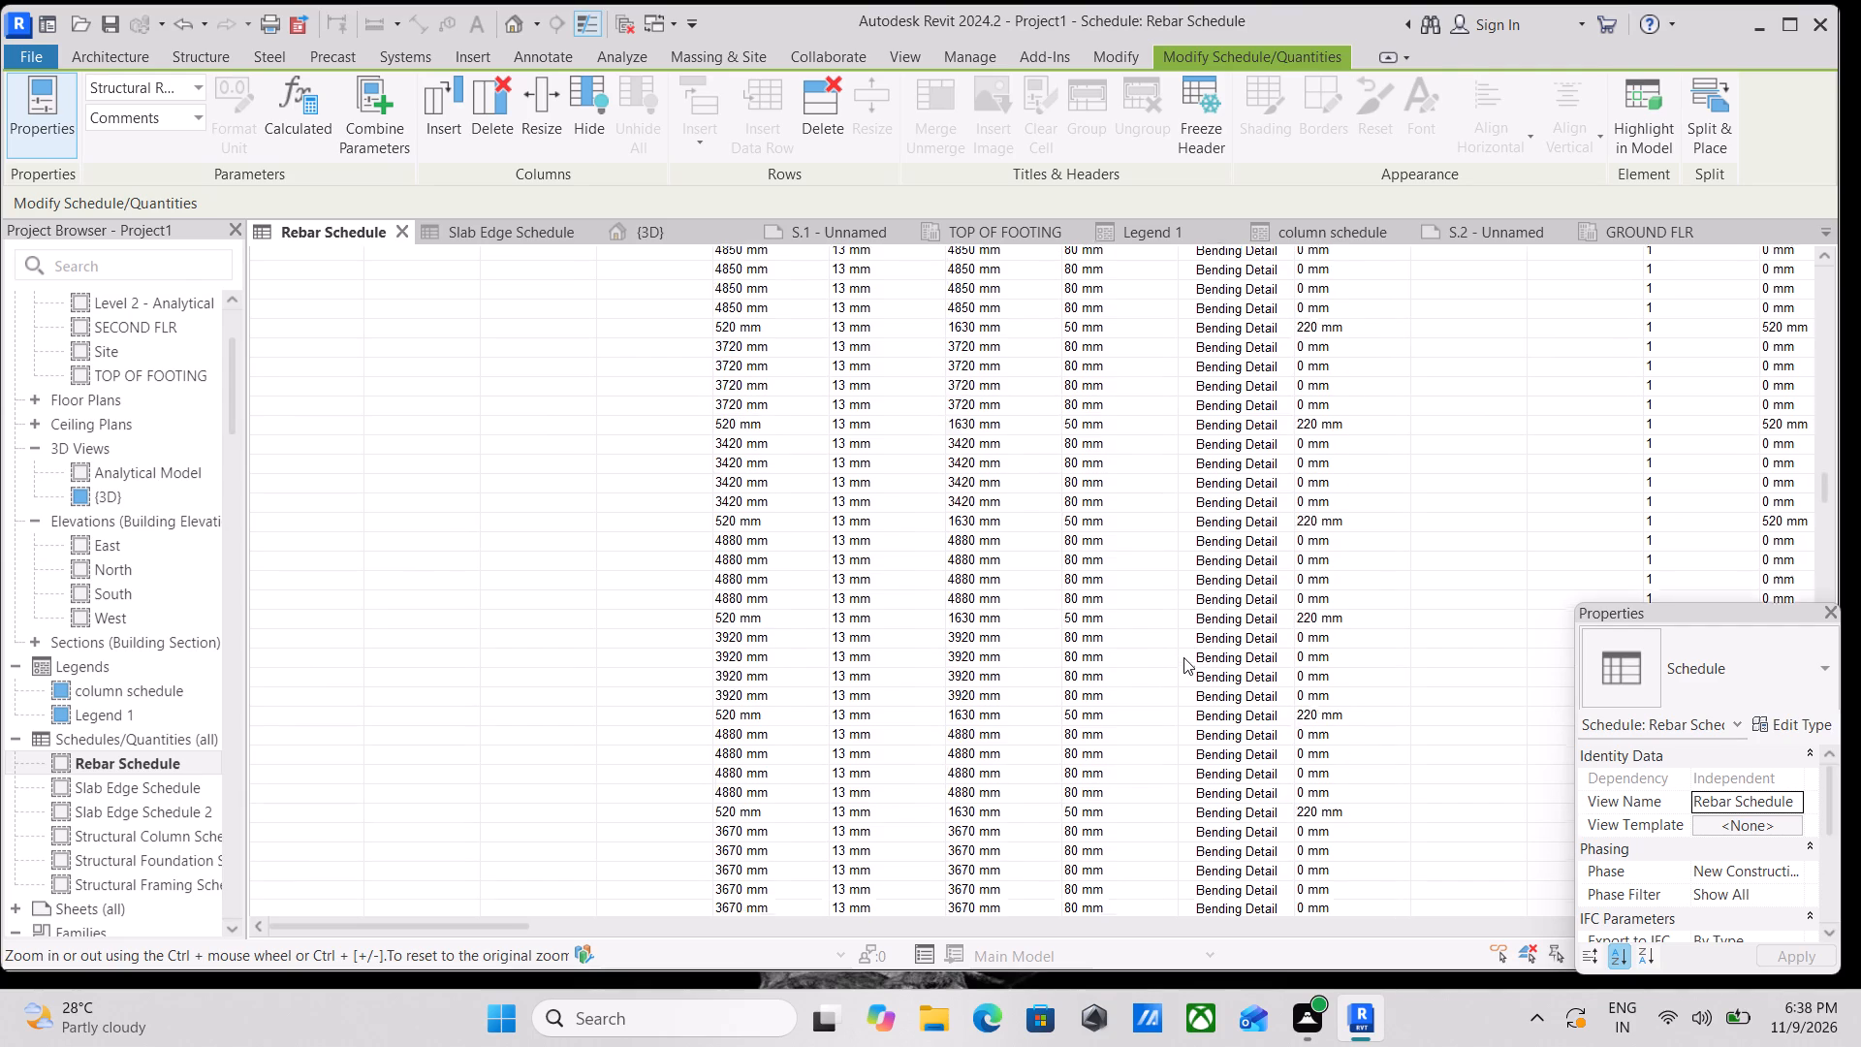
scroll(1183, 657, down, 5)
scroll(1161, 539, down, 4)
scroll(1222, 600, up, 3)
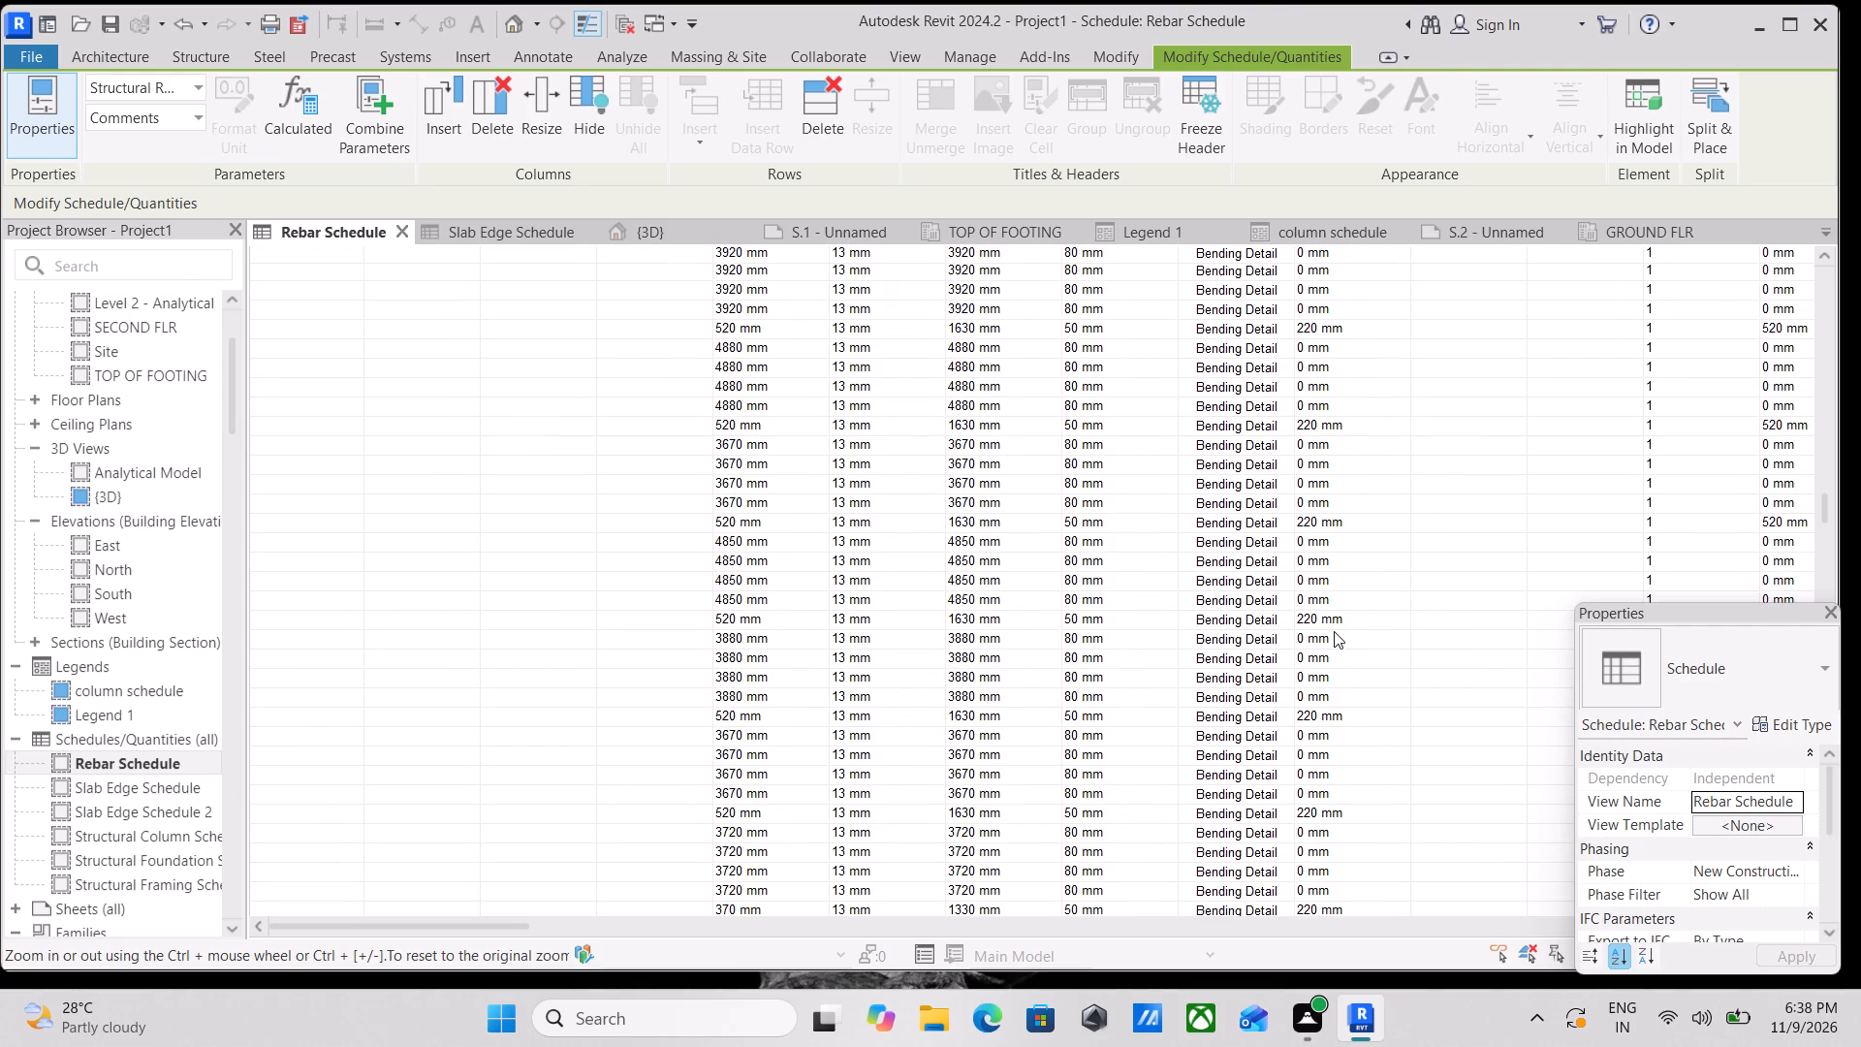
middle_drag(1293, 636, 1198, 685)
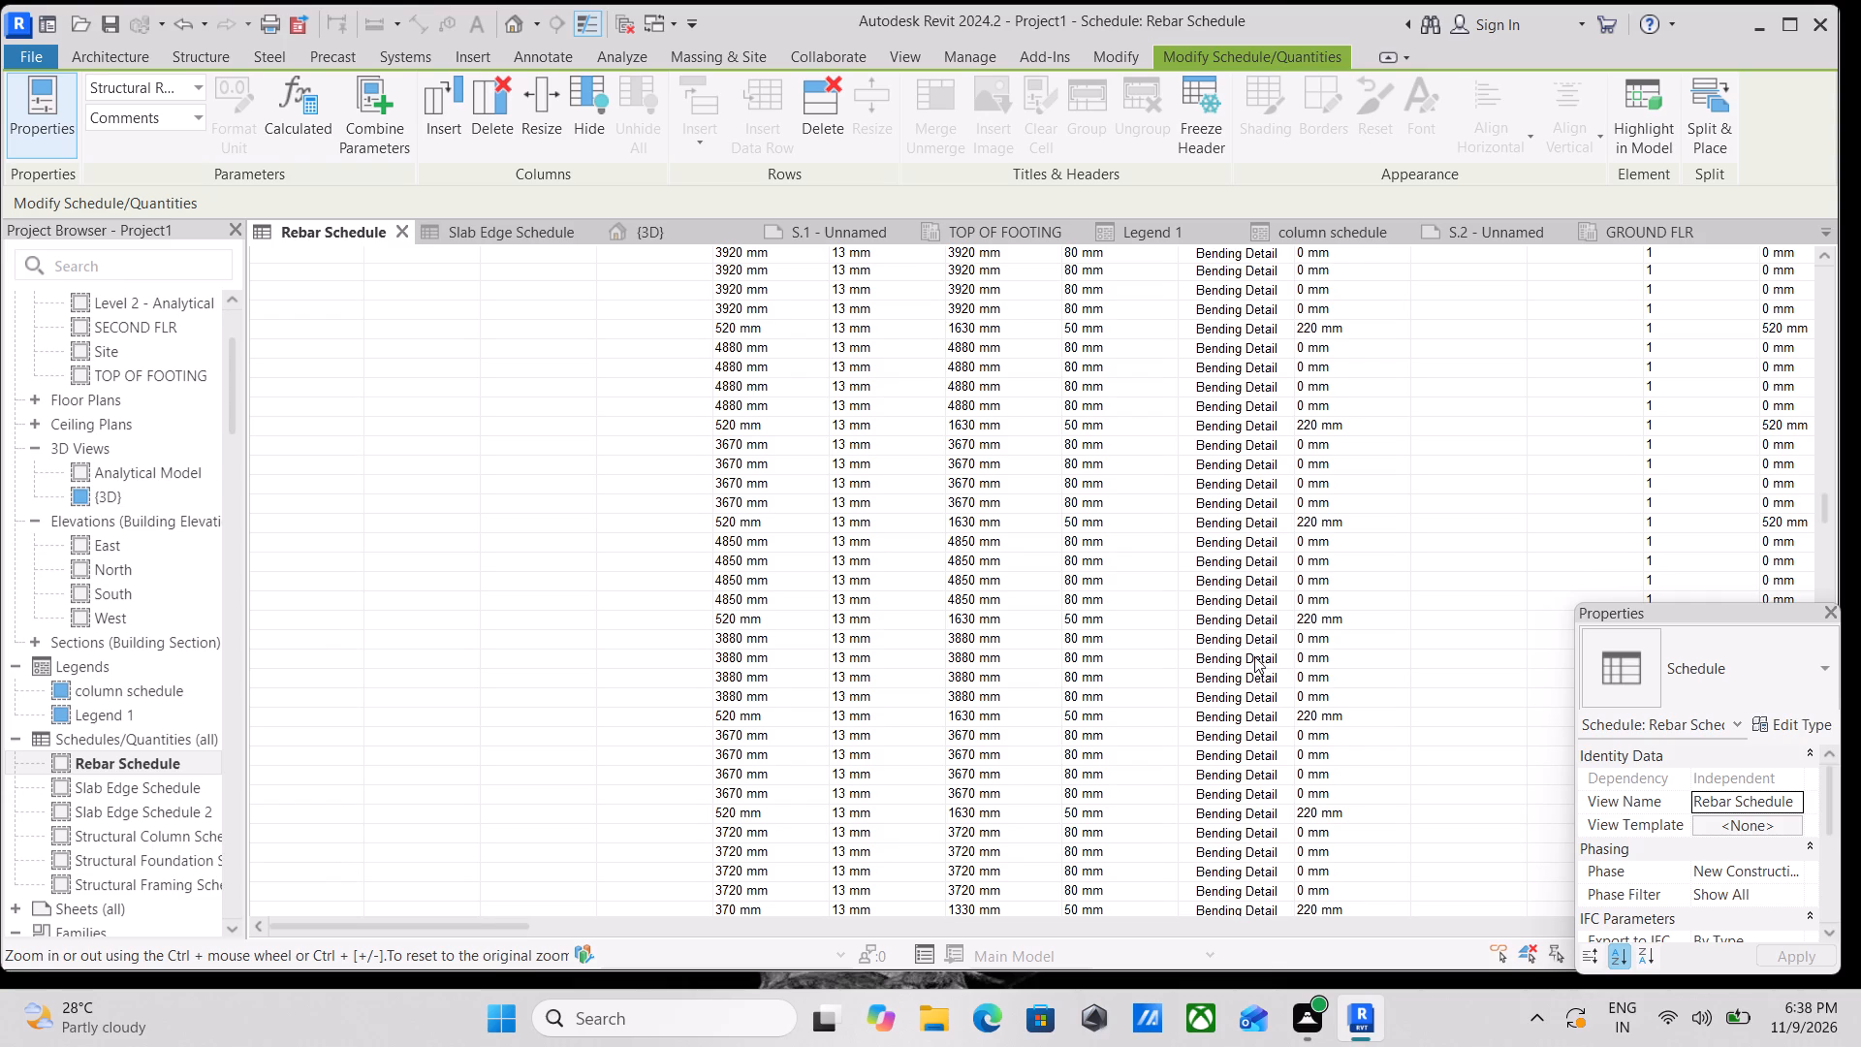
scroll(1254, 656, down, 3)
scroll(1156, 678, down, 13)
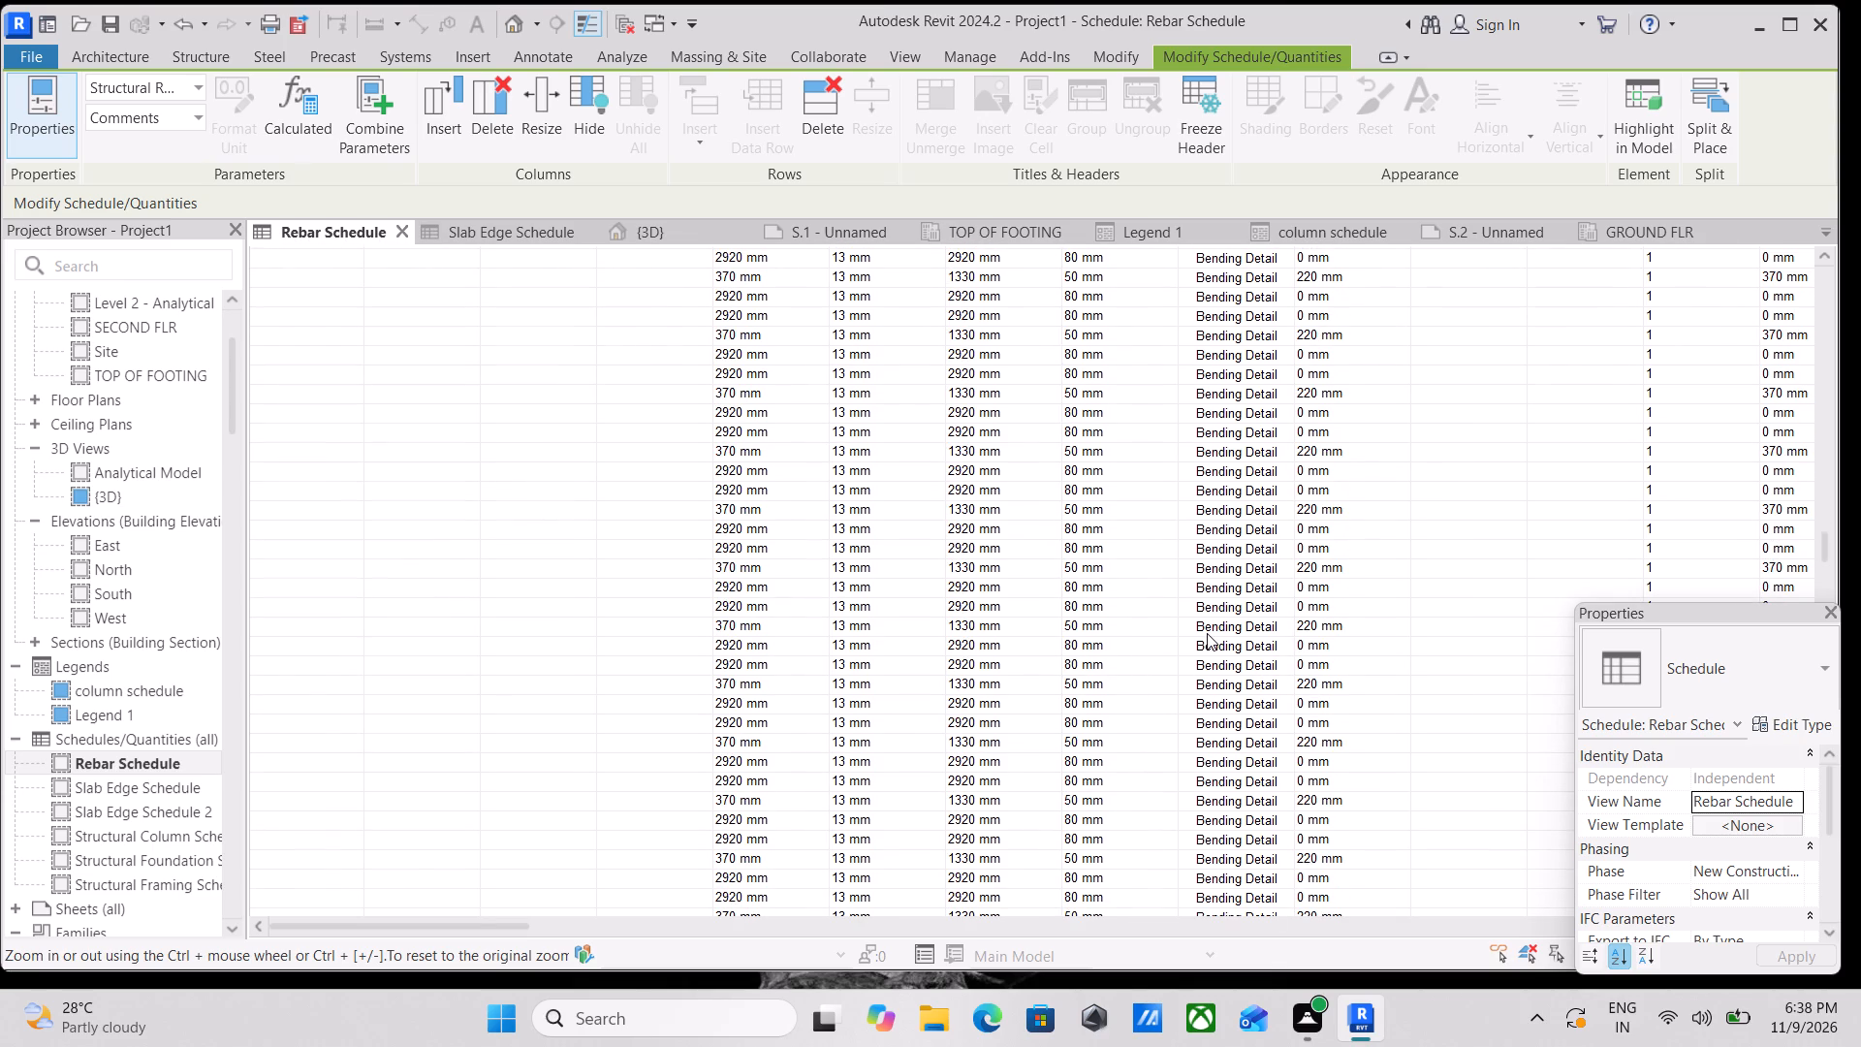
scroll(1207, 633, down, 4)
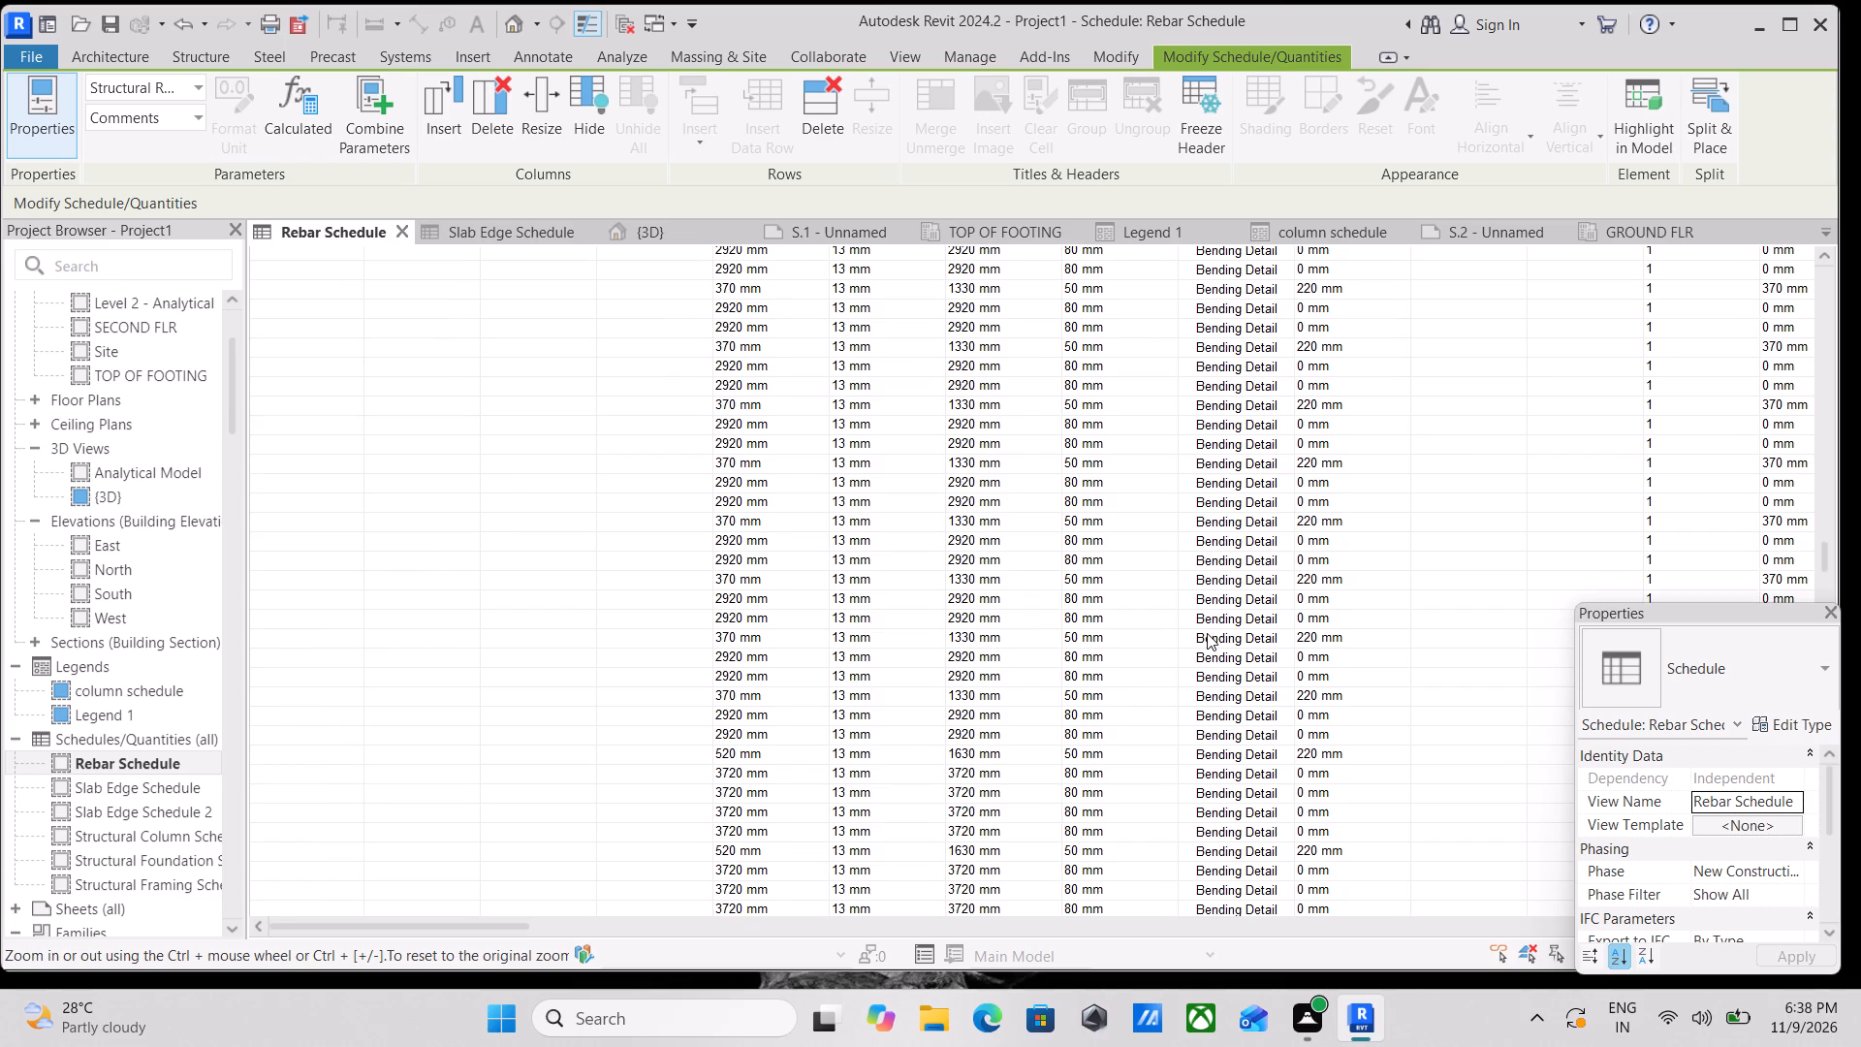
scroll(1207, 633, down, 3)
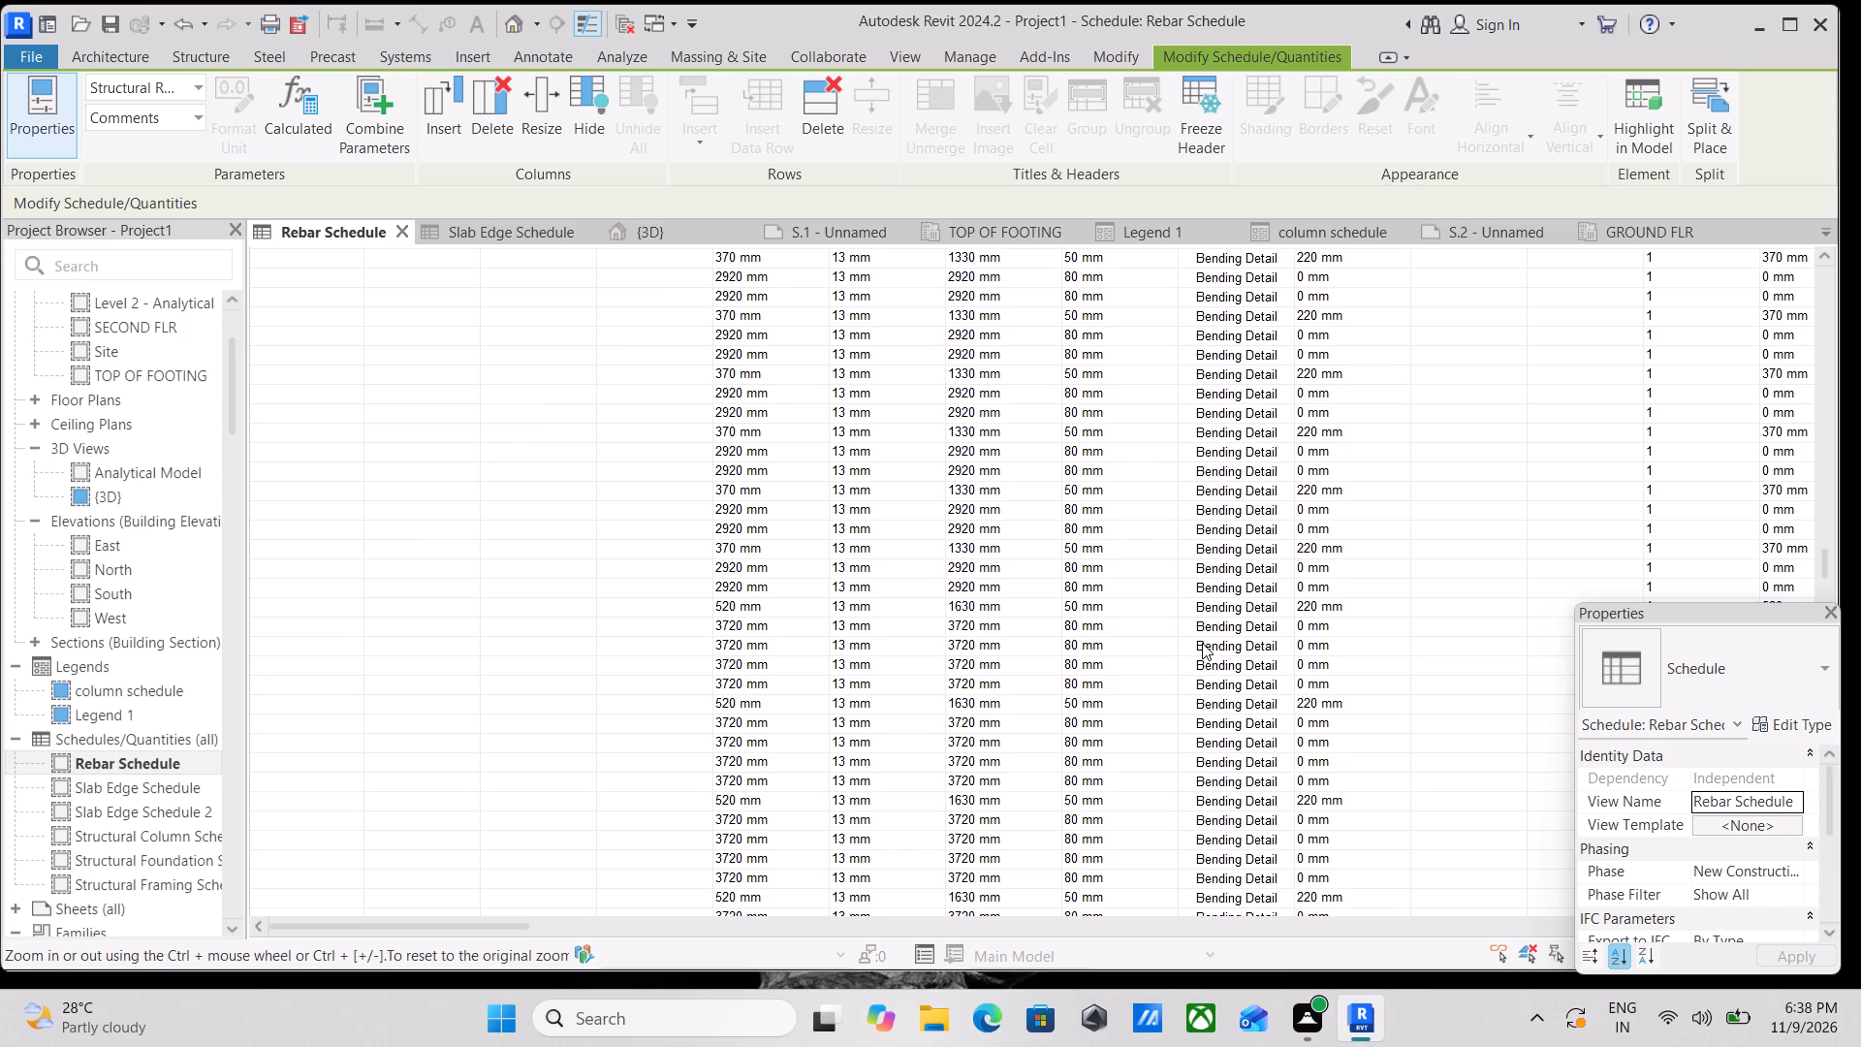
scroll(1202, 643, up, 2)
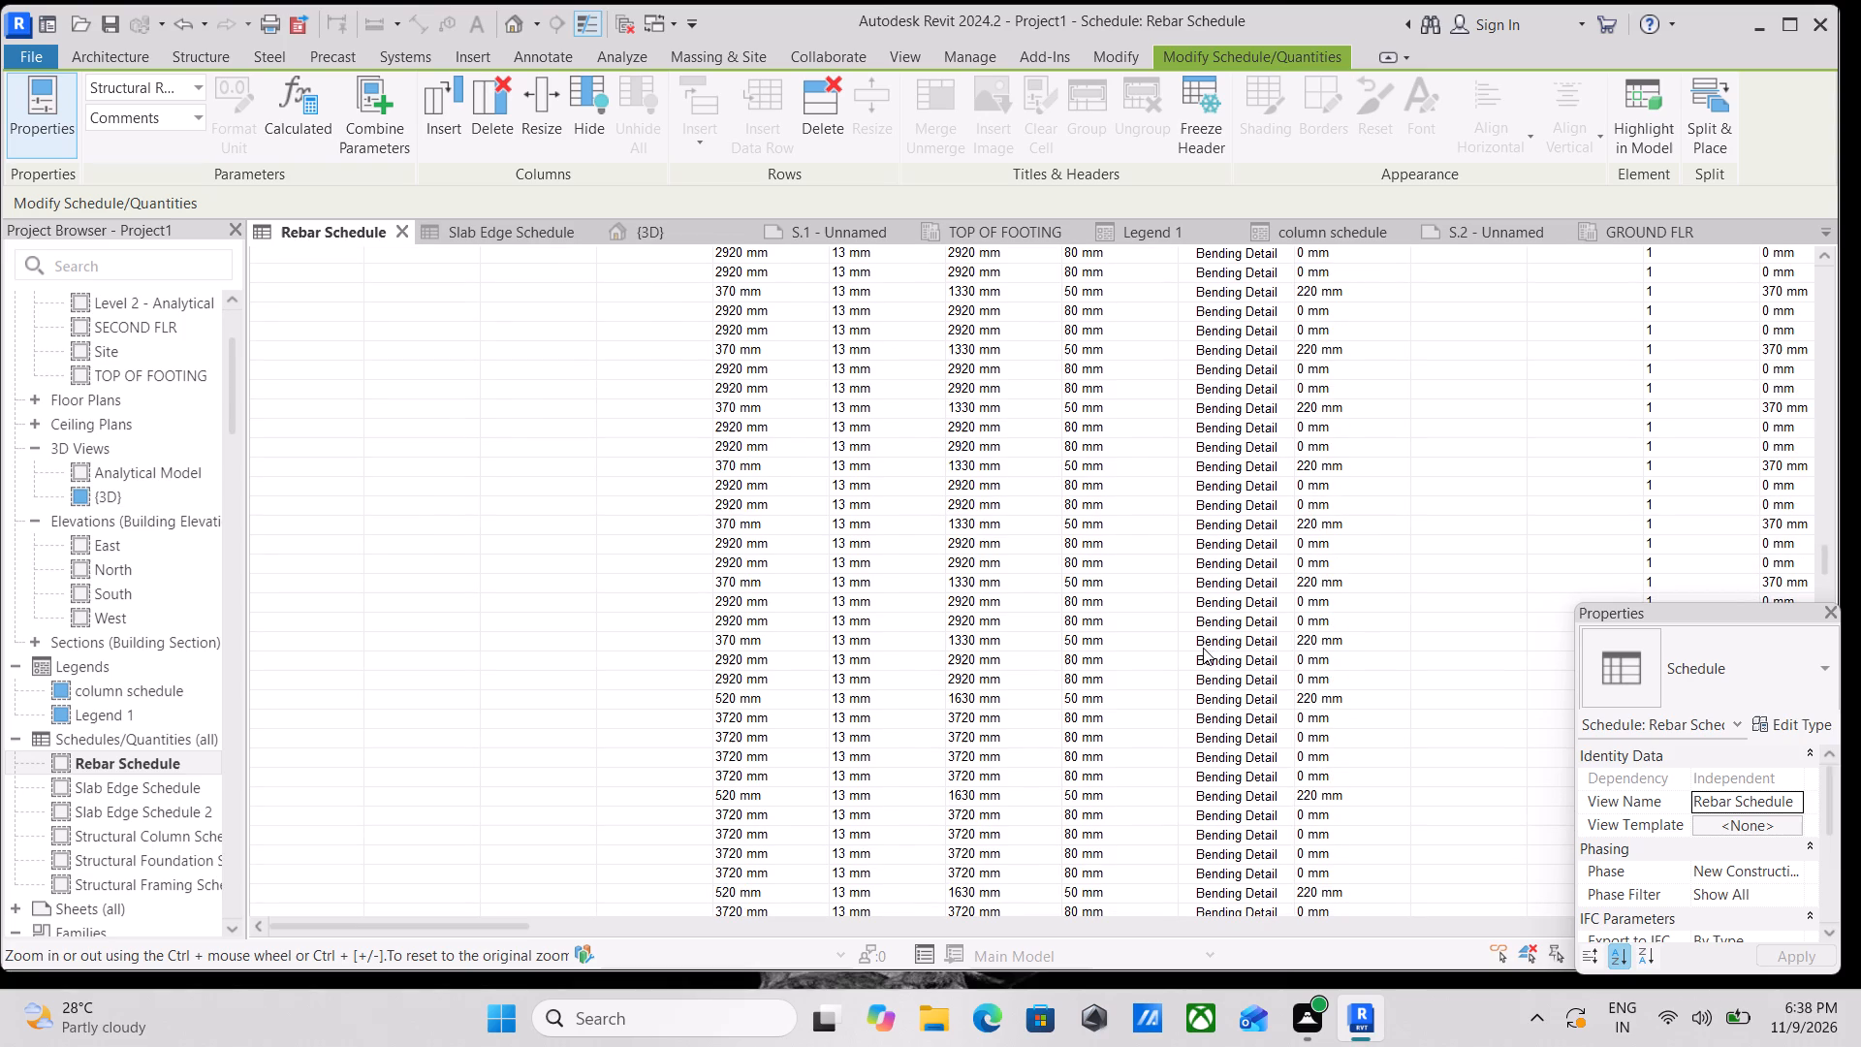
scroll(1206, 680, down, 5)
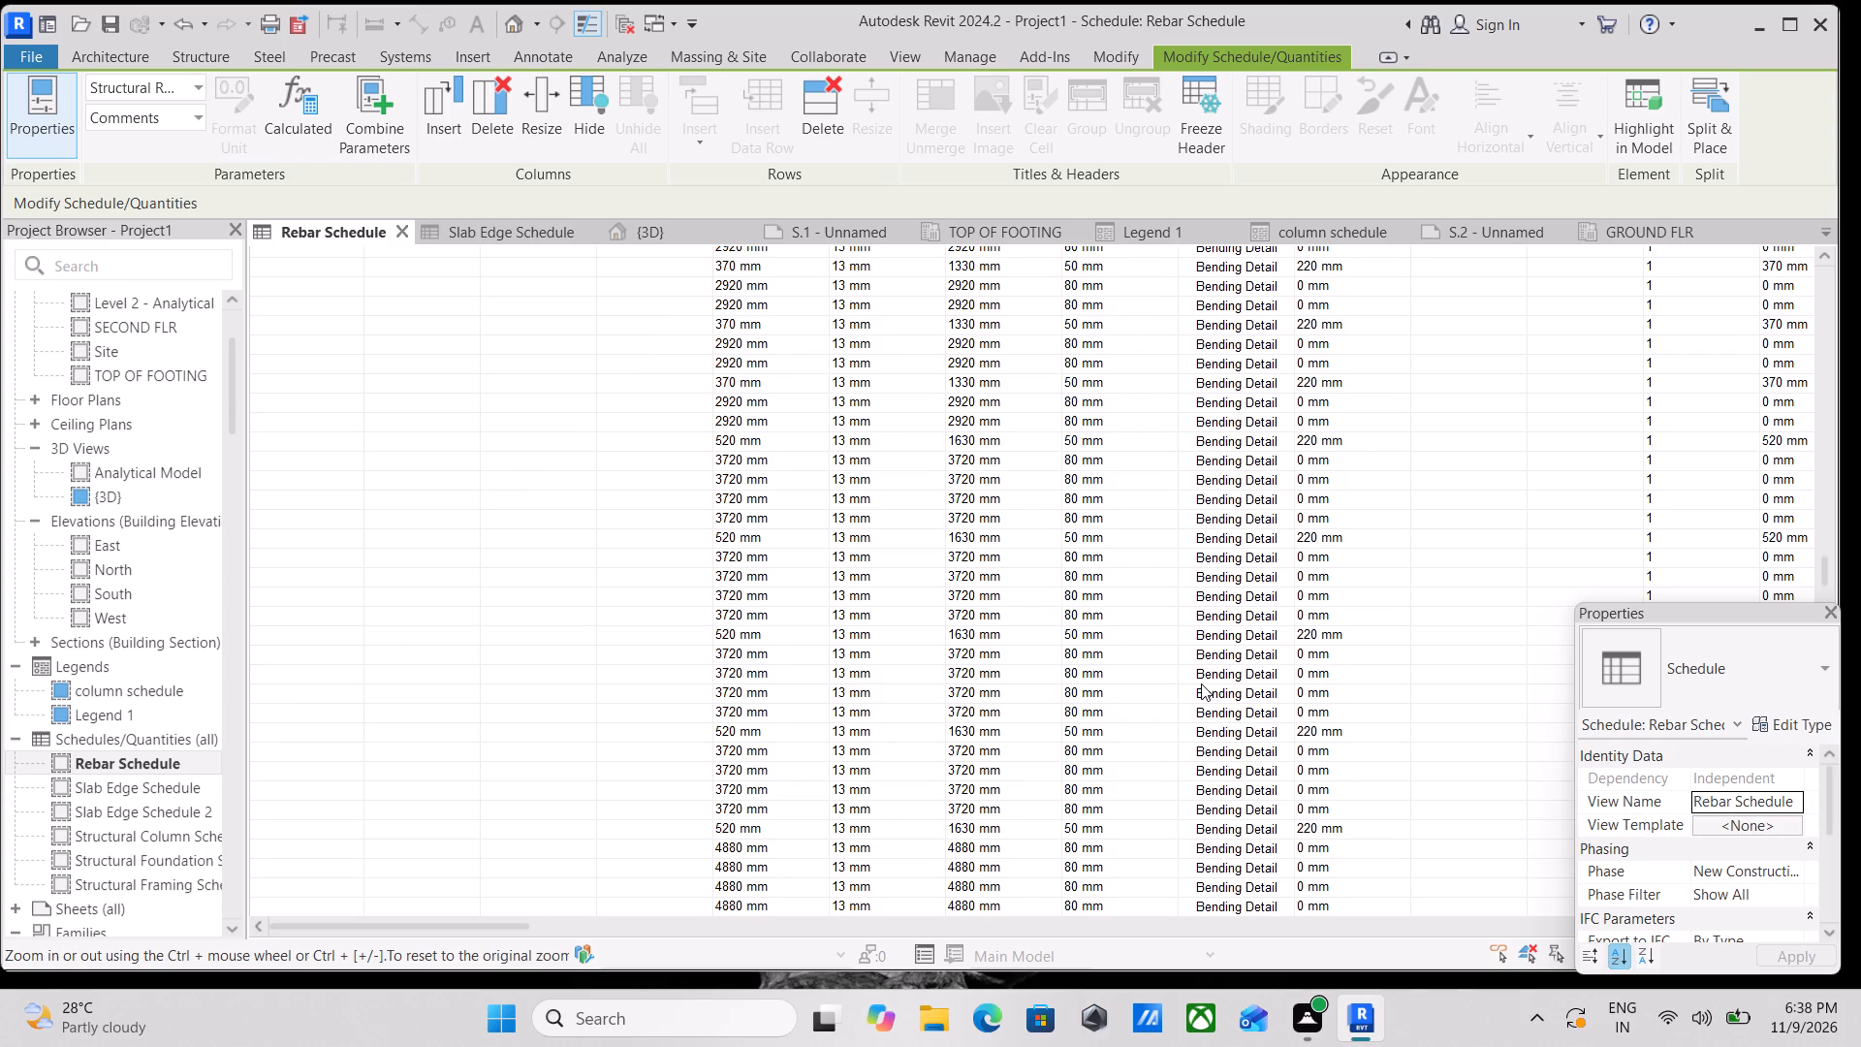
scroll(1201, 683, up, 1)
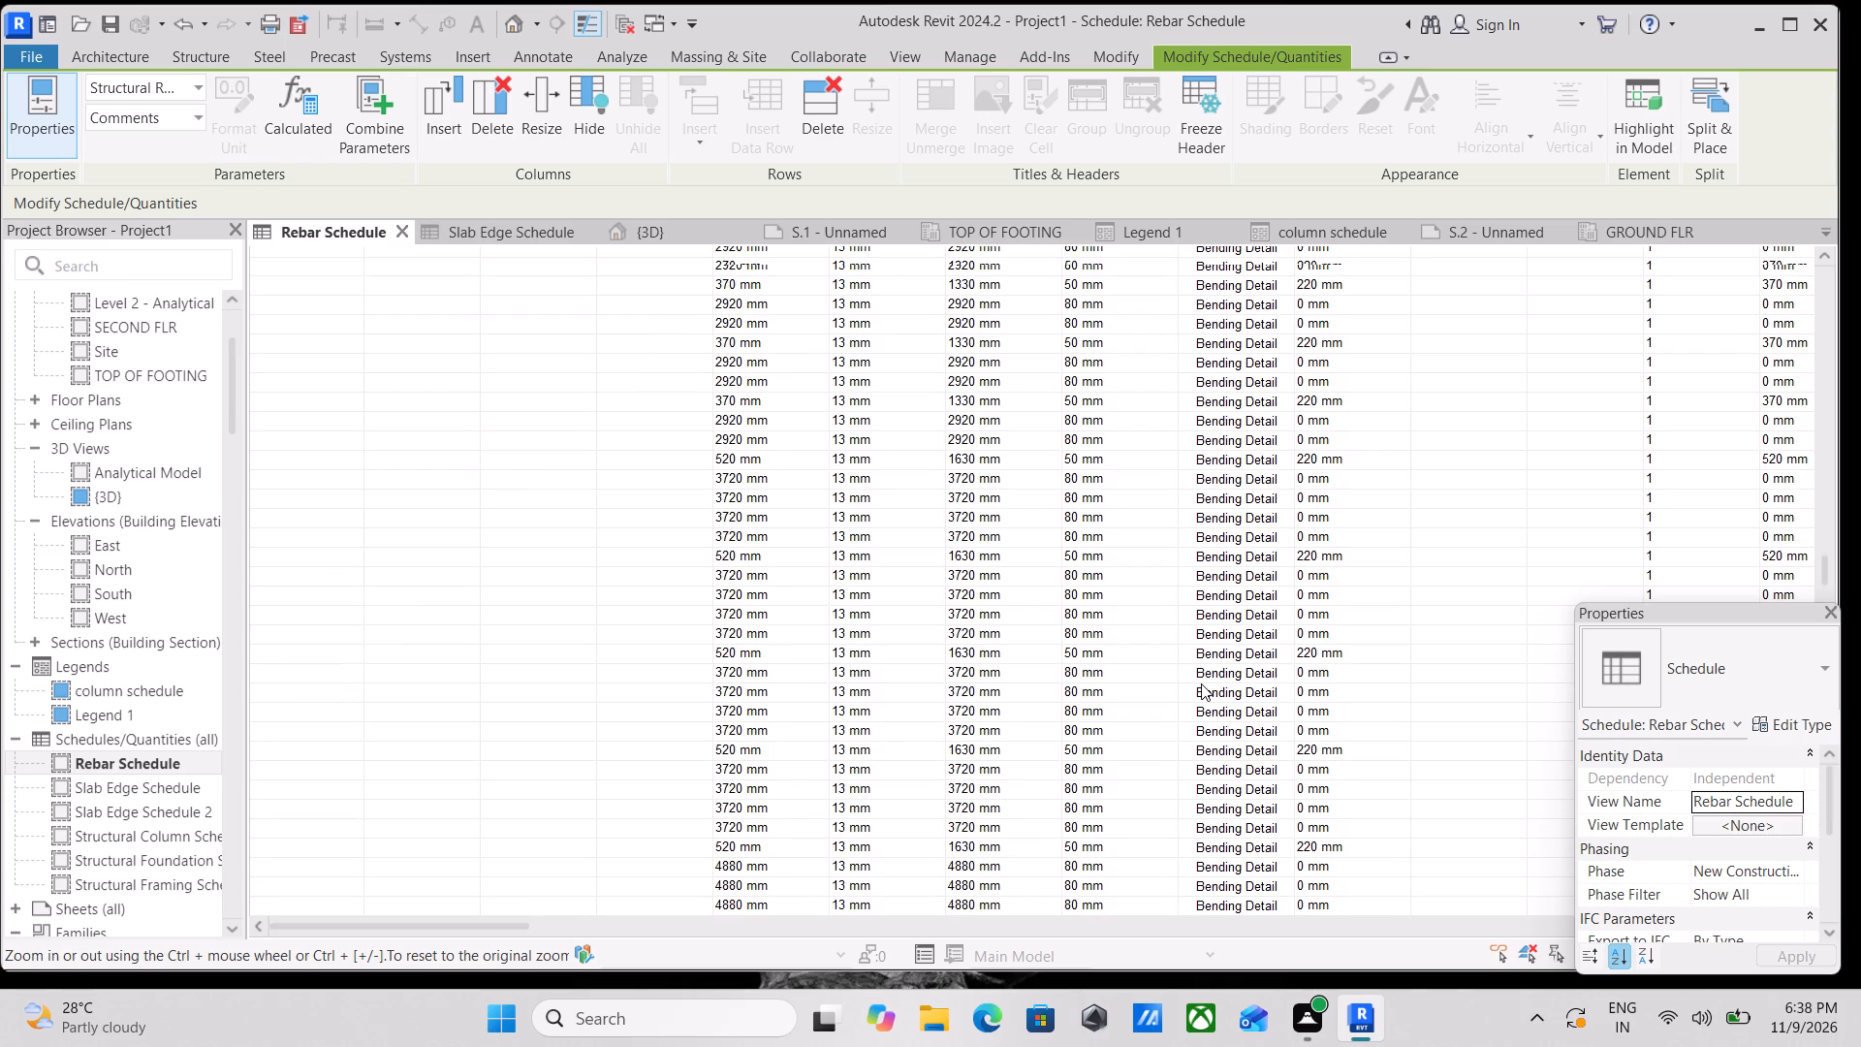
scroll(1201, 683, down, 4)
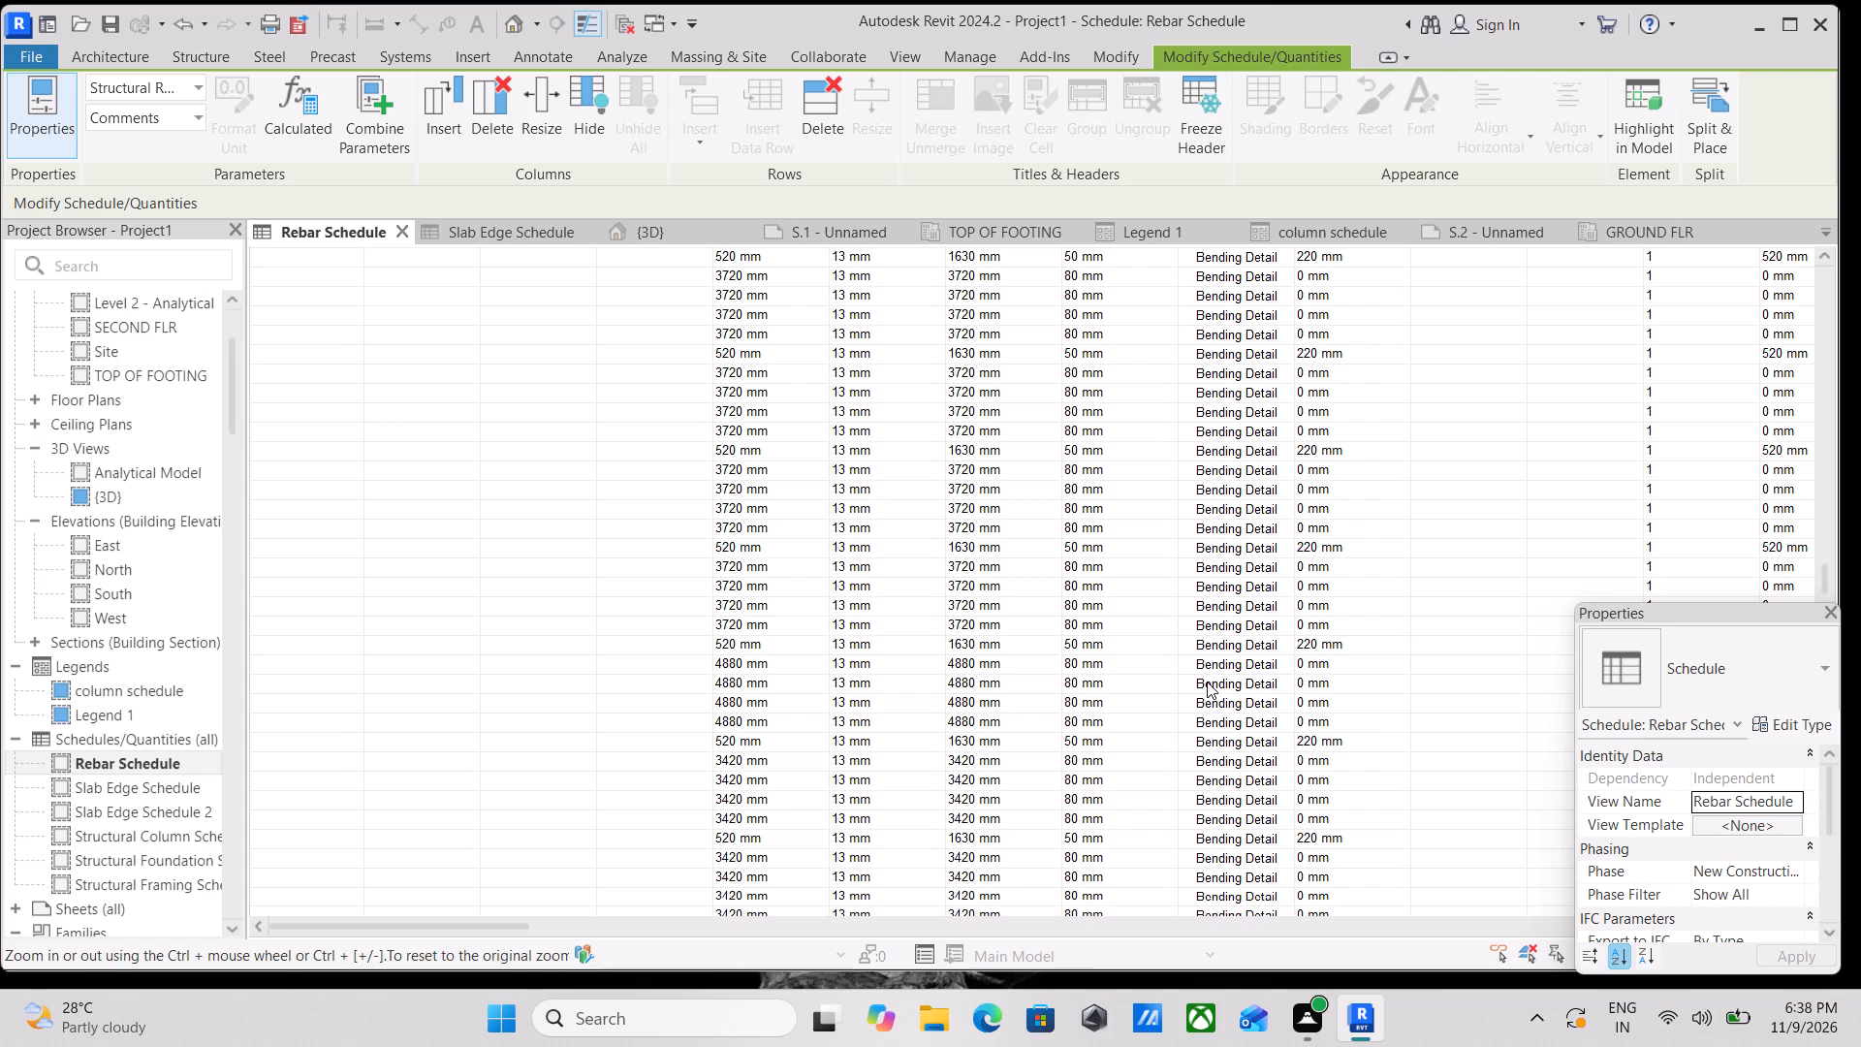
scroll(1241, 687, down, 1)
scroll(1110, 595, down, 7)
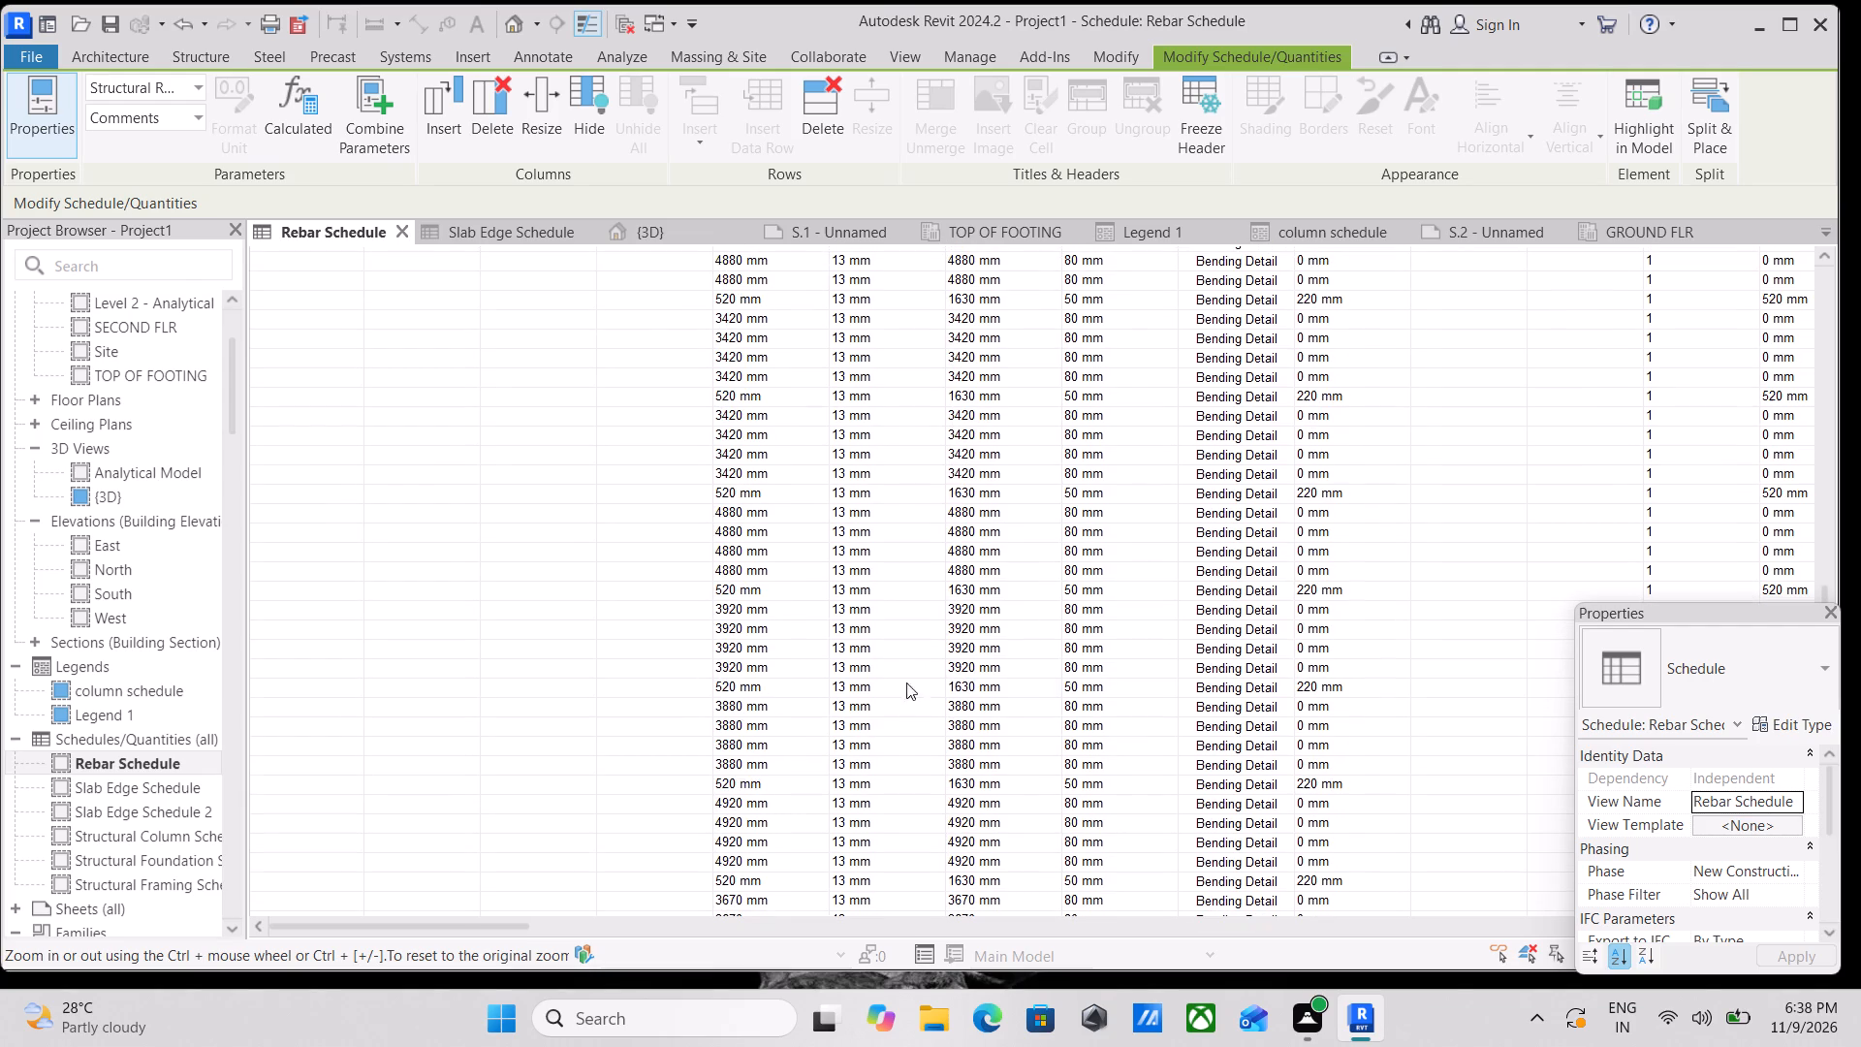
middle_drag(931, 682, 1246, 607)
scroll(1134, 606, down, 4)
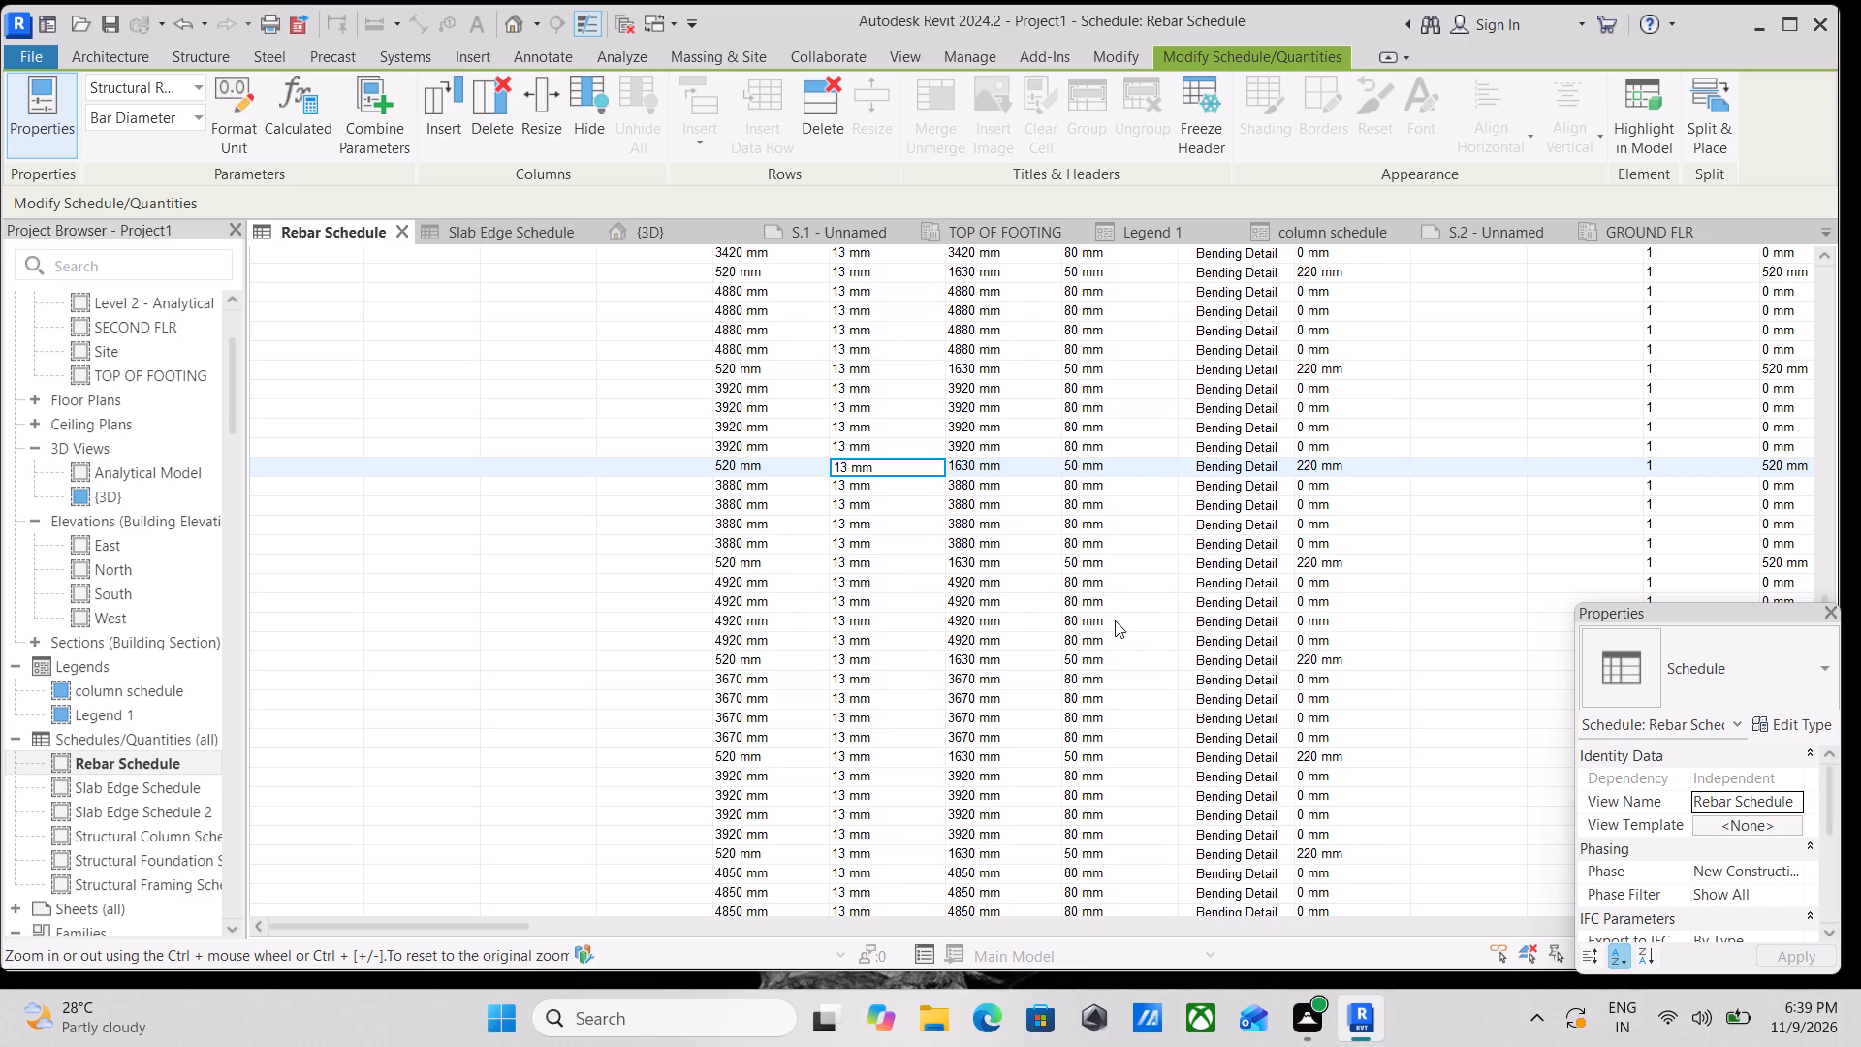
scroll(1115, 620, down, 3)
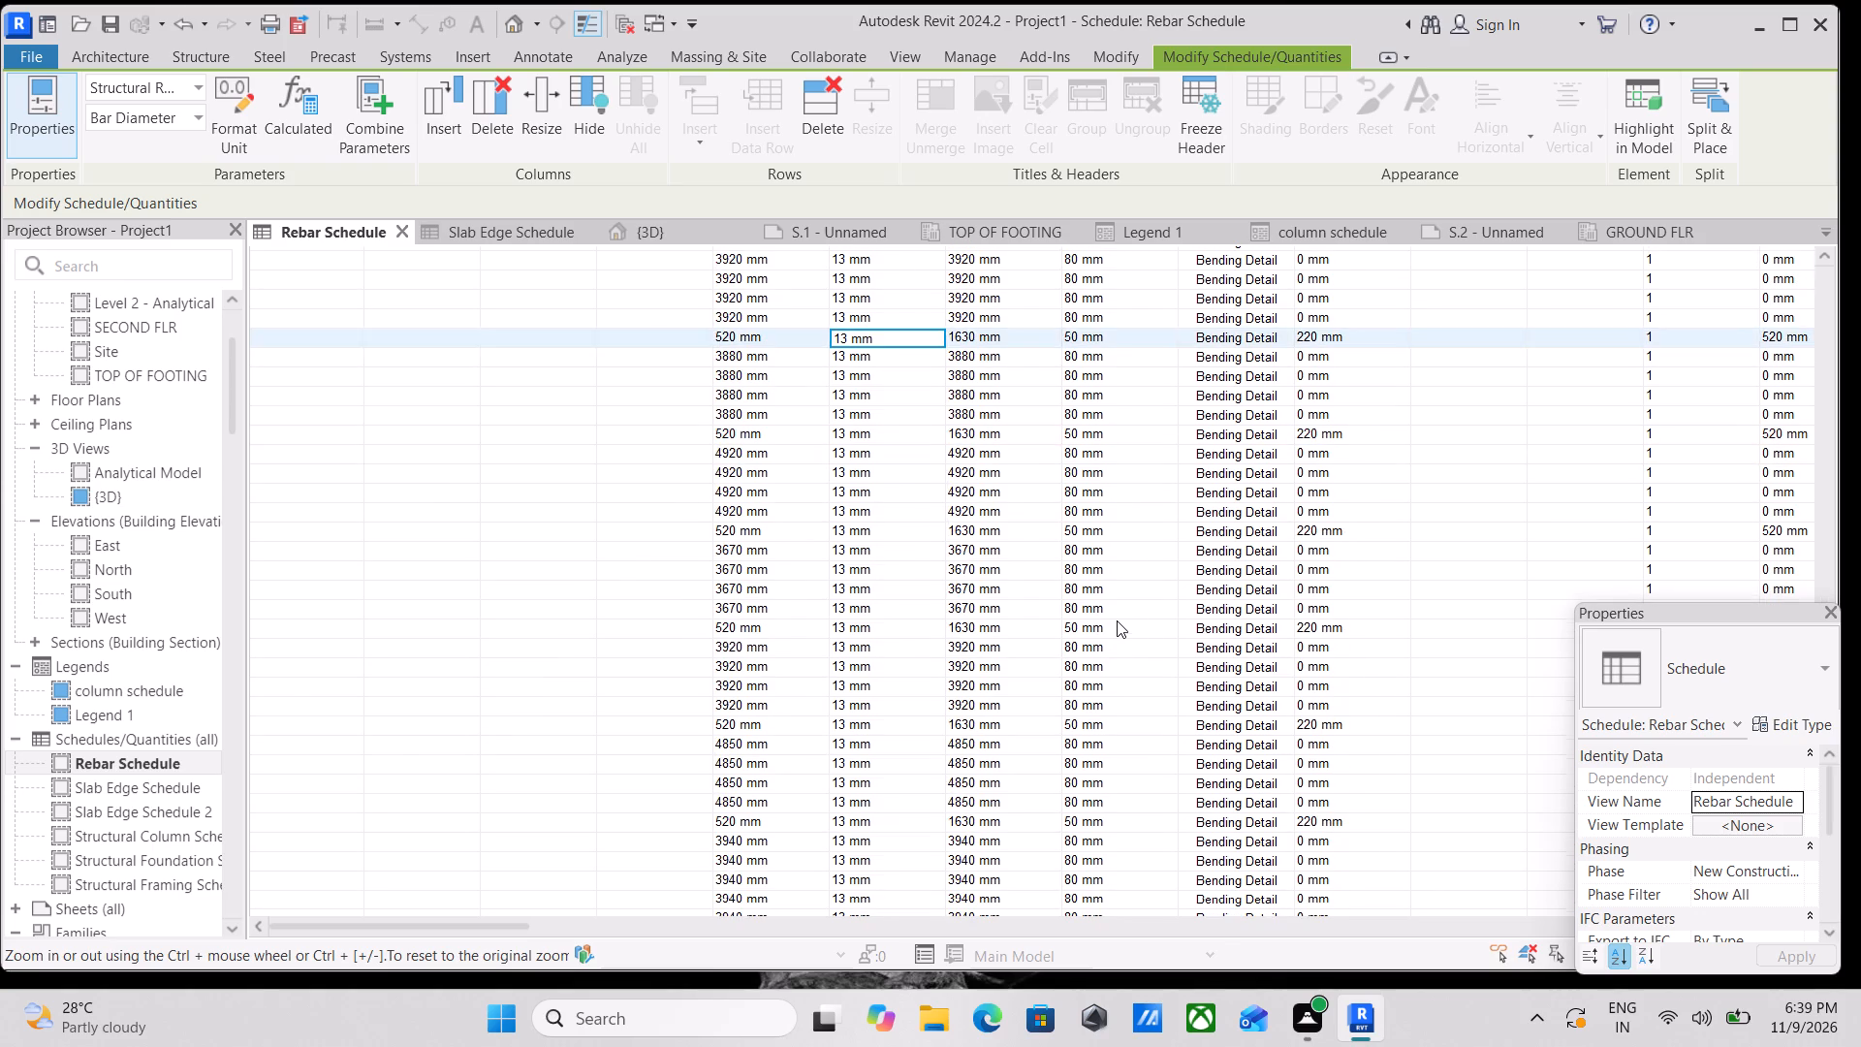
scroll(1119, 620, down, 19)
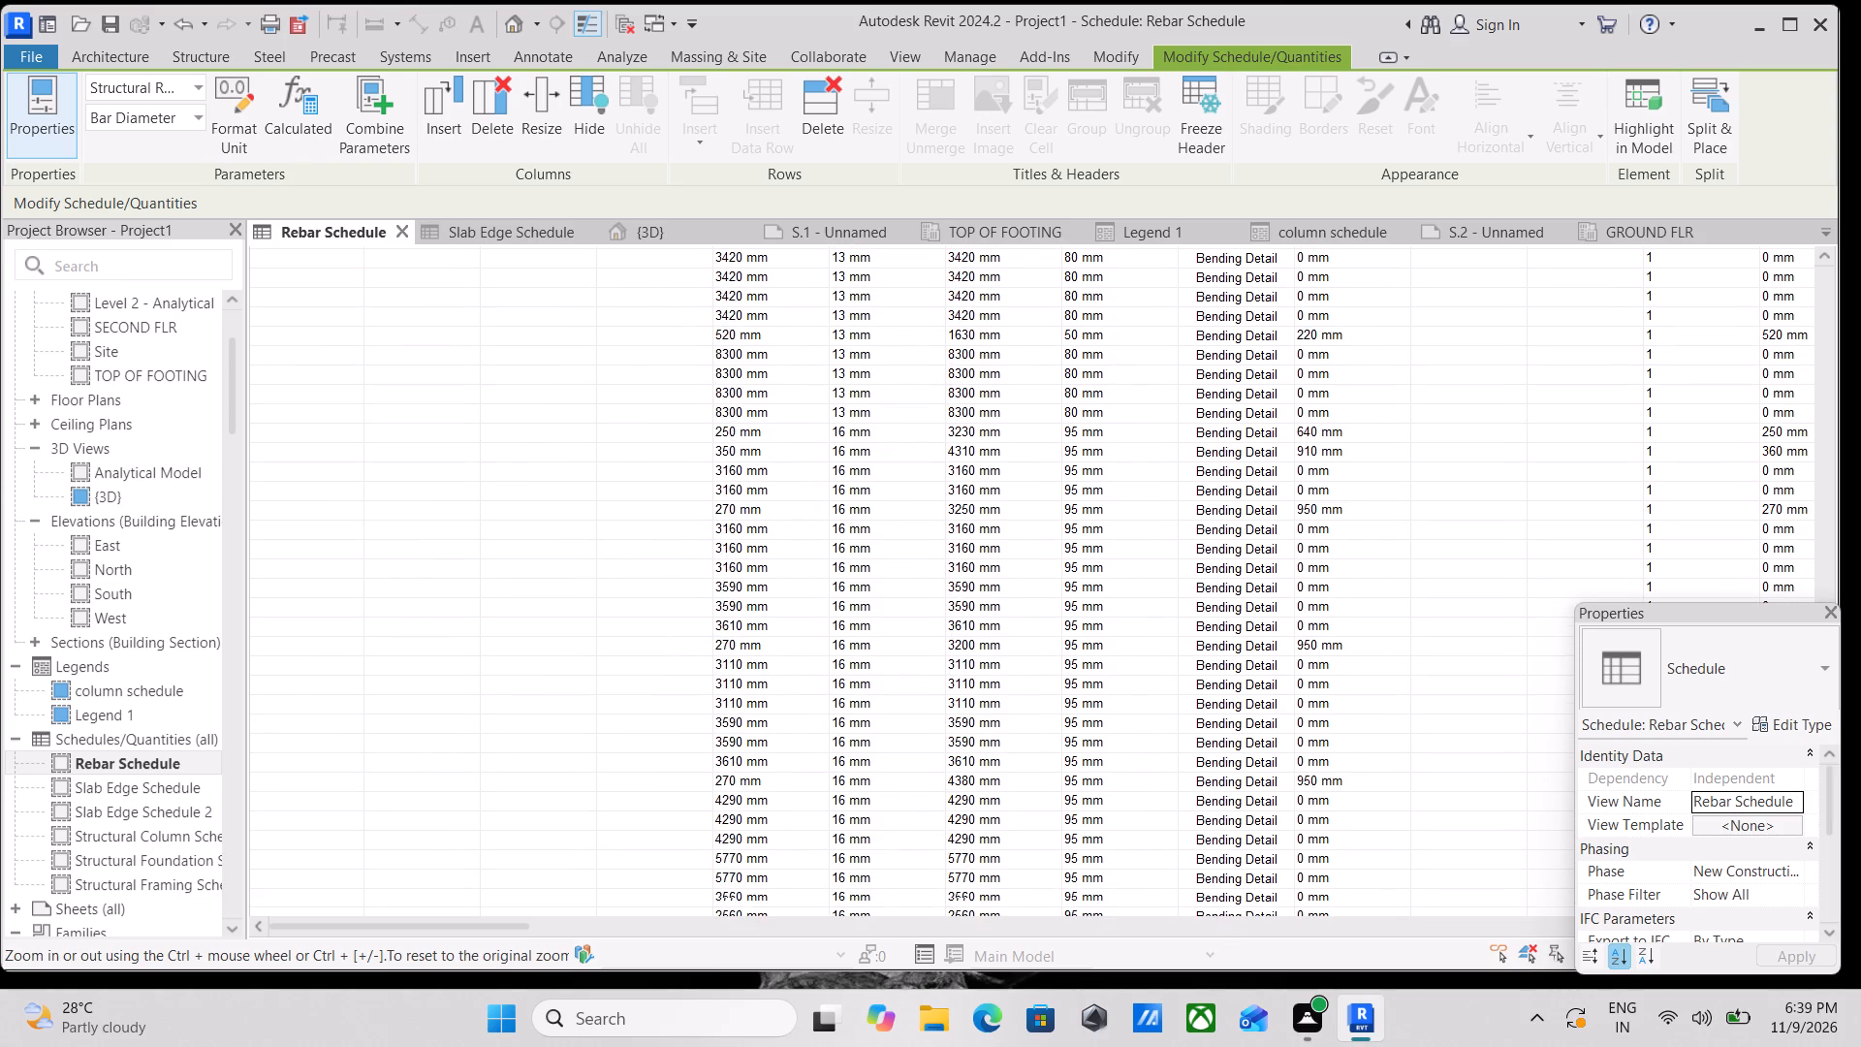
Examine the 16 mm bar rows and the last 13 mm bar rows at the end of the Rebar Schedule.
scroll(1183, 606, down, 6)
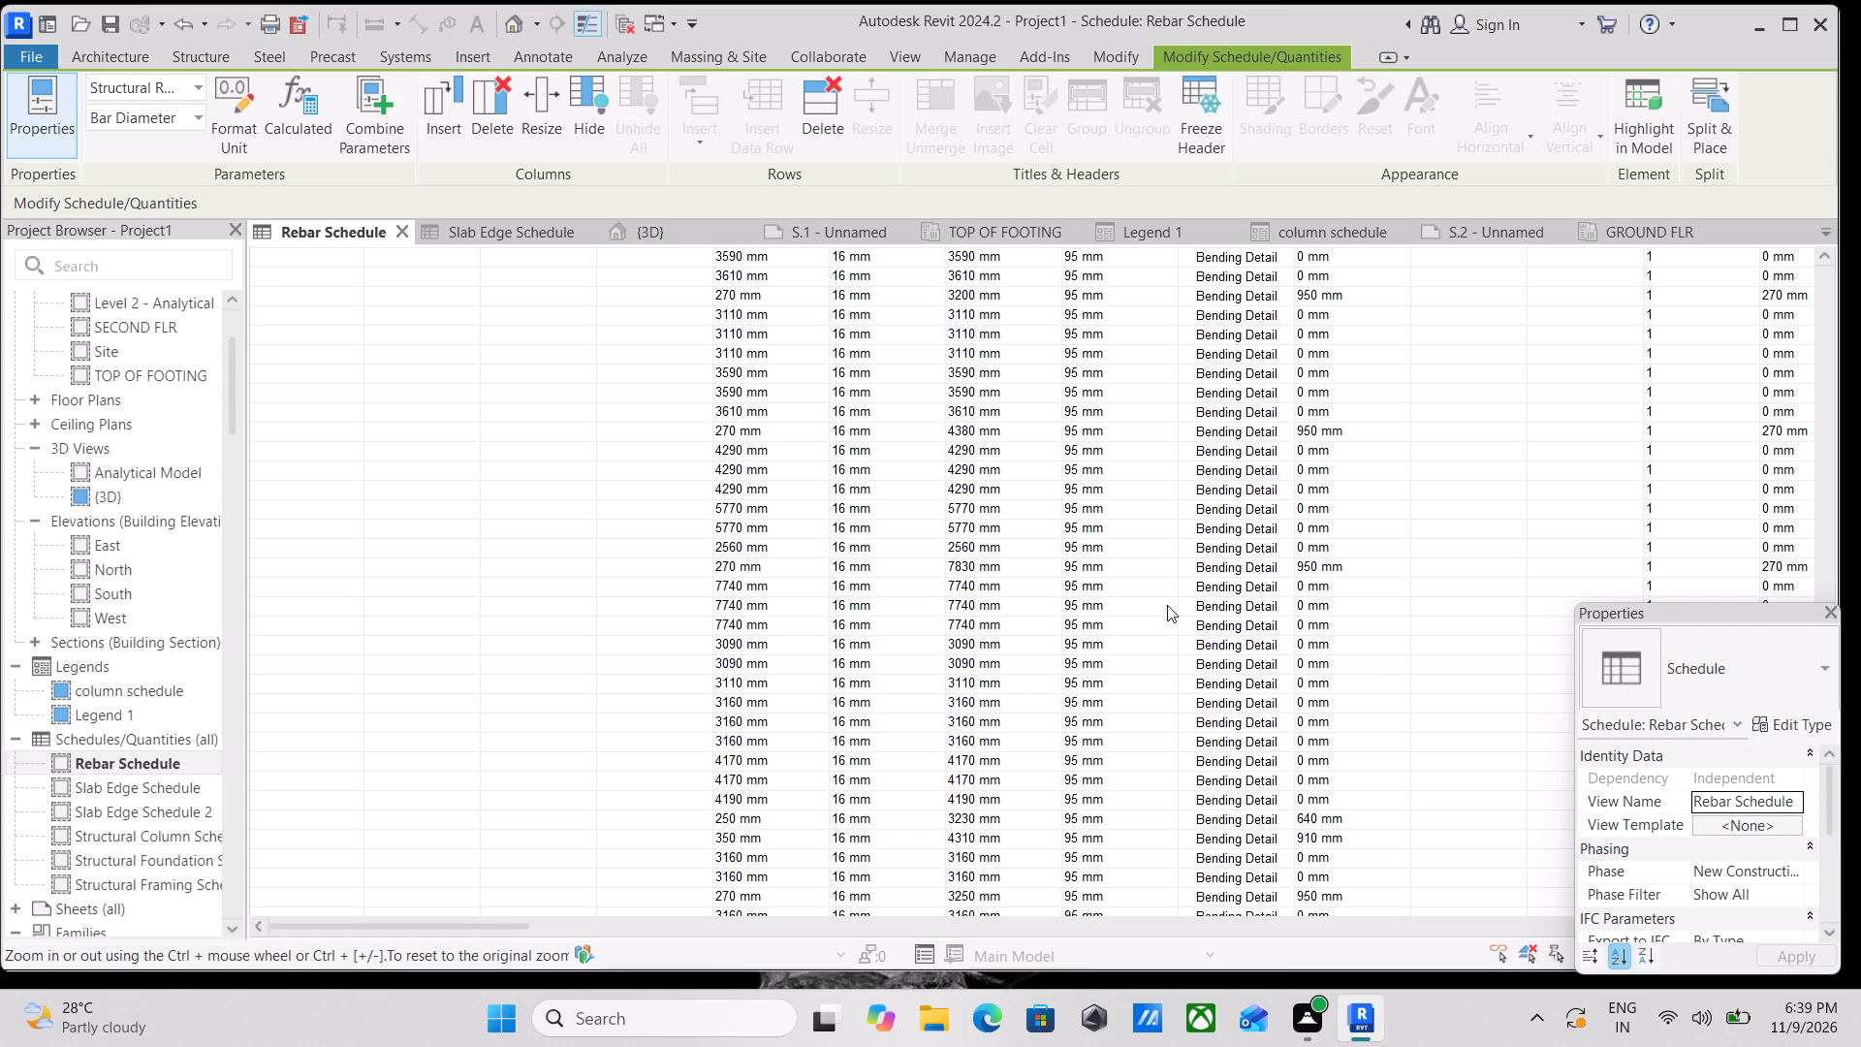
scroll(1167, 605, down, 10)
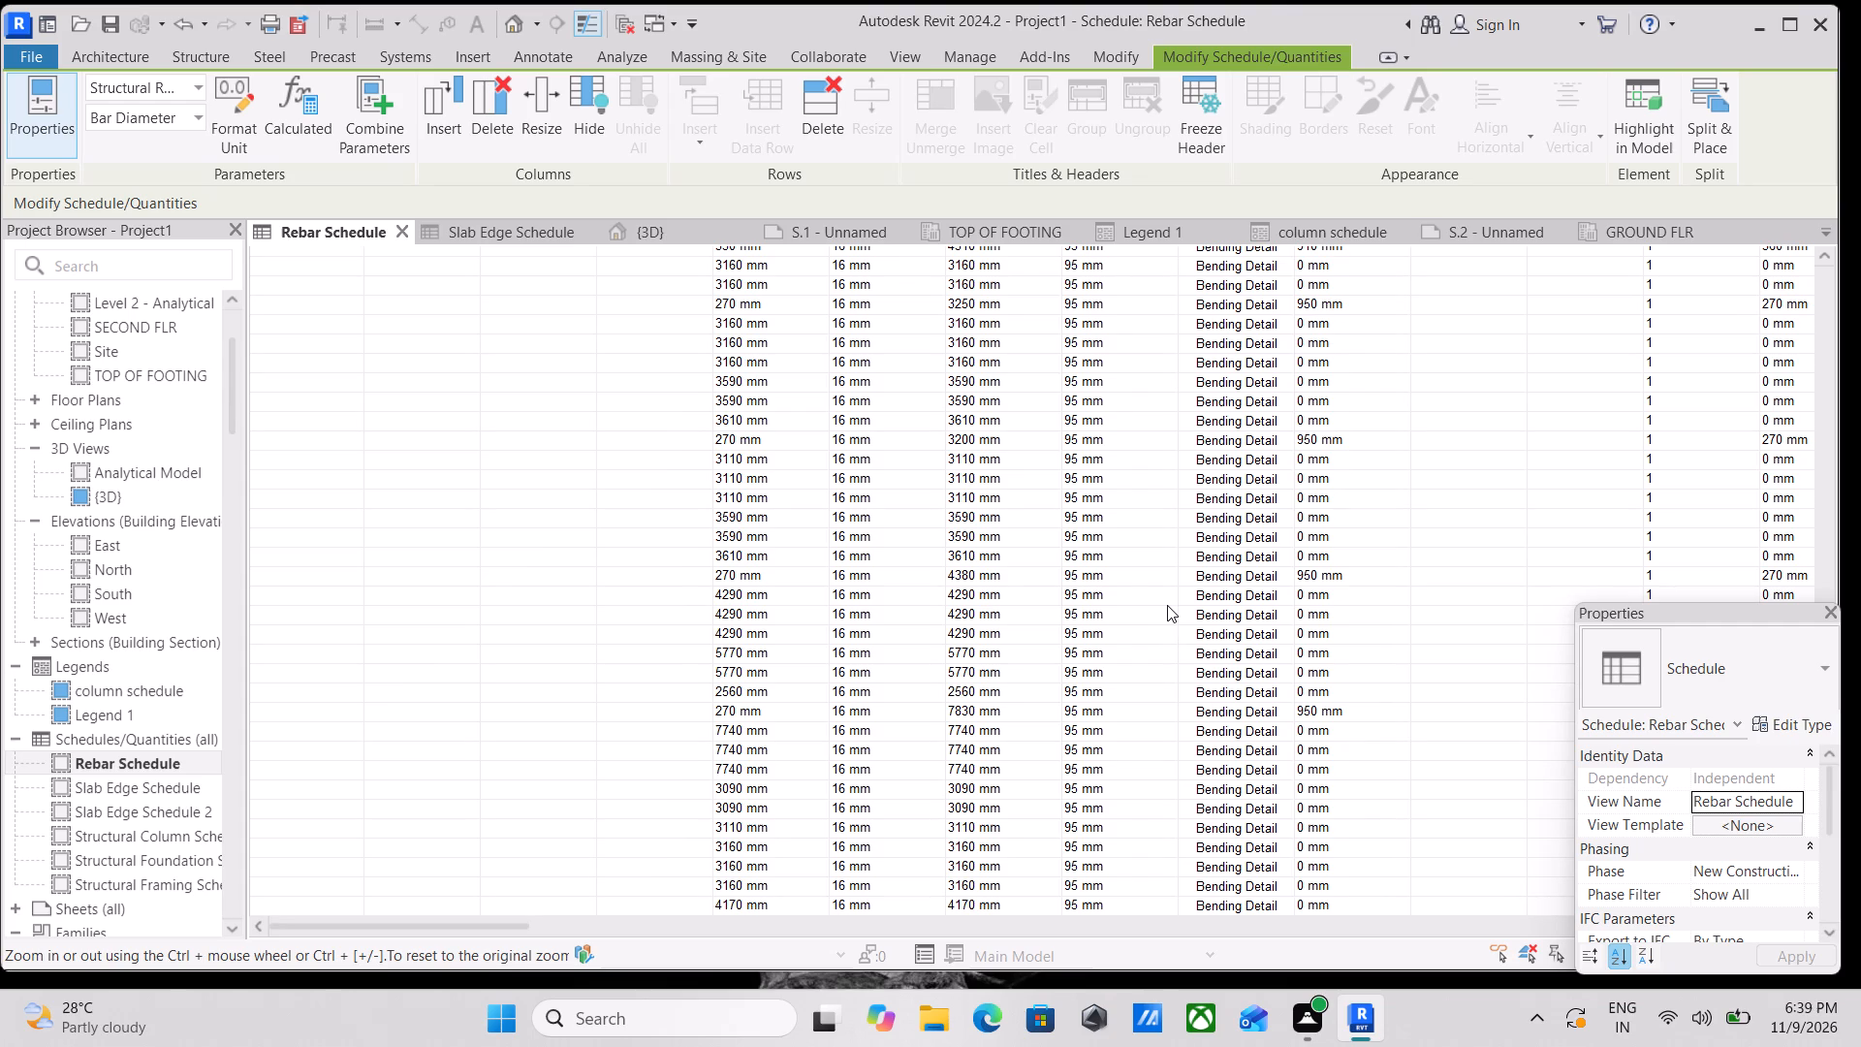
scroll(1167, 605, down, 5)
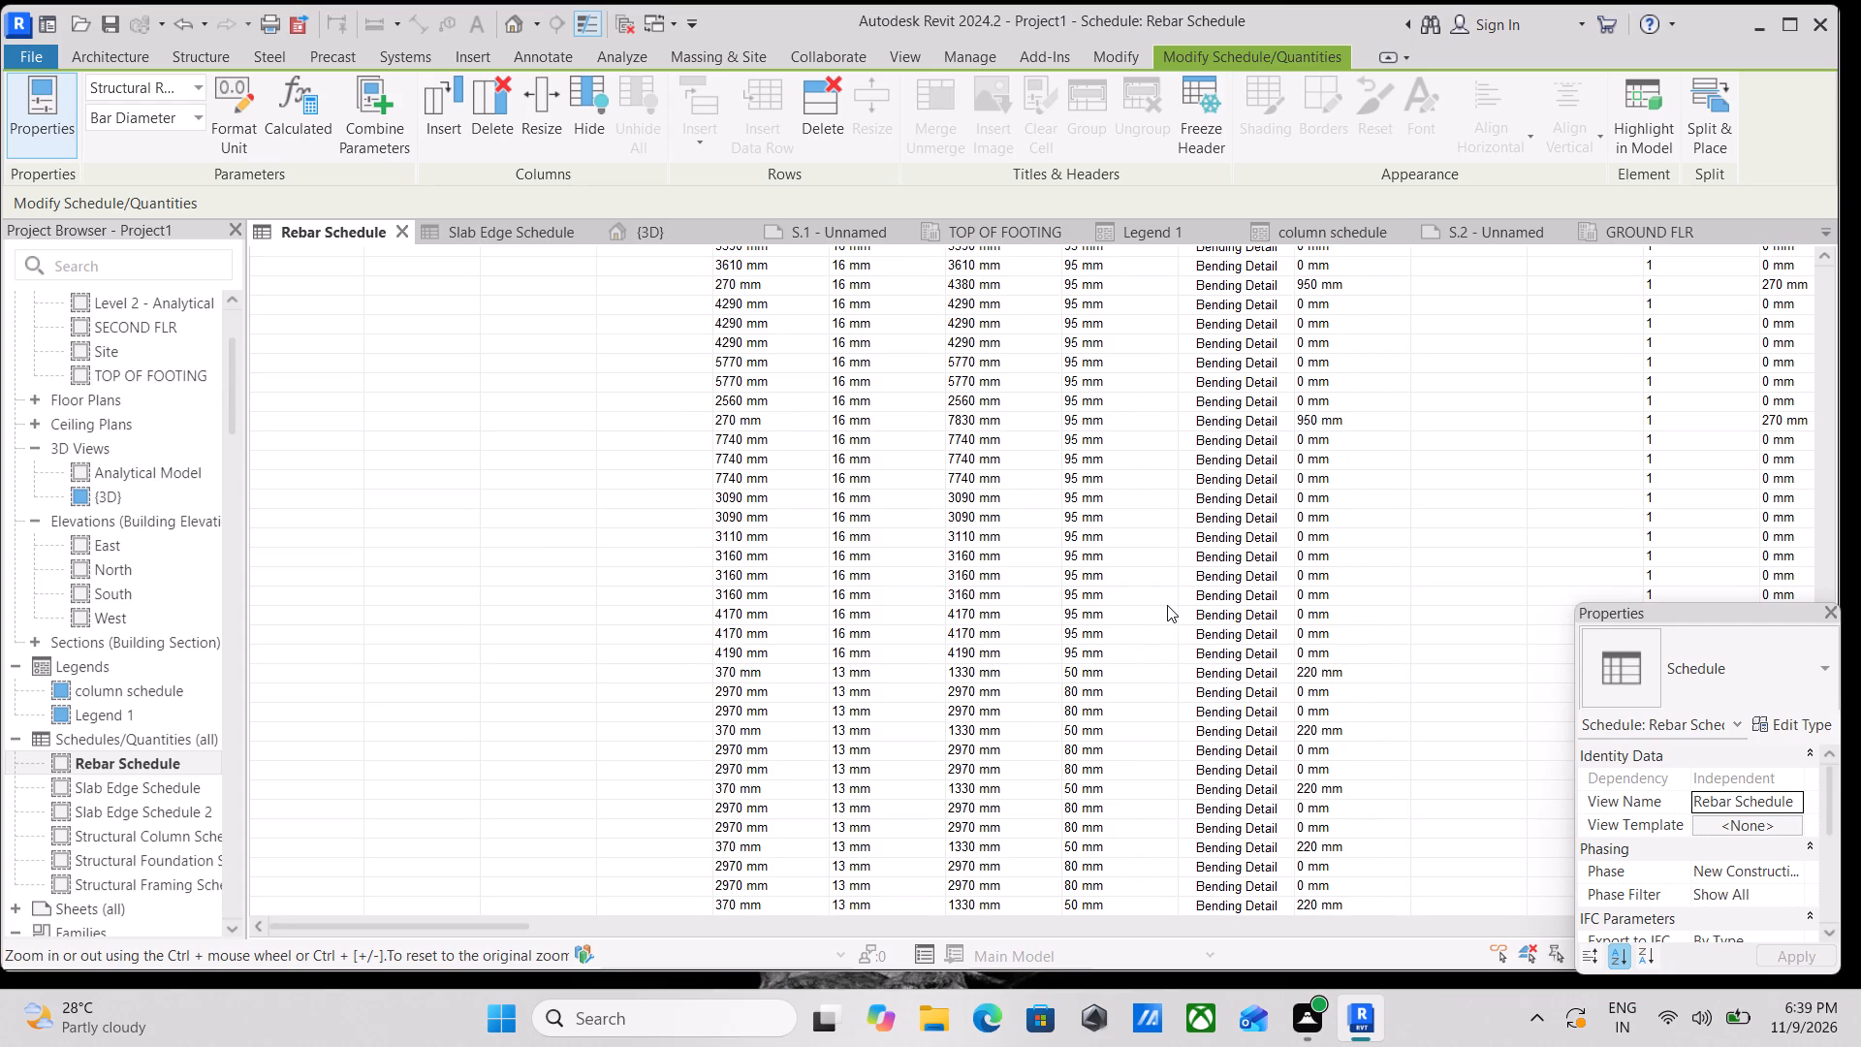
scroll(1167, 605, down, 4)
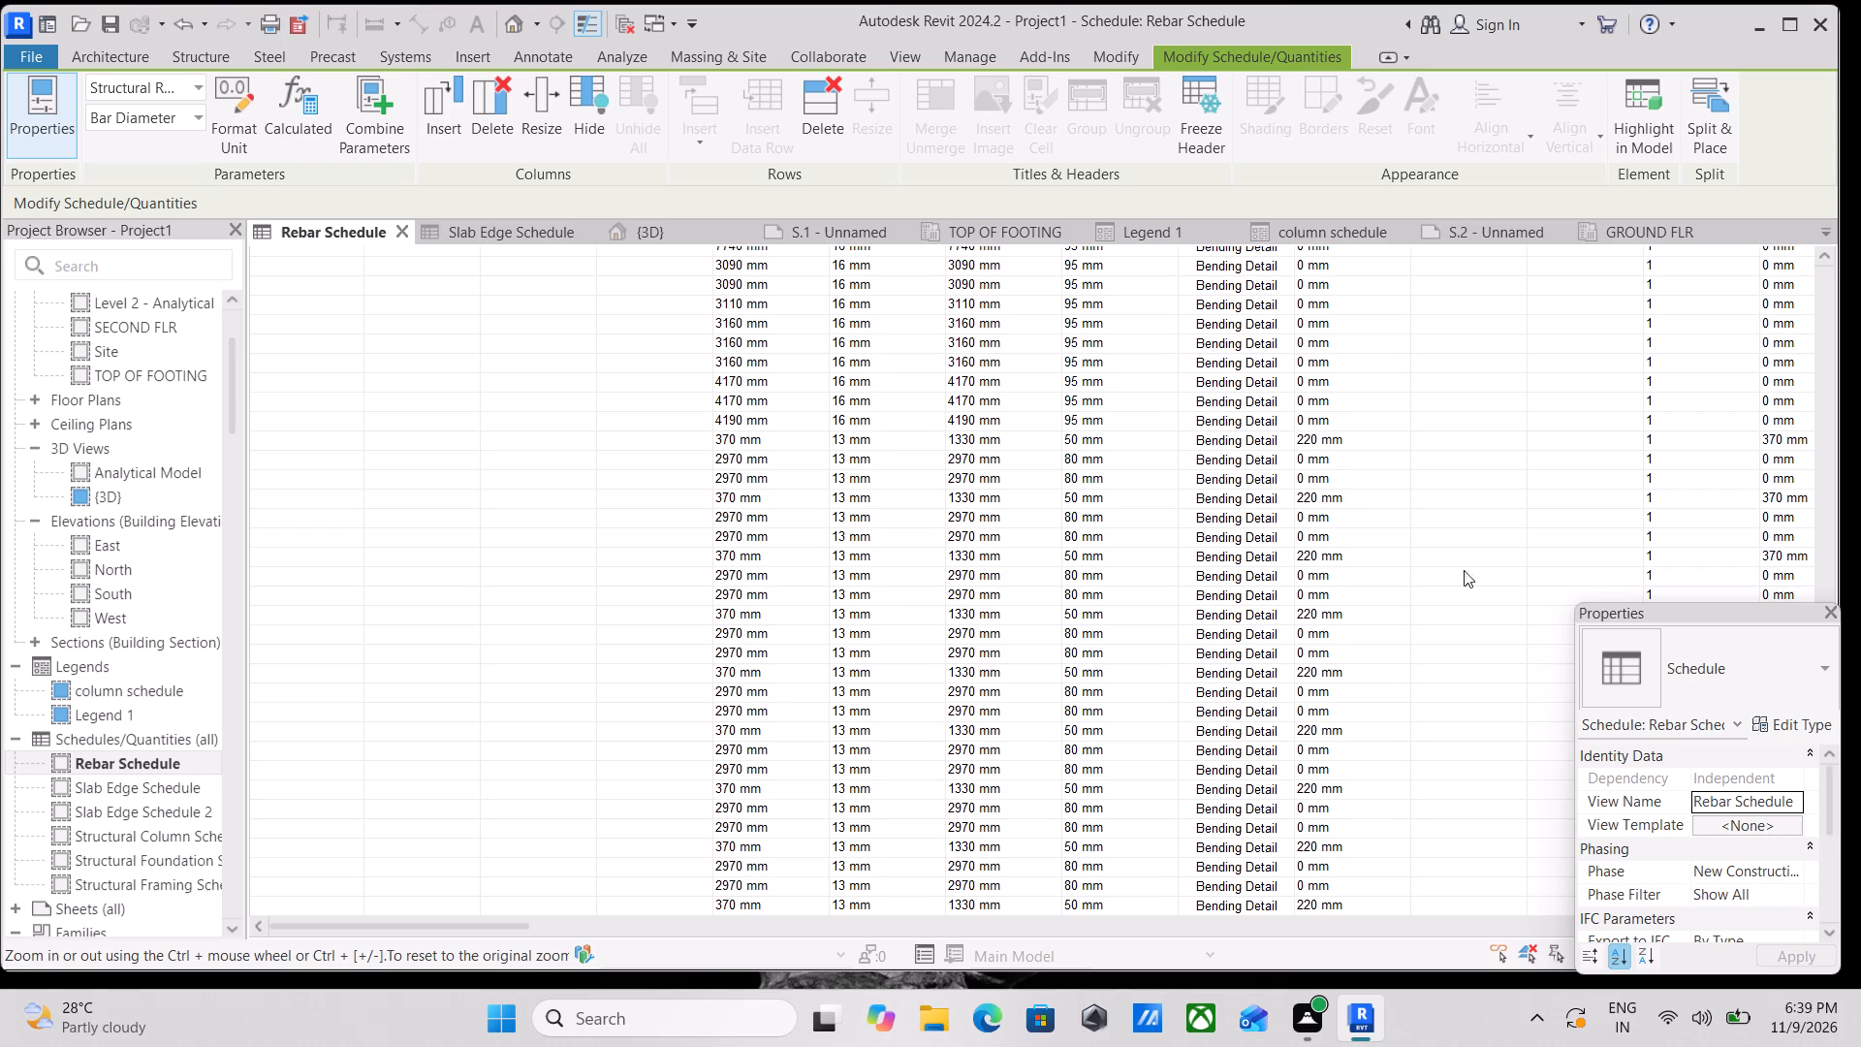
scroll(1129, 643, down, 2)
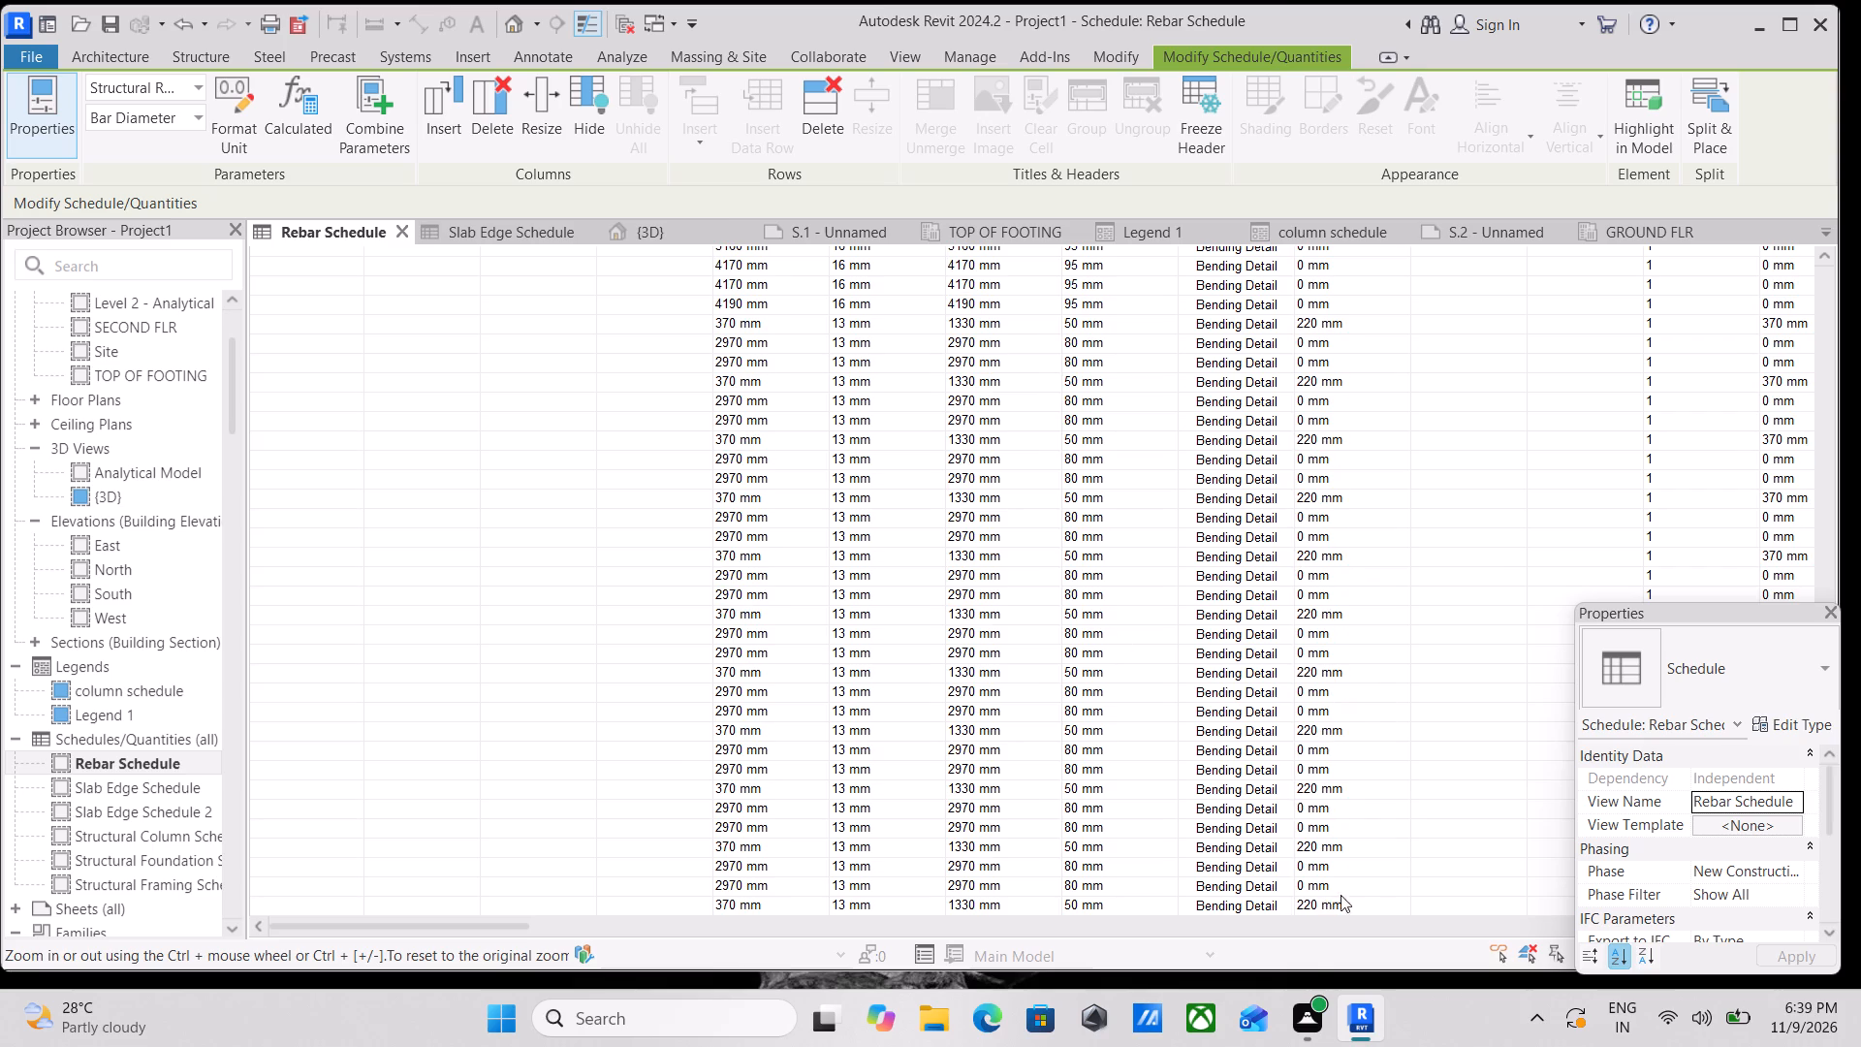
scroll(1388, 993, up, 1)
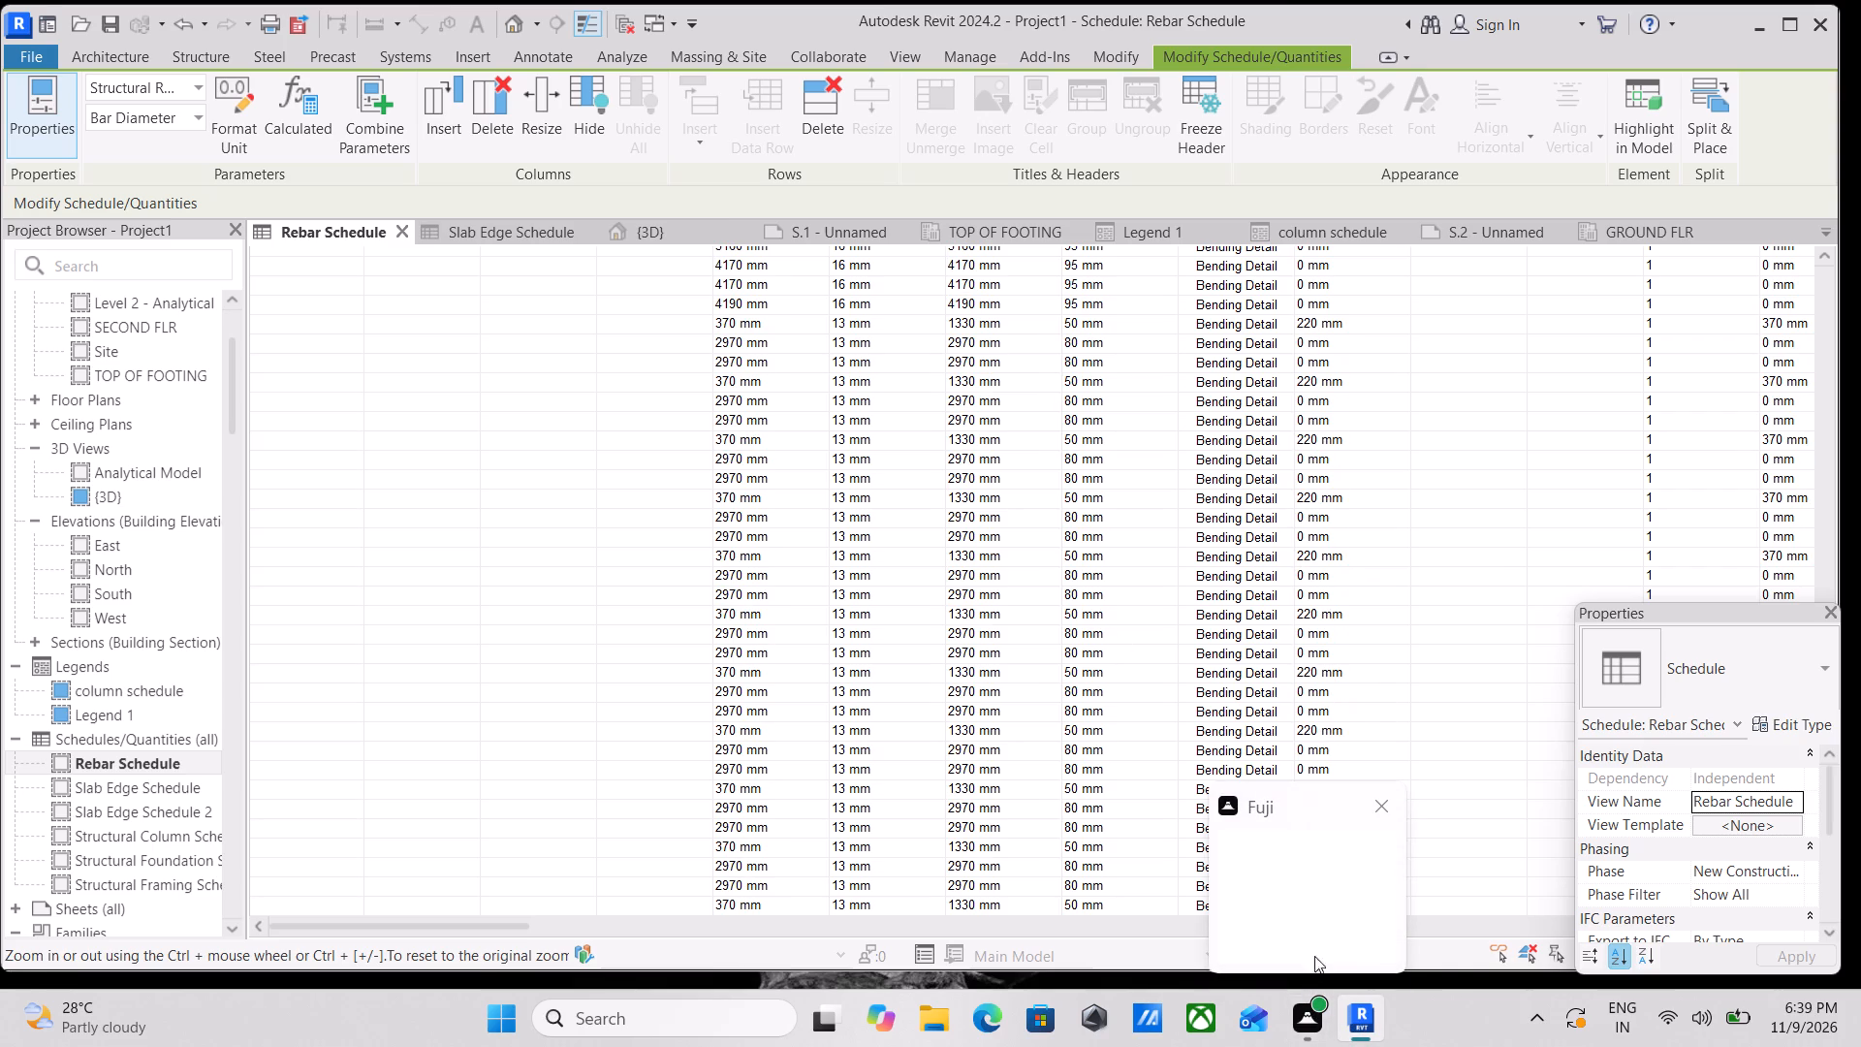
scroll(1399, 885, up, 2)
scroll(1284, 815, down, 2)
scroll(1198, 745, up, 2)
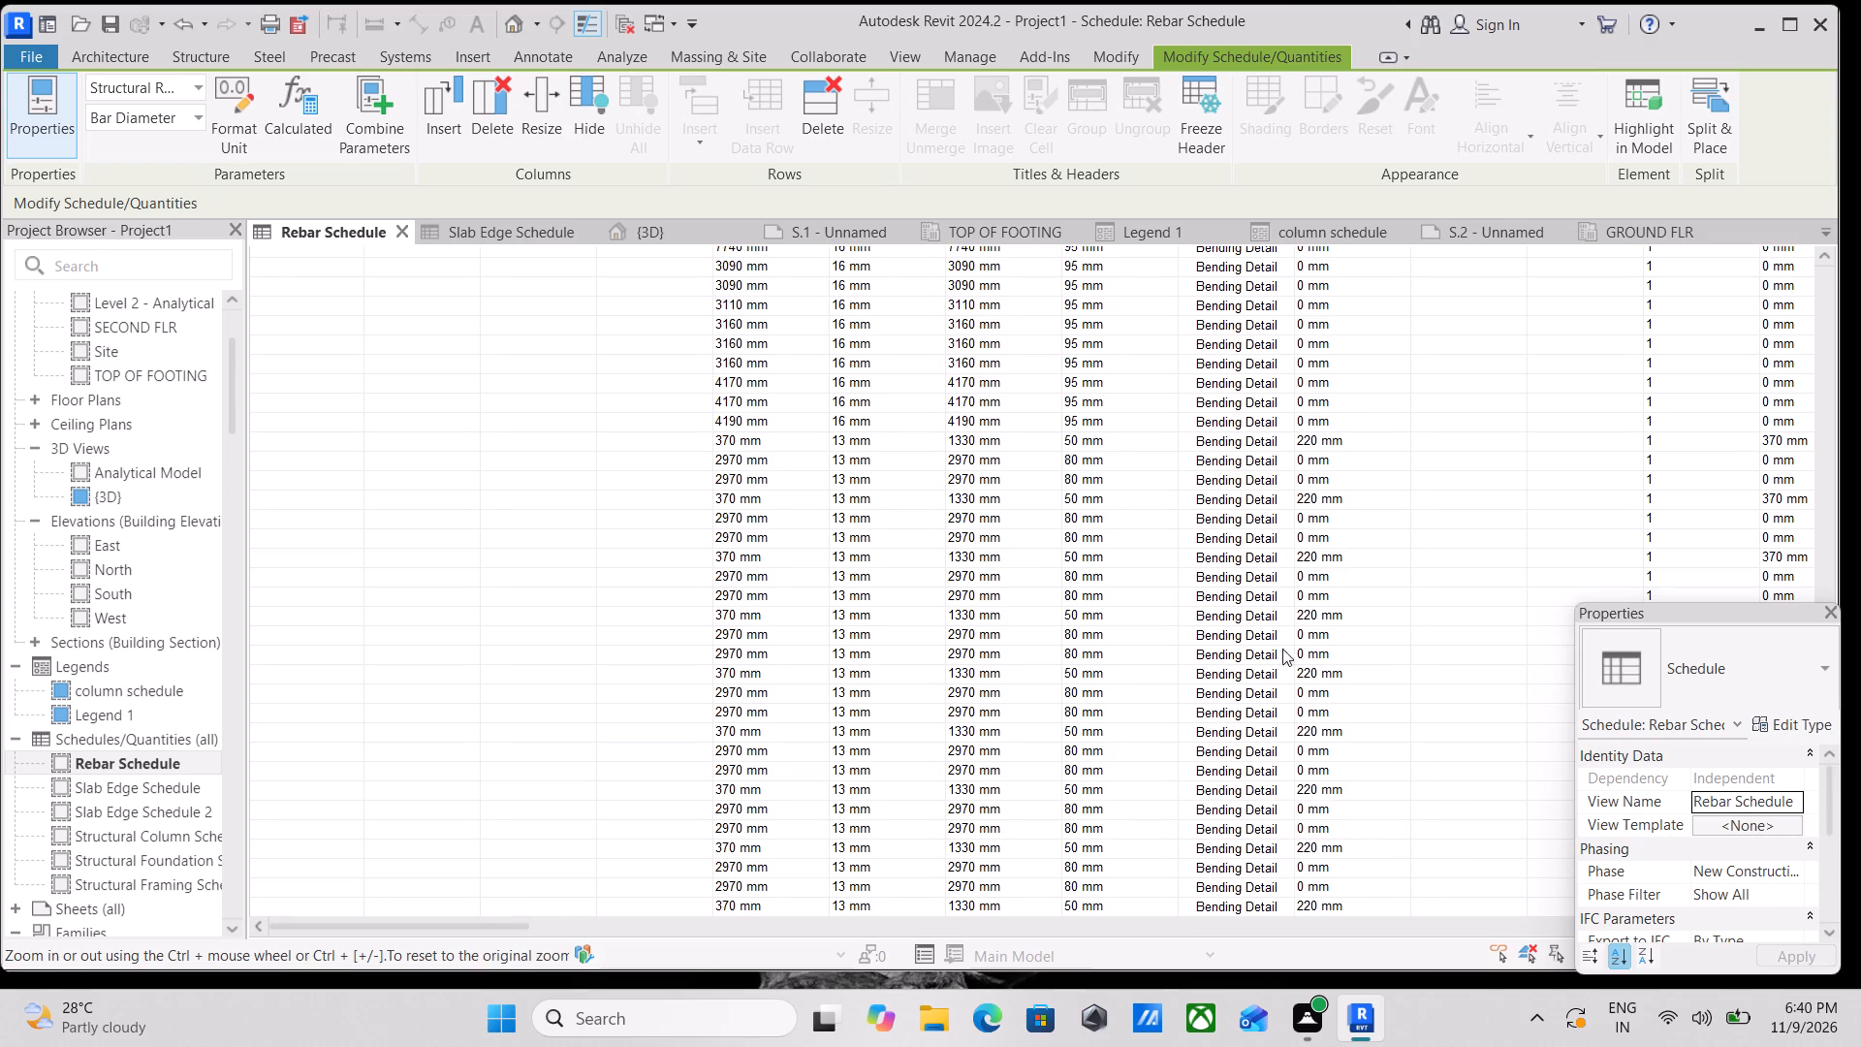
scroll(1251, 649, down, 2)
scroll(1064, 619, down, 4)
scroll(1178, 543, up, 8)
scroll(1011, 181, up, 3)
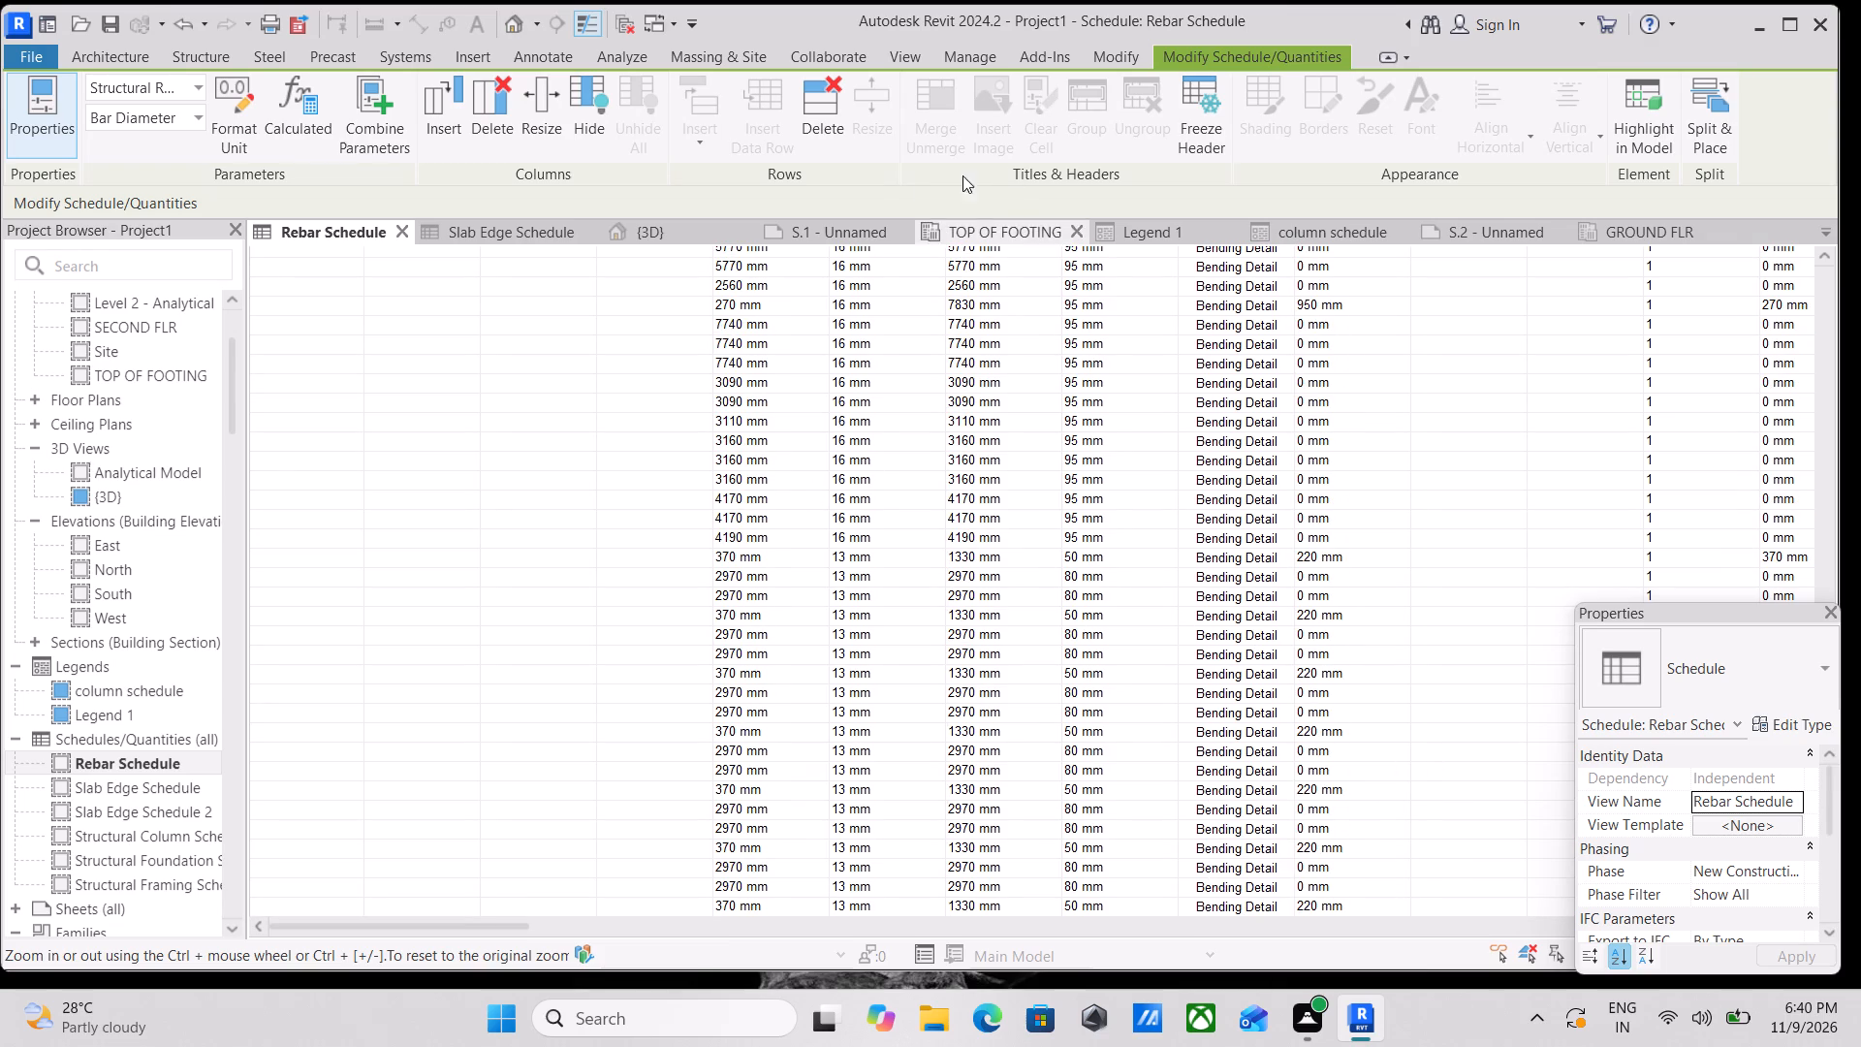
On sheet S.1, delete both rectangular footing components from Legend 1, the wider one first.
click(819, 233)
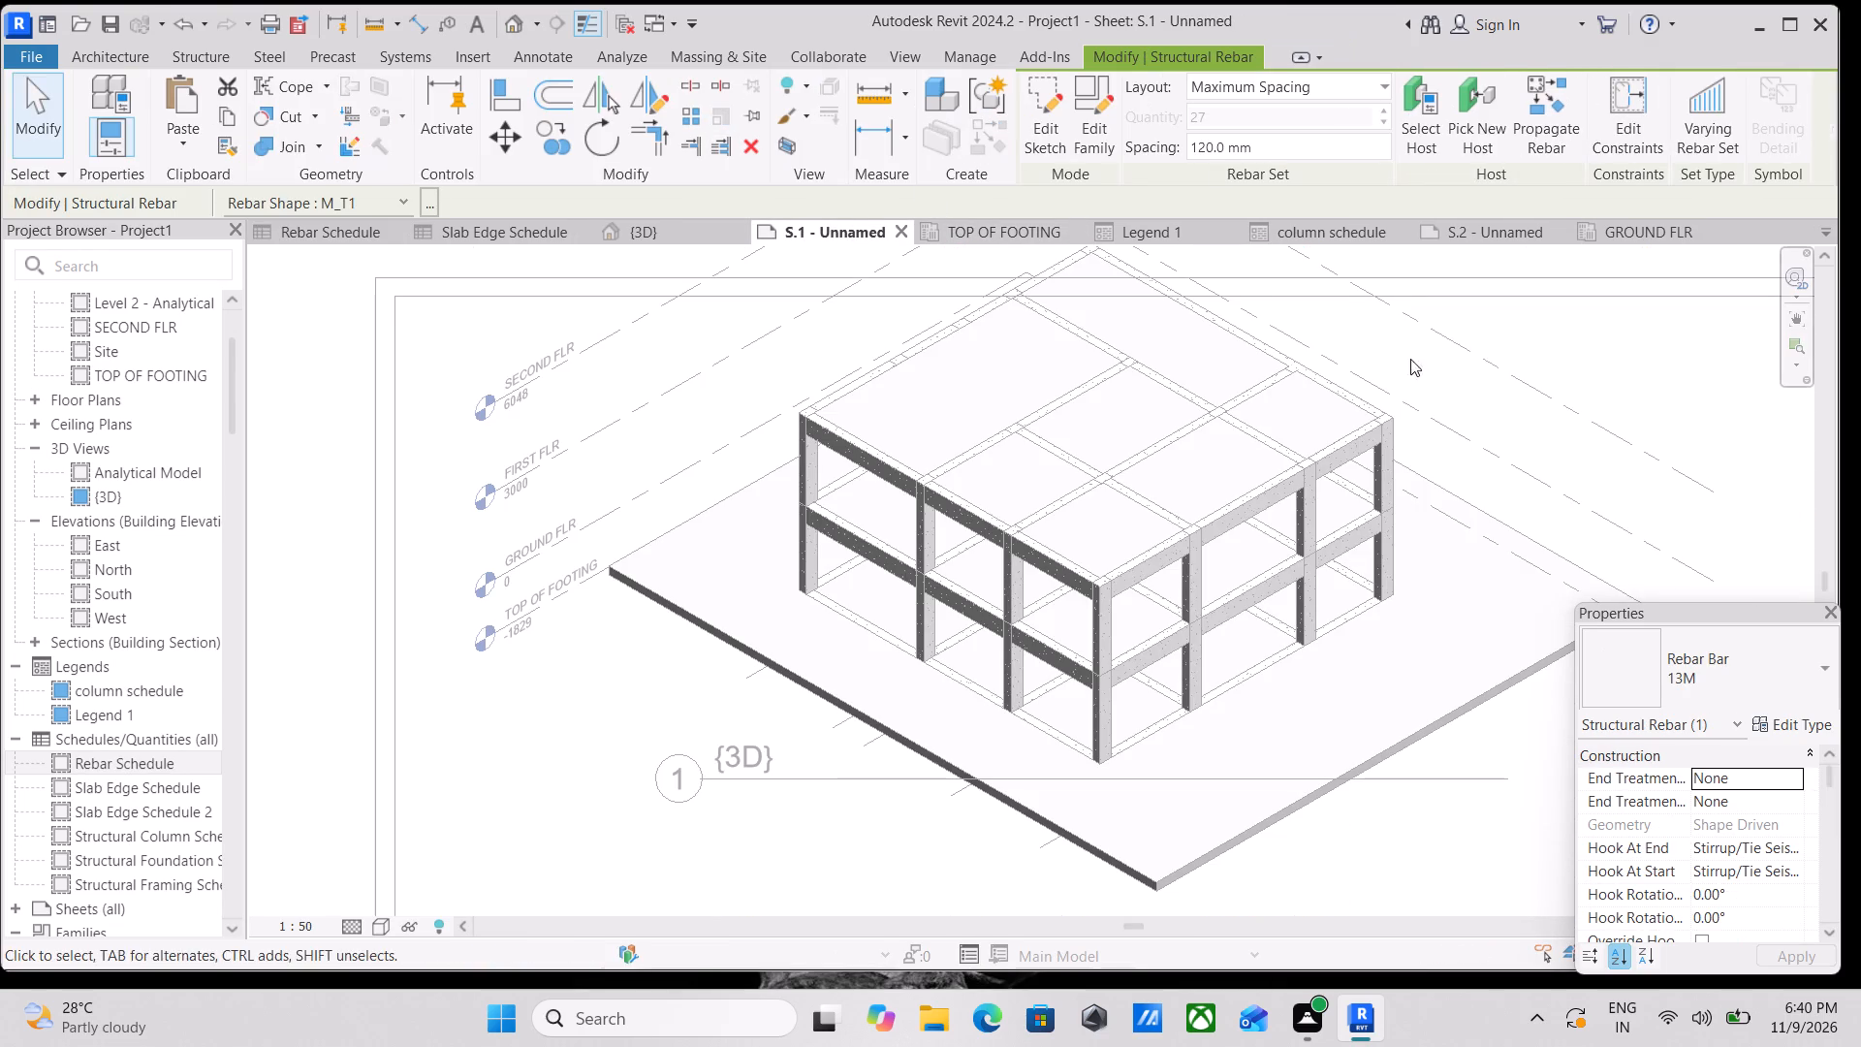
middle_drag(1404, 354, 1276, 444)
scroll(1254, 413, down, 1)
middle_drag(1266, 413, 1311, 430)
scroll(1066, 433, down, 2)
middle_drag(1108, 396, 1172, 278)
middle_drag(1133, 493, 1197, 341)
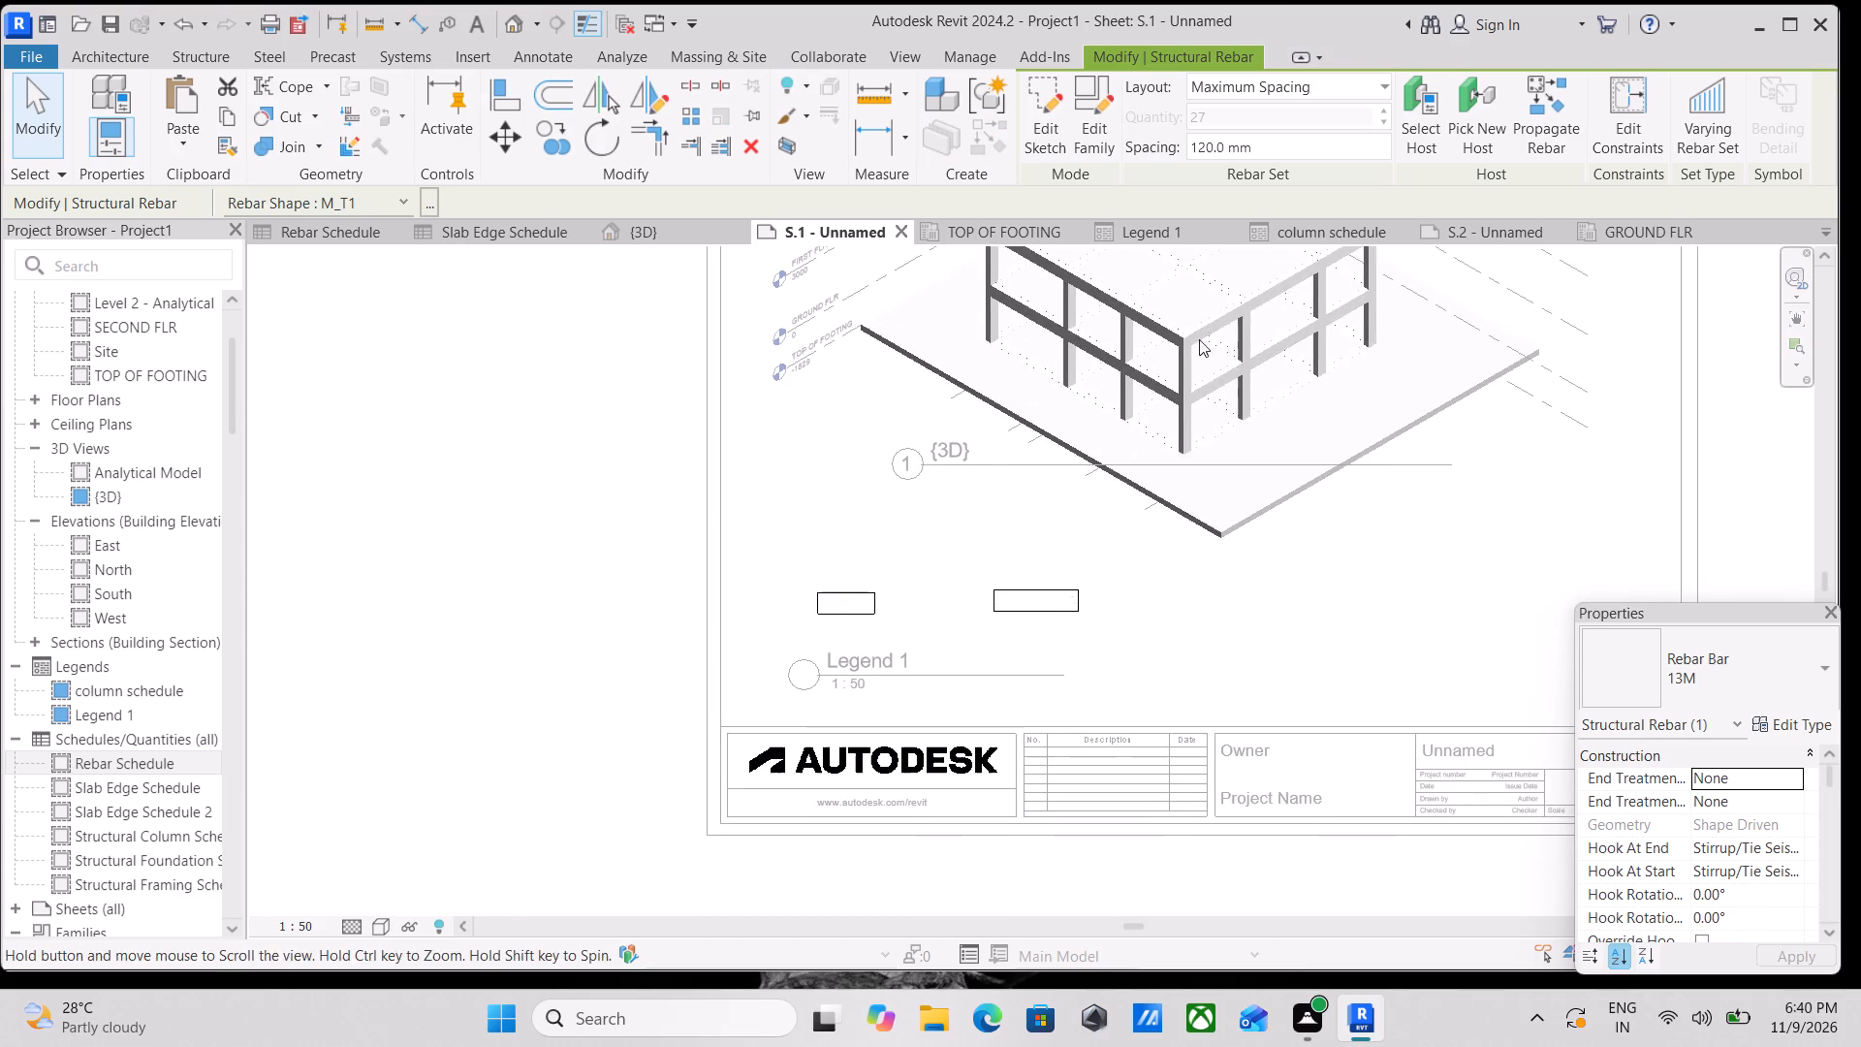
click(1031, 591)
right_click(1031, 591)
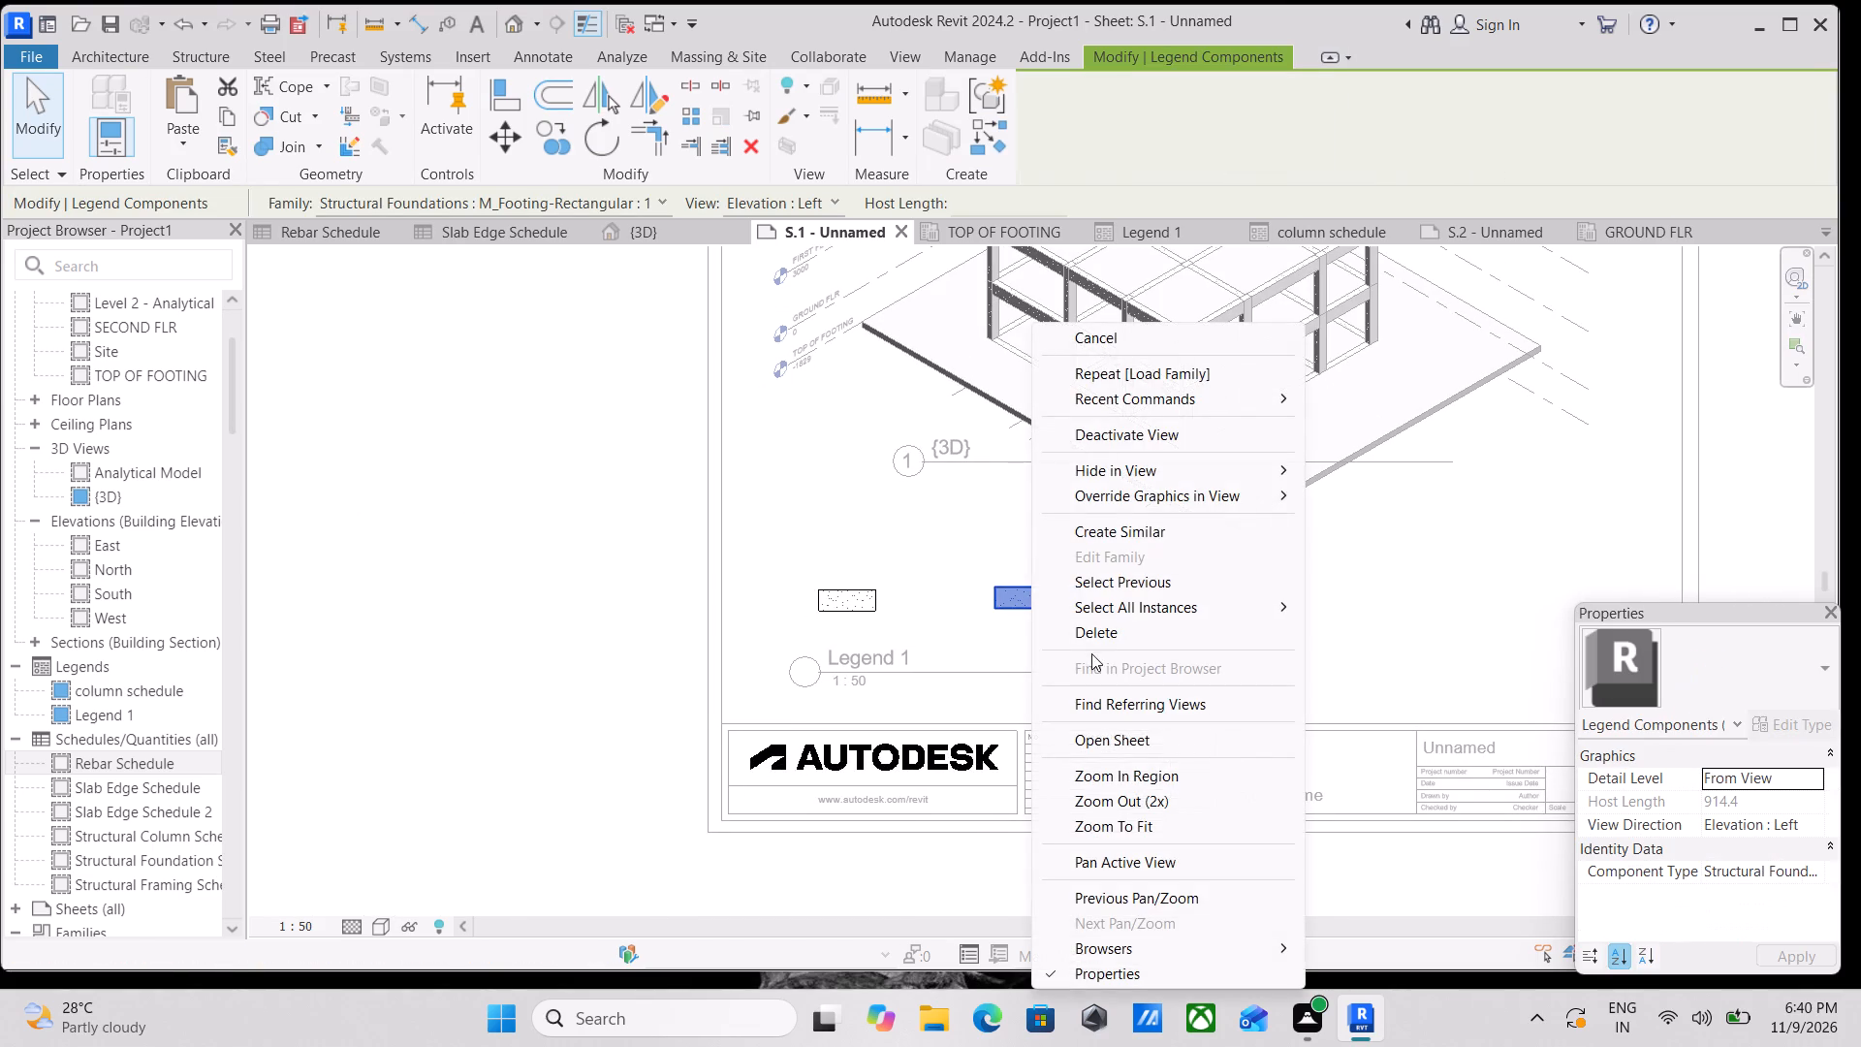
click(1097, 624)
click(878, 603)
right_click(877, 603)
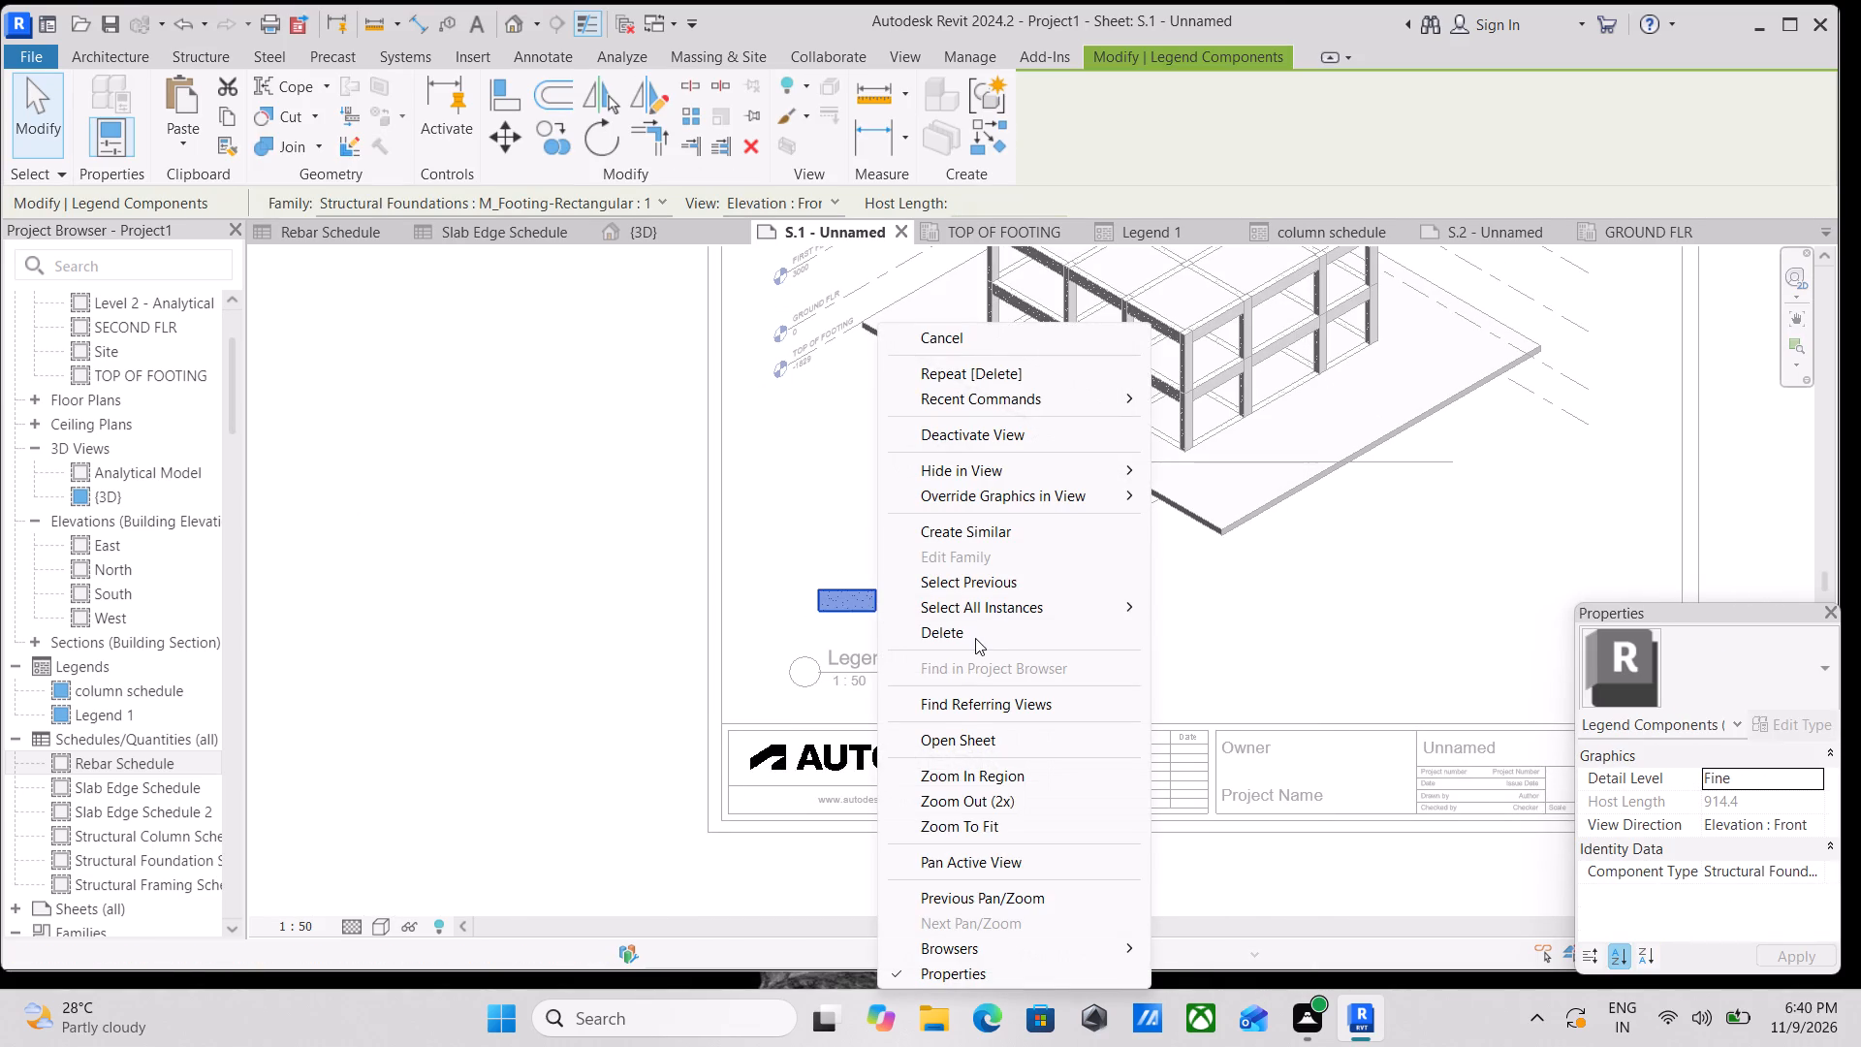
click(981, 632)
Look over the whole S.1 sheet, checking the {3D} view, the Legend 1 title and the title block.
scroll(925, 696, up, 3)
click(904, 664)
middle_drag(1034, 540, 752, 709)
scroll(1165, 556, down, 2)
middle_drag(1165, 556, 1055, 693)
click(1112, 631)
scroll(1134, 621, down, 2)
middle_drag(1135, 621, 1265, 611)
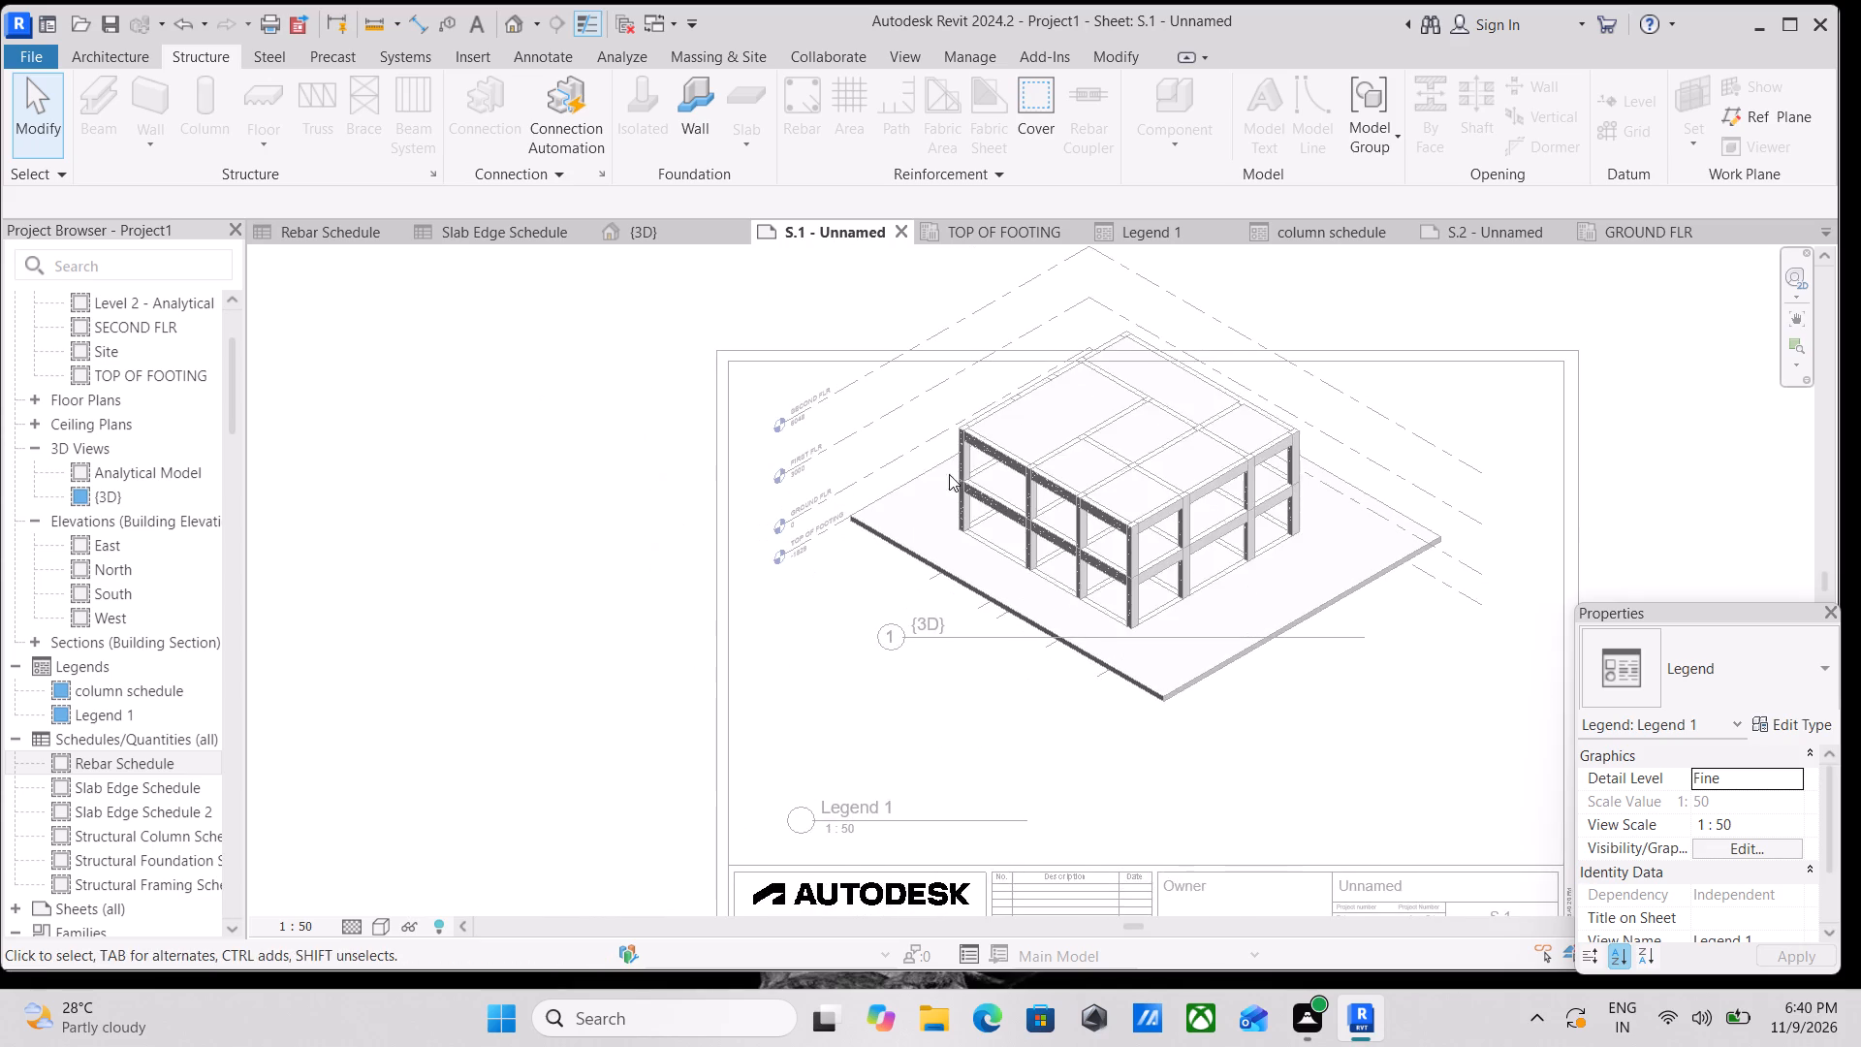
middle_drag(900, 462, 920, 502)
click(804, 438)
scroll(1137, 435, down, 2)
middle_drag(1241, 449, 1279, 426)
key(Escape)
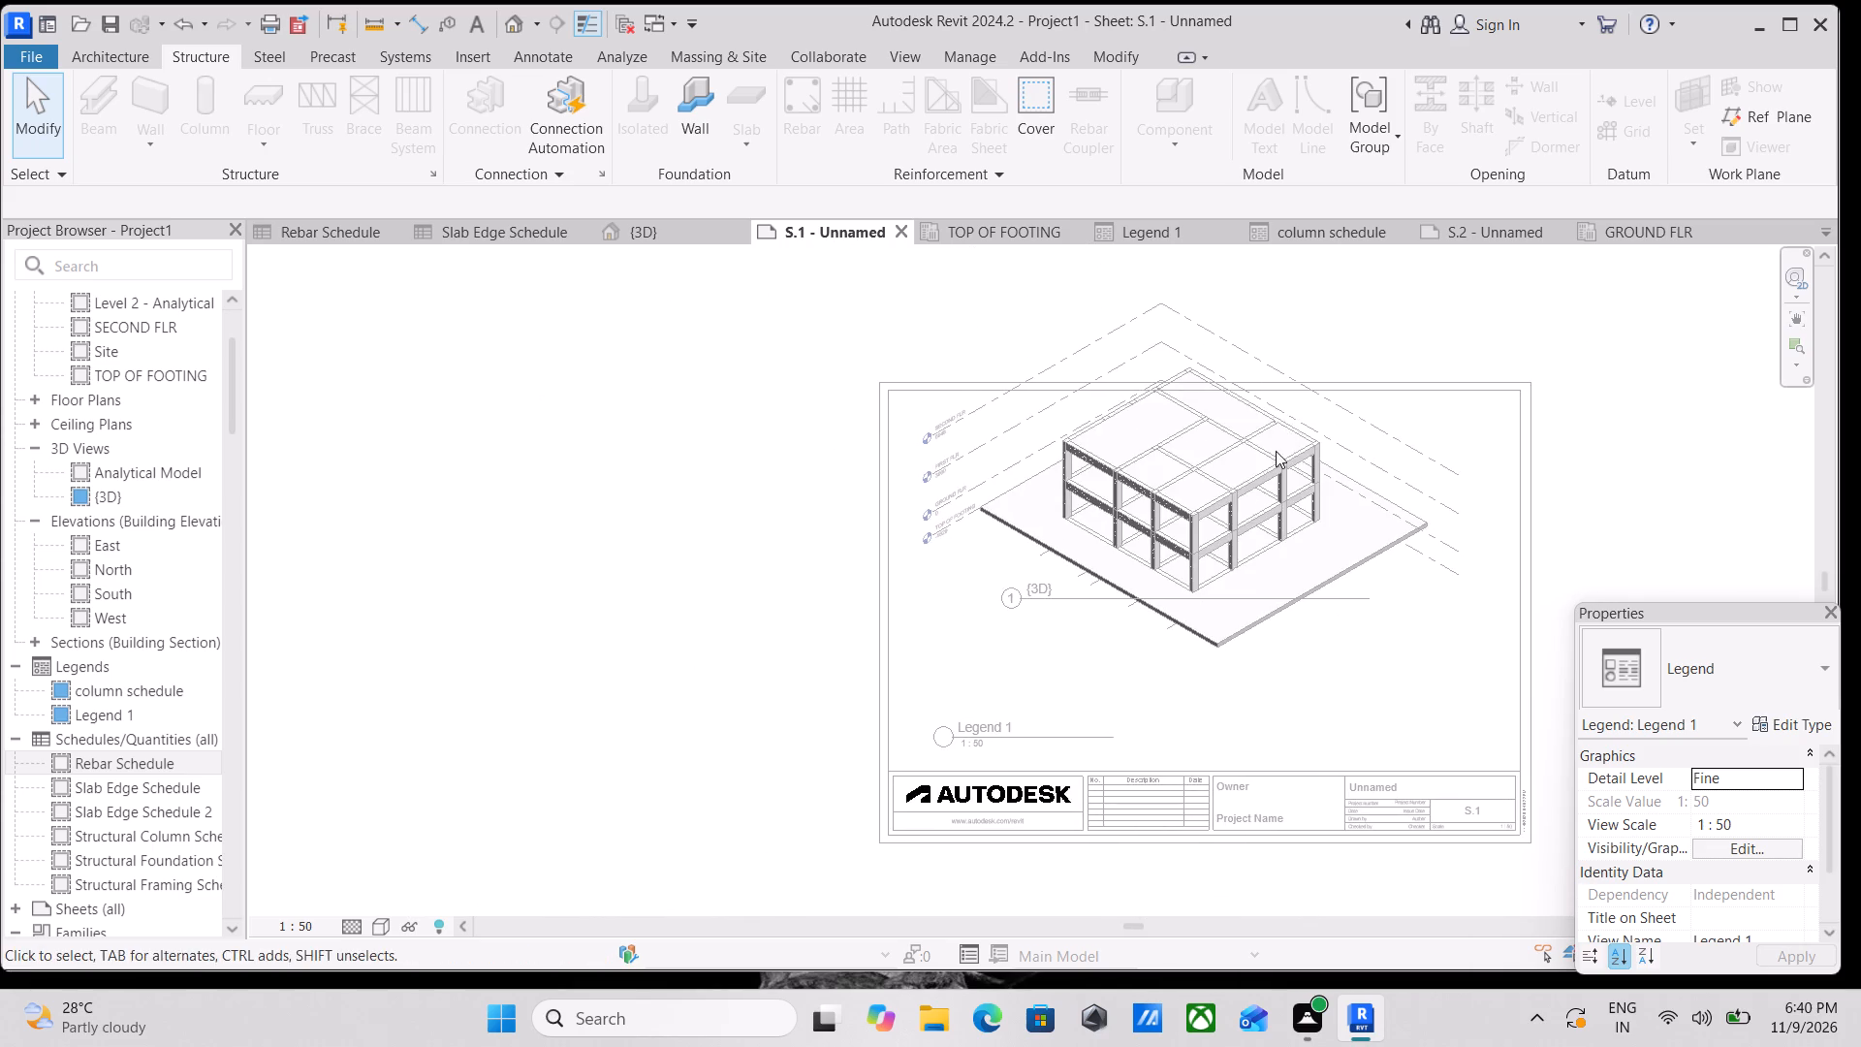
middle_drag(1049, 515, 1107, 507)
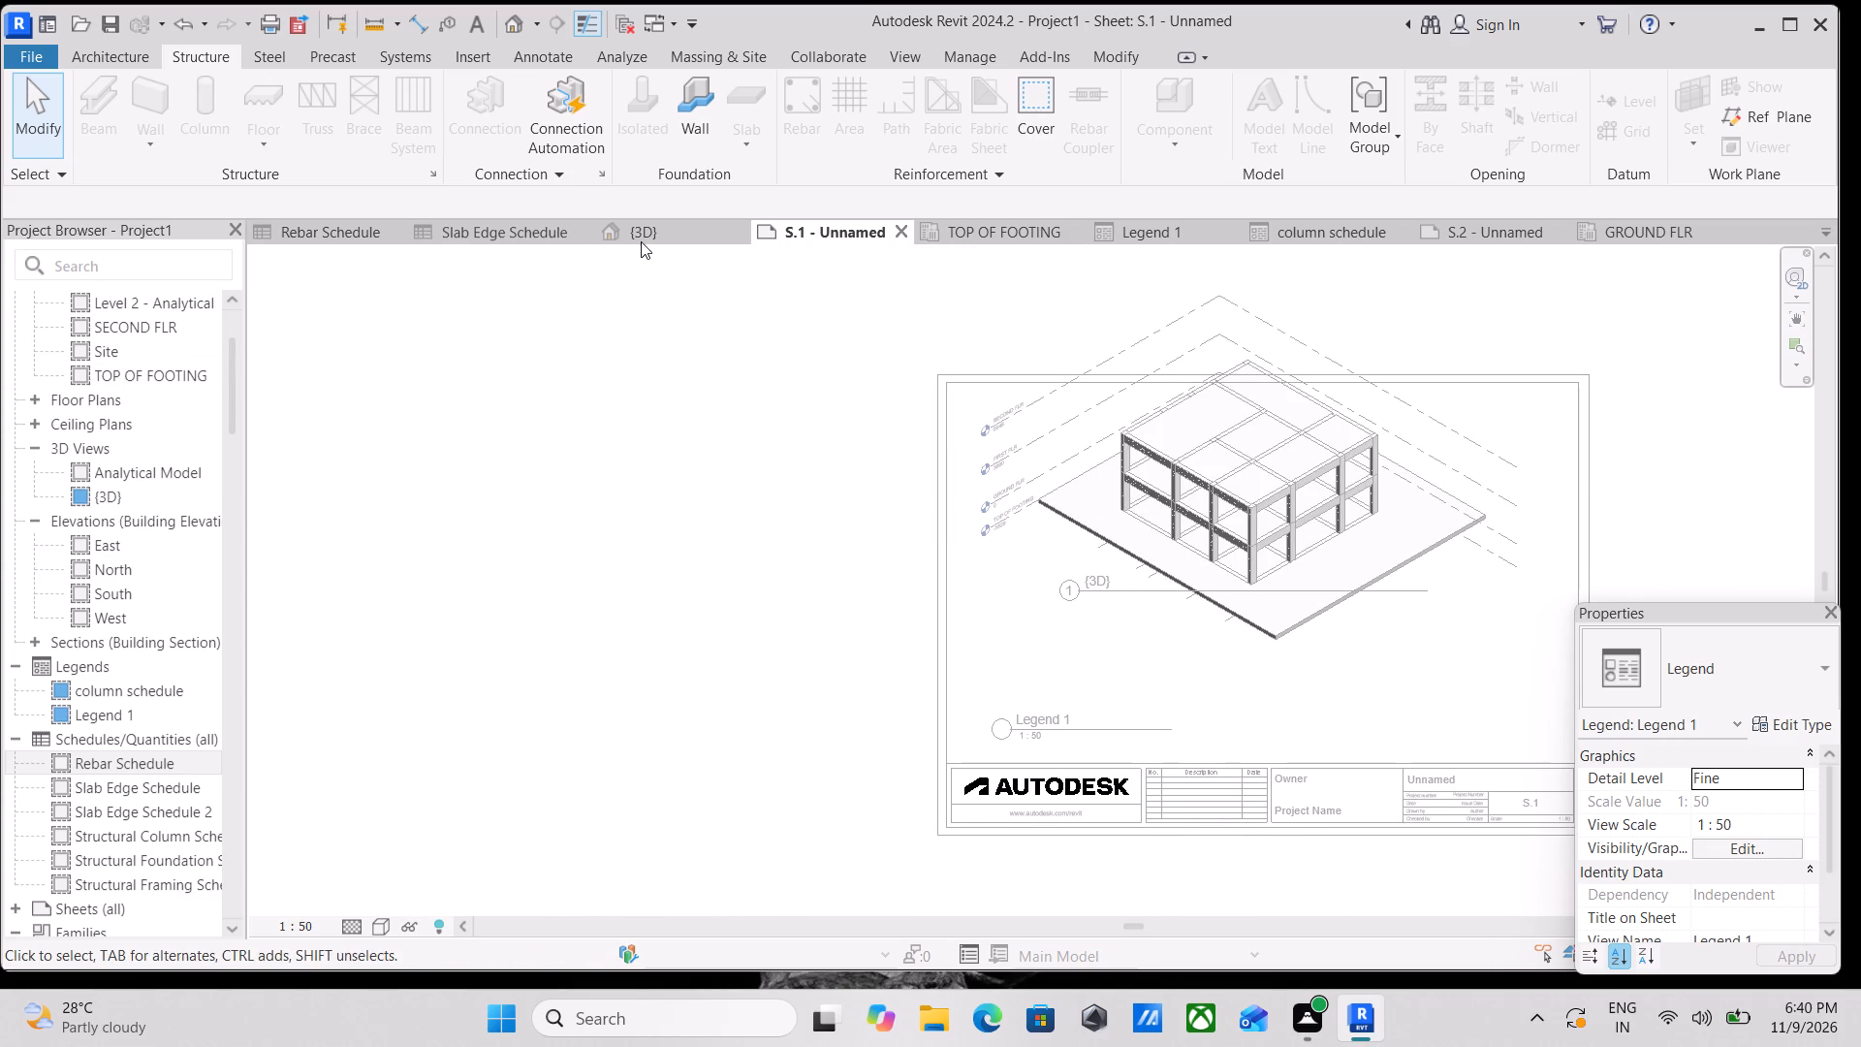
Orient the {3D} view to the Front elevation and check the frame's grids, levels and footings.
click(641, 236)
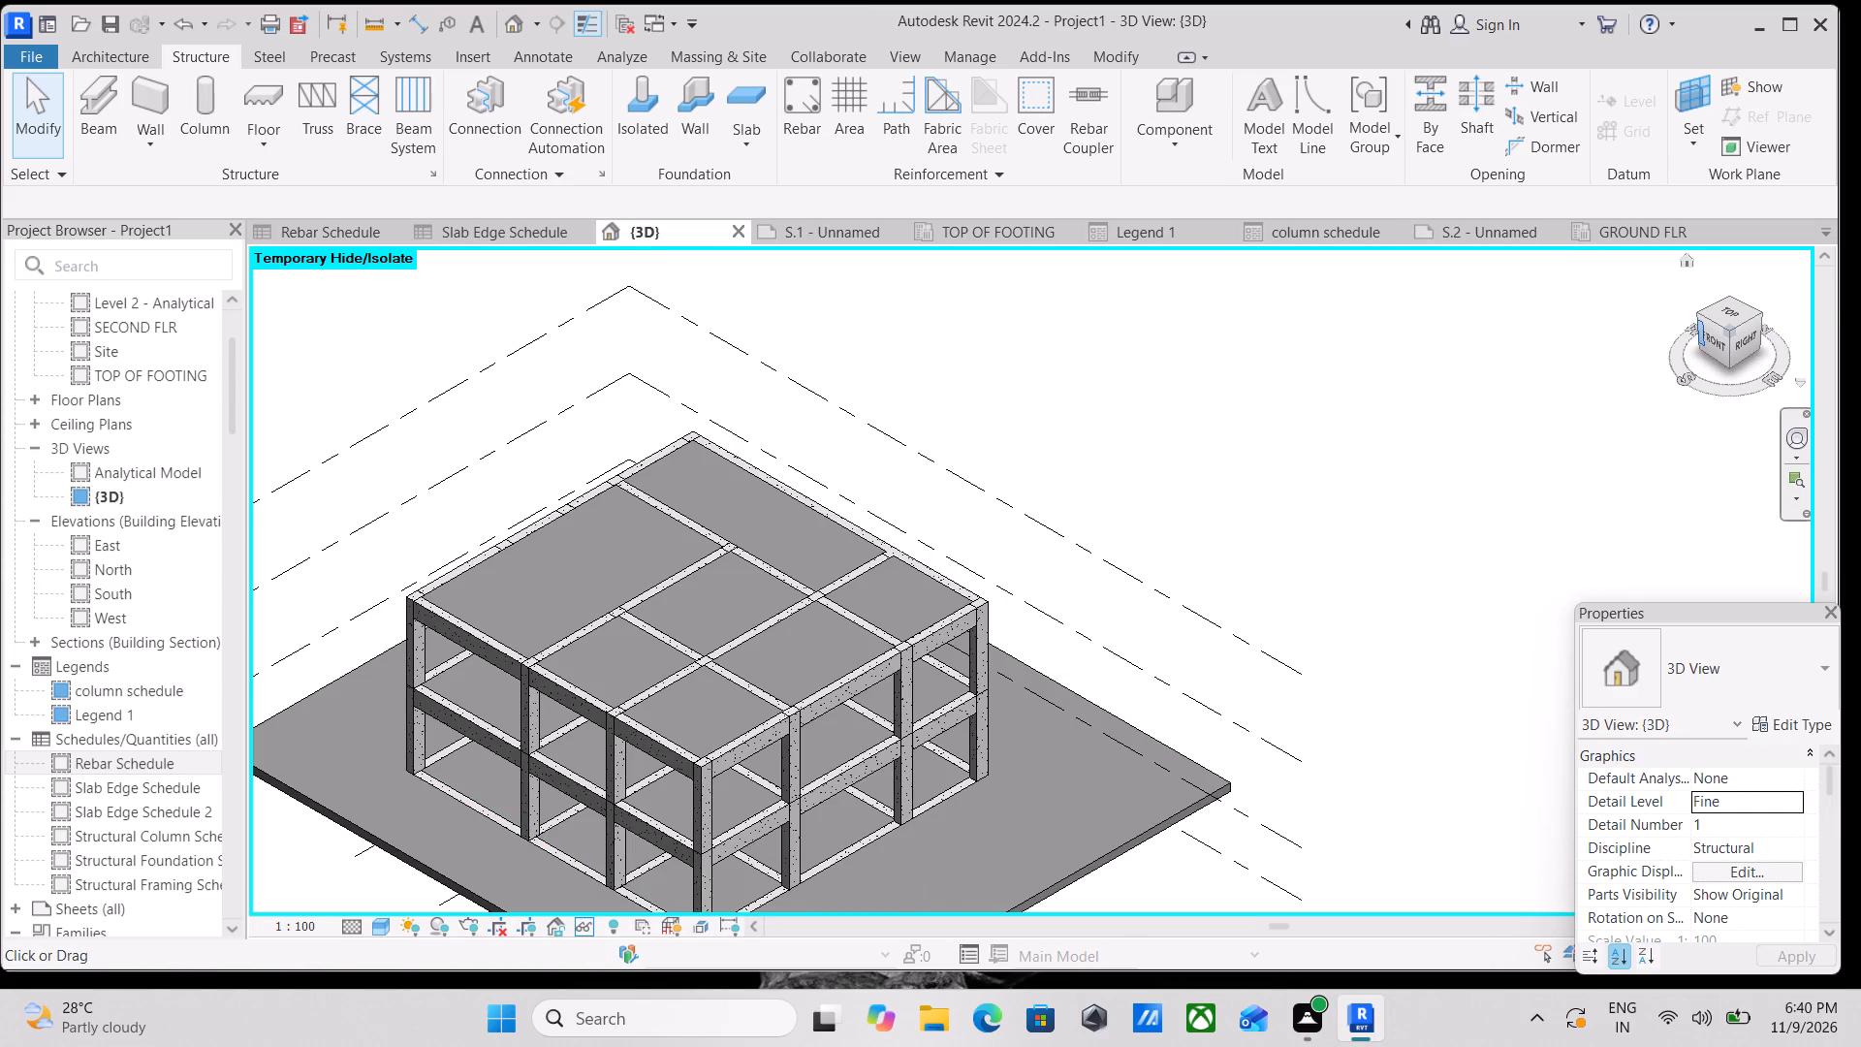
click(1706, 339)
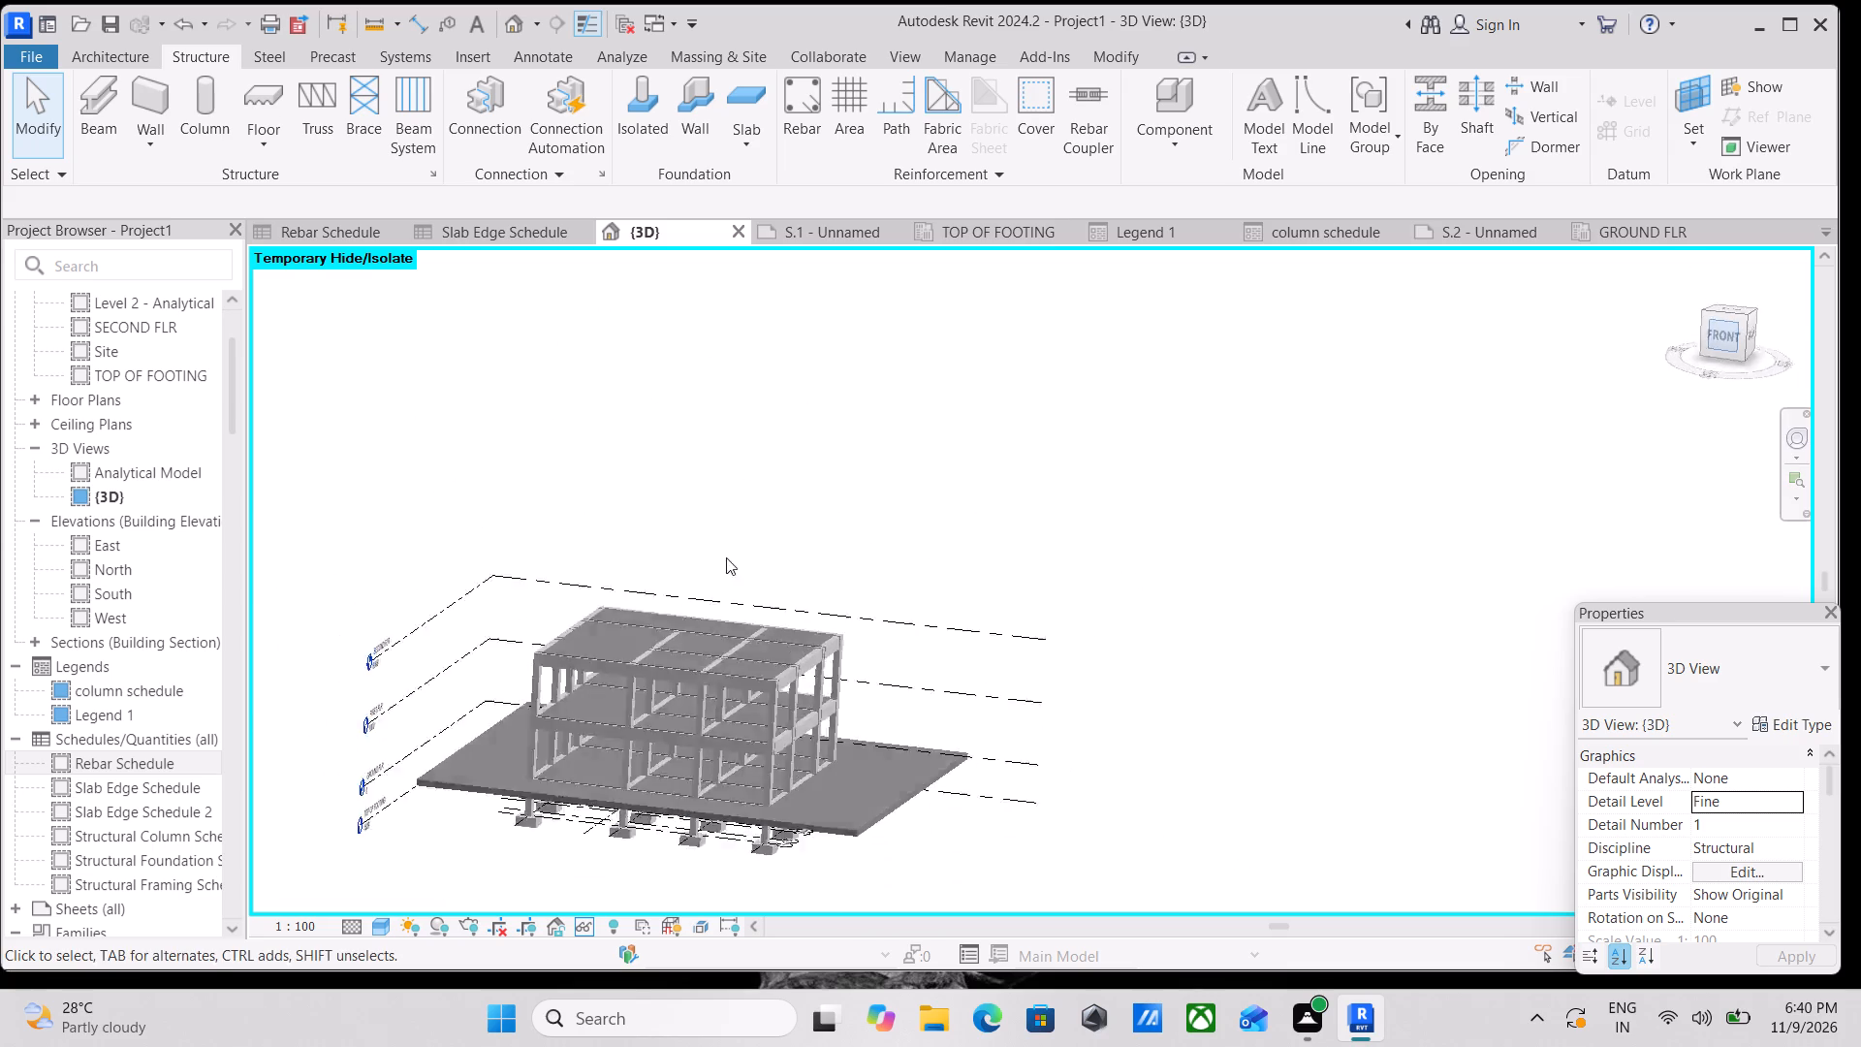
scroll(634, 571, up, 7)
middle_drag(597, 647, 769, 489)
scroll(1115, 587, up, 2)
middle_drag(1139, 569, 960, 737)
middle_drag(1110, 570, 1106, 587)
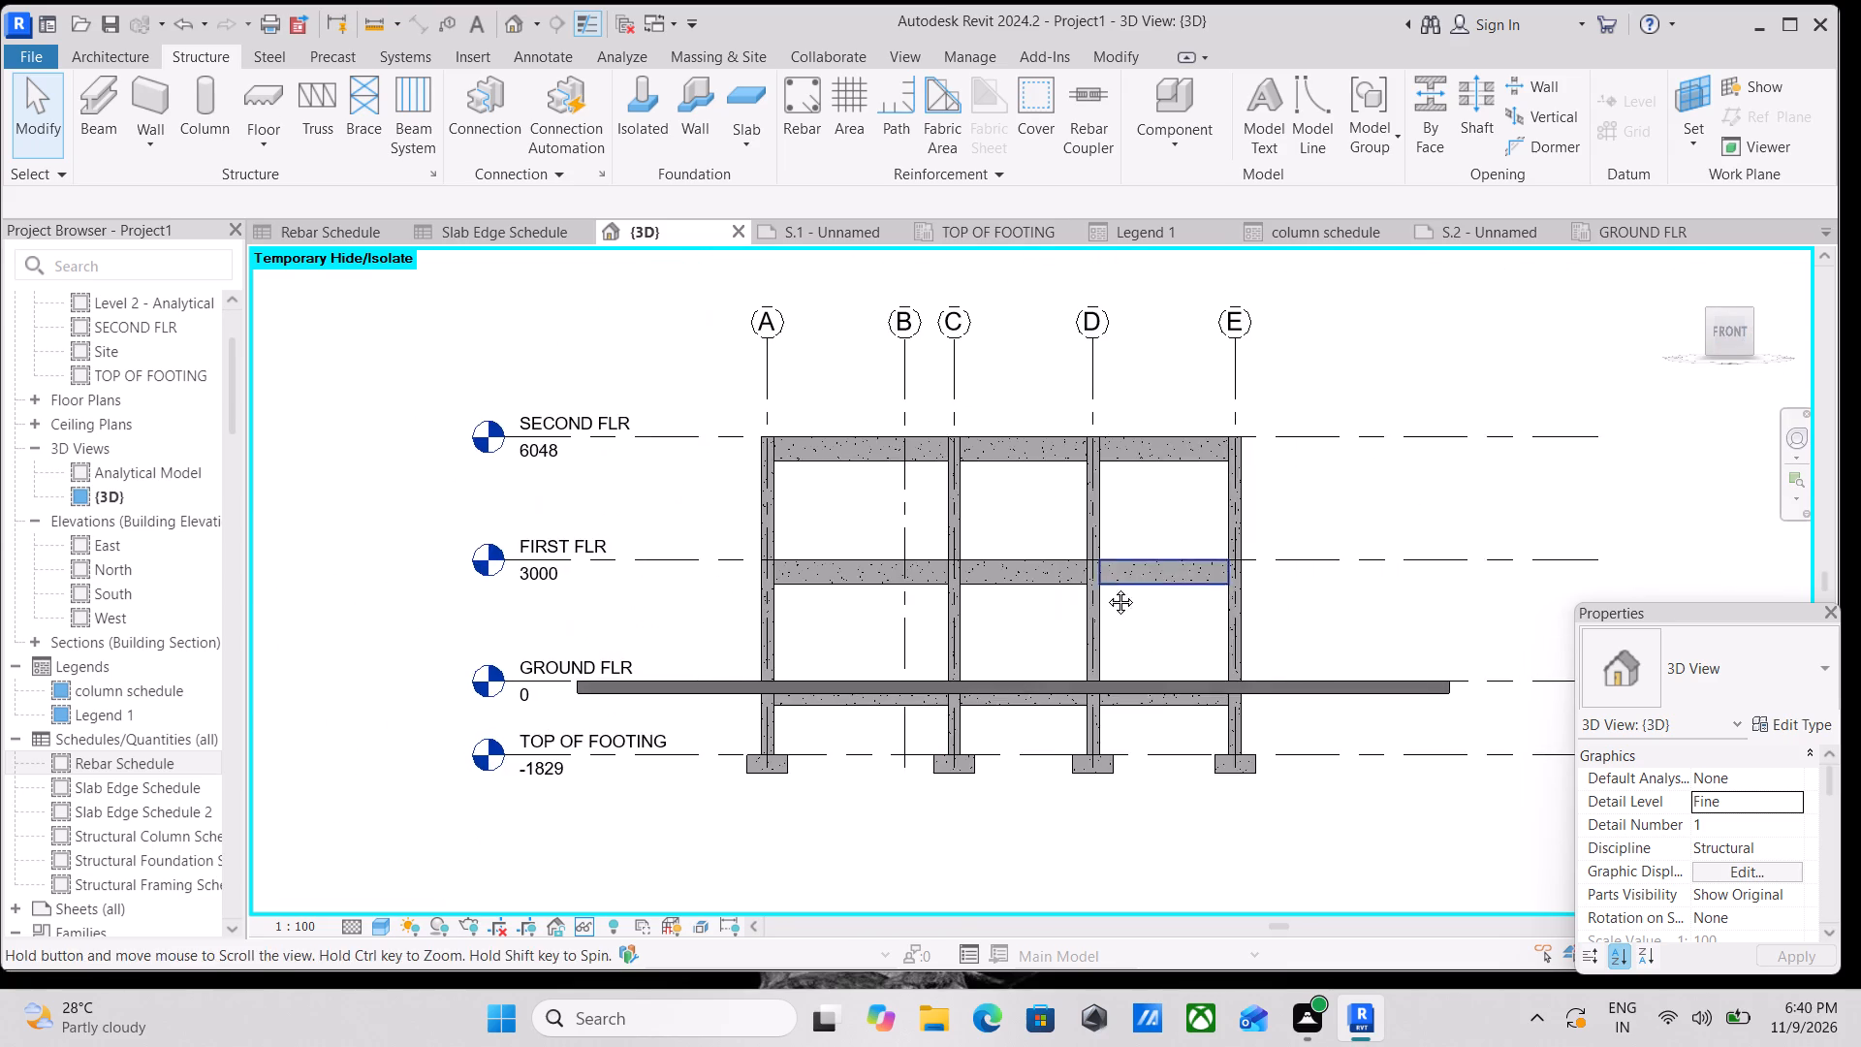
middle_drag(1106, 587, 1098, 623)
scroll(1170, 510, up, 1)
Look through the GROUND FLR structural plan, sheet S.2 and the Legend 1 view.
click(1608, 236)
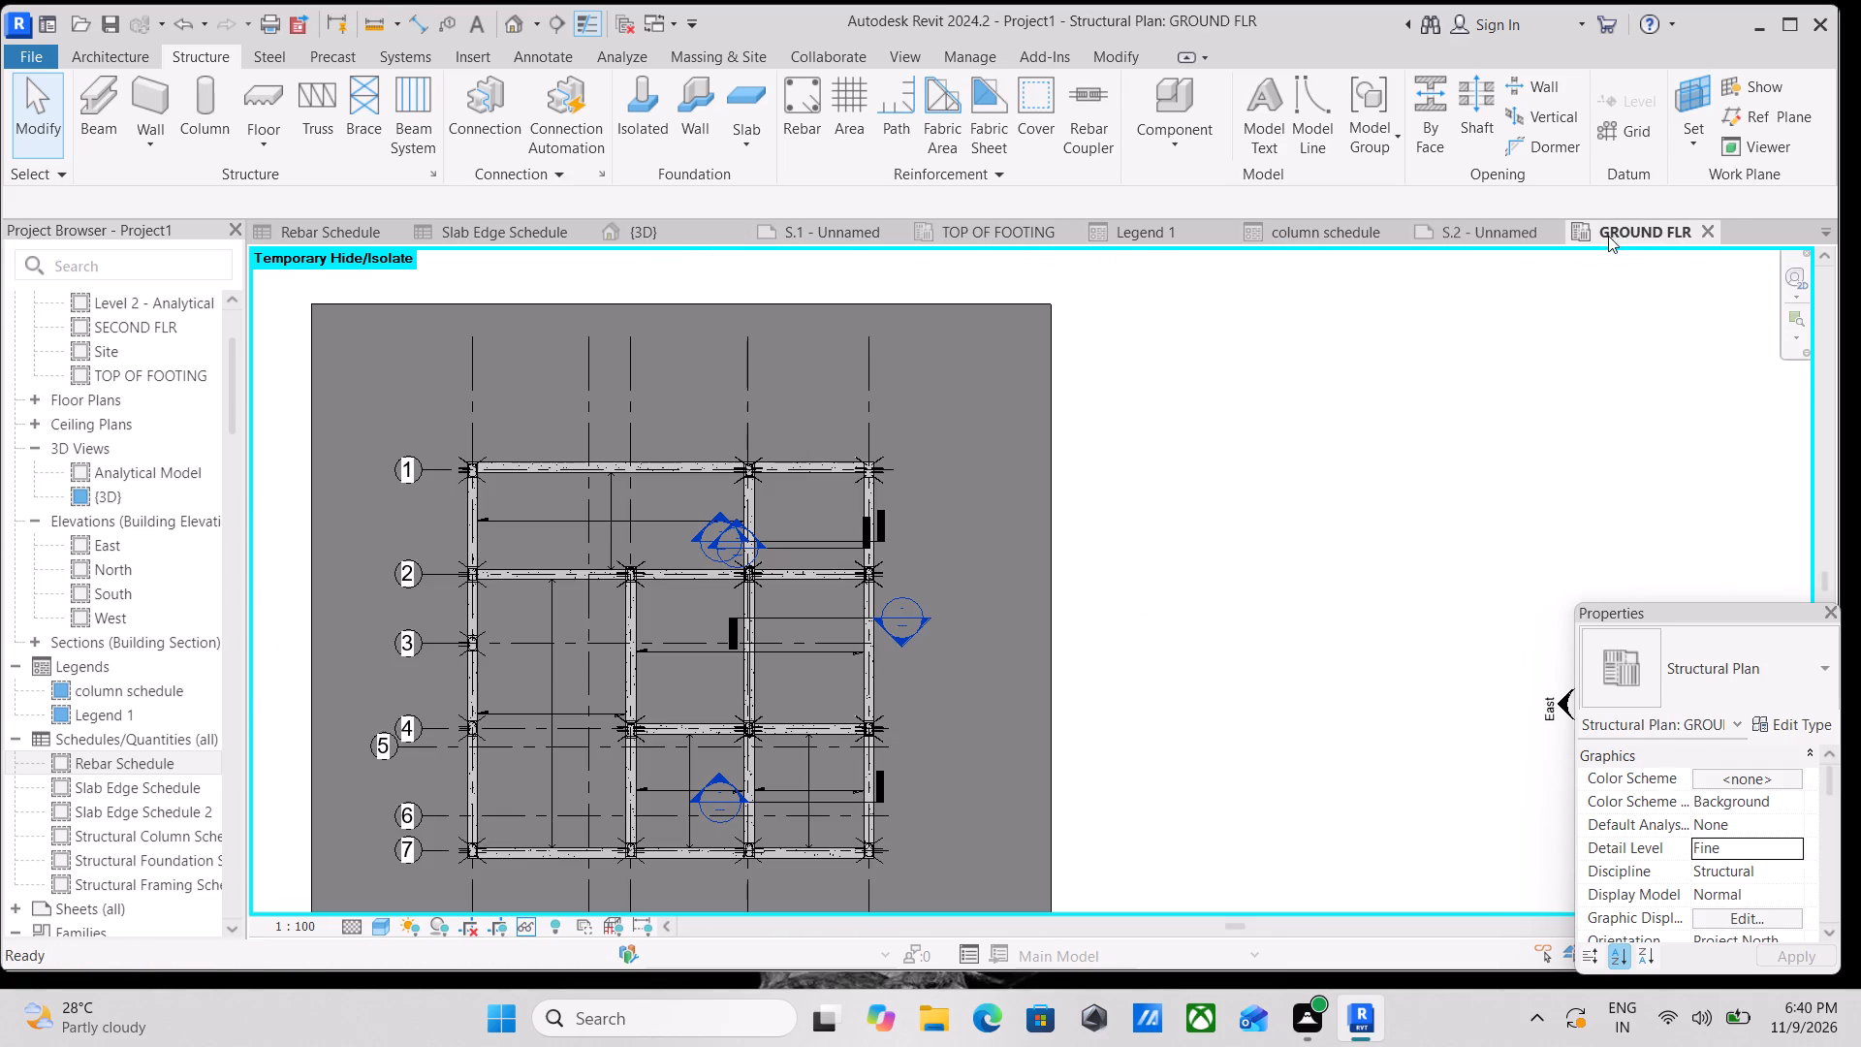
click(1474, 230)
scroll(1138, 503, down, 3)
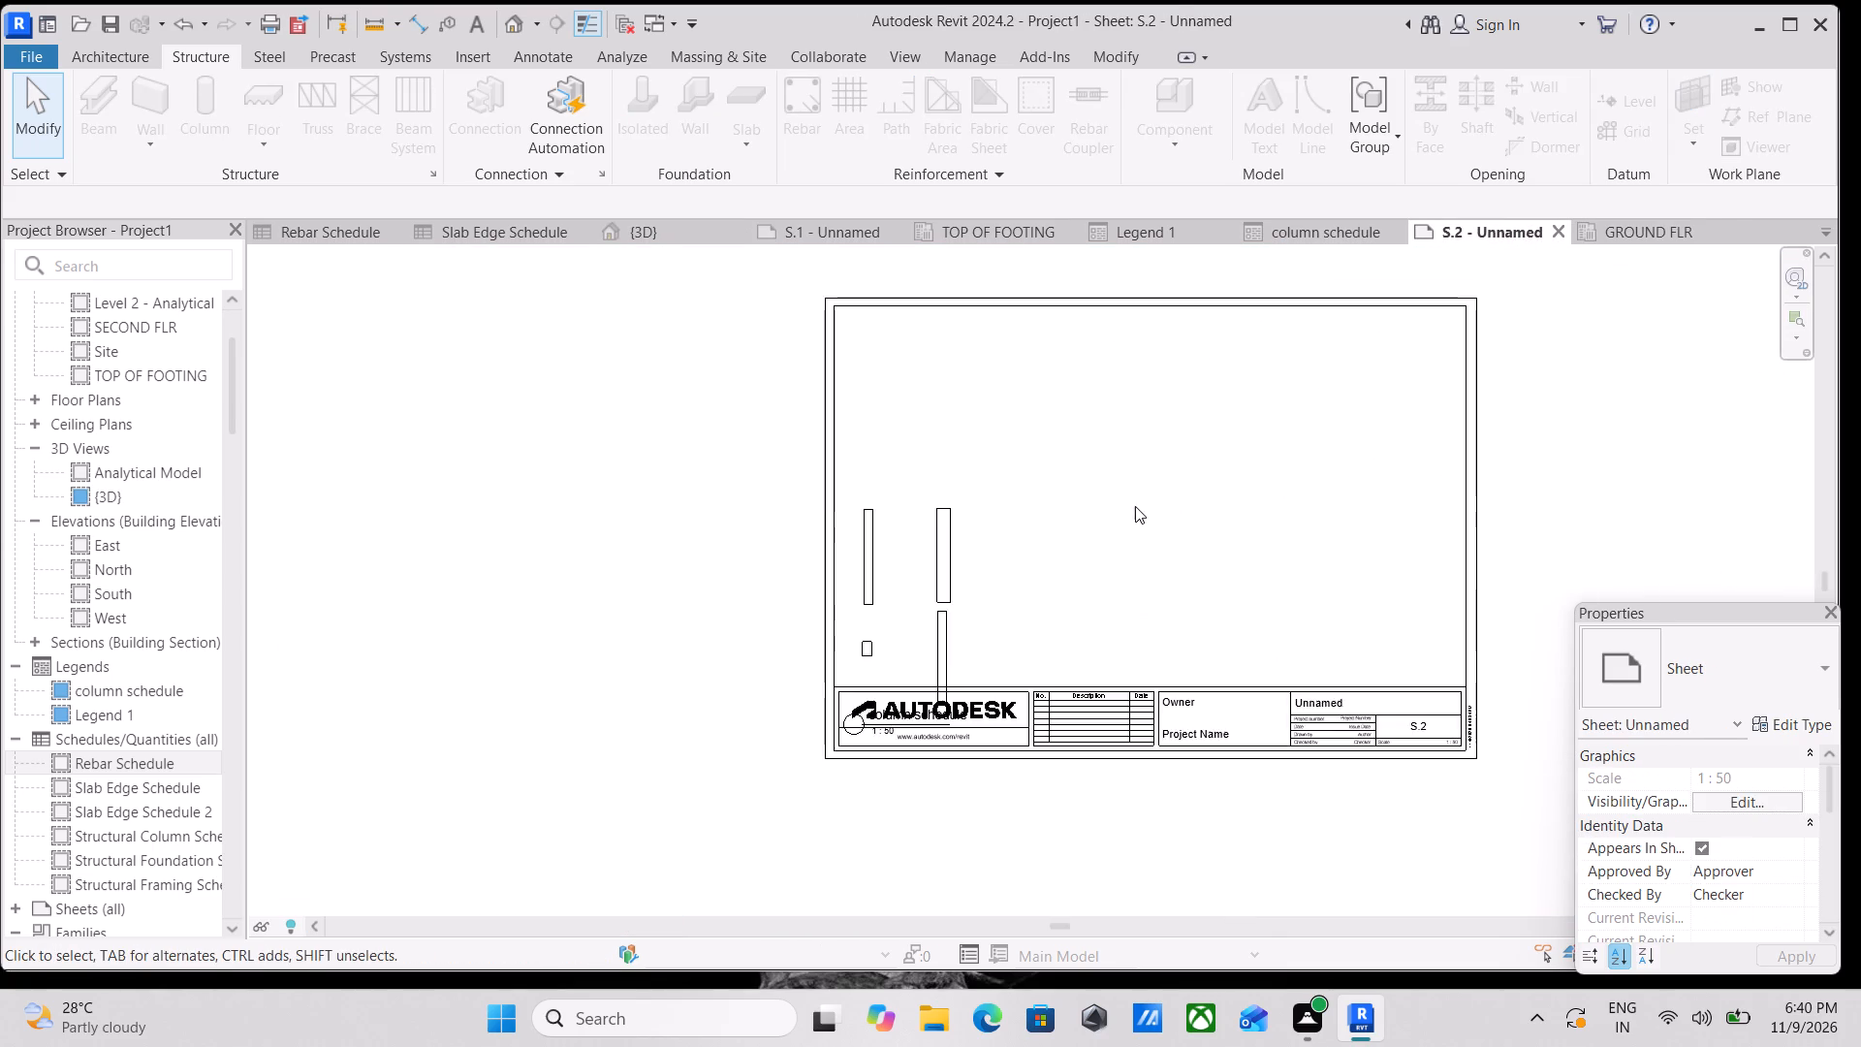
scroll(1135, 506, down, 3)
middle_drag(1128, 508, 1077, 639)
scroll(1077, 639, up, 1)
click(1160, 233)
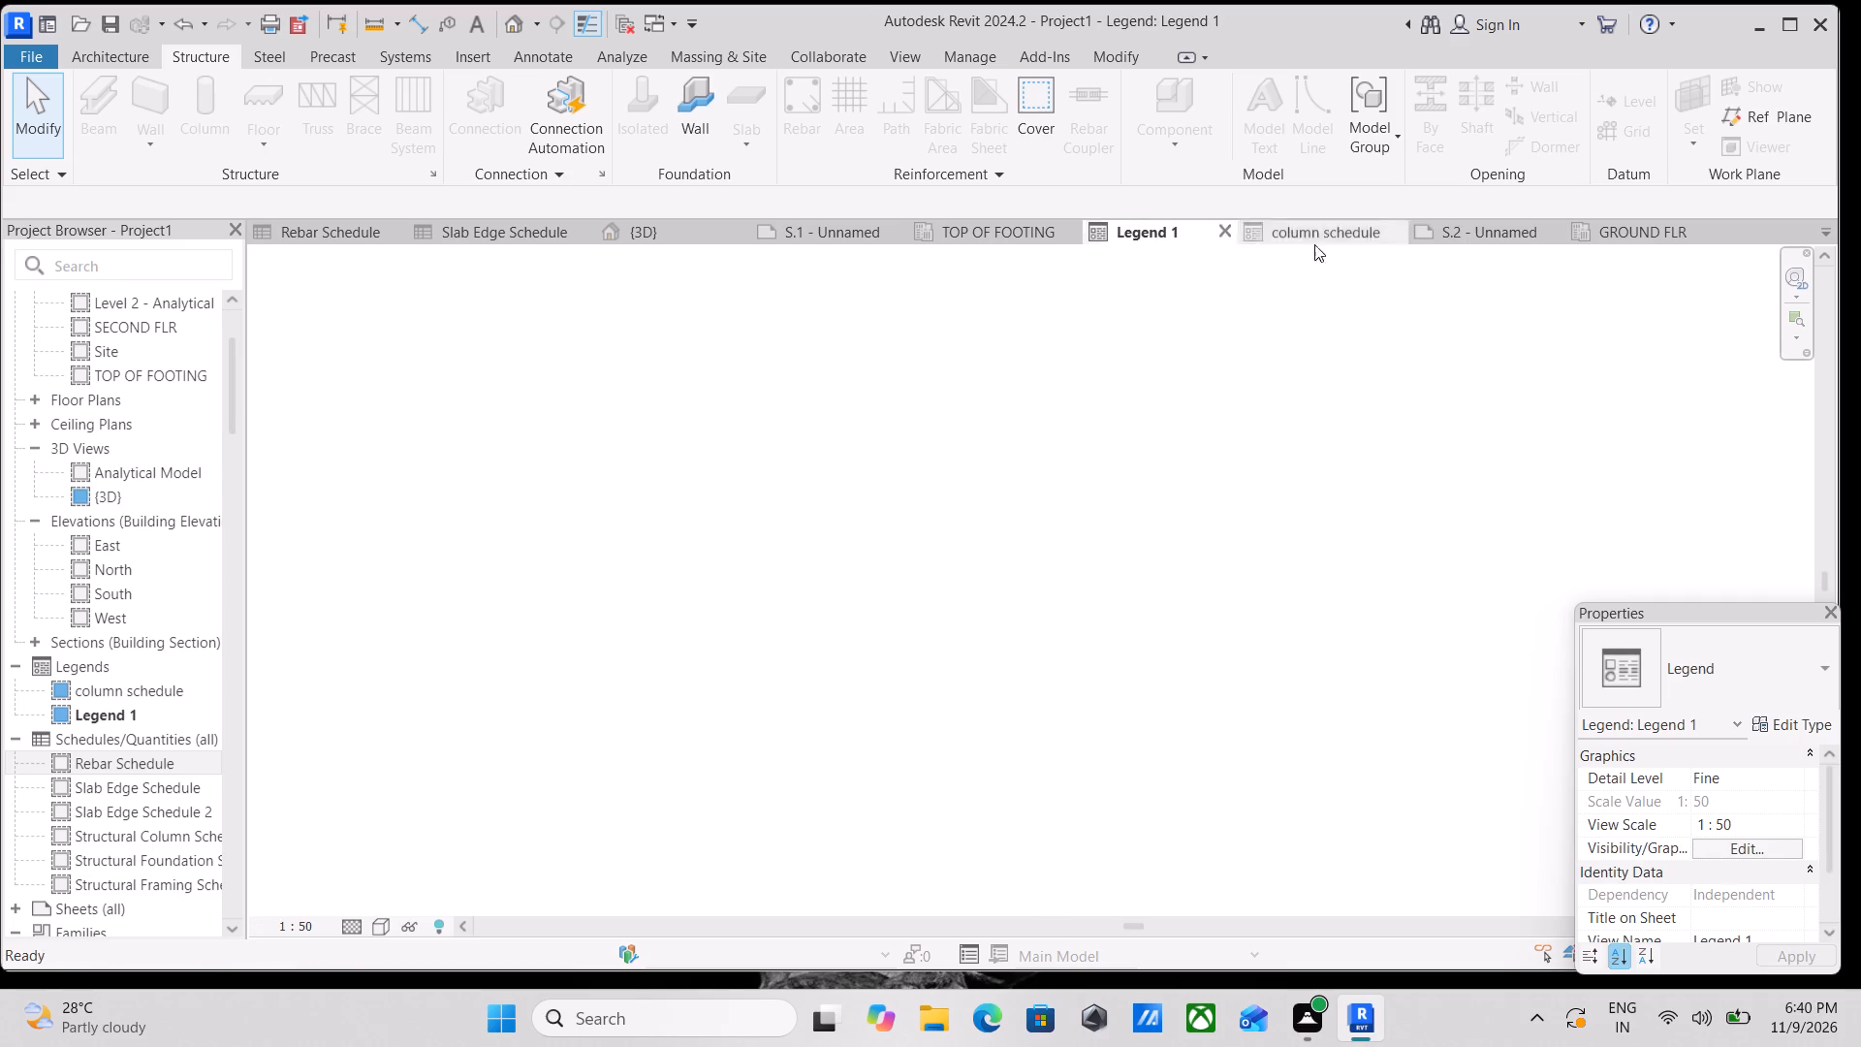
click(1640, 221)
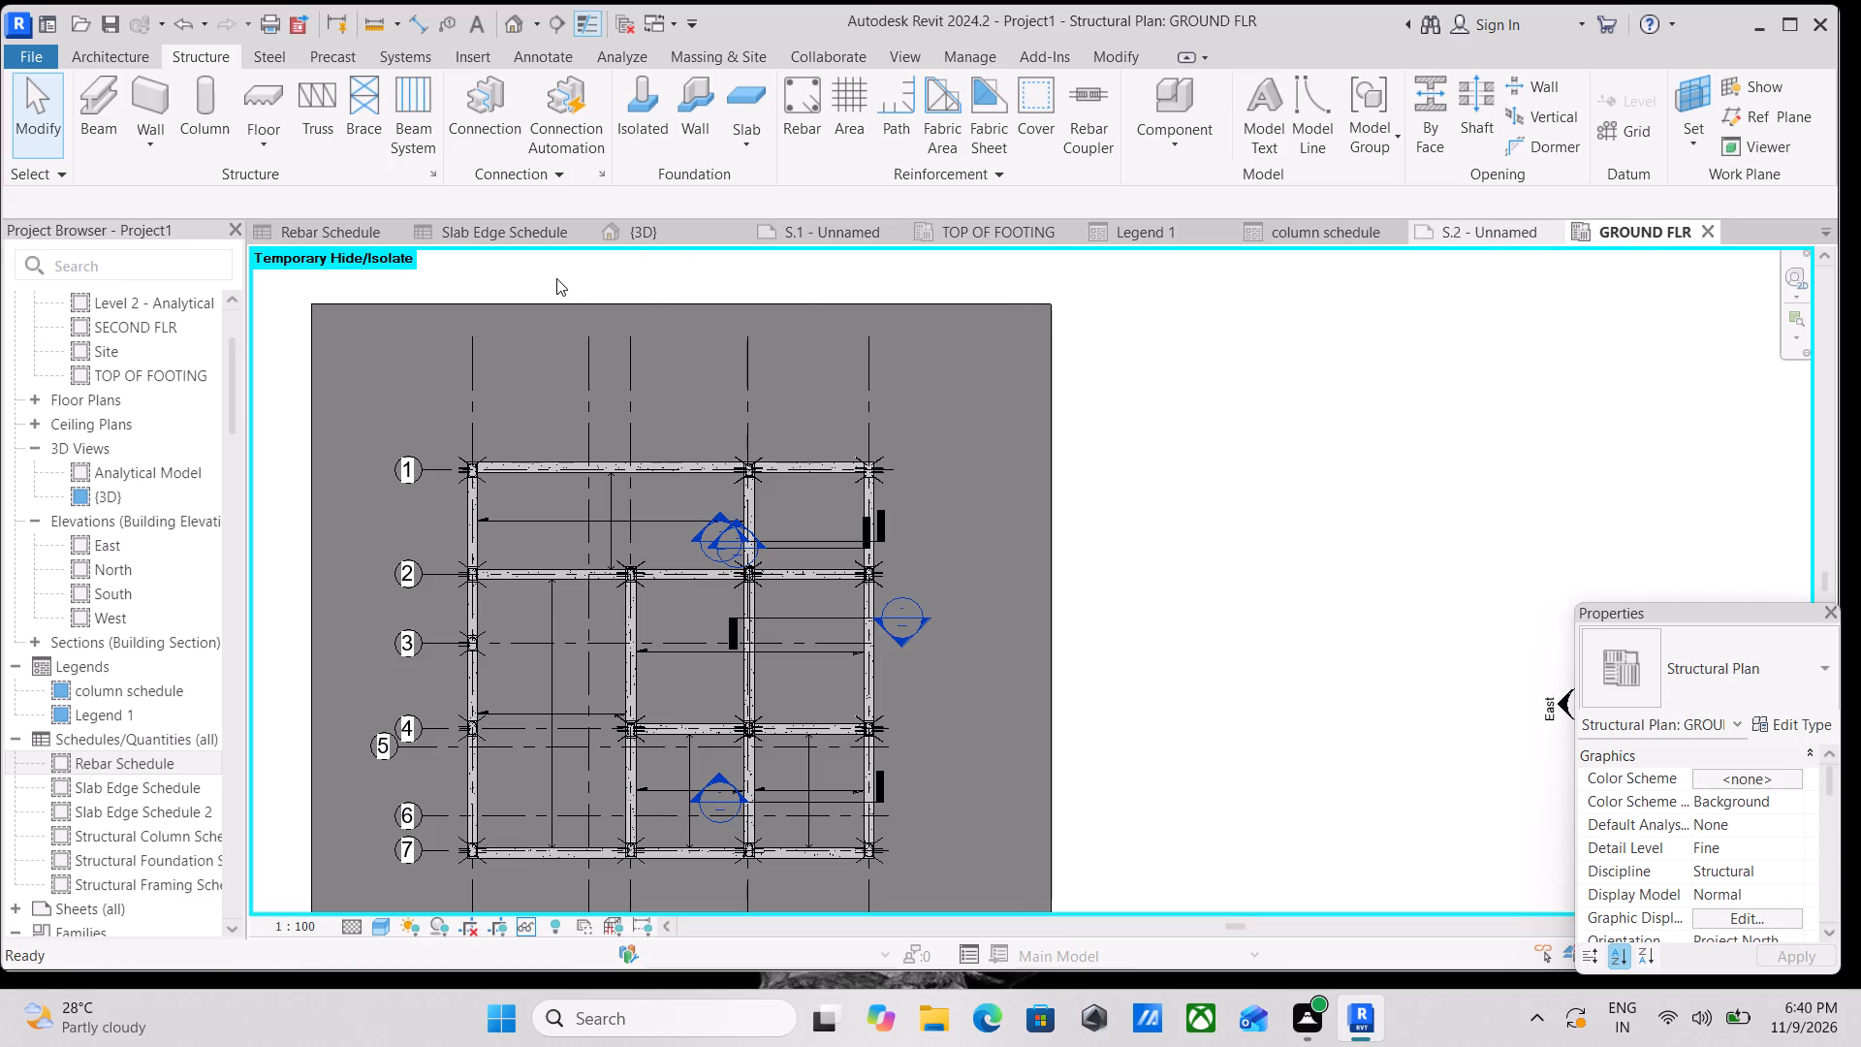
On sheet S.1, check the placed {3D} view and look closely at the Legend 1 title.
click(793, 220)
scroll(1251, 496, down, 1)
middle_drag(1252, 496, 1141, 543)
scroll(1122, 609, up, 2)
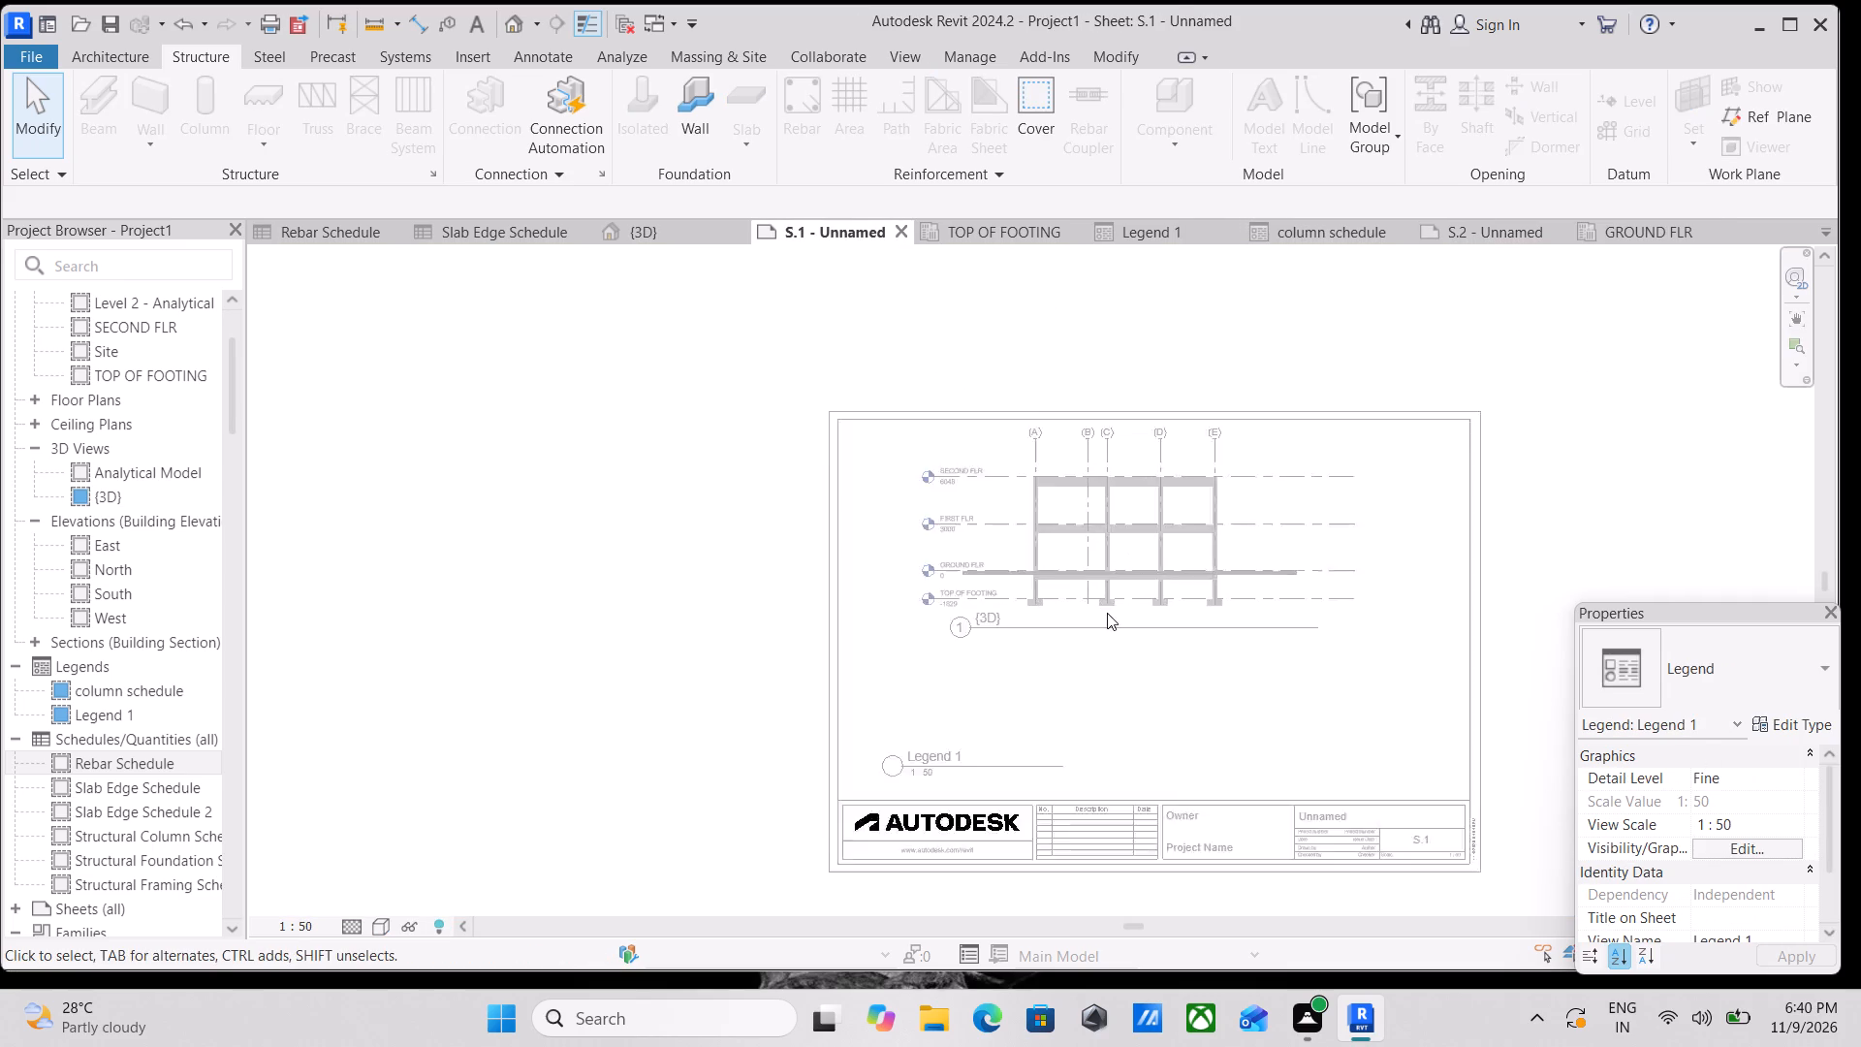
scroll(1107, 613, up, 2)
middle_drag(1150, 619, 1245, 549)
scroll(1246, 547, up, 1)
middle_drag(1098, 675, 1164, 504)
scroll(1042, 675, up, 4)
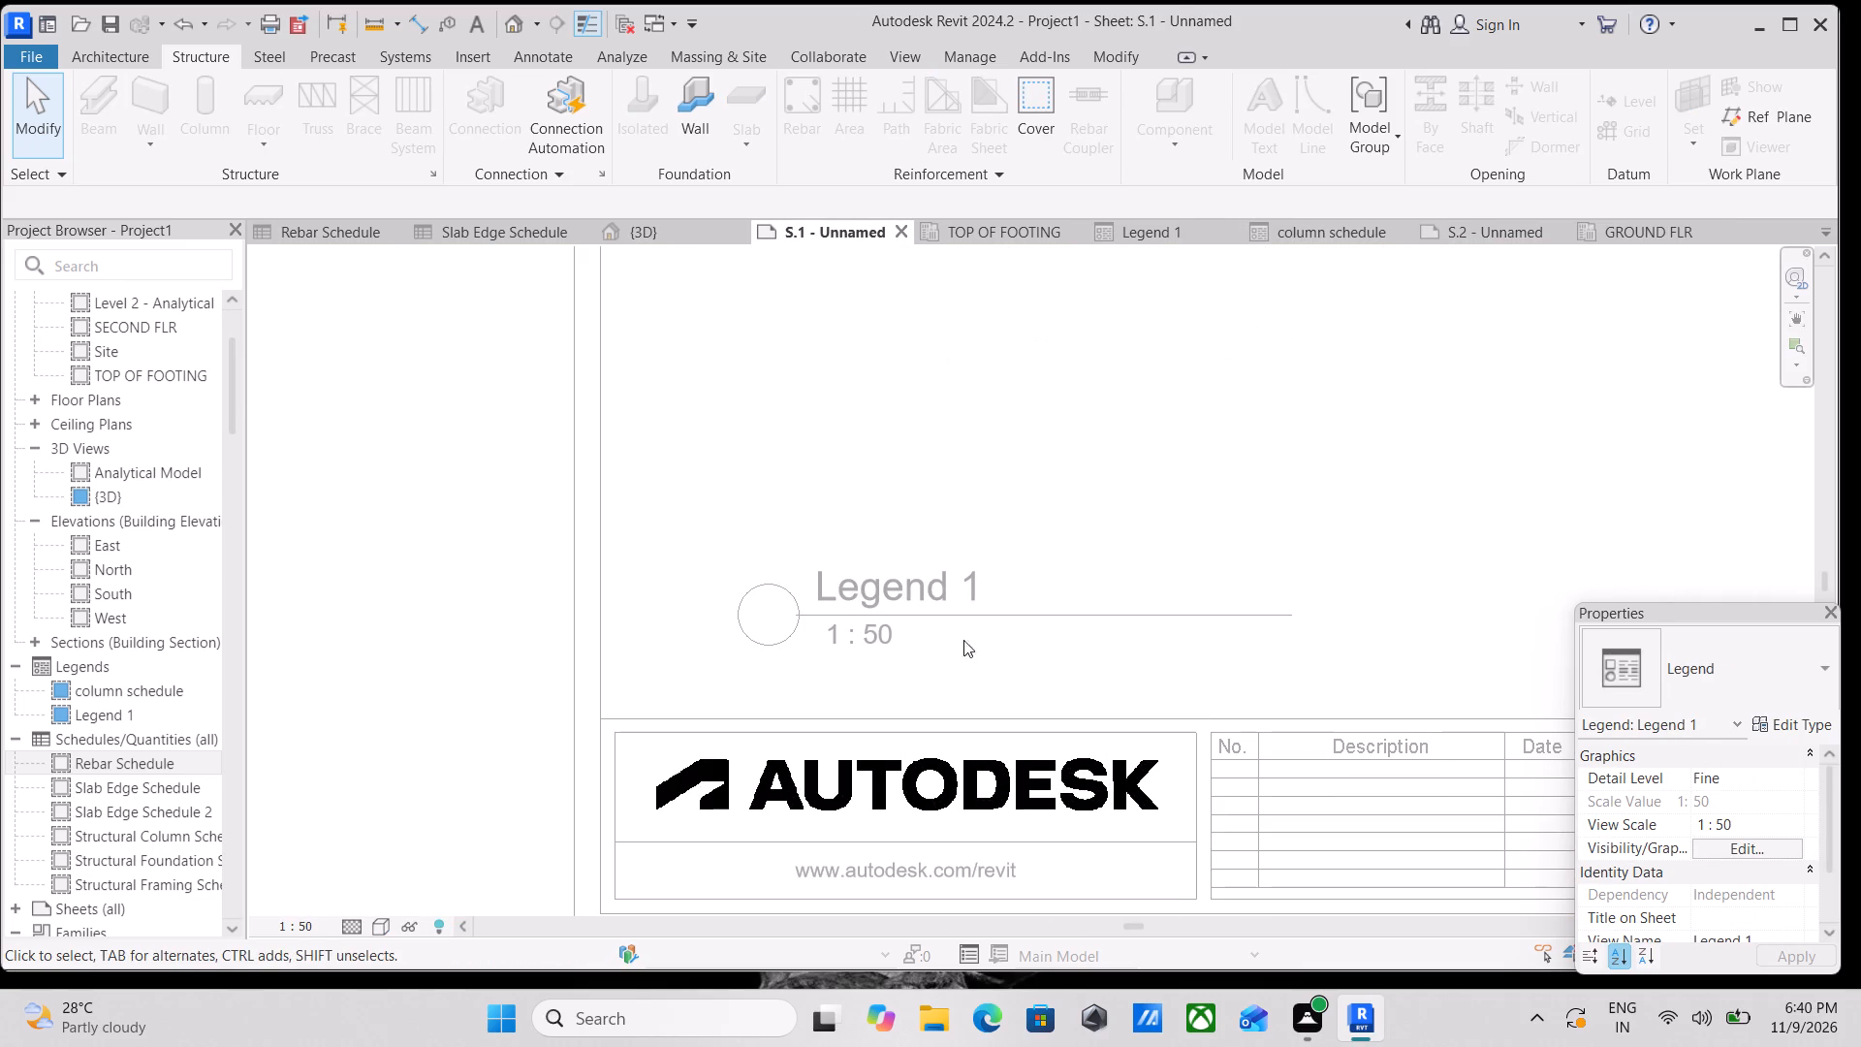
drag(1036, 647, 821, 561)
right_click(821, 561)
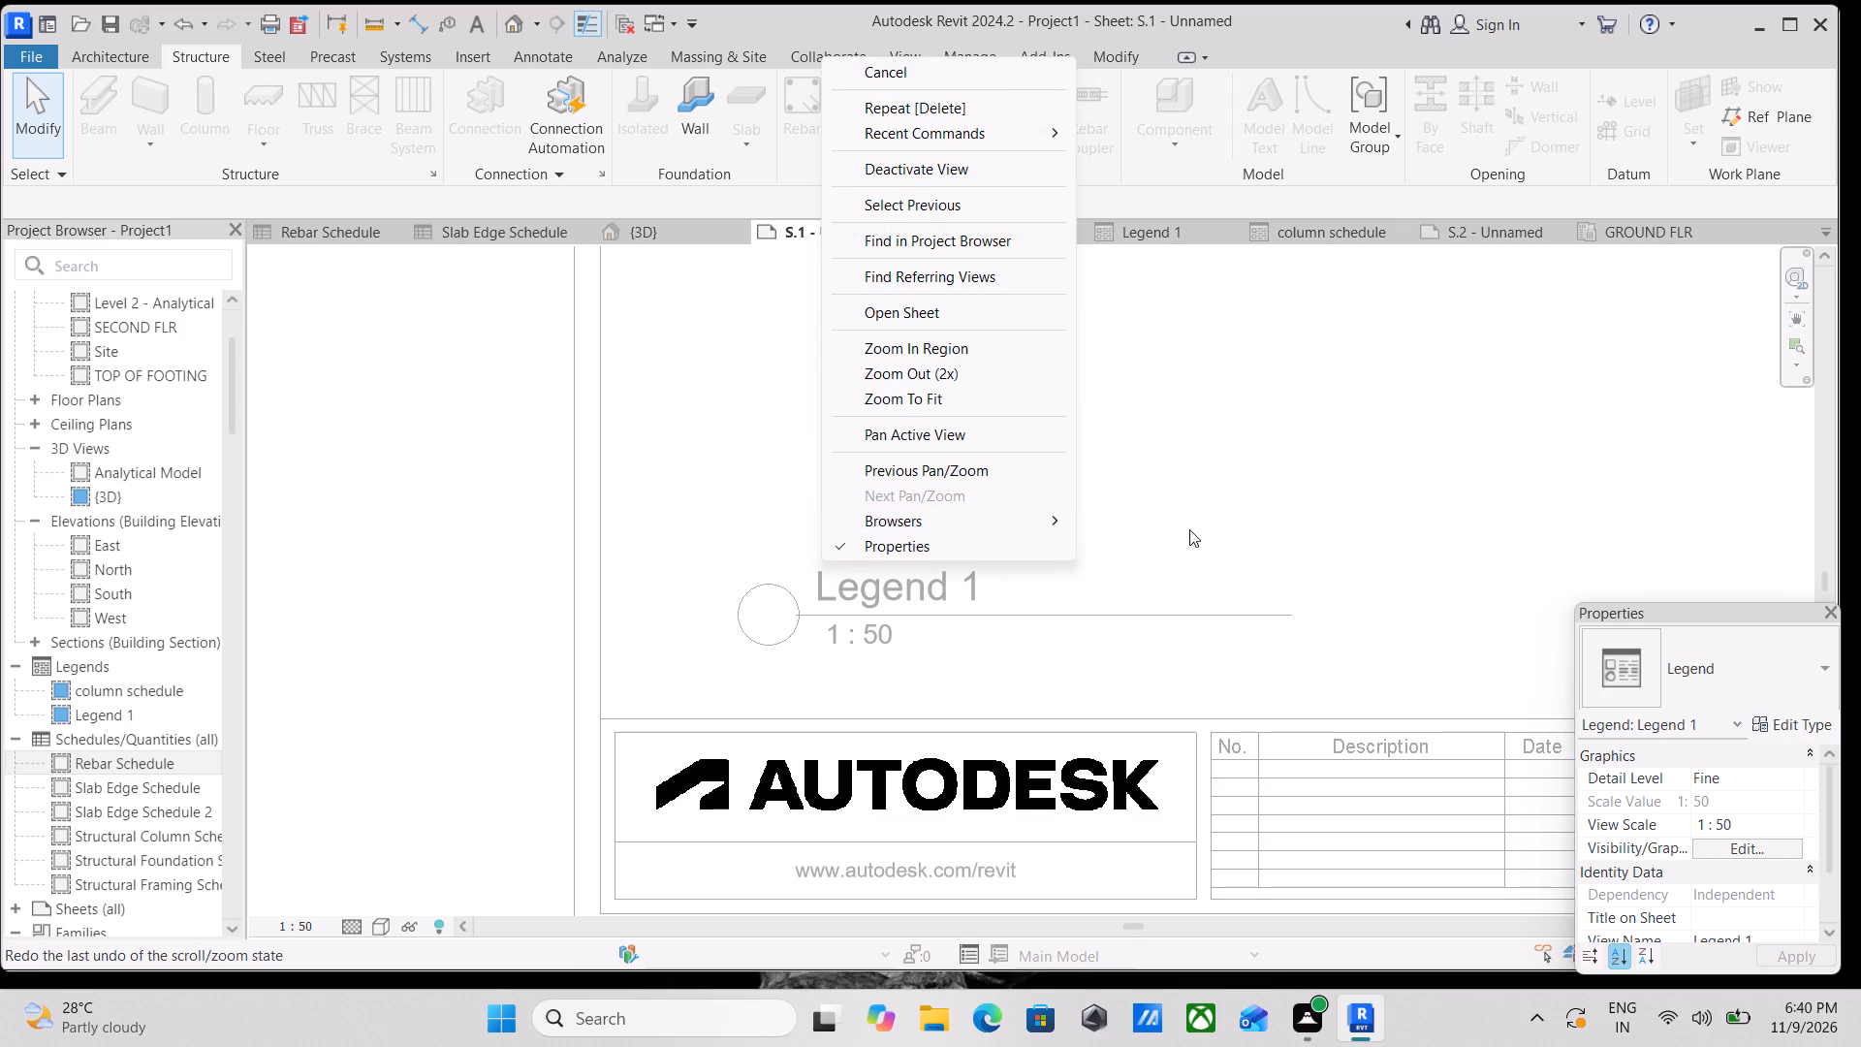
key(Escape)
Examine the layout of sheet S.1, focusing on the placed {3D} front view with its grid and level labels.
scroll(1224, 532, down, 2)
middle_drag(1224, 532, 1085, 602)
scroll(1085, 602, up, 1)
scroll(1105, 586, down, 2)
middle_drag(1105, 587, 1098, 685)
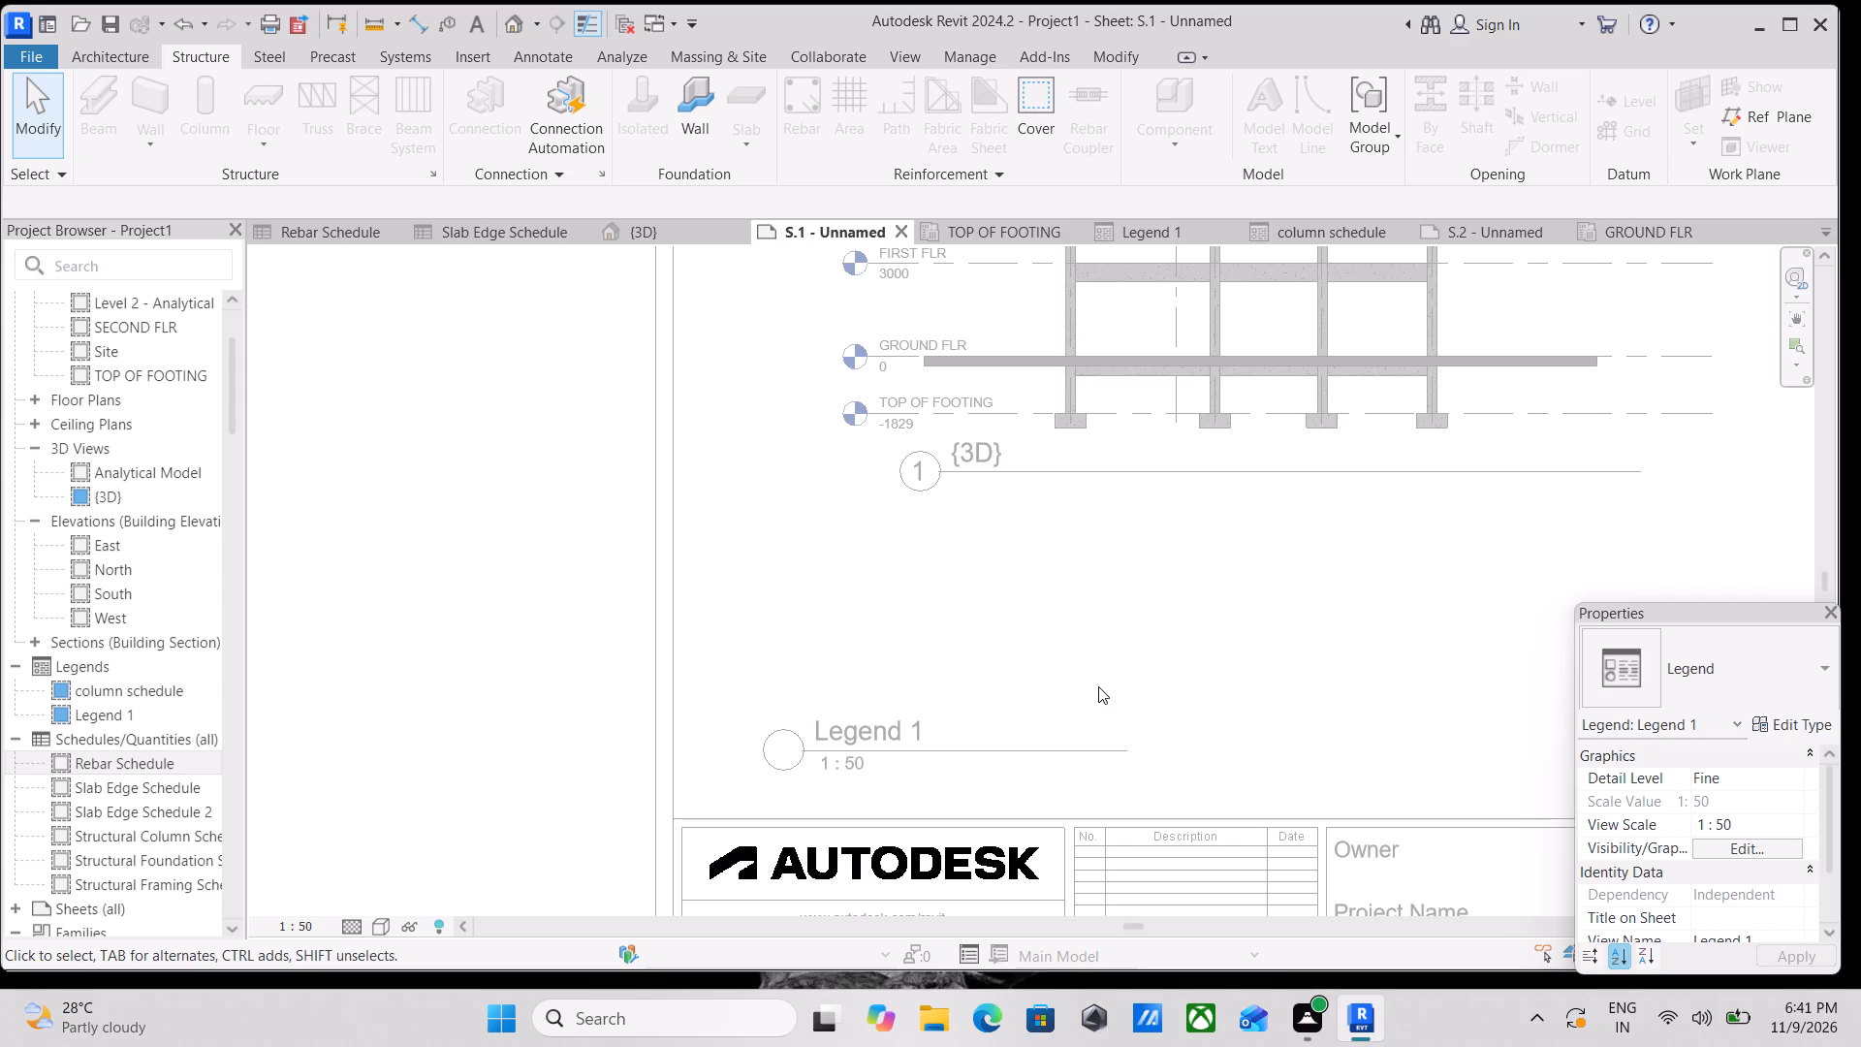
scroll(1170, 634, up, 1)
scroll(1046, 597, down, 5)
middle_drag(1083, 573, 957, 623)
scroll(1118, 561, down, 2)
middle_drag(1118, 562, 999, 629)
scroll(1133, 591, up, 1)
middle_drag(1133, 591, 1084, 664)
scroll(1078, 664, up, 2)
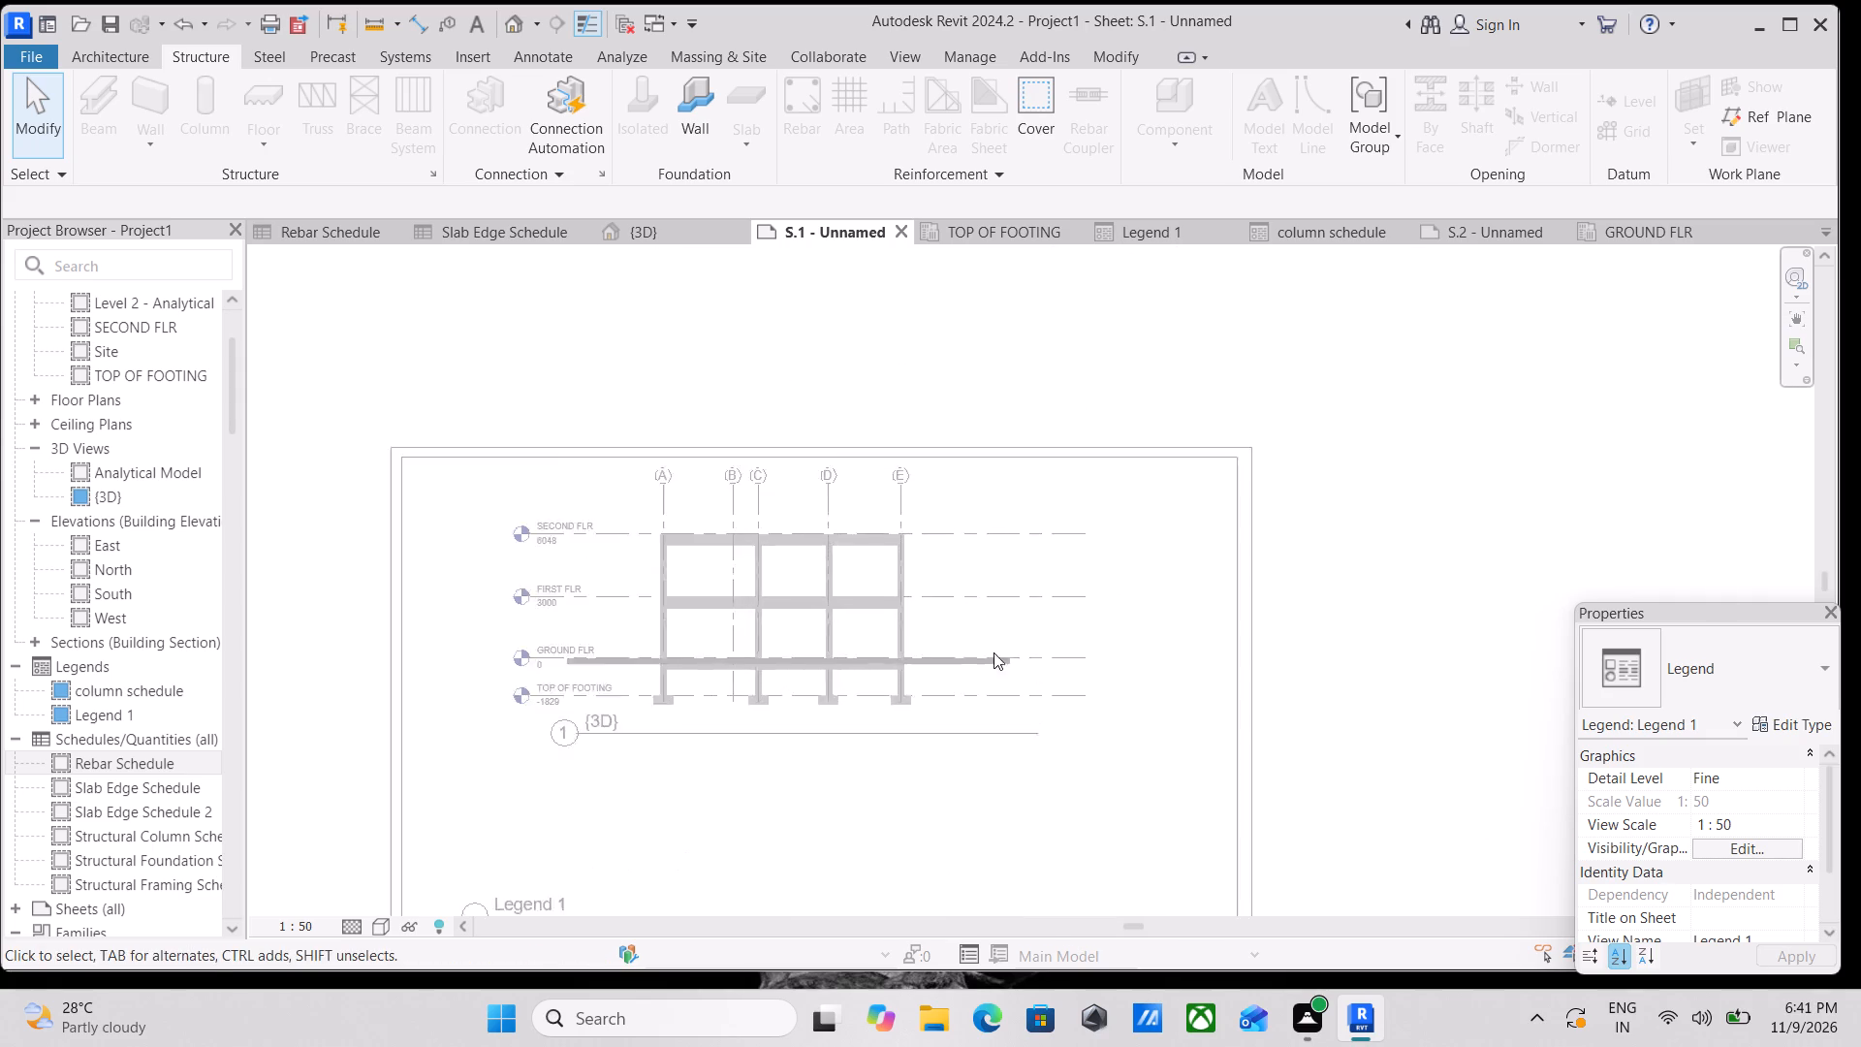
scroll(994, 652, up, 2)
middle_drag(830, 633, 1134, 669)
scroll(1086, 666, up, 3)
middle_drag(1014, 622, 1027, 616)
middle_drag(1086, 586, 1084, 655)
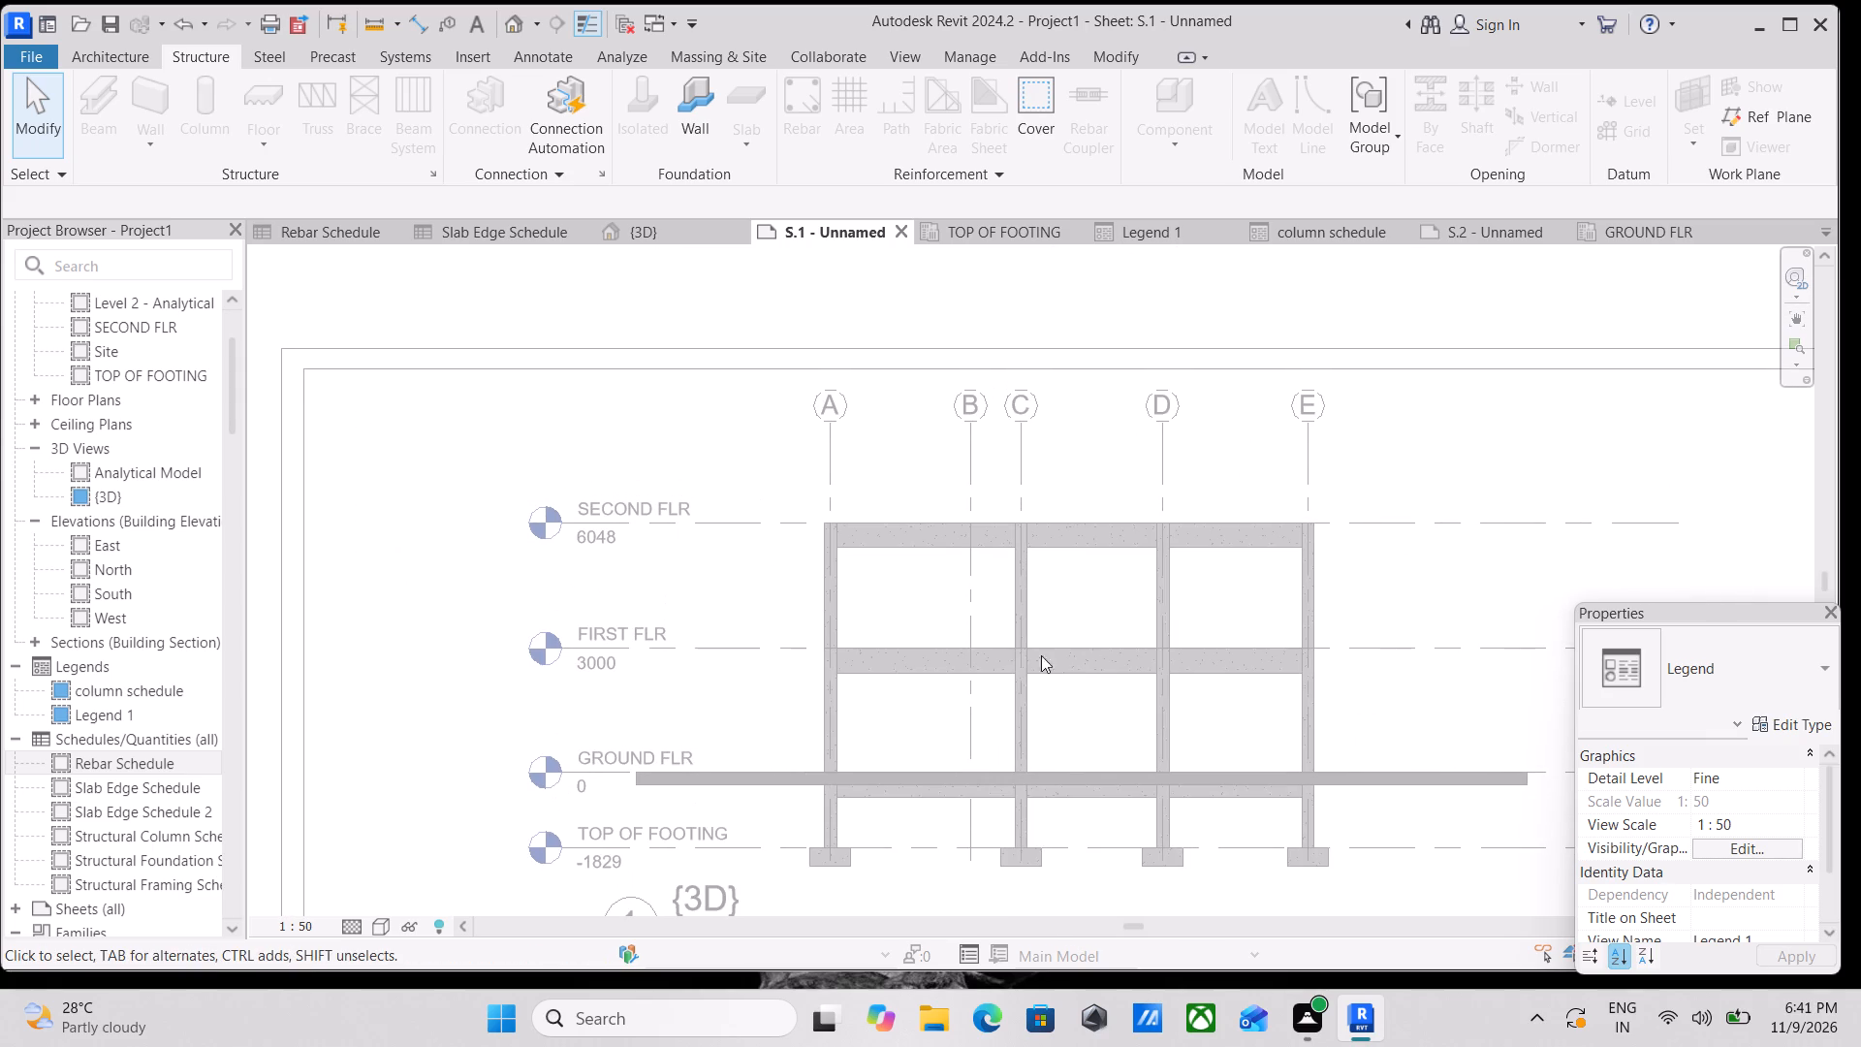
Open the {3D} view and examine the concrete frame and its floor slabs from above.
click(619, 224)
middle_drag(817, 428, 980, 512)
scroll(1116, 492, down, 2)
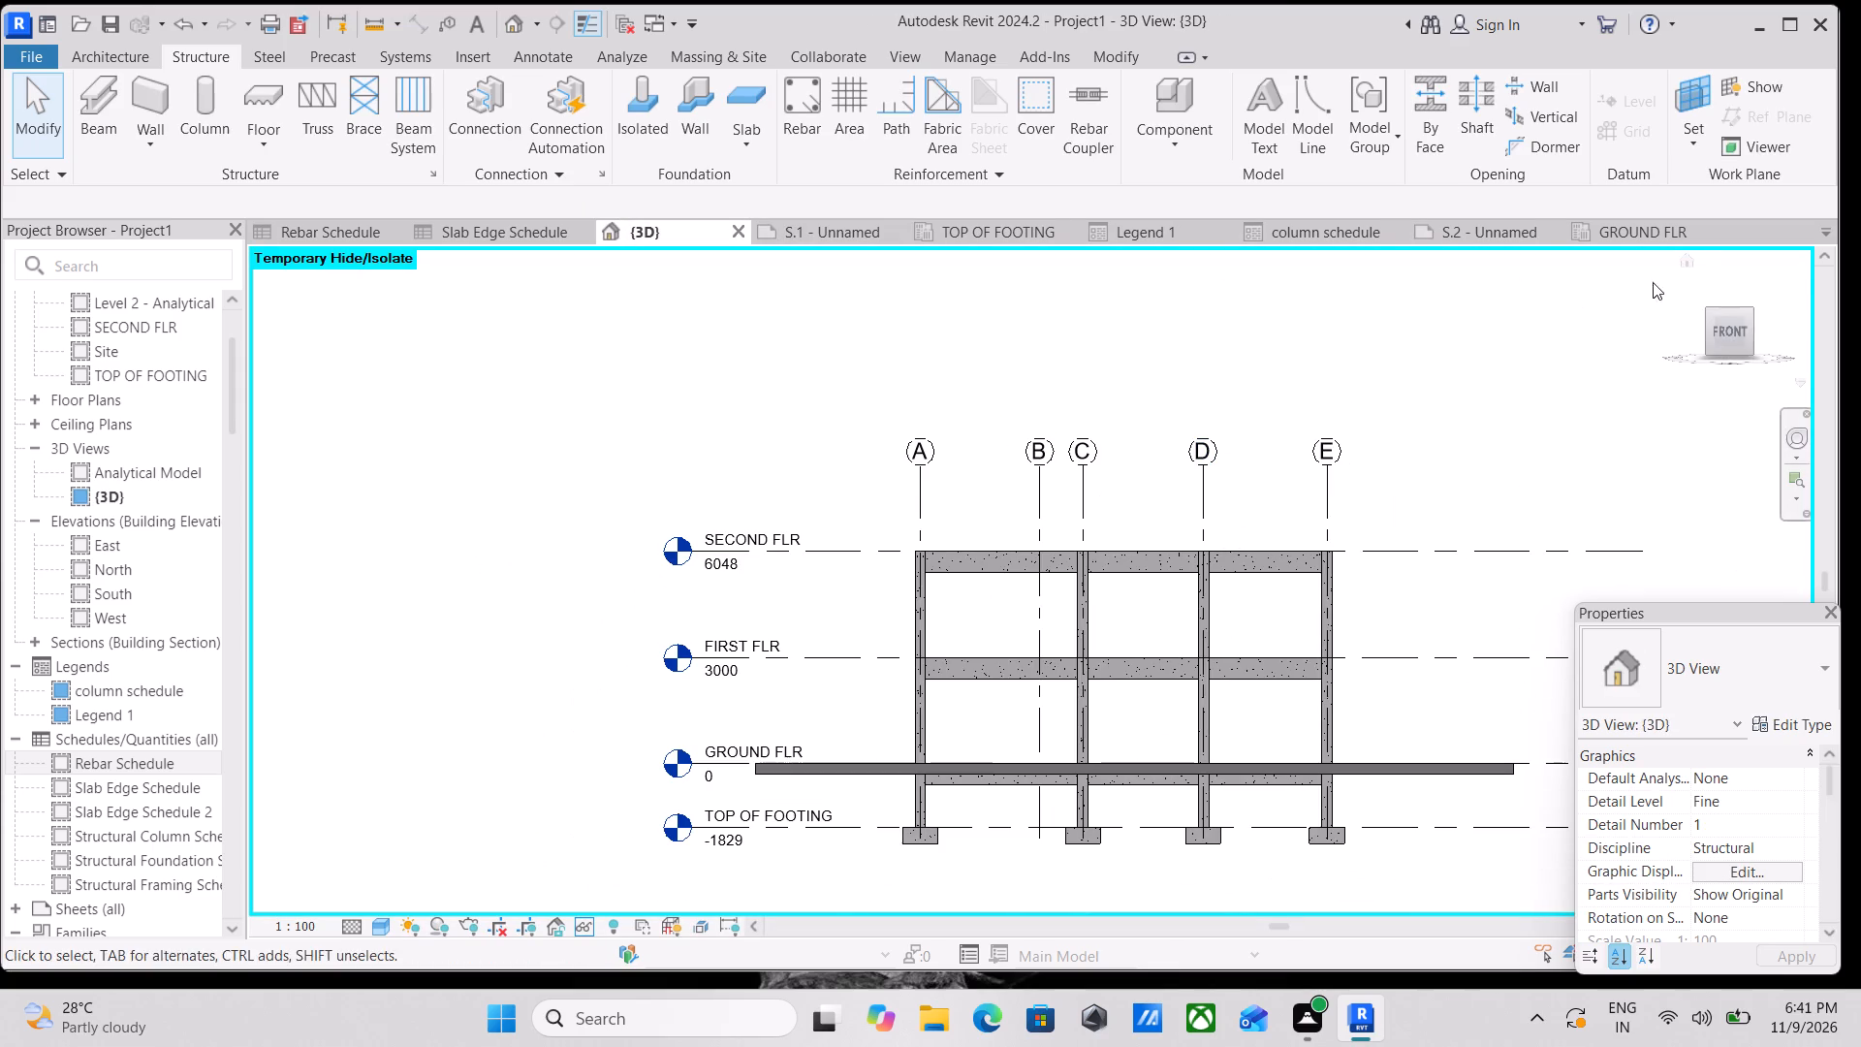
click(1727, 312)
scroll(1273, 607, up, 3)
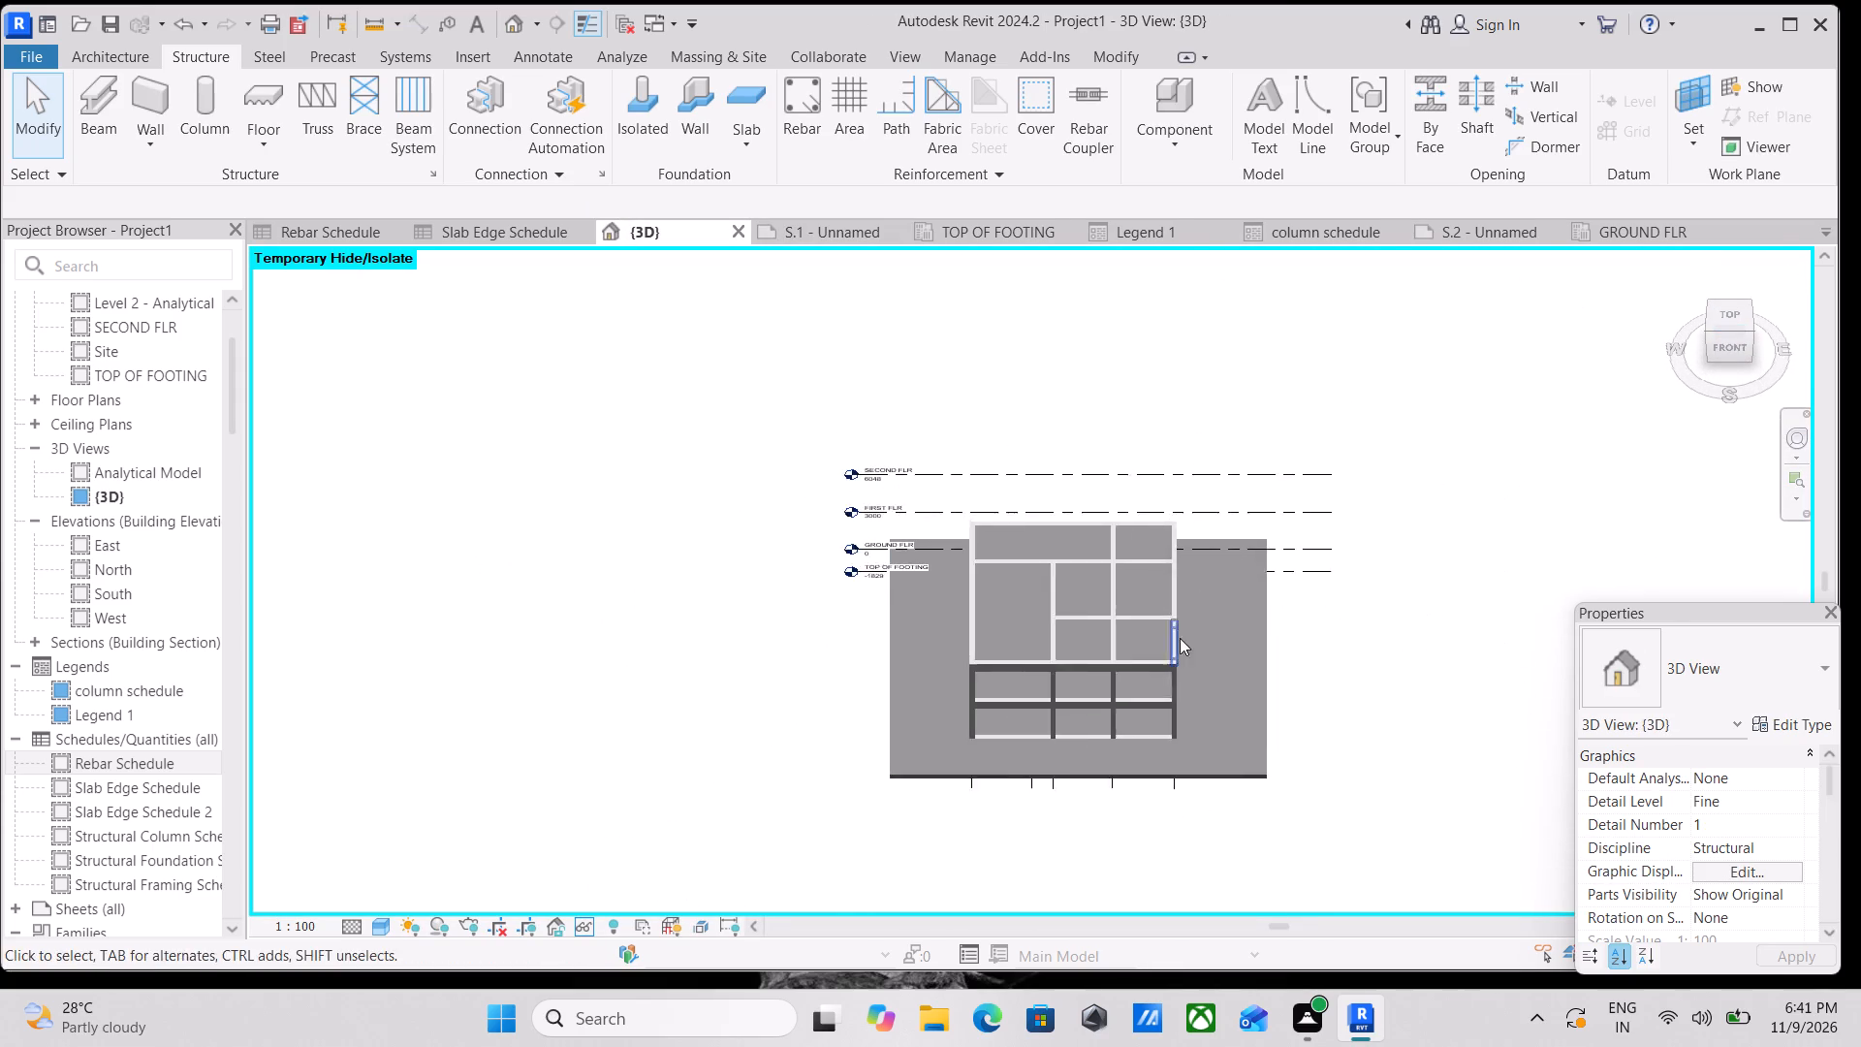
middle_drag(1171, 637, 990, 578)
scroll(978, 592, up, 3)
middle_drag(1165, 610, 1236, 565)
shift+middle_drag(1028, 588, 1199, 681)
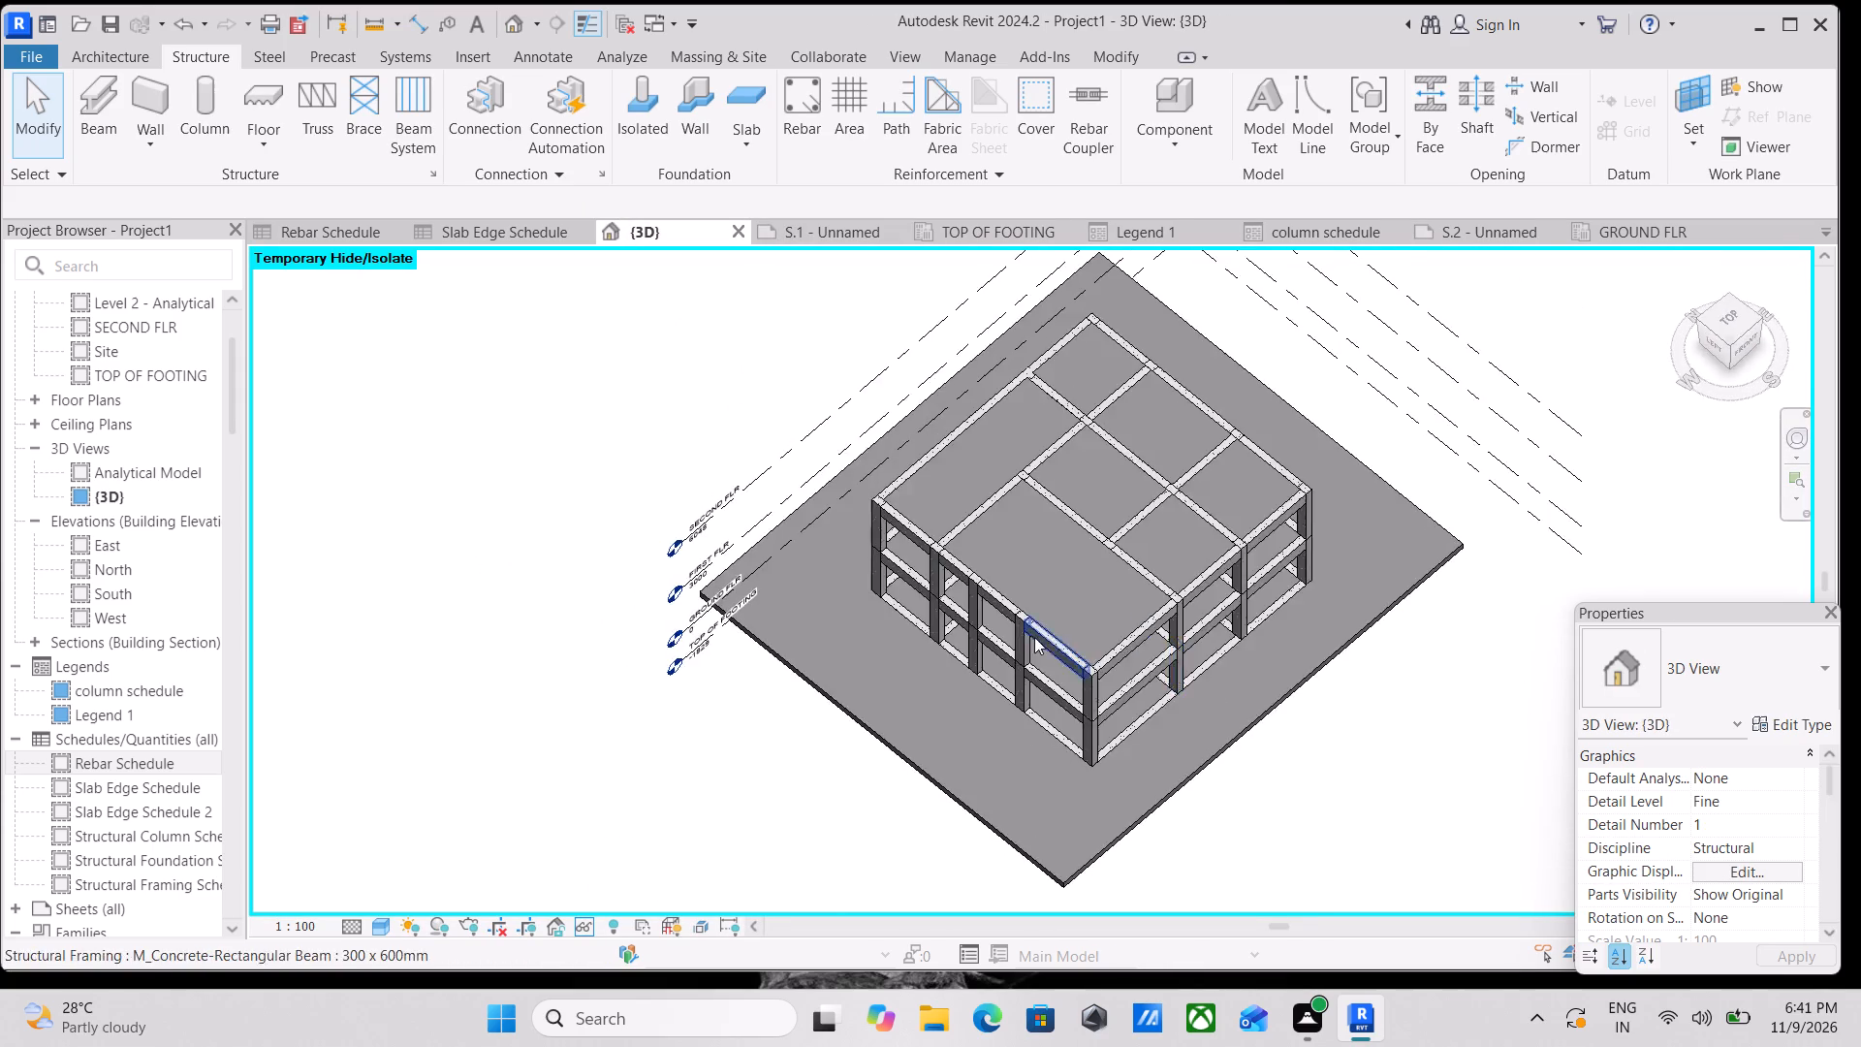
shift+middle_drag(1034, 637, 1294, 539)
scroll(1201, 671, up, 4)
Examine the frame's sides and the columns and footings beneath the large ground slab in the {3D} view.
middle_drag(1012, 663, 933, 430)
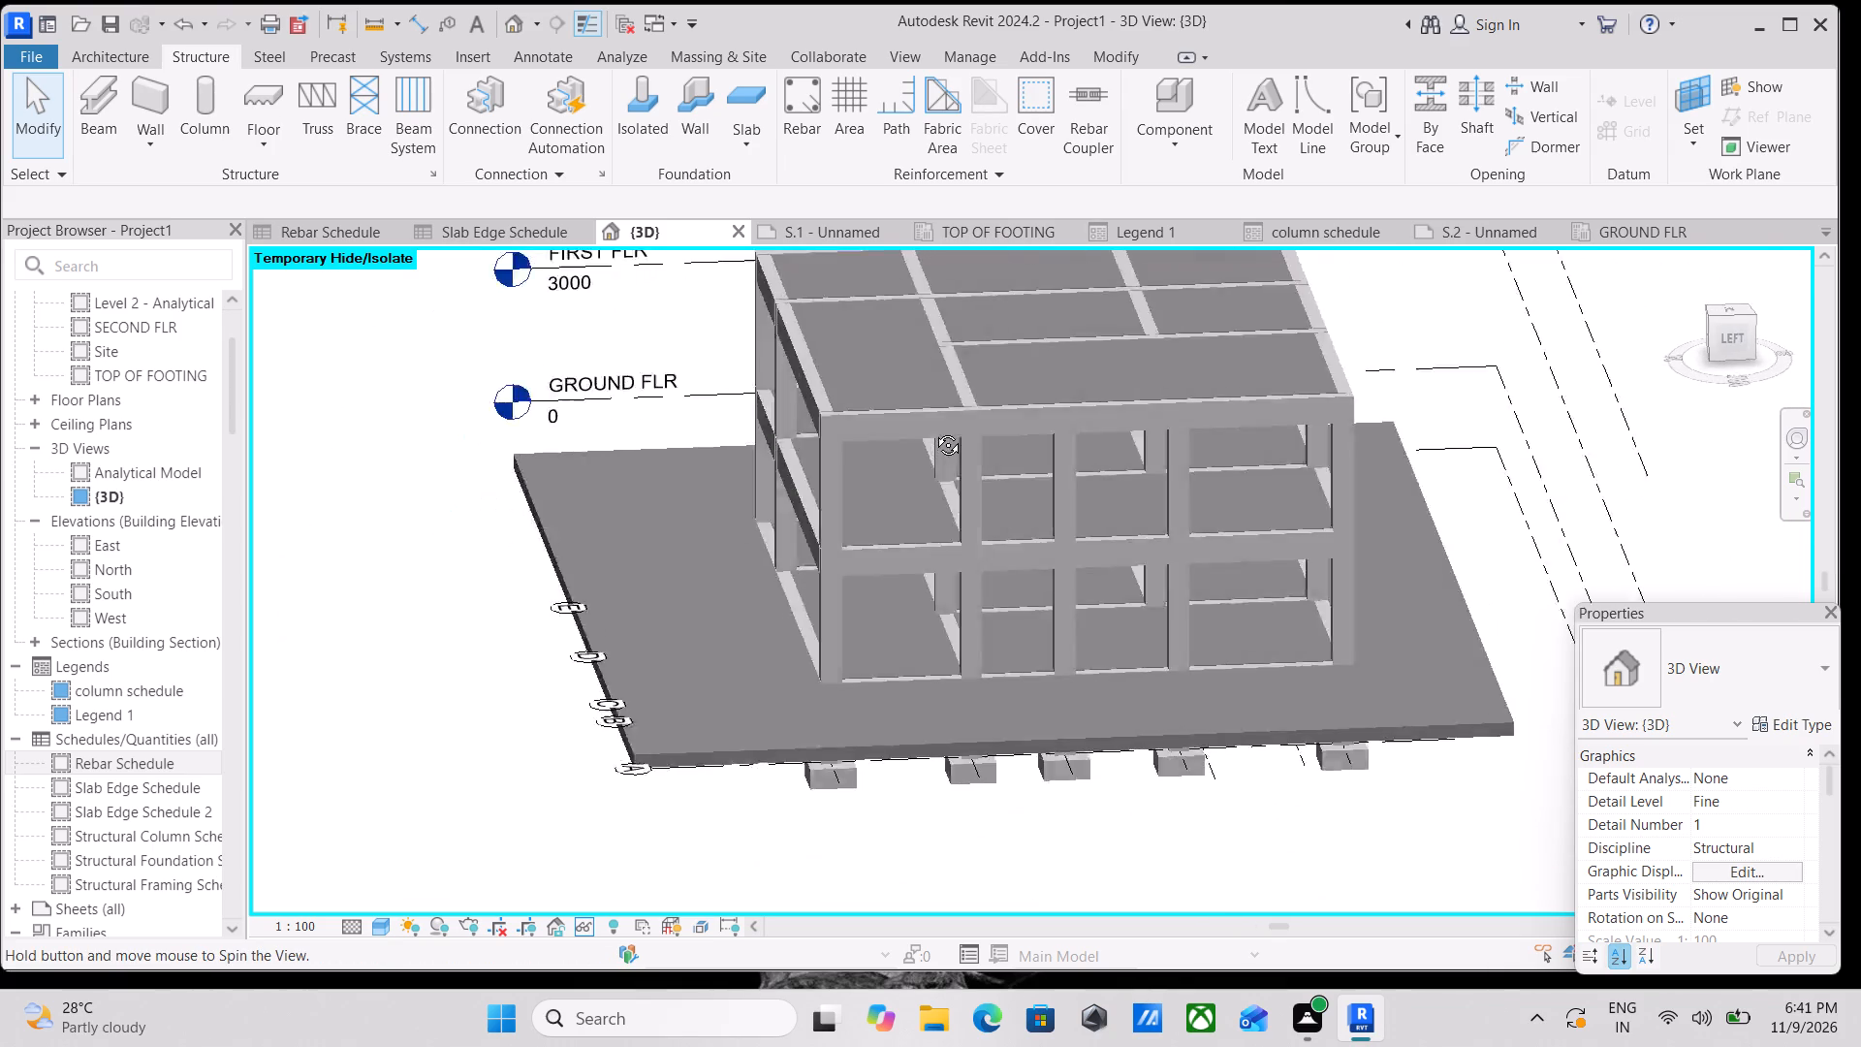
middle_drag(933, 430, 926, 430)
middle_drag(1172, 590, 883, 514)
middle_drag(1188, 508, 958, 523)
shift+scroll(958, 523, up, 1)
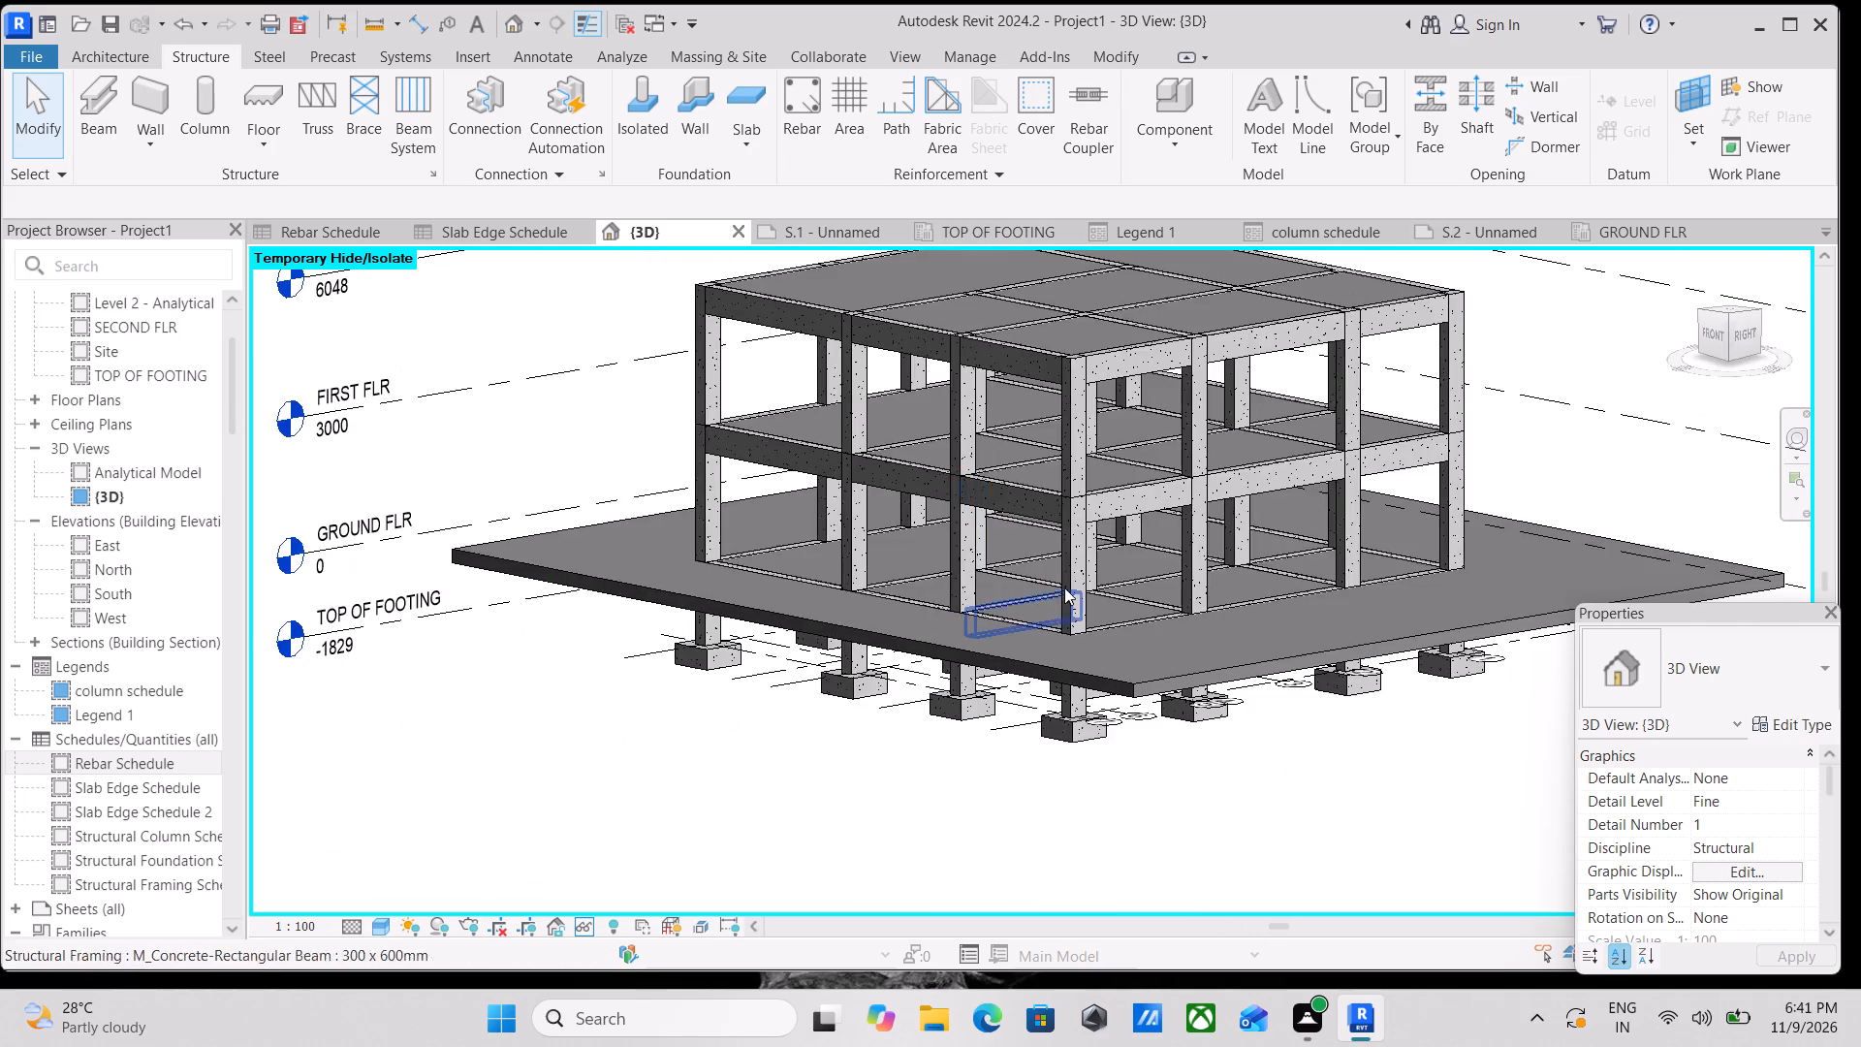
shift+middle_drag(1057, 589, 1090, 397)
shift+middle_drag(1010, 600, 1083, 626)
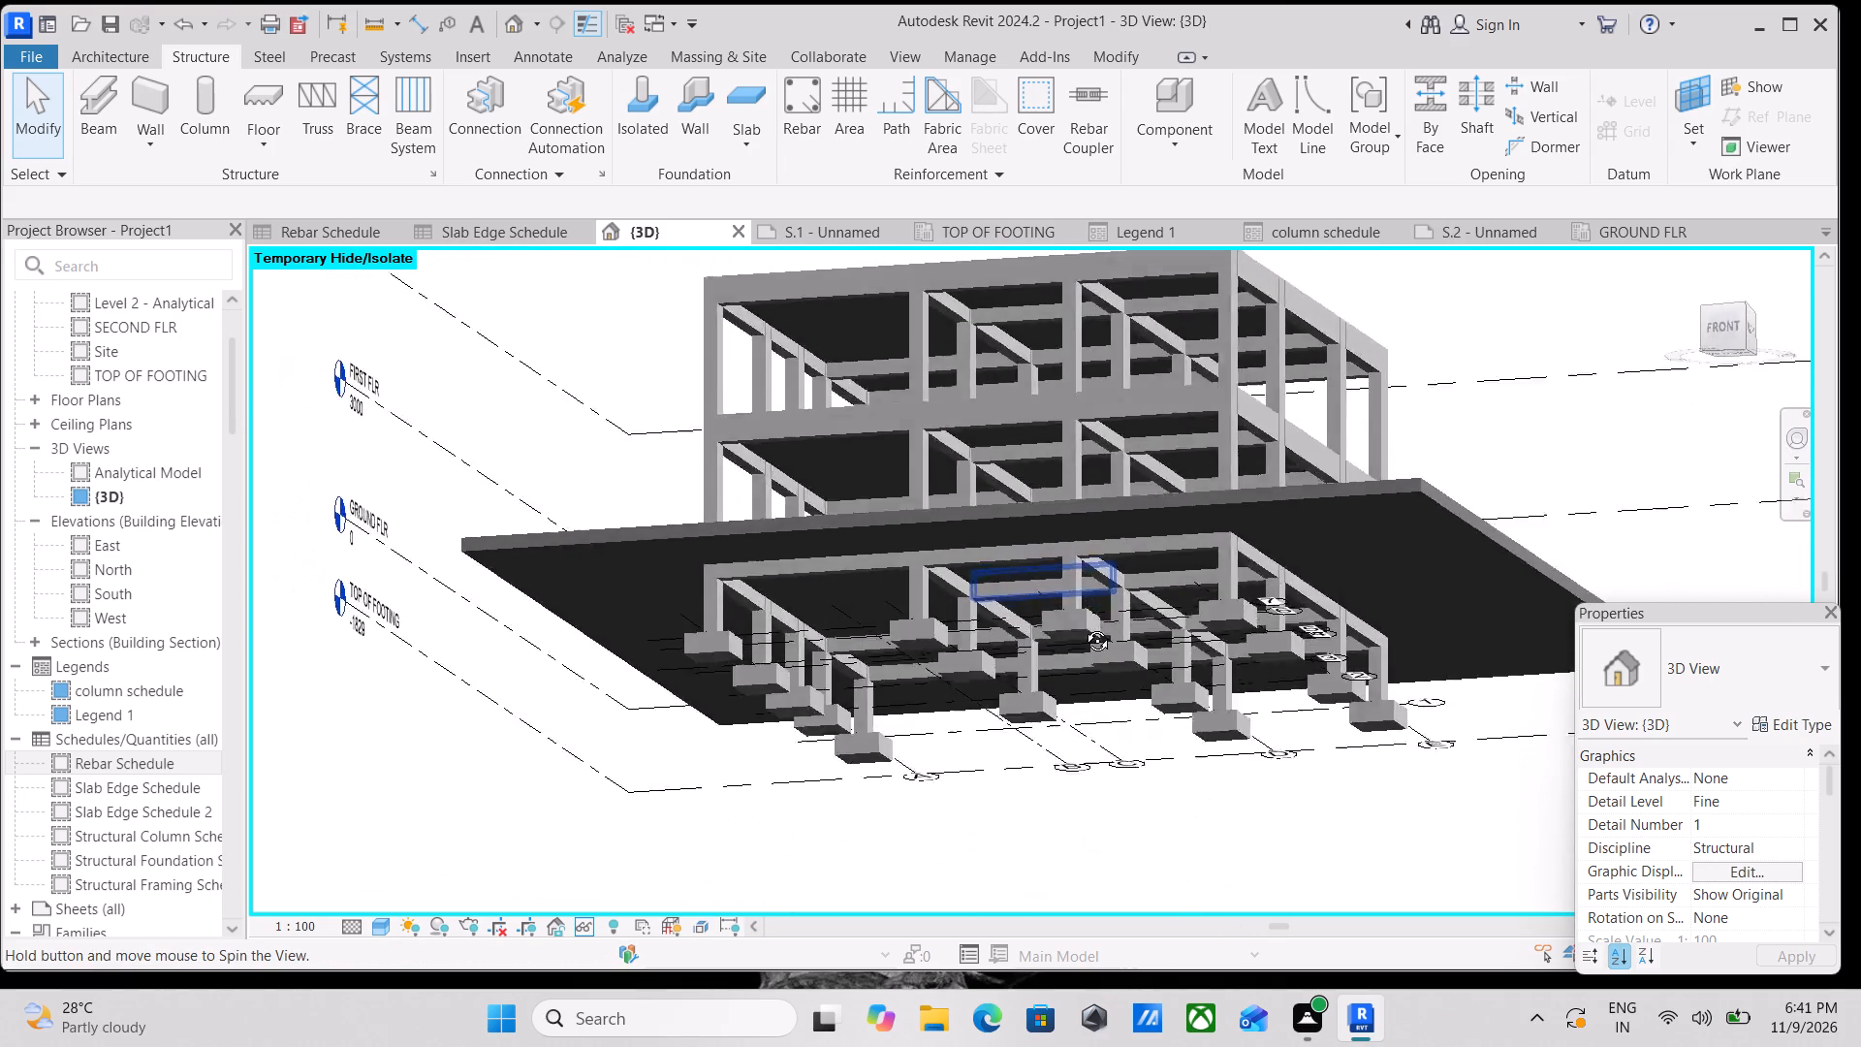
shift+middle_drag(1083, 626, 914, 820)
shift+middle_drag(1107, 564, 912, 654)
scroll(1225, 511, up, 3)
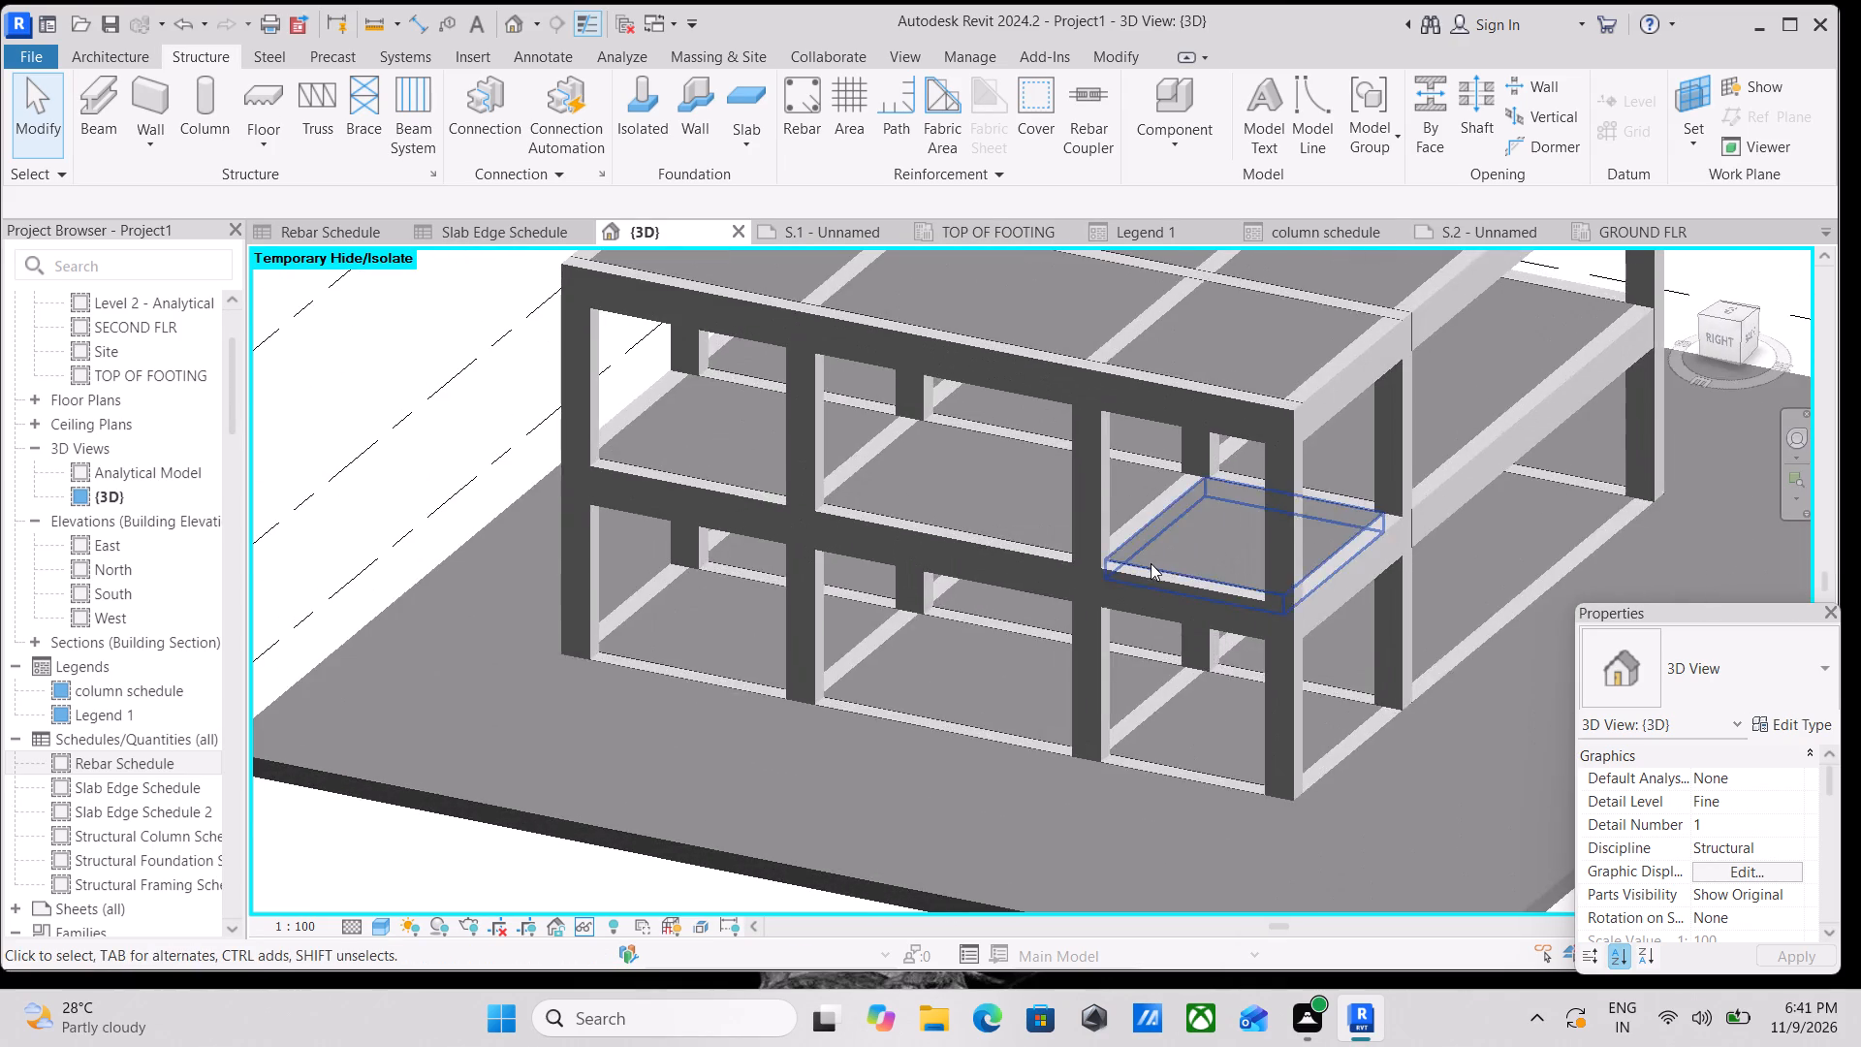
shift+middle_drag(1151, 563, 1178, 577)
Reset Temporary Hide/Isolate in the {3D} view to bring back the hidden elements.
text(hr)
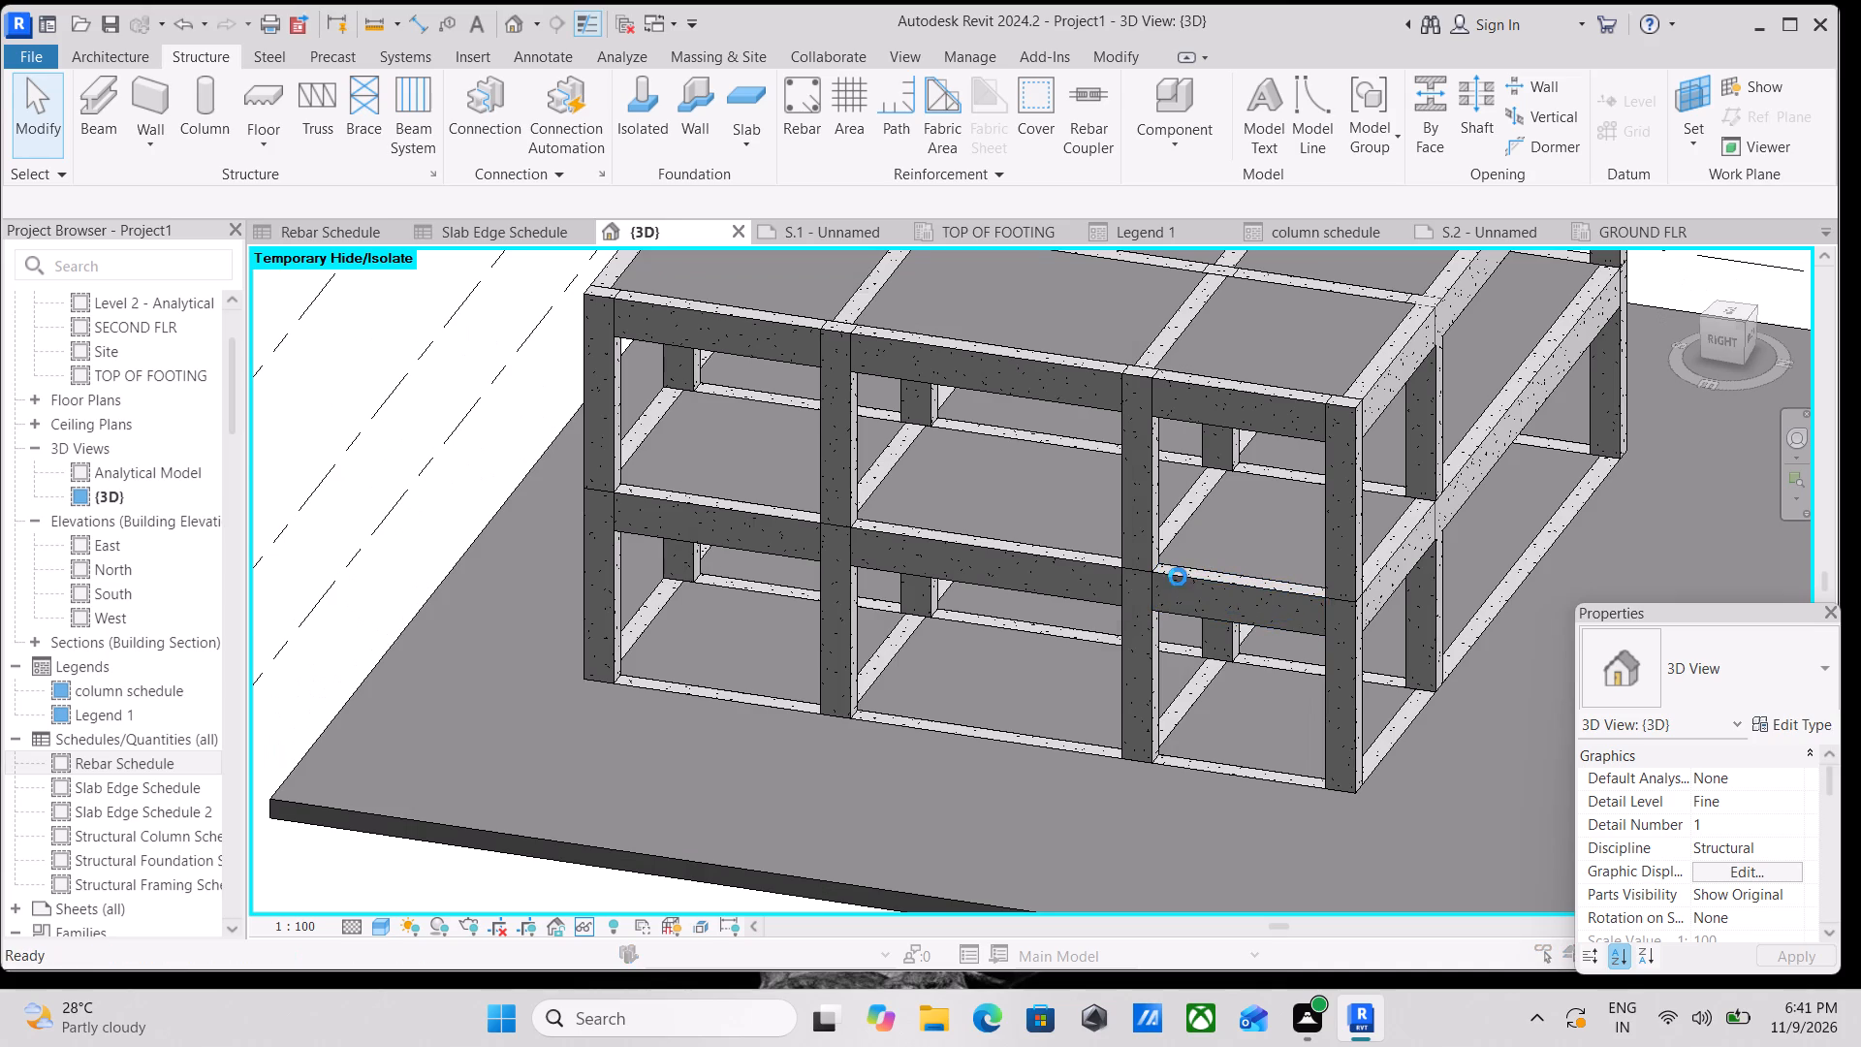
click(1115, 290)
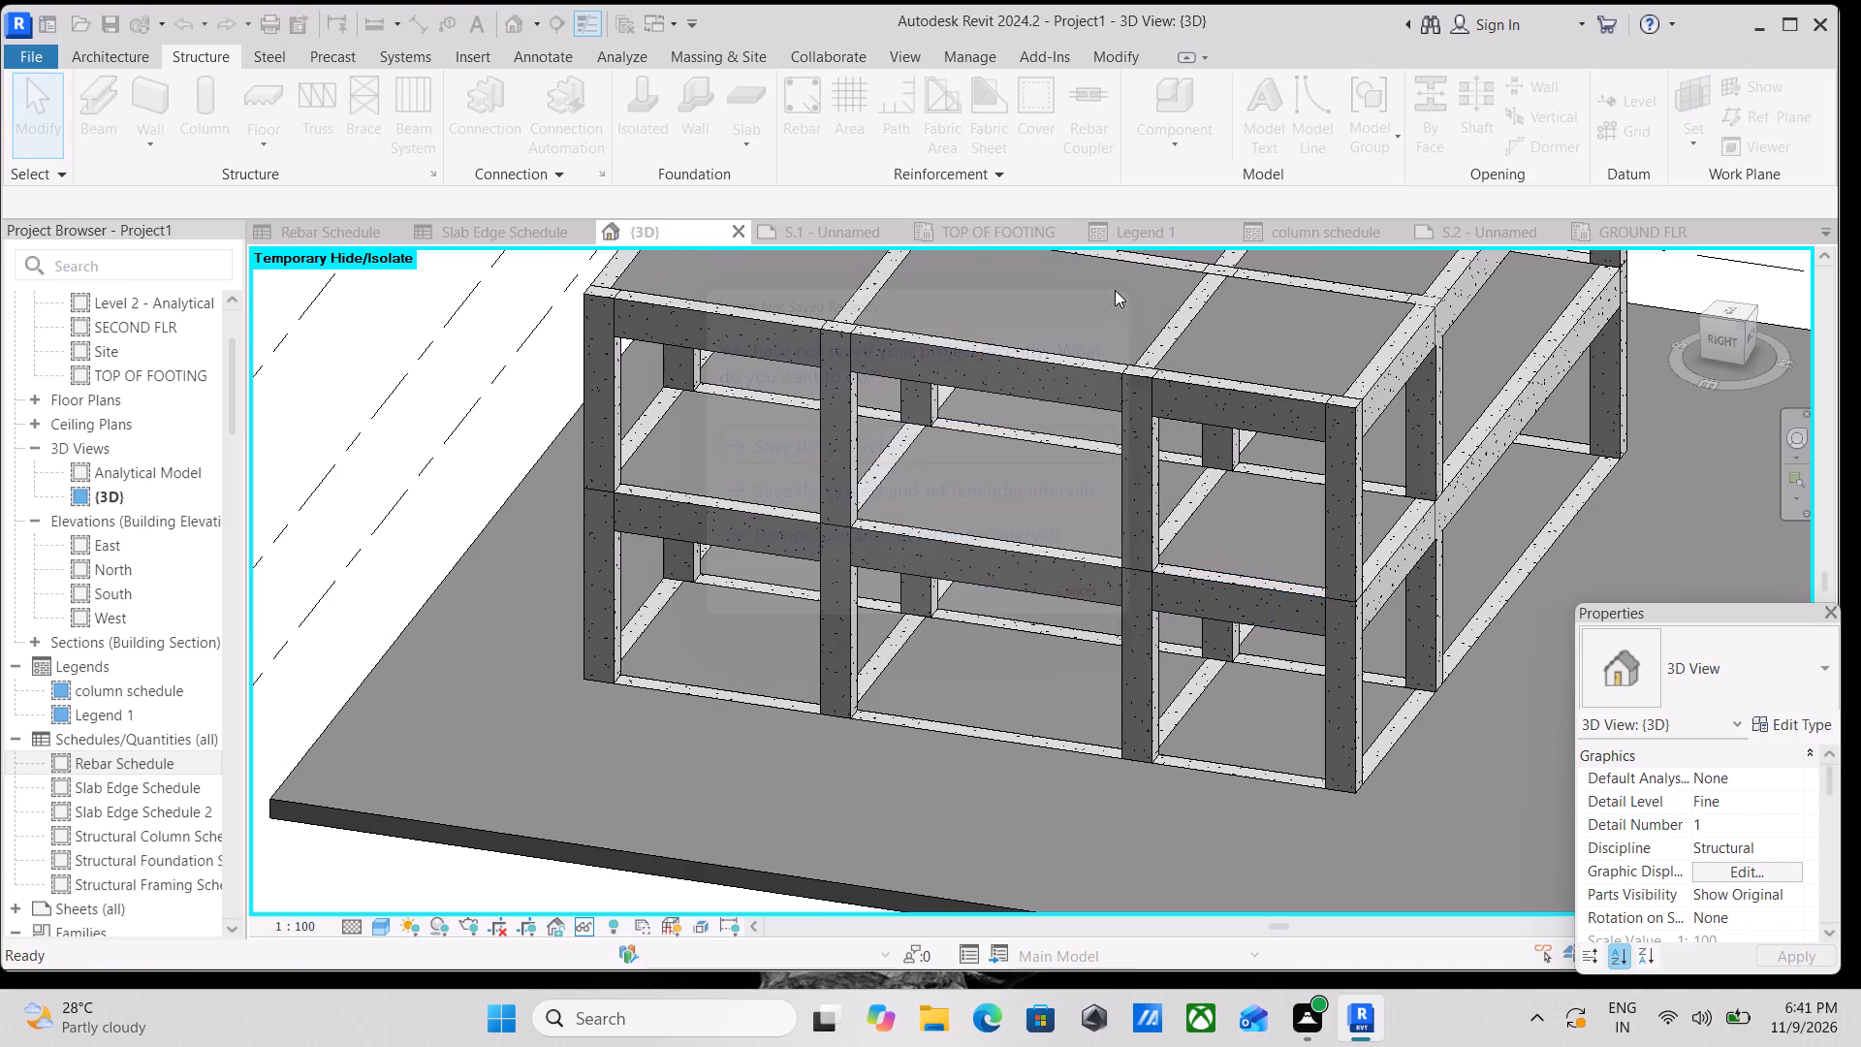
Inspect the rebar cages around the ground-floor corner bay and check its Generic 300mm floor's properties.
scroll(1150, 523, down, 3)
middle_drag(1211, 480, 1015, 570)
scroll(1015, 570, up, 2)
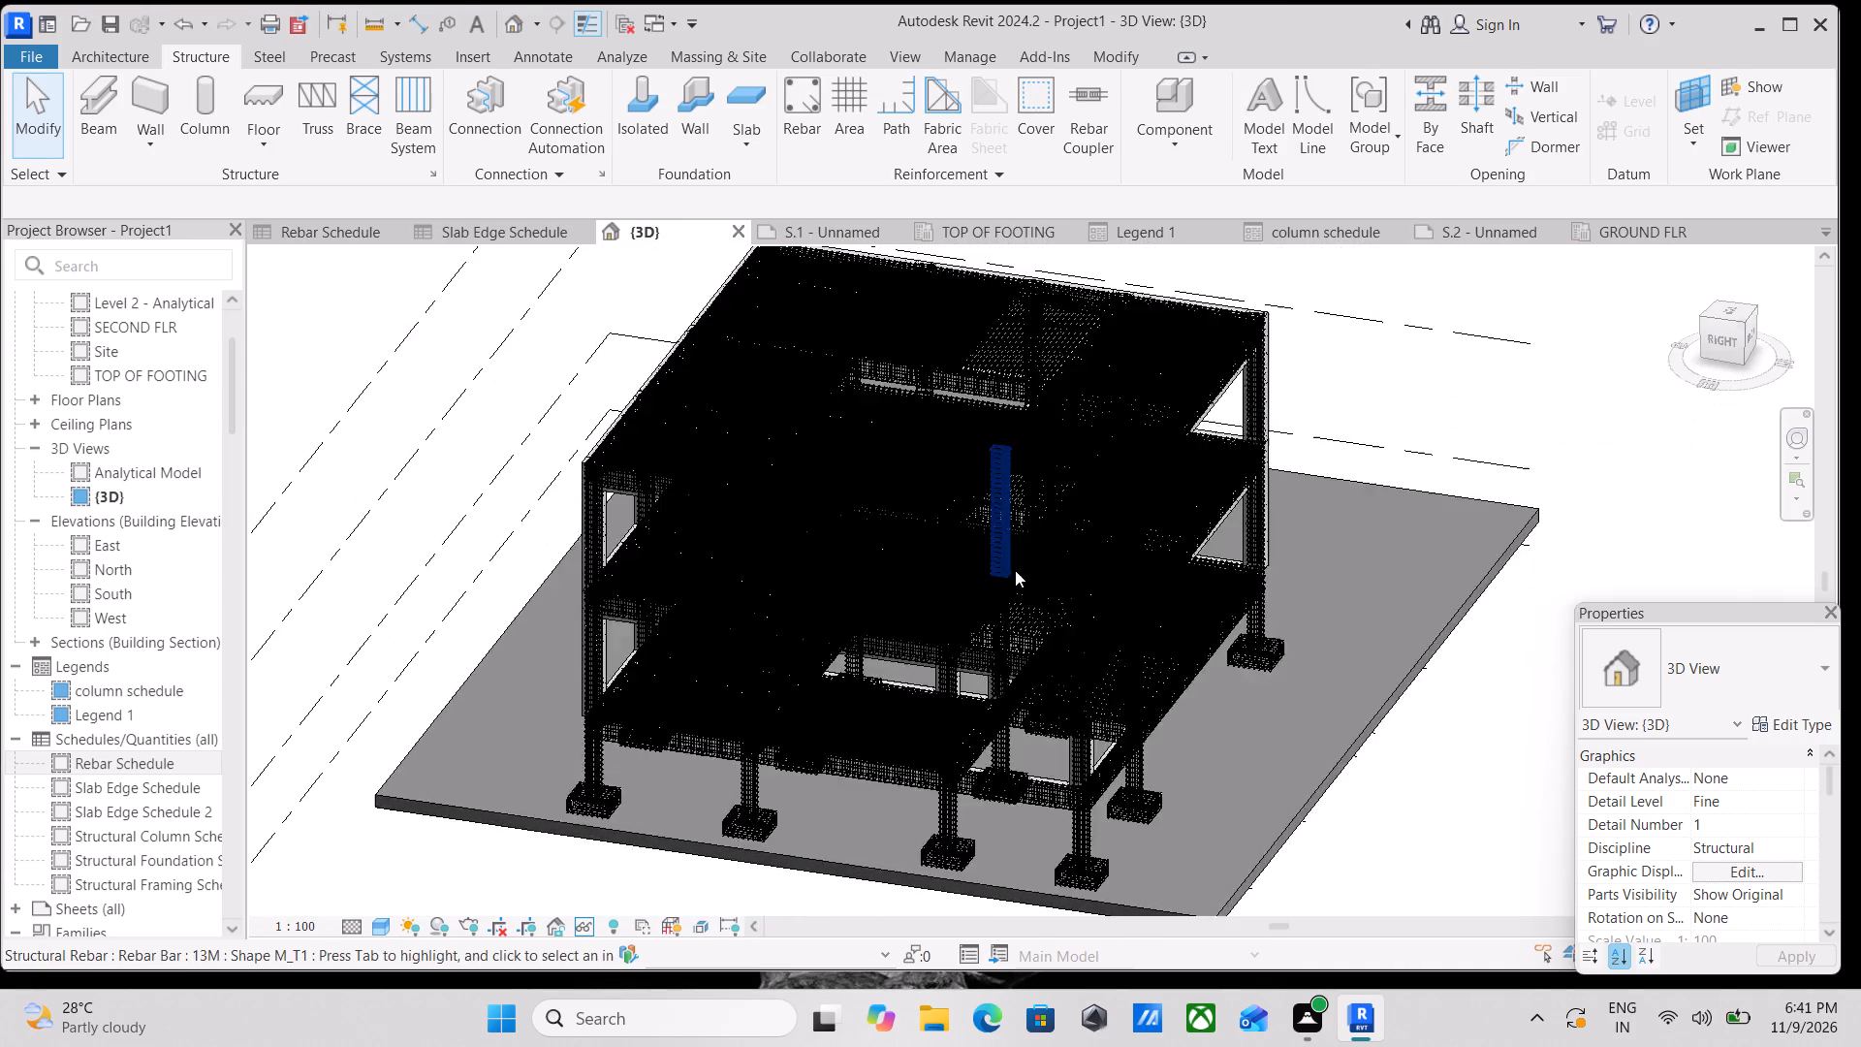
scroll(1015, 570, up, 1)
scroll(955, 714, up, 3)
middle_drag(951, 699, 943, 449)
scroll(1031, 683, up, 3)
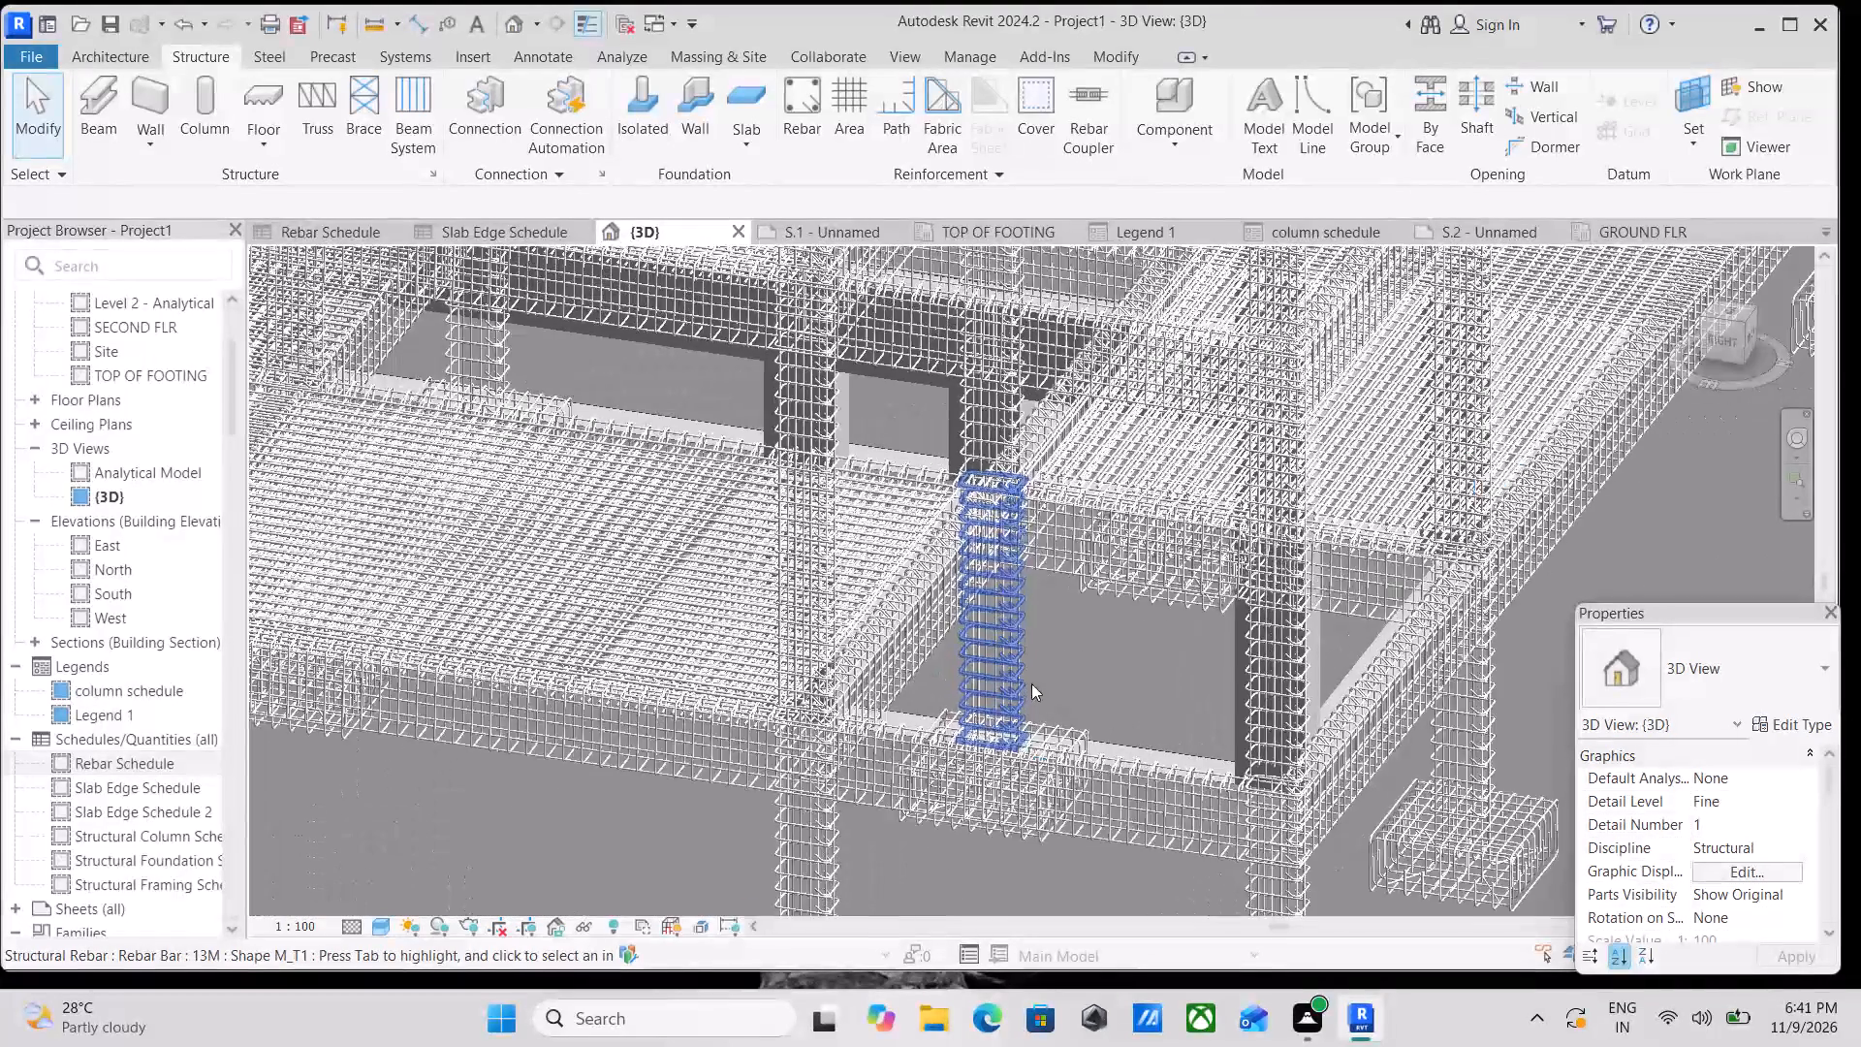
scroll(1031, 683, up, 4)
middle_drag(1181, 792, 1063, 652)
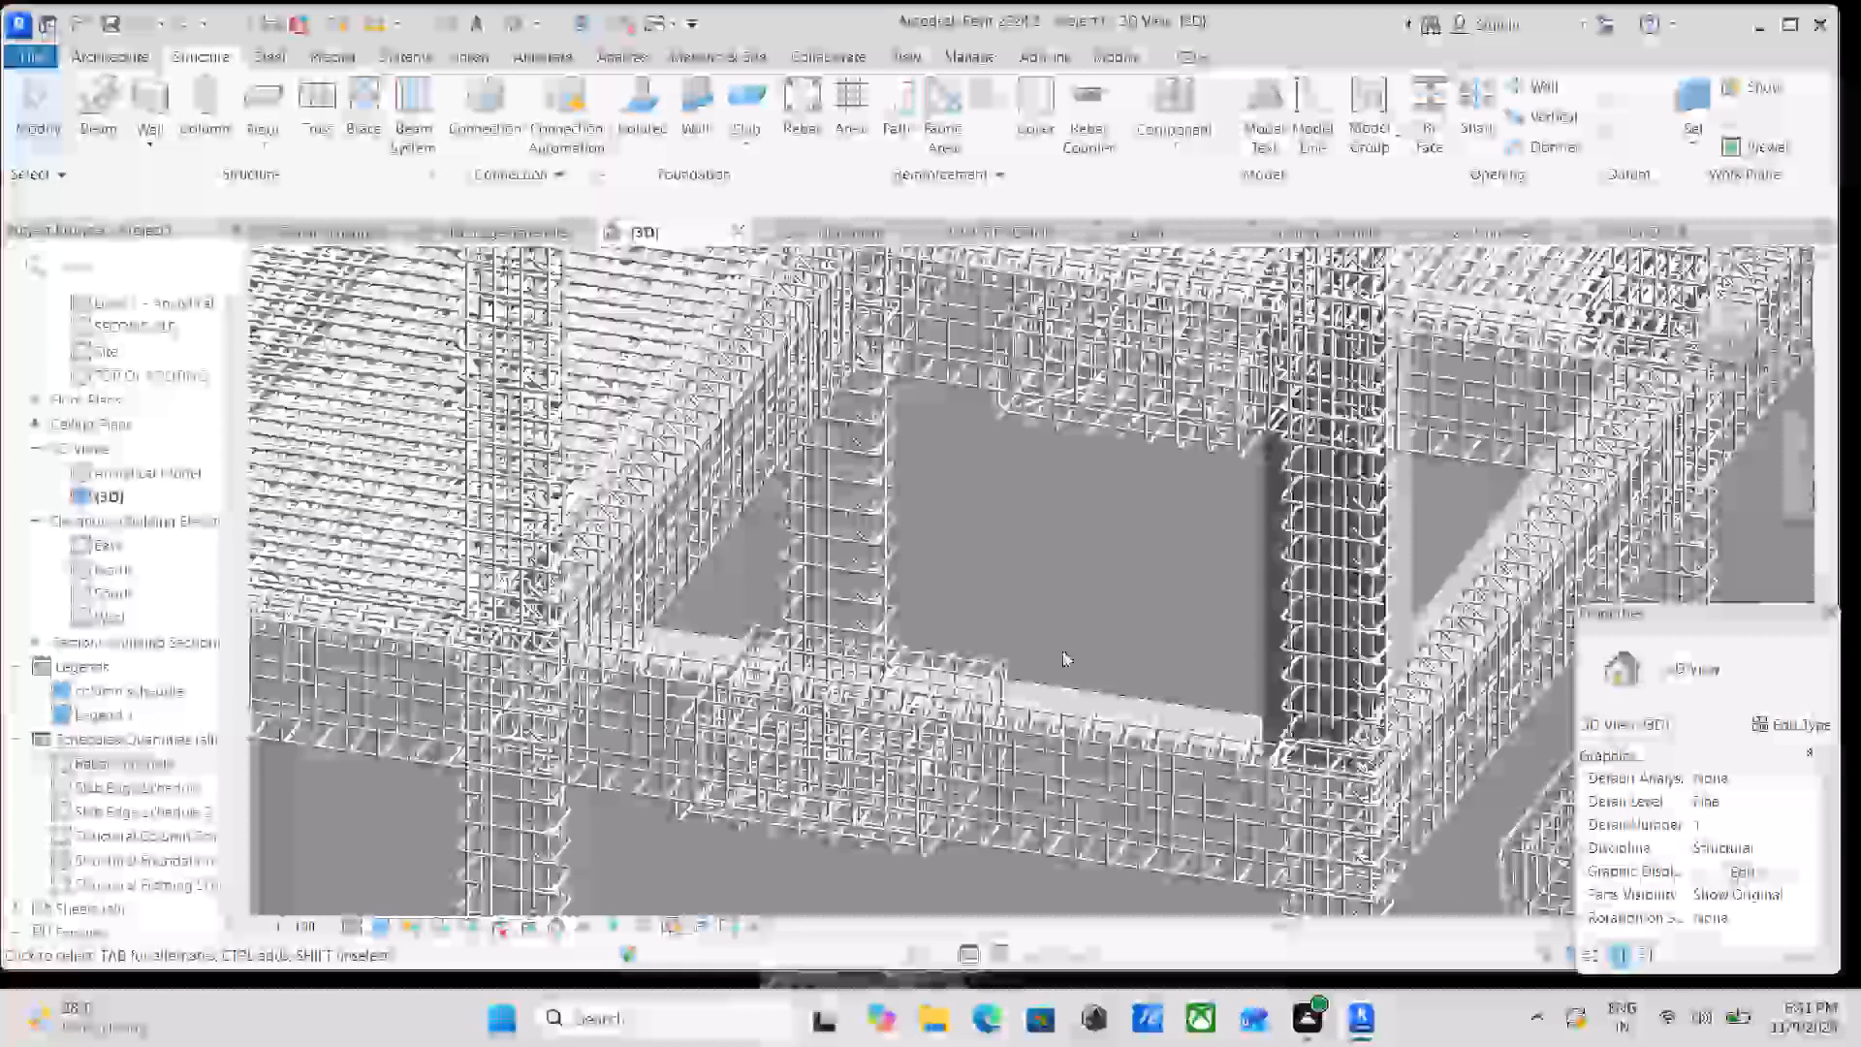
click(1128, 687)
scroll(1128, 687, down, 4)
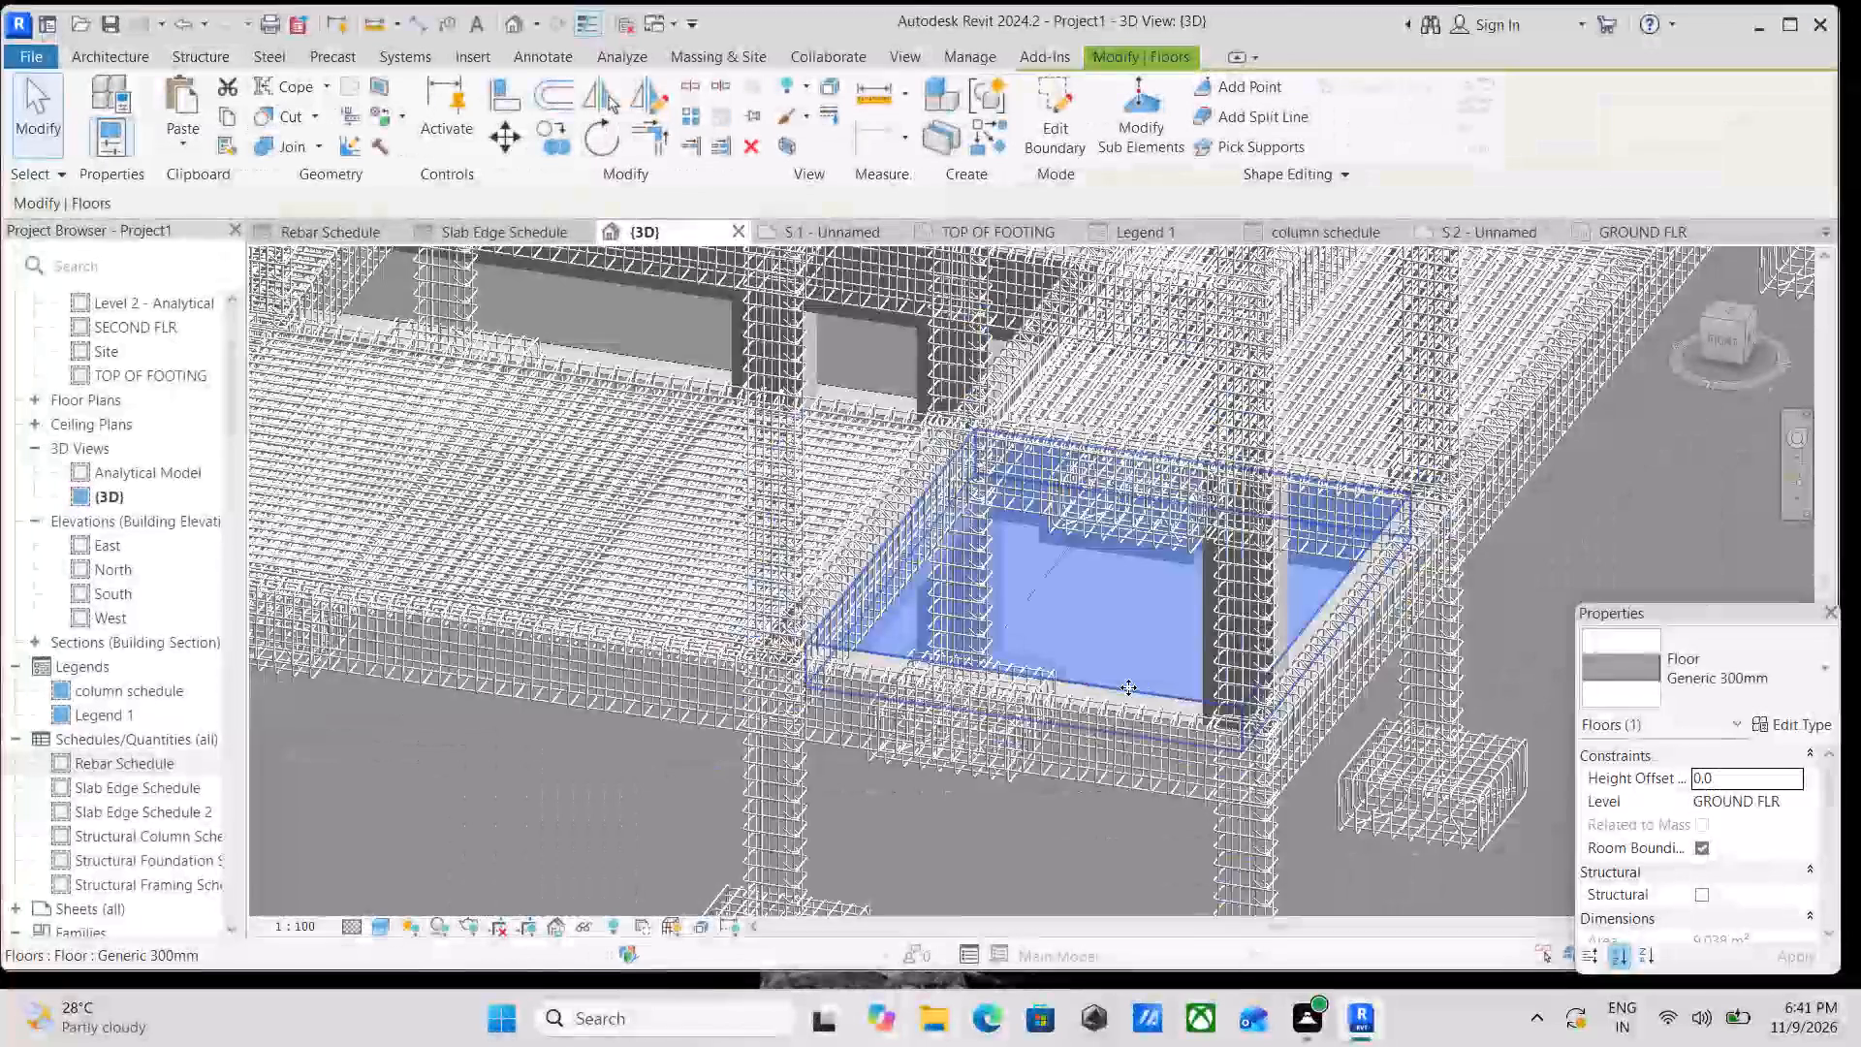
scroll(1128, 687, down, 4)
key(Escape)
Examine the whole reinforced frame's slab, beam, column and footing rebar from several sides.
scroll(1128, 687, down, 3)
middle_drag(1128, 687, 1157, 781)
scroll(1343, 570, down, 1)
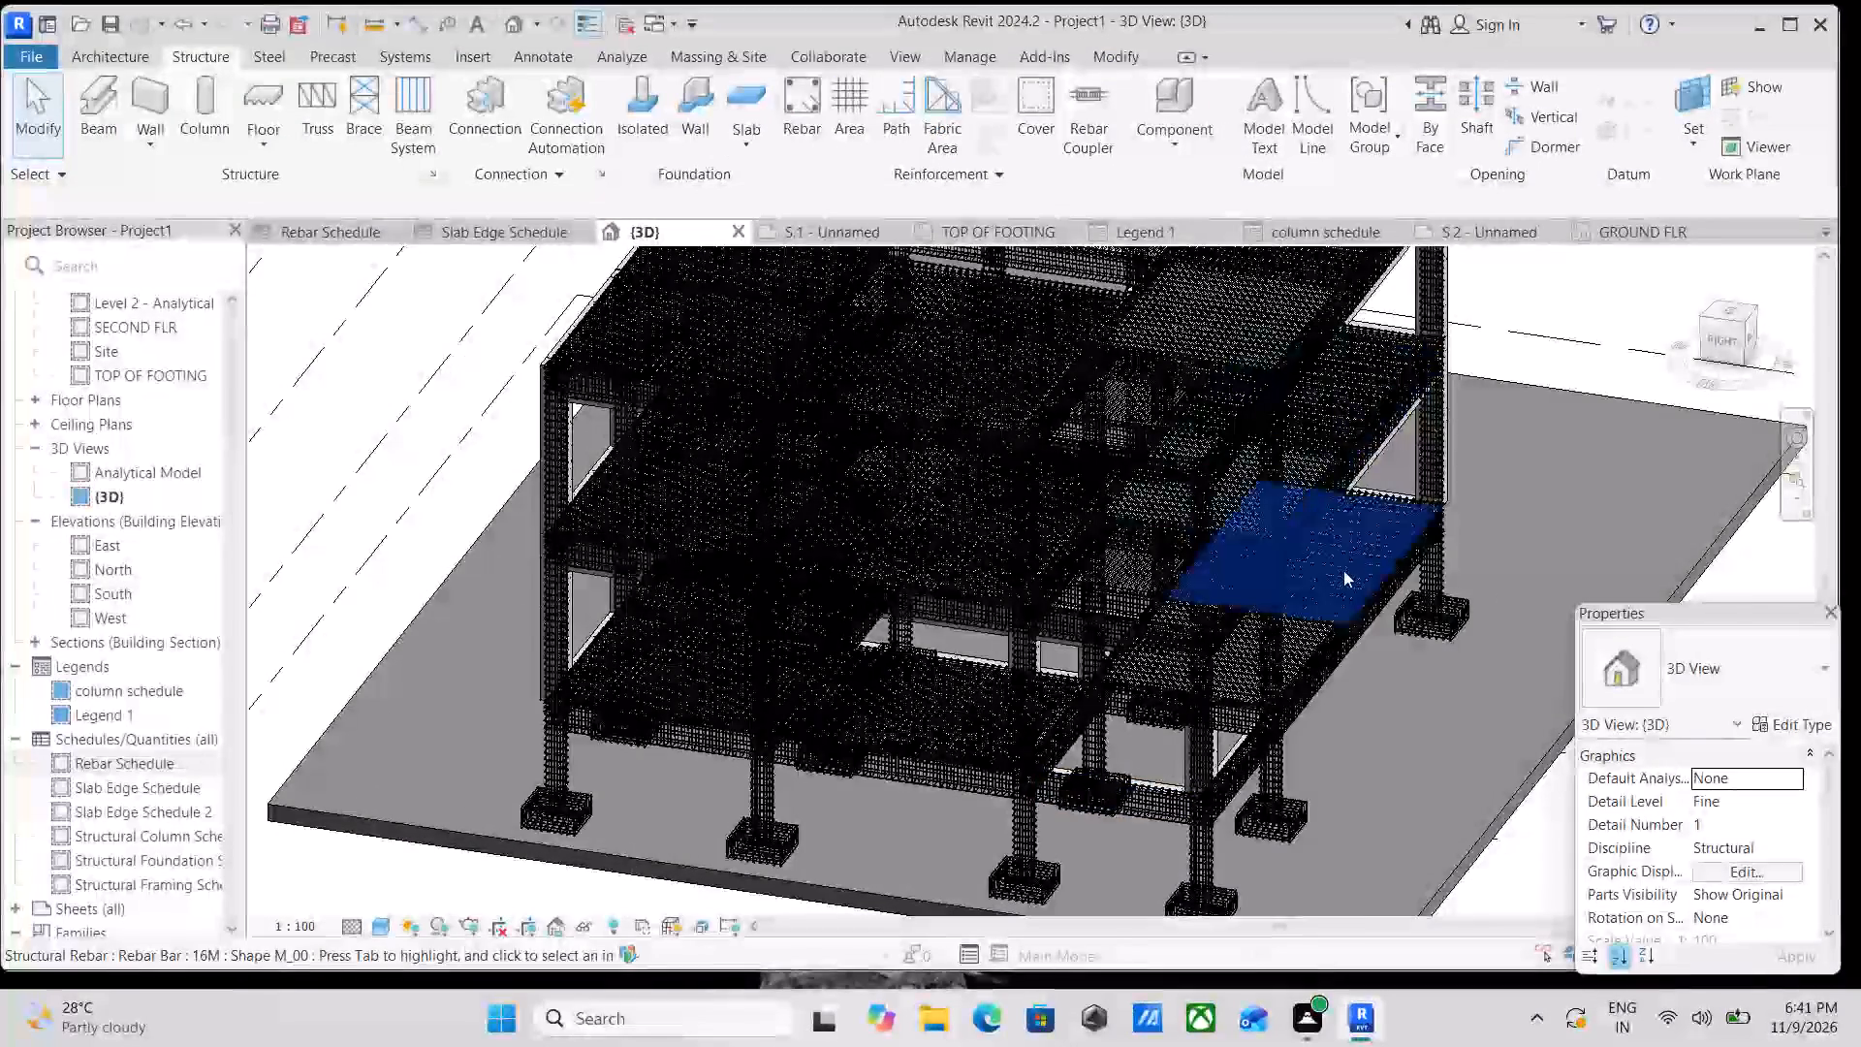
middle_drag(1332, 570, 1106, 672)
shift+middle_drag(1253, 545, 1293, 635)
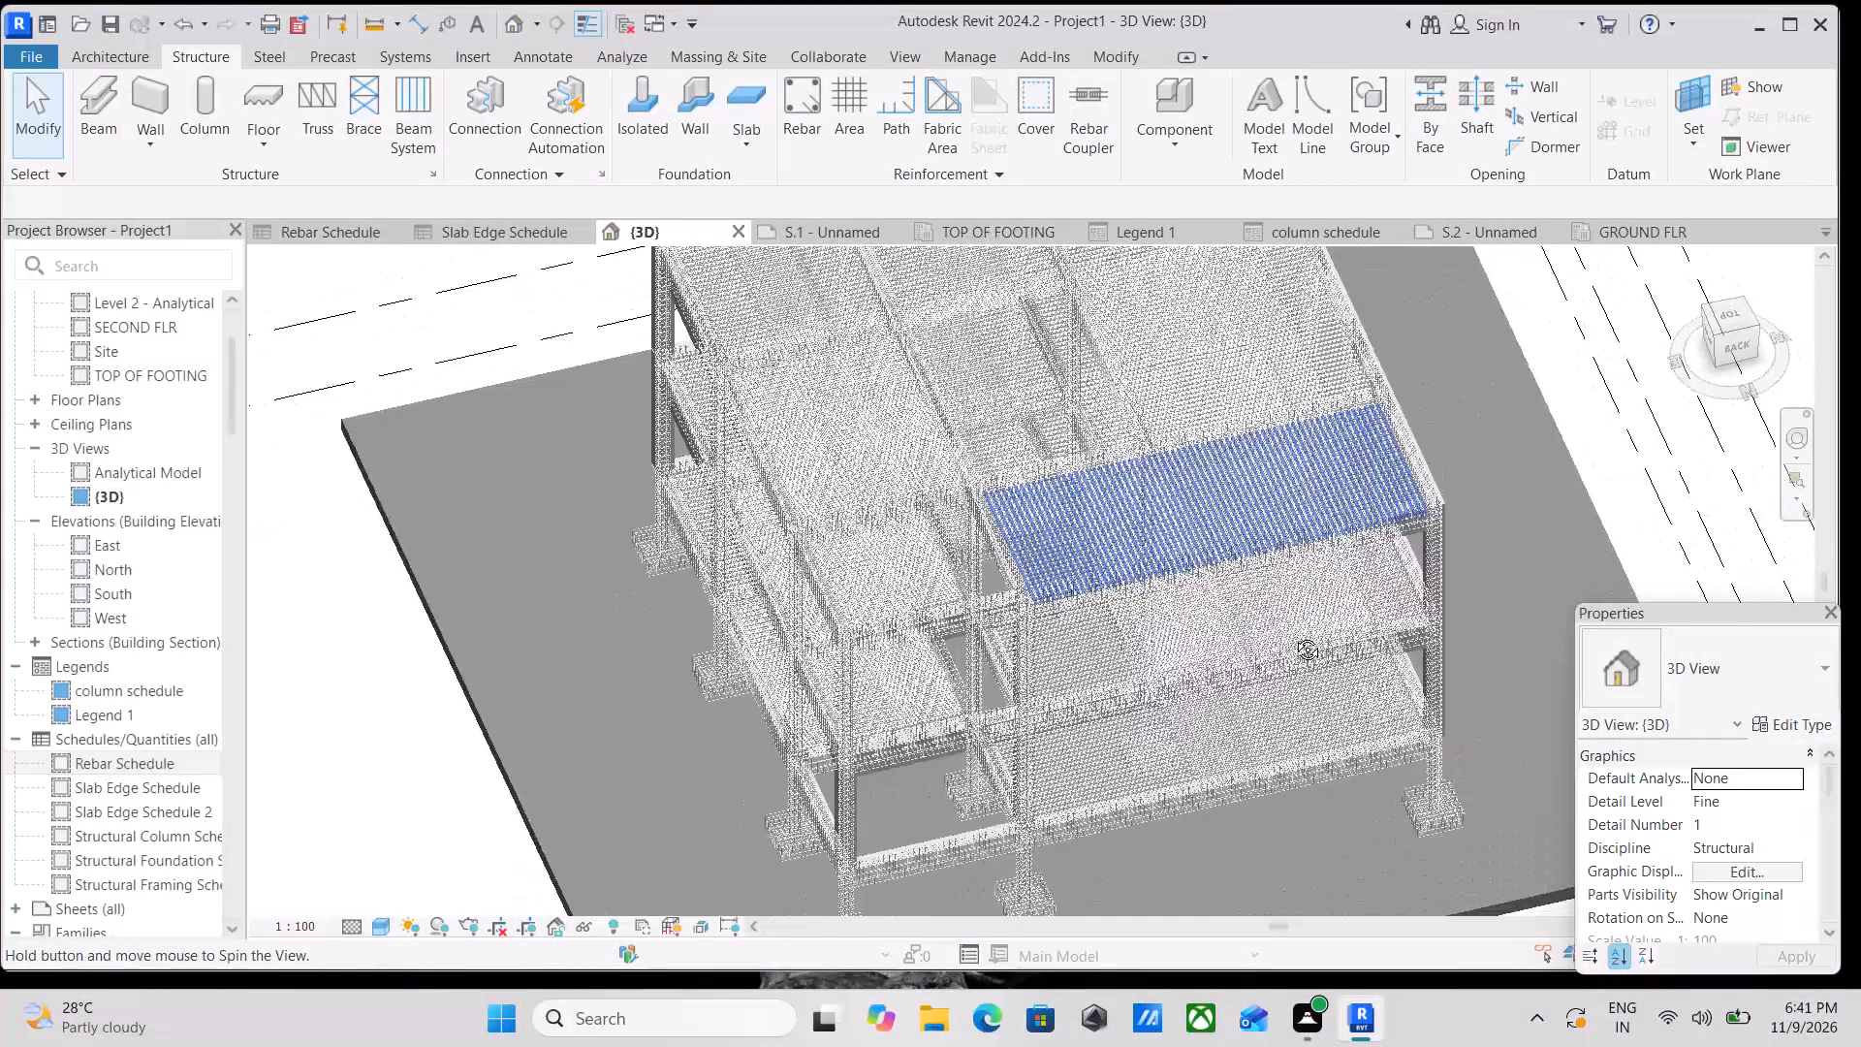
shift+middle_drag(1293, 635, 1404, 393)
shift+middle_drag(1062, 614, 1330, 420)
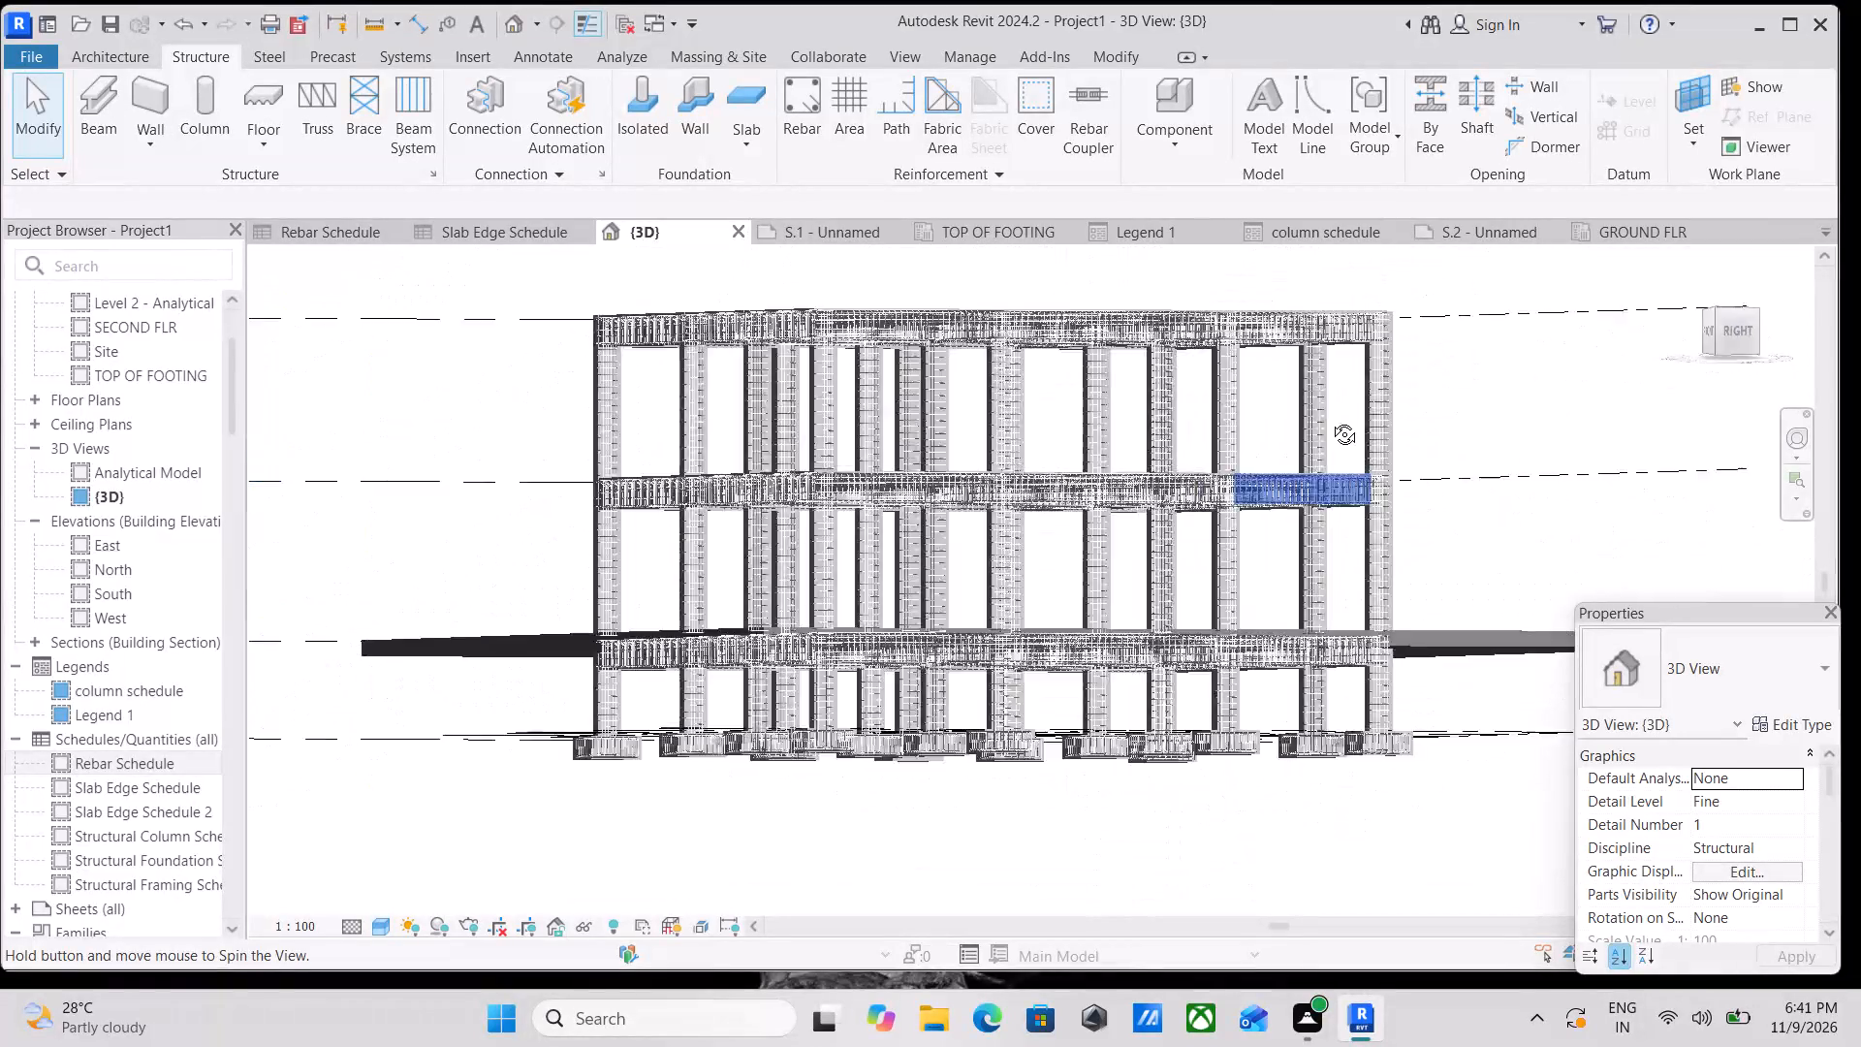
shift+middle_drag(1330, 420, 1438, 605)
shift+middle_drag(1048, 593, 749, 583)
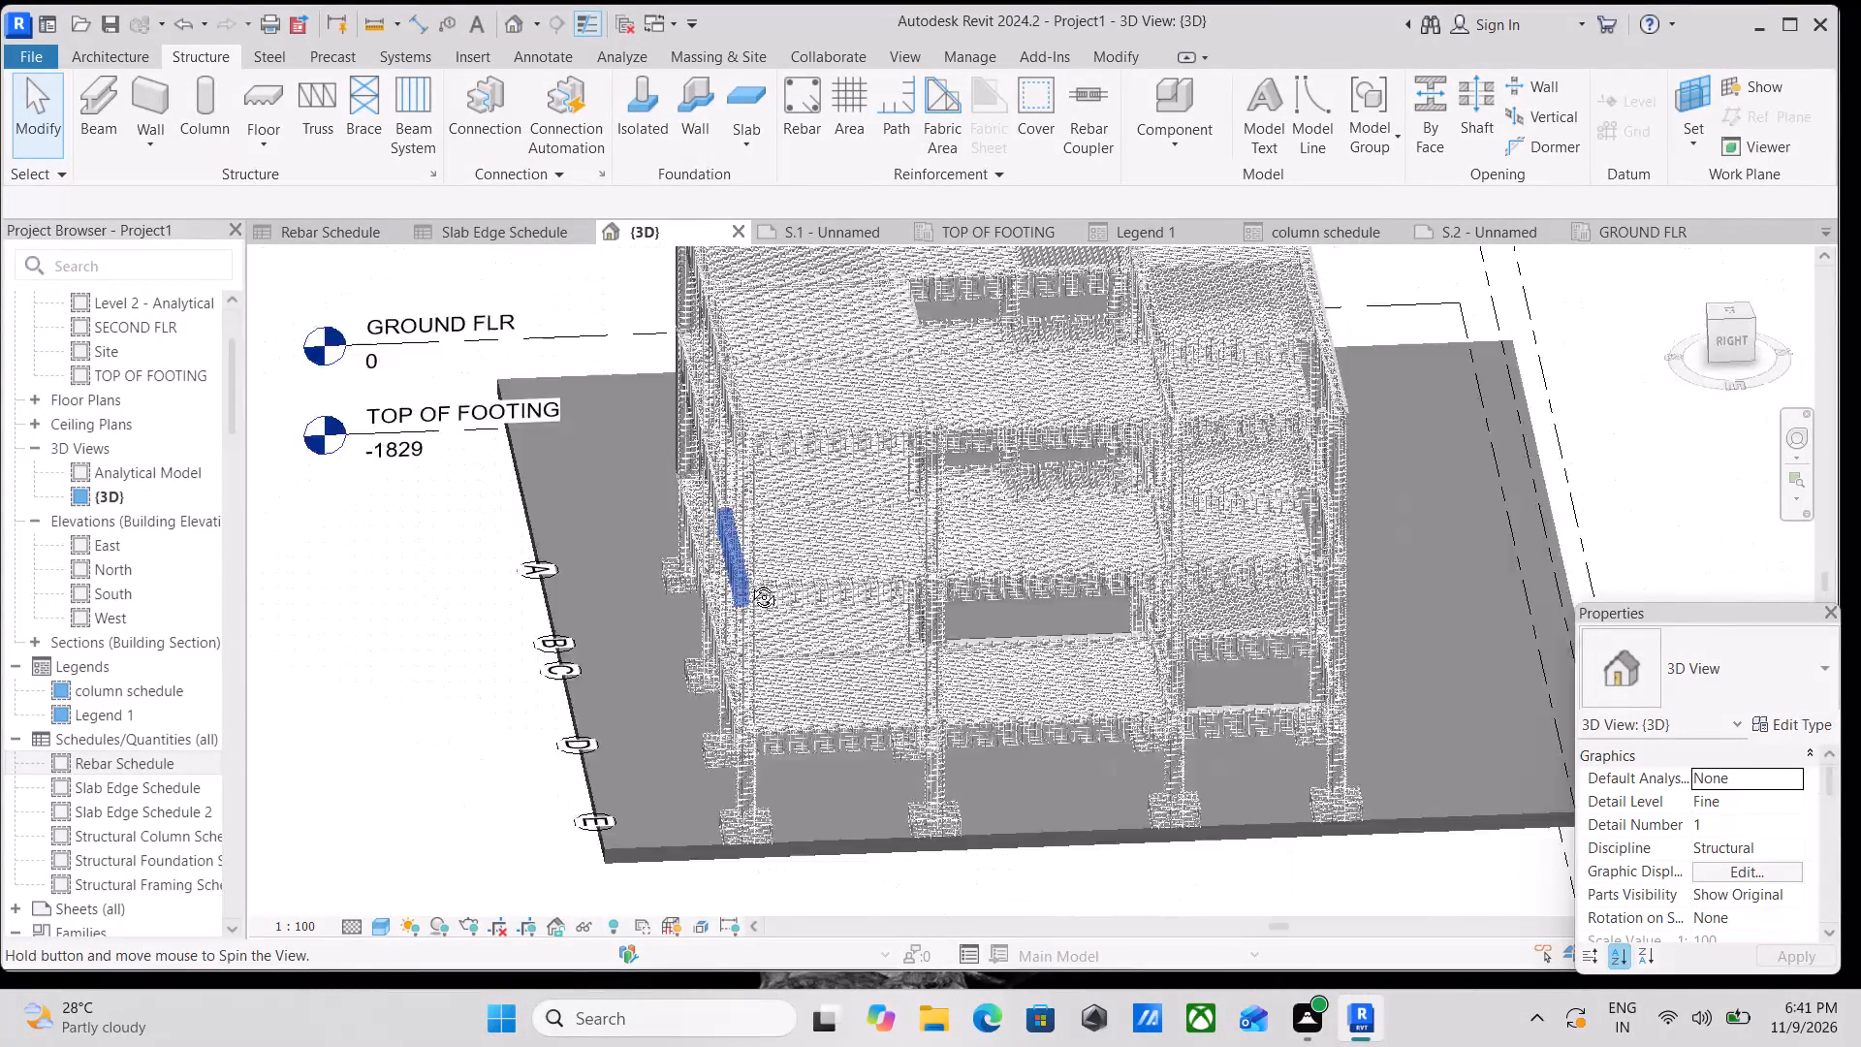
shift+middle_drag(749, 583, 520, 719)
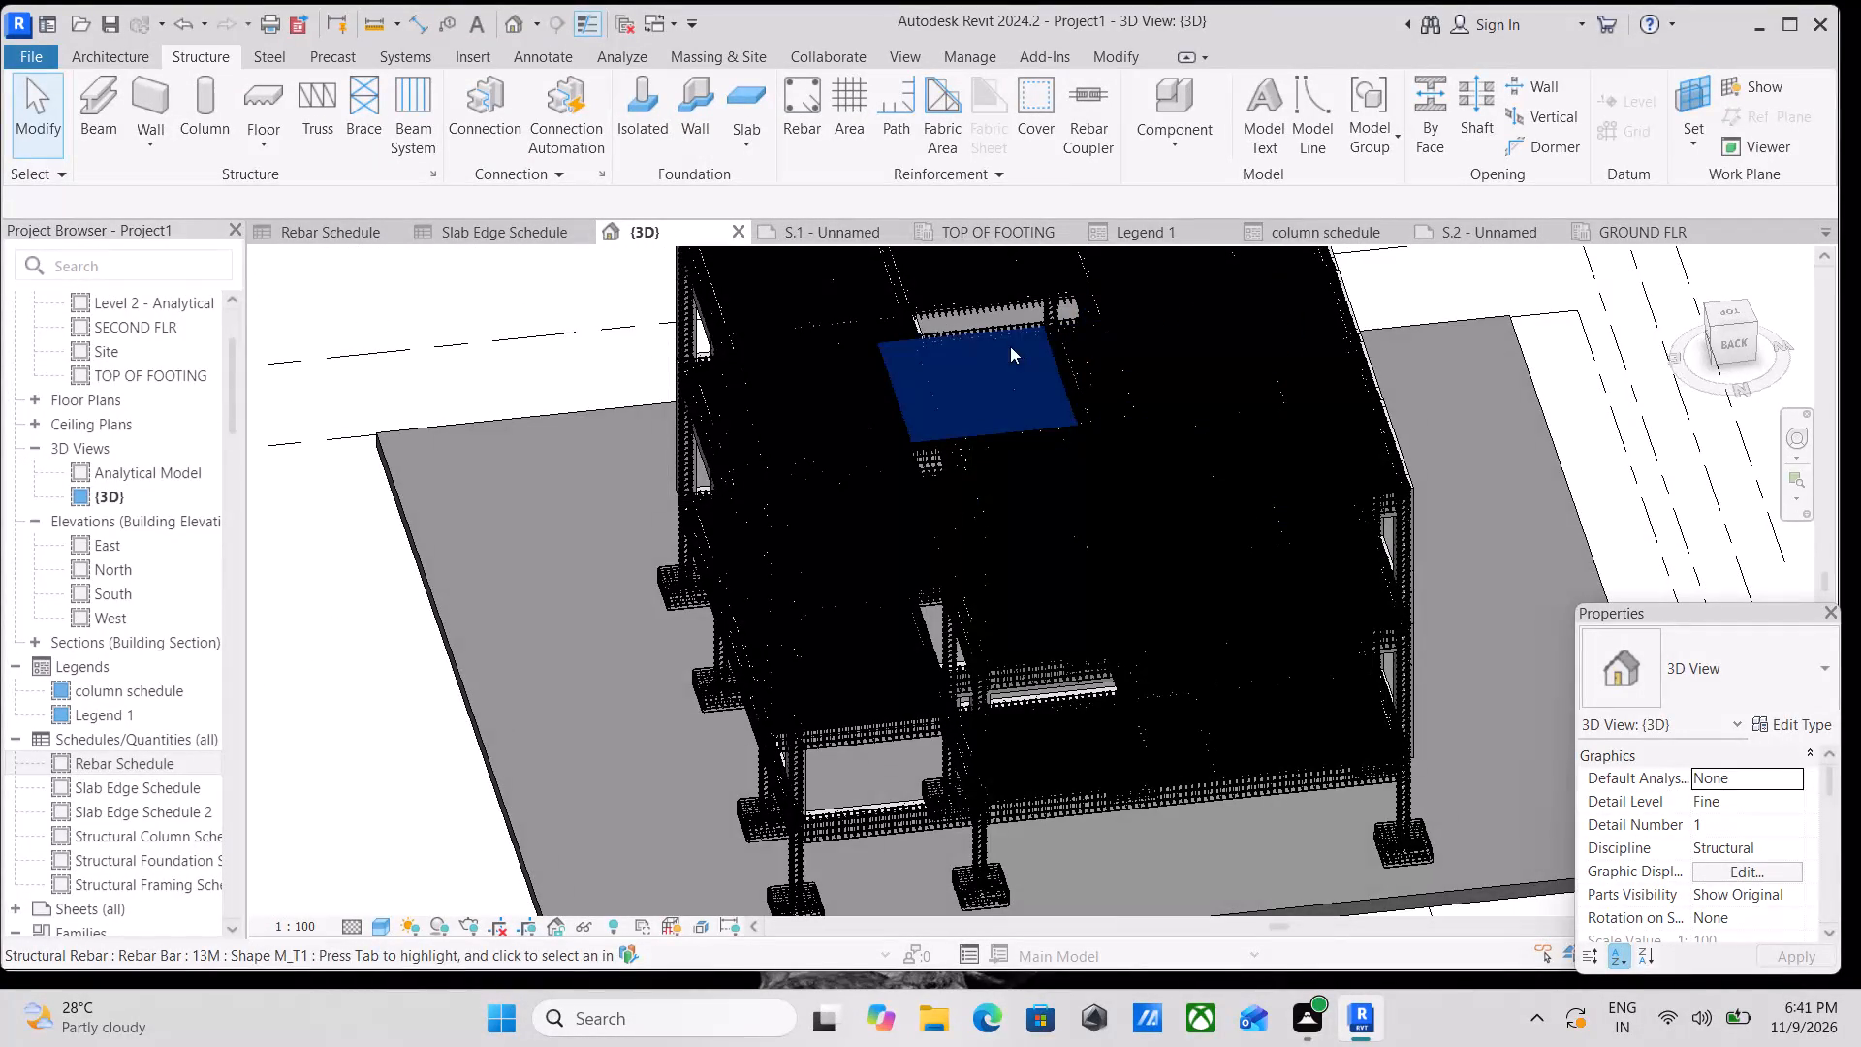
shift+middle_drag(996, 346, 1021, 557)
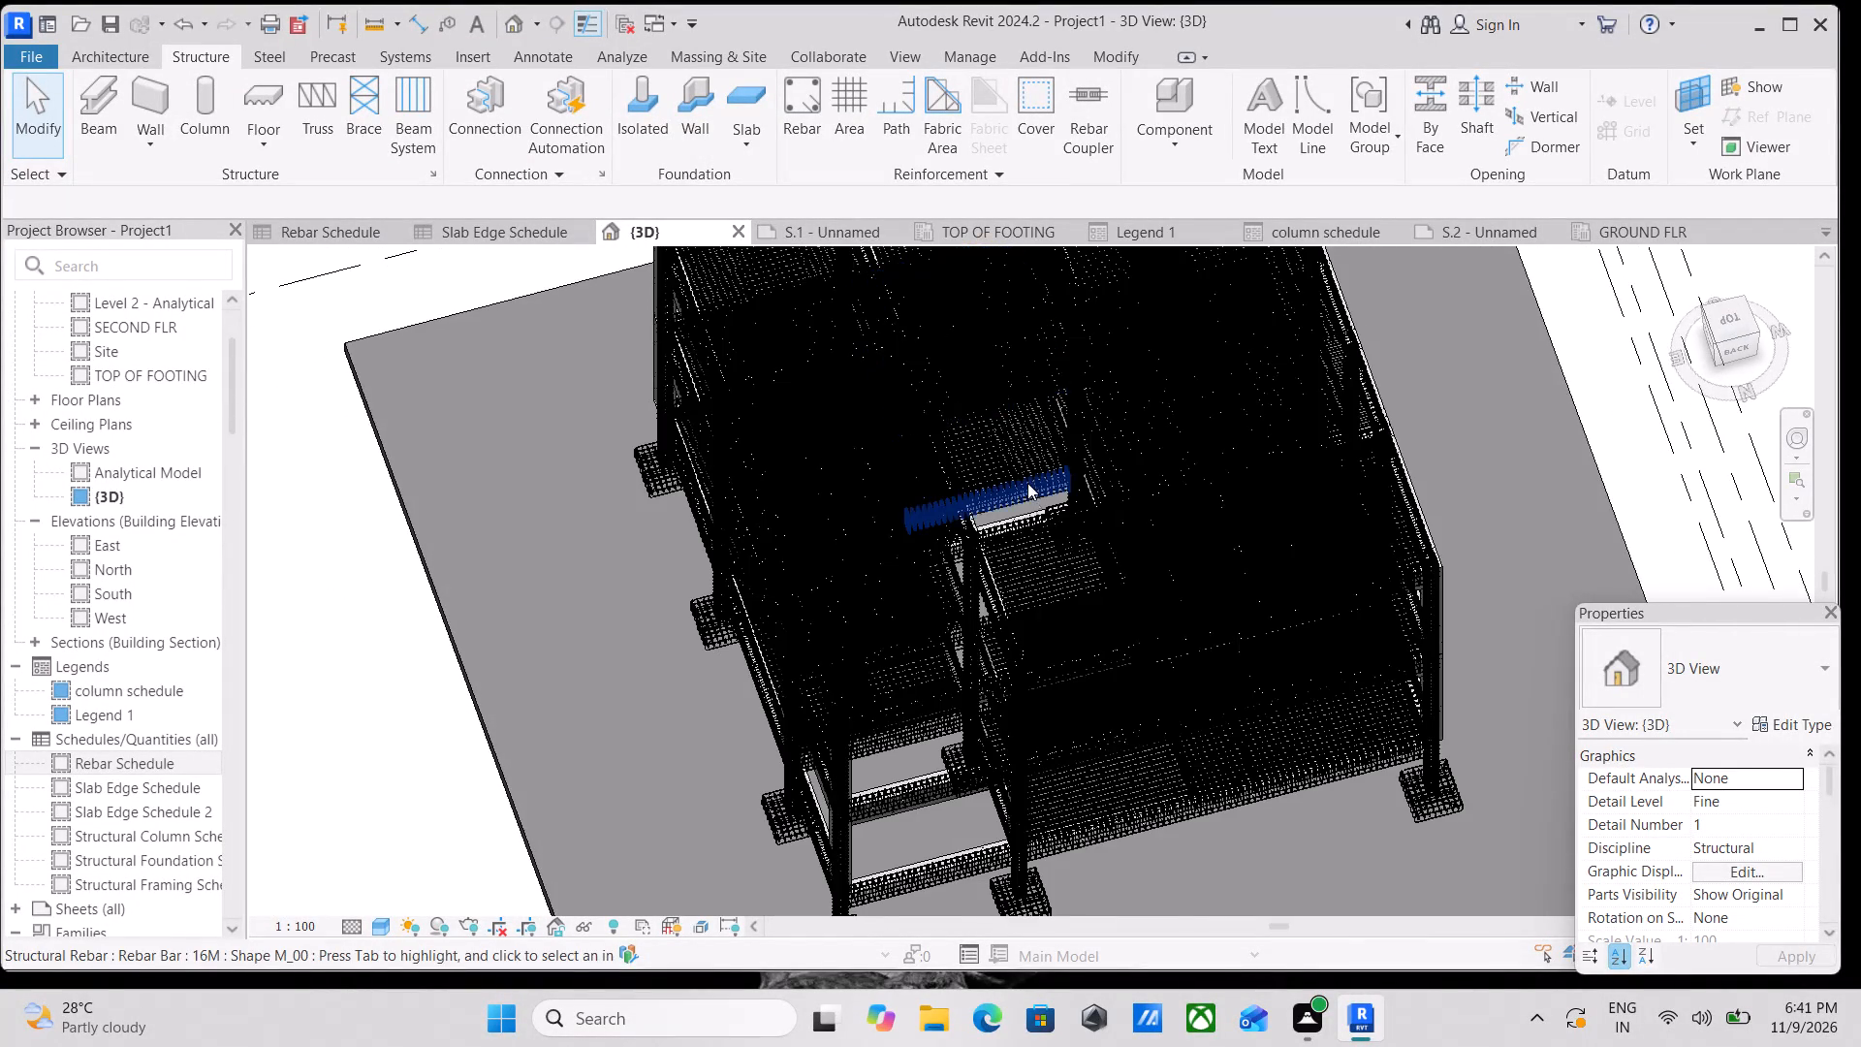
Inspect the slab and beam reinforcement around the interior floor opening, continuing down to the lower floors and footings.
scroll(1029, 492, up, 10)
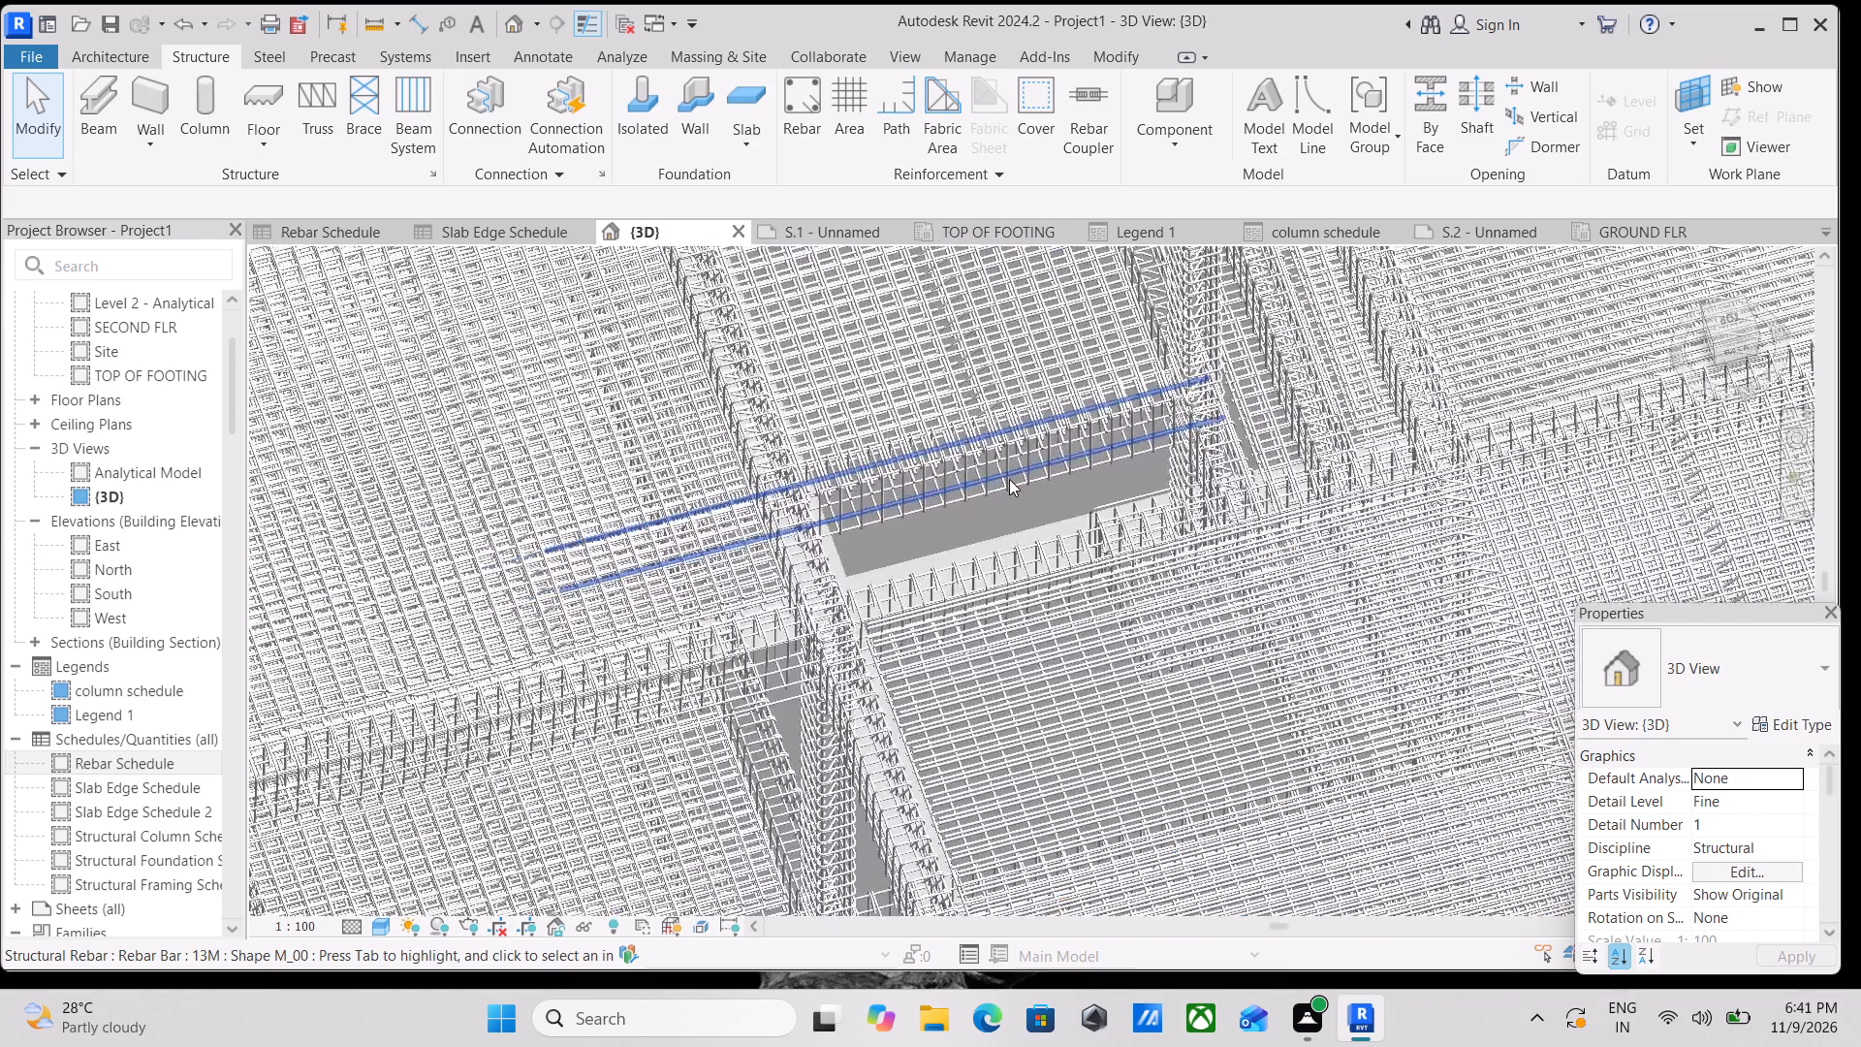
scroll(994, 410, up, 4)
scroll(997, 500, up, 2)
scroll(995, 506, down, 2)
middle_drag(995, 506, 987, 301)
scroll(988, 264, down, 5)
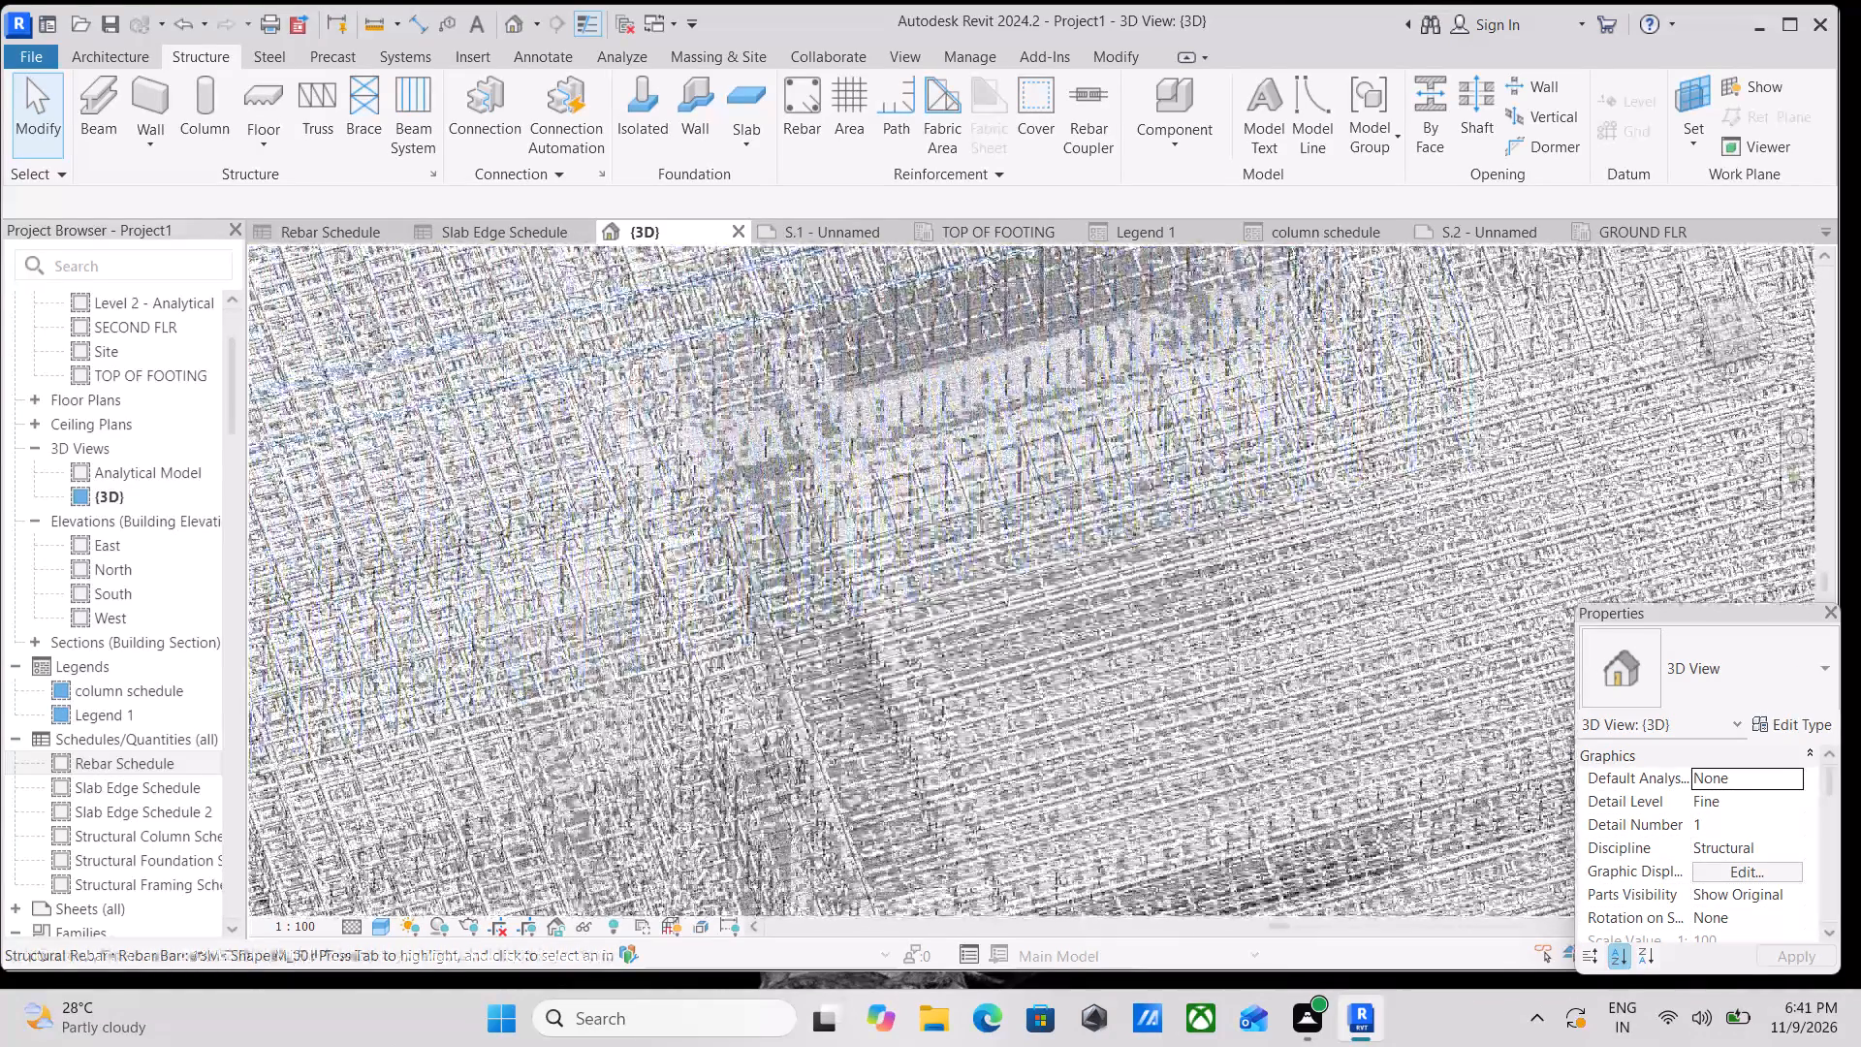
scroll(962, 439, down, 4)
middle_drag(942, 459, 1045, 205)
shift+scroll(1040, 214, up, 1)
middle_drag(1030, 423, 1032, 258)
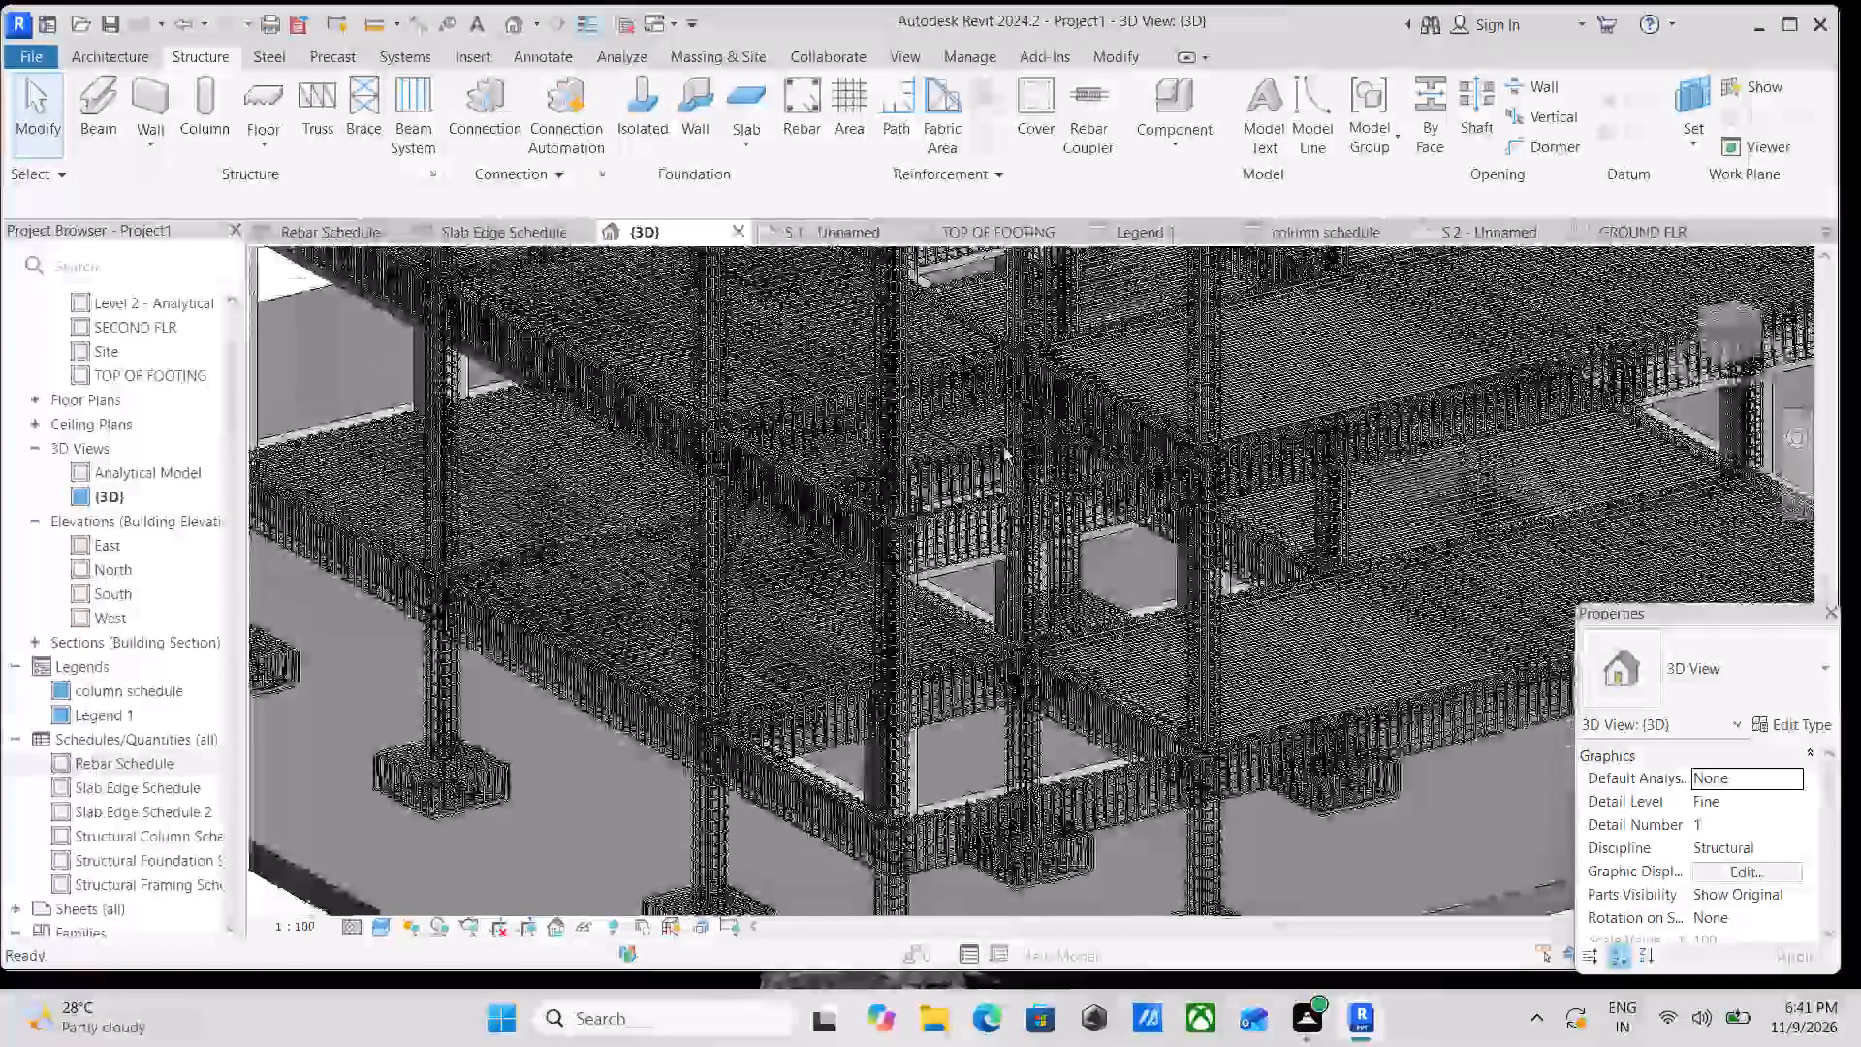
Inspect the beam cages, columns and footing rebar around the open bay at the ground-floor corner.
middle_drag(999, 478, 1053, 473)
scroll(1134, 587, up, 6)
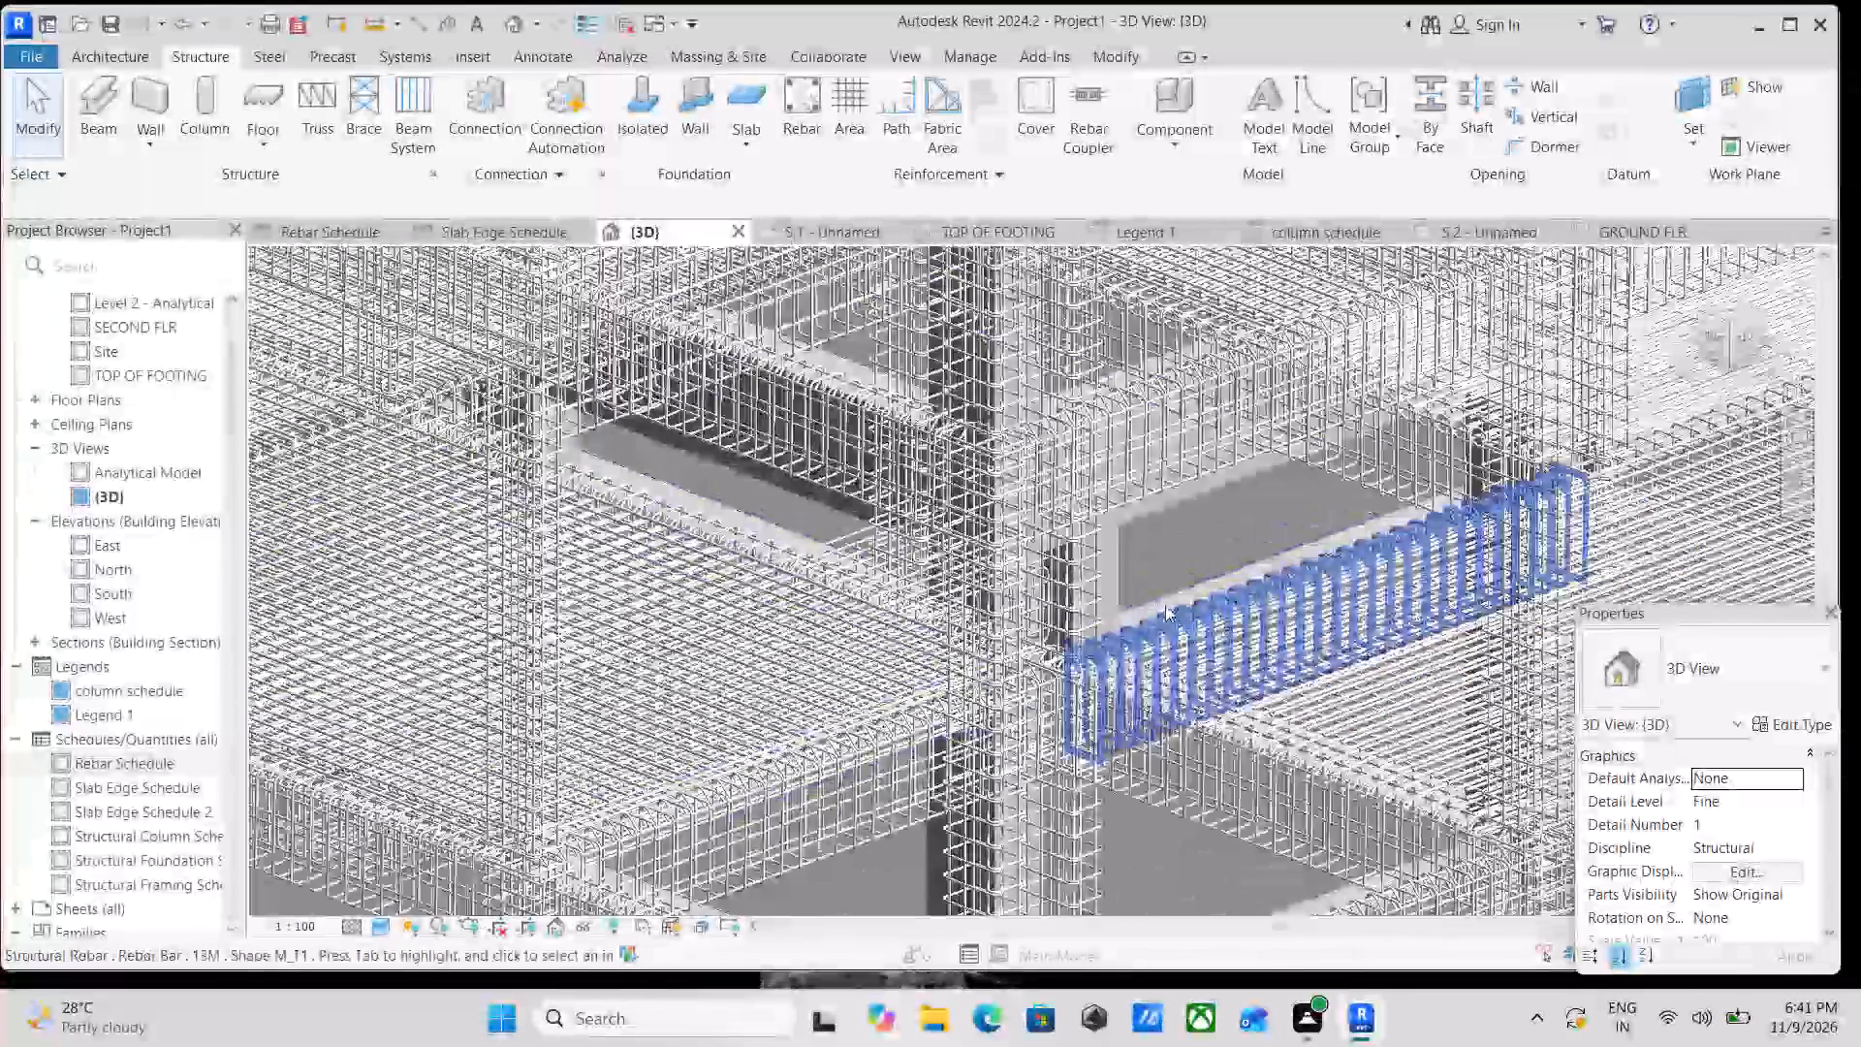
scroll(1165, 605, up, 1)
middle_drag(1167, 605, 889, 359)
scroll(1029, 479, down, 1)
middle_drag(1029, 479, 966, 477)
scroll(966, 476, up, 1)
scroll(1132, 447, down, 6)
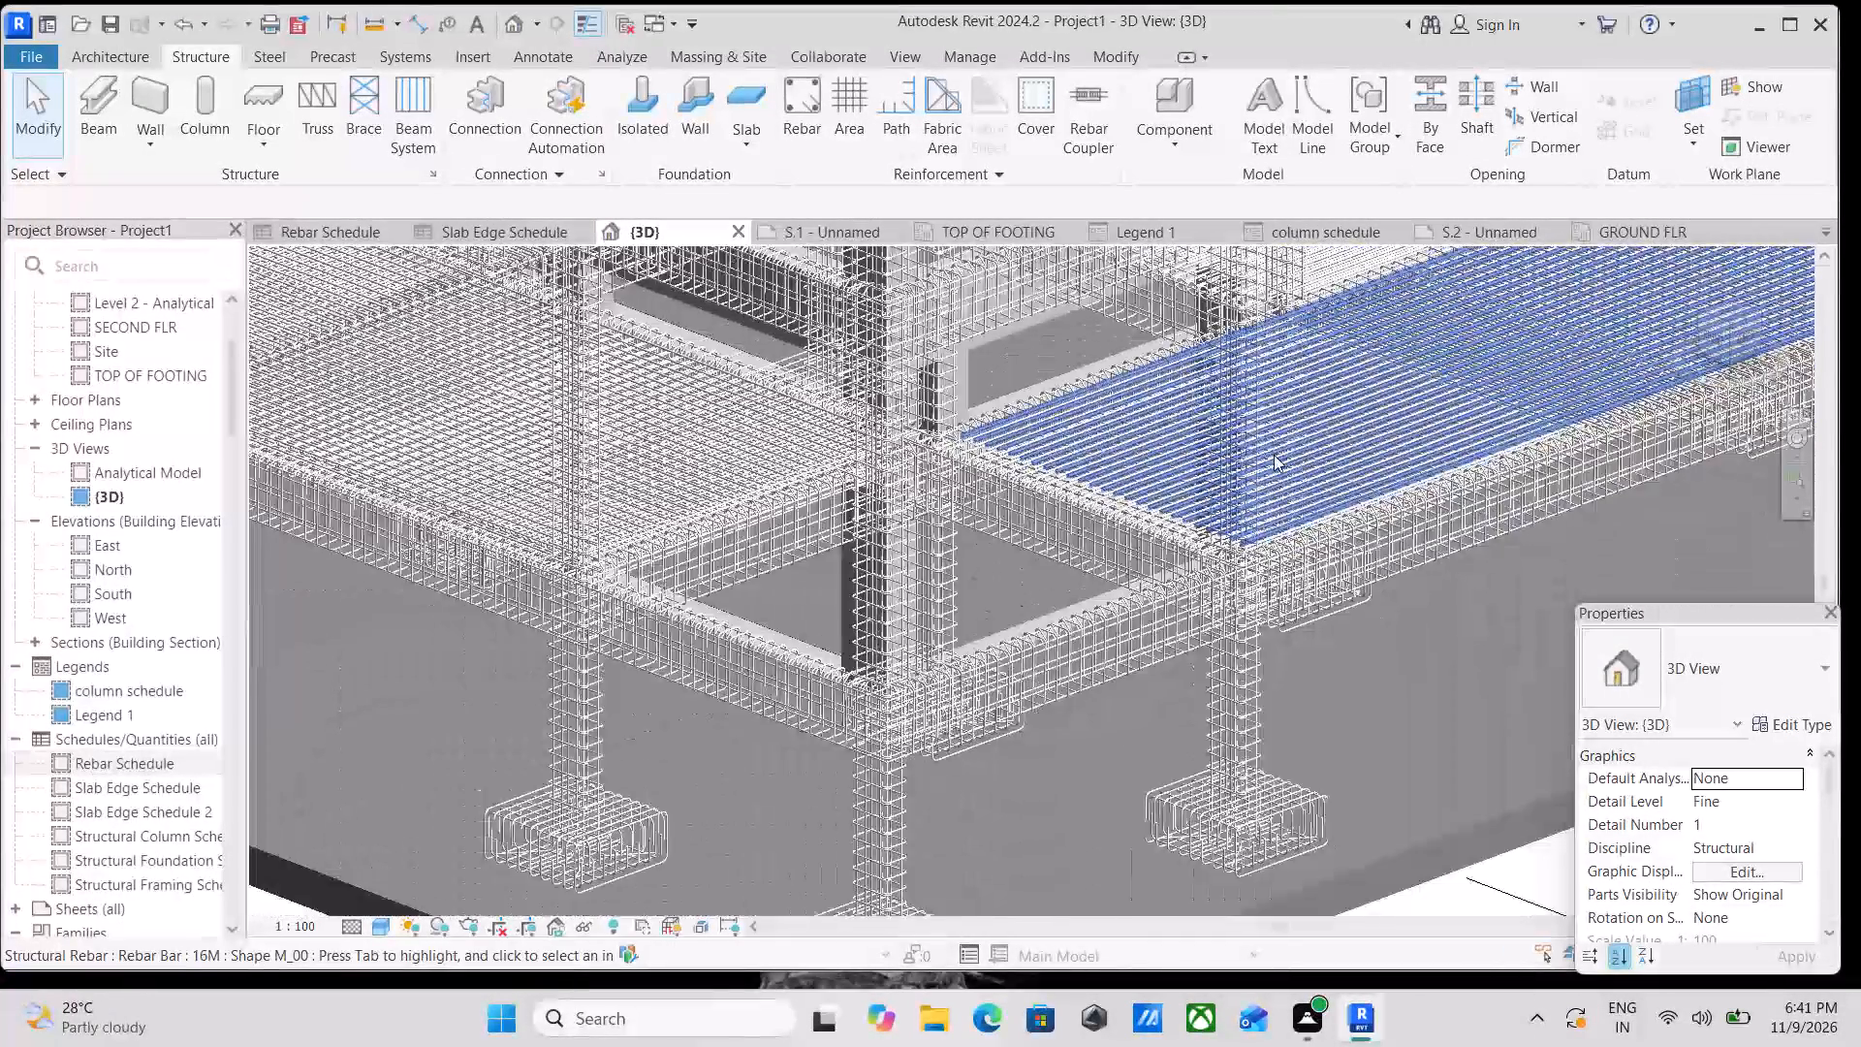
Examine the ground-floor slab bars beside the open bay, comparing the floor panels from the frame's left and back sides.
middle_drag(1292, 428, 1181, 608)
middle_drag(1180, 608, 1187, 538)
scroll(1285, 611, up, 4)
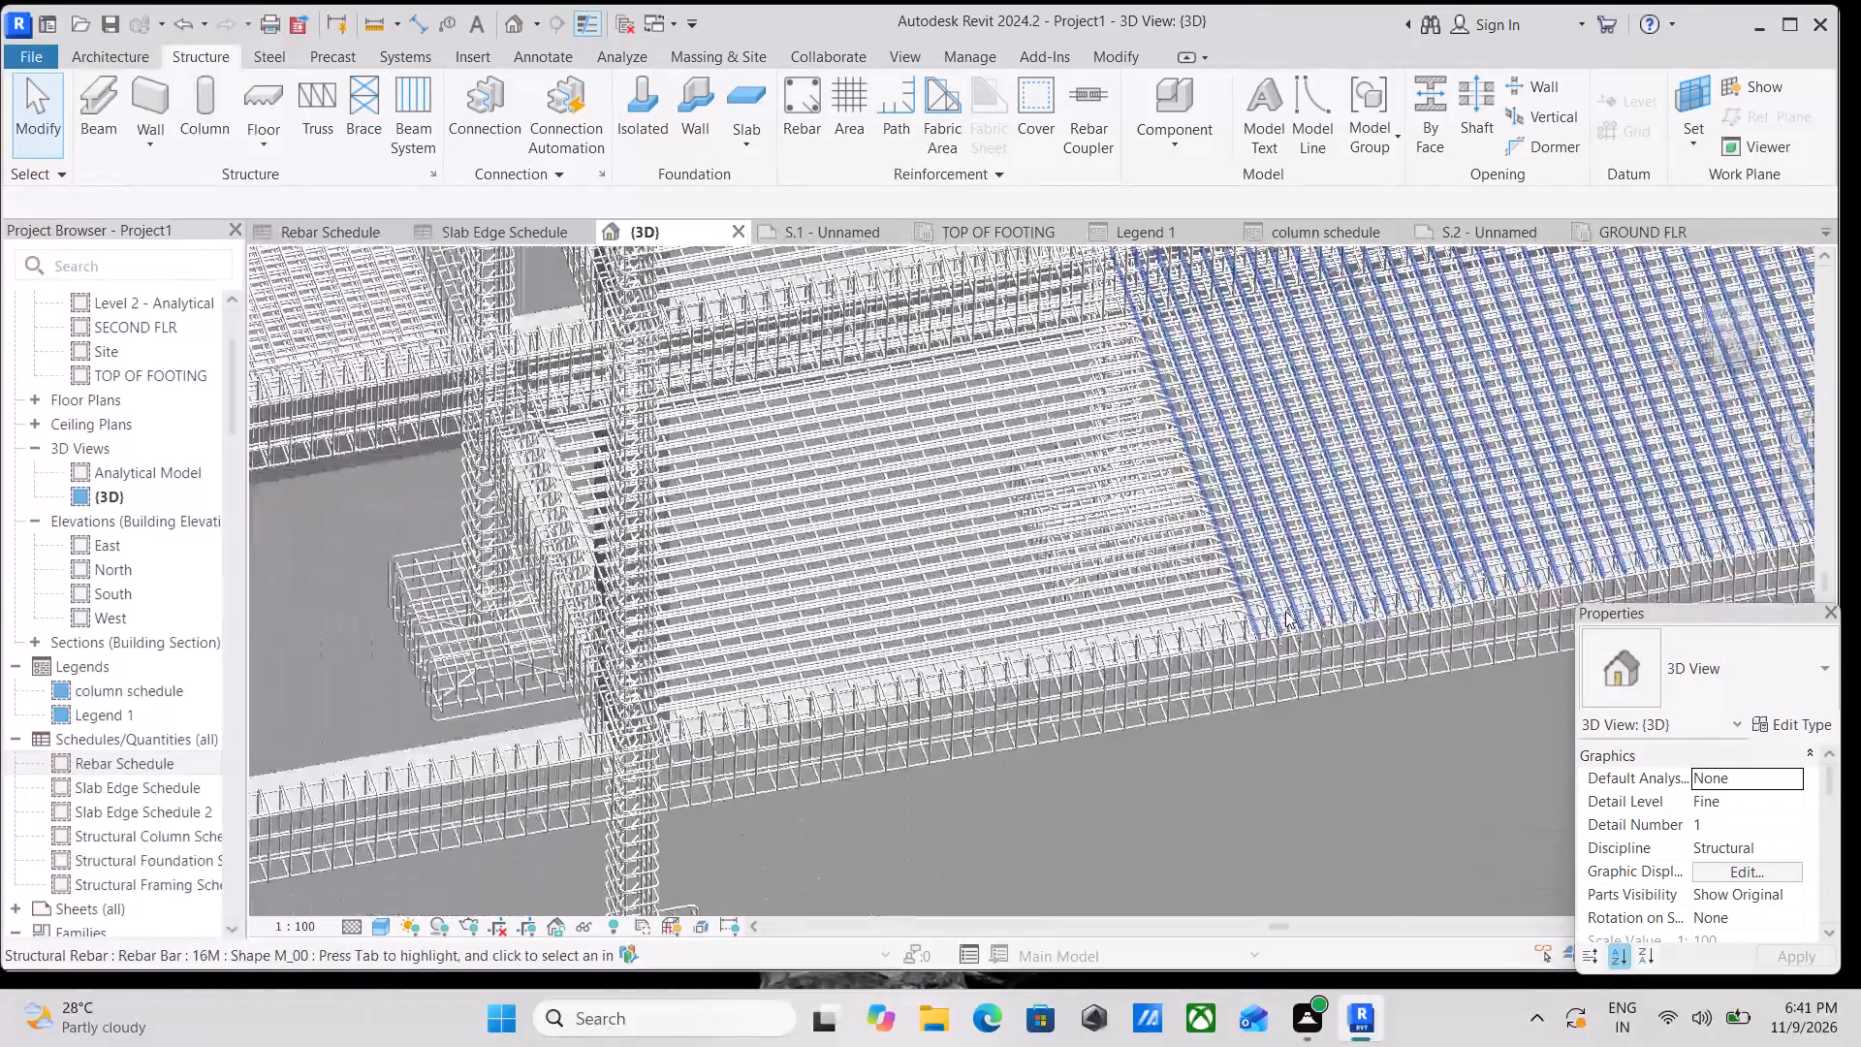
middle_drag(1267, 584, 1207, 649)
shift+scroll(1207, 649, down, 5)
scroll(1250, 586, down, 3)
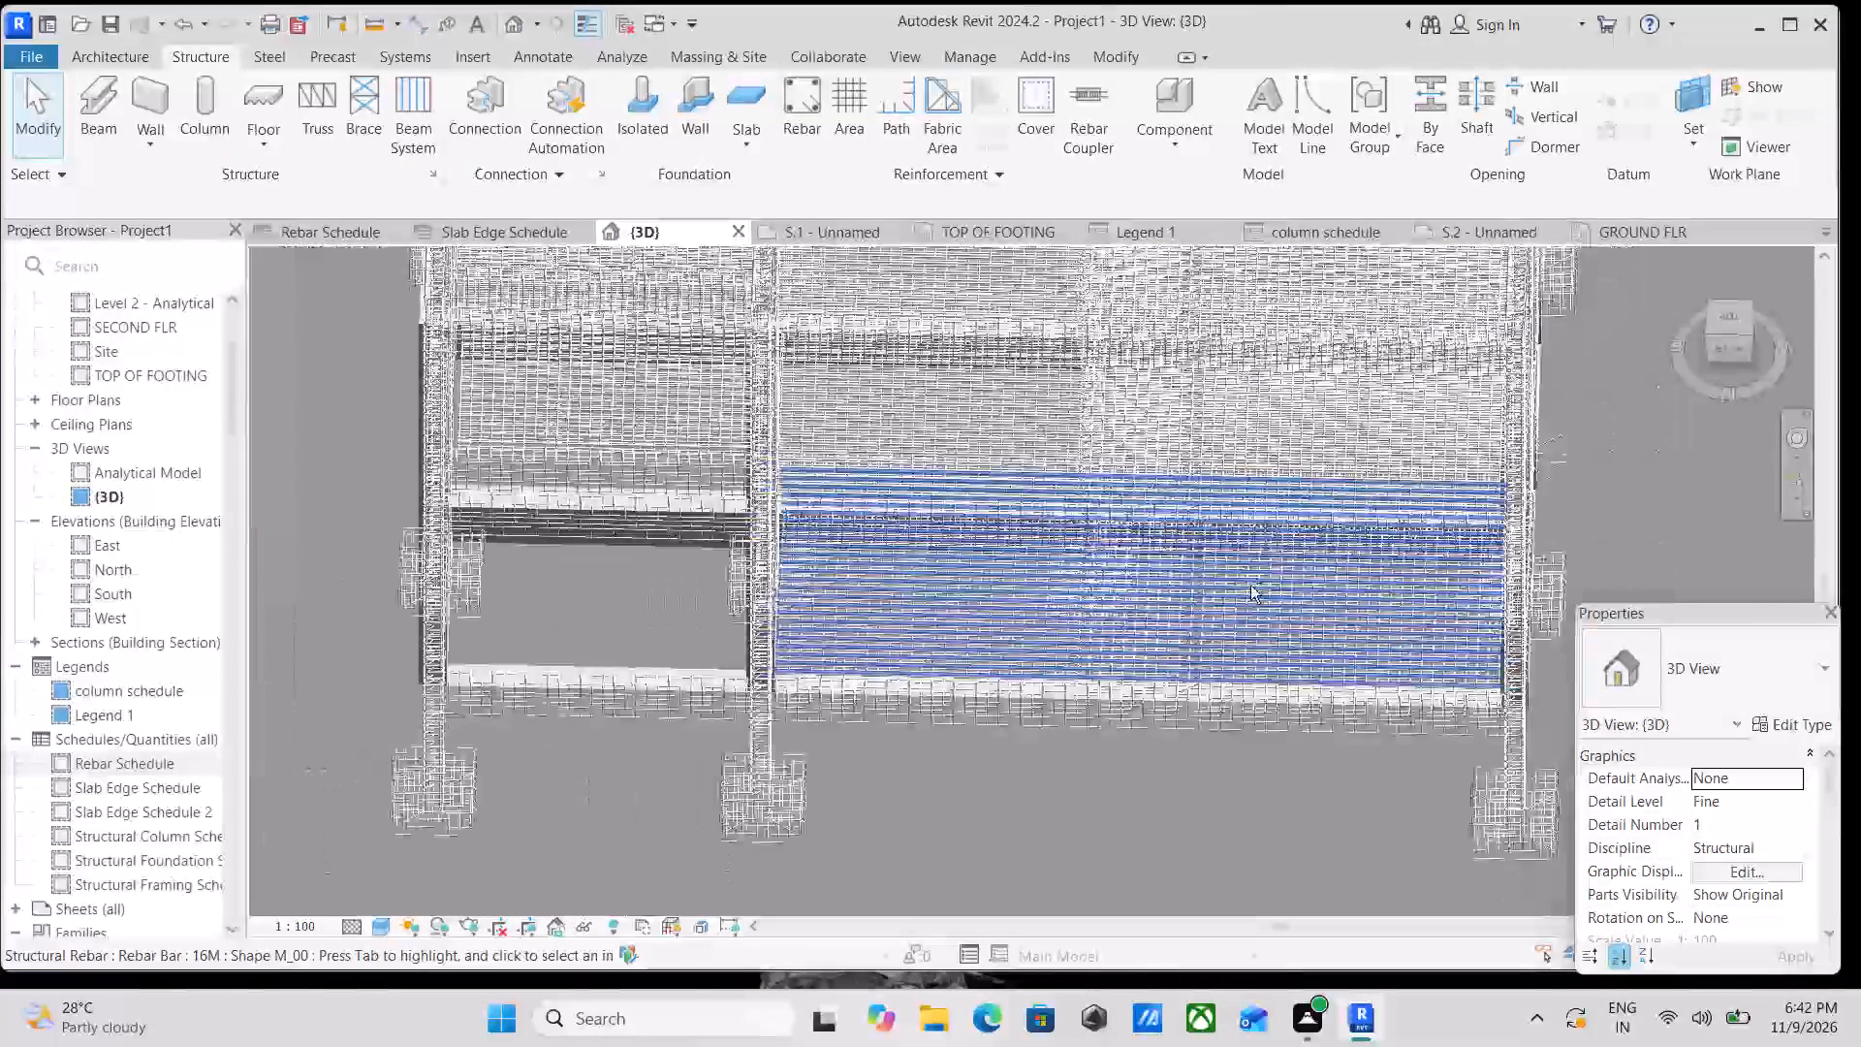
shift+middle_drag(1250, 586, 947, 299)
middle_drag(1164, 425, 1197, 514)
scroll(1167, 440, down, 1)
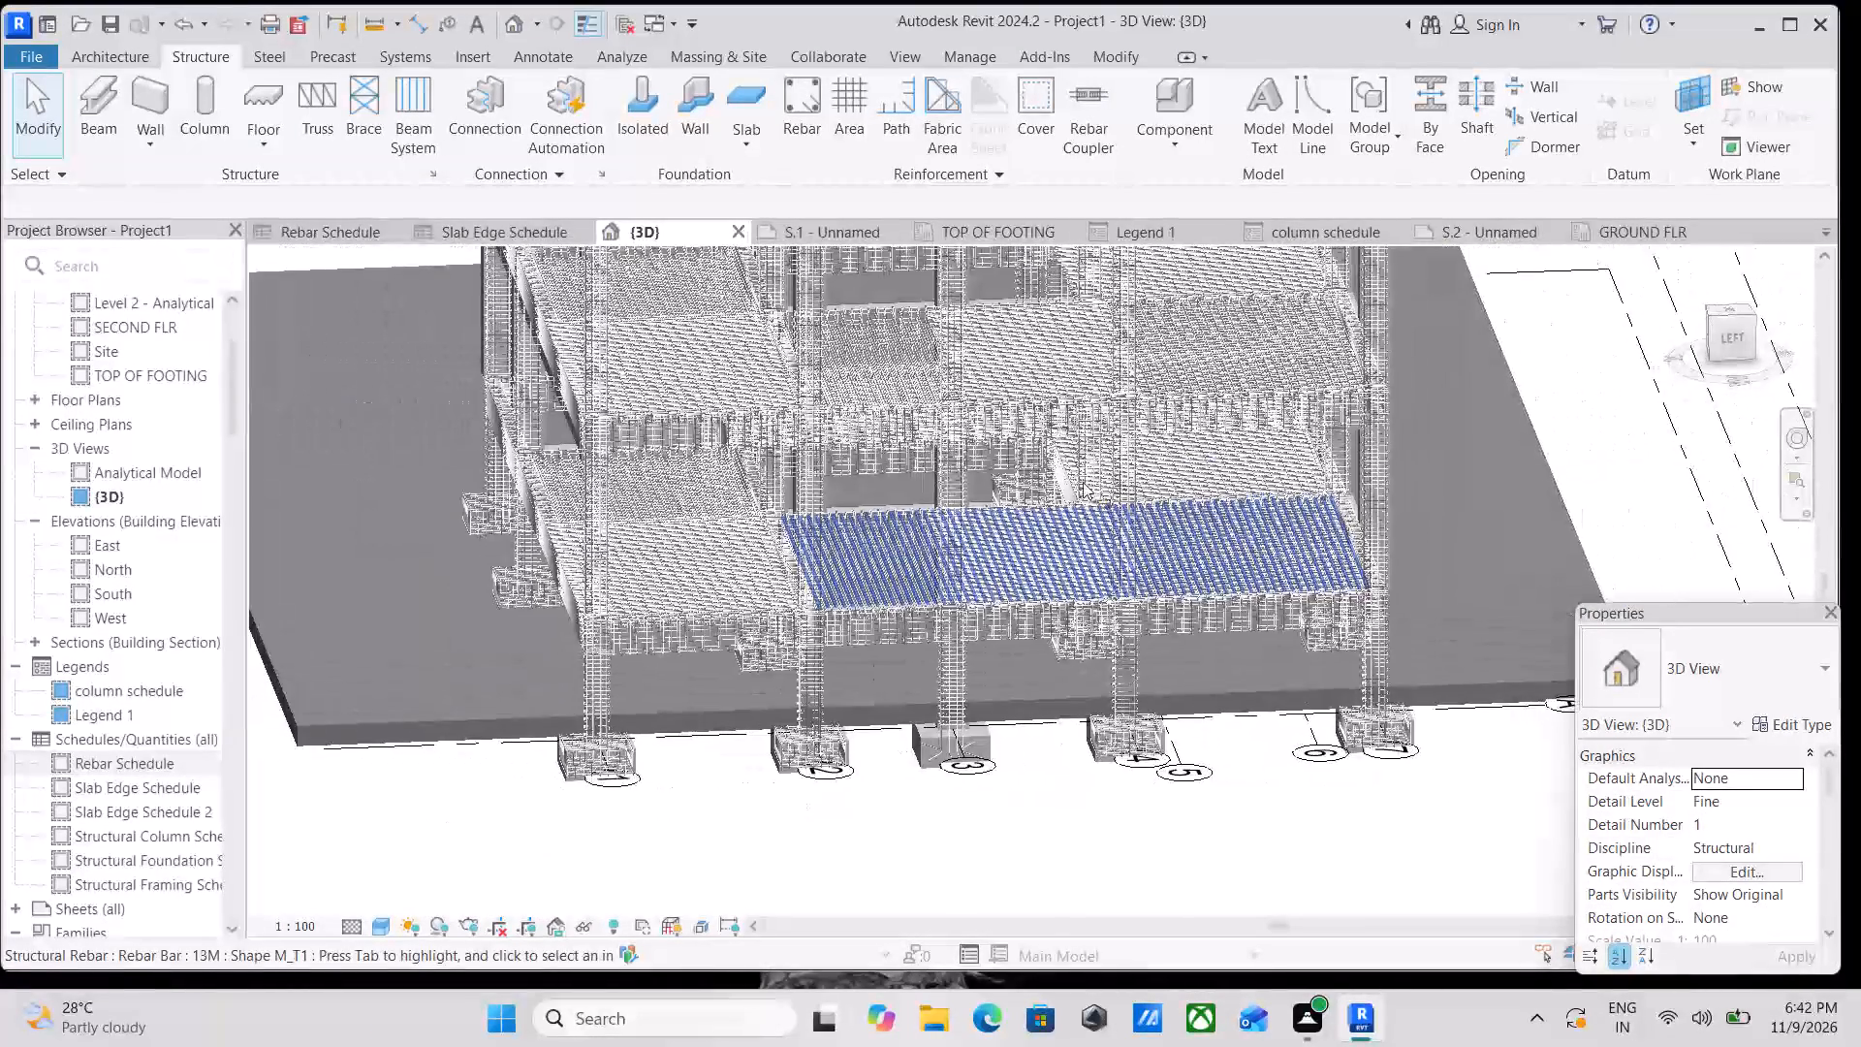
shift+middle_drag(1015, 464, 1023, 624)
shift+middle_drag(945, 411, 1297, 257)
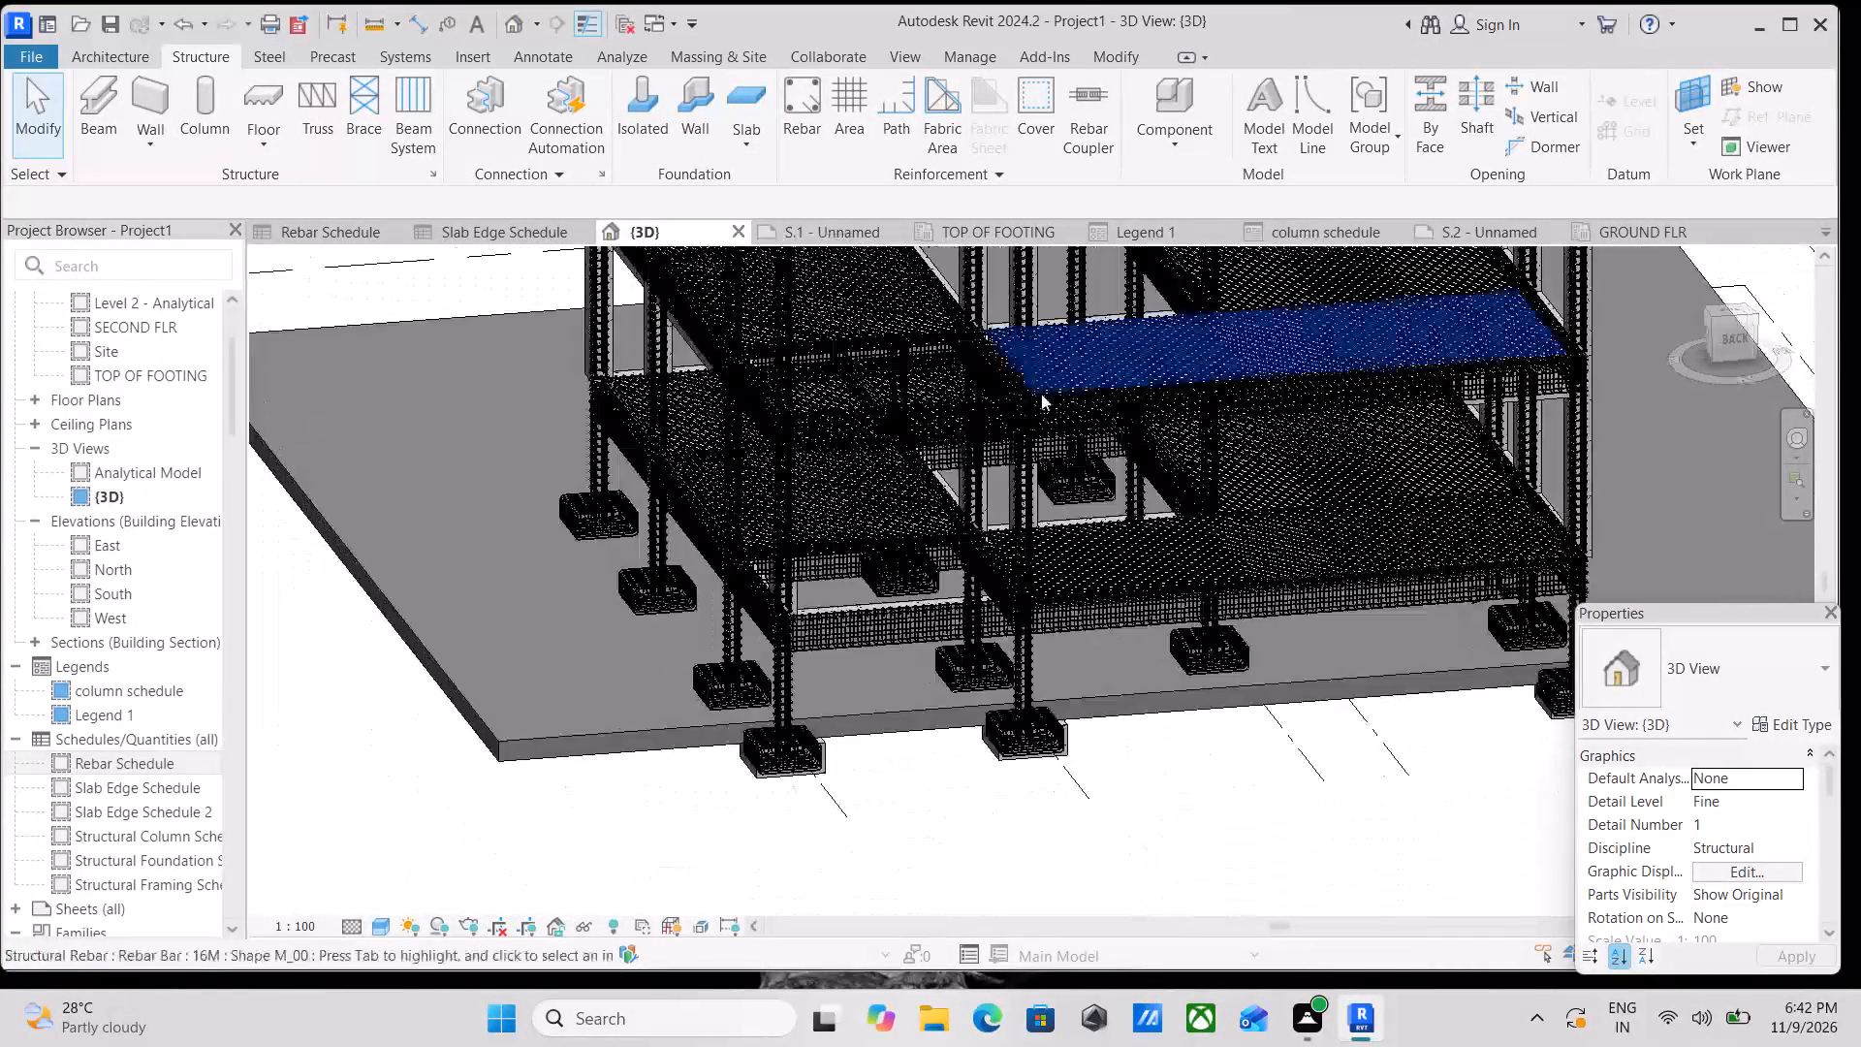
Inspect the lower-floor slab mesh, perimeter beam stirrups and footing cages close up from the back of the frame.
scroll(770, 425, up, 2)
scroll(592, 387, up, 8)
scroll(614, 451, down, 1)
middle_drag(614, 451, 553, 276)
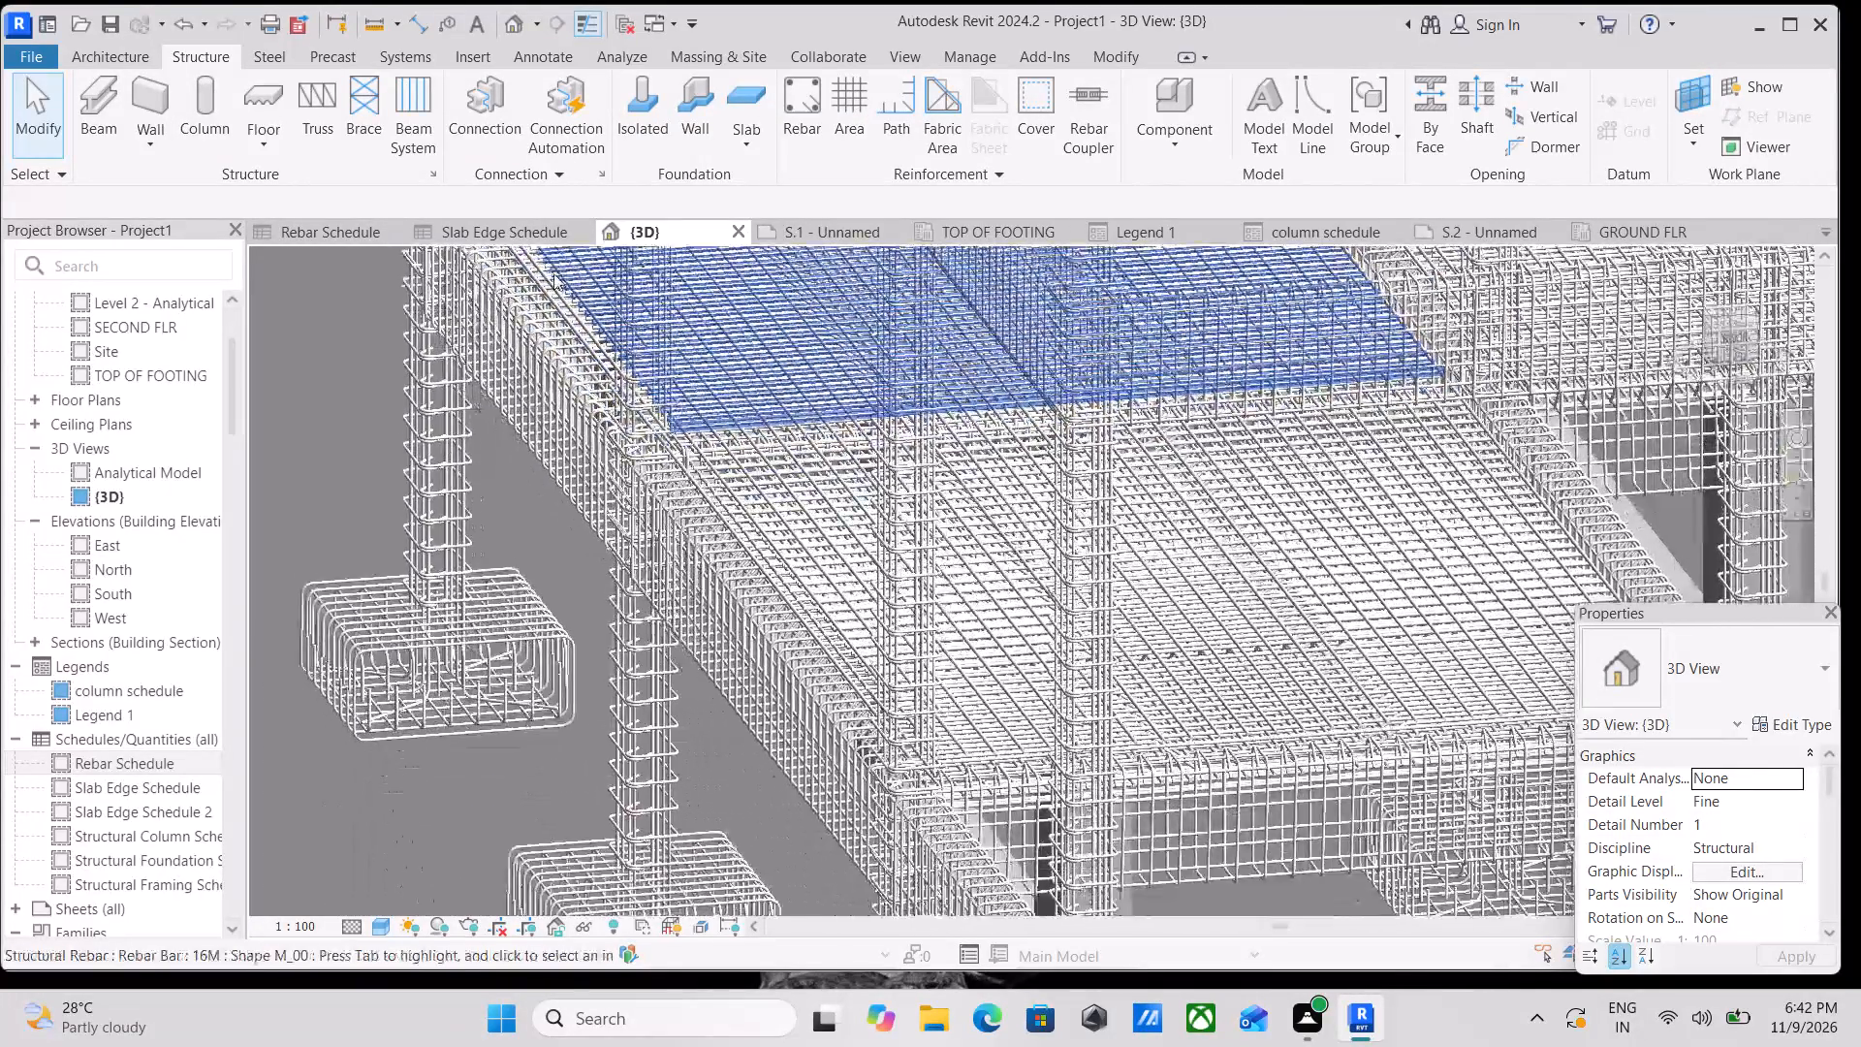
middle_drag(913, 590, 766, 448)
scroll(1219, 740, up, 3)
scroll(1112, 610, up, 5)
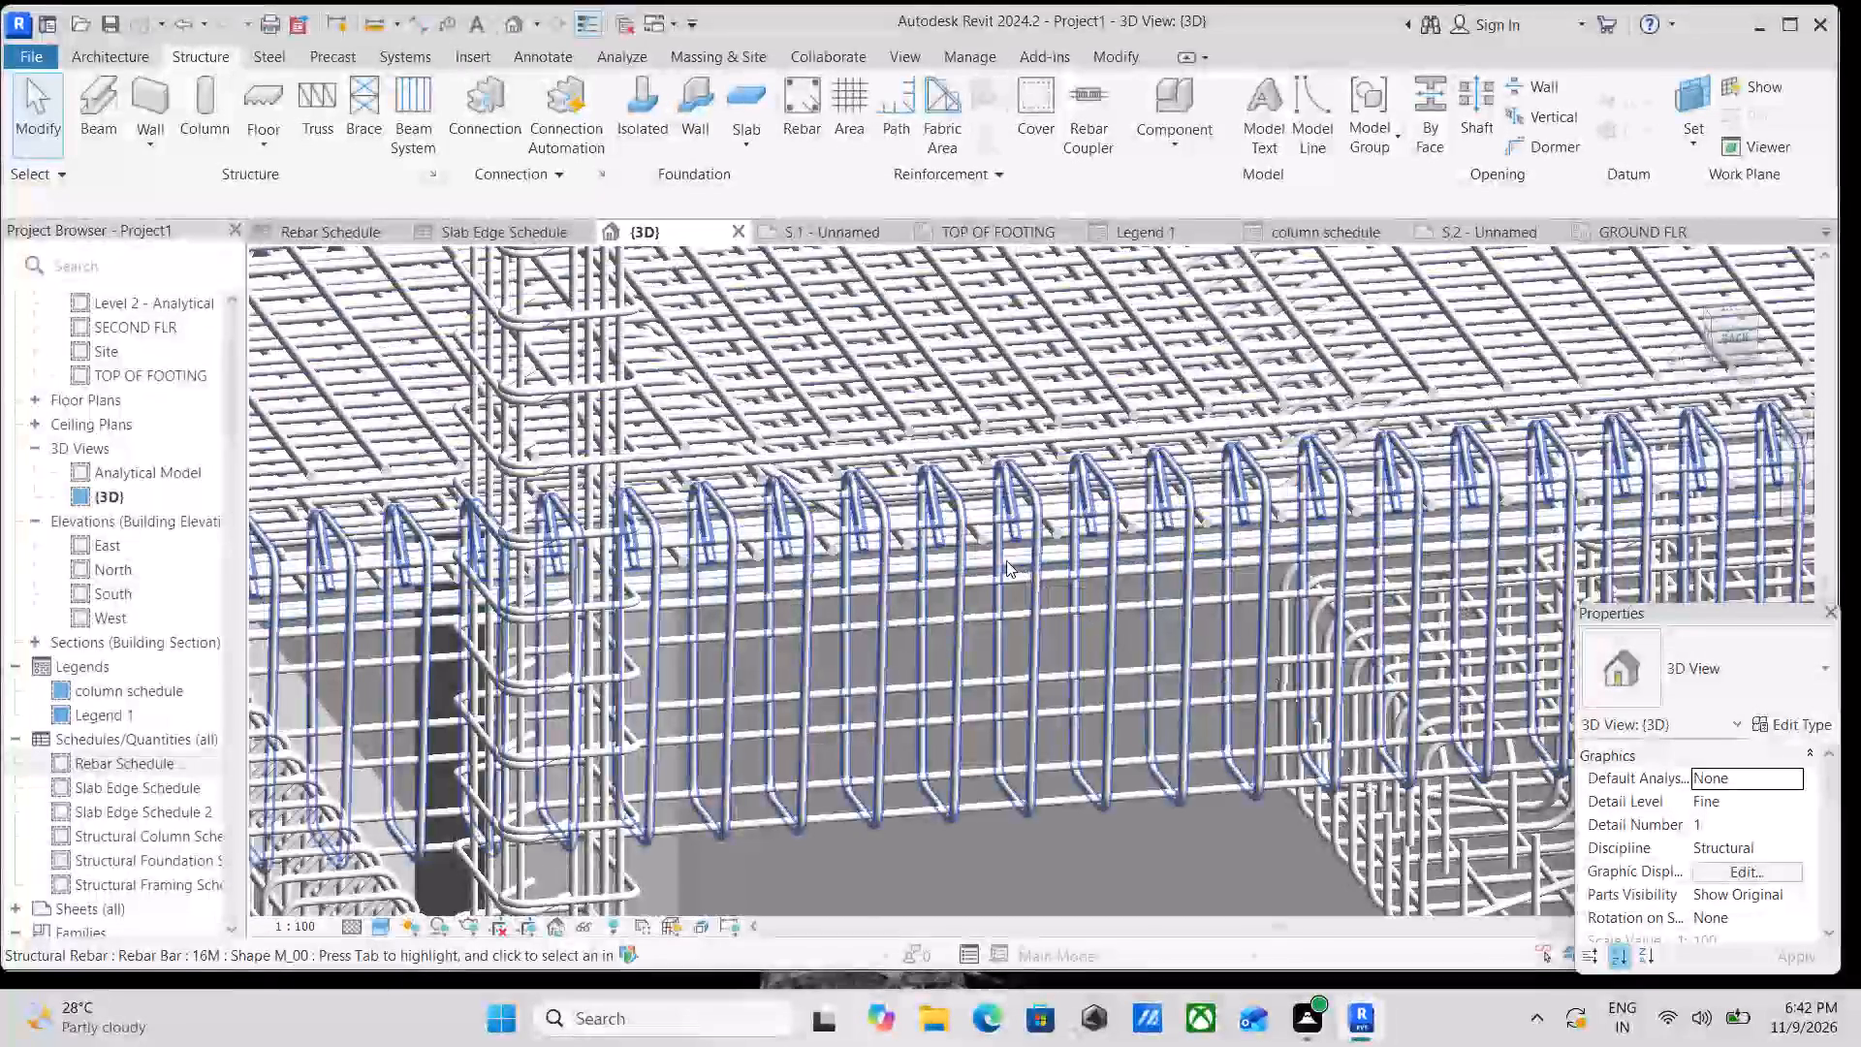
scroll(1006, 560, up, 3)
scroll(978, 557, down, 14)
middle_drag(1246, 544, 741, 585)
middle_drag(1152, 460, 851, 531)
scroll(851, 531, up, 3)
scroll(1067, 470, down, 1)
middle_drag(1068, 470, 1022, 546)
scroll(1144, 511, down, 2)
middle_drag(1144, 511, 988, 566)
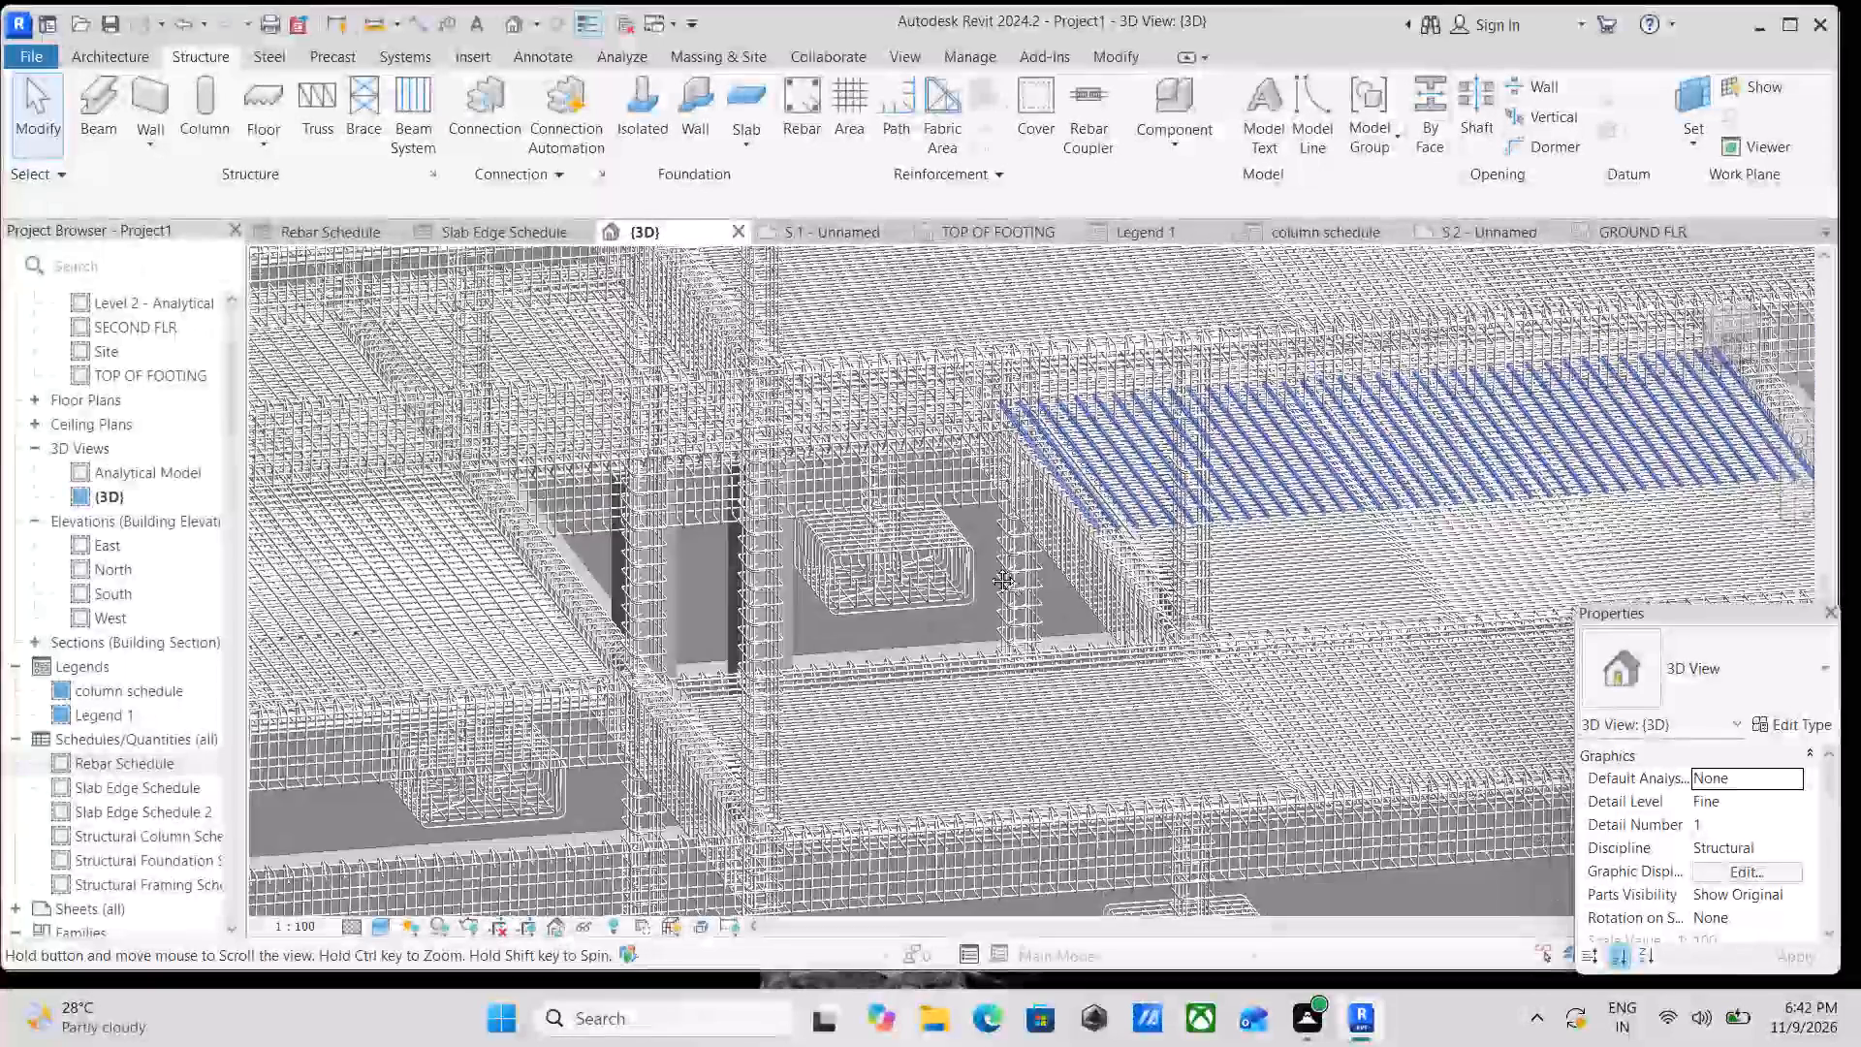
middle_drag(988, 566, 916, 576)
middle_drag(1217, 666, 868, 493)
scroll(1400, 700, up, 4)
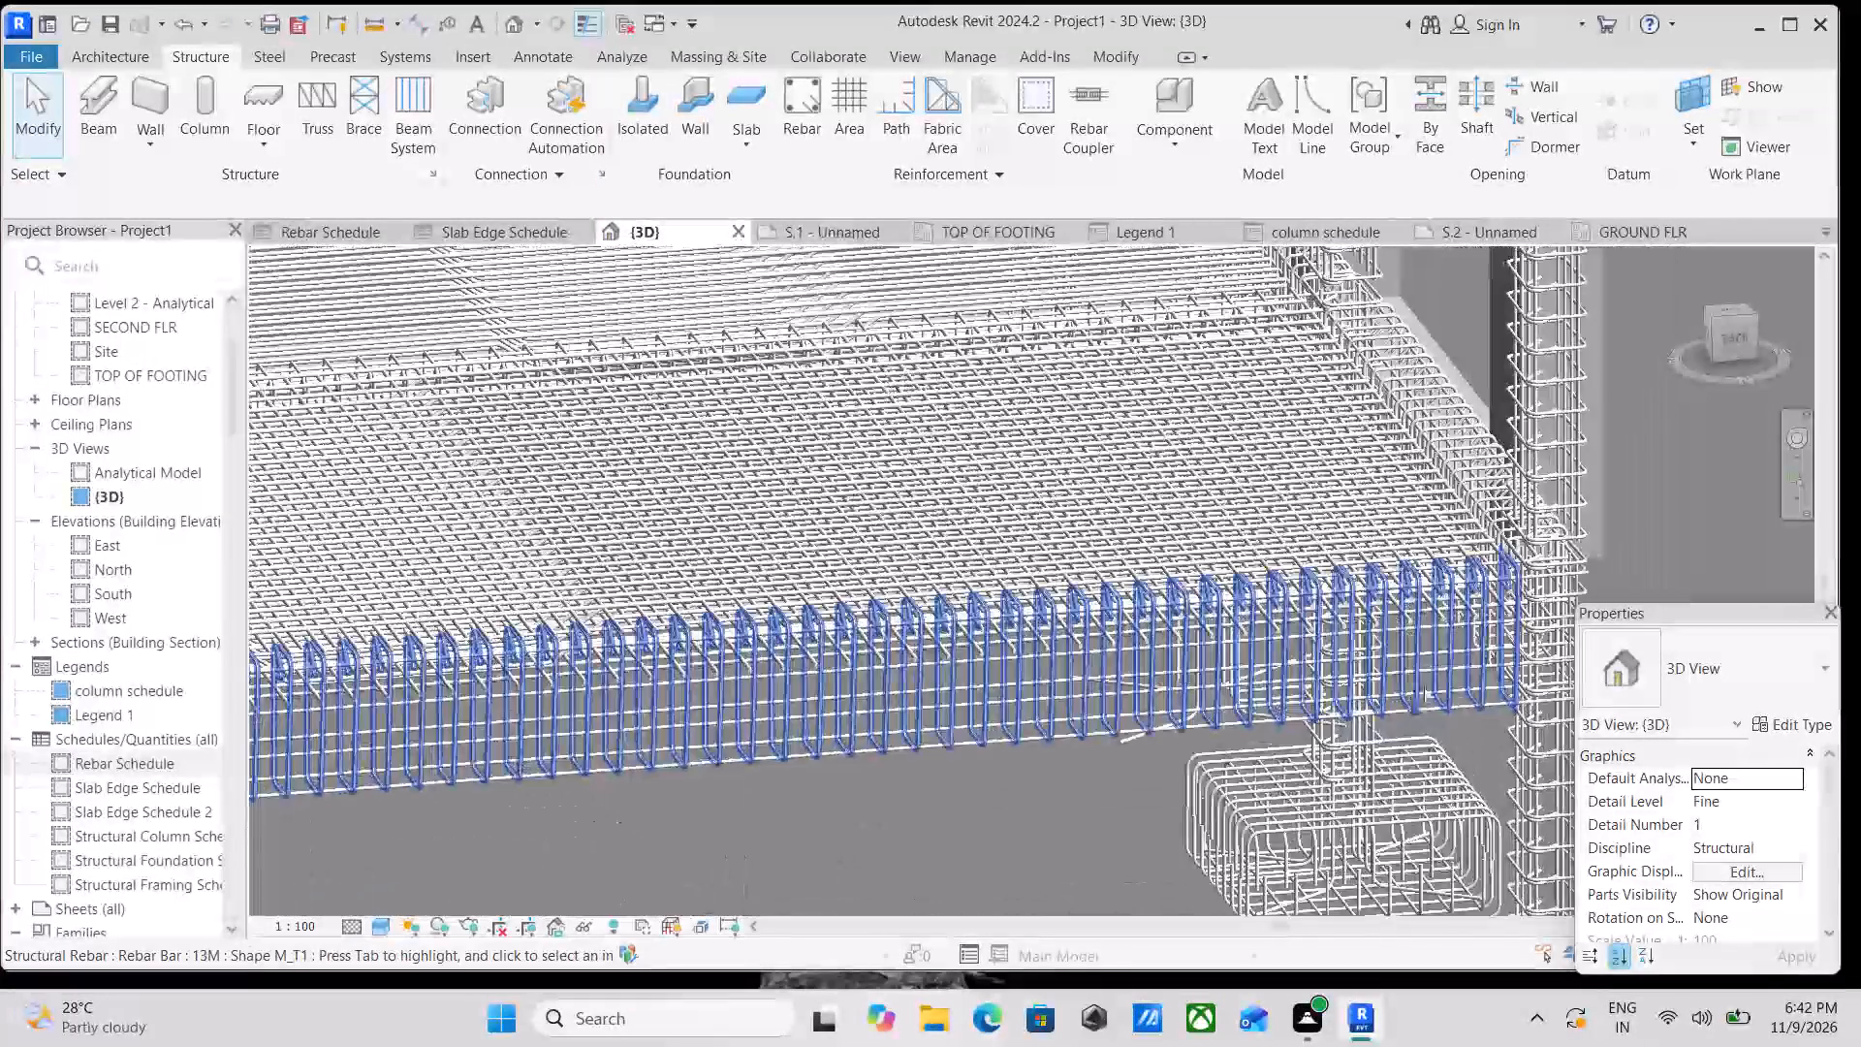
Review the frame's reinforcement along the numbered grid side, from the footings up to the top slab.
scroll(1334, 634, down, 4)
scroll(1154, 586, down, 1)
shift+middle_drag(1118, 563, 805, 507)
shift+scroll(805, 507, down, 1)
scroll(899, 523, down, 2)
middle_drag(899, 523, 927, 523)
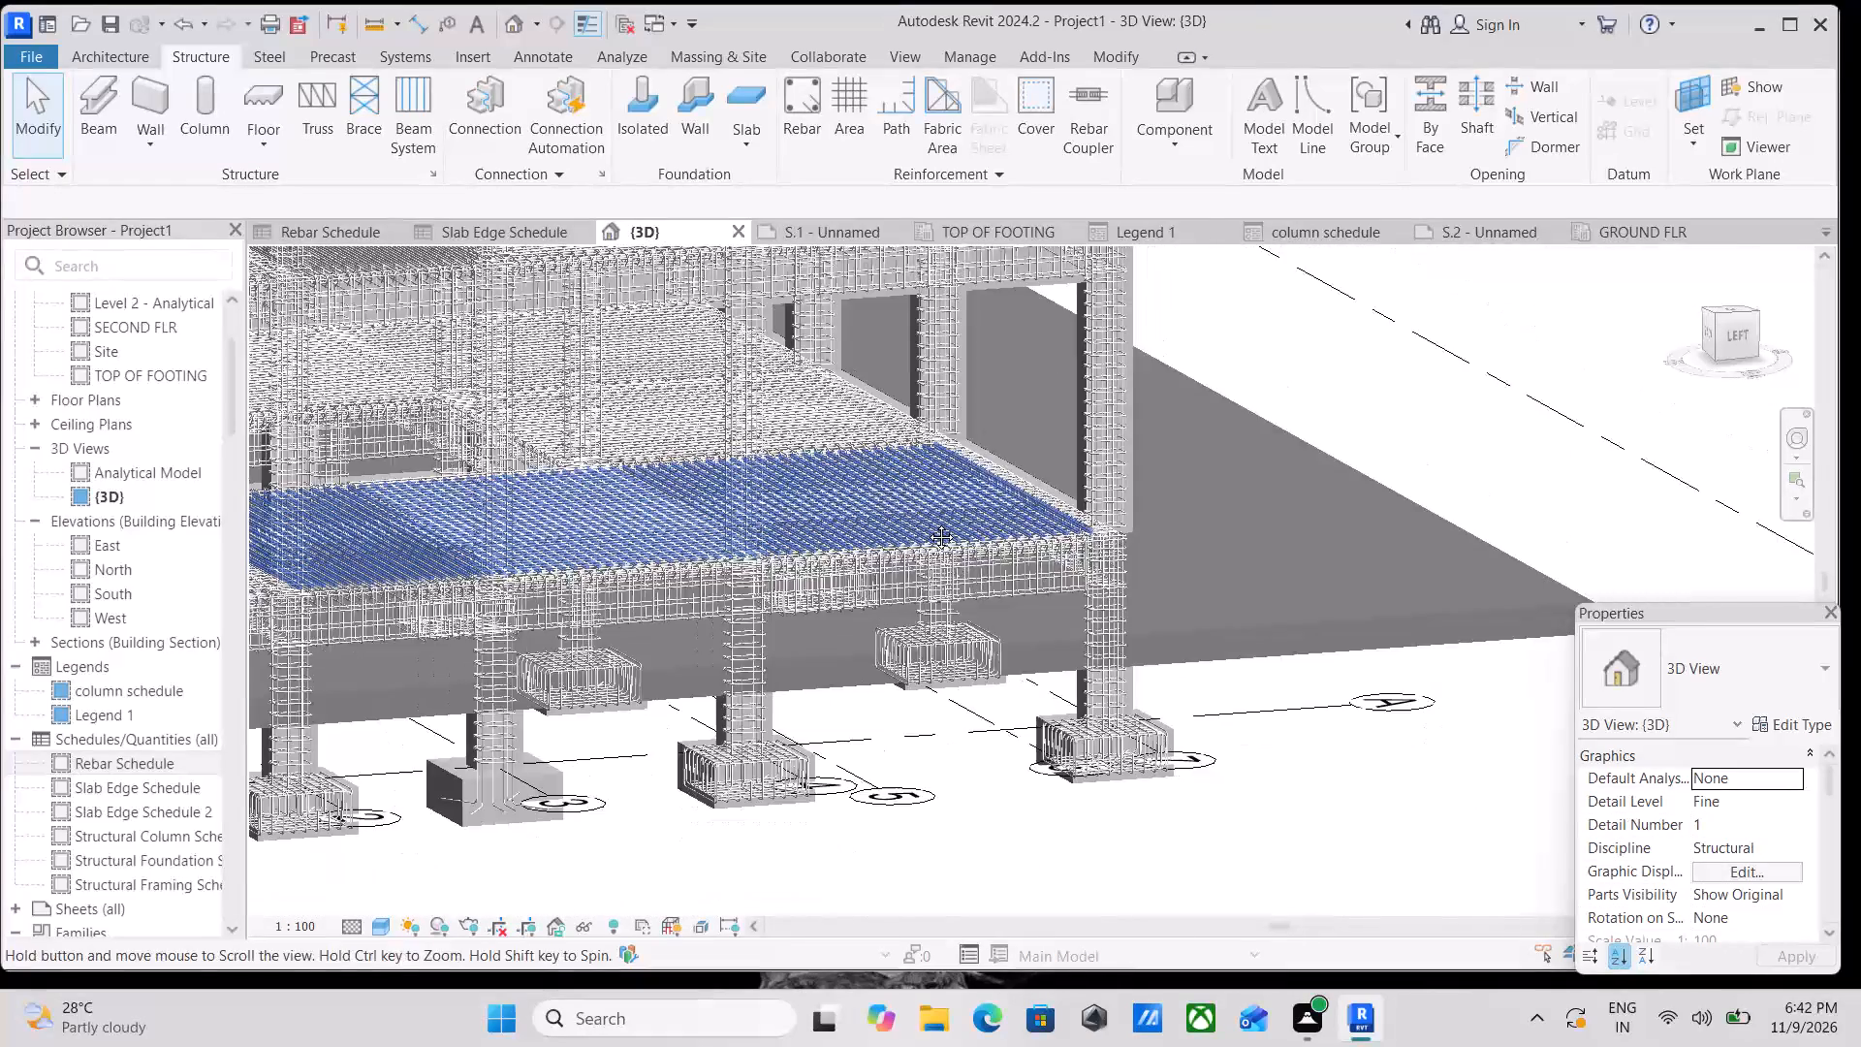
middle_drag(927, 523, 1199, 557)
scroll(1194, 556, down, 1)
scroll(1110, 570, down, 5)
middle_drag(980, 530, 996, 634)
middle_drag(922, 530, 933, 596)
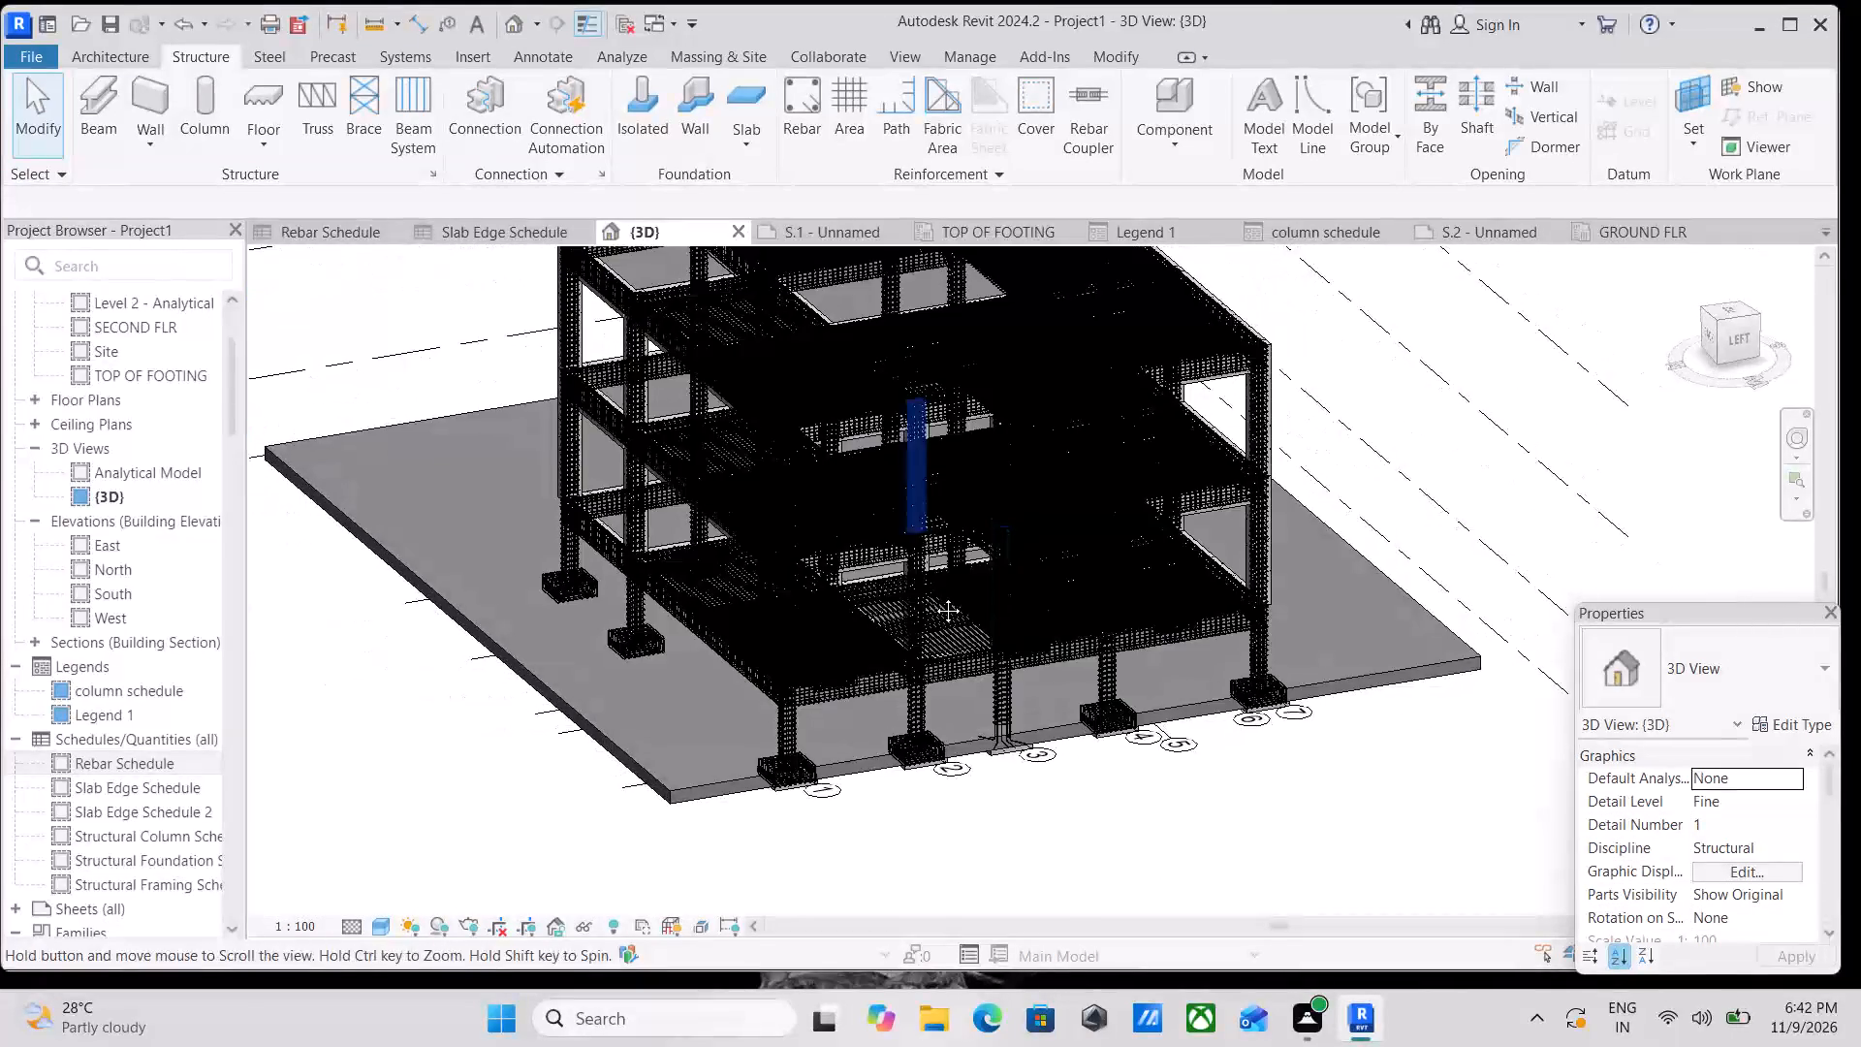
middle_drag(933, 596, 962, 687)
middle_drag(798, 436, 837, 599)
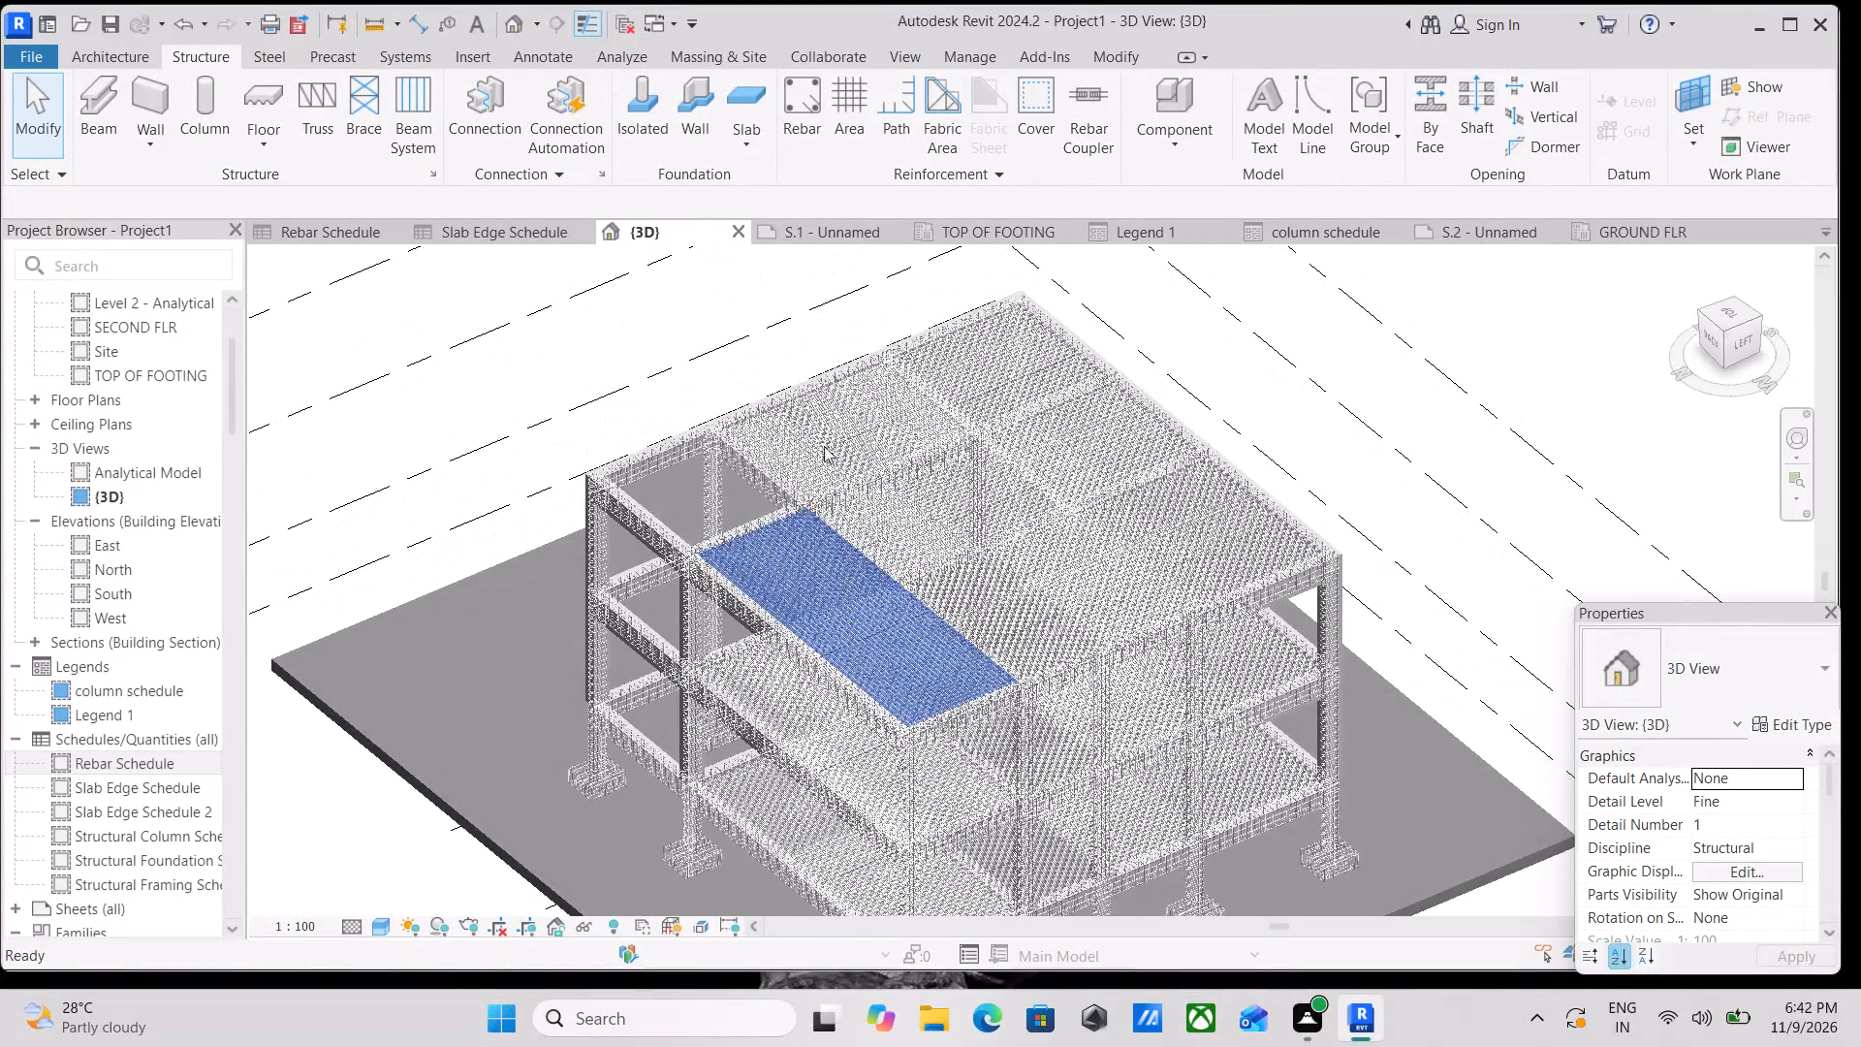
Select the straight 16M rebar set at the top slab's corner beside the open bay and check its layout and properties.
scroll(740, 369, up, 17)
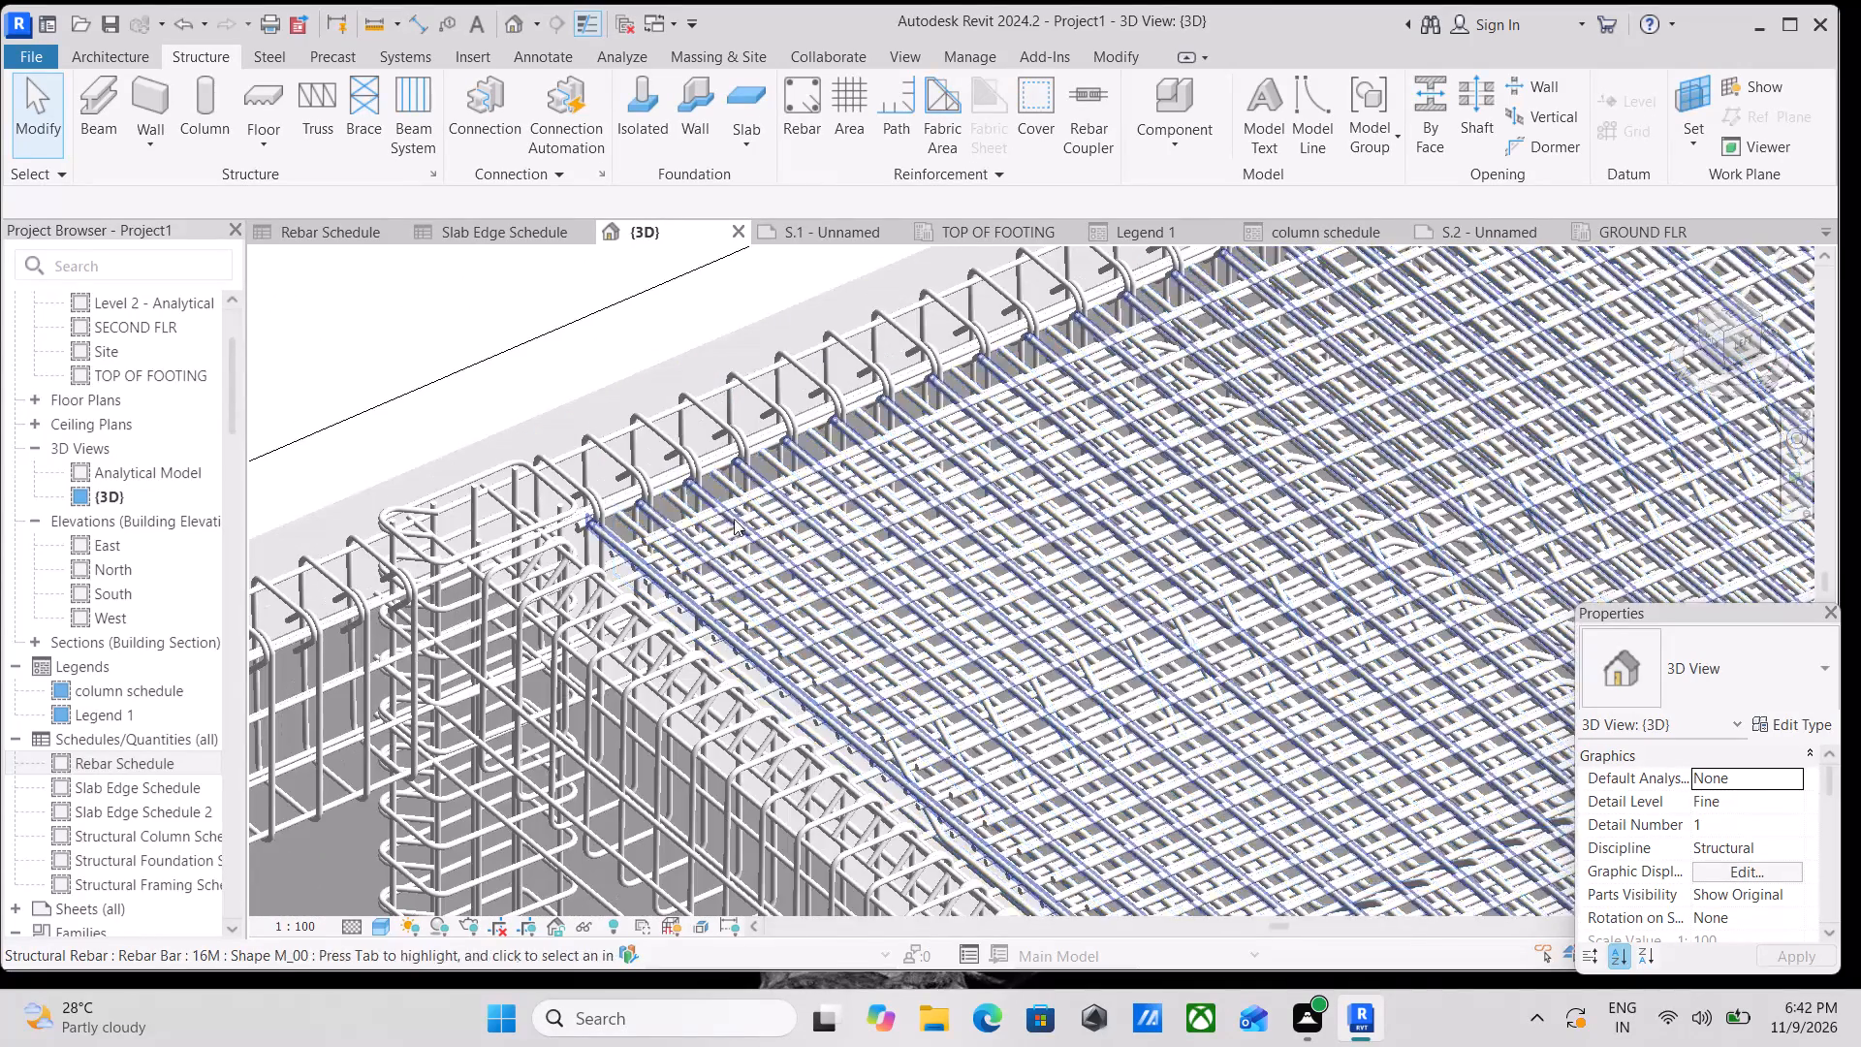
scroll(770, 413, up, 8)
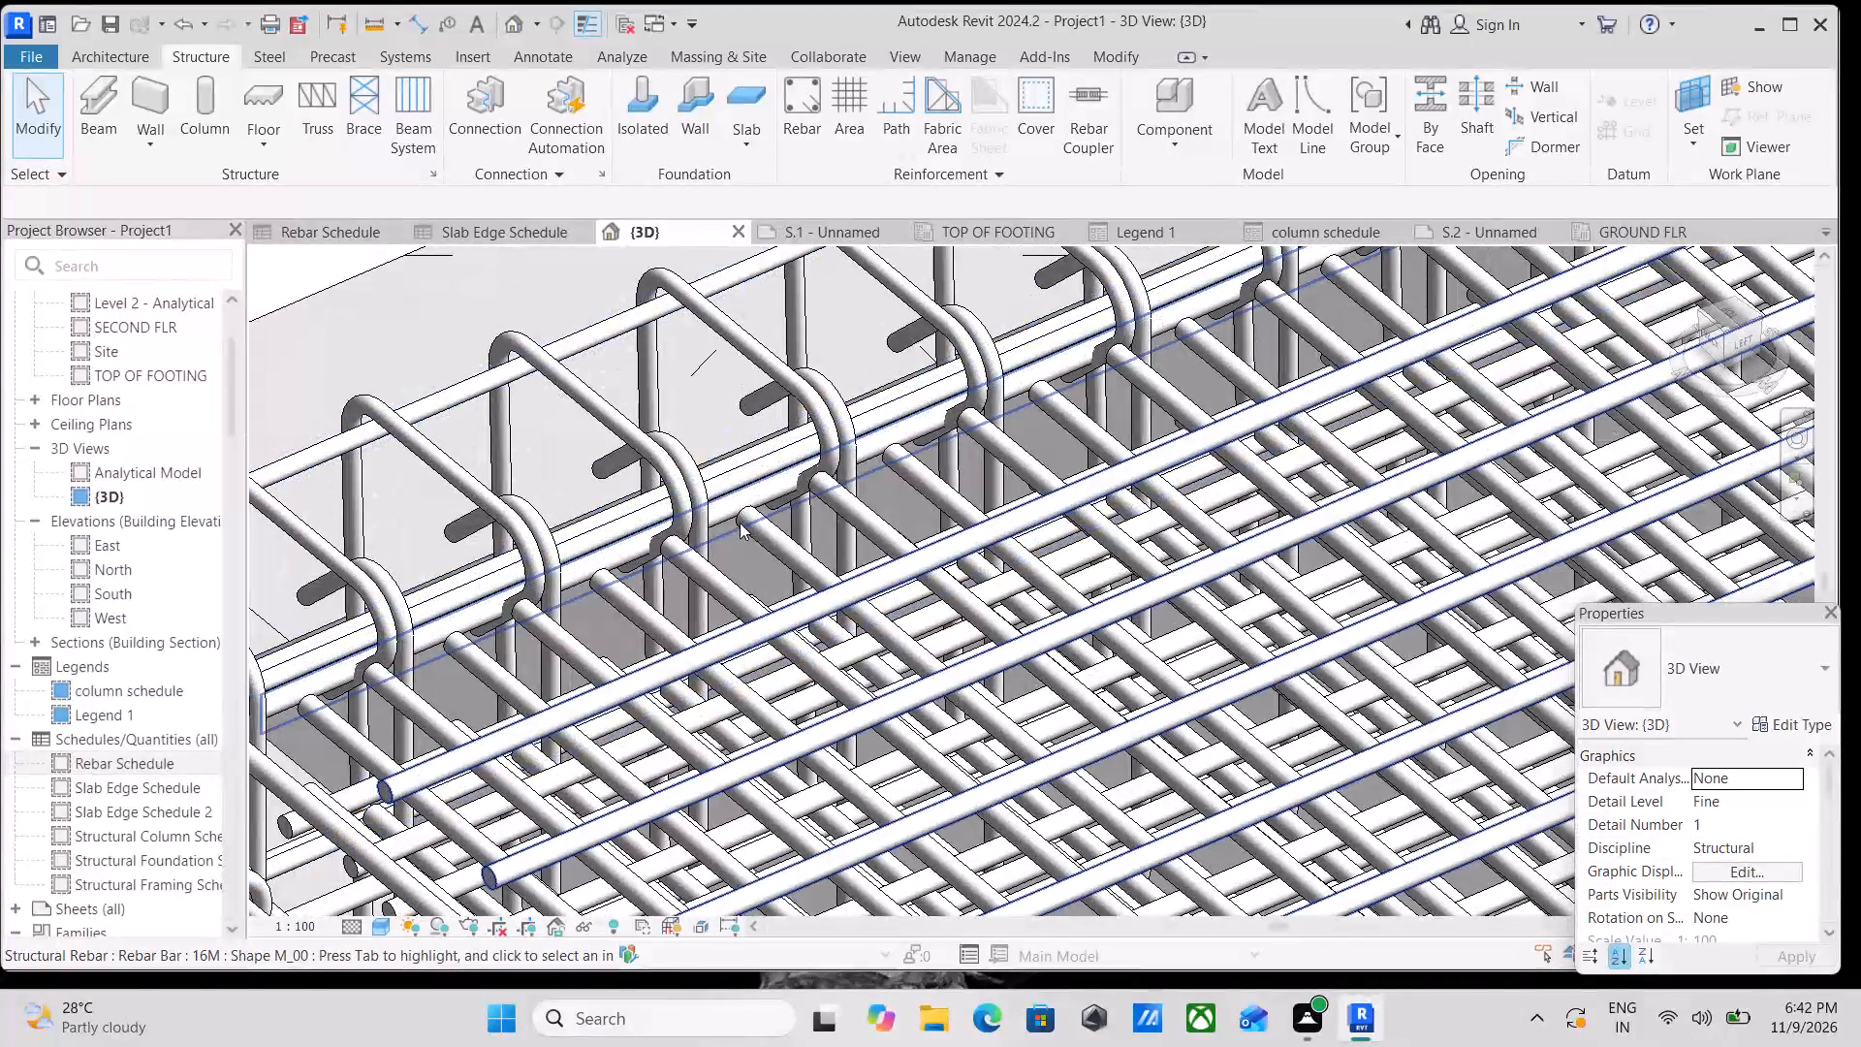
click(735, 525)
scroll(735, 525, down, 5)
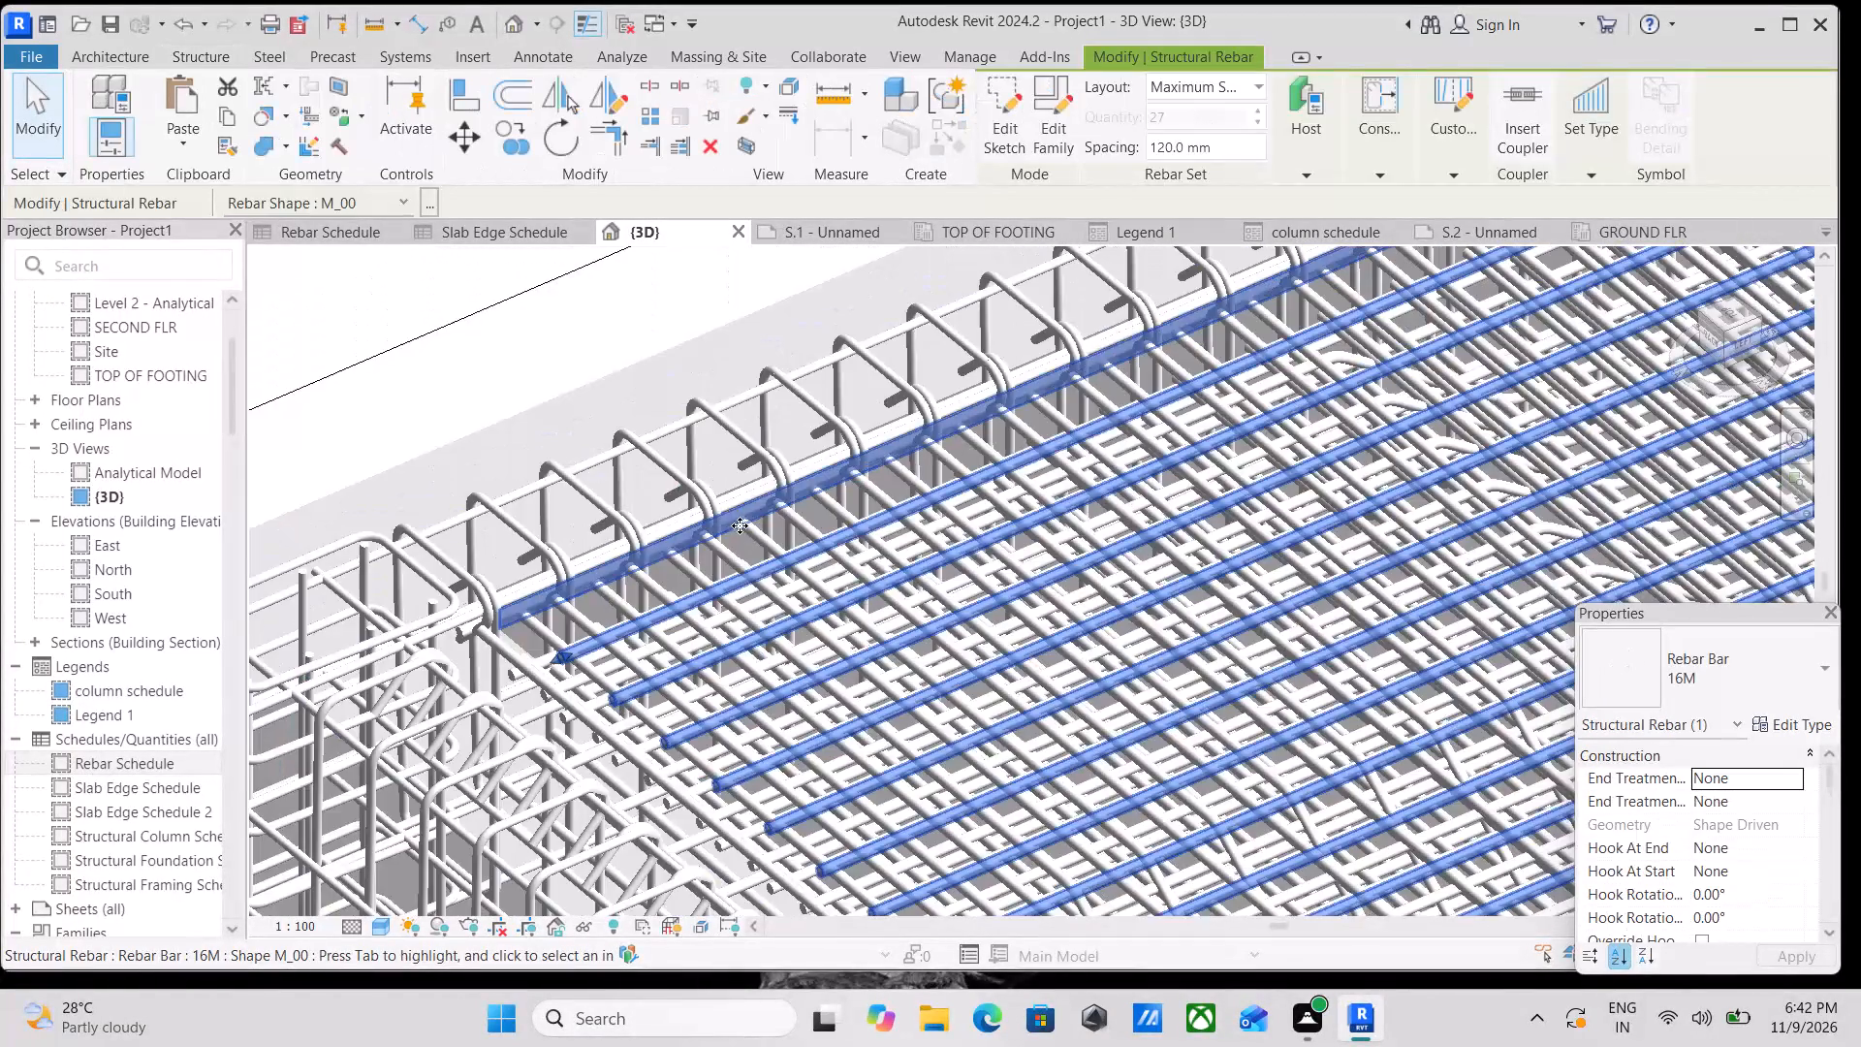
scroll(742, 525, down, 6)
middle_drag(938, 552, 822, 352)
key(Escape)
Inspect the top slab's mesh and edge-beam stirrups panel by panel across to the opposite corner.
scroll(1193, 557, down, 2)
middle_drag(1193, 557, 897, 406)
scroll(1393, 496, up, 1)
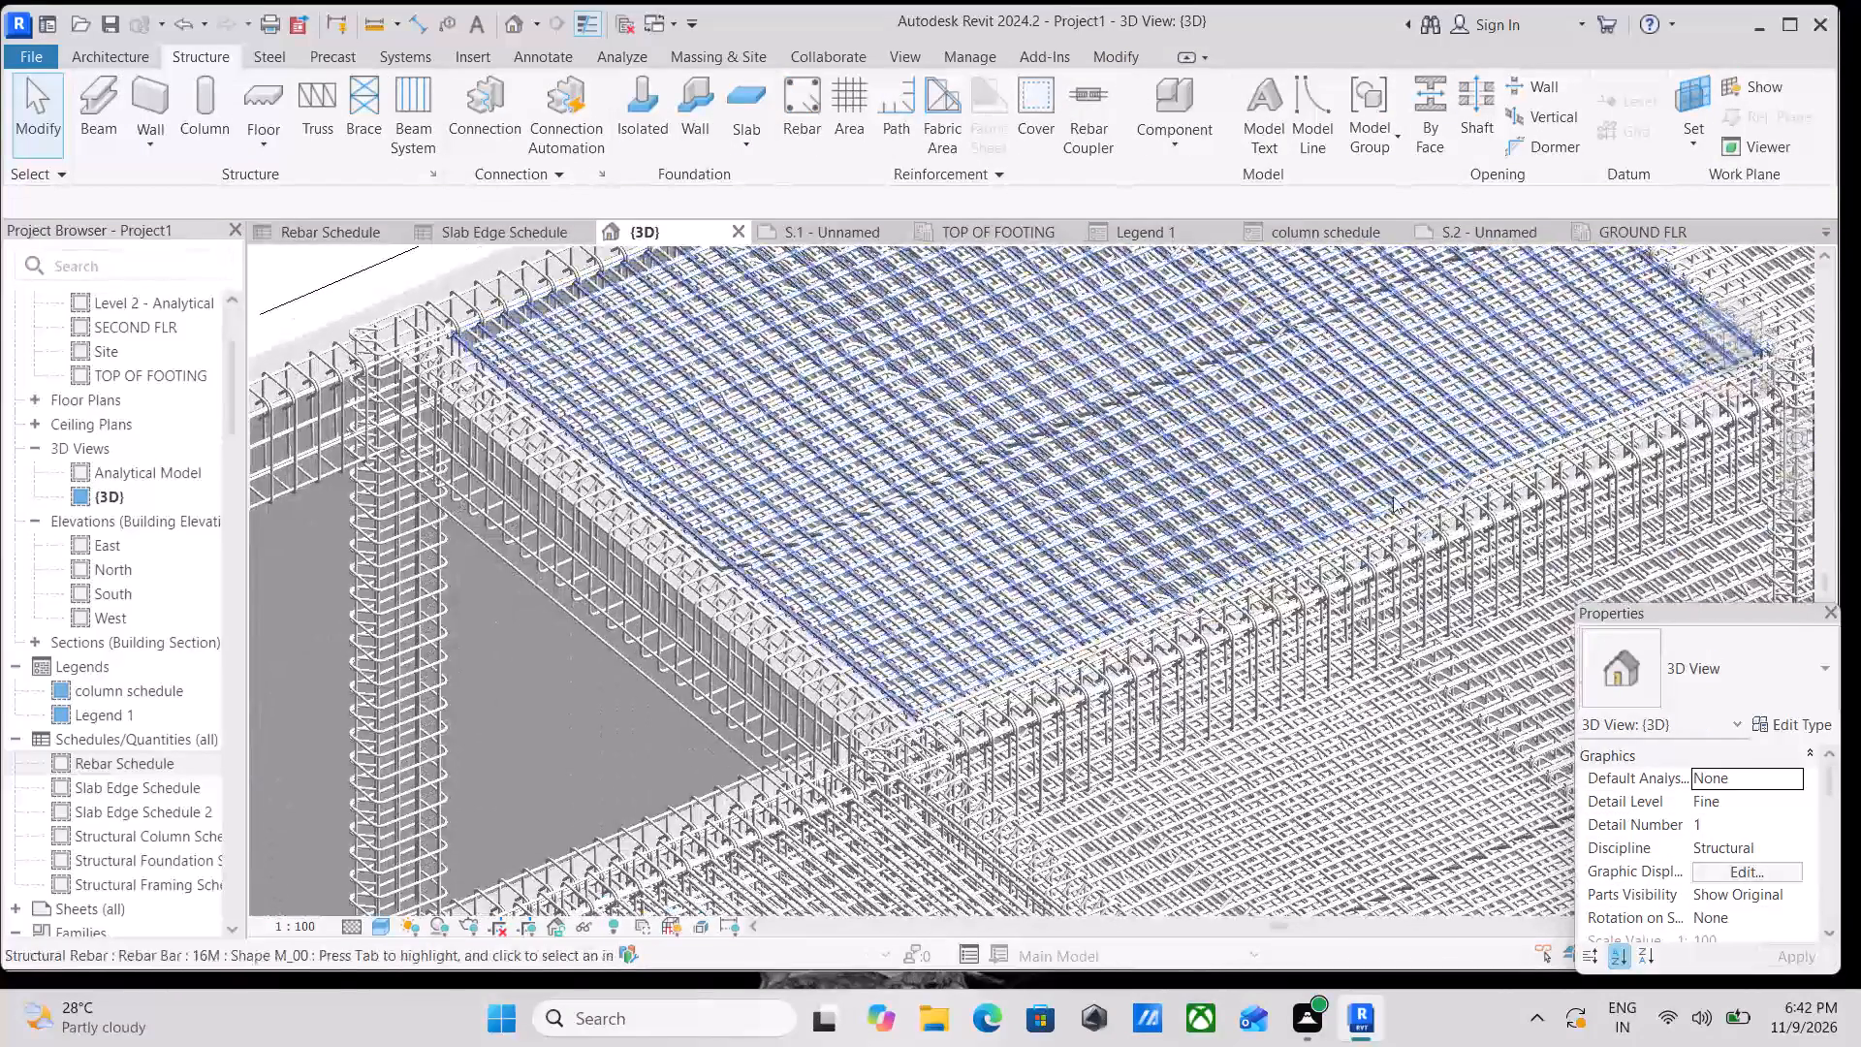
scroll(1393, 496, up, 2)
scroll(1393, 496, down, 1)
middle_drag(1389, 496, 828, 552)
middle_drag(1106, 472, 986, 564)
middle_drag(1172, 413, 919, 554)
scroll(1172, 414, down, 1)
scroll(931, 538, up, 1)
scroll(1061, 479, down, 3)
middle_drag(1079, 482, 785, 650)
scroll(1079, 483, down, 1)
scroll(1256, 358, up, 7)
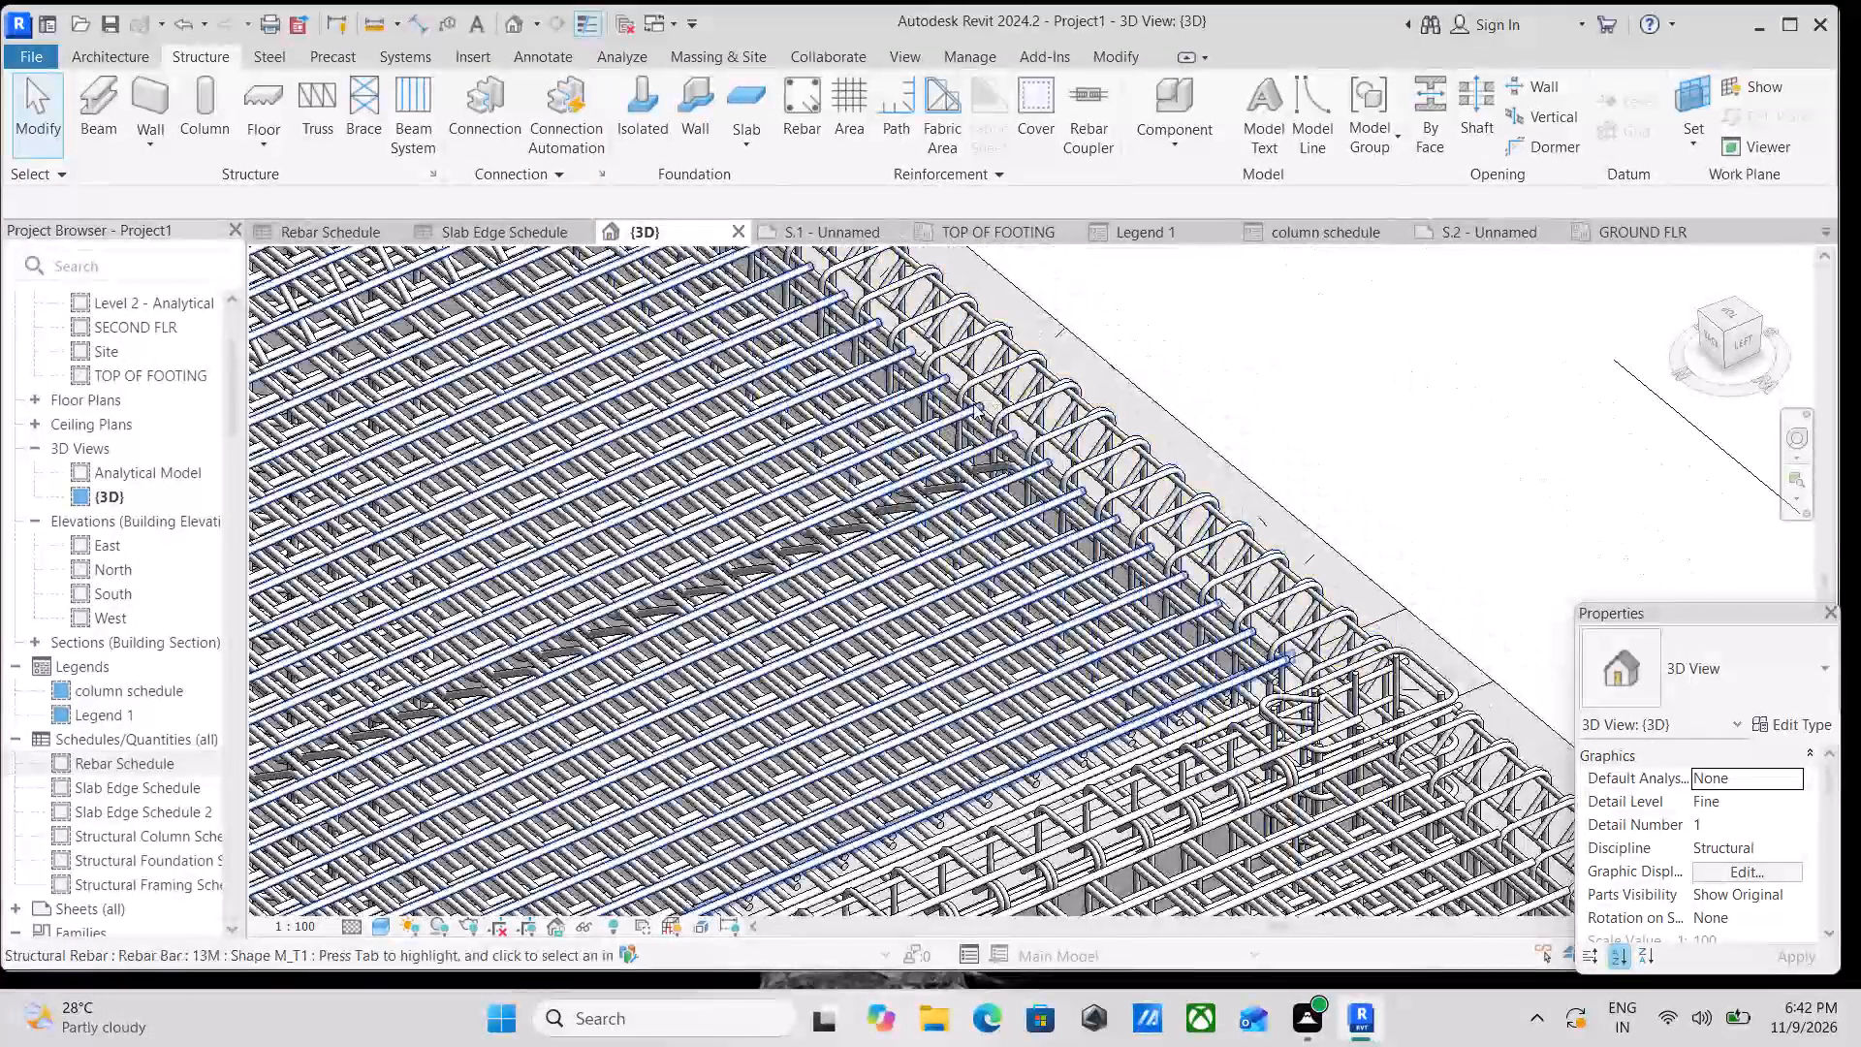
scroll(943, 424, down, 6)
middle_drag(919, 490, 1008, 244)
scroll(959, 339, down, 3)
middle_drag(865, 383, 941, 174)
scroll(779, 480, down, 1)
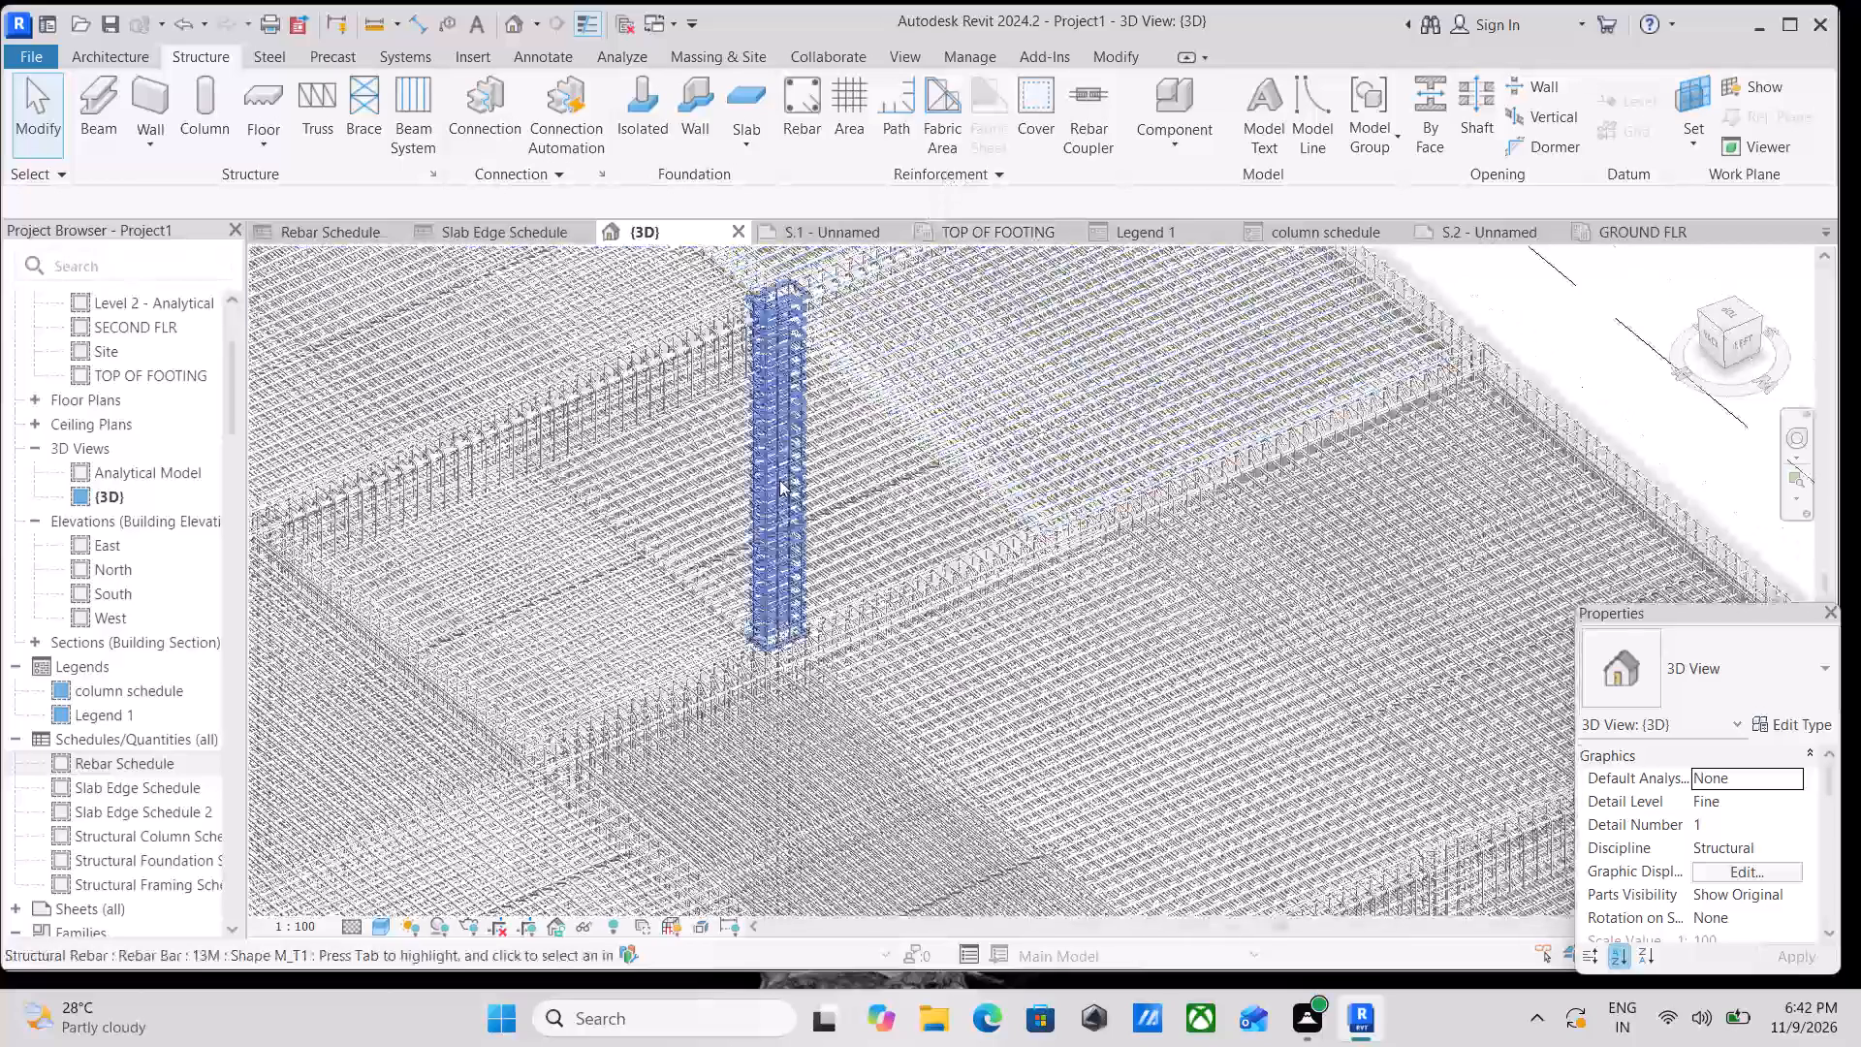
Inspect the ground-floor slab mesh, edge beams and footings around the frame's outer corner.
scroll(779, 480, down, 2)
middle_drag(779, 479, 932, 206)
middle_drag(870, 463, 1024, 218)
middle_drag(844, 432, 972, 327)
scroll(752, 336, up, 1)
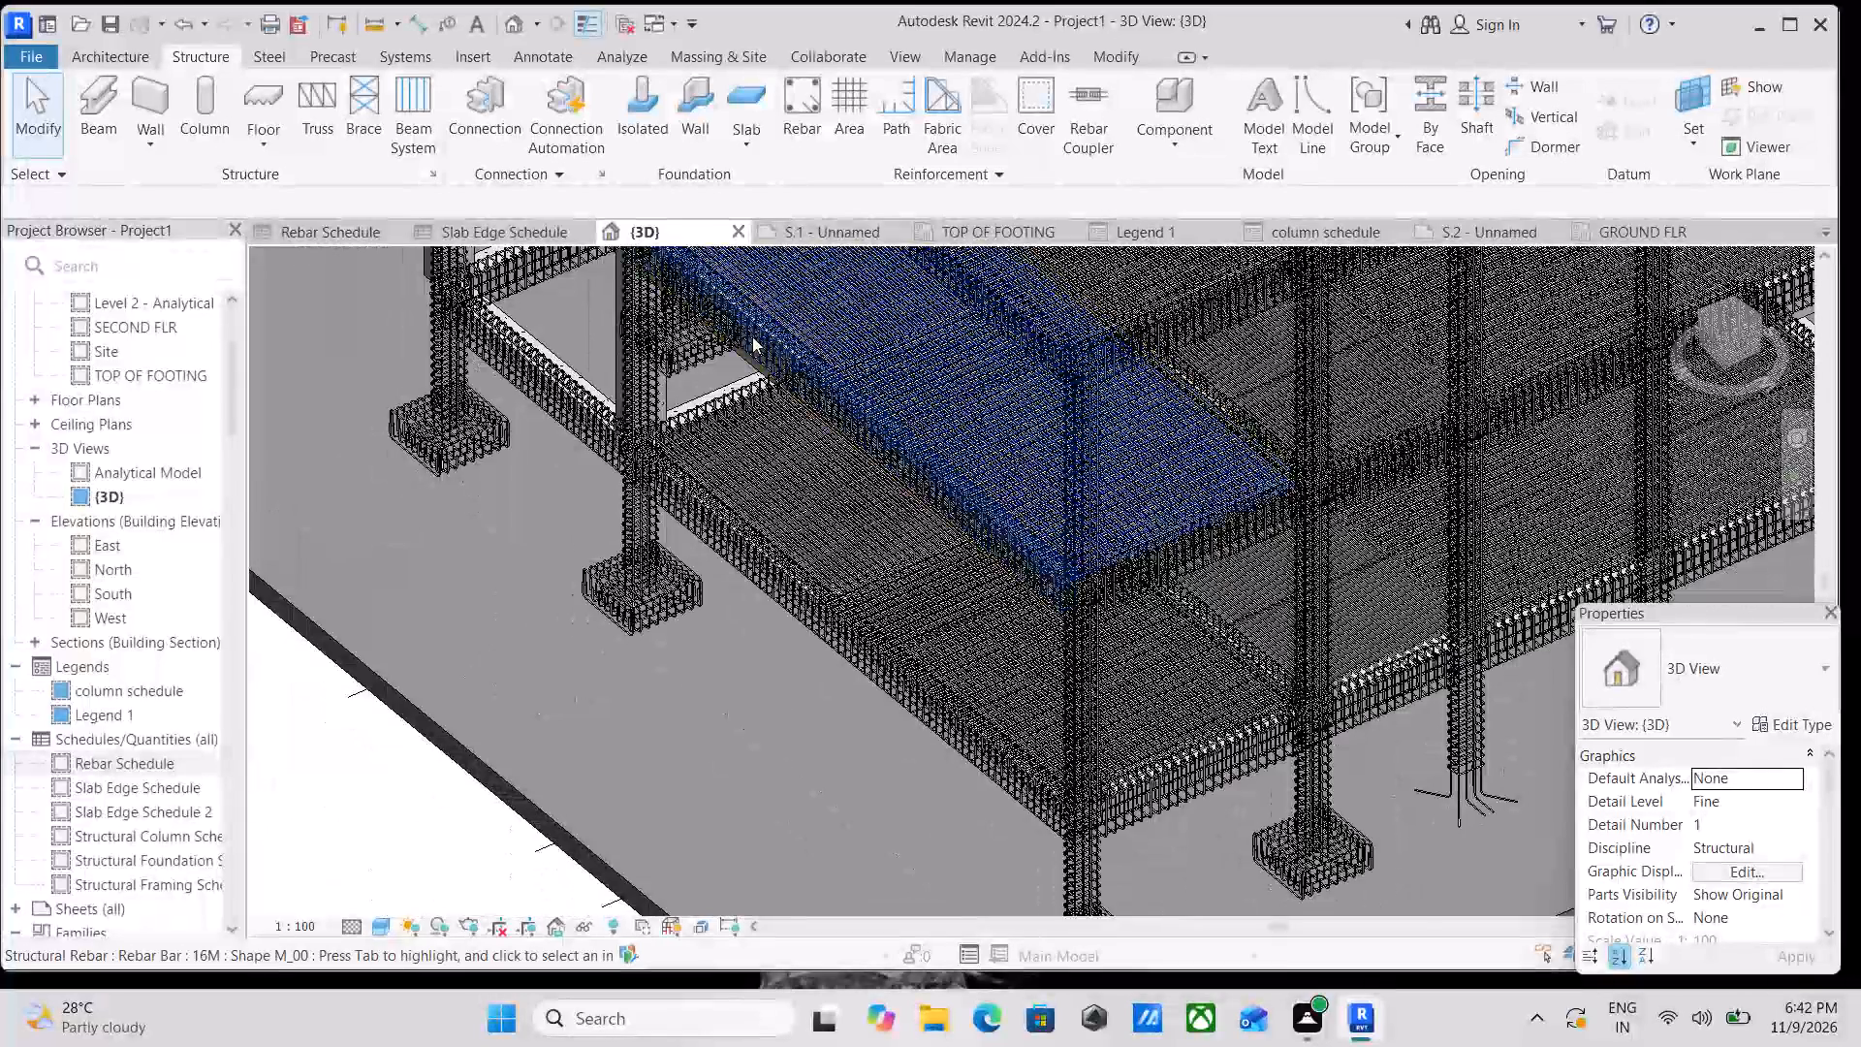
scroll(752, 336, up, 2)
middle_drag(831, 592, 742, 585)
scroll(601, 509, up, 8)
middle_drag(506, 490, 588, 614)
scroll(641, 456, up, 4)
scroll(720, 467, down, 10)
middle_drag(1072, 542, 873, 311)
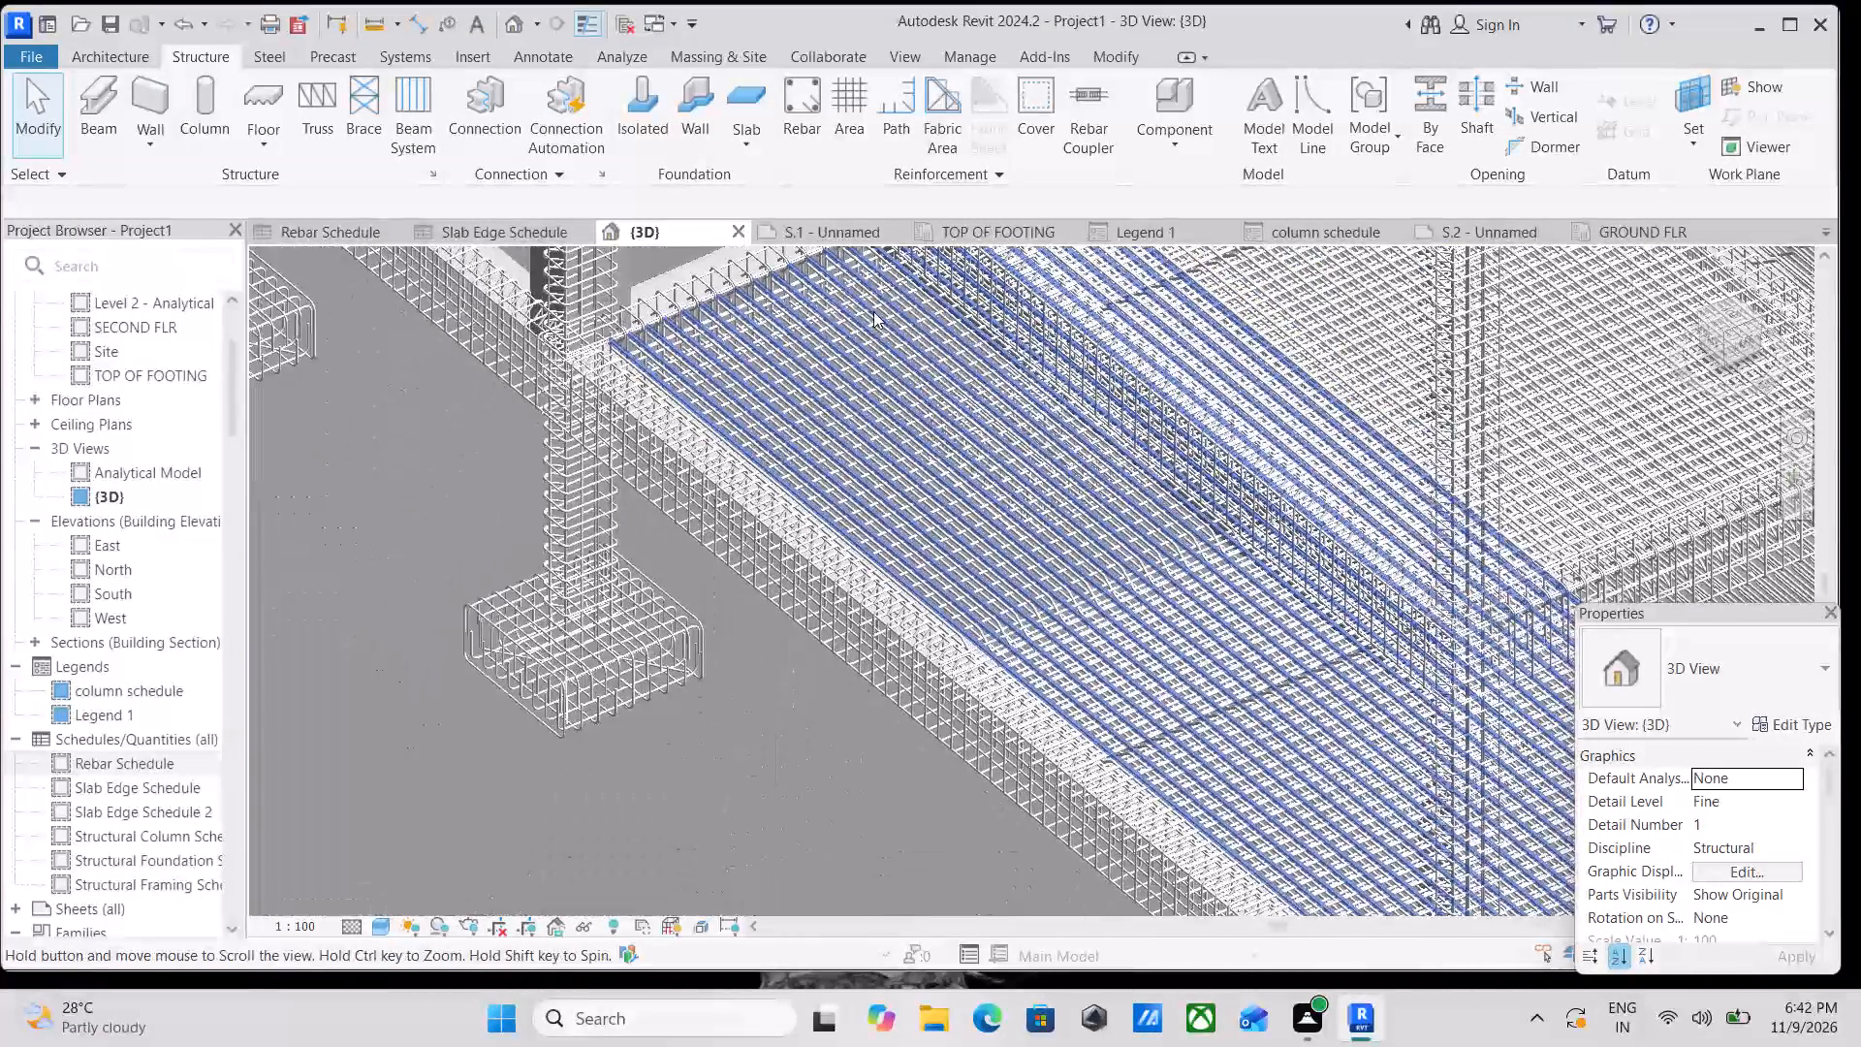
shift+middle_drag(979, 492, 1065, 320)
scroll(1389, 507, down, 2)
middle_drag(1389, 507, 969, 505)
shift+middle_drag(1300, 462, 1292, 460)
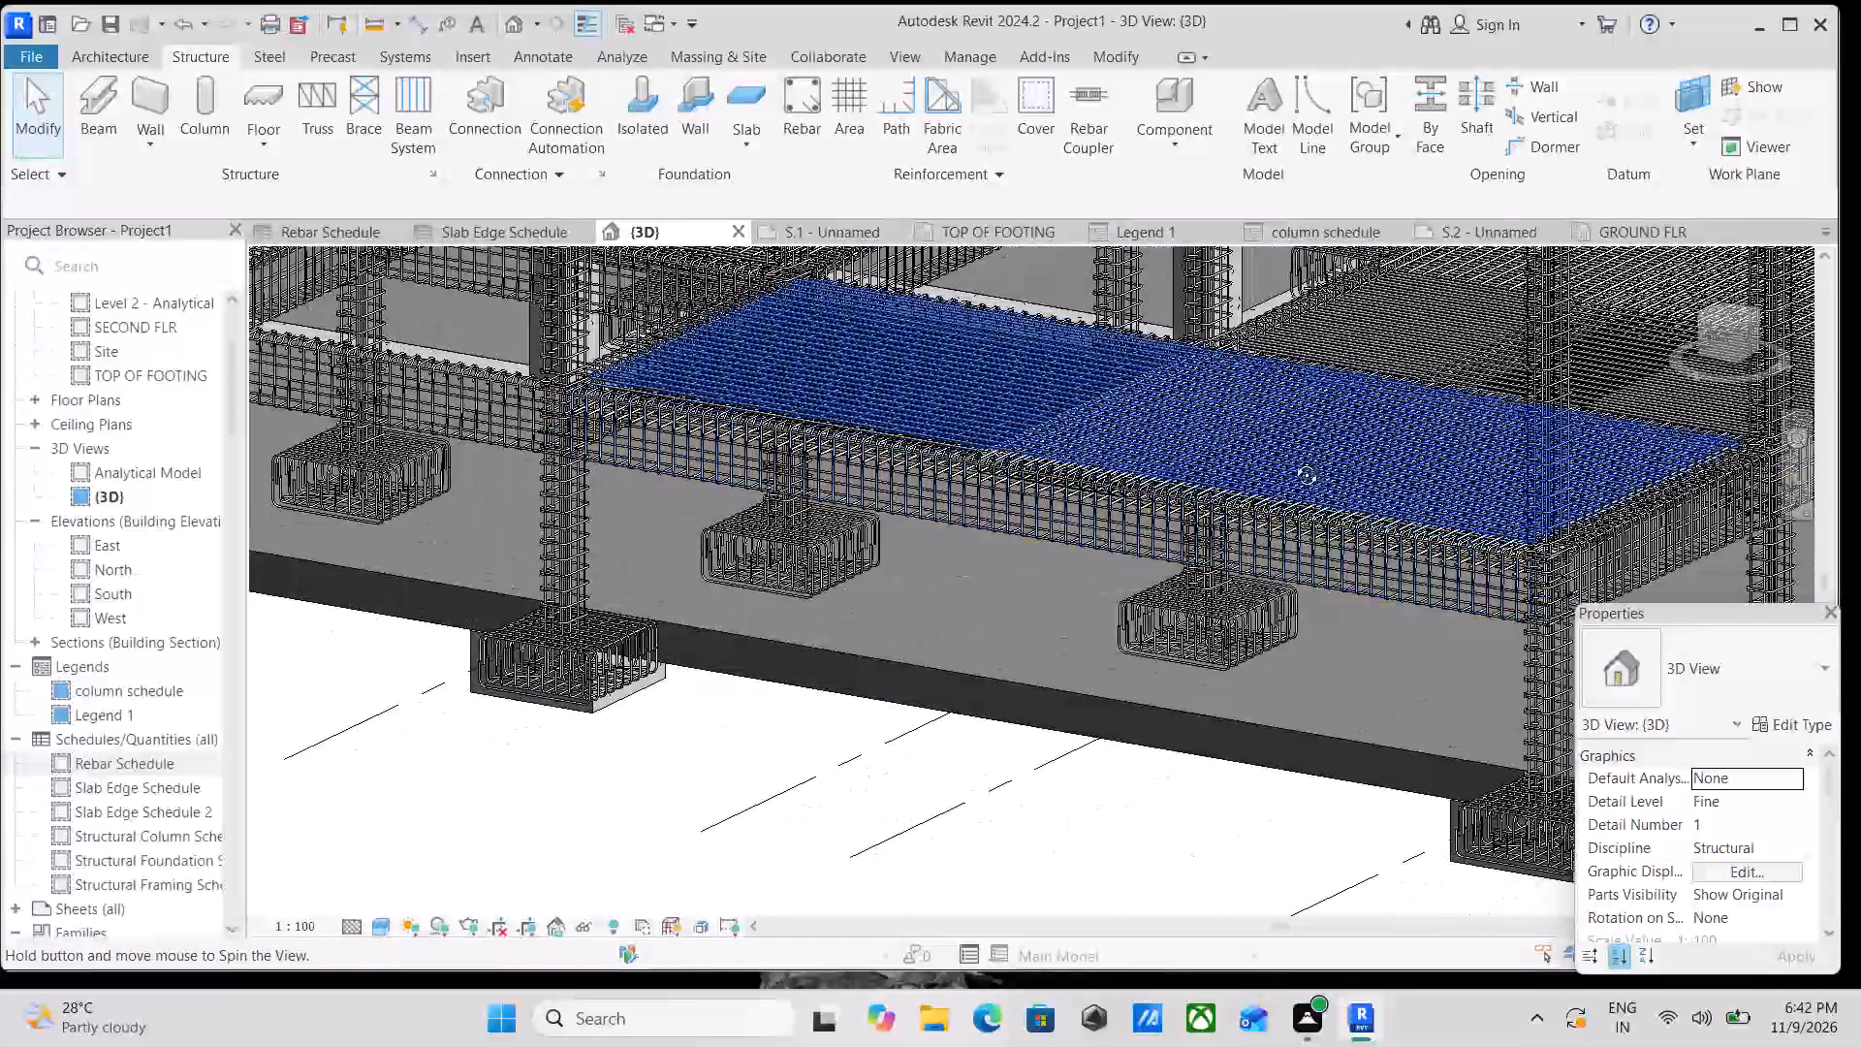
shift+middle_drag(1292, 460, 1068, 529)
Examine the floor panels and columns along grids 1 to 6, continuing to the corner with the open bay.
scroll(960, 548, down, 2)
middle_drag(953, 549, 1035, 537)
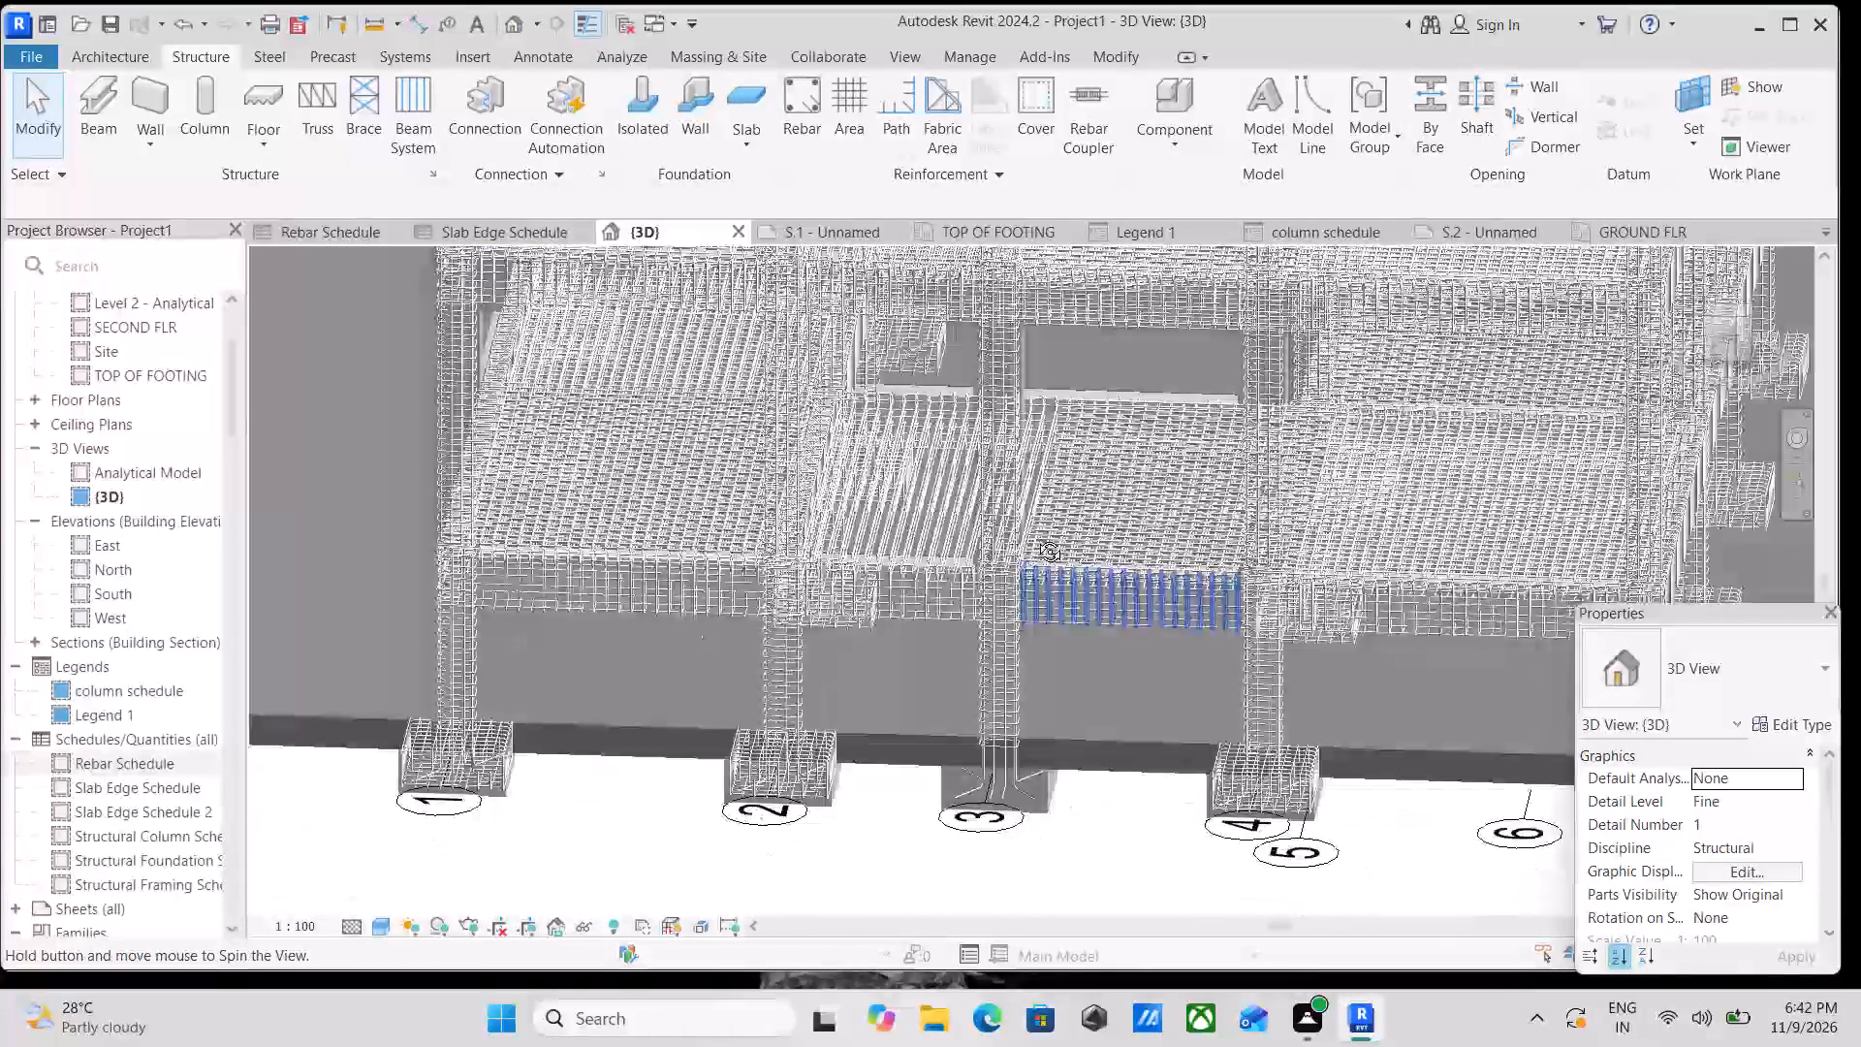
middle_drag(1035, 537, 1203, 659)
scroll(1362, 559, down, 2)
middle_drag(1362, 559, 1168, 597)
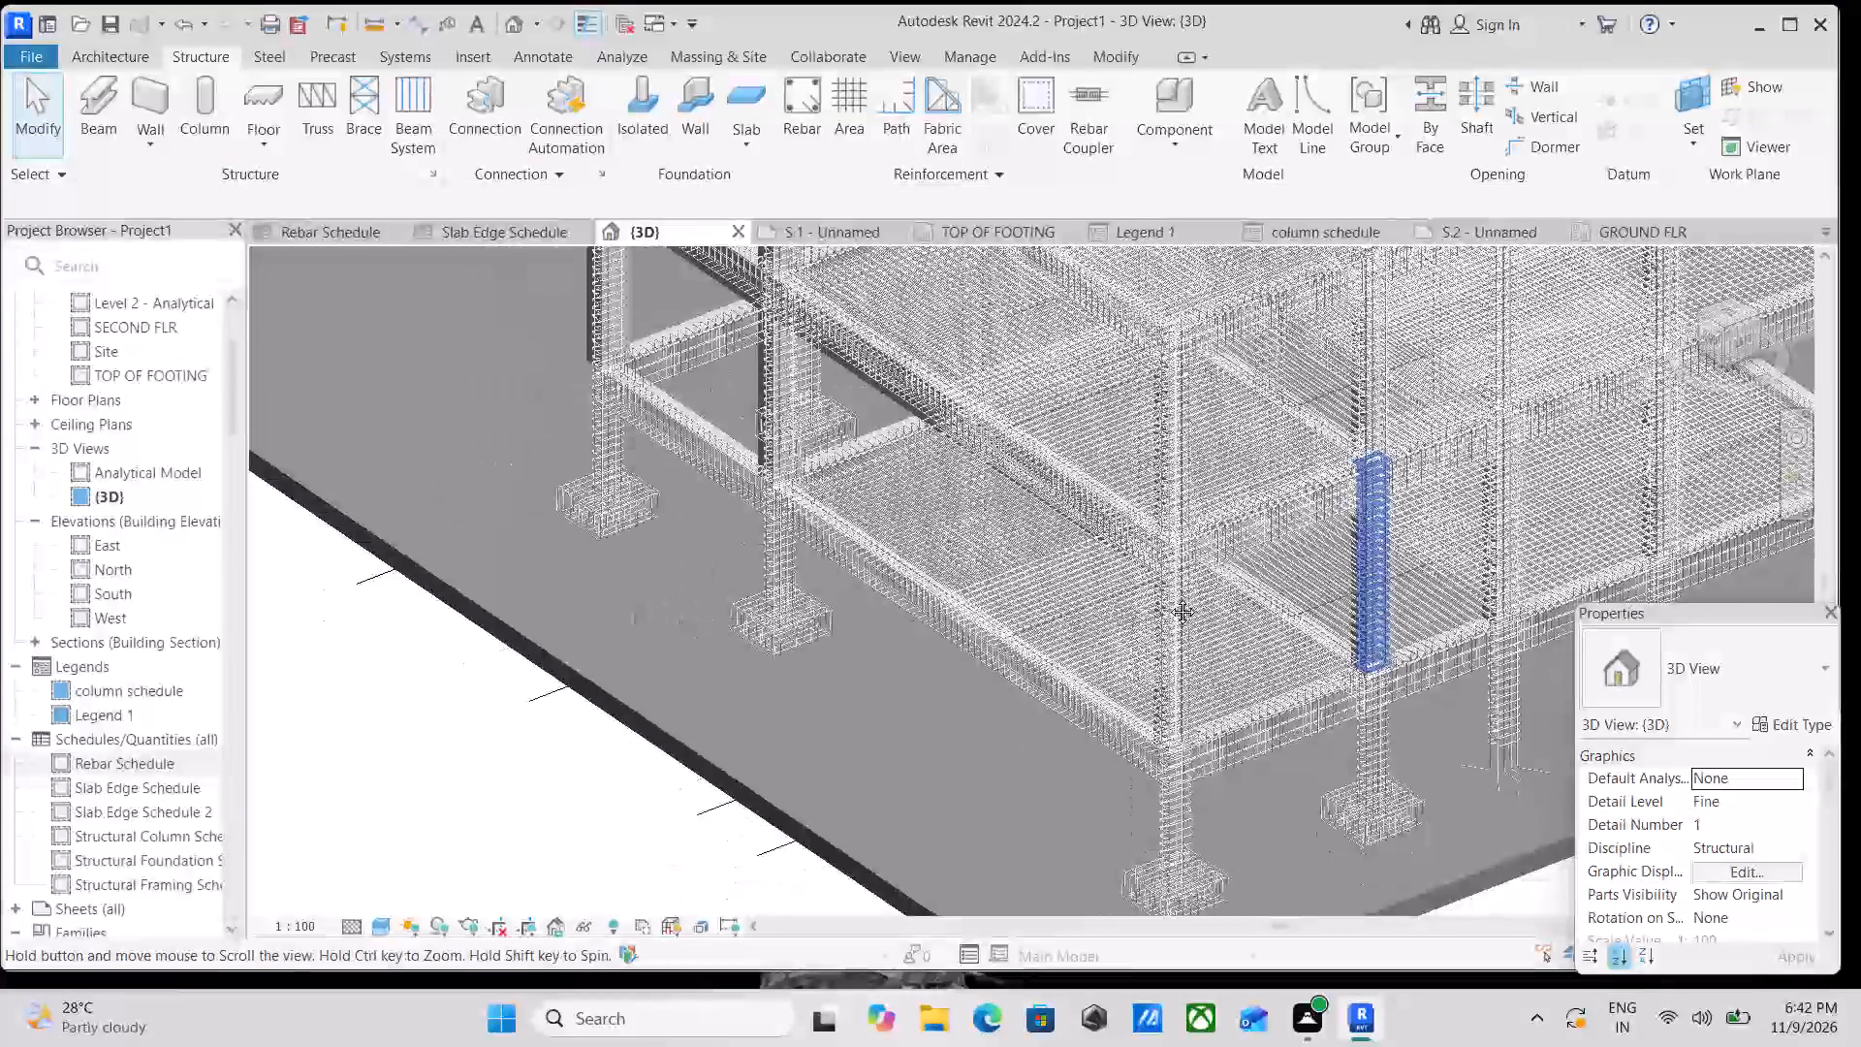
middle_drag(1168, 597, 1062, 598)
scroll(1348, 511, down, 2)
middle_drag(1348, 511, 1103, 596)
scroll(1282, 511, up, 4)
scroll(1188, 530, up, 5)
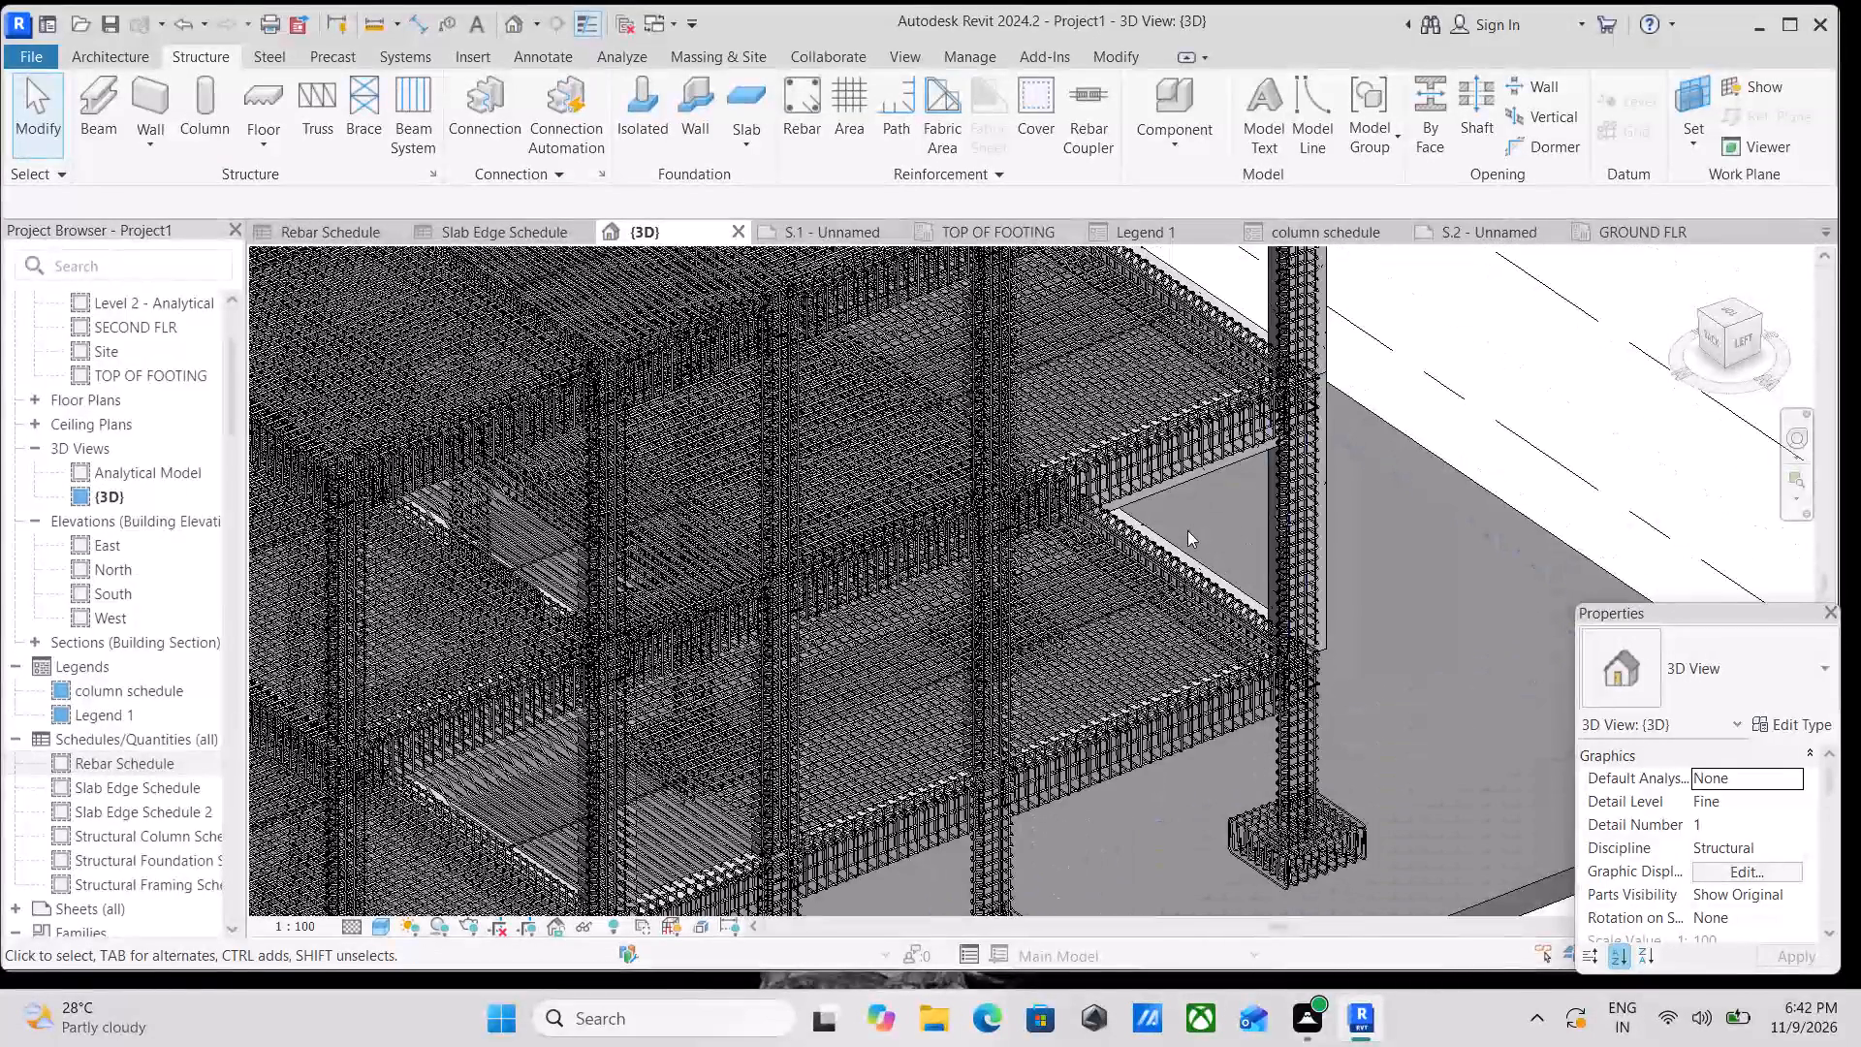
Select the bent 16M slab rebar set beside the open bay's edge beam and check its layout and properties.
scroll(1187, 530, up, 3)
scroll(1009, 640, up, 5)
scroll(990, 537, up, 7)
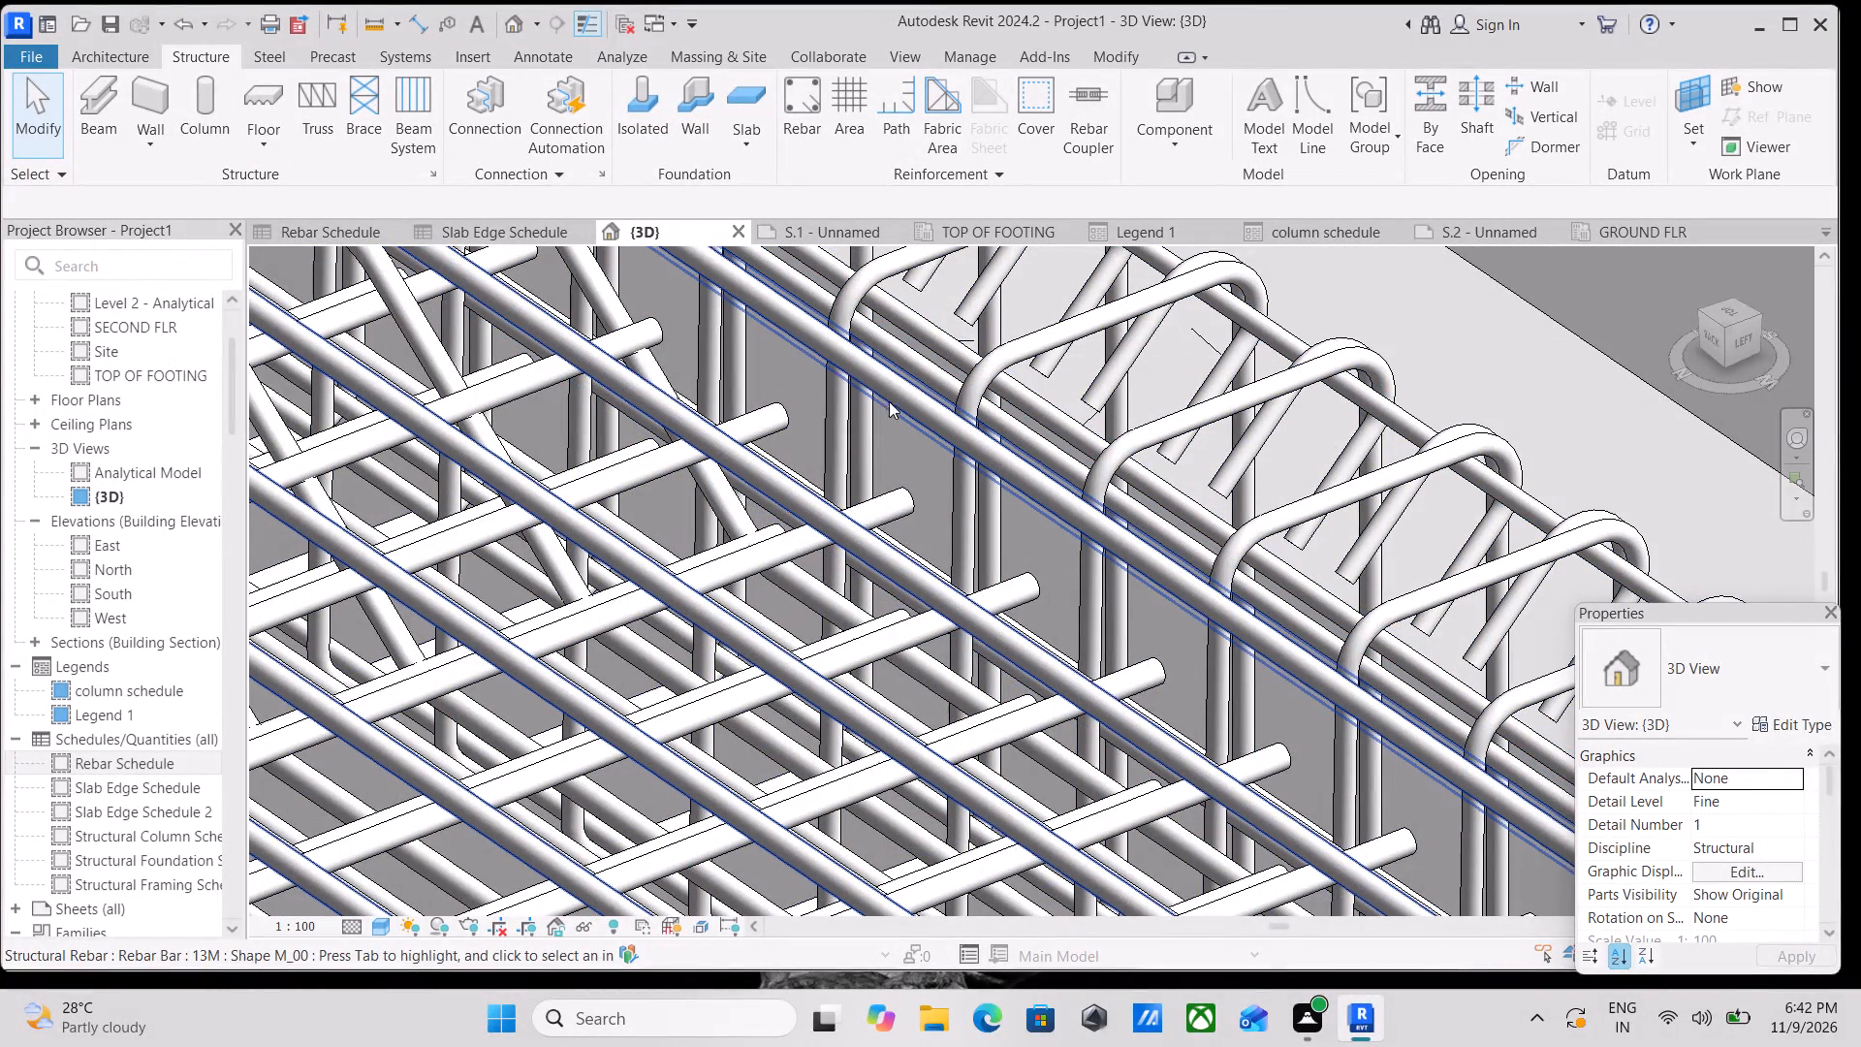
click(913, 426)
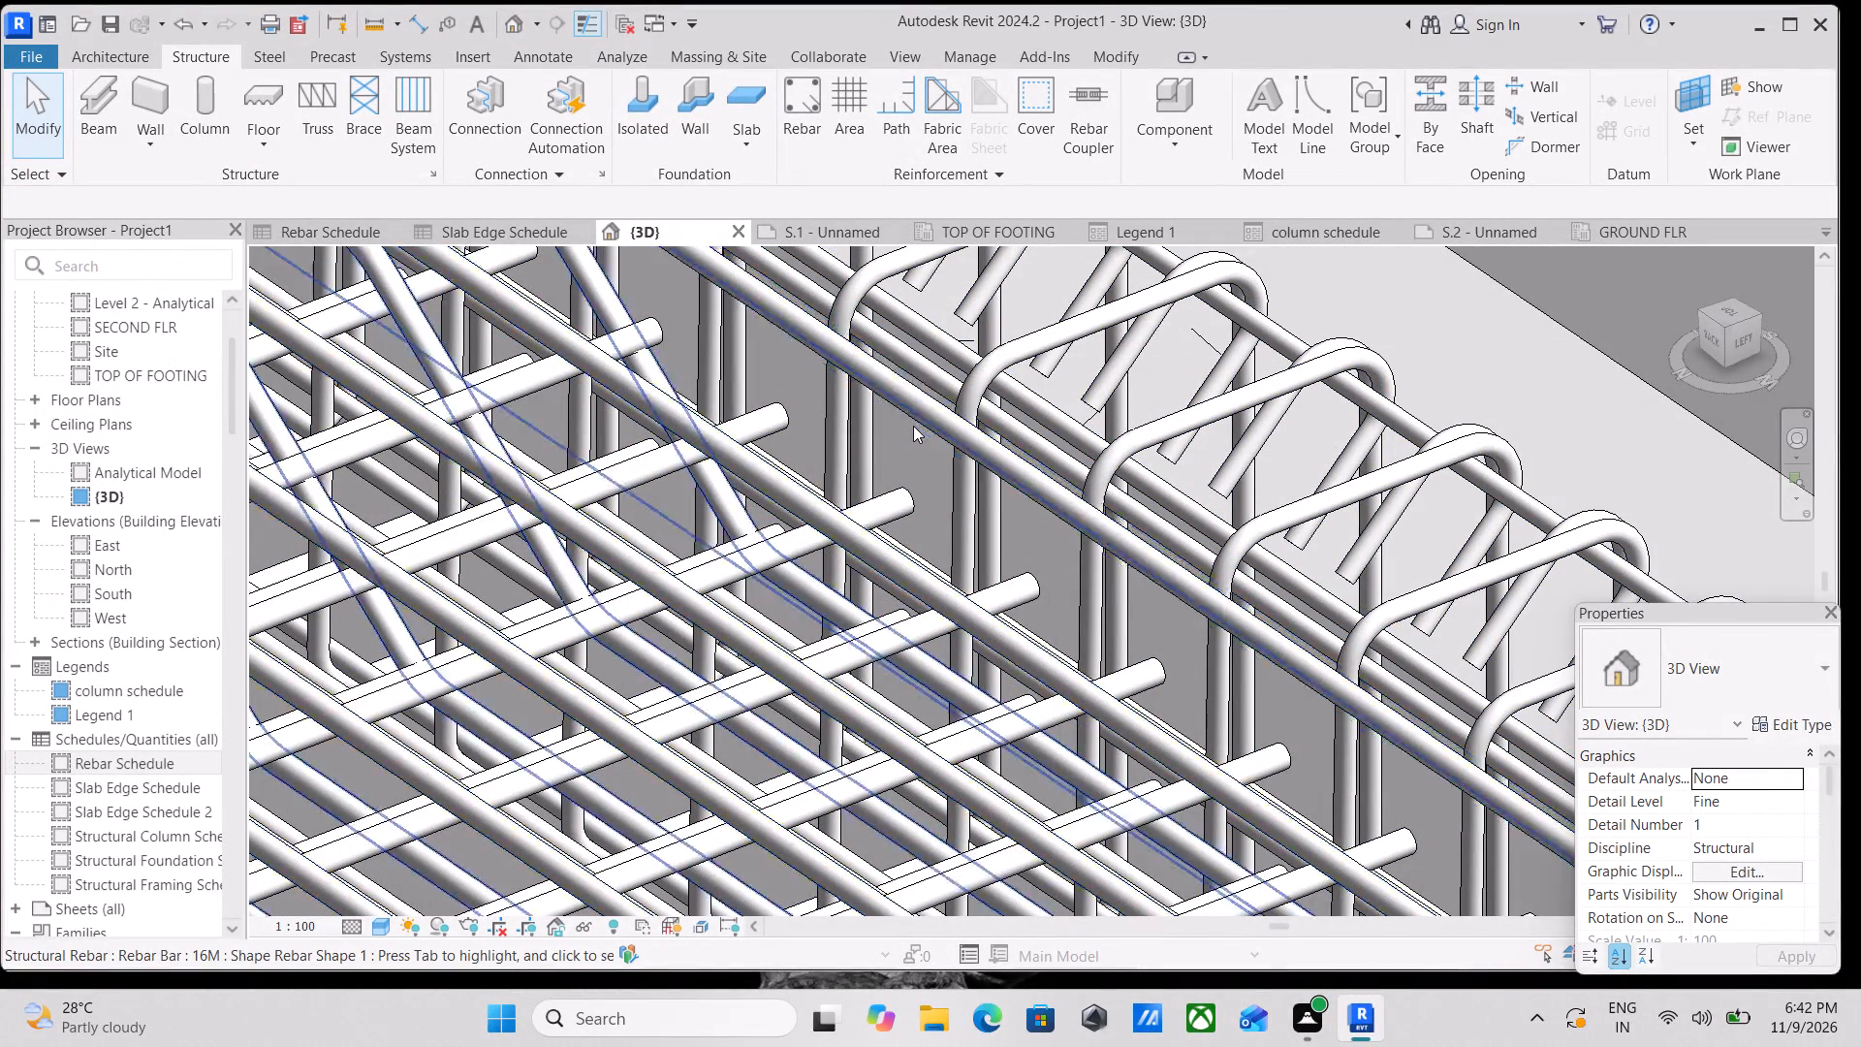
scroll(913, 426, down, 13)
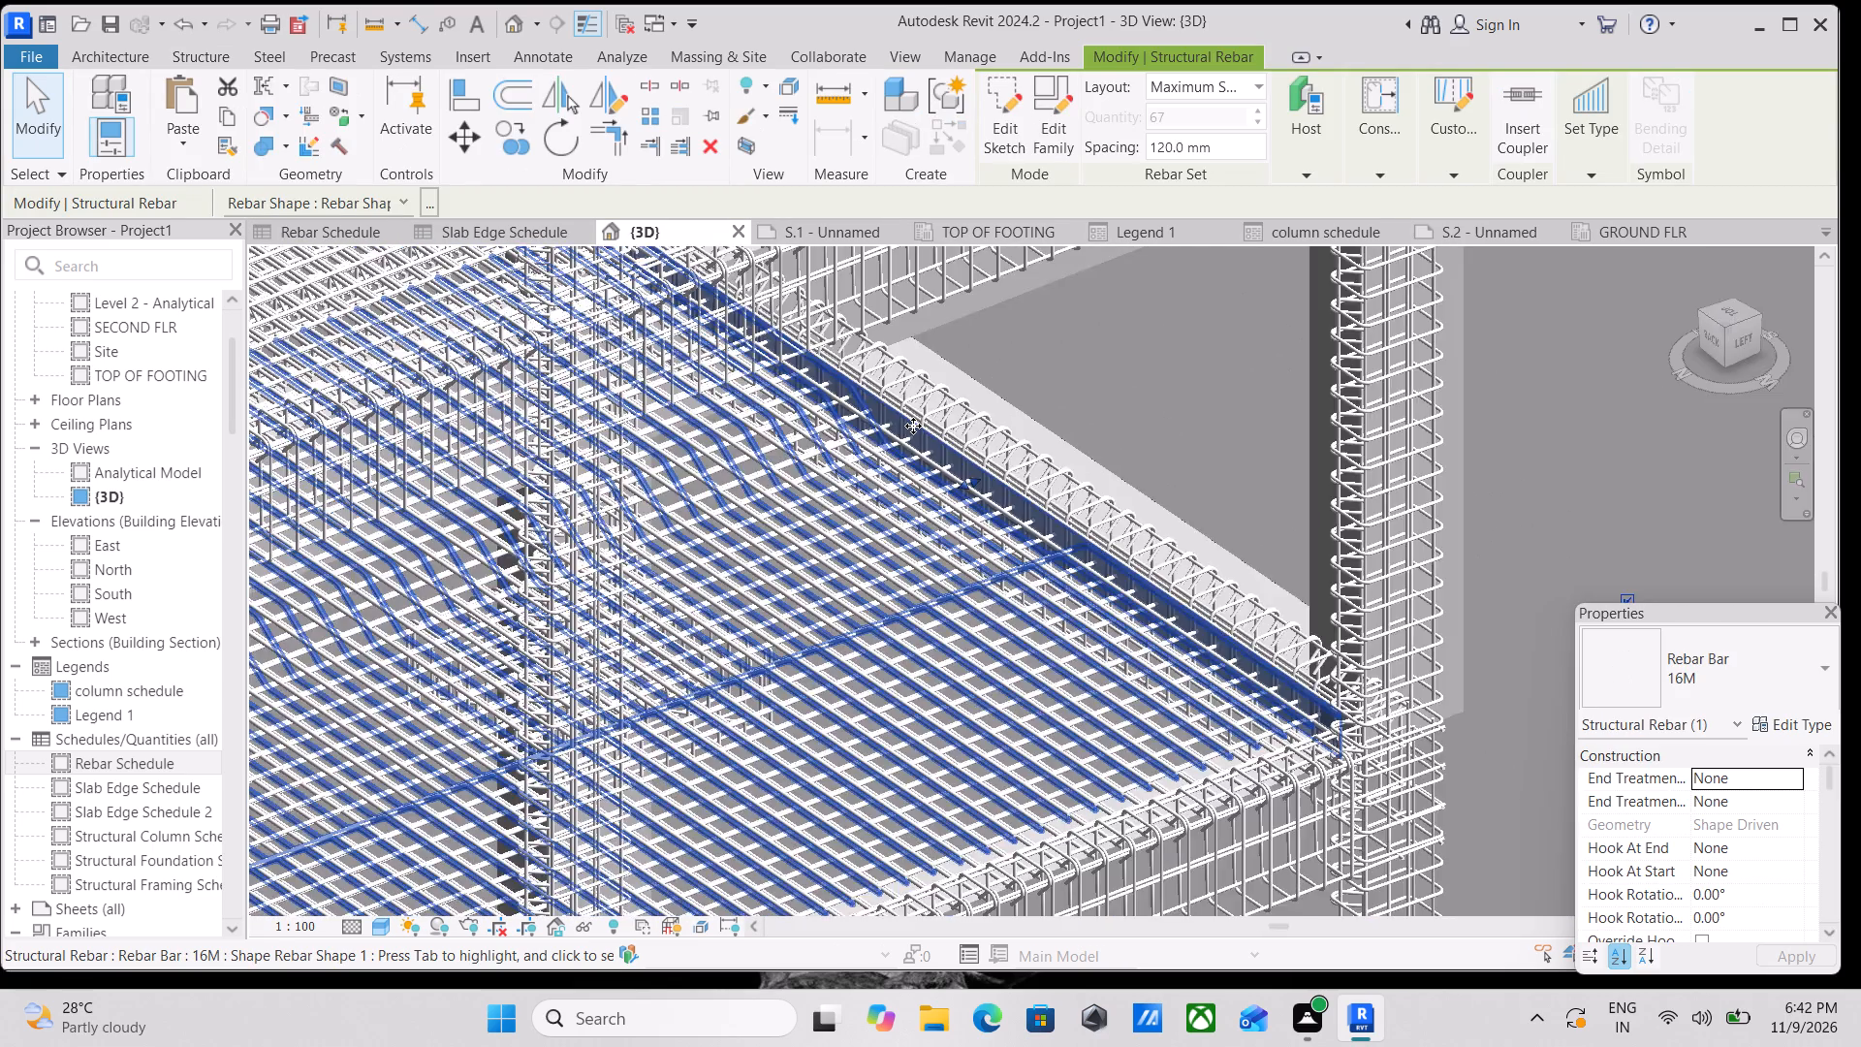
scroll(913, 426, down, 8)
middle_drag(913, 426, 1248, 289)
key(Escape)
Inspect the beams, columns and footings around the open corner bays, including the stacked edge beams seen from above.
scroll(974, 542, down, 2)
scroll(861, 544, down, 2)
shift+middle_drag(857, 544, 1249, 573)
scroll(971, 552, up, 2)
middle_drag(945, 551, 1142, 596)
scroll(1142, 596, up, 1)
scroll(965, 576, up, 3)
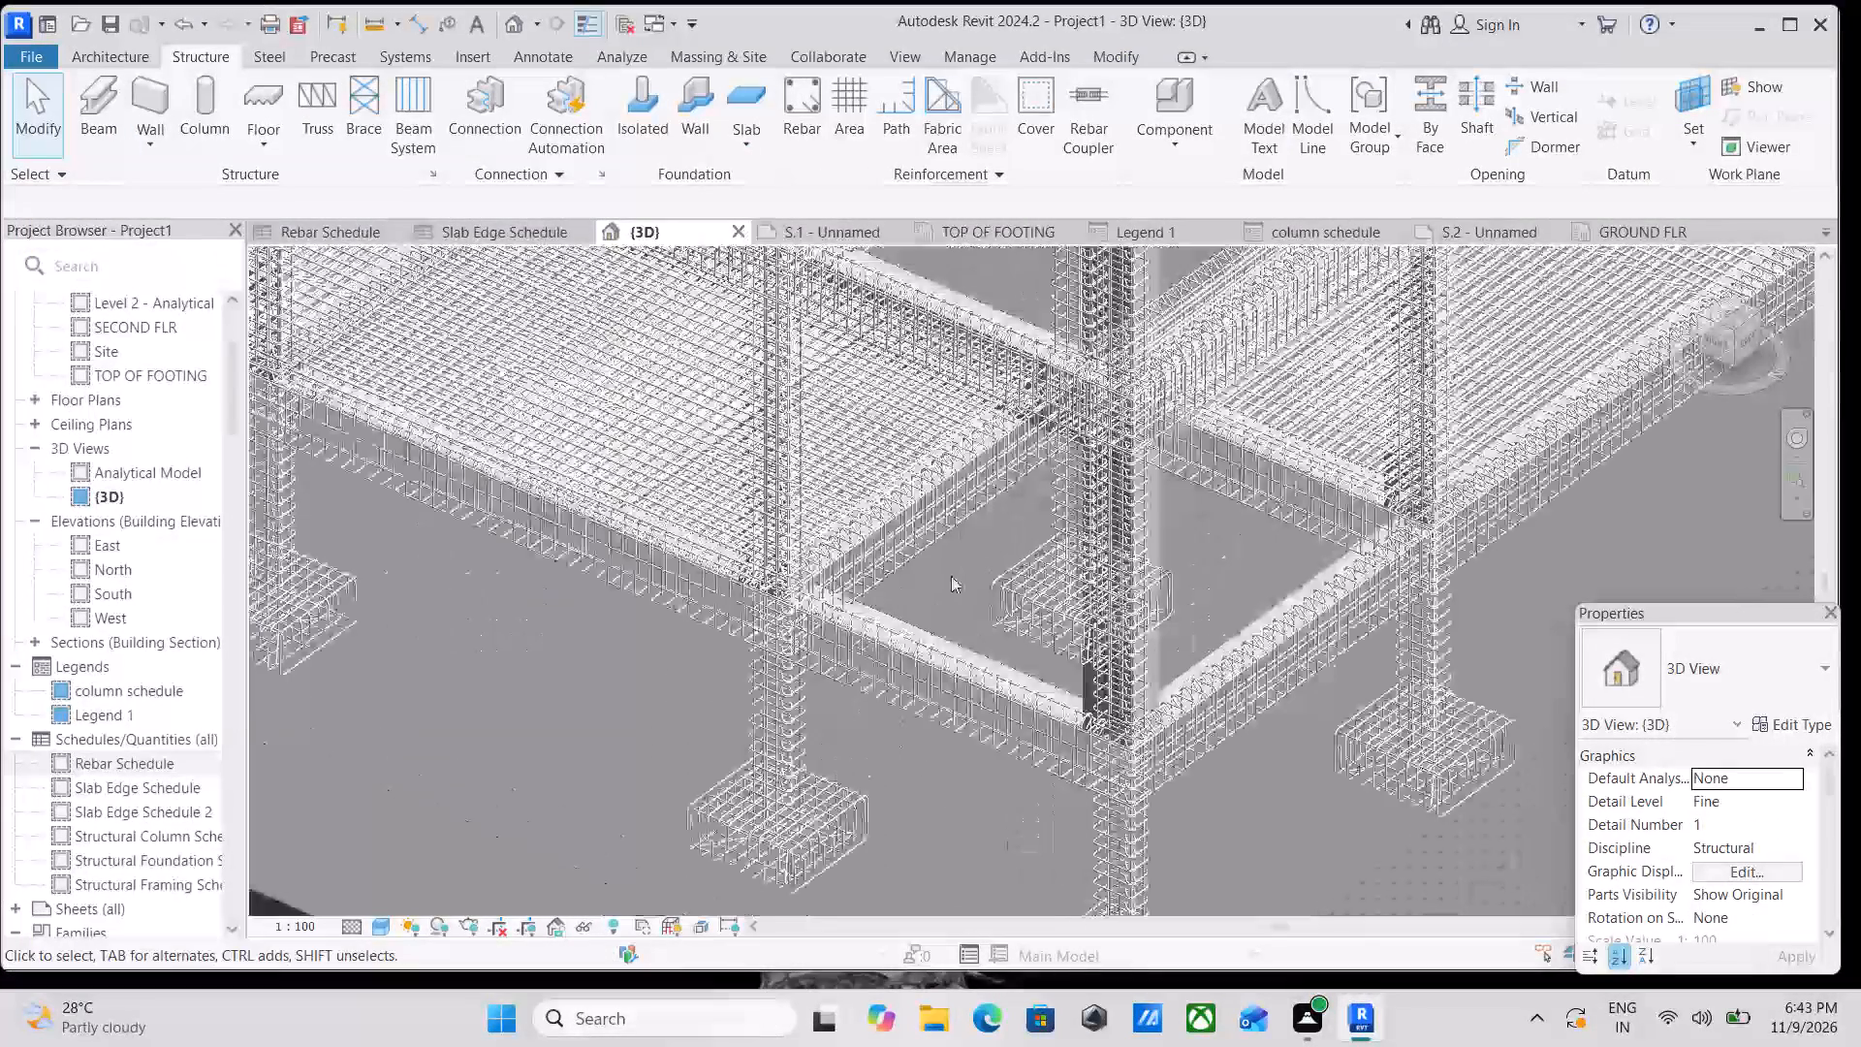
scroll(951, 576, up, 9)
middle_drag(813, 535, 847, 634)
shift+scroll(846, 636, up, 1)
scroll(846, 636, down, 6)
middle_drag(912, 576, 1253, 443)
shift+middle_drag(1095, 440, 892, 685)
scroll(915, 524, down, 4)
shift+middle_drag(956, 479, 956, 523)
shift+scroll(956, 479, down, 1)
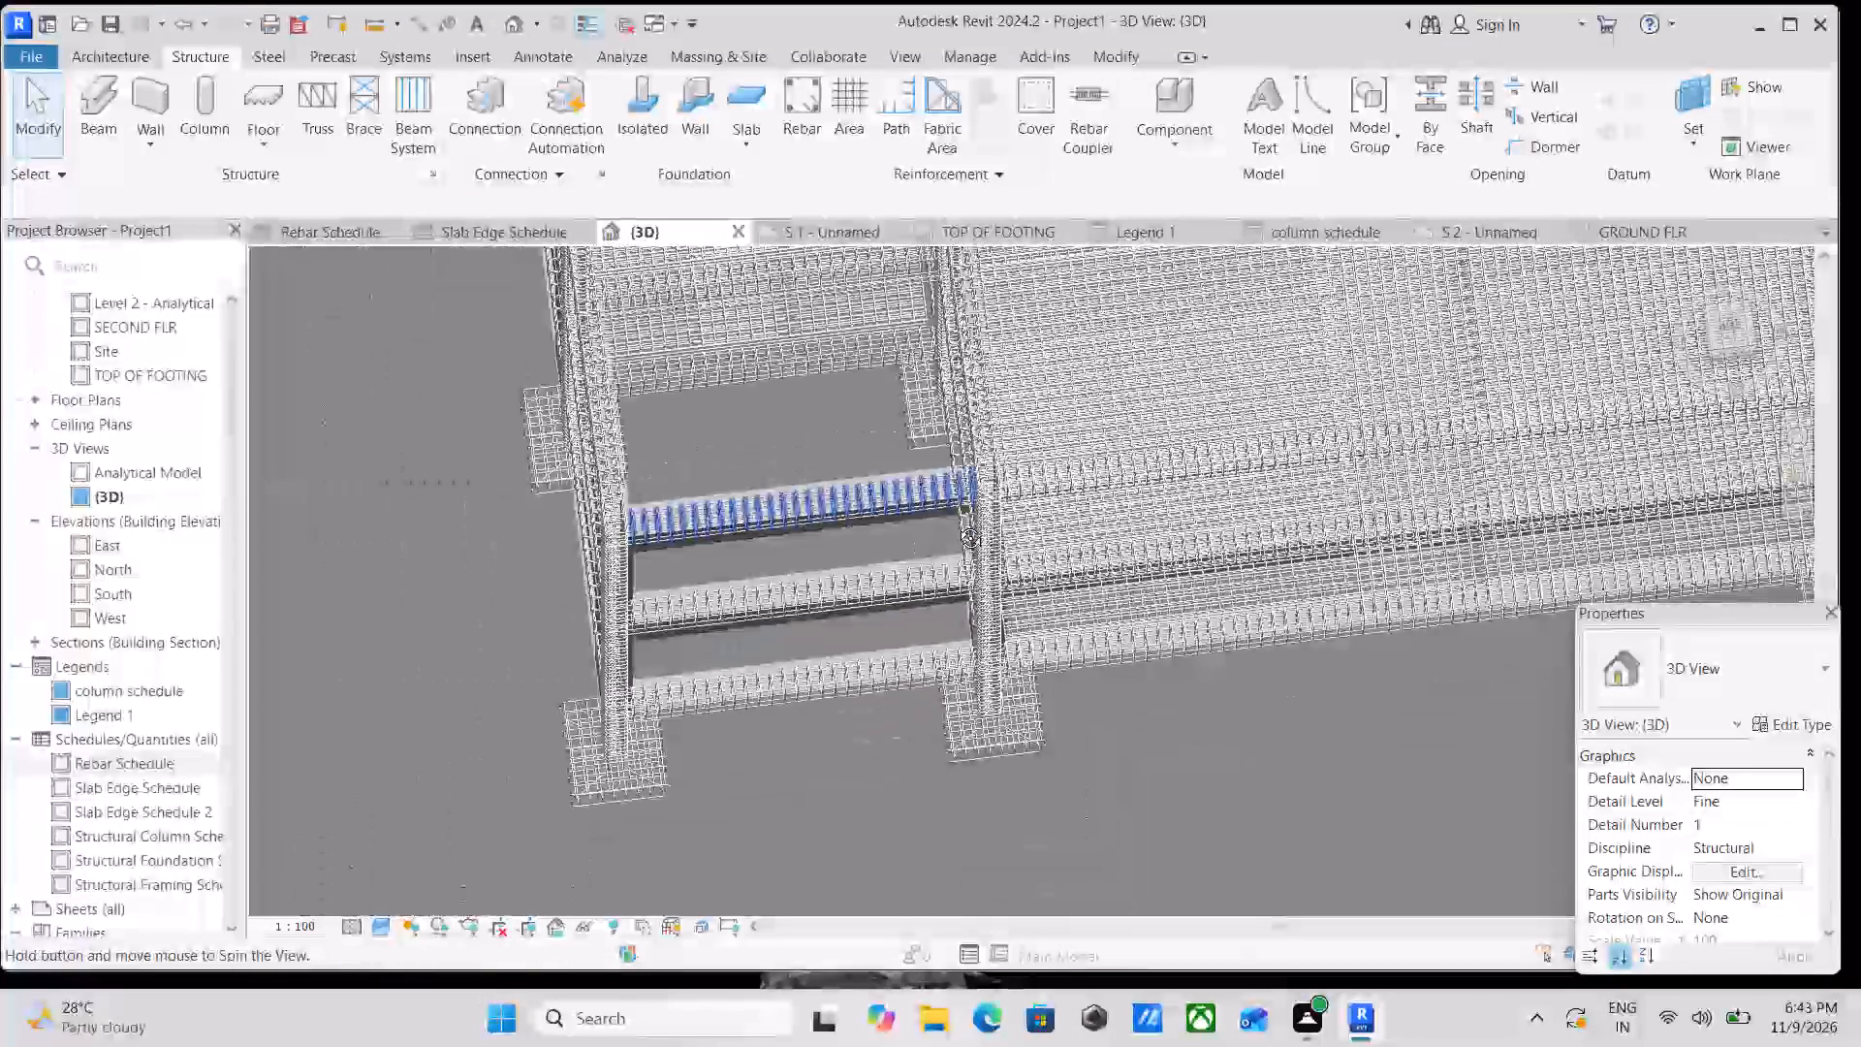
shift+middle_drag(956, 523, 961, 721)
scroll(943, 524, down, 1)
middle_drag(943, 524, 1283, 363)
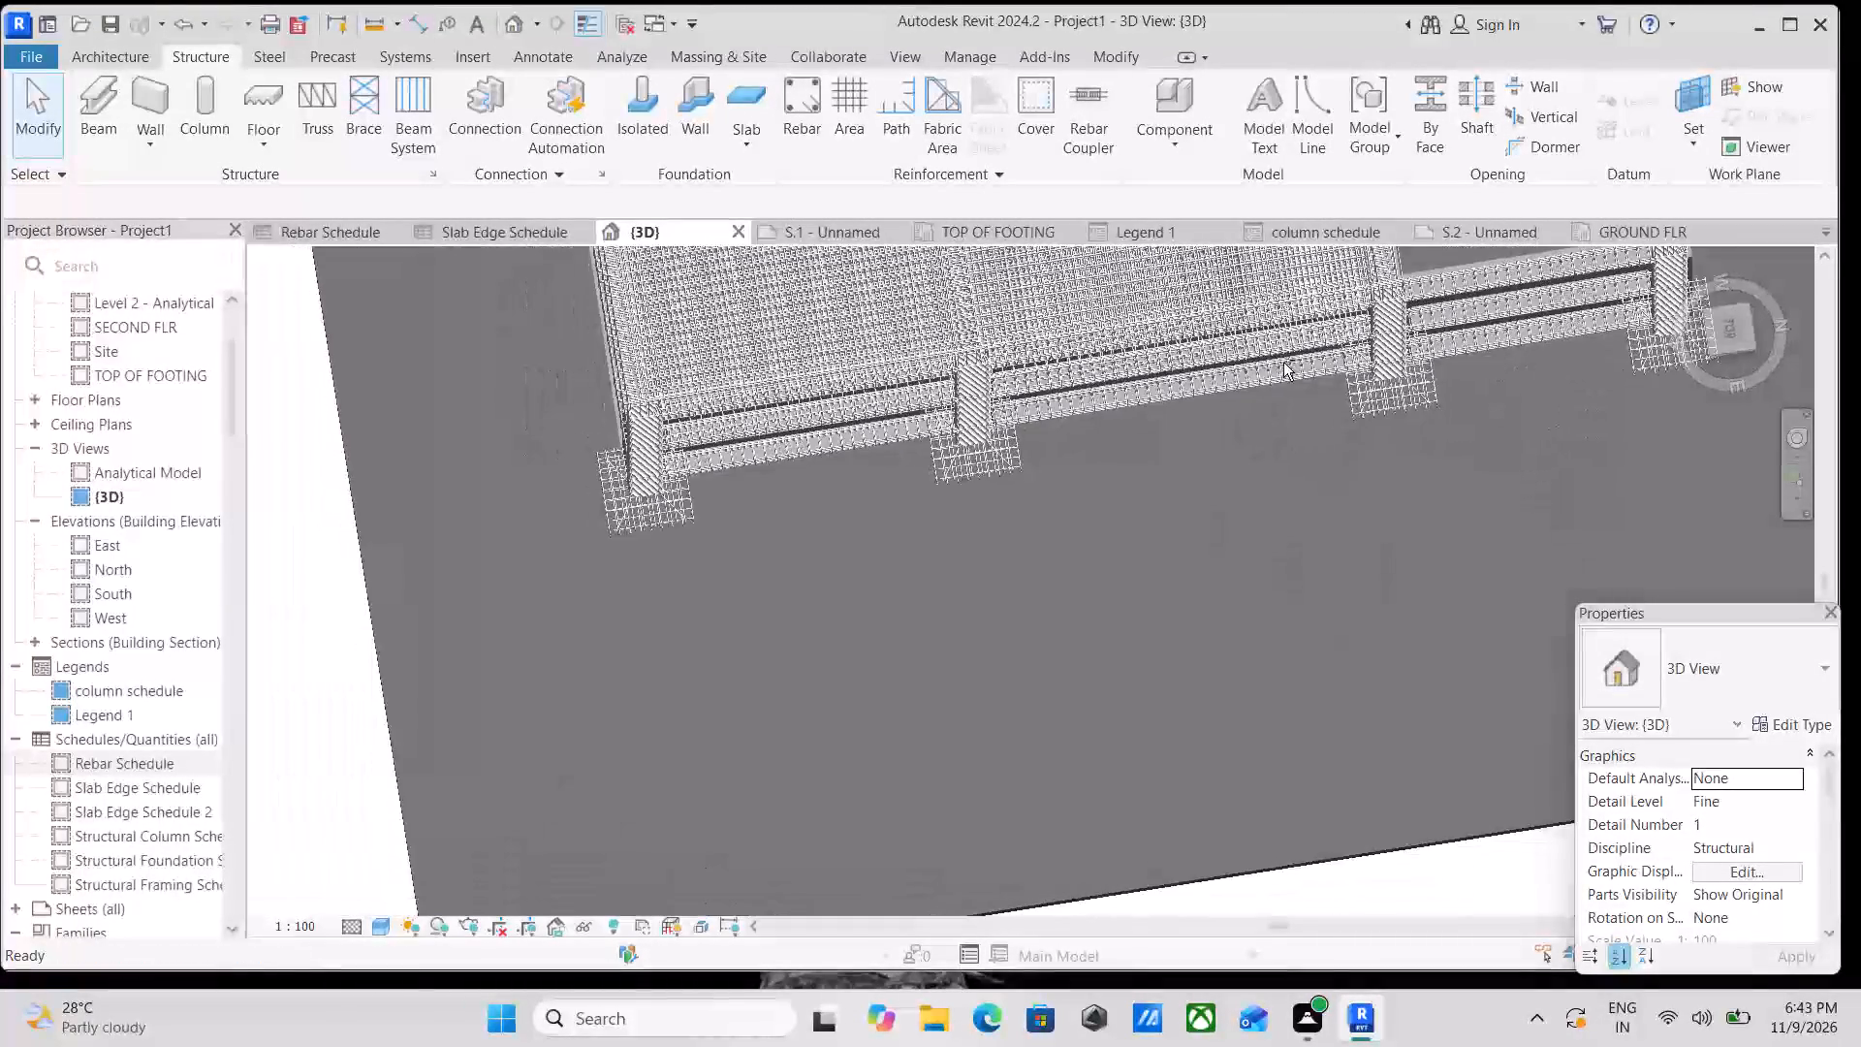
shift+middle_drag(977, 495, 1177, 231)
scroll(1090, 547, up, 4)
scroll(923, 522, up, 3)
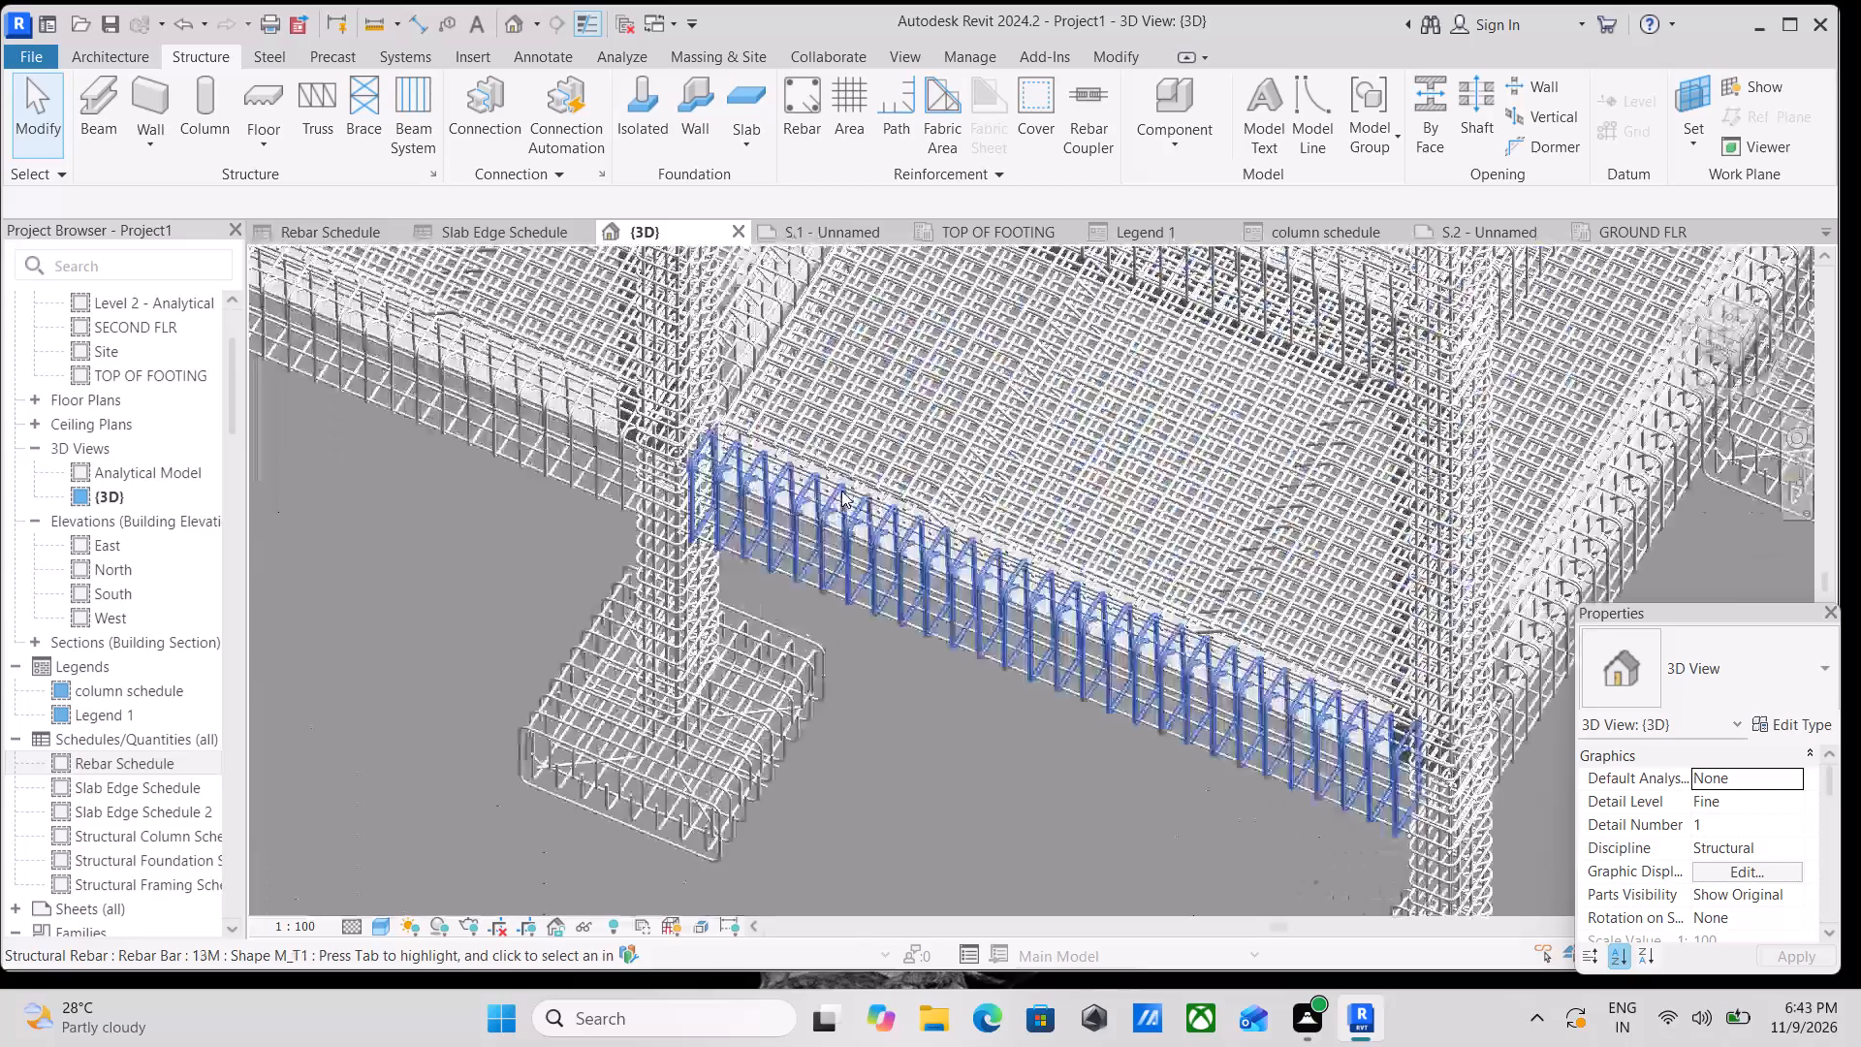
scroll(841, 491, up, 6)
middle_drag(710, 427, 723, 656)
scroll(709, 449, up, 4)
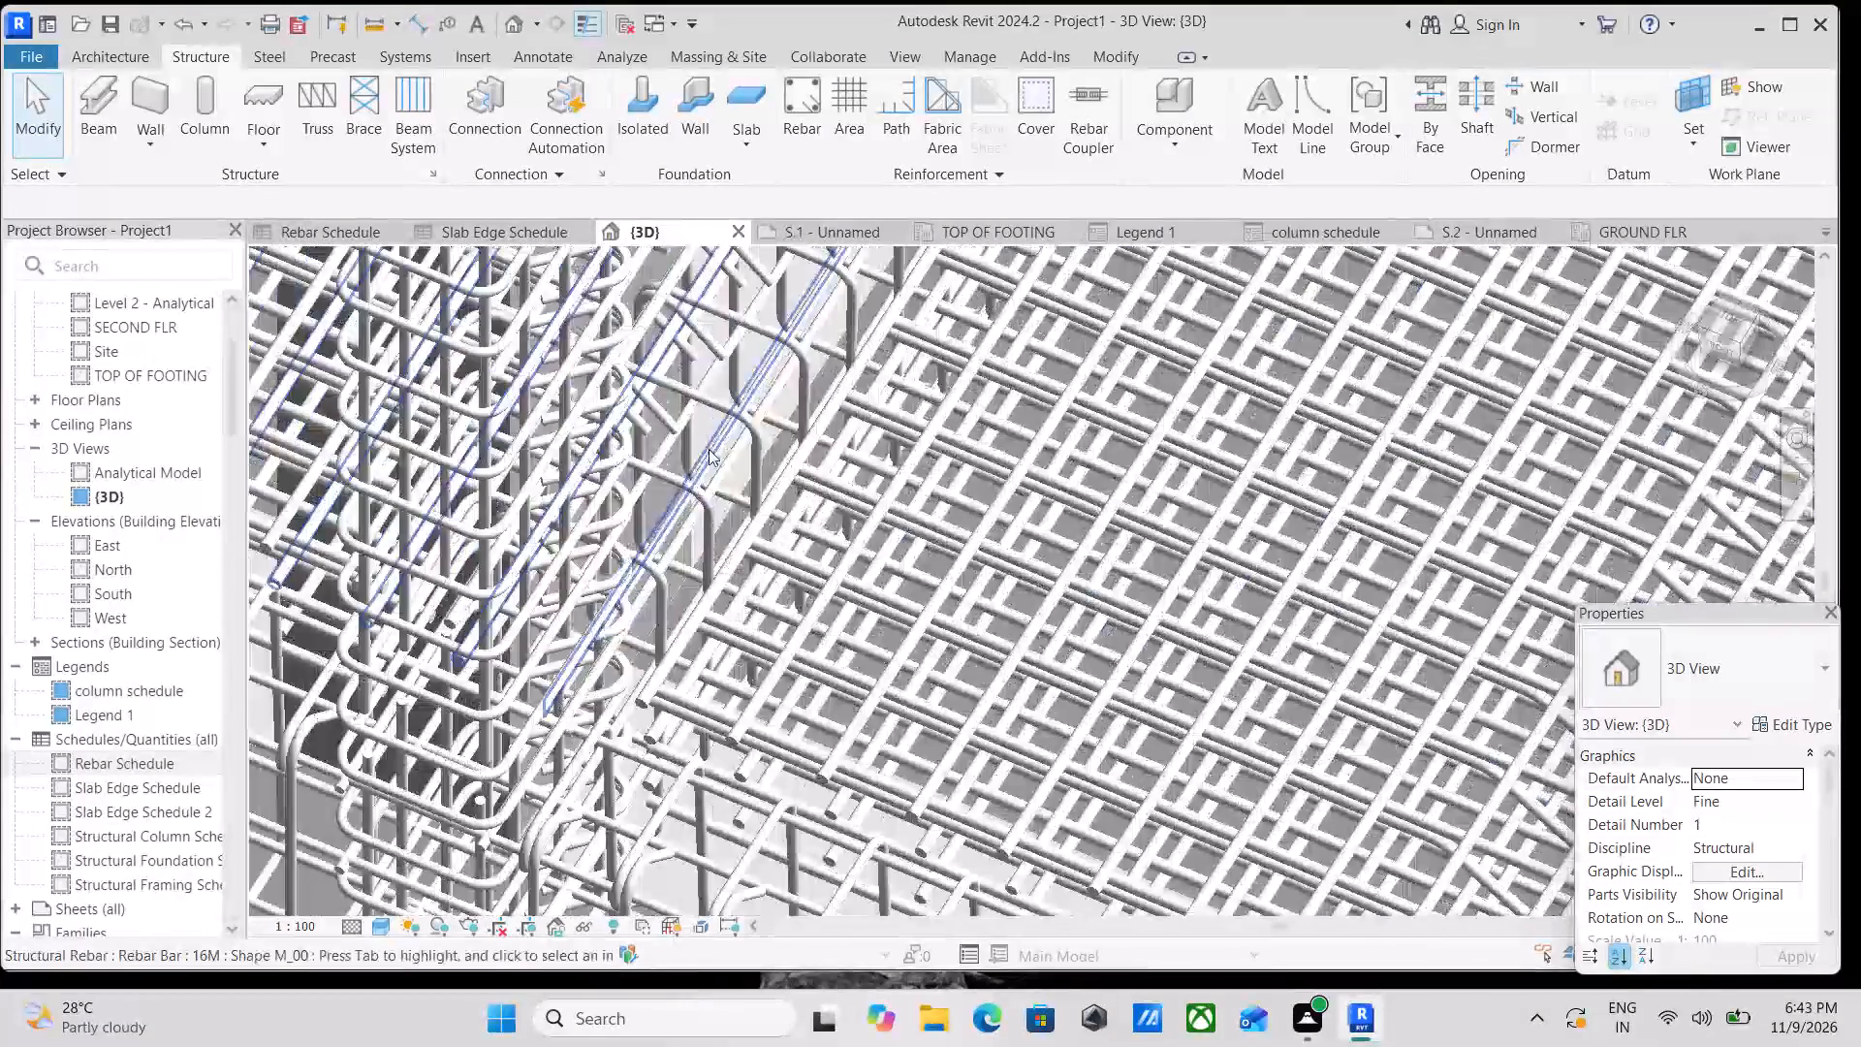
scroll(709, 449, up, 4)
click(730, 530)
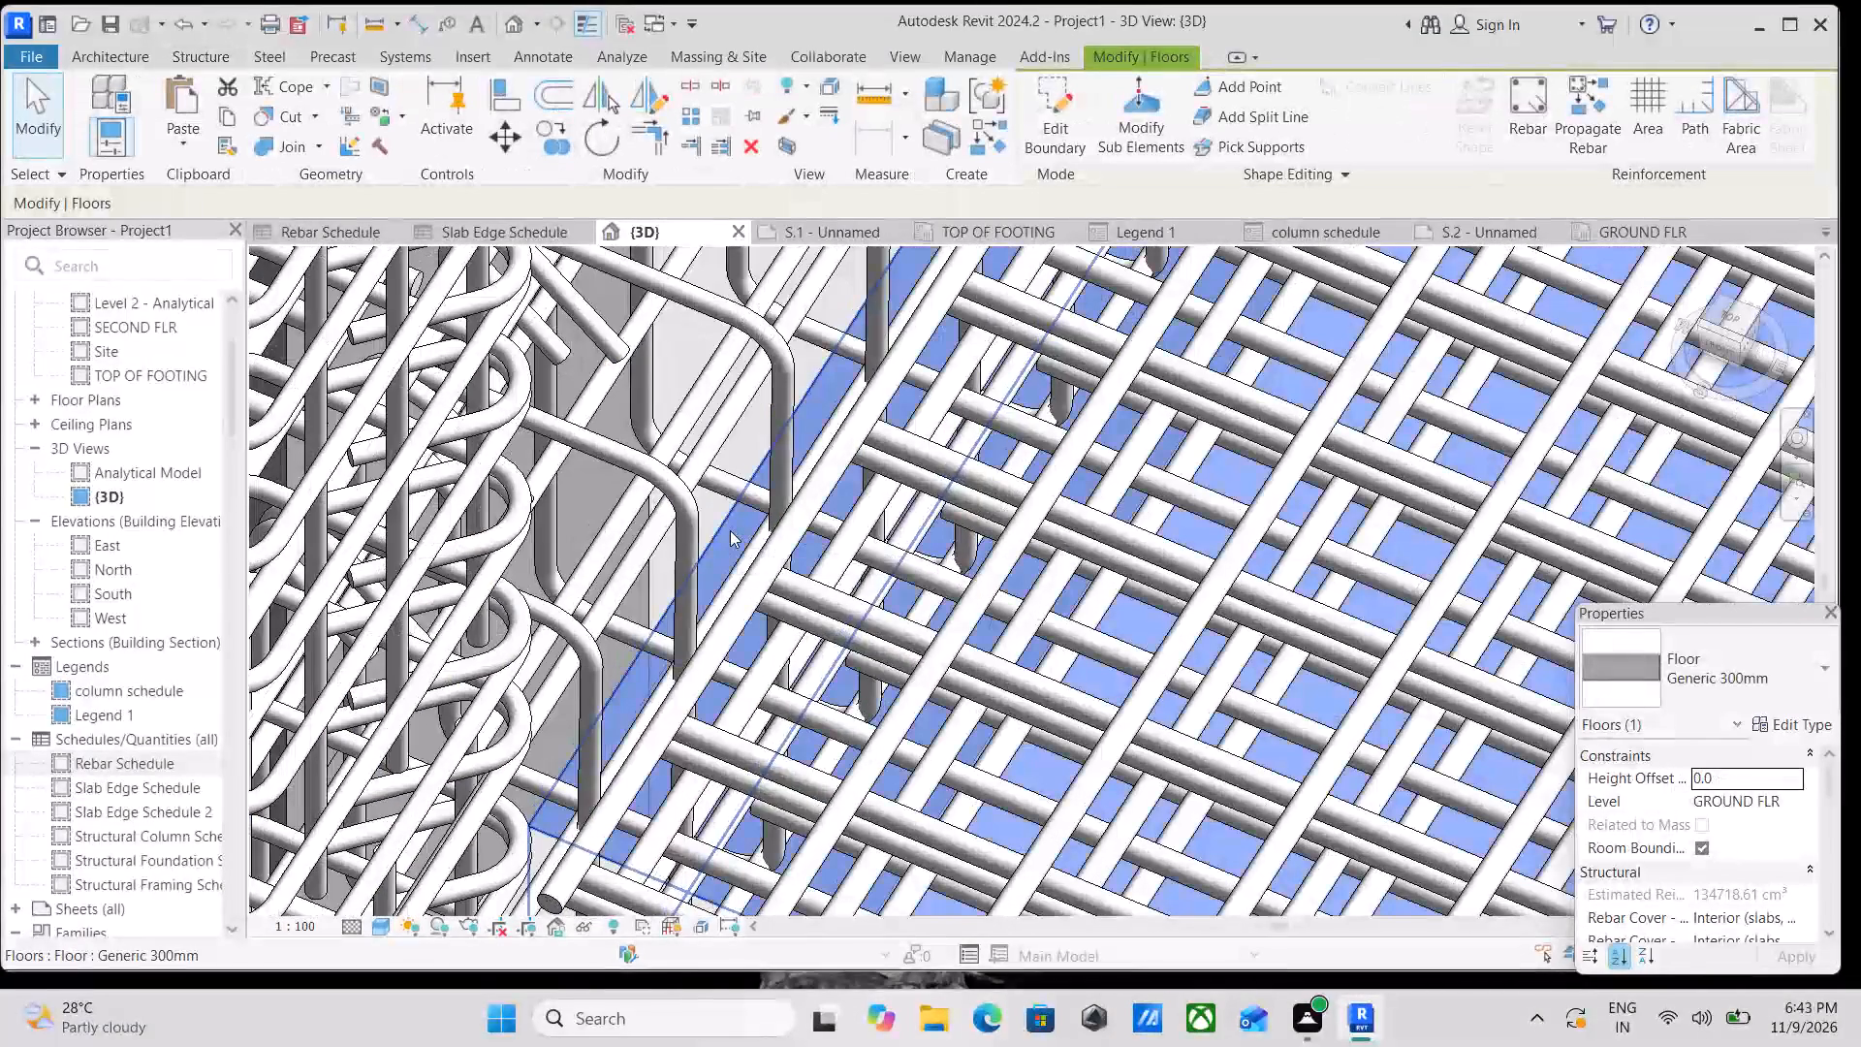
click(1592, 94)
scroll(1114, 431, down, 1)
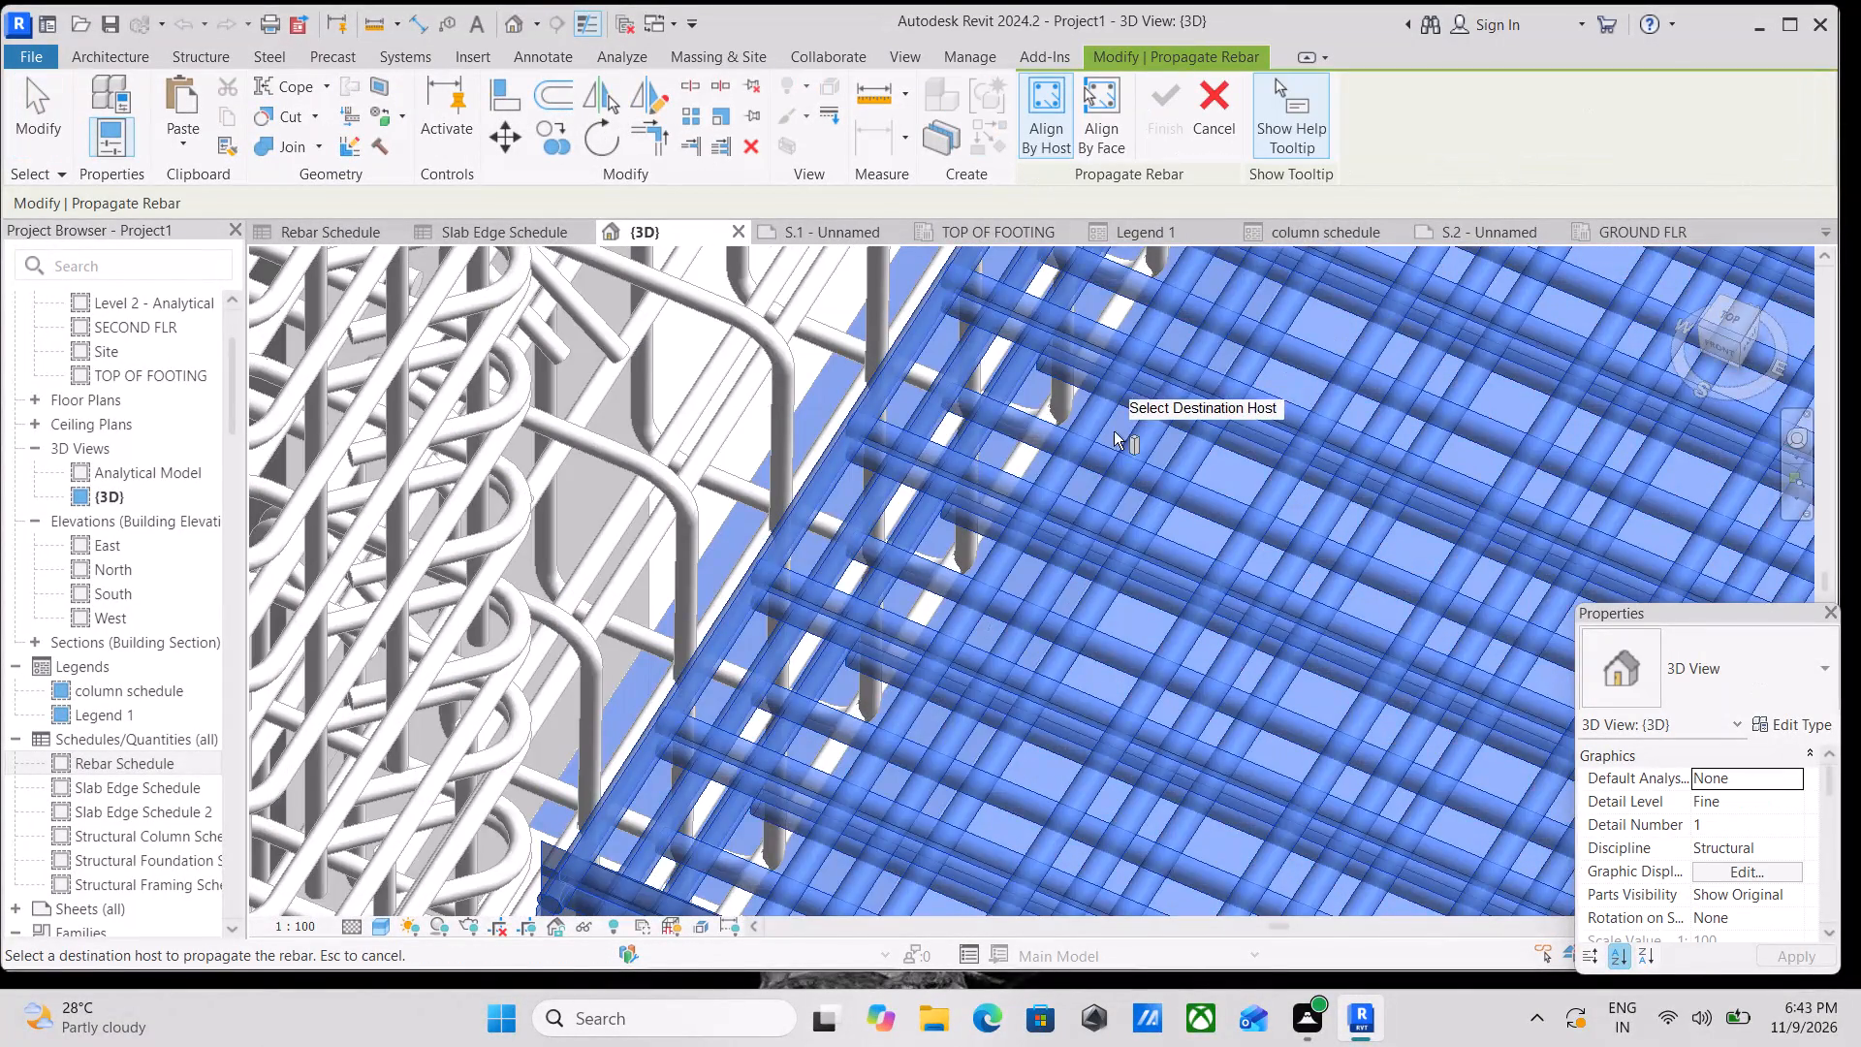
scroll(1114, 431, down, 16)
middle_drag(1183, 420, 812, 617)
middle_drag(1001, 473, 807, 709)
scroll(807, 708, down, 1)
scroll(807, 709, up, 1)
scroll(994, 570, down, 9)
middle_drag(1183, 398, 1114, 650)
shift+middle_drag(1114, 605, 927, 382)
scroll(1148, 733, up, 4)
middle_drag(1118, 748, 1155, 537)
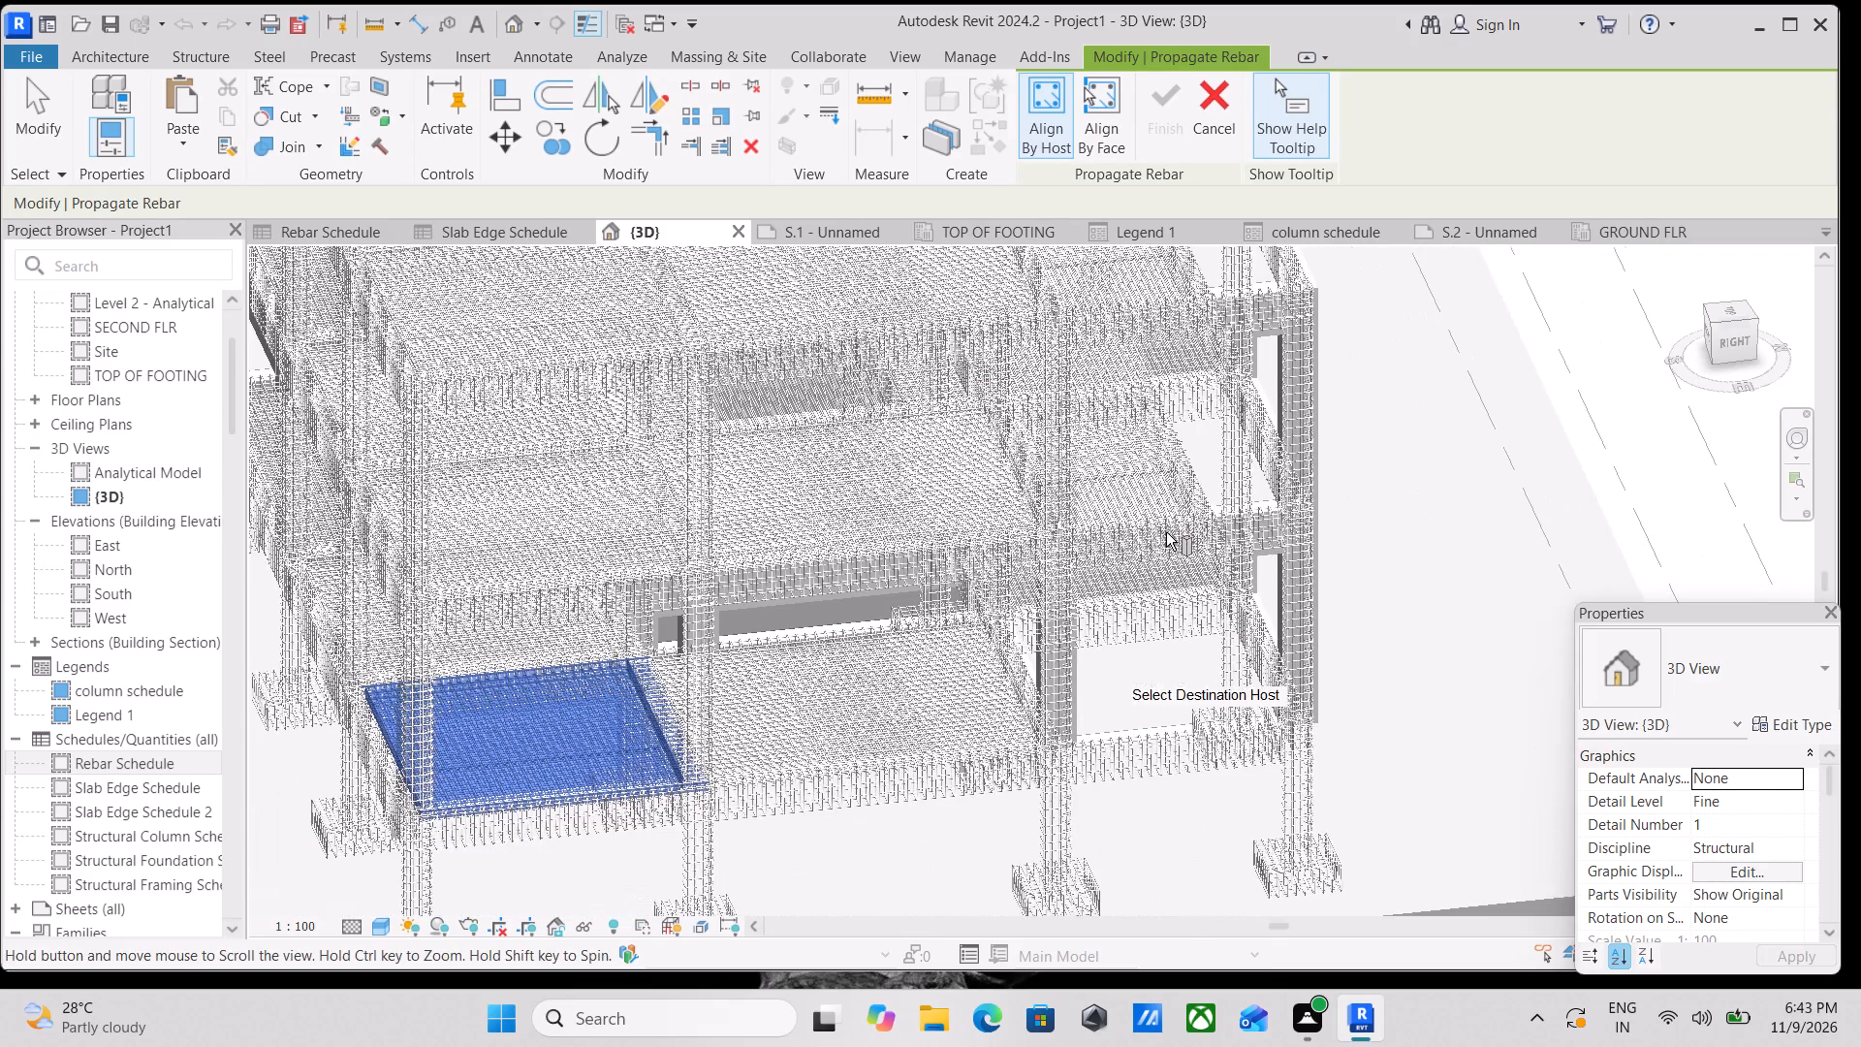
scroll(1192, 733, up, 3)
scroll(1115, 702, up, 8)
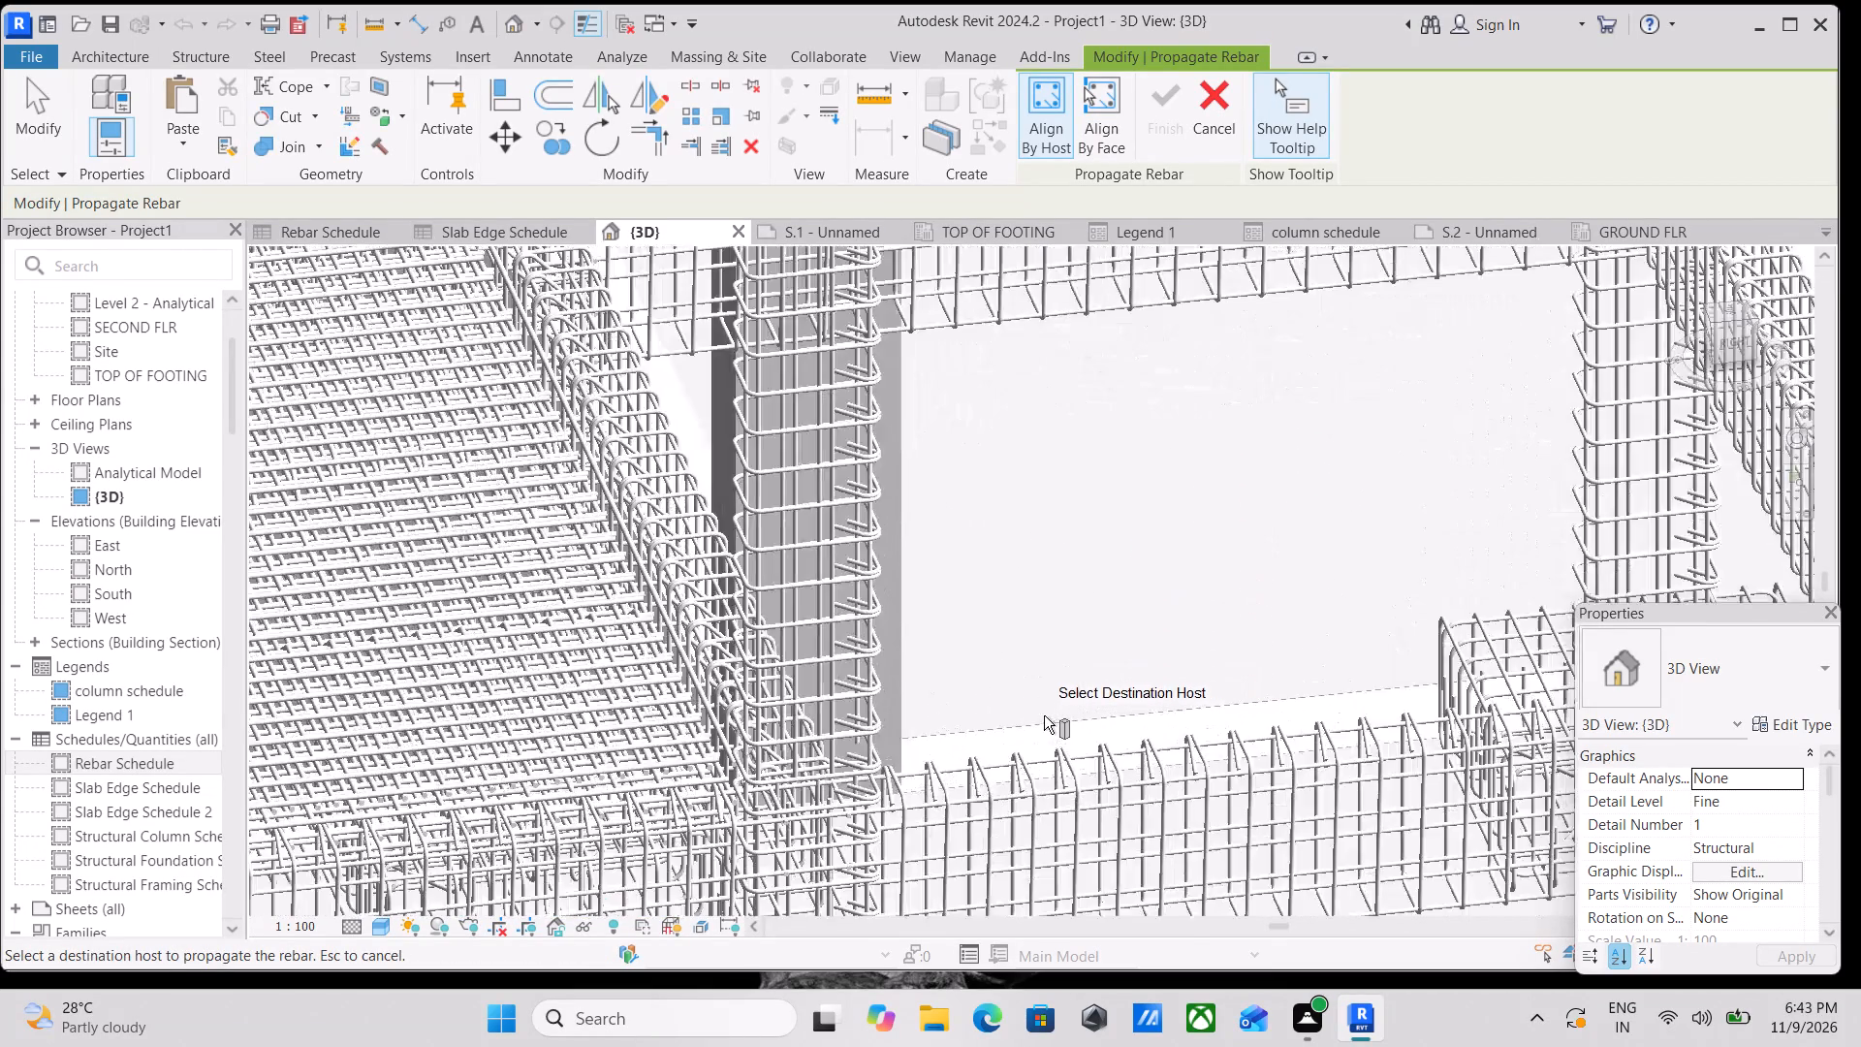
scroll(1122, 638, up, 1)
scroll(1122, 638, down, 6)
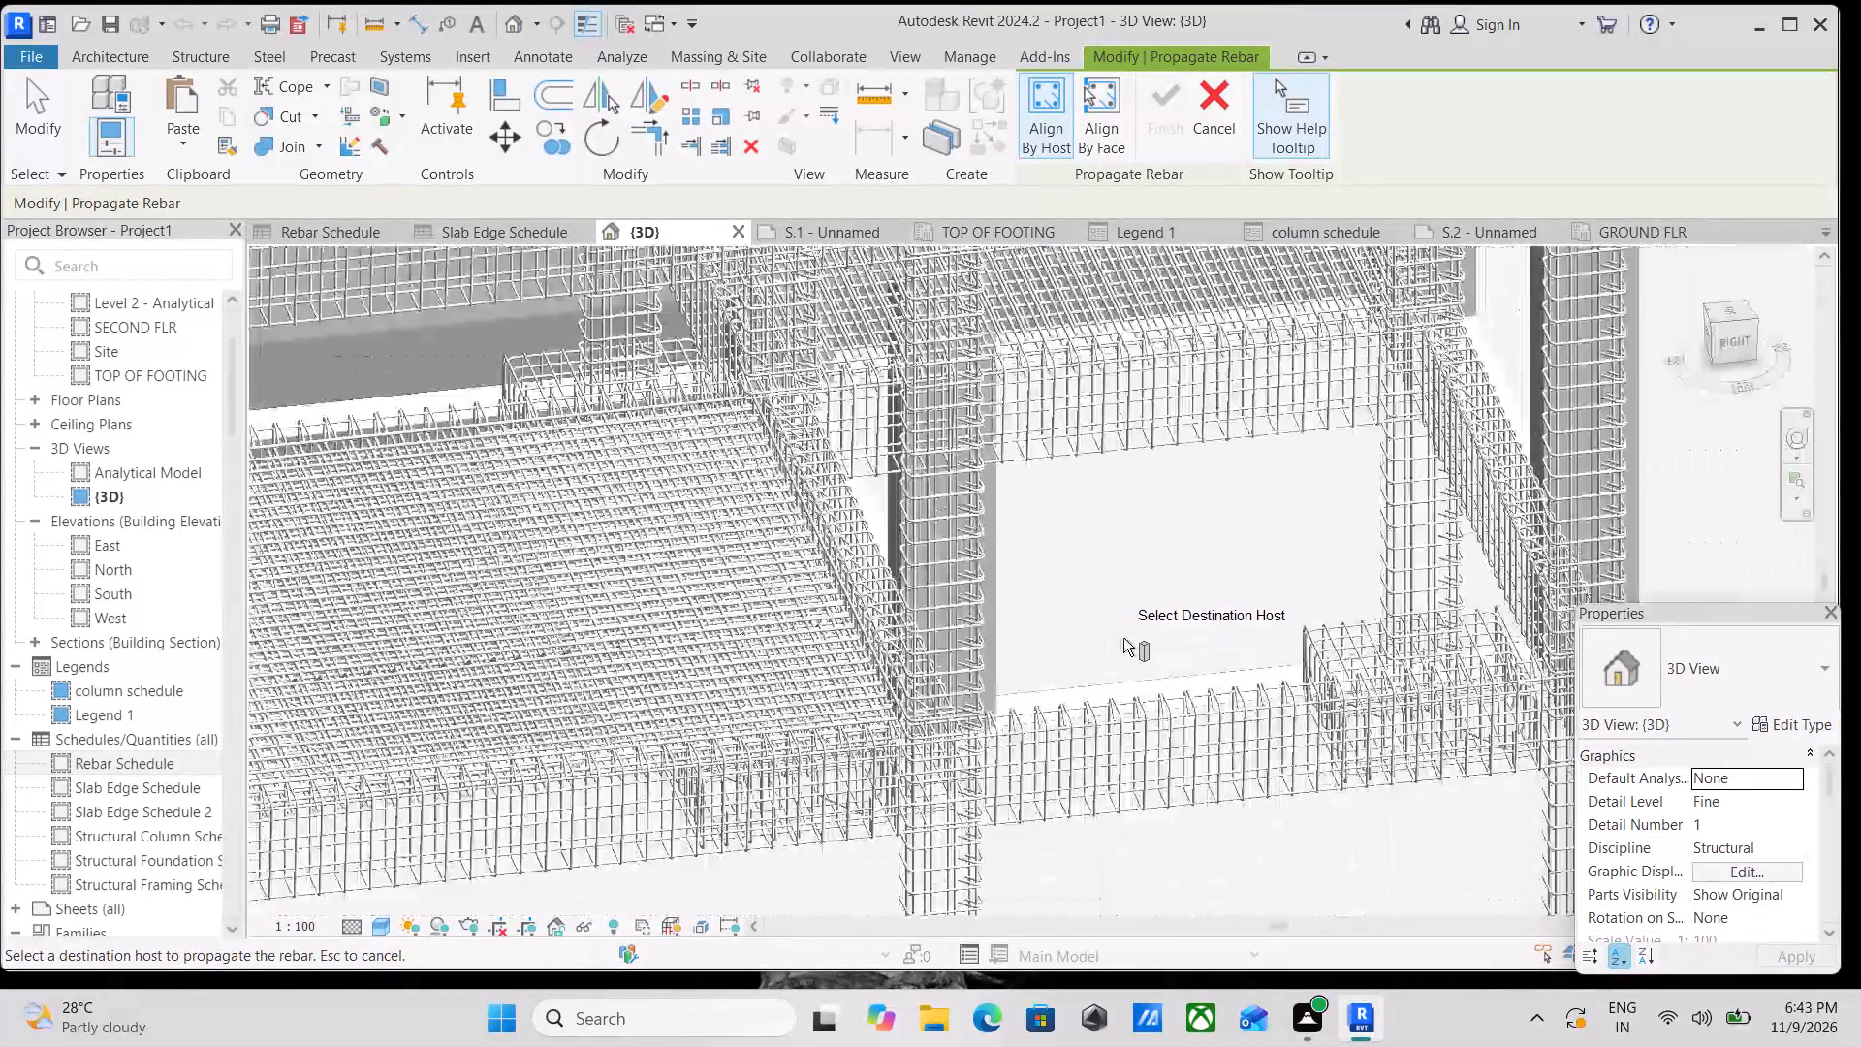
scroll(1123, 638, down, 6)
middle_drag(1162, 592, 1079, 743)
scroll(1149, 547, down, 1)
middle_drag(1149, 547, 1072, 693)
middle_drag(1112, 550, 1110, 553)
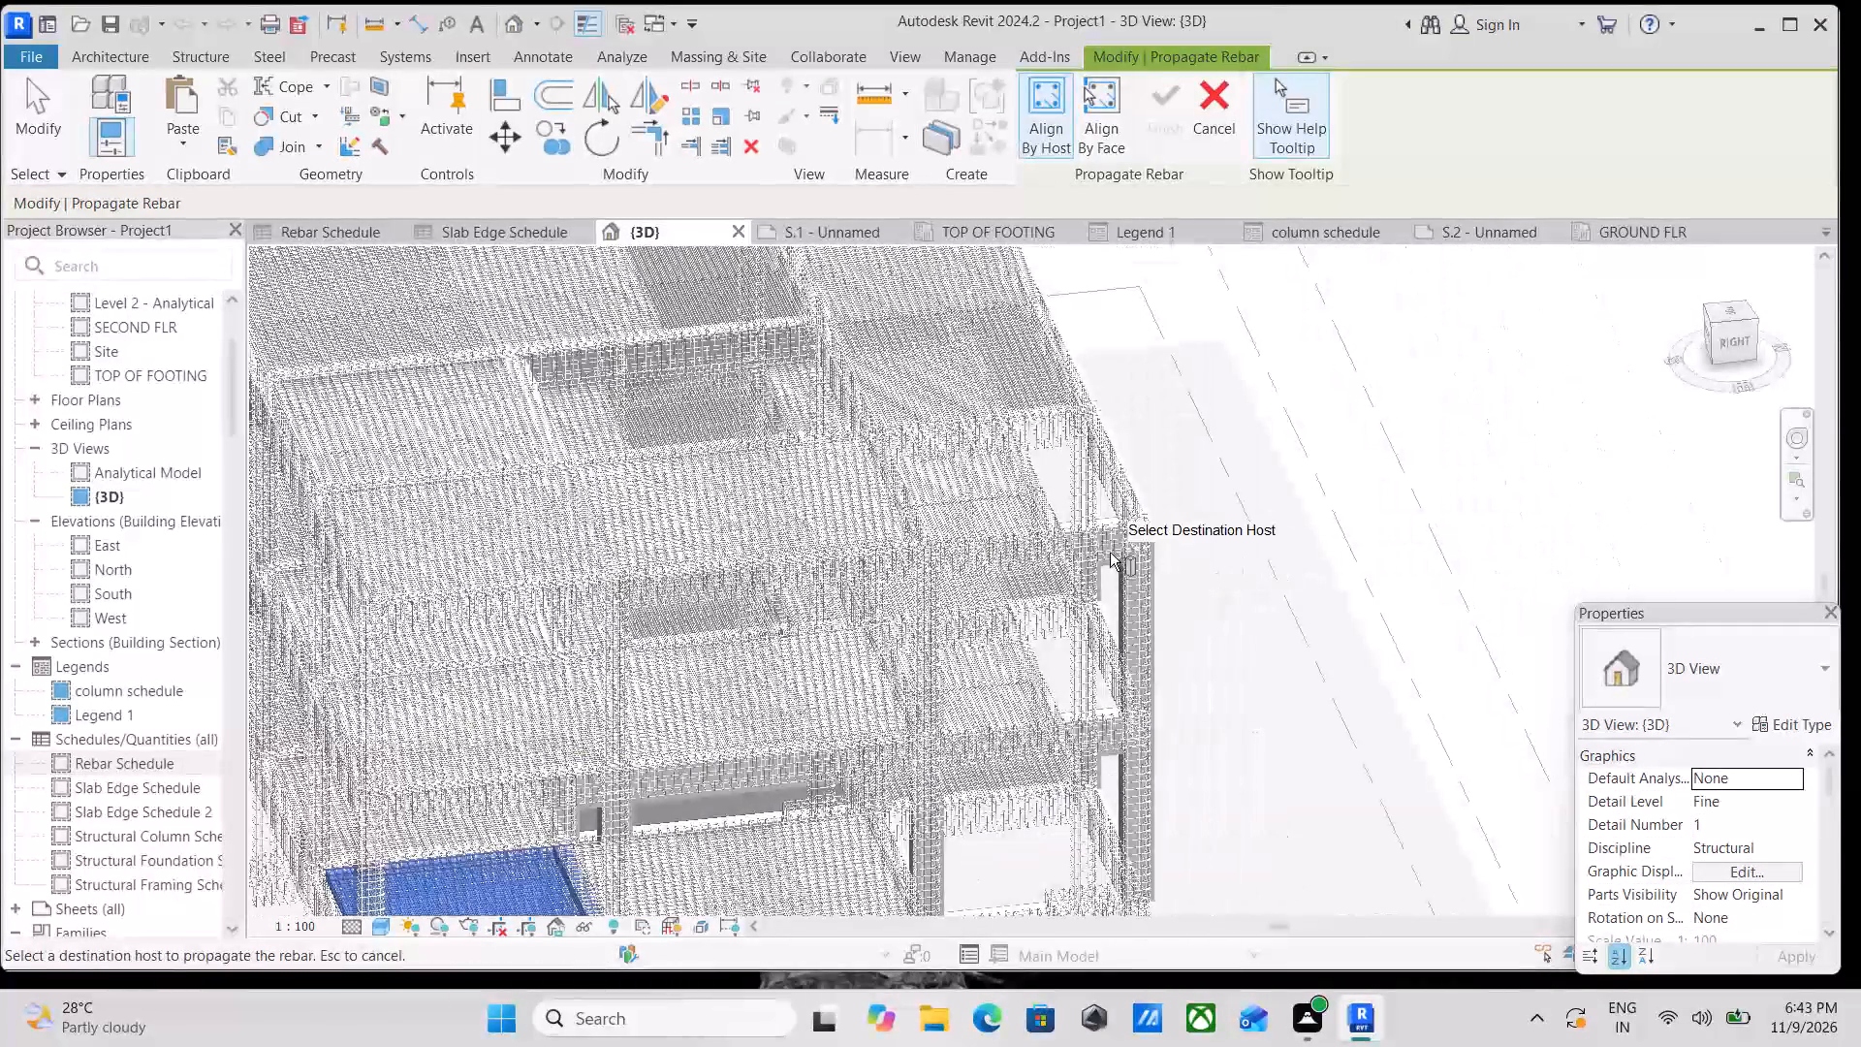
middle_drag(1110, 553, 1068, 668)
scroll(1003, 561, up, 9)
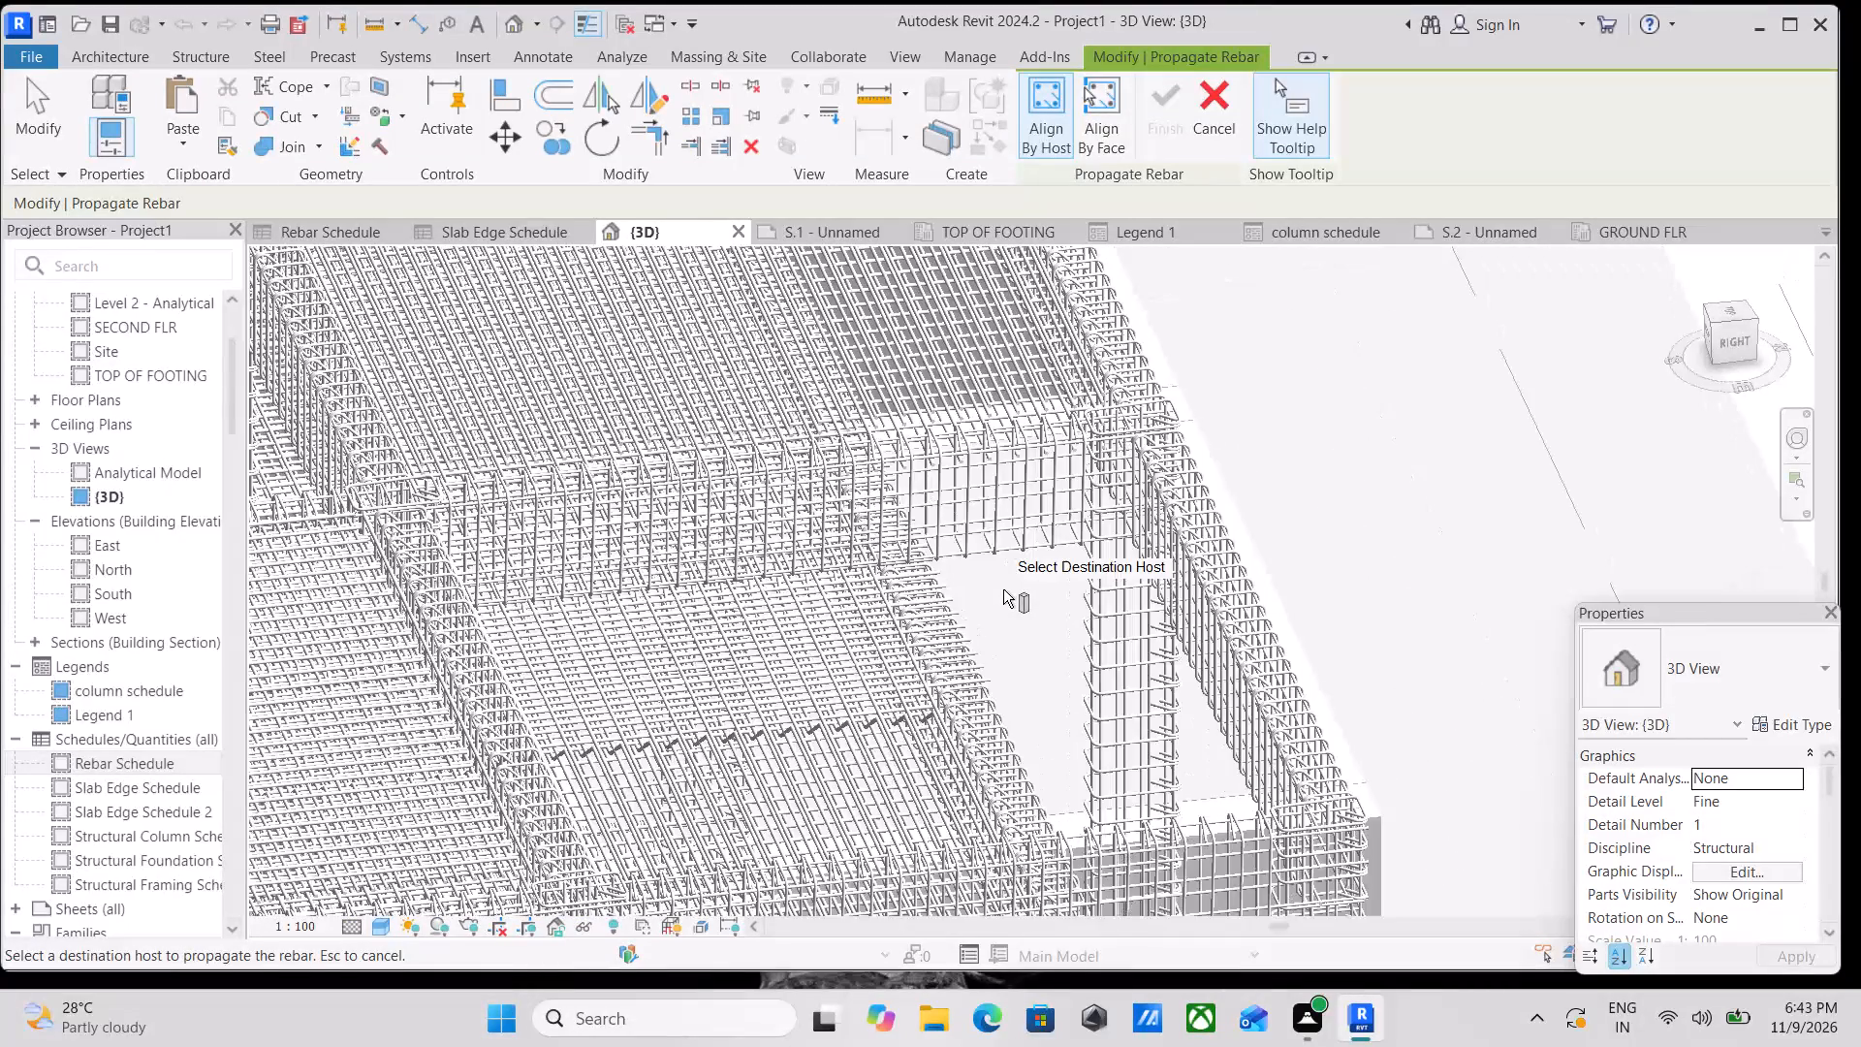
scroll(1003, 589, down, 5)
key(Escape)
Inspect the ground-floor slab mesh and the edge beams and columns framing the adjoining open corner bay.
scroll(1011, 589, down, 6)
middle_drag(813, 659, 1107, 454)
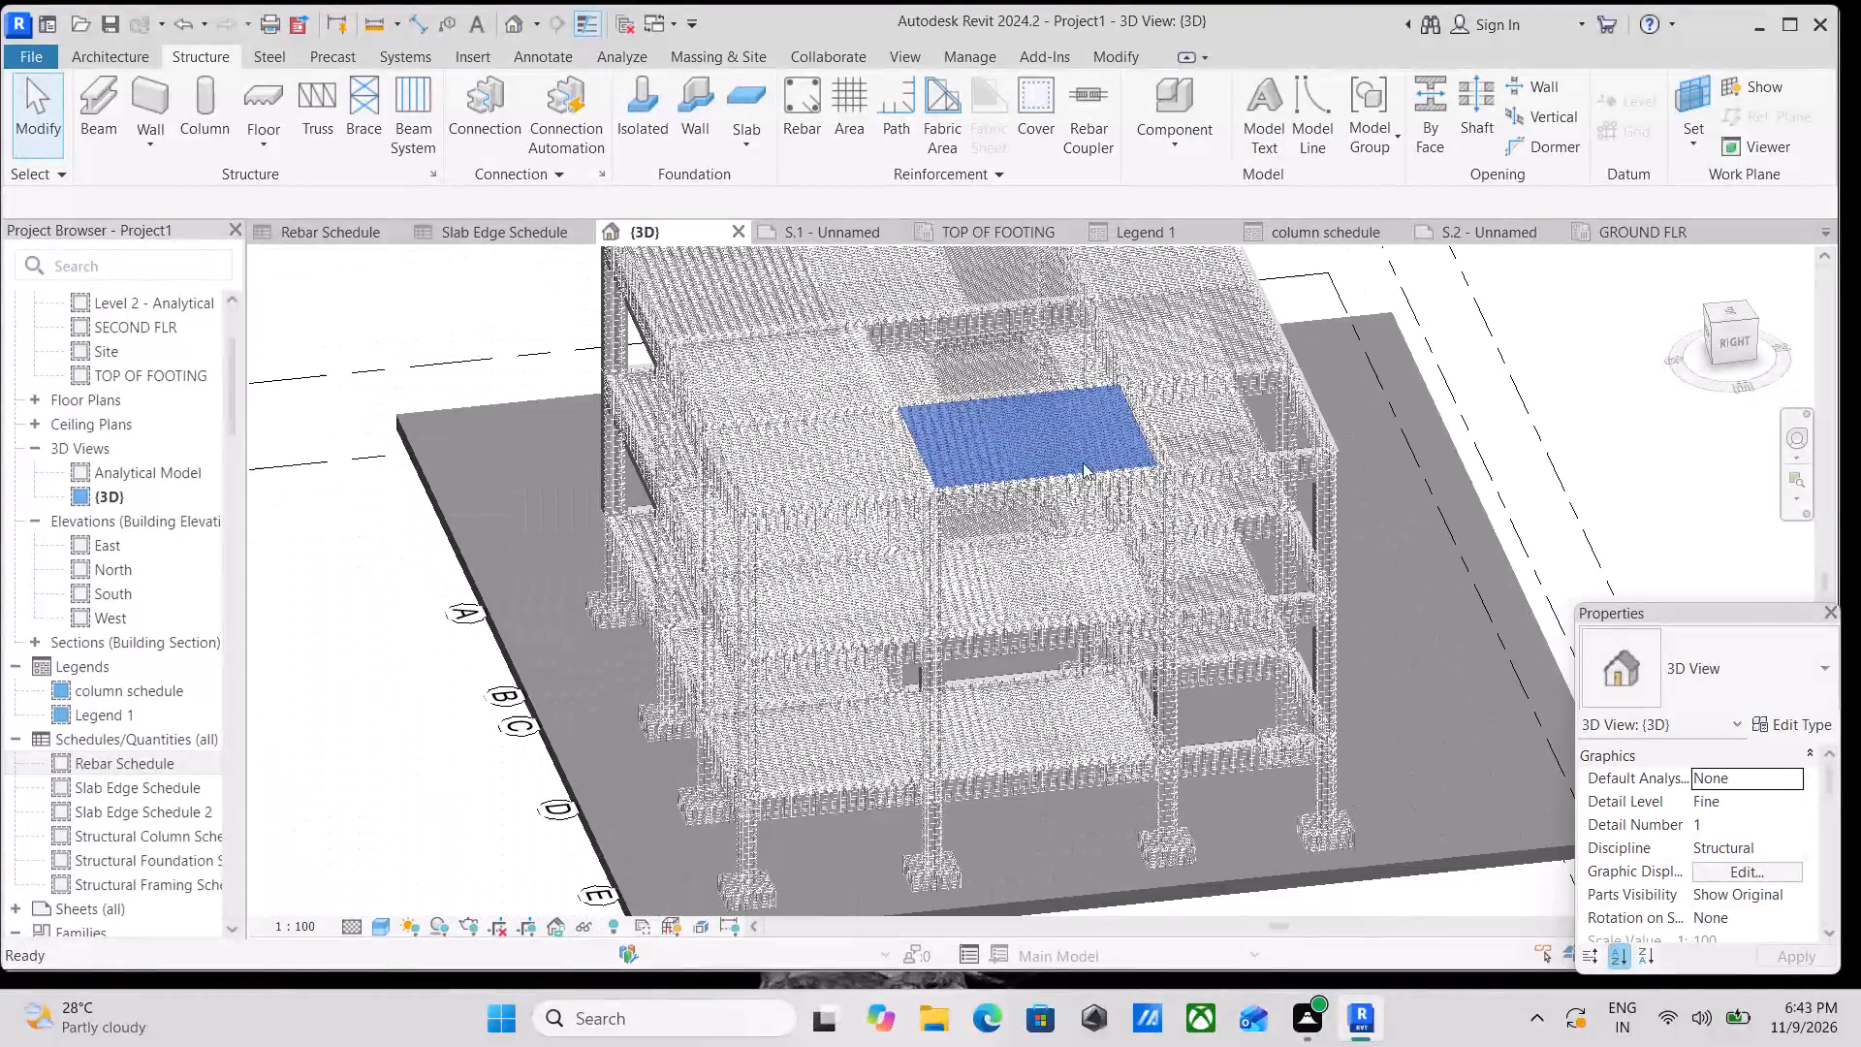
scroll(716, 644, up, 3)
scroll(1073, 751, up, 4)
middle_drag(1434, 638, 1080, 672)
scroll(1080, 672, up, 2)
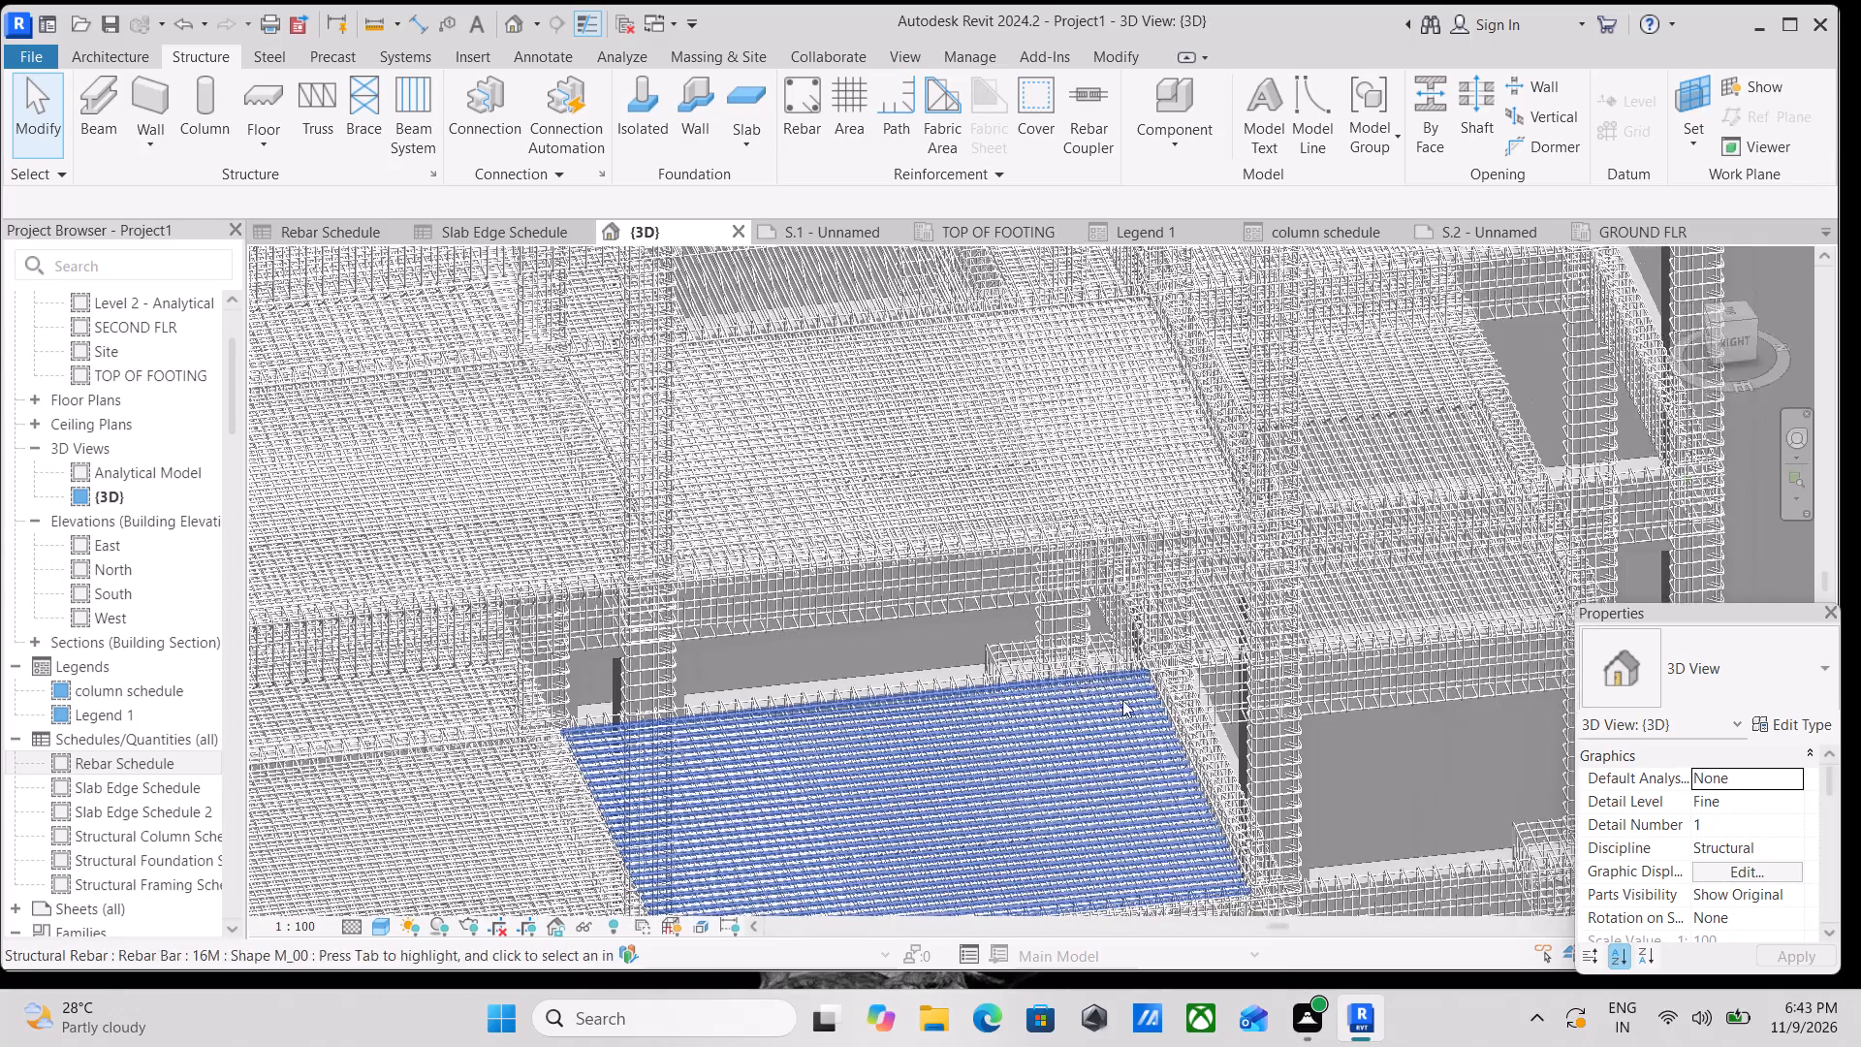
scroll(1122, 700, up, 1)
middle_drag(1224, 787, 1021, 570)
middle_drag(1048, 706, 934, 589)
scroll(1048, 706, up, 1)
scroll(934, 589, up, 2)
scroll(1300, 613, down, 2)
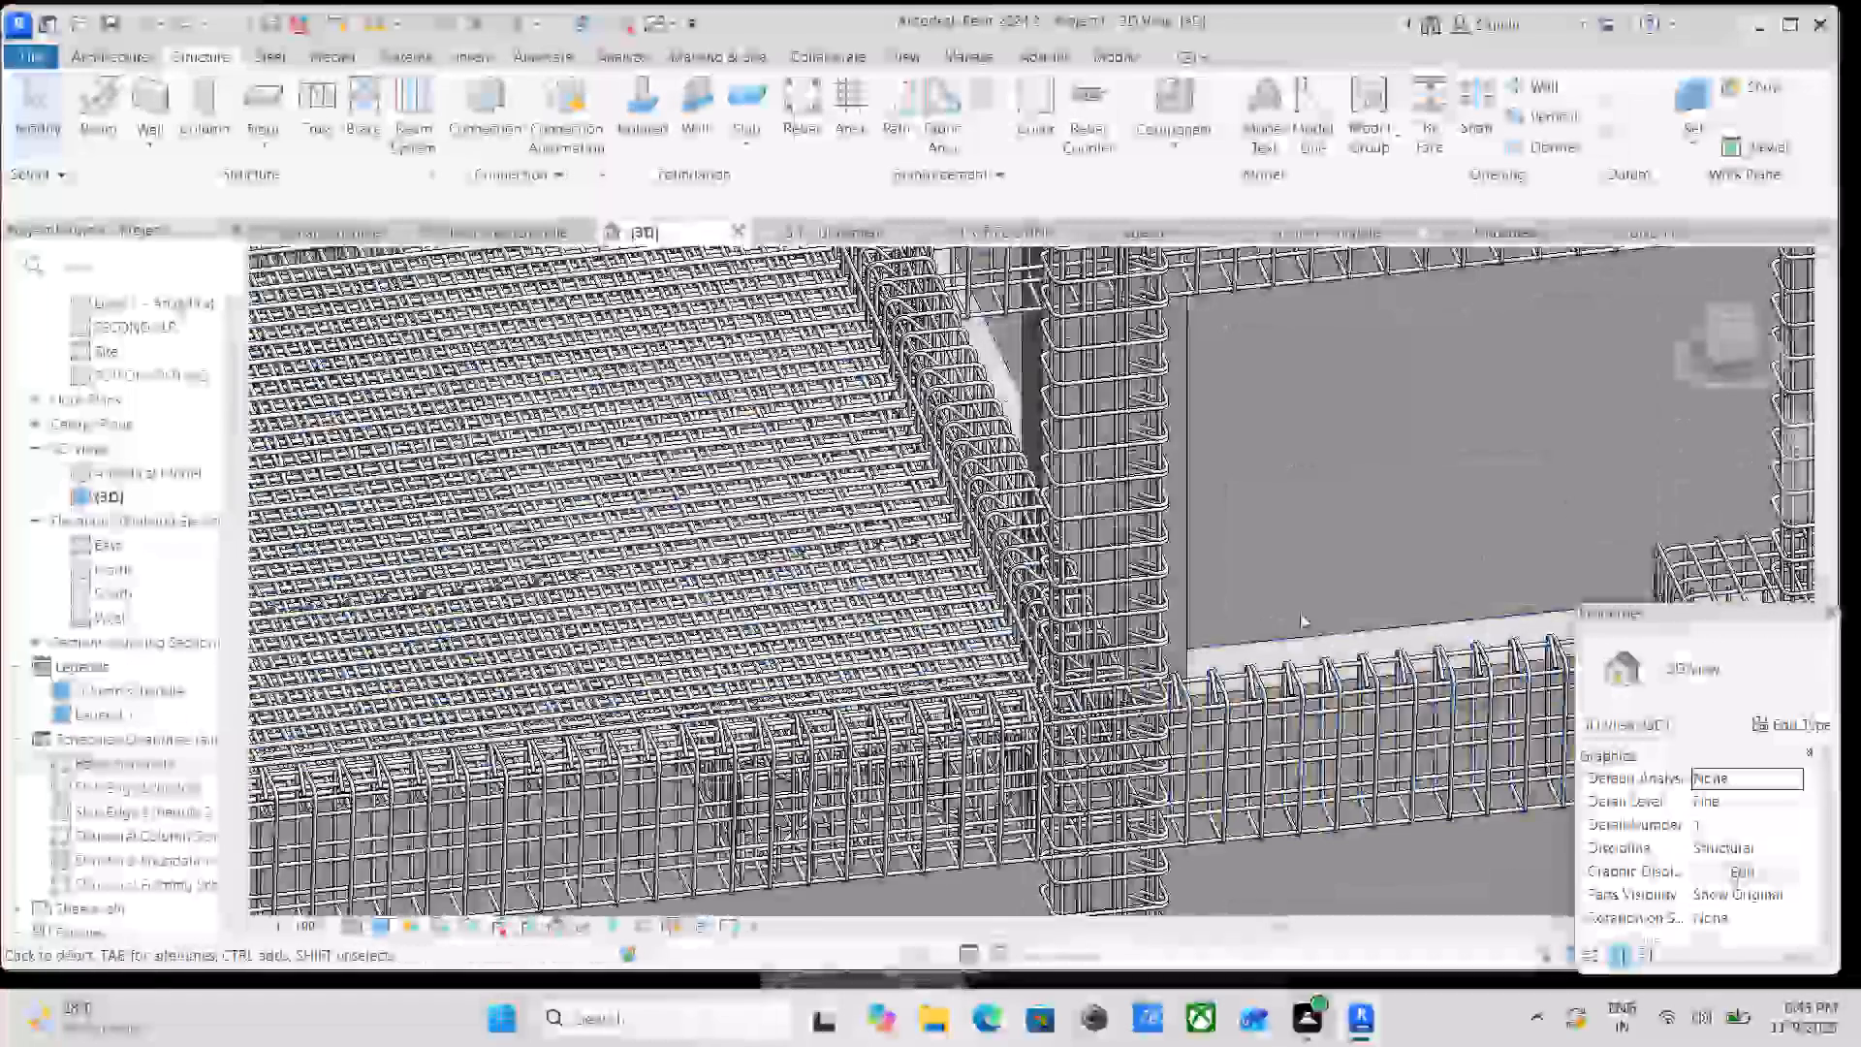
middle_drag(1300, 613, 919, 591)
scroll(1263, 541, down, 2)
scroll(1210, 649, down, 2)
middle_drag(1210, 649, 1185, 746)
scroll(1224, 672, up, 1)
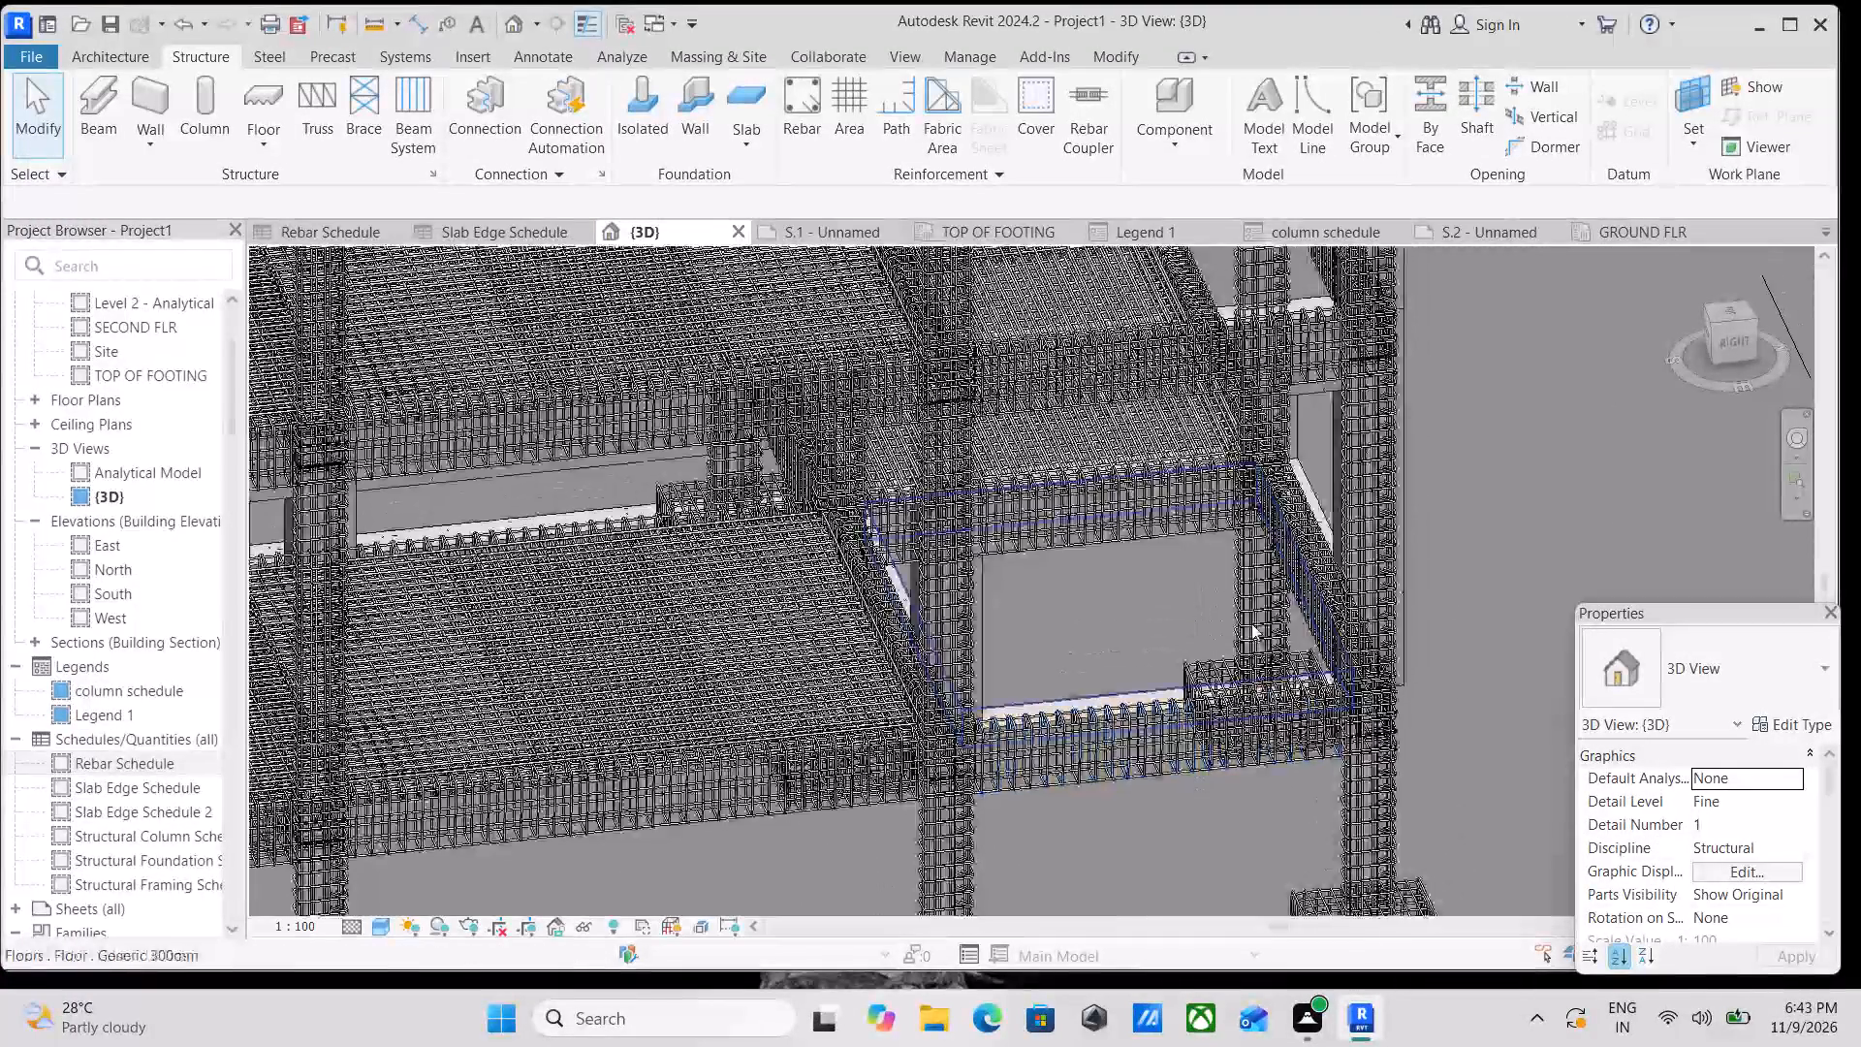
scroll(1252, 621, down, 2)
shift+middle_drag(1252, 586, 900, 663)
Examine the slab bars where they meet the beam, and select the 300 x 600mm ground-floor beam to check its properties.
middle_drag(1022, 637, 1293, 488)
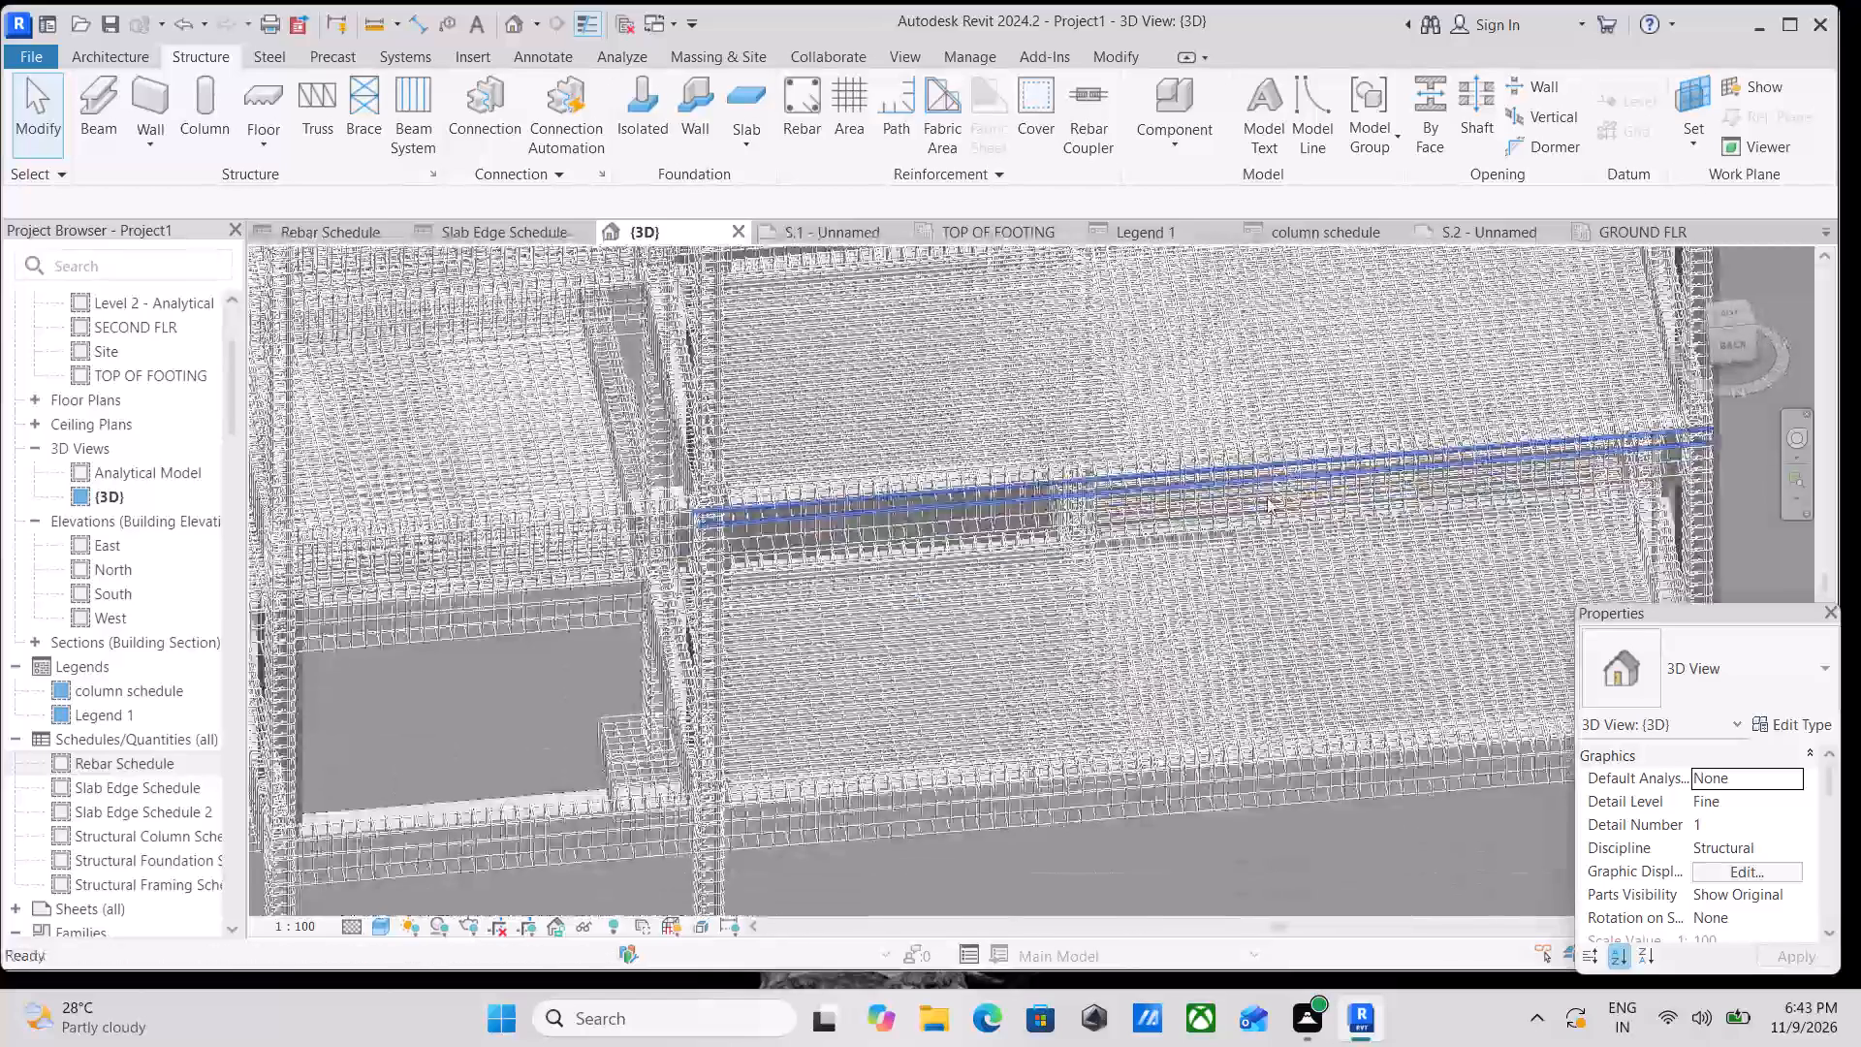
scroll(814, 722, up, 3)
middle_drag(748, 564, 758, 577)
scroll(609, 554, up, 8)
middle_drag(664, 499, 669, 538)
scroll(848, 520, down, 4)
middle_drag(1057, 504, 903, 555)
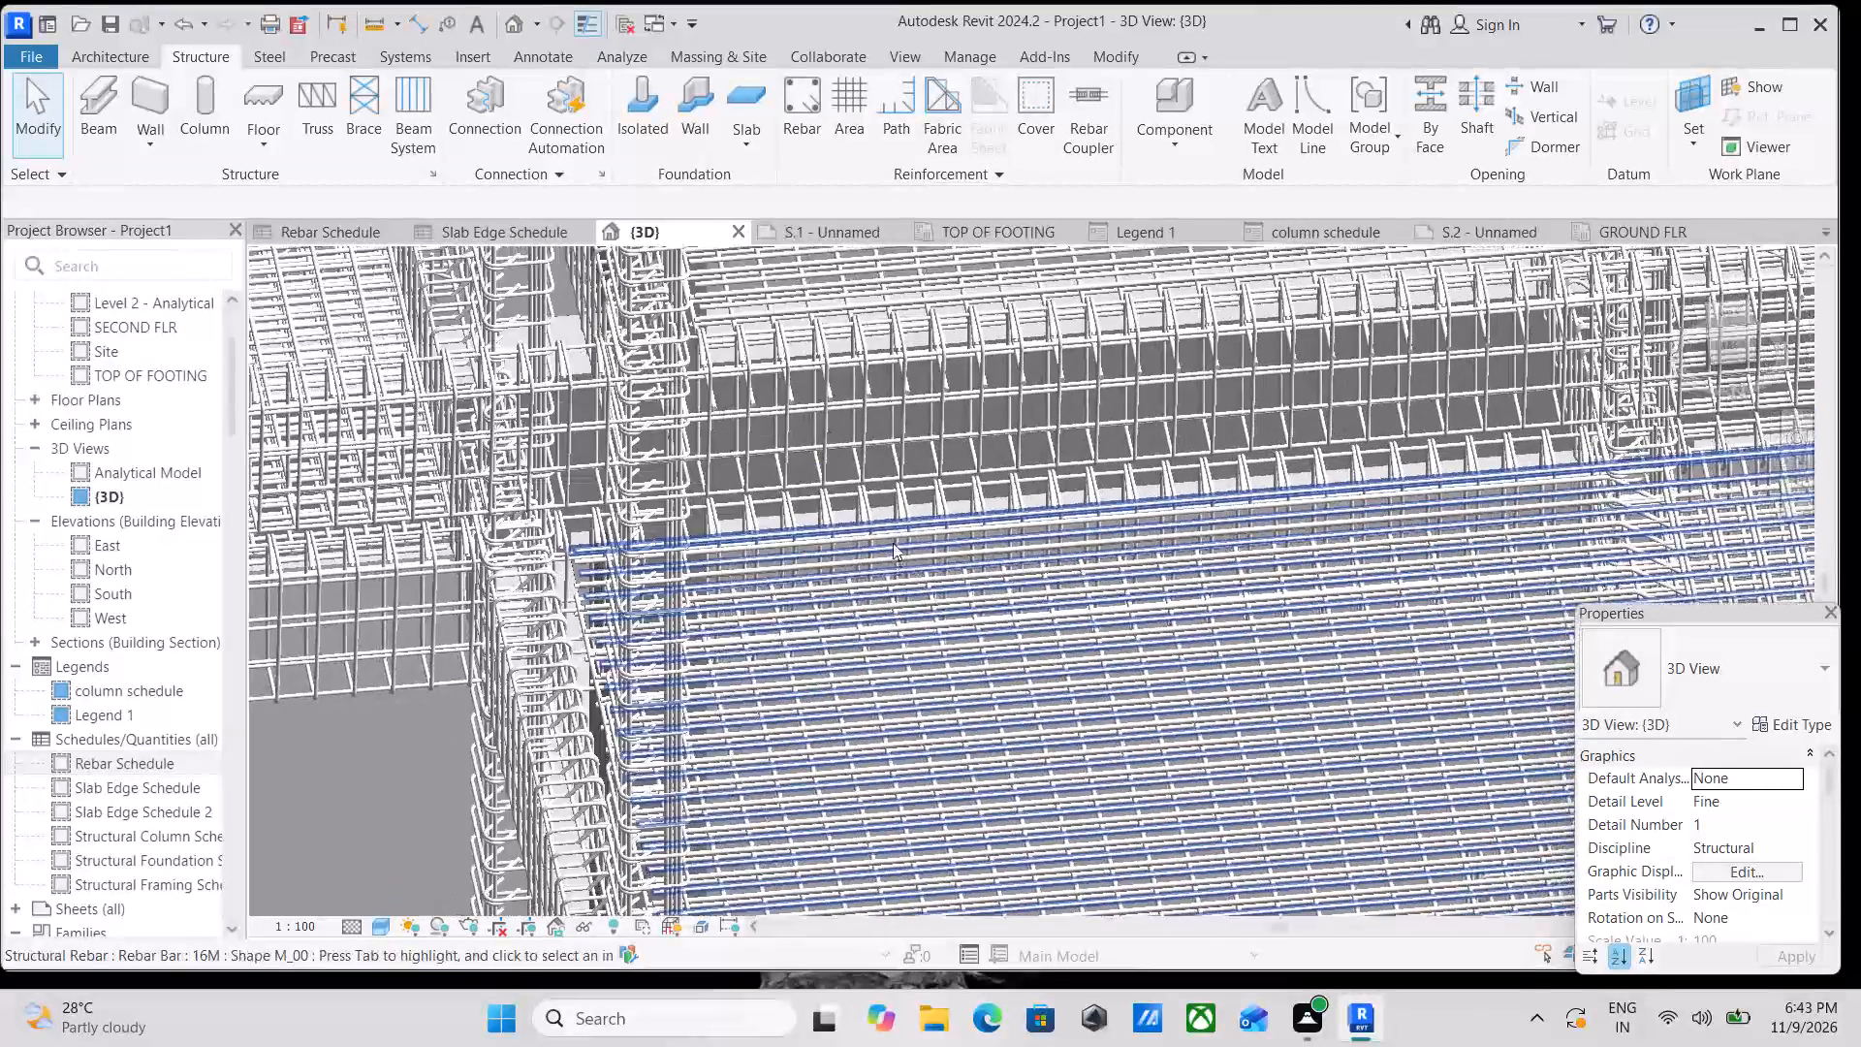
scroll(804, 506, up, 11)
scroll(713, 539, up, 4)
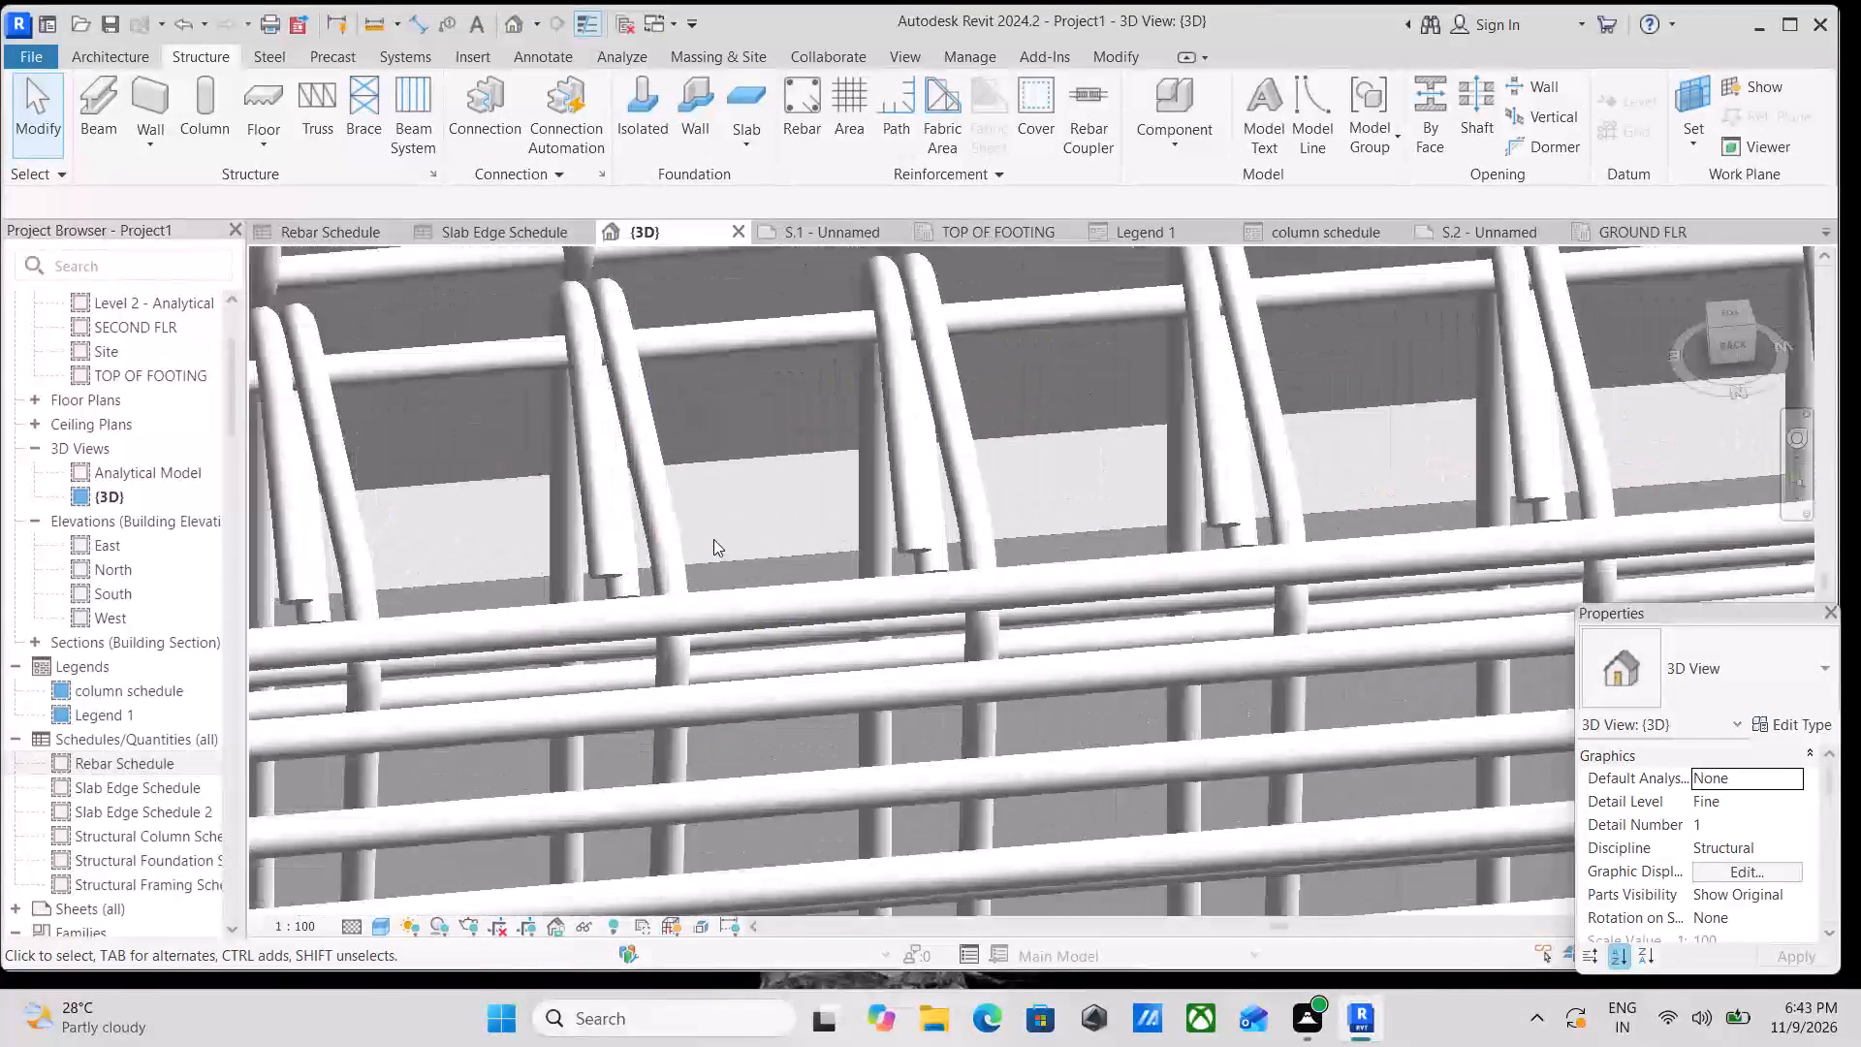
click(722, 557)
scroll(722, 557, down, 5)
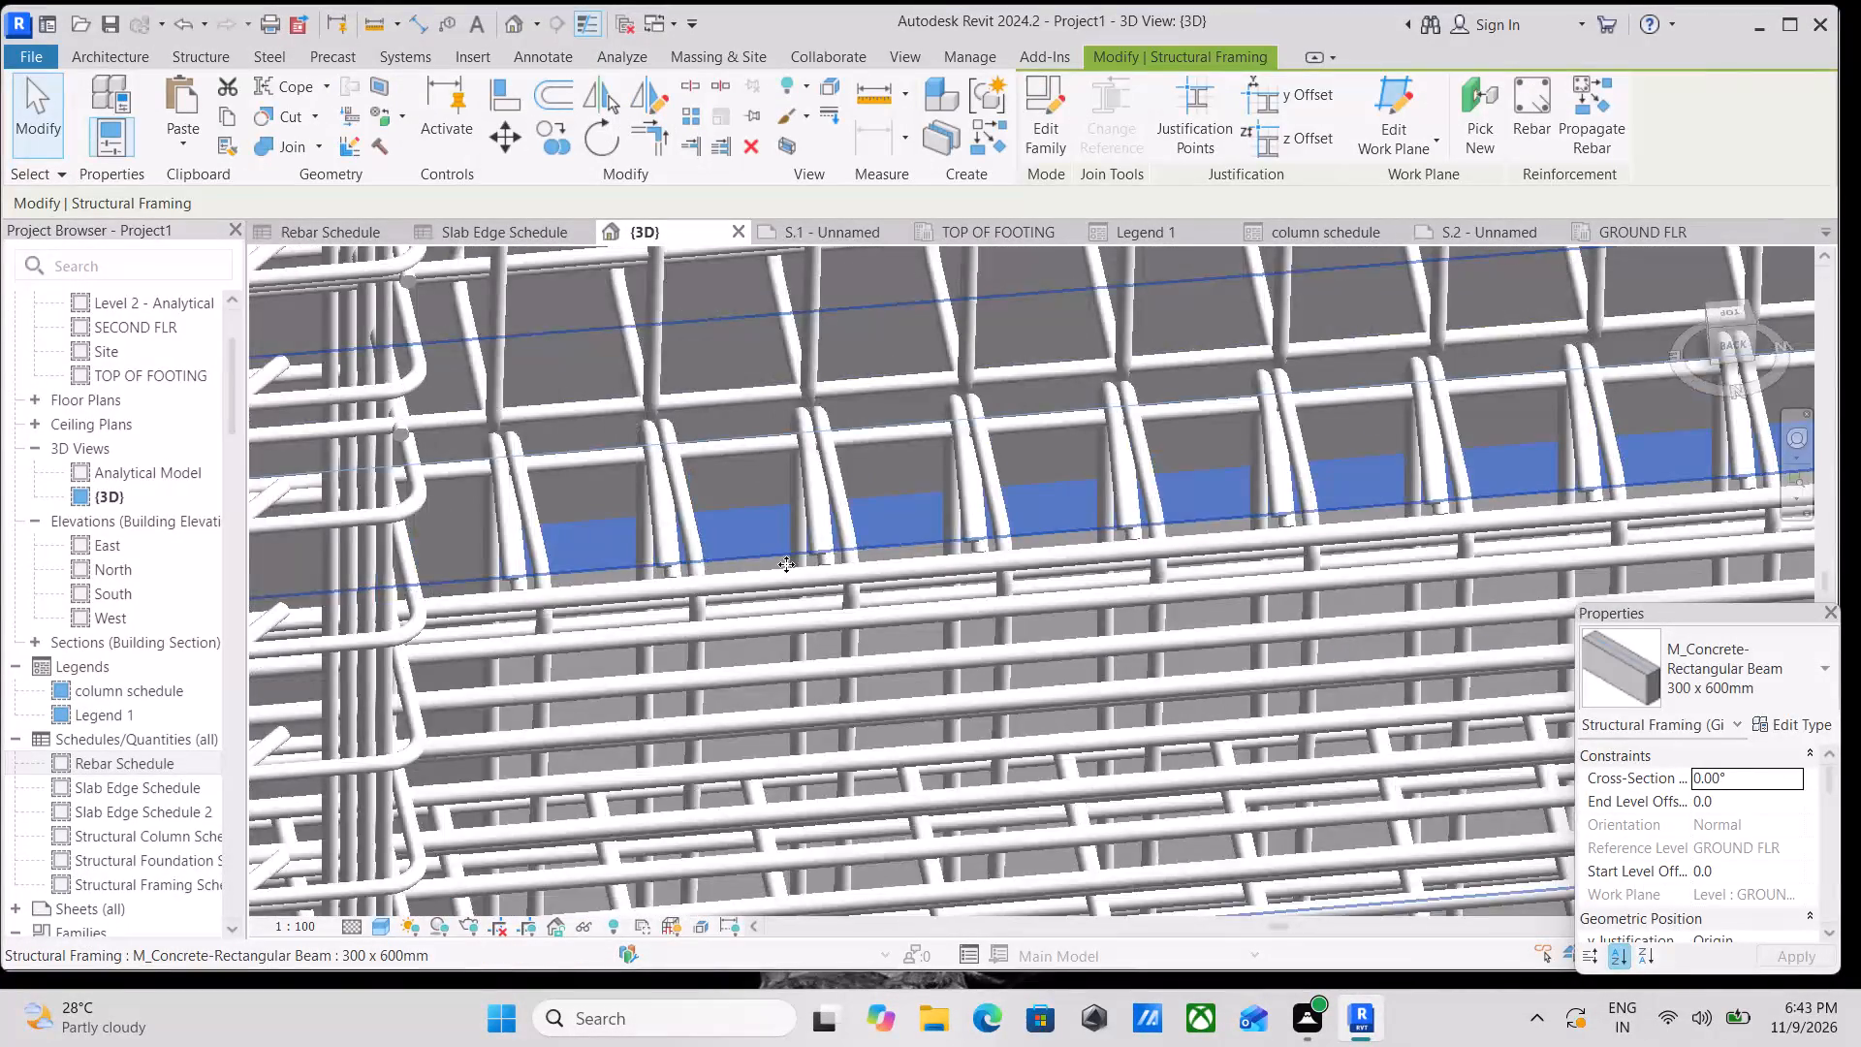
scroll(786, 564, down, 4)
key(Escape)
Follow the ground-floor slab's top bars and the adjoining beam stirrups along the slab edge.
scroll(860, 581, down, 3)
middle_drag(869, 580, 930, 521)
scroll(1118, 598, down, 3)
middle_drag(1118, 598, 902, 555)
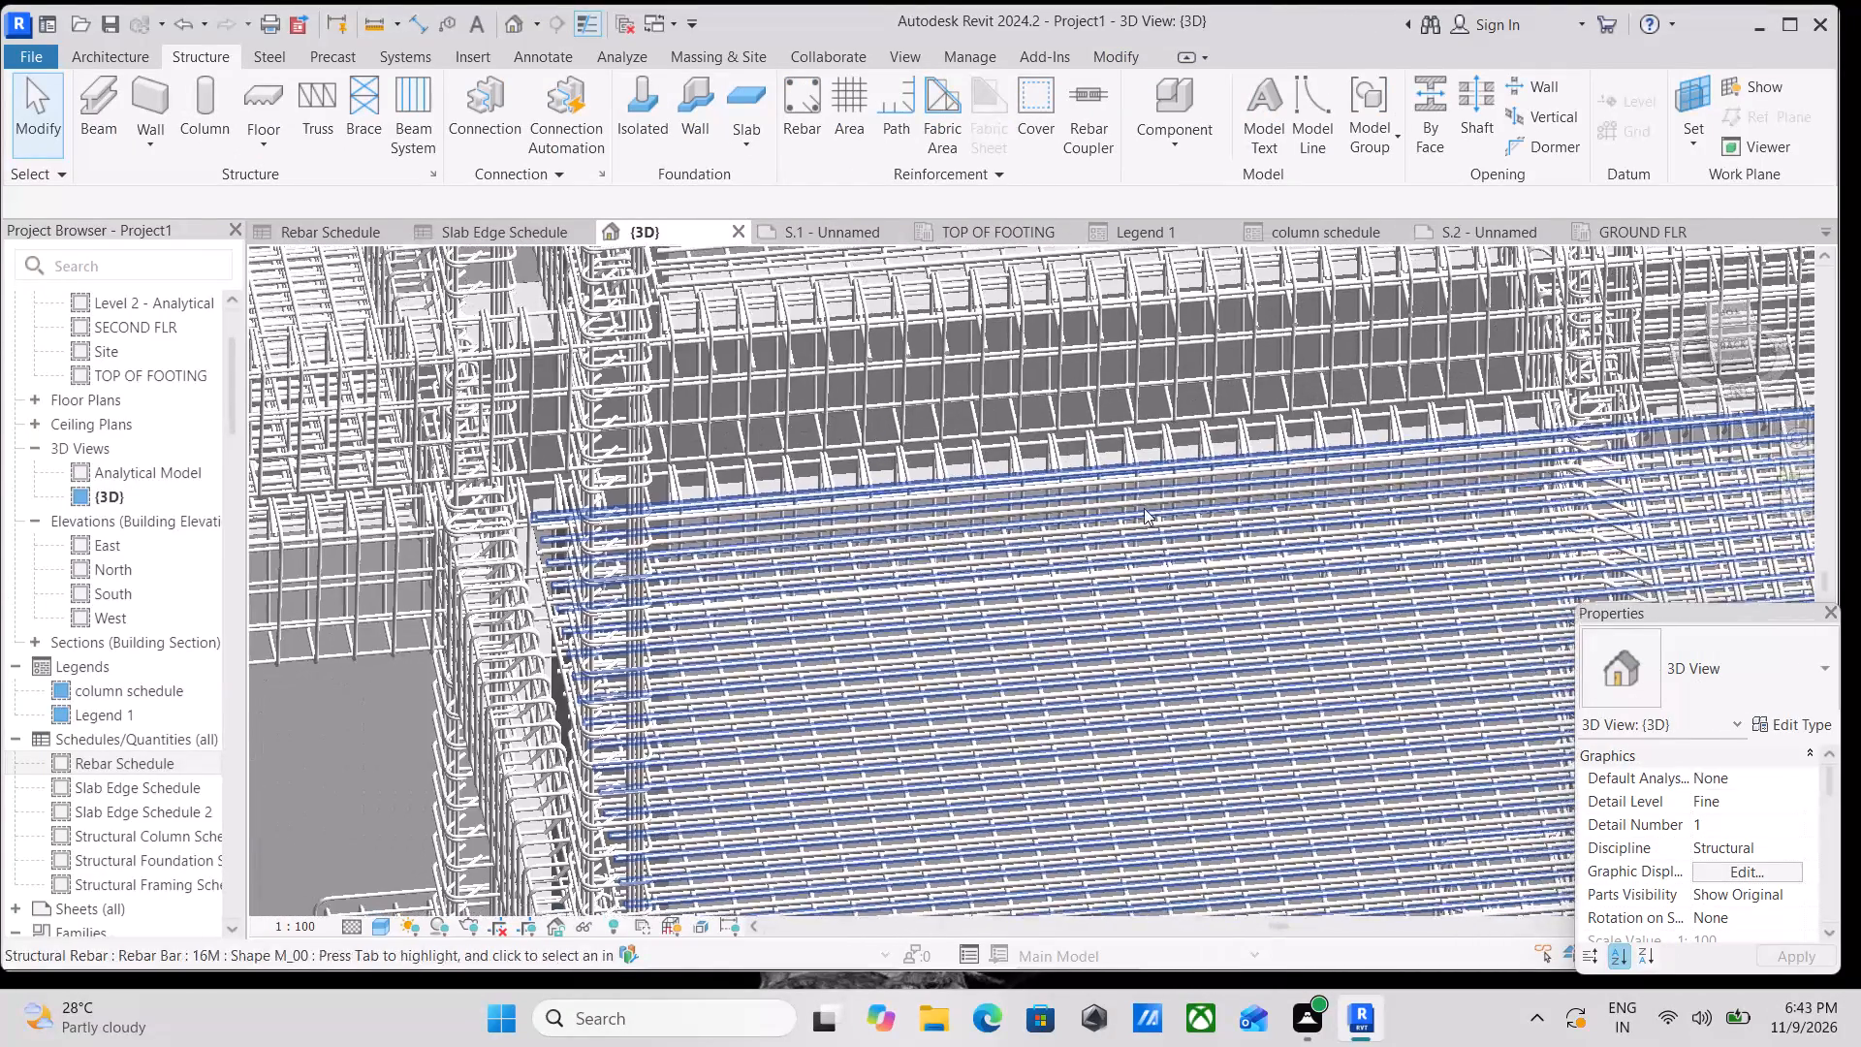
middle_drag(1276, 533, 937, 530)
middle_drag(1605, 527, 1302, 535)
scroll(1289, 535, up, 1)
scroll(1324, 525, down, 6)
middle_drag(1465, 532, 948, 504)
middle_drag(1191, 504, 1064, 502)
Inspect the edge beam stirrups, column cages and footing reinforcement from low angles around the frame.
shift+middle_drag(981, 697, 1234, 456)
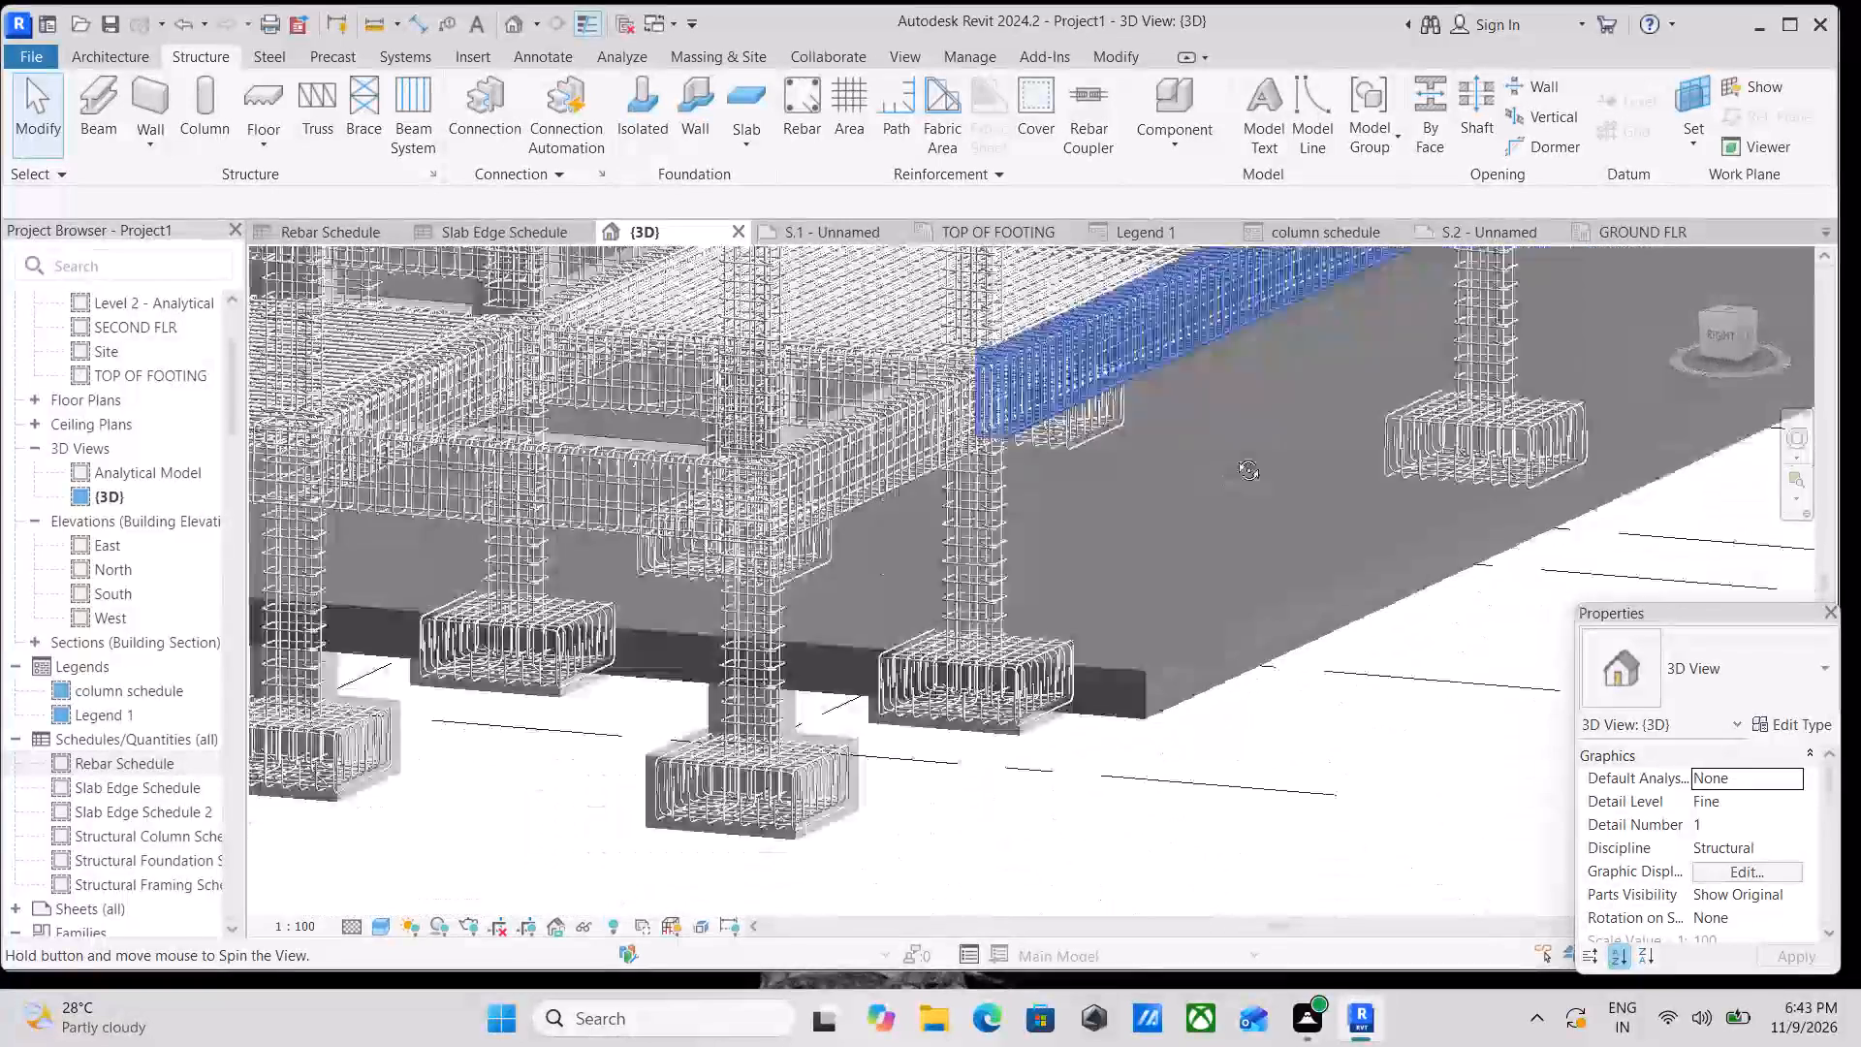
shift+middle_drag(1234, 456, 1235, 454)
shift+middle_drag(1168, 460, 1329, 237)
shift+scroll(1163, 365, up, 1)
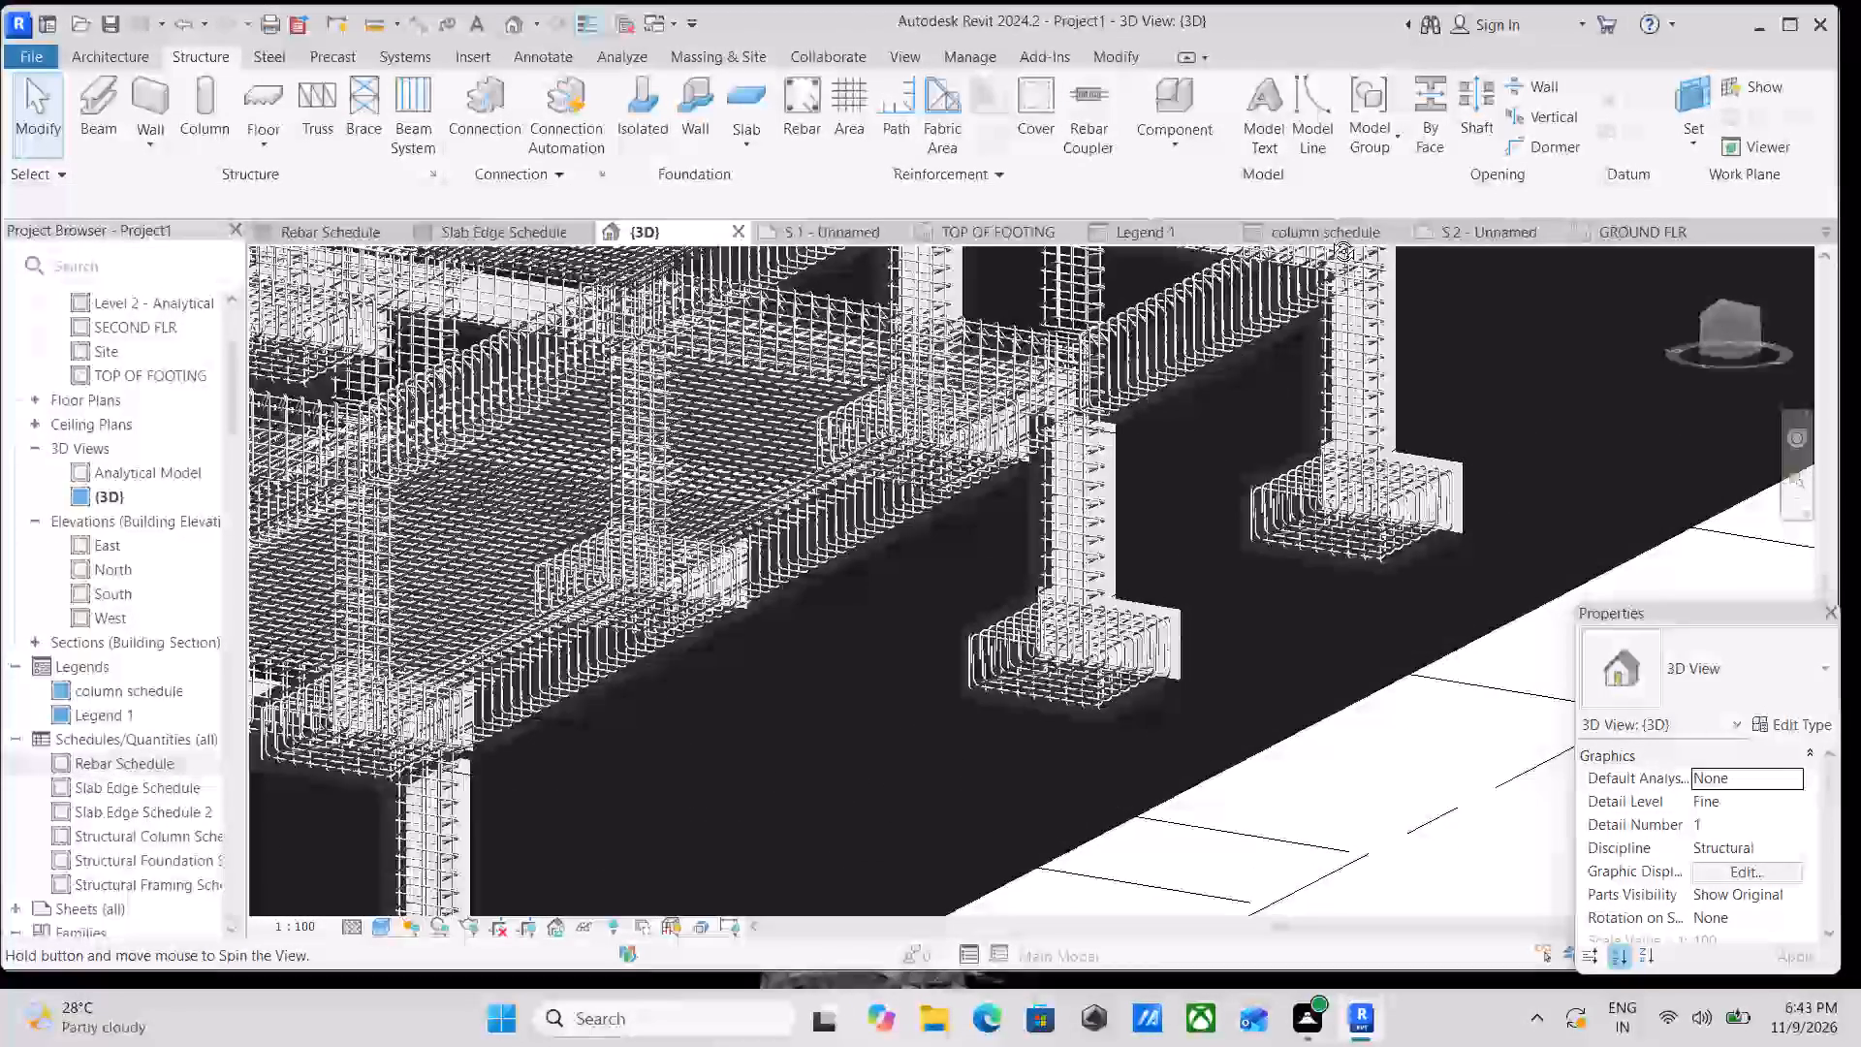
shift+middle_drag(1329, 237, 1356, 253)
scroll(807, 459, up, 7)
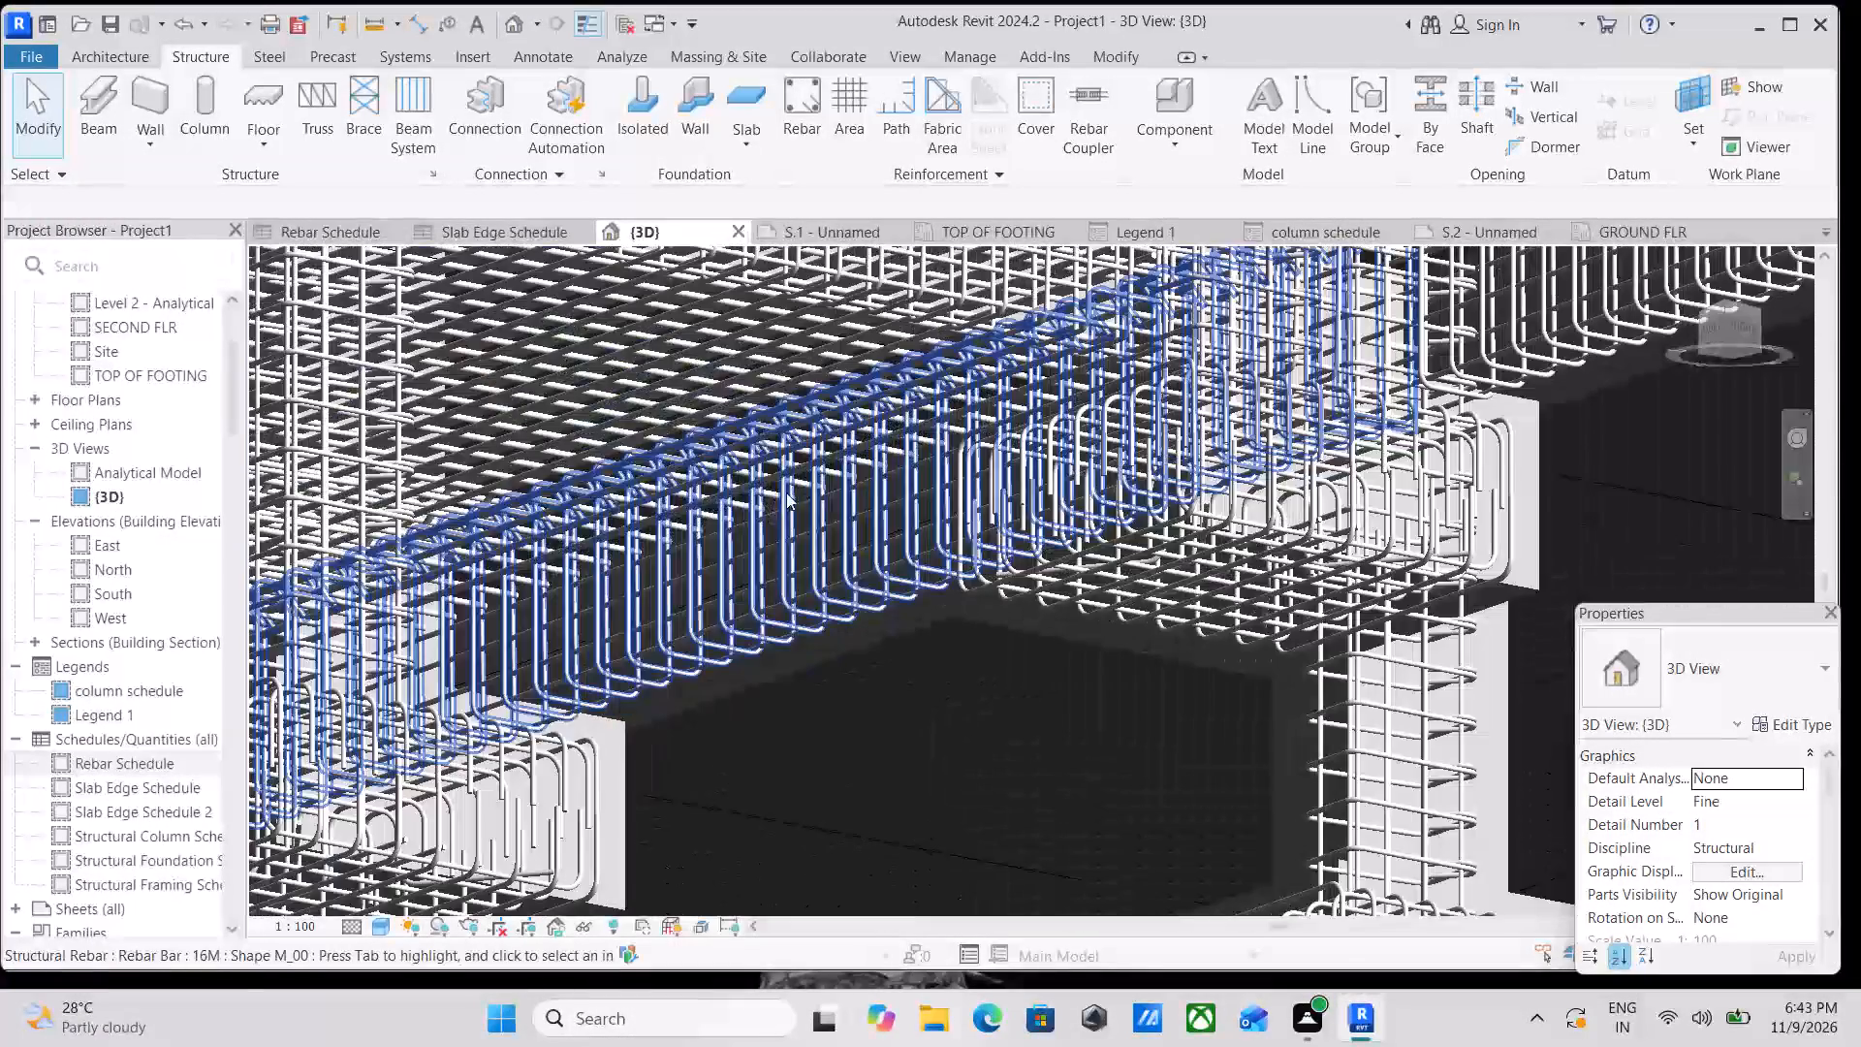
shift+middle_drag(826, 463, 765, 633)
scroll(794, 621, down, 4)
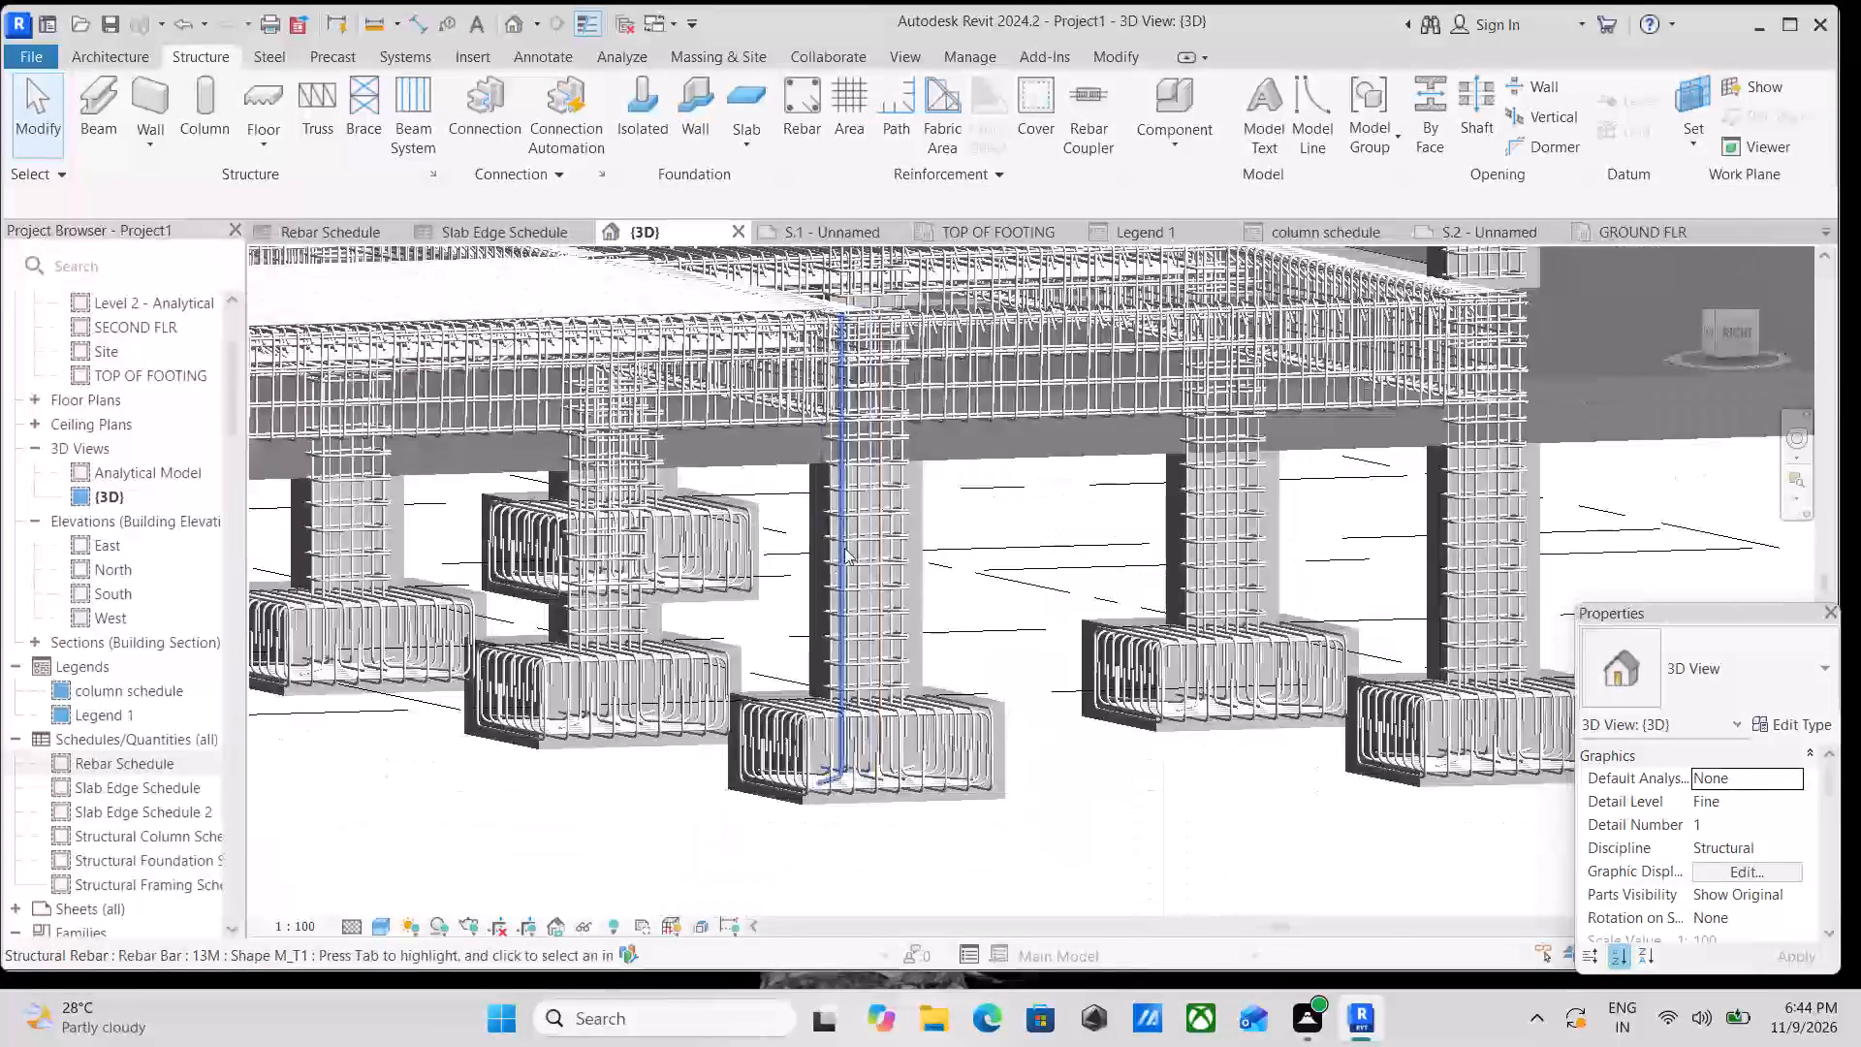
scroll(844, 548, down, 2)
shift+middle_drag(848, 508, 827, 768)
middle_drag(808, 547, 928, 724)
middle_drag(703, 567, 1290, 699)
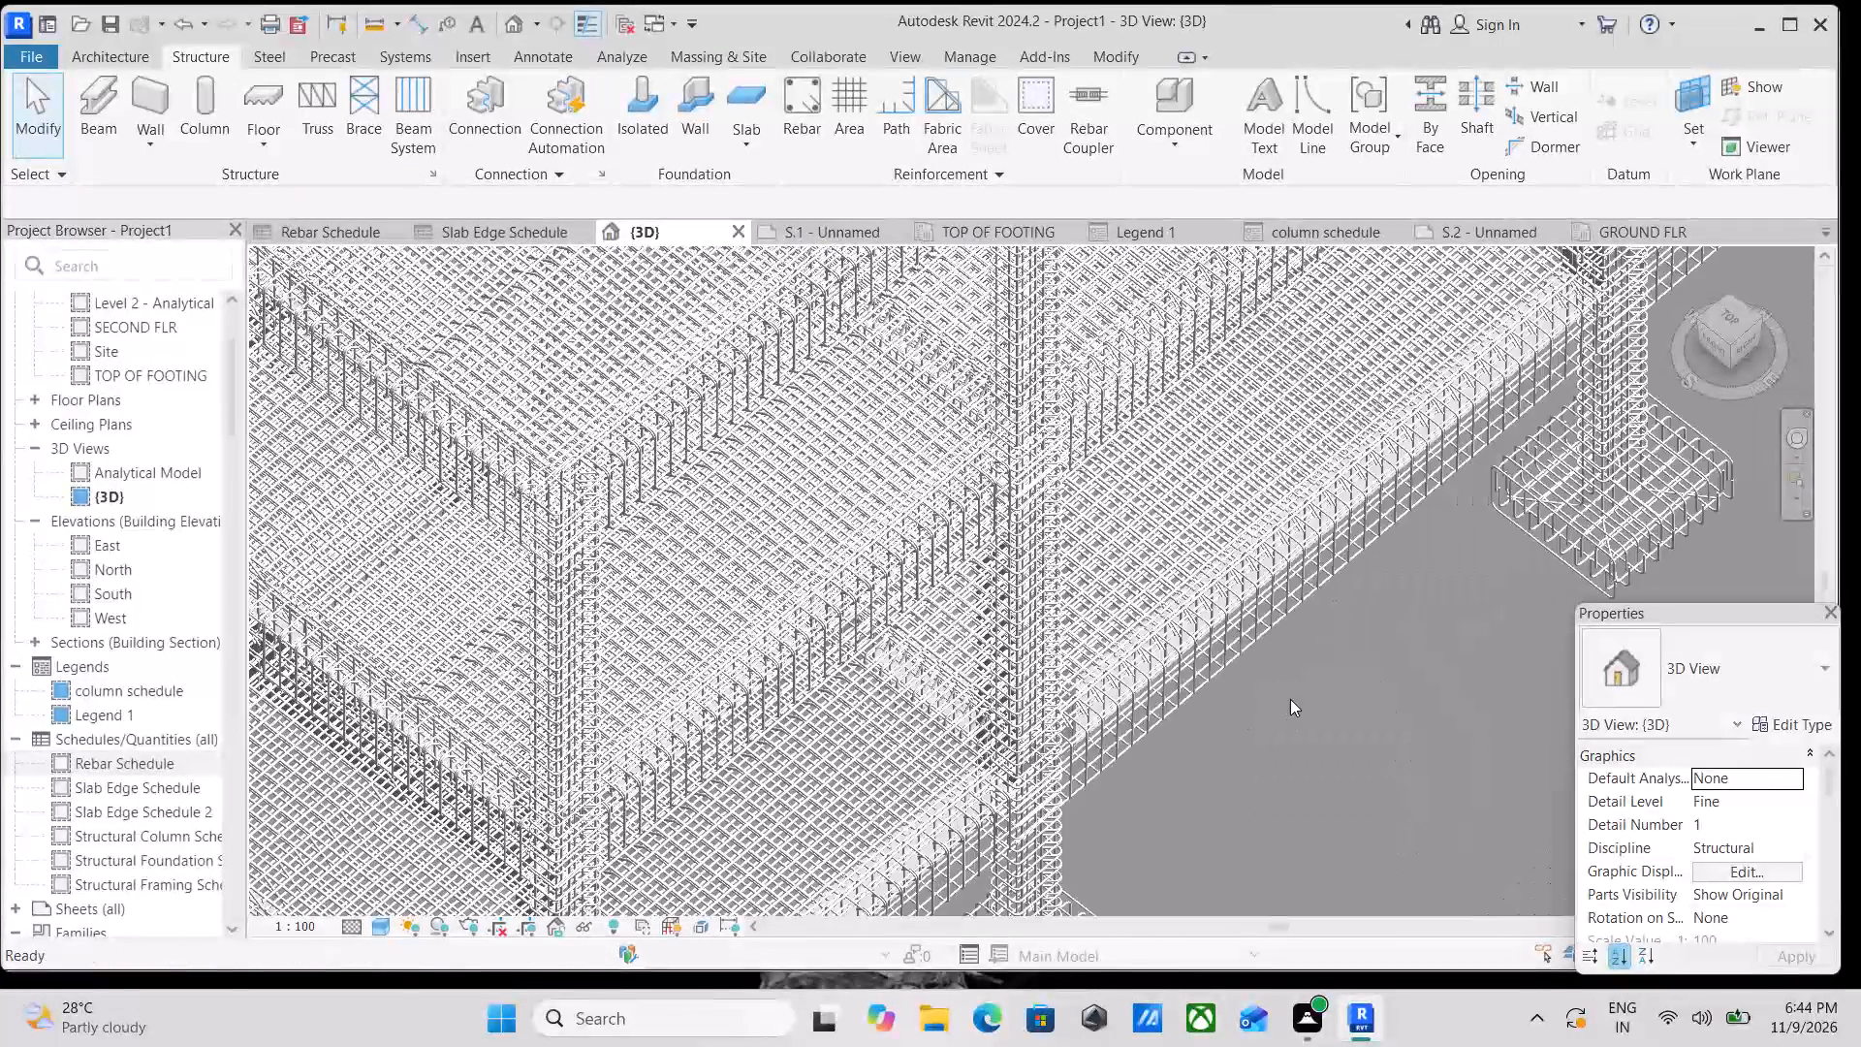
Examine the slab mesh, bent slab bars and edge beam stirrups around the corner column and adjacent floor panels.
scroll(1289, 699, up, 3)
middle_drag(904, 658, 1226, 441)
scroll(820, 701, up, 3)
middle_drag(913, 583, 1108, 401)
middle_drag(1045, 449, 1202, 252)
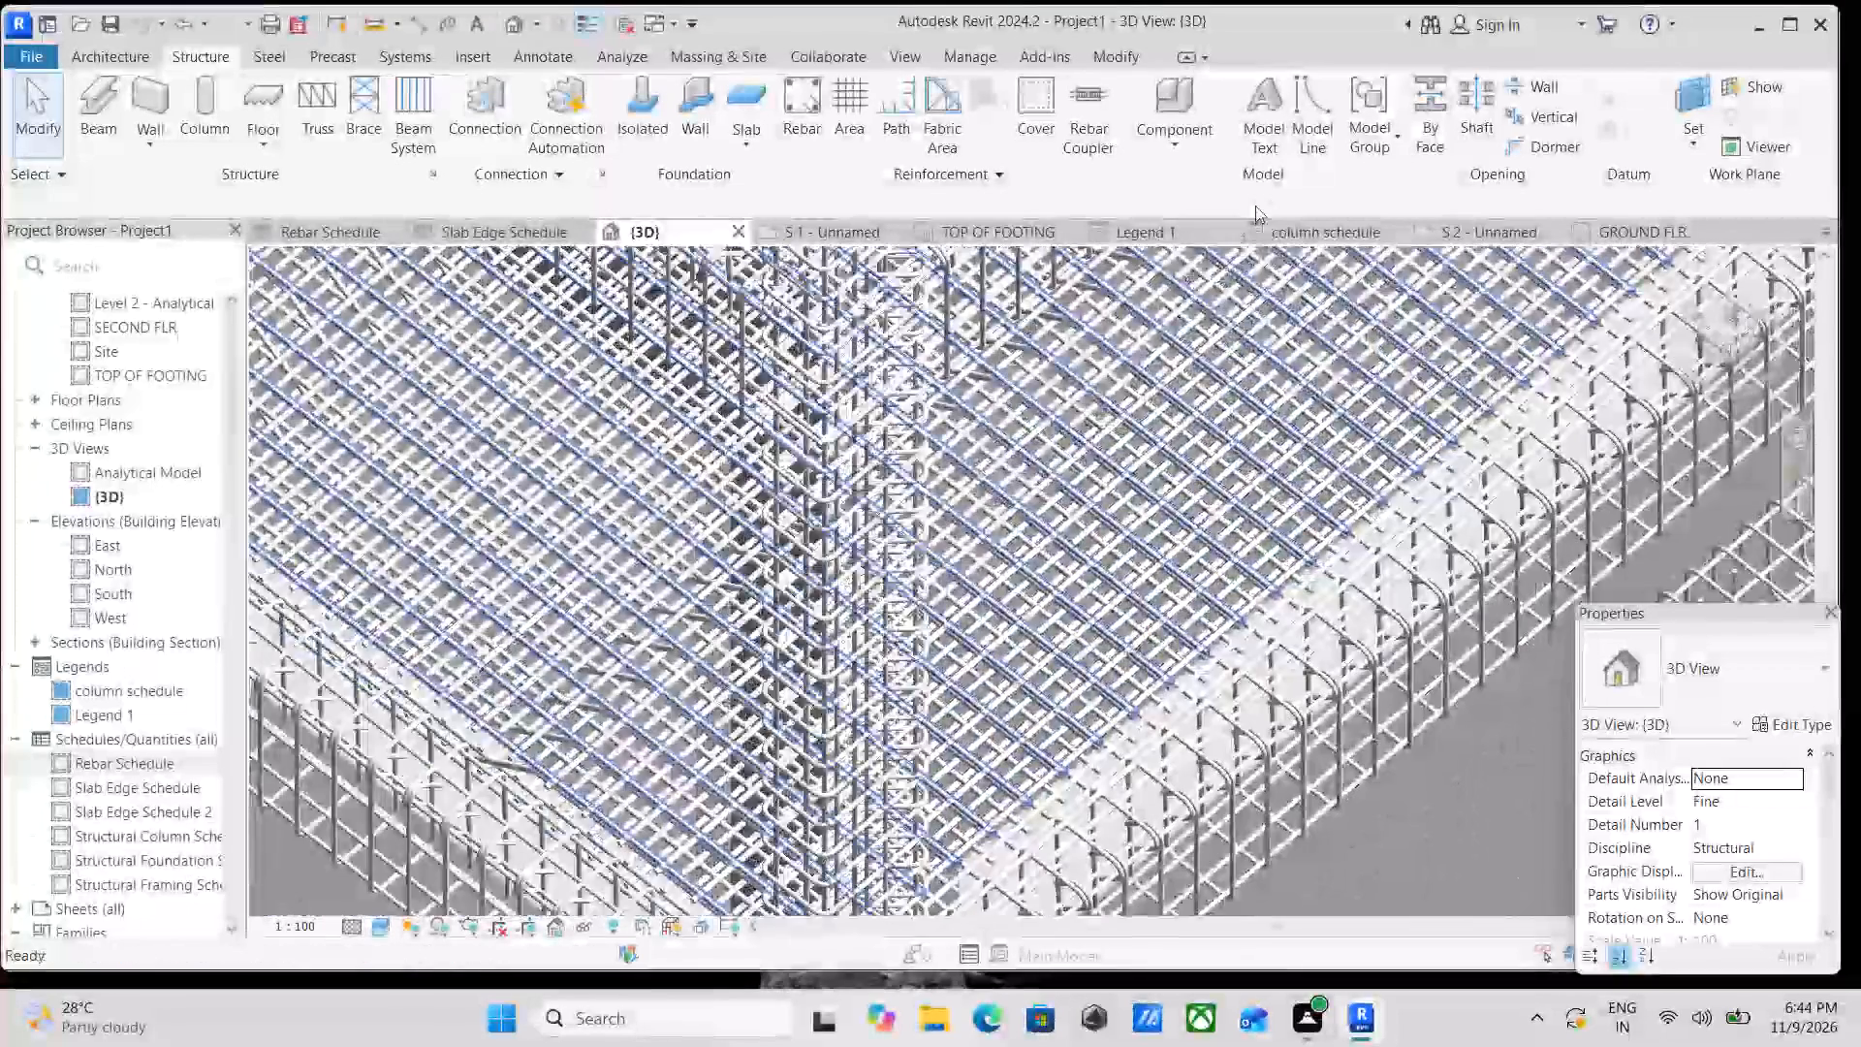
scroll(1229, 240, down, 2)
middle_drag(958, 518, 1115, 351)
scroll(1067, 392, up, 3)
scroll(608, 589, up, 3)
middle_drag(632, 531, 675, 555)
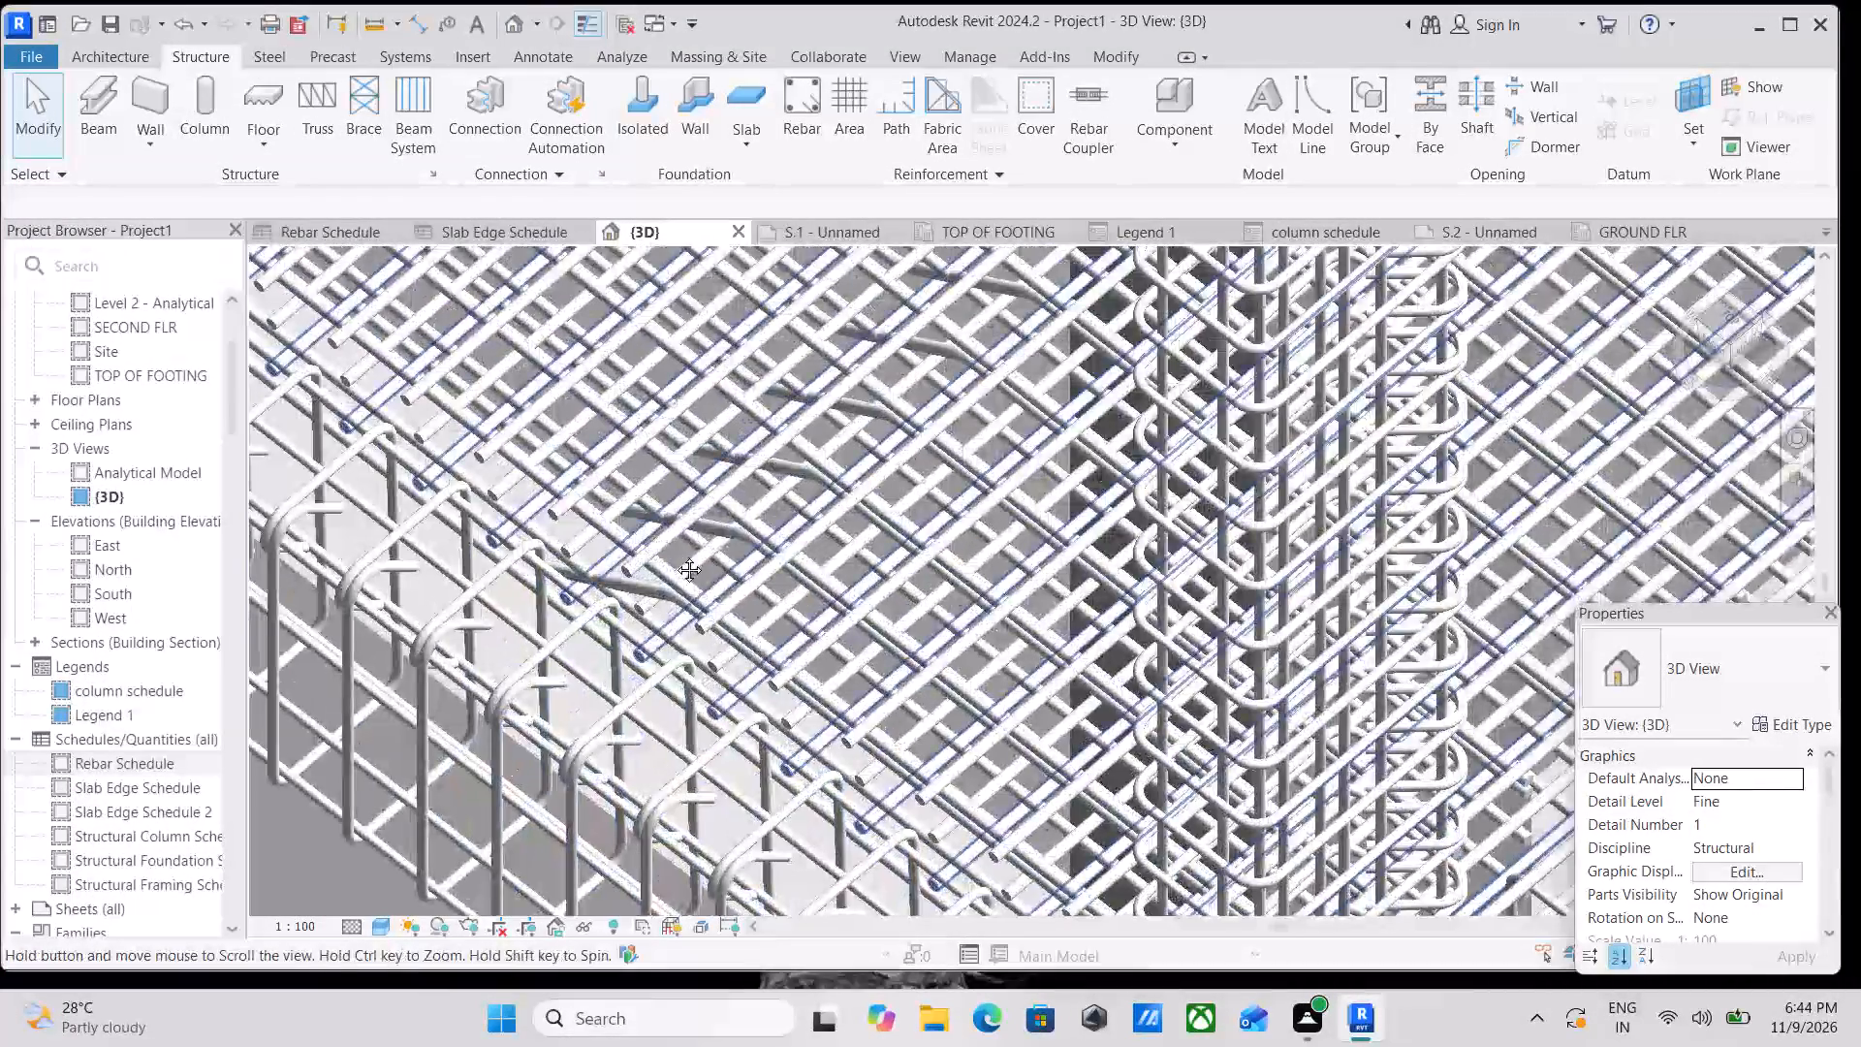
middle_drag(675, 555, 829, 609)
scroll(655, 546, down, 3)
middle_drag(673, 548, 1040, 632)
scroll(879, 449, down, 8)
middle_drag(892, 448, 1139, 712)
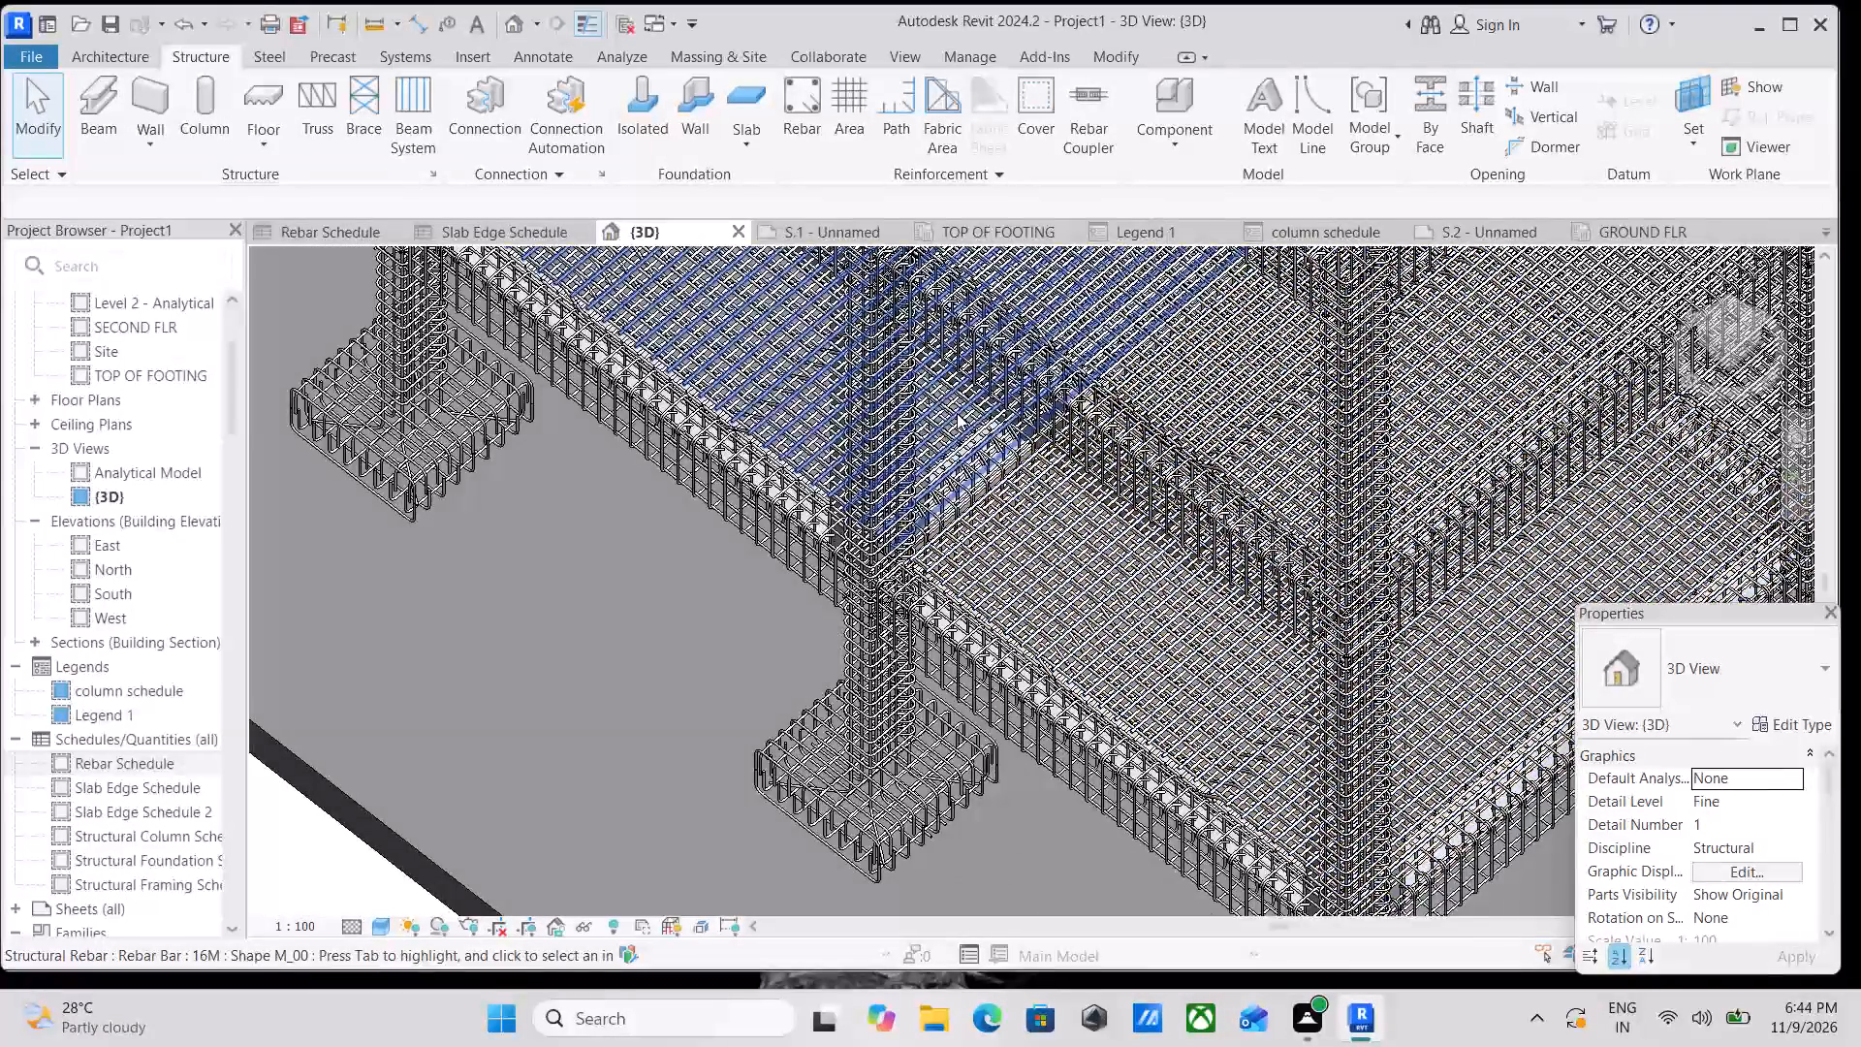
middle_drag(957, 413, 1205, 666)
middle_drag(1403, 432, 1154, 623)
middle_drag(1214, 458, 1202, 633)
Inspect the interior floor panels and the stirrups of the beams crossing between them.
scroll(951, 564, up, 1)
middle_drag(630, 381, 737, 640)
middle_drag(897, 437, 890, 682)
middle_drag(1228, 363, 1095, 557)
scroll(1351, 307, up, 3)
scroll(1395, 397, up, 4)
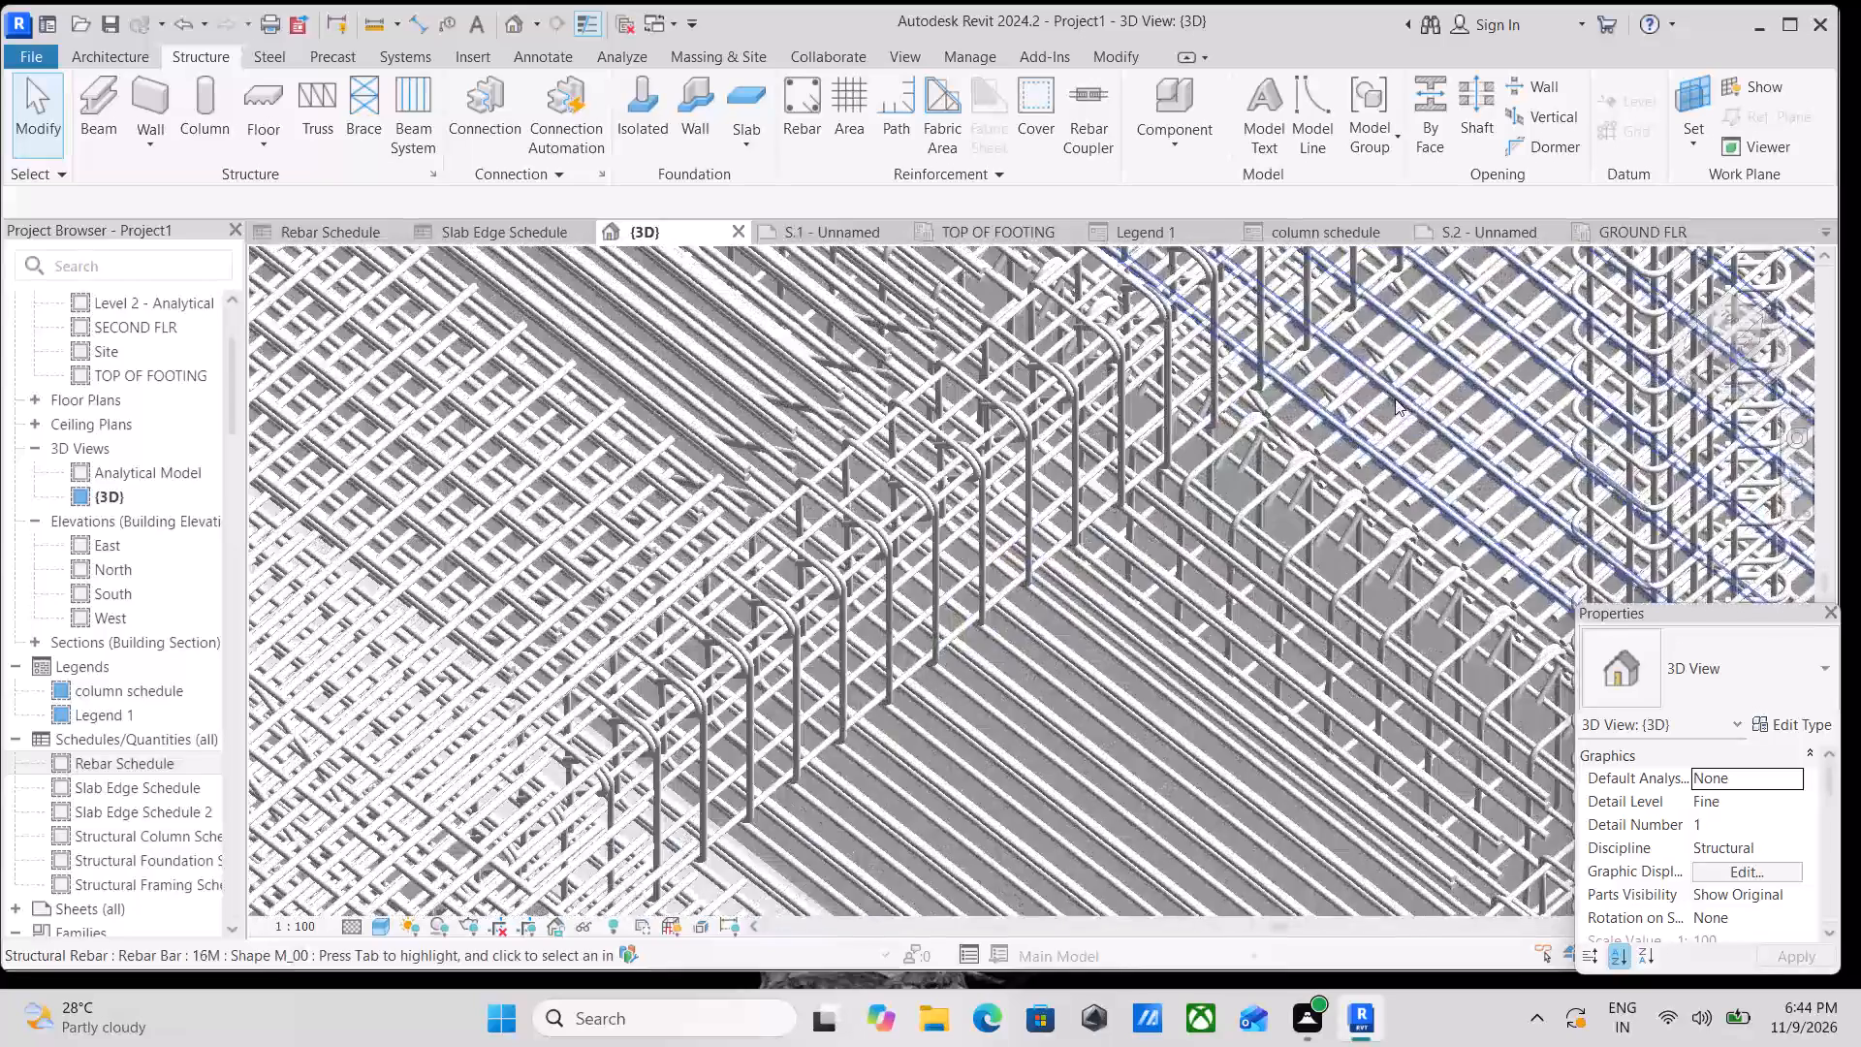
scroll(1342, 542, up, 3)
scroll(1050, 542, down, 2)
middle_drag(1049, 543, 1099, 441)
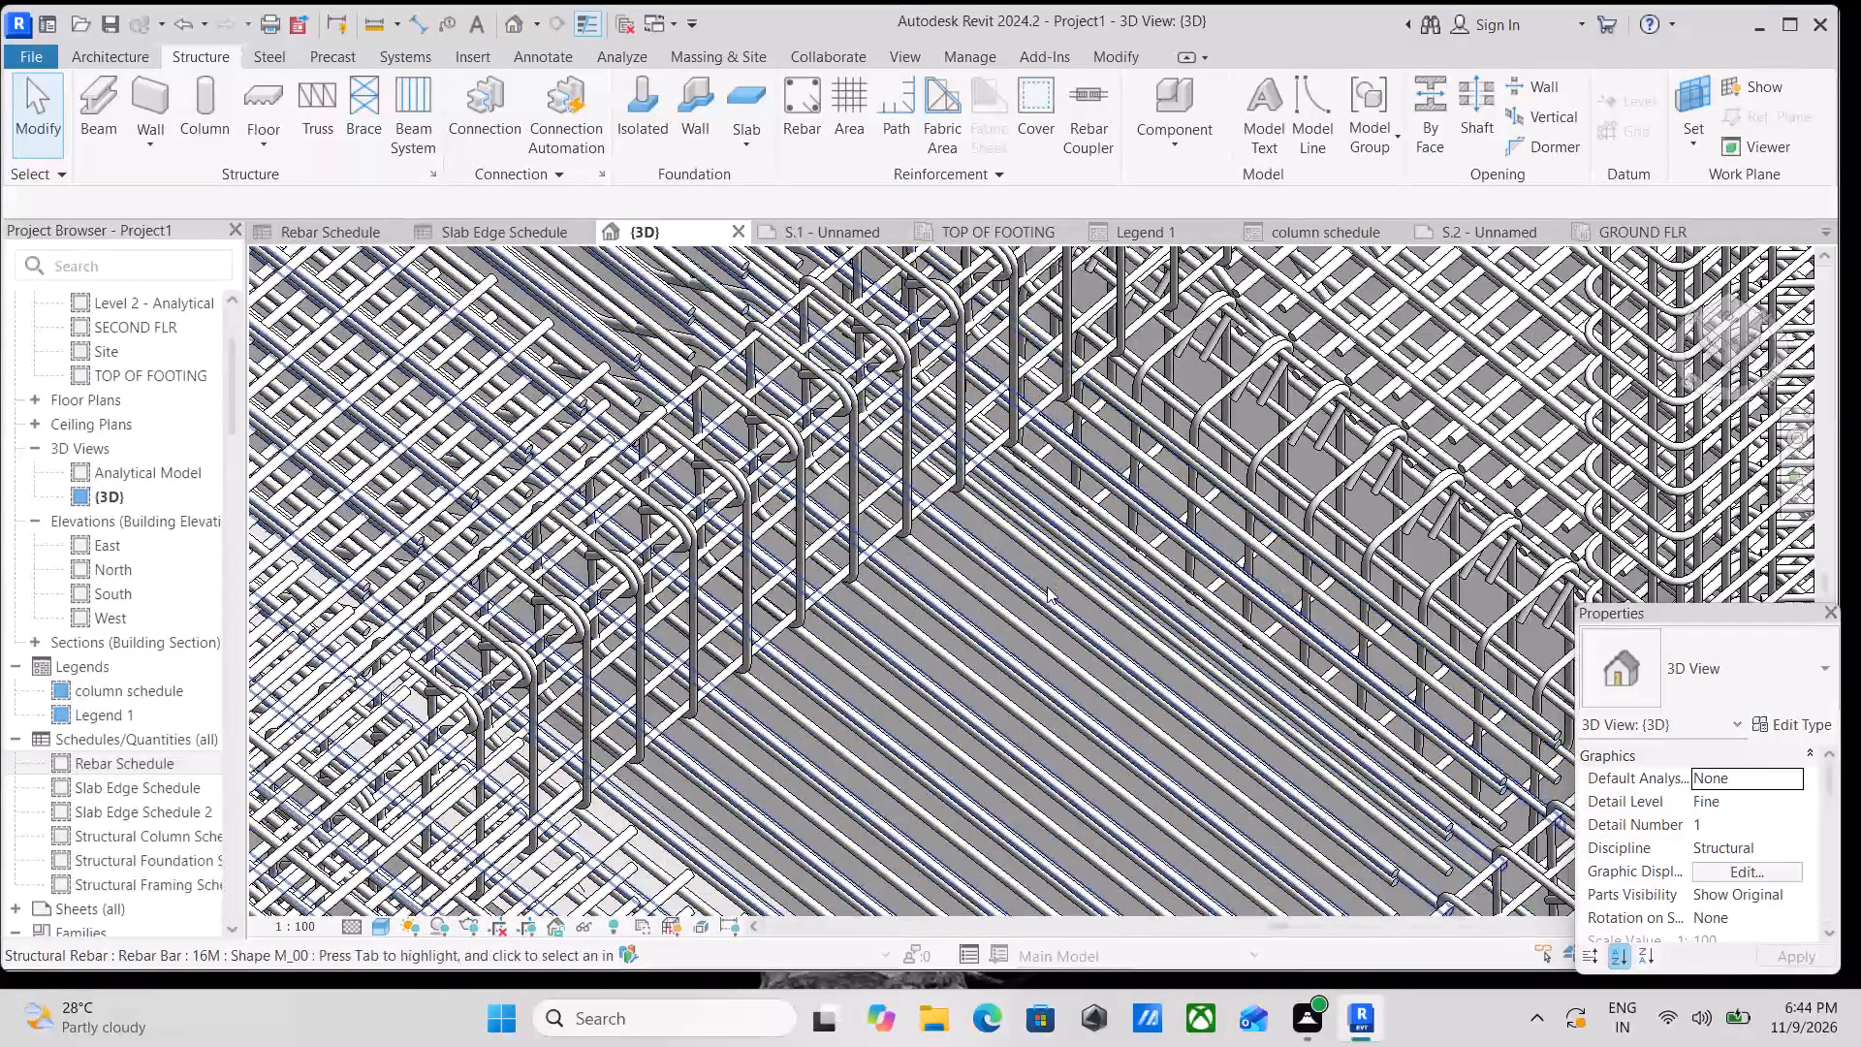
scroll(1047, 587, up, 3)
scroll(1060, 569, down, 12)
middle_drag(1315, 523, 1029, 578)
scroll(1309, 424, down, 2)
middle_drag(1309, 424, 907, 496)
middle_drag(1295, 404, 1042, 472)
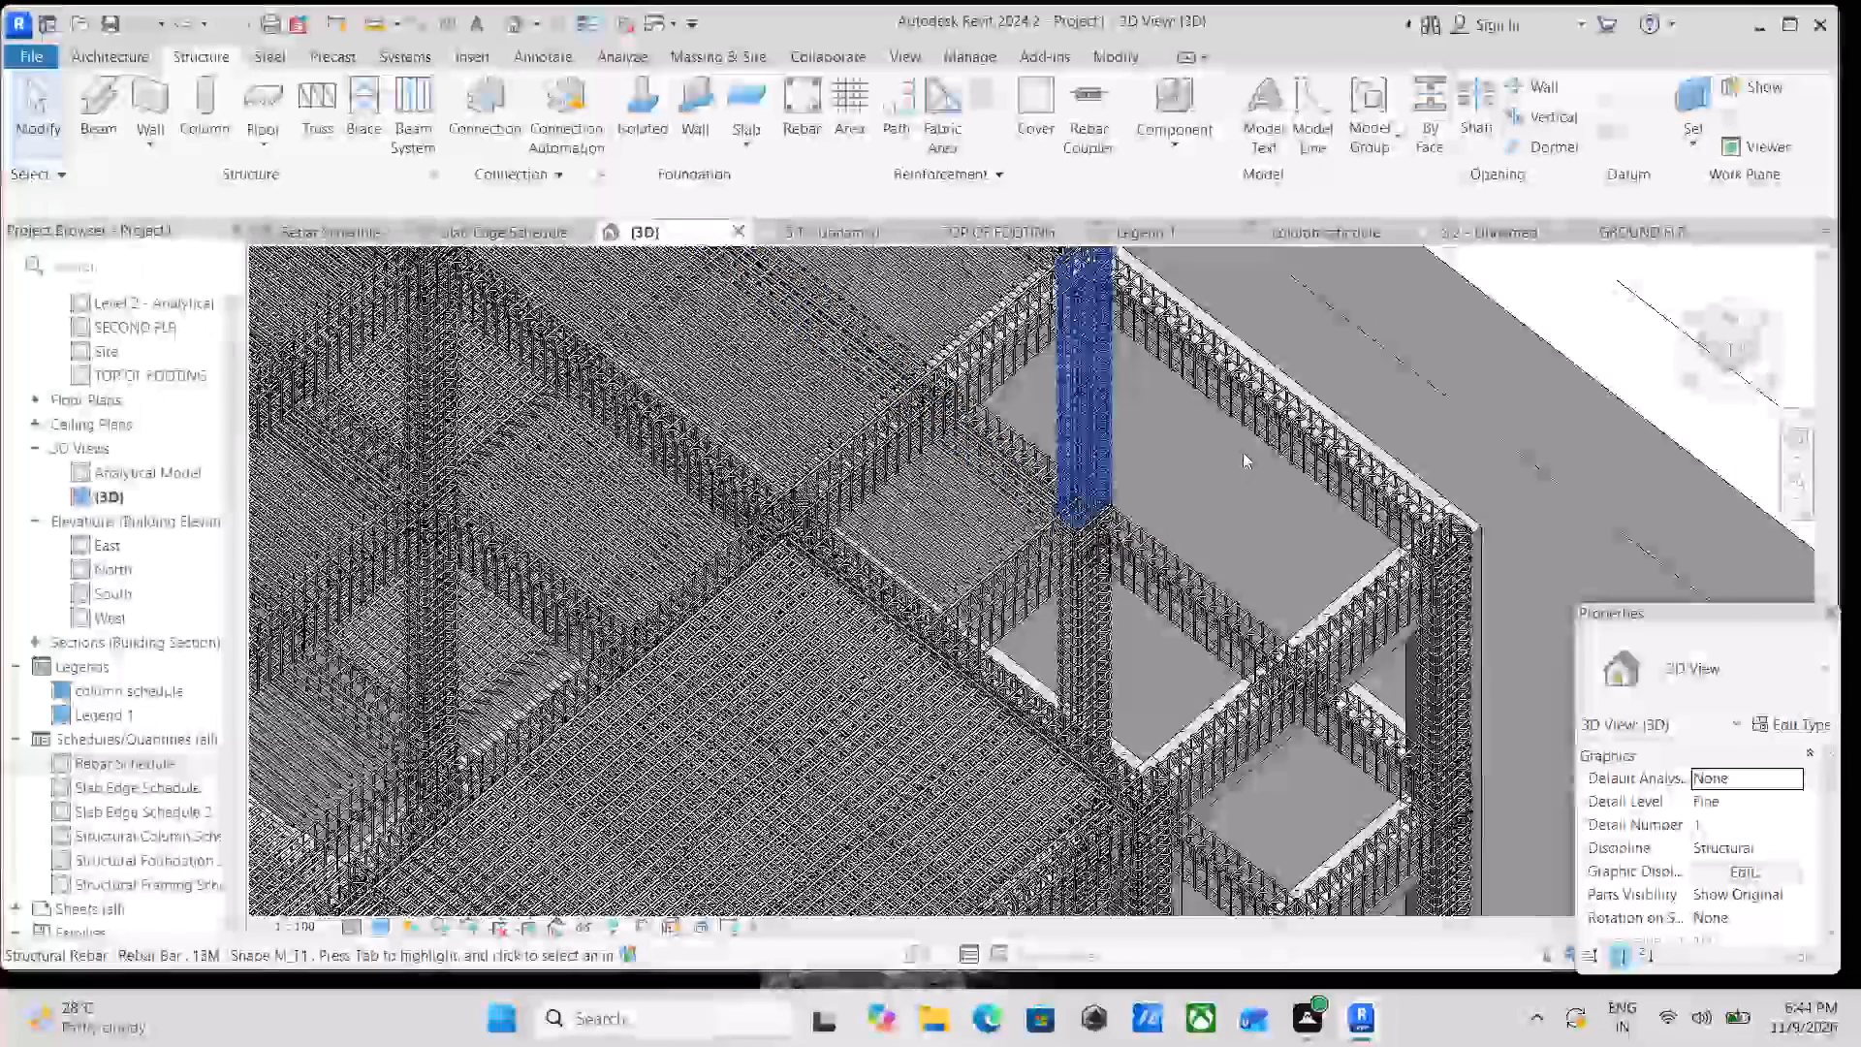
Examine the stacked open bays at the frame's corner and the frame's other sides.
scroll(1245, 449, up, 1)
scroll(1406, 412, up, 4)
scroll(1448, 454, down, 3)
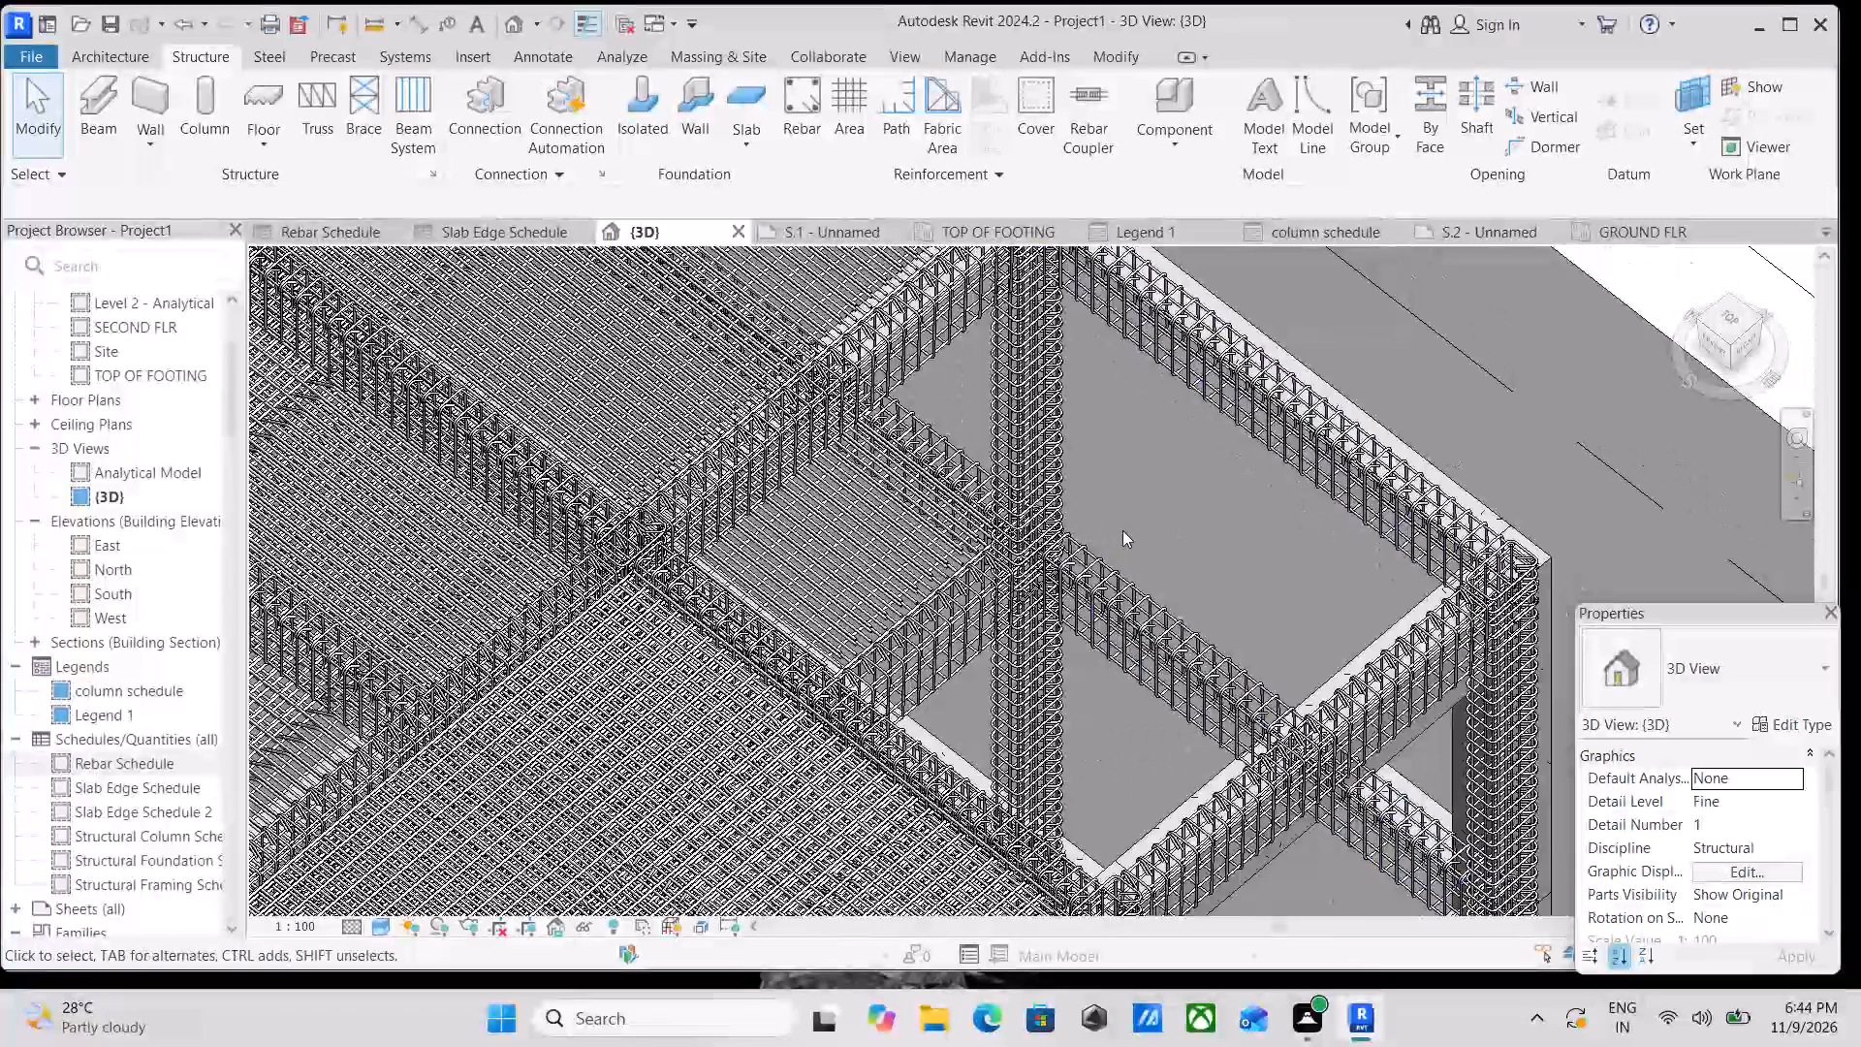
shift+middle_drag(1122, 530, 899, 296)
scroll(843, 458, down, 8)
middle_drag(922, 492, 1046, 248)
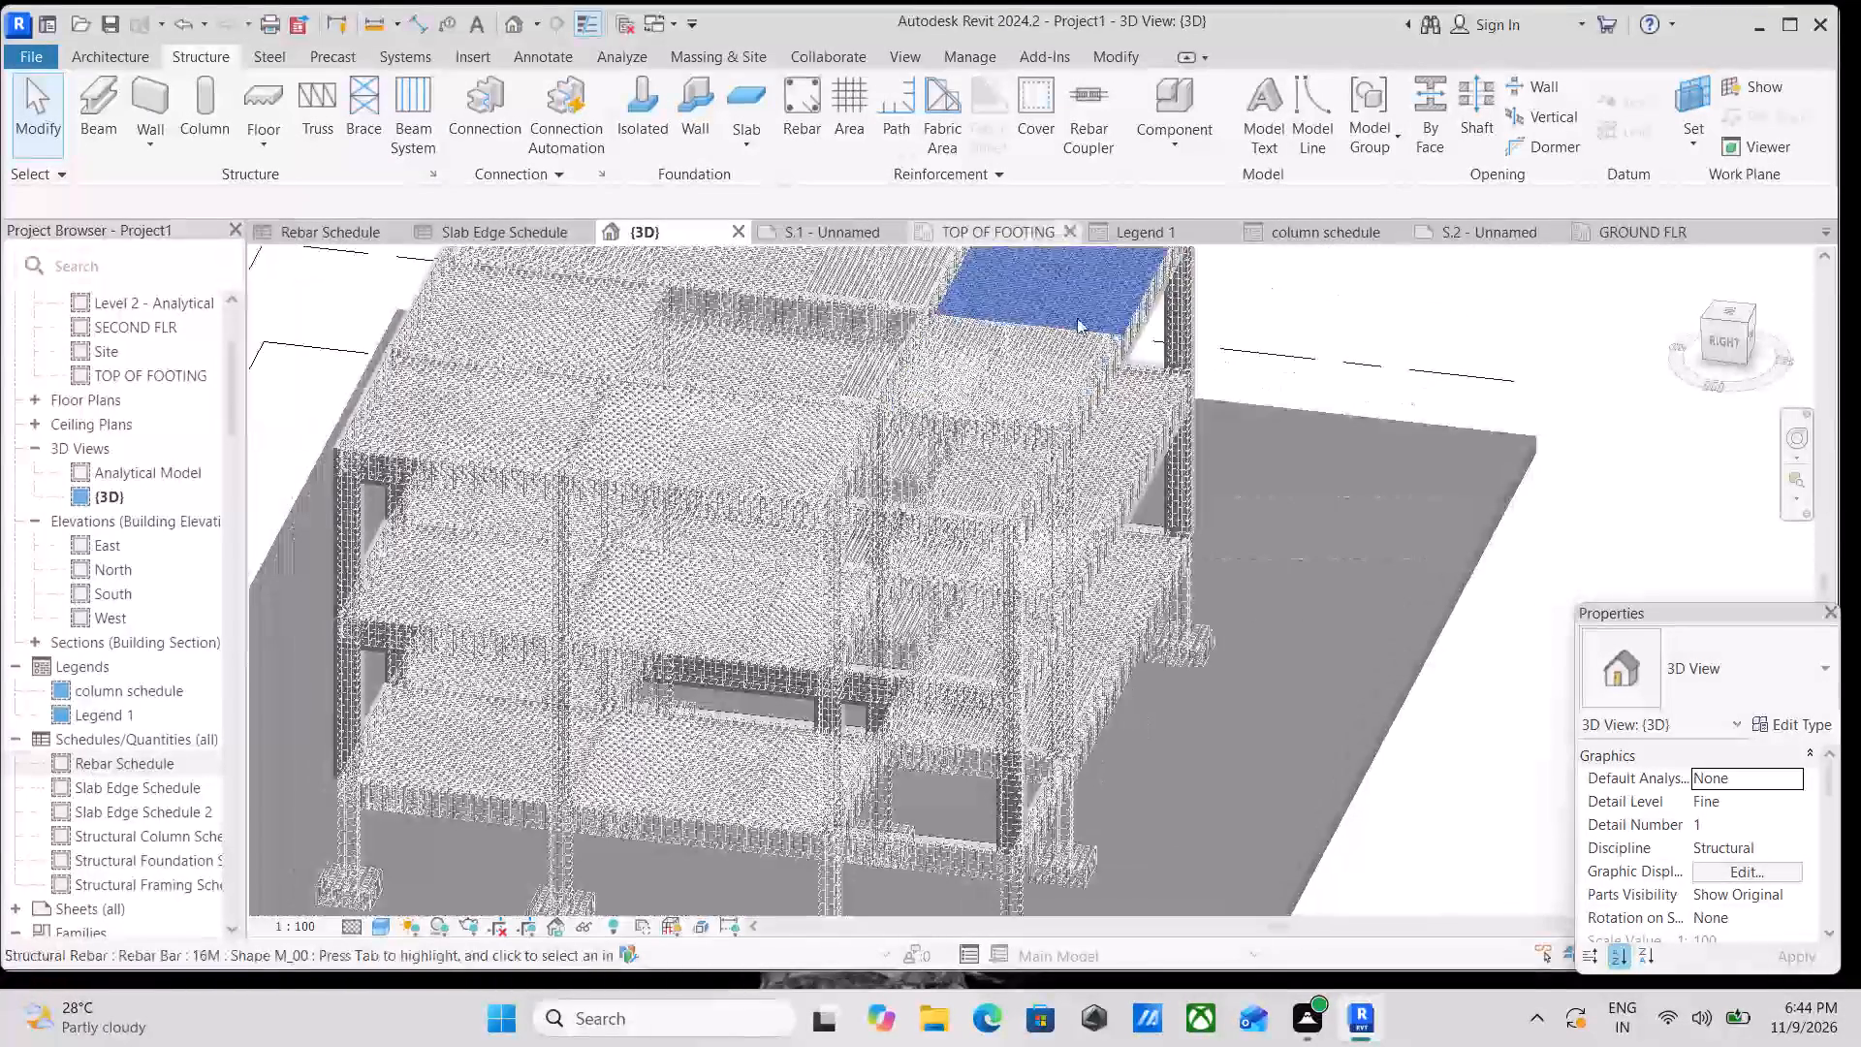
shift+middle_drag(1112, 631, 1004, 398)
shift+middle_drag(926, 682, 864, 886)
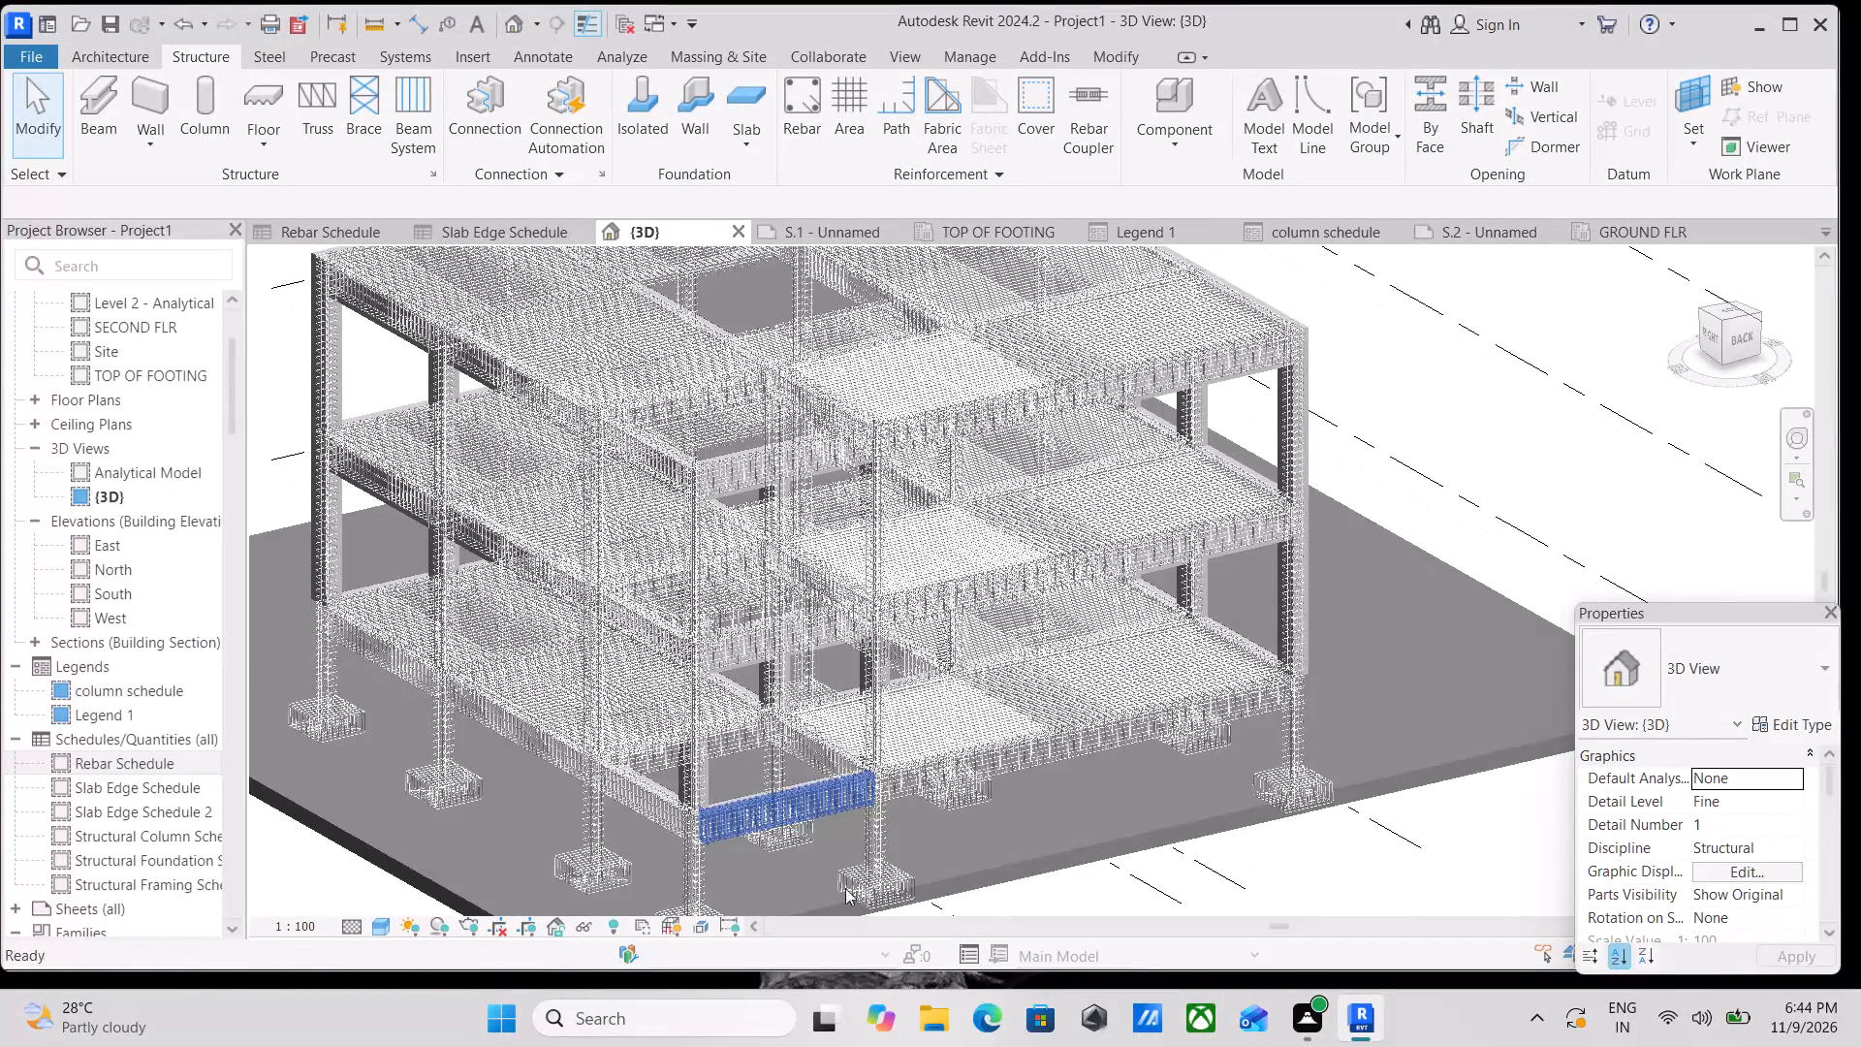
Examine the column ties, slab mesh and edge beam stirrups around the open bay on the lower floor.
scroll(761, 758, up, 3)
scroll(841, 659, up, 4)
scroll(703, 643, up, 2)
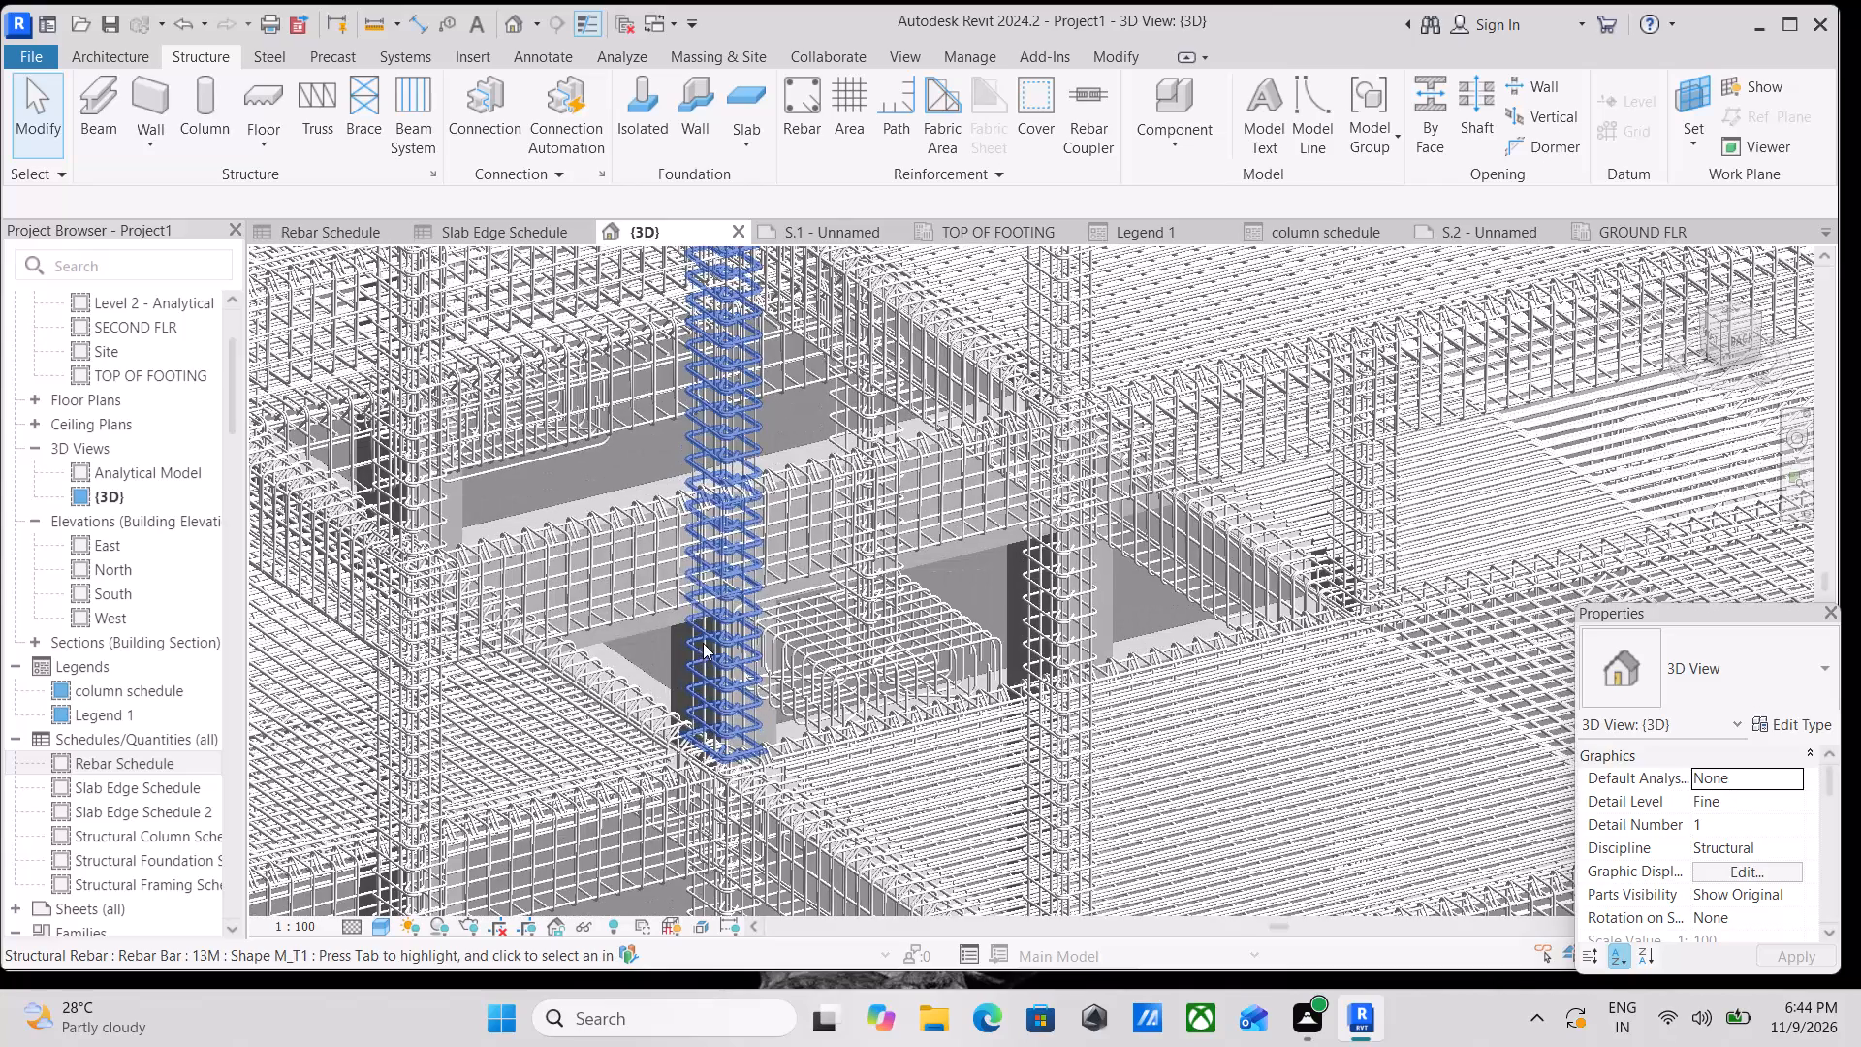
scroll(799, 594, down, 3)
middle_drag(998, 711, 994, 580)
middle_drag(952, 743, 969, 693)
scroll(976, 662, up, 1)
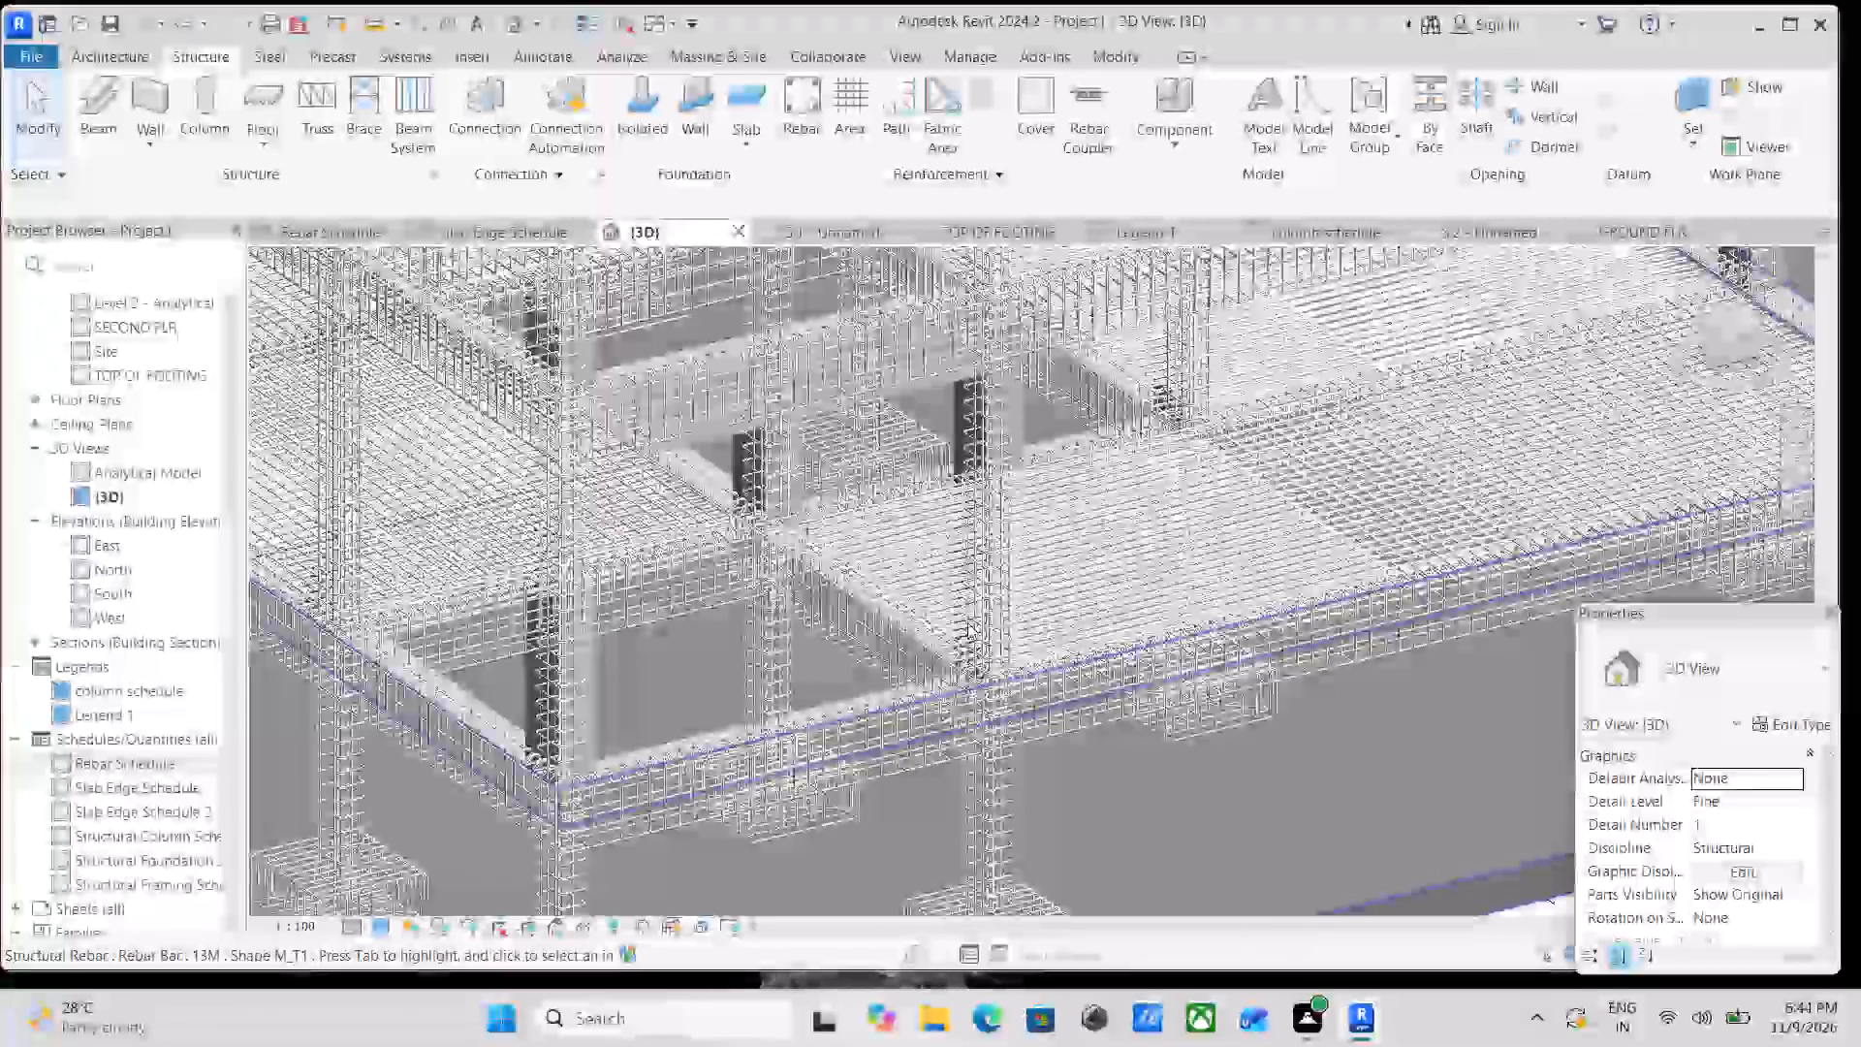
scroll(806, 479, up, 2)
middle_drag(1100, 672, 1037, 693)
shift+middle_drag(1056, 701, 989, 788)
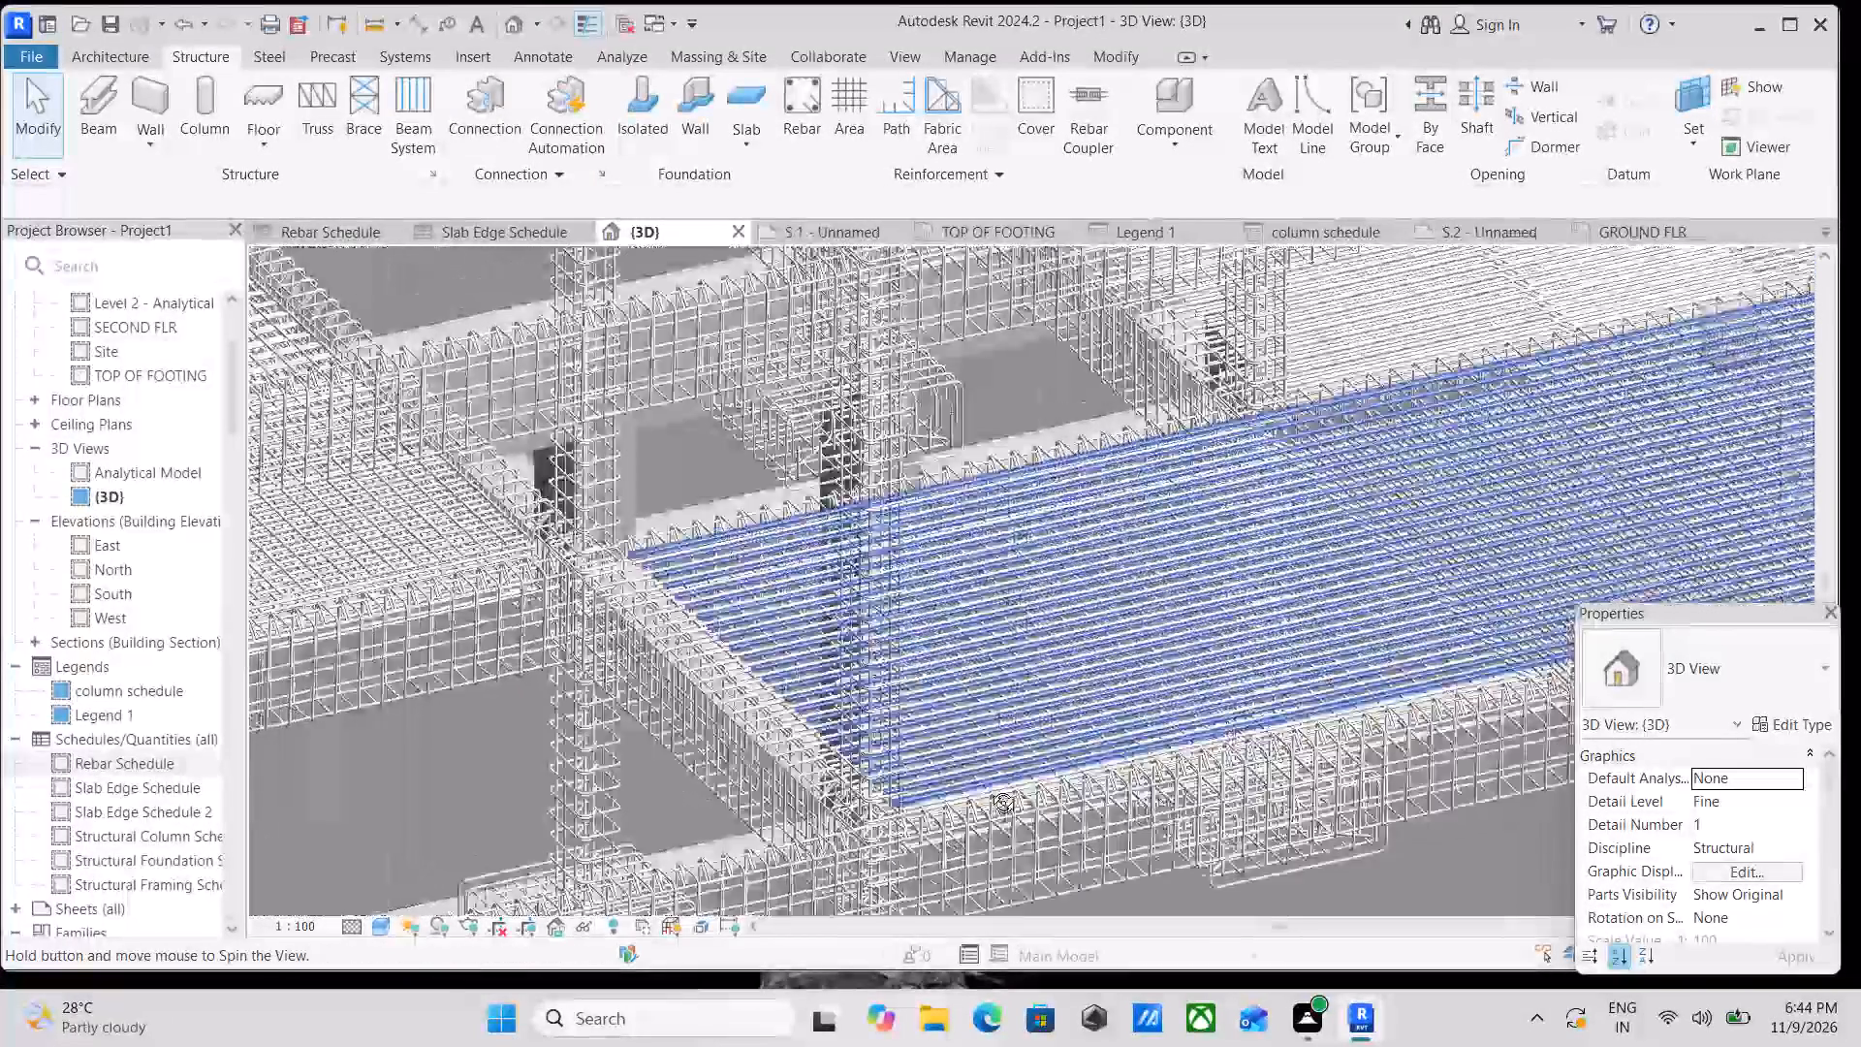
shift+middle_drag(989, 788, 971, 816)
scroll(1058, 794, down, 2)
middle_drag(1058, 793, 1179, 488)
scroll(1256, 580, up, 8)
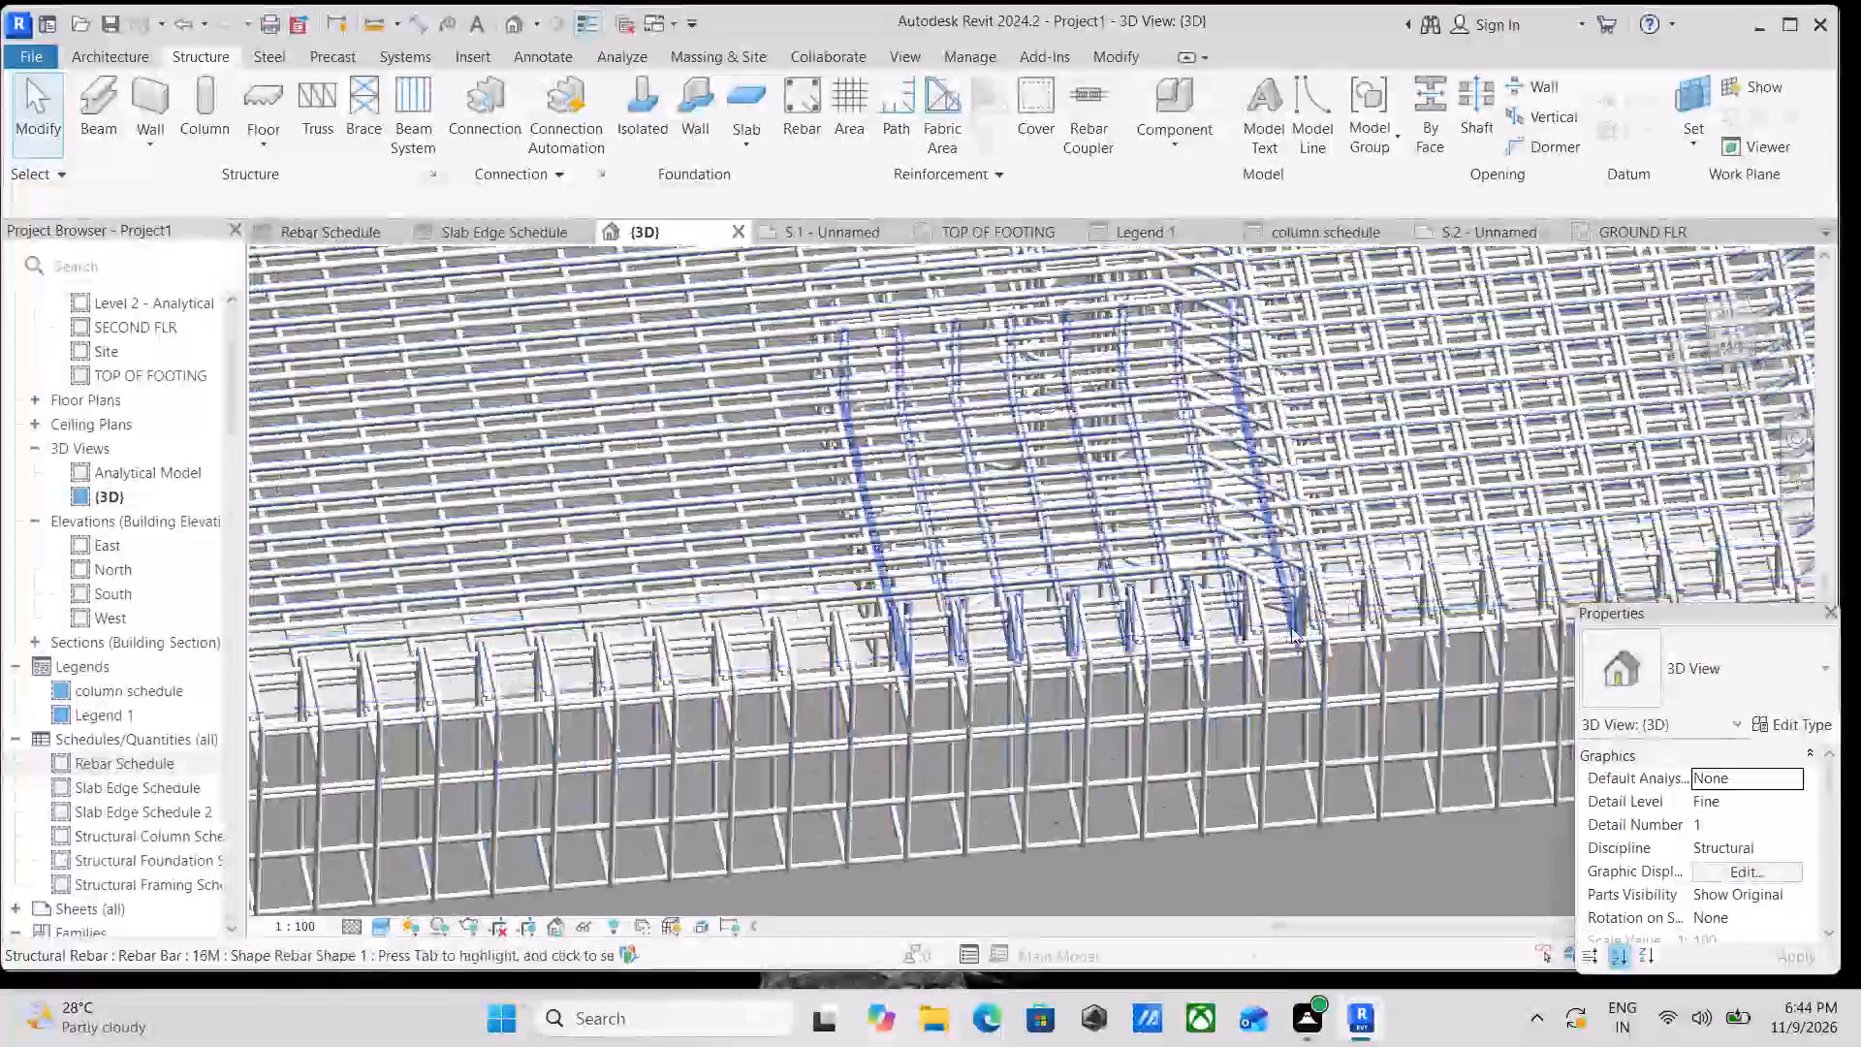
Follow the edge beam and slab mesh to the end column and examine the stirrups of the adjoining short beam.
scroll(1315, 614, down, 8)
middle_drag(1103, 596, 458, 722)
scroll(1360, 663, up, 4)
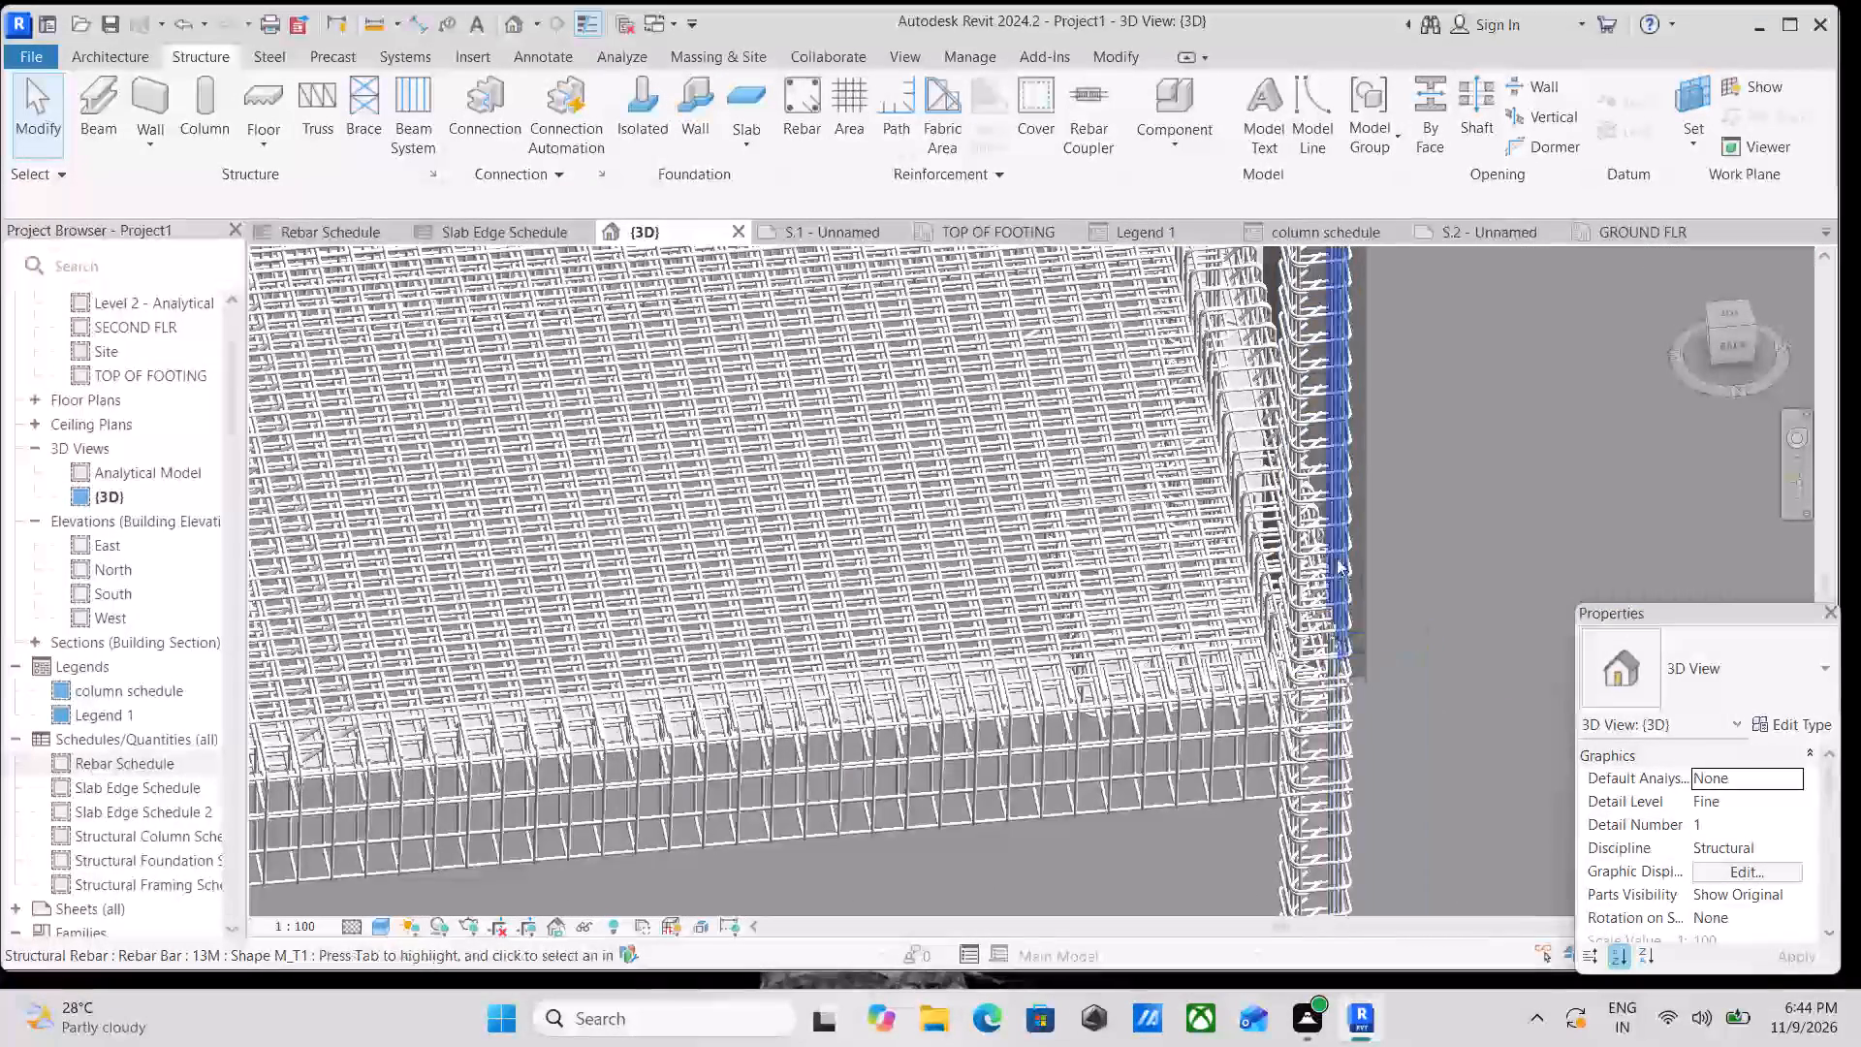
scroll(1316, 554, up, 3)
scroll(1172, 574, down, 3)
shift+middle_drag(1150, 595, 1209, 646)
middle_drag(1183, 546, 1198, 880)
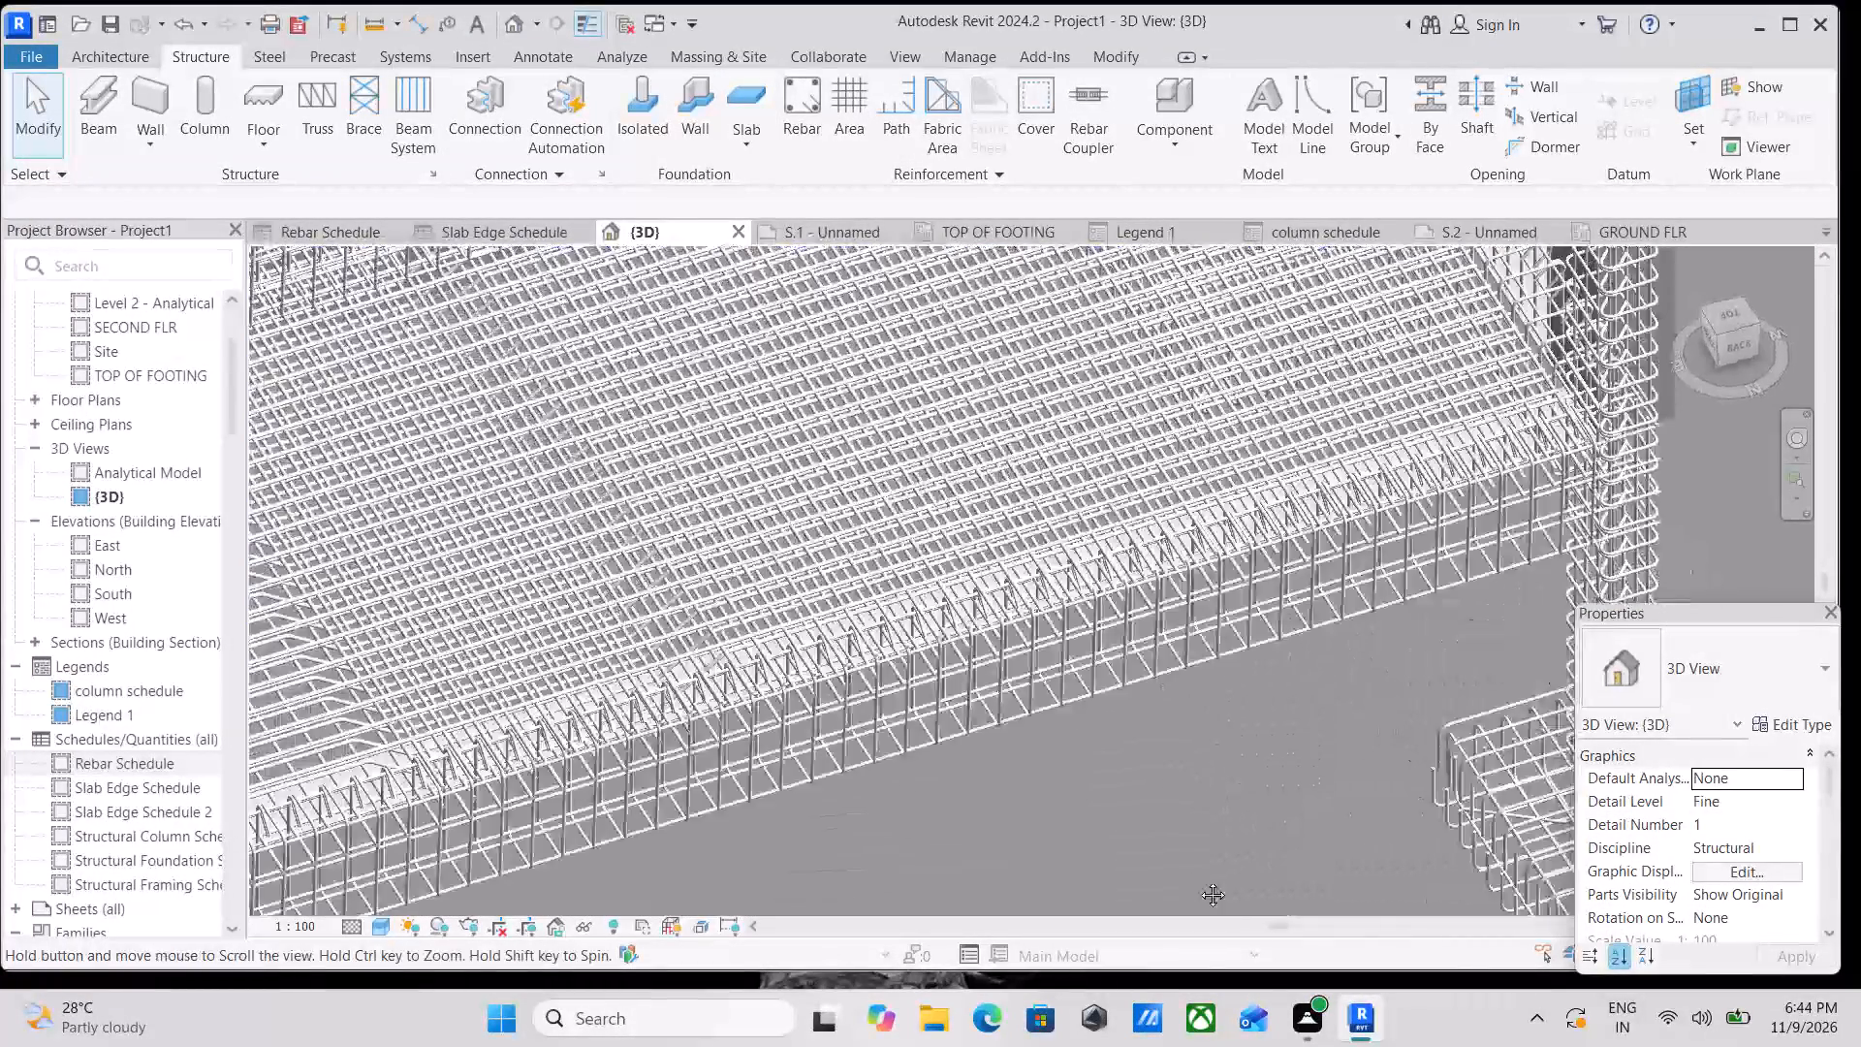
middle_drag(1198, 880, 1204, 926)
shift+middle_drag(1277, 730, 1342, 712)
middle_drag(1291, 649, 1082, 1046)
middle_drag(1230, 411, 1000, 672)
scroll(1000, 672, up, 1)
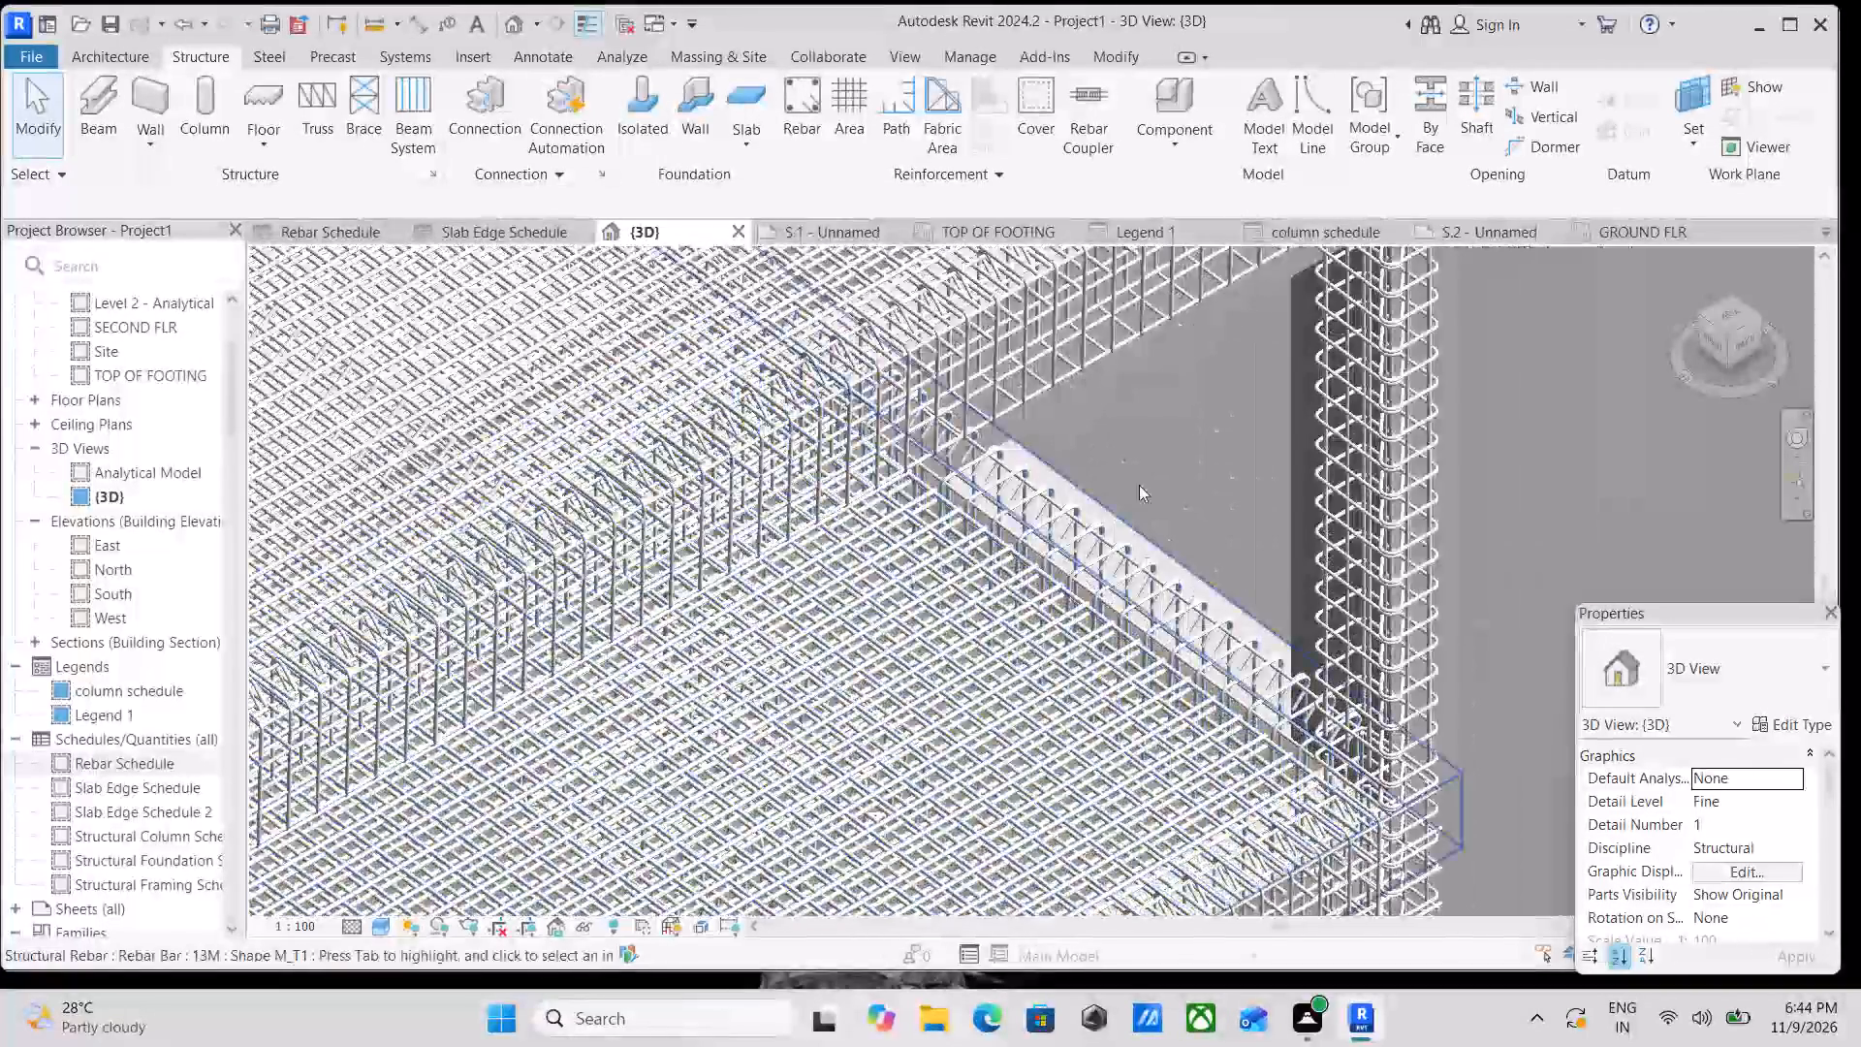
scroll(1150, 431, up, 4)
scroll(959, 684, up, 4)
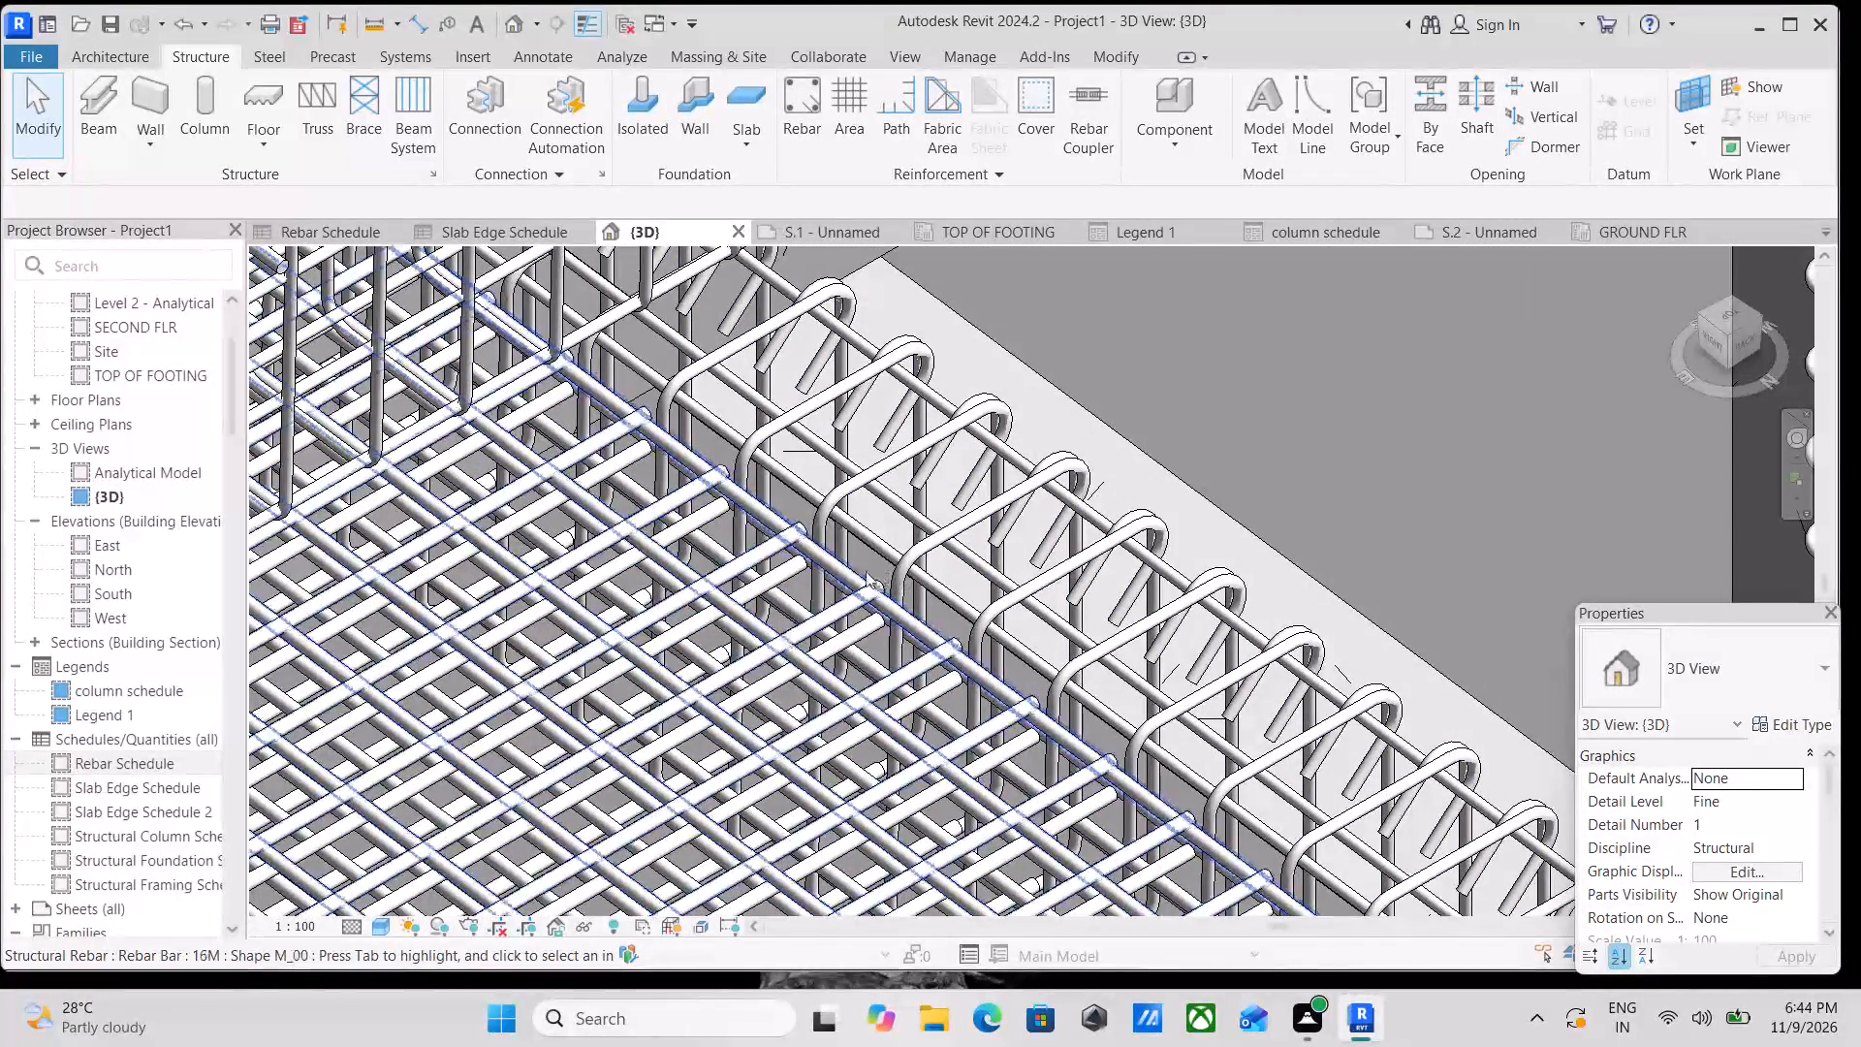
scroll(744, 416, down, 12)
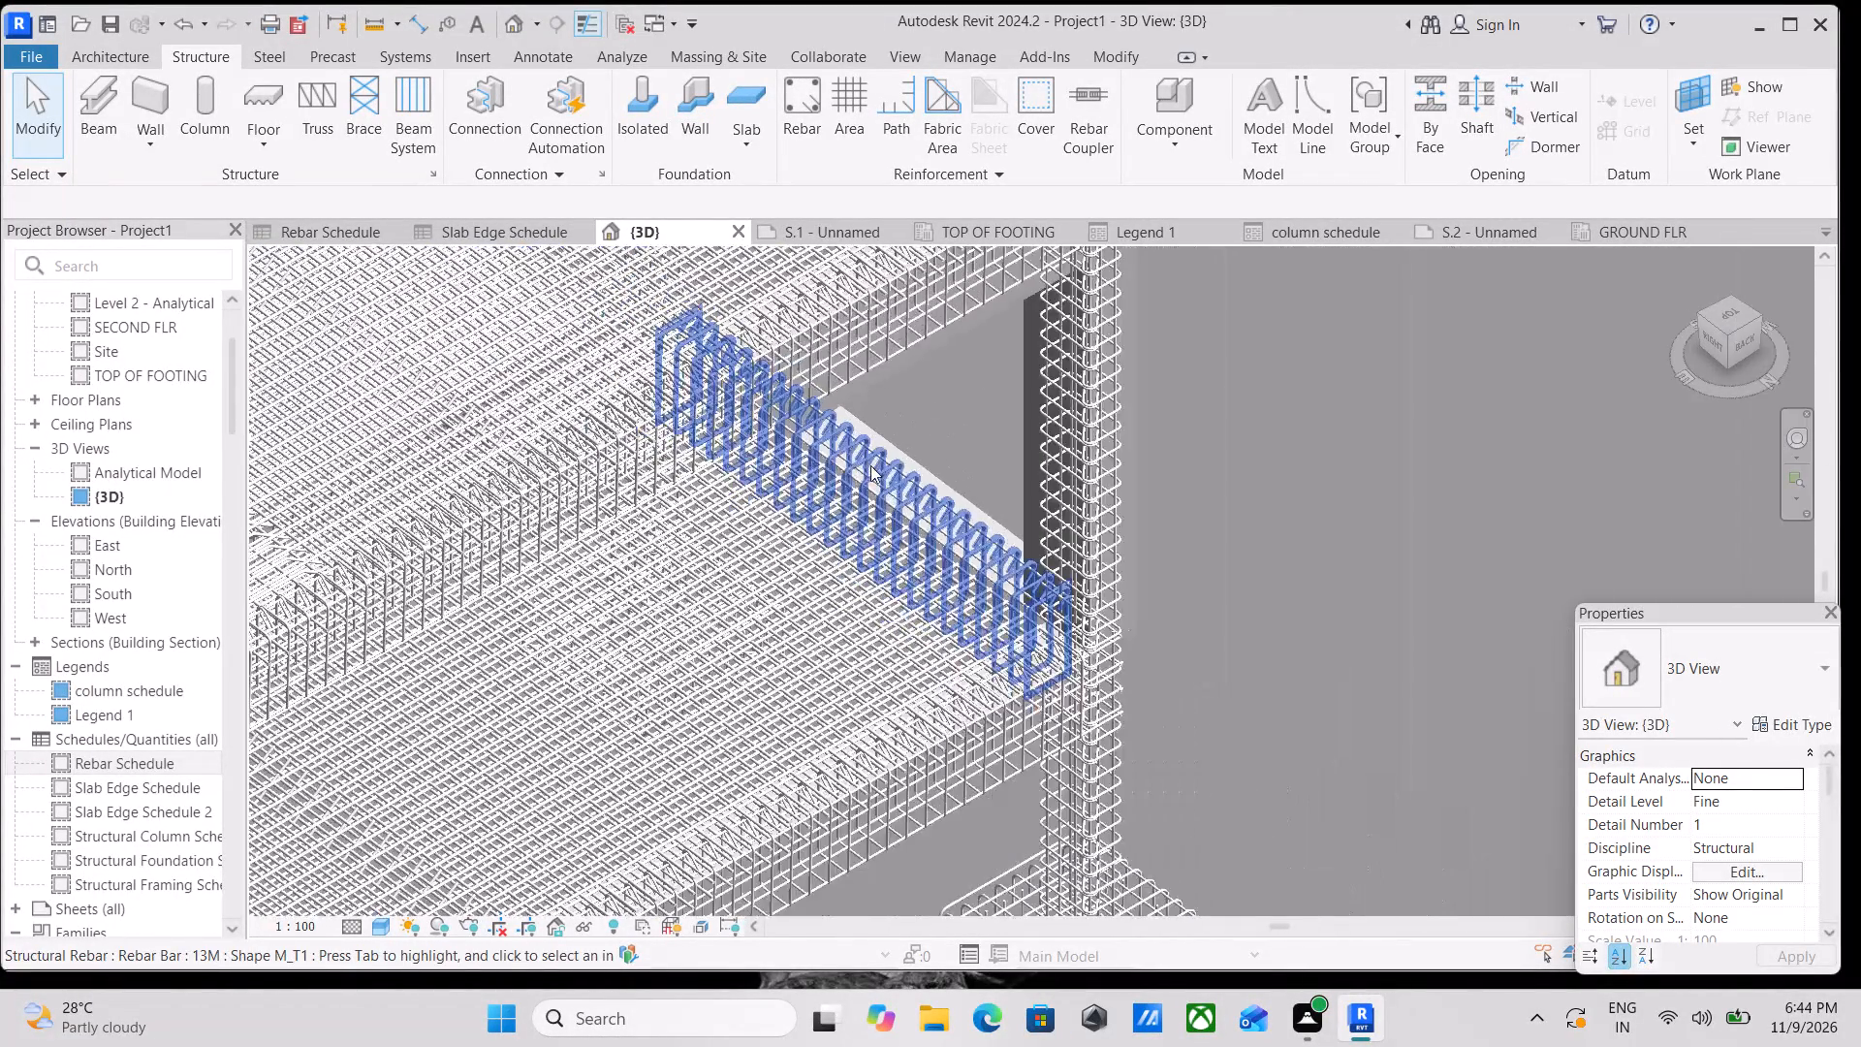
Inspect the end beam stirrups, the adjacent slab bars and their junction with the column cage on the upper floors.
scroll(870, 465, down, 2)
middle_drag(870, 465, 1060, 666)
scroll(1075, 616, up, 1)
scroll(1075, 614, down, 3)
middle_drag(1075, 614, 968, 776)
scroll(972, 631, down, 2)
middle_drag(972, 631, 1001, 485)
shift+middle_drag(1050, 650, 825, 523)
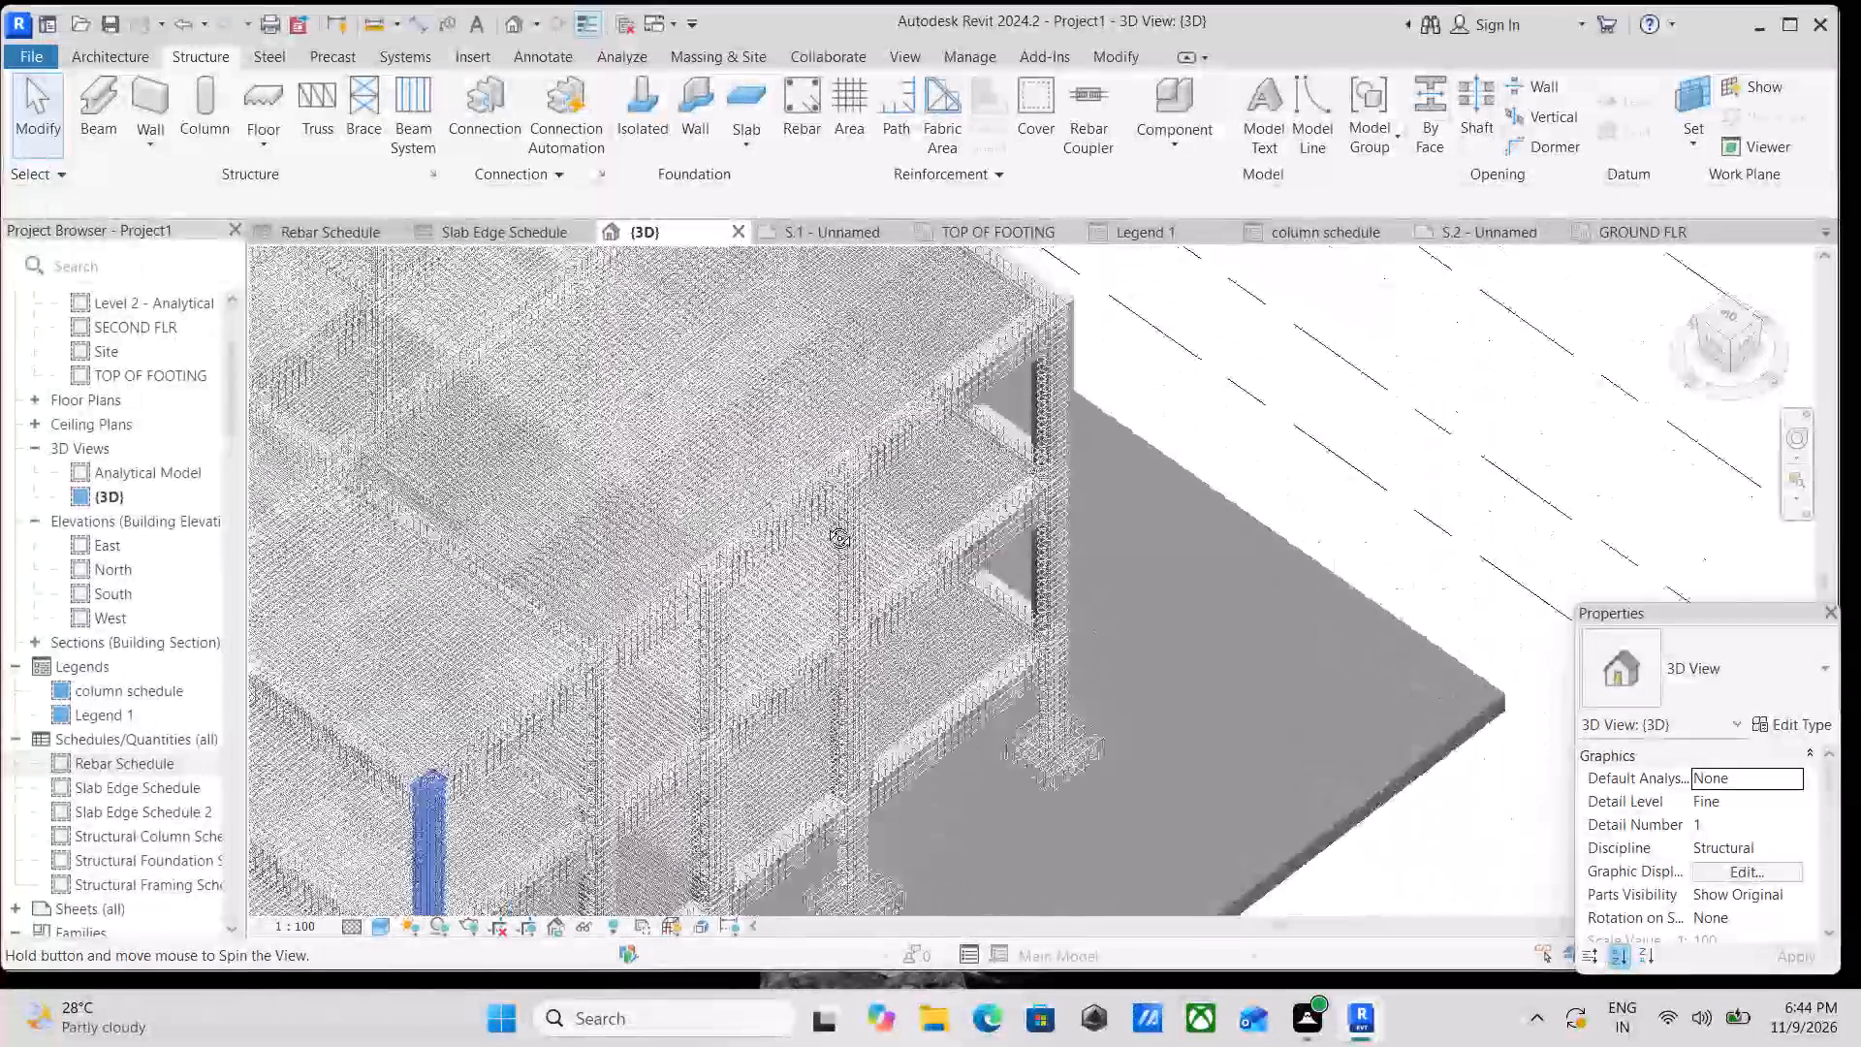
shift+middle_drag(825, 523, 818, 510)
scroll(1033, 446, up, 17)
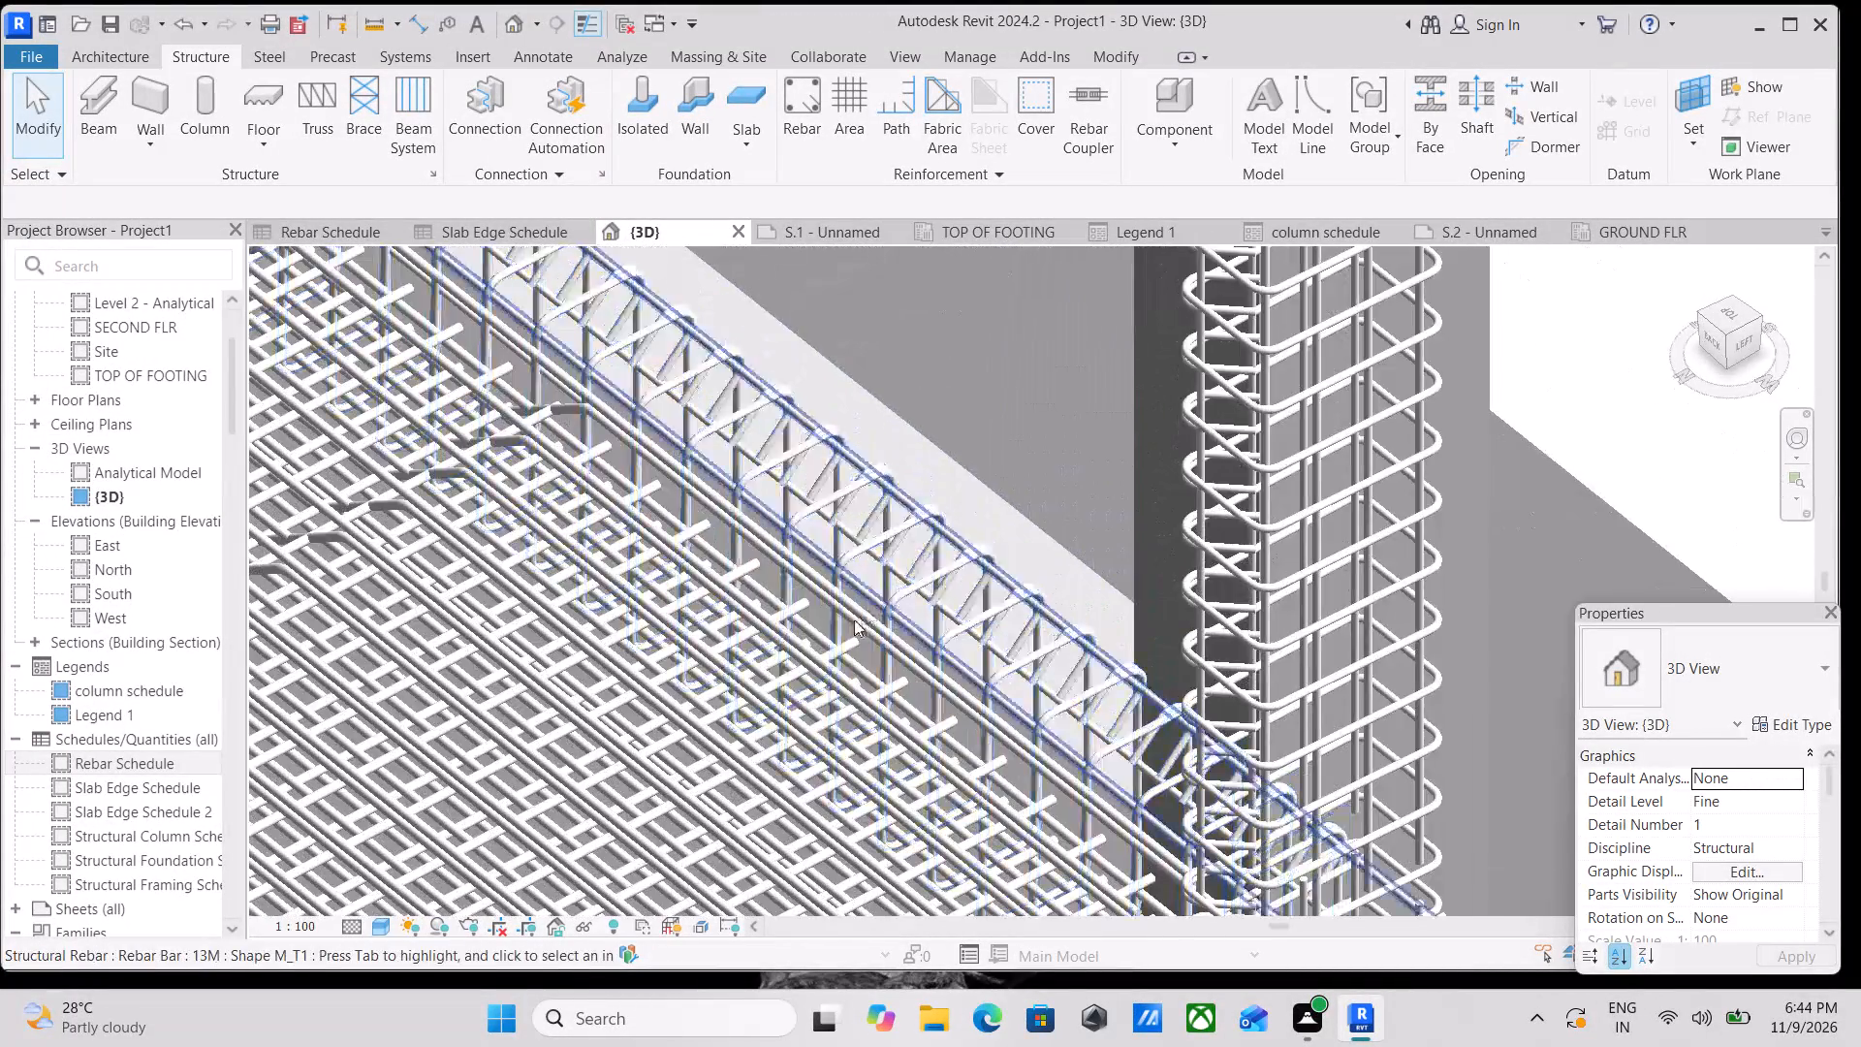
scroll(854, 619, up, 2)
scroll(754, 509, down, 7)
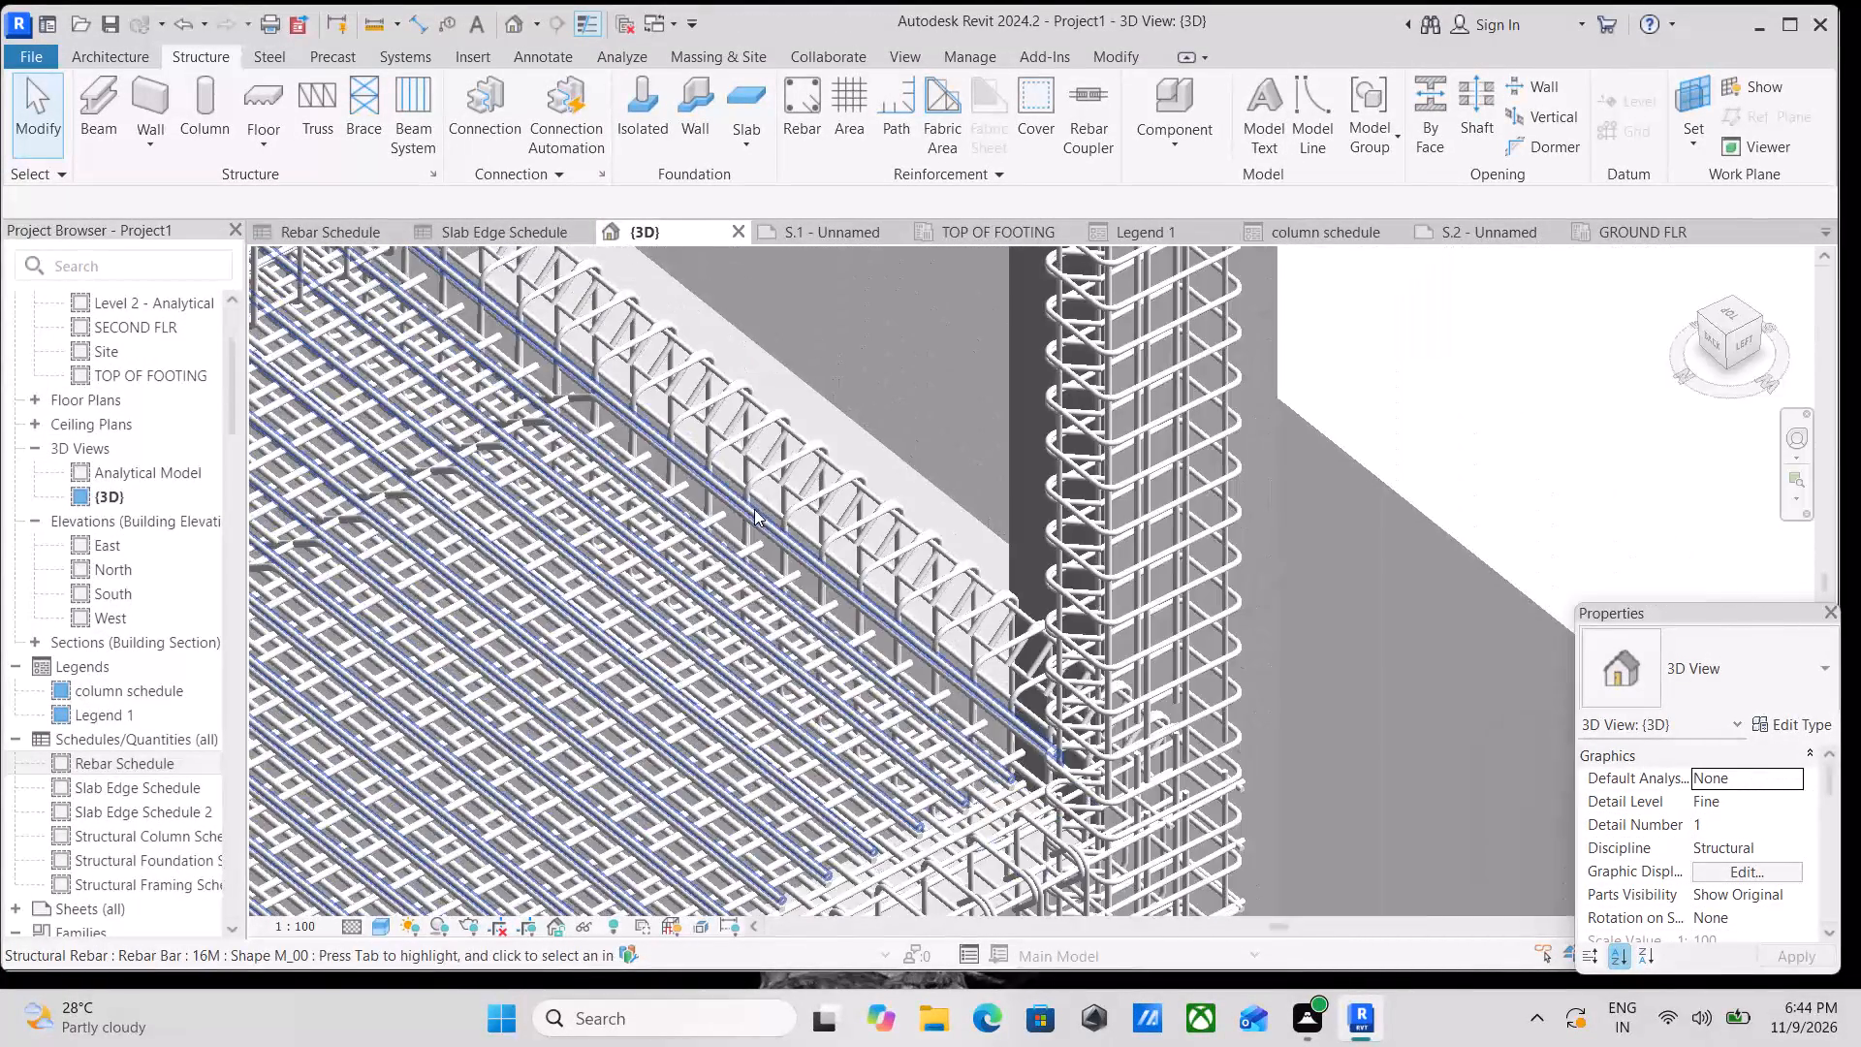
Examine the top floor slab mesh and its bar ends along the perimeter beams.
scroll(754, 509, down, 9)
middle_drag(754, 509, 1289, 555)
scroll(1318, 539, down, 3)
scroll(1238, 337, up, 1)
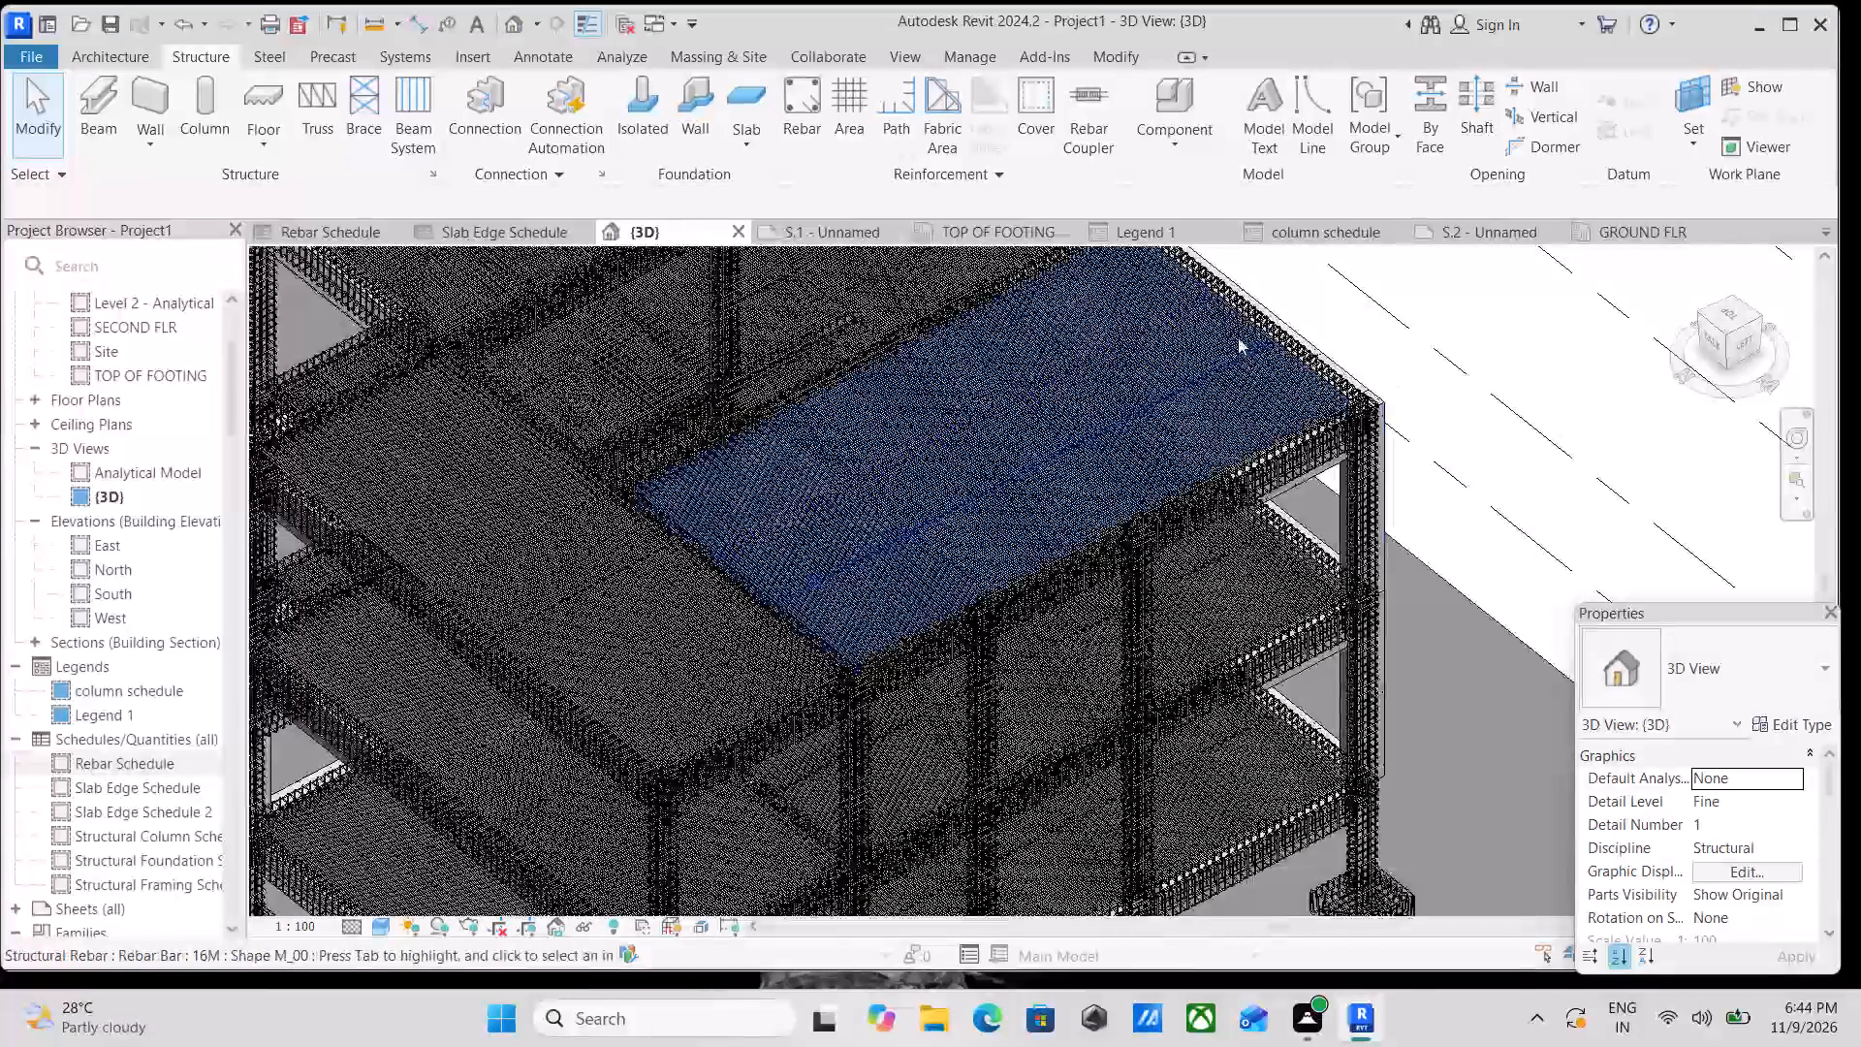
scroll(1238, 337, up, 15)
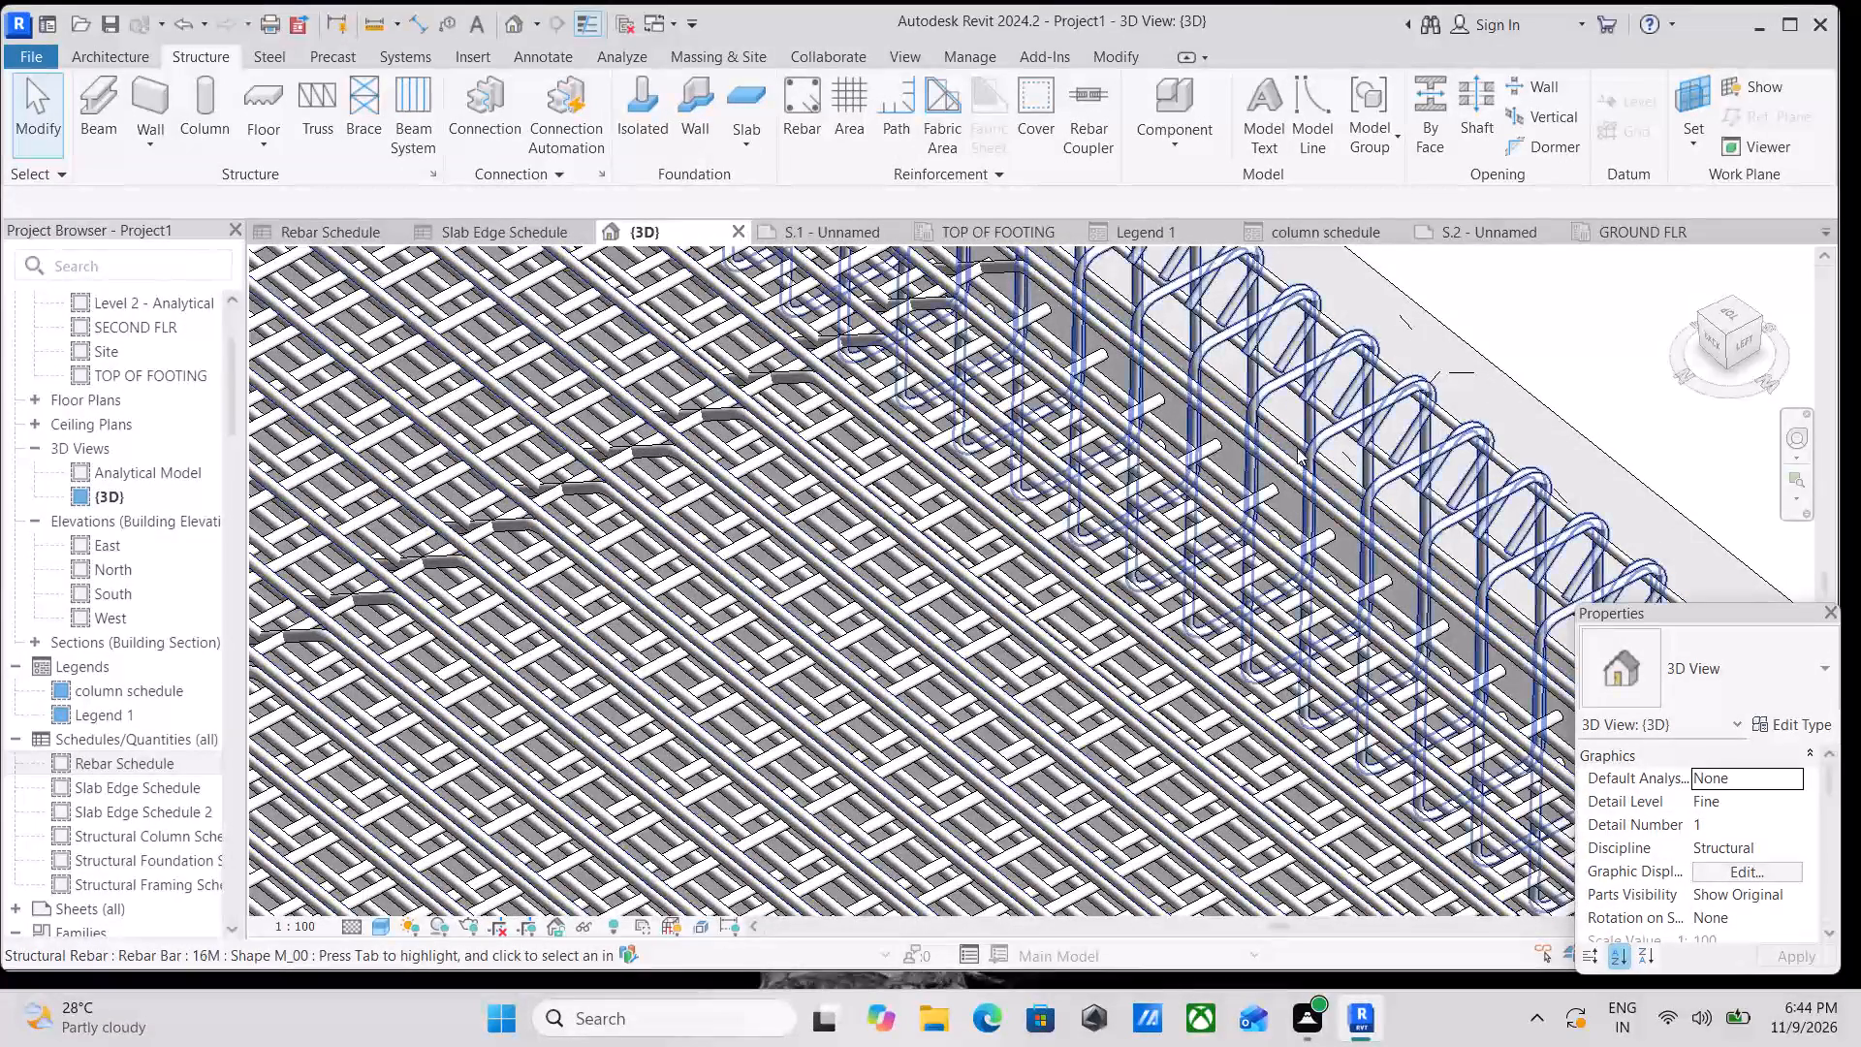
scroll(1298, 443, down, 10)
middle_drag(1170, 492, 1547, 408)
scroll(1547, 408, up, 1)
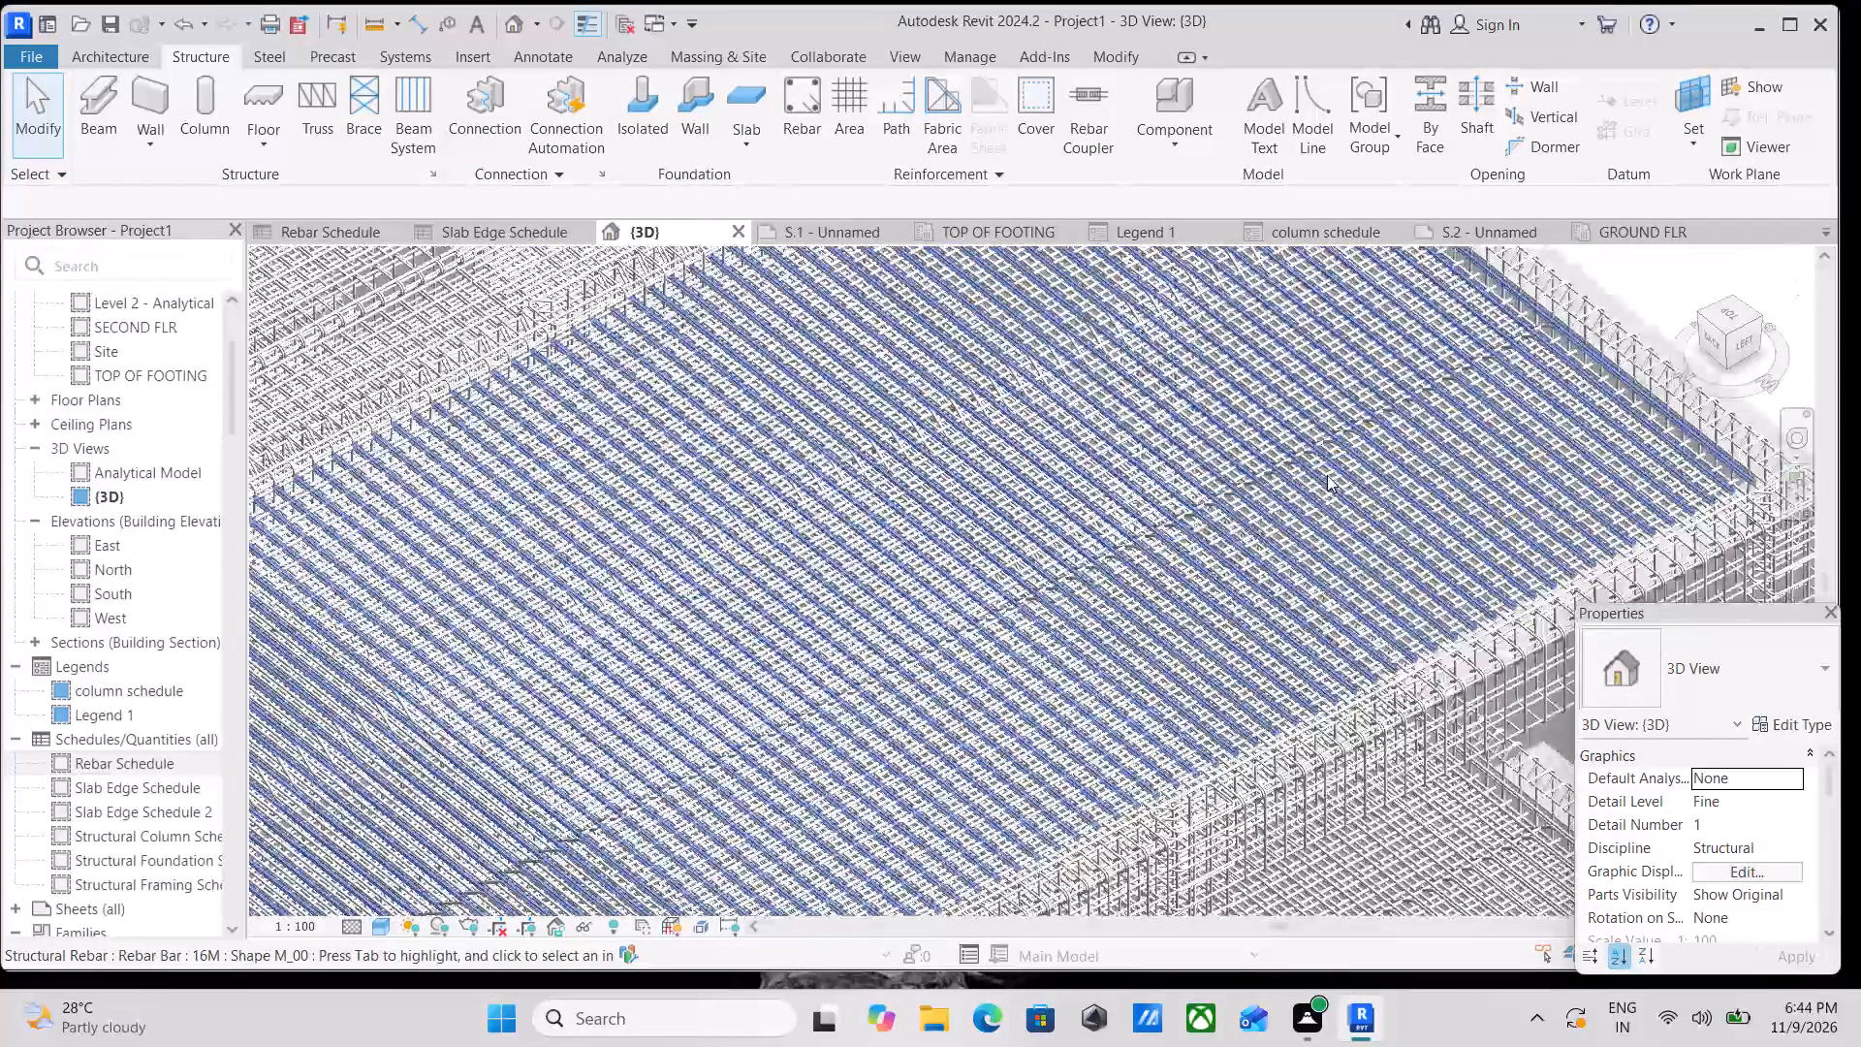
scroll(1327, 475, down, 4)
middle_drag(1327, 475, 1593, 409)
middle_drag(1105, 525, 1423, 431)
scroll(1264, 467, down, 1)
middle_drag(1120, 476, 1387, 526)
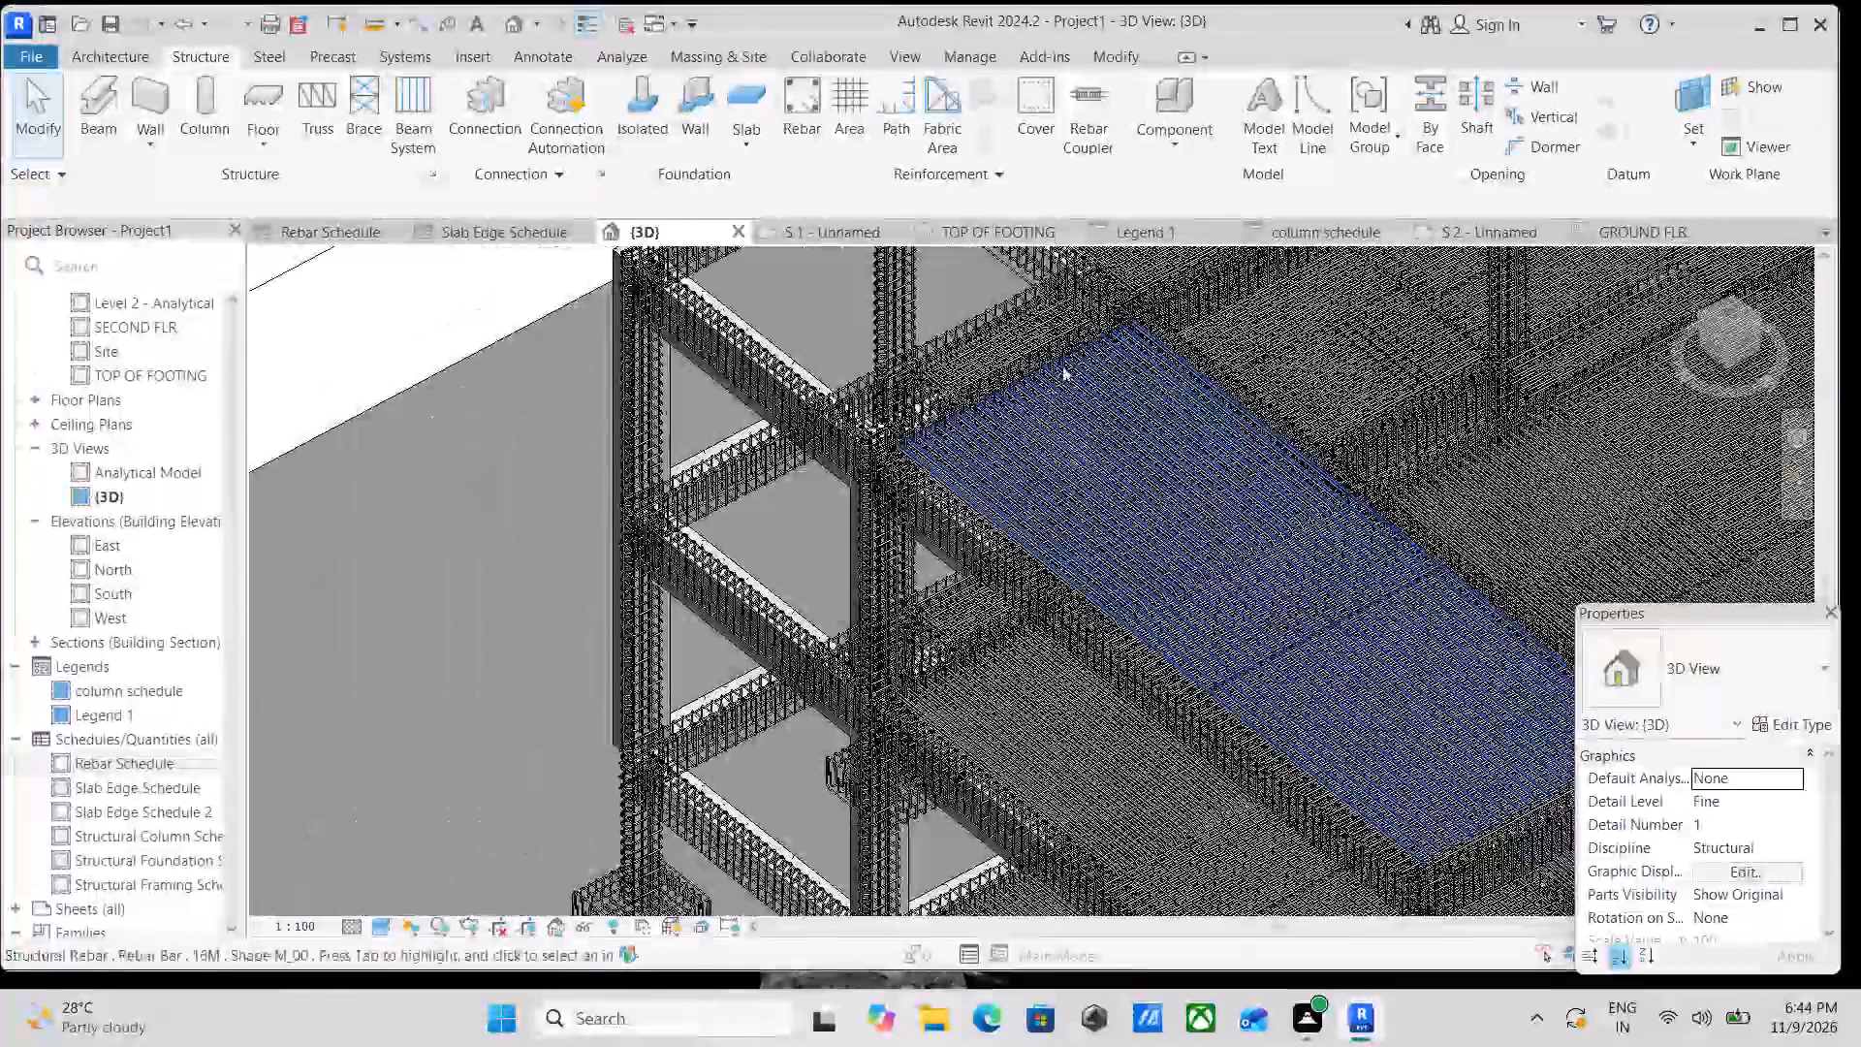
Inspect how the top slab bars meet the beam stirrups and column cage at the panel corner.
middle_drag(1062, 365, 1103, 452)
scroll(1103, 452, up, 3)
scroll(933, 482, up, 9)
scroll(723, 703, up, 4)
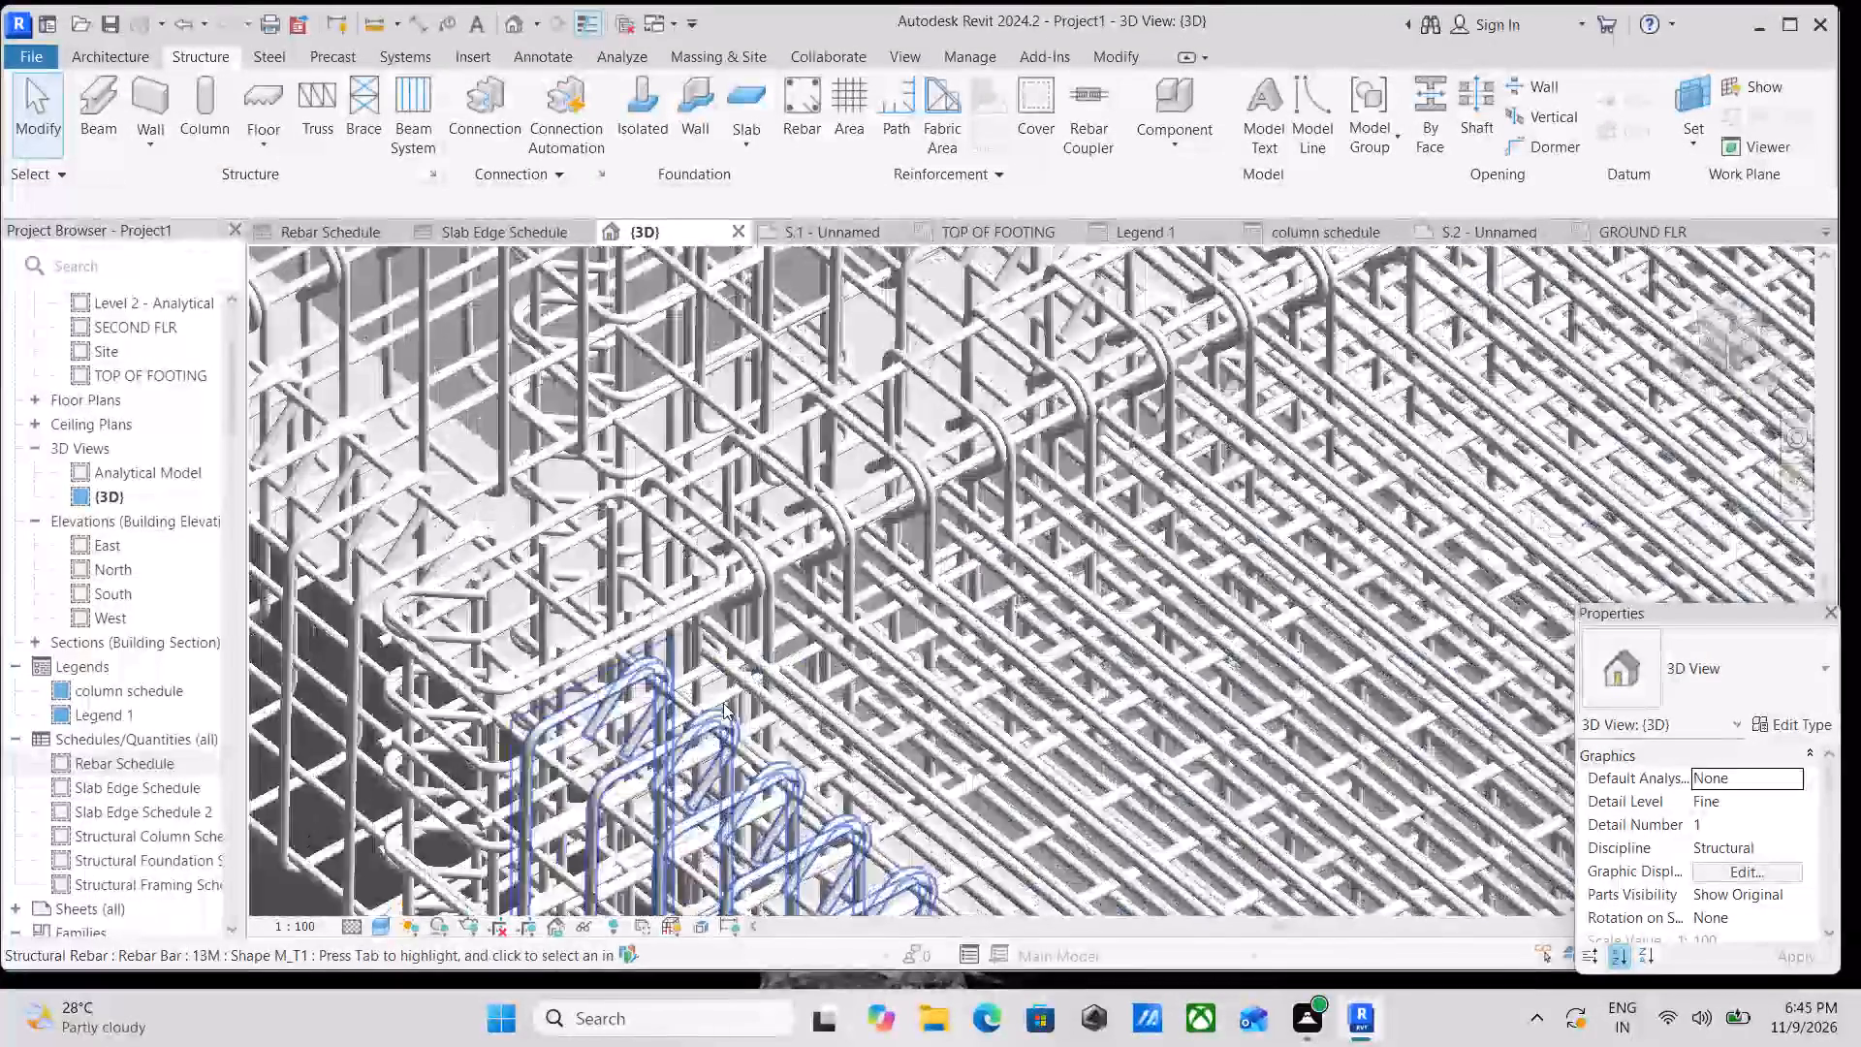
scroll(723, 703, up, 5)
scroll(861, 451, down, 6)
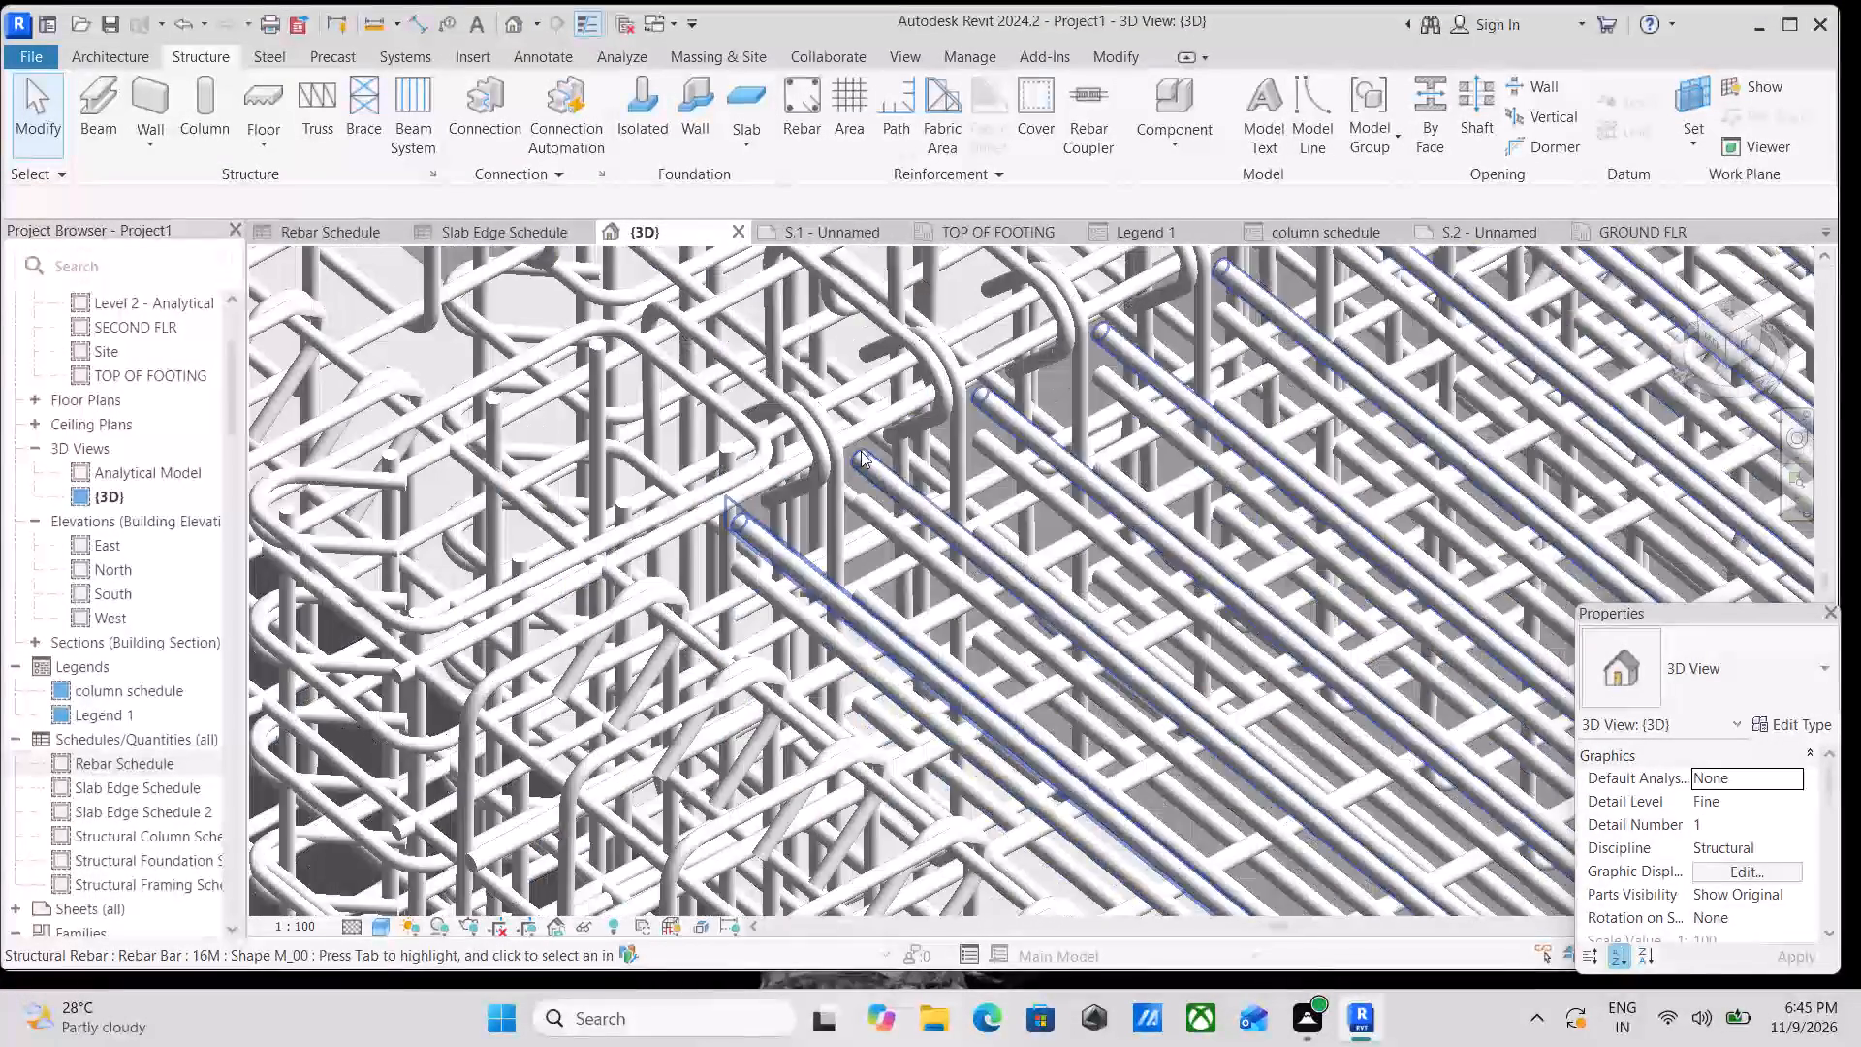
scroll(861, 451, down, 15)
middle_drag(1041, 480, 987, 401)
scroll(983, 393, up, 1)
scroll(1011, 445, down, 3)
middle_drag(1104, 578, 773, 378)
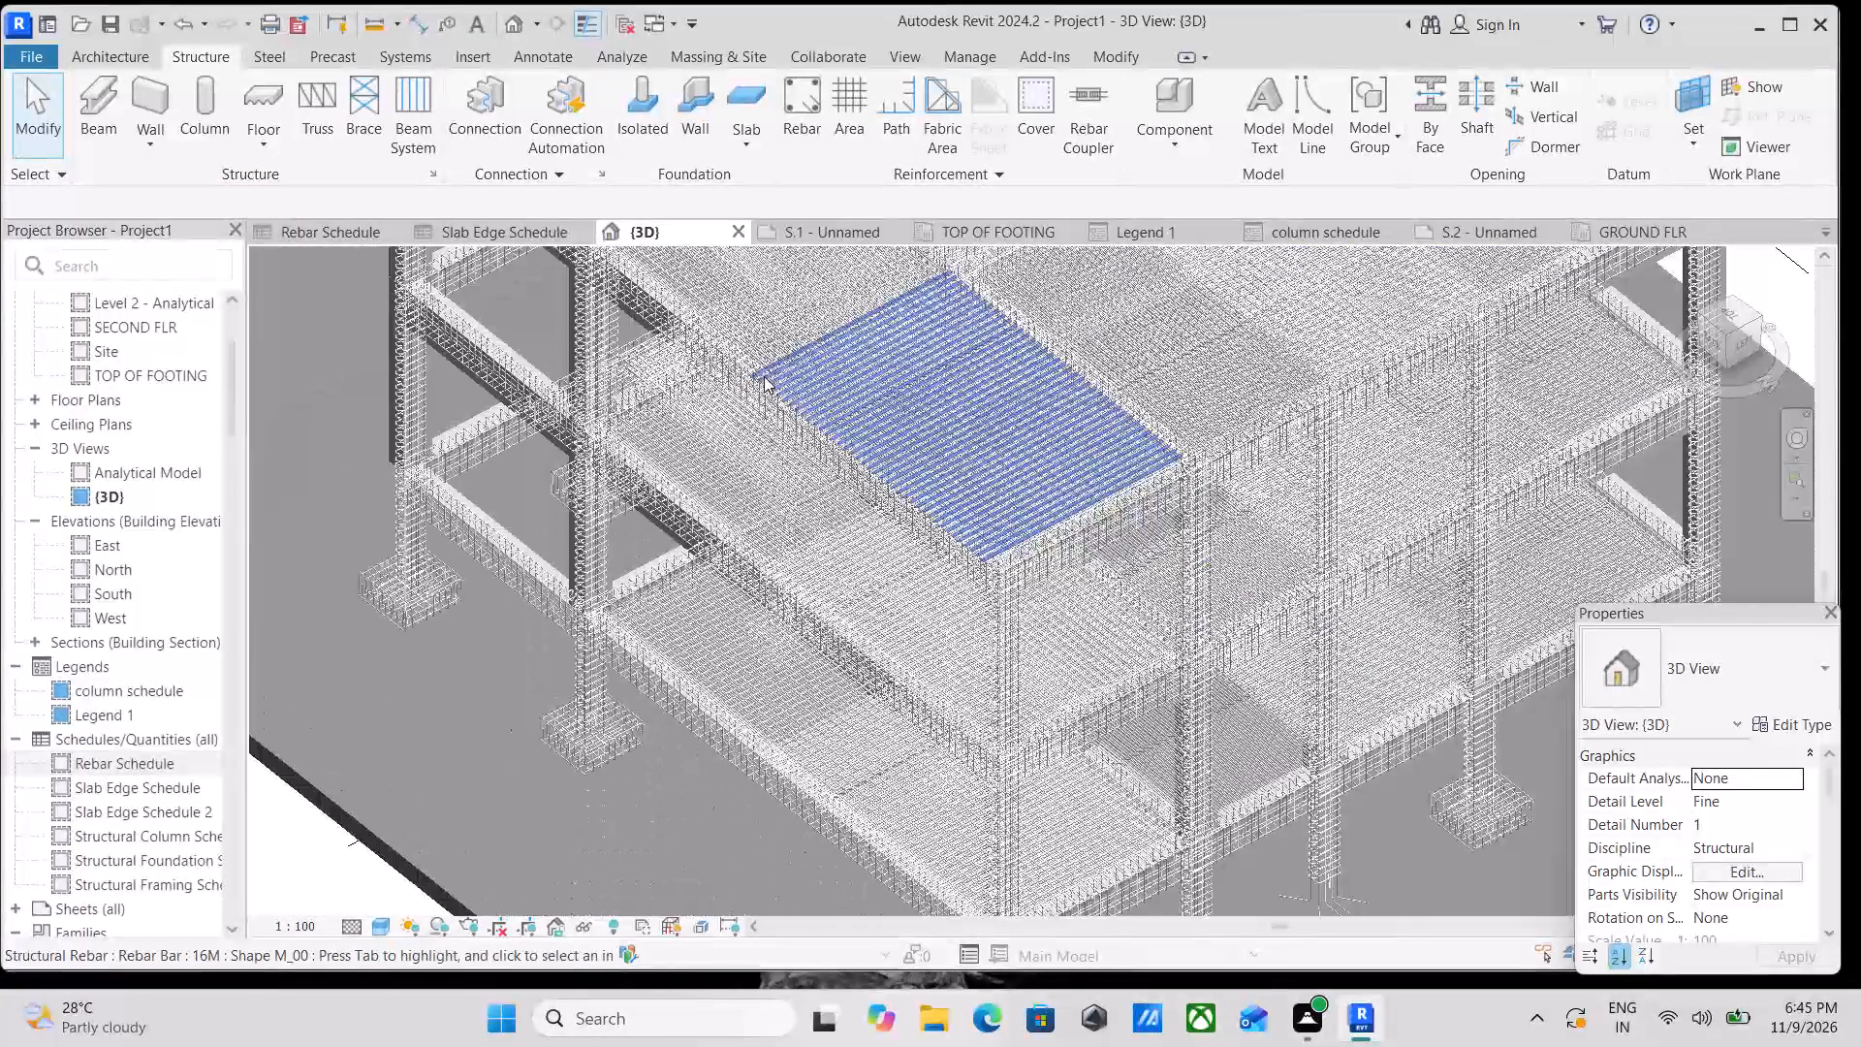
Examine the bent slab bars and surrounding beam stirrups in the lower floor panel between the columns.
scroll(858, 524, down, 2)
middle_drag(876, 560, 924, 400)
scroll(1204, 607, up, 4)
scroll(1131, 512, up, 4)
shift+middle_drag(1202, 631, 1191, 586)
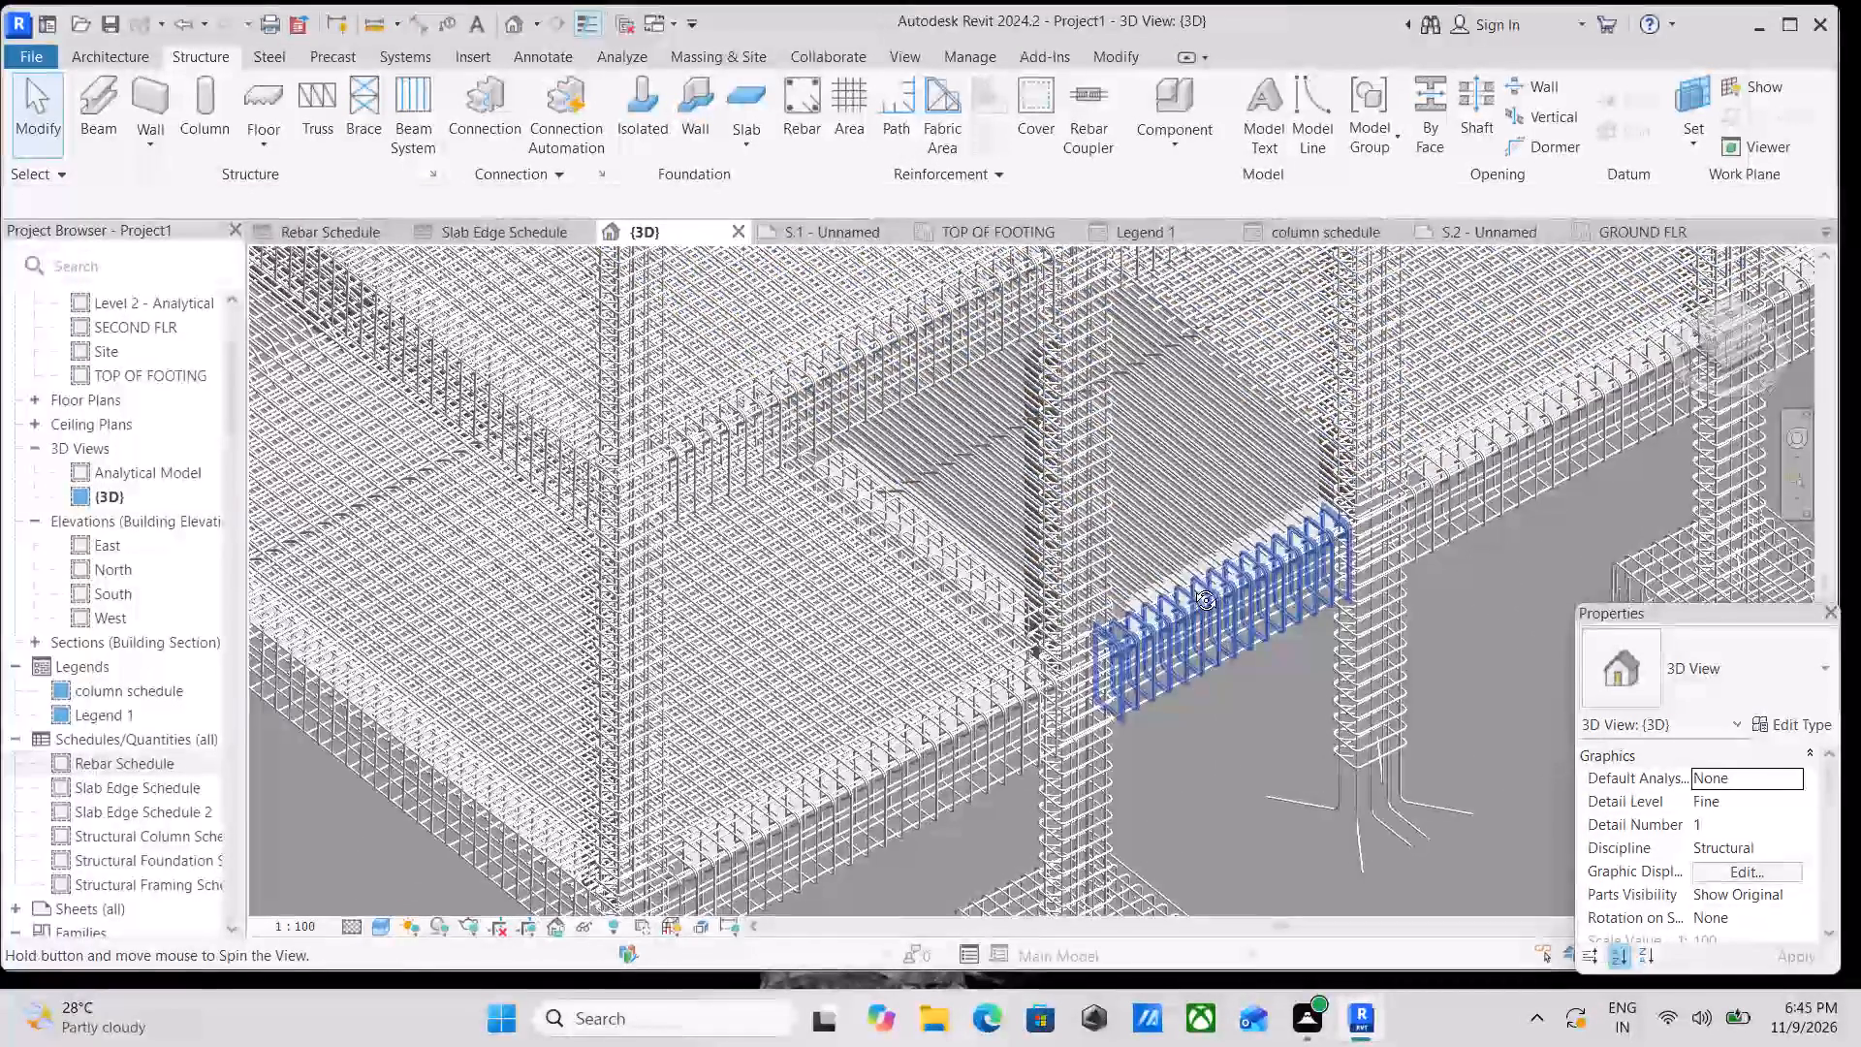
shift+middle_drag(1191, 586, 1133, 454)
scroll(1133, 454, up, 1)
scroll(1133, 454, down, 2)
middle_drag(1133, 454, 1261, 736)
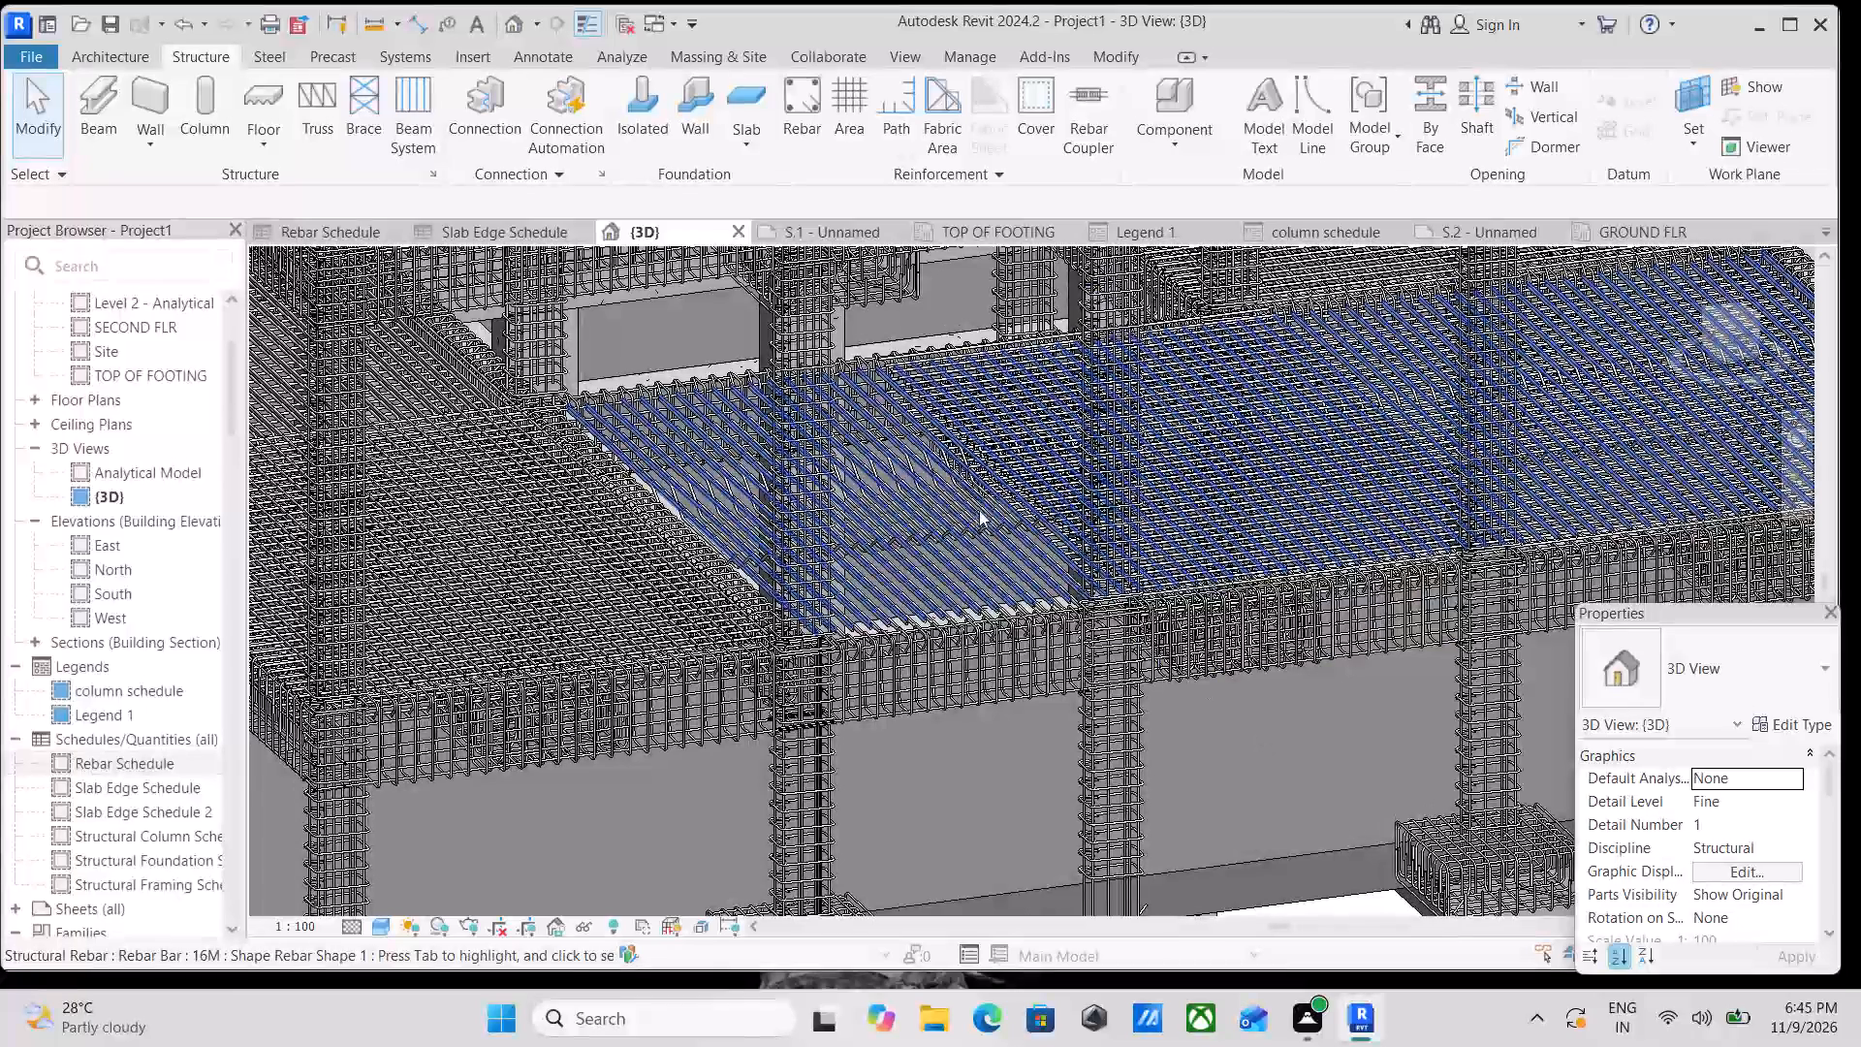
scroll(1008, 514, down, 2)
middle_drag(1008, 515, 1001, 606)
scroll(725, 499, up, 9)
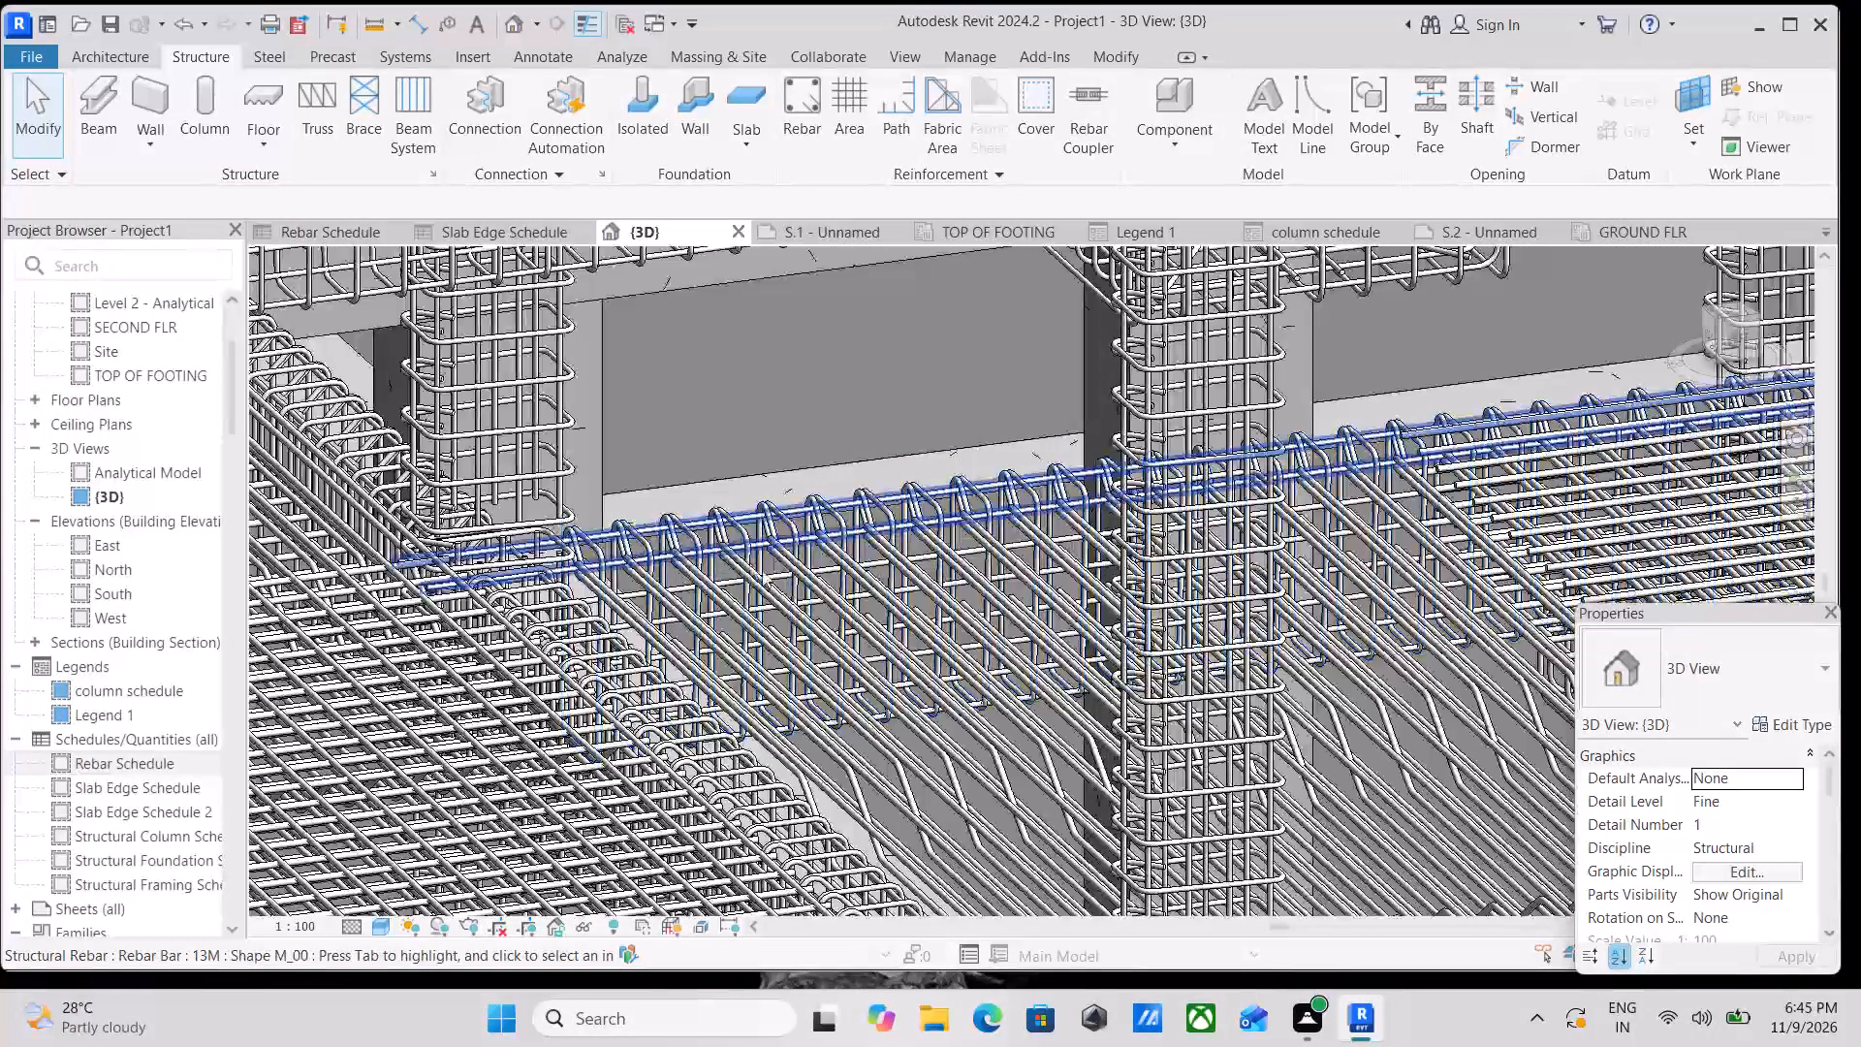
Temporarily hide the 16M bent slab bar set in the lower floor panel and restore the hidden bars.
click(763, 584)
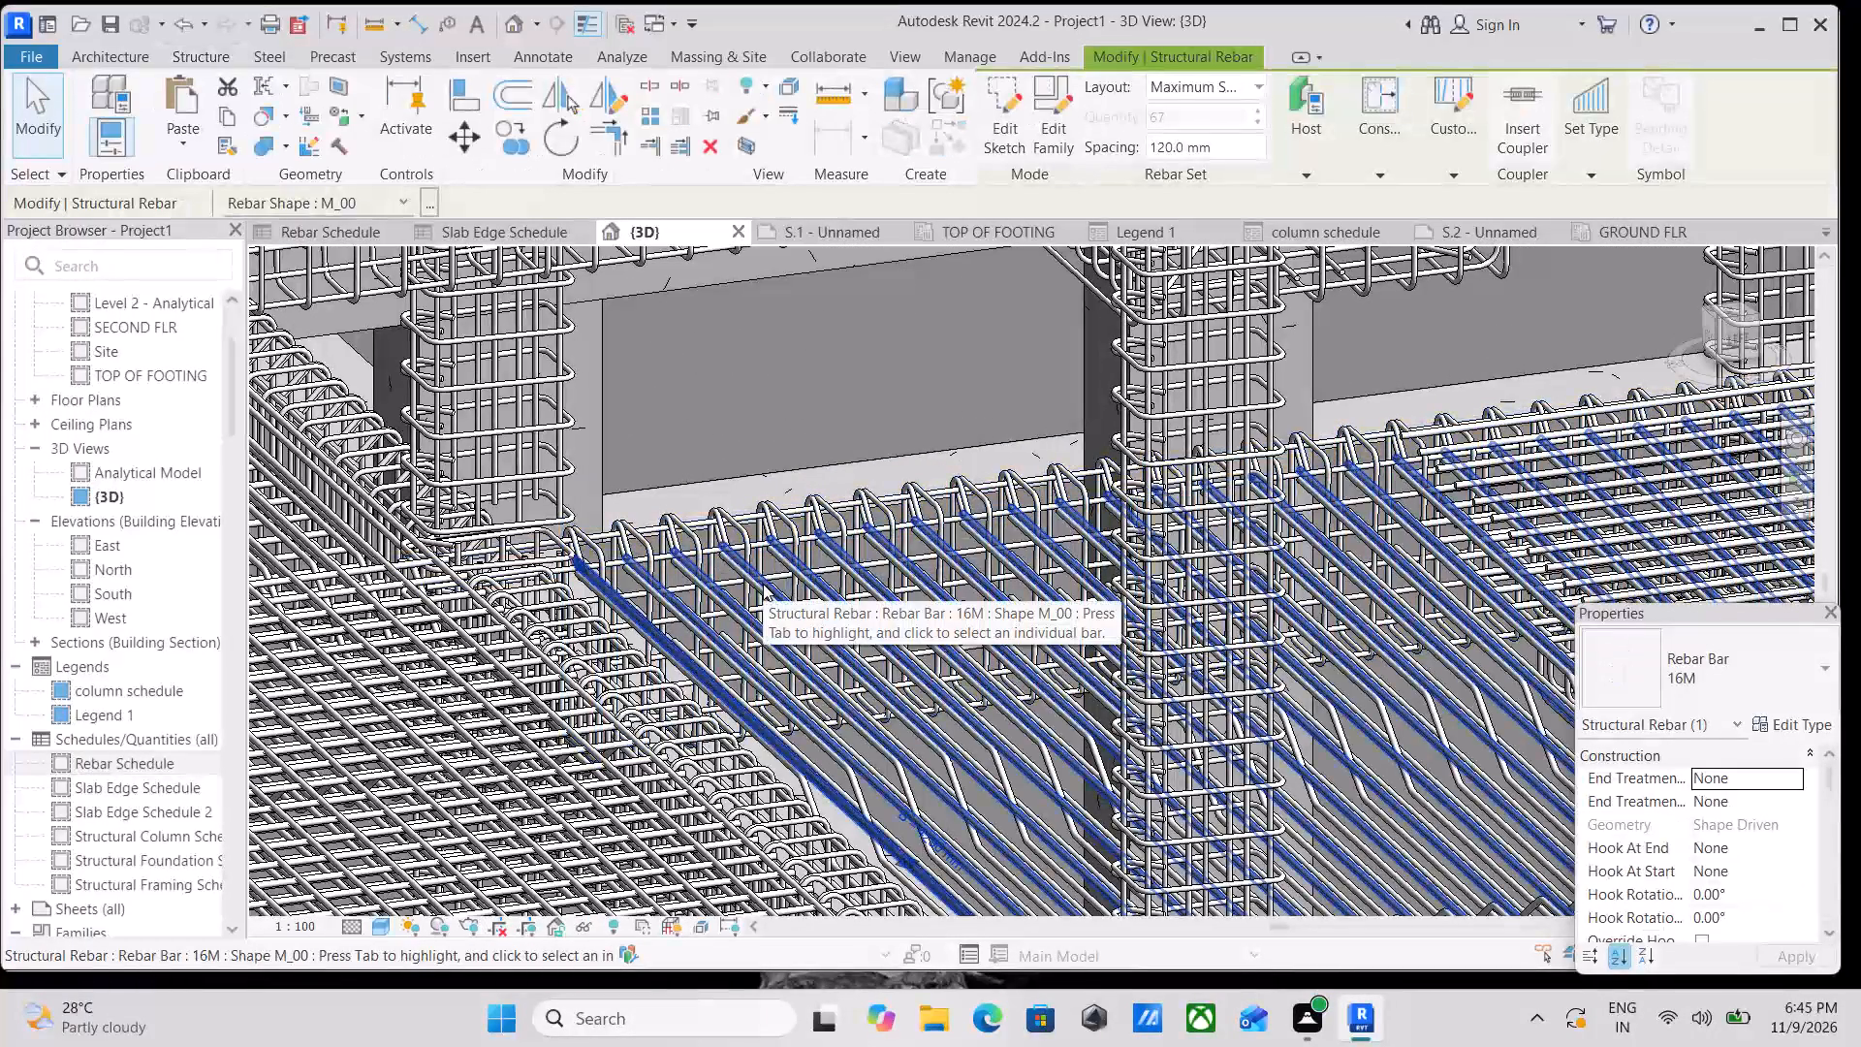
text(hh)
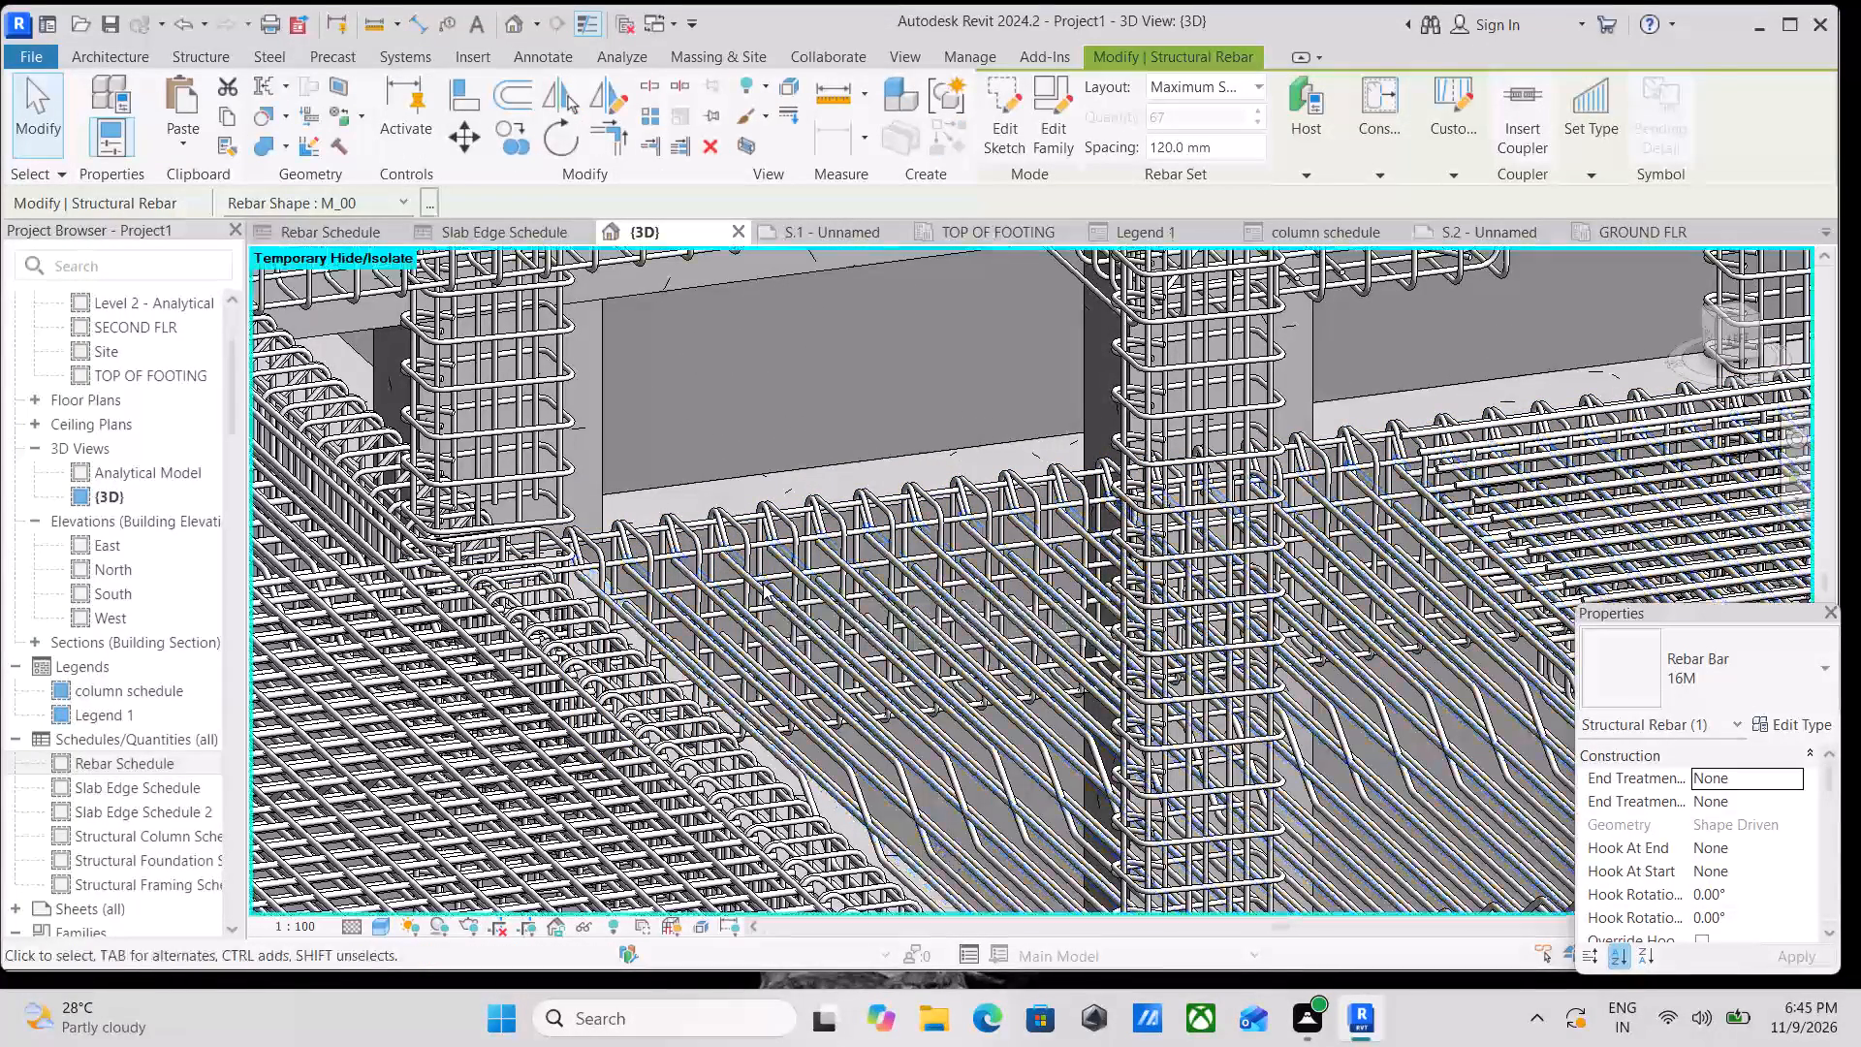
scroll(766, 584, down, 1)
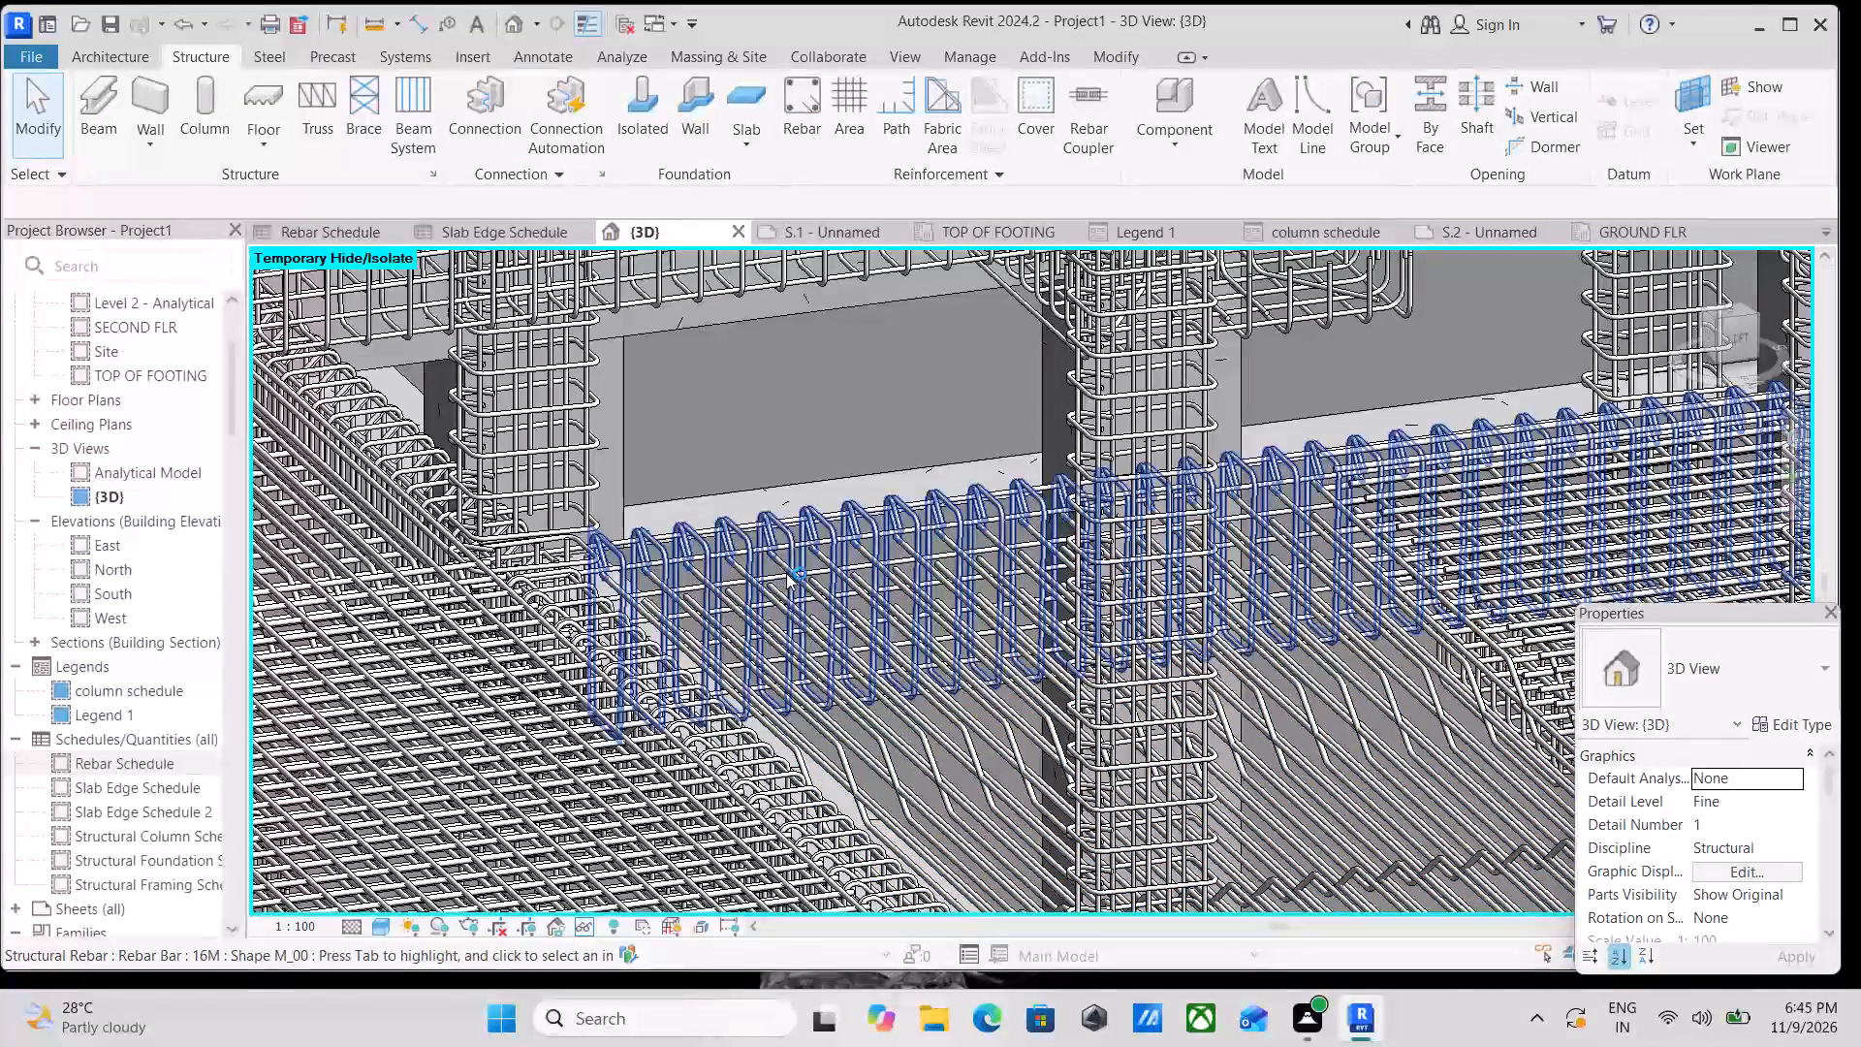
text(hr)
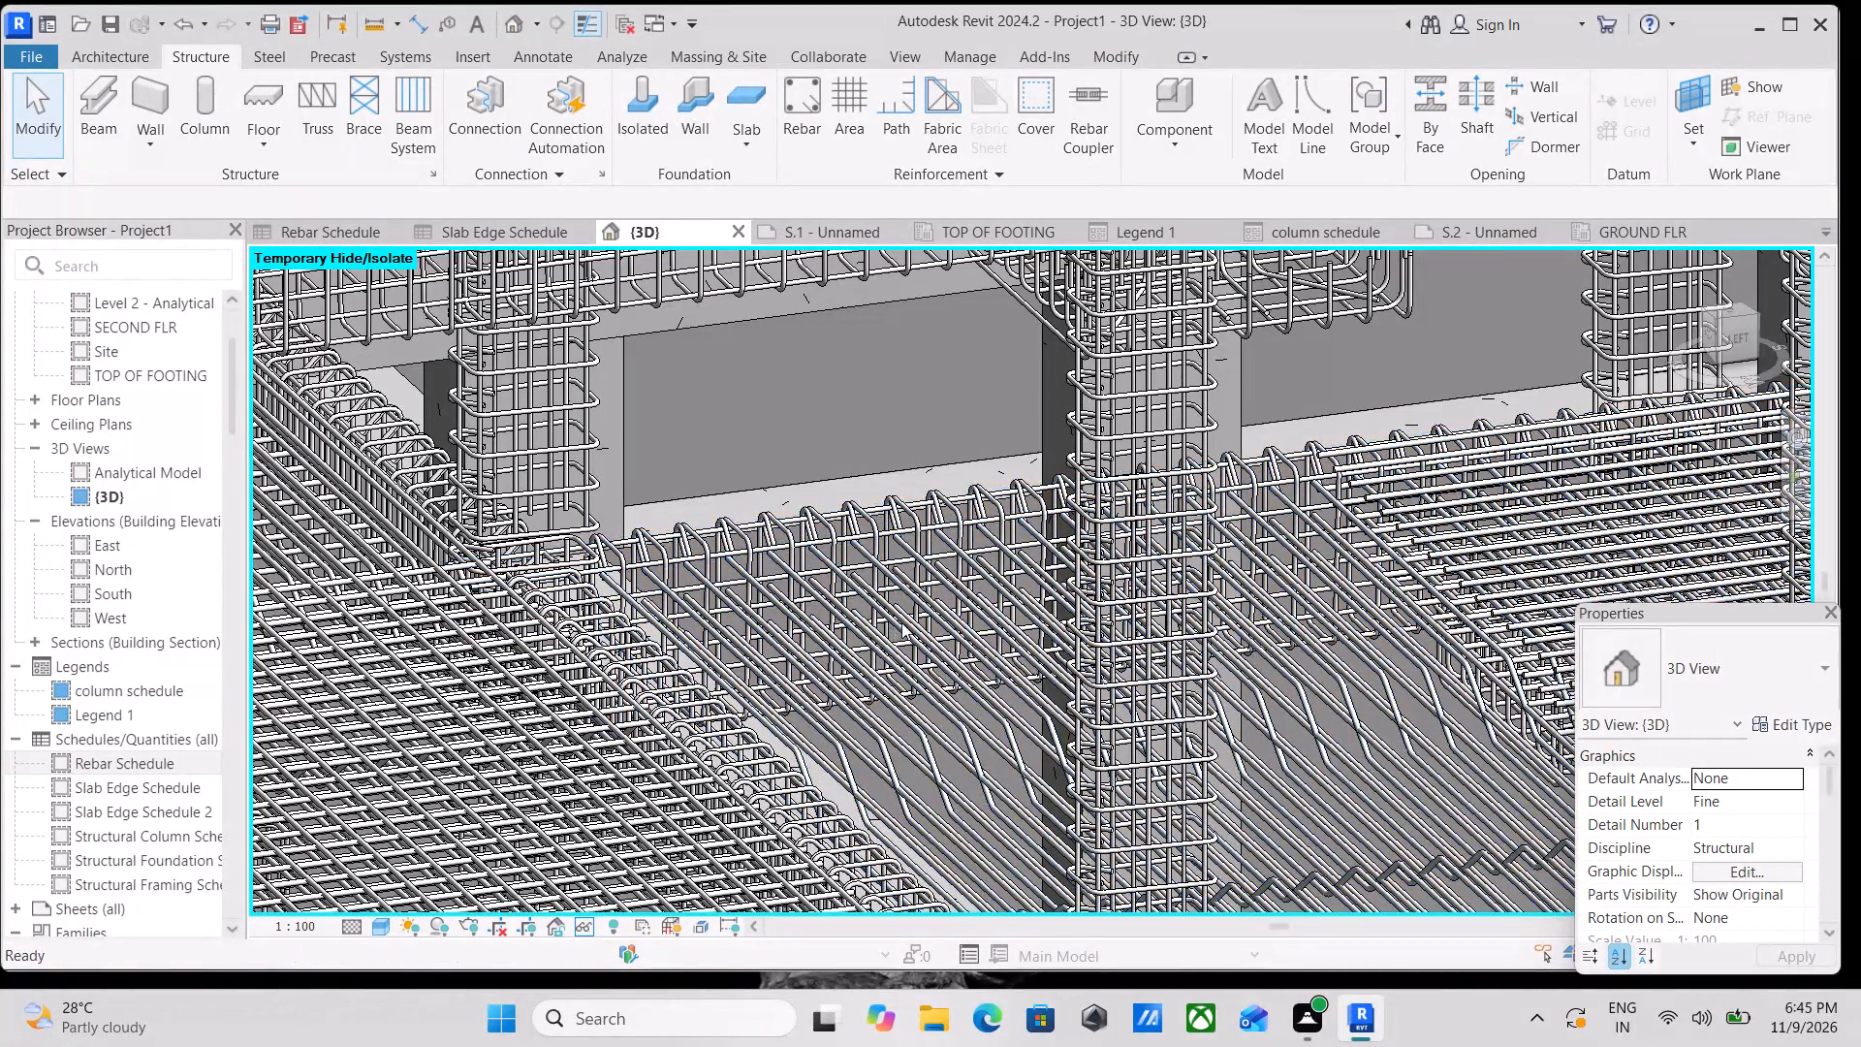
Examine the lower floor panels, the open corner bay and the perimeter footings from outside the frame.
scroll(901, 622, down, 4)
scroll(1071, 600, down, 4)
middle_drag(1076, 597, 1483, 452)
scroll(1171, 510, down, 2)
middle_drag(1171, 510, 1205, 574)
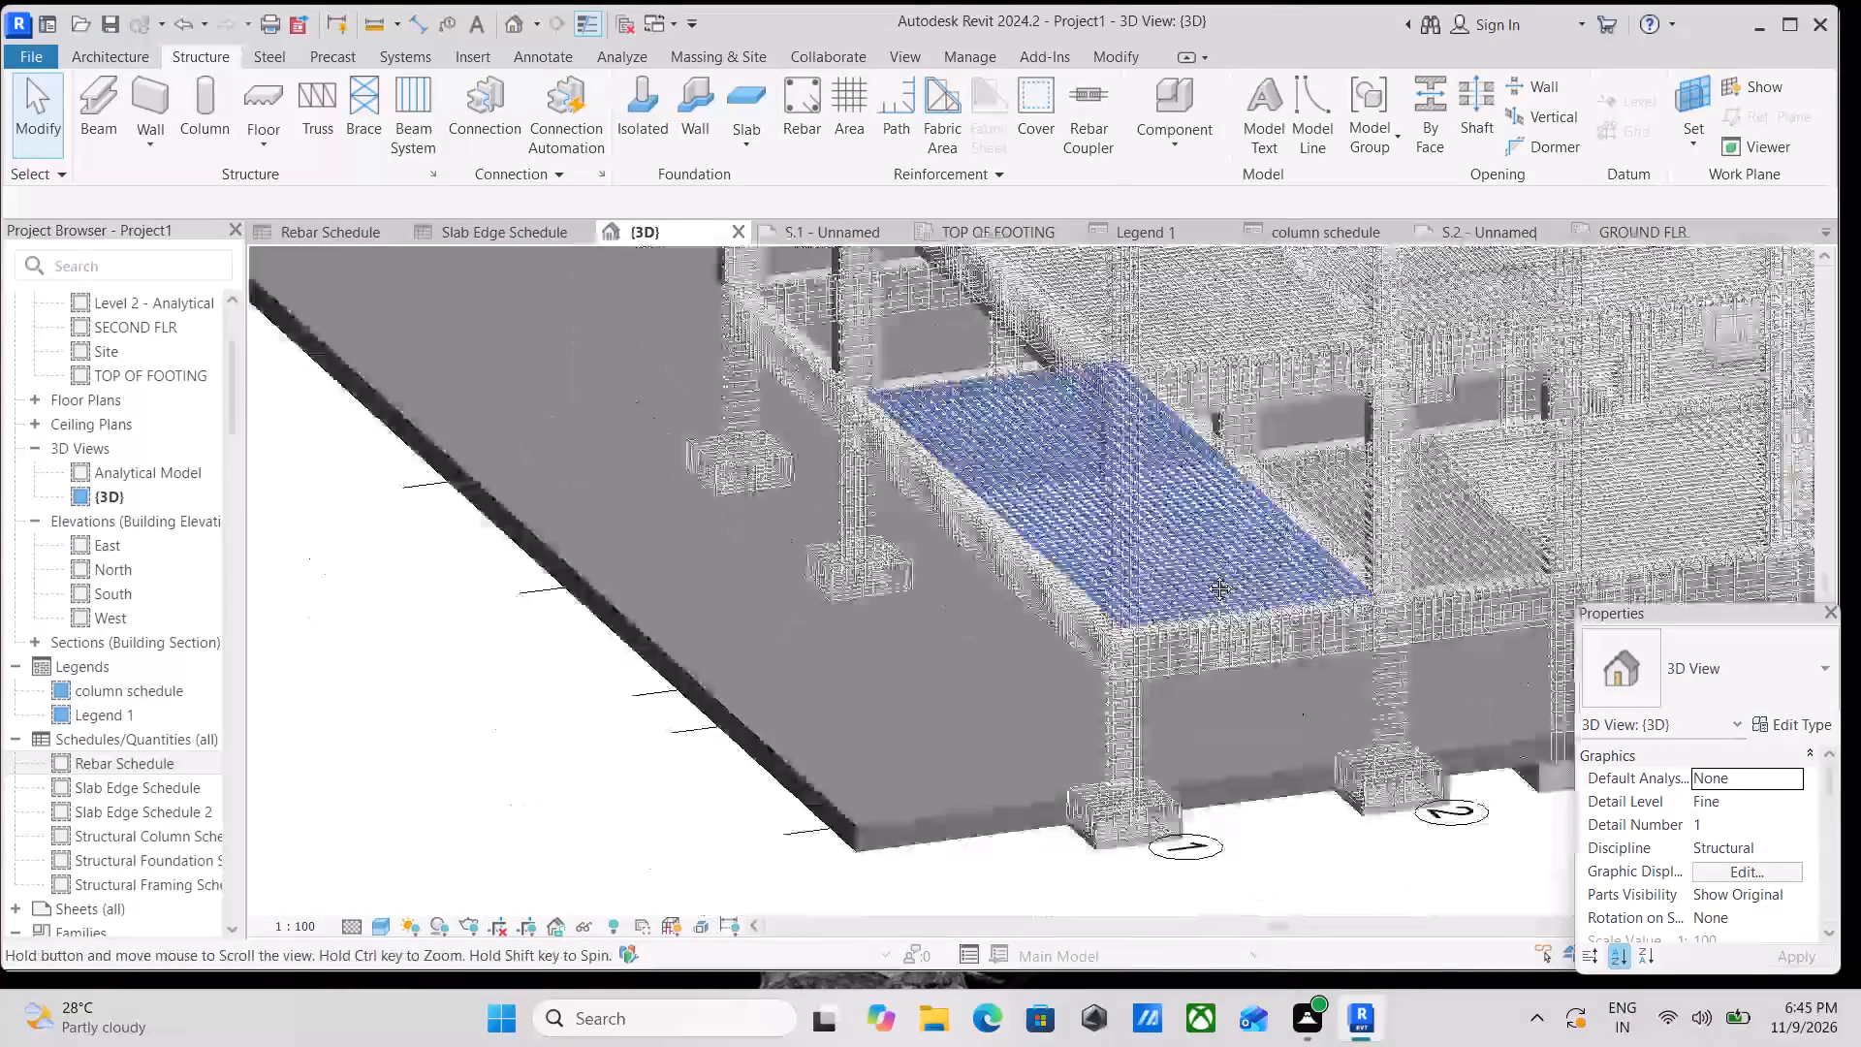
middle_drag(1205, 574, 1212, 586)
middle_drag(1027, 497, 1356, 714)
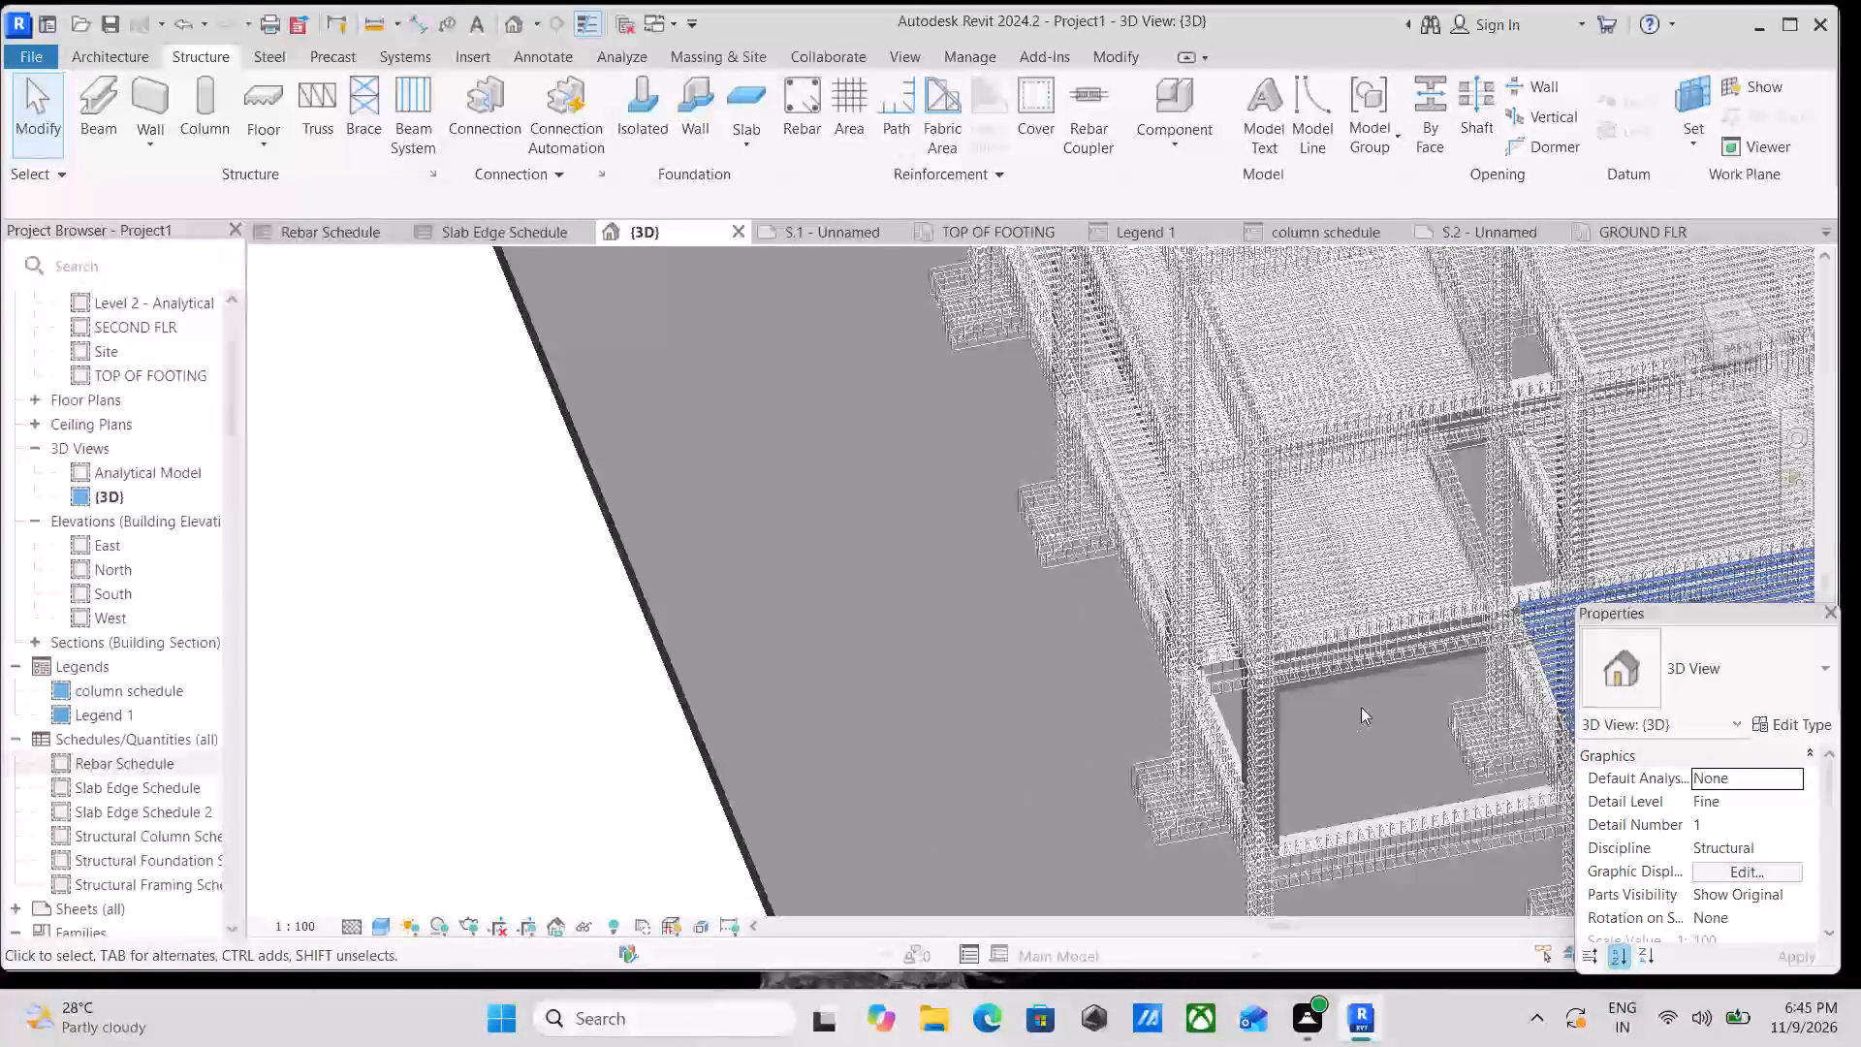
scroll(1361, 707, up, 1)
middle_drag(1386, 684, 1306, 471)
shift+scroll(1521, 614, up, 1)
shift+middle_drag(1521, 614, 1567, 447)
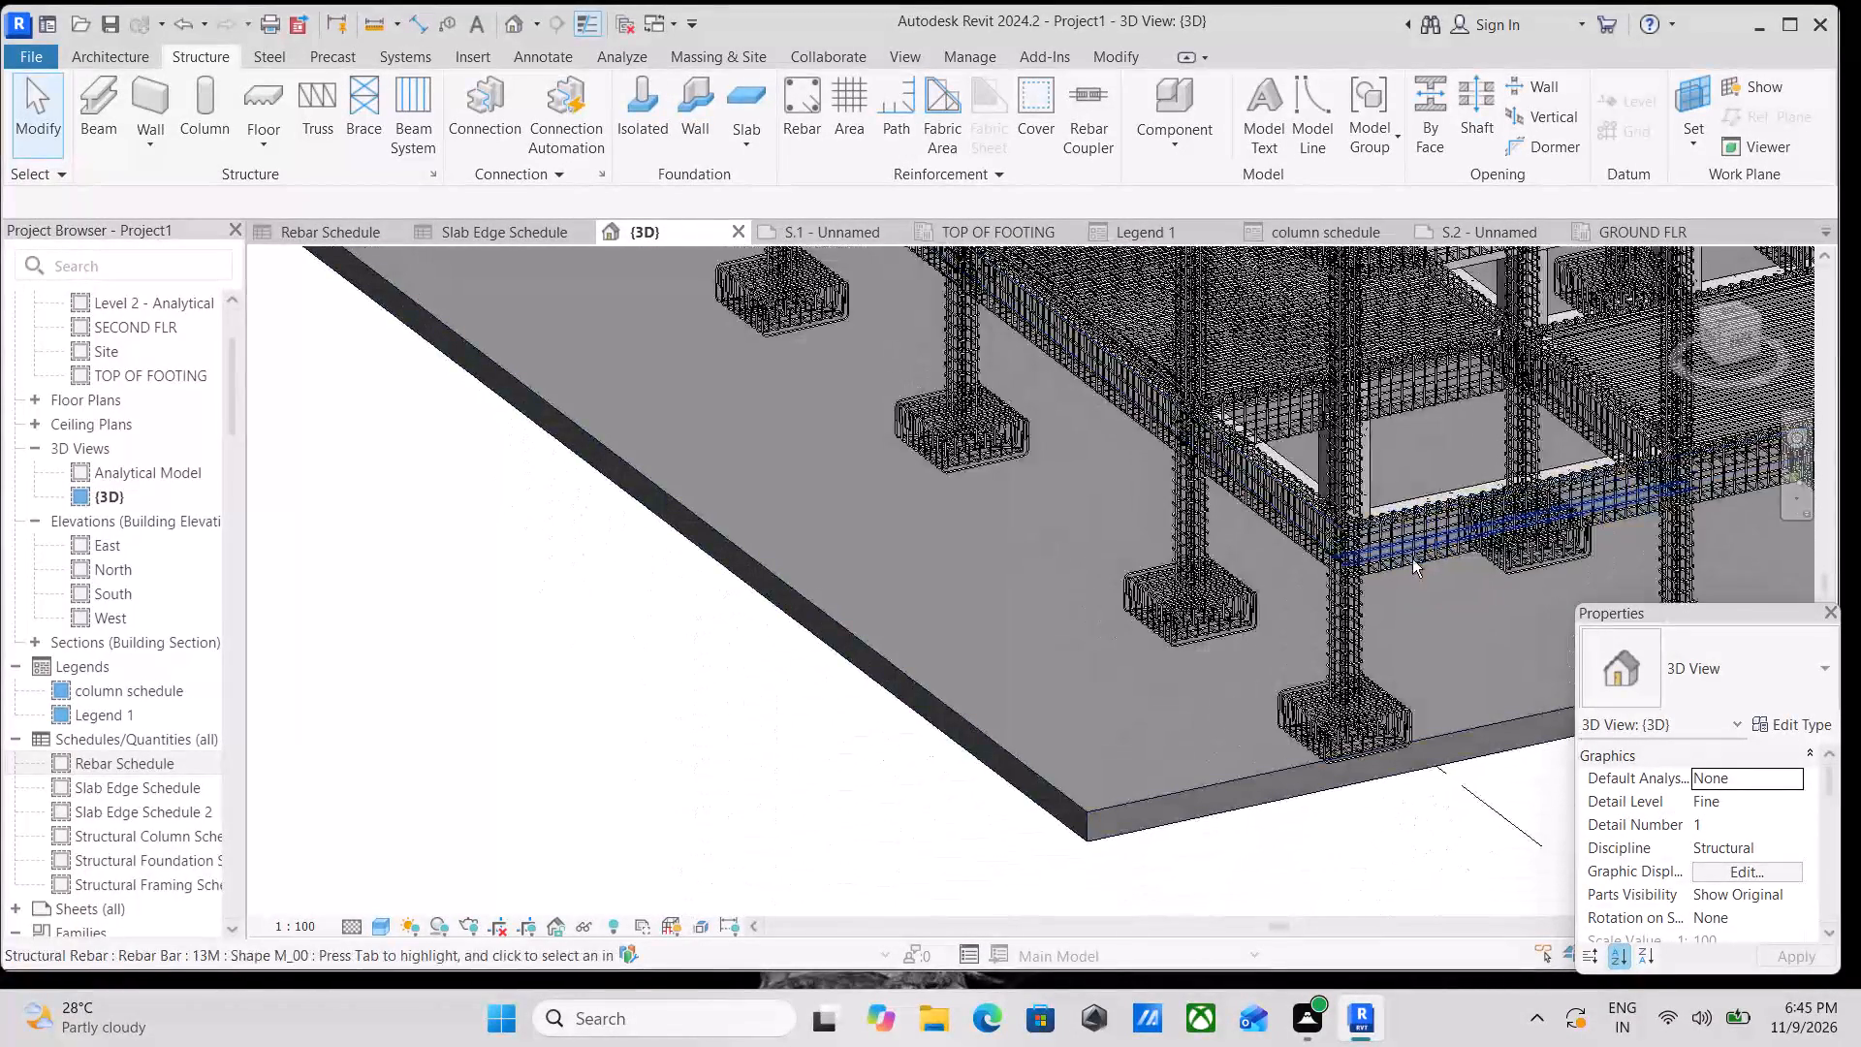
shift+middle_drag(1401, 538, 1476, 483)
middle_drag(1332, 499, 736, 565)
Inspect the beam stirrups, column cages and slab mesh around the open corner bay and its adjacent panels.
scroll(1059, 491, up, 2)
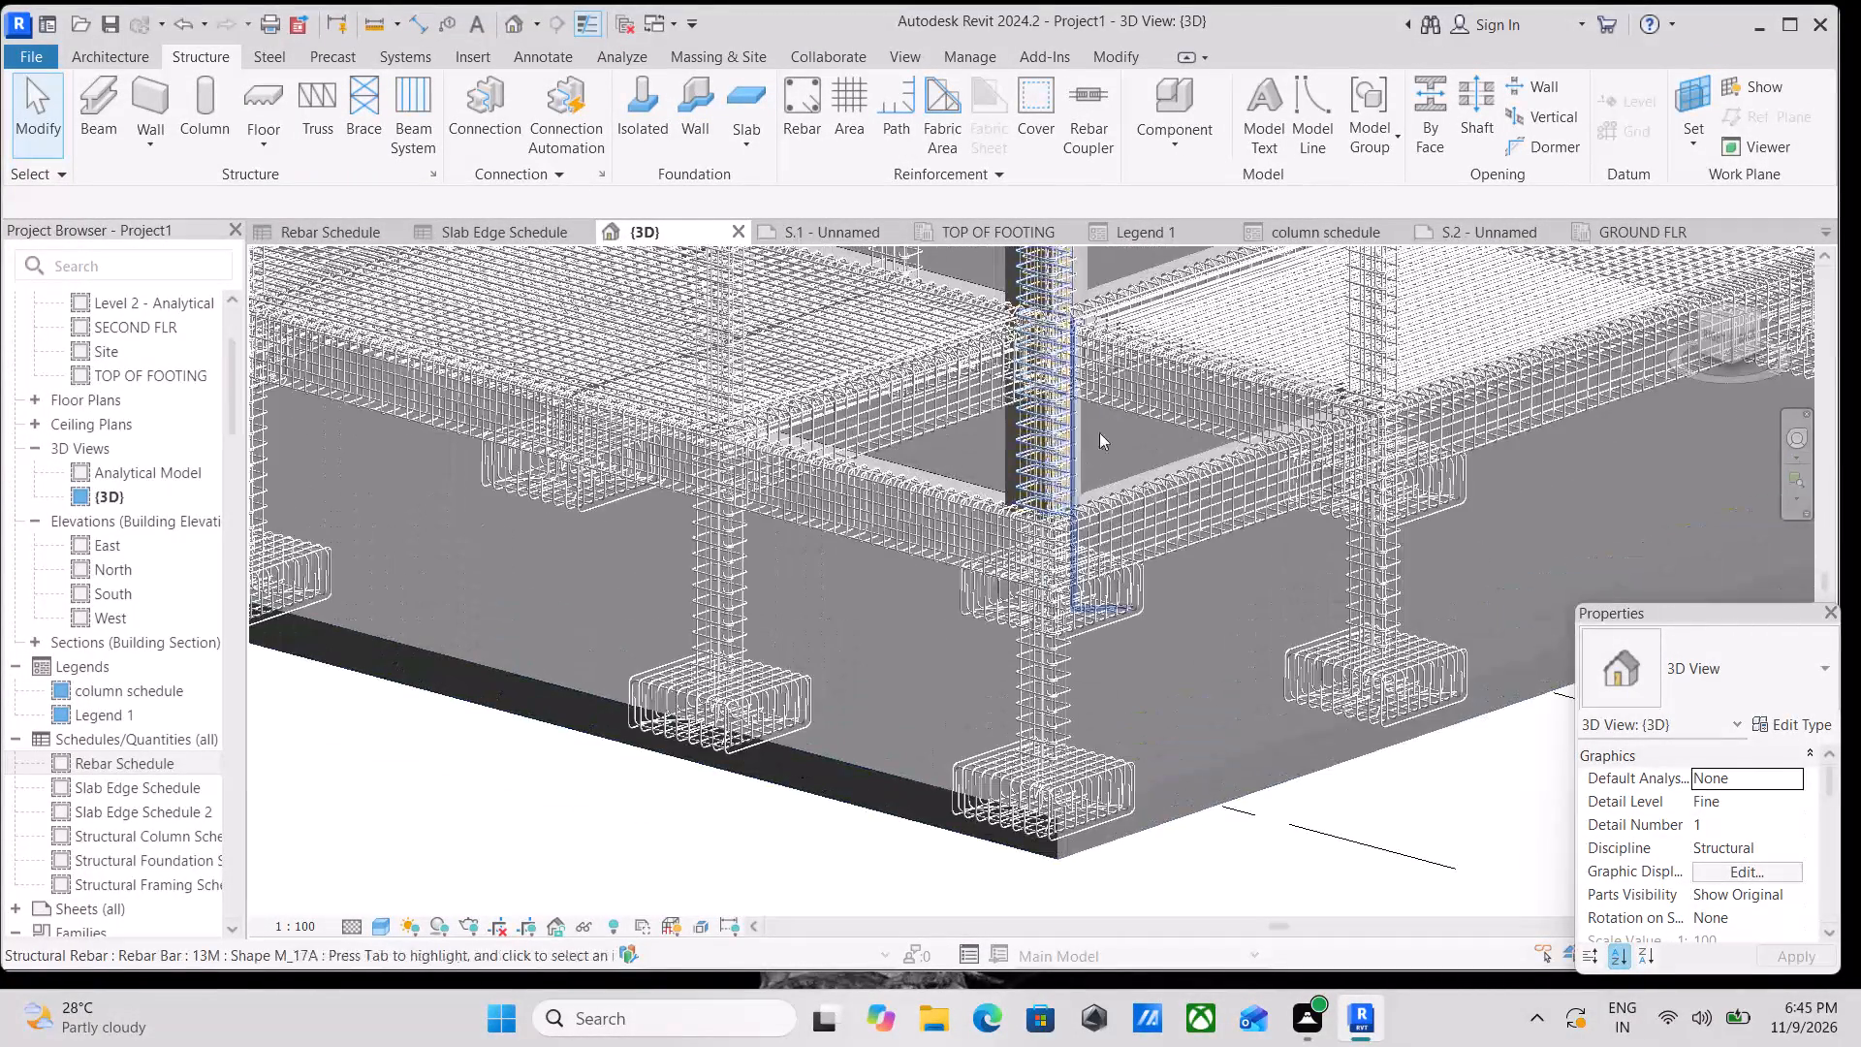
scroll(1112, 419, up, 1)
middle_drag(1112, 418, 1248, 540)
middle_drag(1274, 480, 1022, 796)
scroll(1224, 556, up, 4)
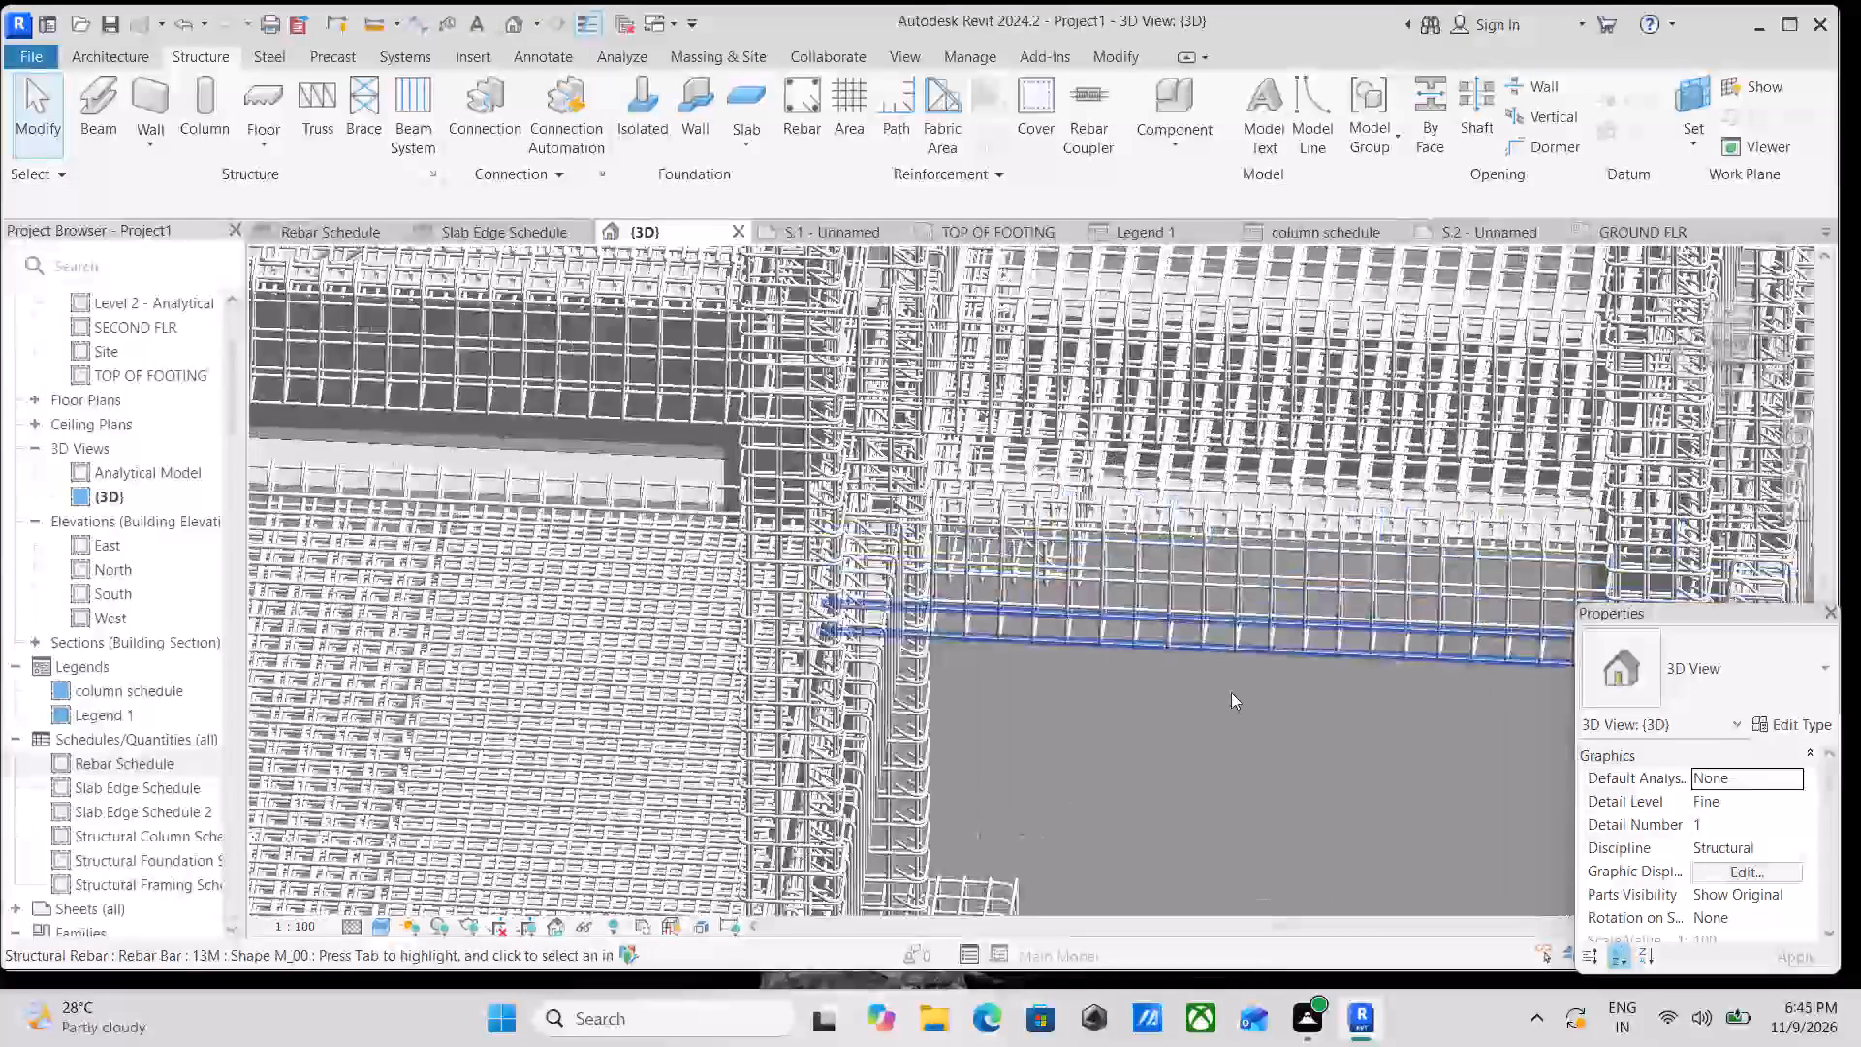
middle_drag(1231, 692, 1213, 507)
shift+middle_drag(1118, 622, 1125, 780)
scroll(1070, 743, down, 3)
middle_drag(1070, 743, 1070, 793)
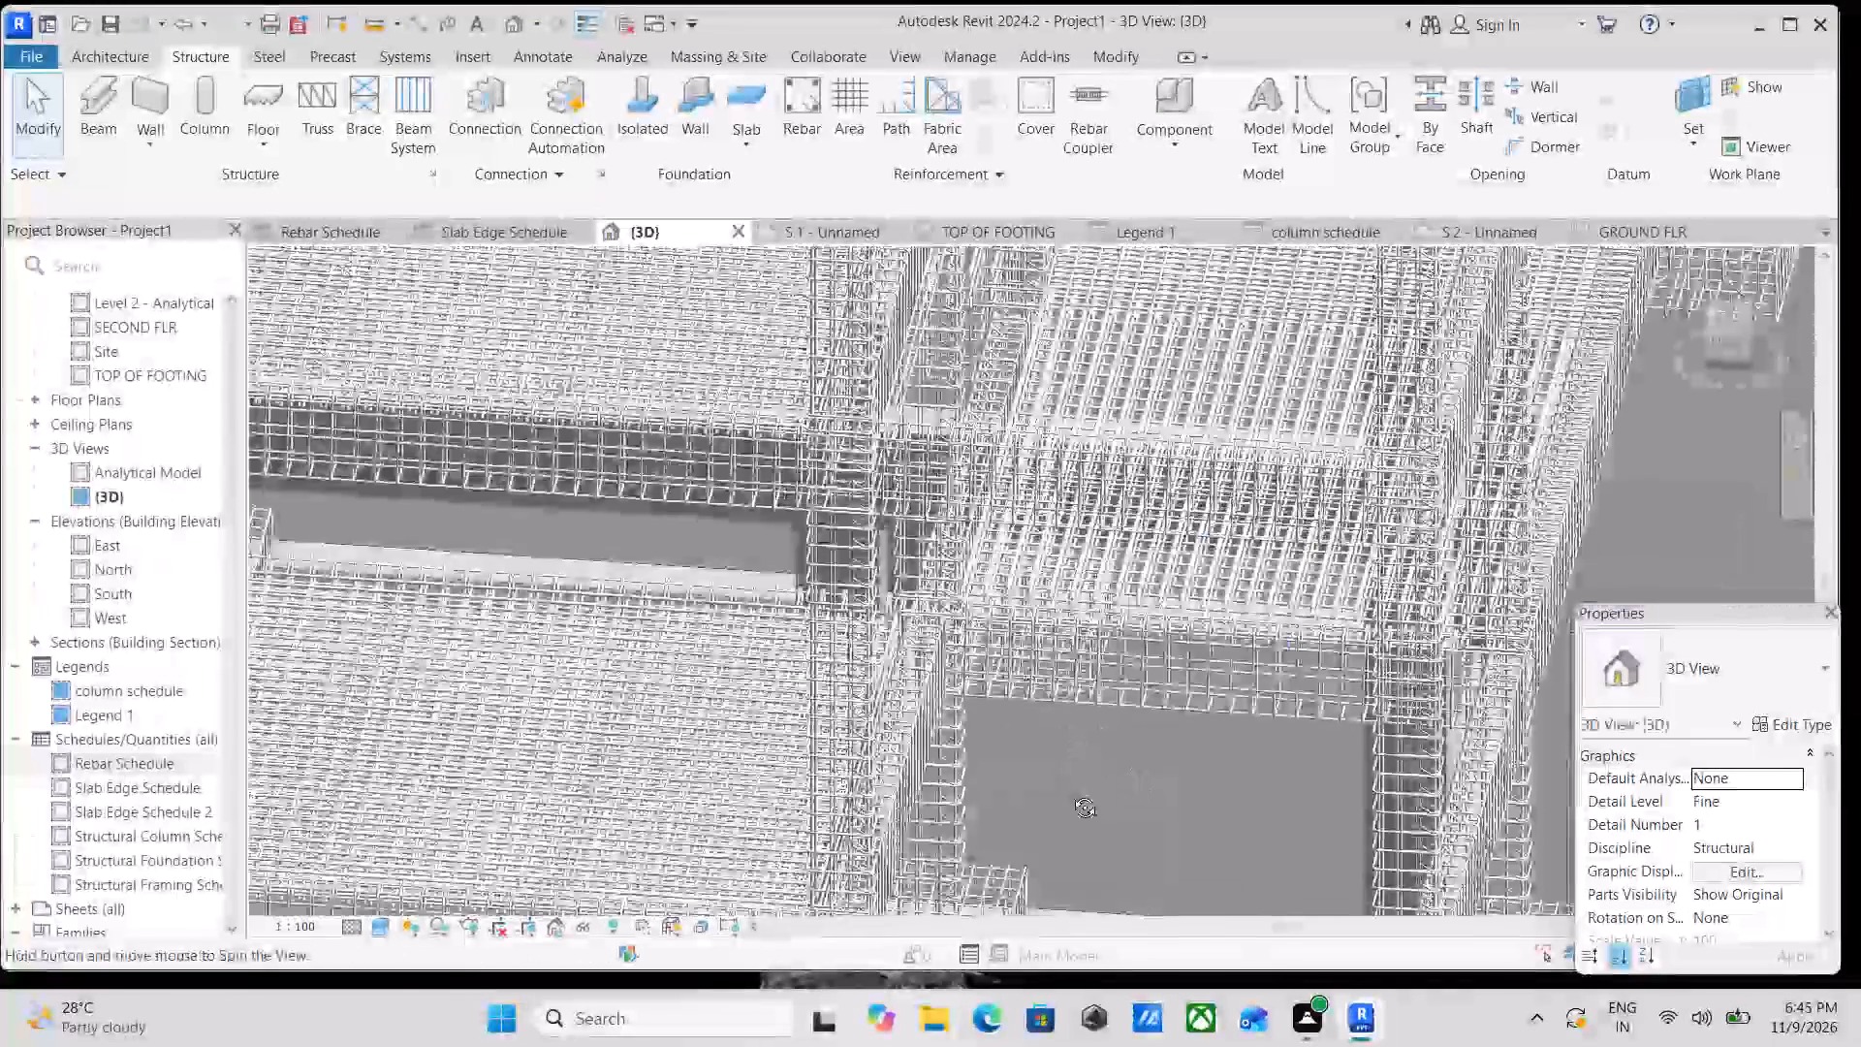
middle_drag(1070, 793, 1126, 651)
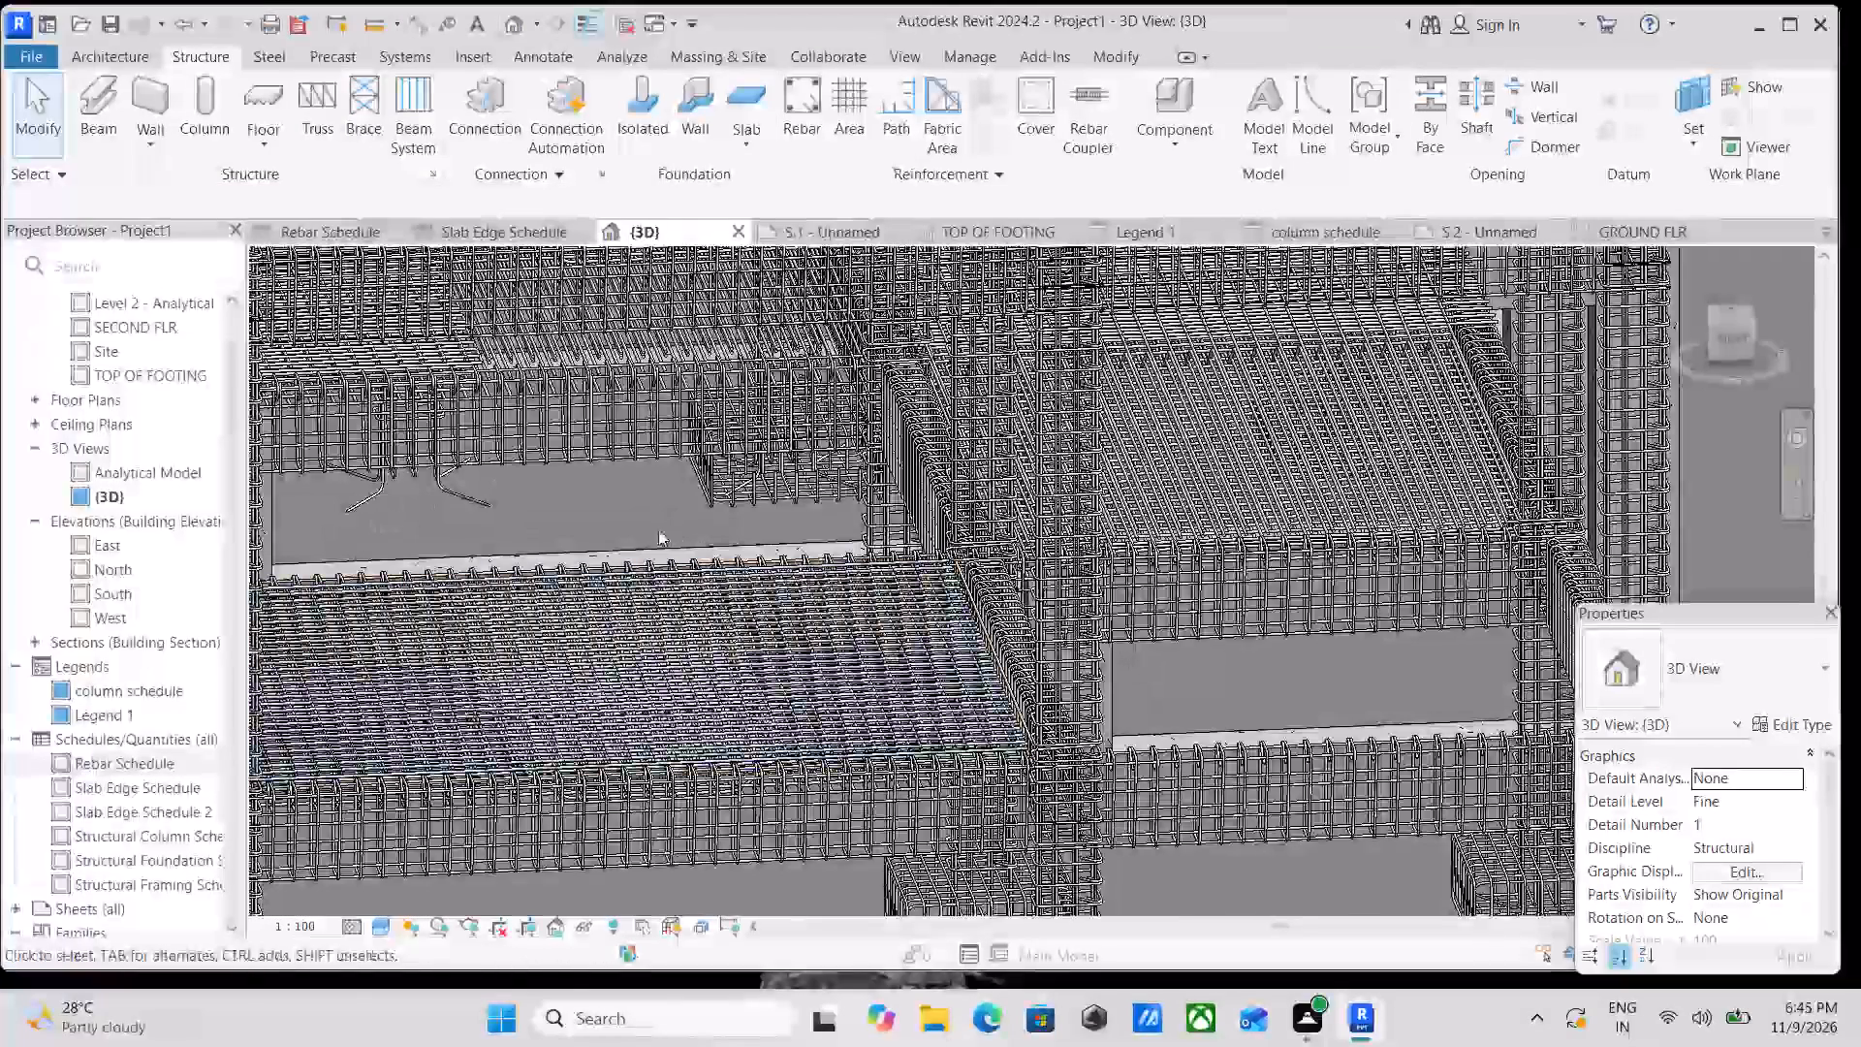
Examine the column bases and footing reinforcement cages from low angles around the frame.
shift+middle_drag(580, 521, 714, 344)
scroll(675, 650, down, 3)
middle_drag(674, 653, 850, 388)
shift+middle_drag(710, 609, 1013, 629)
shift+middle_drag(819, 611, 986, 618)
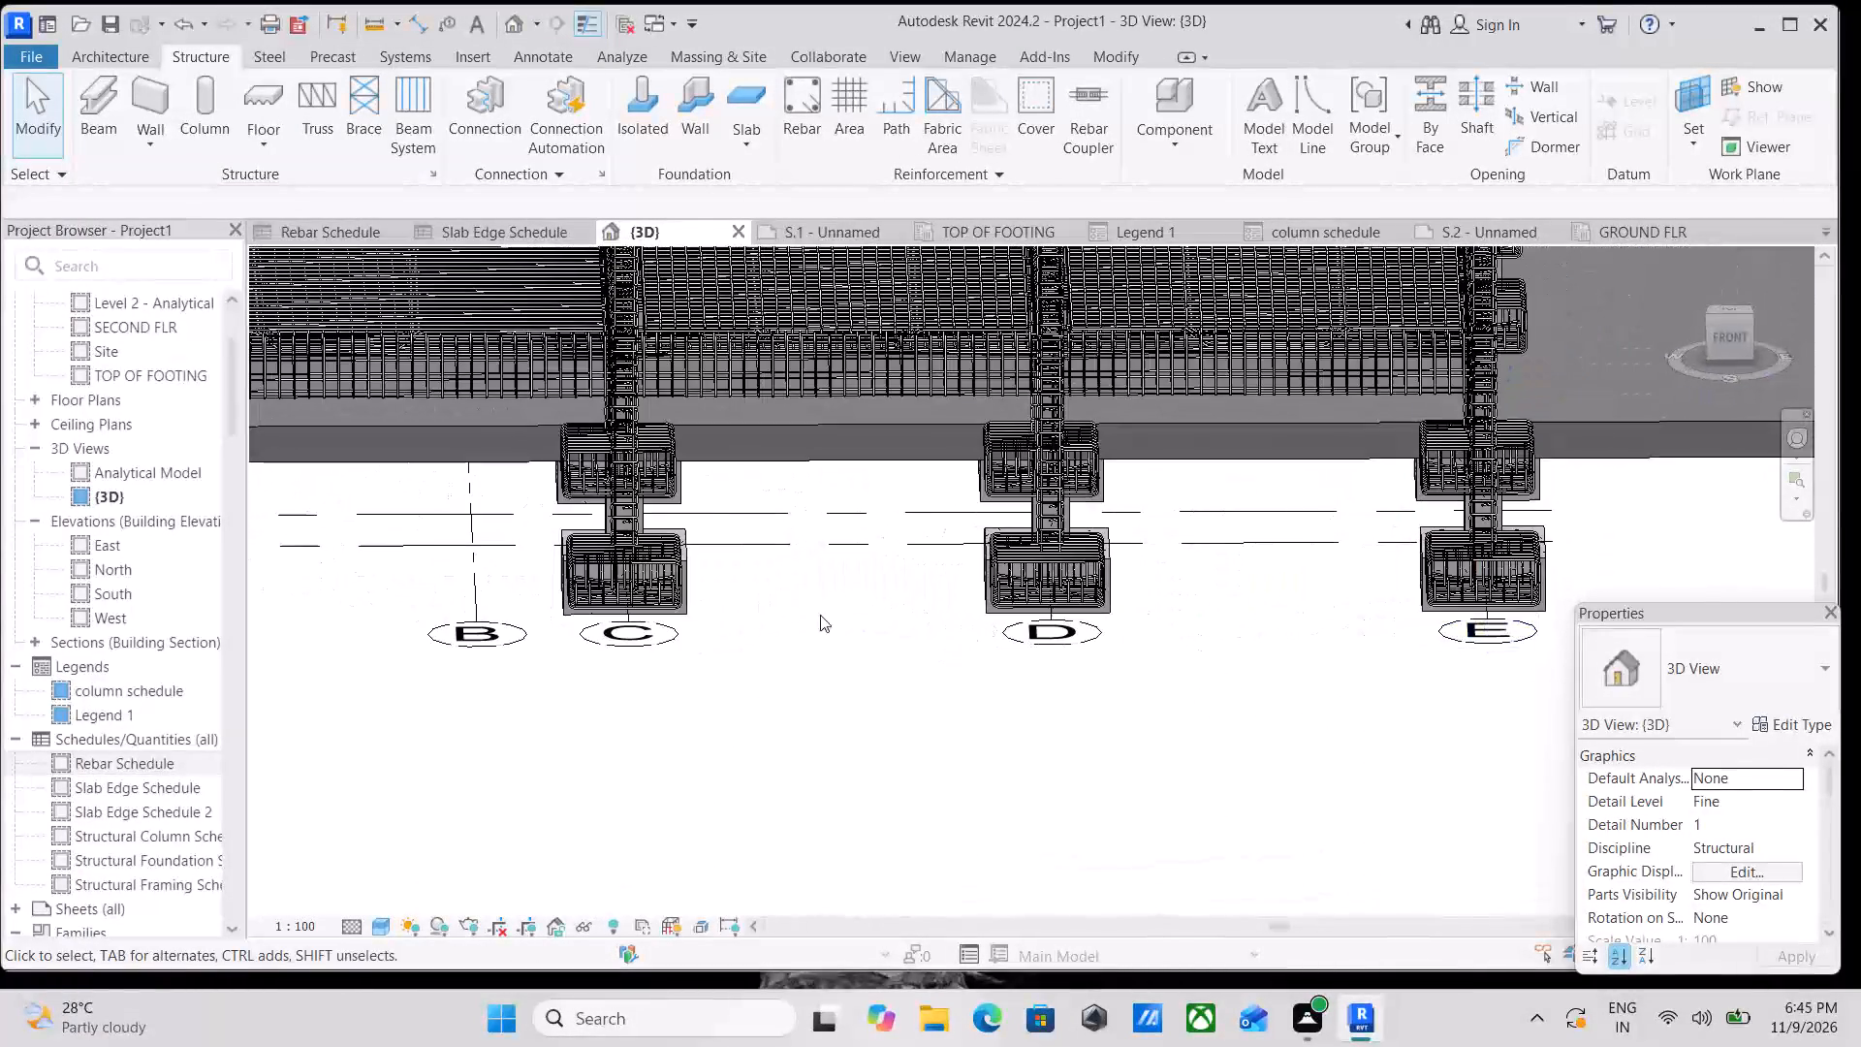
scroll(762, 591, down, 3)
middle_drag(762, 591, 907, 666)
middle_drag(784, 661, 1179, 703)
shift+middle_drag(933, 789, 985, 584)
shift+middle_drag(1041, 589, 1033, 638)
scroll(1428, 573, up, 10)
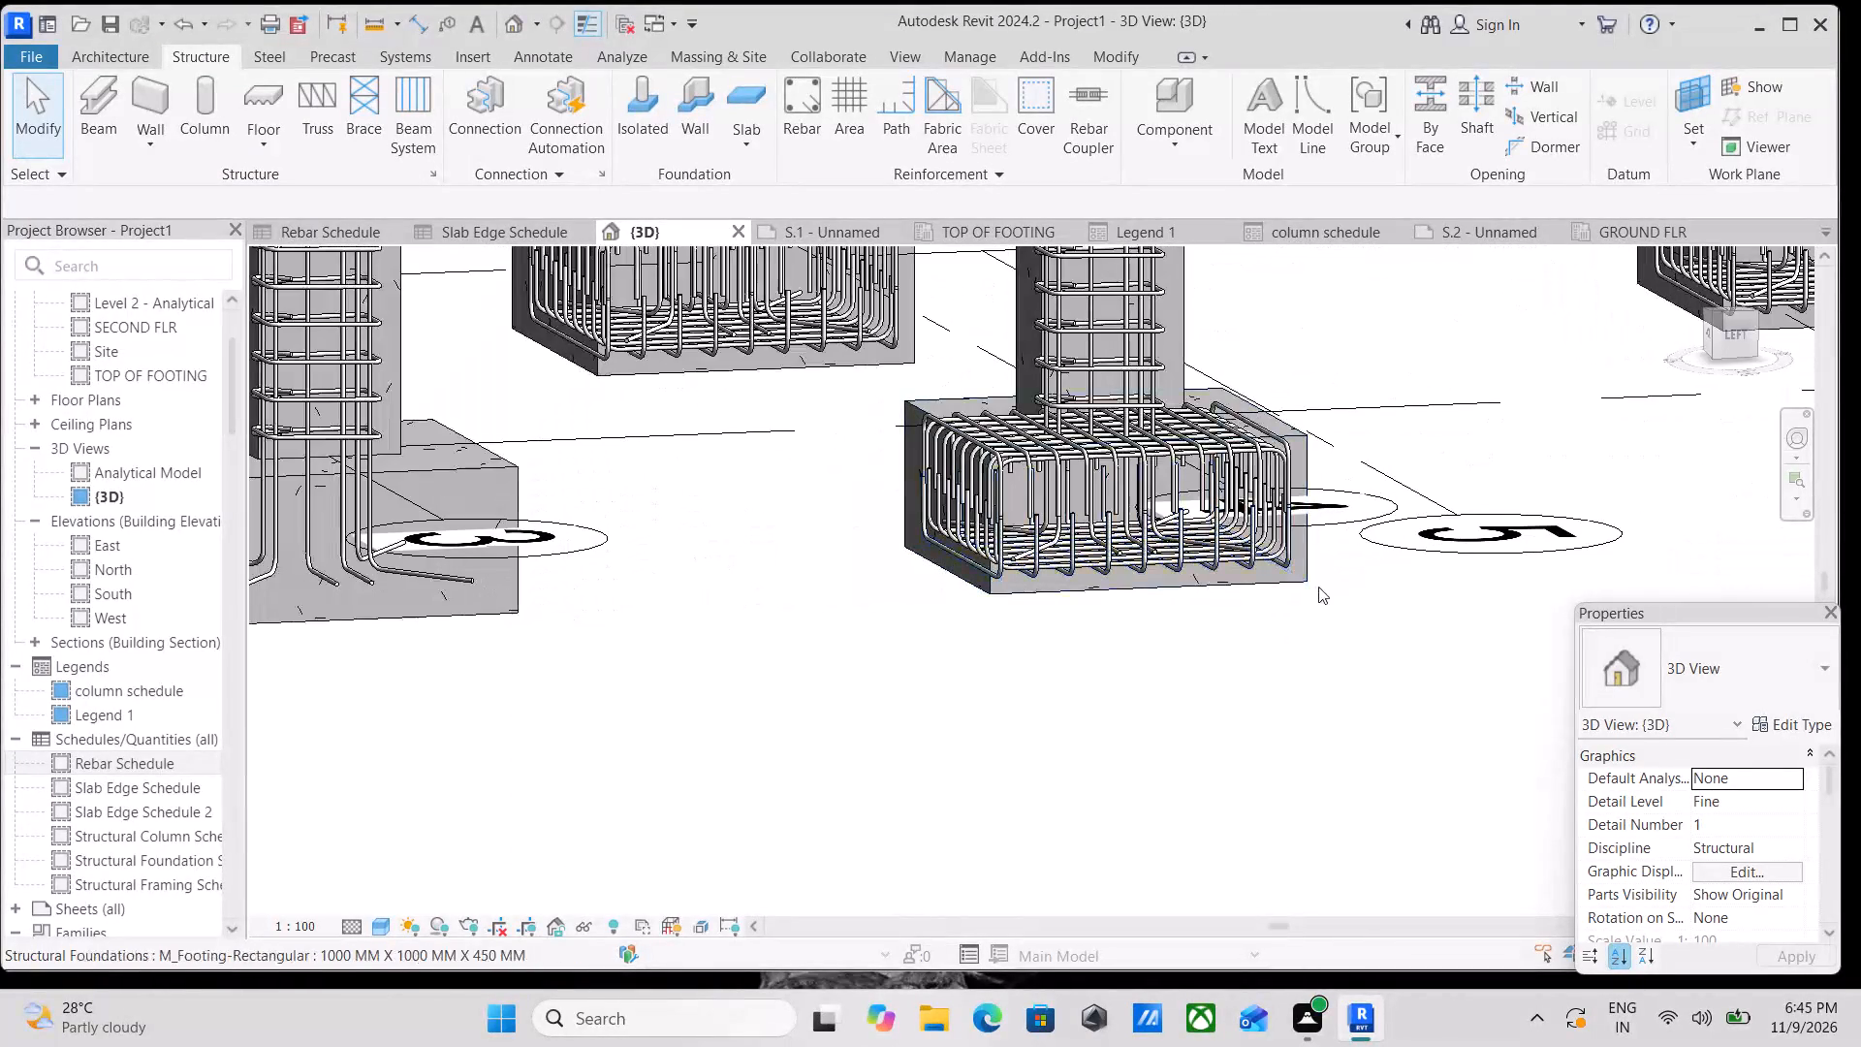
Propagate the rebar from the 1000 x 1000 x 450 mm footing at grid 4 to the unreinforced footing at grid 3, aligned by host.
click(1314, 587)
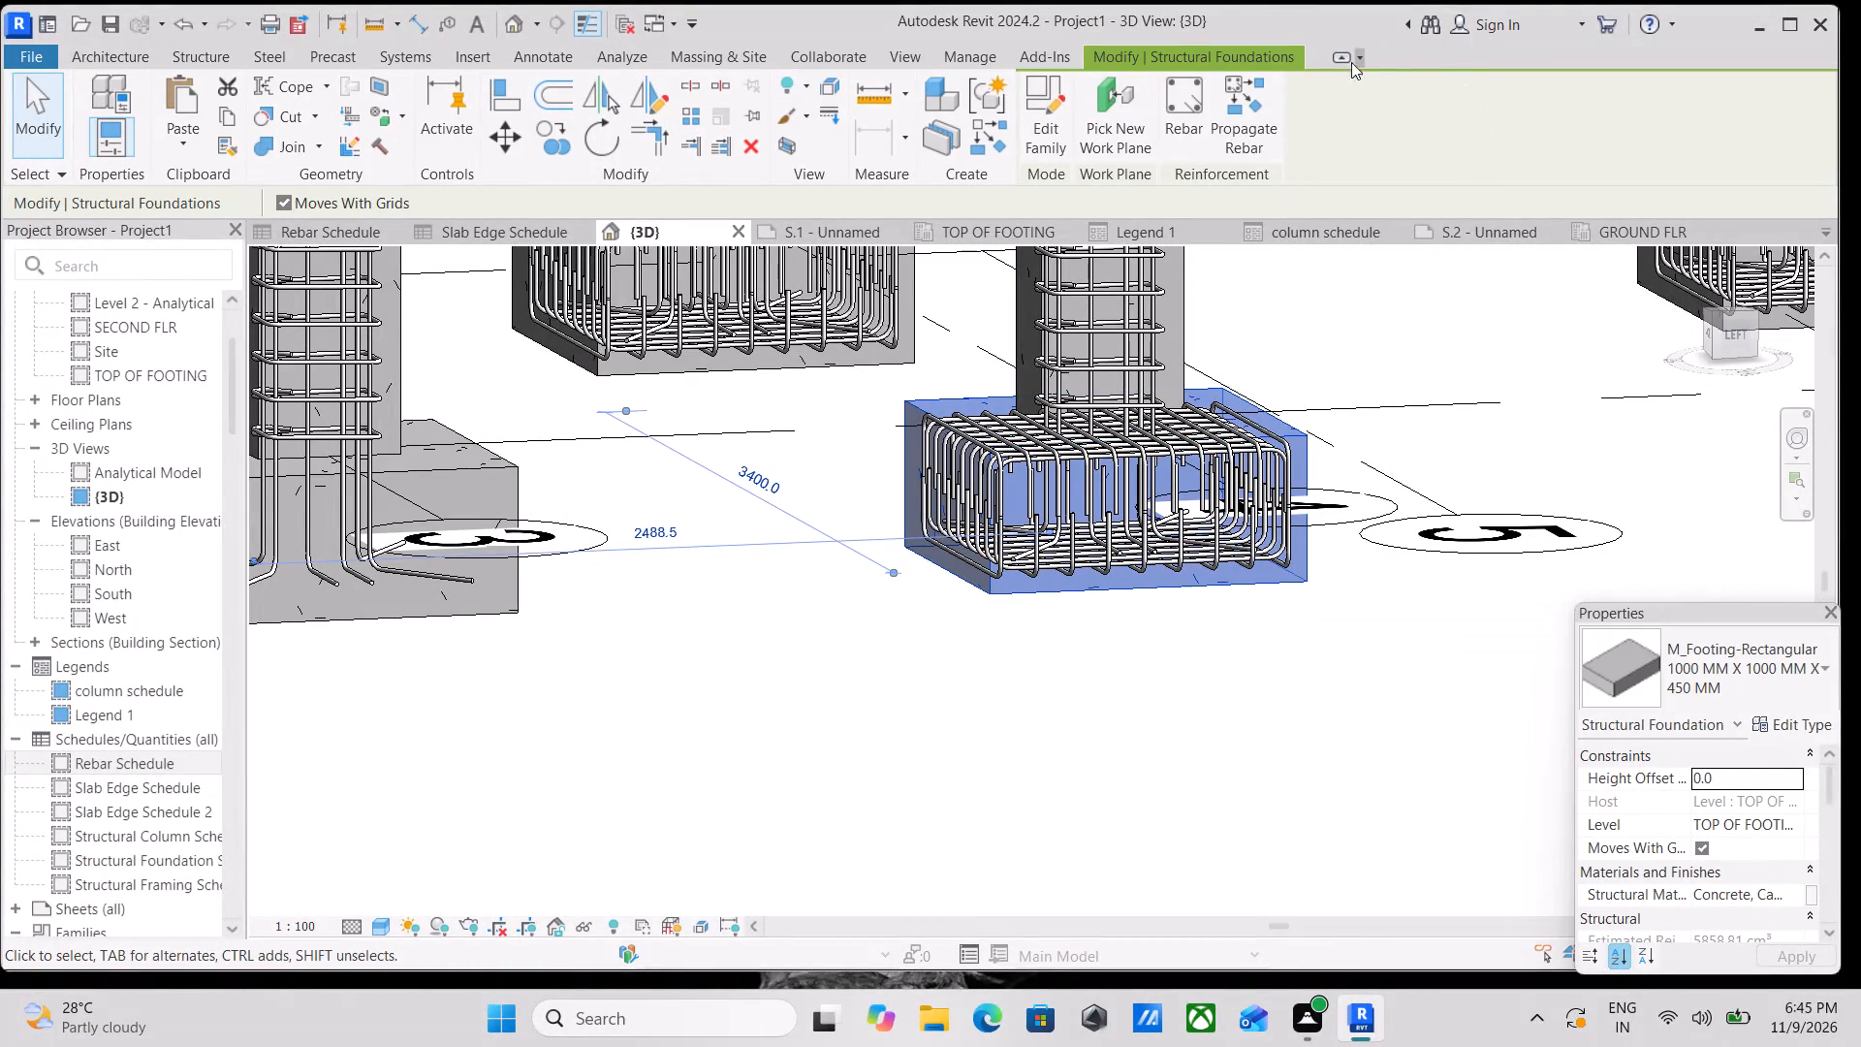
click(1268, 92)
middle_drag(741, 523, 1303, 560)
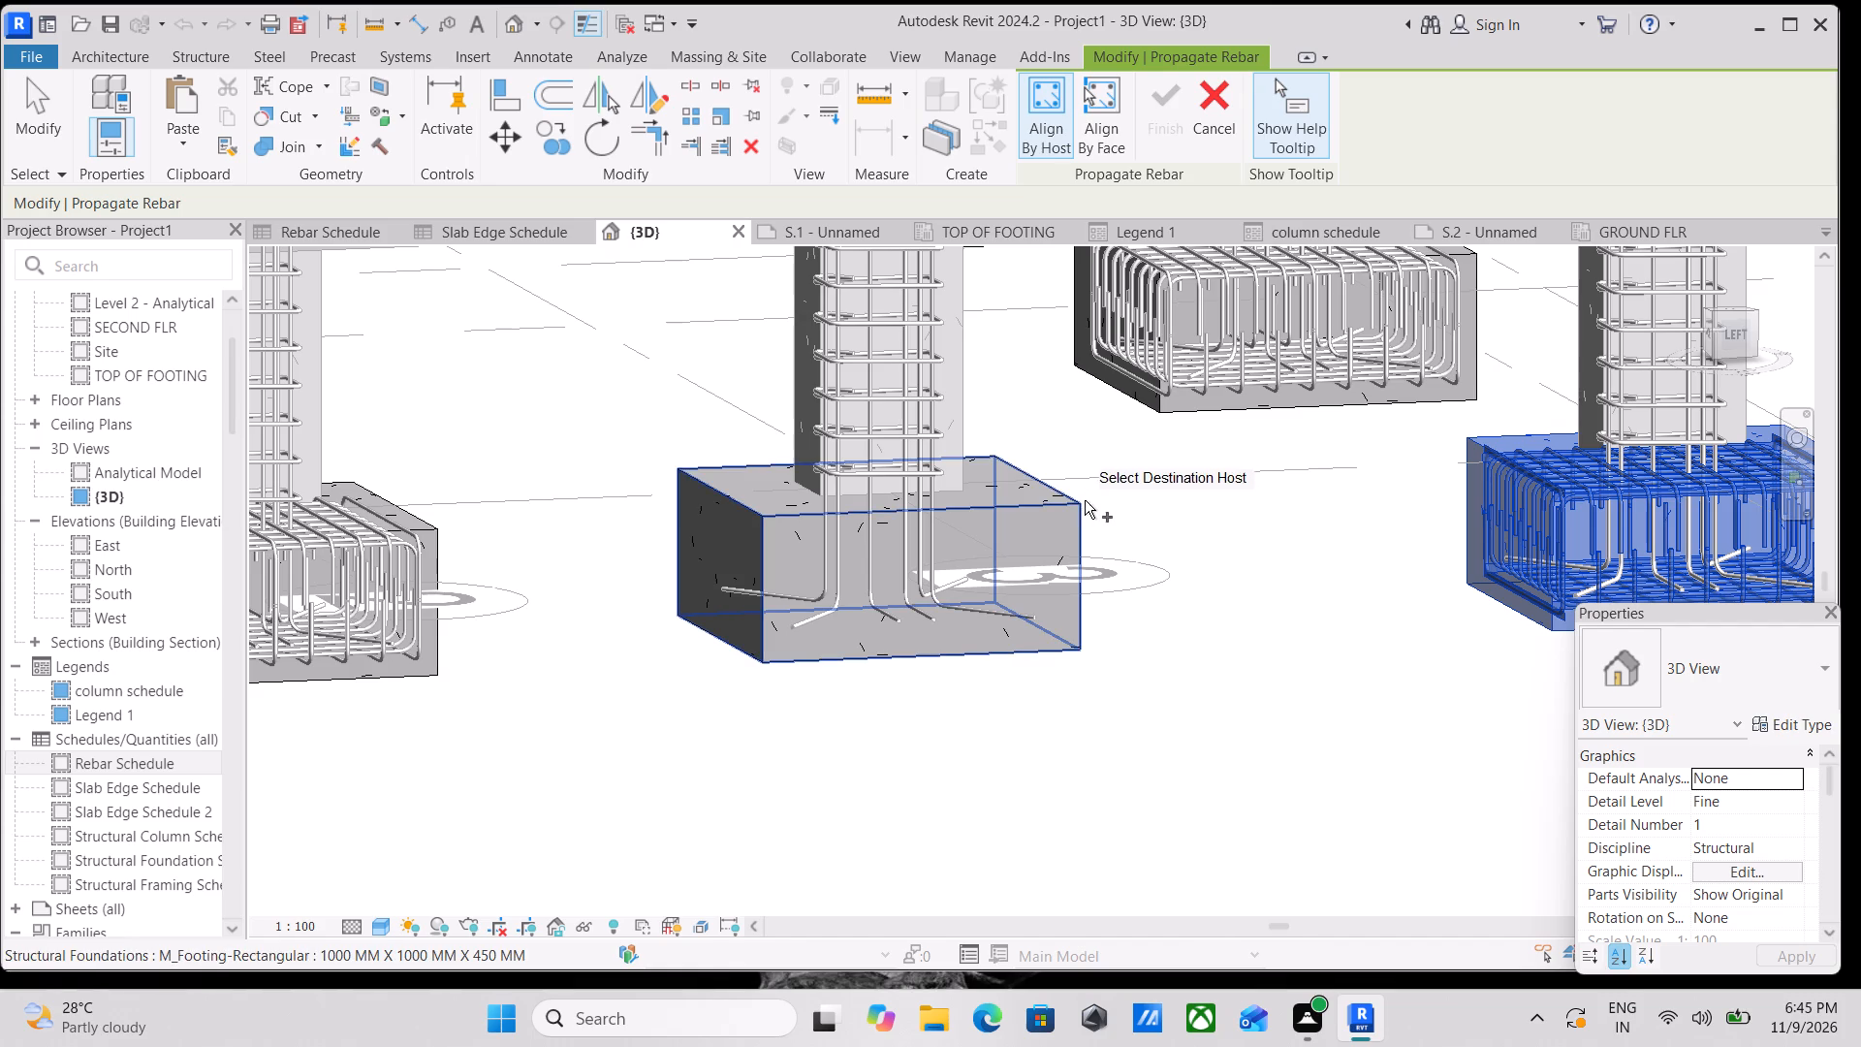
click(1083, 511)
scroll(1083, 511, down, 3)
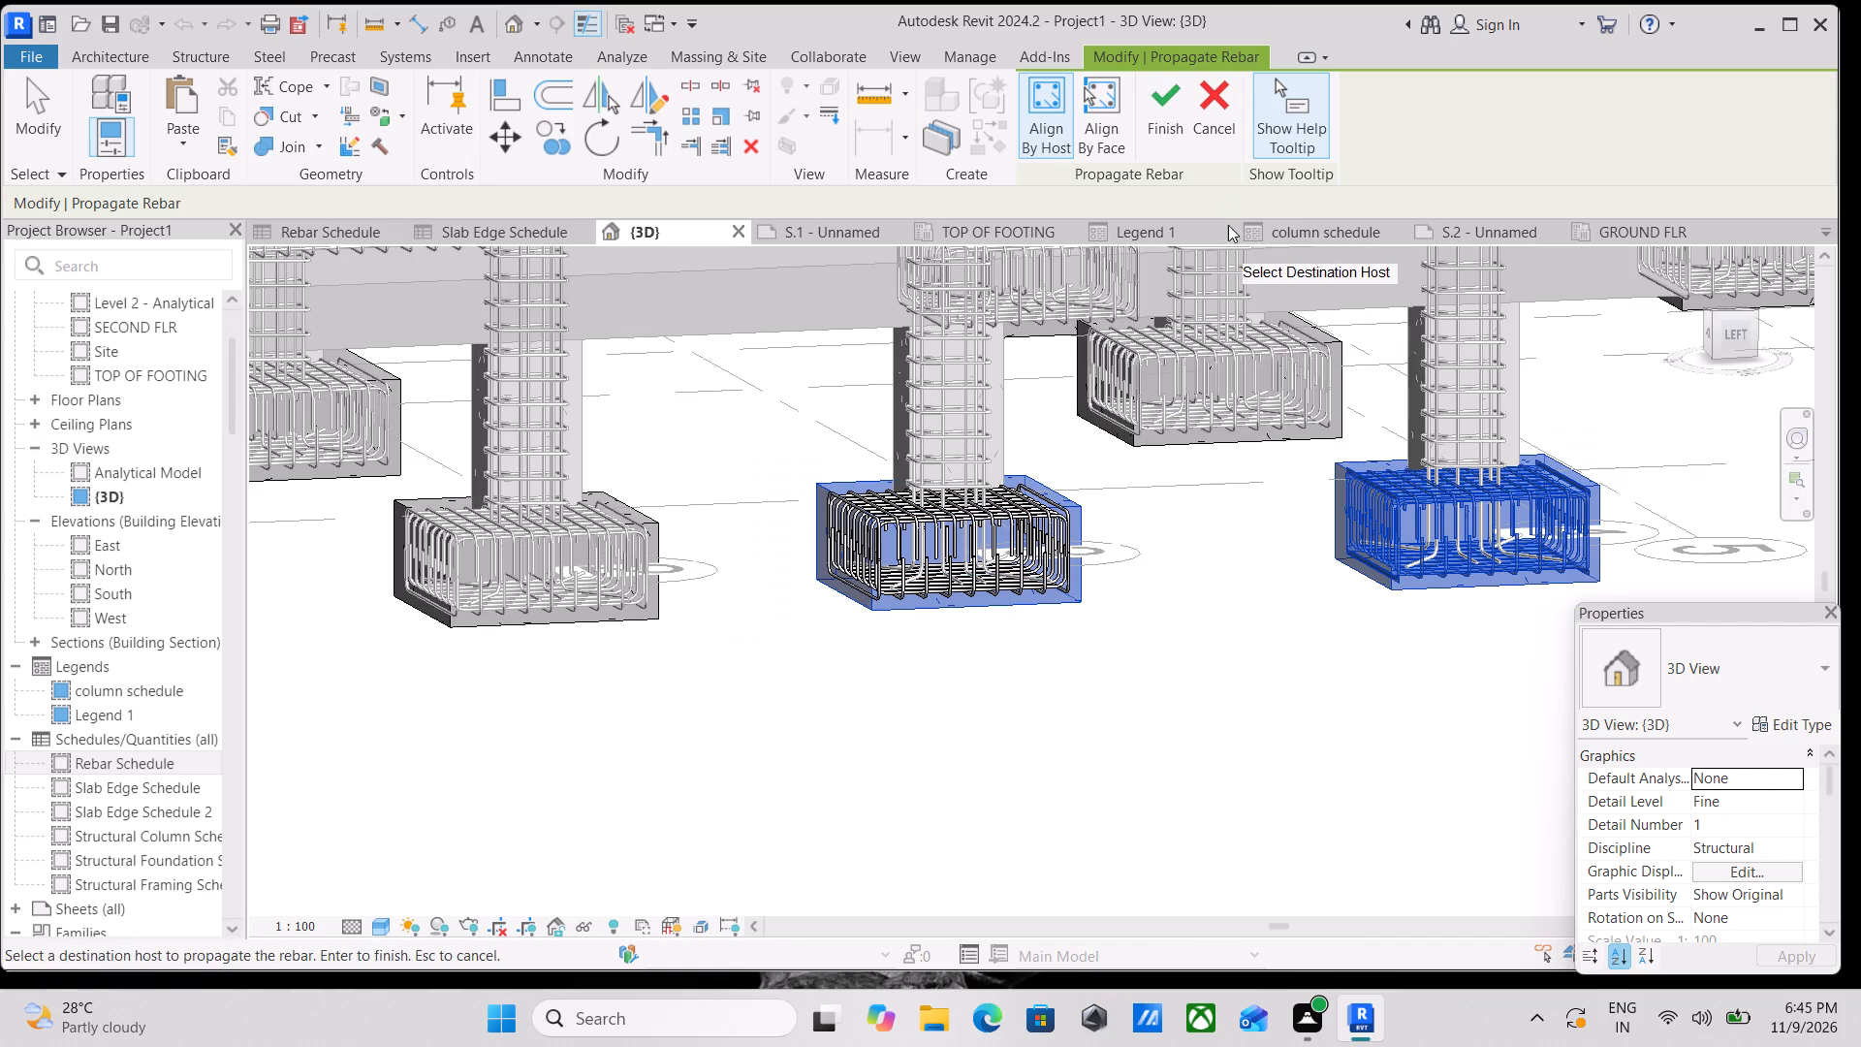
click(1152, 102)
Examine the footing reinforcement cages along the perimeter column rows from several sides of the frame.
scroll(1077, 527, down, 4)
middle_drag(1050, 493, 1057, 651)
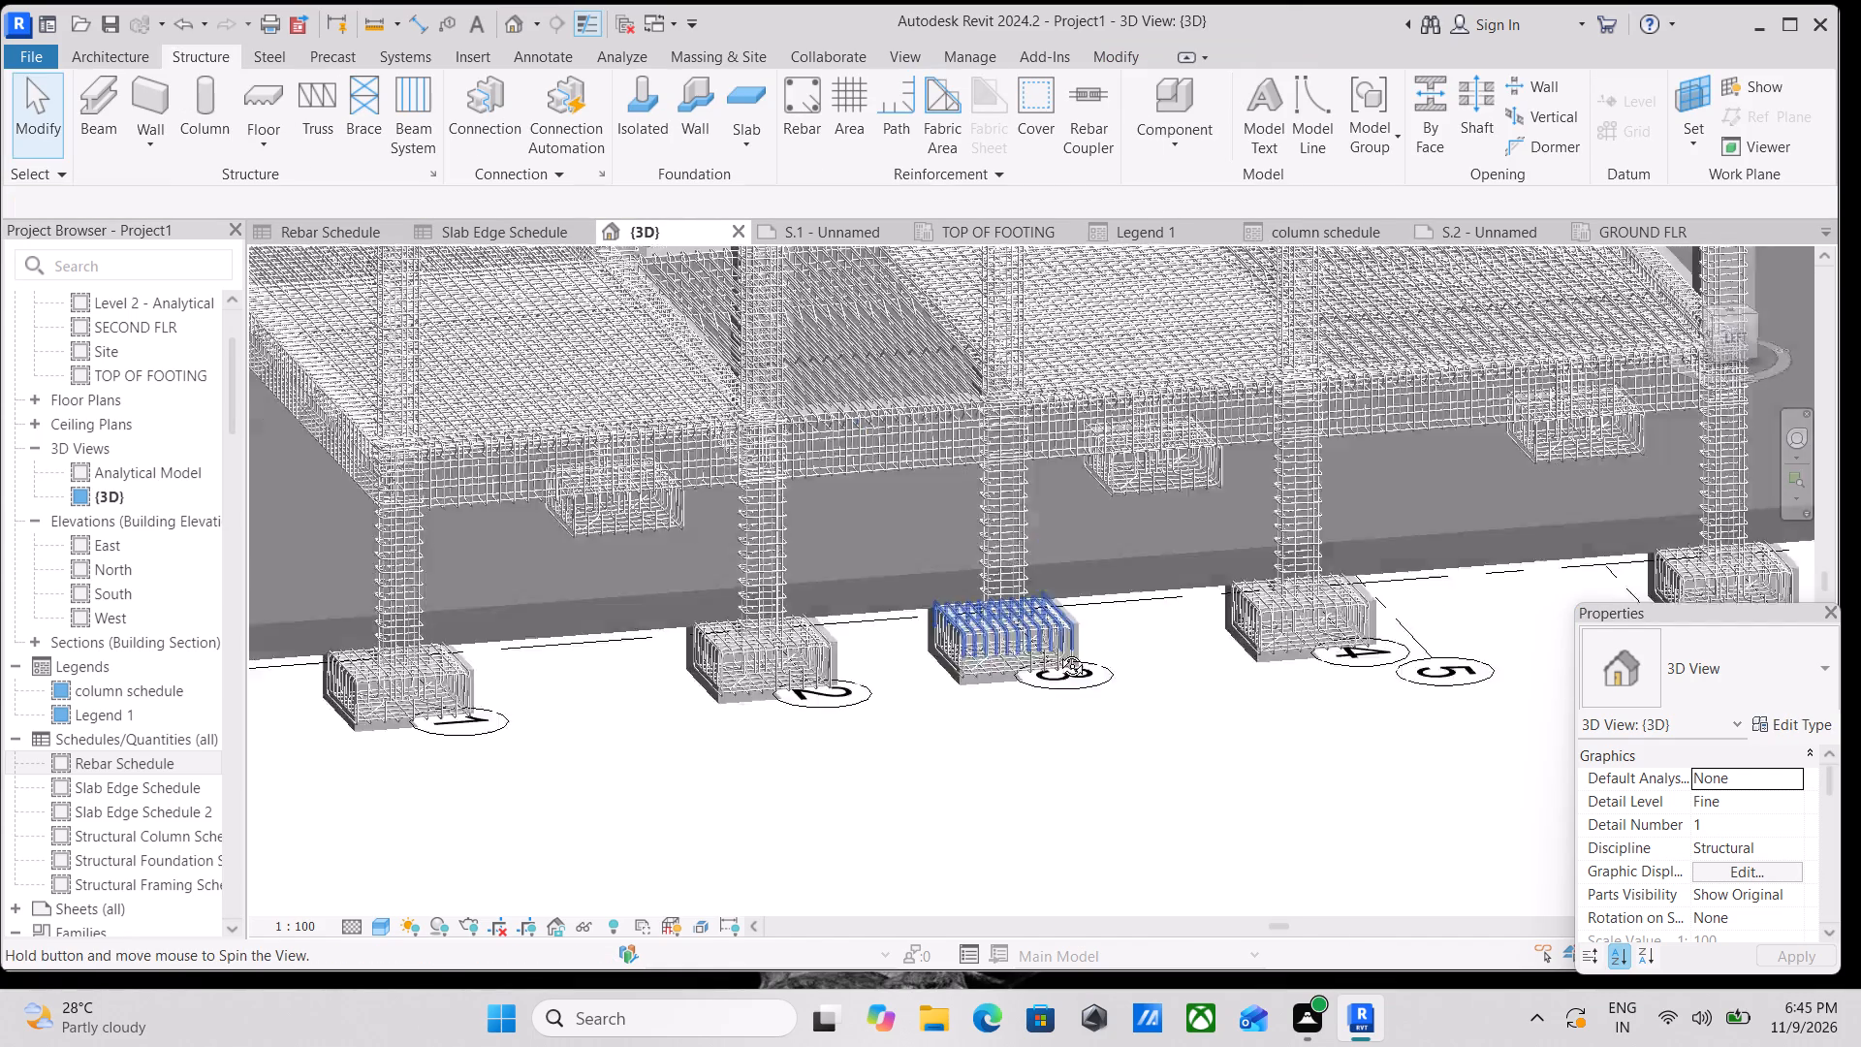
middle_drag(1057, 651, 1058, 754)
scroll(1051, 715, down, 2)
middle_drag(1065, 692, 1291, 514)
shift+middle_drag(912, 569, 1081, 600)
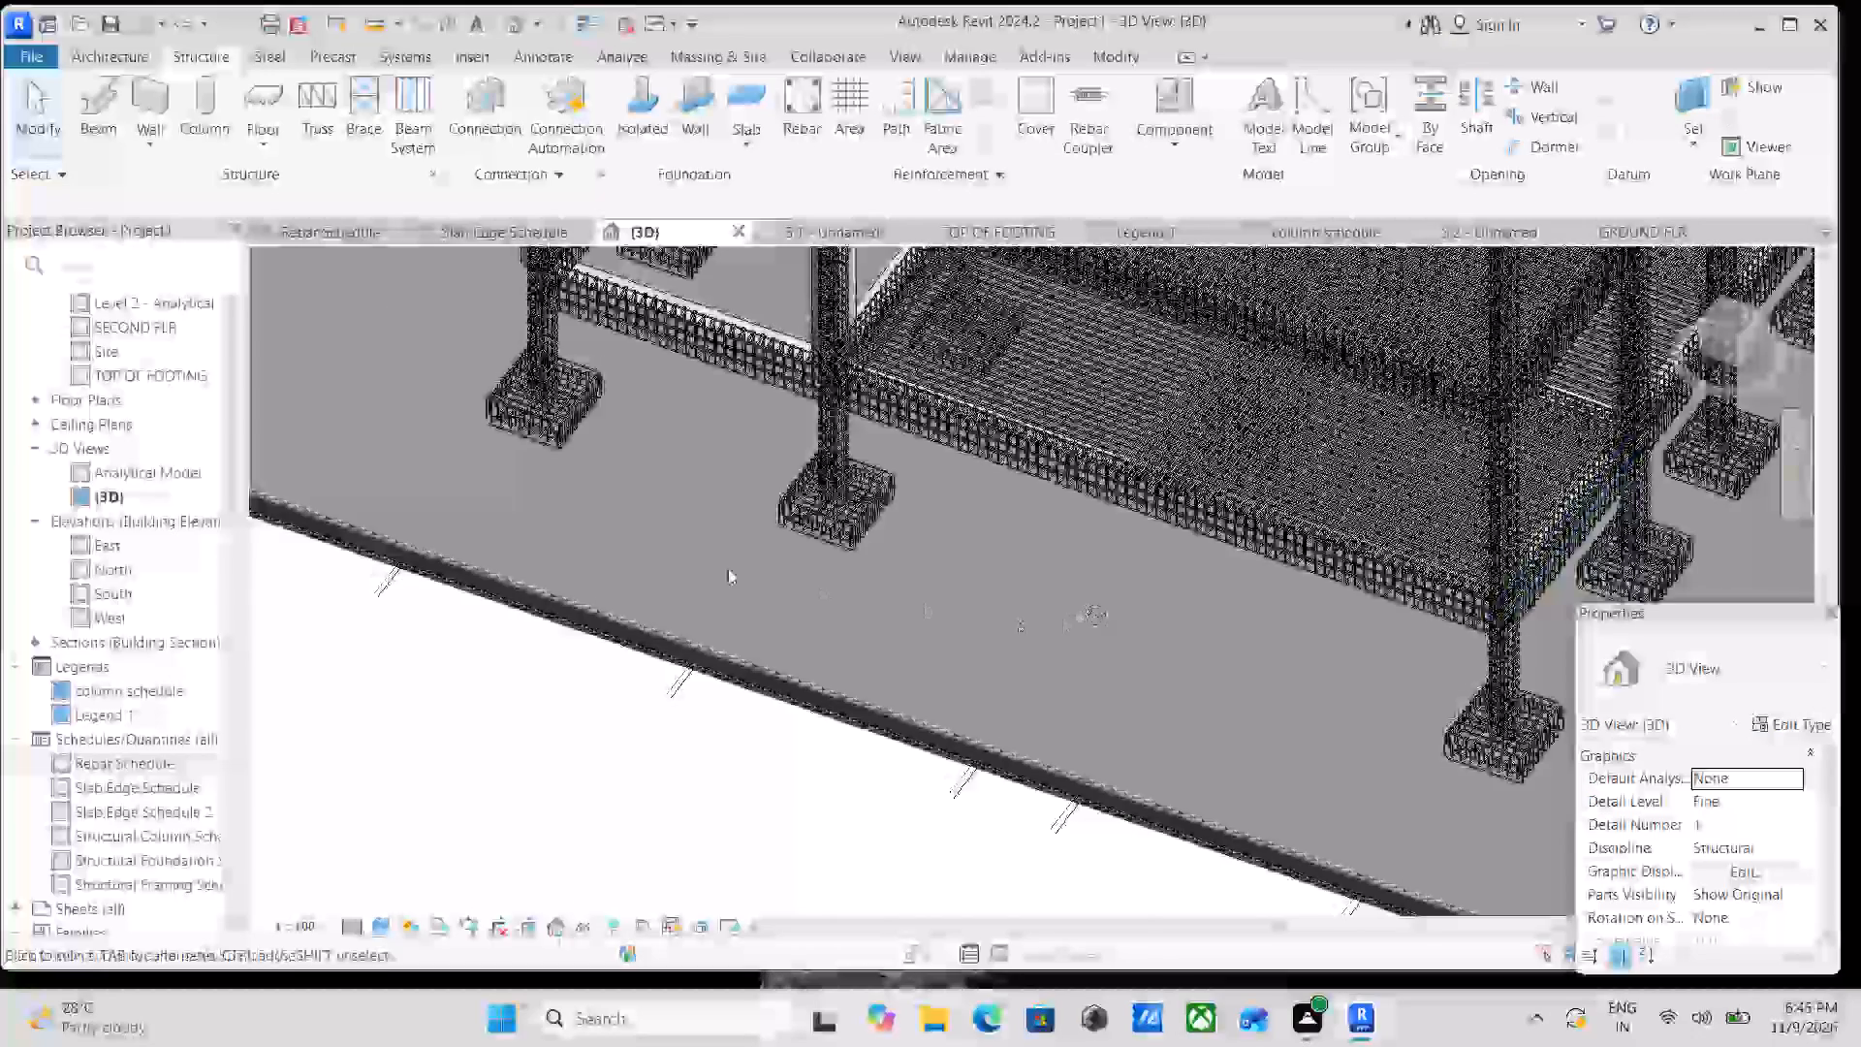
middle_drag(678, 551, 1009, 518)
shift+middle_drag(861, 520, 1250, 574)
middle_drag(1235, 508, 796, 620)
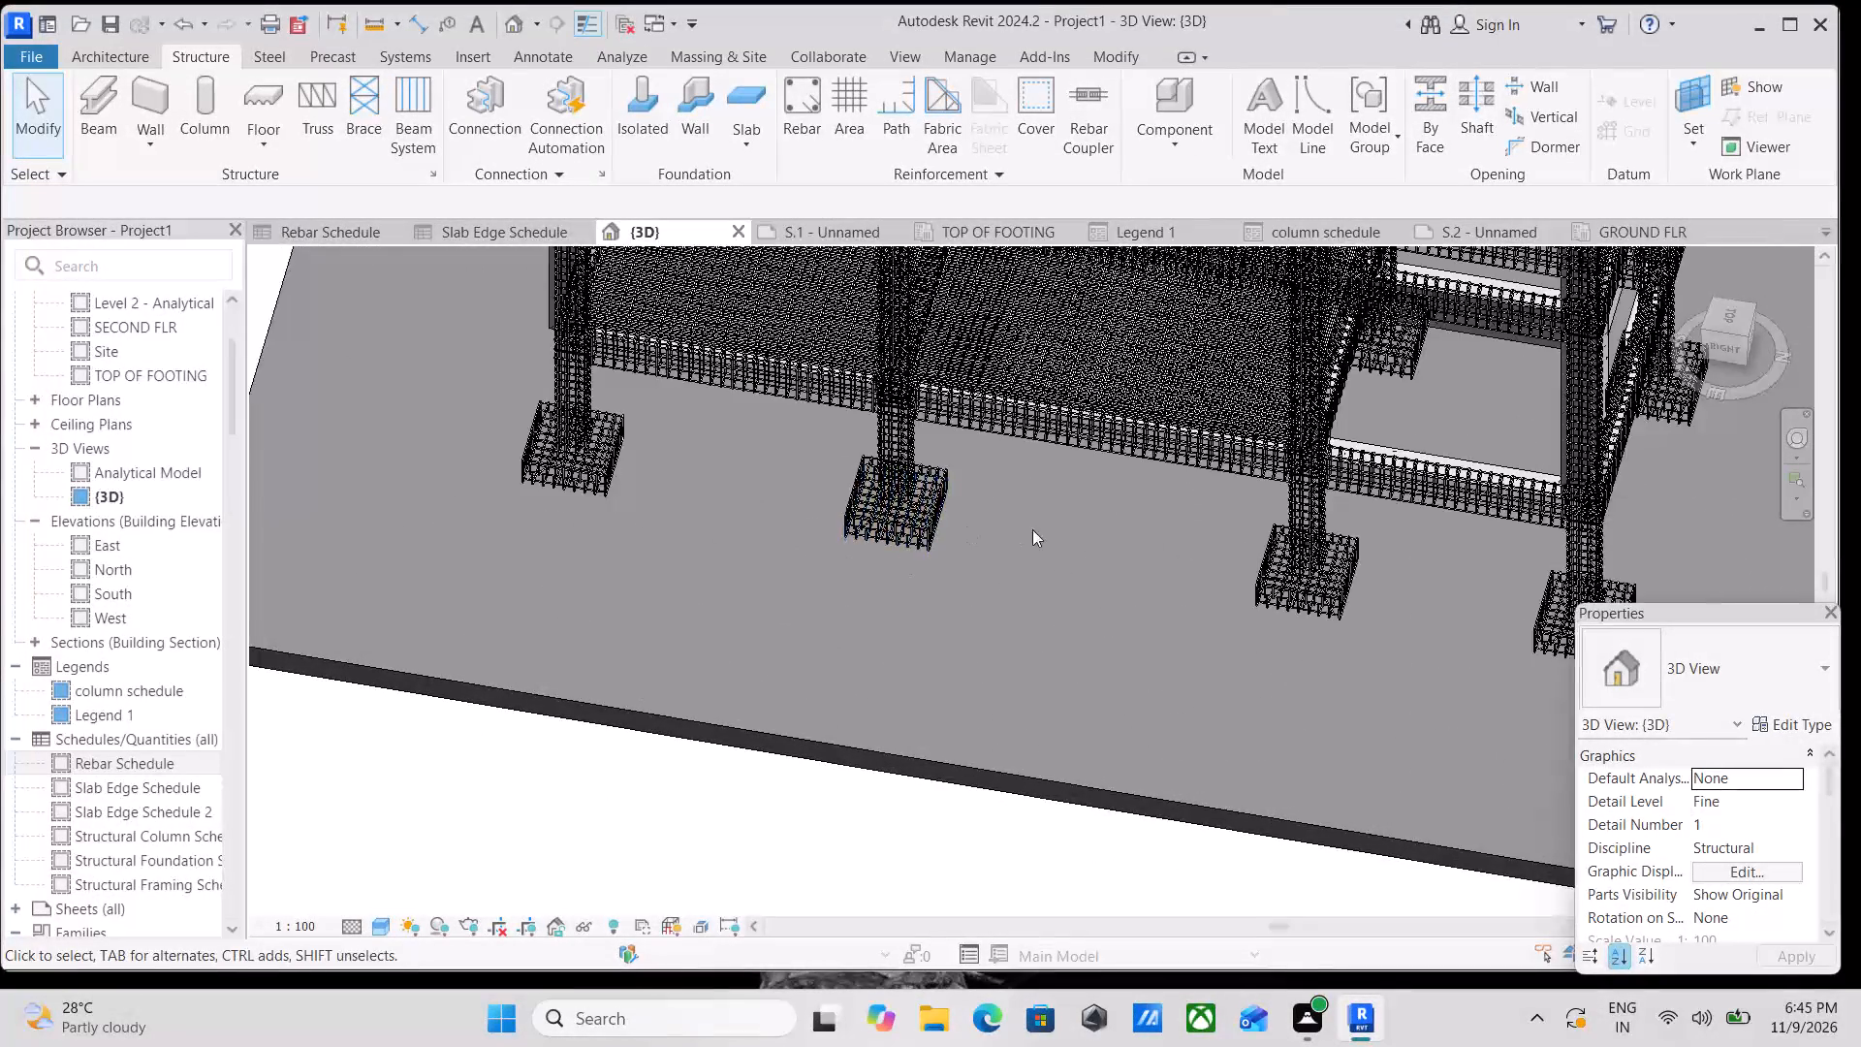
middle_drag(1032, 529, 894, 590)
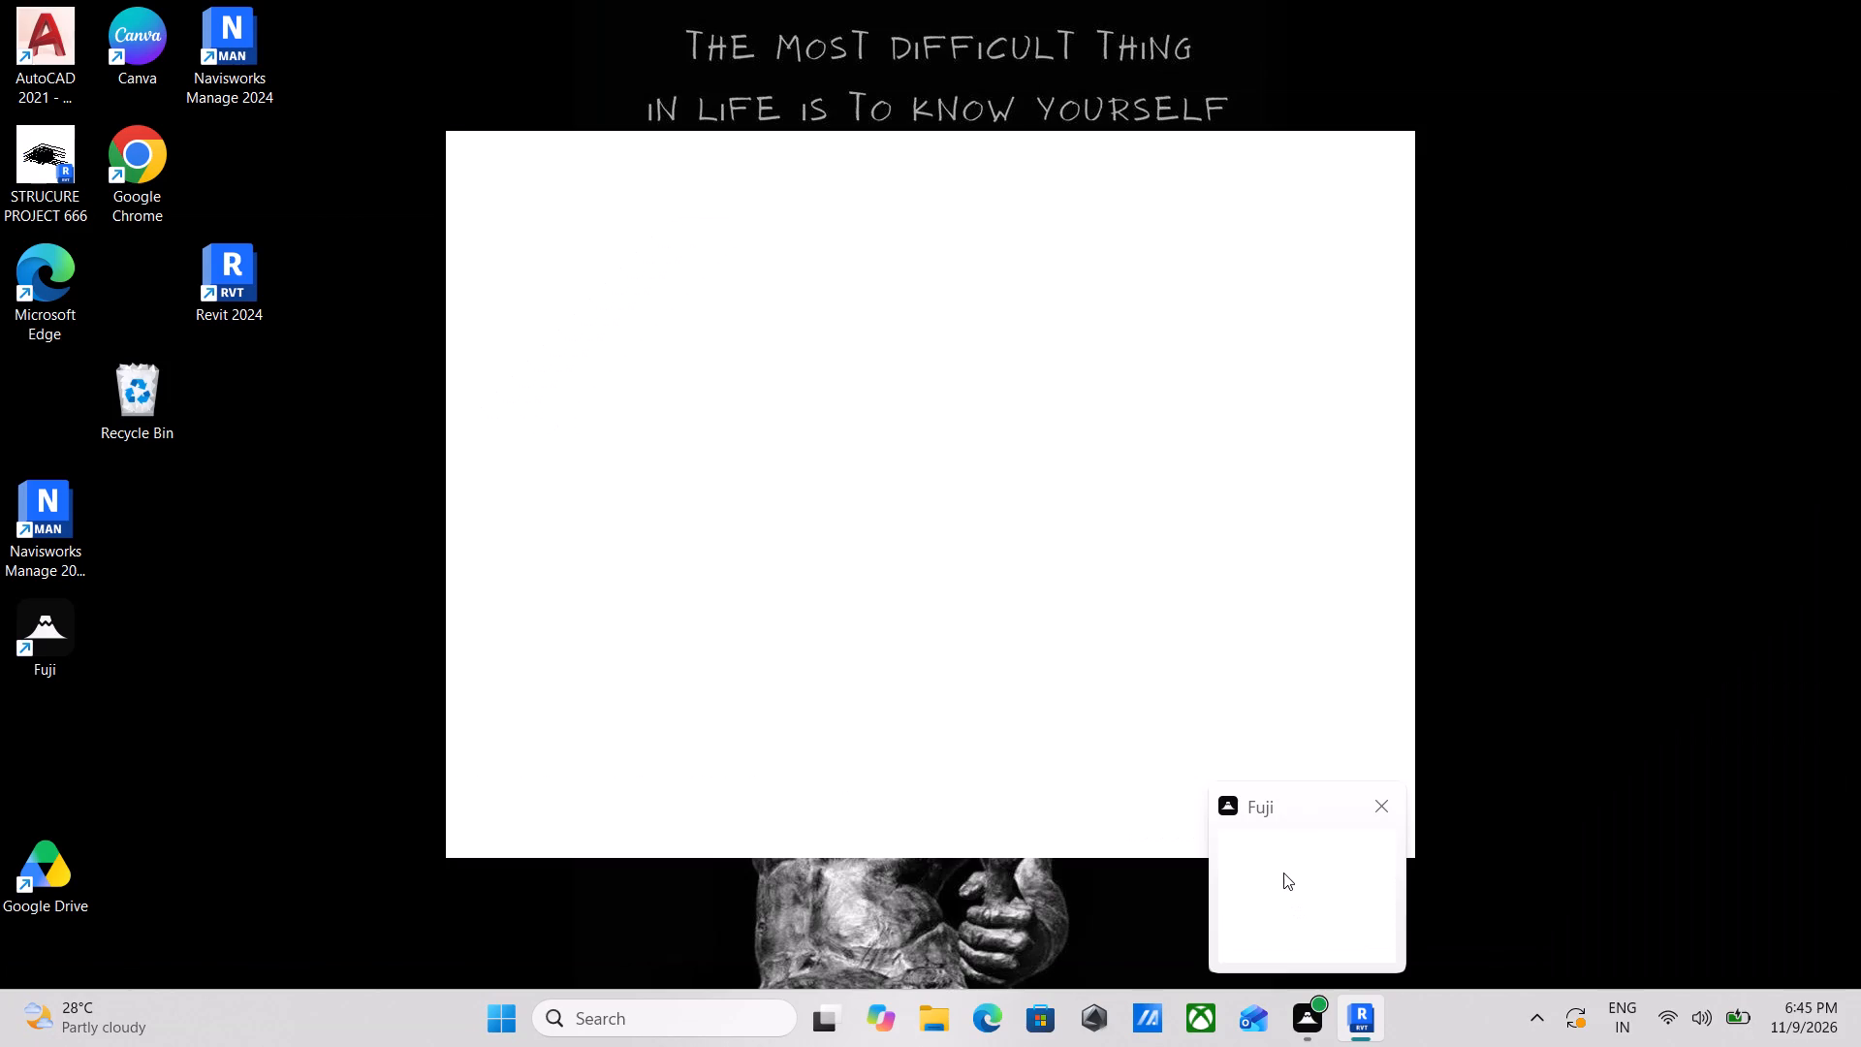
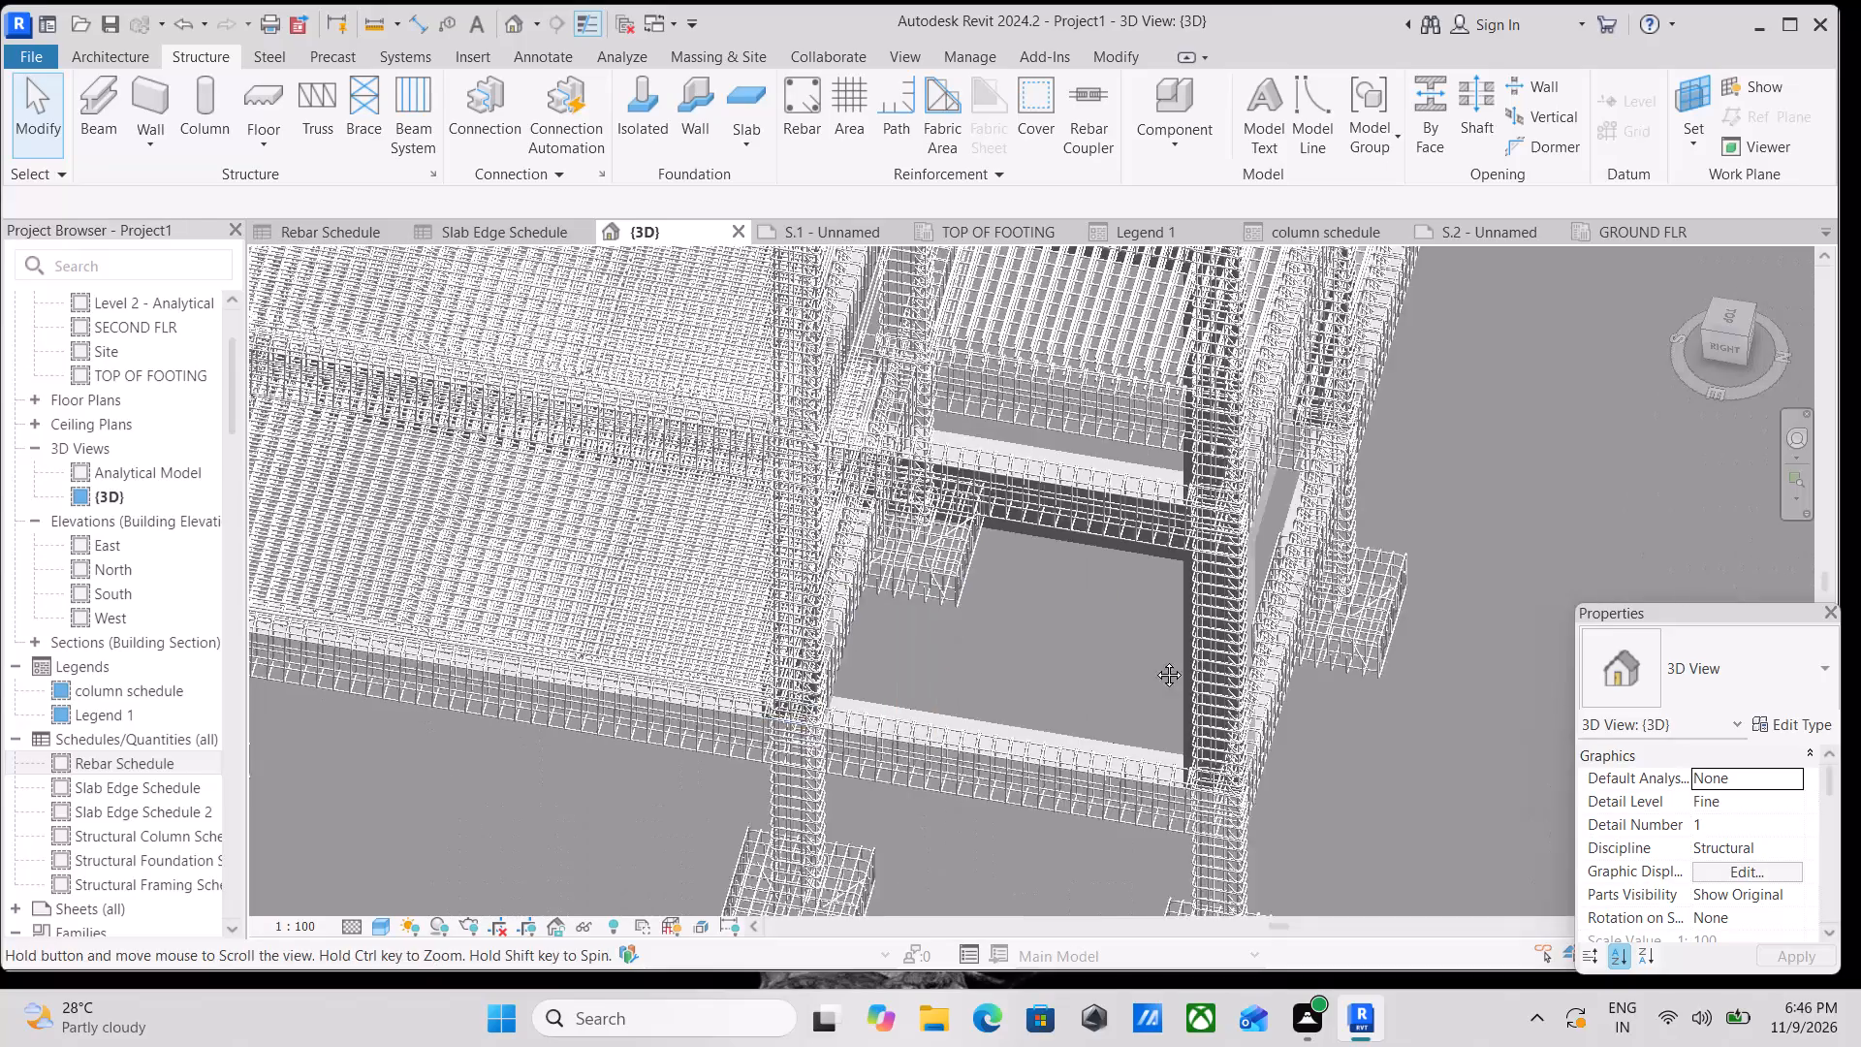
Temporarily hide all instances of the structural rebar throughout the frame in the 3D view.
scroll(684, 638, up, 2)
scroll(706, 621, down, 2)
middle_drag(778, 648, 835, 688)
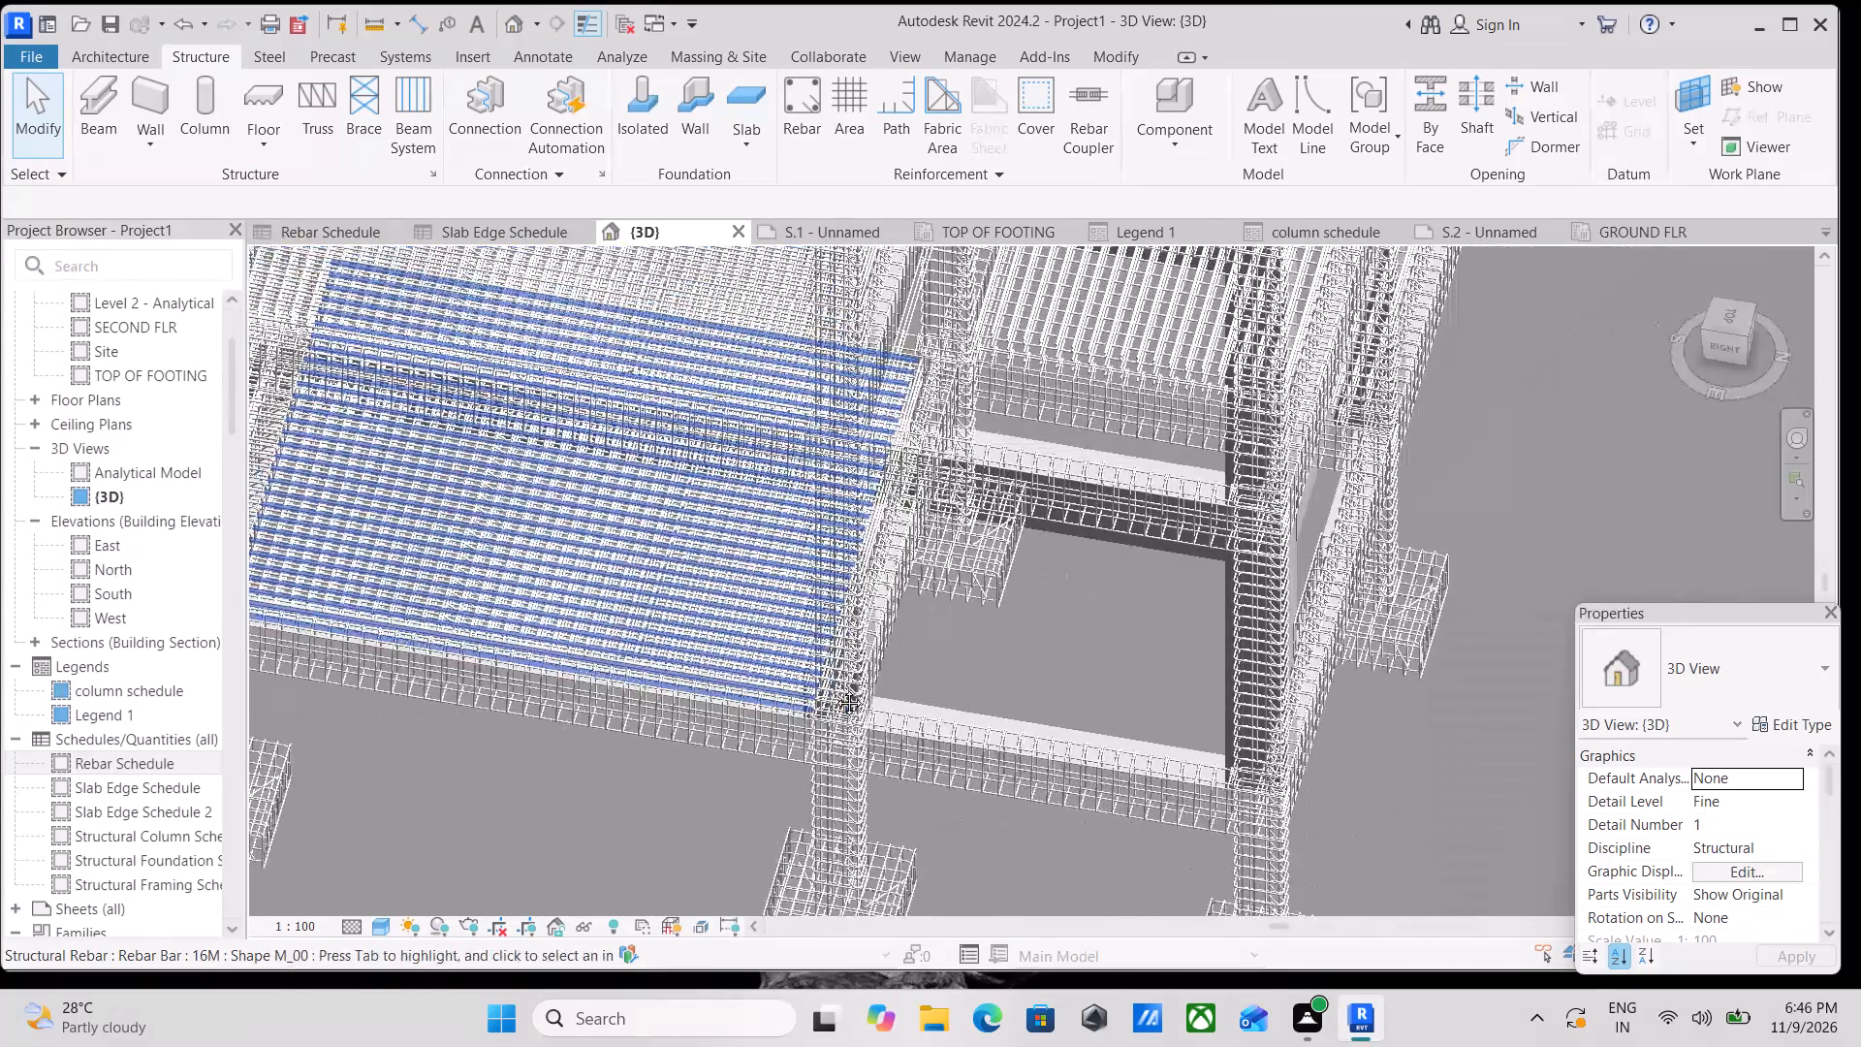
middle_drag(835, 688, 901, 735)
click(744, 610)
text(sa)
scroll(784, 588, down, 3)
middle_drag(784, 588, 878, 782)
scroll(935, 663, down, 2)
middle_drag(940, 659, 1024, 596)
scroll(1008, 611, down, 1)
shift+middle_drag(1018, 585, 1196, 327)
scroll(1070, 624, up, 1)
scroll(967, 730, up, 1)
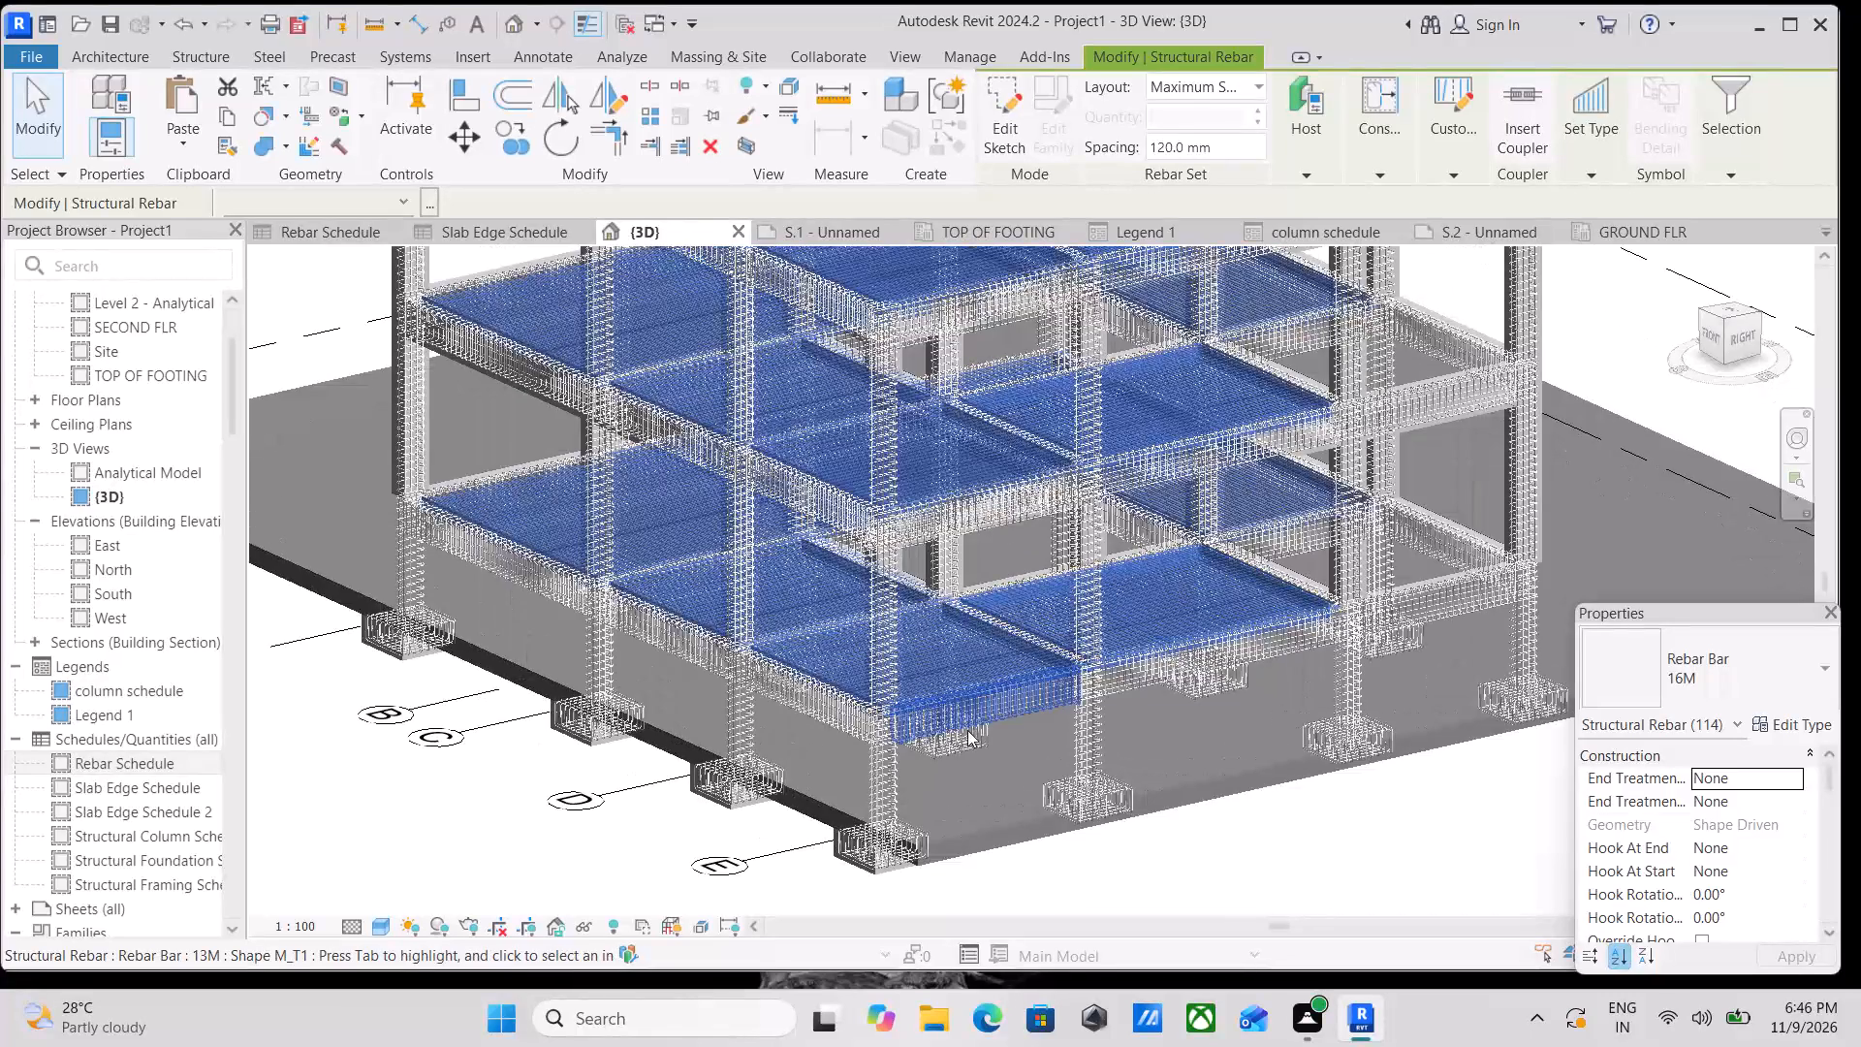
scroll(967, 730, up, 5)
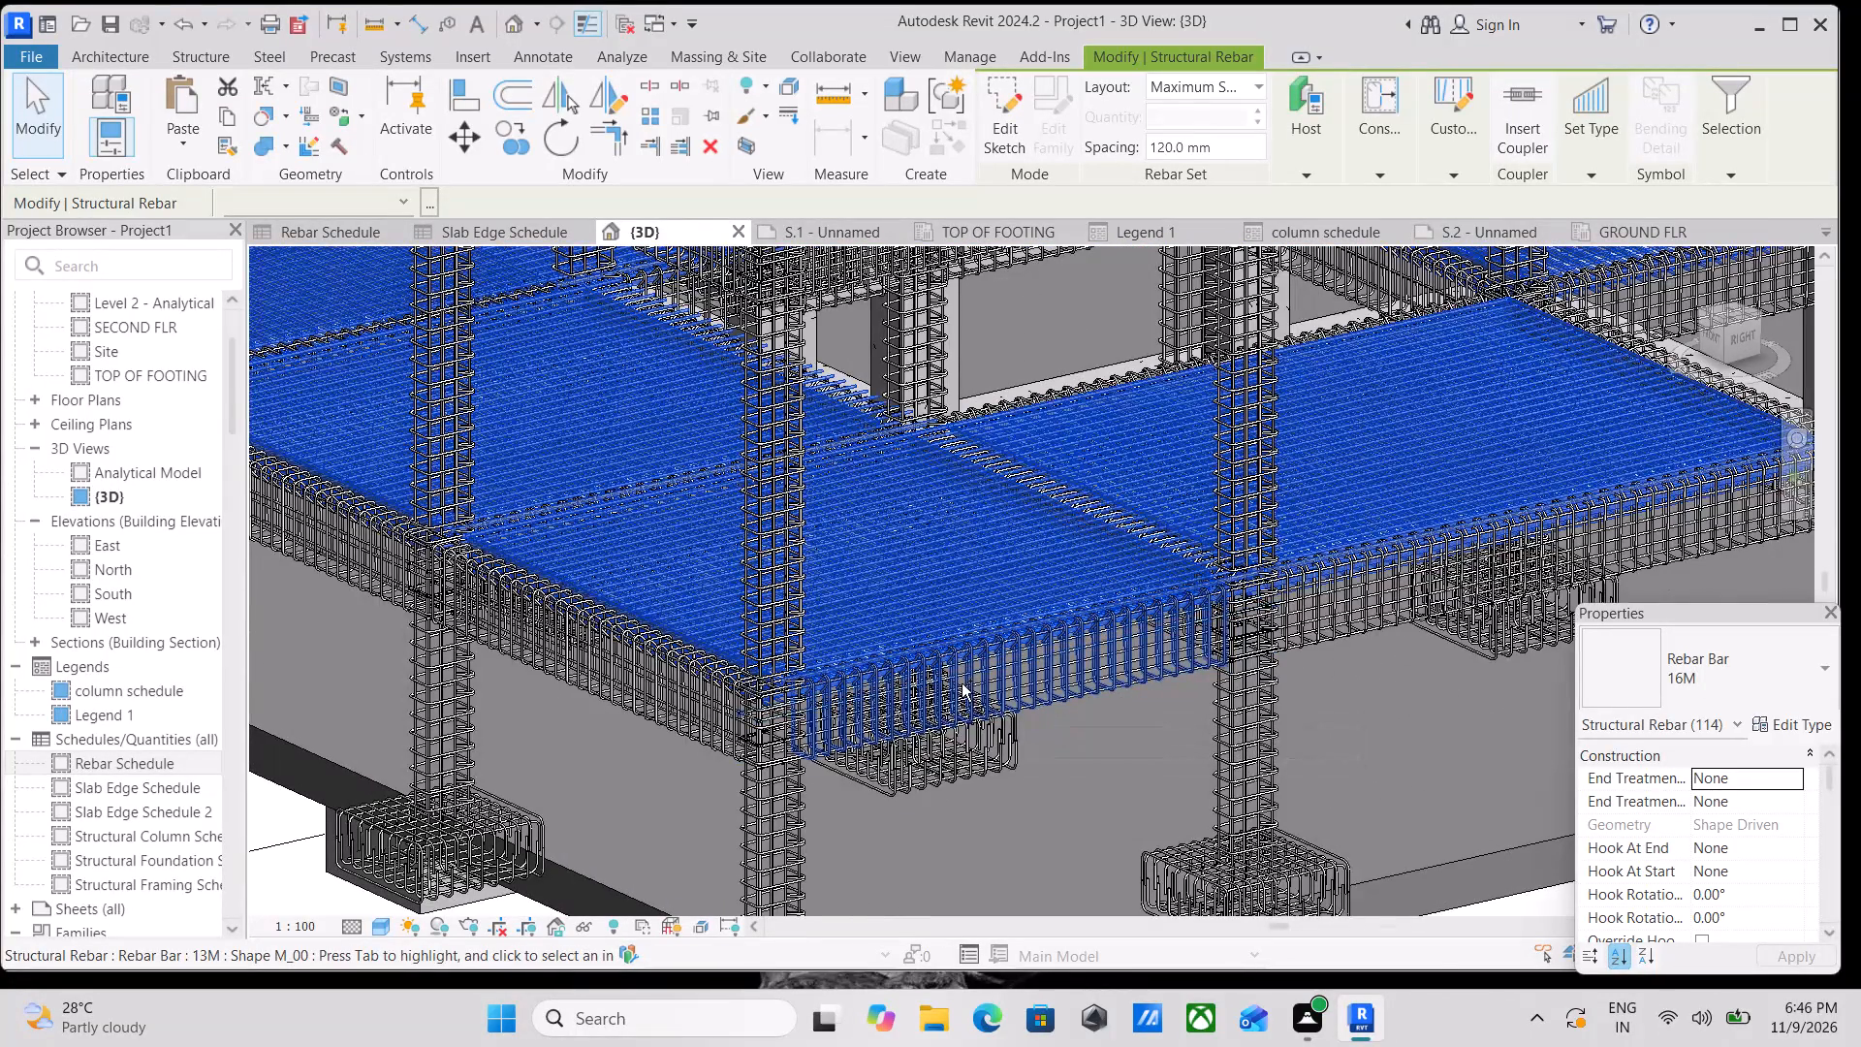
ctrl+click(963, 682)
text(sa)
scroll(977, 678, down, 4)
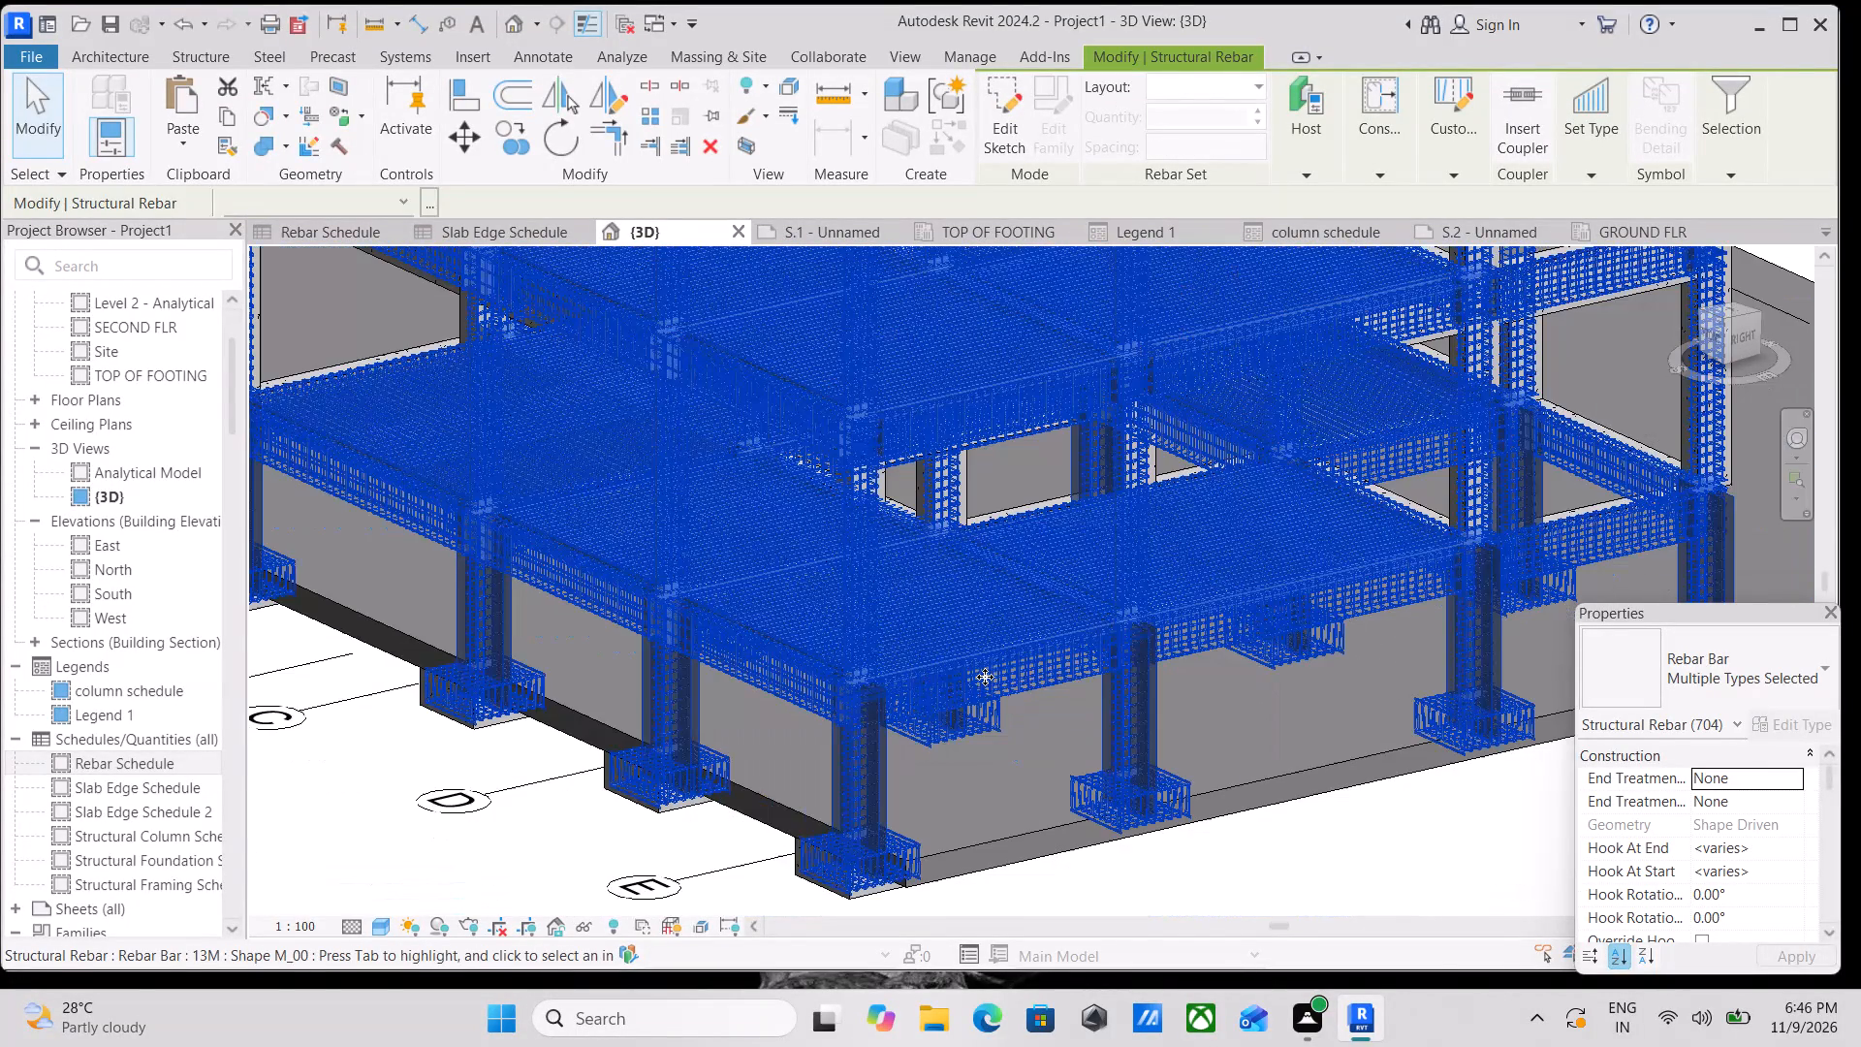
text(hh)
Examine the bare concrete frame from several sides, covering its footings, columns, beams and slabs.
scroll(985, 677, down, 4)
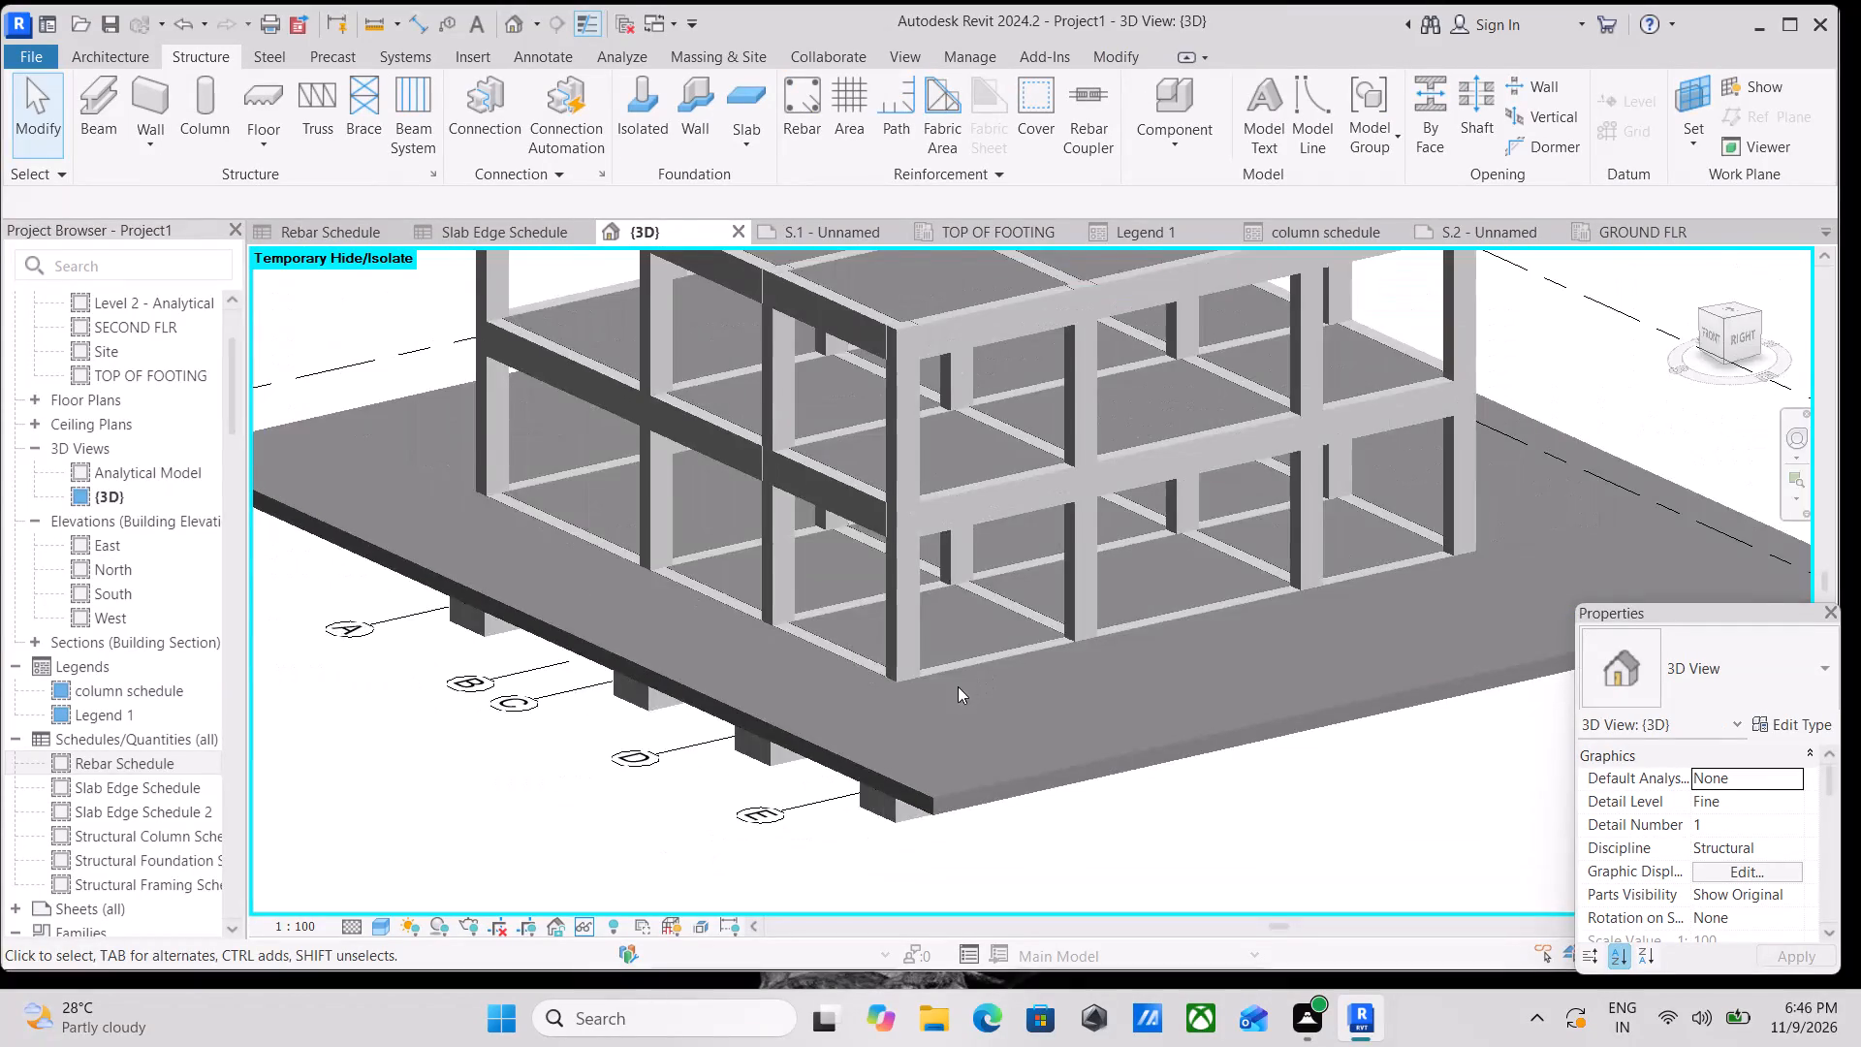
middle_drag(964, 683, 1119, 628)
scroll(1119, 628, up, 2)
middle_drag(1111, 718, 1158, 545)
shift+middle_drag(1142, 685, 1192, 520)
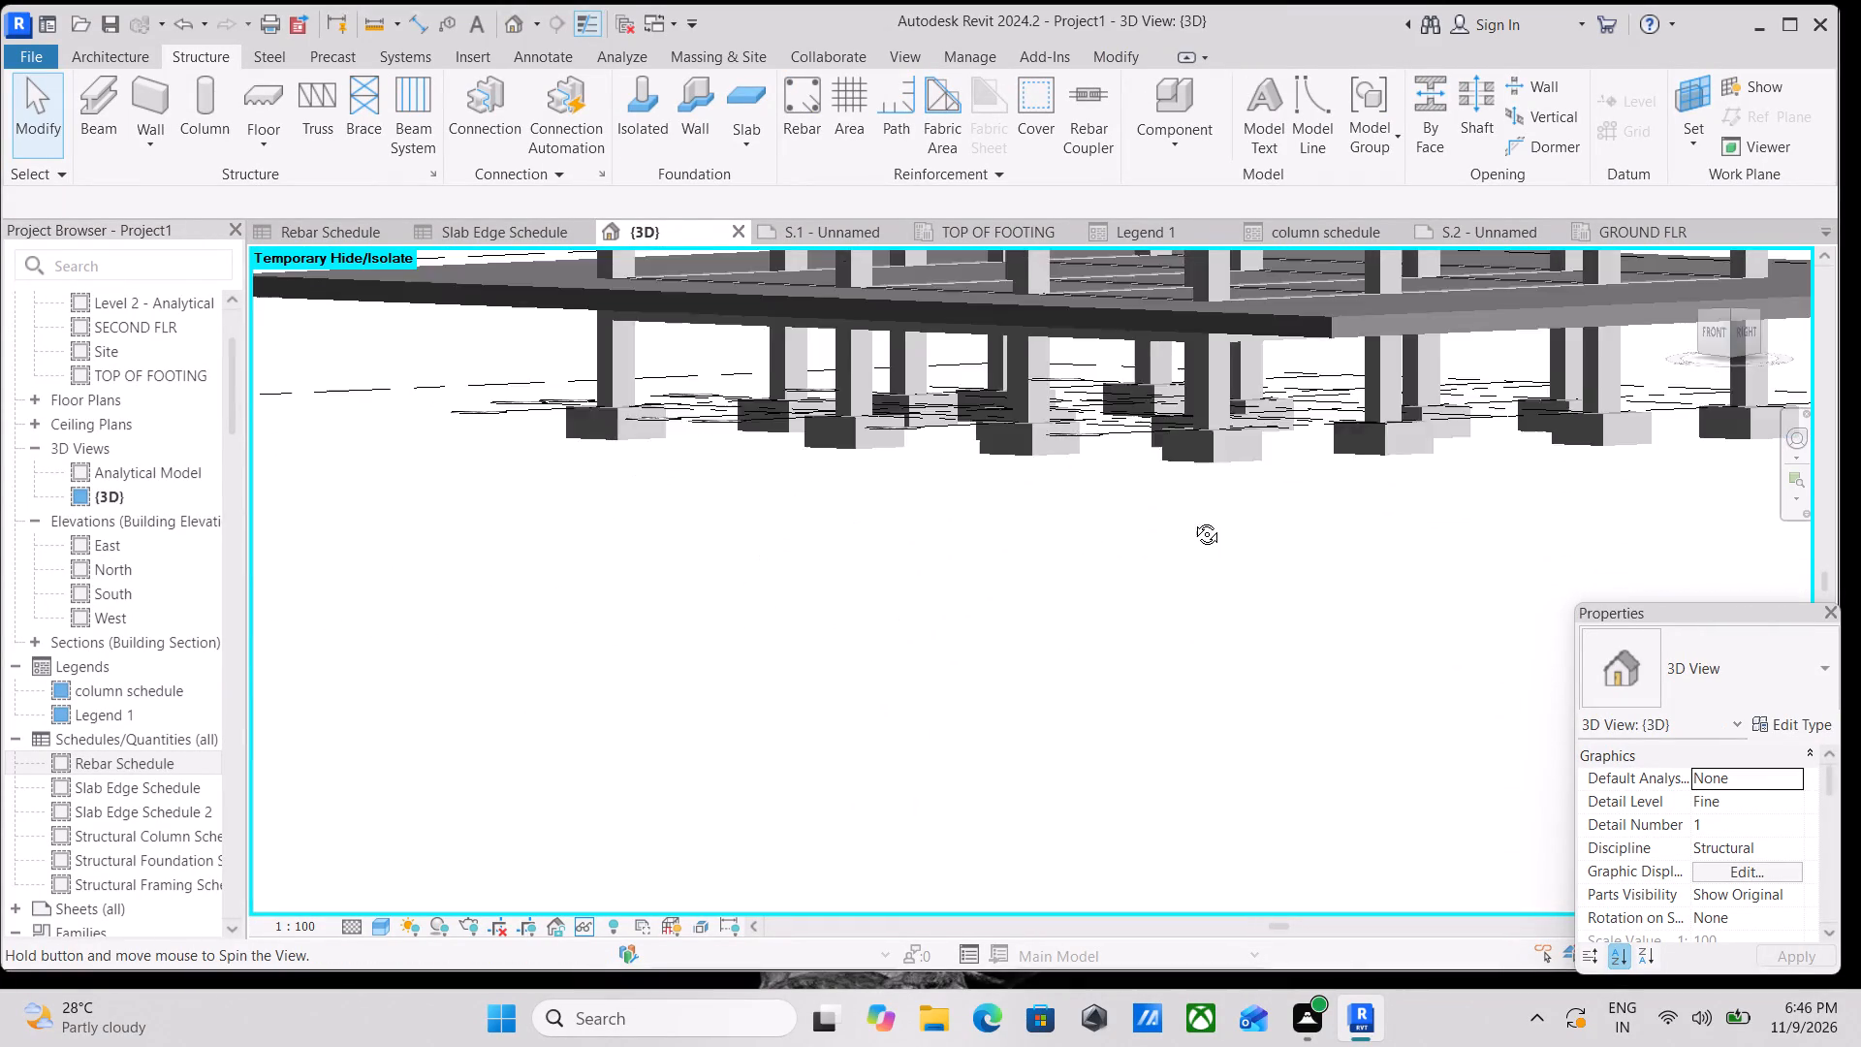
shift+middle_drag(1192, 520, 1020, 742)
middle_drag(1149, 528, 1070, 634)
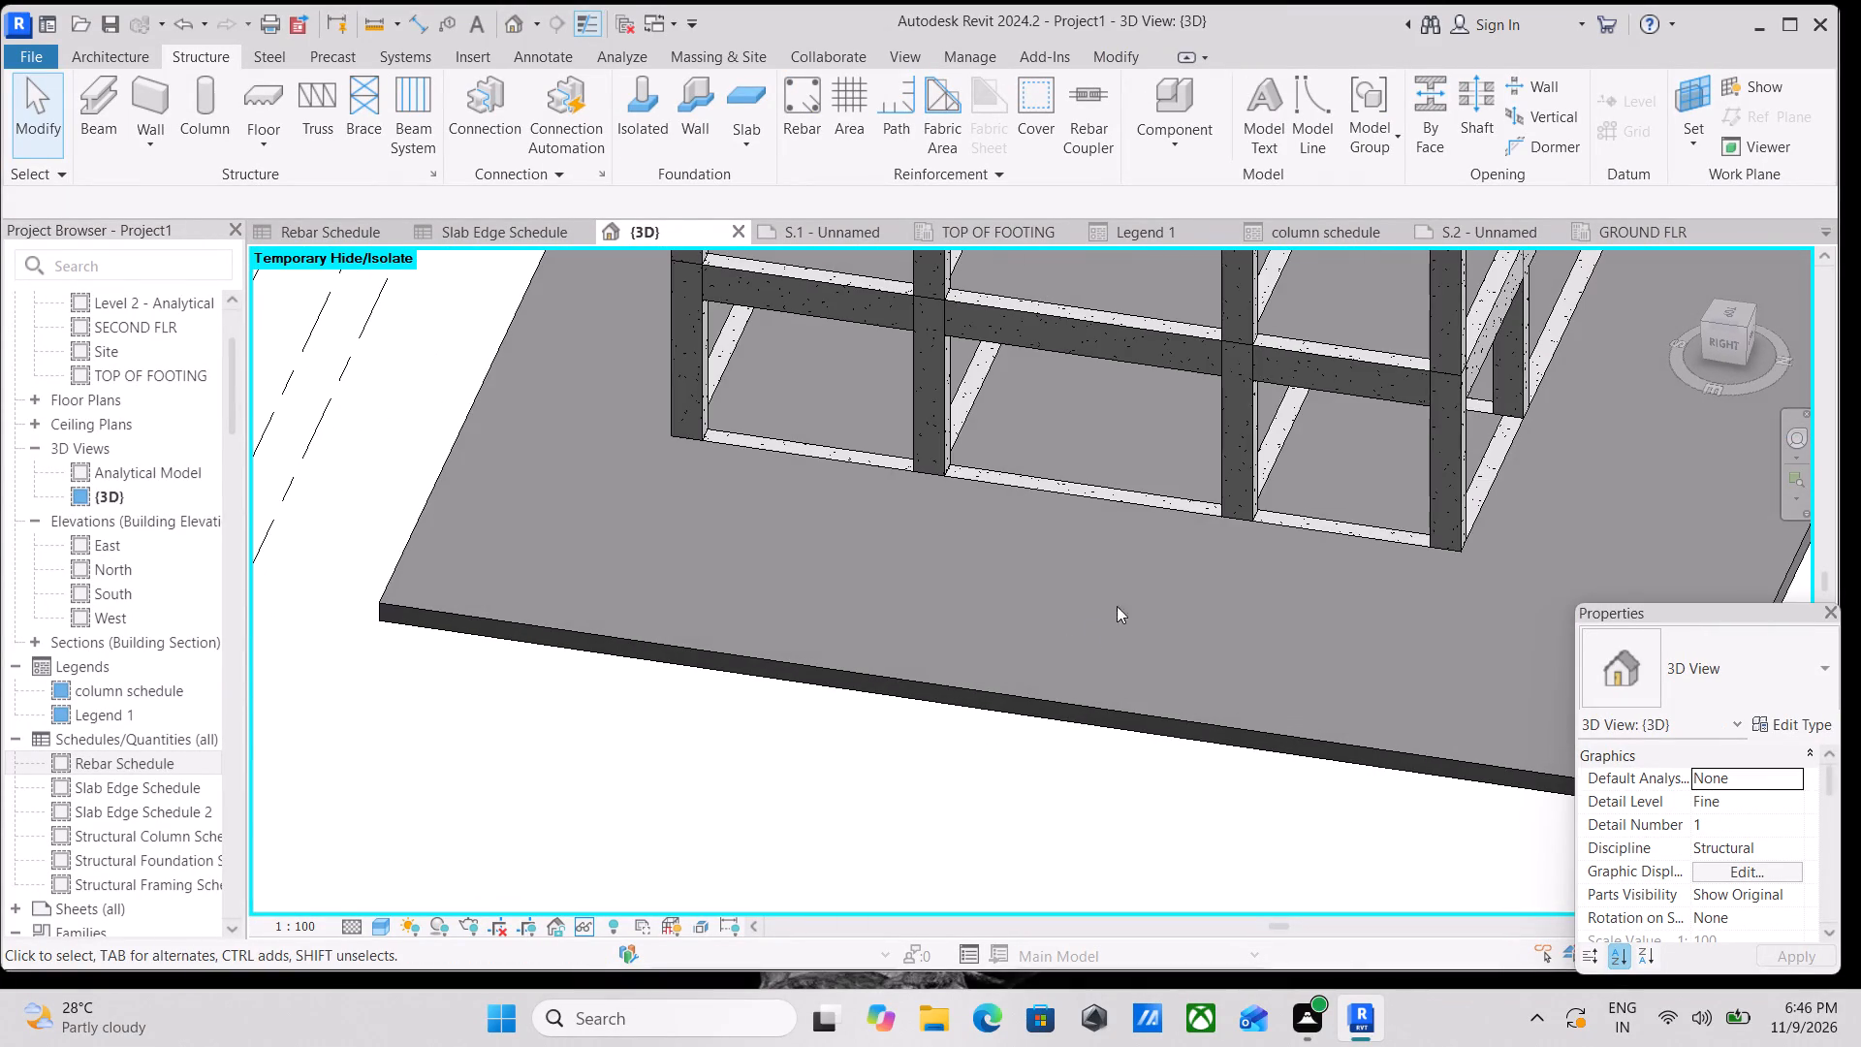
scroll(1194, 528, down, 2)
middle_drag(1190, 538, 1126, 694)
scroll(1277, 661, up, 3)
middle_drag(994, 597, 959, 686)
scroll(960, 682, down, 1)
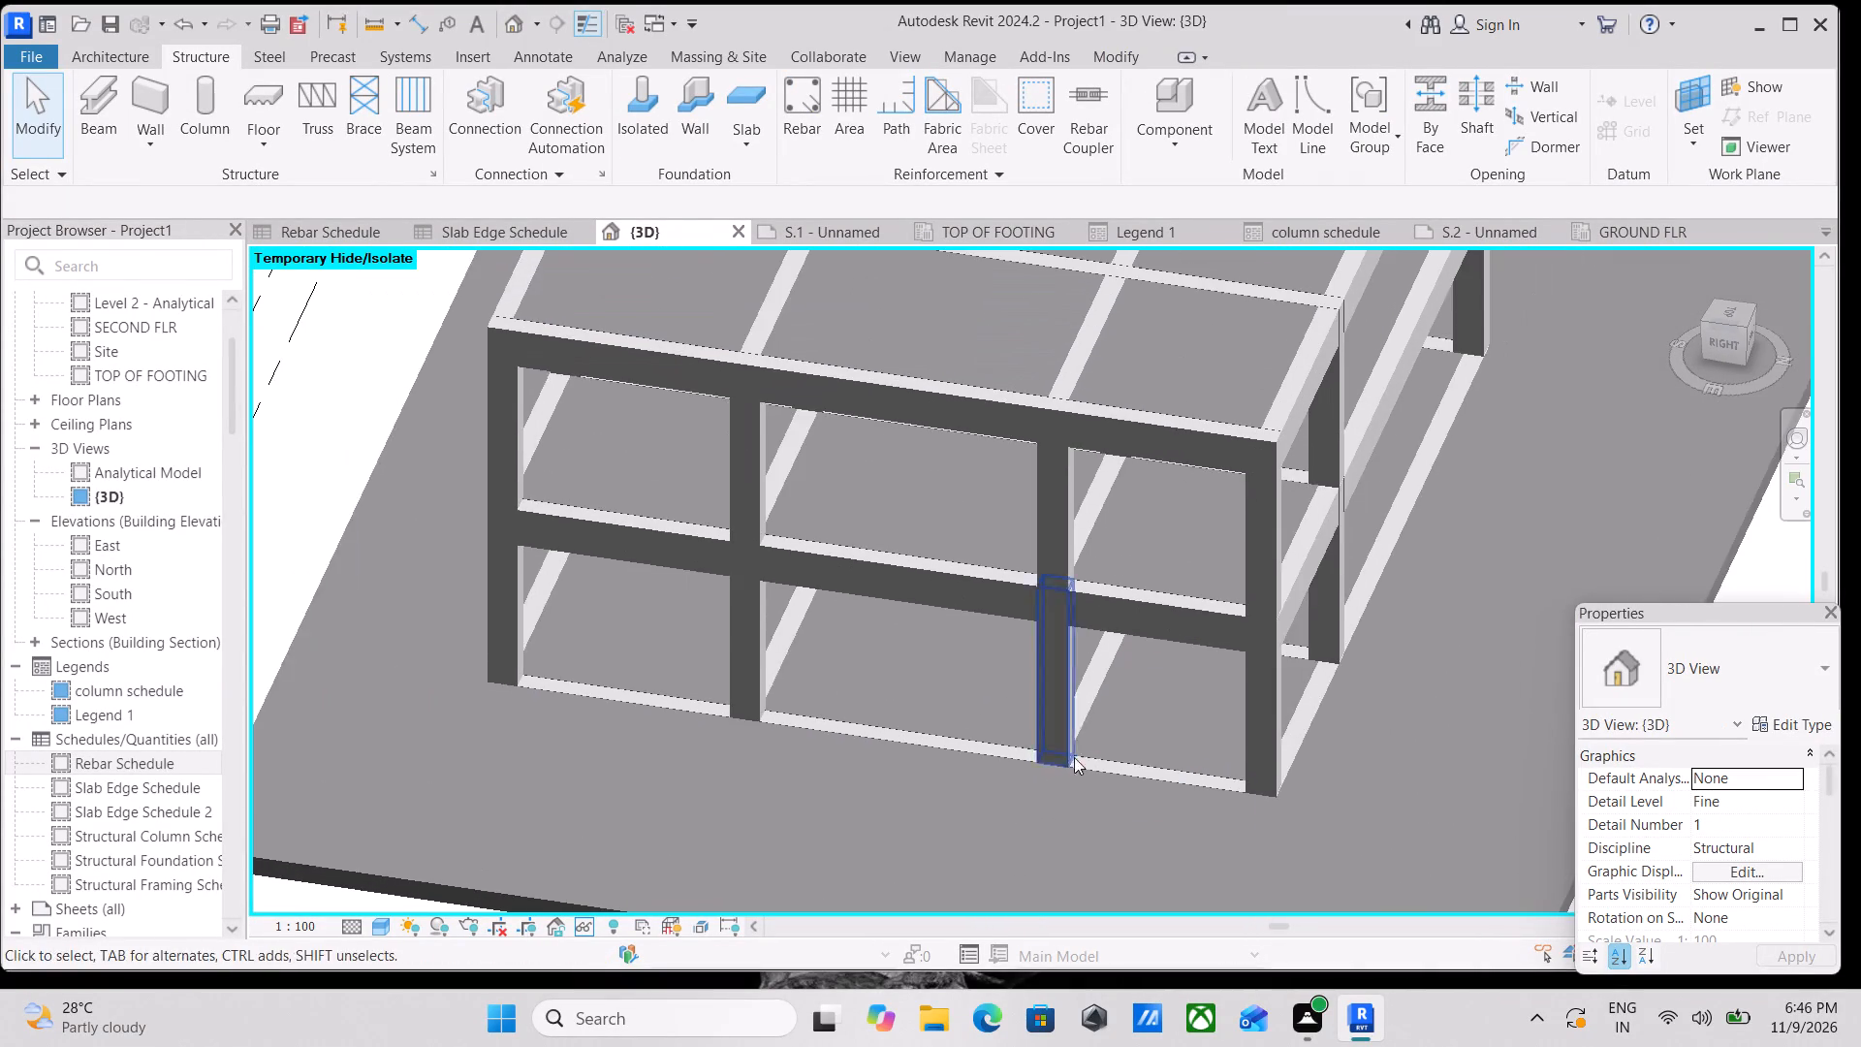
scroll(1215, 841, down, 2)
scroll(1161, 544, up, 5)
scroll(1268, 359, up, 3)
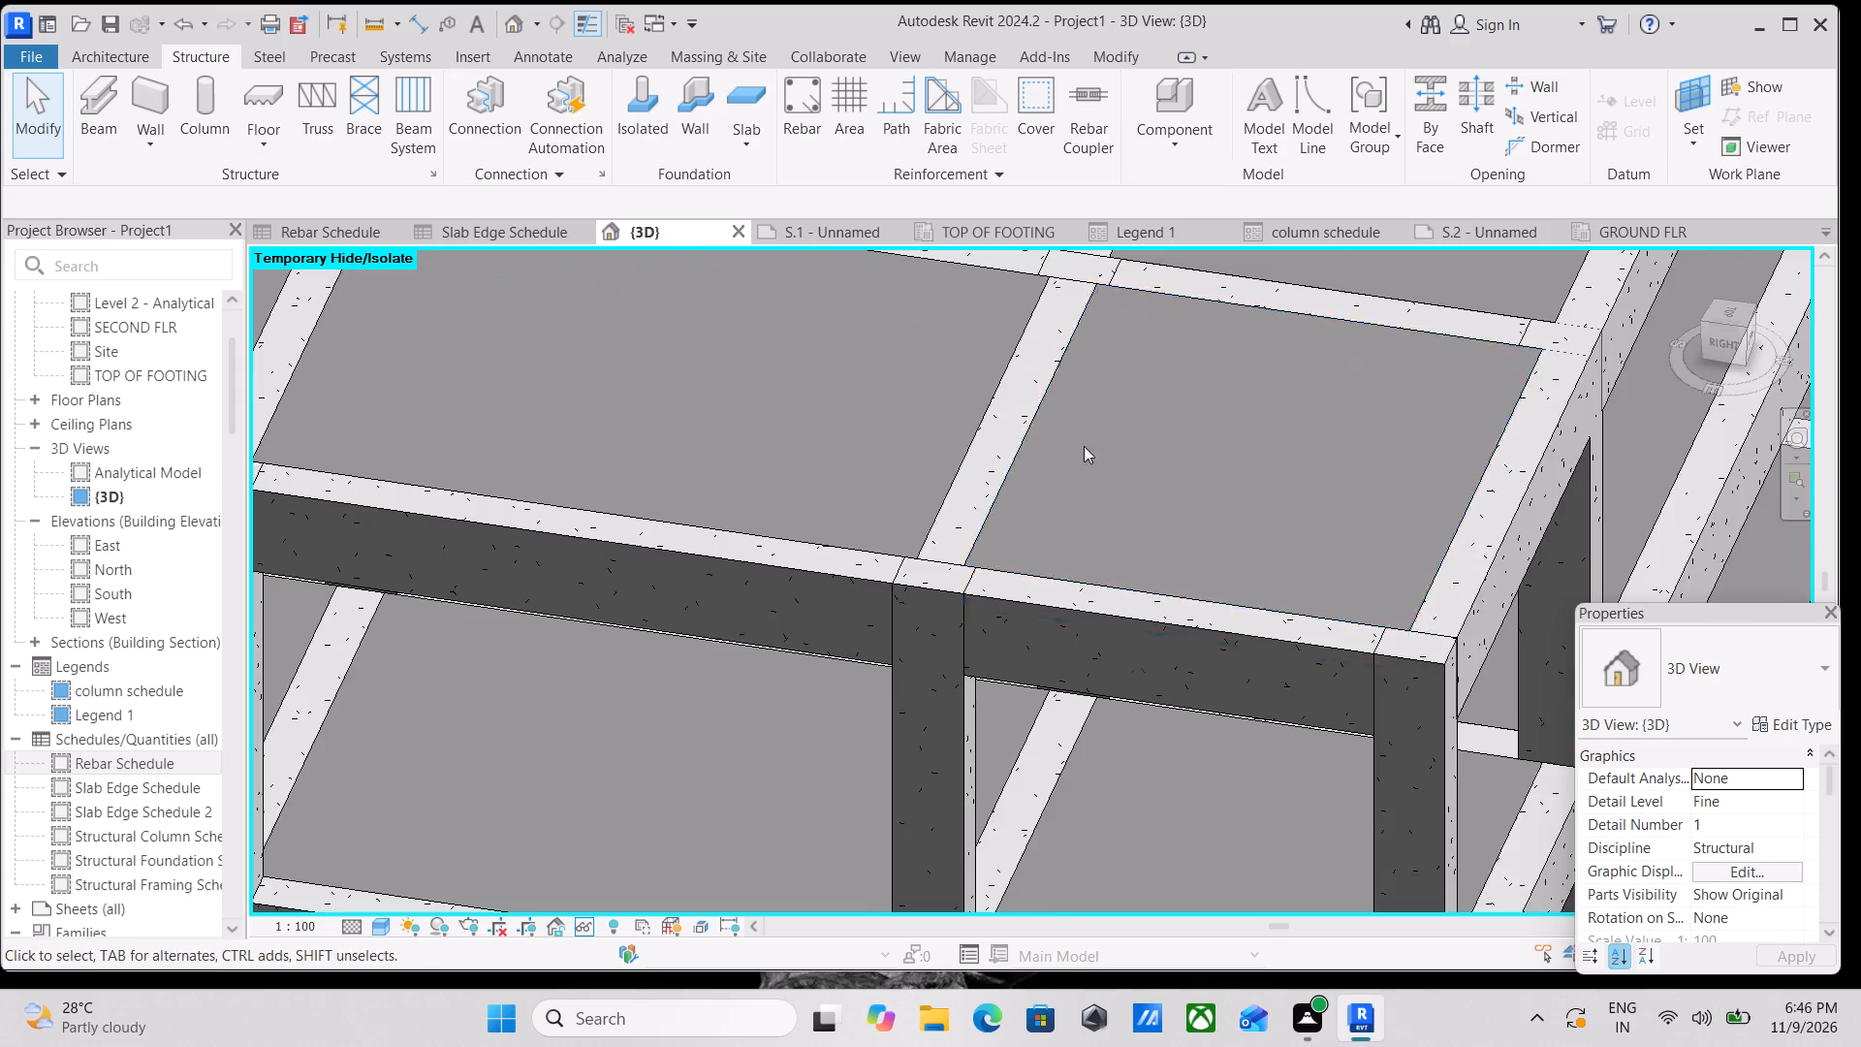
scroll(1084, 446, up, 3)
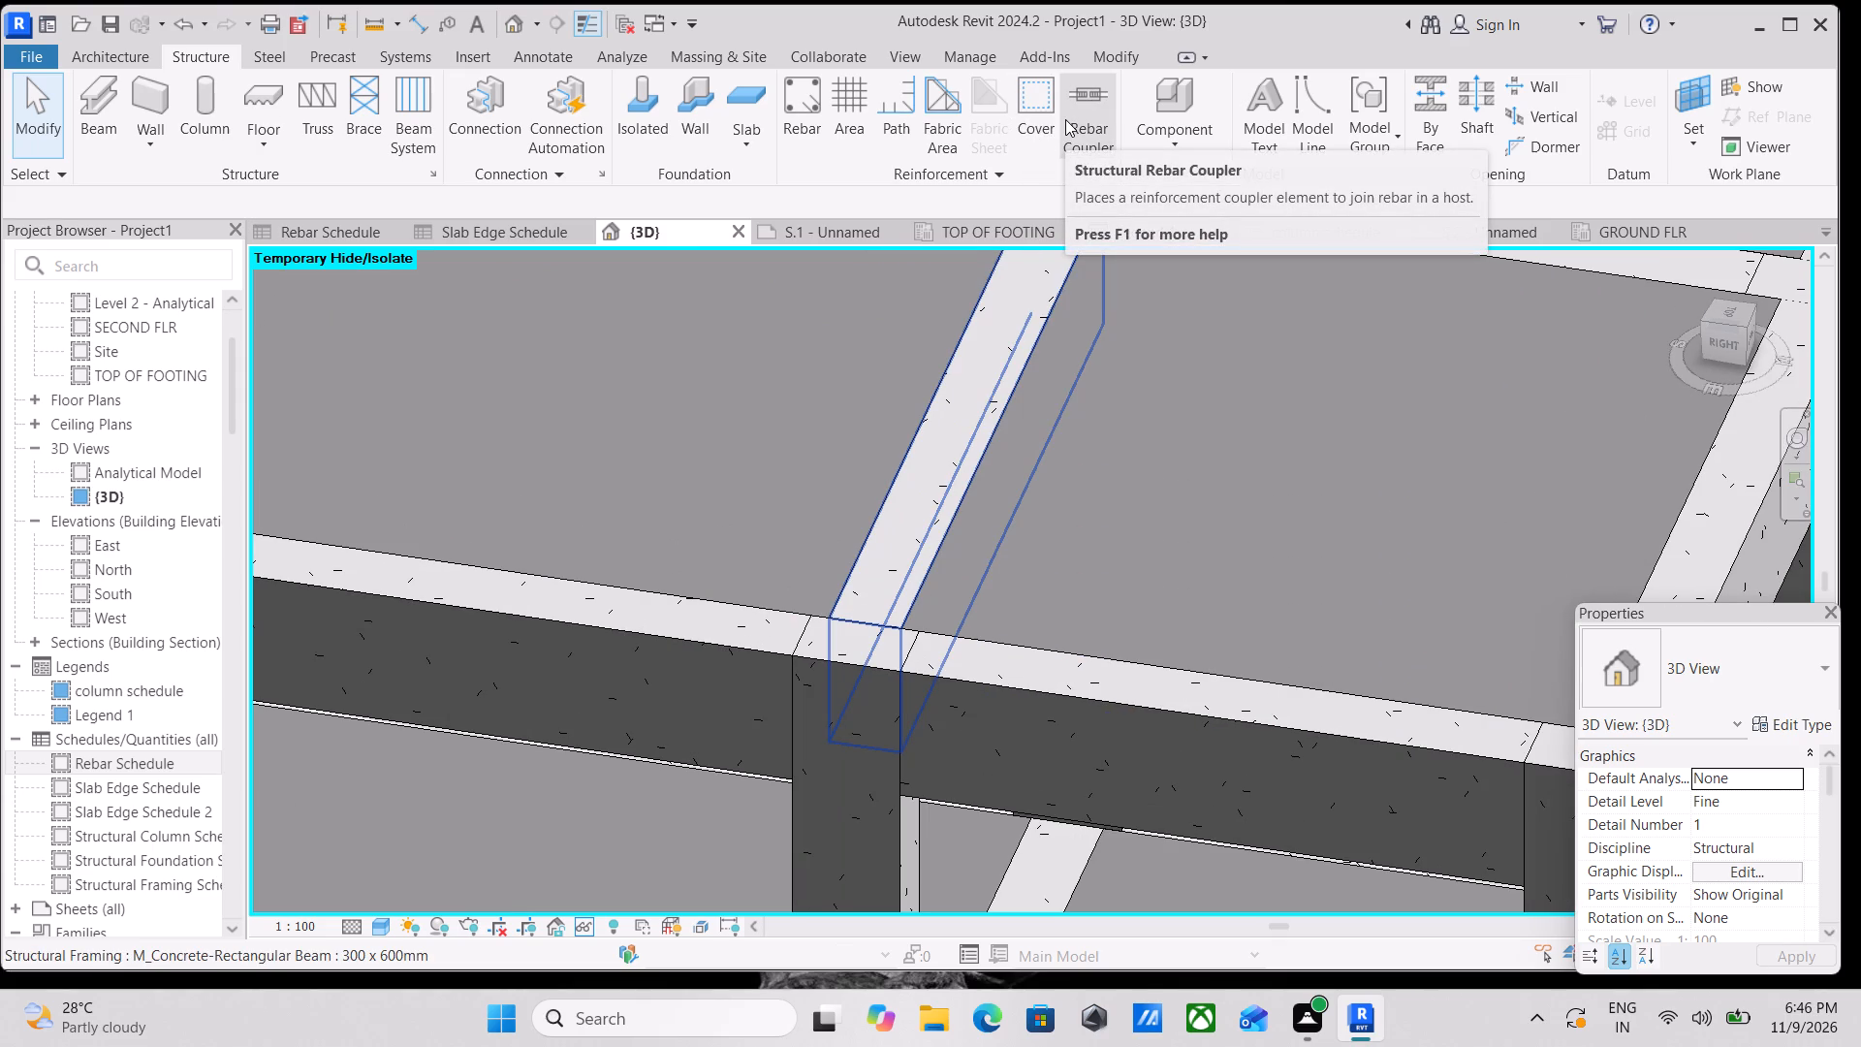
scroll(1012, 147, up, 3)
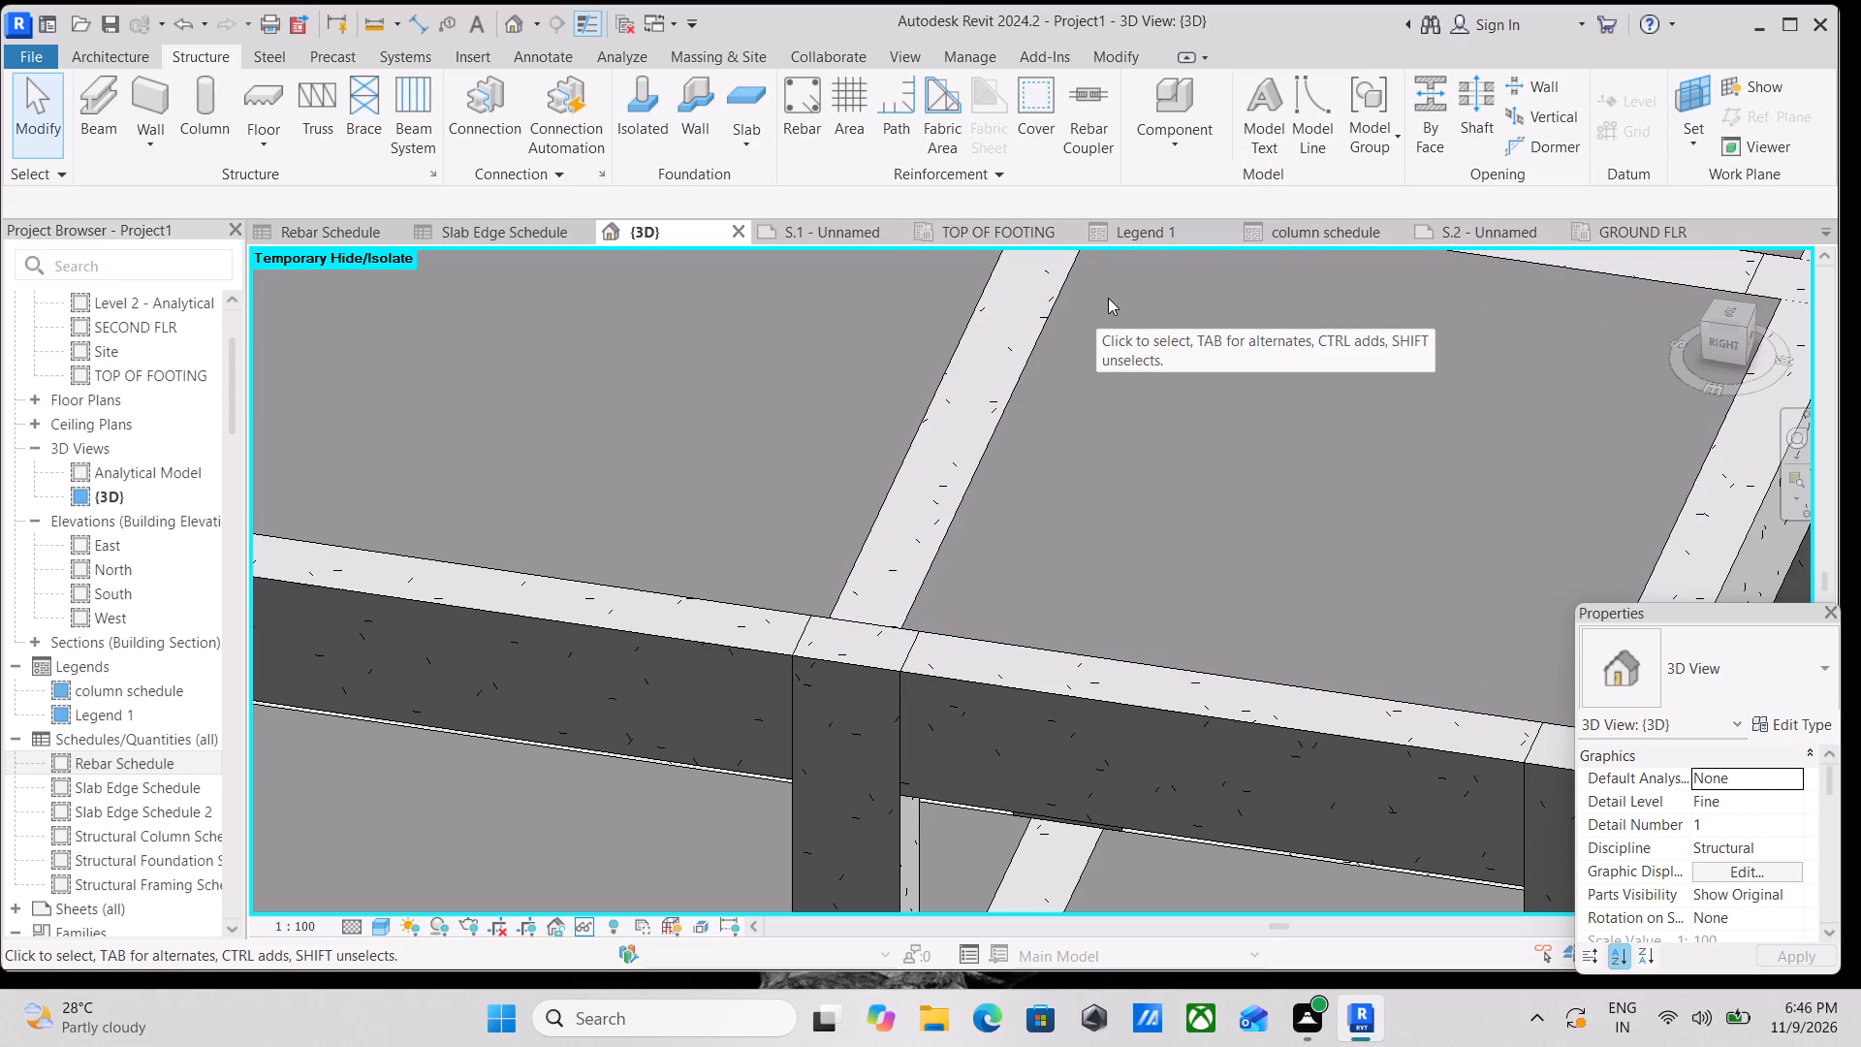
scroll(1078, 478, up, 2)
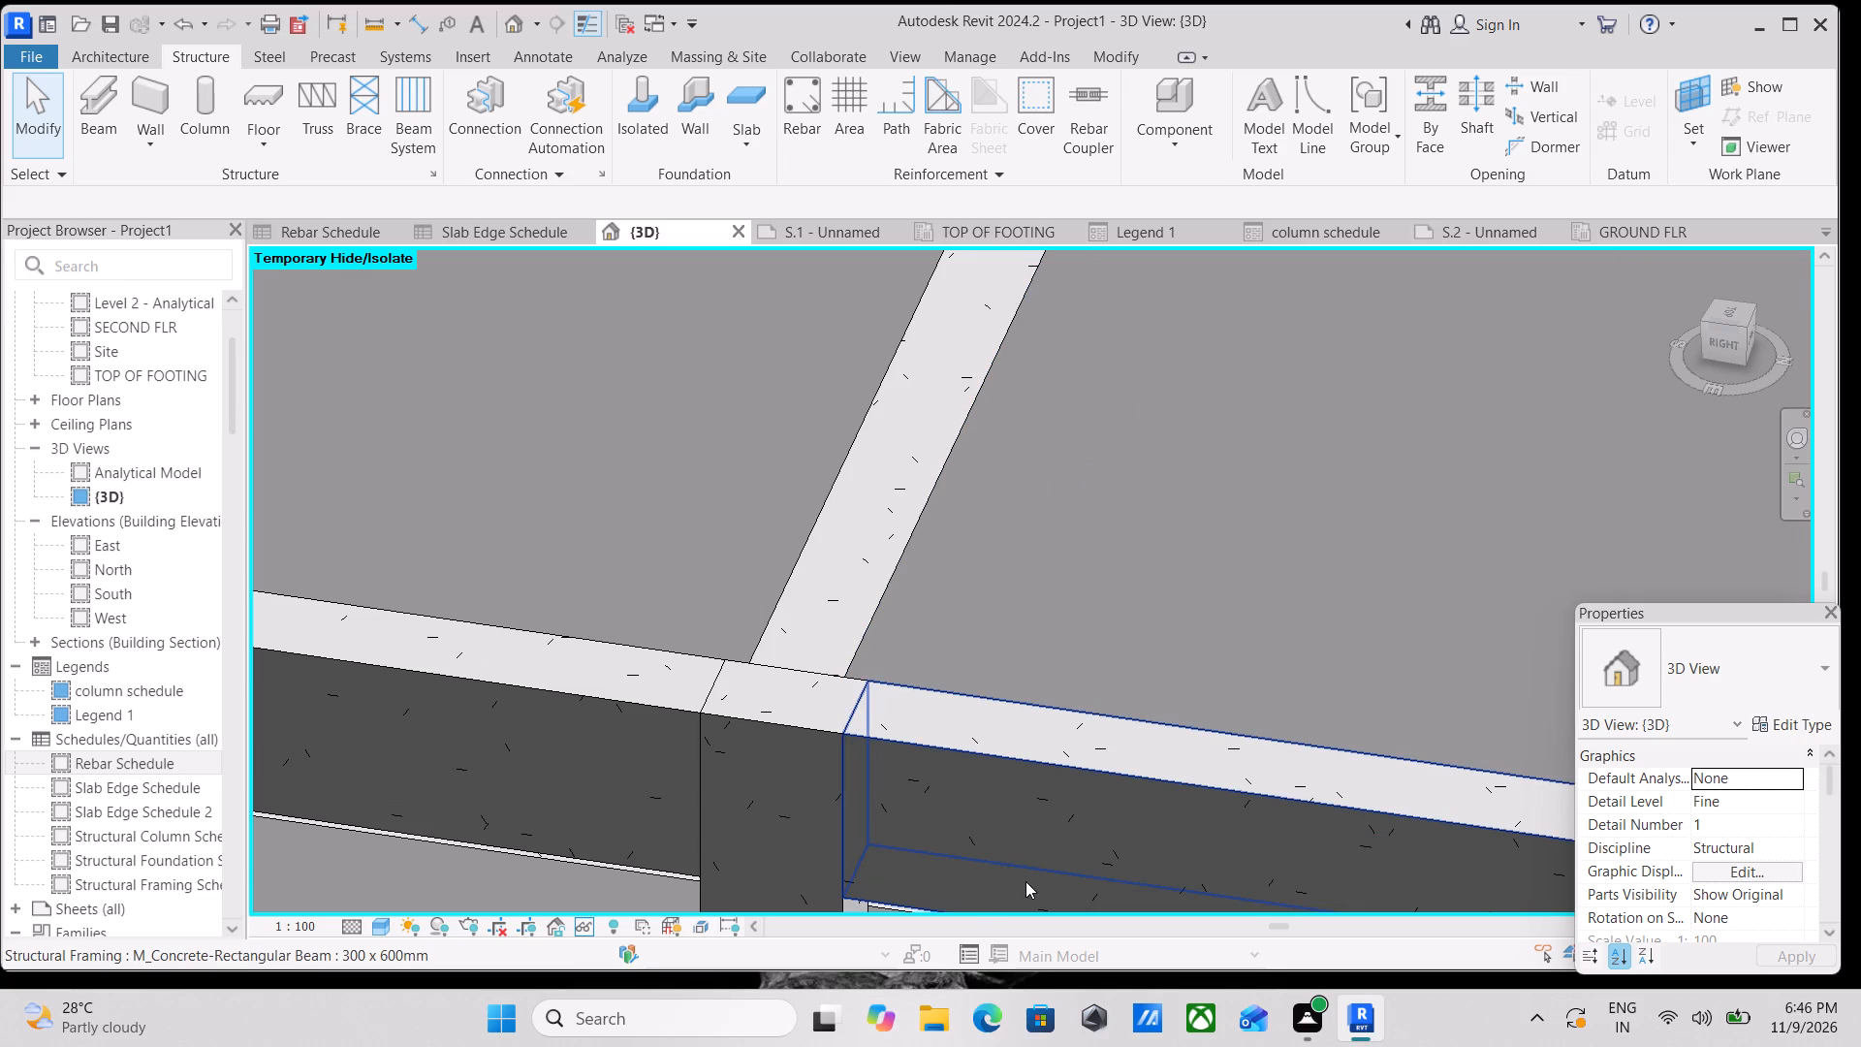
scroll(1159, 825, up, 1)
scroll(1058, 745, down, 8)
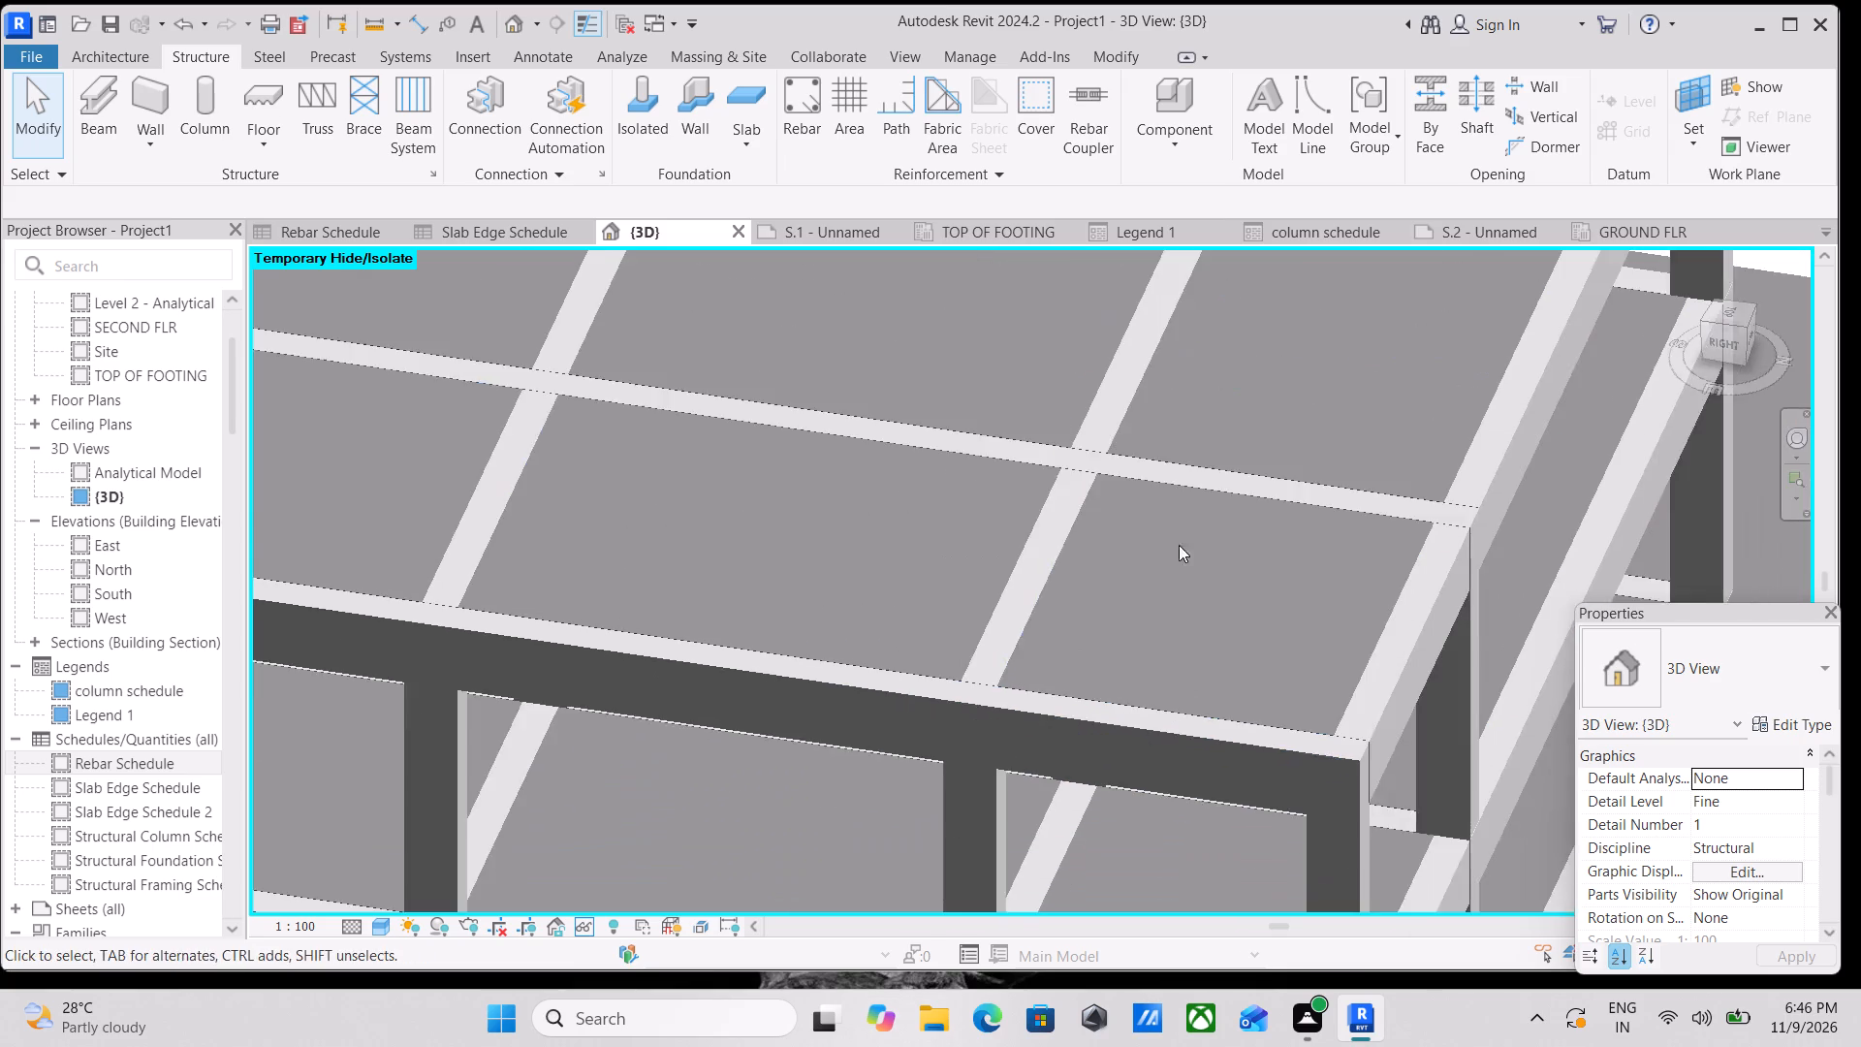
scroll(1179, 545, down, 3)
middle_drag(1190, 522, 1181, 629)
middle_drag(1223, 493, 1214, 628)
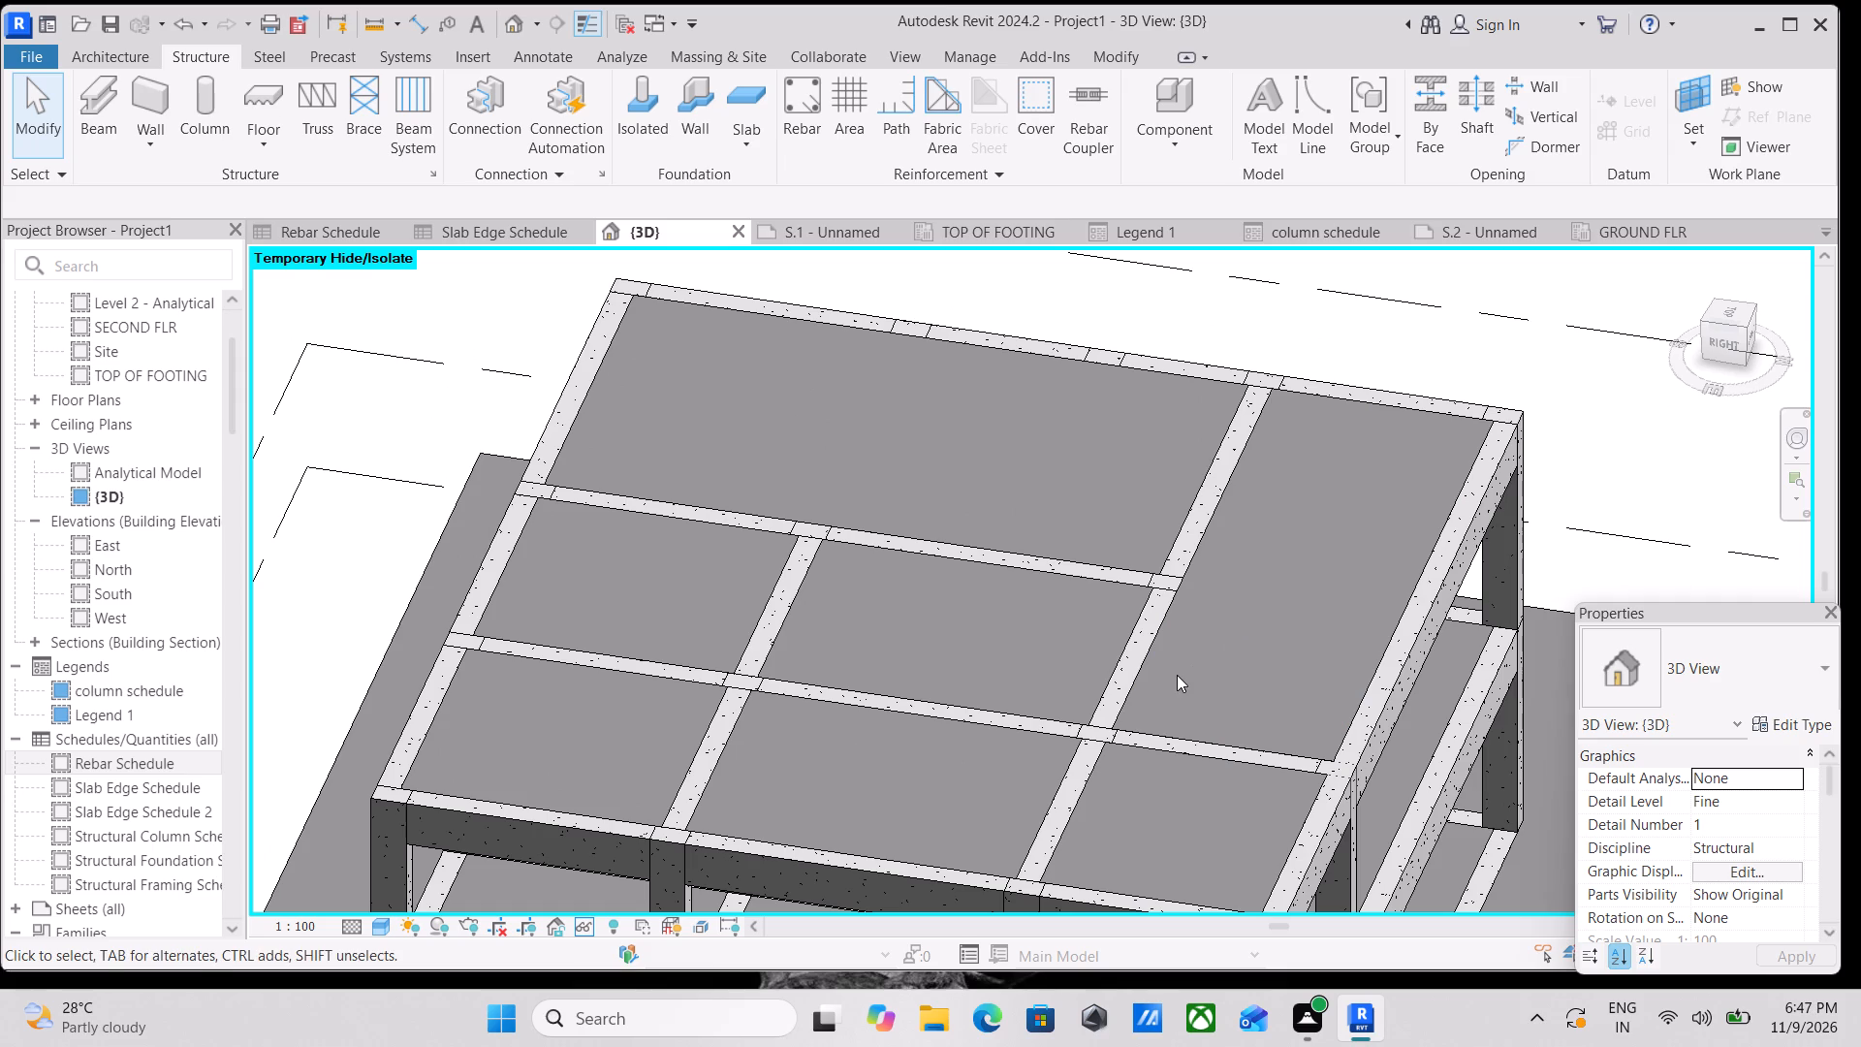
Examine the top-level slab panels and the beams between them from above.
scroll(1156, 685, up, 2)
scroll(1160, 679, down, 3)
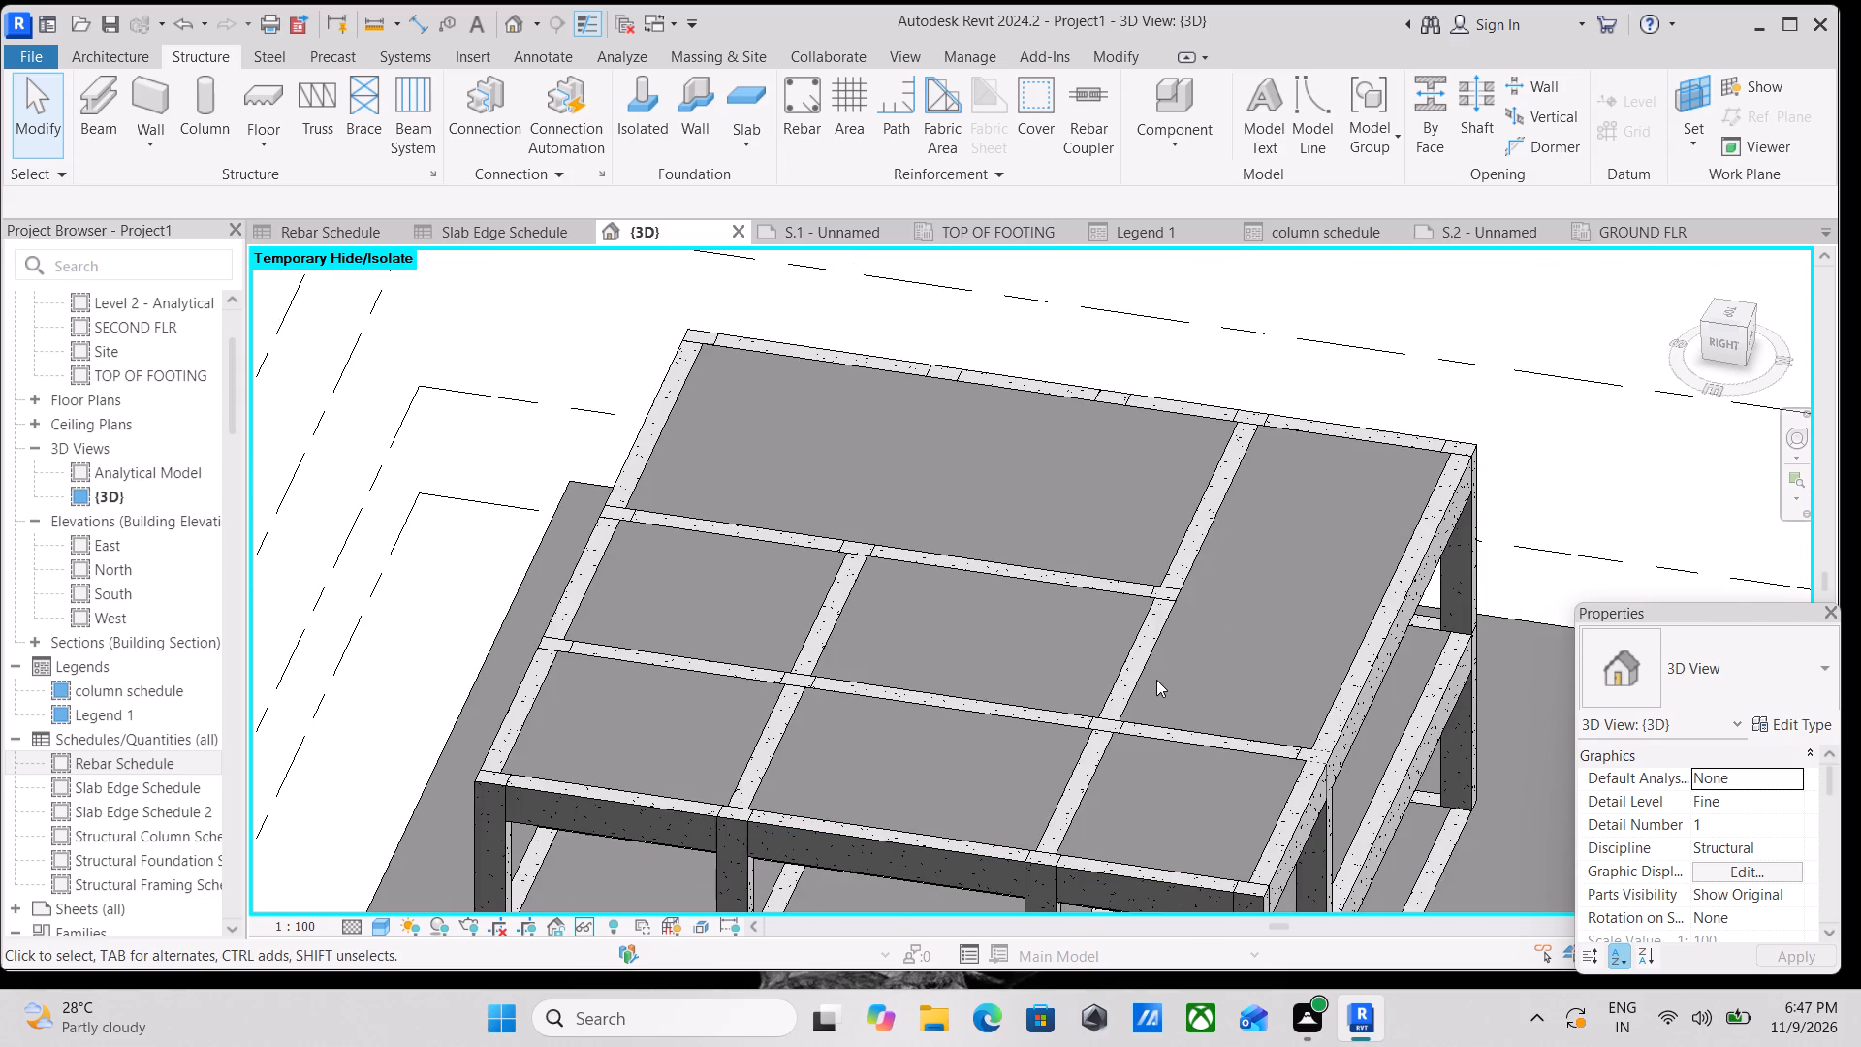
scroll(1156, 680, down, 3)
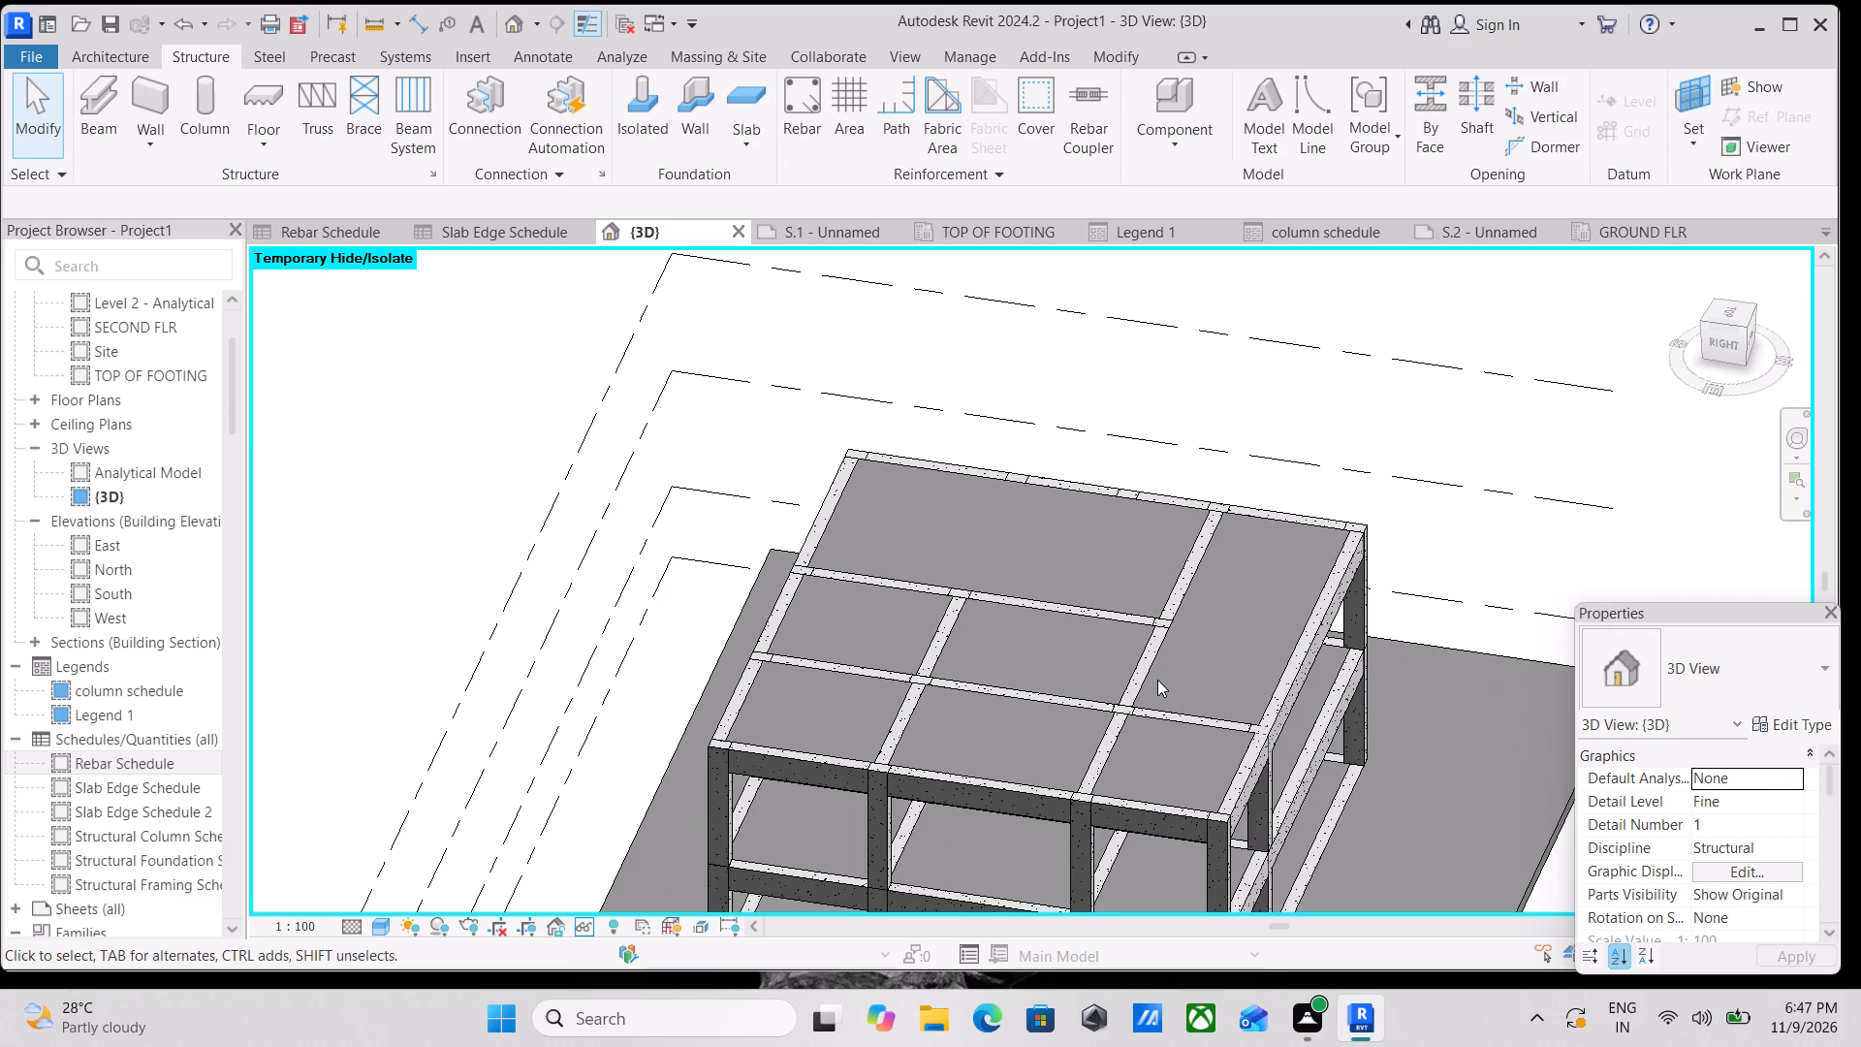
scroll(1157, 680, up, 4)
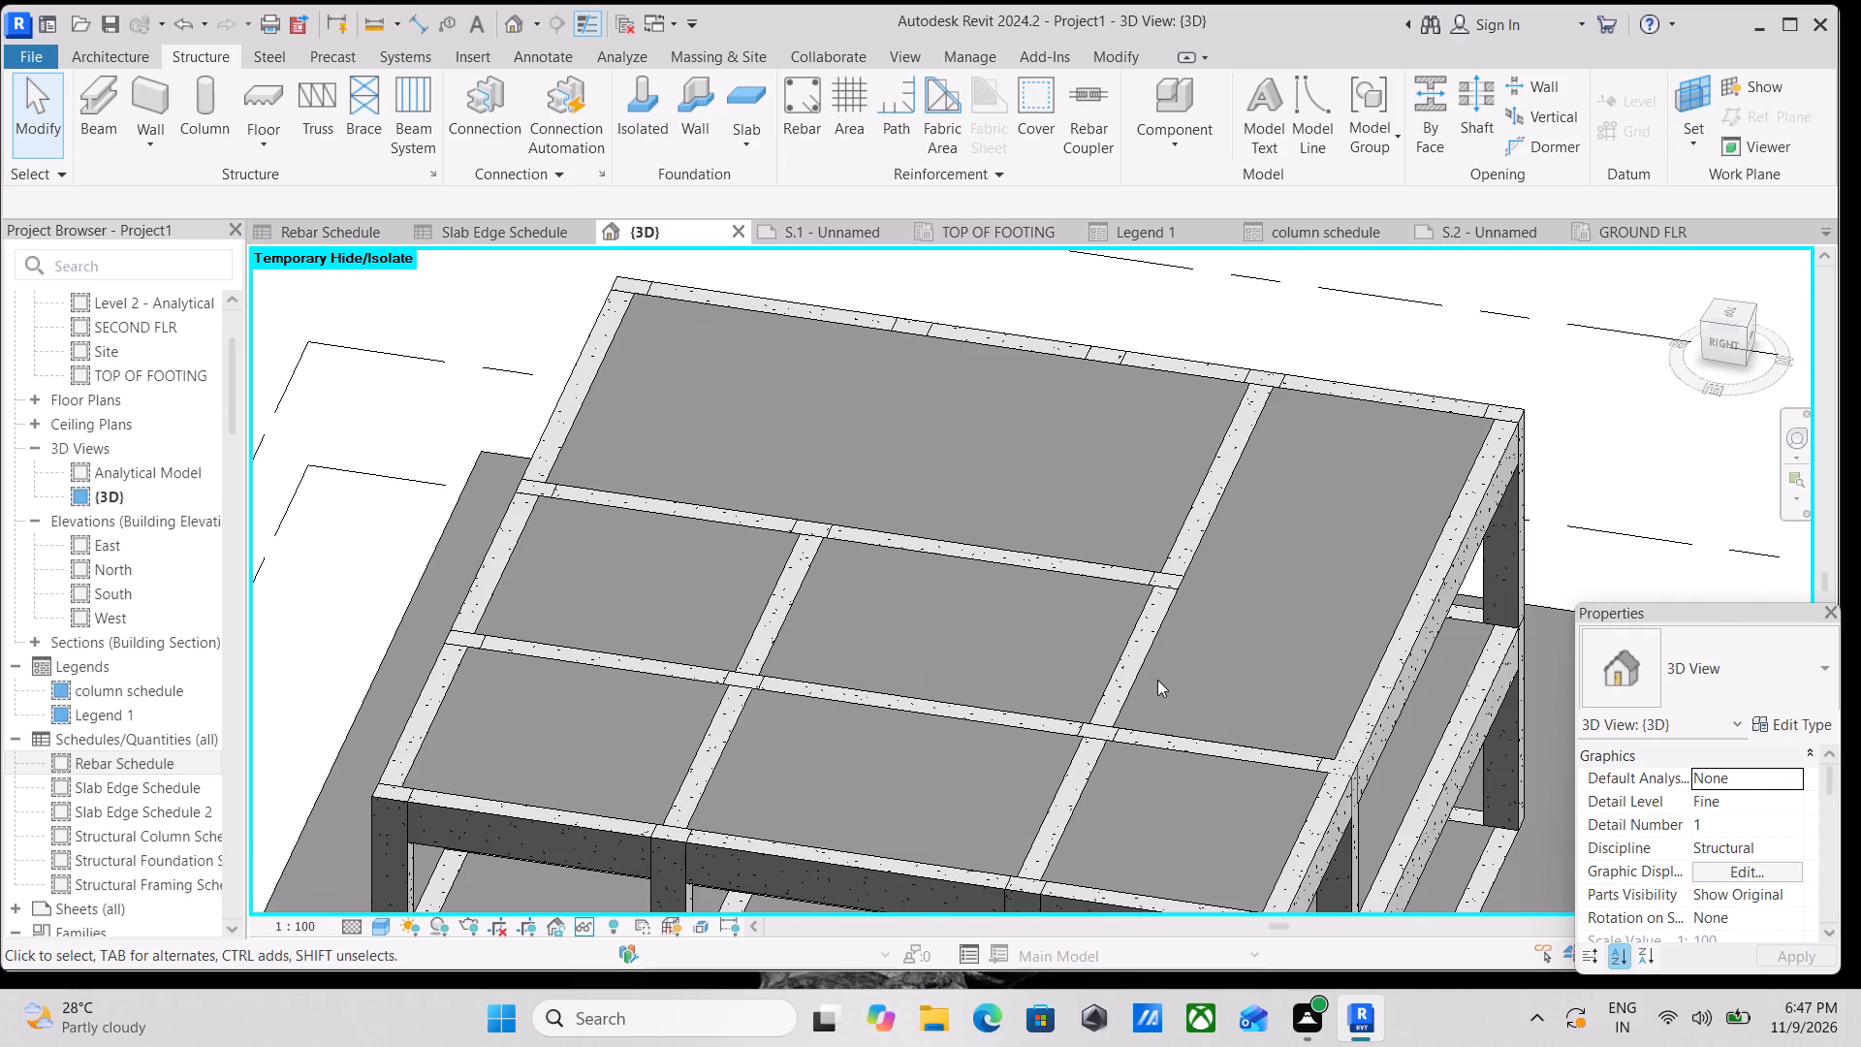
scroll(1143, 676, down, 3)
scroll(1143, 676, up, 4)
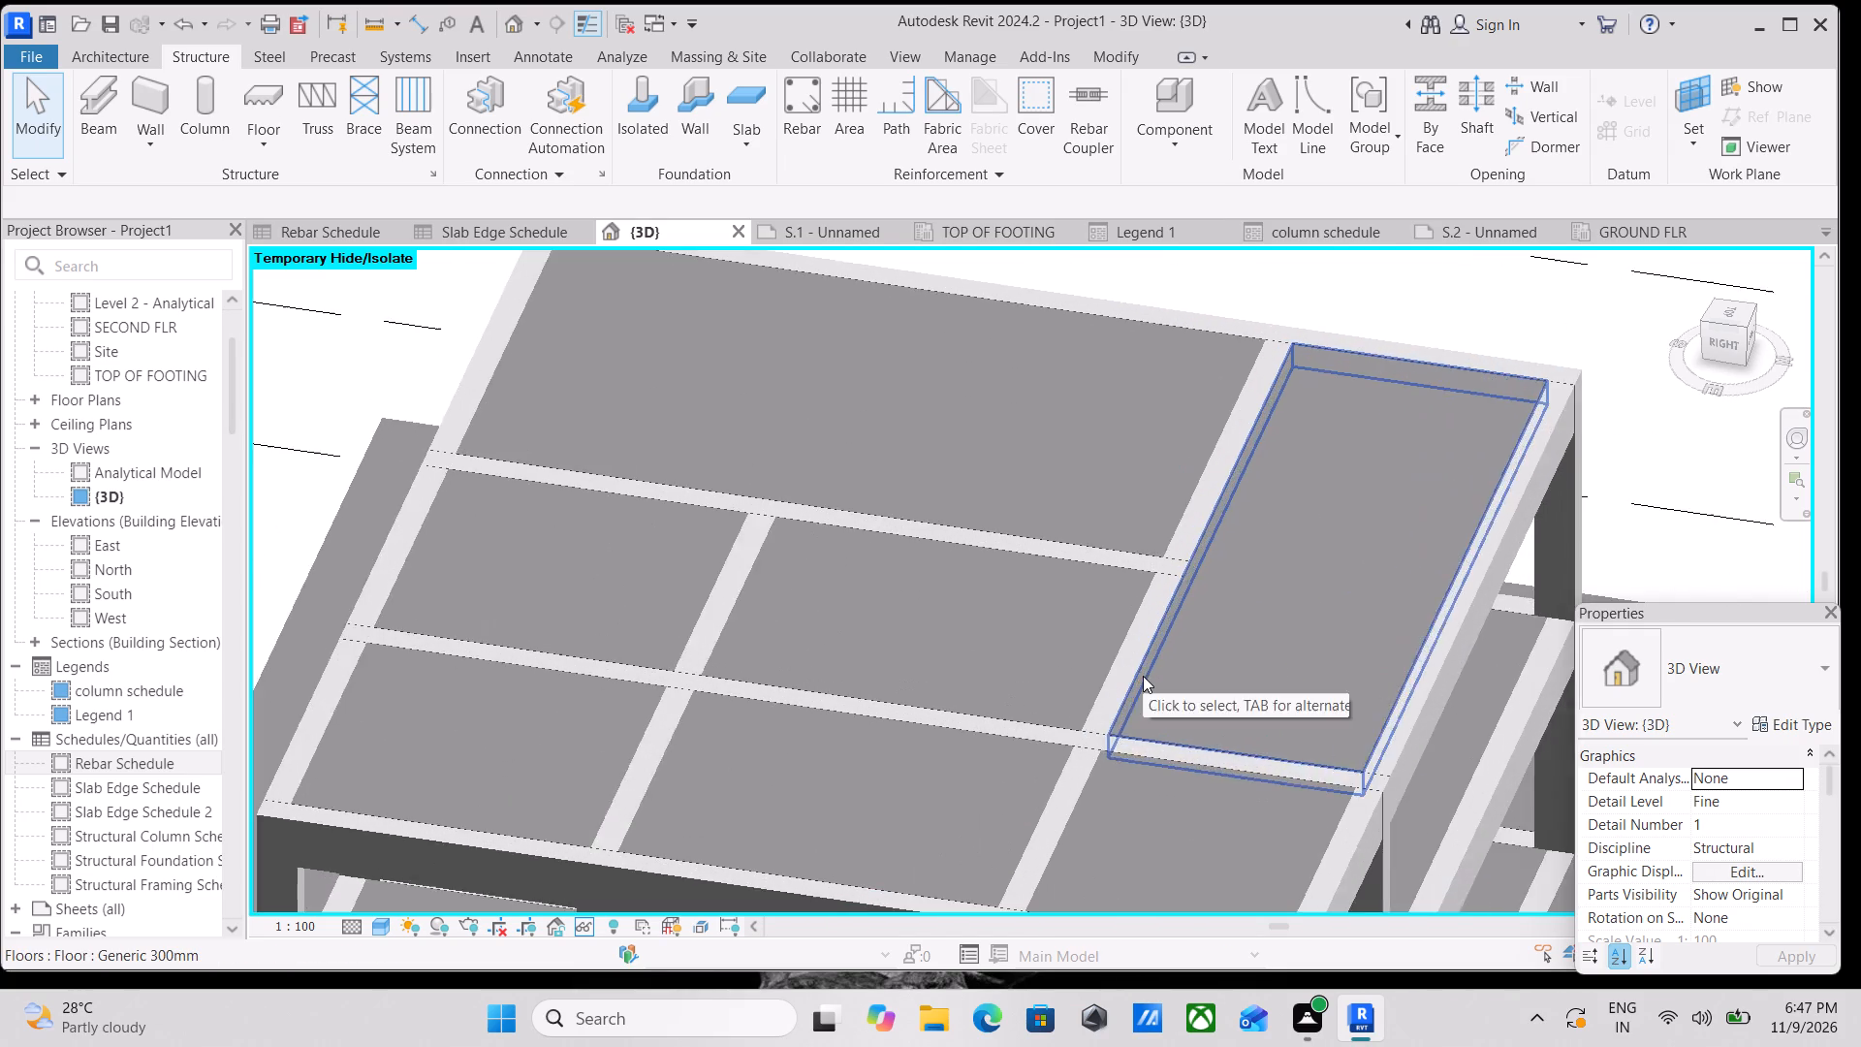
scroll(1143, 676, up, 3)
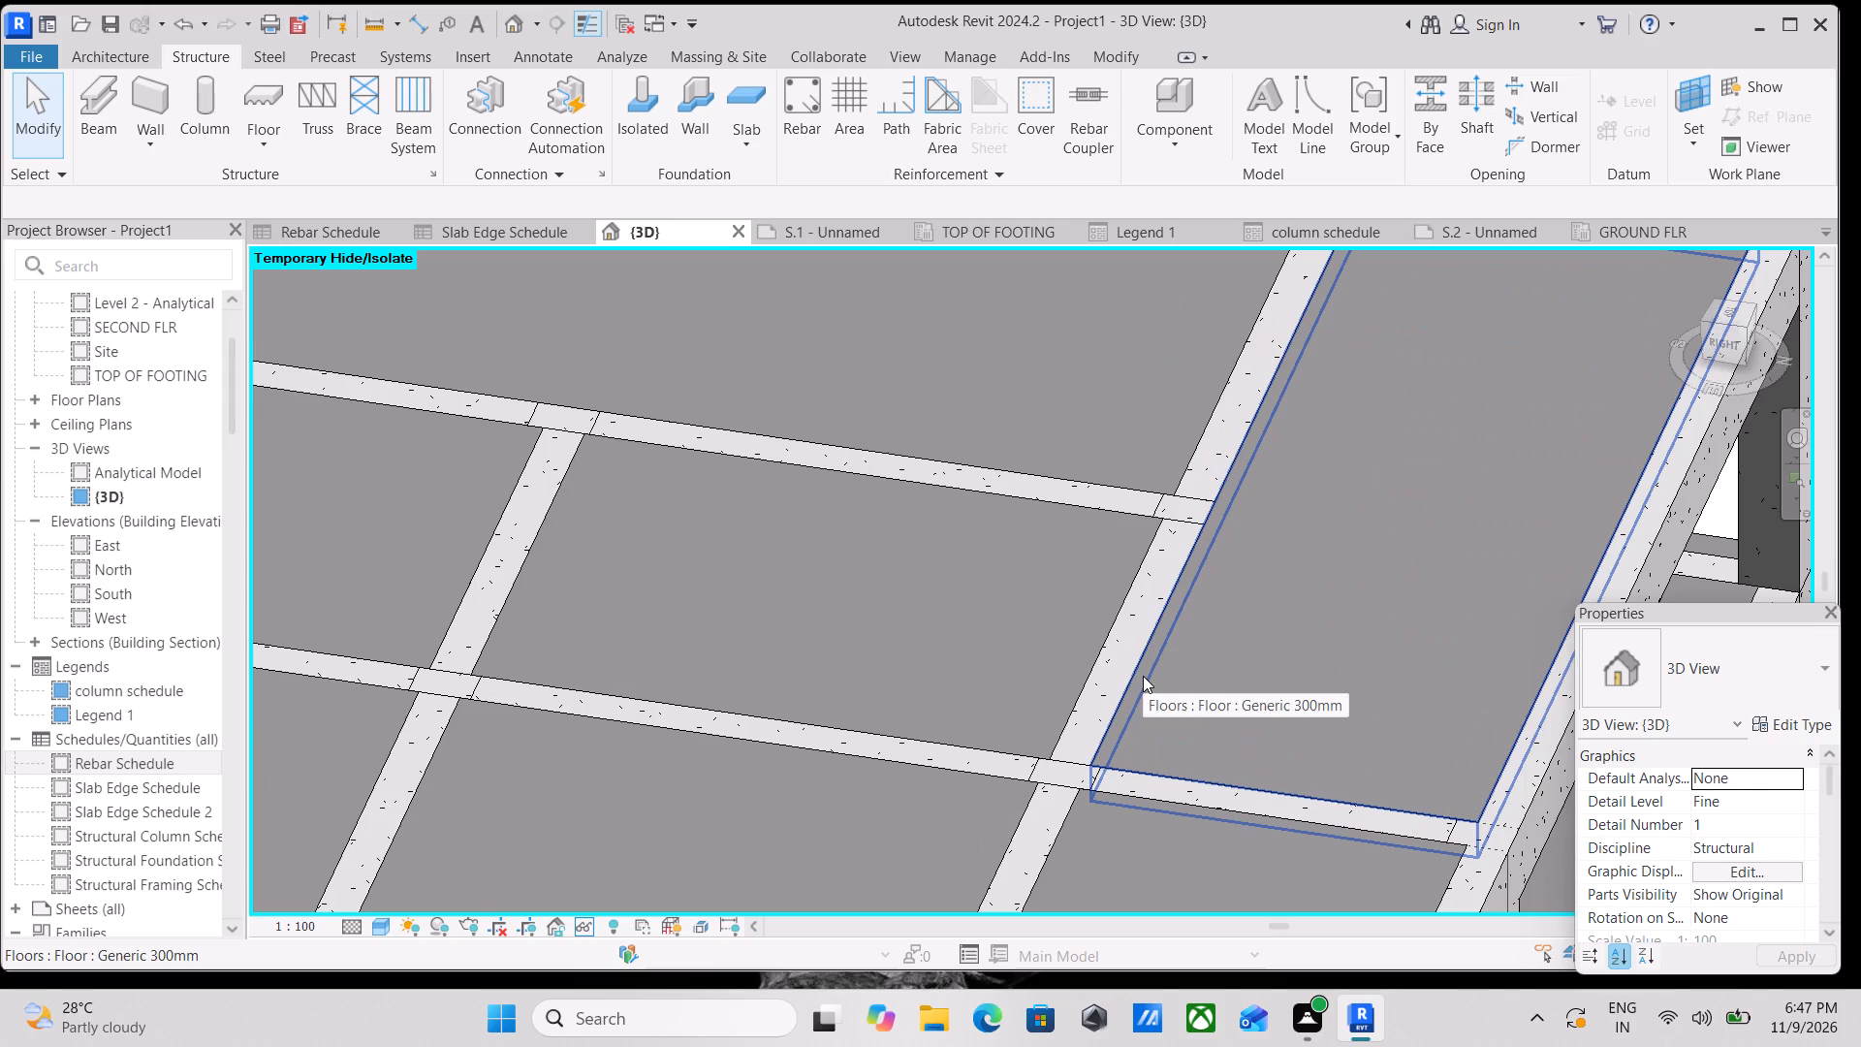
scroll(1143, 676, up, 3)
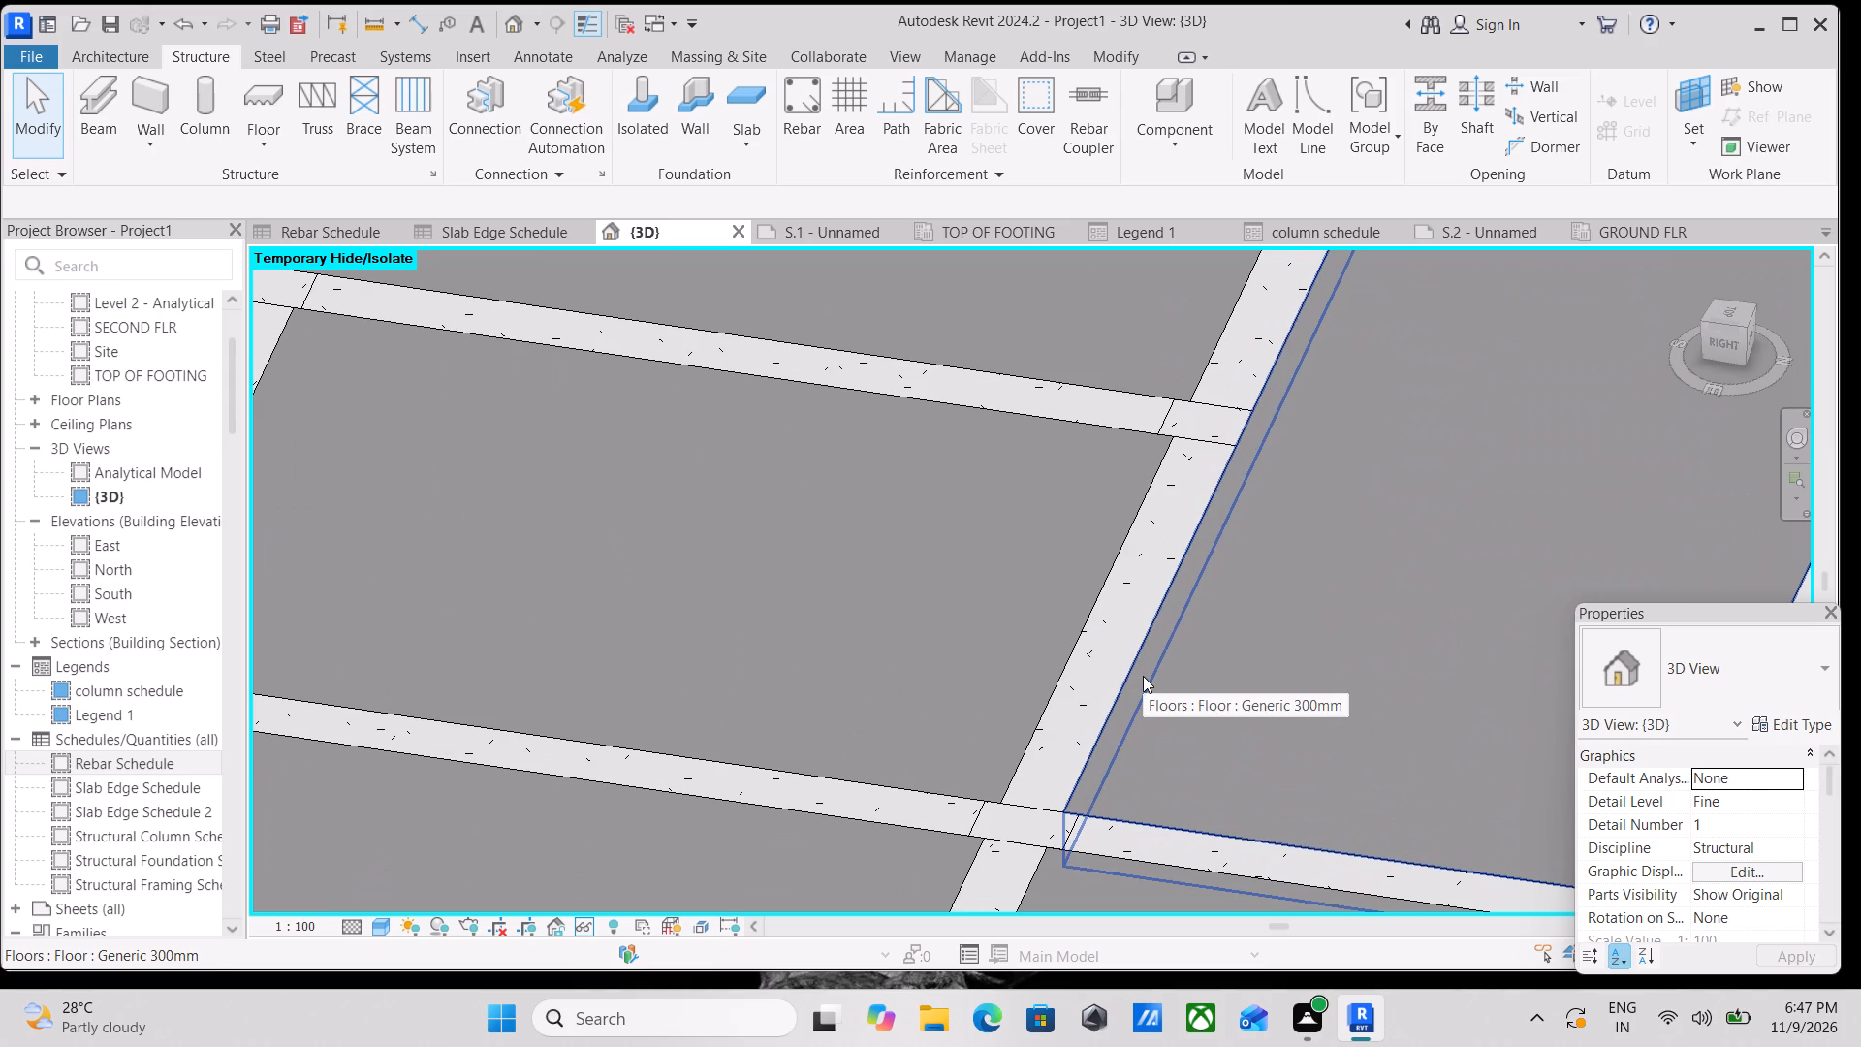
scroll(1143, 676, up, 1)
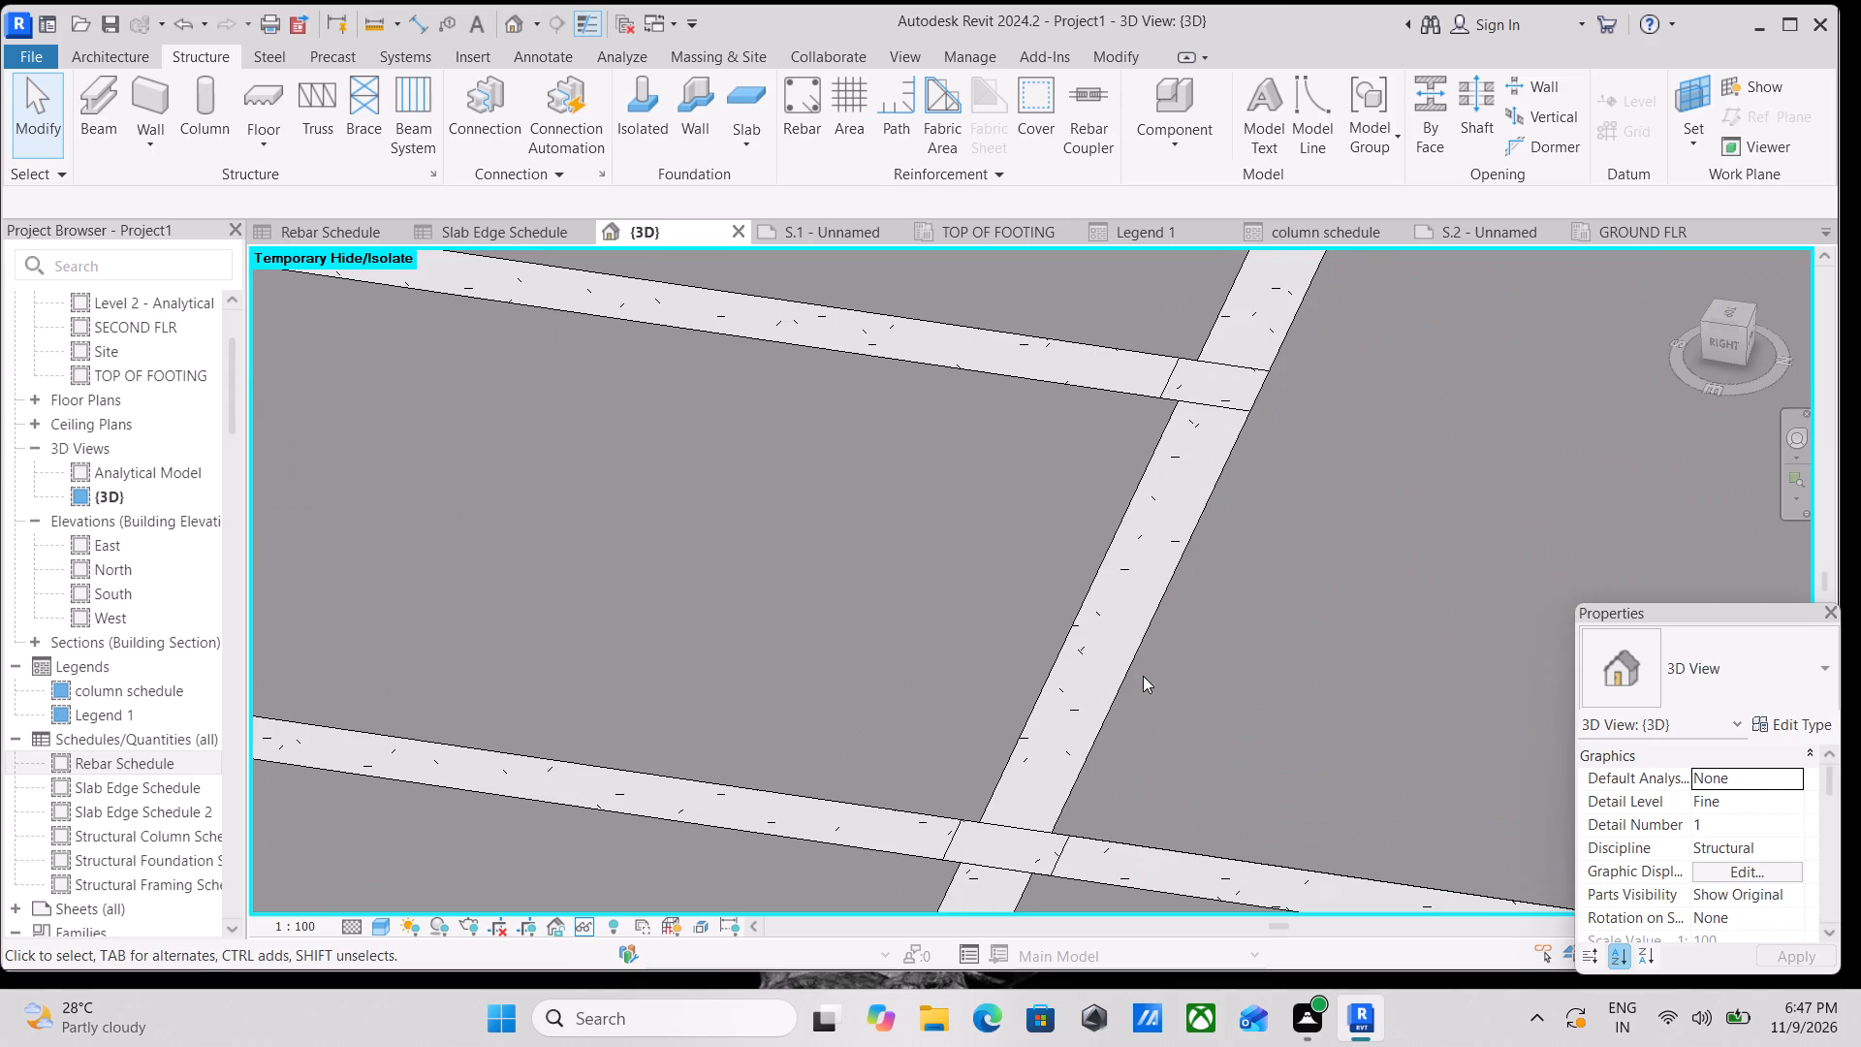
scroll(1143, 676, up, 3)
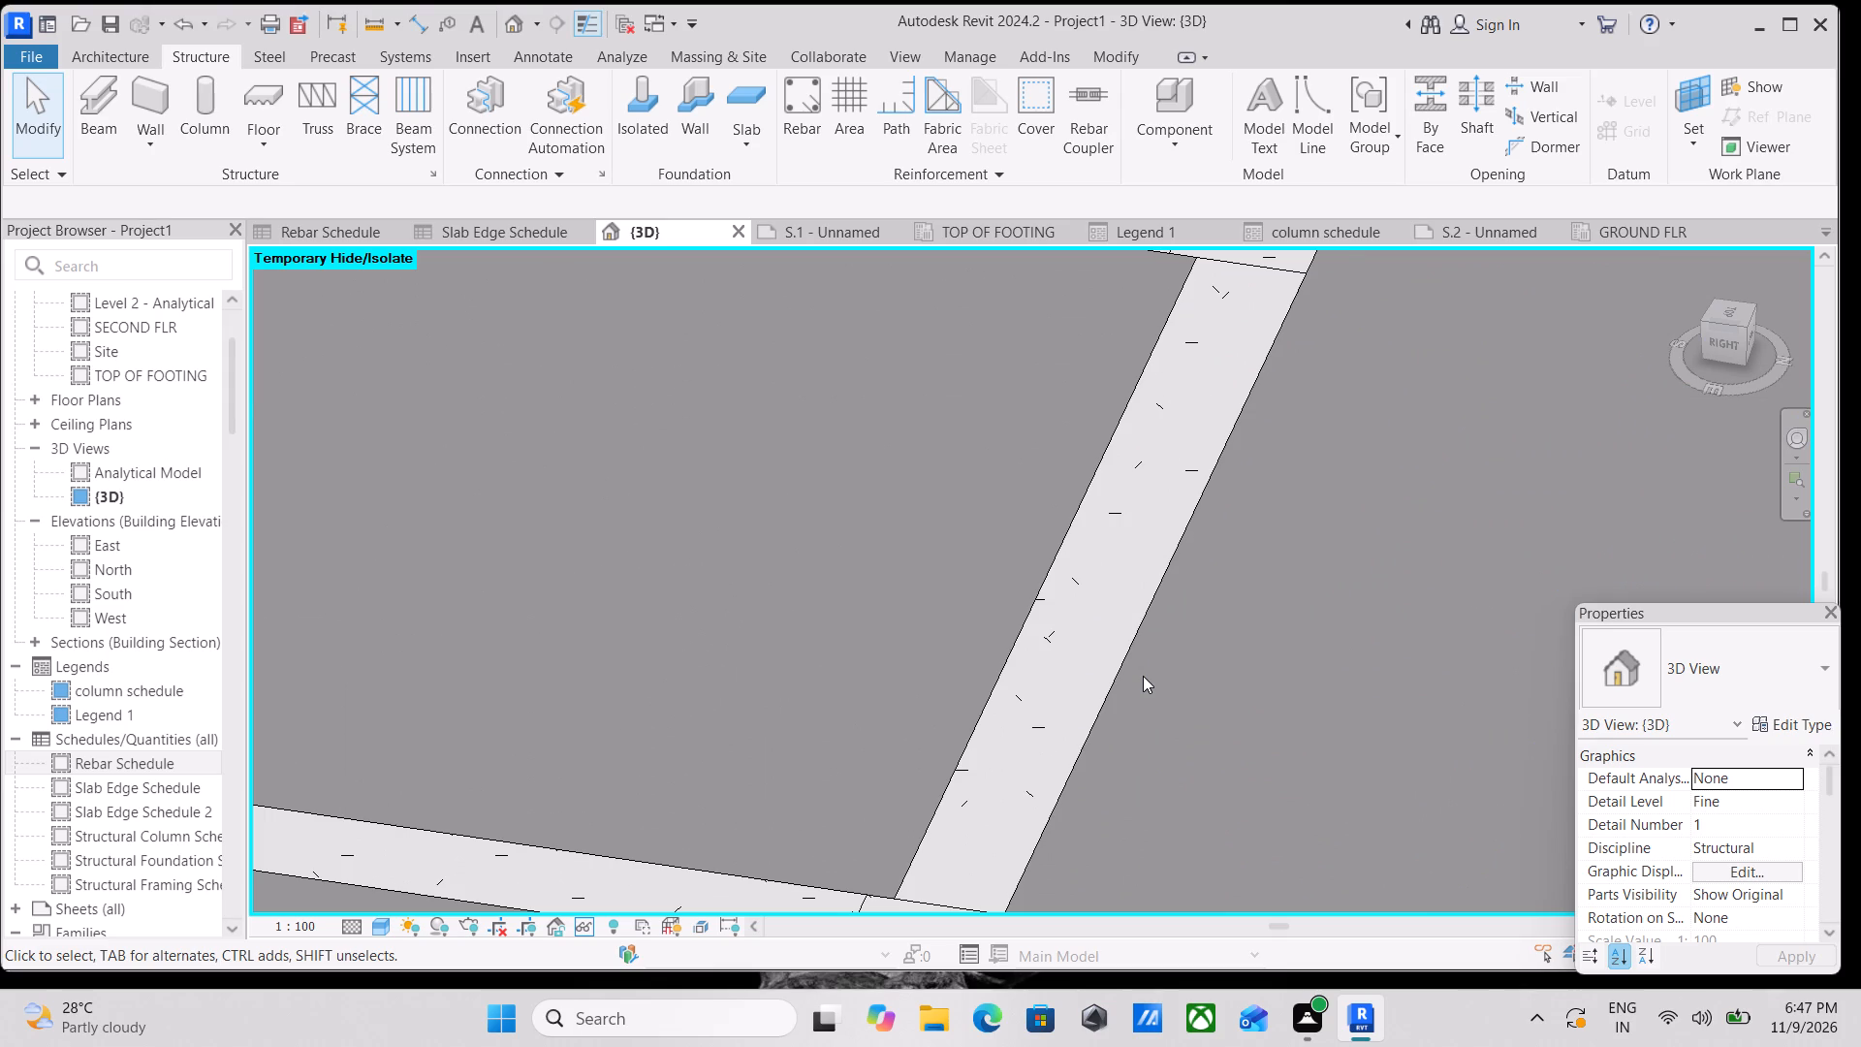
middle_drag(1143, 676, 1193, 947)
scroll(1217, 856, up, 3)
scroll(1278, 682, down, 5)
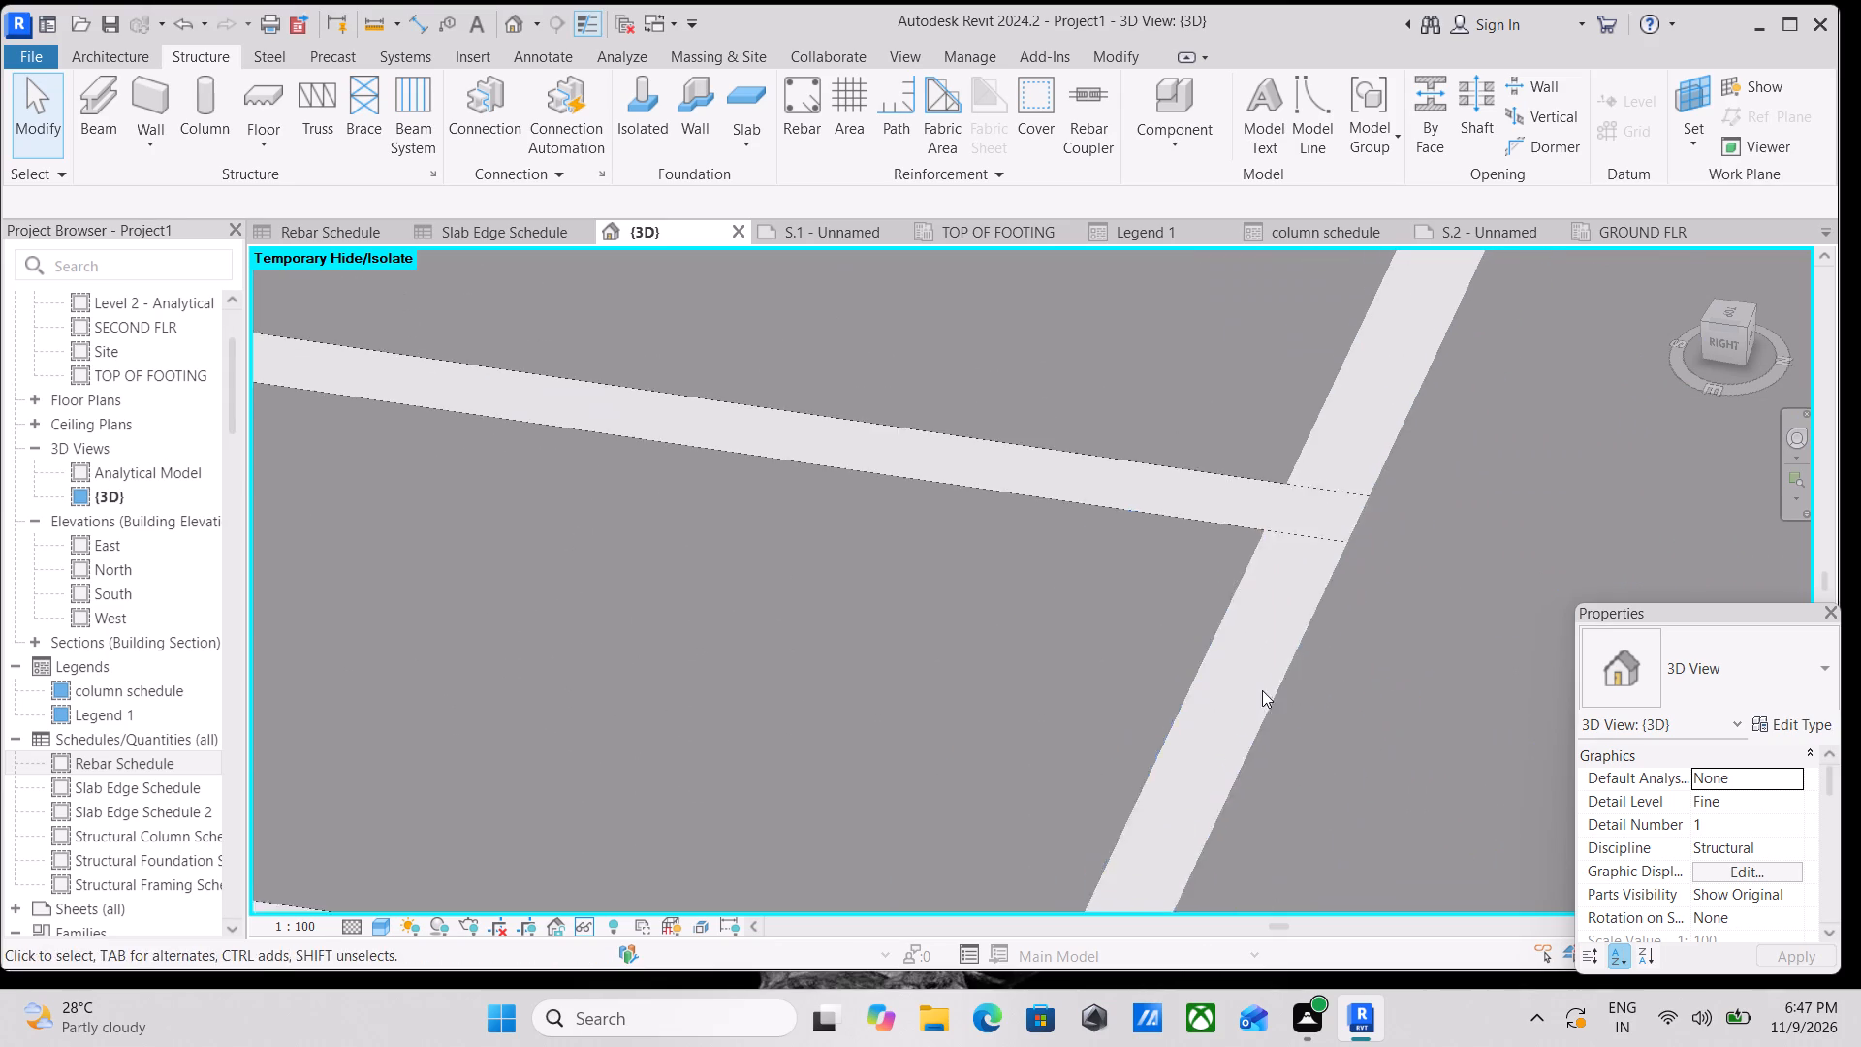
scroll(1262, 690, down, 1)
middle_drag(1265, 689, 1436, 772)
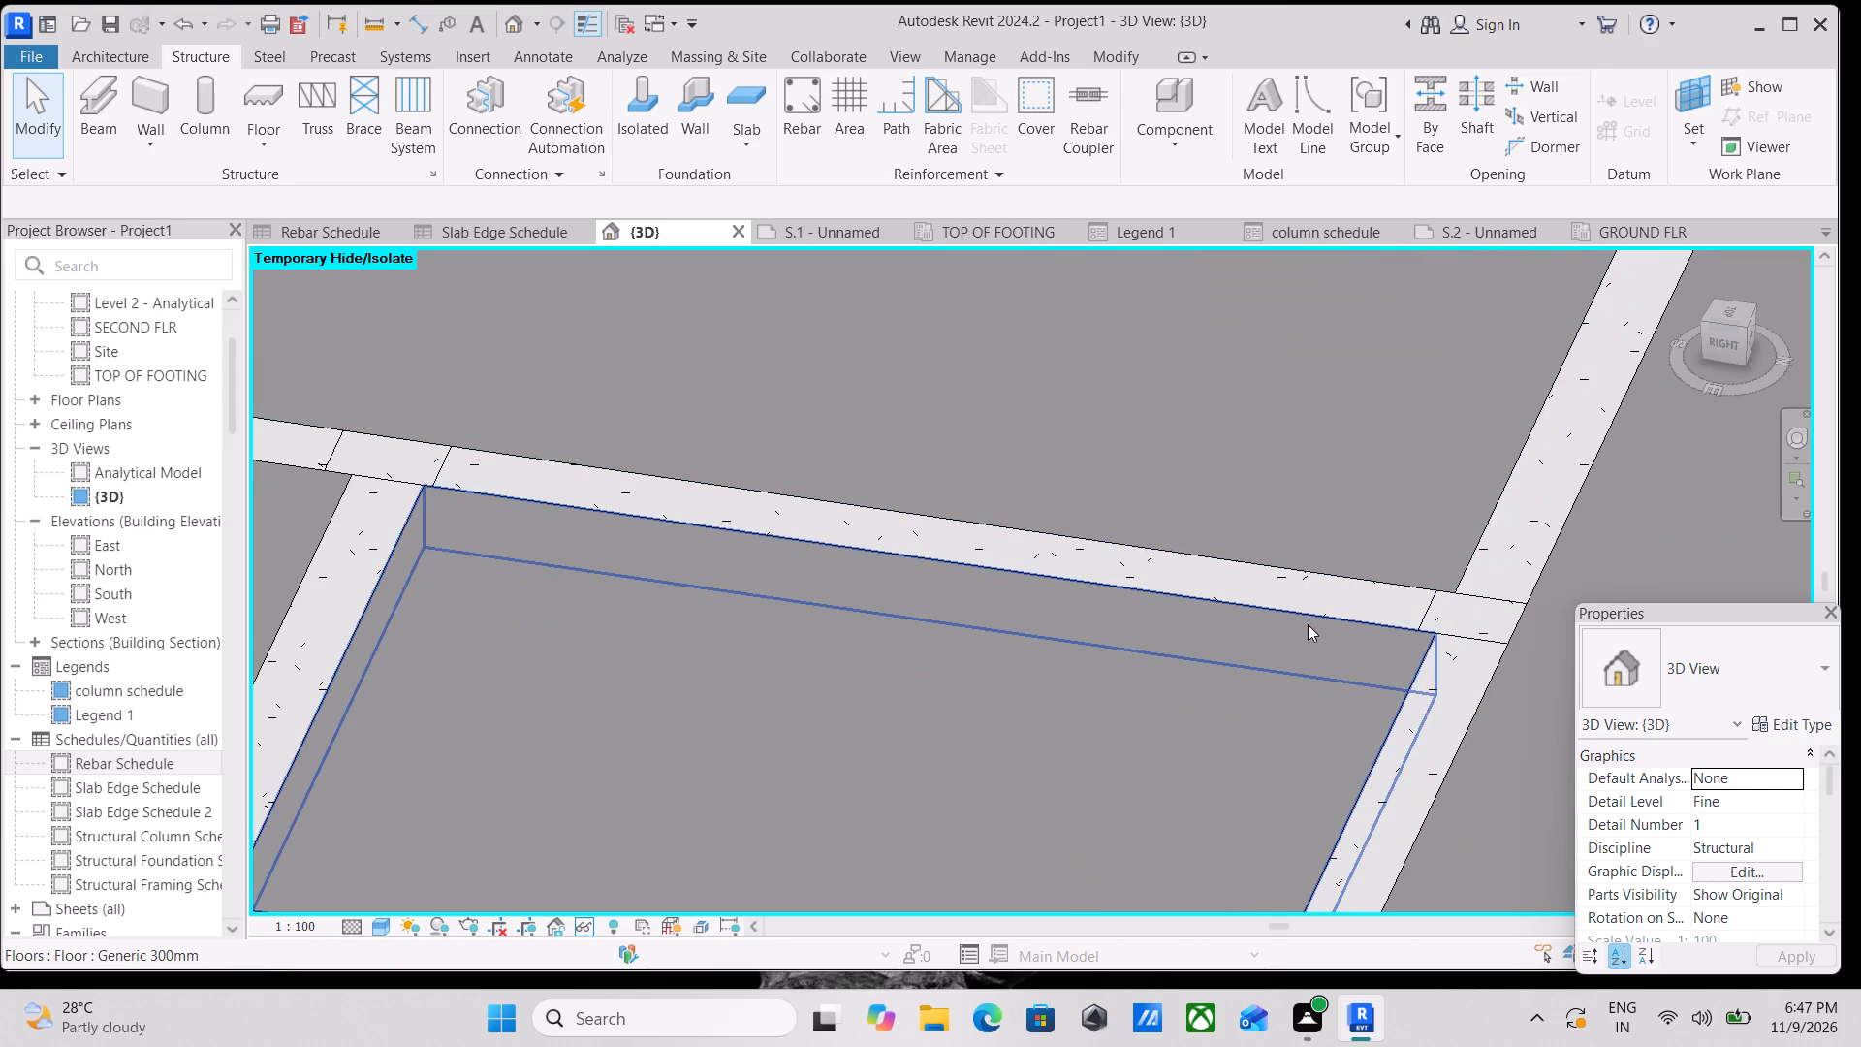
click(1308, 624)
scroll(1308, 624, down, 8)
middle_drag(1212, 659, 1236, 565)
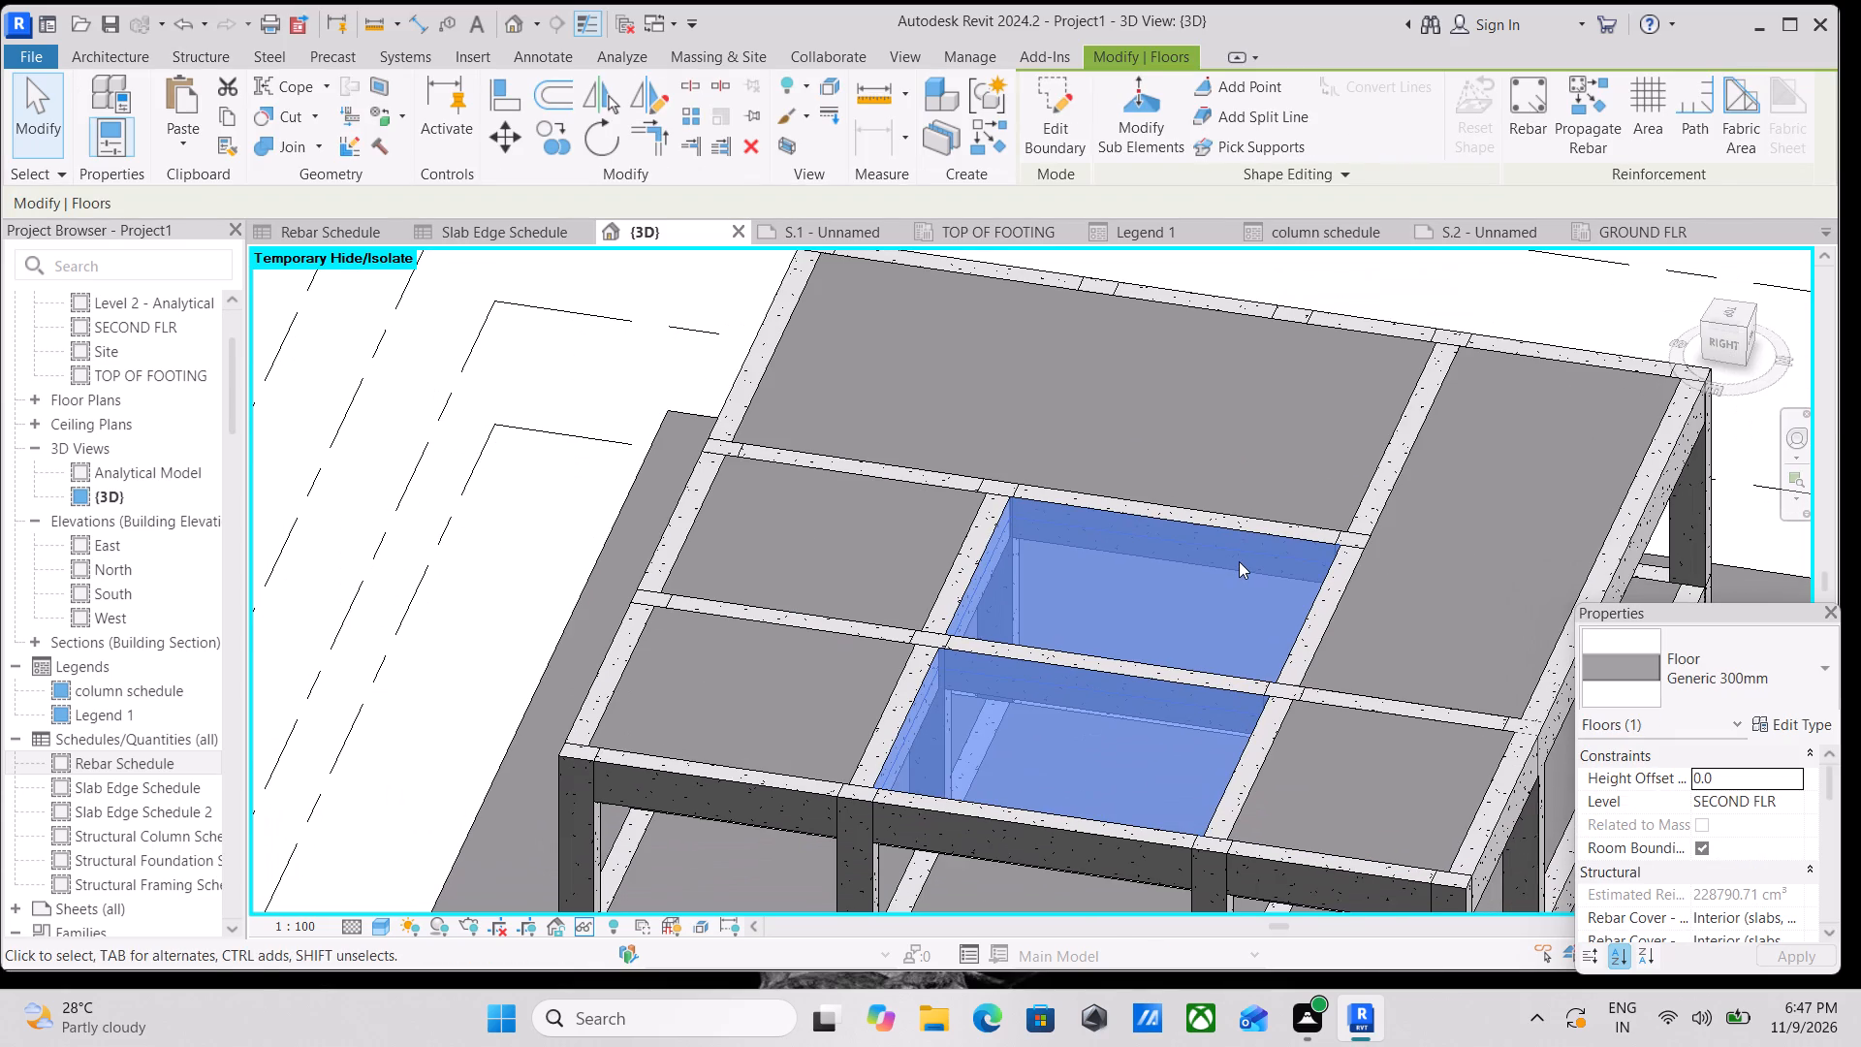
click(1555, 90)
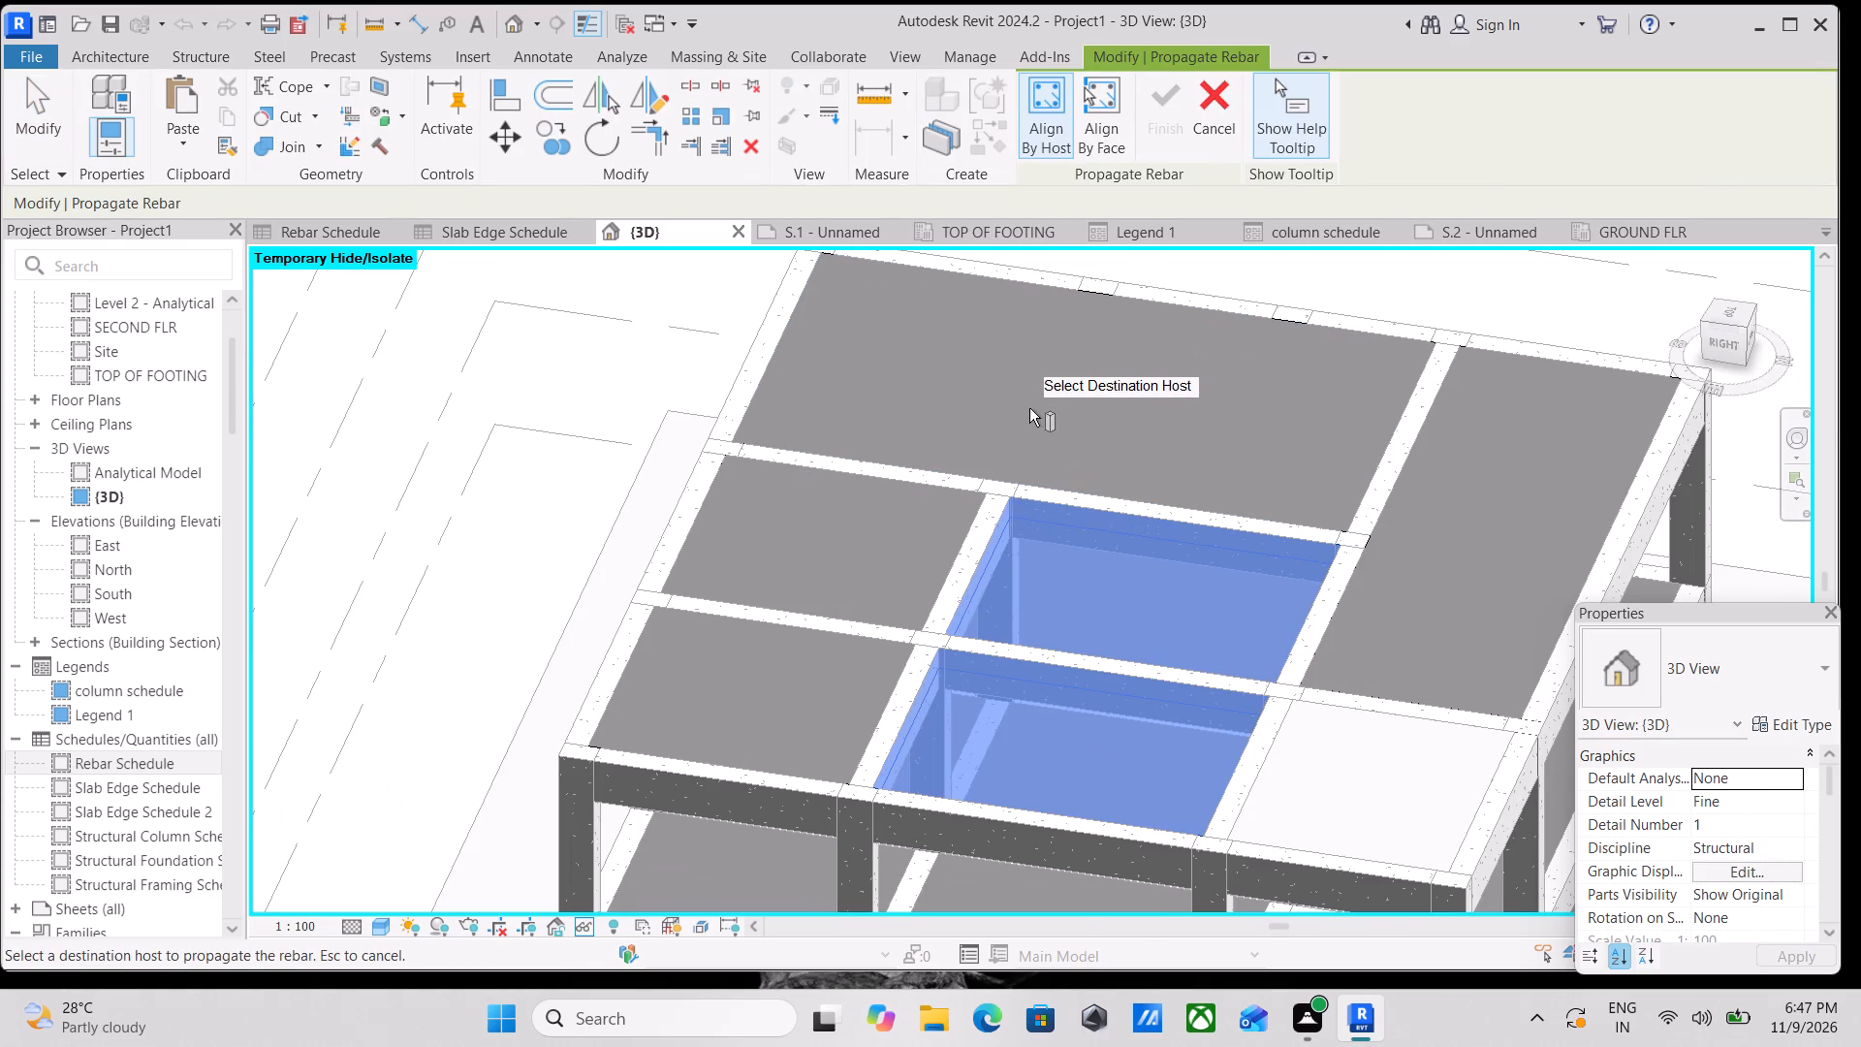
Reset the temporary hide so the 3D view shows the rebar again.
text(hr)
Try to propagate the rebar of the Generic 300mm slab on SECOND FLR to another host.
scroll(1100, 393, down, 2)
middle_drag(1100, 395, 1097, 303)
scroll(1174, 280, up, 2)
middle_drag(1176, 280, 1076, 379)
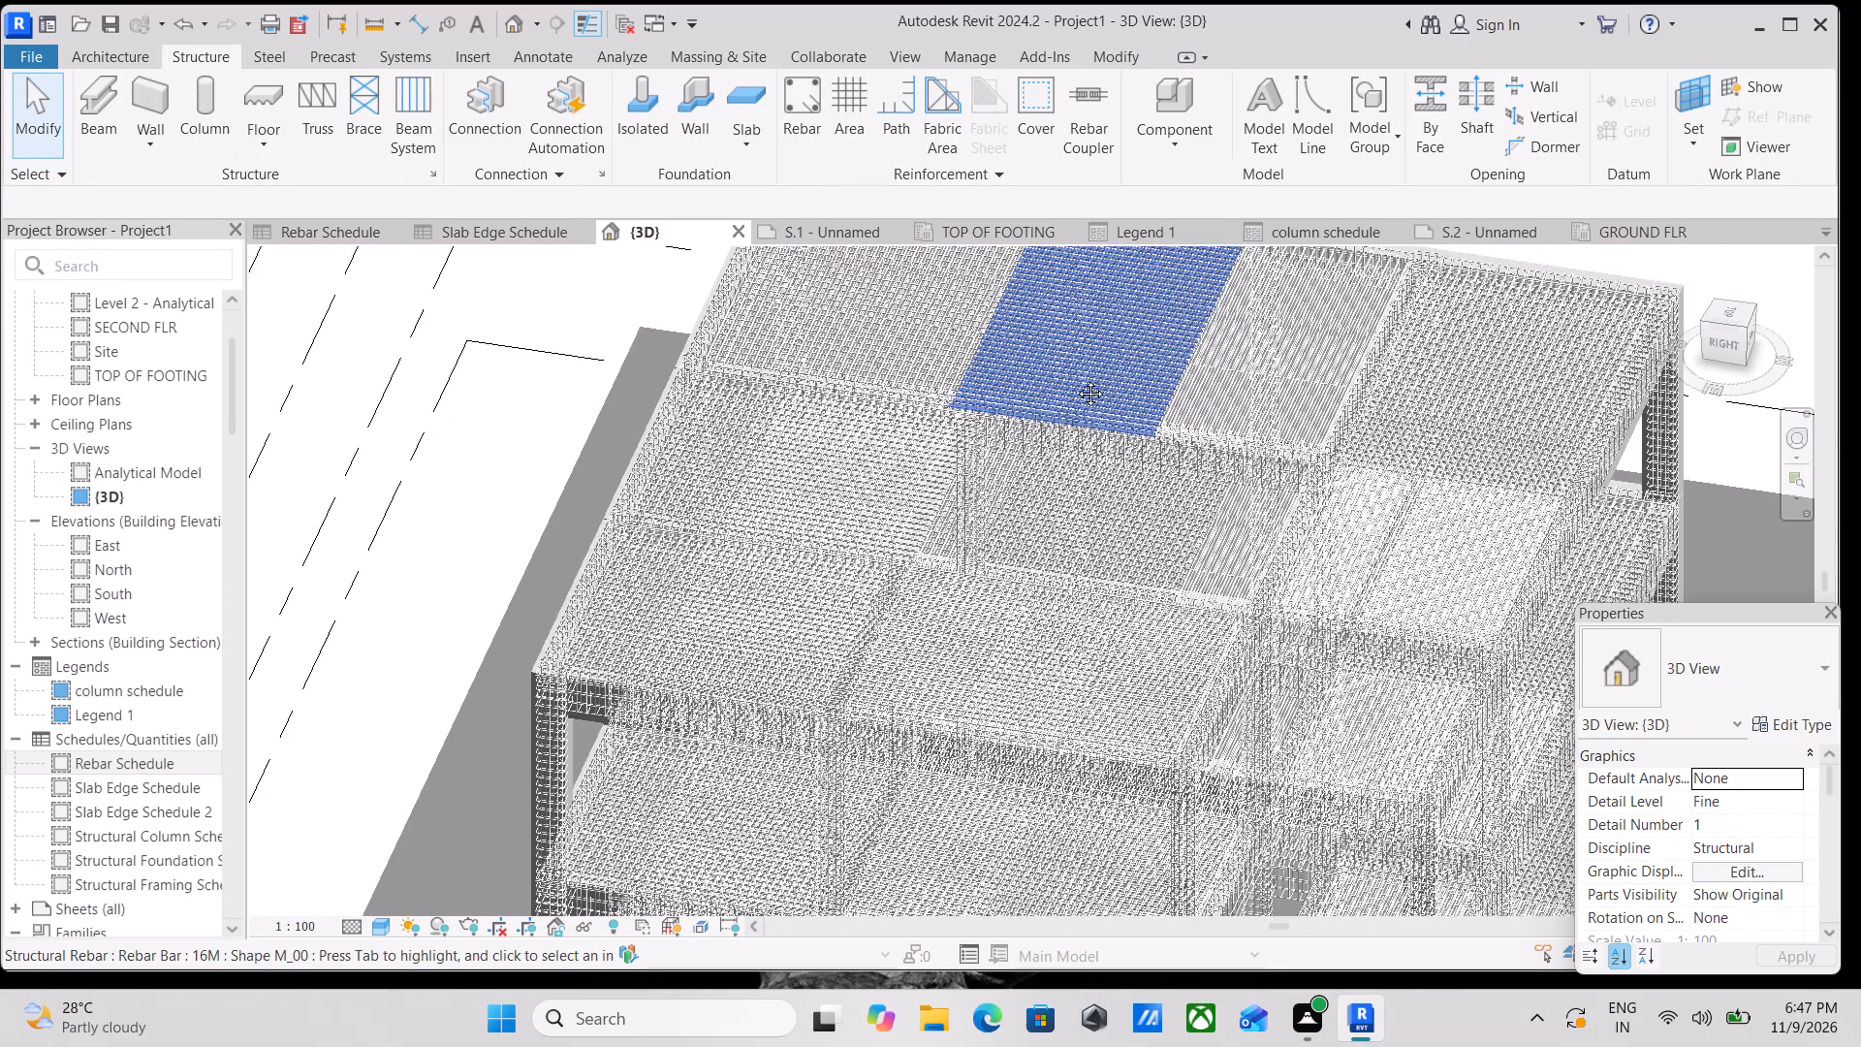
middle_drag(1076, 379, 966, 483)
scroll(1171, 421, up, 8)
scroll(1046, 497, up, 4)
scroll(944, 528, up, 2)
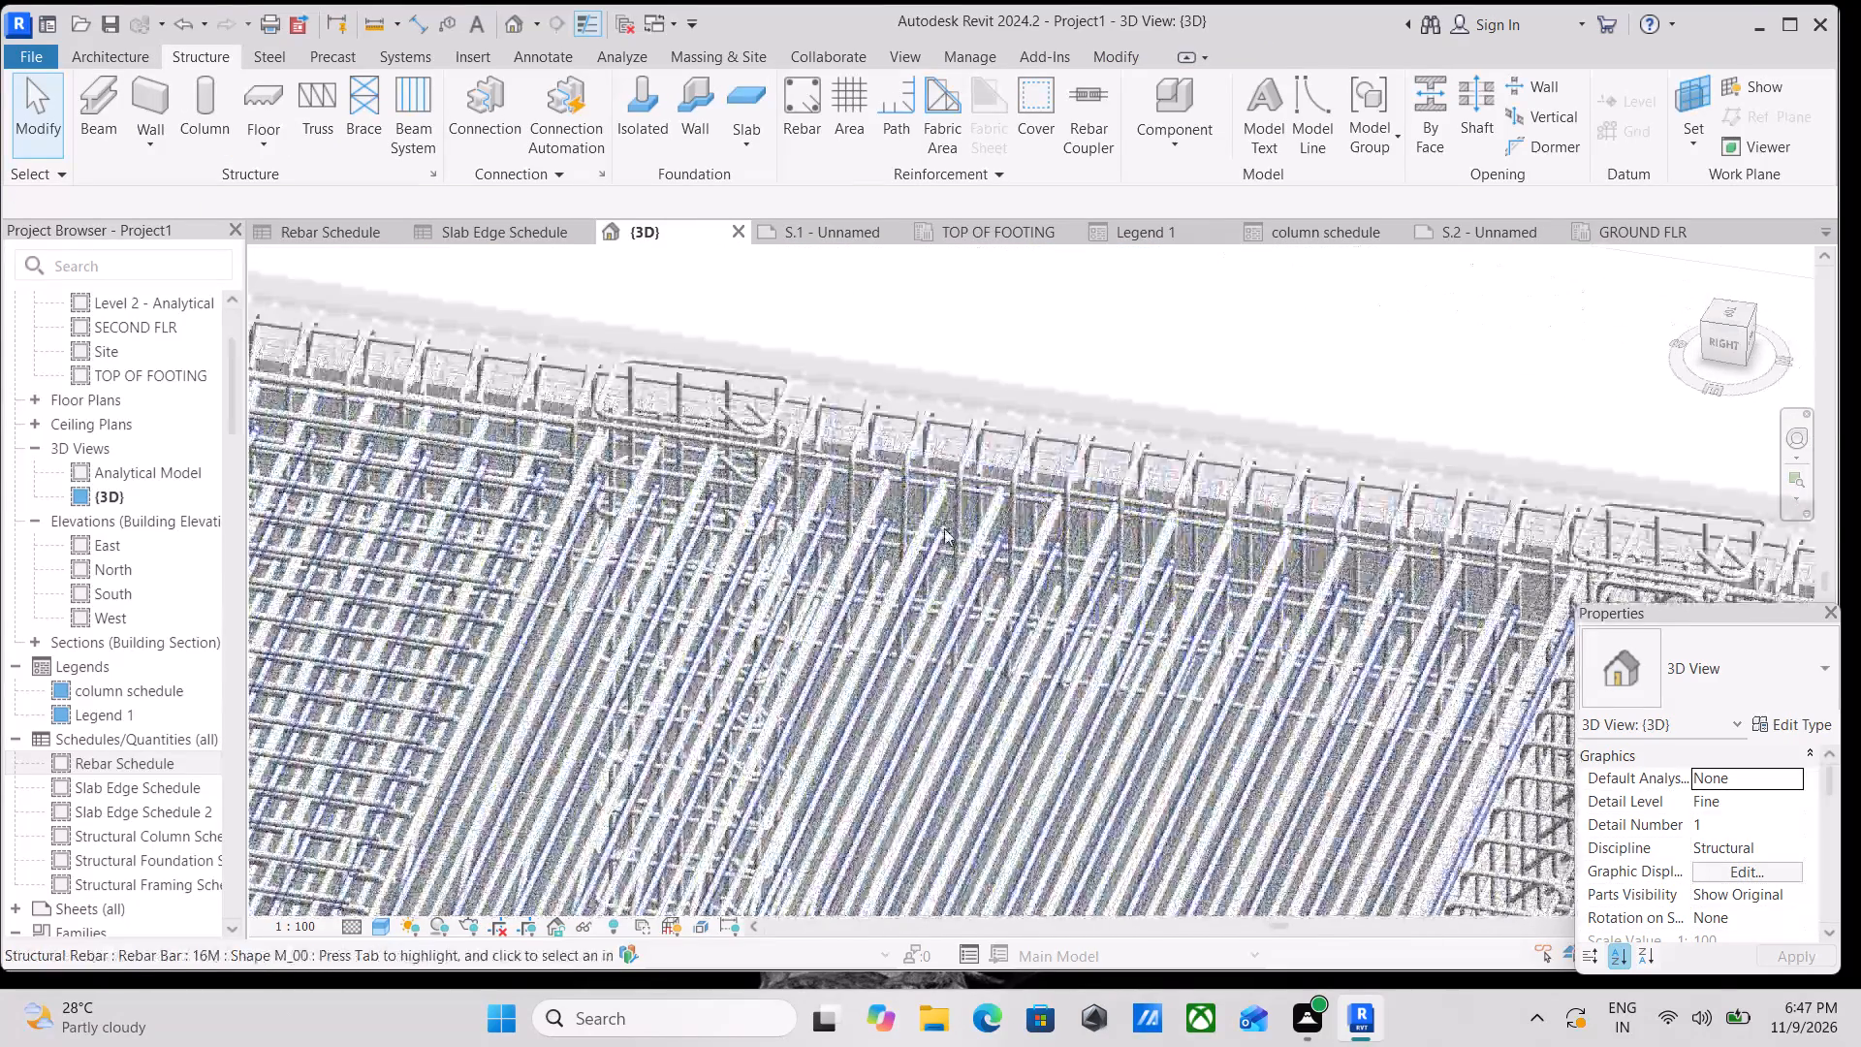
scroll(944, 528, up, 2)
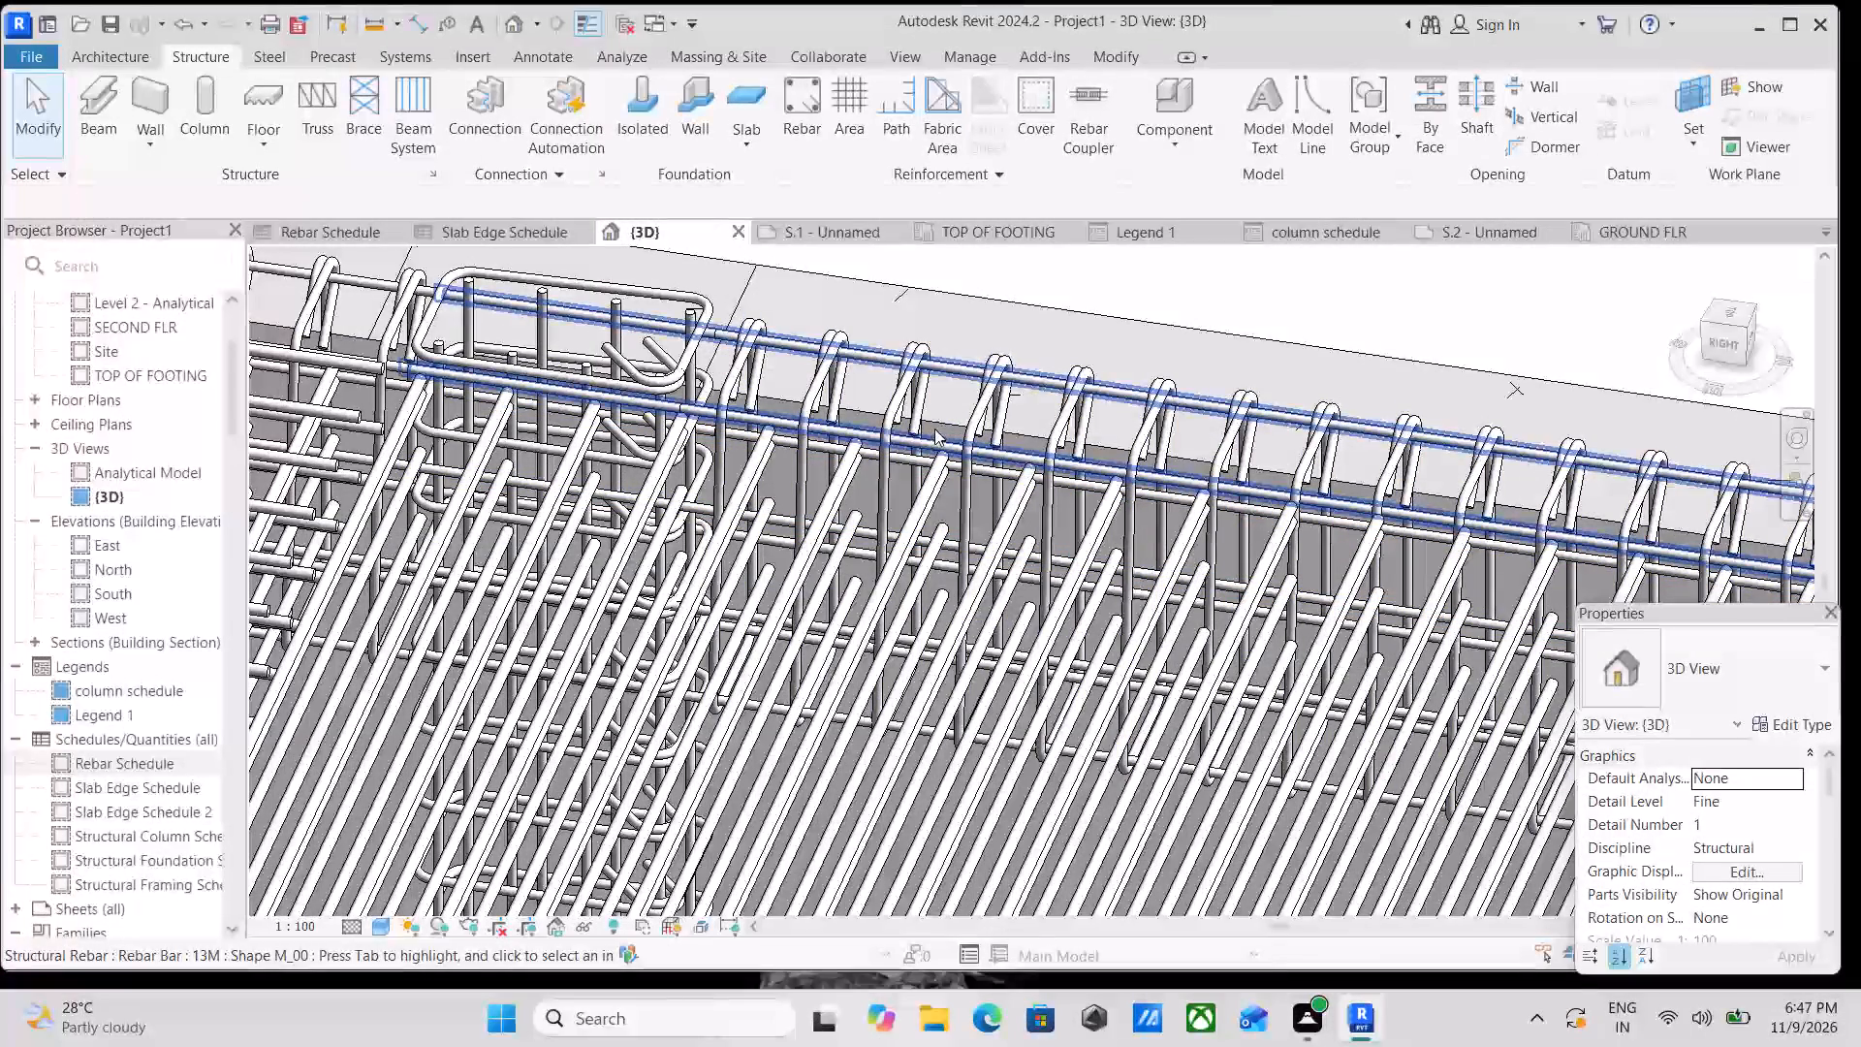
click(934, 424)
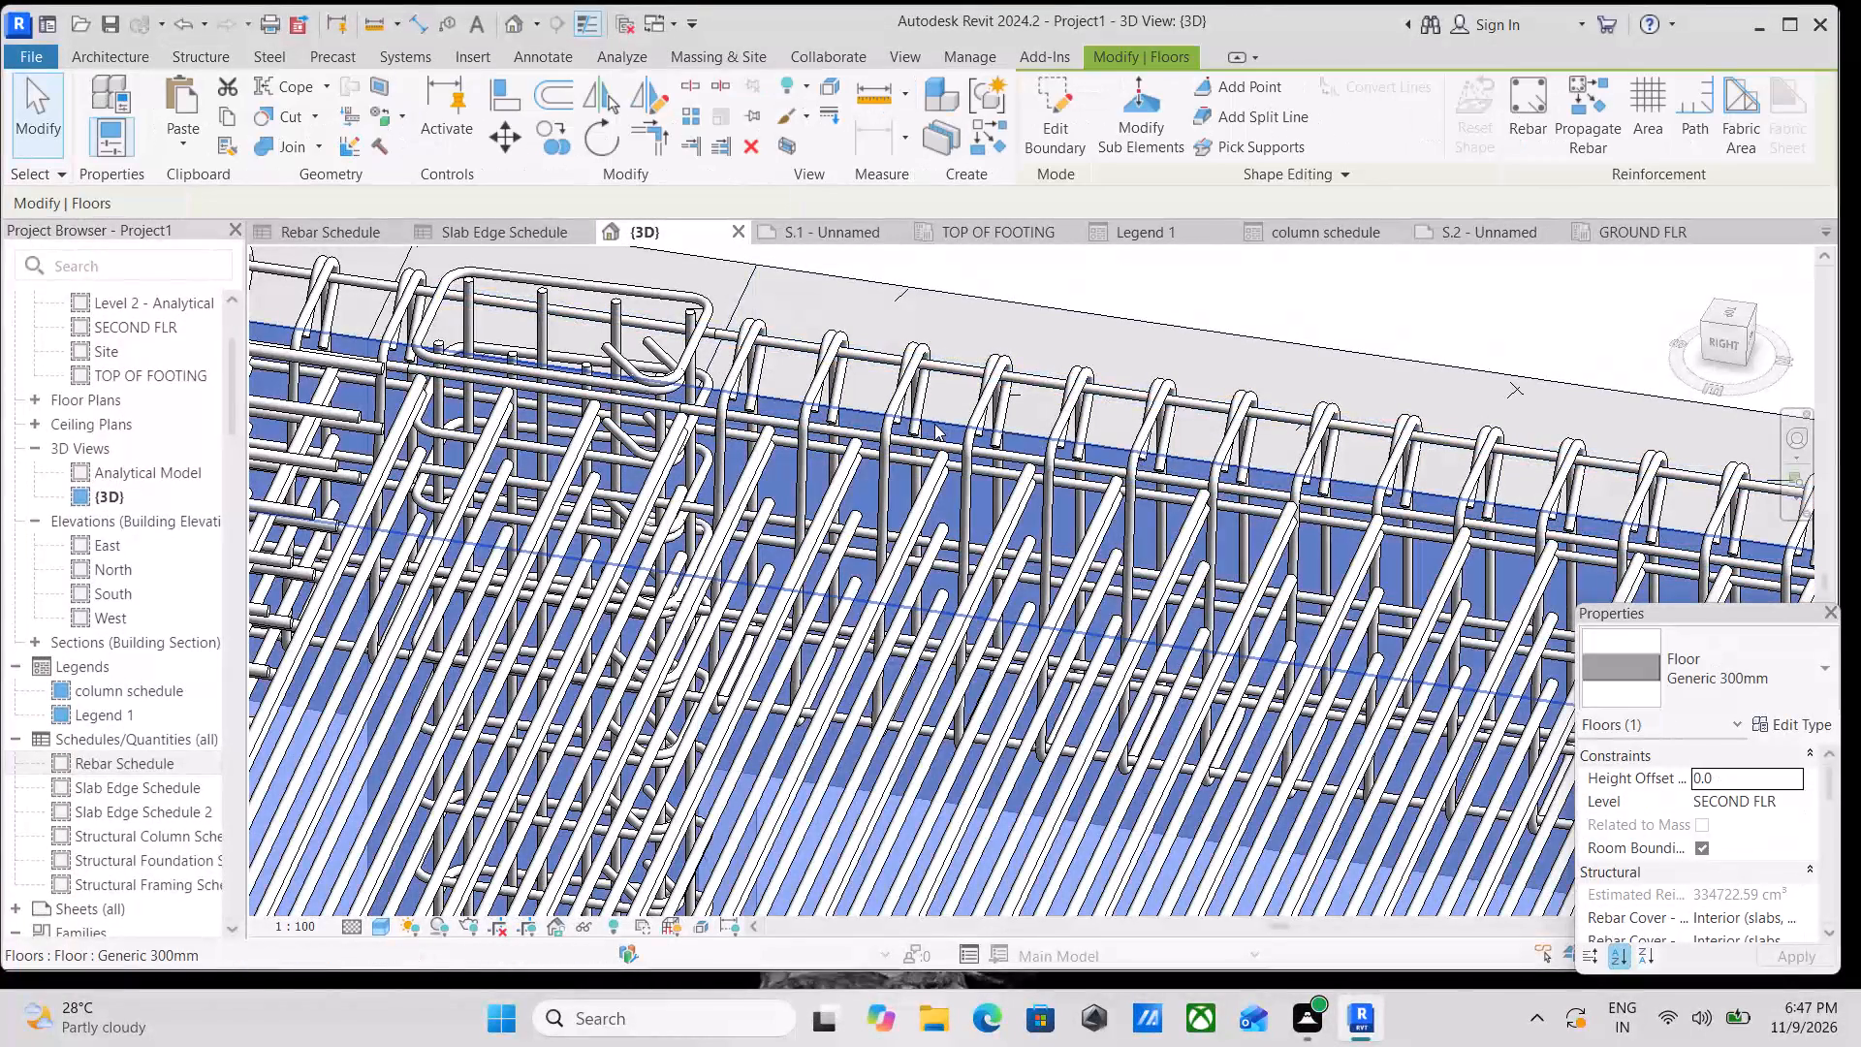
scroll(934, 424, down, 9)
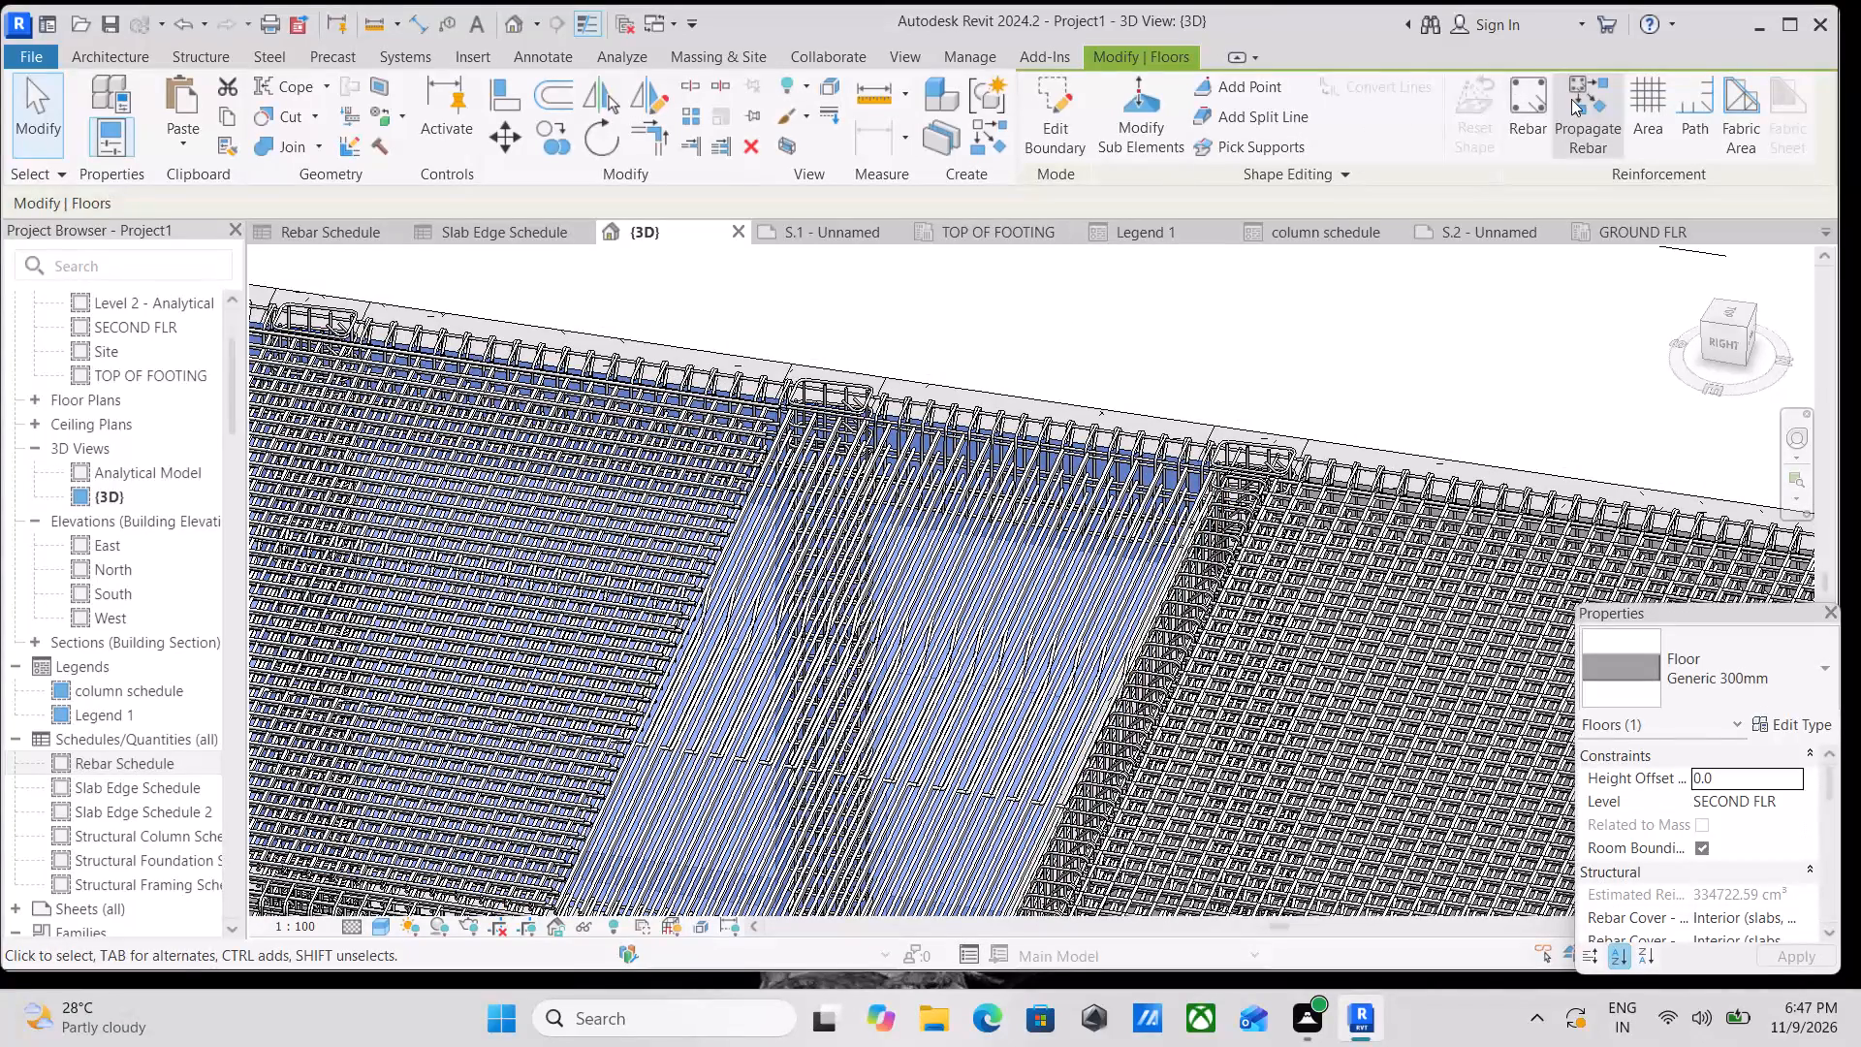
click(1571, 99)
Examine the reinforcement of the slabs, beams, columns and footings from several sides for a propagation destination, and leave the command.
scroll(947, 343, down, 7)
middle_drag(770, 376, 971, 19)
scroll(959, 496, down, 1)
middle_drag(988, 448, 1020, 397)
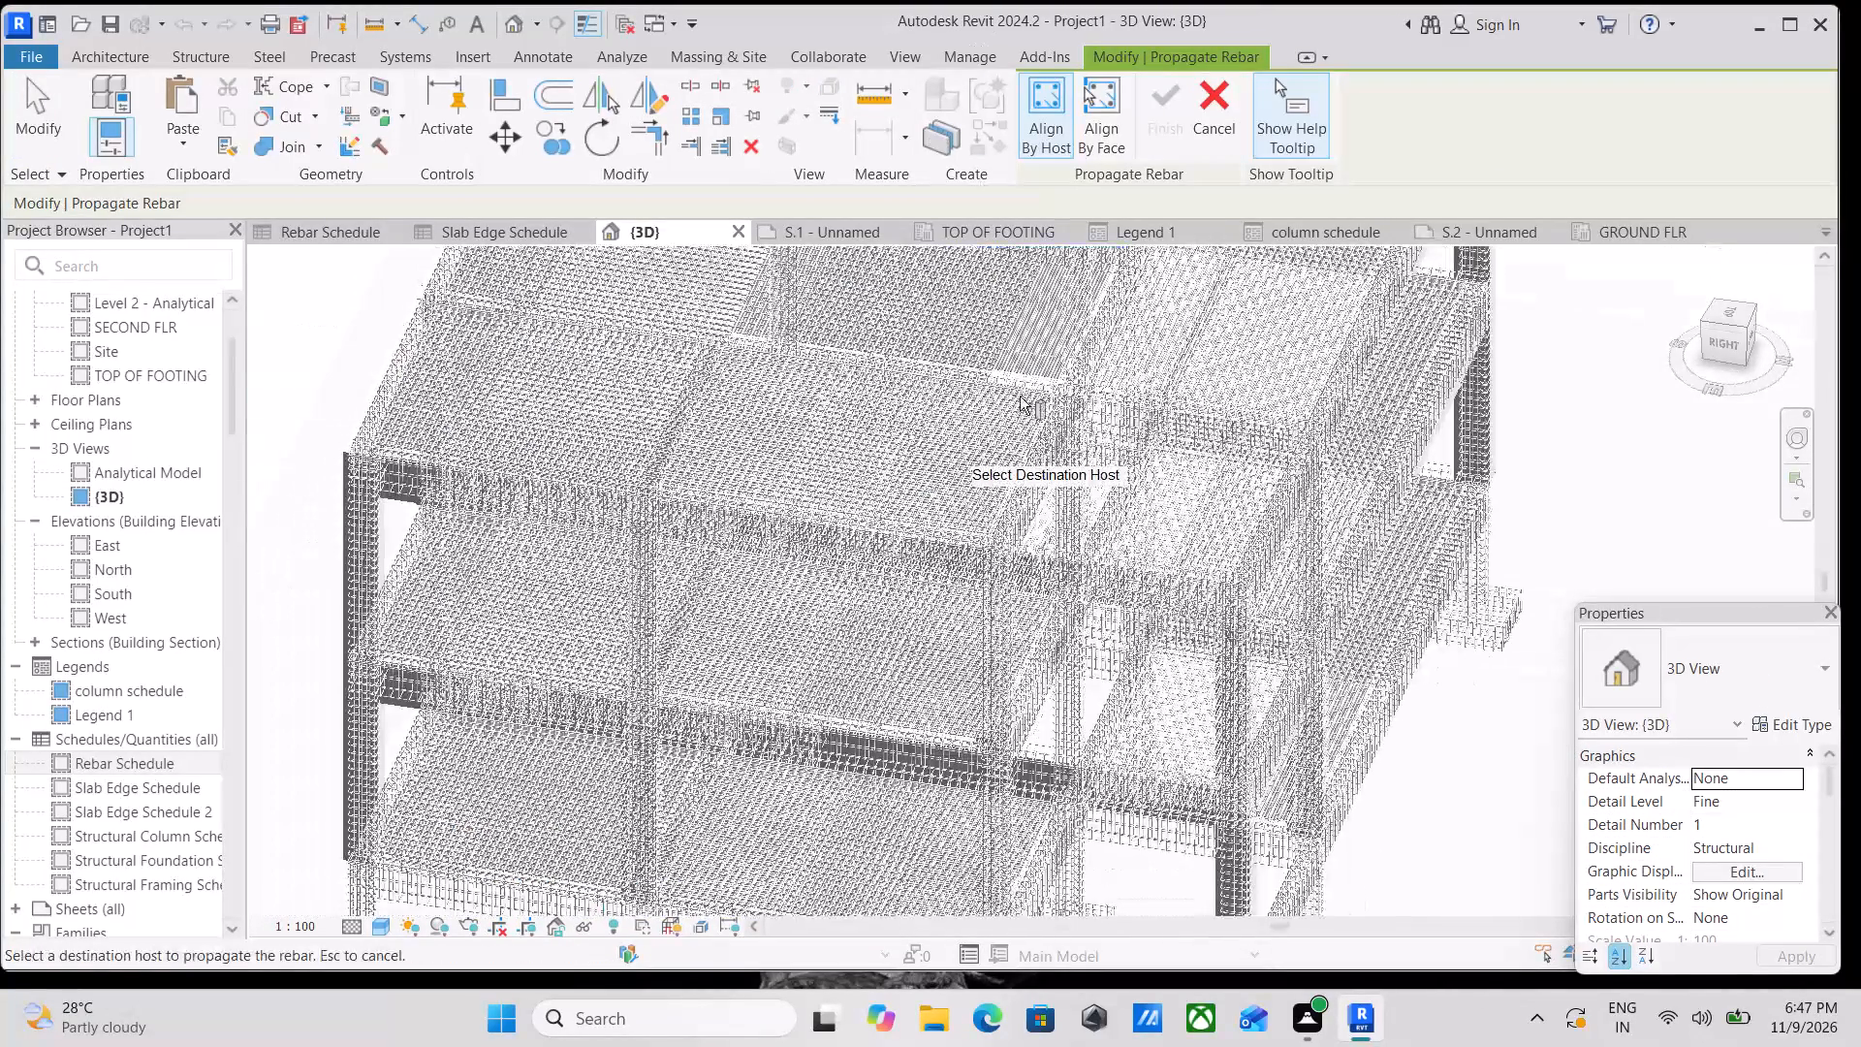
middle_drag(1020, 397, 1088, 215)
middle_drag(995, 484, 999, 408)
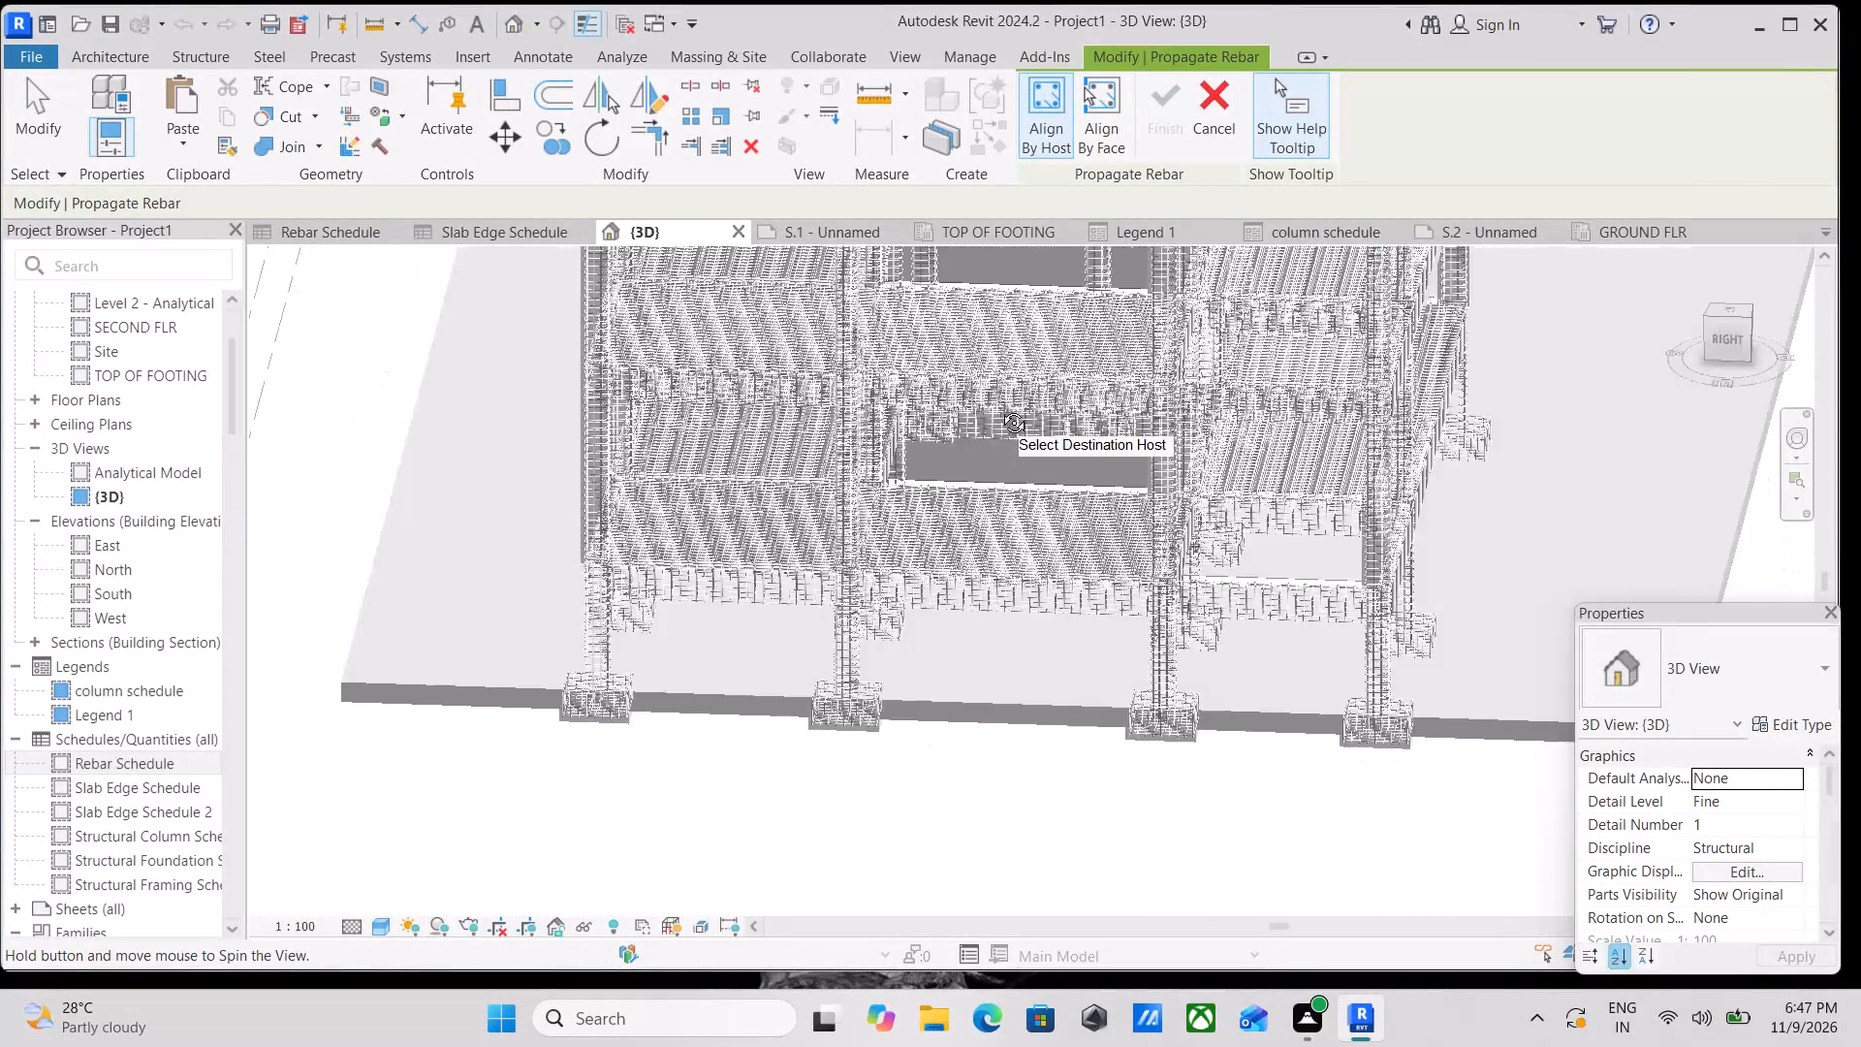
middle_drag(999, 408, 982, 447)
scroll(1115, 577, up, 2)
shift+middle_drag(1140, 589, 1083, 650)
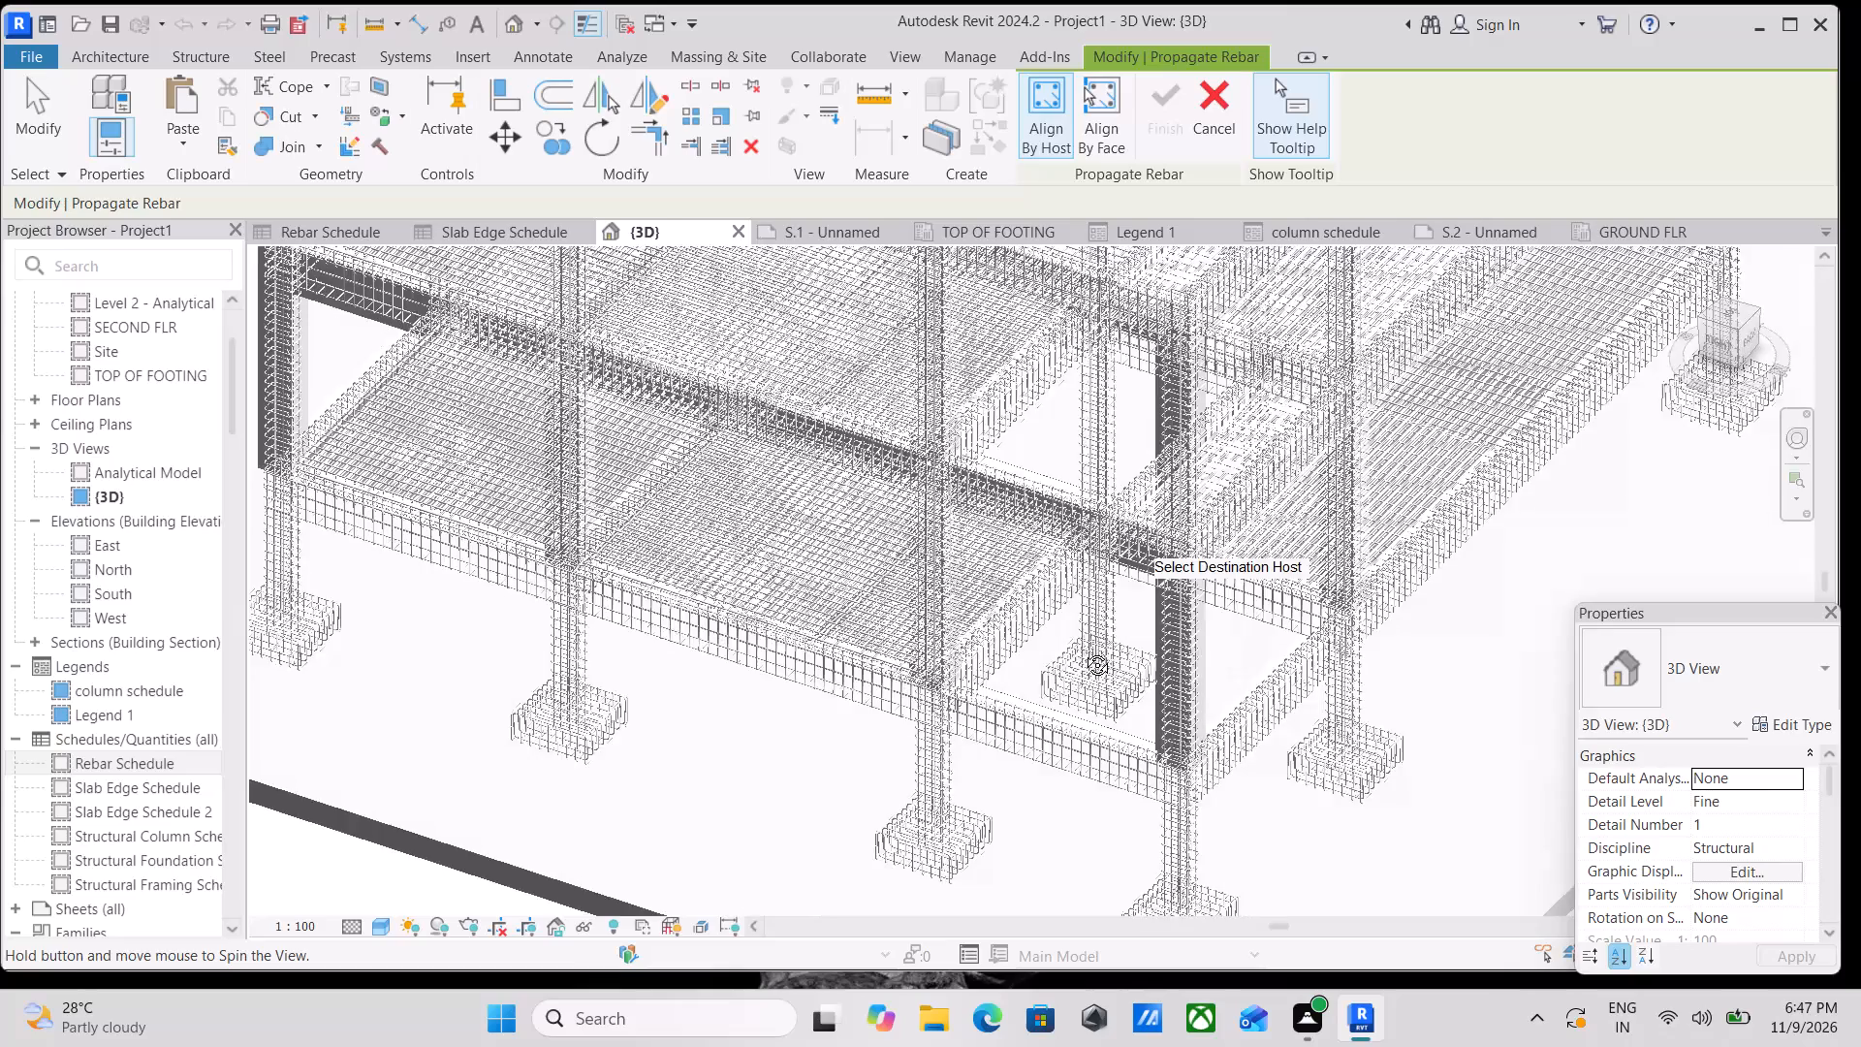
shift+middle_drag(1083, 650, 1065, 665)
scroll(924, 693, up, 1)
shift+middle_drag(915, 716, 1392, 700)
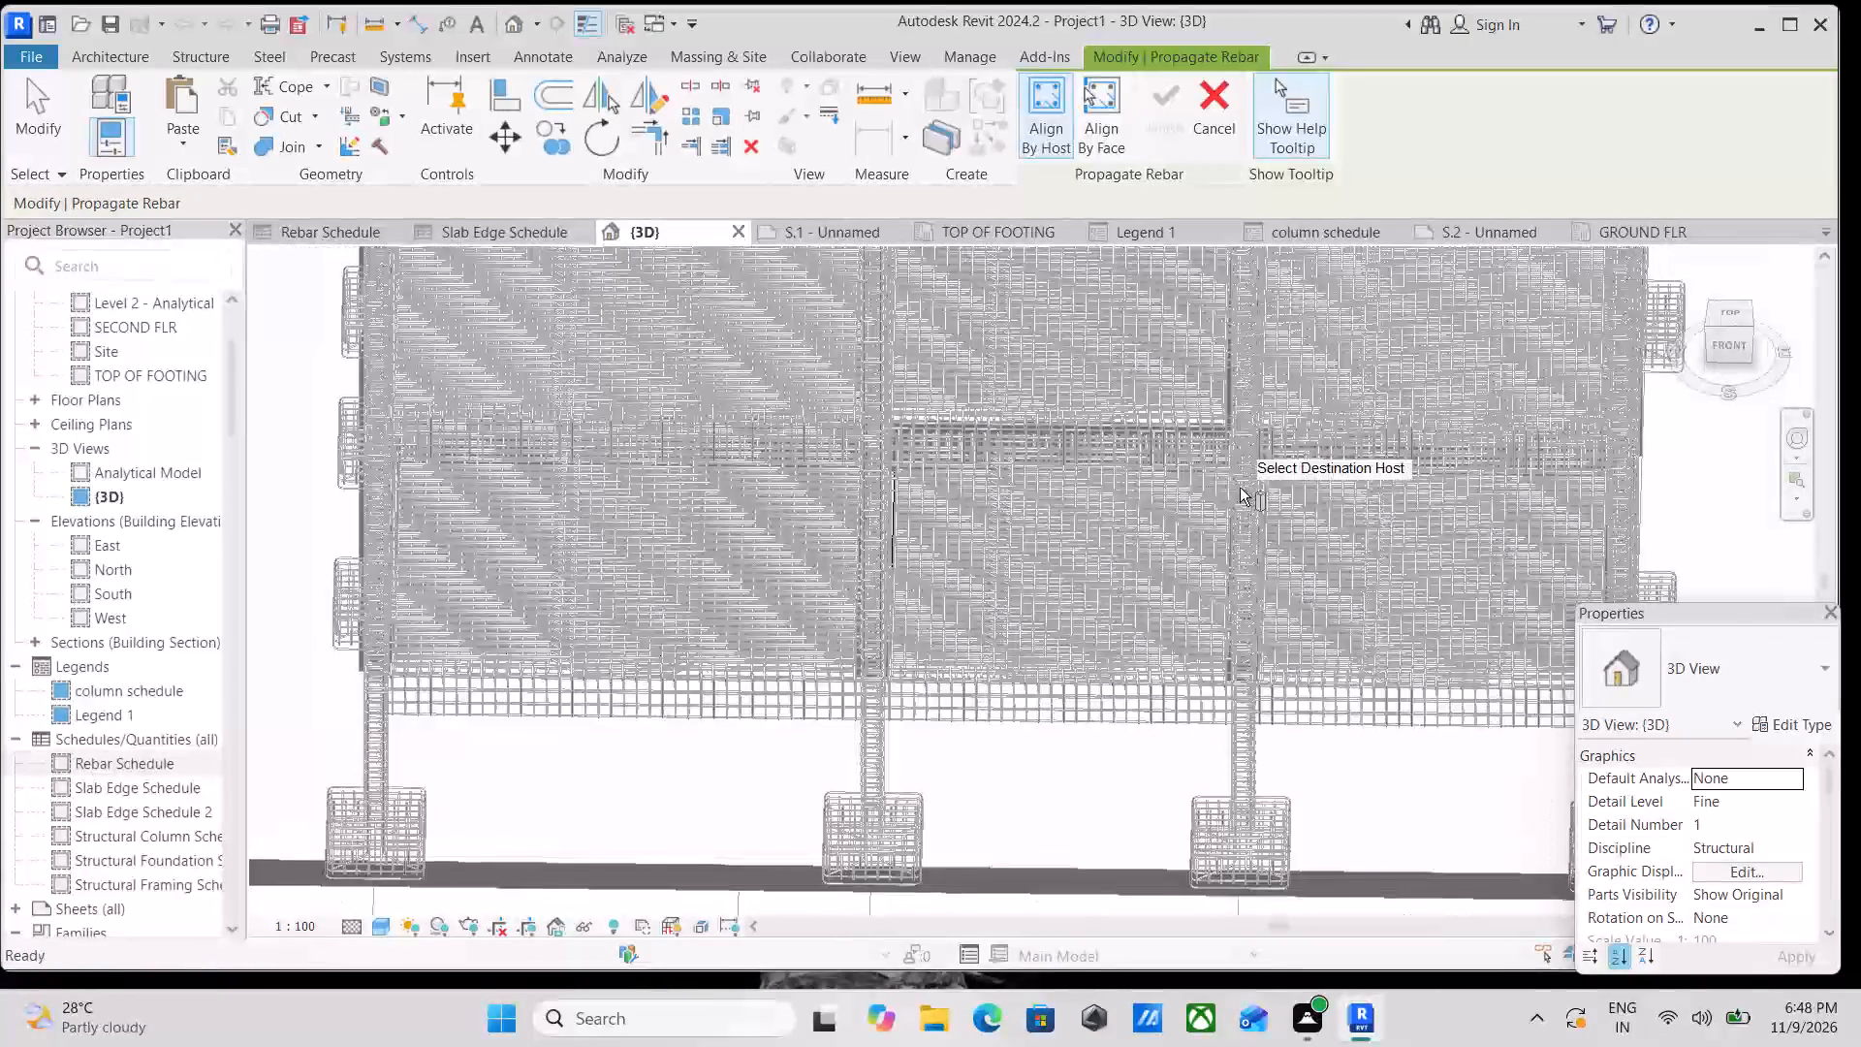
shift+middle_drag(1205, 492, 741, 468)
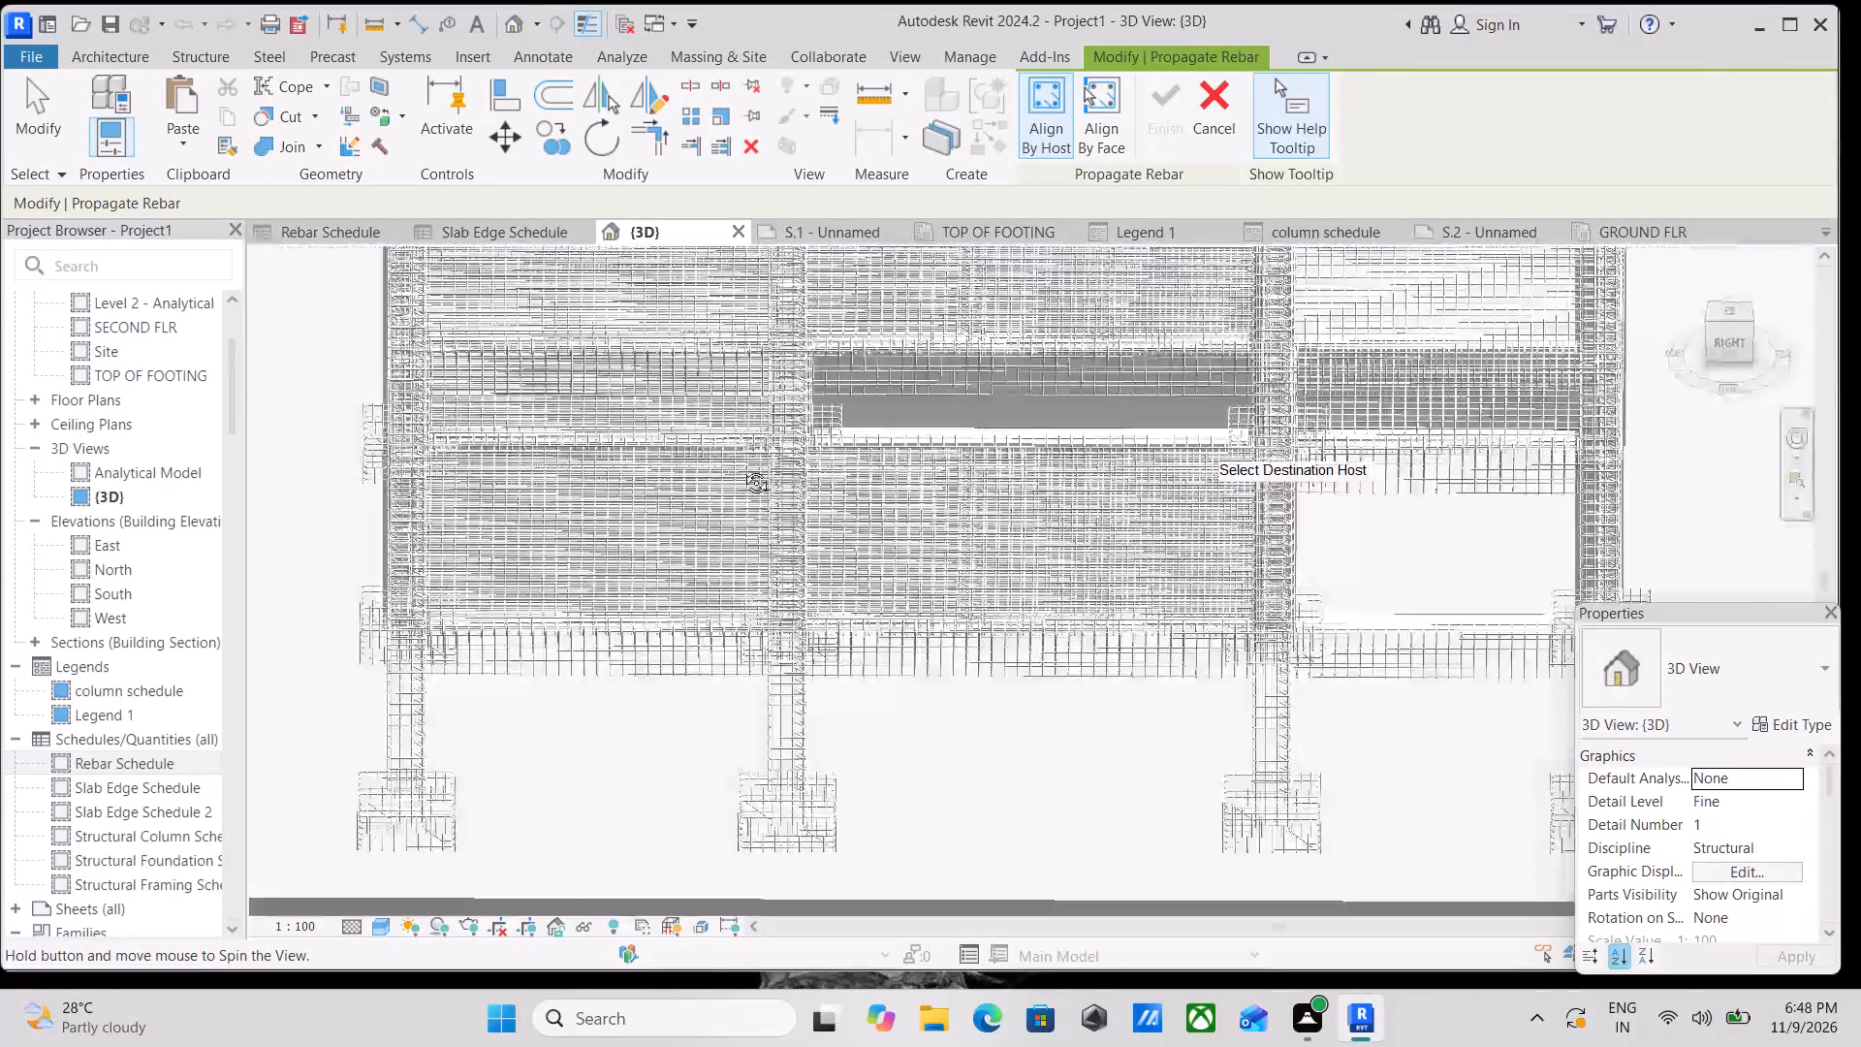
shift+middle_drag(741, 468, 556, 467)
shift+middle_drag(900, 541, 1128, 213)
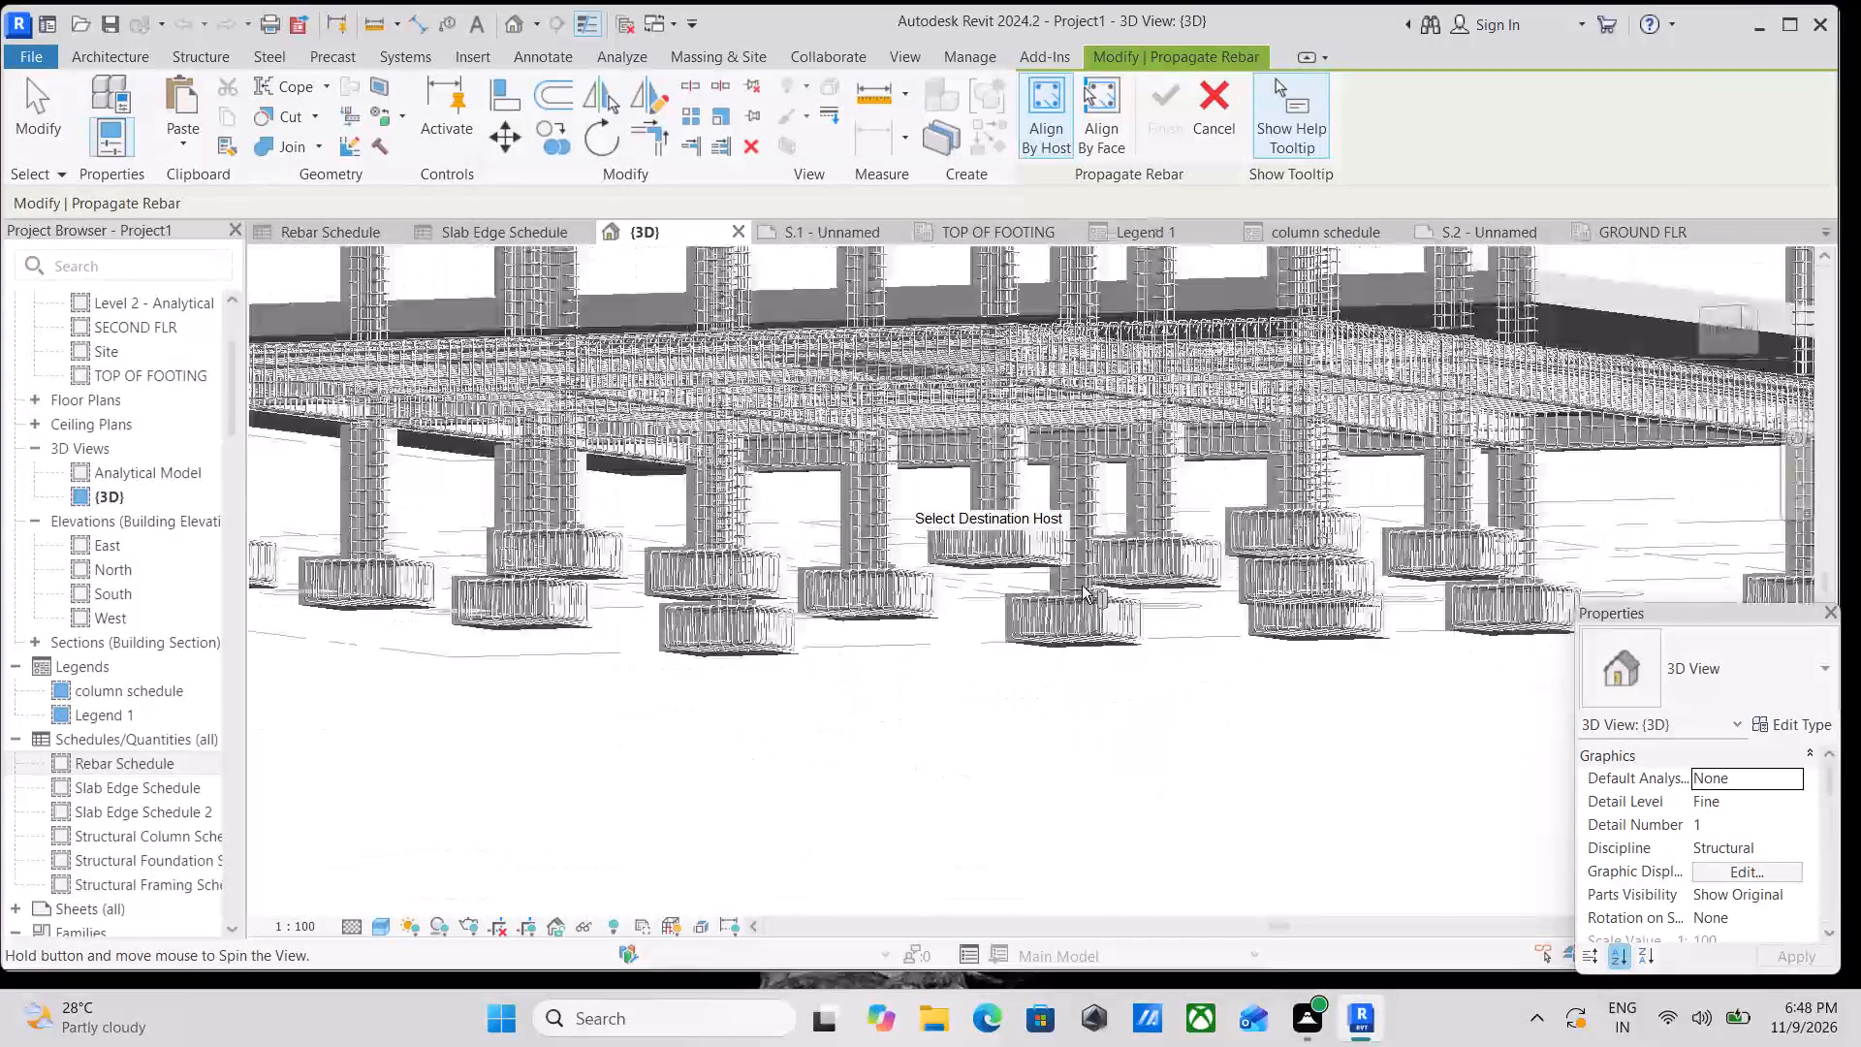
shift+middle_drag(1082, 586, 1324, 599)
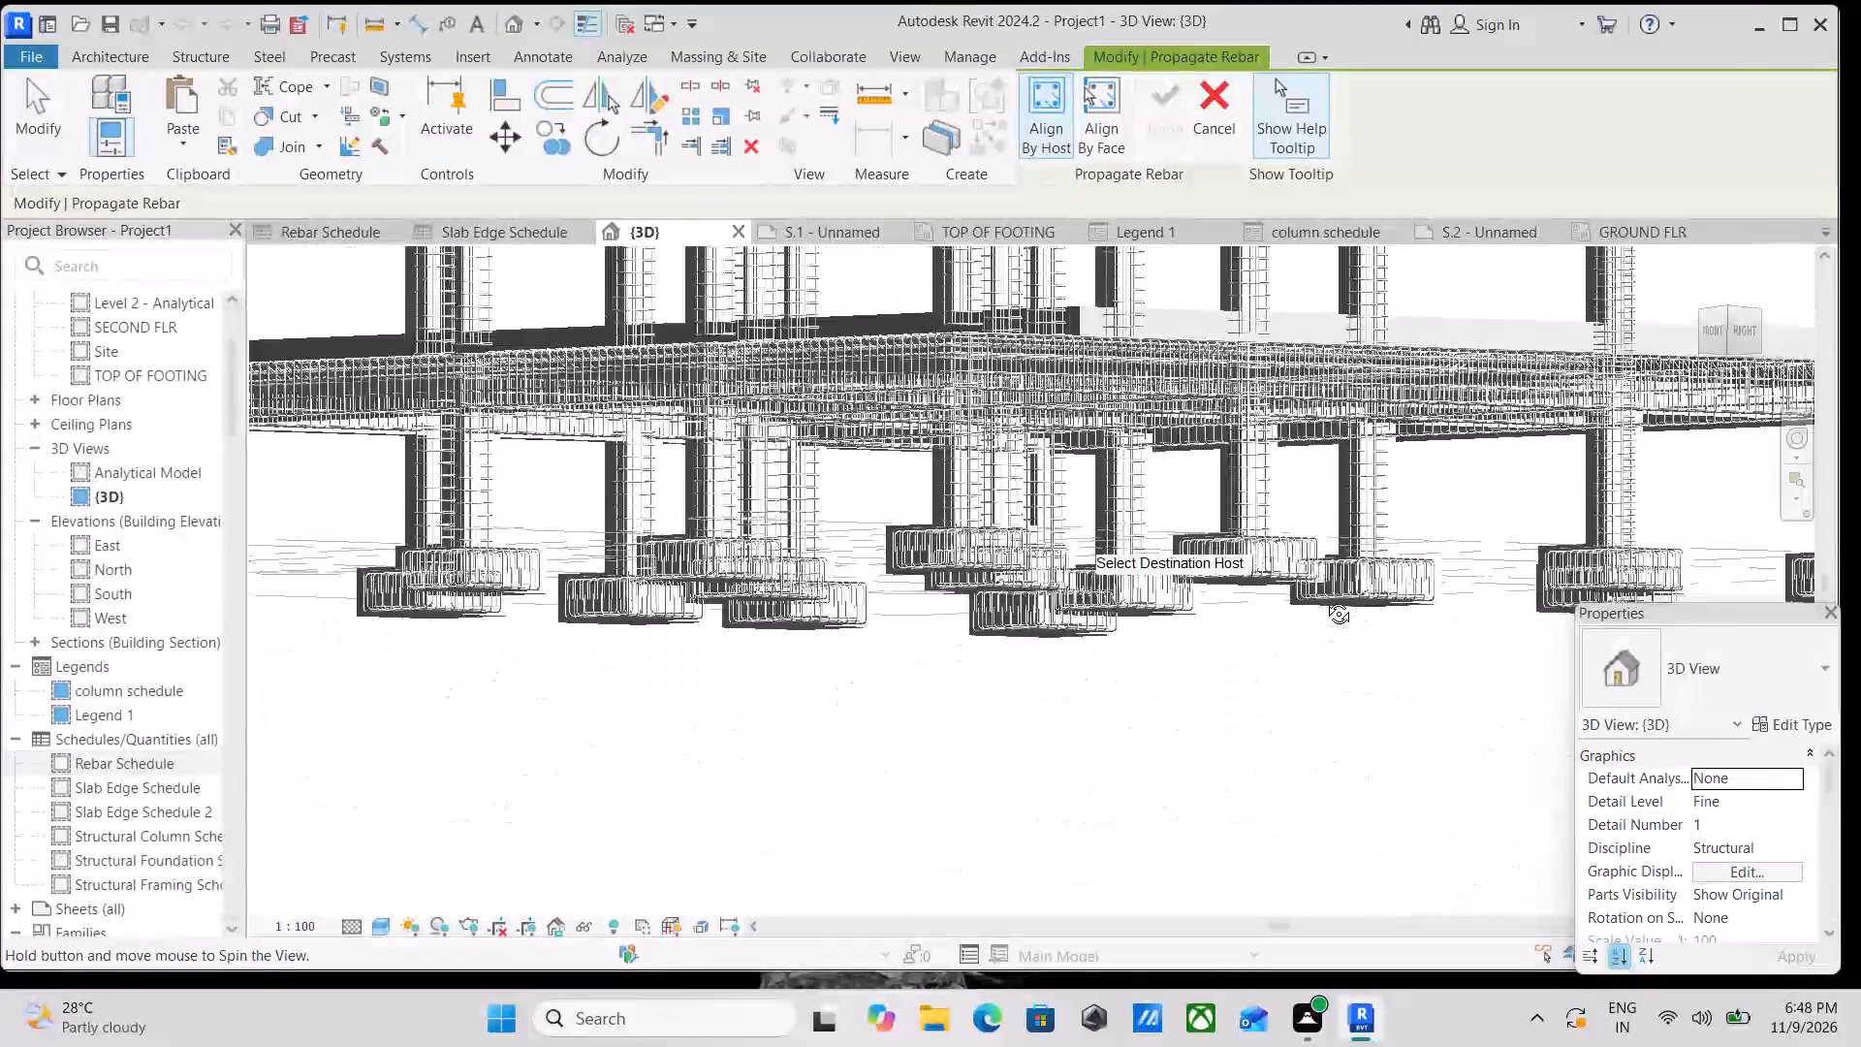
shift+middle_drag(1324, 599, 1189, 350)
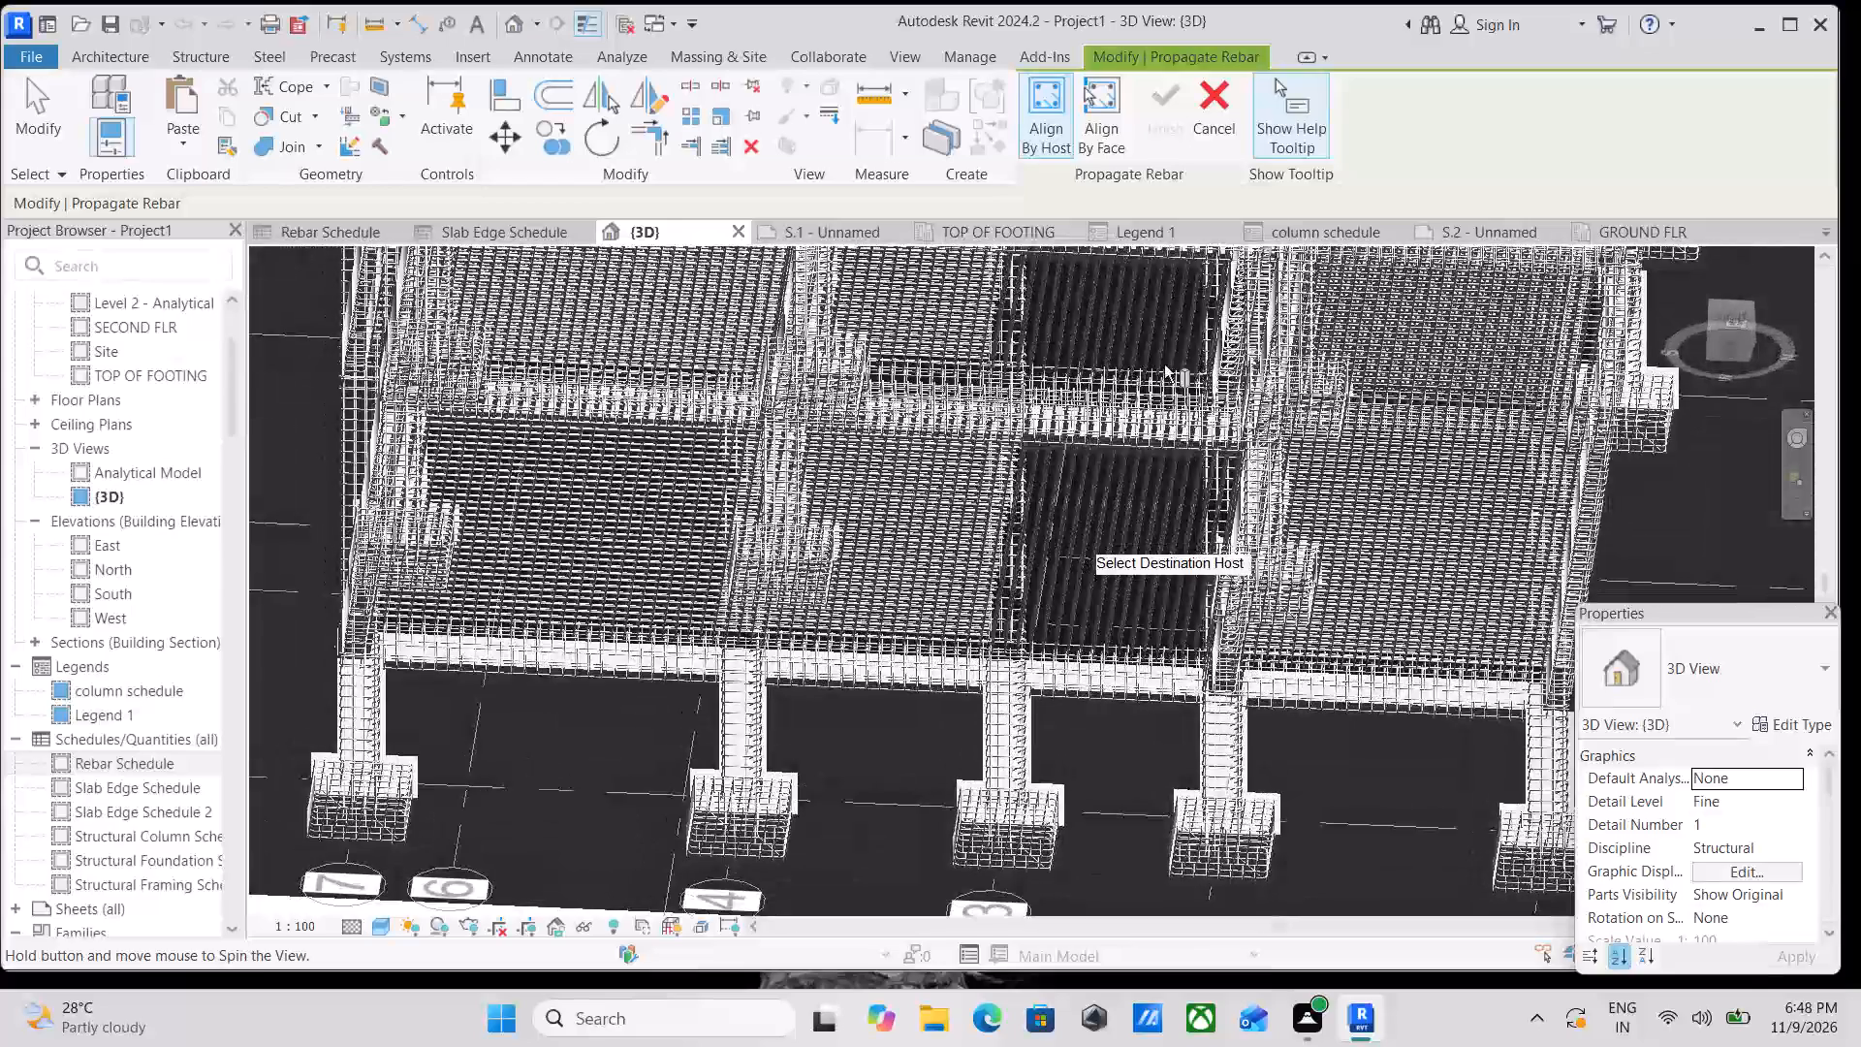
middle_drag(1095, 287, 1166, 559)
shift+middle_drag(1128, 413, 1142, 618)
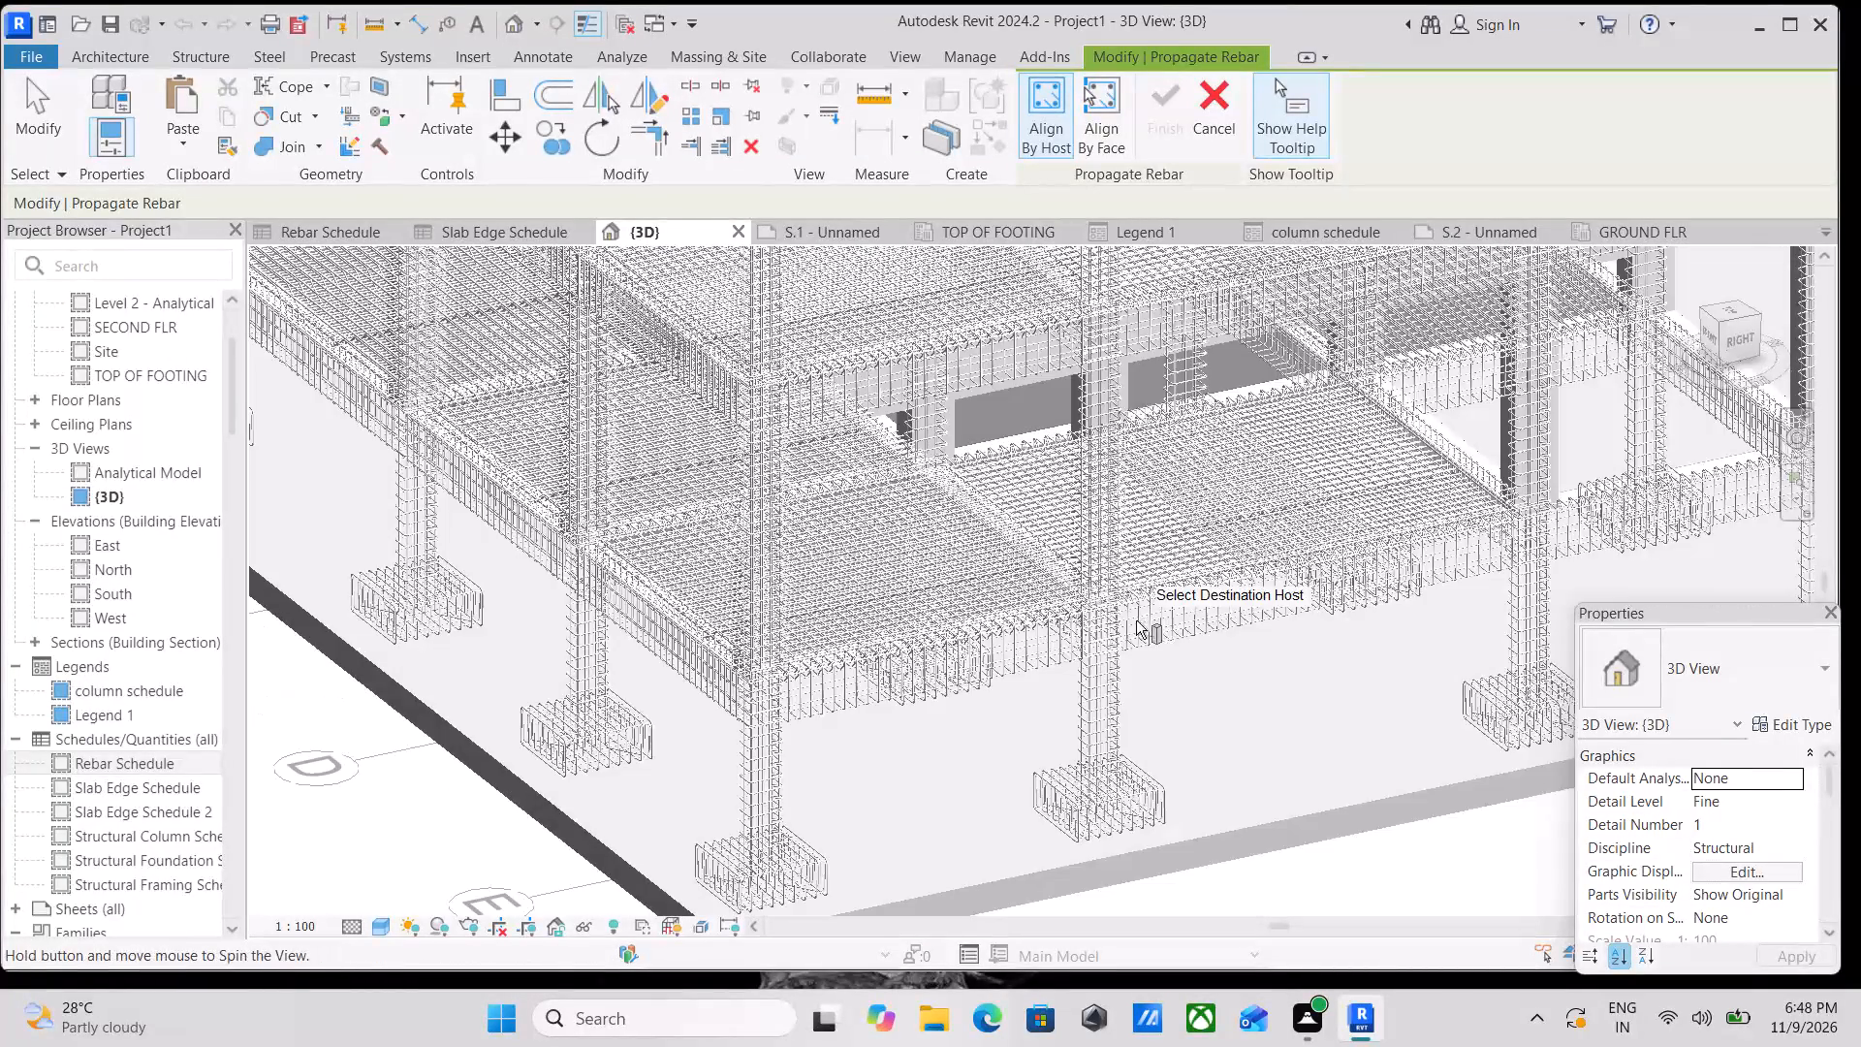
click(1214, 89)
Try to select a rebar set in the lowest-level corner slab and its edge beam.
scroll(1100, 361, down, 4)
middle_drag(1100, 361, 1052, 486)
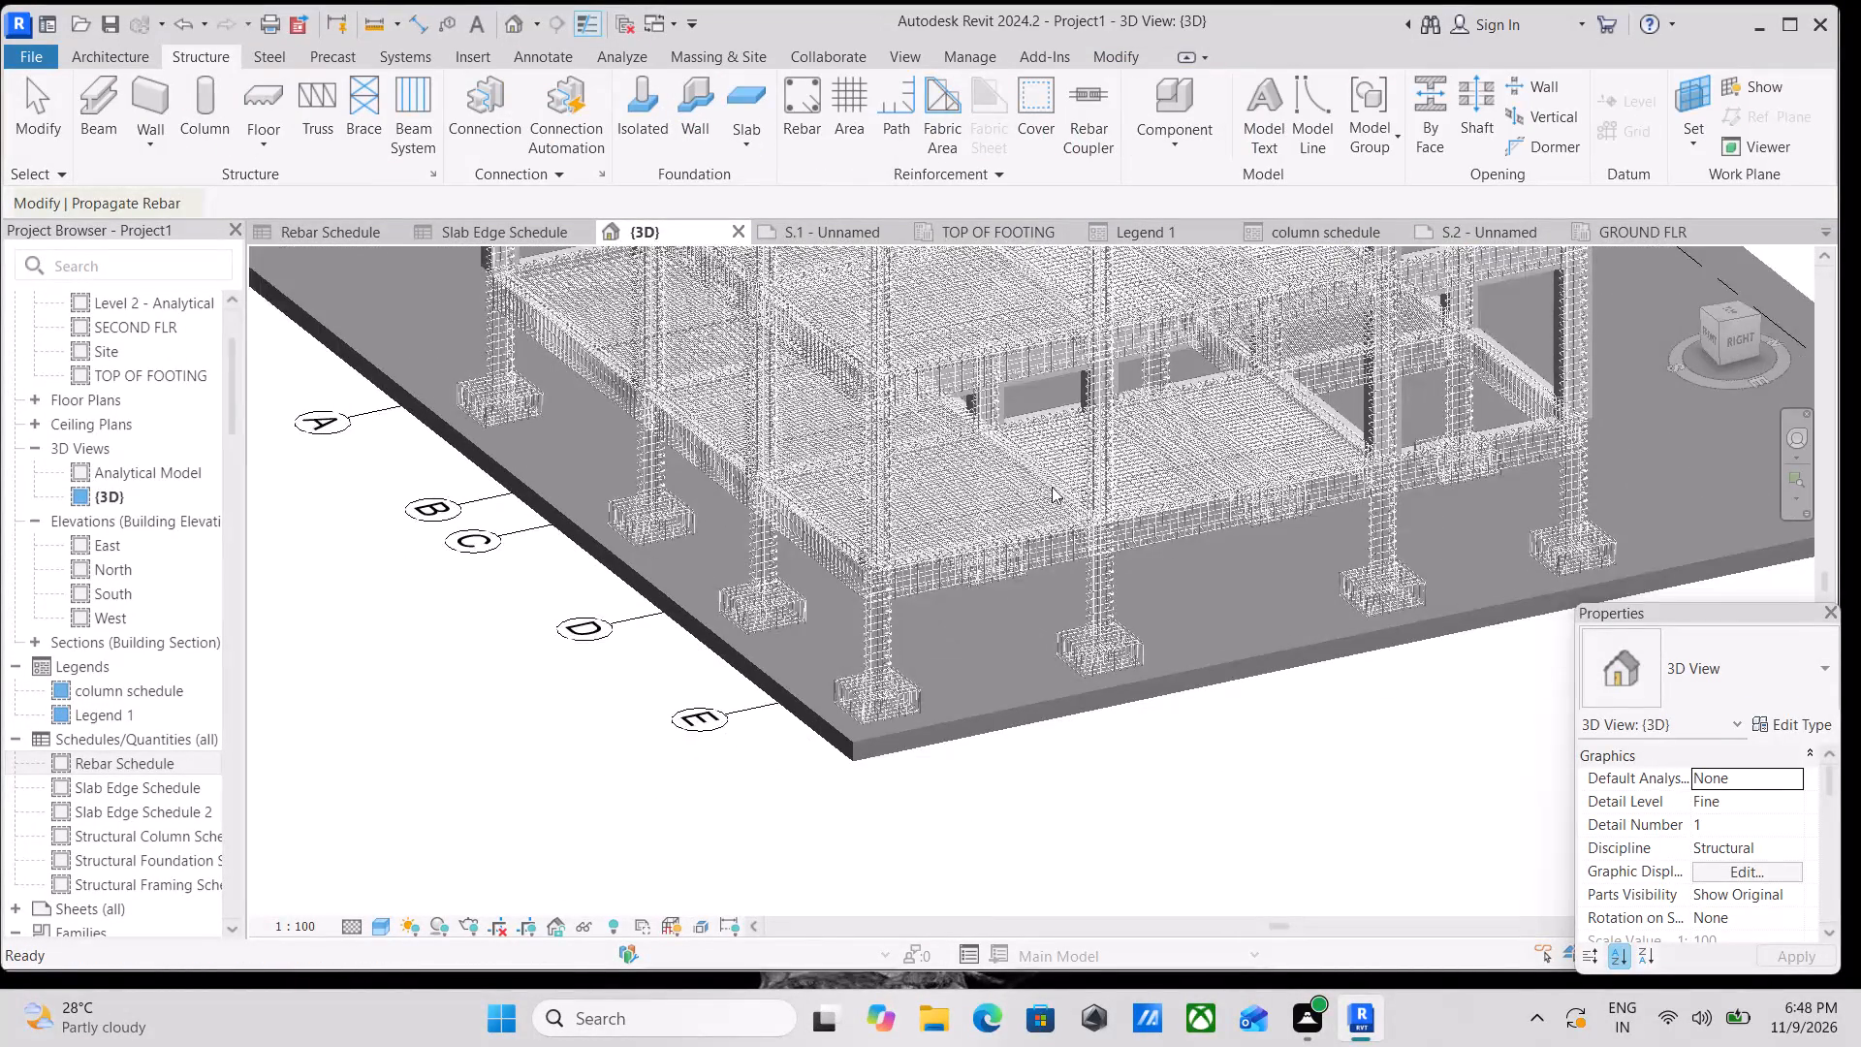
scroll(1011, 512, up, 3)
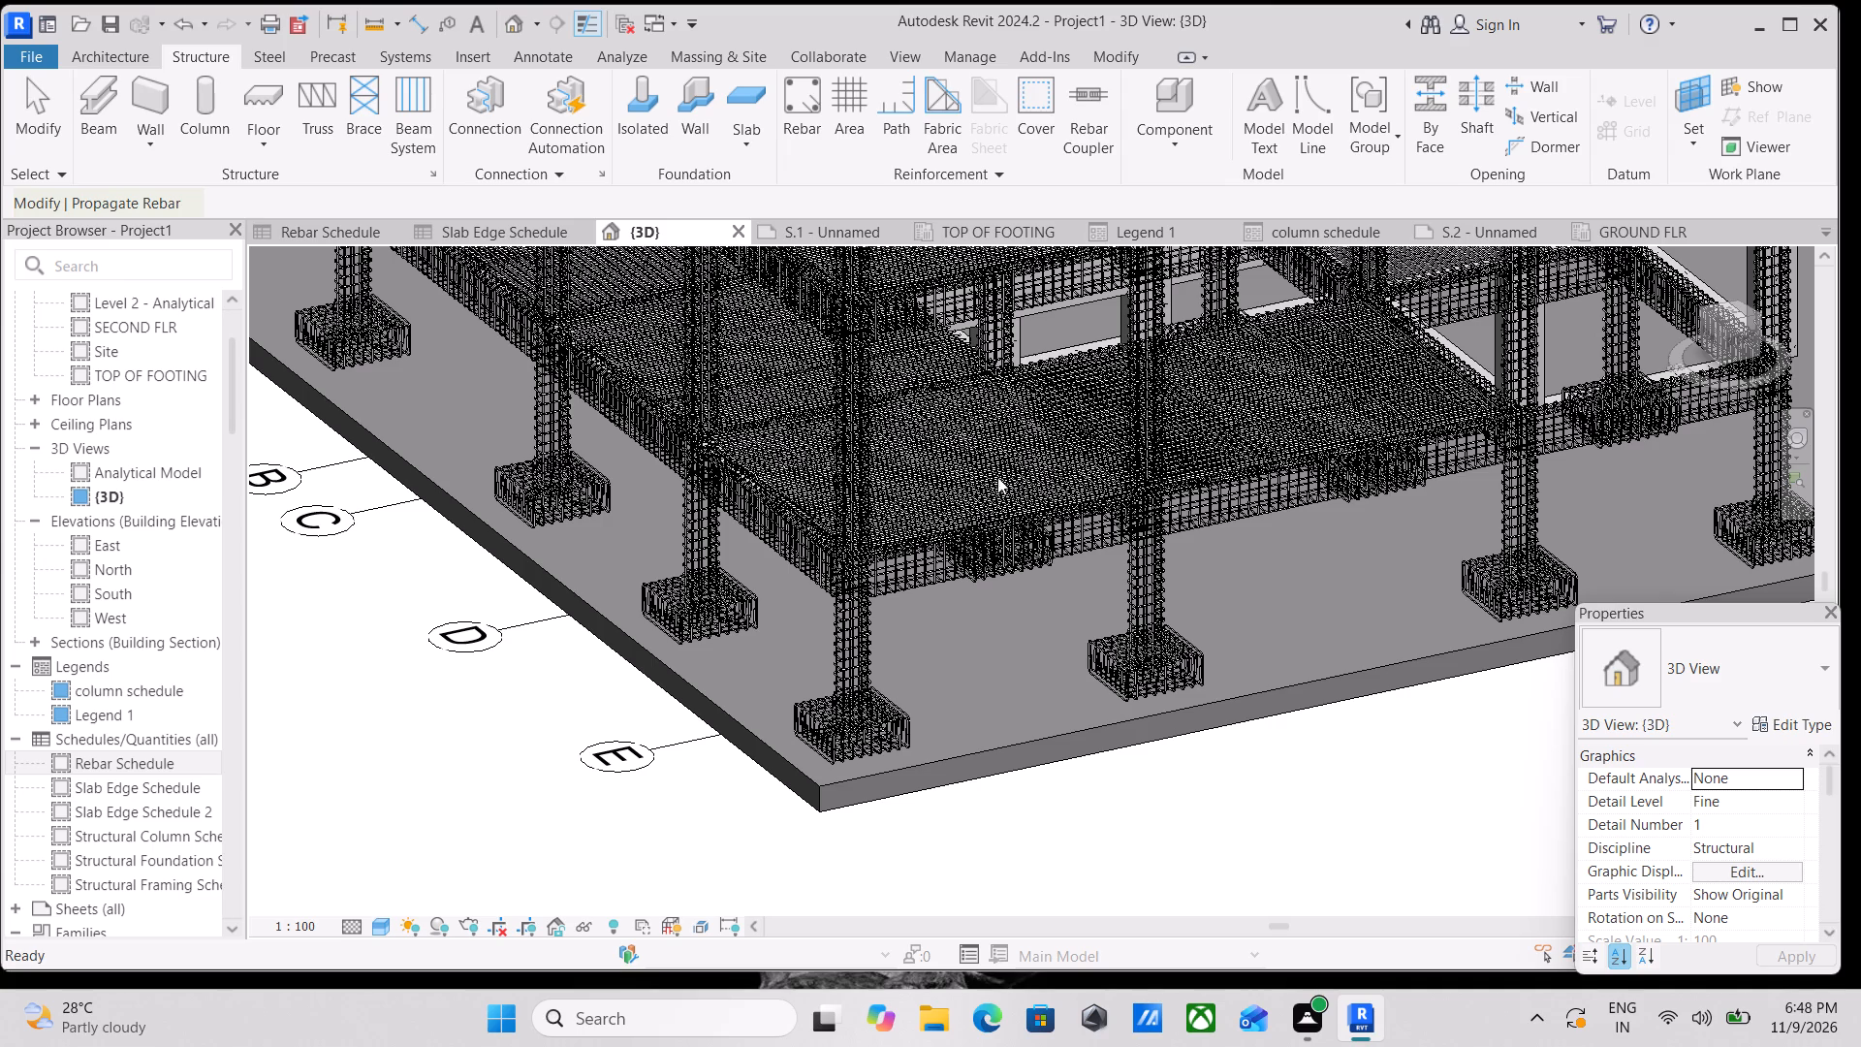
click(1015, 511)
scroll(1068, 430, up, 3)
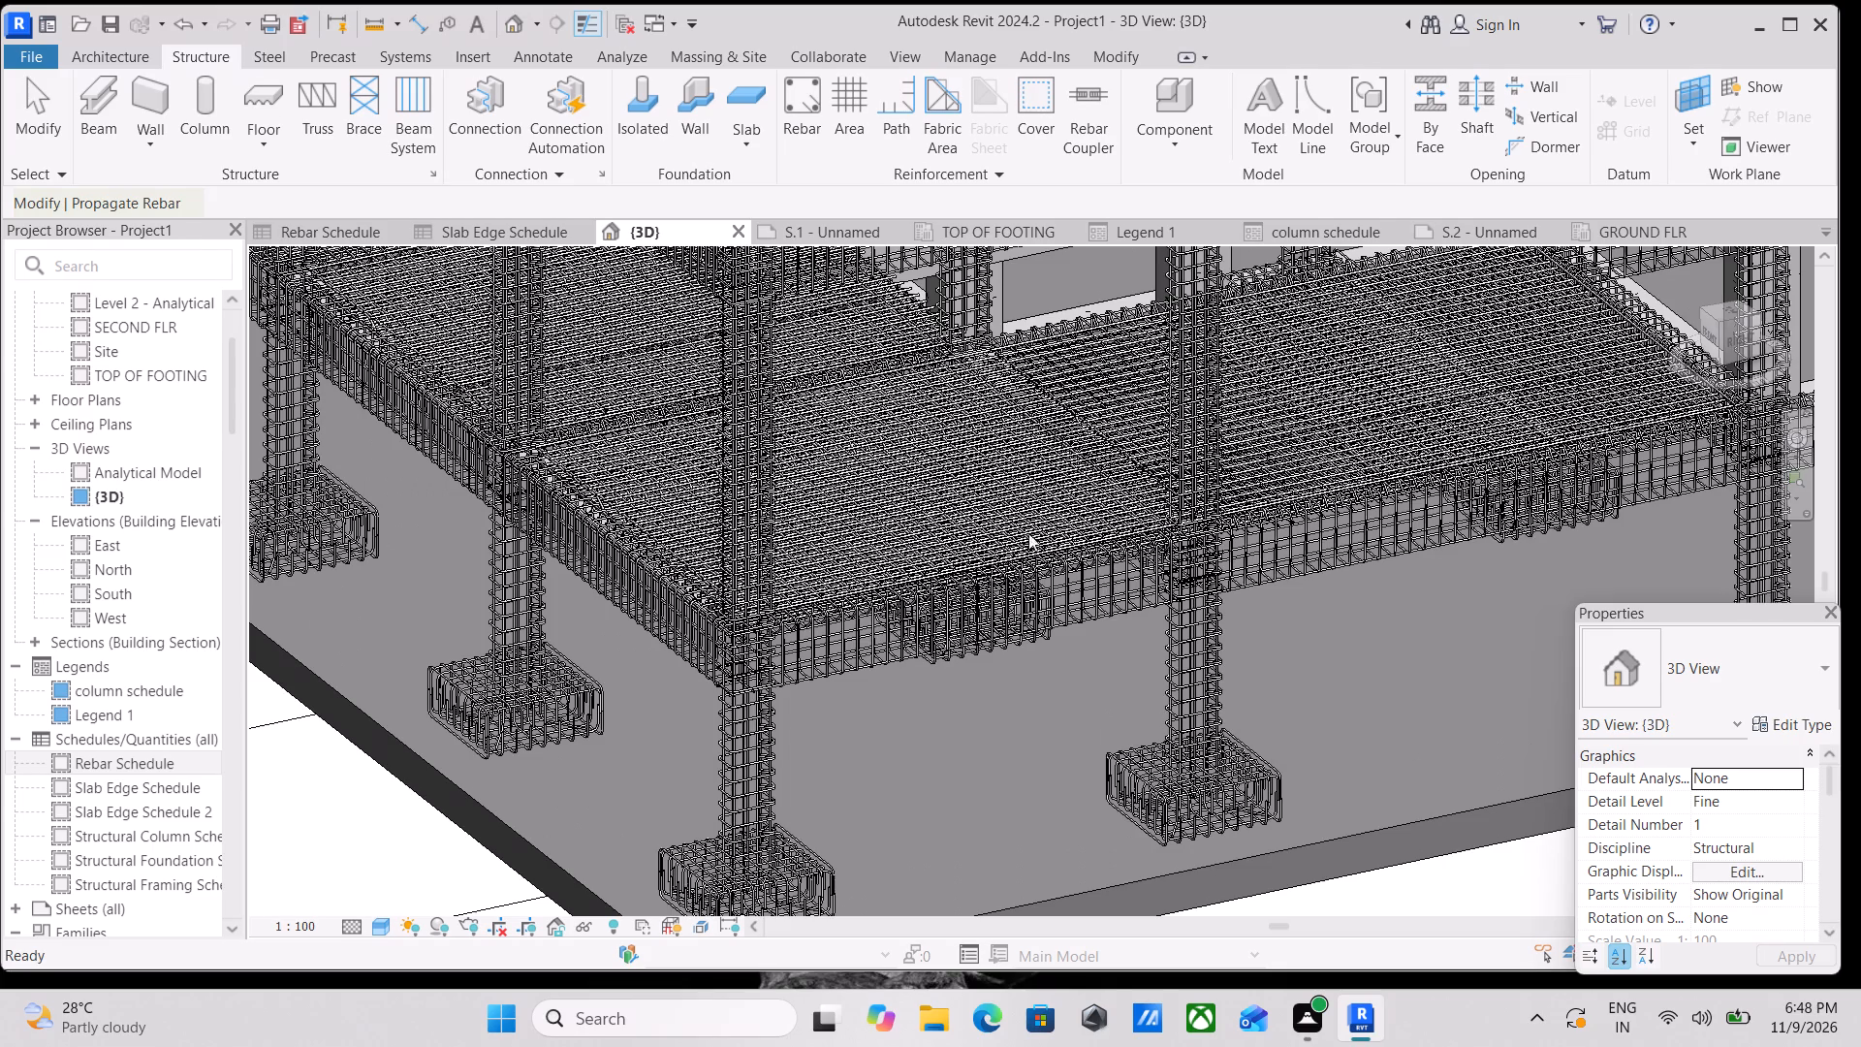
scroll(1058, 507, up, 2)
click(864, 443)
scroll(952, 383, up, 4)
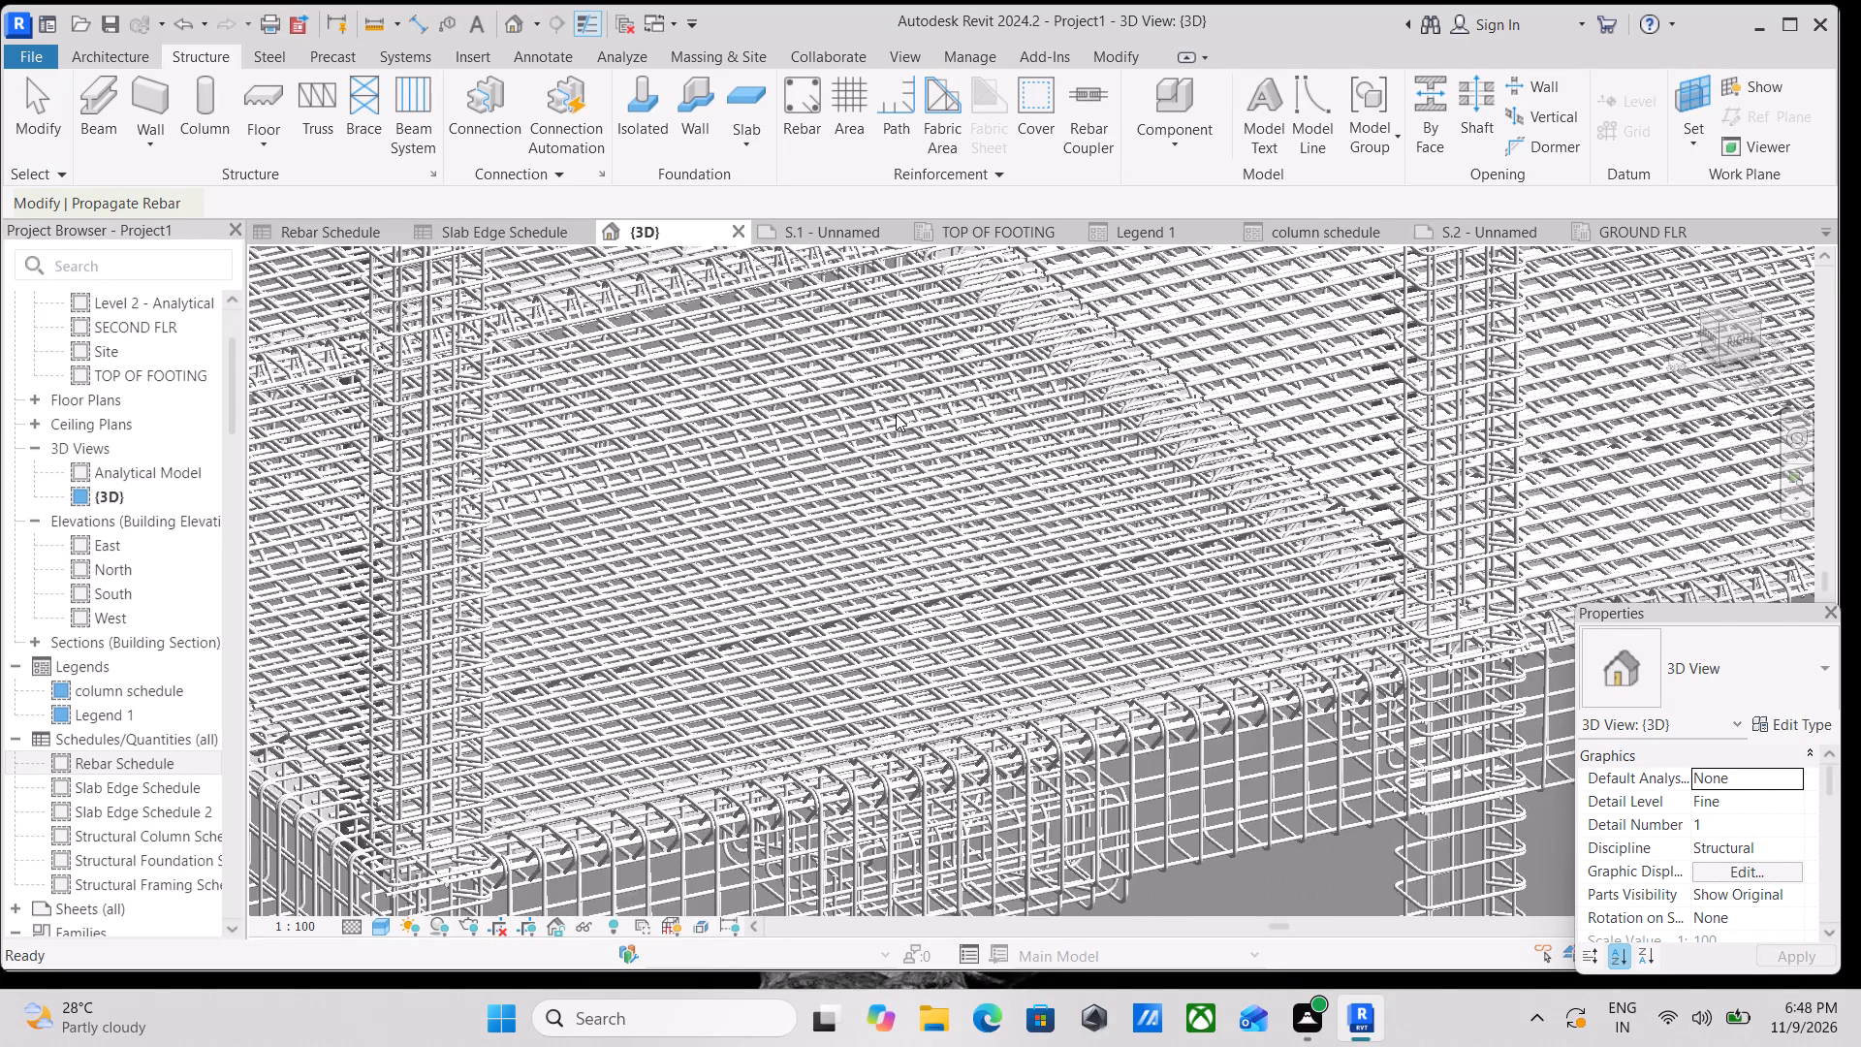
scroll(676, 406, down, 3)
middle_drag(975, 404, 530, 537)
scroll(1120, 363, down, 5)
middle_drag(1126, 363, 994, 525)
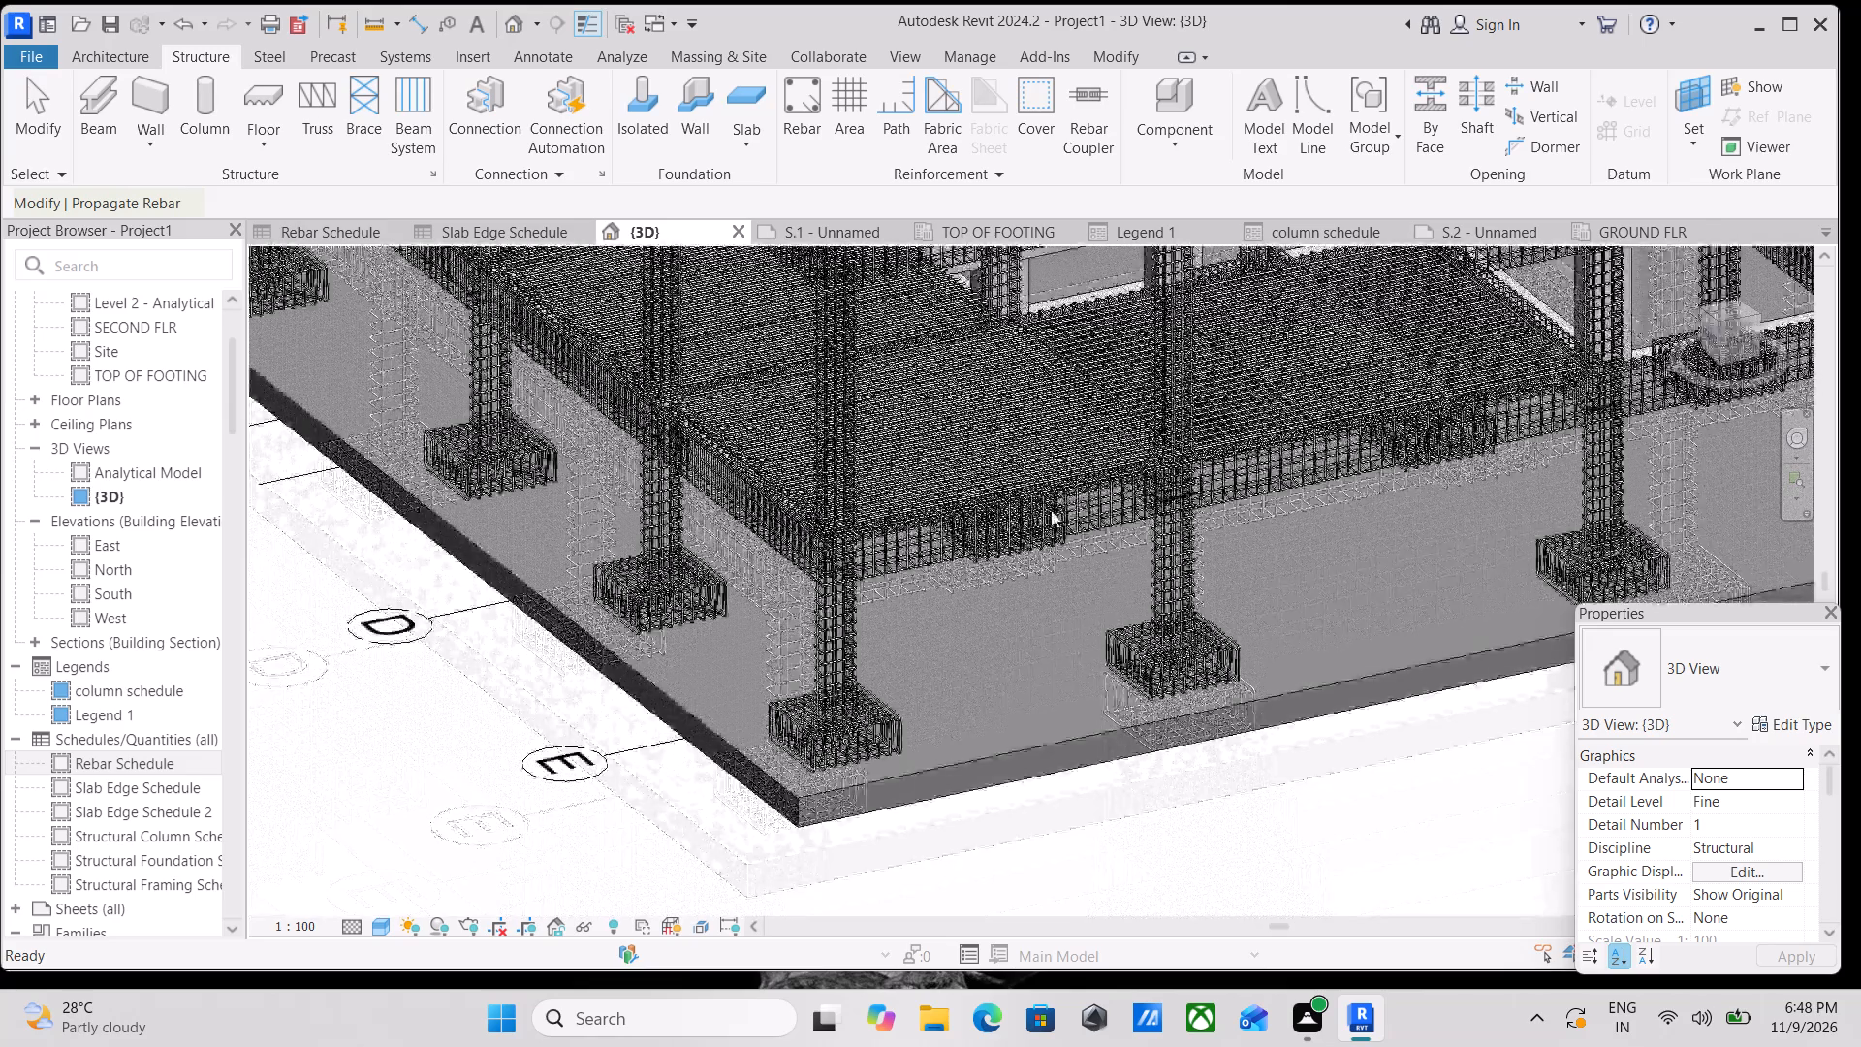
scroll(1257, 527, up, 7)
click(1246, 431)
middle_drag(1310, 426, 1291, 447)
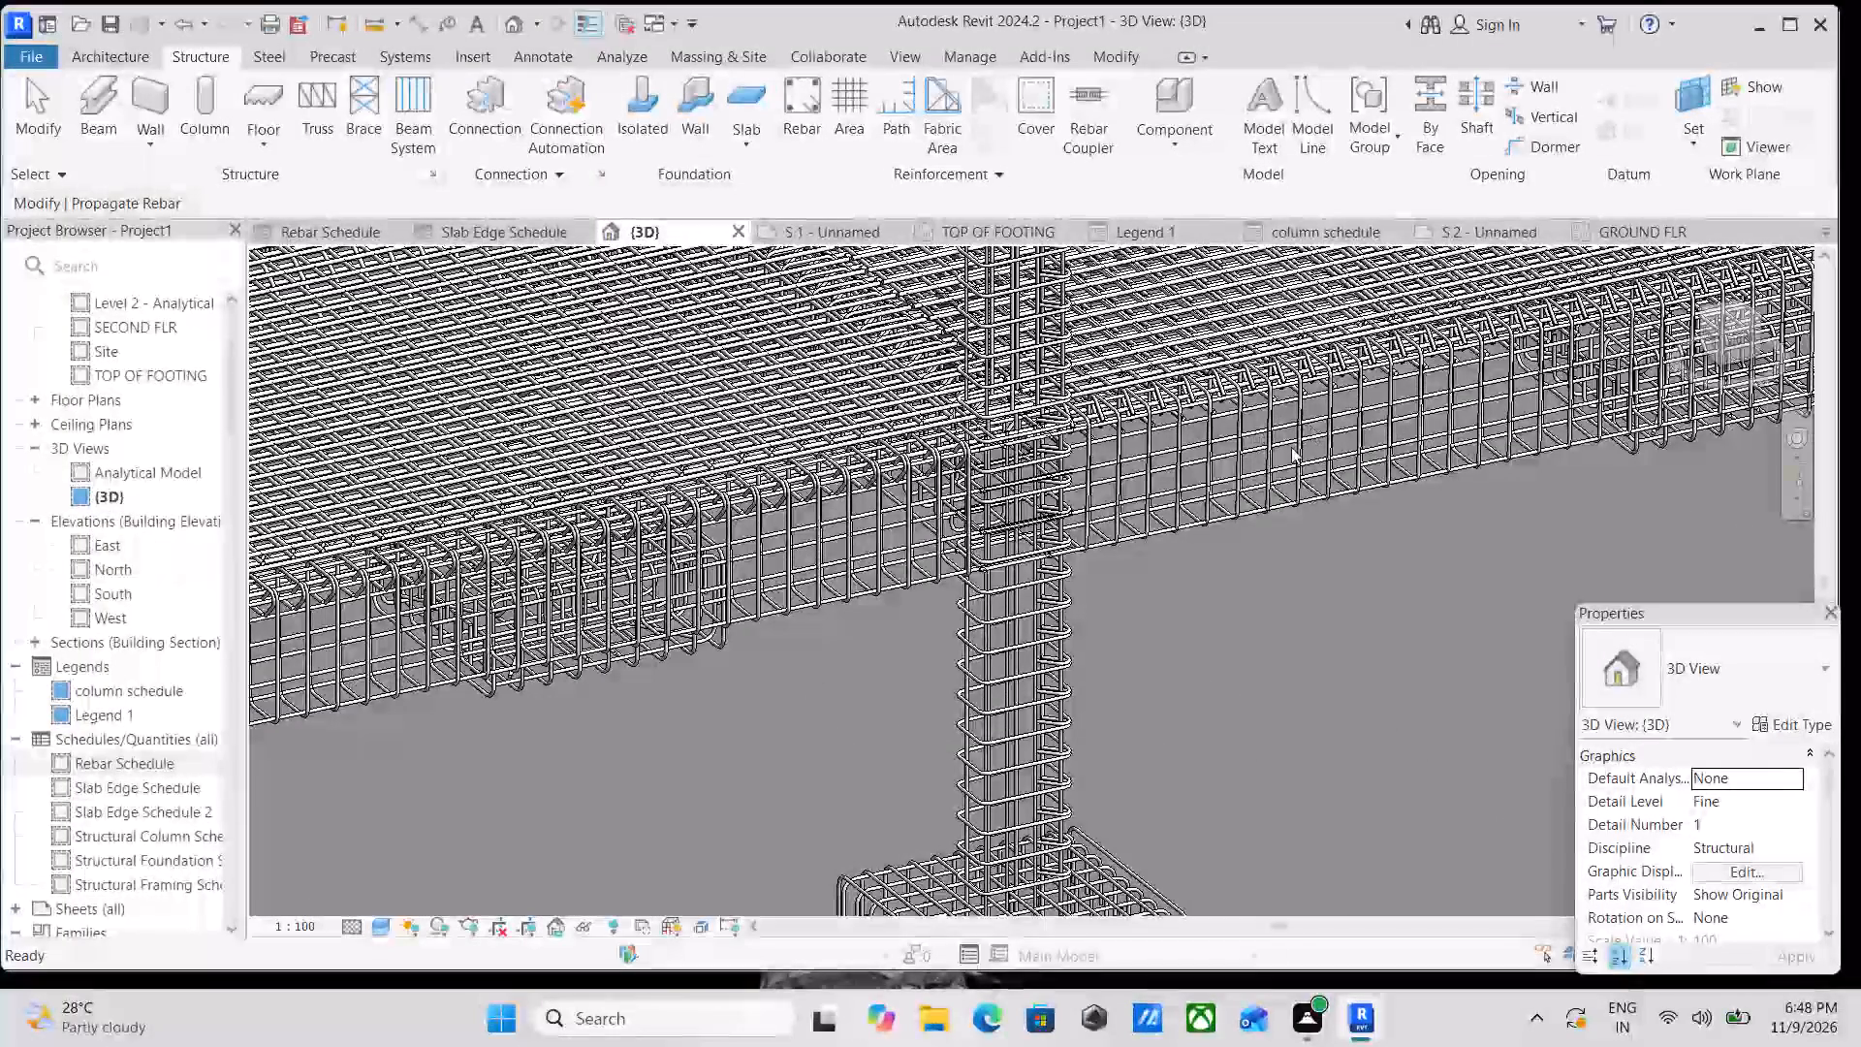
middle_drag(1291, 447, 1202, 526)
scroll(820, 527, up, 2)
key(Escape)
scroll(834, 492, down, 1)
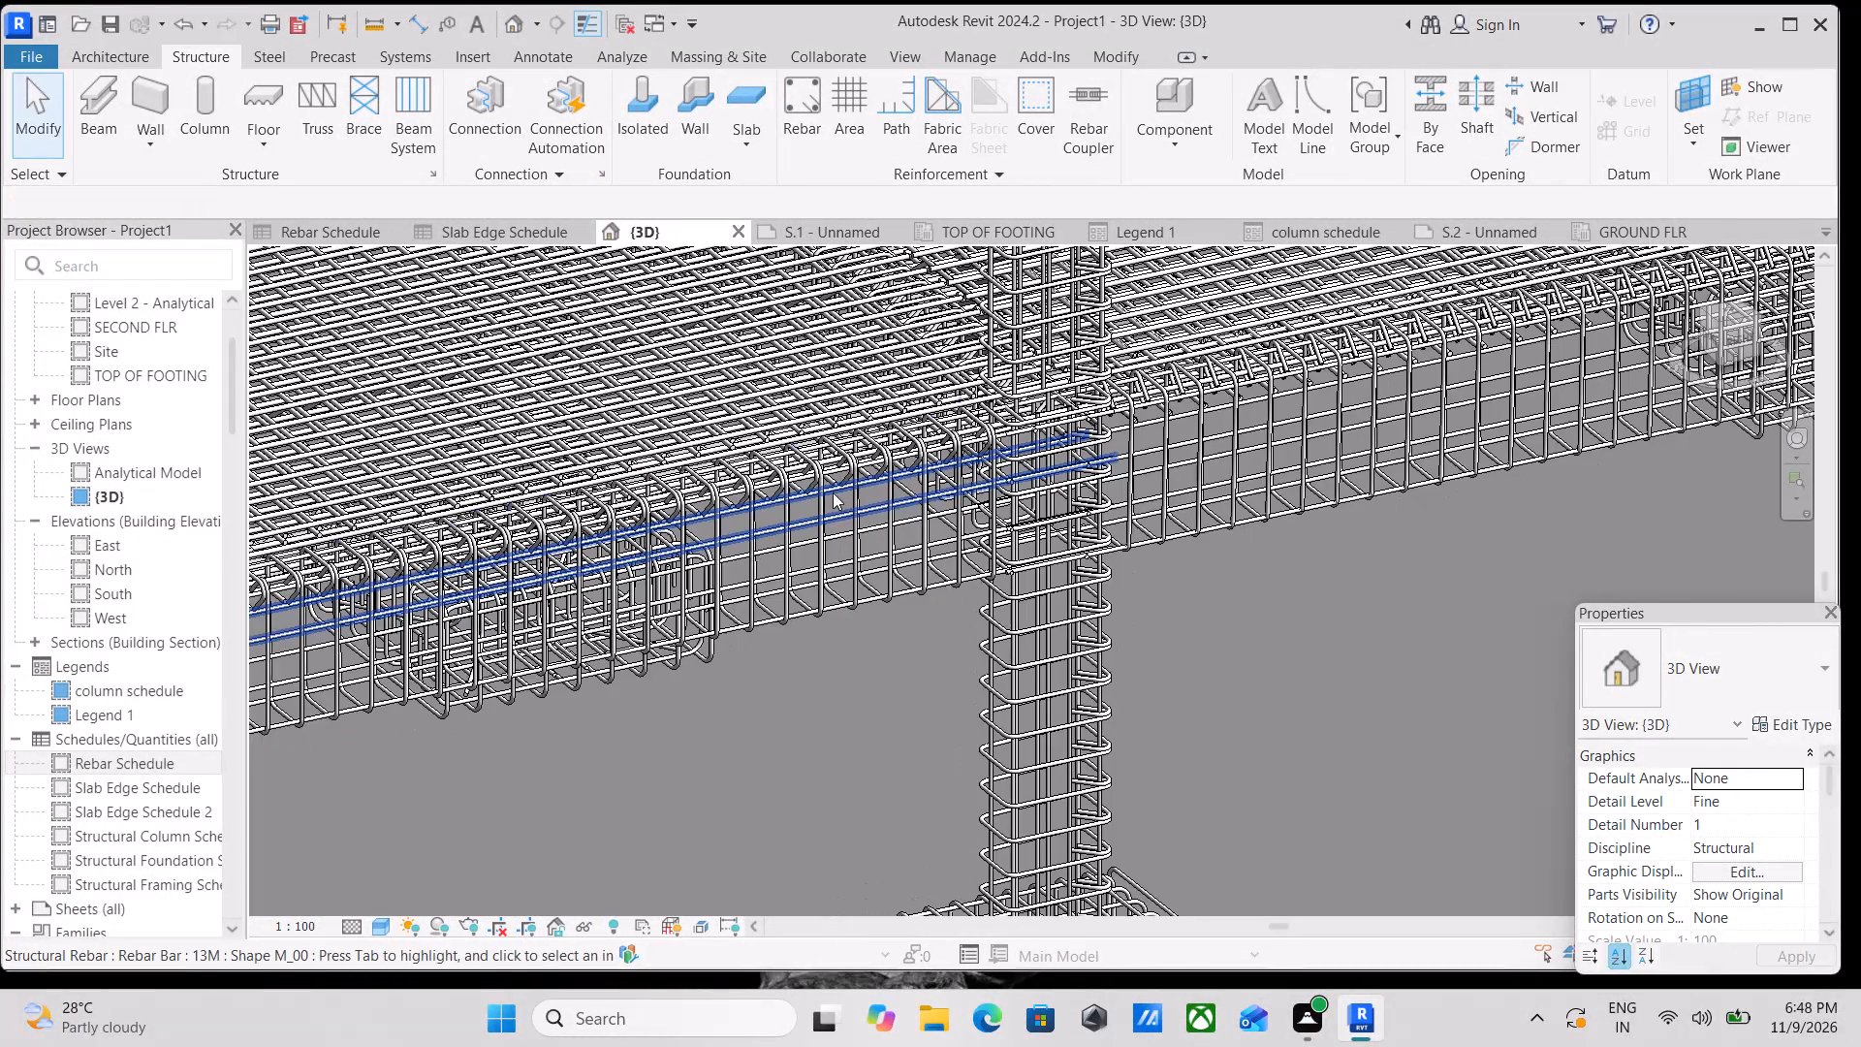
Select all instances of the beam's 13M stirrup rebar and the slab's 16M rebar, and temporarily hide them in the 3D view.
click(854, 529)
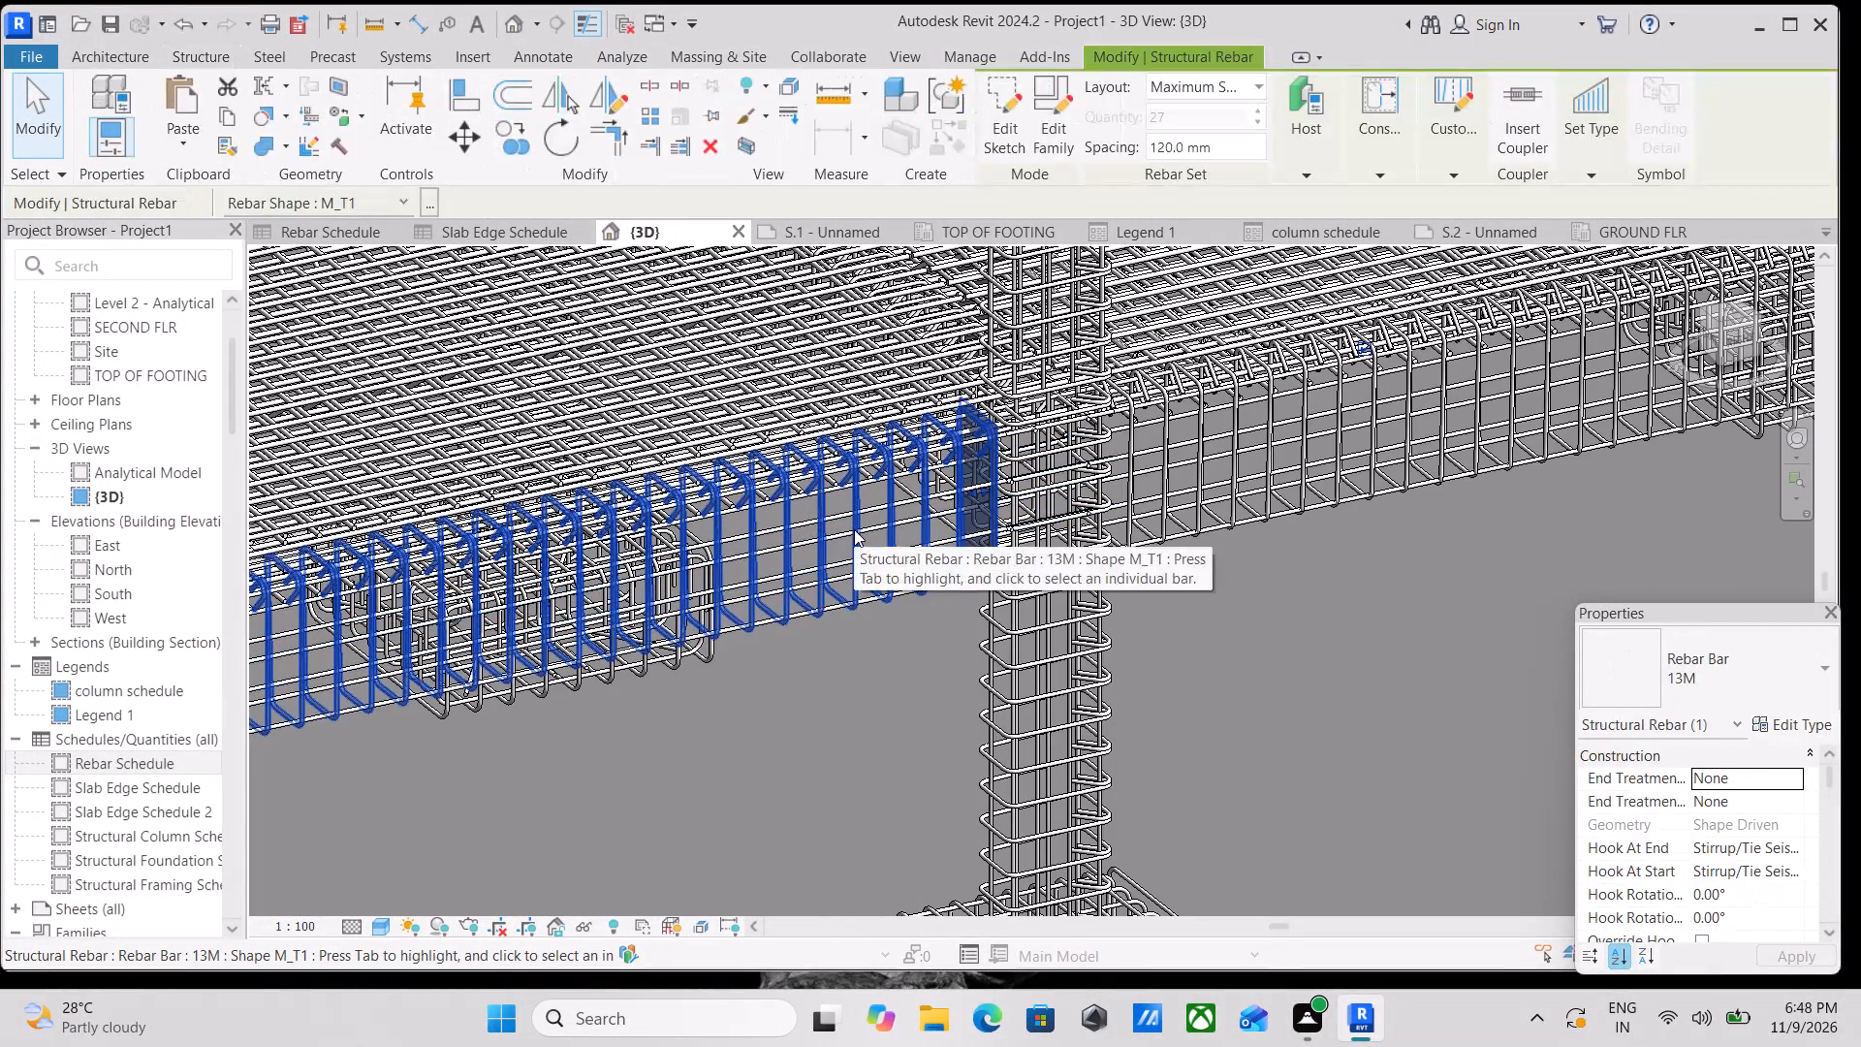
text(sa)
scroll(854, 529, down, 4)
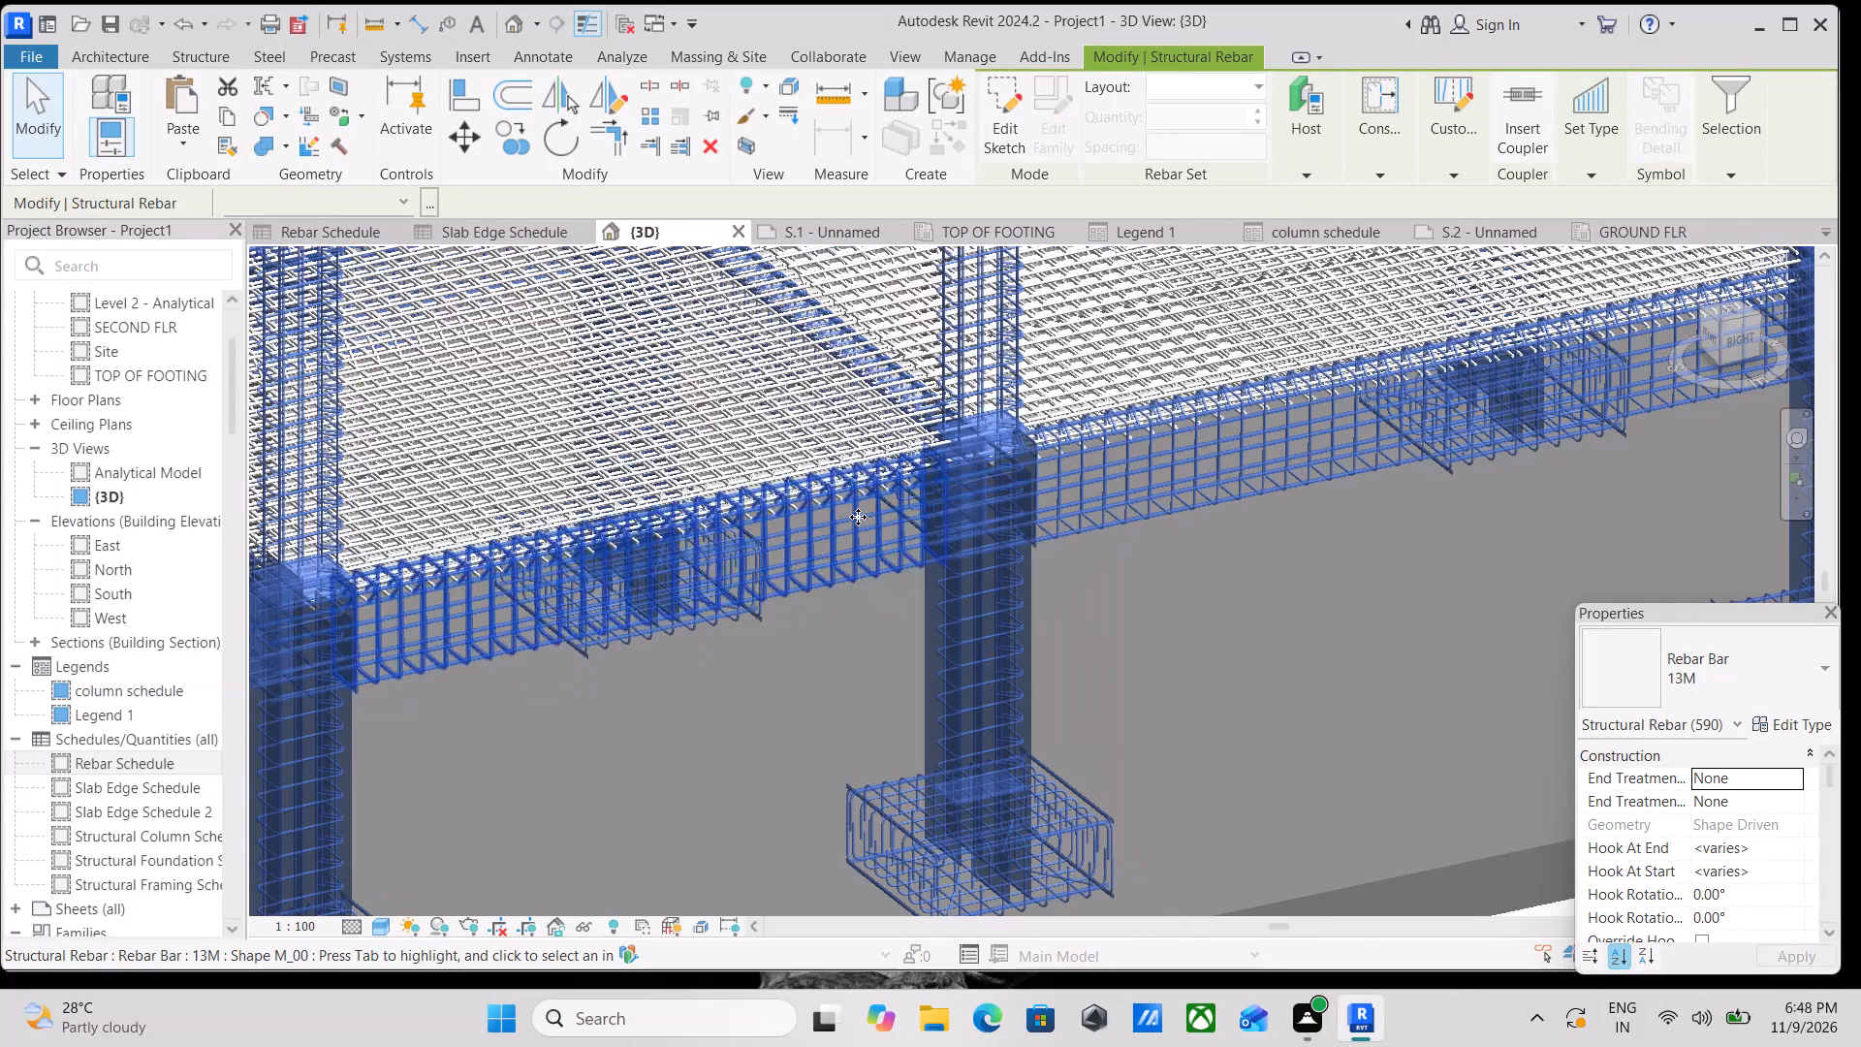
scroll(858, 517, down, 3)
middle_drag(837, 506, 932, 691)
scroll(885, 655, up, 6)
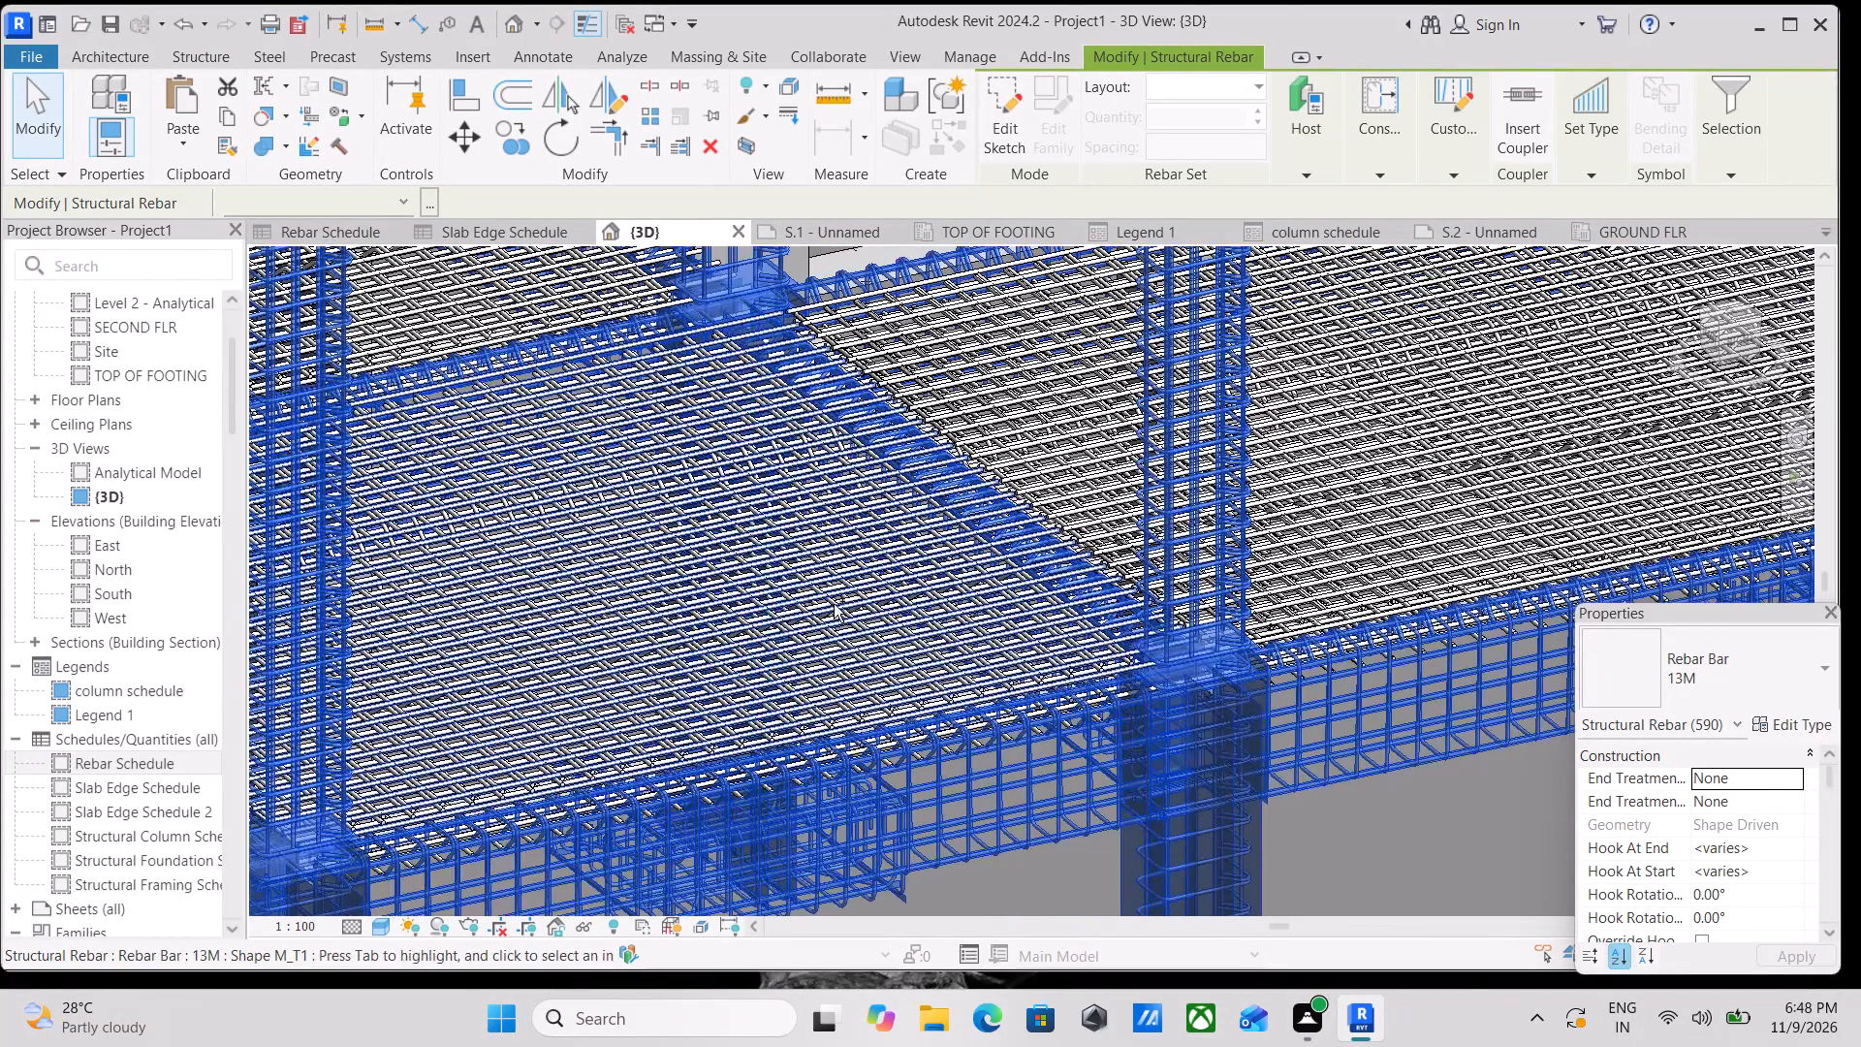
ctrl+click(834, 604)
scroll(836, 604, up, 2)
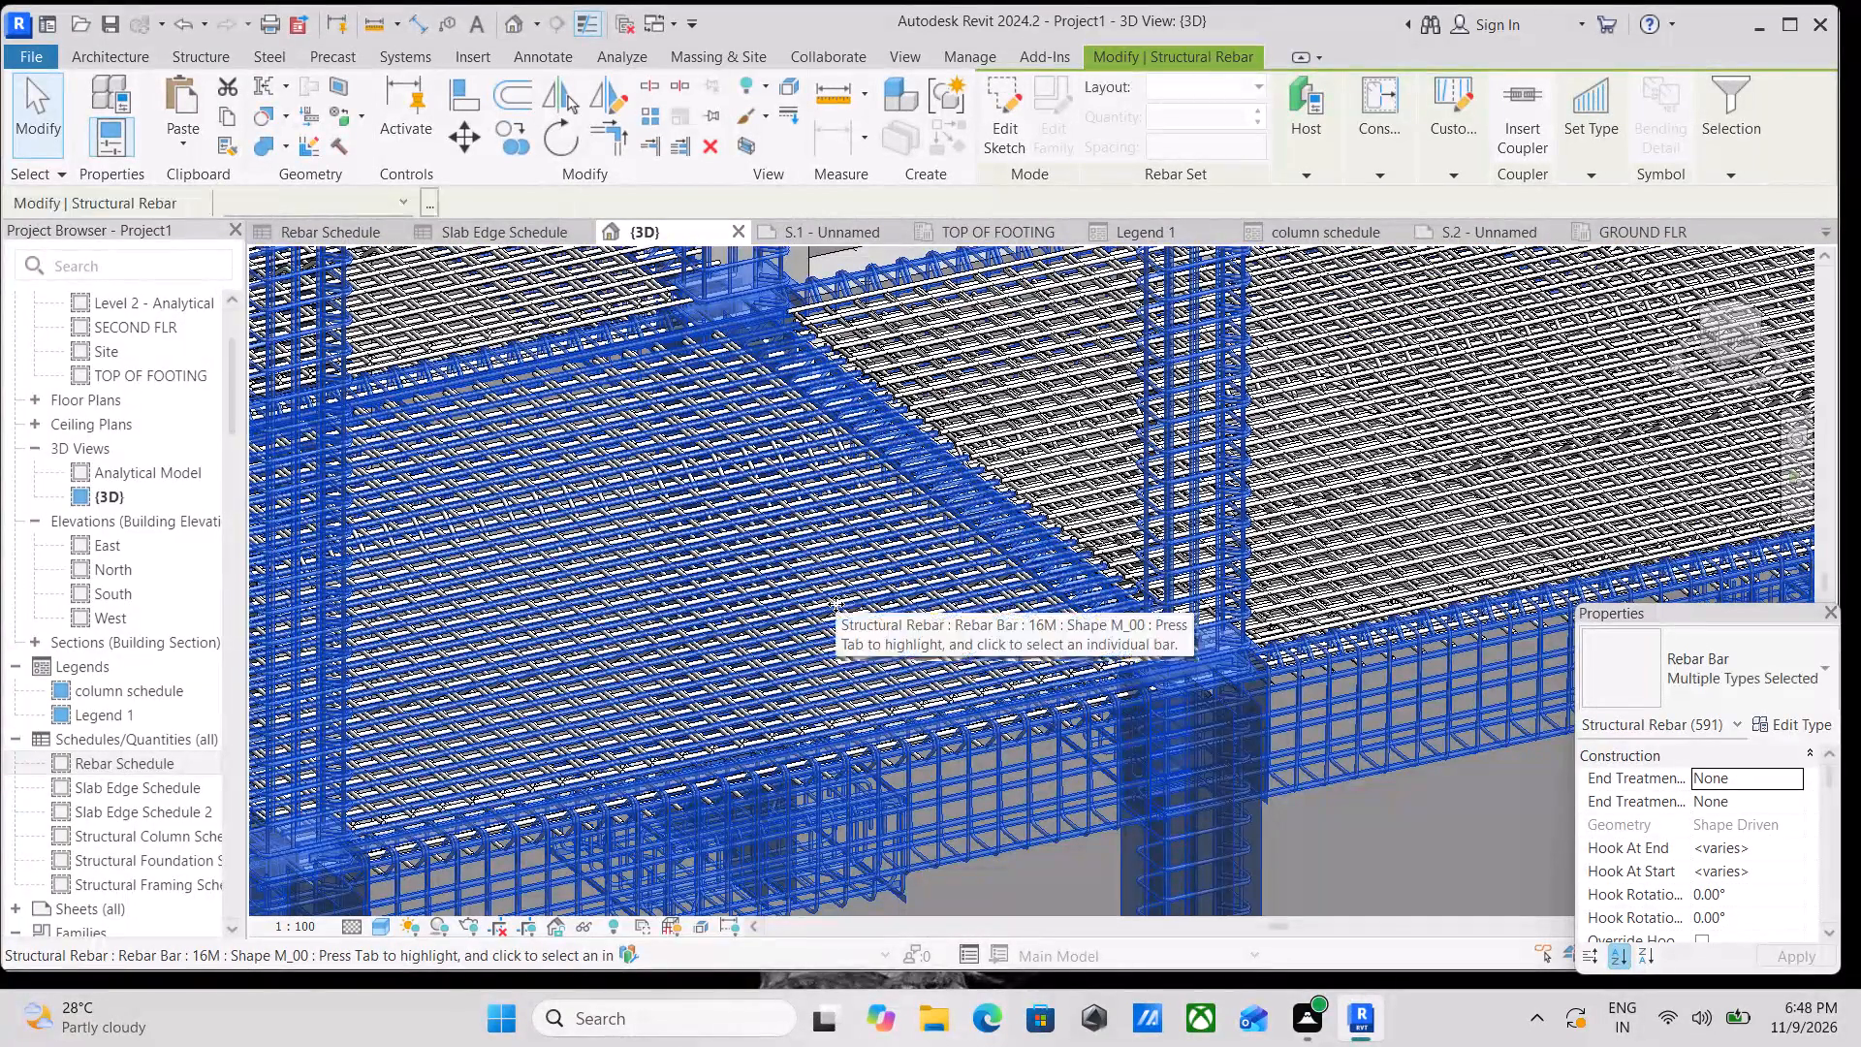
text(sa)
scroll(836, 604, down, 8)
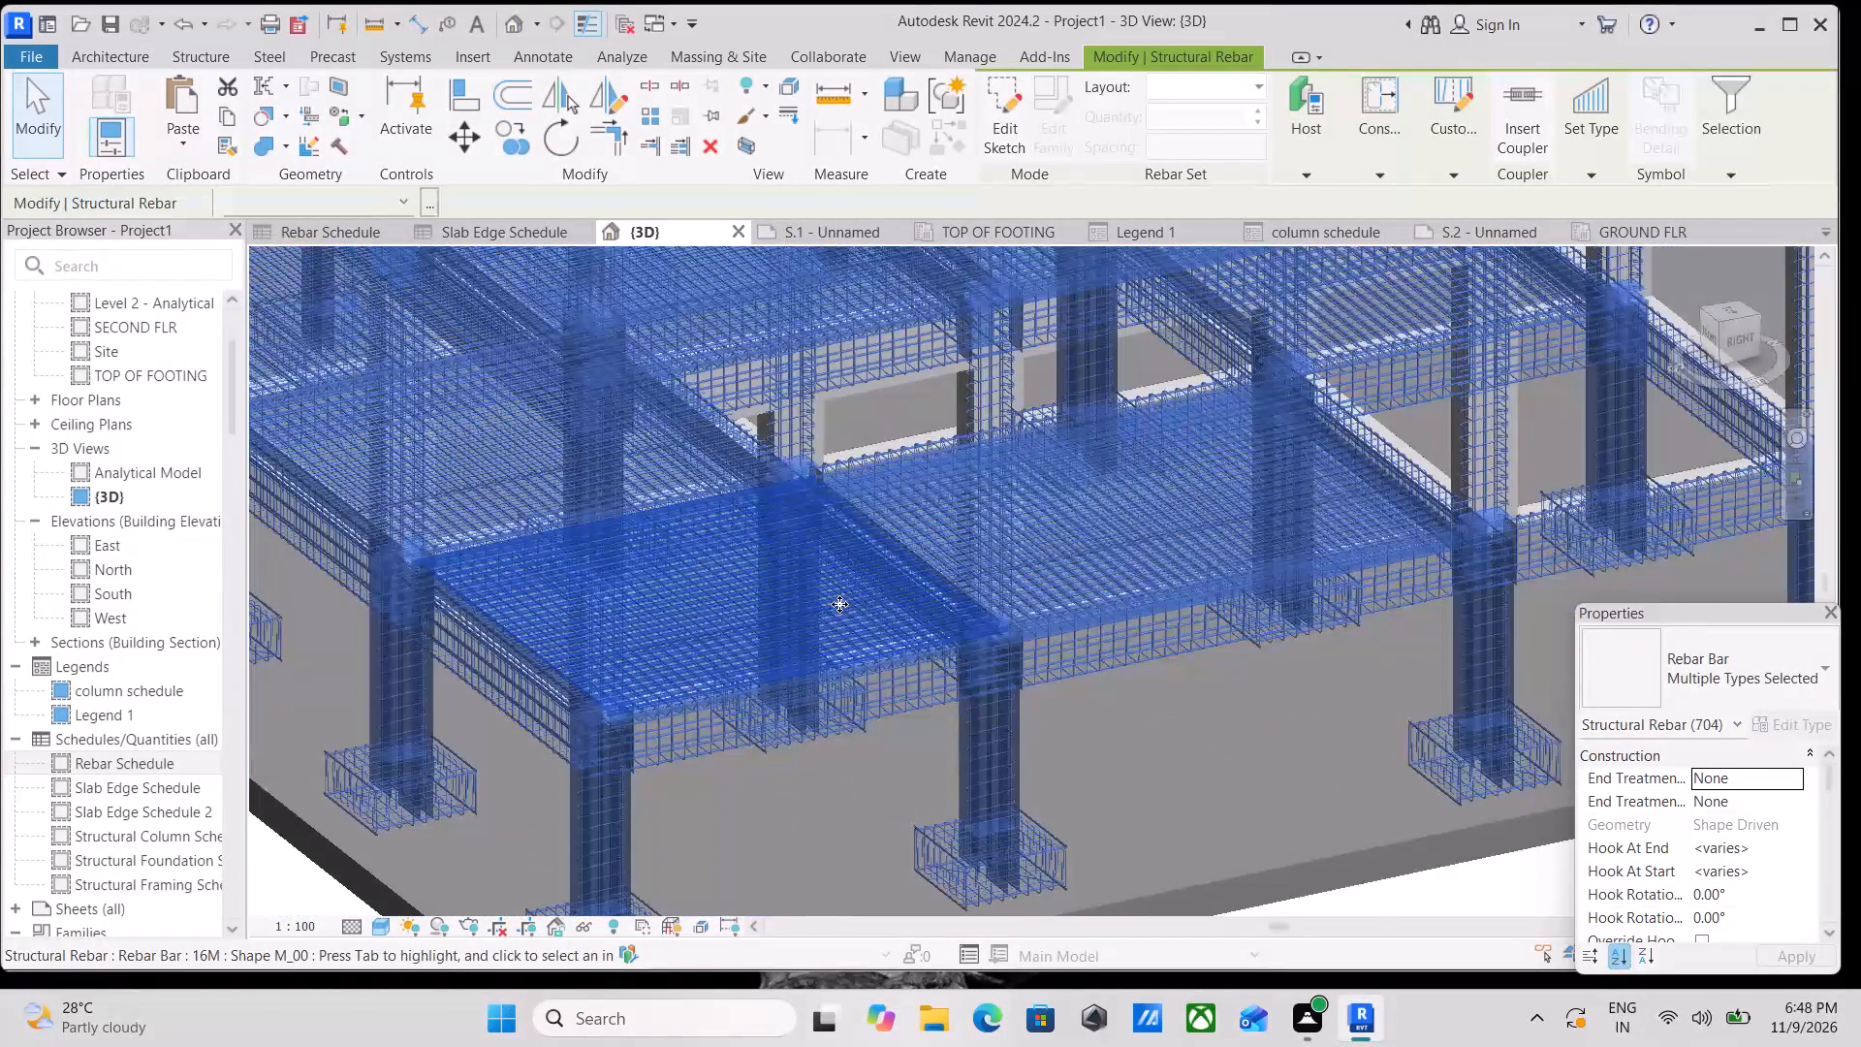
text(hhh)
Examine the bare concrete frame level with its right-back edge and obliquely from above, including its levels and footings.
scroll(840, 603, down, 3)
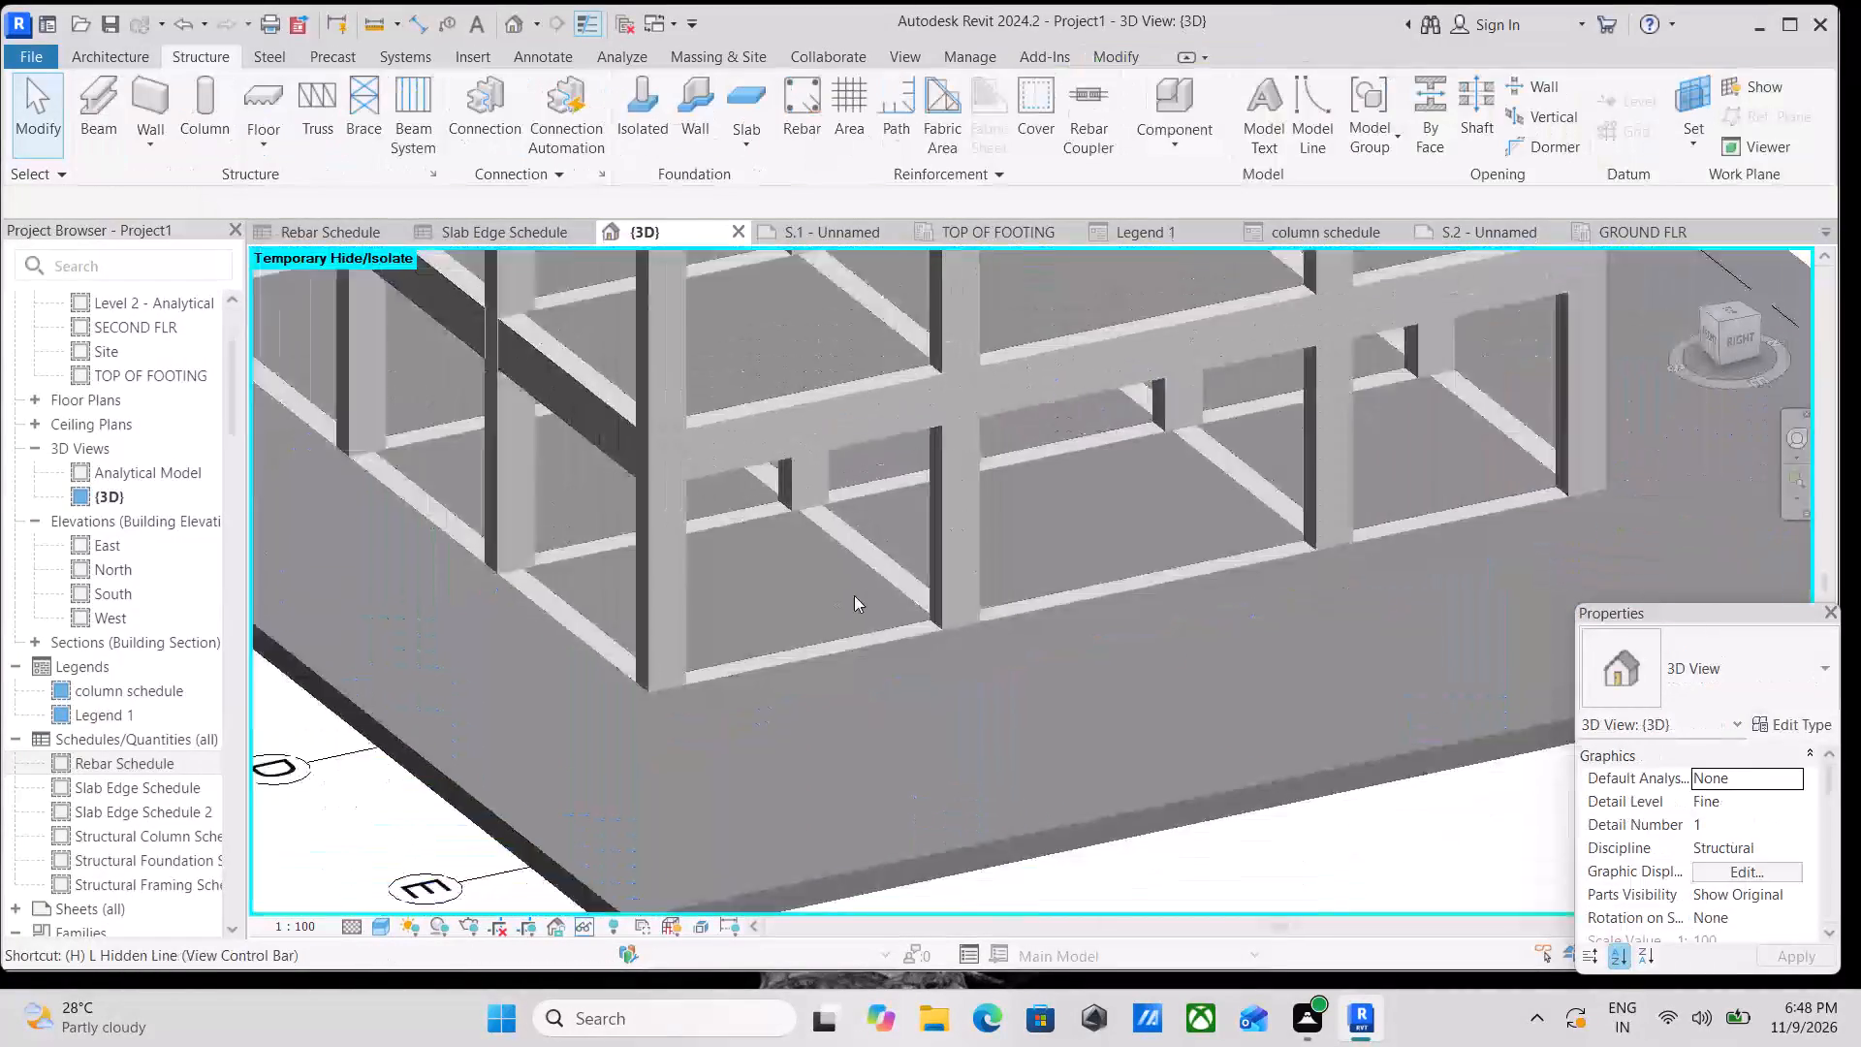
scroll(854, 595, down, 6)
middle_drag(899, 607, 977, 759)
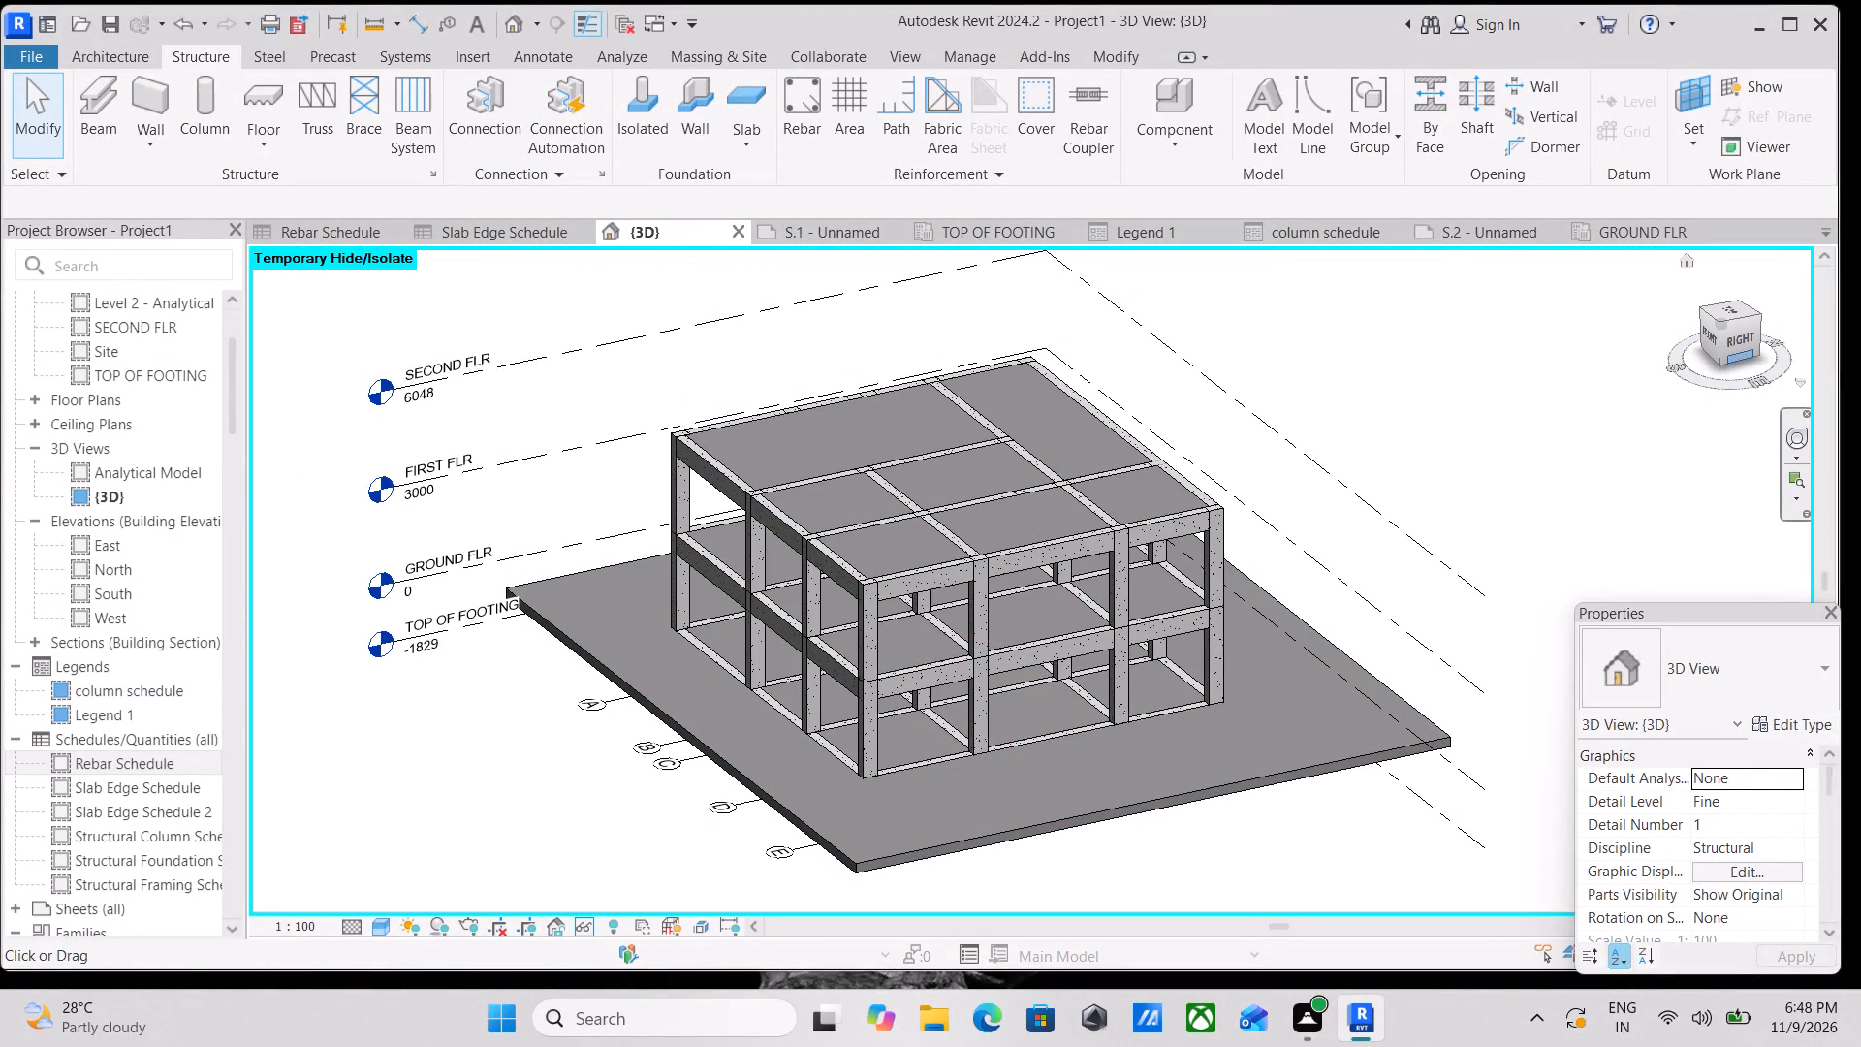
click(1764, 323)
scroll(1088, 613, up, 3)
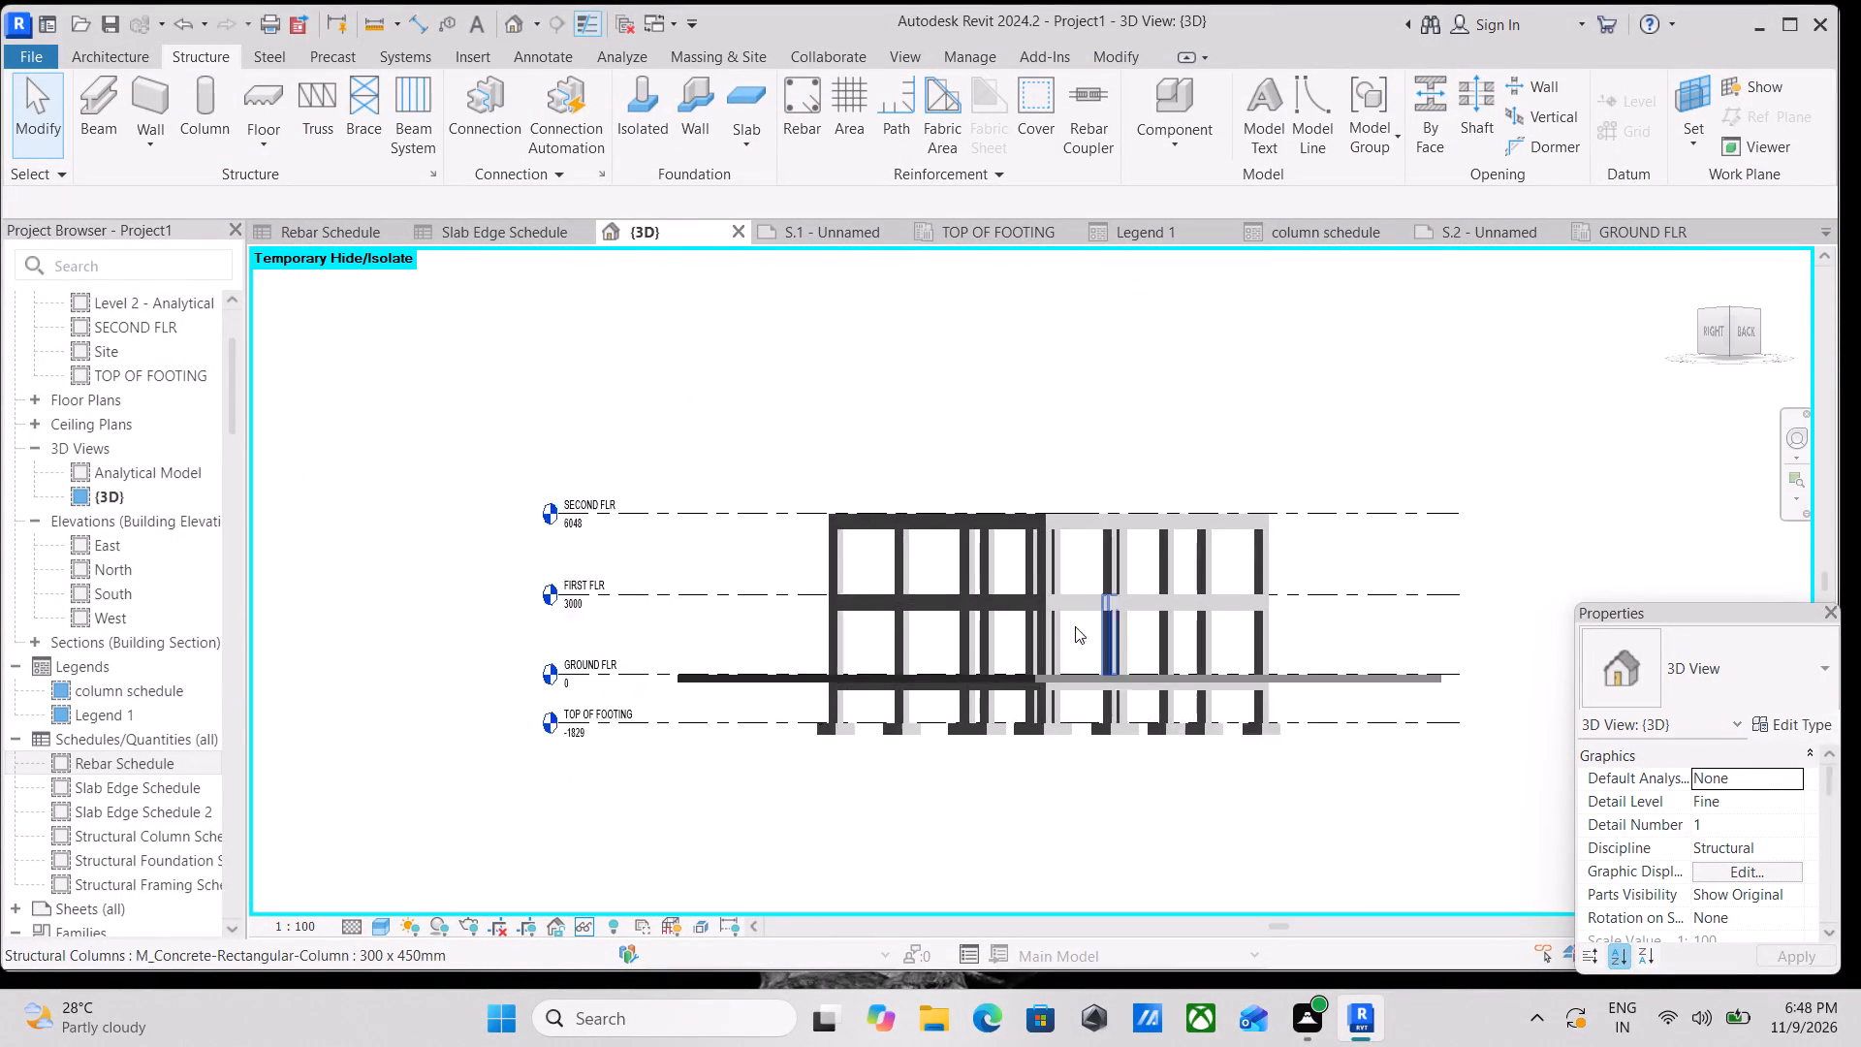
scroll(1075, 626, up, 1)
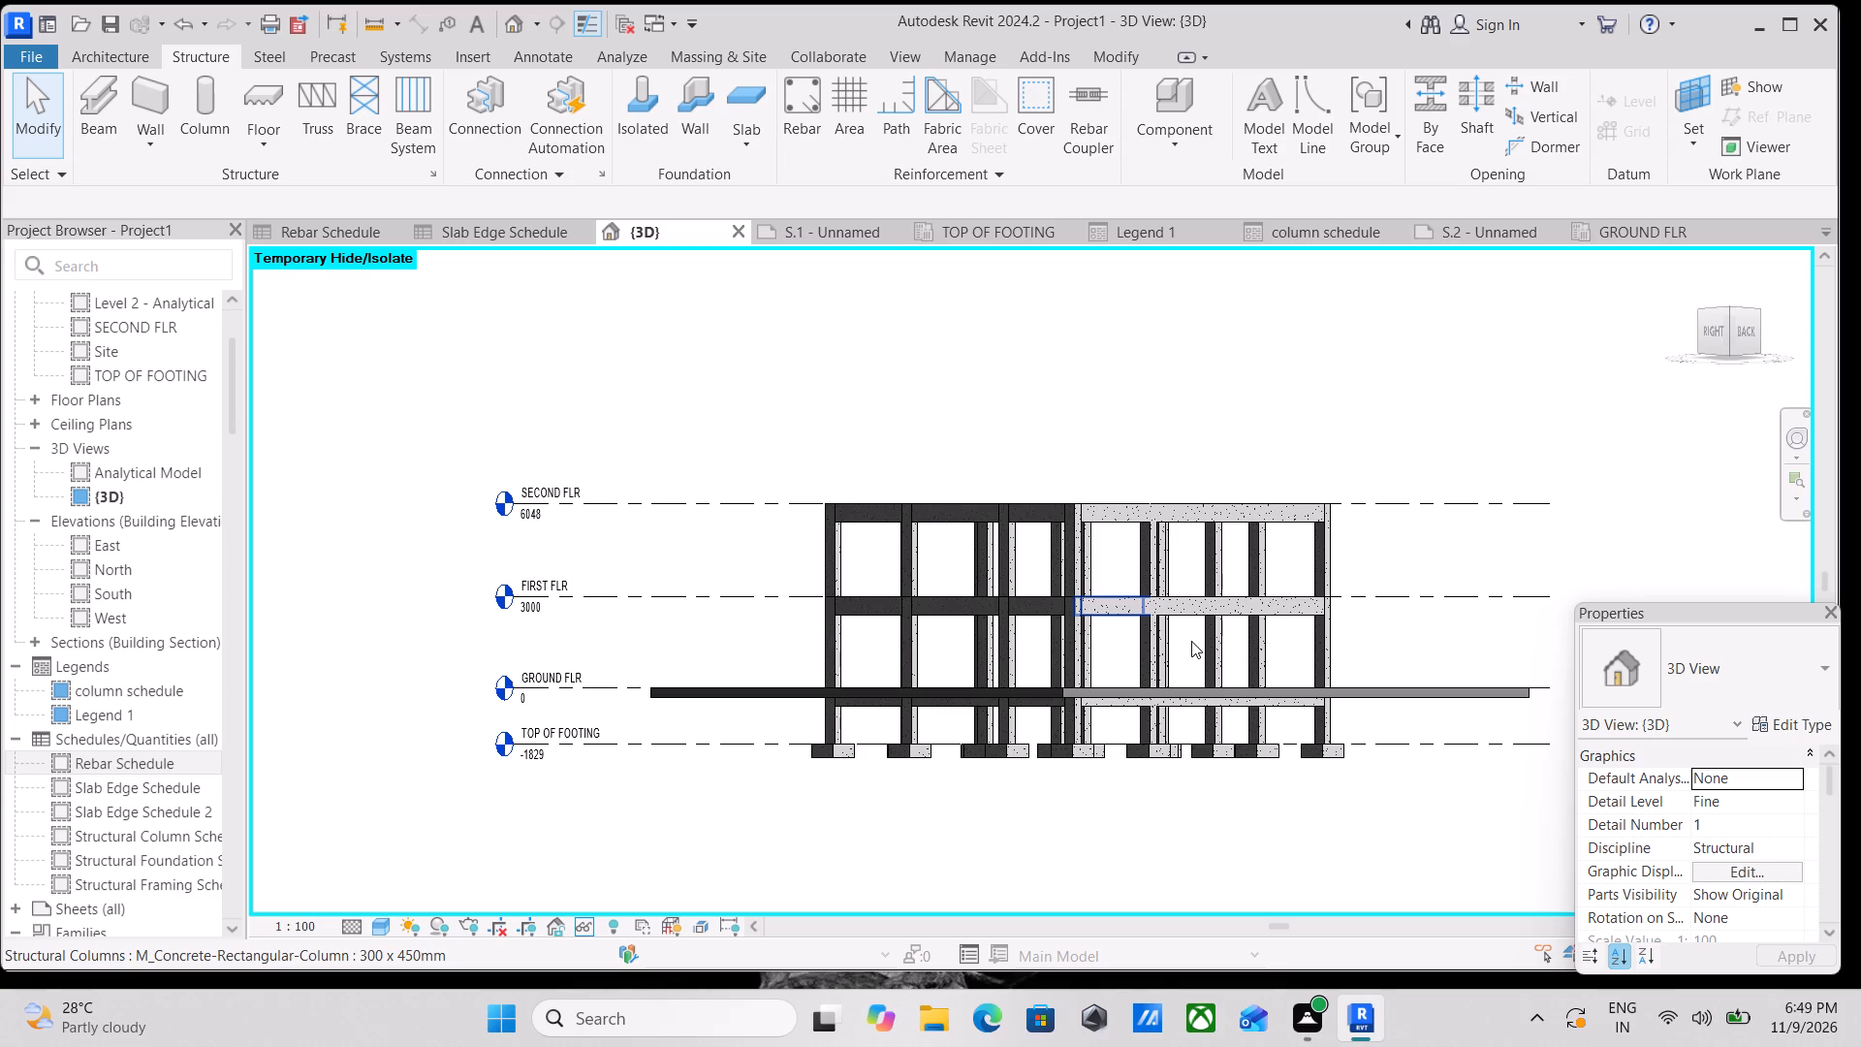
scroll(1203, 637, up, 4)
scroll(1309, 544, down, 2)
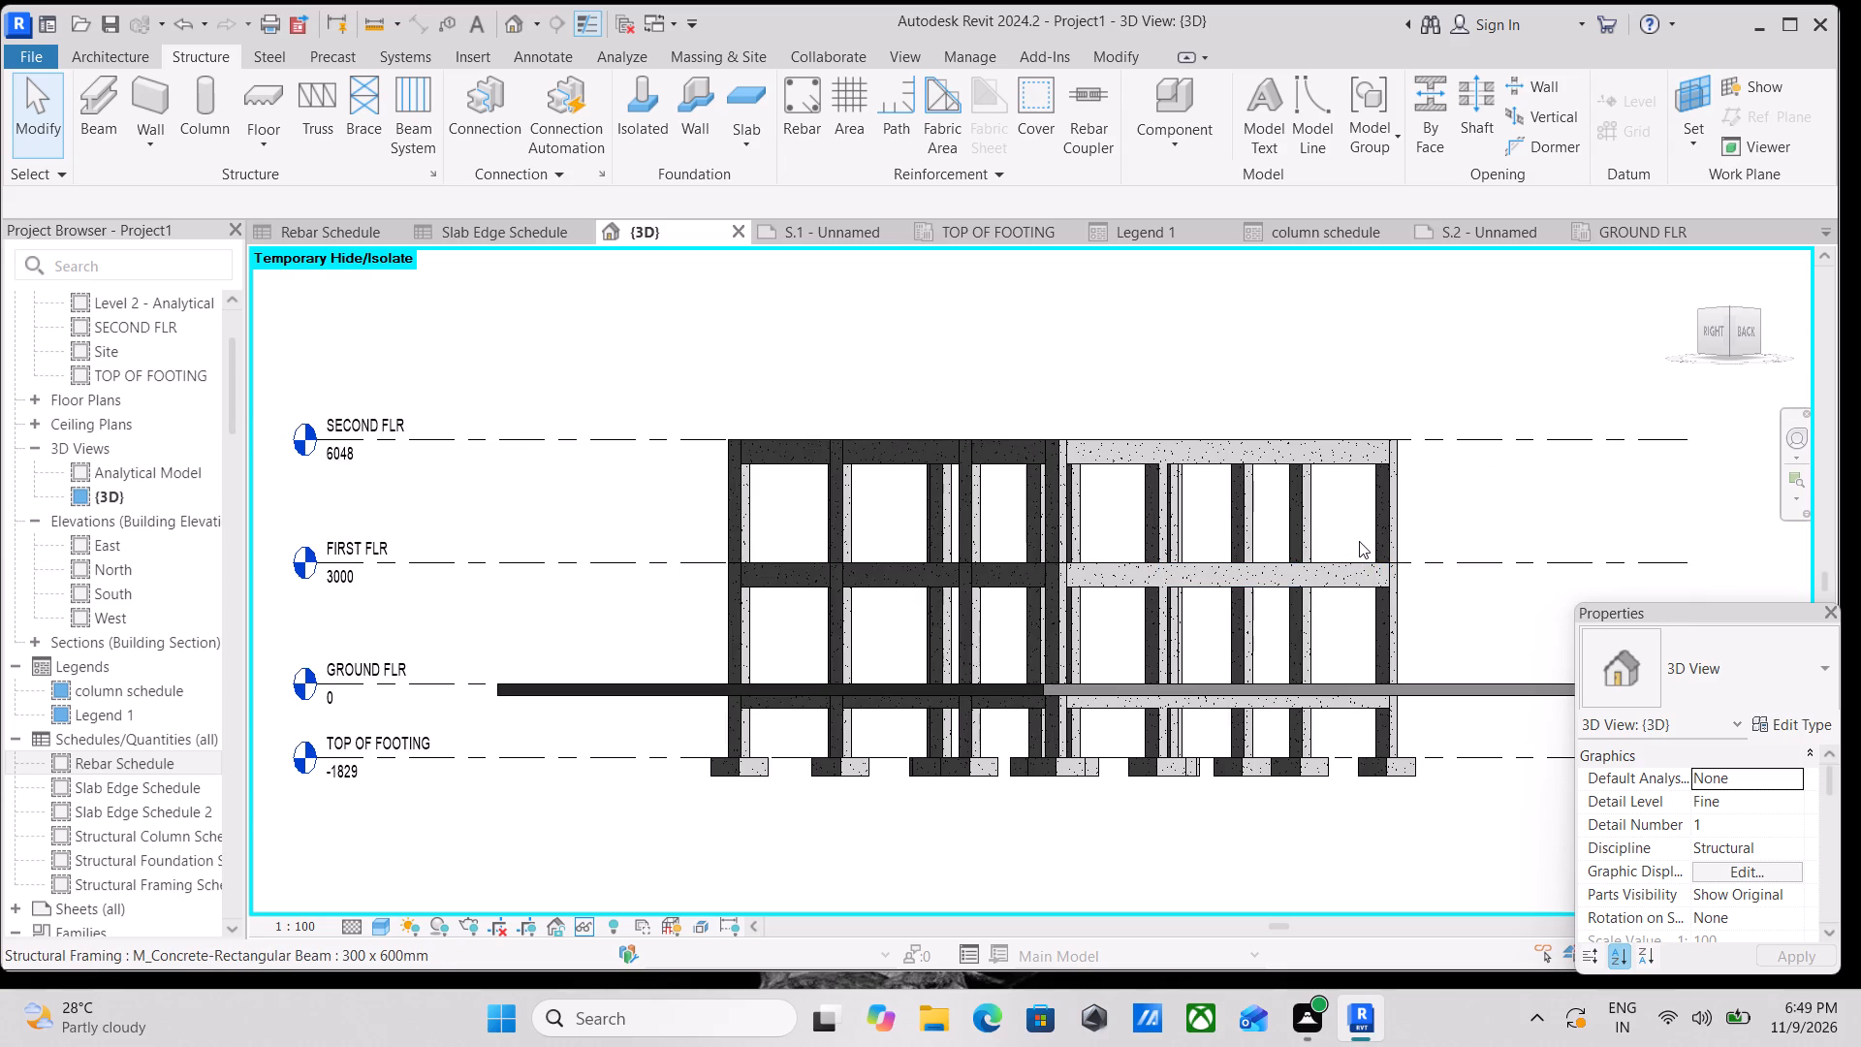
scroll(1359, 541, up, 3)
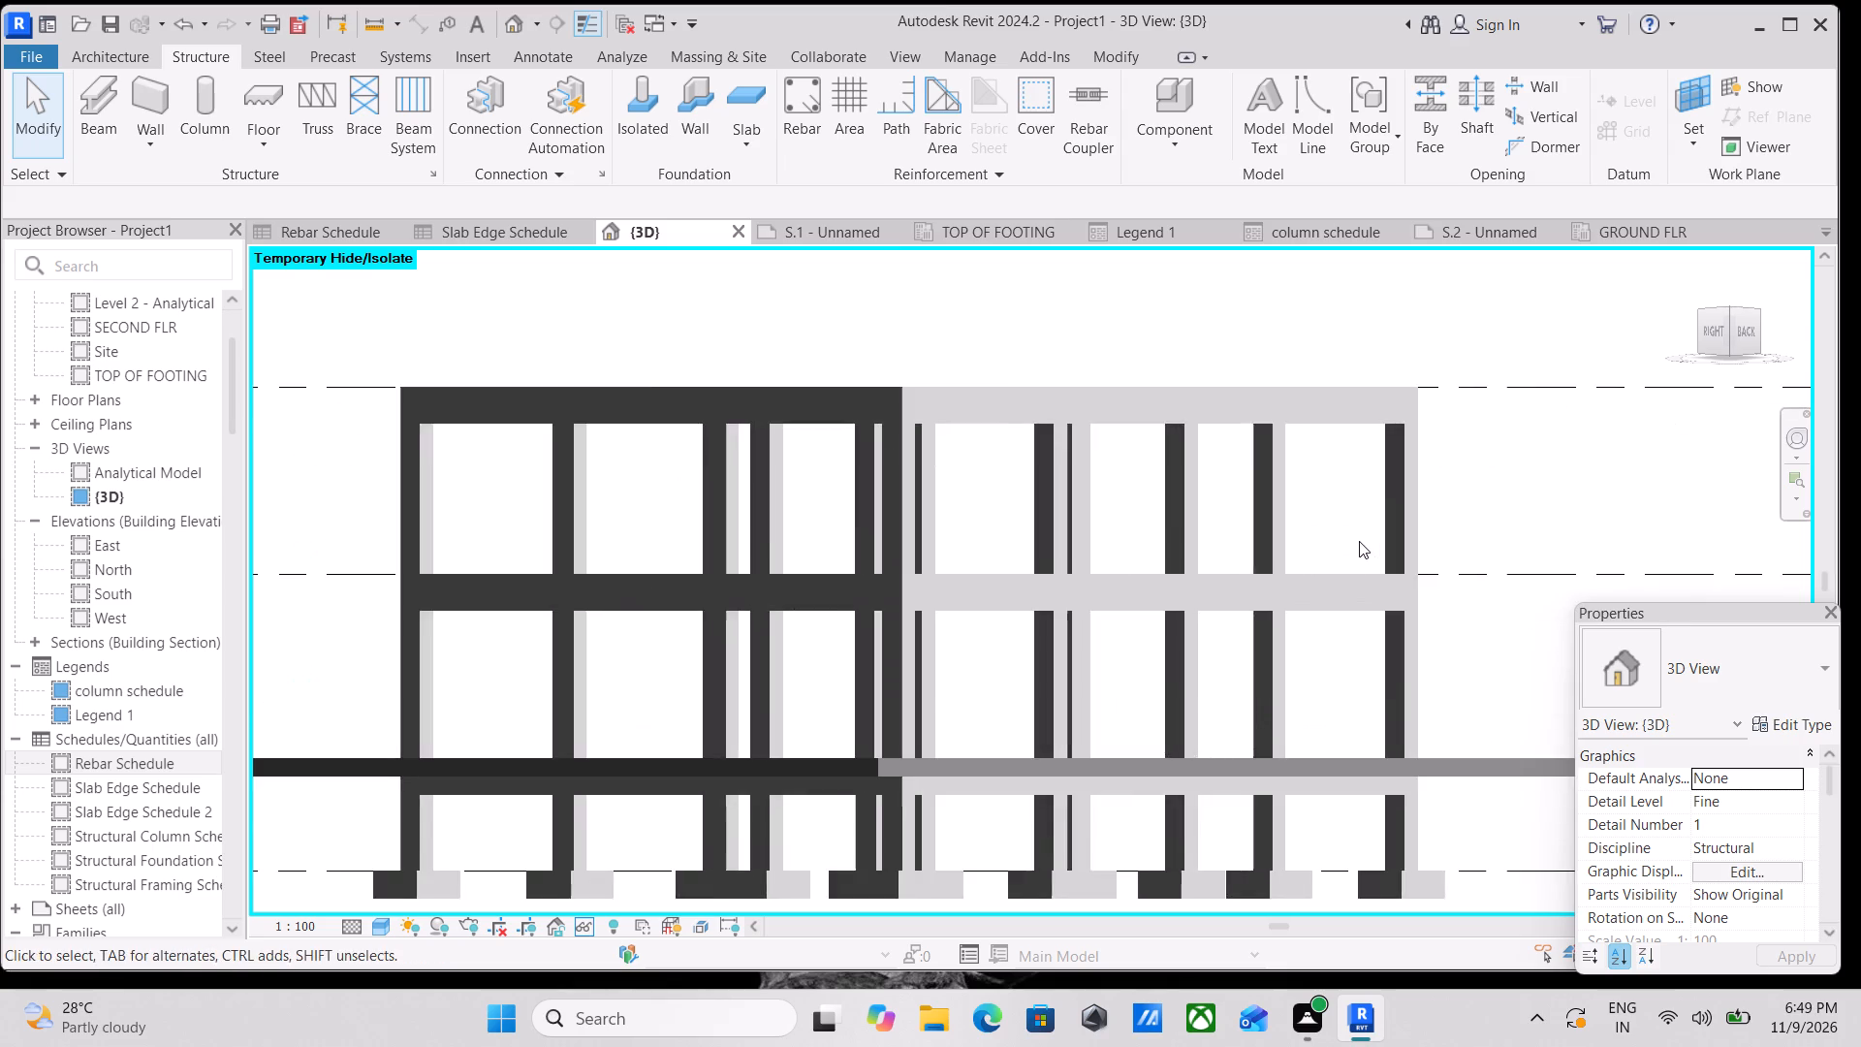
scroll(1377, 525, down, 6)
middle_drag(1484, 476, 1290, 557)
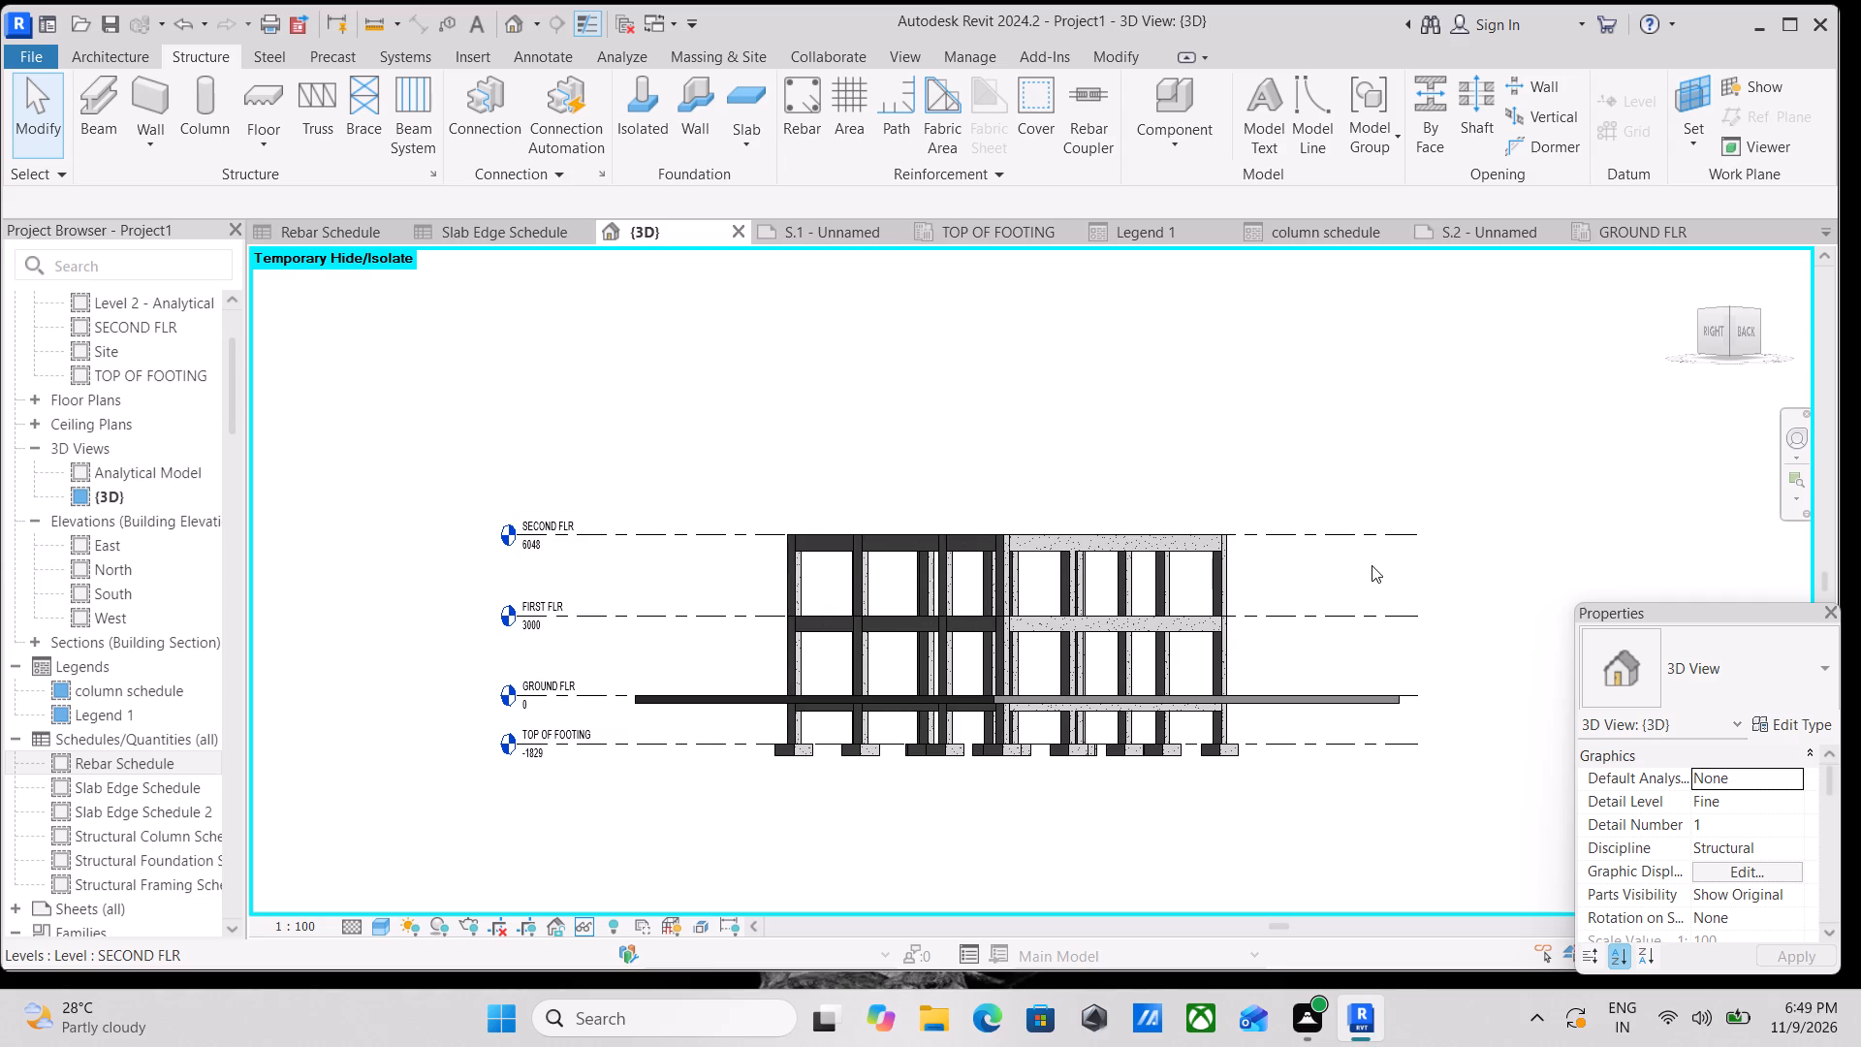
scroll(1463, 558, up, 3)
scroll(1102, 572, down, 3)
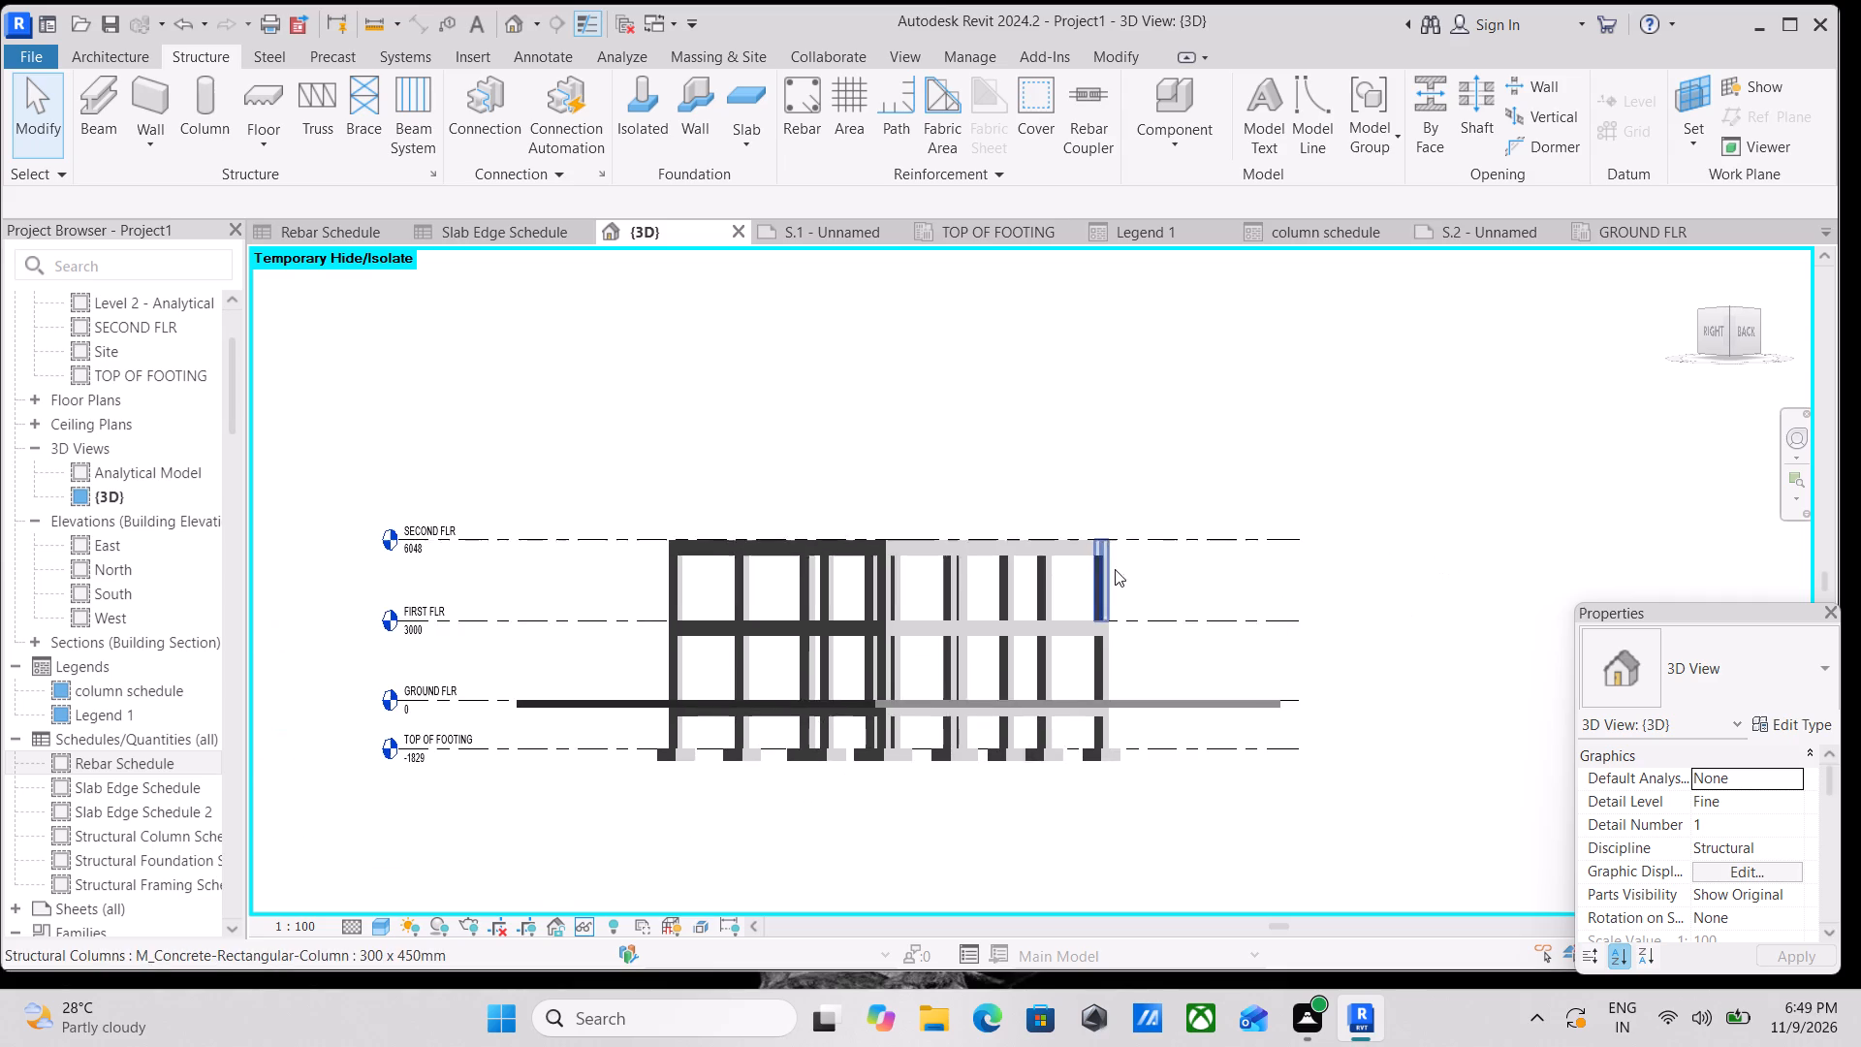
shift+middle_drag(1031, 636, 1138, 855)
middle_drag(1093, 722, 1419, 700)
middle_drag(779, 708, 804, 700)
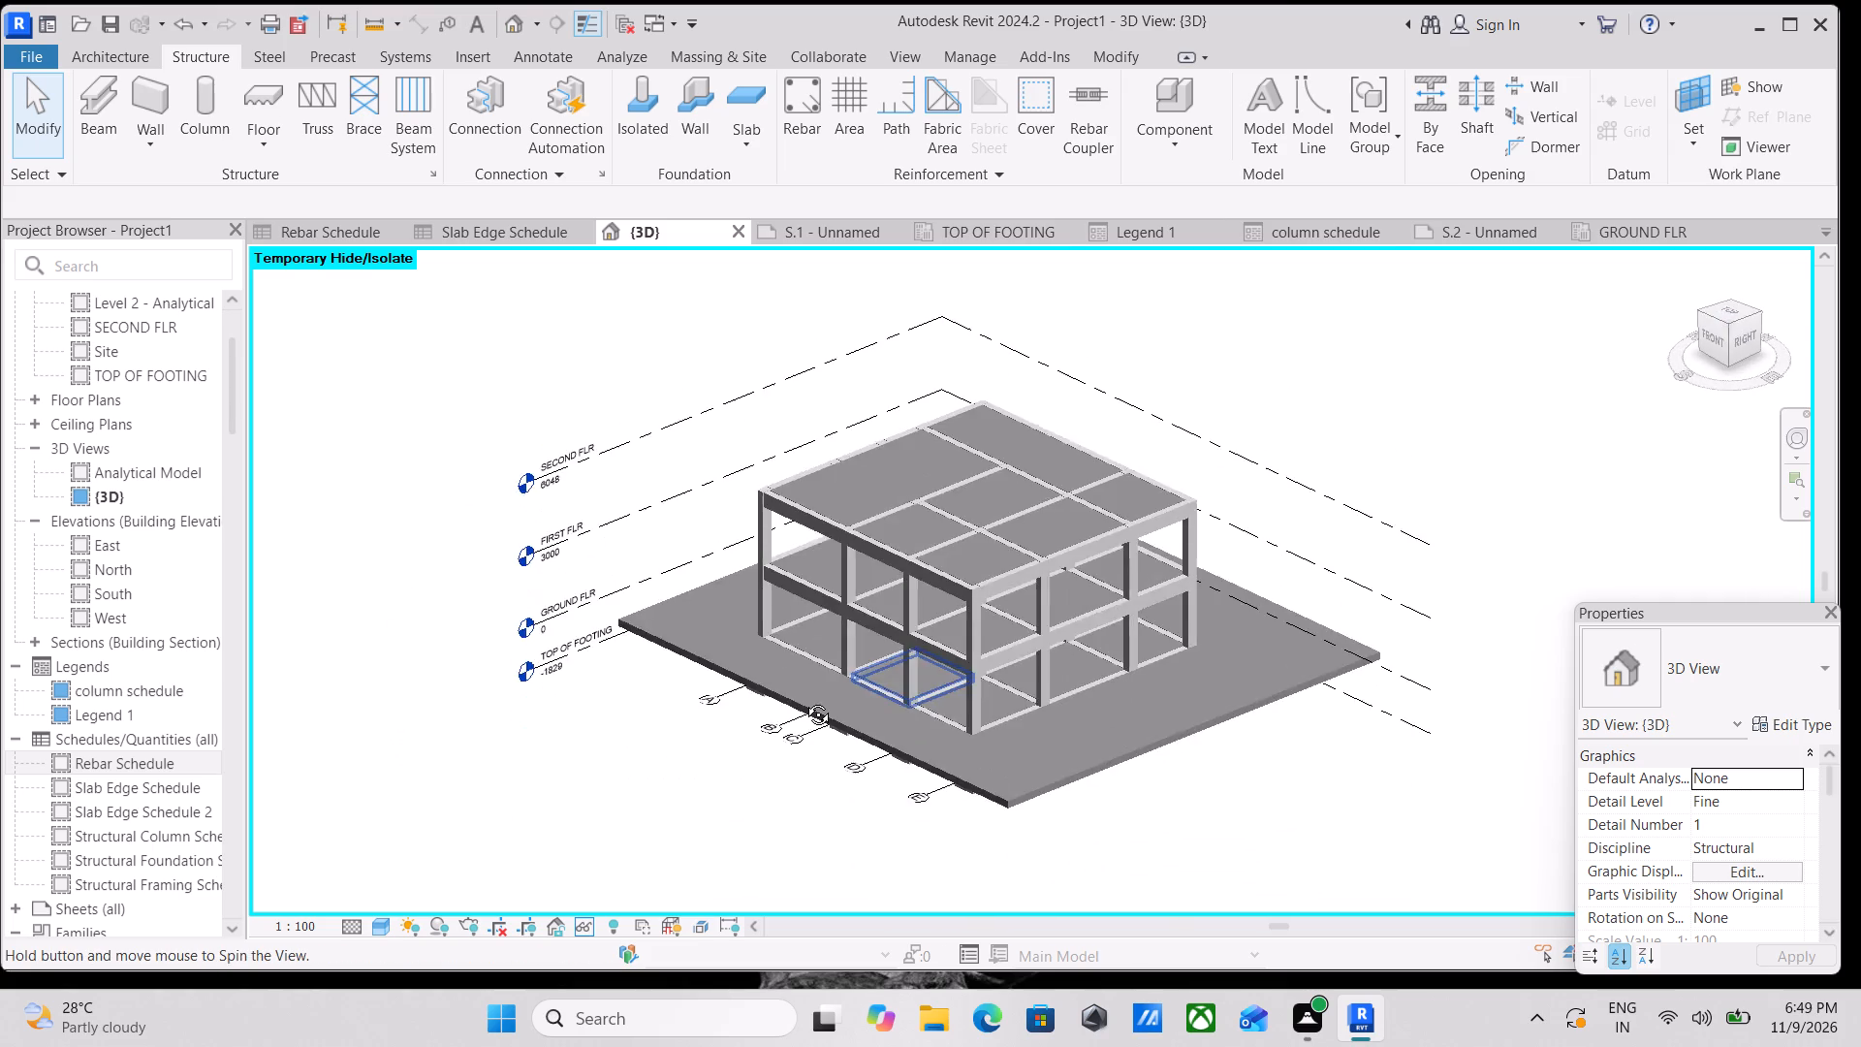
middle_drag(804, 700, 808, 702)
middle_drag(1261, 745, 1136, 748)
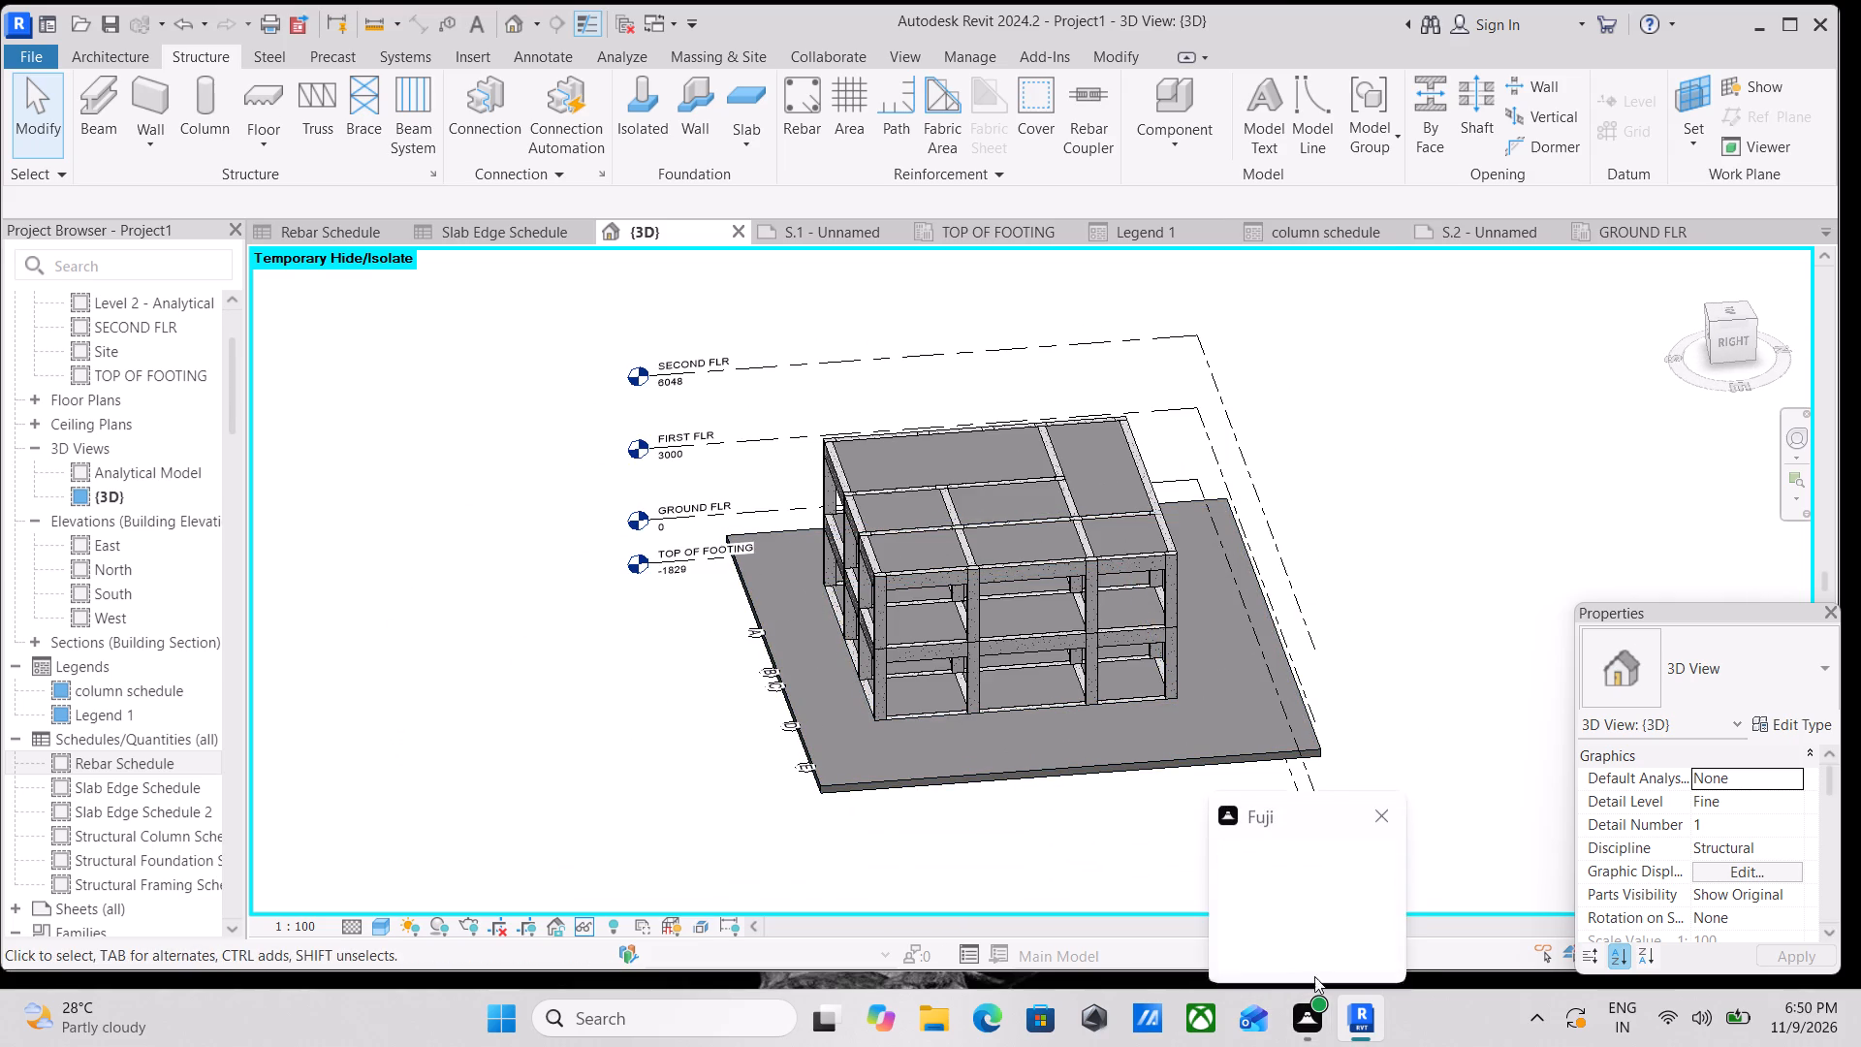
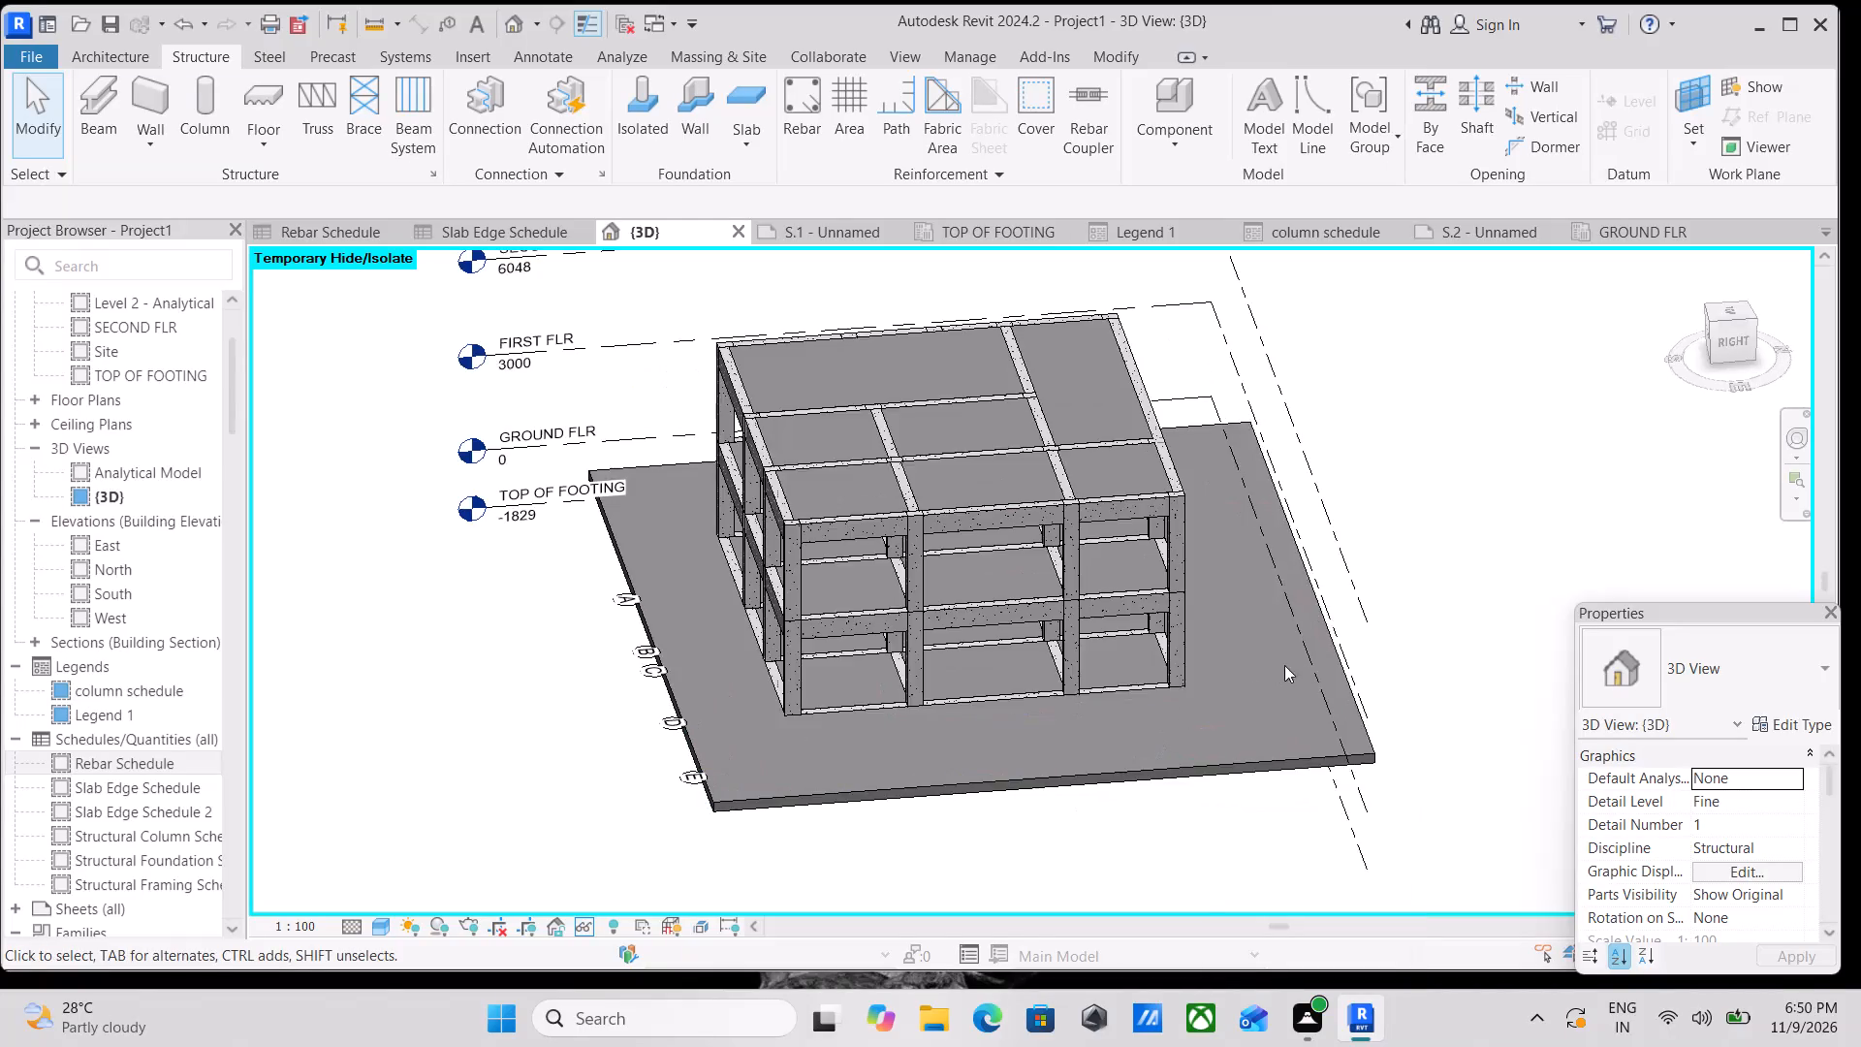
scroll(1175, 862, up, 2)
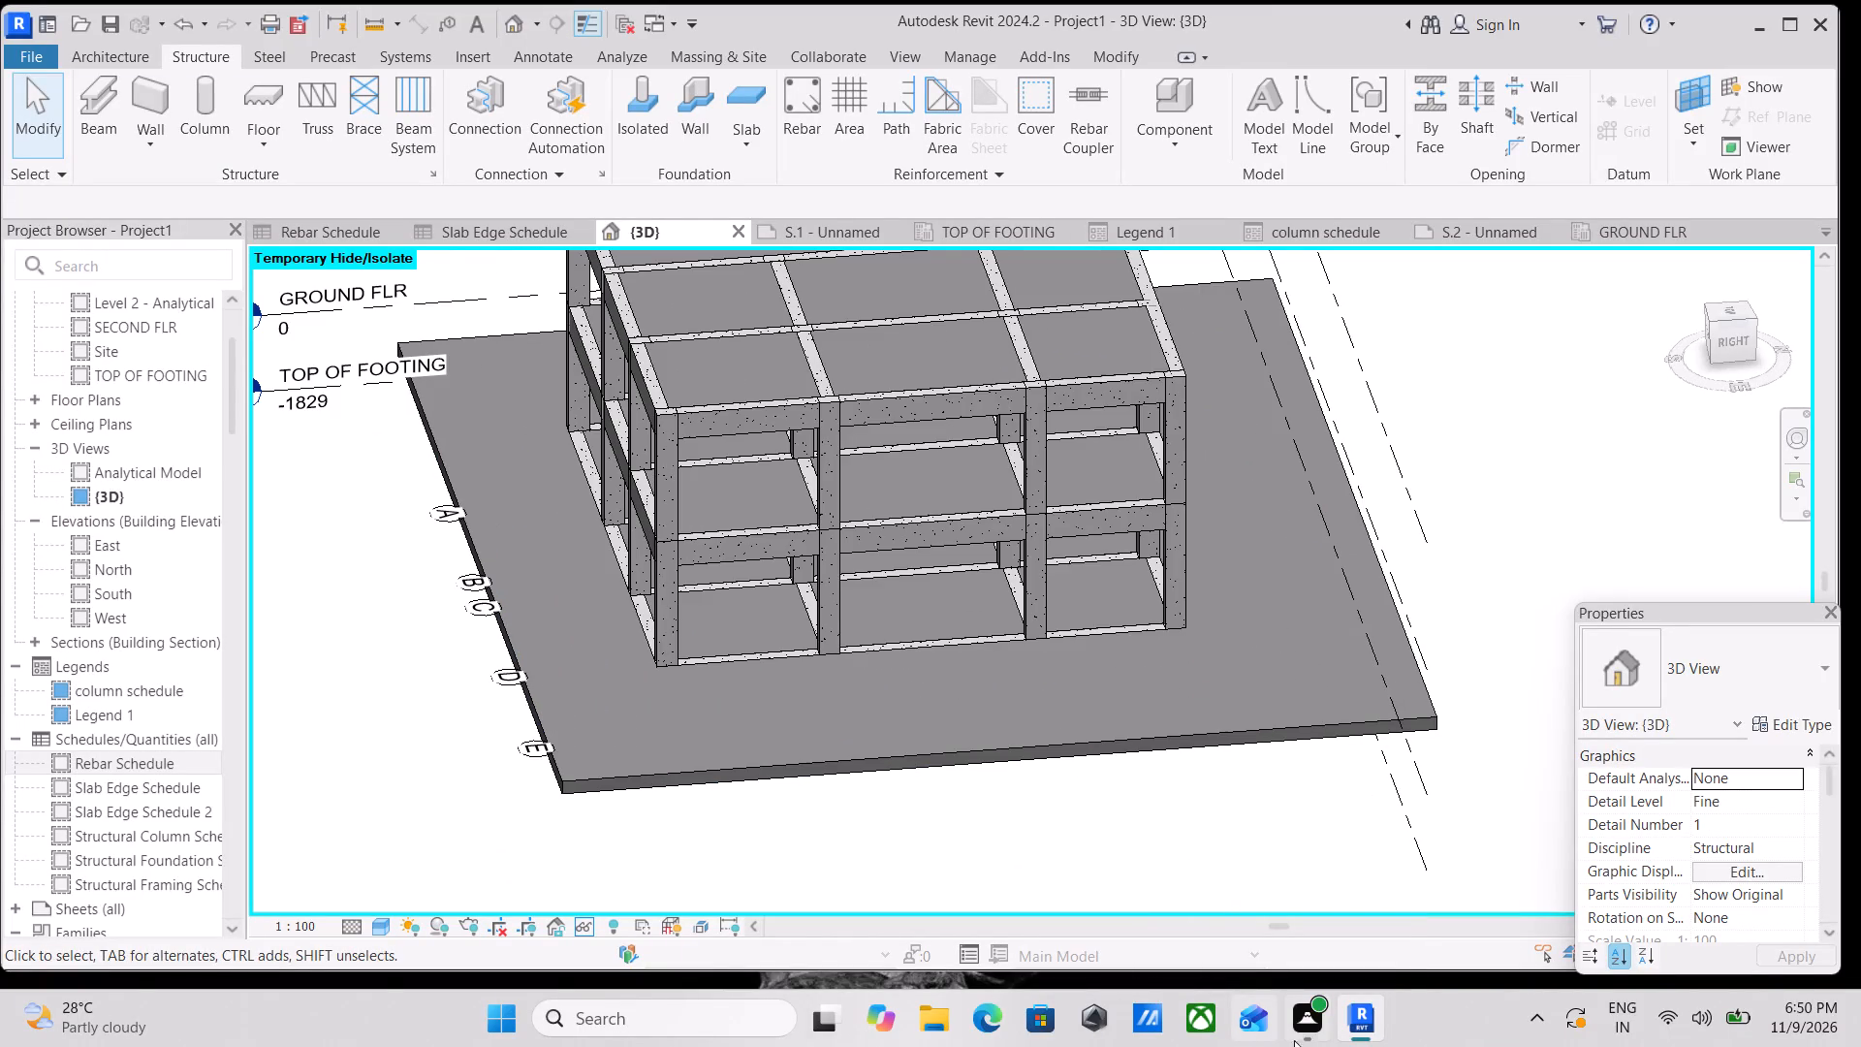
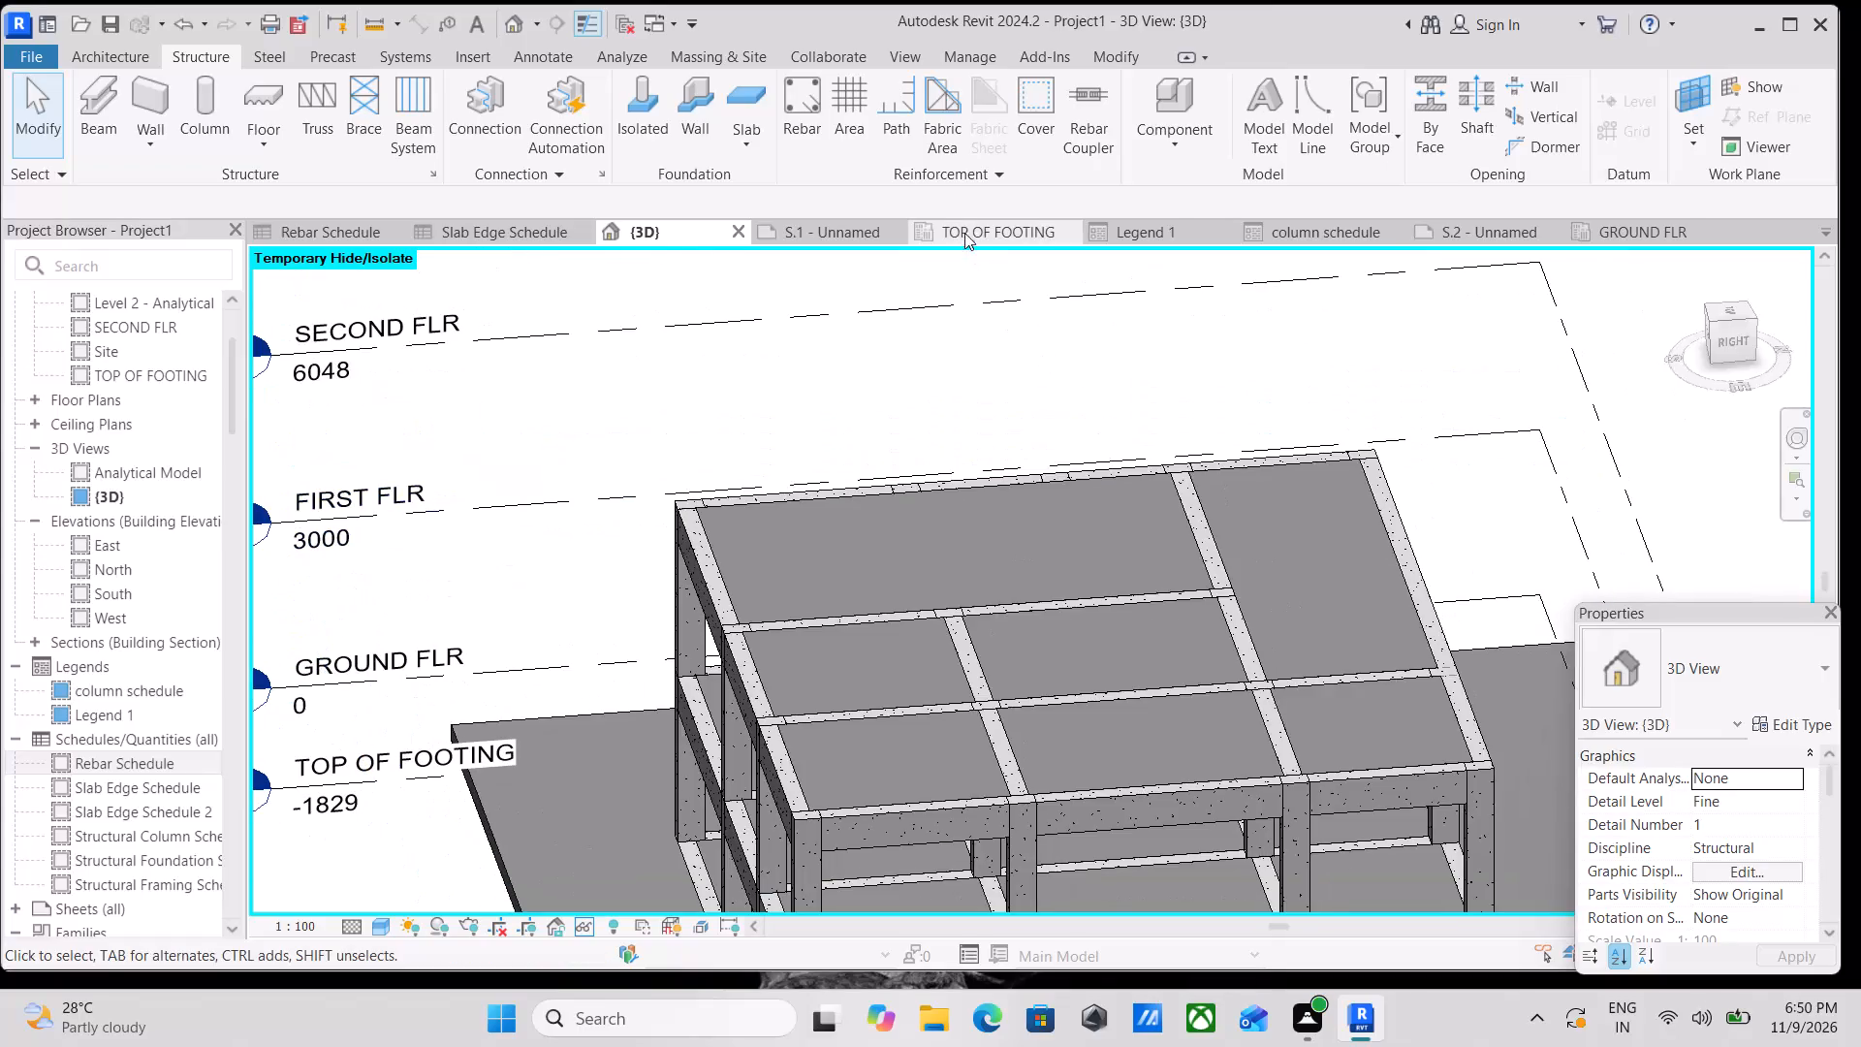
Examine the isolated footings and columns along grids 1 to 7 and A to E in the TOP OF FOOTING structural plan.
click(964, 229)
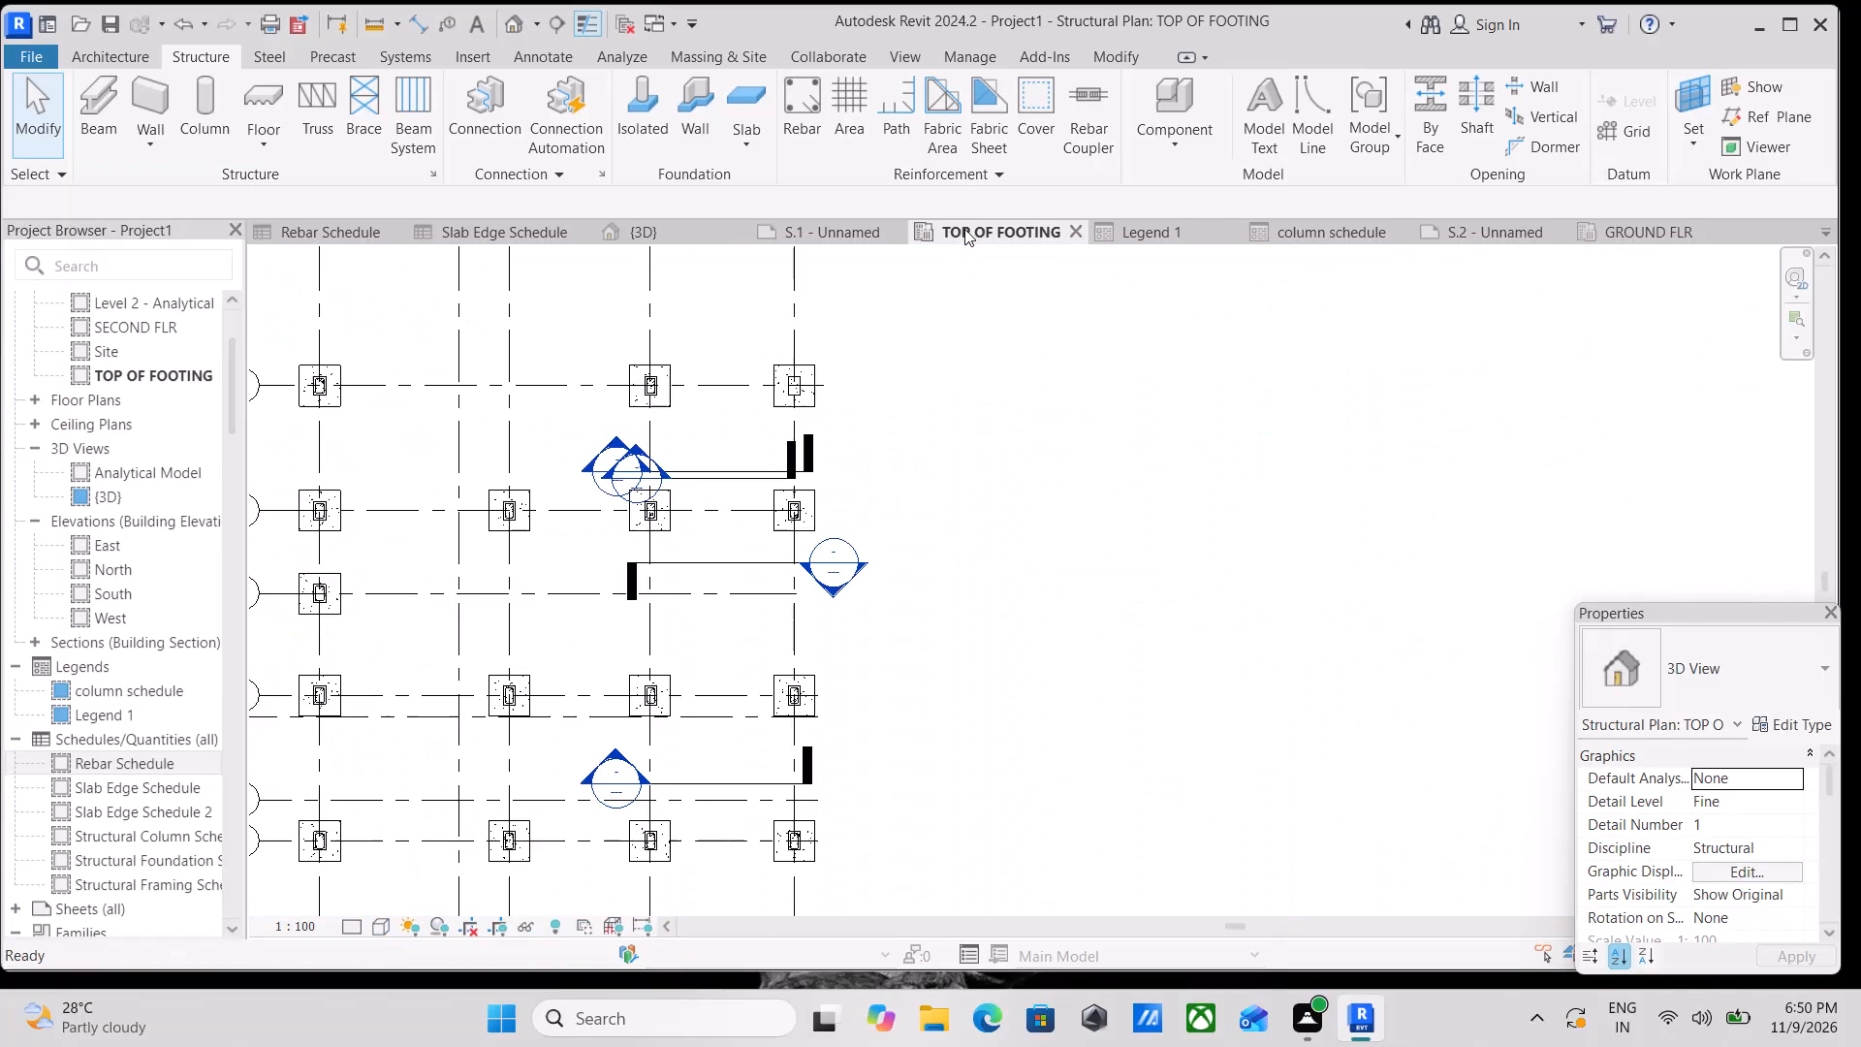
scroll(836, 562, down, 1)
middle_drag(836, 562, 1214, 477)
scroll(687, 451, up, 7)
middle_drag(754, 535, 831, 606)
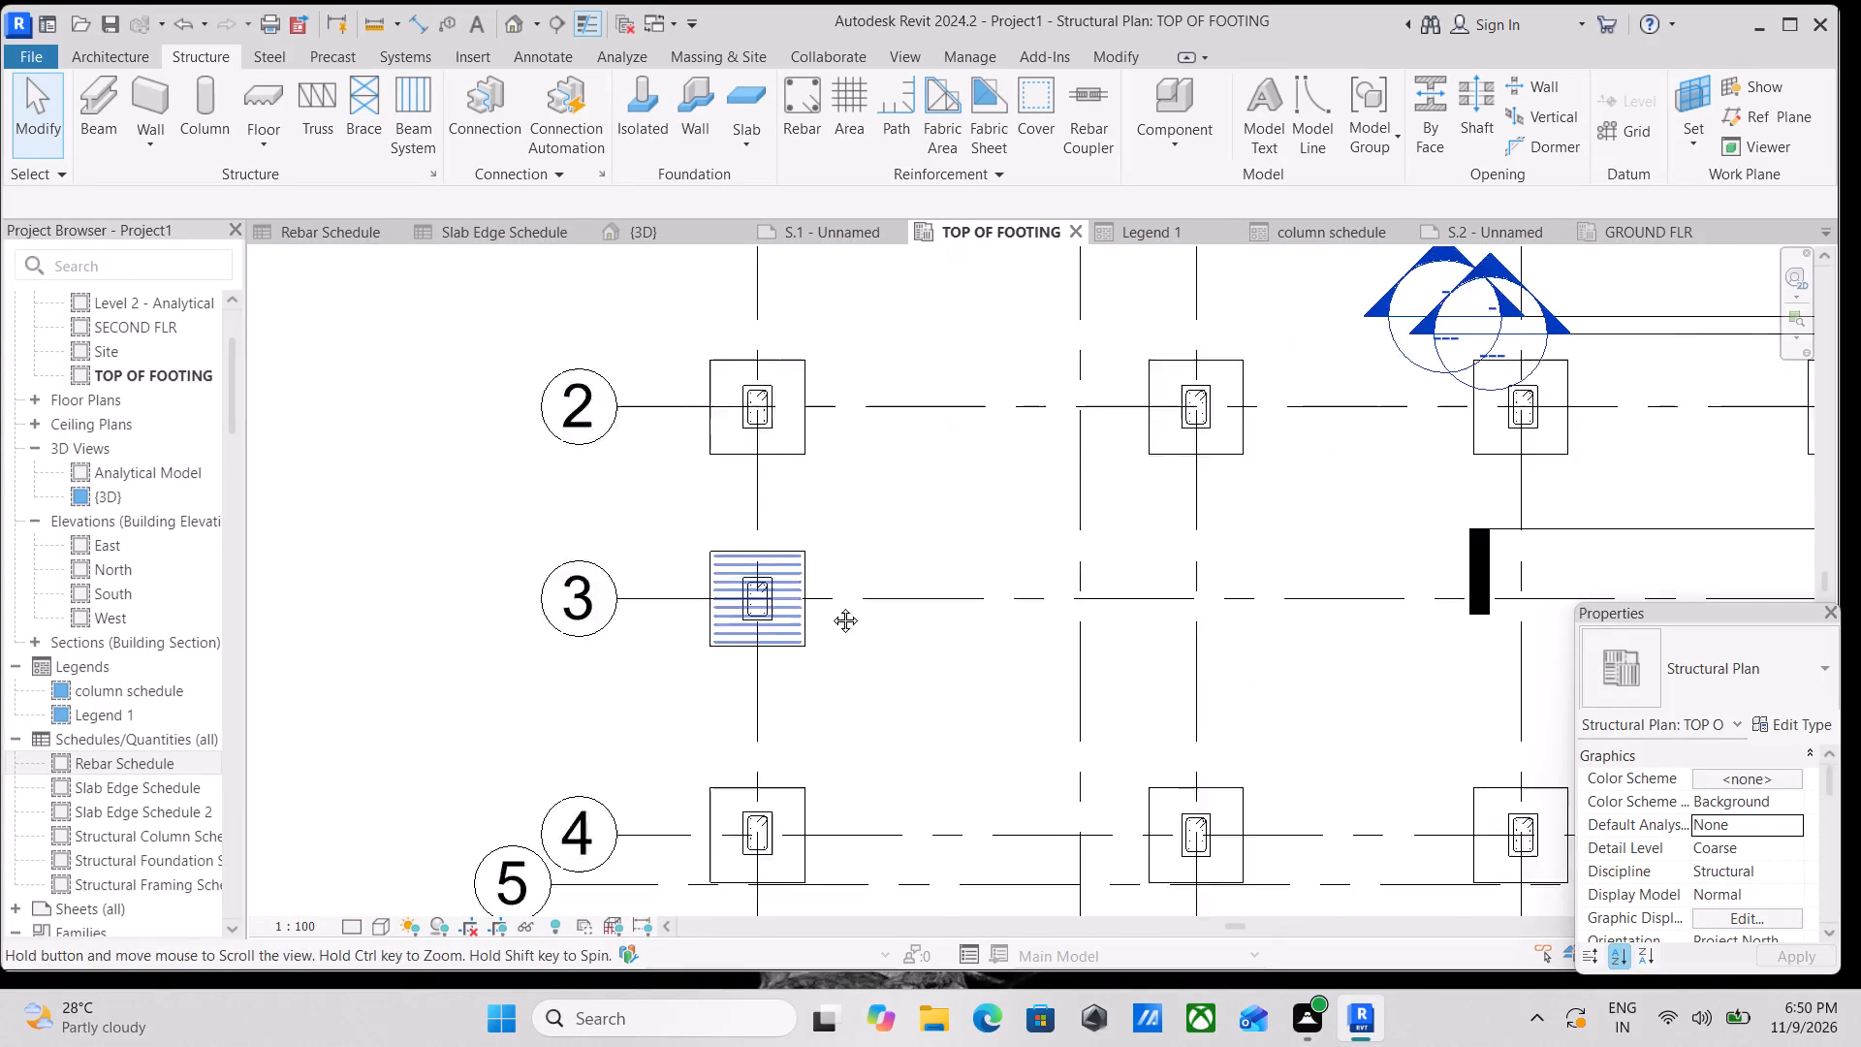
middle_drag(831, 606, 906, 655)
middle_drag(945, 489, 955, 657)
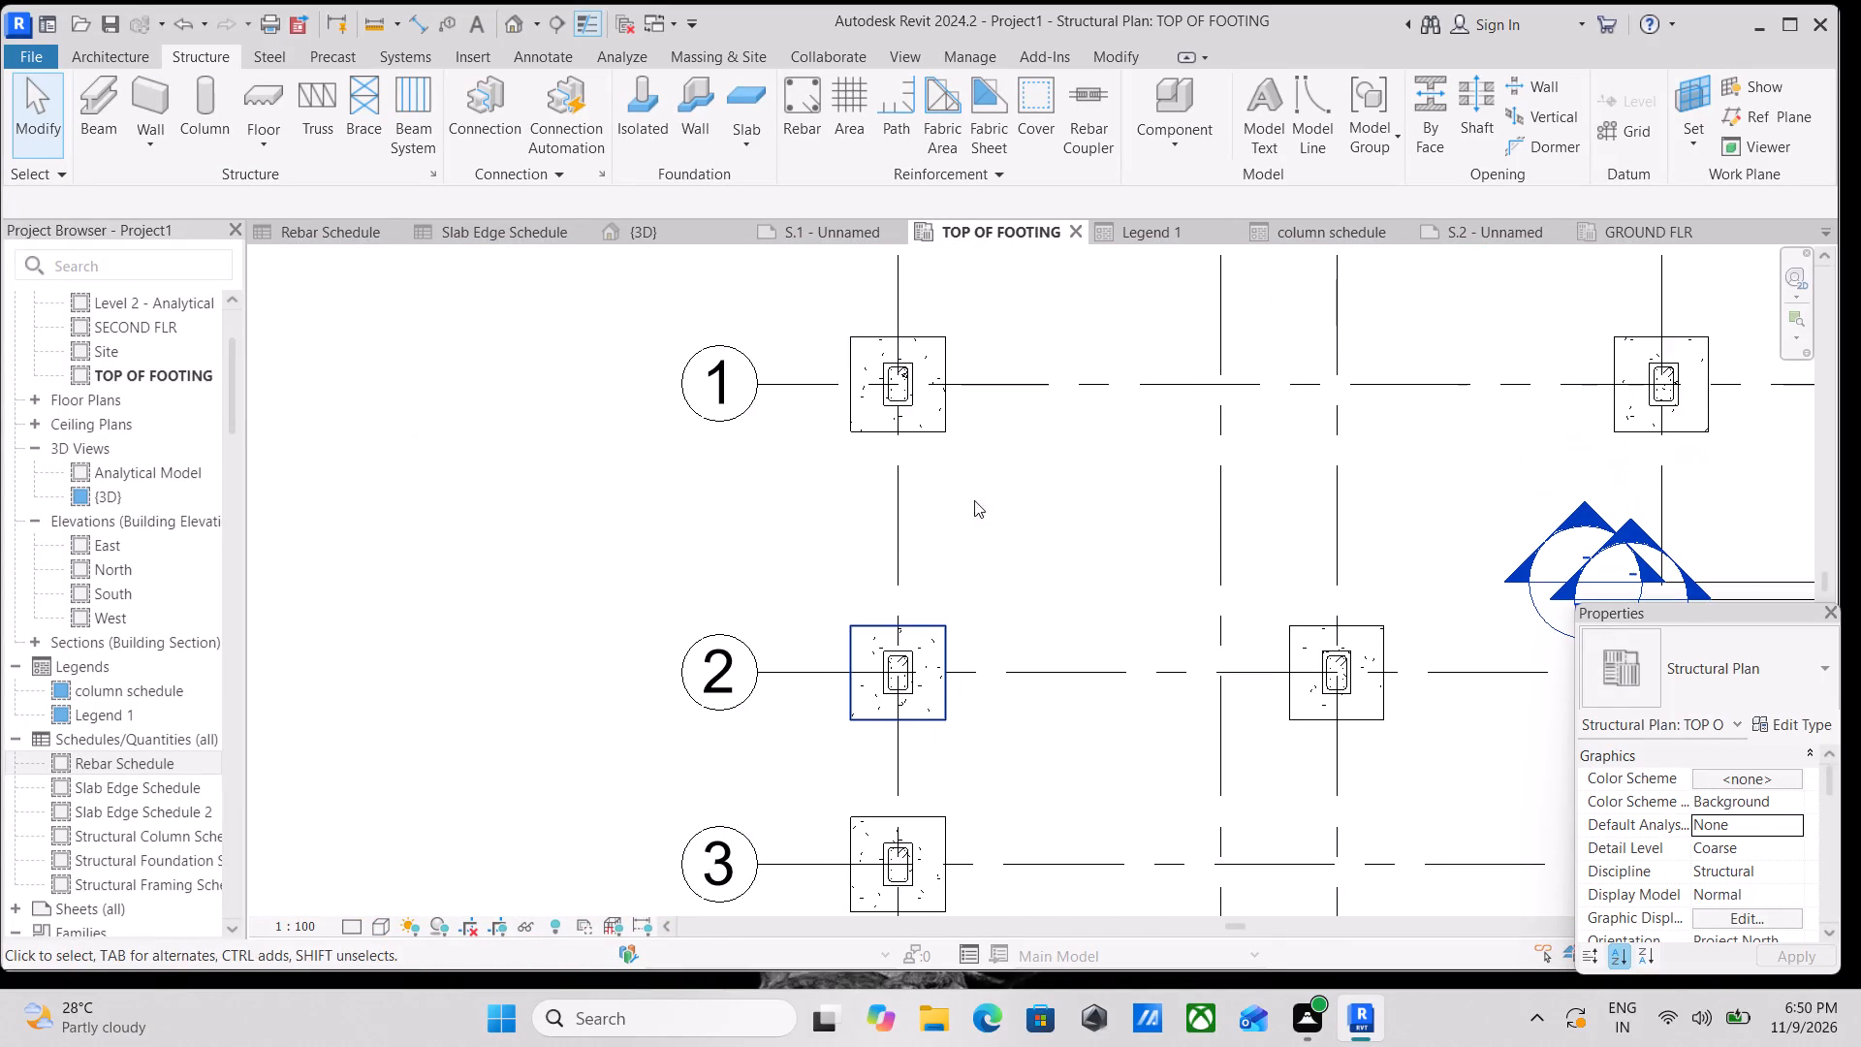
scroll(920, 405, down, 1)
middle_drag(920, 405, 877, 503)
middle_drag(1510, 516, 1239, 516)
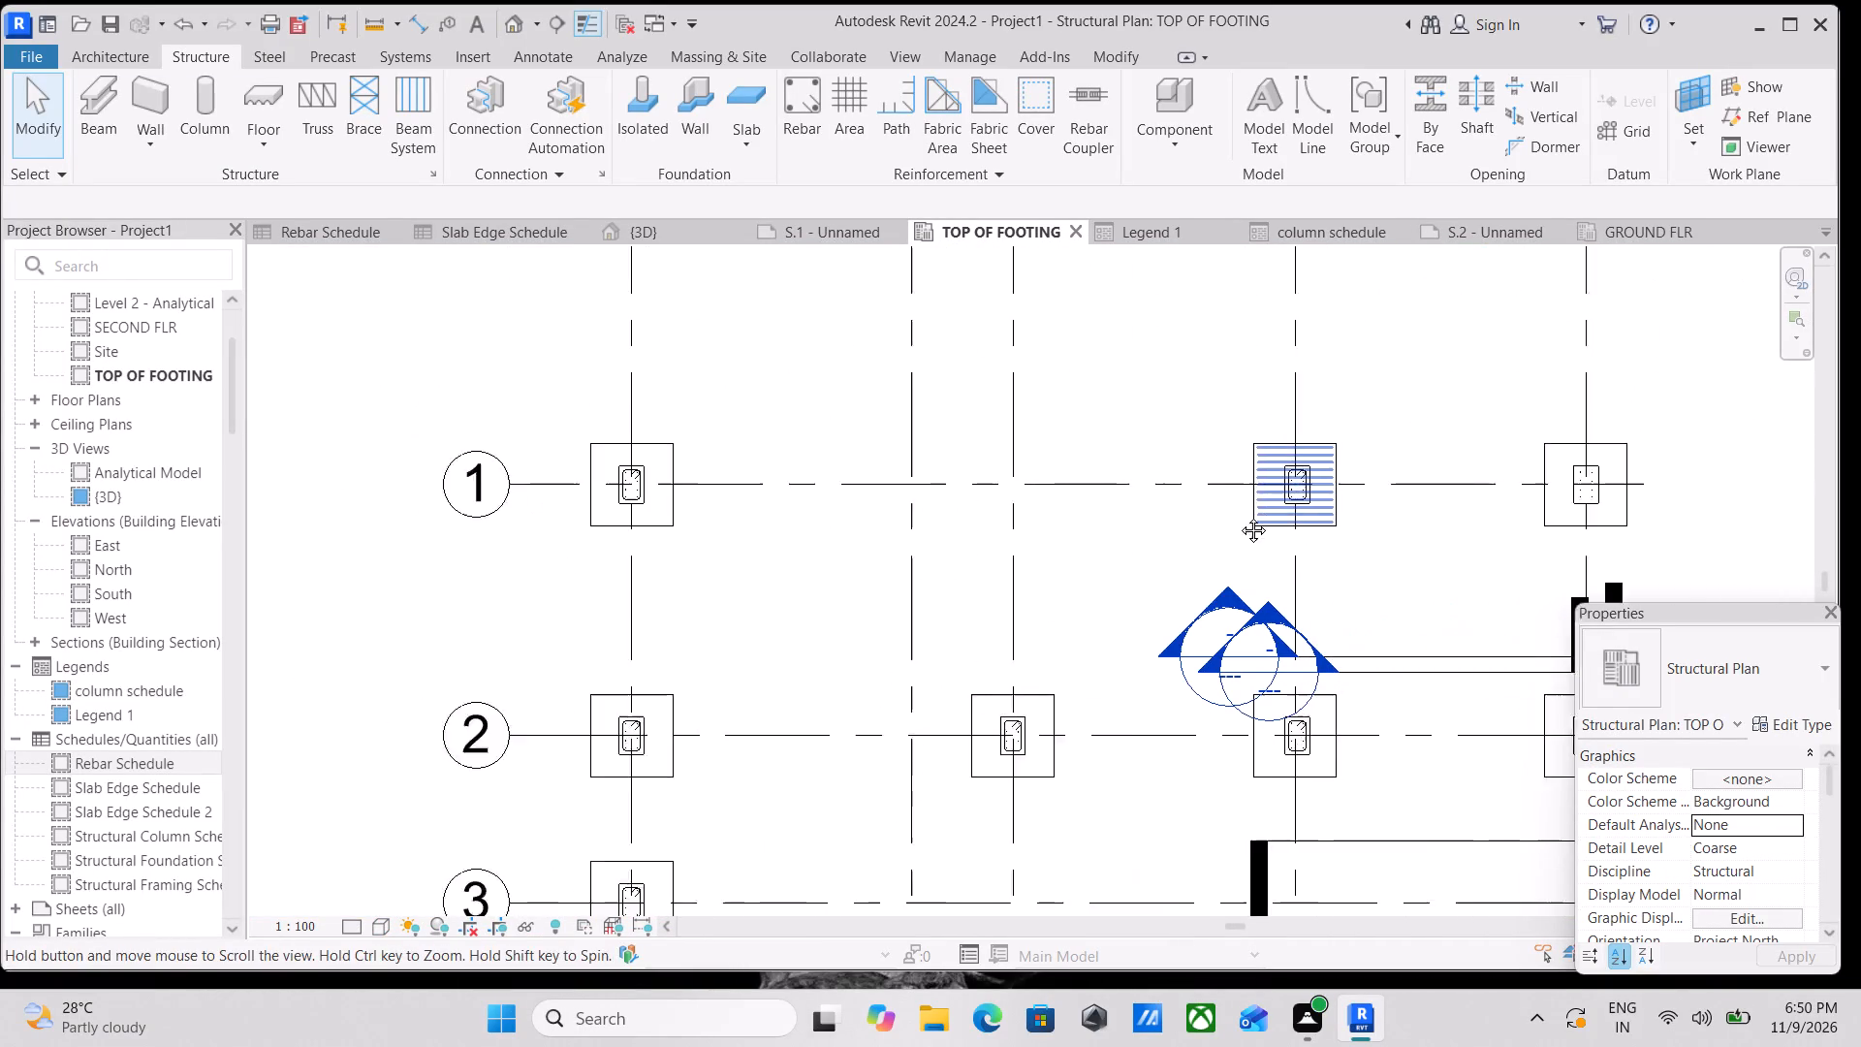
middle_drag(1239, 516, 1230, 515)
scroll(1478, 579, down, 2)
middle_drag(1478, 579, 1136, 486)
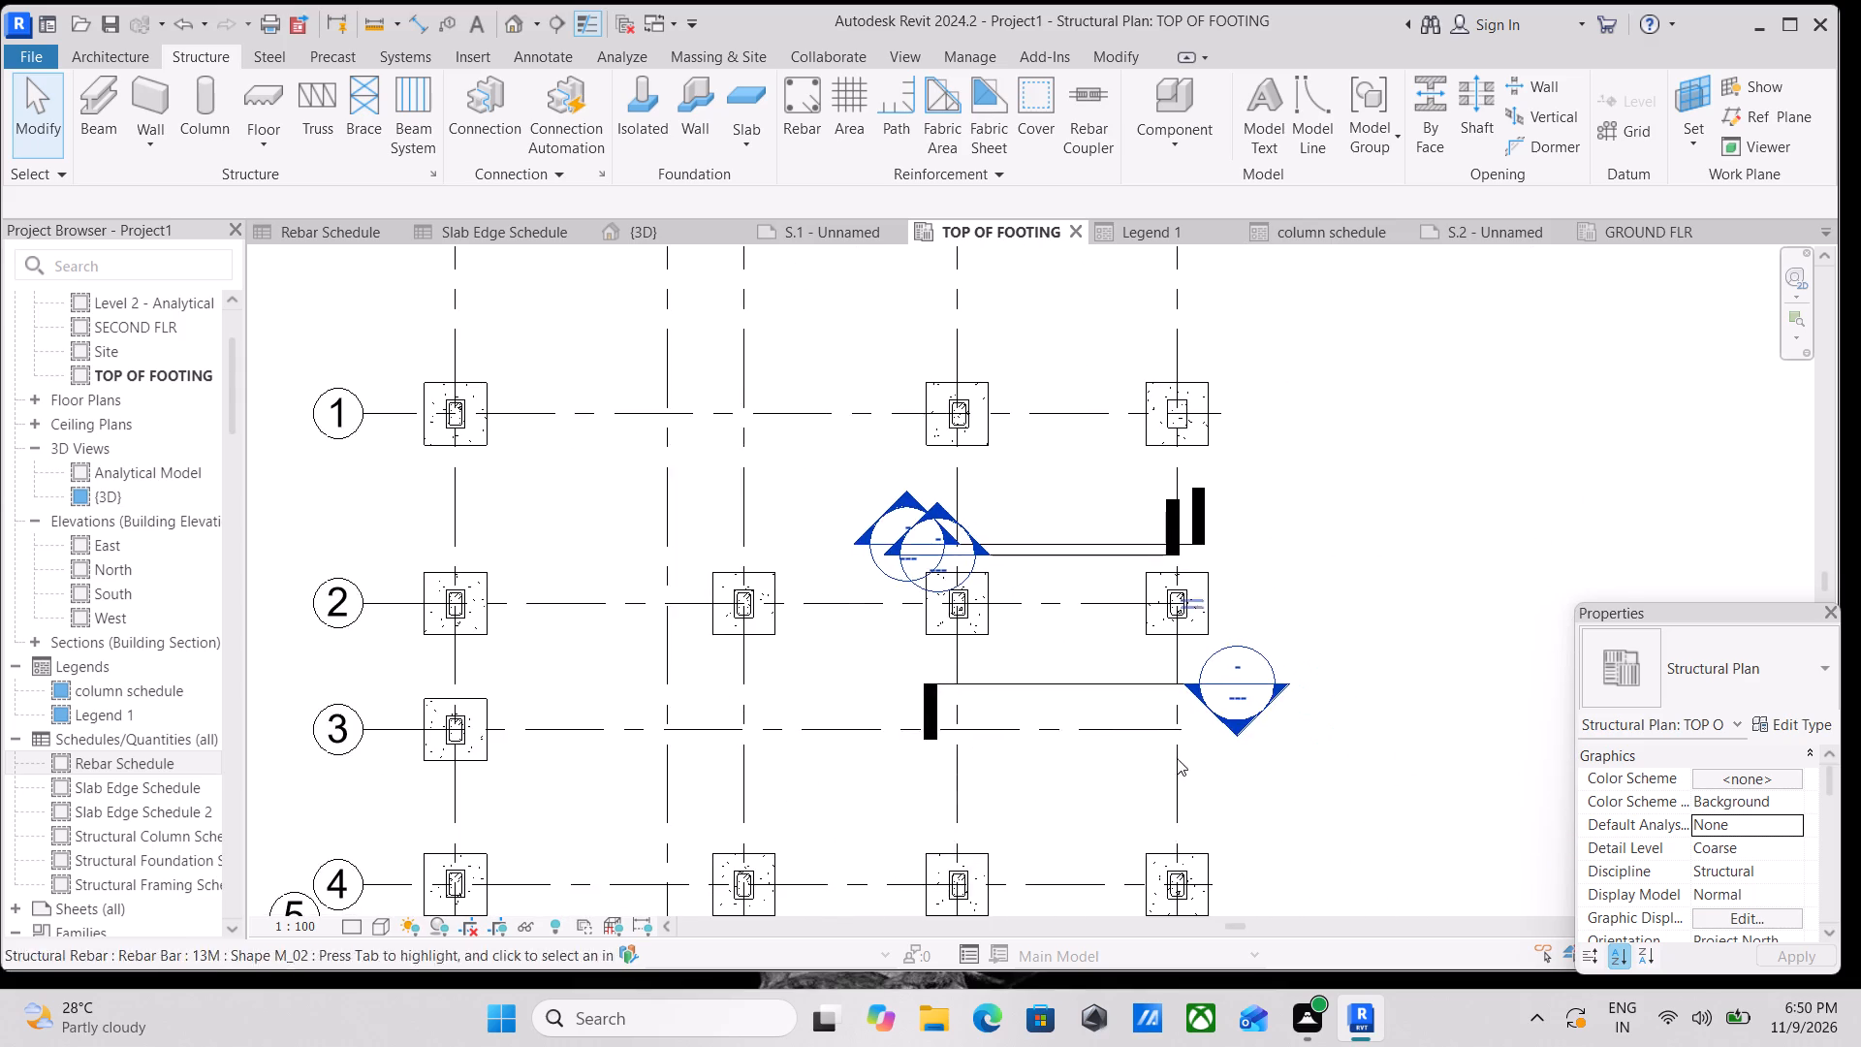
middle_drag(963, 759, 1275, 393)
middle_drag(1014, 574, 1304, 465)
scroll(1298, 473, up, 2)
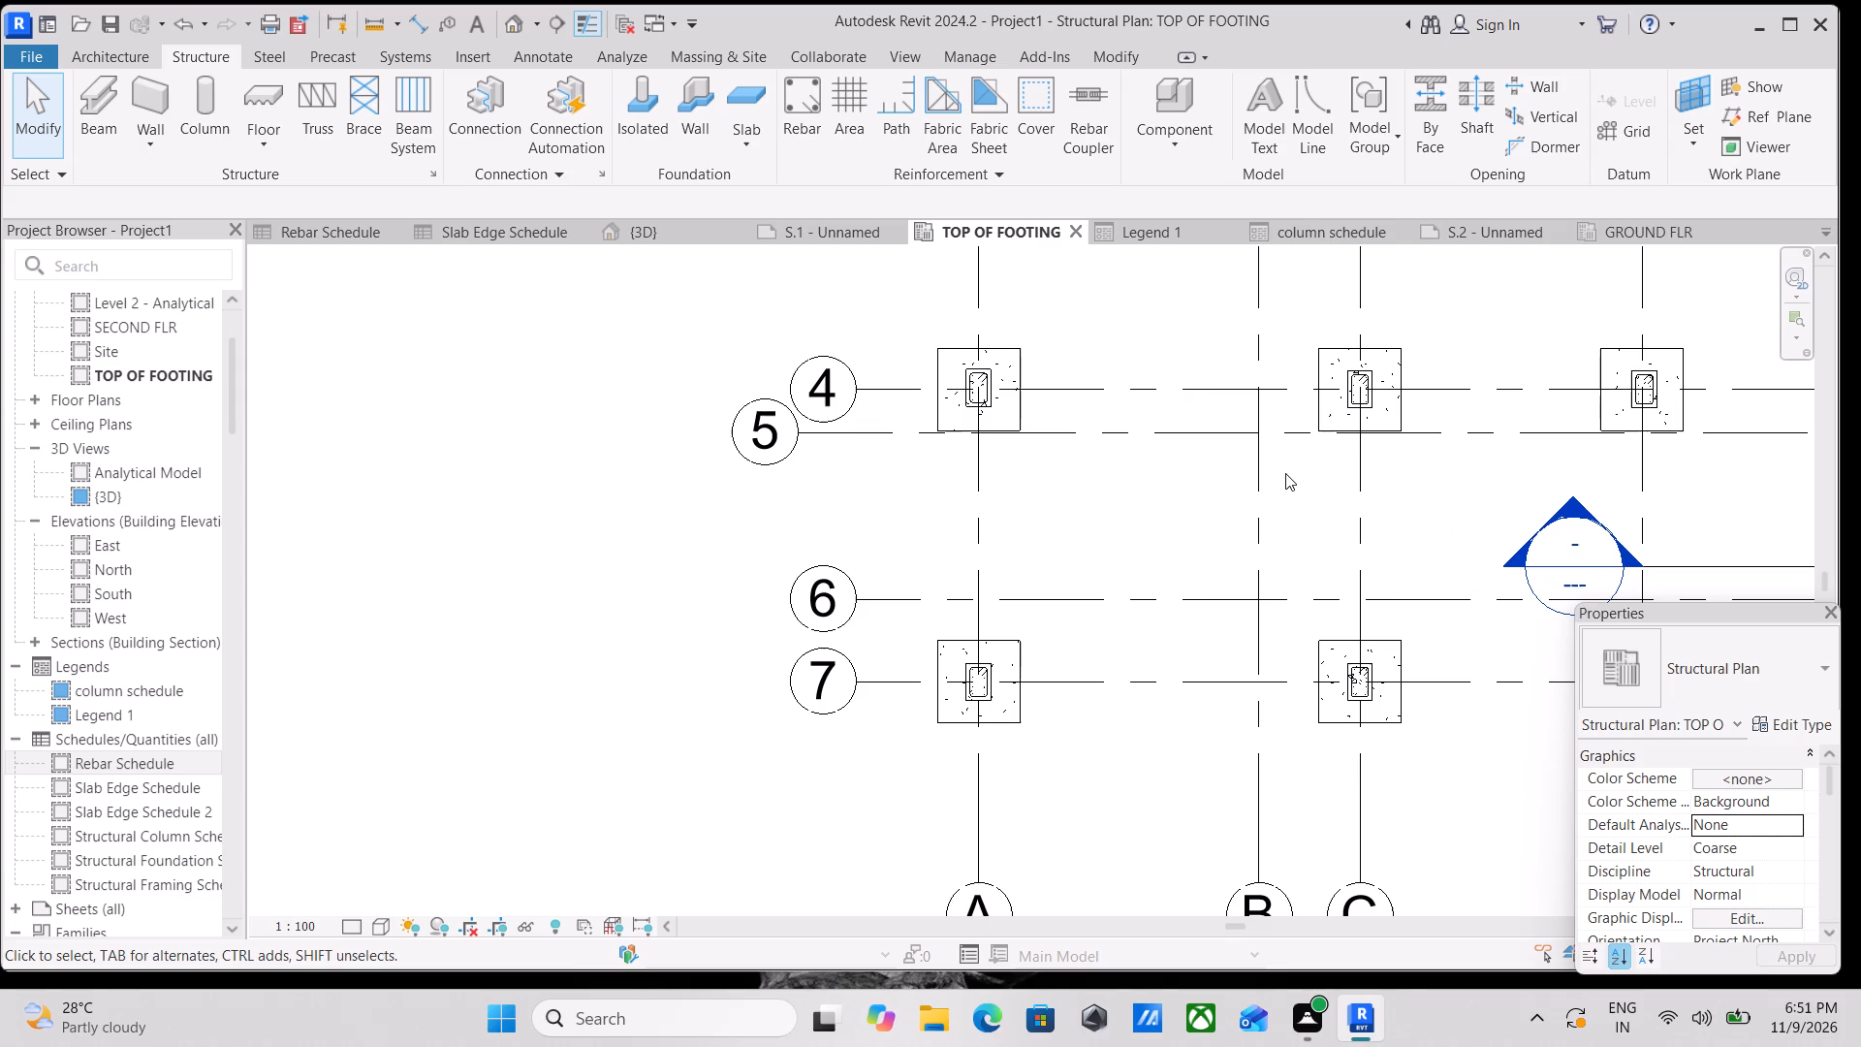
scroll(1265, 473, up, 3)
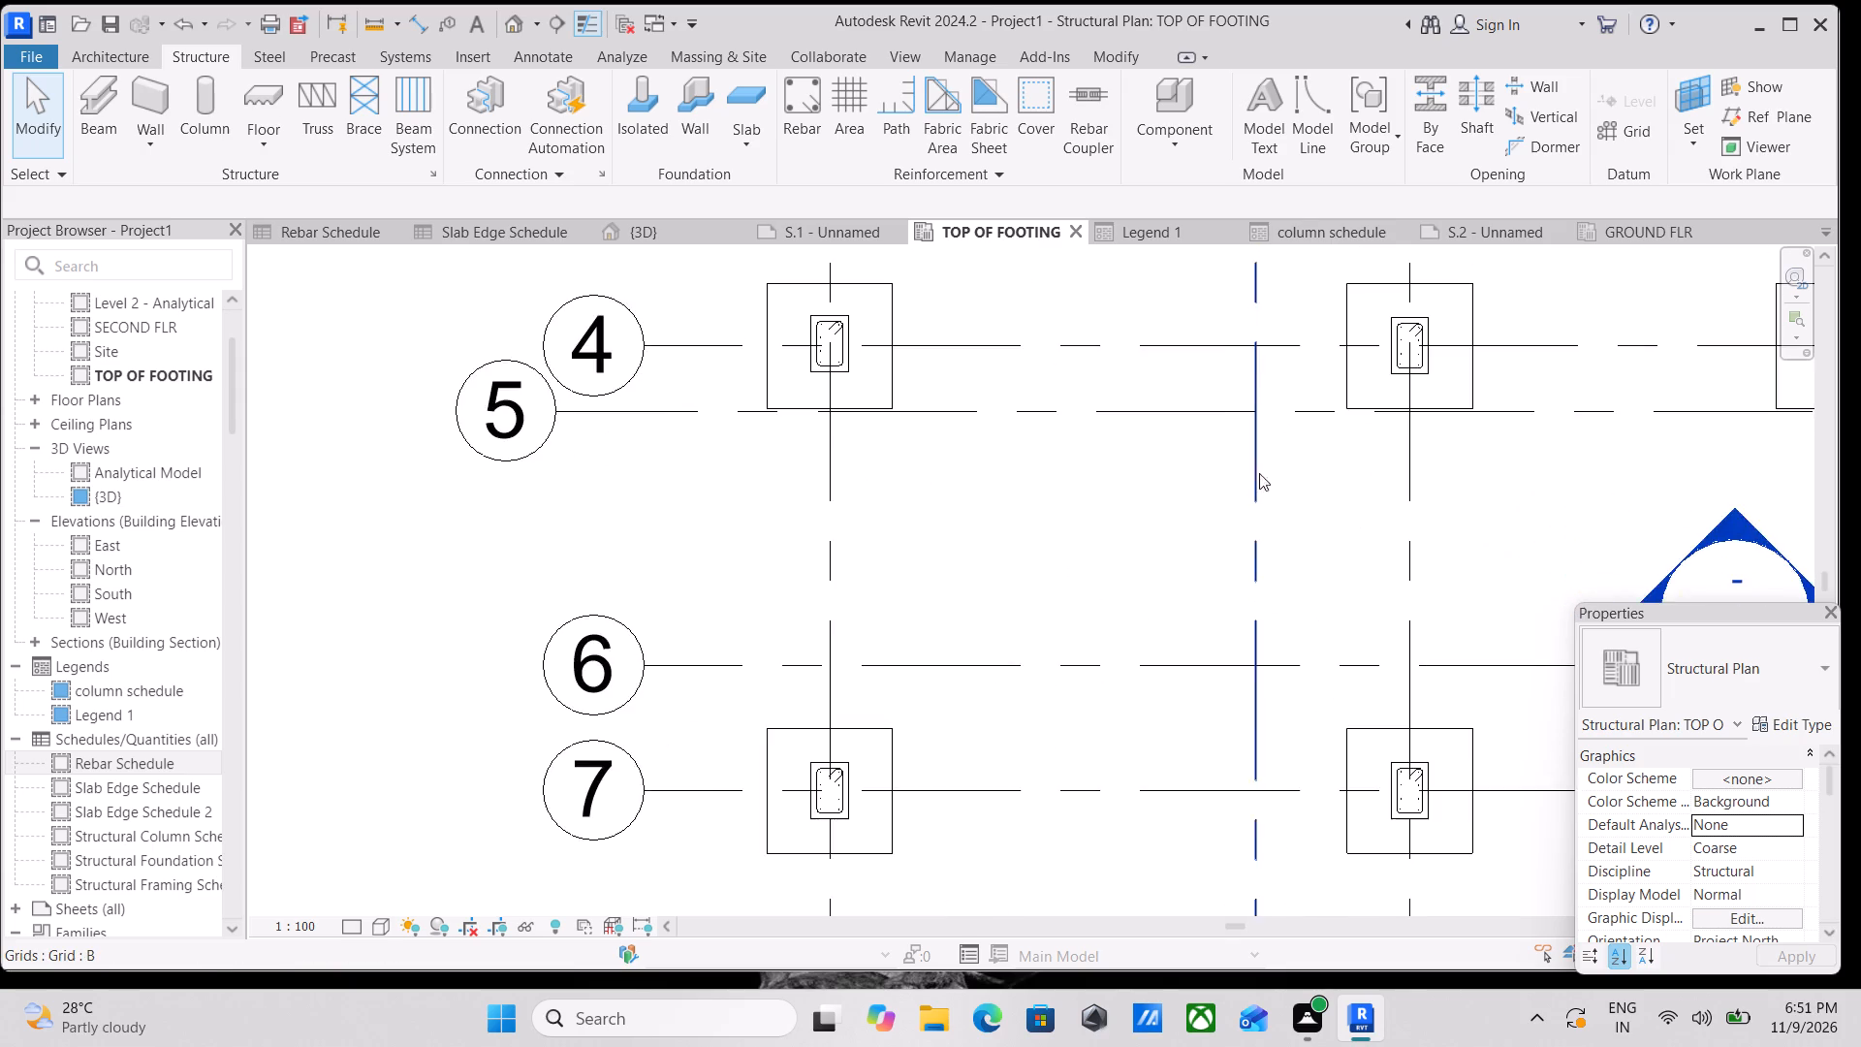
scroll(1142, 457, down, 5)
middle_drag(1031, 498, 750, 539)
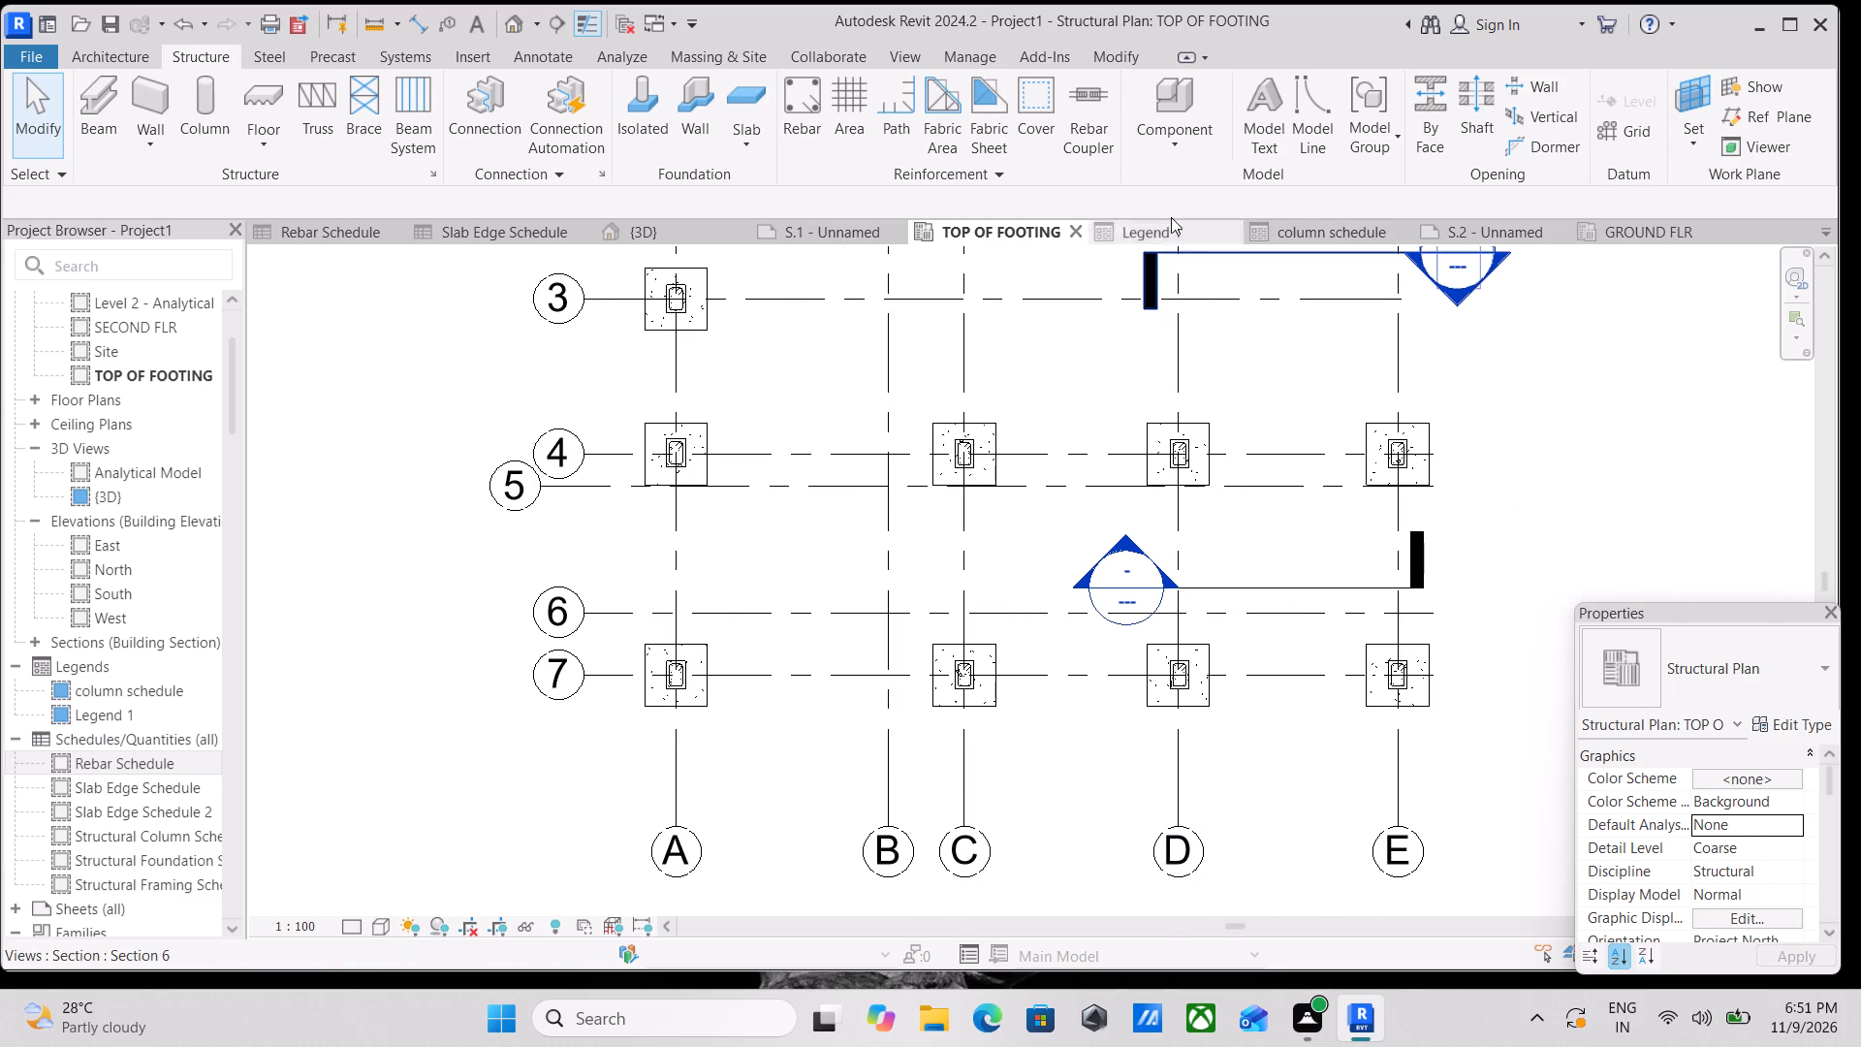
Look over the Legend 1 view, and return to the TOP OF FOOTING plan to view the whole footing layout.
click(1166, 215)
click(1173, 237)
middle_drag(1117, 548, 1255, 378)
scroll(1144, 536, down, 2)
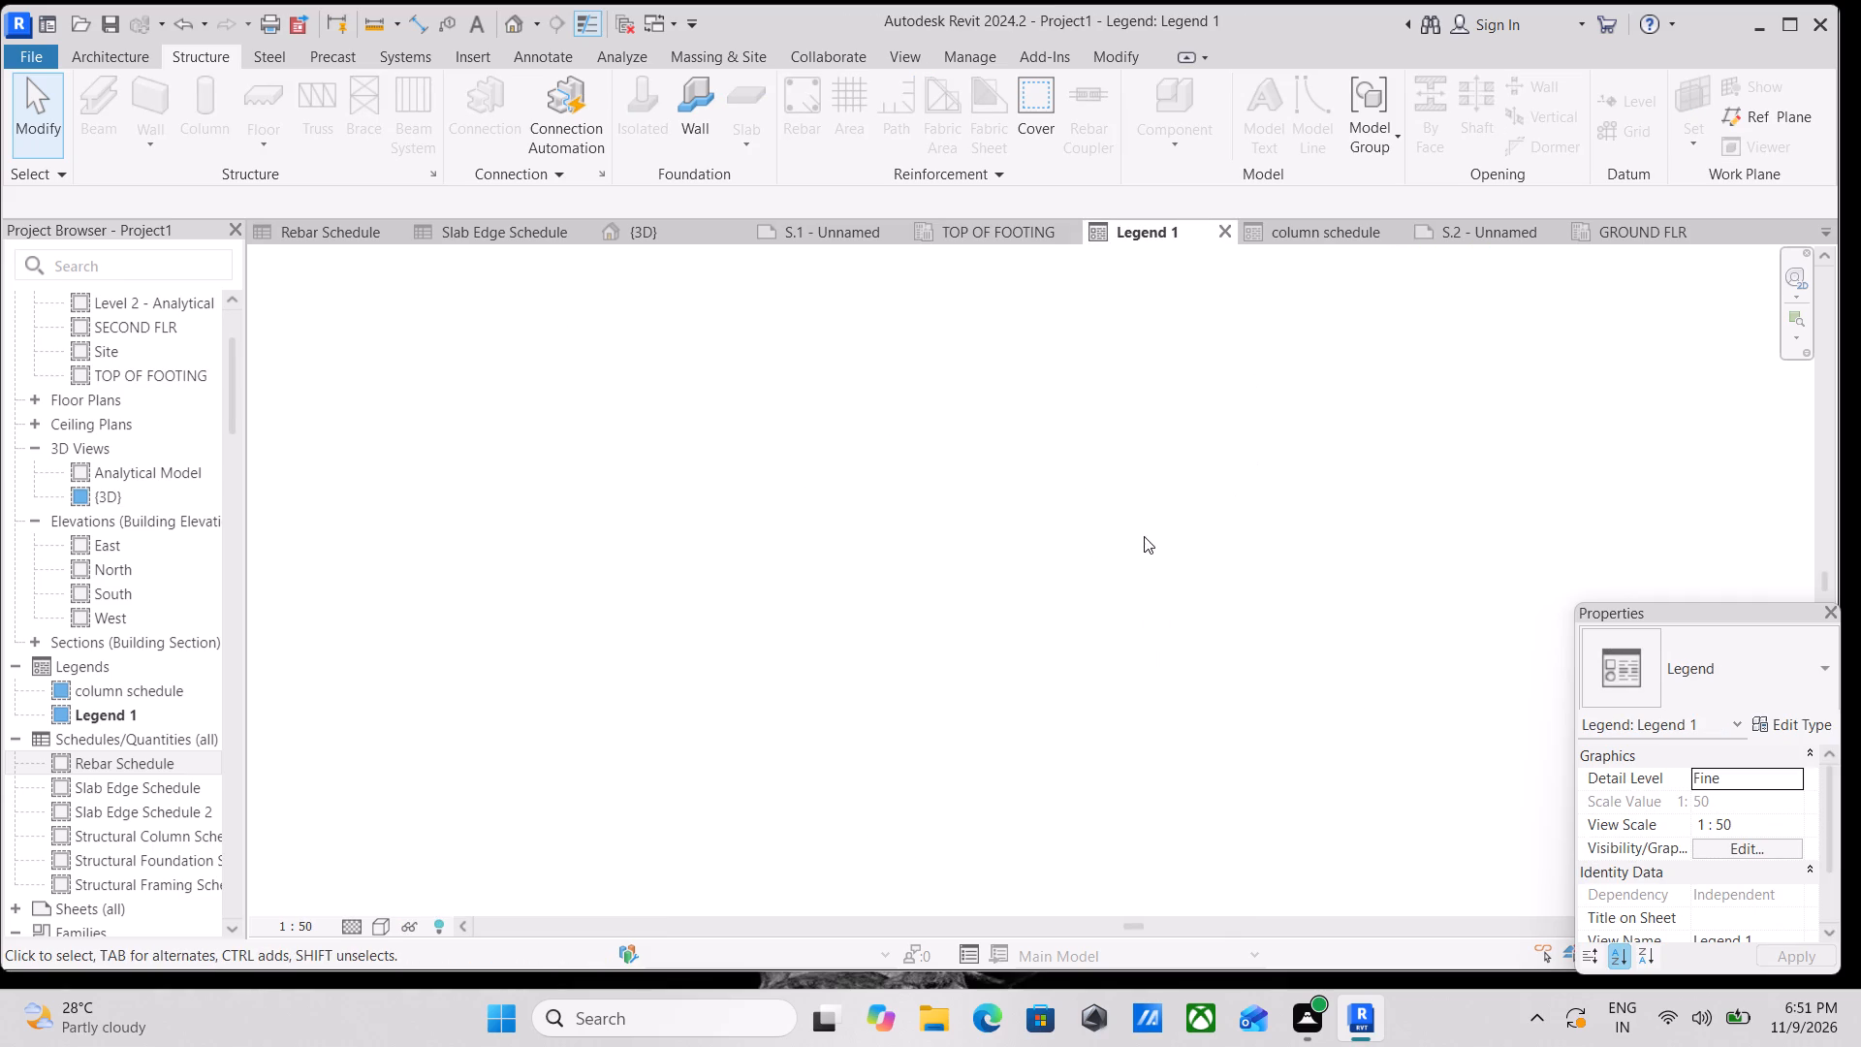
scroll(1144, 536, down, 4)
click(984, 237)
scroll(925, 382, down, 2)
middle_drag(925, 392, 1066, 452)
scroll(1066, 452, down, 3)
middle_drag(1081, 508, 1067, 586)
Inspect the concrete frame's columns and footings beneath the toposolid in the 3D view.
click(685, 233)
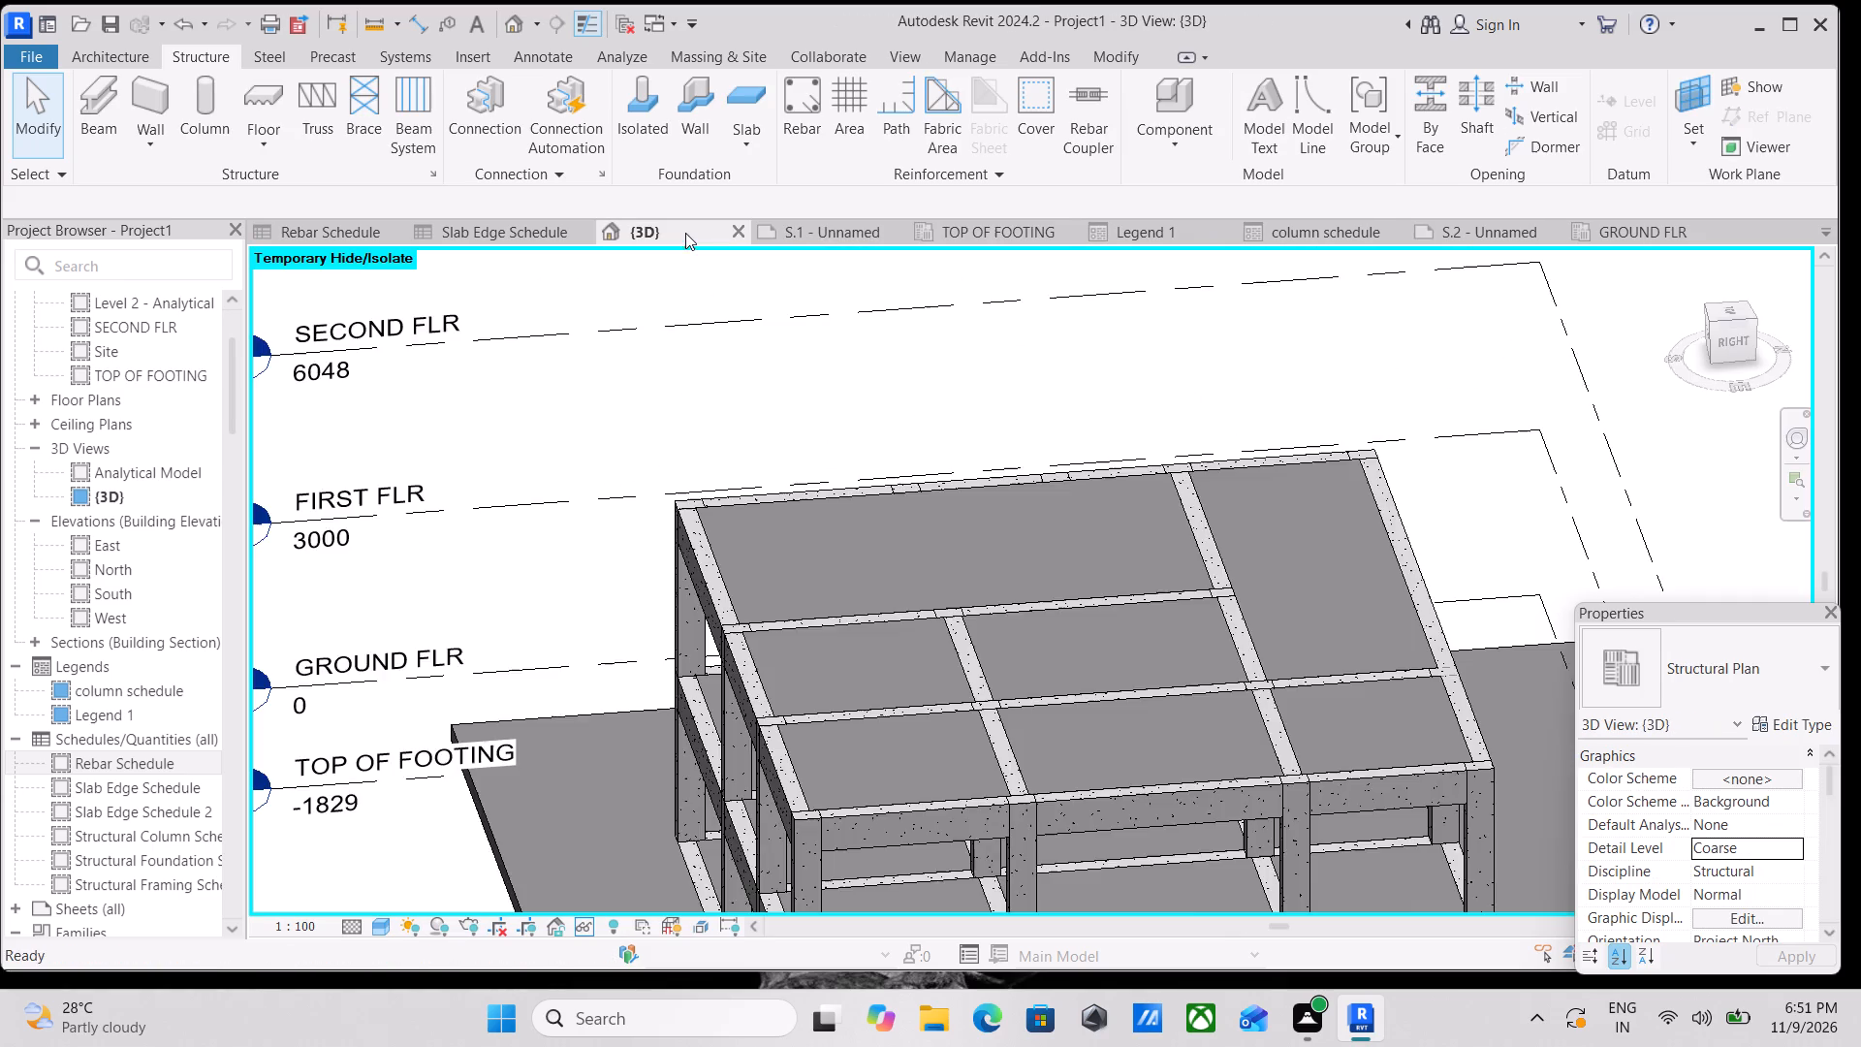
scroll(847, 386, down, 1)
middle_drag(848, 386, 779, 166)
middle_drag(1049, 565, 959, 749)
shift+middle_drag(1035, 613, 1399, 412)
scroll(910, 686, up, 7)
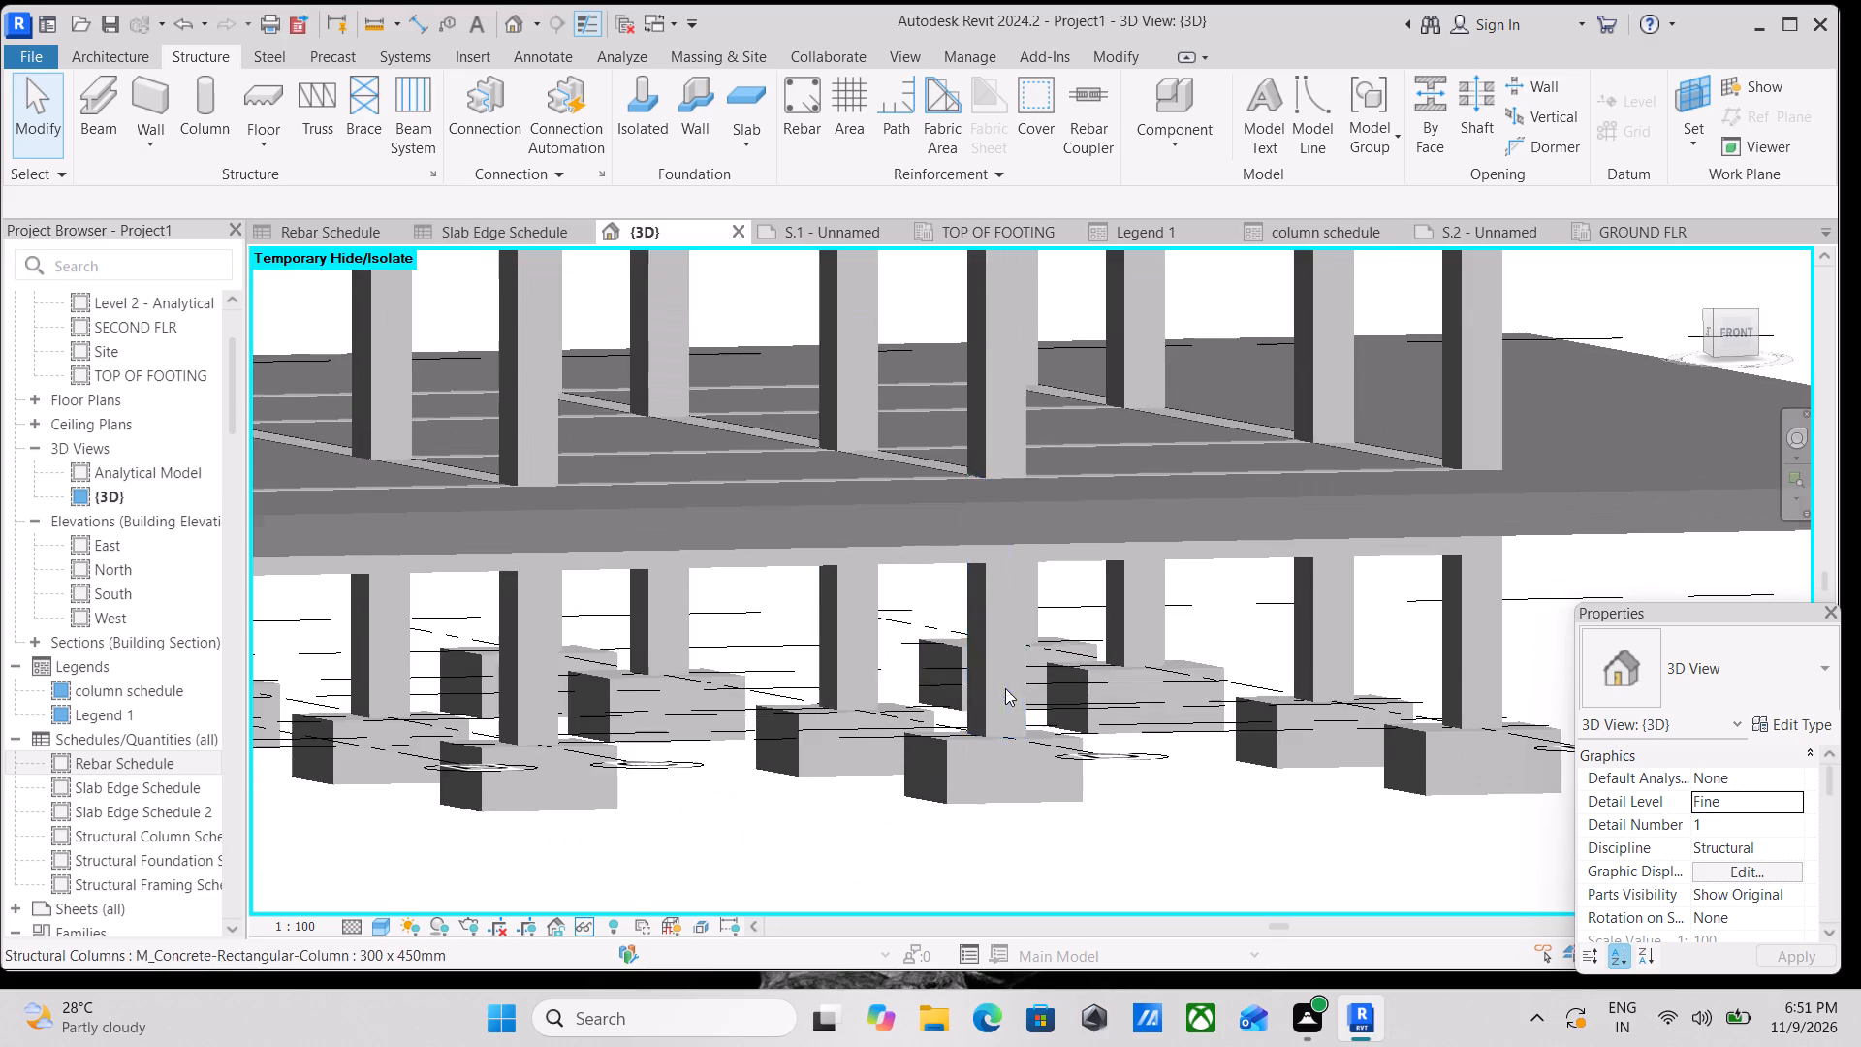
shift+middle_drag(1025, 669, 867, 764)
middle_drag(1272, 700, 1128, 649)
click(1291, 785)
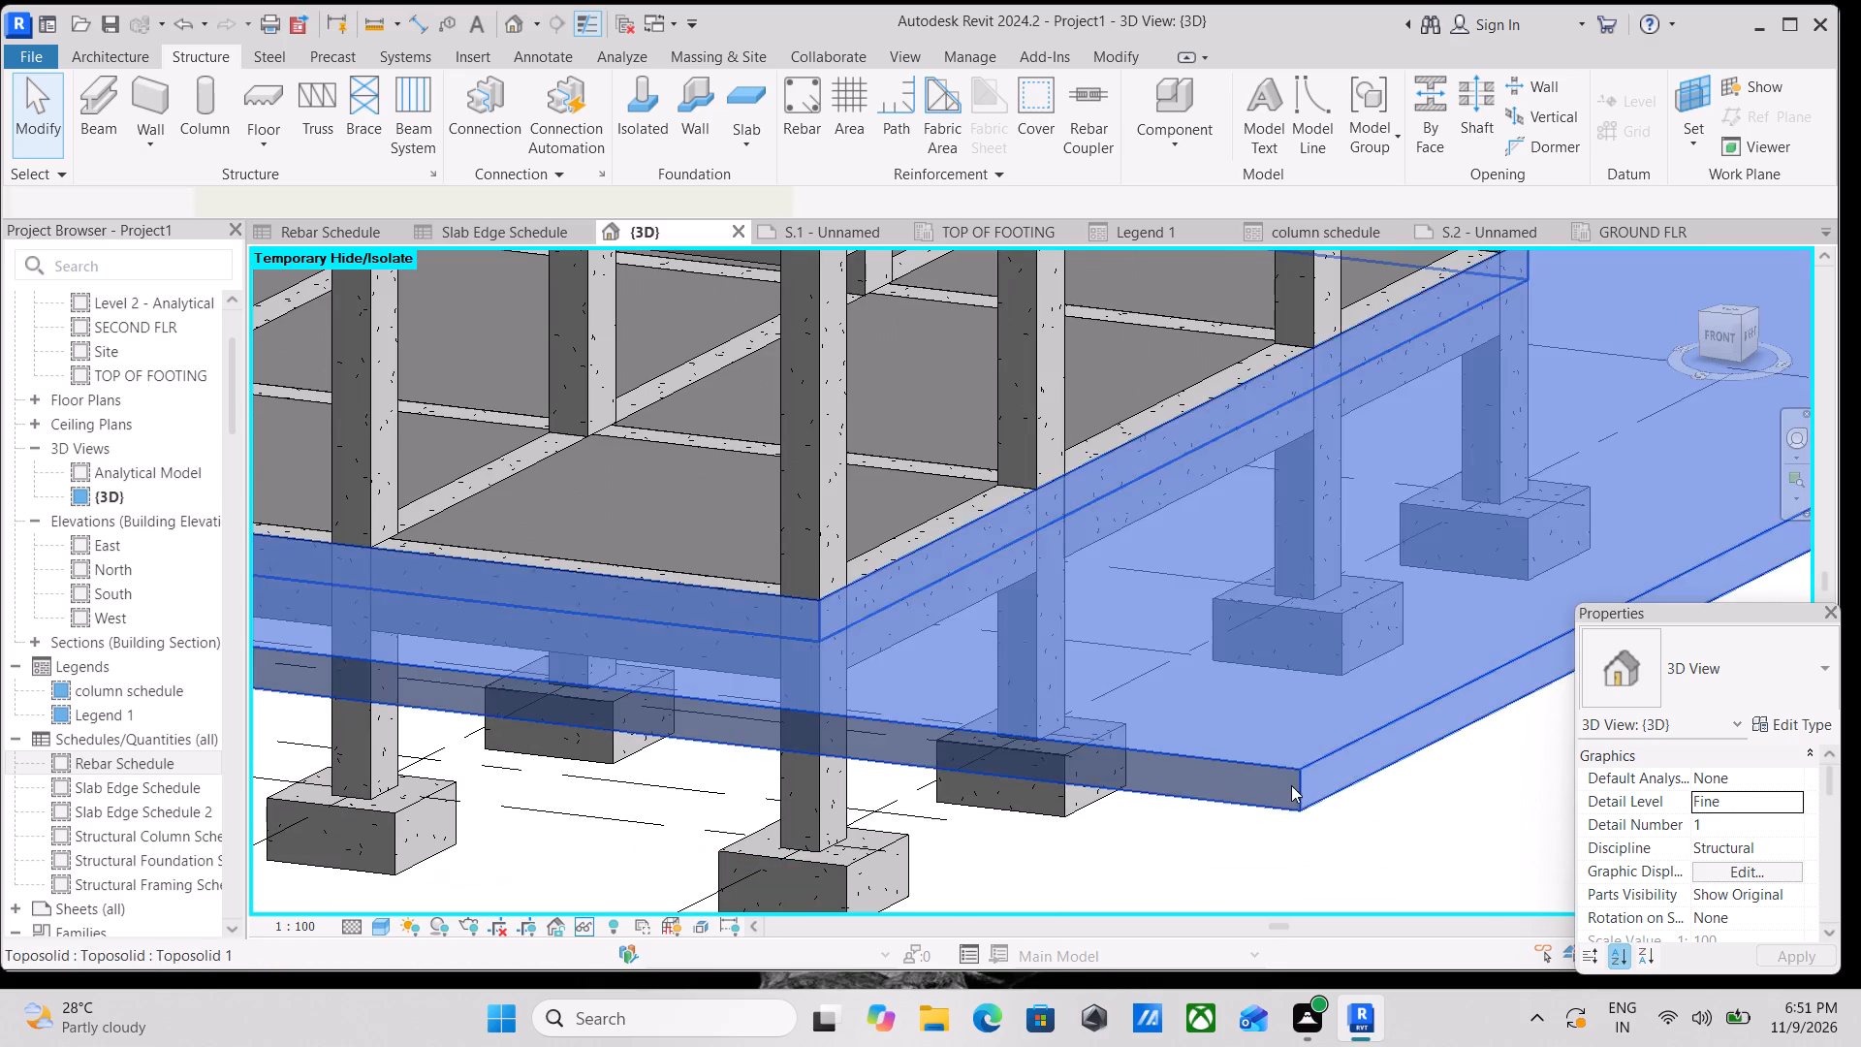
scroll(1309, 716, down, 2)
middle_drag(1309, 716, 1292, 768)
scroll(1310, 727, down, 2)
middle_drag(1310, 727, 1267, 807)
scroll(1273, 804, up, 1)
scroll(1420, 510, down, 3)
key(Escape)
Examine the two-storey frame and the toposolid around it from several angles in the 3D view.
middle_drag(1508, 590, 1394, 649)
shift+middle_drag(1393, 649, 1309, 775)
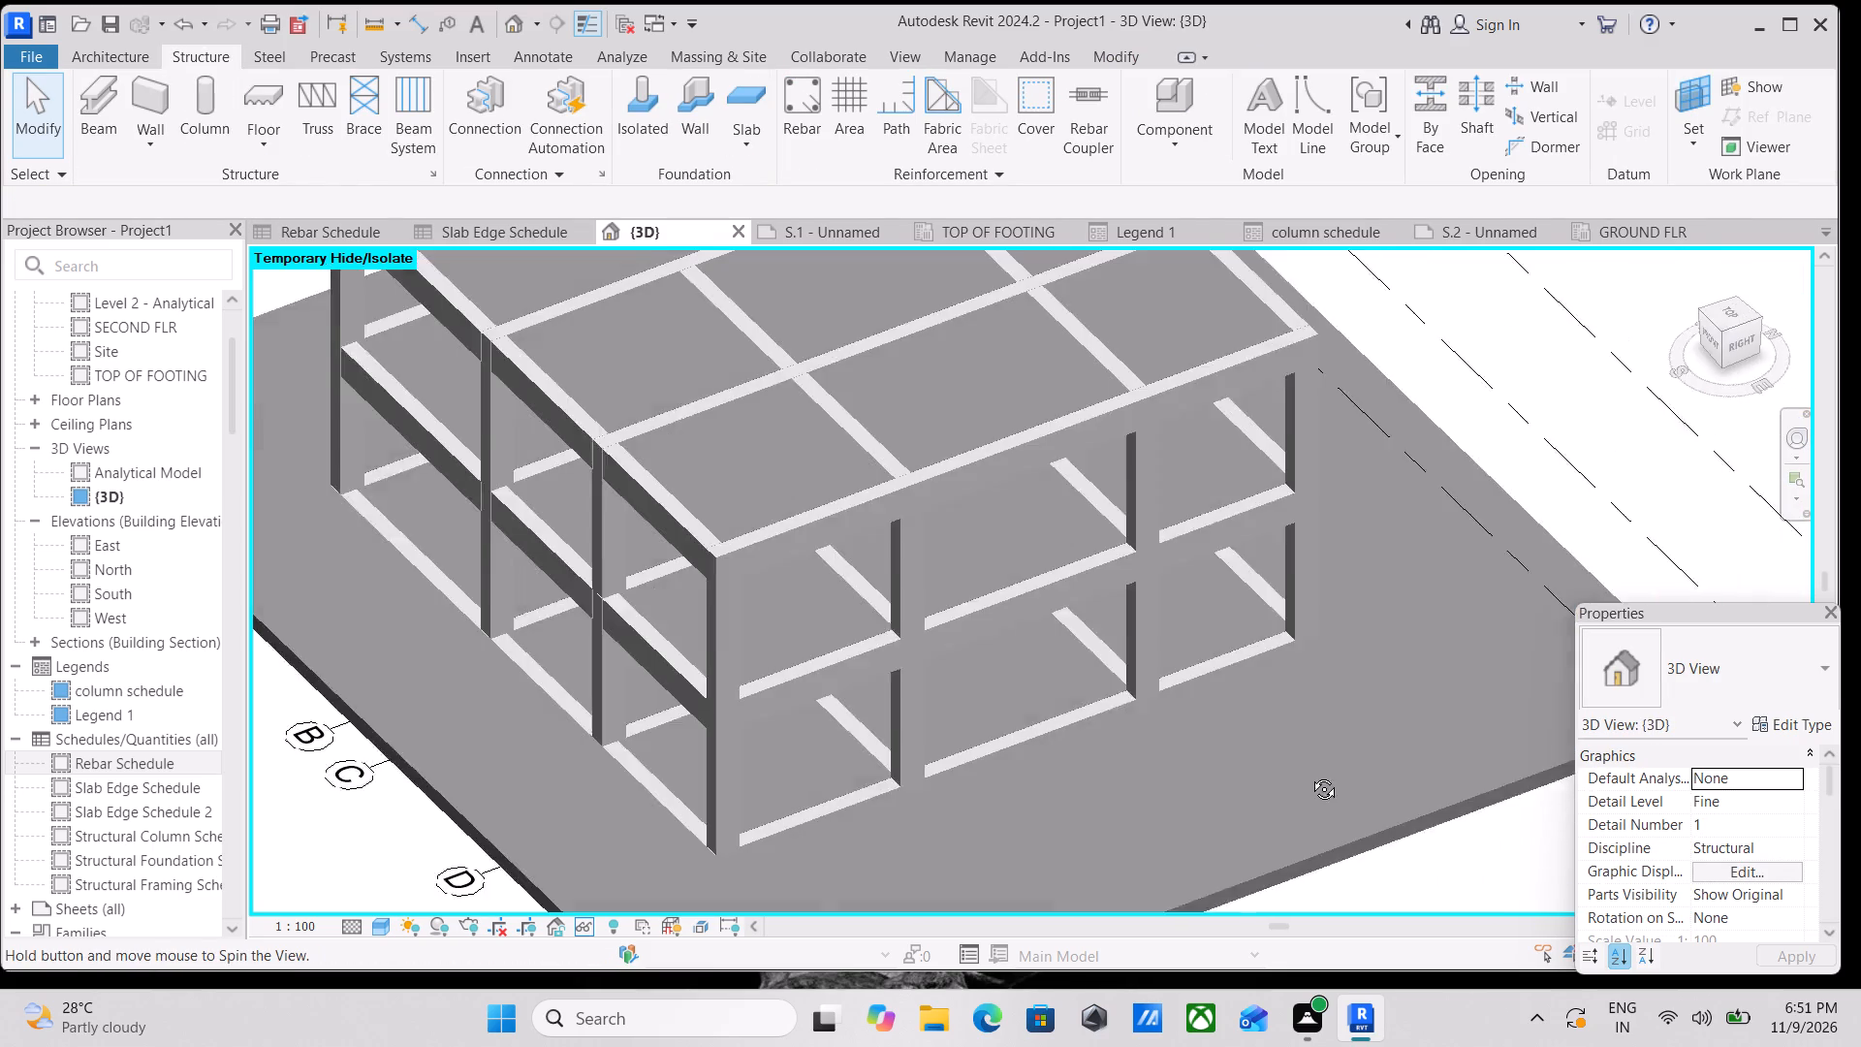
shift+middle_drag(1309, 775, 1287, 806)
middle_drag(1386, 614, 1351, 536)
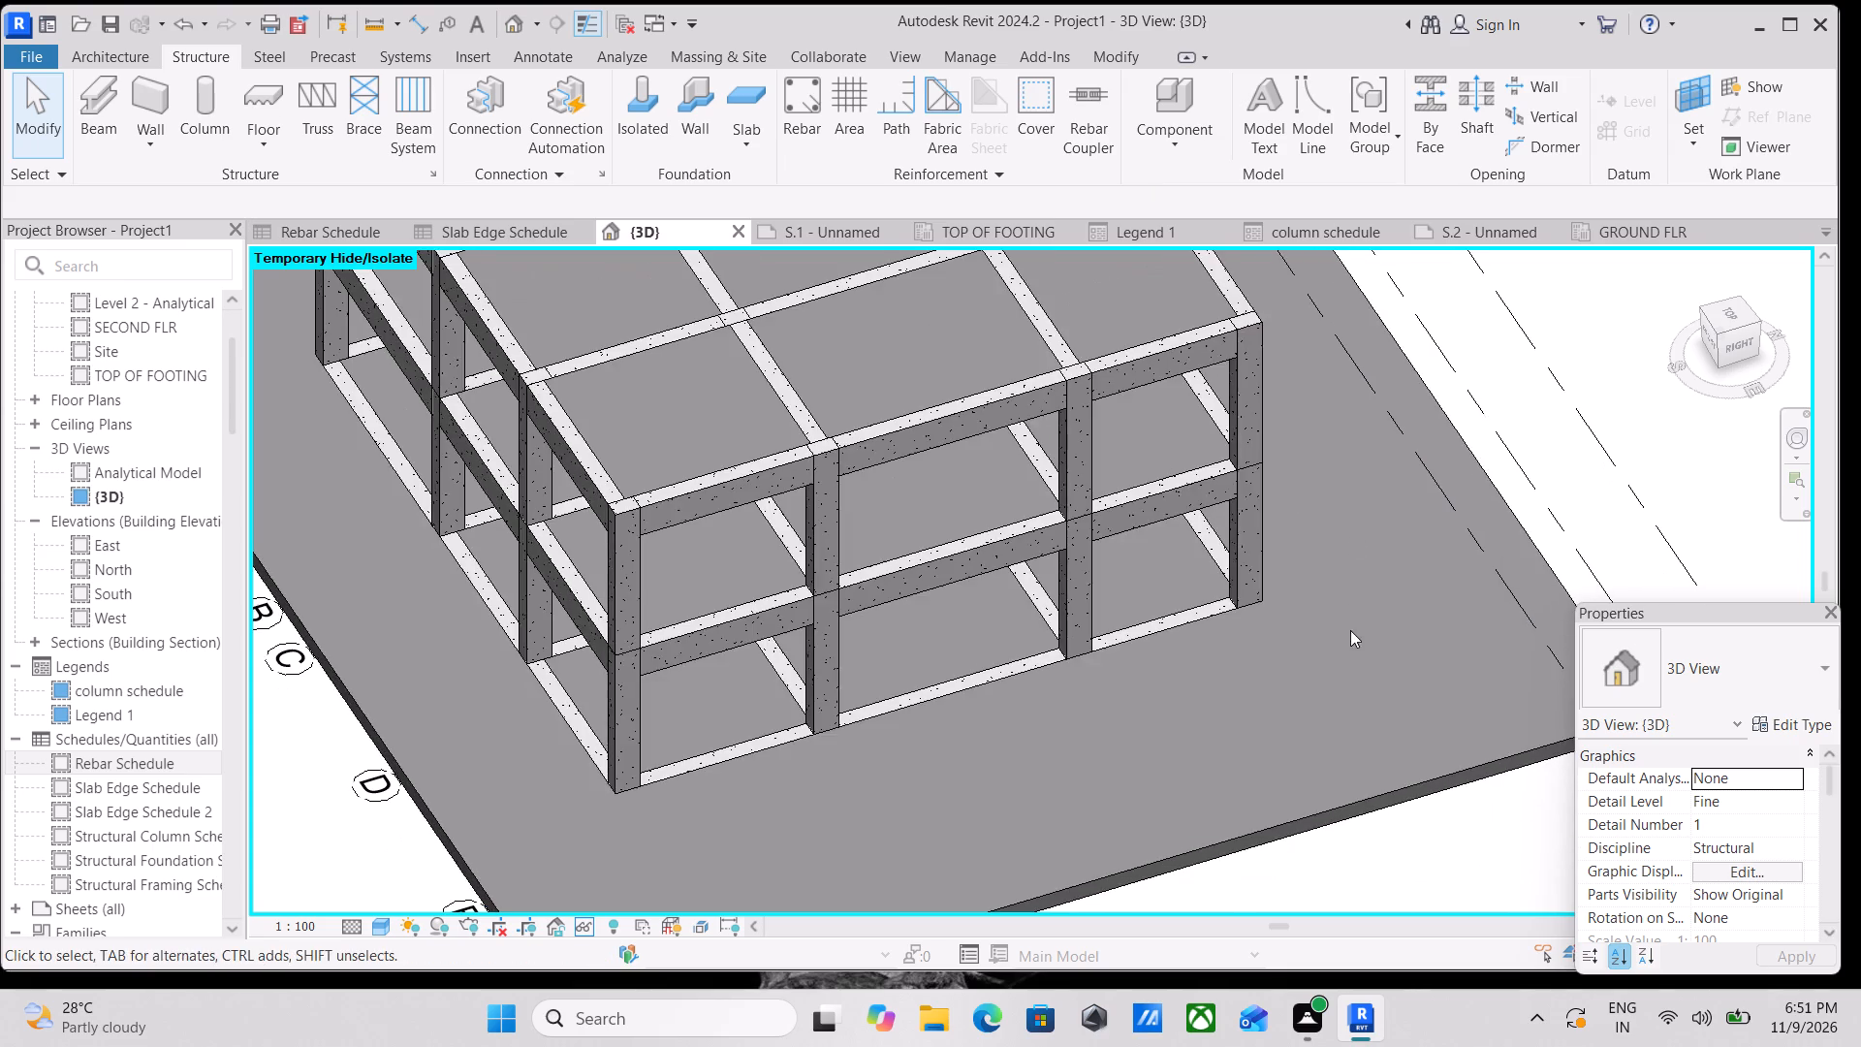
shift+middle_drag(1340, 639, 1283, 623)
shift+middle_drag(1316, 583, 1314, 654)
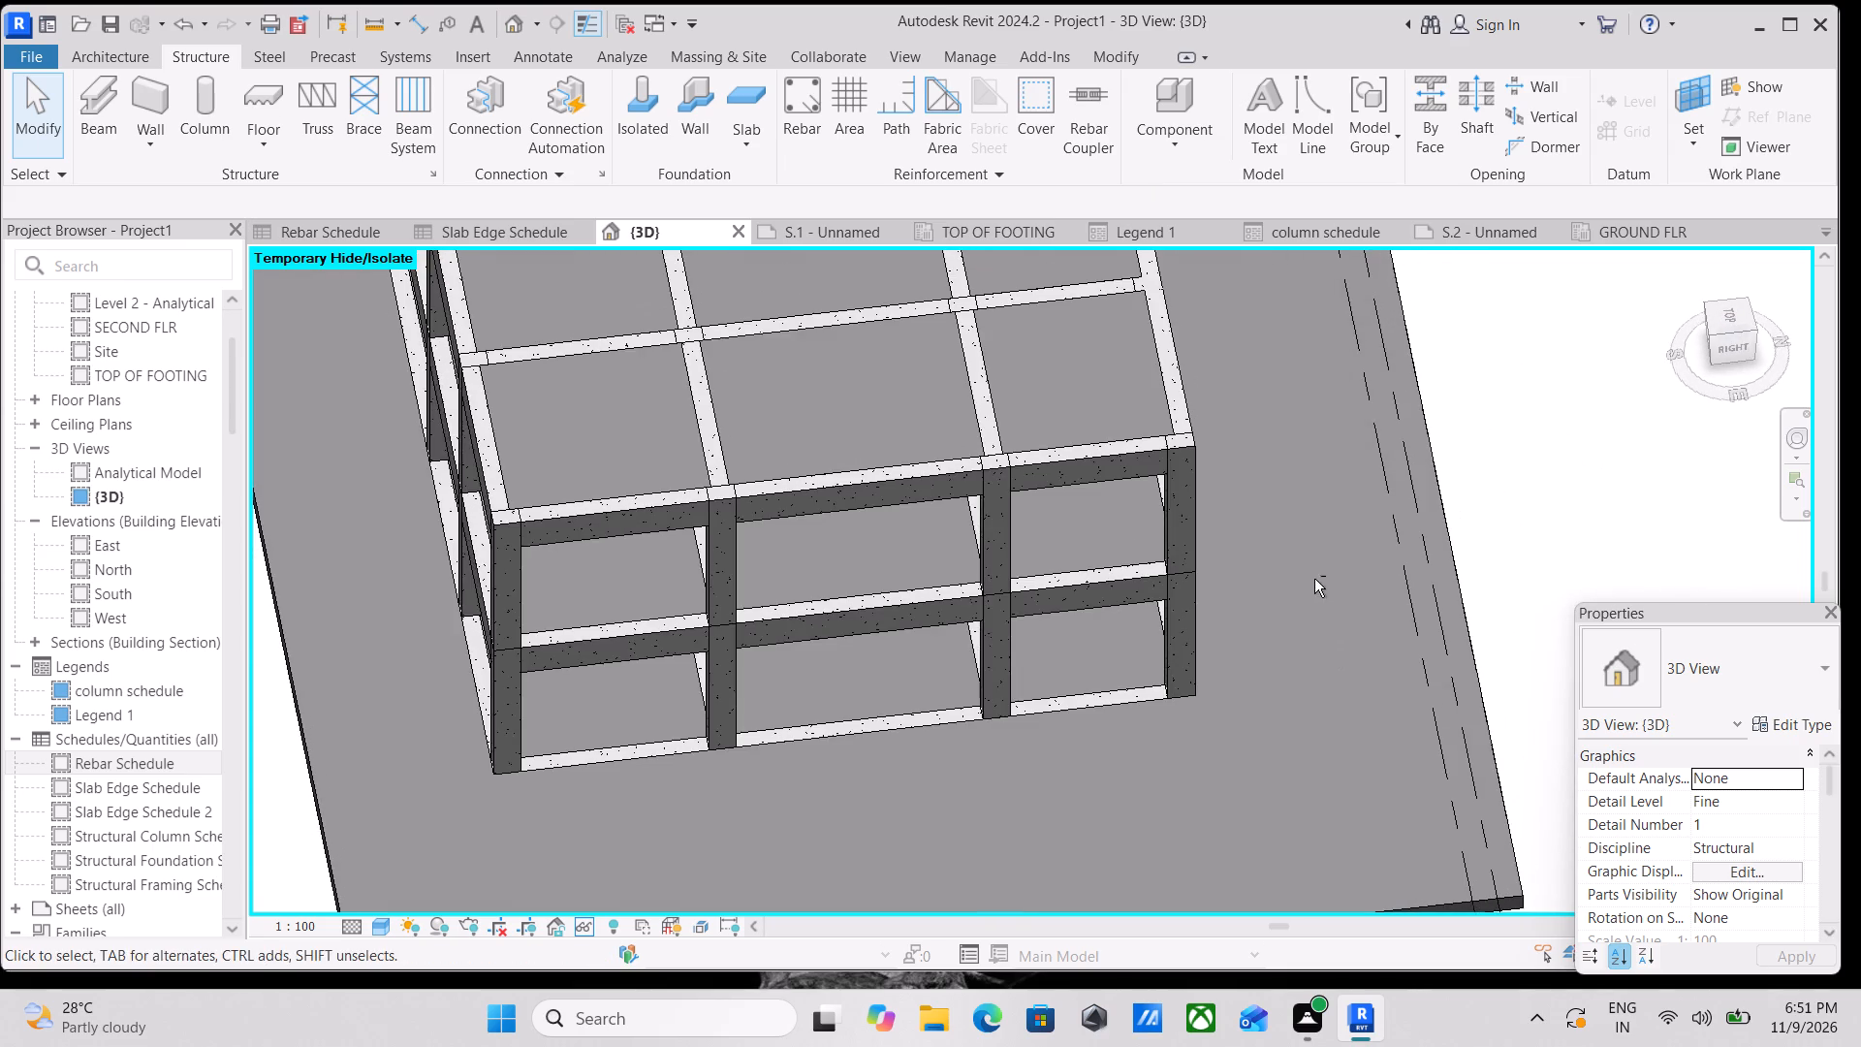
shift+middle_drag(1315, 559, 1376, 271)
click(1427, 591)
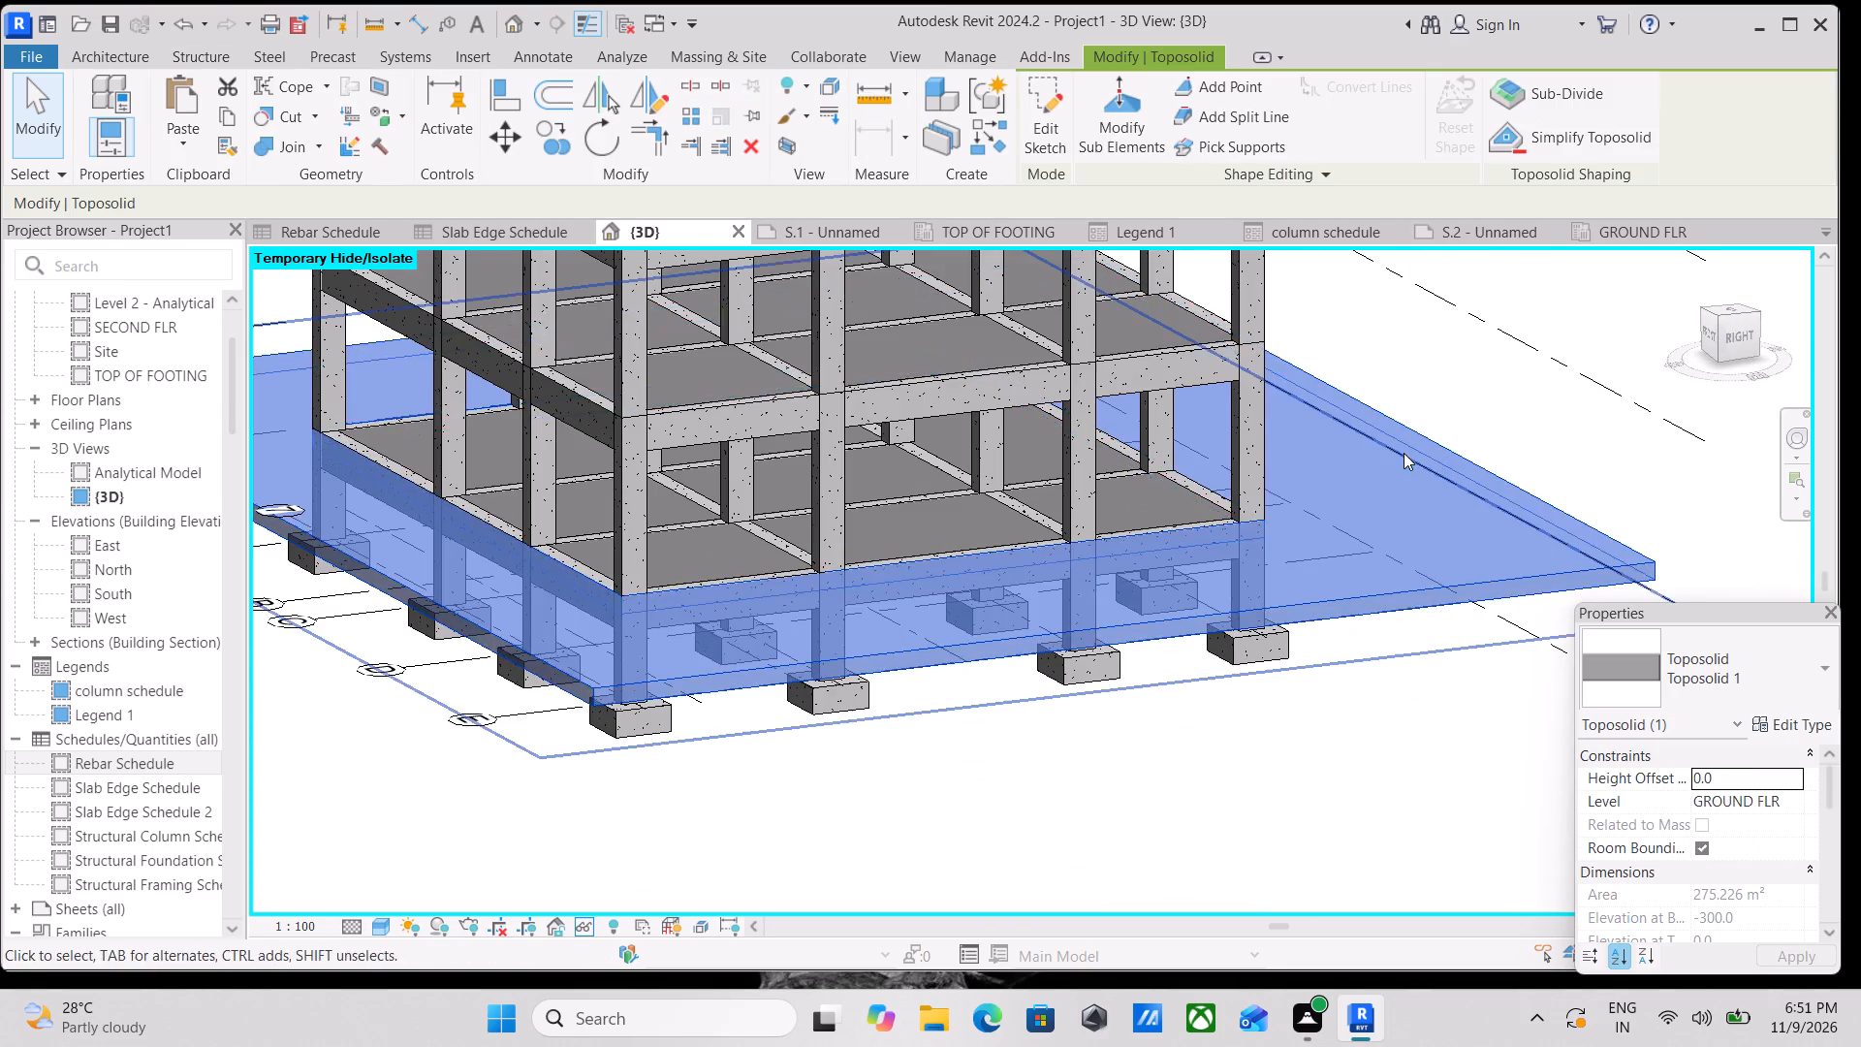
middle_drag(1404, 451, 1395, 554)
shift+middle_drag(1395, 554, 1392, 640)
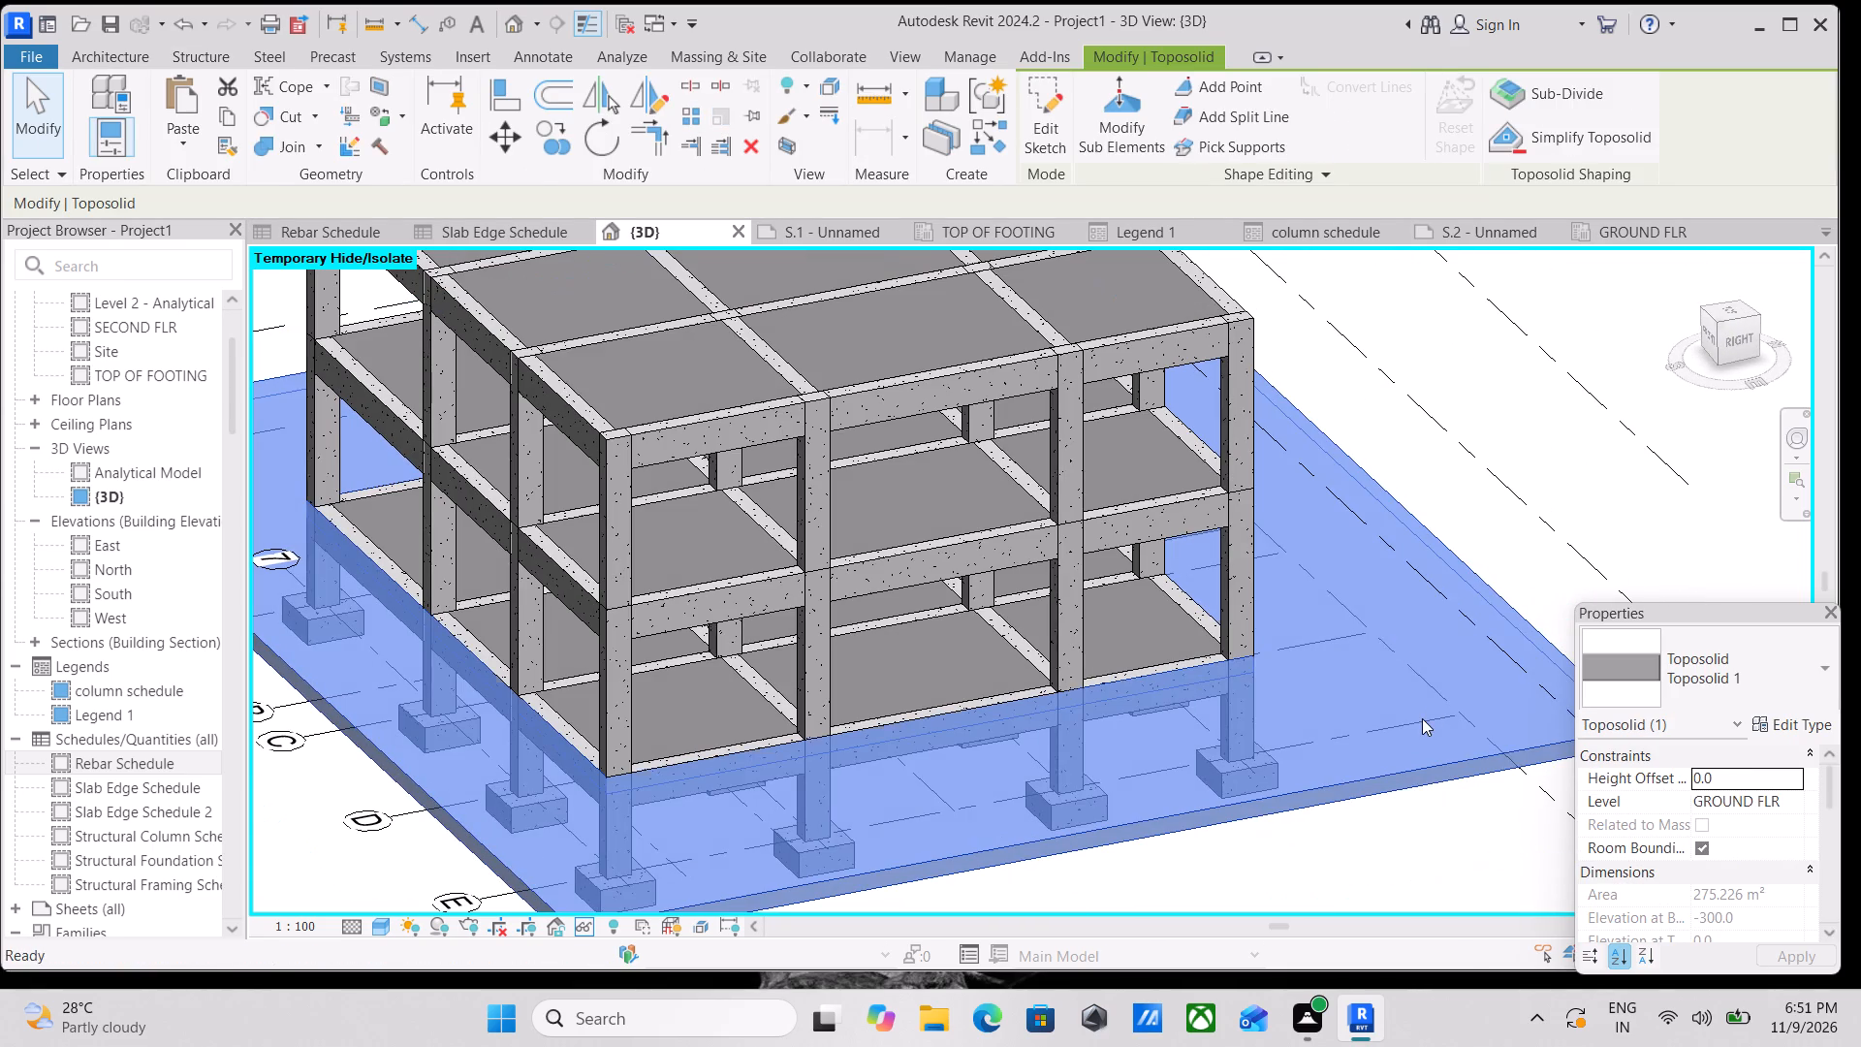
key(Escape)
middle_drag(1408, 702, 1327, 751)
Split the toposolid's top face with a rectangular region of about 2400 by 2500 mm, outside the frame's north side.
key(s)
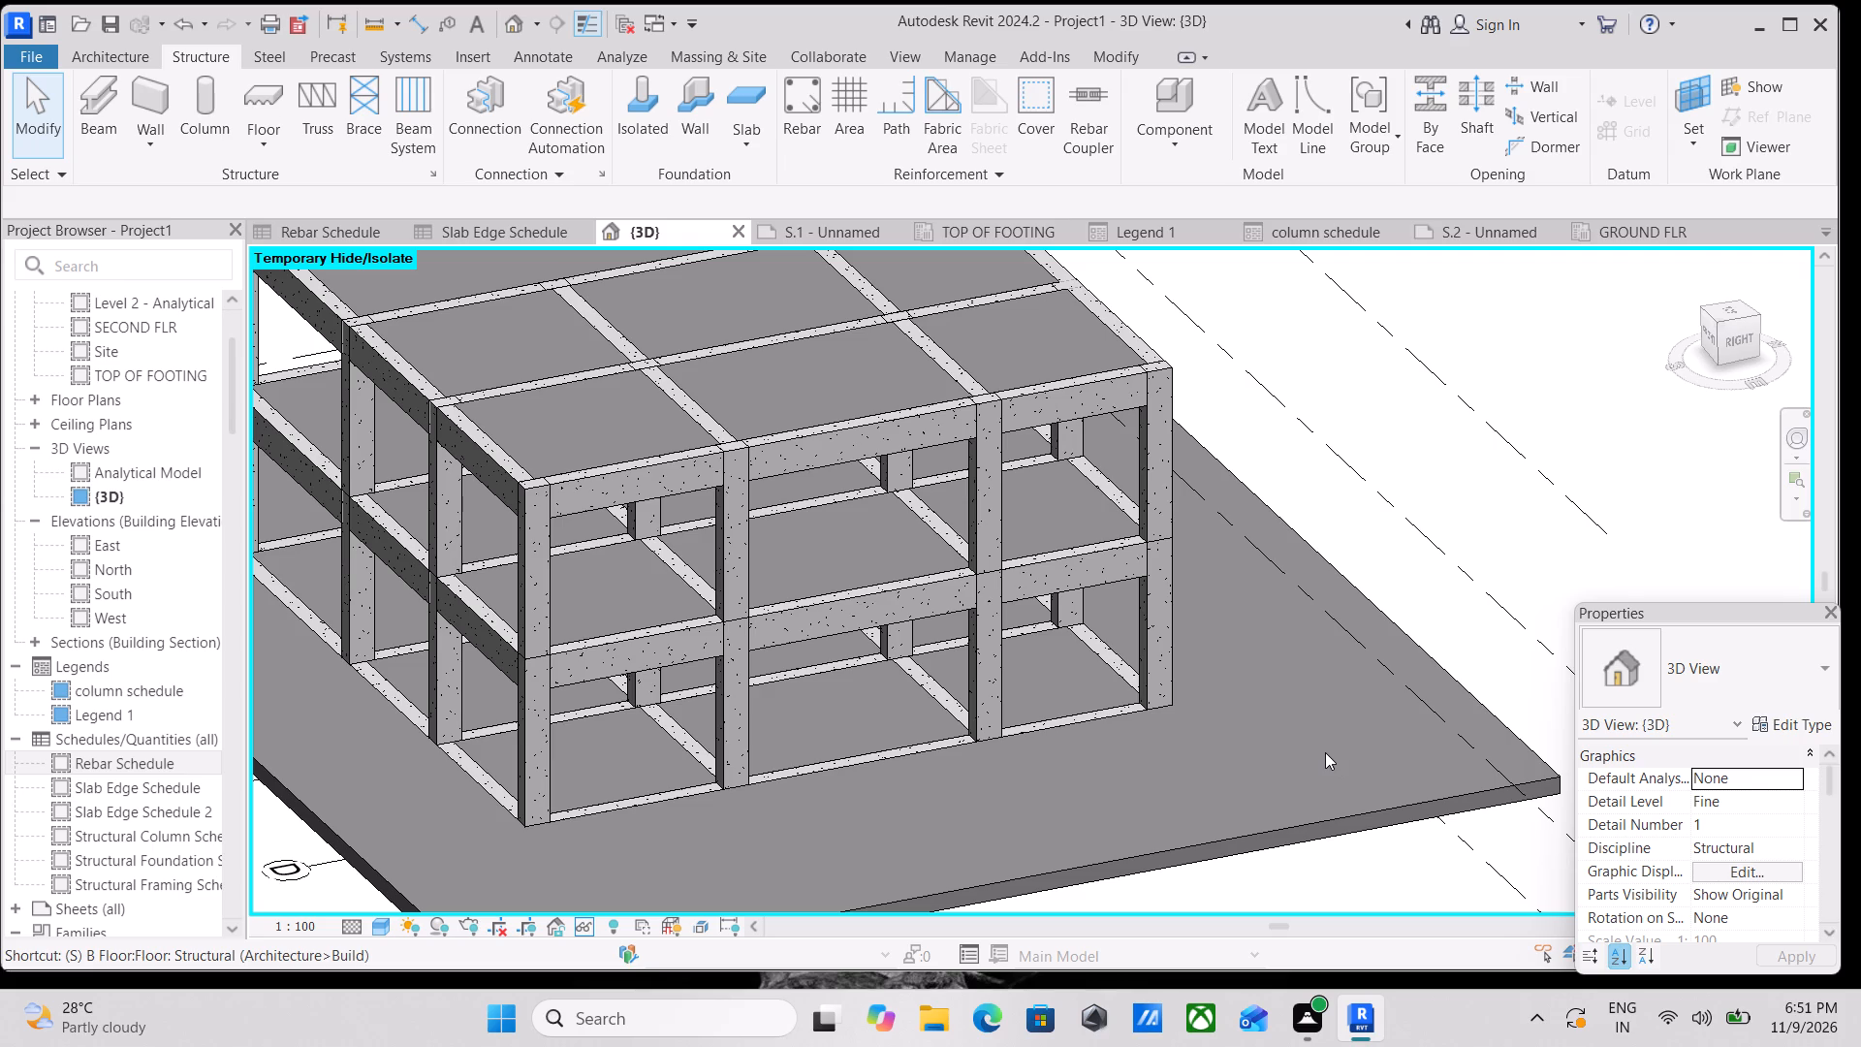
key(p)
scroll(1262, 748, down, 2)
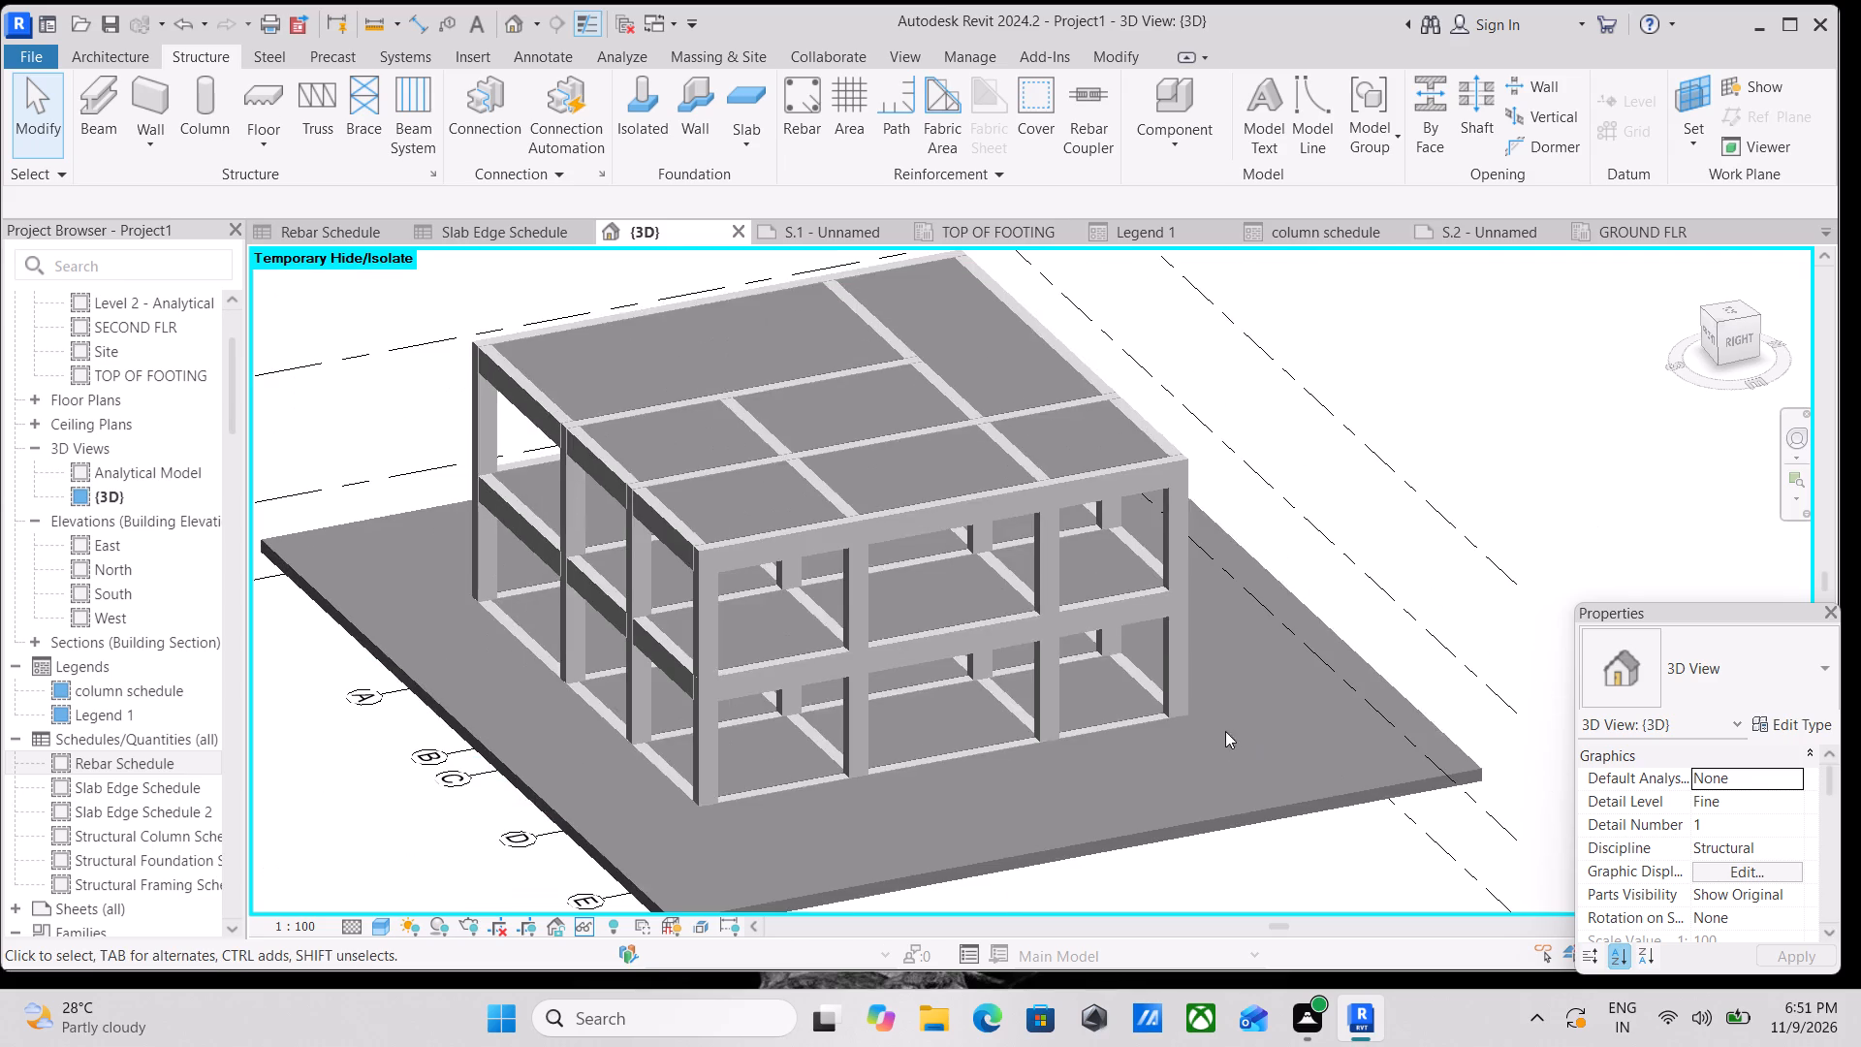
scroll(1295, 782, up, 3)
key(s)
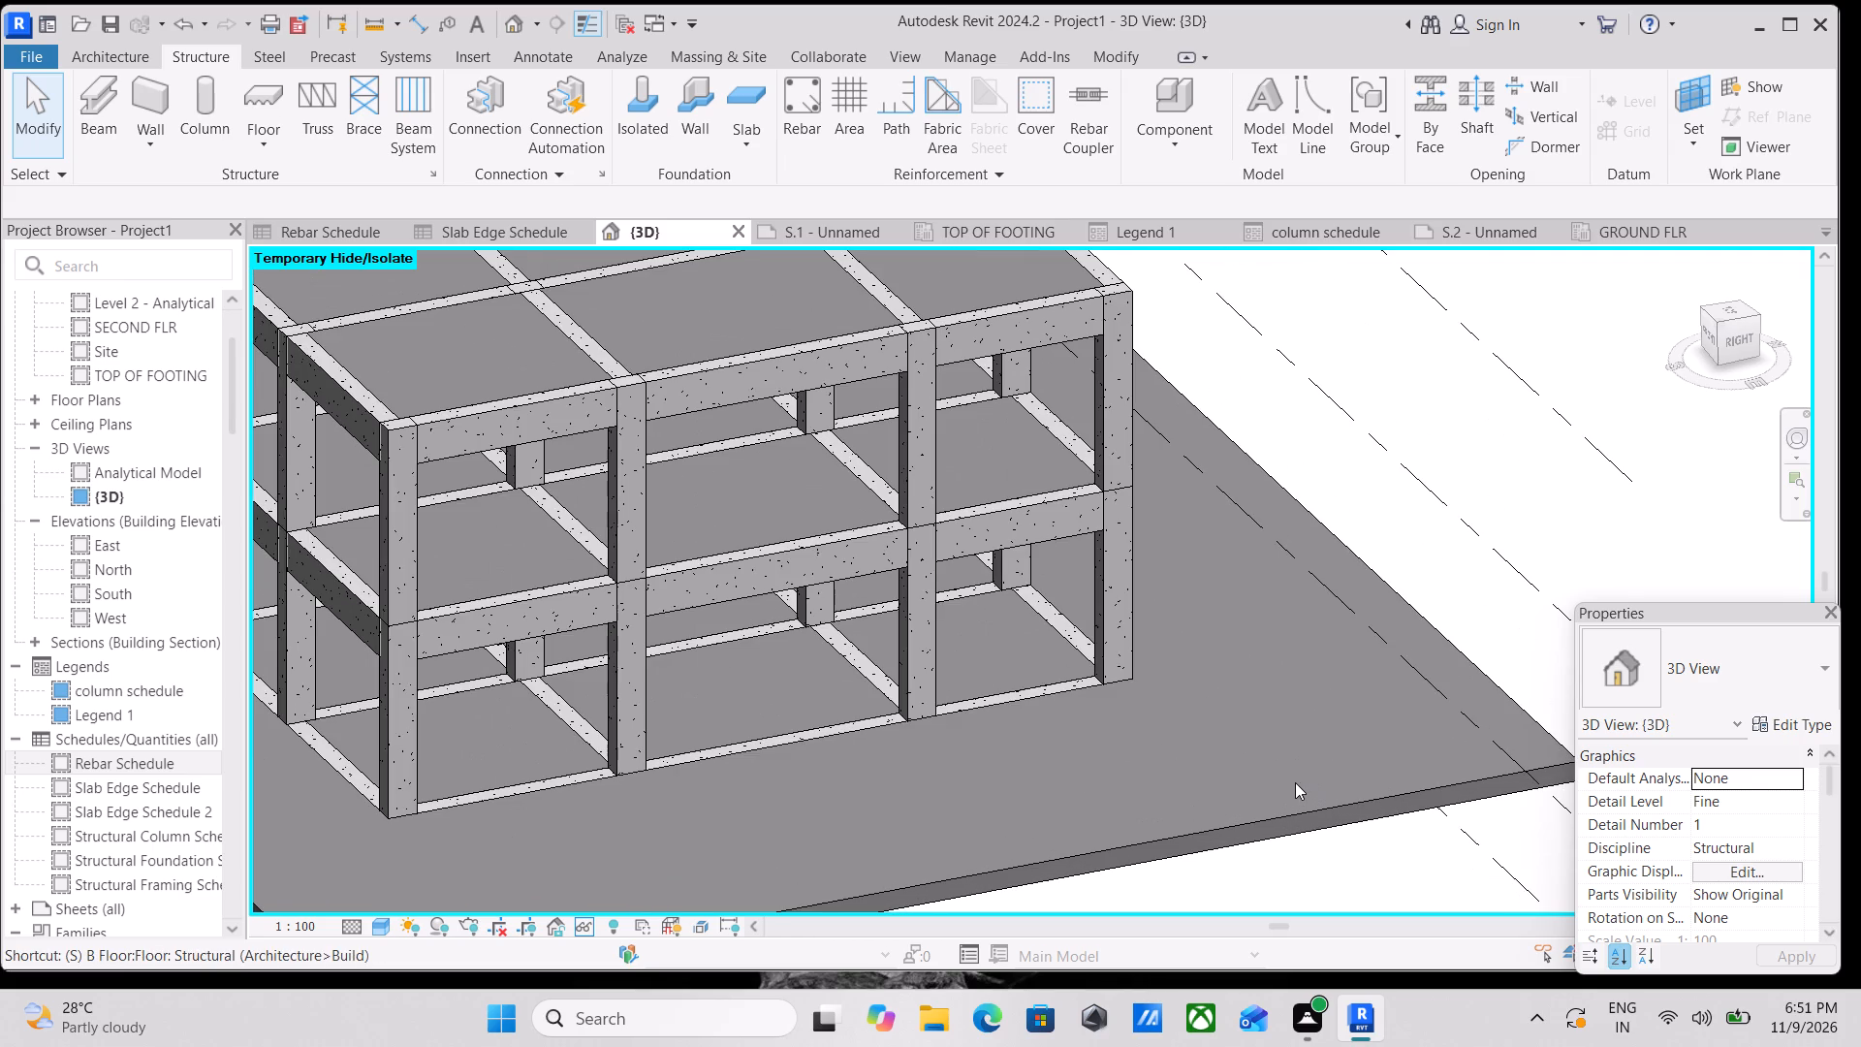
key(f)
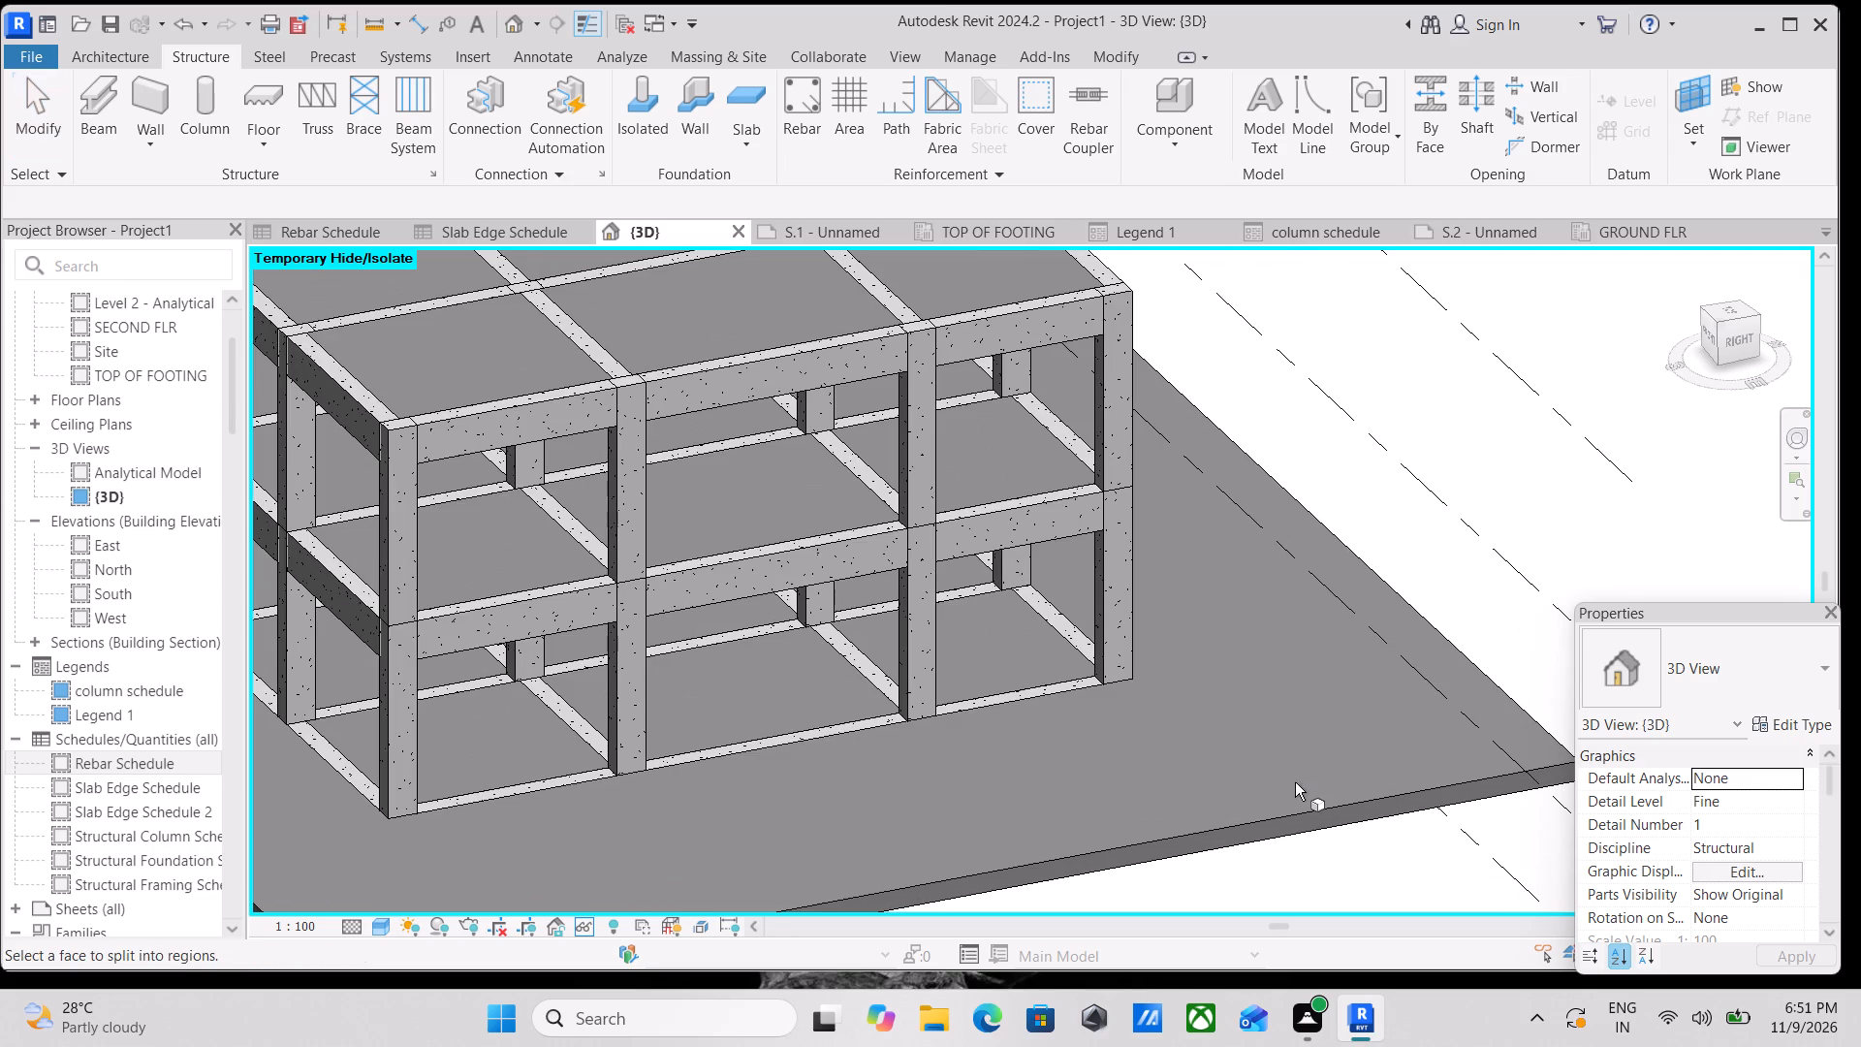
click(1343, 800)
scroll(1270, 676, down, 2)
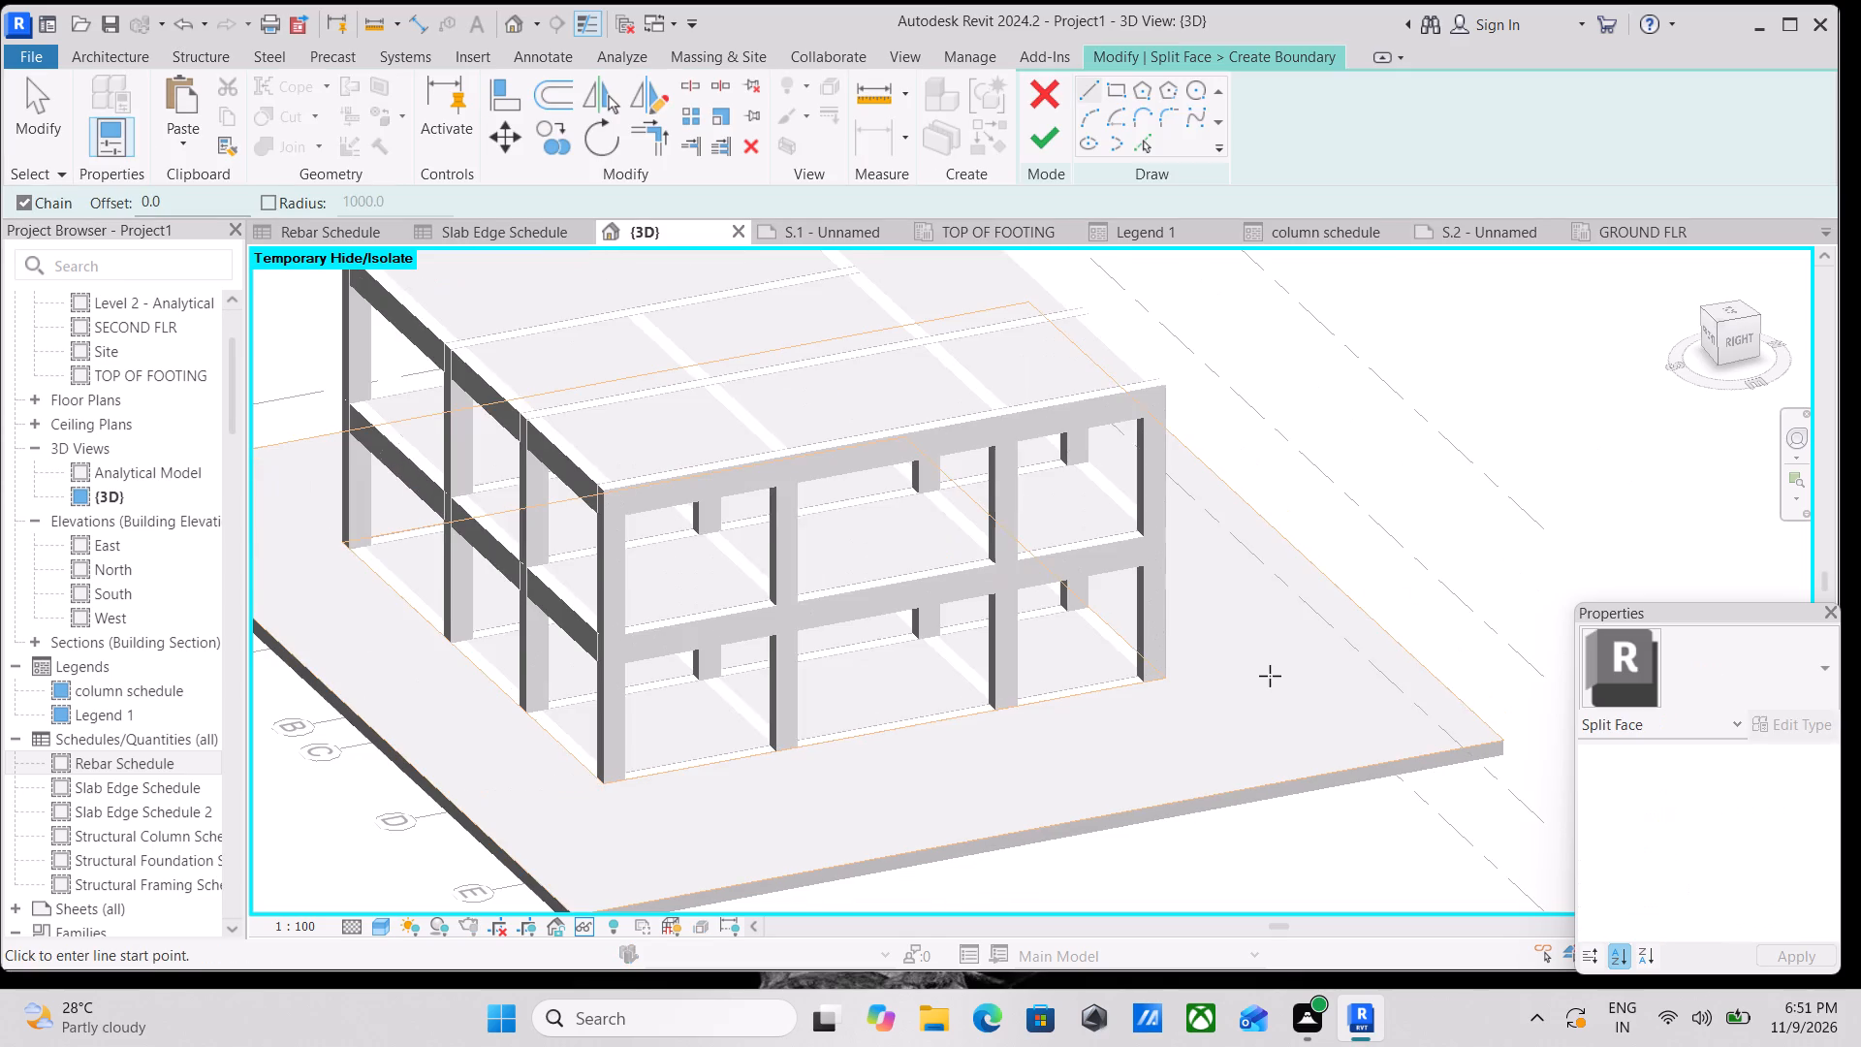
shift+middle_drag(1275, 673, 1225, 894)
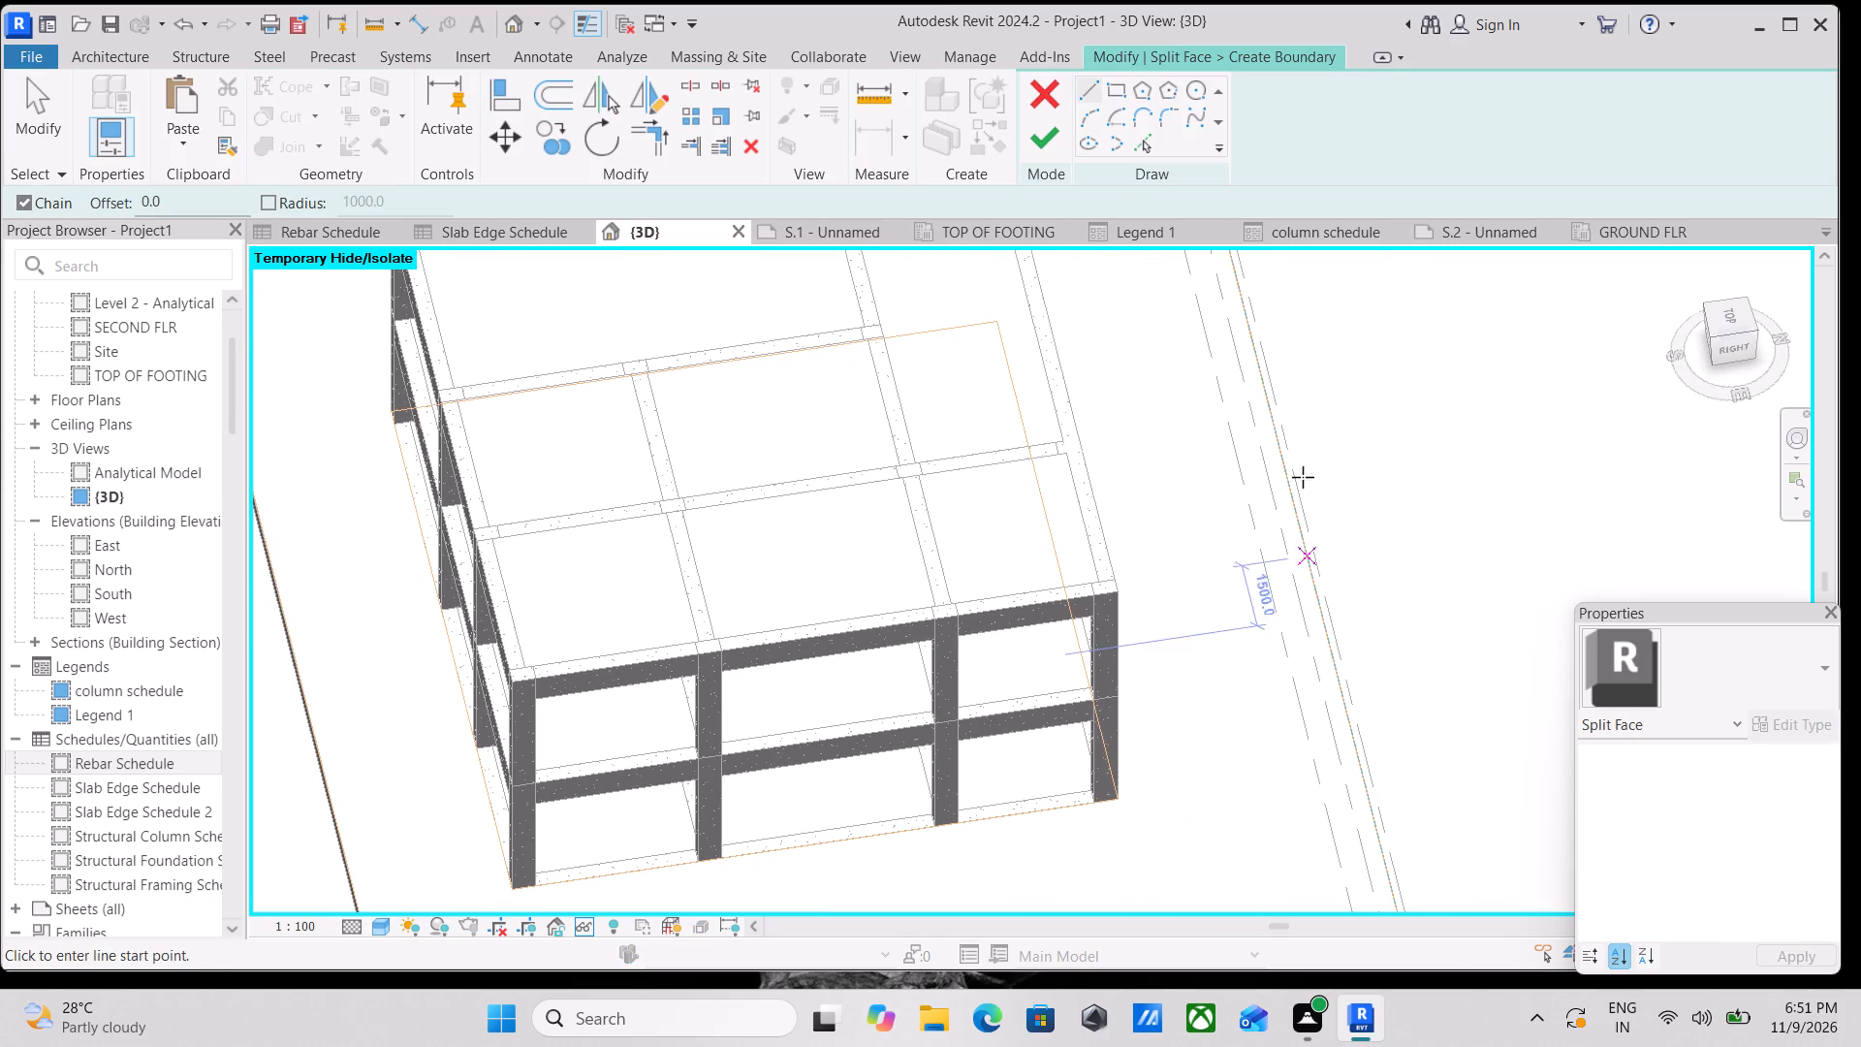
click(1119, 92)
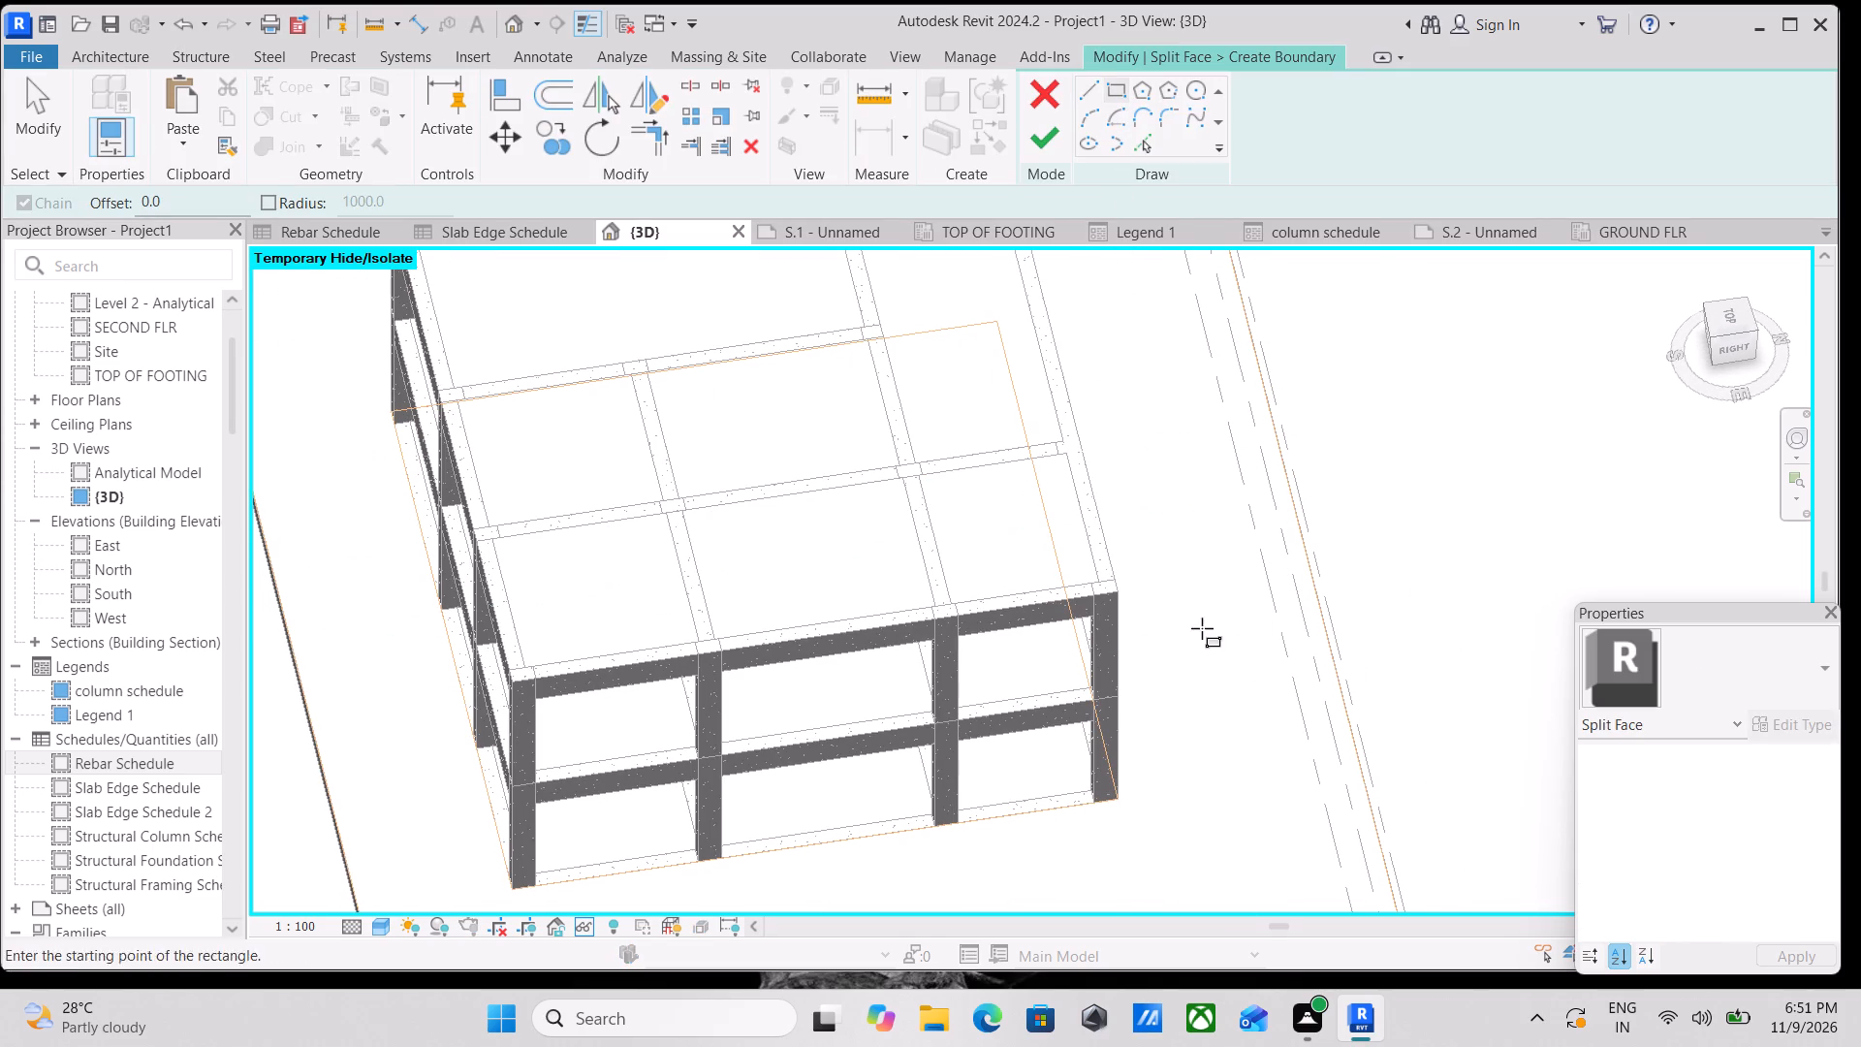
click(1728, 322)
scroll(986, 681, up, 4)
scroll(1295, 514, up, 2)
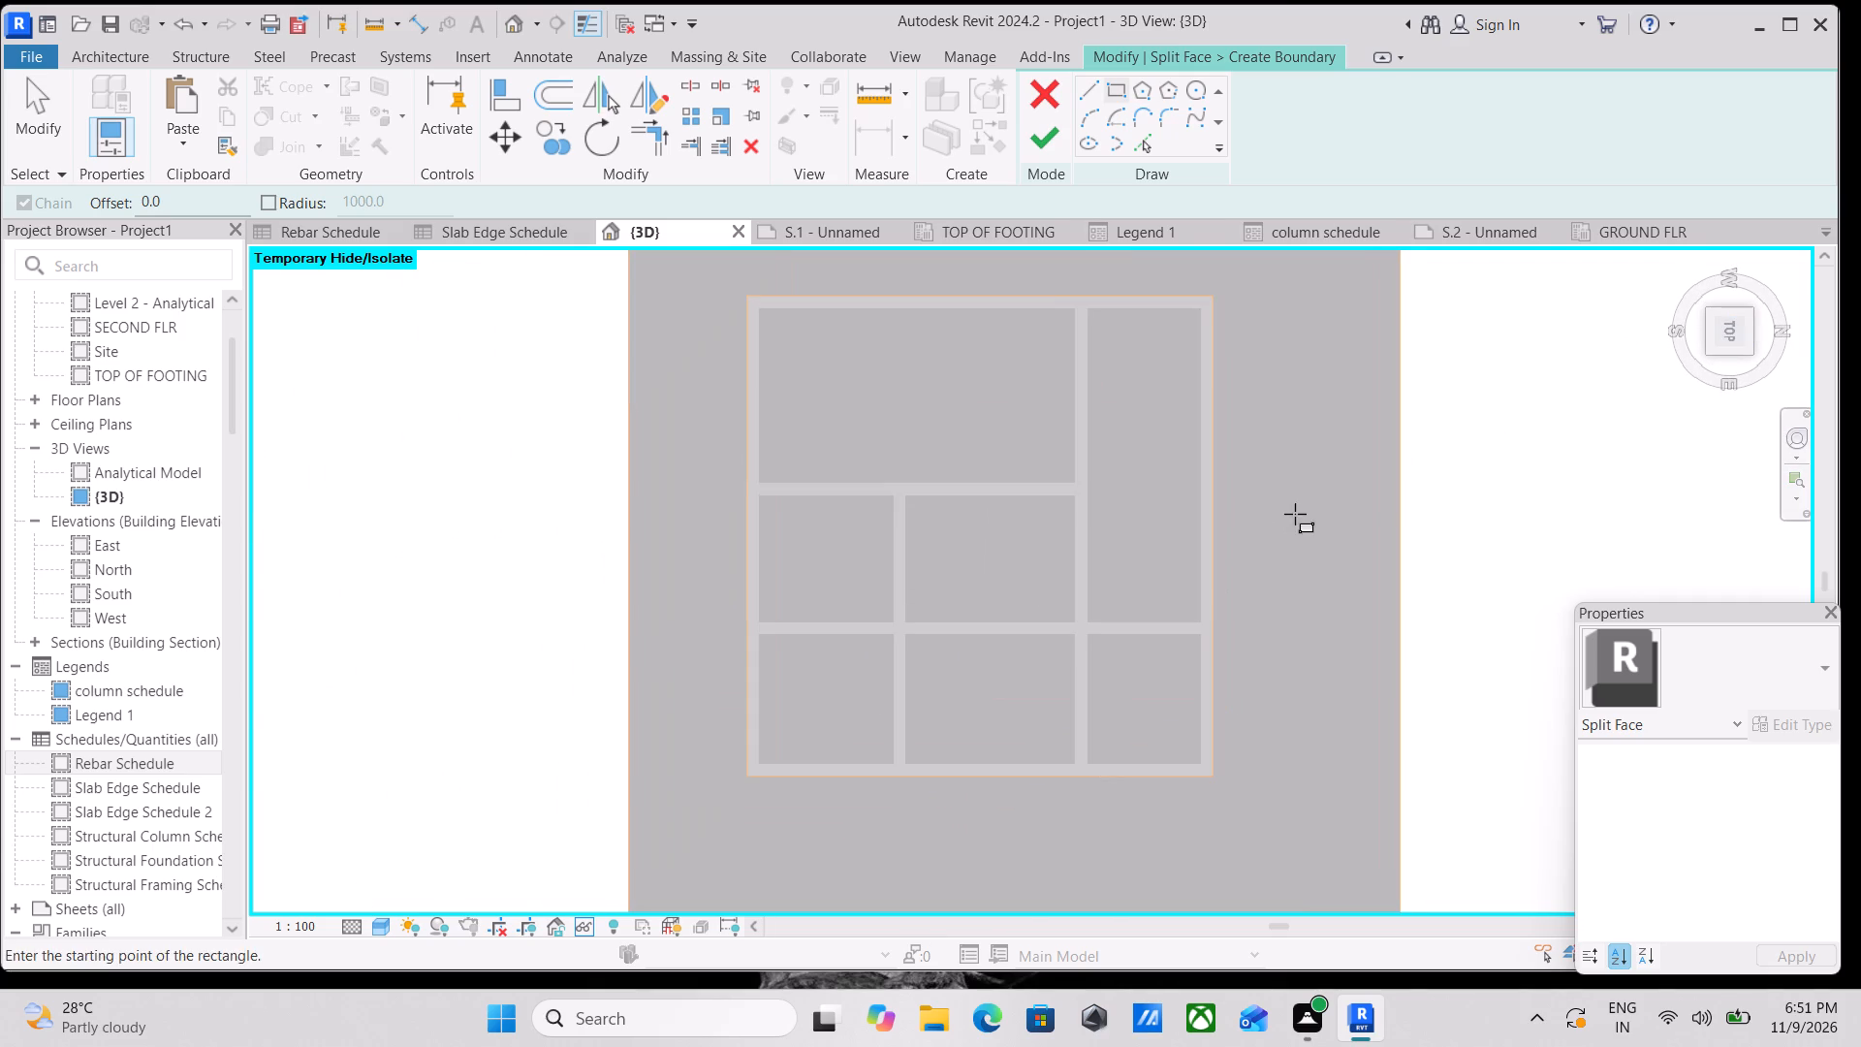
middle_drag(1295, 514, 1029, 601)
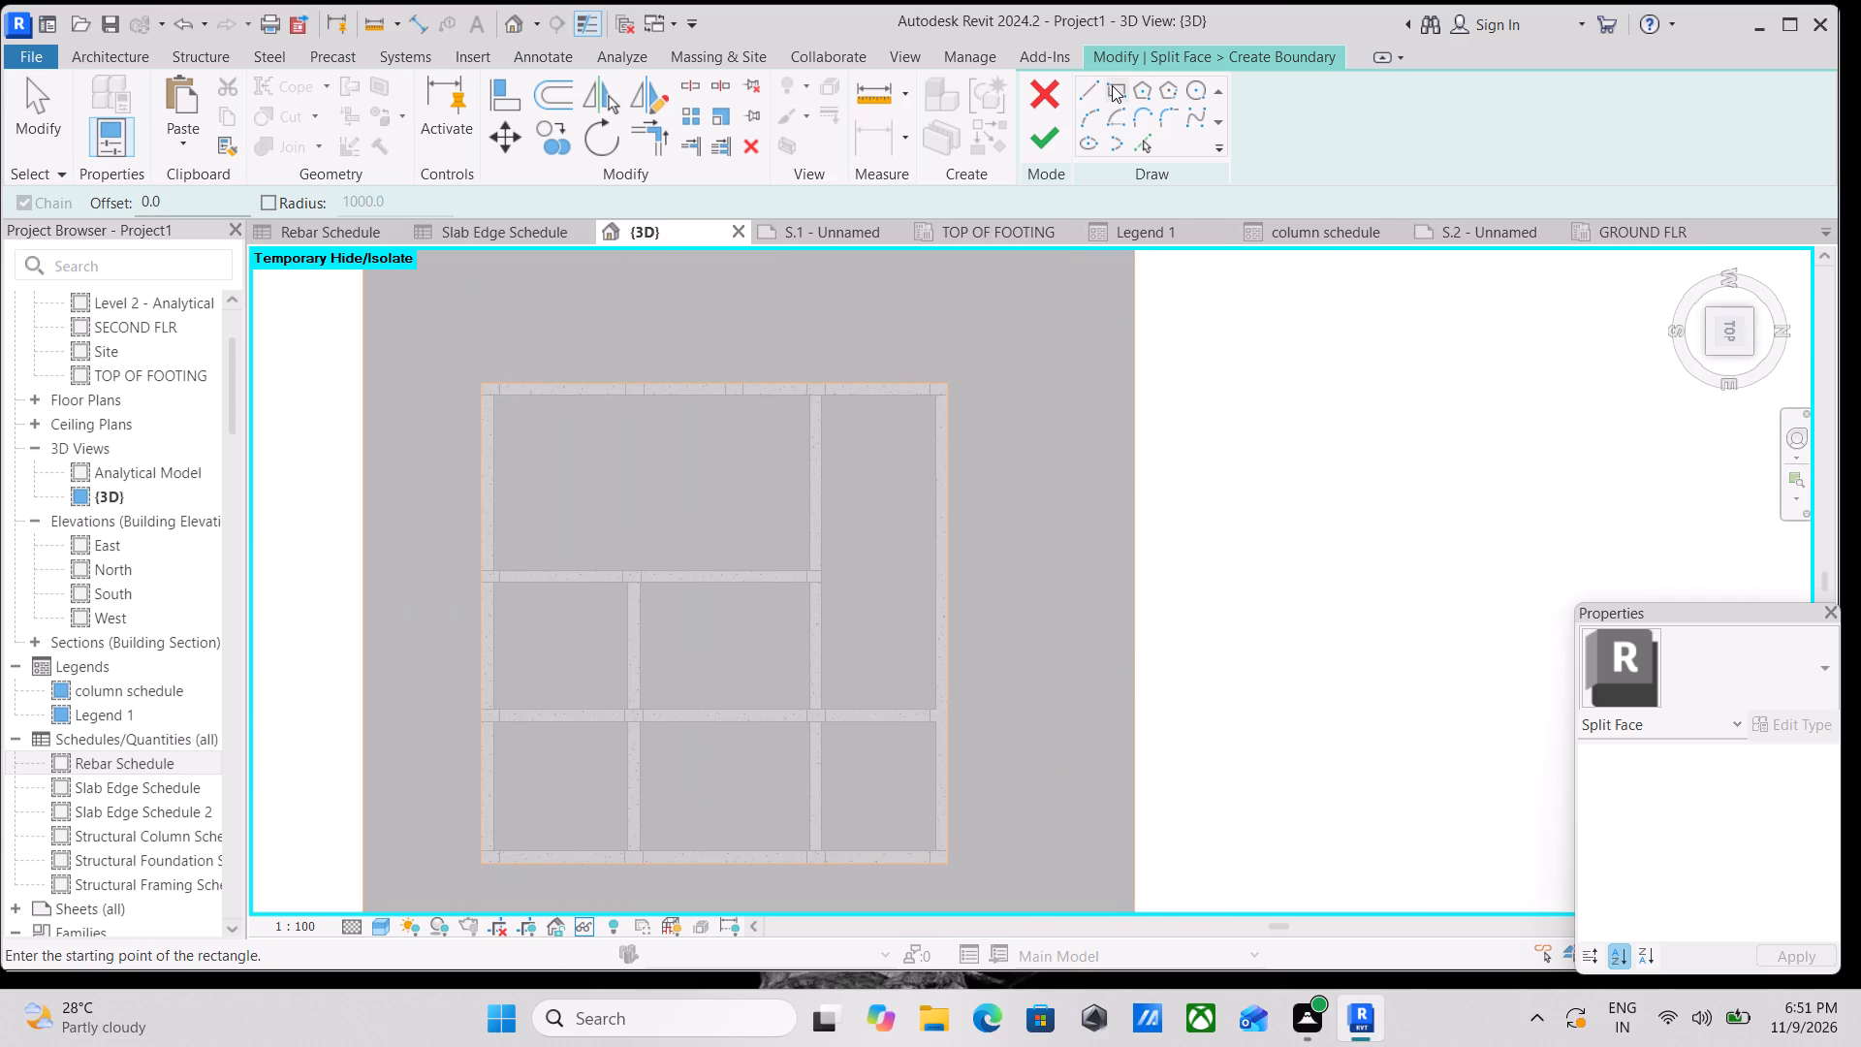
click(1112, 85)
scroll(984, 444, up, 4)
click(992, 440)
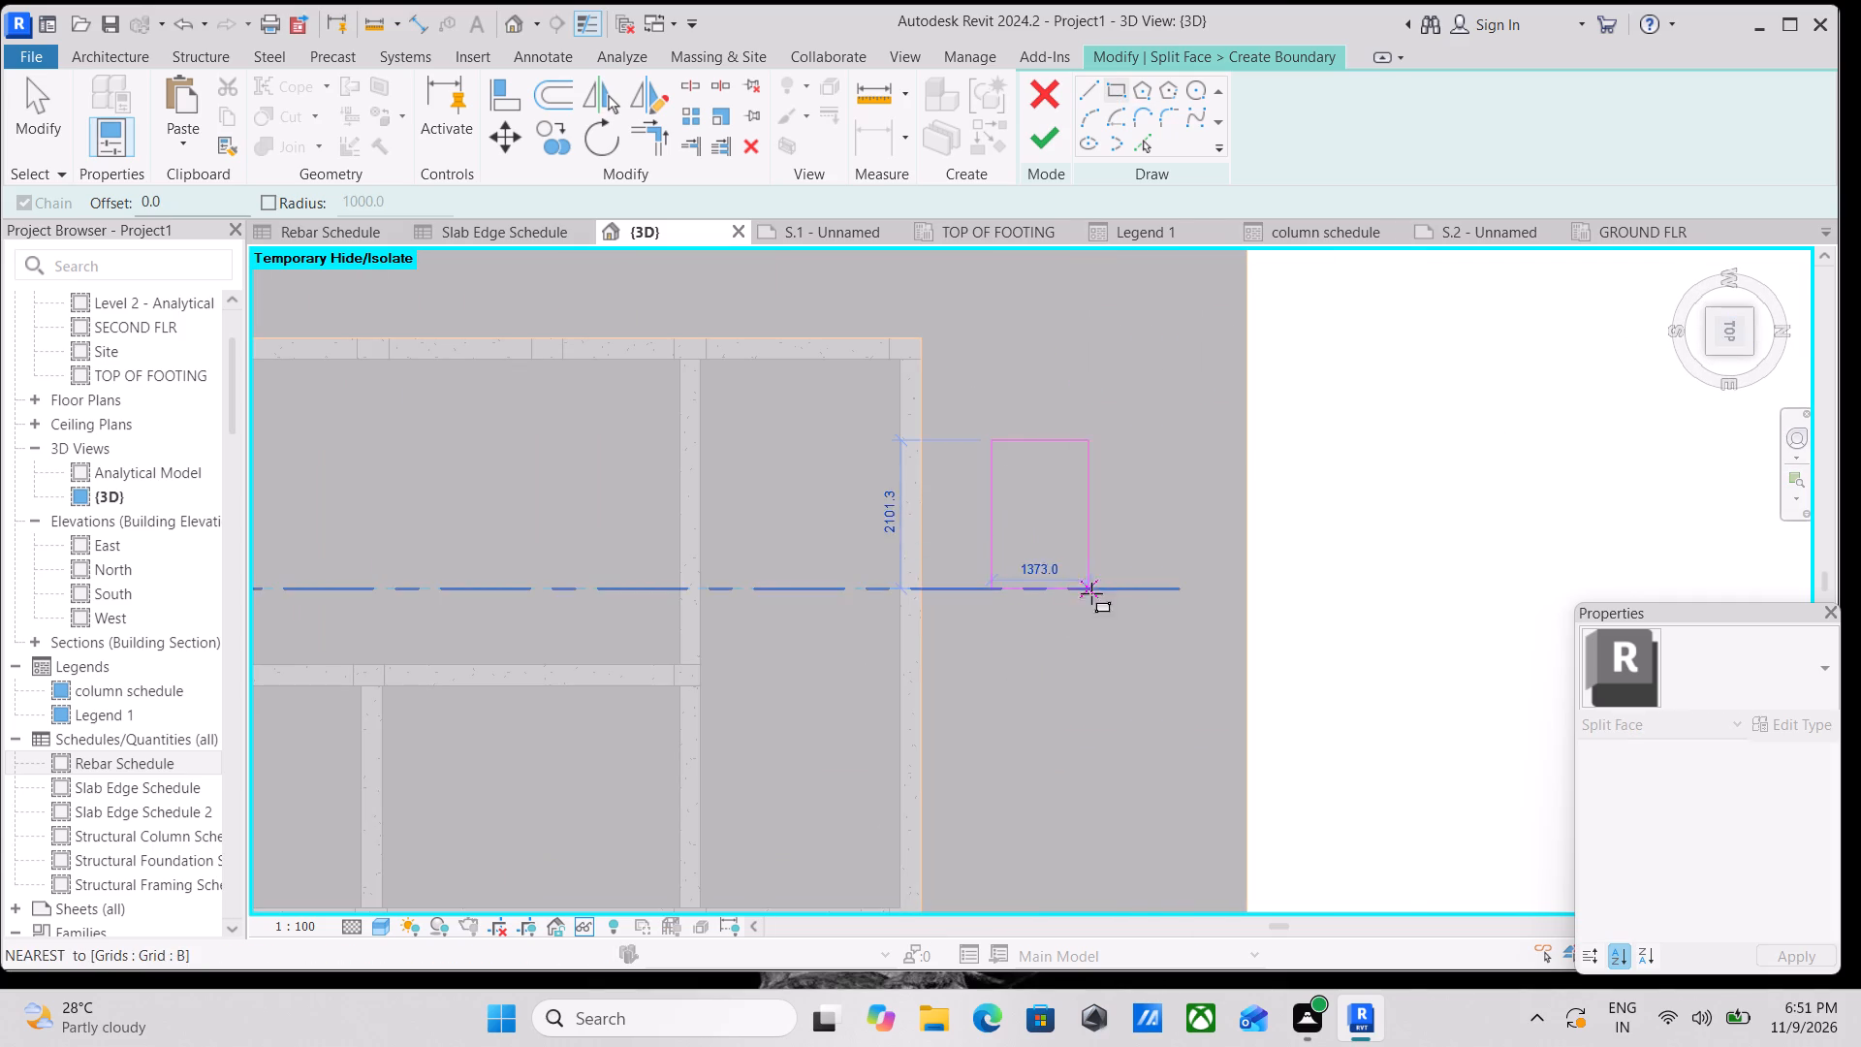
click(1158, 618)
scroll(1063, 466, up, 2)
middle_drag(1063, 466, 1066, 553)
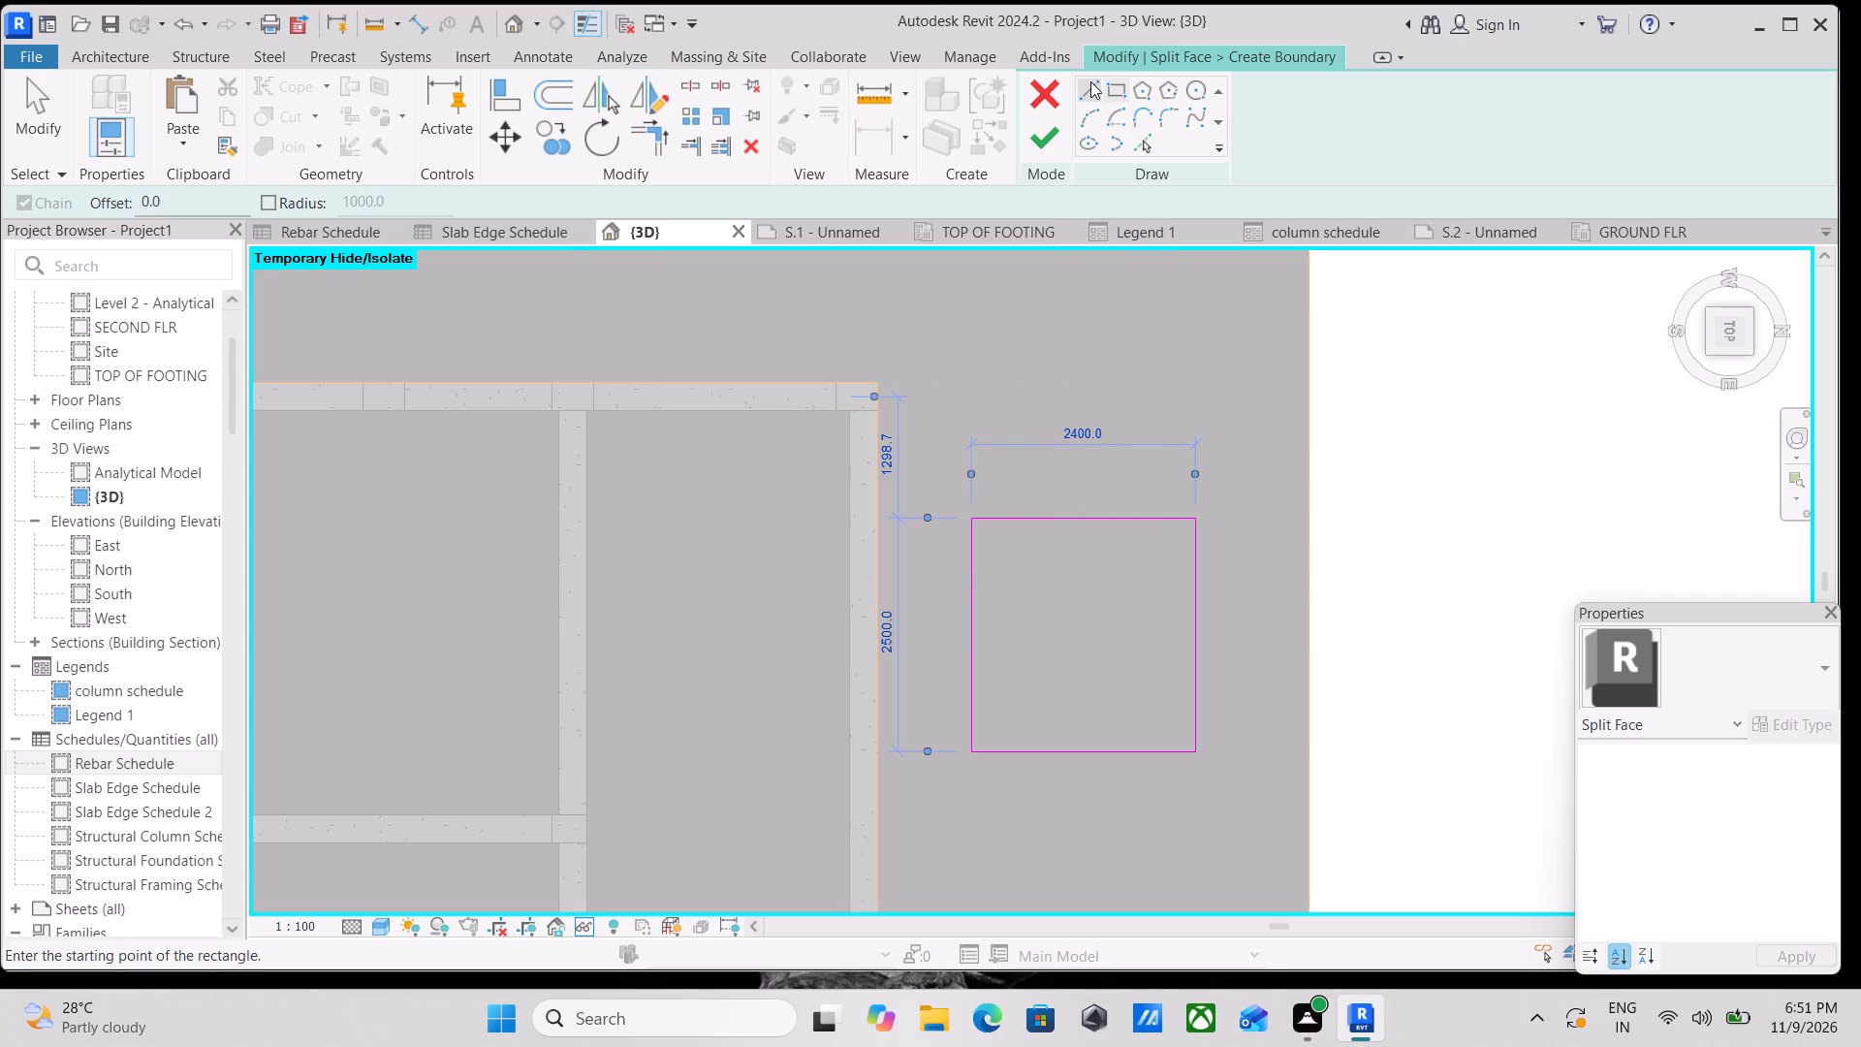
click(1062, 143)
scroll(1053, 541, up, 2)
middle_drag(1137, 508, 1133, 451)
key(Escape)
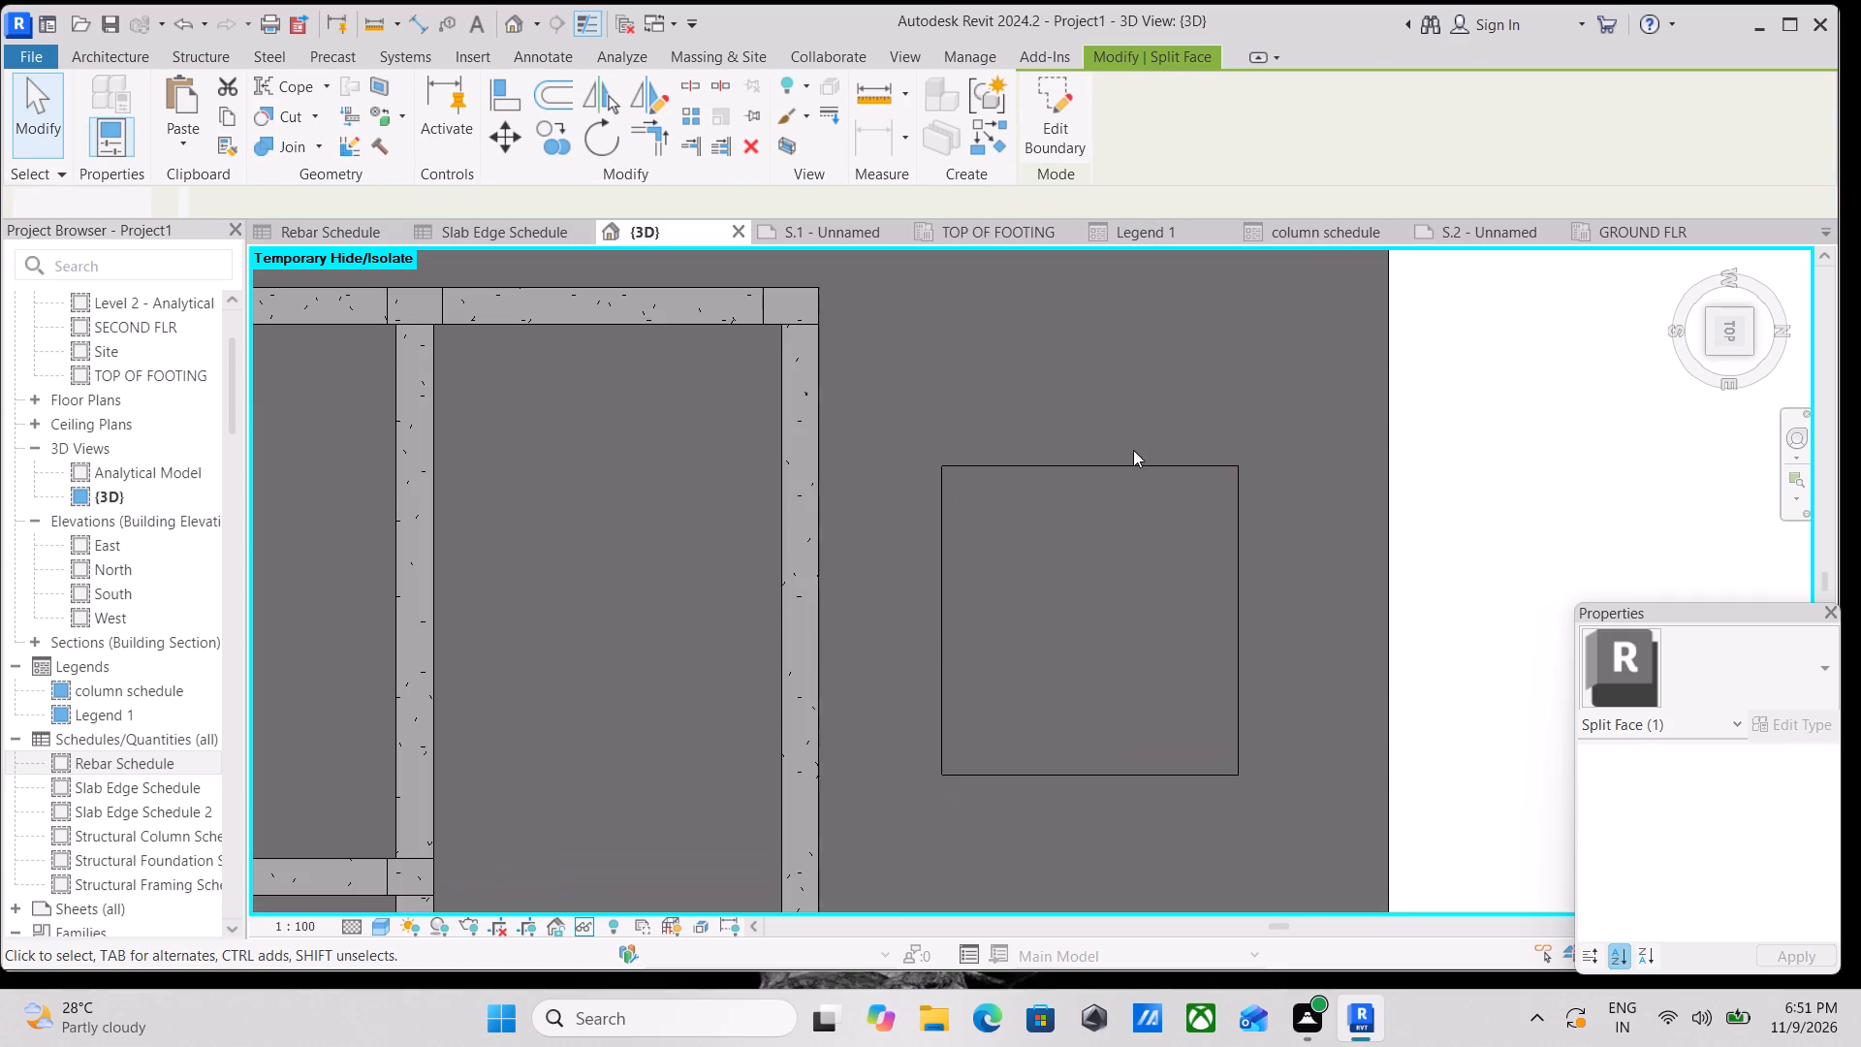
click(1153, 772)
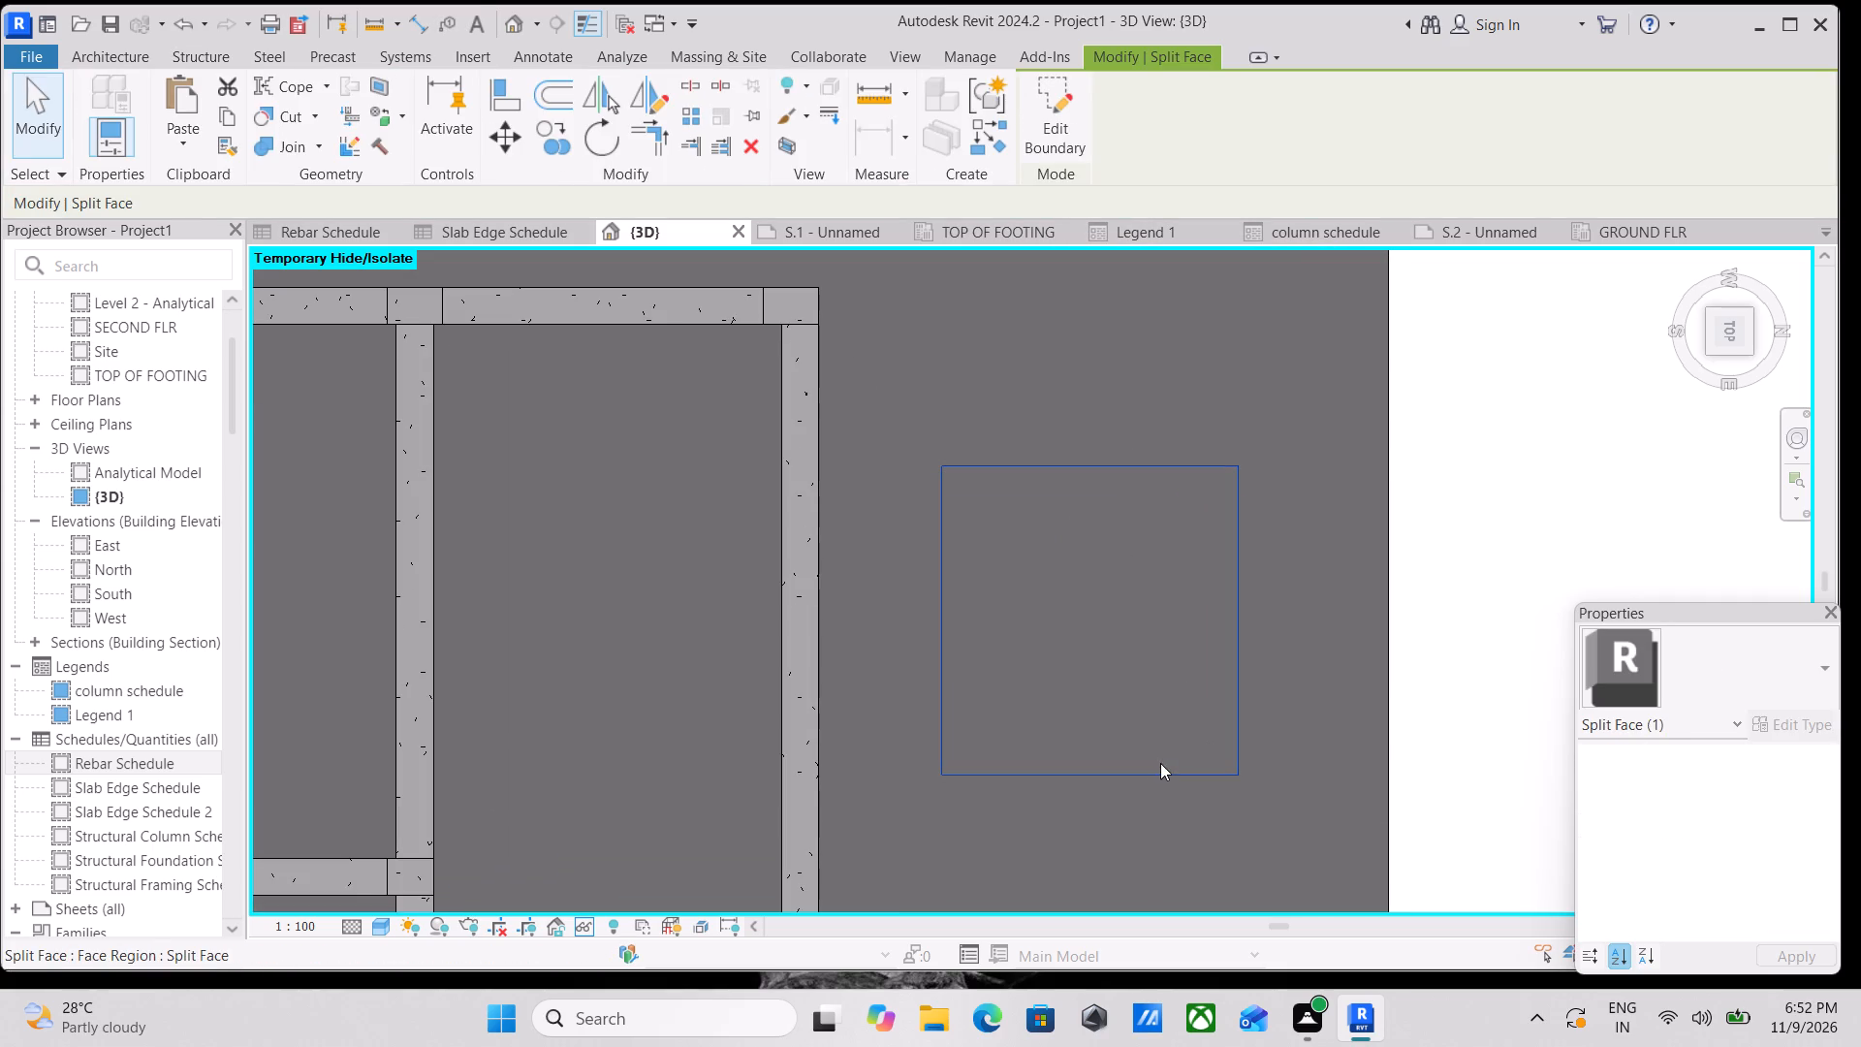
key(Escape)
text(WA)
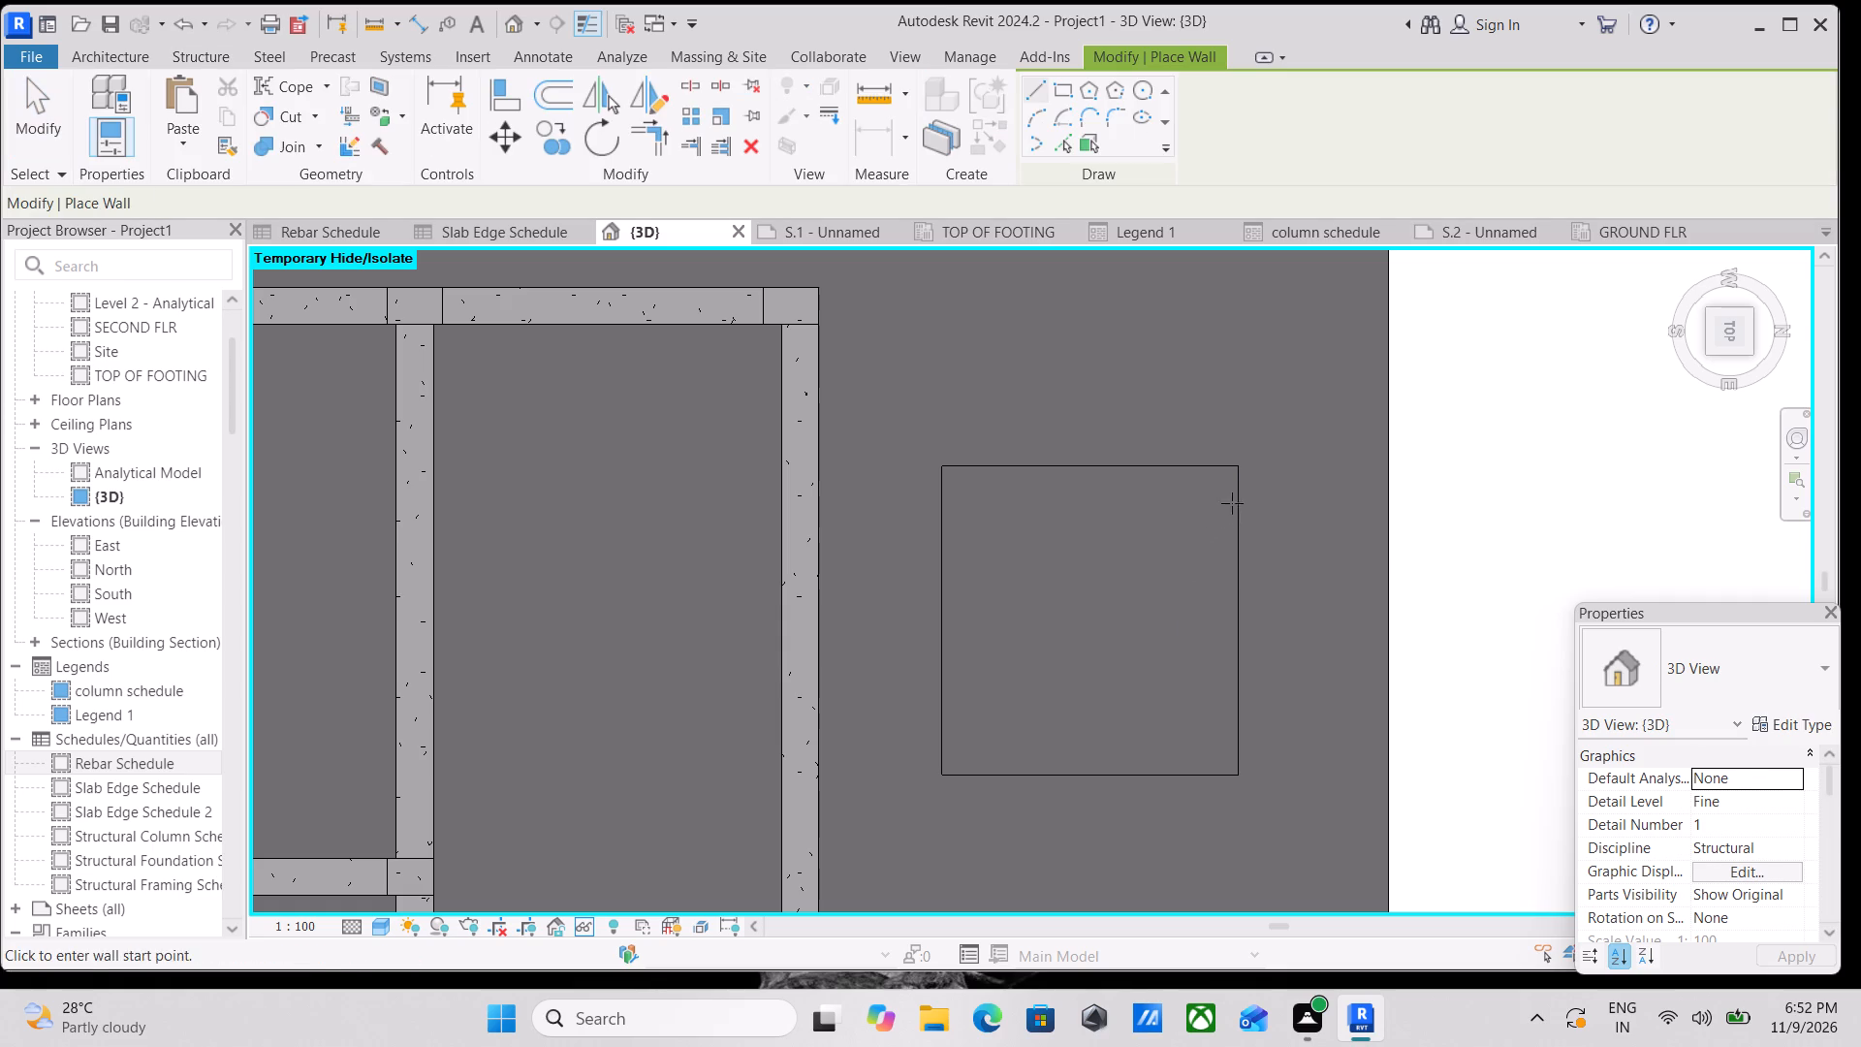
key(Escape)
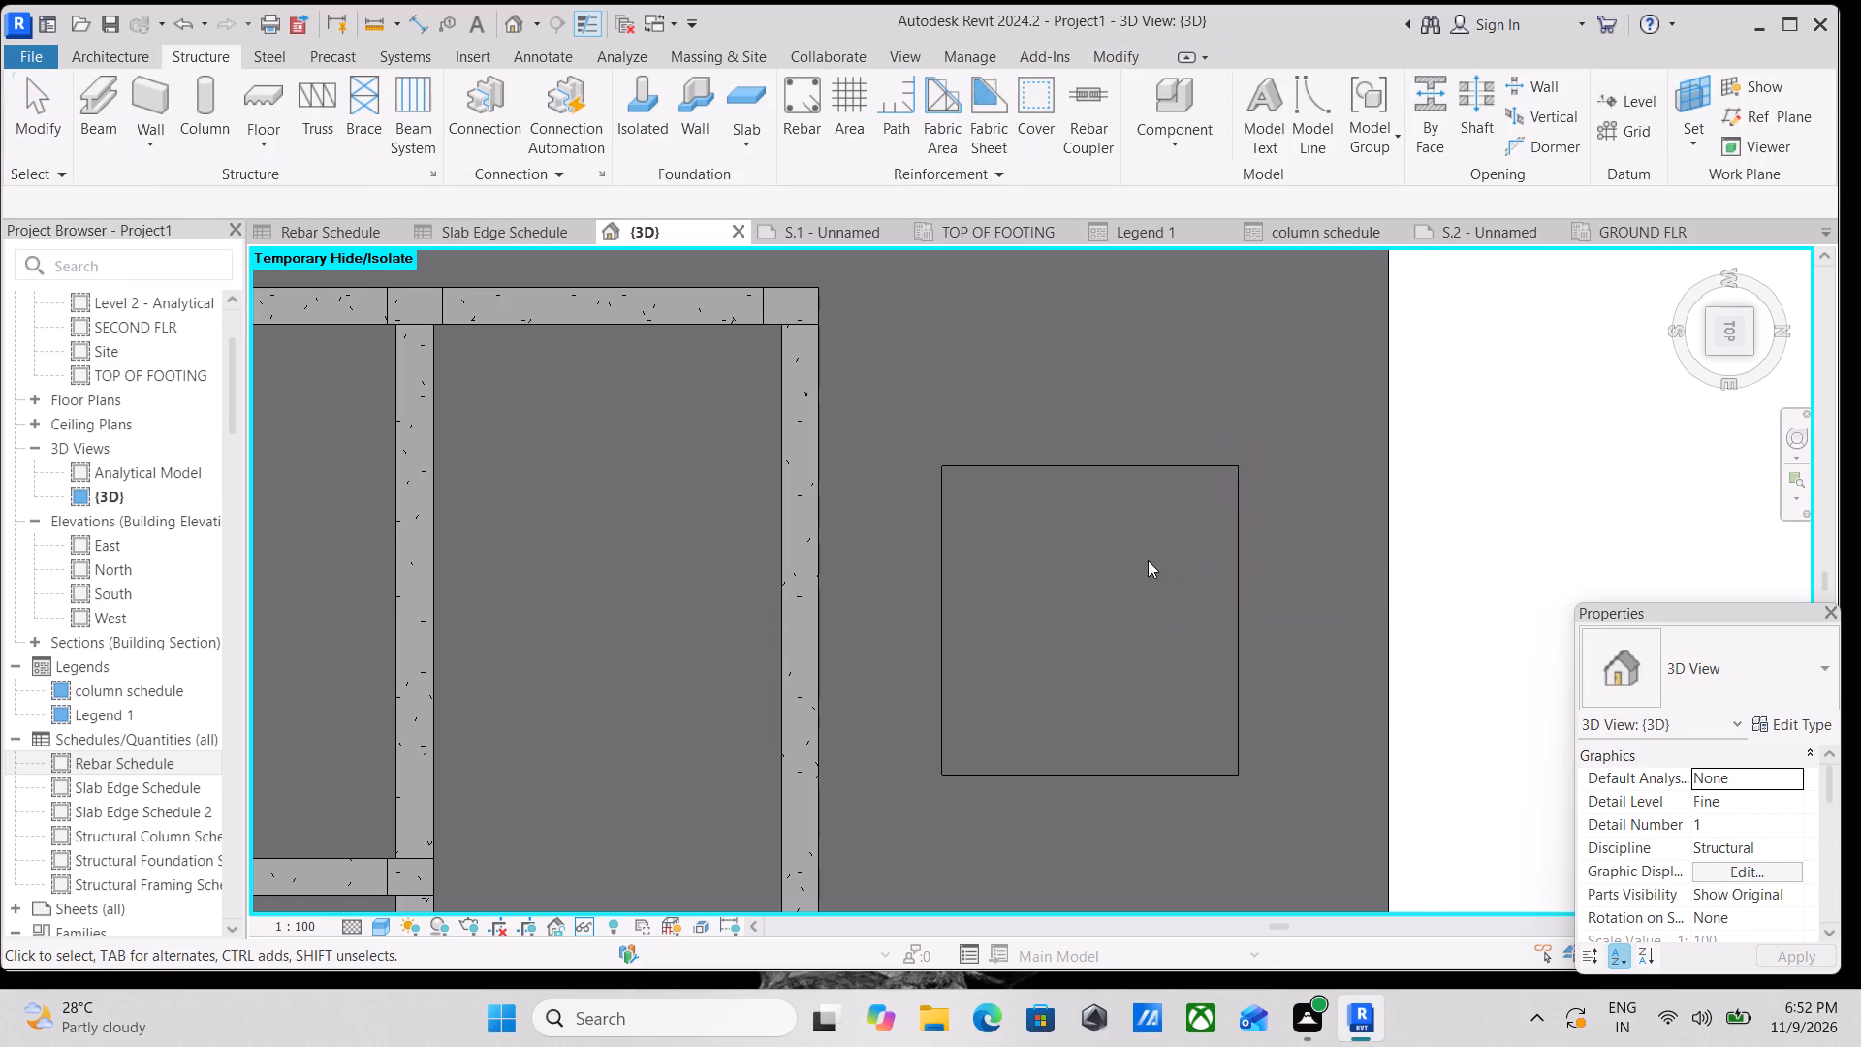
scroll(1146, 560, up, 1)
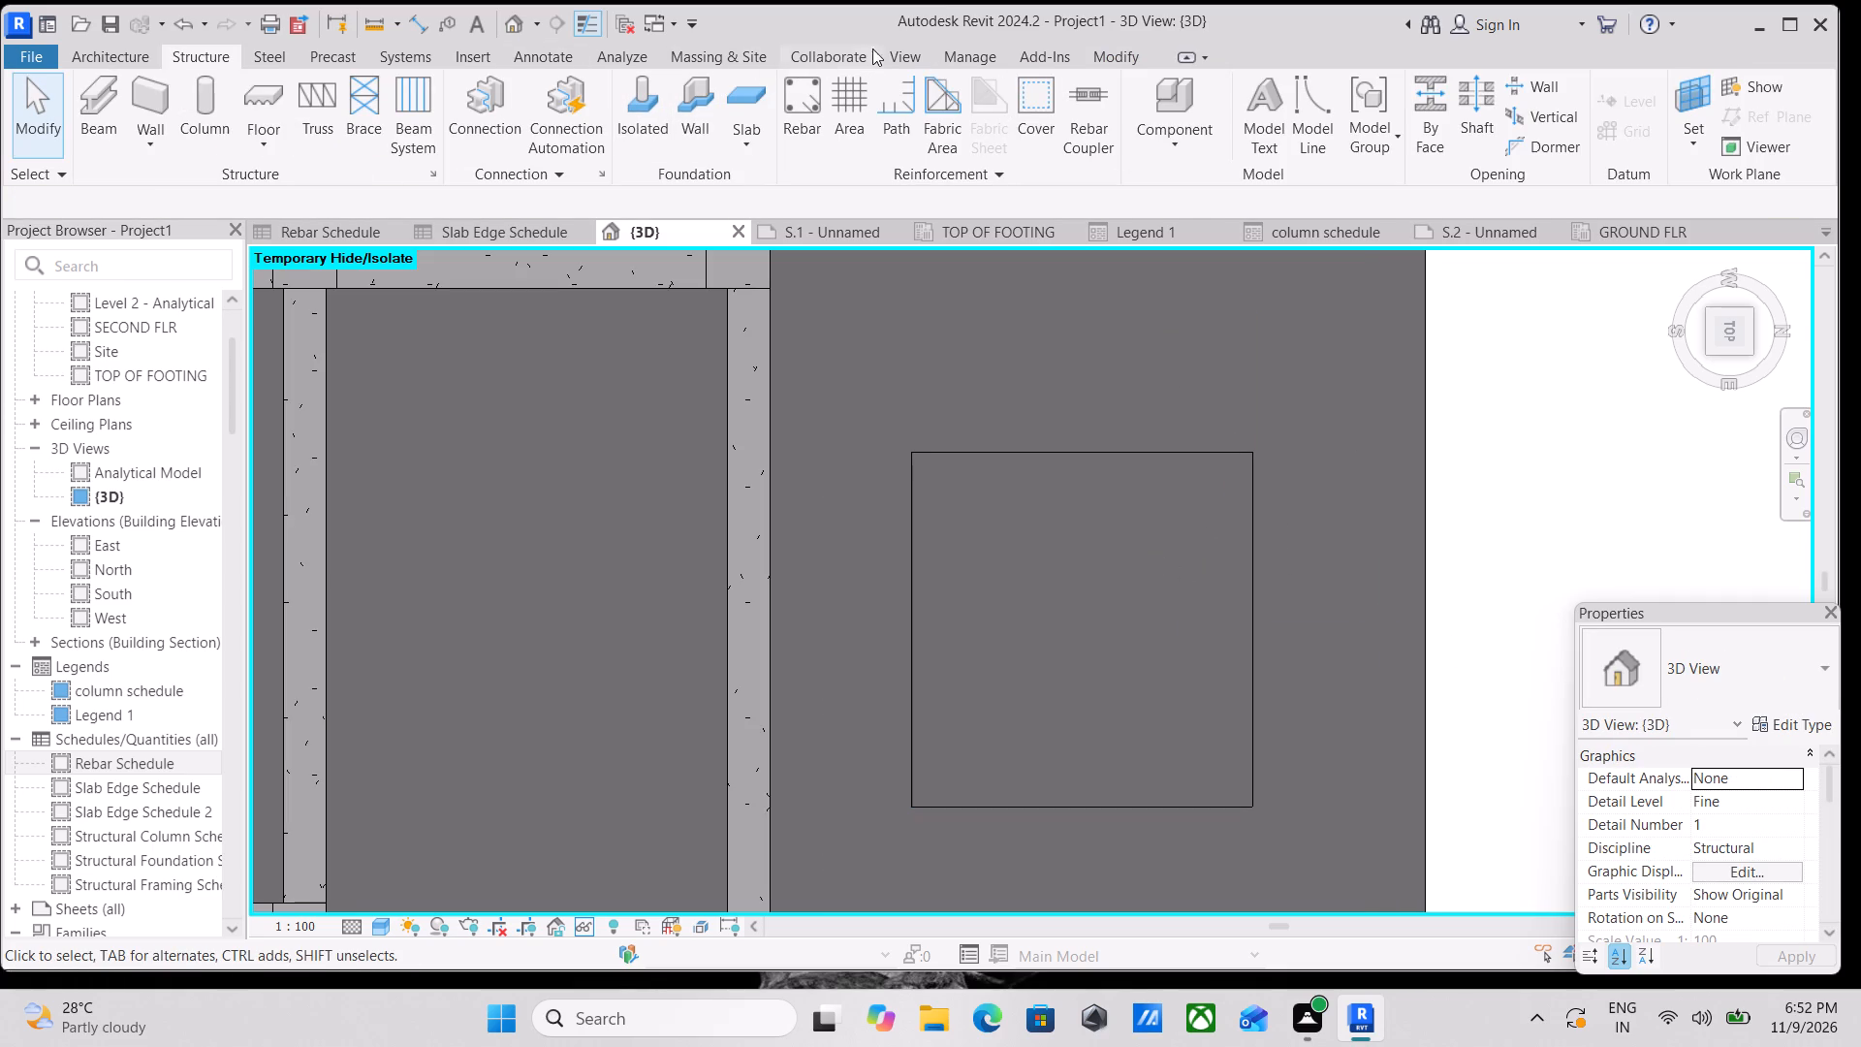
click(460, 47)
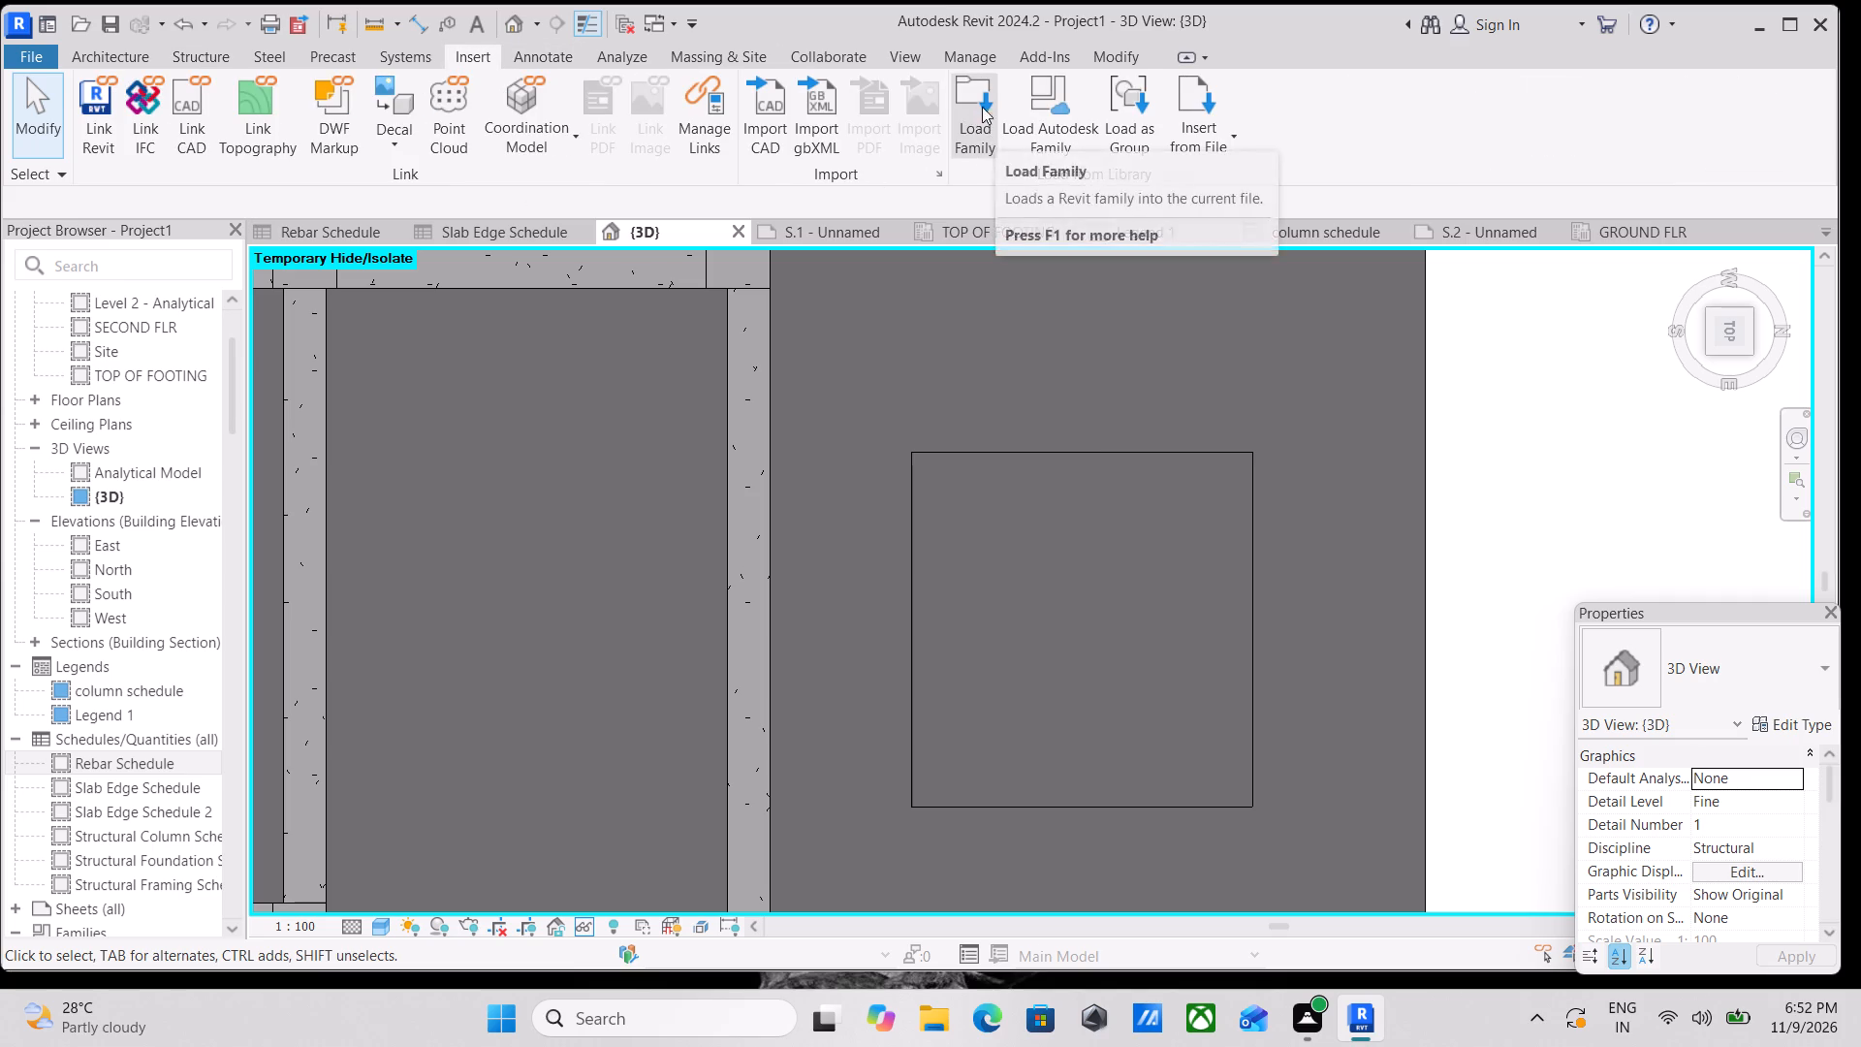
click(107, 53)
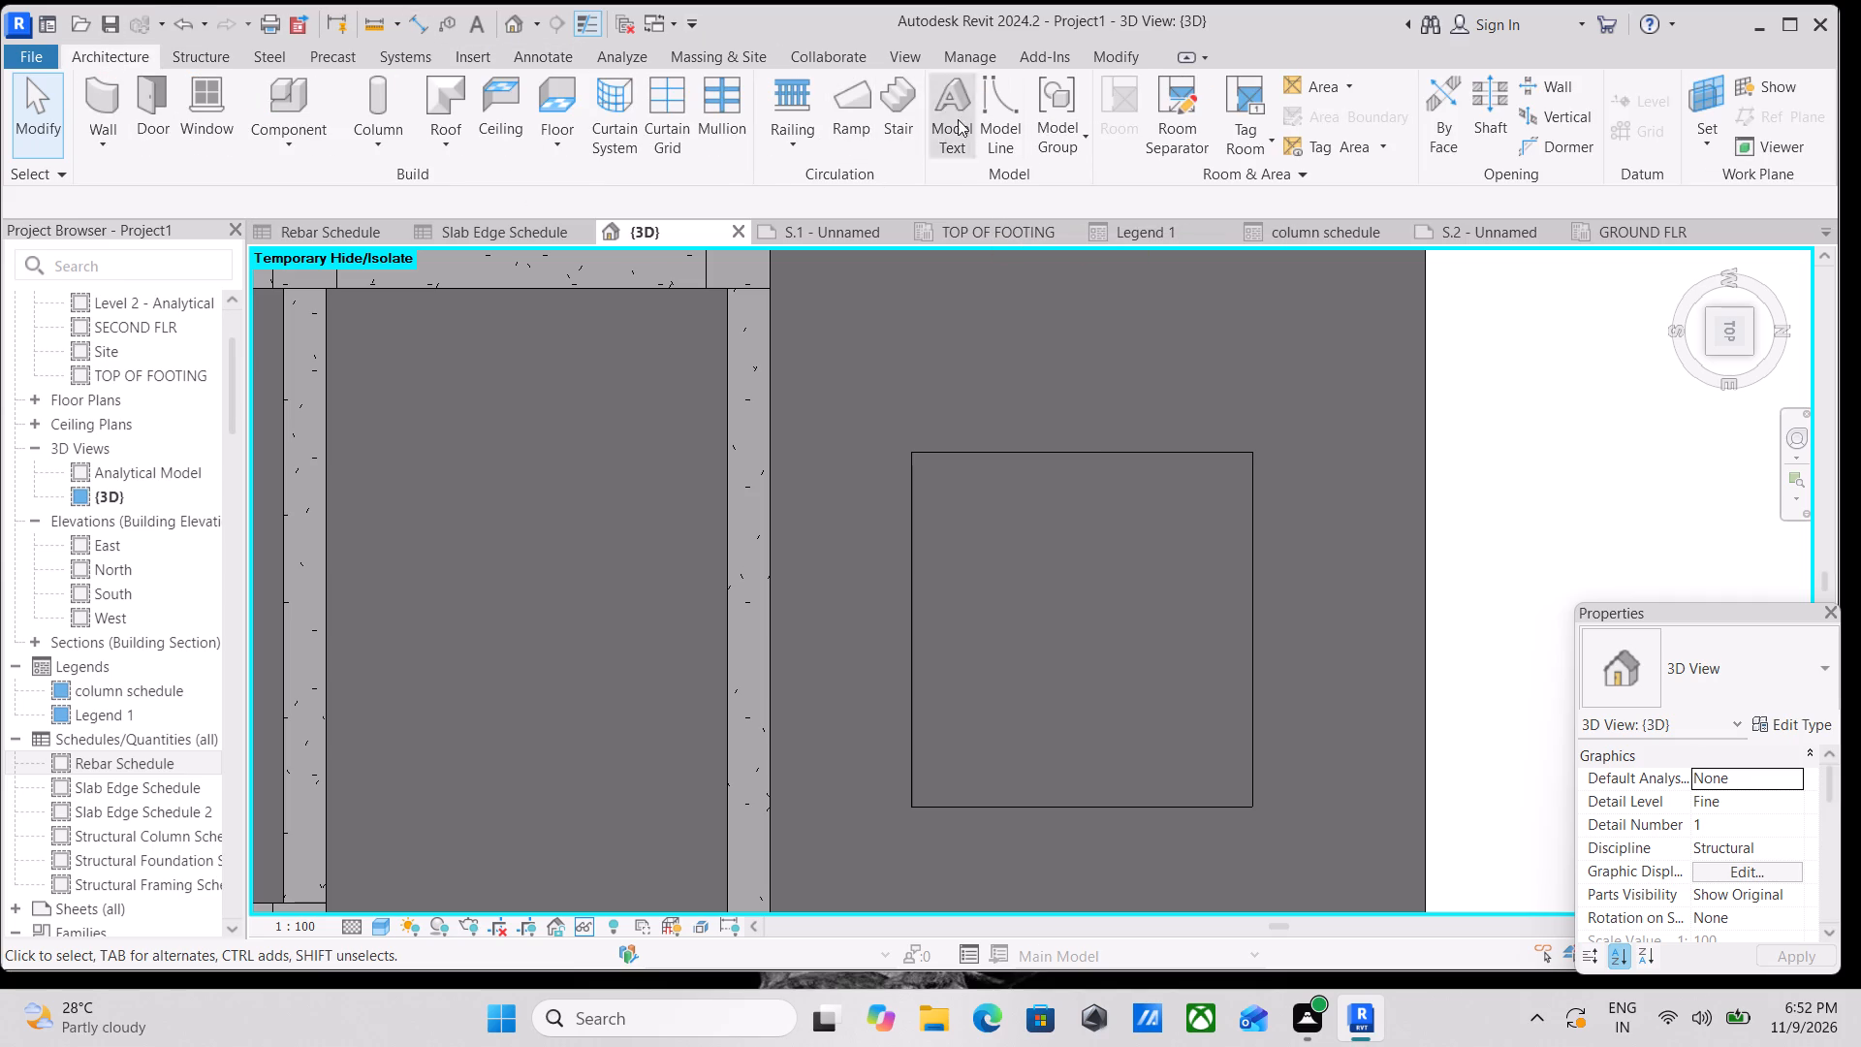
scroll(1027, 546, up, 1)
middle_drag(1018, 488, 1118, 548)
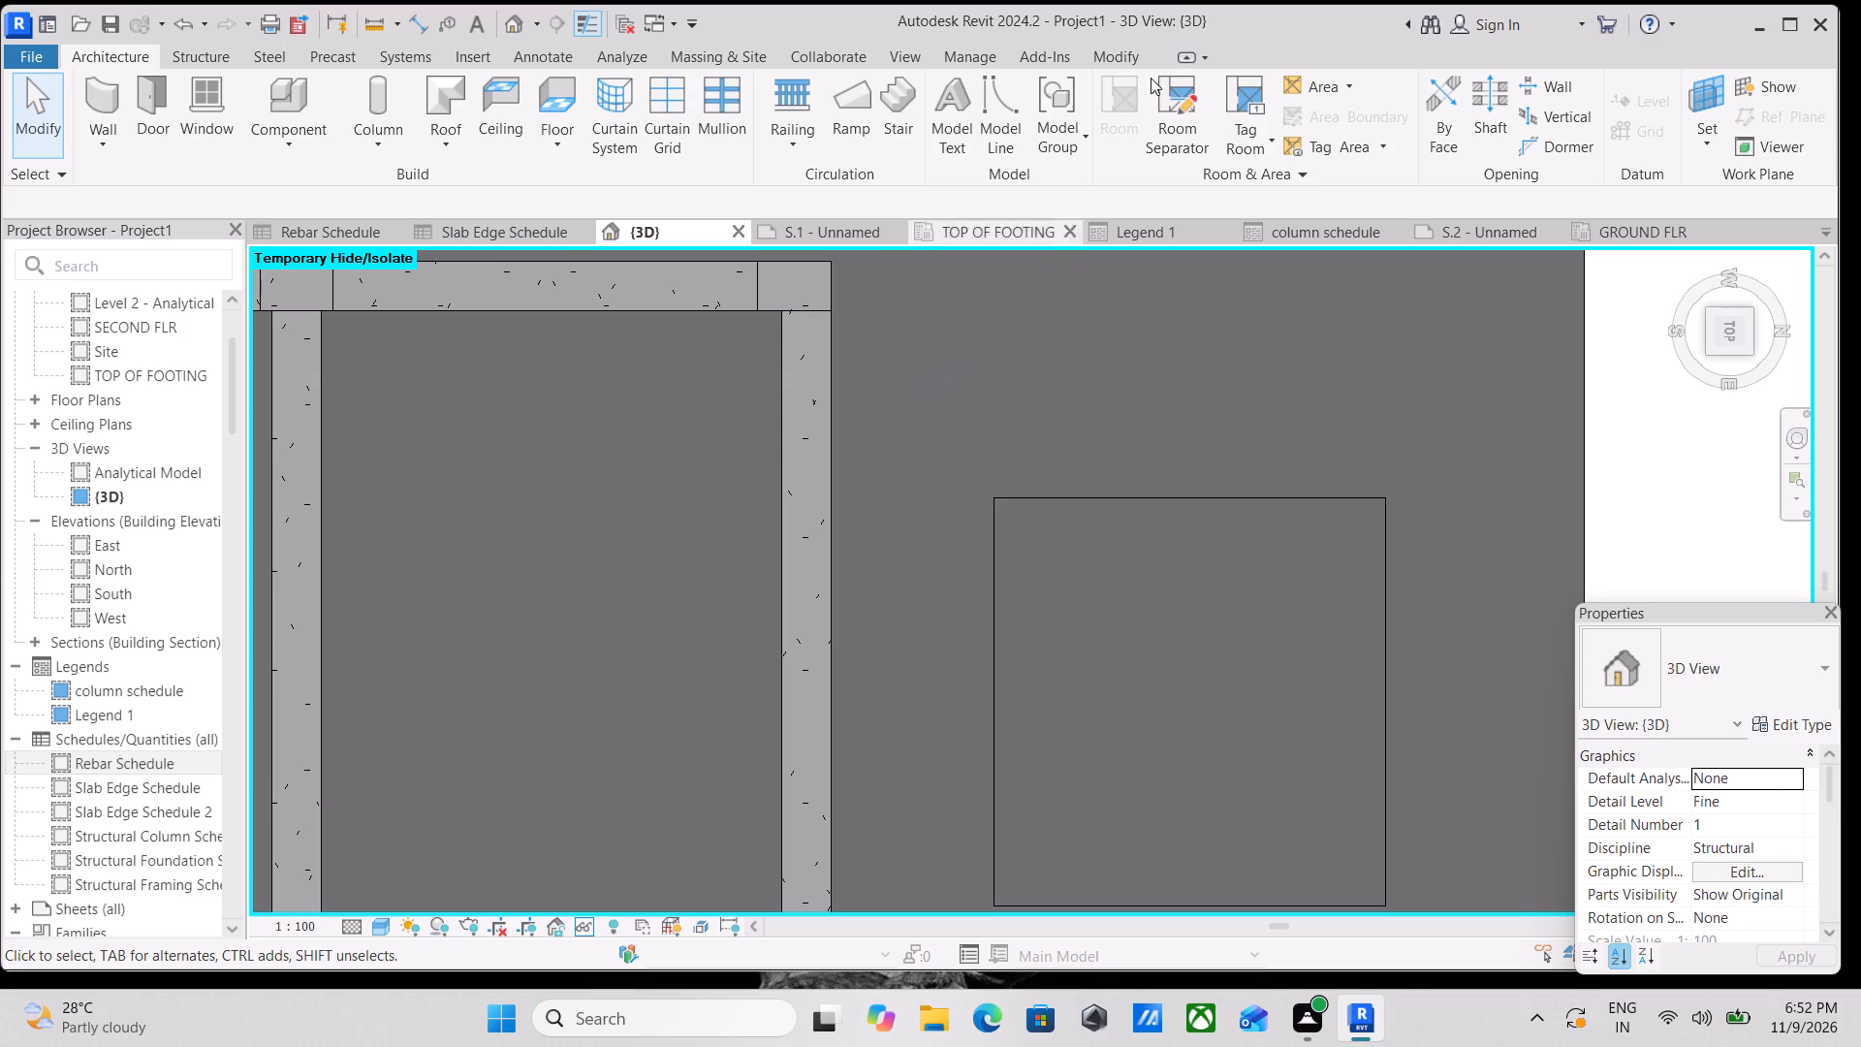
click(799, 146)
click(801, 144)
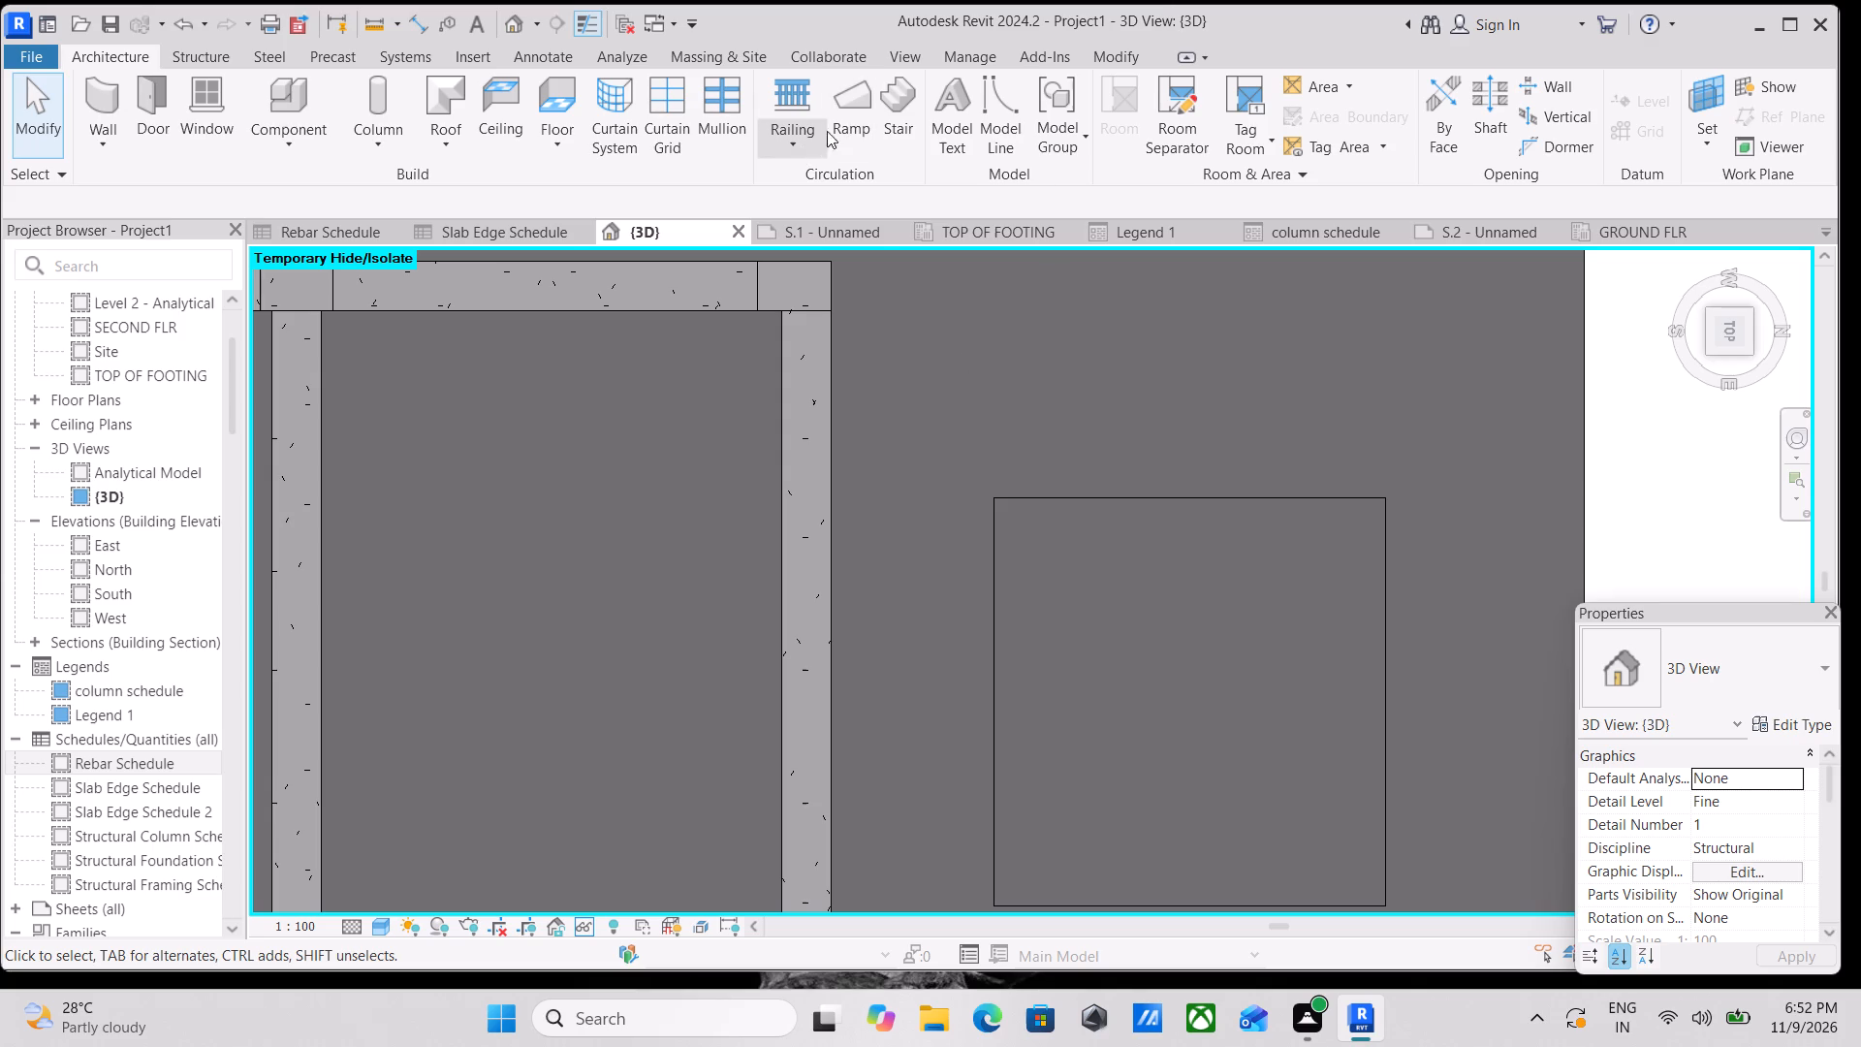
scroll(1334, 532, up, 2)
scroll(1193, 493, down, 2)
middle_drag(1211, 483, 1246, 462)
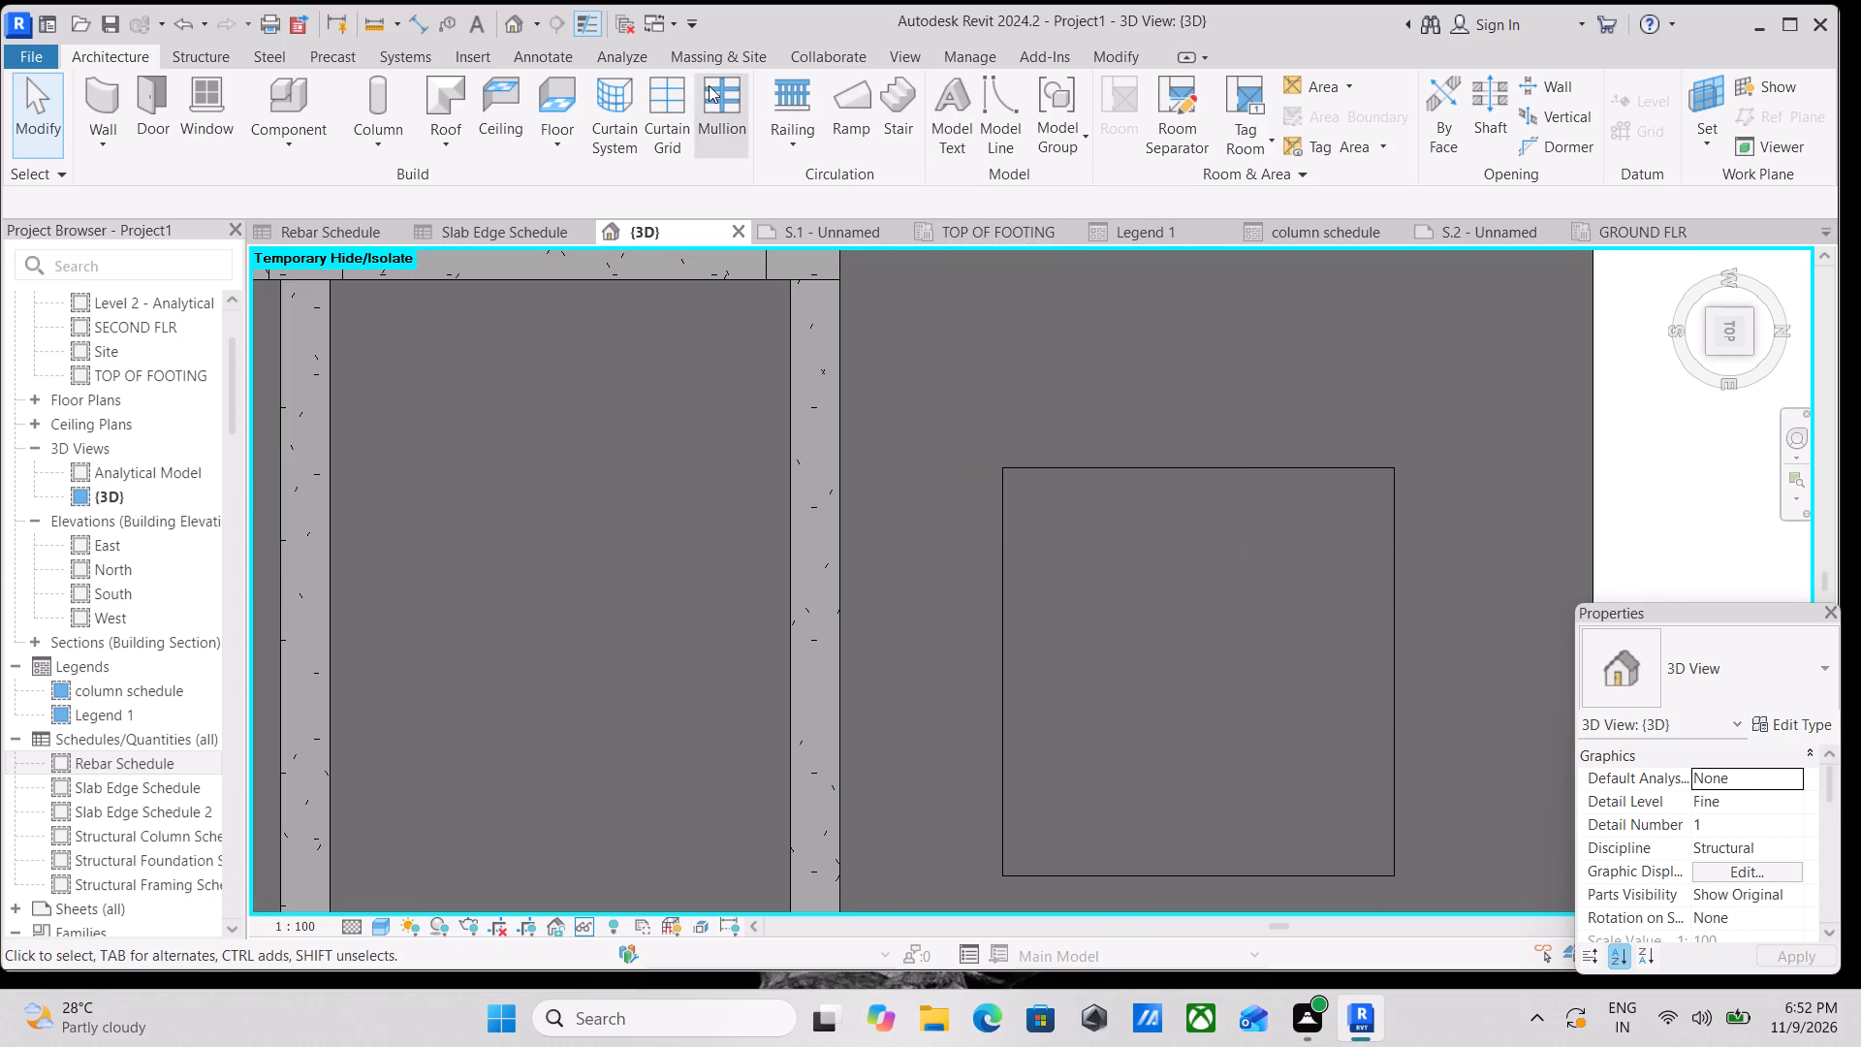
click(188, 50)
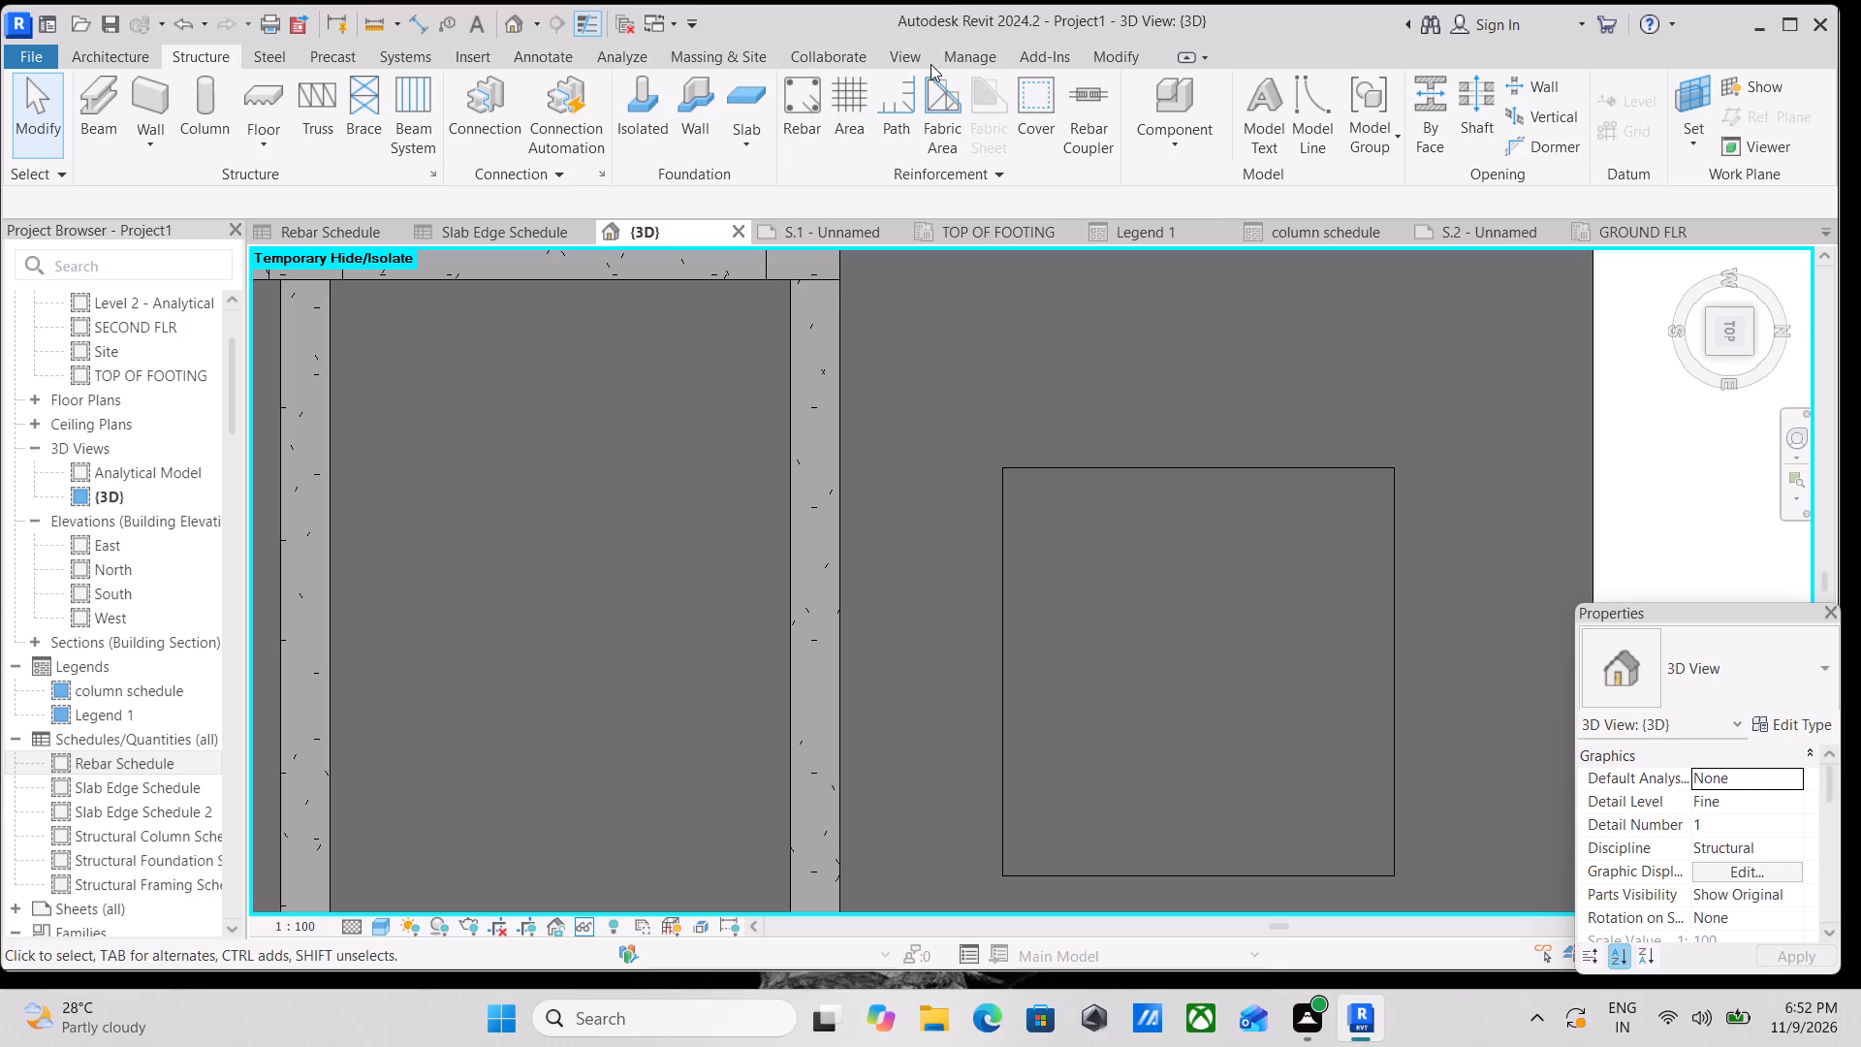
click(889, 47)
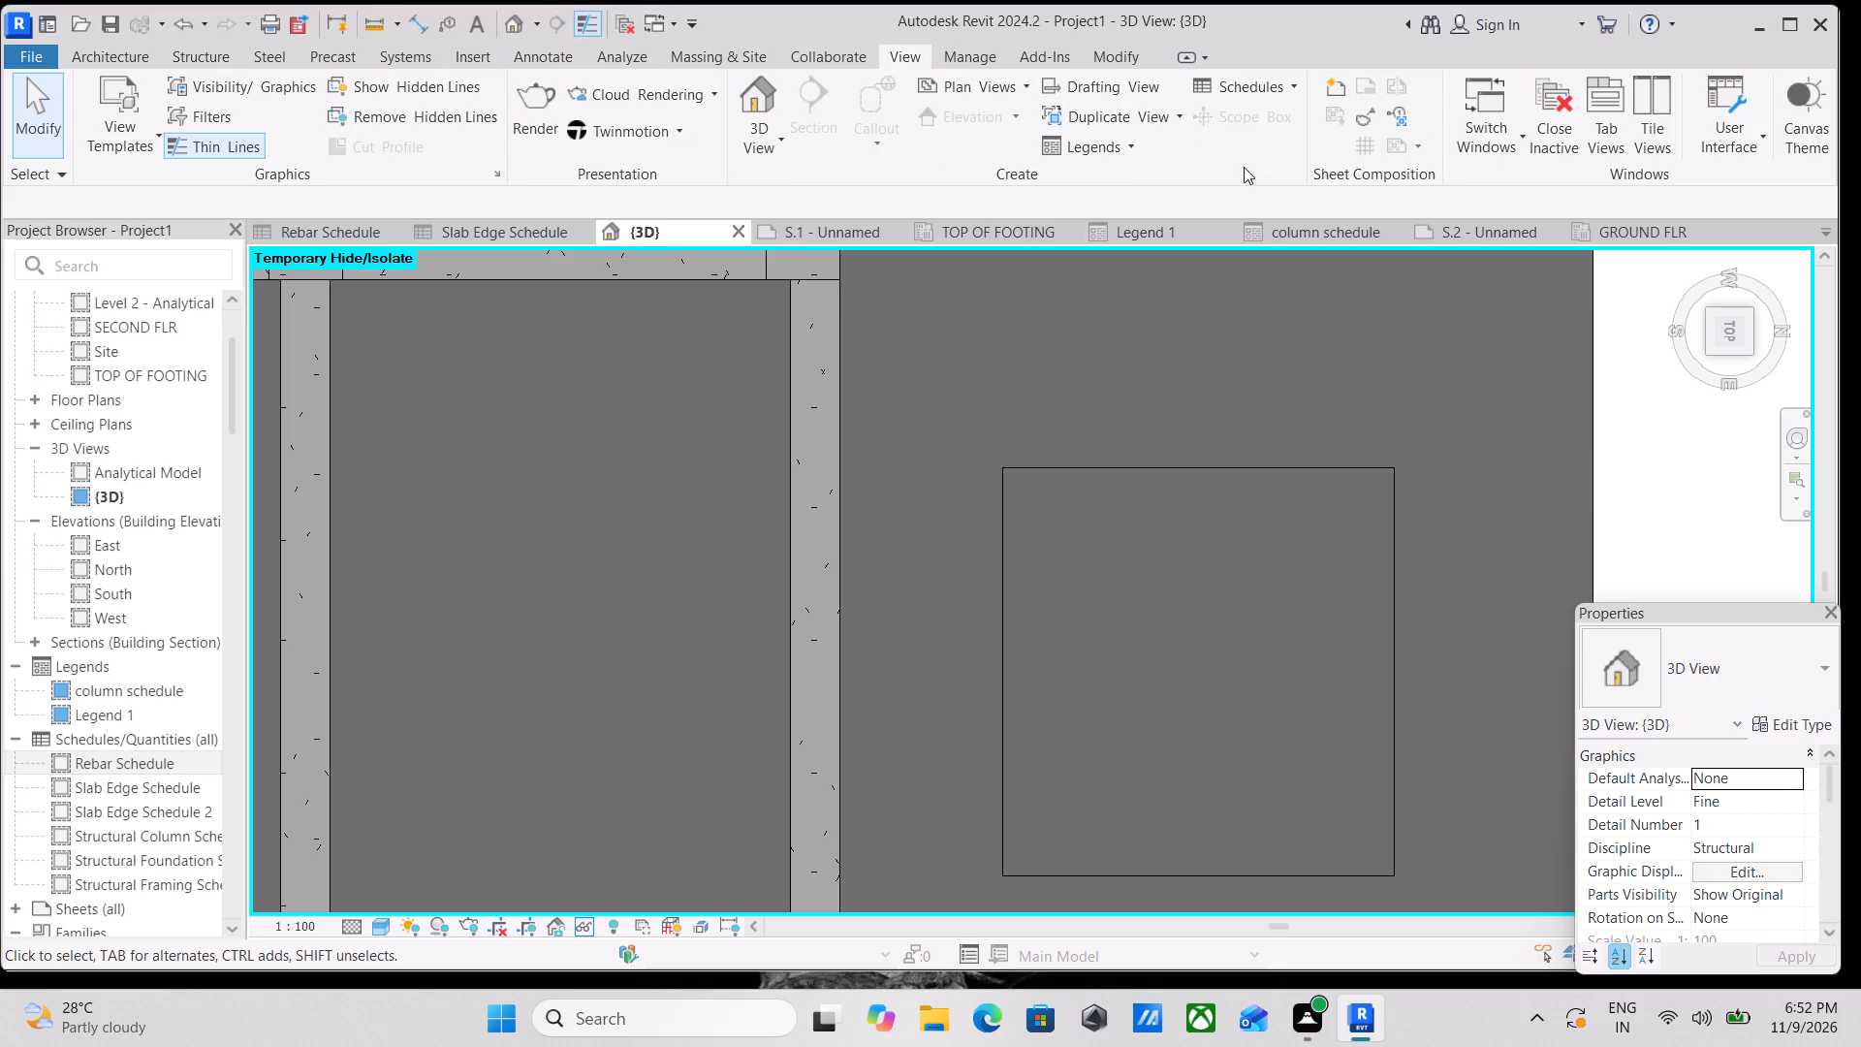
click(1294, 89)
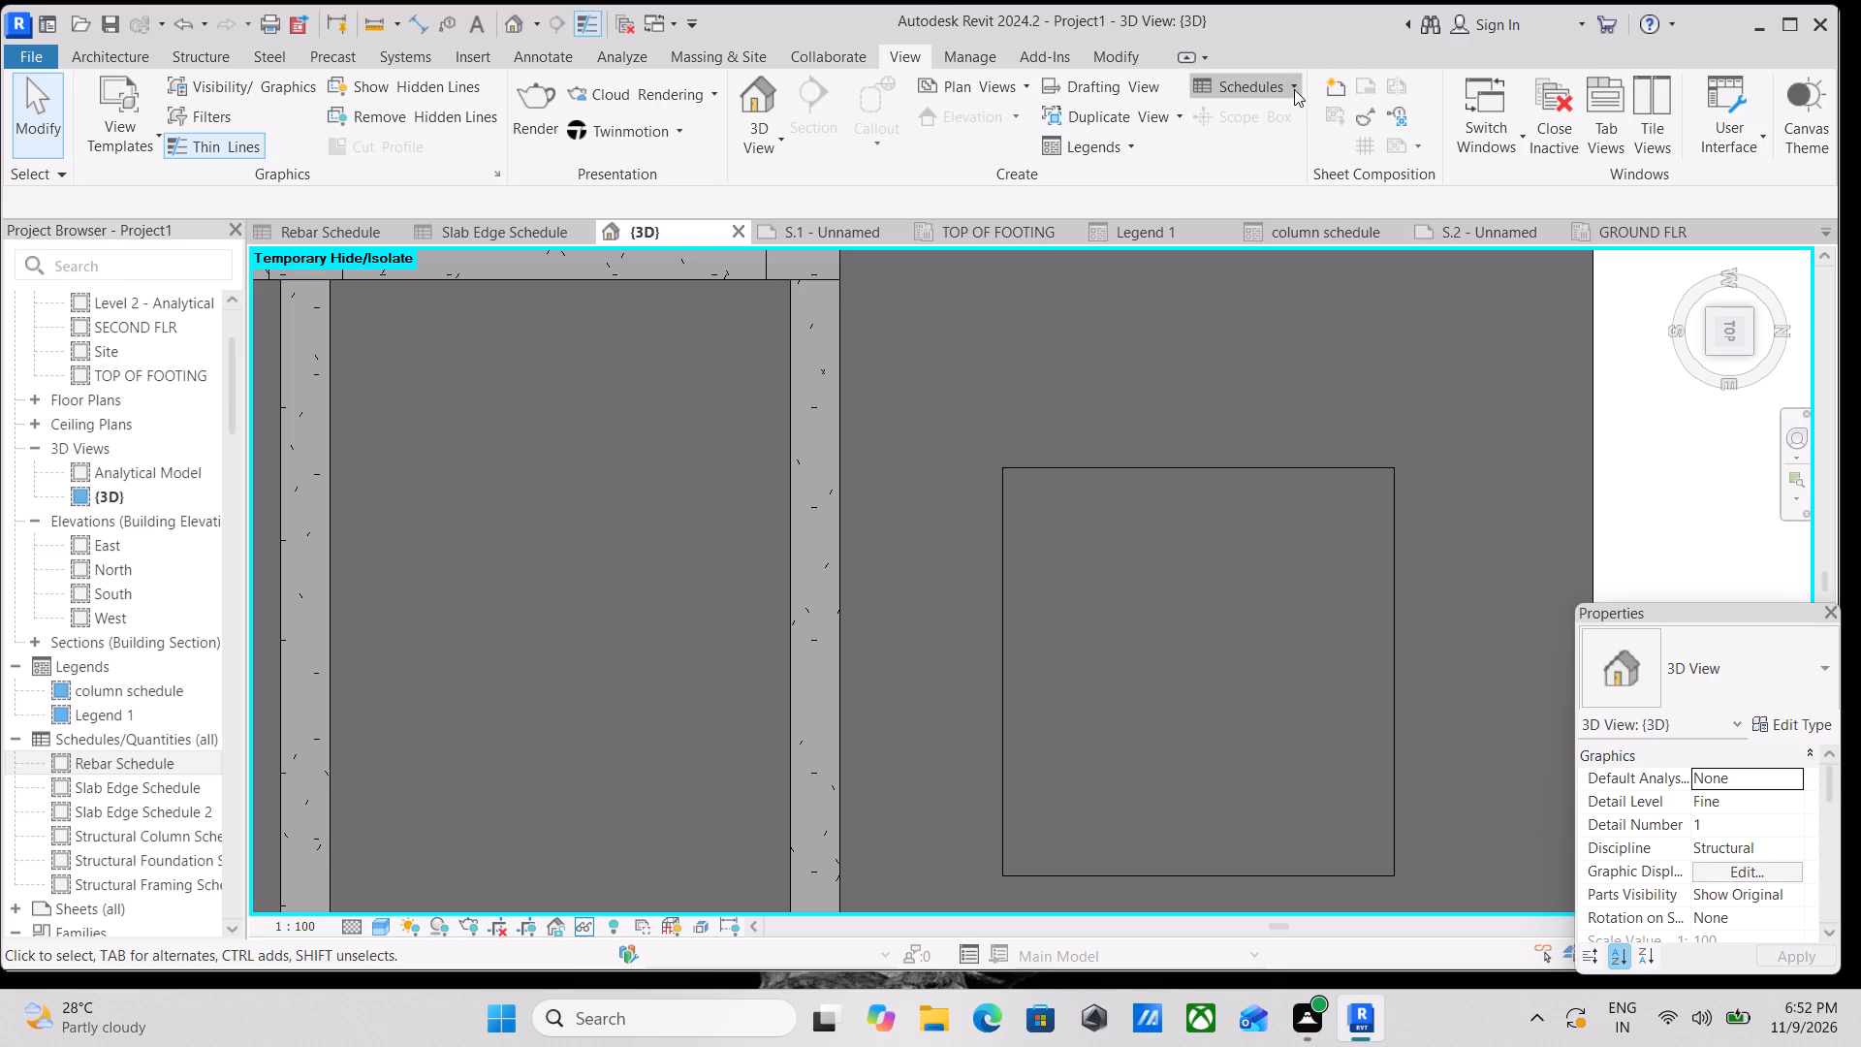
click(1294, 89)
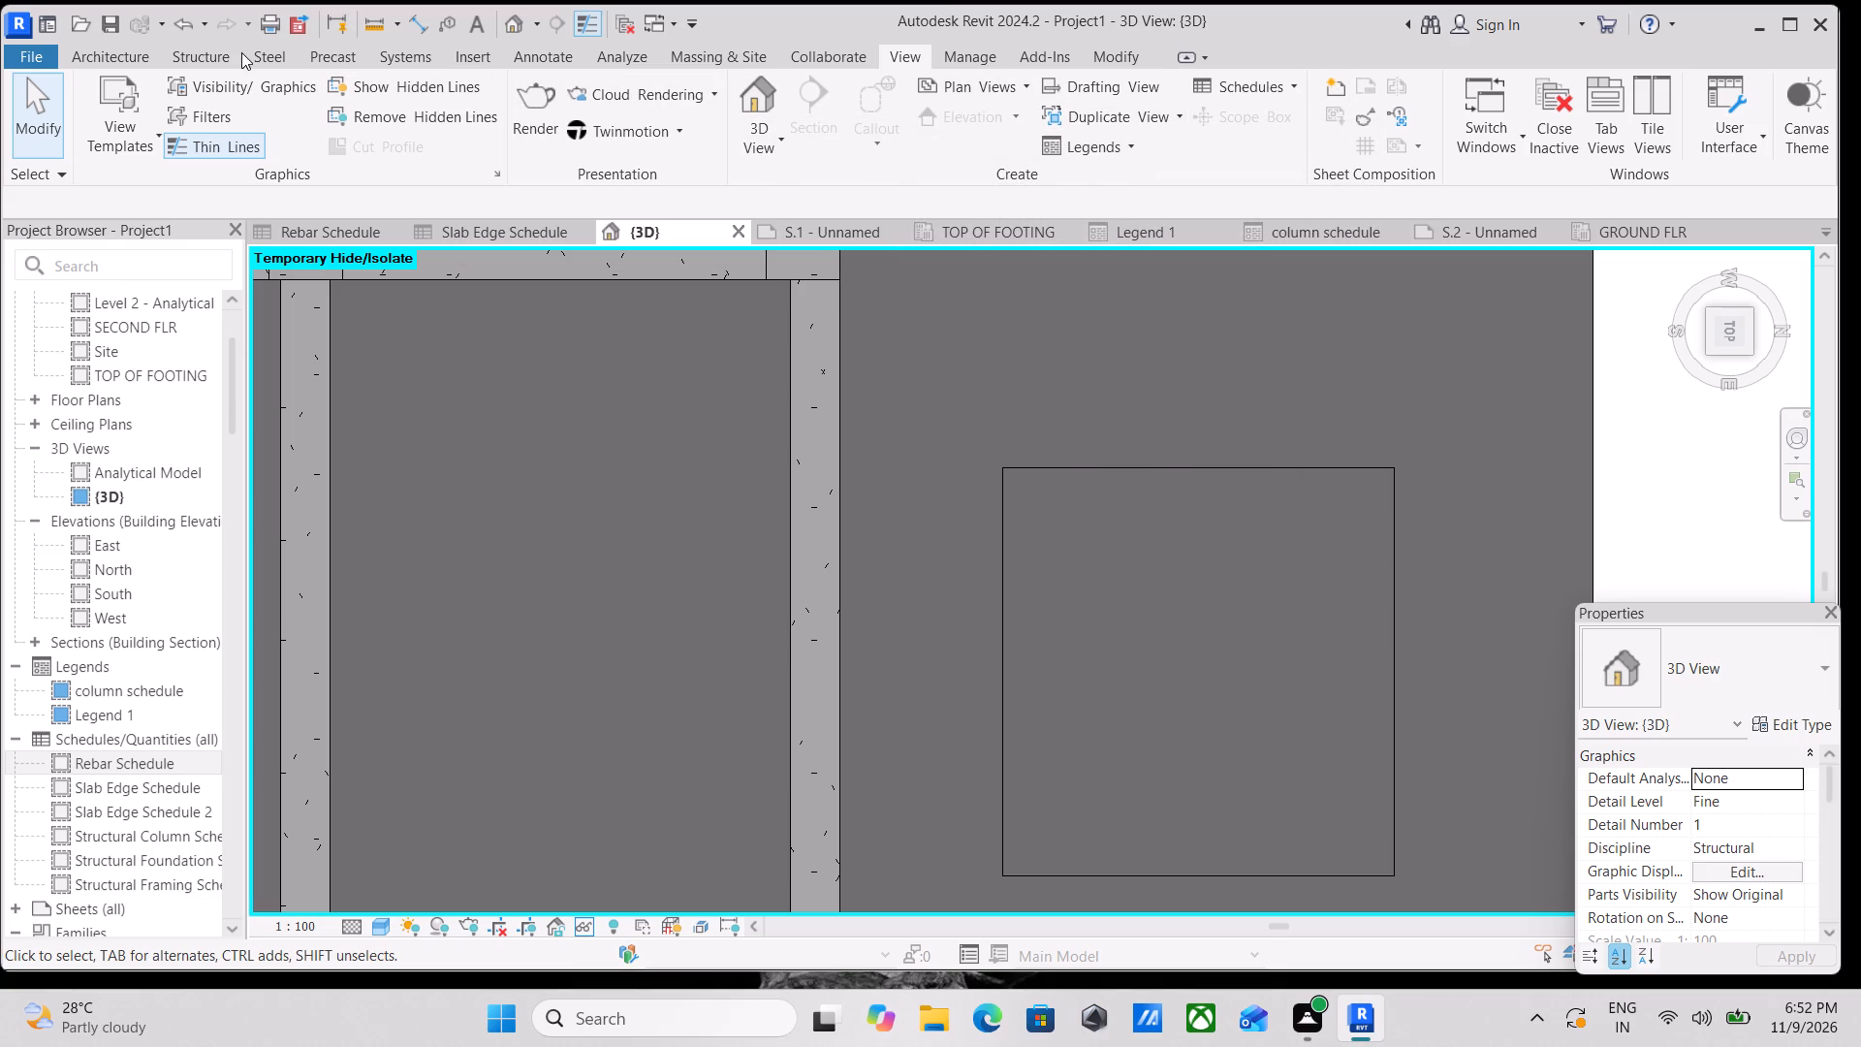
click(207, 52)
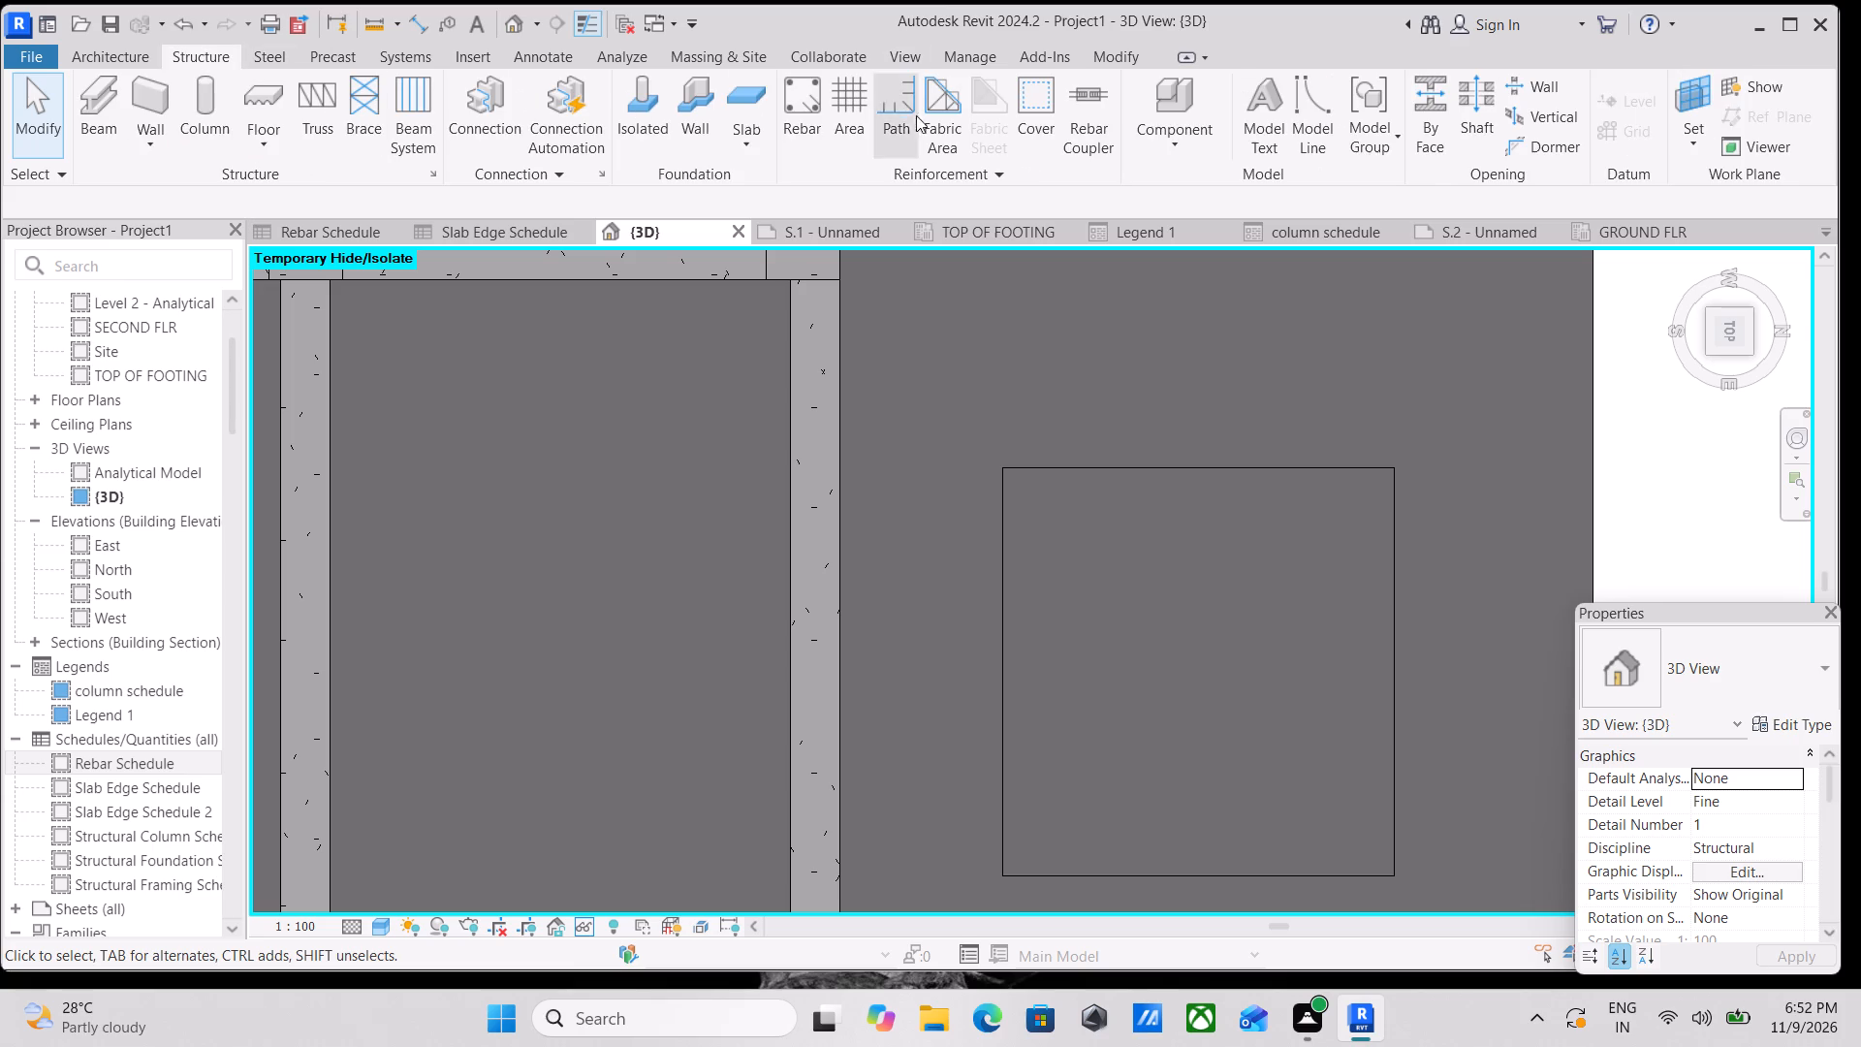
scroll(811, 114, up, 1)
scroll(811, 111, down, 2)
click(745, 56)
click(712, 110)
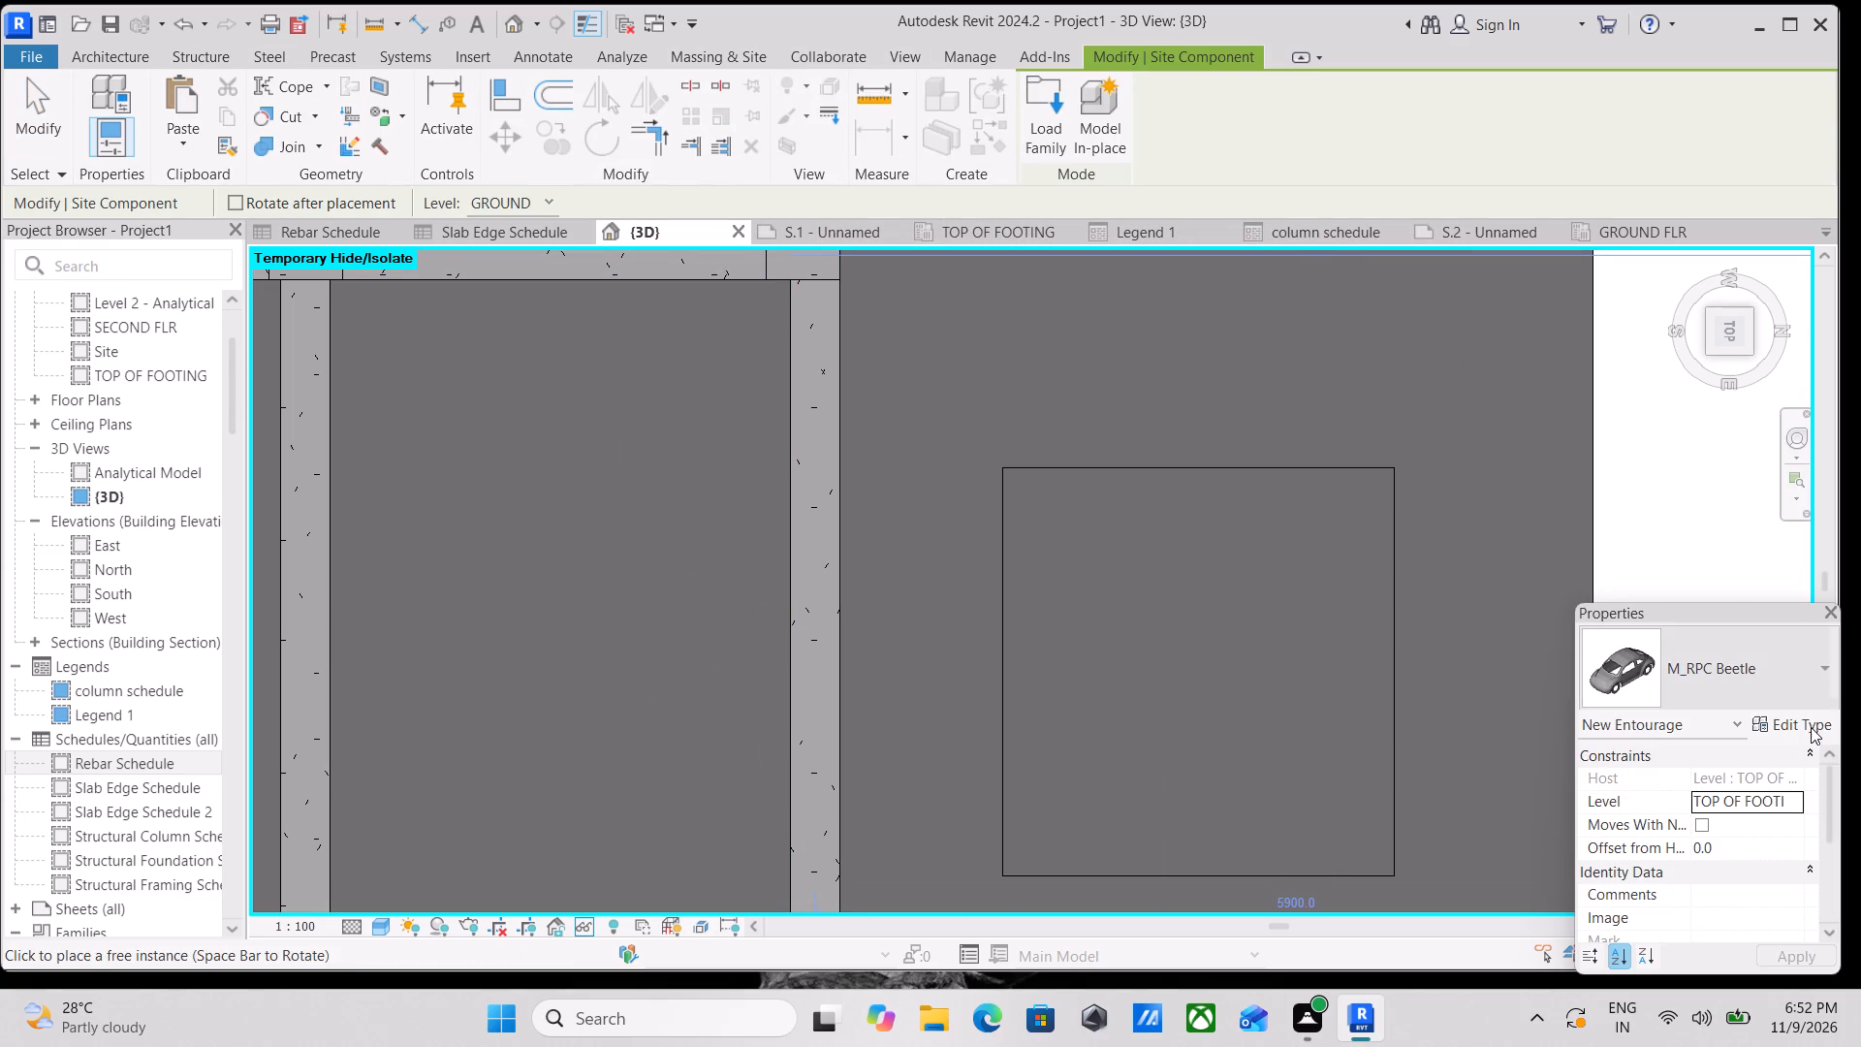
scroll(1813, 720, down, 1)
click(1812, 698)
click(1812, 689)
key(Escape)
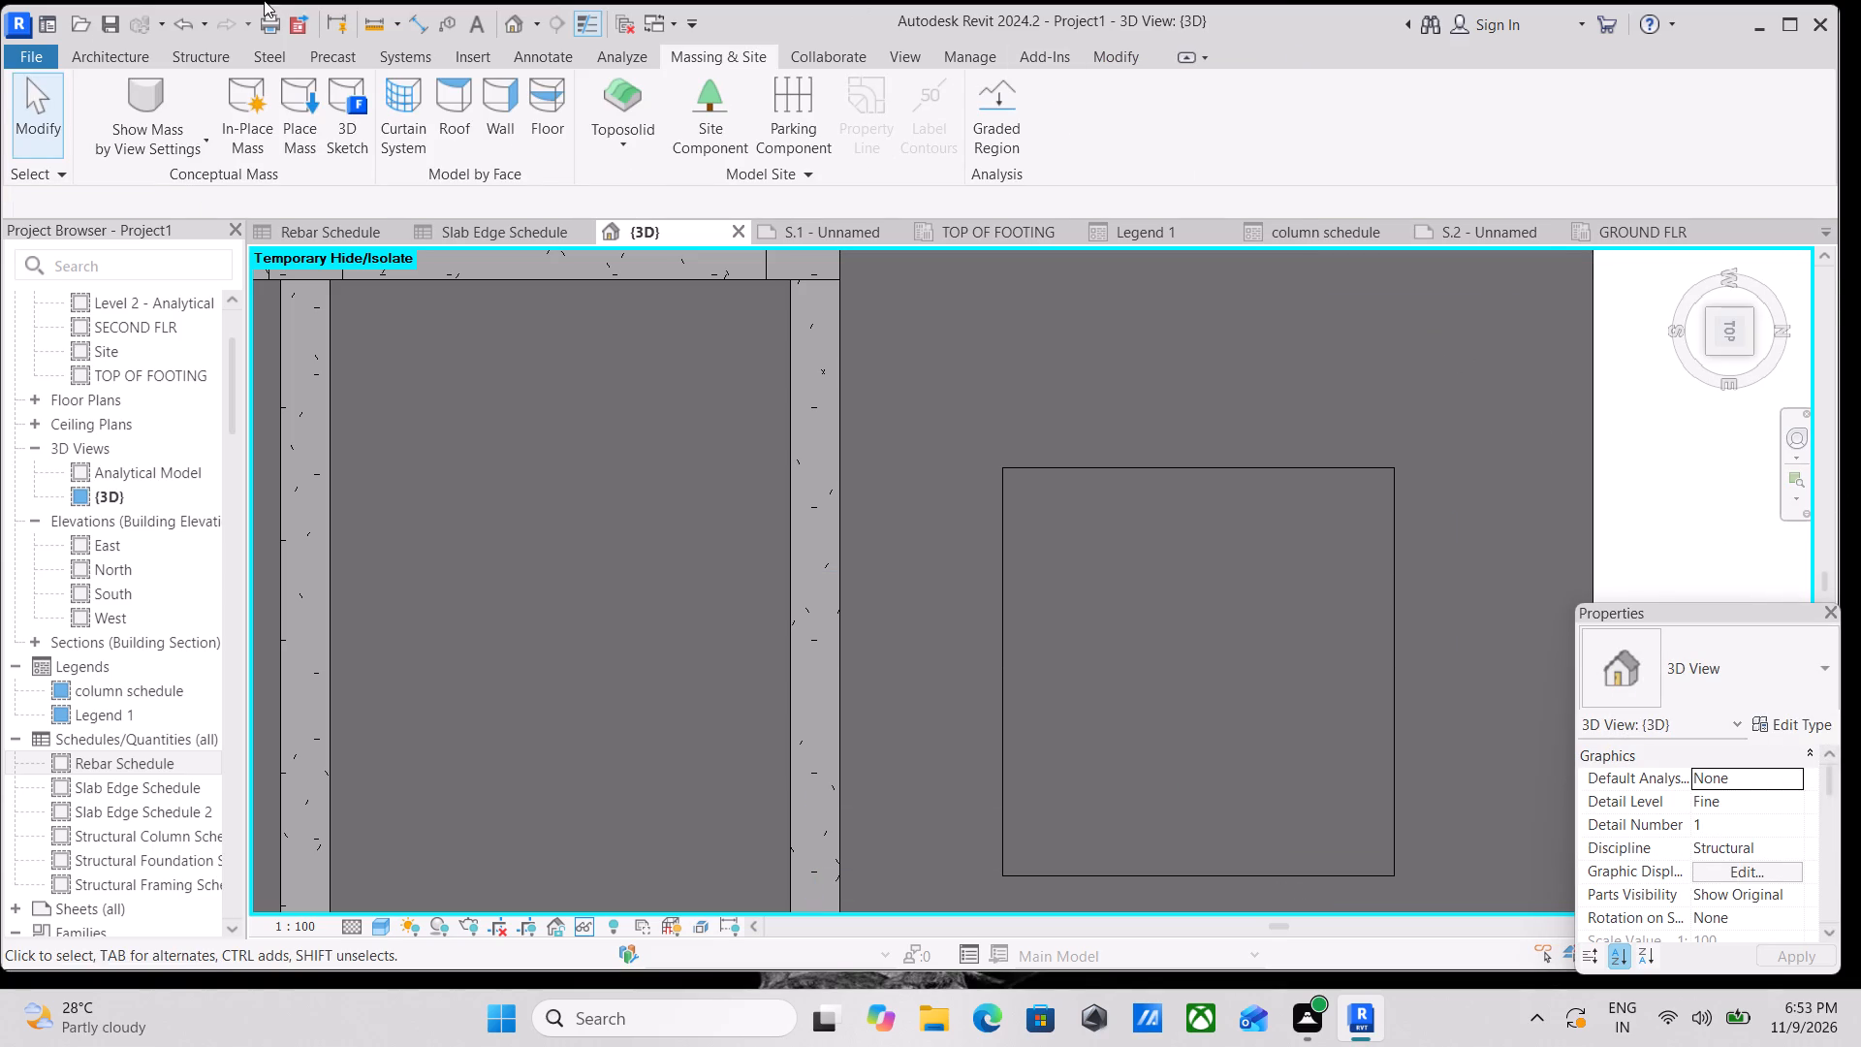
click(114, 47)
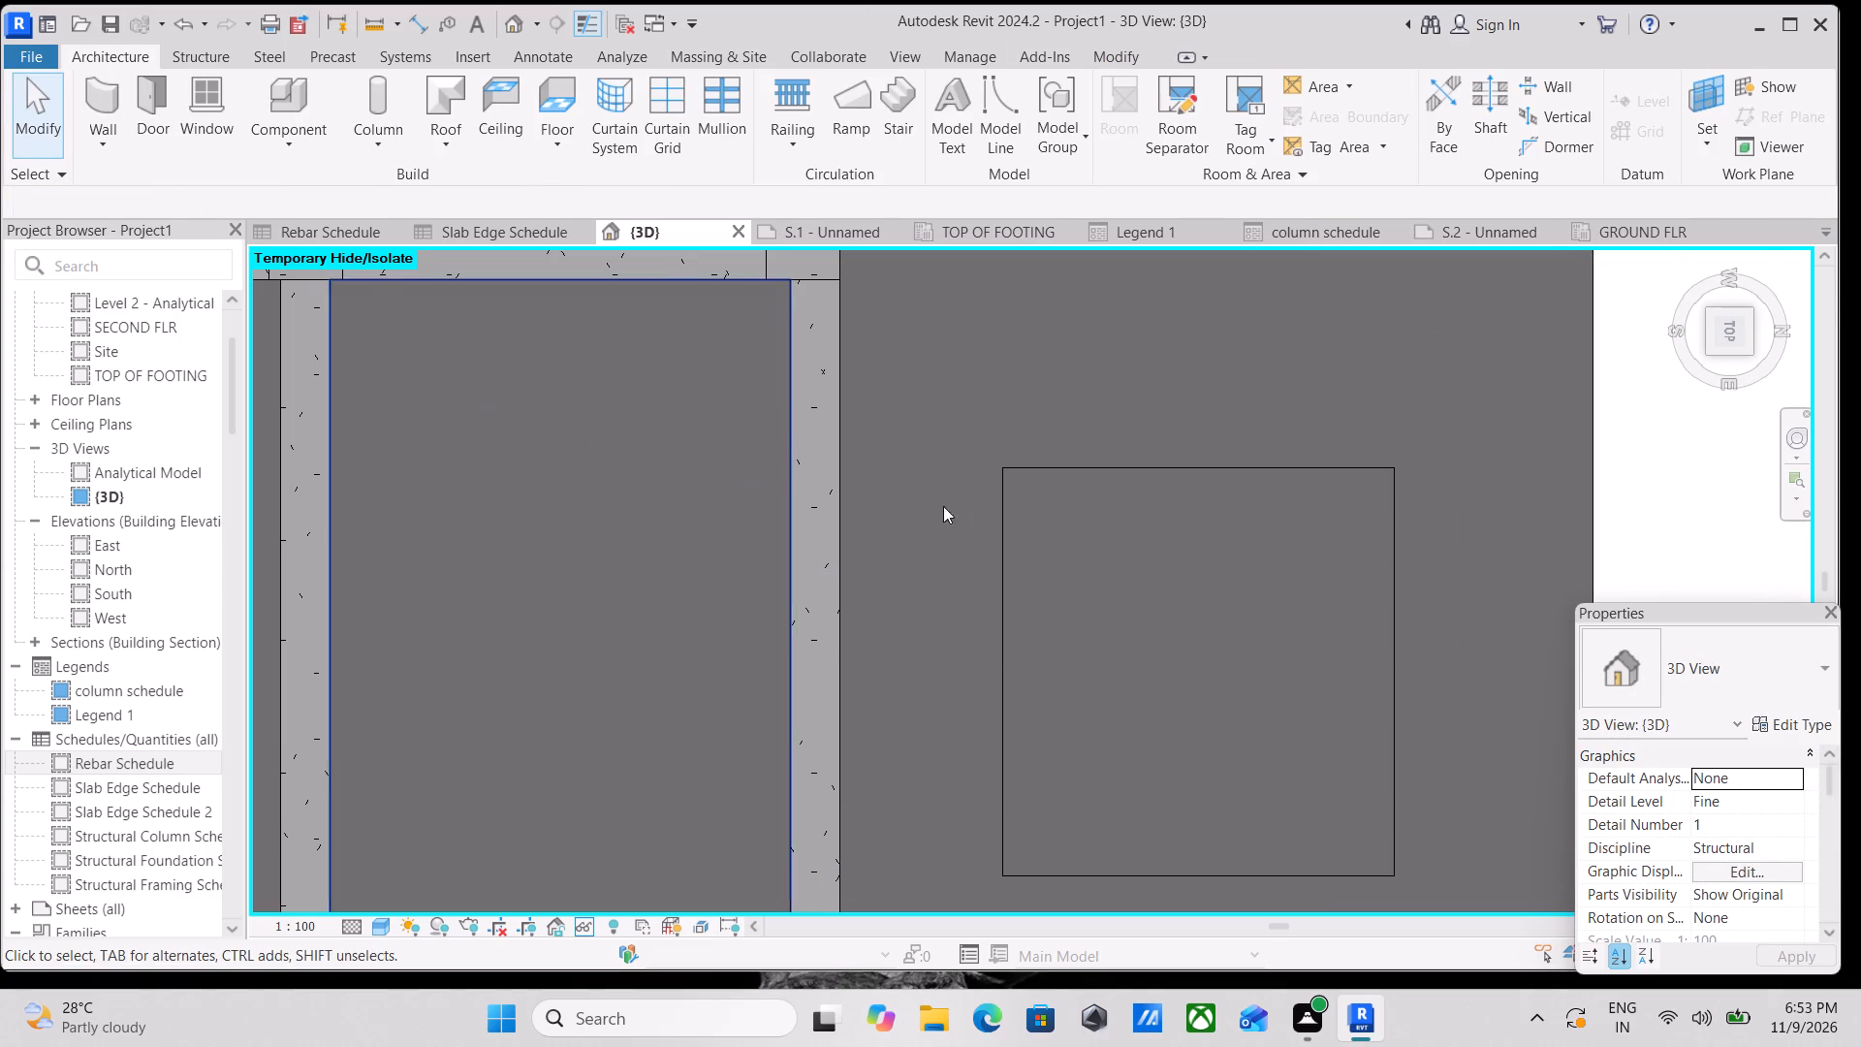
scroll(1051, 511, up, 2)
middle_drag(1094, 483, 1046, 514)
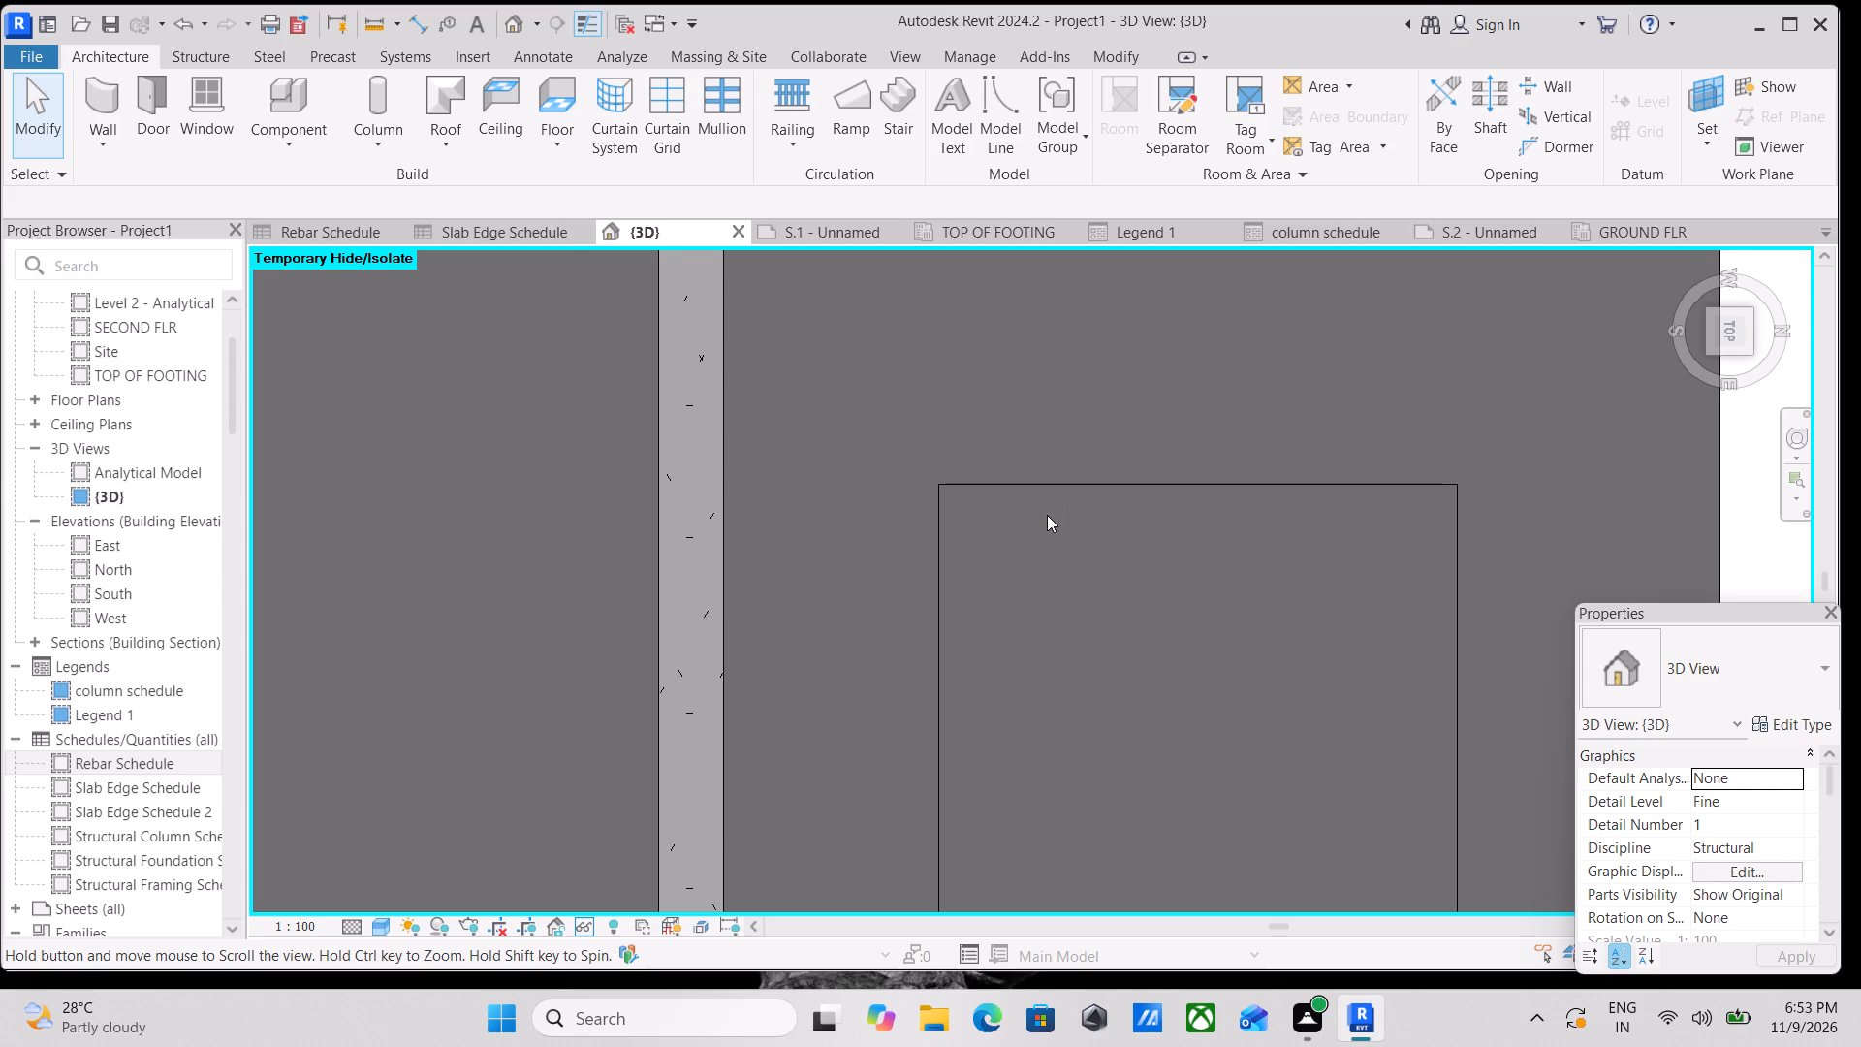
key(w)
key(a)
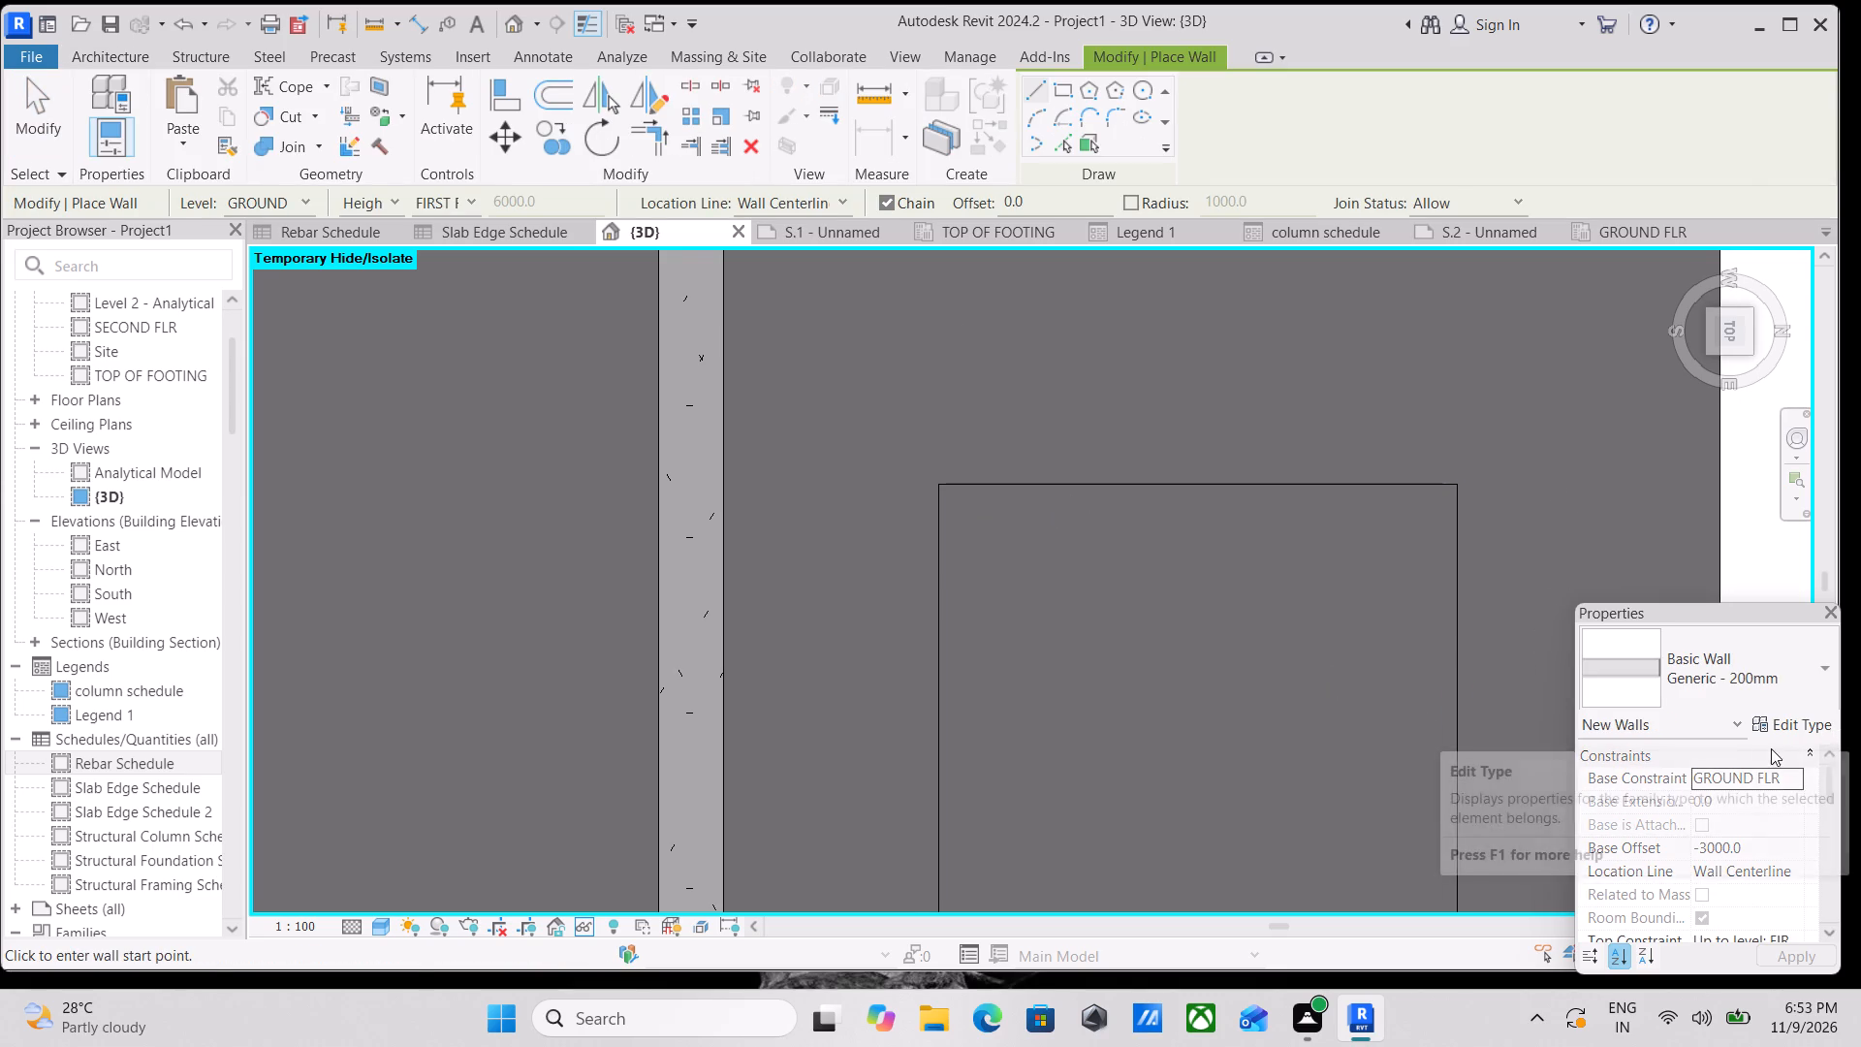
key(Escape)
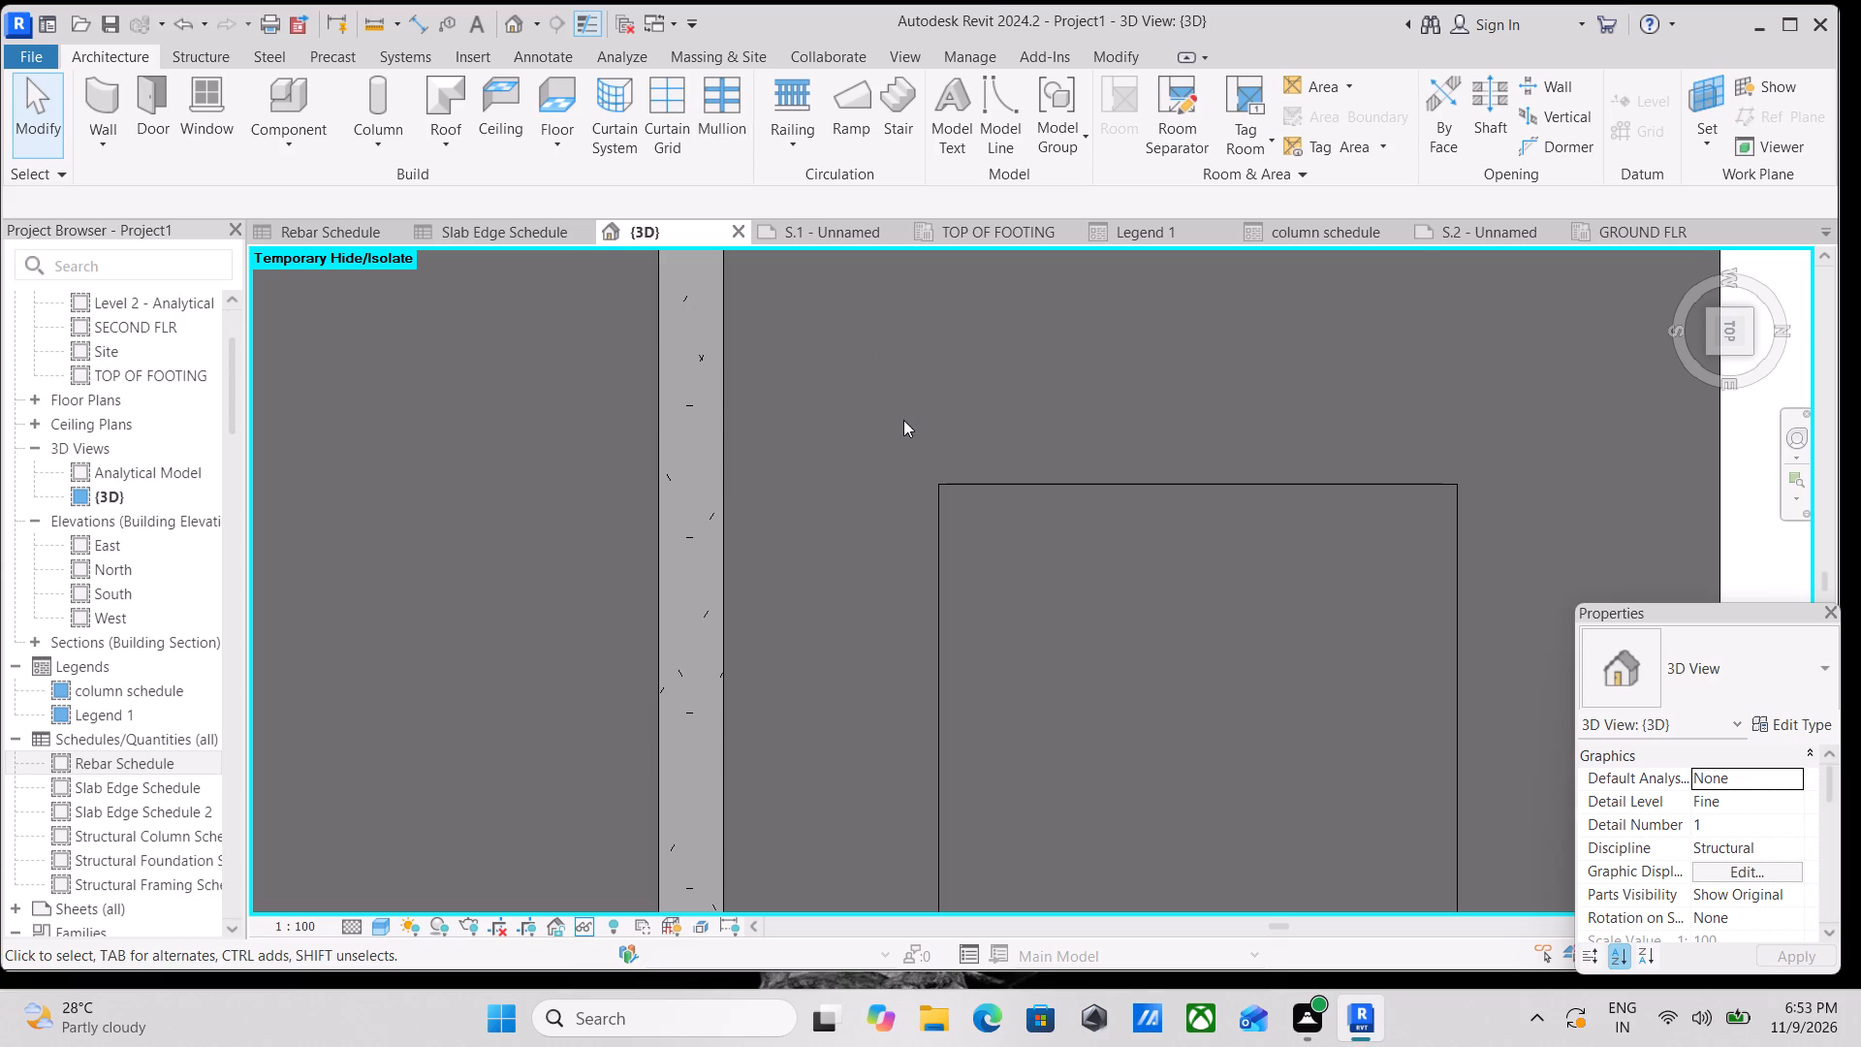
Start the Paint tool and search the project materials for WATER.
text(PT)
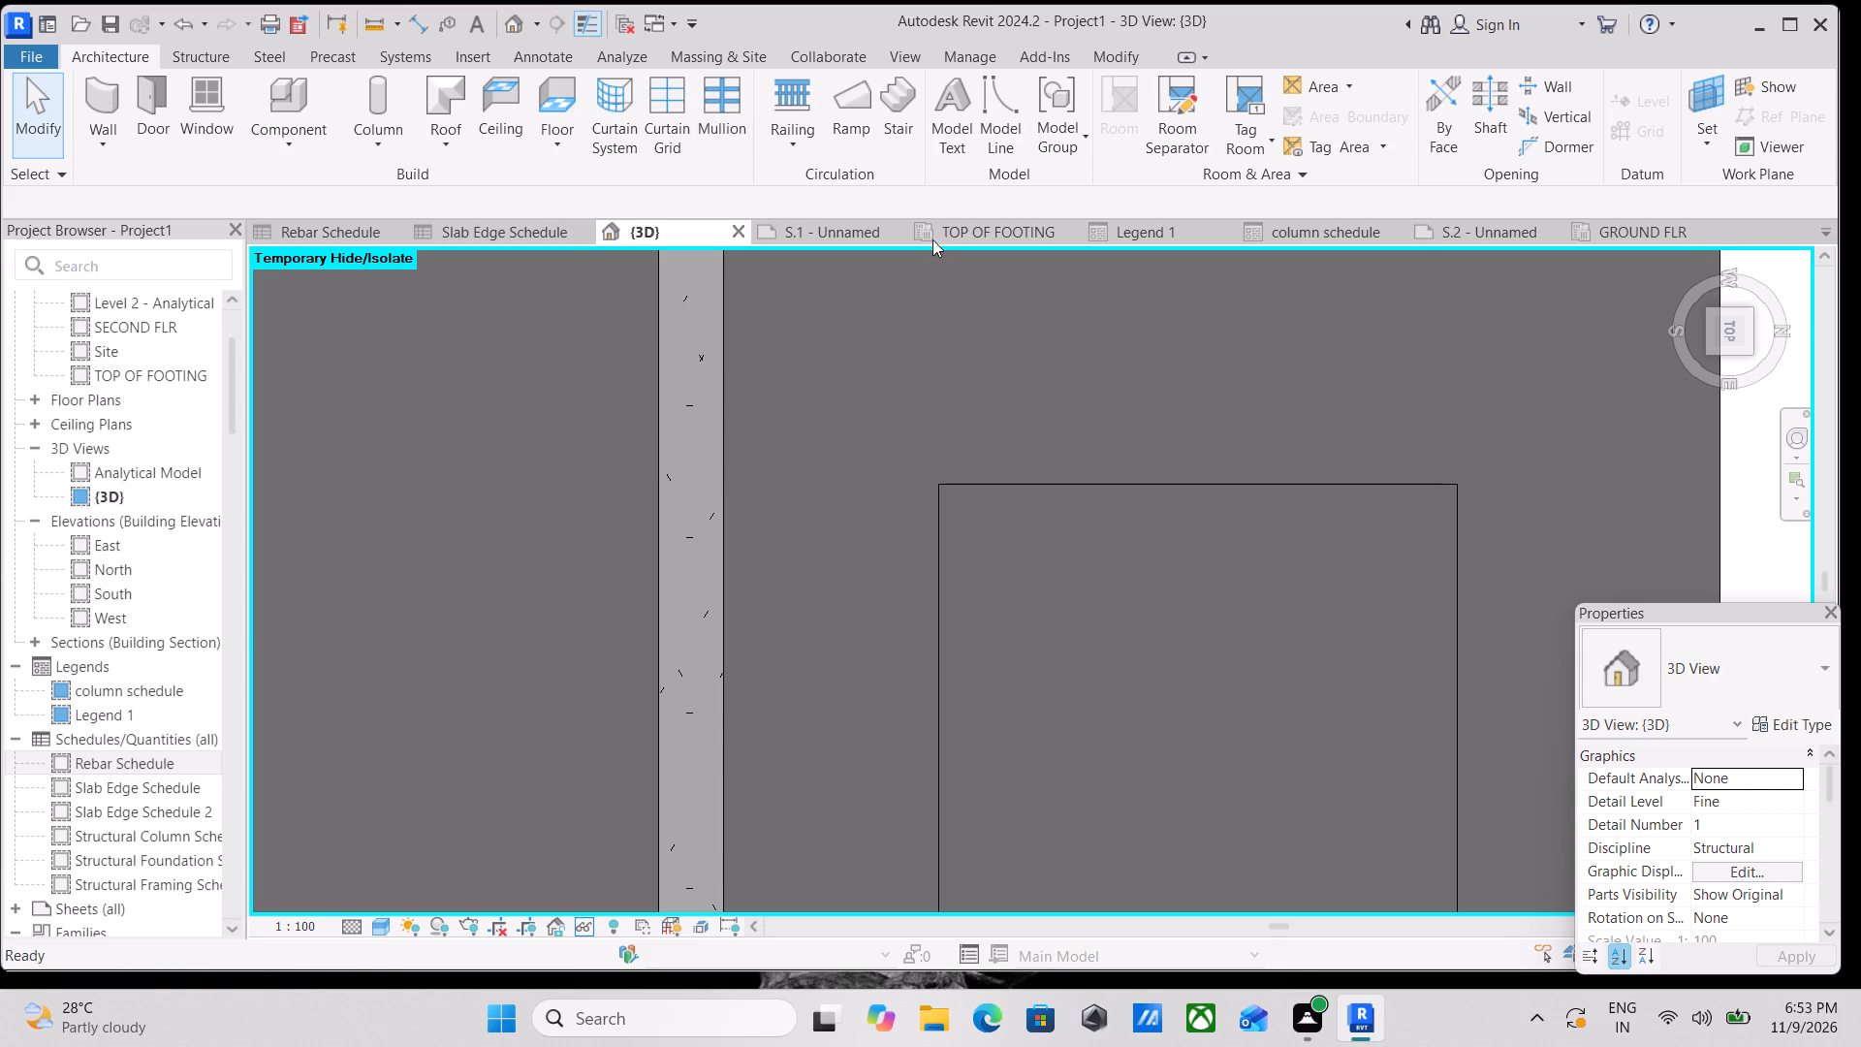
scroll(69, 516, up, 1)
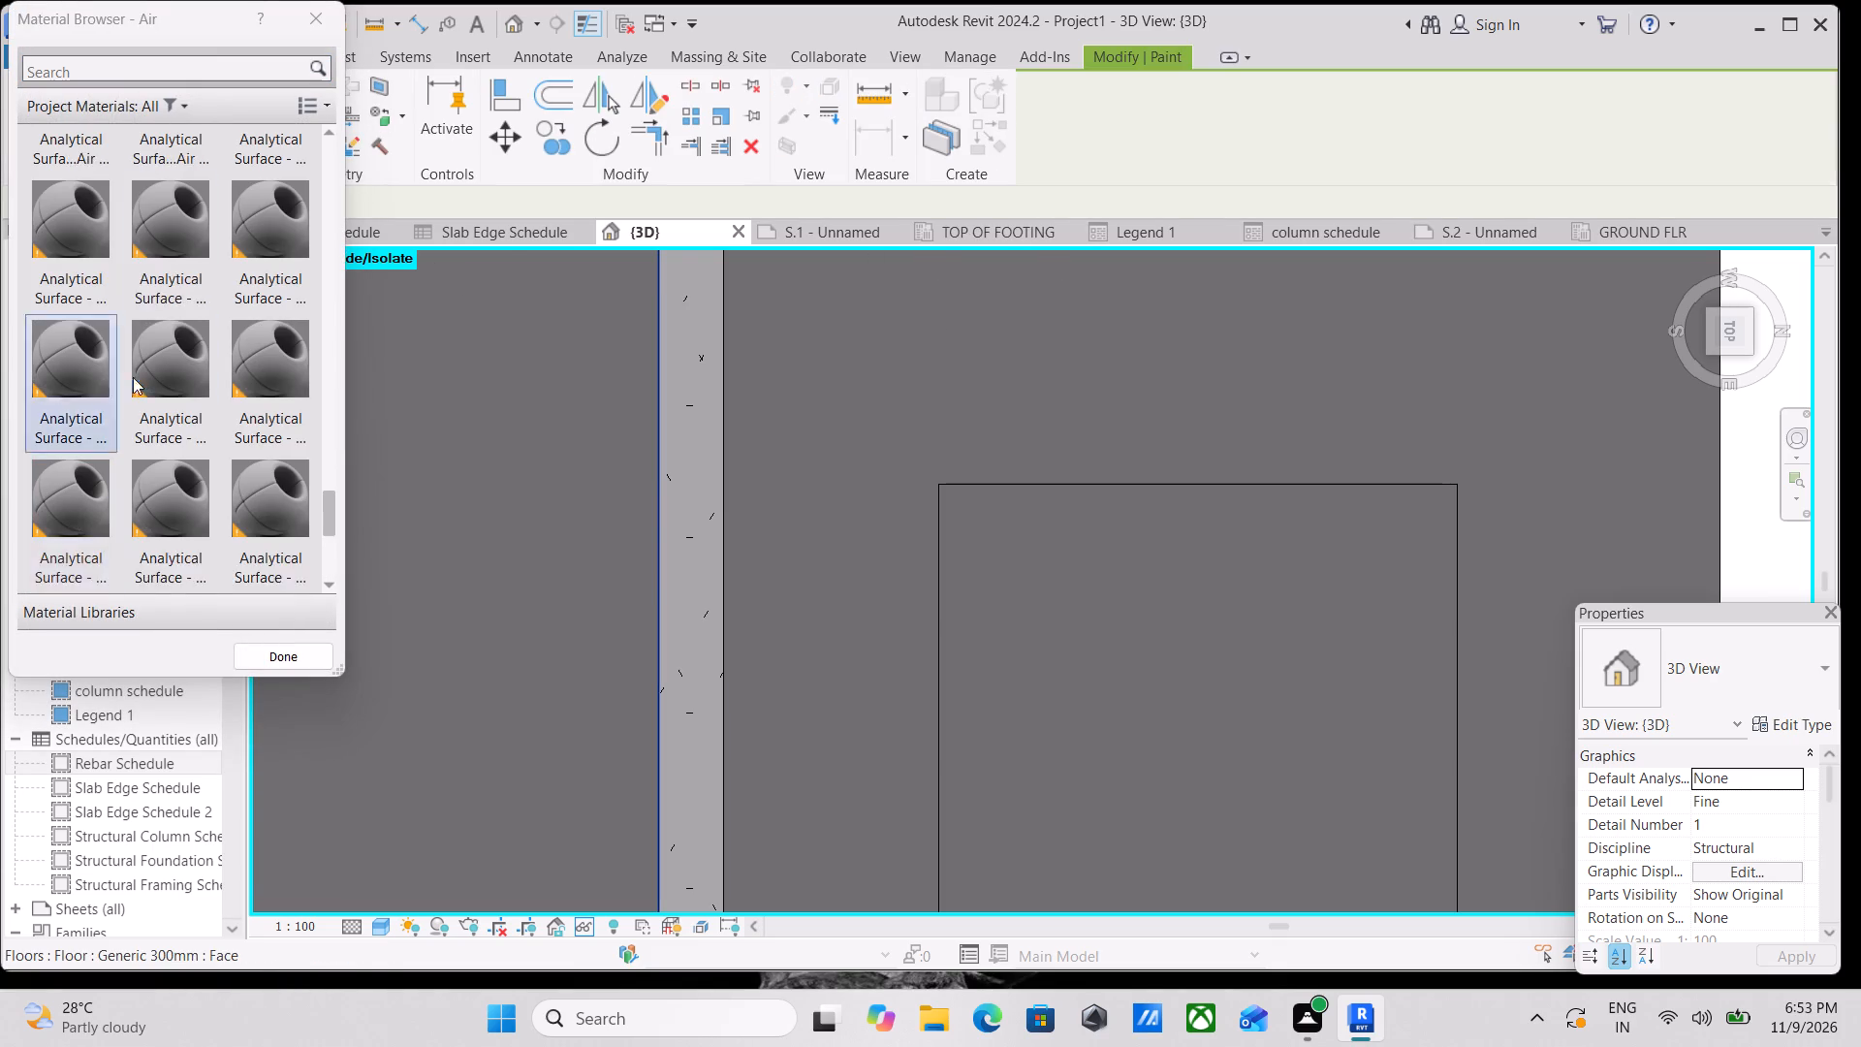
click(182, 73)
text(WAT)
text(ER)
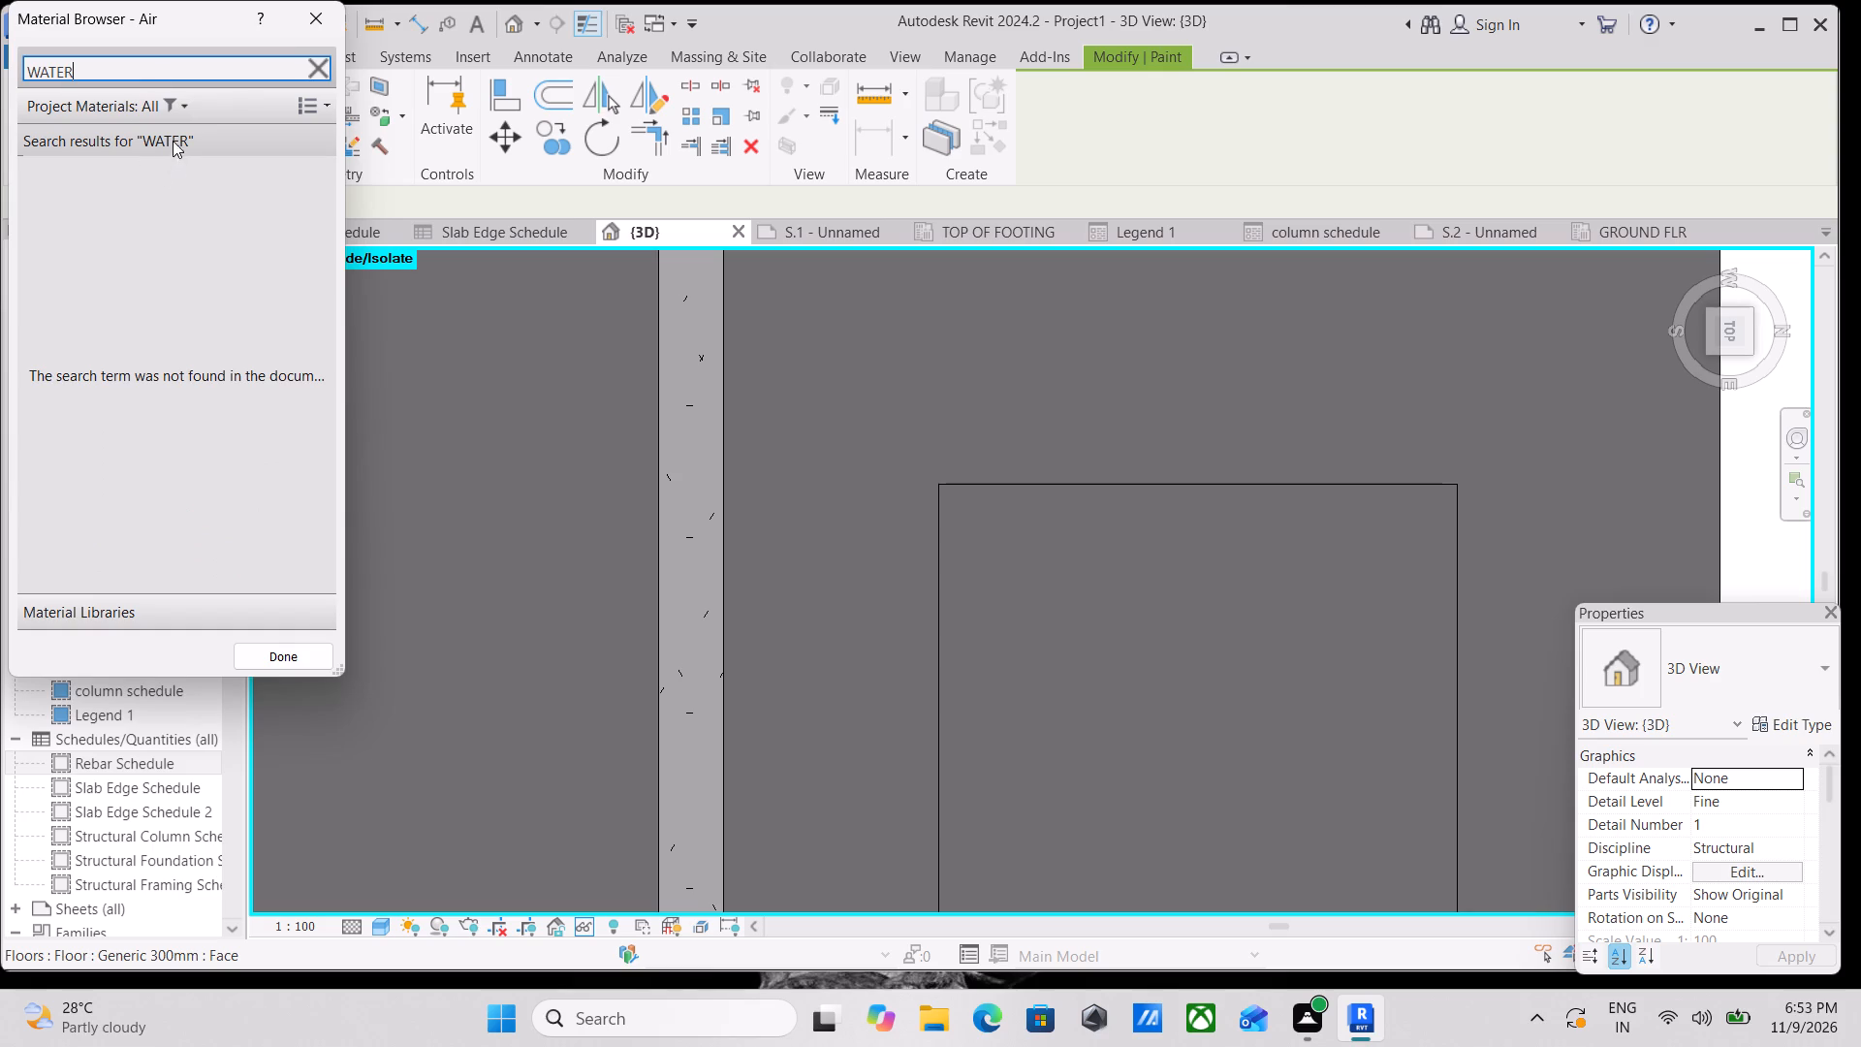
key(Return)
key(Return)
key(Return)
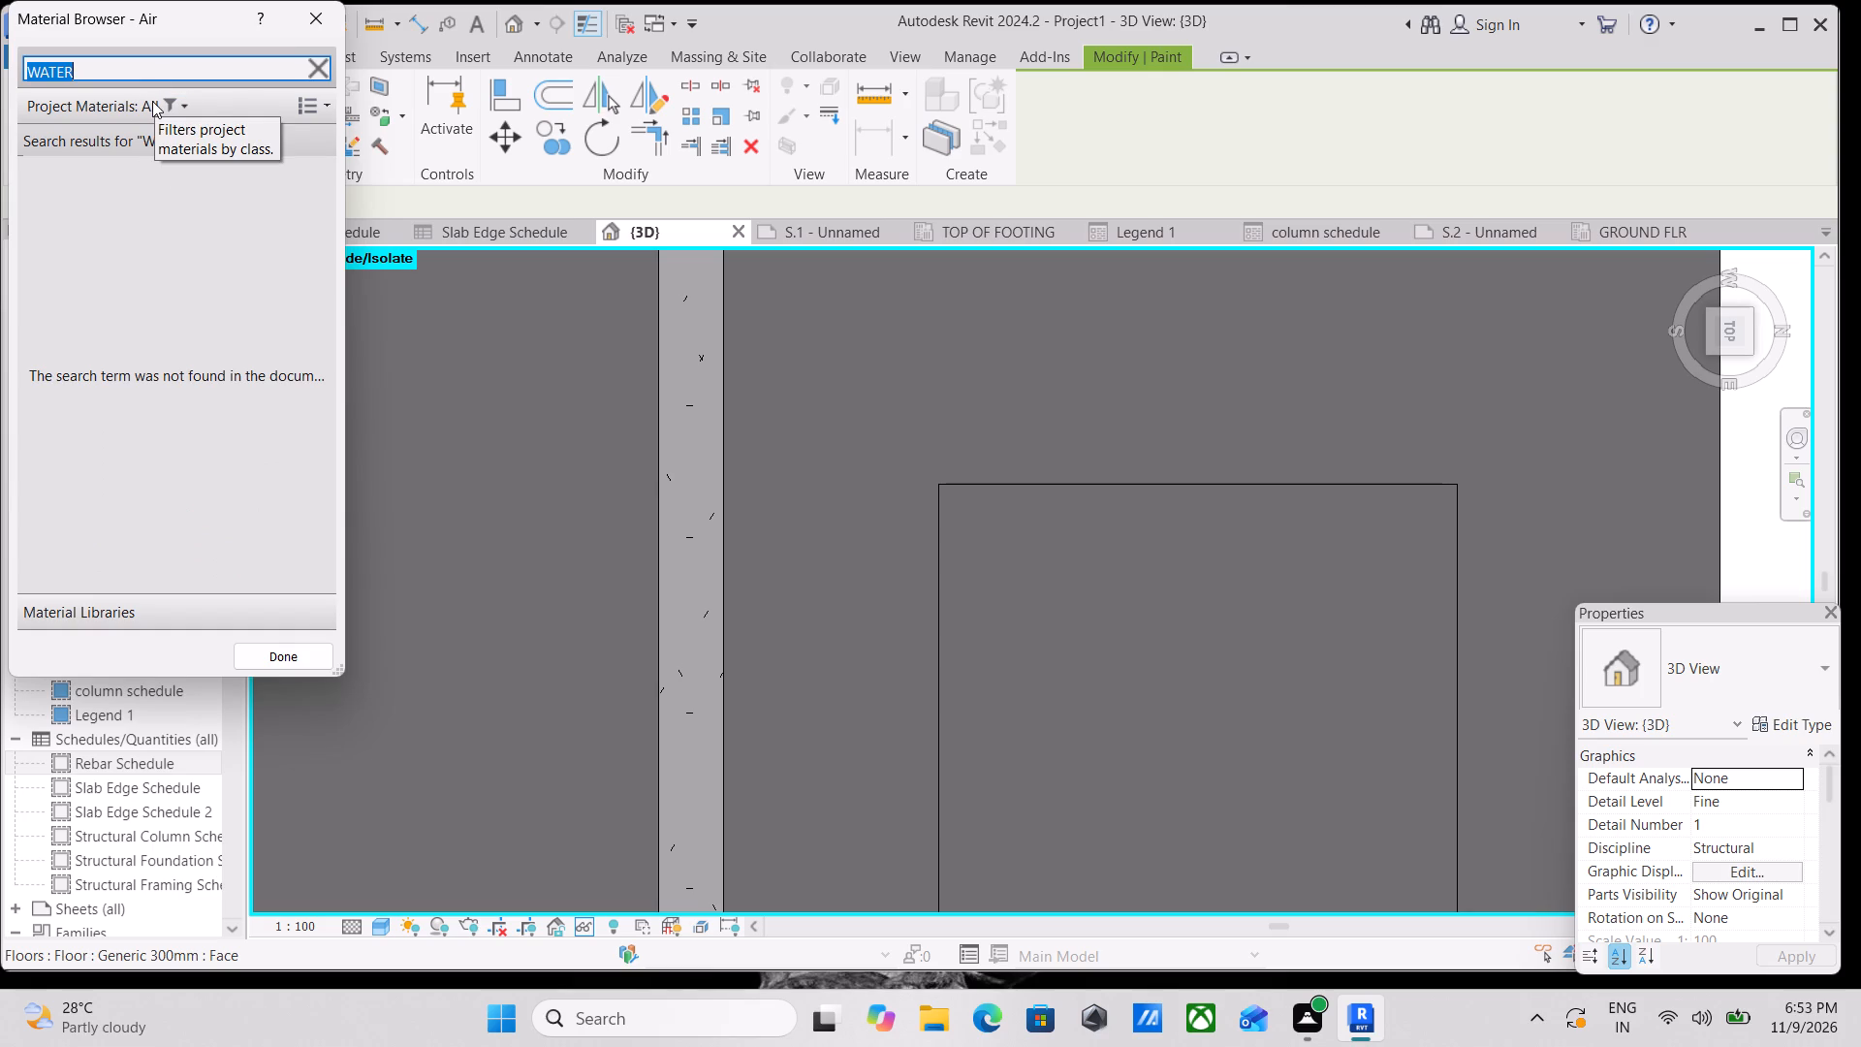
key(Return)
key(Return)
key(Return)
key(BackSpace)
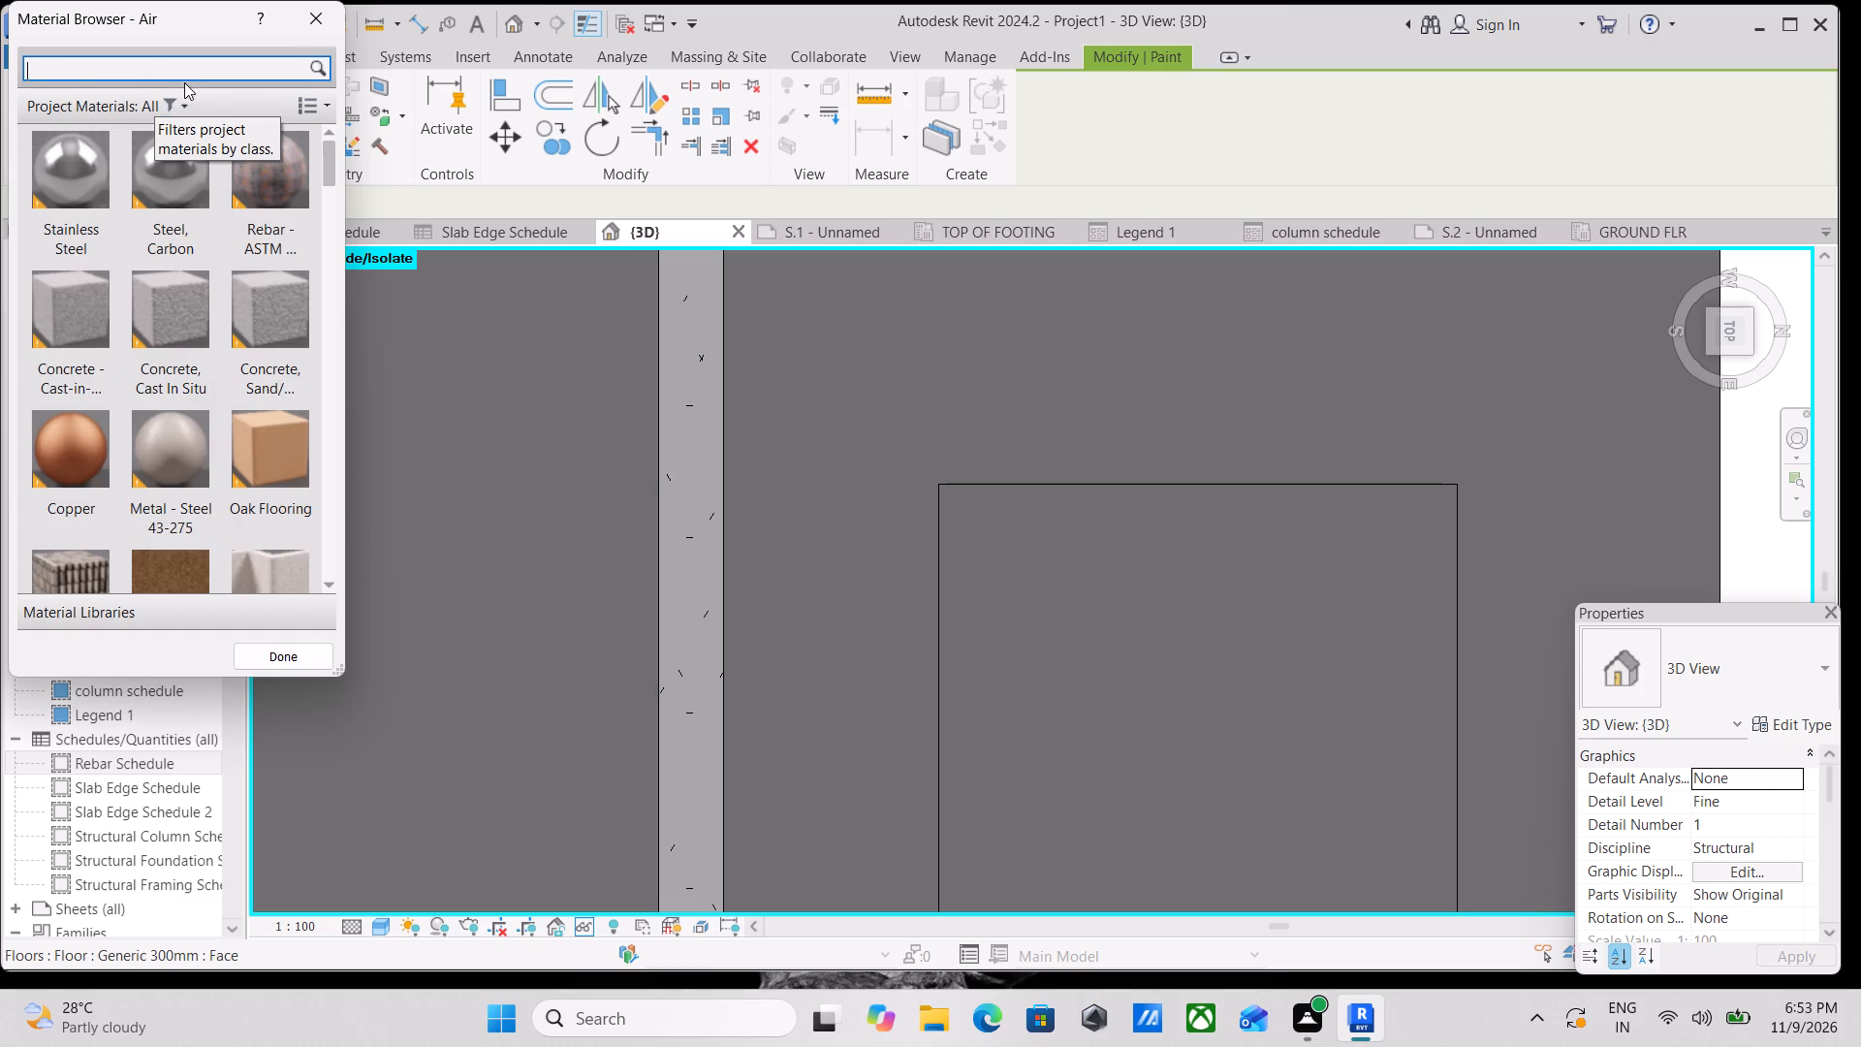
text(WATER)
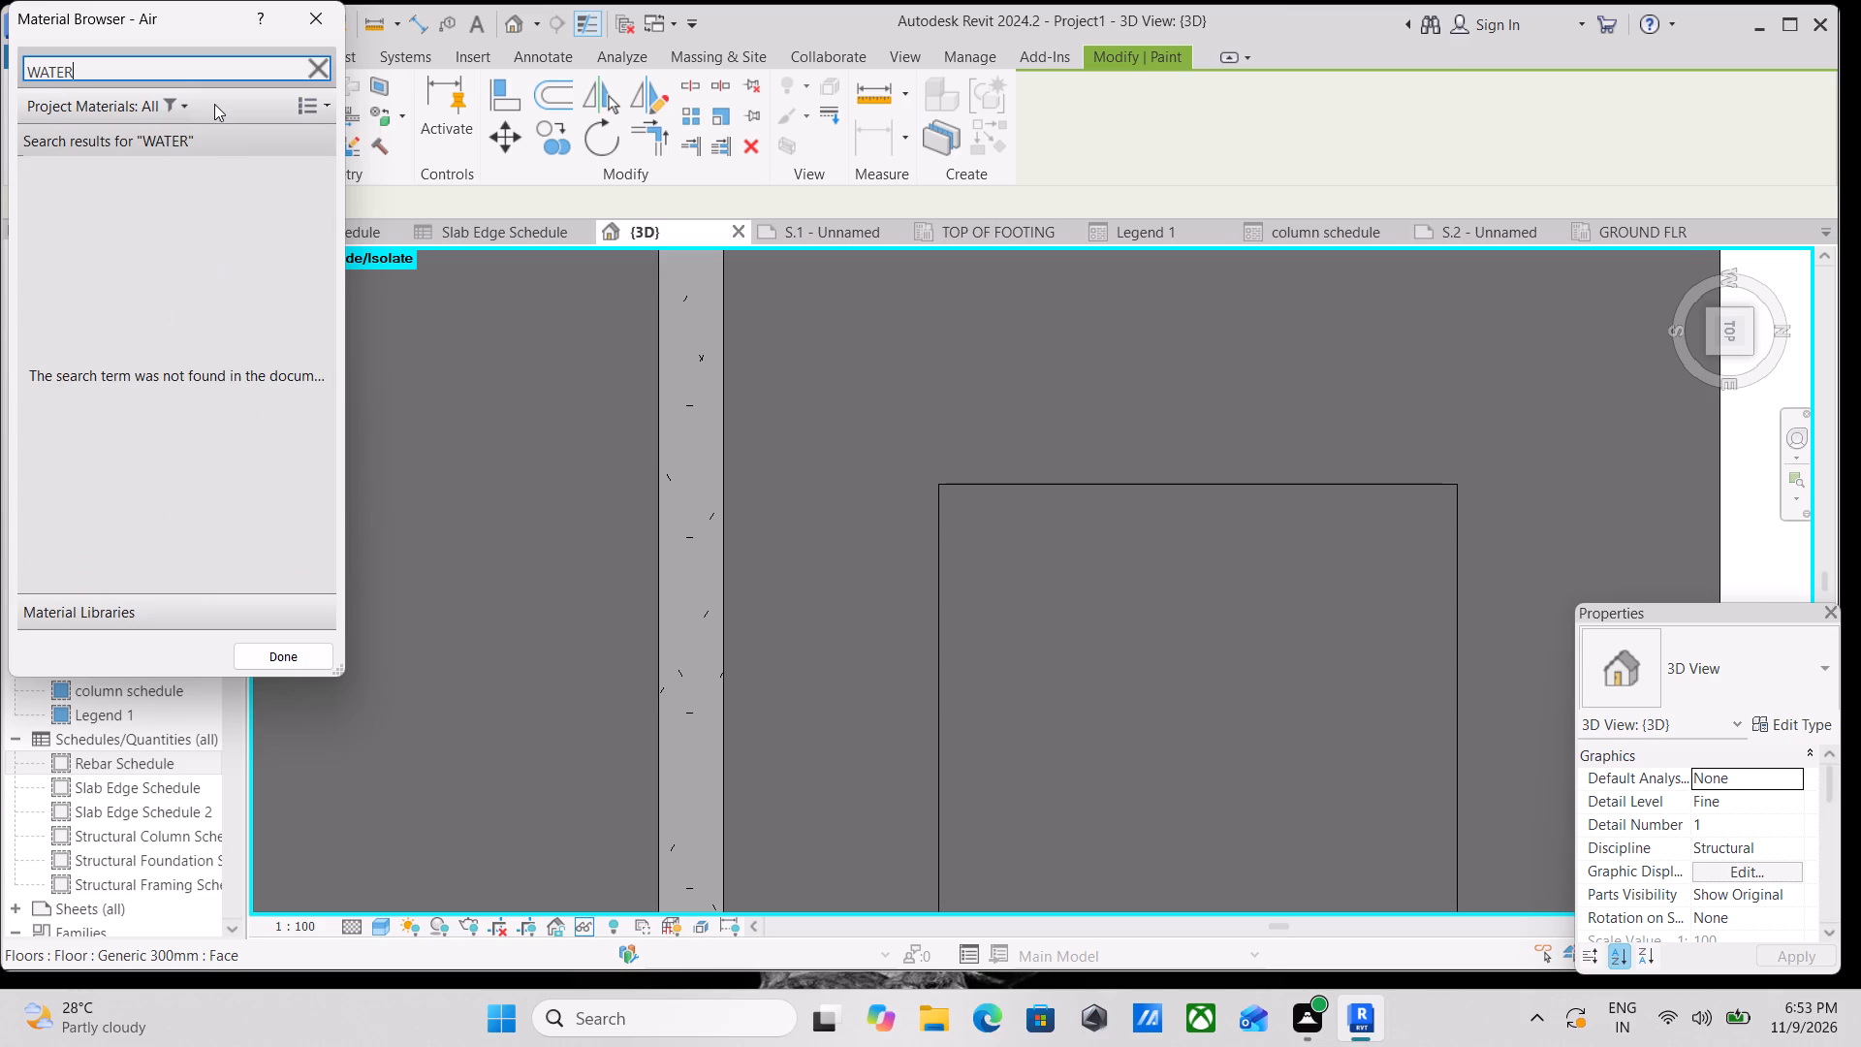
key(BackSpace)
key(BackSpace)
key(BackSpace)
key(BackSpace)
key(BackSpace)
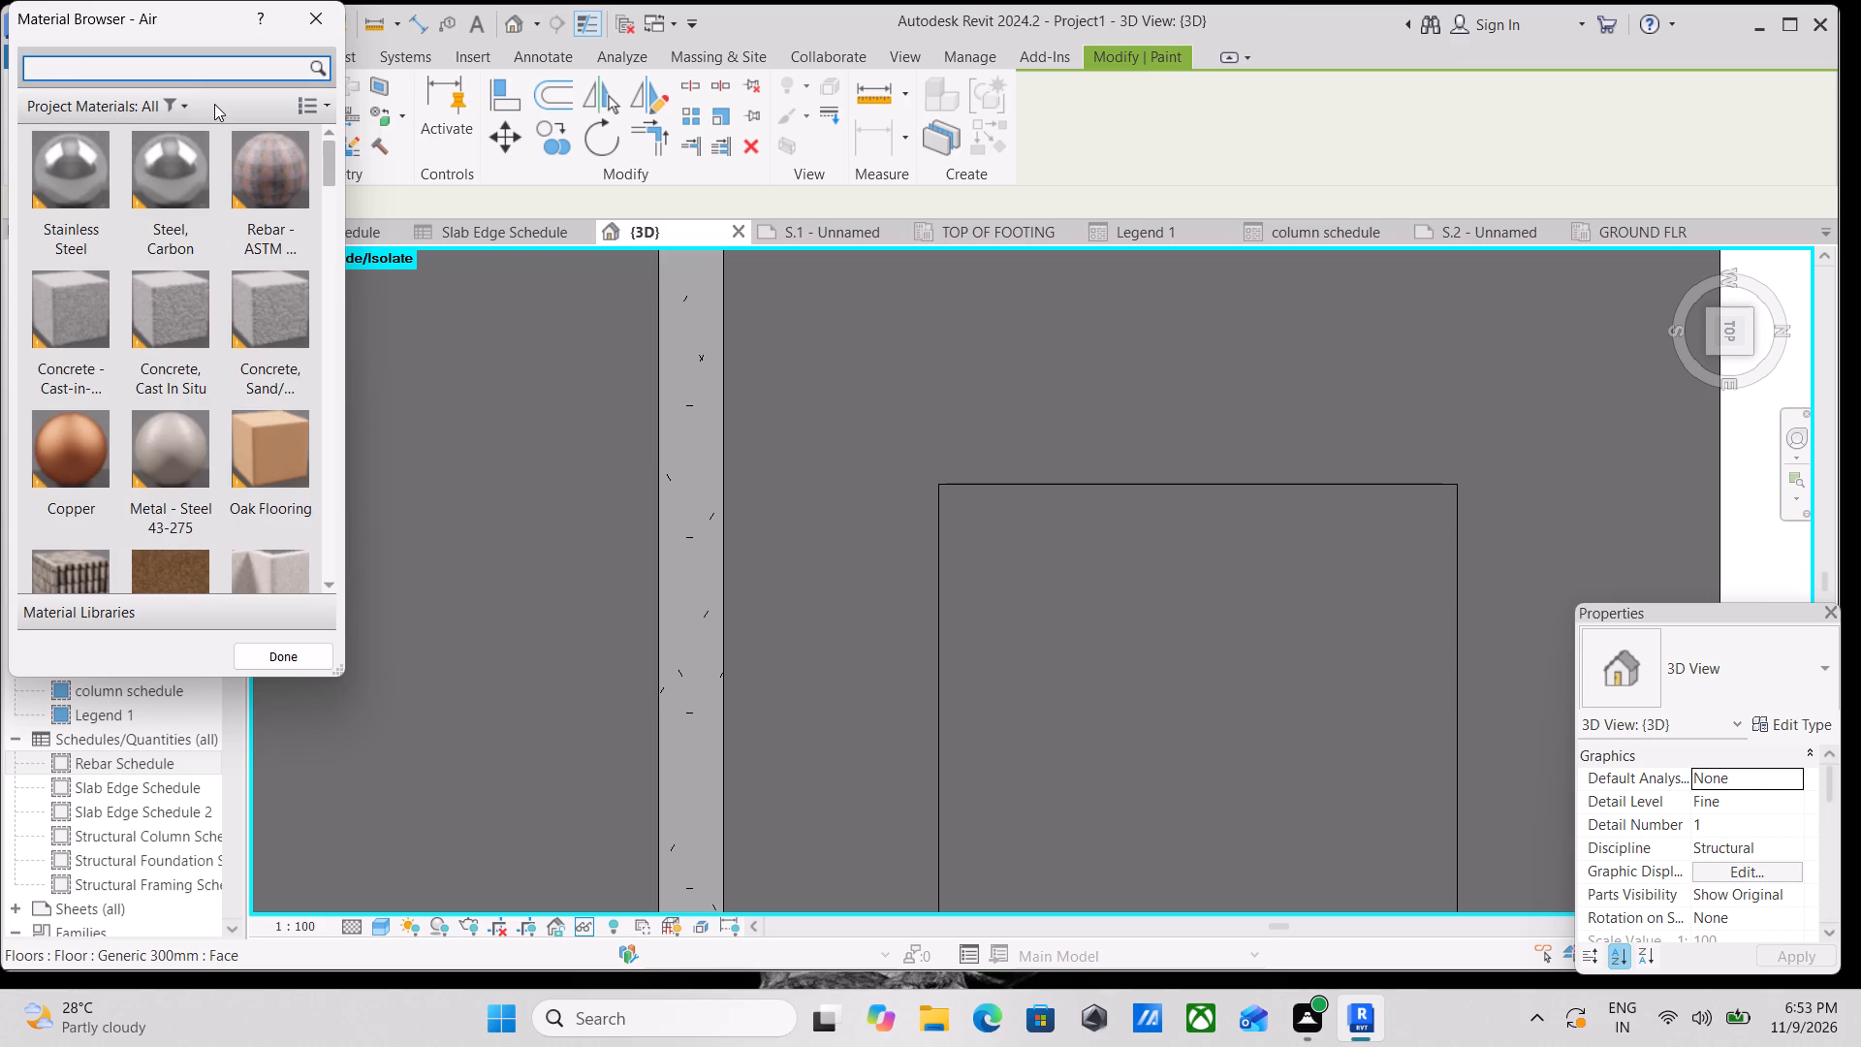
Look through the project materials for a water material and search them for H2.
scroll(1118, 16, down, 1)
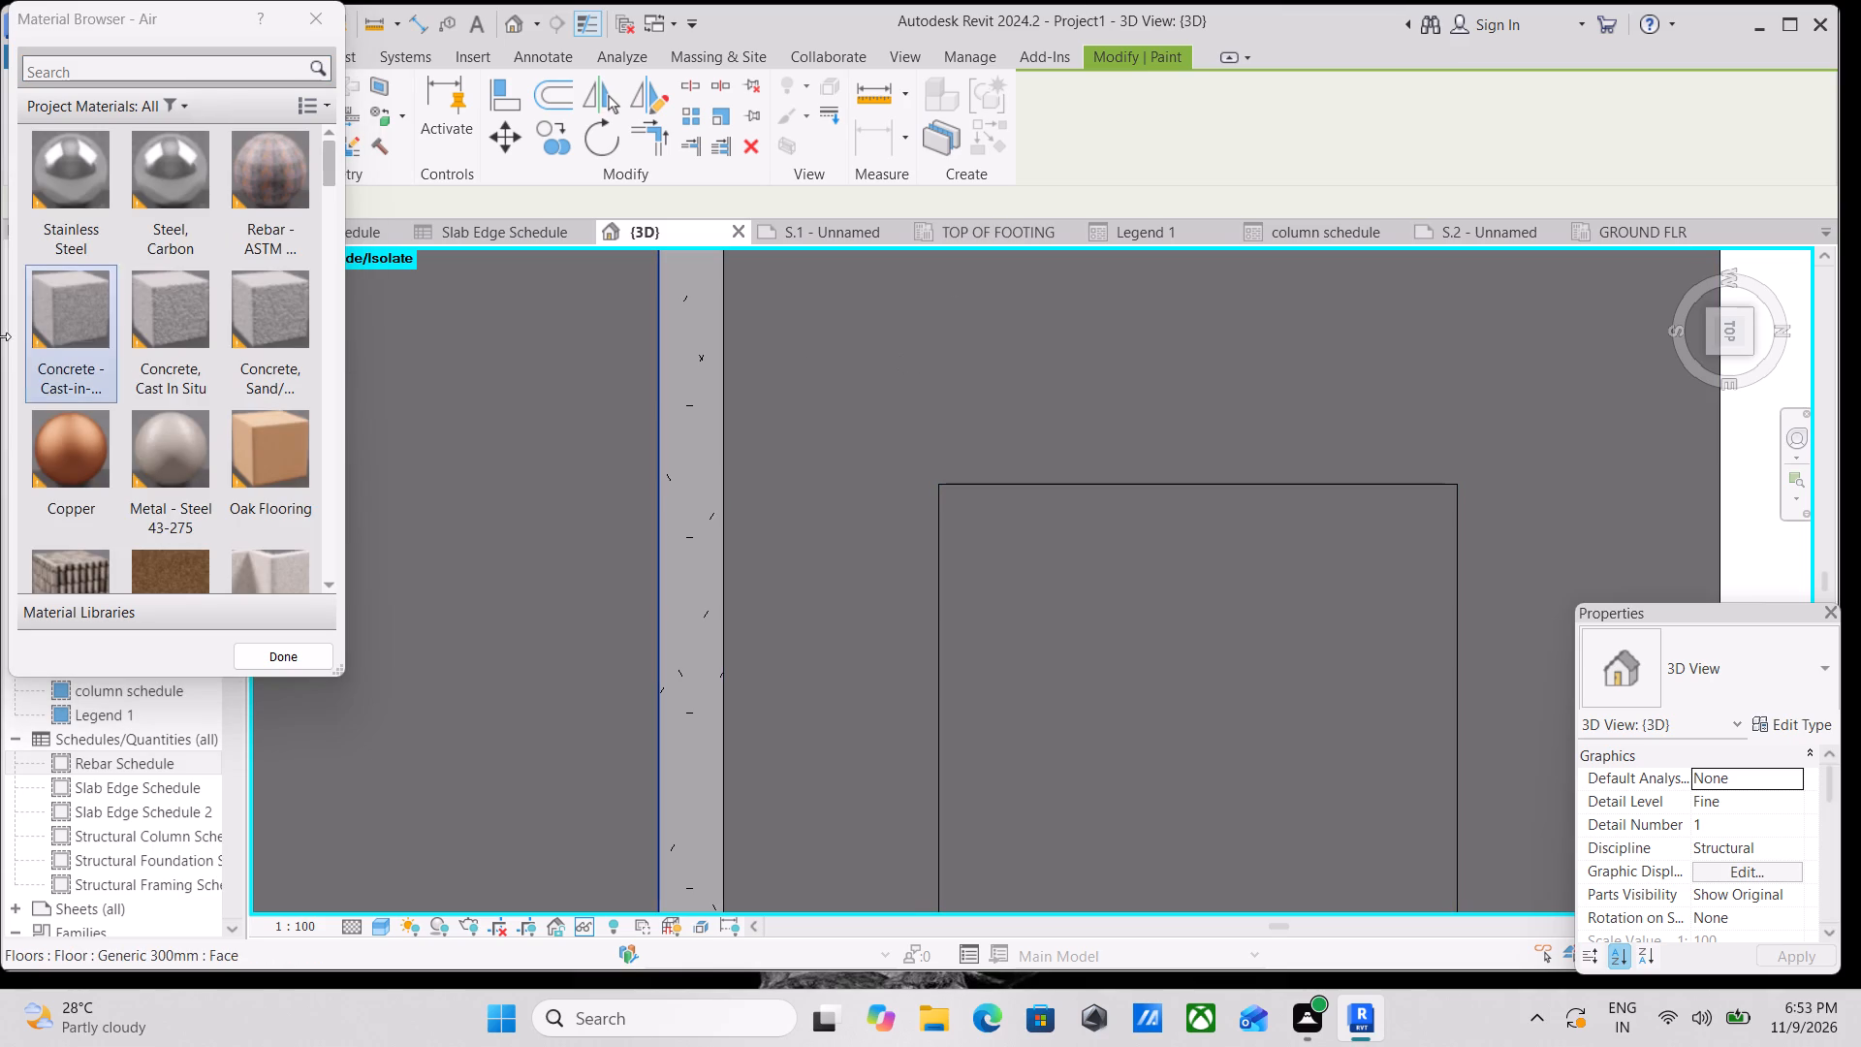
scroll(199, 379, down, 12)
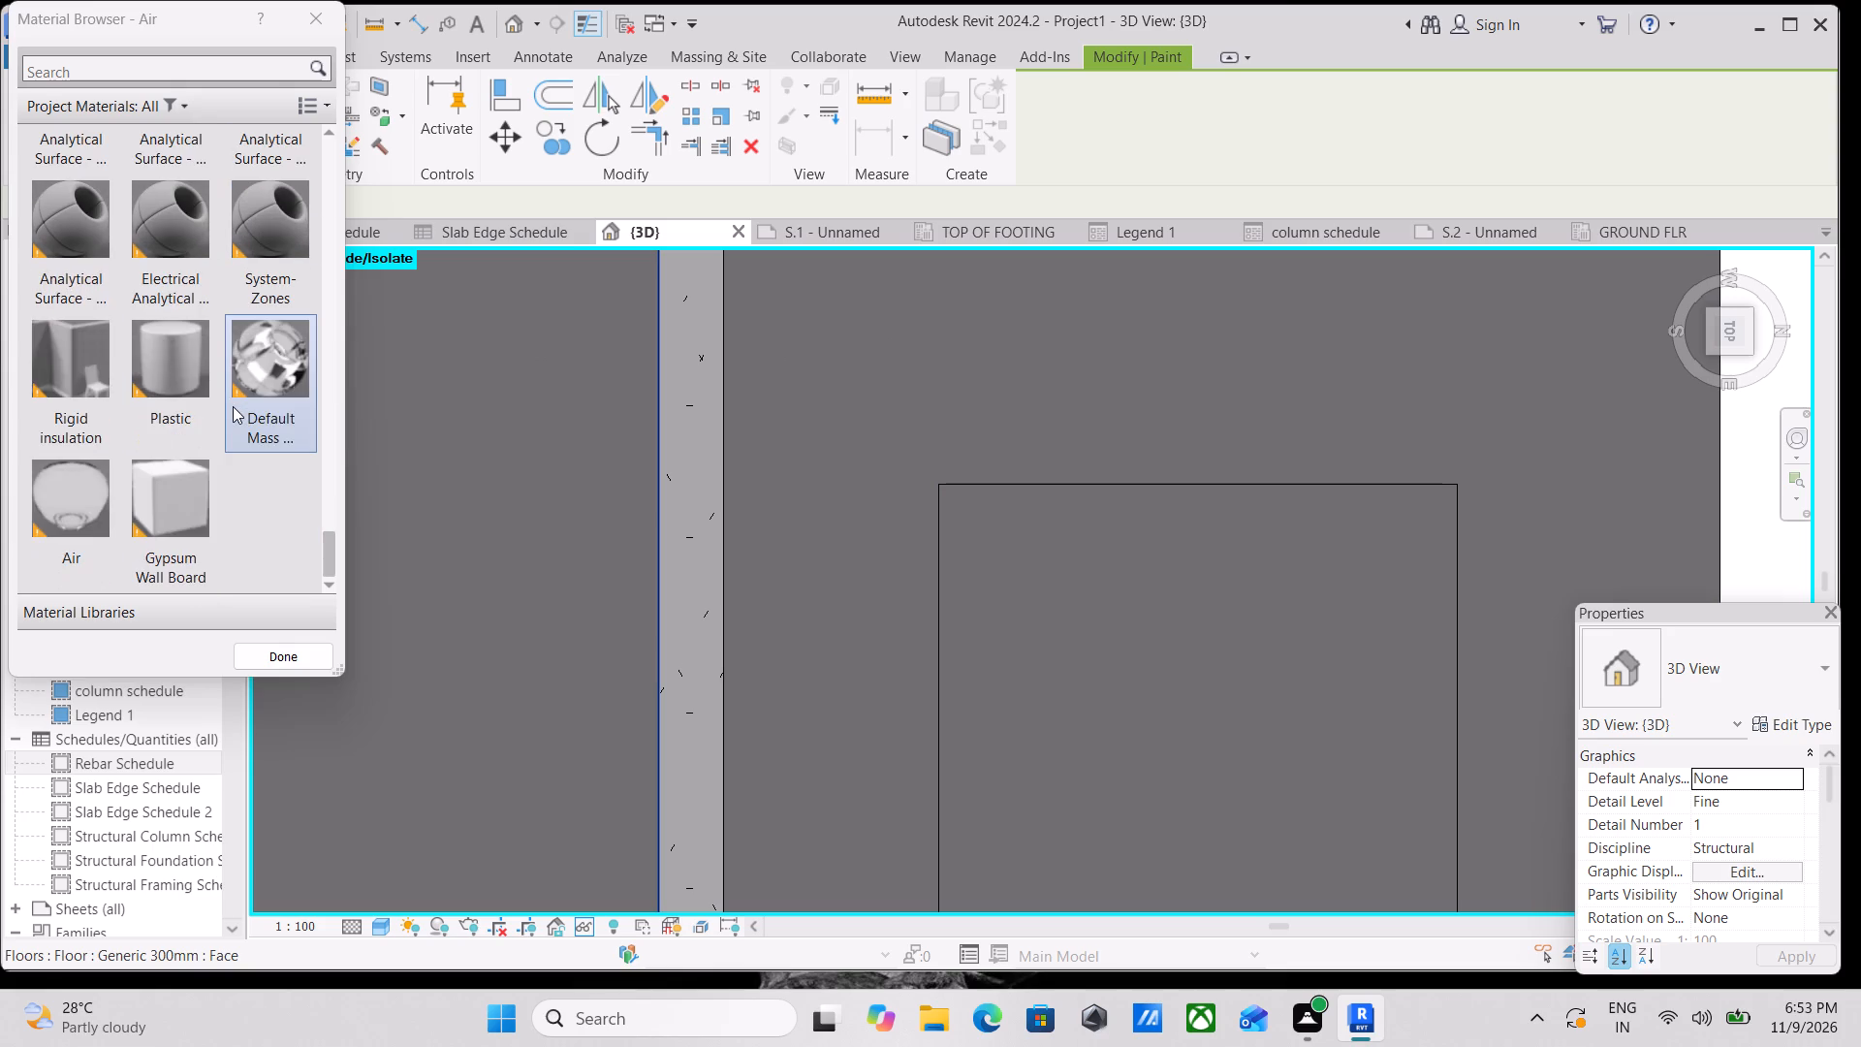
scroll(233, 406, down, 3)
scroll(240, 397, up, 9)
scroll(194, 104, up, 3)
click(171, 62)
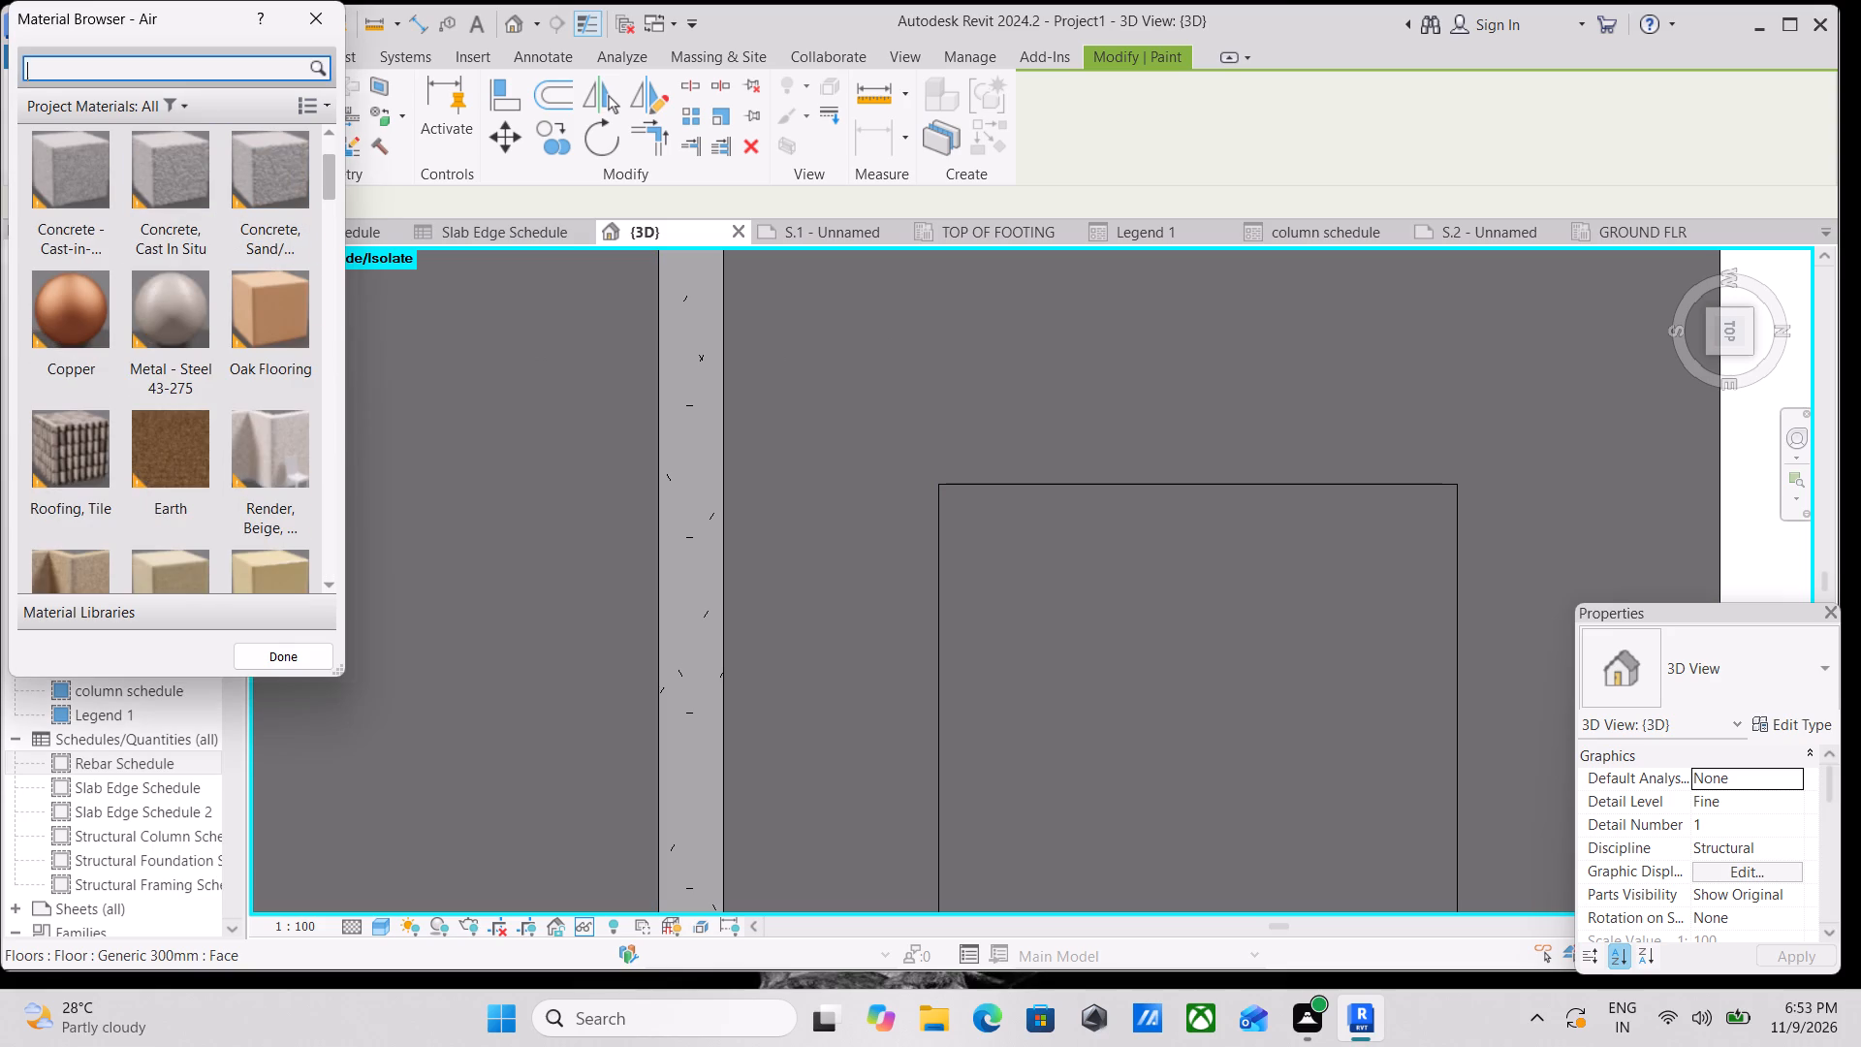
key(h)
key(2)
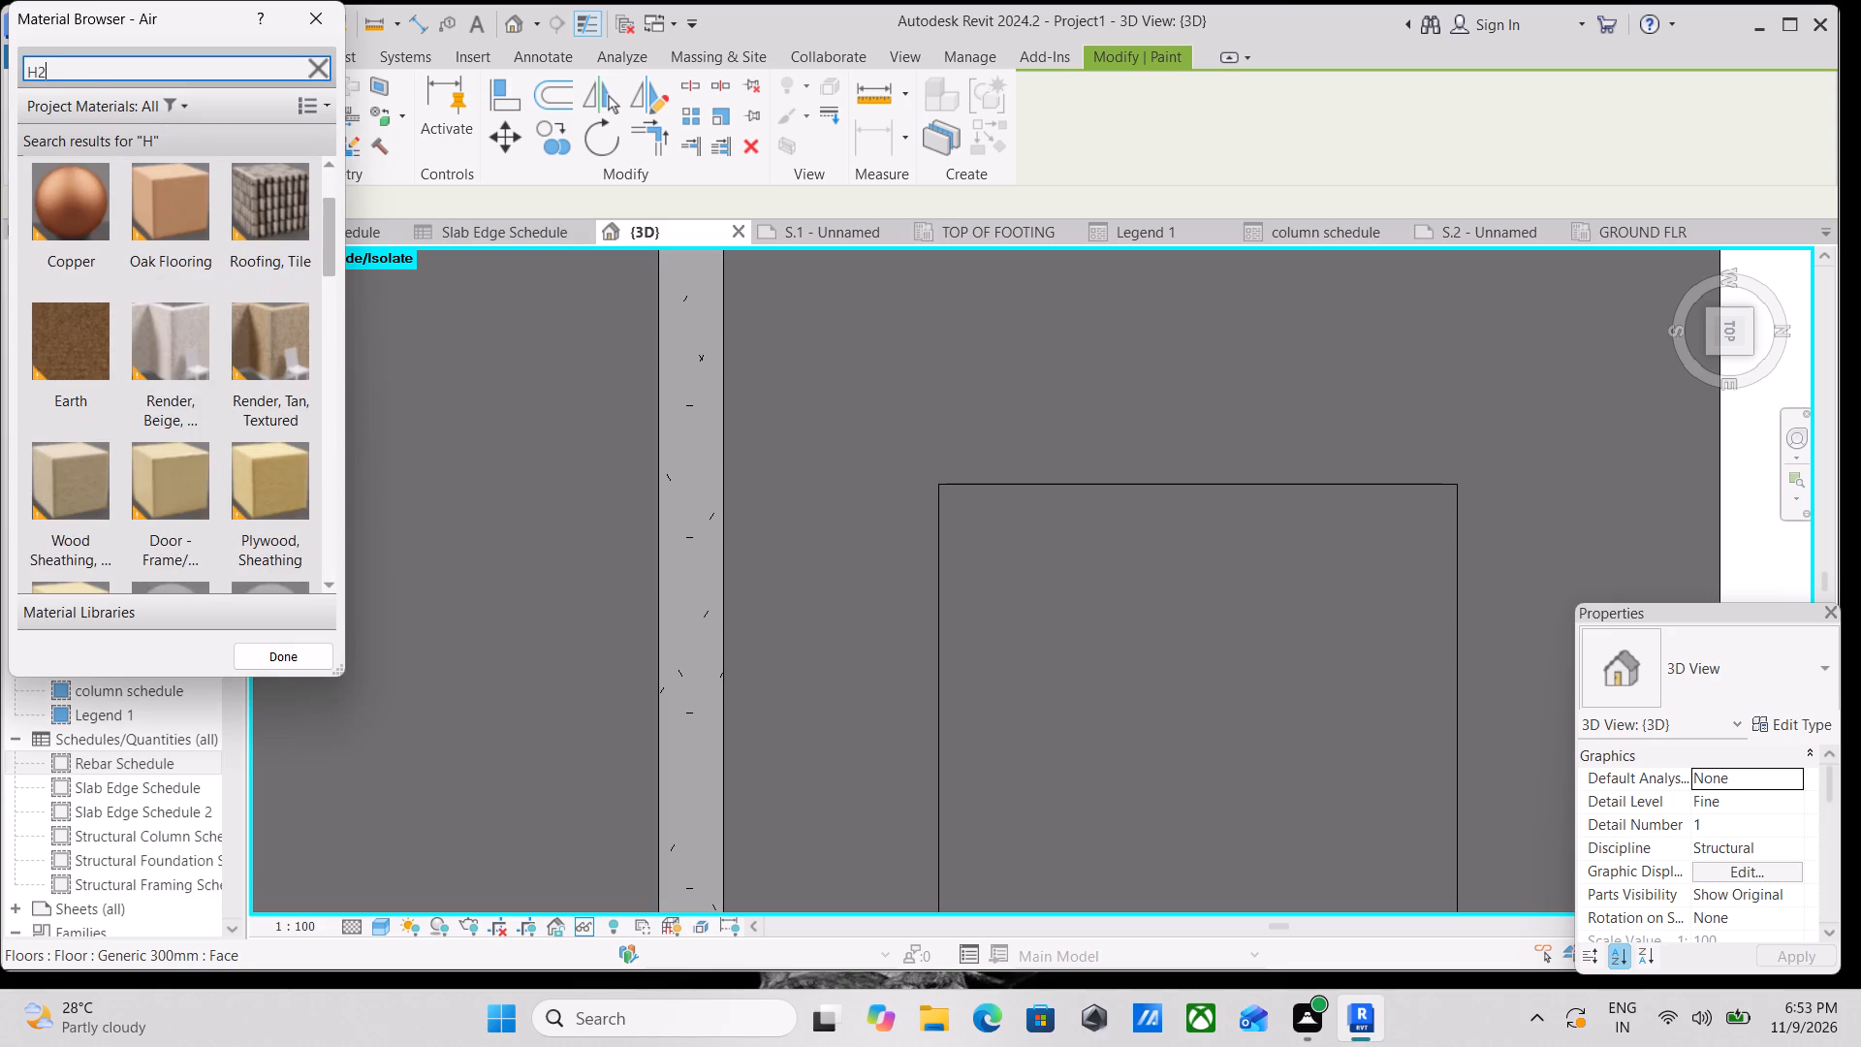
click(152, 72)
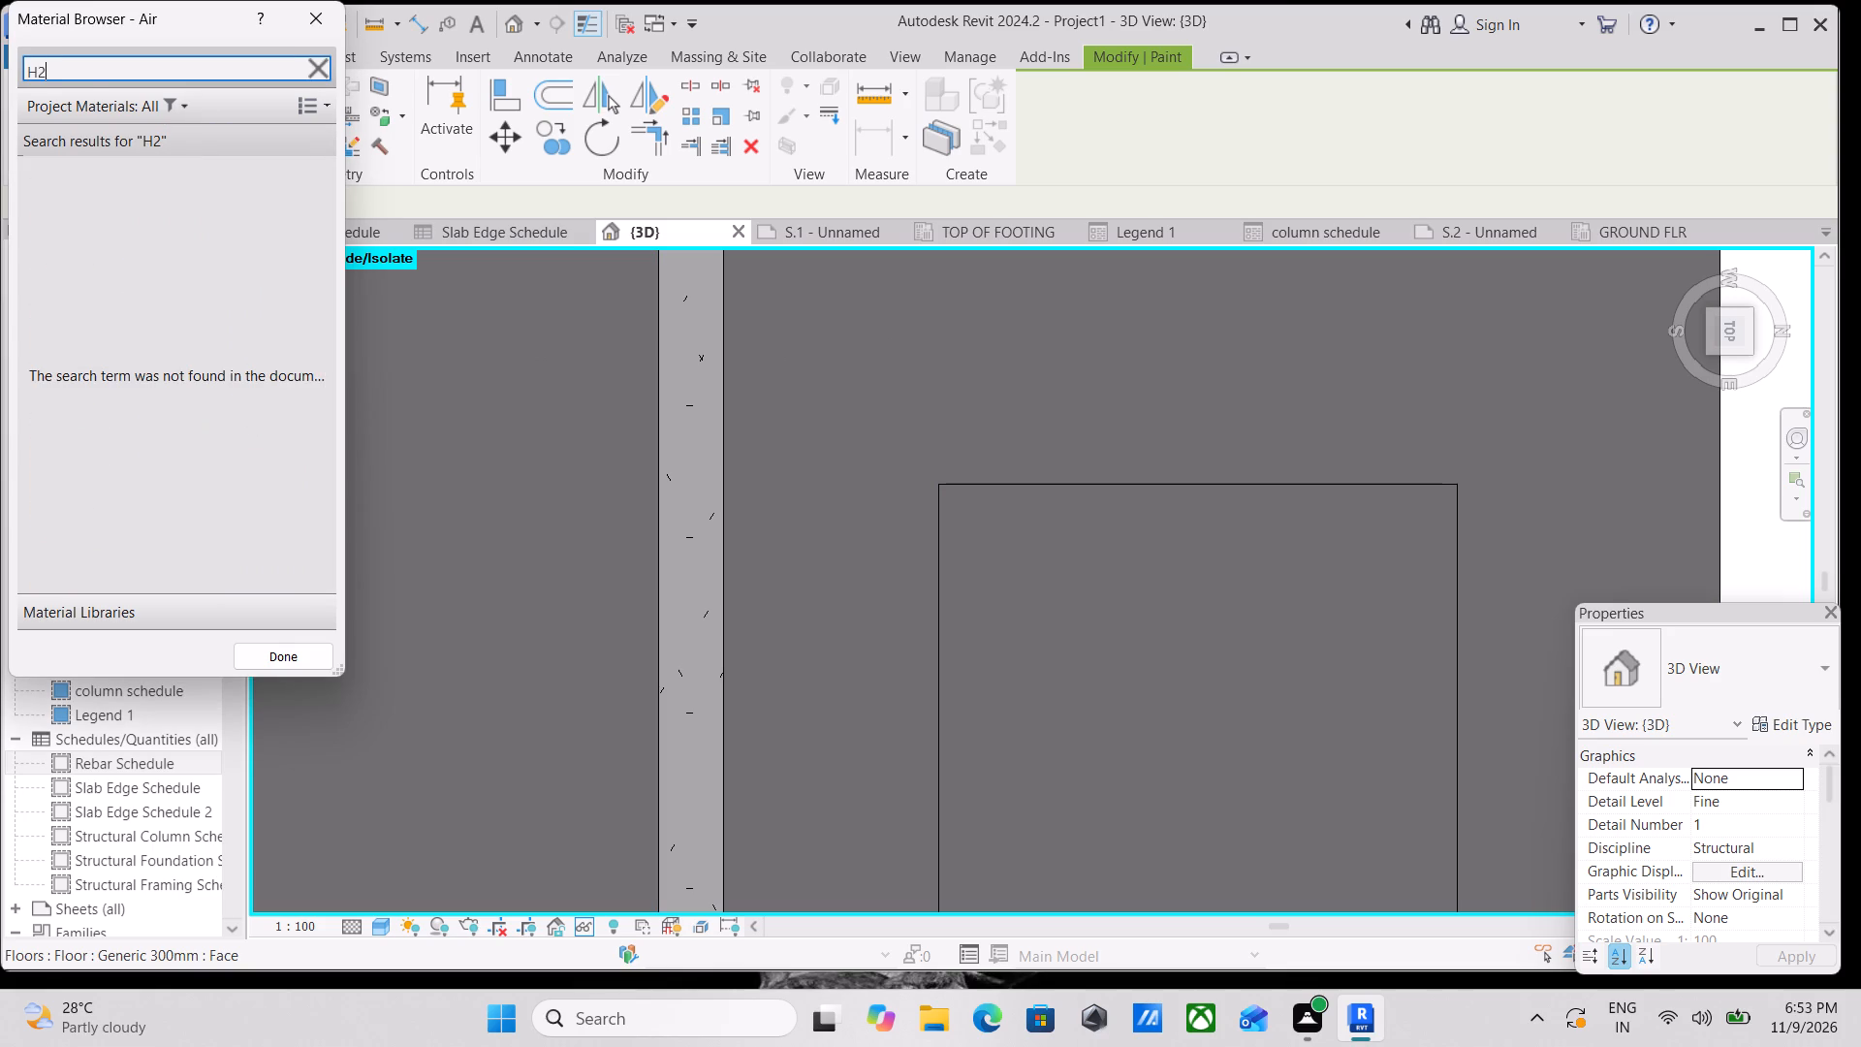
key(BackSpace)
key(BackSpace)
key(BackSpace)
Browse the full project material list and its display options for a suitable paint material, and leave Paint without applying one.
scroll(198, 331, up, 2)
scroll(202, 330, down, 9)
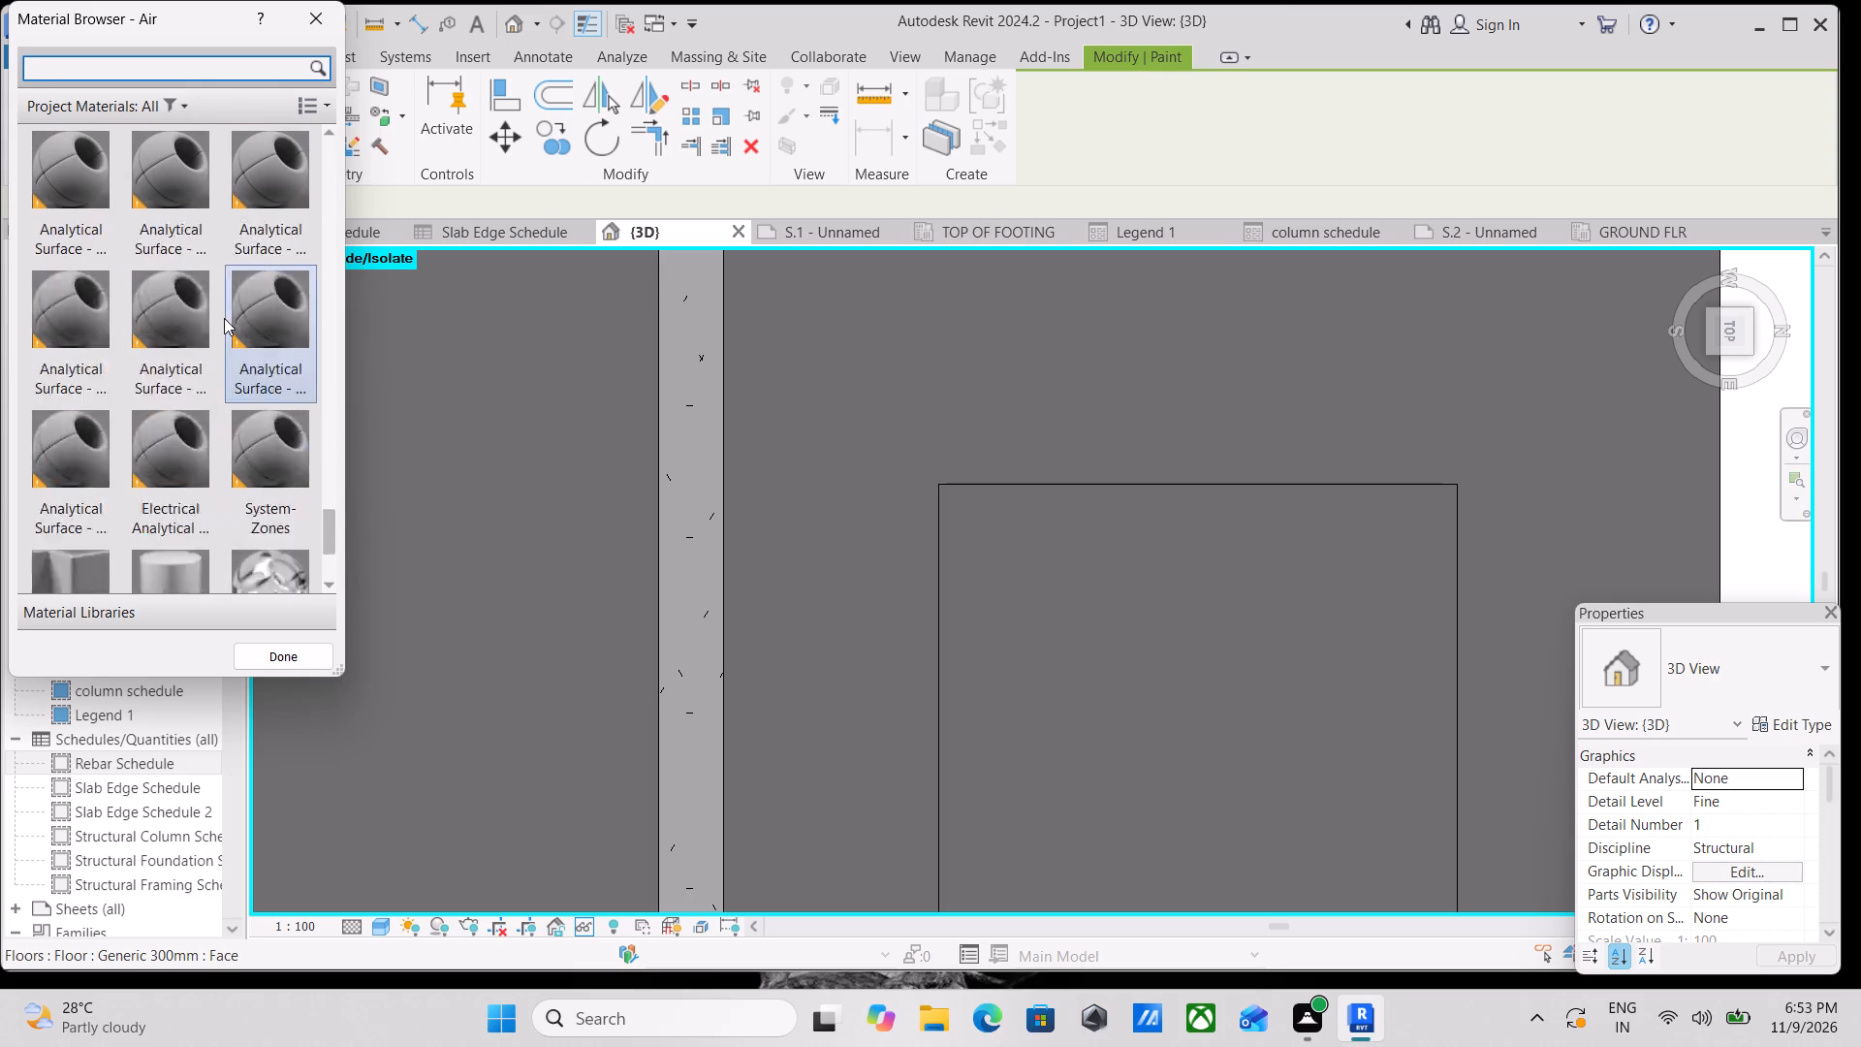
scroll(224, 318, down, 8)
scroll(257, 362, up, 15)
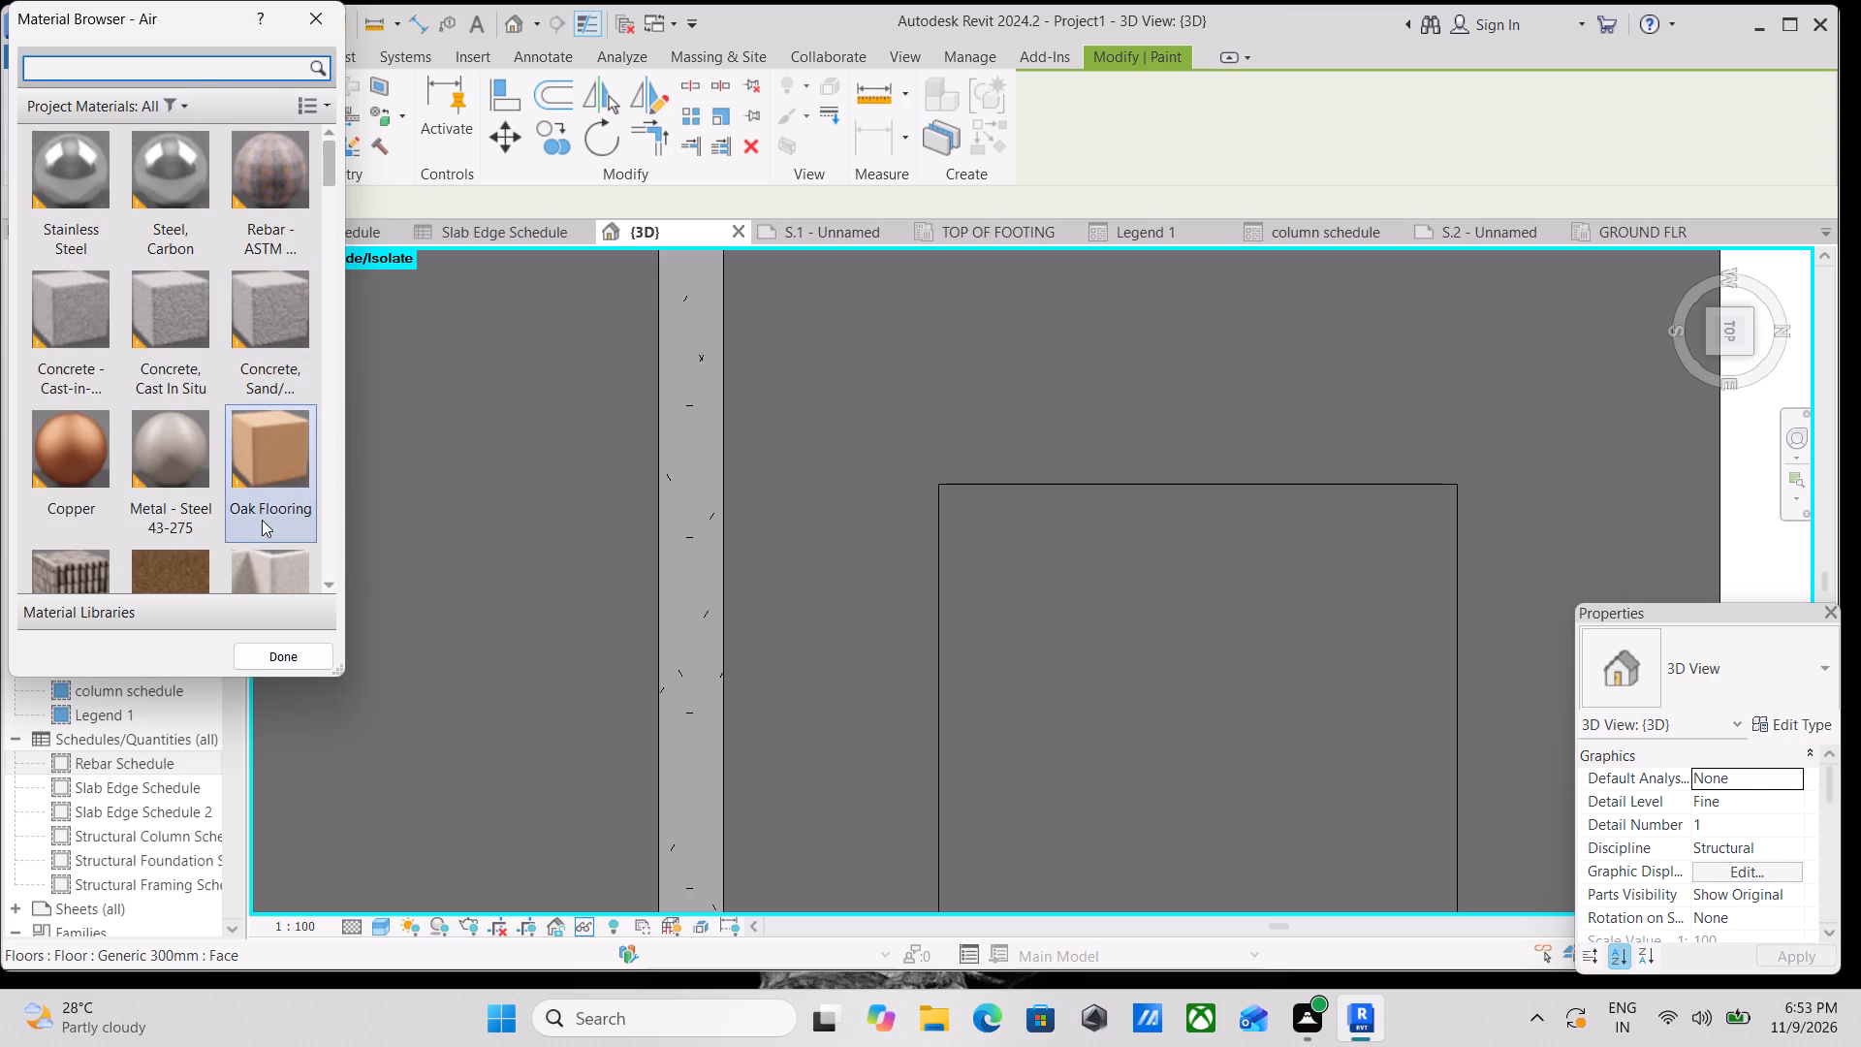
scroll(264, 164, up, 4)
click(308, 104)
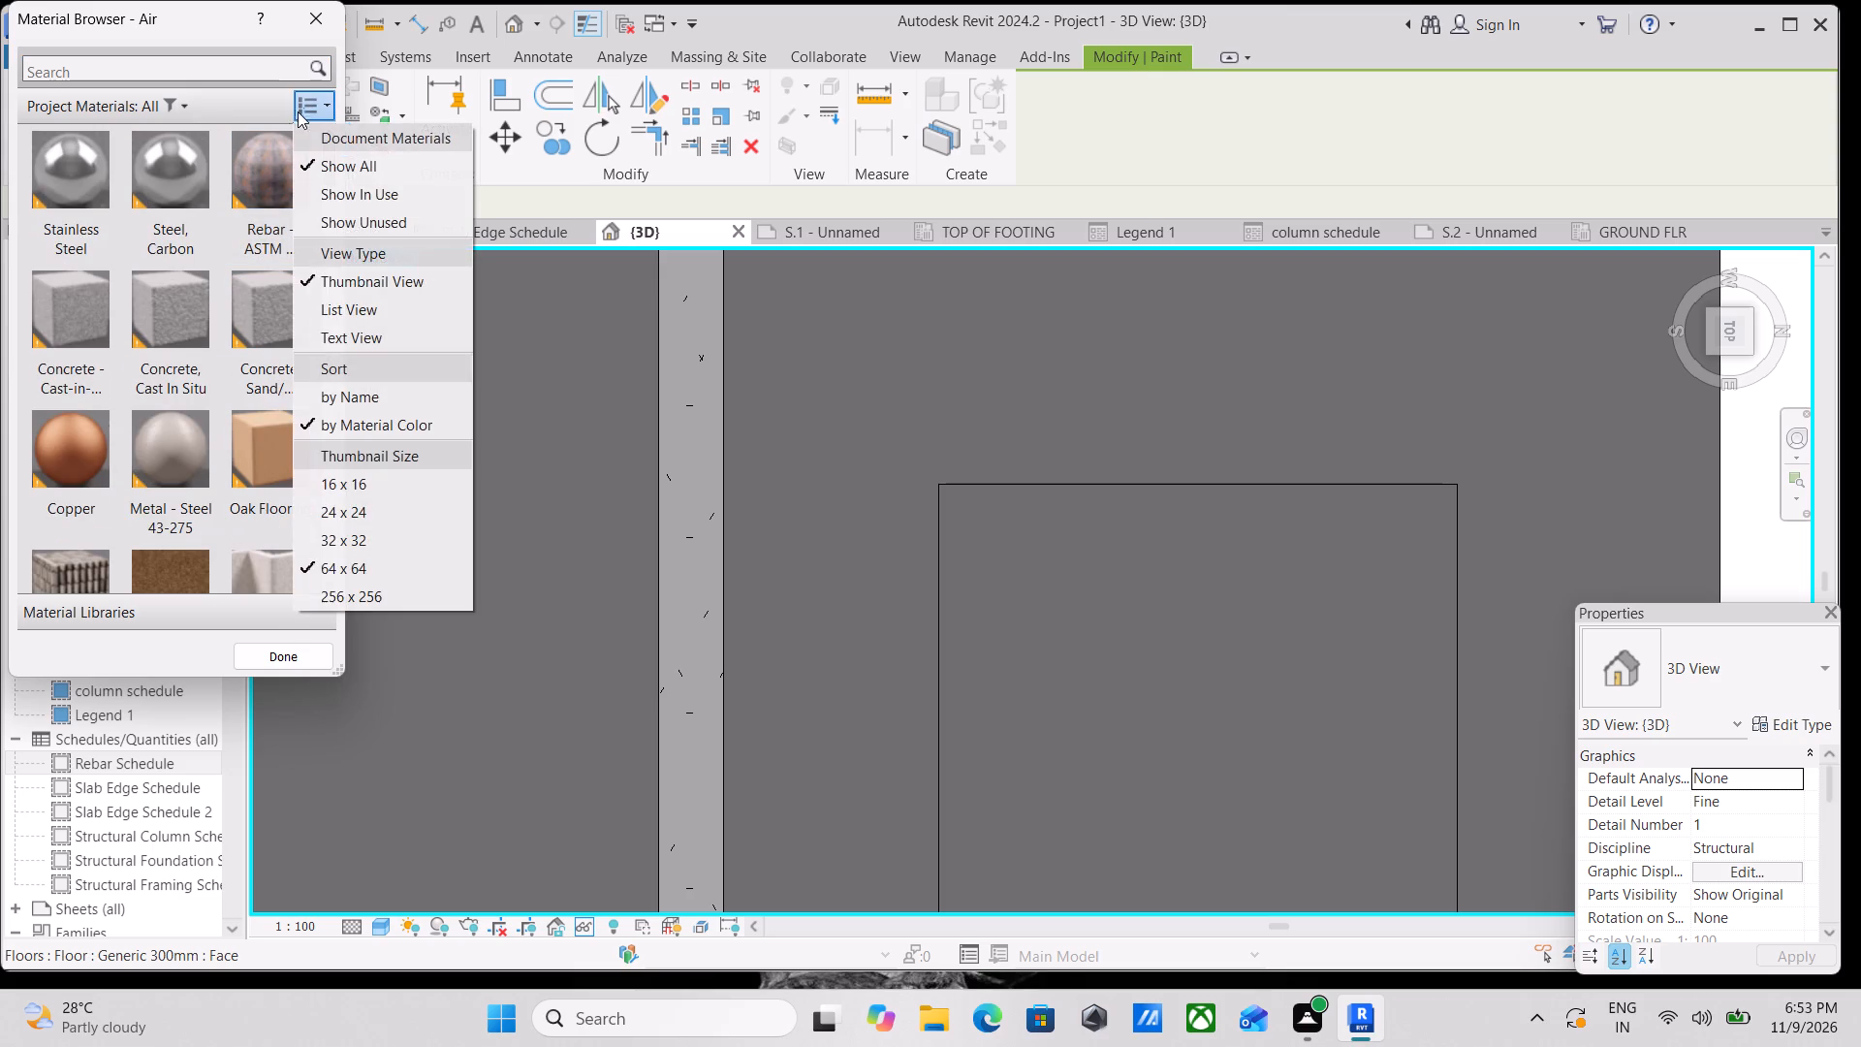
scroll(247, 406, down, 3)
middle_drag(247, 395, 282, 303)
scroll(366, 165, up, 1)
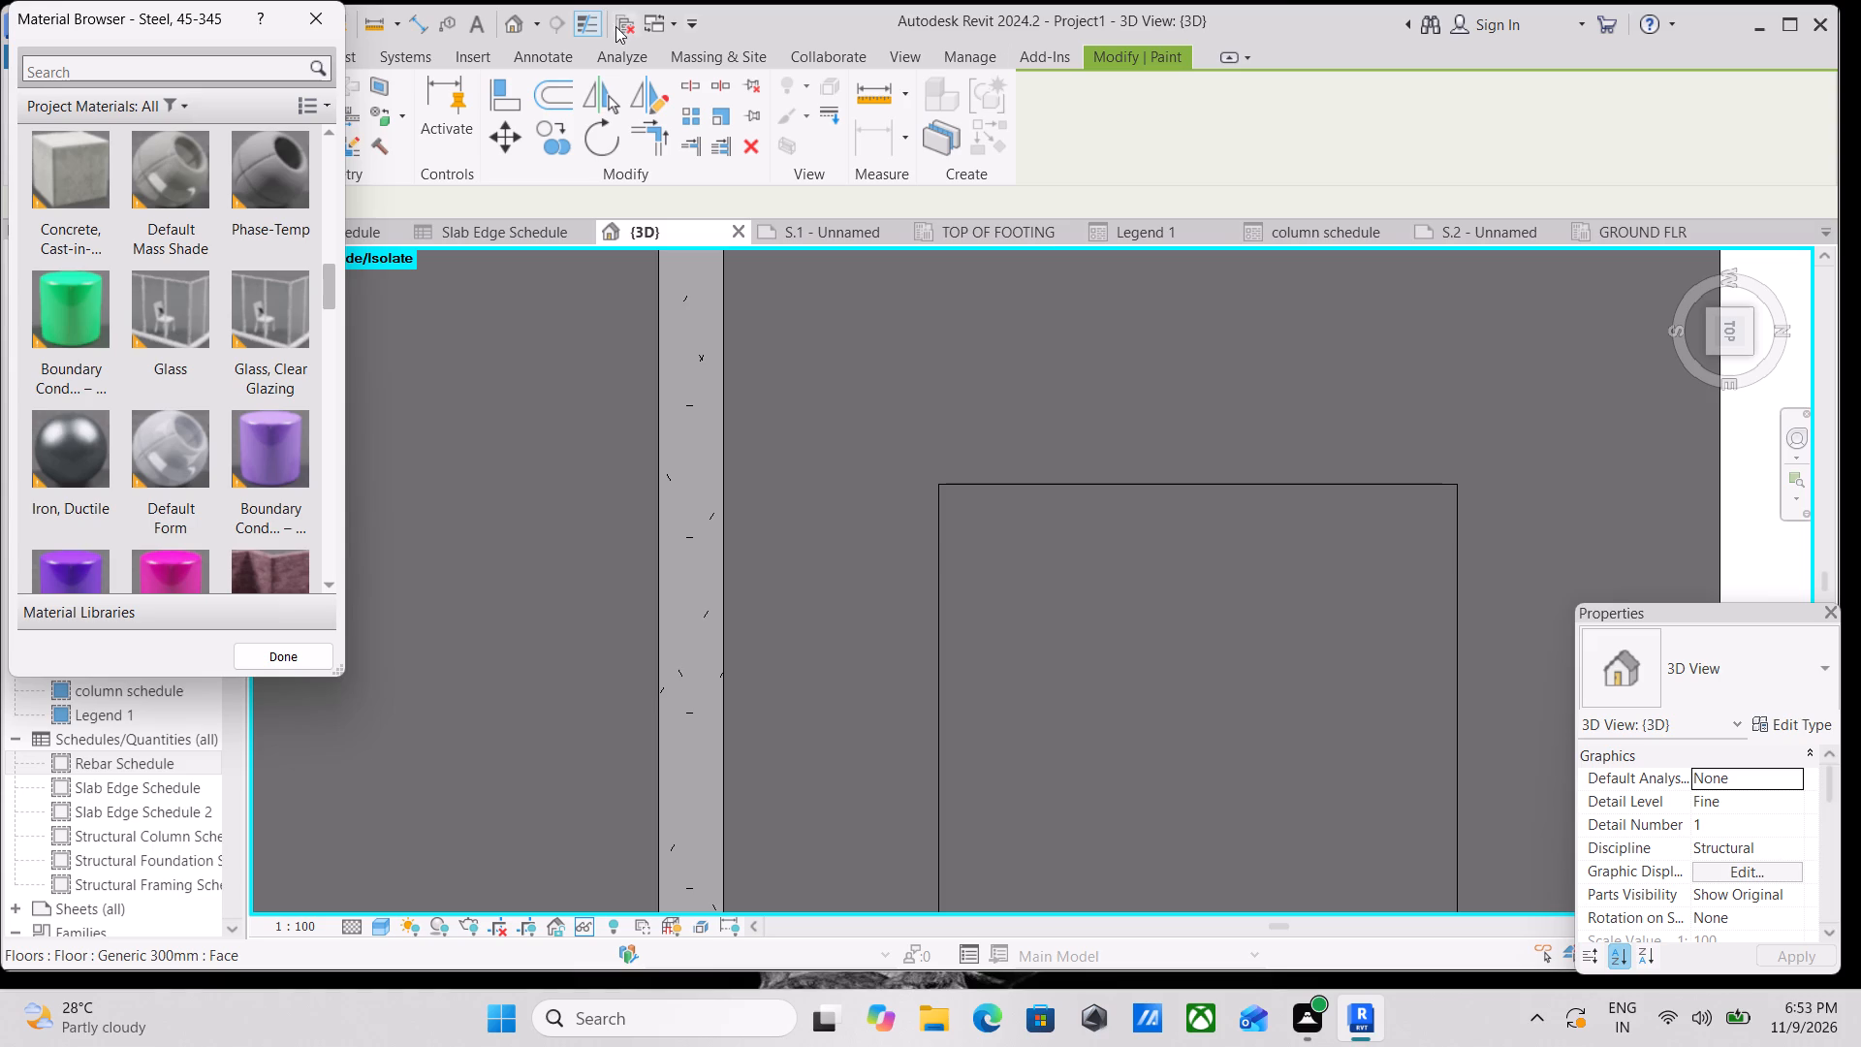
click(297, 2)
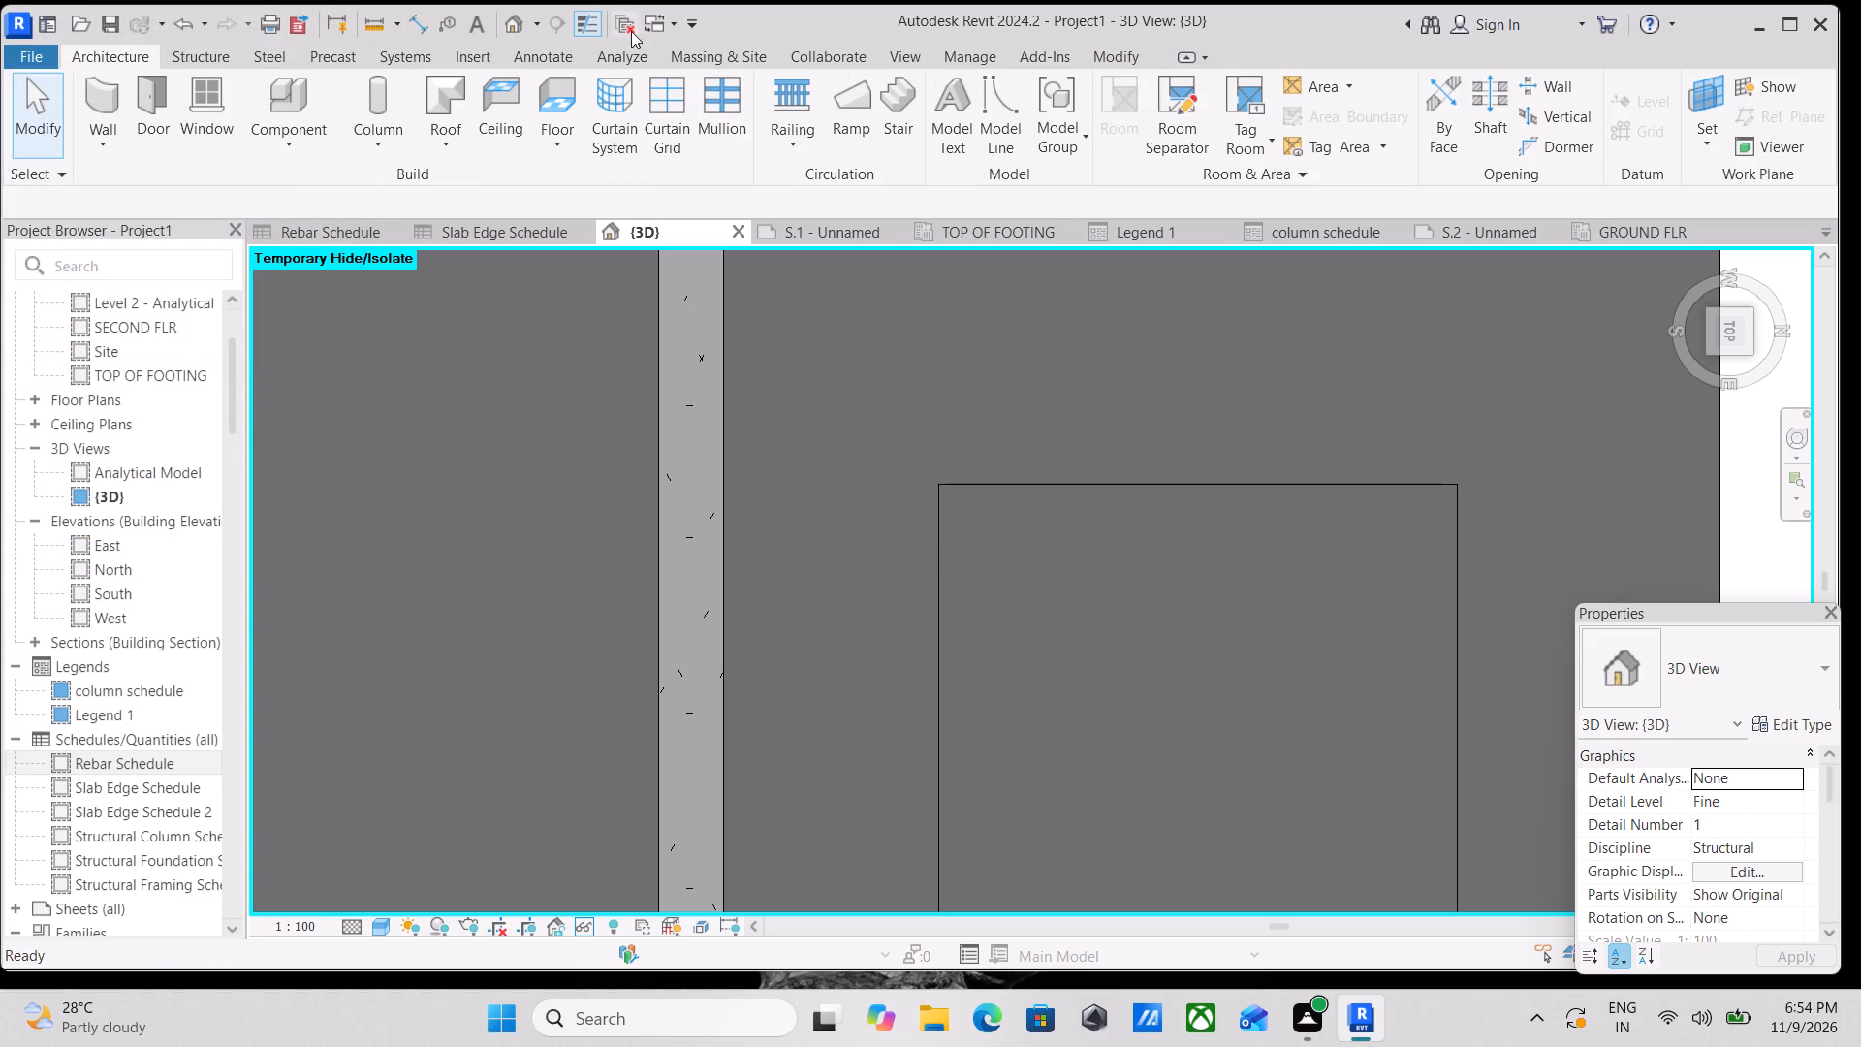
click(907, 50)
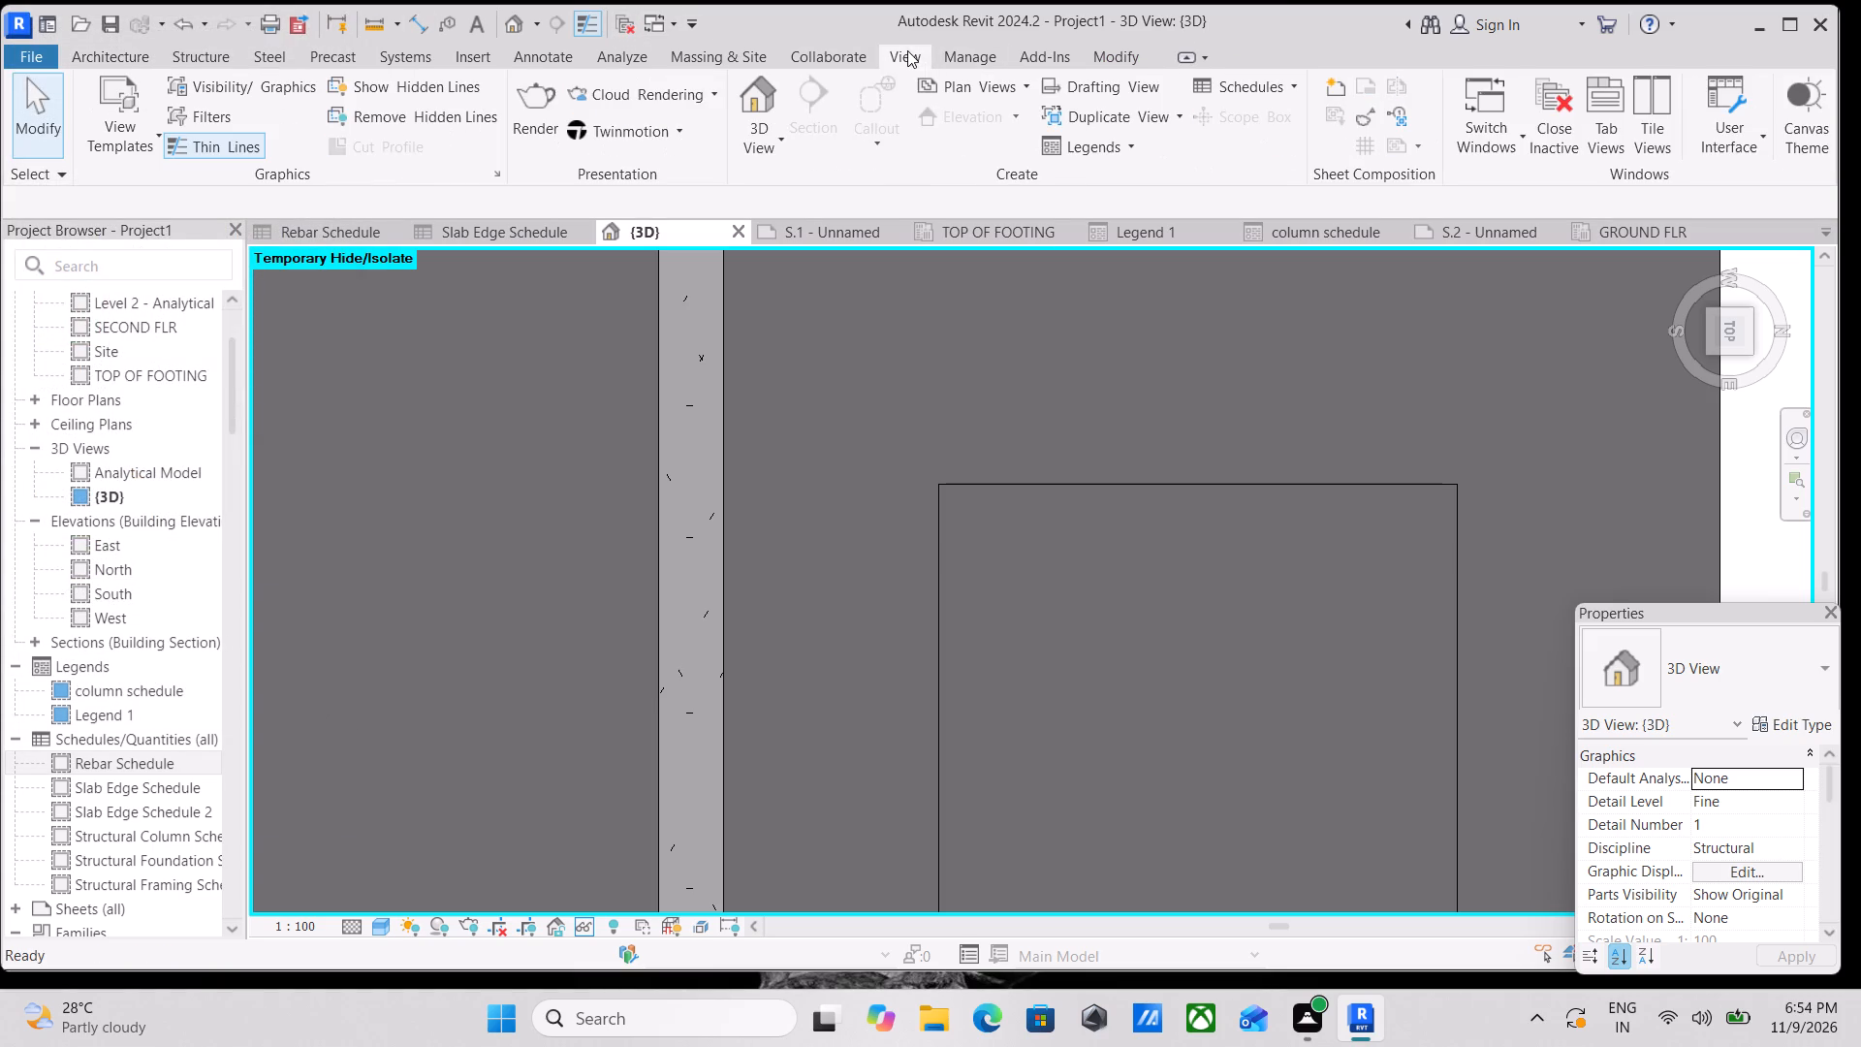
Create a new project material and name it WATER.
click(823, 51)
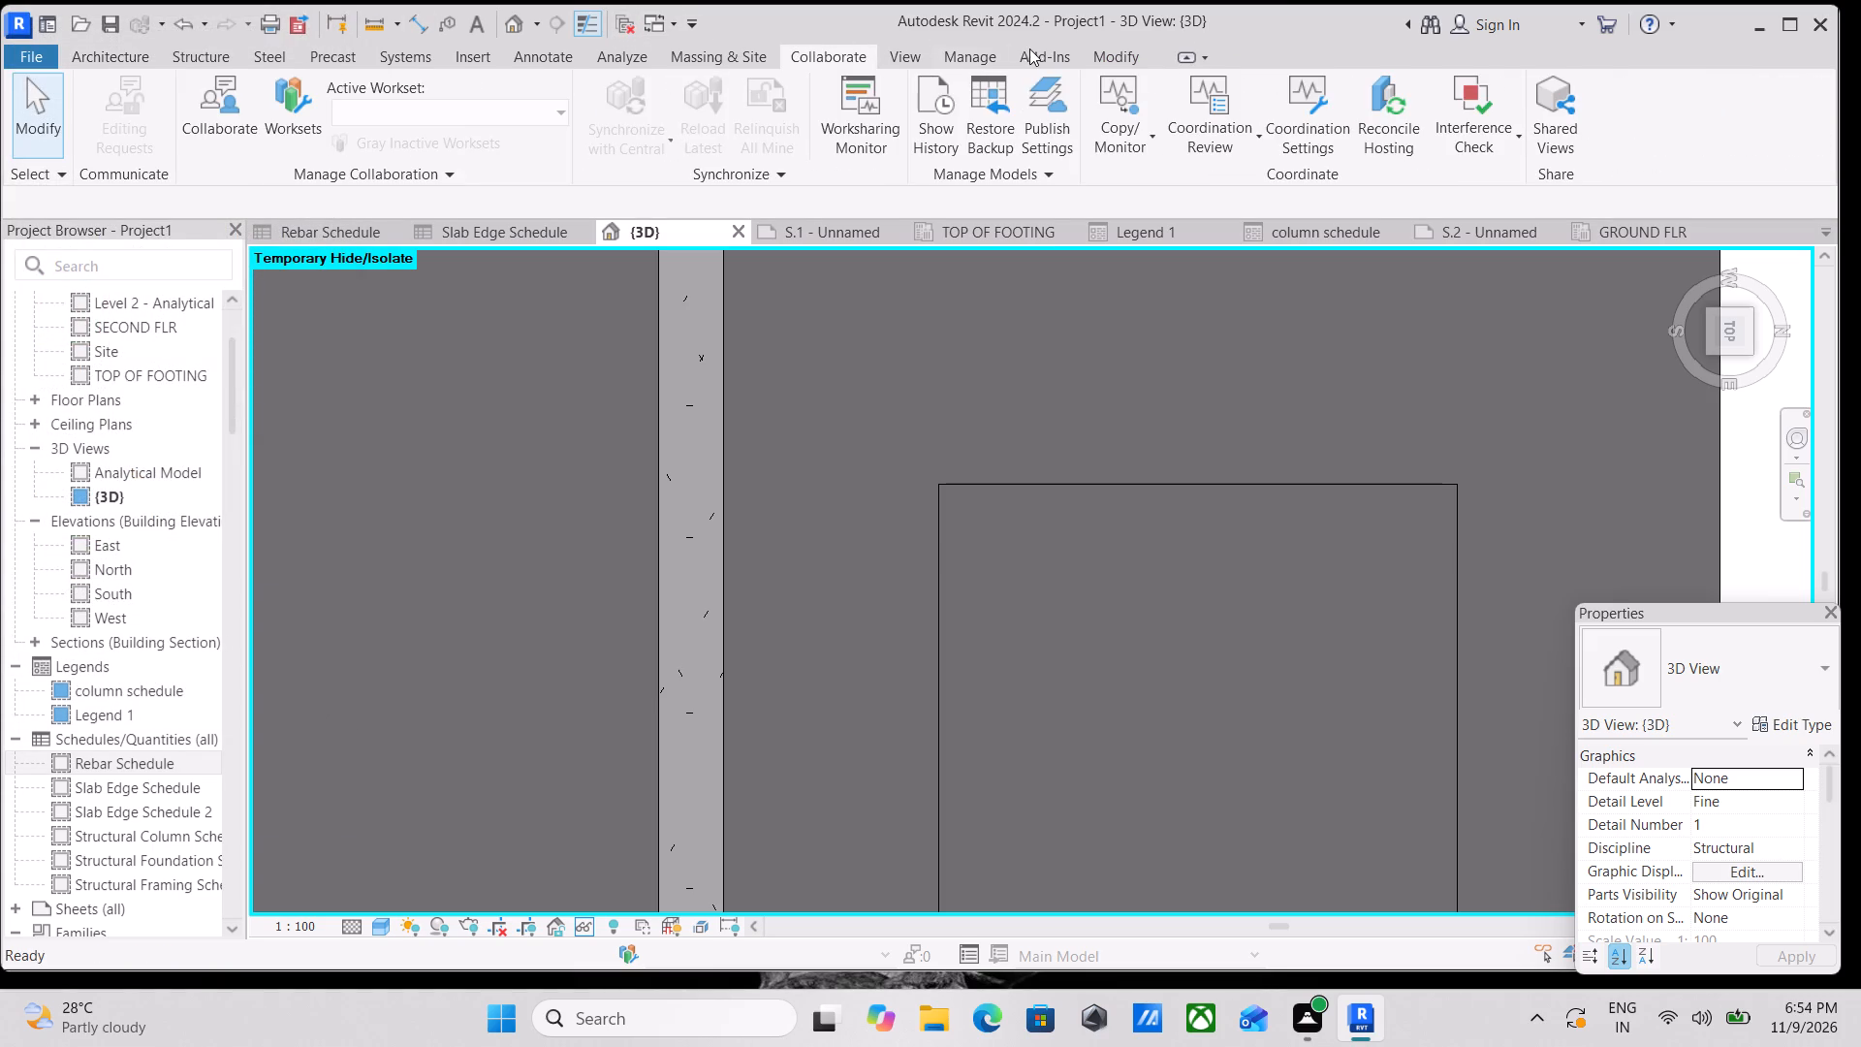
click(965, 48)
click(100, 109)
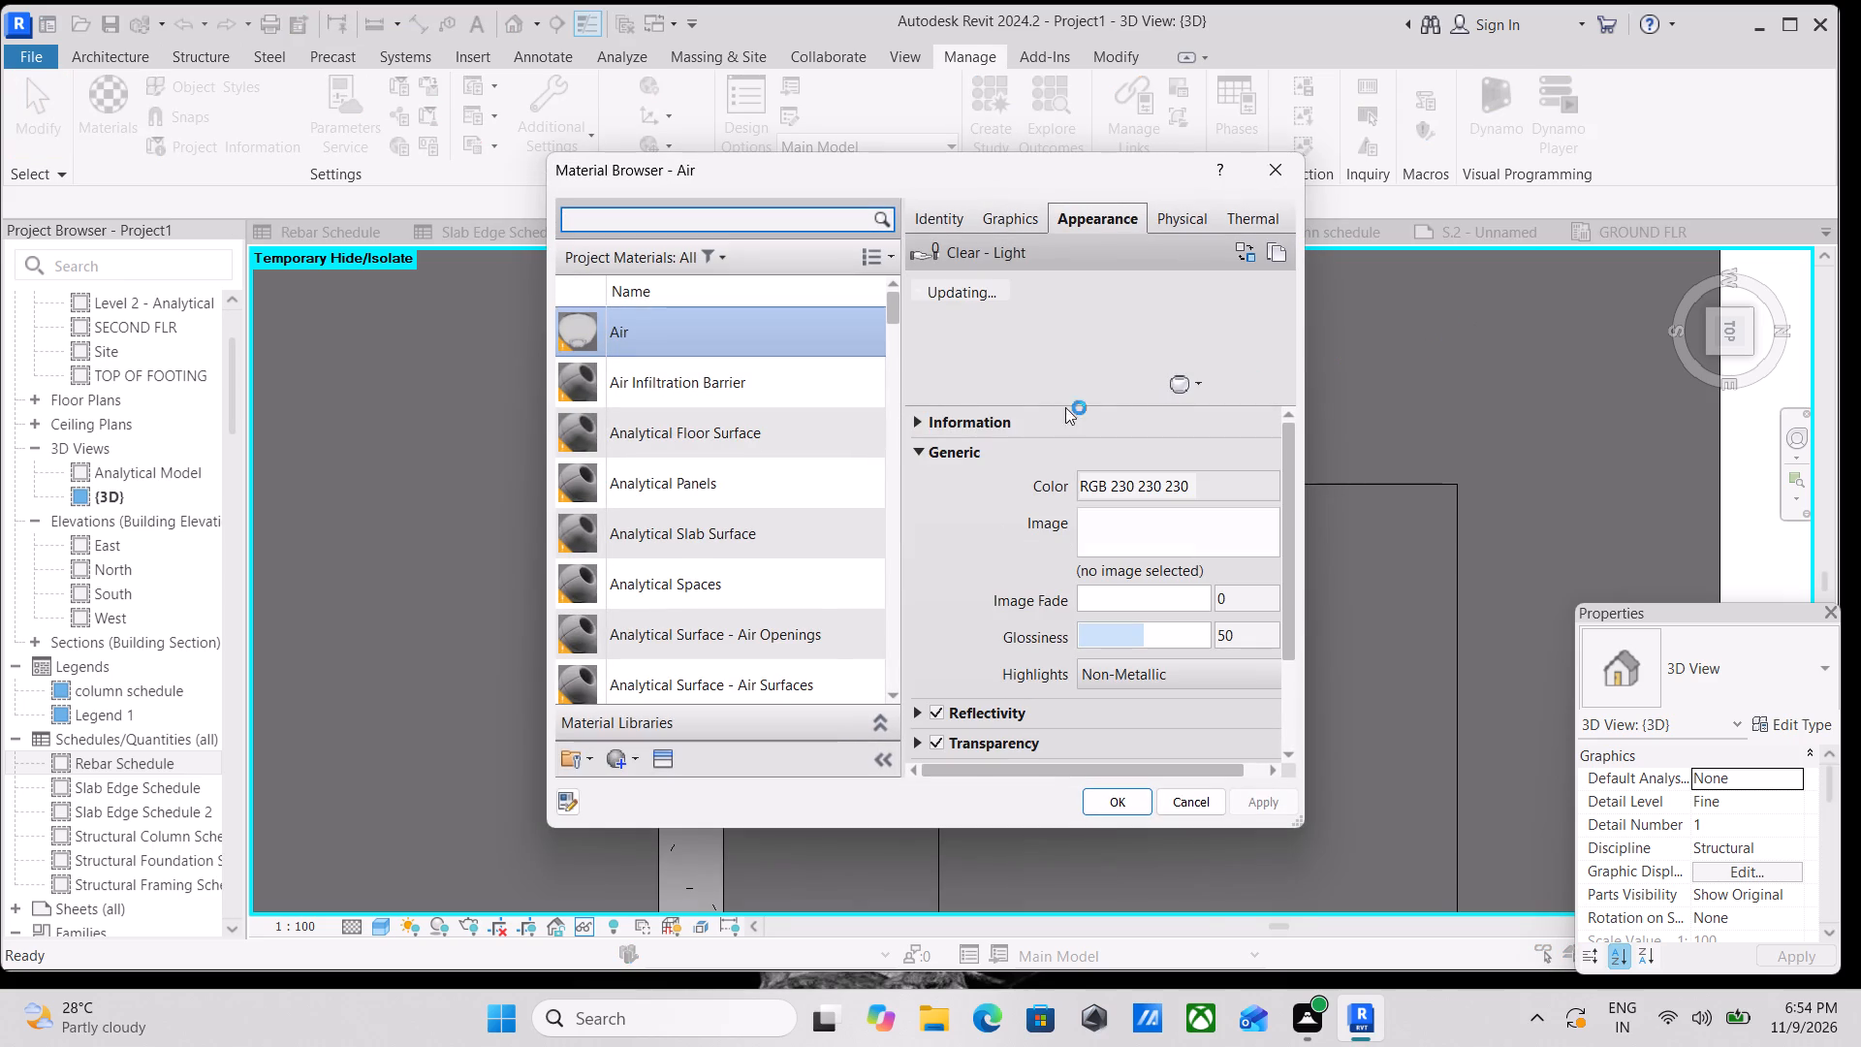
click(615, 763)
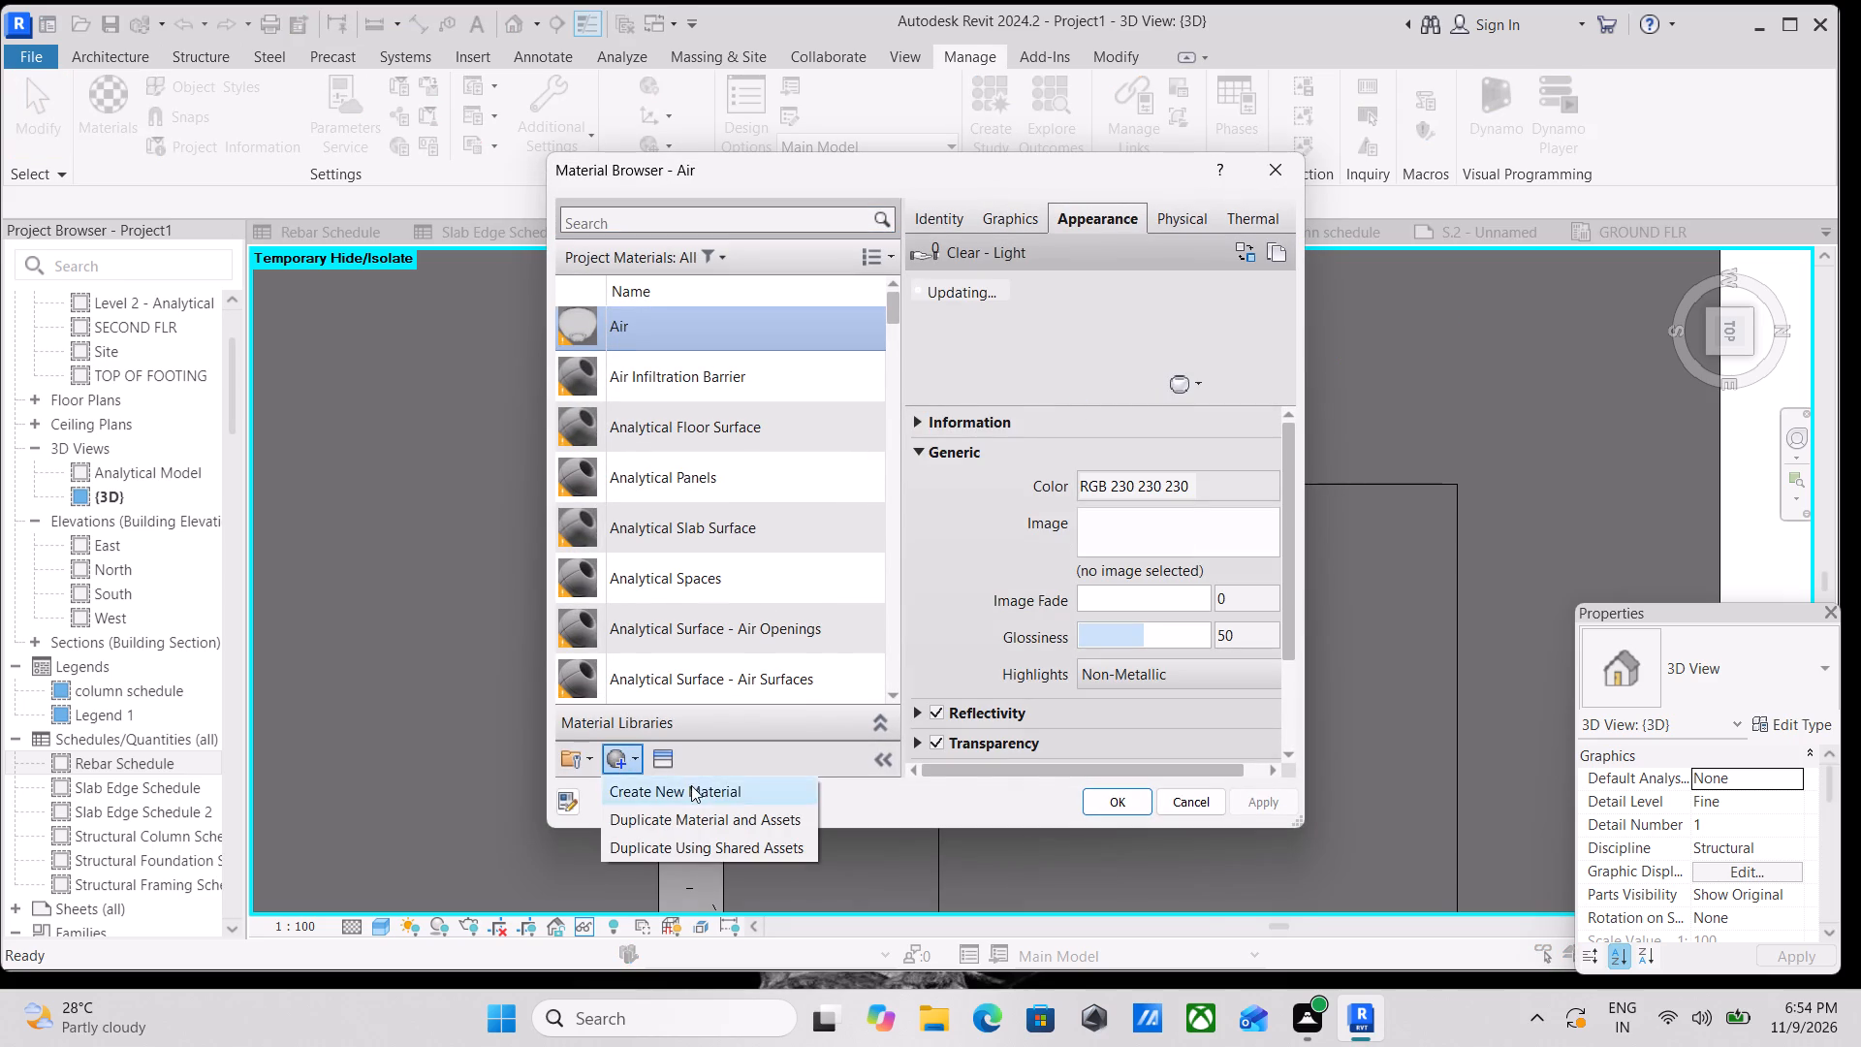
click(690, 785)
right_click(658, 473)
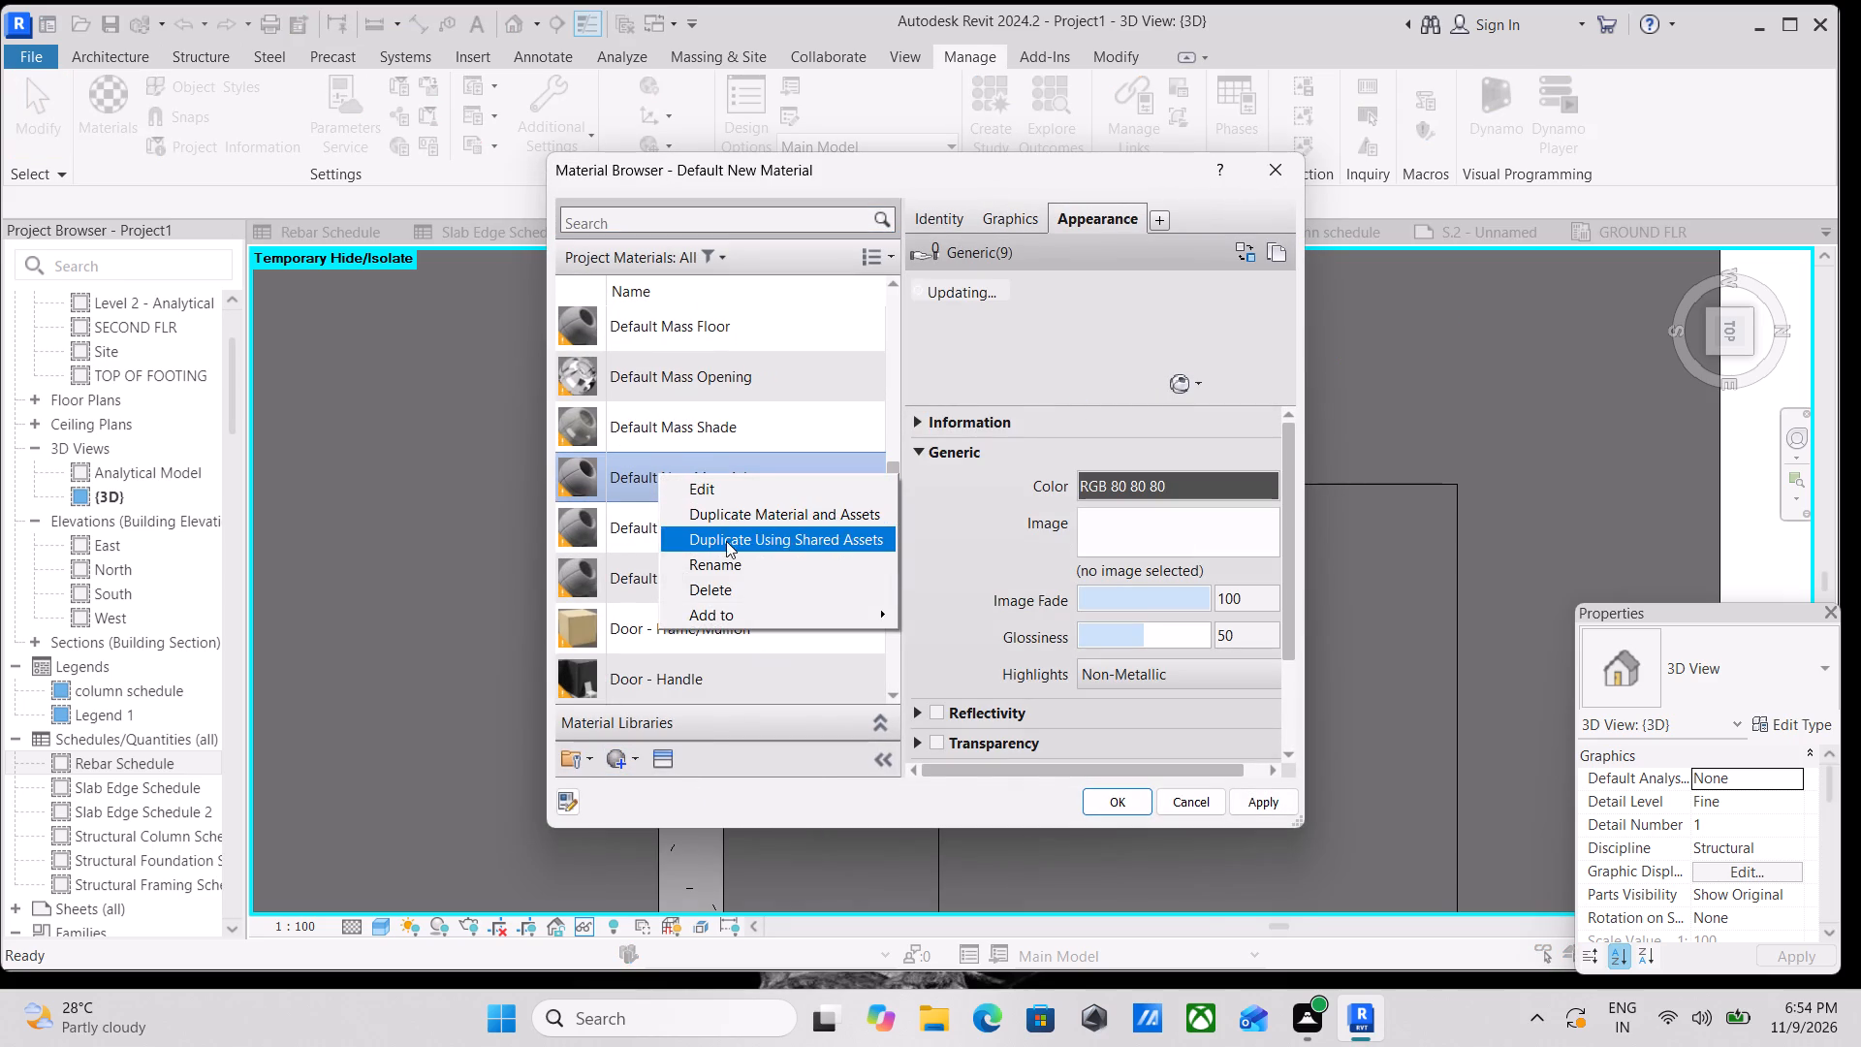
click(719, 573)
text(WA)
key(t)
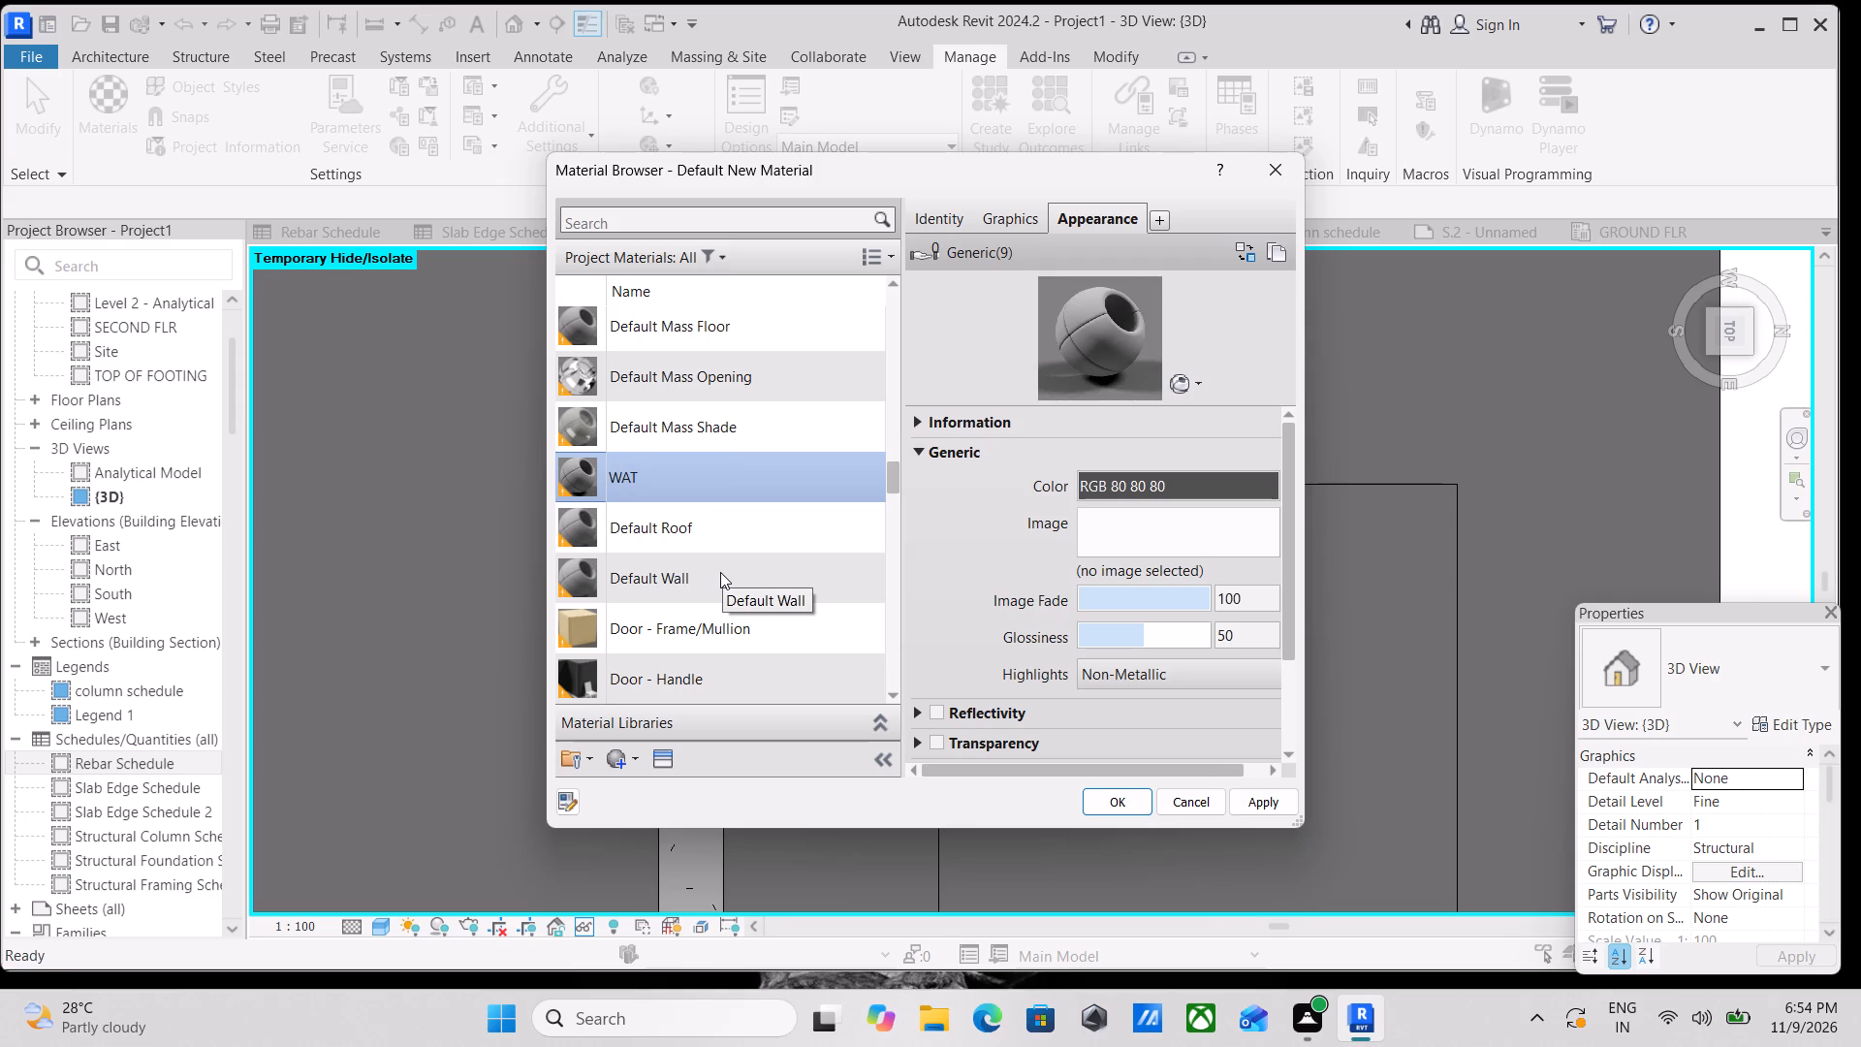
text(ER)
key(Return)
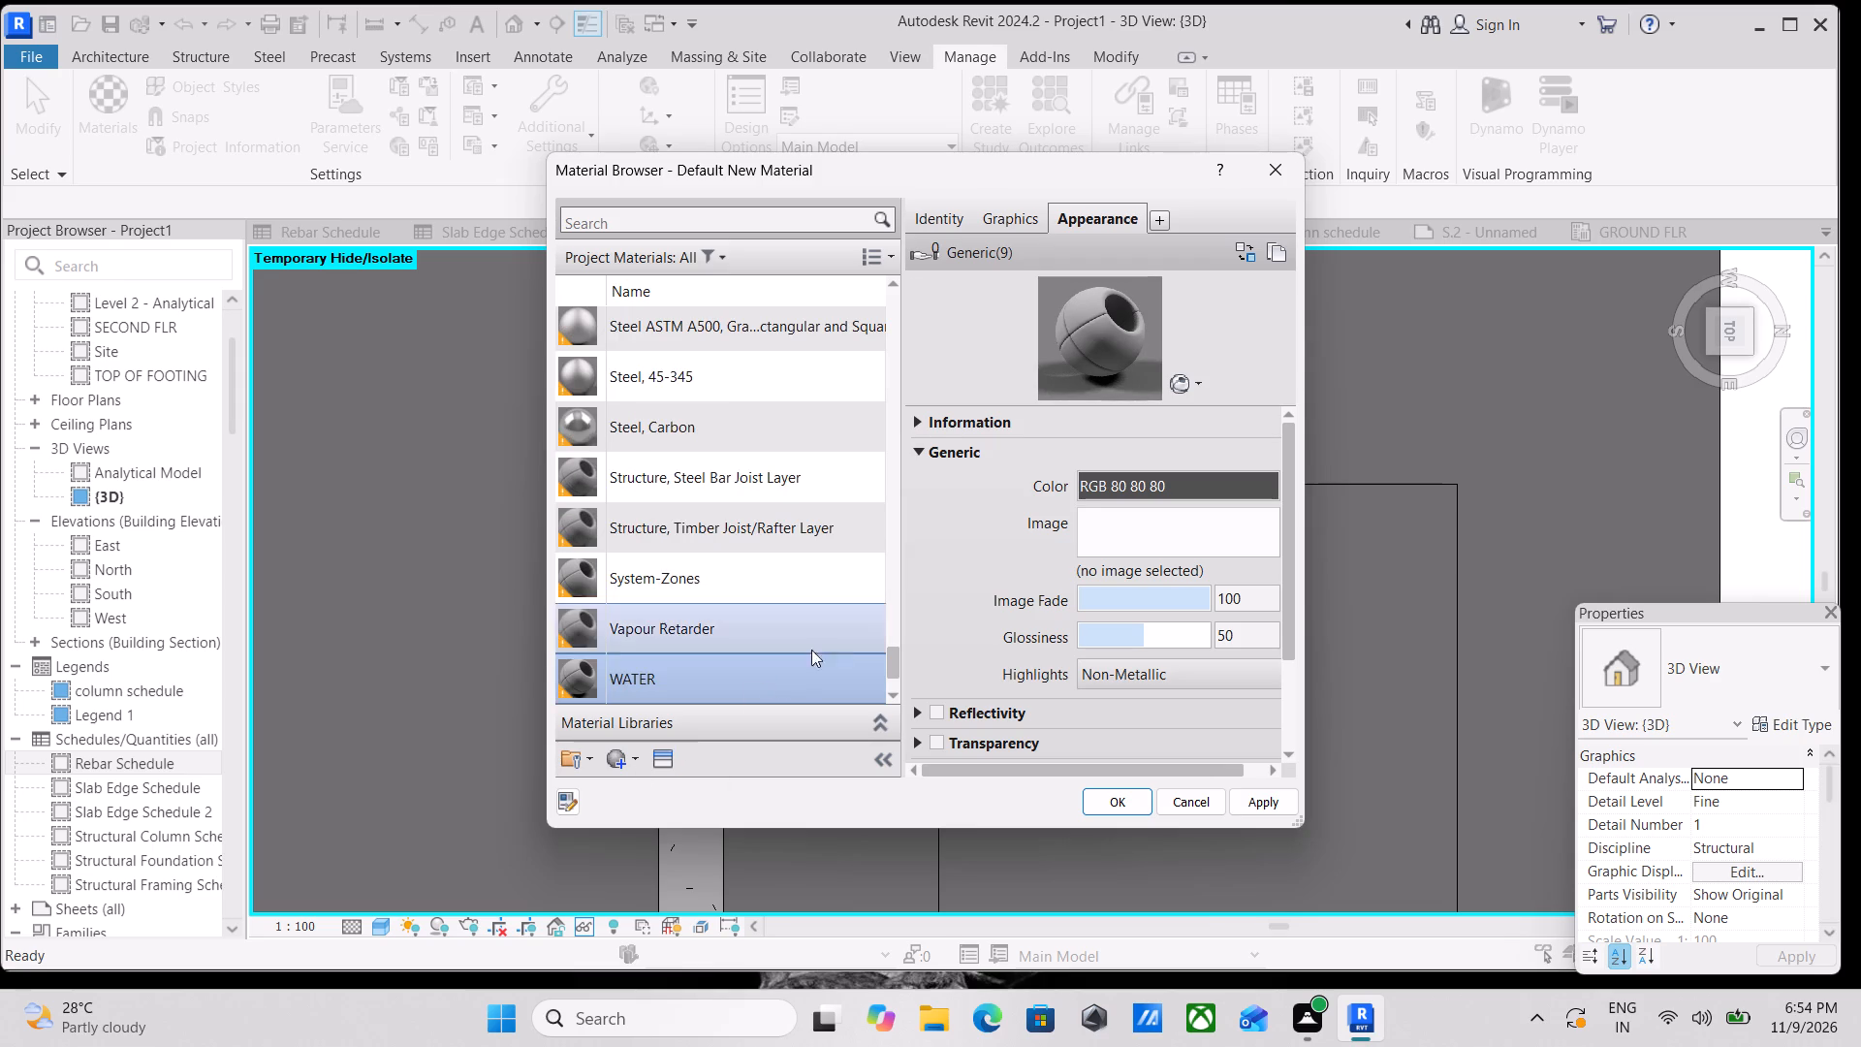
Look through the Appearance Library's Sitework assets for the WATER material, and accept the material without replacing its appearance.
click(672, 768)
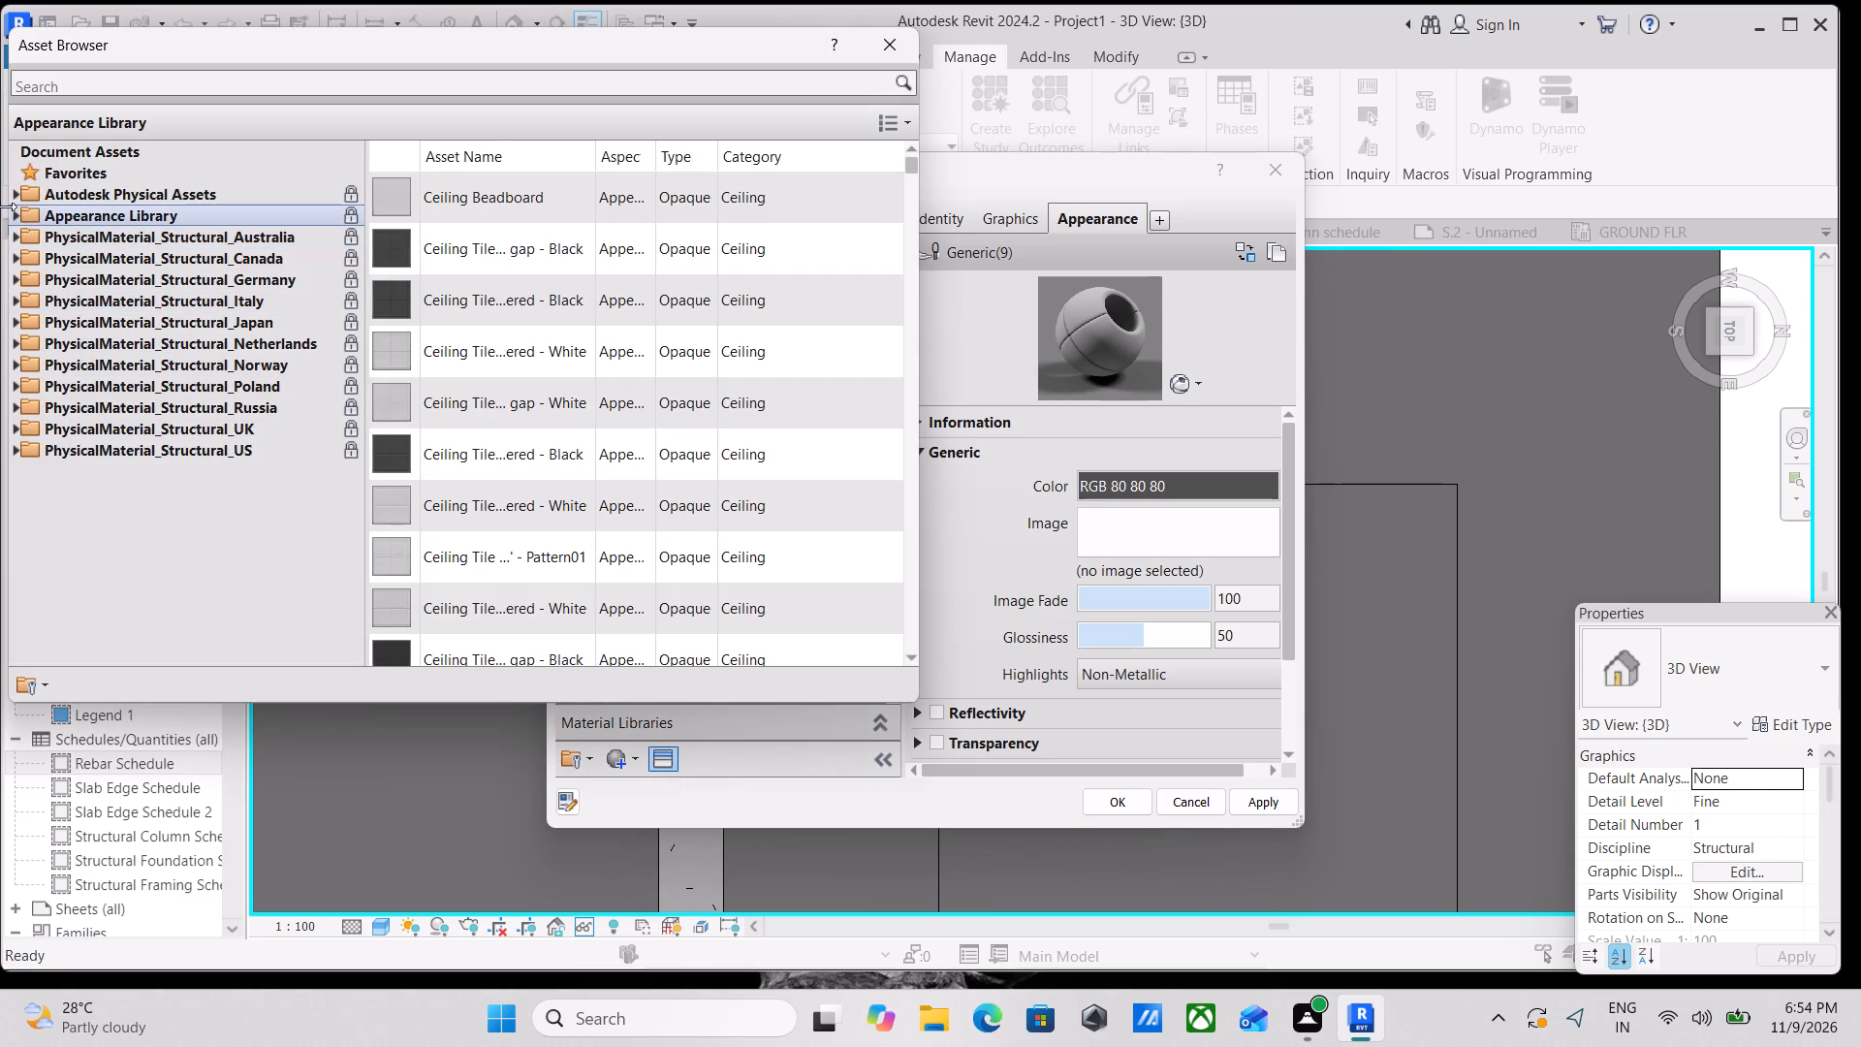
click(13, 211)
scroll(77, 546, down, 3)
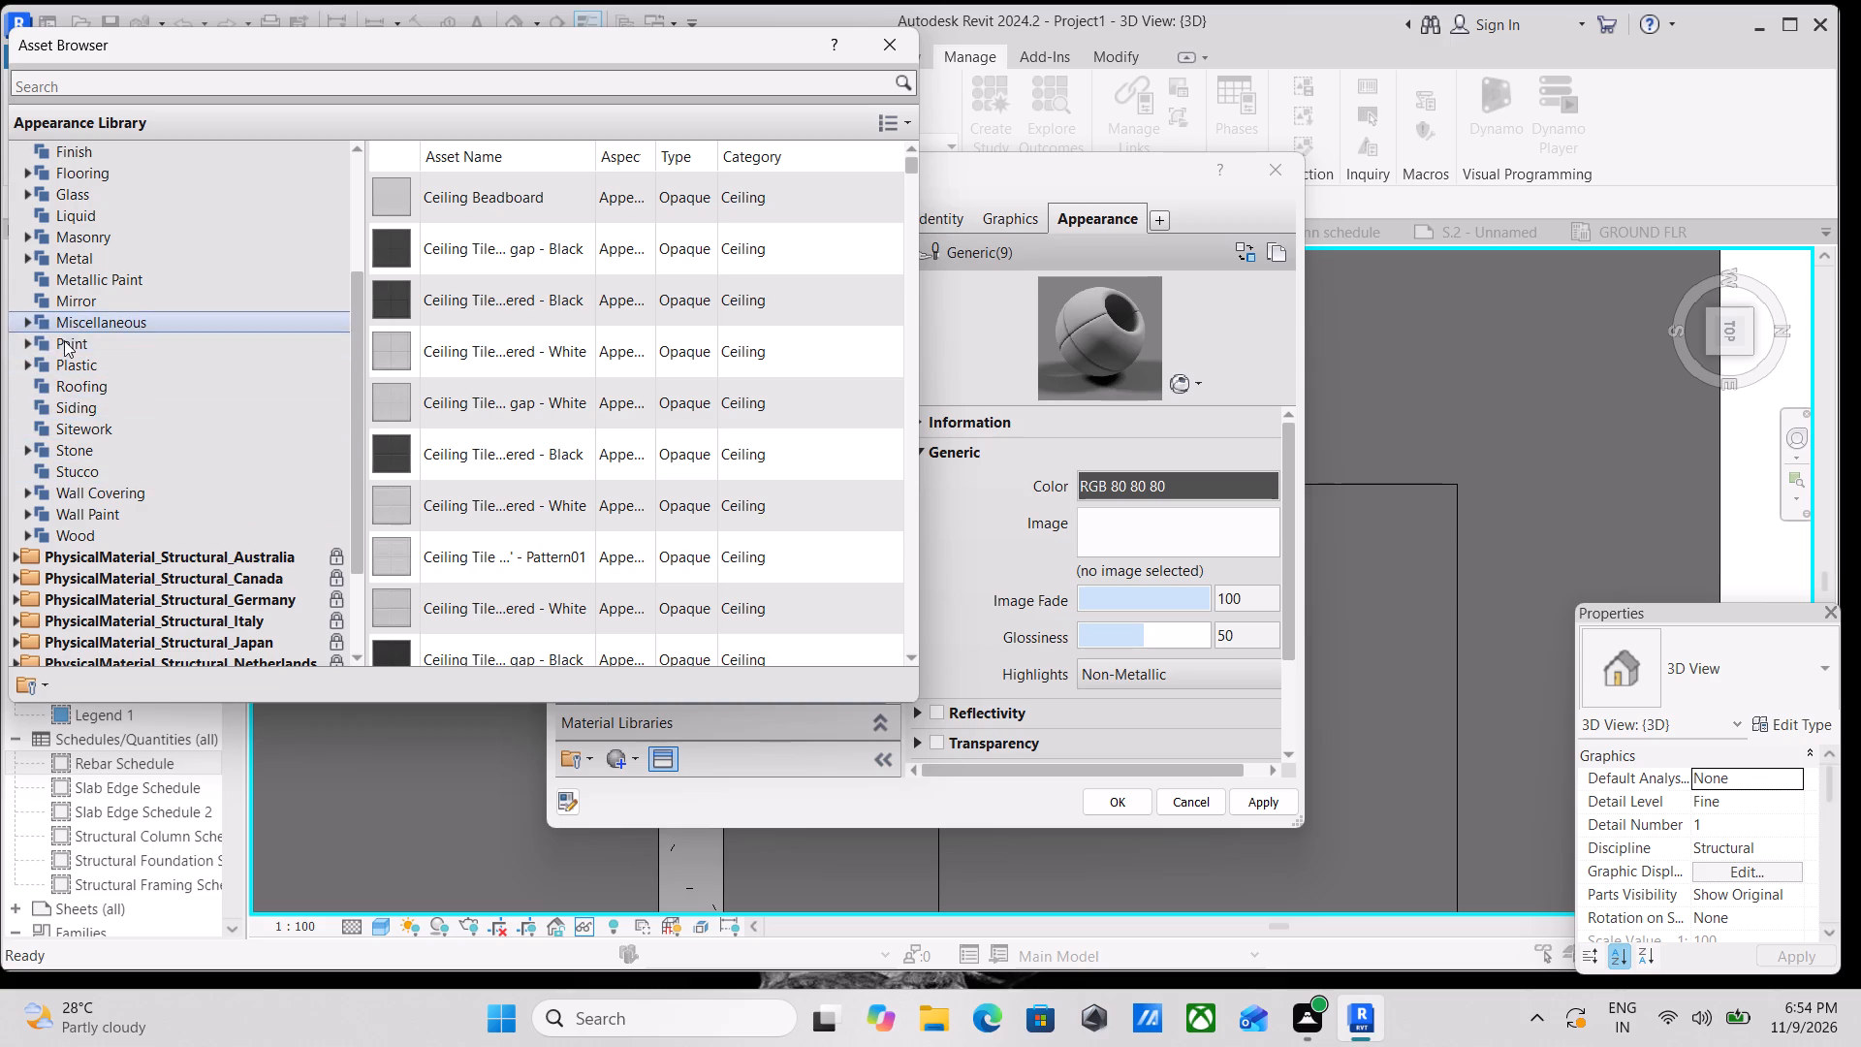
double_click(44, 430)
scroll(404, 470, down, 4)
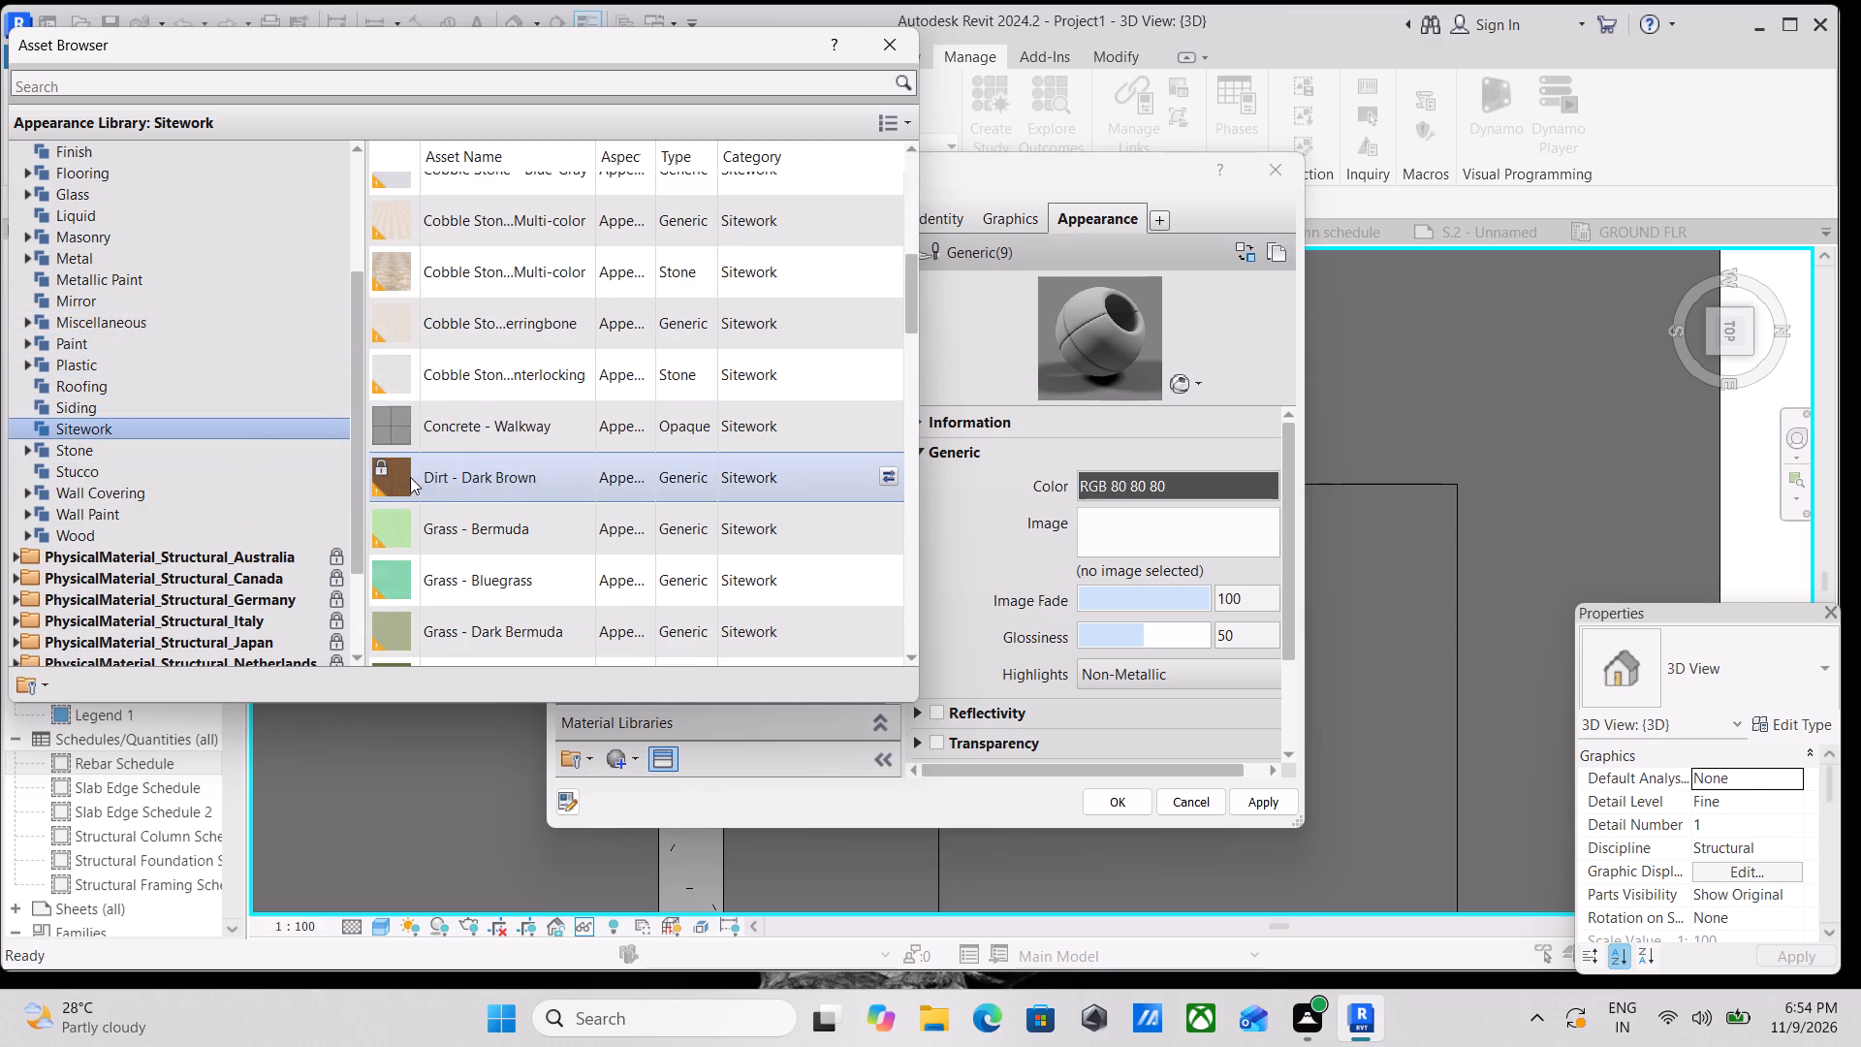
scroll(437, 486, down, 11)
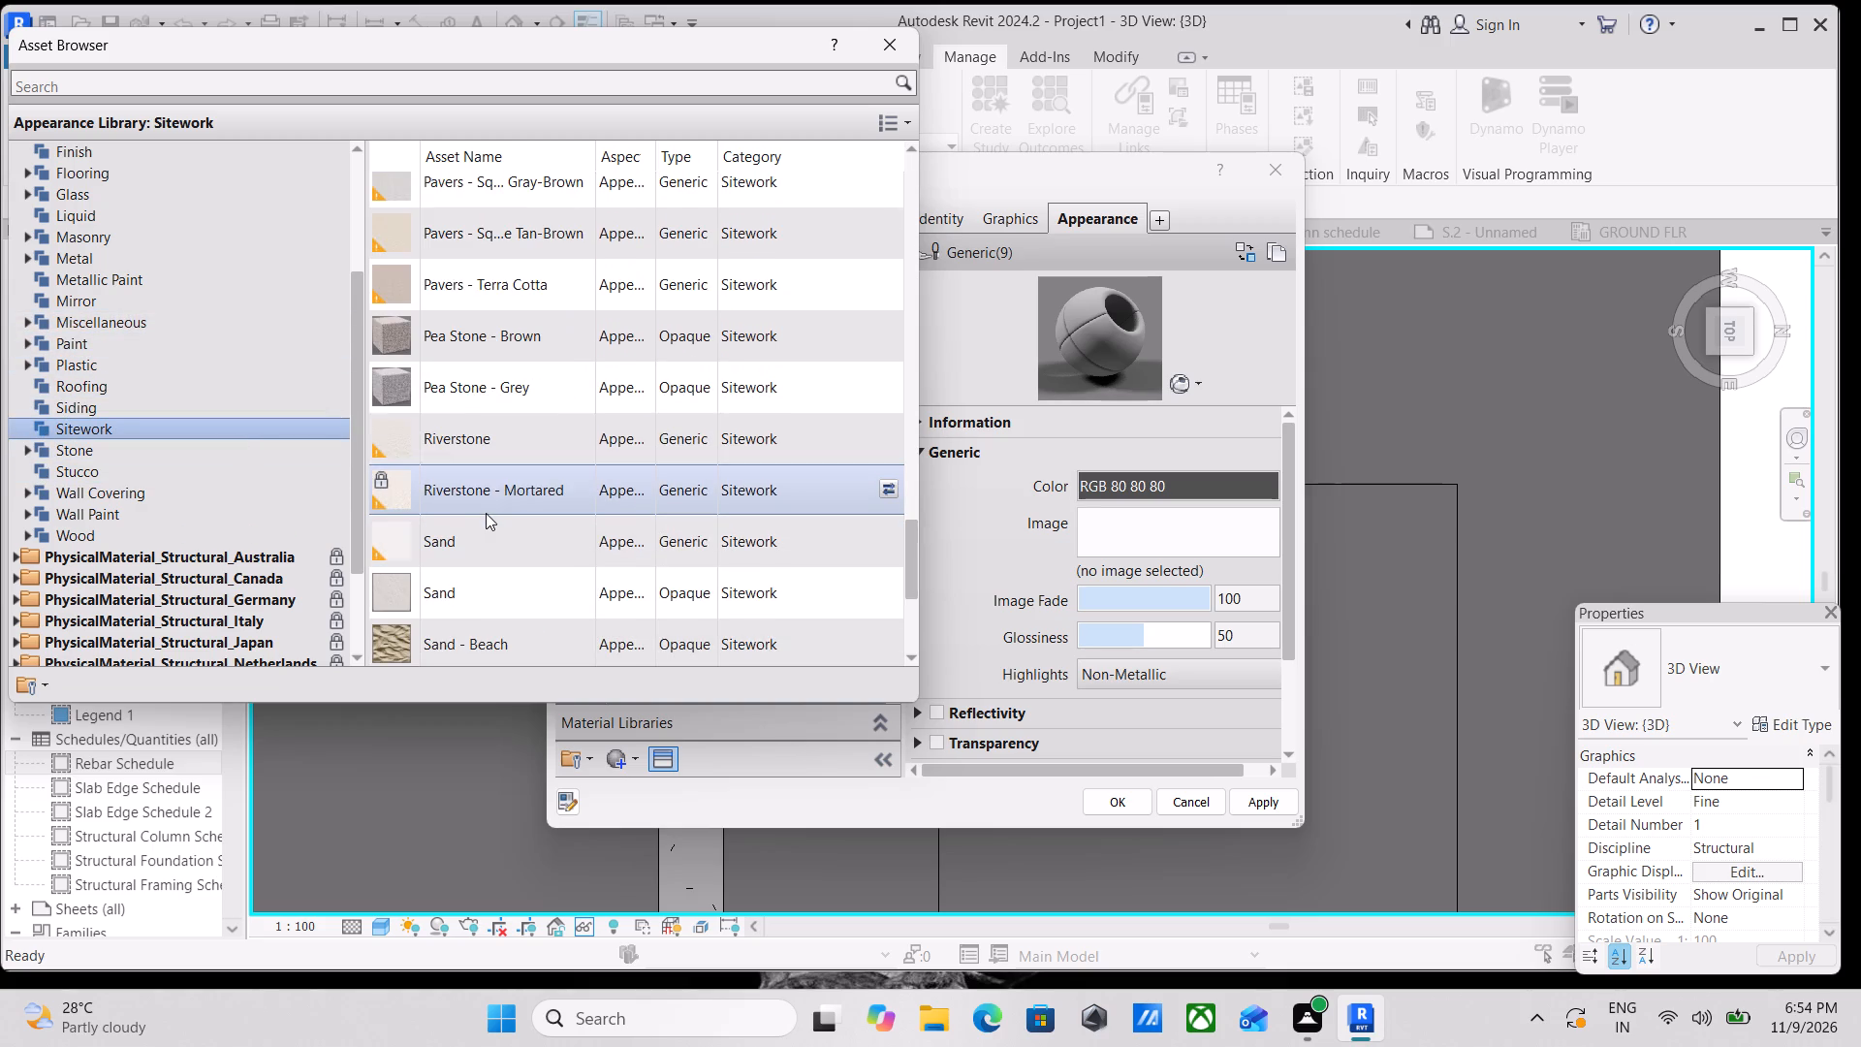
scroll(521, 492, down, 9)
scroll(550, 588, up, 3)
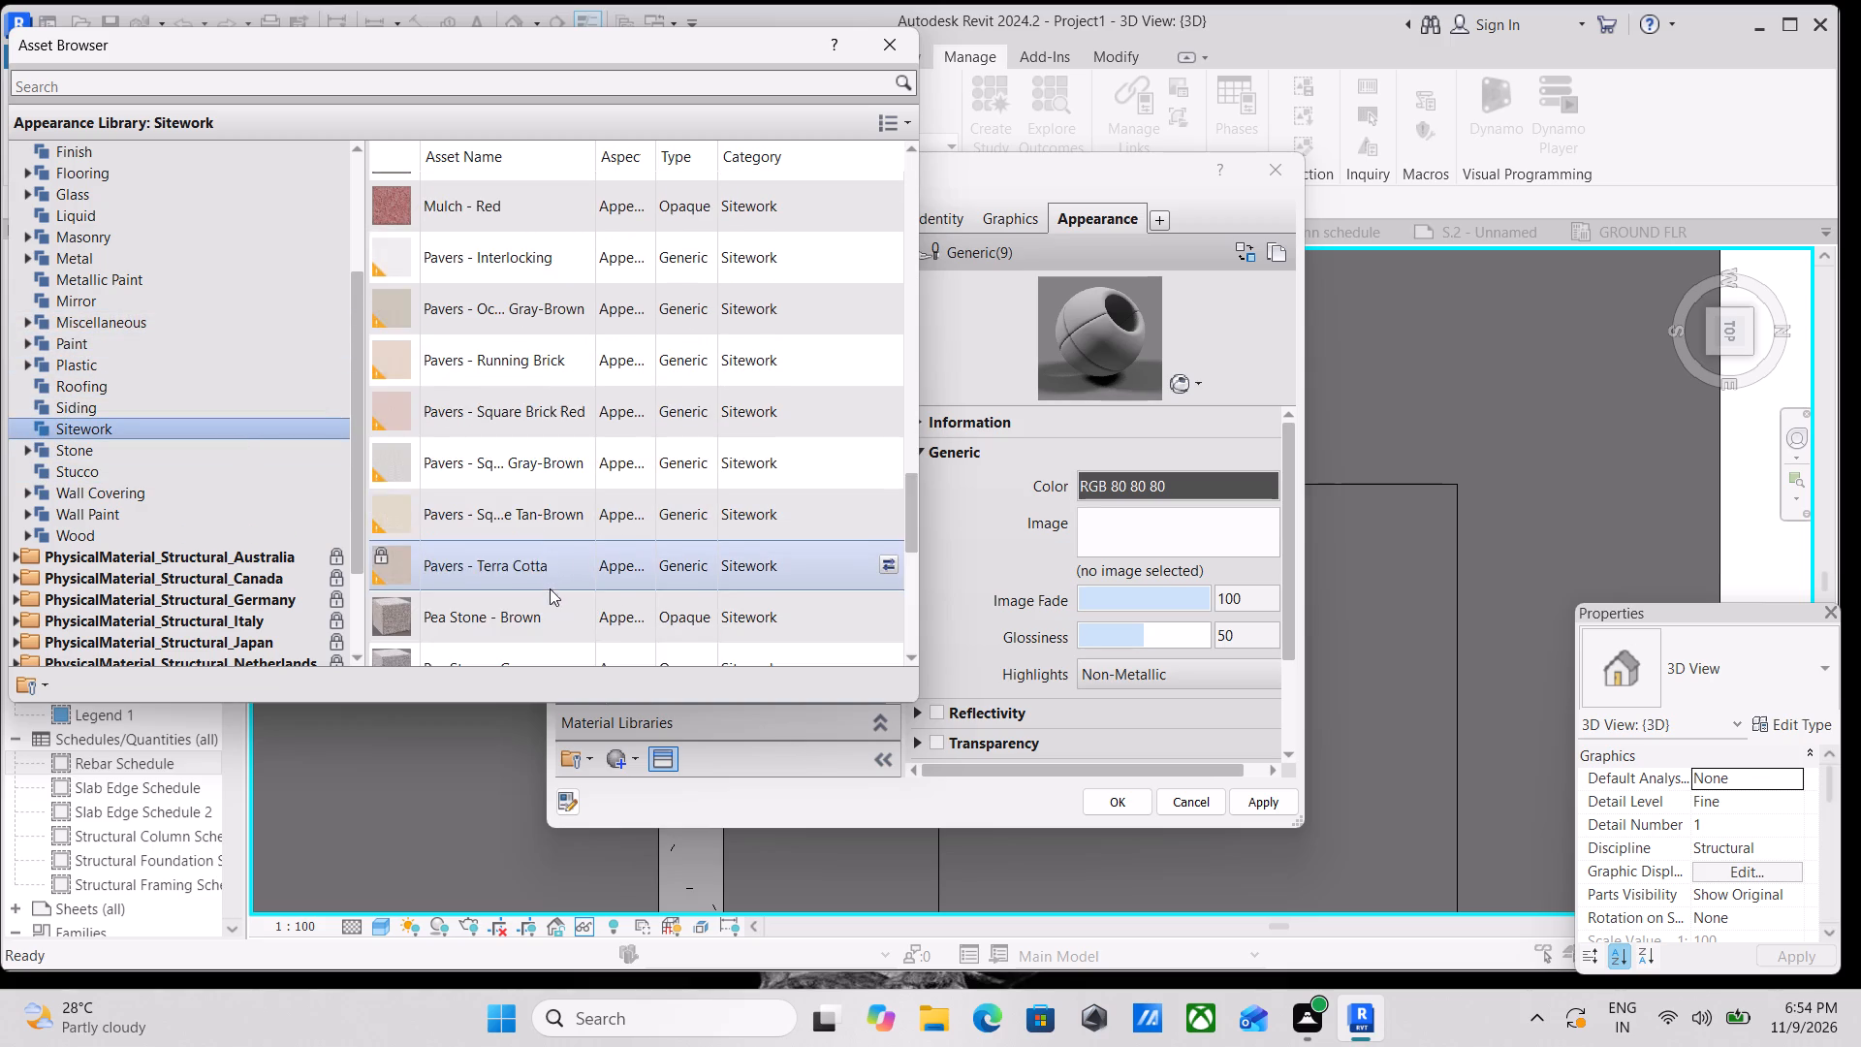
scroll(550, 588, up, 1)
scroll(552, 492, up, 13)
scroll(537, 462, down, 3)
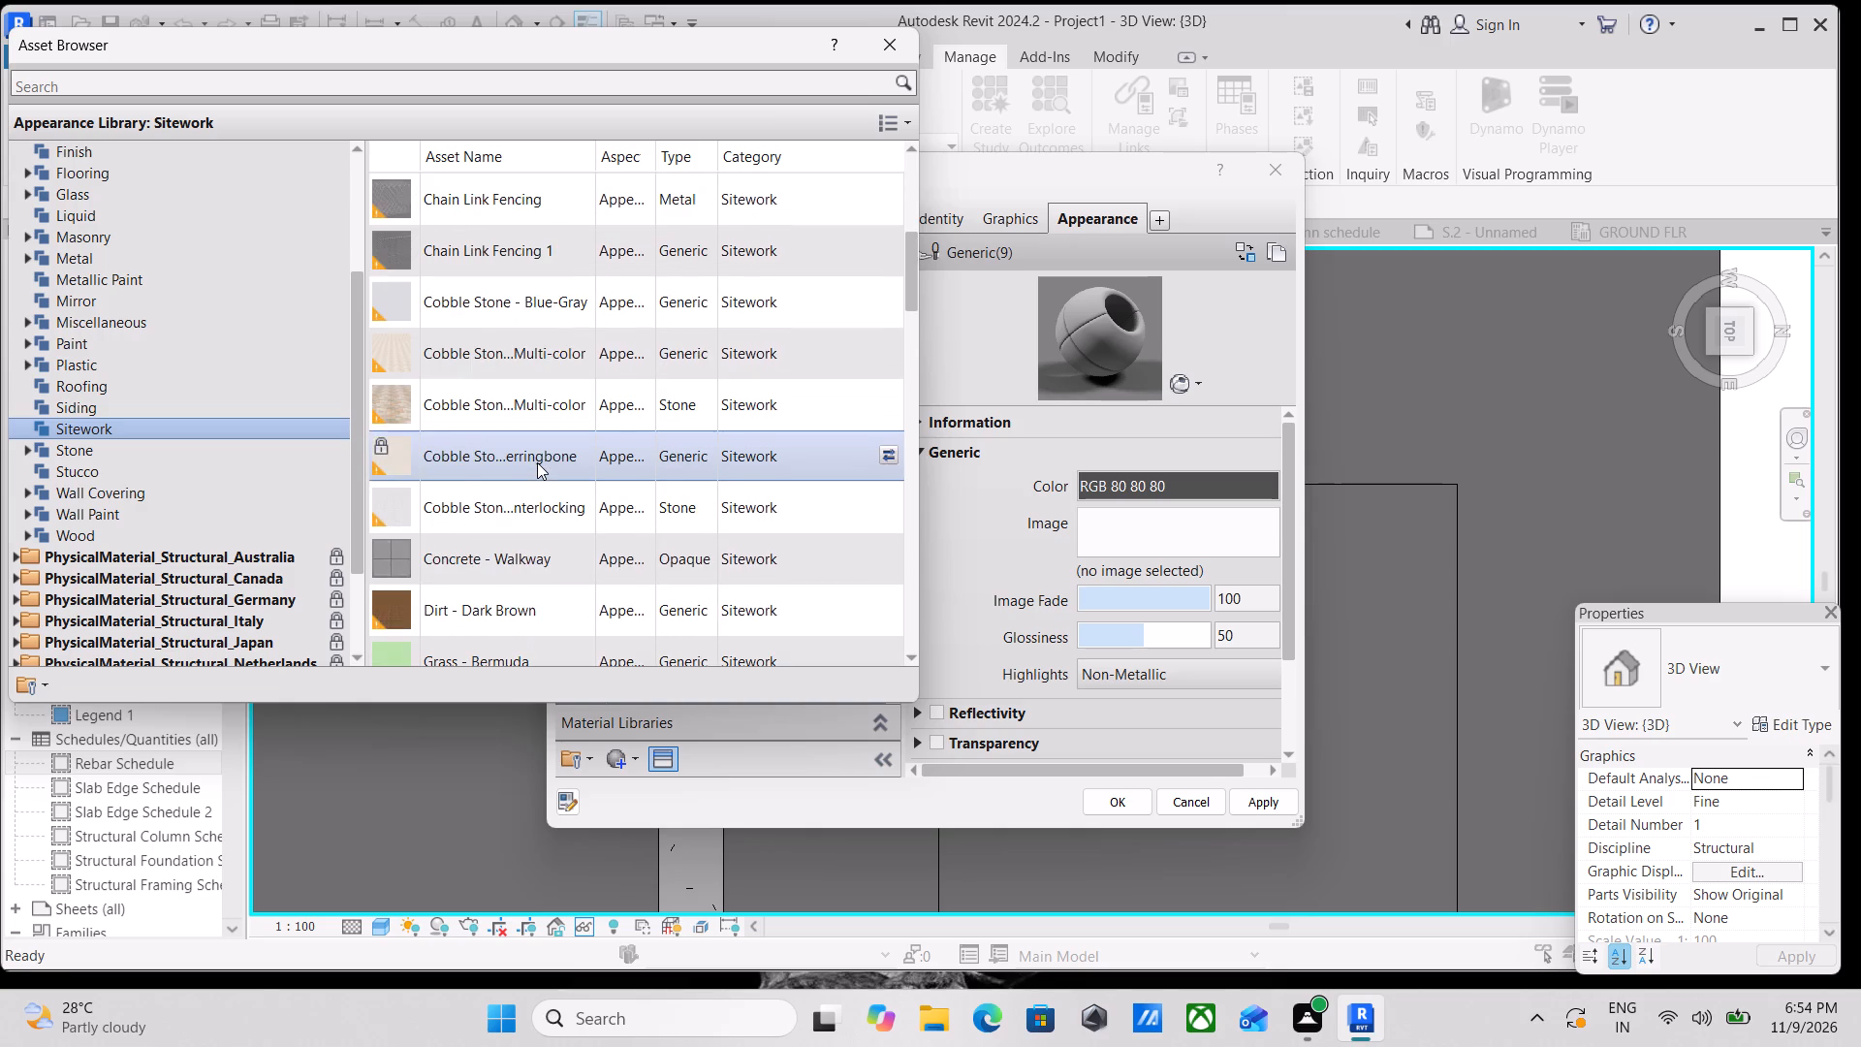
scroll(537, 462, down, 2)
click(528, 521)
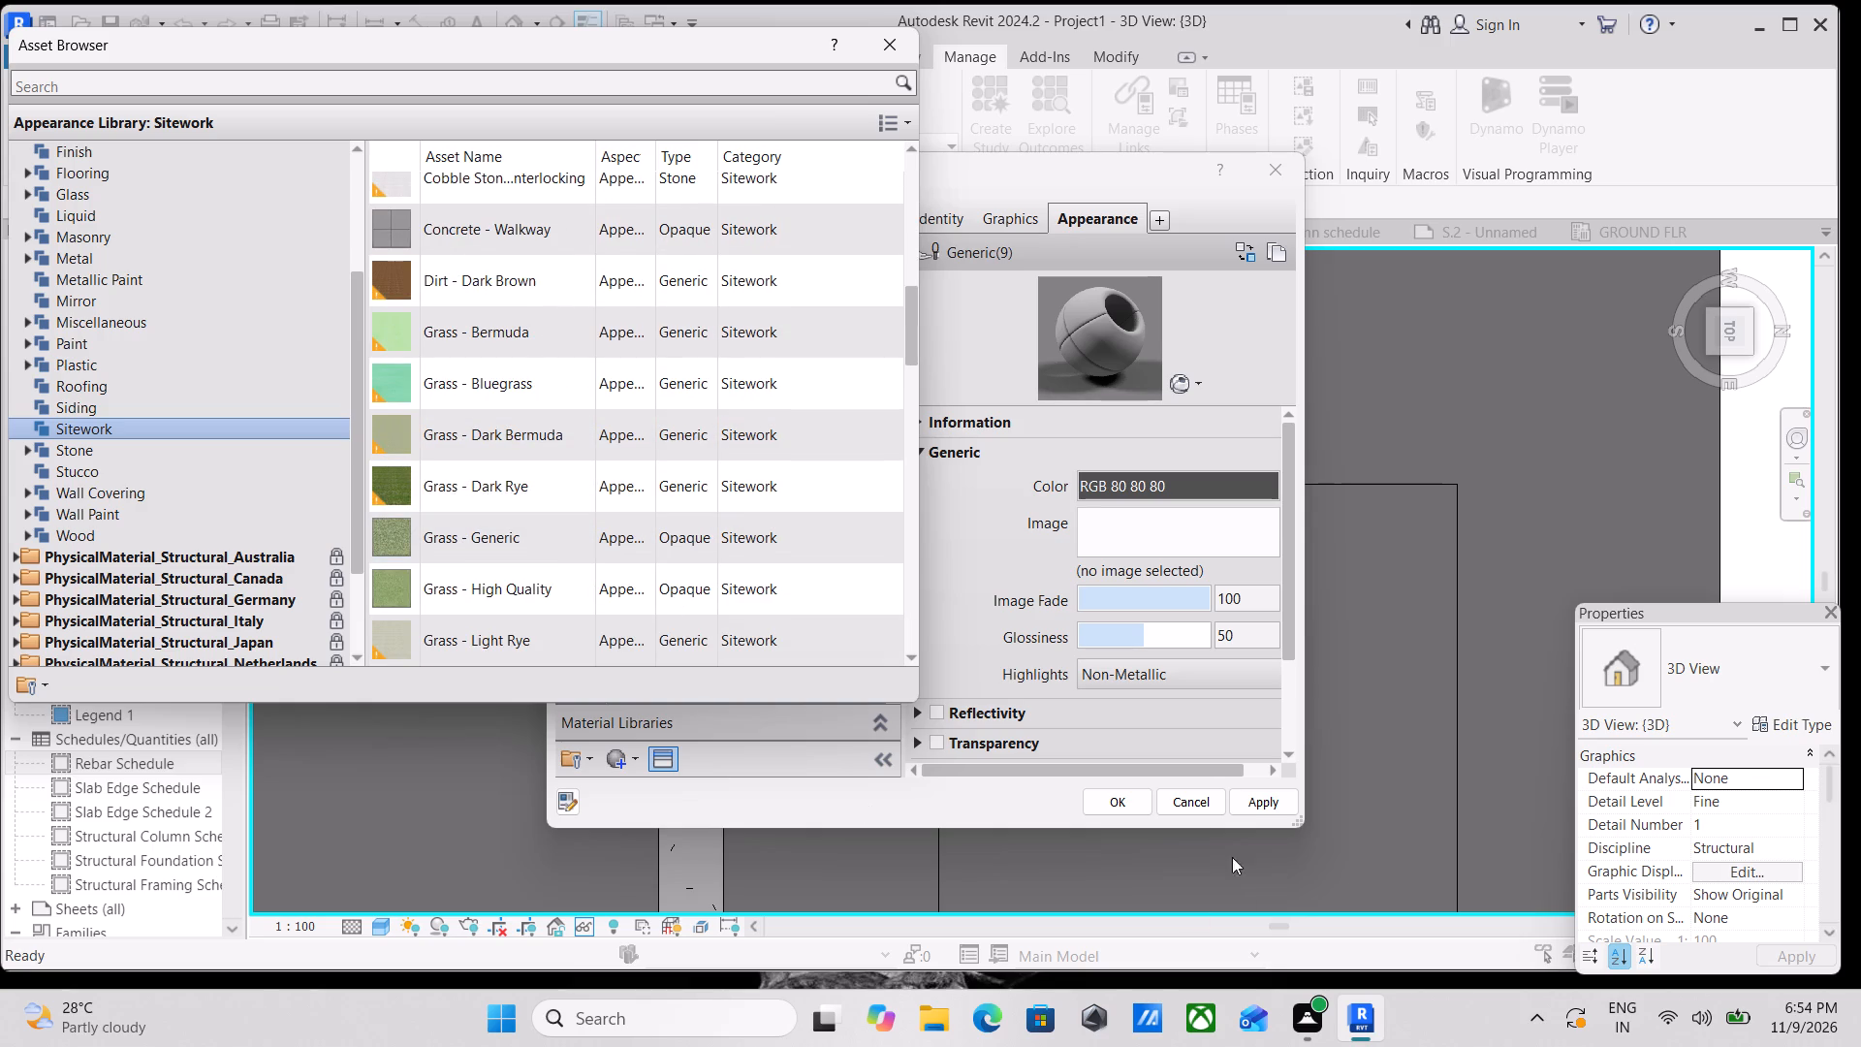
click(1116, 798)
Paint the rectangular split region on the toposolid's top face with the WATER material, and finish painting.
scroll(1133, 512, down, 1)
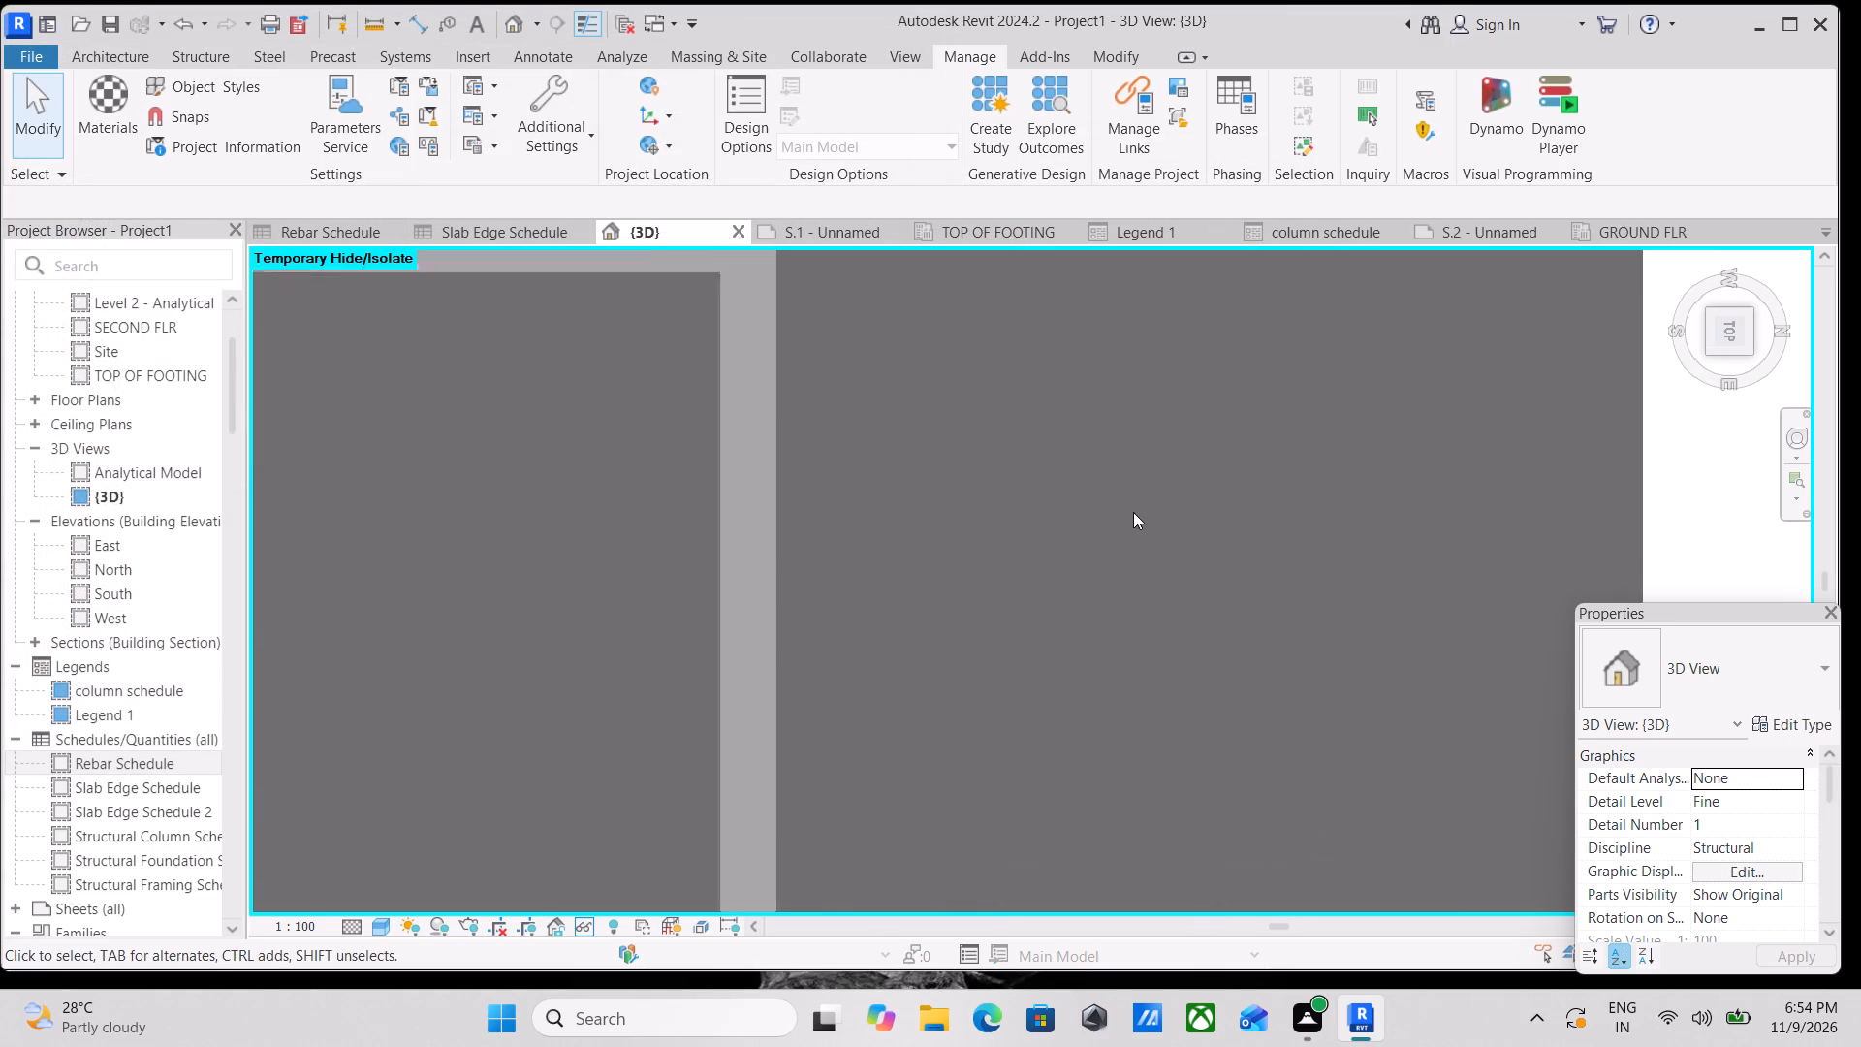
scroll(1133, 512, down, 1)
middle_drag(1203, 517, 1016, 502)
middle_click(1125, 545)
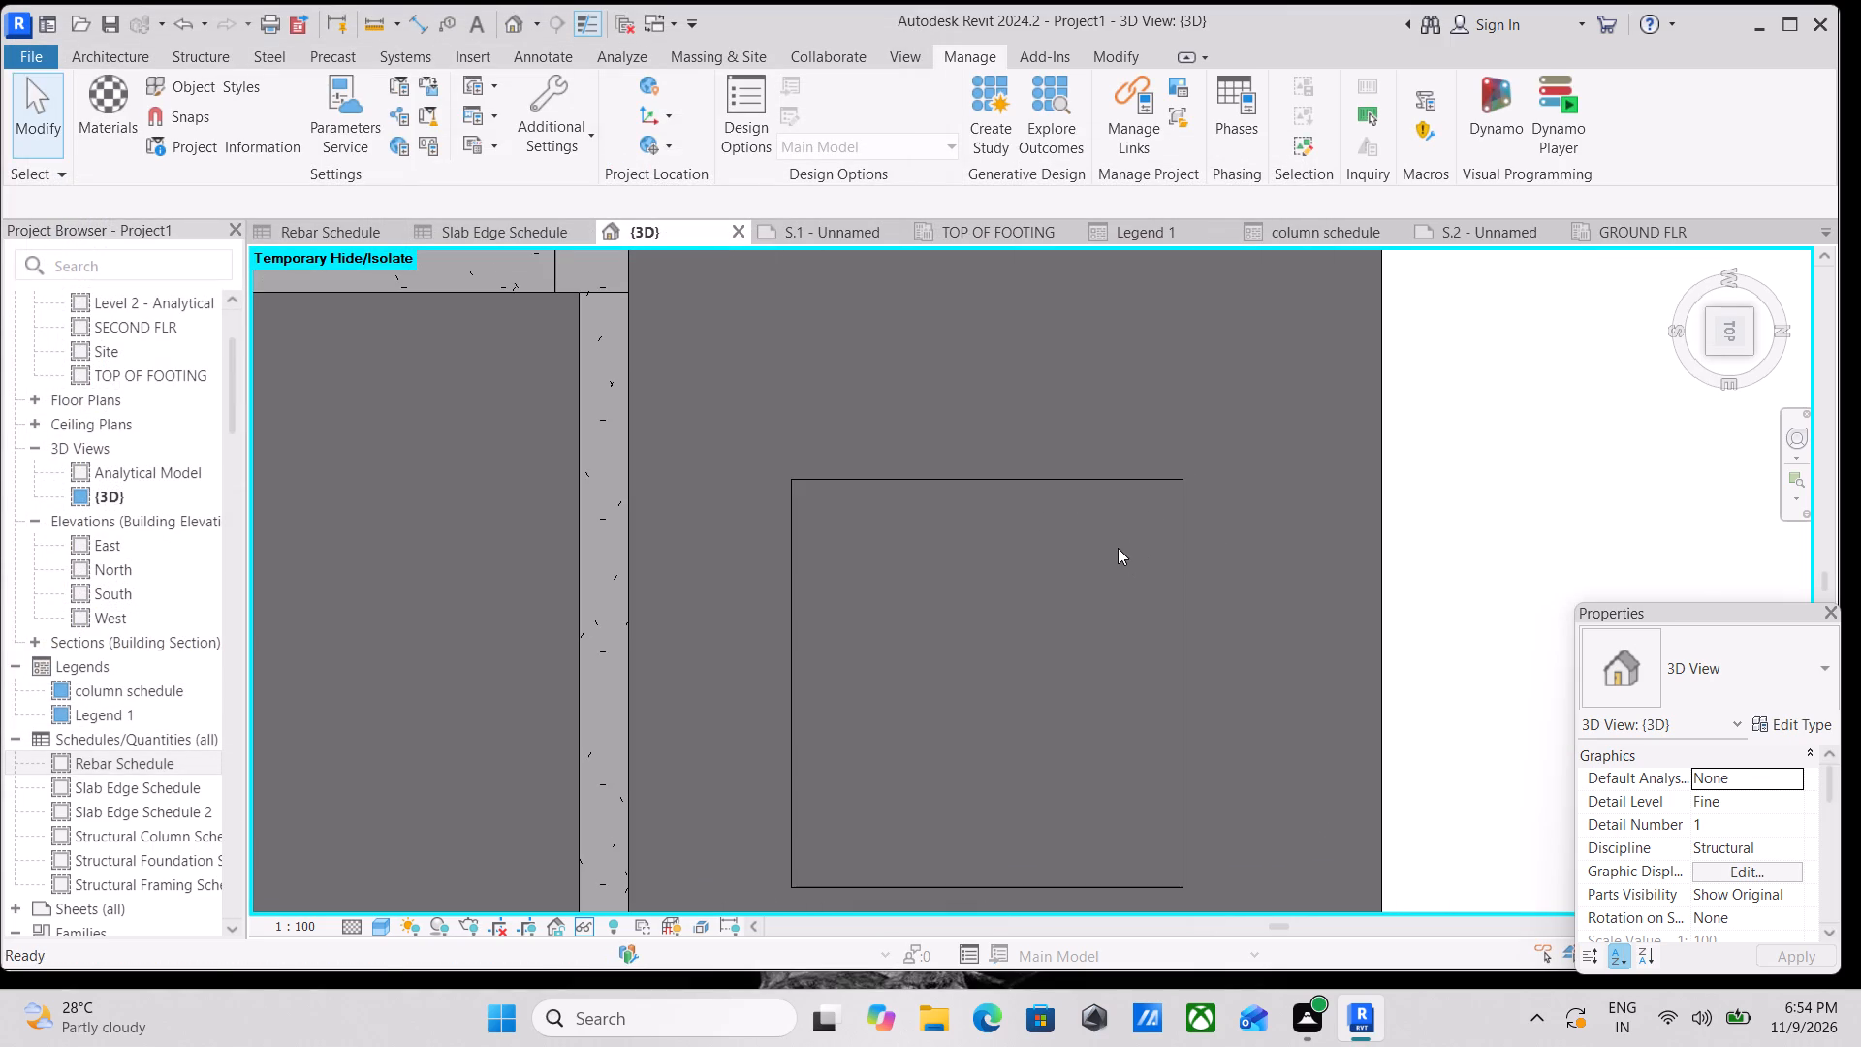
text(PT)
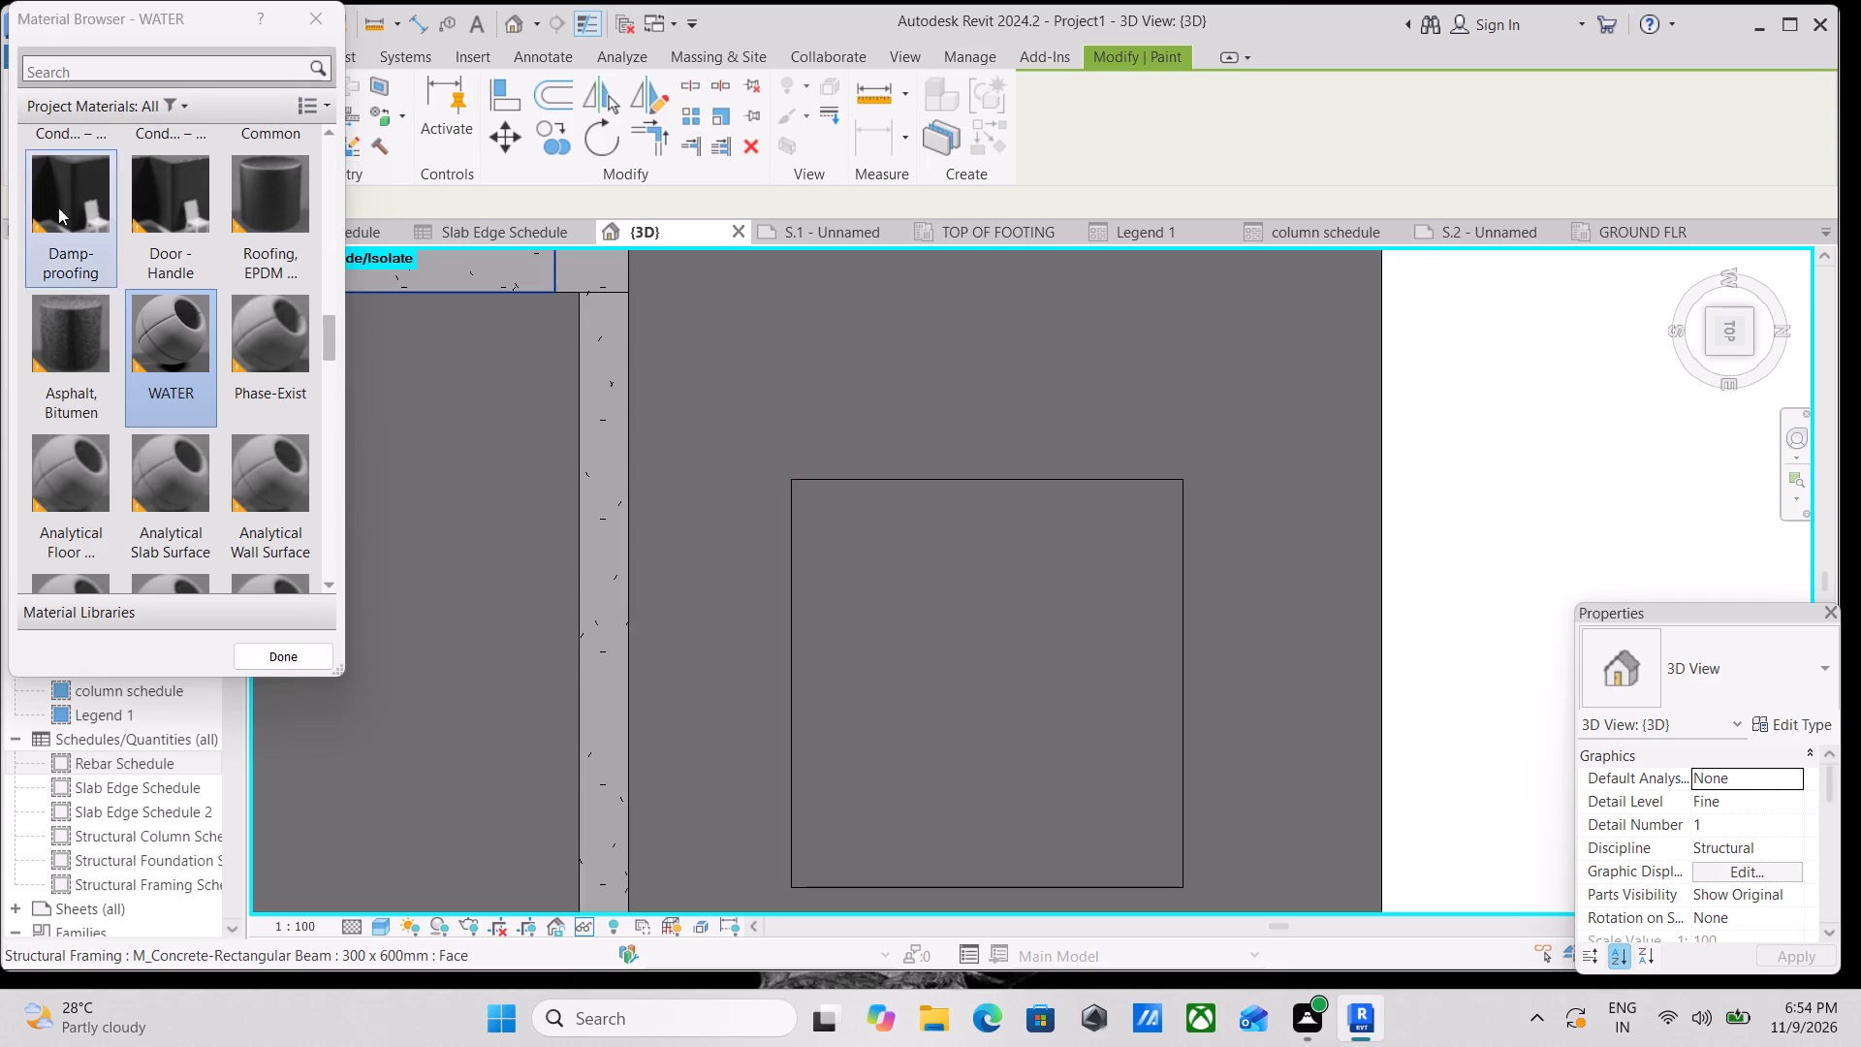
click(175, 481)
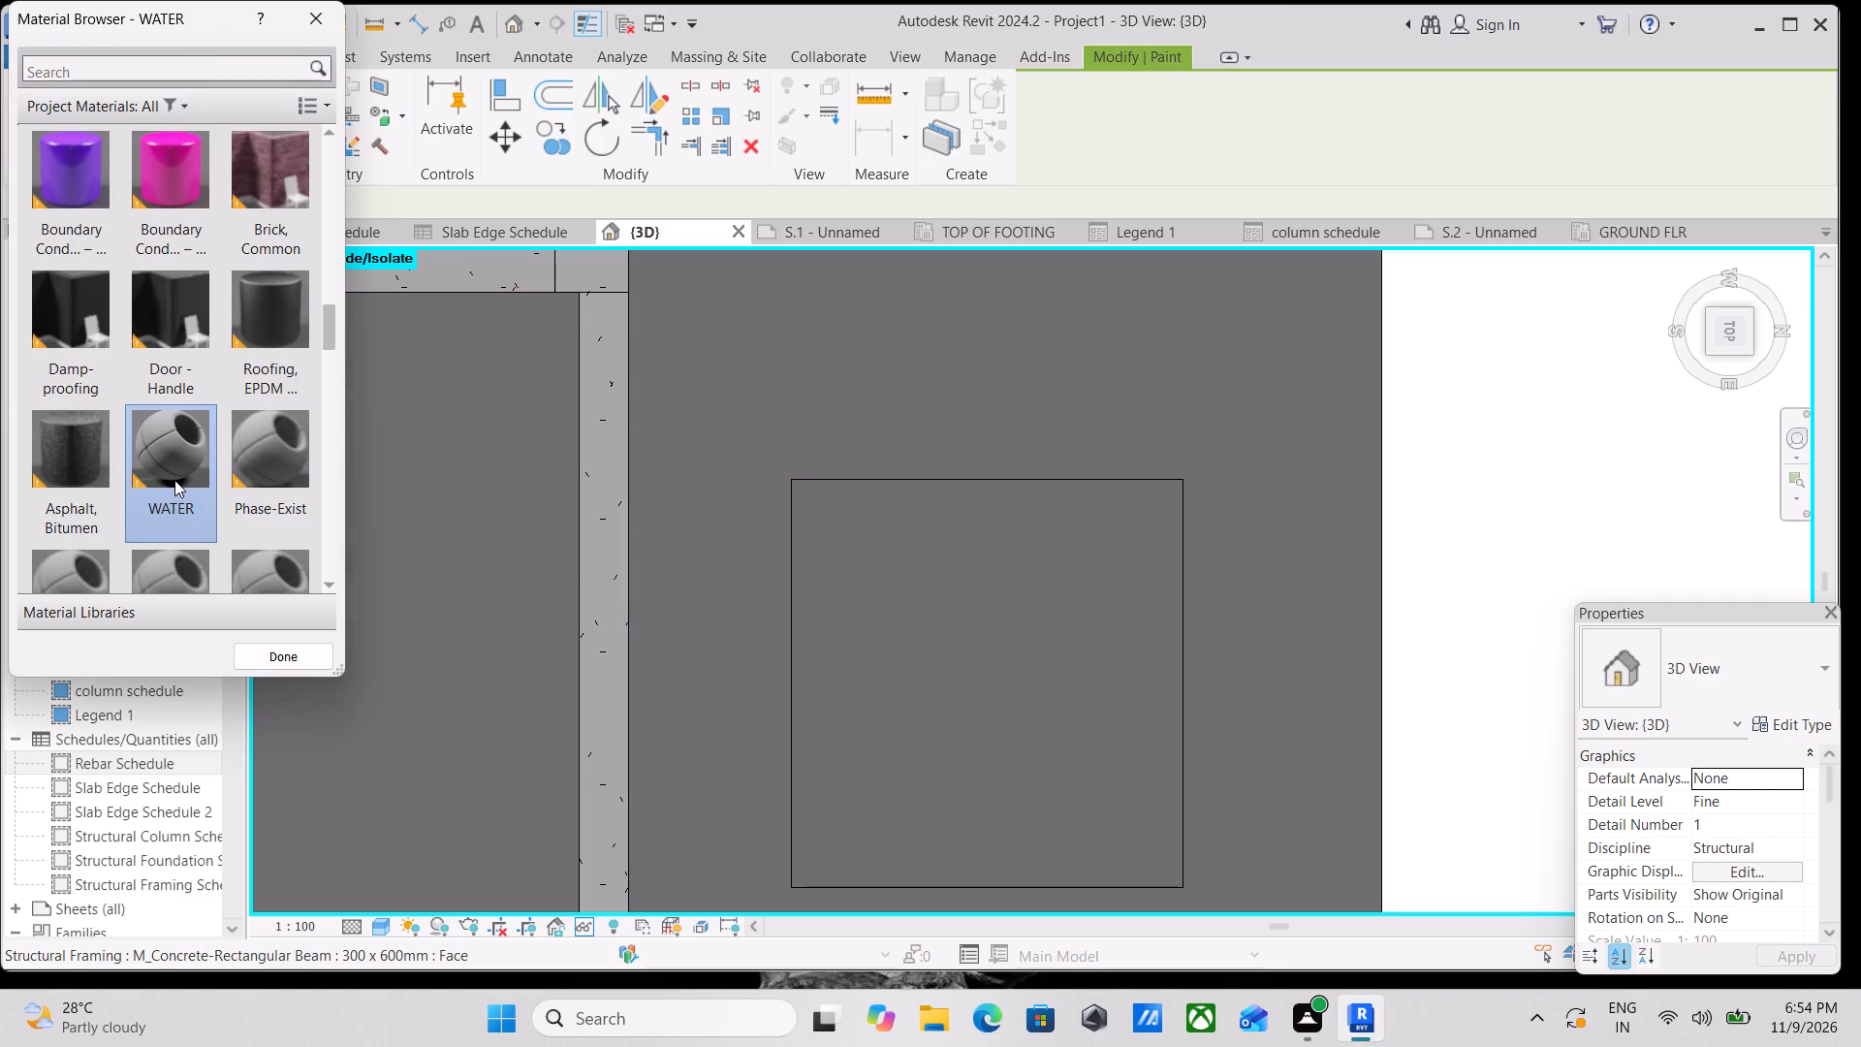
click(901, 538)
scroll(901, 538, down, 3)
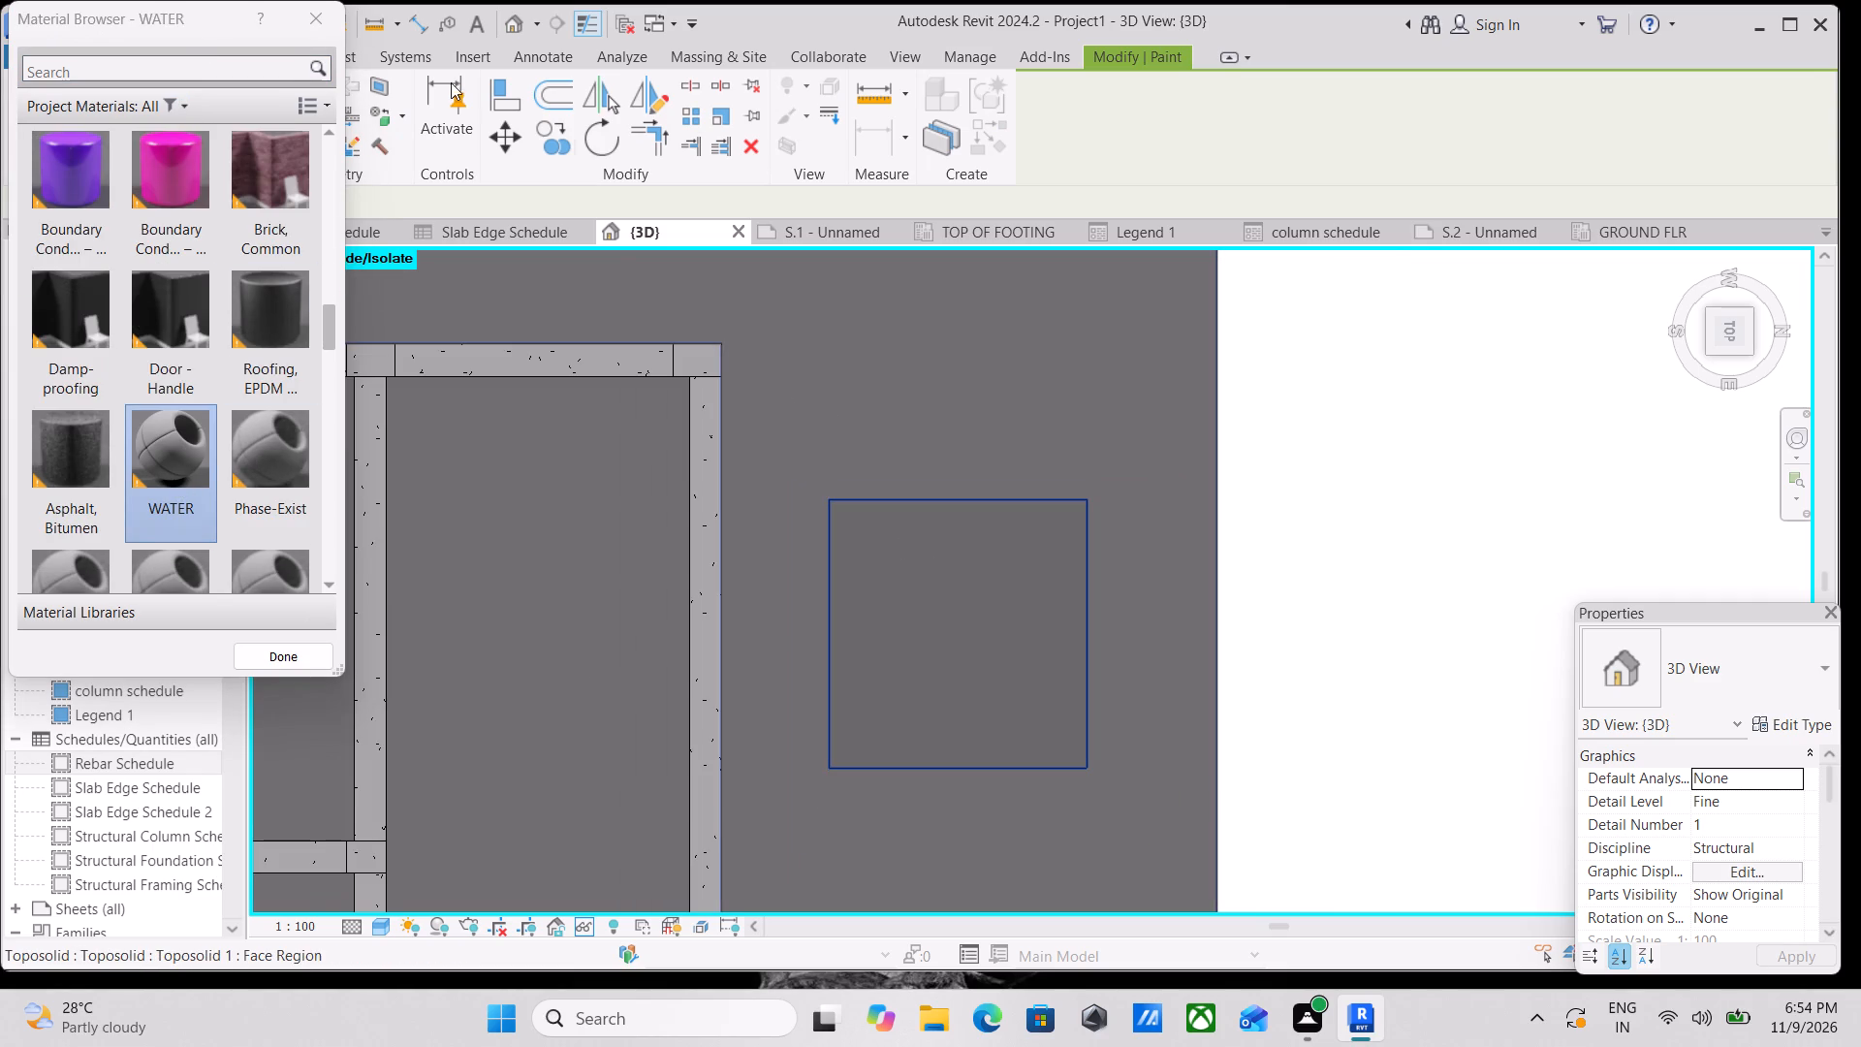
click(304, 22)
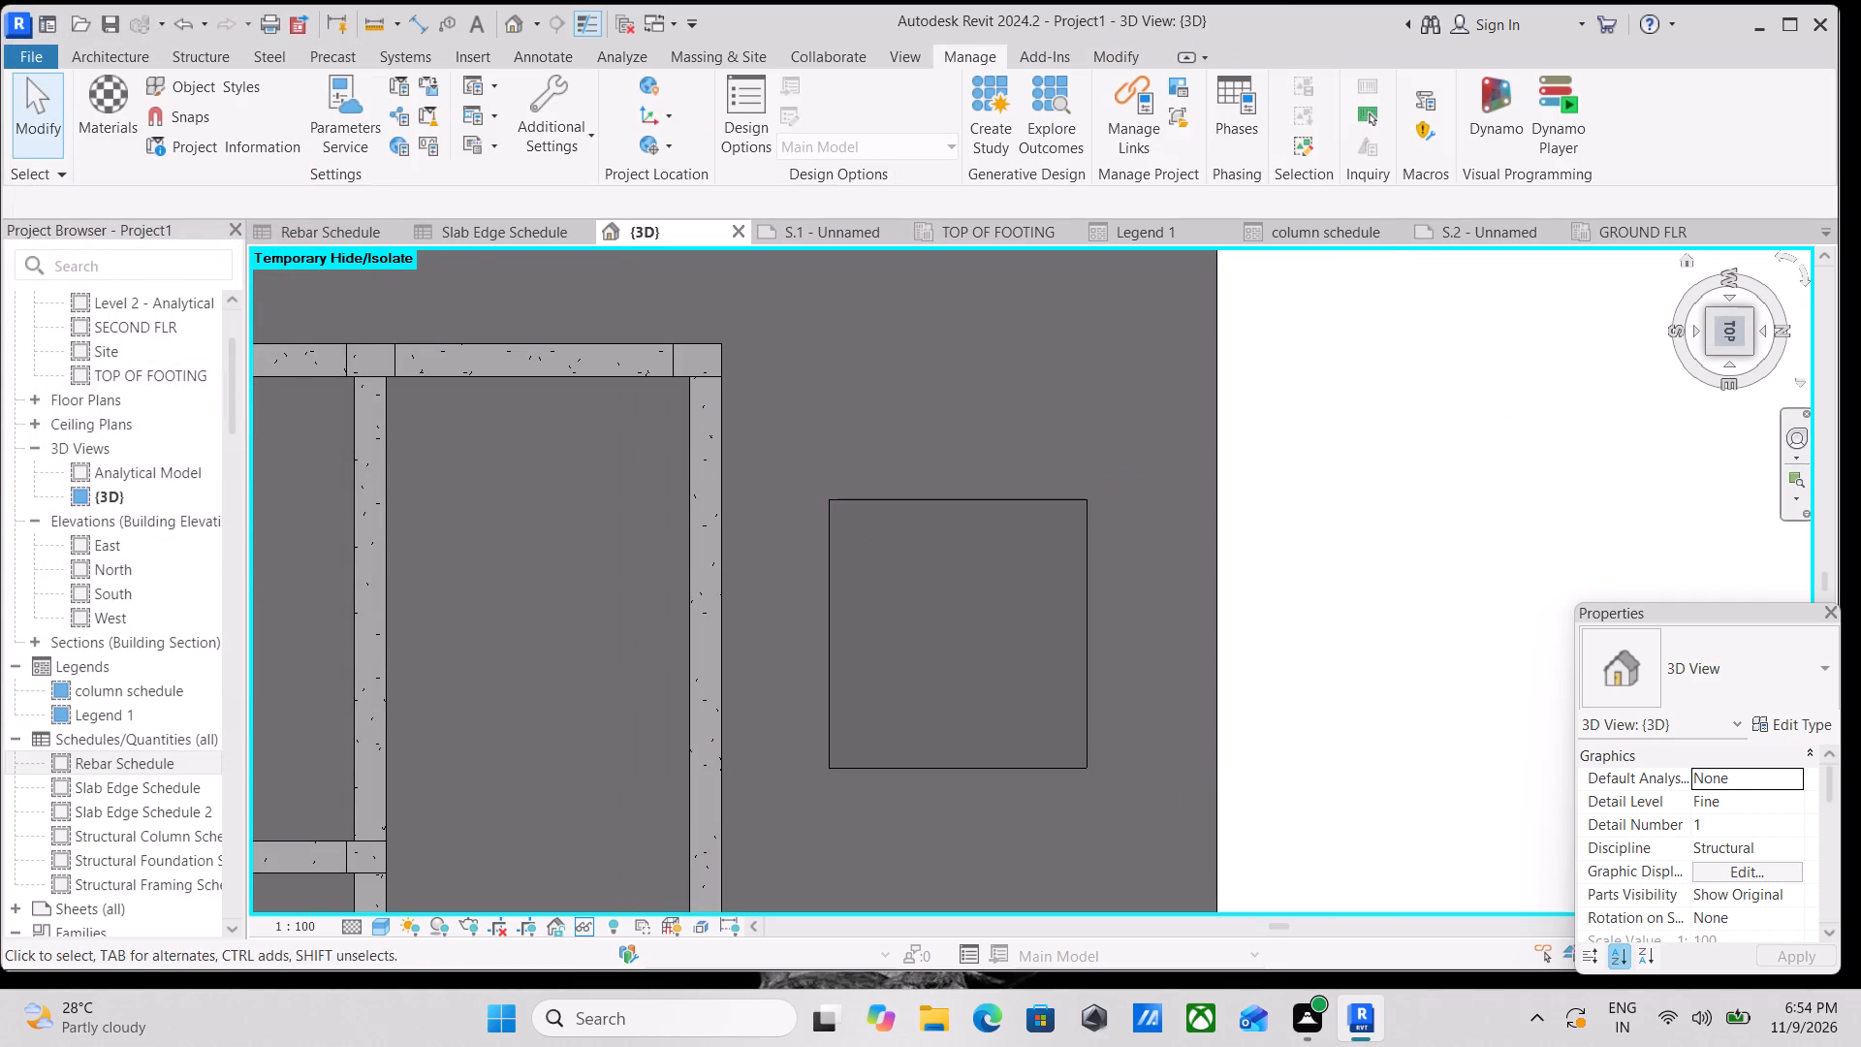
Examine the painted toposolid region beside the concrete frame in an isometric view.
click(1749, 349)
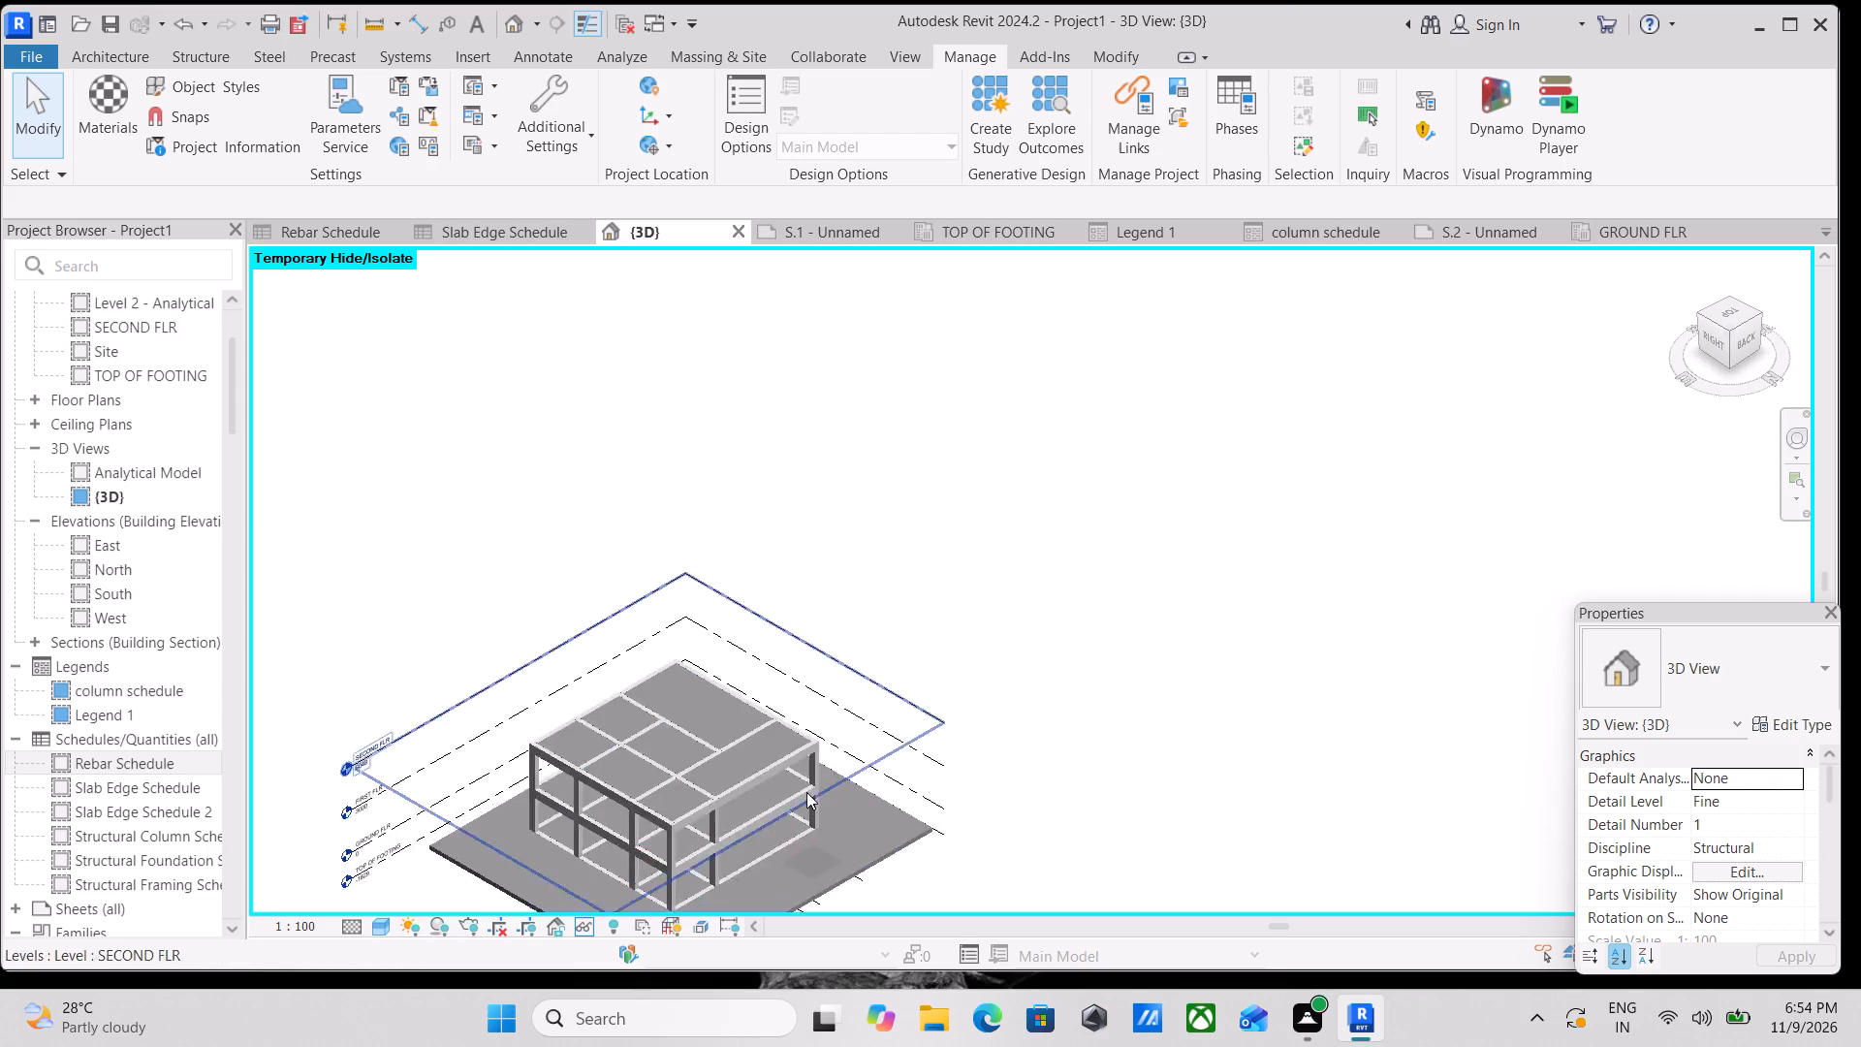
middle_drag(806, 790, 1049, 544)
scroll(1223, 525, up, 4)
key(Escape)
scroll(1421, 832, up, 2)
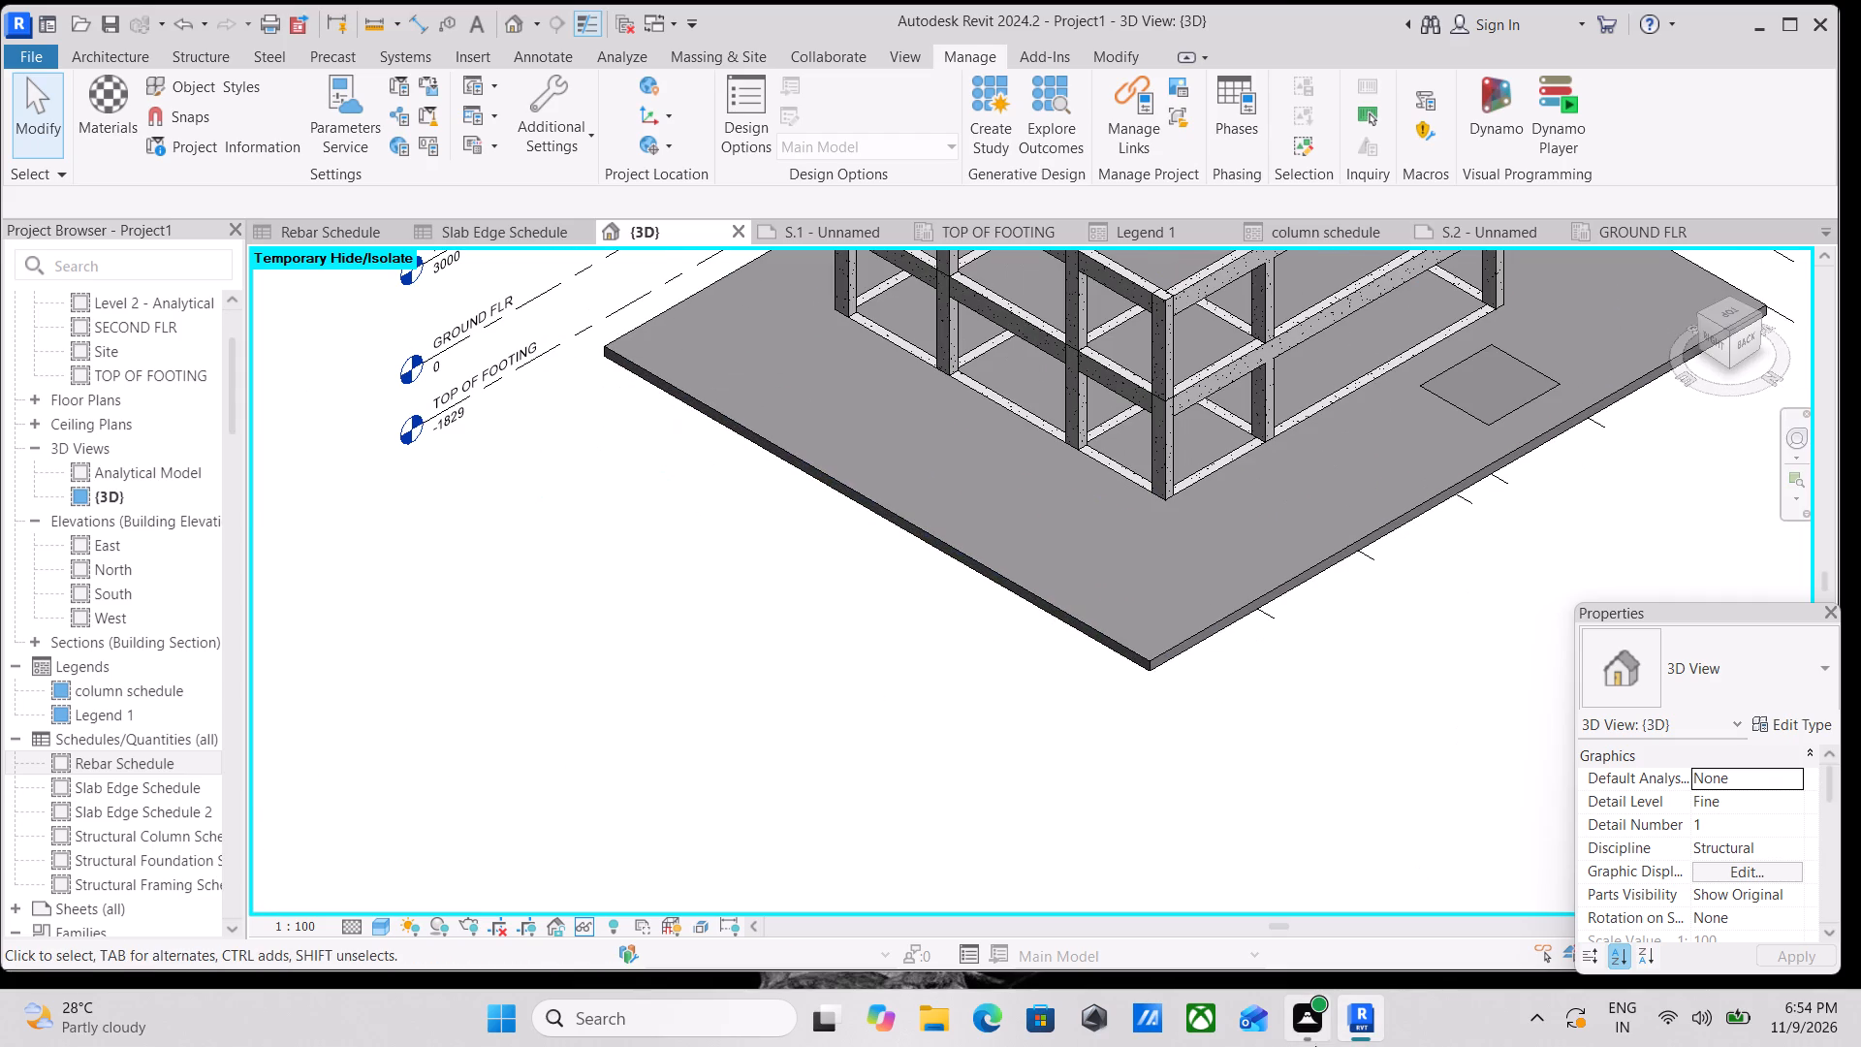
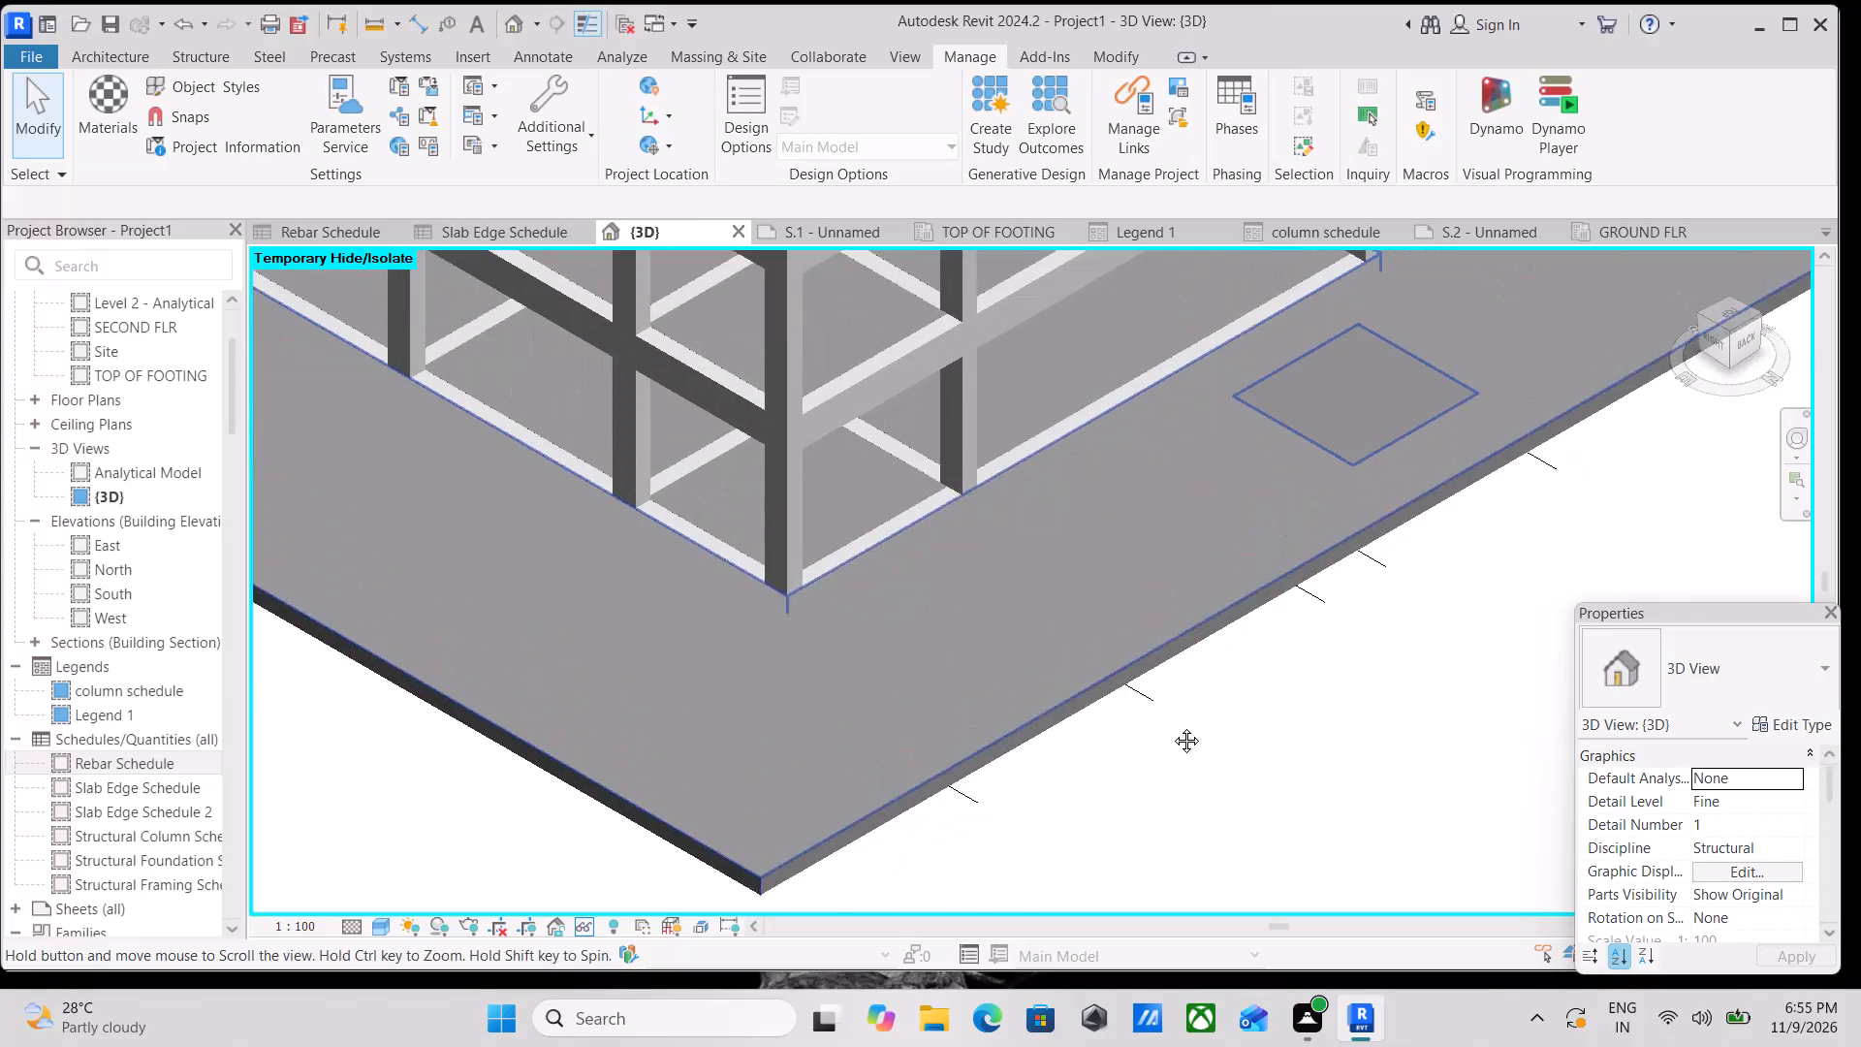
Examine the concrete frame, its footings and the surrounding toposolid from the back and from angled viewpoints.
middle_drag(1172, 726, 1195, 757)
shift+middle_drag(1263, 713, 1084, 468)
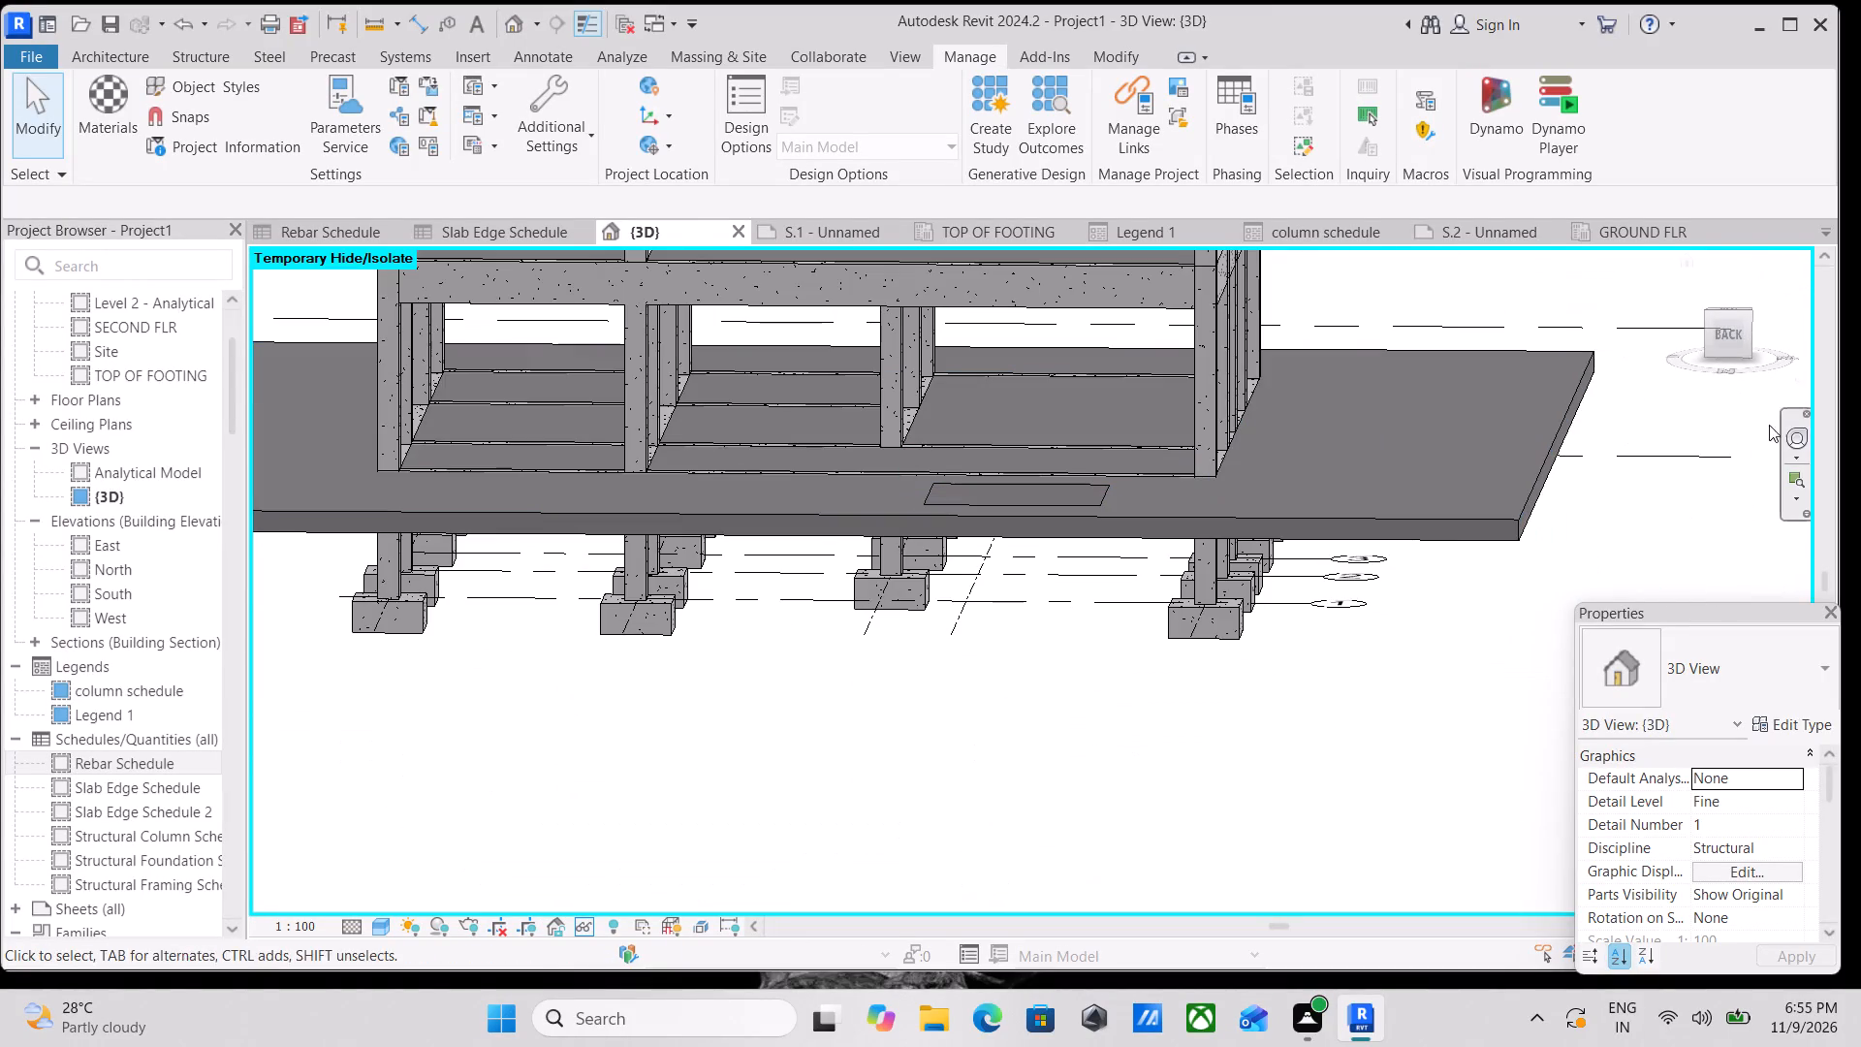
click(1727, 337)
scroll(596, 574, up, 2)
scroll(817, 600, up, 3)
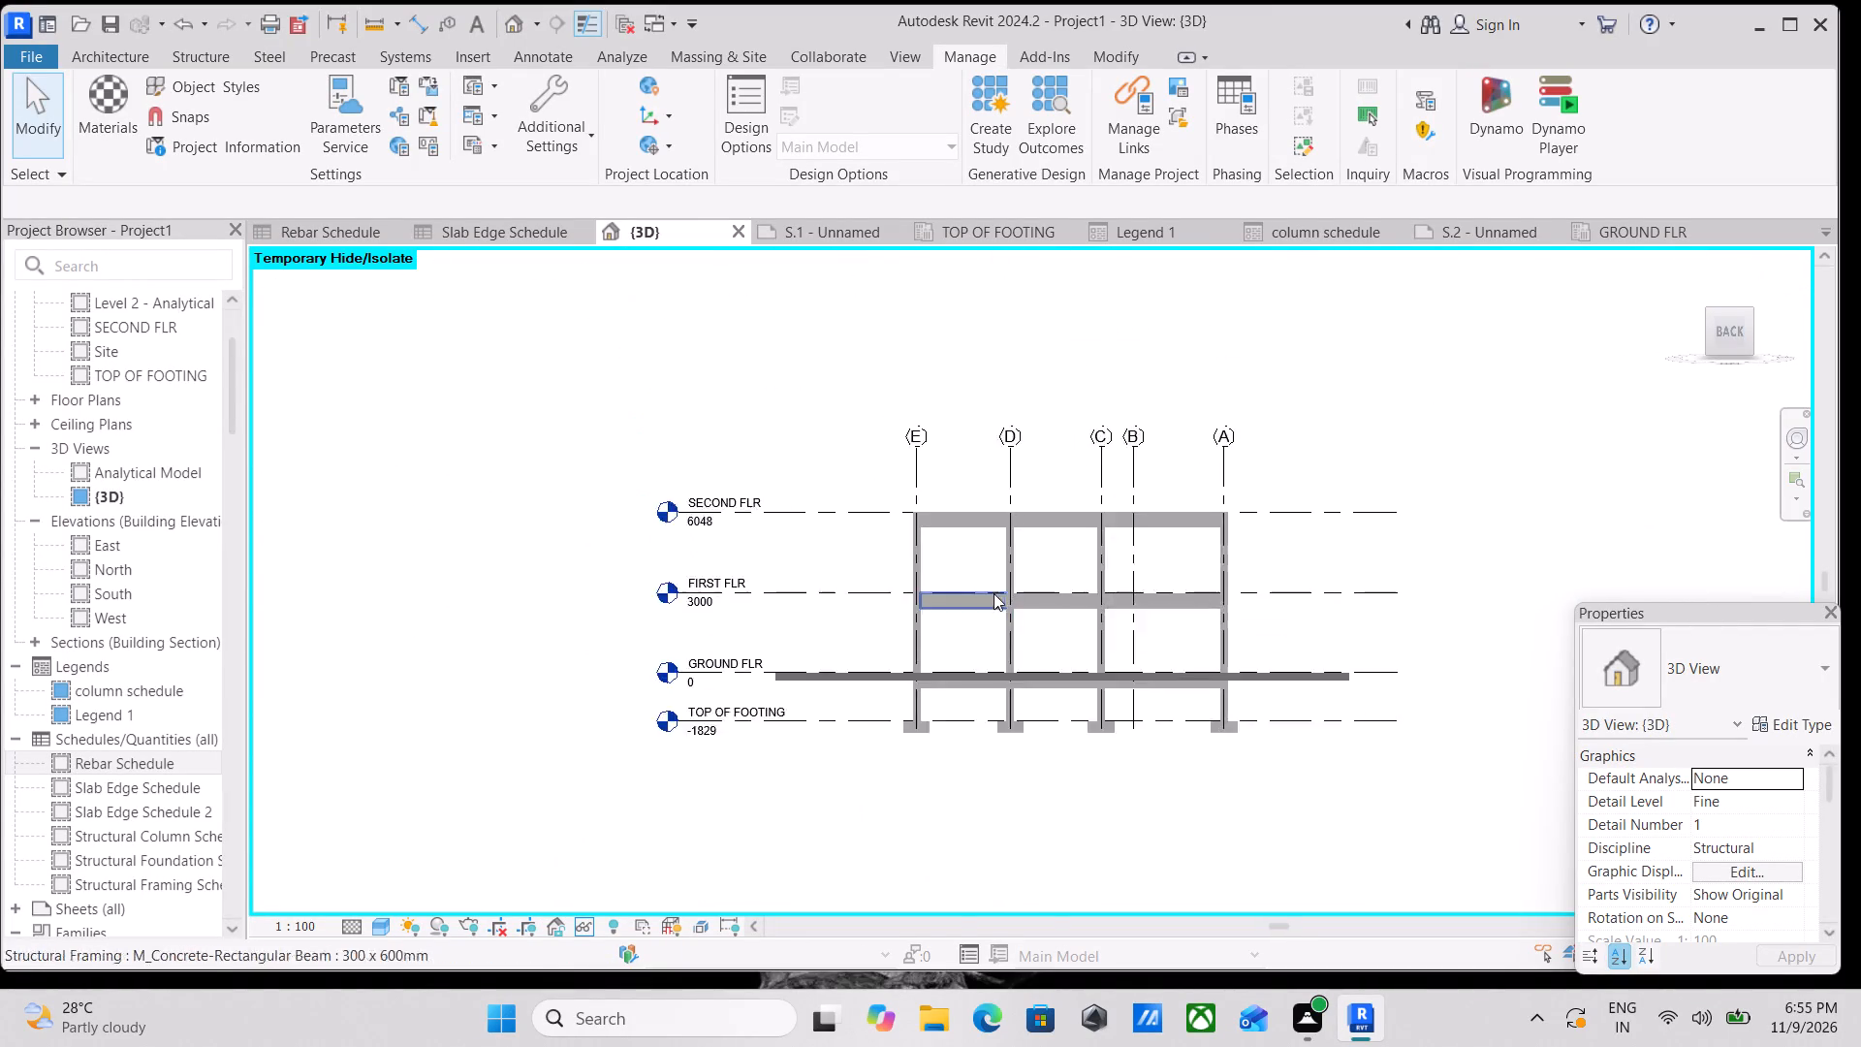
middle_drag(994, 593, 1034, 781)
shift+middle_drag(1208, 737, 1007, 612)
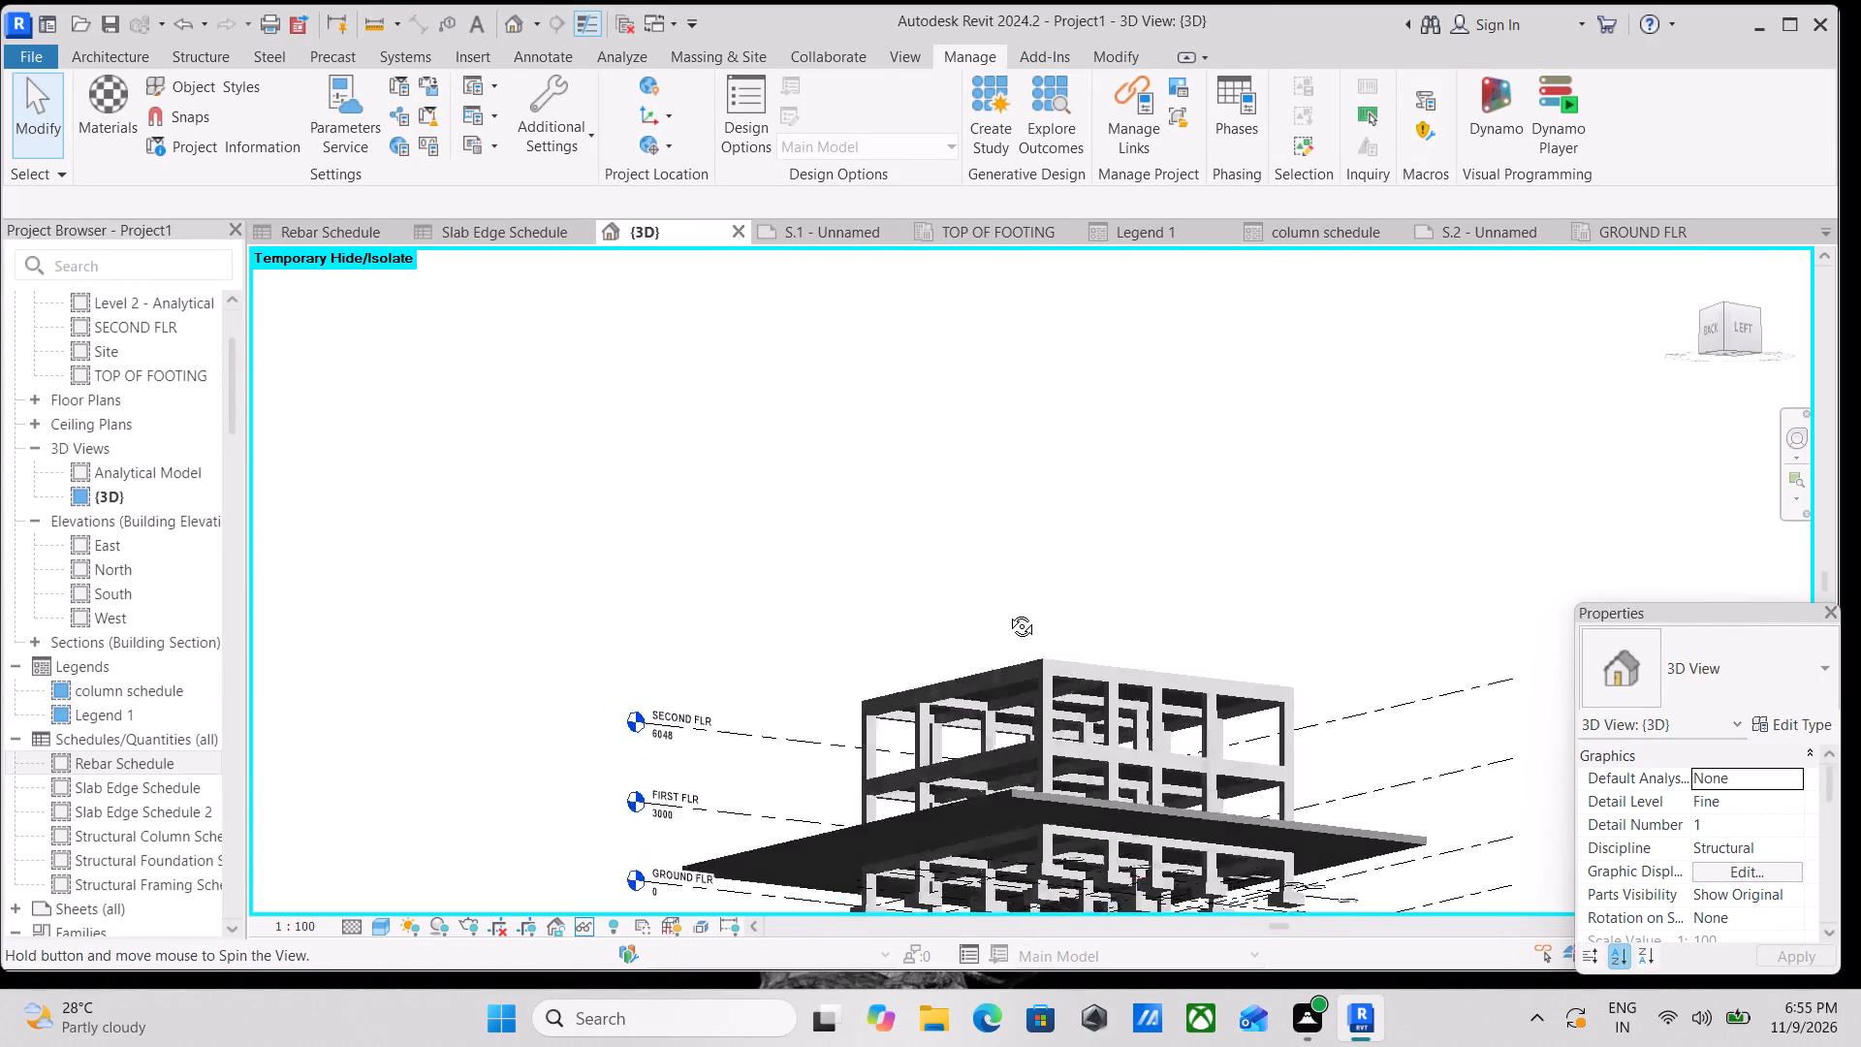
shift+middle_drag(1007, 612, 1010, 597)
shift+scroll(1010, 597, down, 1)
middle_drag(1095, 769, 1087, 796)
middle_drag(1087, 796, 1277, 714)
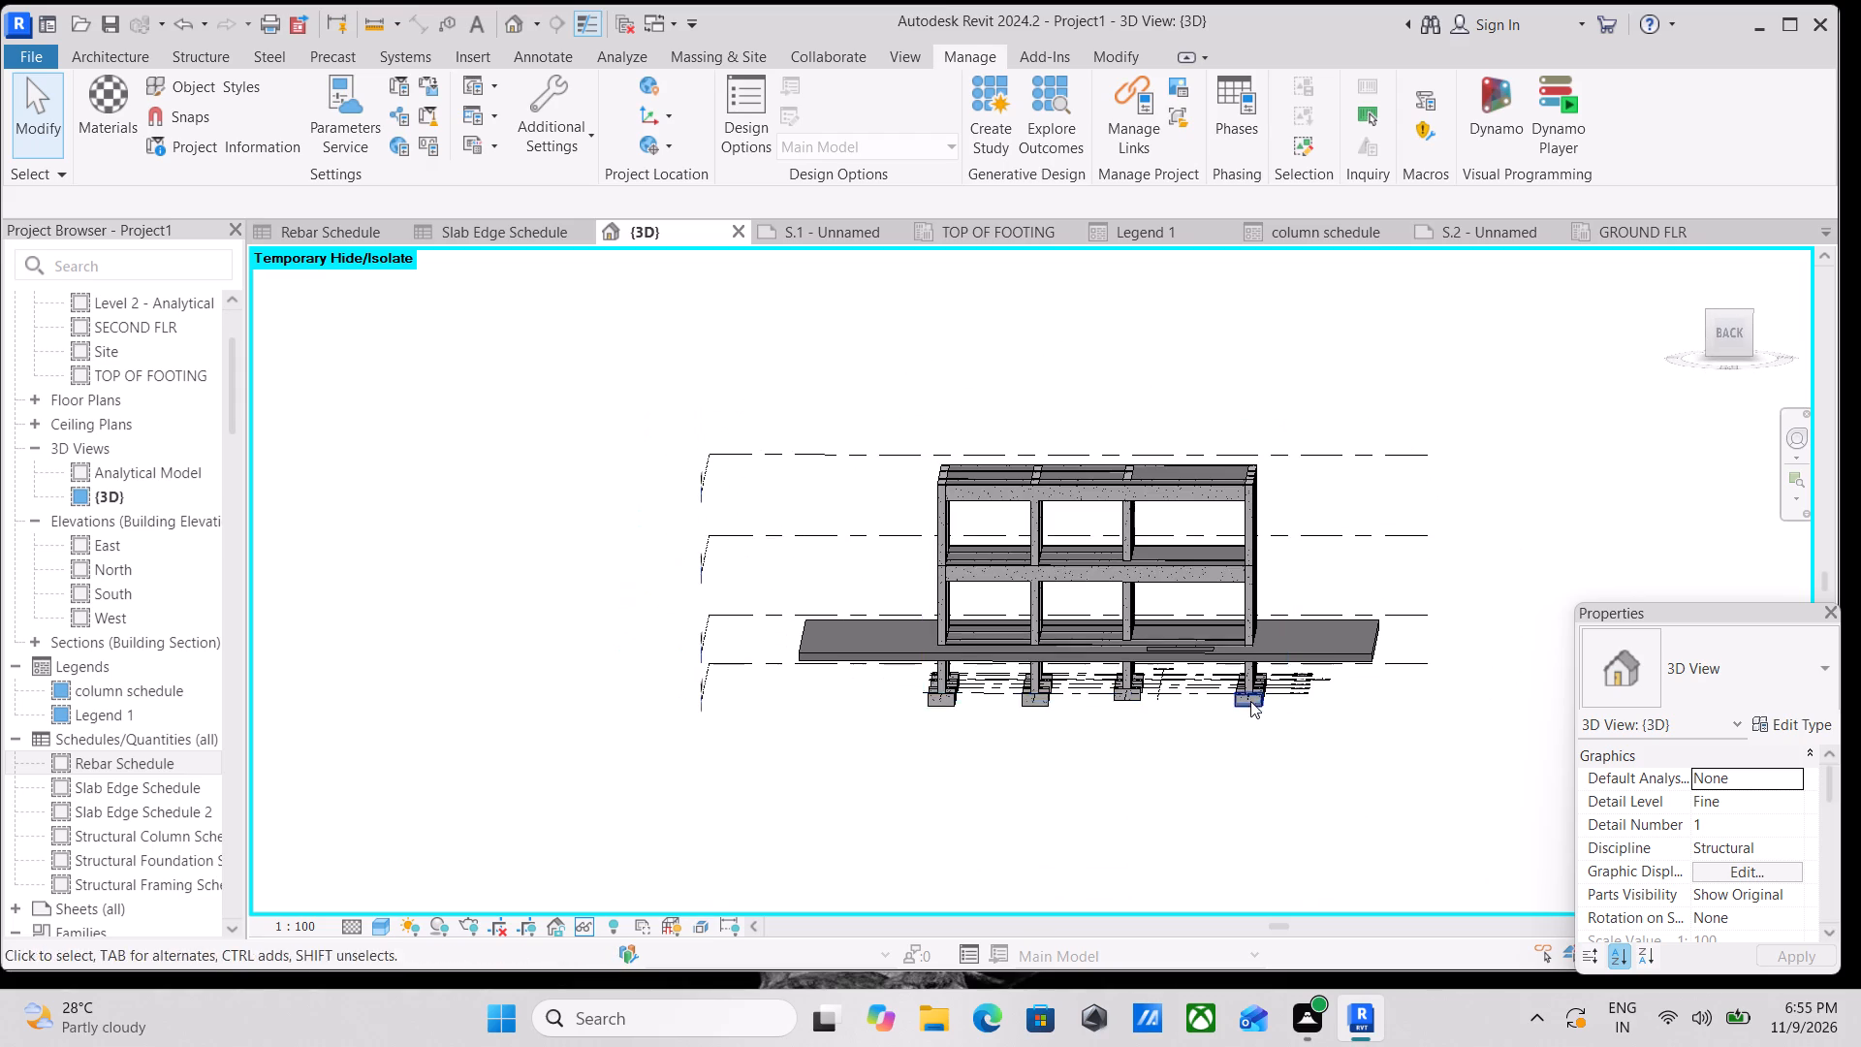
click(201, 50)
scroll(1004, 377, up, 2)
middle_drag(1117, 488, 848, 445)
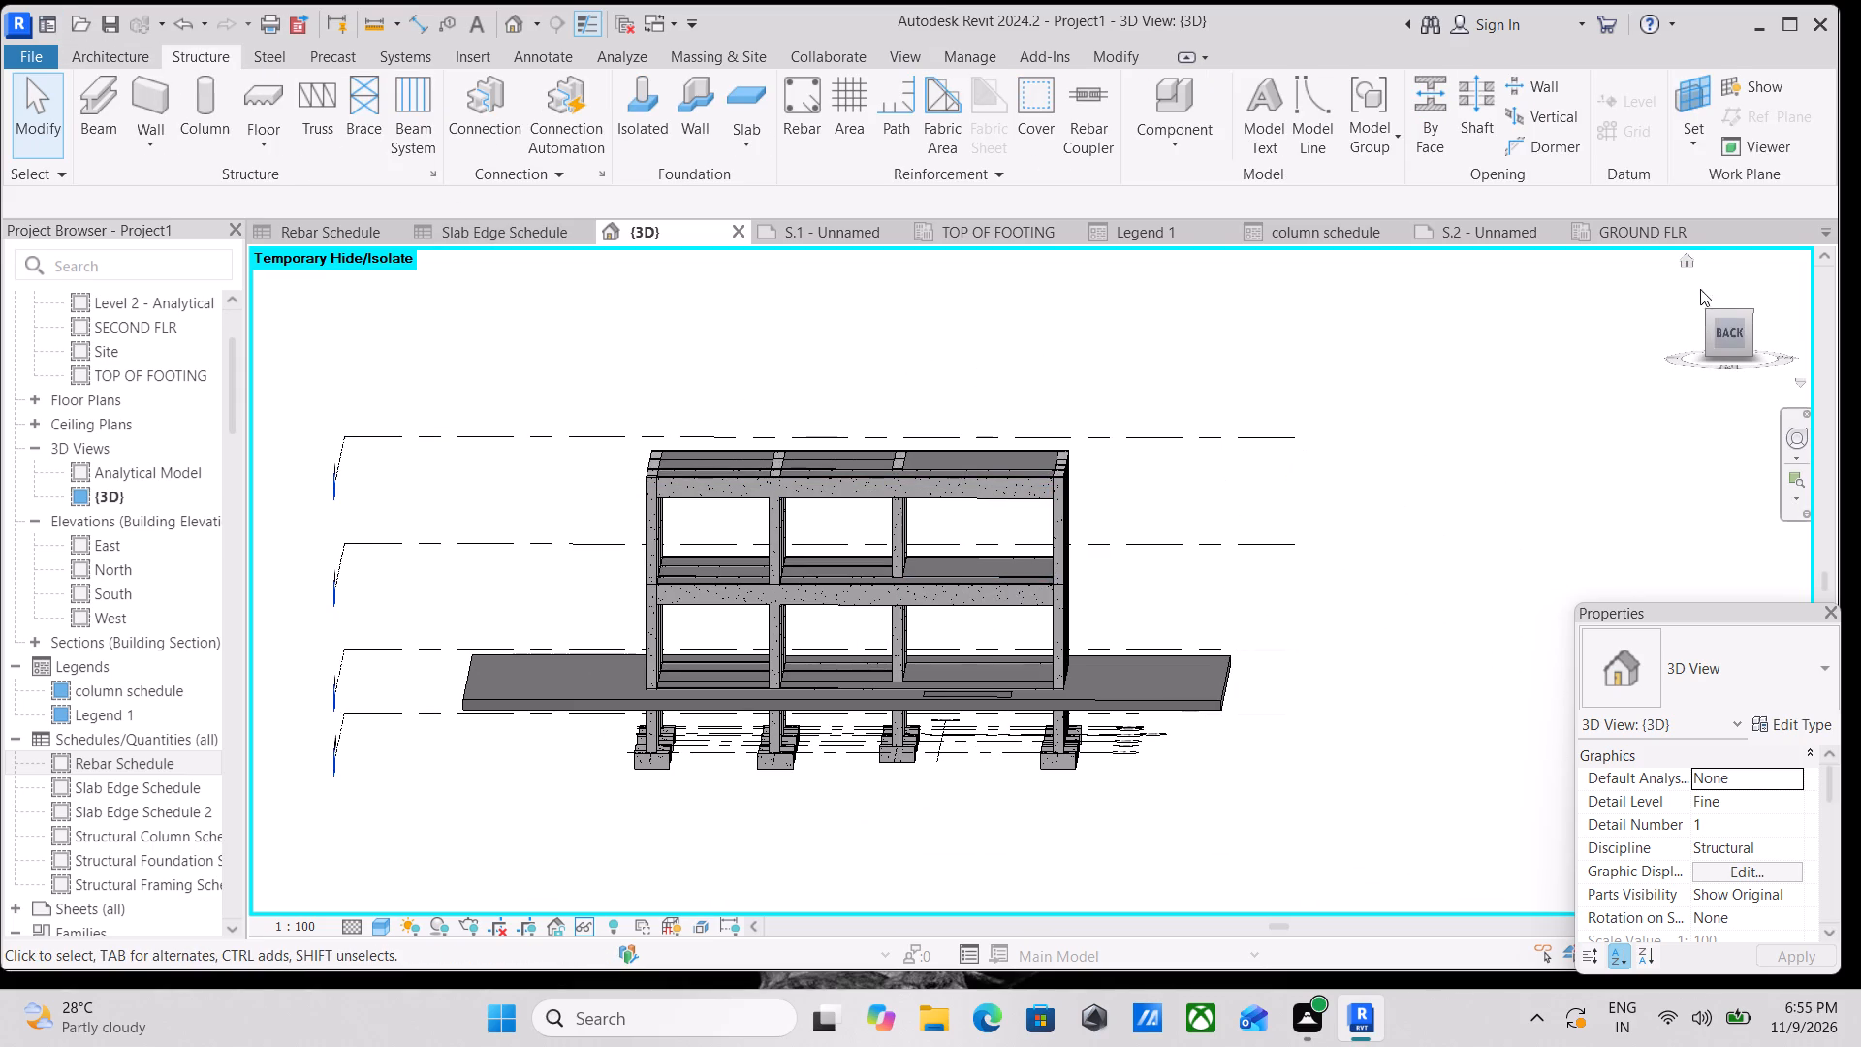
Orient the 3D view to Back and set its rendering quality to Medium.
click(1725, 355)
click(1723, 318)
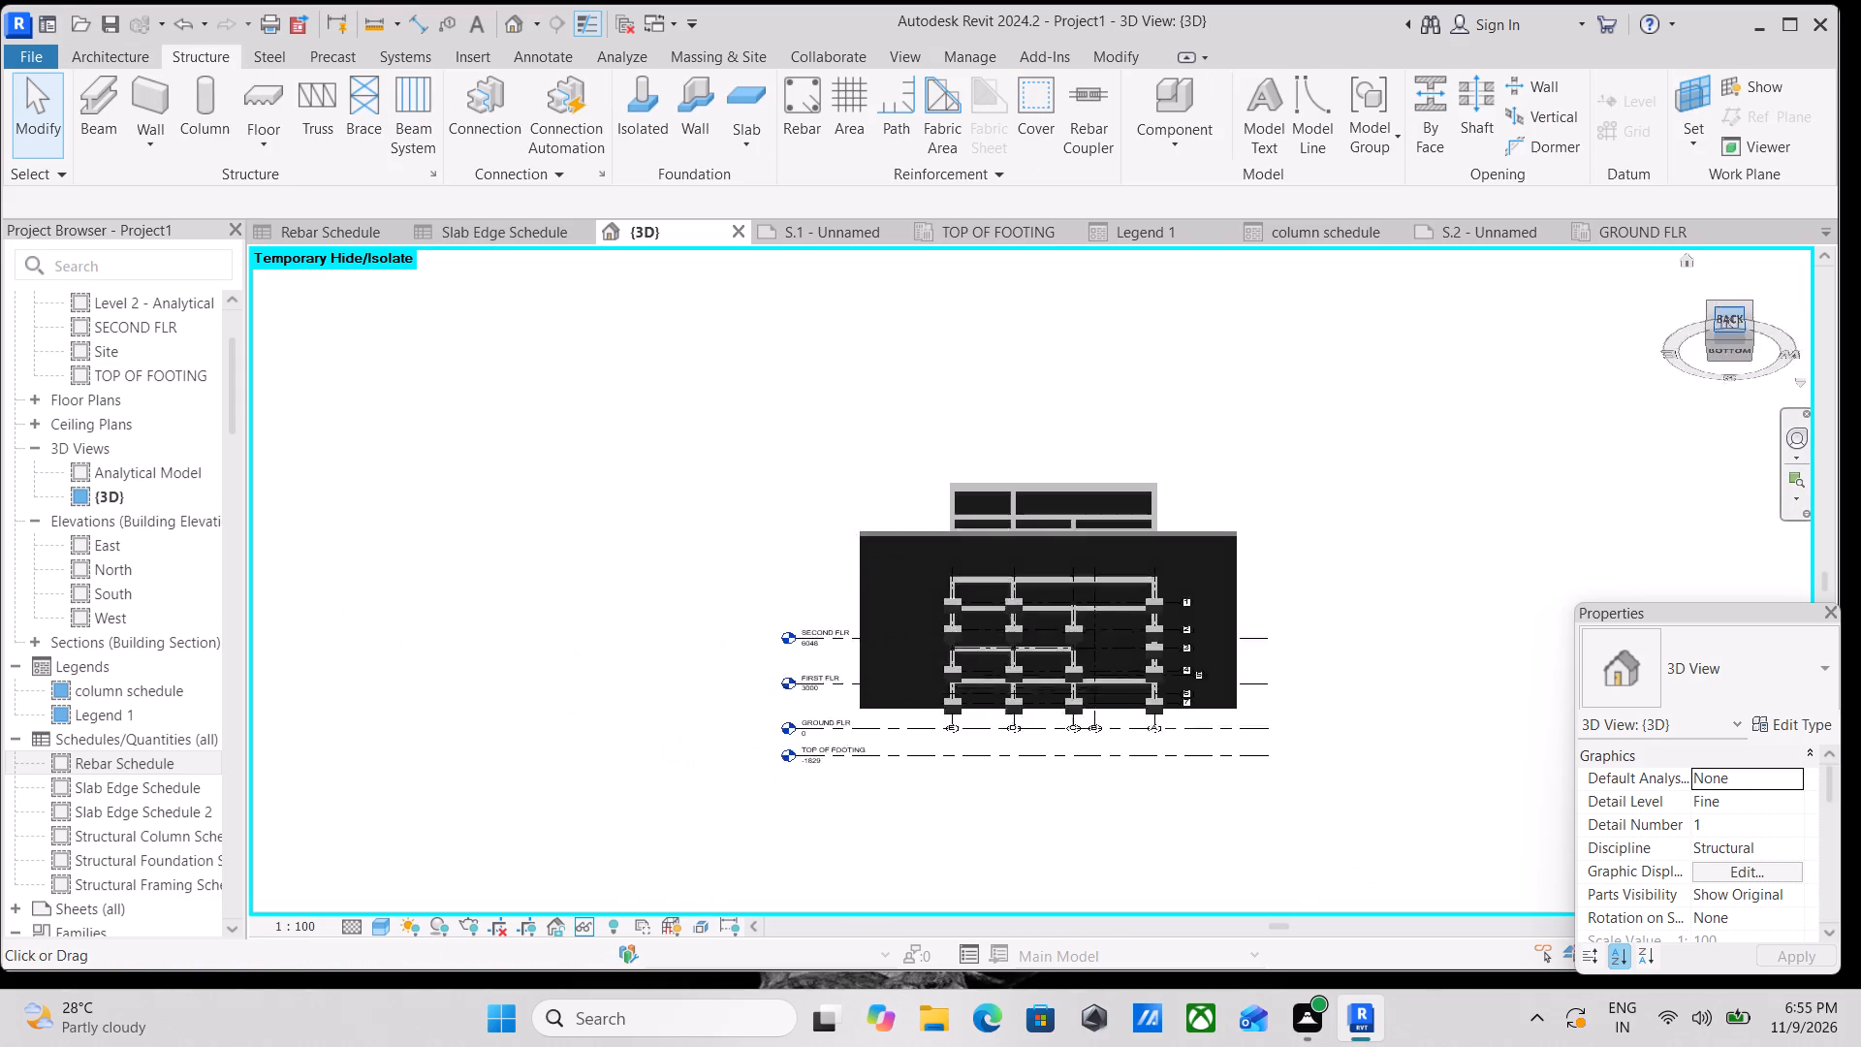
scroll(1005, 722, up, 4)
middle_drag(1126, 682, 916, 686)
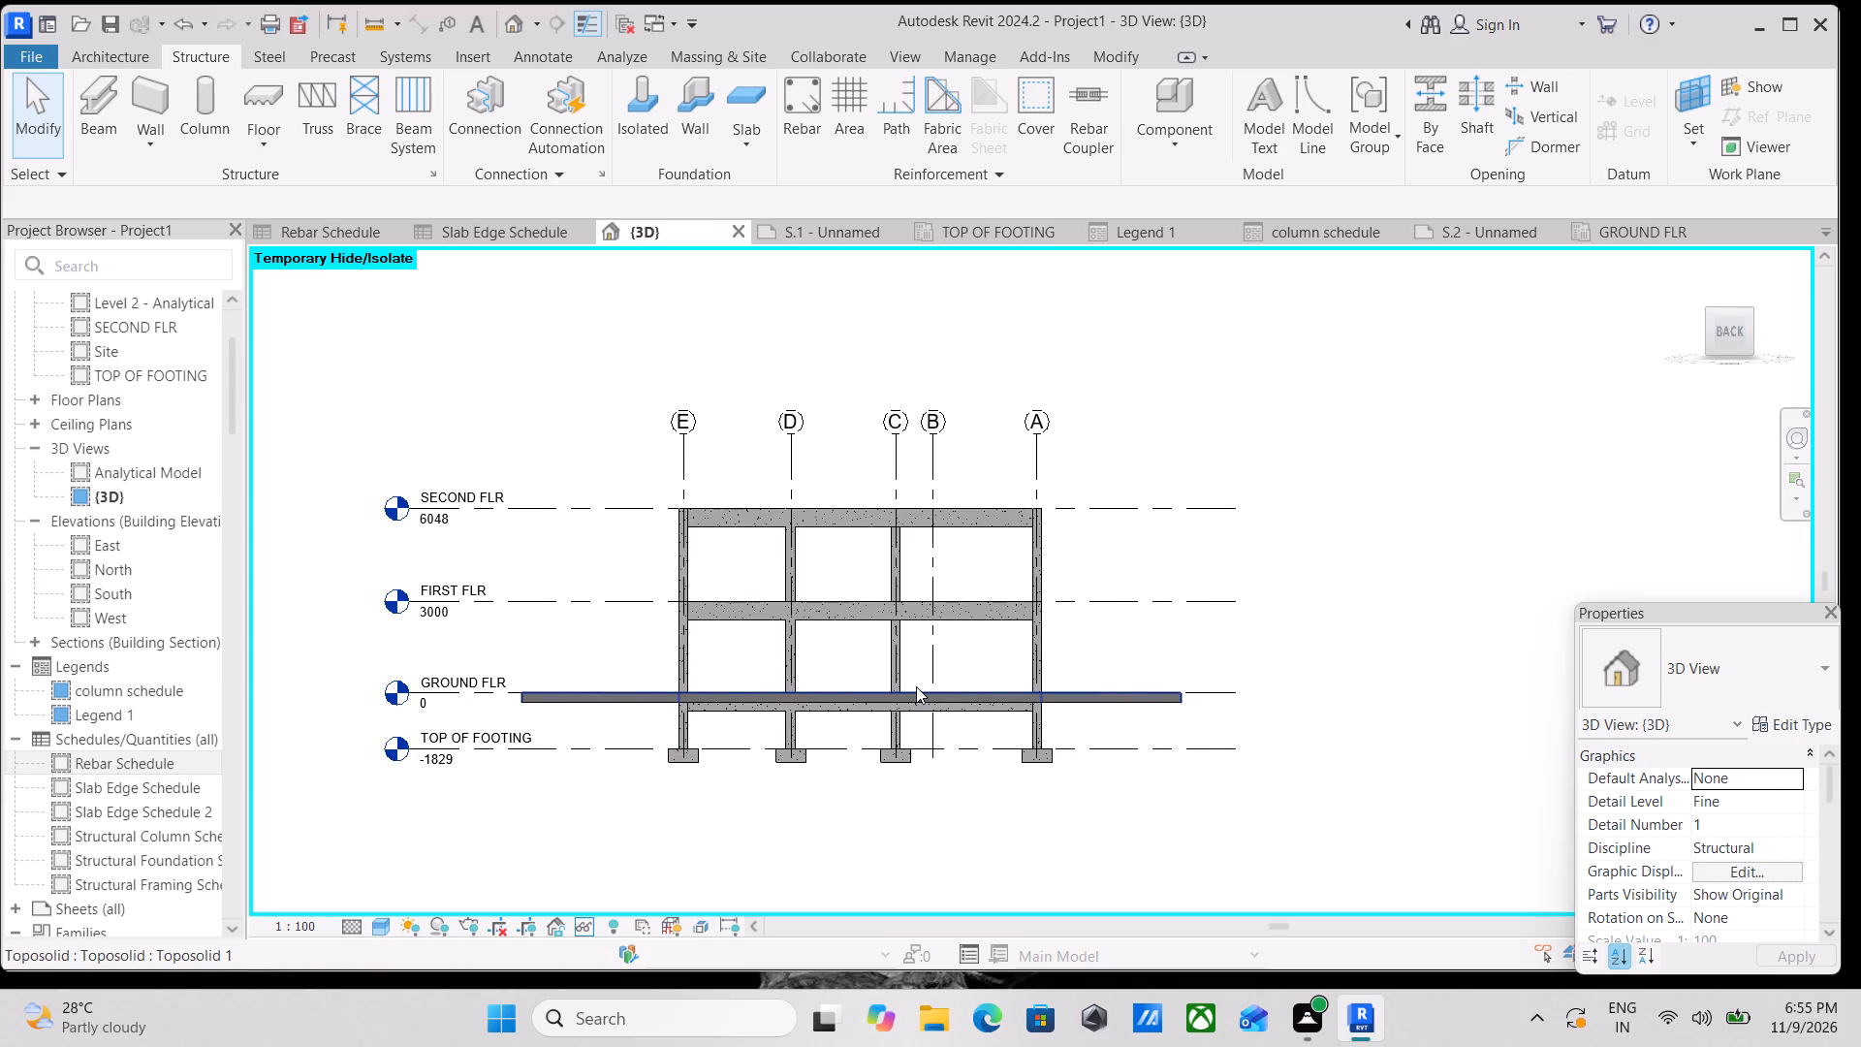
text(RR)
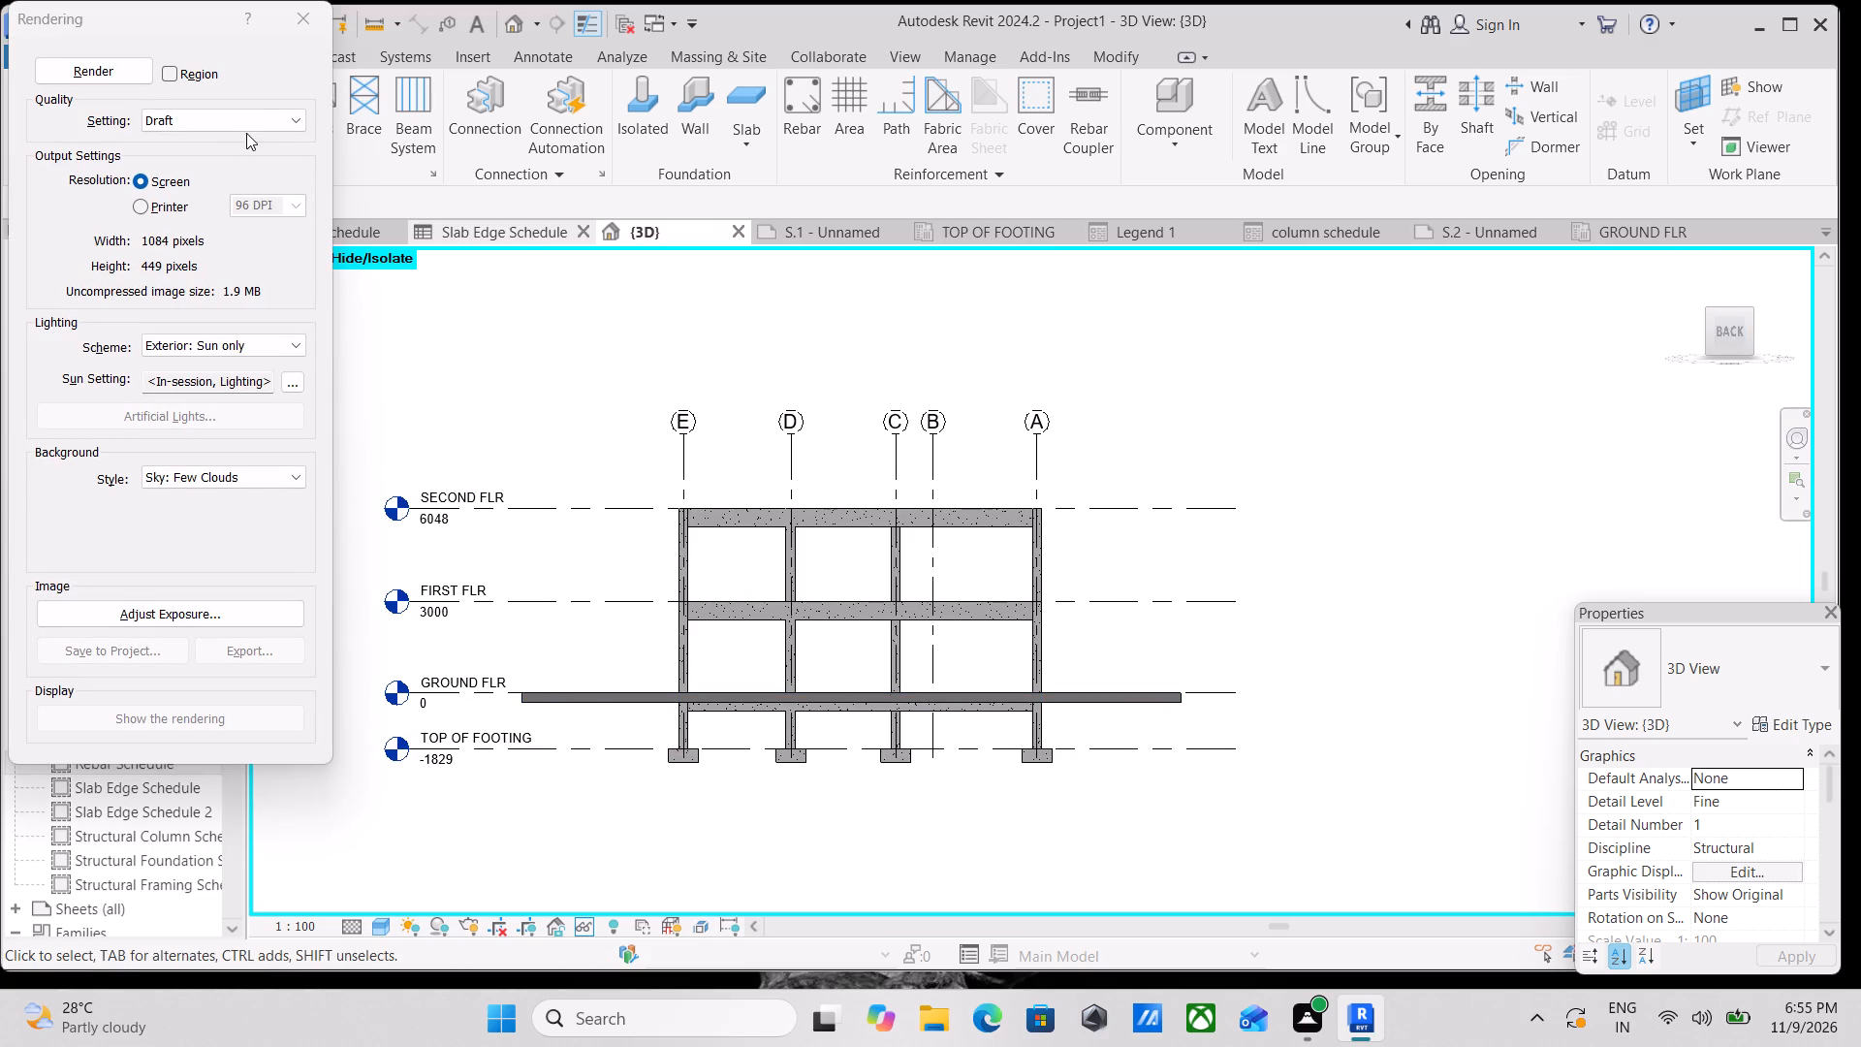
click(258, 118)
click(195, 155)
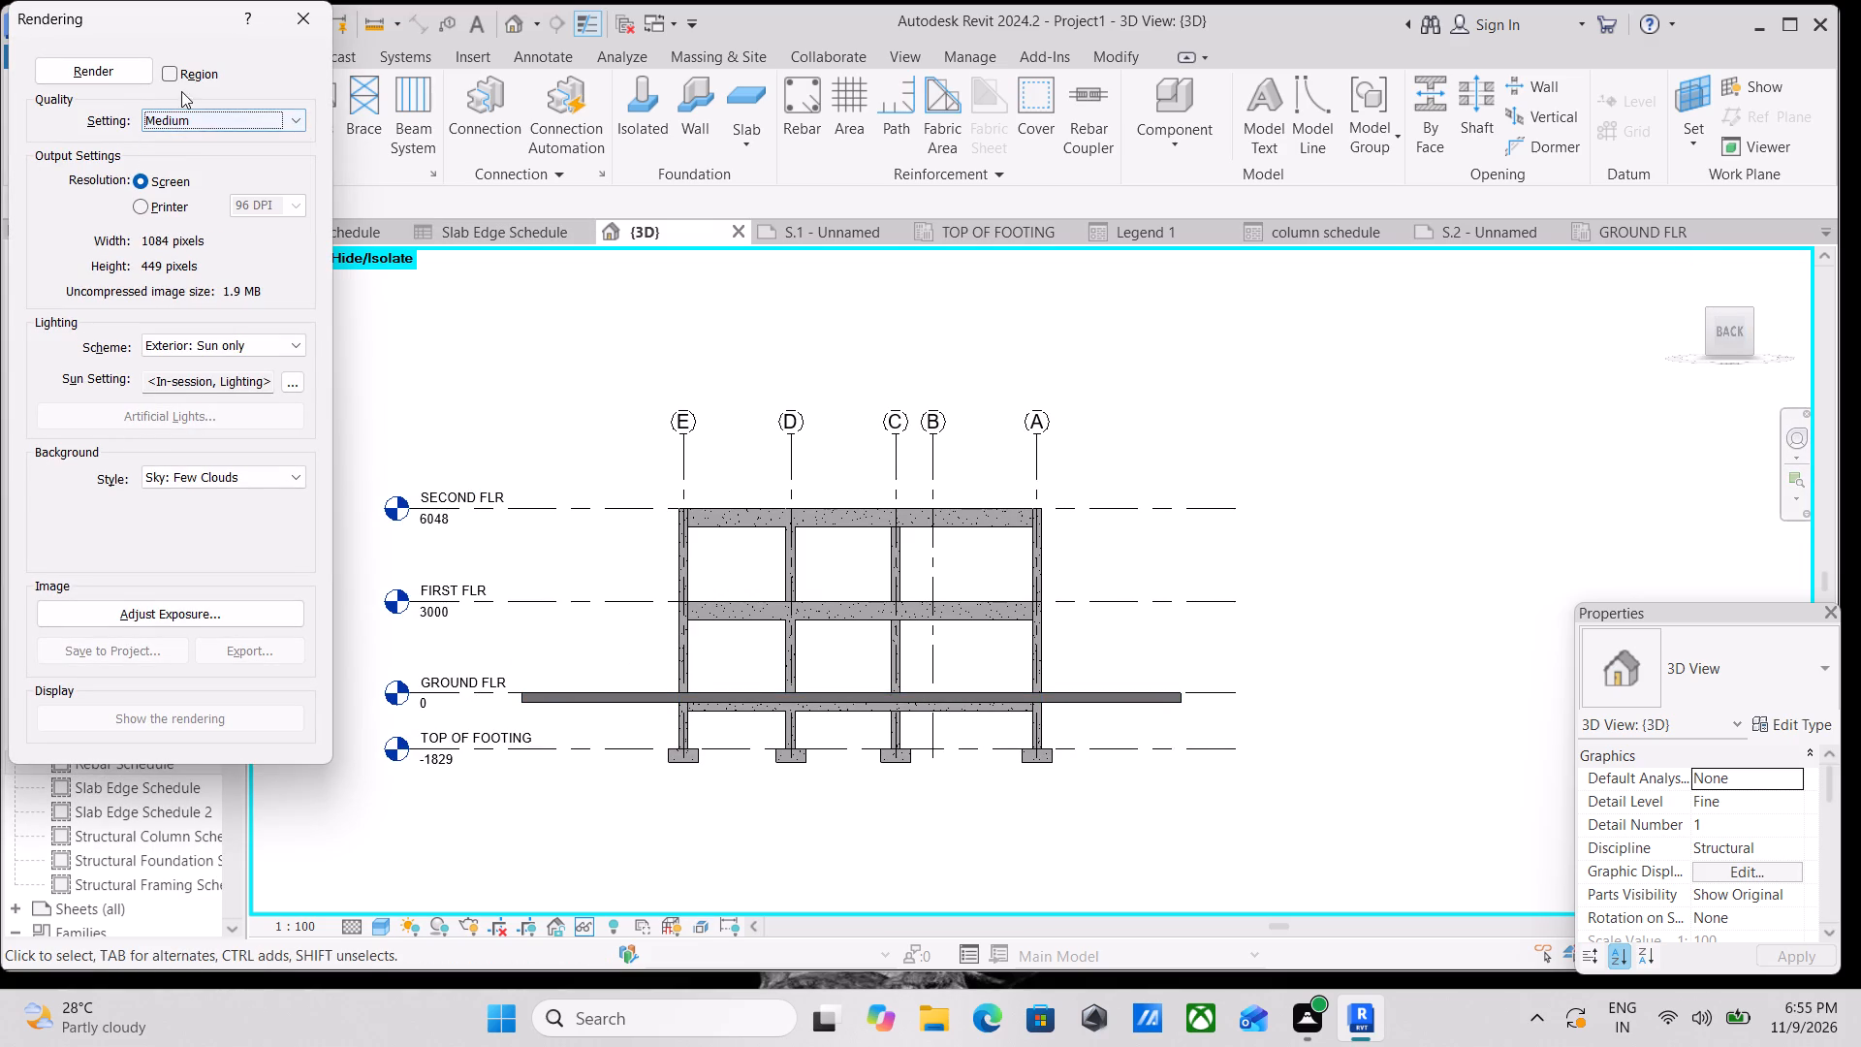
Limit rendering to a region and resize it around the frame and toposolid to about 744 by 519 pixels.
scroll(699, 559, up, 1)
middle_drag(787, 520, 858, 485)
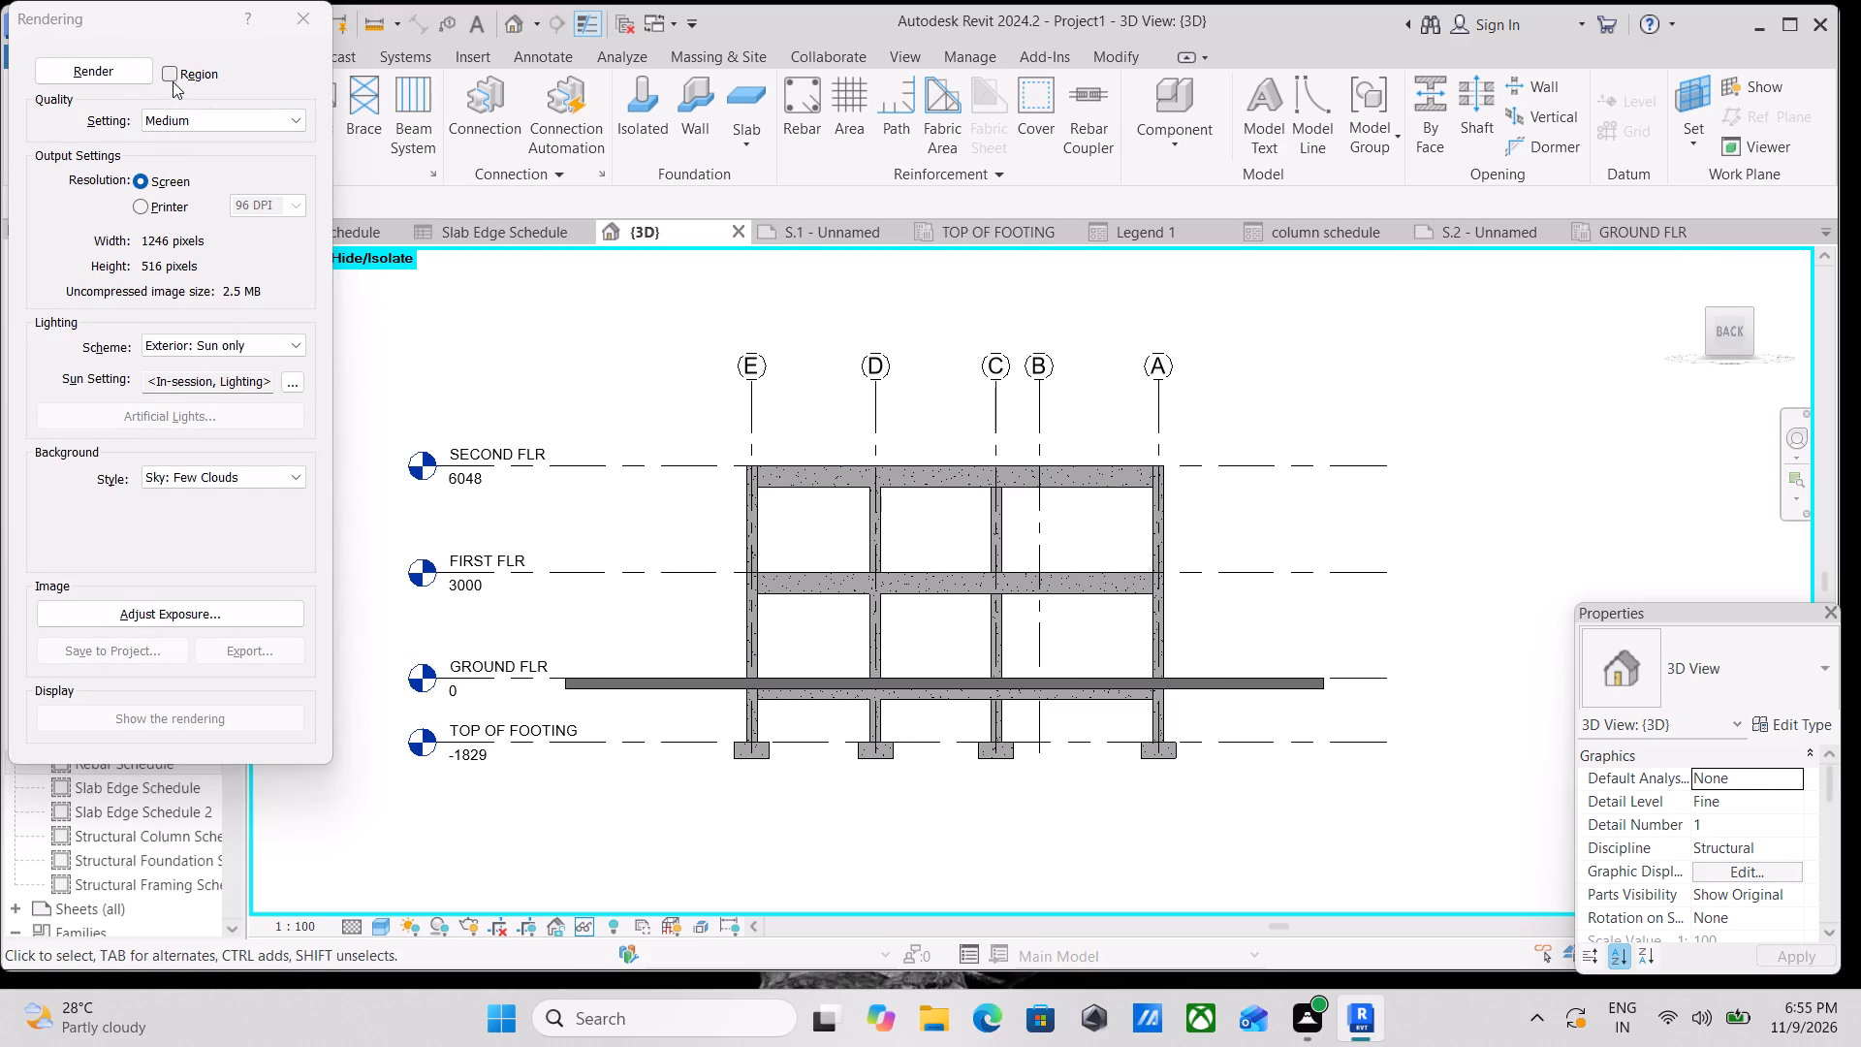
click(173, 73)
middle_drag(717, 467, 918, 526)
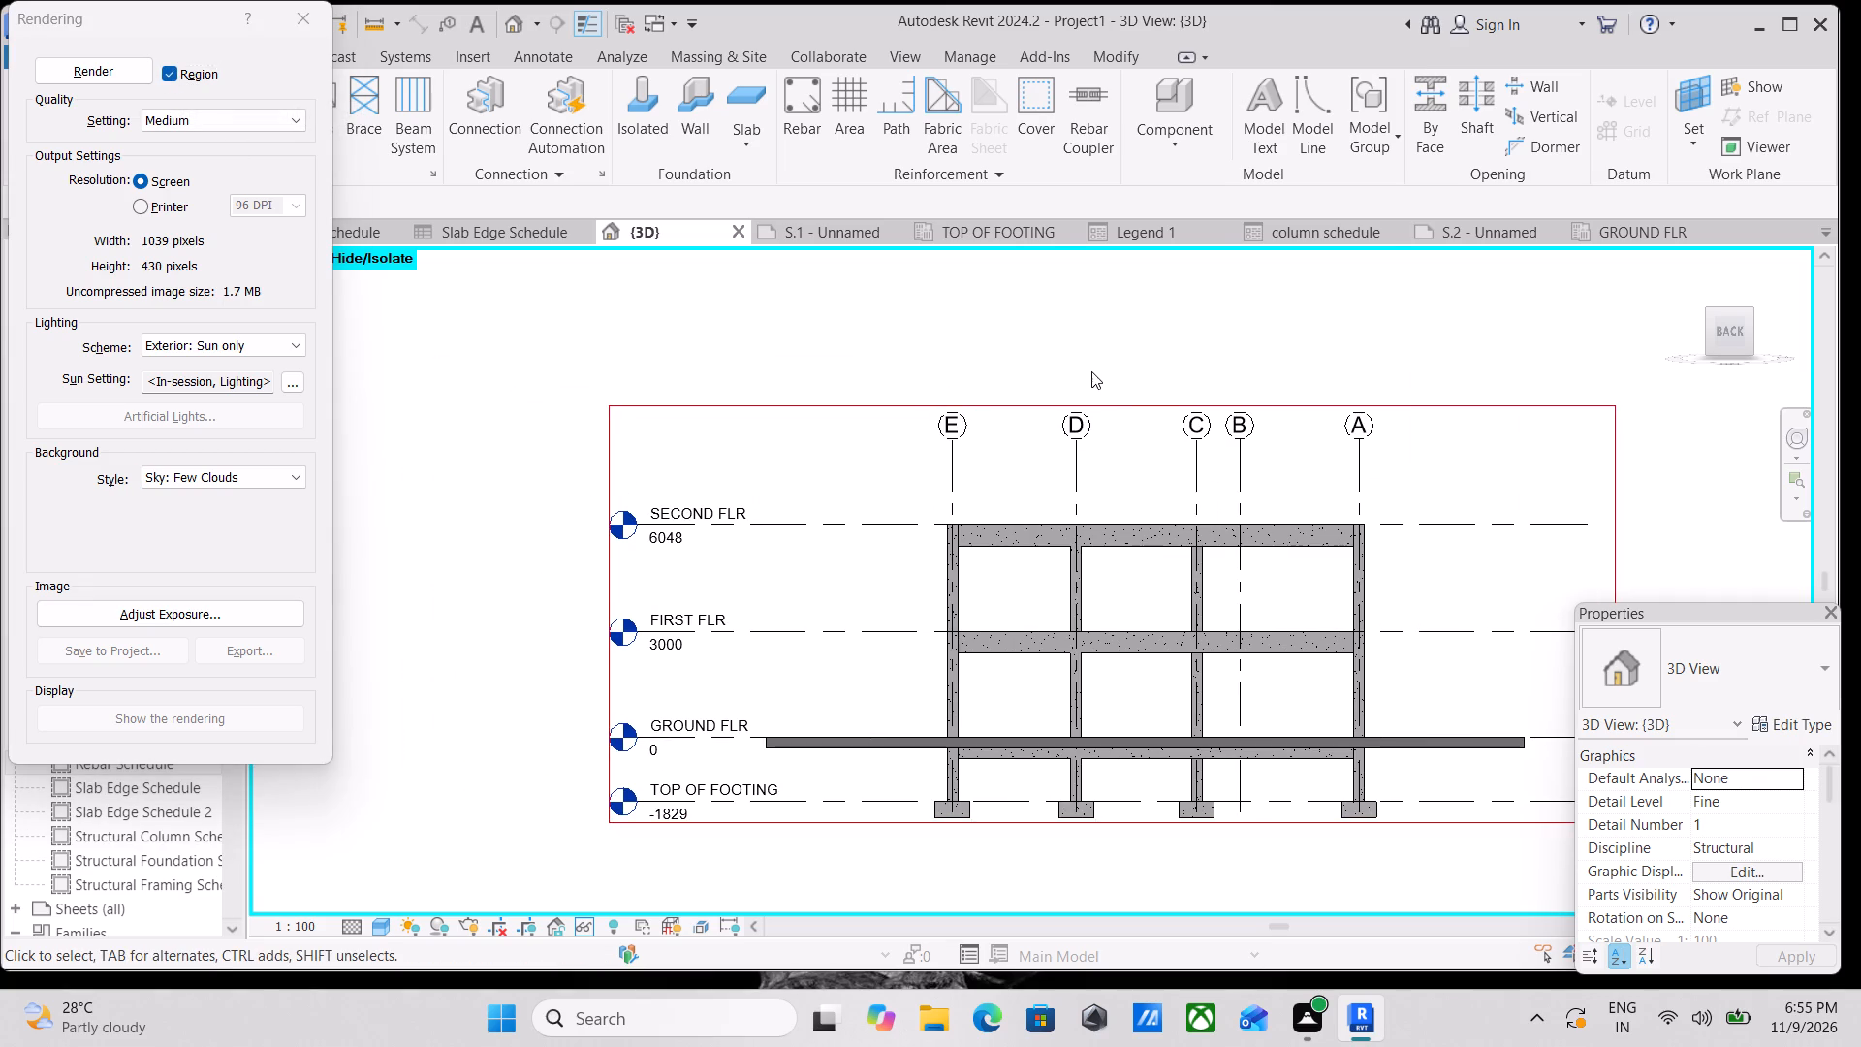
click(1144, 408)
middle_drag(1159, 421, 1091, 490)
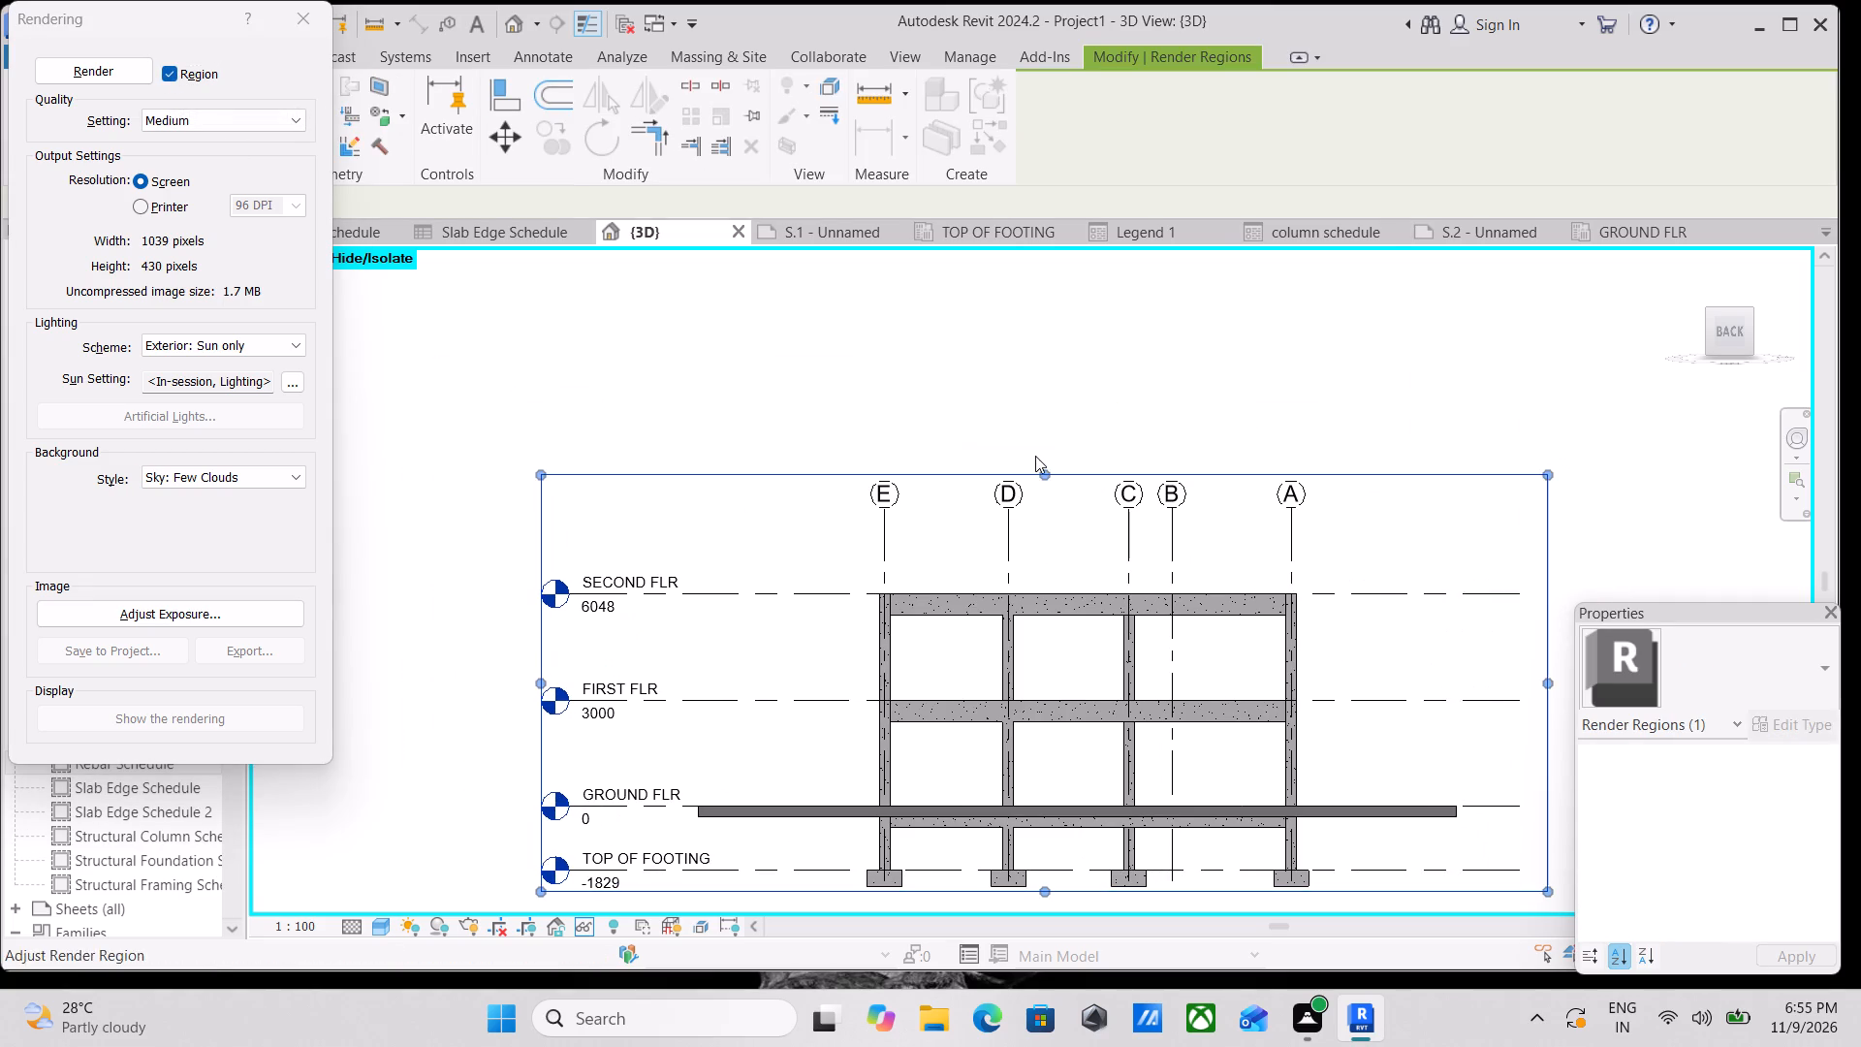
drag(1043, 476, 1040, 380)
scroll(1142, 492, down, 1)
middle_drag(1142, 492, 1023, 442)
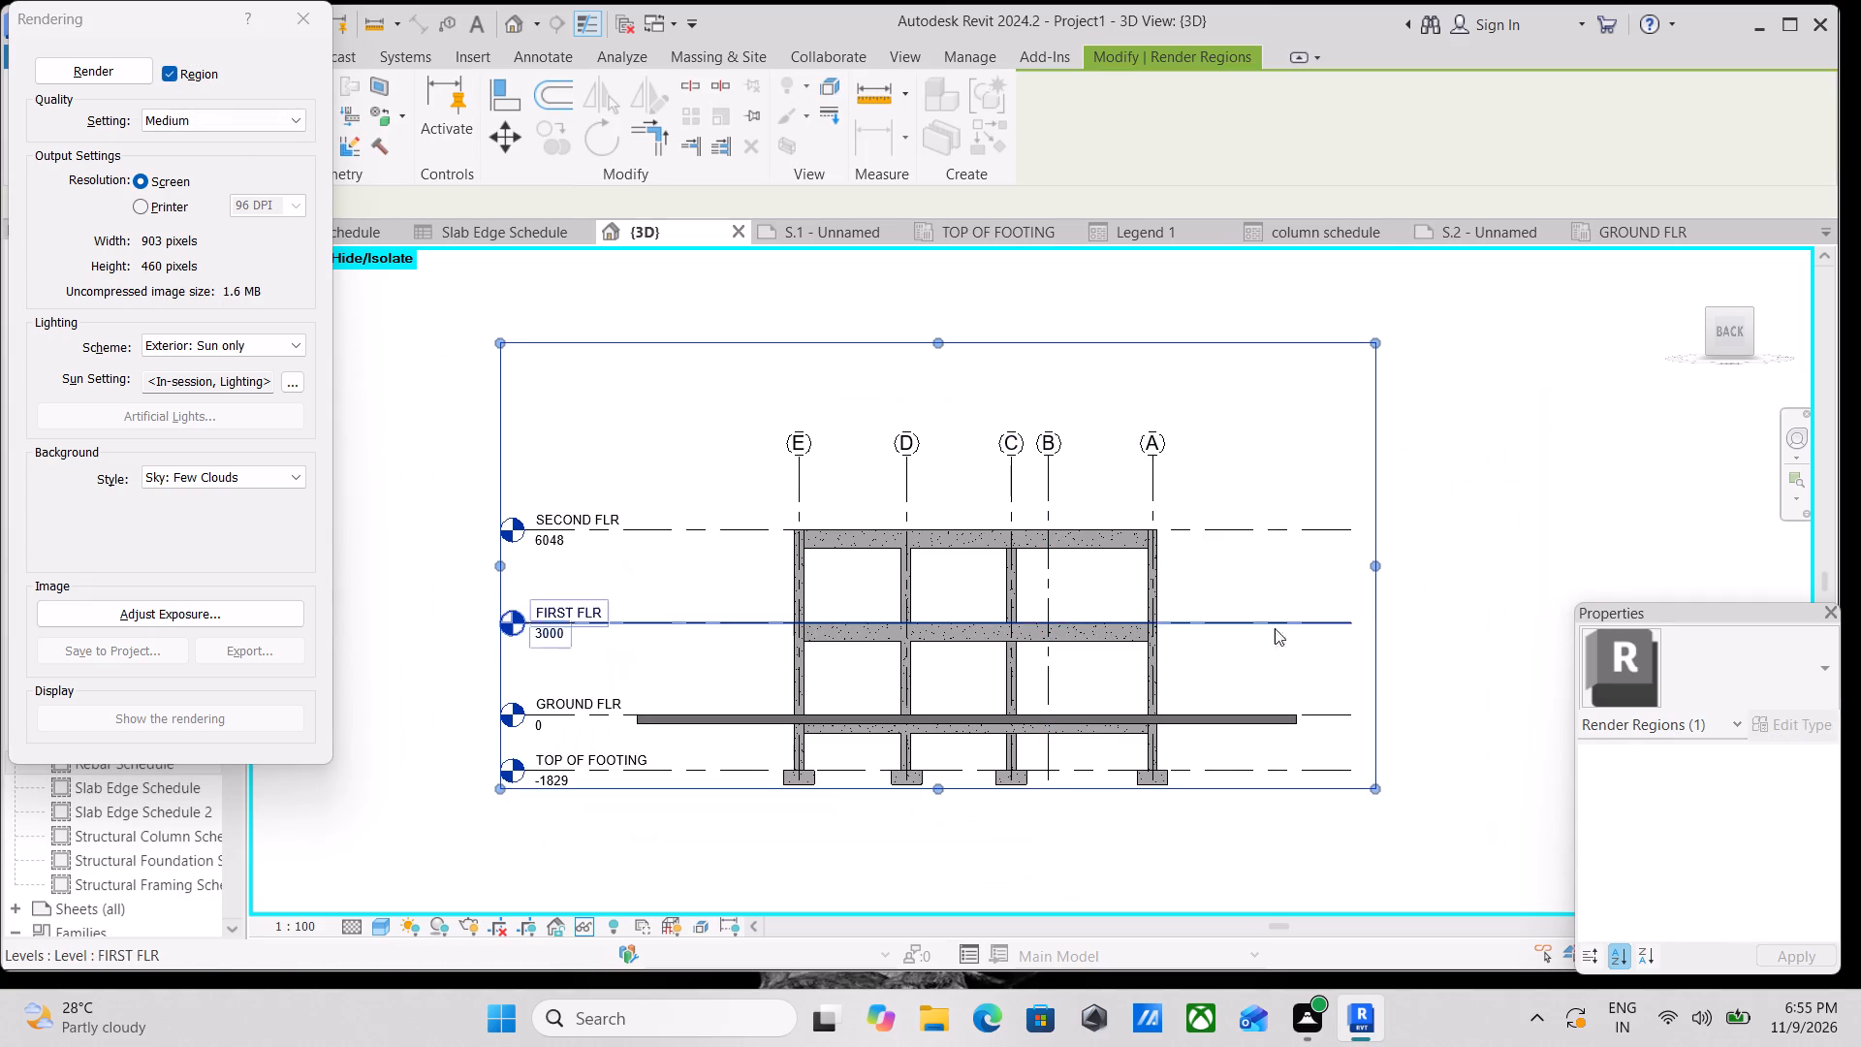
drag(1371, 573, 1329, 573)
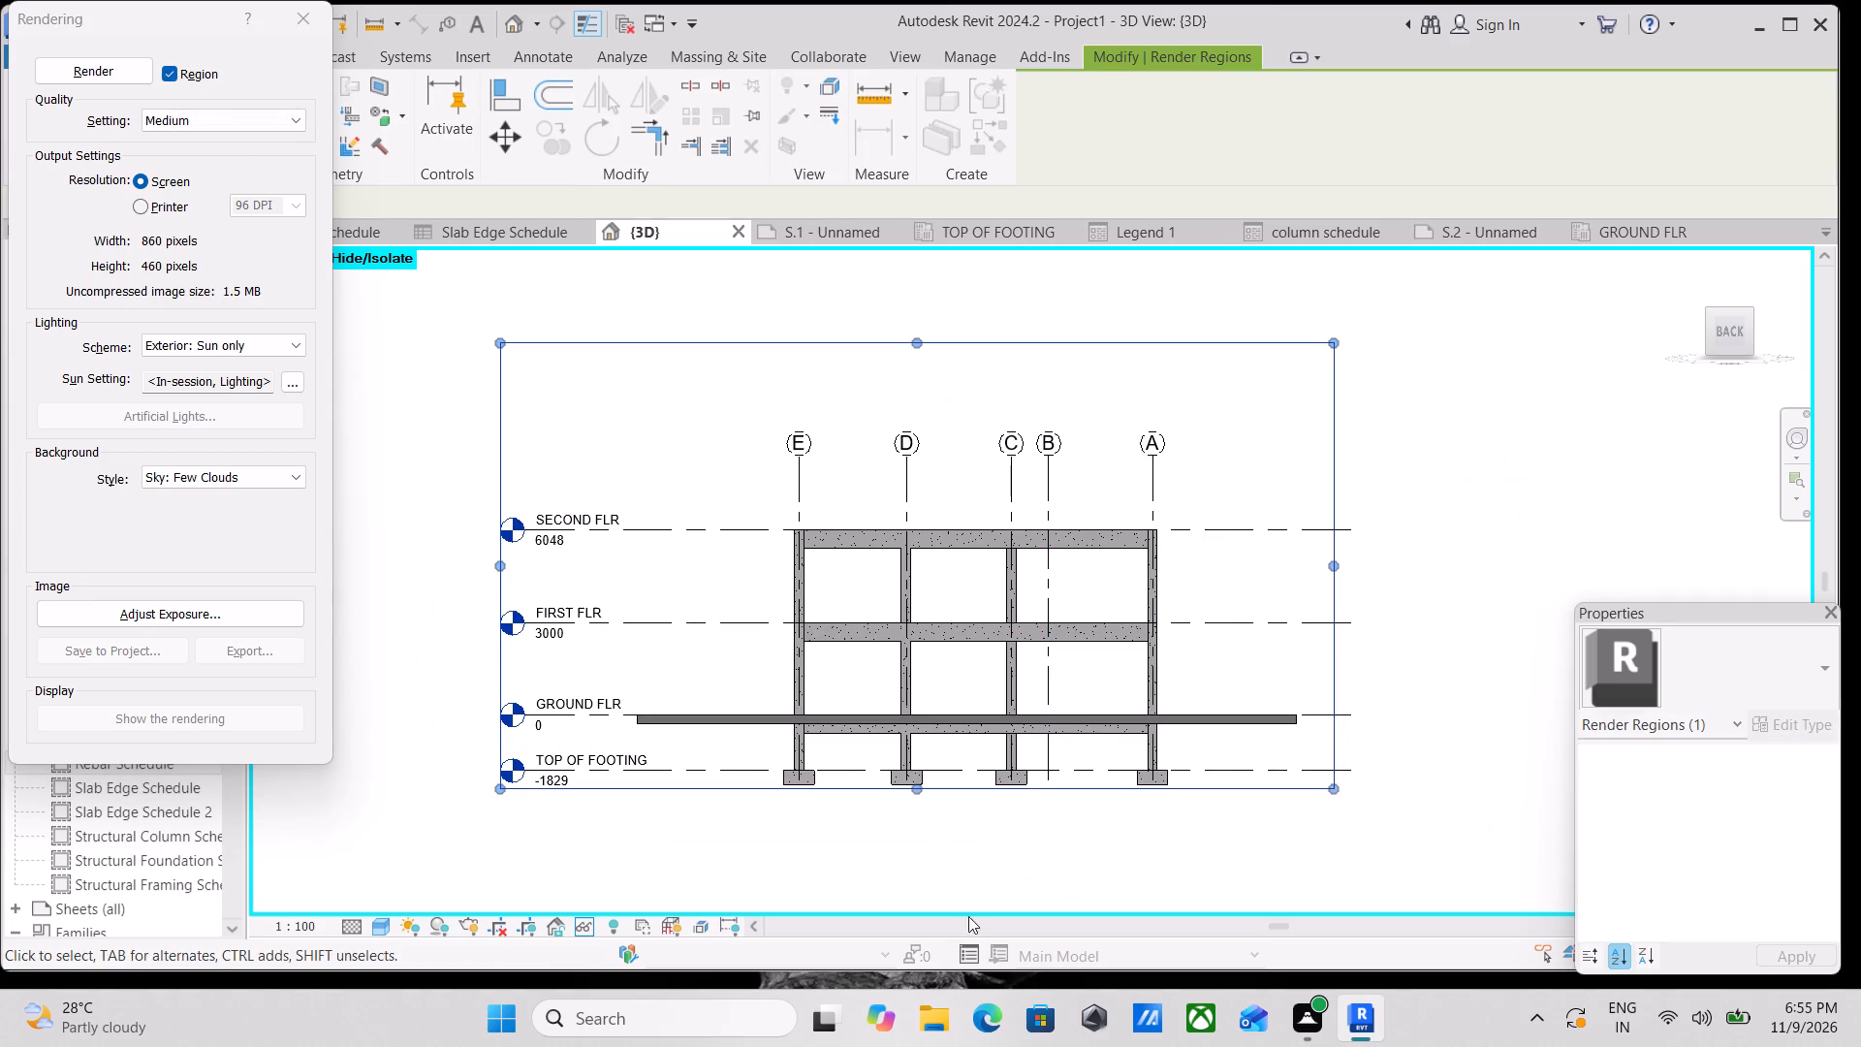
drag(921, 790, 915, 847)
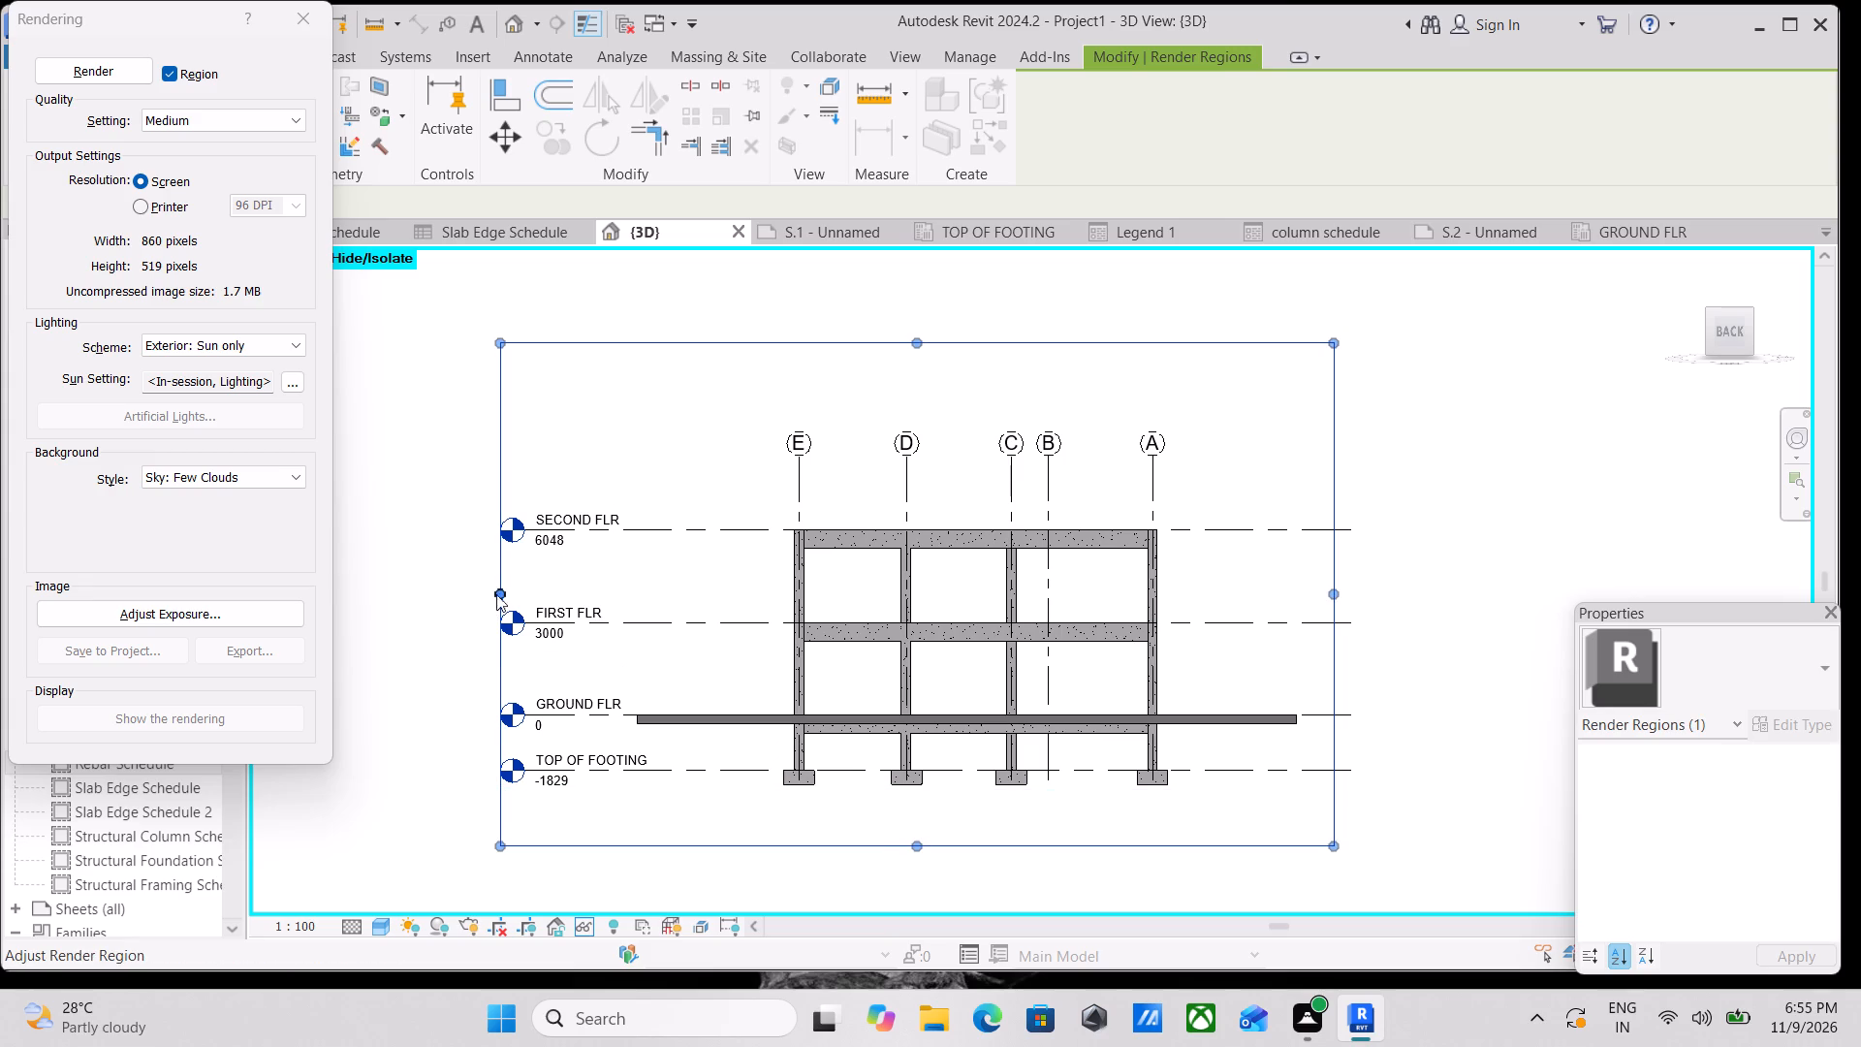
drag(500, 587, 613, 593)
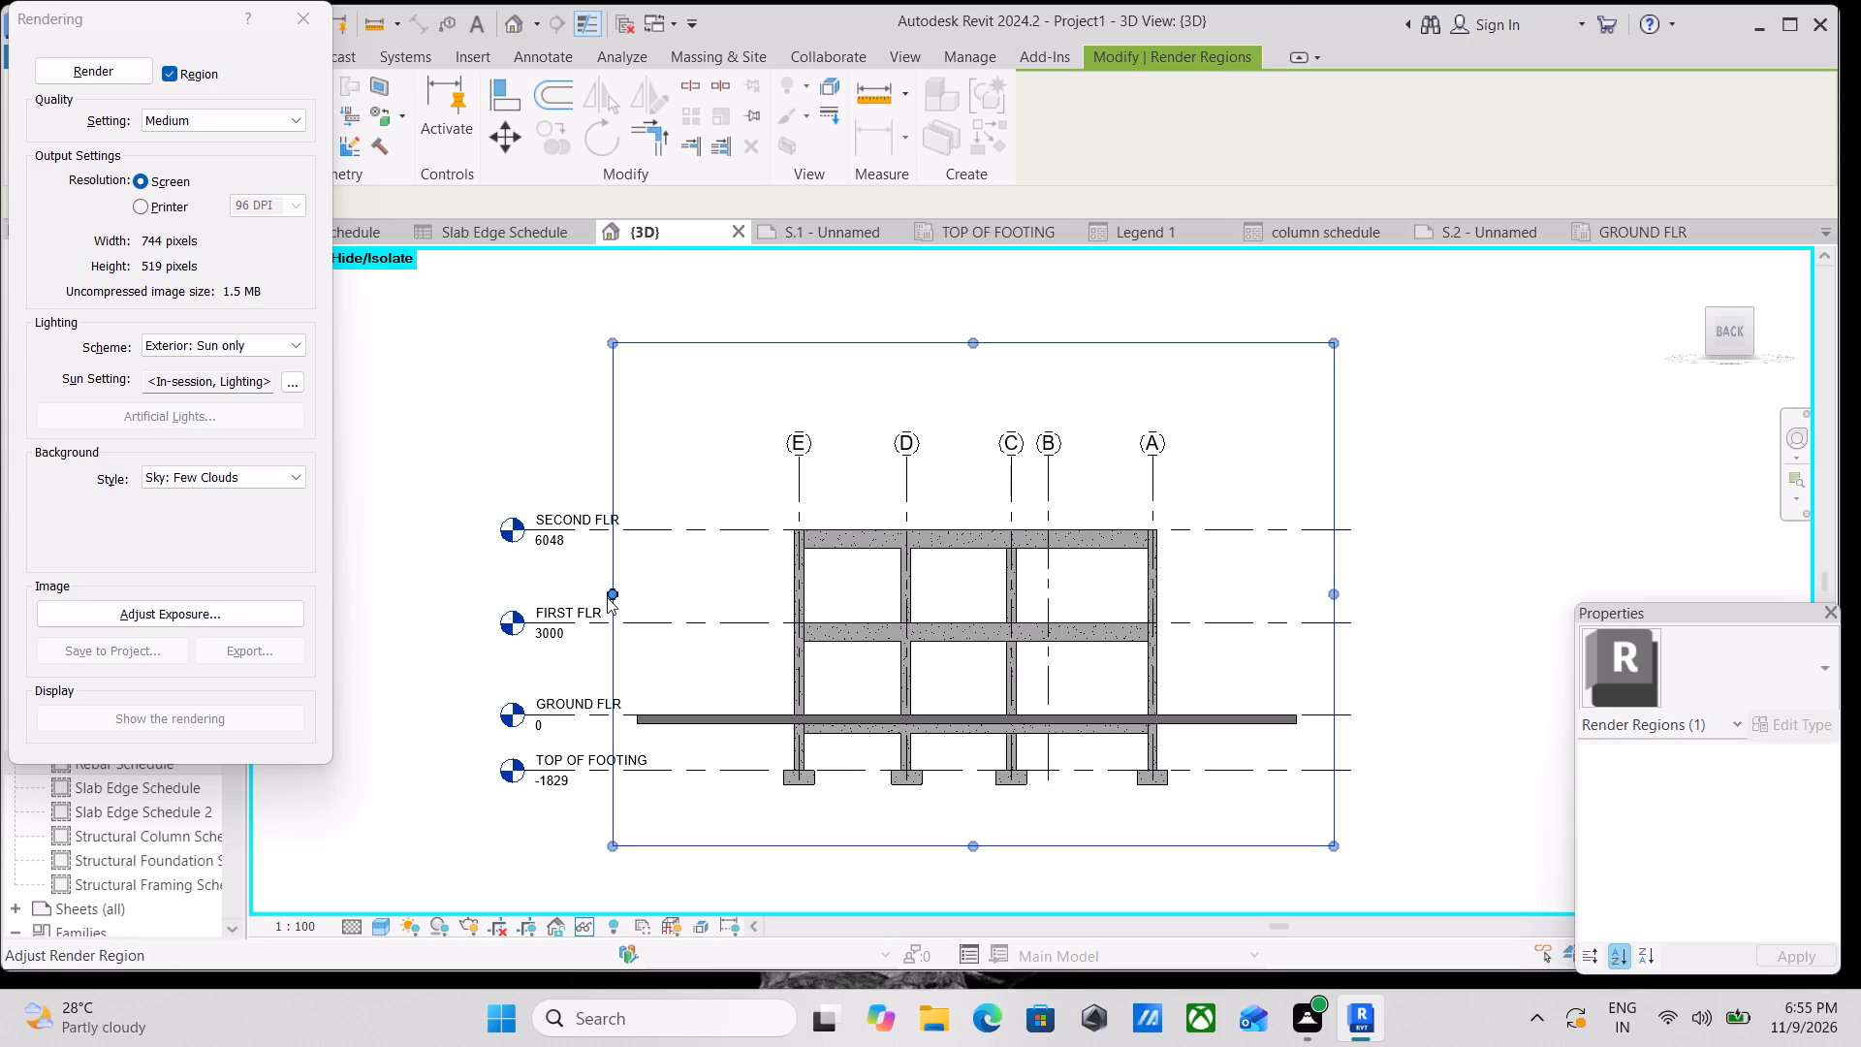
Reopen the rendering settings, set the quality to High, and render the region around the frame.
text(RR)
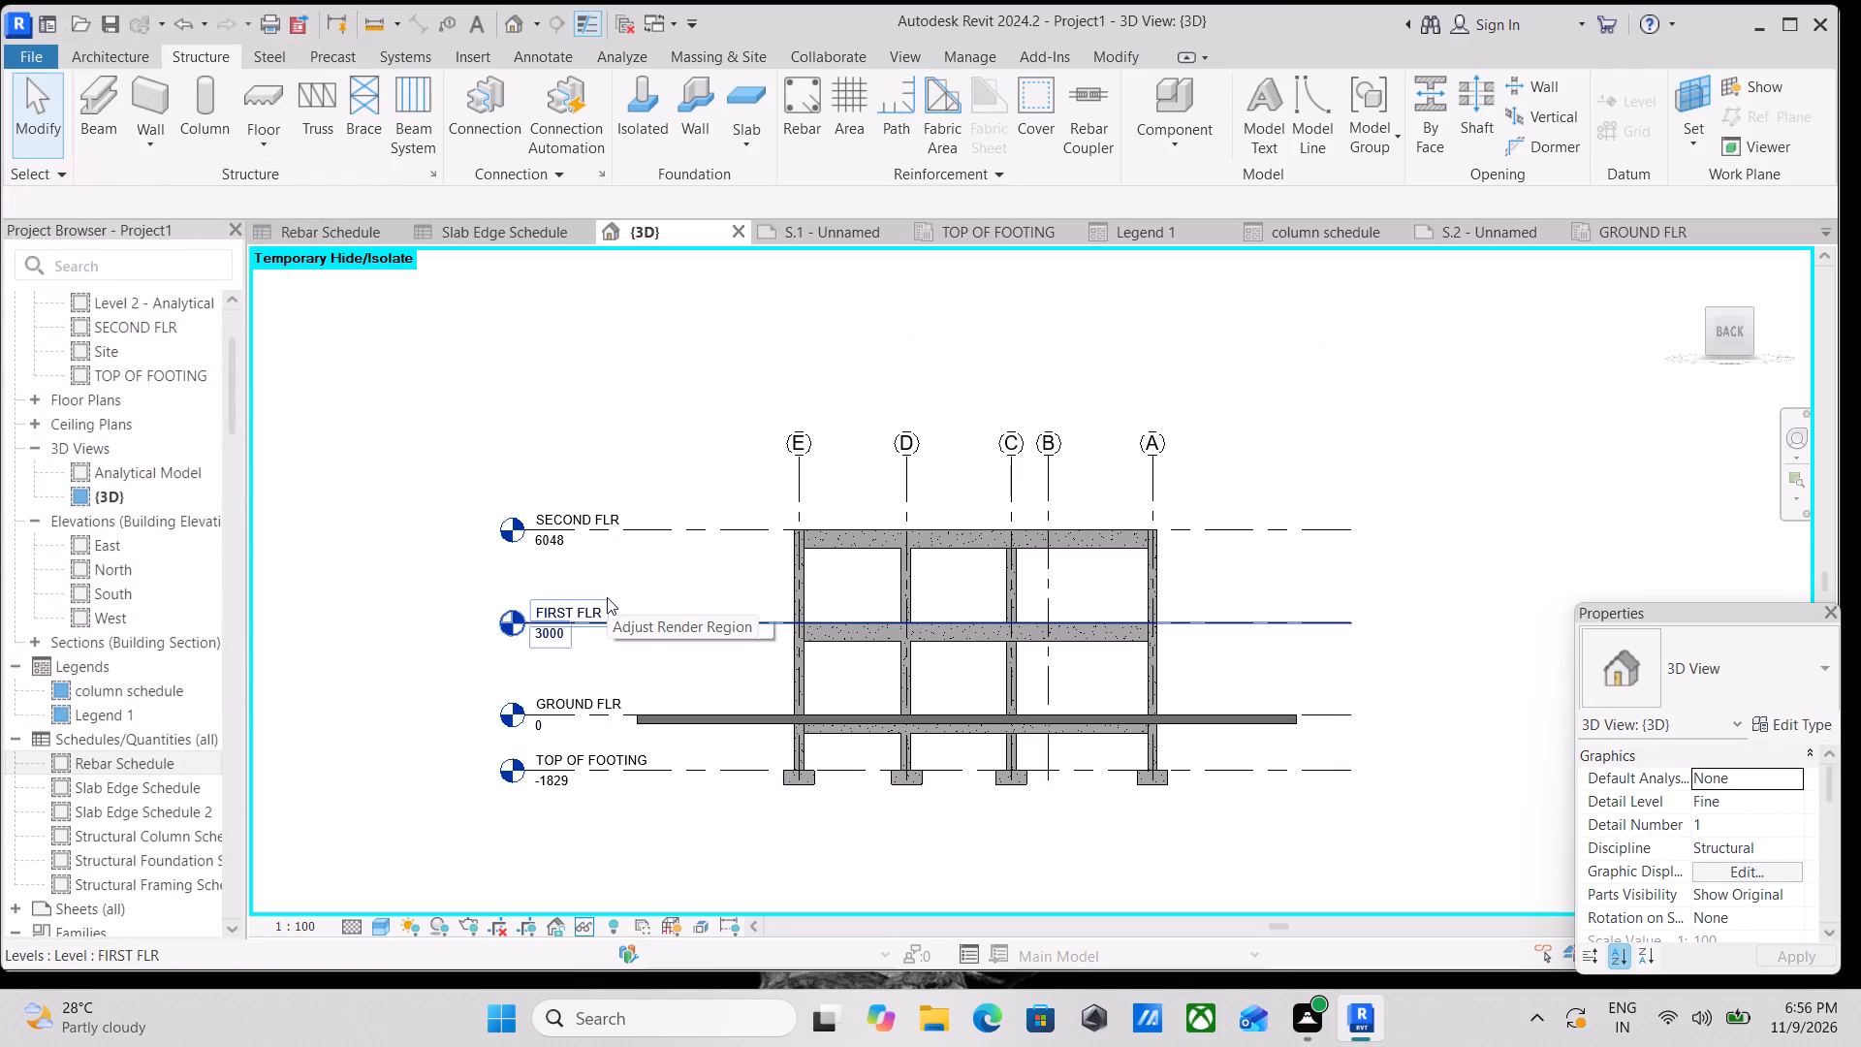
scroll(1106, 685, up, 1)
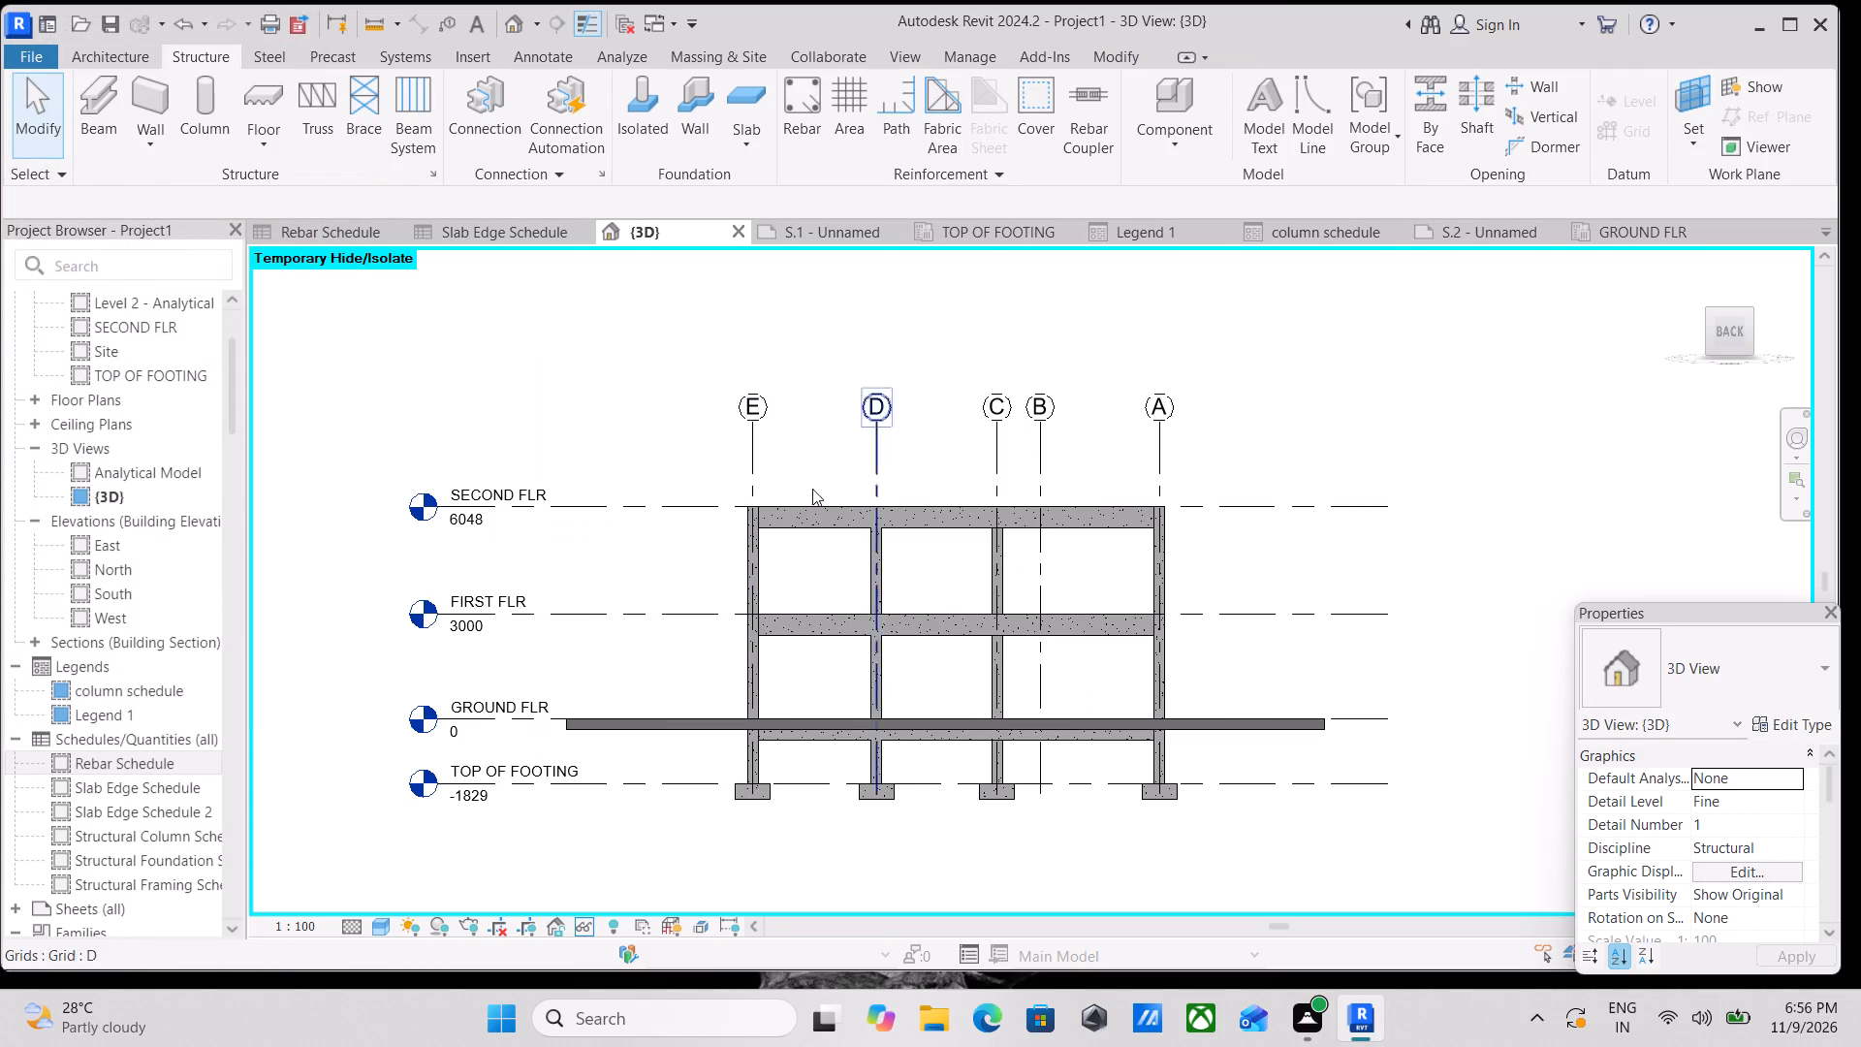
text(RR)
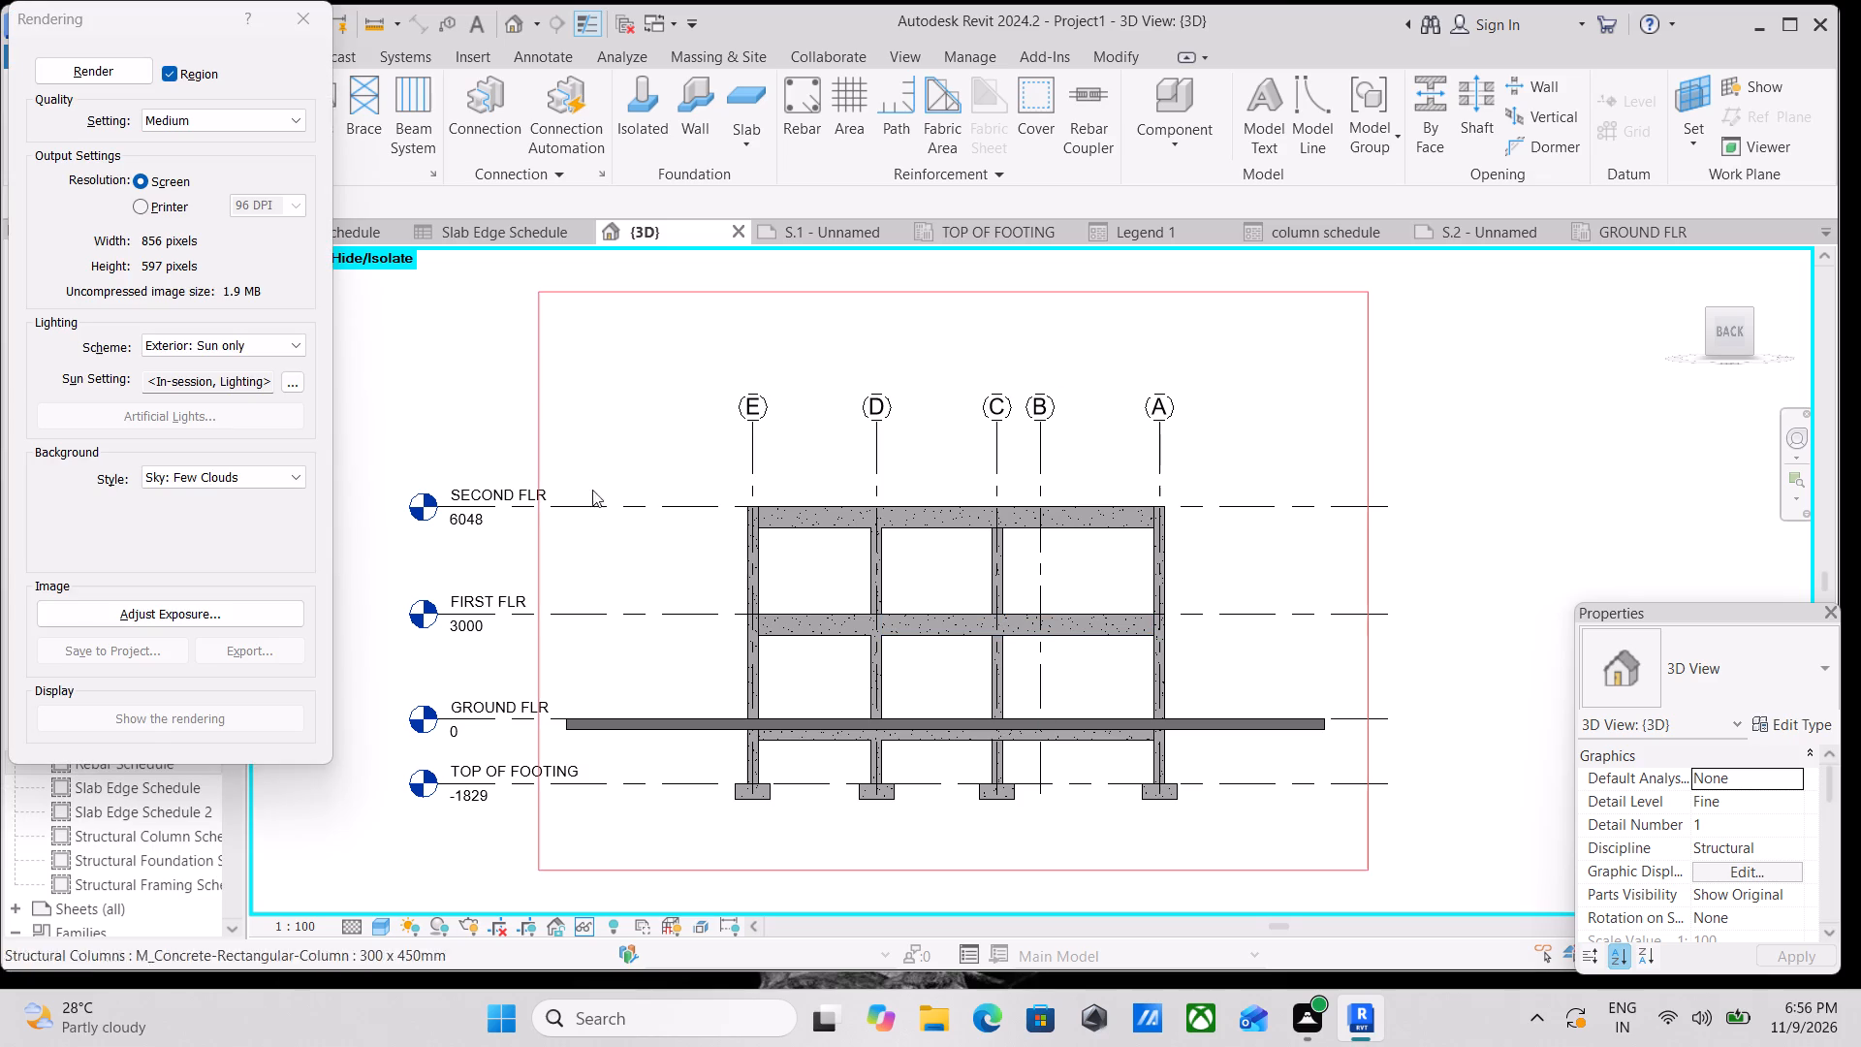
click(242, 116)
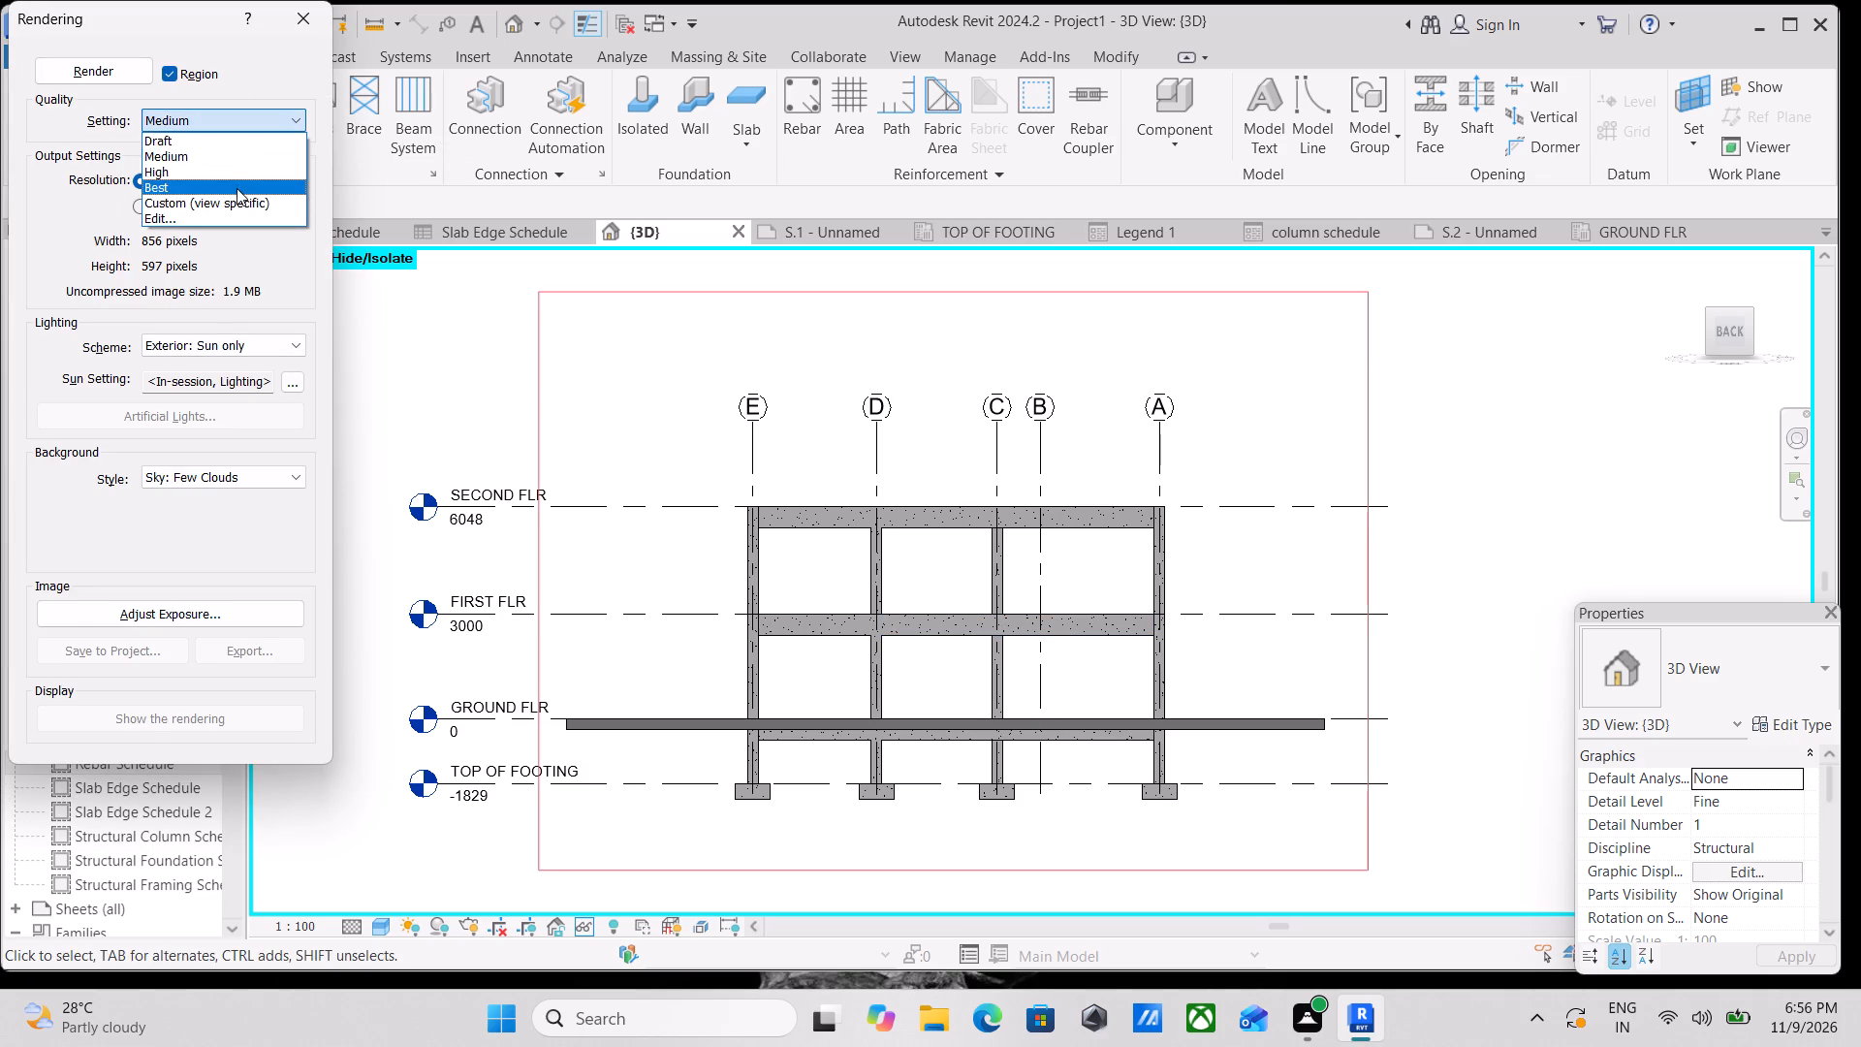
click(243, 173)
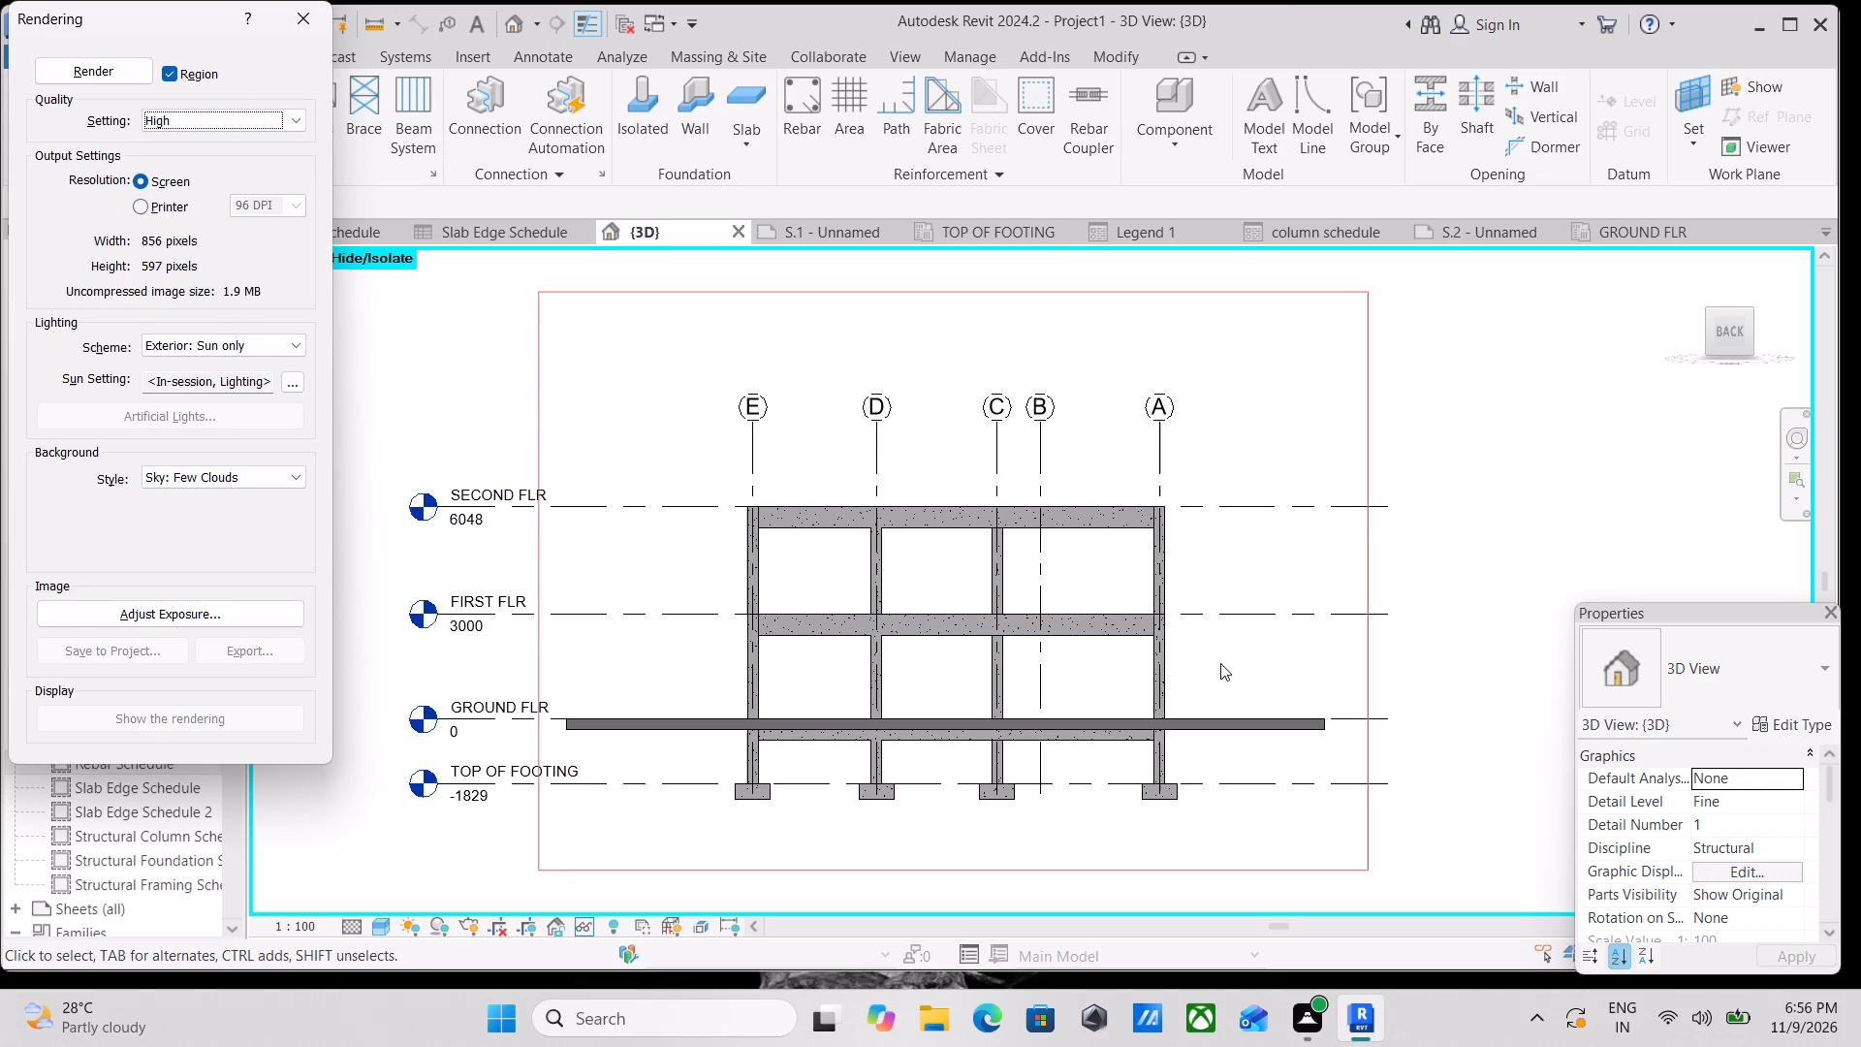
click(110, 75)
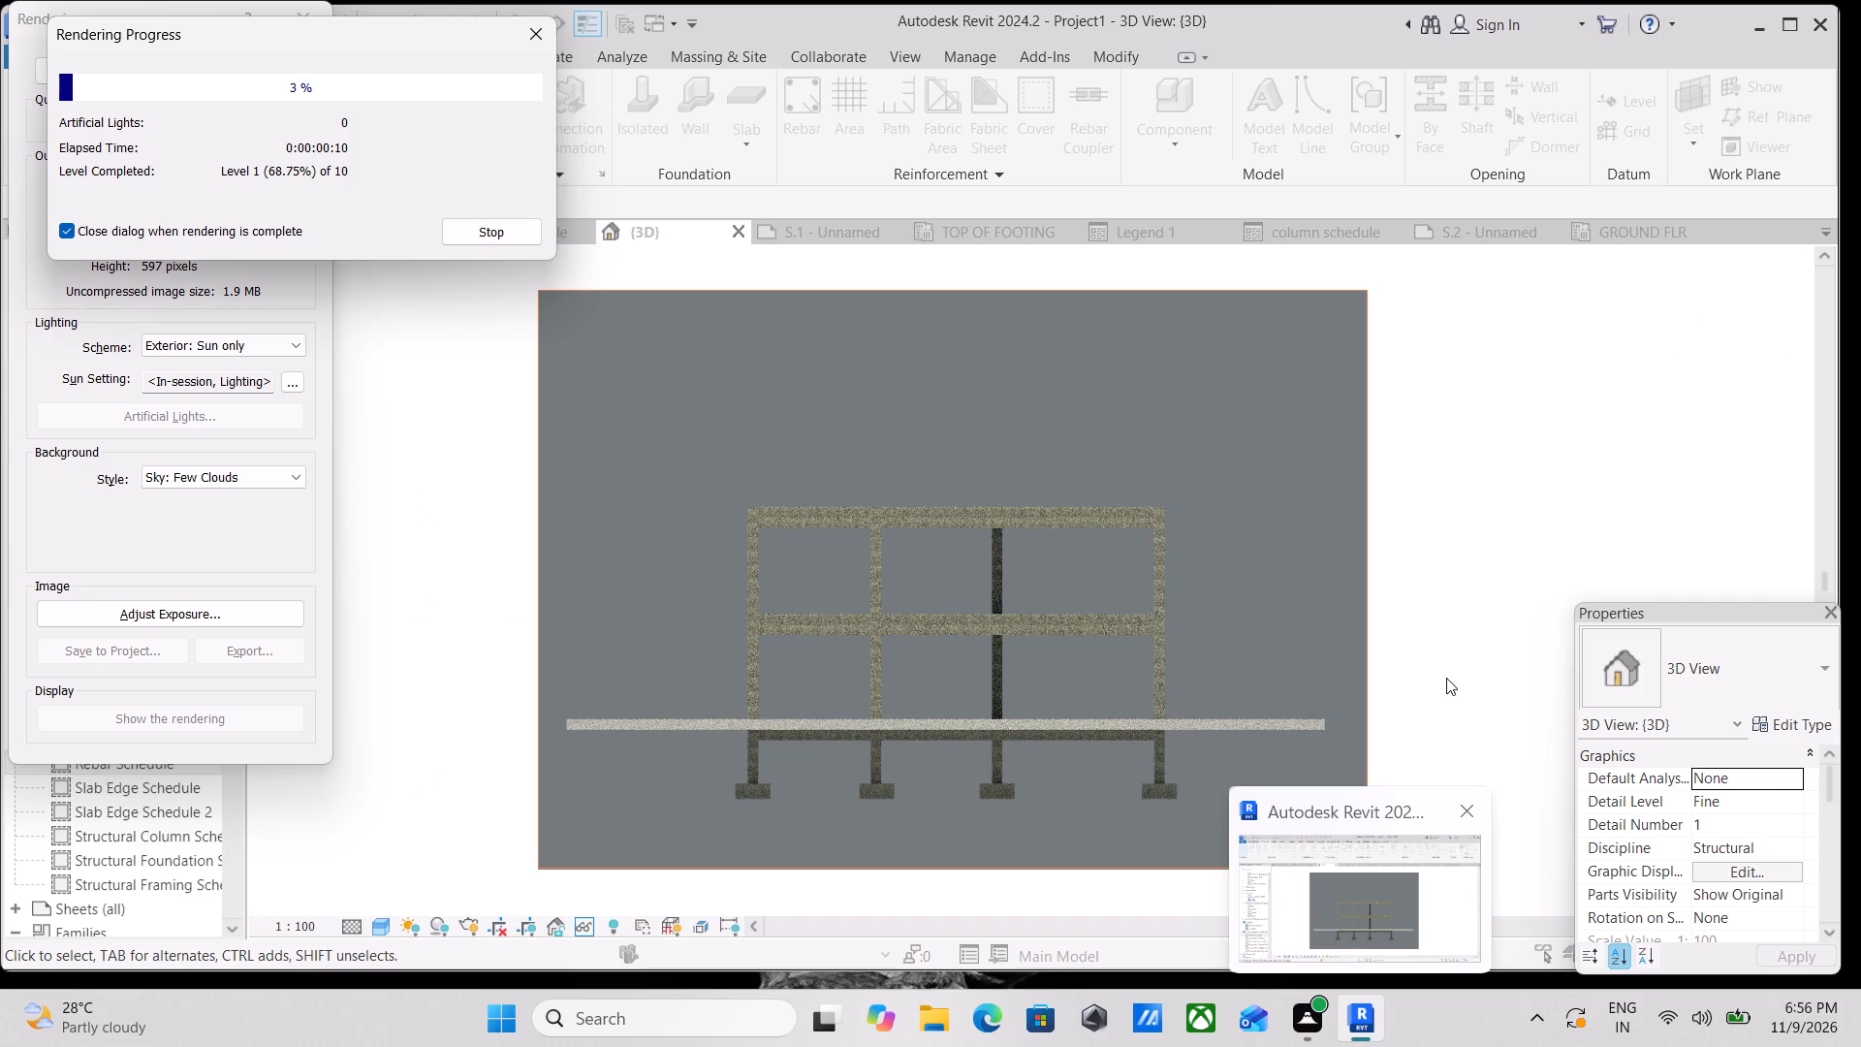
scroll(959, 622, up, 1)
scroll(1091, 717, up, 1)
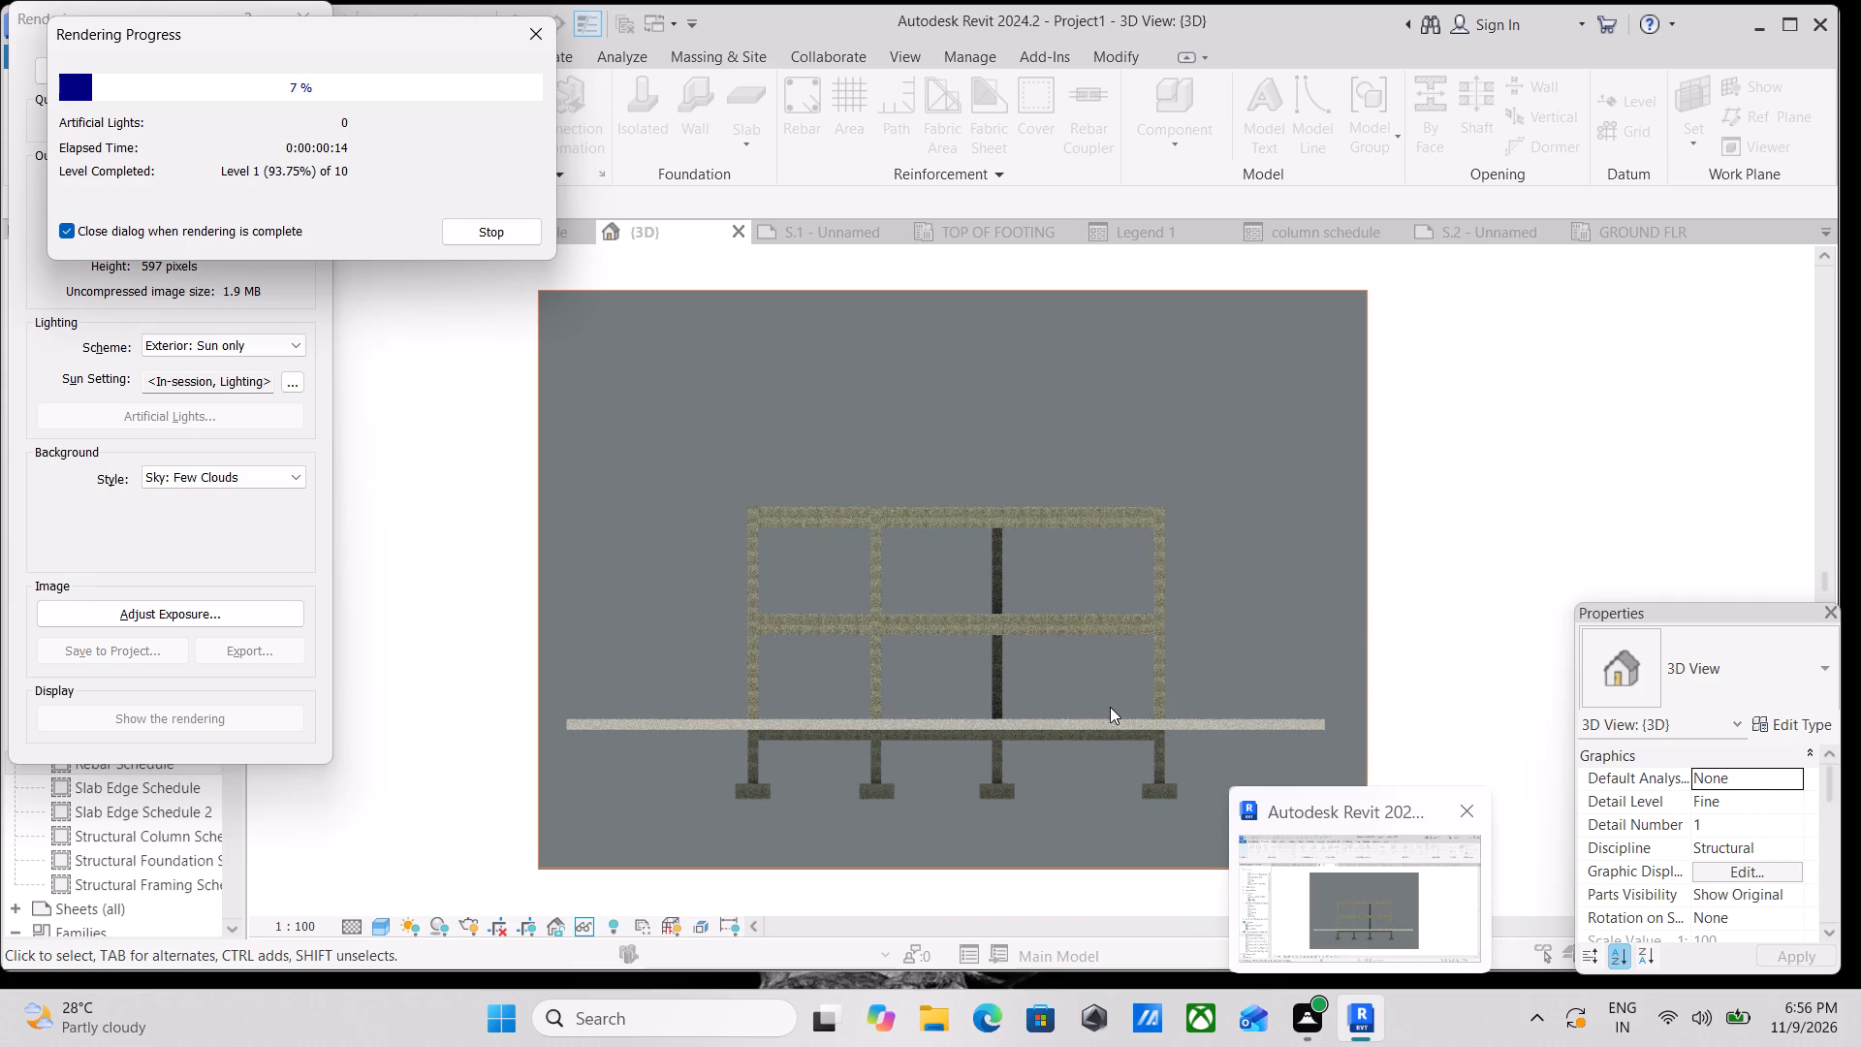
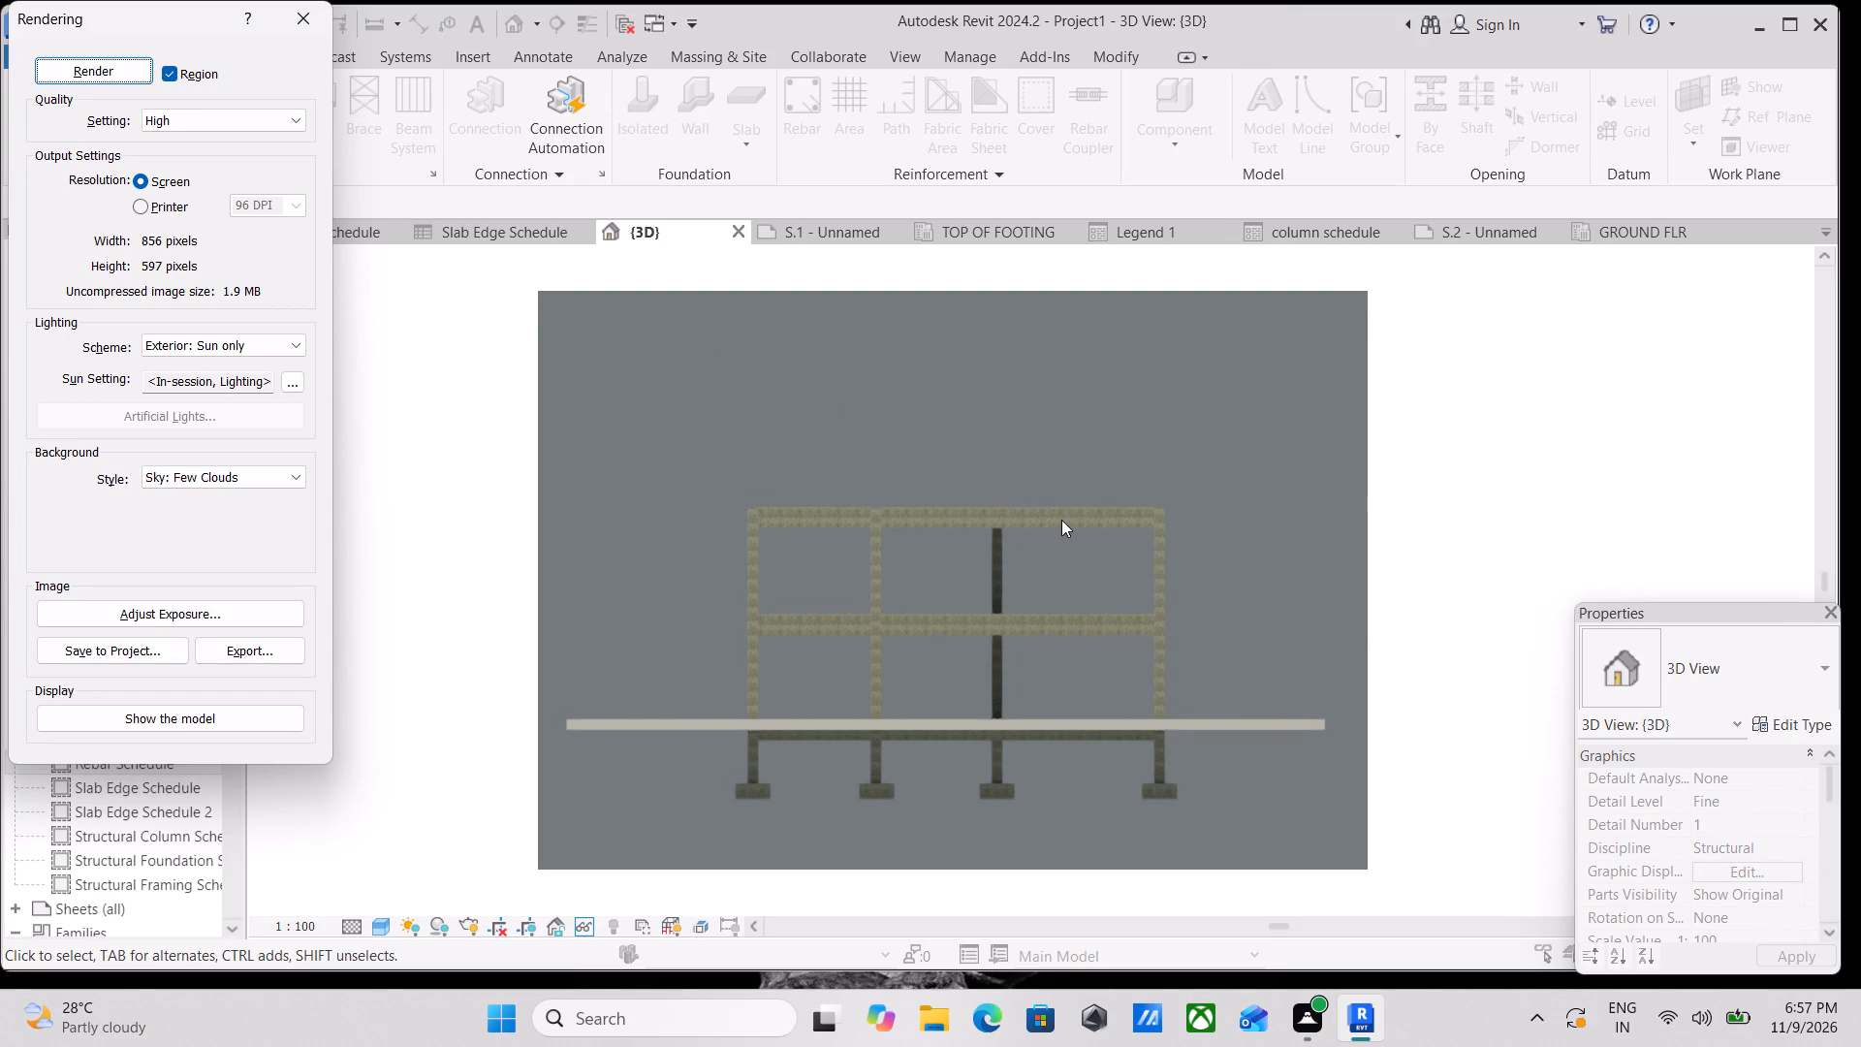
Take a screenshot of the rendered back view of the frame and toposolid, and close the rendering settings.
key(shift+super+s)
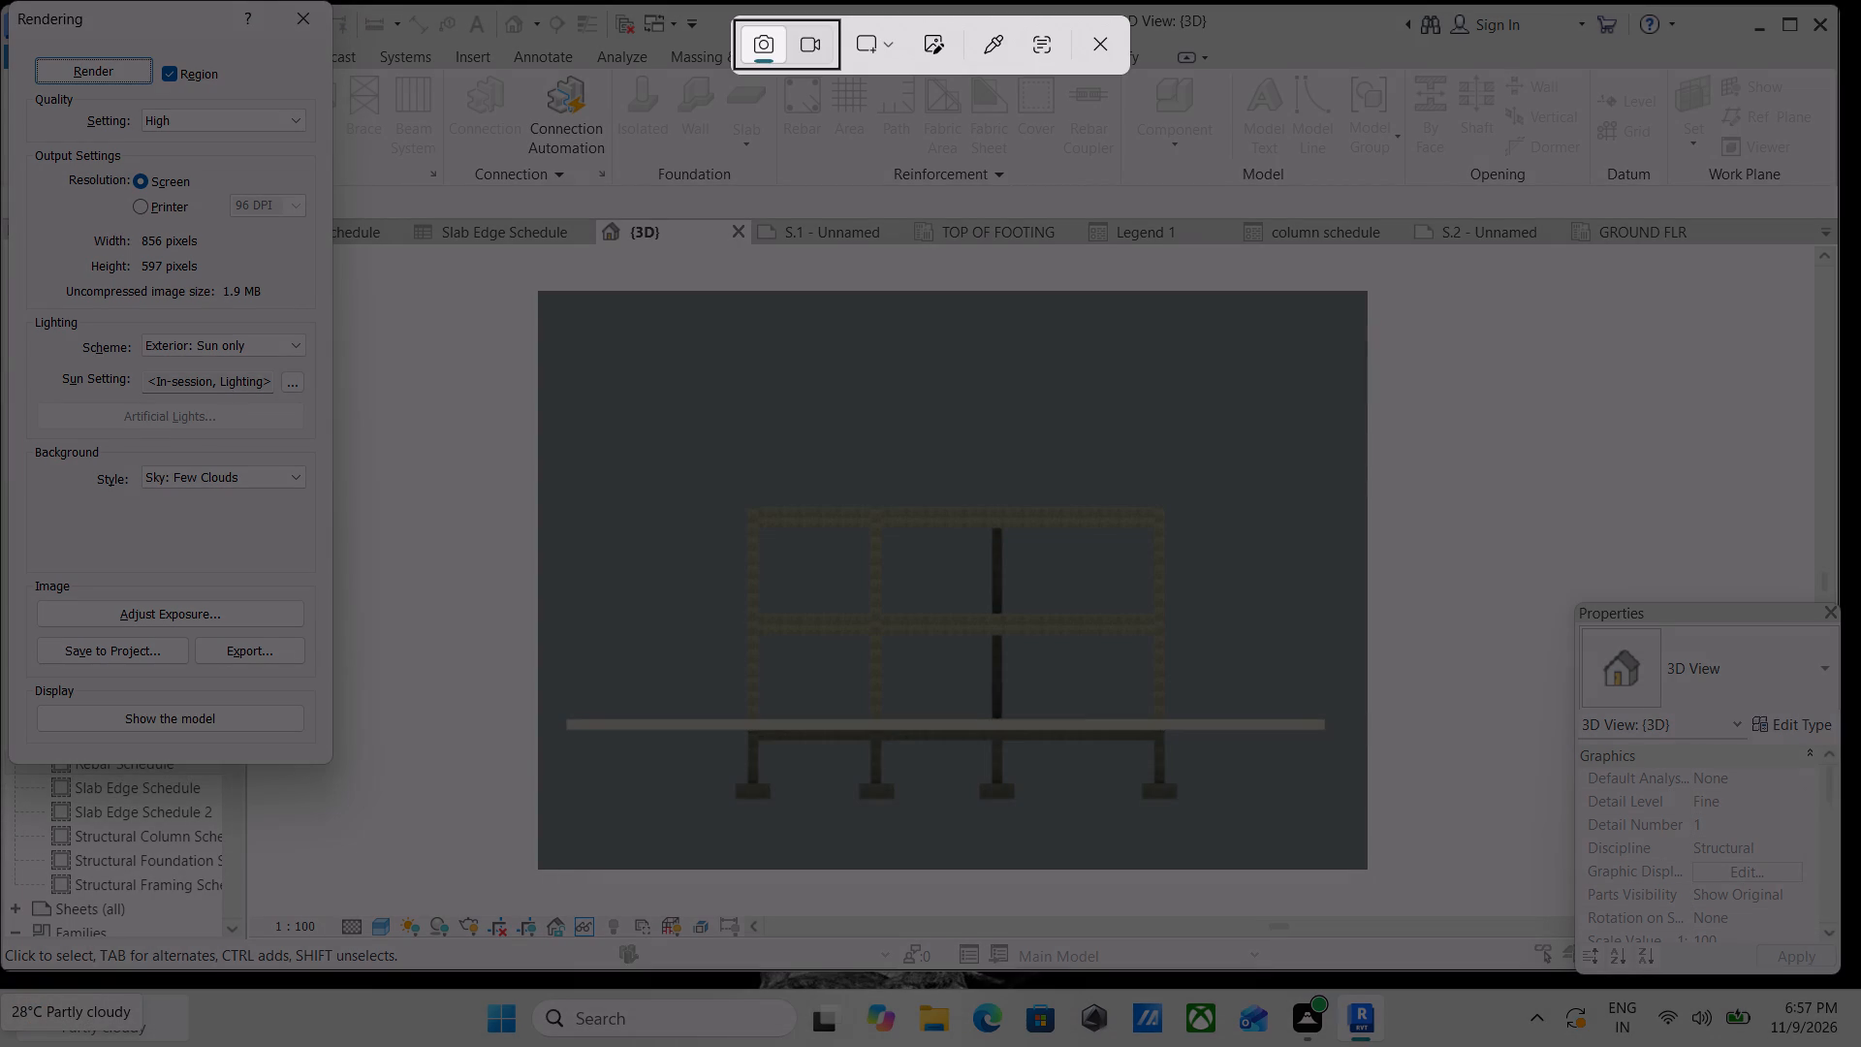
drag(557, 309, 1392, 880)
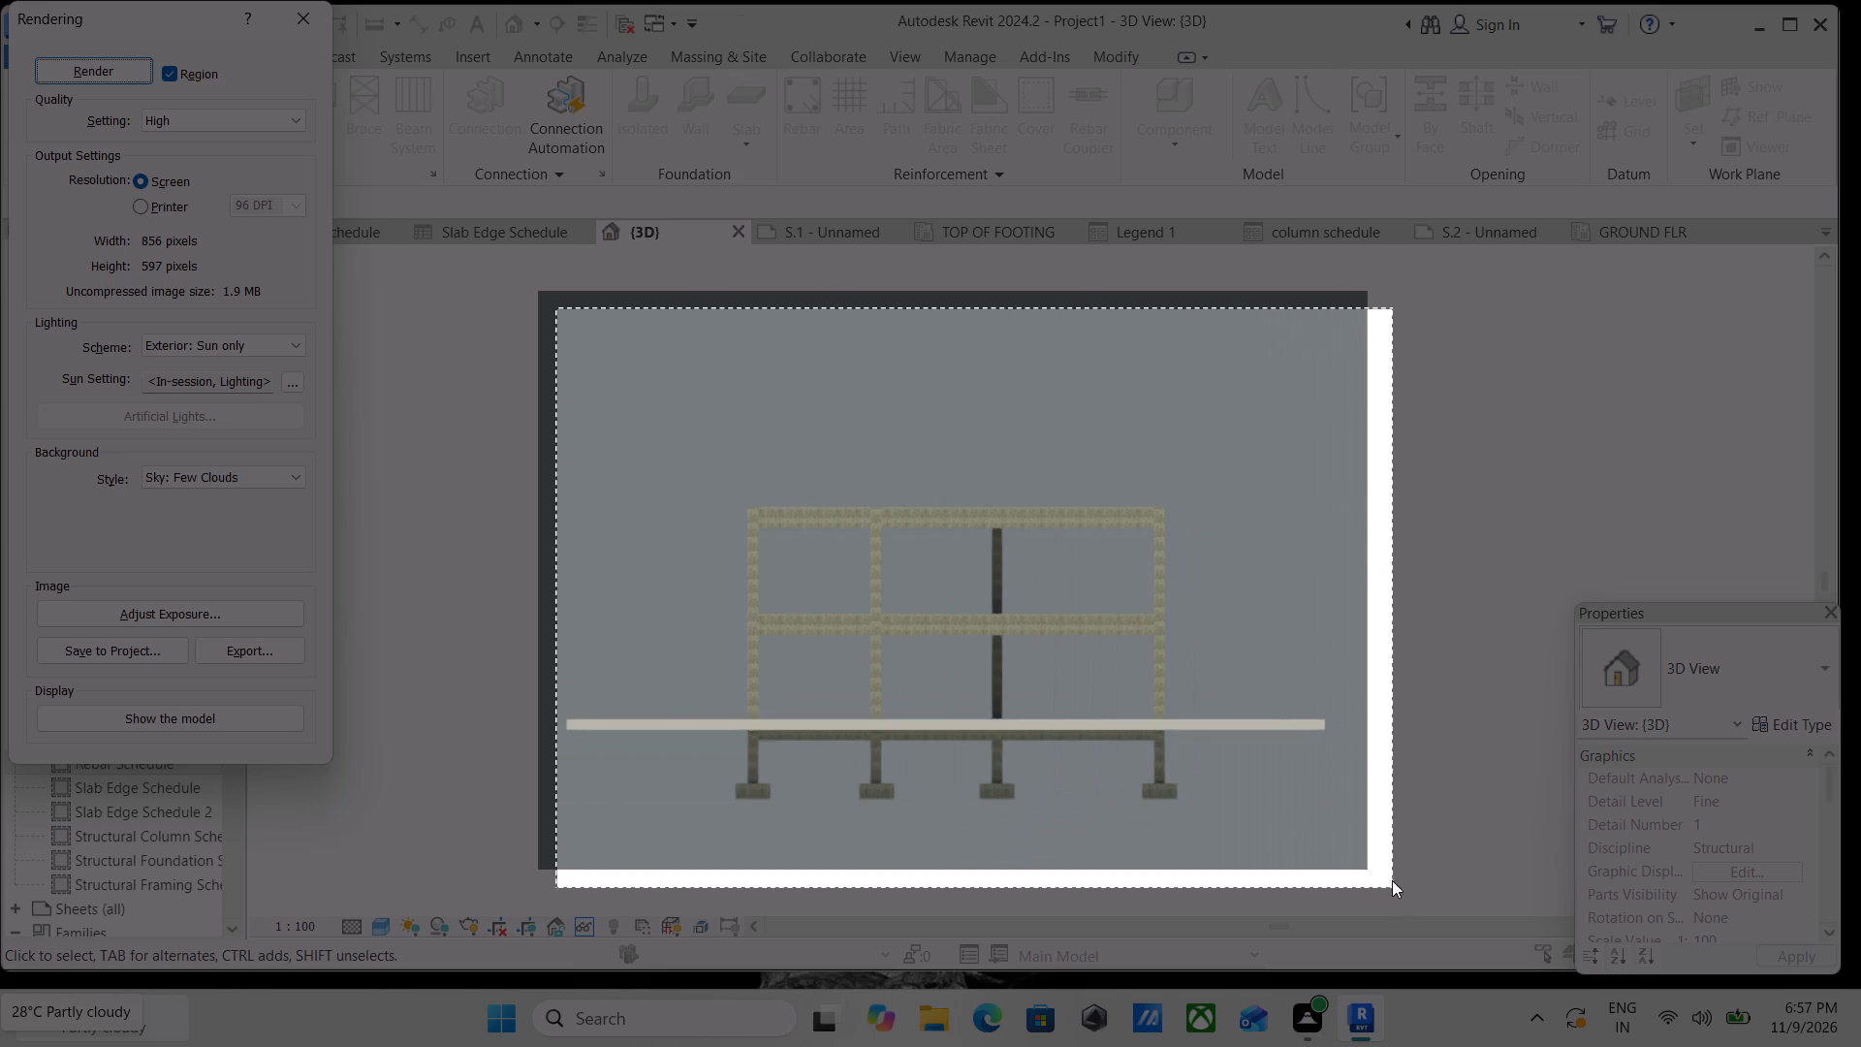
drag(1392, 880, 1330, 868)
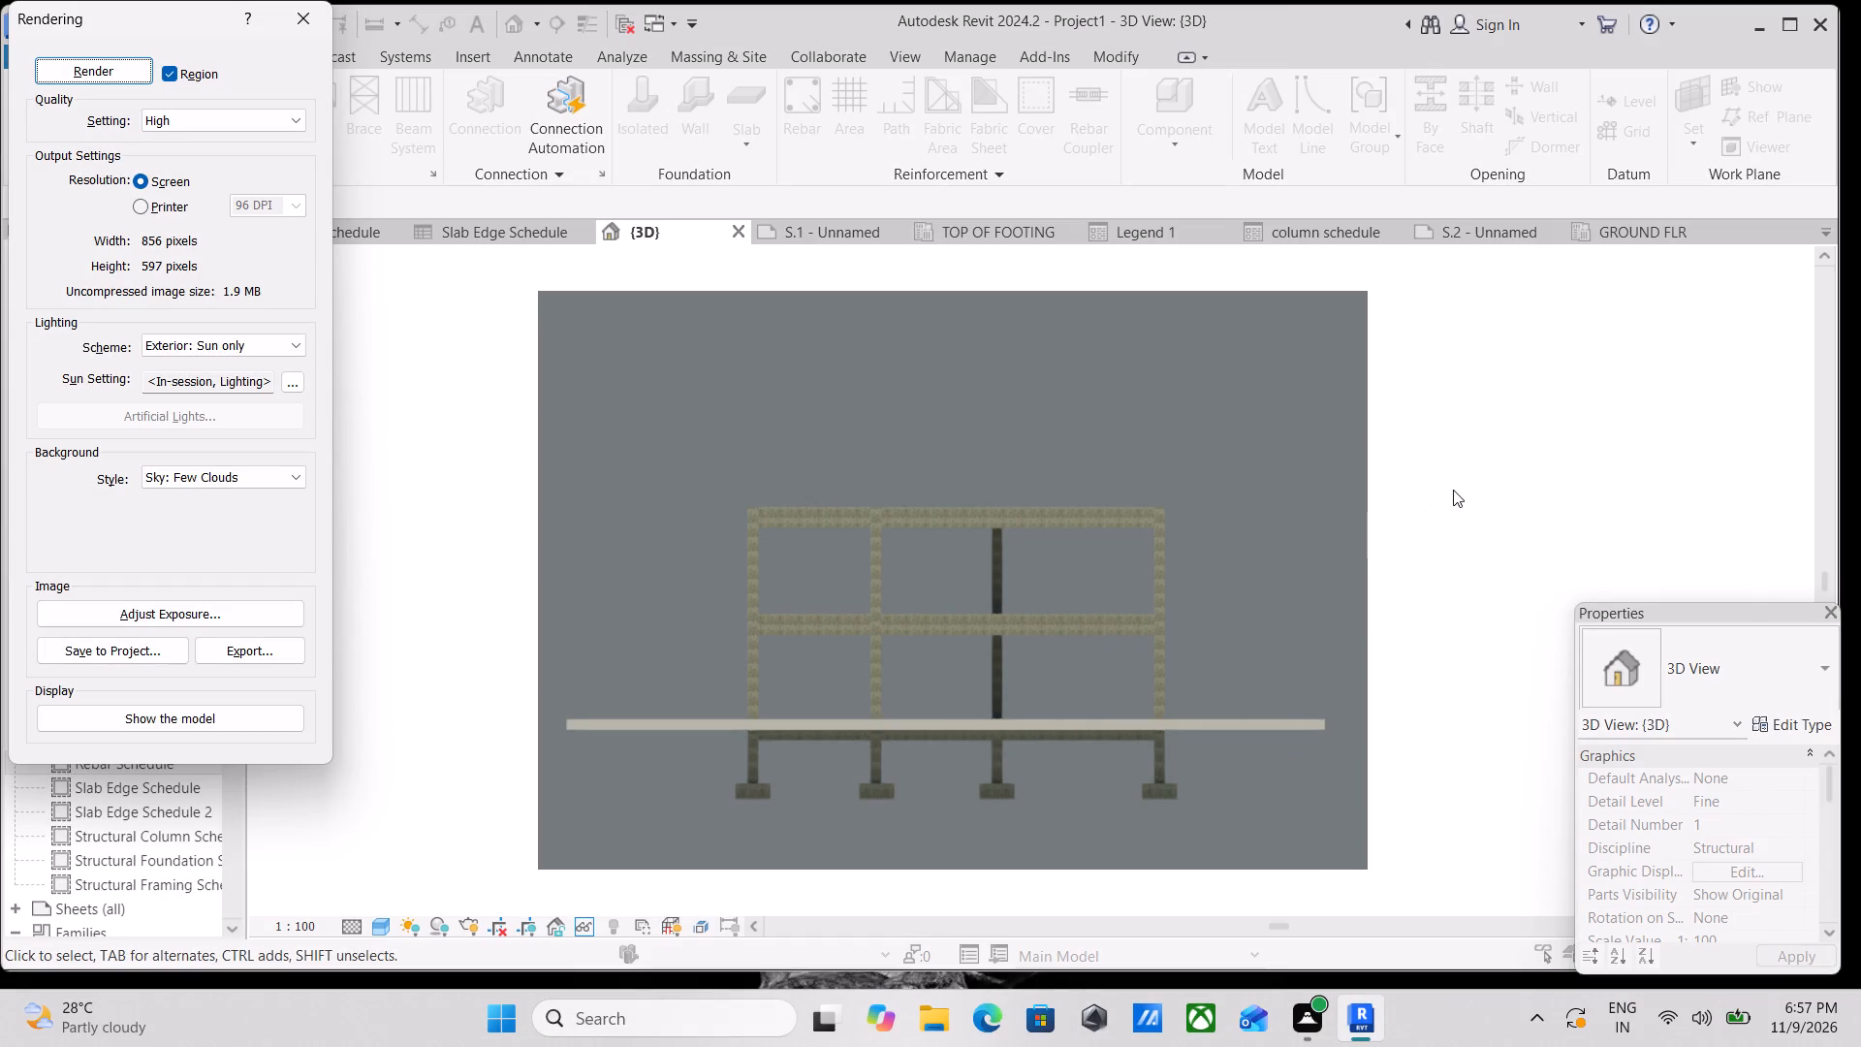
click(1462, 441)
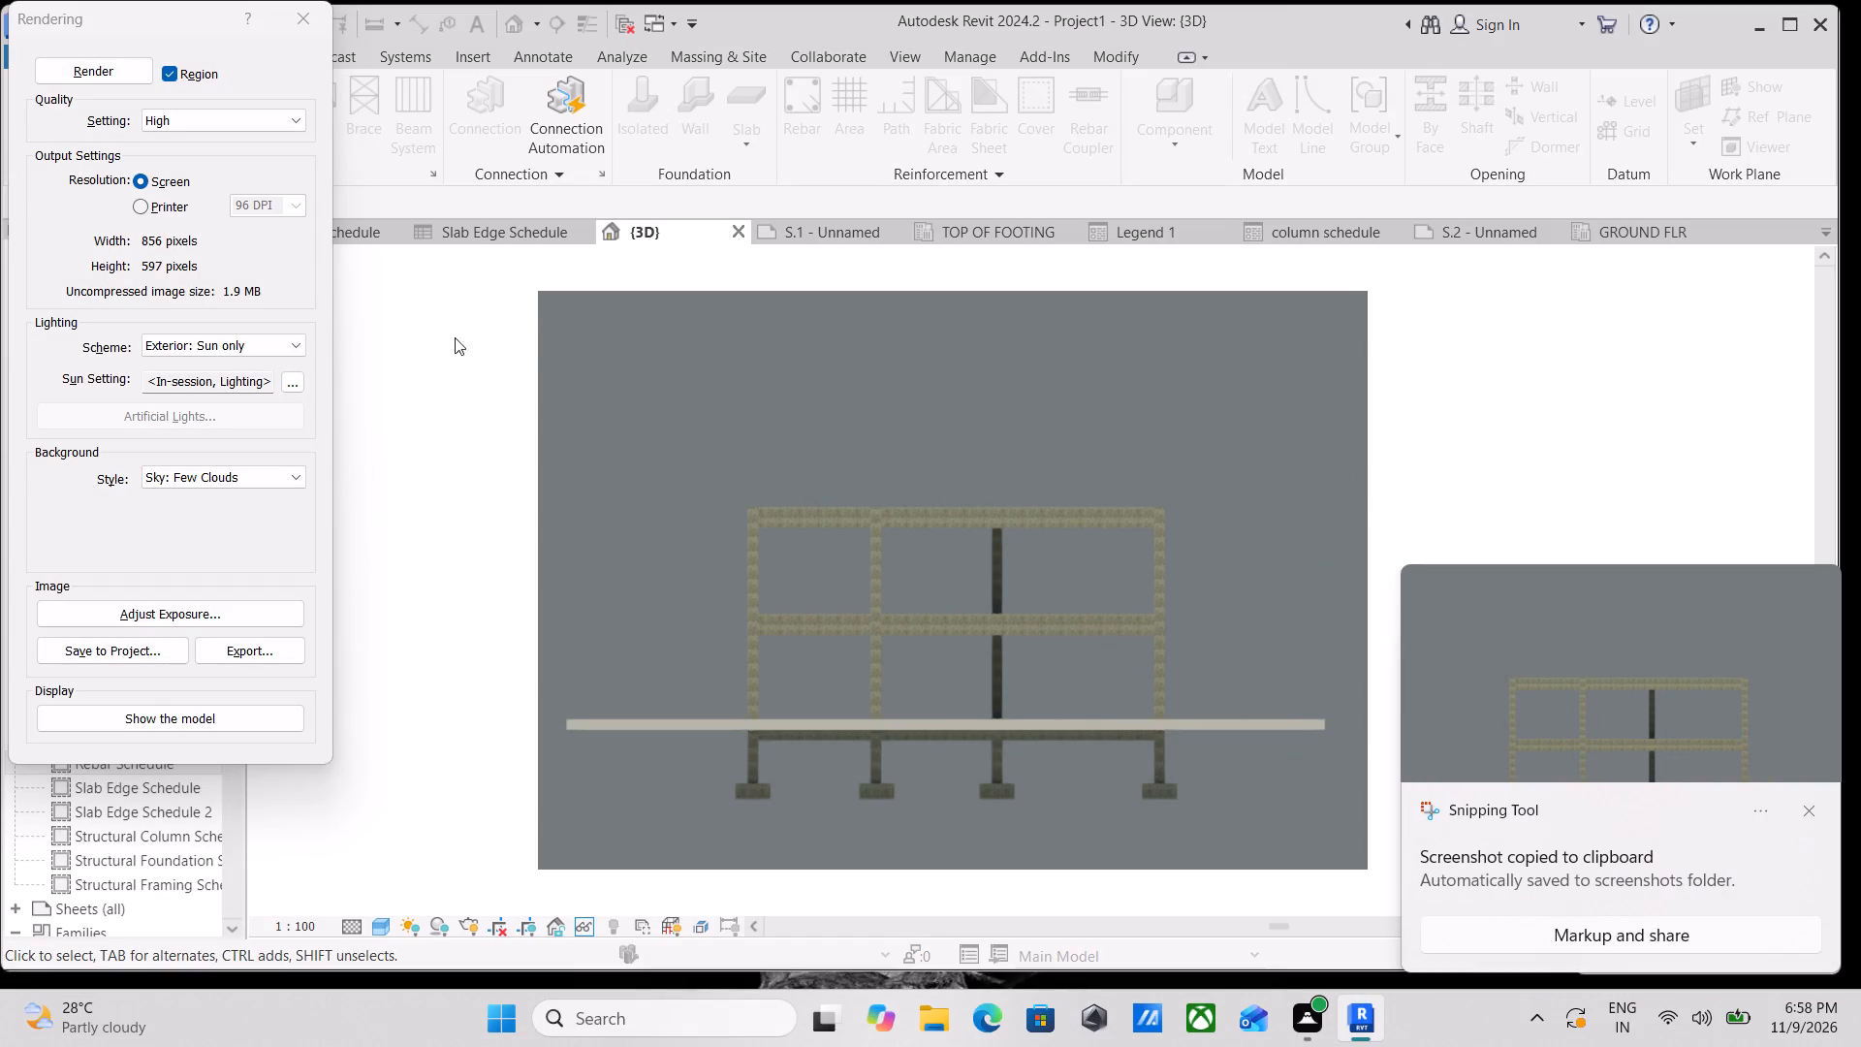
click(292, 7)
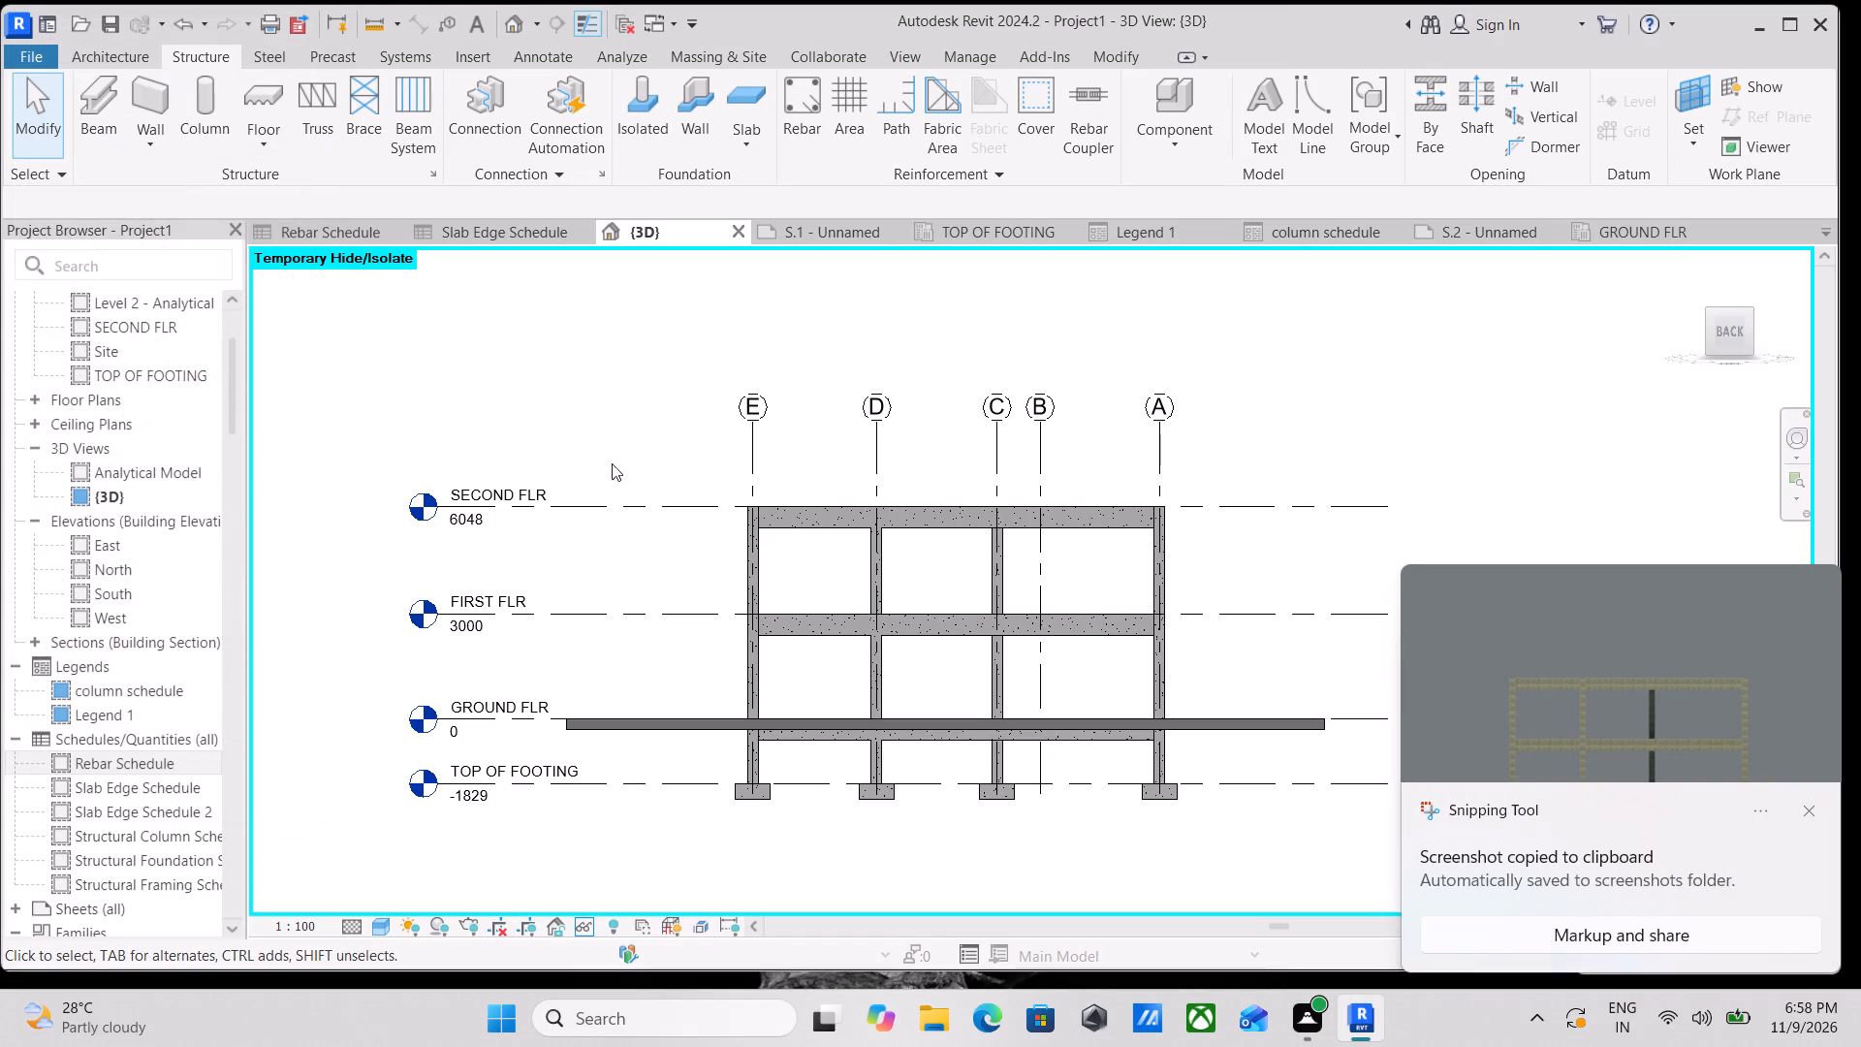
Orbit to an angled back-left view, reopen the rendering settings, and enlarge the render region around the building to about 562 by 378 pixels.
click(1756, 335)
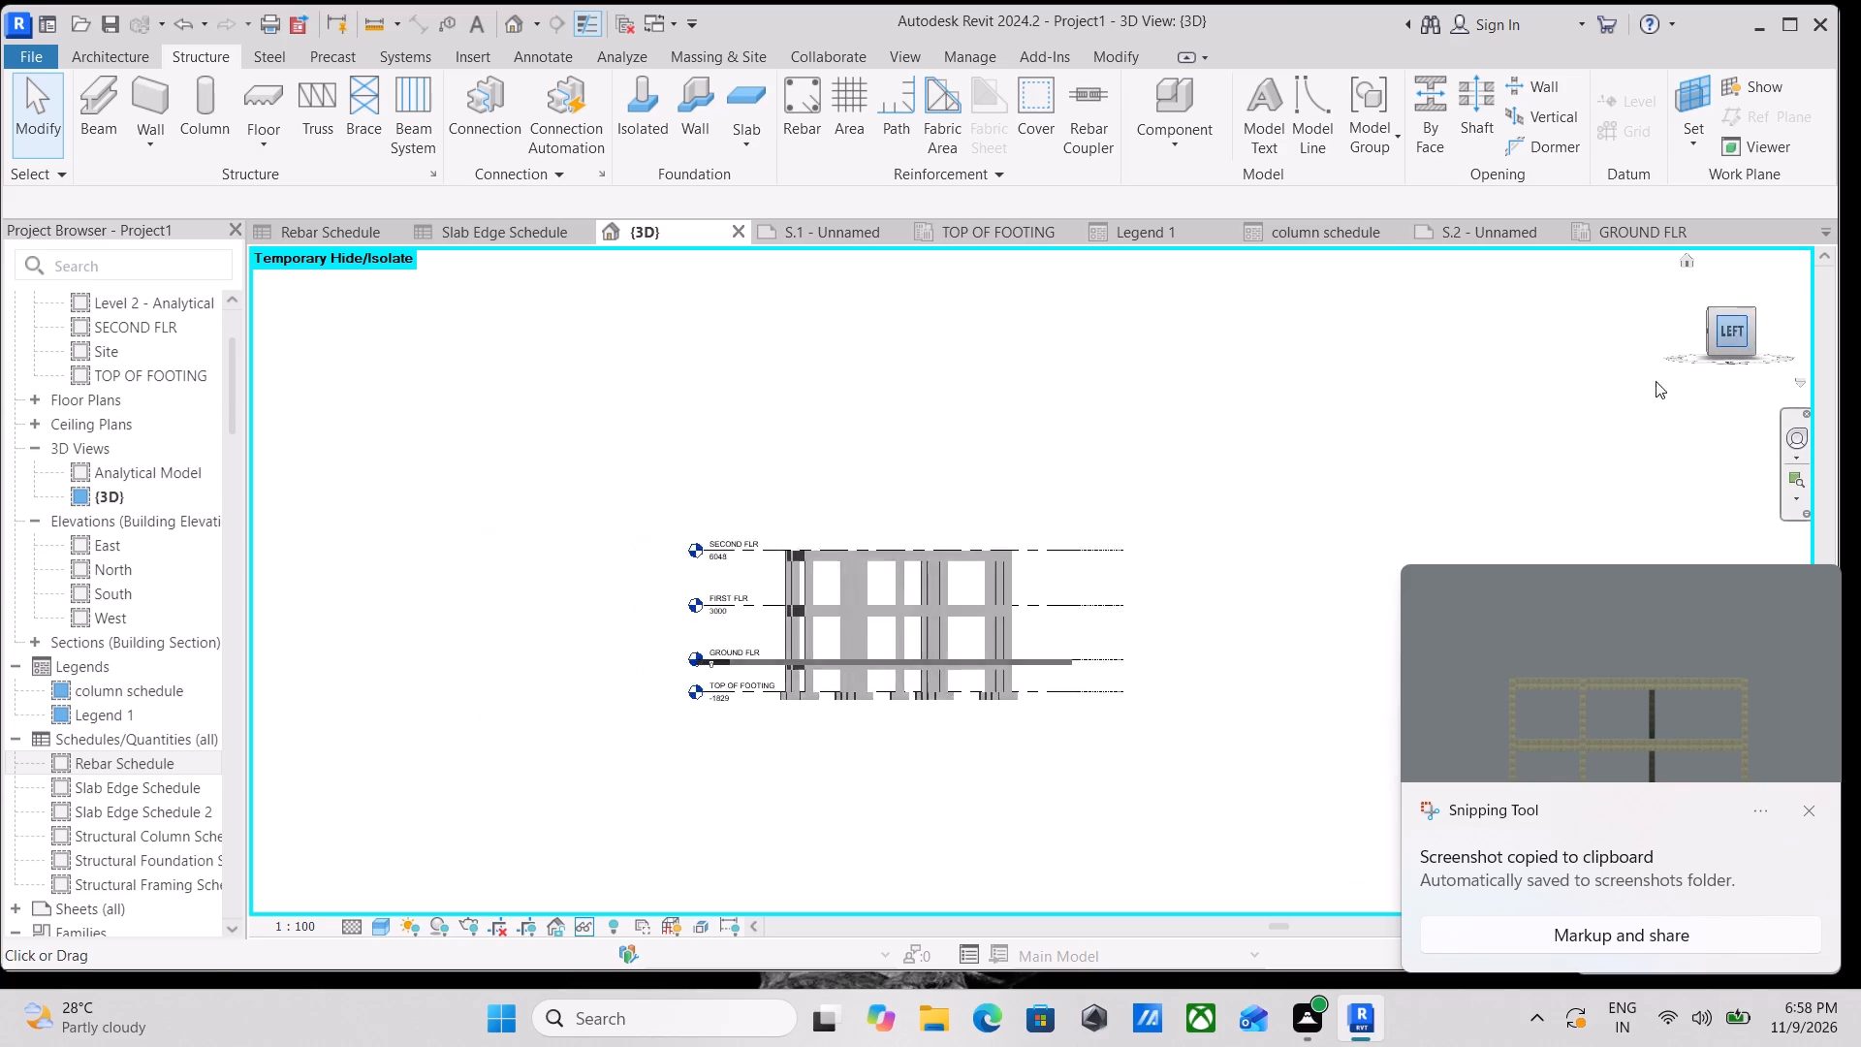
middle_drag(762, 823, 951, 910)
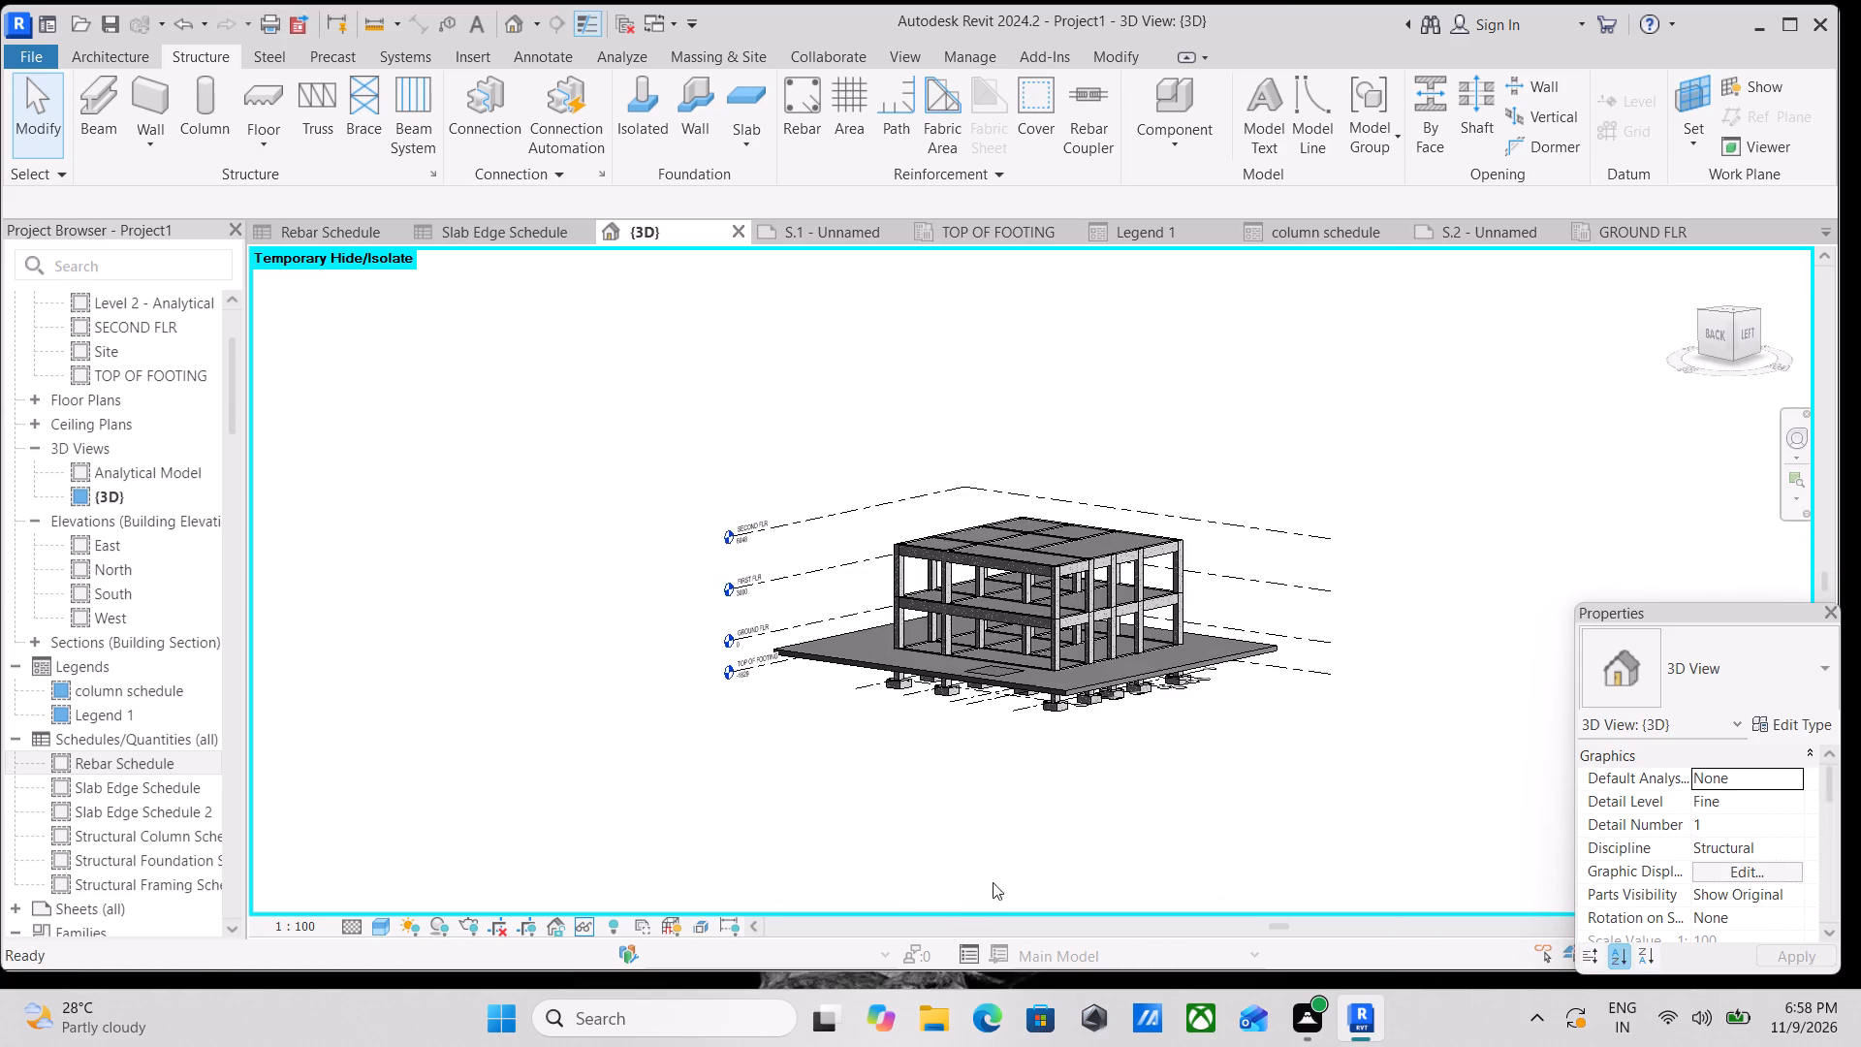
scroll(1077, 738, up, 1)
text(RR)
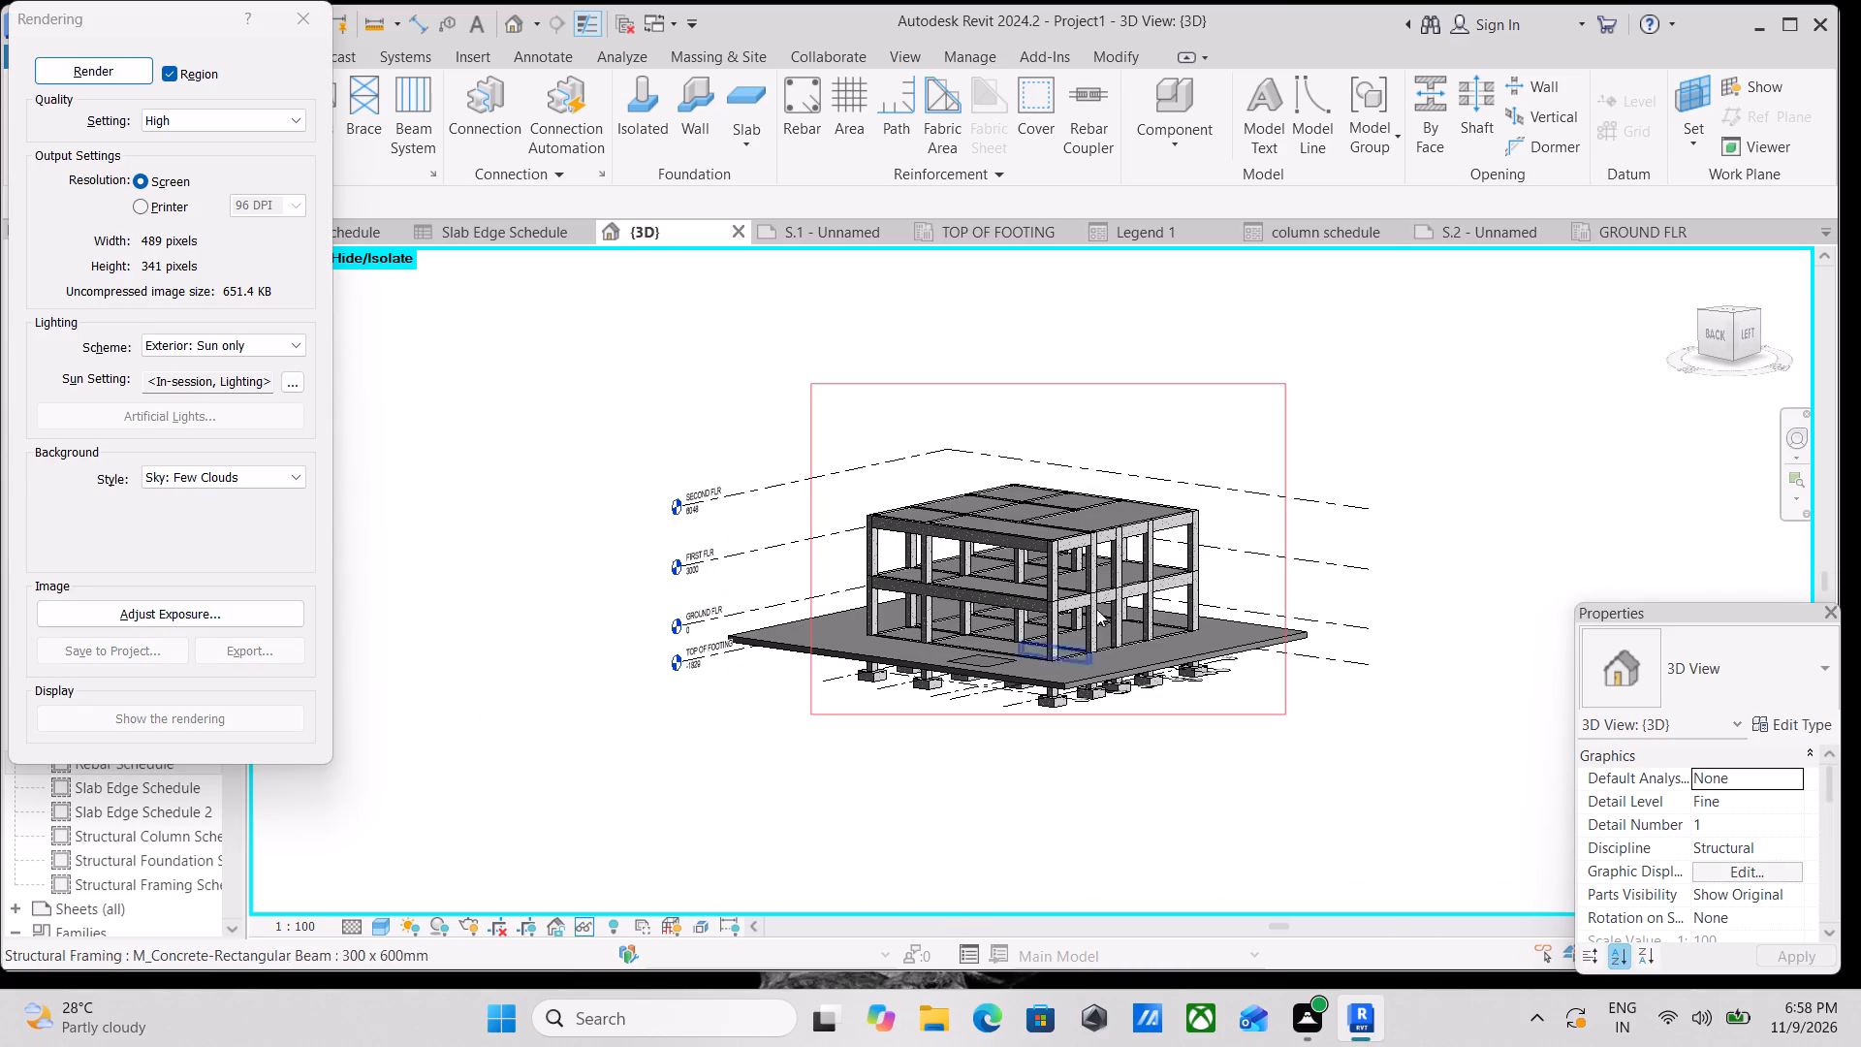
click(809, 584)
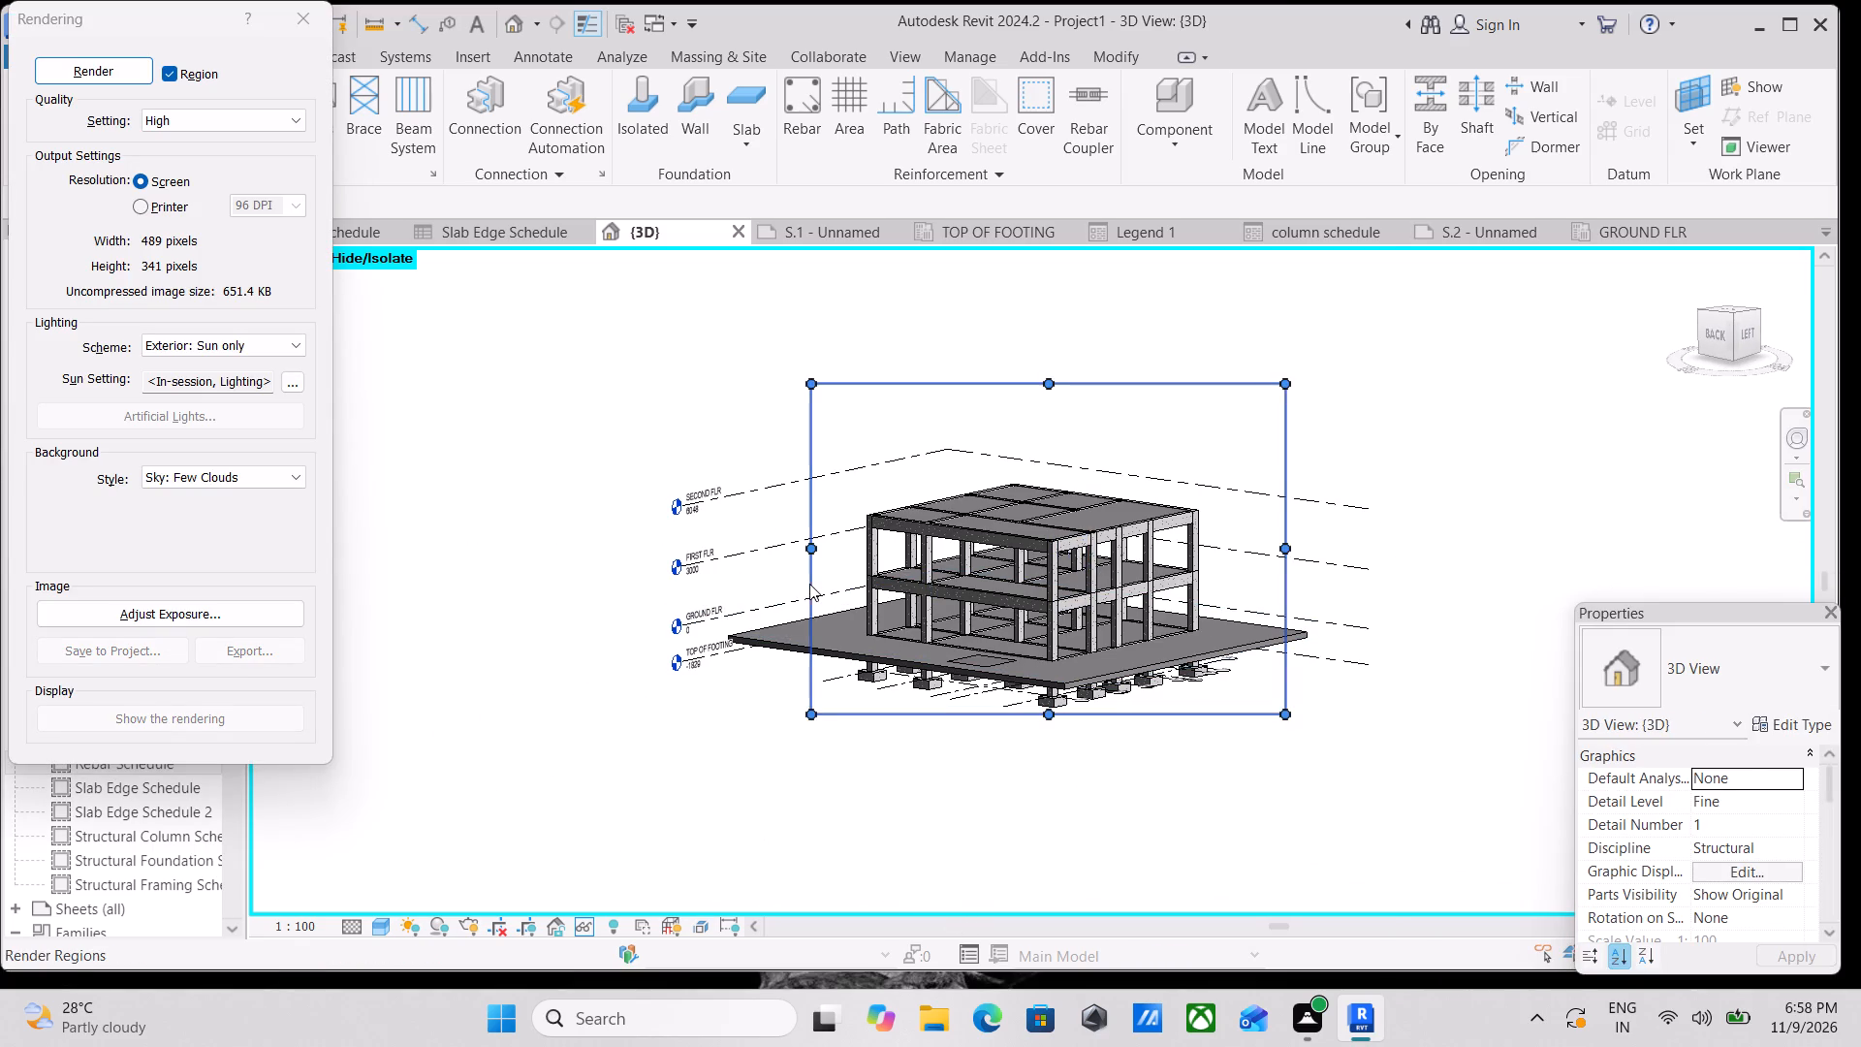
drag(810, 552, 780, 554)
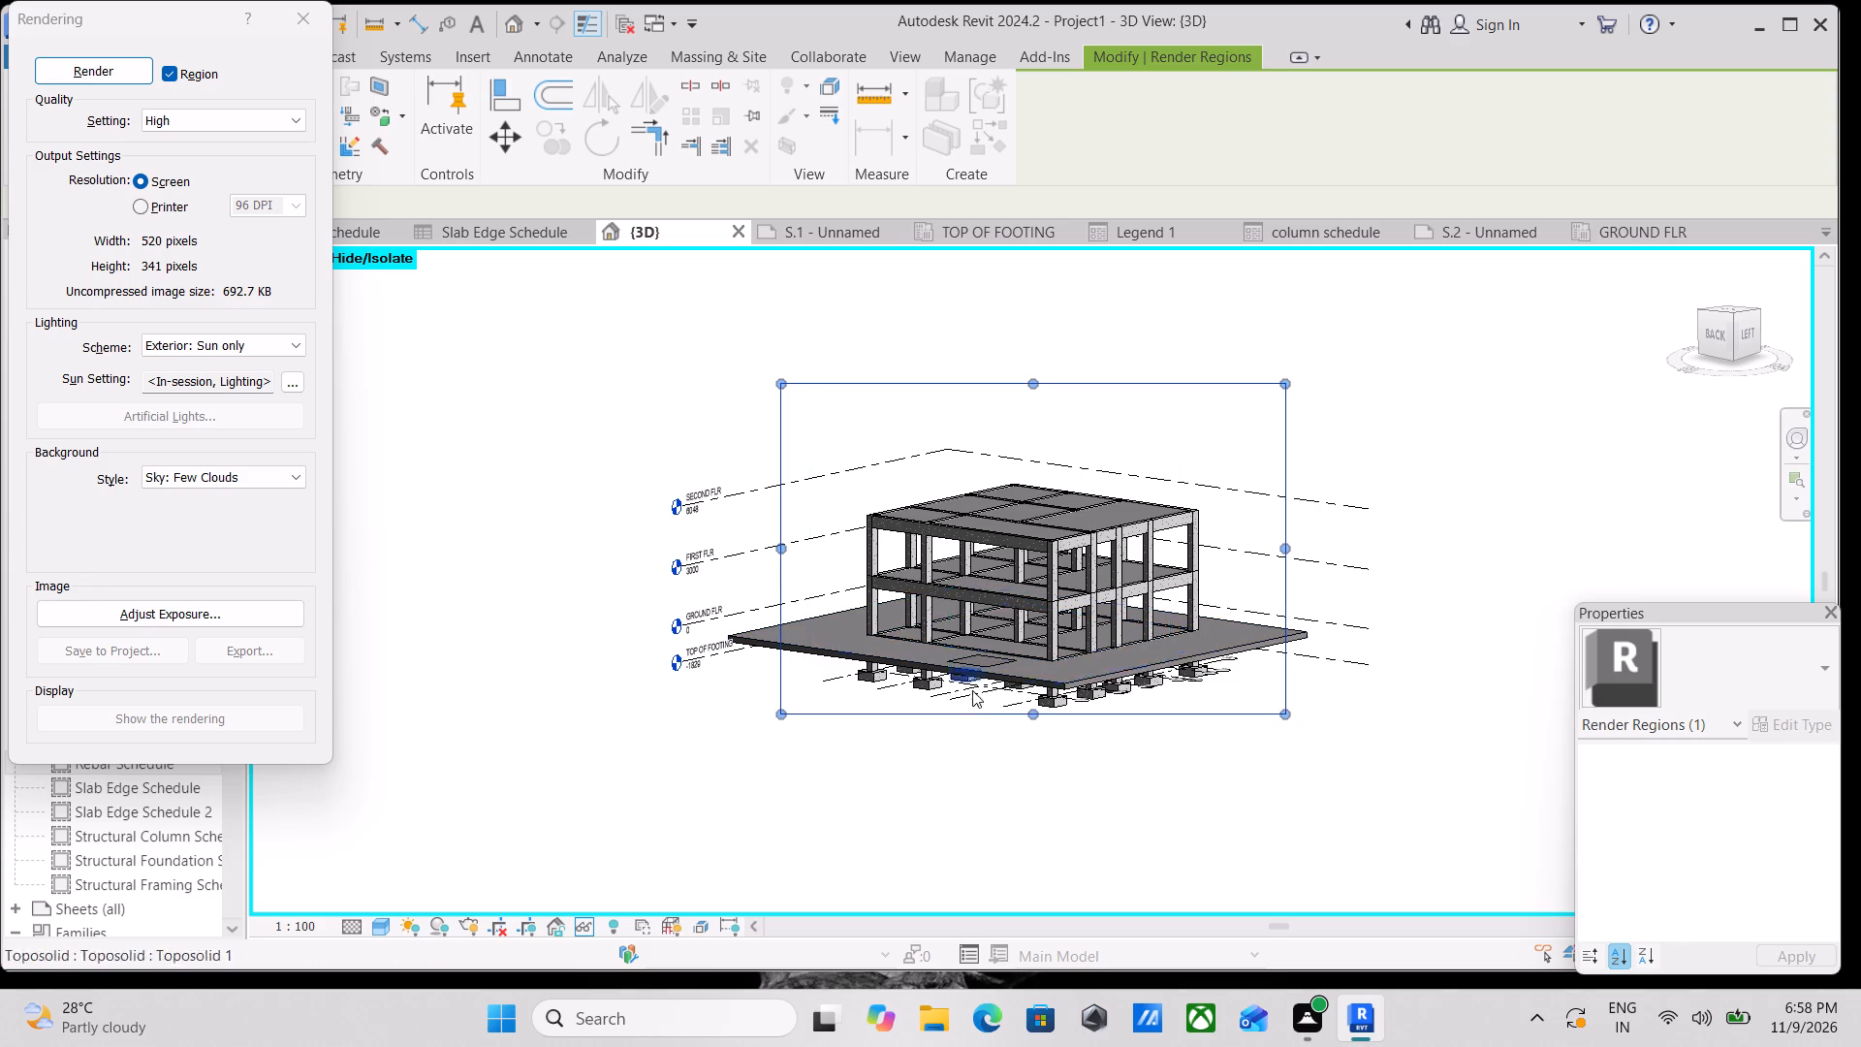
drag(1028, 710, 1031, 746)
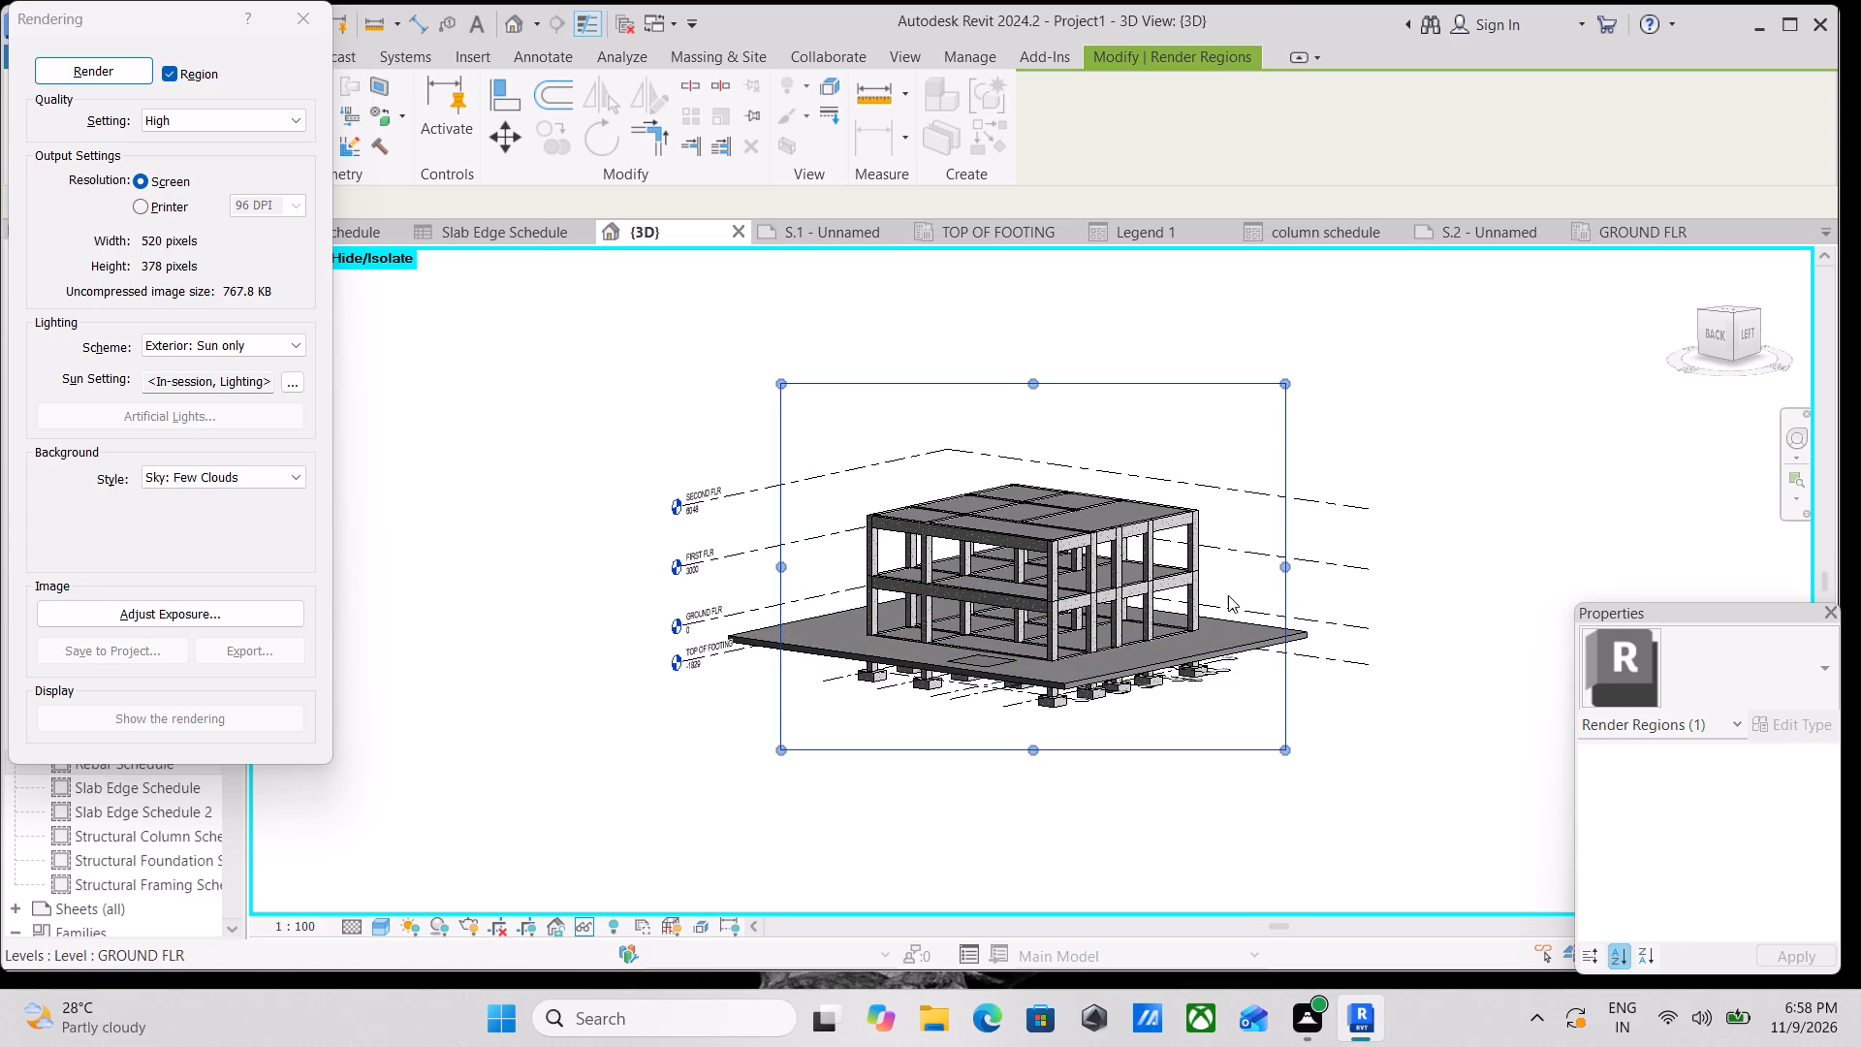
drag(1287, 564, 1328, 564)
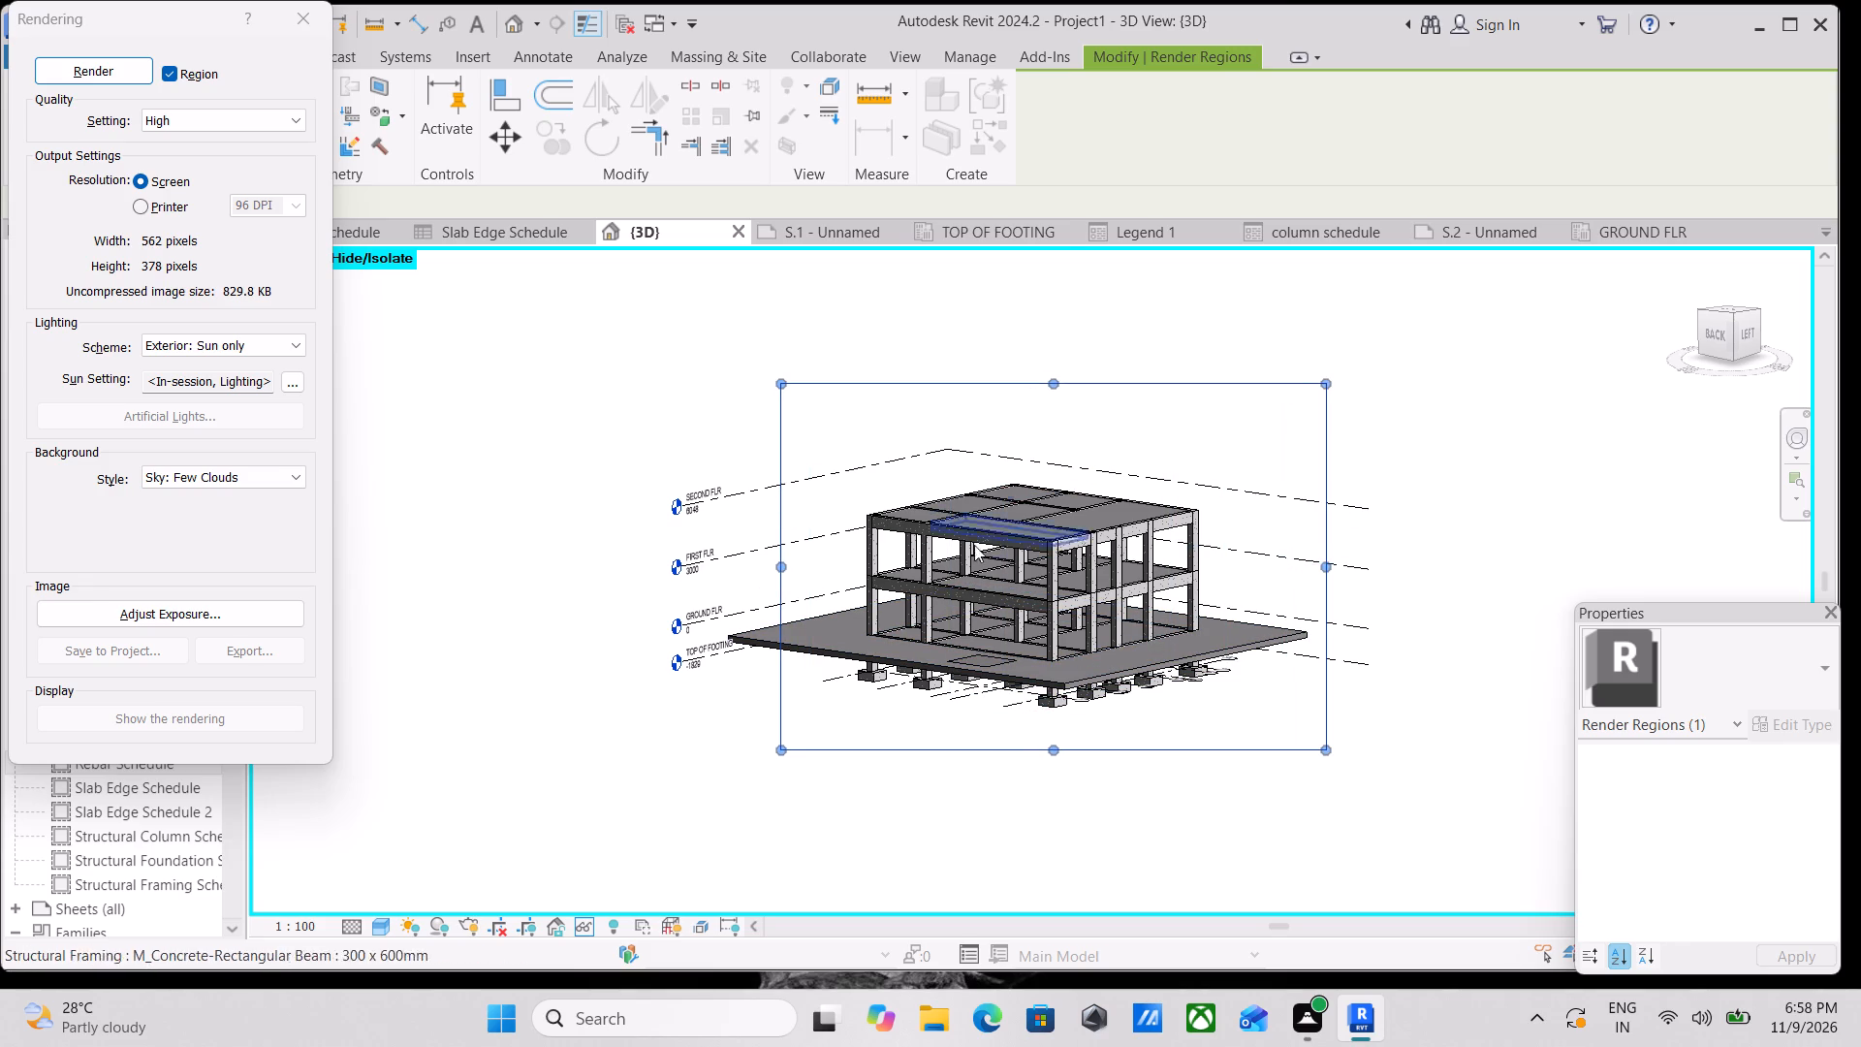
Enlarge the model in the view and render the region of the angled back-left view at High quality.
scroll(978, 561, up, 2)
key(r)
key(r)
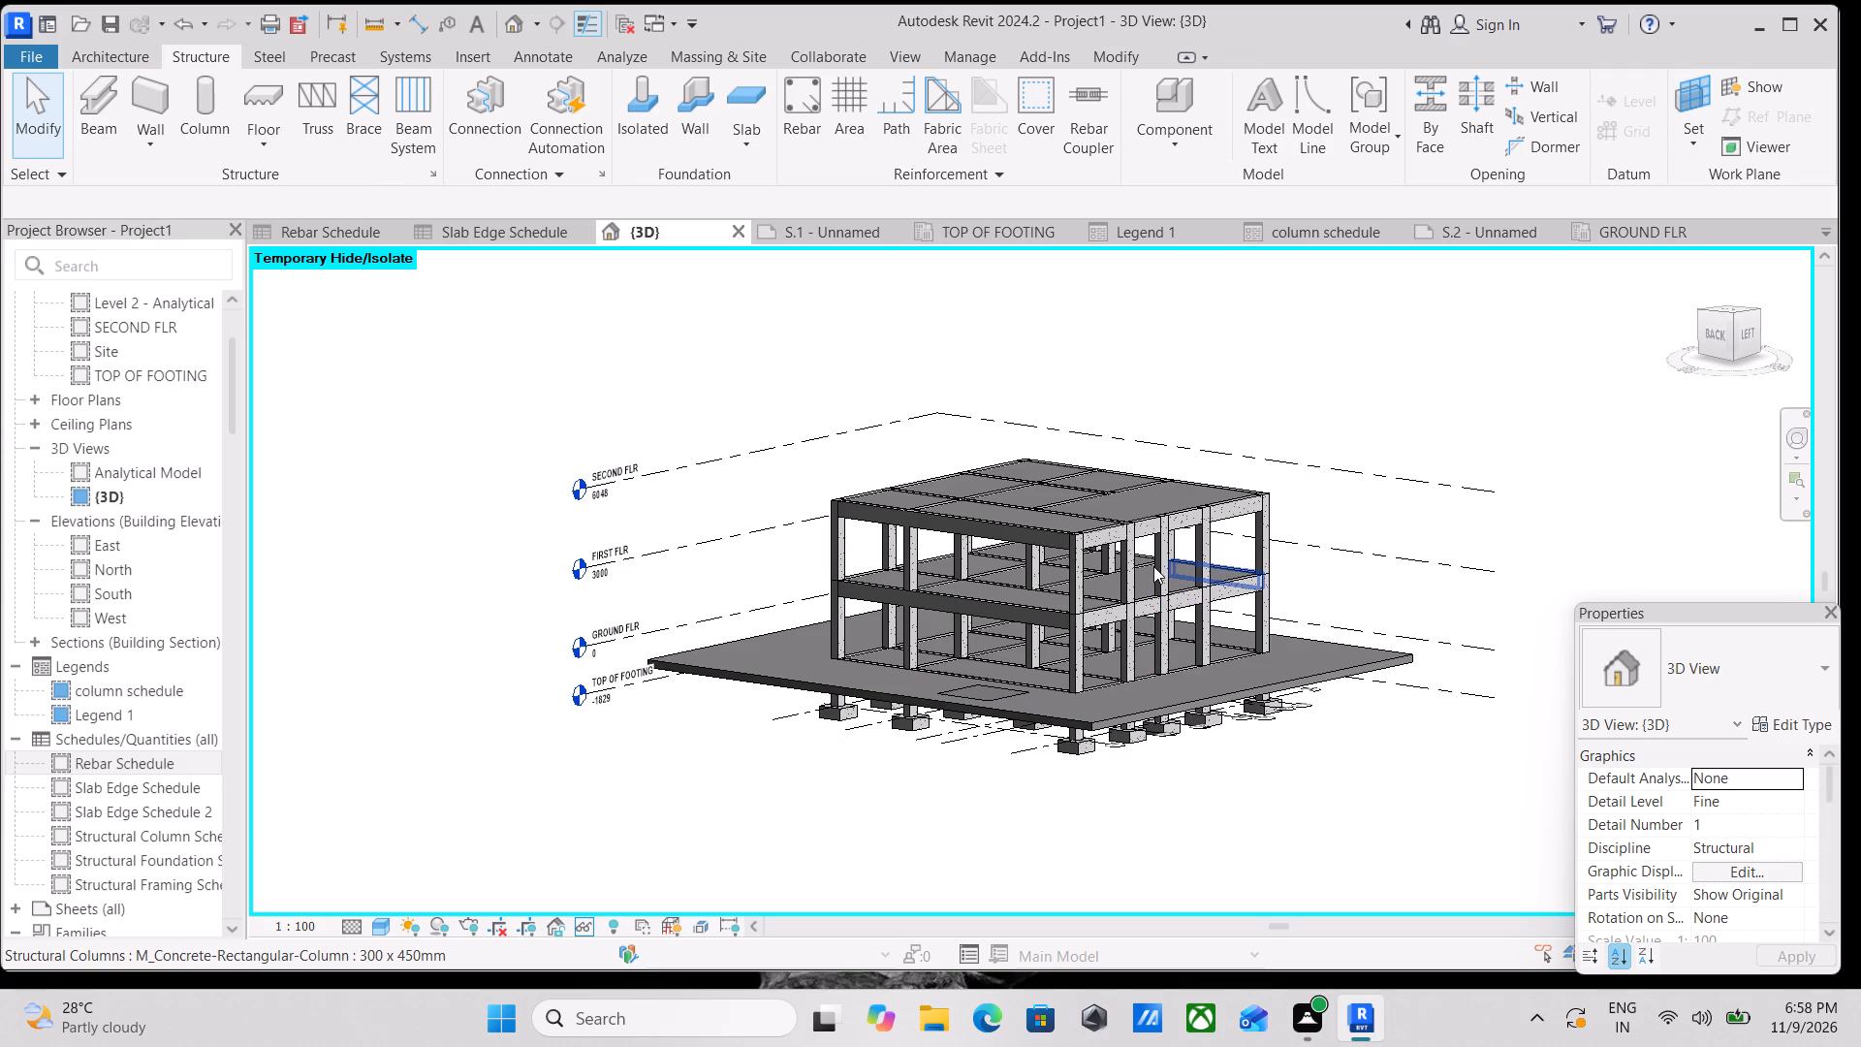
text(RR)
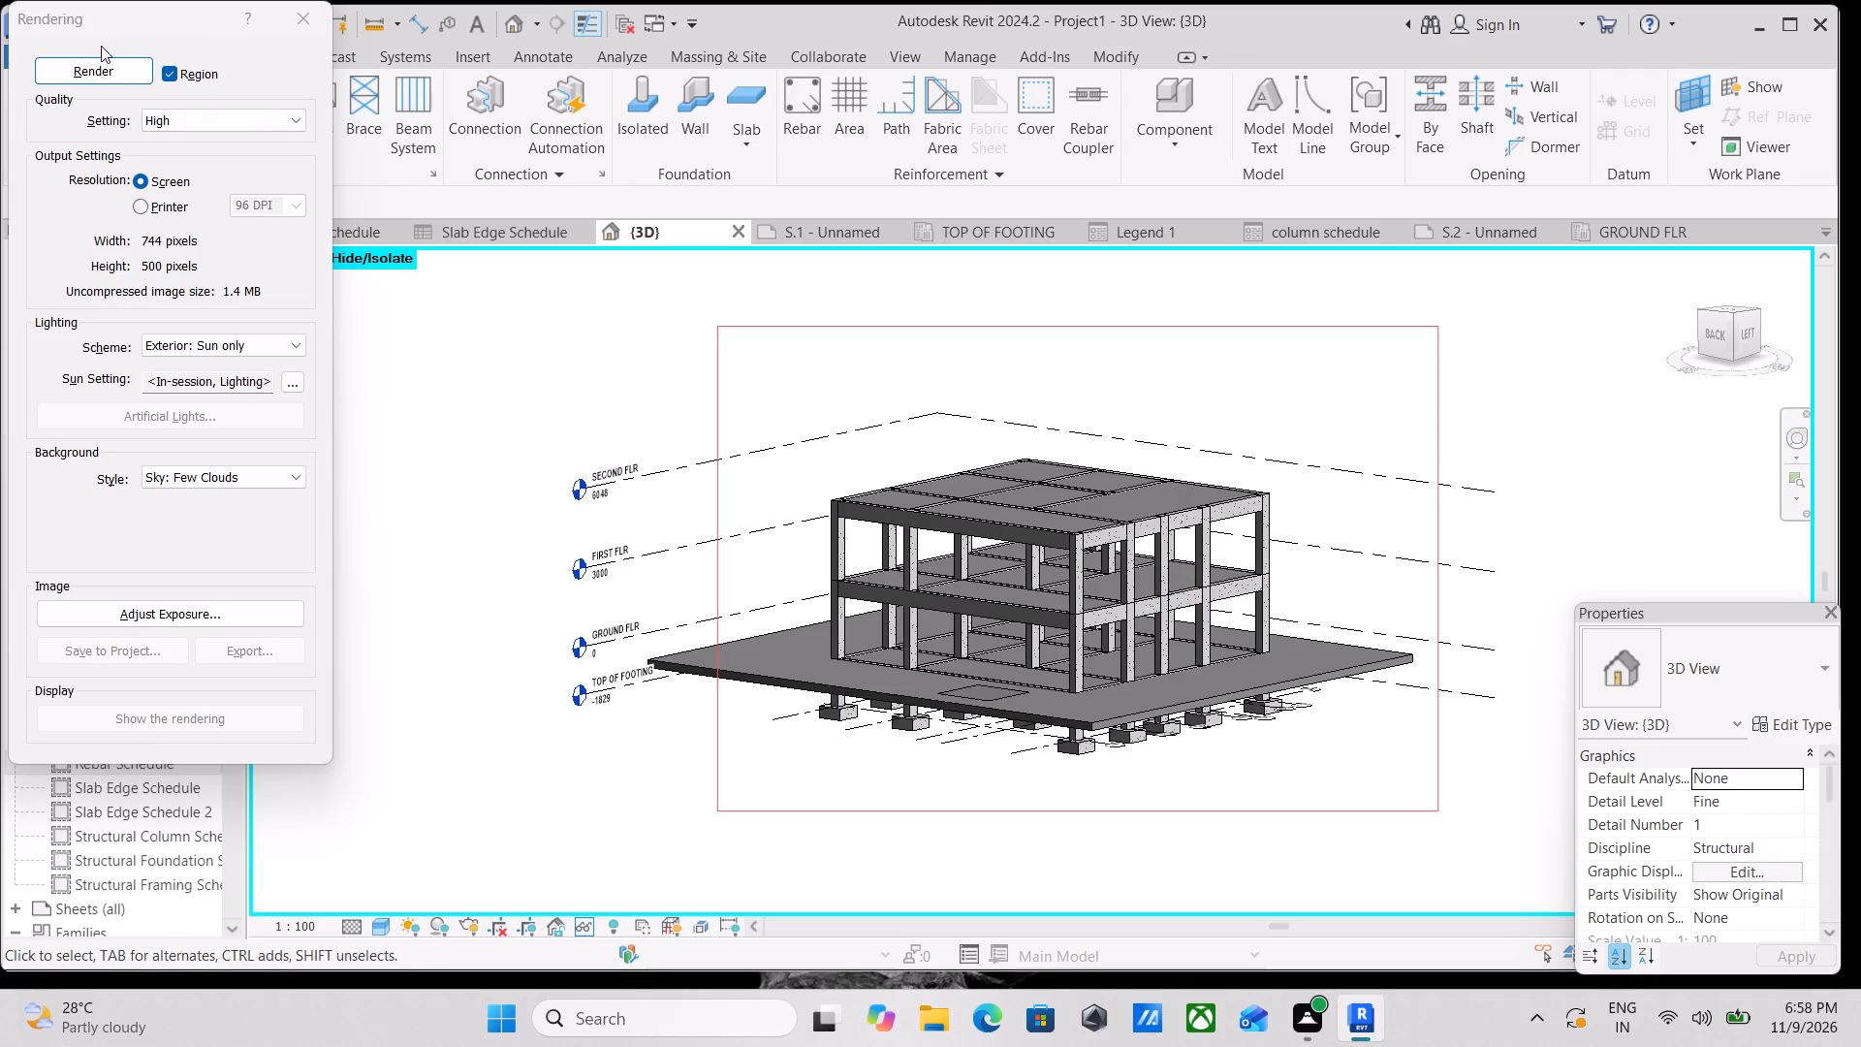
click(99, 66)
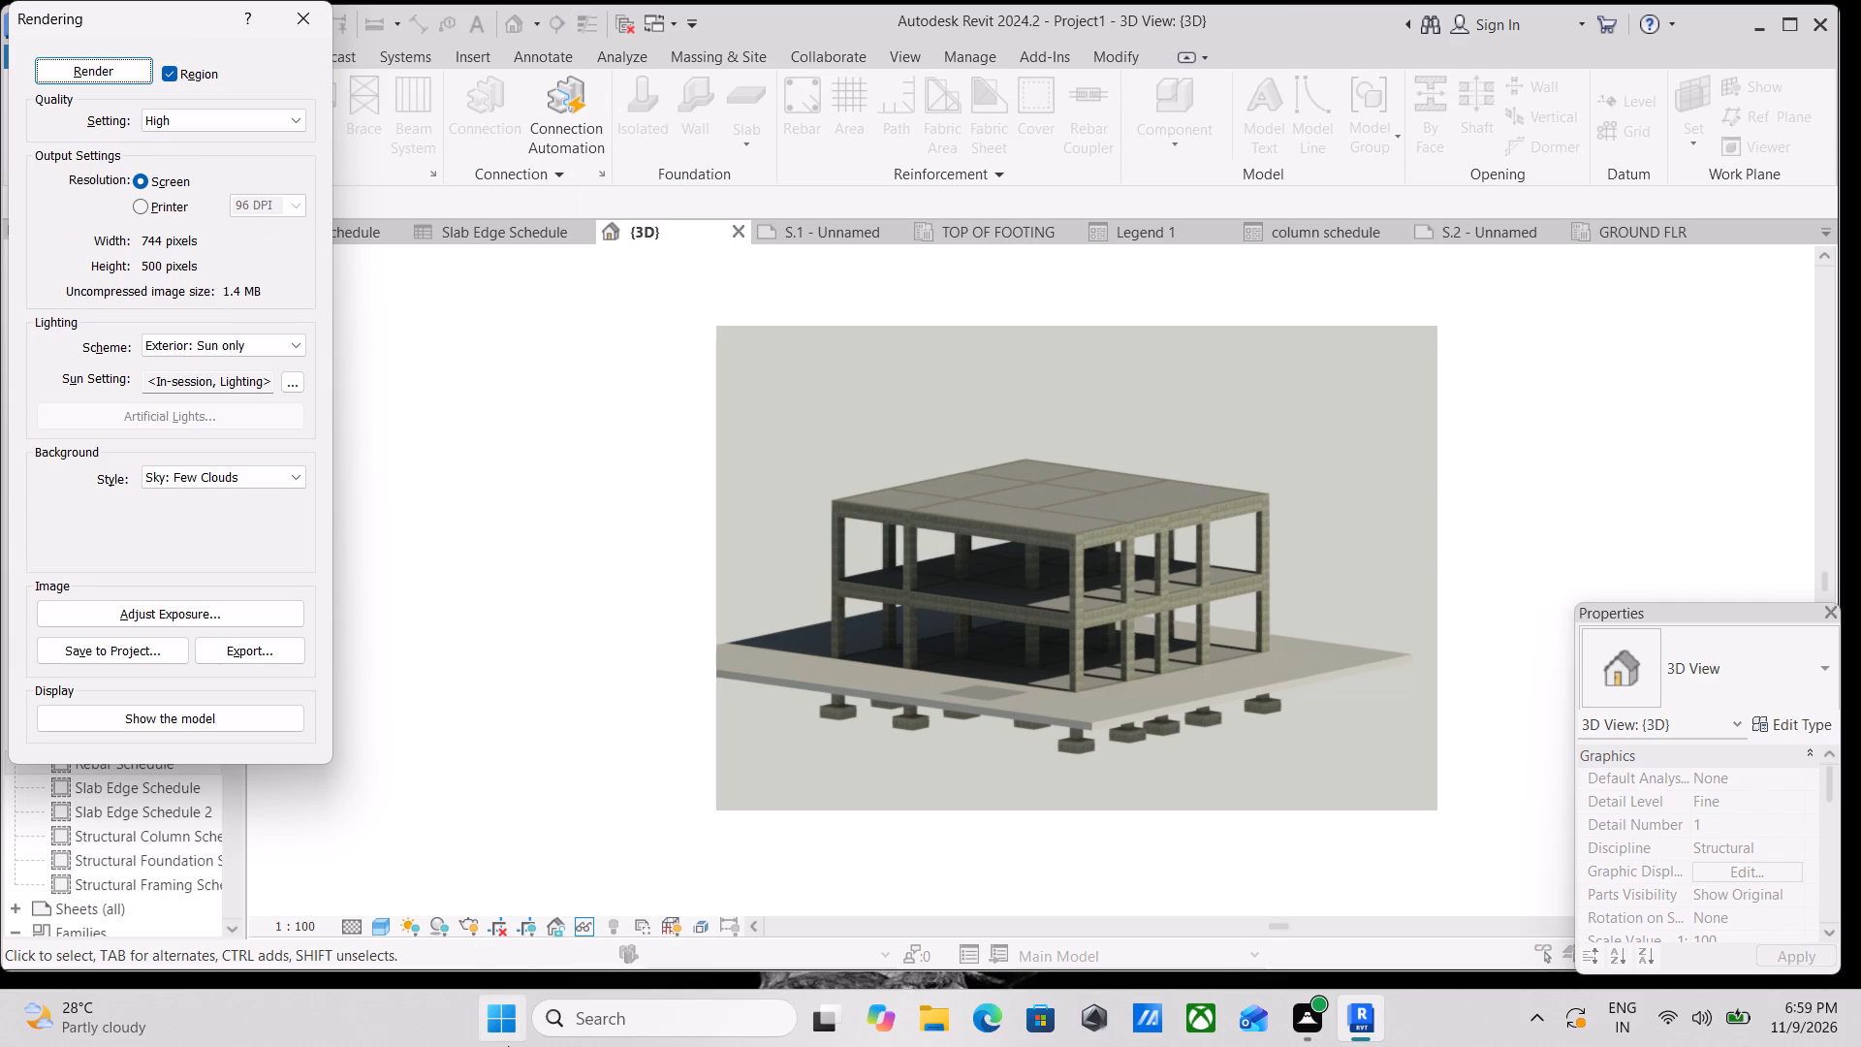
Take a screenshot of the rendered angled view of the frame and toposolid, and close the rendering settings.
key(shift+super+s)
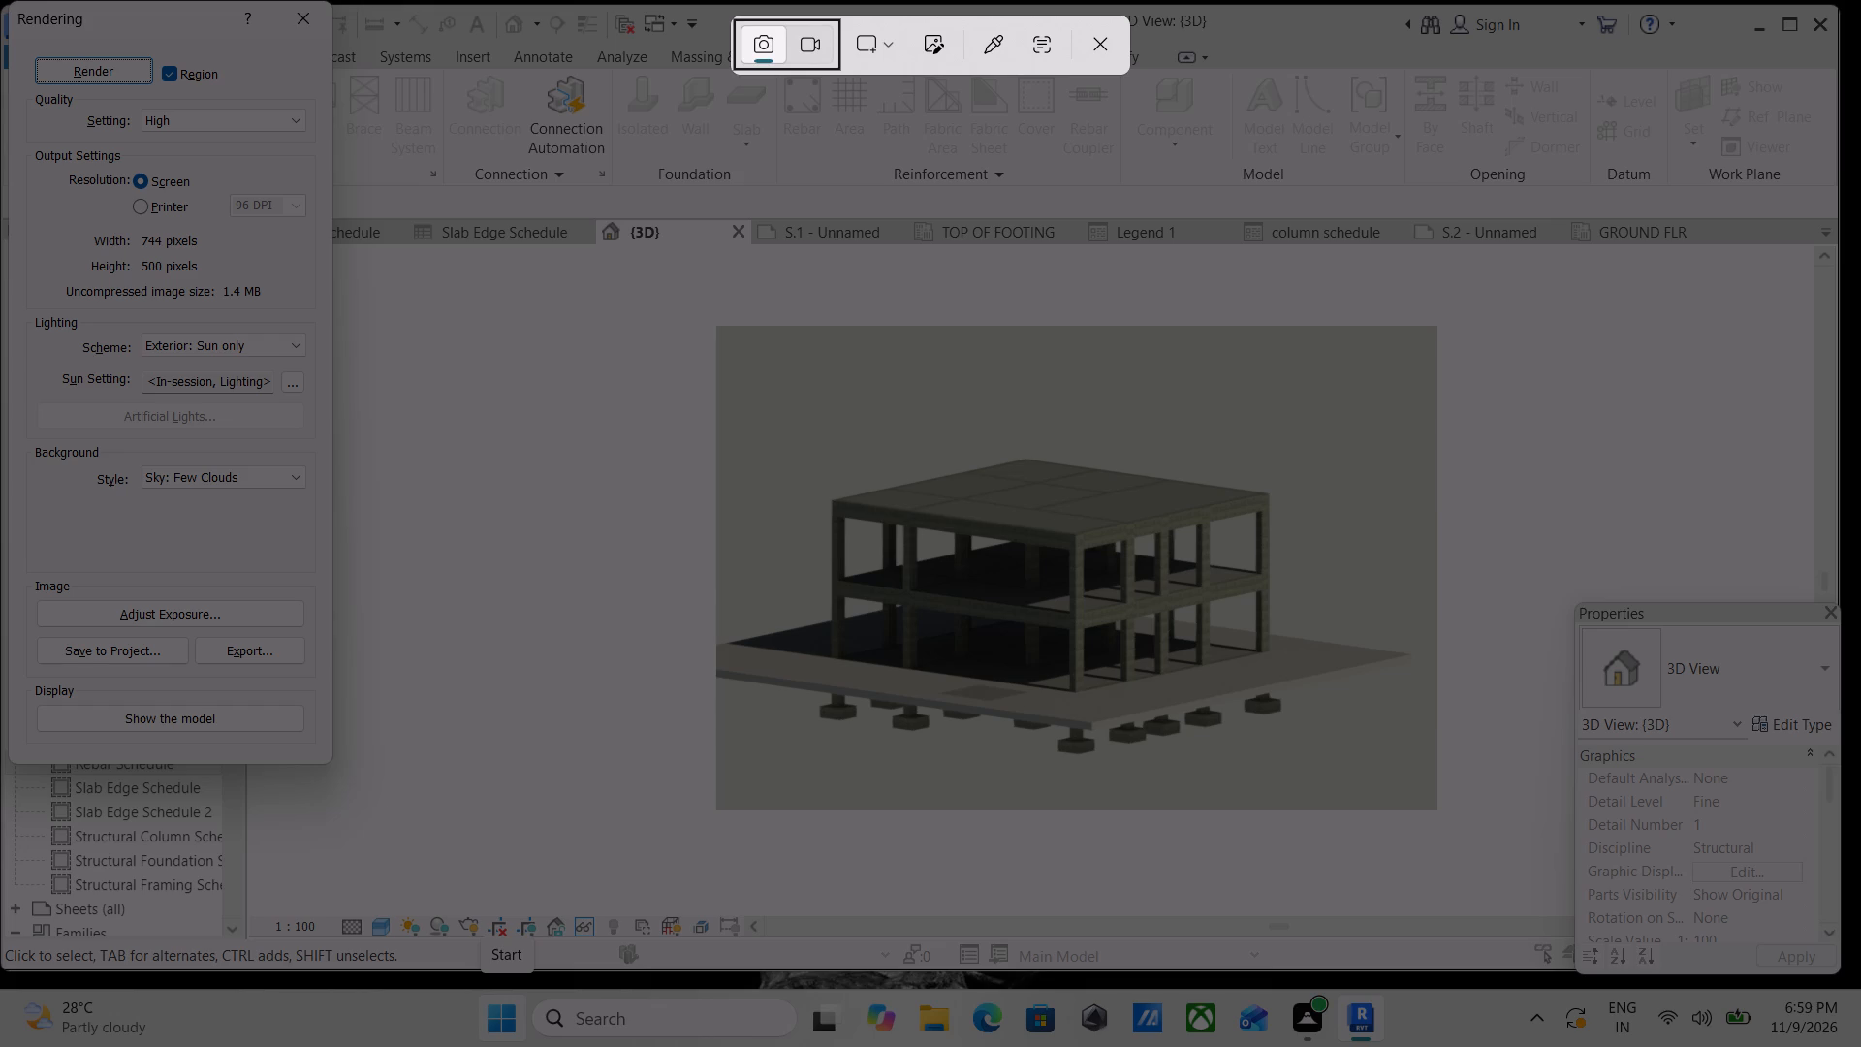
drag(710, 317, 1474, 844)
click(297, 26)
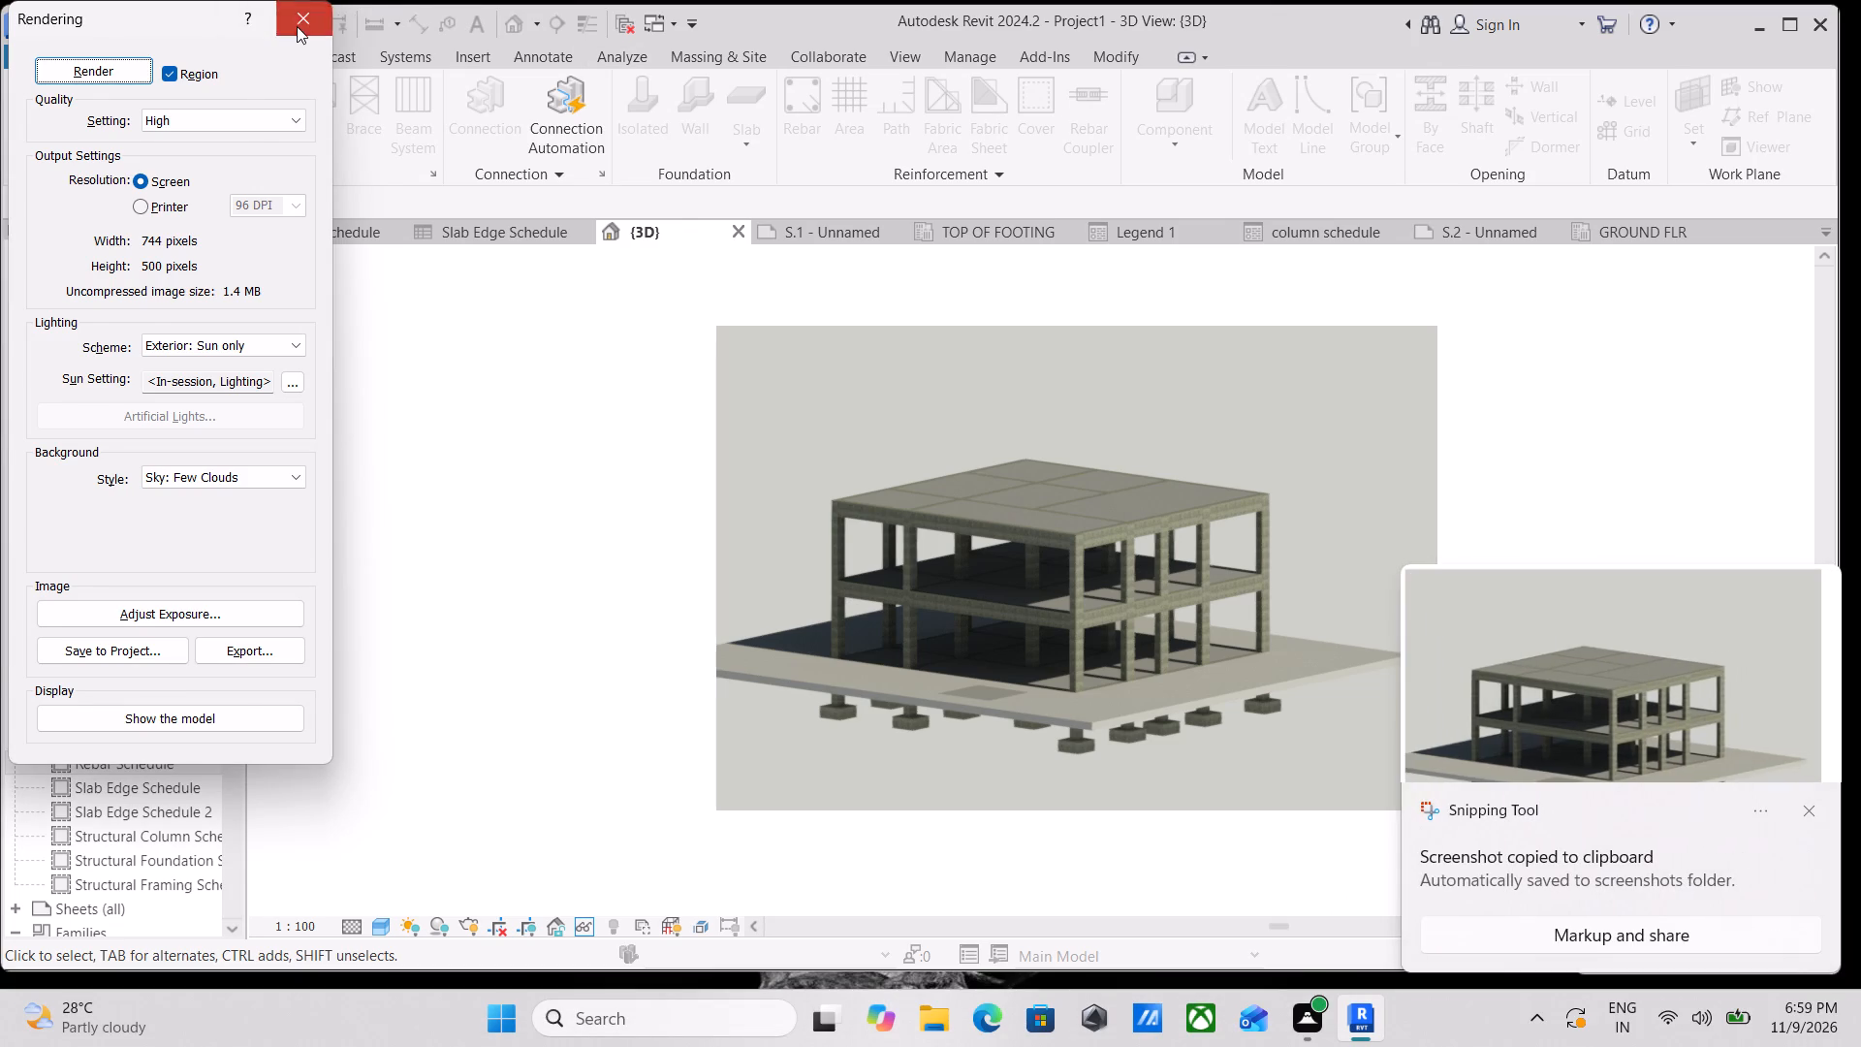
Orient the 3D view to Back with the frame filling the middle of the view.
click(1712, 328)
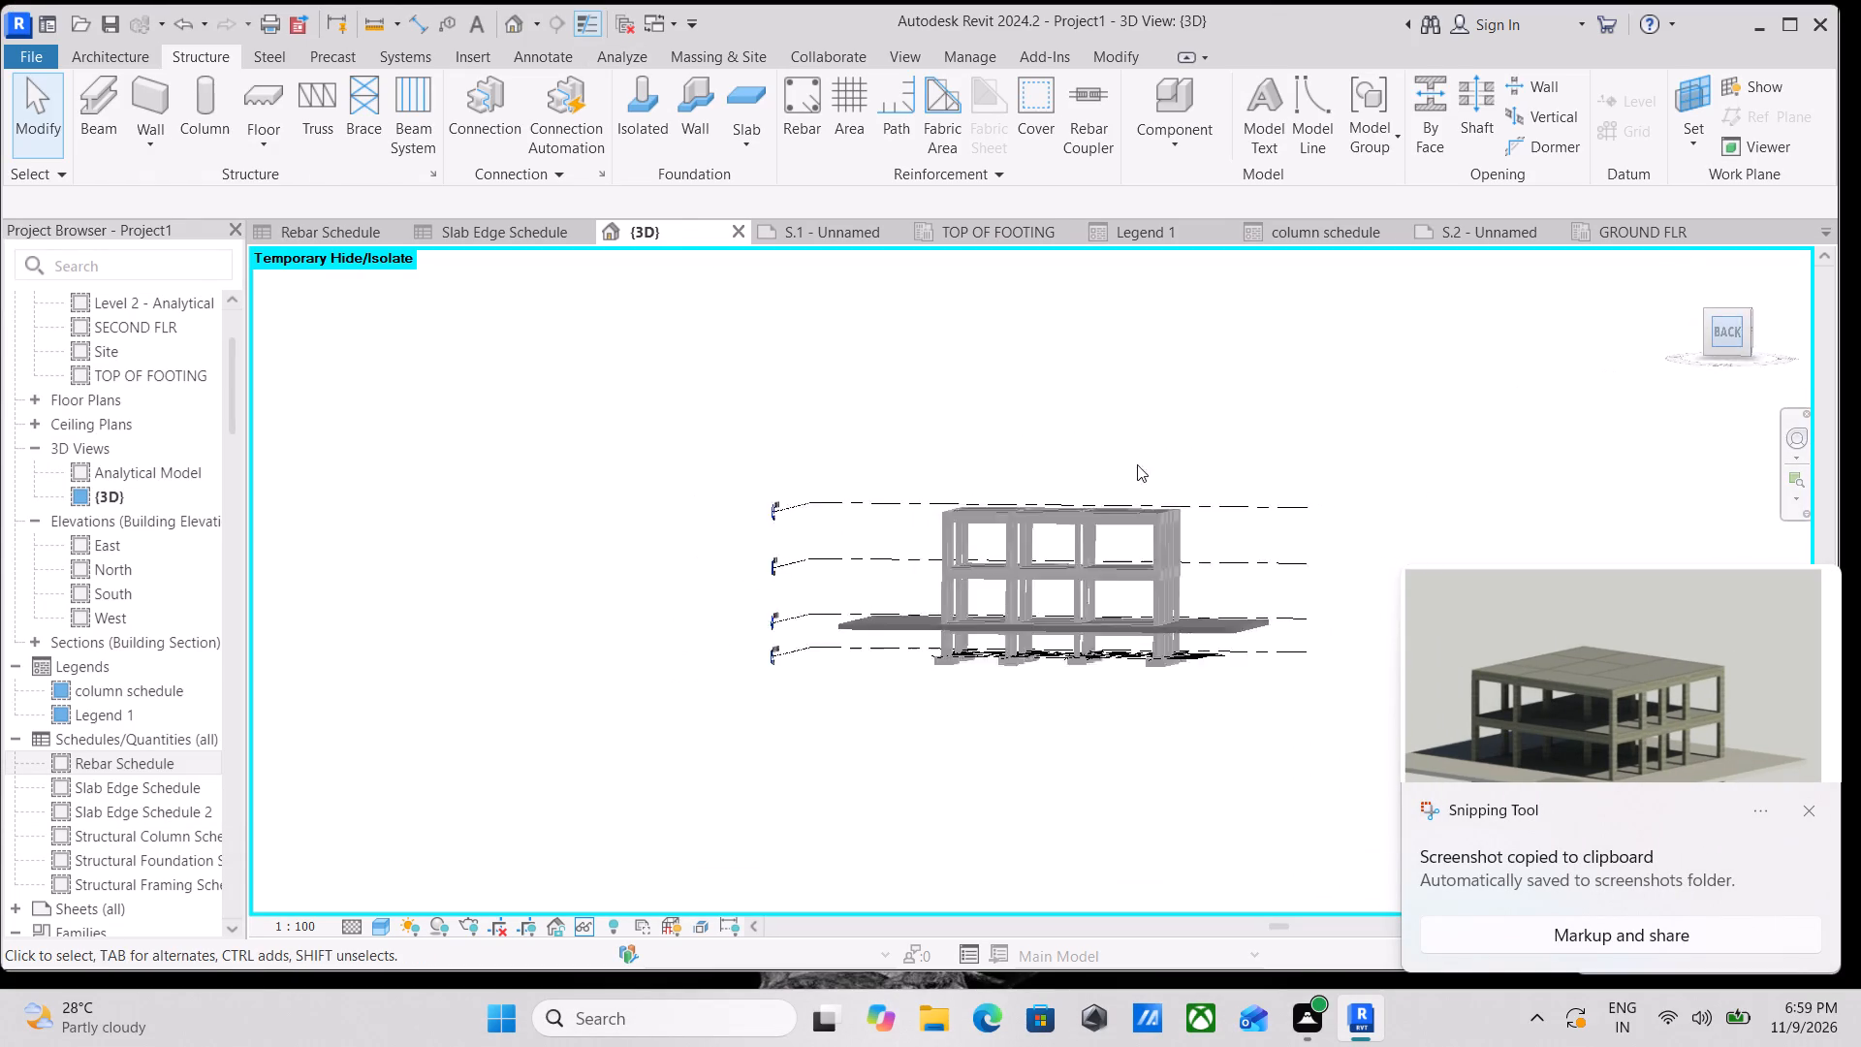
scroll(895, 533, up, 4)
middle_drag(939, 533, 915, 570)
Save the model as a project file named REVIT 777 STRUCTURE on the Desktop.
click(36, 46)
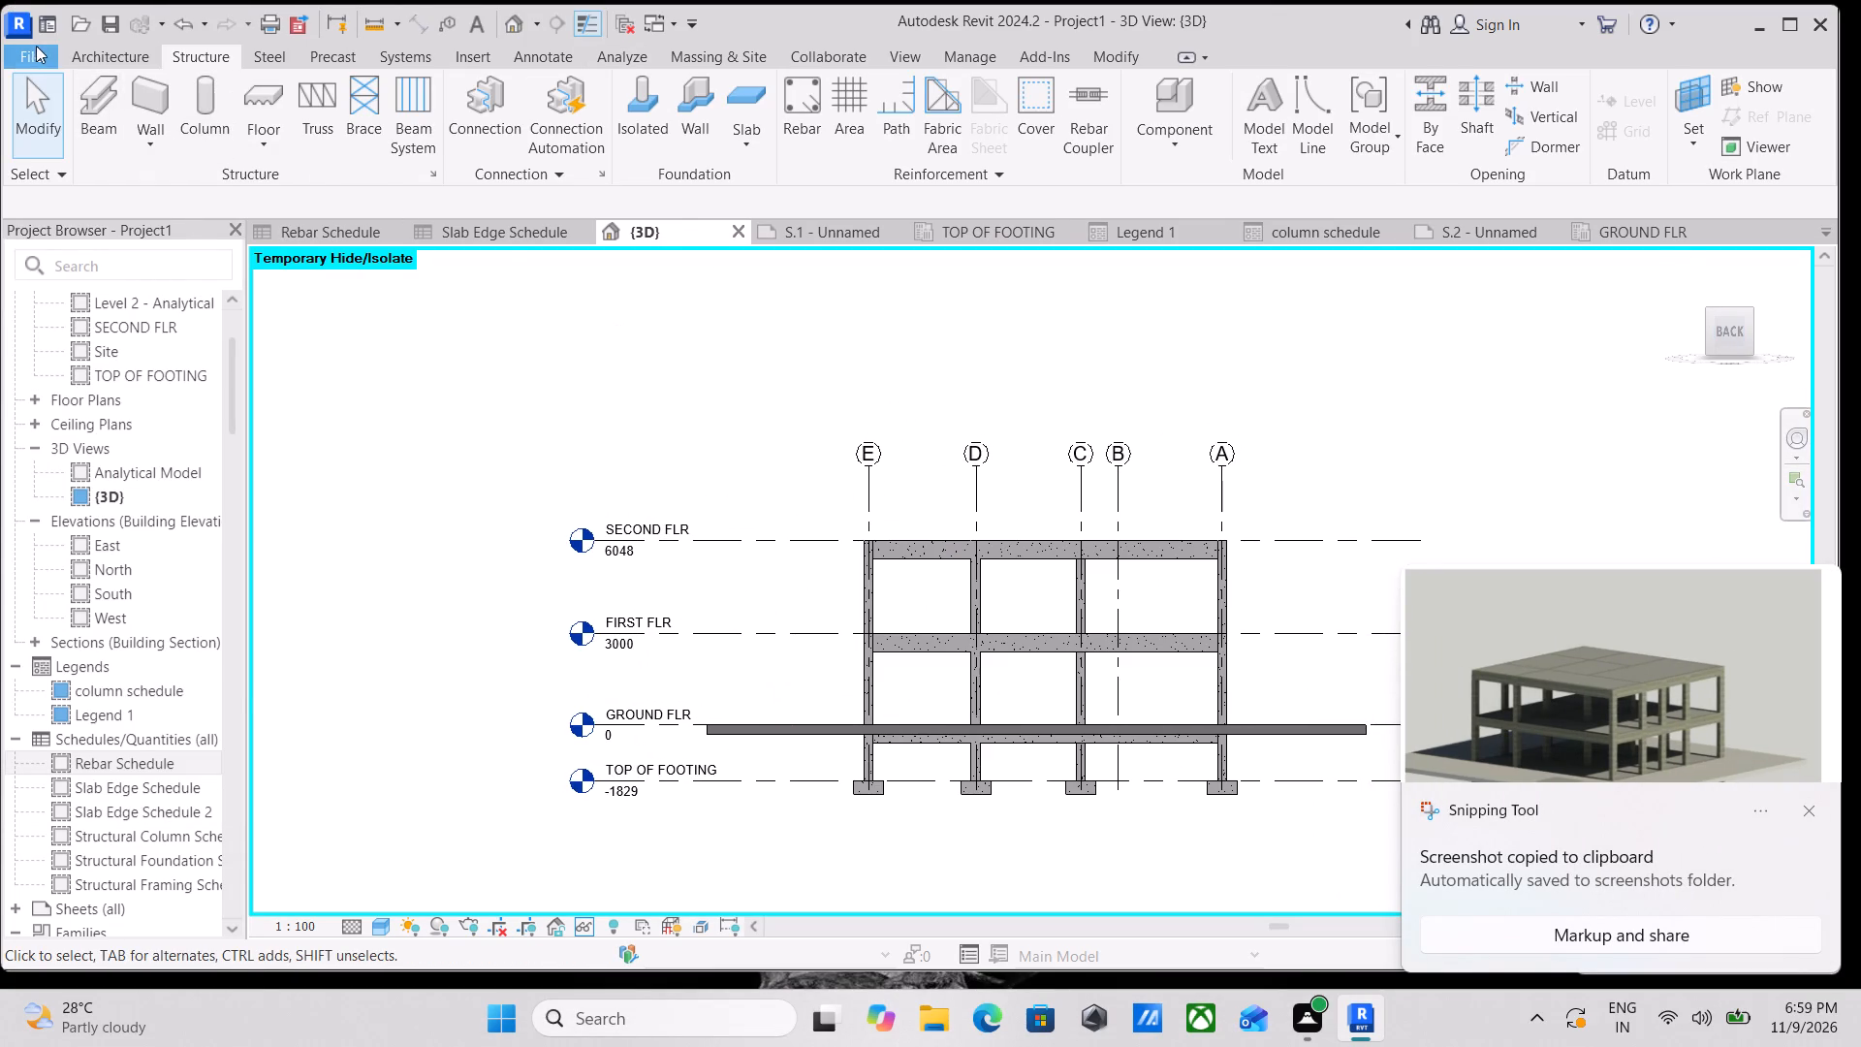
click(151, 369)
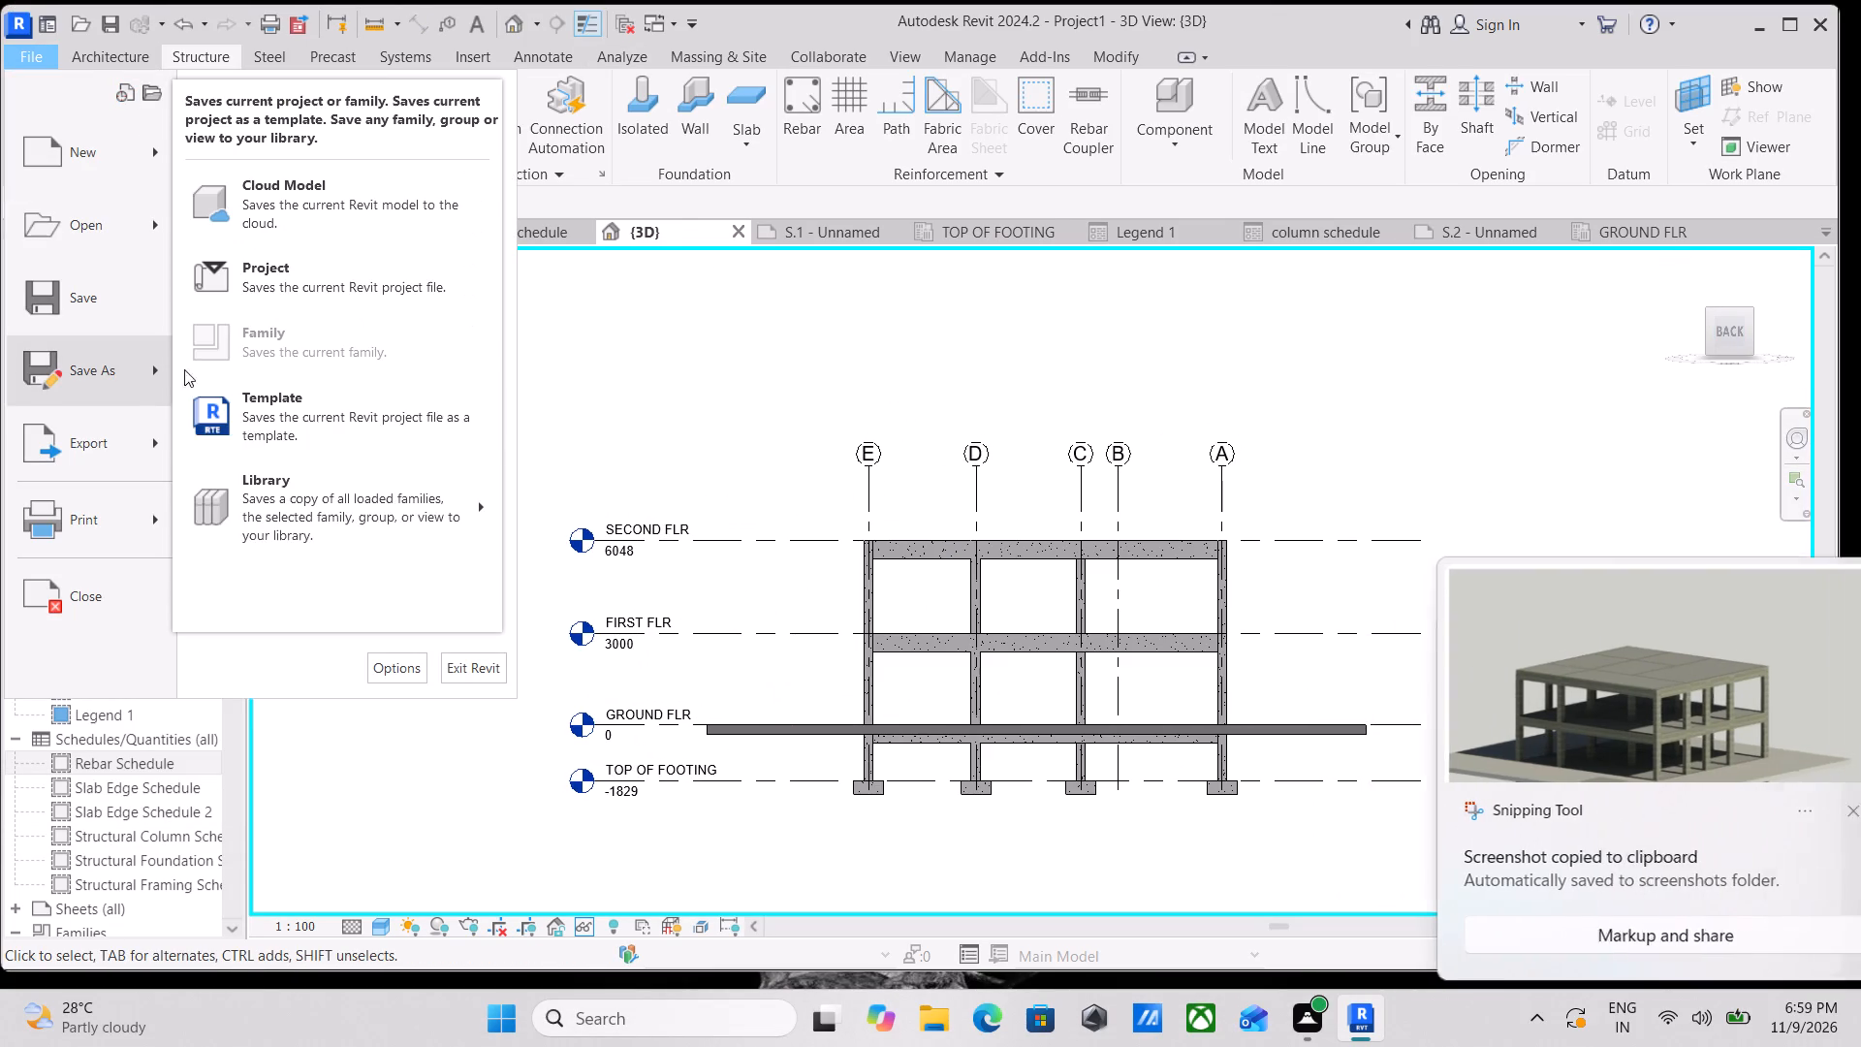
click(345, 293)
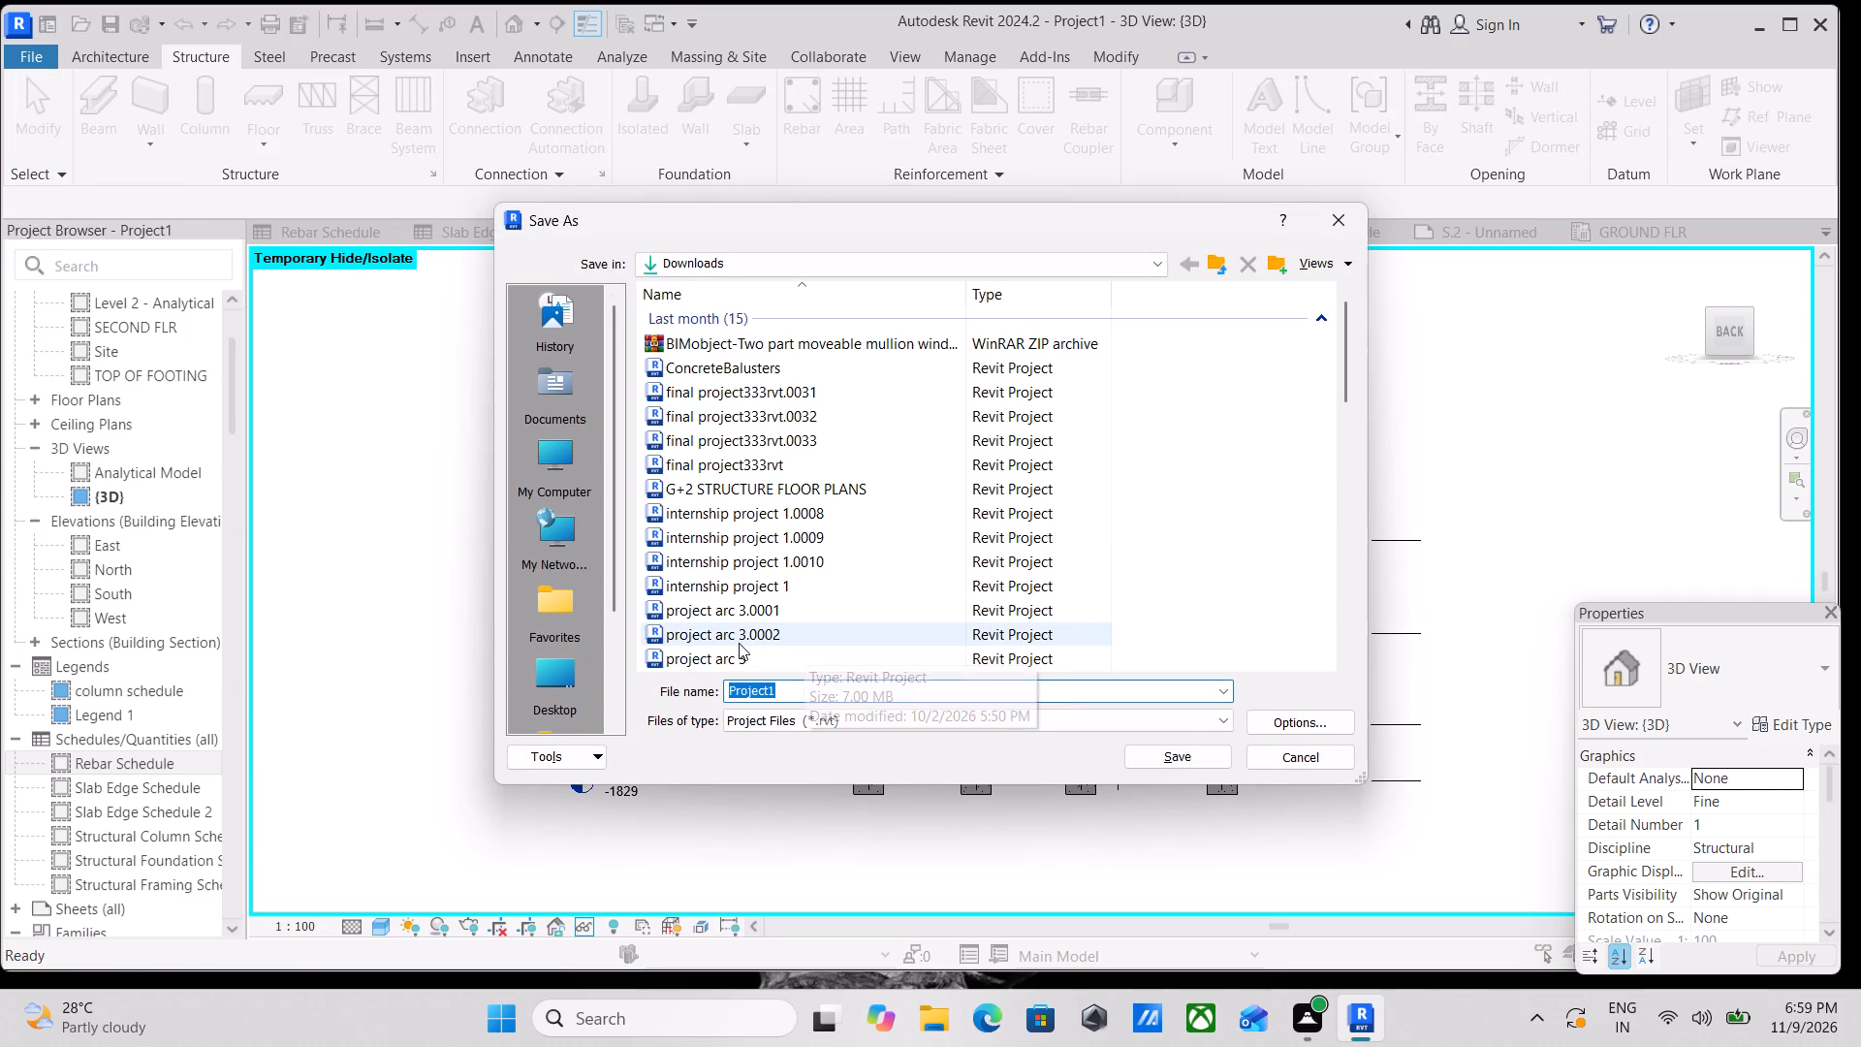
scroll(478, 645, down, 2)
click(543, 662)
double_click(572, 522)
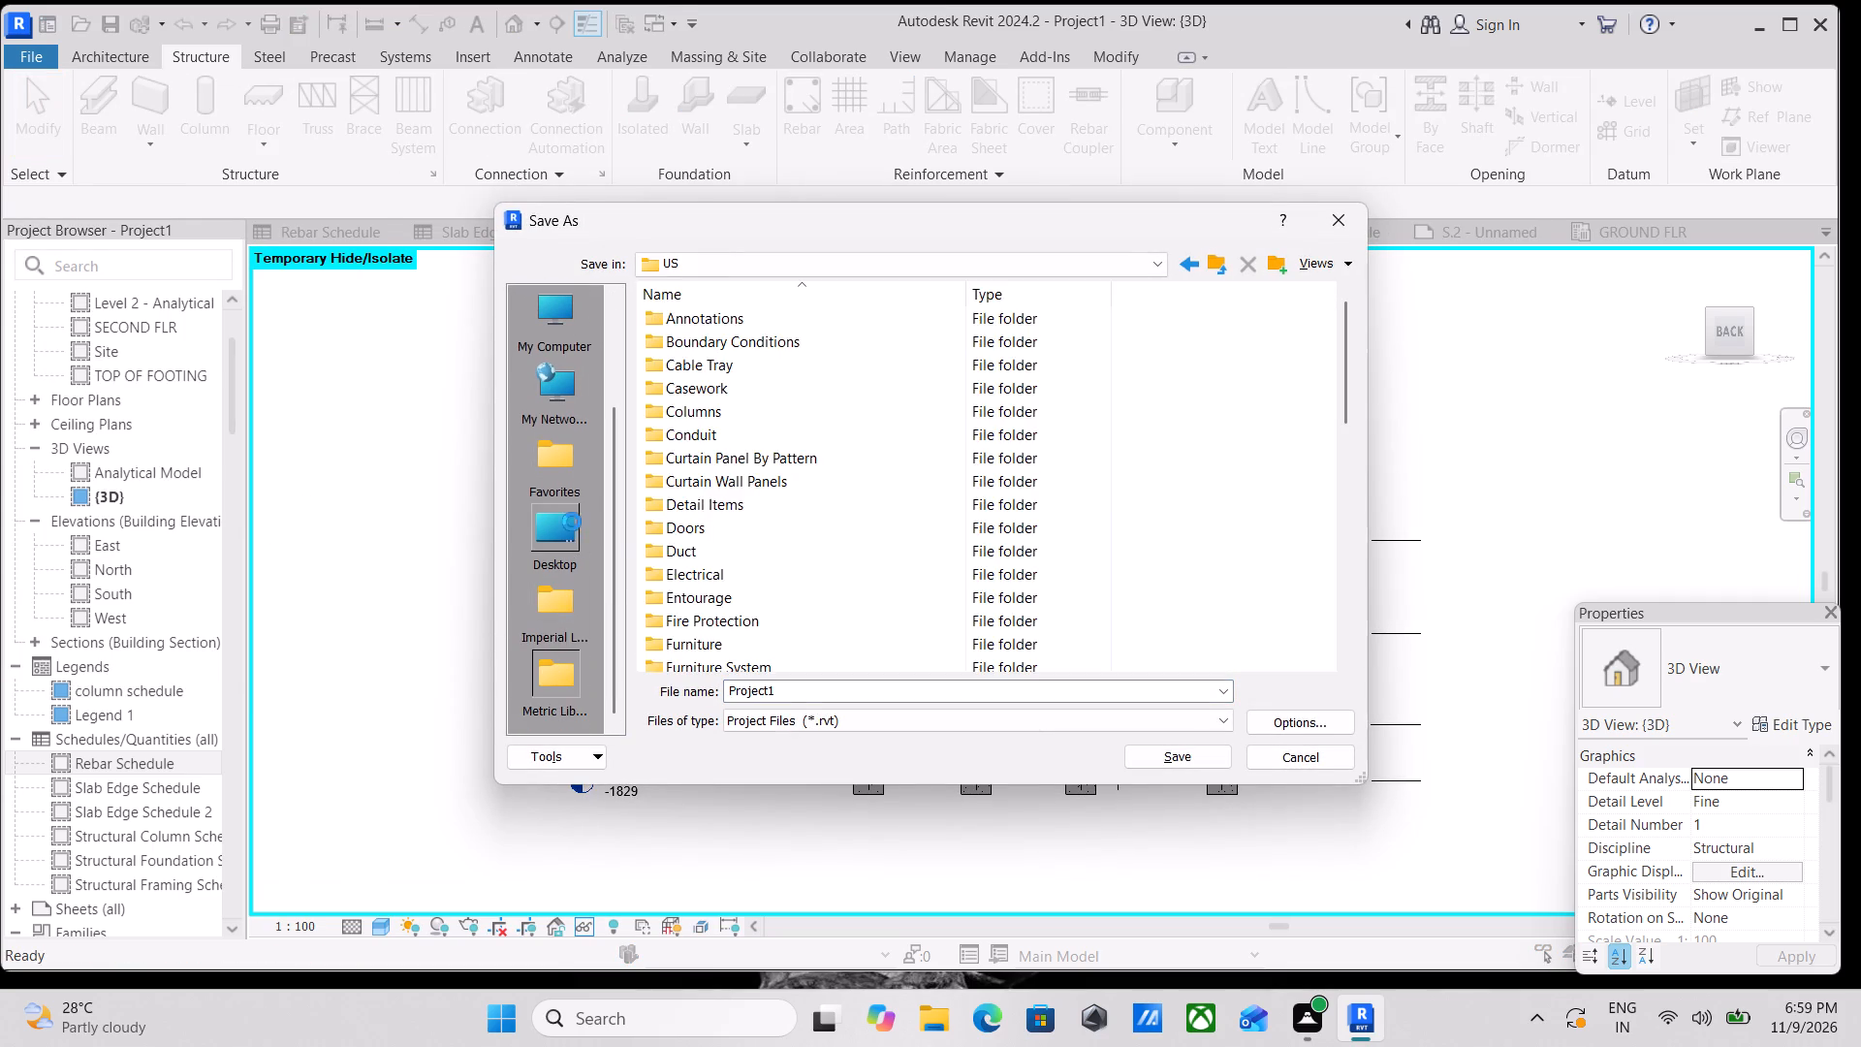
click(813, 697)
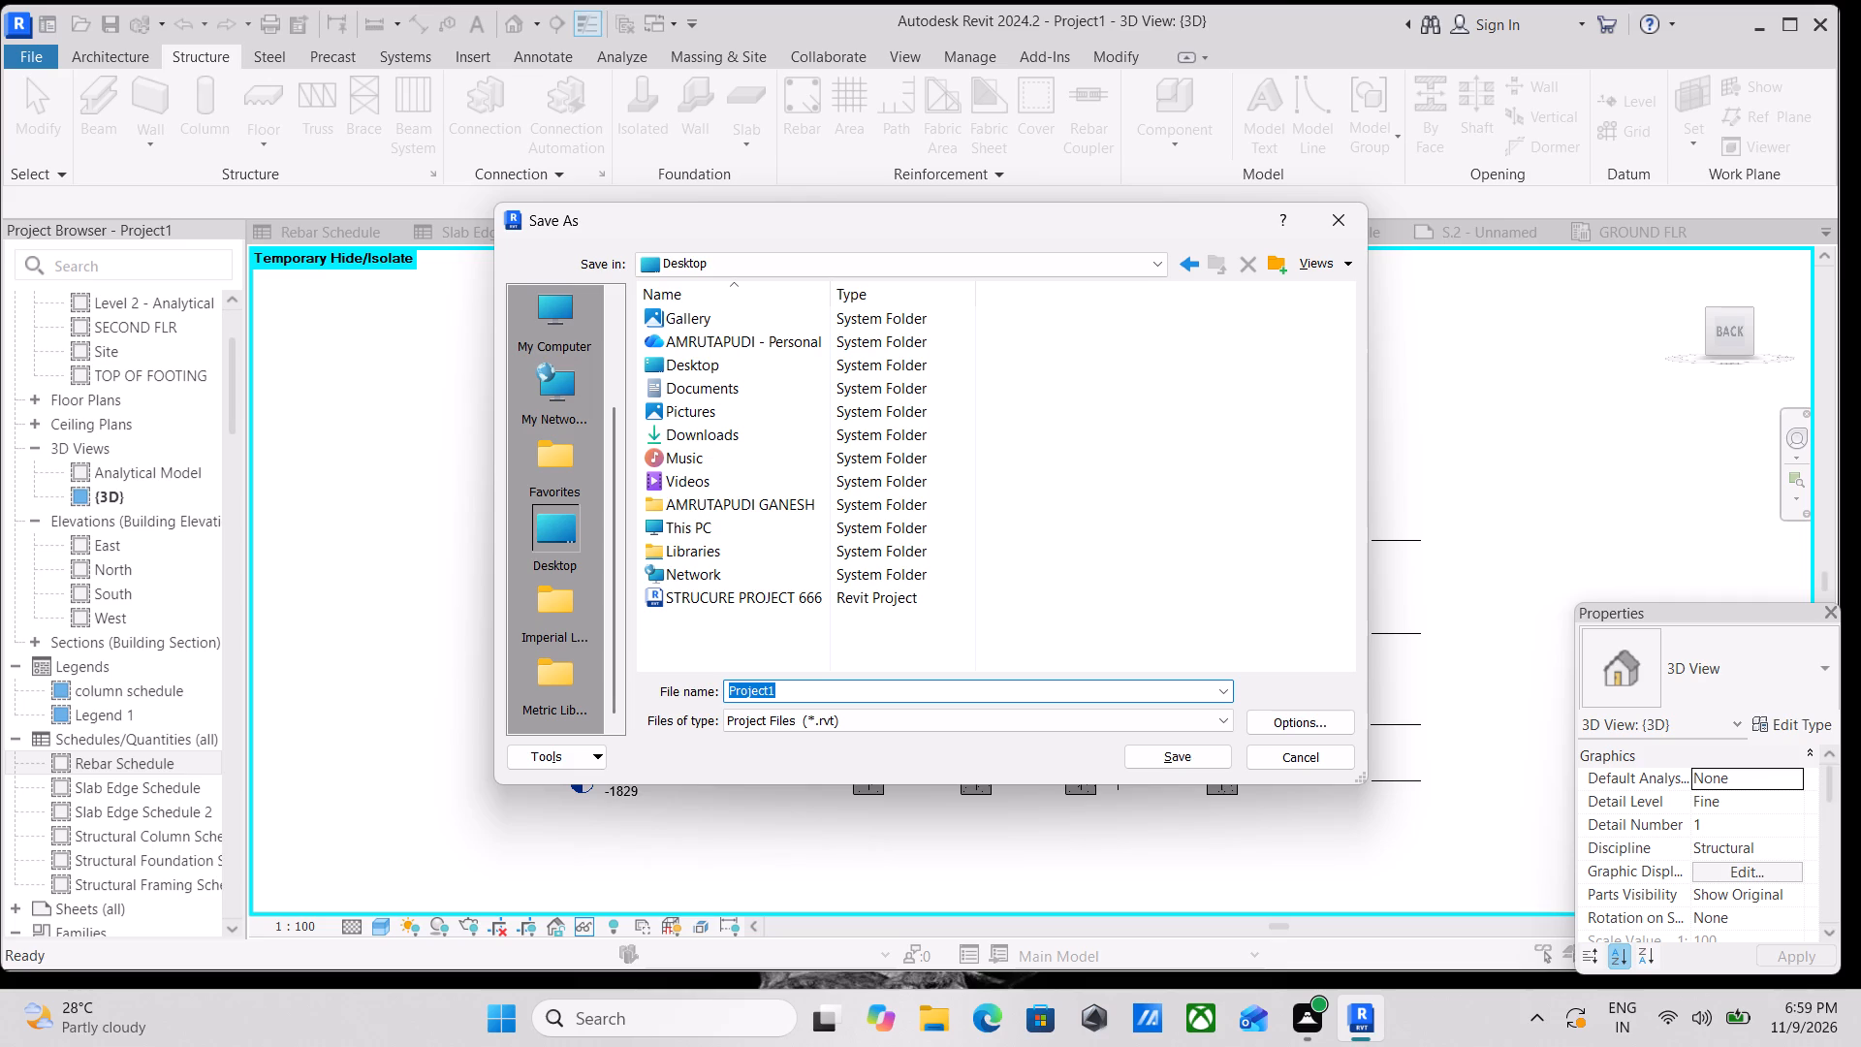
key(r)
key(BackSpace)
key(BackSpace)
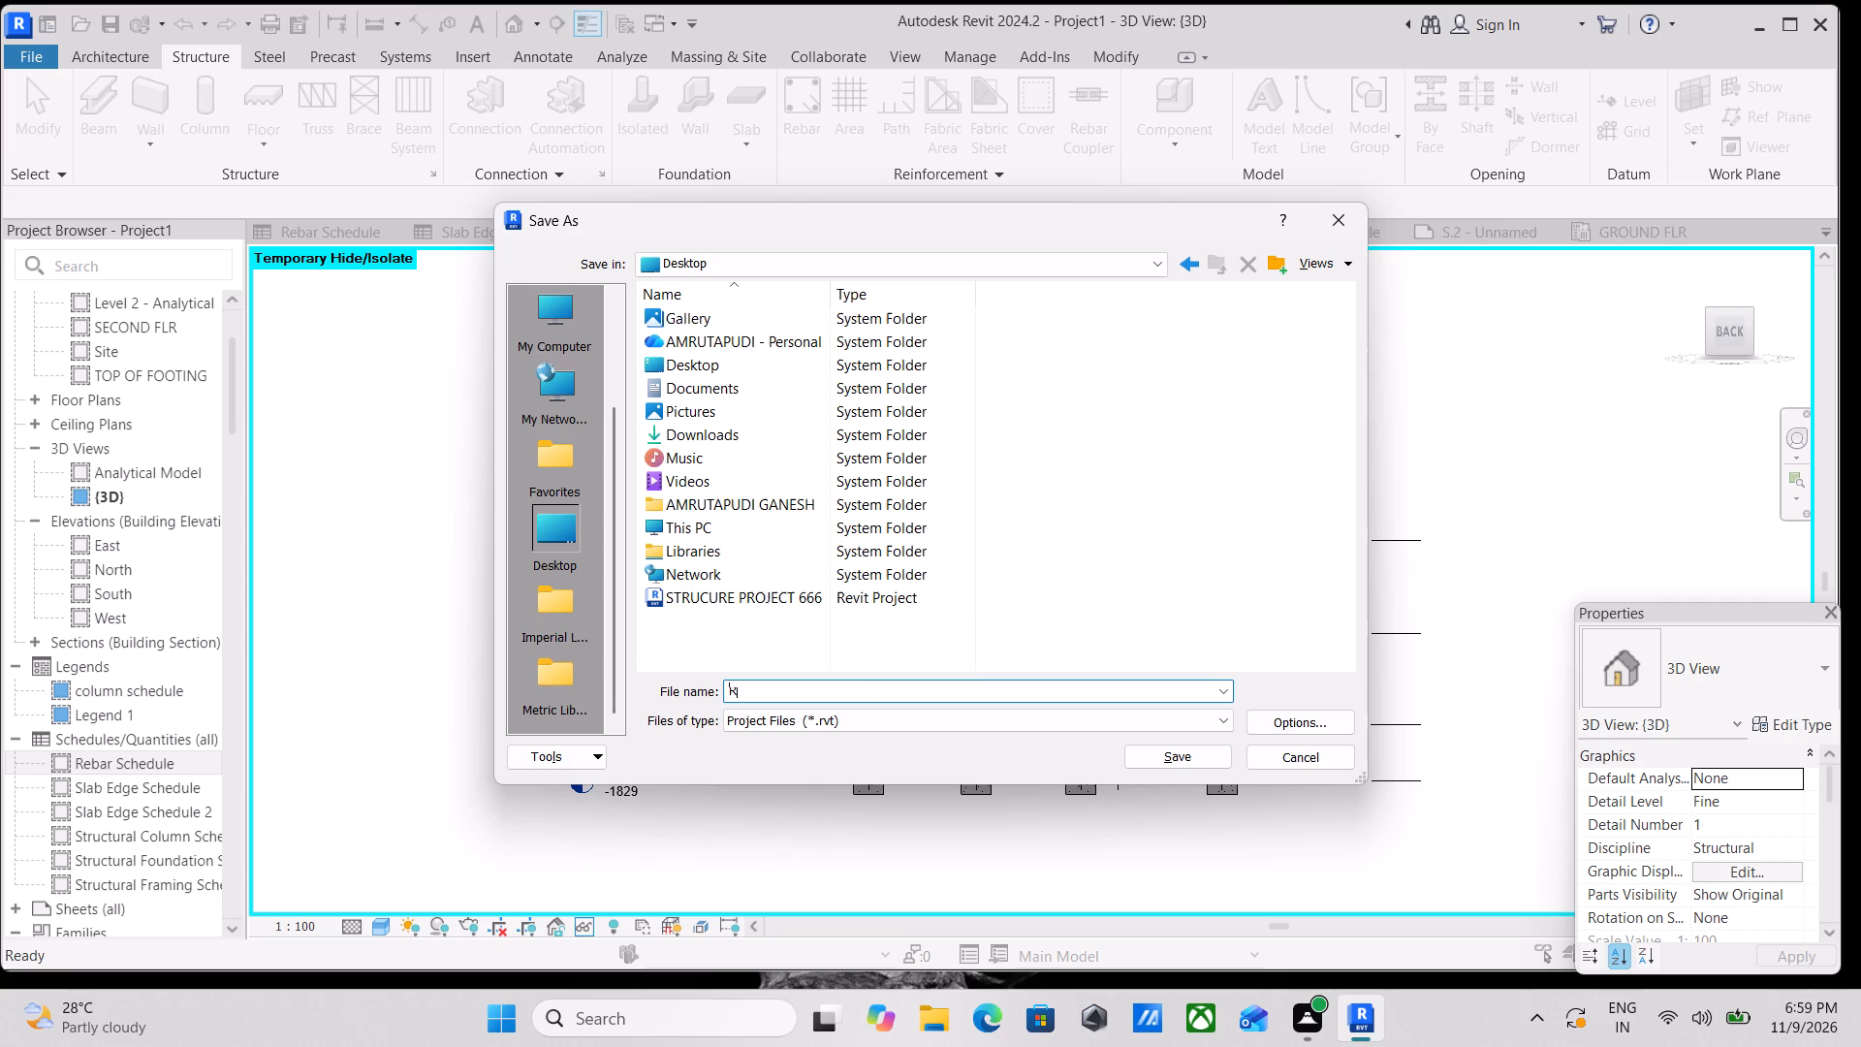
text(REVIT)
key(space)
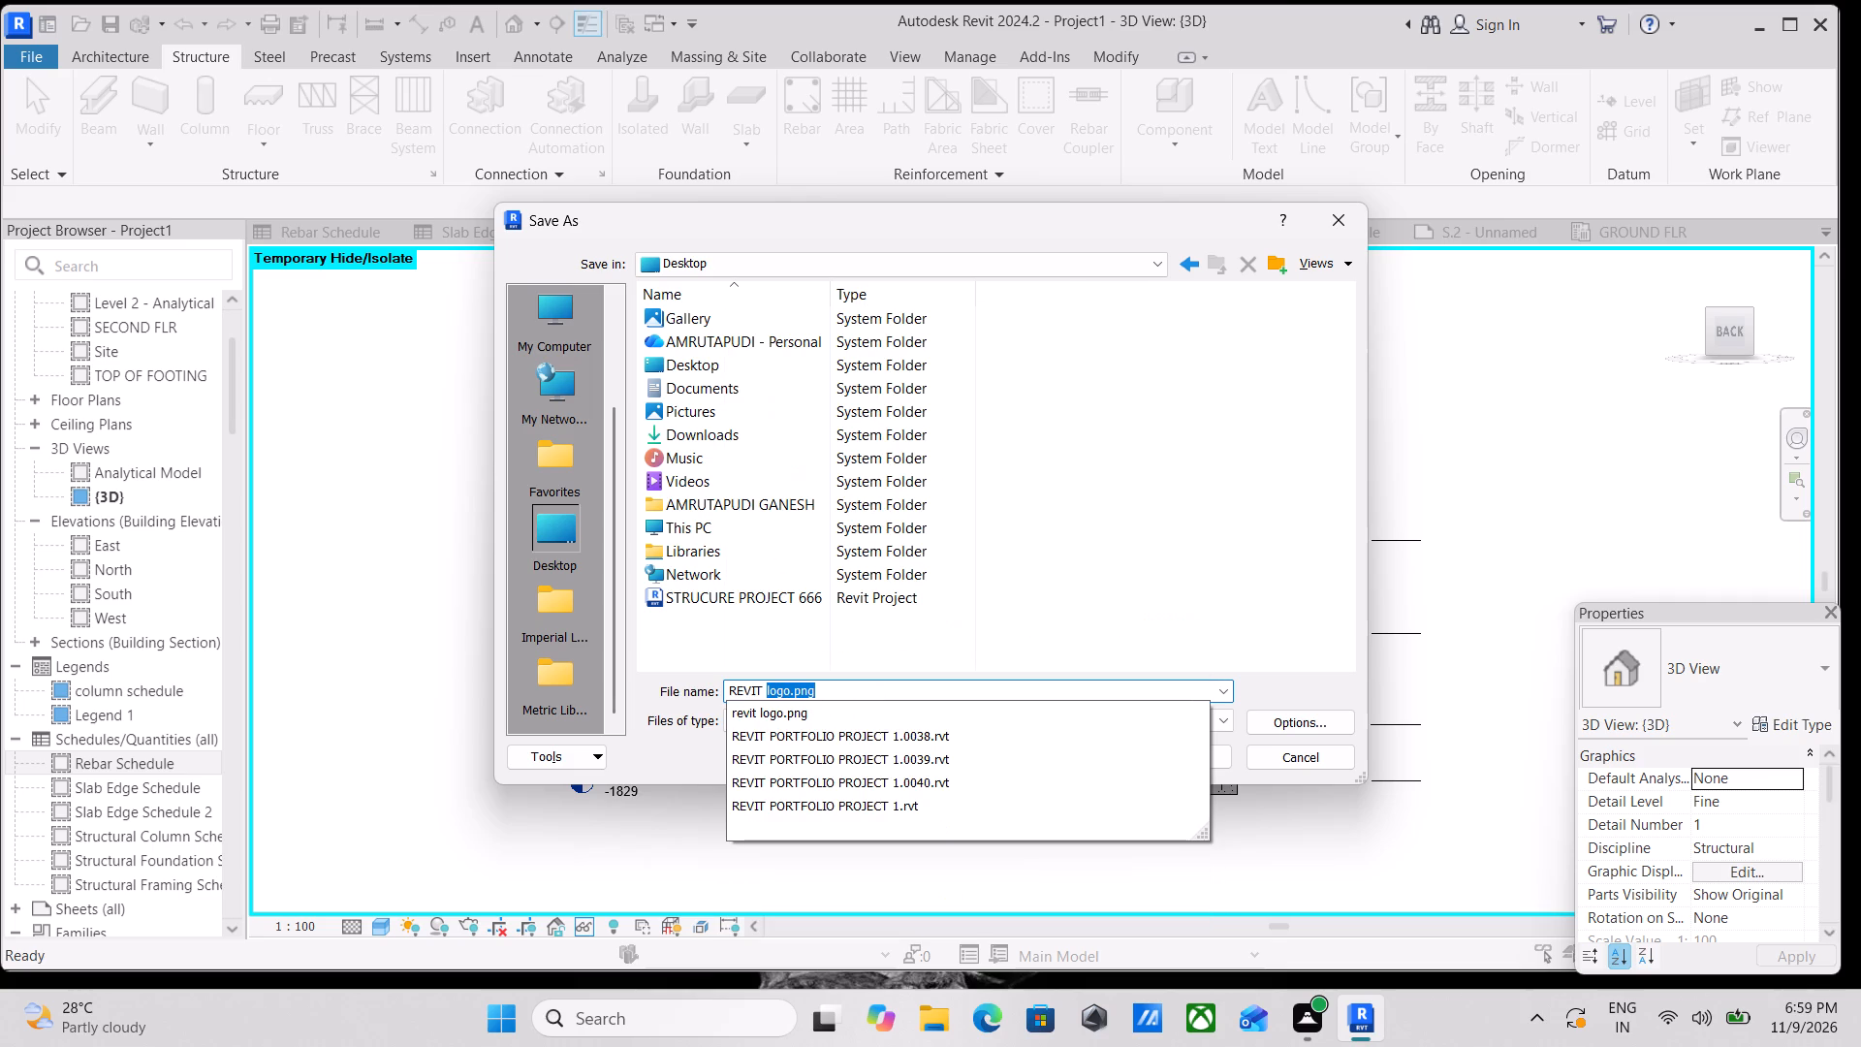
text(777)
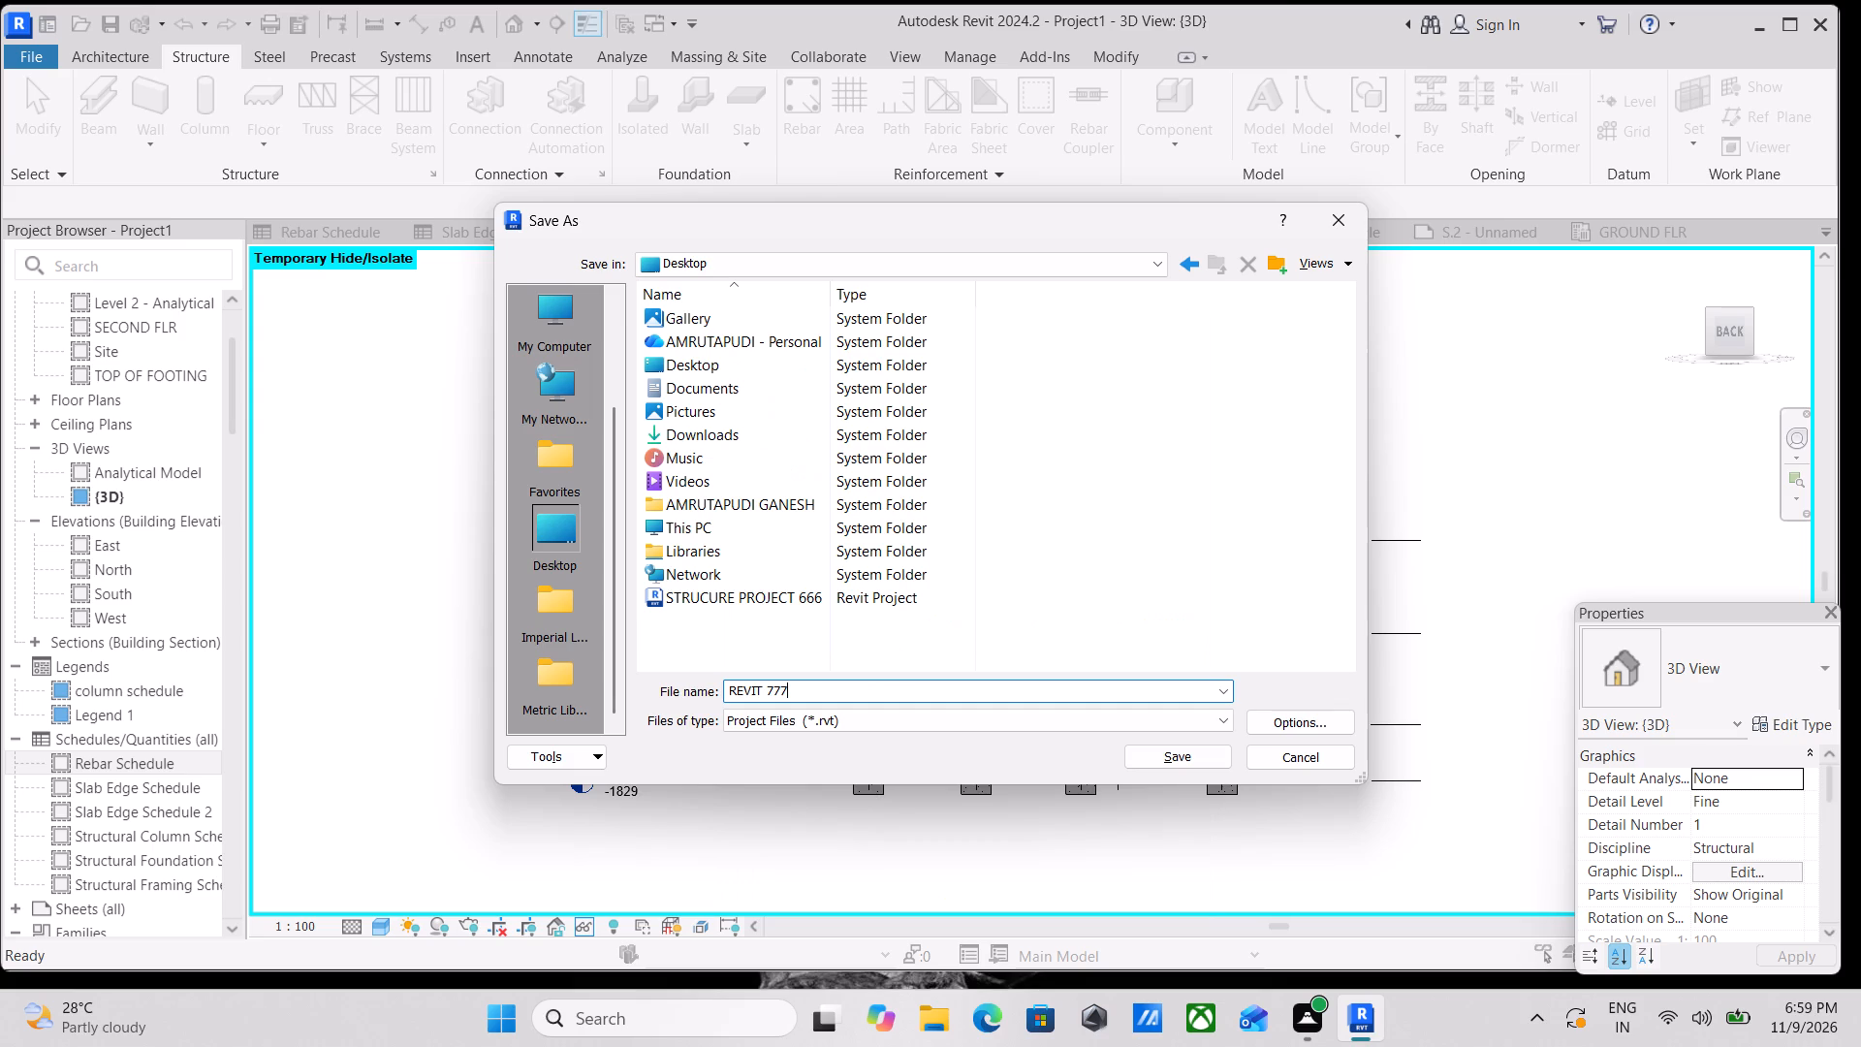
key(space)
text(STRUCTURE)
key(space)
double_click(1145, 754)
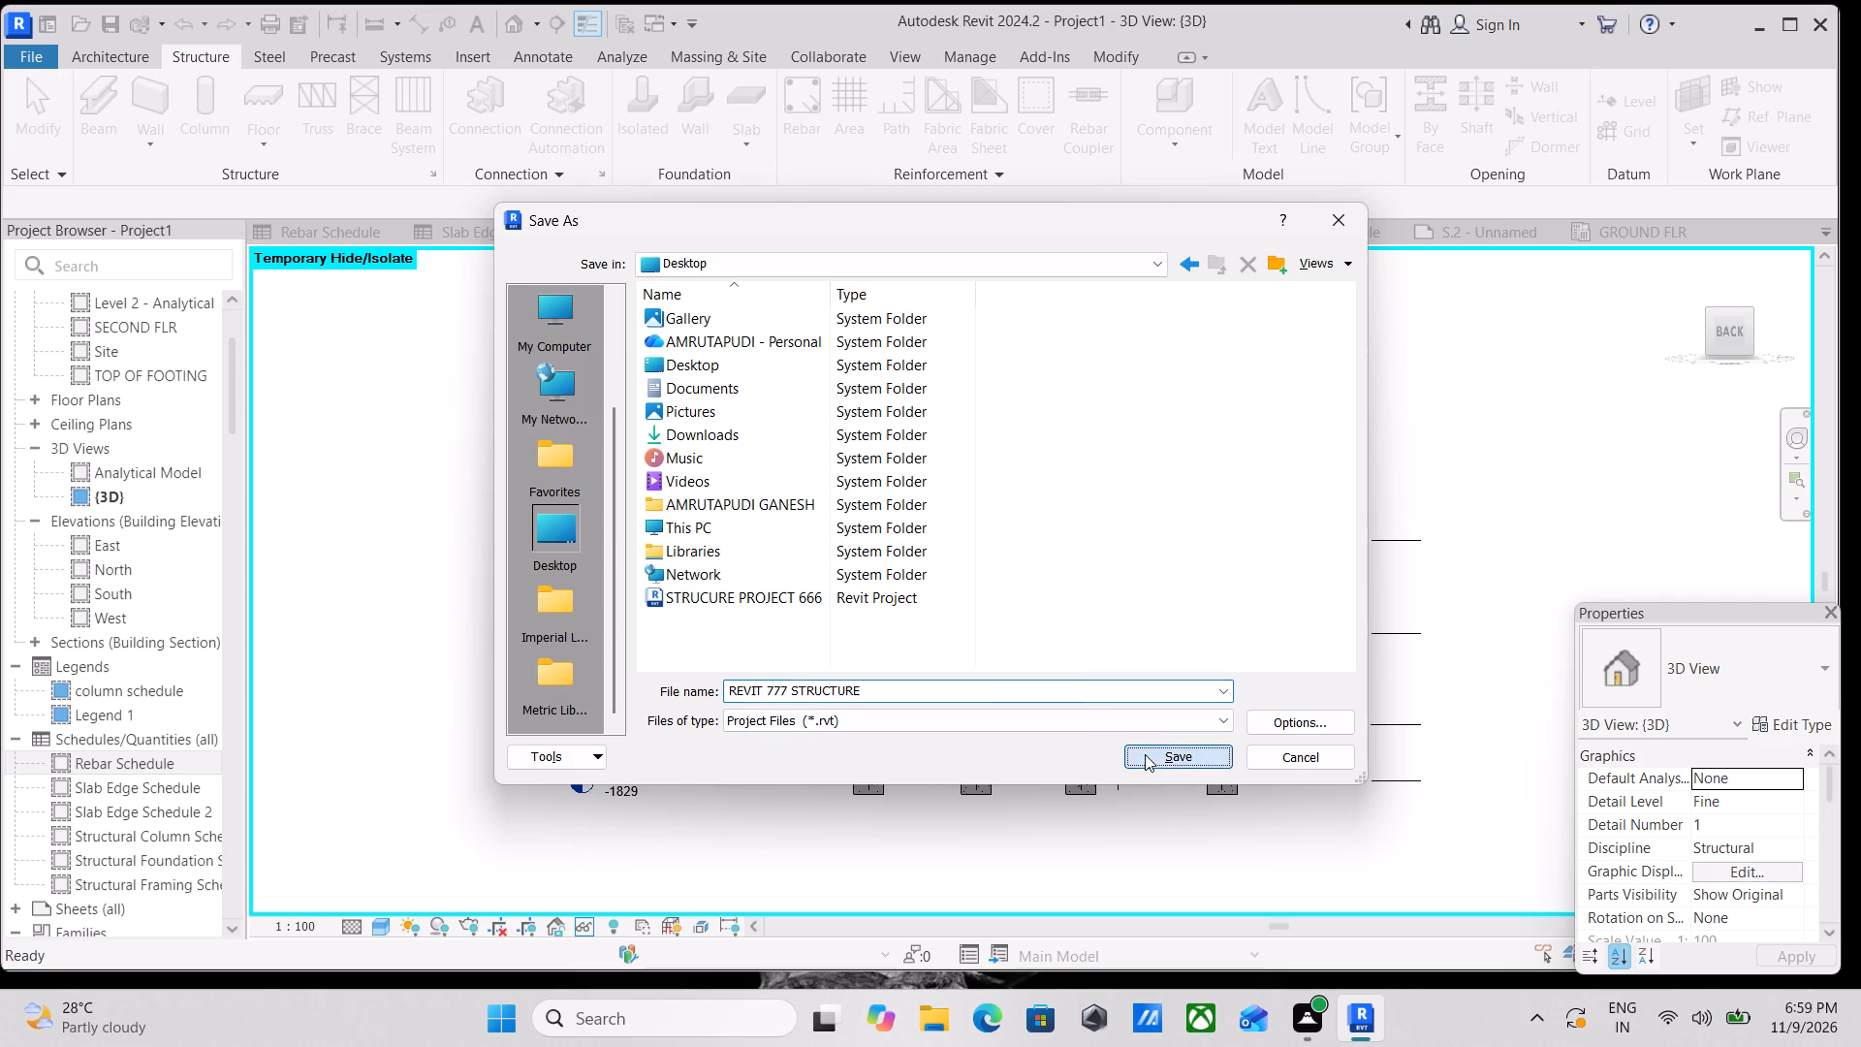